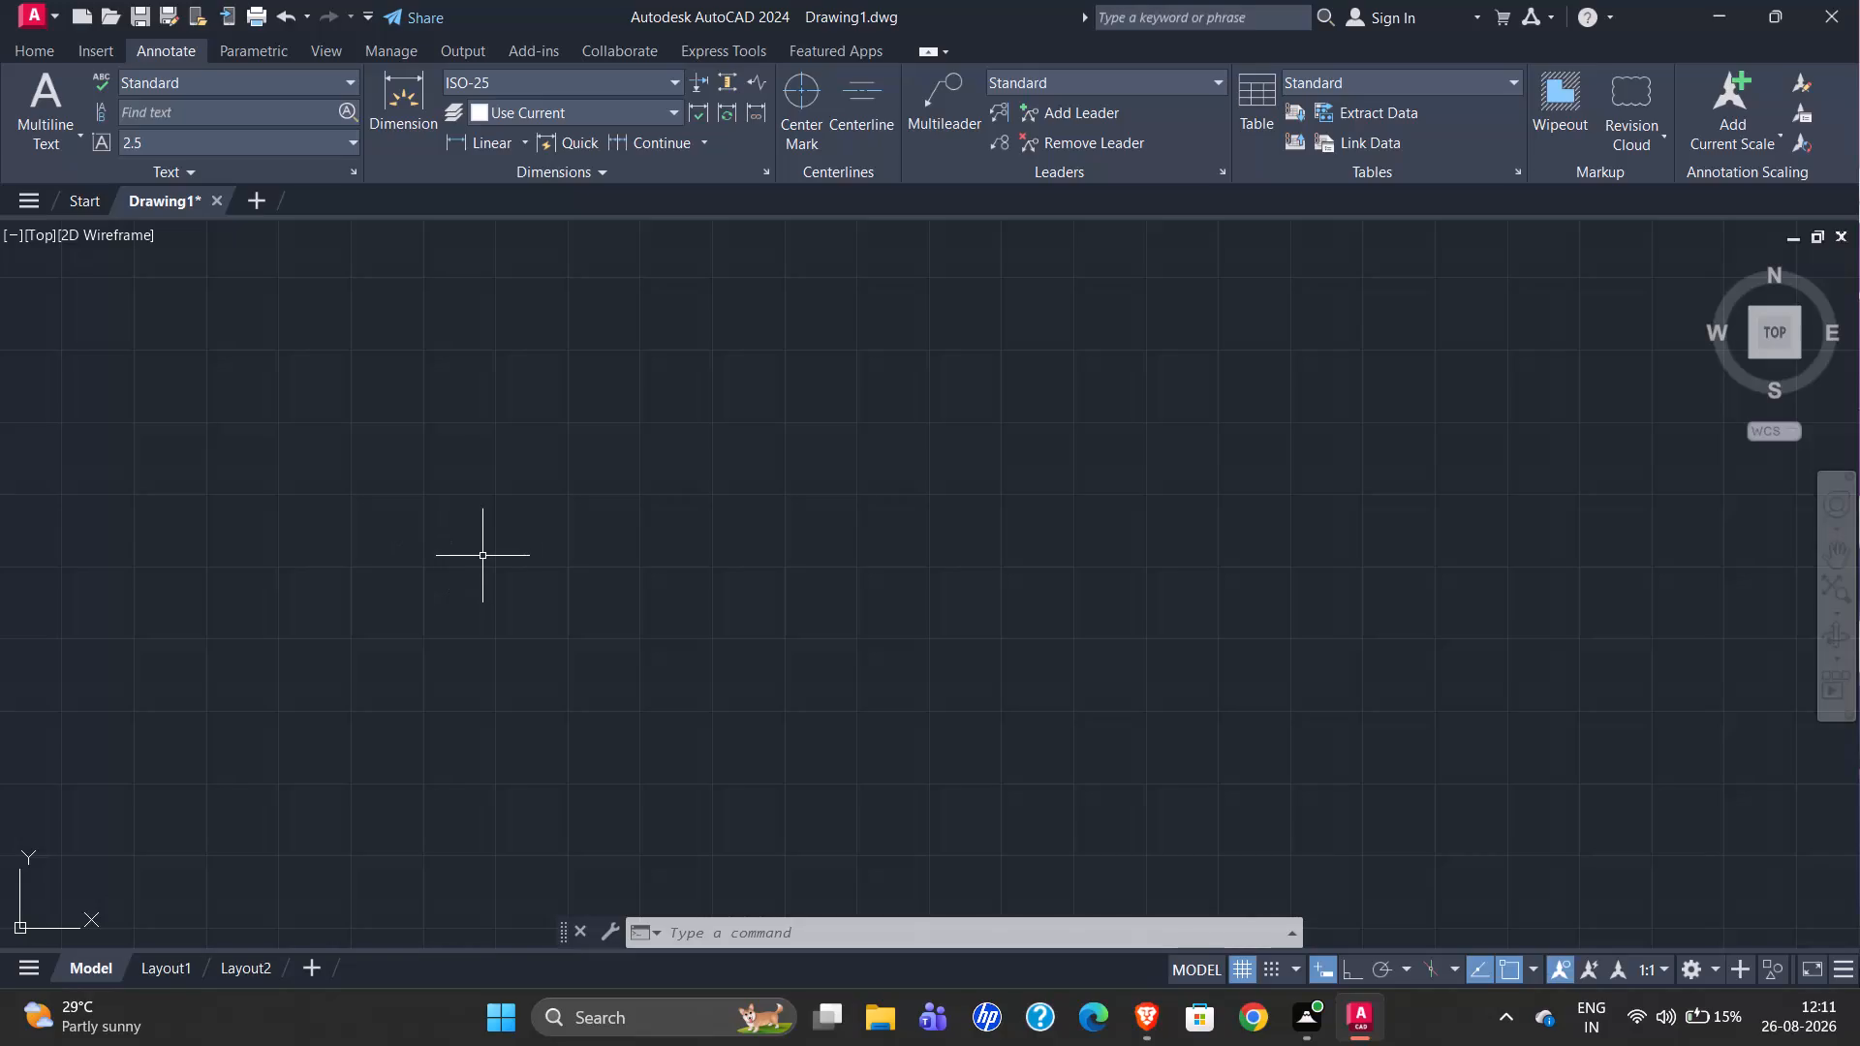
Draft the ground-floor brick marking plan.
Set the drawing units to Engineering length with 0'-0.00" precision and the insertion scale to Inches.
text(UNITS)
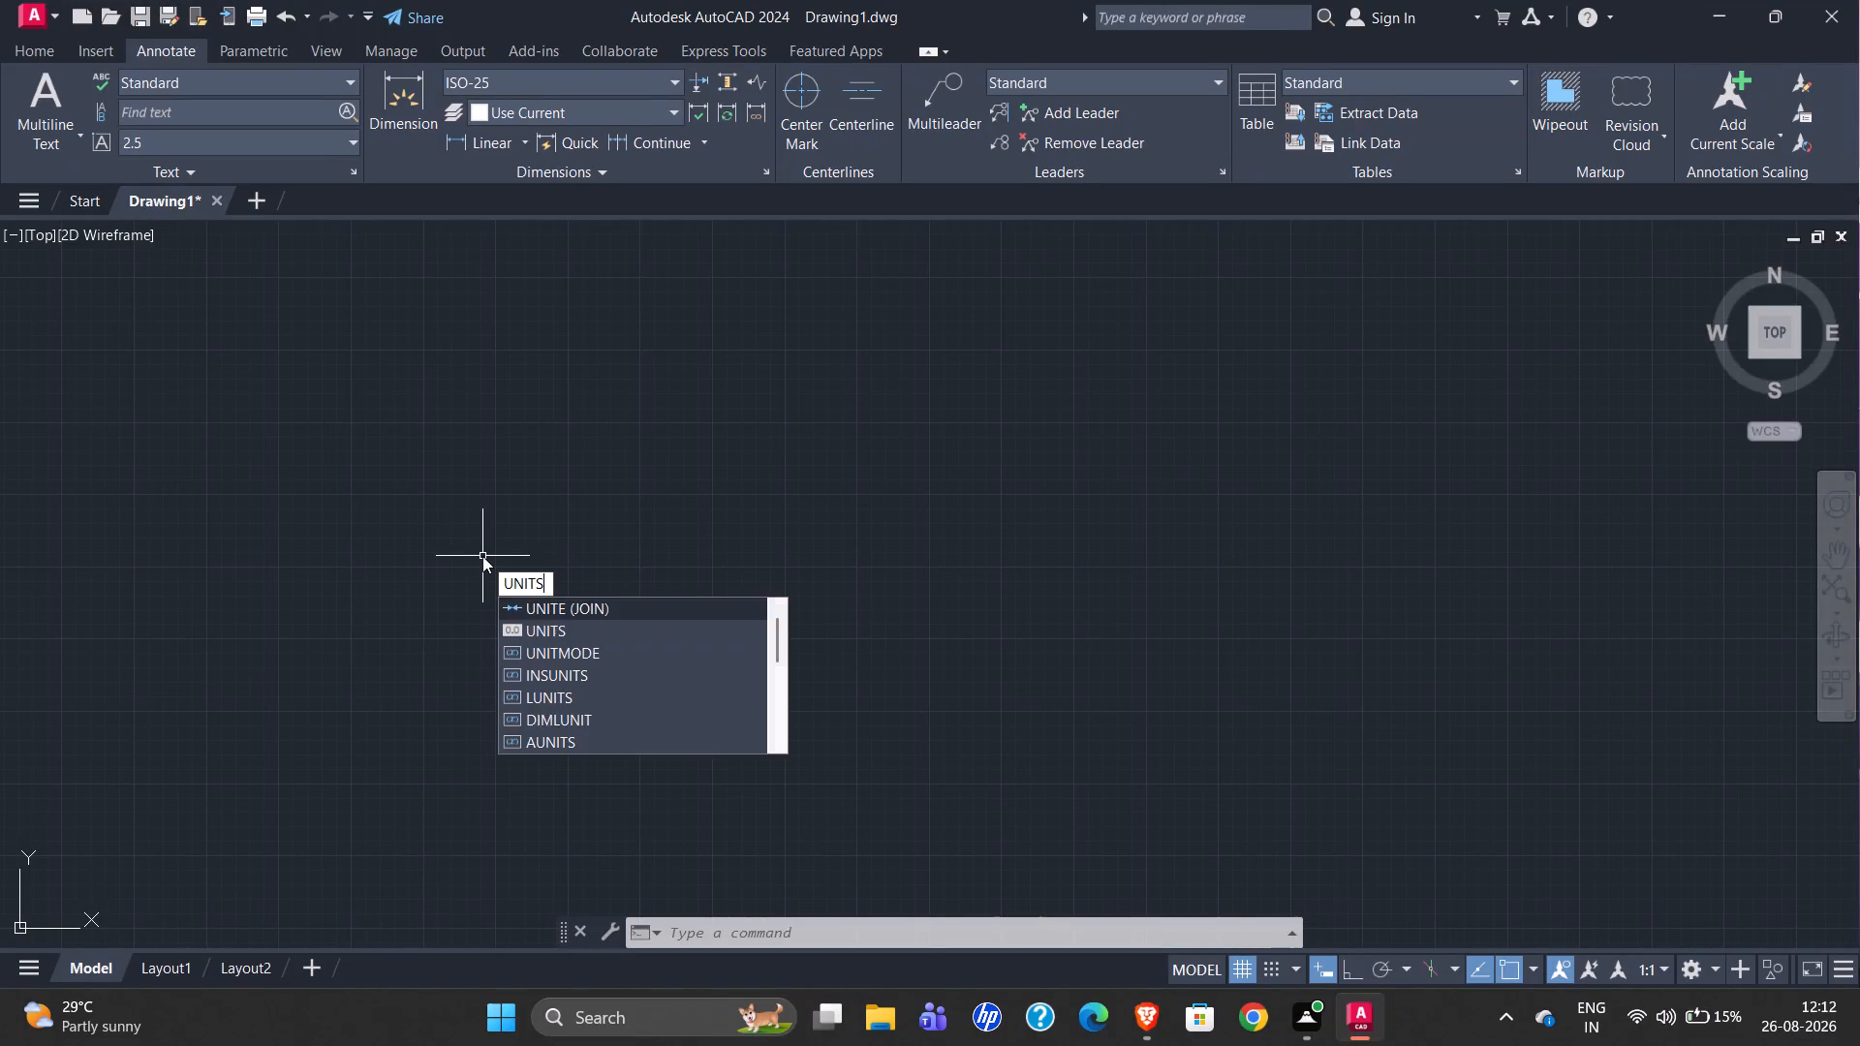
key(Return)
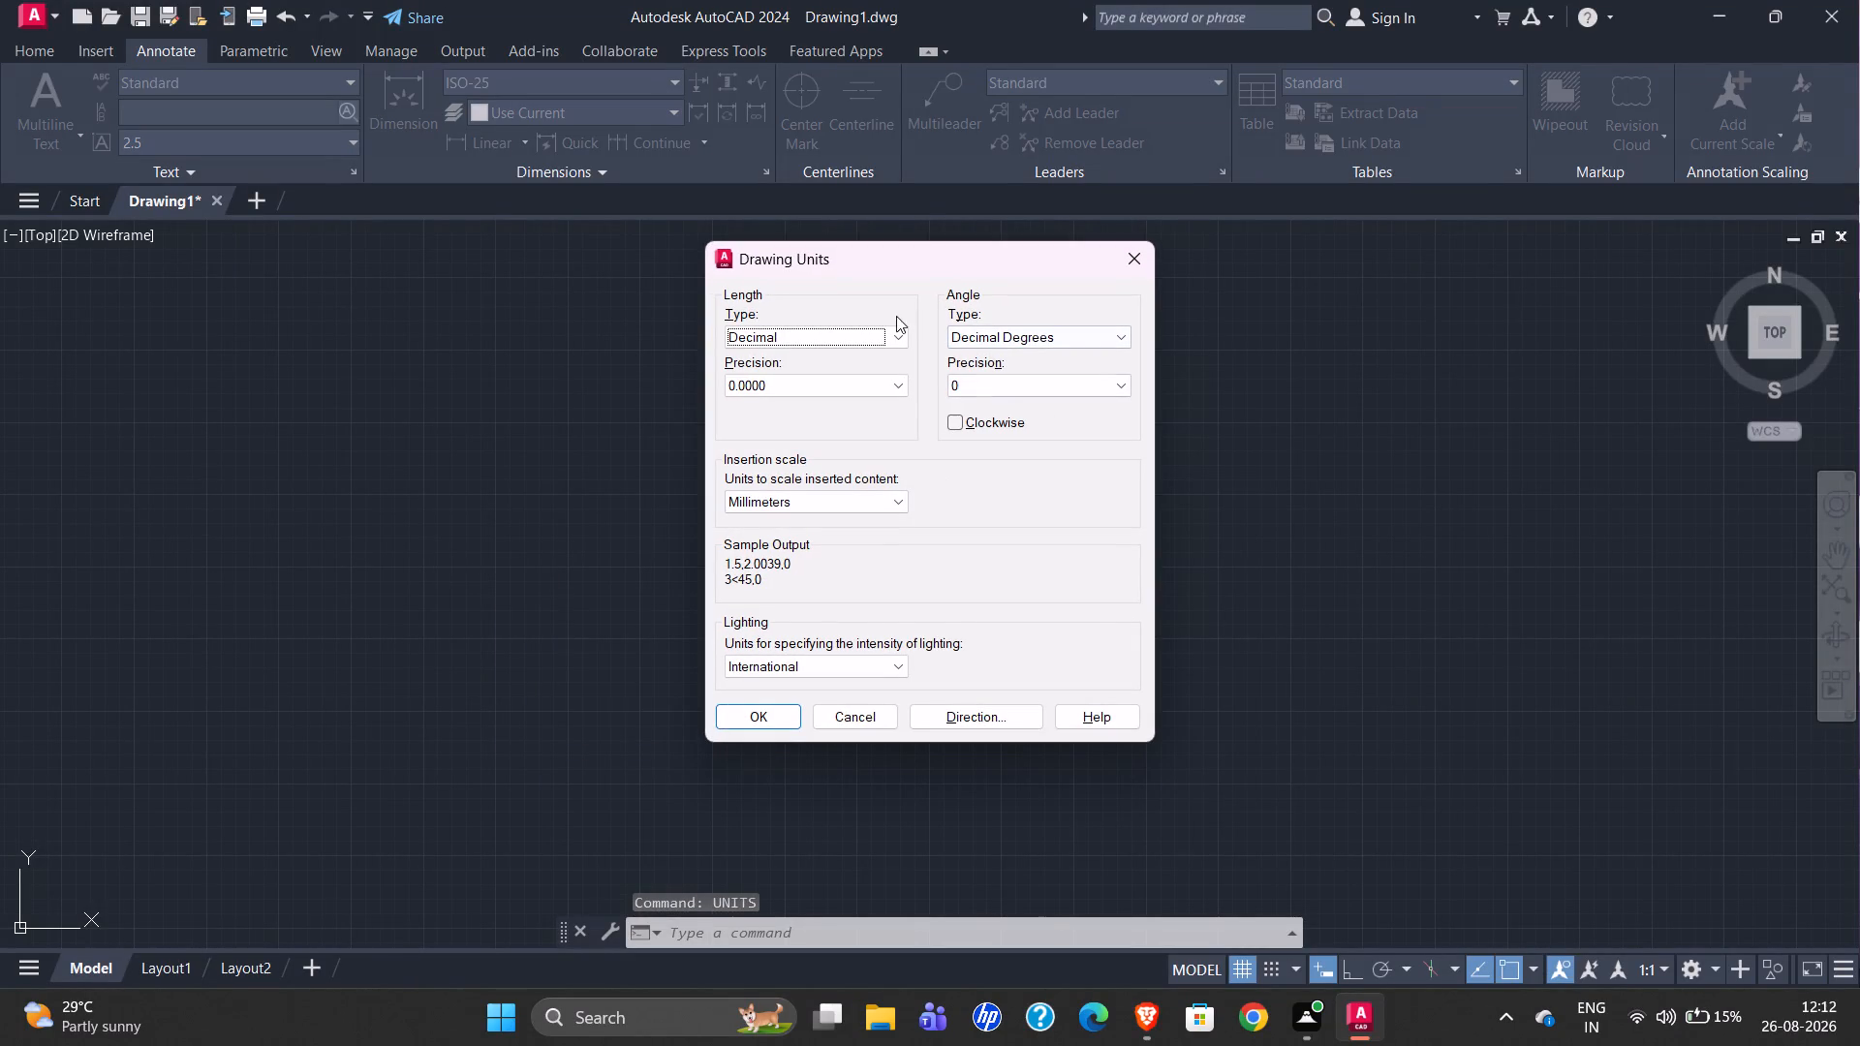
click(878, 331)
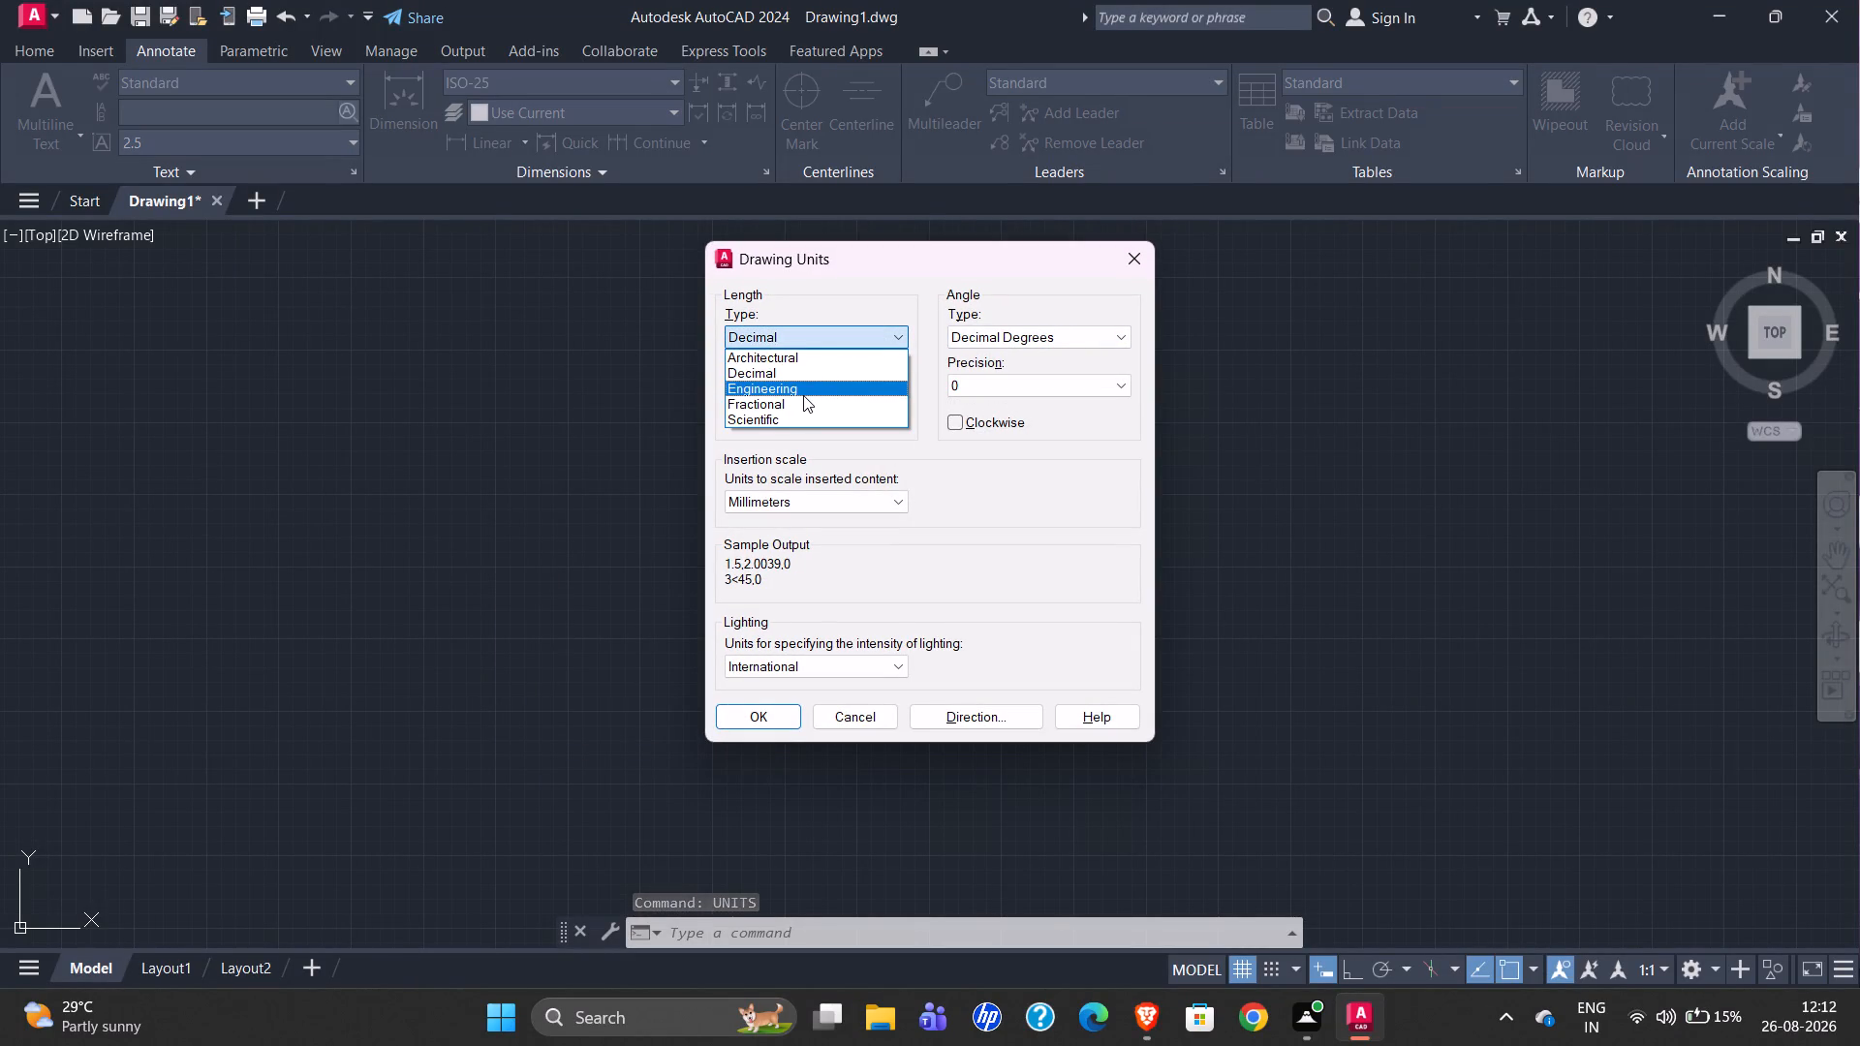
click(803, 386)
click(804, 384)
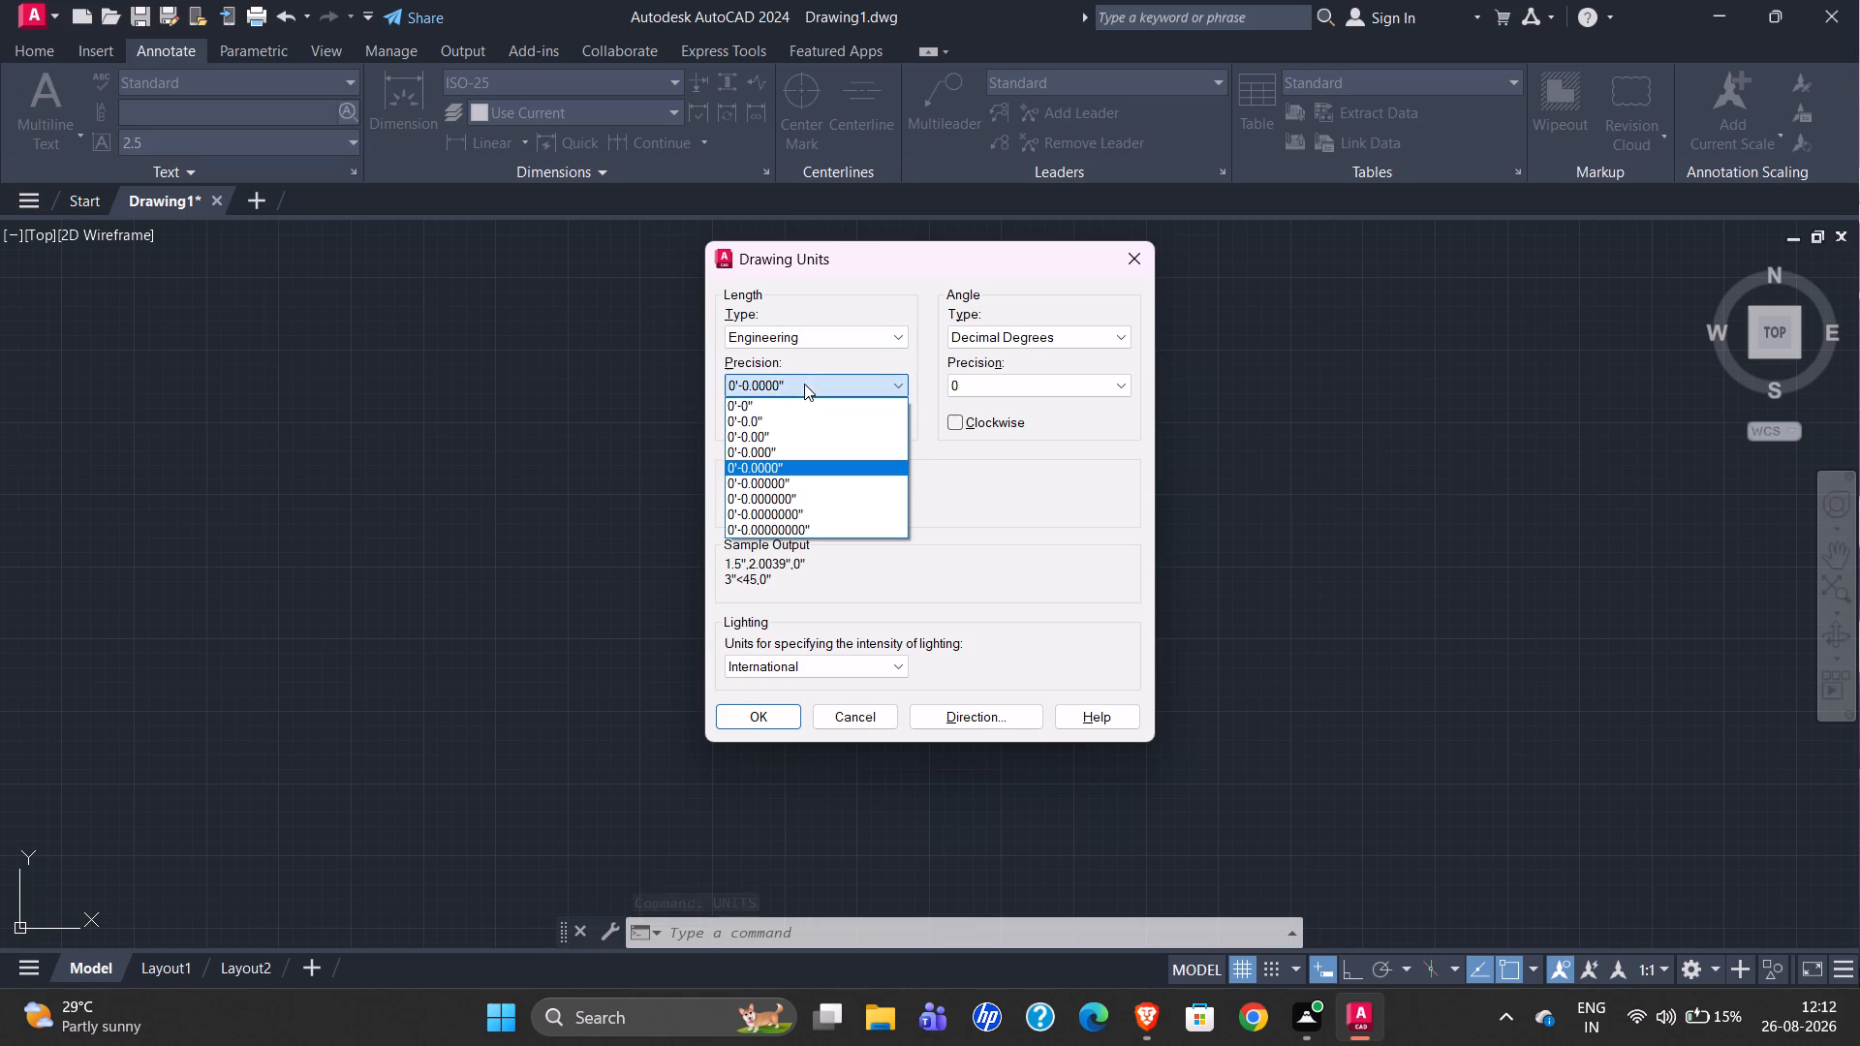
click(795, 435)
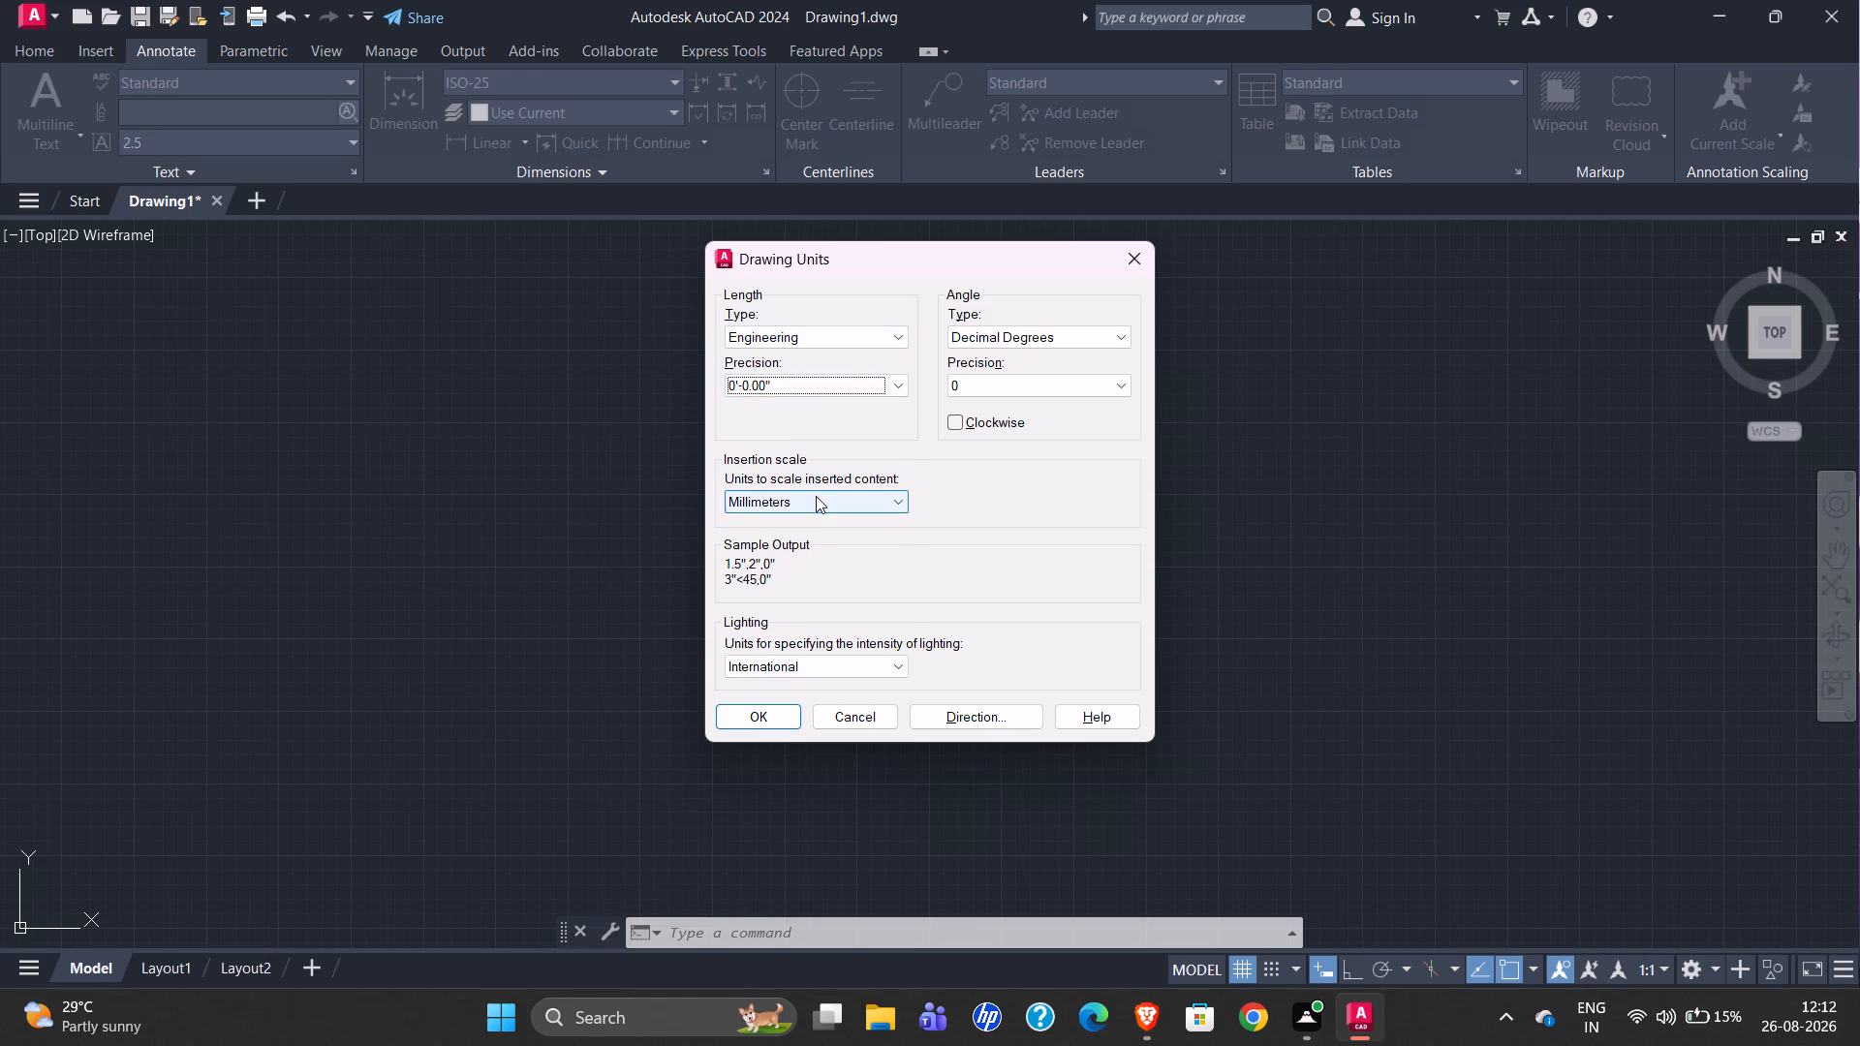
click(816, 496)
click(805, 541)
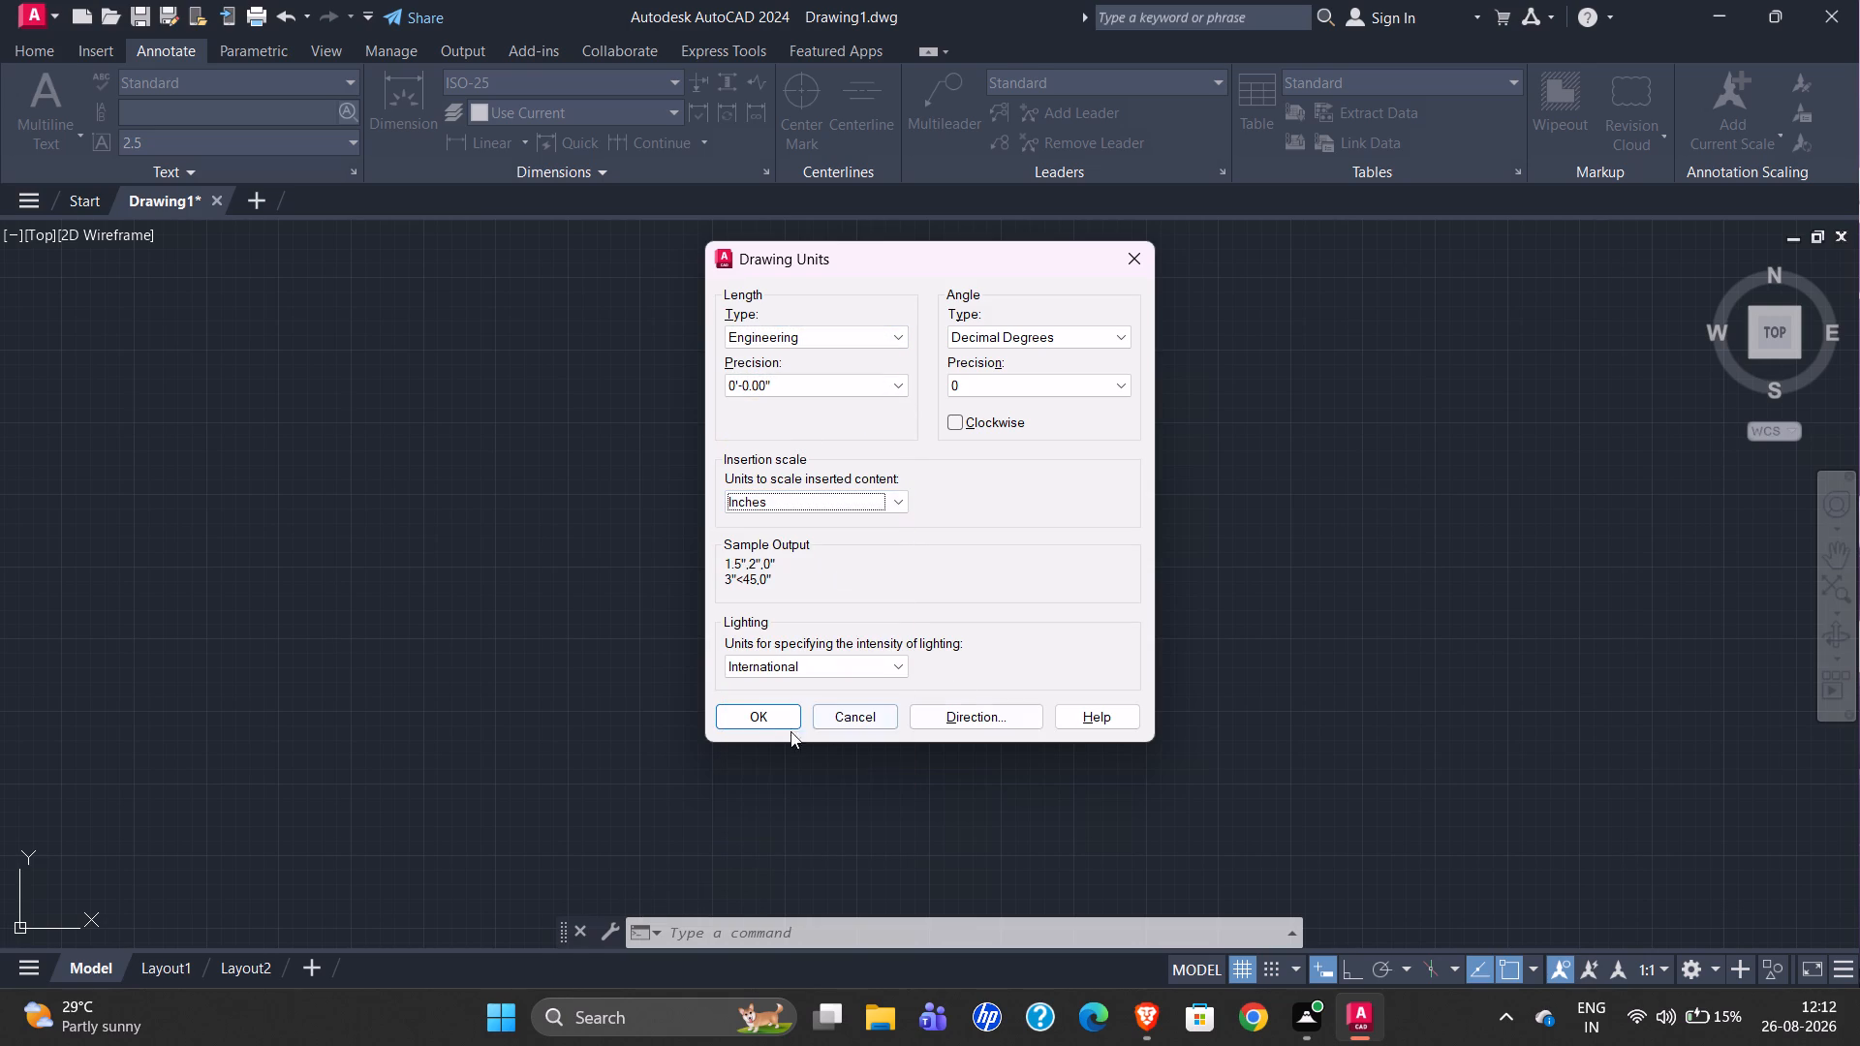
click(766, 713)
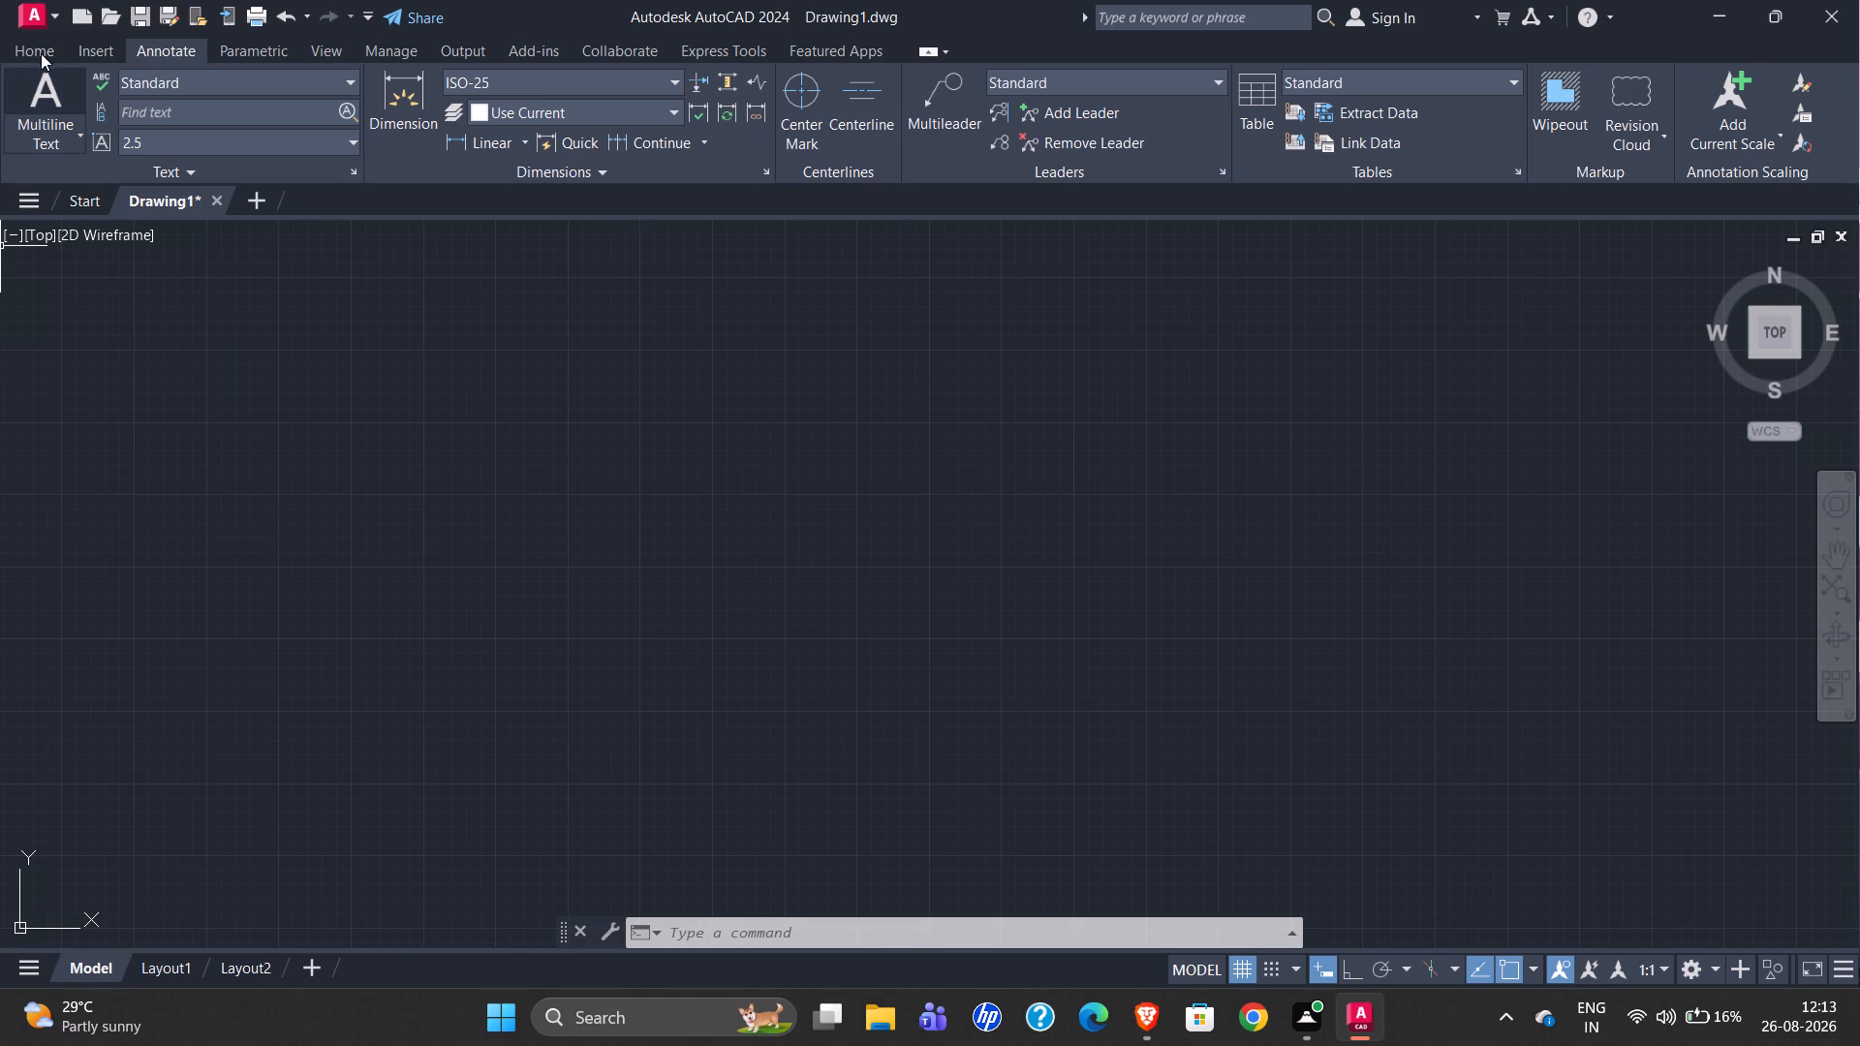
Import page 1 of BRICK MARKING _03-03-26.pdf at scale 1, placing the sheet just left of the drawing origin.
click(83, 57)
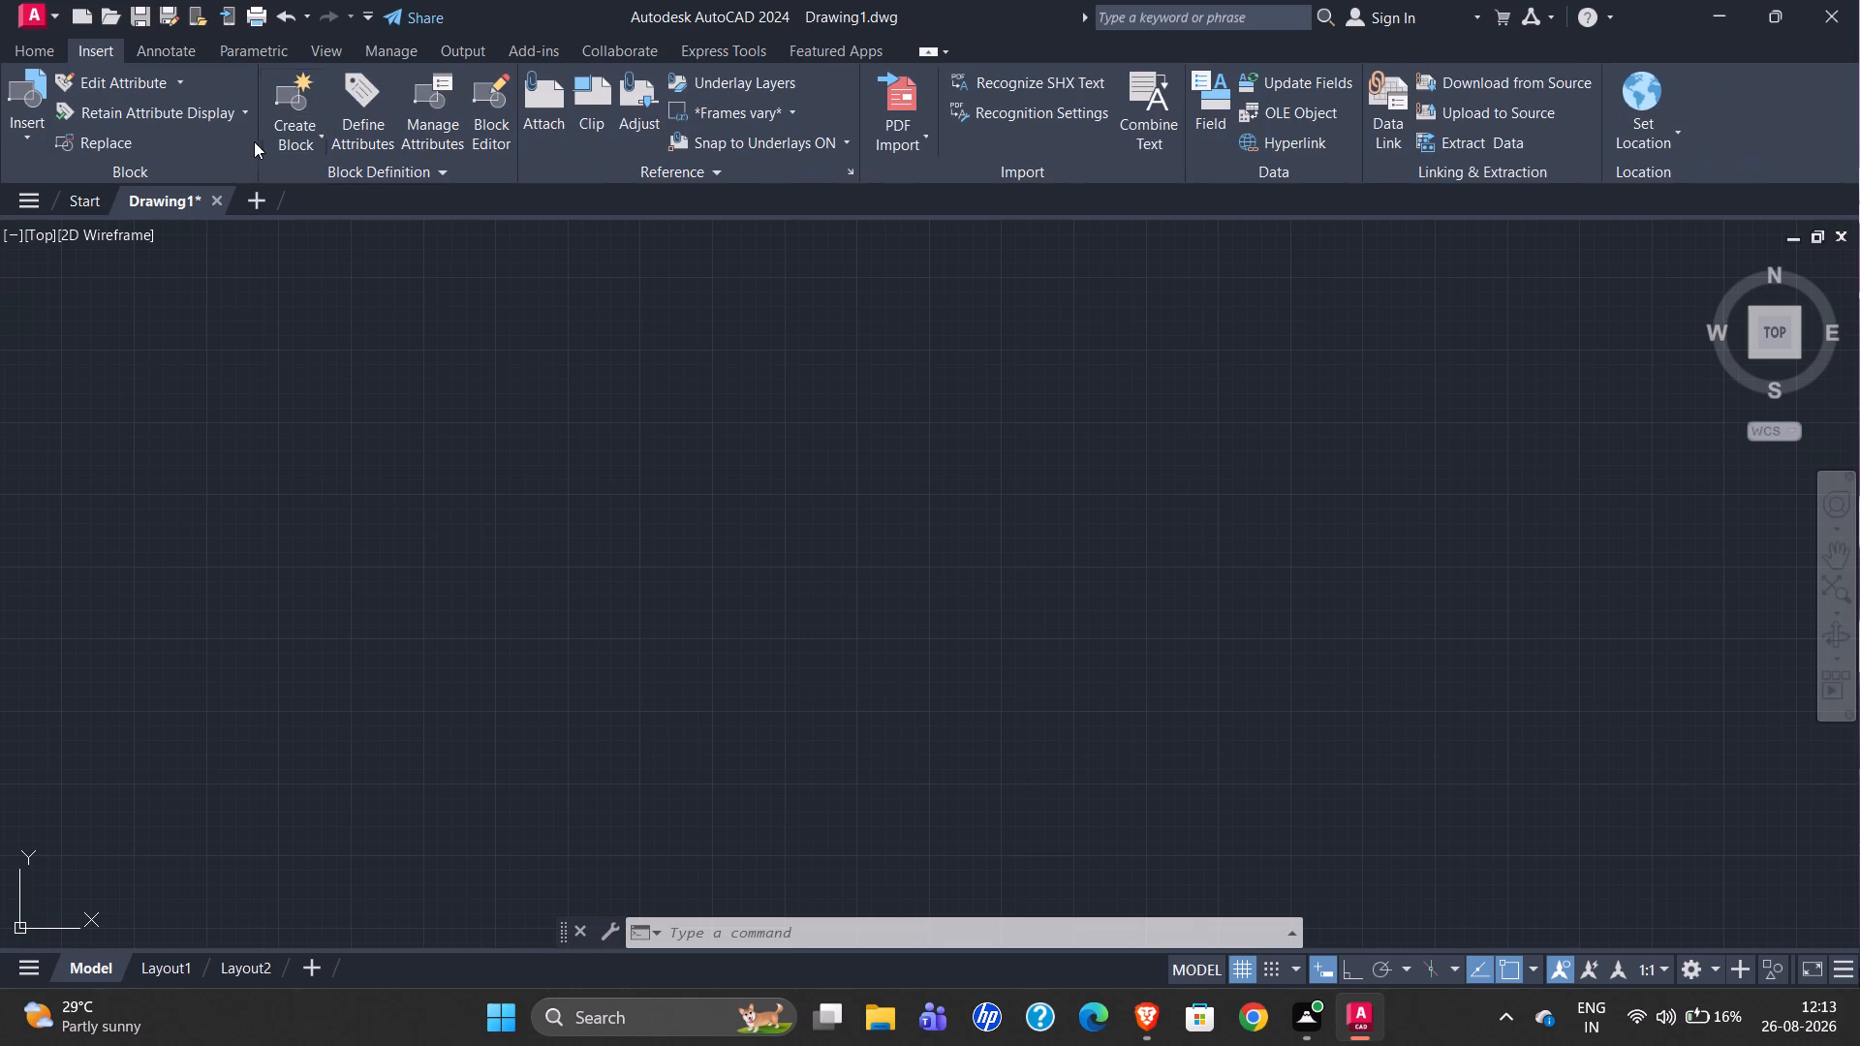
click(898, 96)
scroll(761, 548, down, 6)
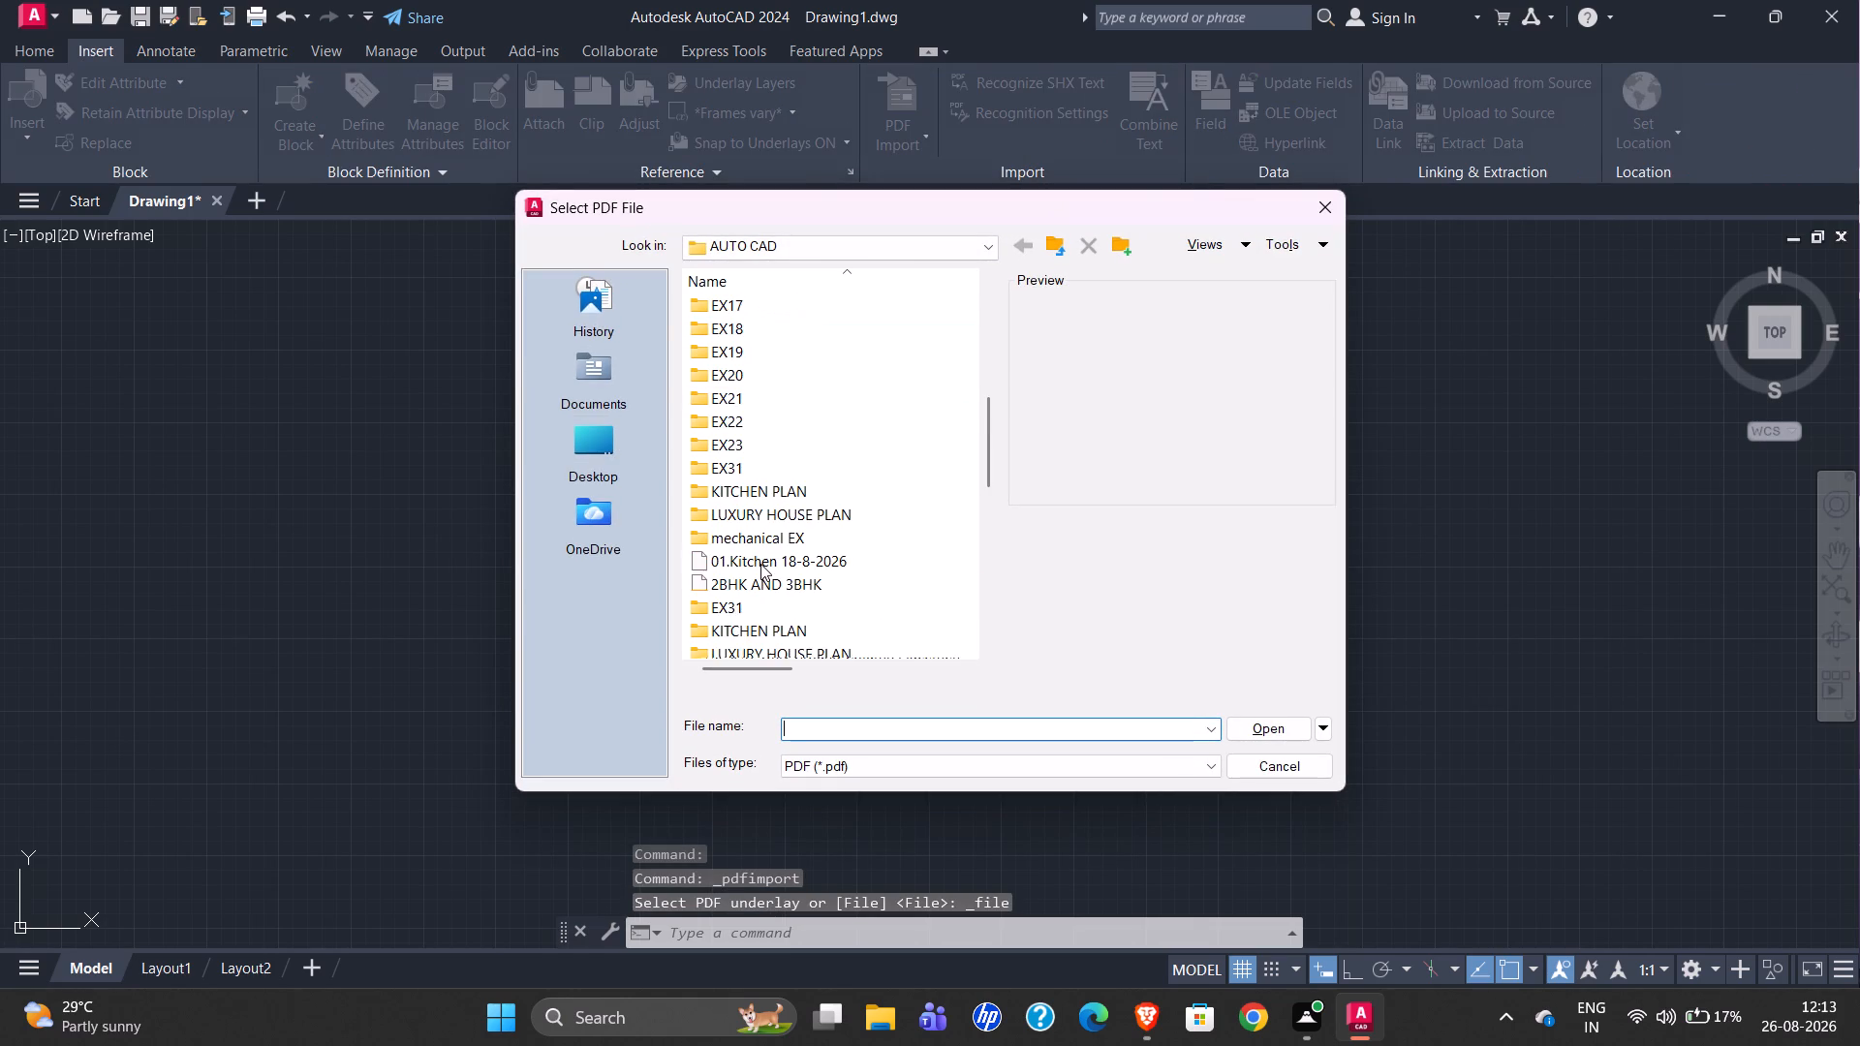
scroll(767, 574, down, 2)
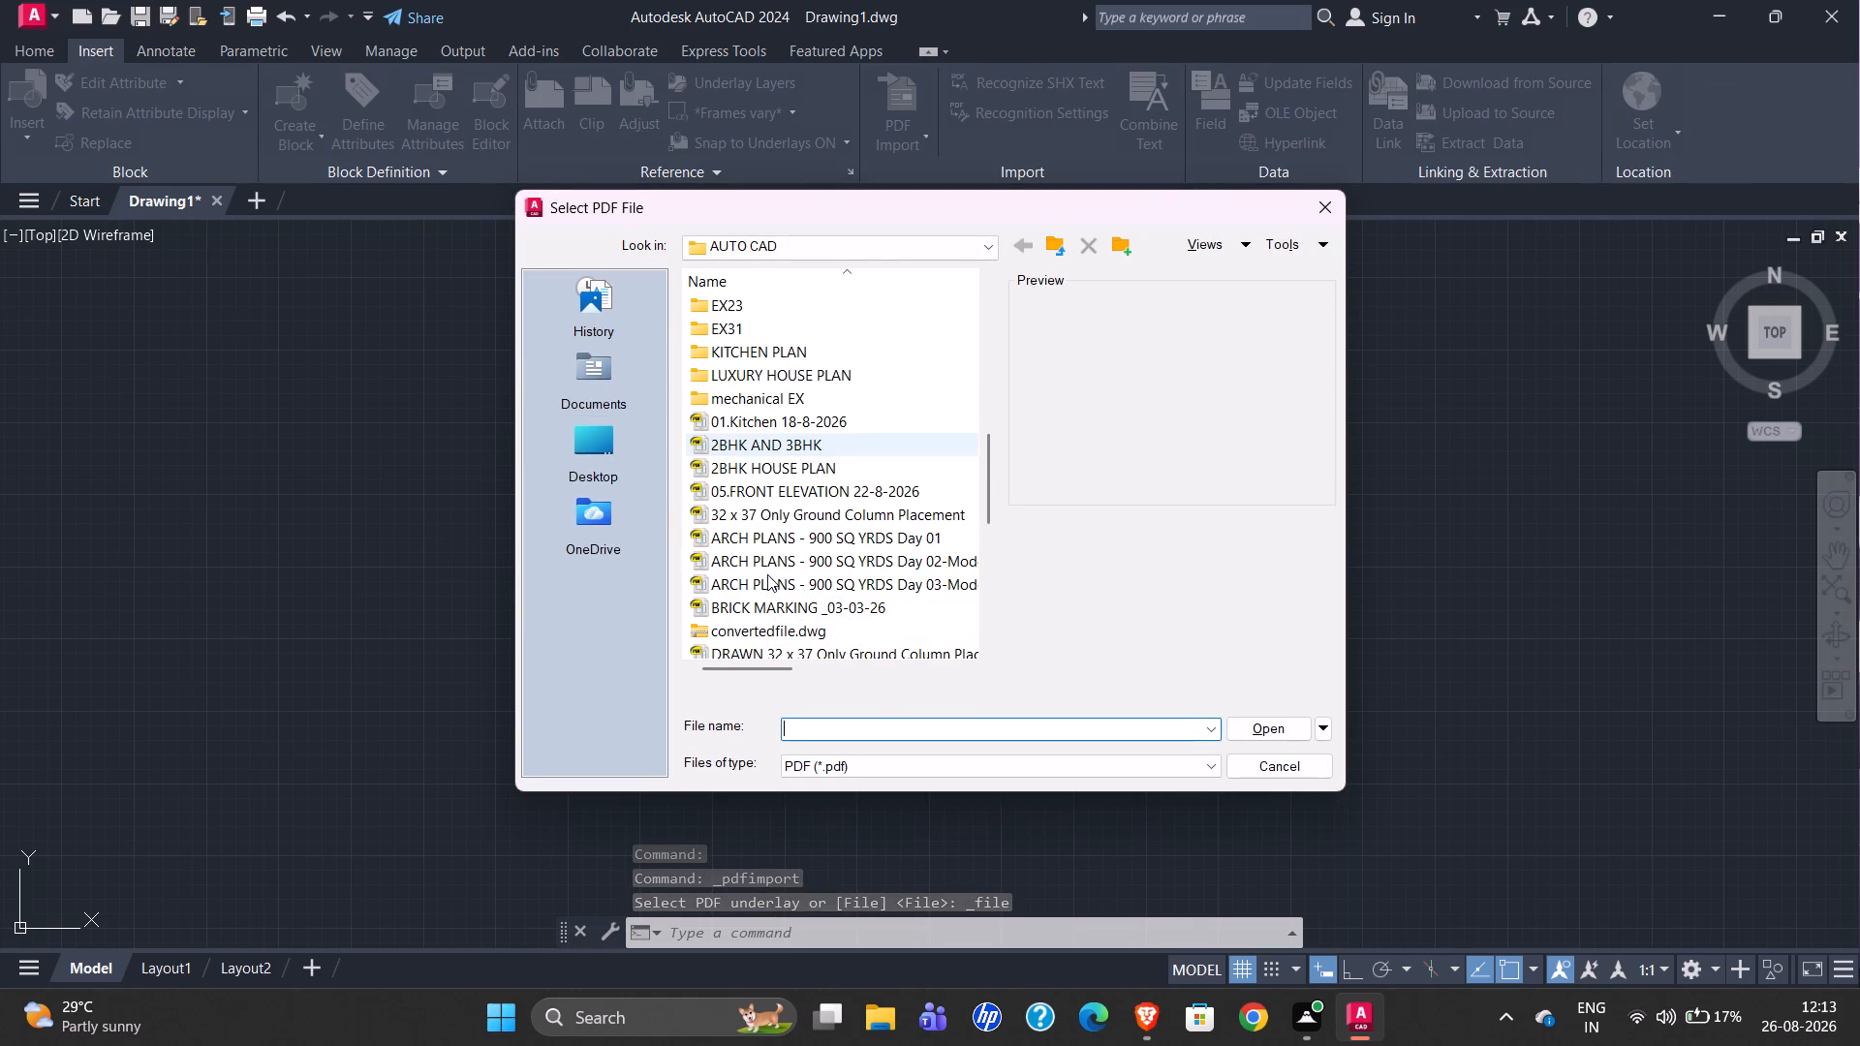
click(758, 598)
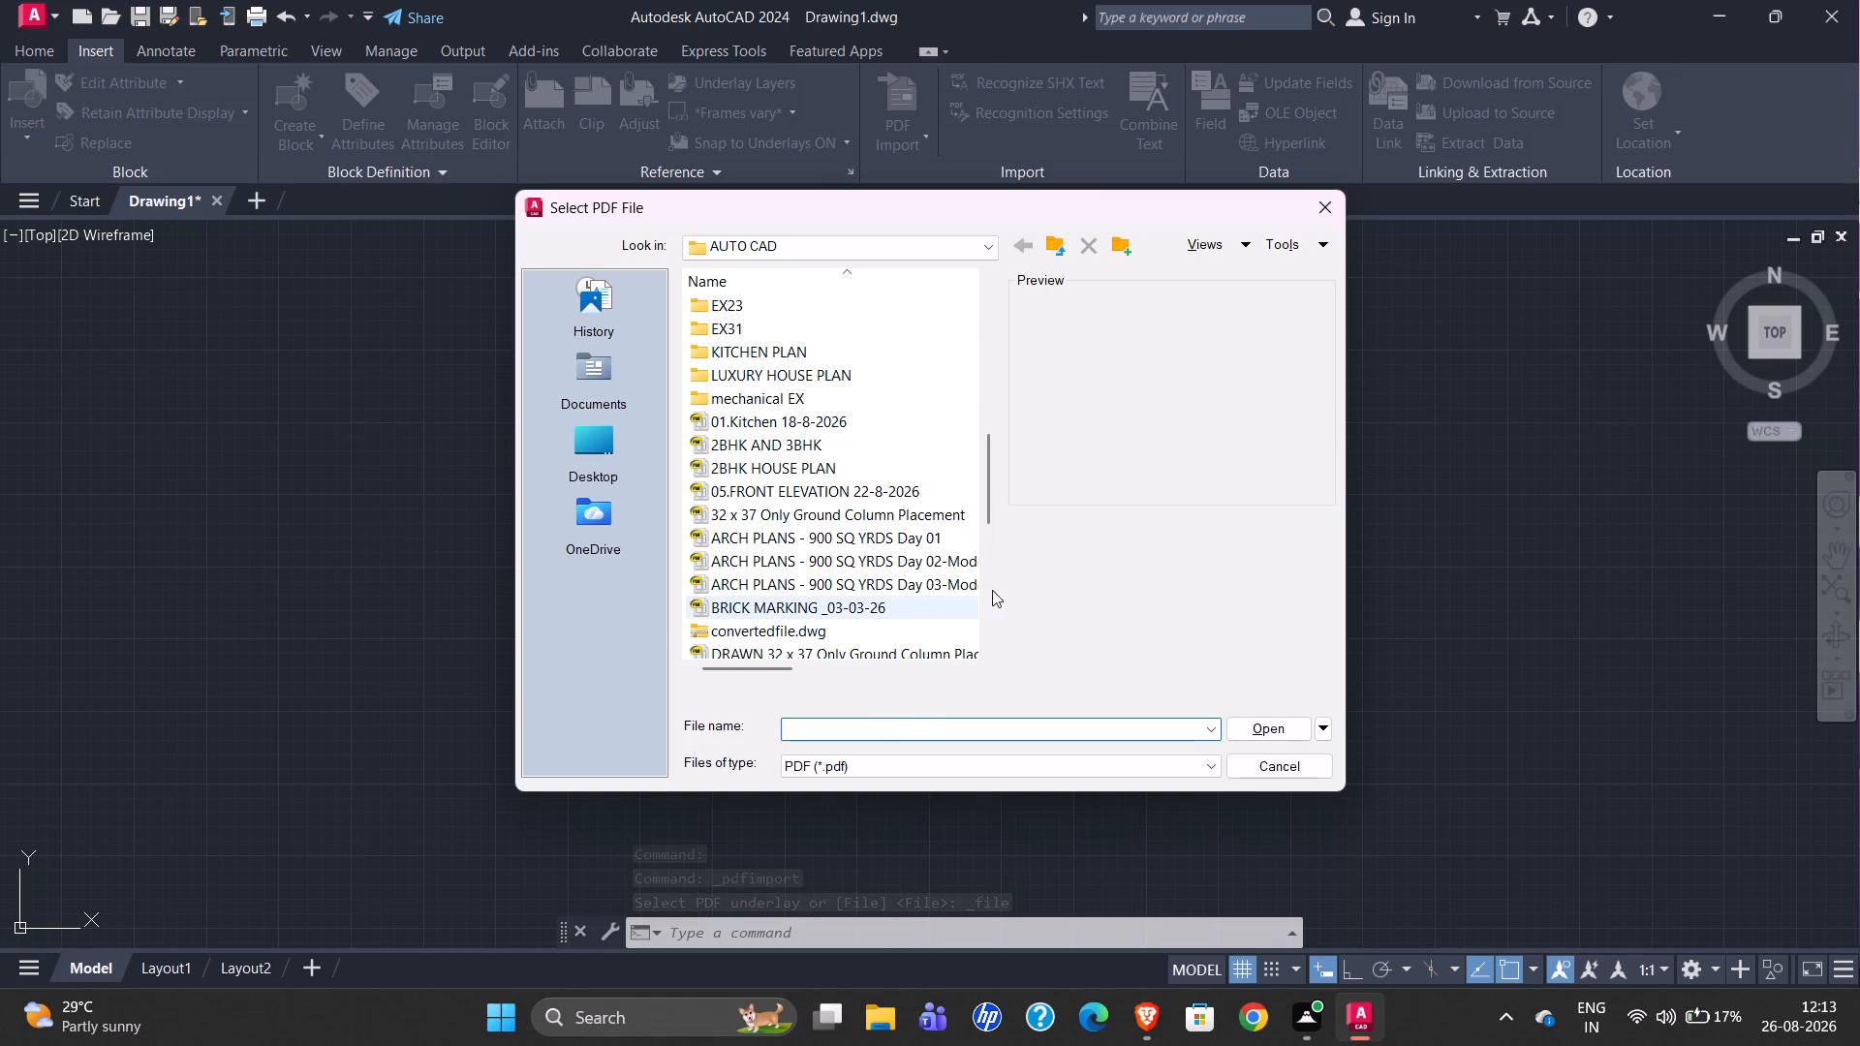
click(1283, 726)
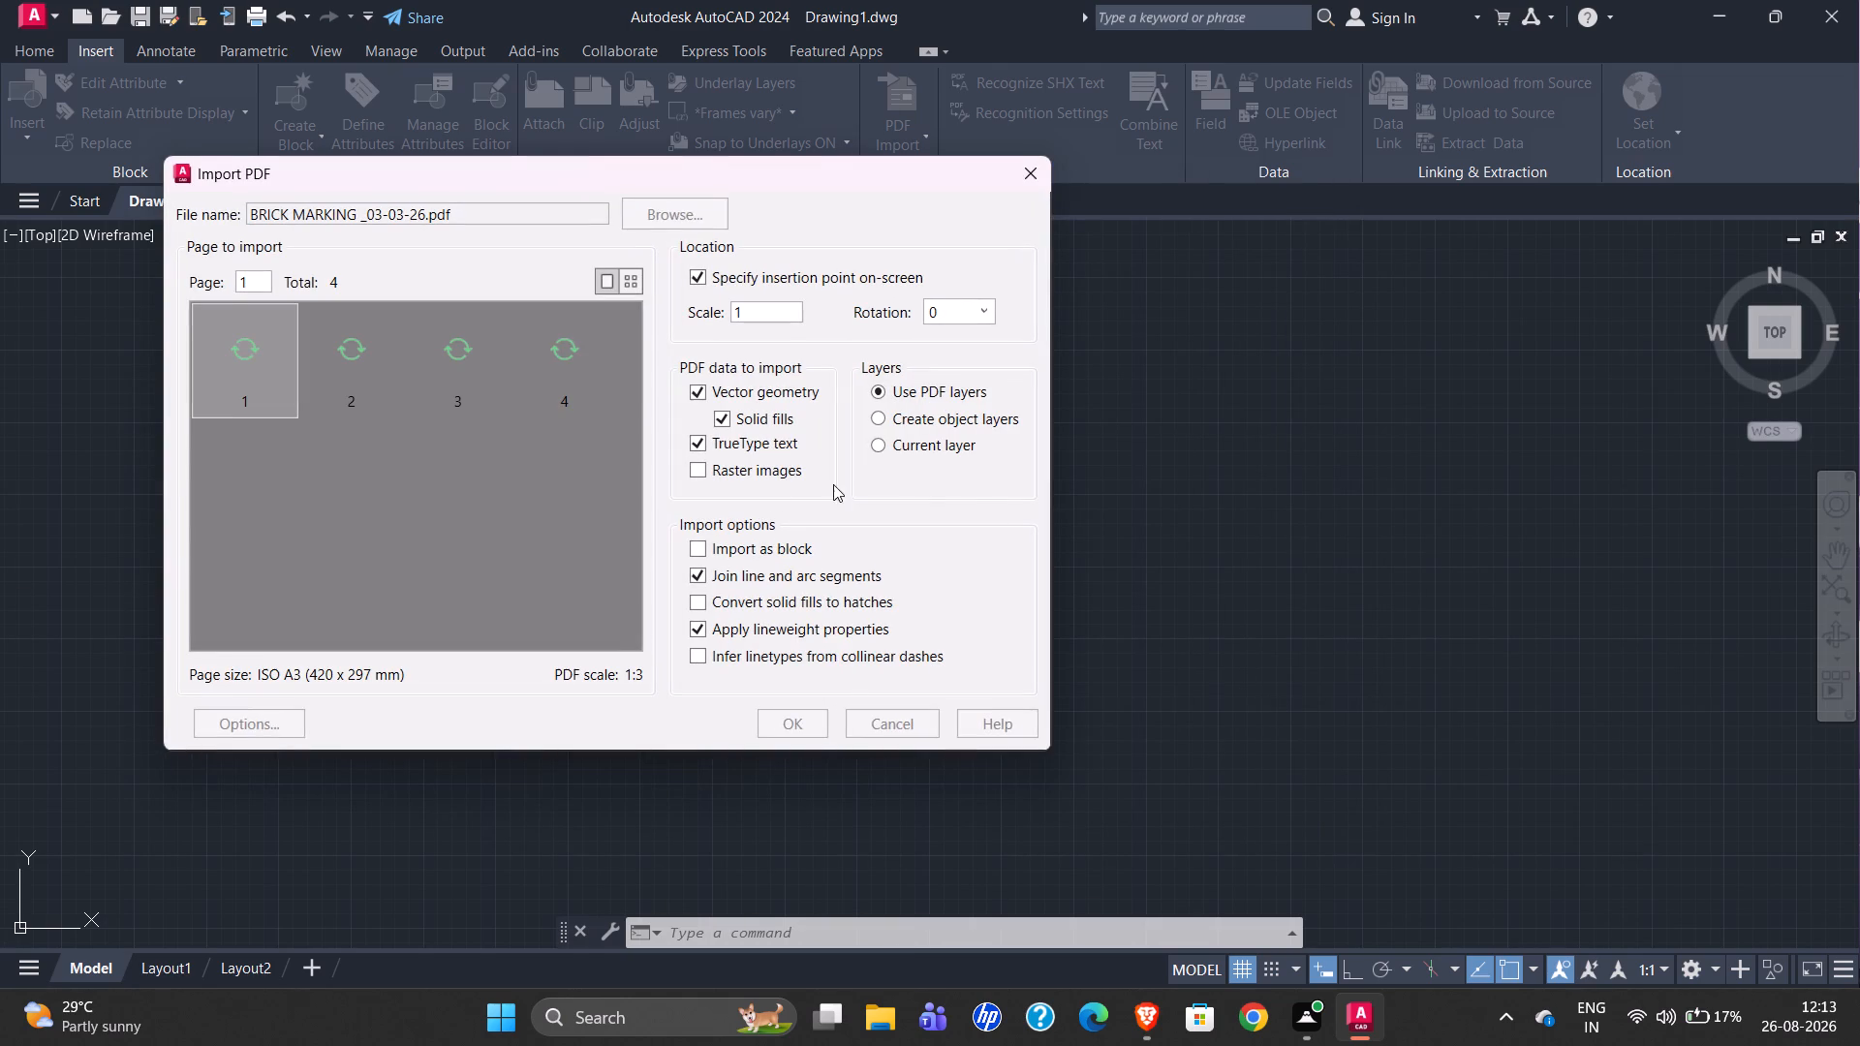
click(806, 732)
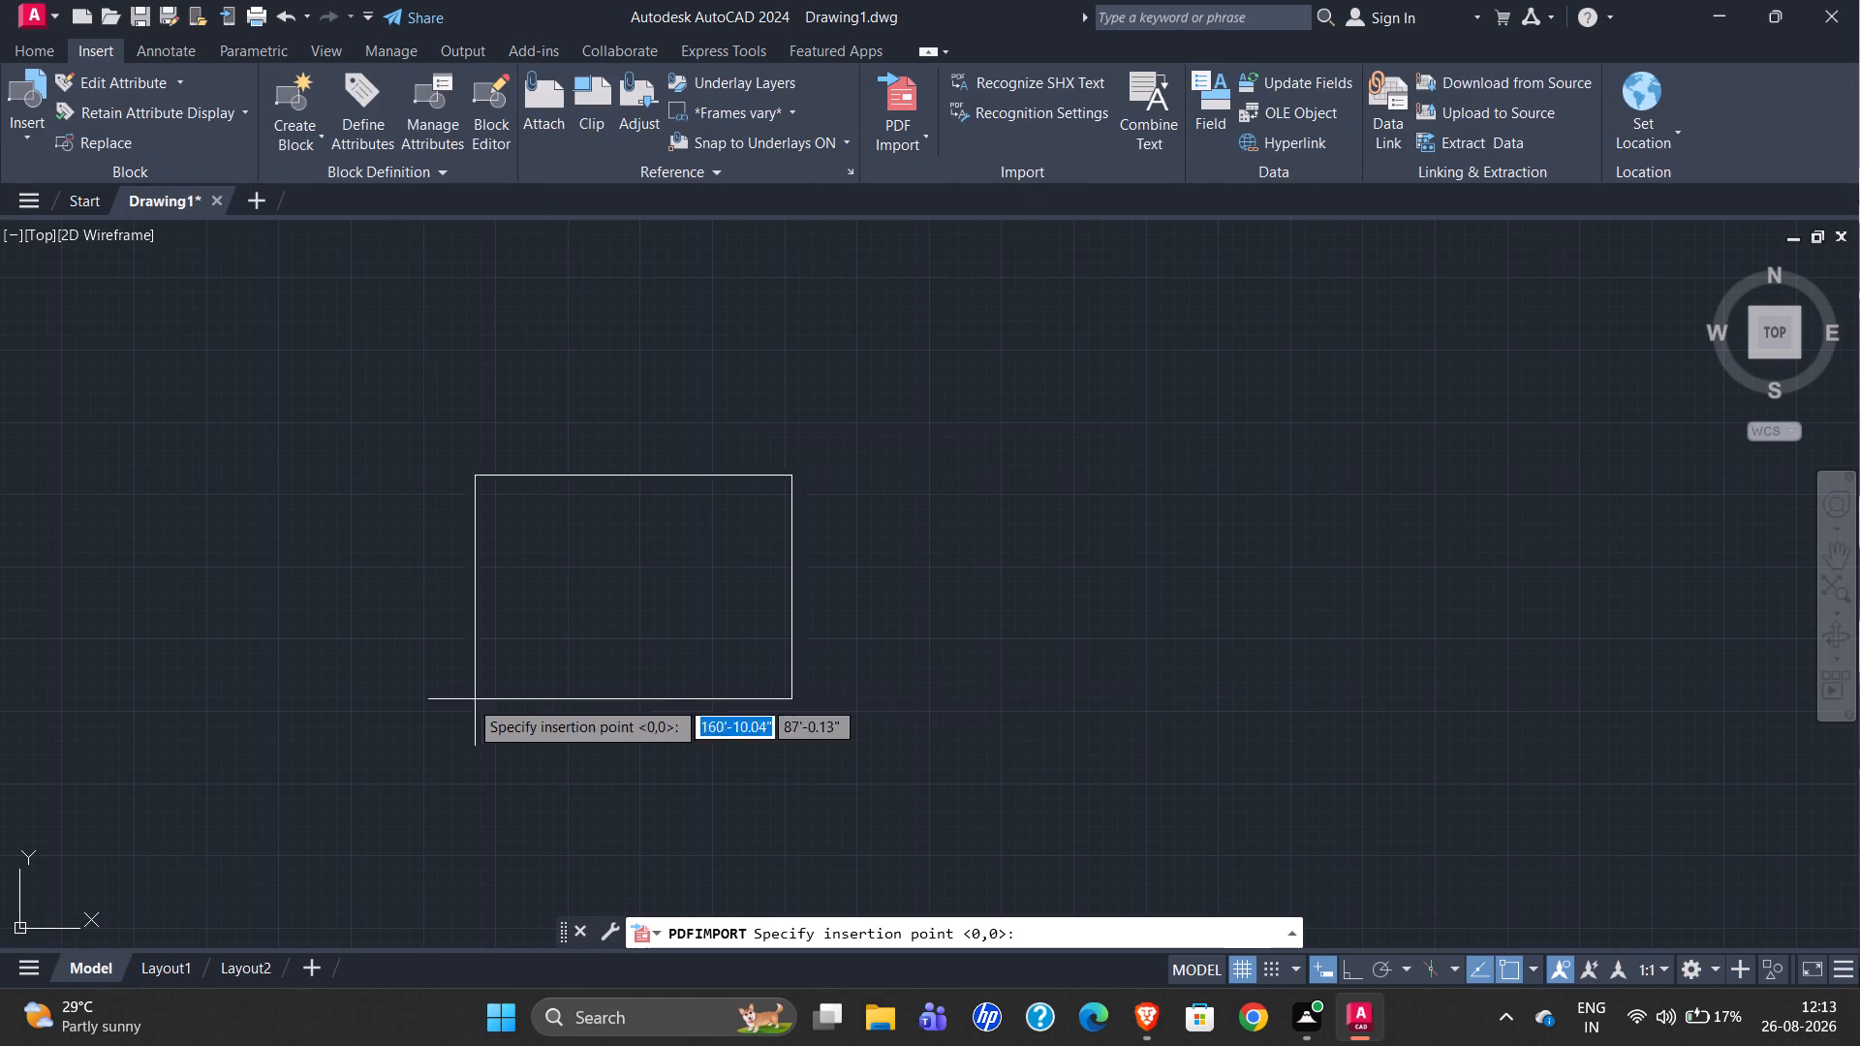
scroll(646, 611, down, 5)
scroll(373, 706, up, 3)
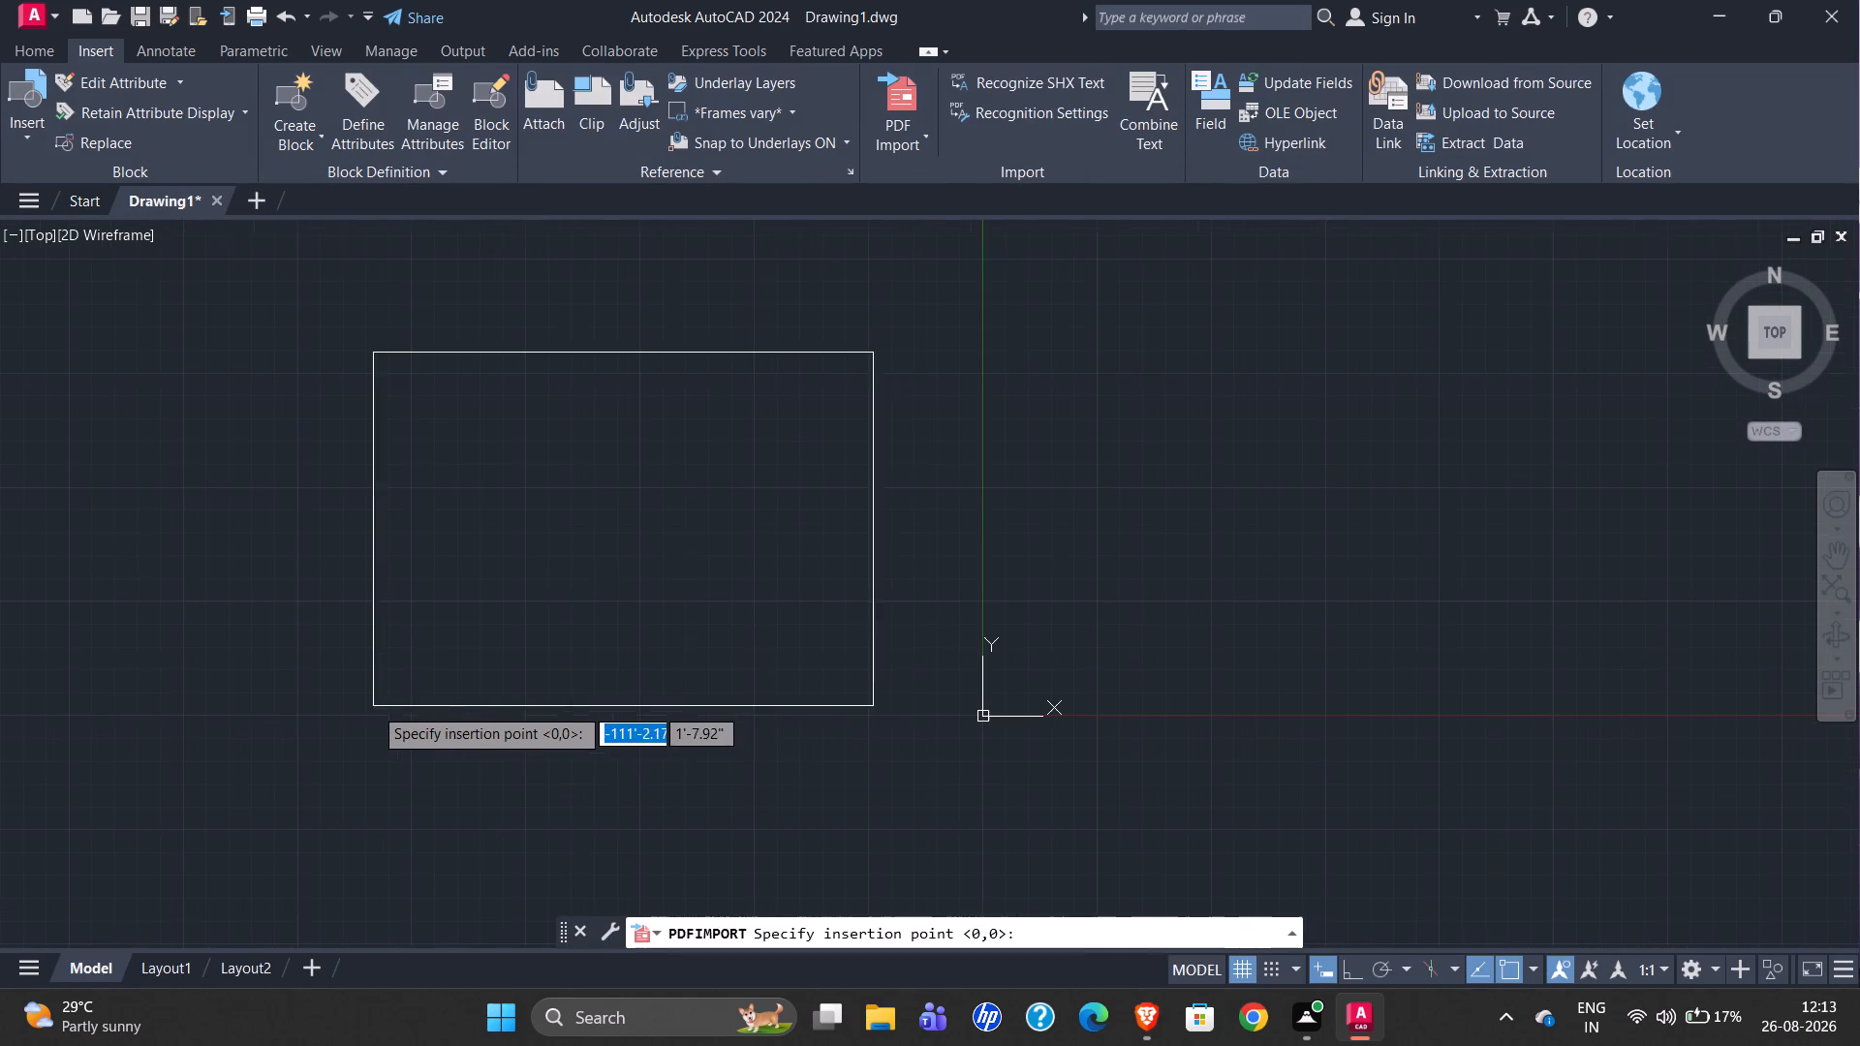
scroll(373, 706, up, 1)
scroll(553, 732, up, 4)
scroll(356, 701, down, 2)
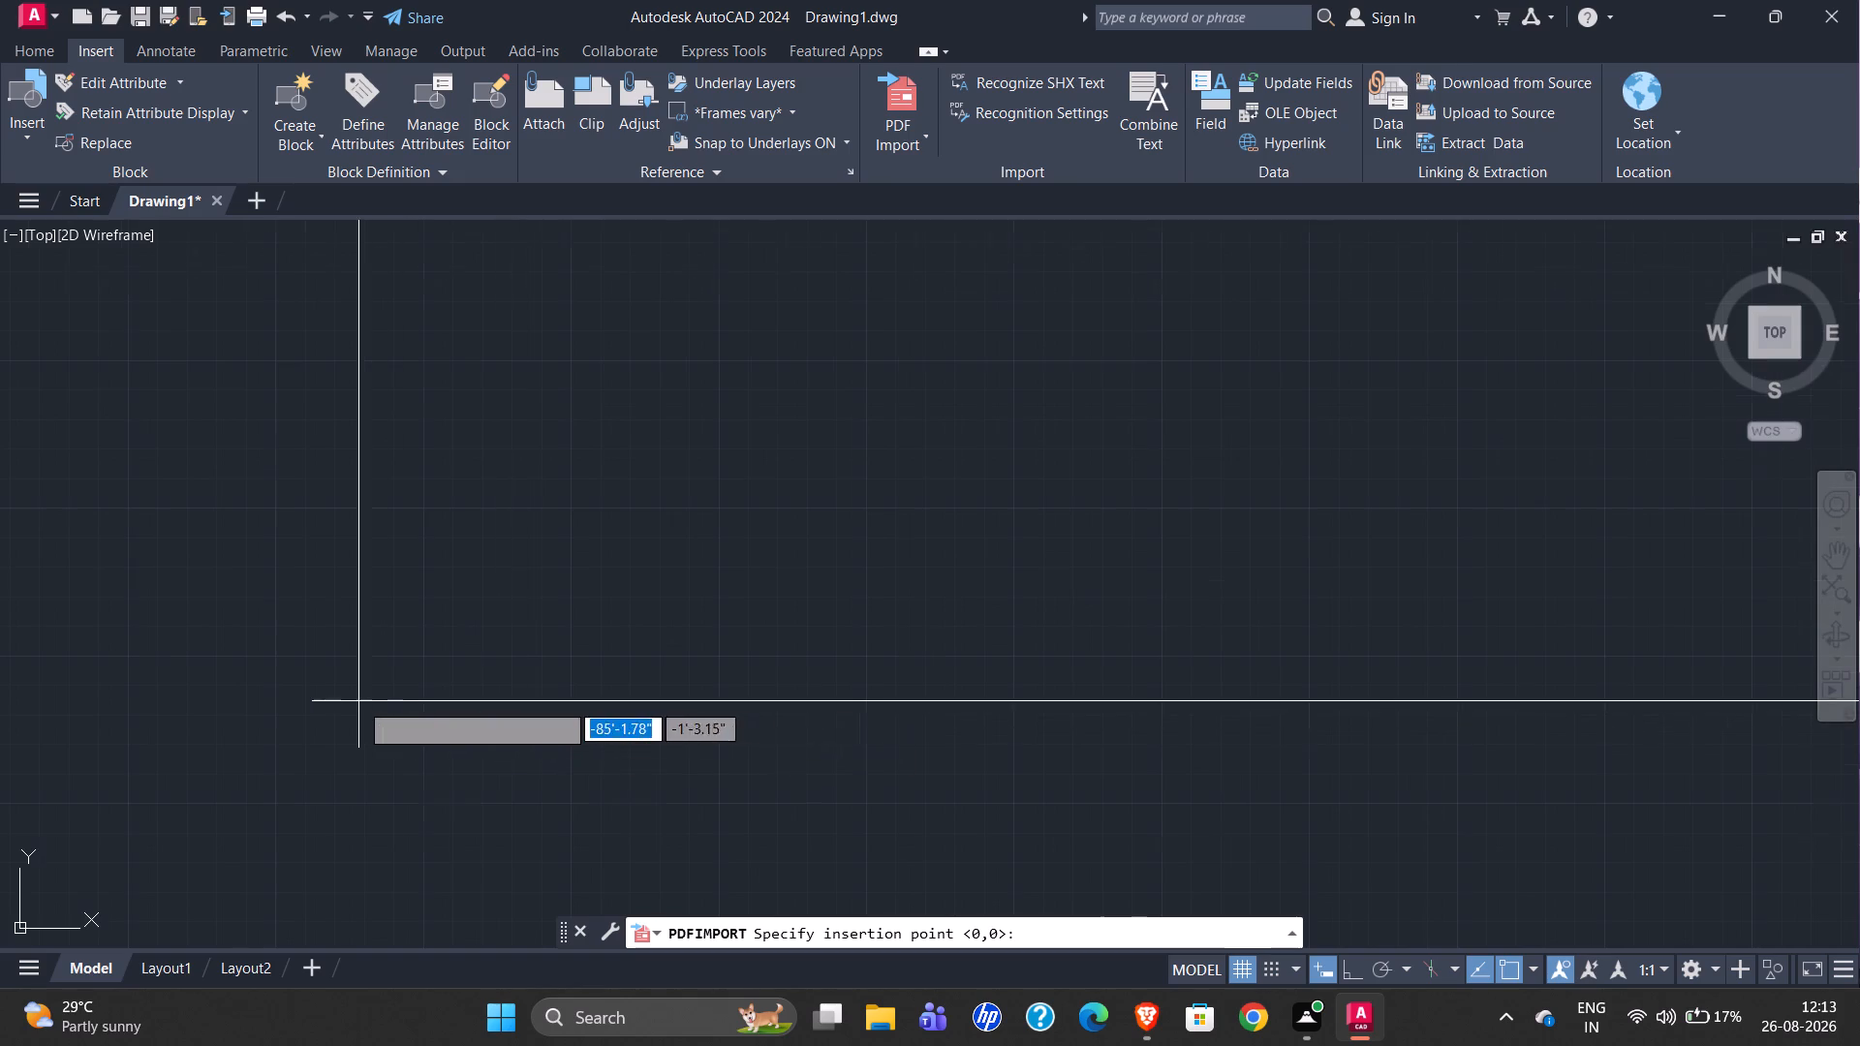
scroll(357, 701, down, 2)
scroll(791, 692, up, 5)
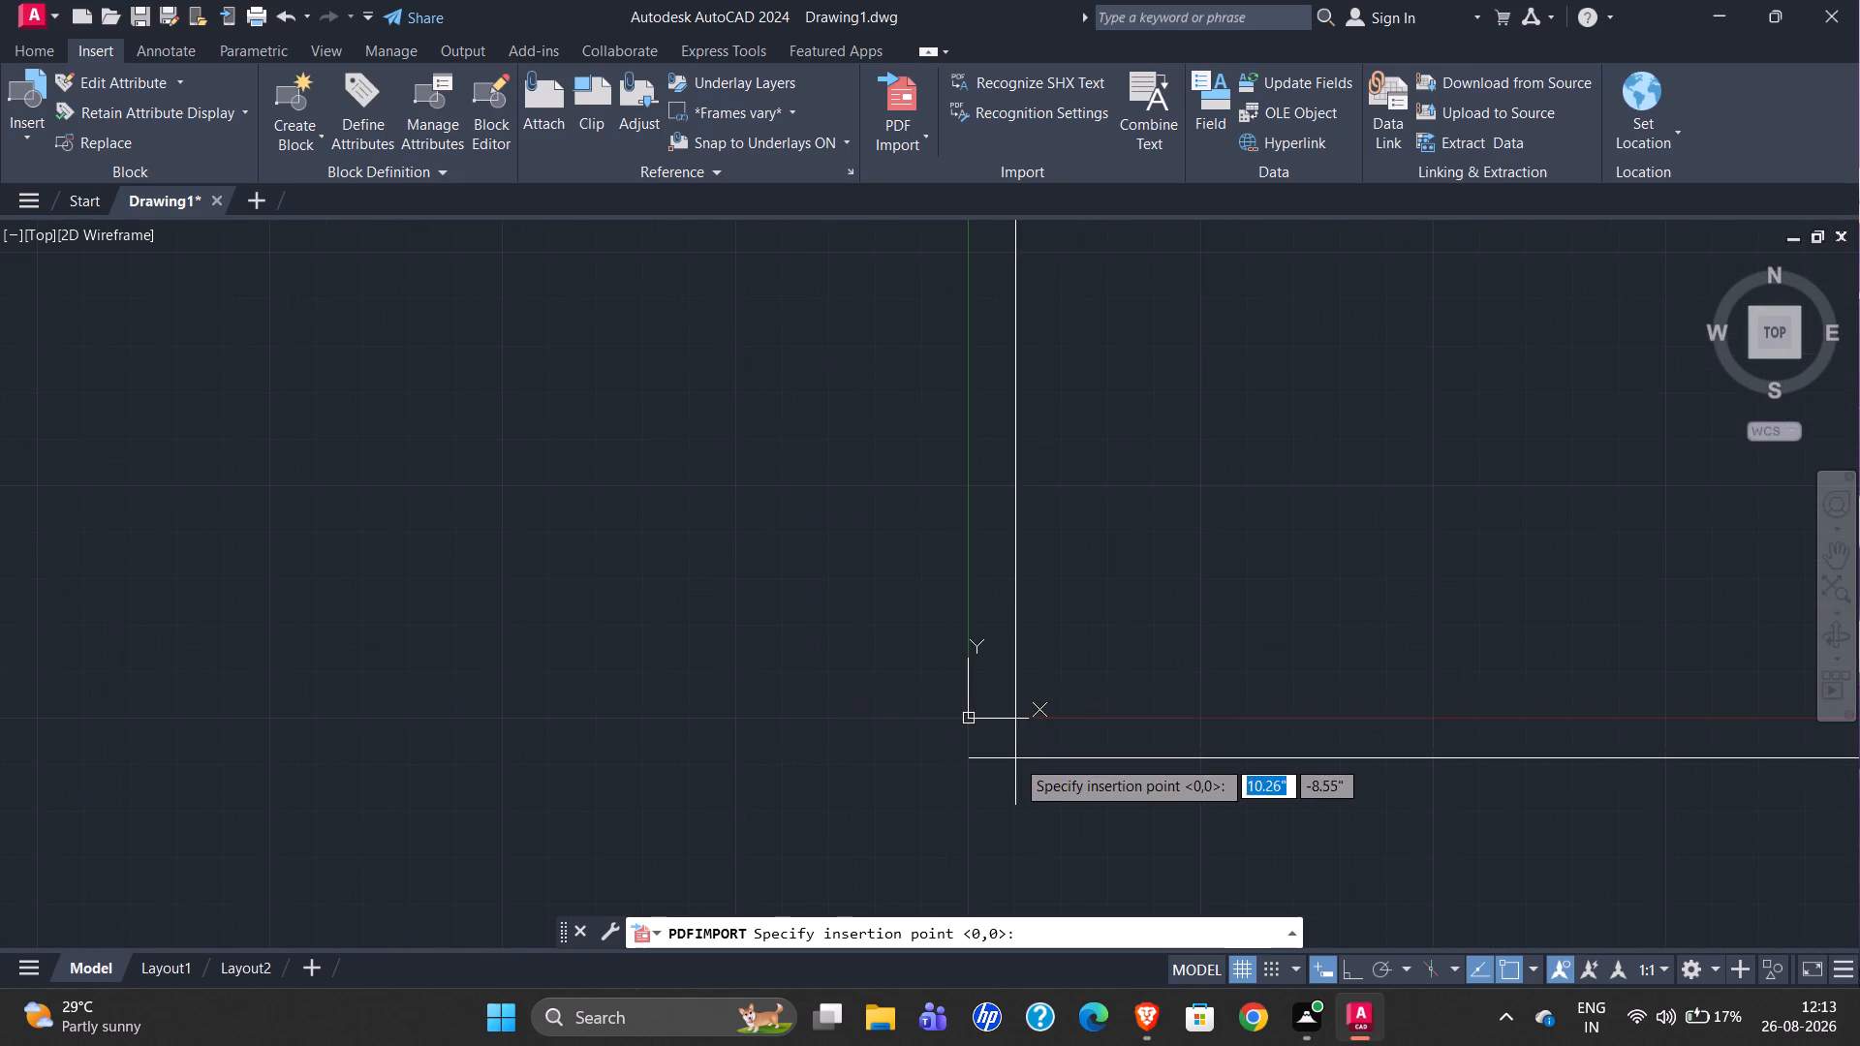
scroll(1015, 755, up, 4)
scroll(867, 661, down, 5)
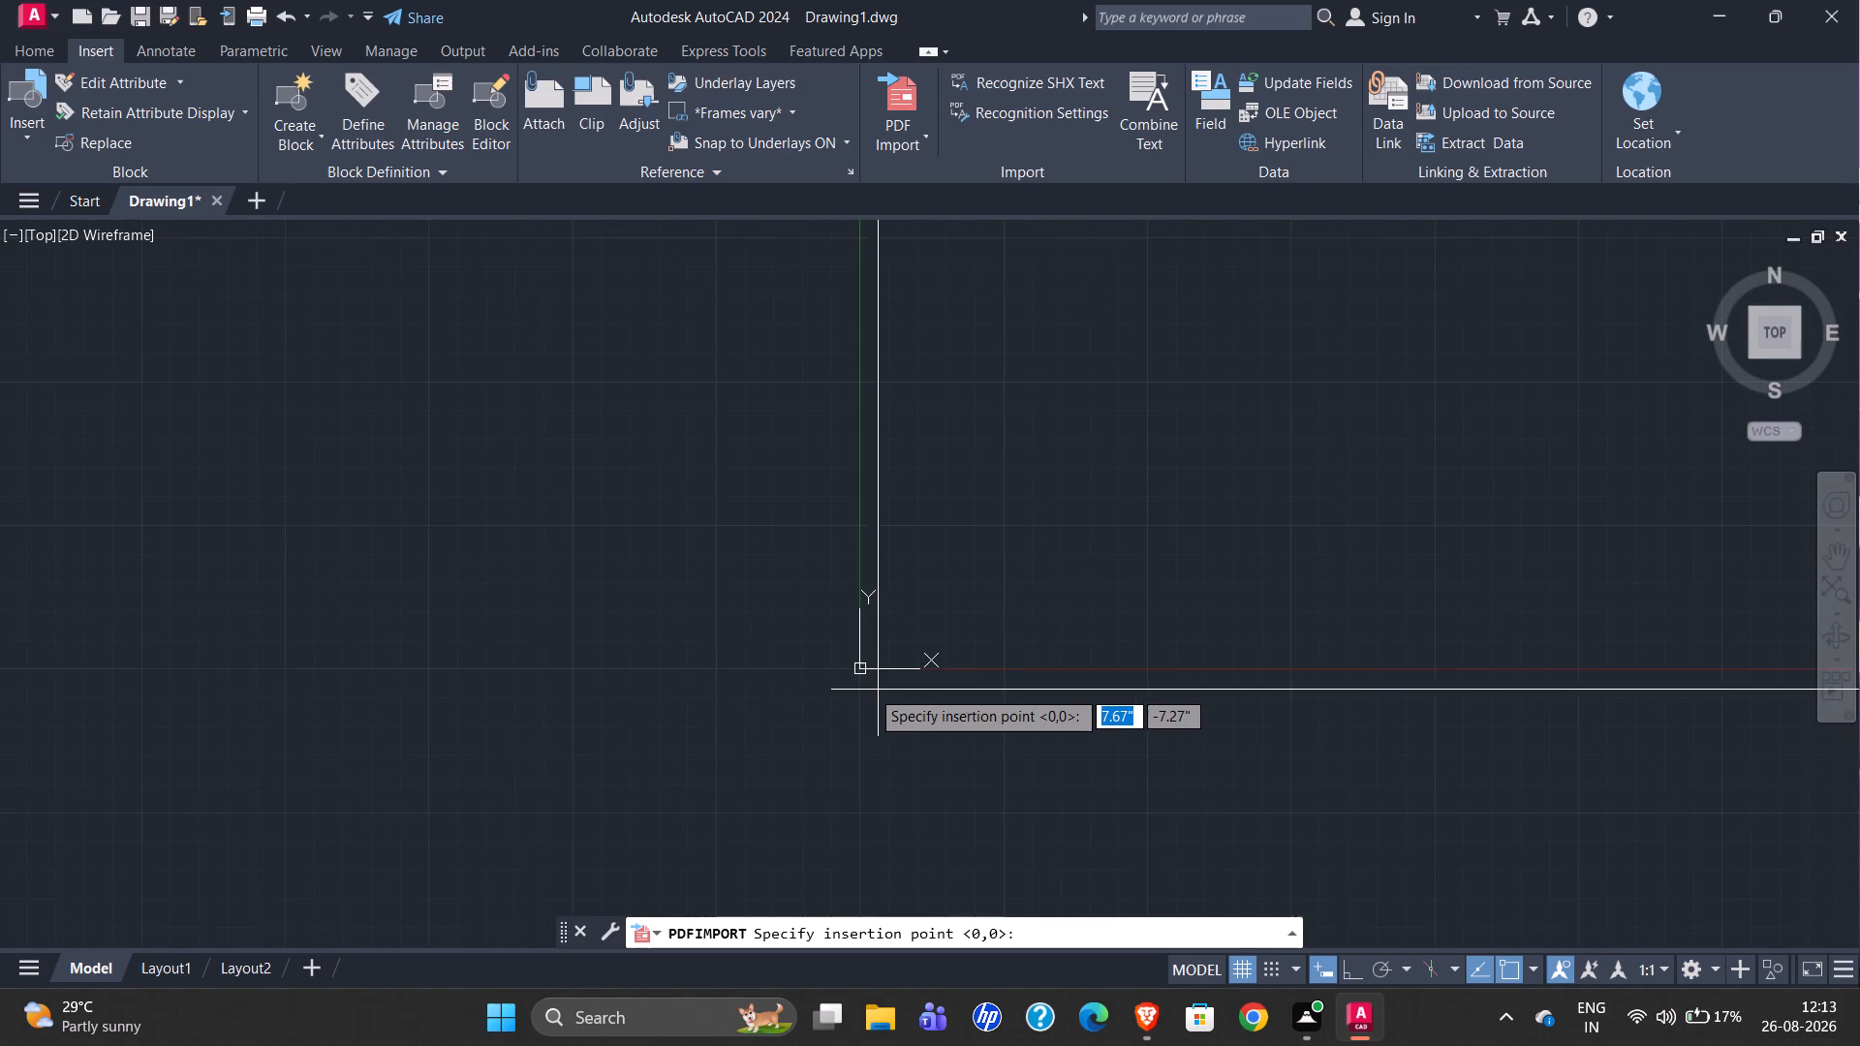
scroll(294, 639, down, 4)
scroll(1236, 663, down, 1)
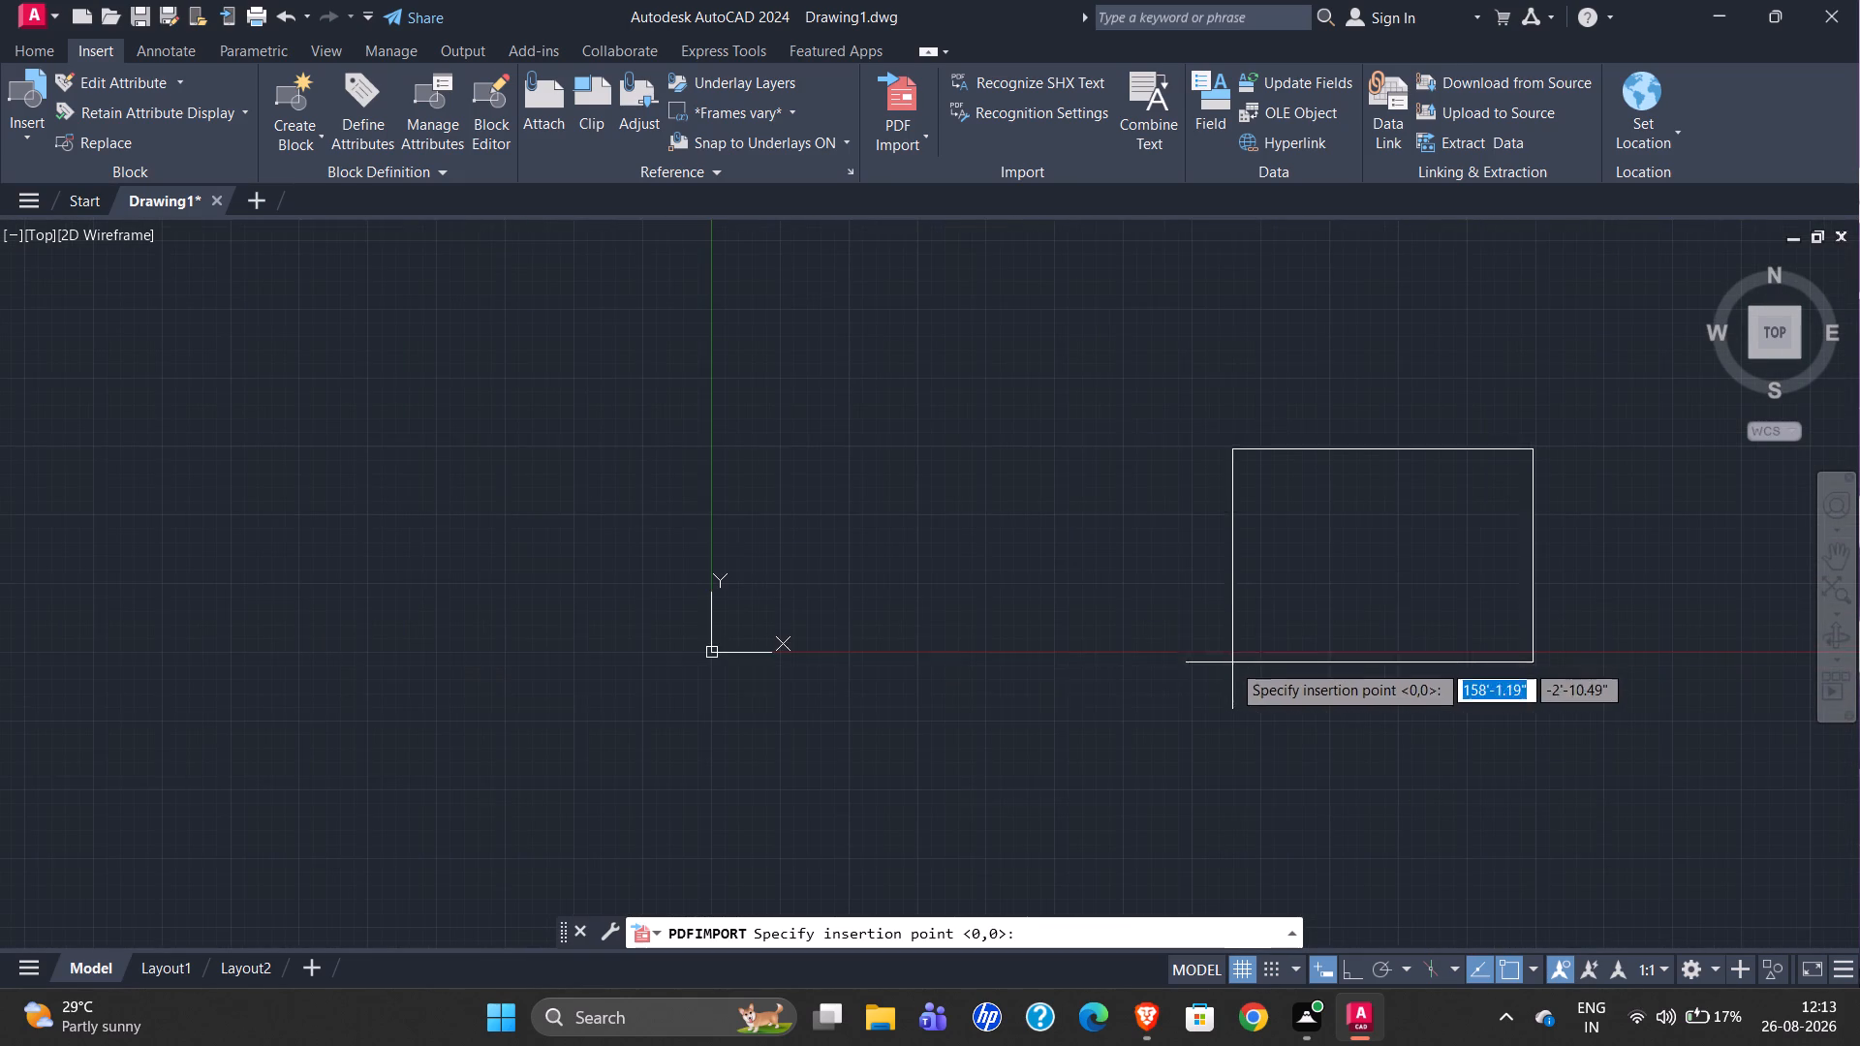
click(397, 658)
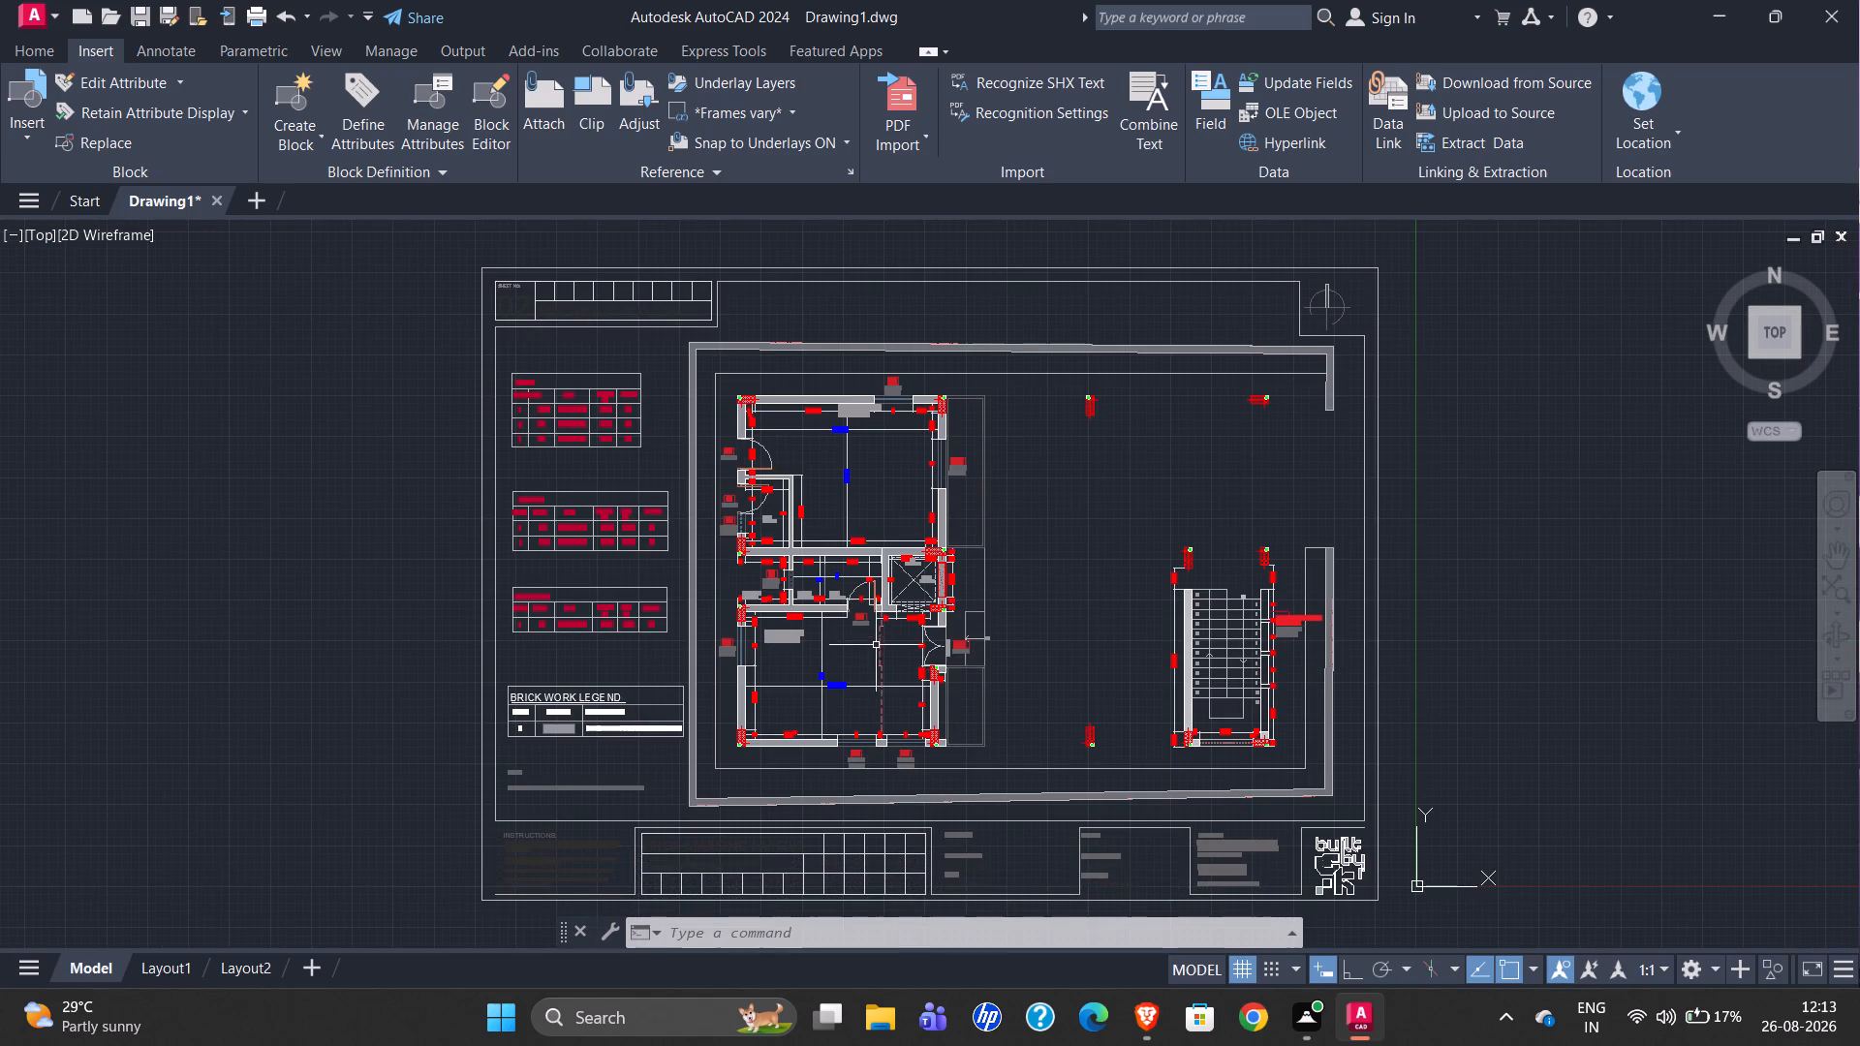
Examine the imported sheet's floor plan layout and its title strip with the sheet number and project title.
scroll(949, 608, up, 2)
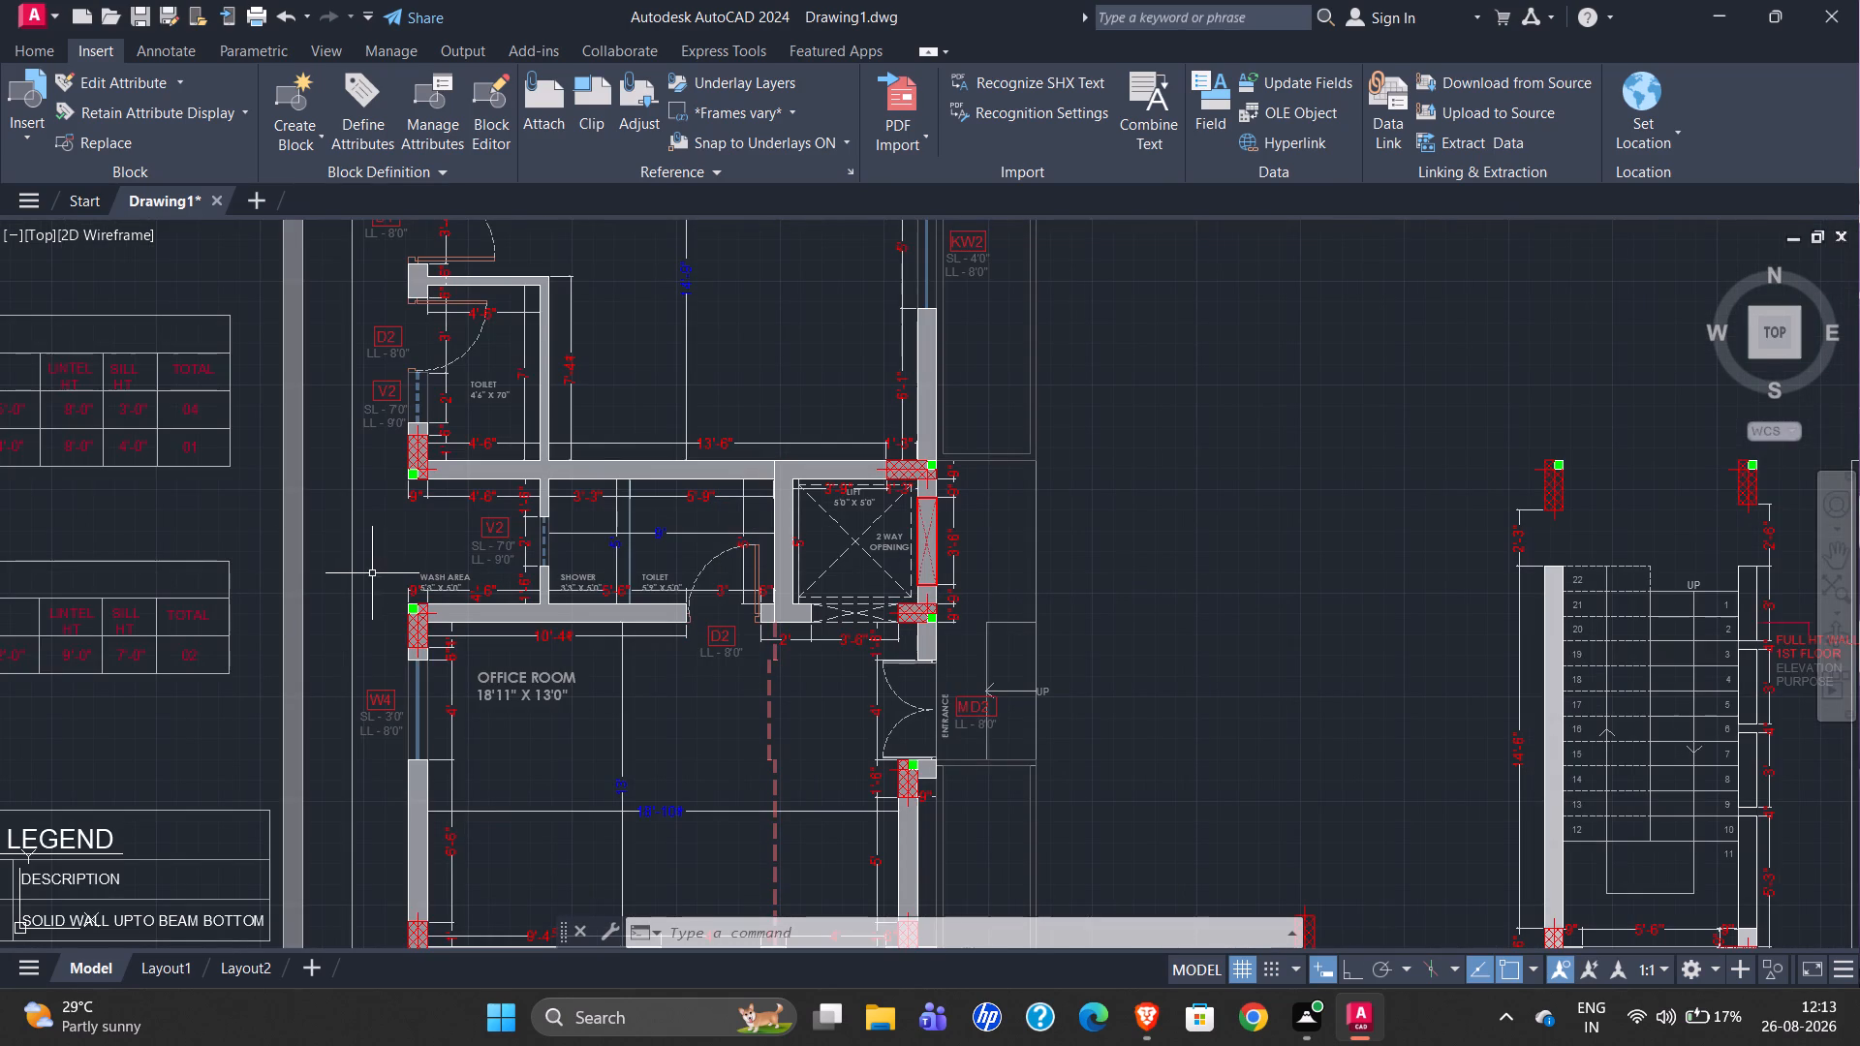
scroll(299, 619, down, 2)
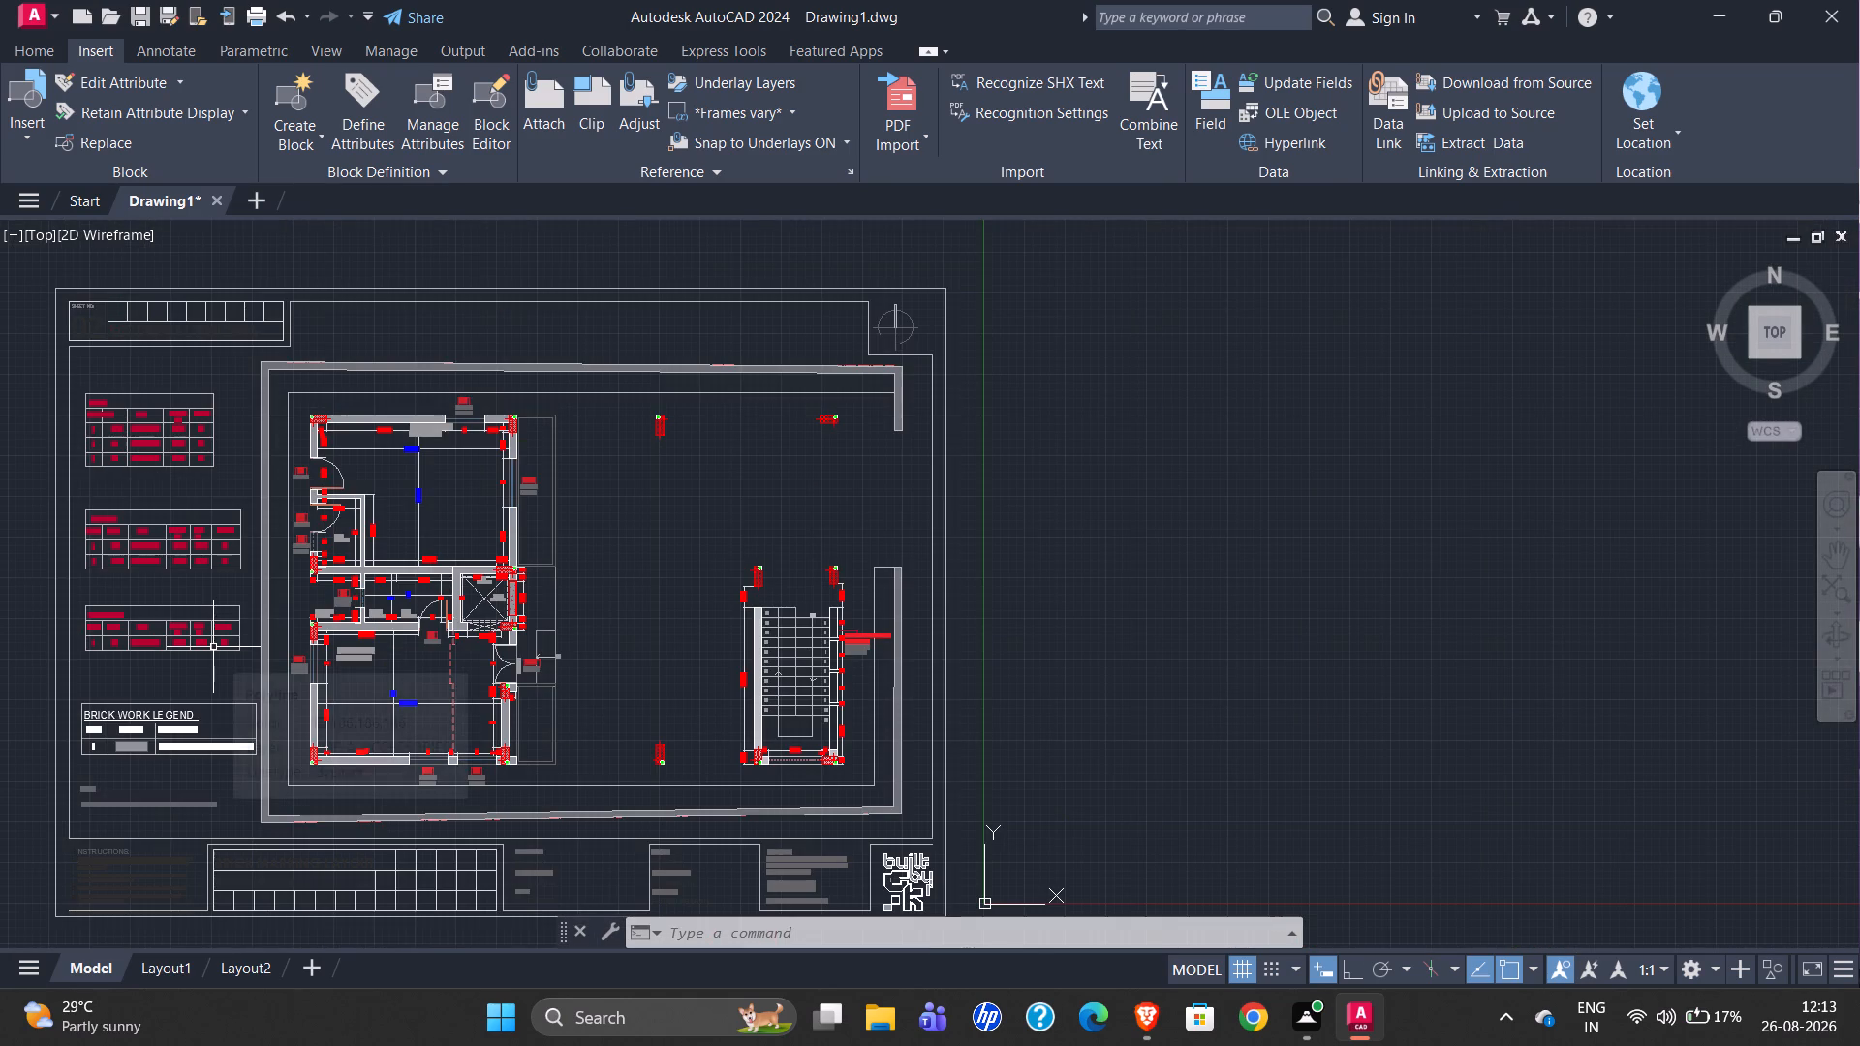
scroll(122, 324, up, 2)
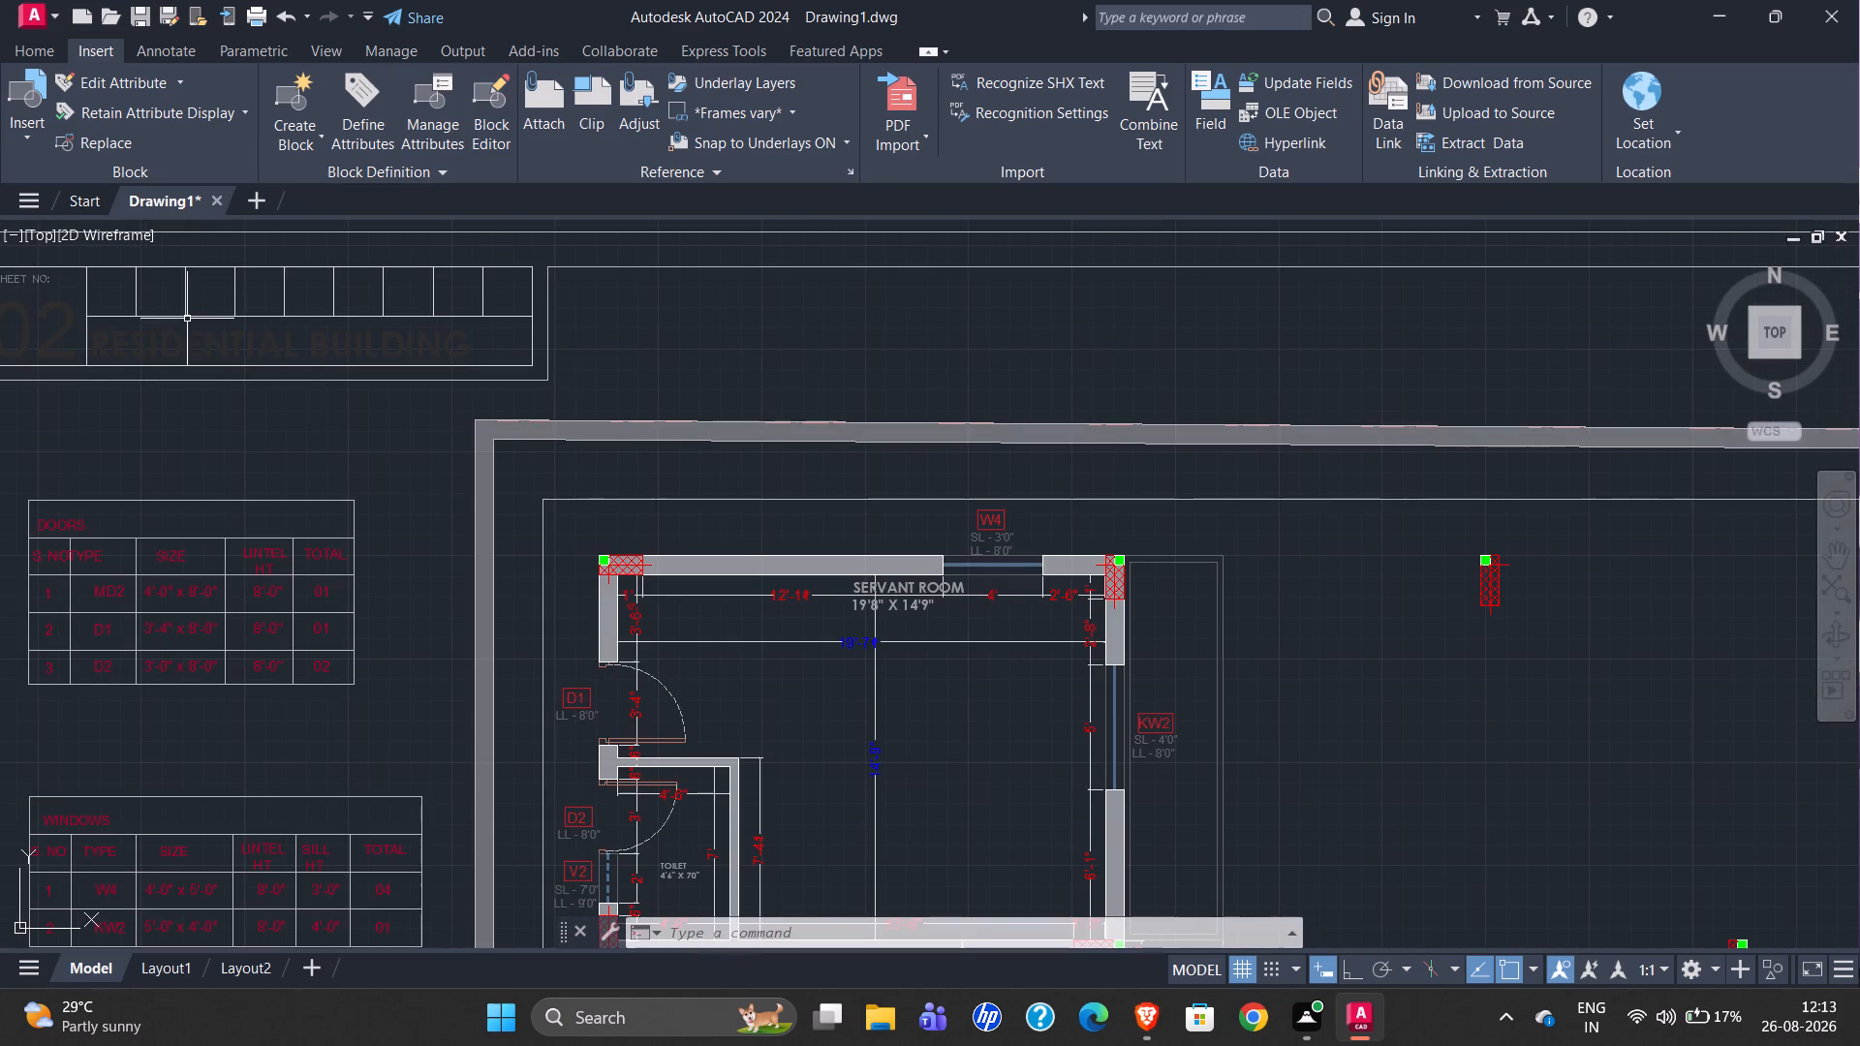
scroll(268, 399, down, 1)
scroll(205, 356, up, 4)
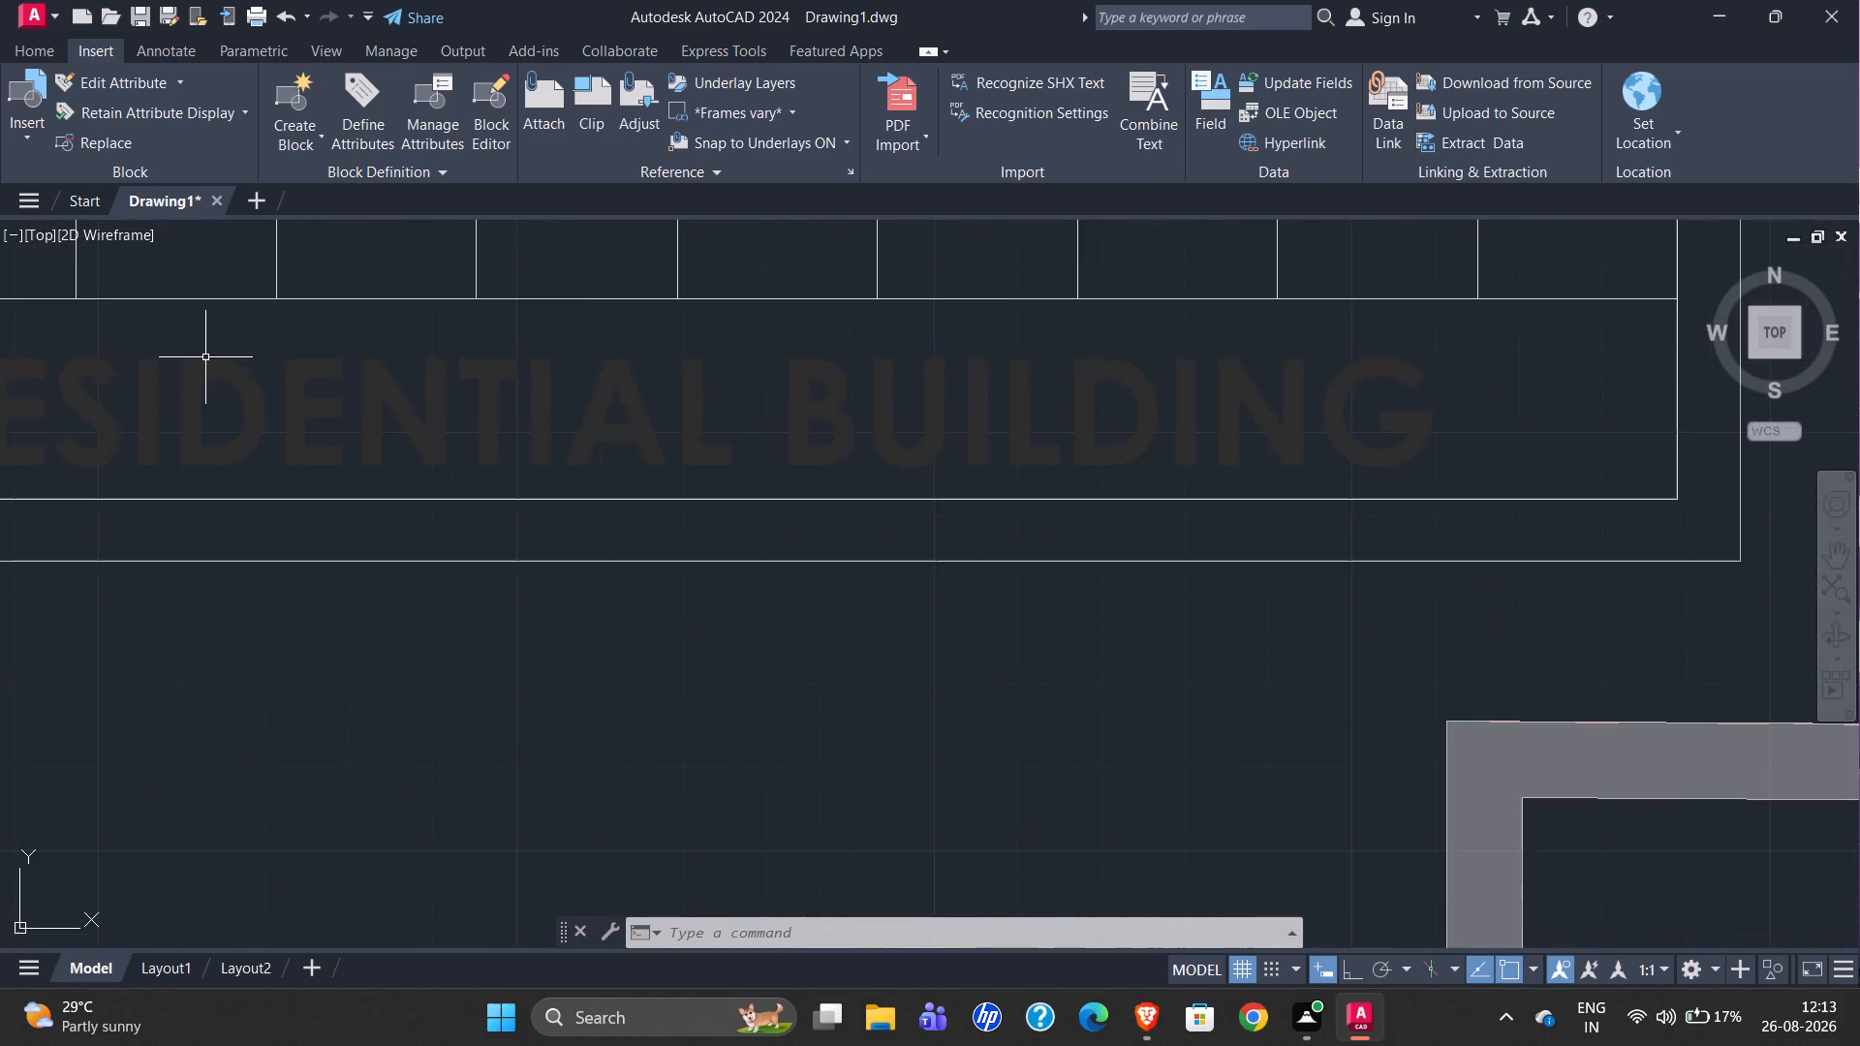
scroll(441, 439, down, 2)
scroll(720, 505, down, 1)
scroll(425, 443, up, 3)
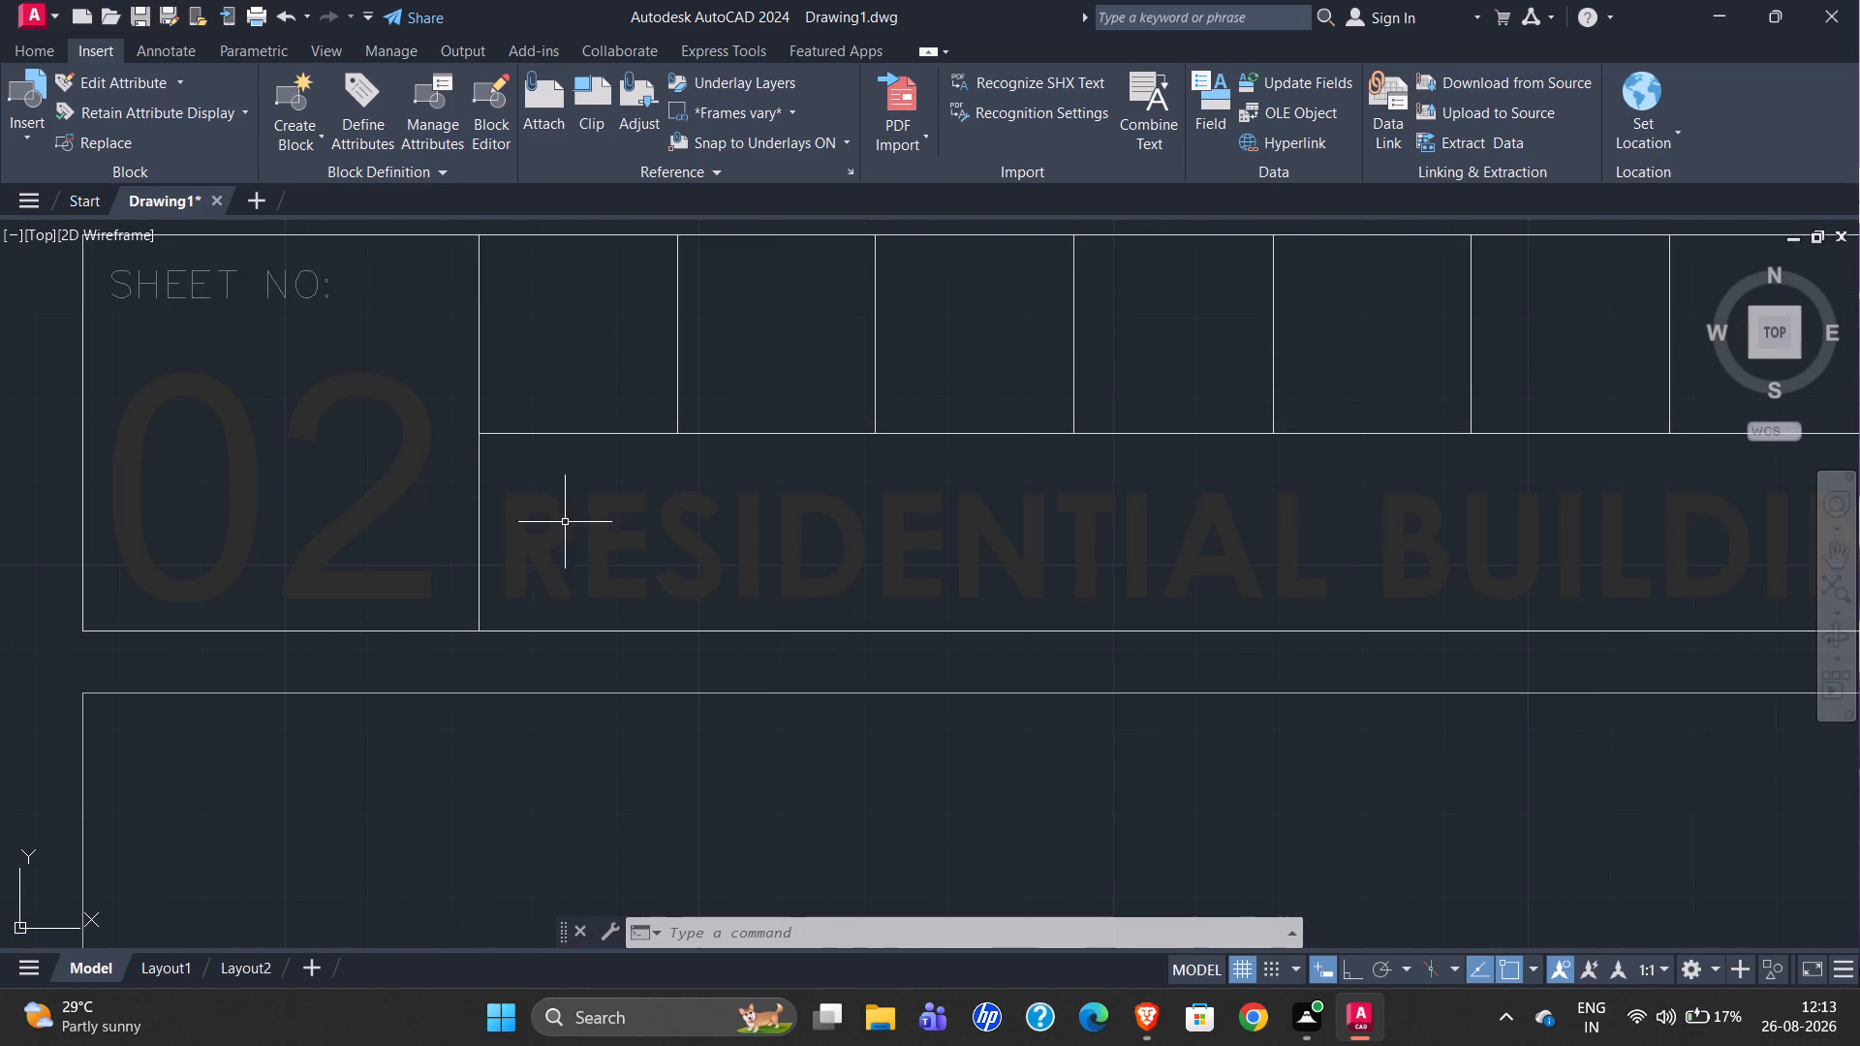
scroll(384, 394, down, 1)
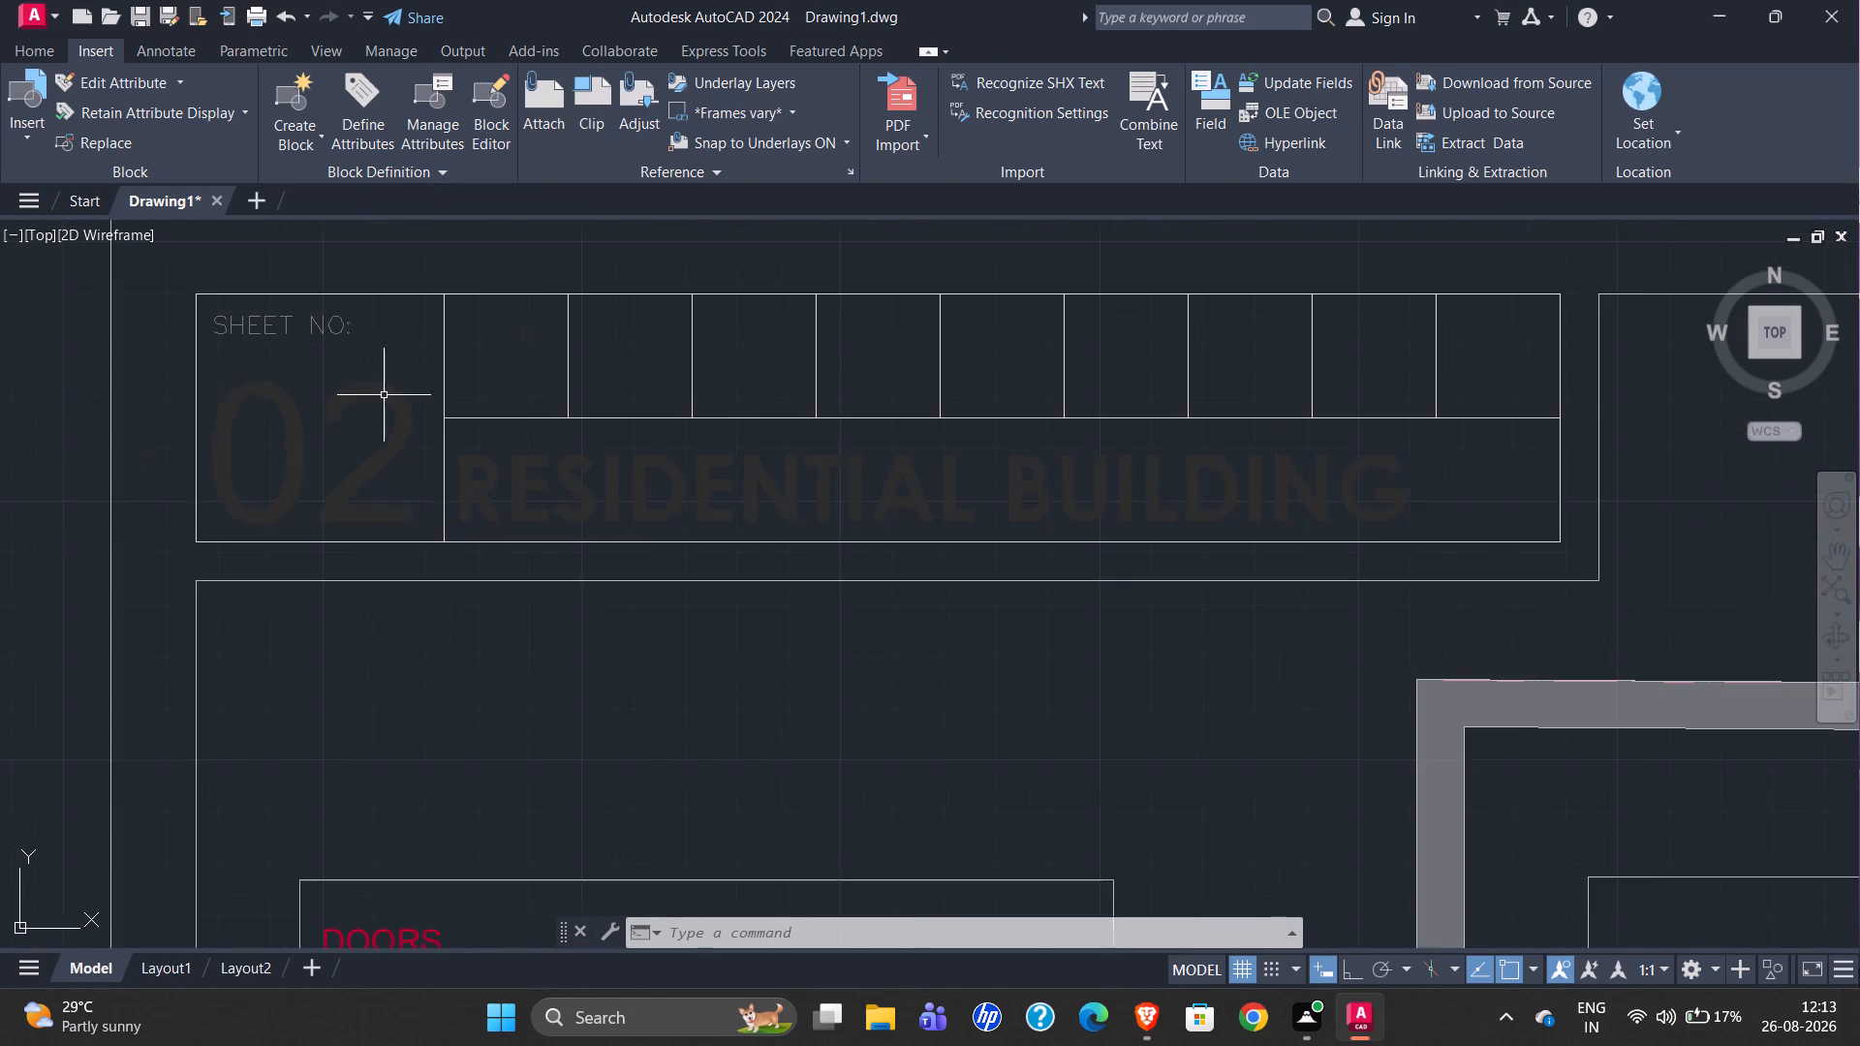
Review the doors, windows and ventilators schedules beside the floor plan.
scroll(384, 395, down, 2)
scroll(594, 301, down, 1)
scroll(516, 612, up, 3)
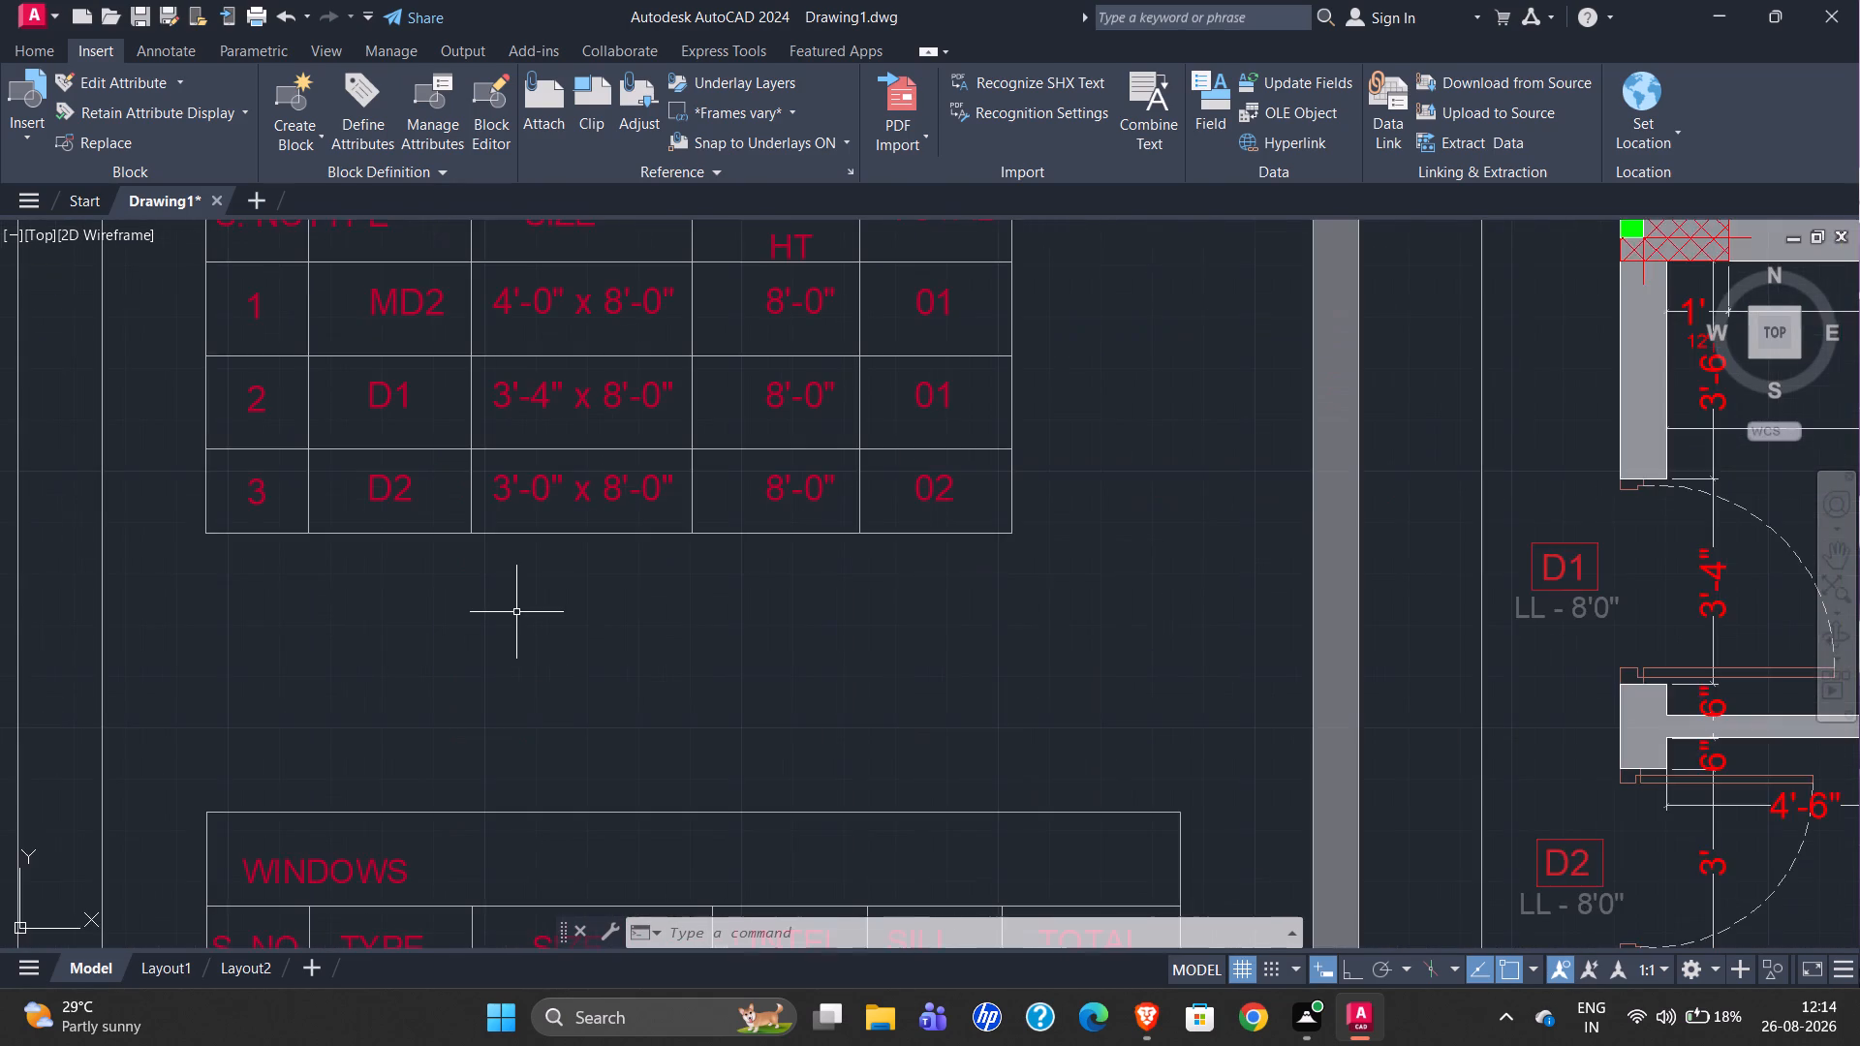
scroll(516, 612, up, 1)
scroll(504, 608, down, 2)
scroll(422, 599, down, 1)
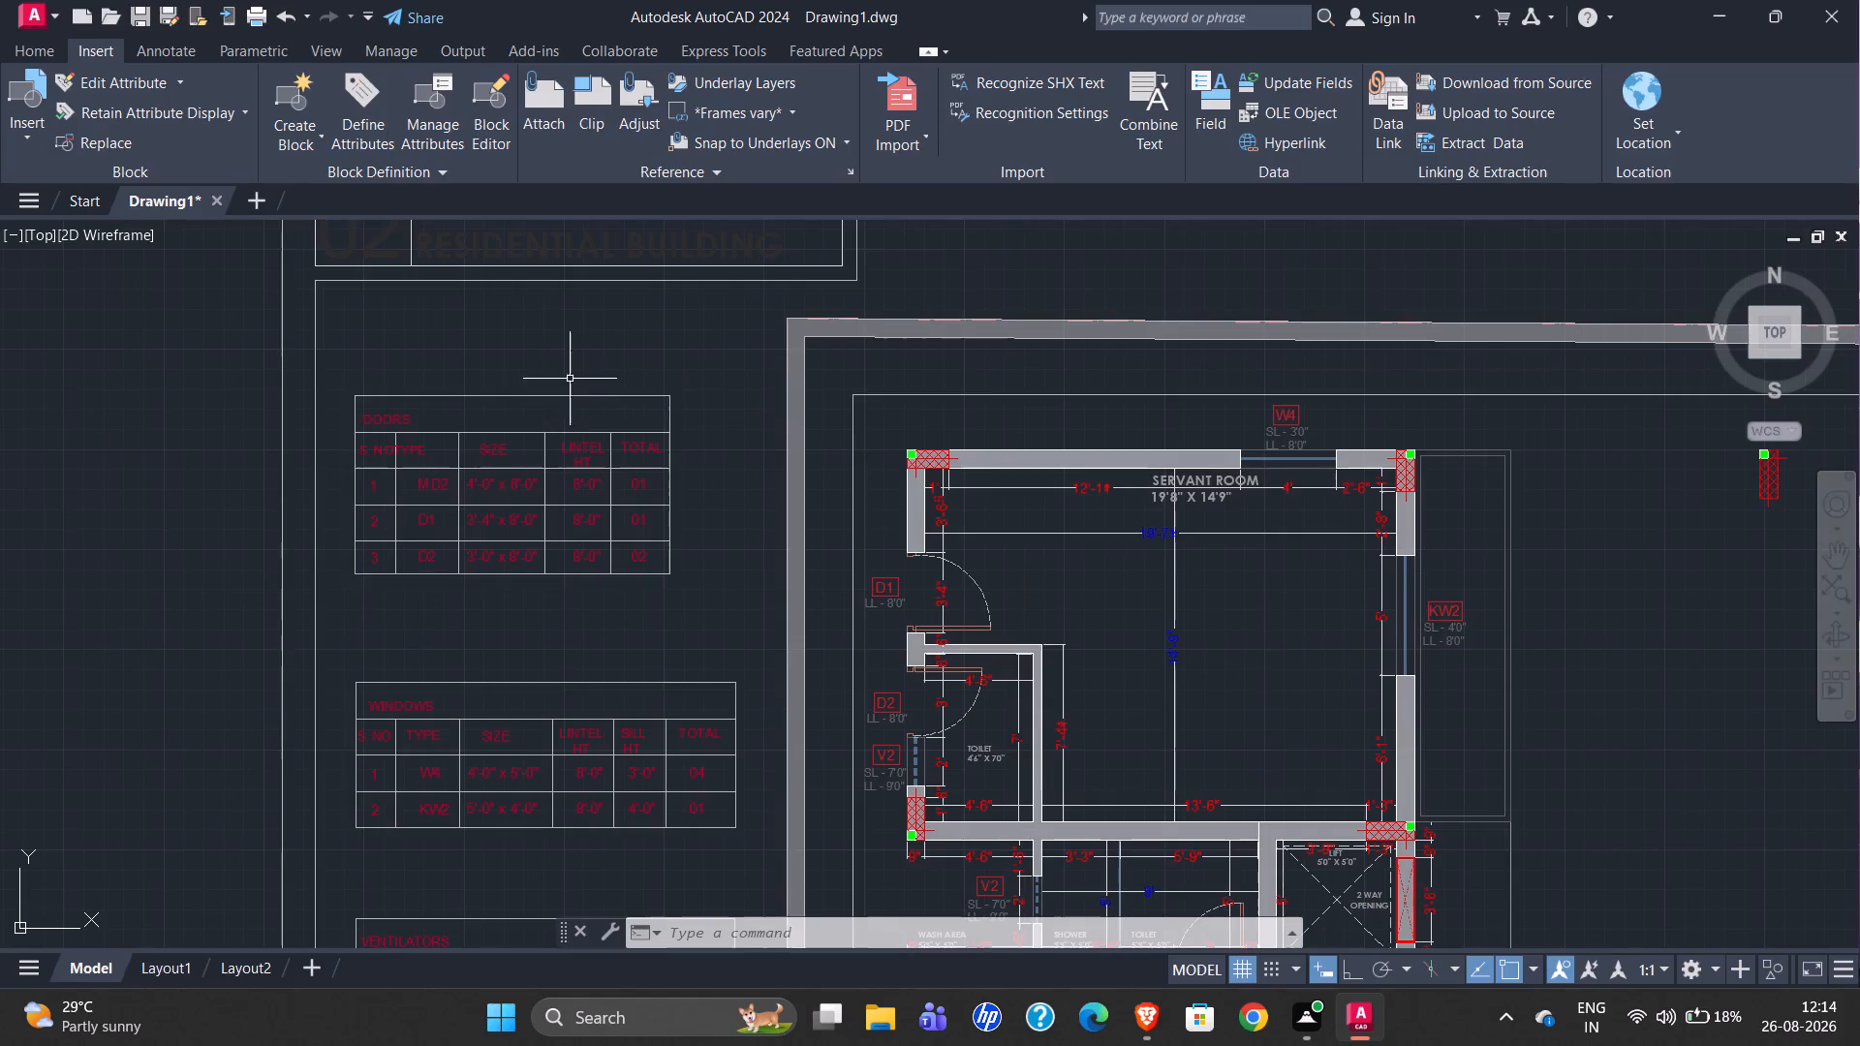
scroll(440, 322, down, 1)
scroll(531, 819, up, 2)
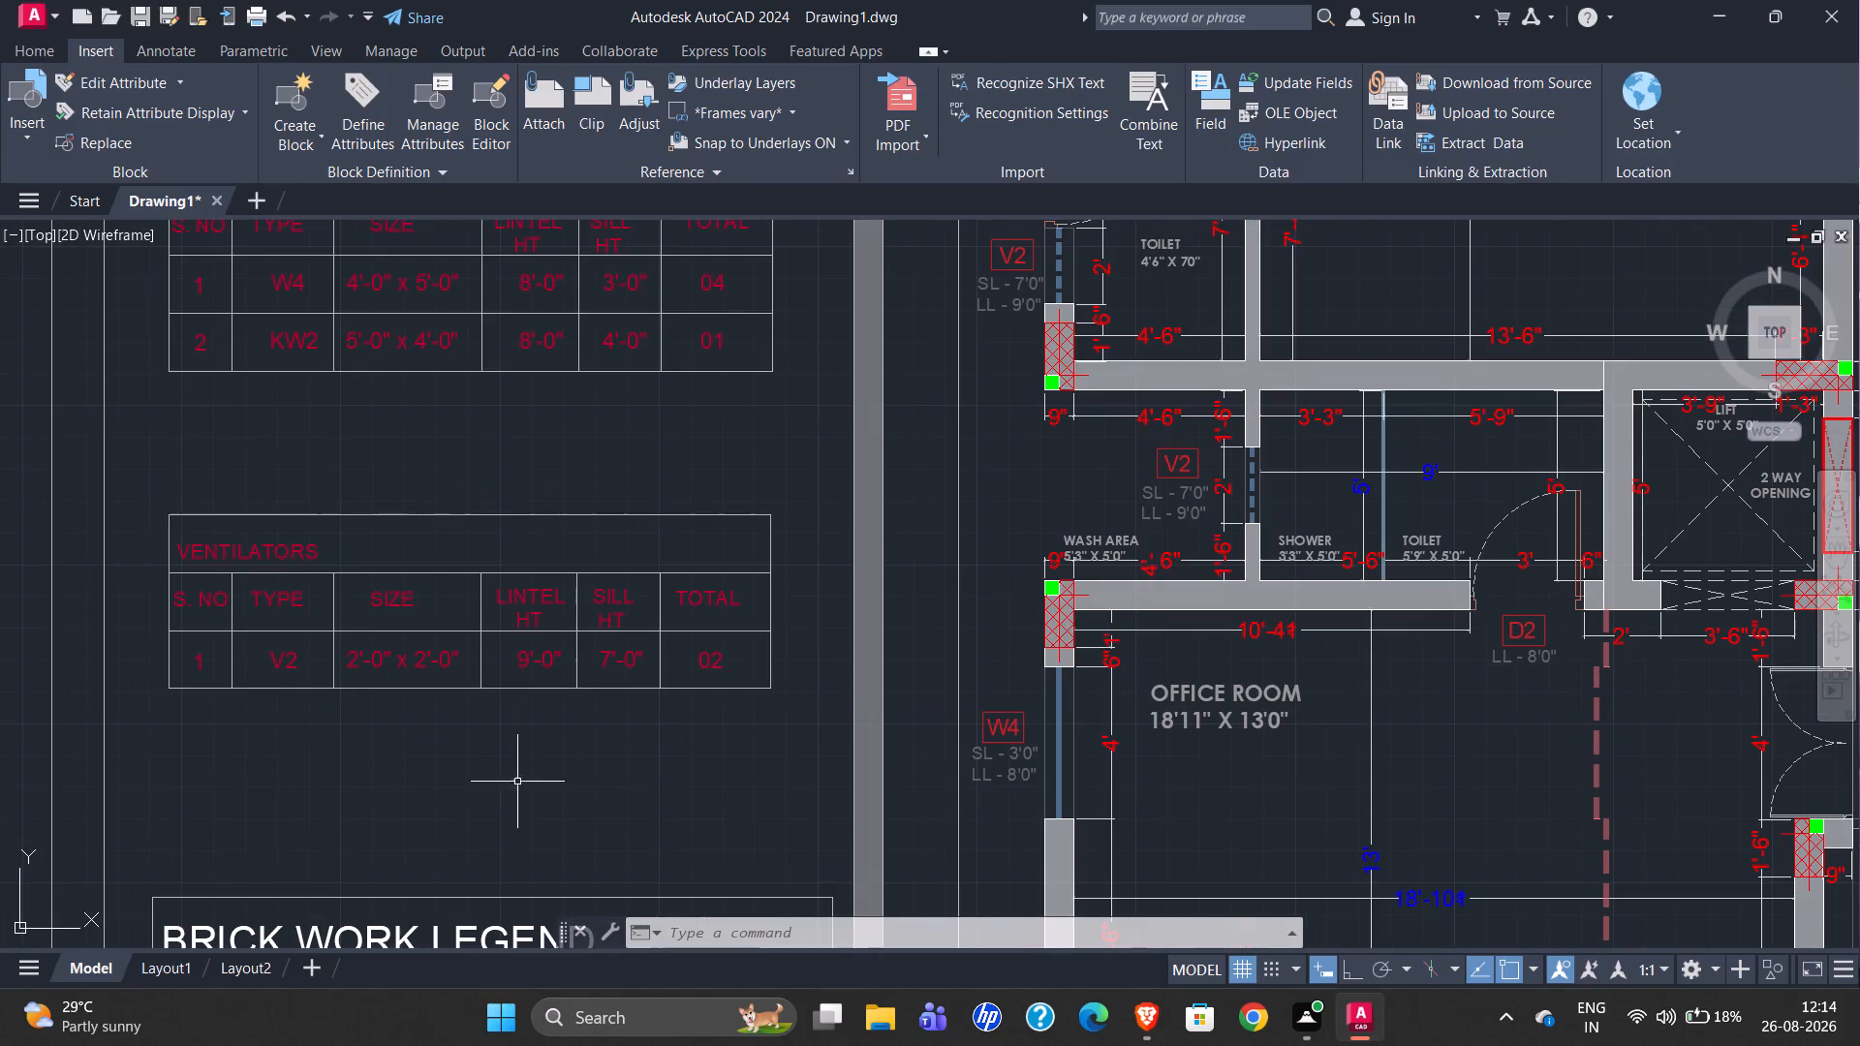
scroll(330, 424, down, 2)
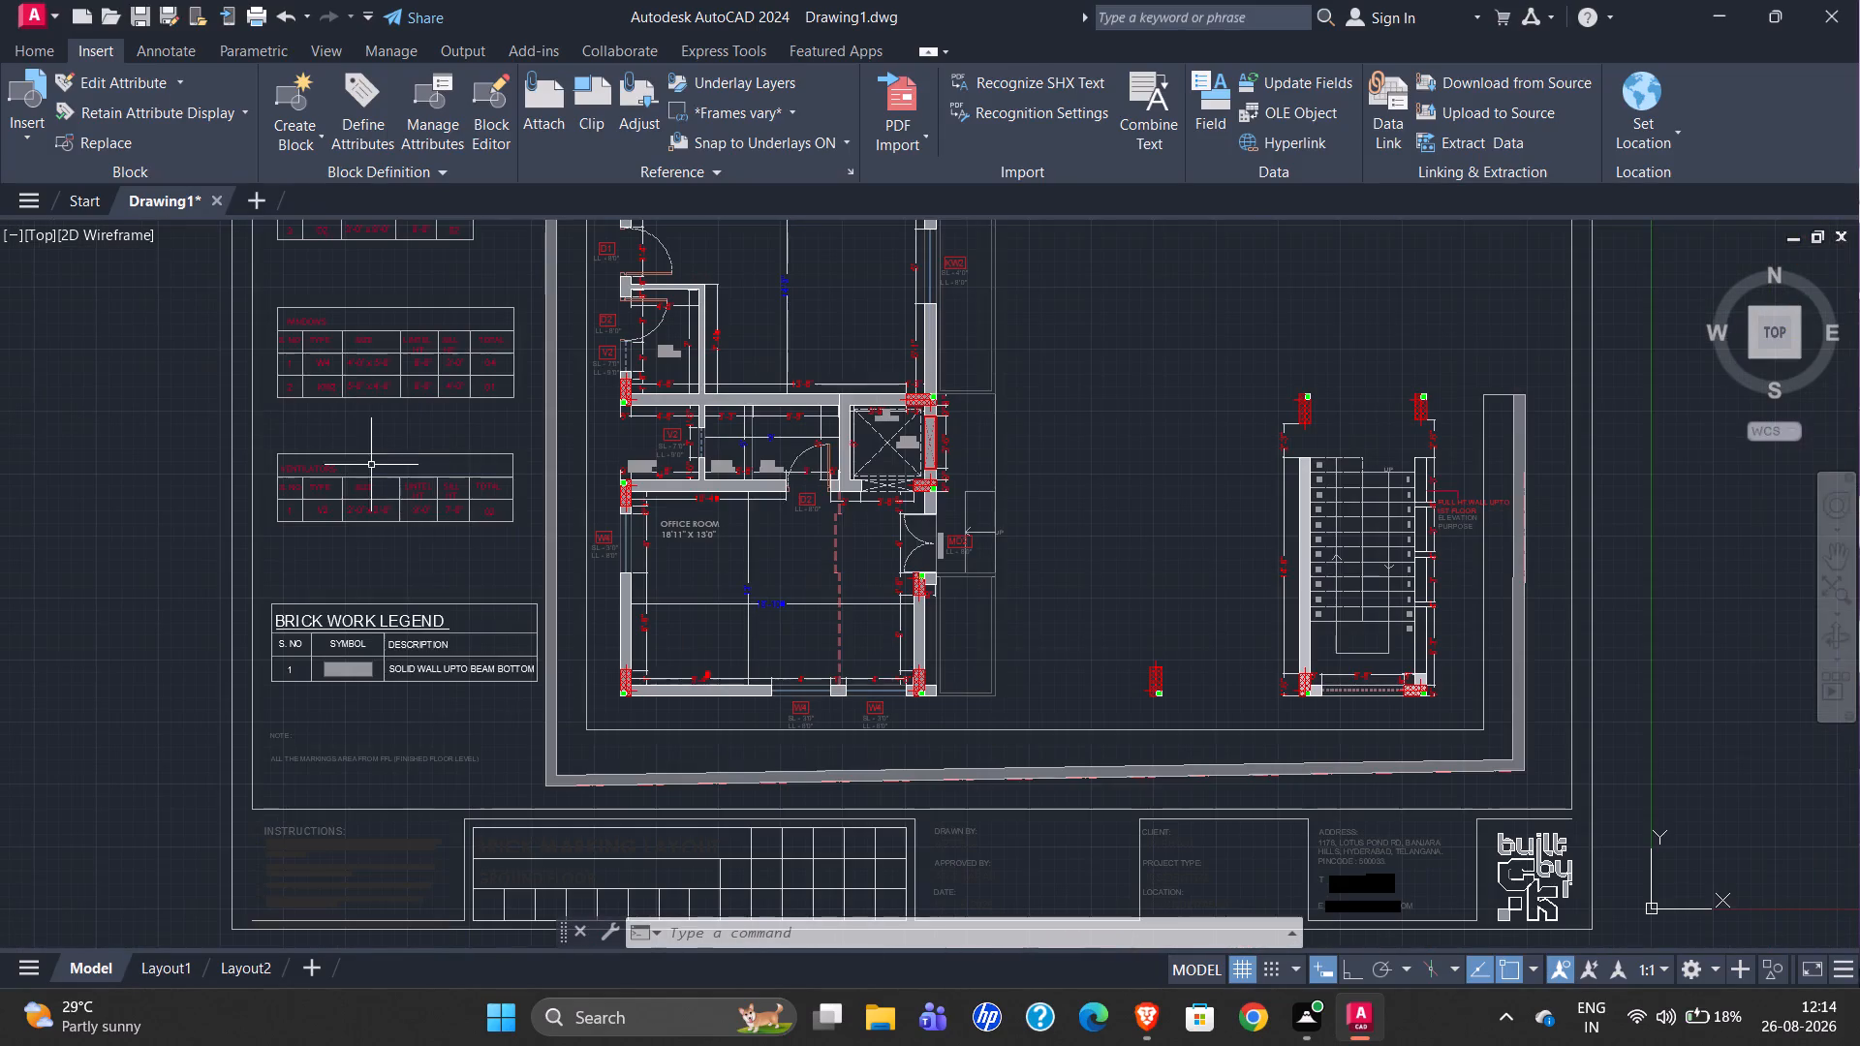
Examine the brick work legend's wall symbol and compare it with the office room's bottom wall and corner column.
scroll(417, 719, up, 2)
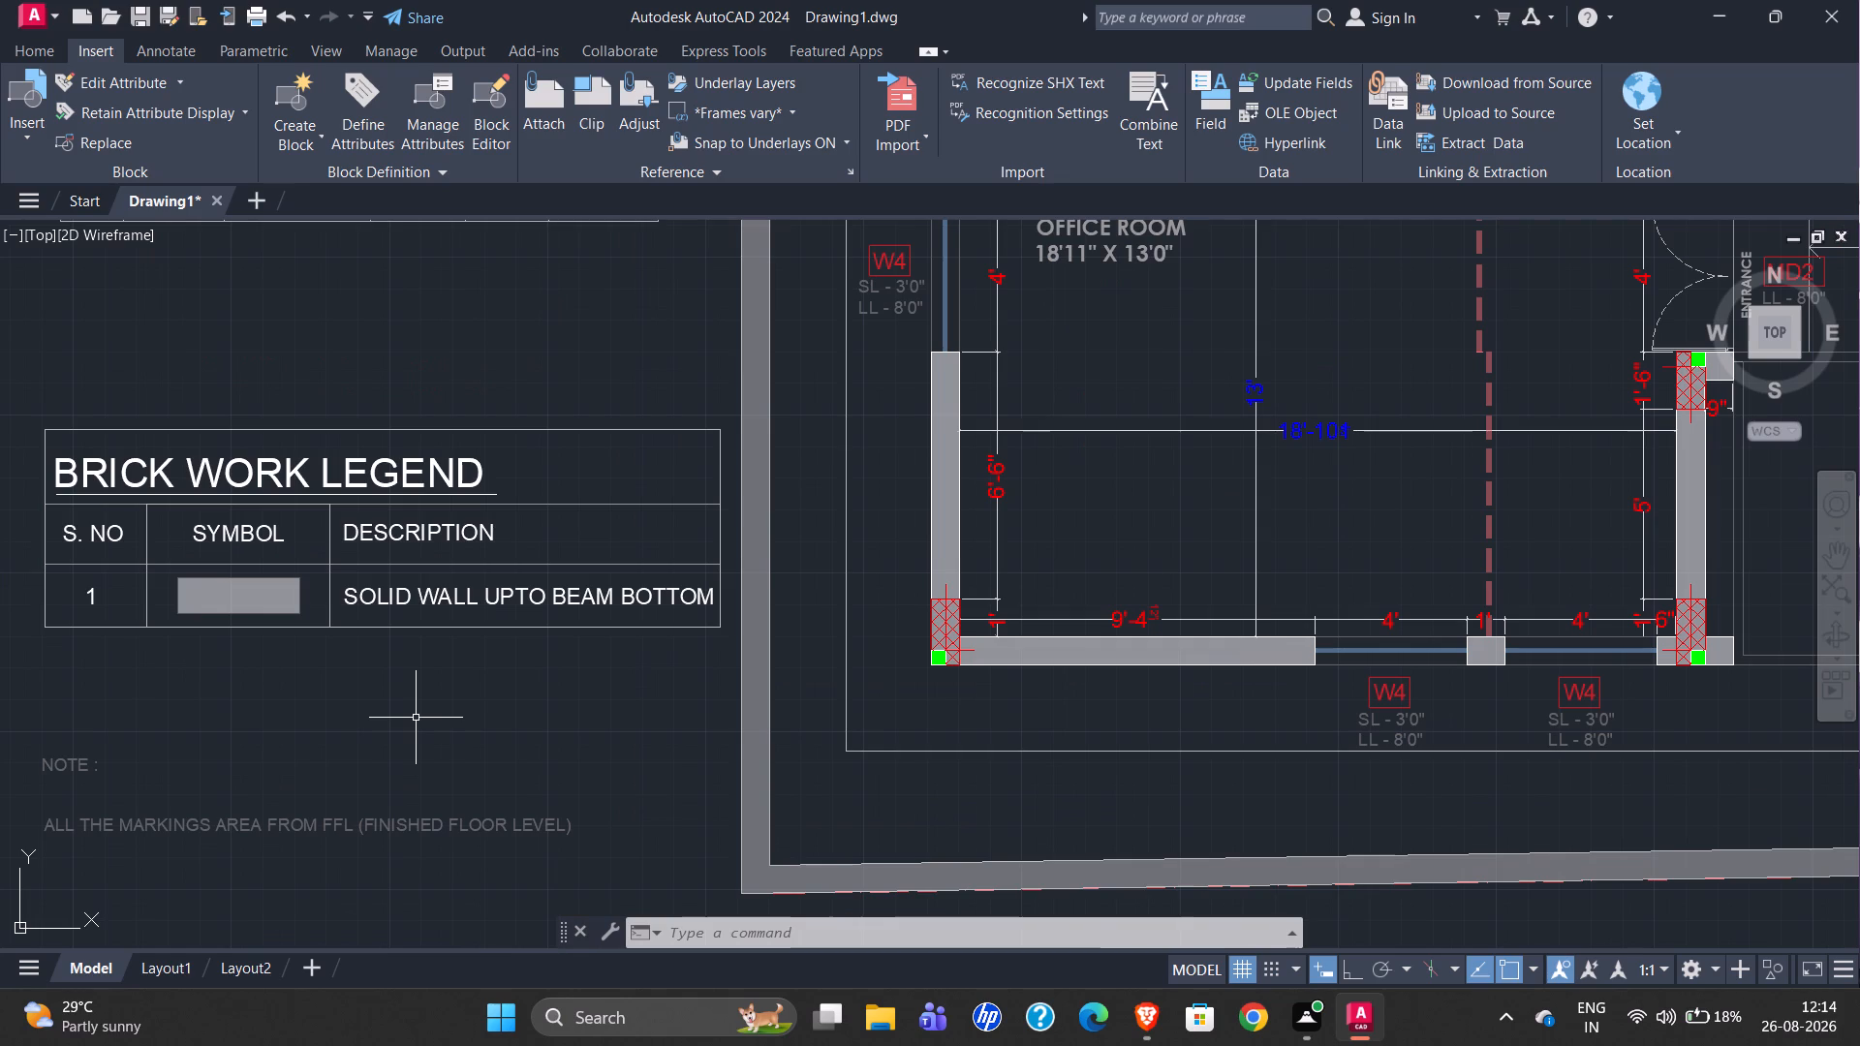
scroll(326, 645, up, 1)
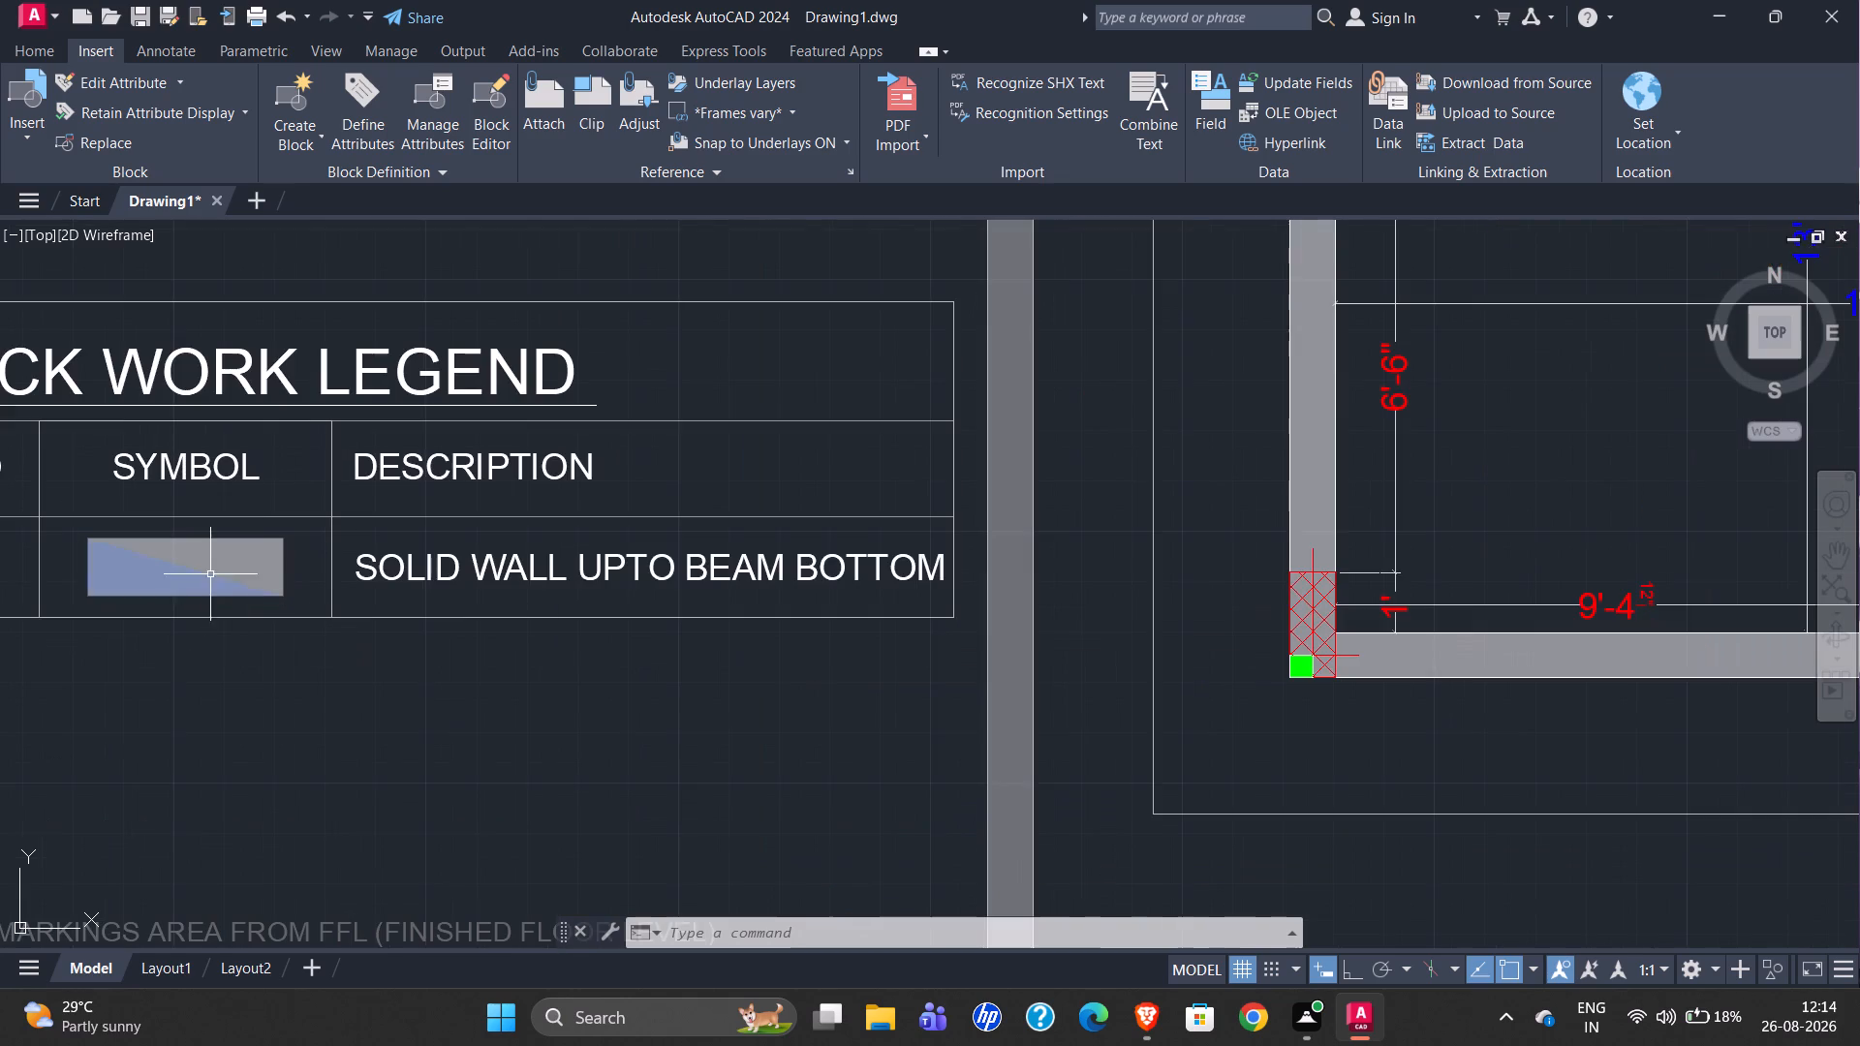
scroll(319, 518, down, 3)
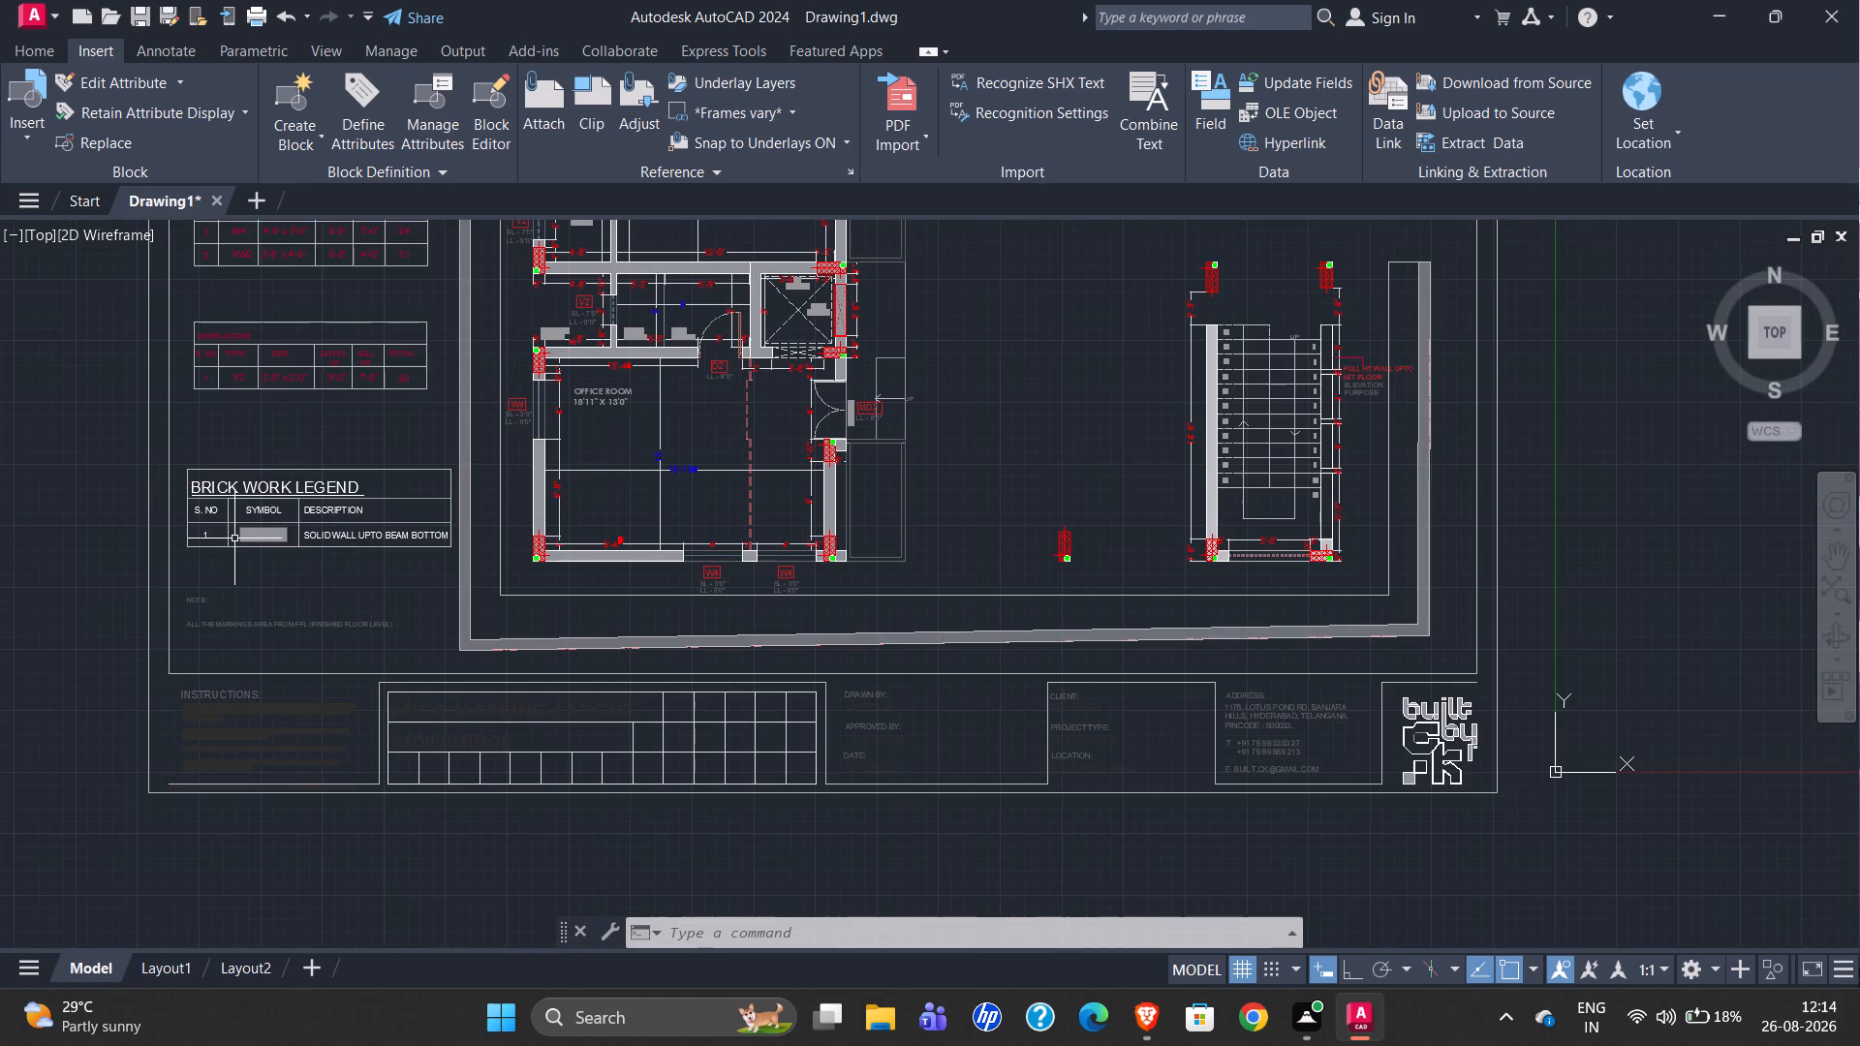
scroll(634, 569, up, 3)
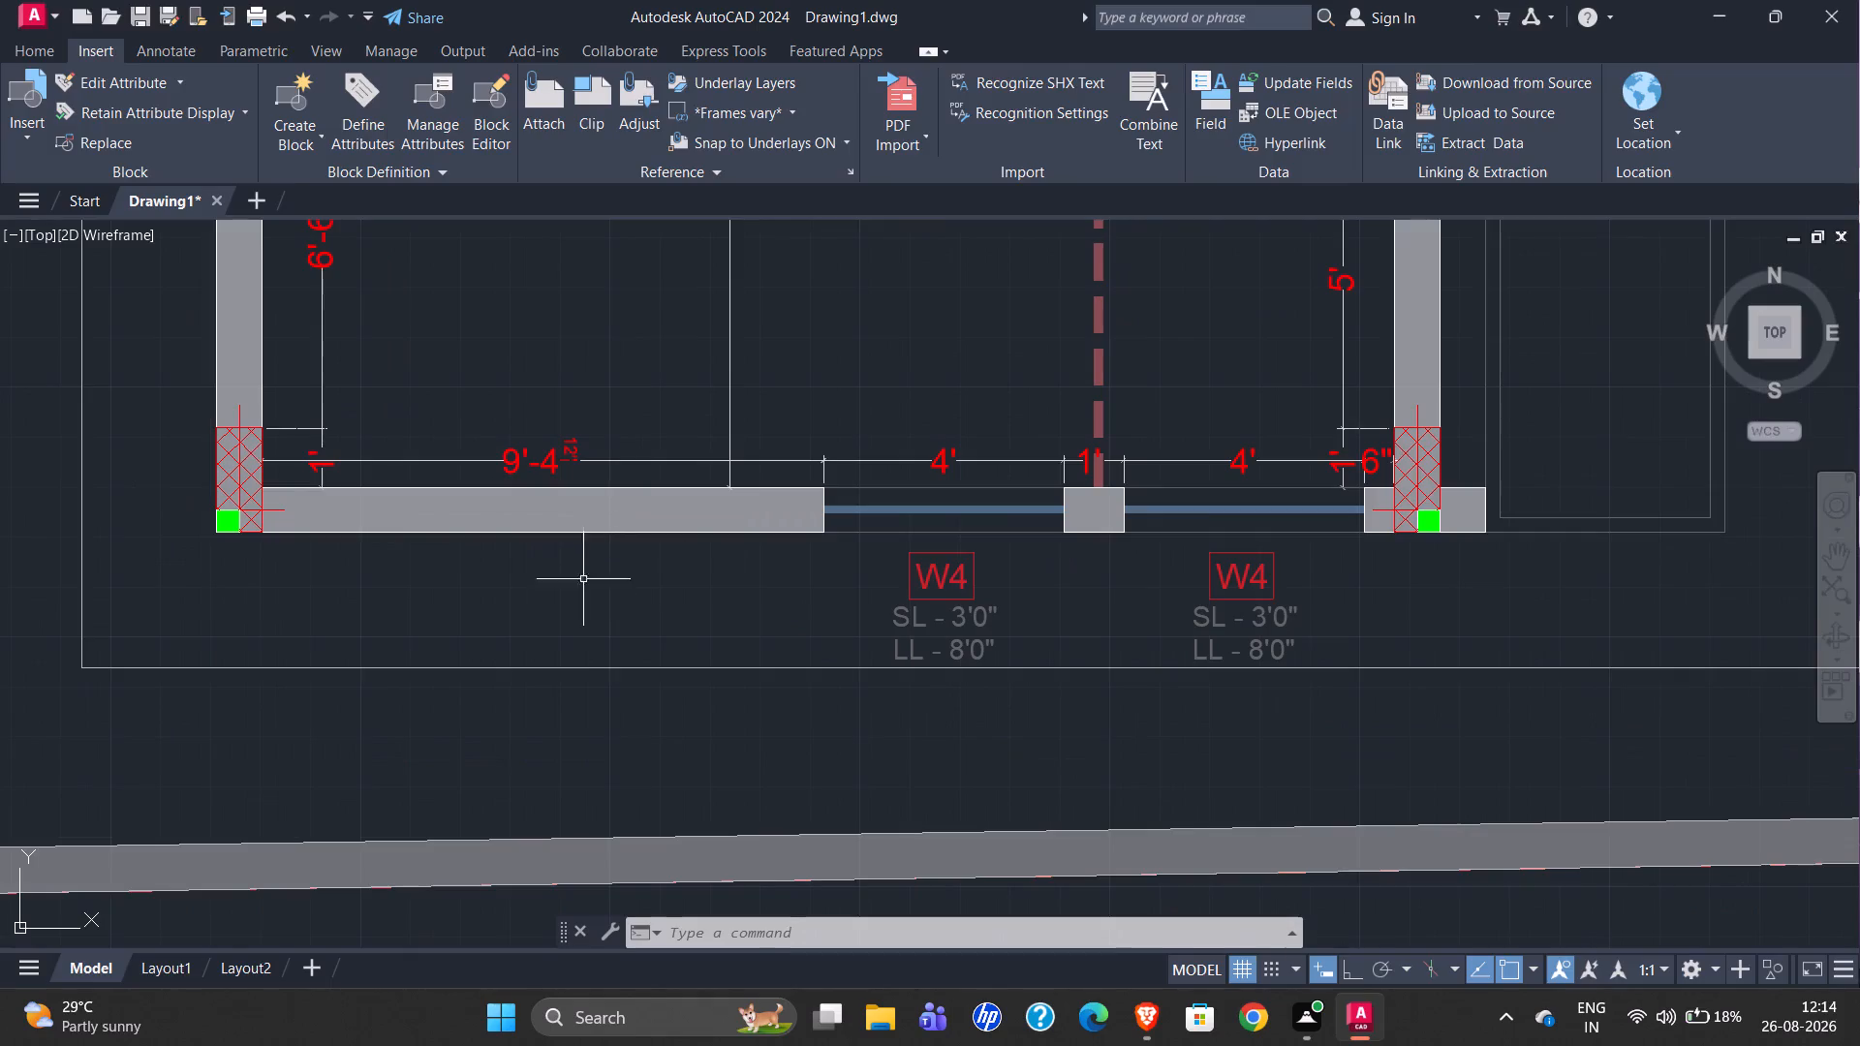
scroll(219, 511, up, 4)
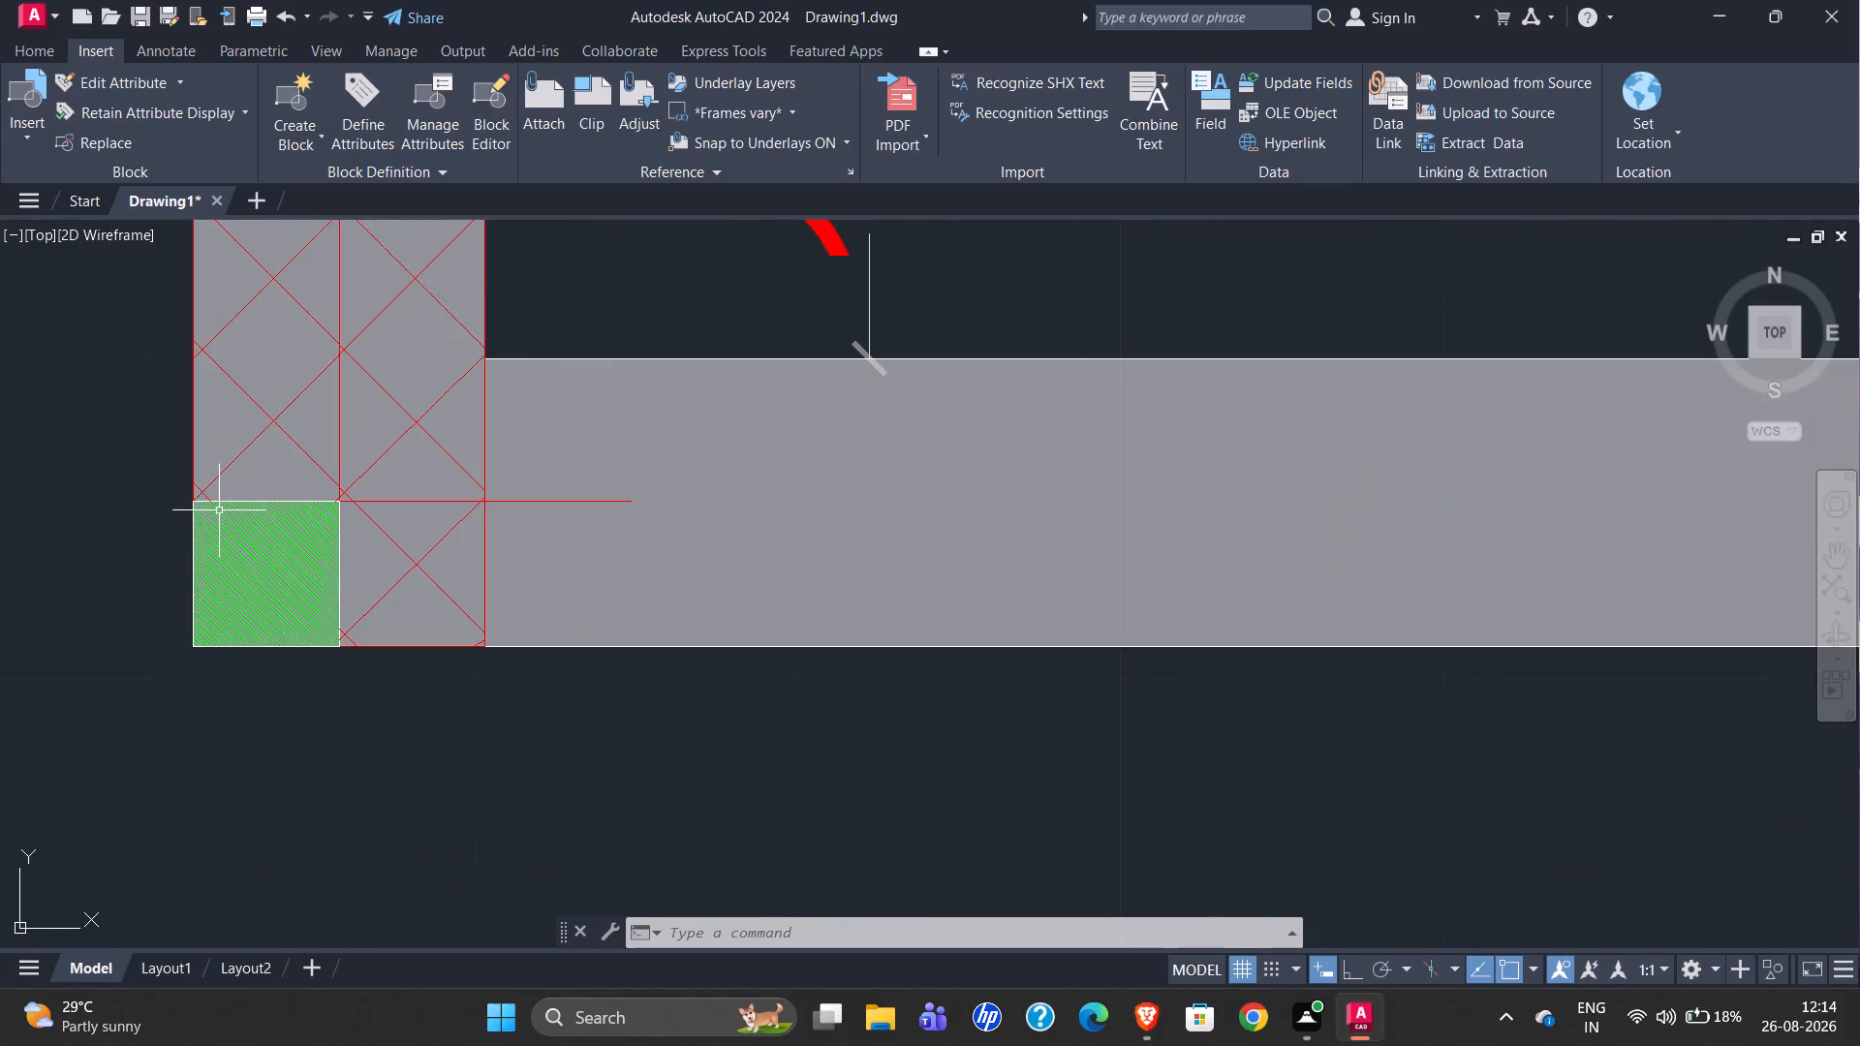
scroll(200, 541, down, 4)
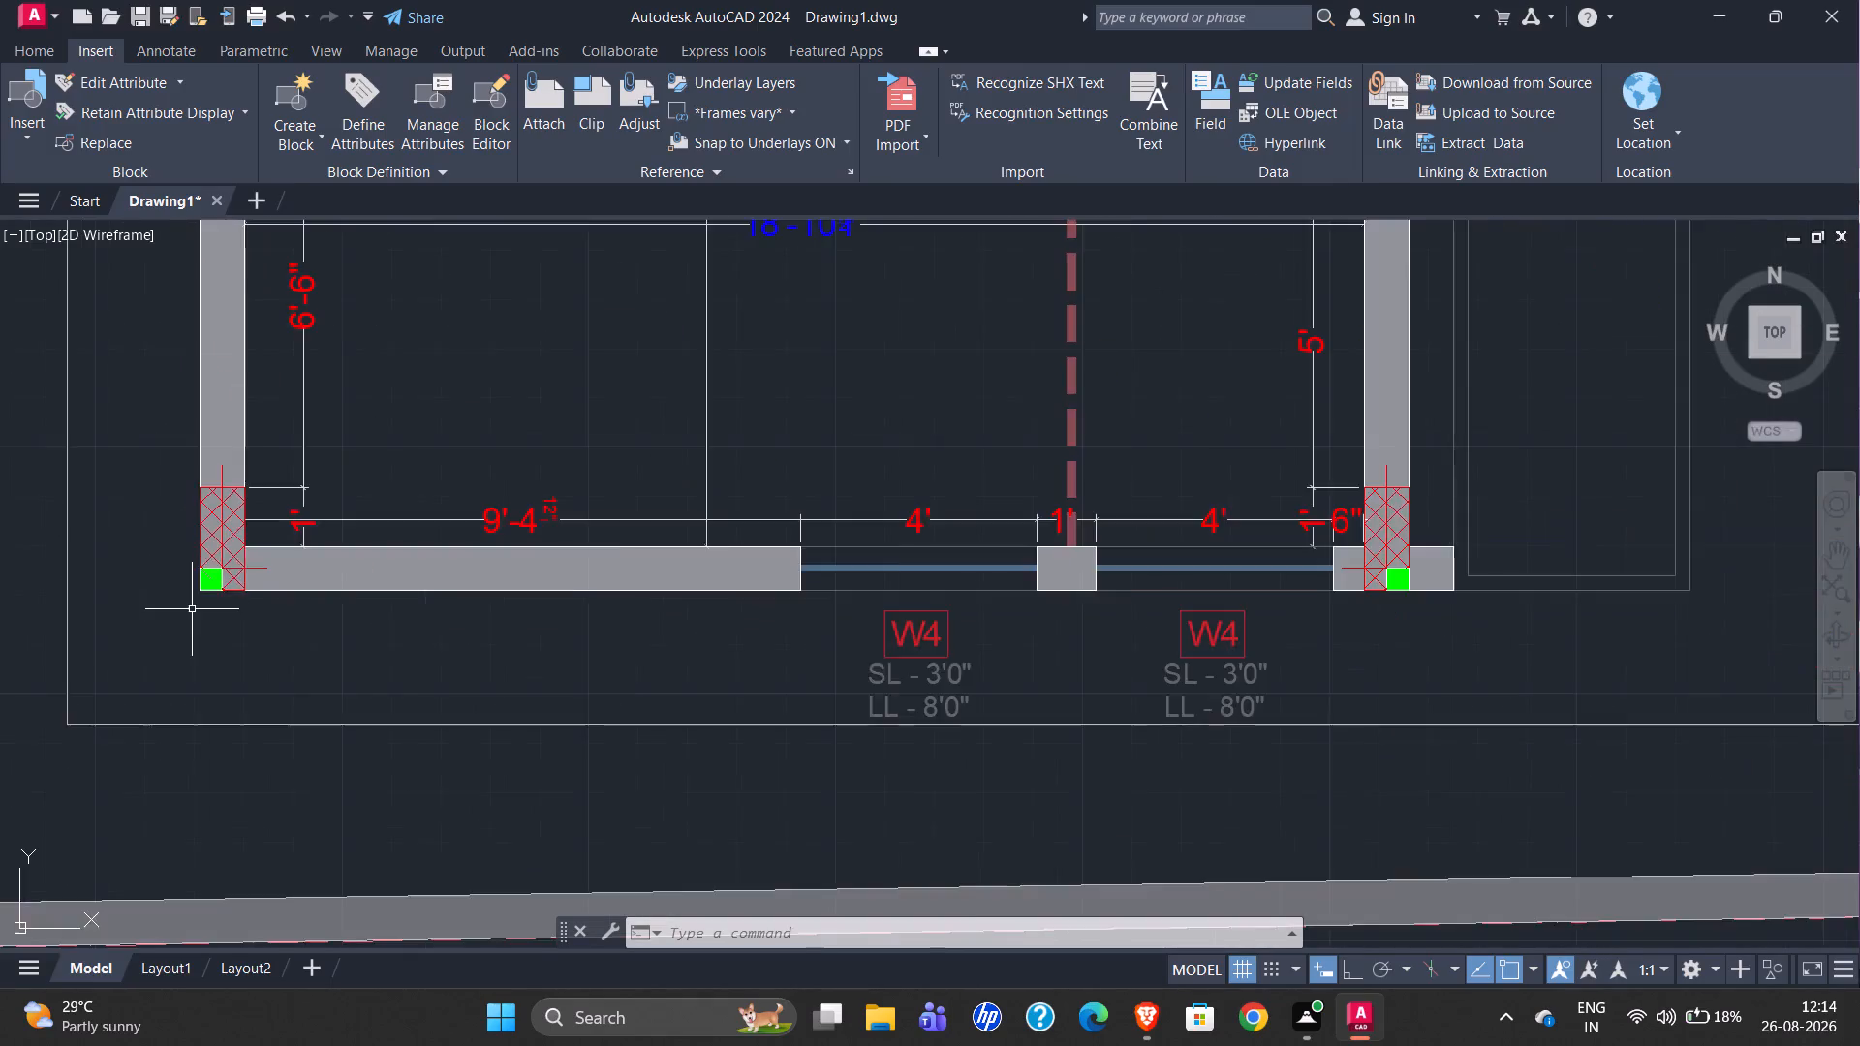
Review the office room's dimensions, its label, and the walls and columns around the W4 windows and MD2 entrance.
scroll(192, 610, down, 1)
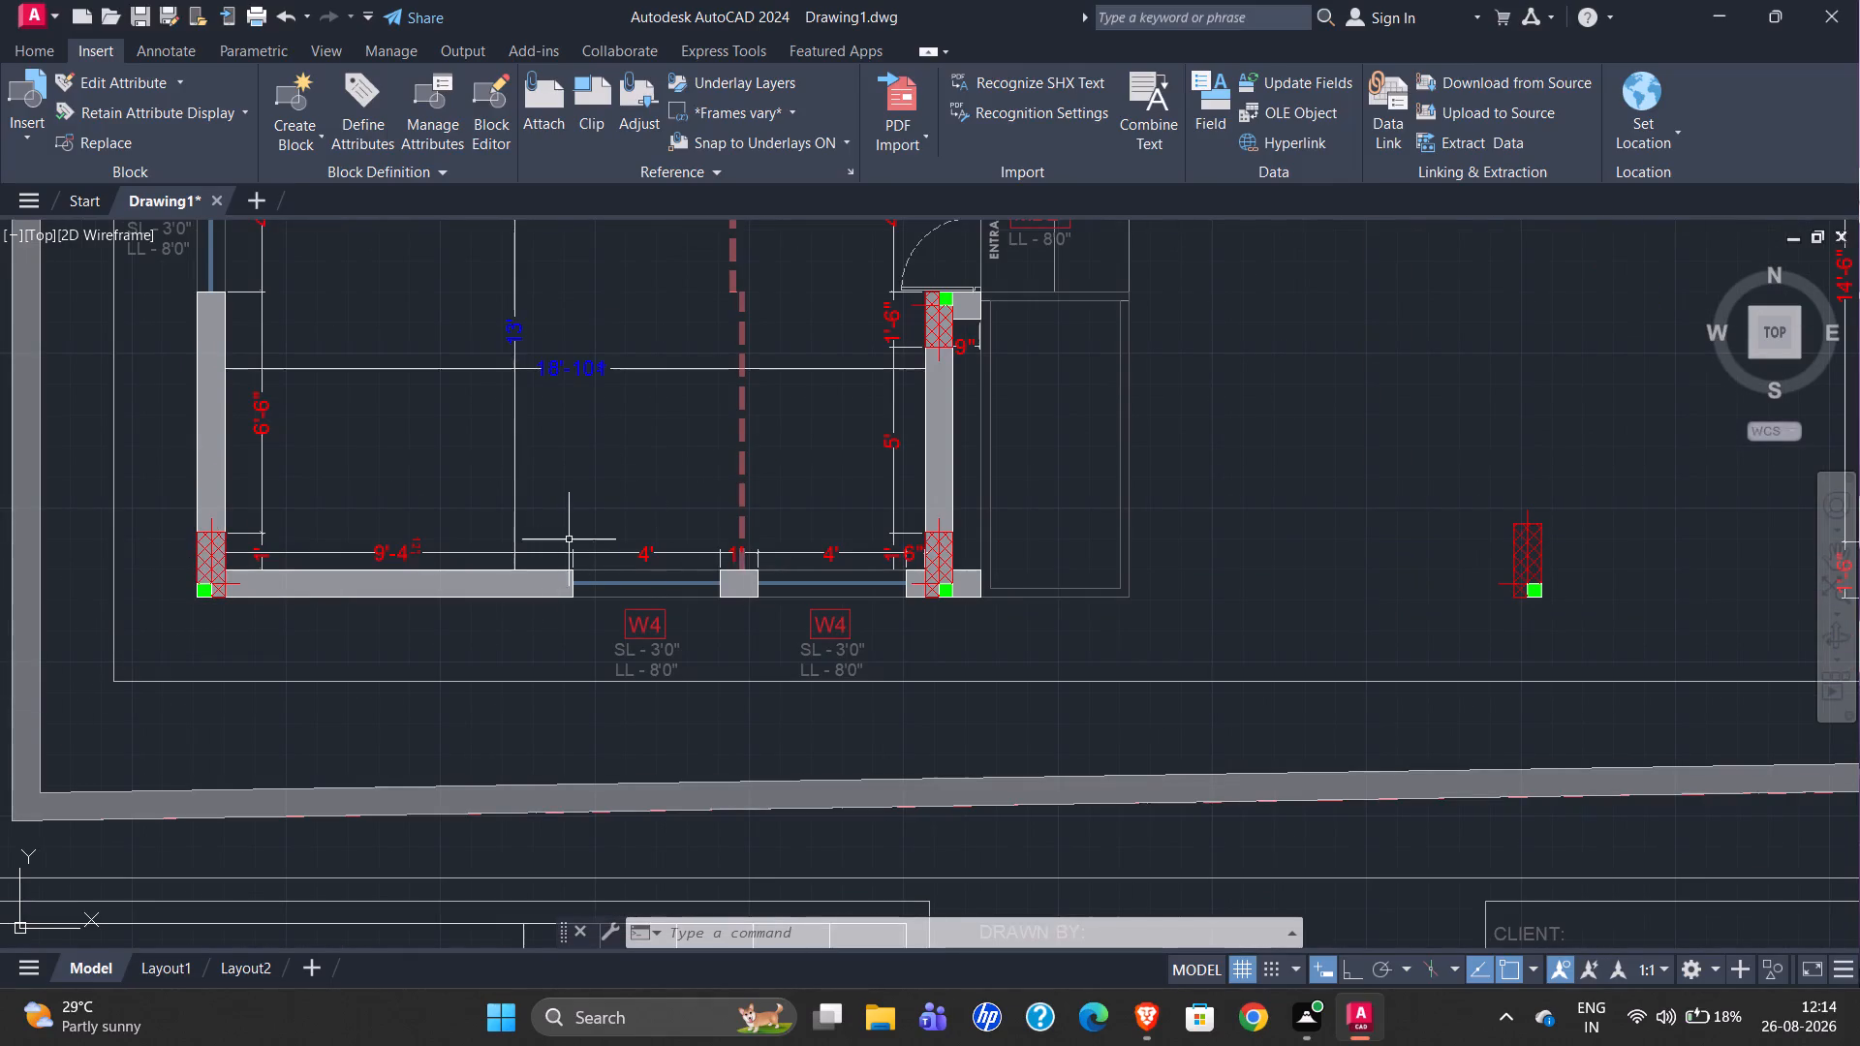
scroll(463, 600, down, 2)
scroll(528, 561, up, 5)
scroll(510, 508, down, 2)
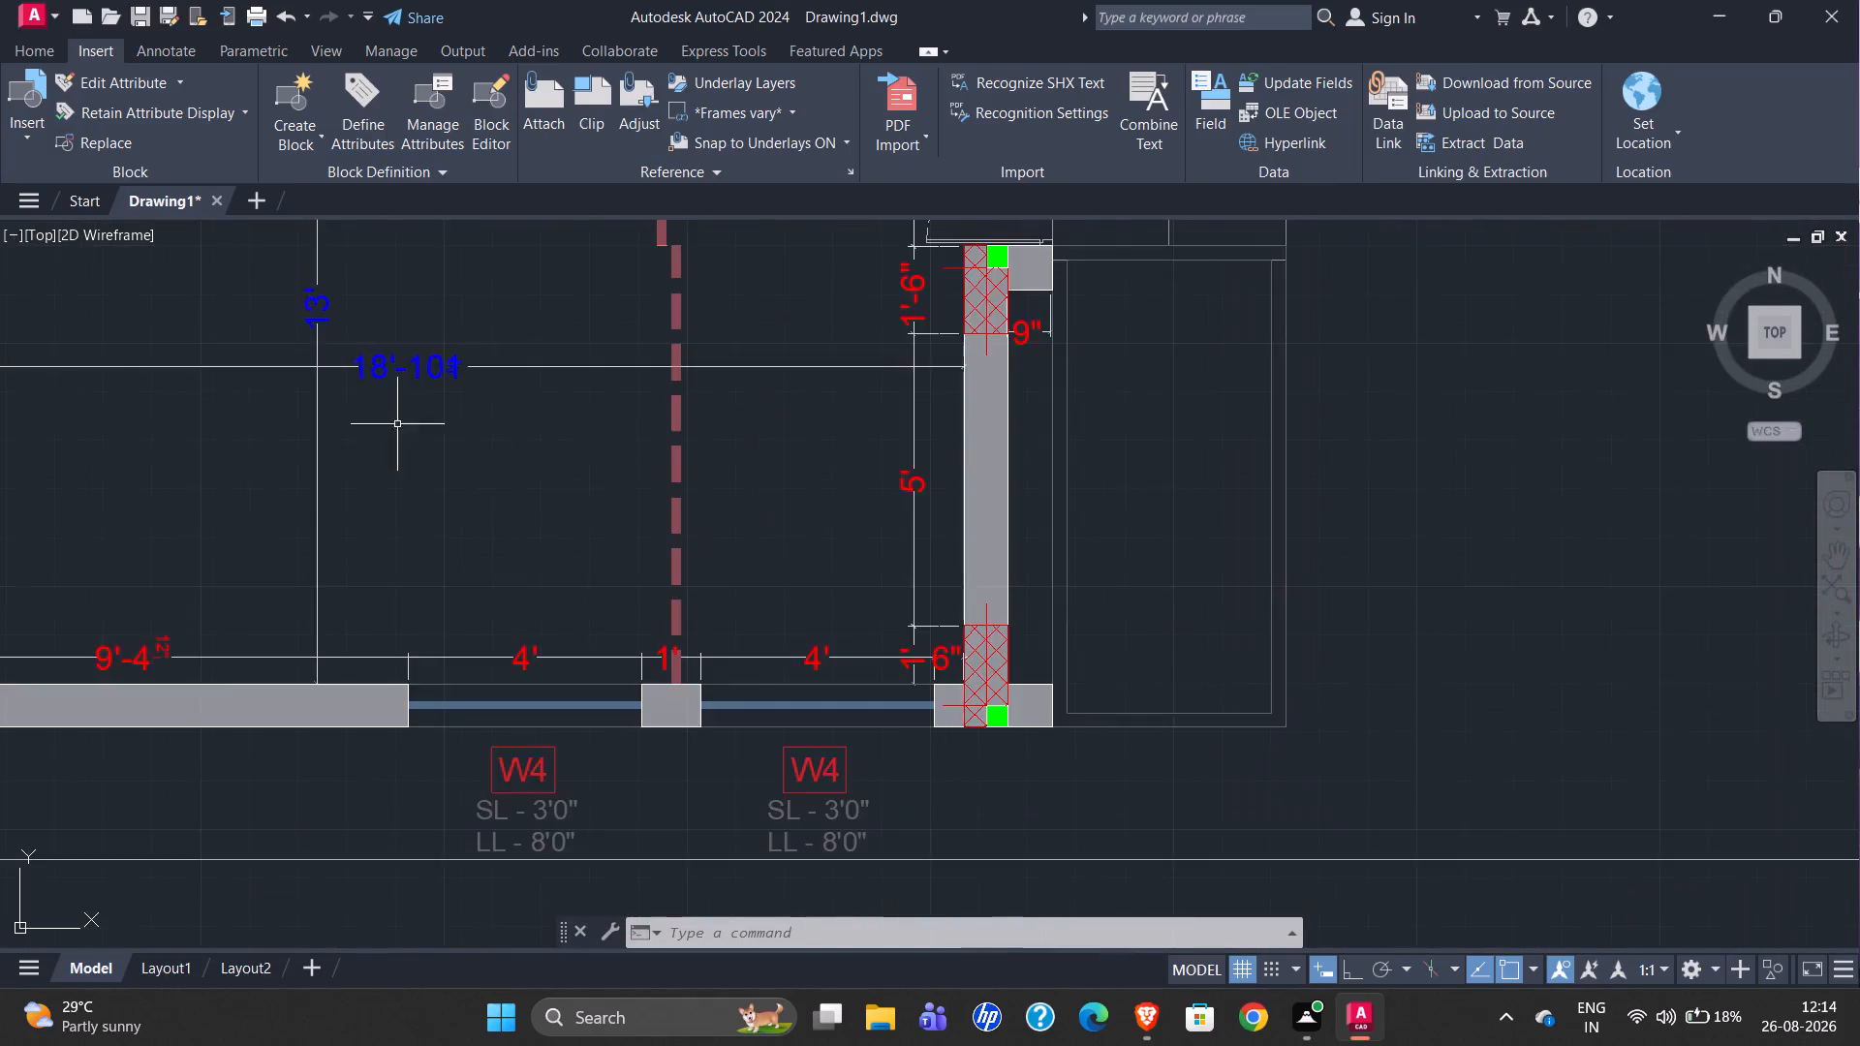
scroll(379, 341, up, 4)
scroll(451, 417, down, 3)
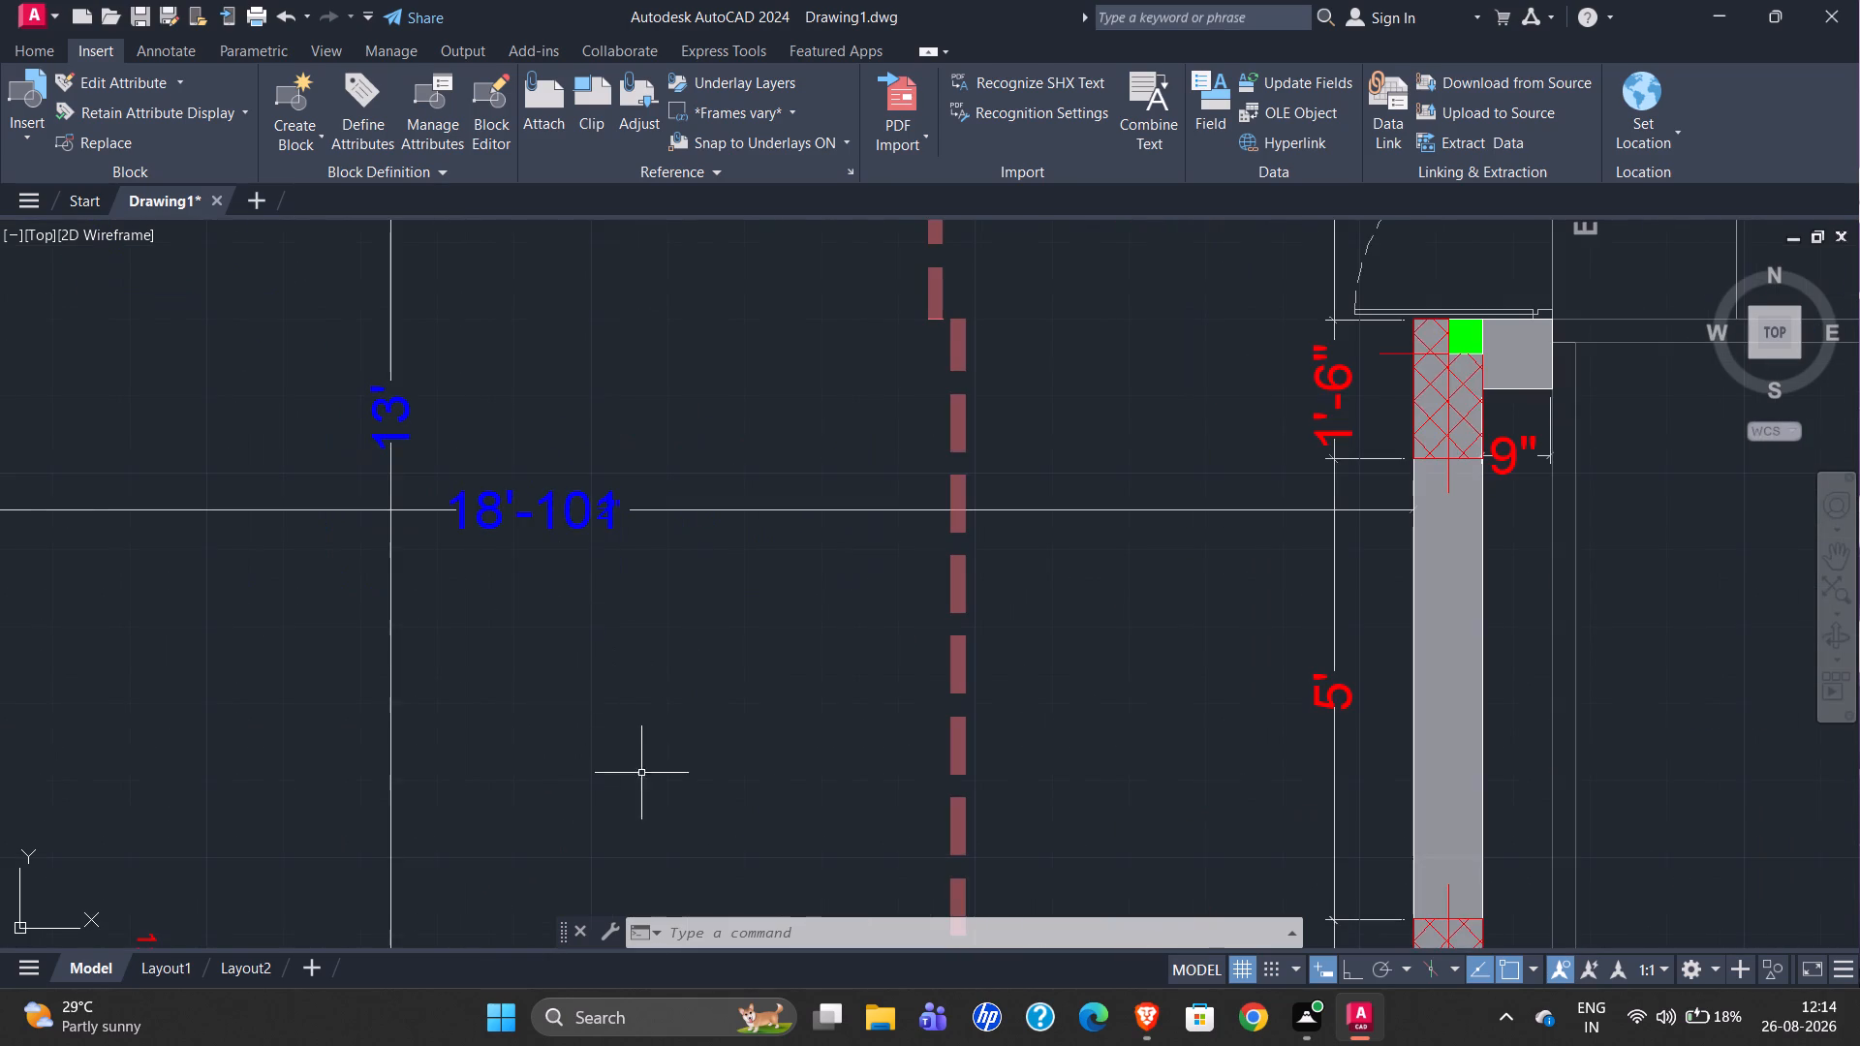
scroll(635, 789, down, 3)
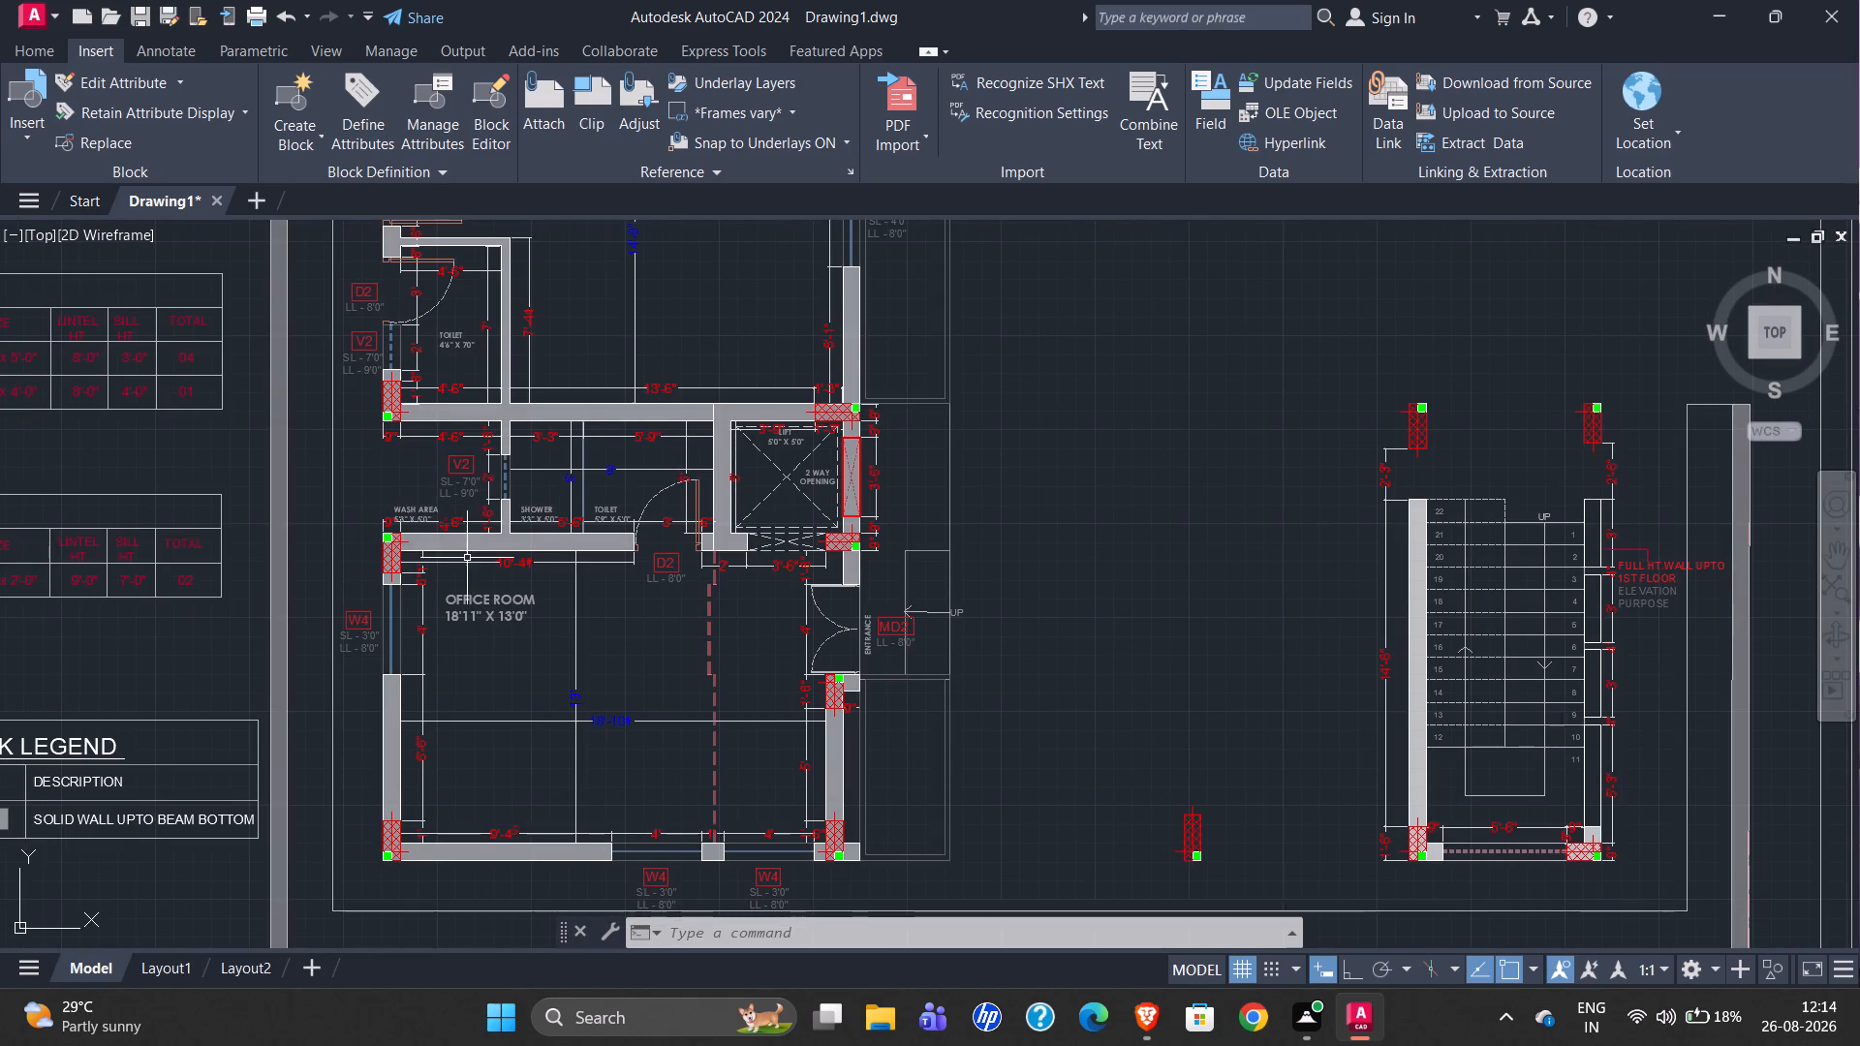
scroll(470, 600, up, 4)
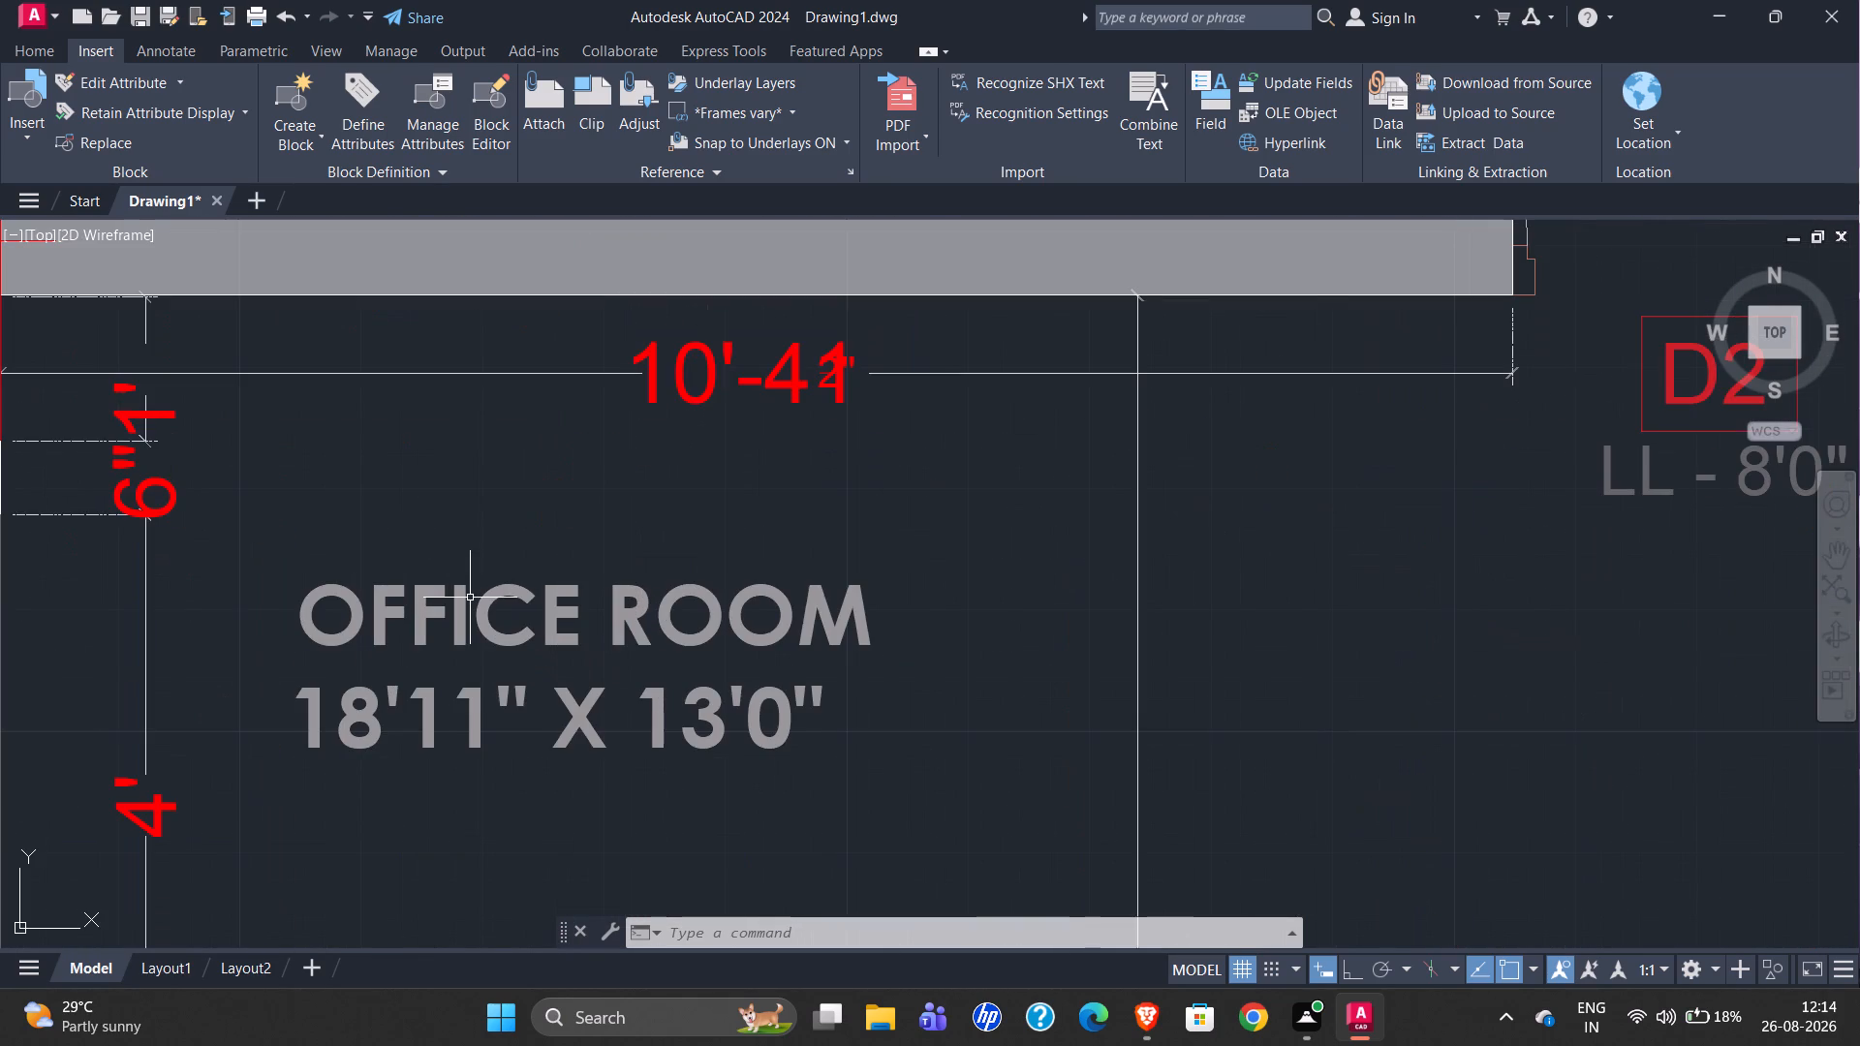
scroll(493, 604, down, 1)
scroll(681, 631, down, 2)
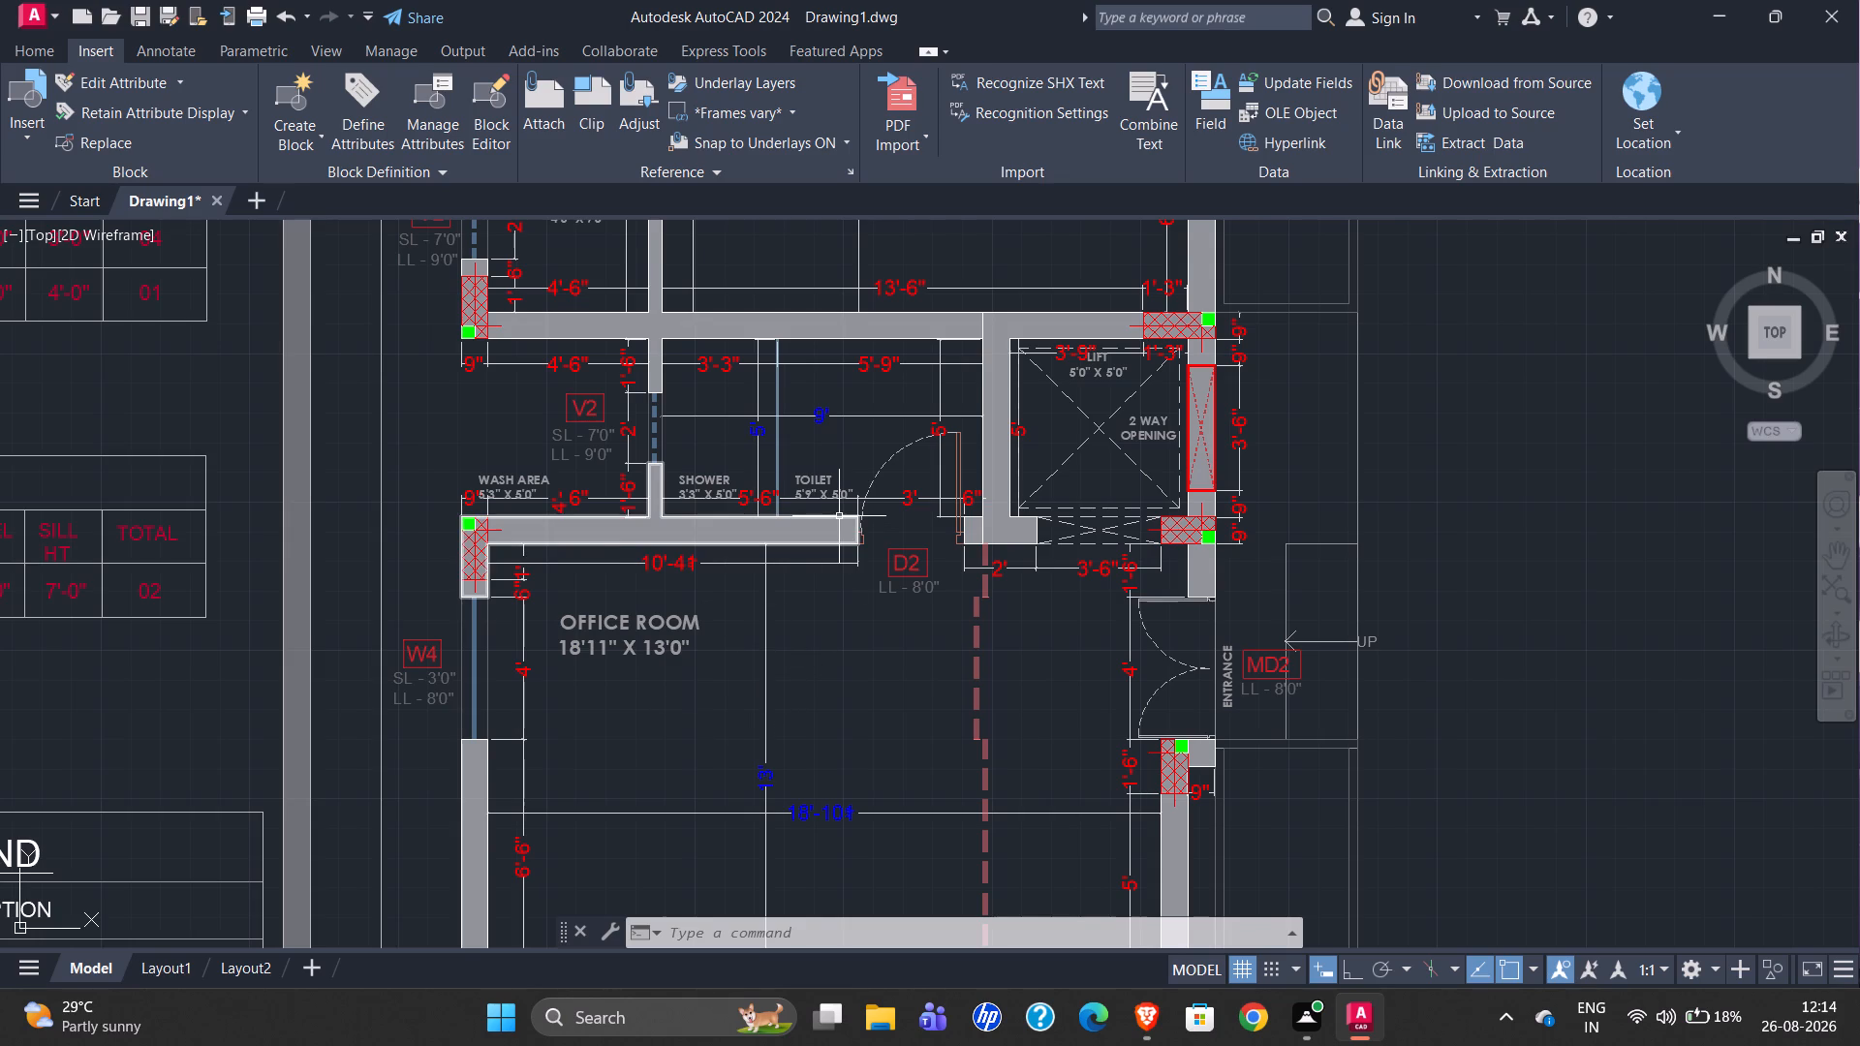
scroll(838, 516, down, 1)
scroll(1022, 720, up, 4)
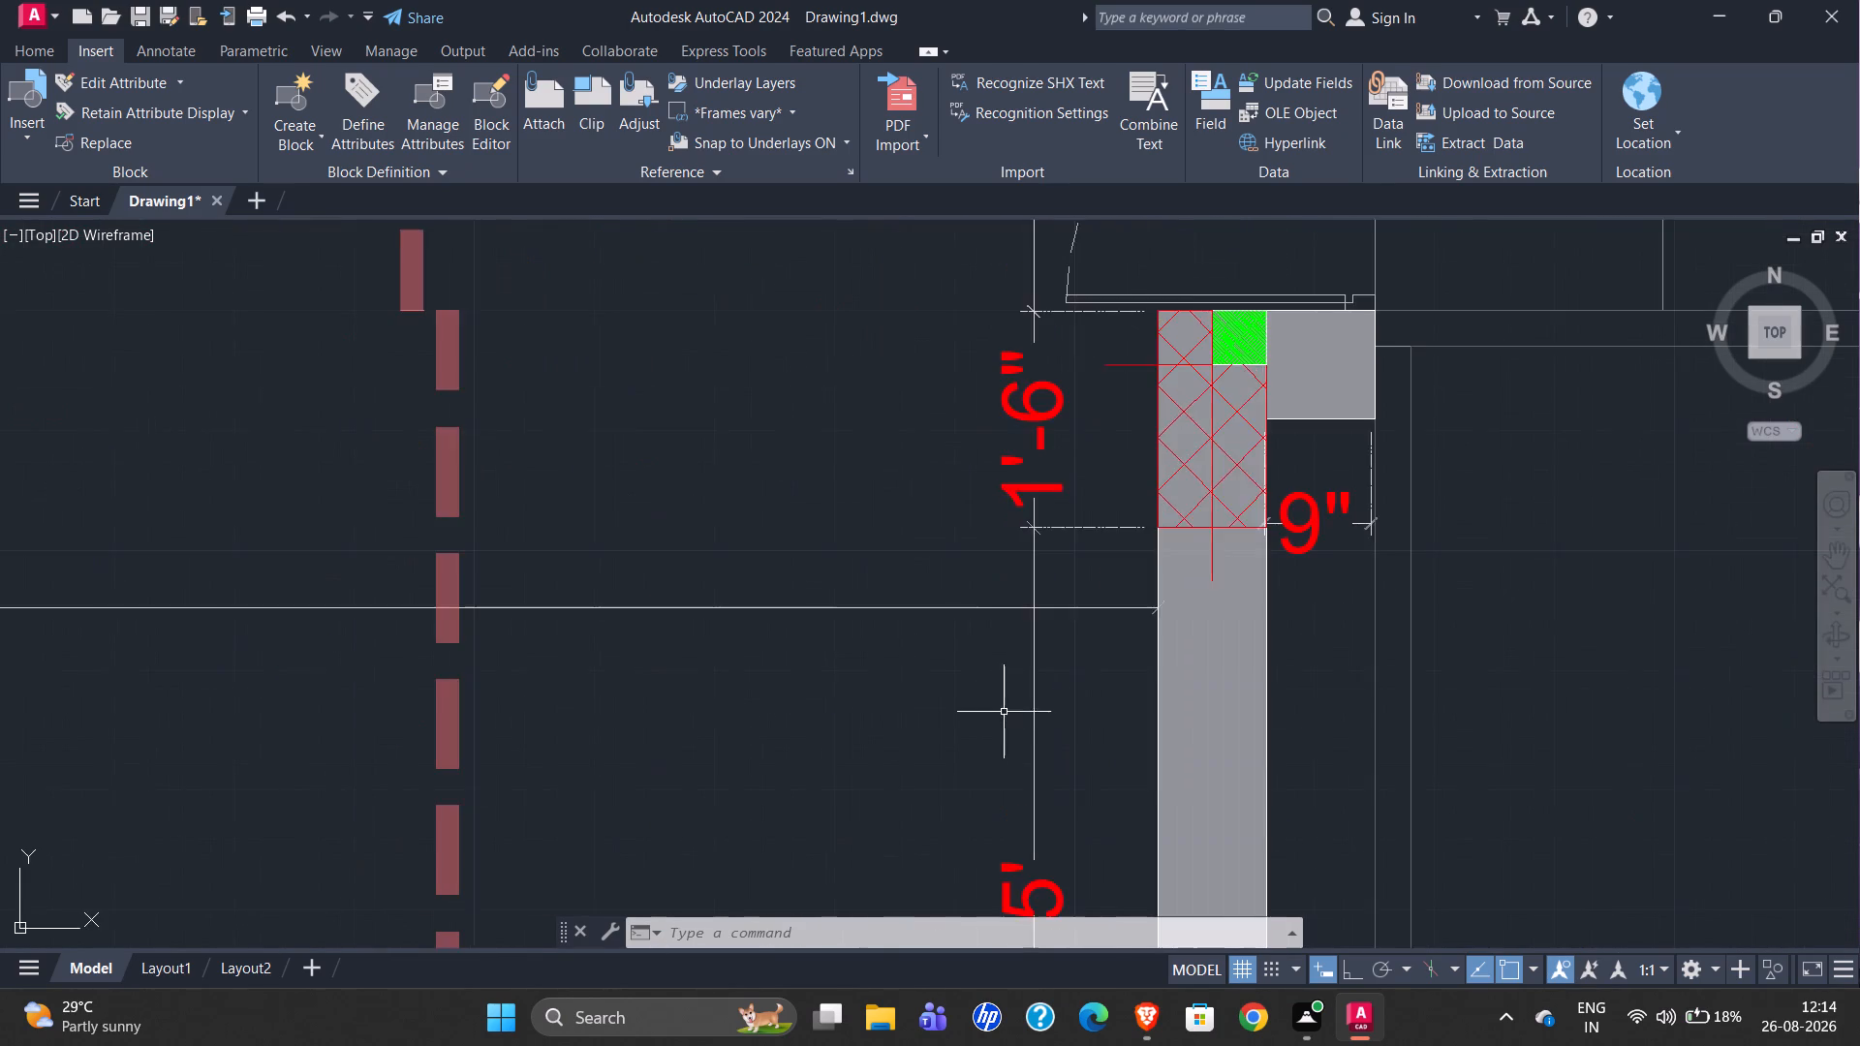
scroll(845, 710, down, 2)
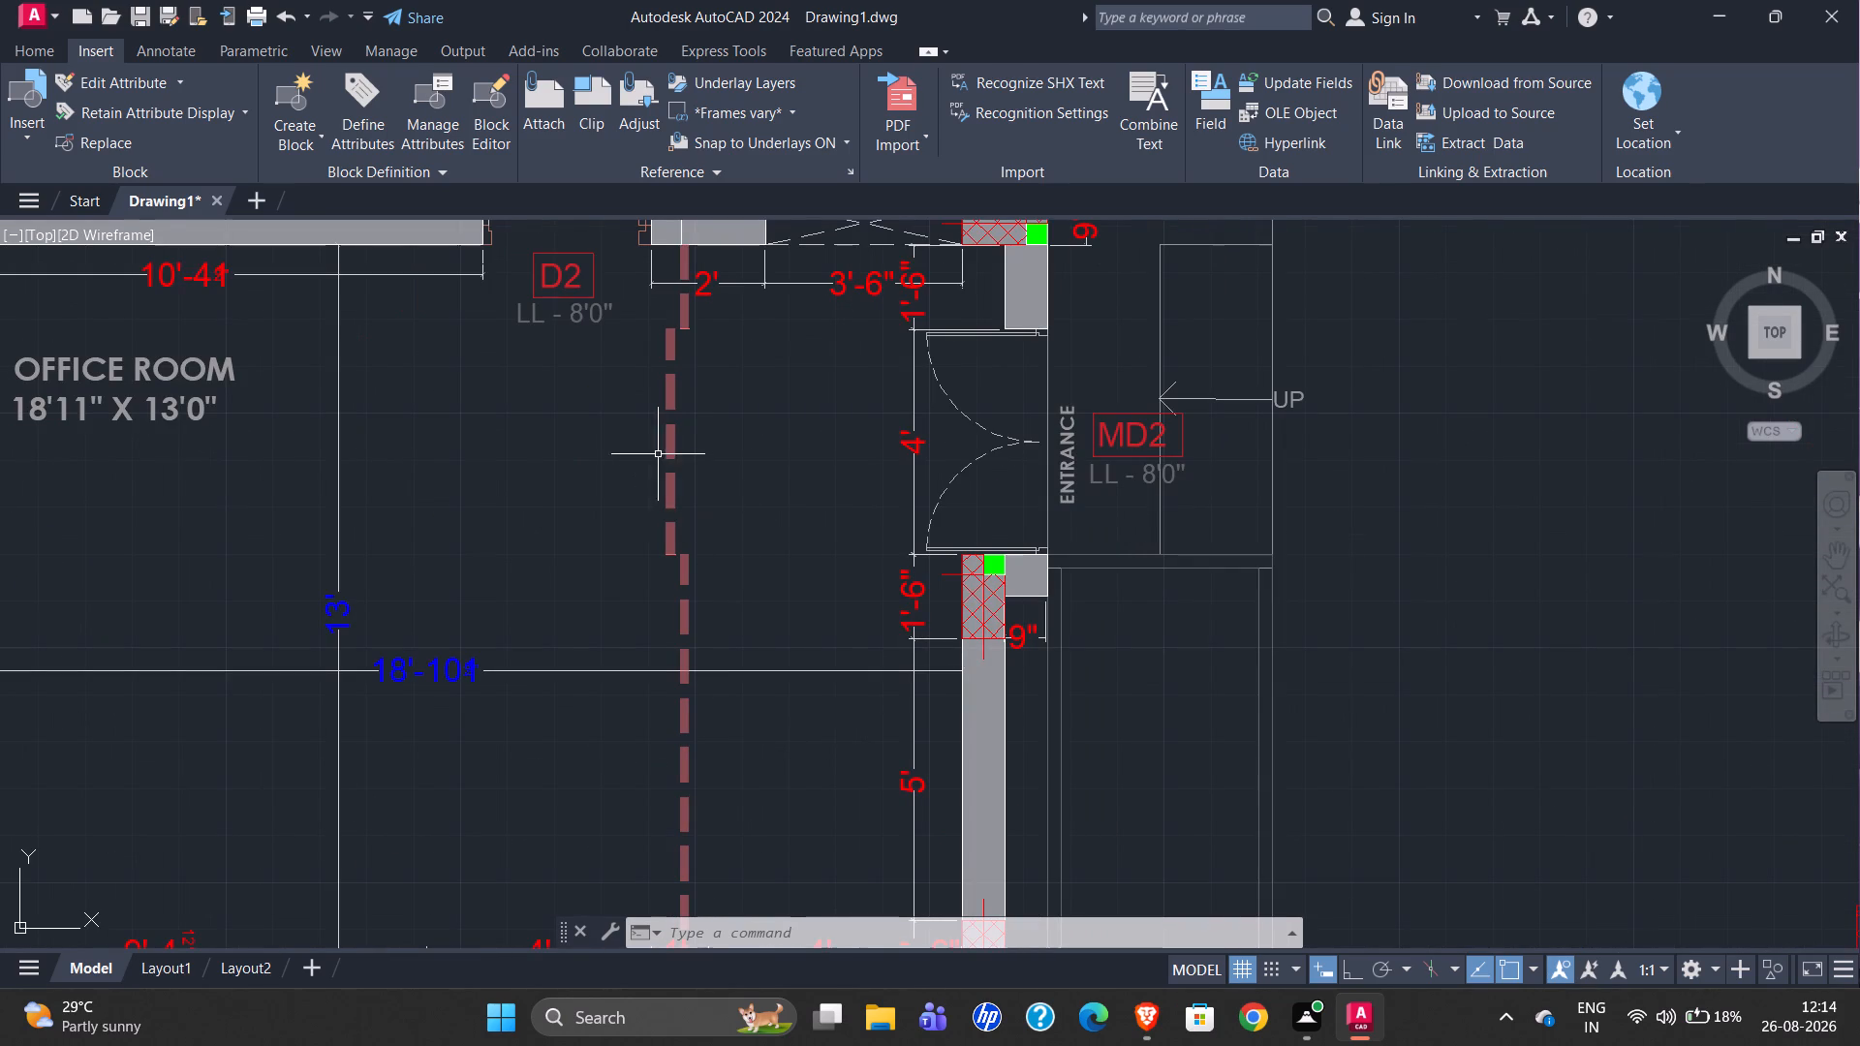
scroll(735, 409, down, 1)
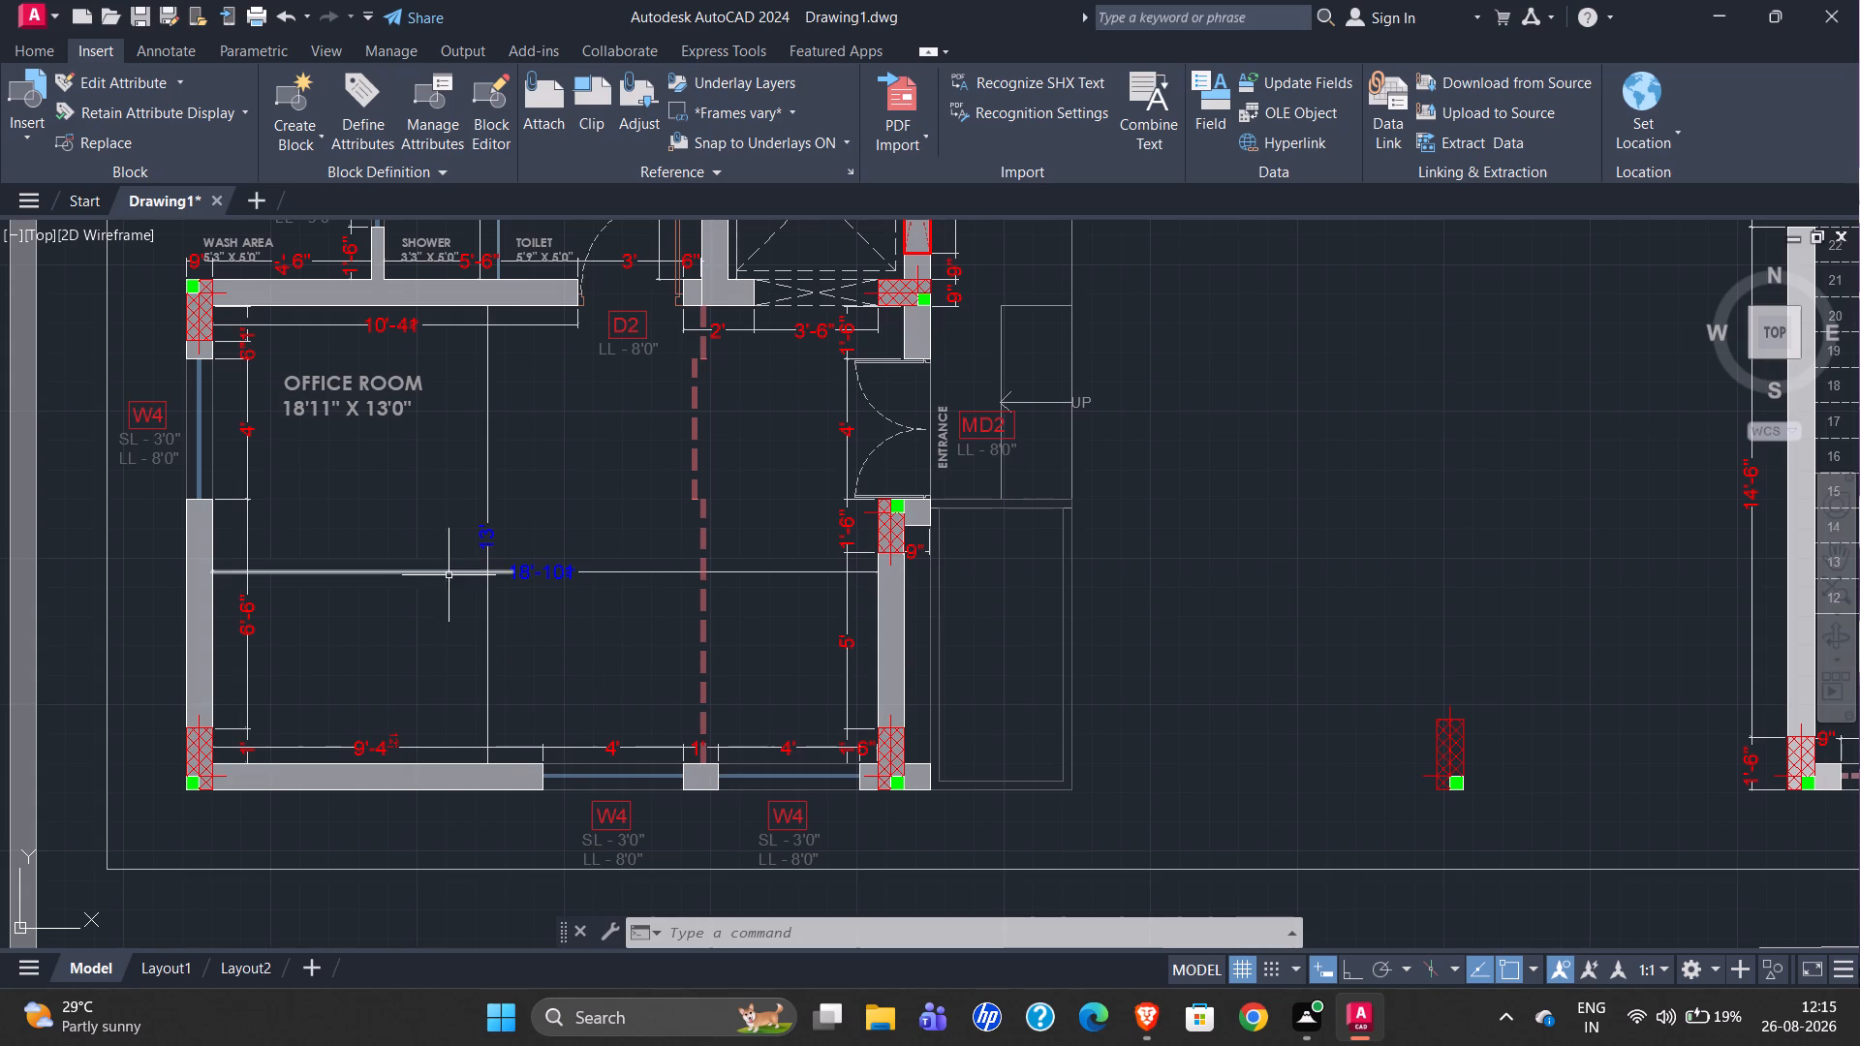
Inspect the wall segments and dimensions at the office room's lower-left corner, and the staircase area of the plan.
scroll(228, 750, up, 3)
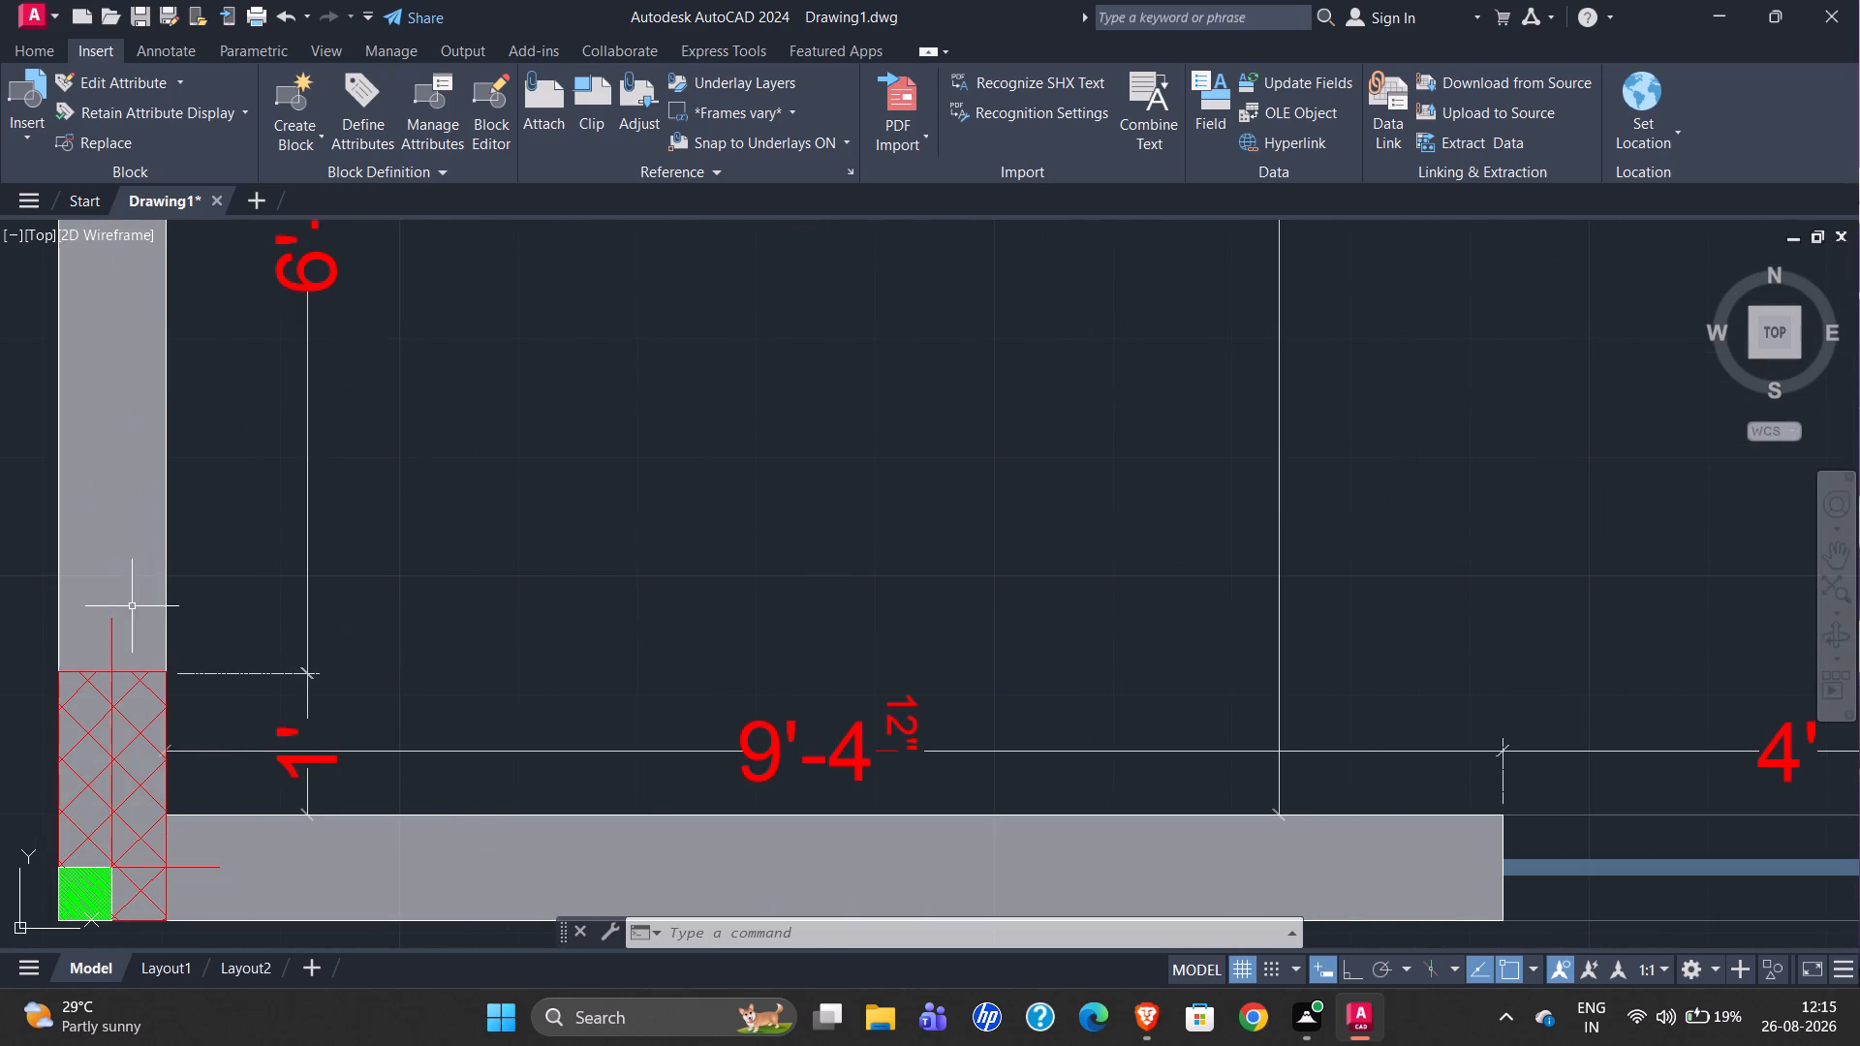
scroll(306, 517, down, 1)
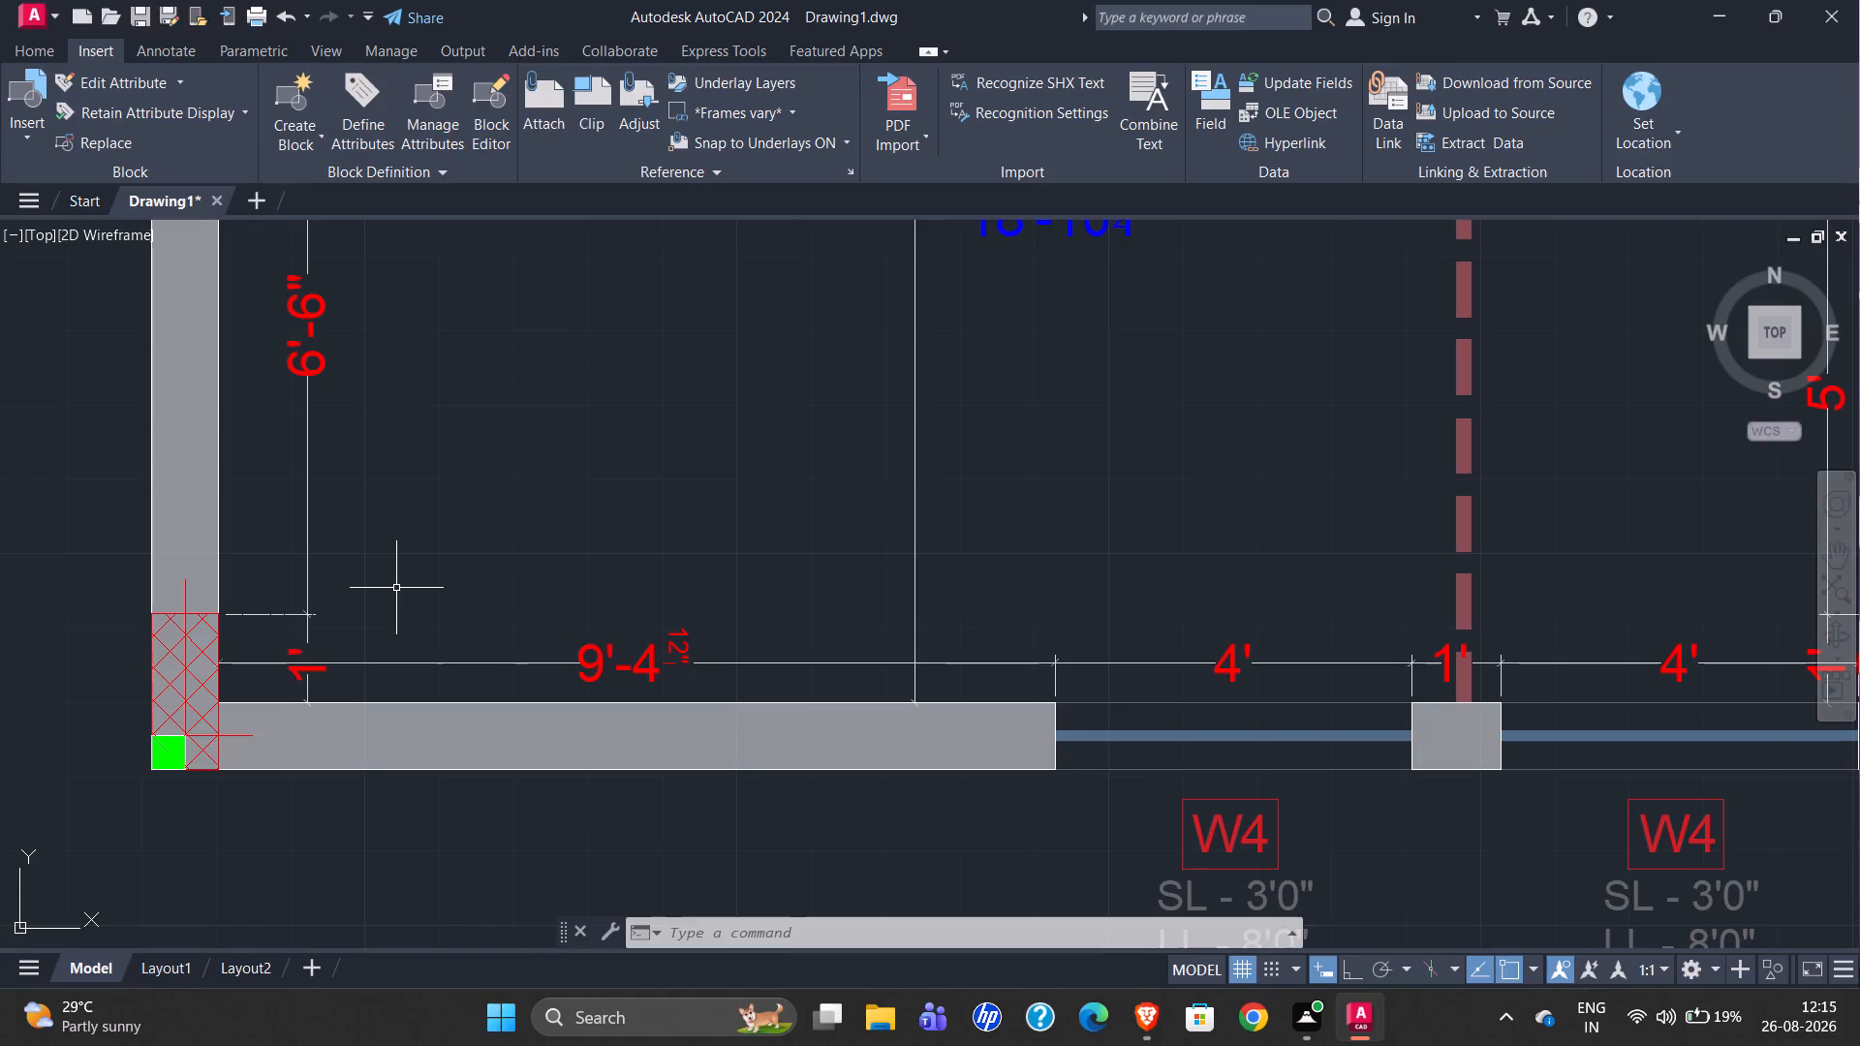
scroll(405, 594, down, 2)
scroll(489, 637, down, 1)
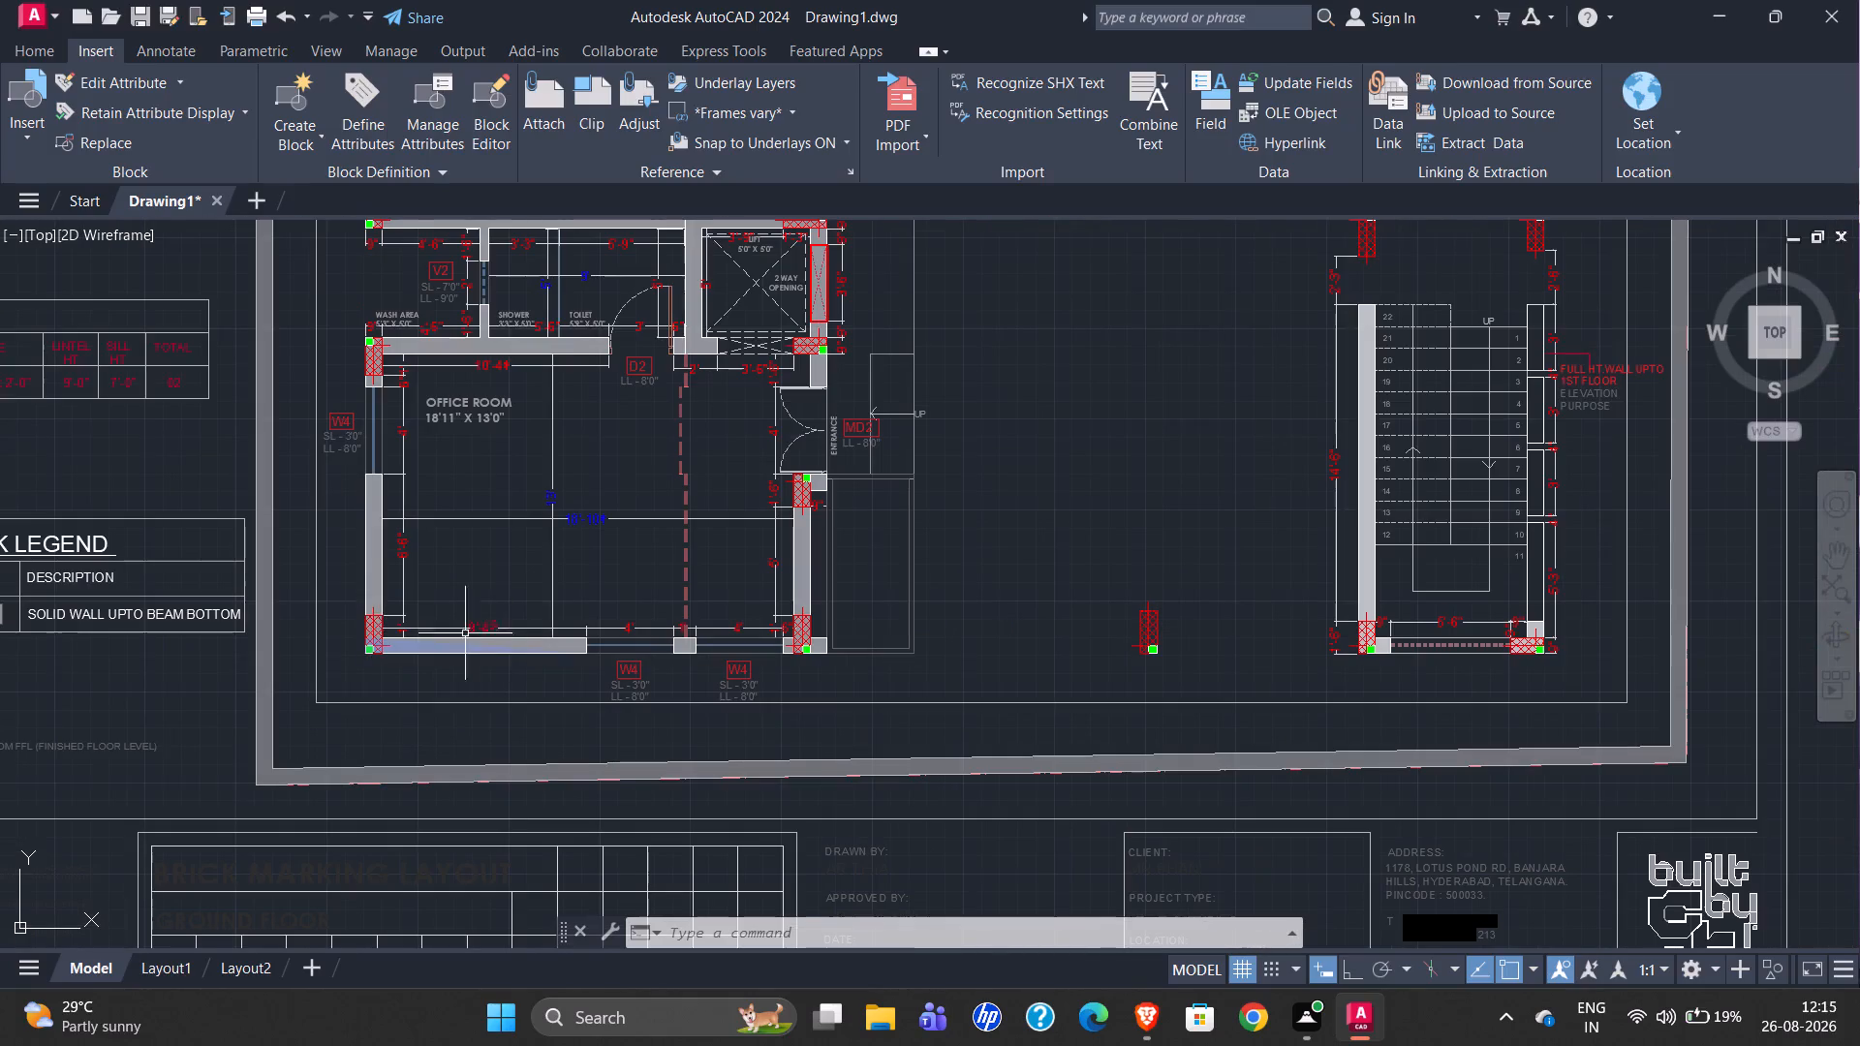
scroll(258, 282, up, 3)
scroll(316, 479, down, 3)
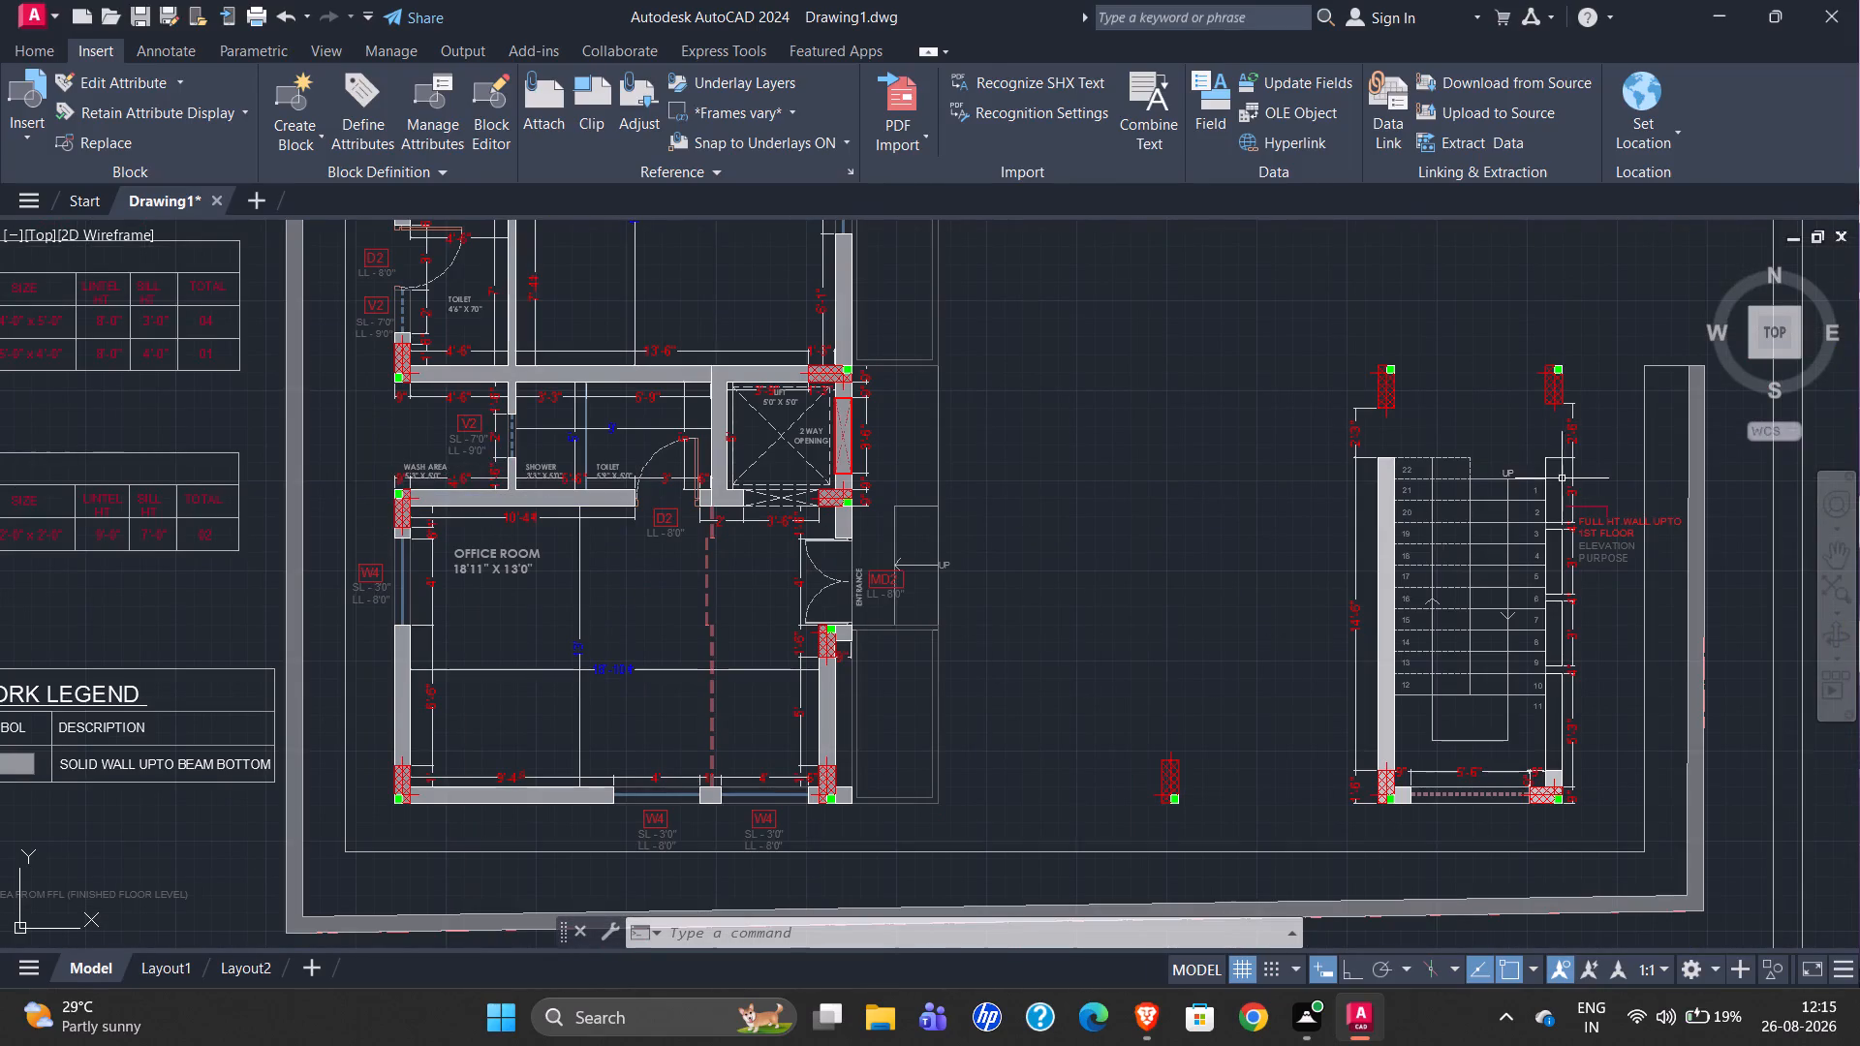
scroll(1587, 464, up, 3)
scroll(0, 696, down, 4)
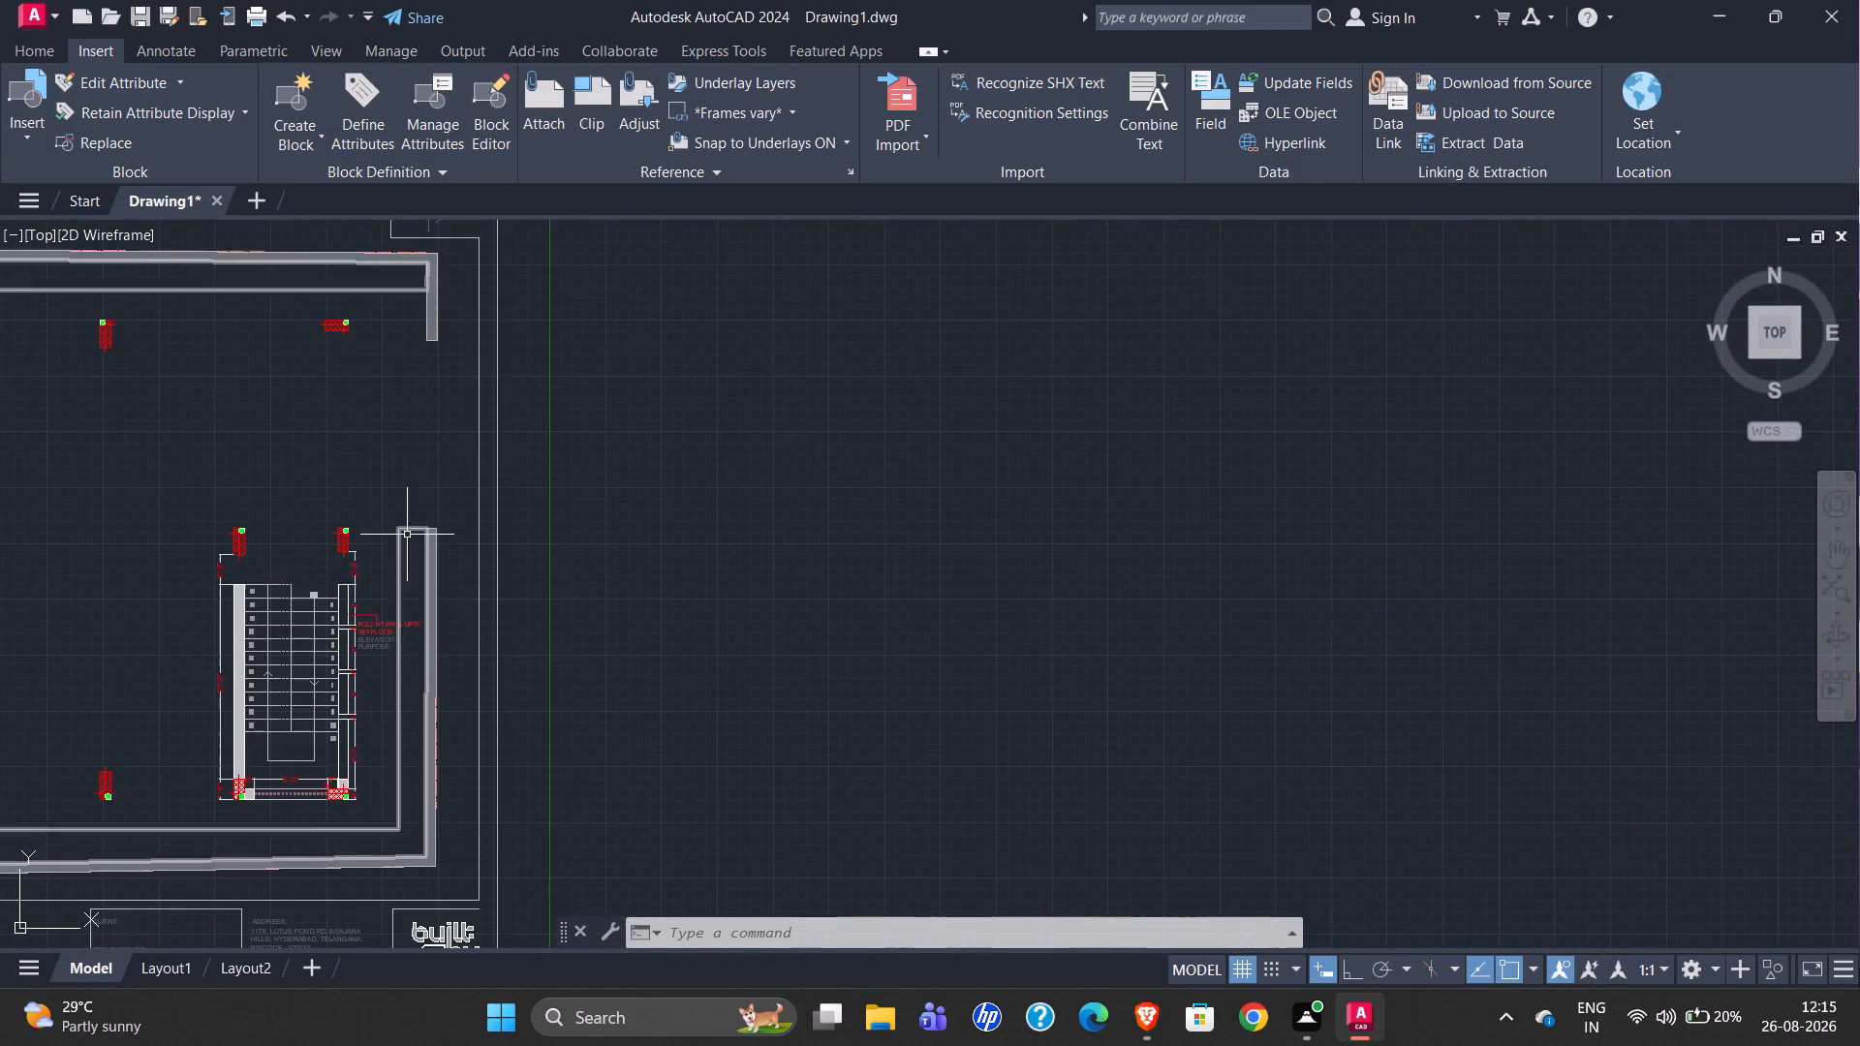
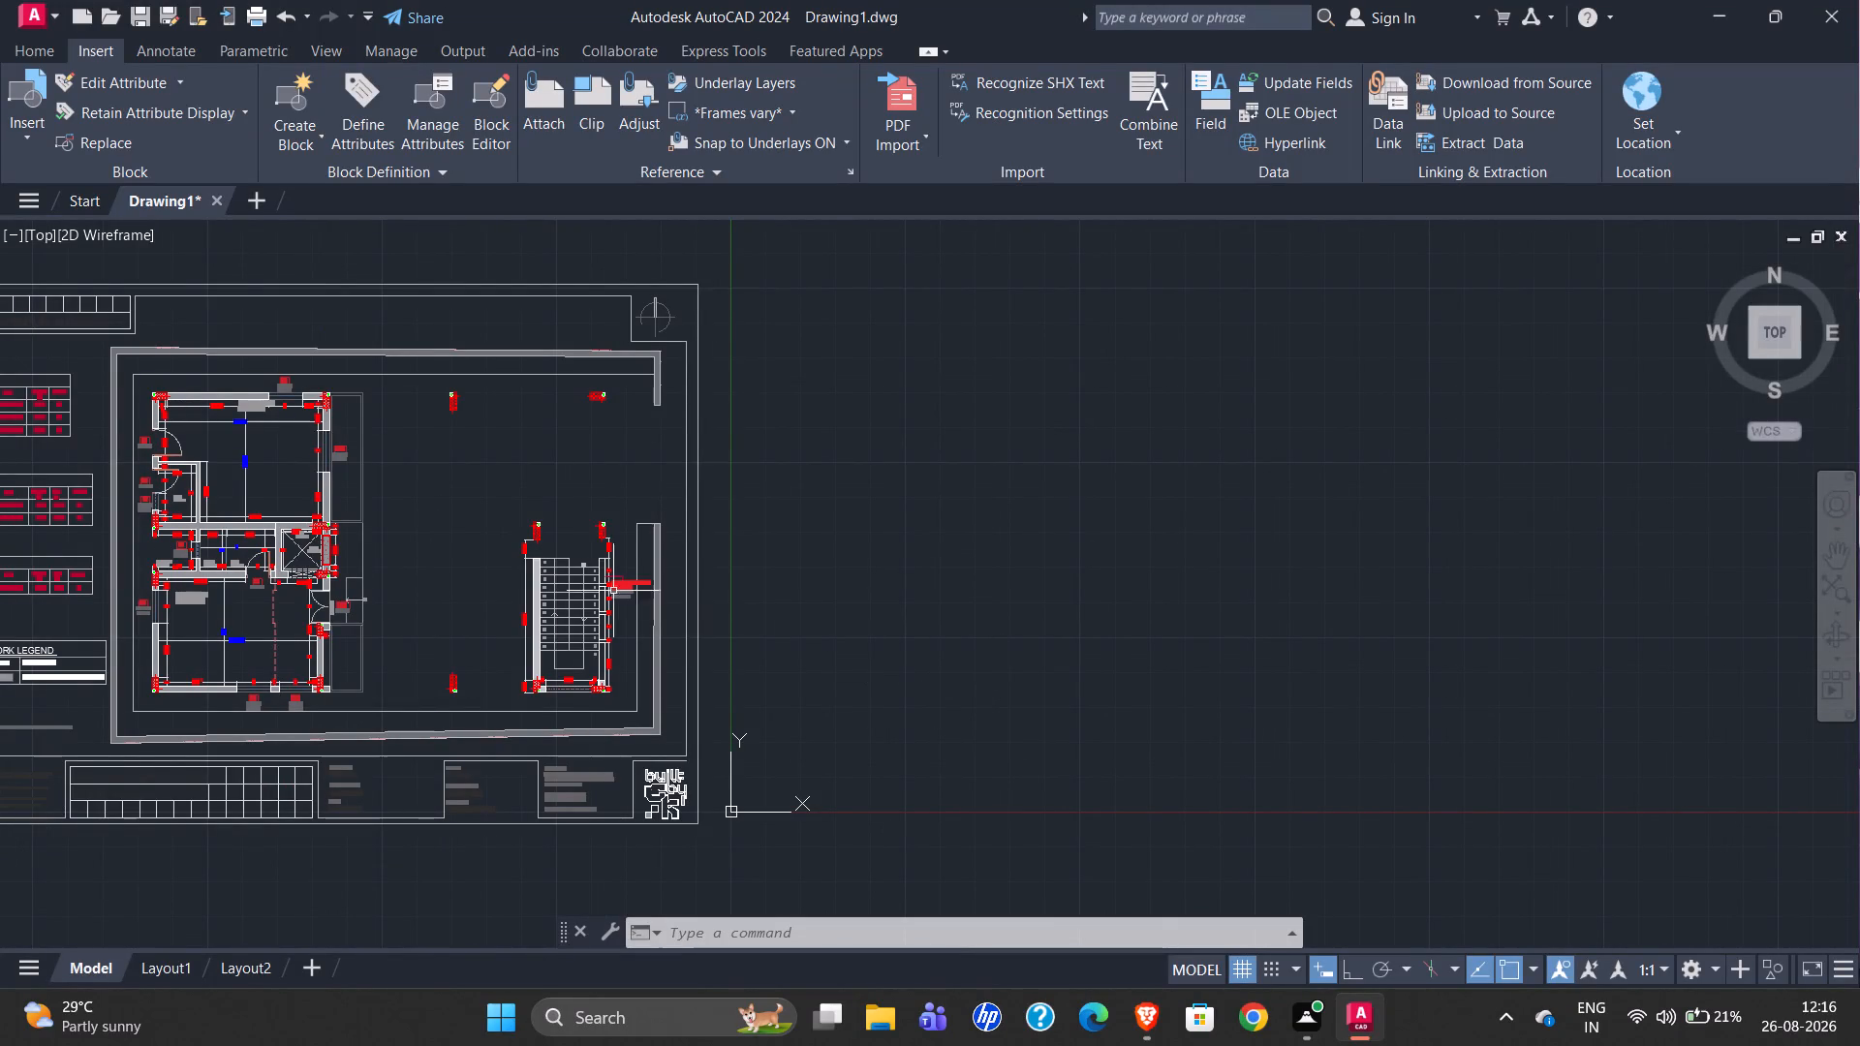
Review the servant room's dimensions, its label, the attached toilet, and the D1, D2, W4 and KW2 openings.
scroll(1039, 515, down, 1)
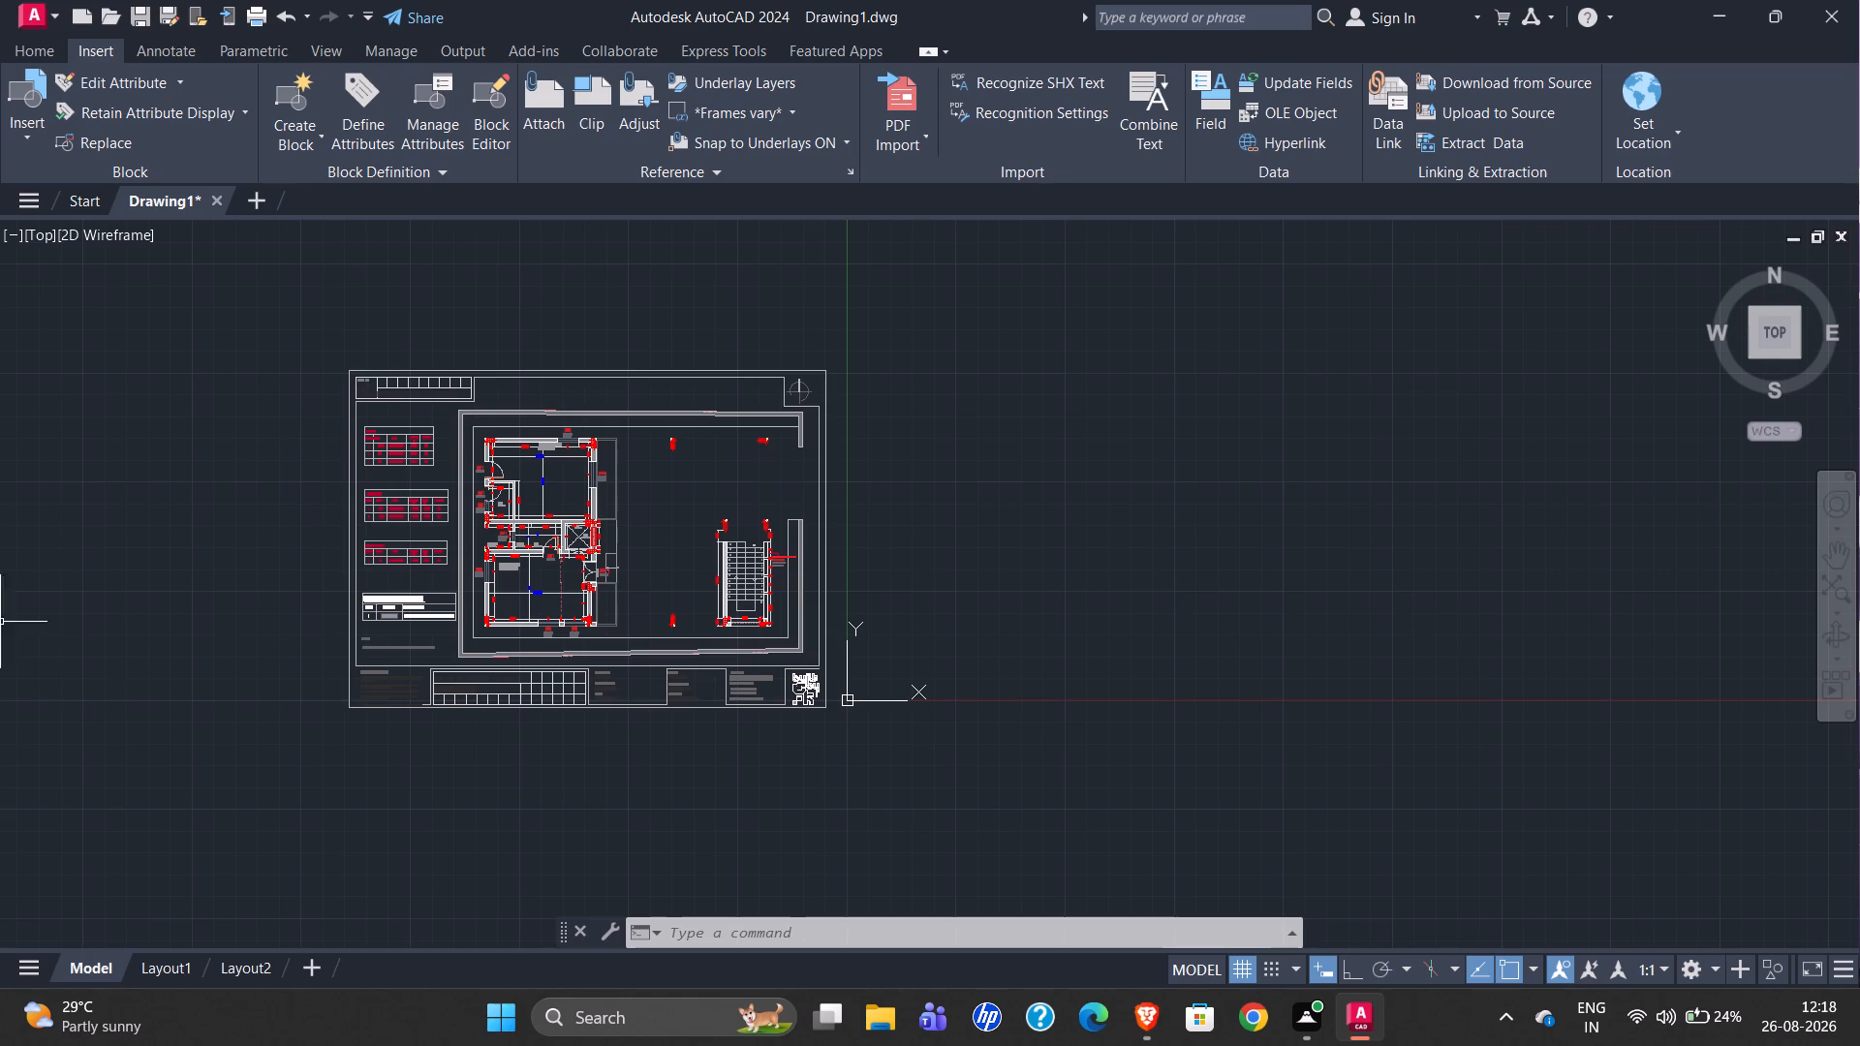
scroll(919, 513, up, 2)
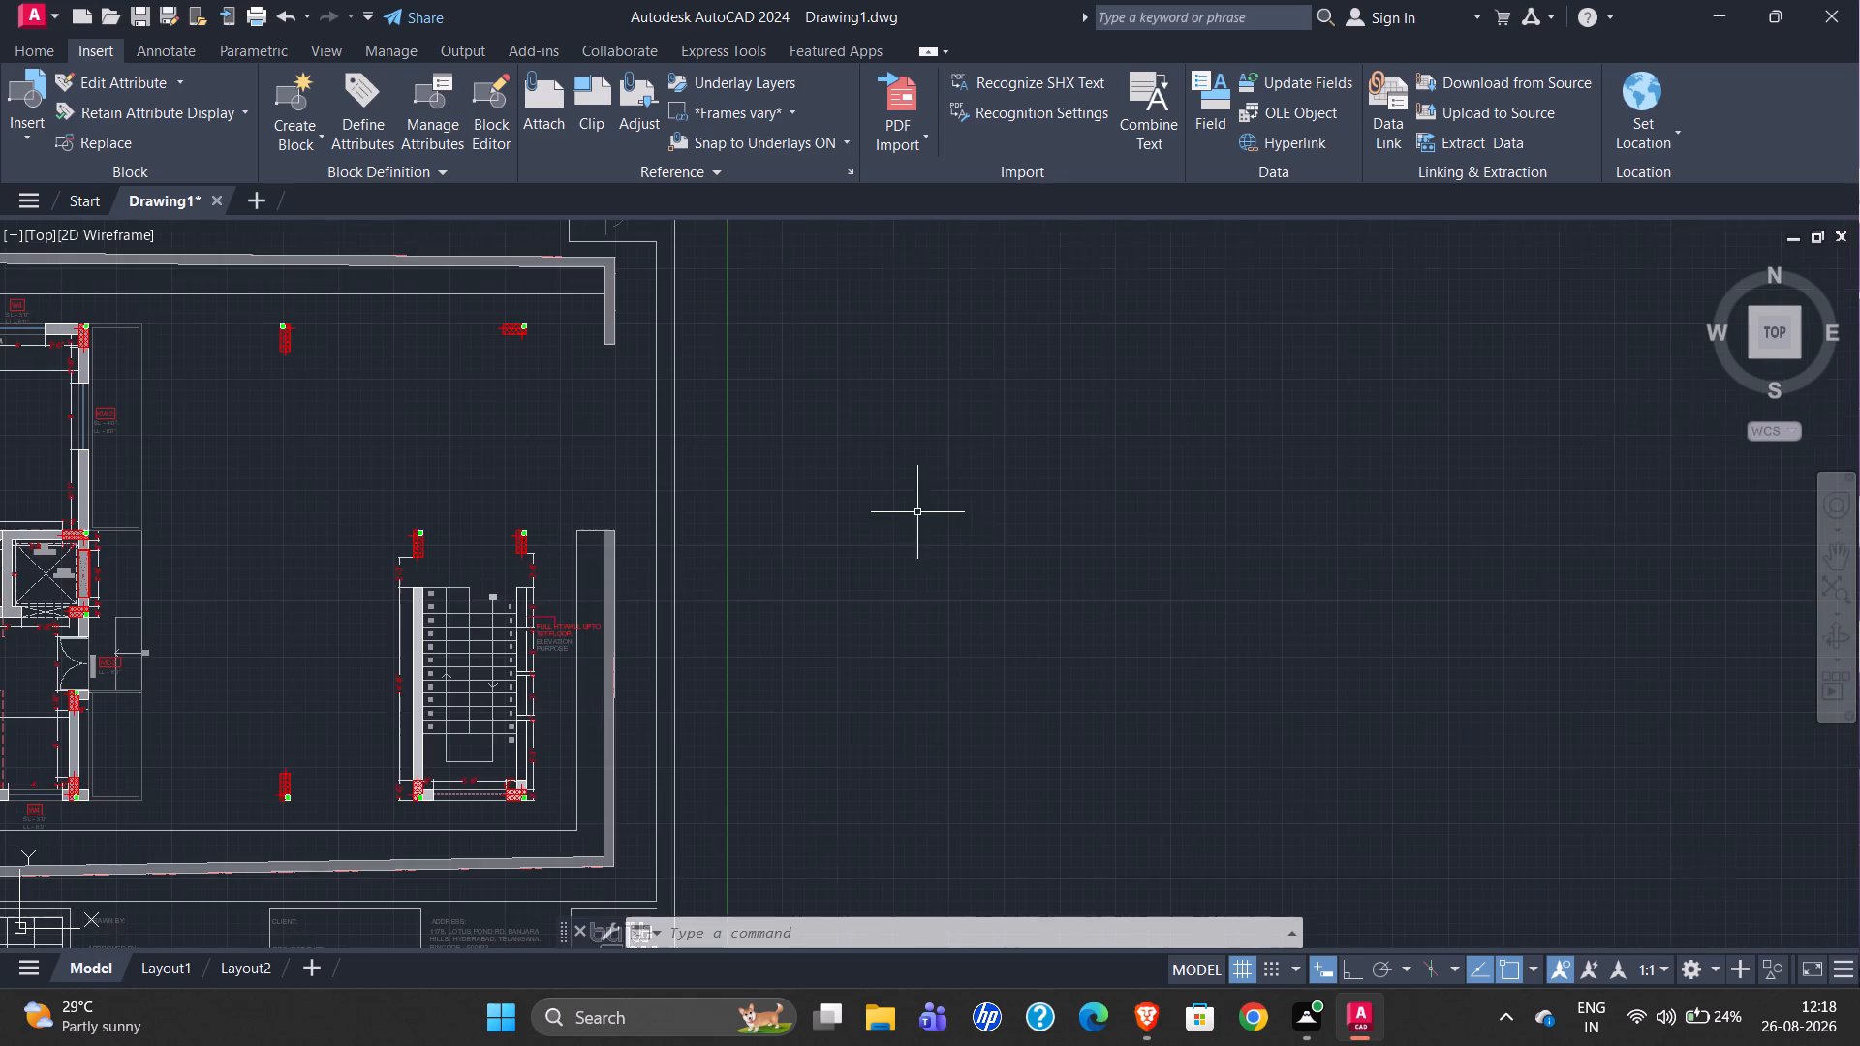
scroll(1198, 343, down, 1)
scroll(302, 409, up, 4)
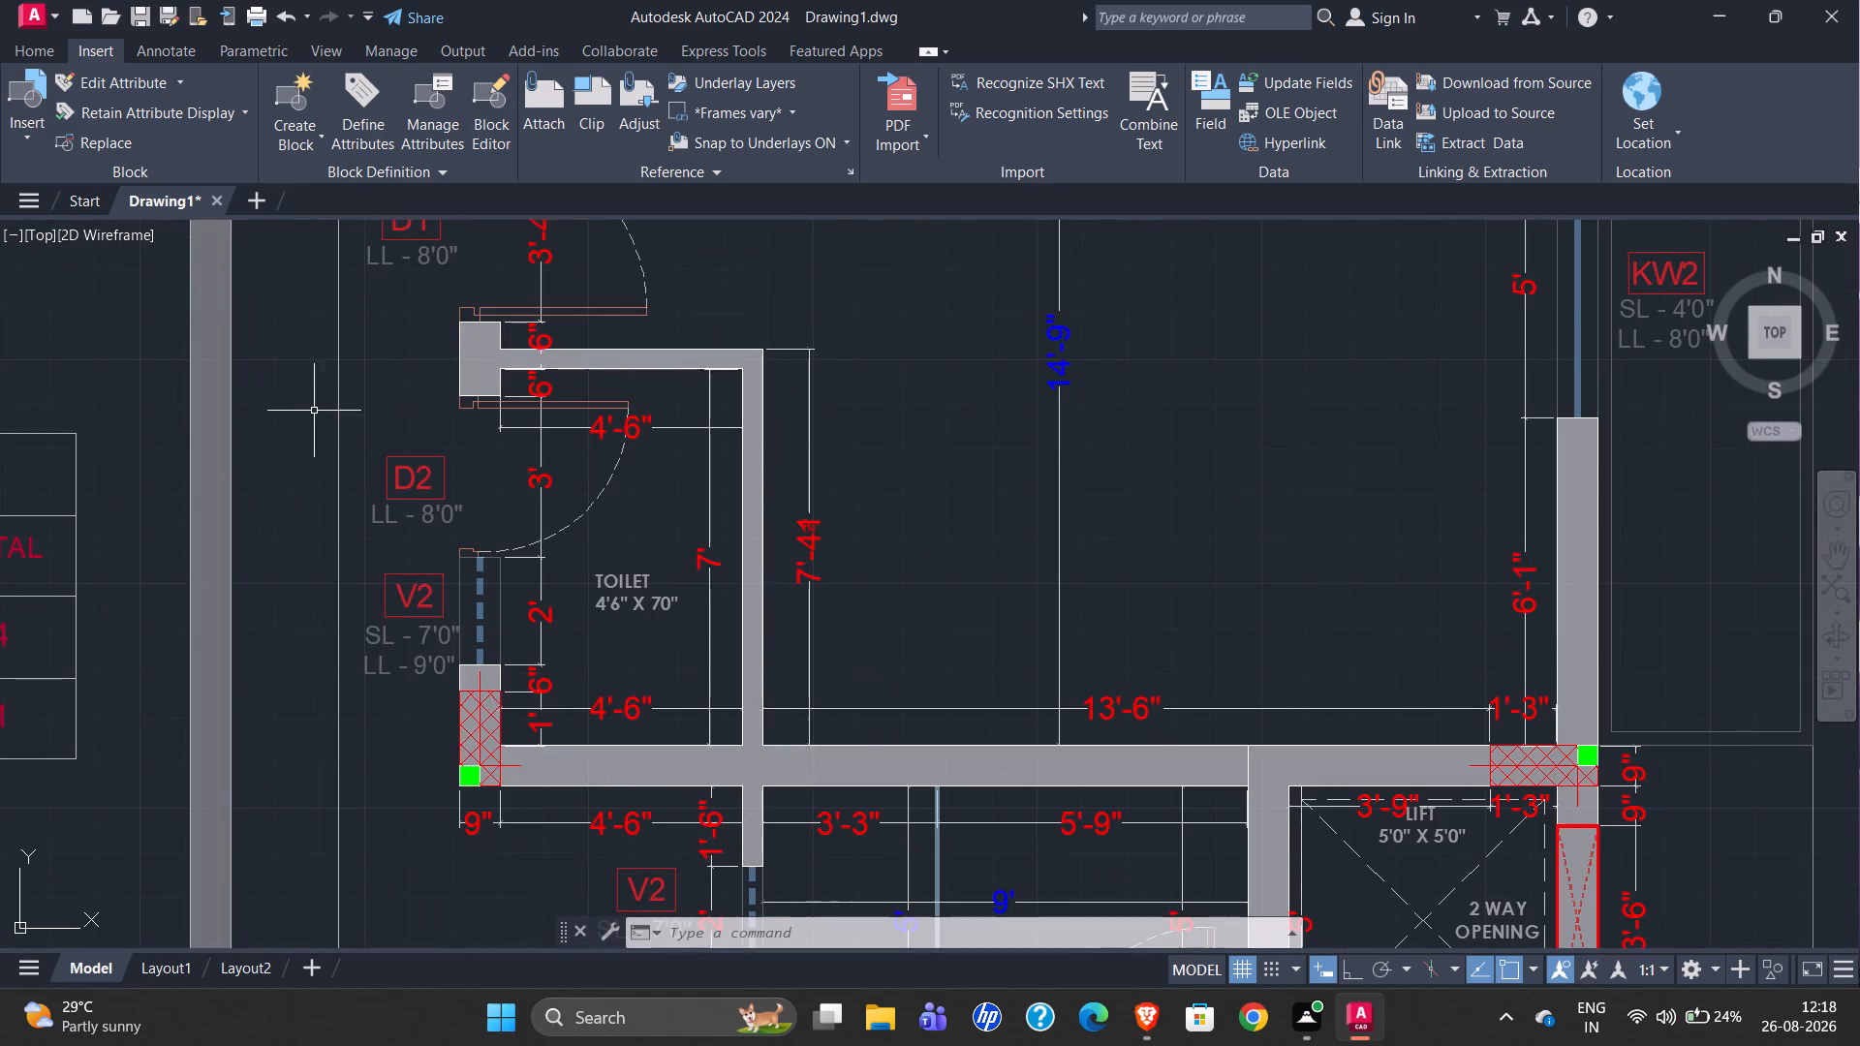
scroll(328, 446, down, 2)
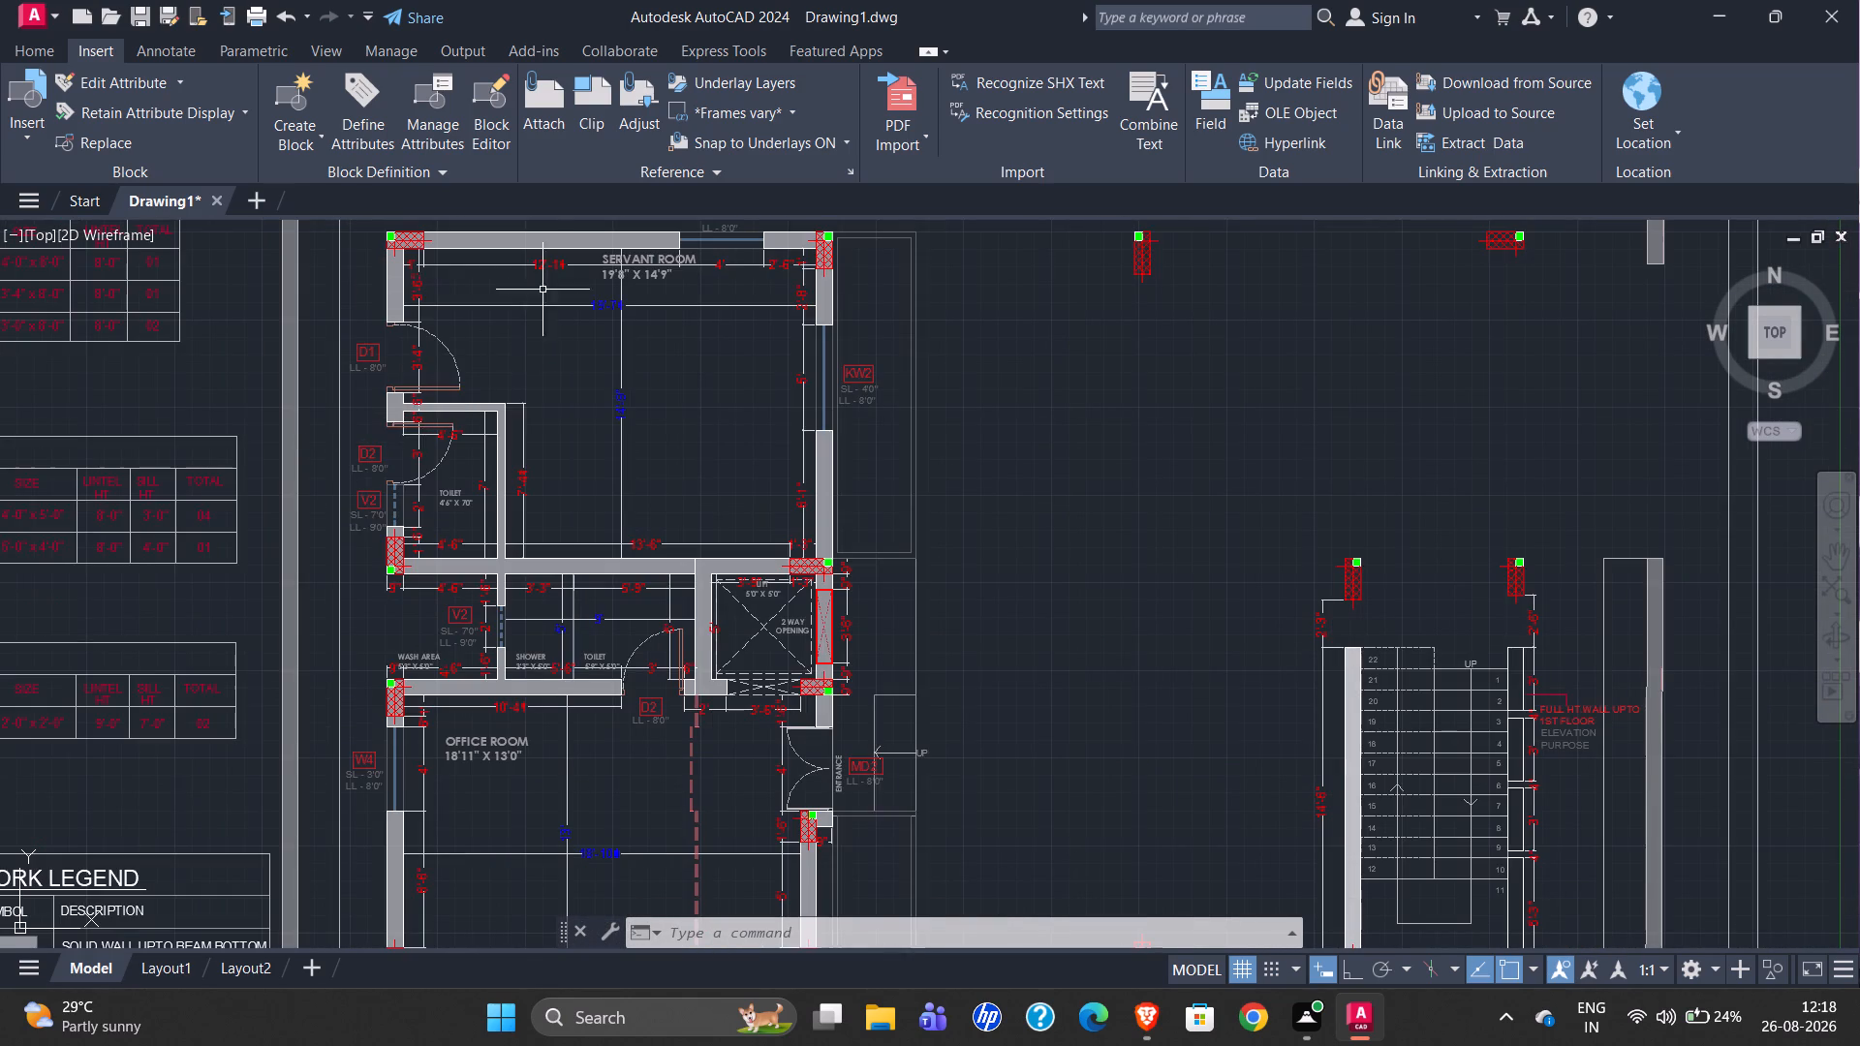
scroll(558, 272, up, 3)
scroll(556, 324, down, 1)
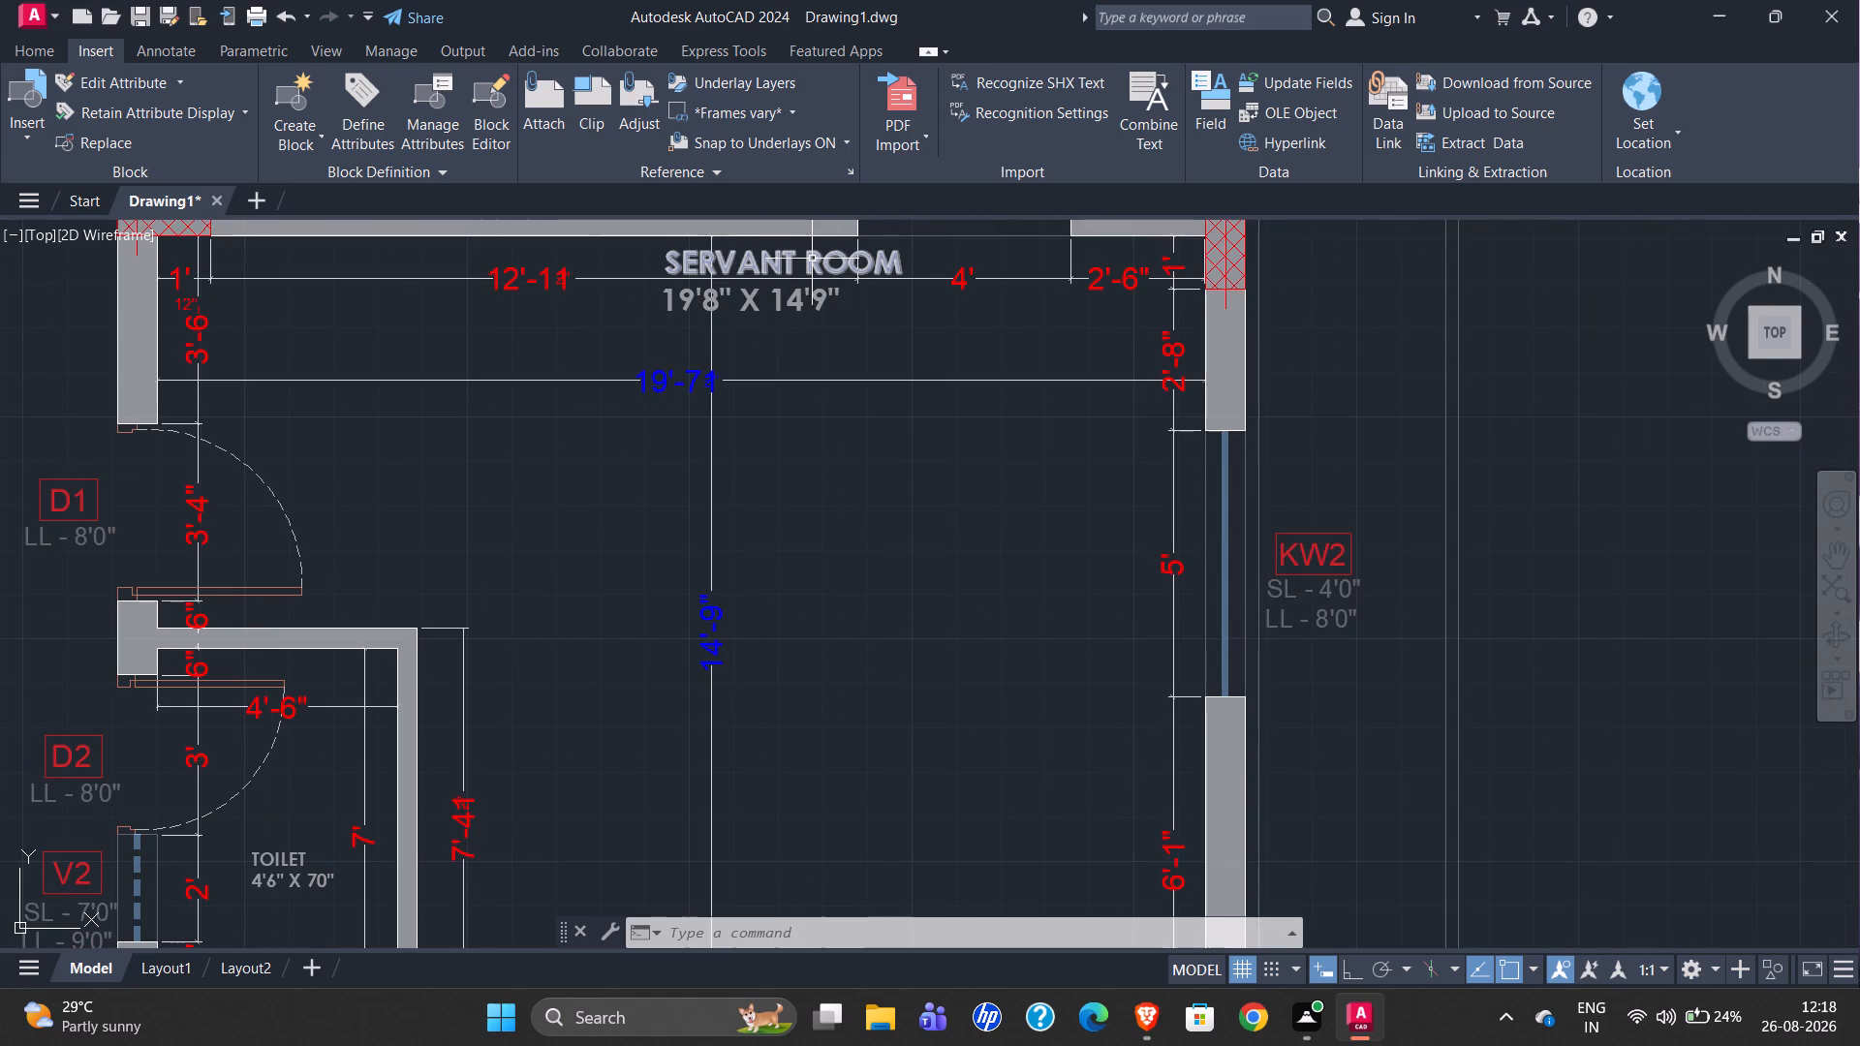
scroll(704, 310, down, 1)
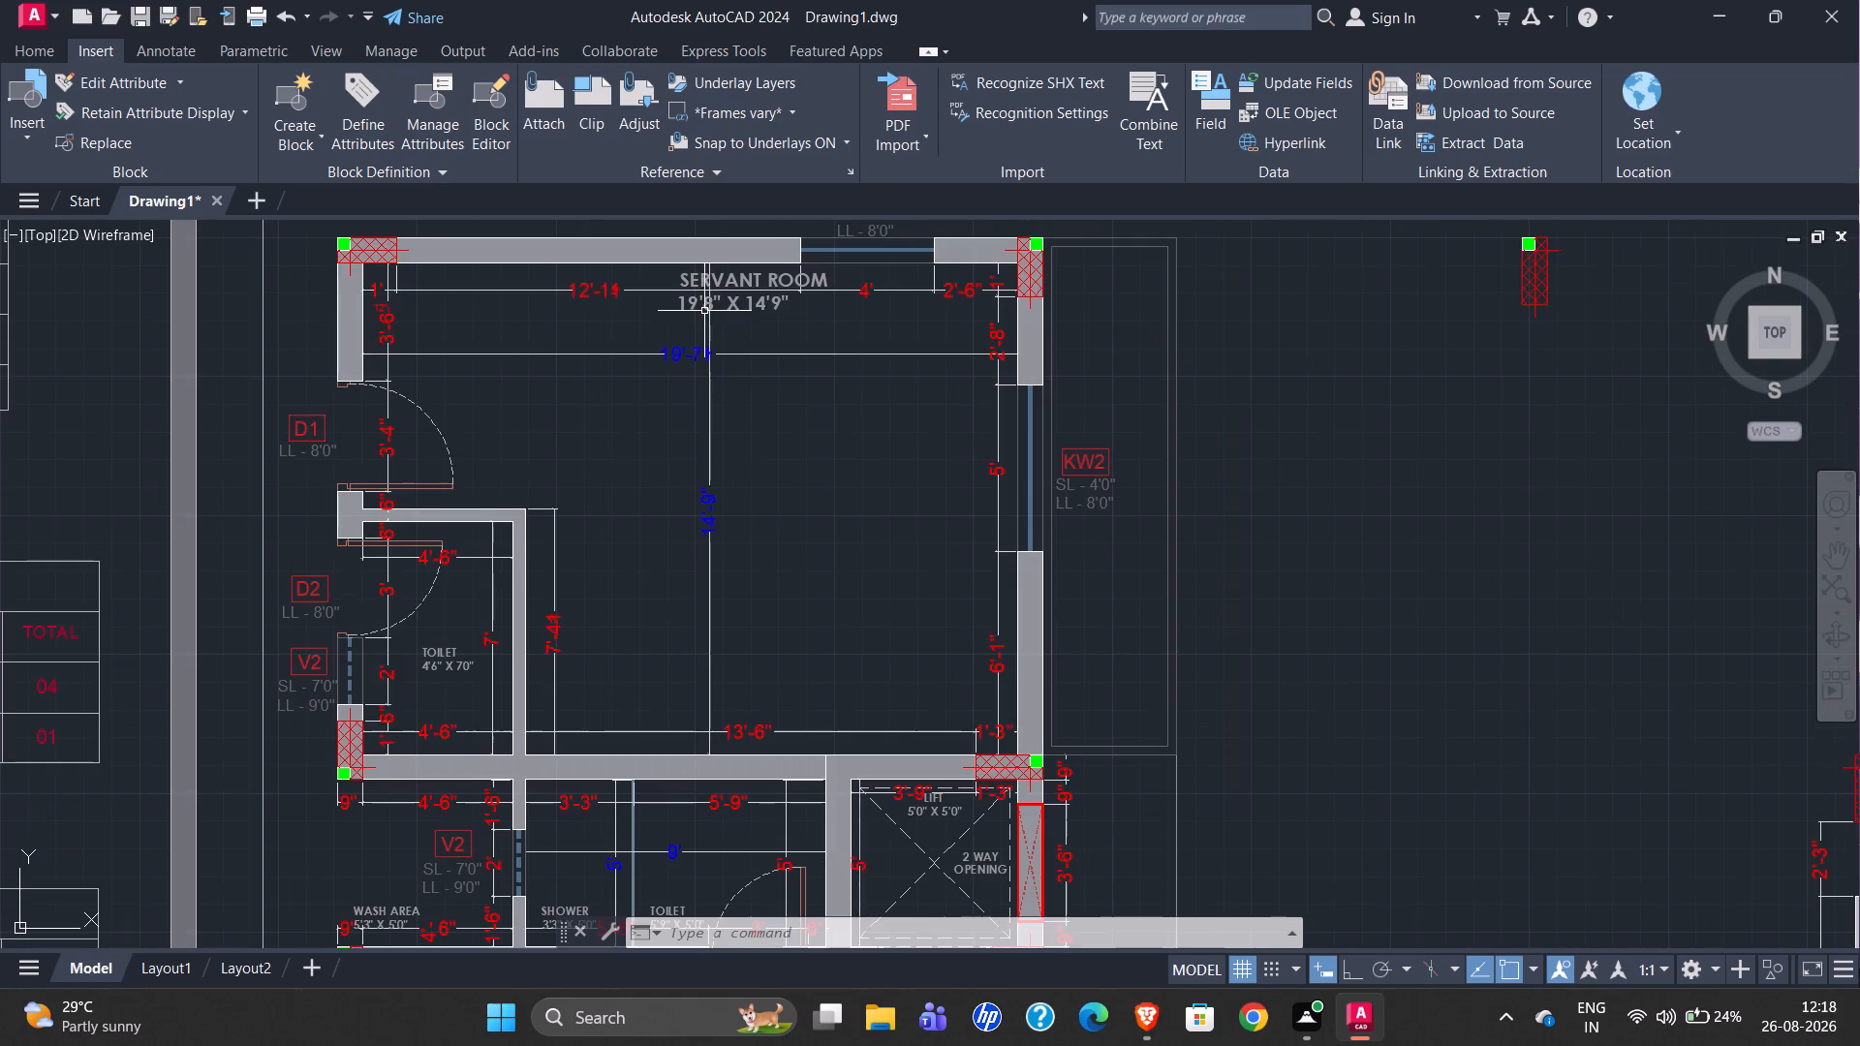
scroll(705, 354, down, 1)
scroll(745, 249, up, 3)
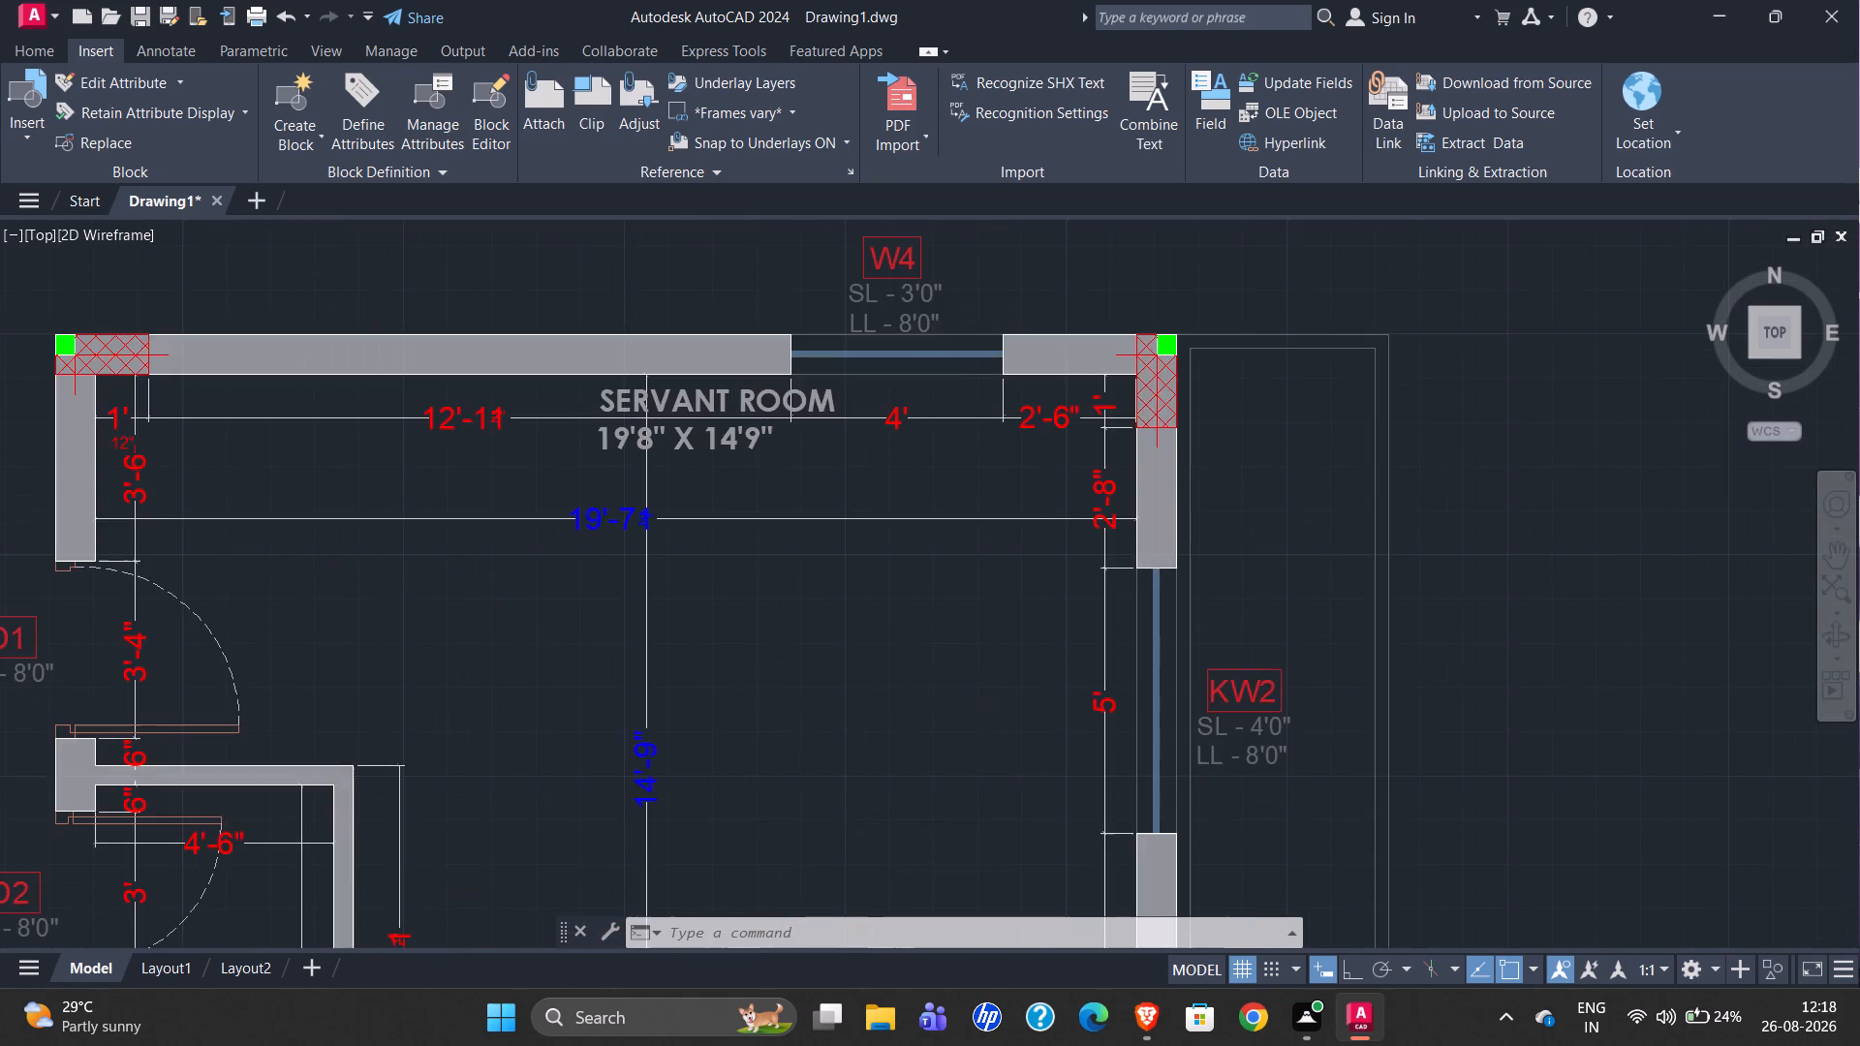
scroll(708, 318, down, 1)
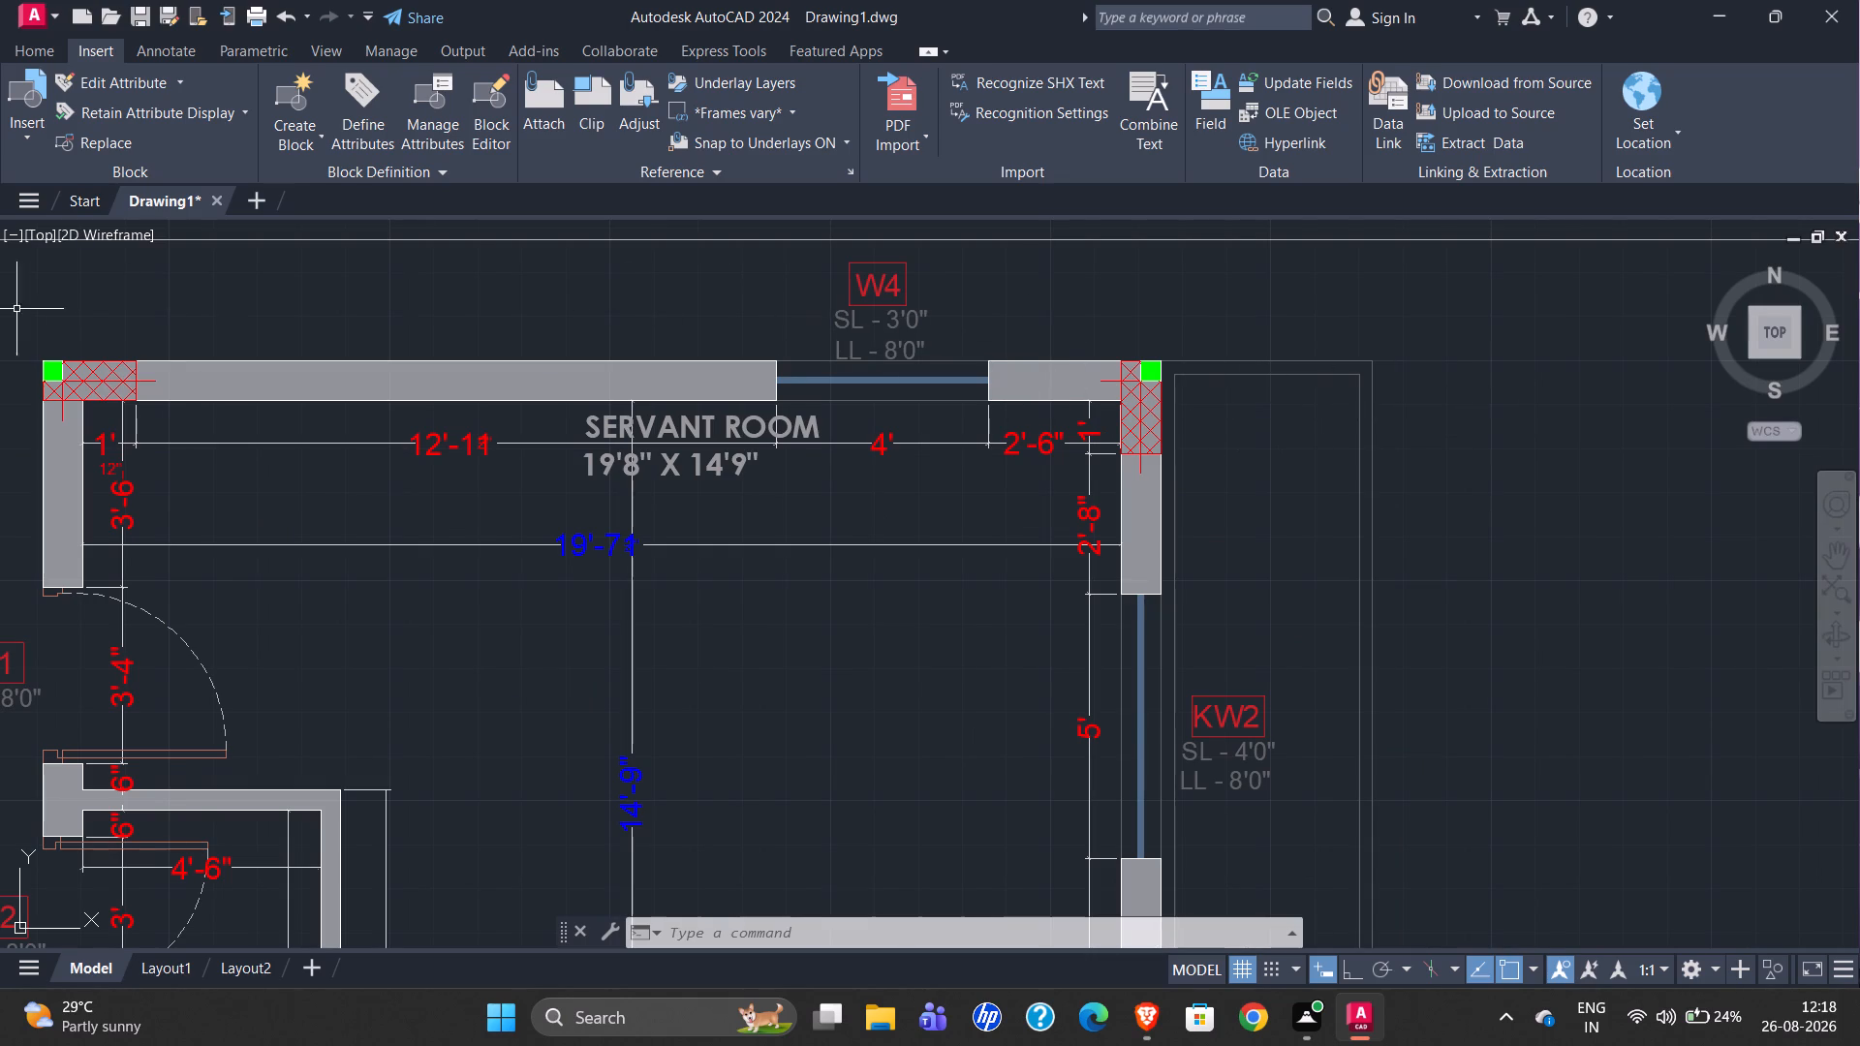
scroll(739, 330, down, 2)
scroll(651, 401, up, 2)
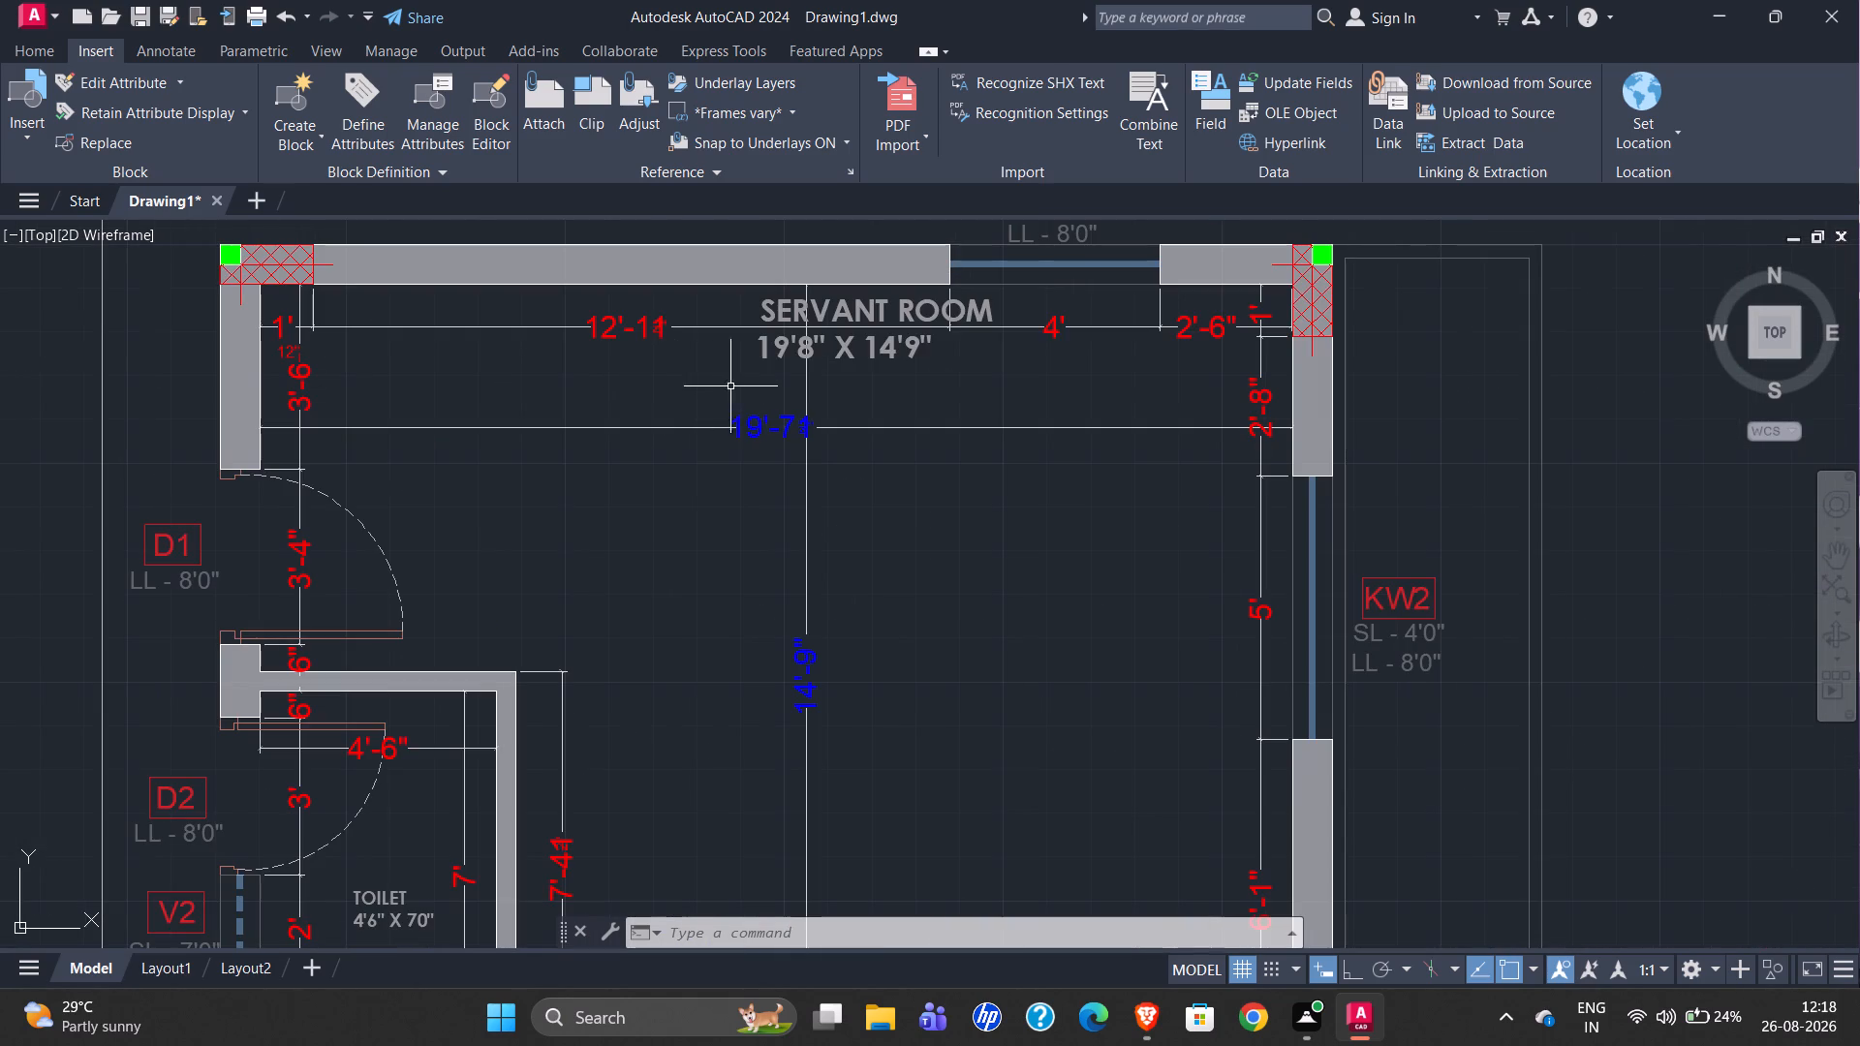
scroll(790, 399, down, 2)
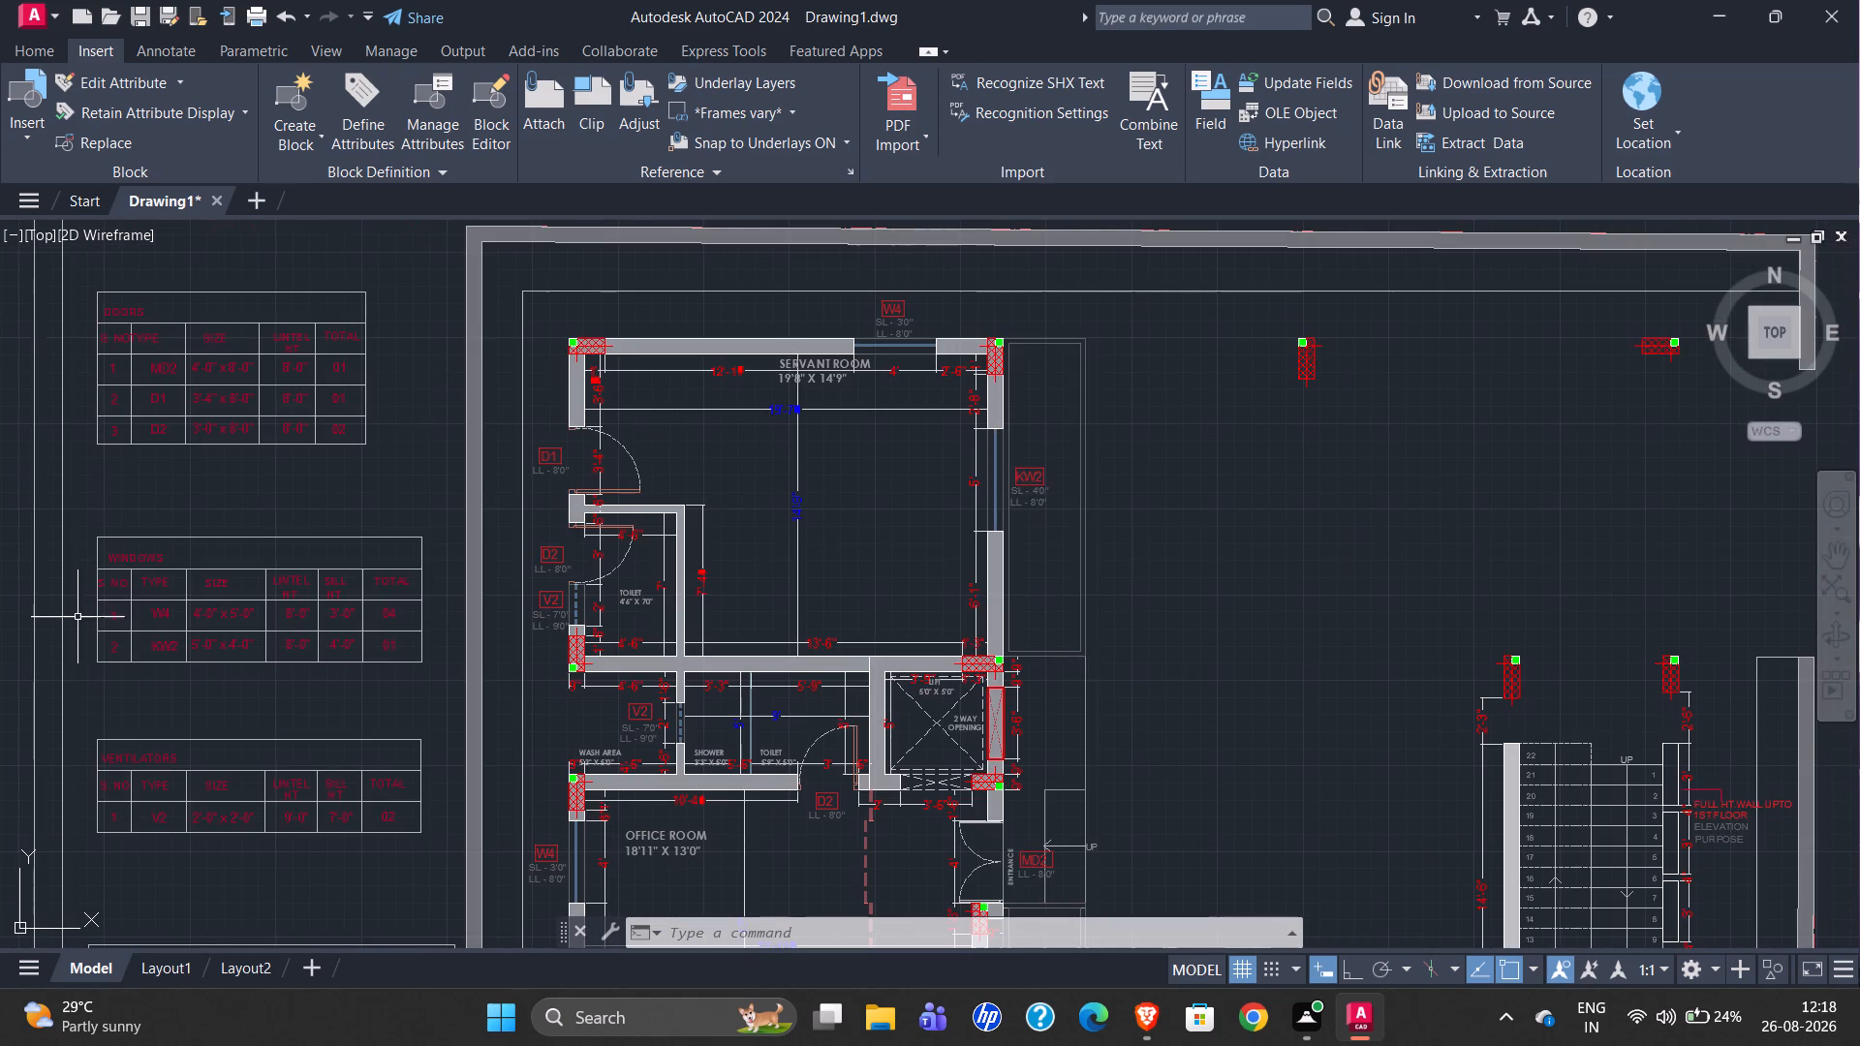
Examine the windows schedule's sizes and heights against the KW2 window and nearby columns on the servant room's wall.
scroll(77, 617, up, 3)
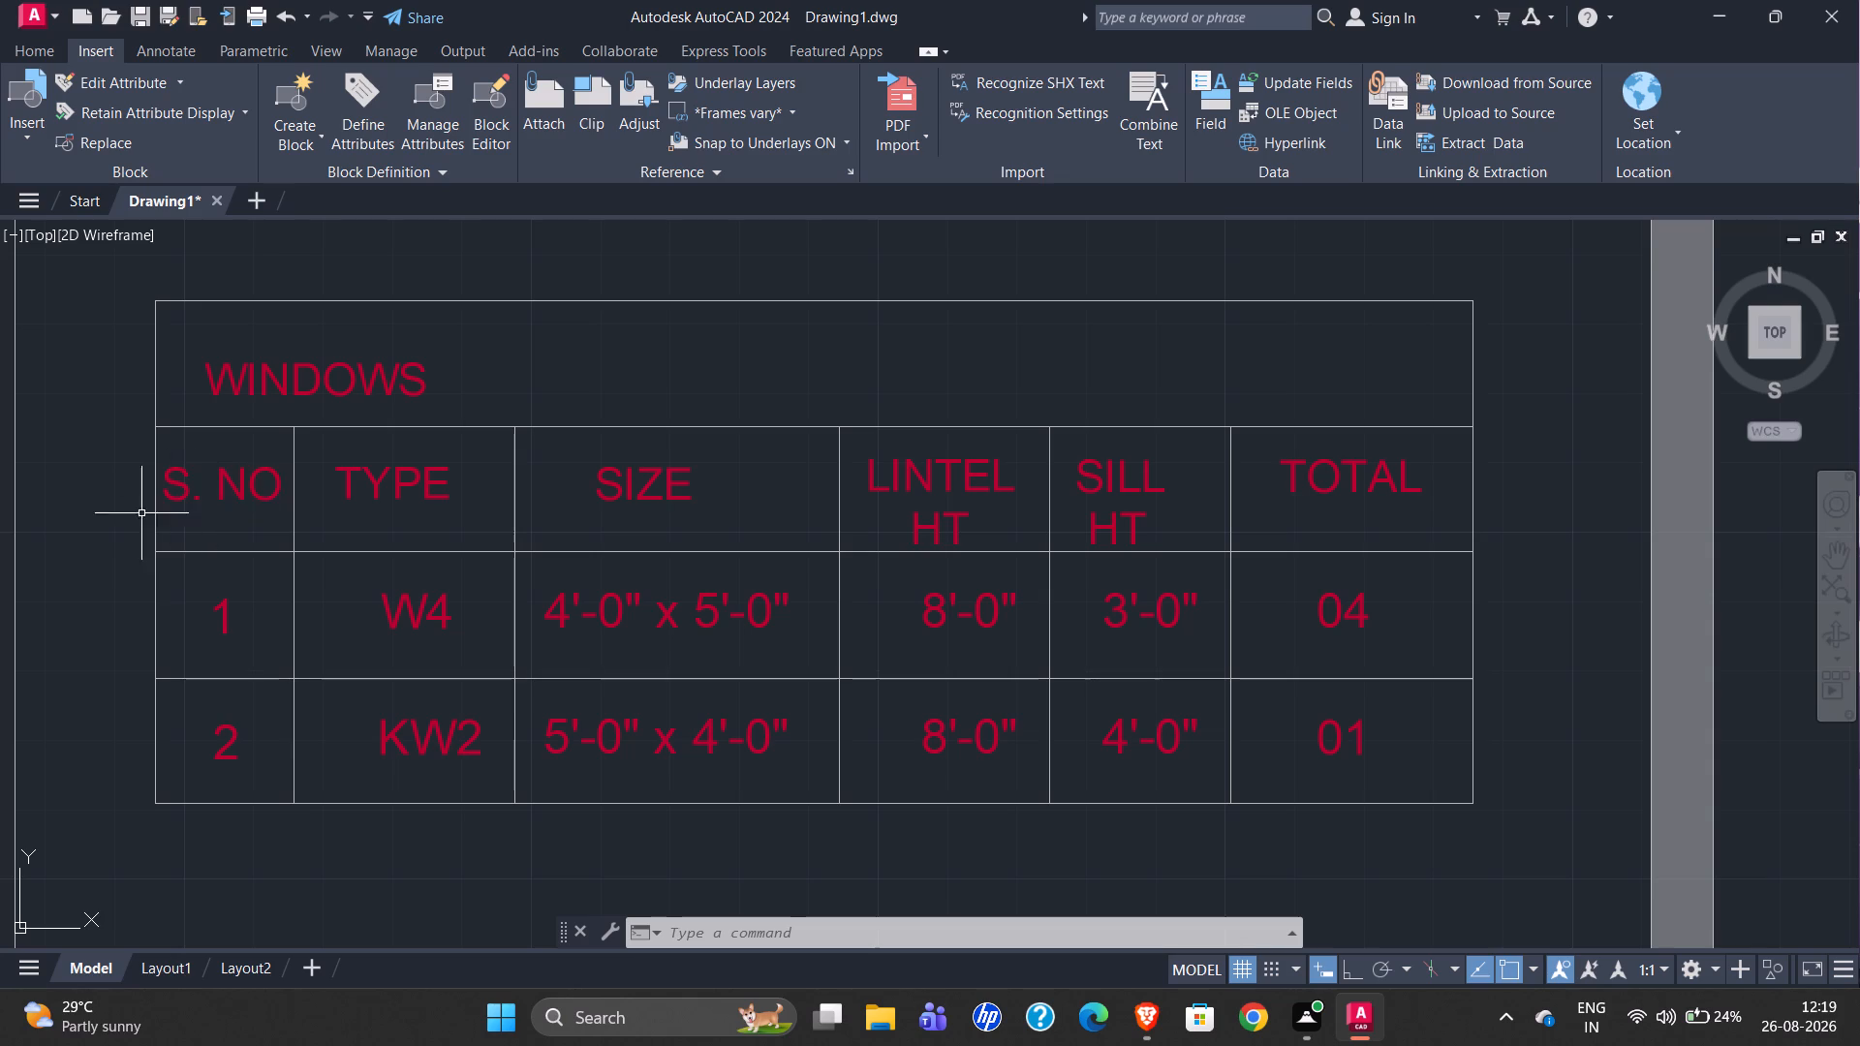
scroll(96, 491, down, 1)
scroll(0, 522, down, 1)
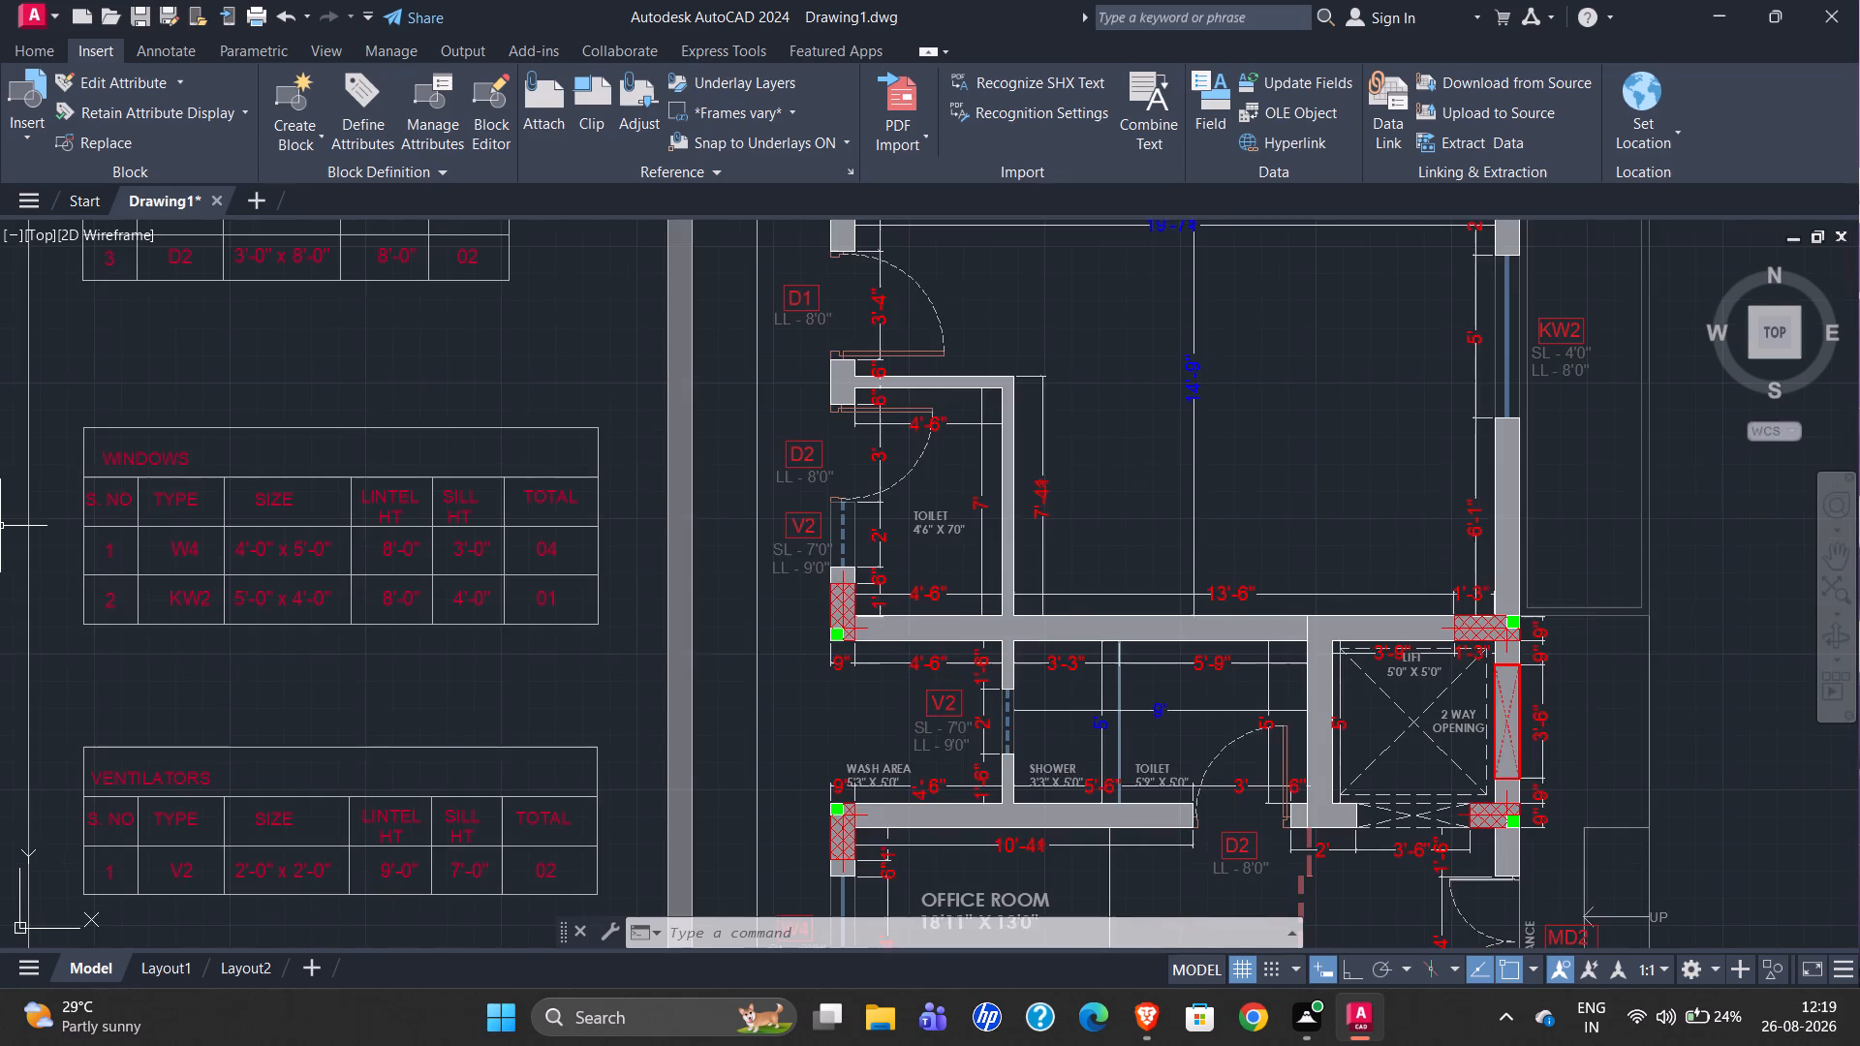
scroll(0, 526, down, 1)
scroll(762, 648, down, 1)
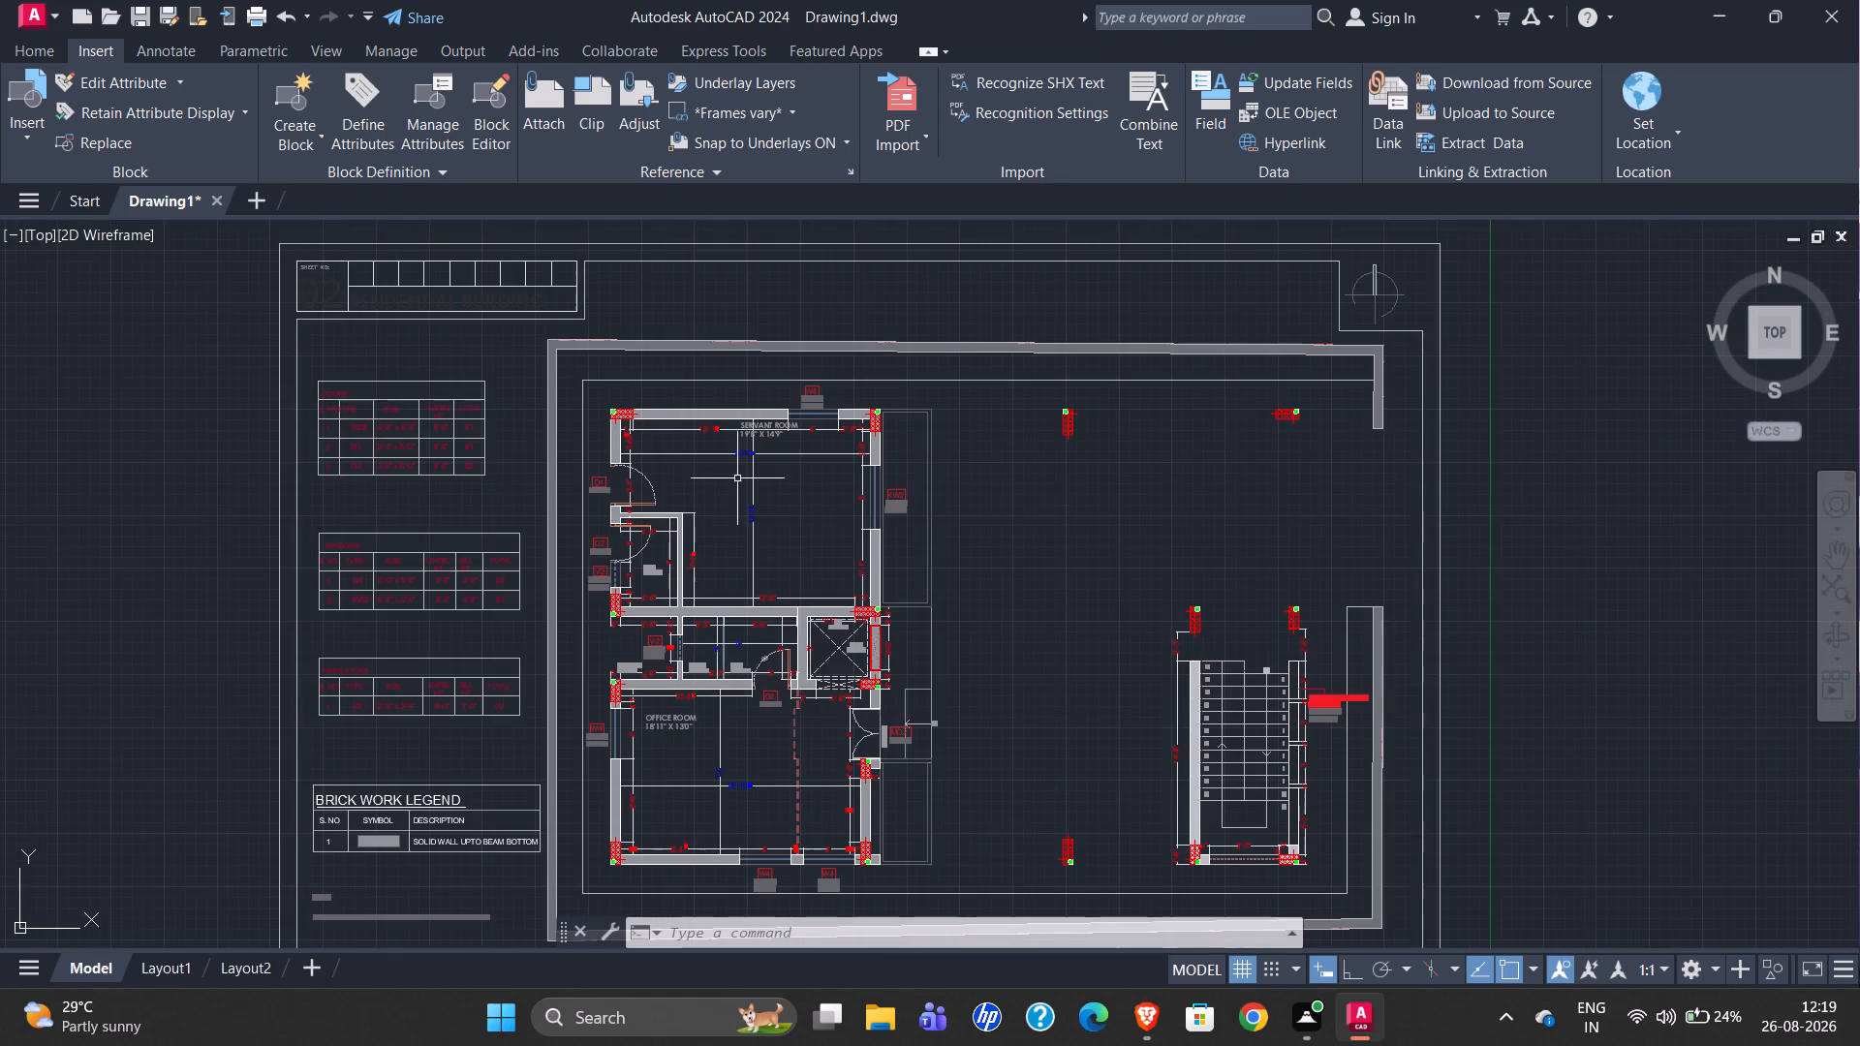
scroll(788, 370, up, 4)
scroll(788, 381, down, 3)
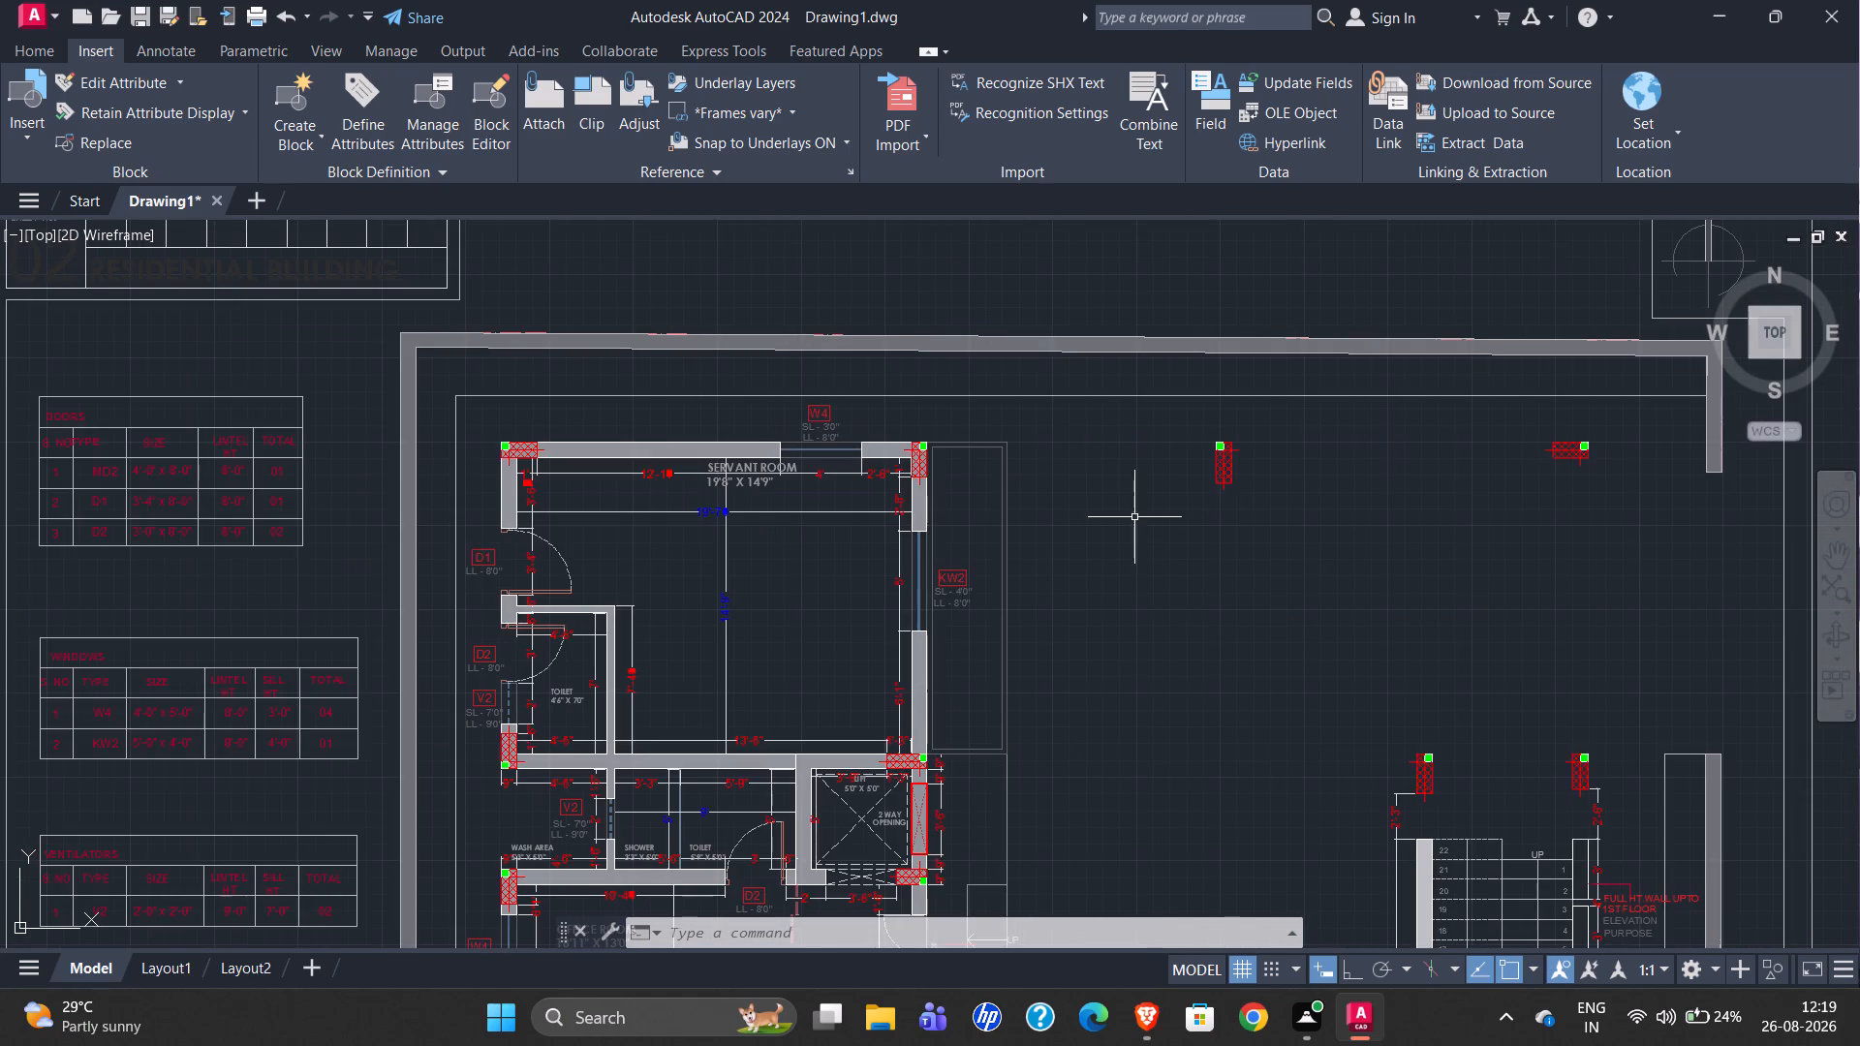
scroll(1133, 517, up, 3)
scroll(883, 549, down, 1)
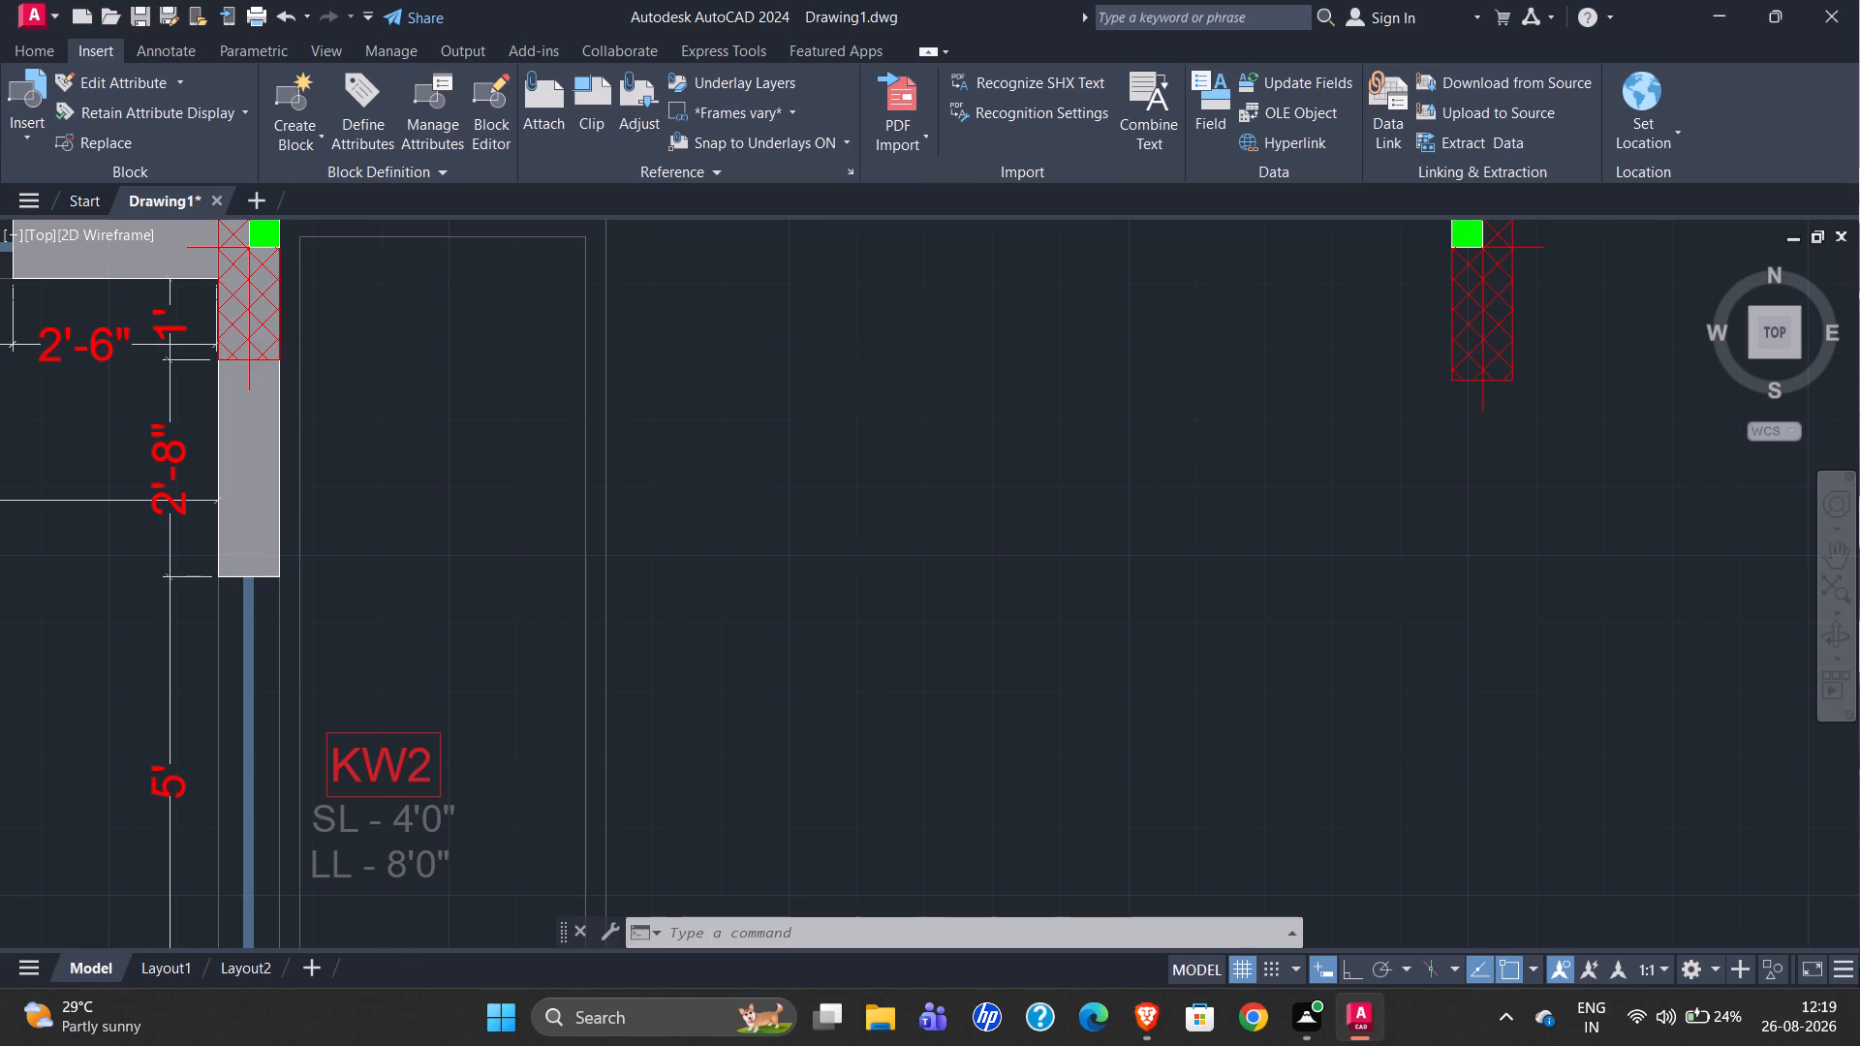
scroll(883, 549, down, 2)
scroll(1570, 351, down, 1)
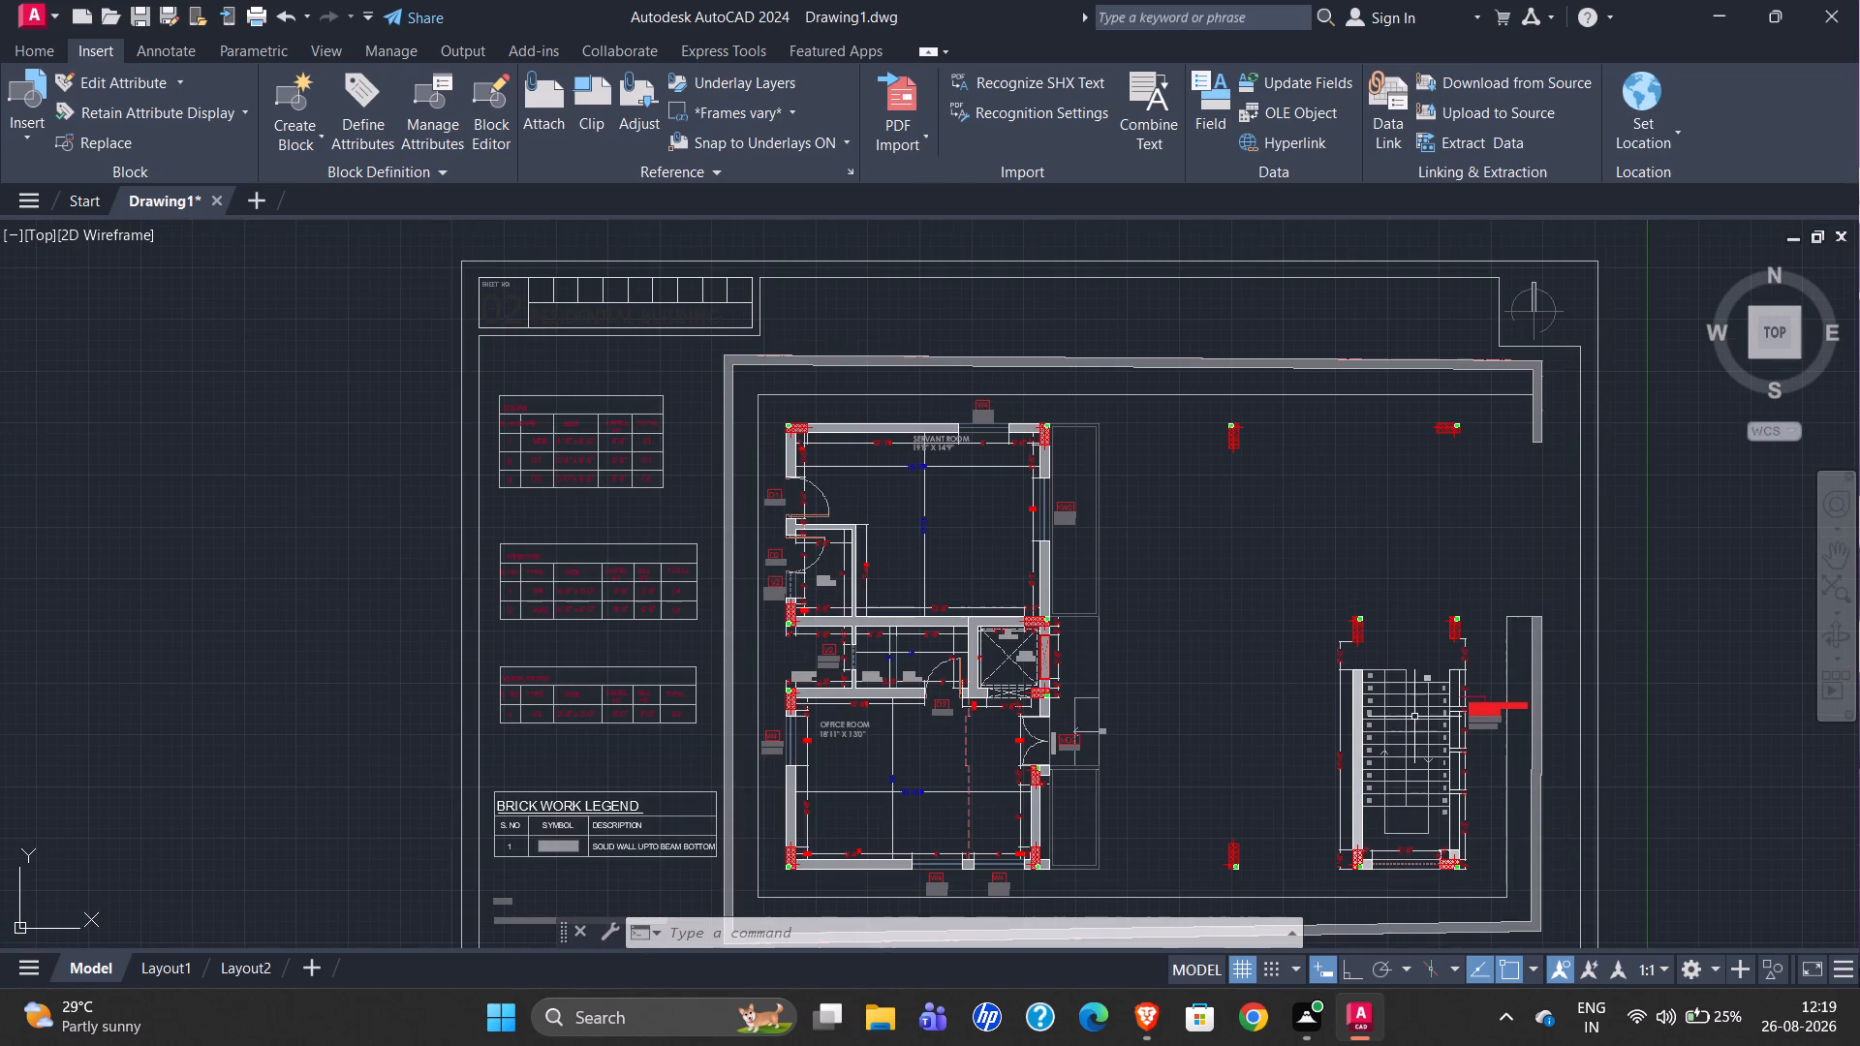
Inspect the staircase's numbered steps, side walls, columns and dimensions, including the full height wall note.
scroll(1322, 763, up, 3)
scroll(997, 616, down, 1)
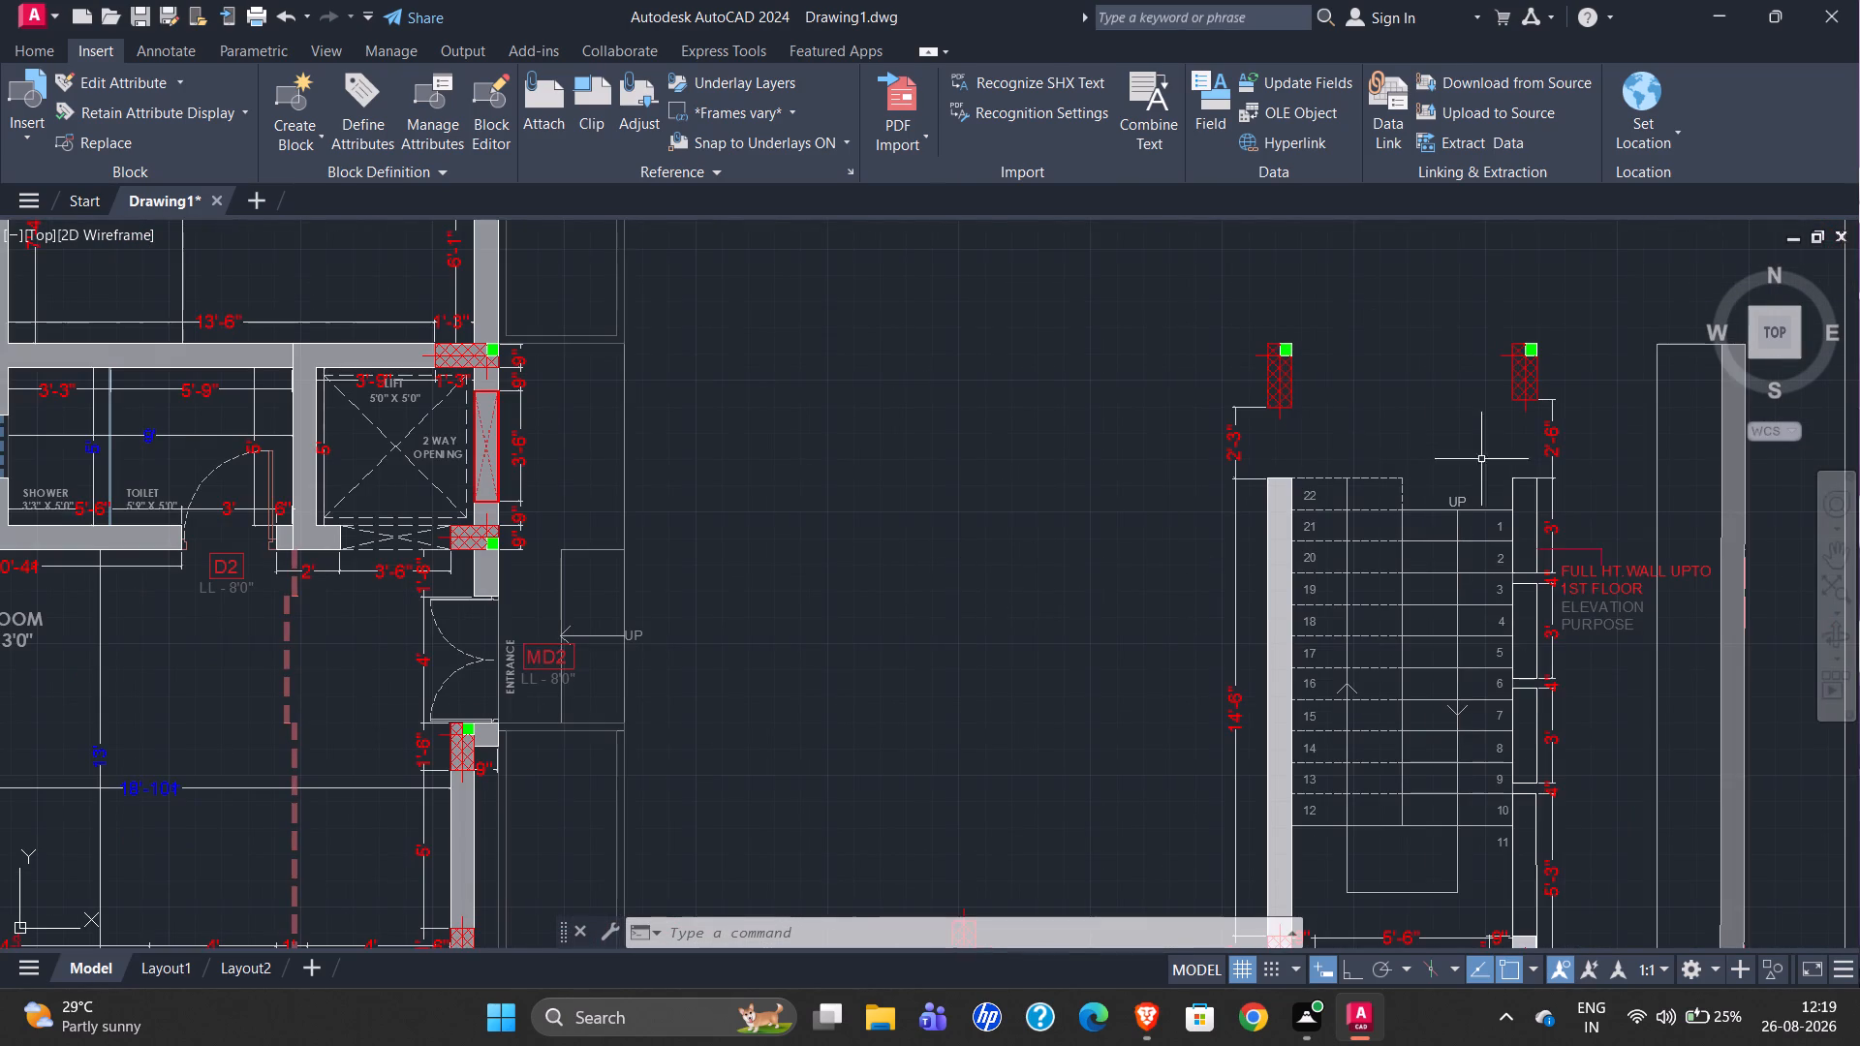
scroll(1533, 409, up, 2)
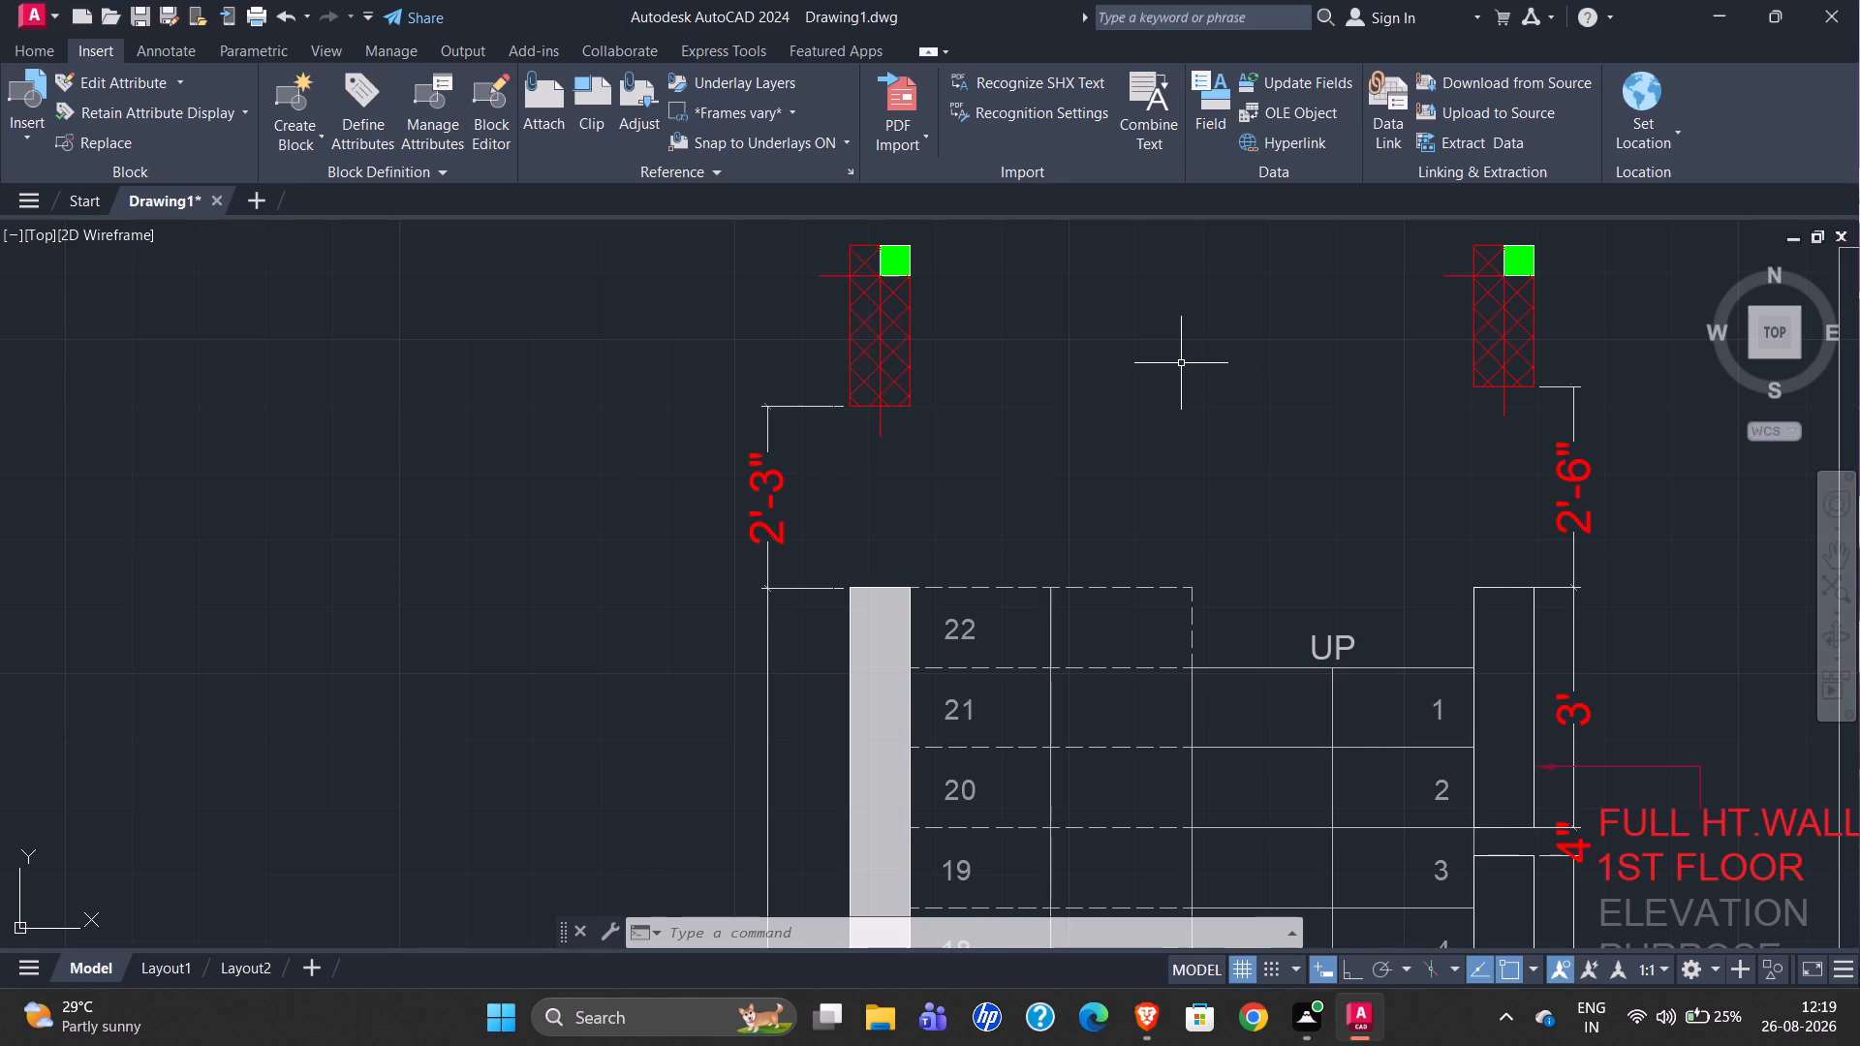
scroll(1184, 347, down, 1)
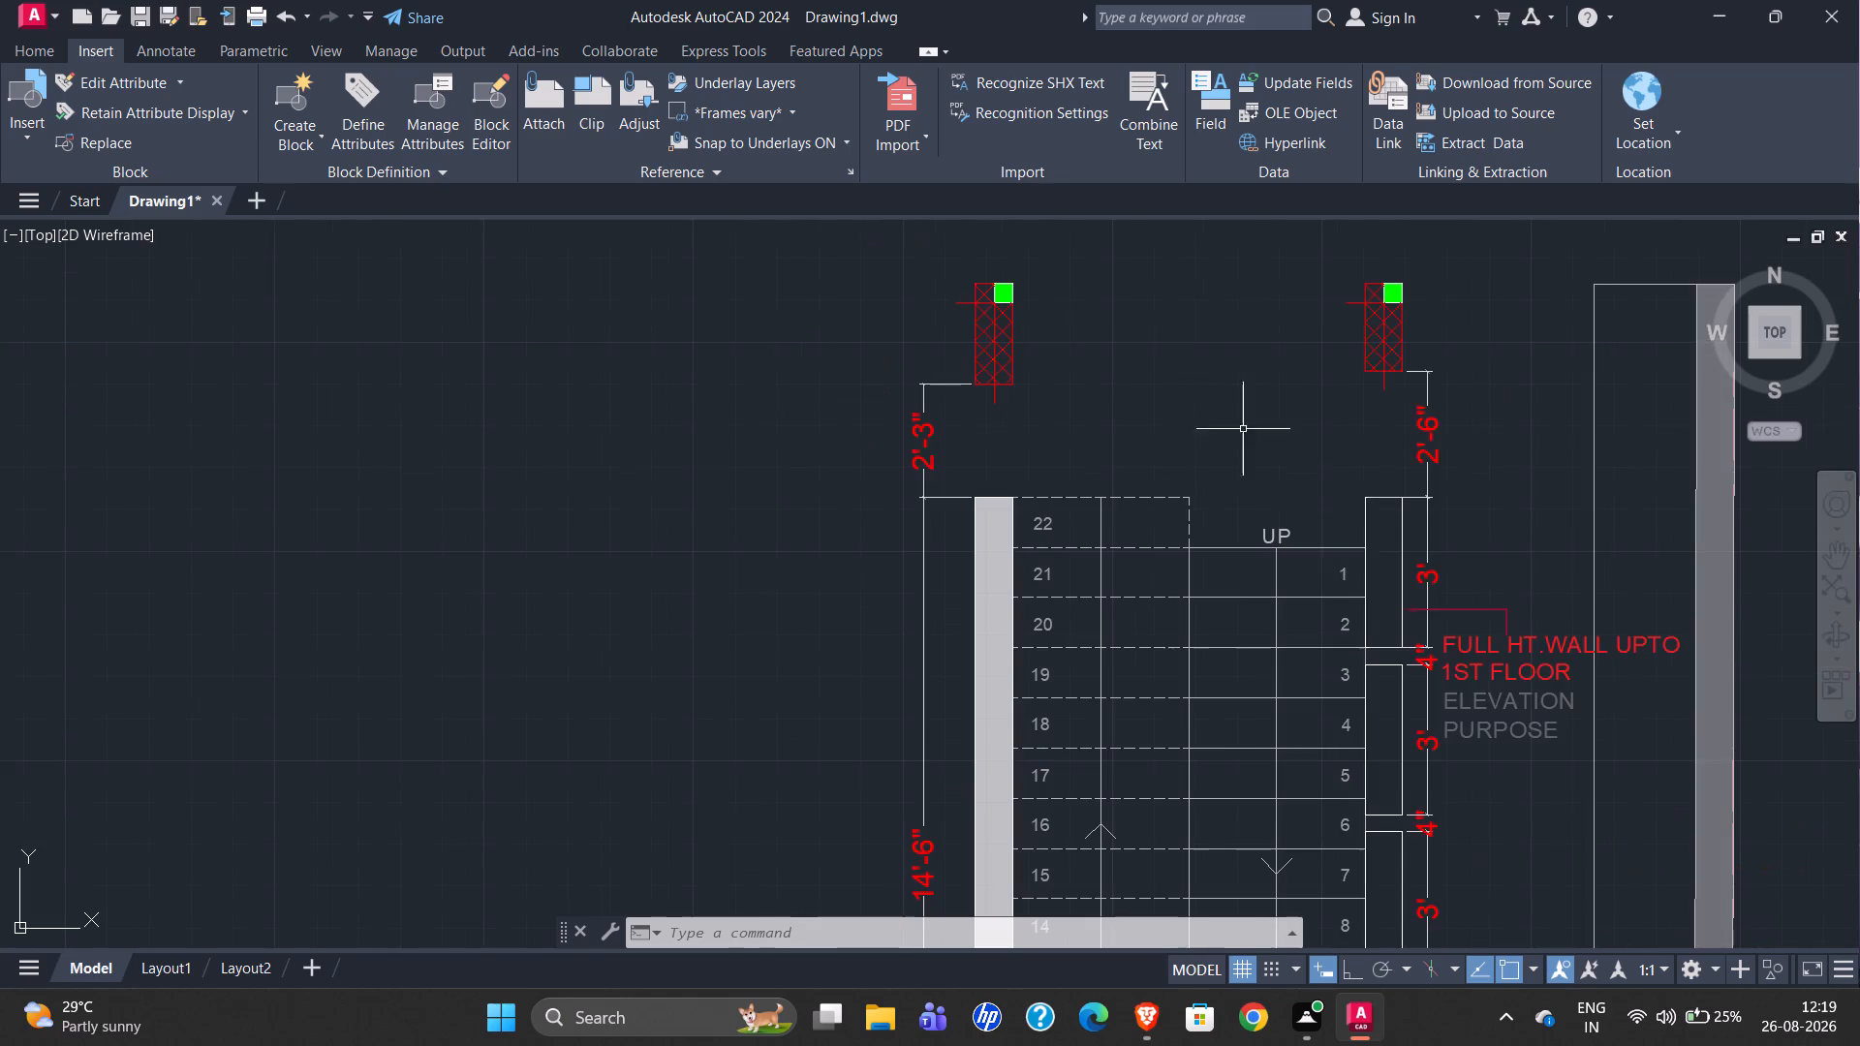
scroll(1462, 608, up, 1)
scroll(1401, 480, up, 1)
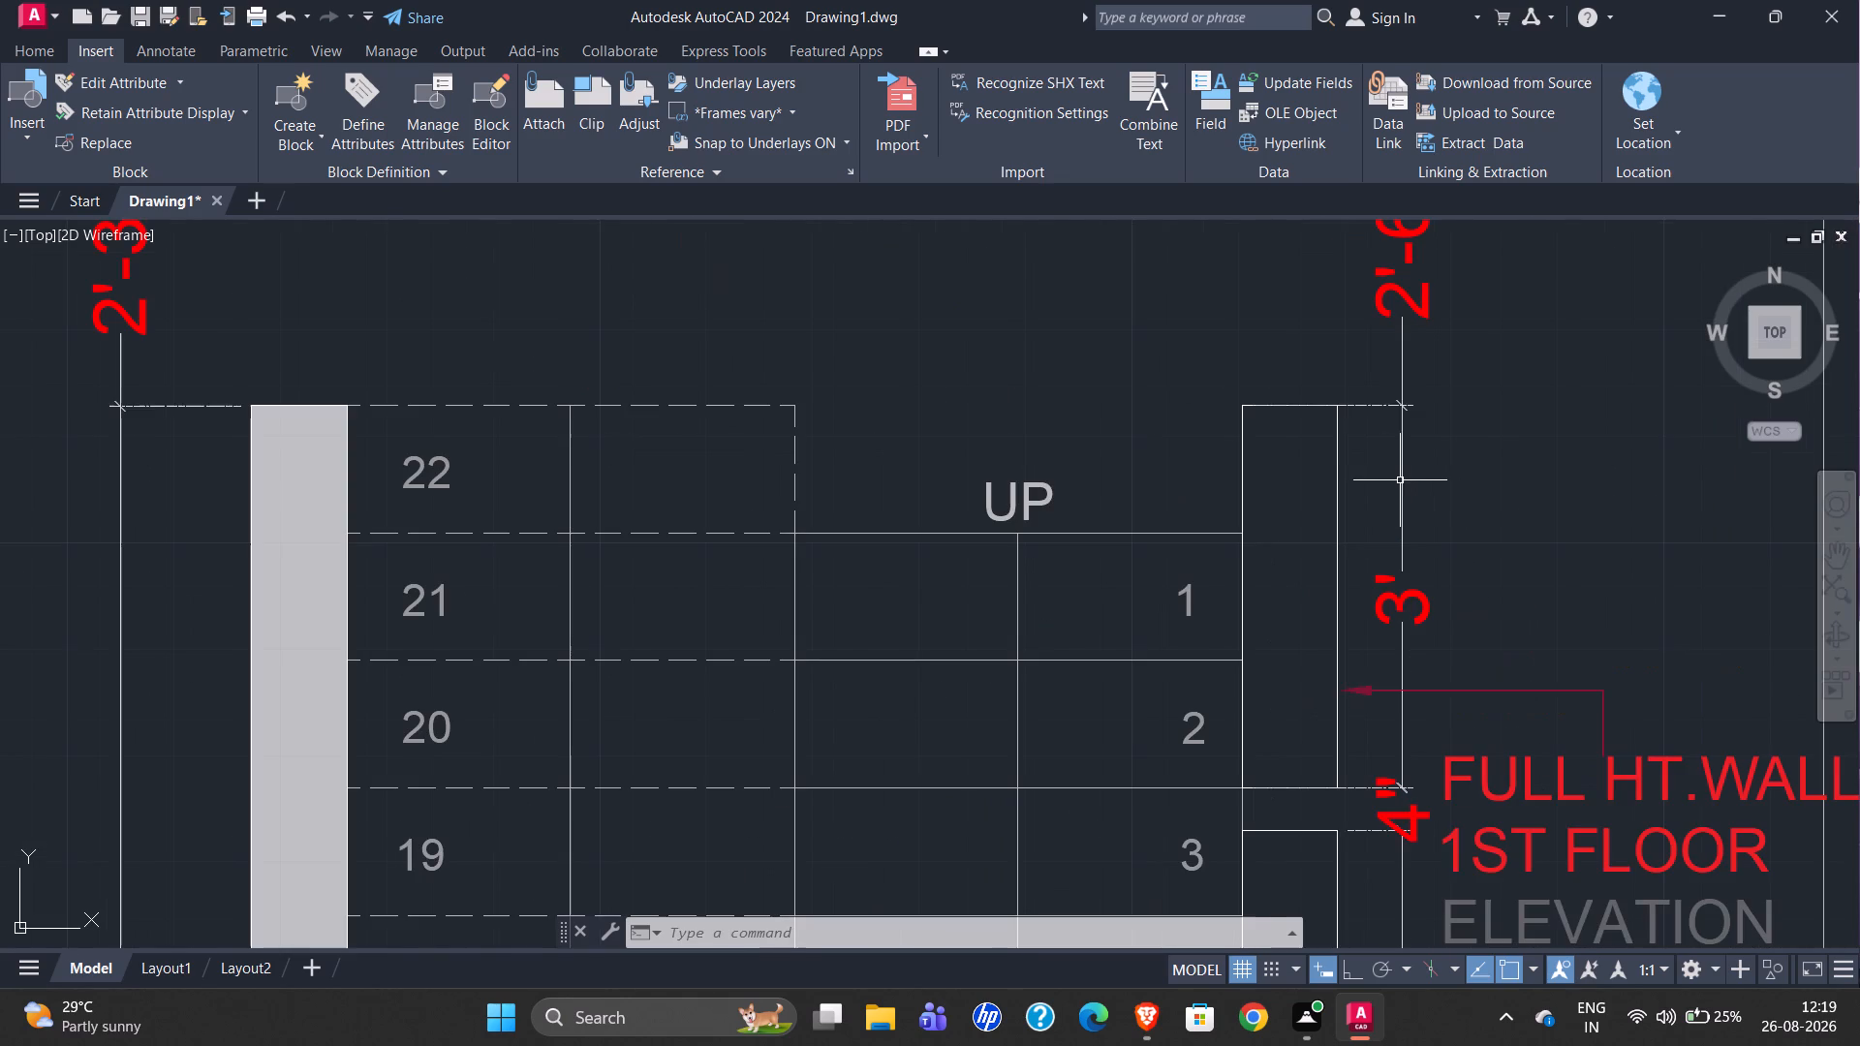
scroll(1349, 539, down, 1)
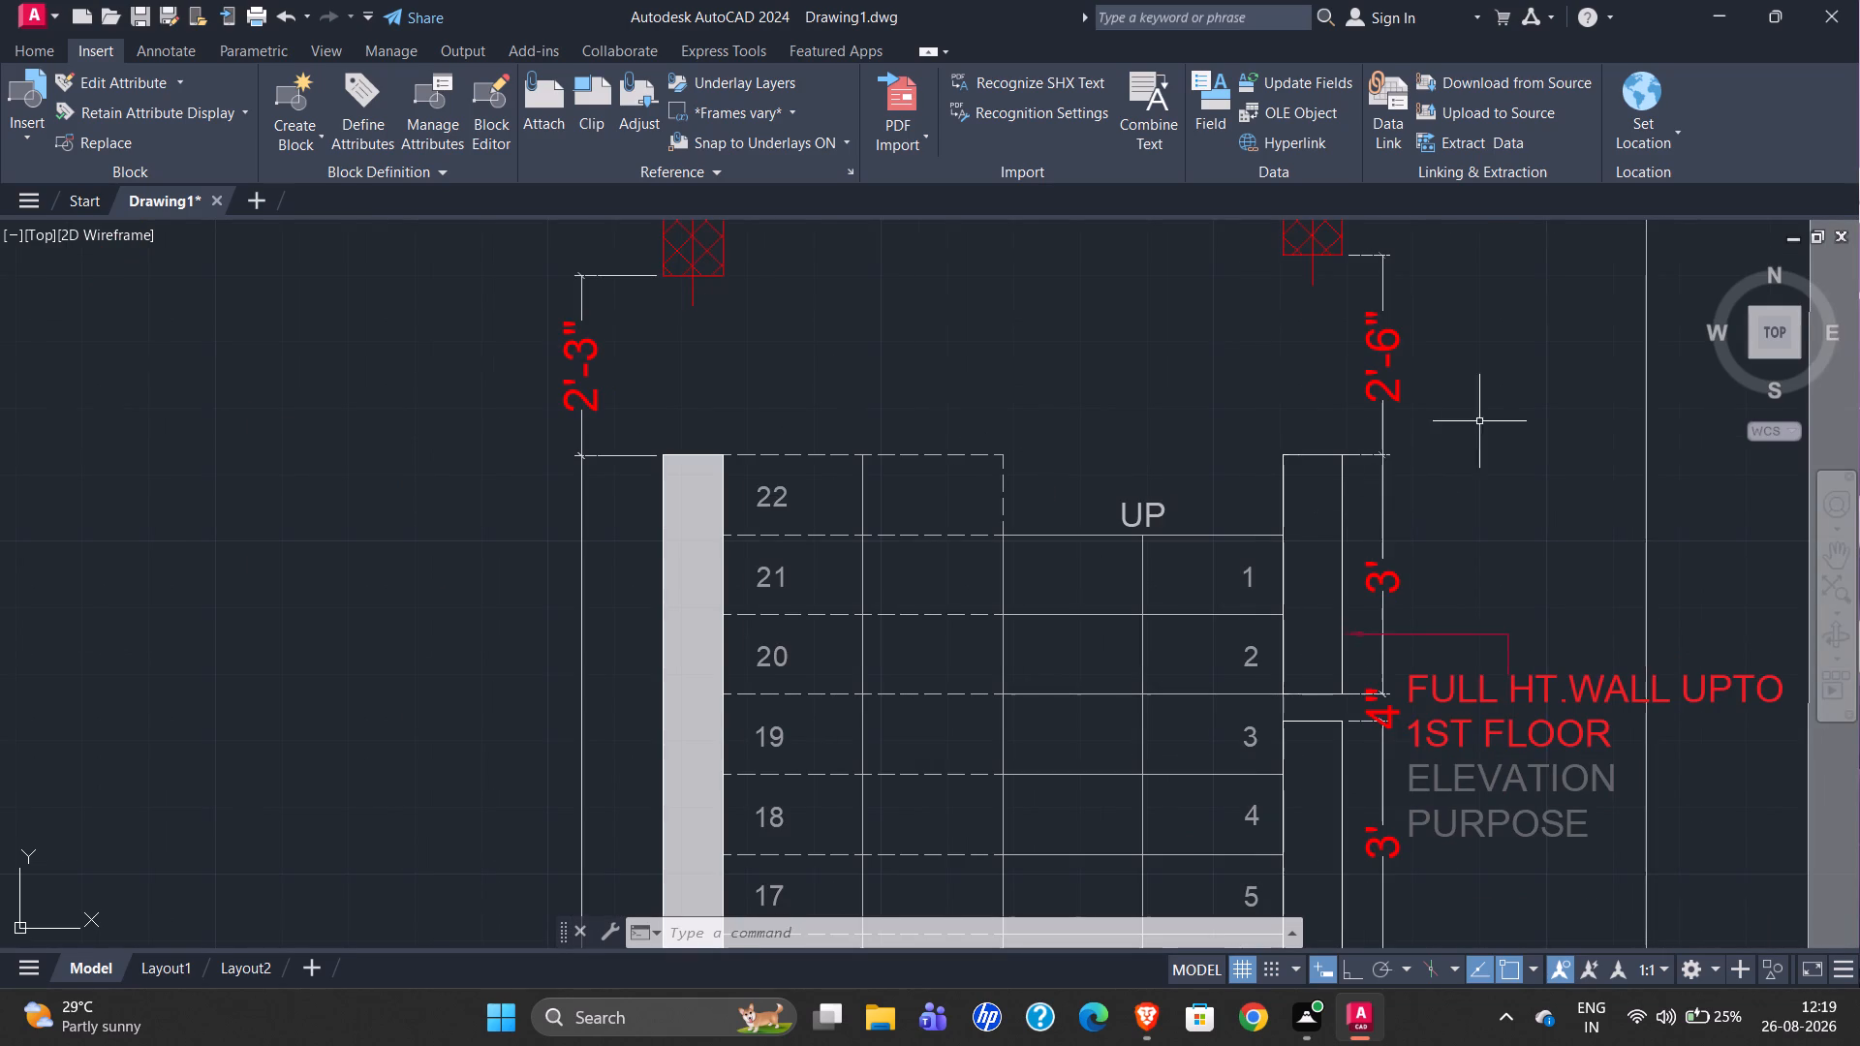
scroll(1296, 391, down, 2)
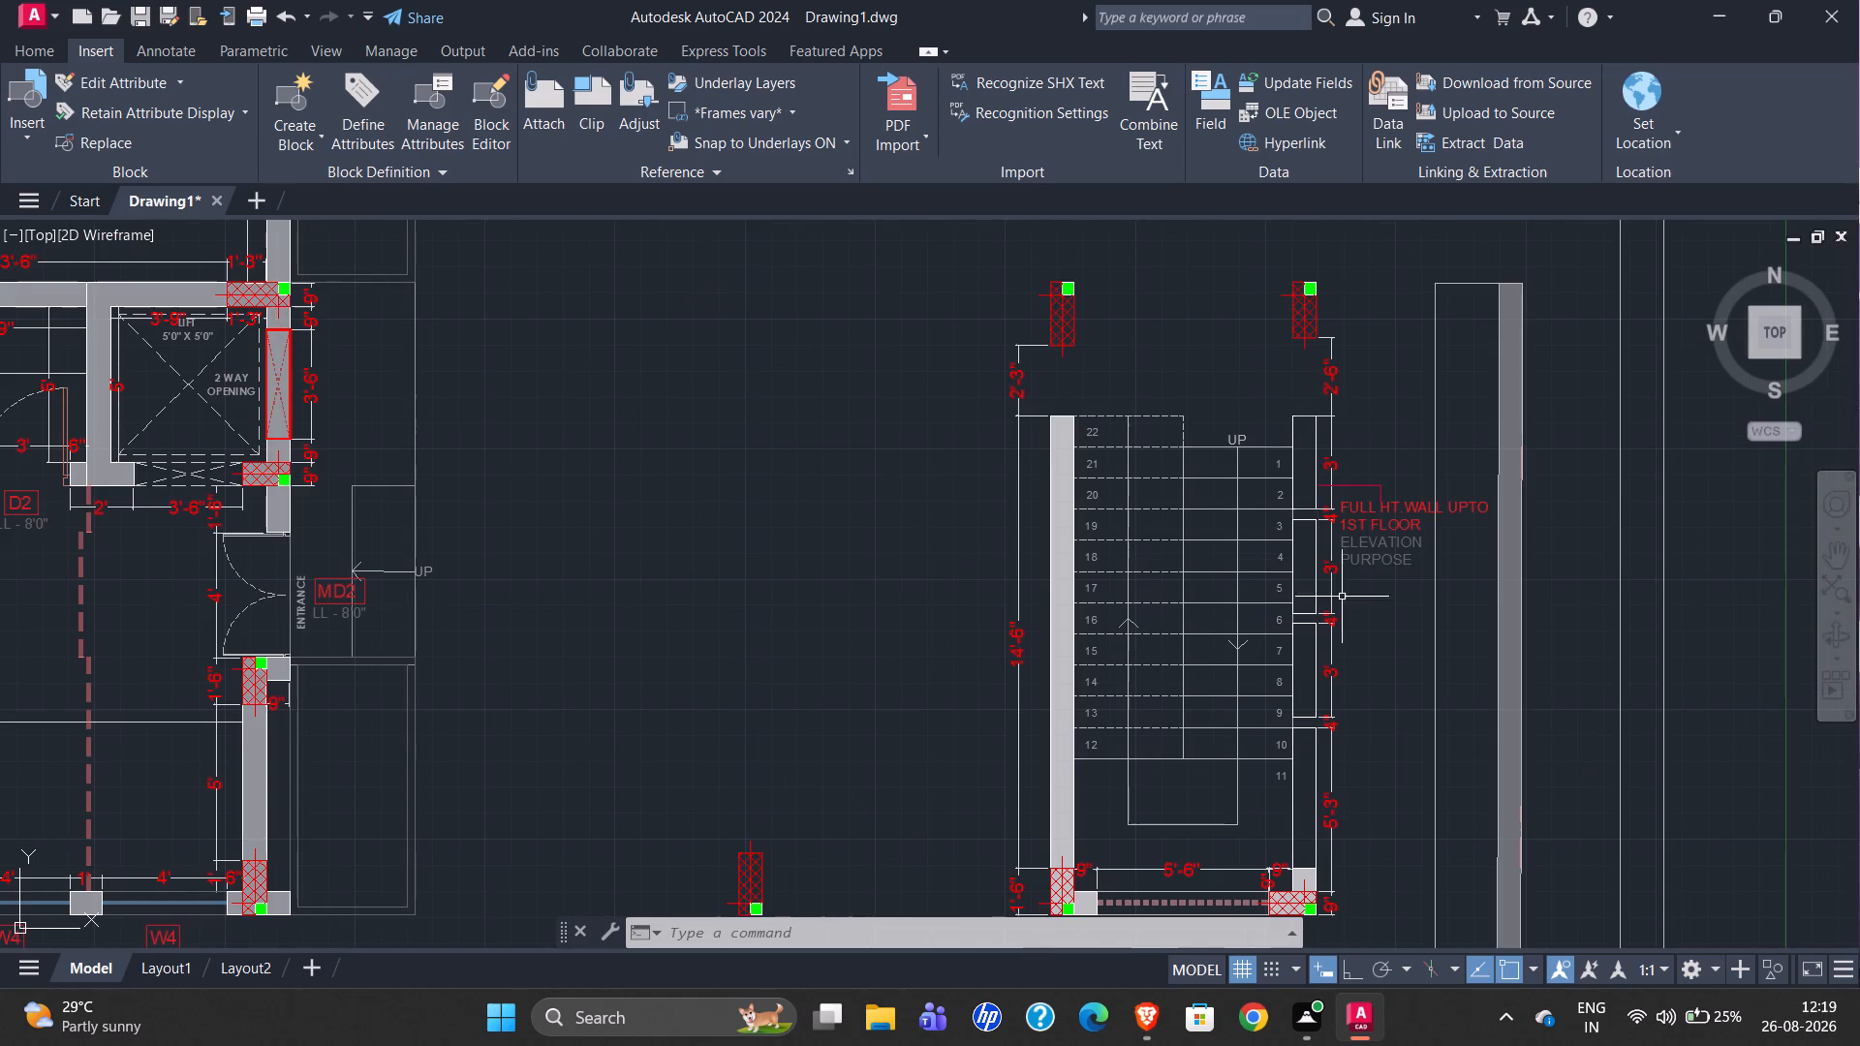
scroll(1231, 805, up, 2)
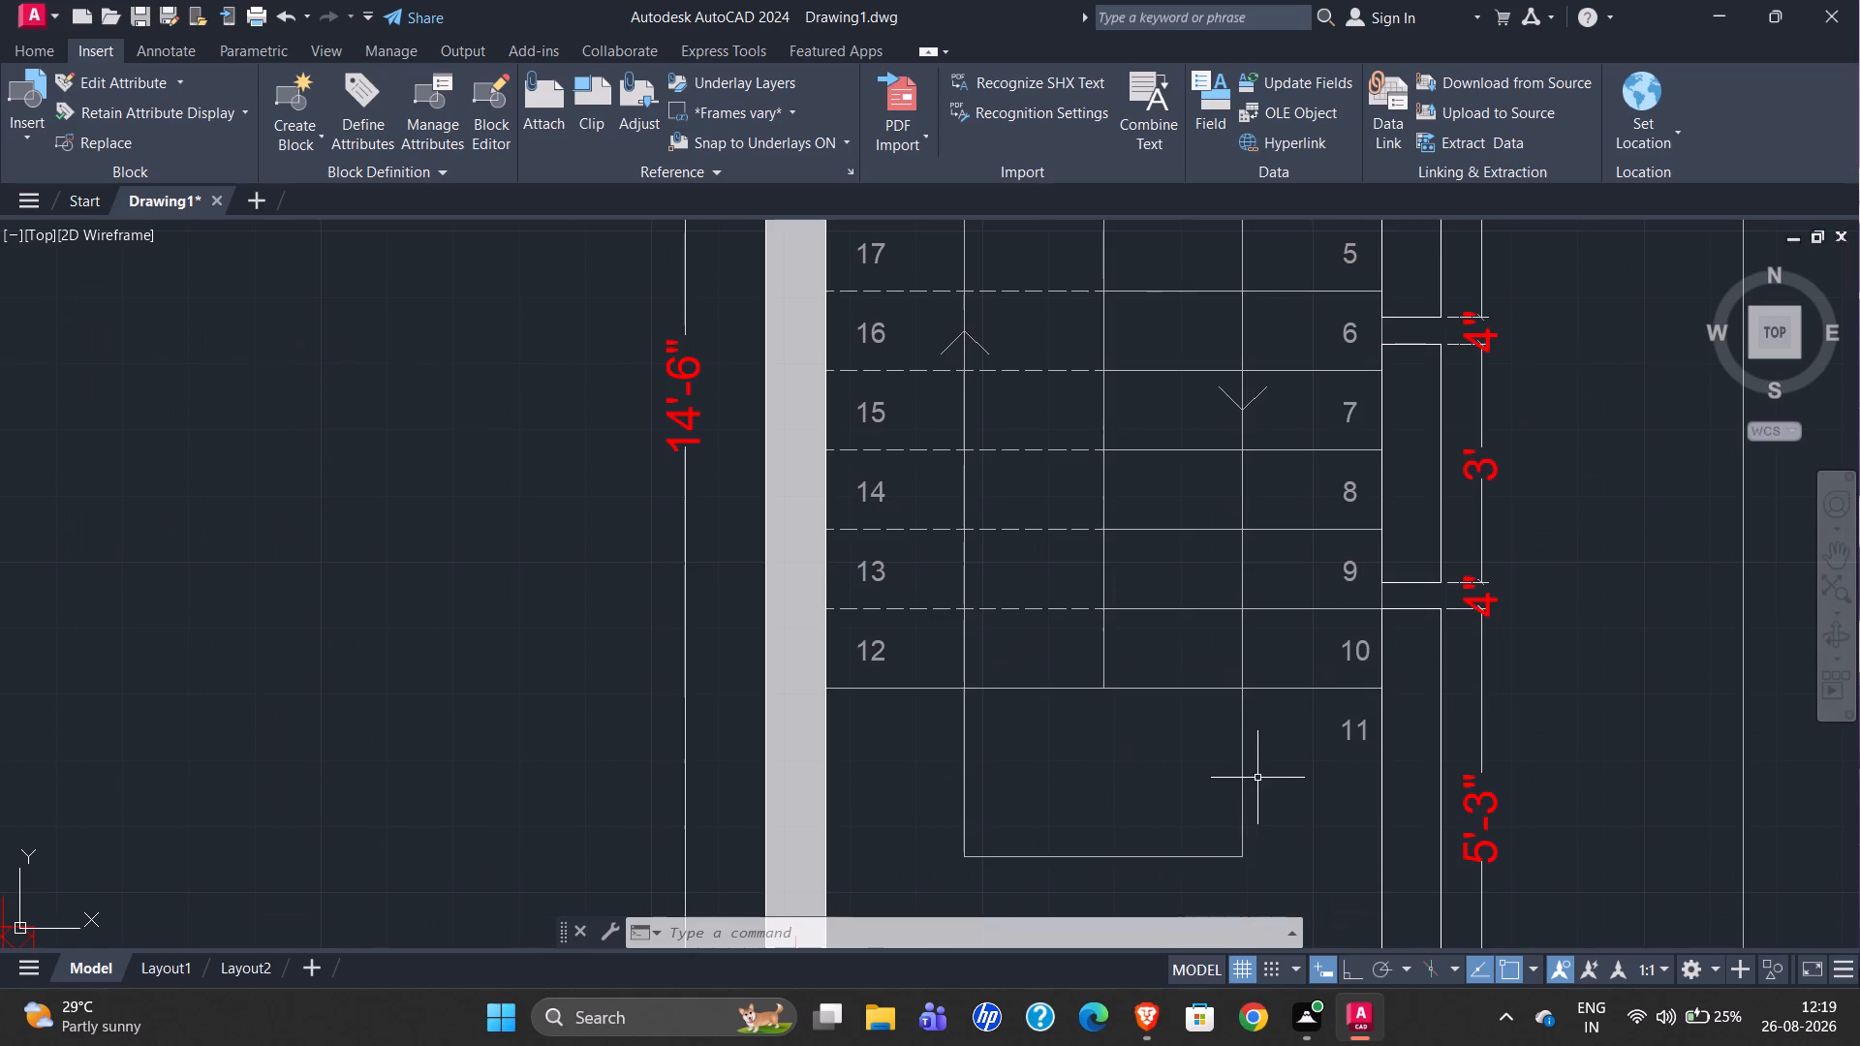
scroll(1155, 765, down, 2)
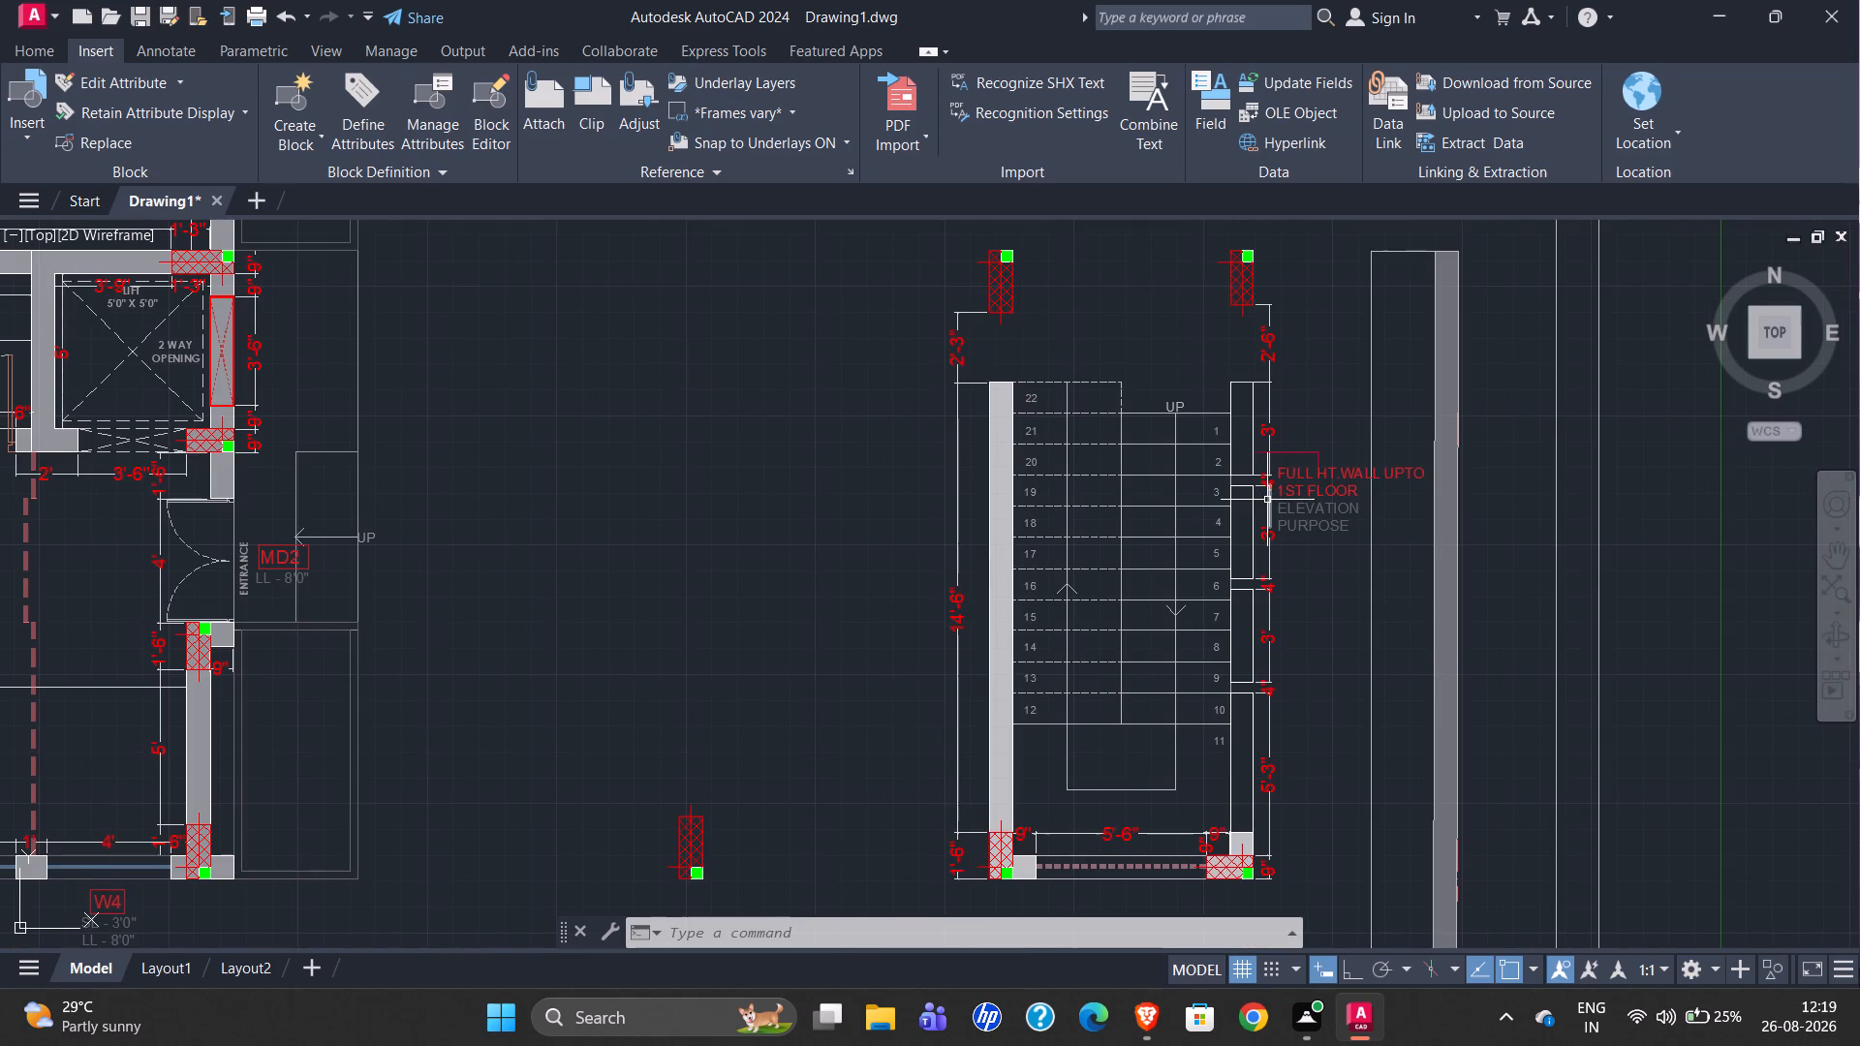
Look over the boundary wall around the building, from the office room's lower side to above the servant room, and the title block.
scroll(1376, 454, down, 1)
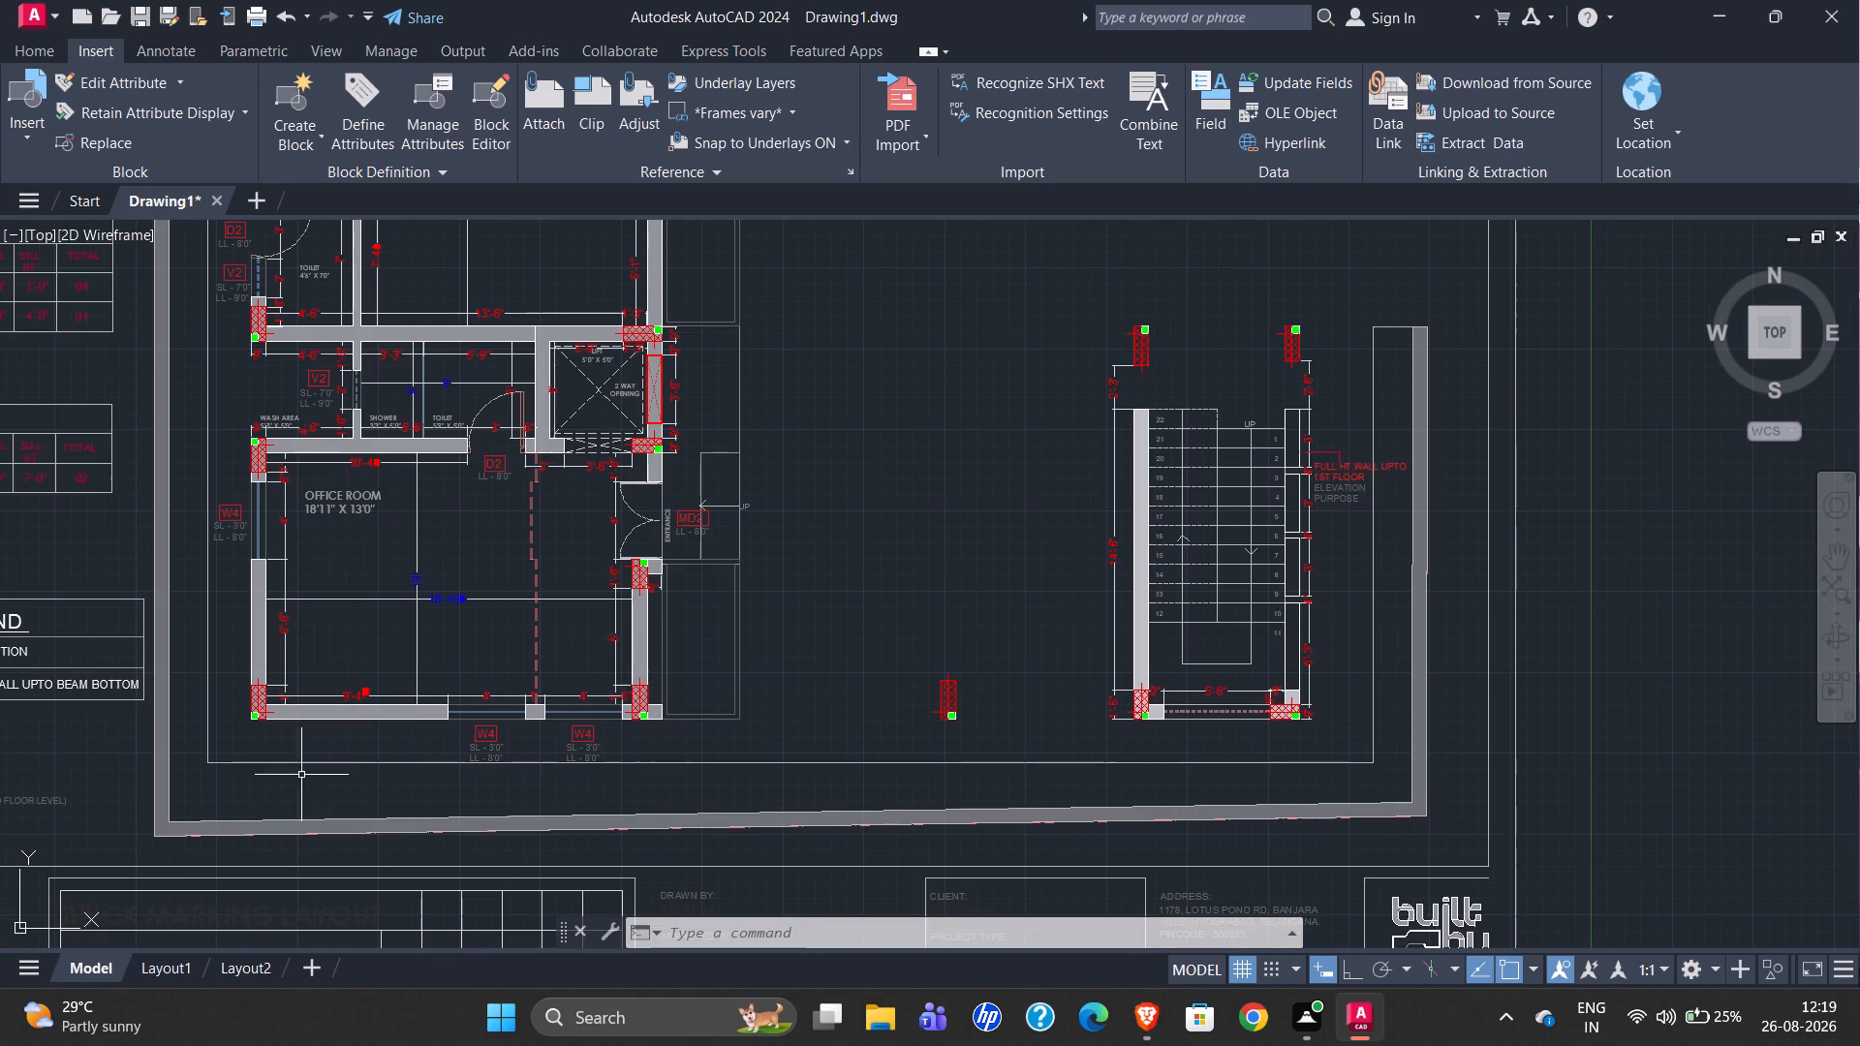
scroll(202, 747, up, 3)
scroll(267, 766, down, 3)
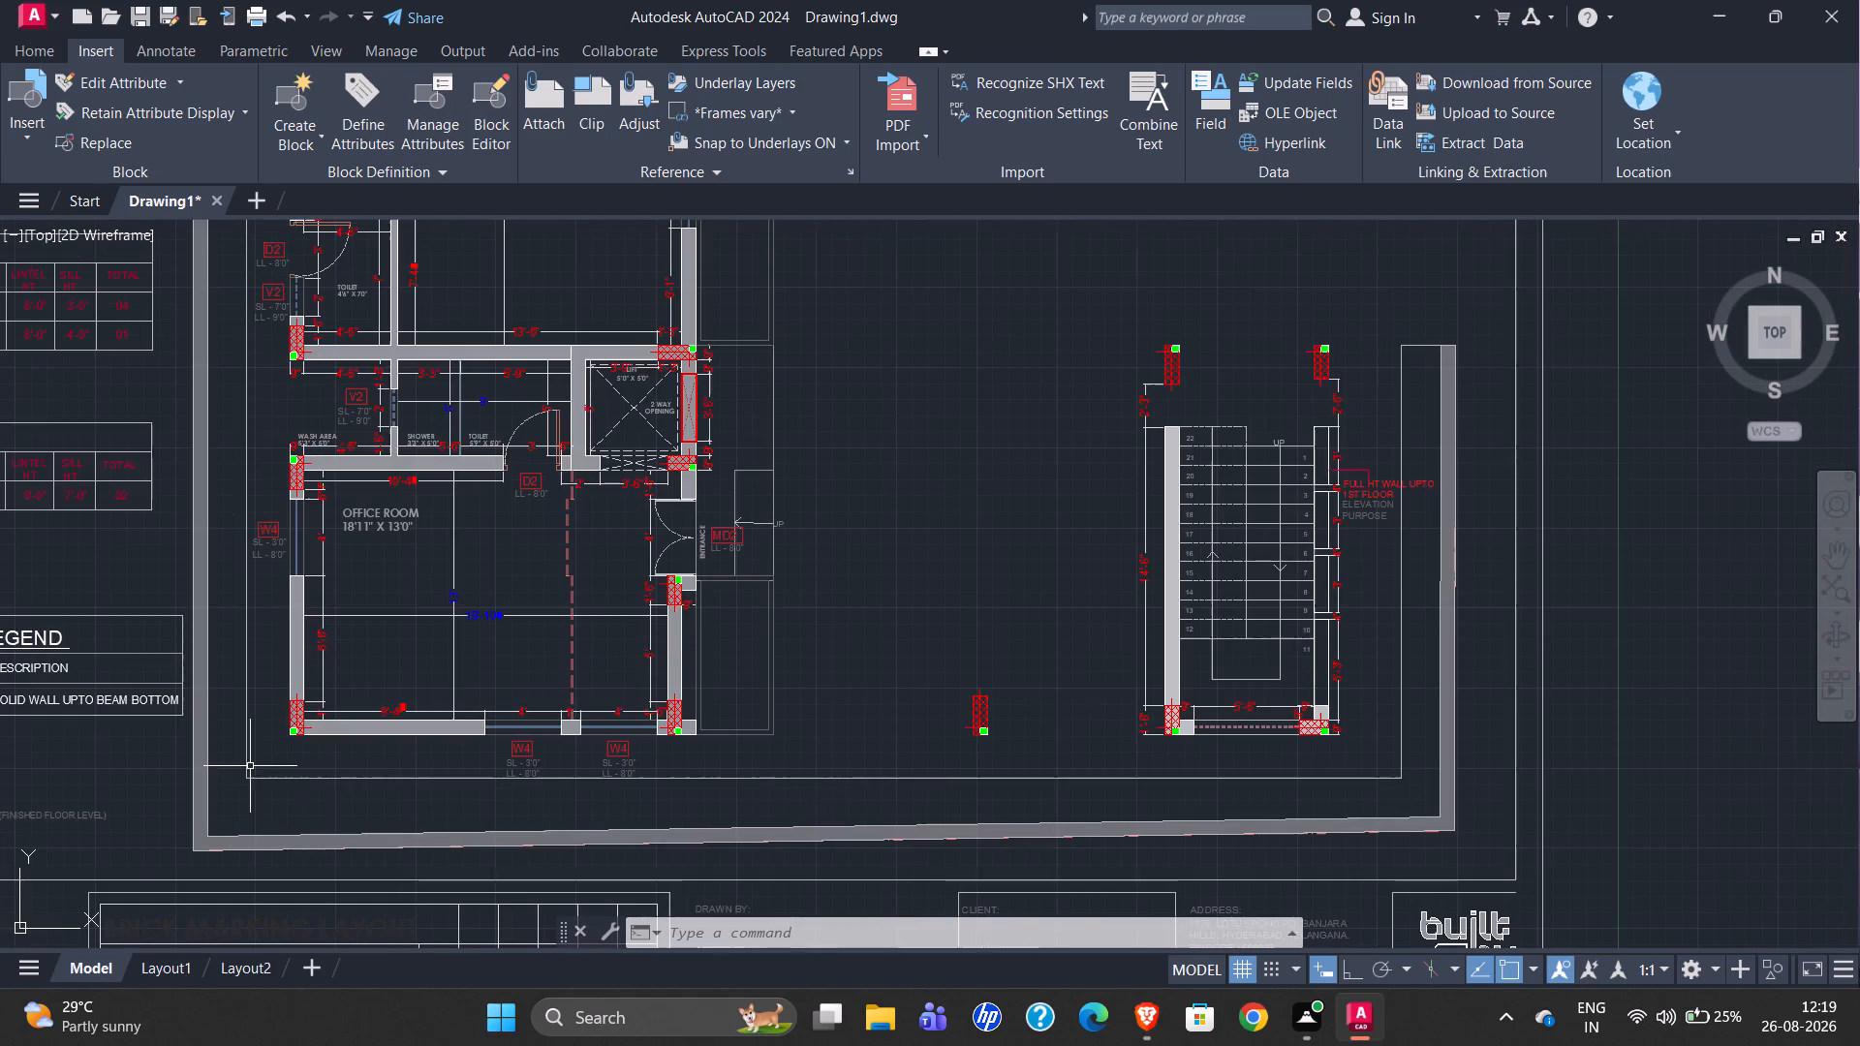
scroll(781, 764, down, 1)
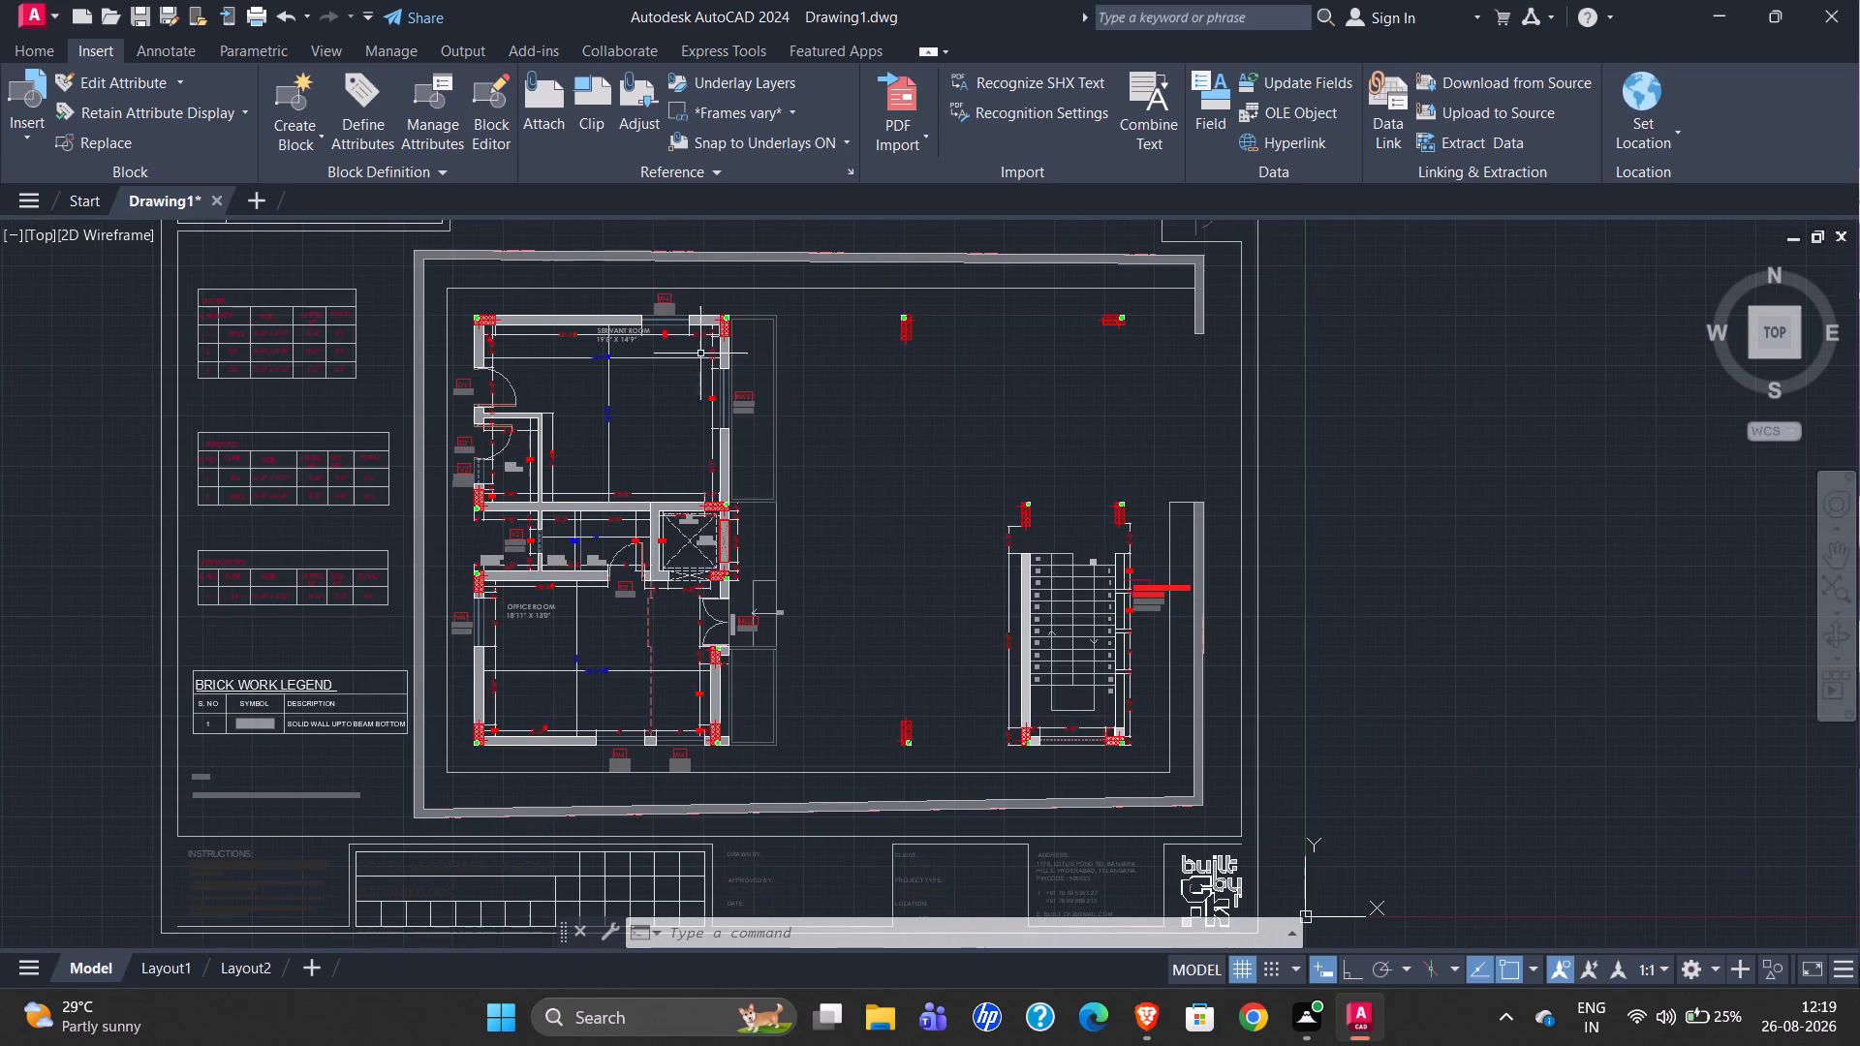
scroll(816, 523, down, 1)
scroll(625, 320, up, 4)
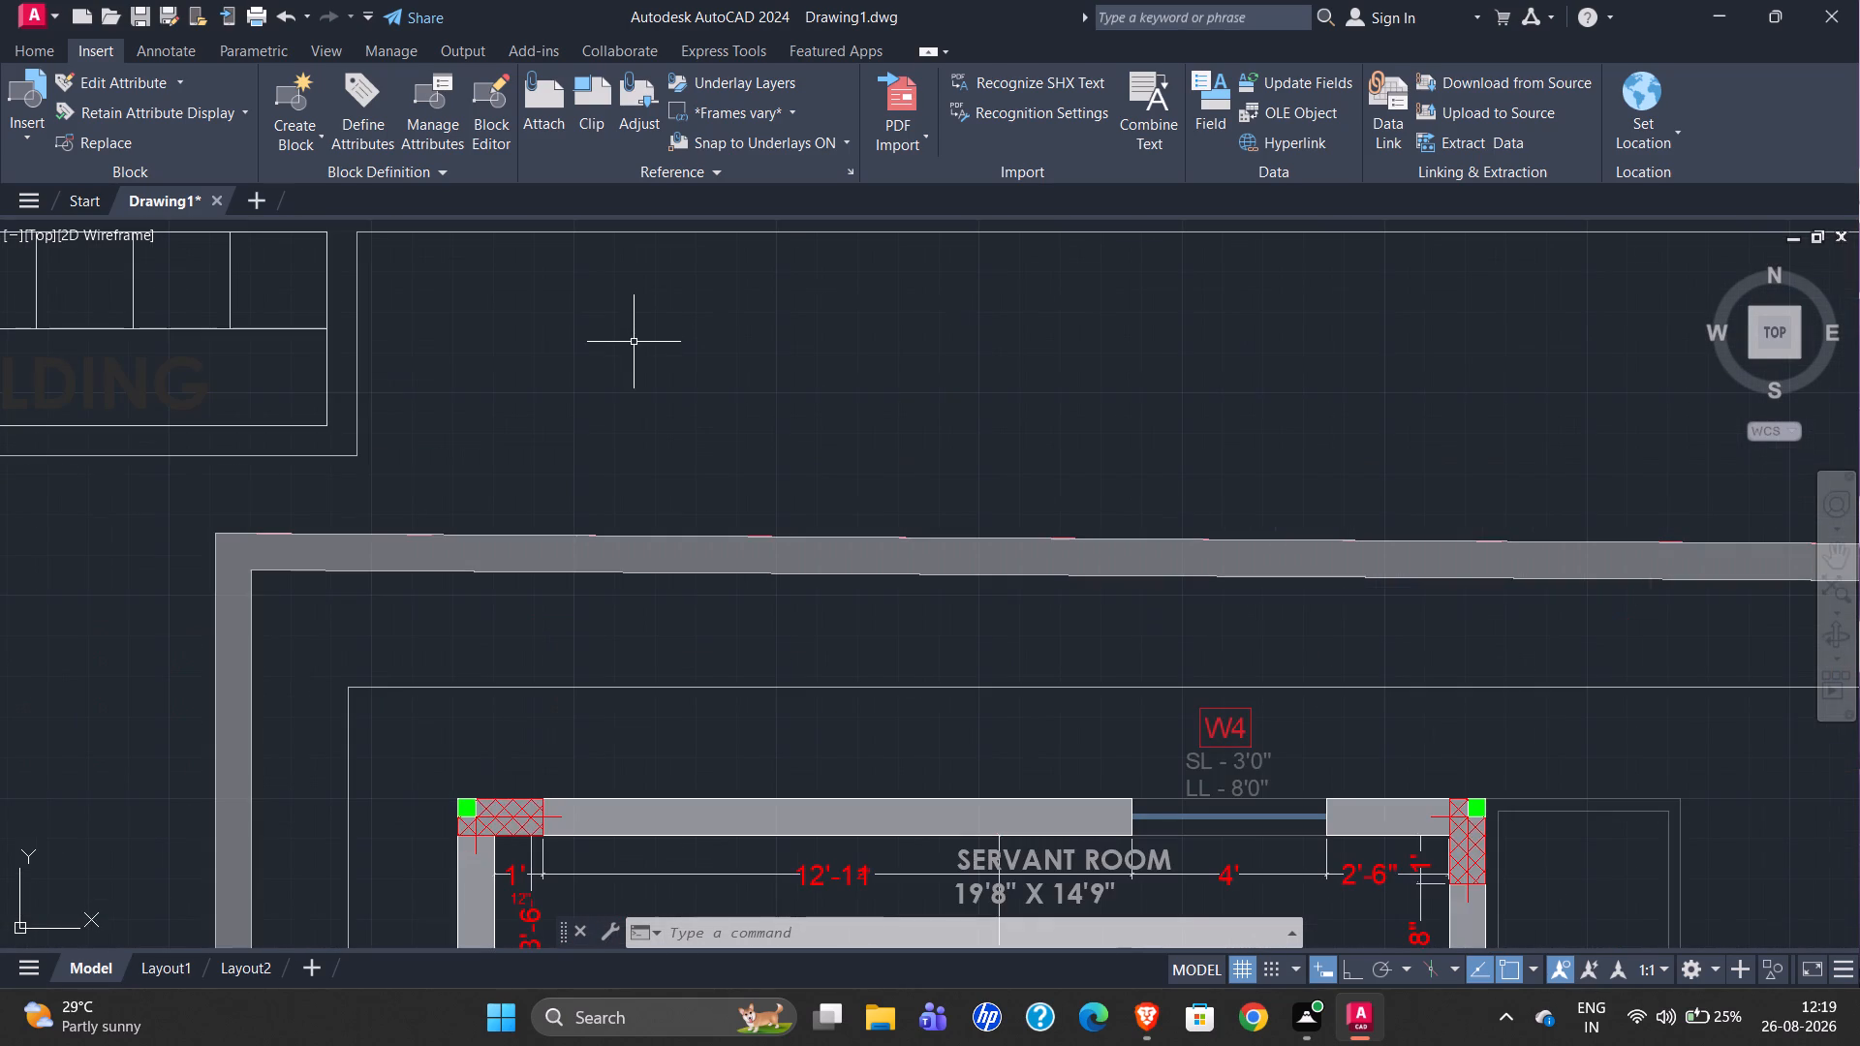
scroll(550, 340, down, 2)
scroll(796, 330, down, 1)
scroll(1009, 260, down, 2)
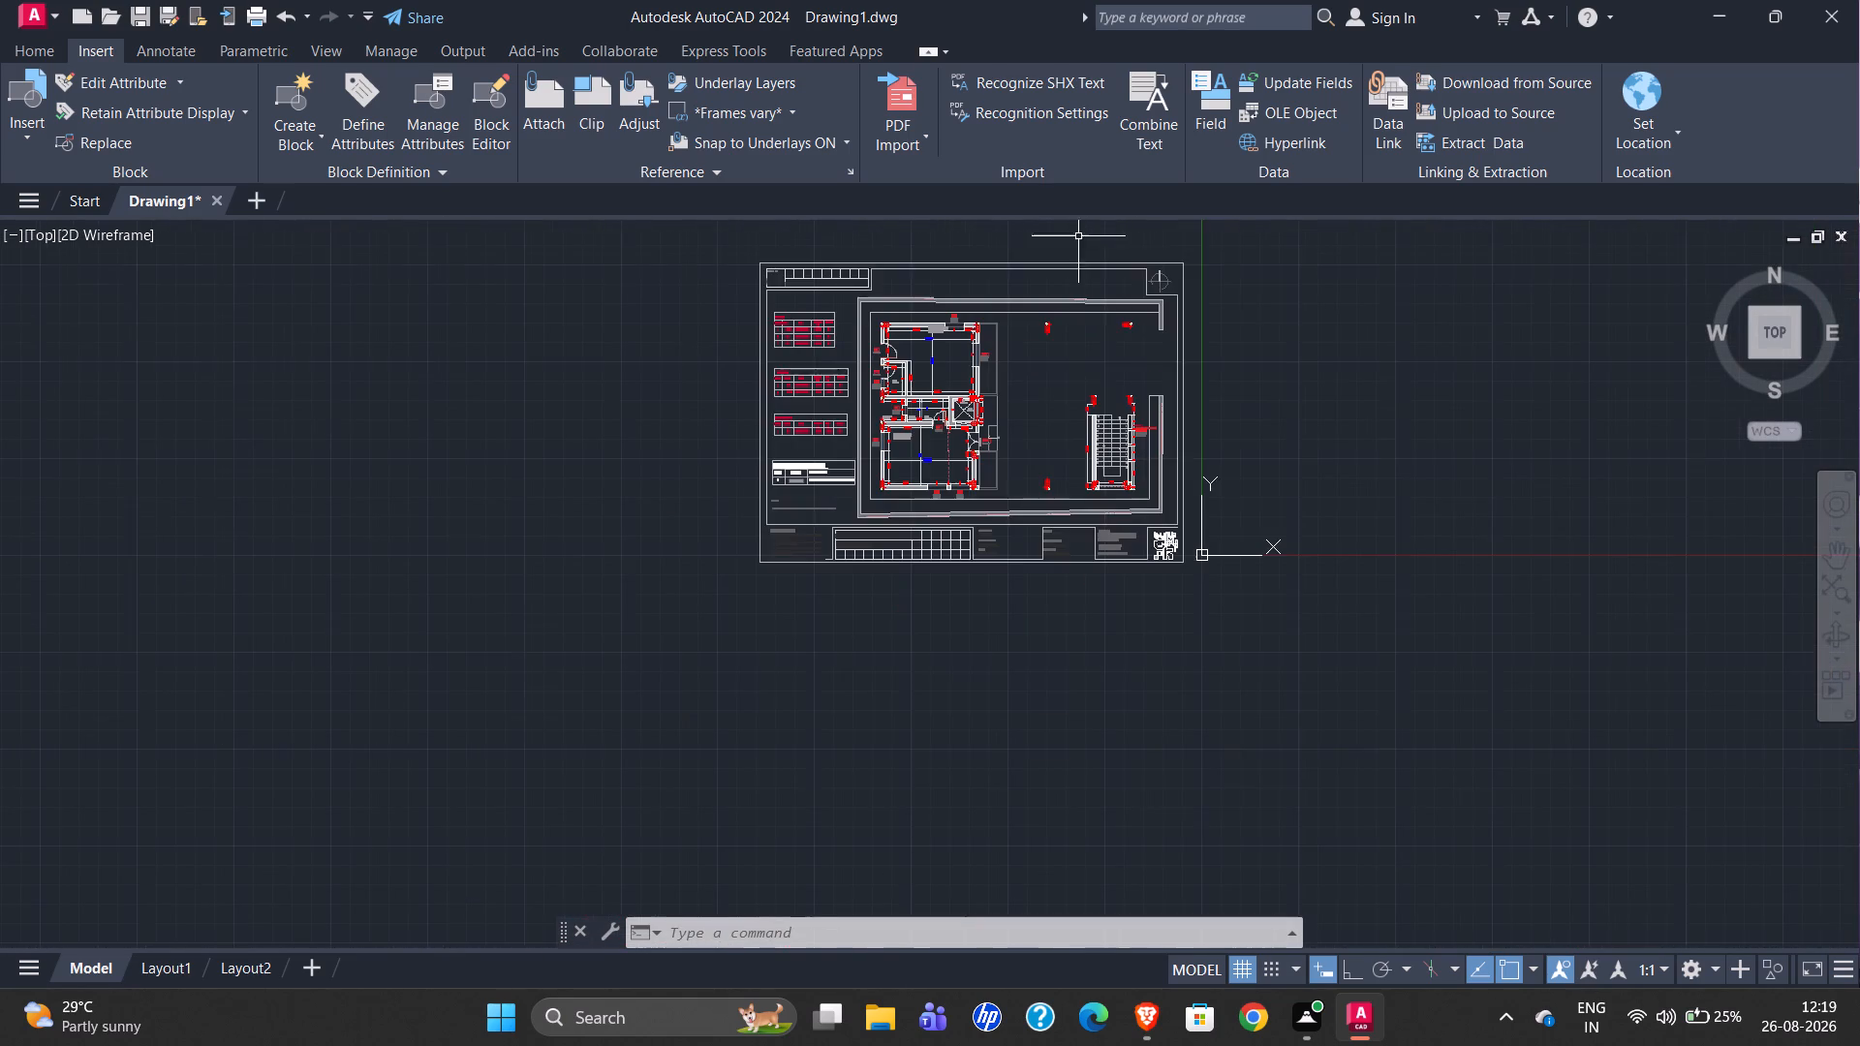
scroll(1069, 510, up, 5)
scroll(1048, 500, down, 2)
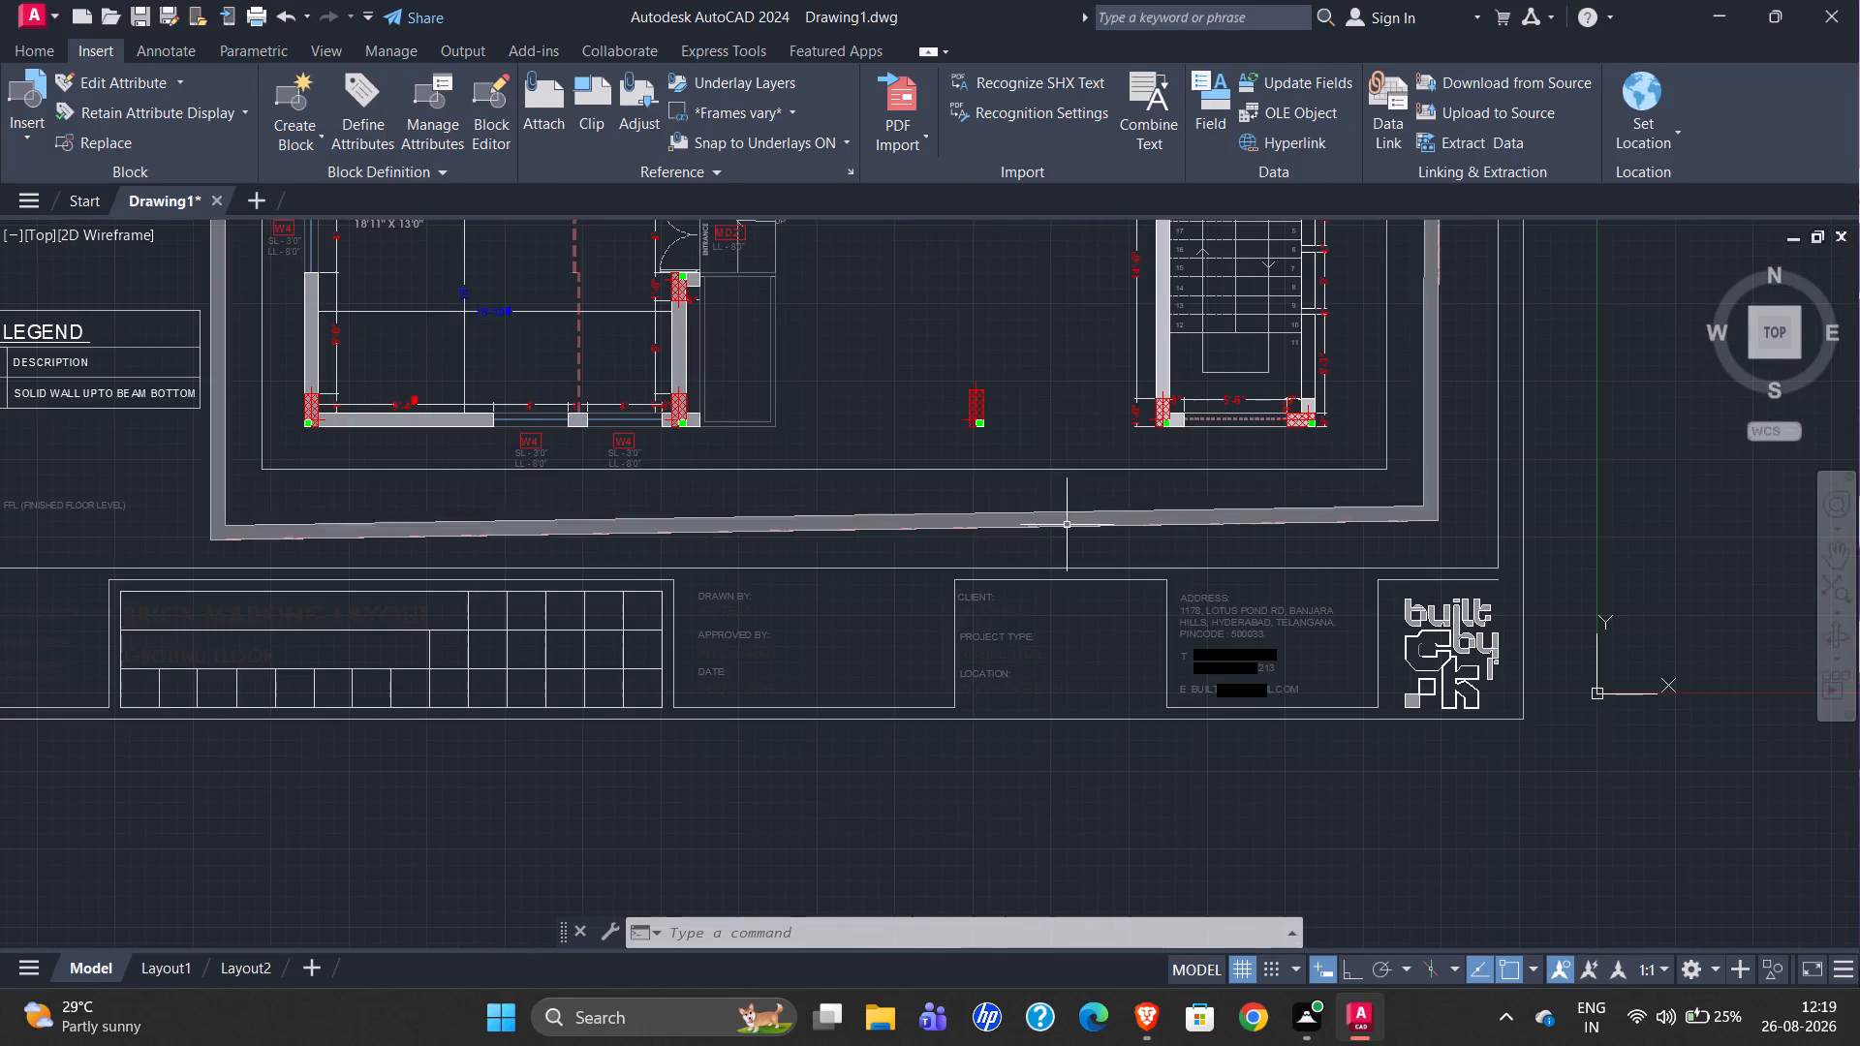
Recheck the staircase's steps and side wall dimensions against the overall plan.
scroll(1026, 593, down, 1)
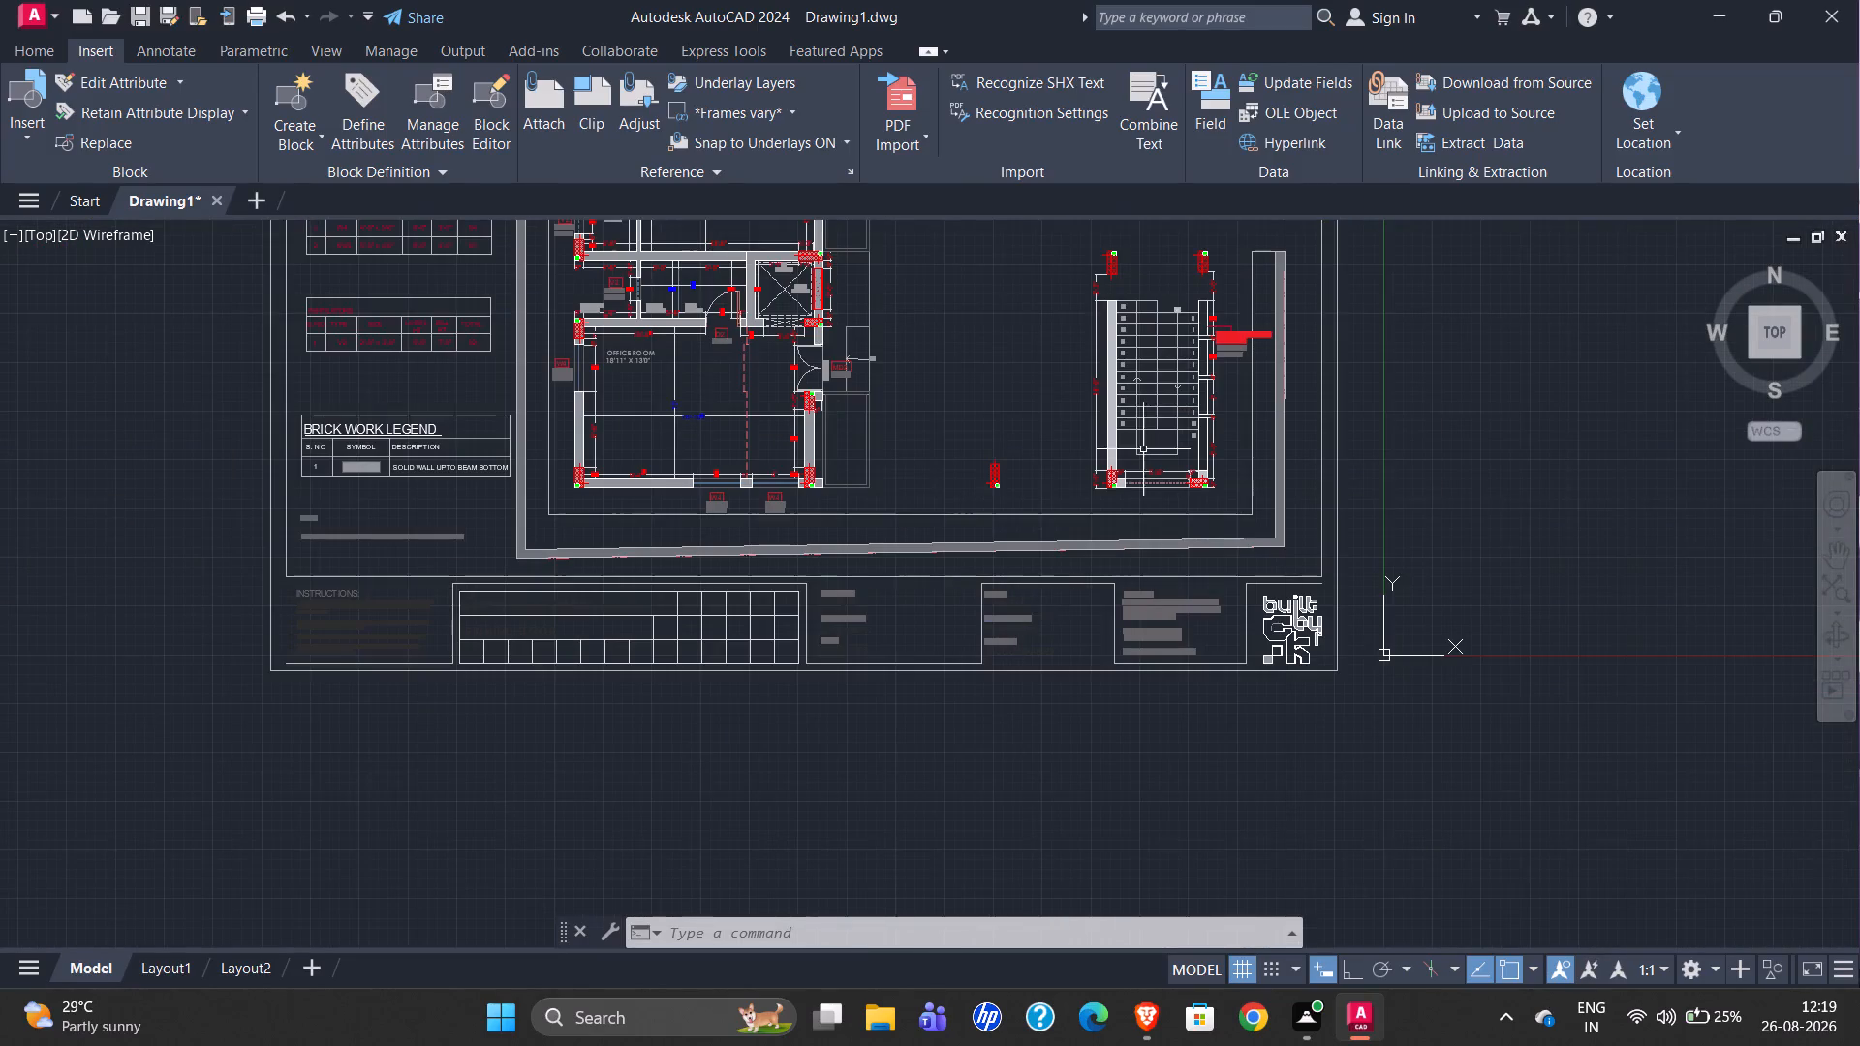
scroll(1155, 323, up, 4)
scroll(1155, 324, down, 1)
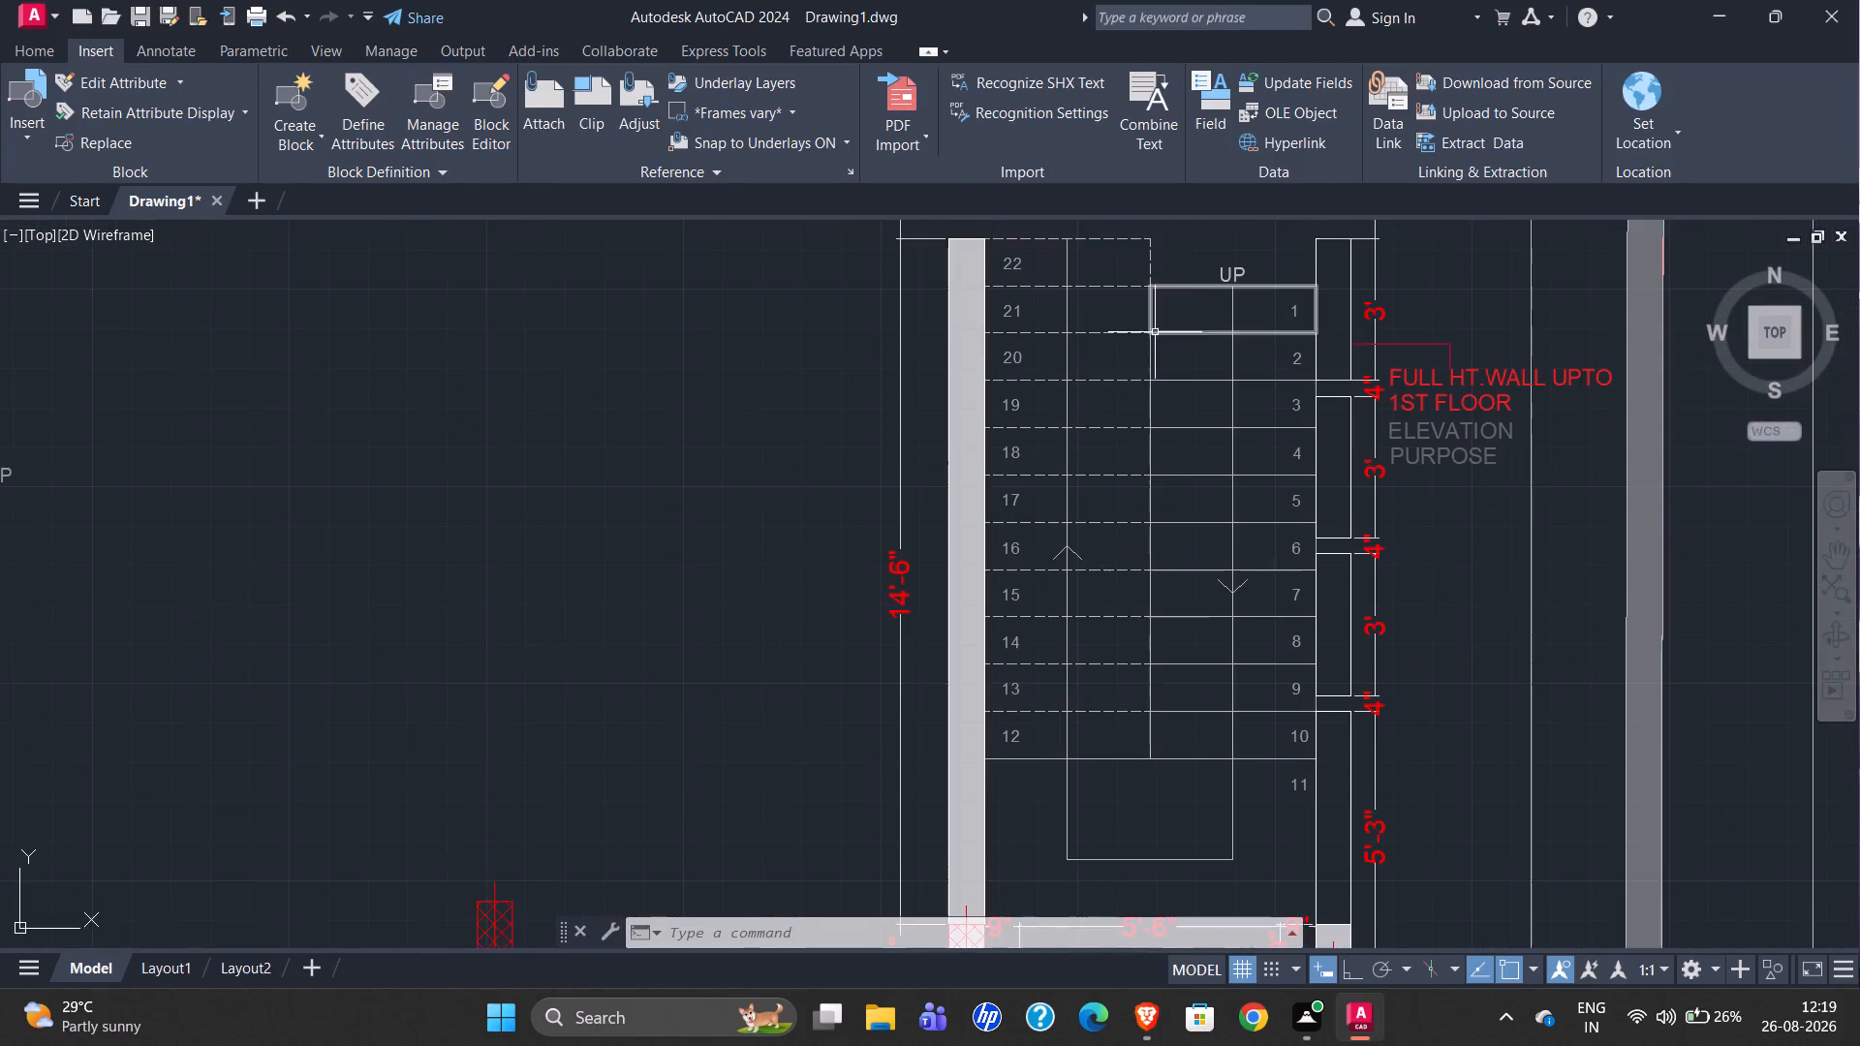
scroll(1155, 332, down, 1)
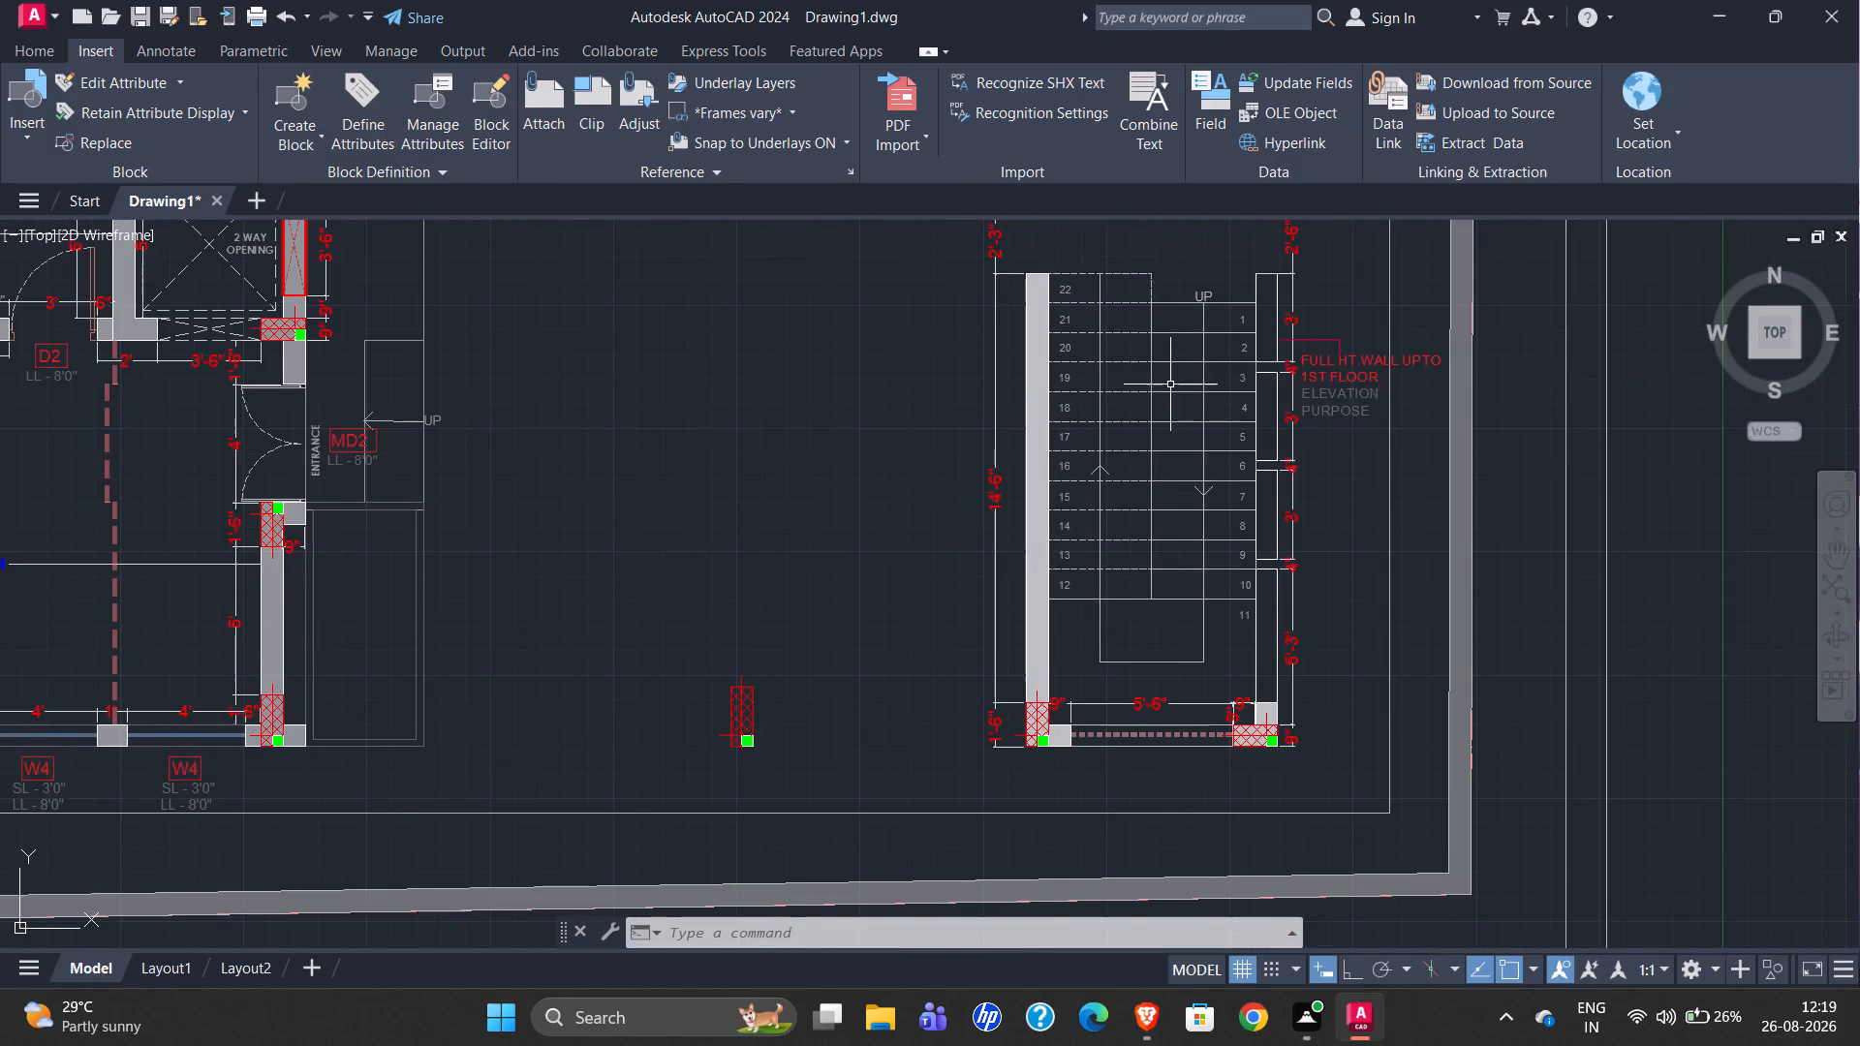
scroll(1170, 386, down, 3)
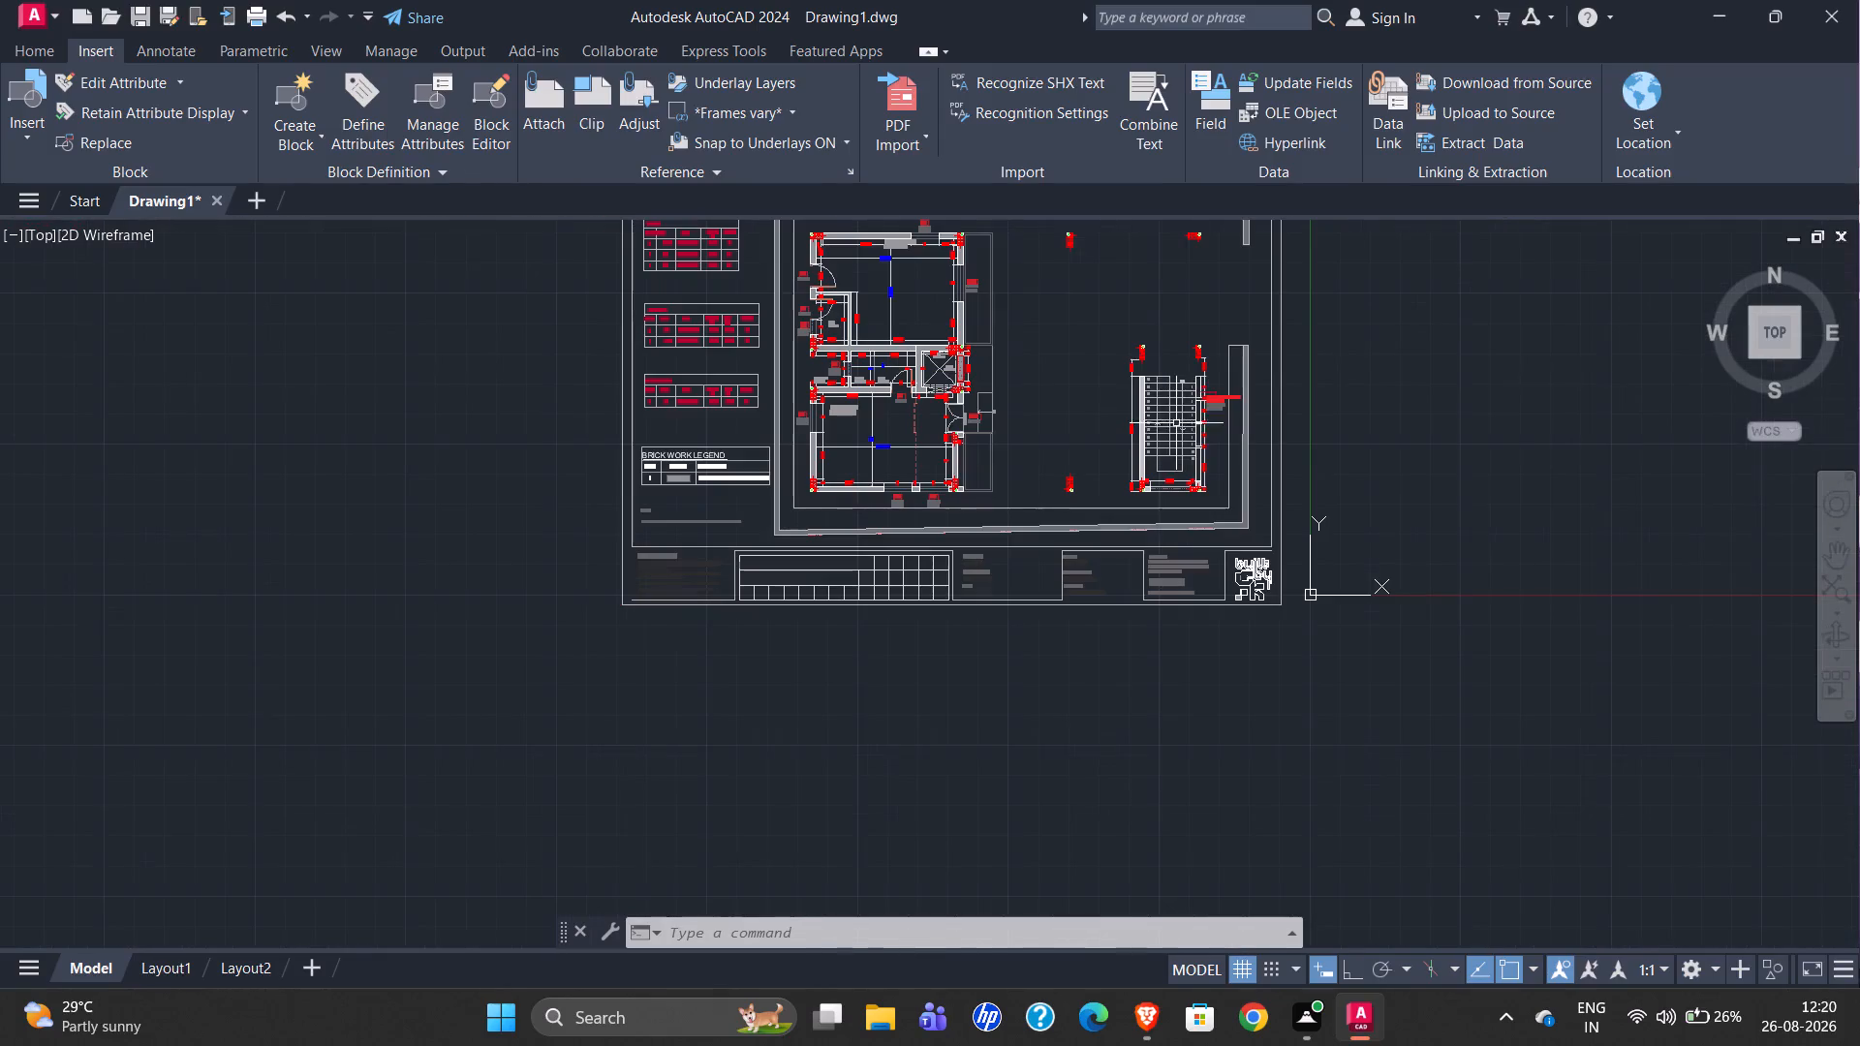
Examine the freestanding columns between the servant room and the boundary wall opening, and review the schedules and brick work legend against the overall plan.
scroll(1196, 469, down, 1)
scroll(1197, 320, up, 5)
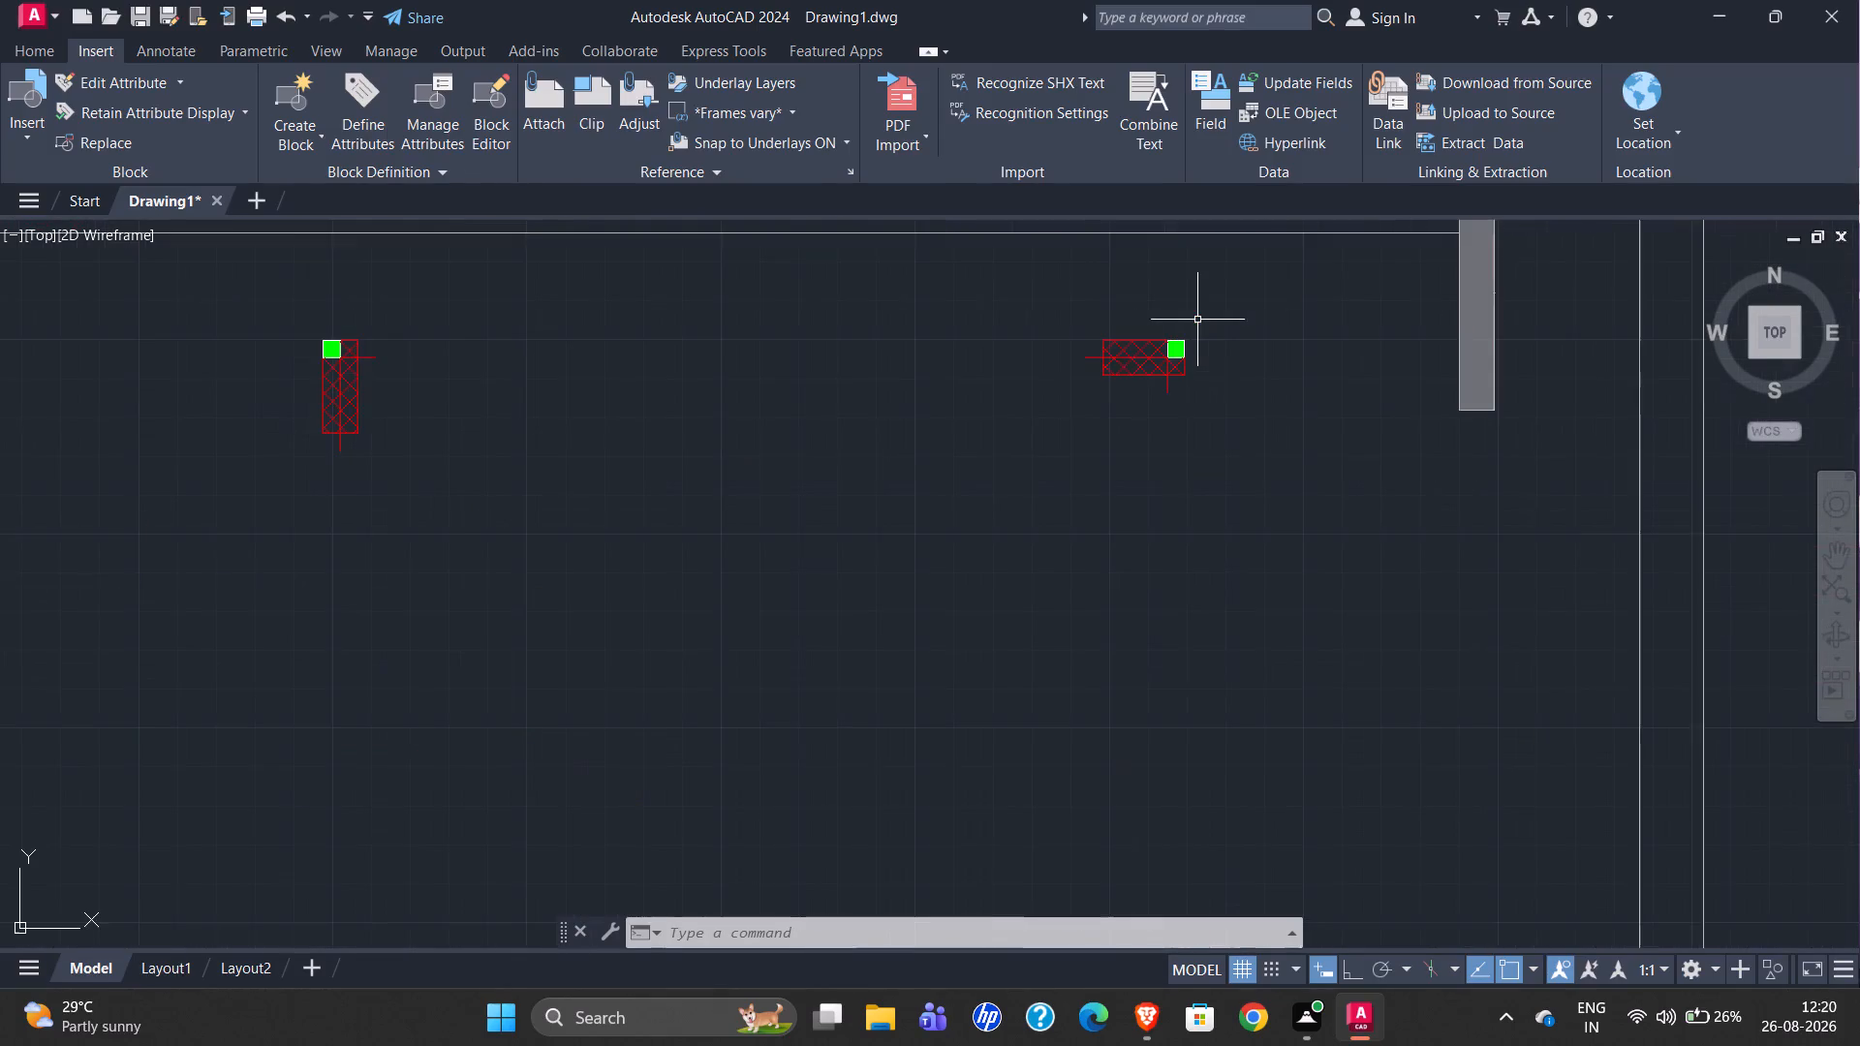
scroll(1199, 342, down, 2)
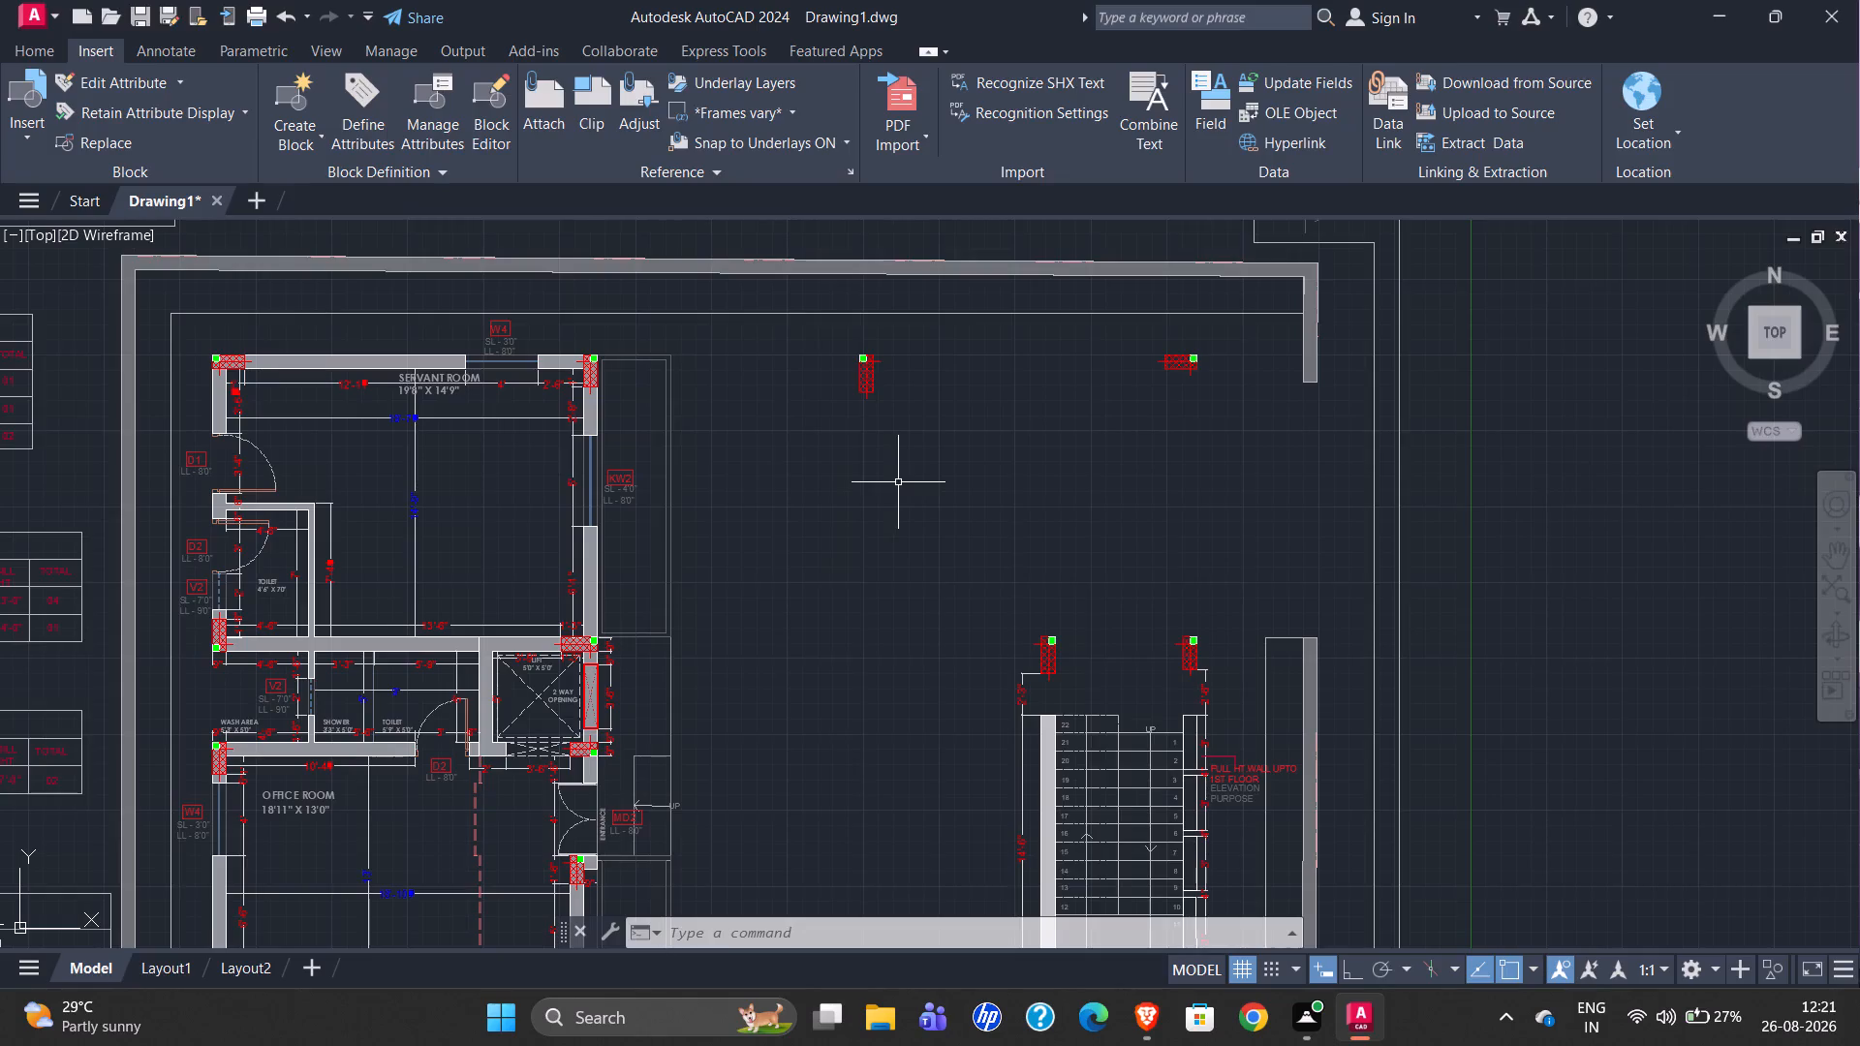
scroll(862, 369, down, 2)
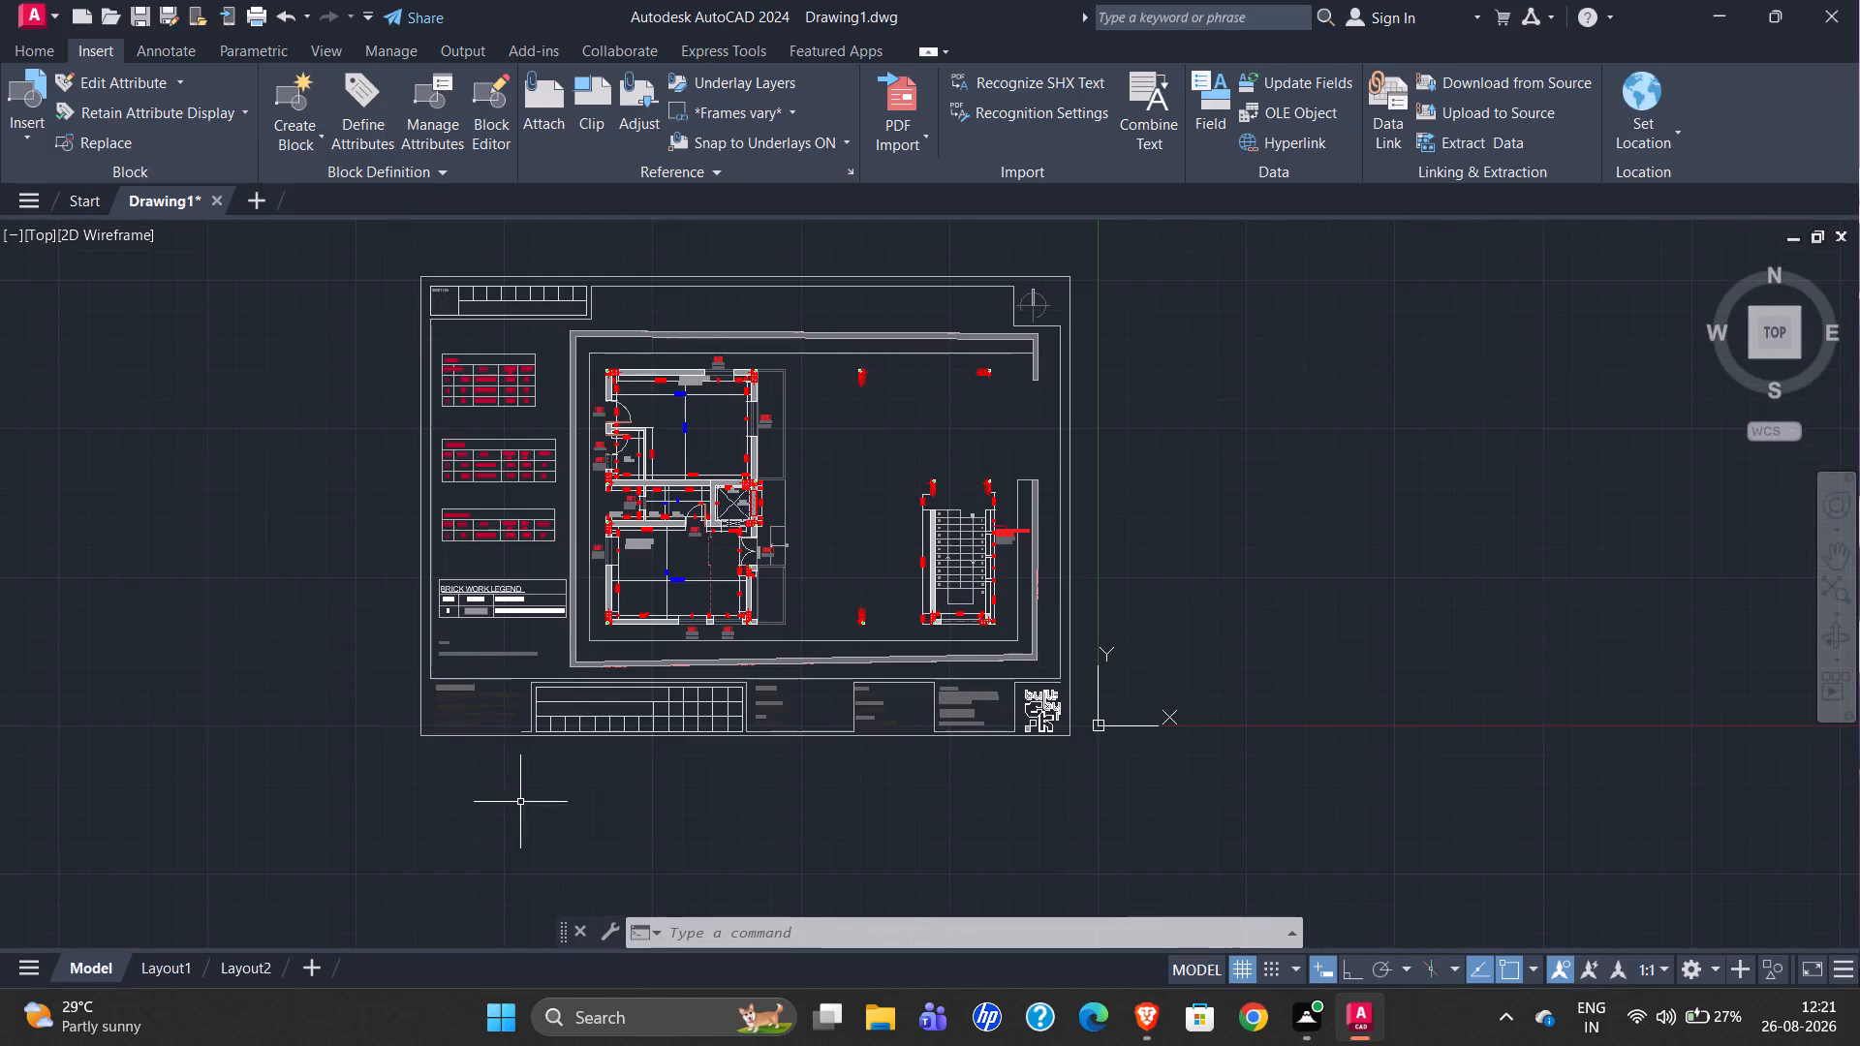
scroll(430, 639, up, 2)
scroll(441, 579, down, 1)
scroll(387, 671, down, 1)
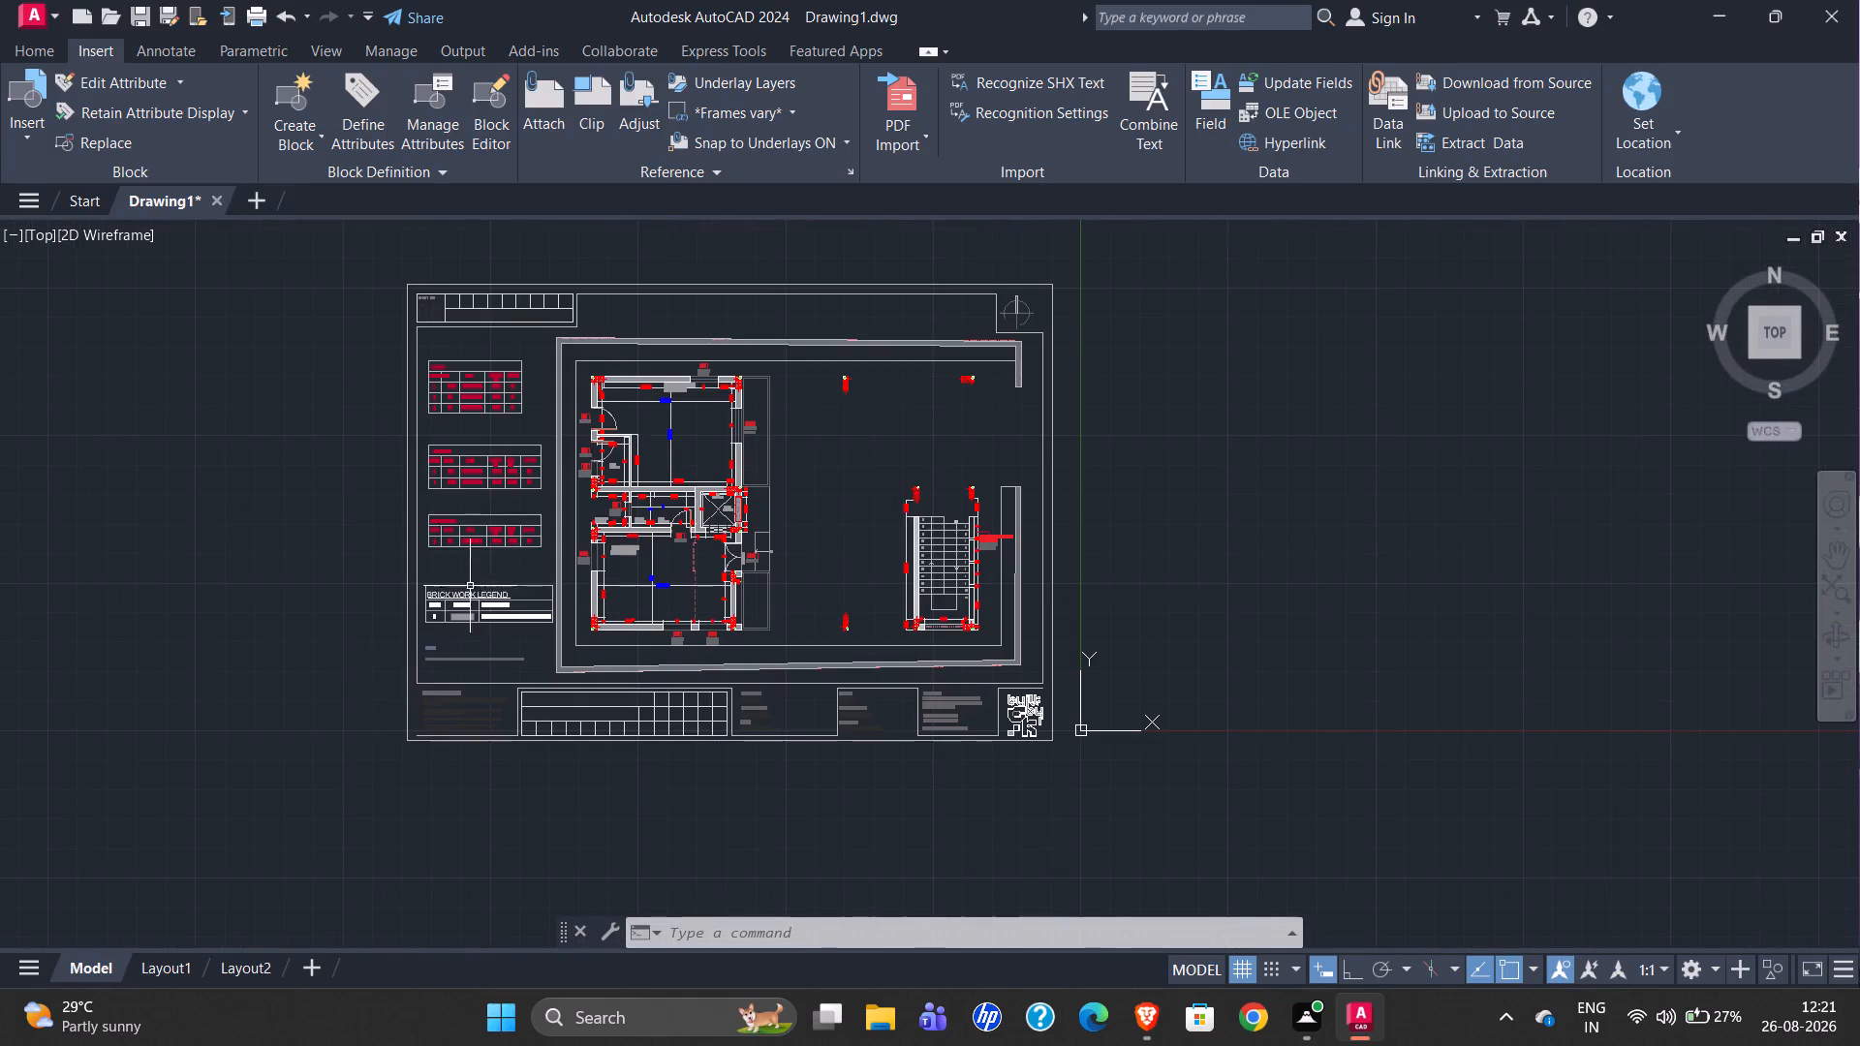
scroll(593, 337, up, 2)
scroll(493, 433, down, 1)
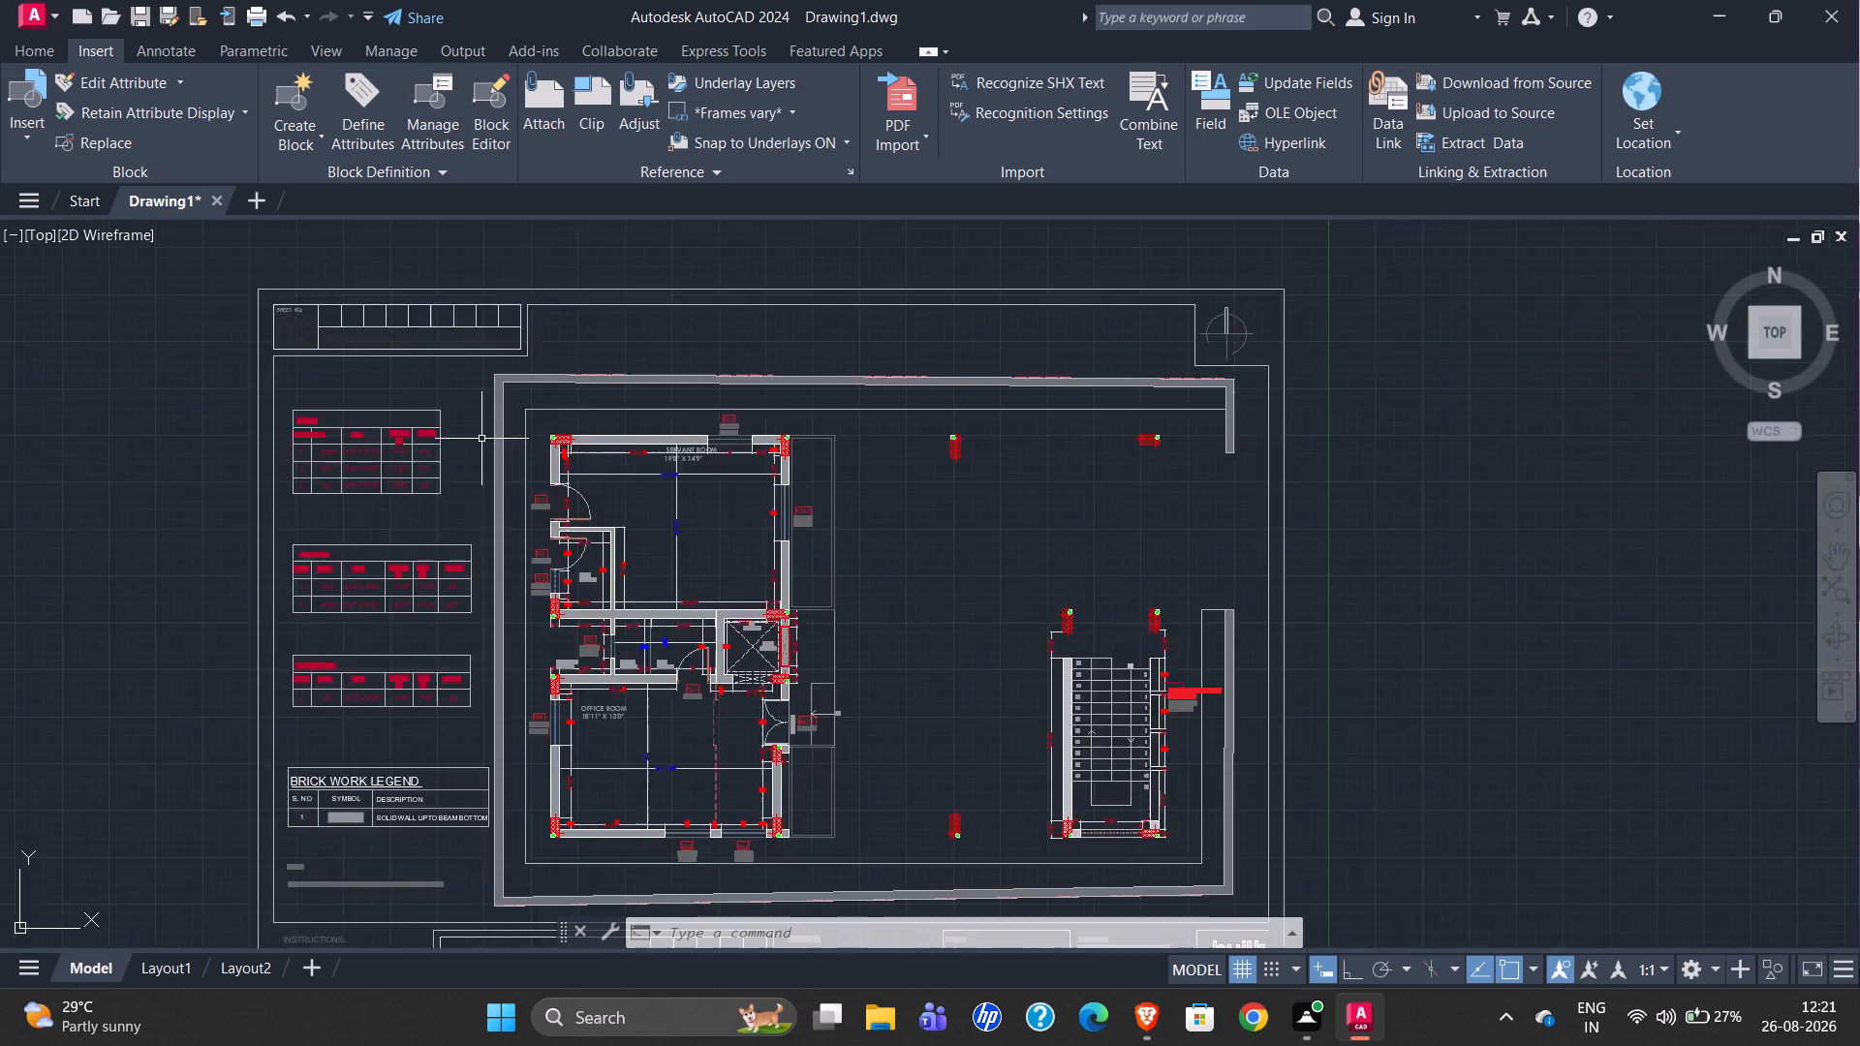
scroll(481, 439, down, 1)
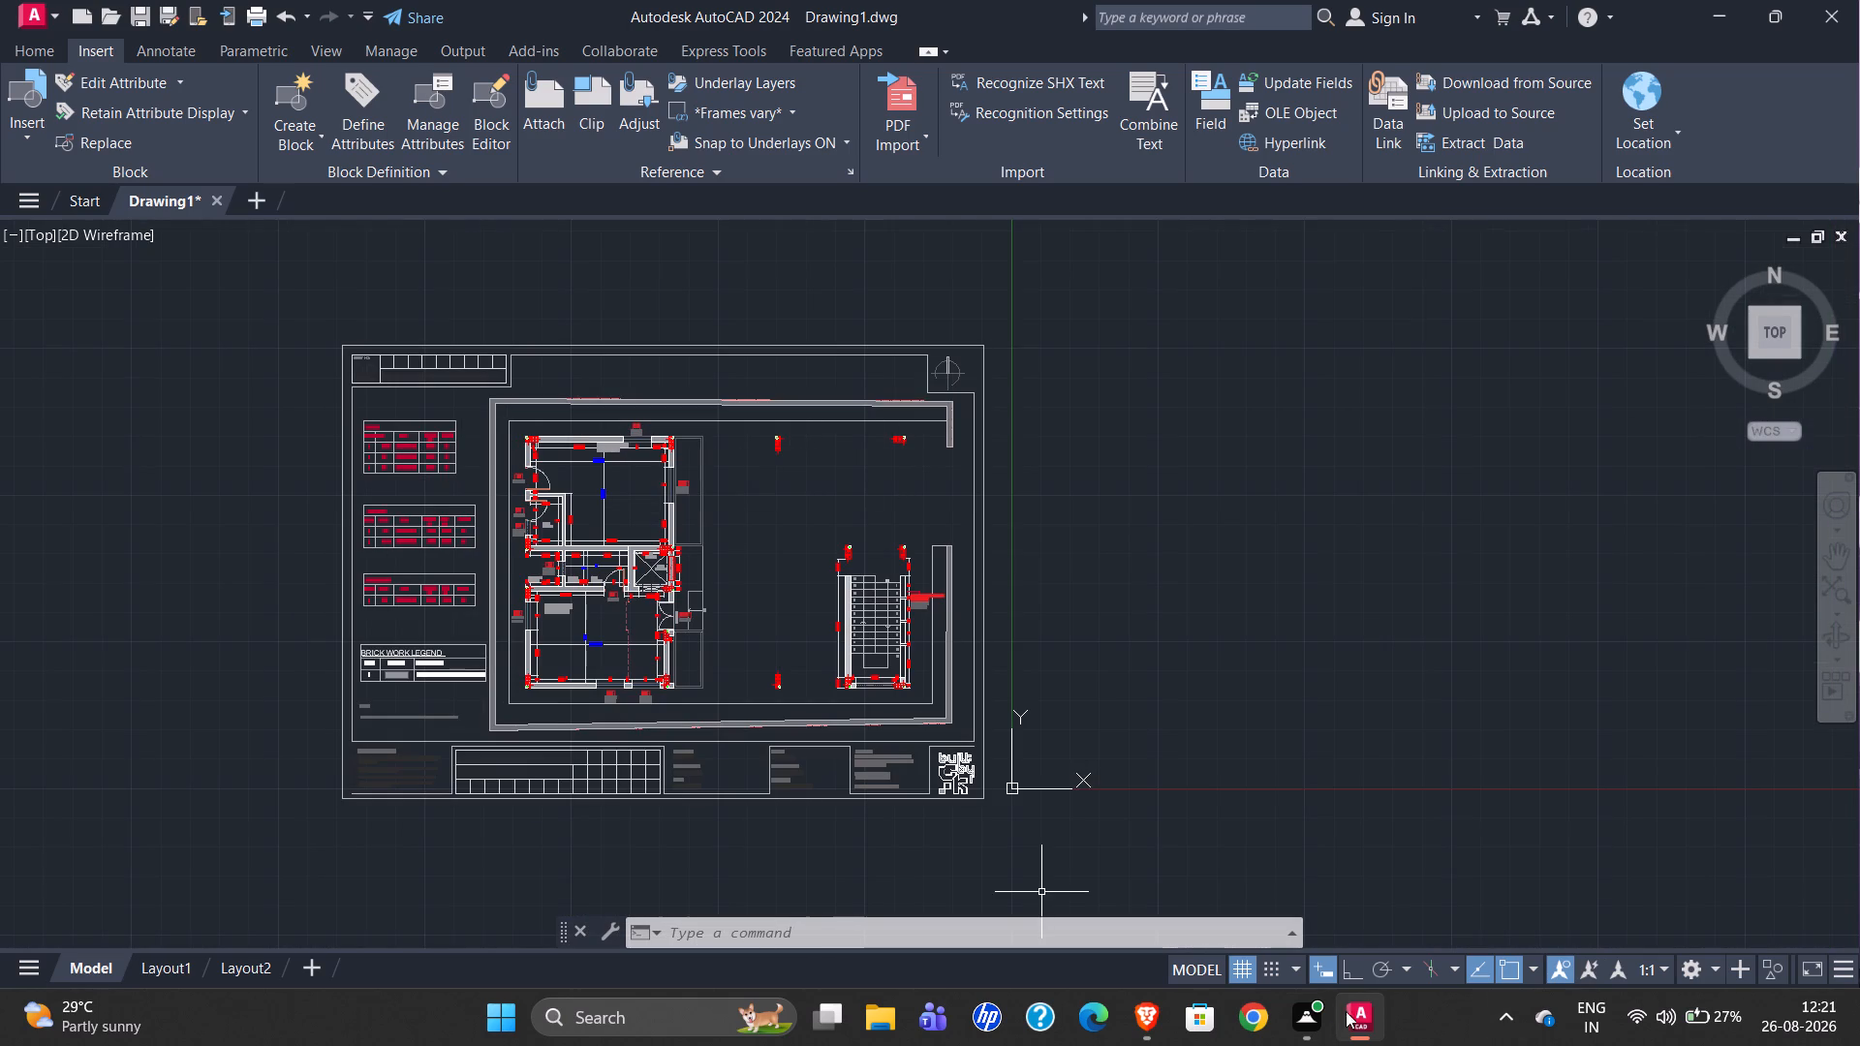
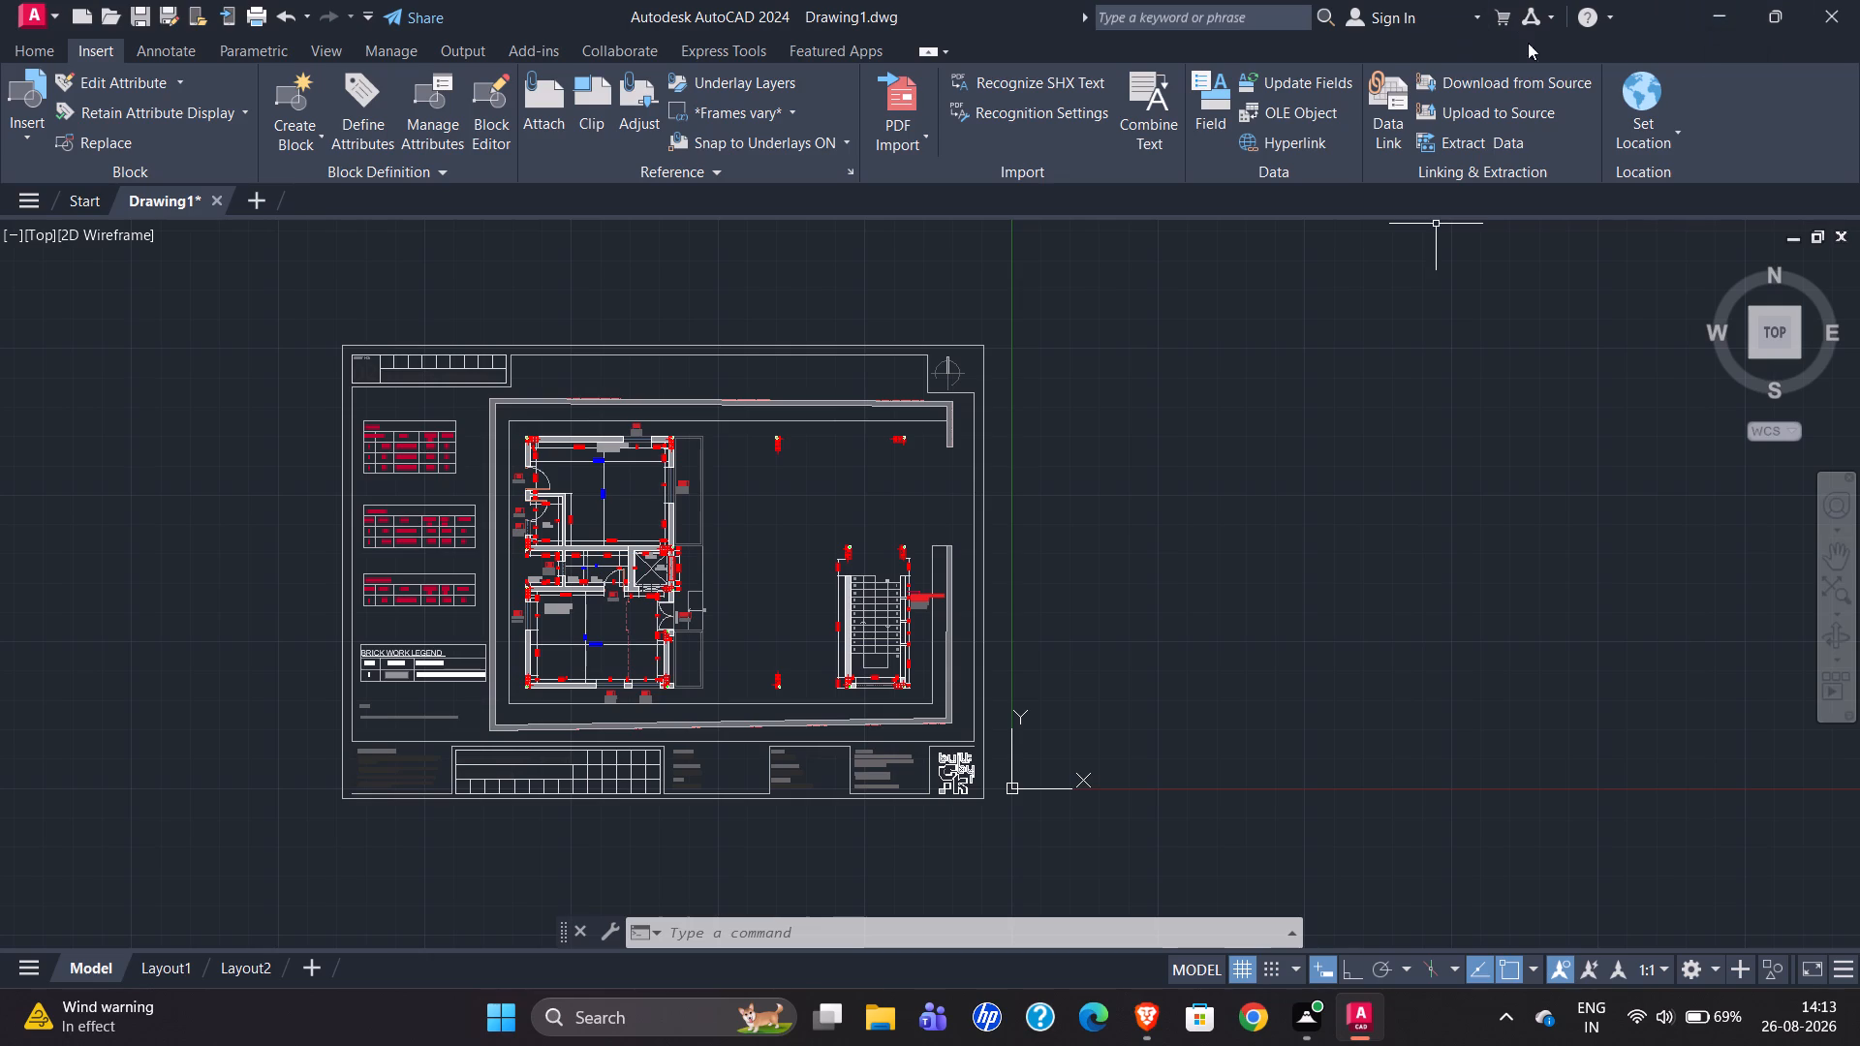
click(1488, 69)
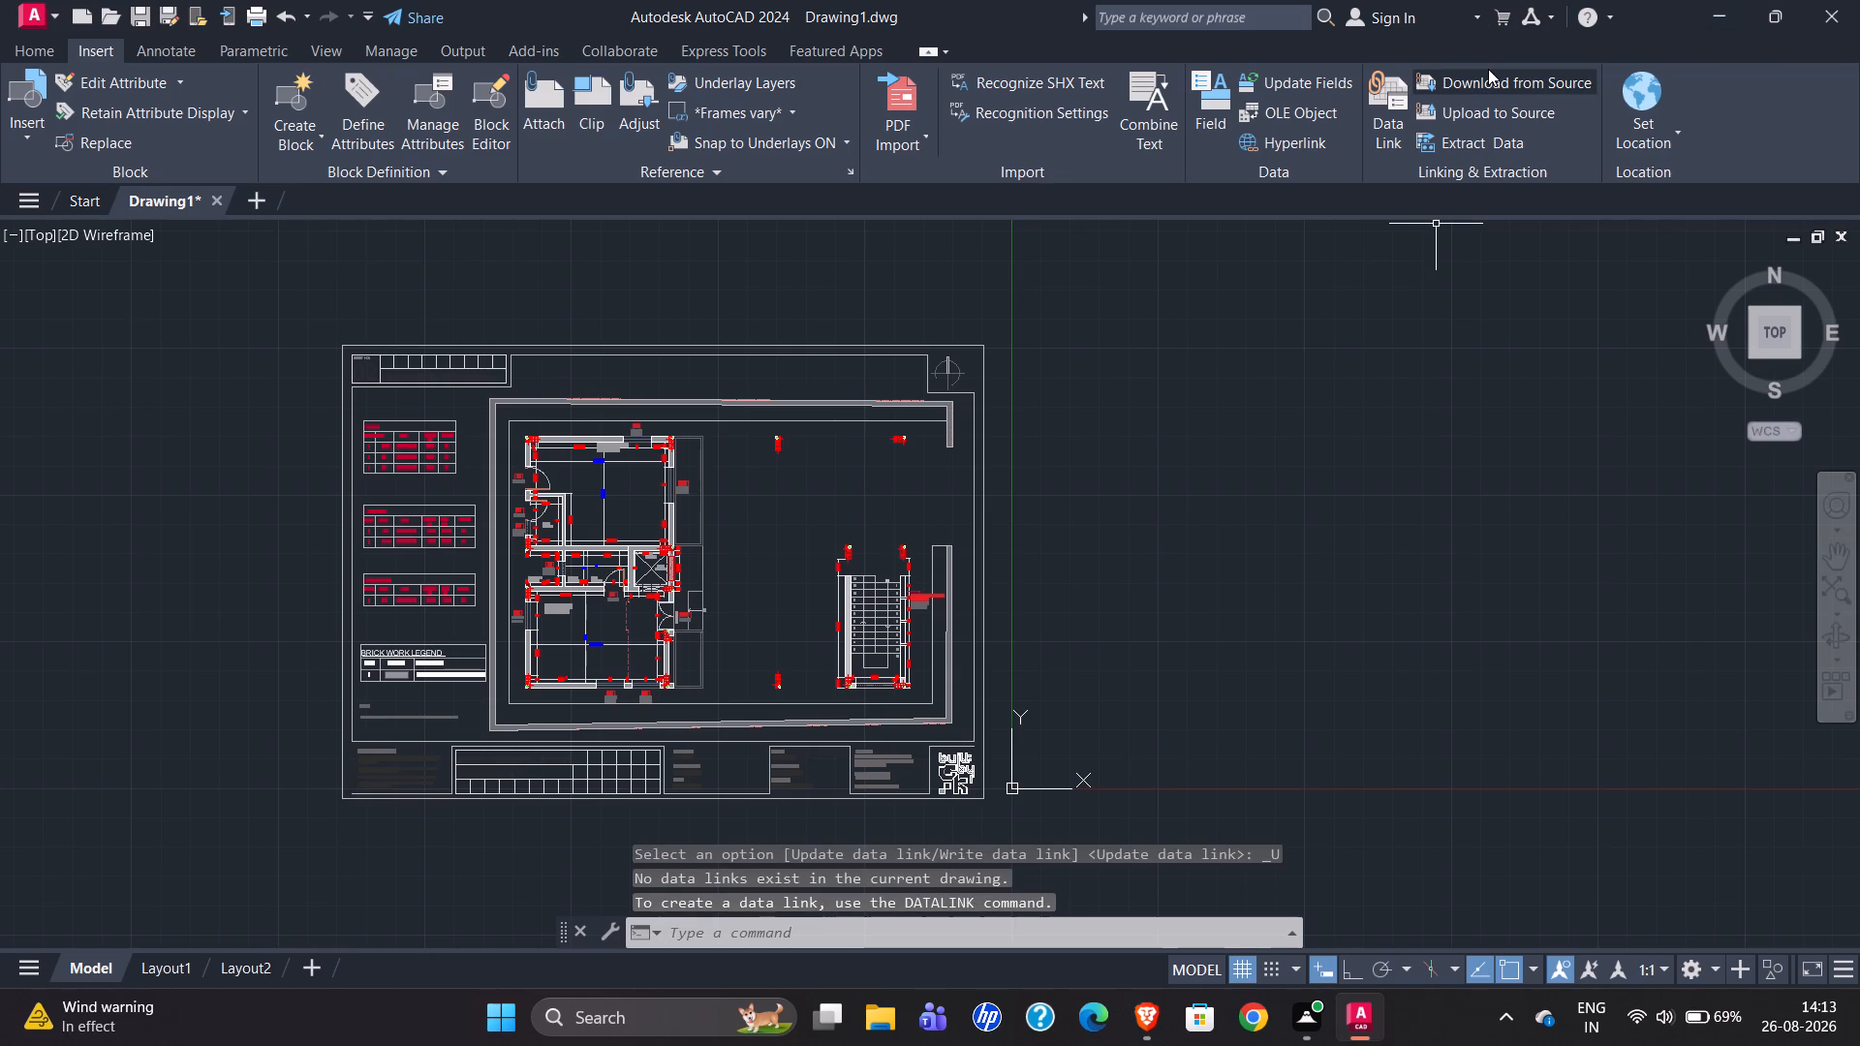
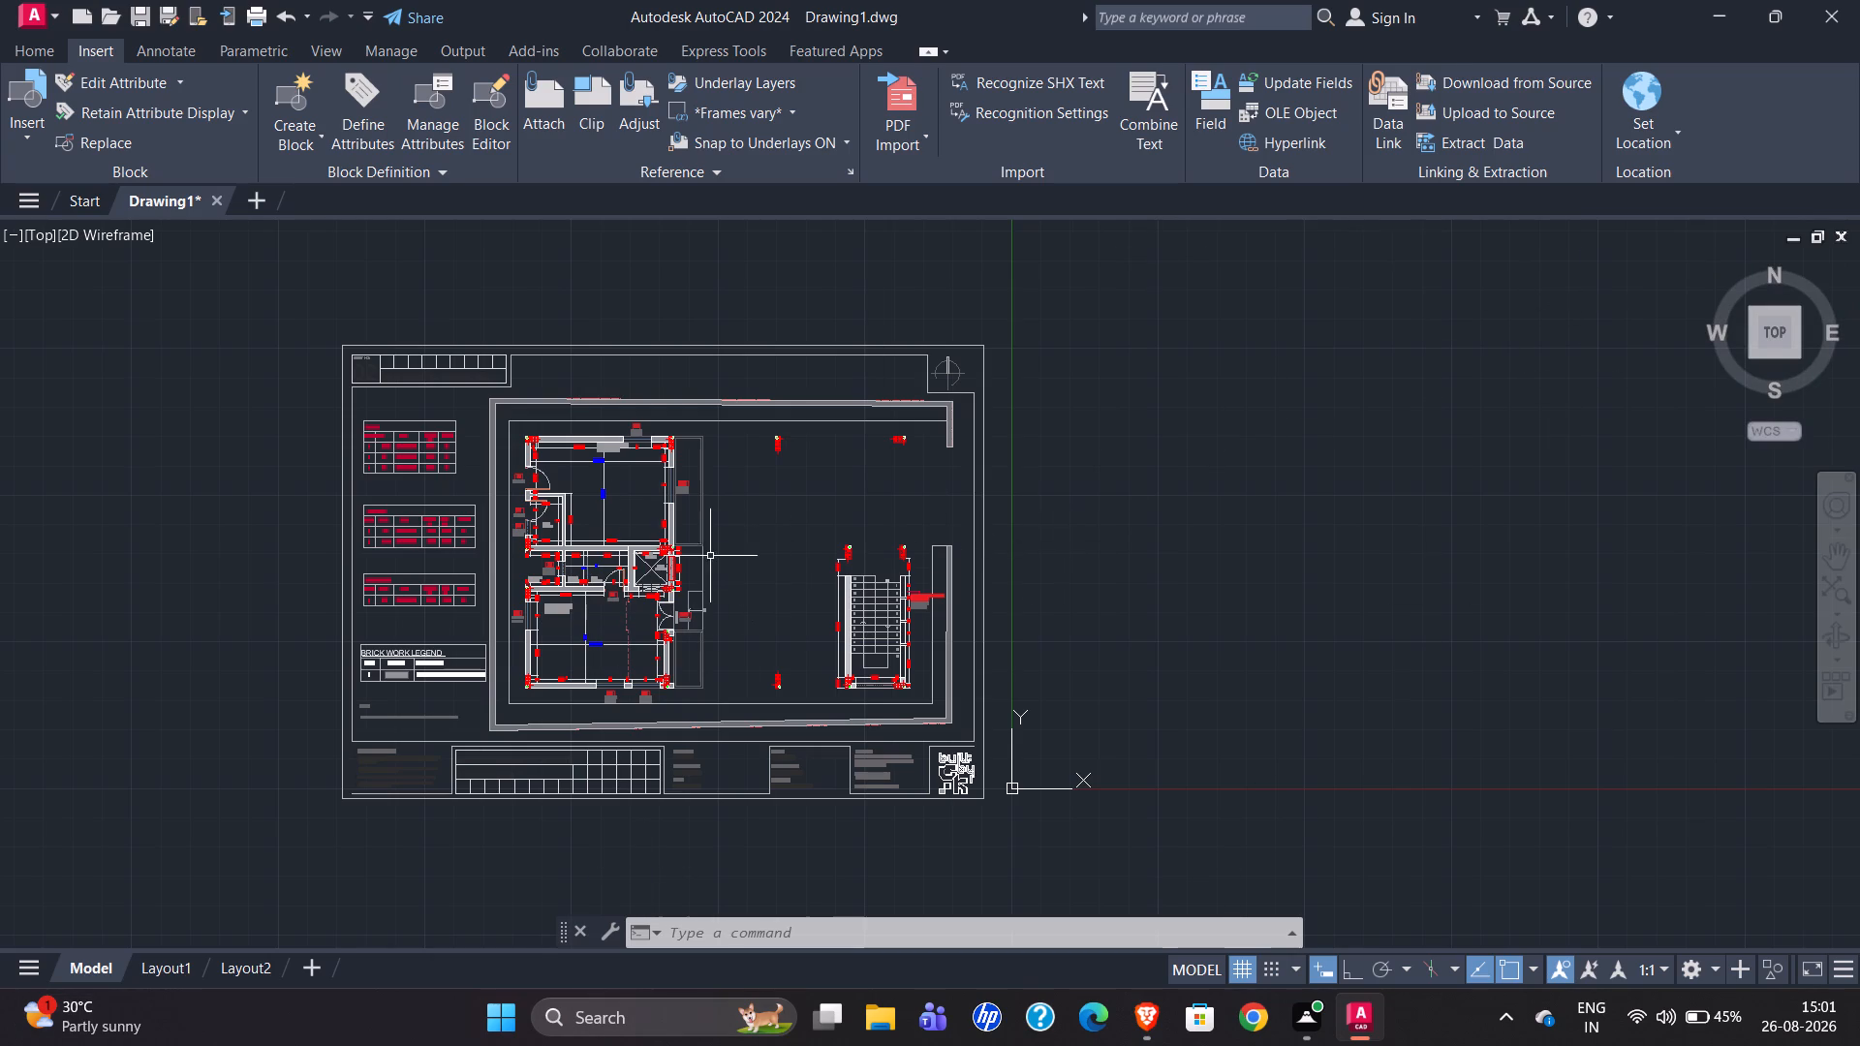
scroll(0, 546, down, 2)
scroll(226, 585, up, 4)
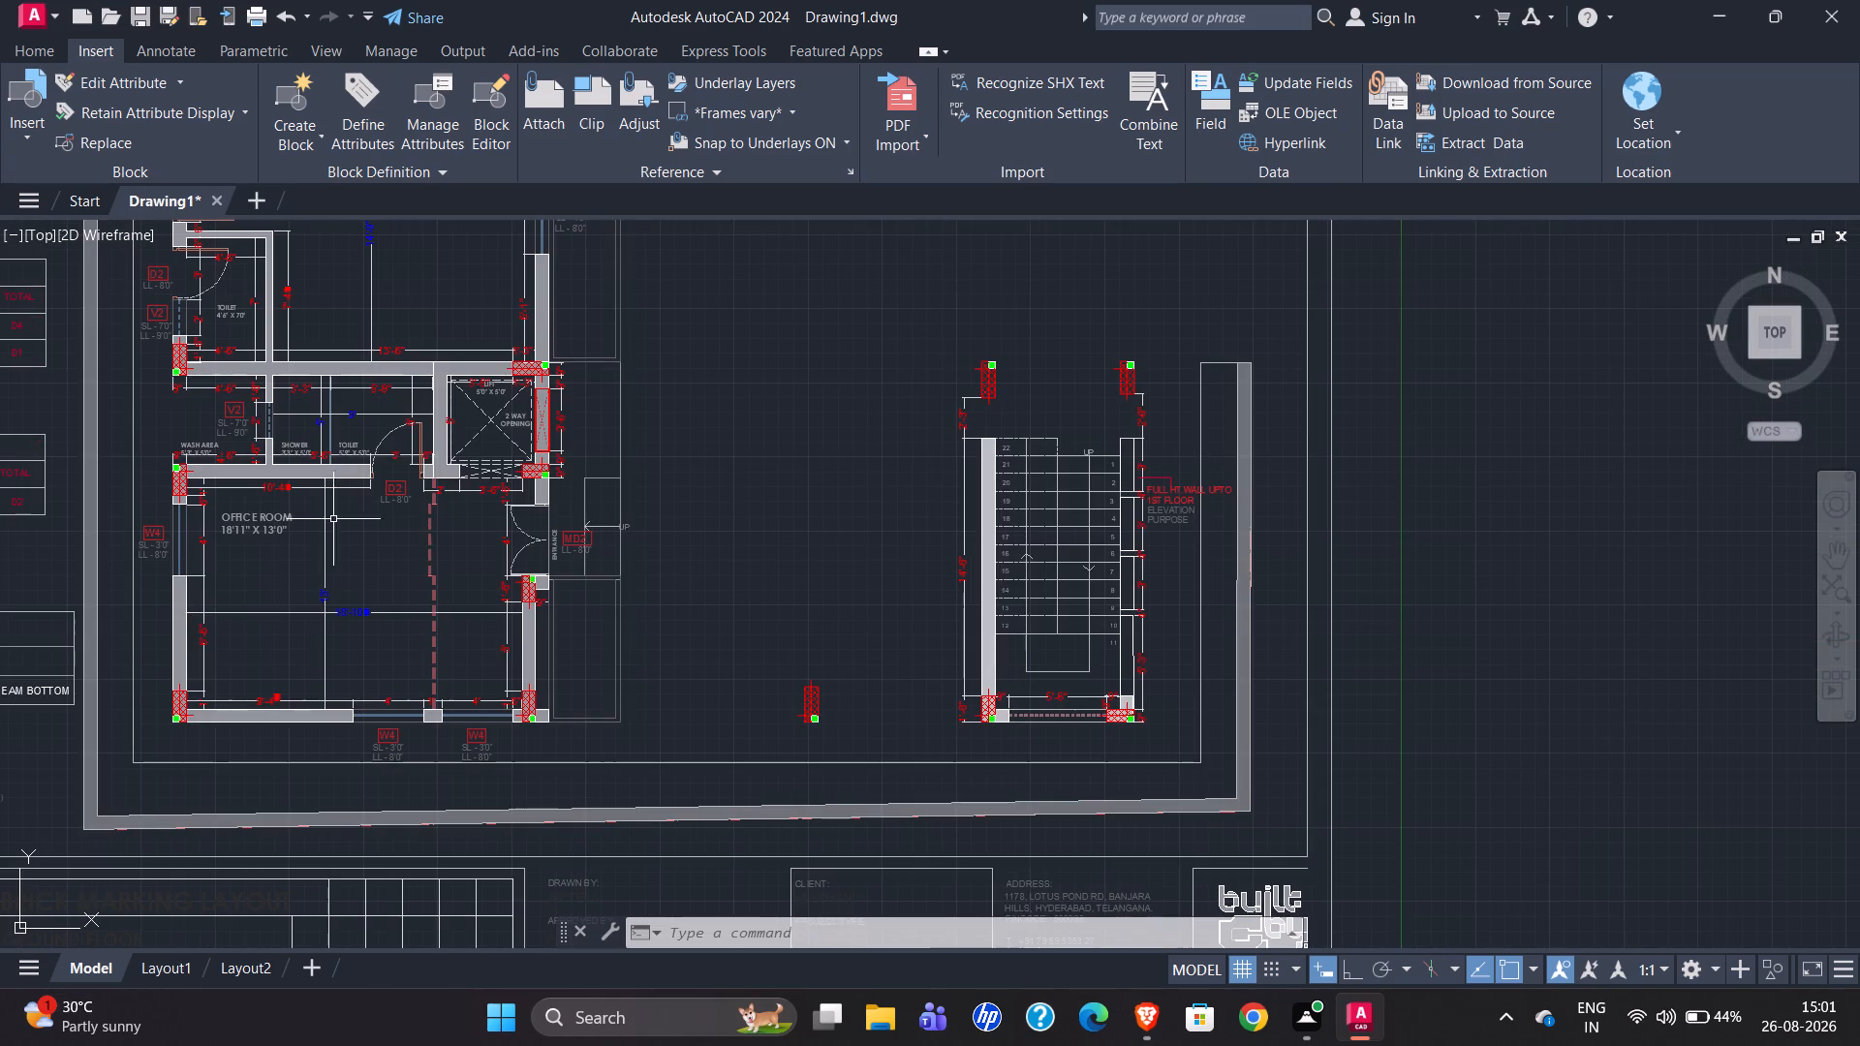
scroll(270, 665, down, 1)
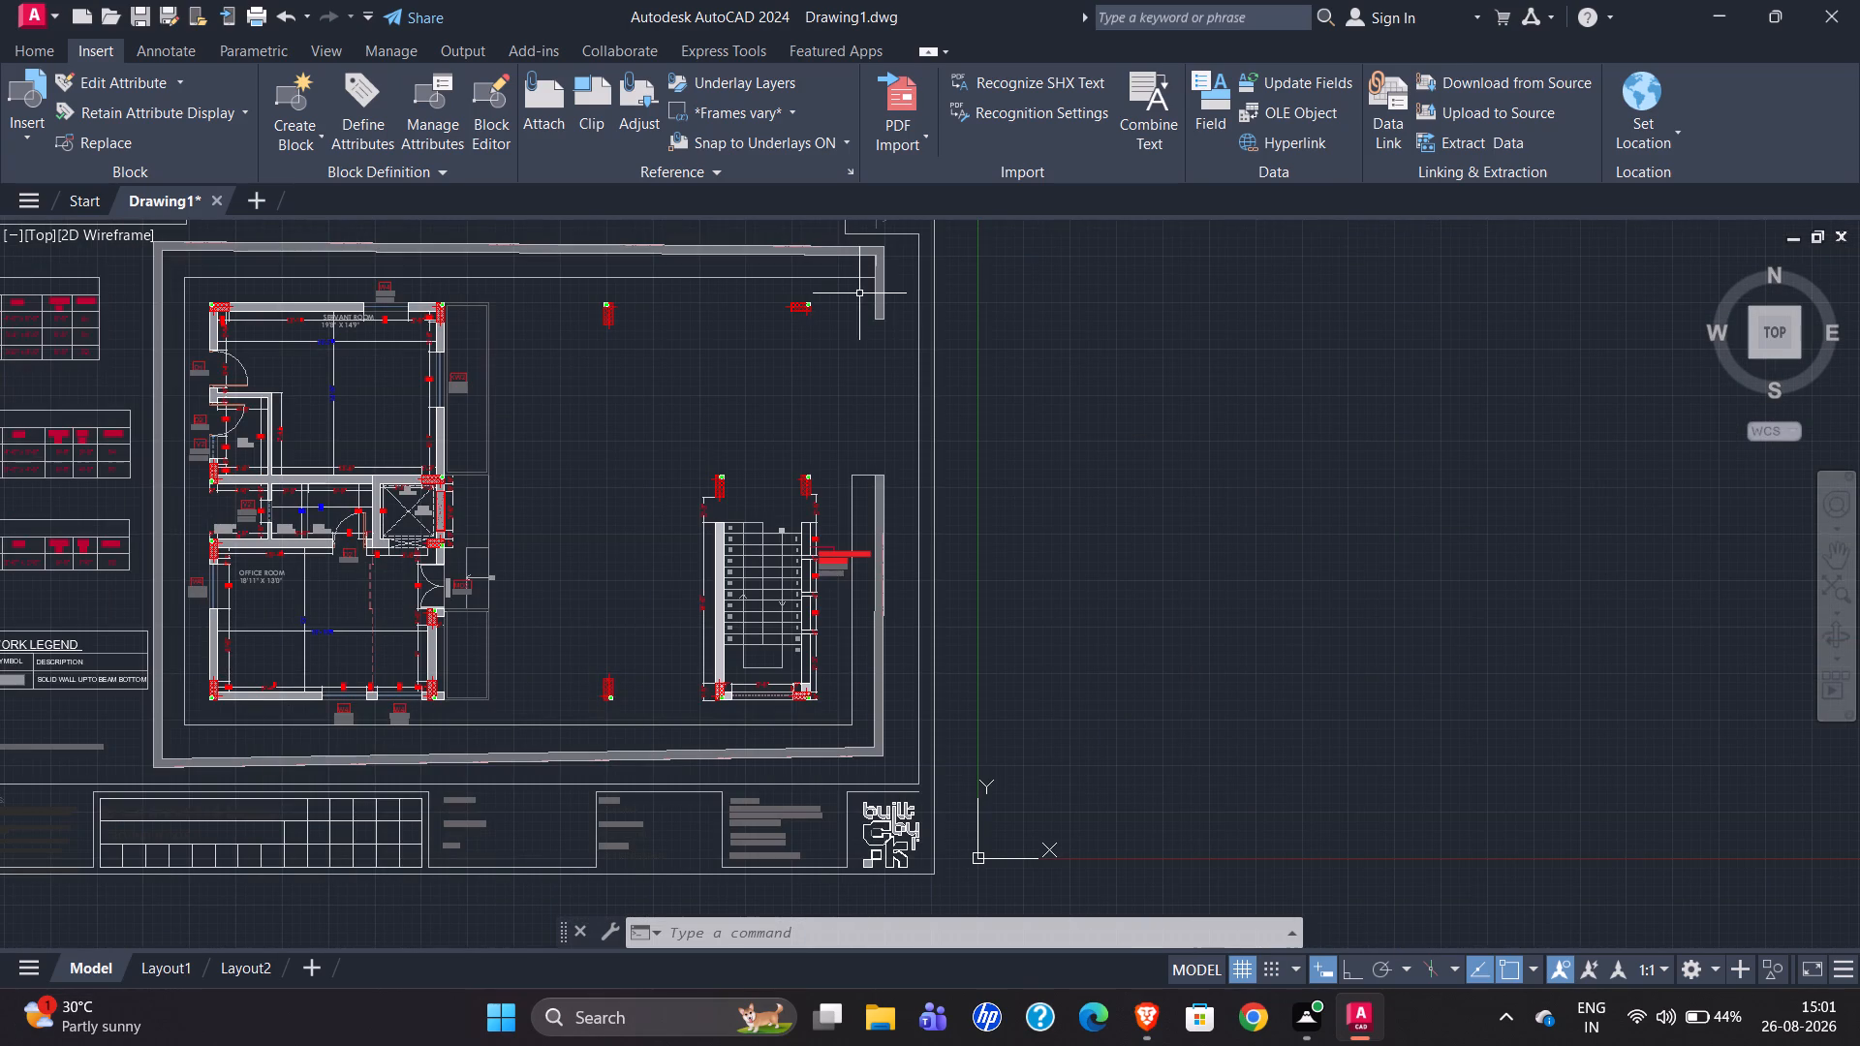
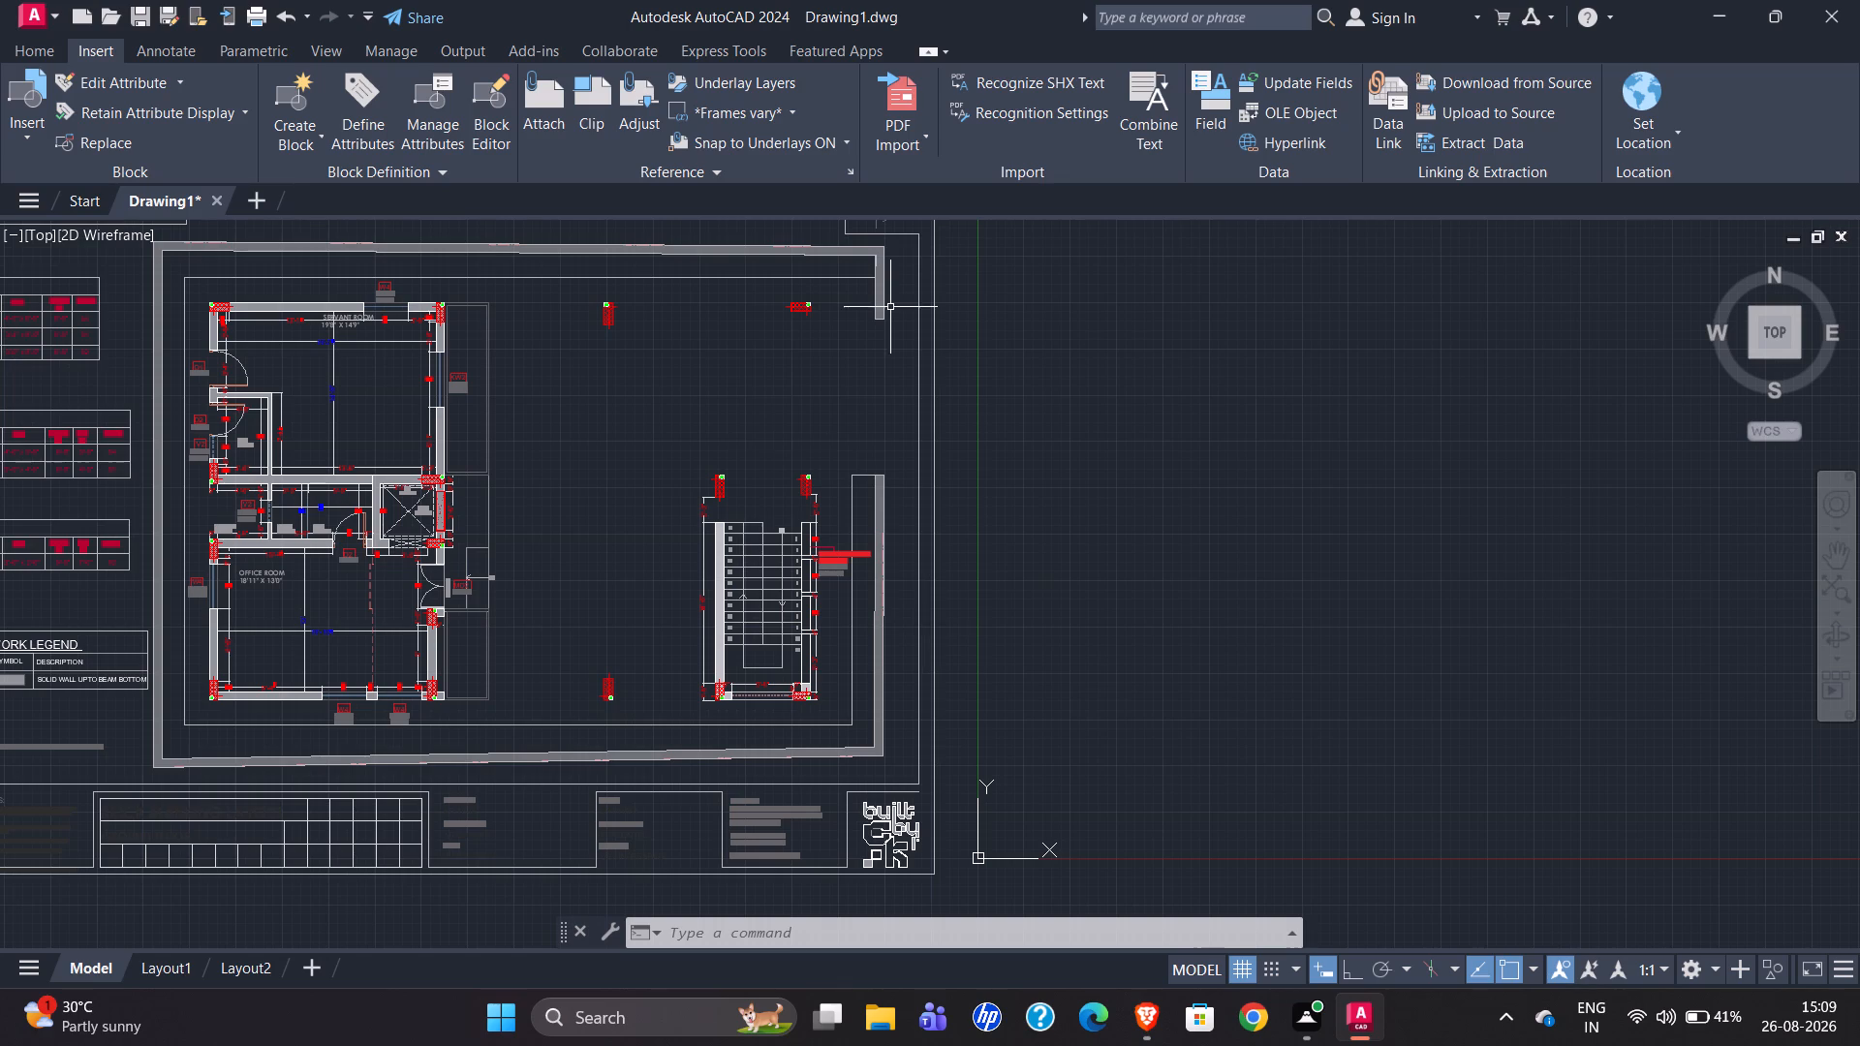
Select the outer boundary wall enclosing the rooms and staircase to examine its full extent around the plan.
scroll(39, 470, down, 1)
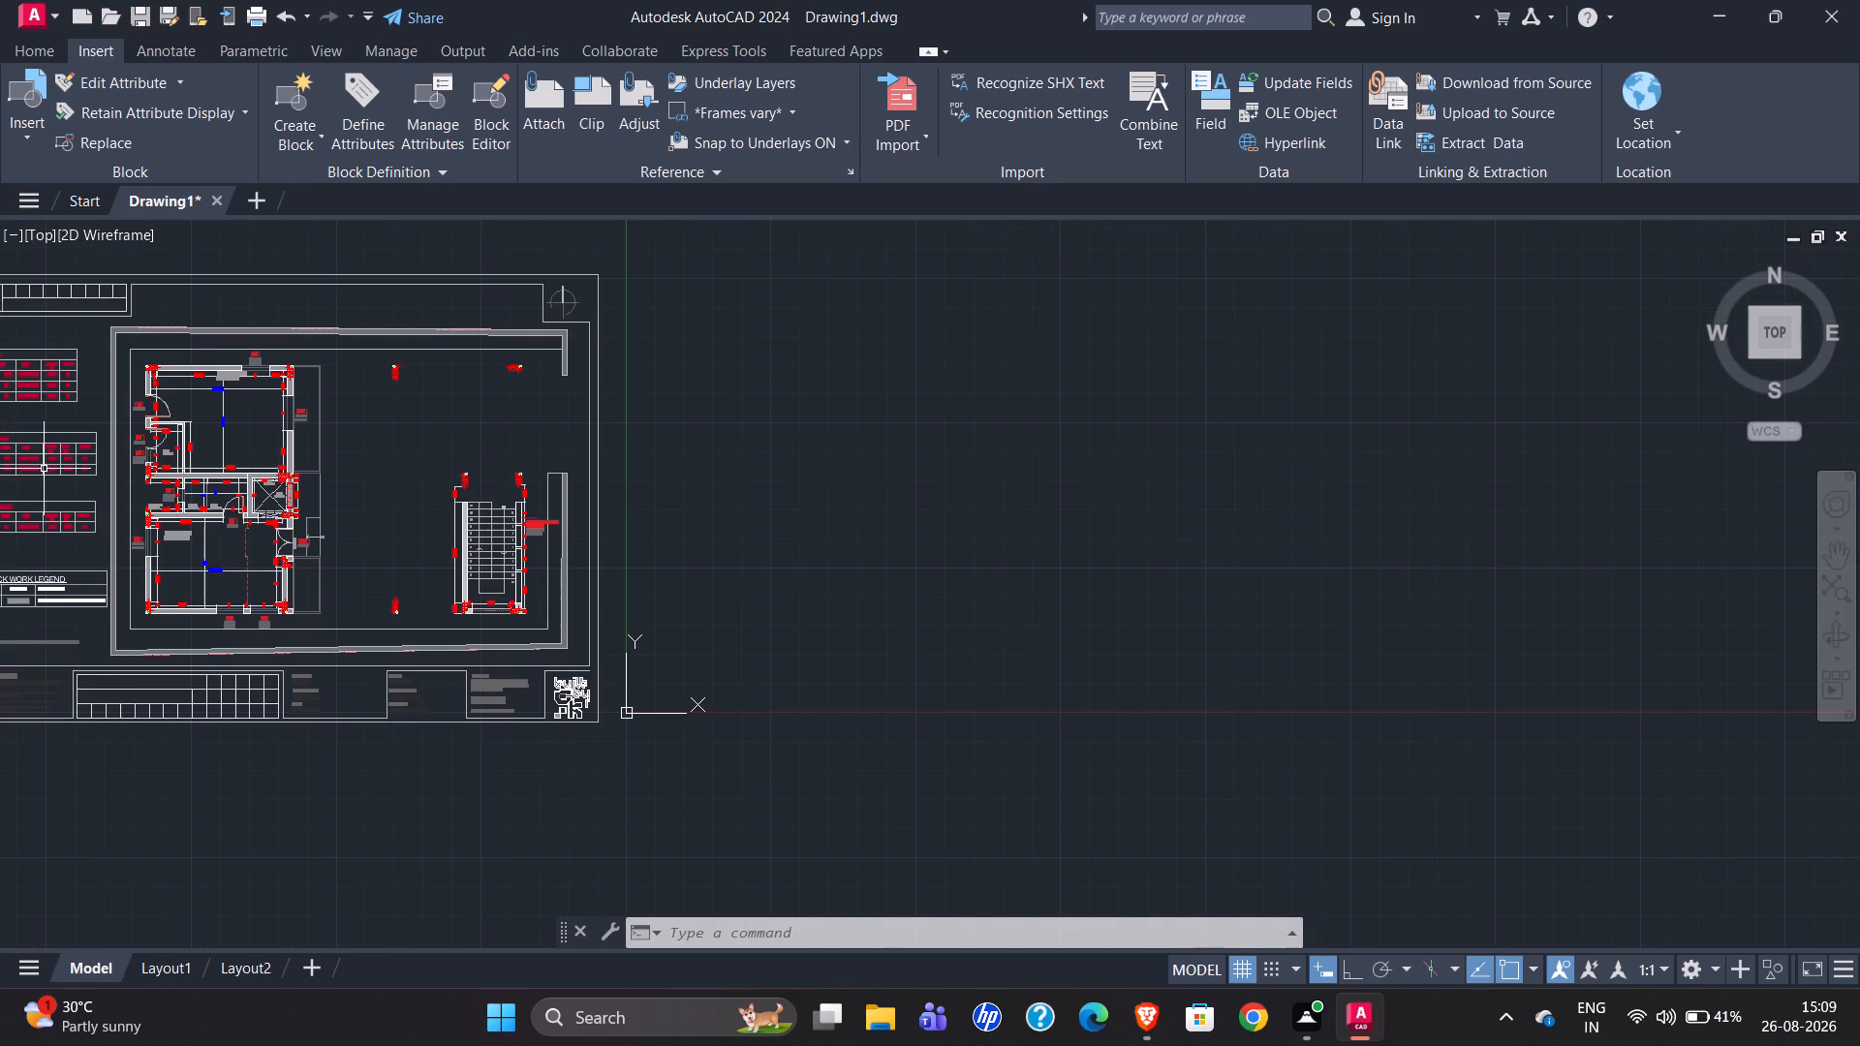
scroll(168, 330, up, 3)
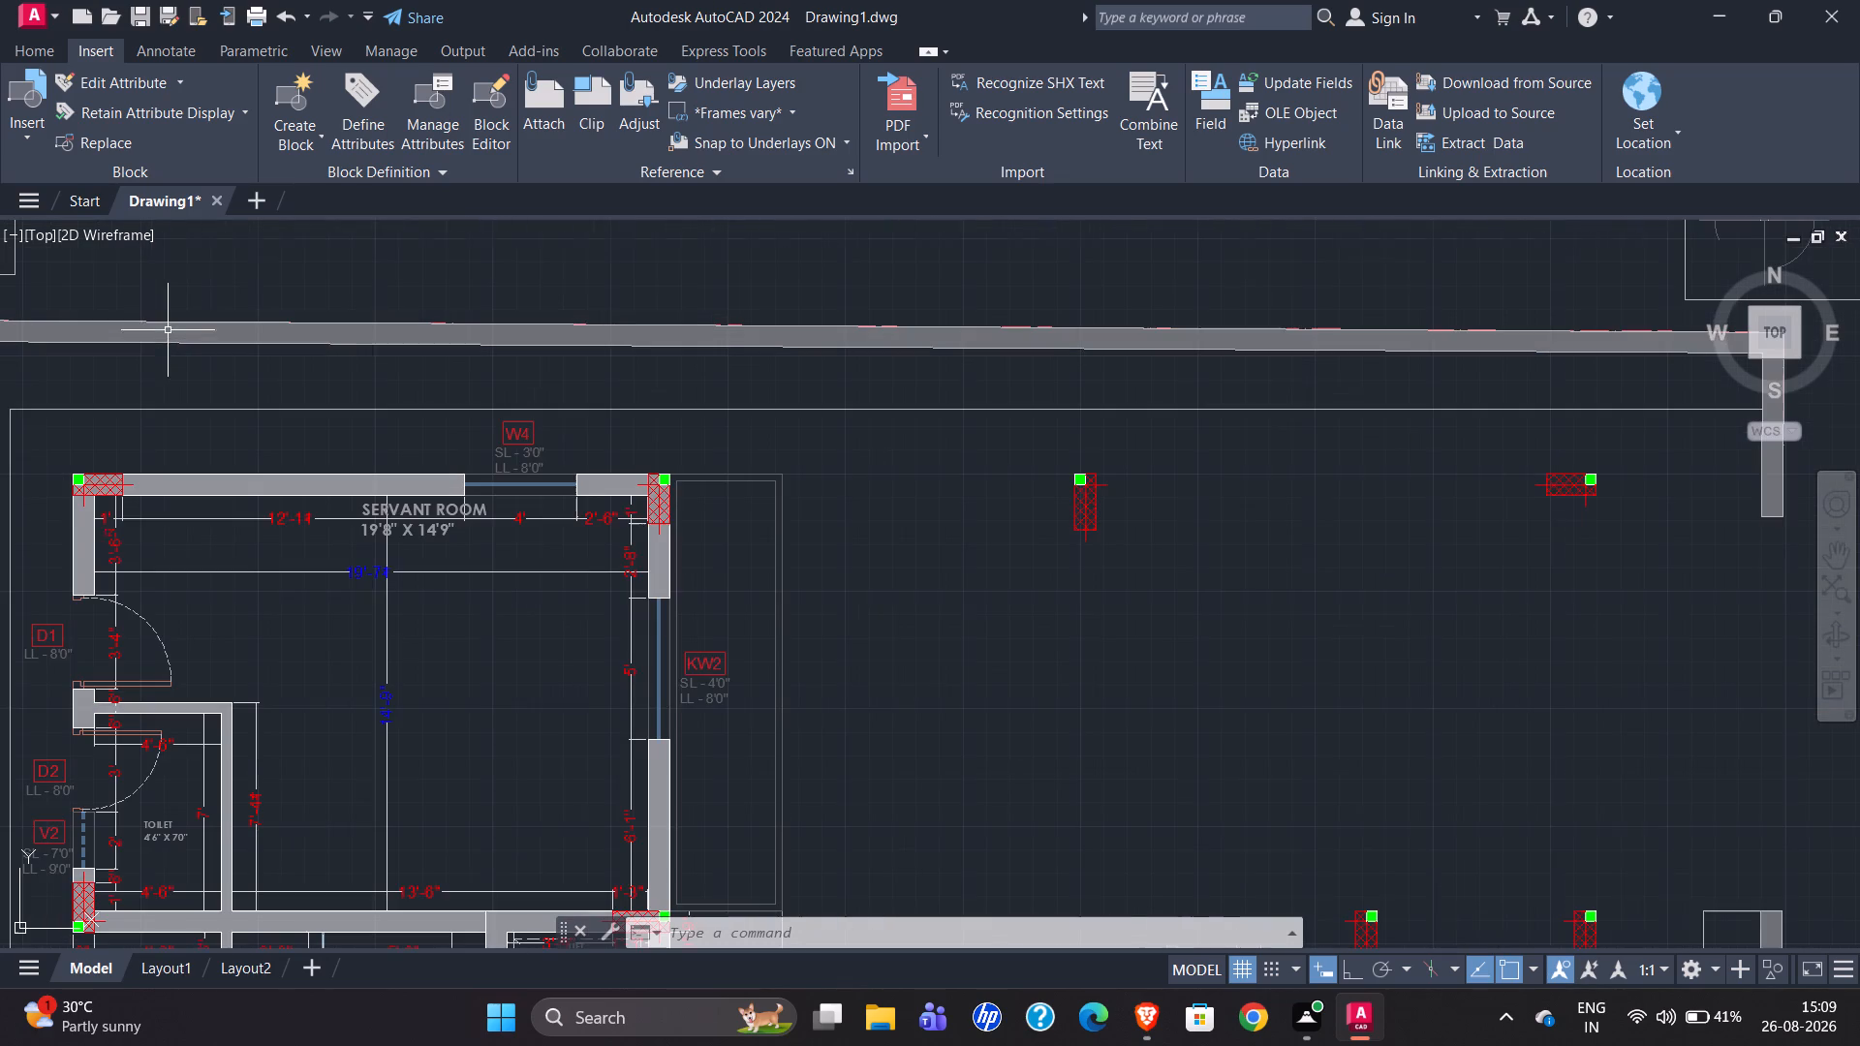
scroll(256, 298, down, 1)
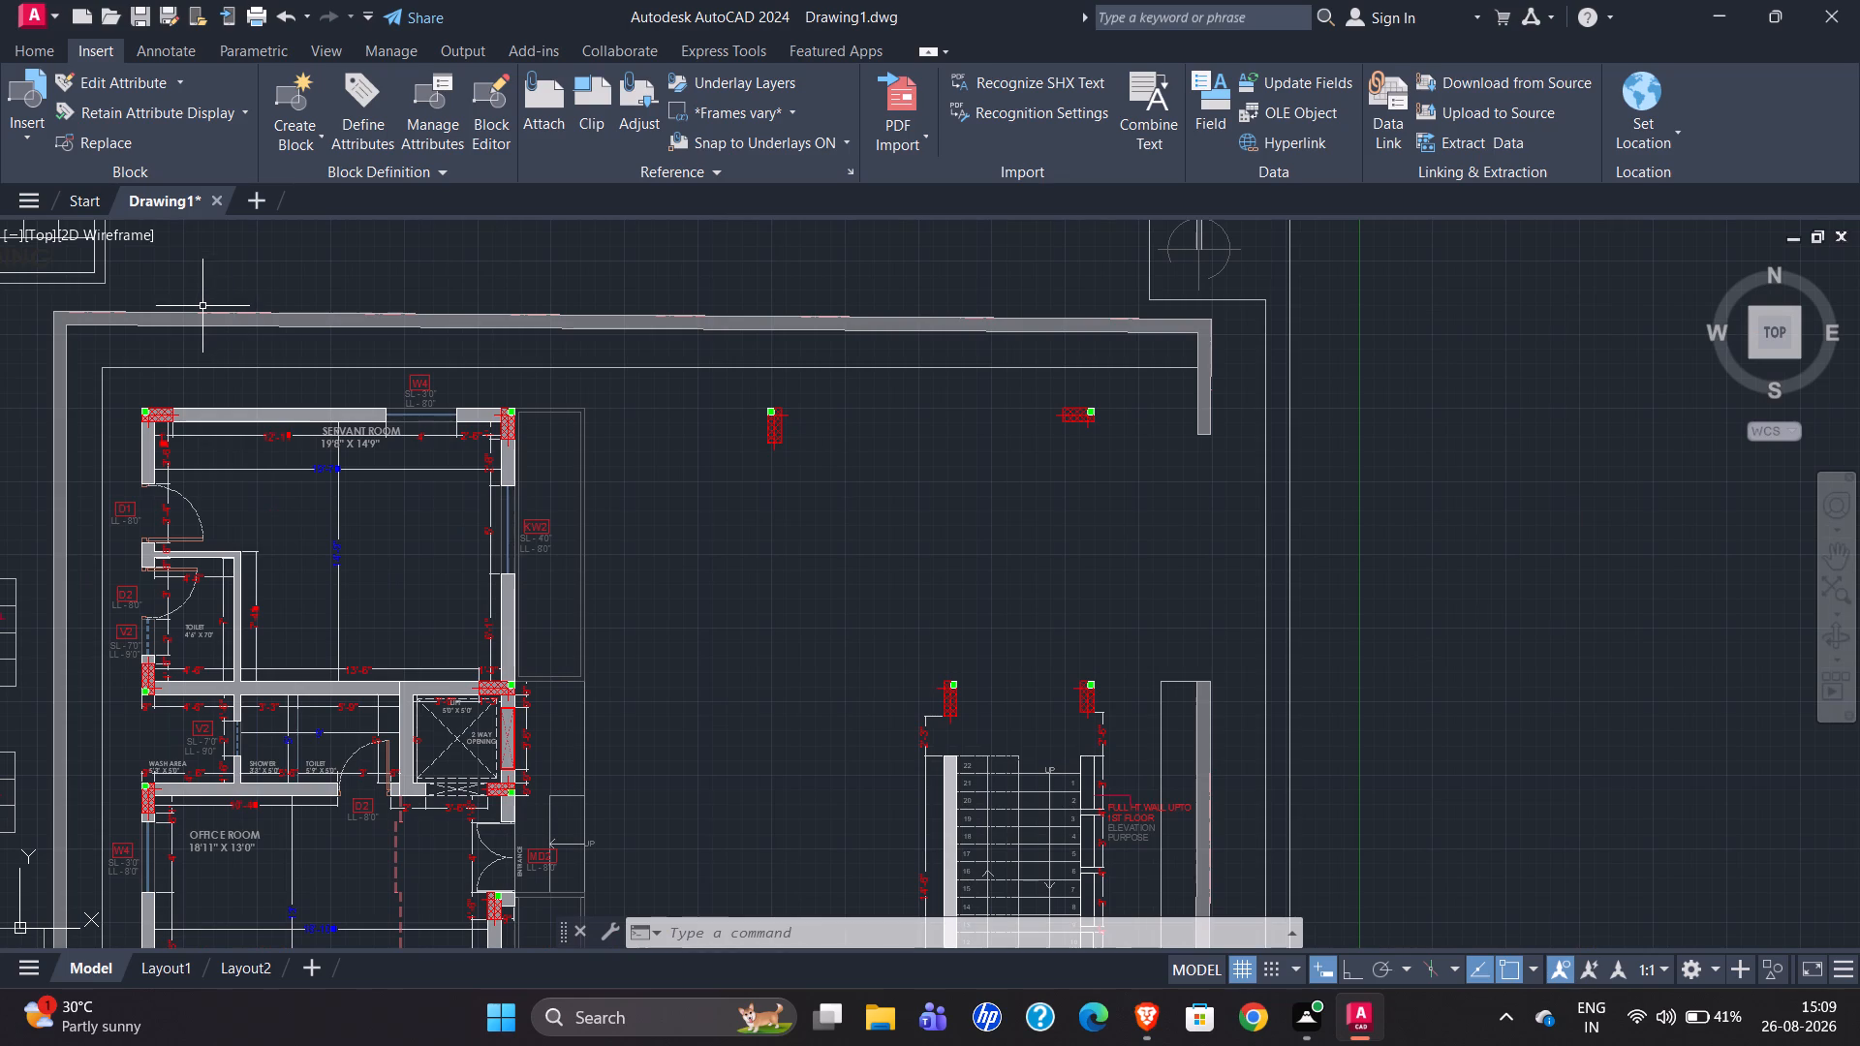
click(202, 309)
click(211, 343)
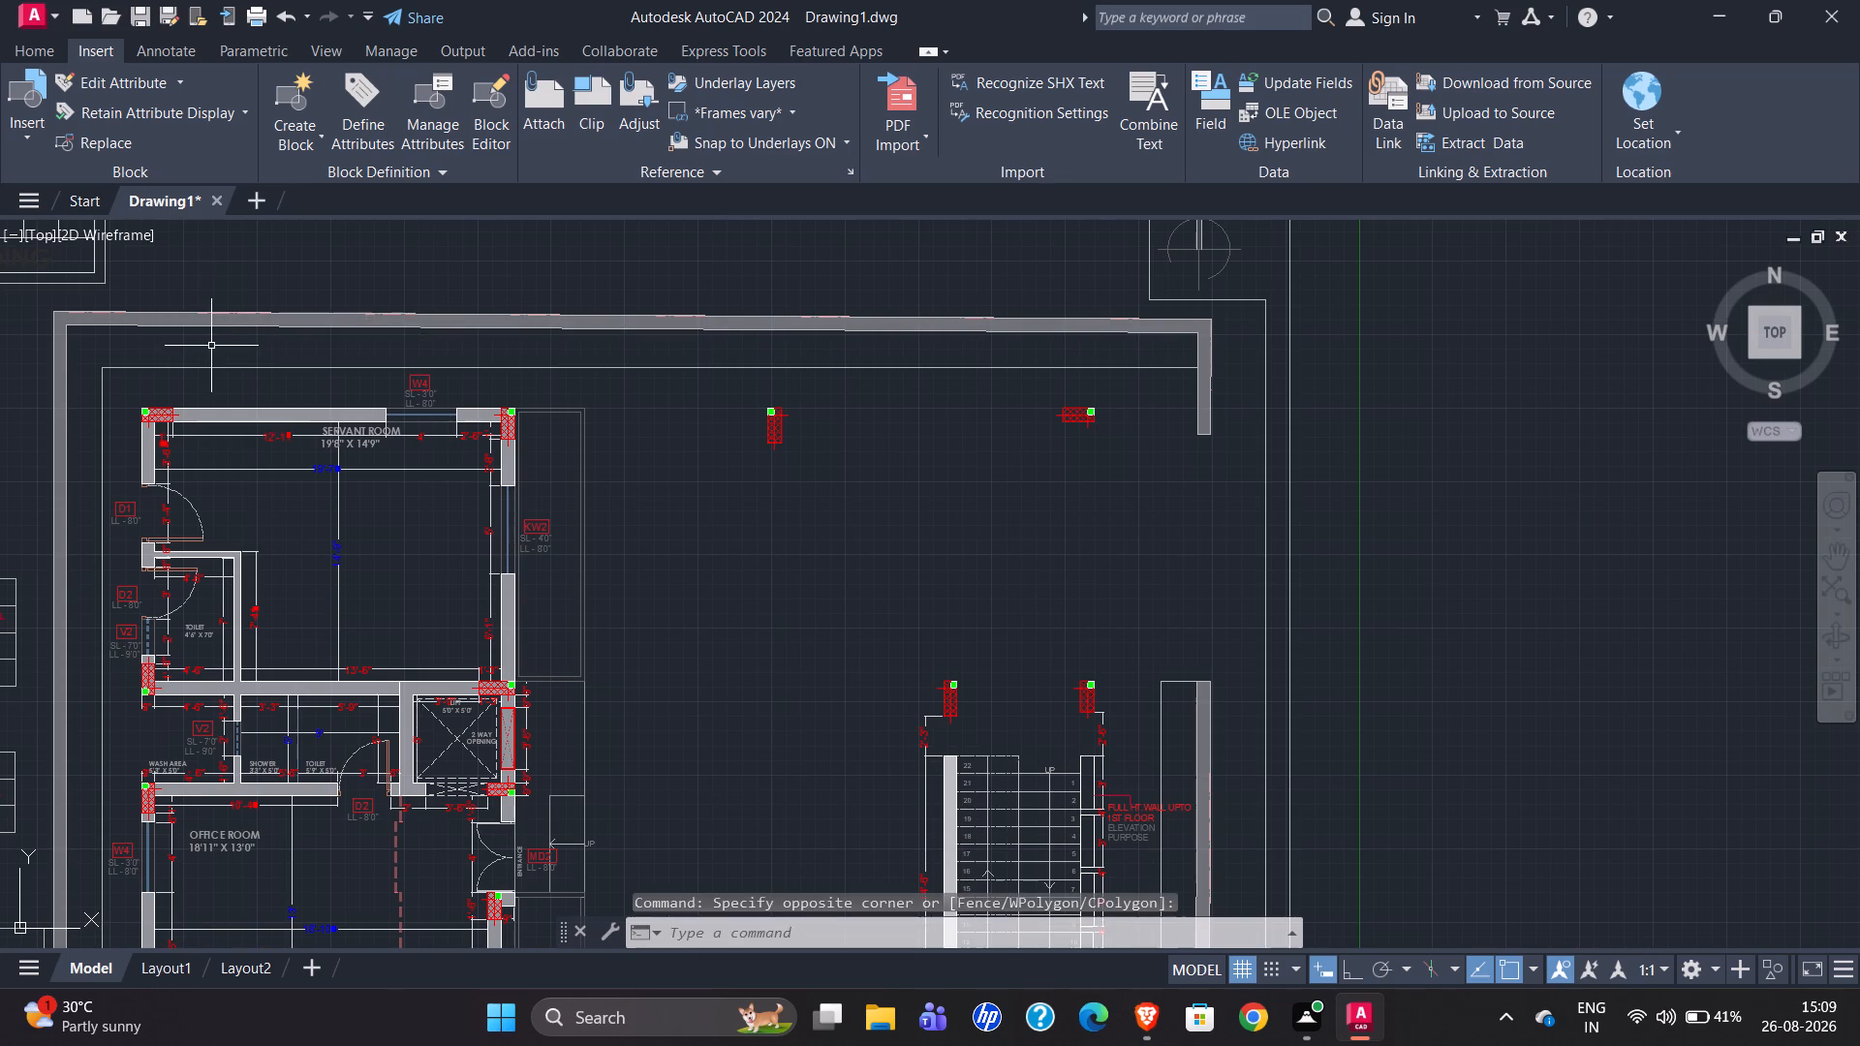
click(233, 314)
scroll(374, 261, down, 1)
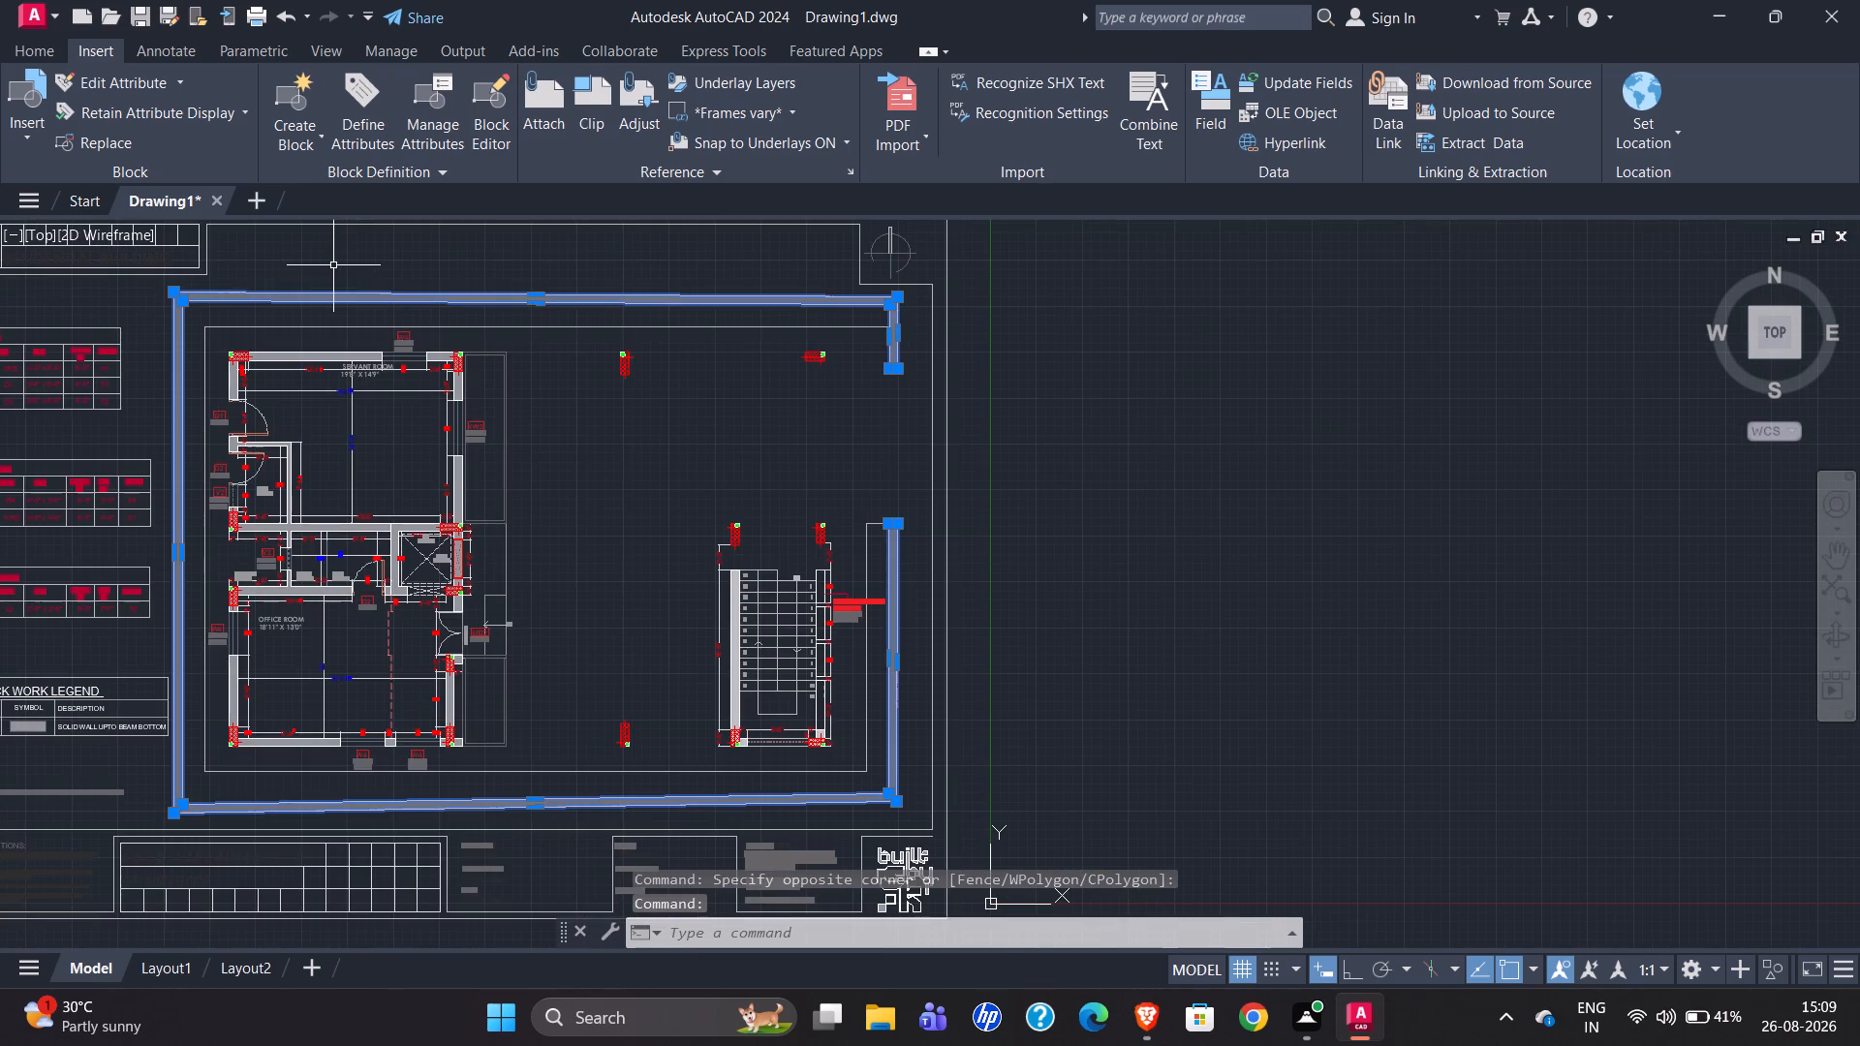
scroll(306, 284, down, 1)
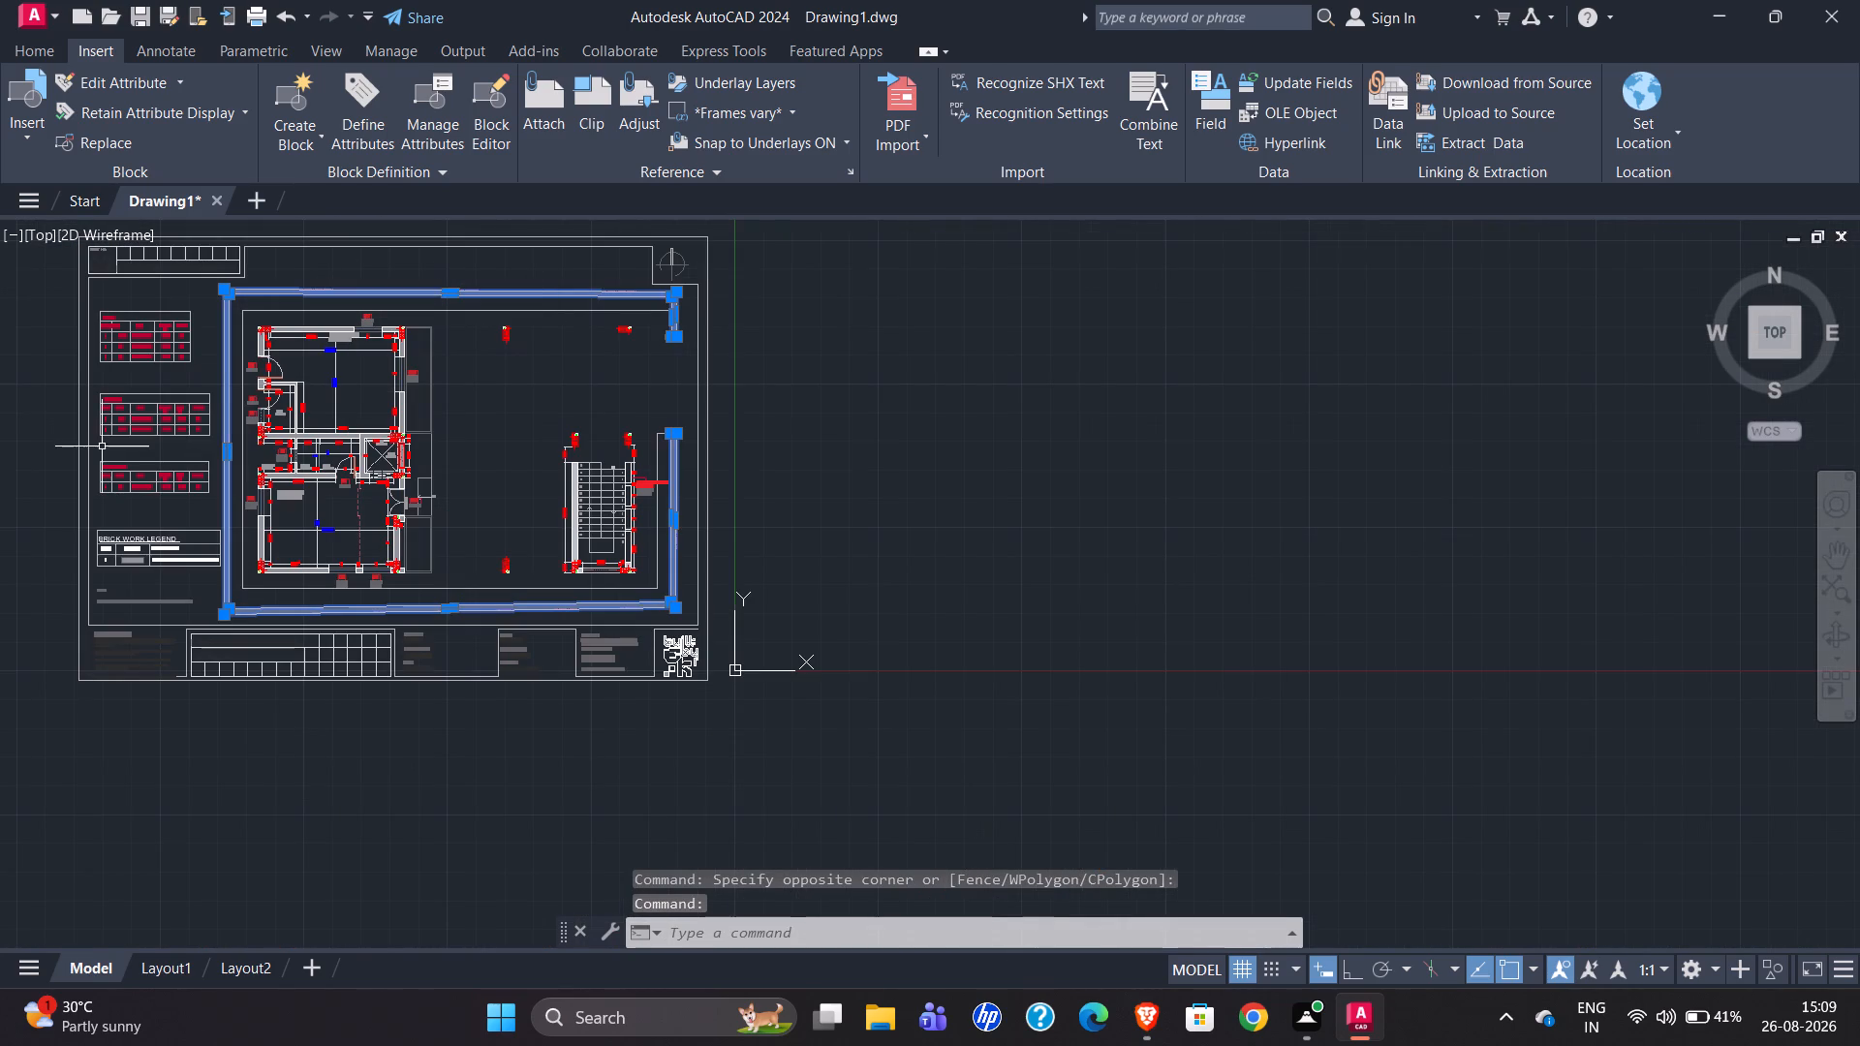
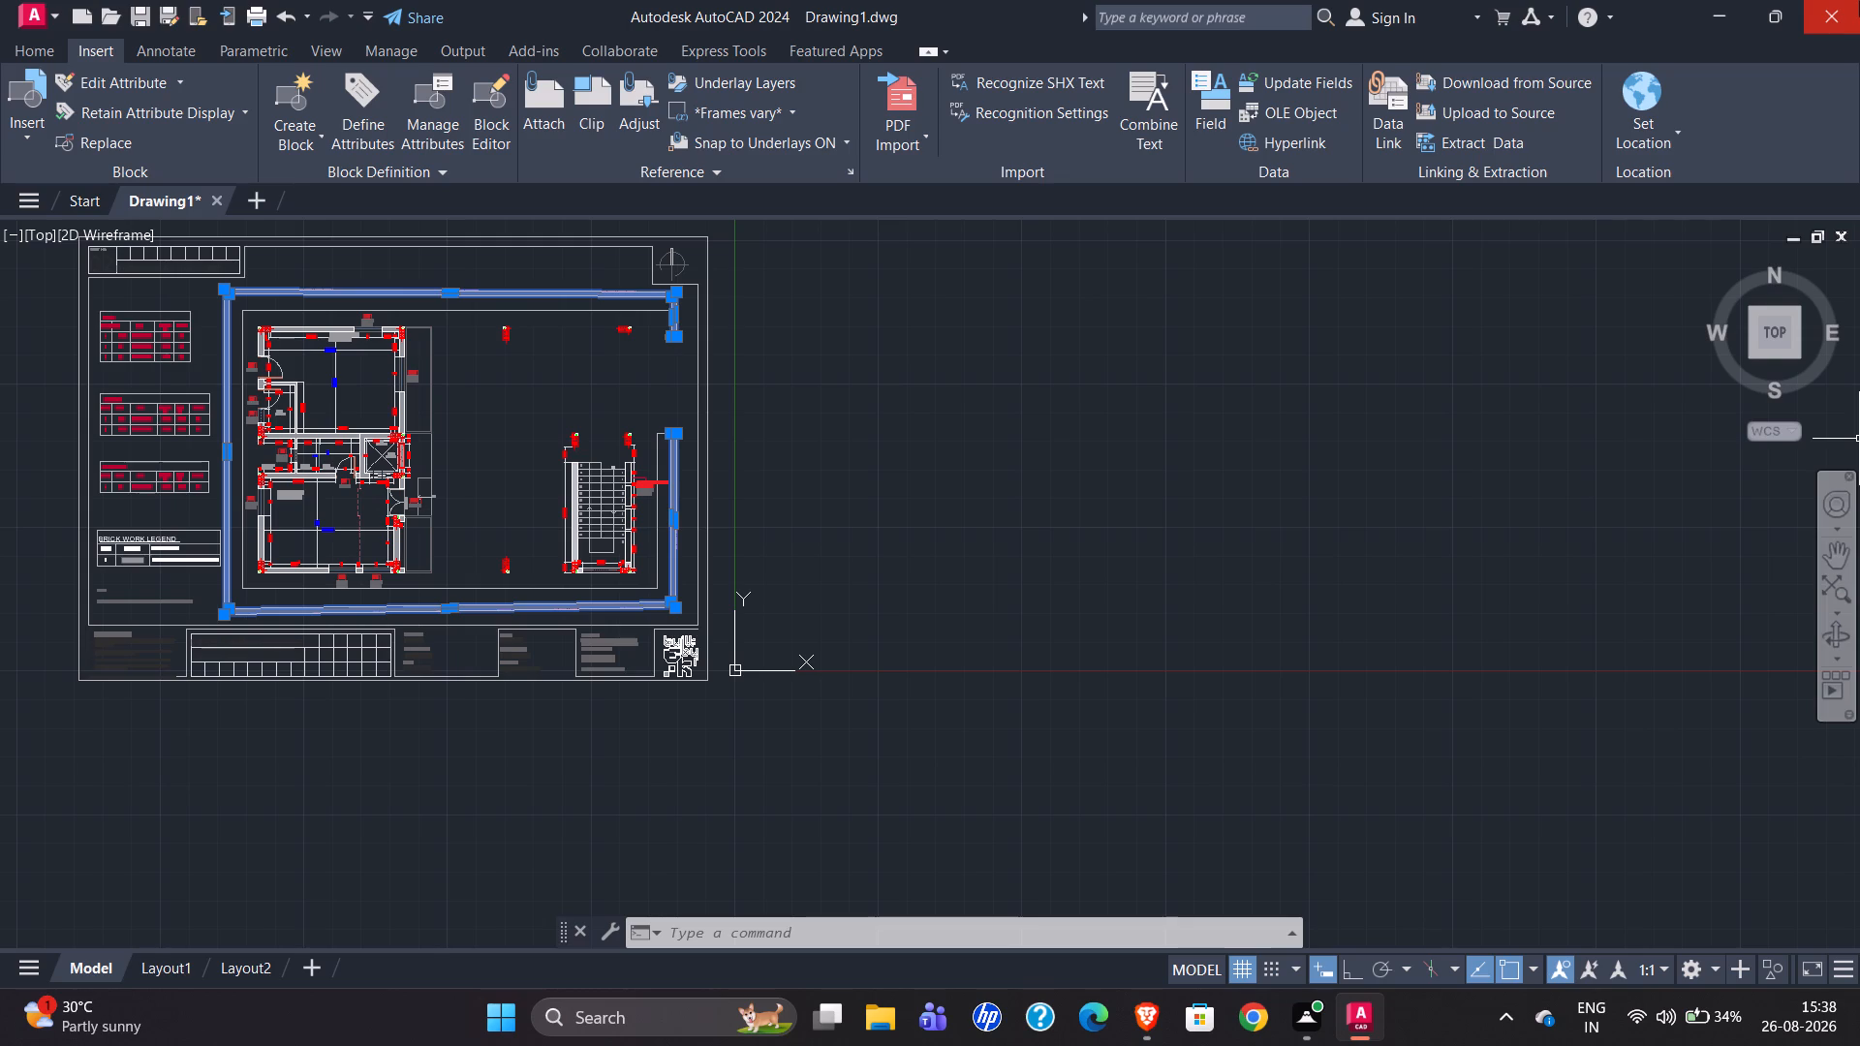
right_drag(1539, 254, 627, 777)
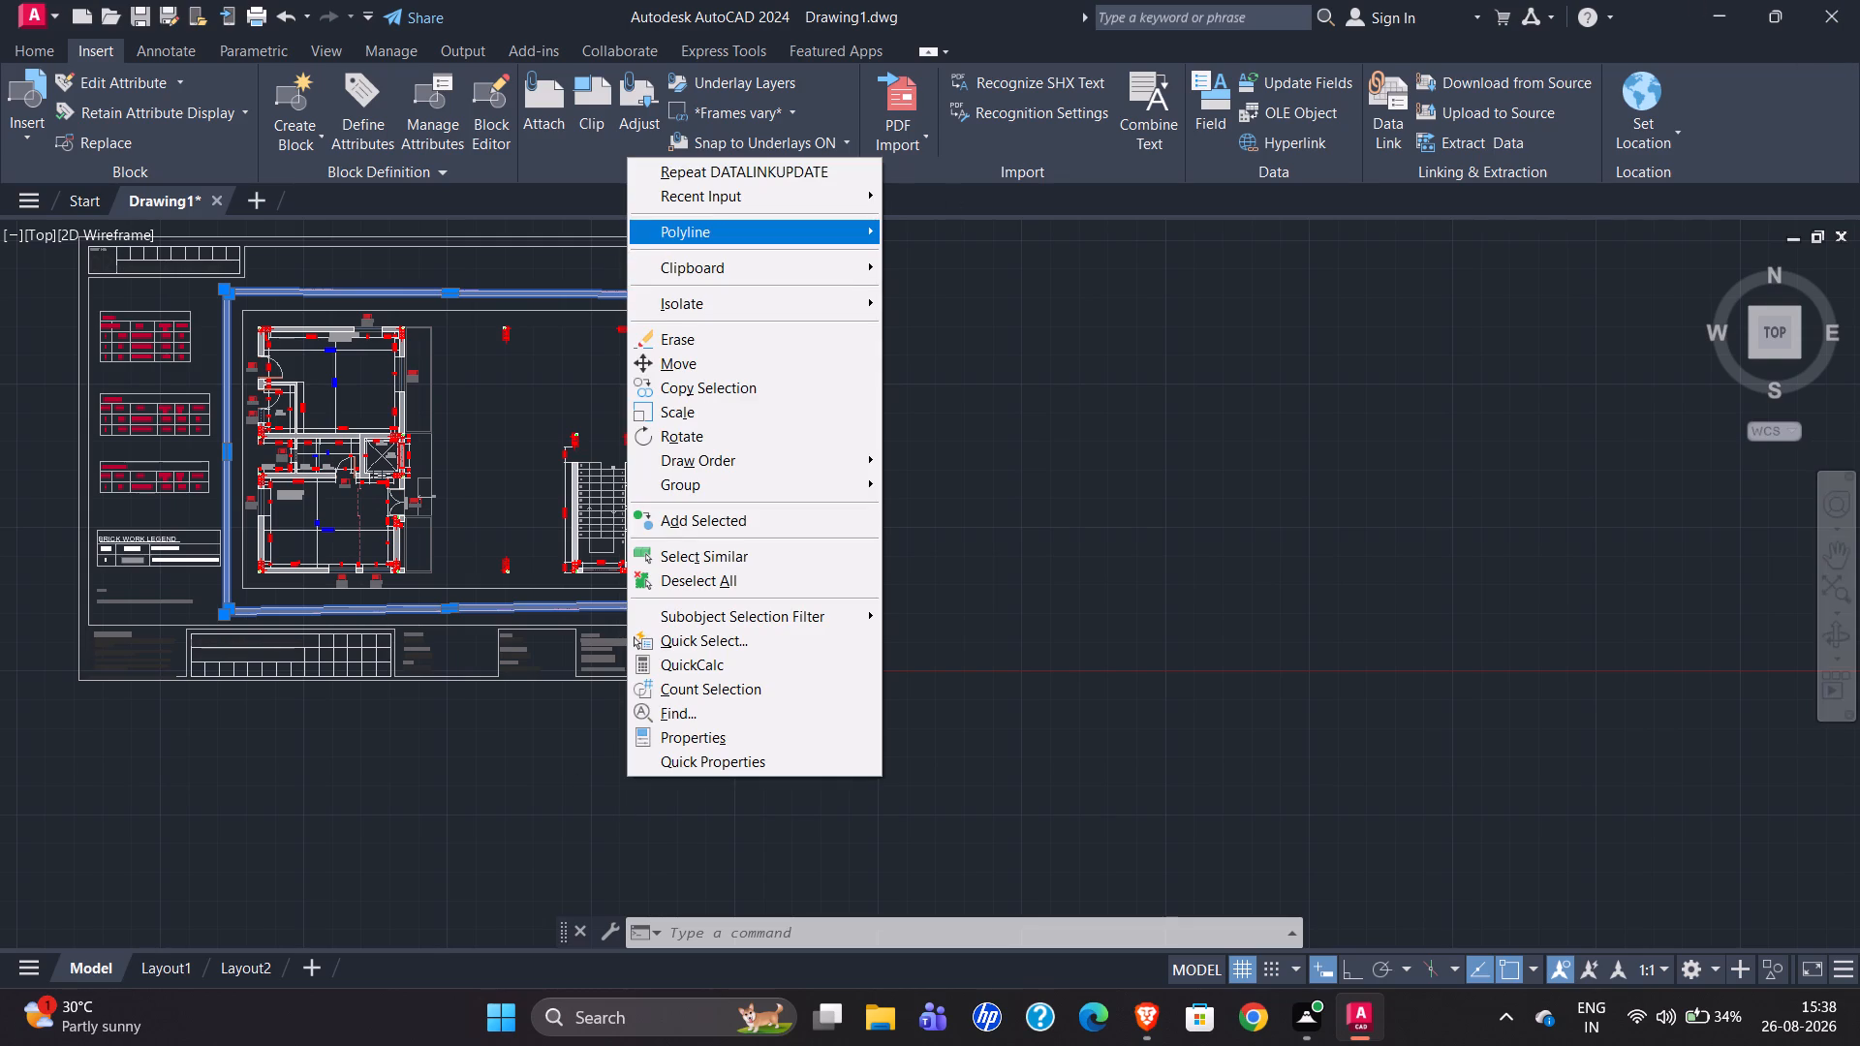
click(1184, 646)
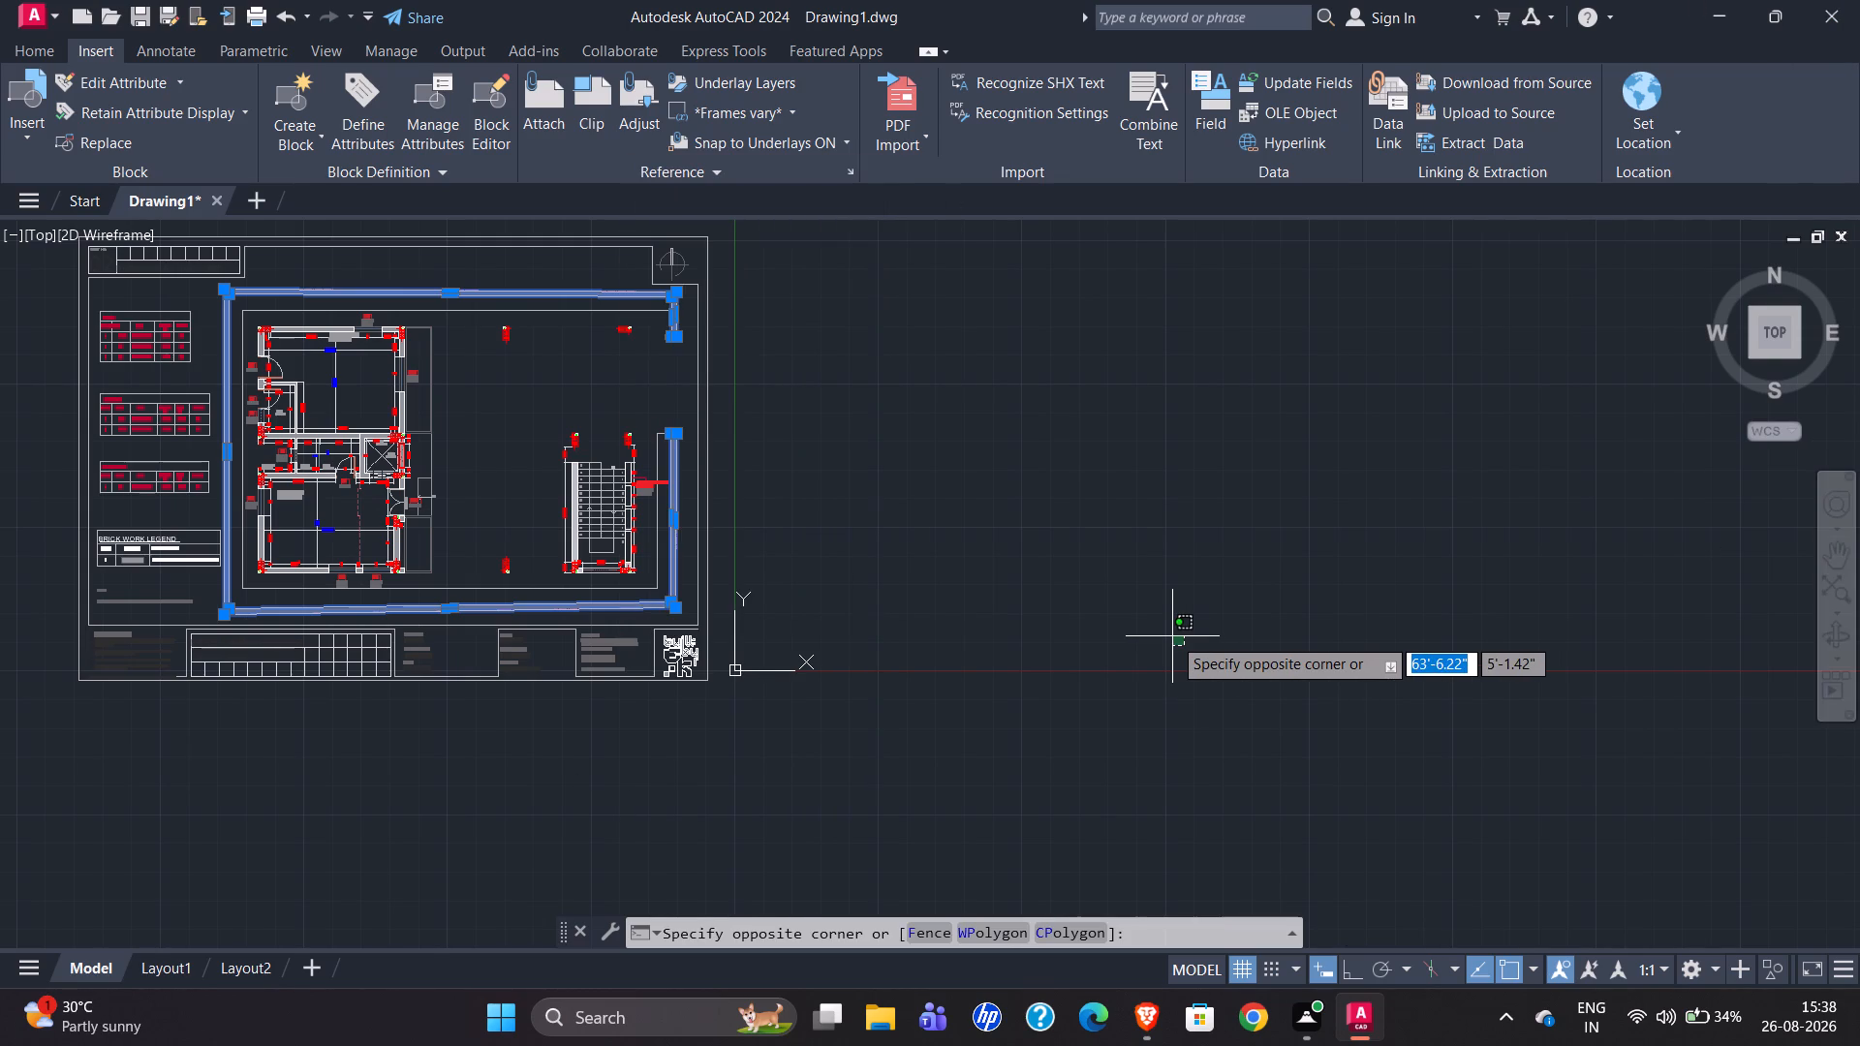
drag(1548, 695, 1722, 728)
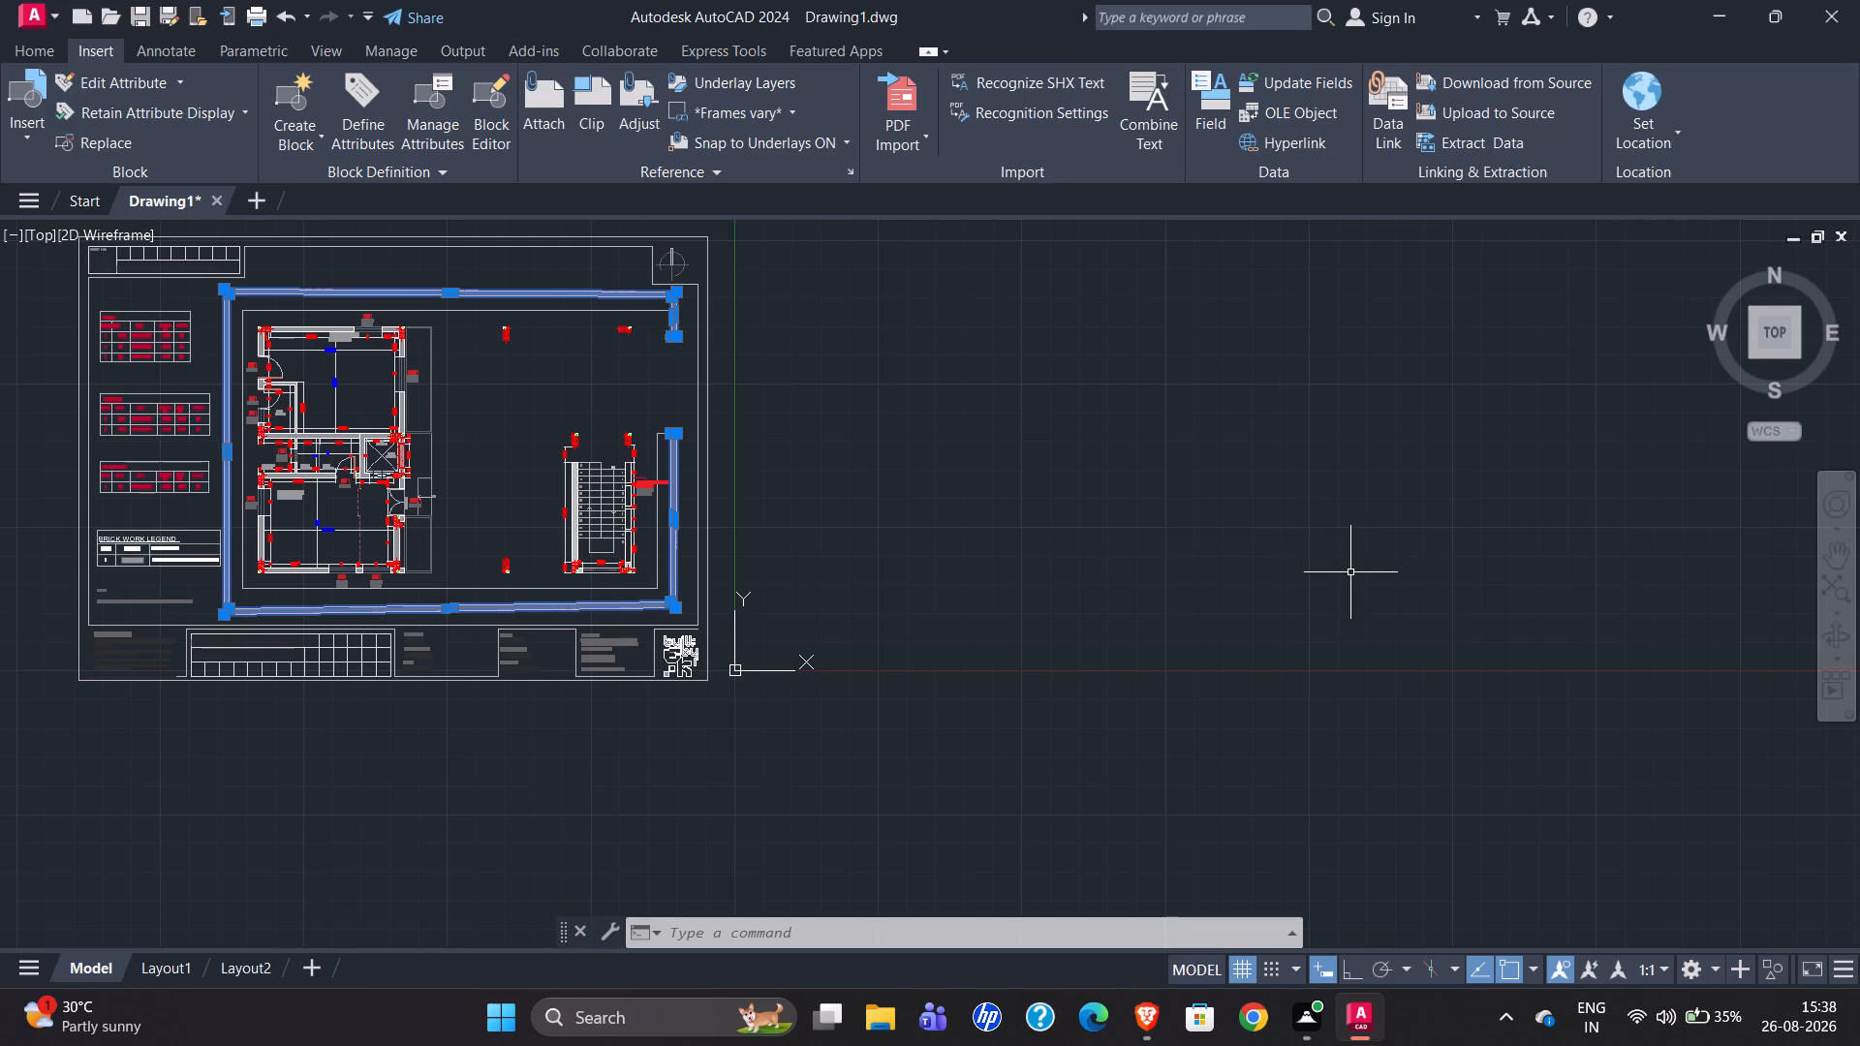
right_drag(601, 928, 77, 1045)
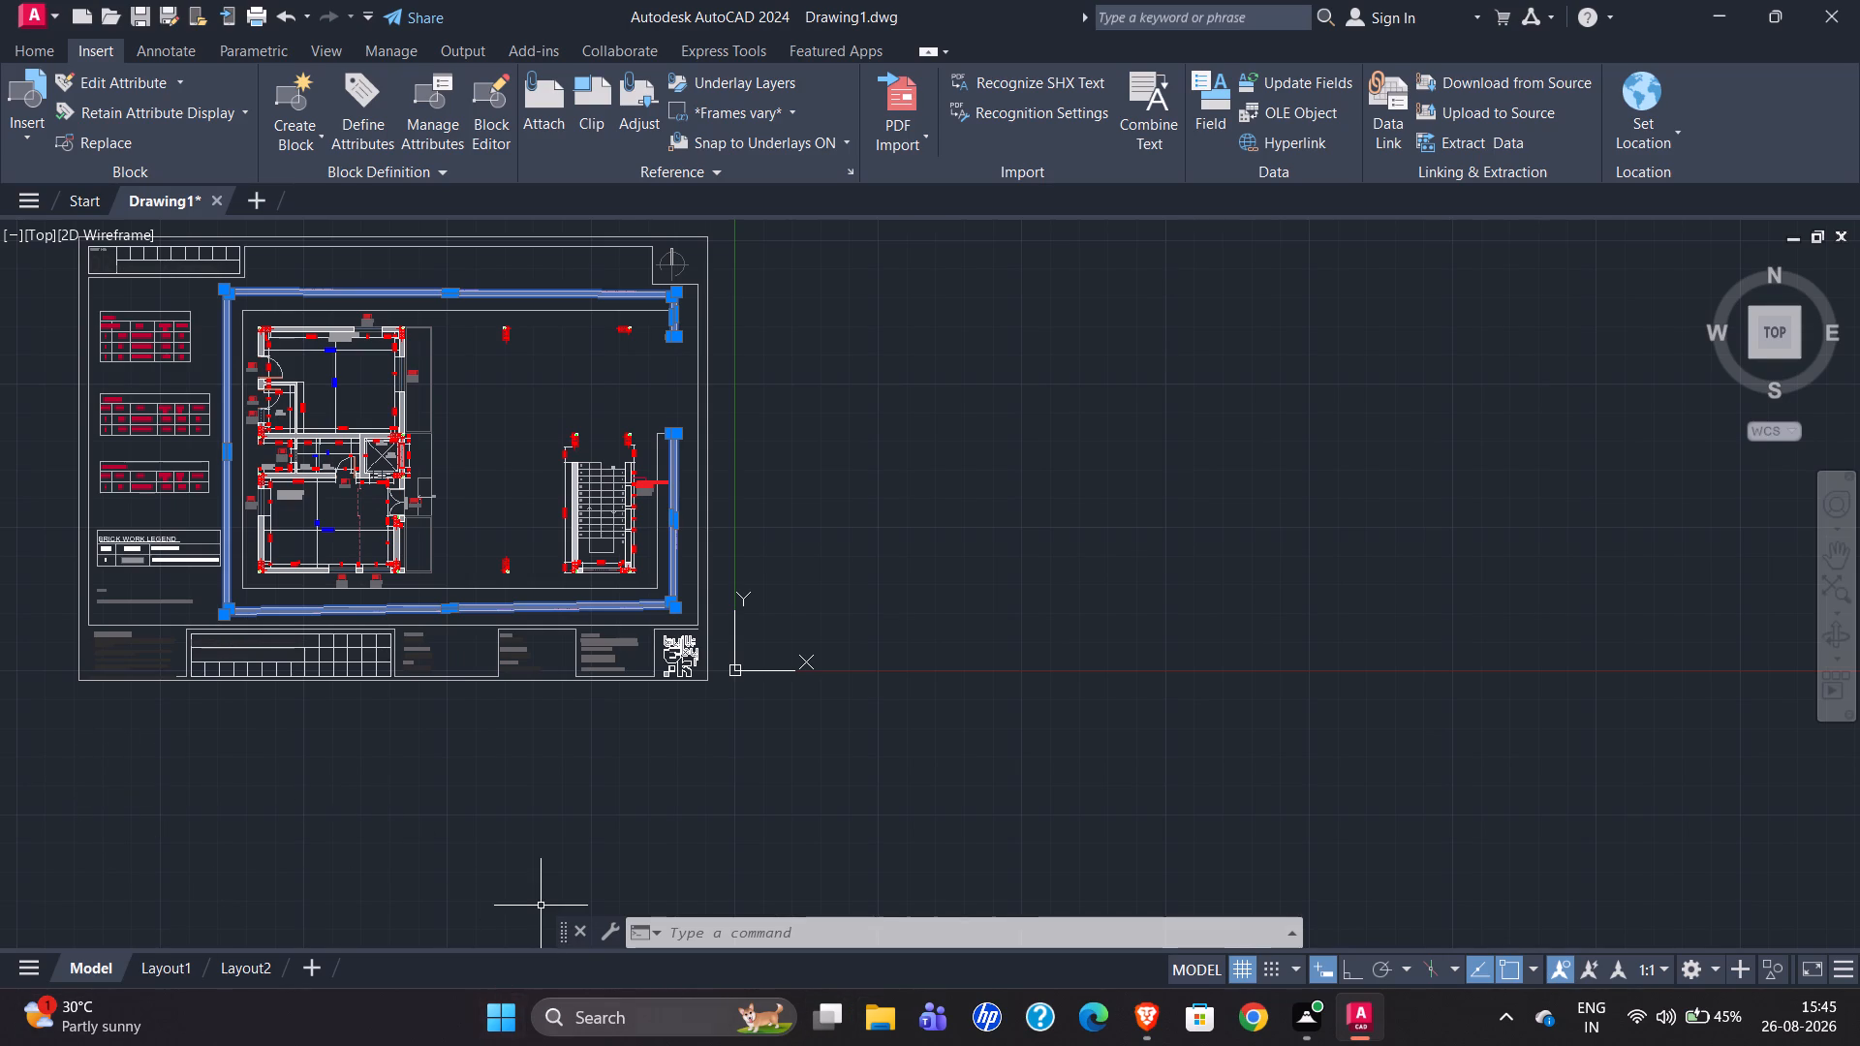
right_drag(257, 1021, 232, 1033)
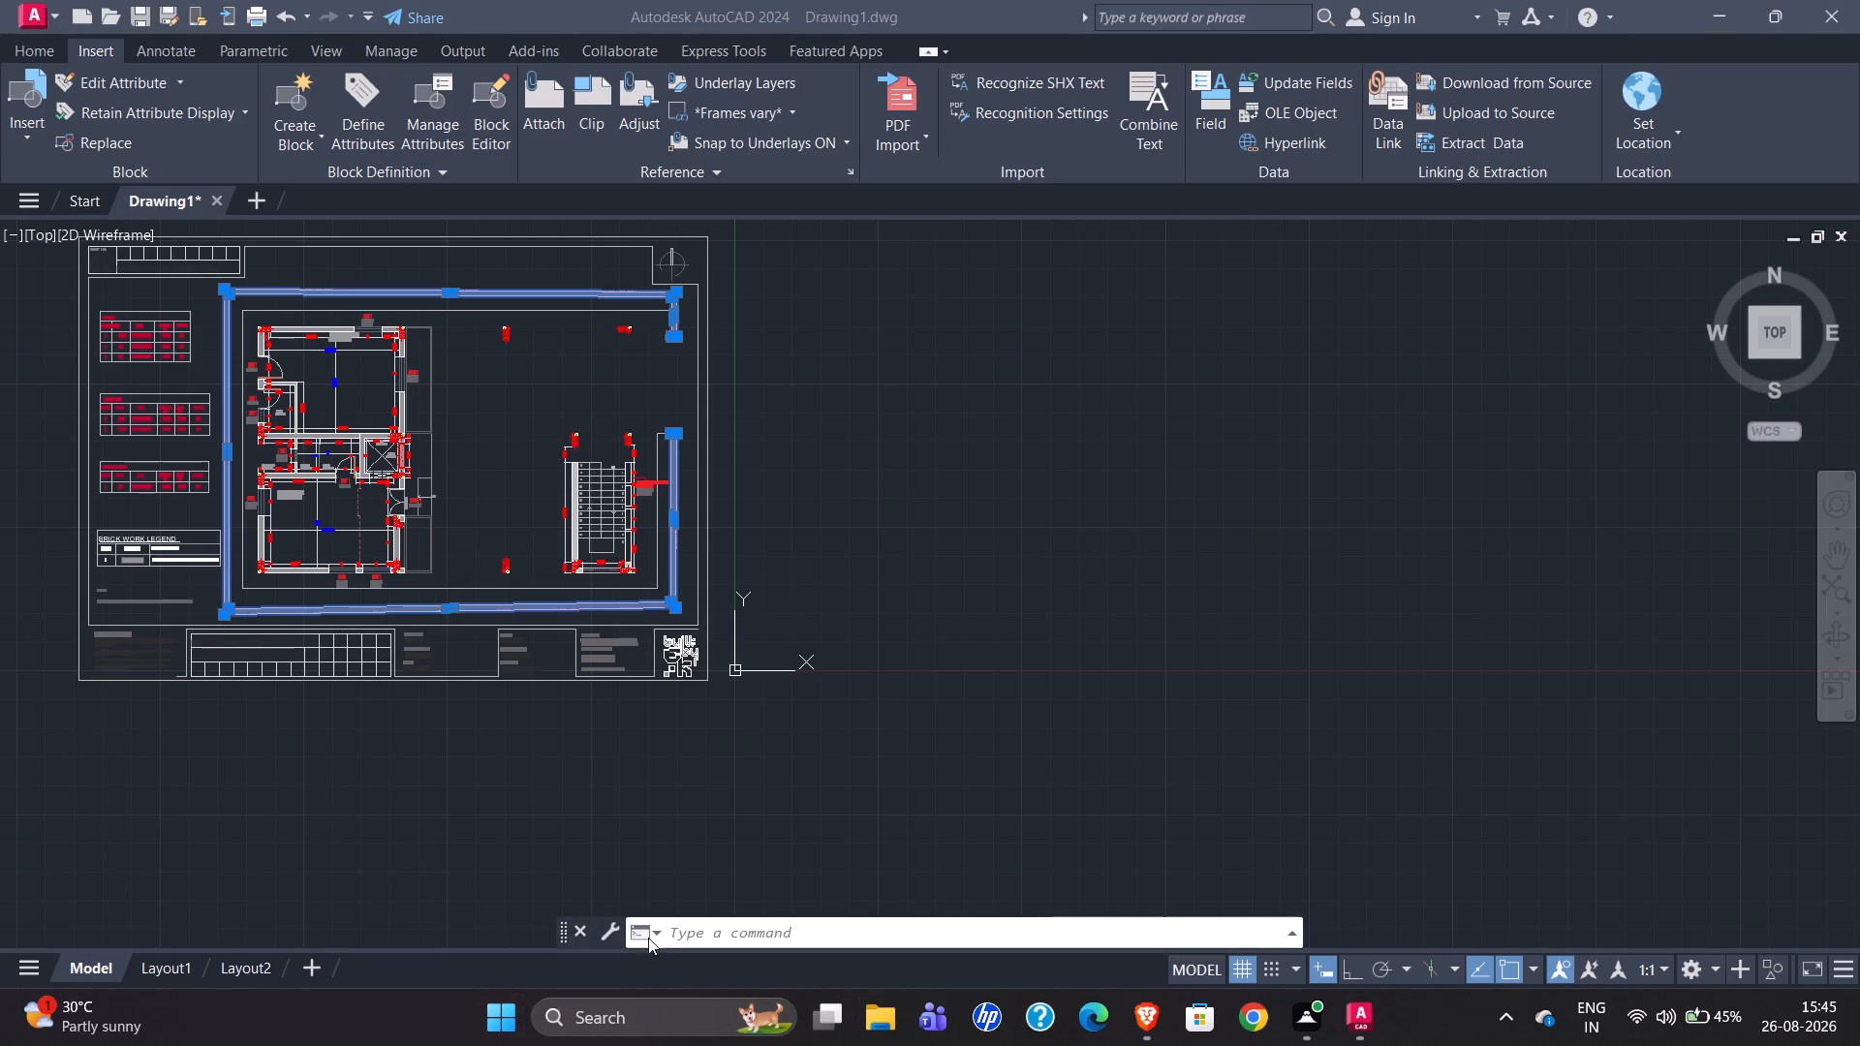
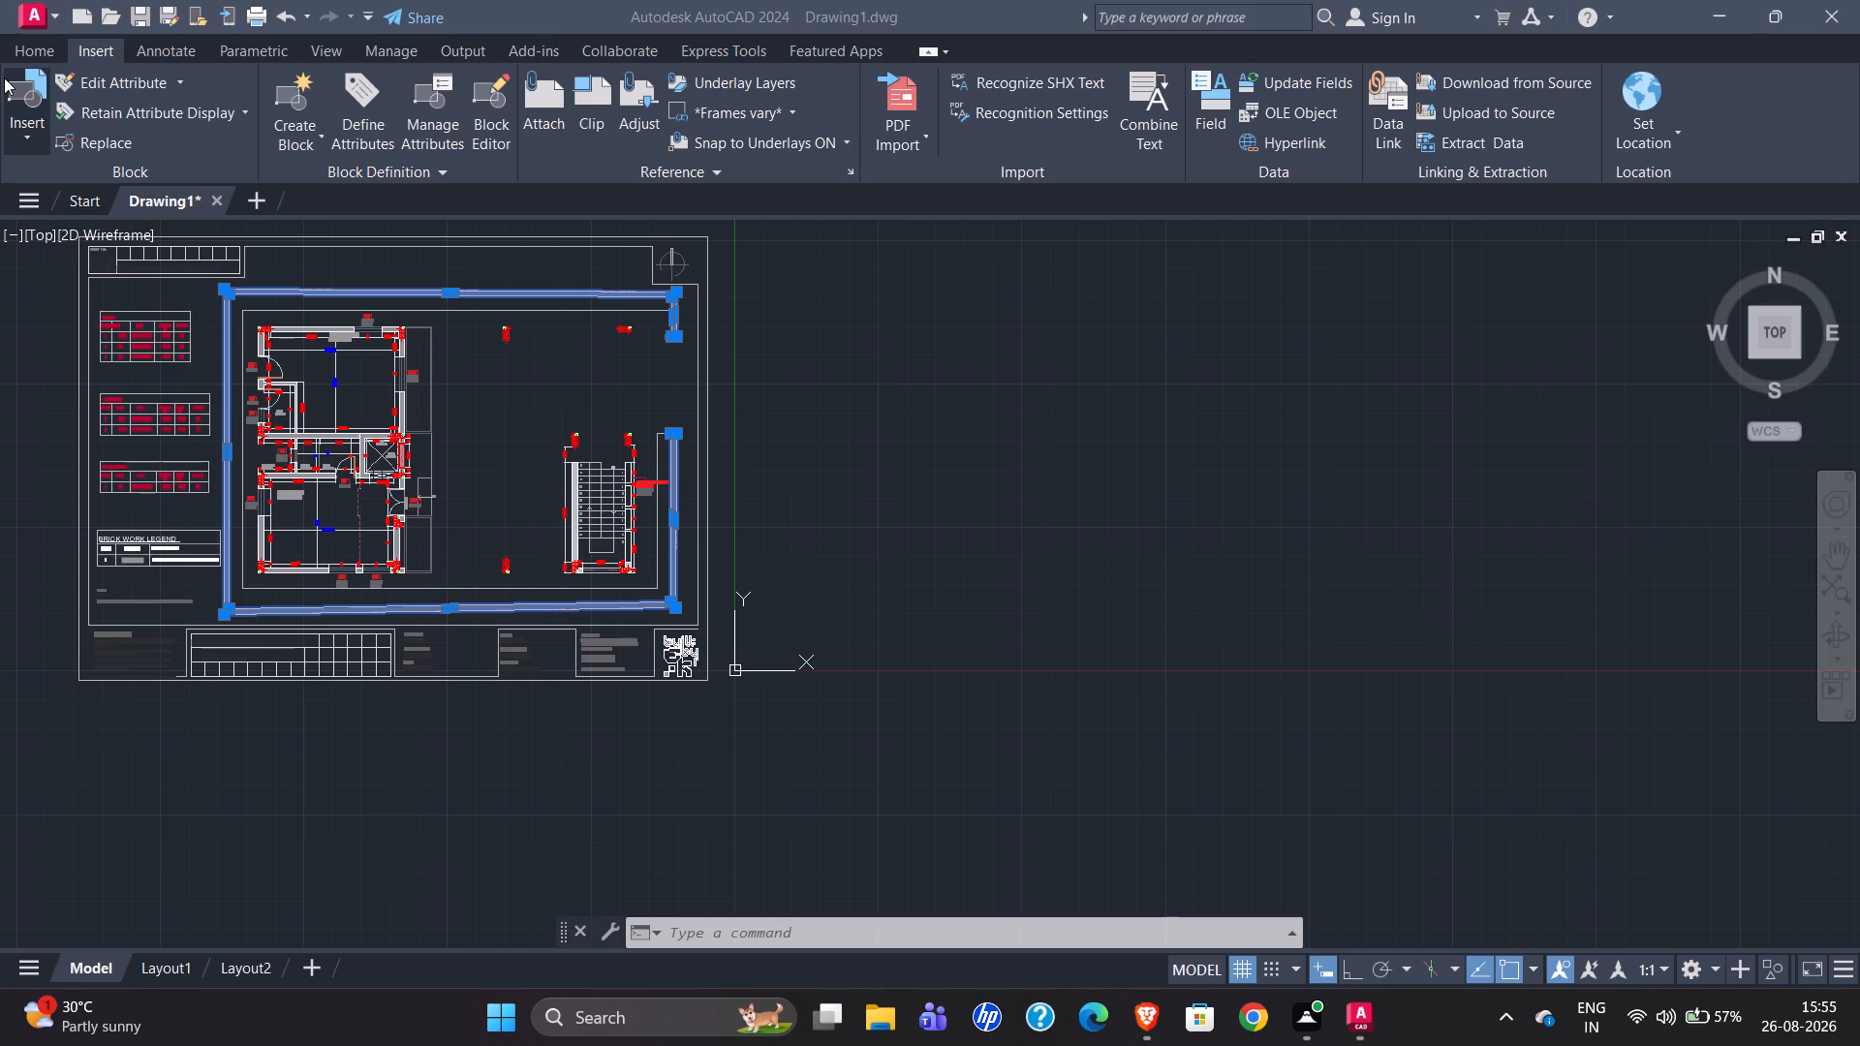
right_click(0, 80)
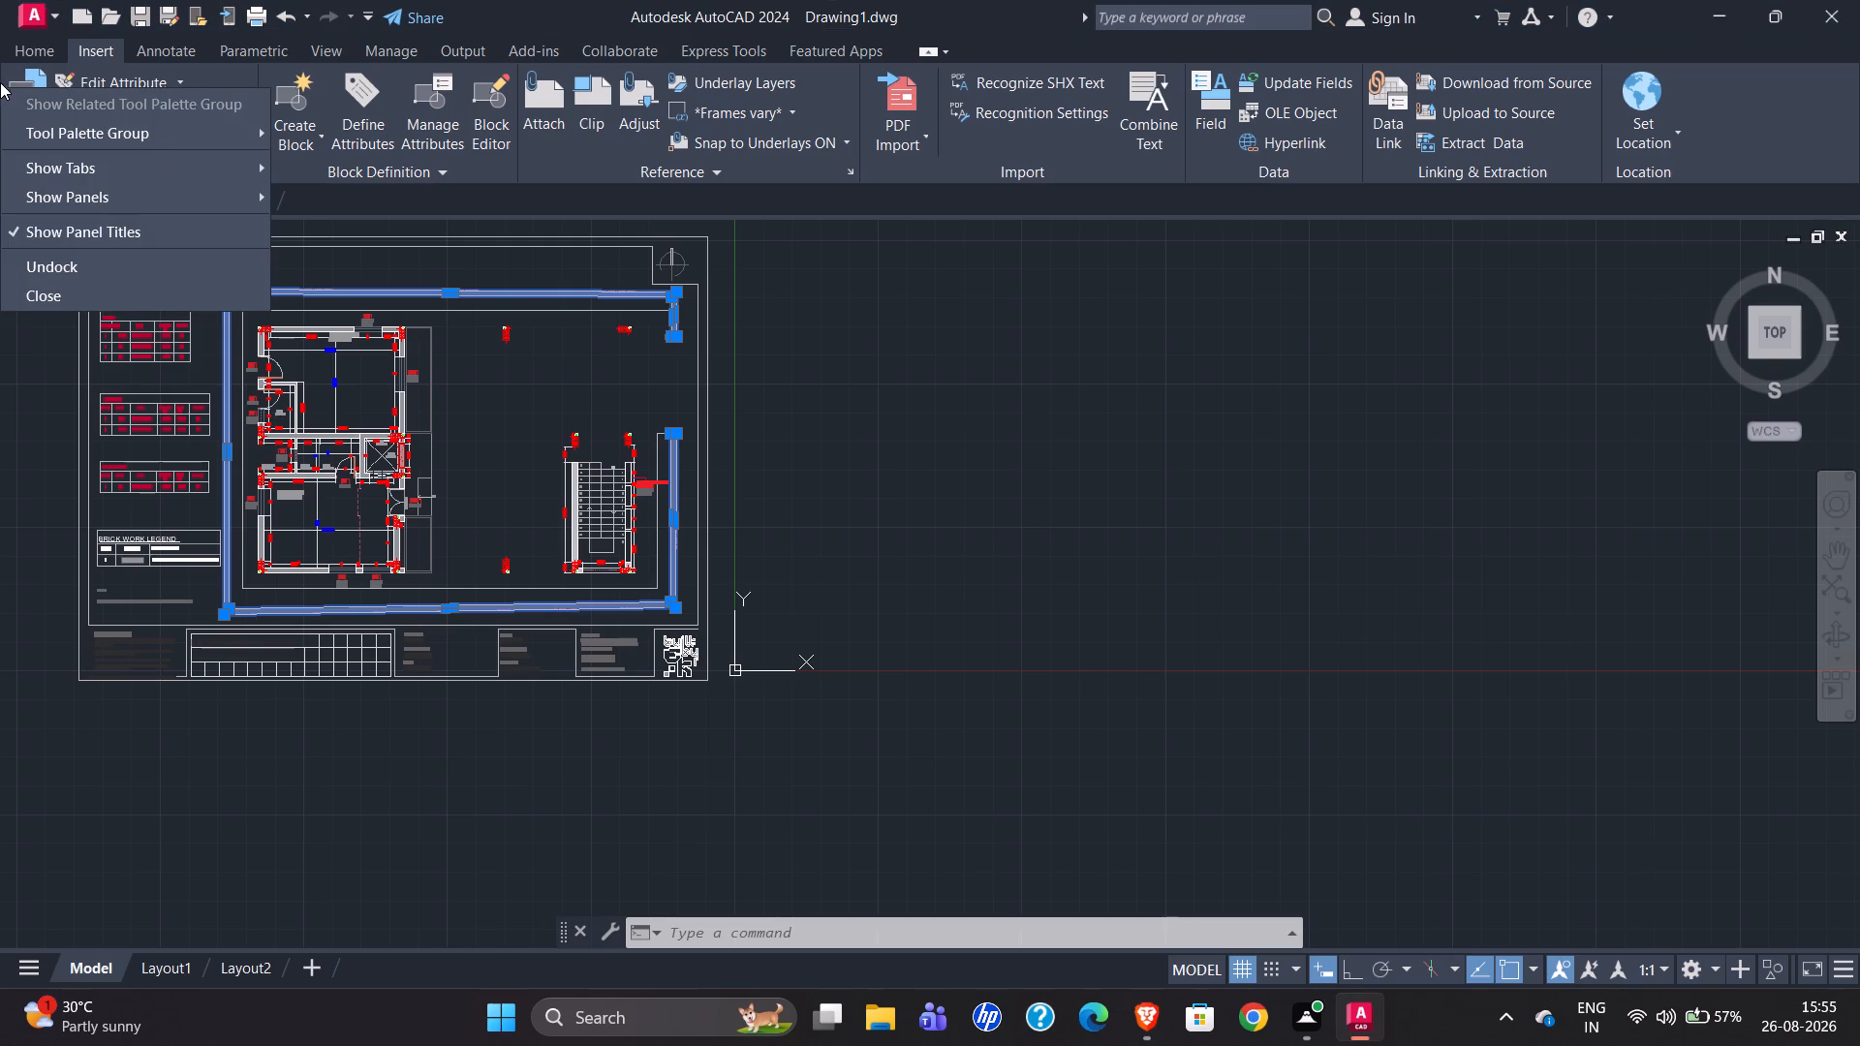
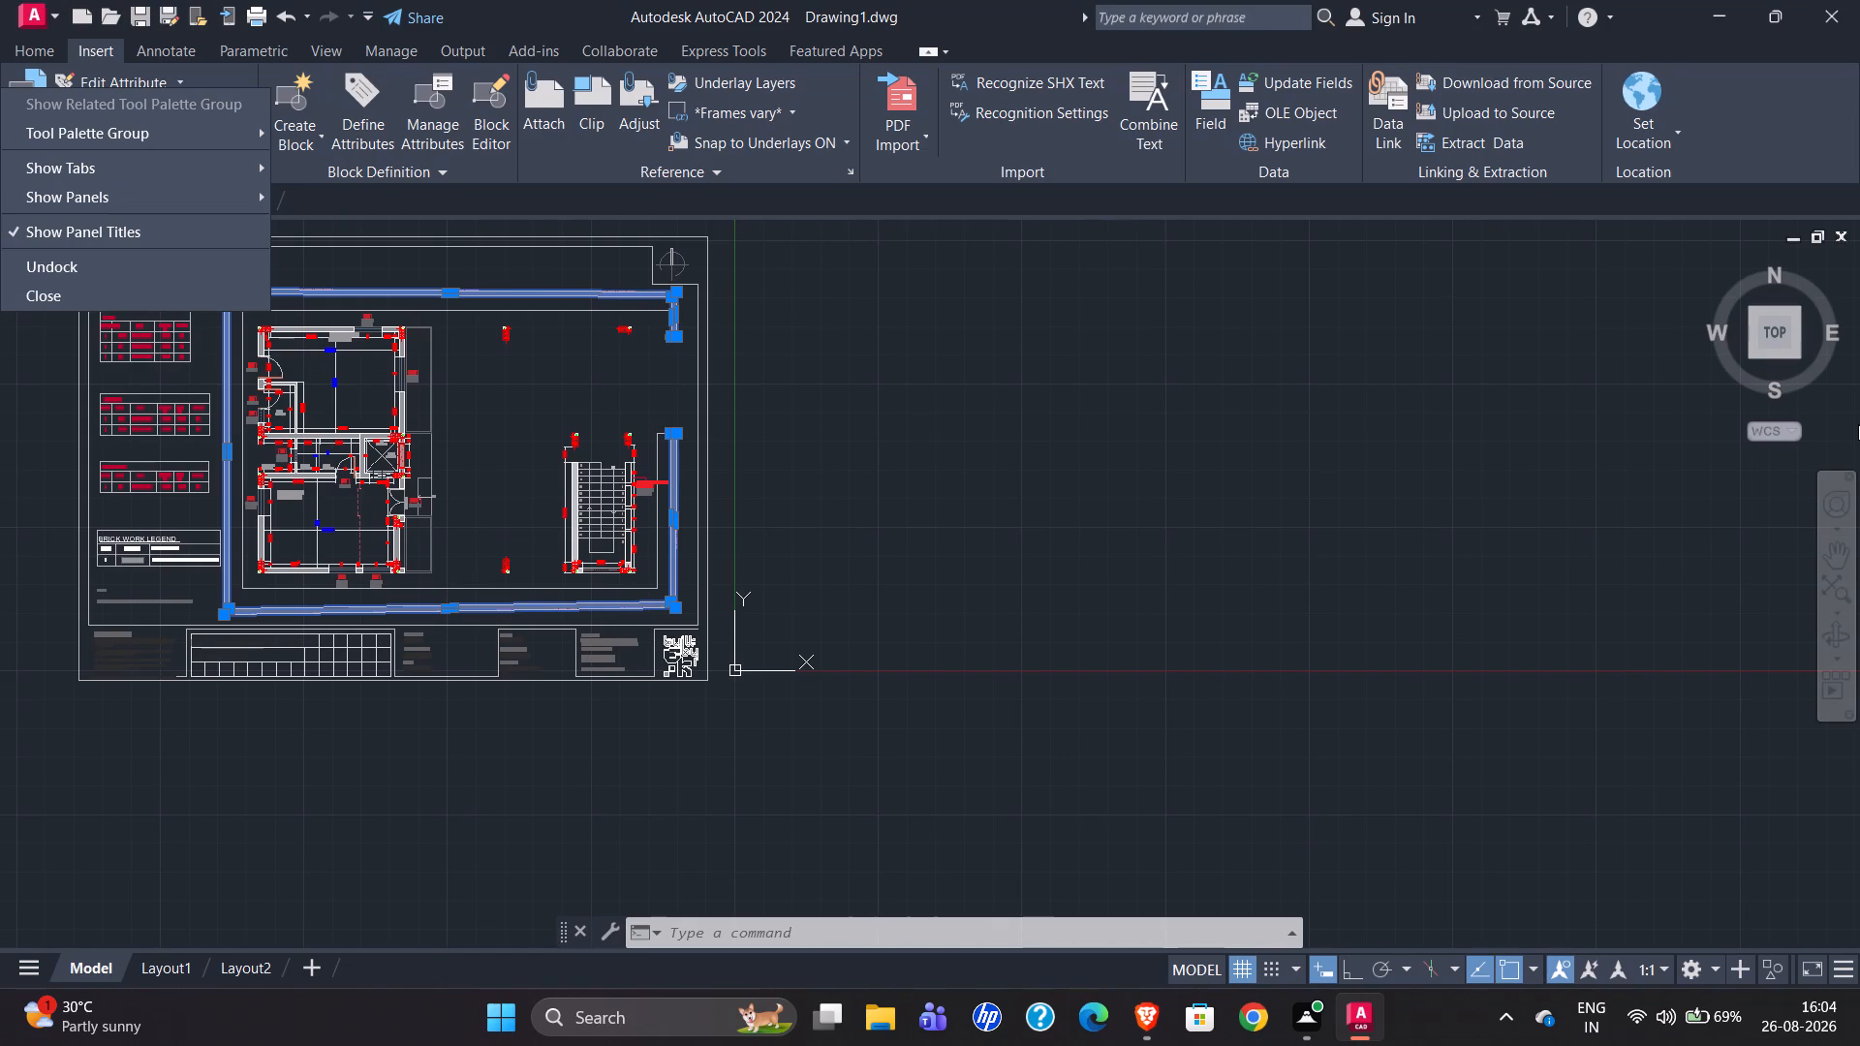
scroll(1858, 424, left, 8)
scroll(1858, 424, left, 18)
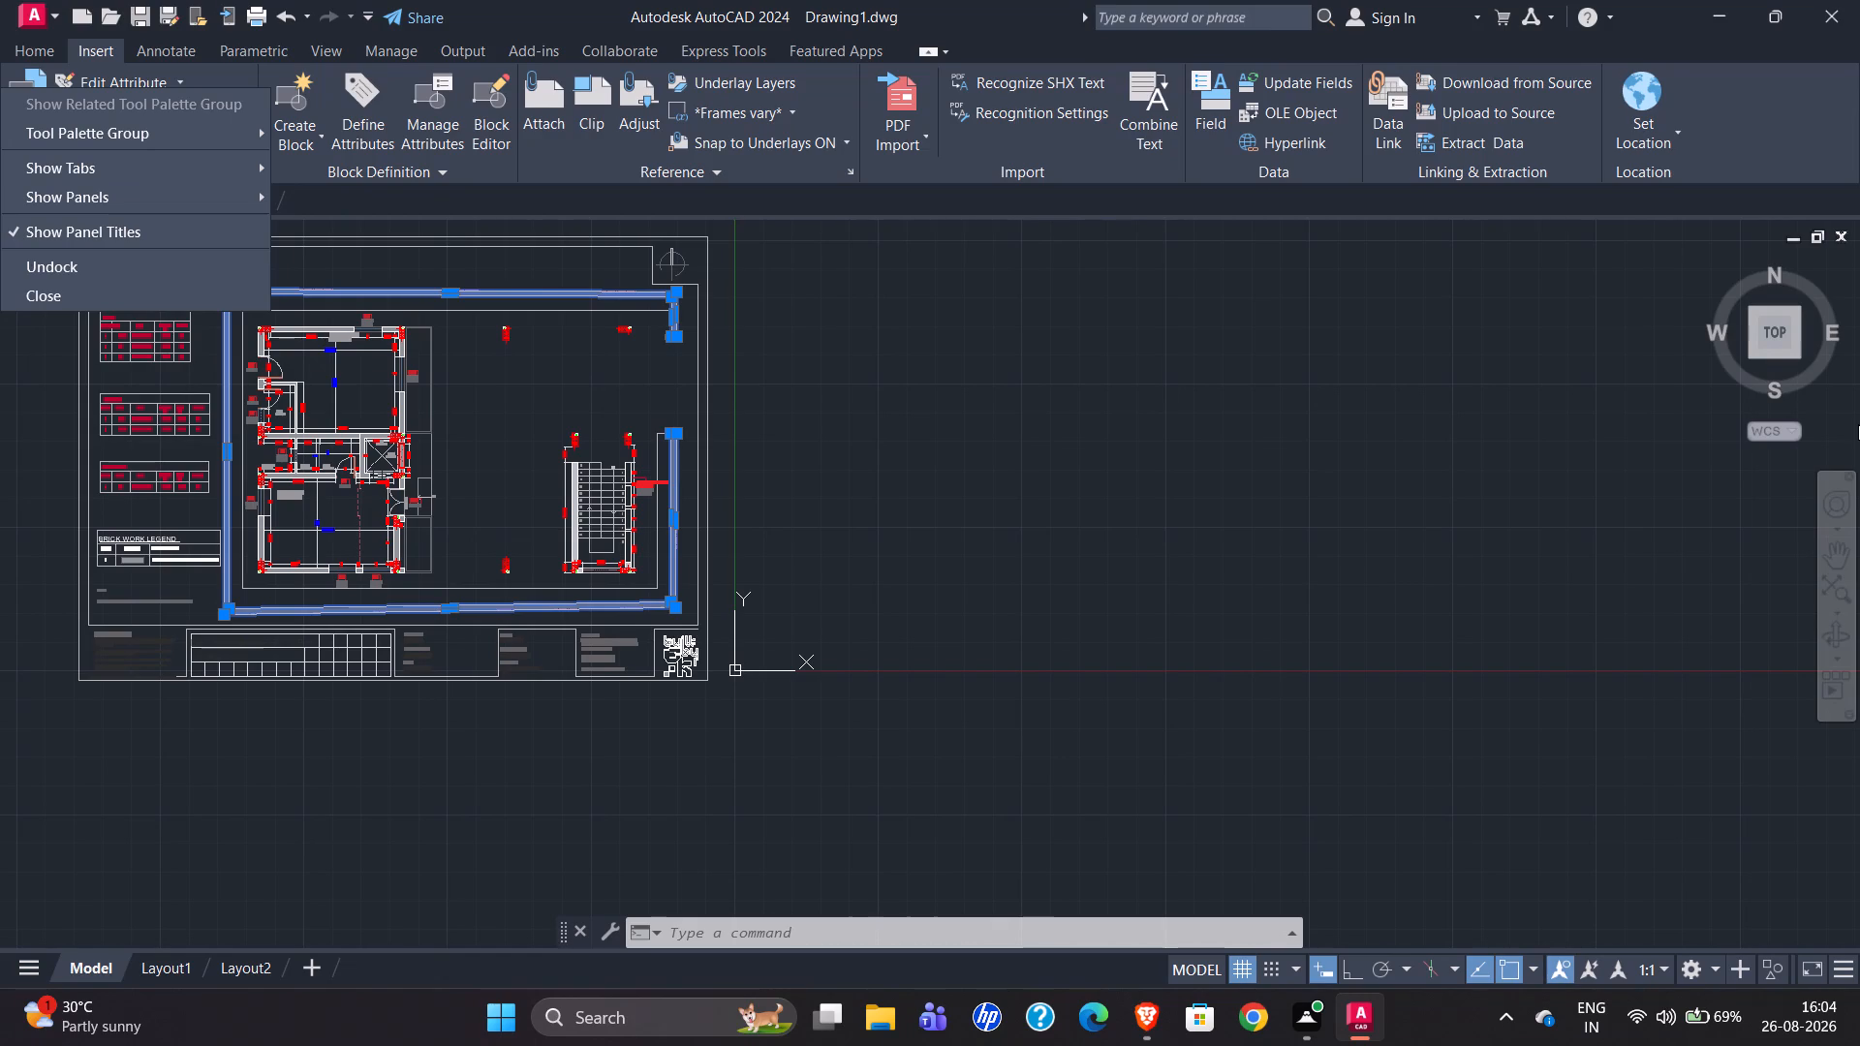
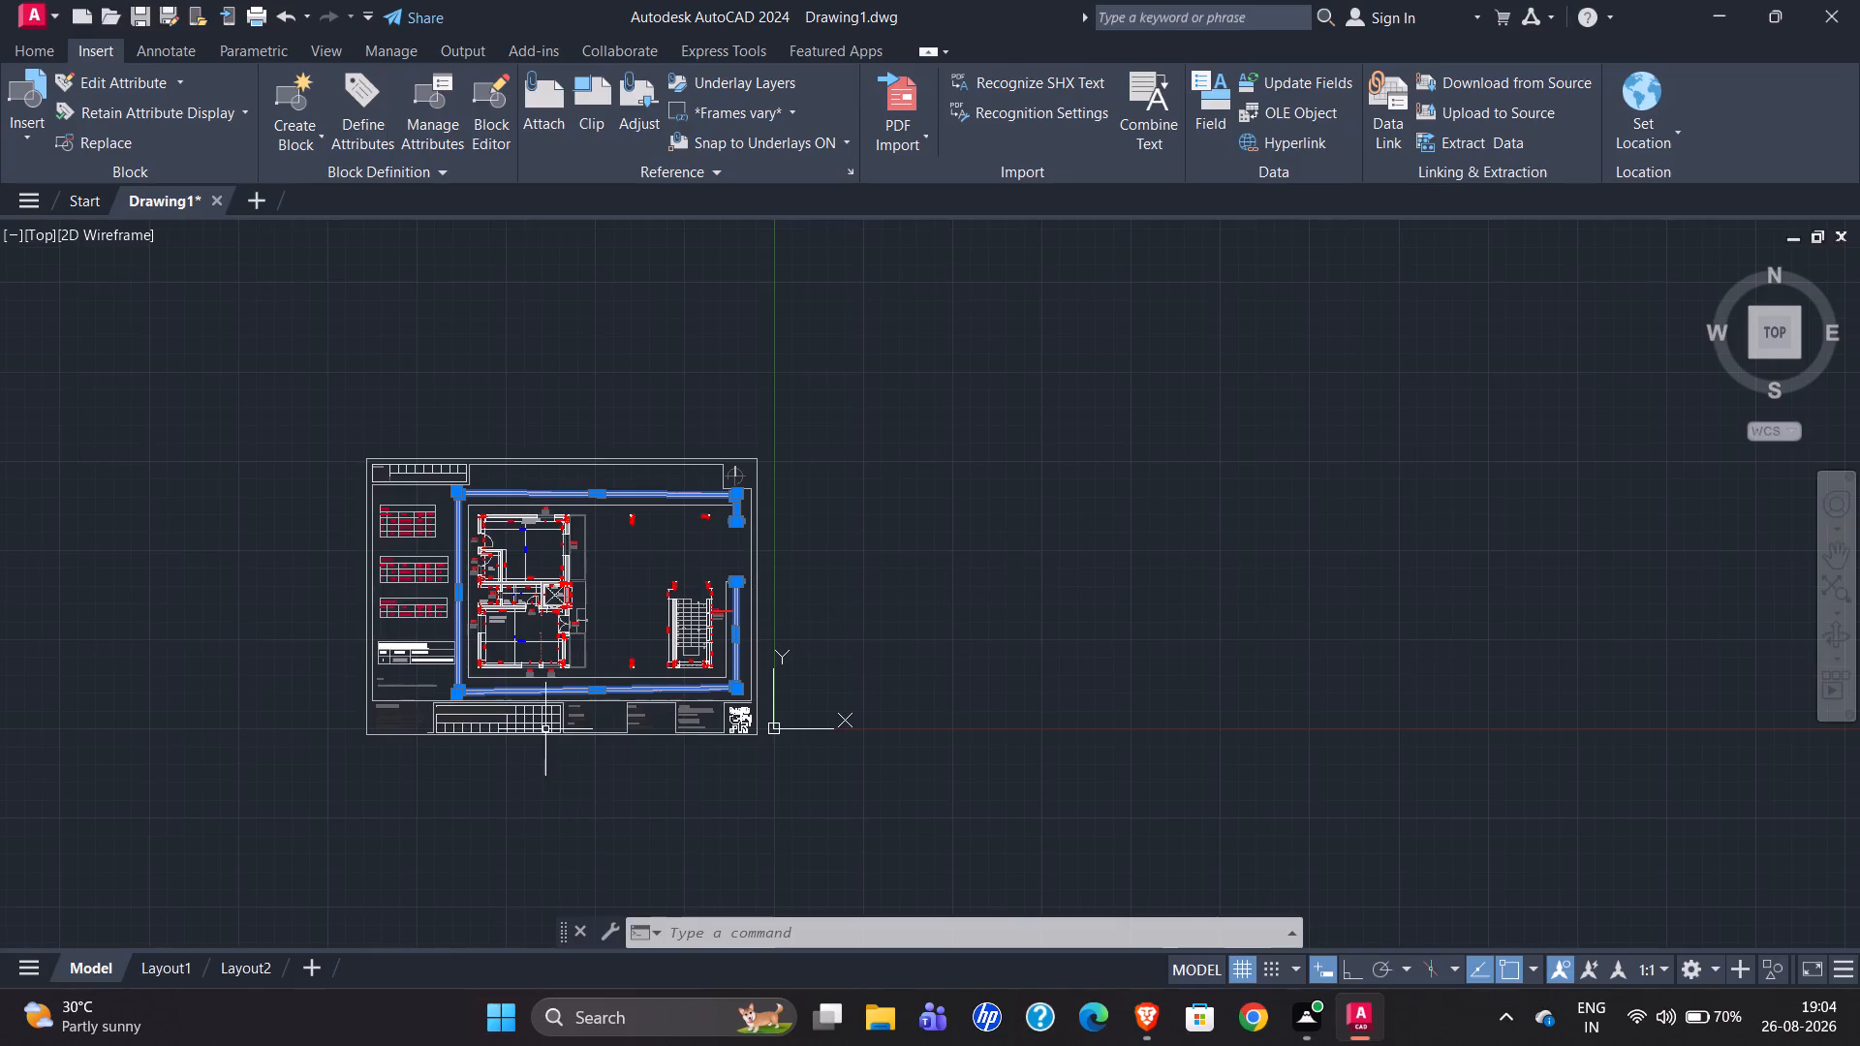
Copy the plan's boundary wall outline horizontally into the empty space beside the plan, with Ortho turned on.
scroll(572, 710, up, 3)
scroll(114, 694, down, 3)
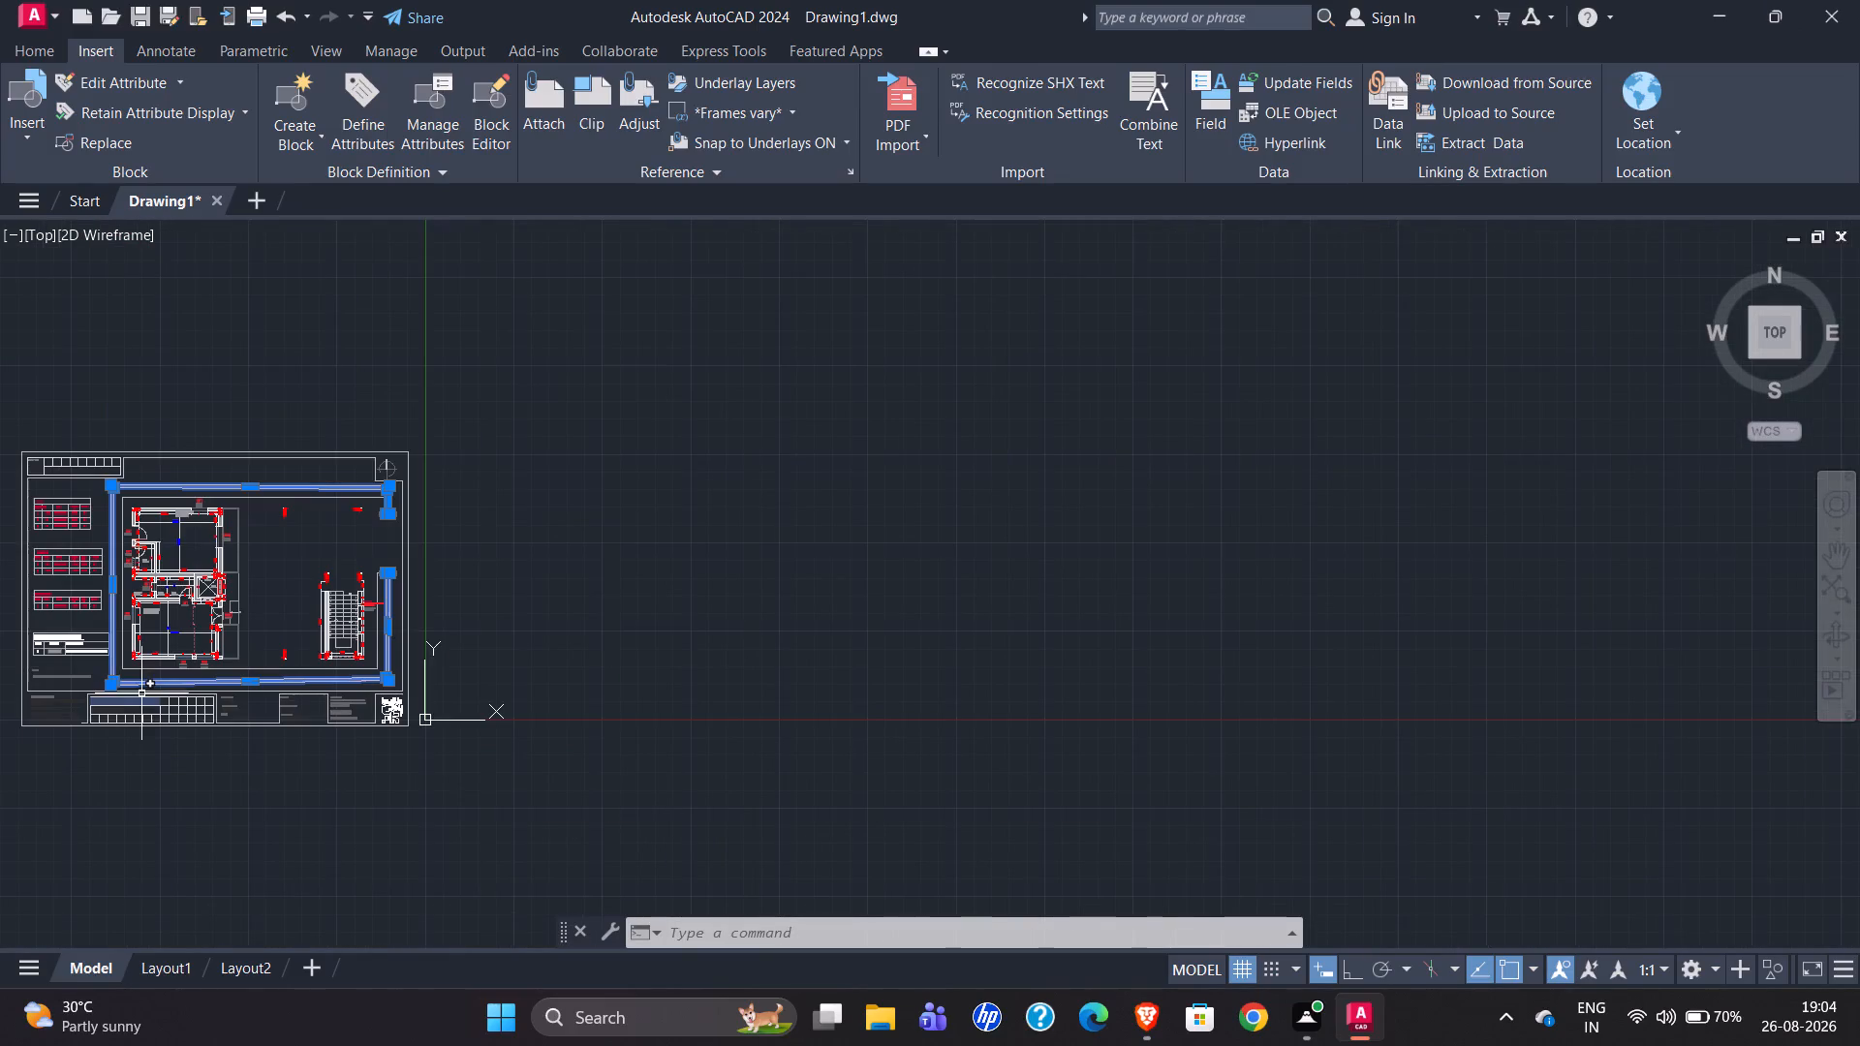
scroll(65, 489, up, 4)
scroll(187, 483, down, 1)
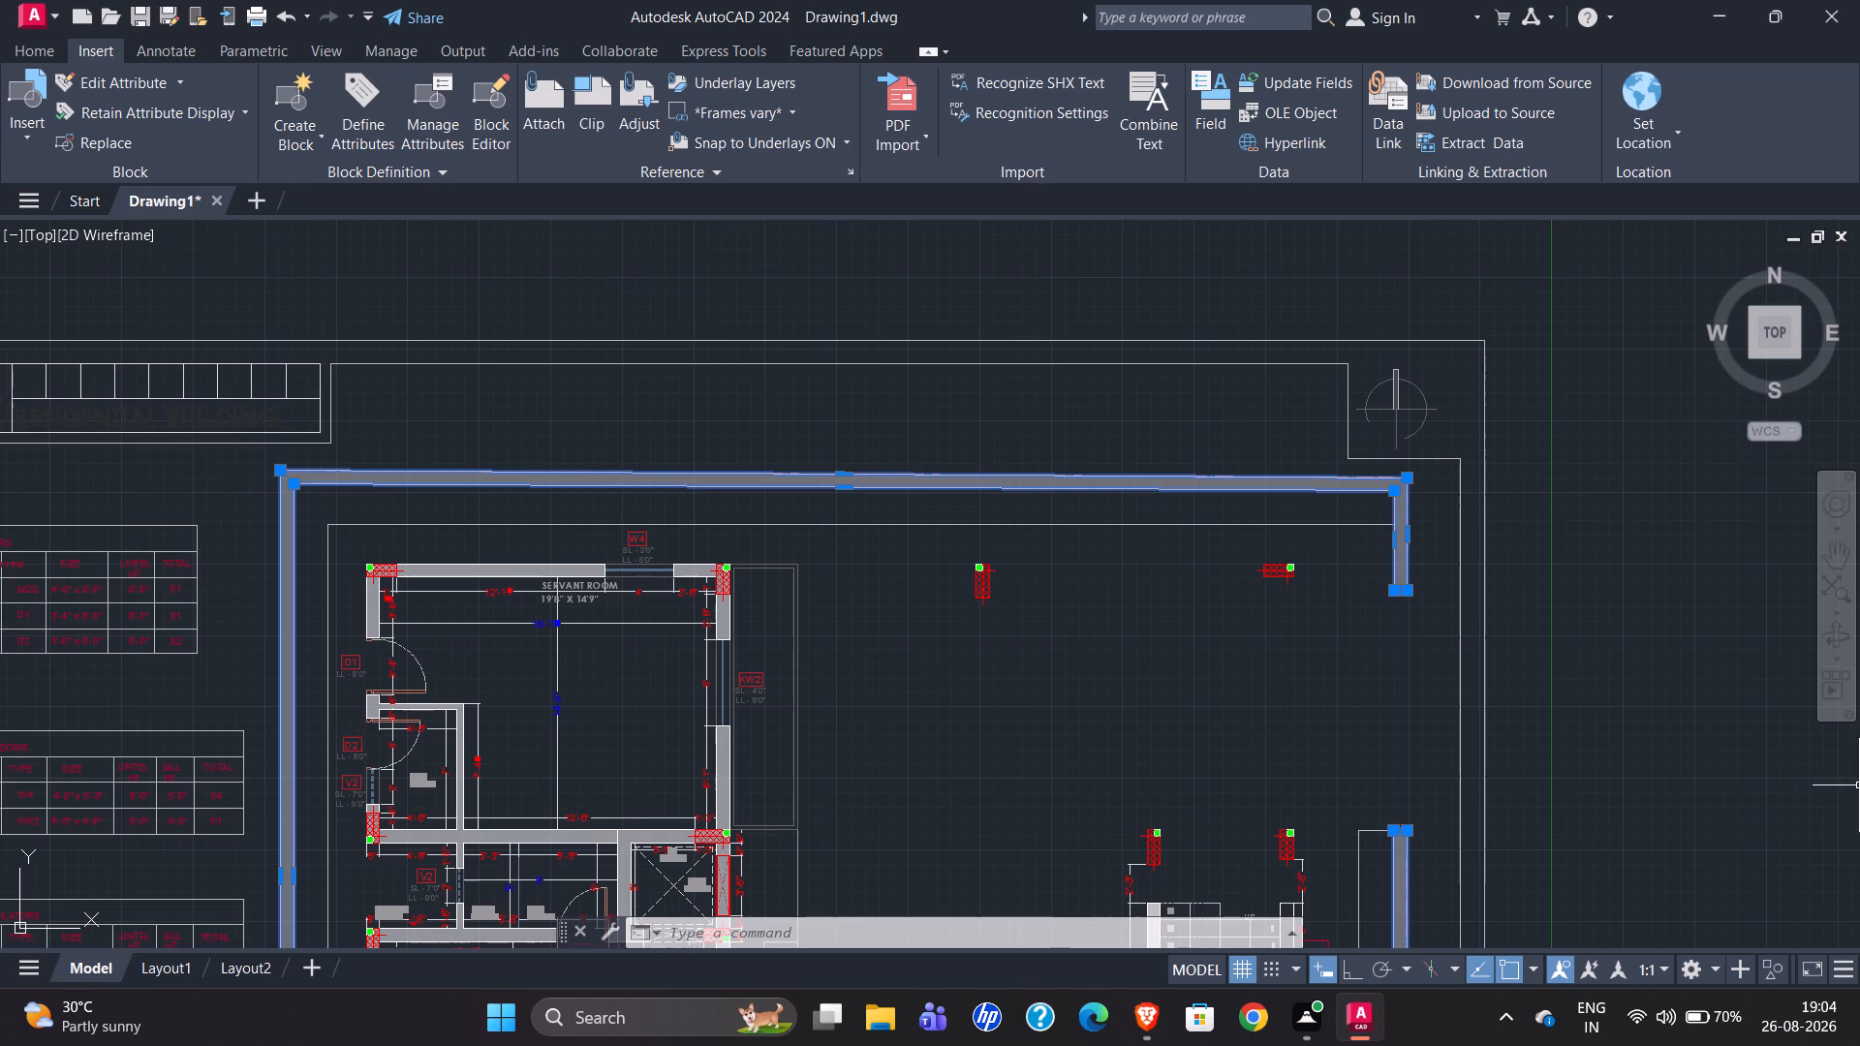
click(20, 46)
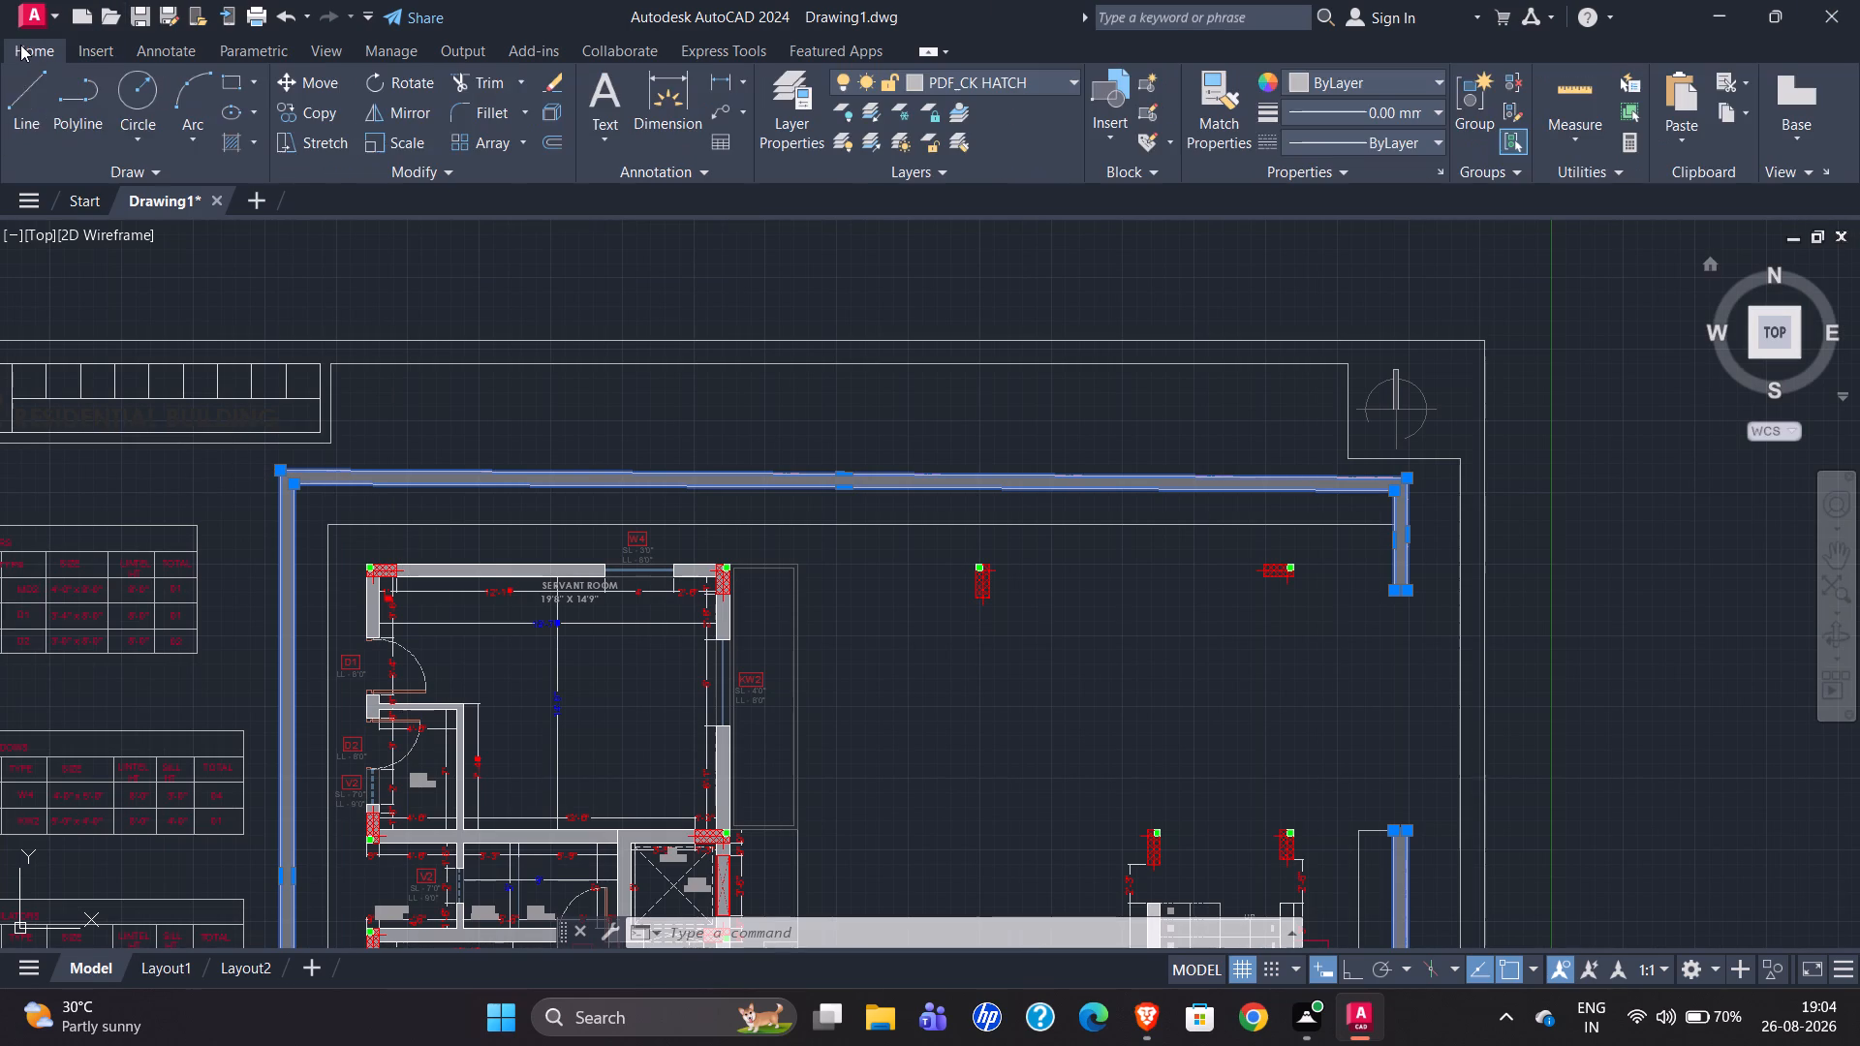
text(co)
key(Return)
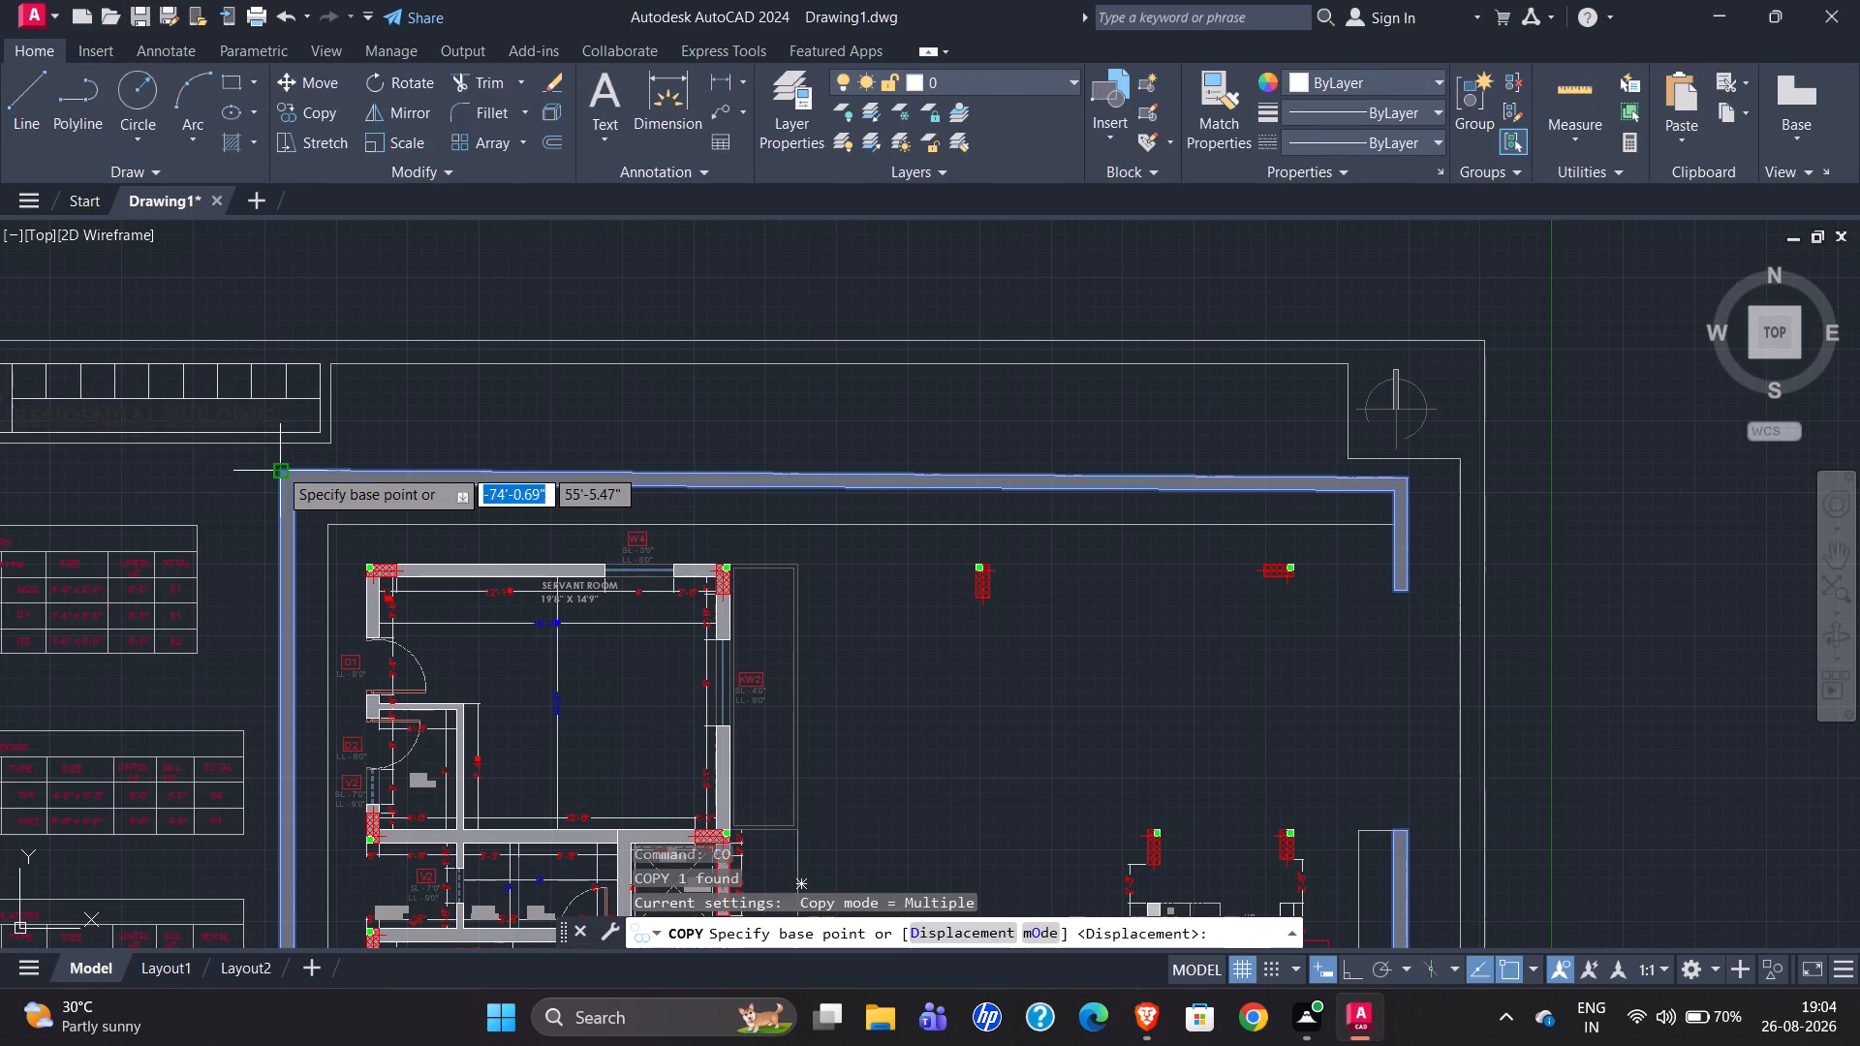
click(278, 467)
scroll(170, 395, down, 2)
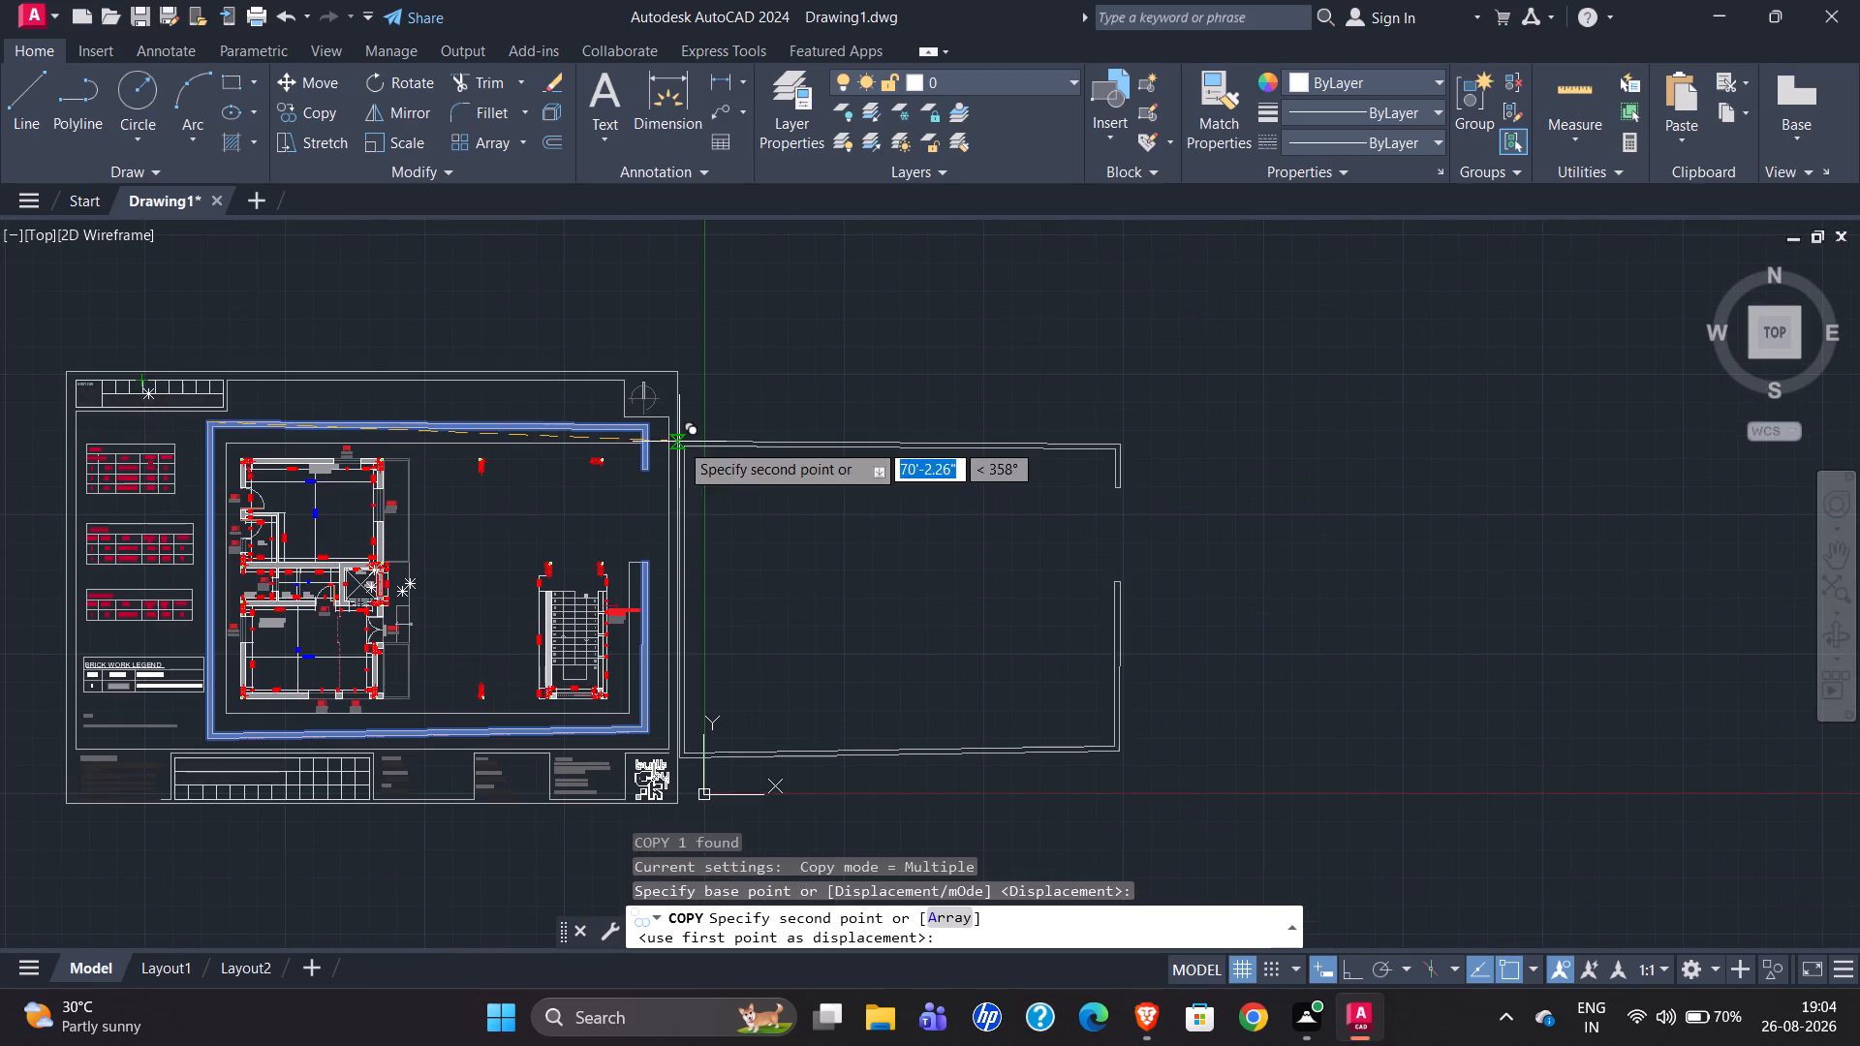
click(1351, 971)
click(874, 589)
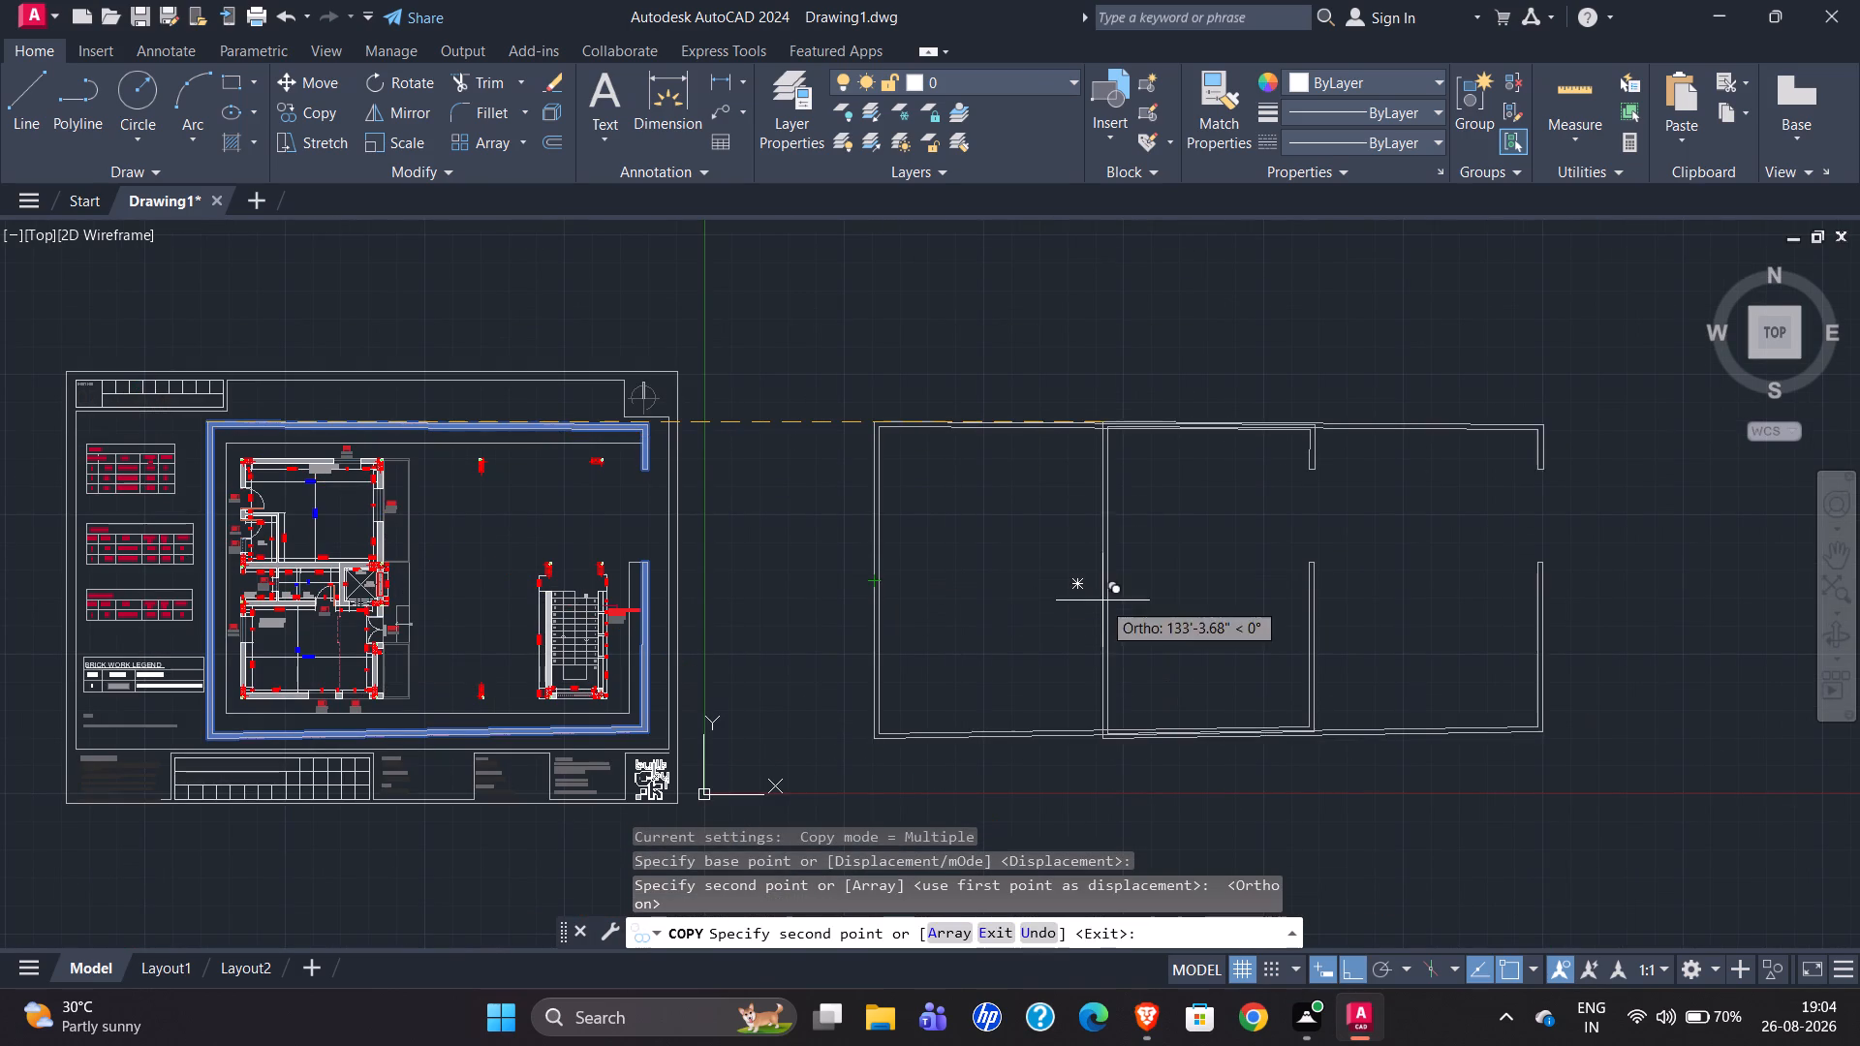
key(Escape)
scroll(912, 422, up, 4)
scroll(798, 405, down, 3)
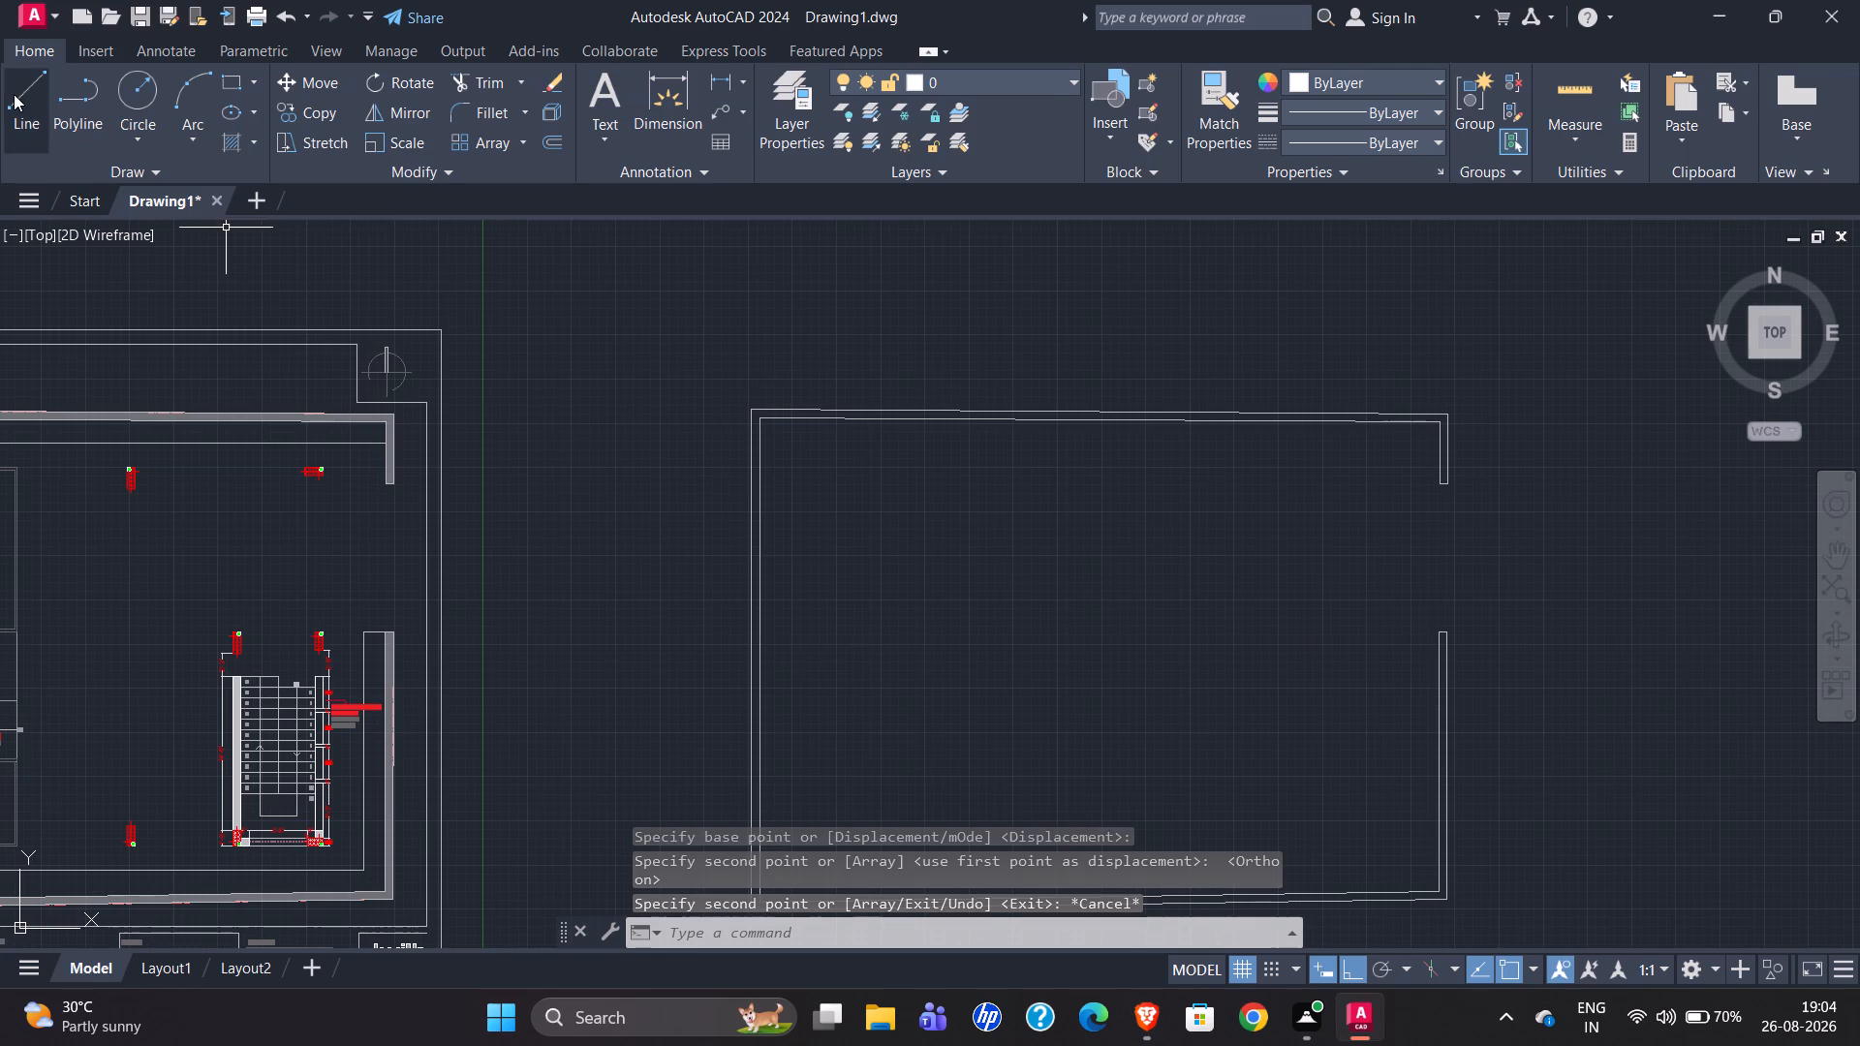
Gauge the length of the copied outline's top wall with a temporary line from its outer corner.
click(14, 94)
scroll(805, 374, up, 3)
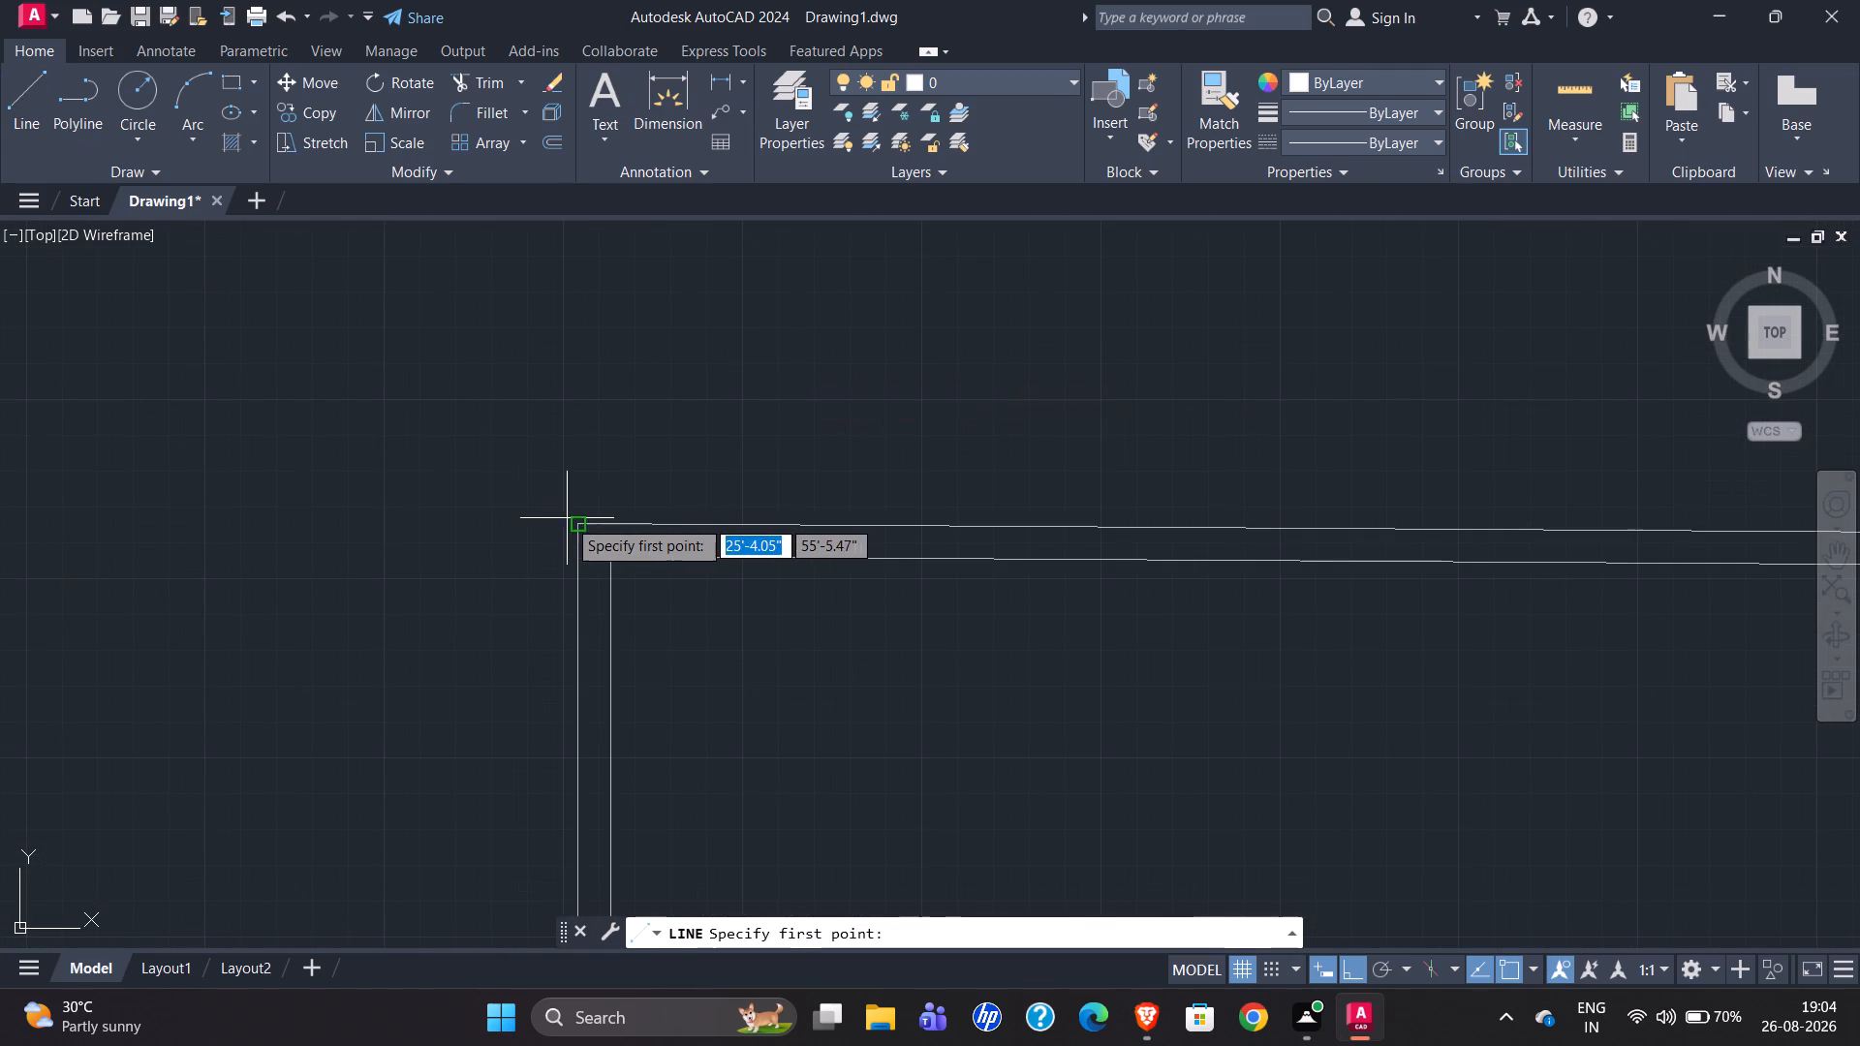
click(577, 522)
scroll(384, 405, down, 2)
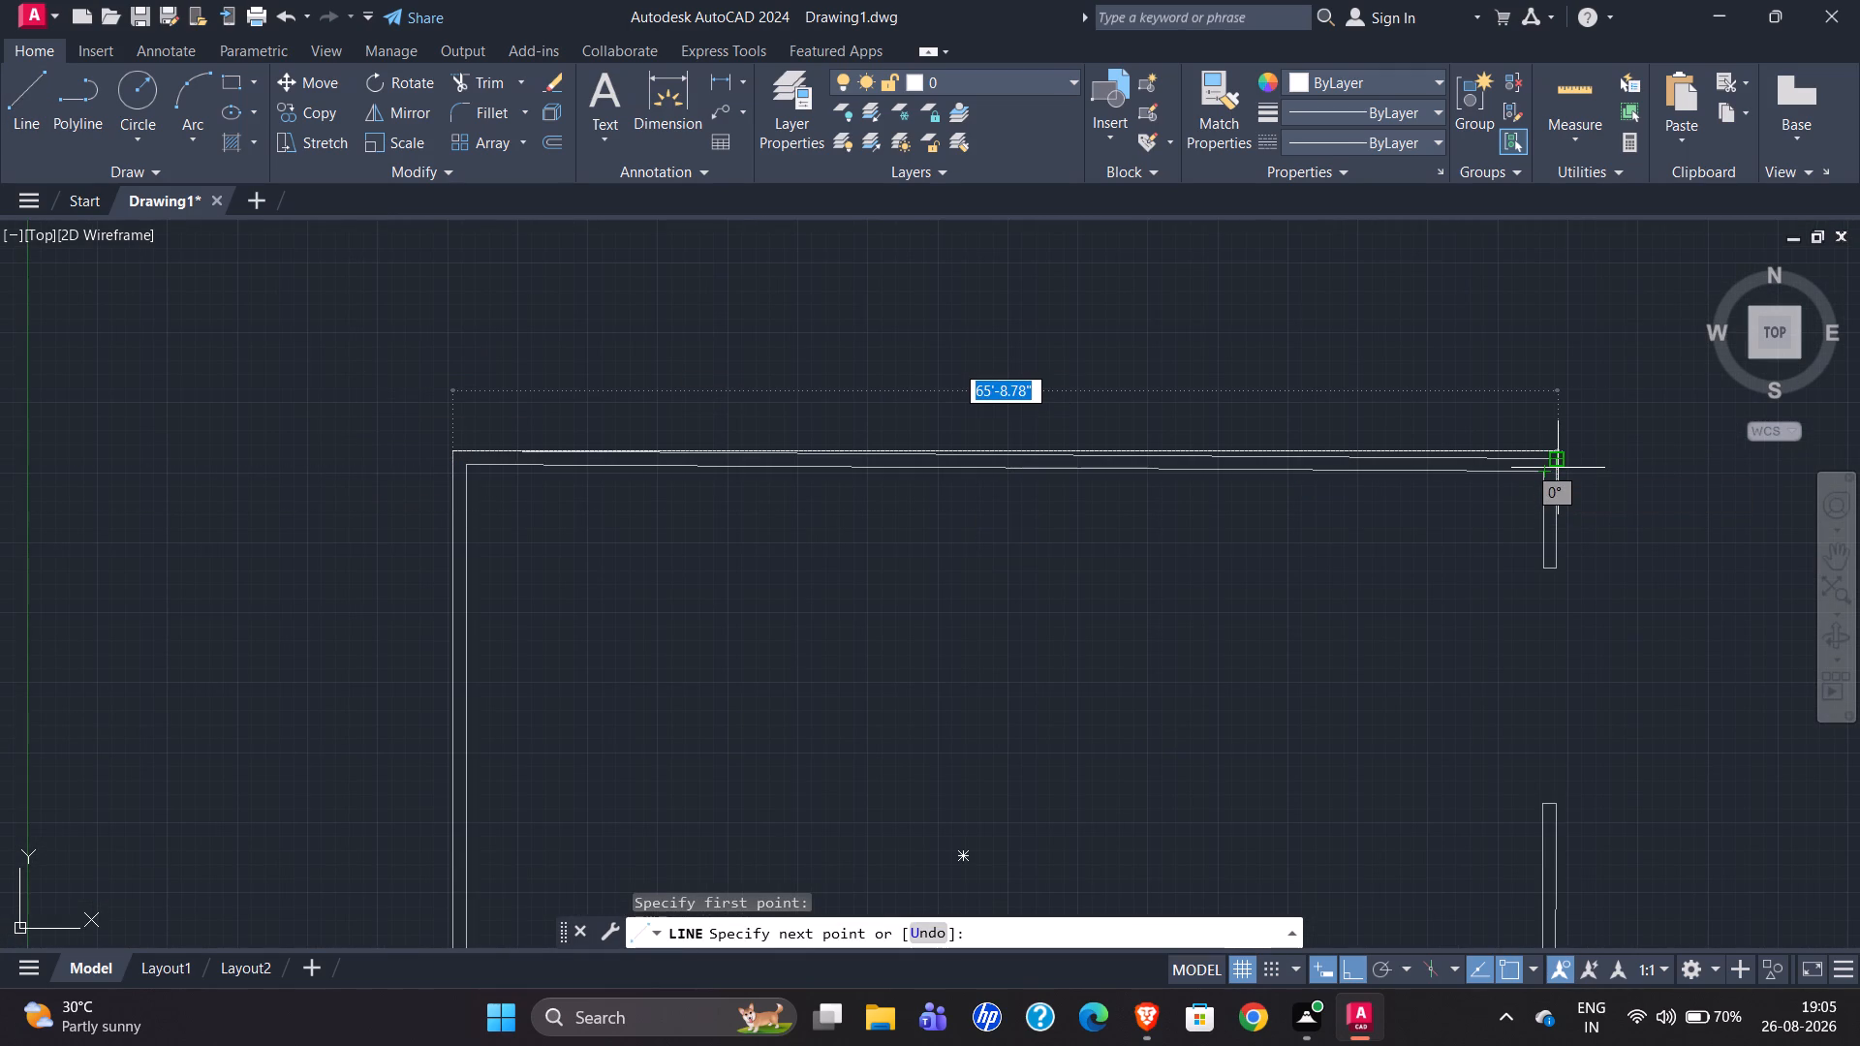
key(Escape)
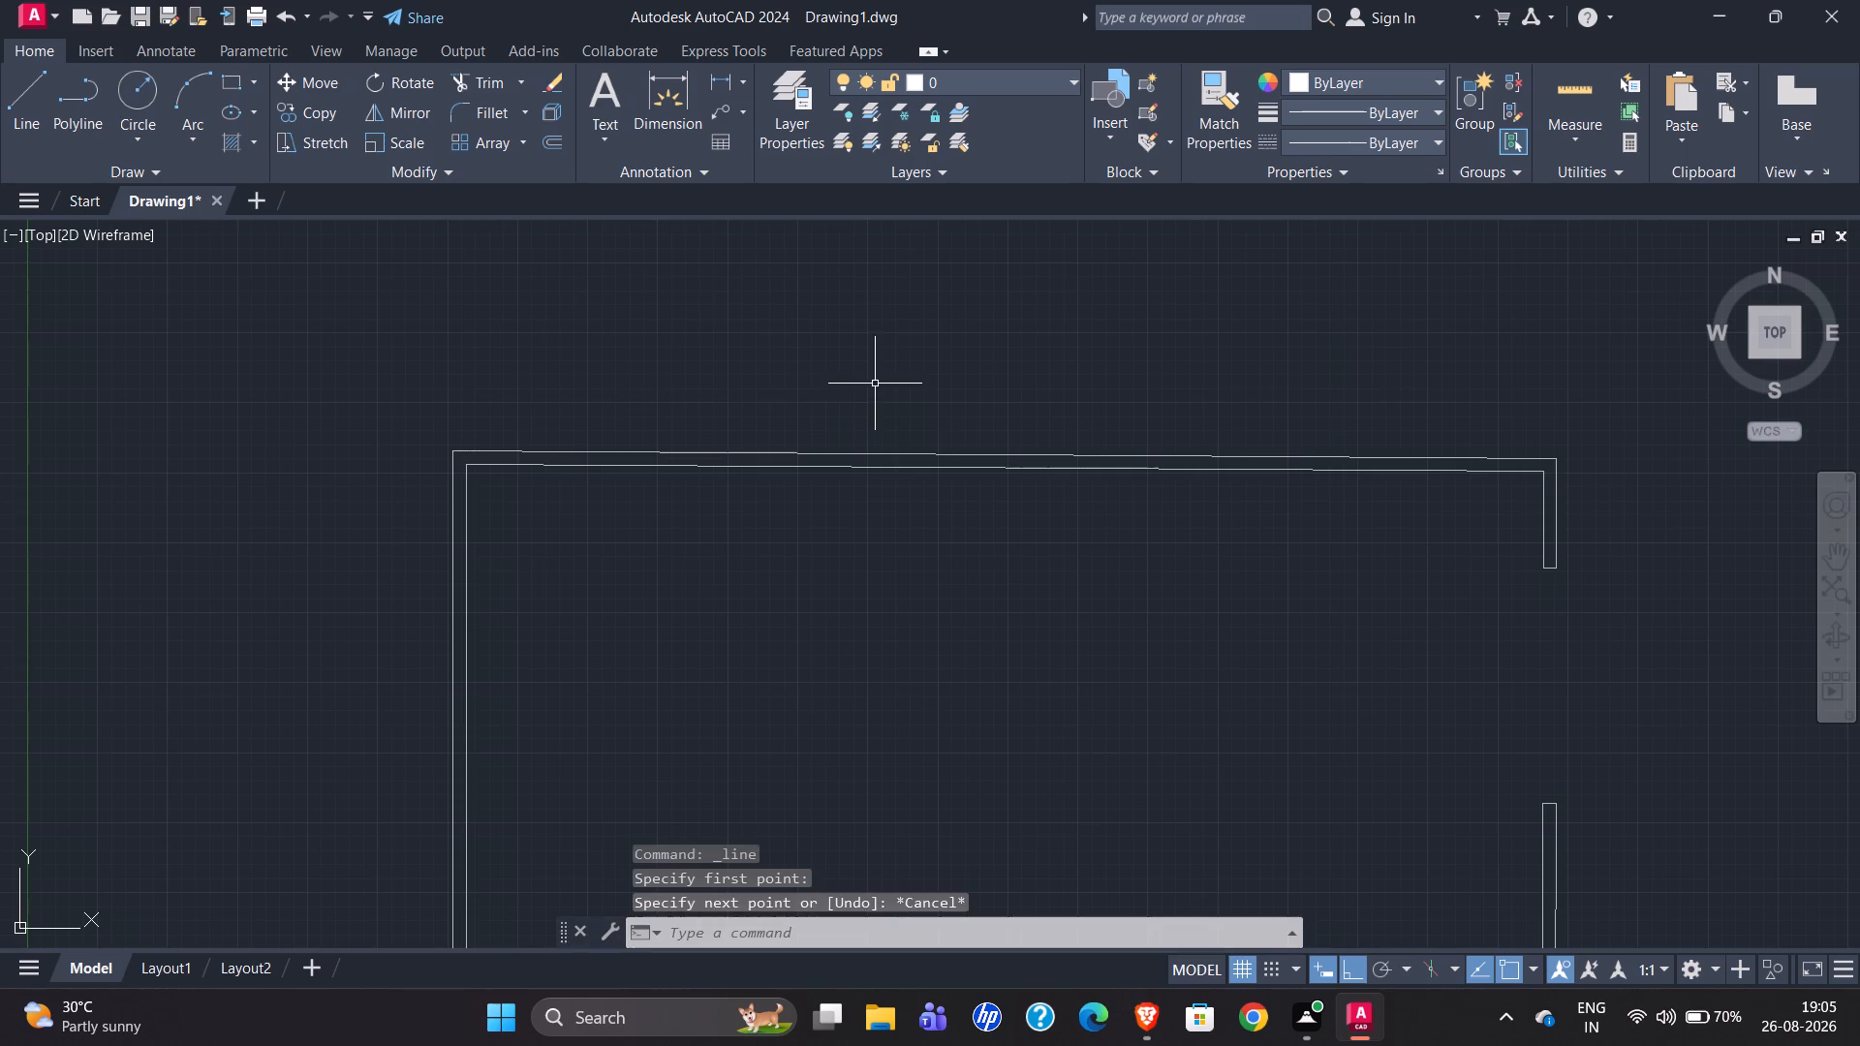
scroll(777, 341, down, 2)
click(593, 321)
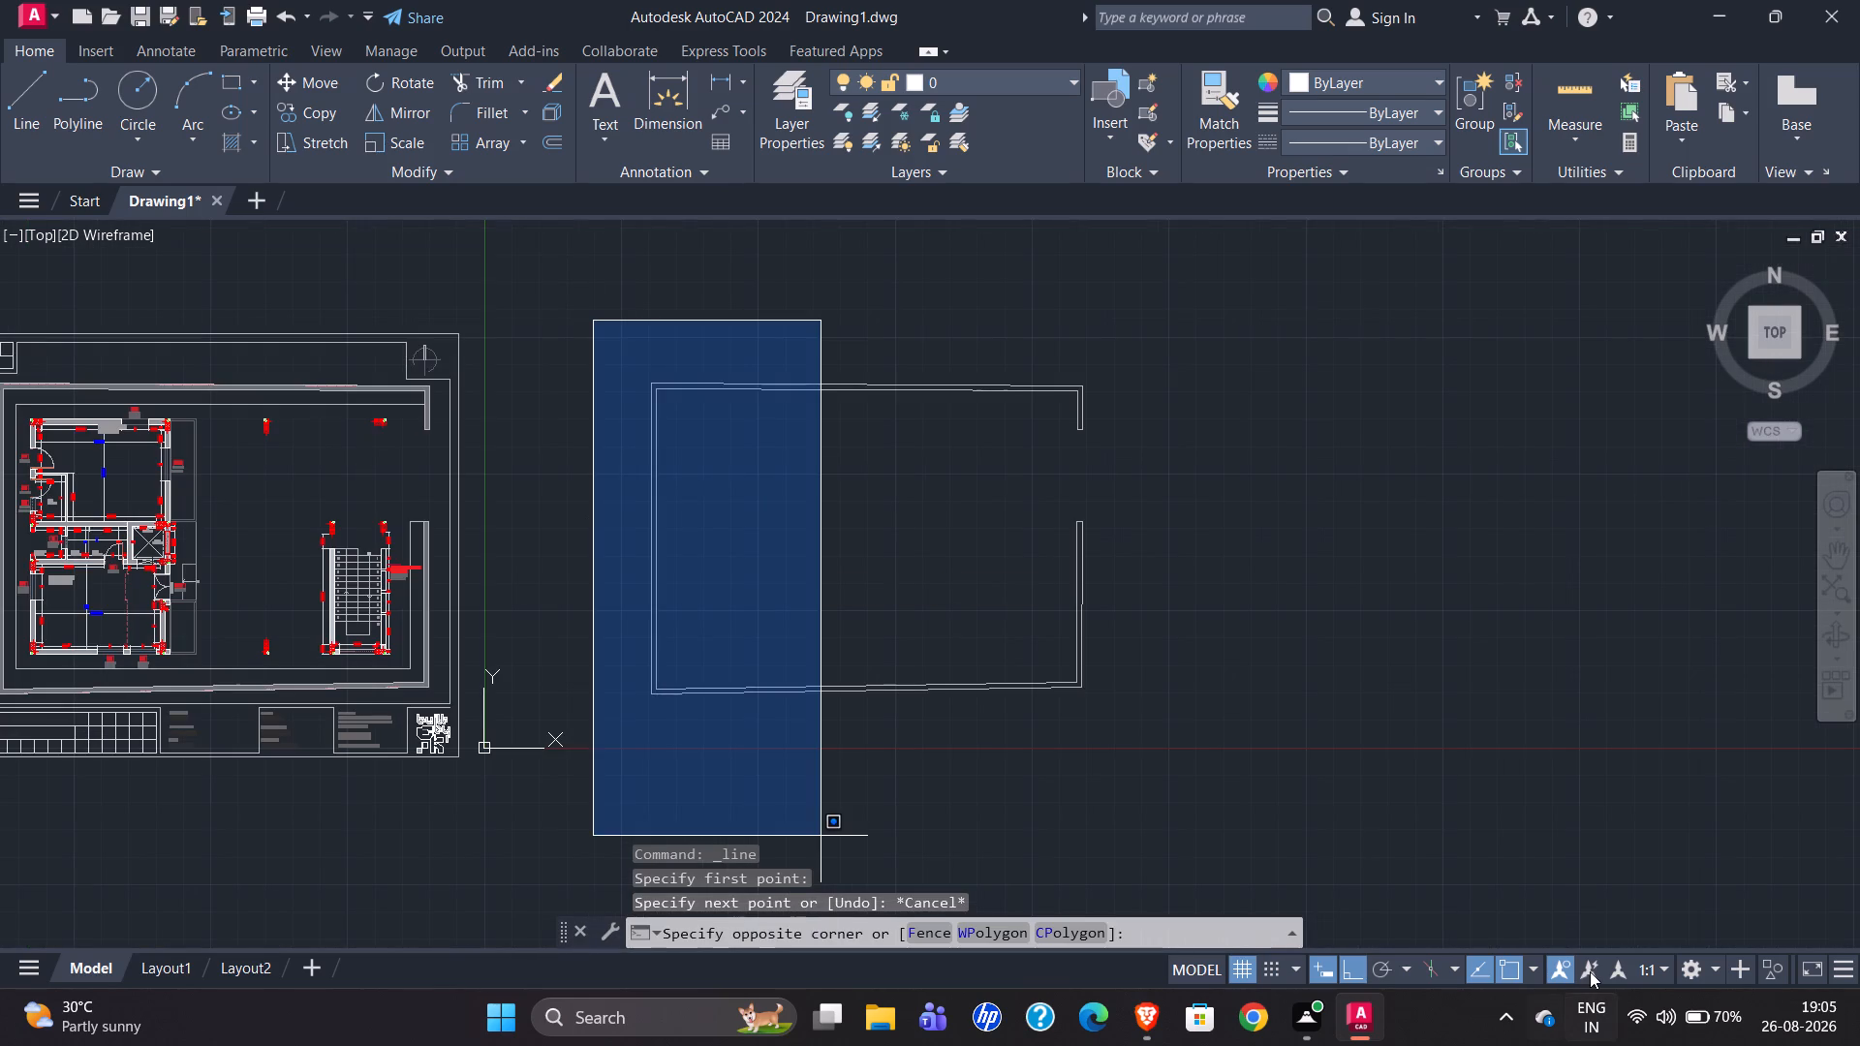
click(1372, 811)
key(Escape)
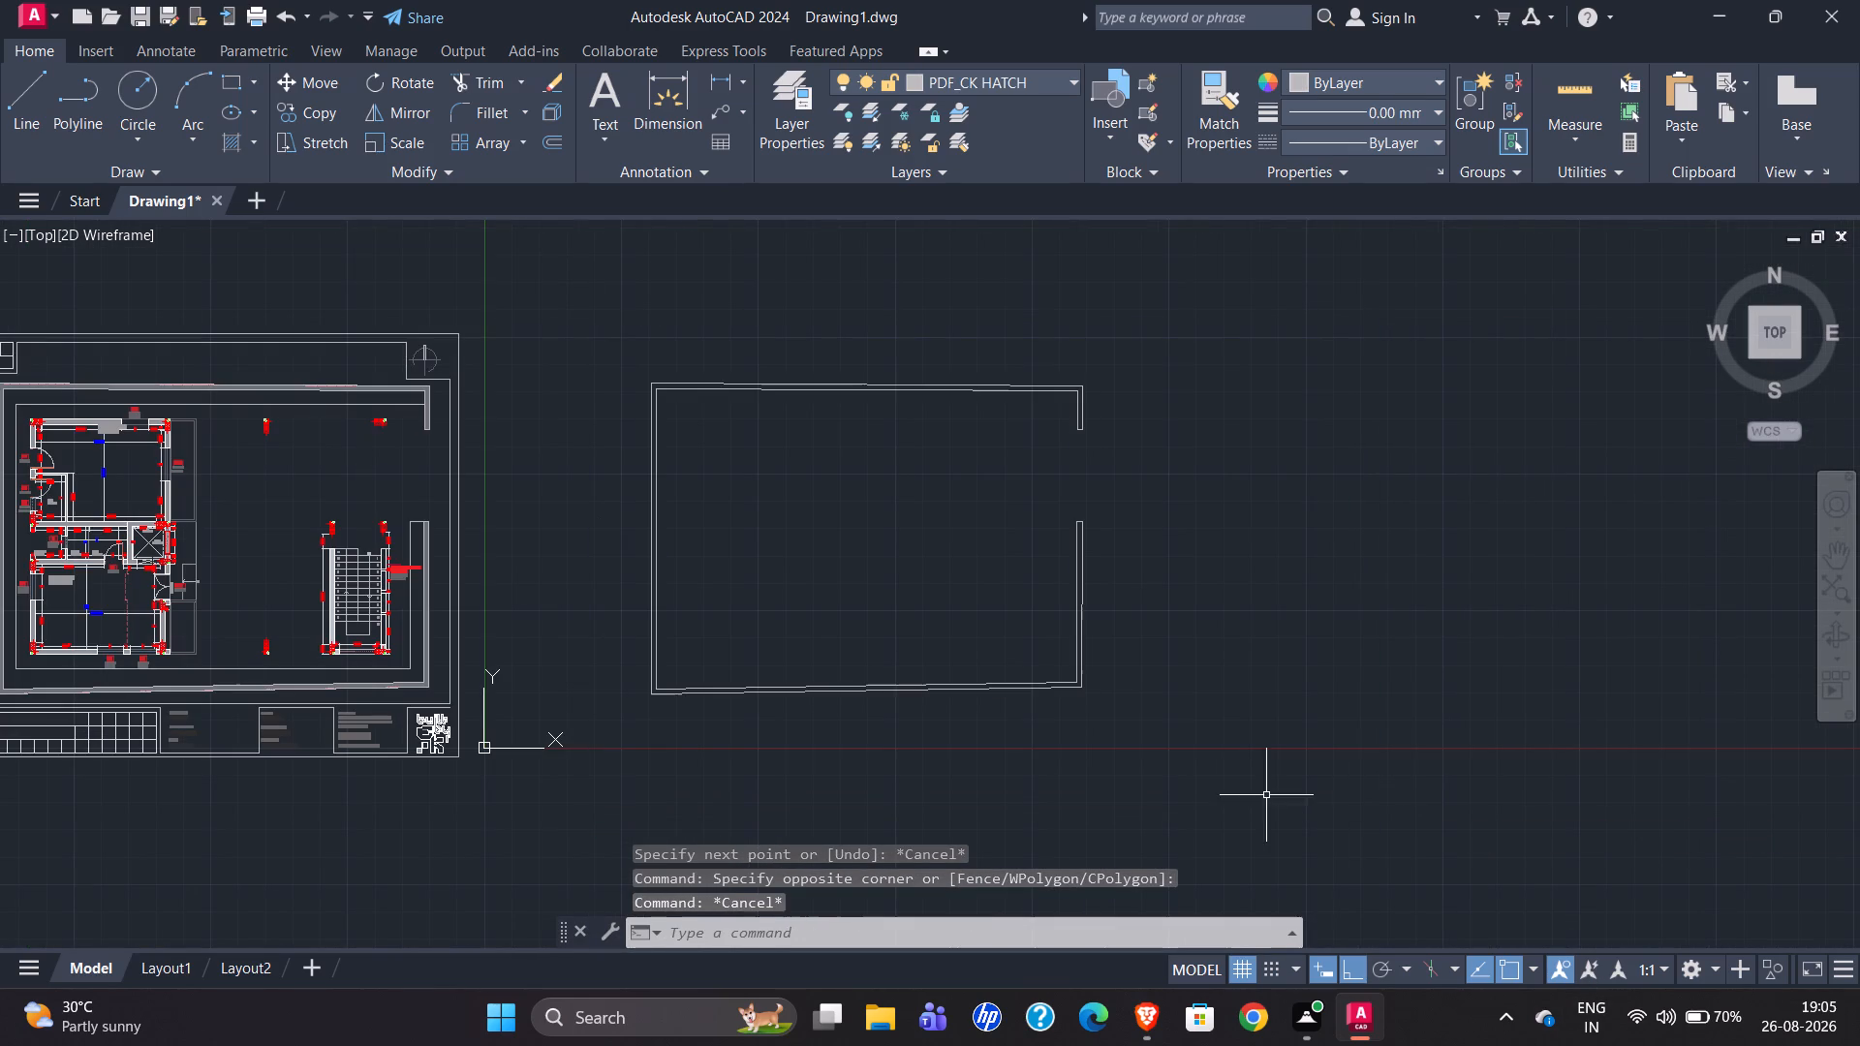
Gauge the length of the copied outline's unbroken side wall with a temporary vertical line between its outer corners.
click(24, 96)
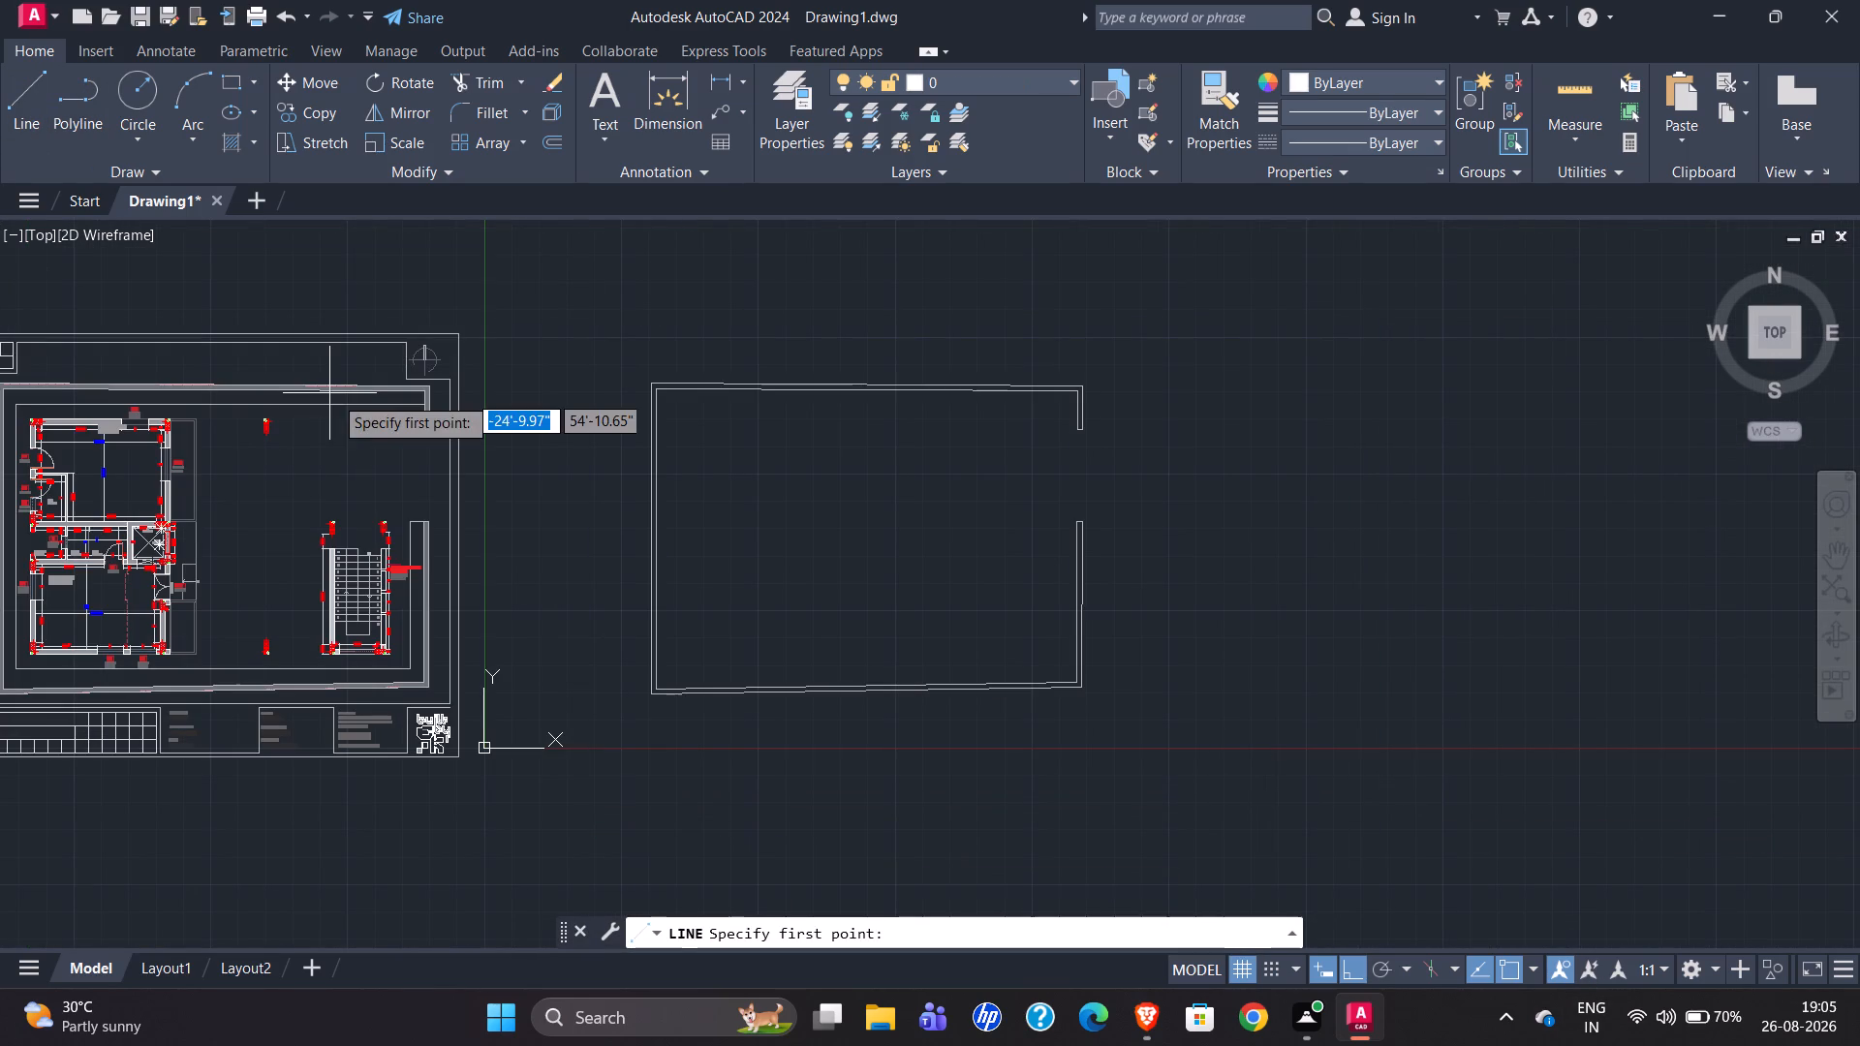
scroll(571, 415, up, 3)
click(884, 304)
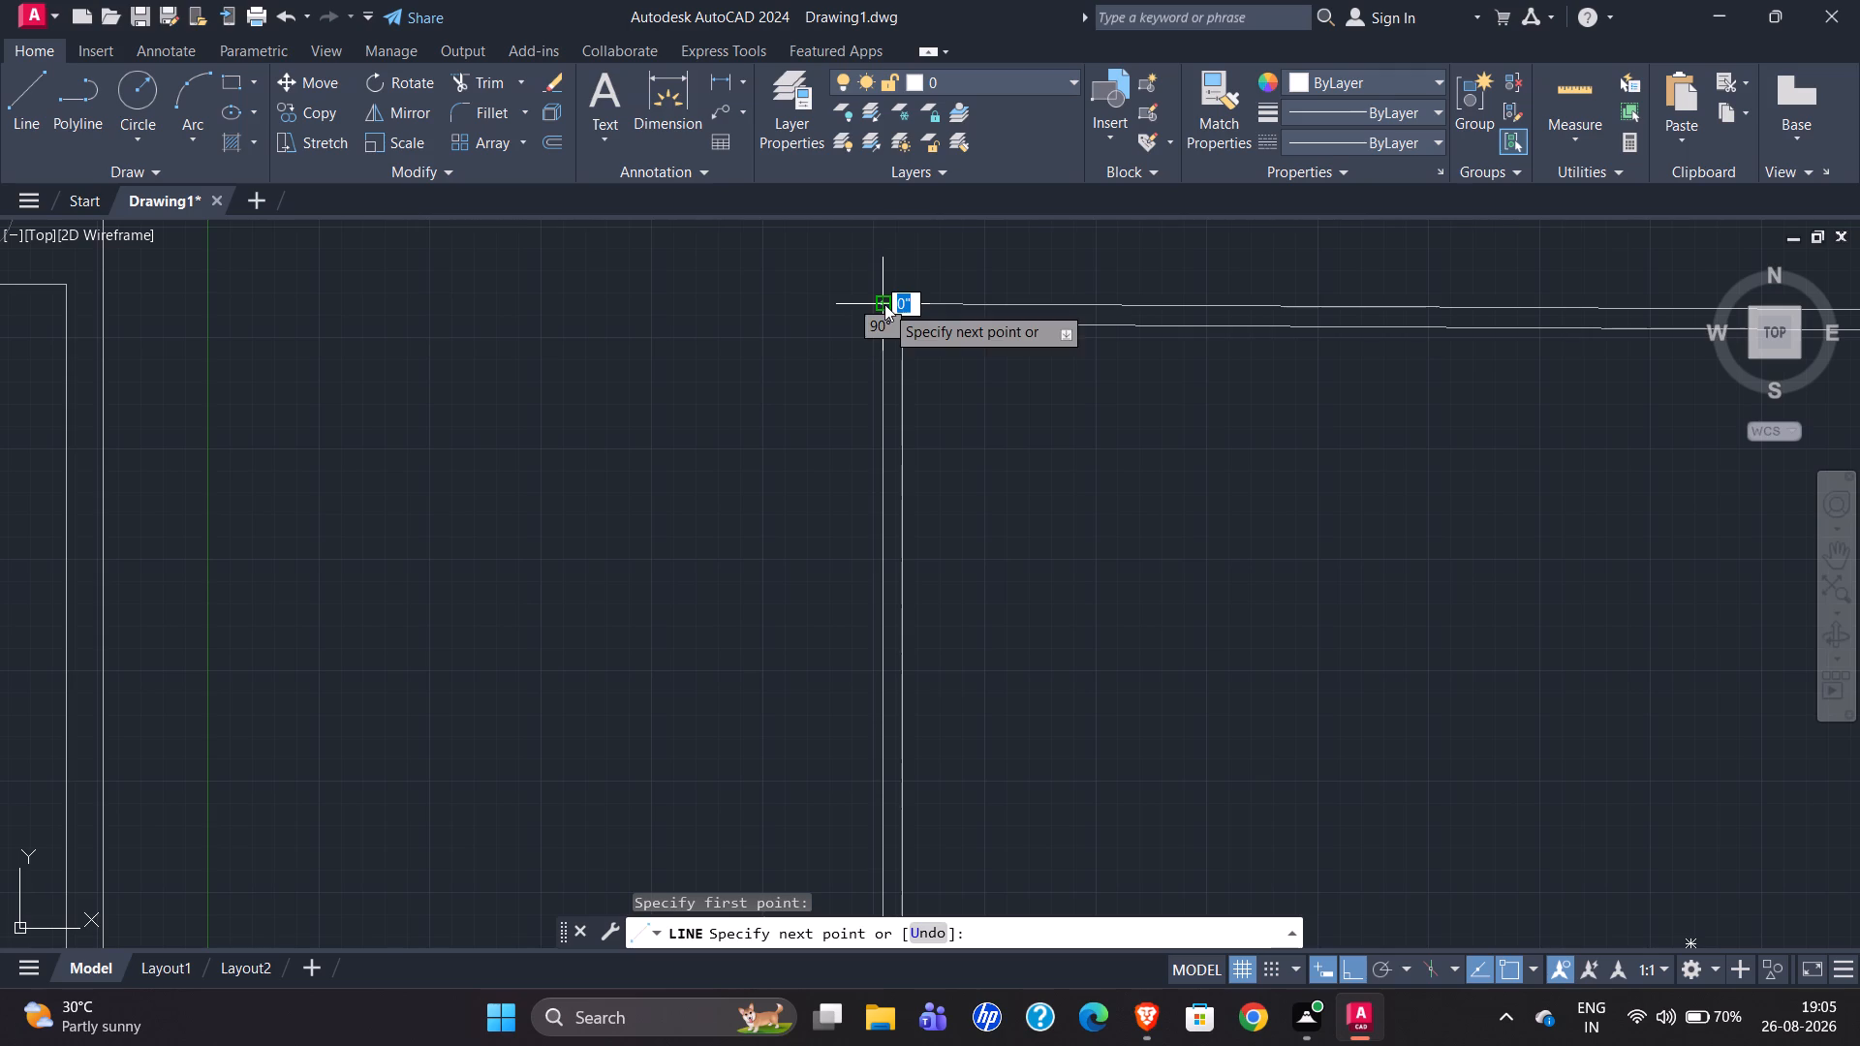
scroll(870, 187, down, 3)
scroll(814, 336, down, 3)
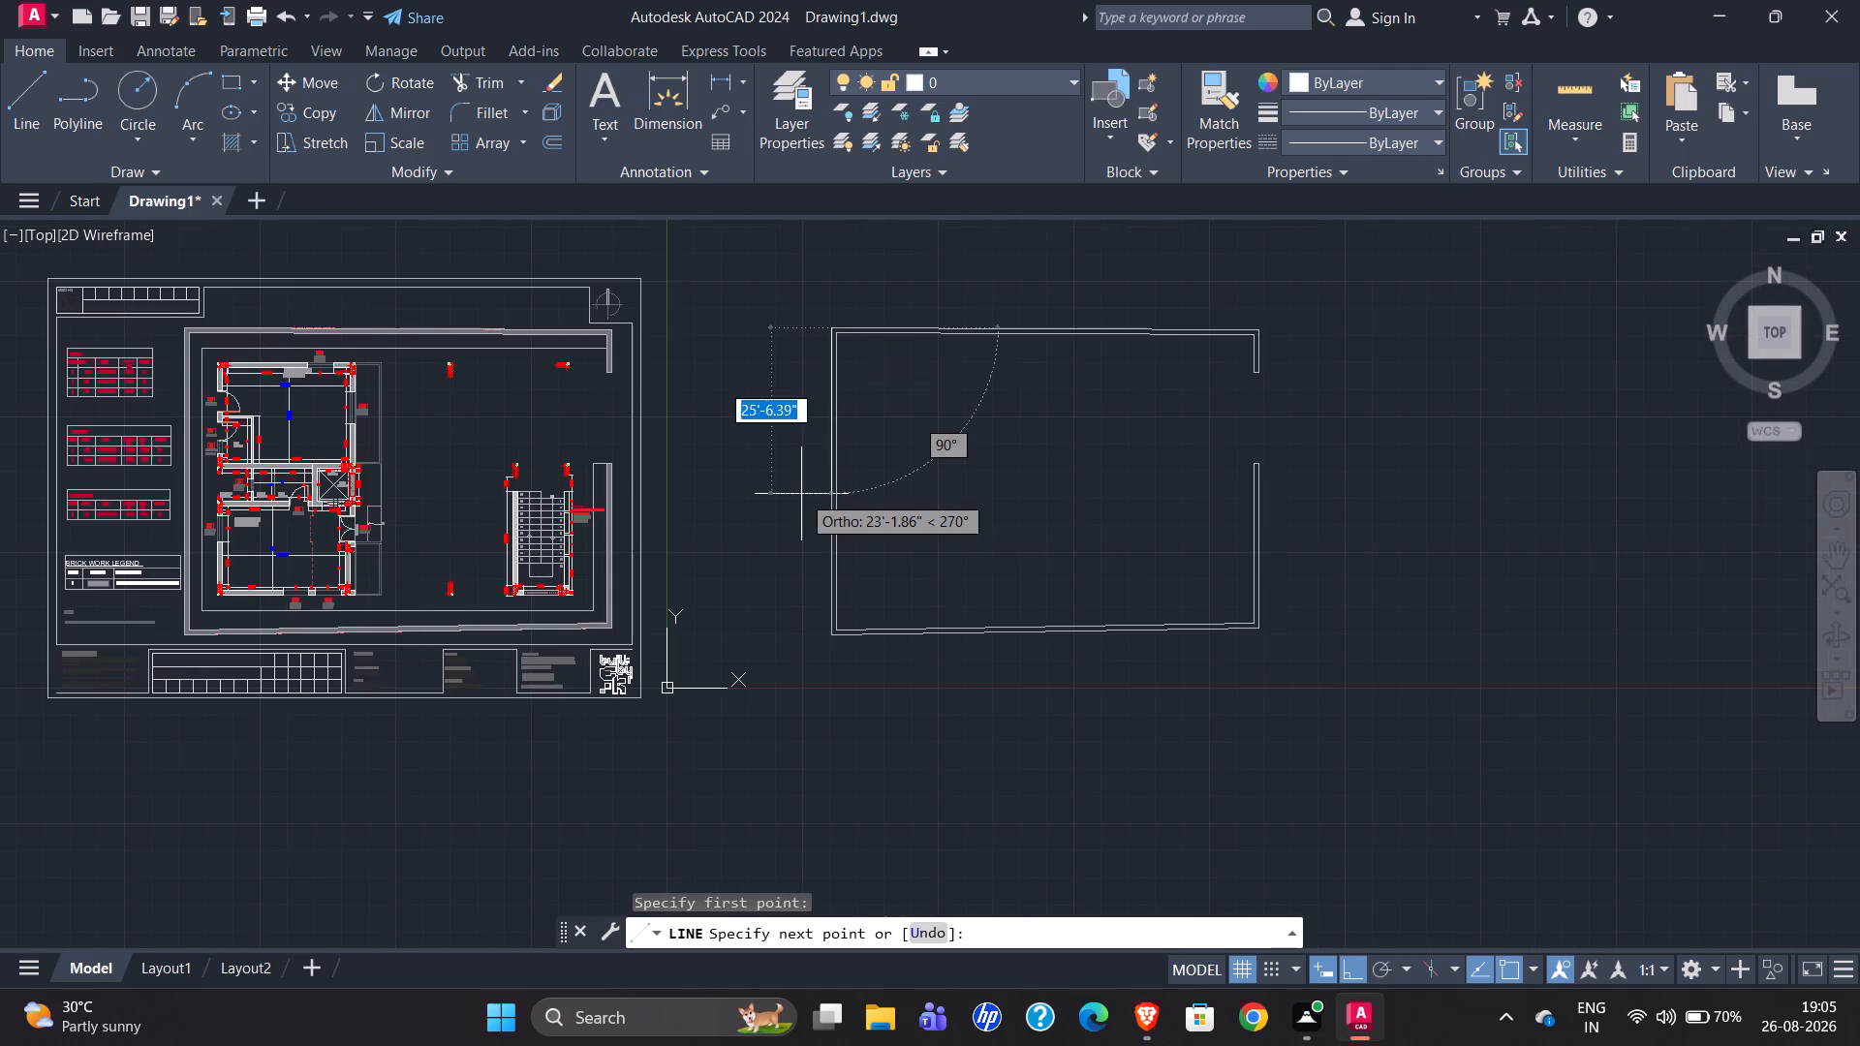
scroll(800, 654, up, 6)
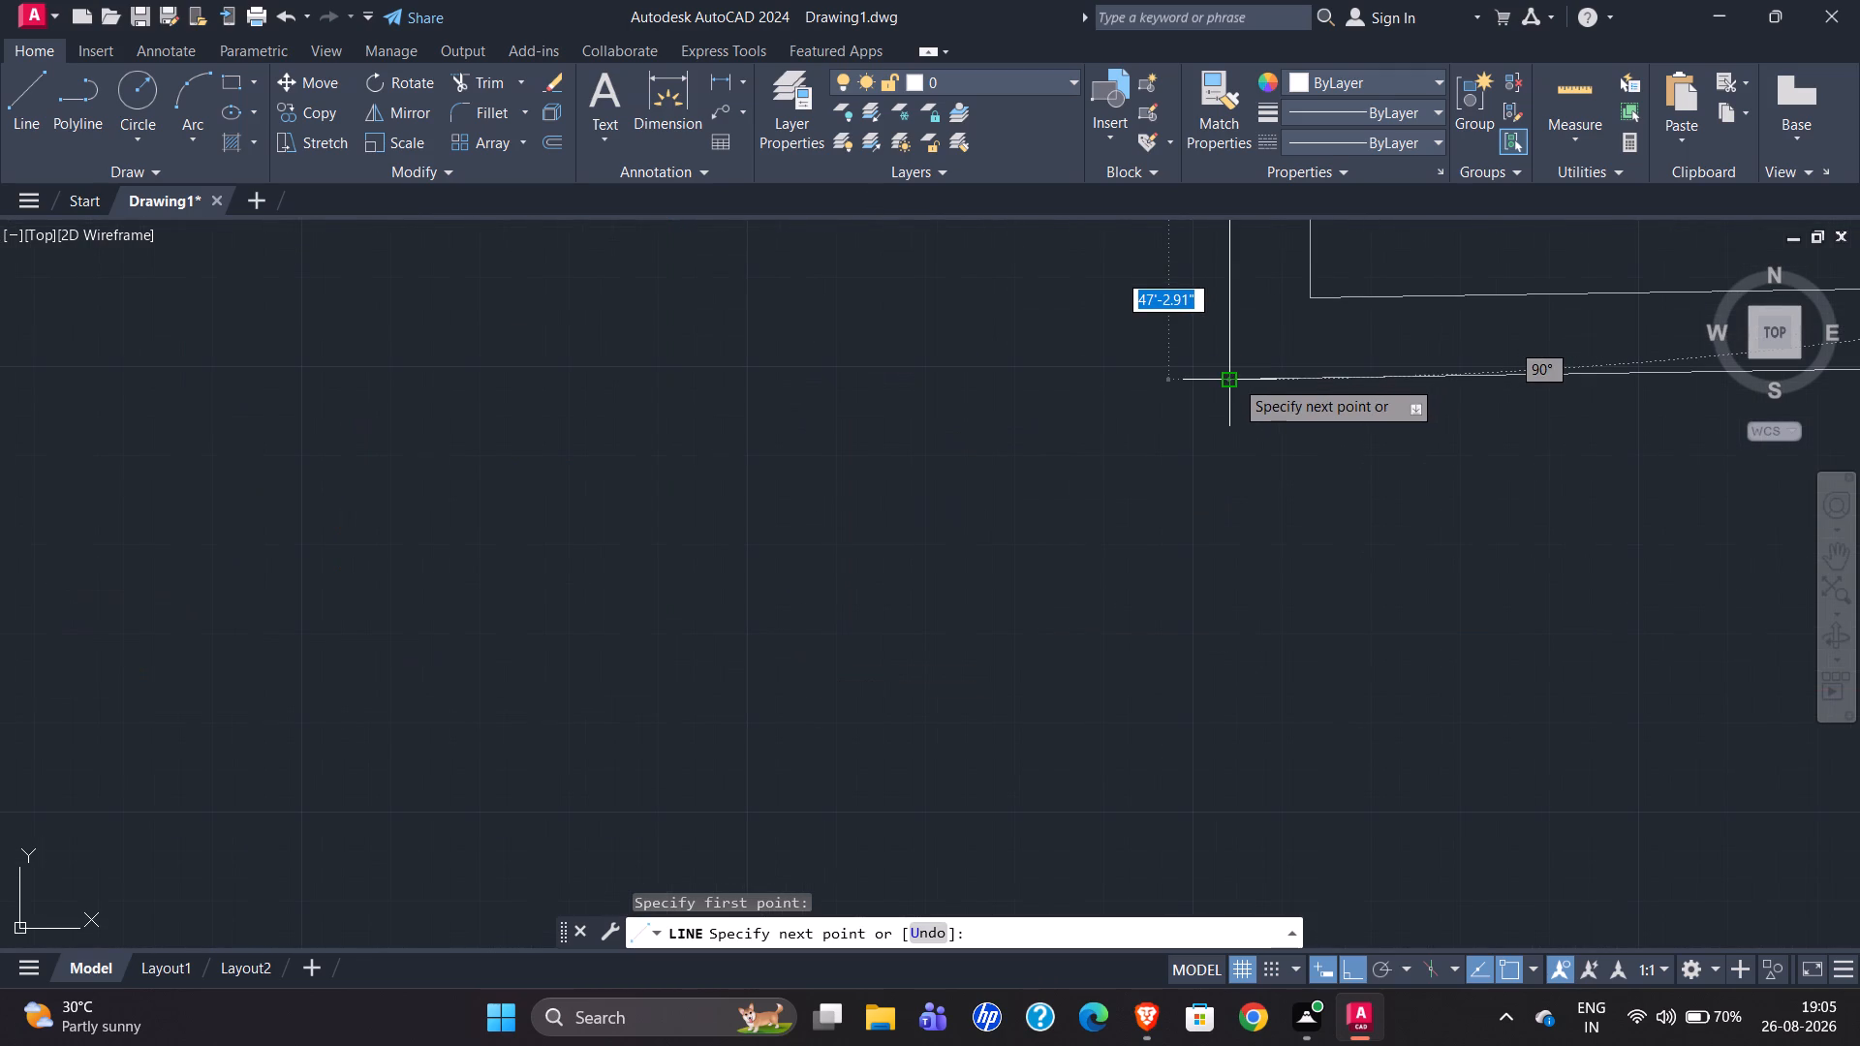
key(Escape)
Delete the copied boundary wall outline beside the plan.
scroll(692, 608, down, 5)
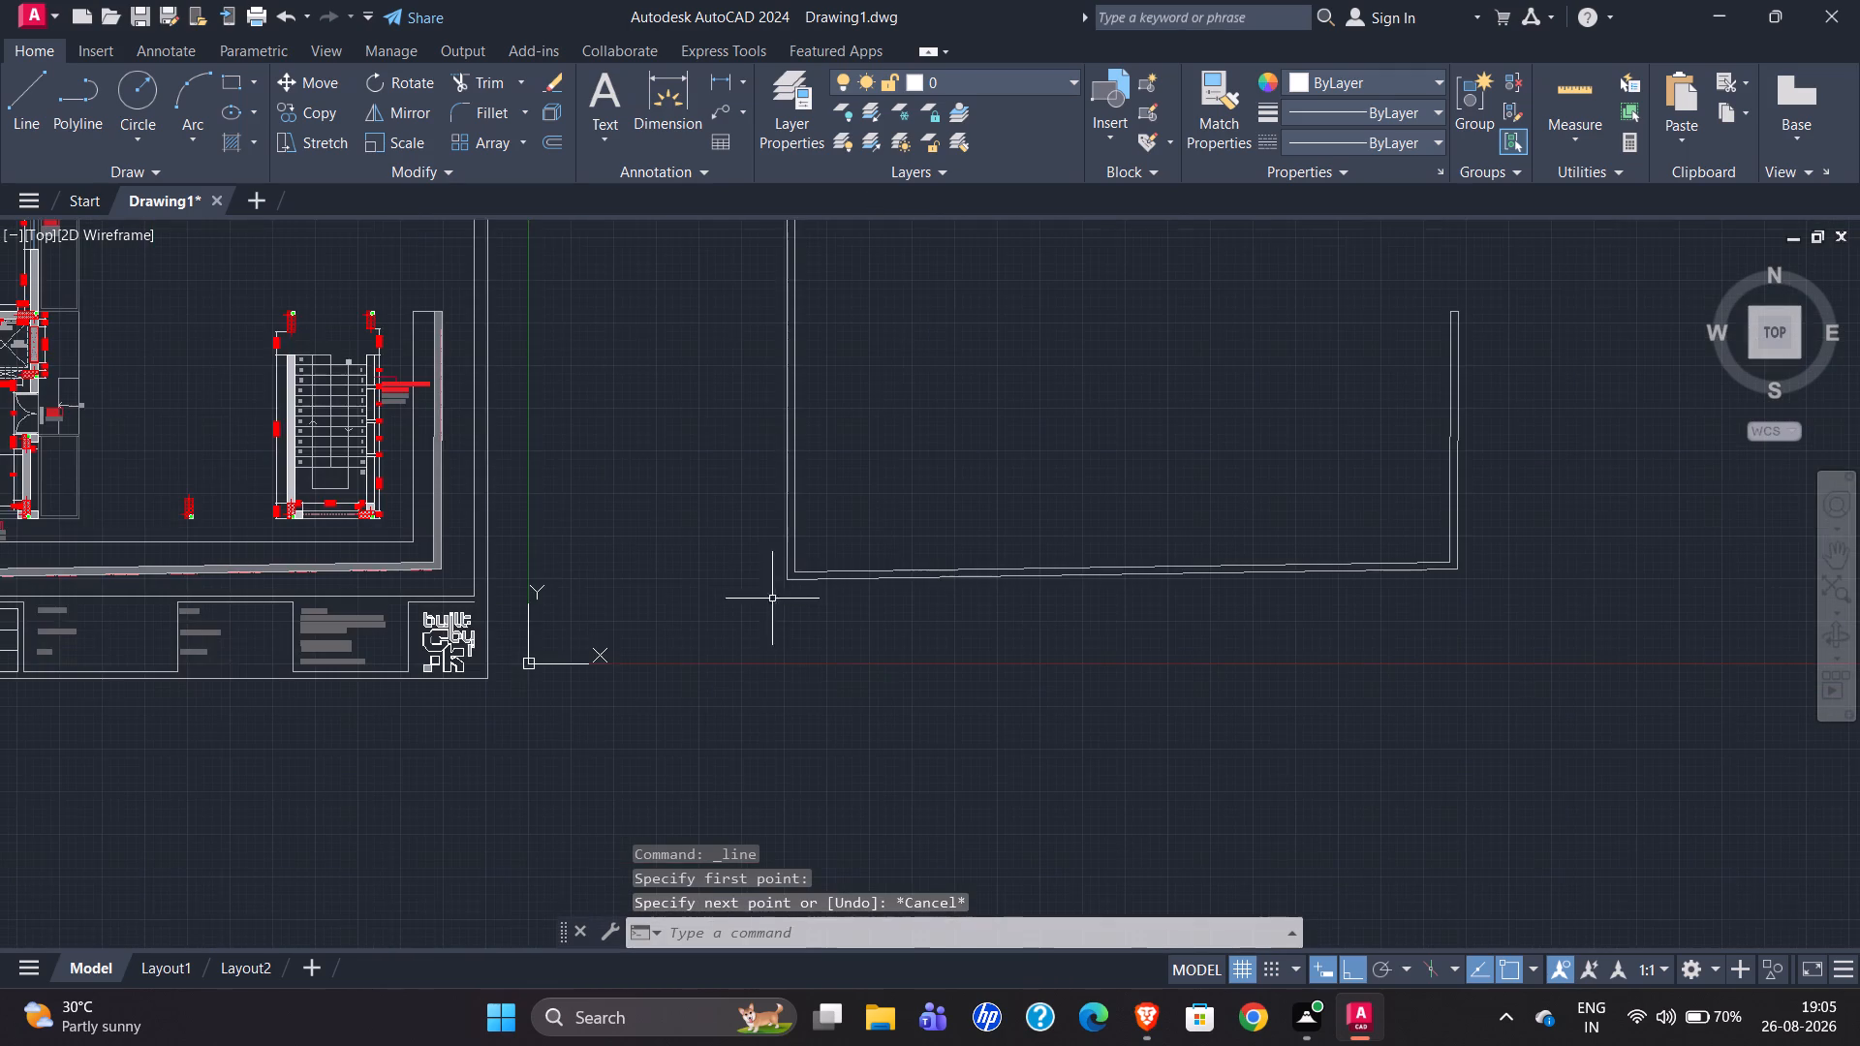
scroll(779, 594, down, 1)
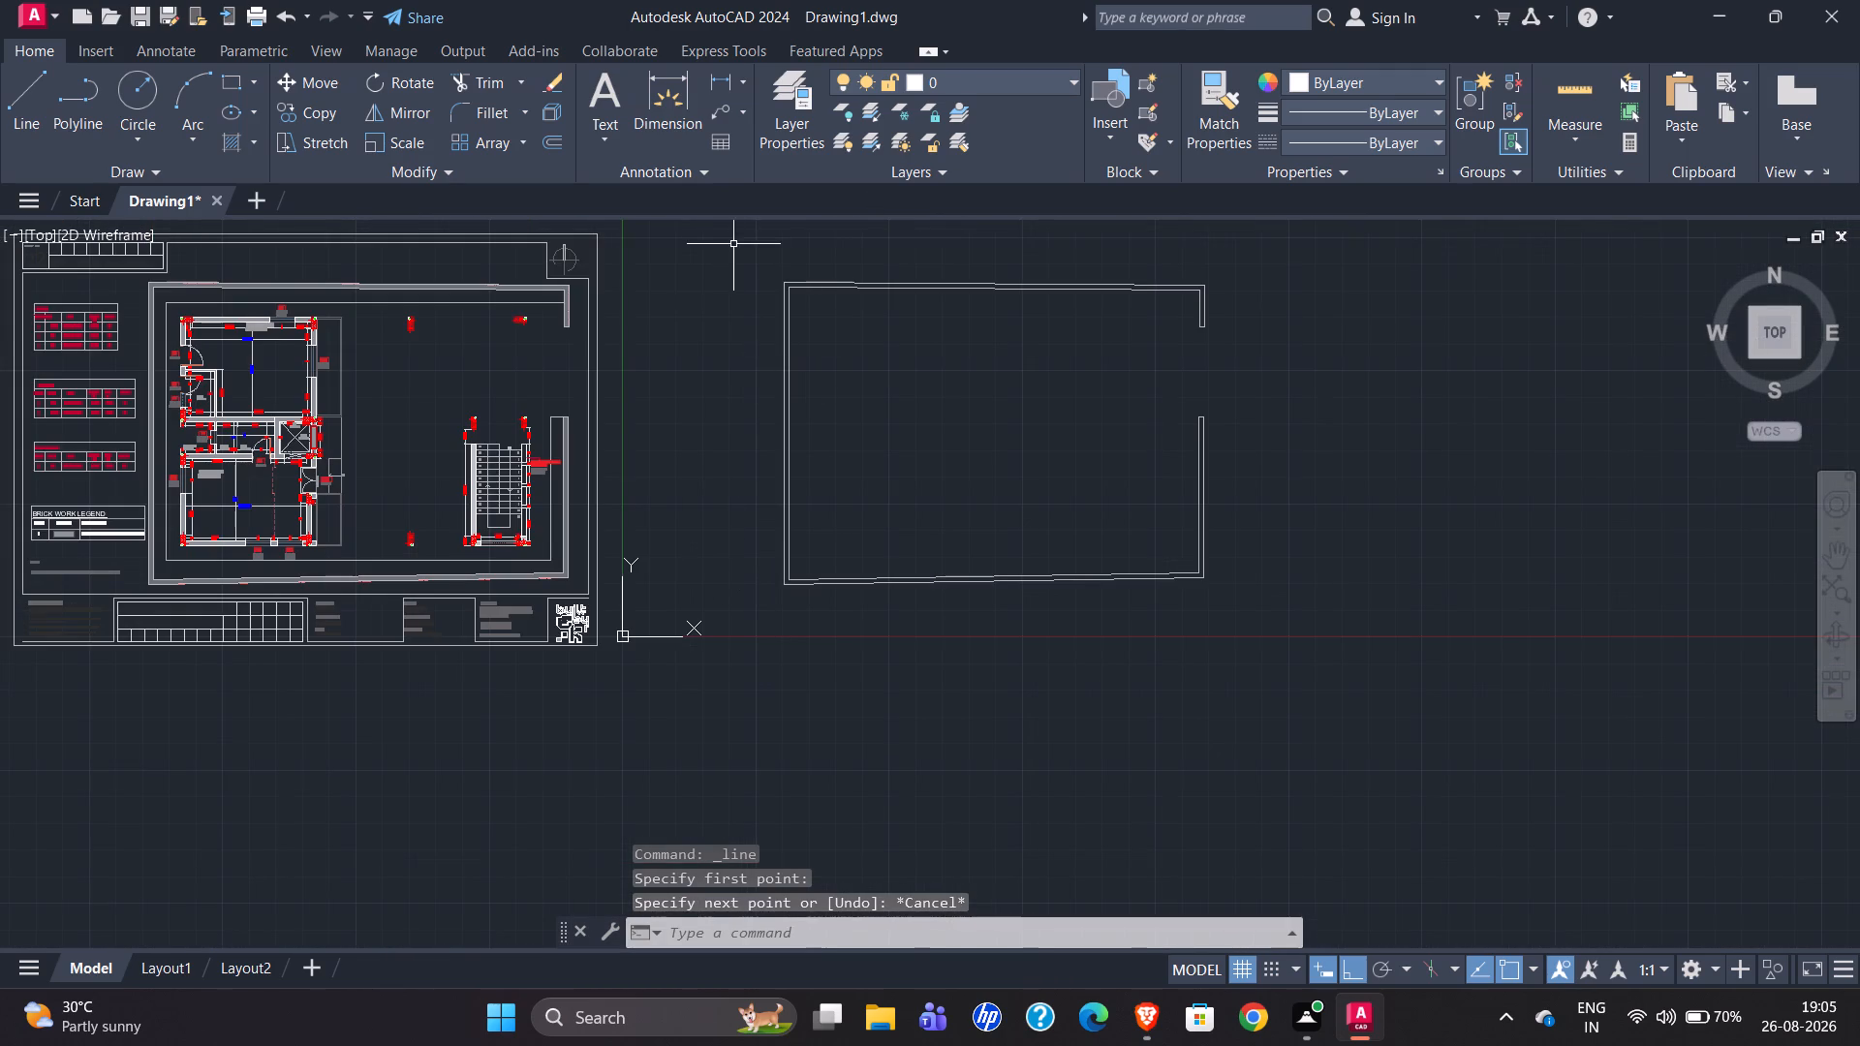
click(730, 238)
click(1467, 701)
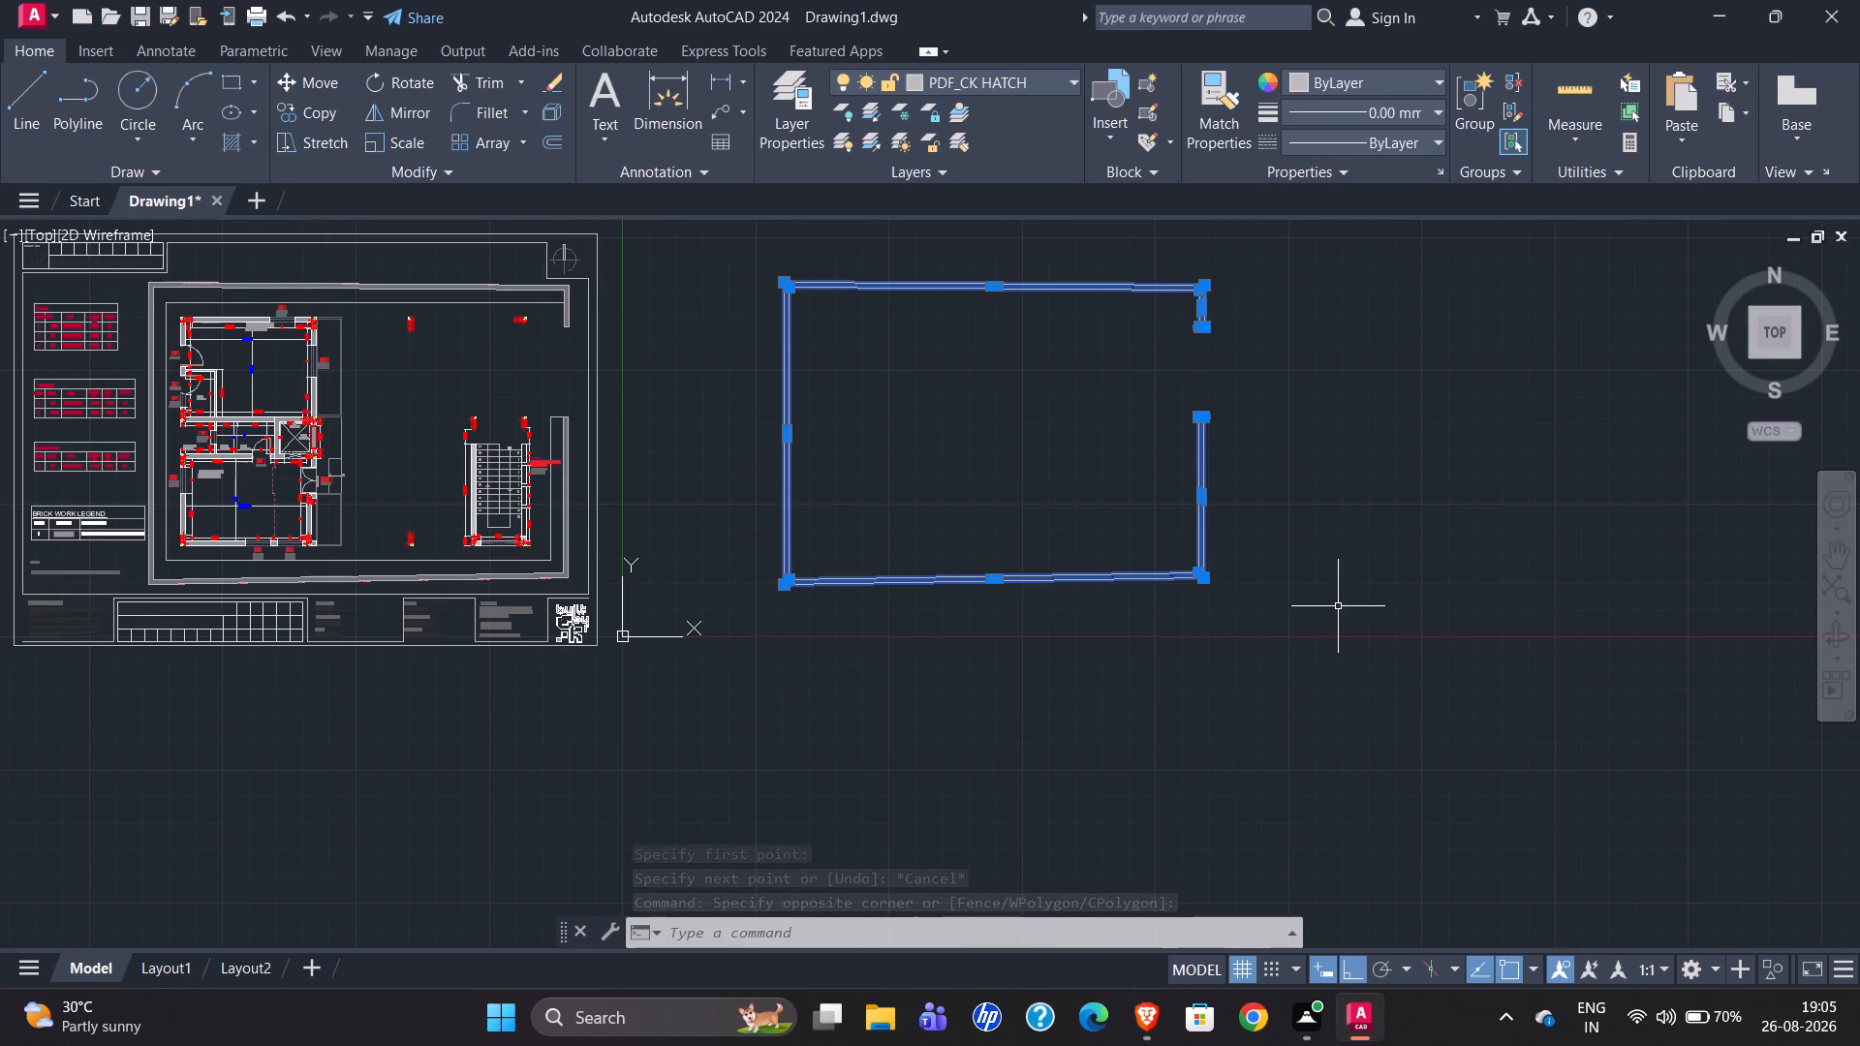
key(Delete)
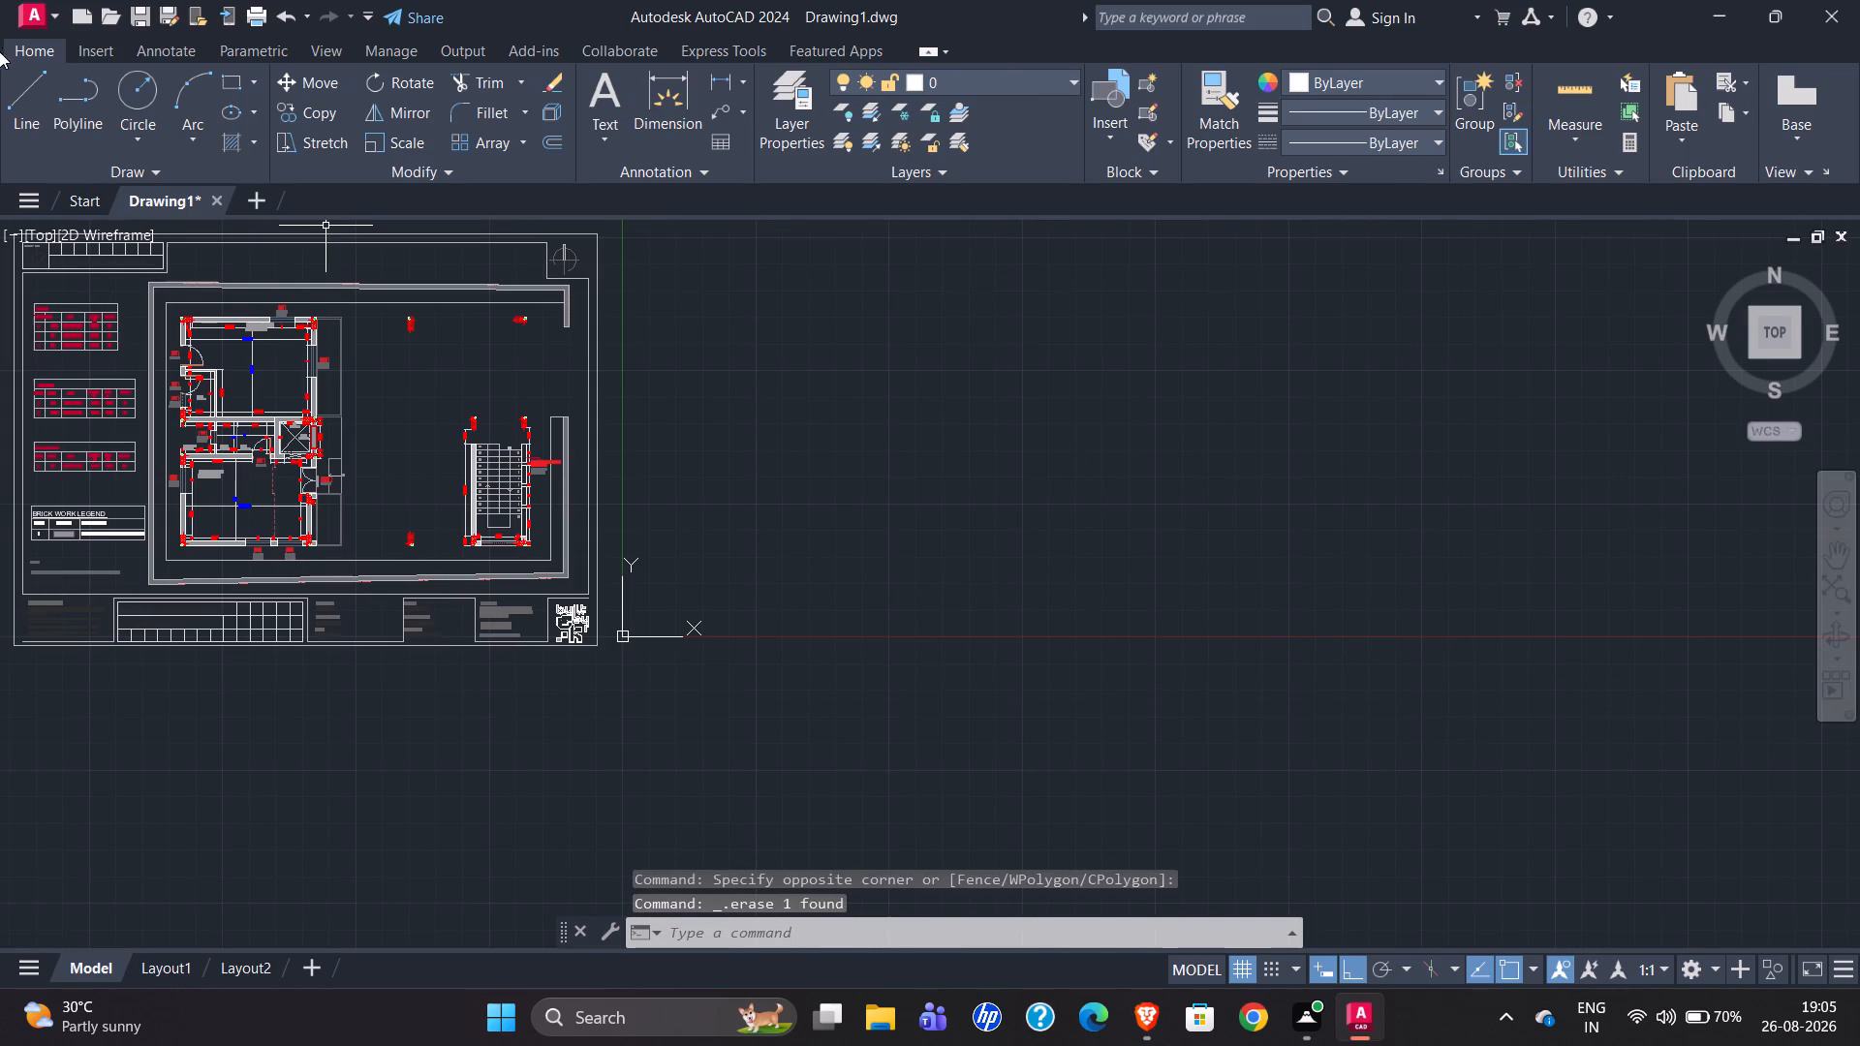
Draw a 67' horizontal line in the empty space beside the plan as the boundary's top side.
click(21, 95)
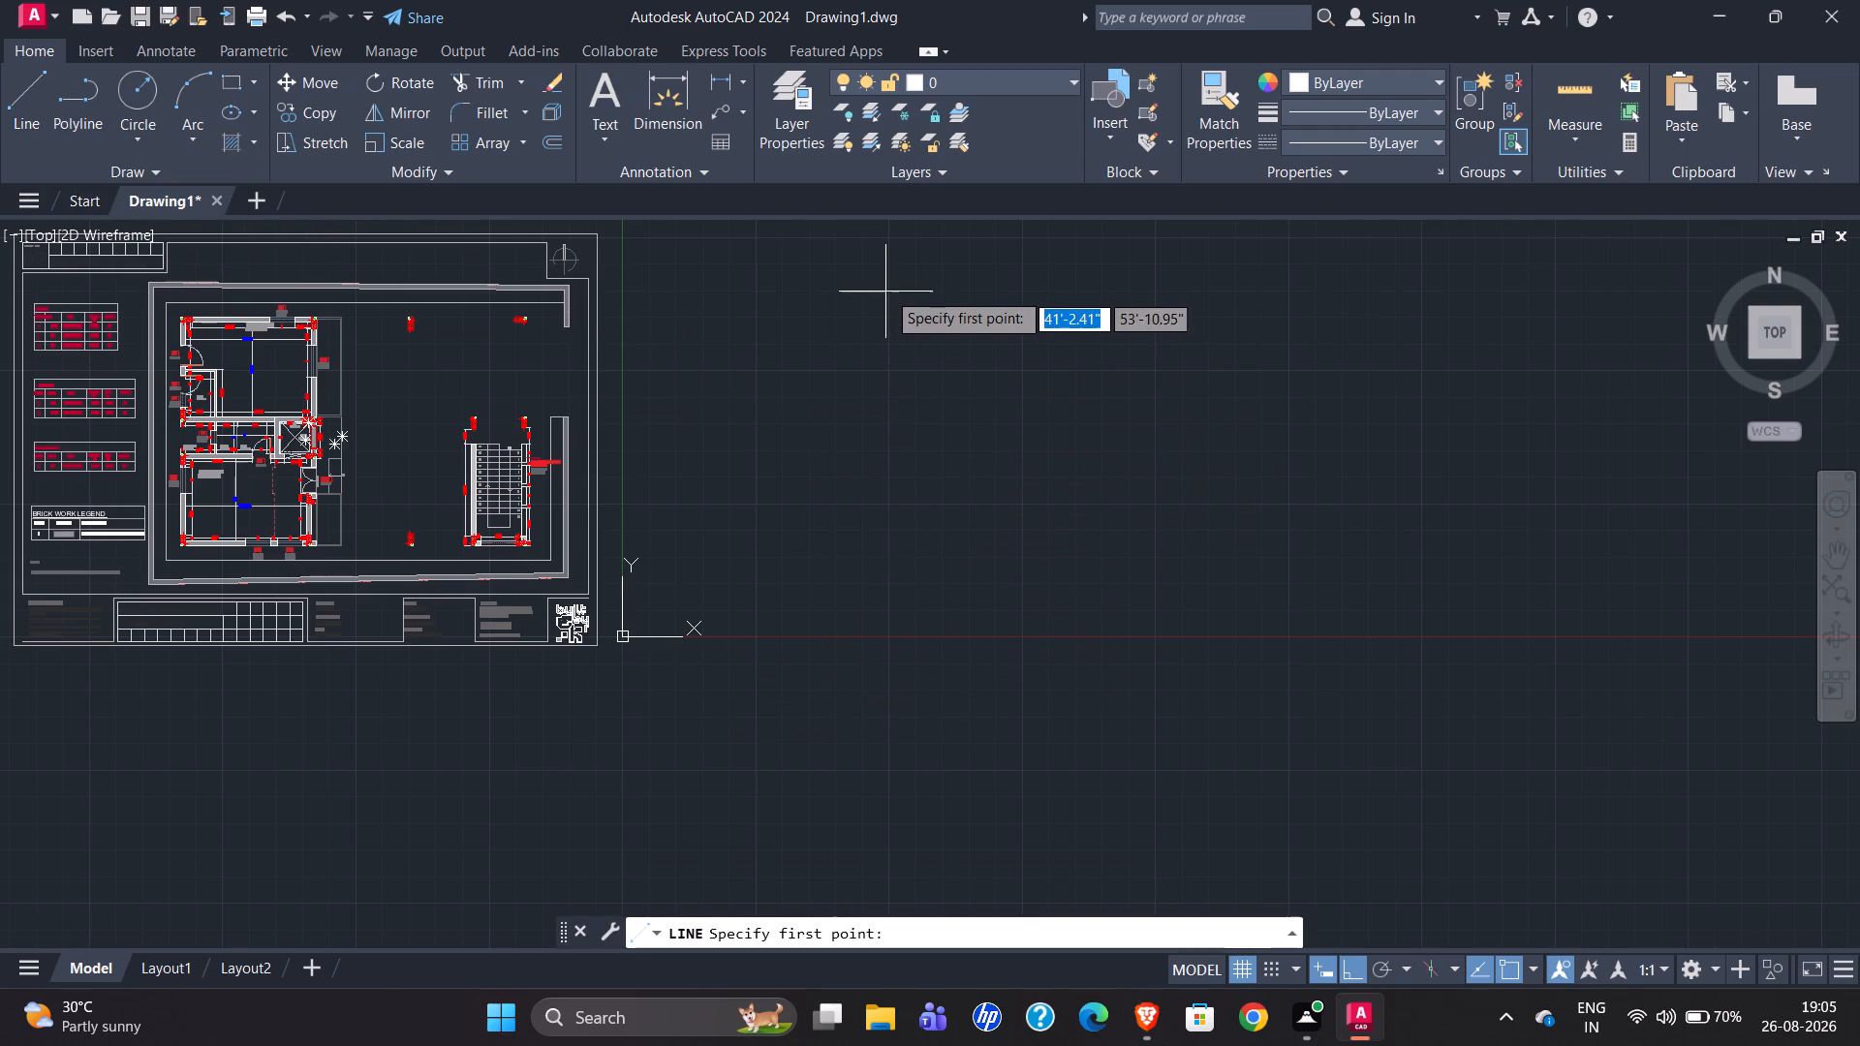
click(895, 265)
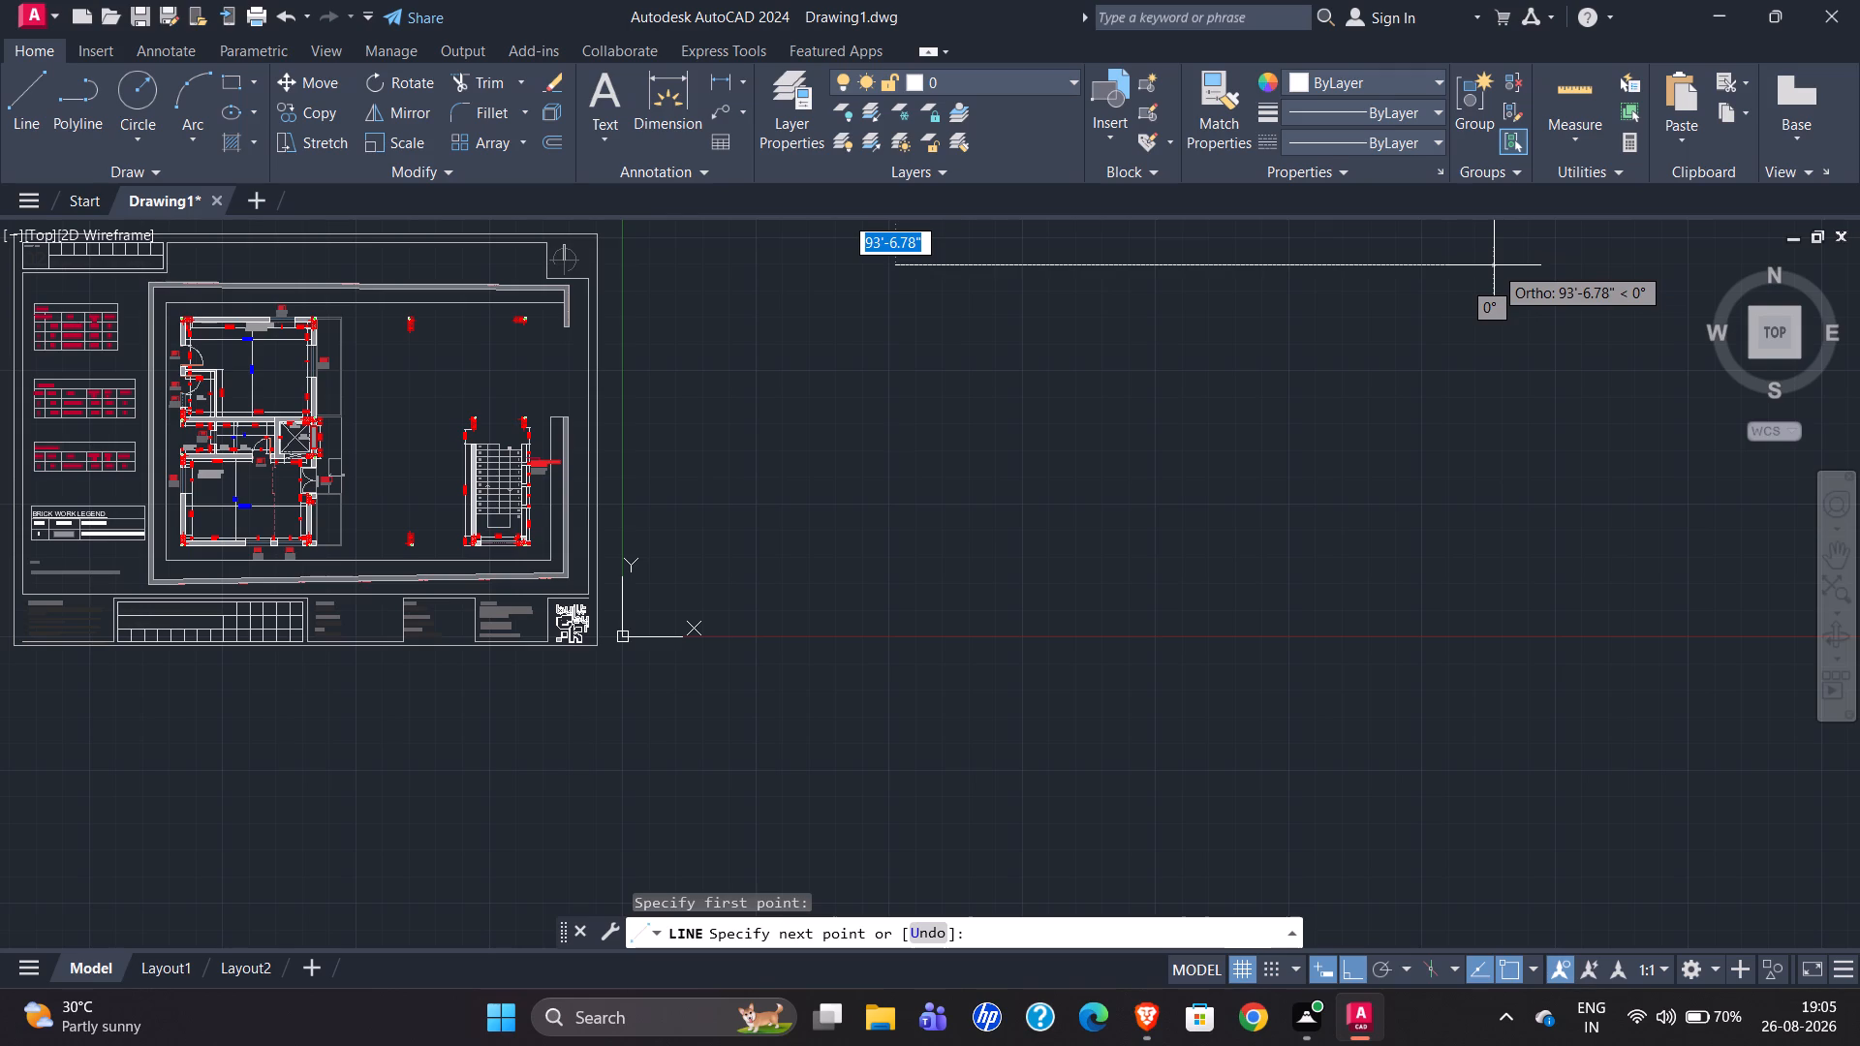
text(67)
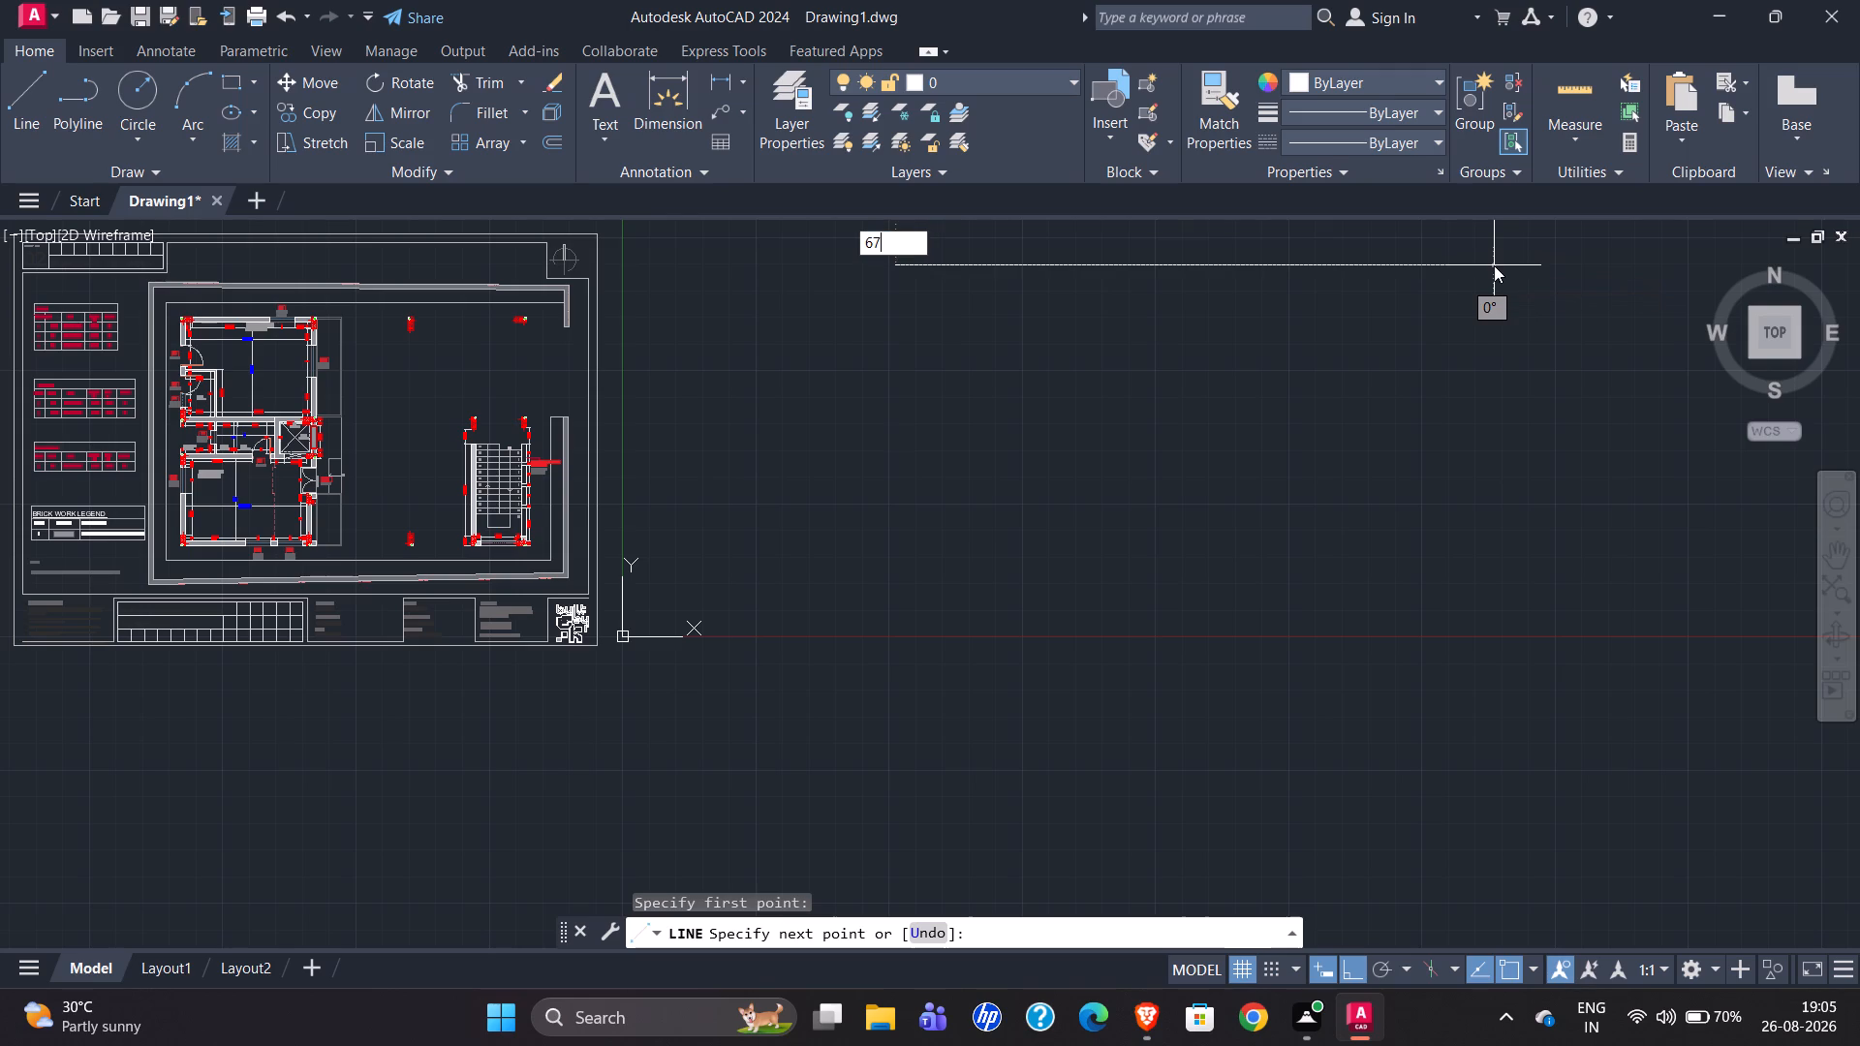
key(apostrophe)
key(Return)
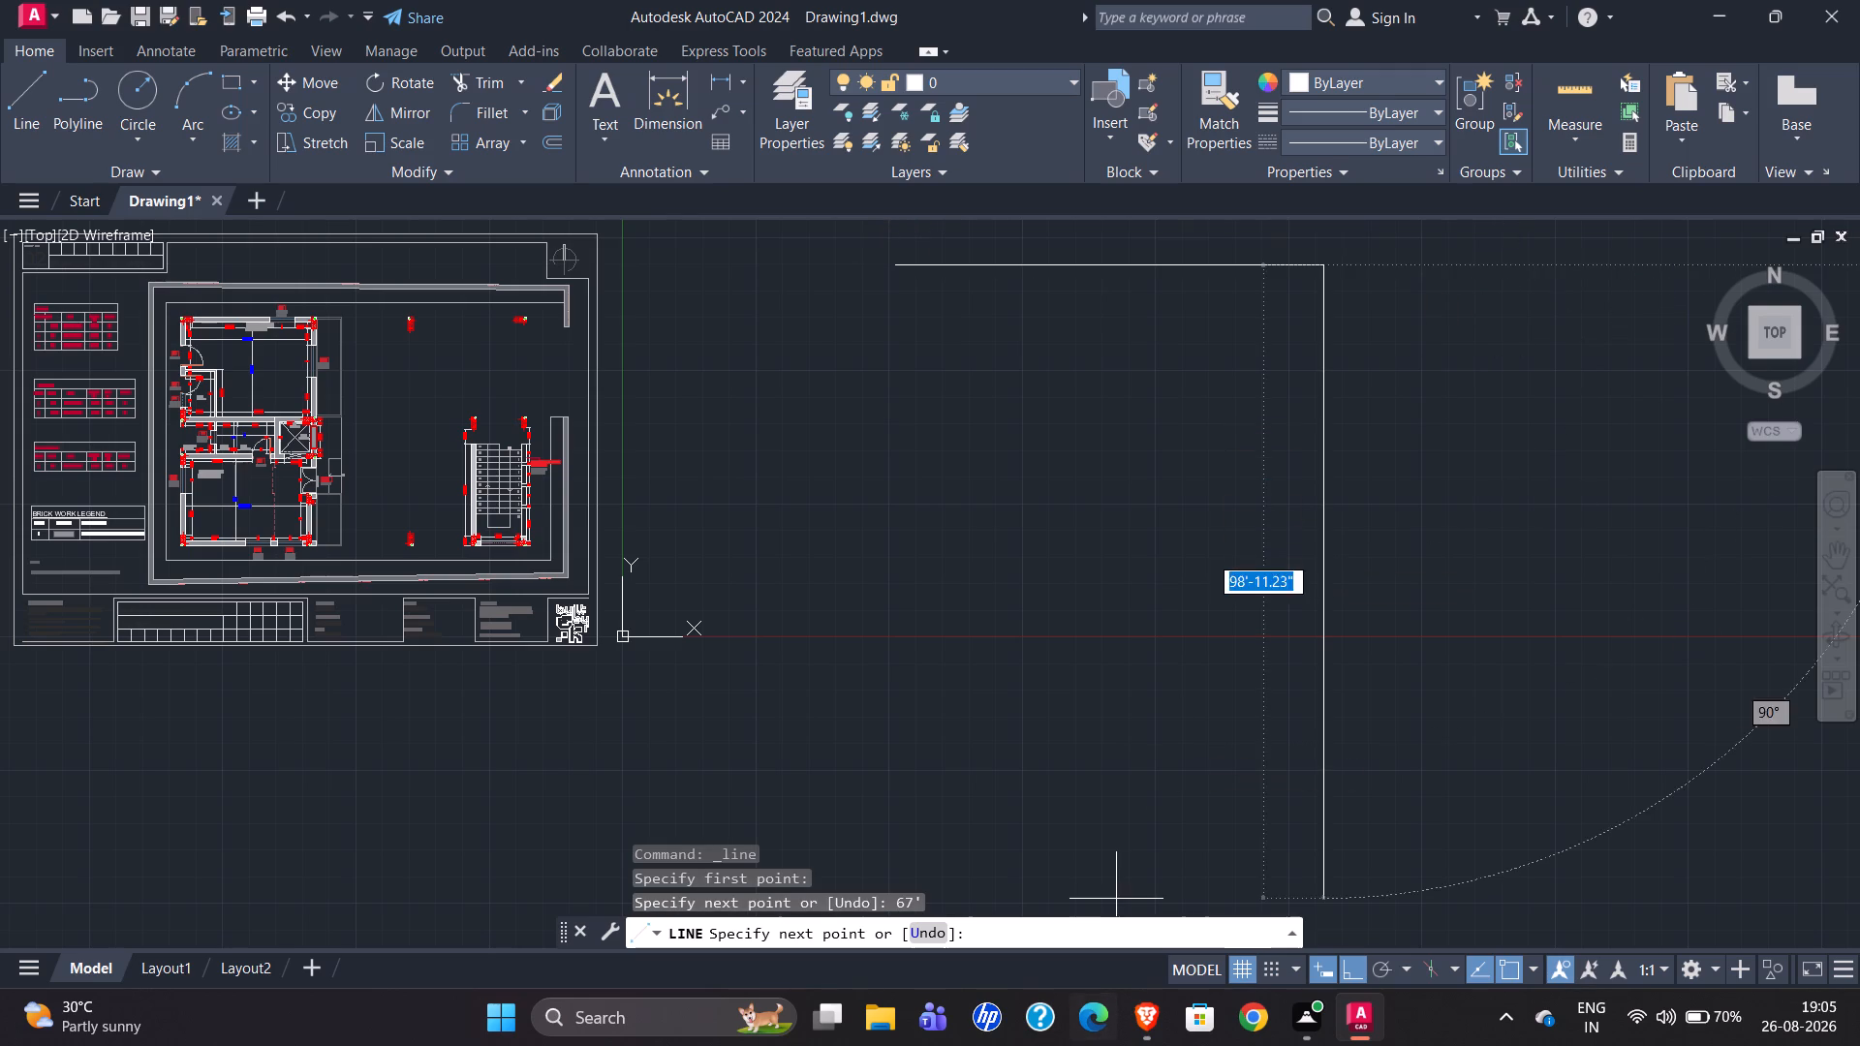
key(Escape)
Draw a 48' line down from the top line's plan-side end, continuing horizontally to align with the top line's other end.
click(28, 96)
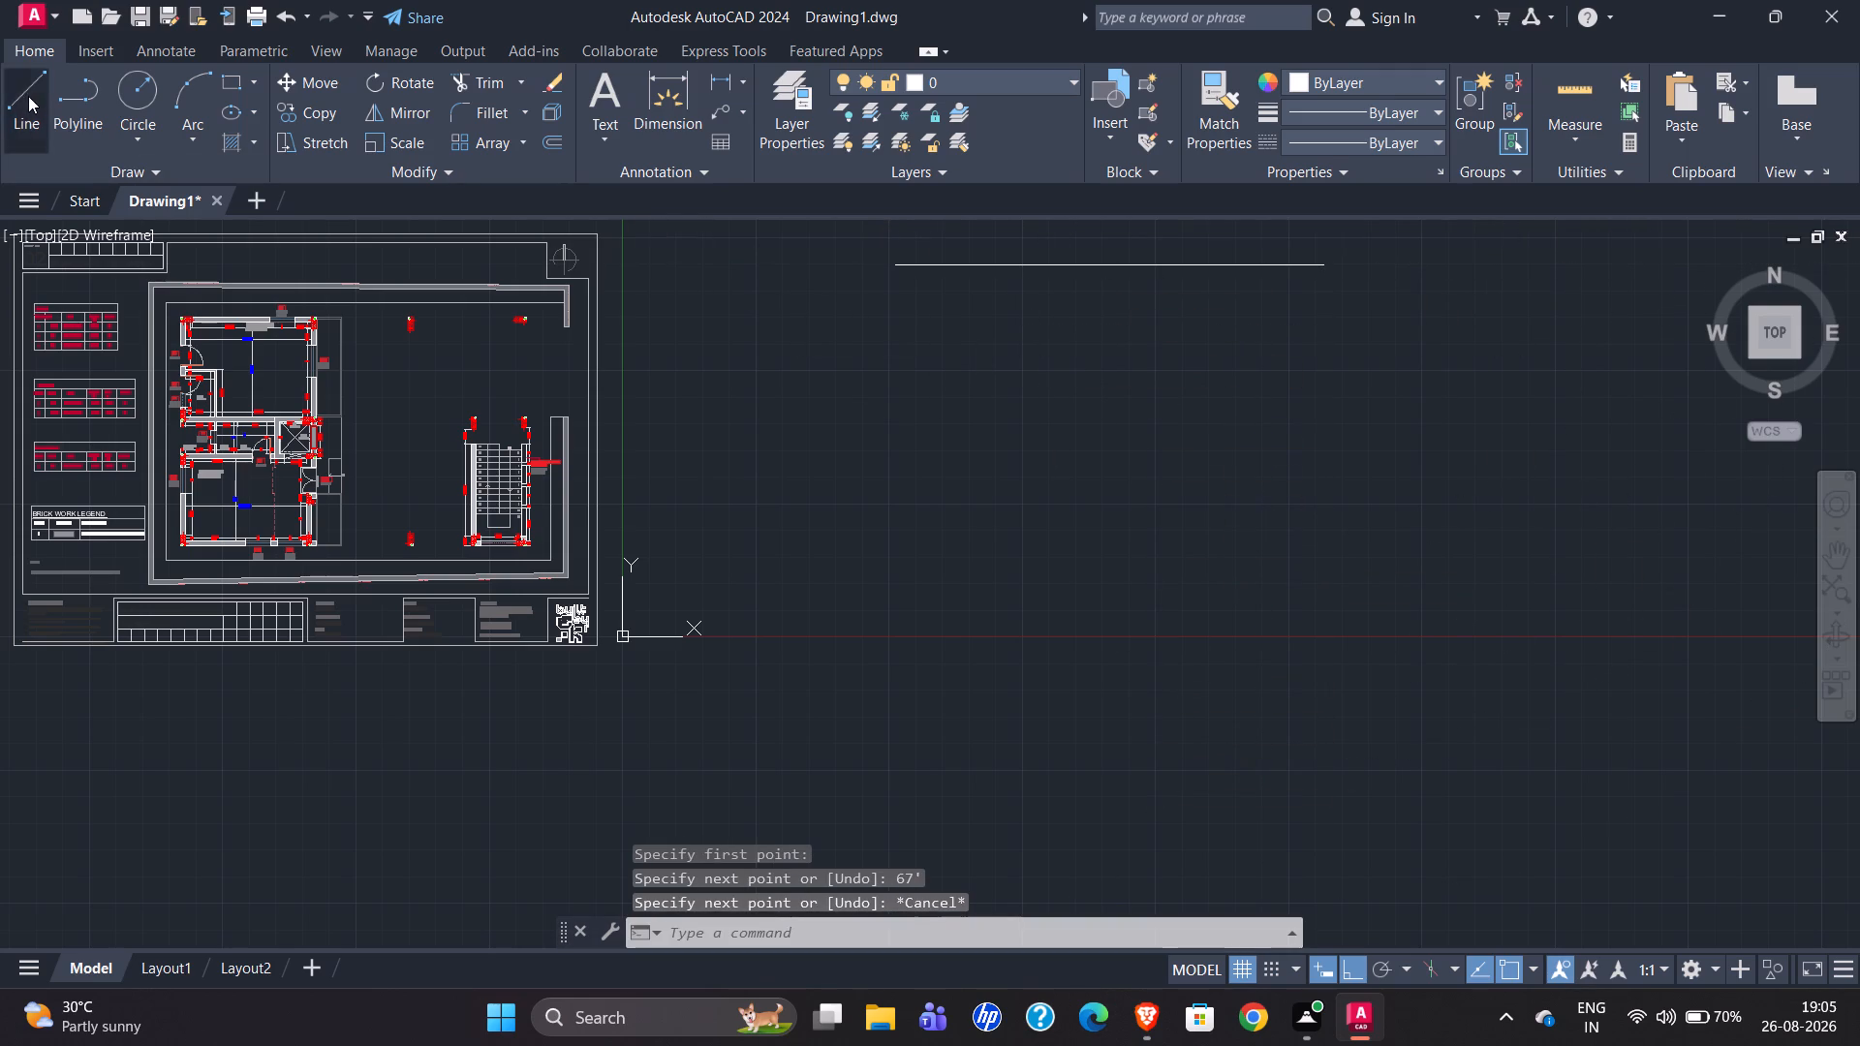
click(894, 269)
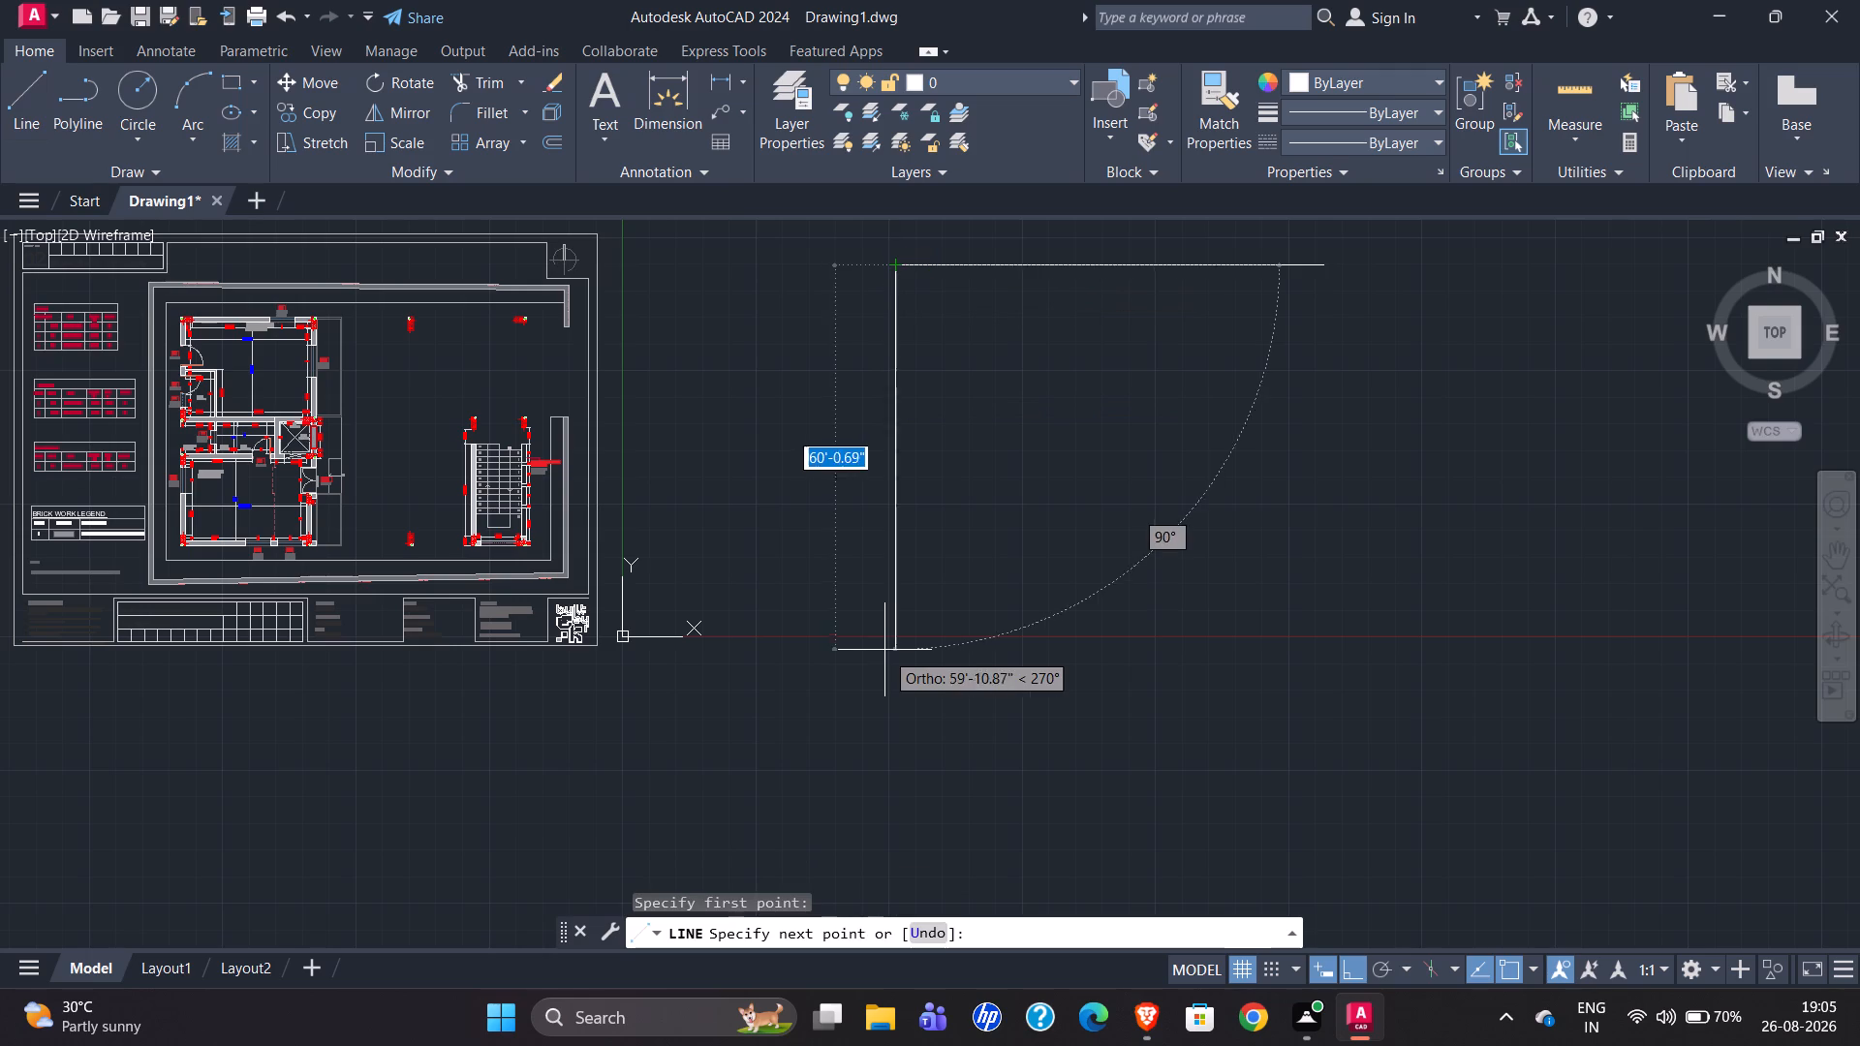
text(48)
key(apostrophe)
key(Return)
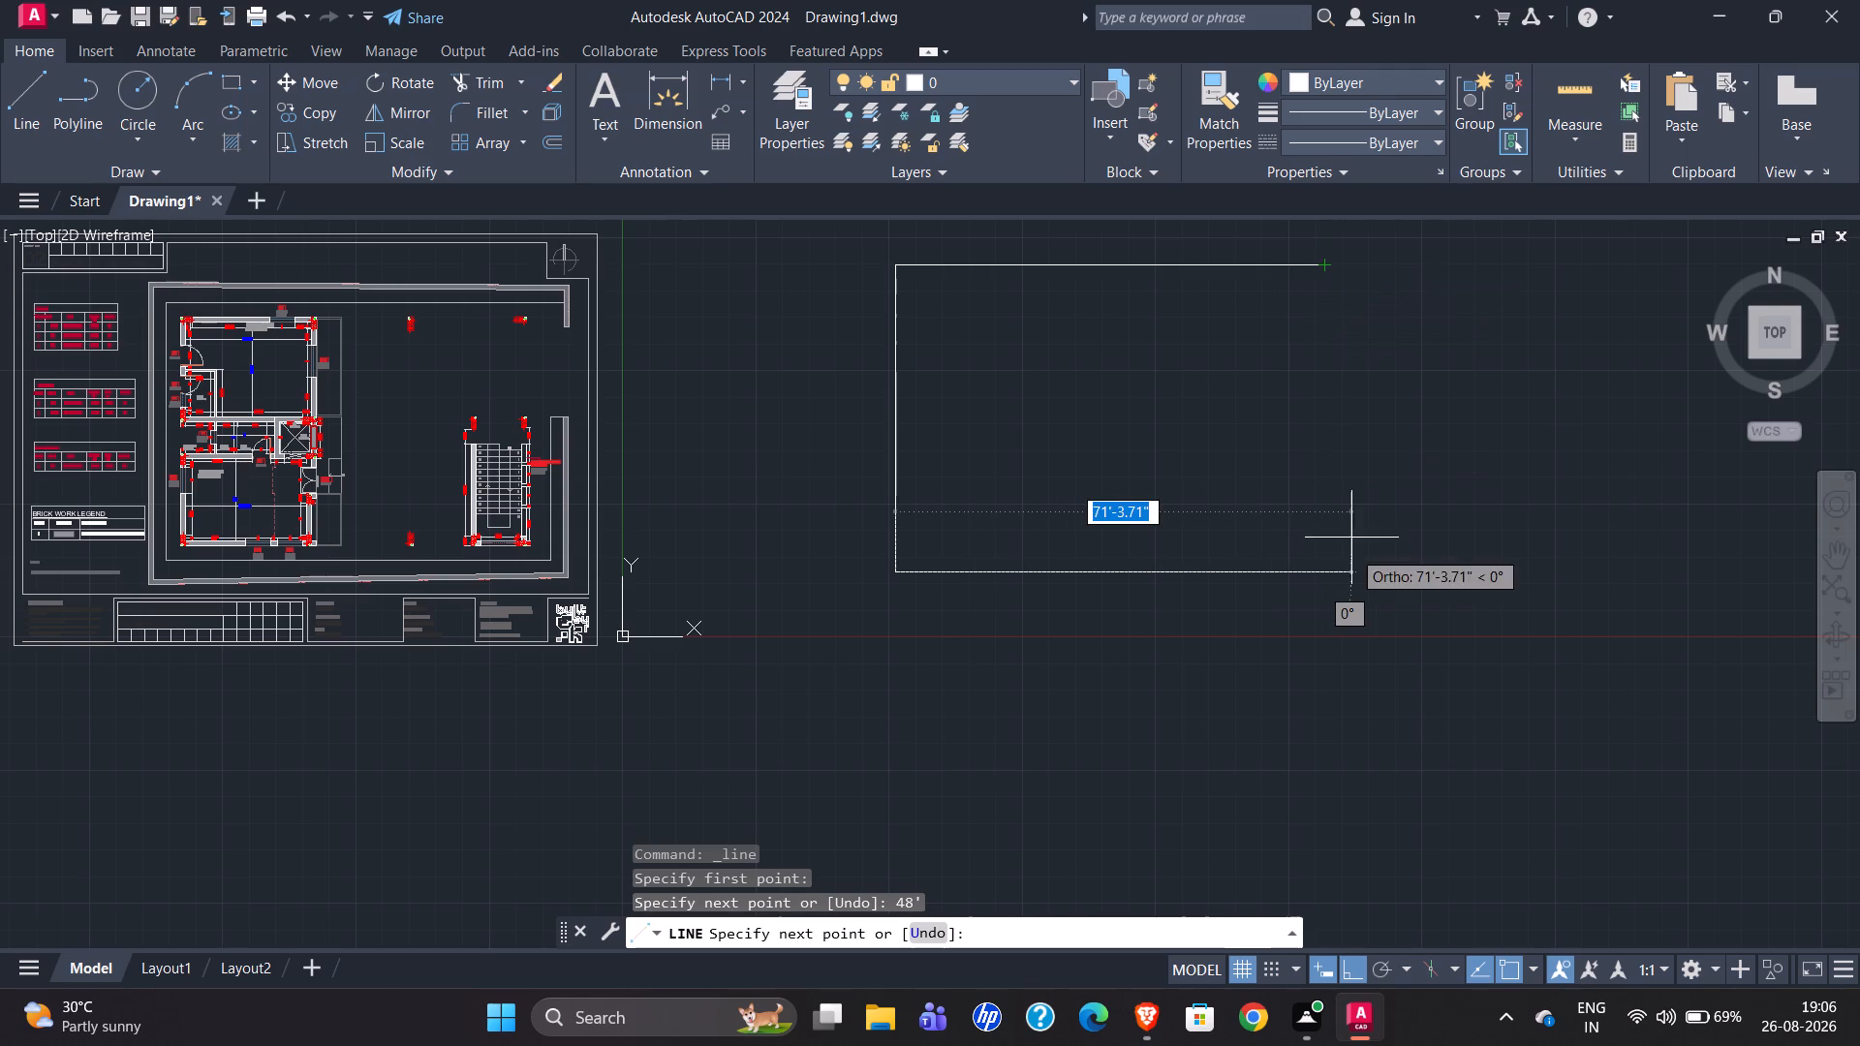
click(1323, 571)
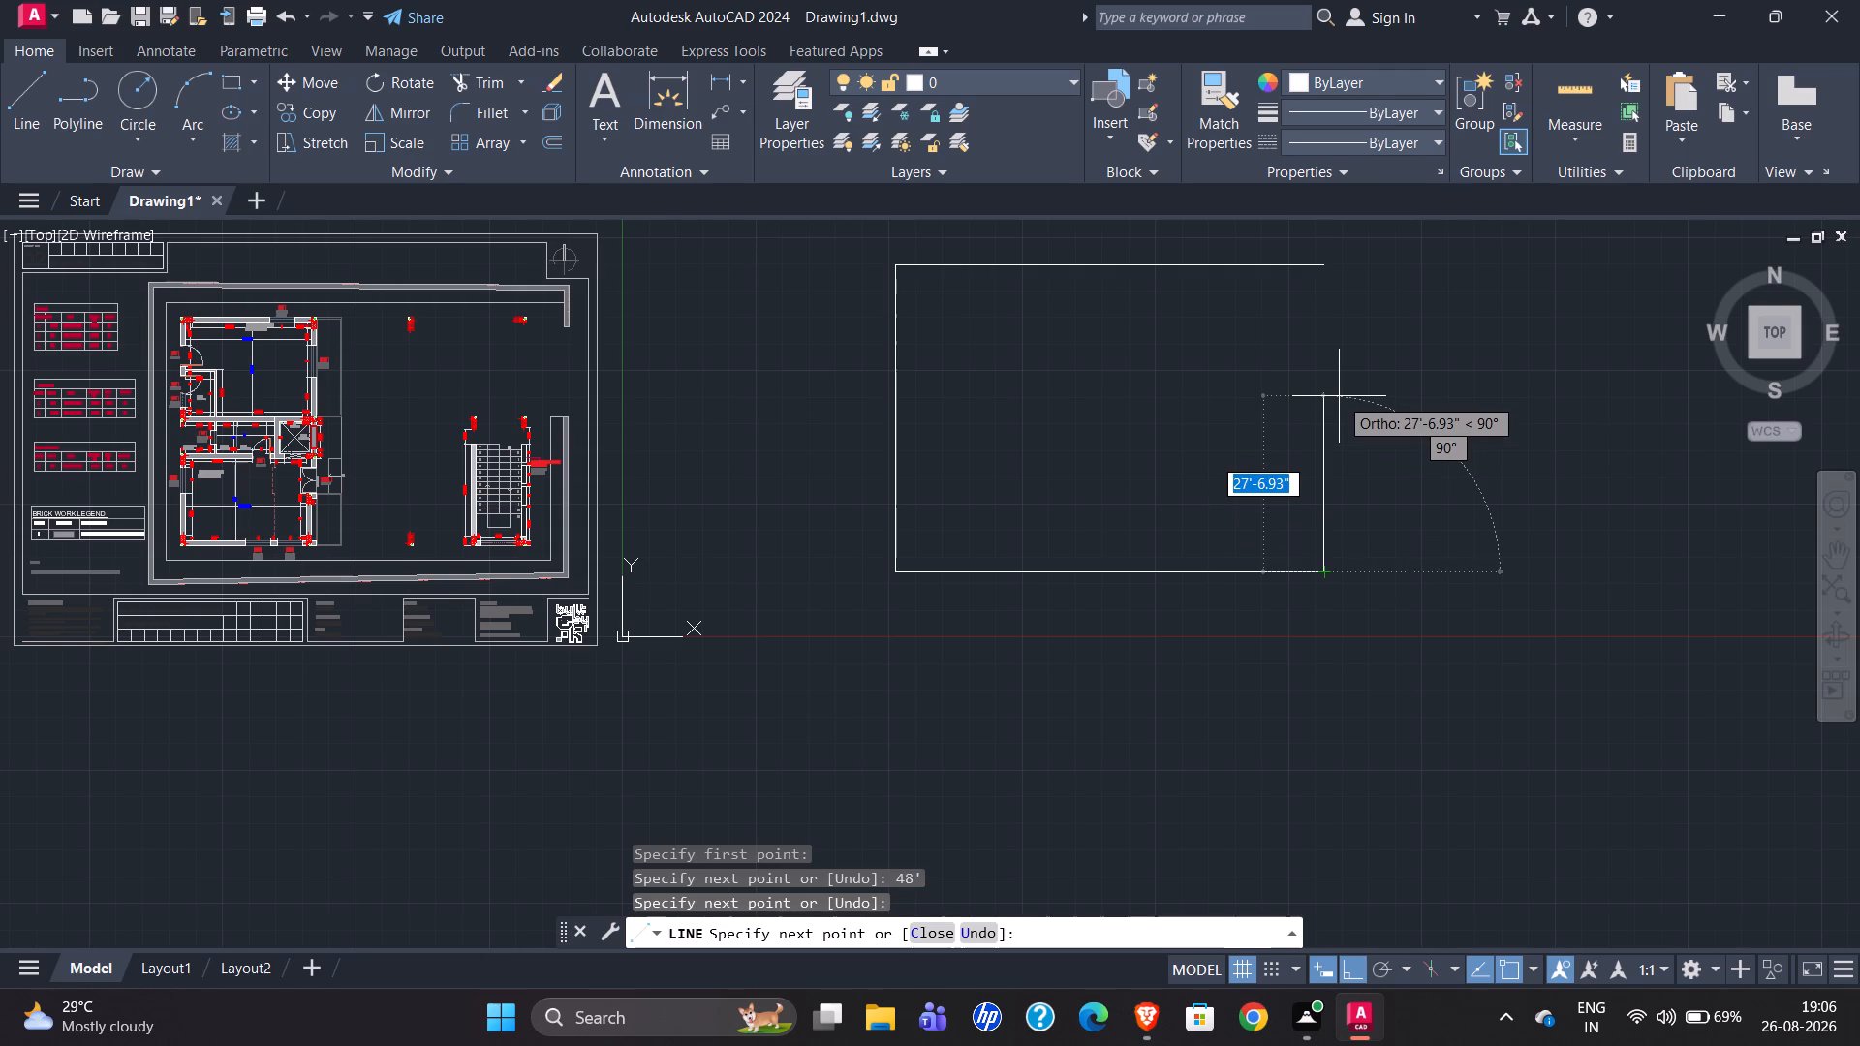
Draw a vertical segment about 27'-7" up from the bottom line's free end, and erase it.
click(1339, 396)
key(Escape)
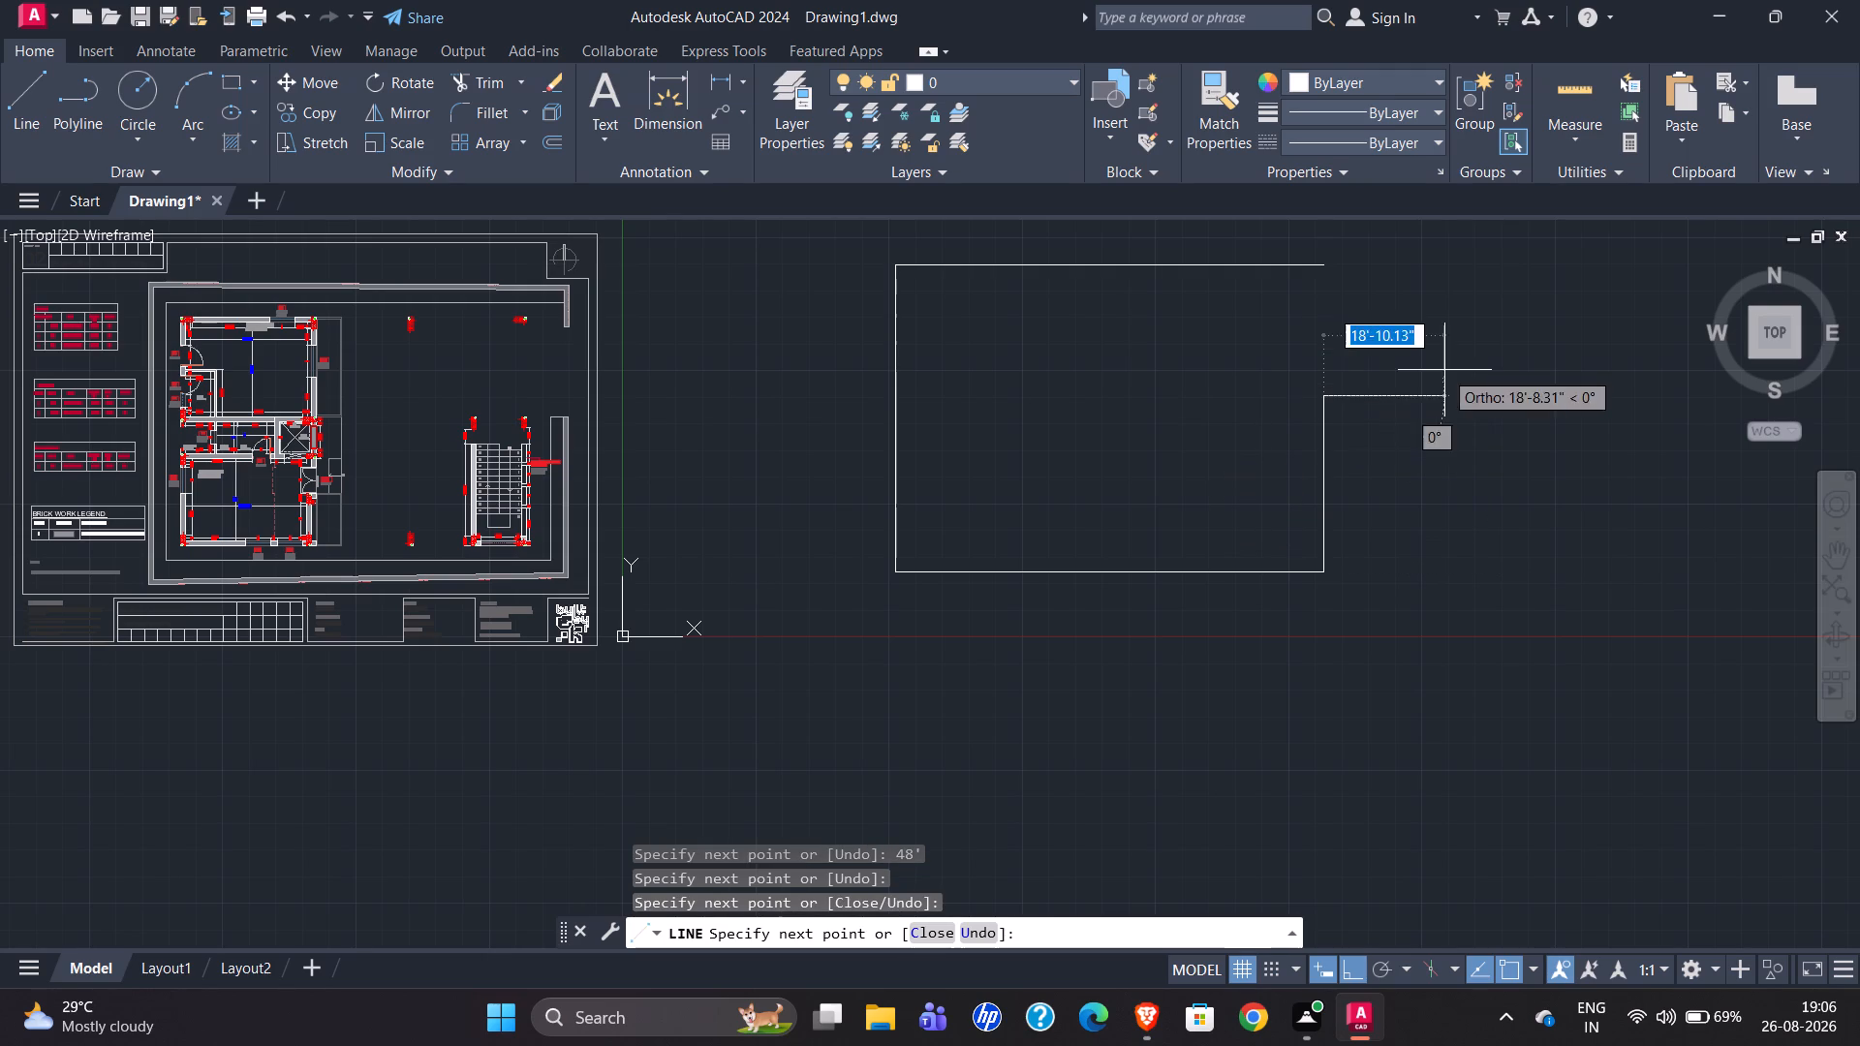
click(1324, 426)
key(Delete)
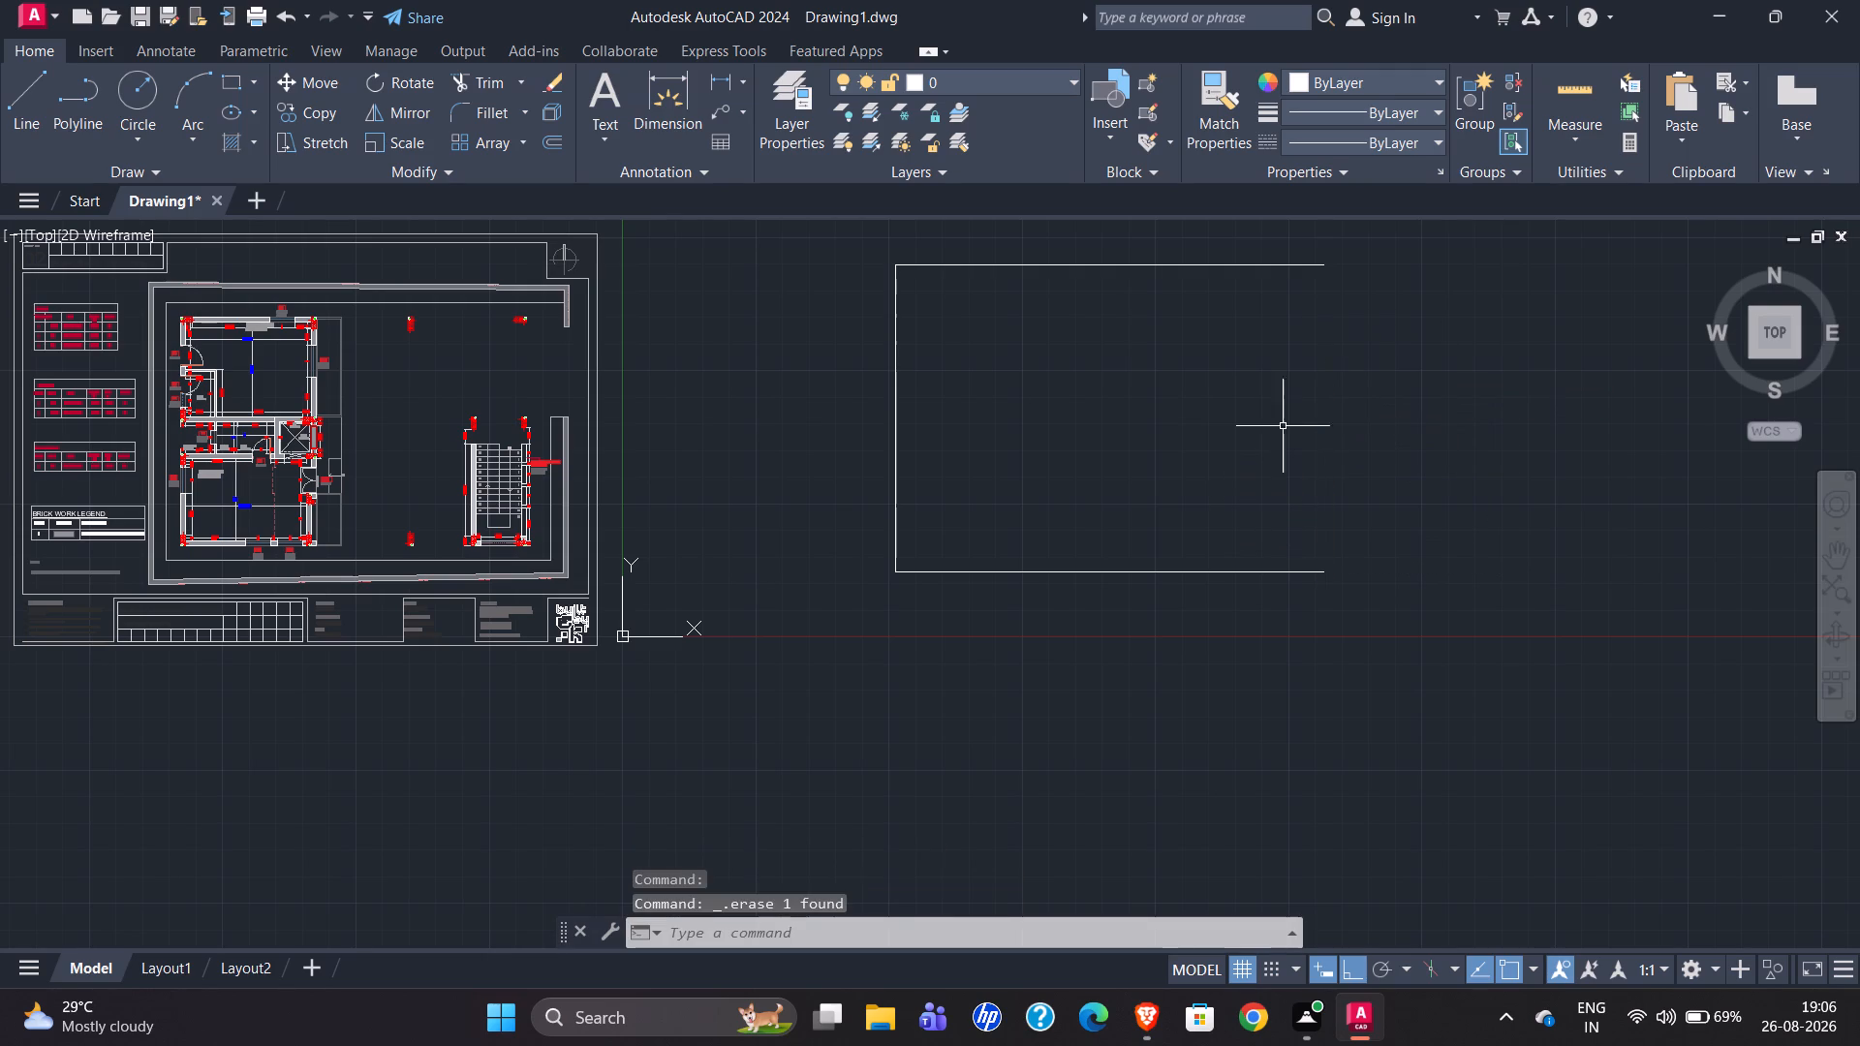
Draw a 25' vertical line up from the bottom line's free end.
click(35, 95)
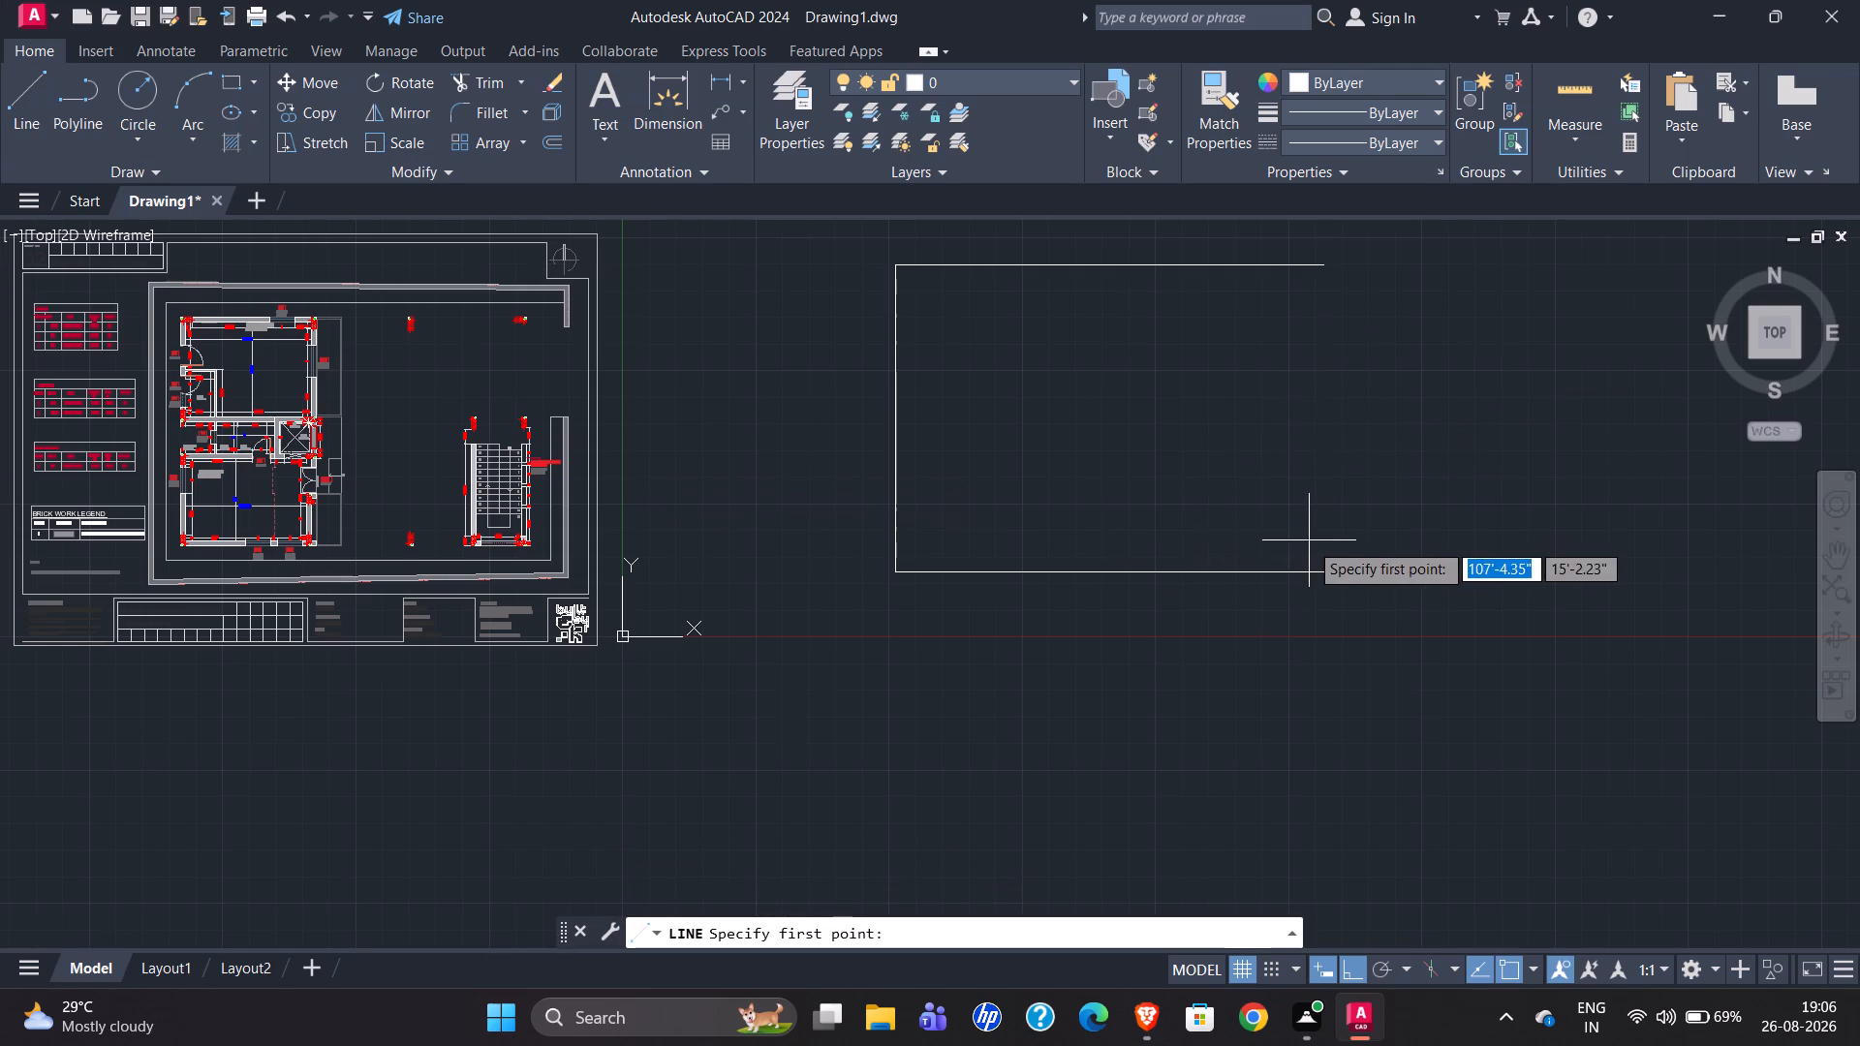
click(1330, 573)
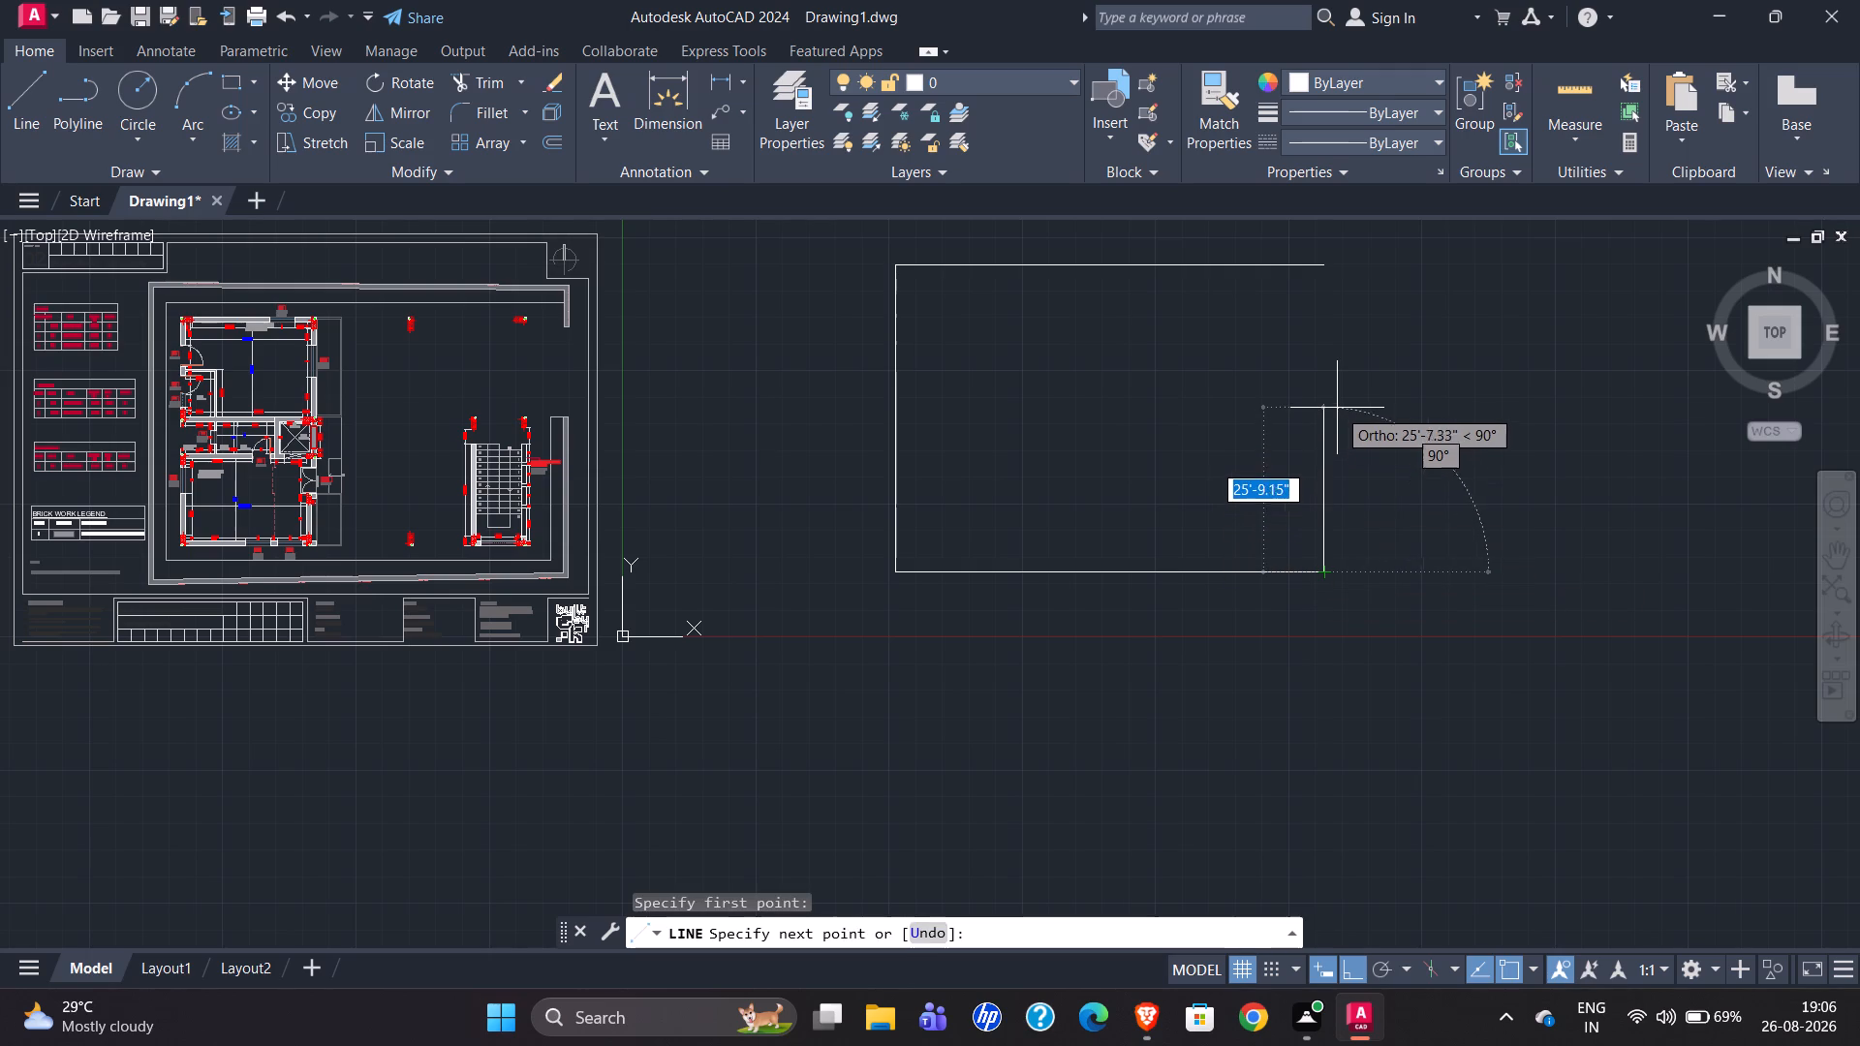
text(25')
key(Return)
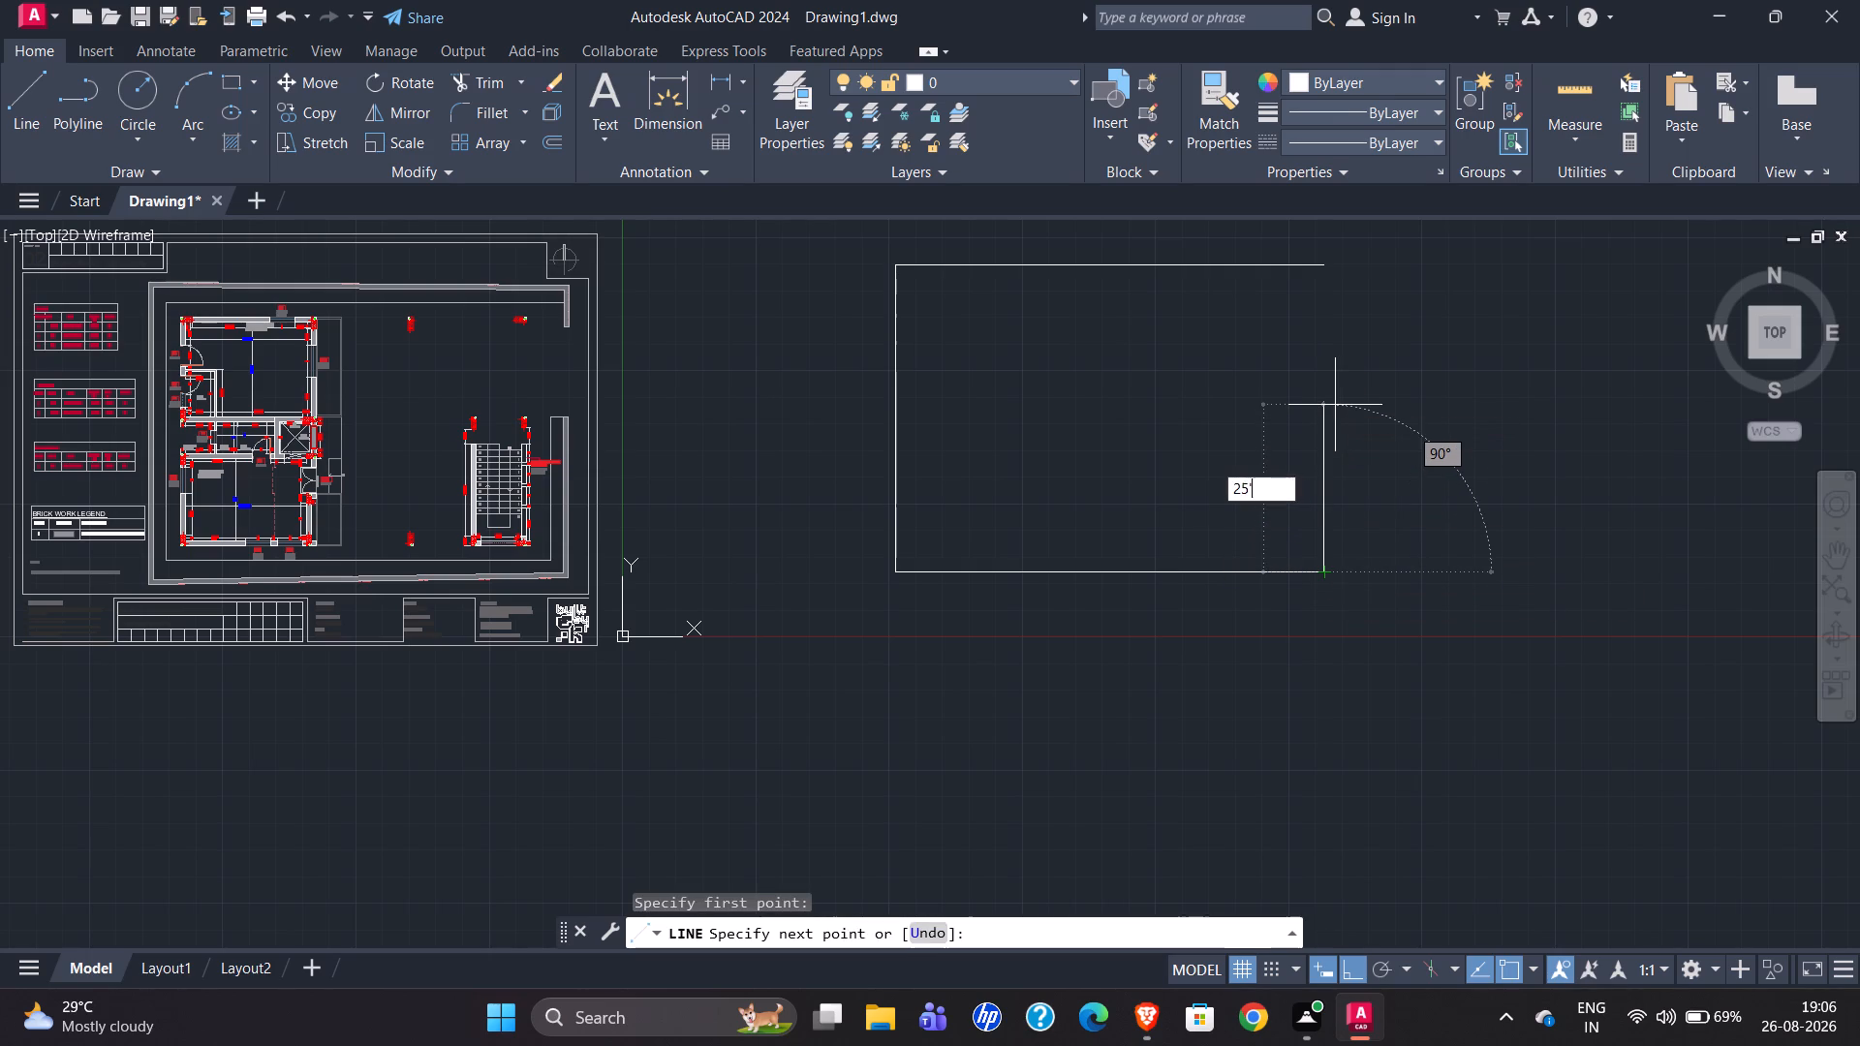
key(Escape)
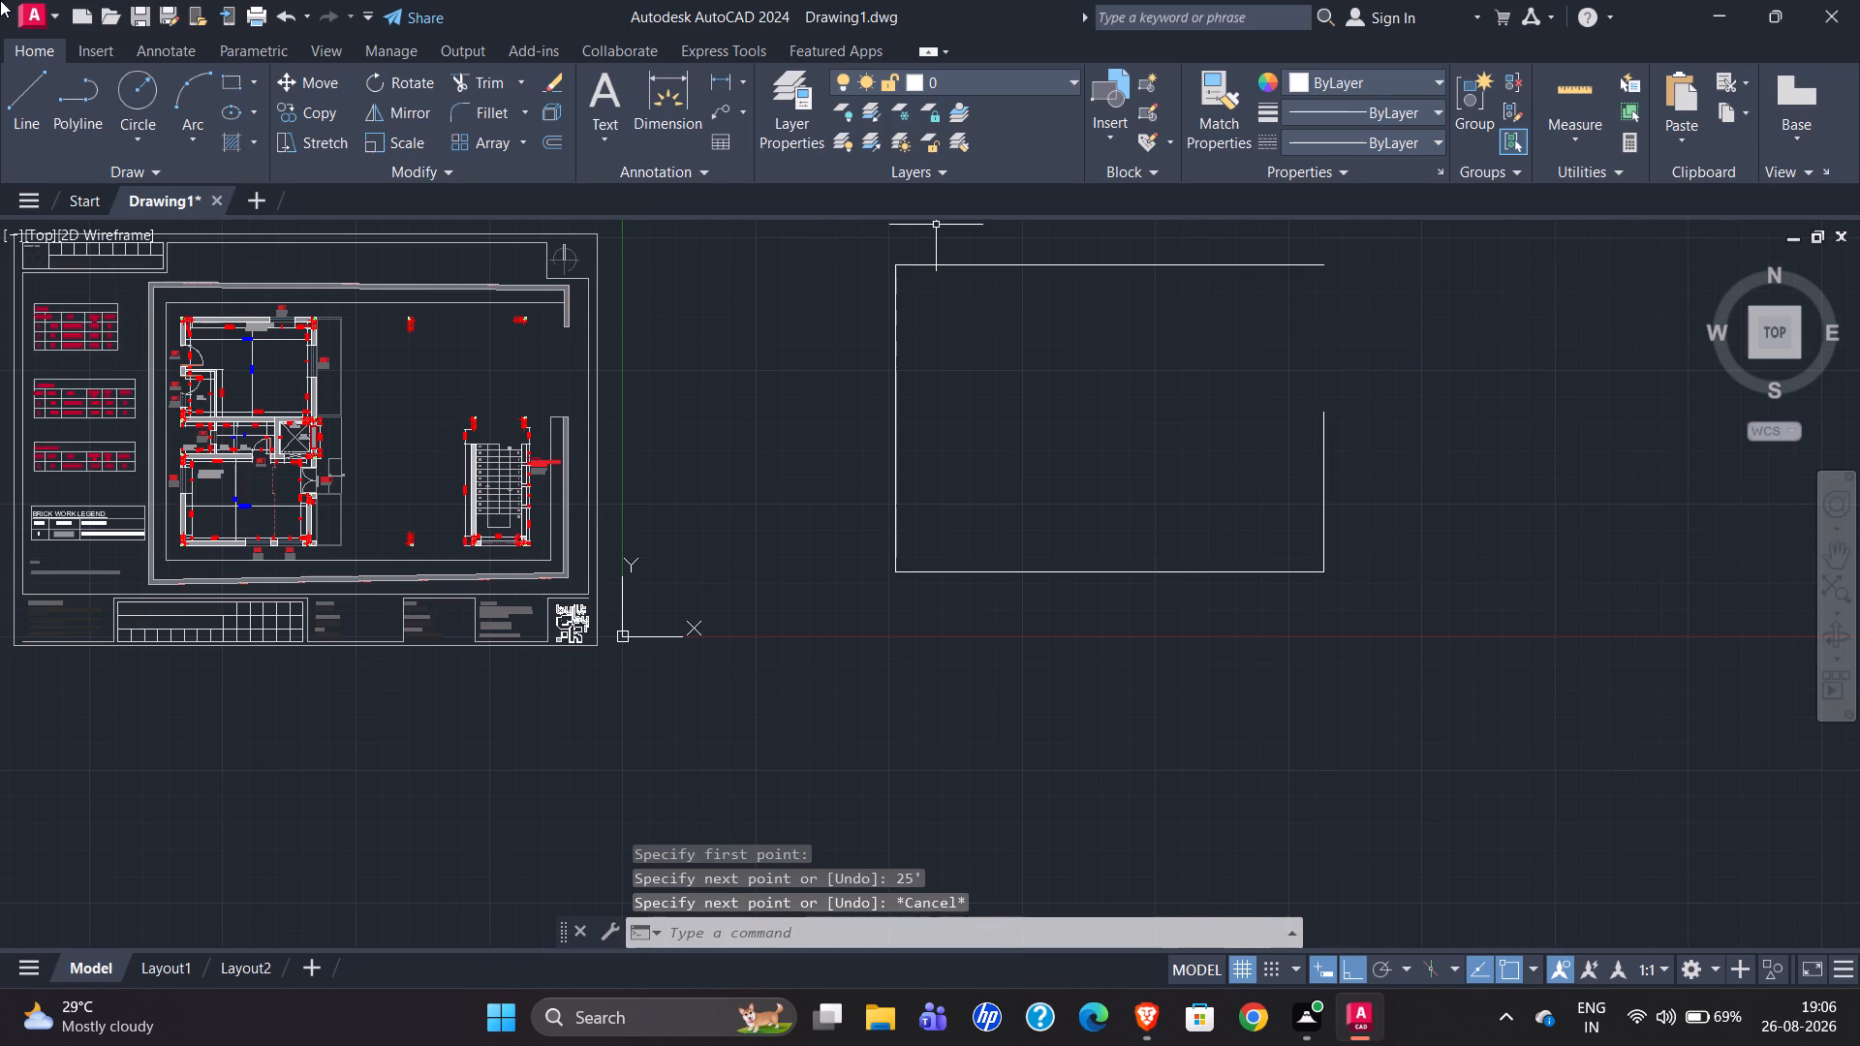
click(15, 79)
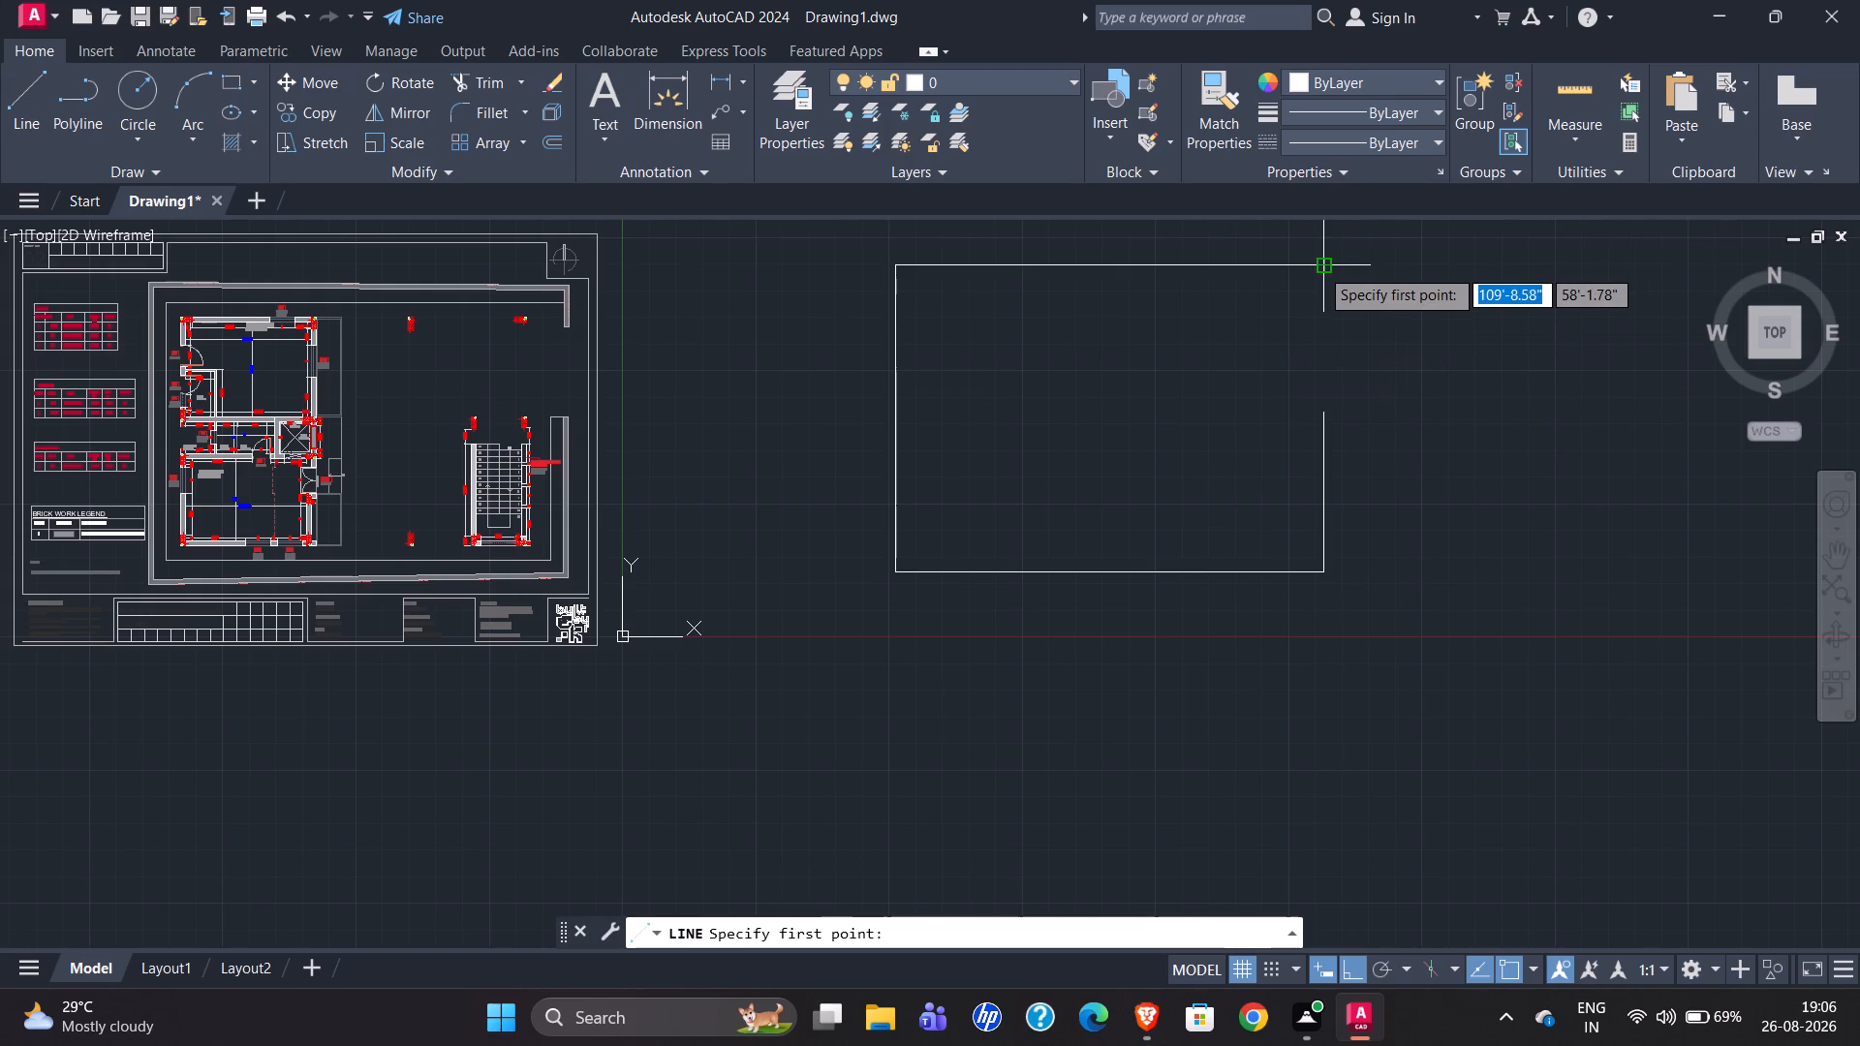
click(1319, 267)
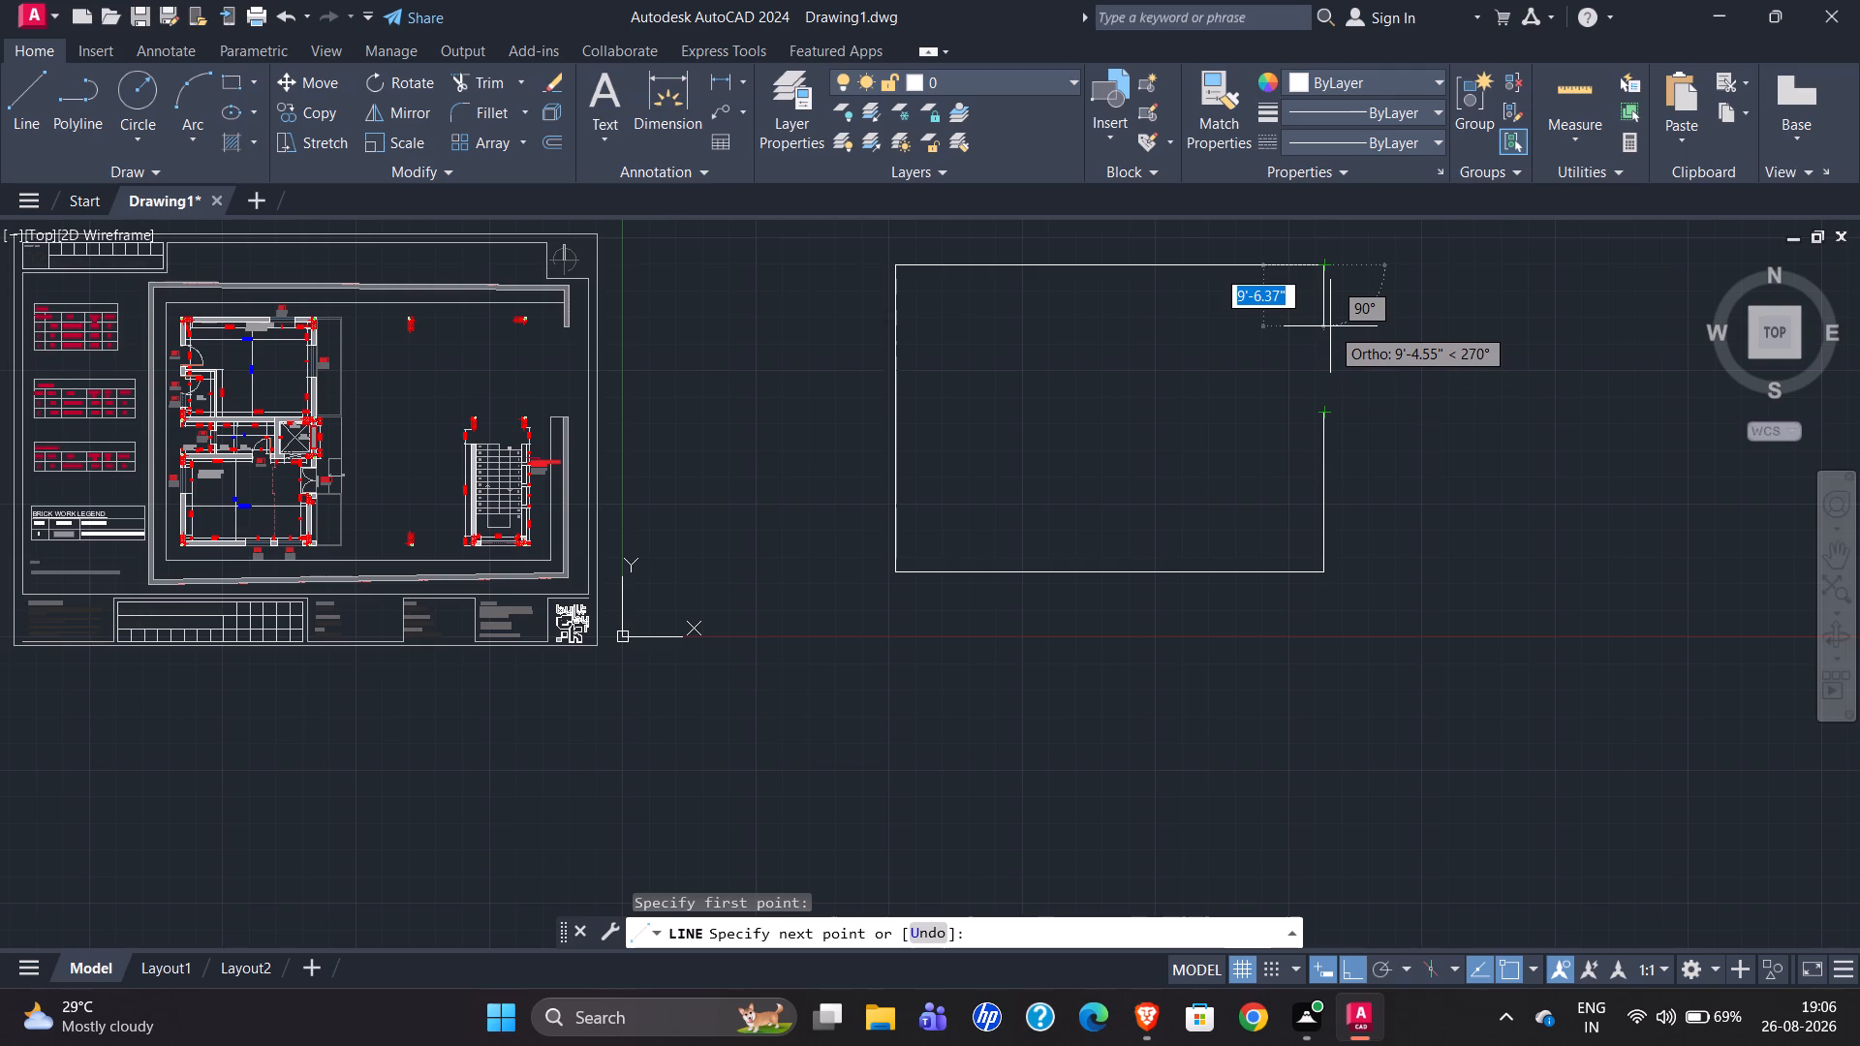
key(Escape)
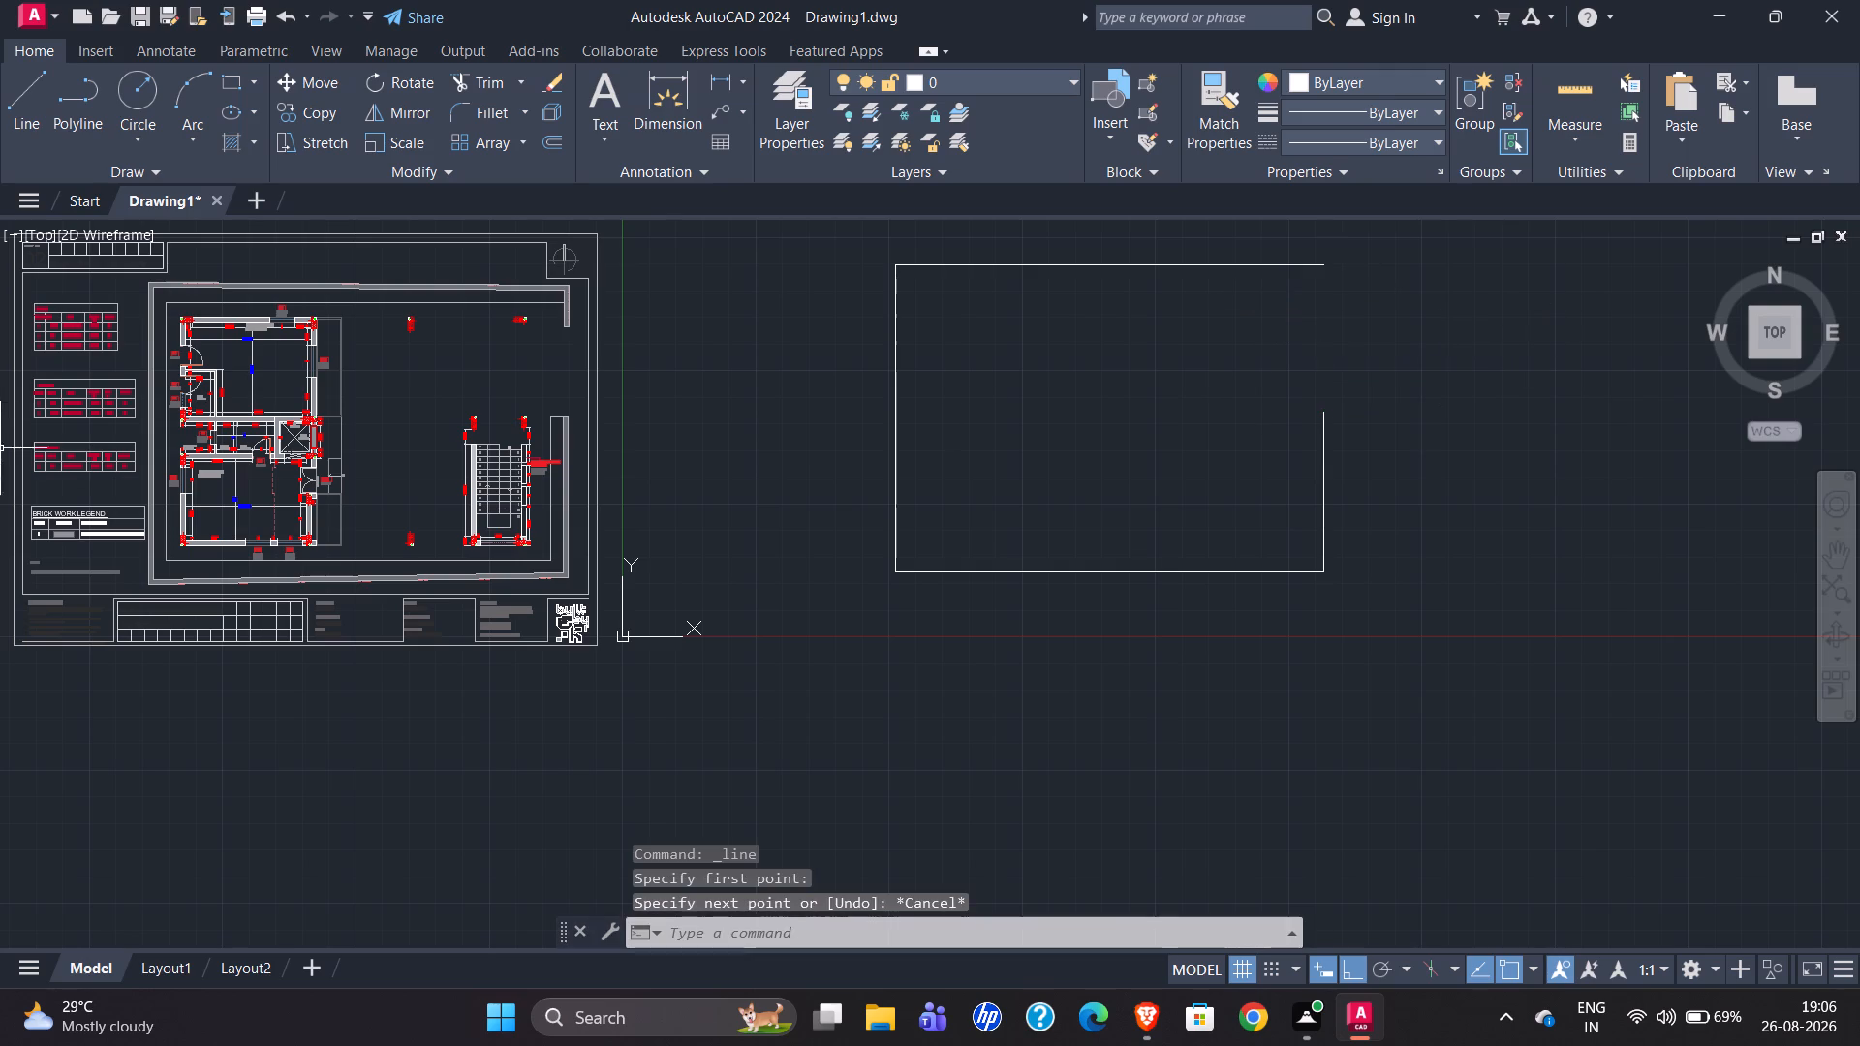
Measure the width of the gate opening in the original plan's boundary wall with a temporary line.
scroll(485, 354, up, 2)
click(27, 137)
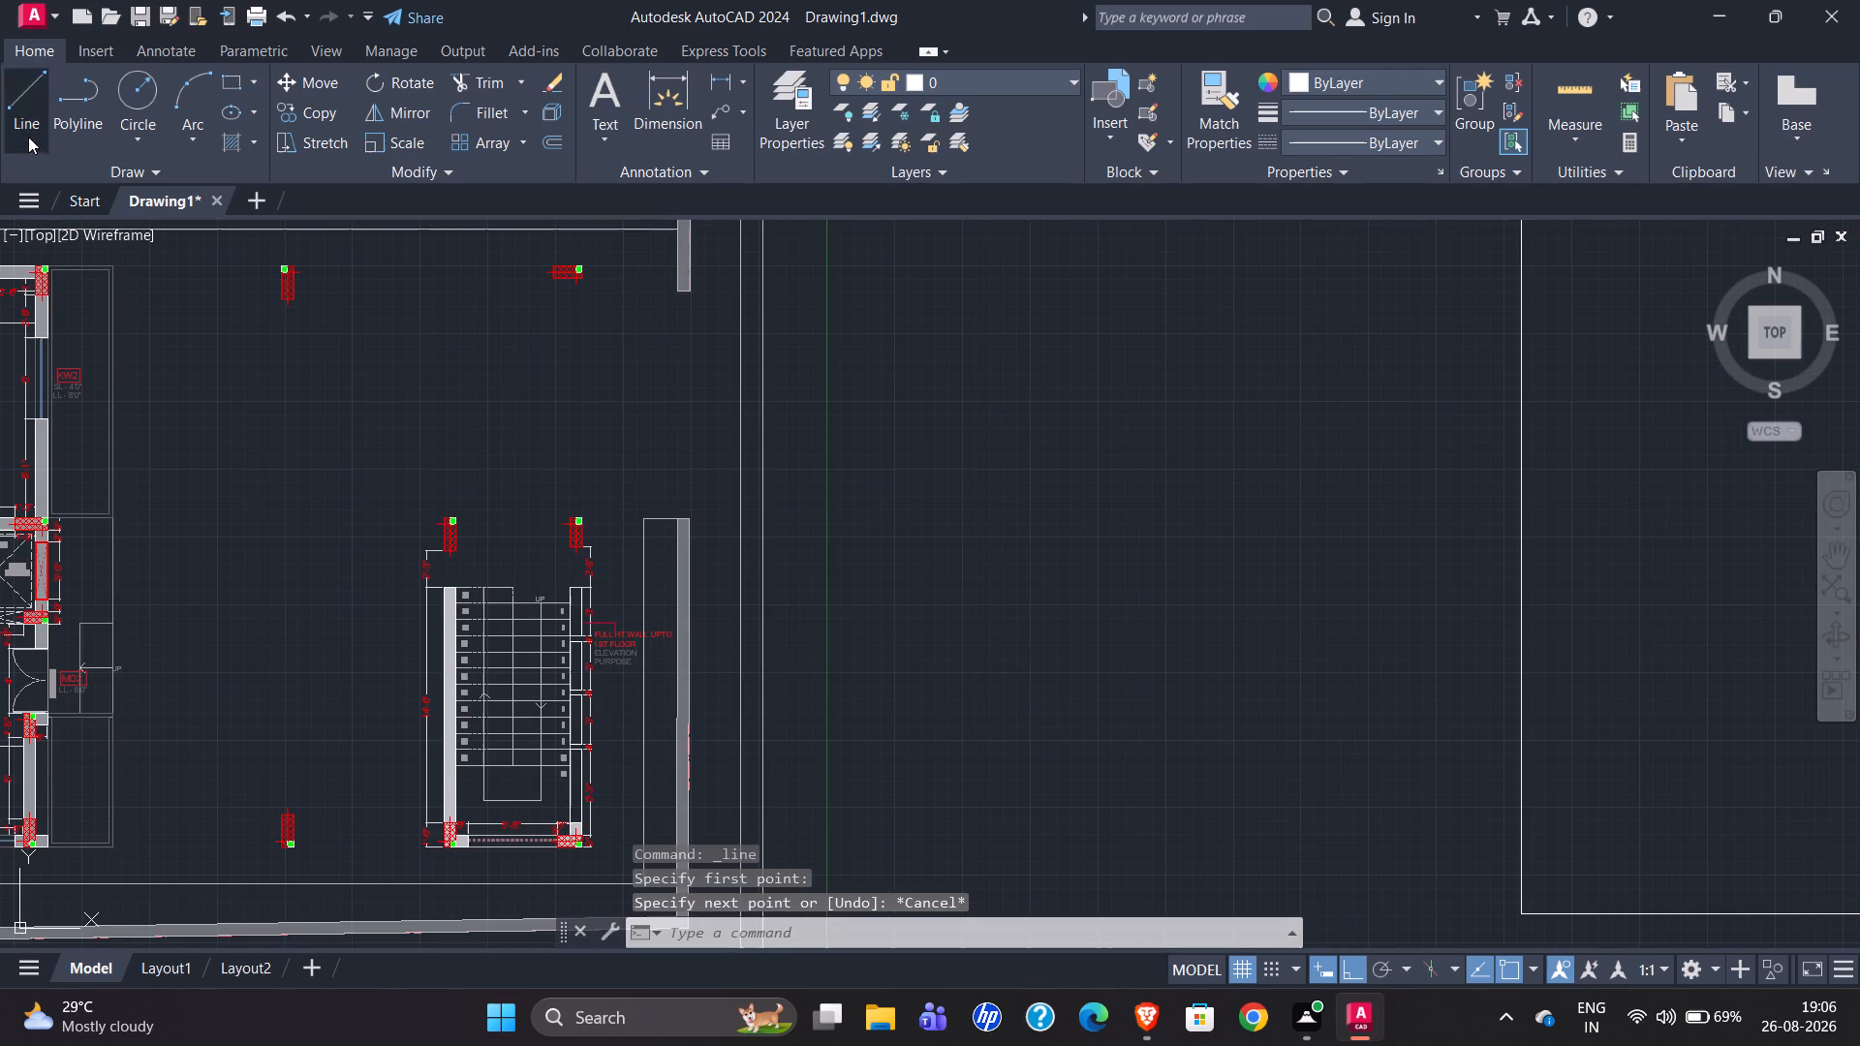
click(673, 291)
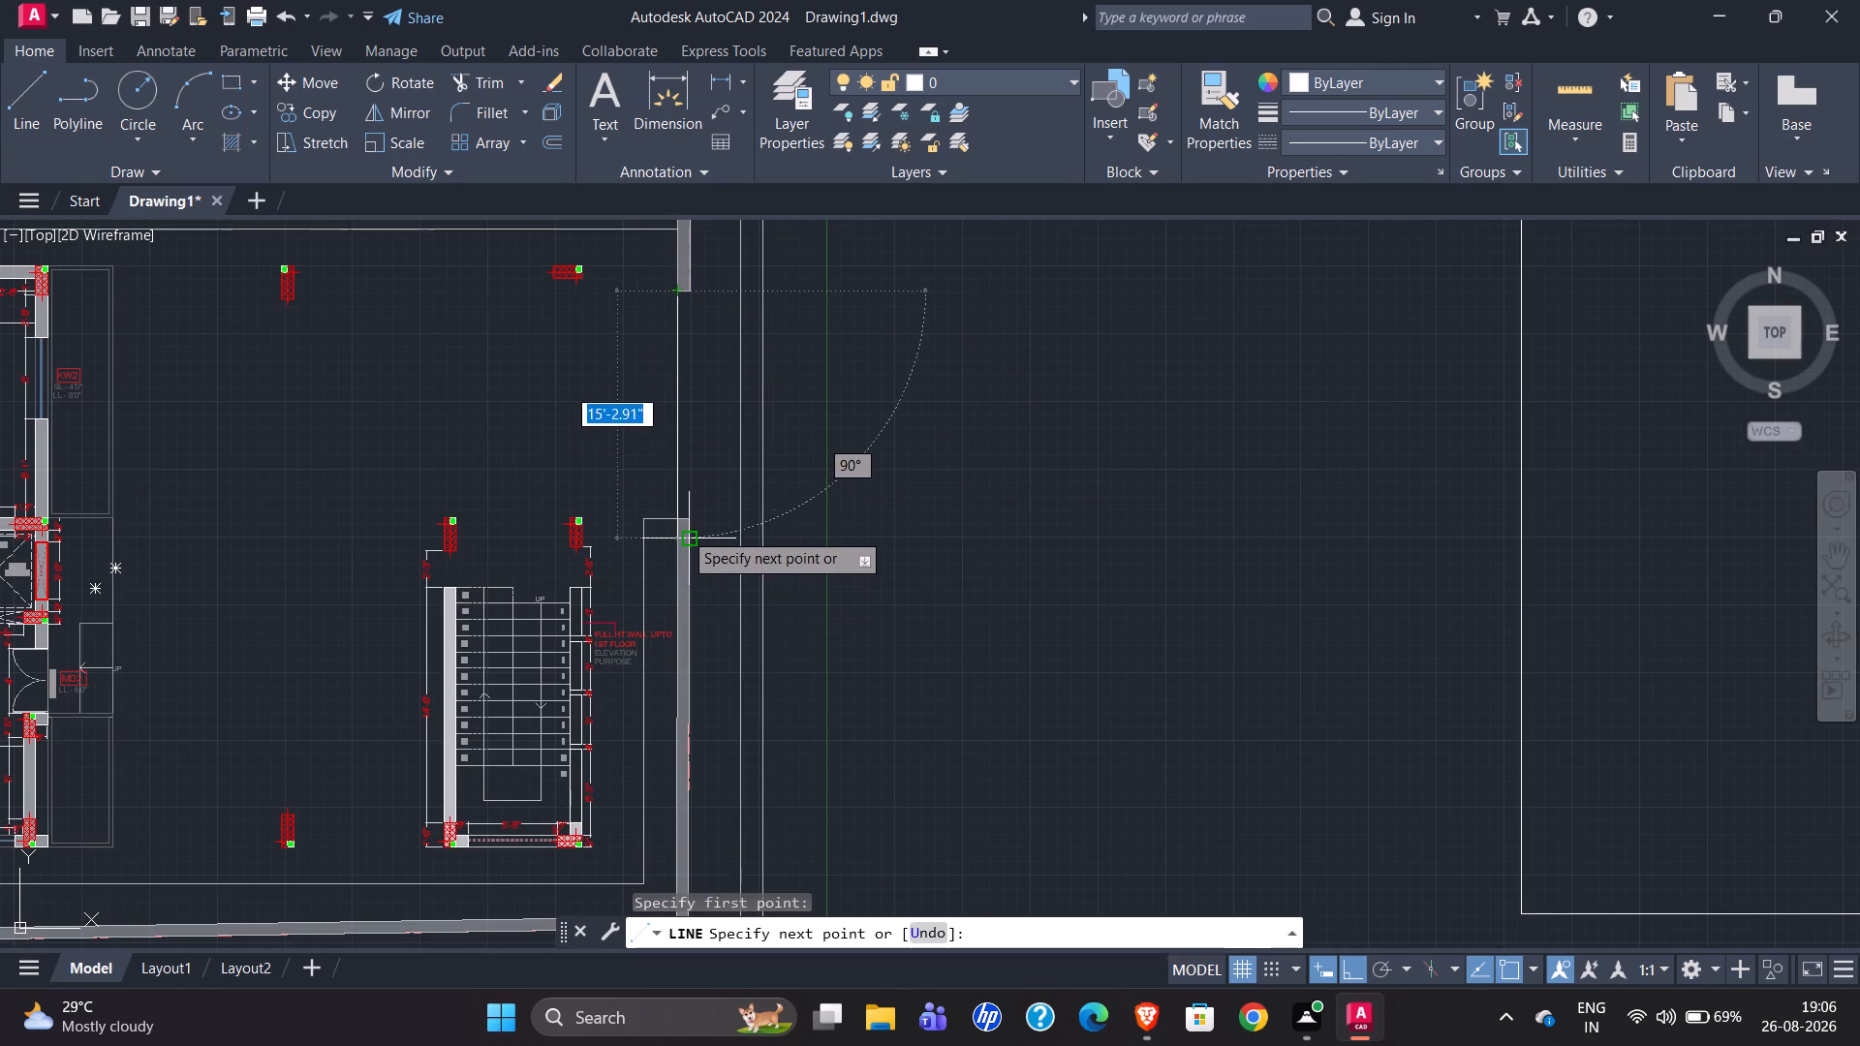
key(Escape)
scroll(292, 490, down, 1)
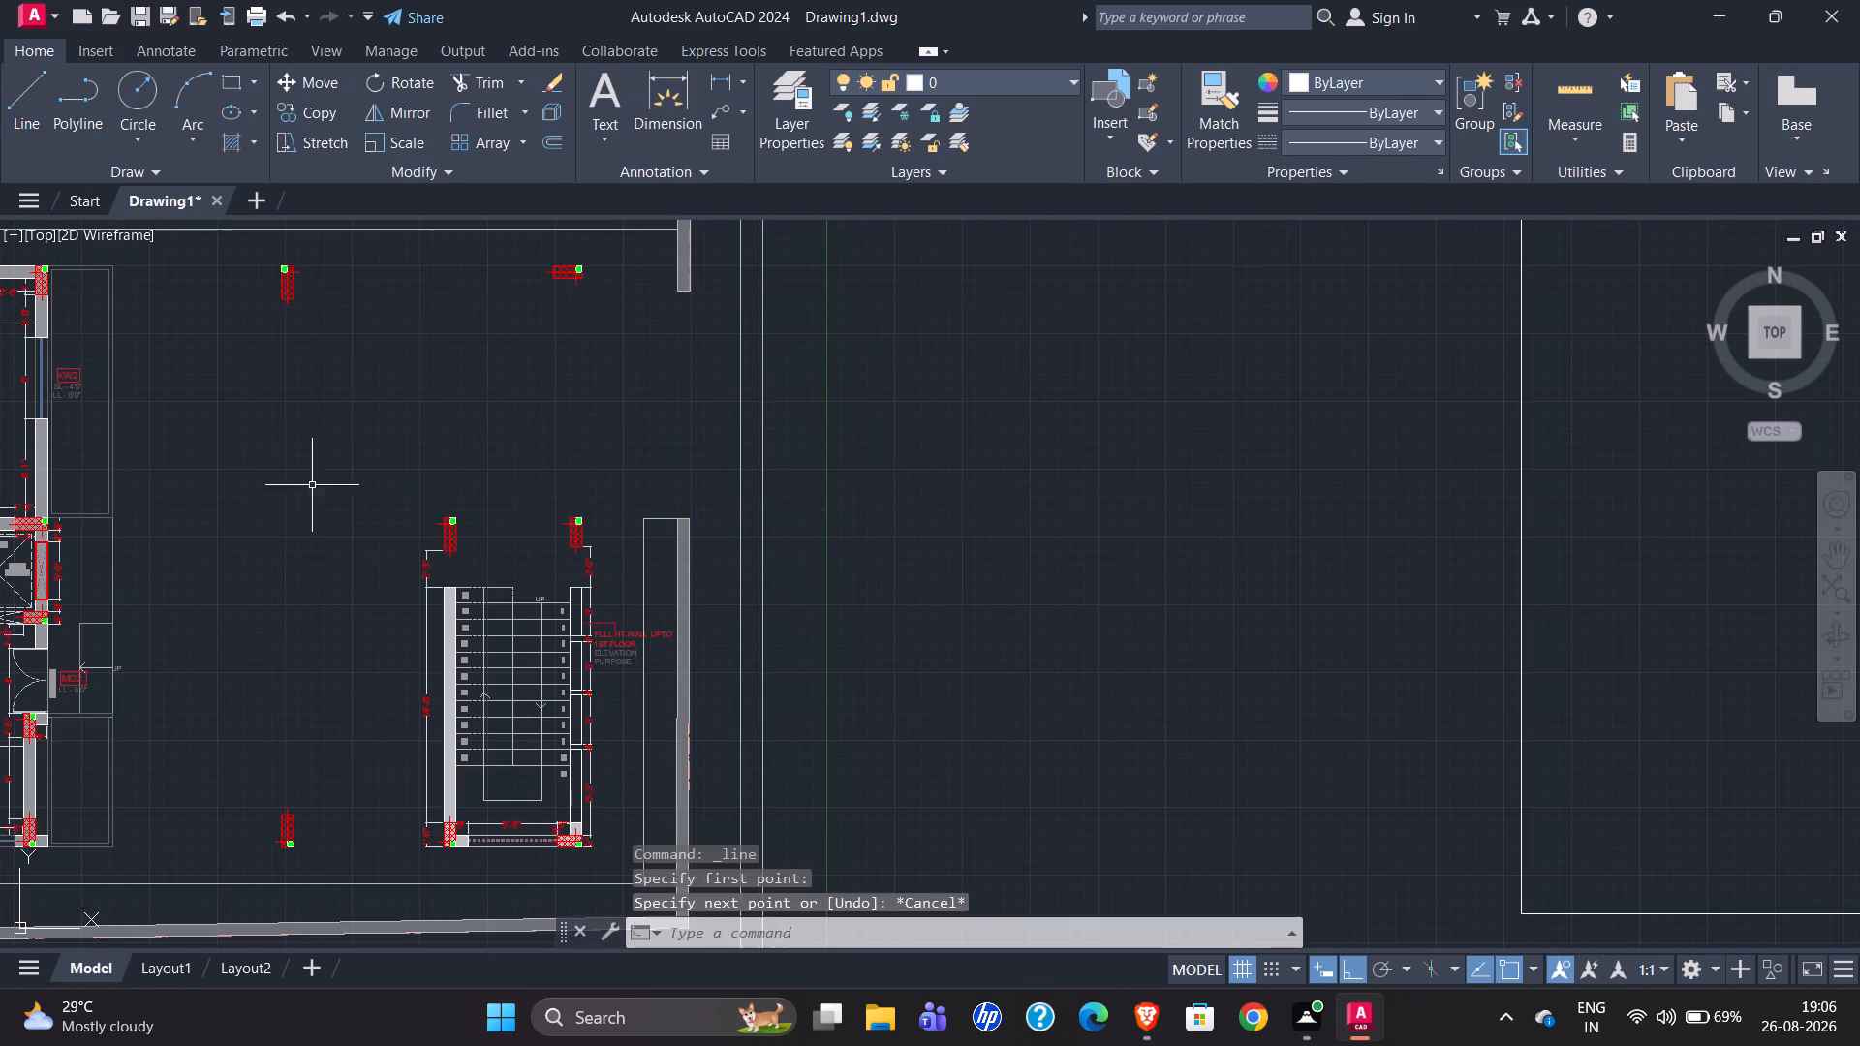
scroll(292, 490, down, 1)
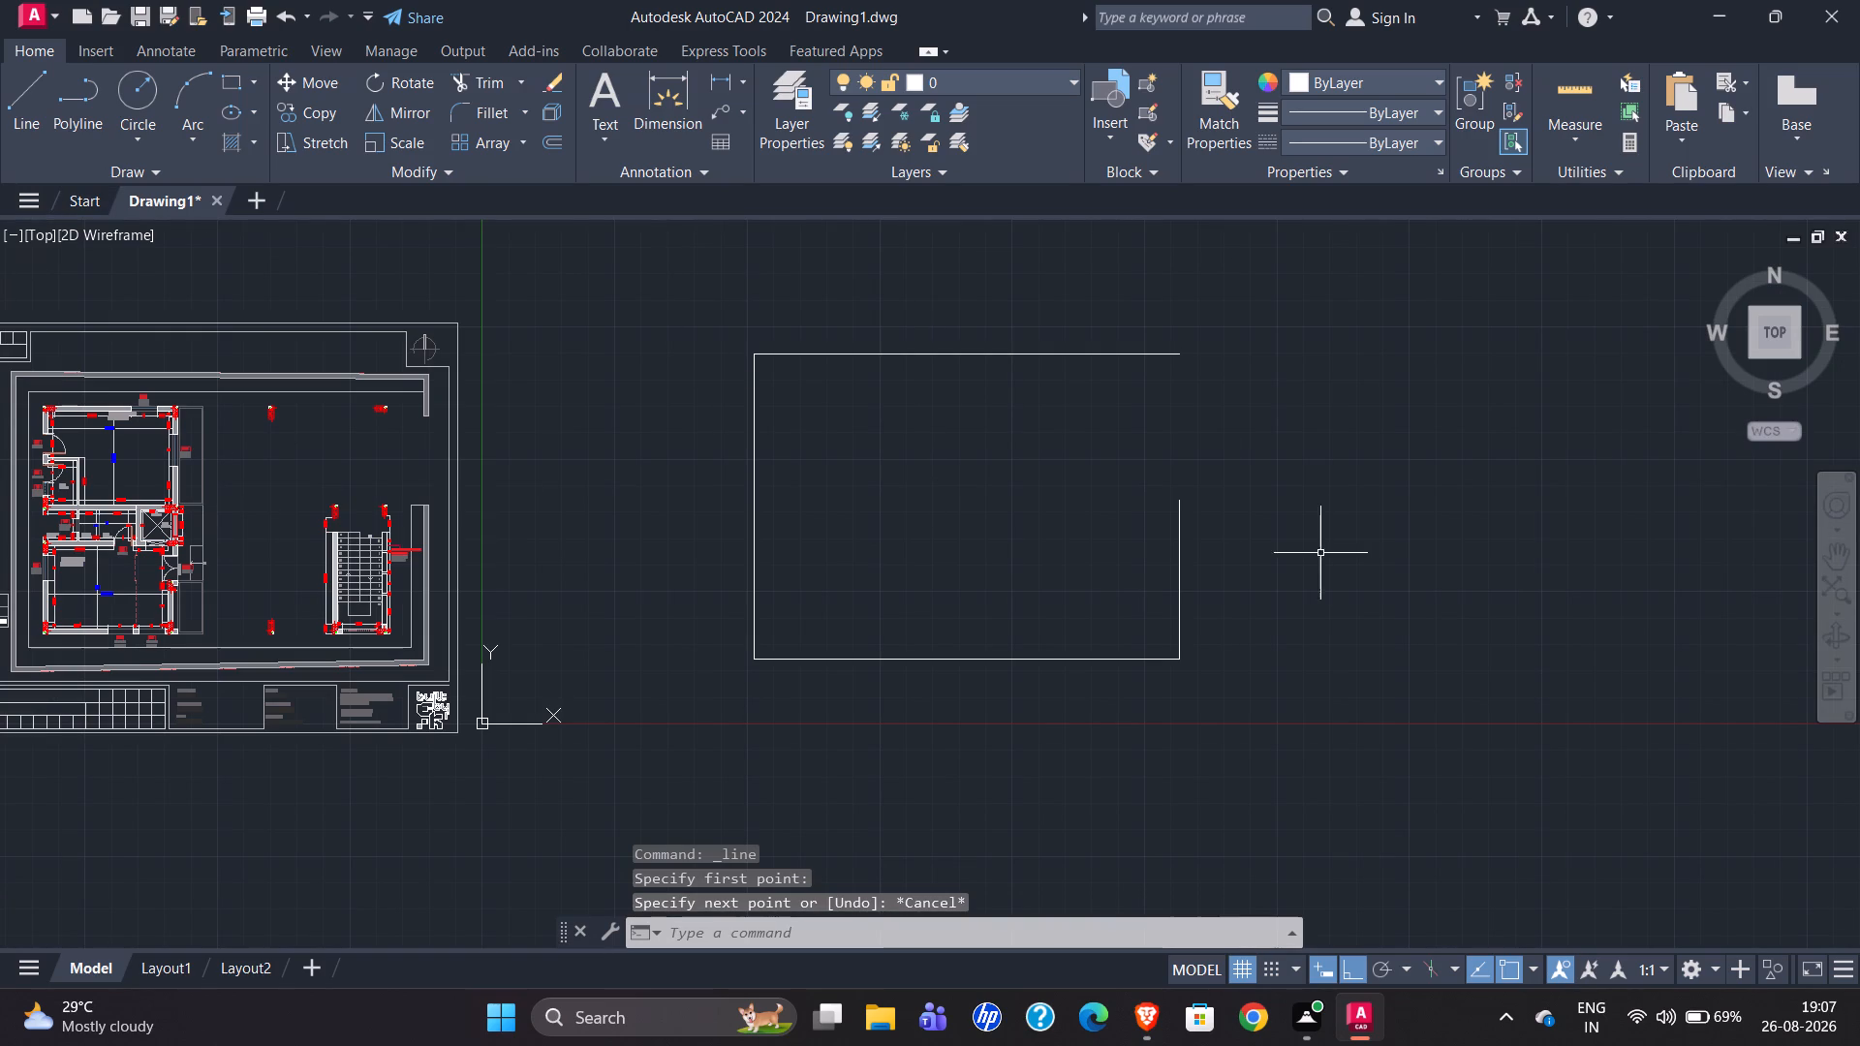
Draw an 8' vertical line down from the top boundary line's free end, above the gate opening.
click(34, 145)
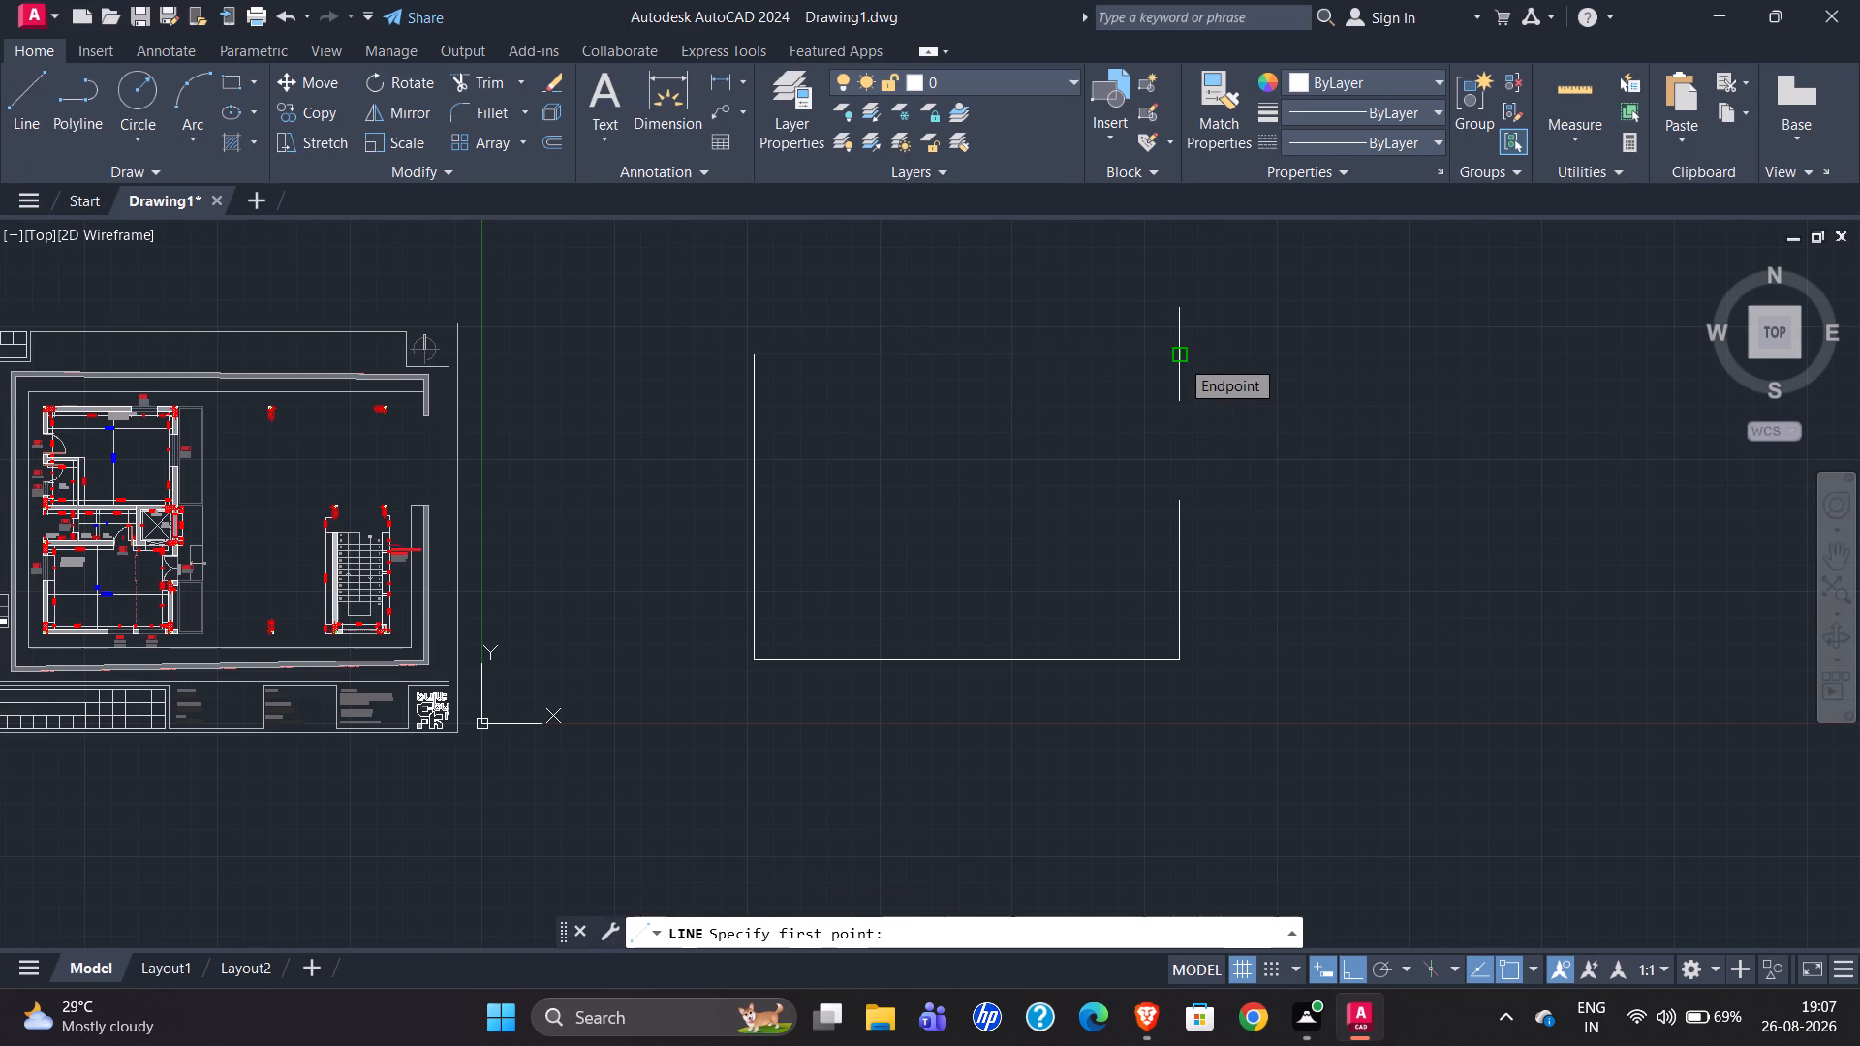
click(1180, 358)
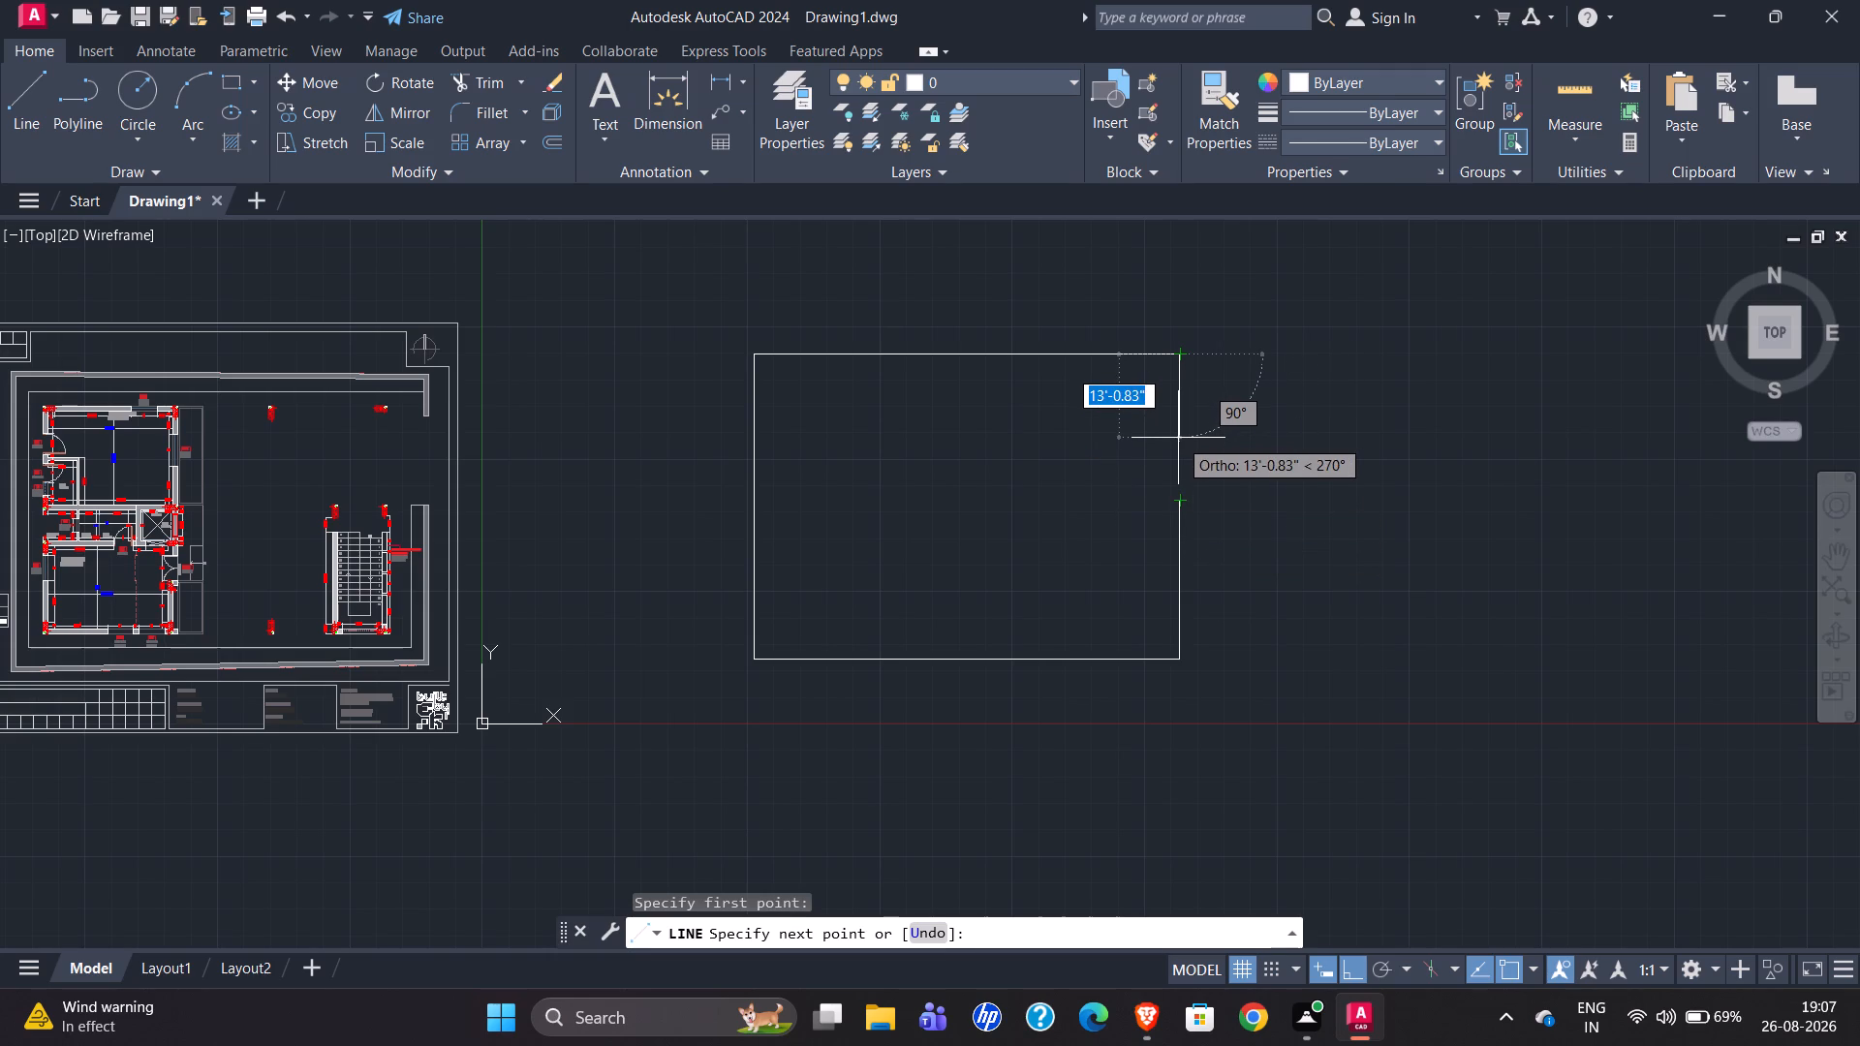
text(8')
key(Return)
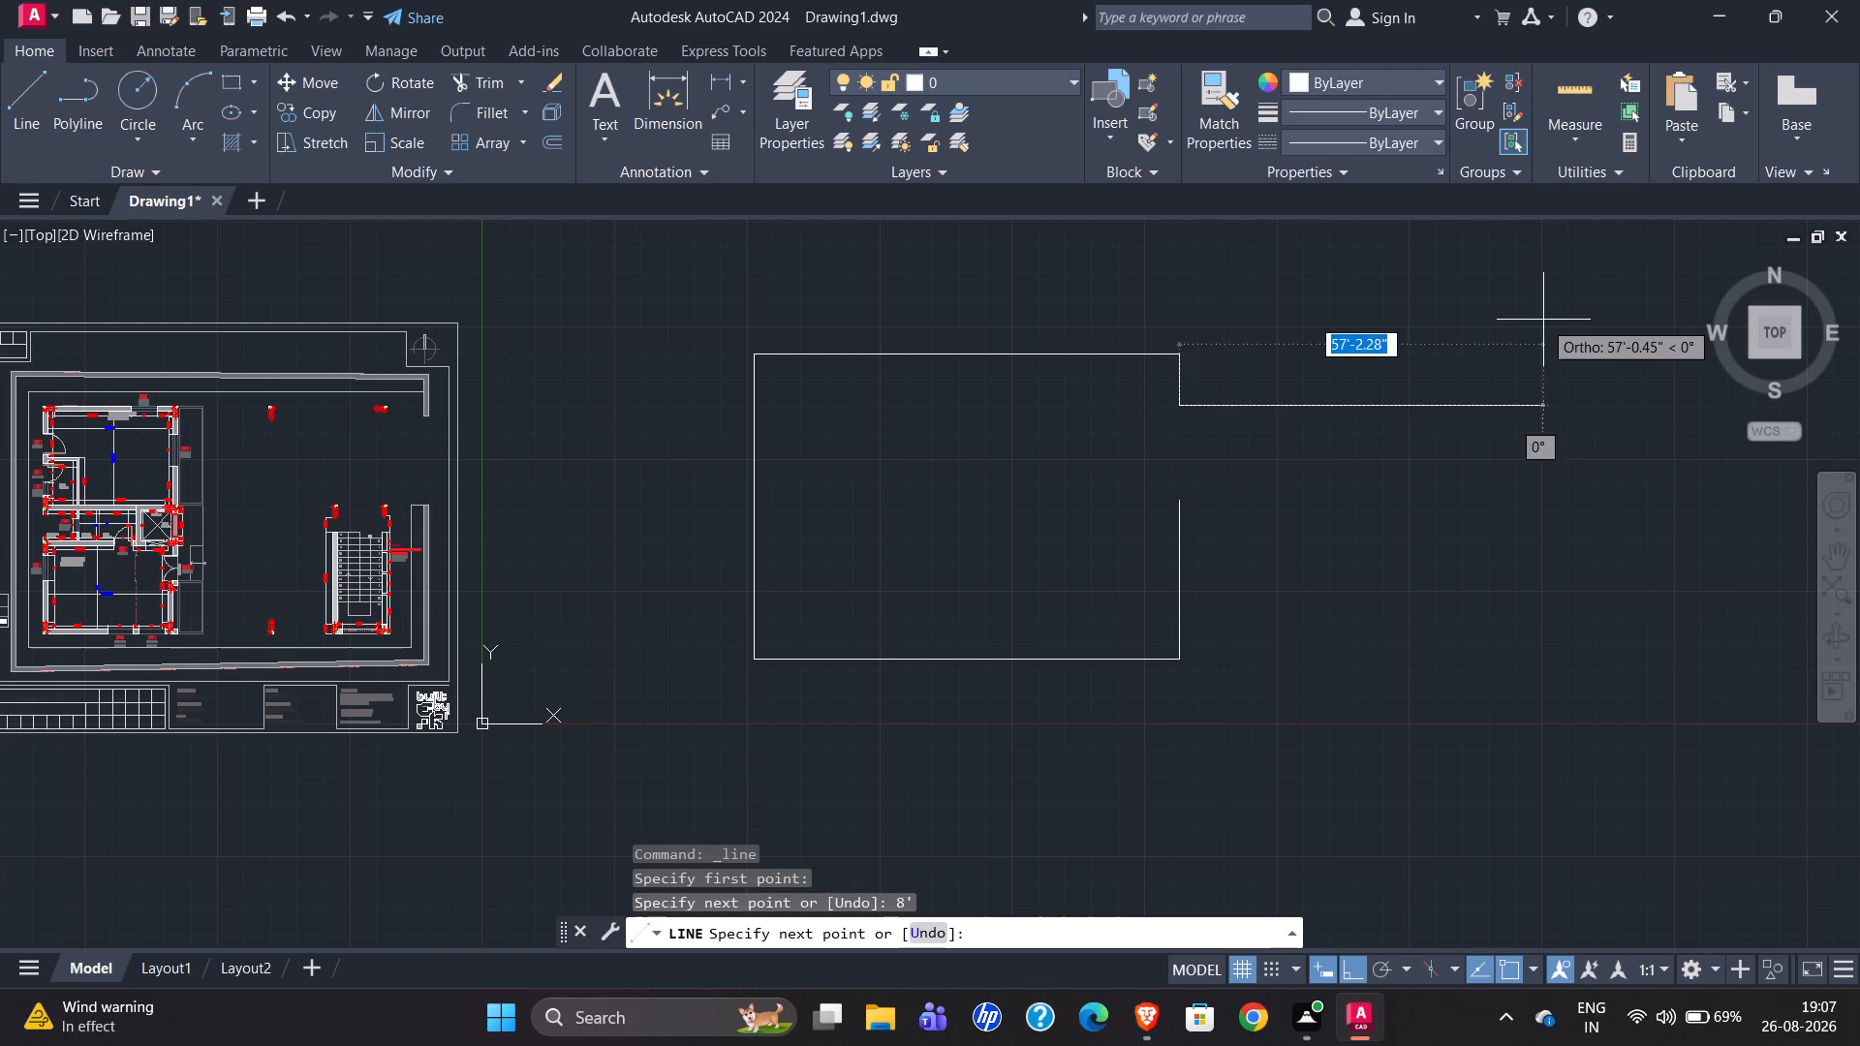
key(Escape)
Examine the original plan's boundary wall thickness at its upper end beside the gate opening.
scroll(1384, 533, down, 1)
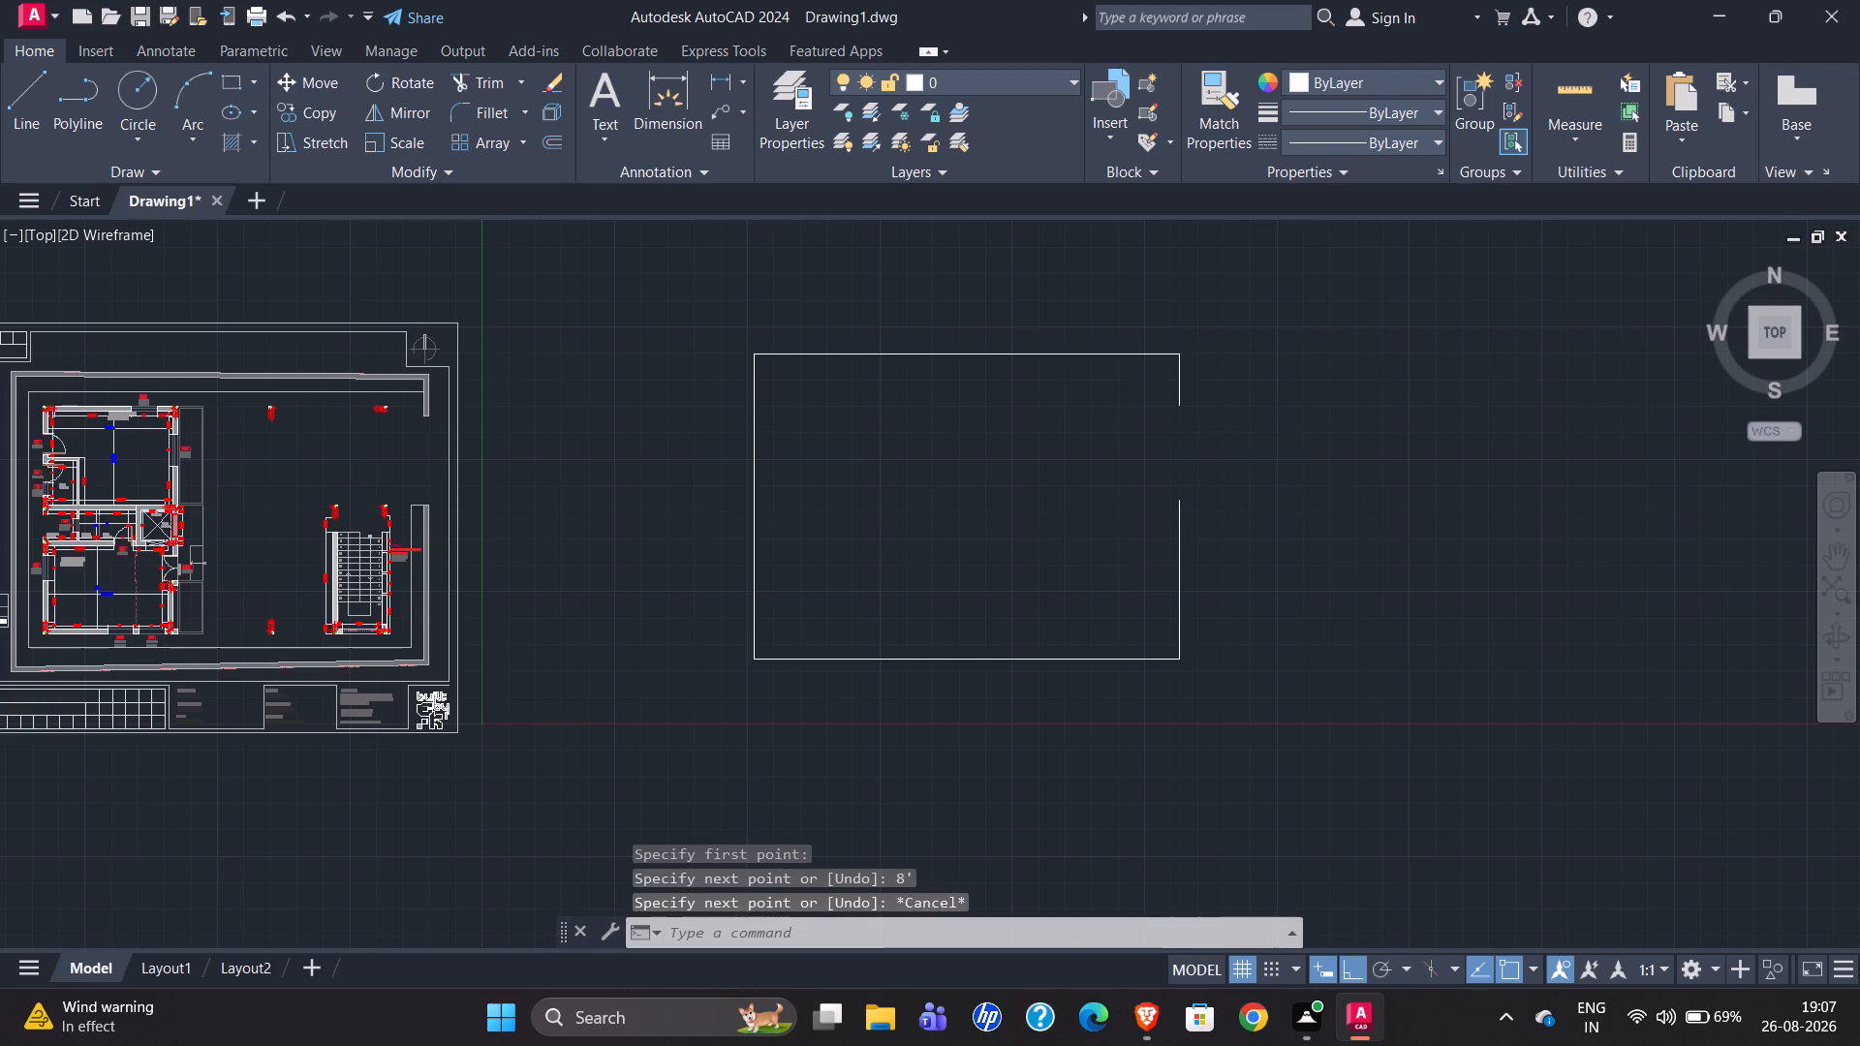
scroll(722, 426, up, 3)
scroll(892, 624, up, 2)
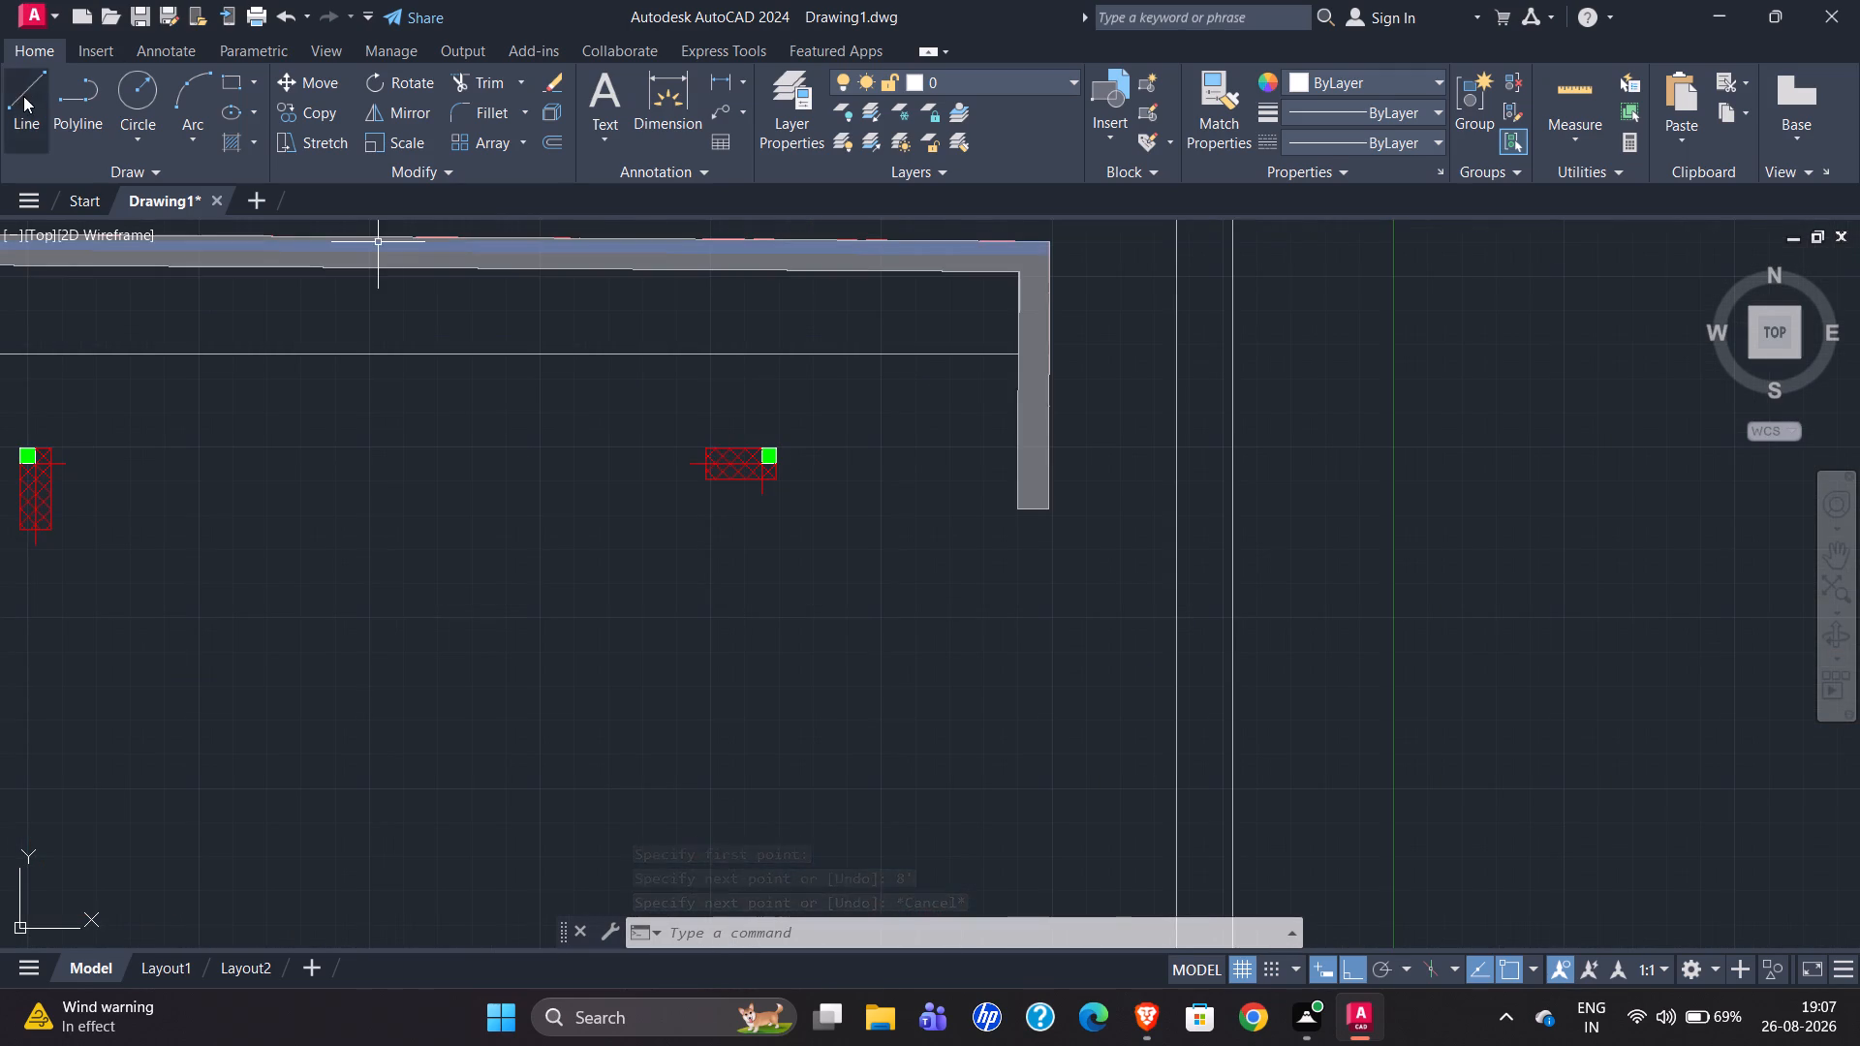
click(23, 98)
scroll(1105, 507, up, 2)
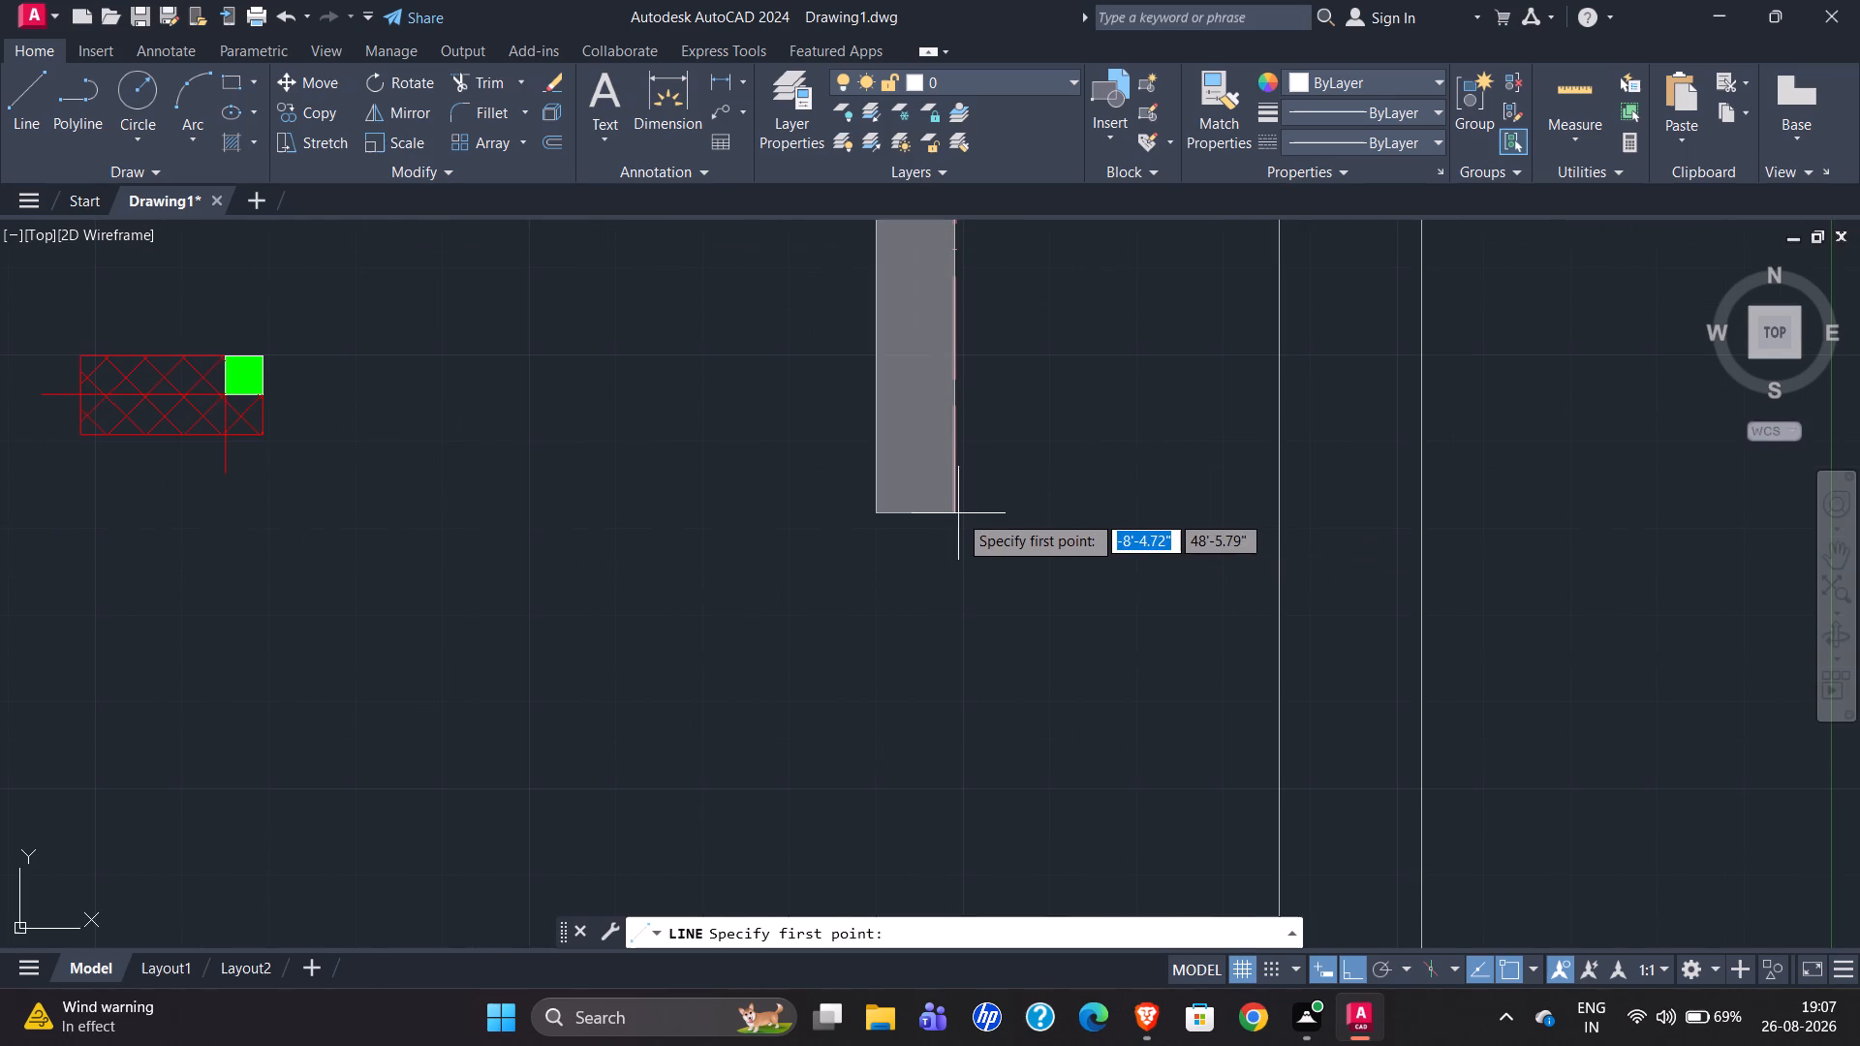
click(958, 513)
key(Escape)
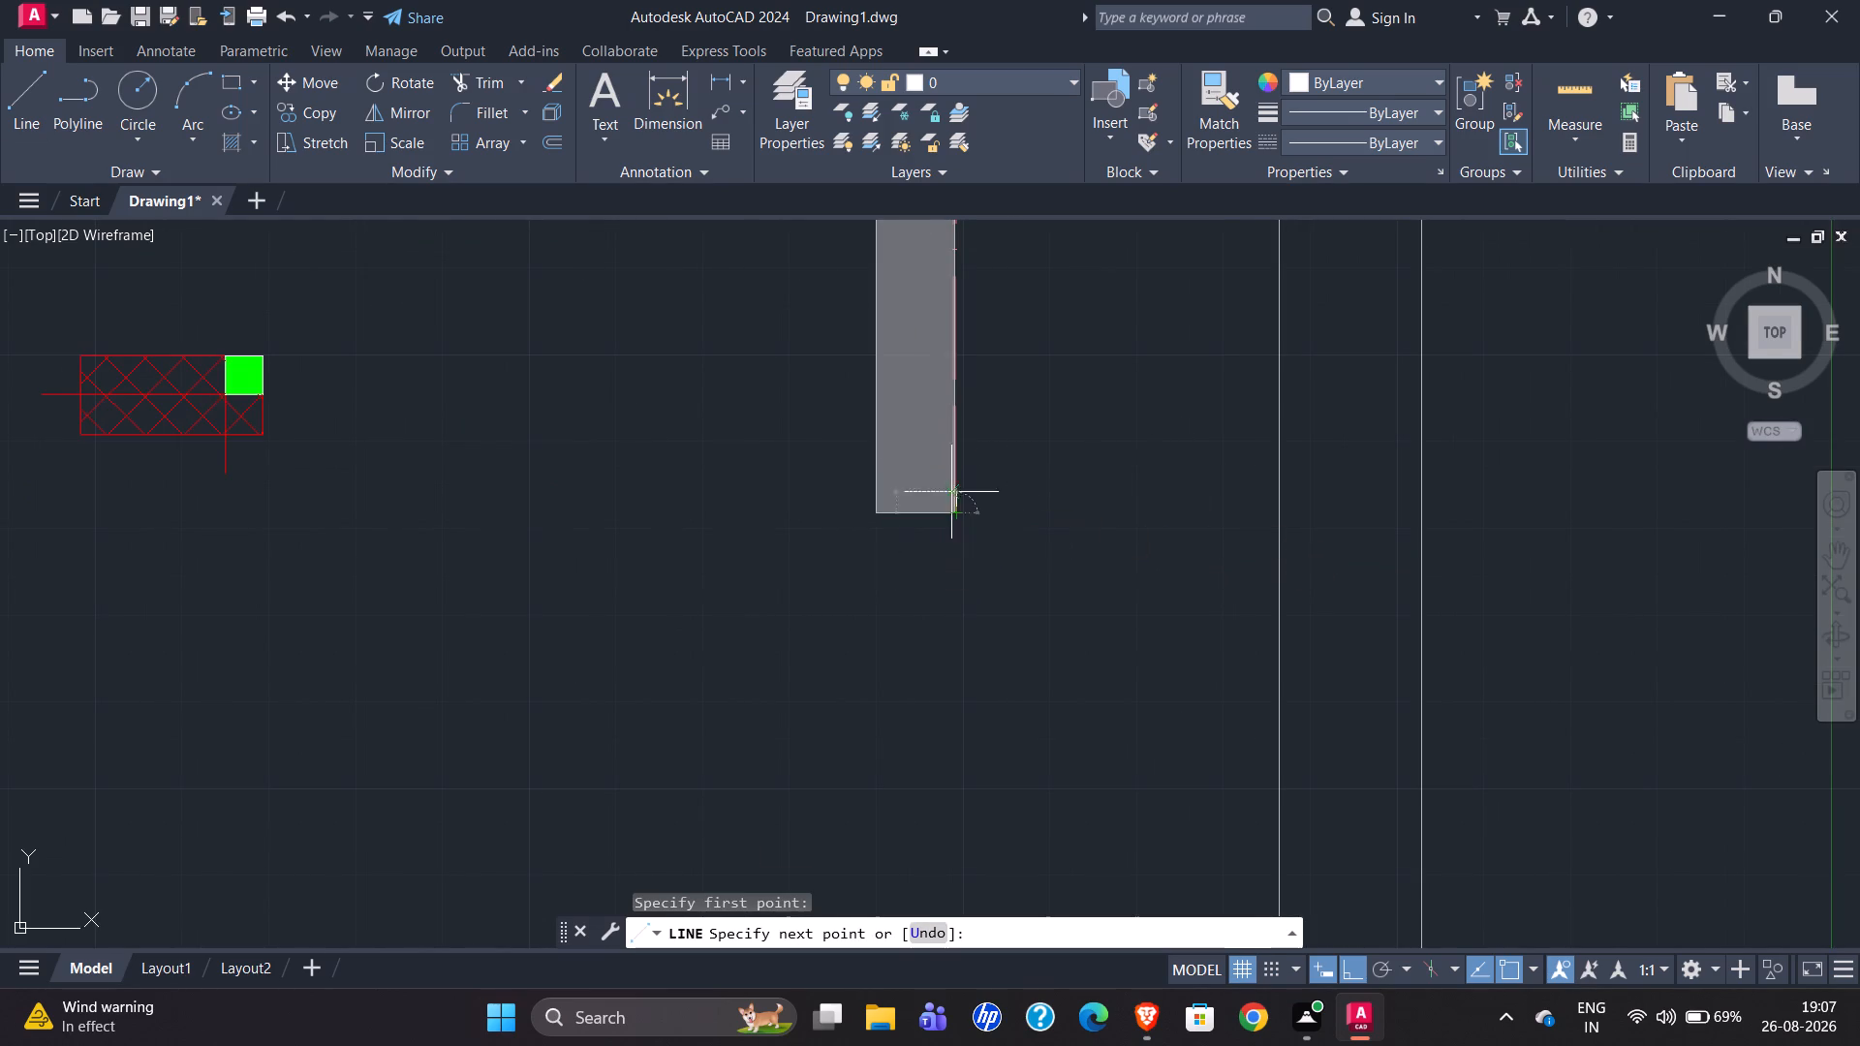
scroll(668, 515, down, 4)
scroll(942, 504, down, 2)
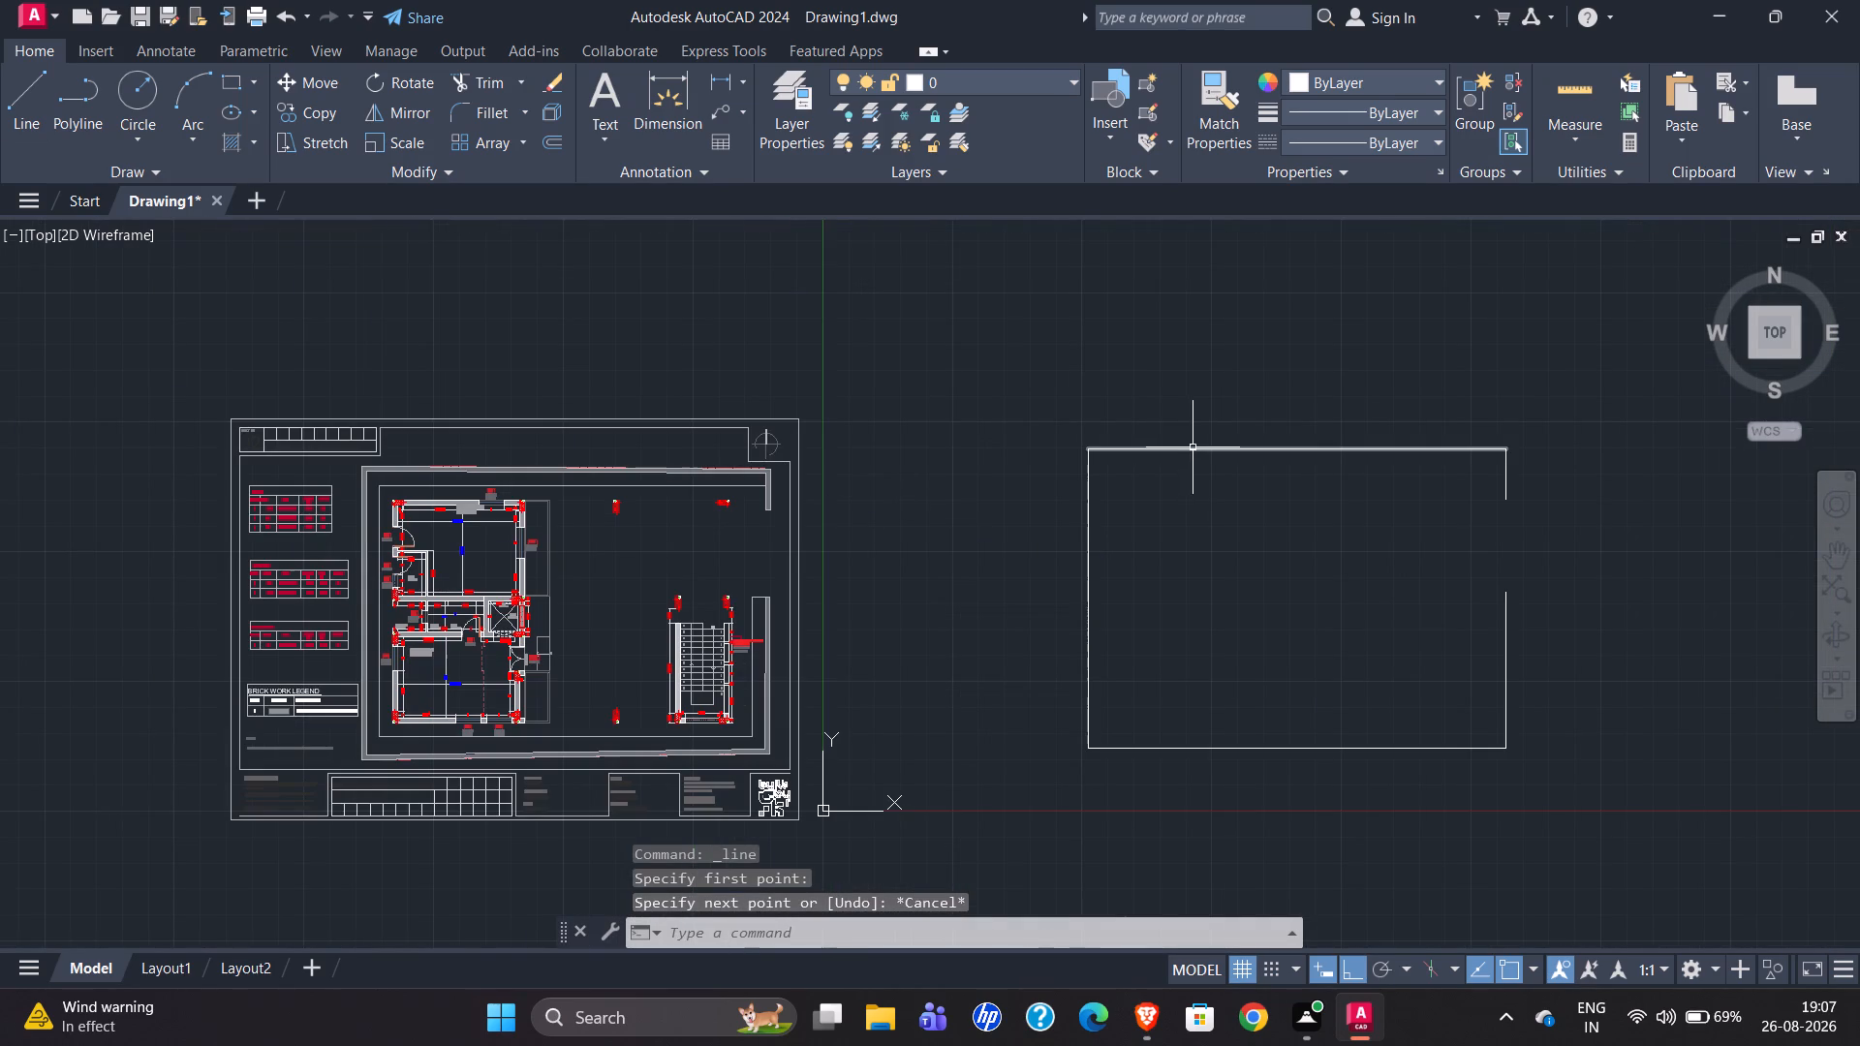
Join all the line segments of the redrawn boundary into one polyline.
click(967, 378)
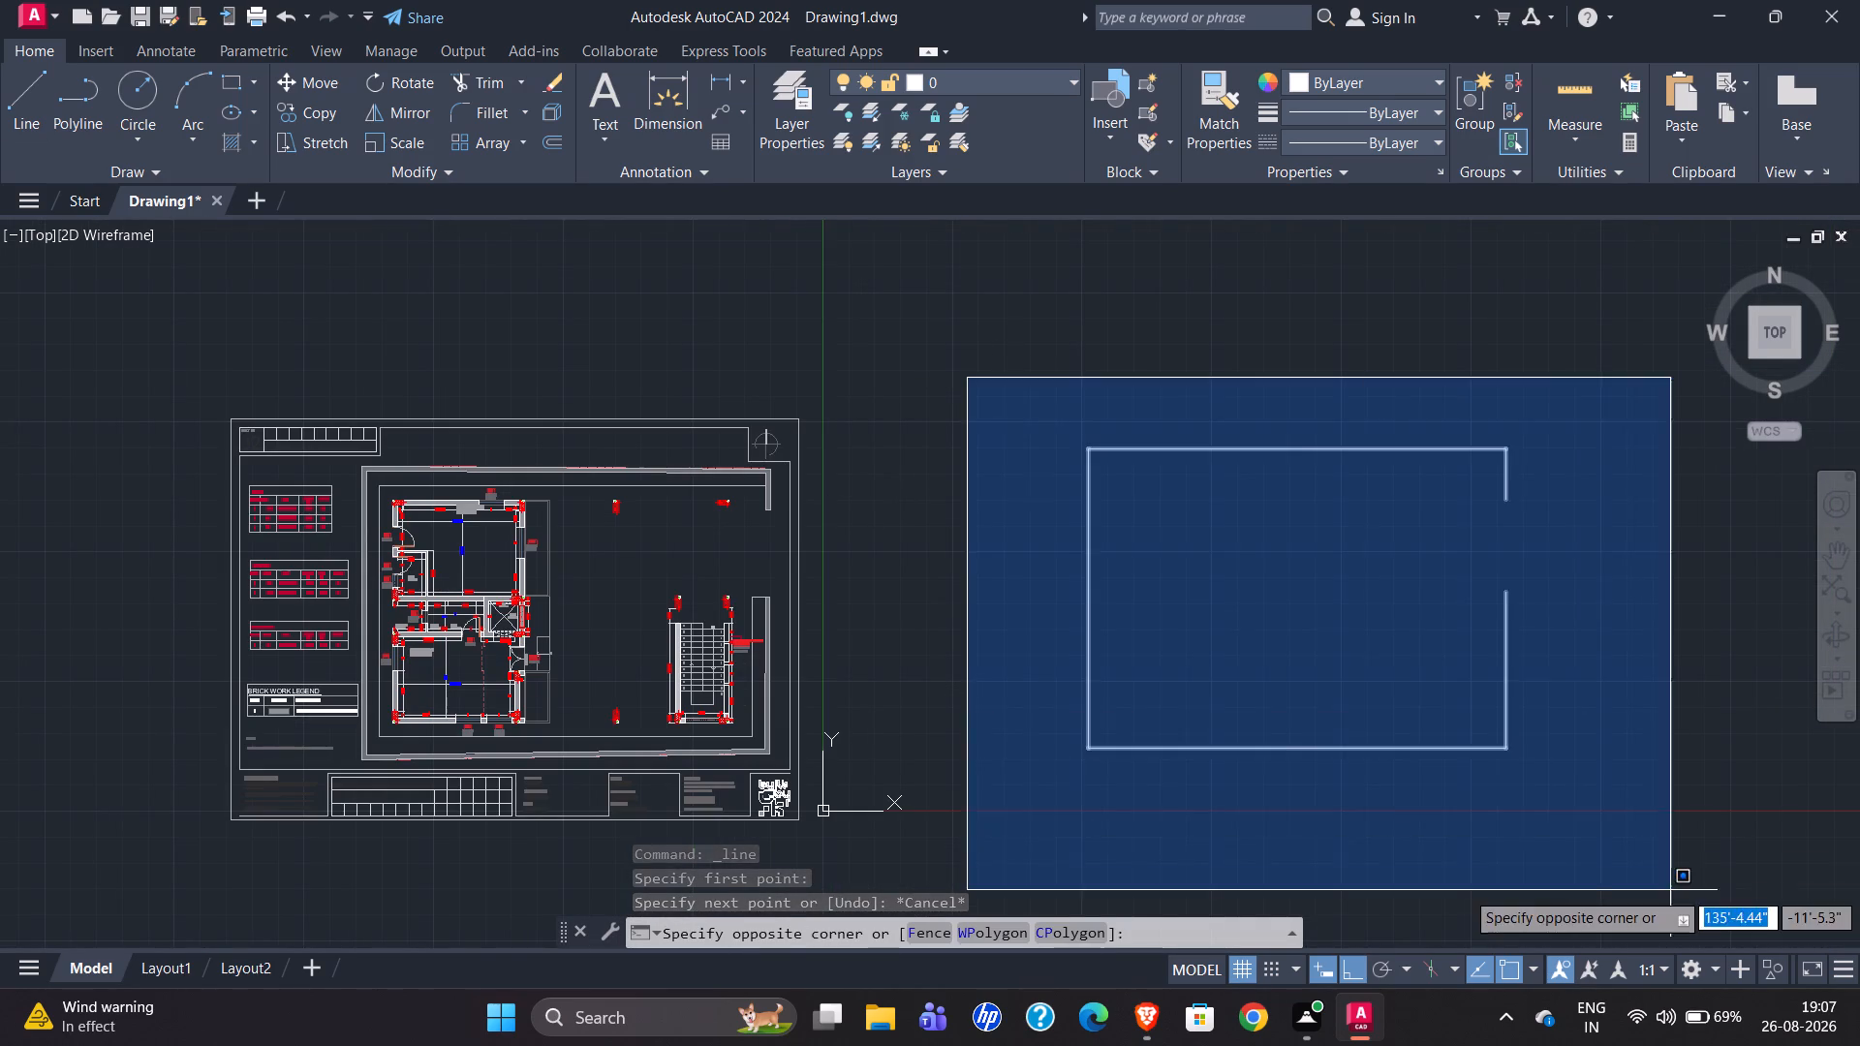
click(1658, 847)
key(j)
key(Return)
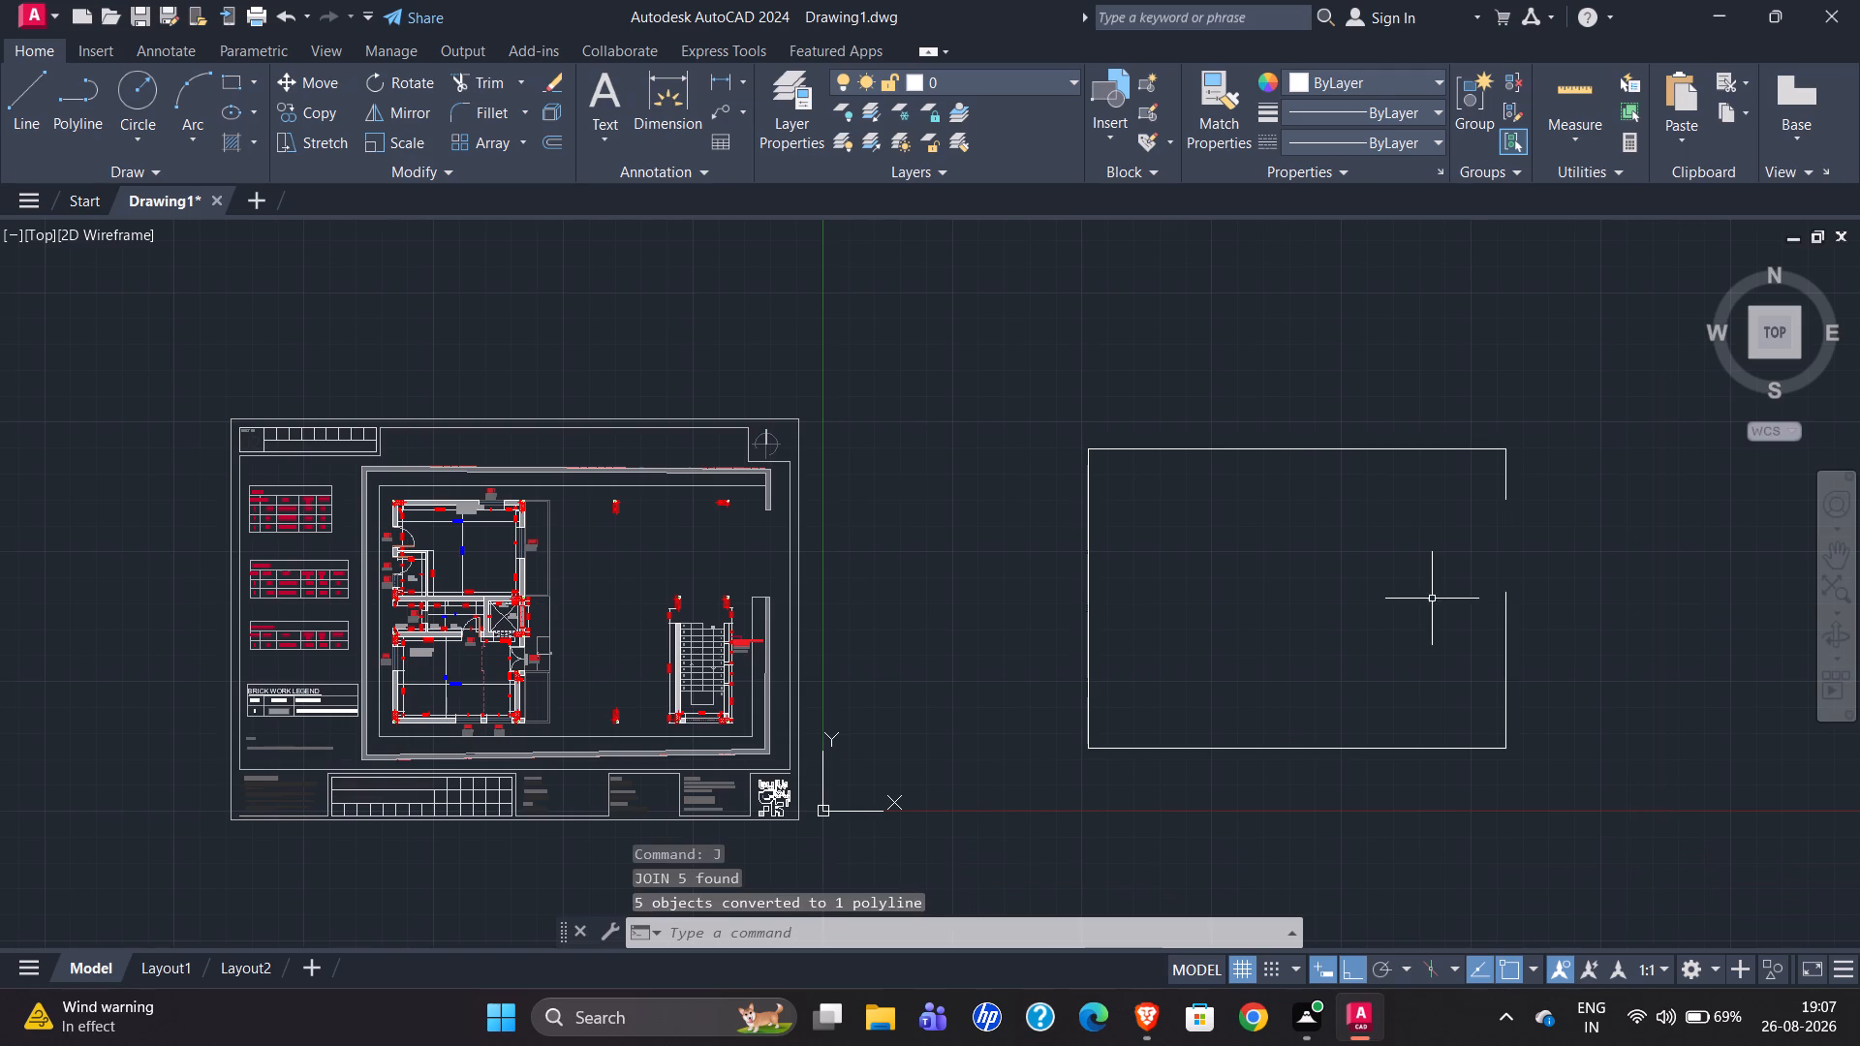
Offset the boundary polyline 9" inward to form the wall thickness.
click(1337, 449)
key(o)
key(Return)
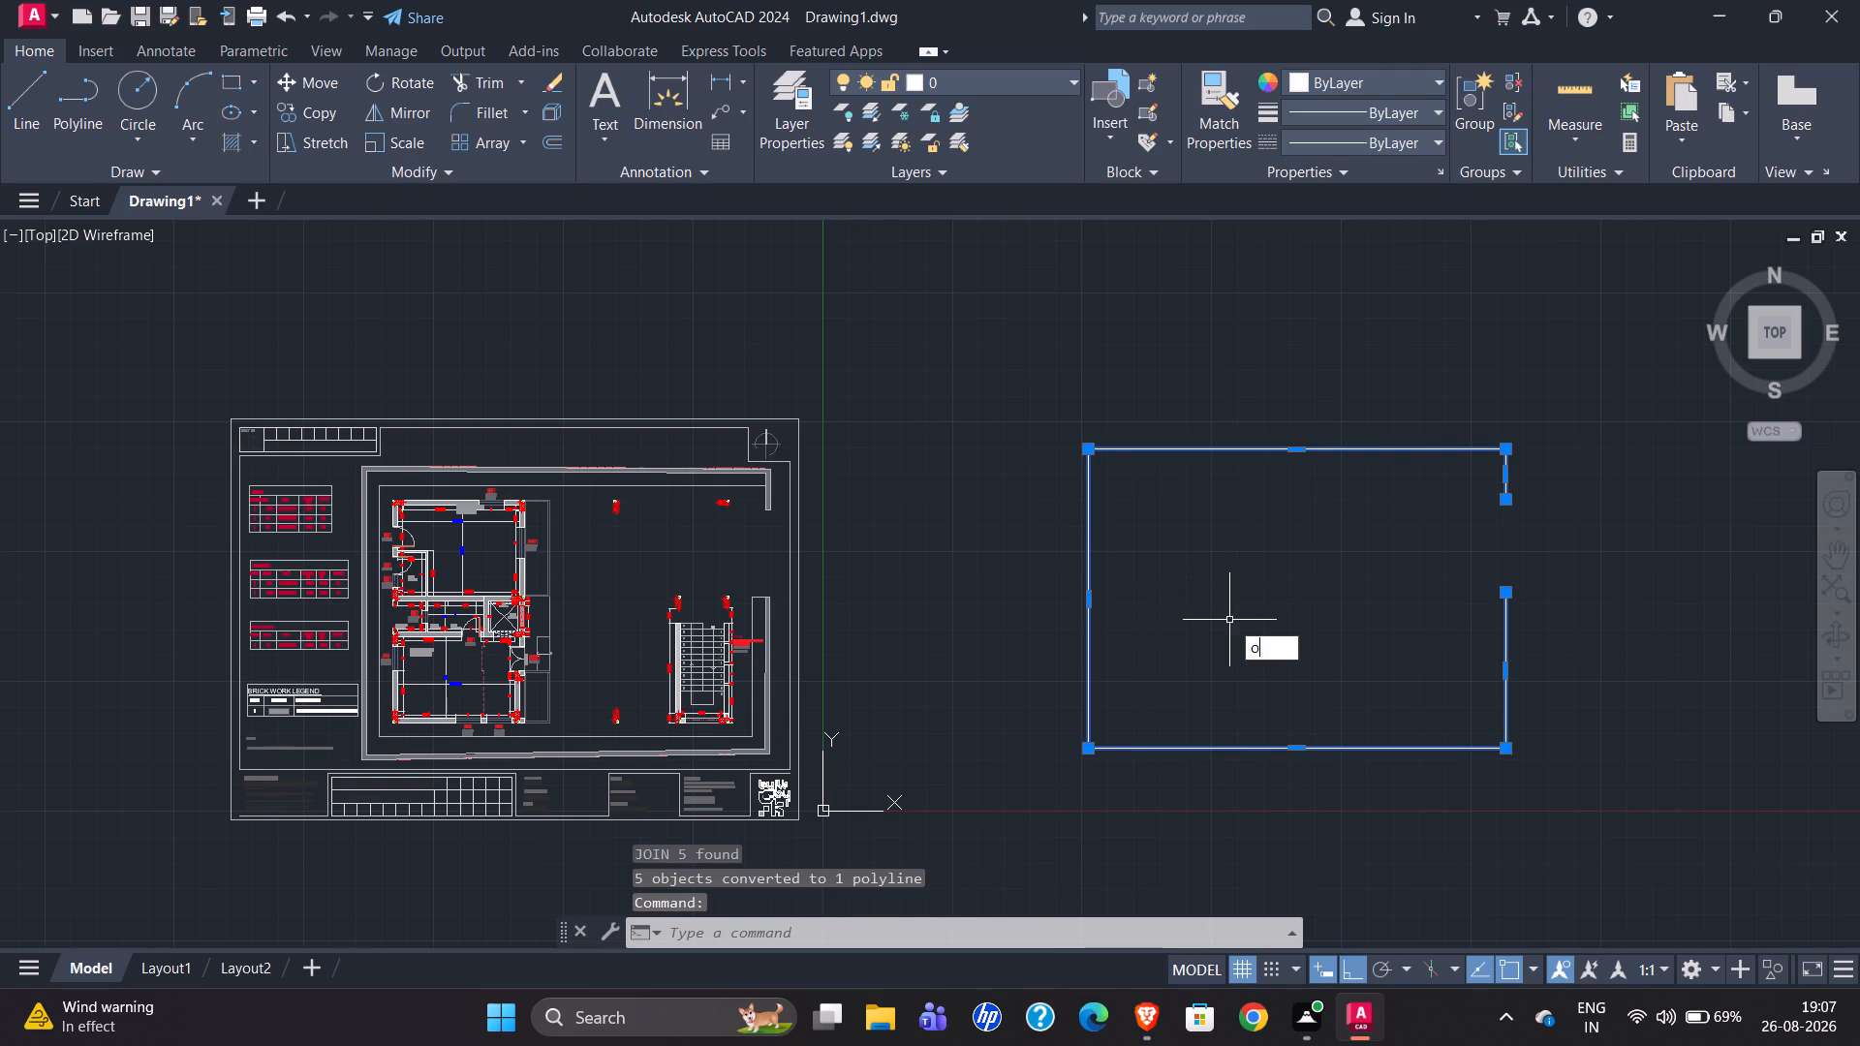
text(9")
key(Return)
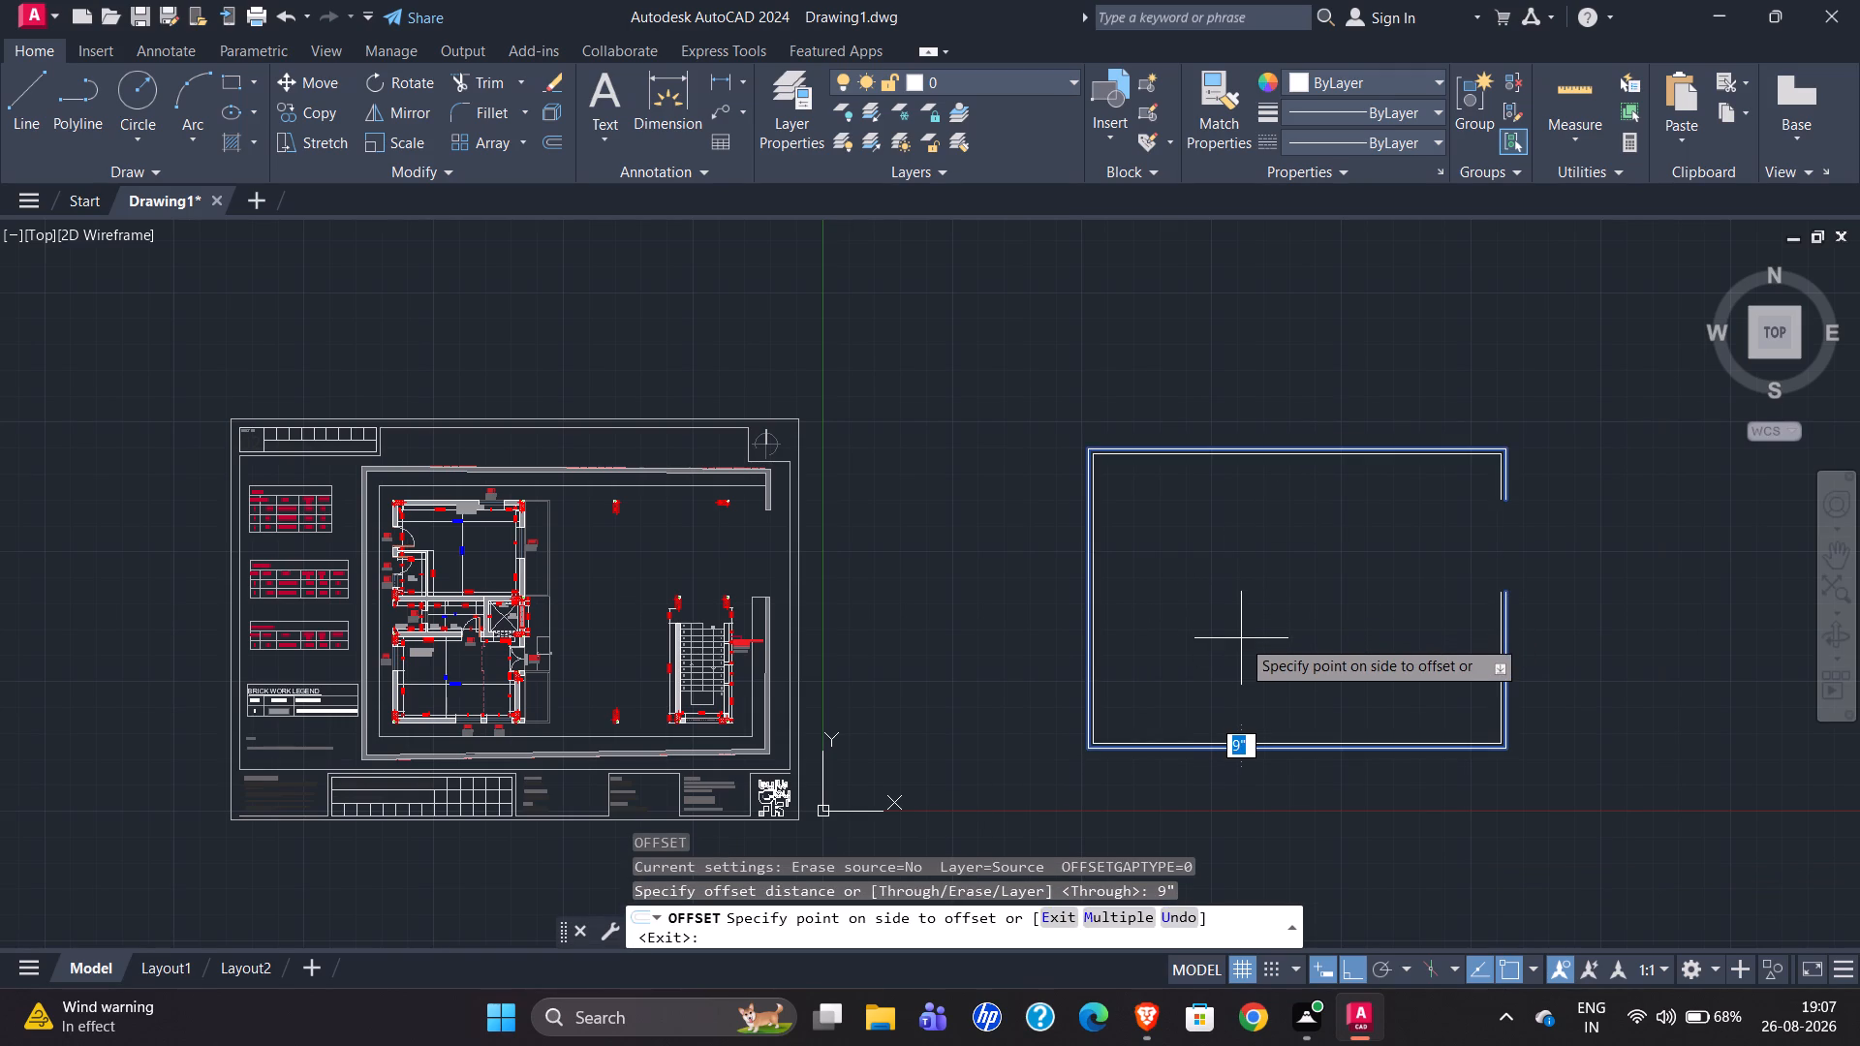
click(1241, 638)
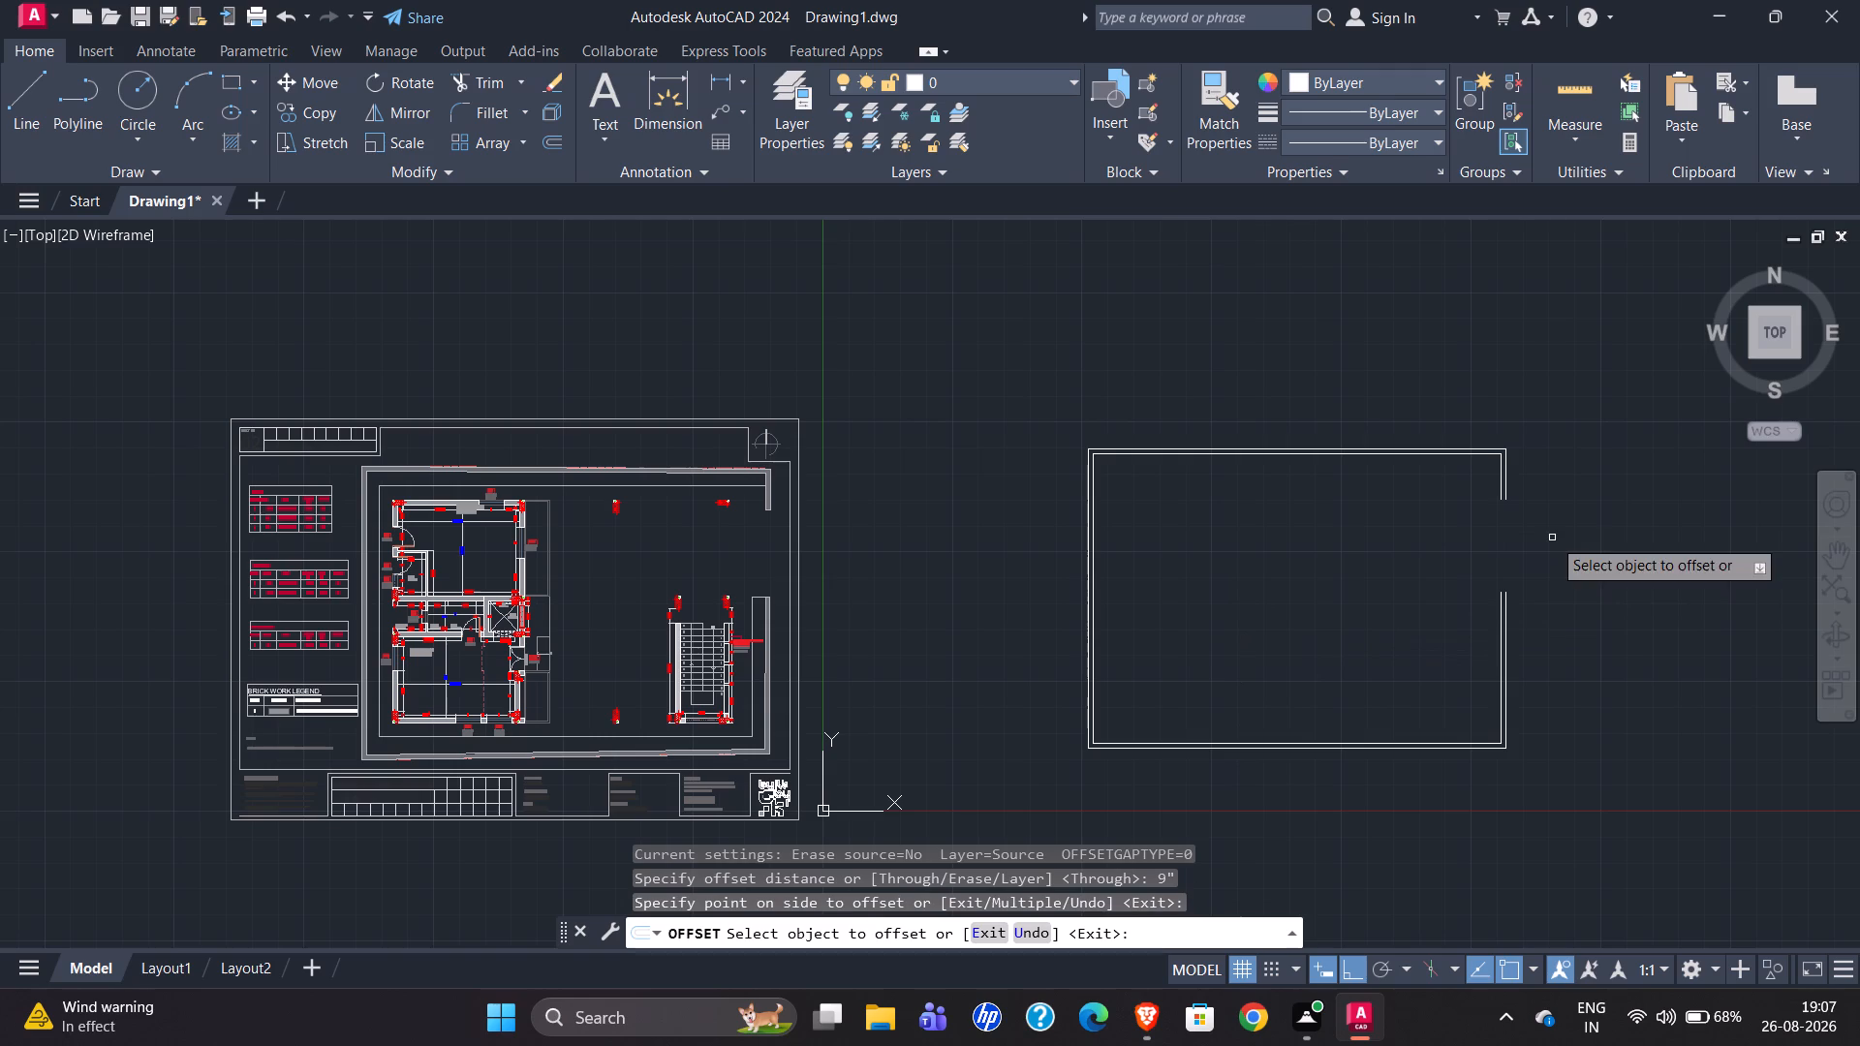
key(Escape)
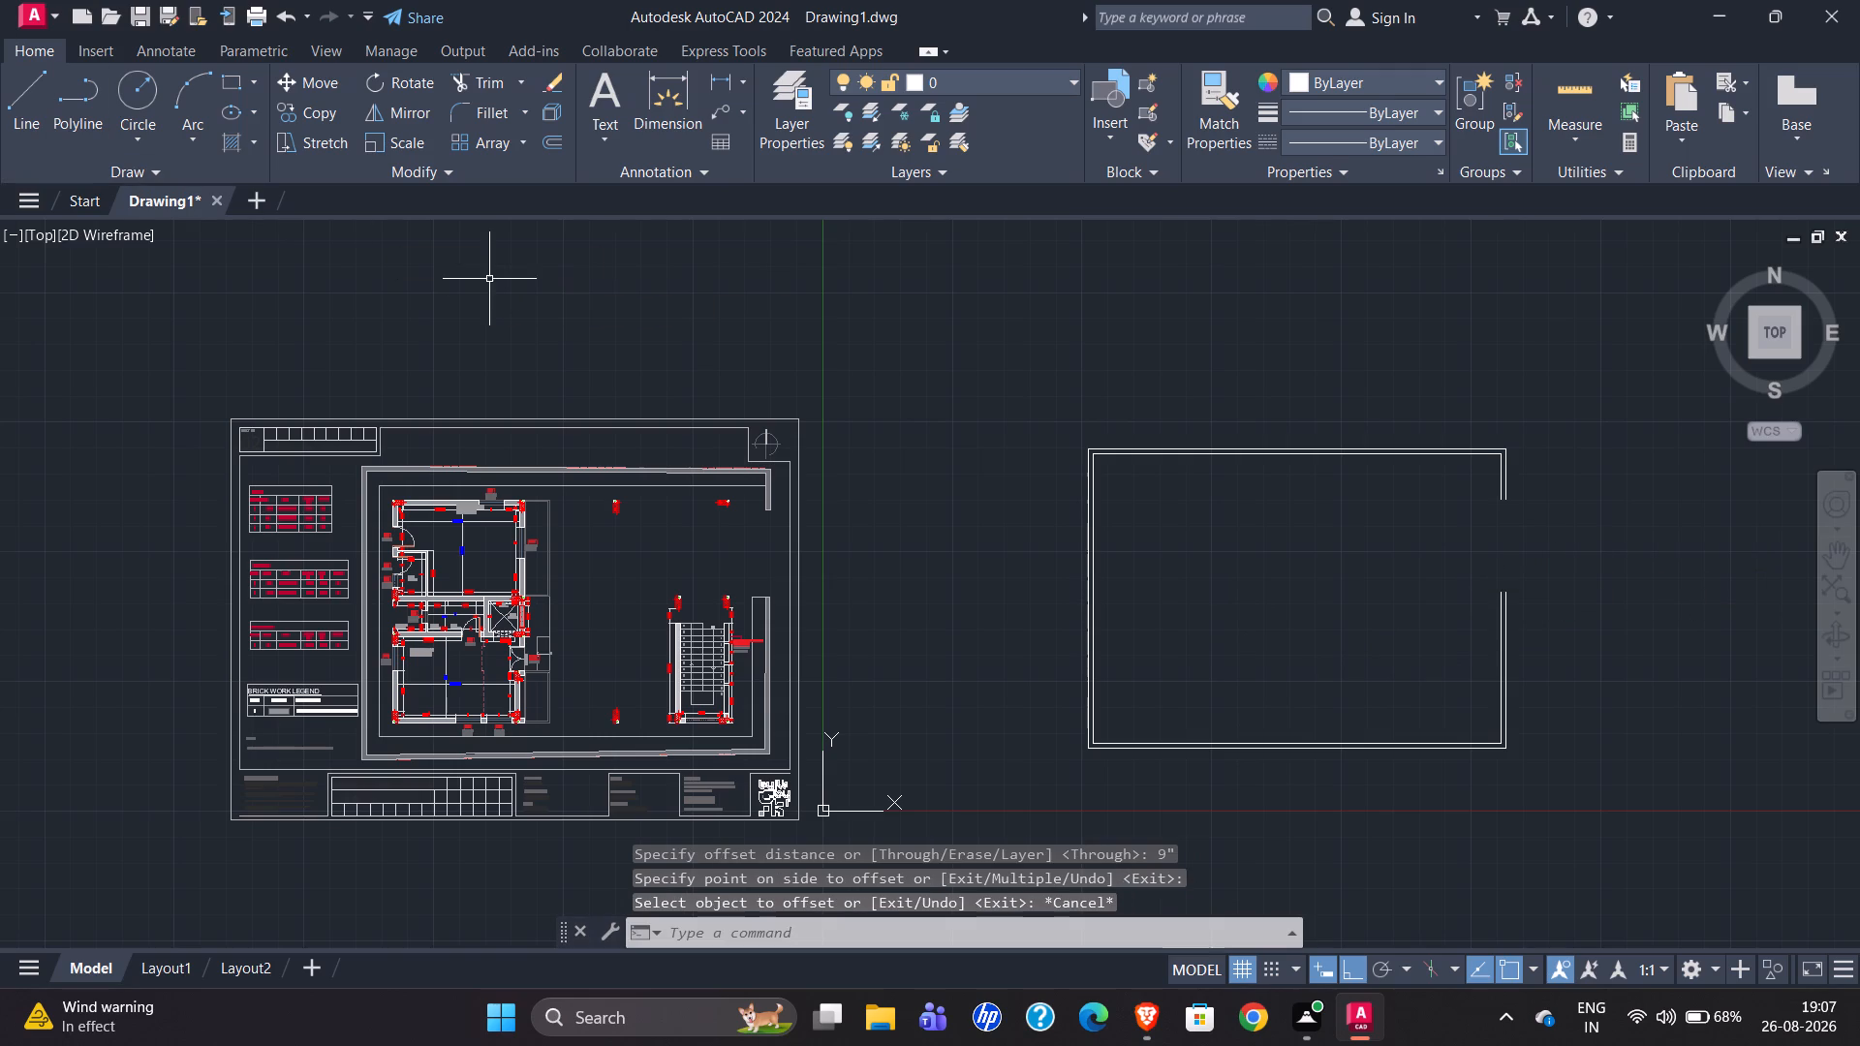
Close the two open wall ends on both sides of the gate opening with short horizontal lines.
click(47, 89)
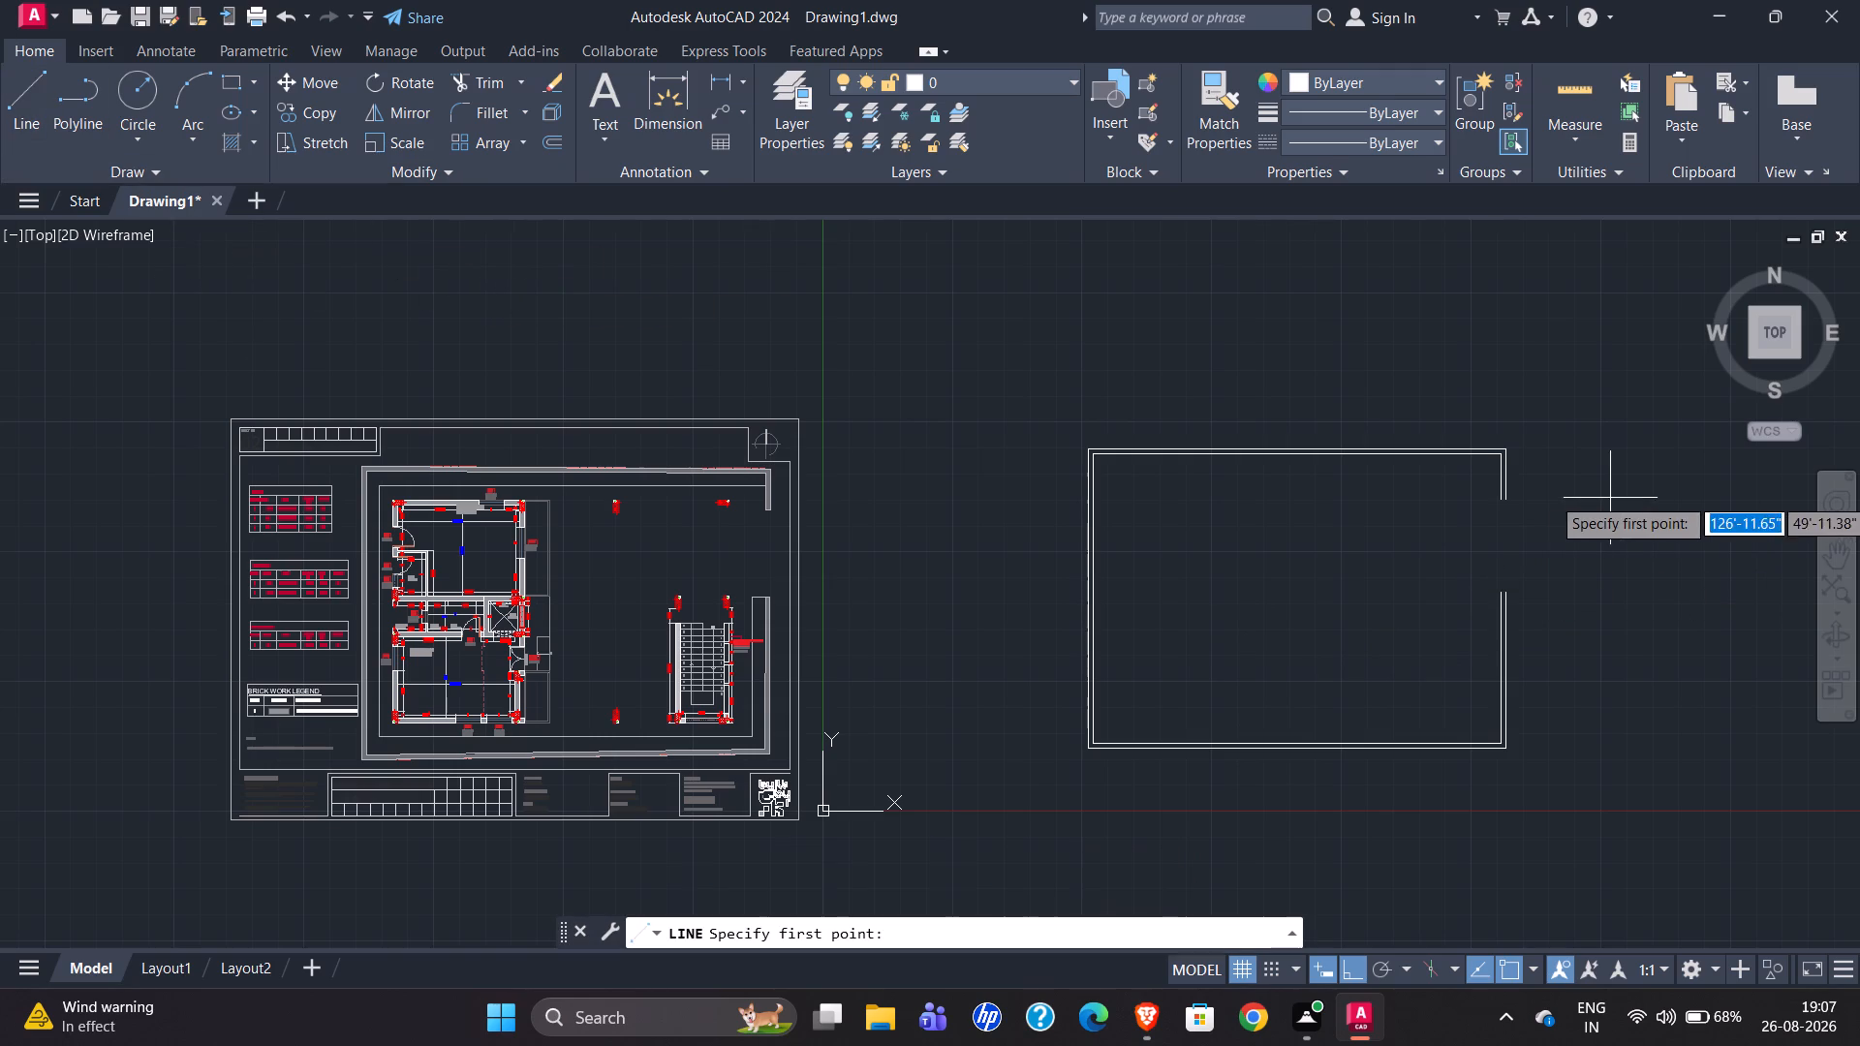
scroll(1513, 534, up, 3)
click(1437, 392)
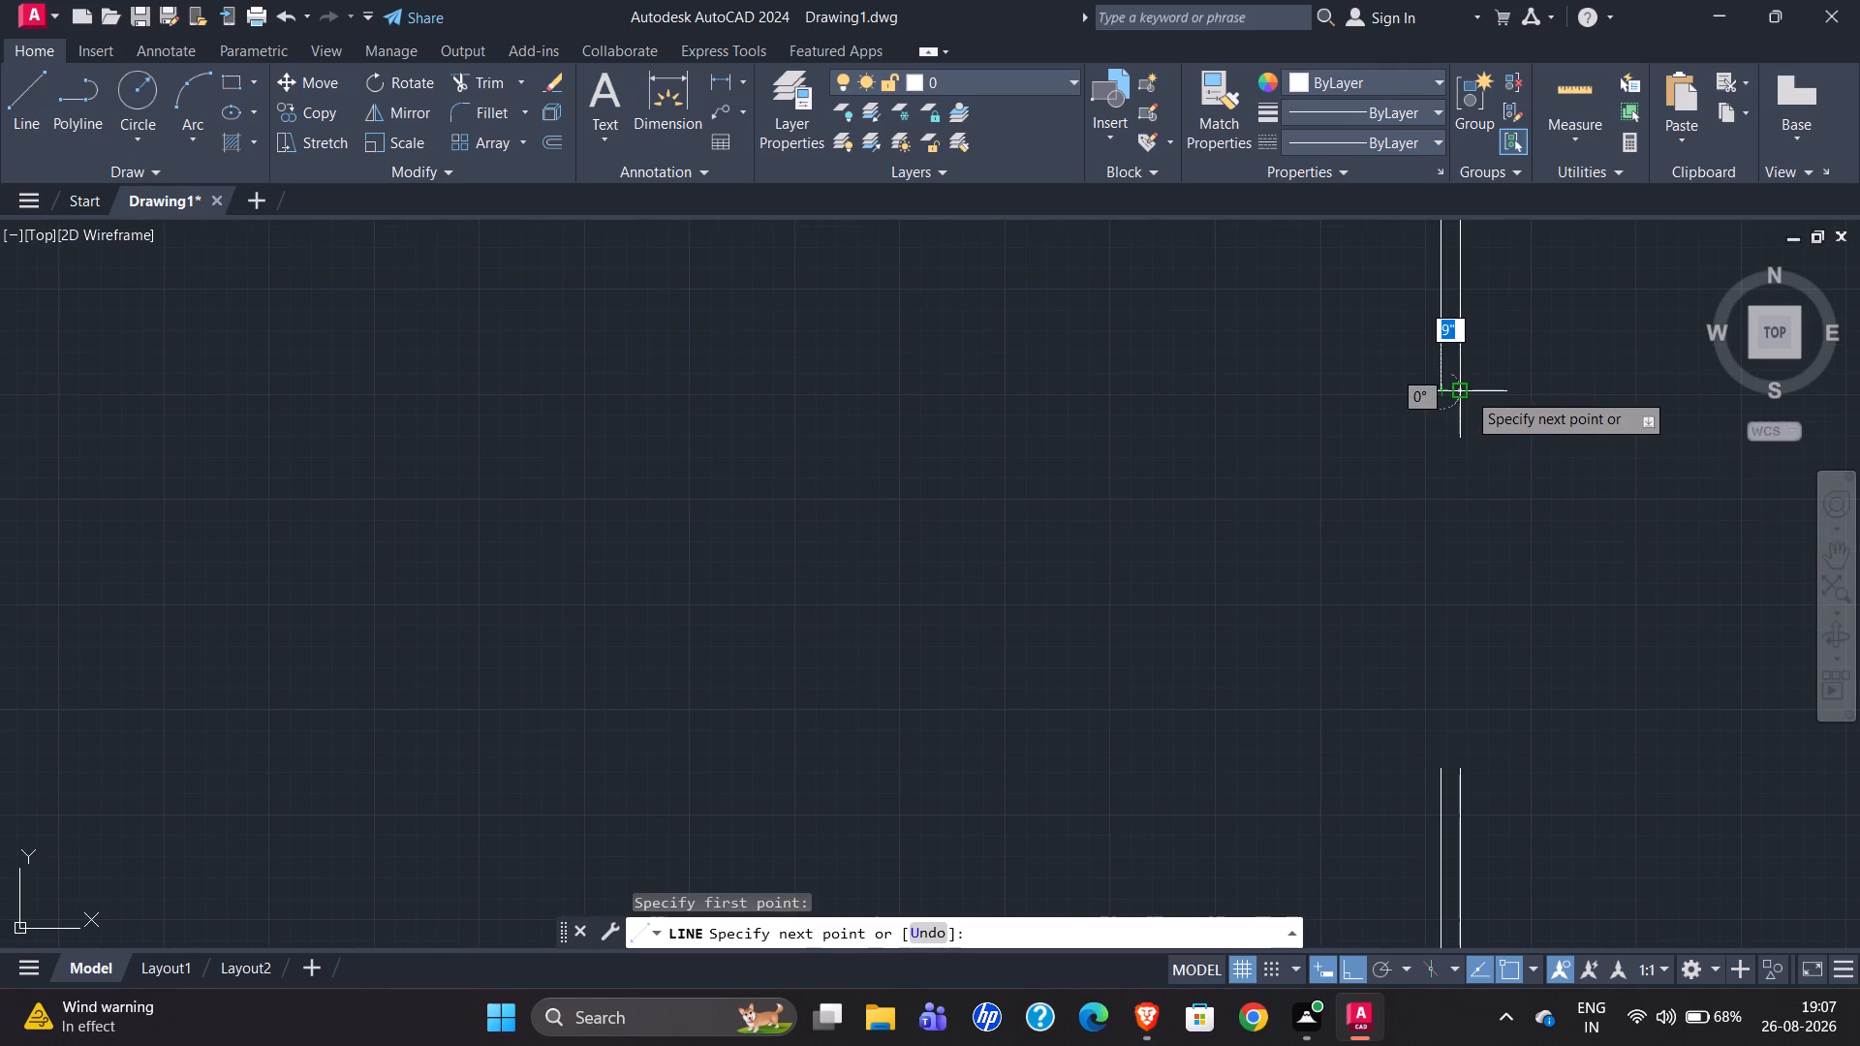
click(1467, 391)
key(Escape)
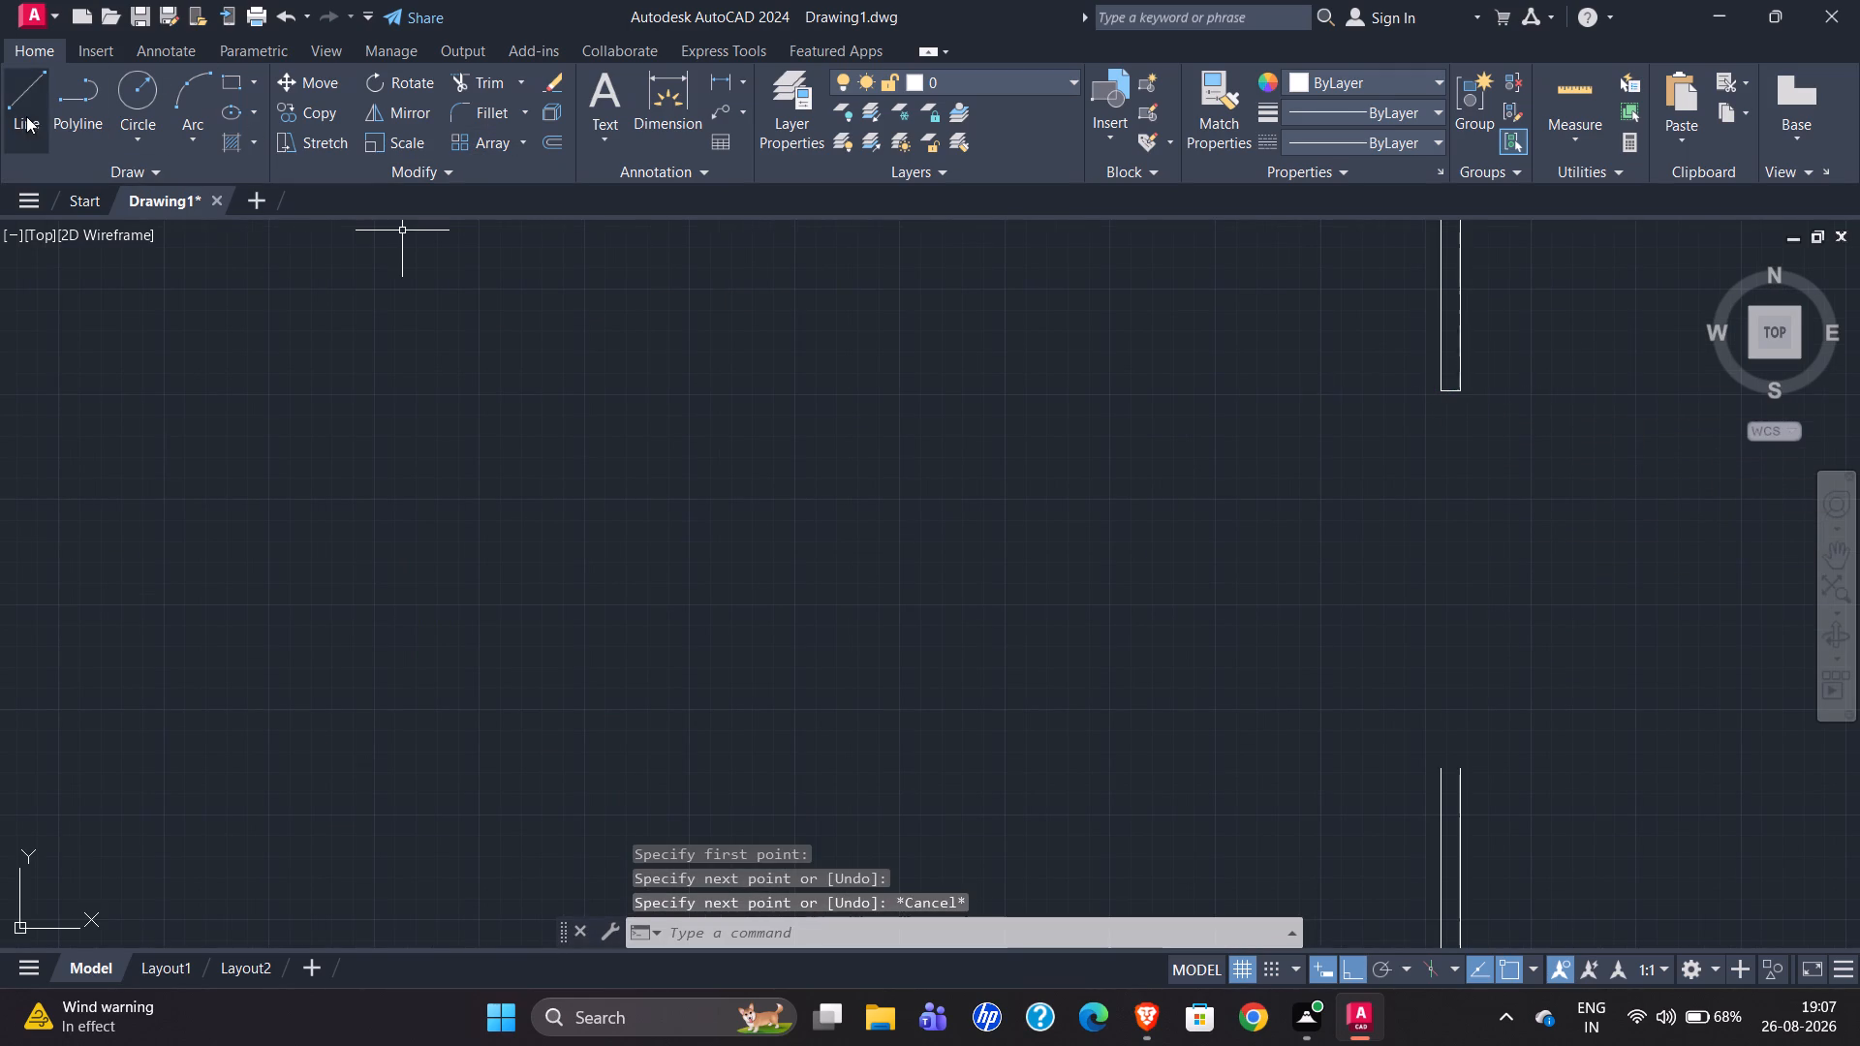
click(26, 115)
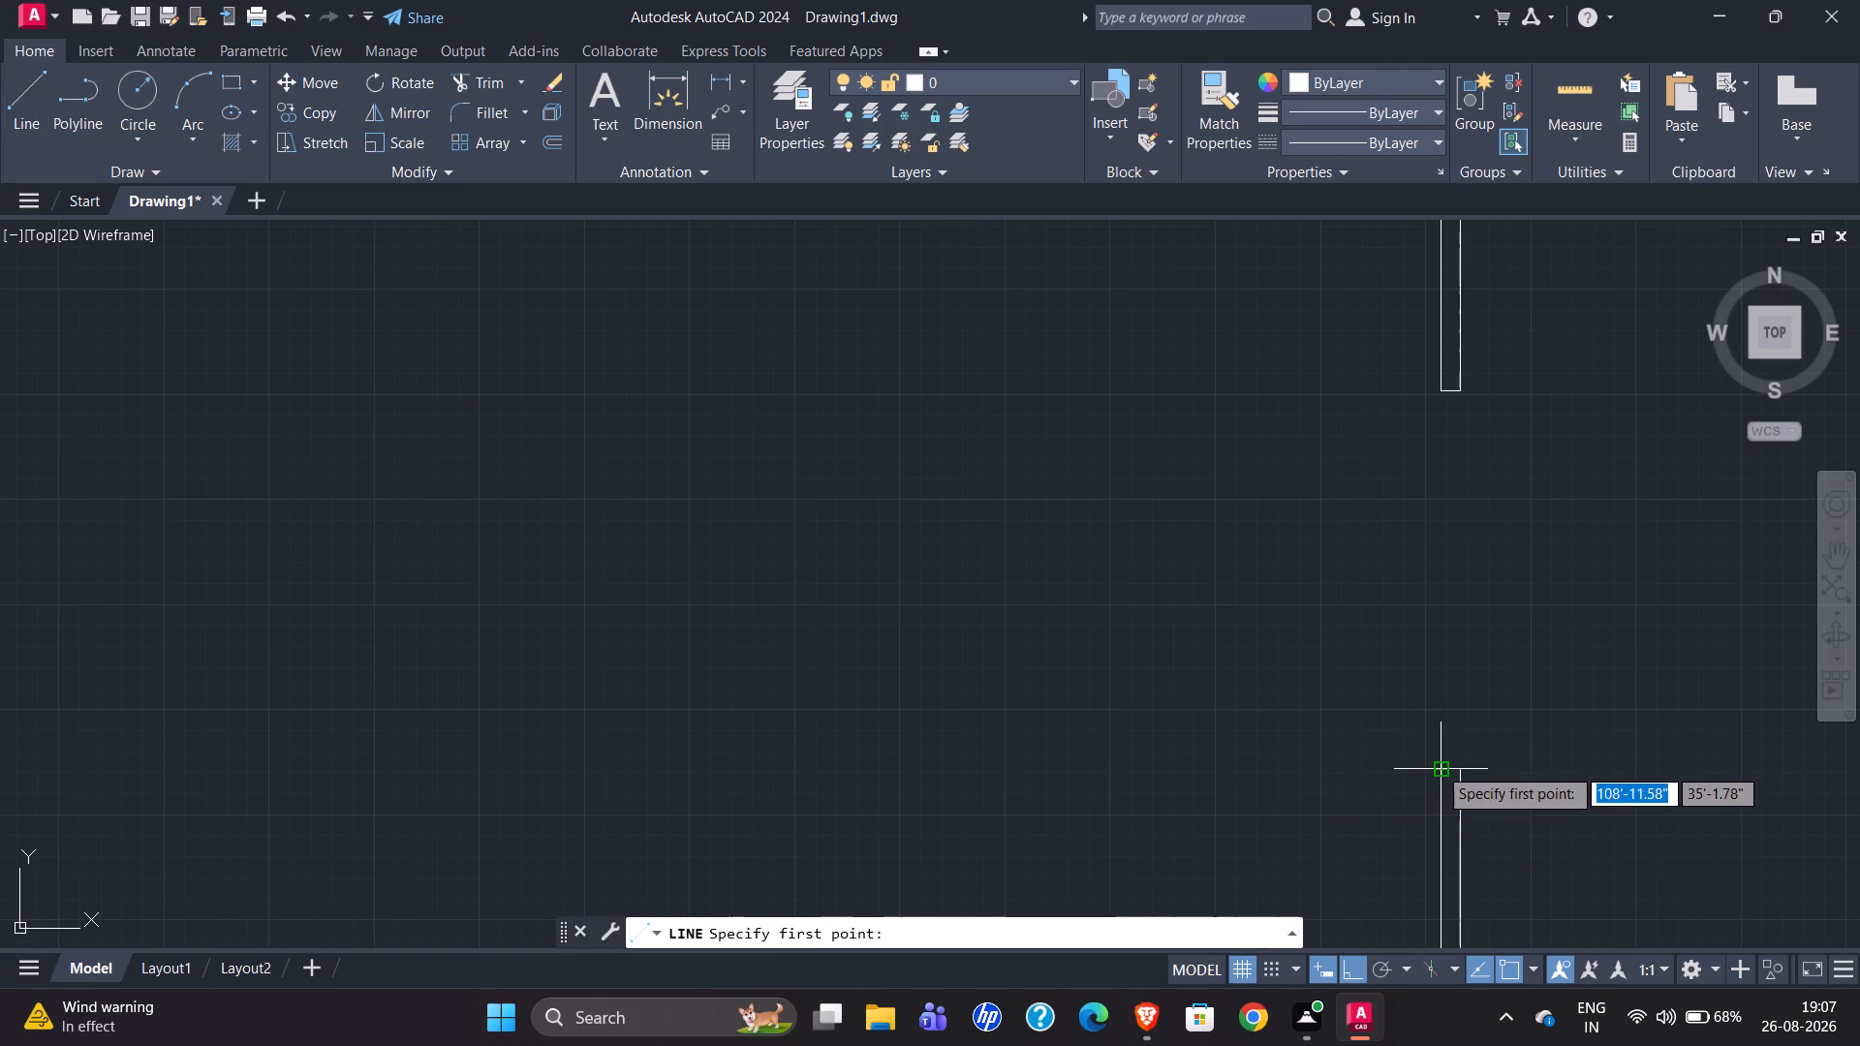
click(1438, 766)
click(1459, 769)
key(Escape)
key(Escape)
Join the inner and outer boundary outlines and their gate-side end lines into a single polyline.
scroll(1298, 608, down, 1)
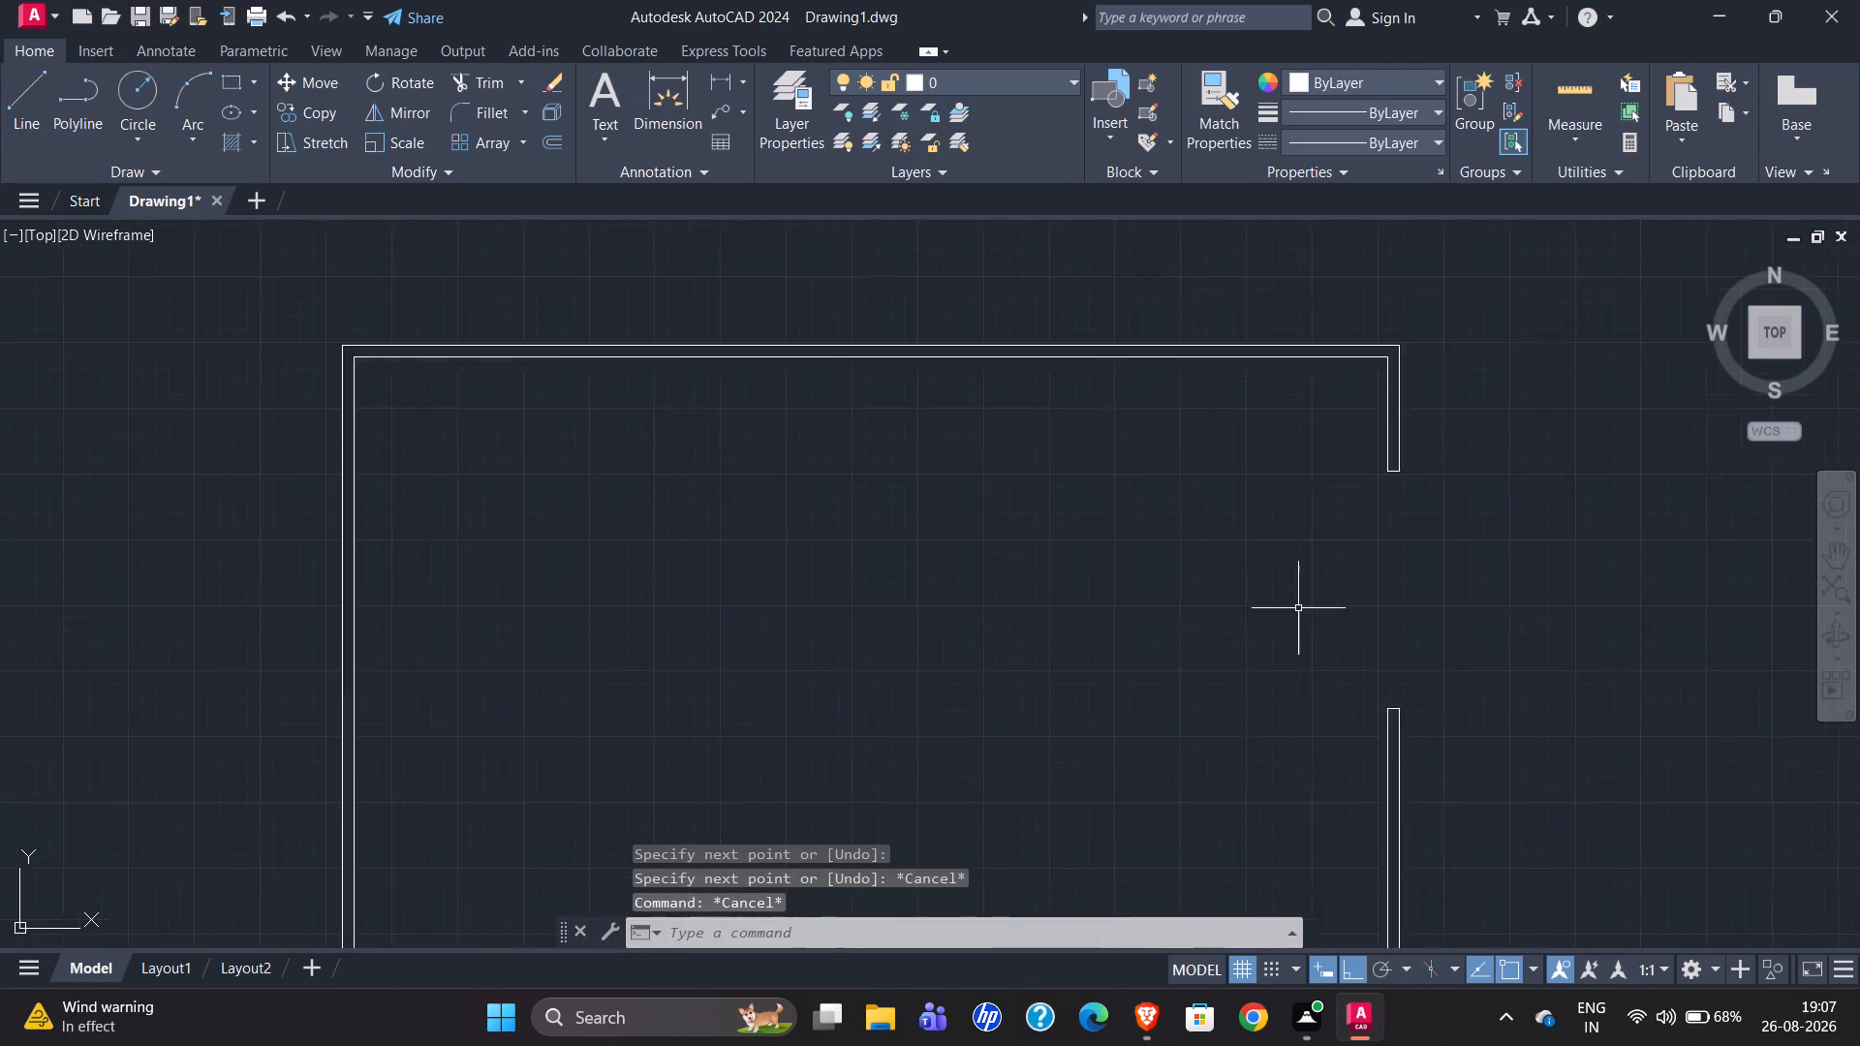
scroll(1298, 609, down, 2)
click(806, 403)
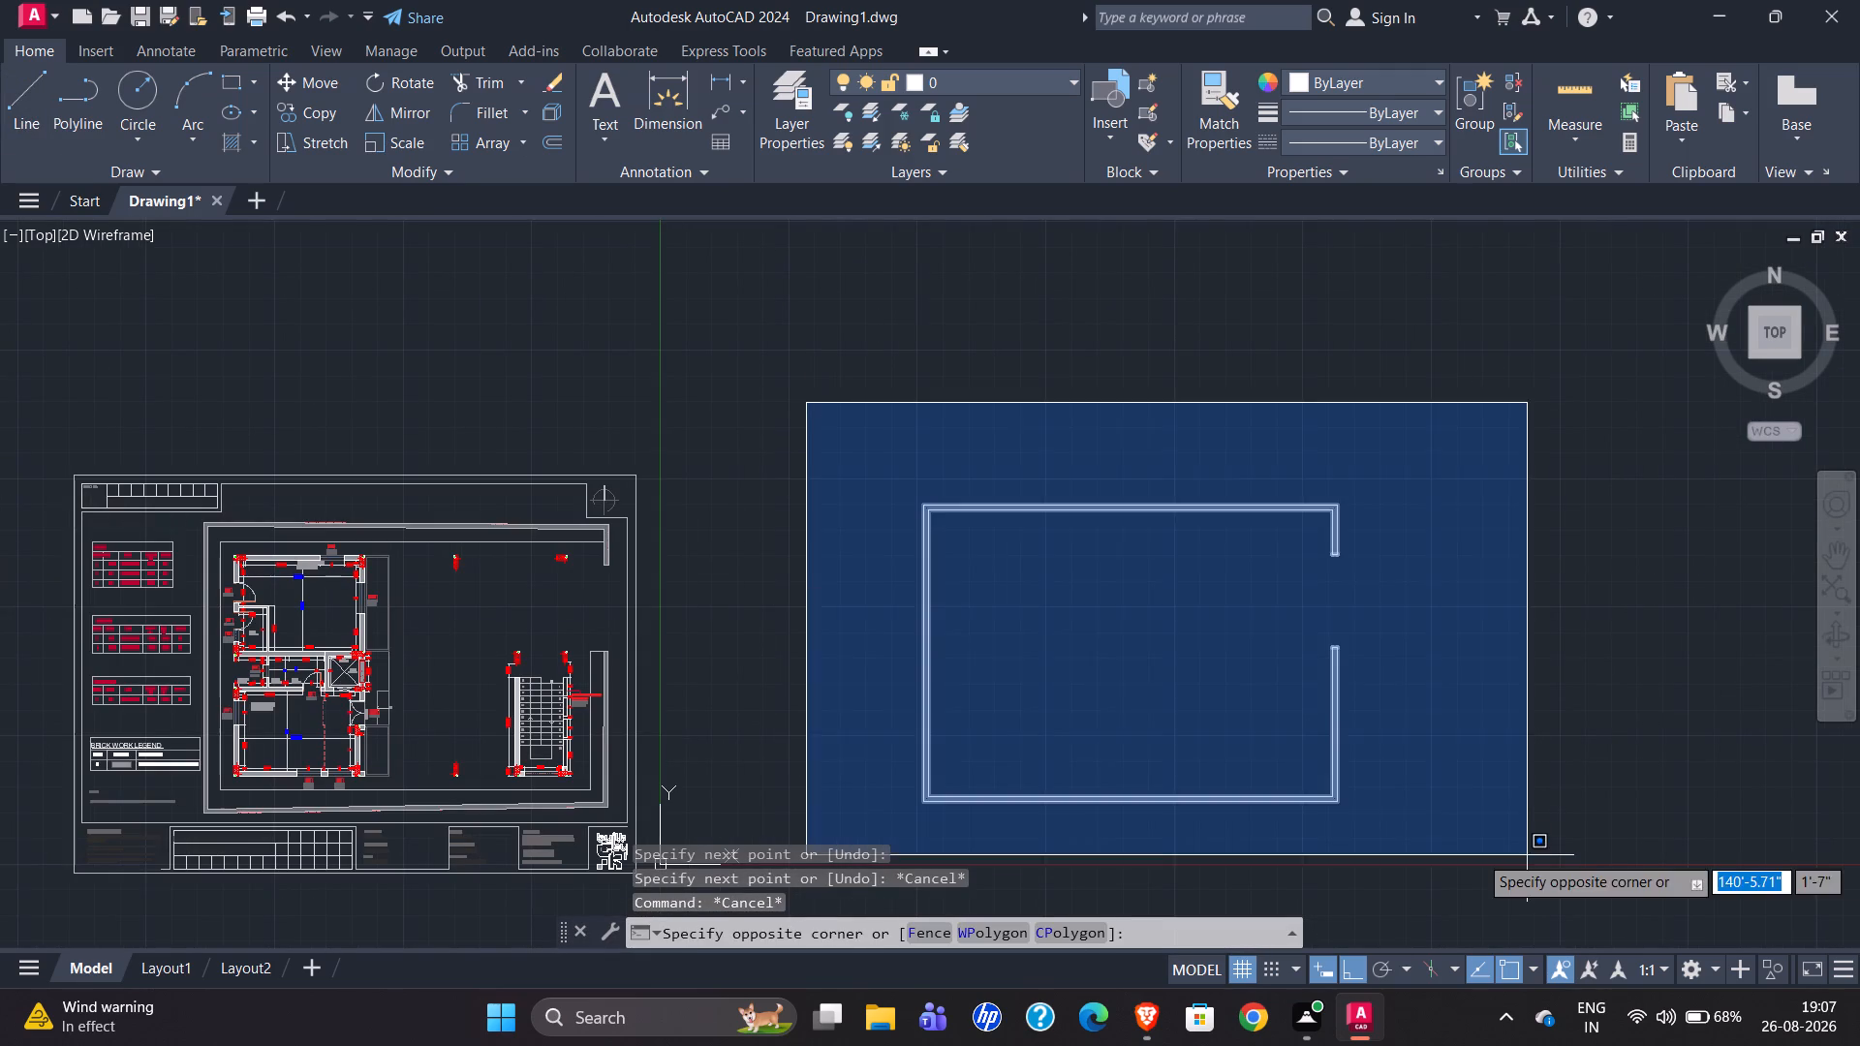
click(1527, 854)
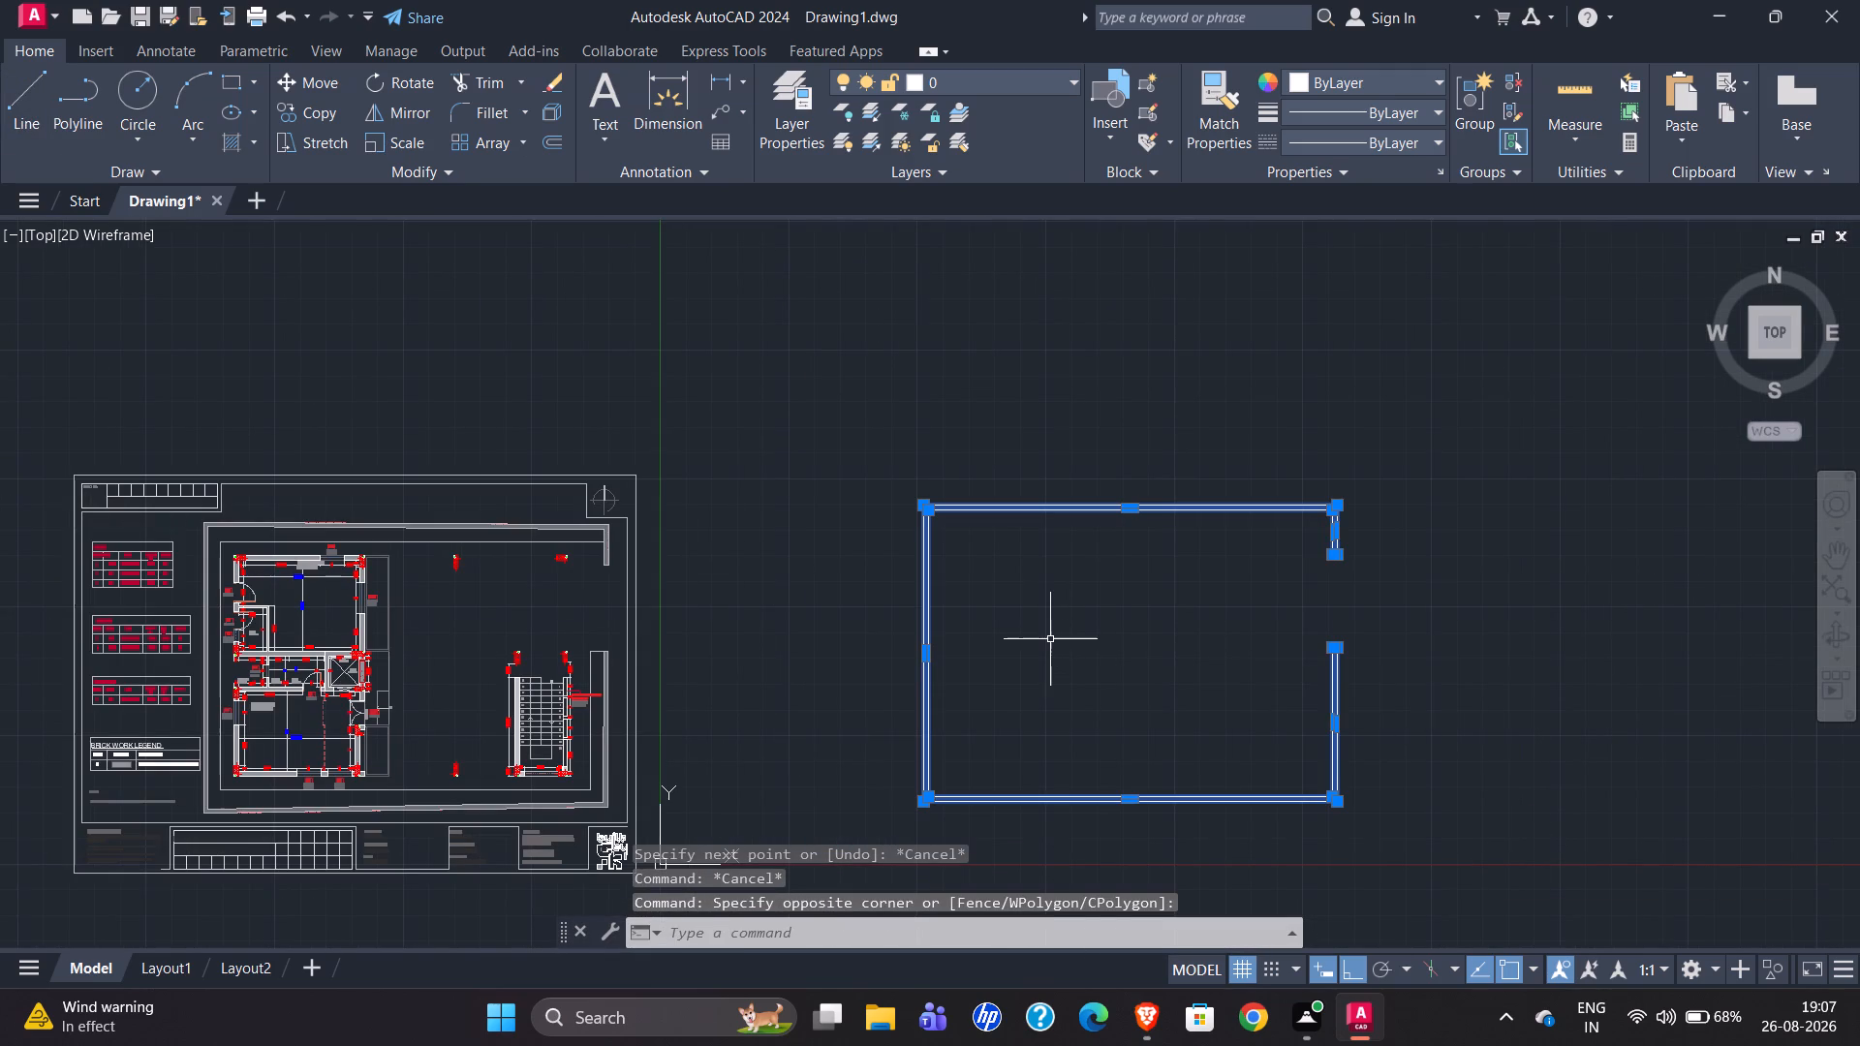
key(j)
key(Return)
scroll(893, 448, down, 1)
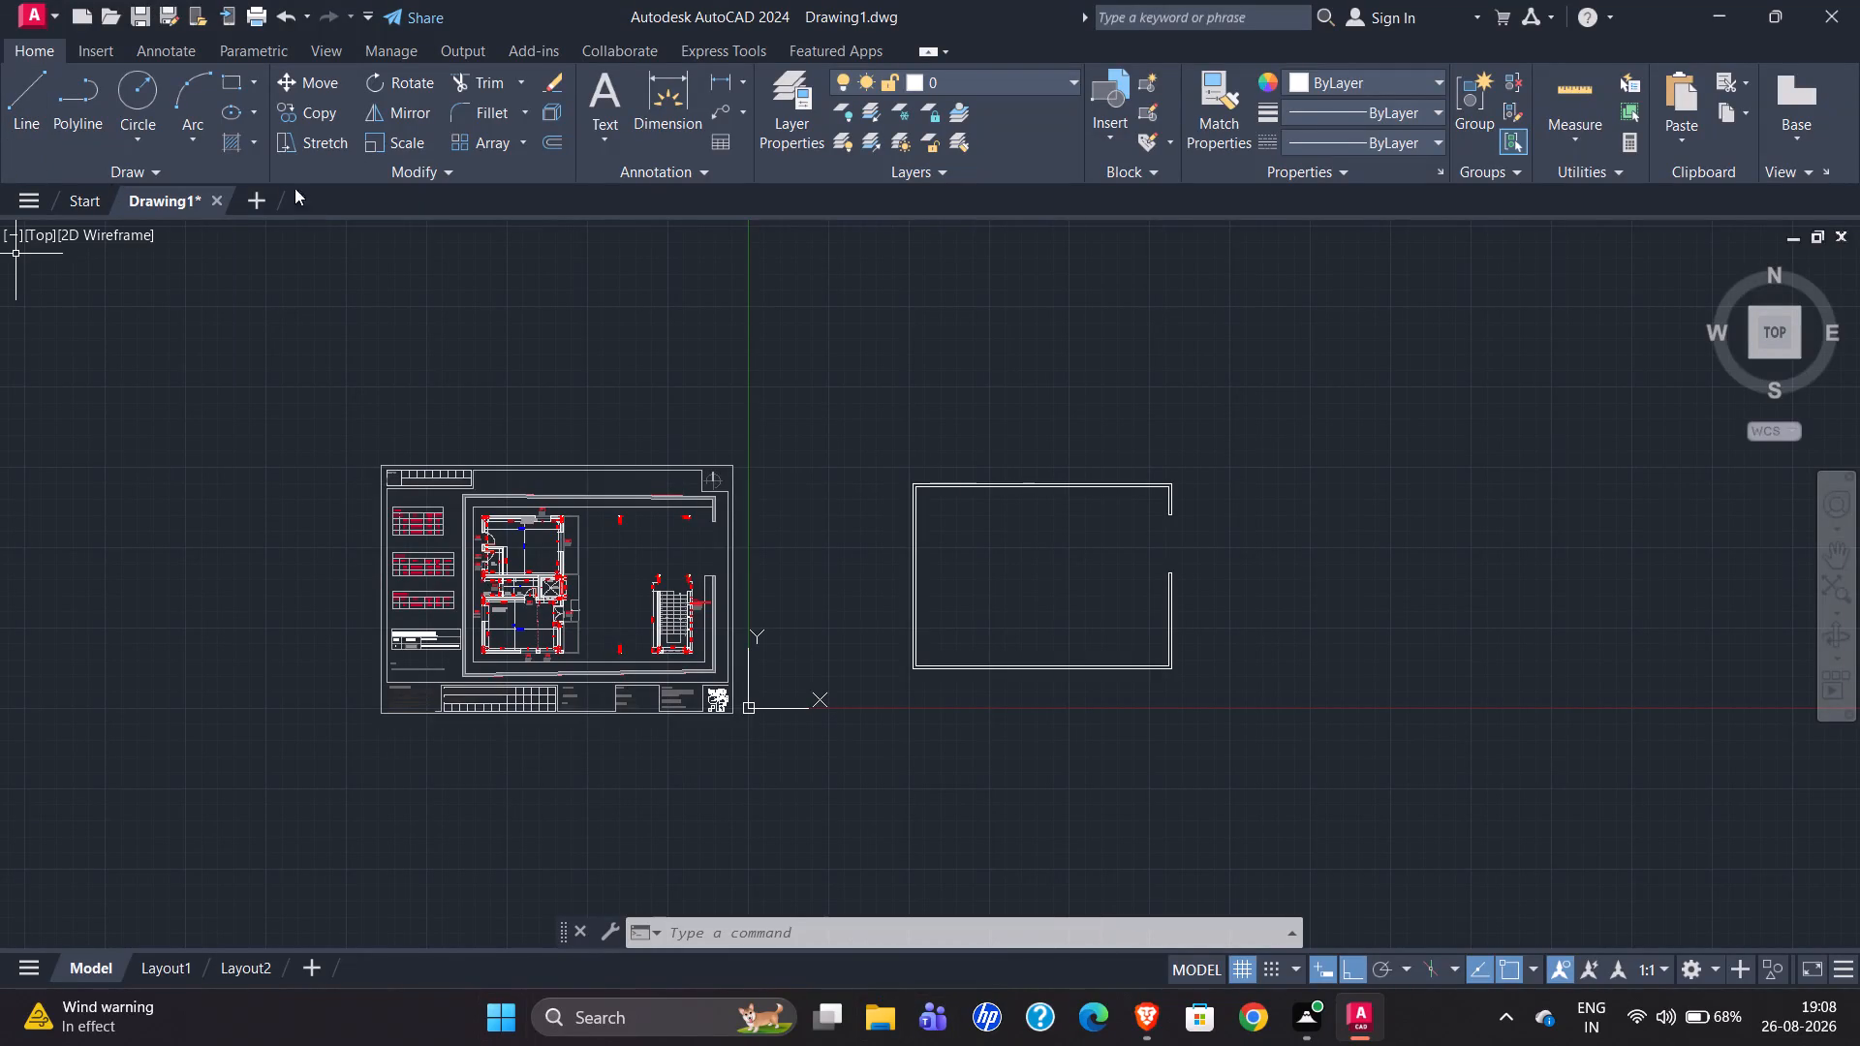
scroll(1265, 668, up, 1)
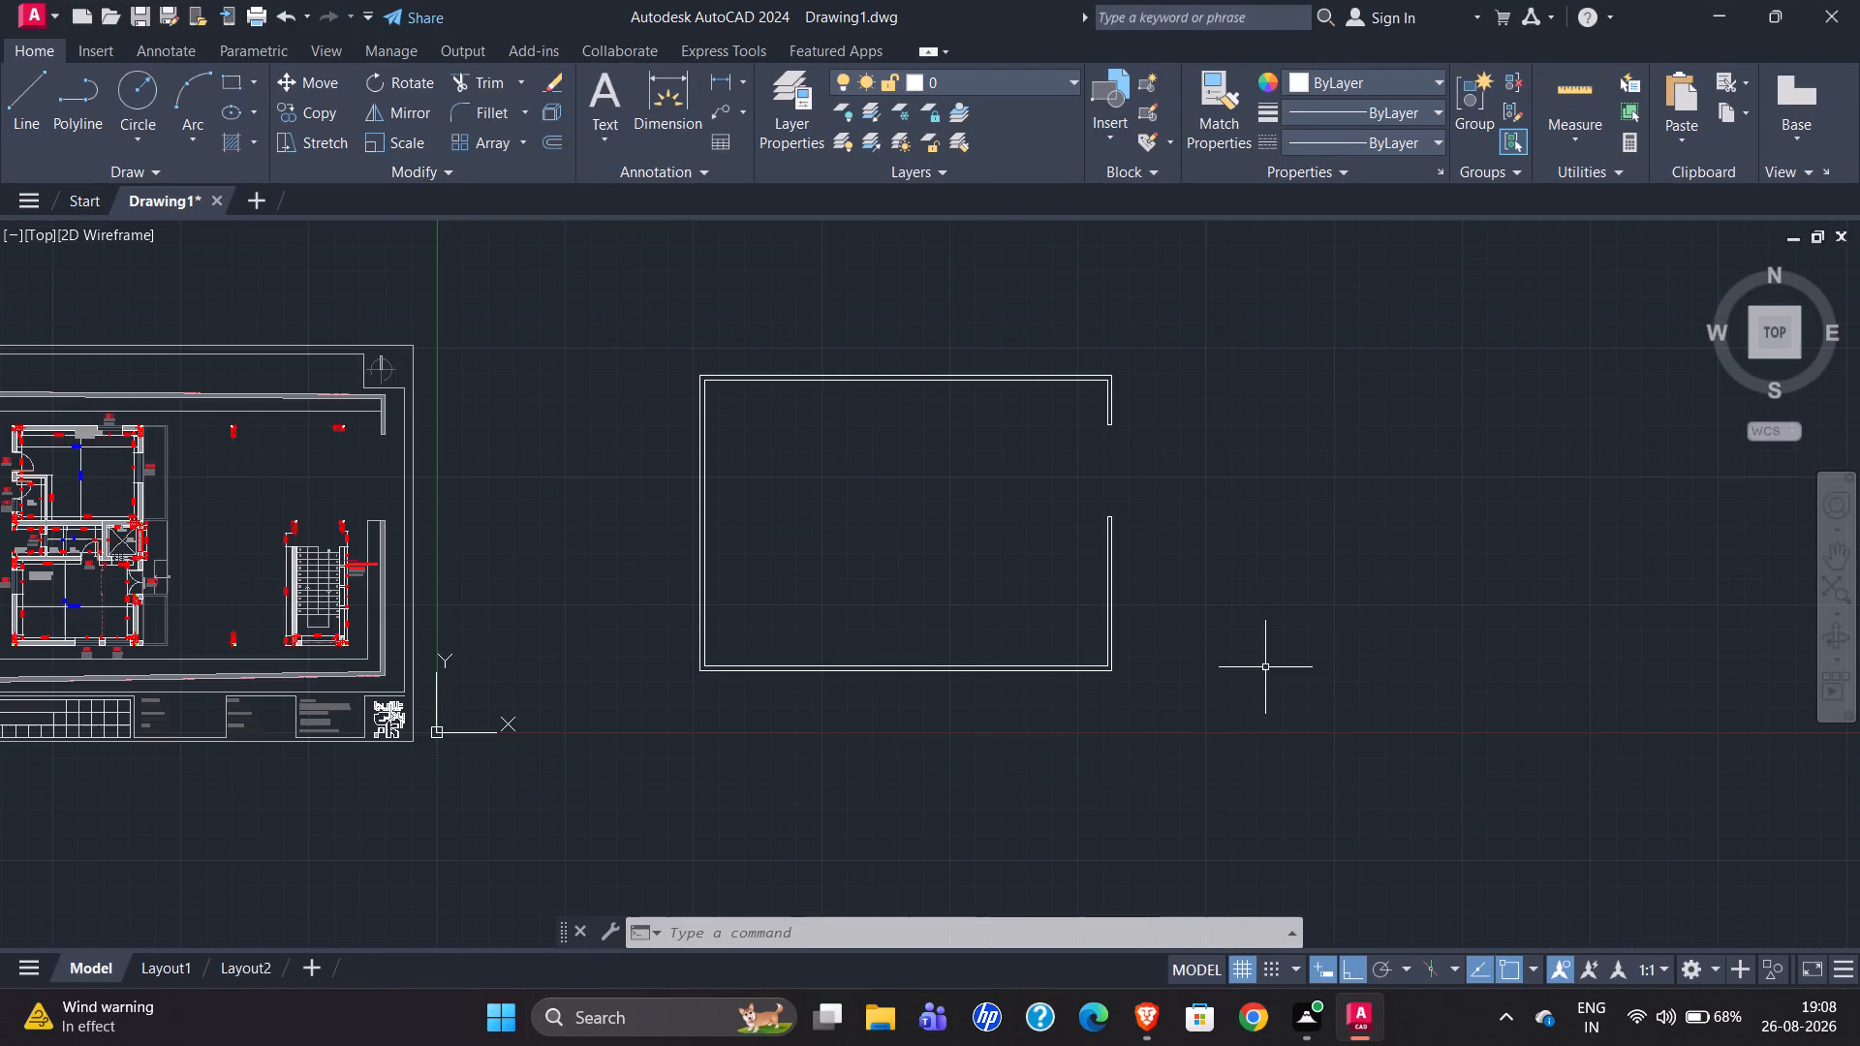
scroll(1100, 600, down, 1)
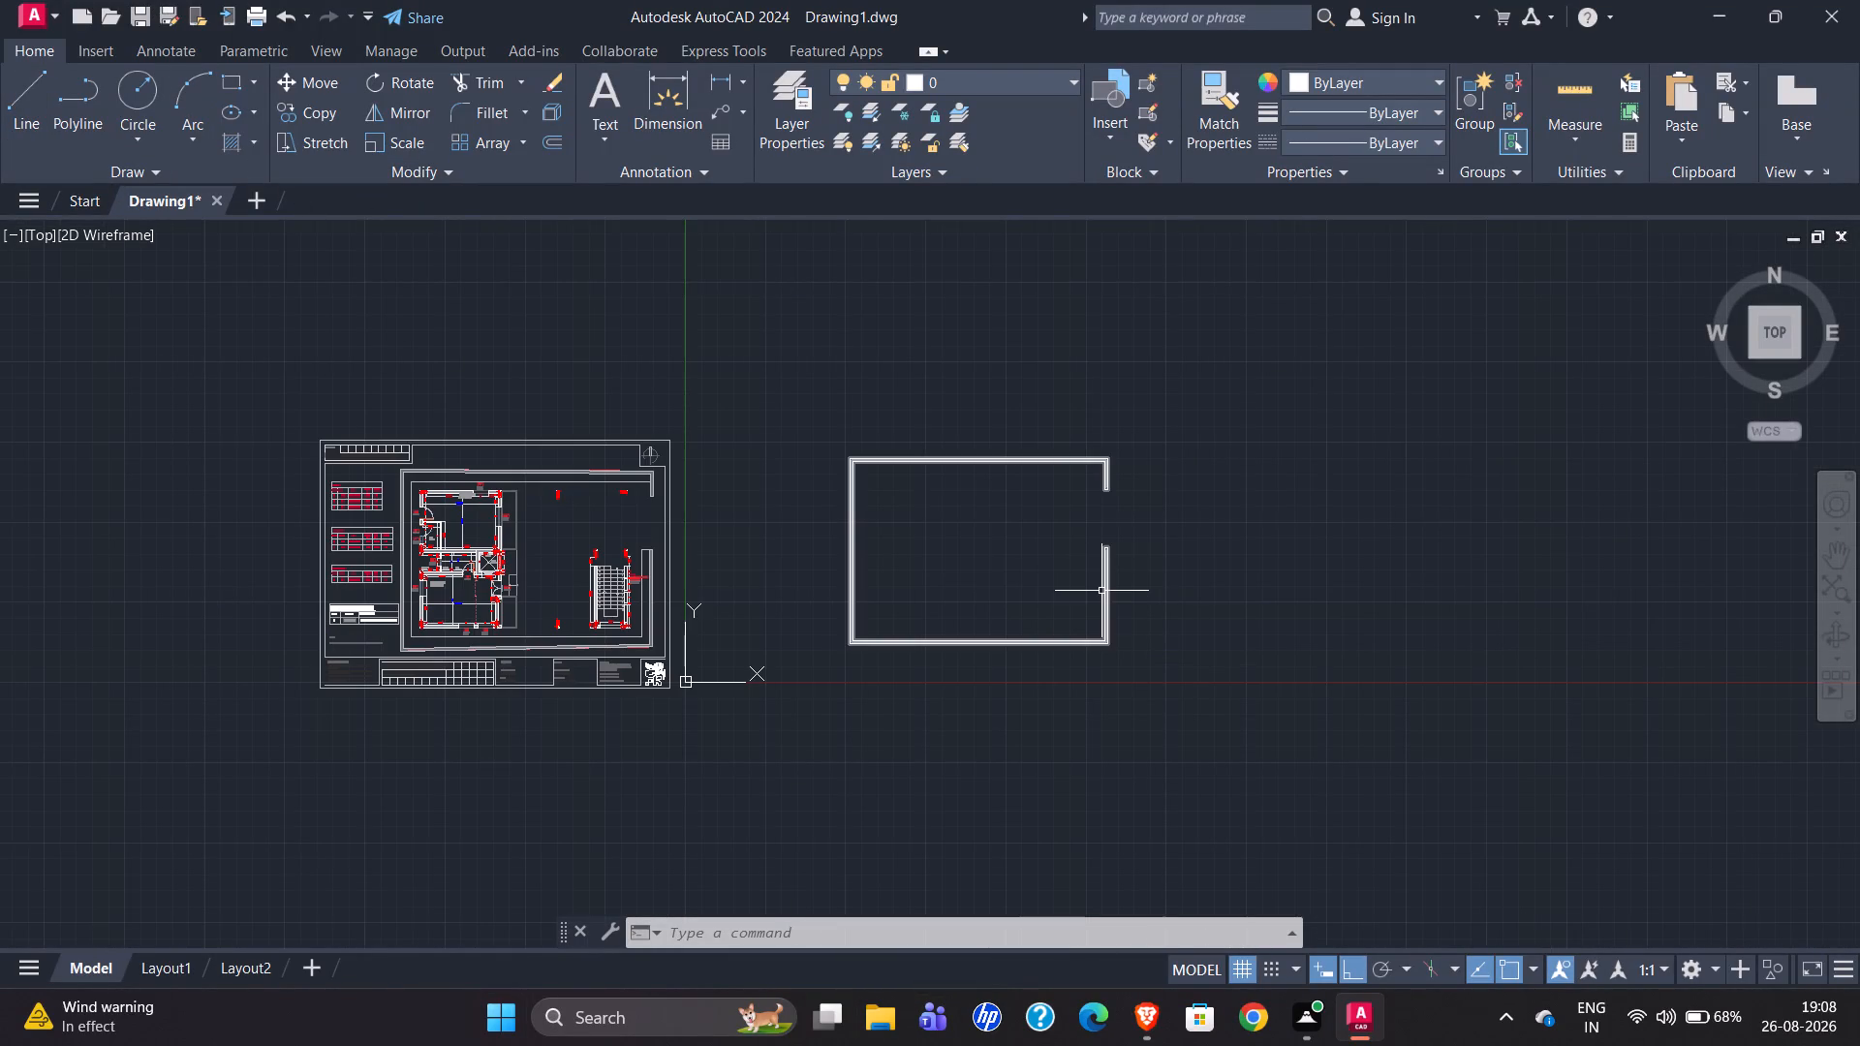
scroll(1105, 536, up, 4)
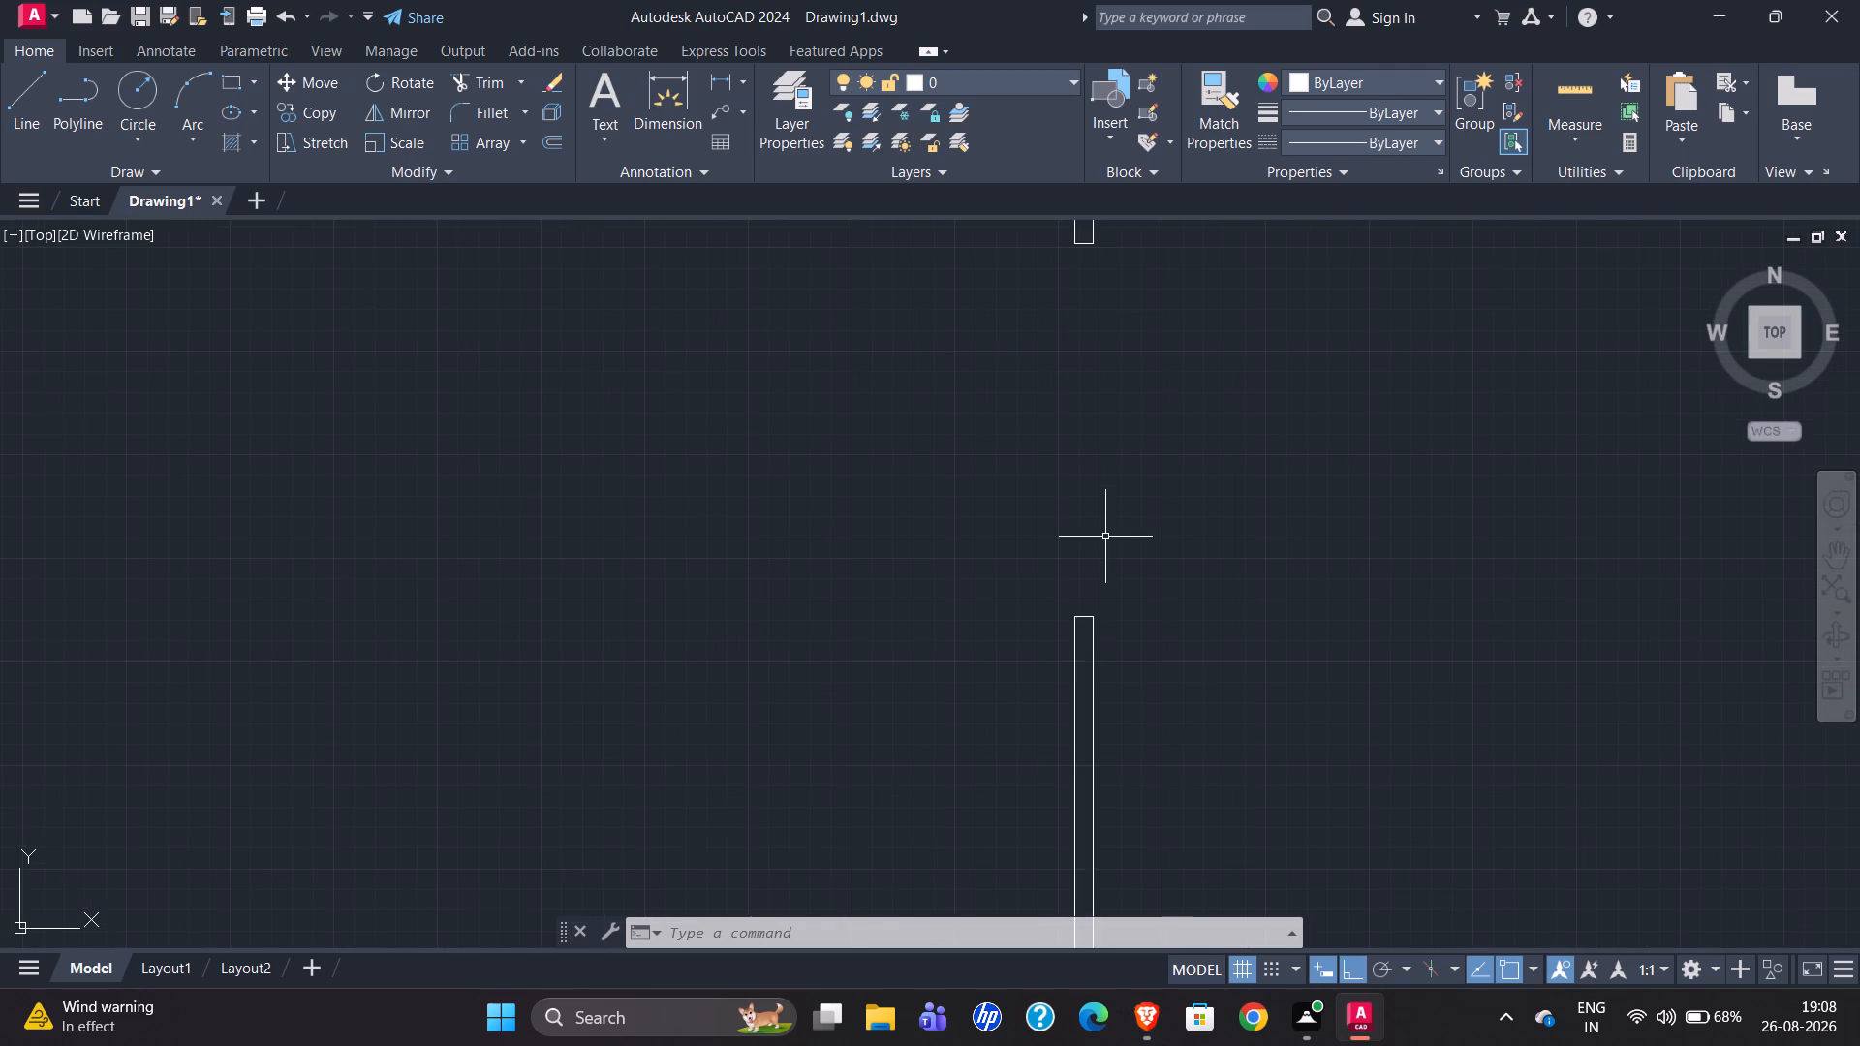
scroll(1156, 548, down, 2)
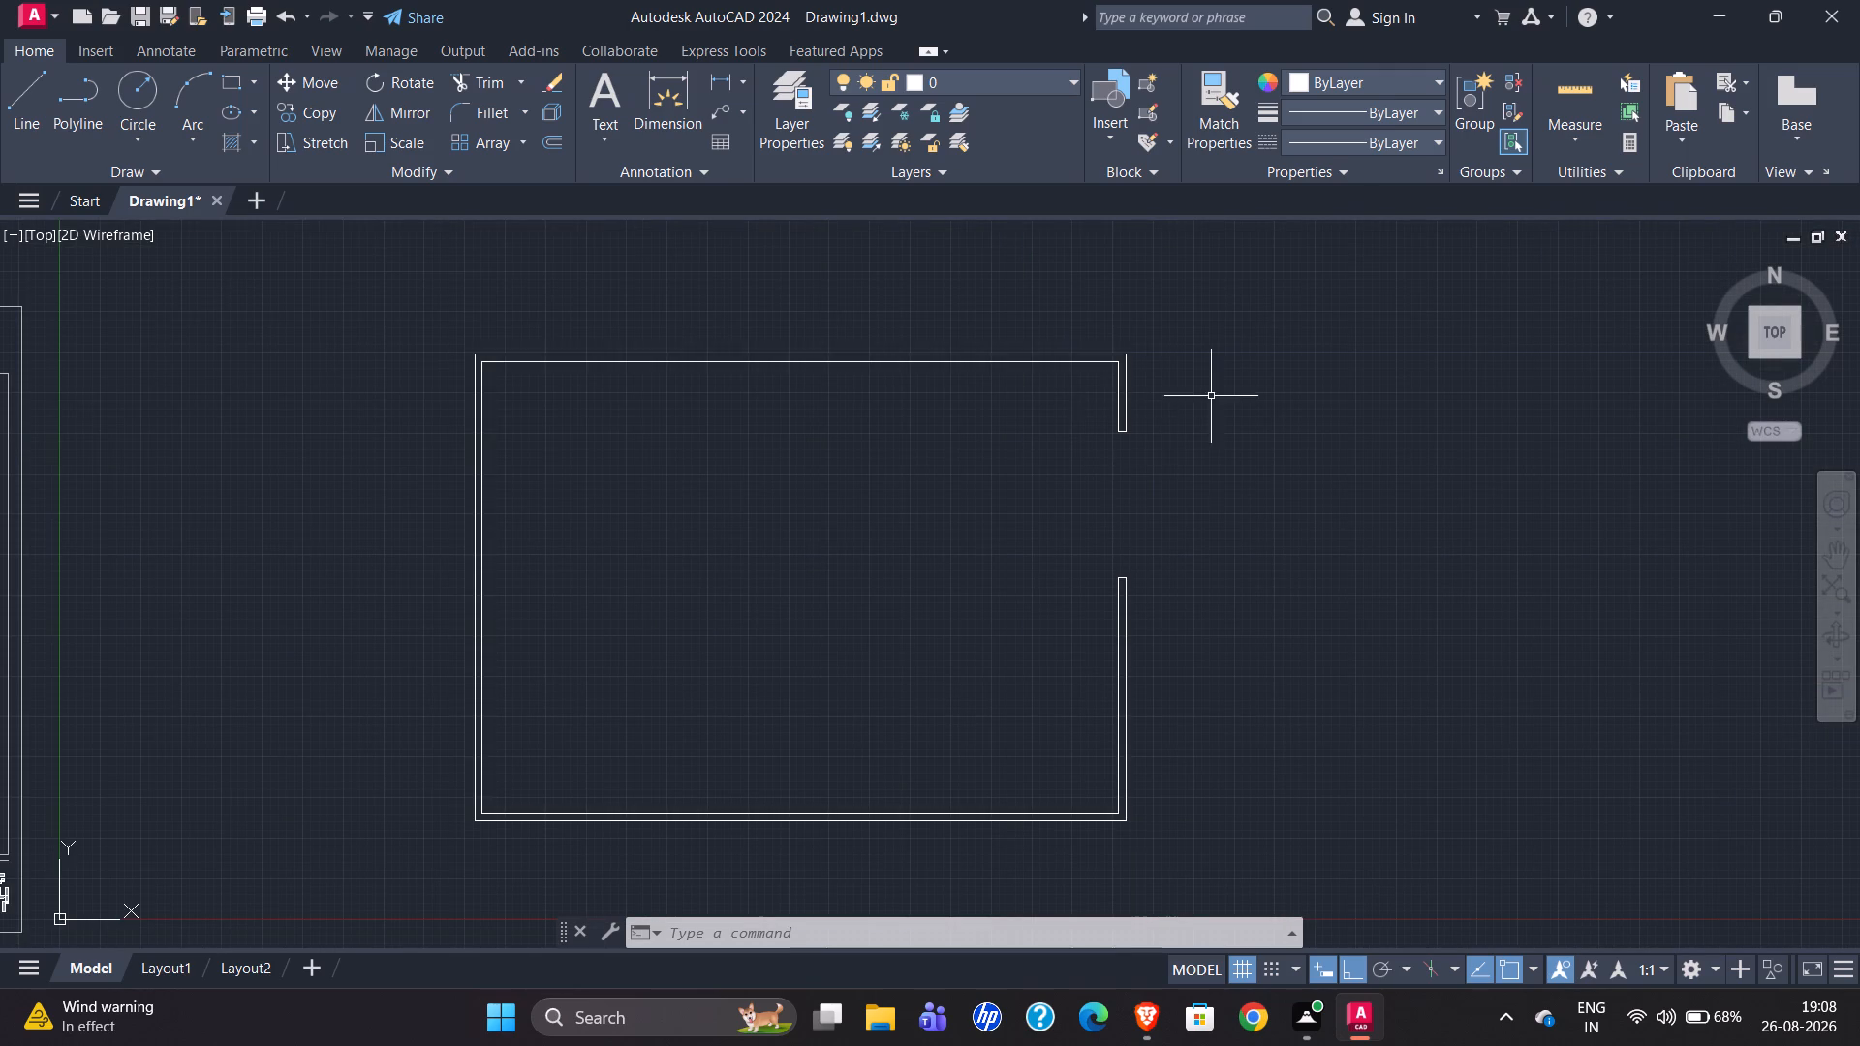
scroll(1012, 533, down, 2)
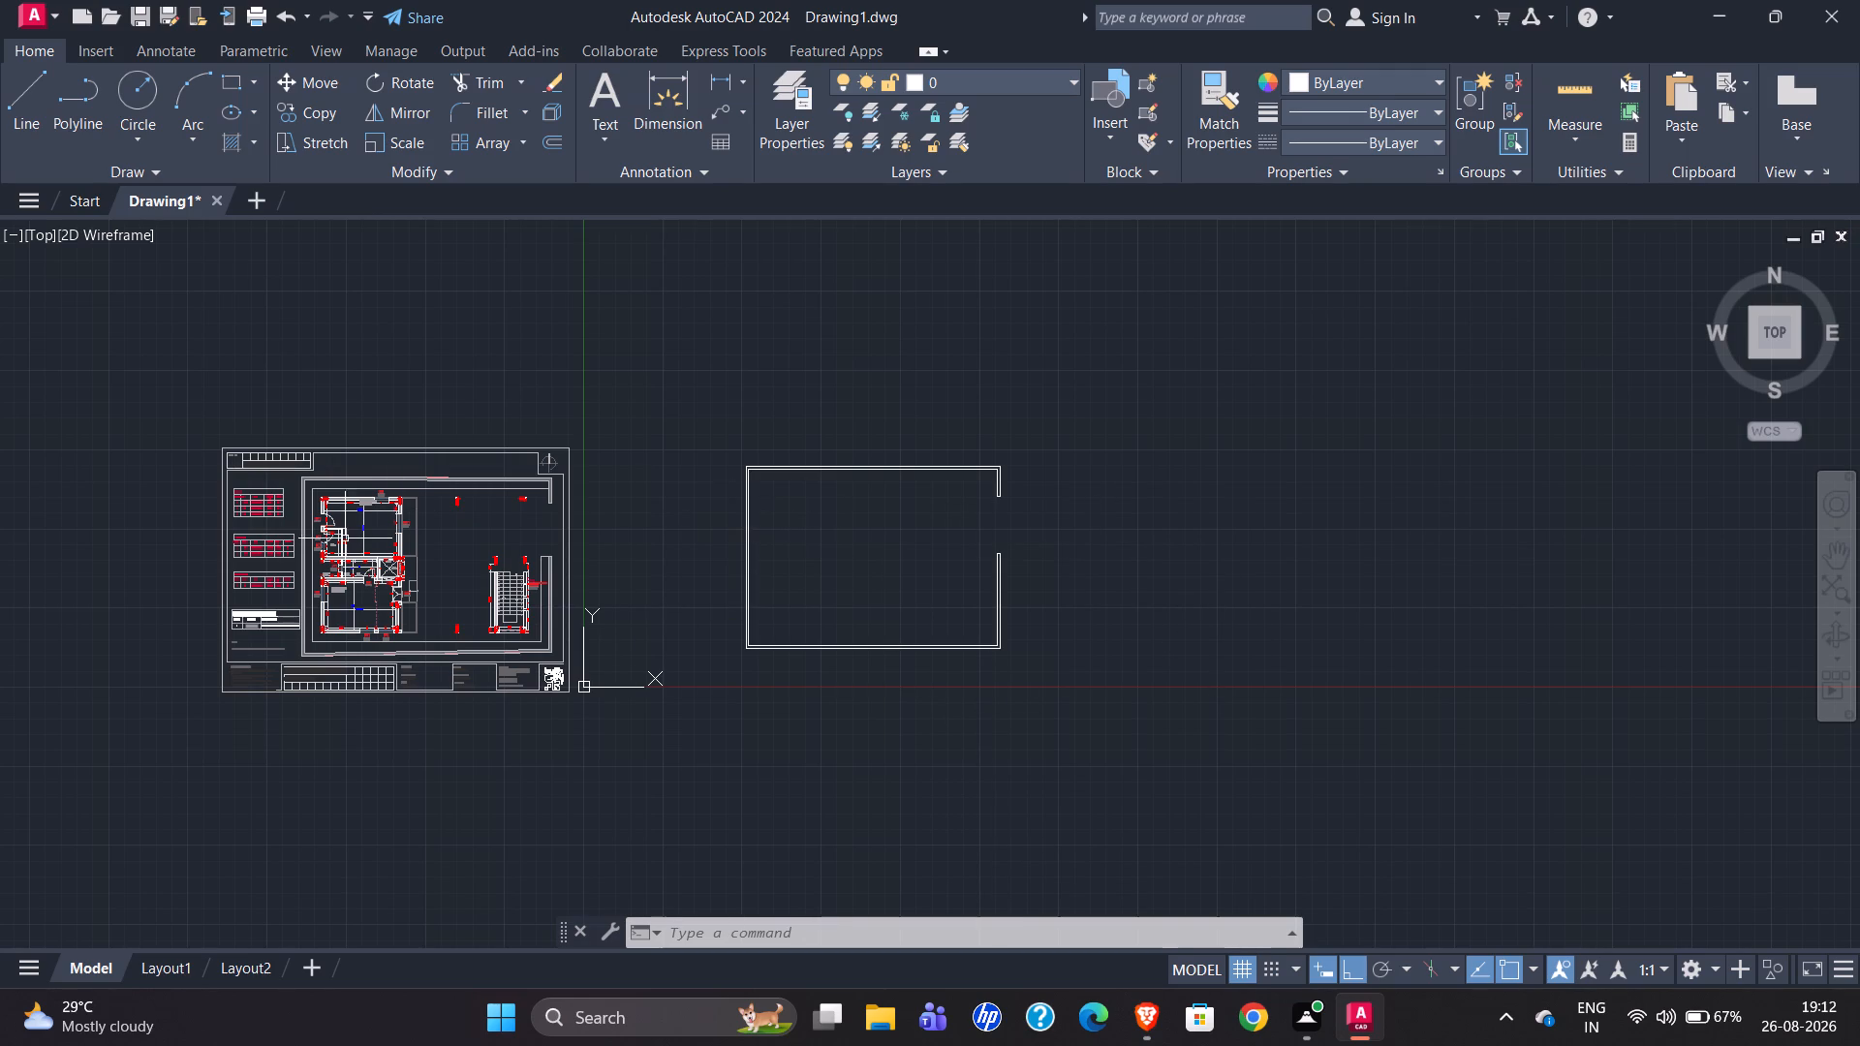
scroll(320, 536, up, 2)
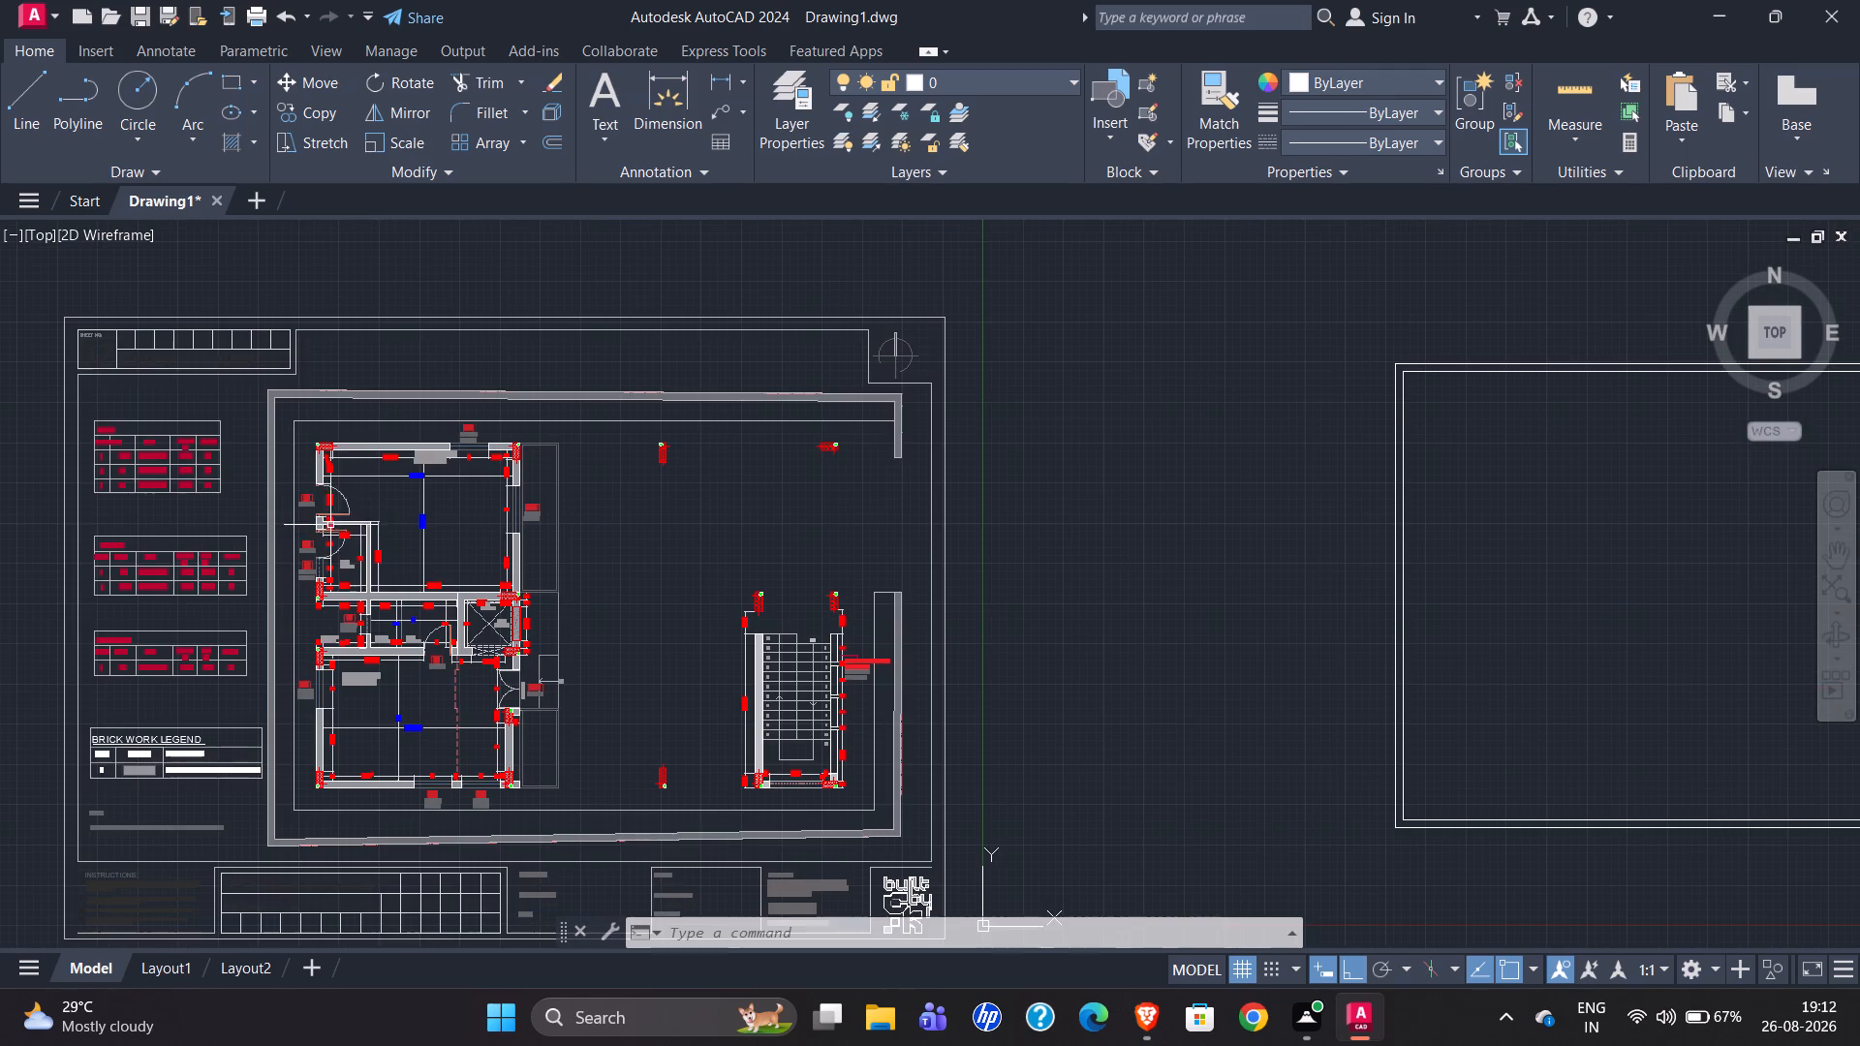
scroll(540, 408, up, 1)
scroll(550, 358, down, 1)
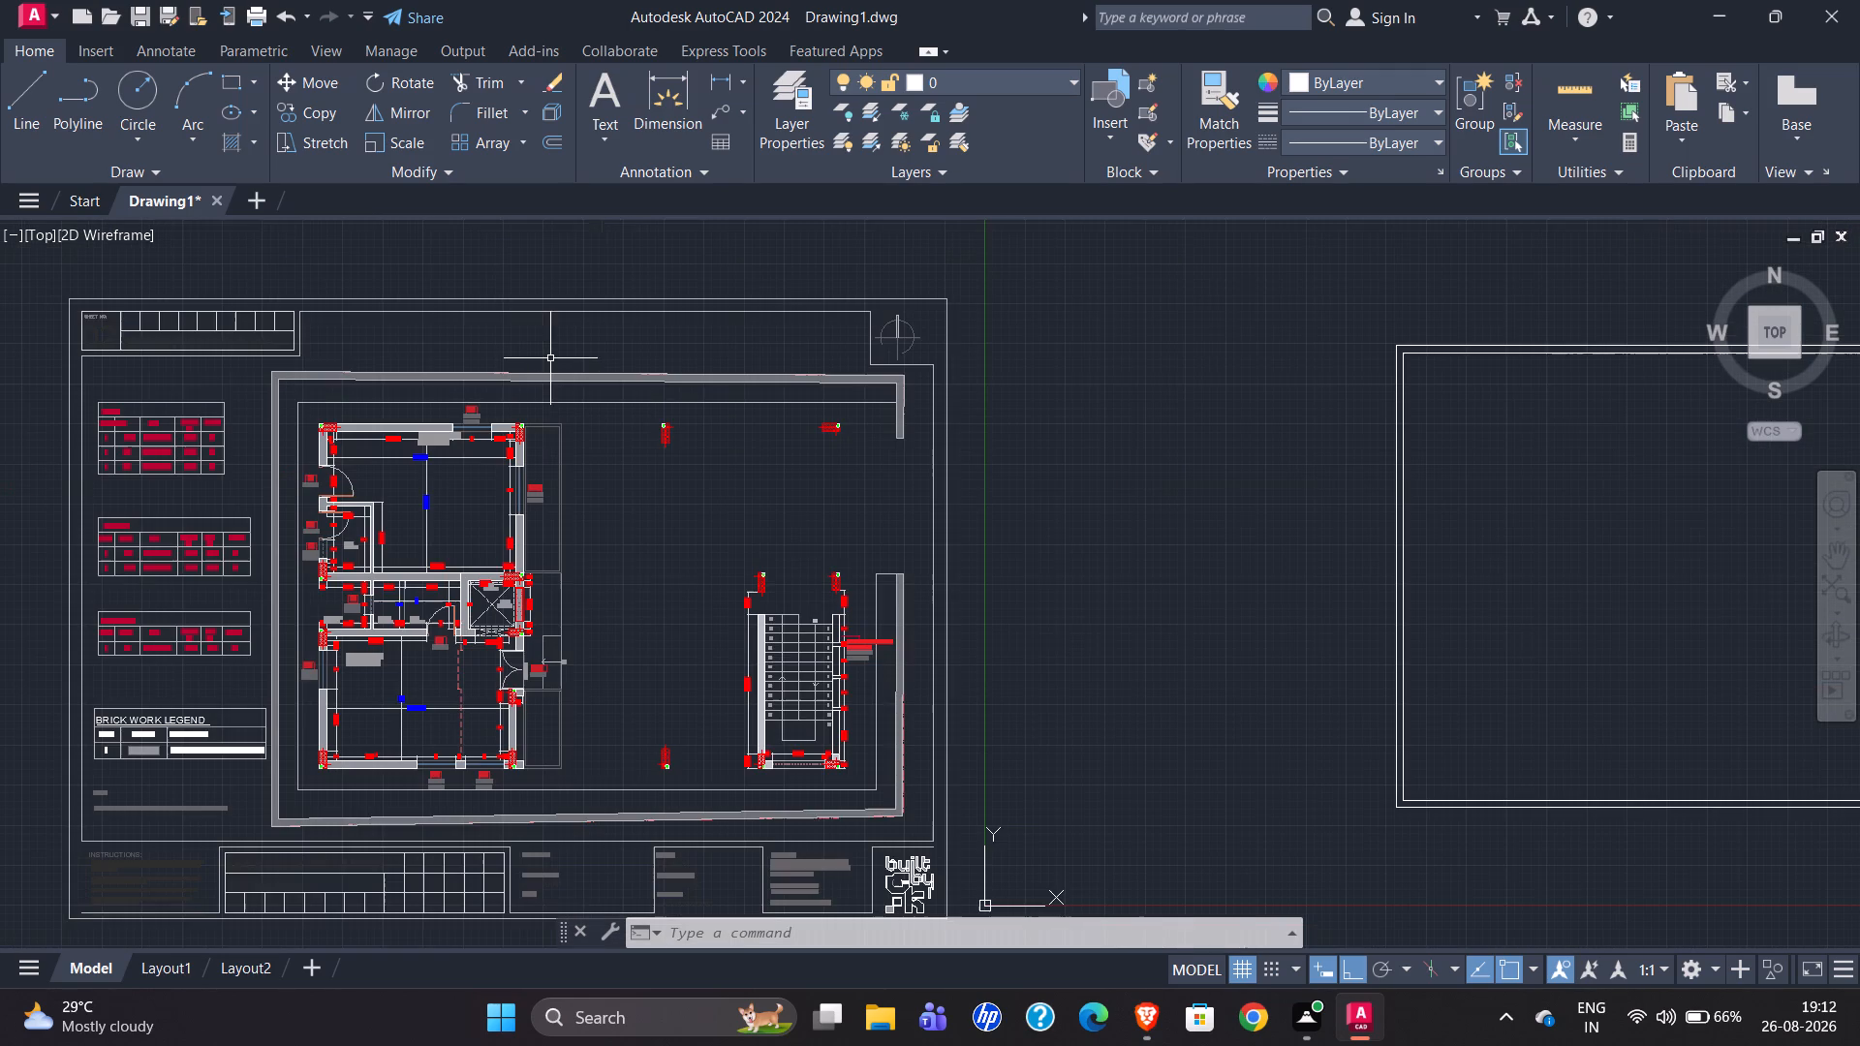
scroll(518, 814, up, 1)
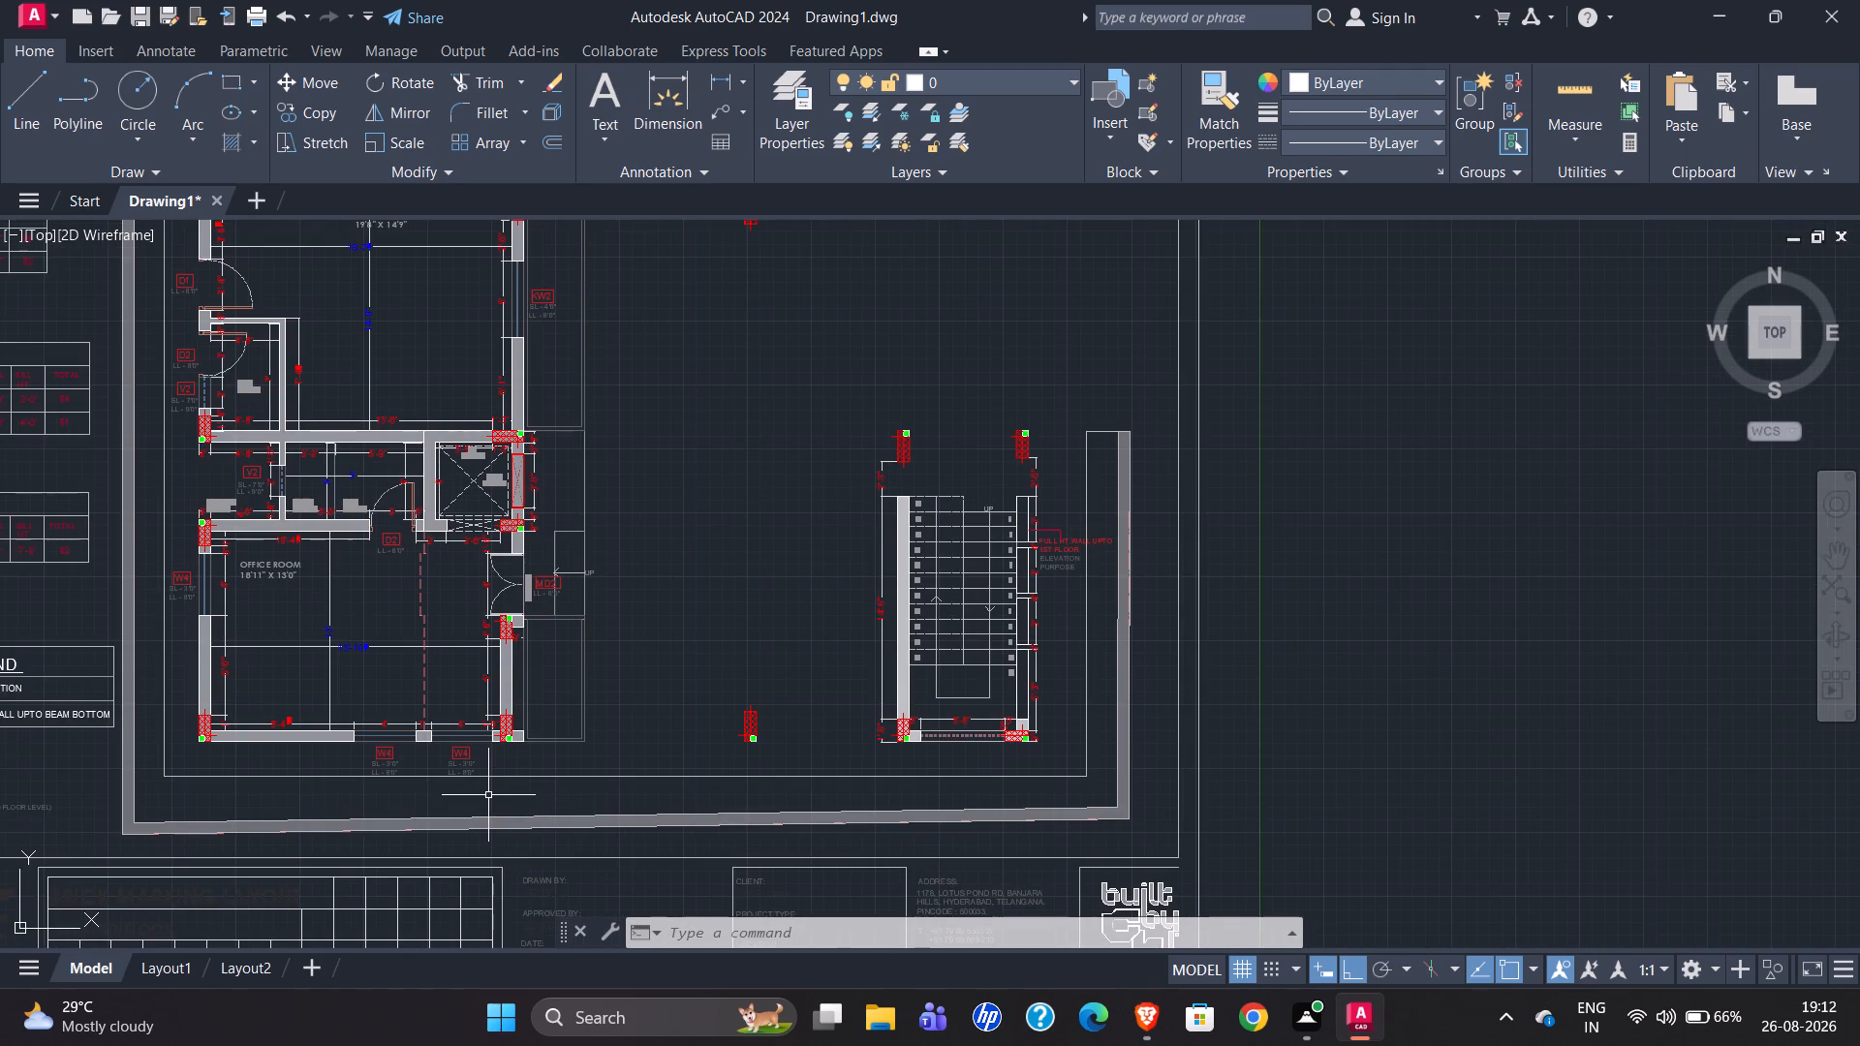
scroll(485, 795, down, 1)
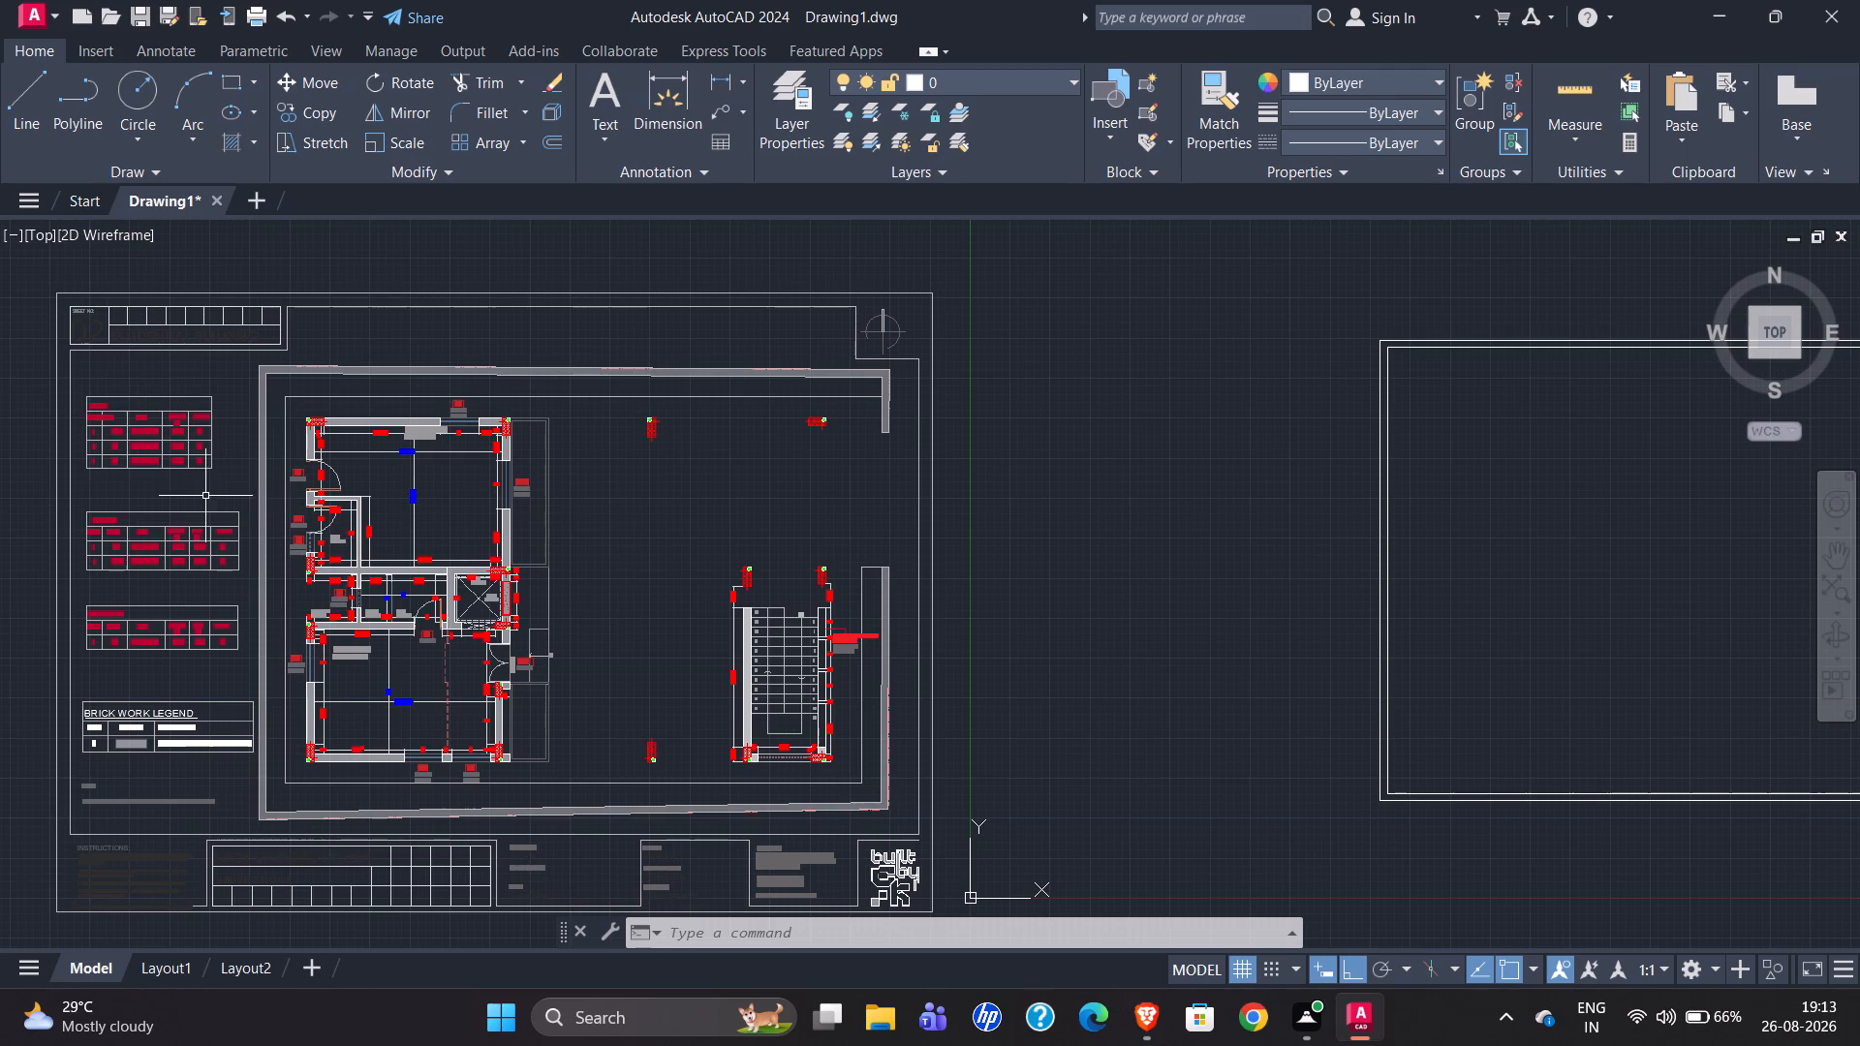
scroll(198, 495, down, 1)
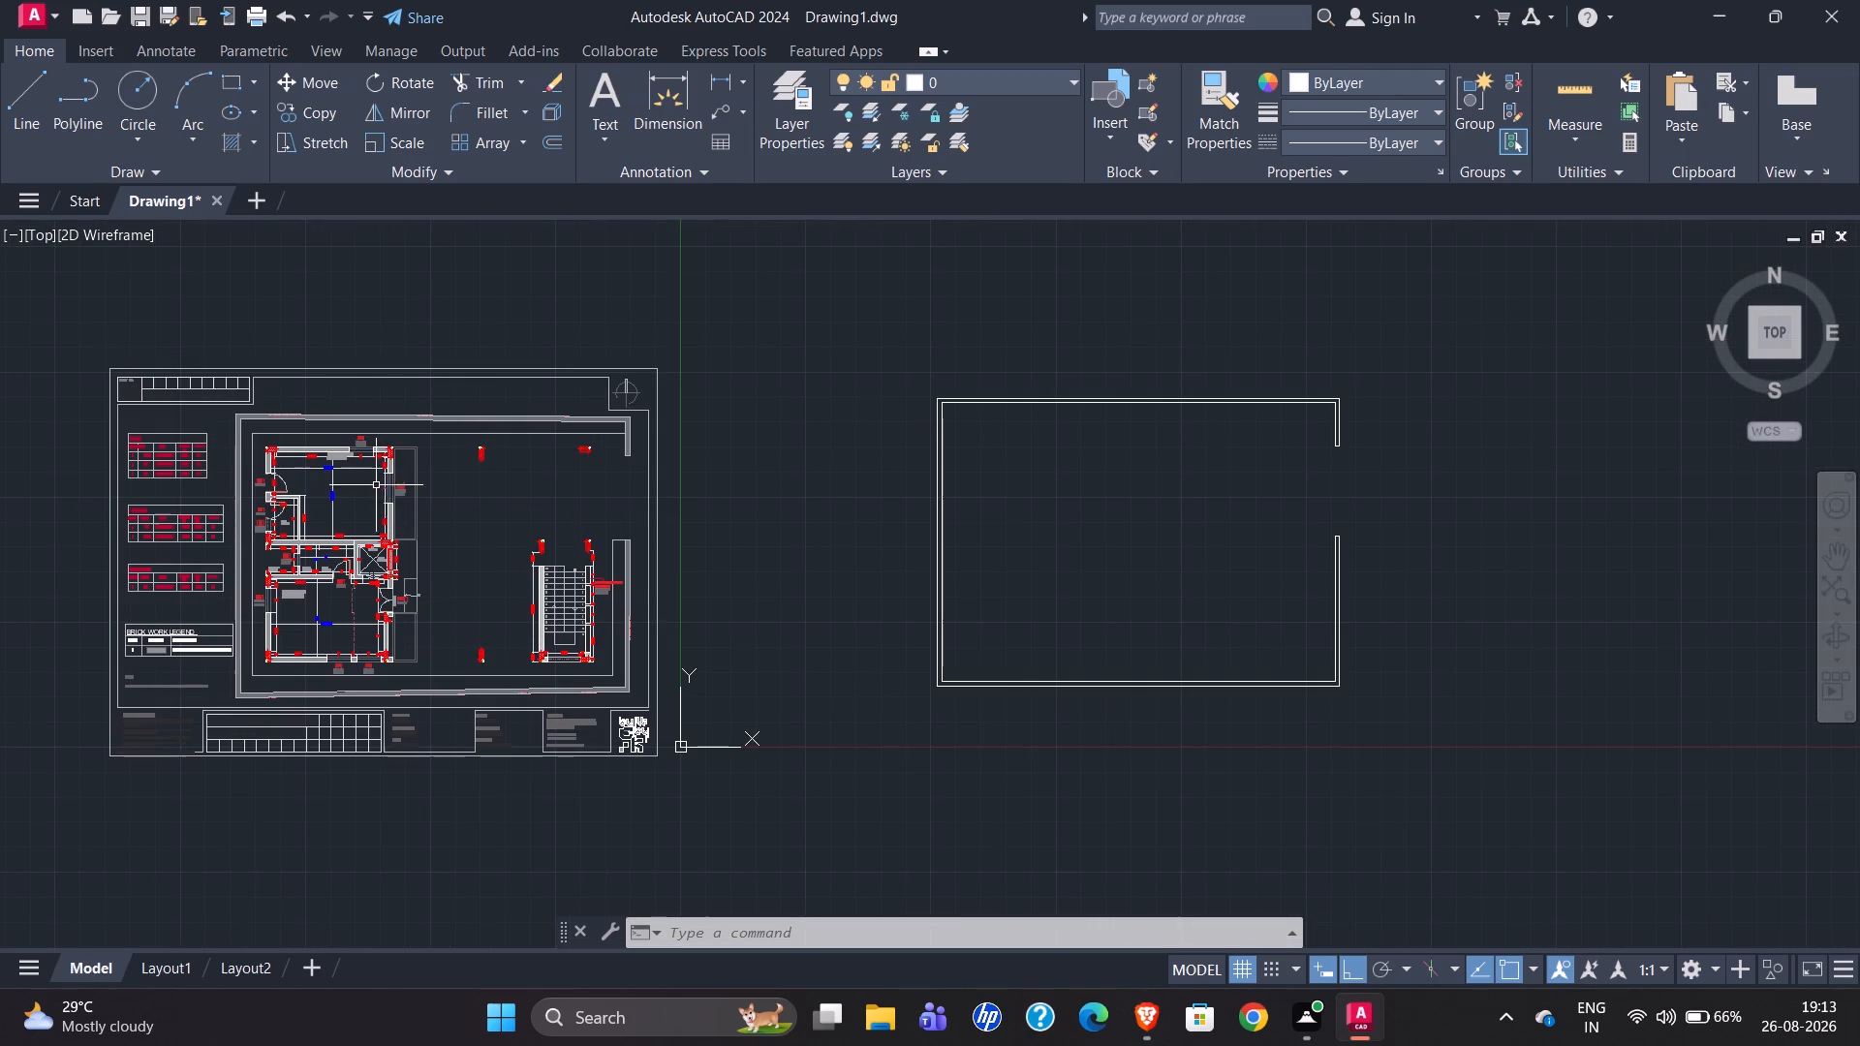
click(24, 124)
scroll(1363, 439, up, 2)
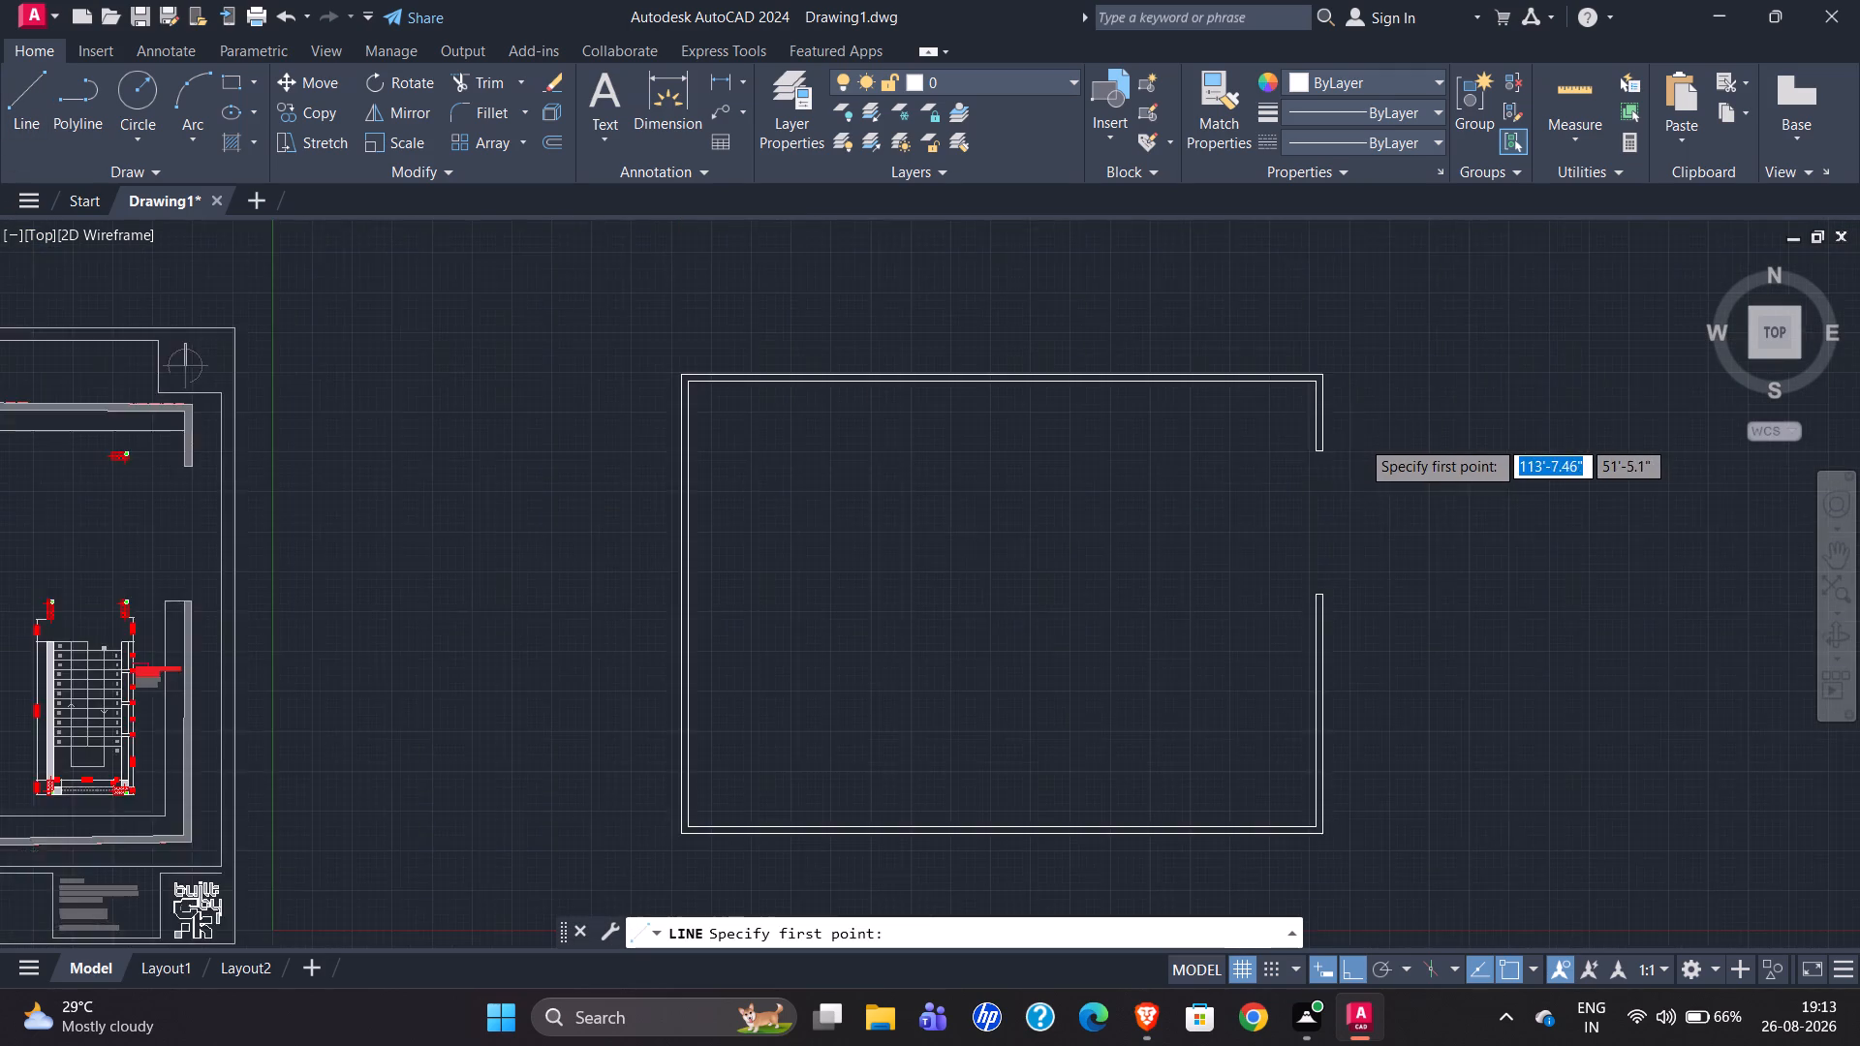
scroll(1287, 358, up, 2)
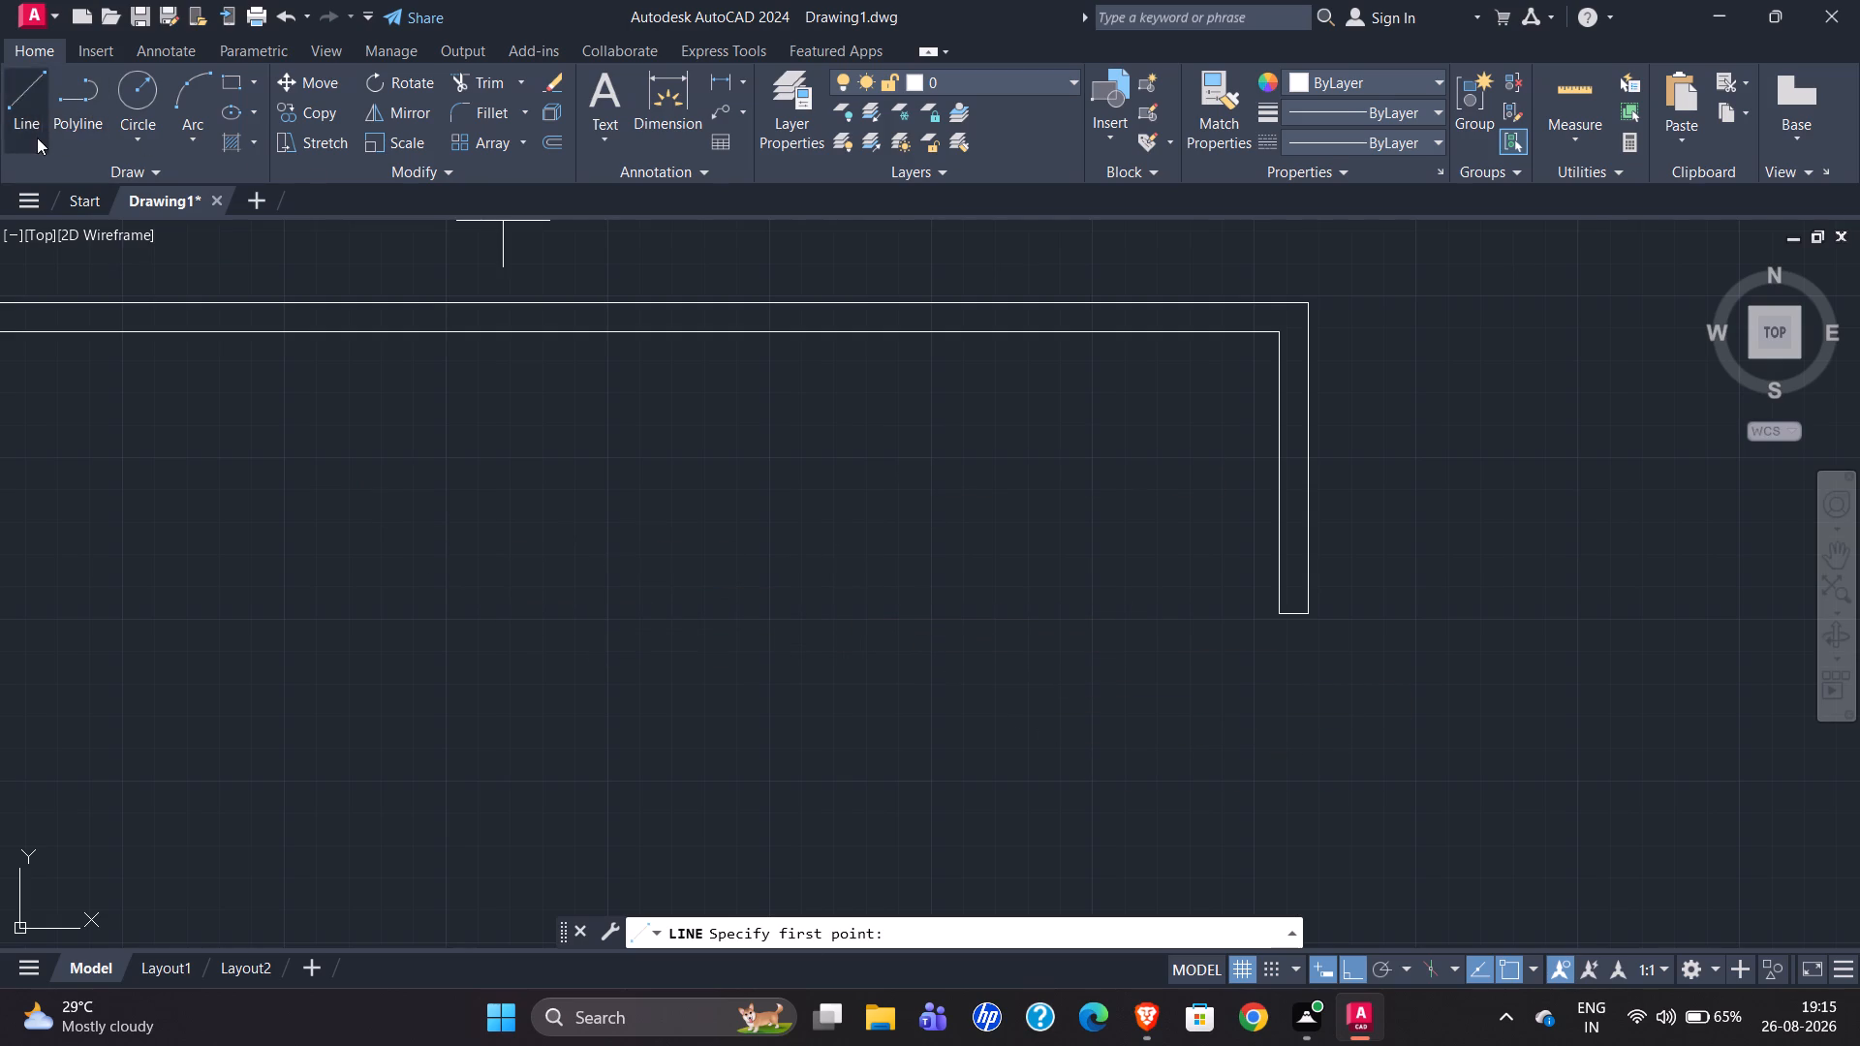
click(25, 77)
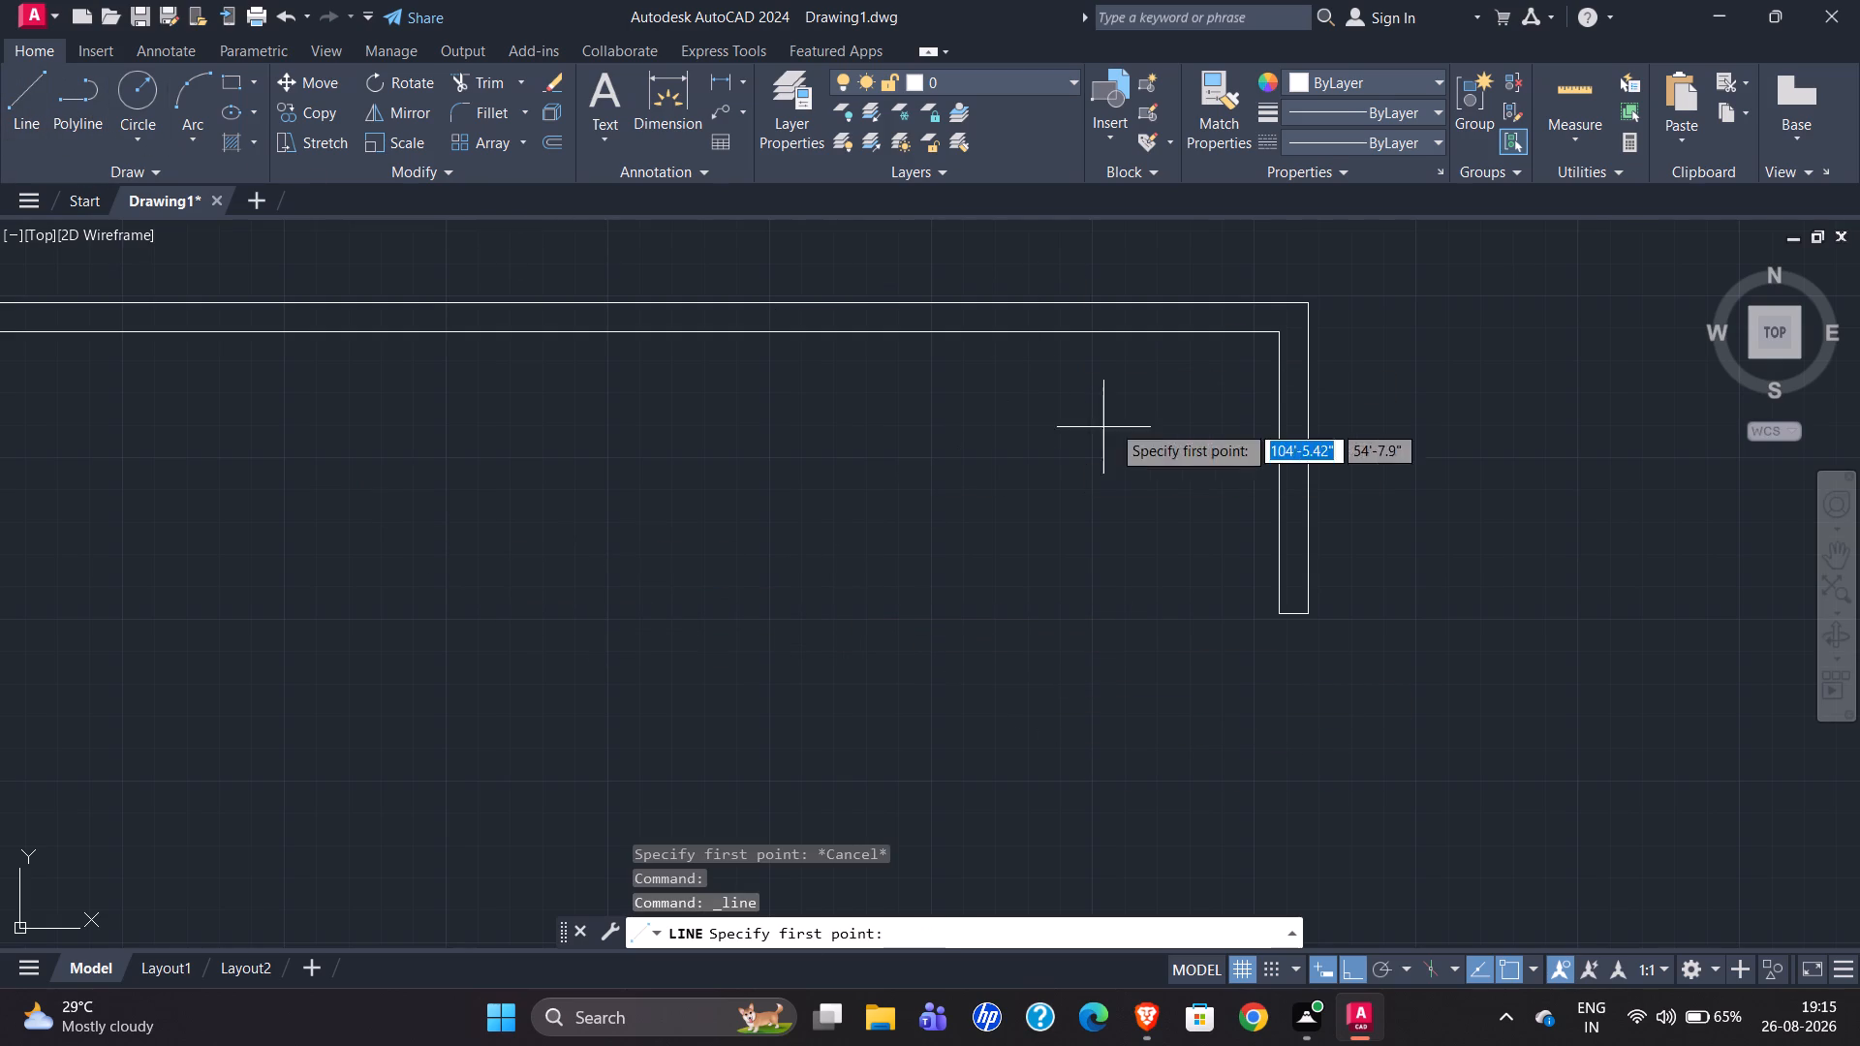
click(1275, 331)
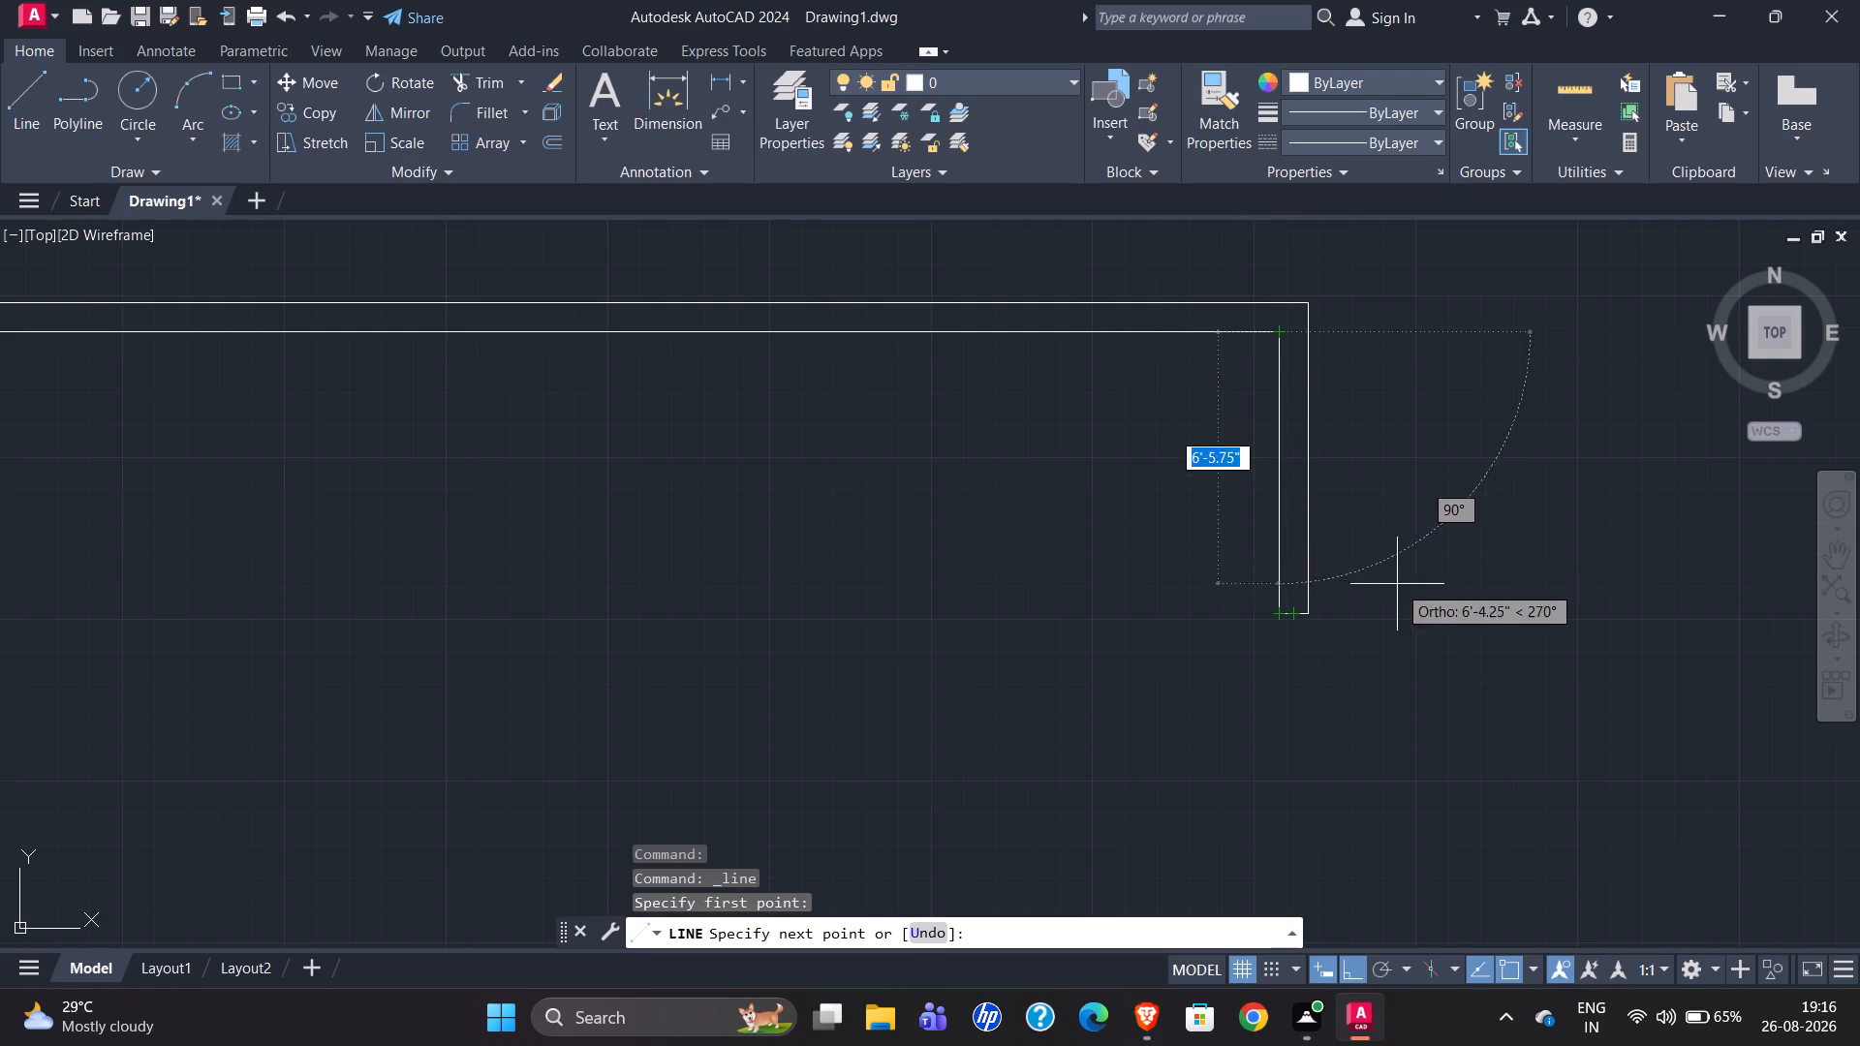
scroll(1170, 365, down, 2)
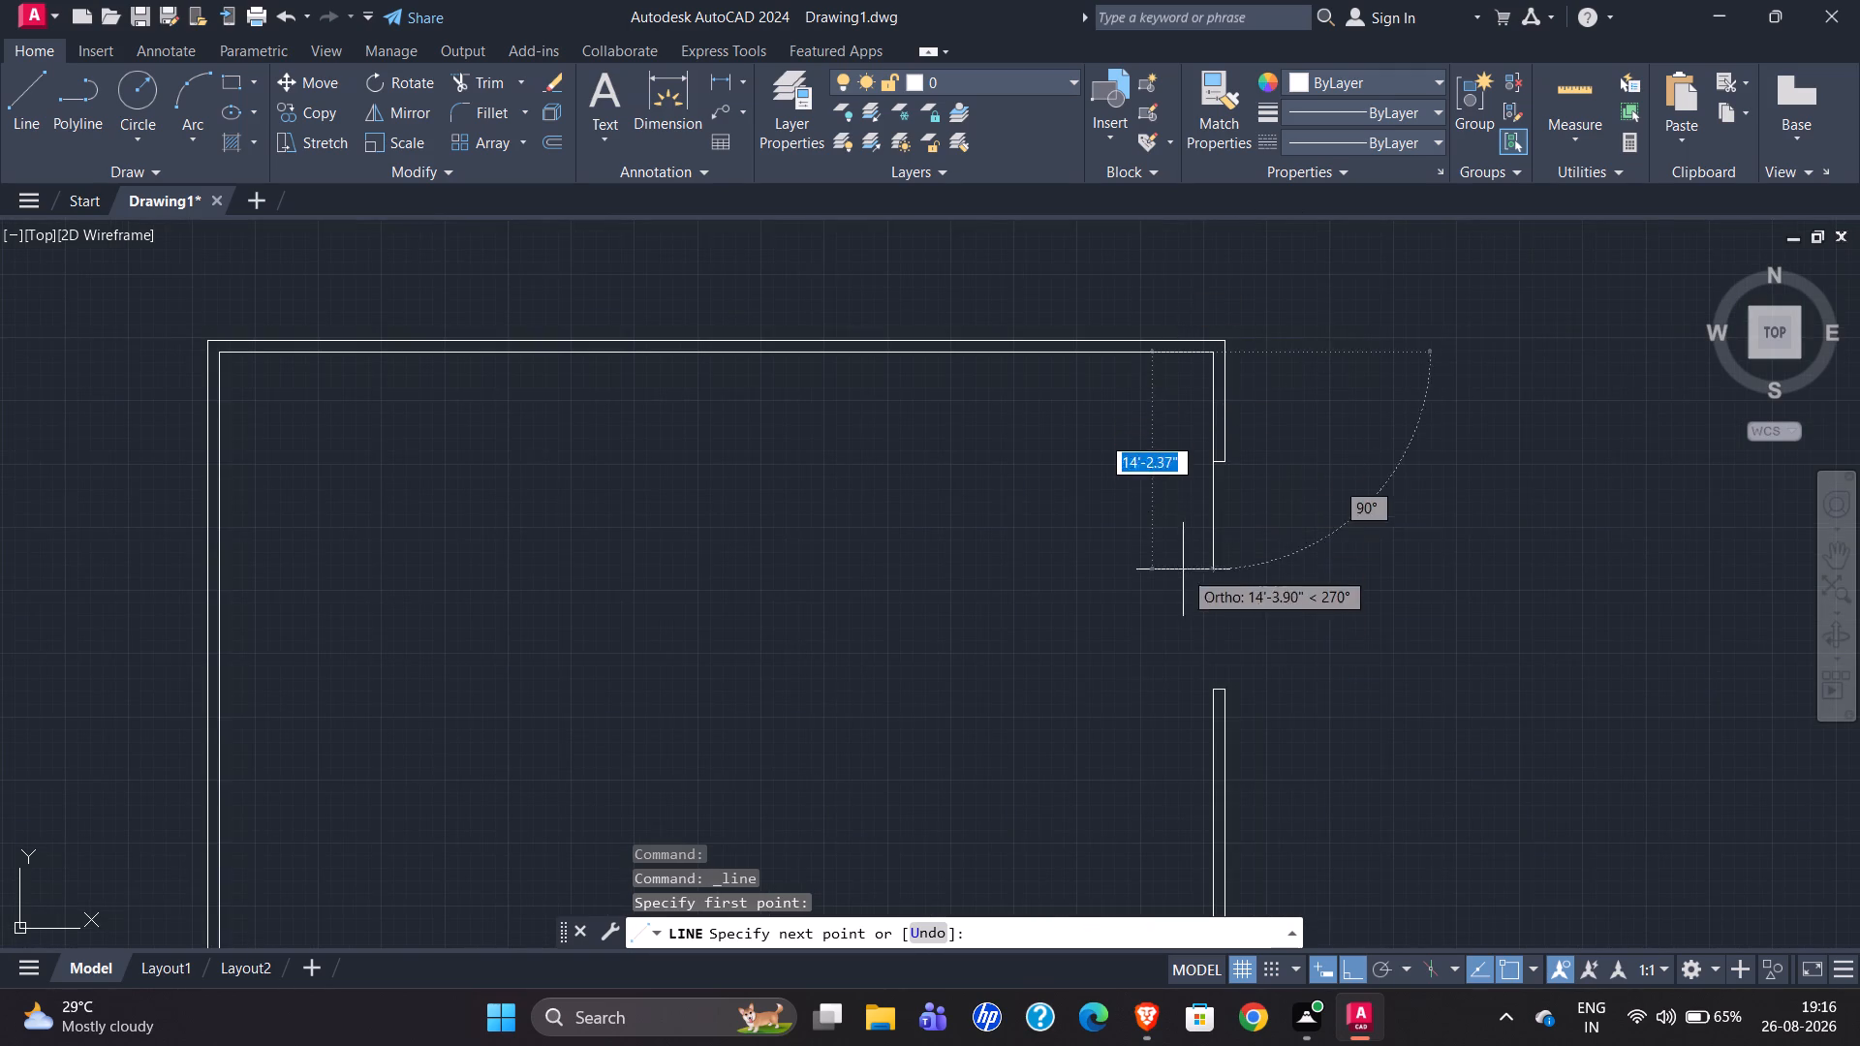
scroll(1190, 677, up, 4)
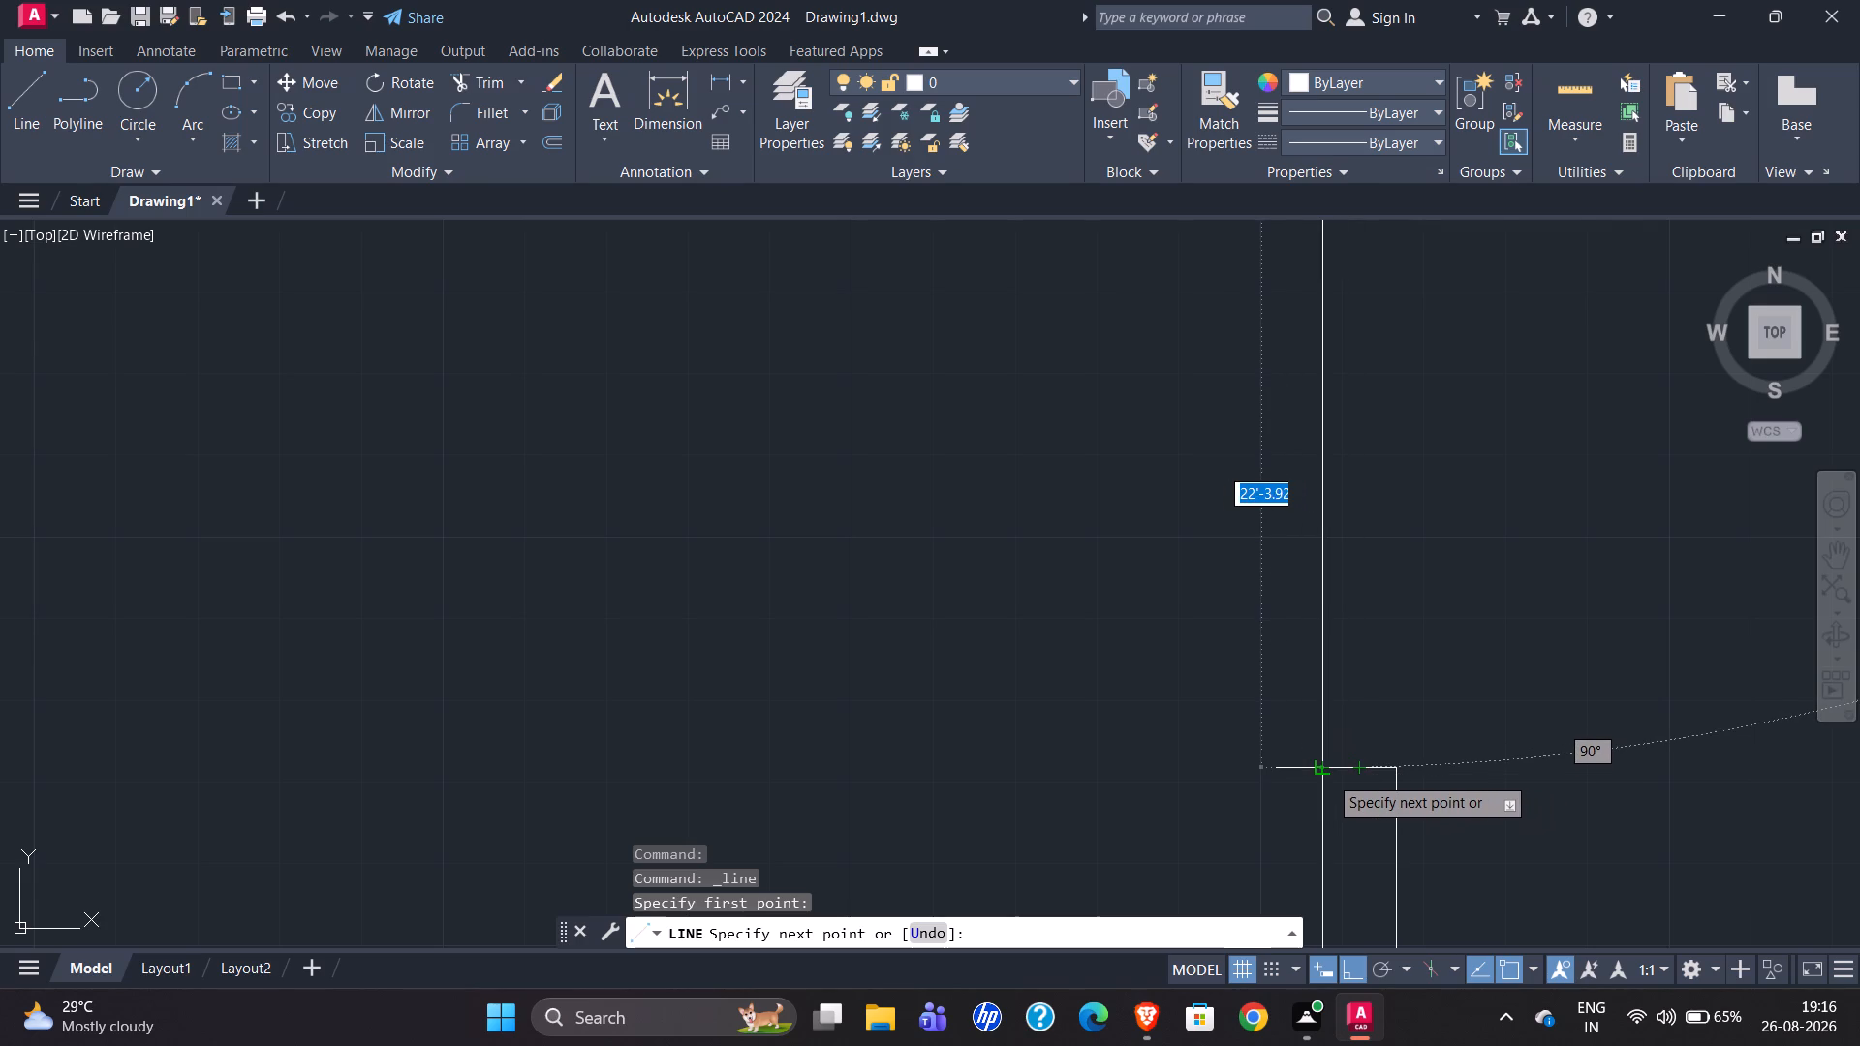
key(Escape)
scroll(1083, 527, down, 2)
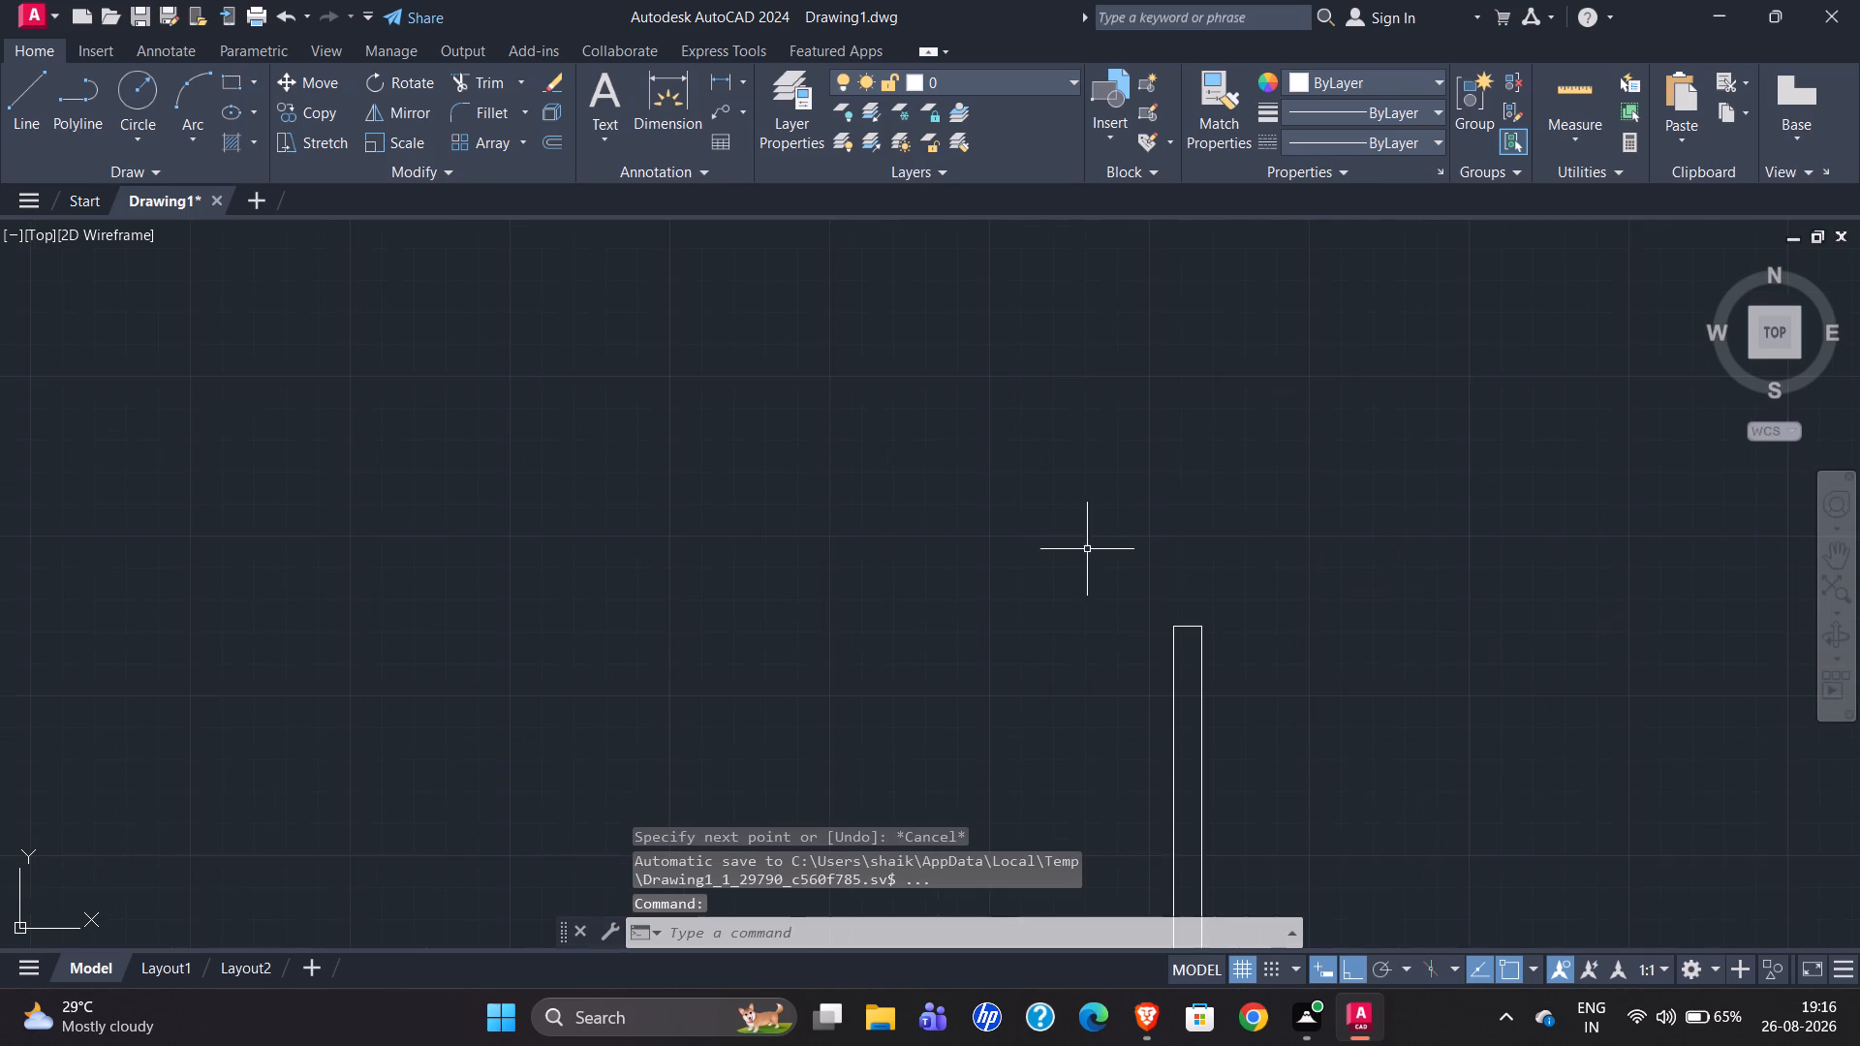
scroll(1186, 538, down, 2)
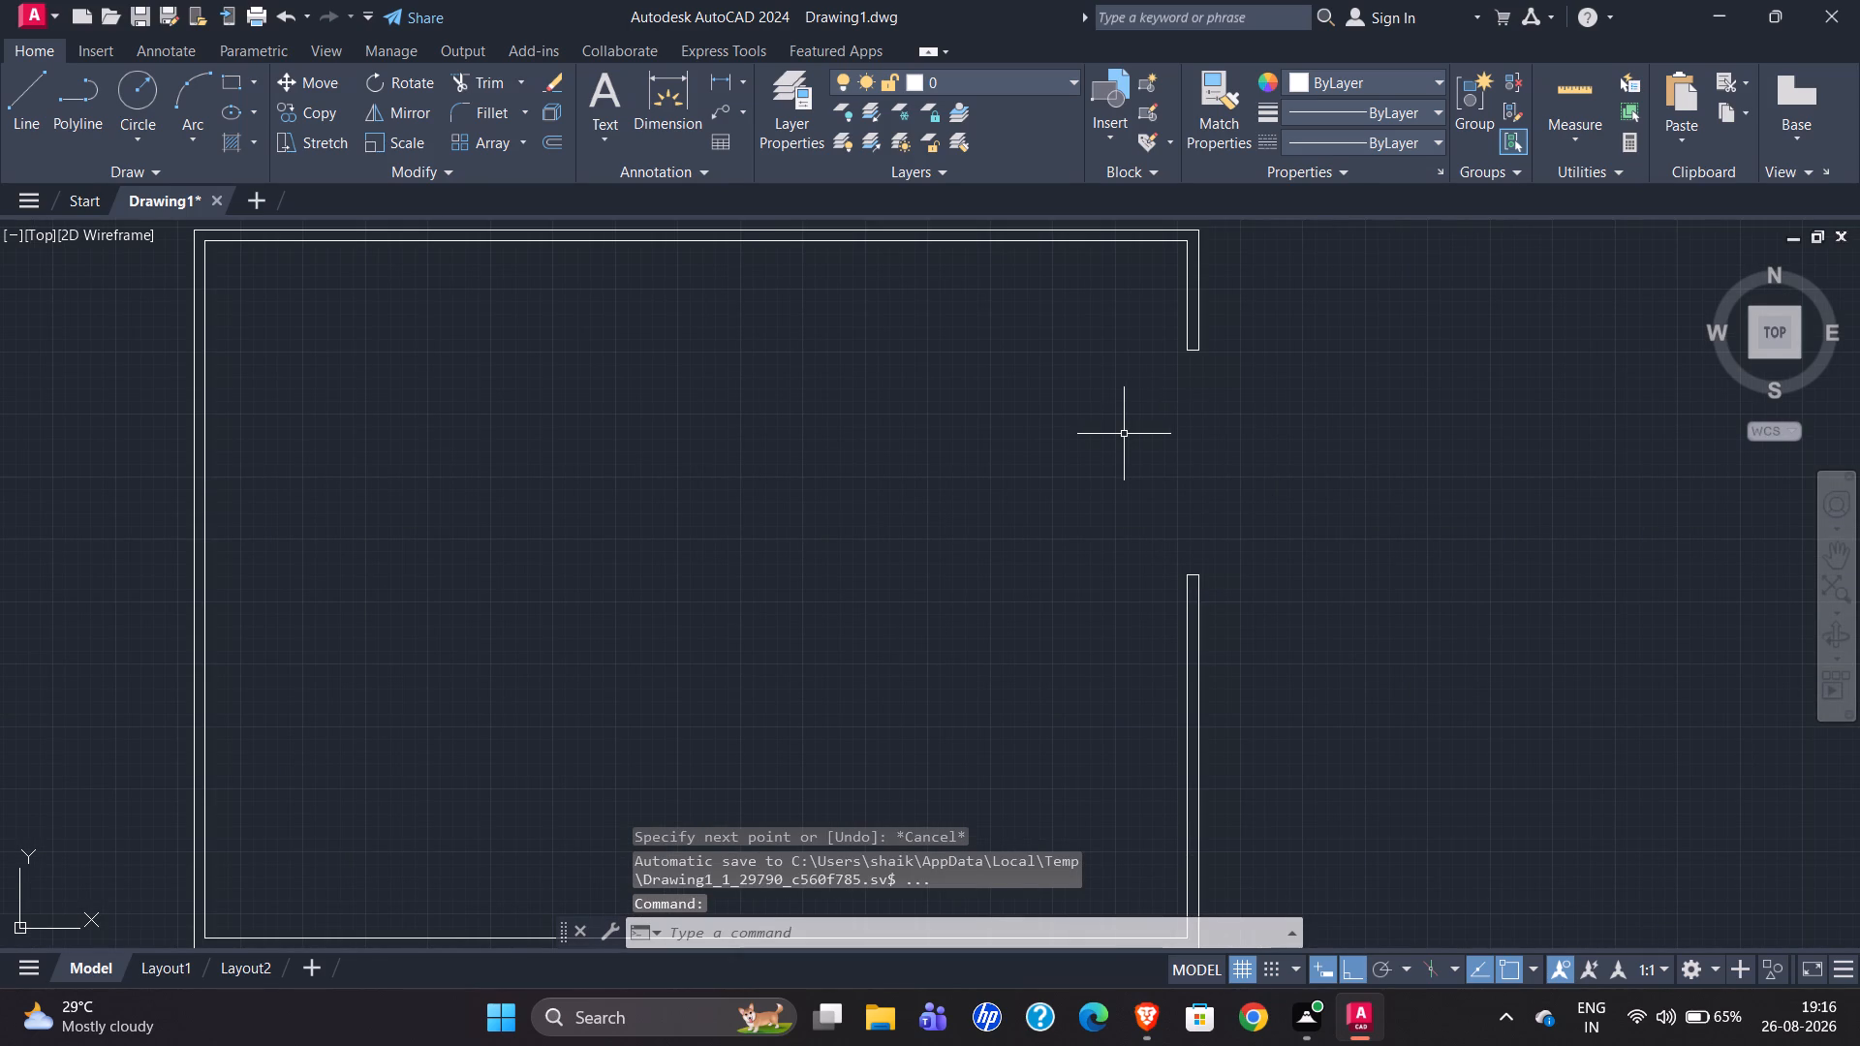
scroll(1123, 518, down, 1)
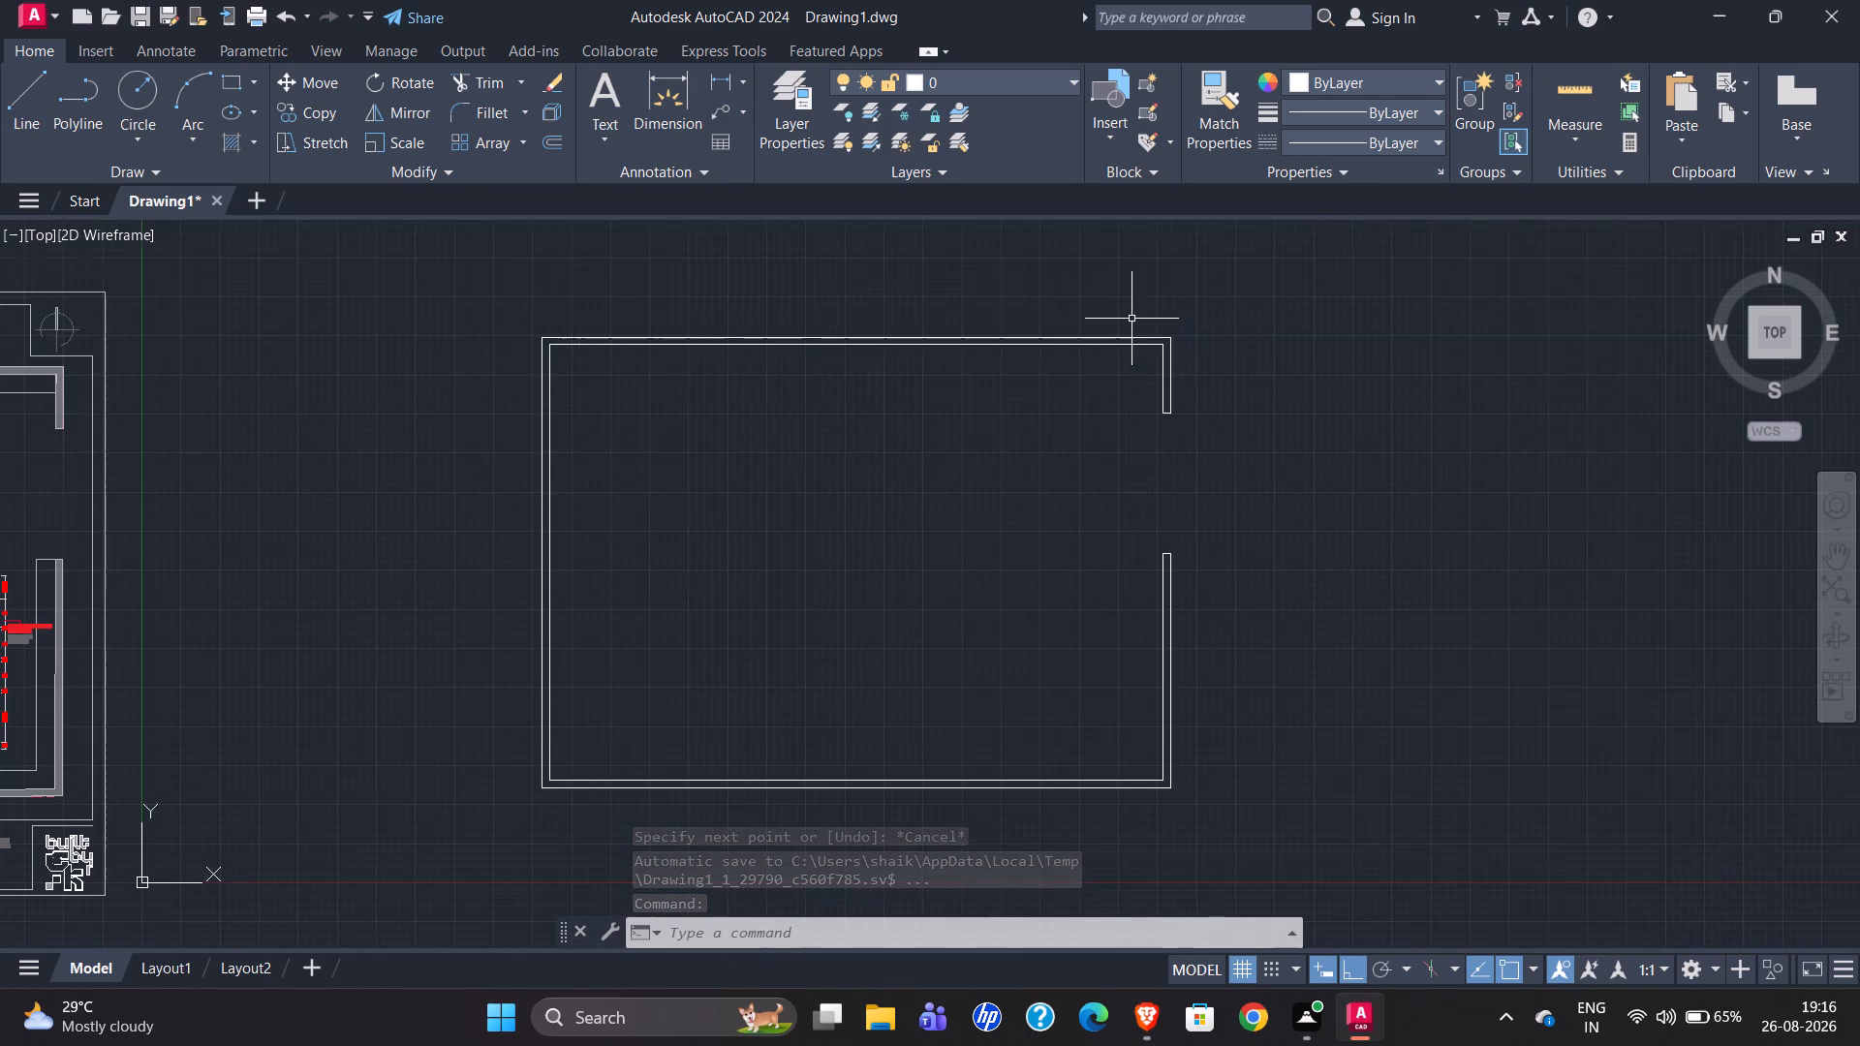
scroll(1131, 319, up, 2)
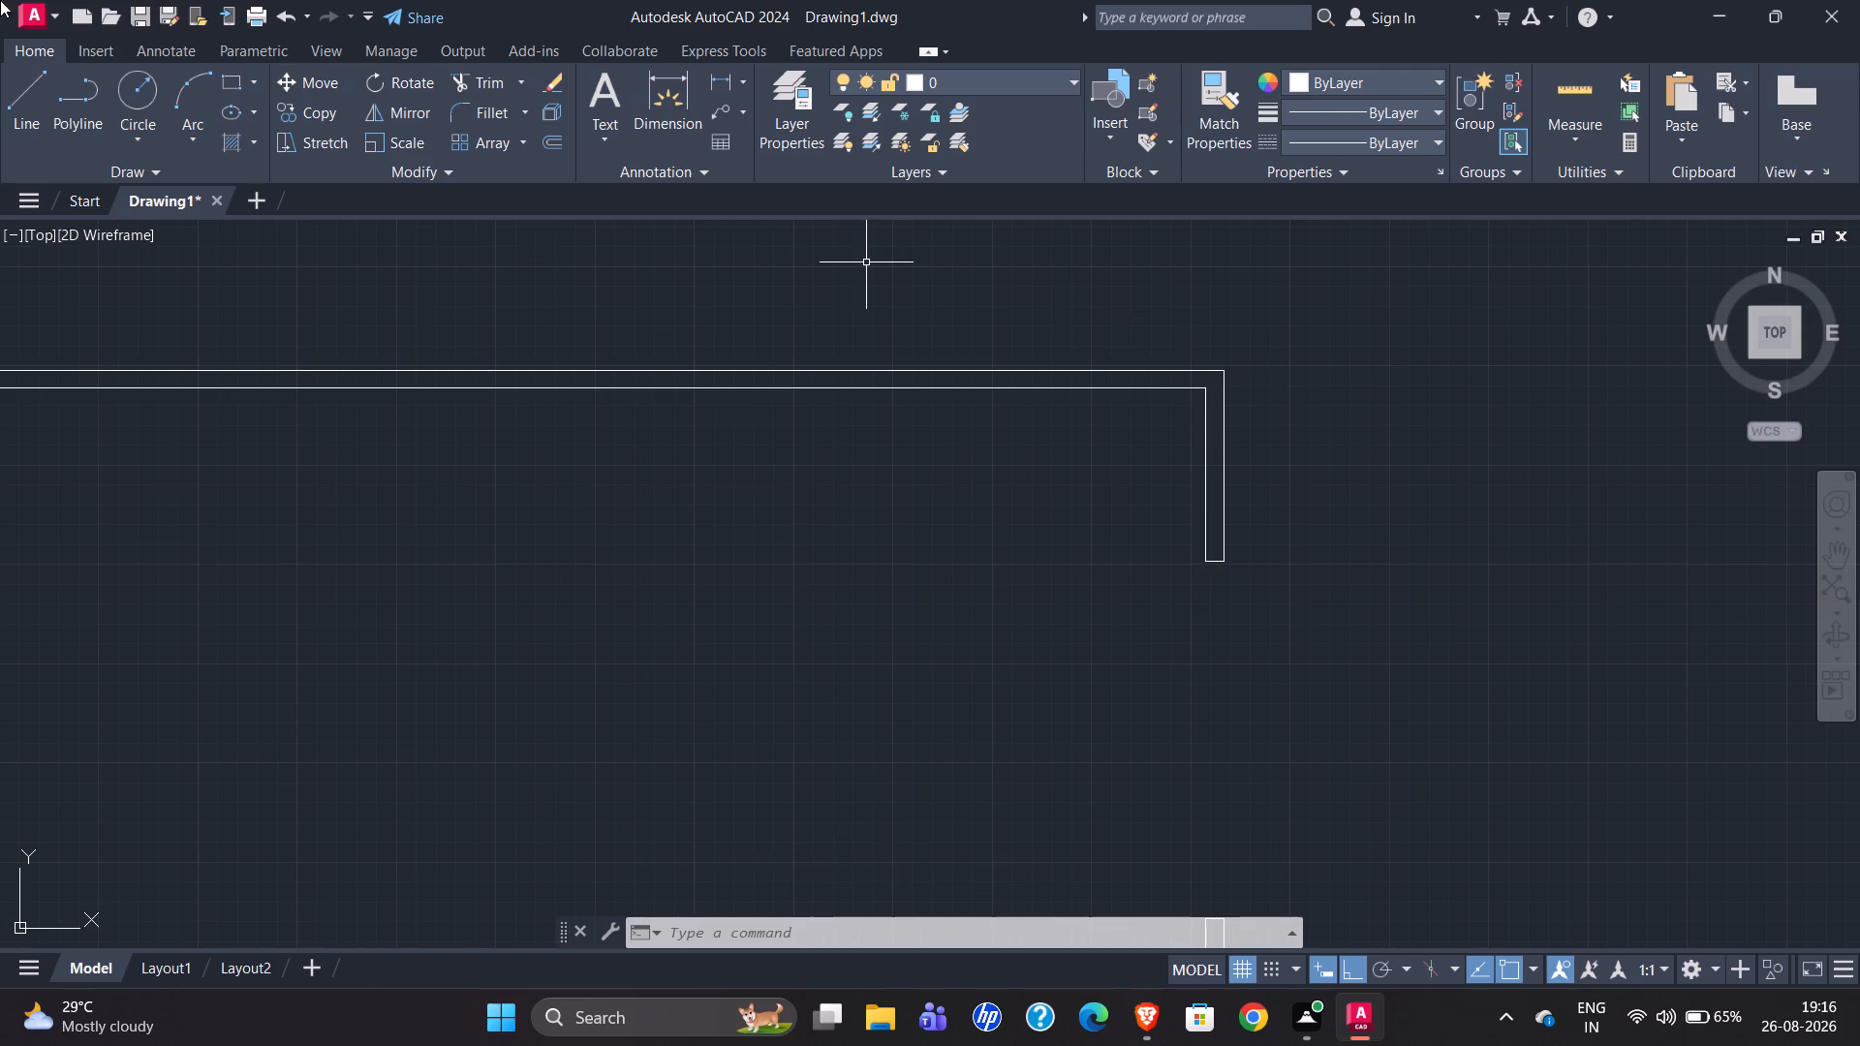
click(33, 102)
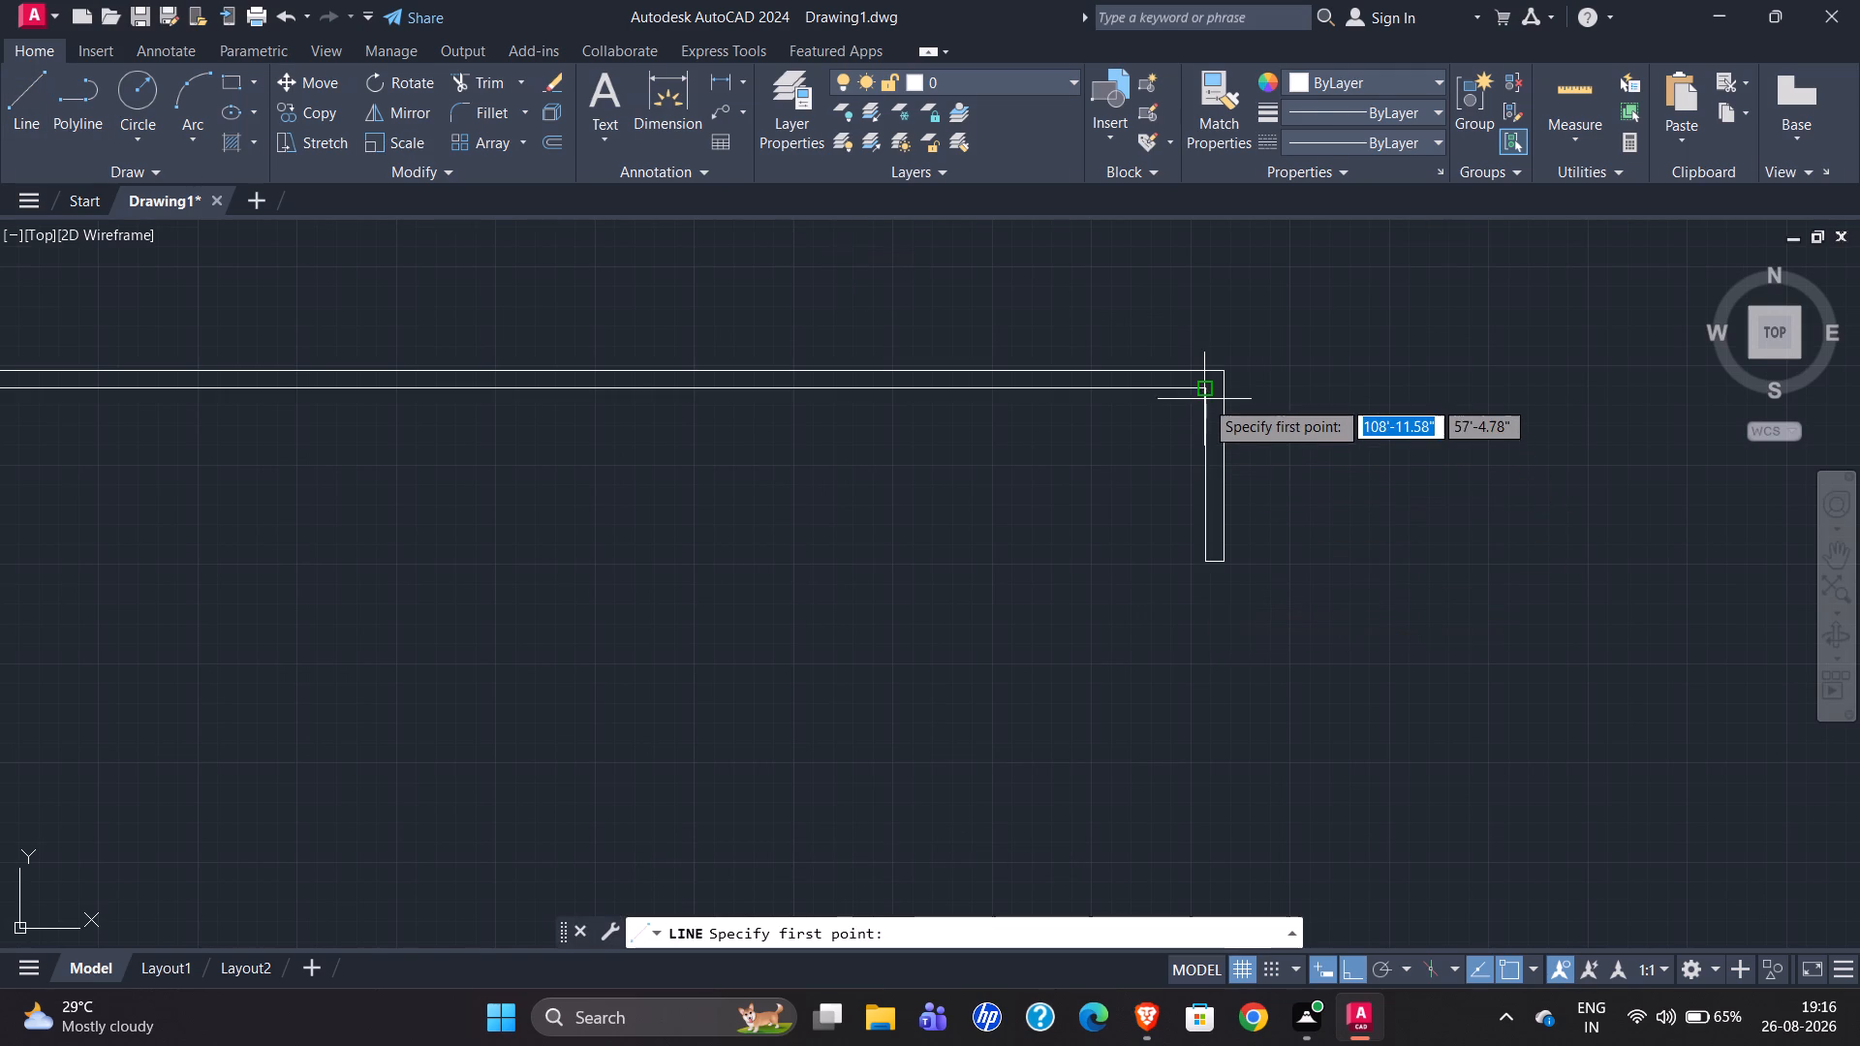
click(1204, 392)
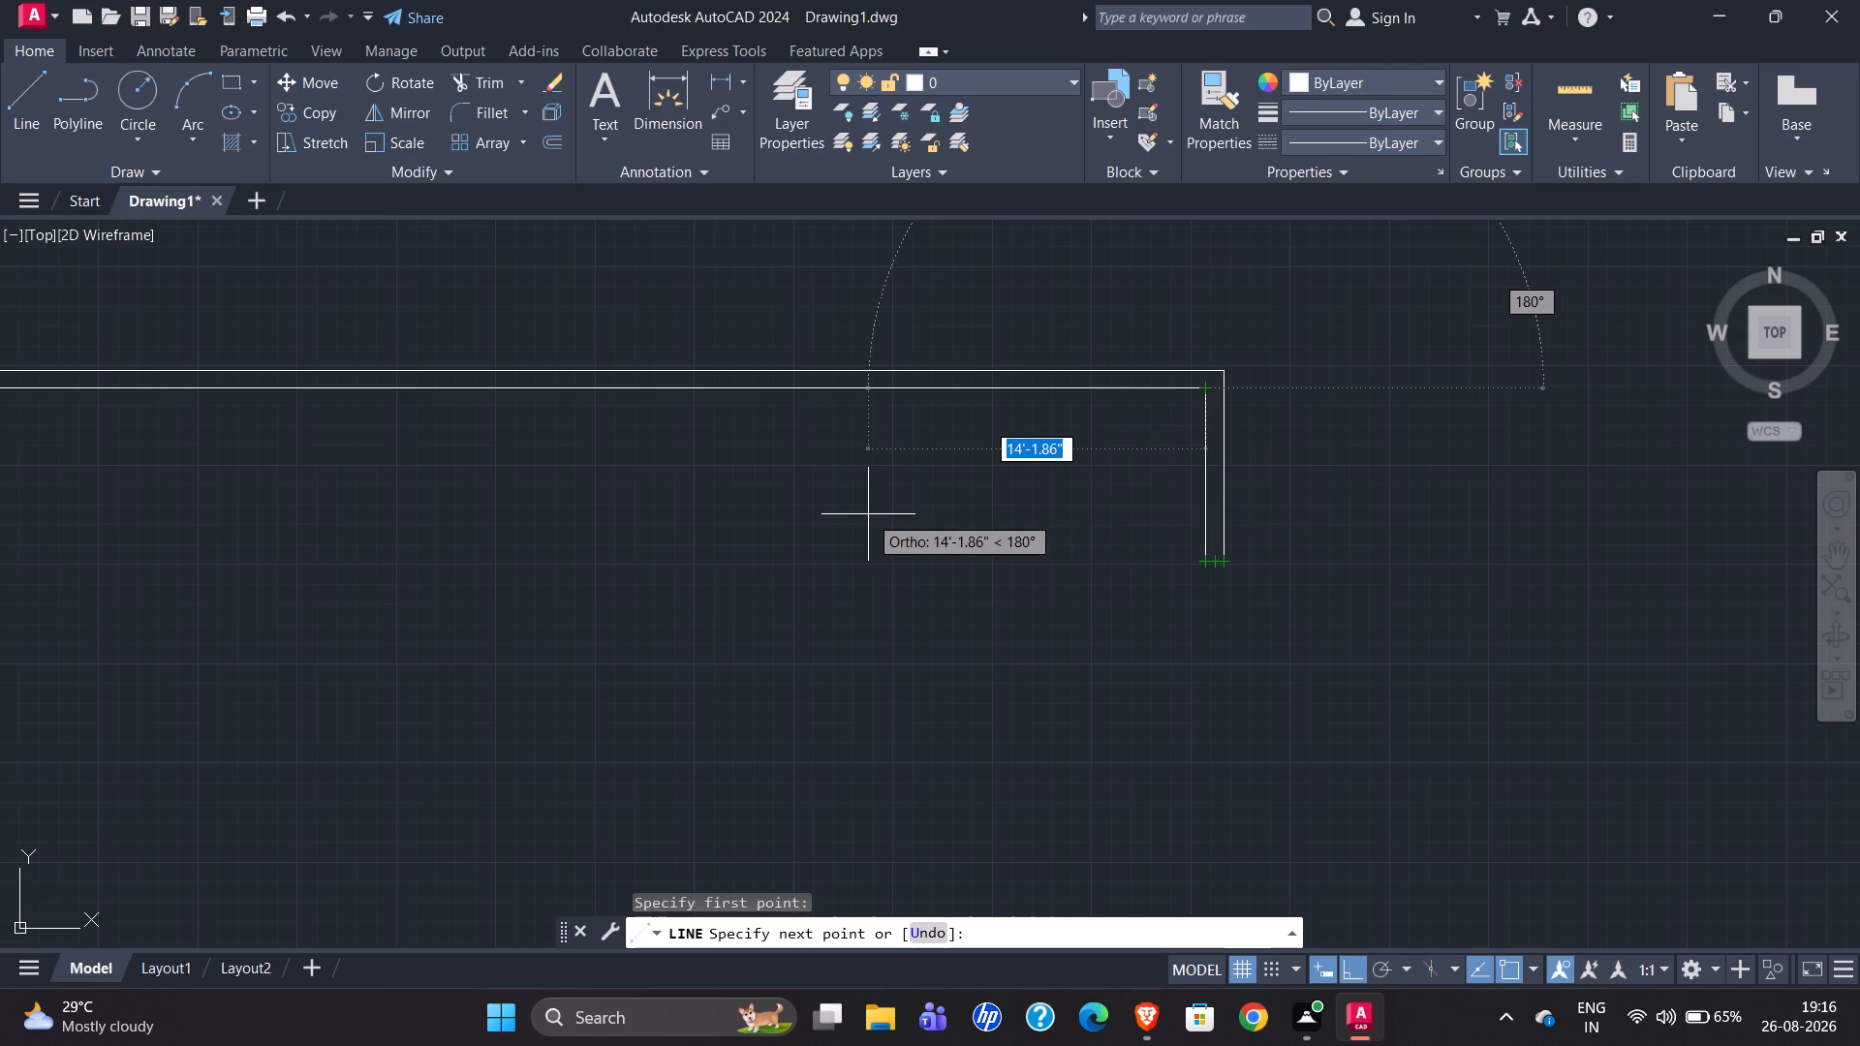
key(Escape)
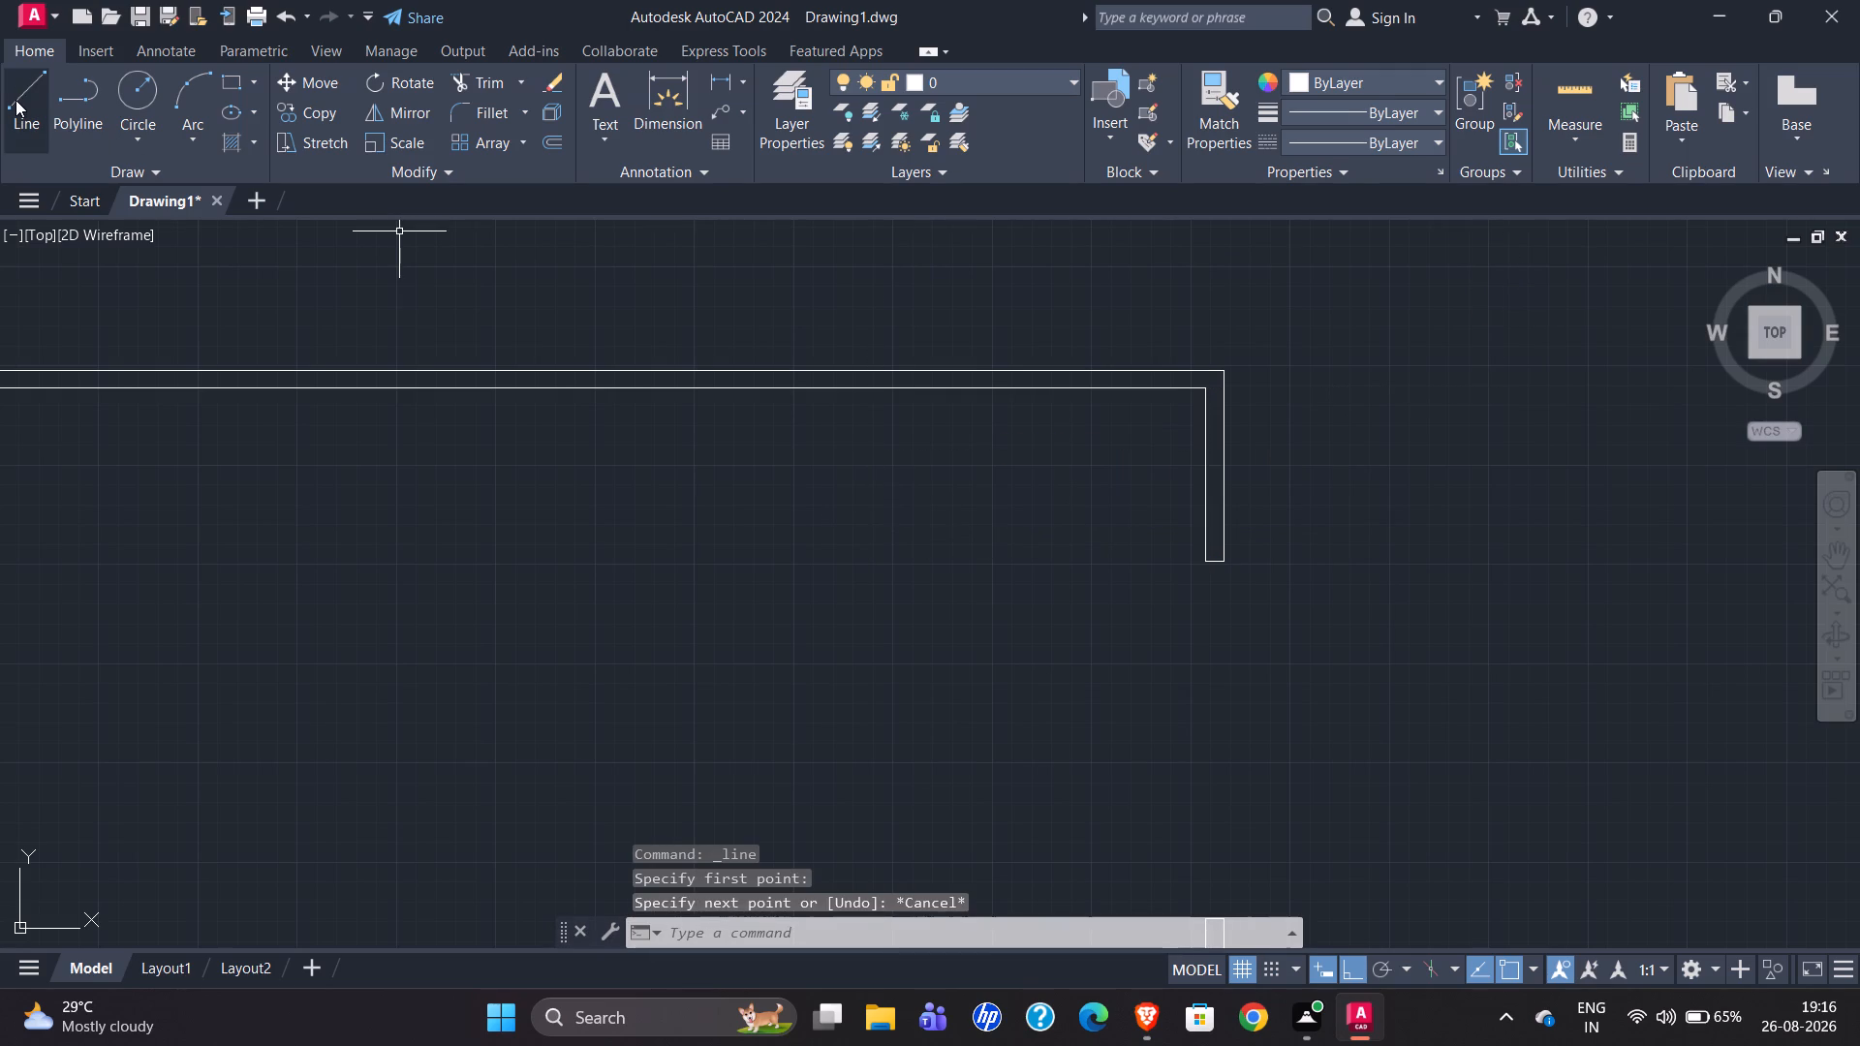
Draw a horizontal line spanning the boundary's interior, tracked 4' below the upper wall's inner face, from the gate-side inner wall to the opposite one.
click(15, 100)
text(tk)
key(Return)
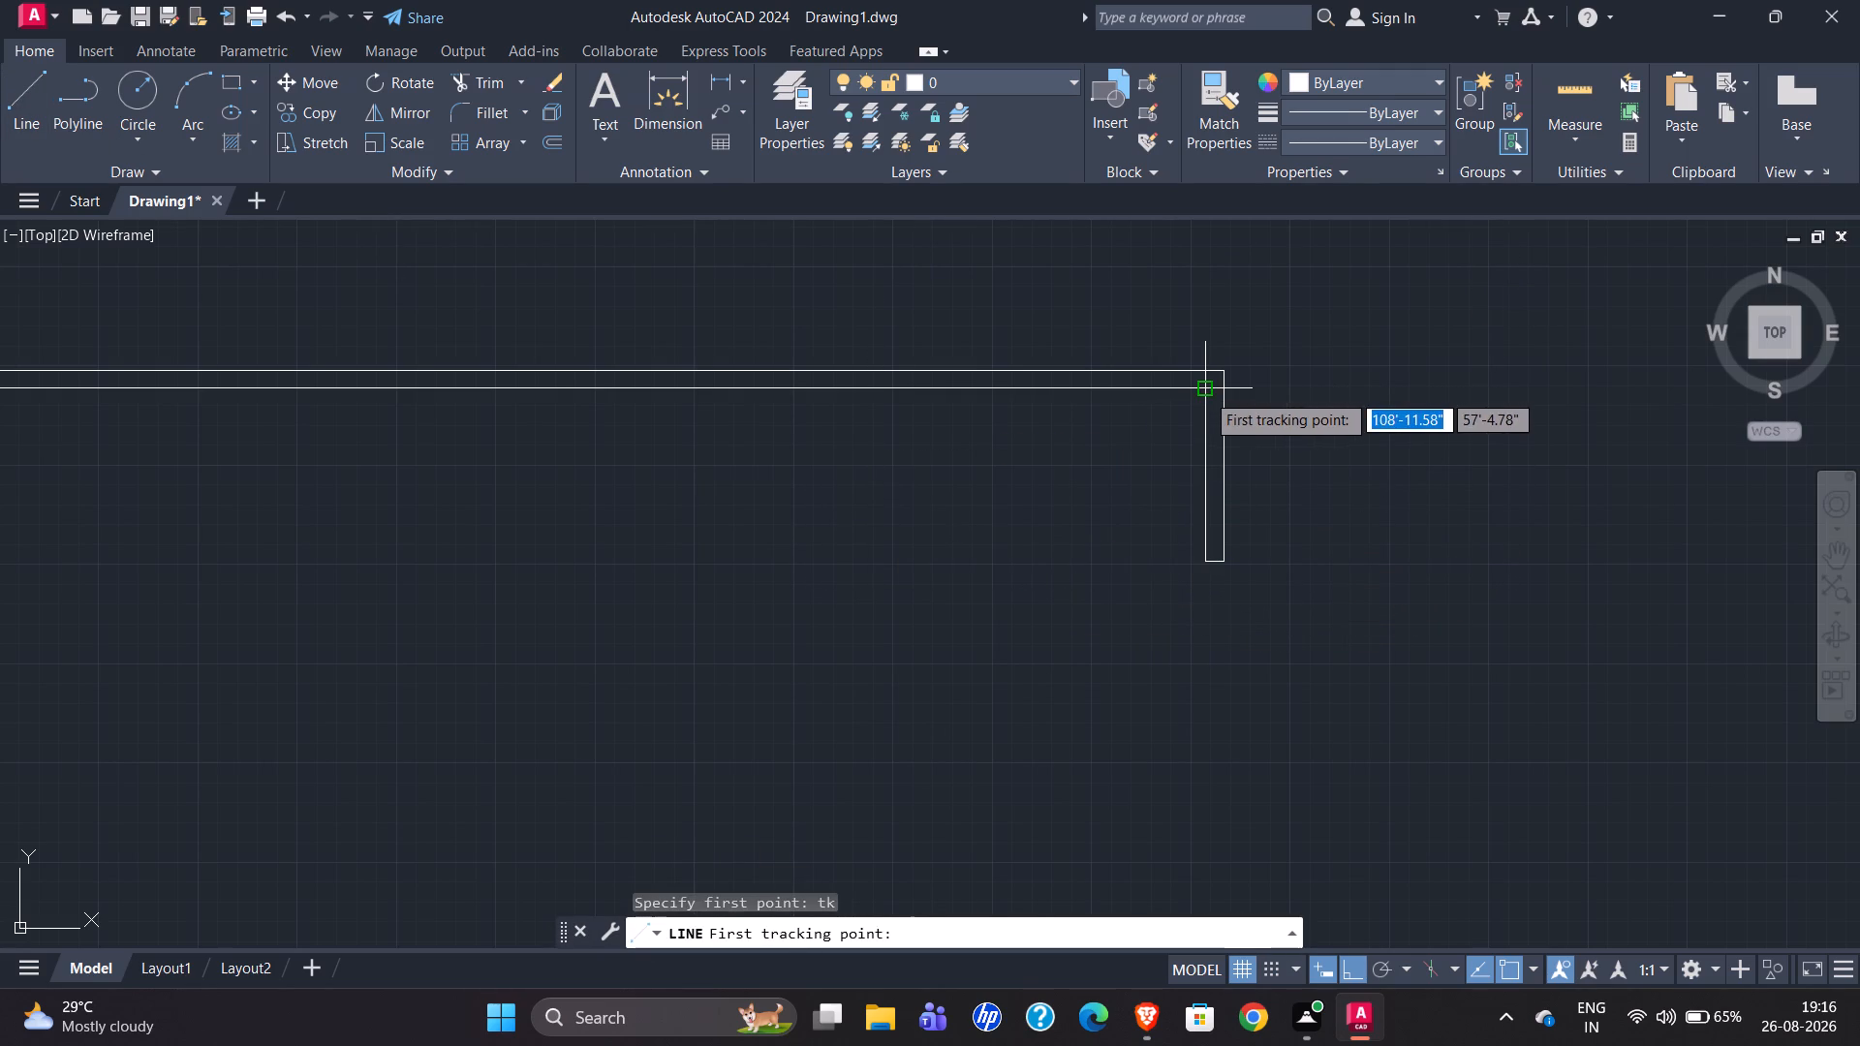
click(1205, 392)
key(4)
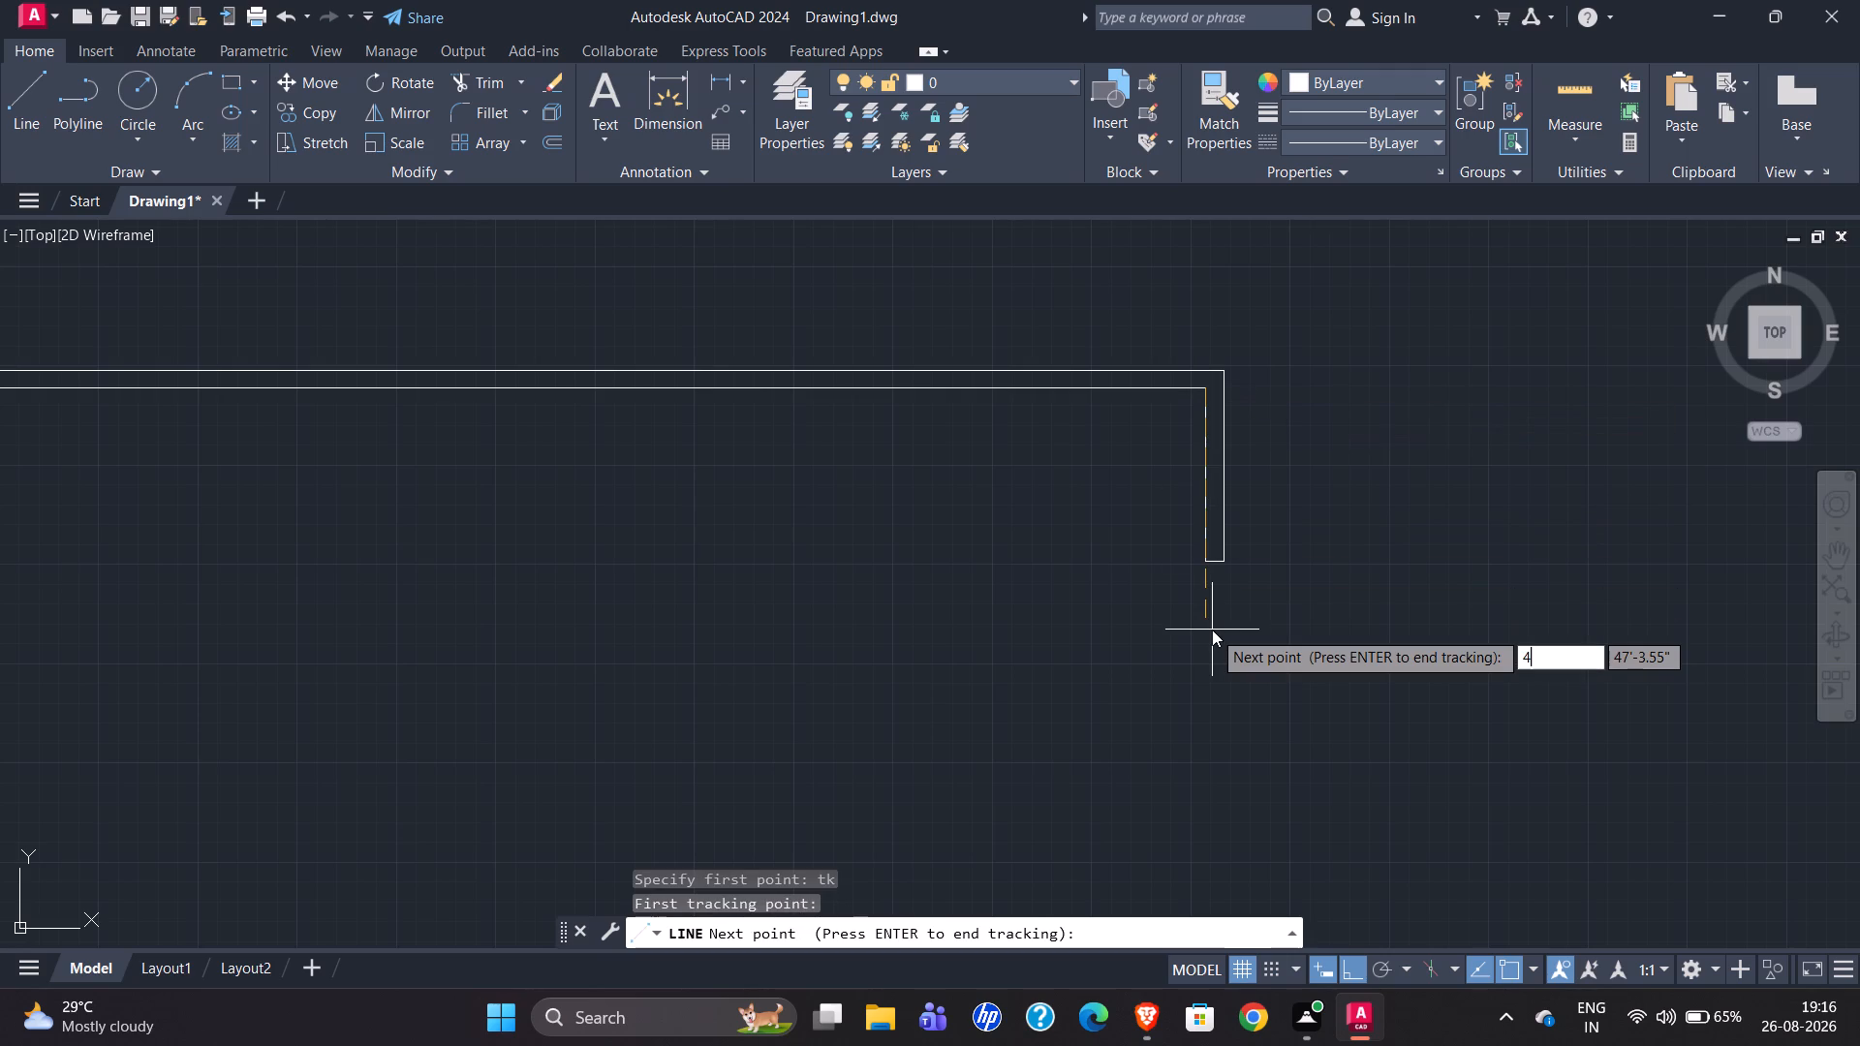
key(apostrophe)
key(Return)
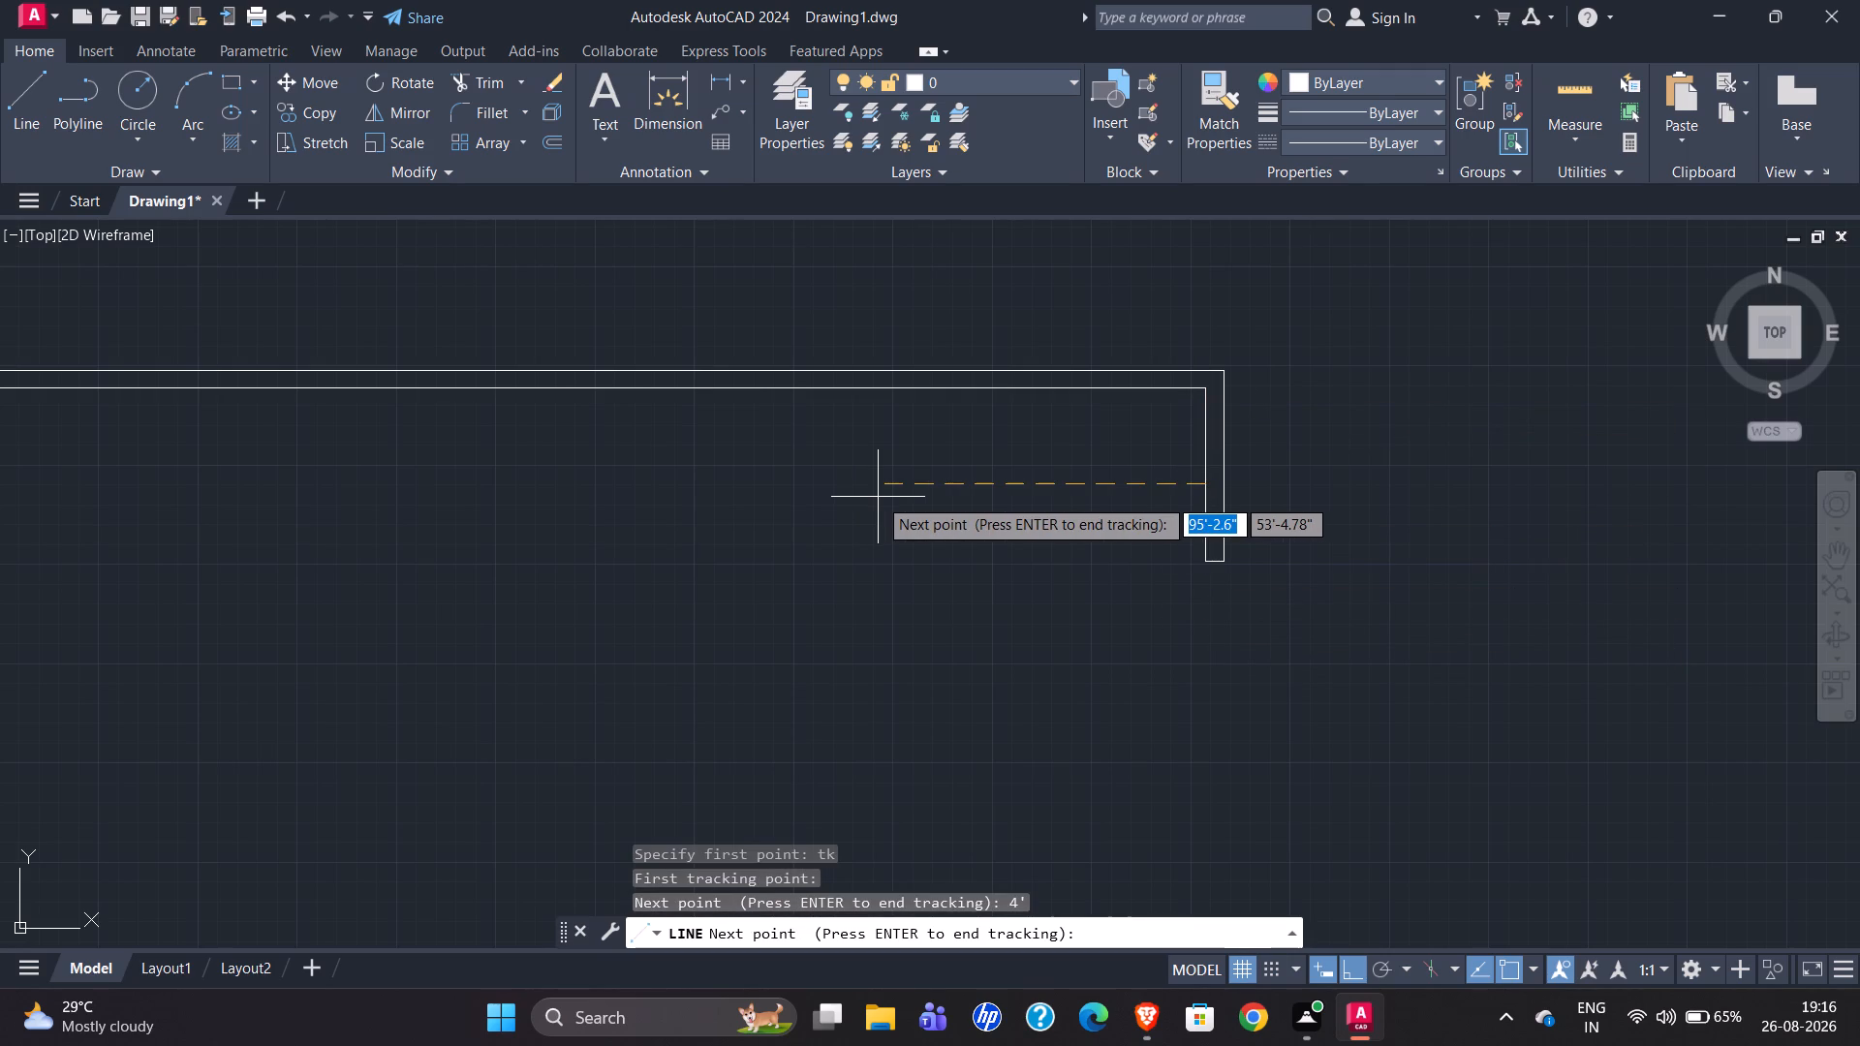
key(Return)
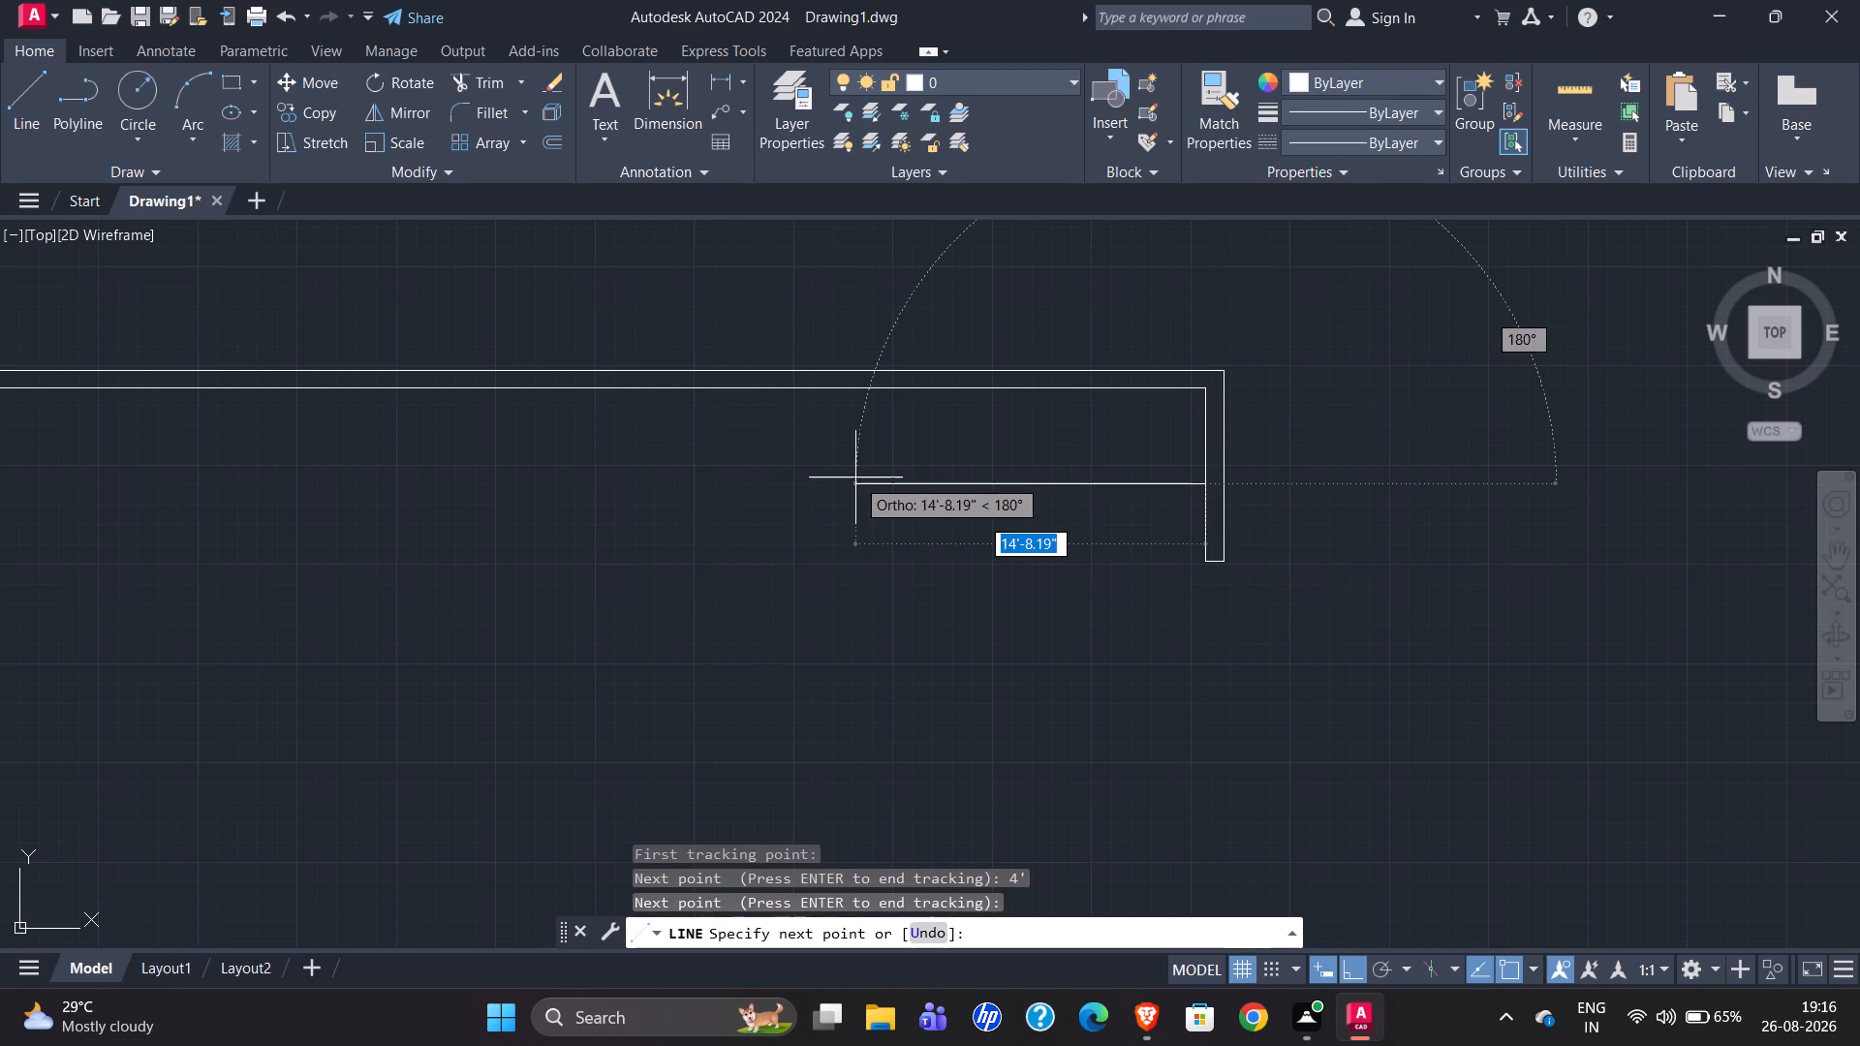
scroll(925, 472, down, 2)
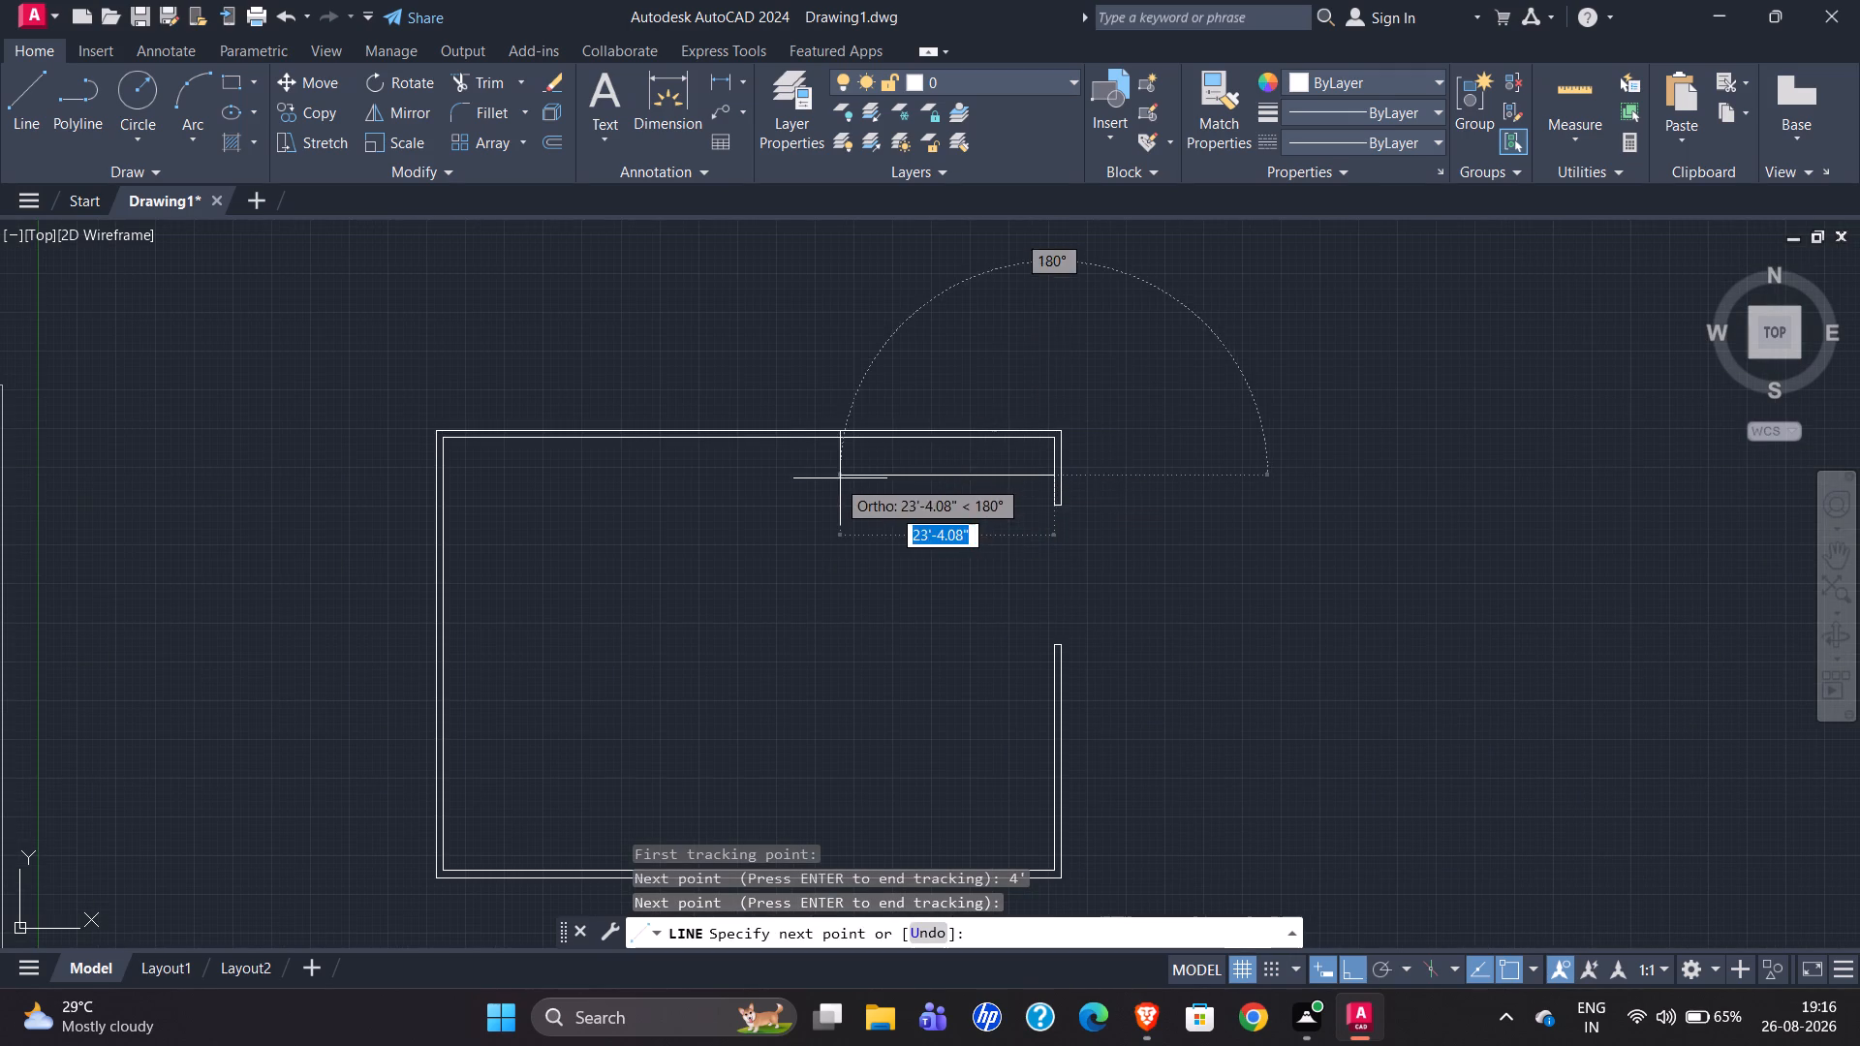
scroll(1075, 462, down, 2)
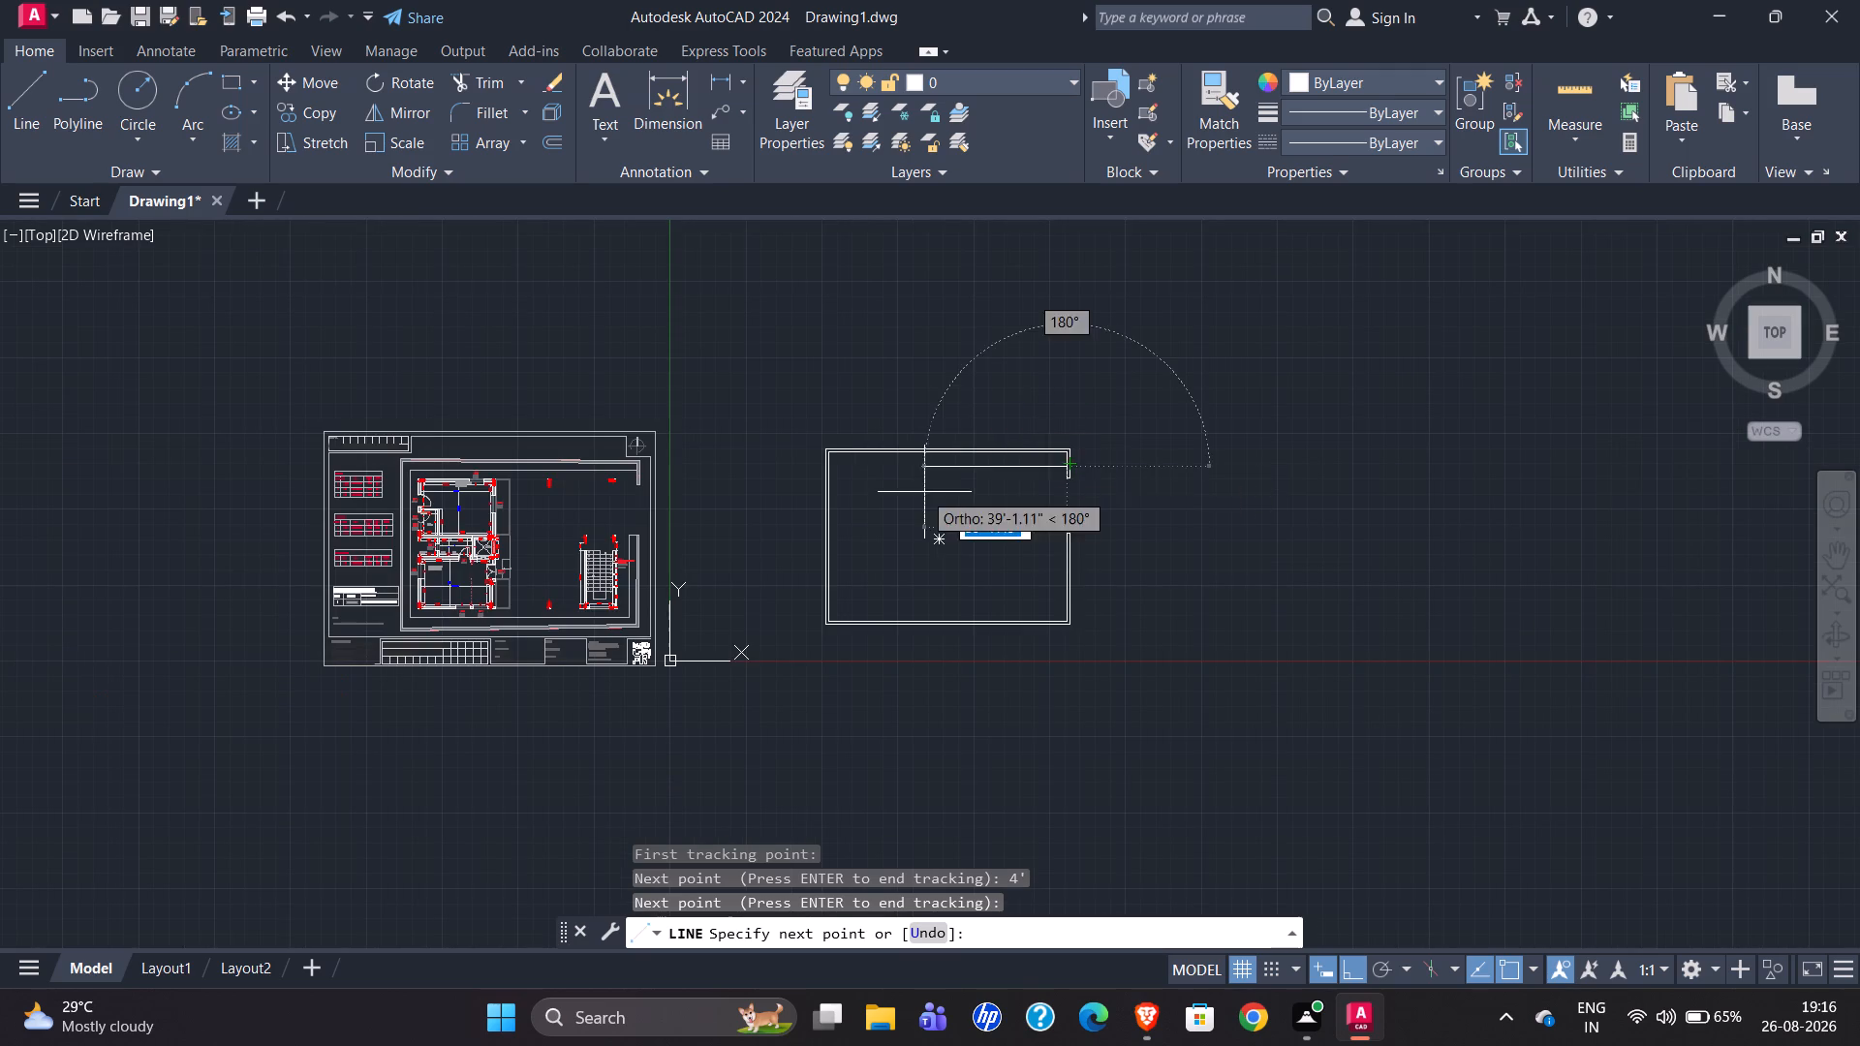
scroll(913, 489, up, 3)
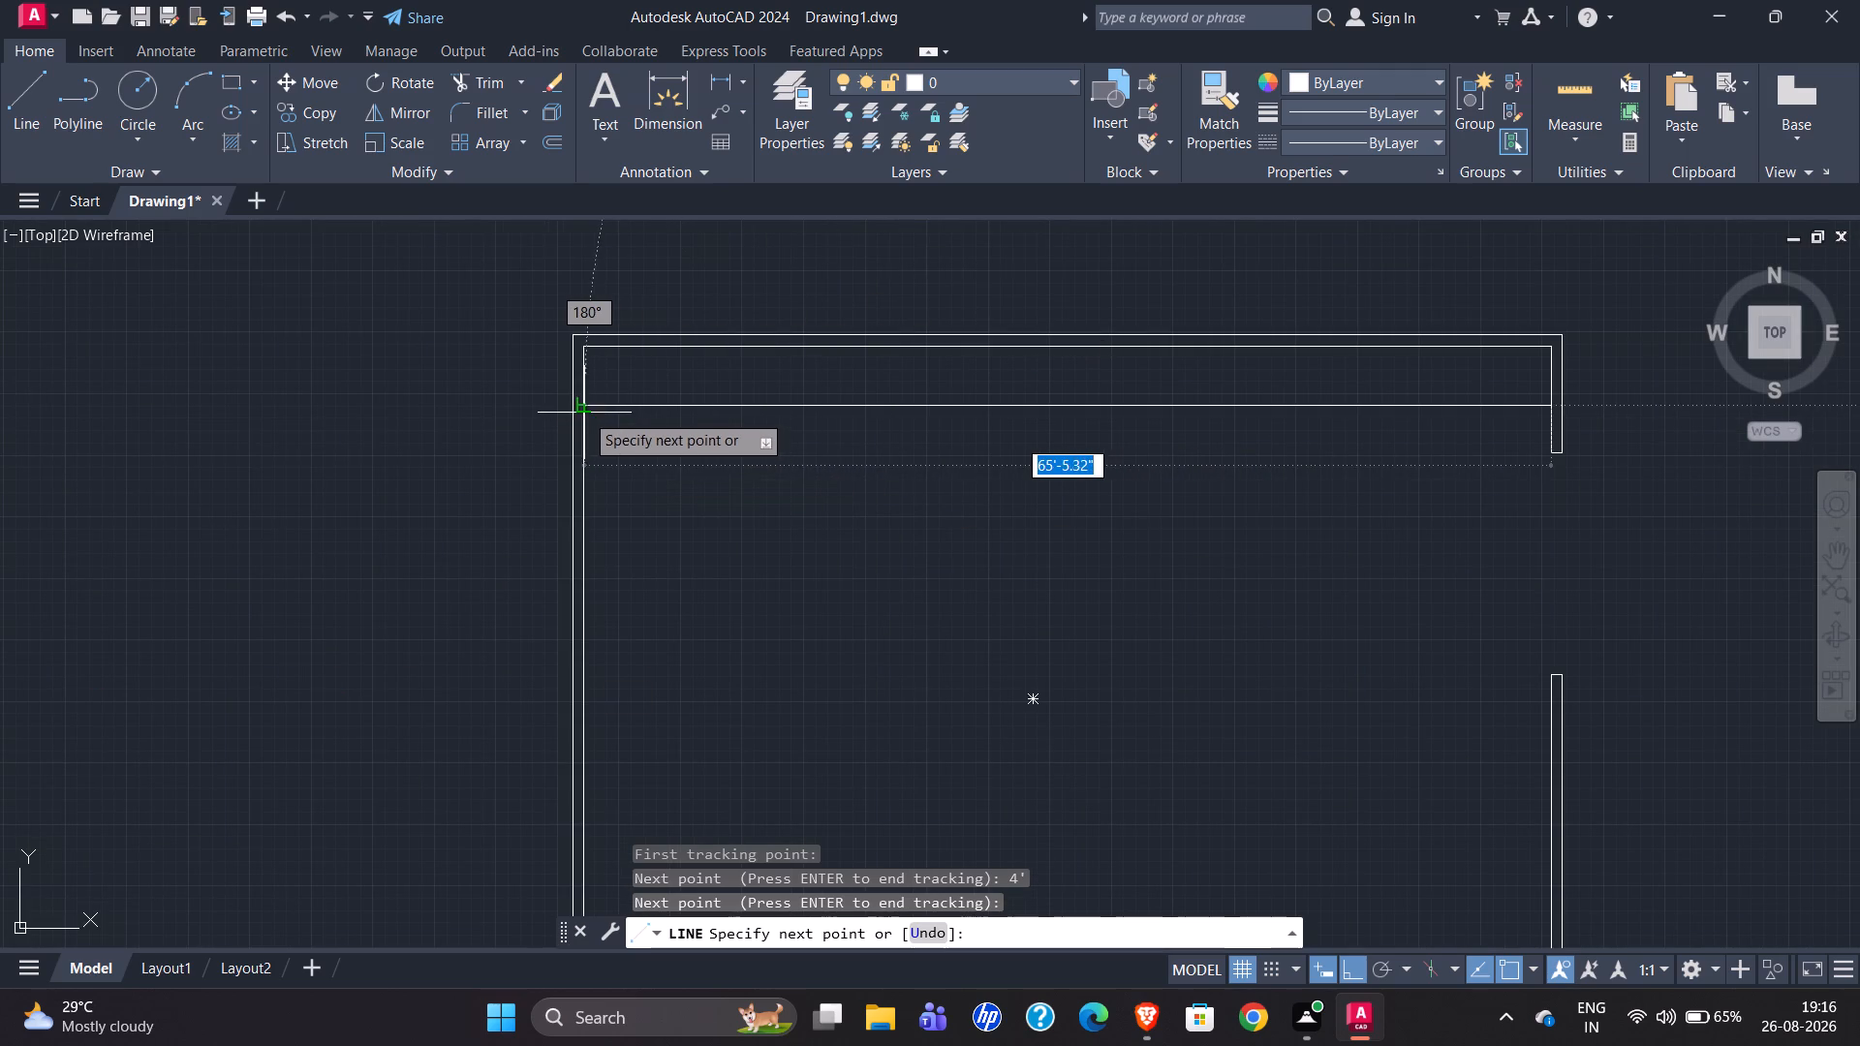
scroll(578, 411, up, 2)
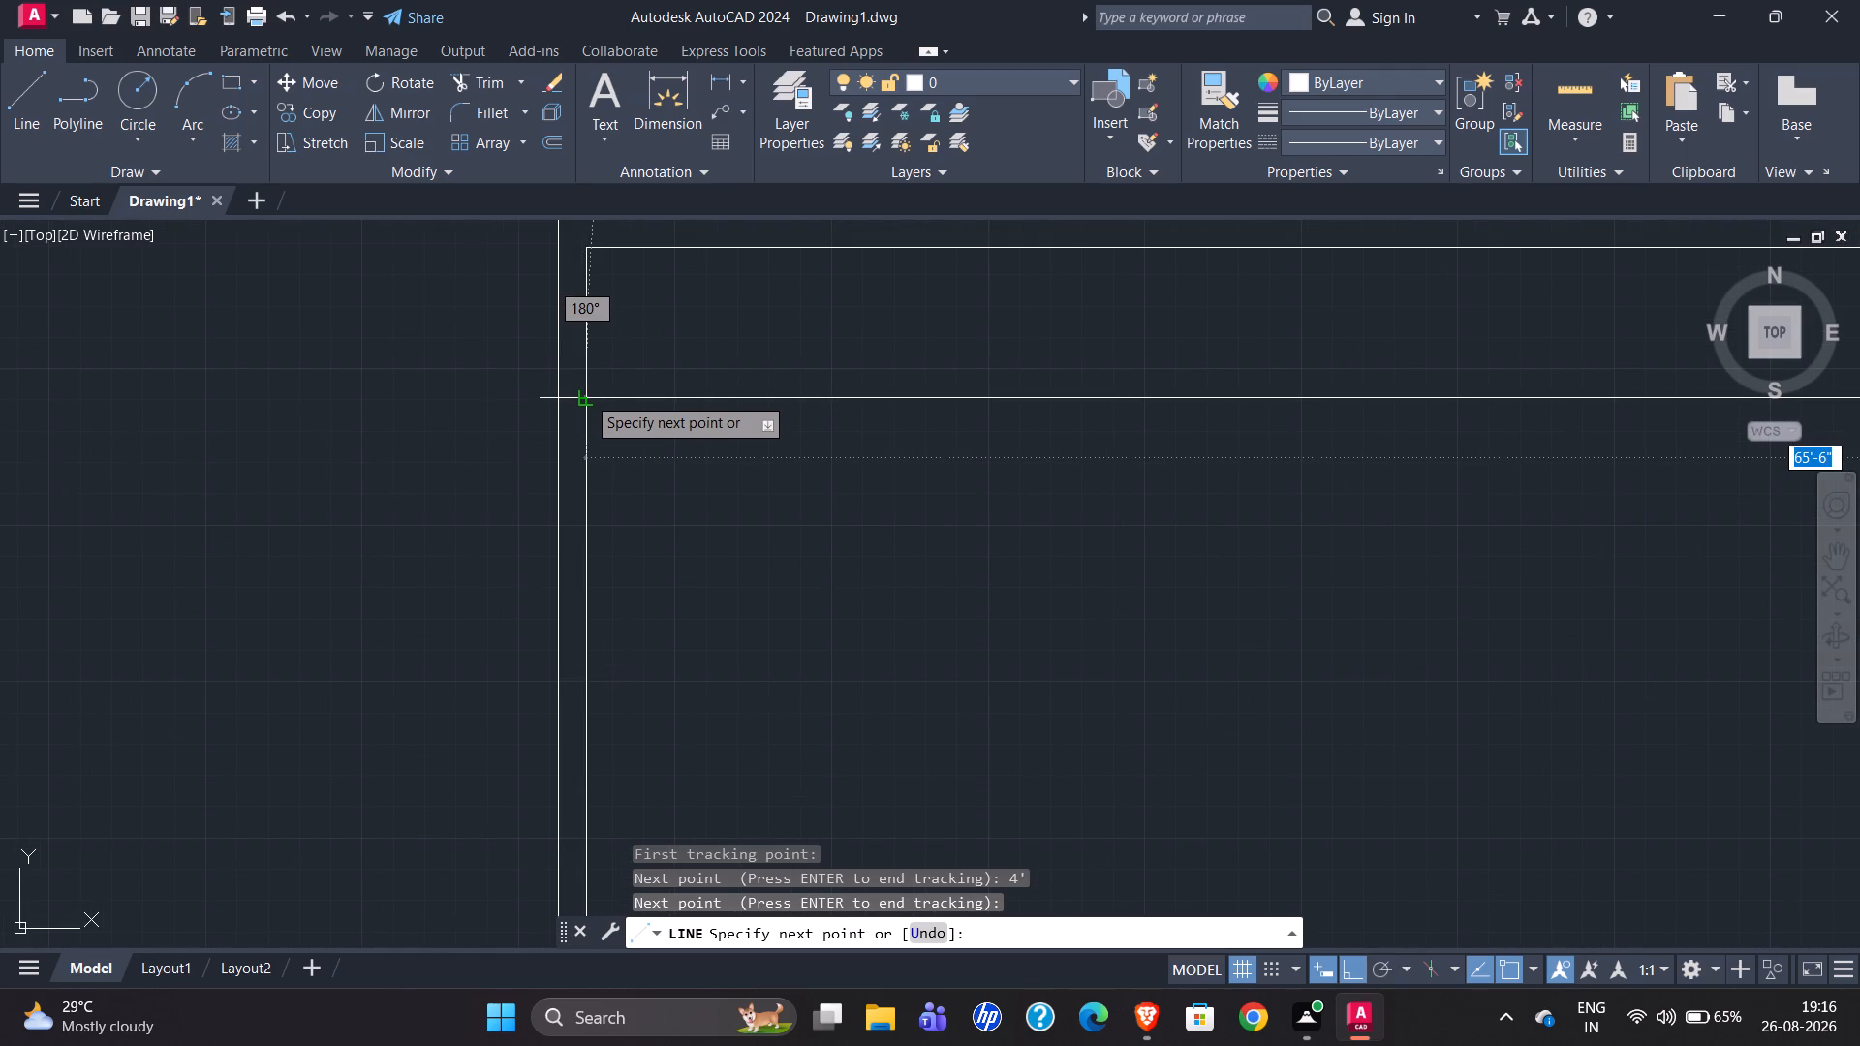
click(586, 395)
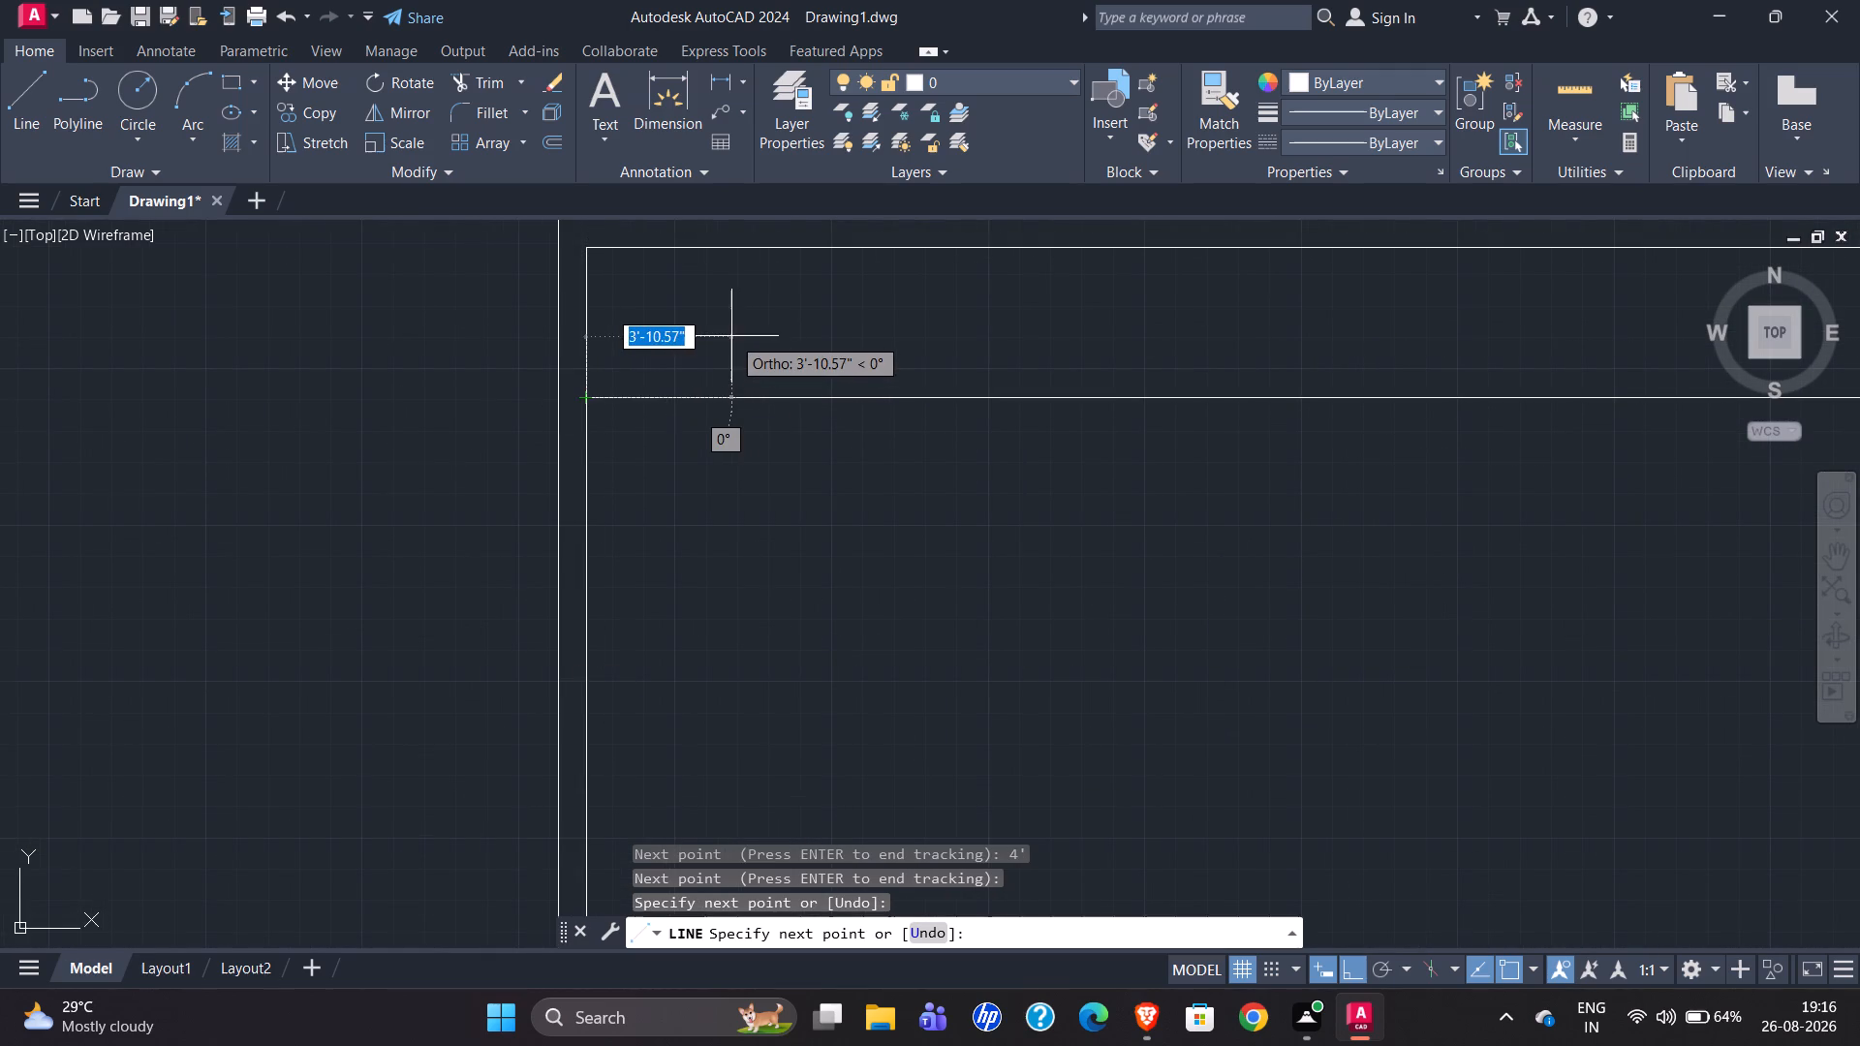
scroll(731, 336, down, 2)
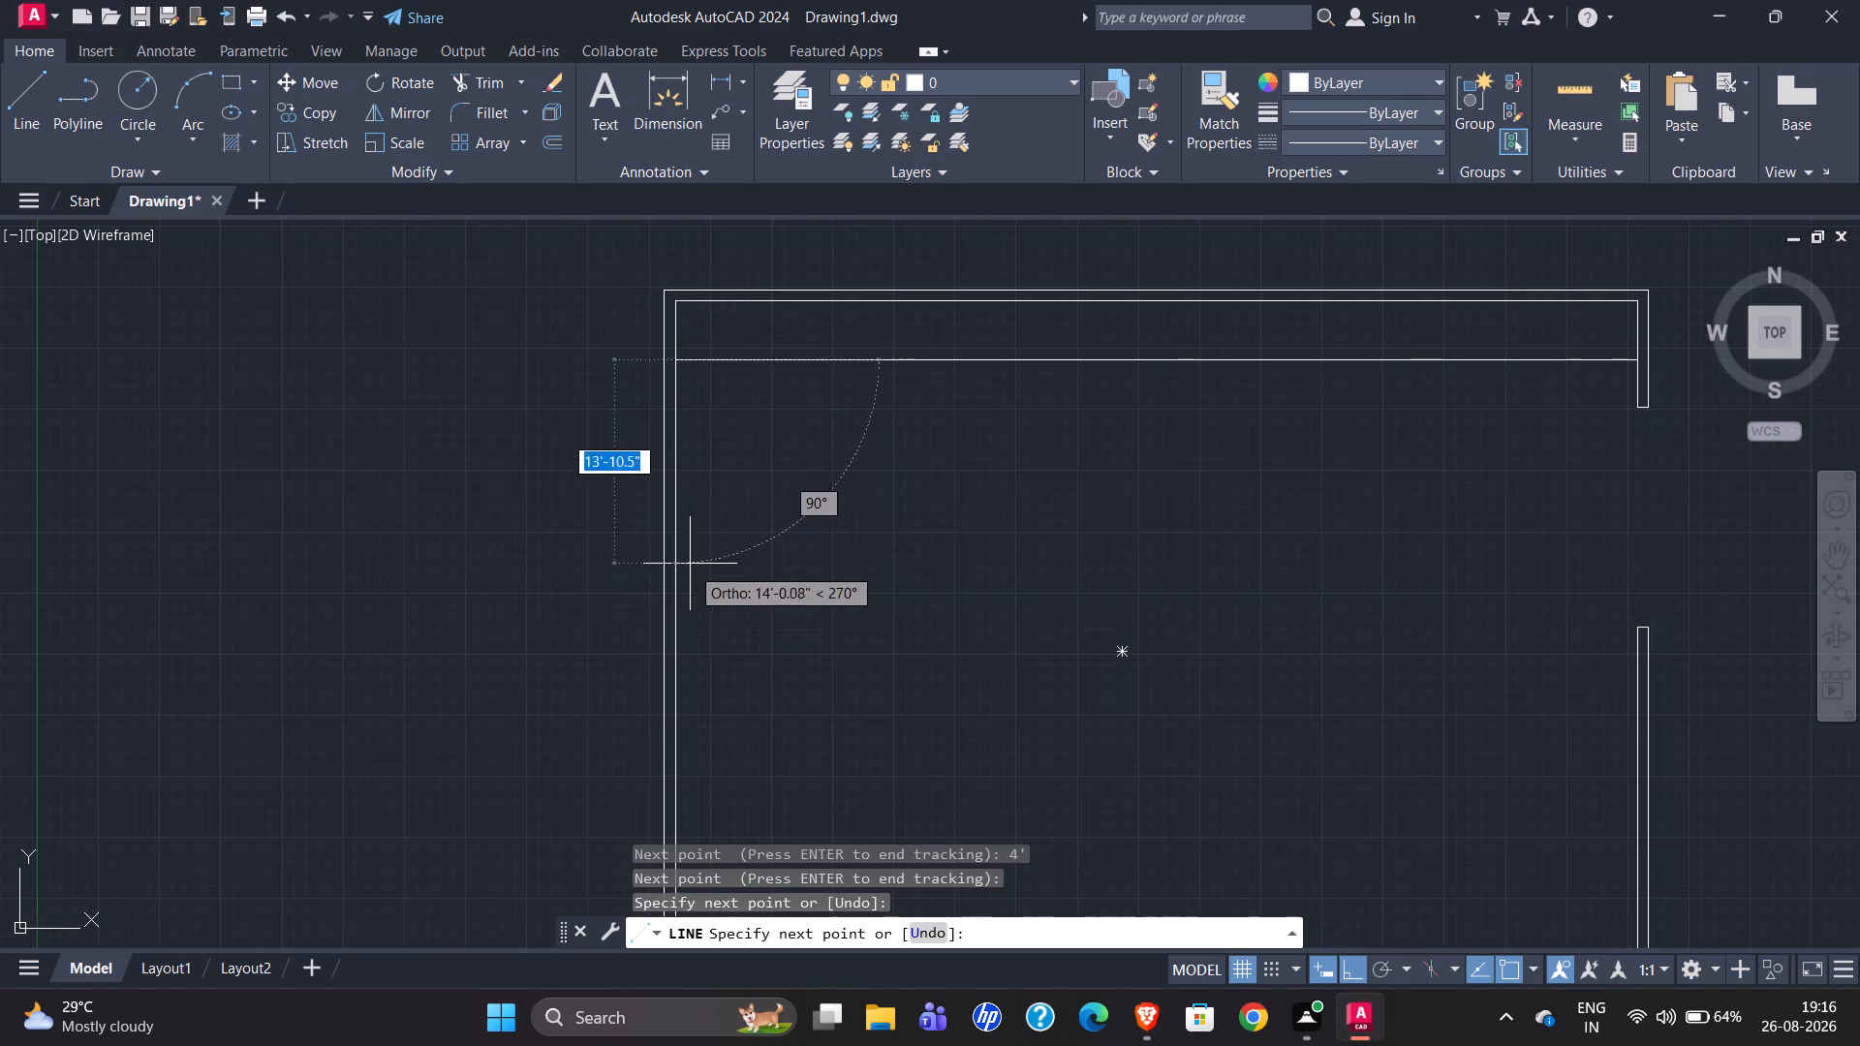
key(Escape)
scroll(728, 383, down, 1)
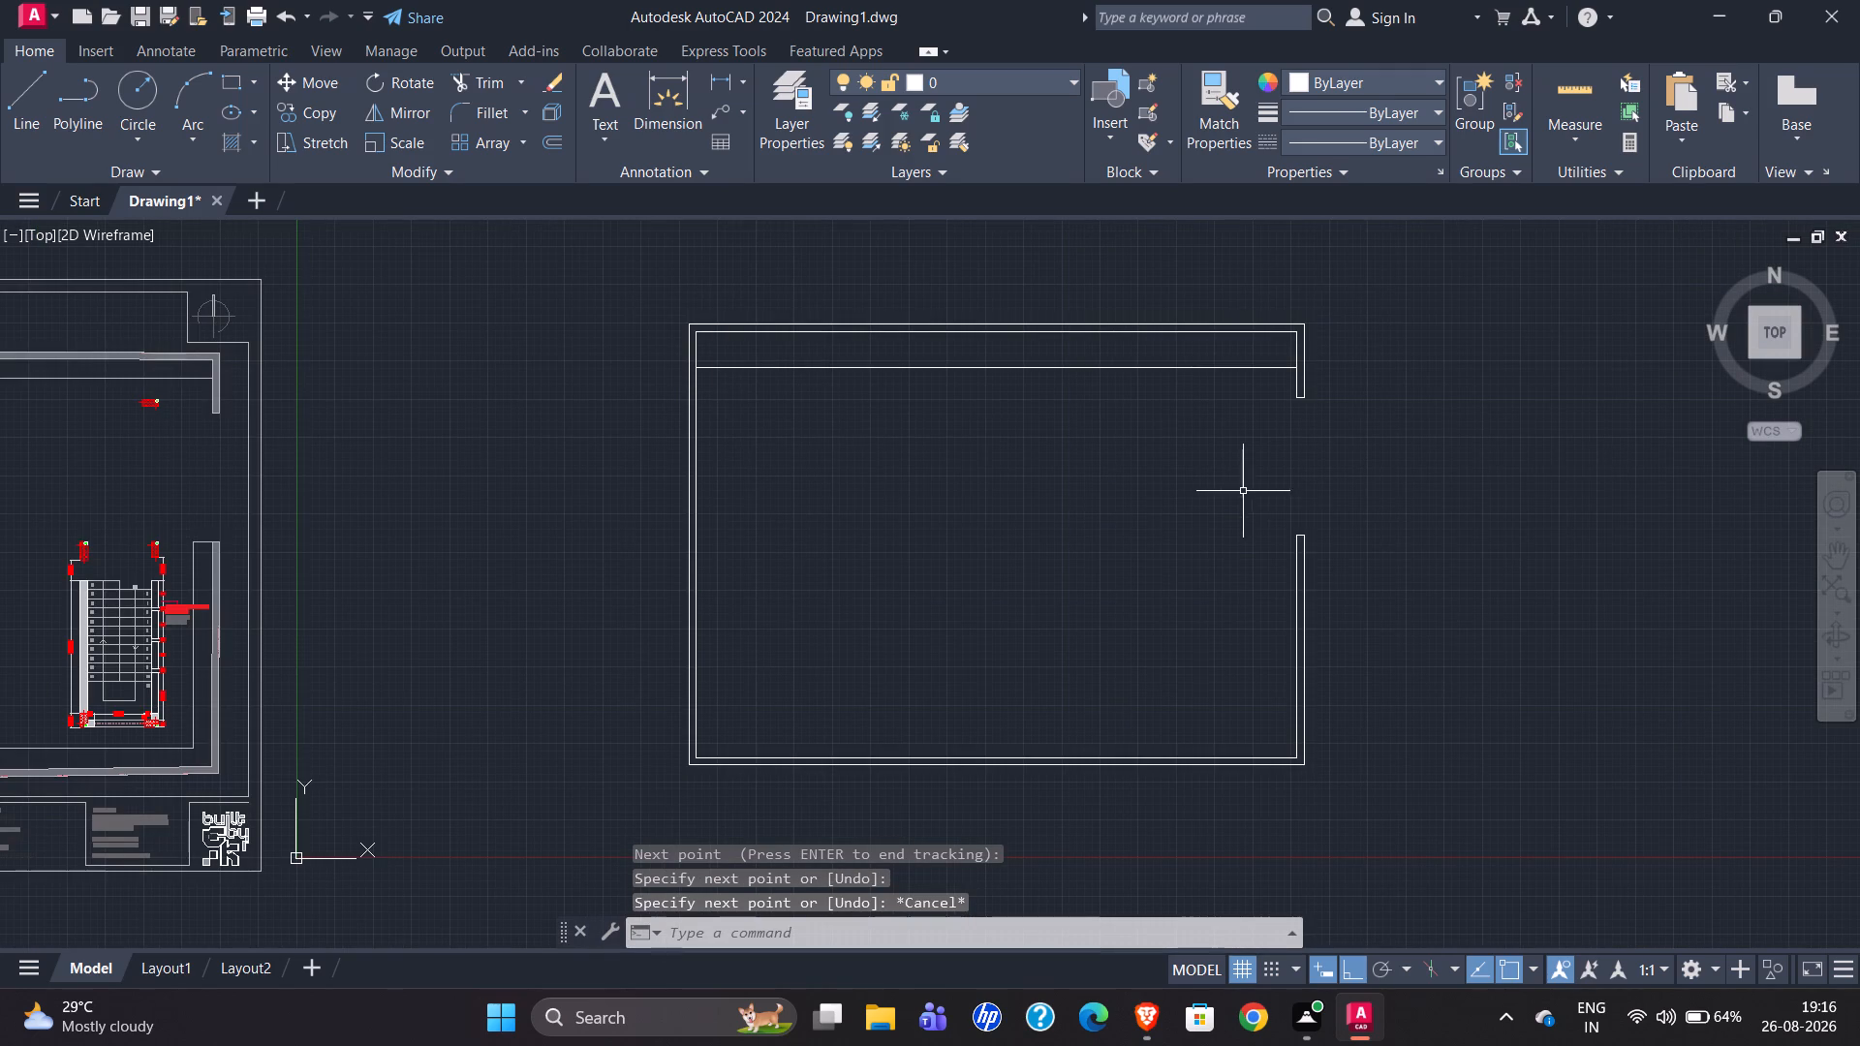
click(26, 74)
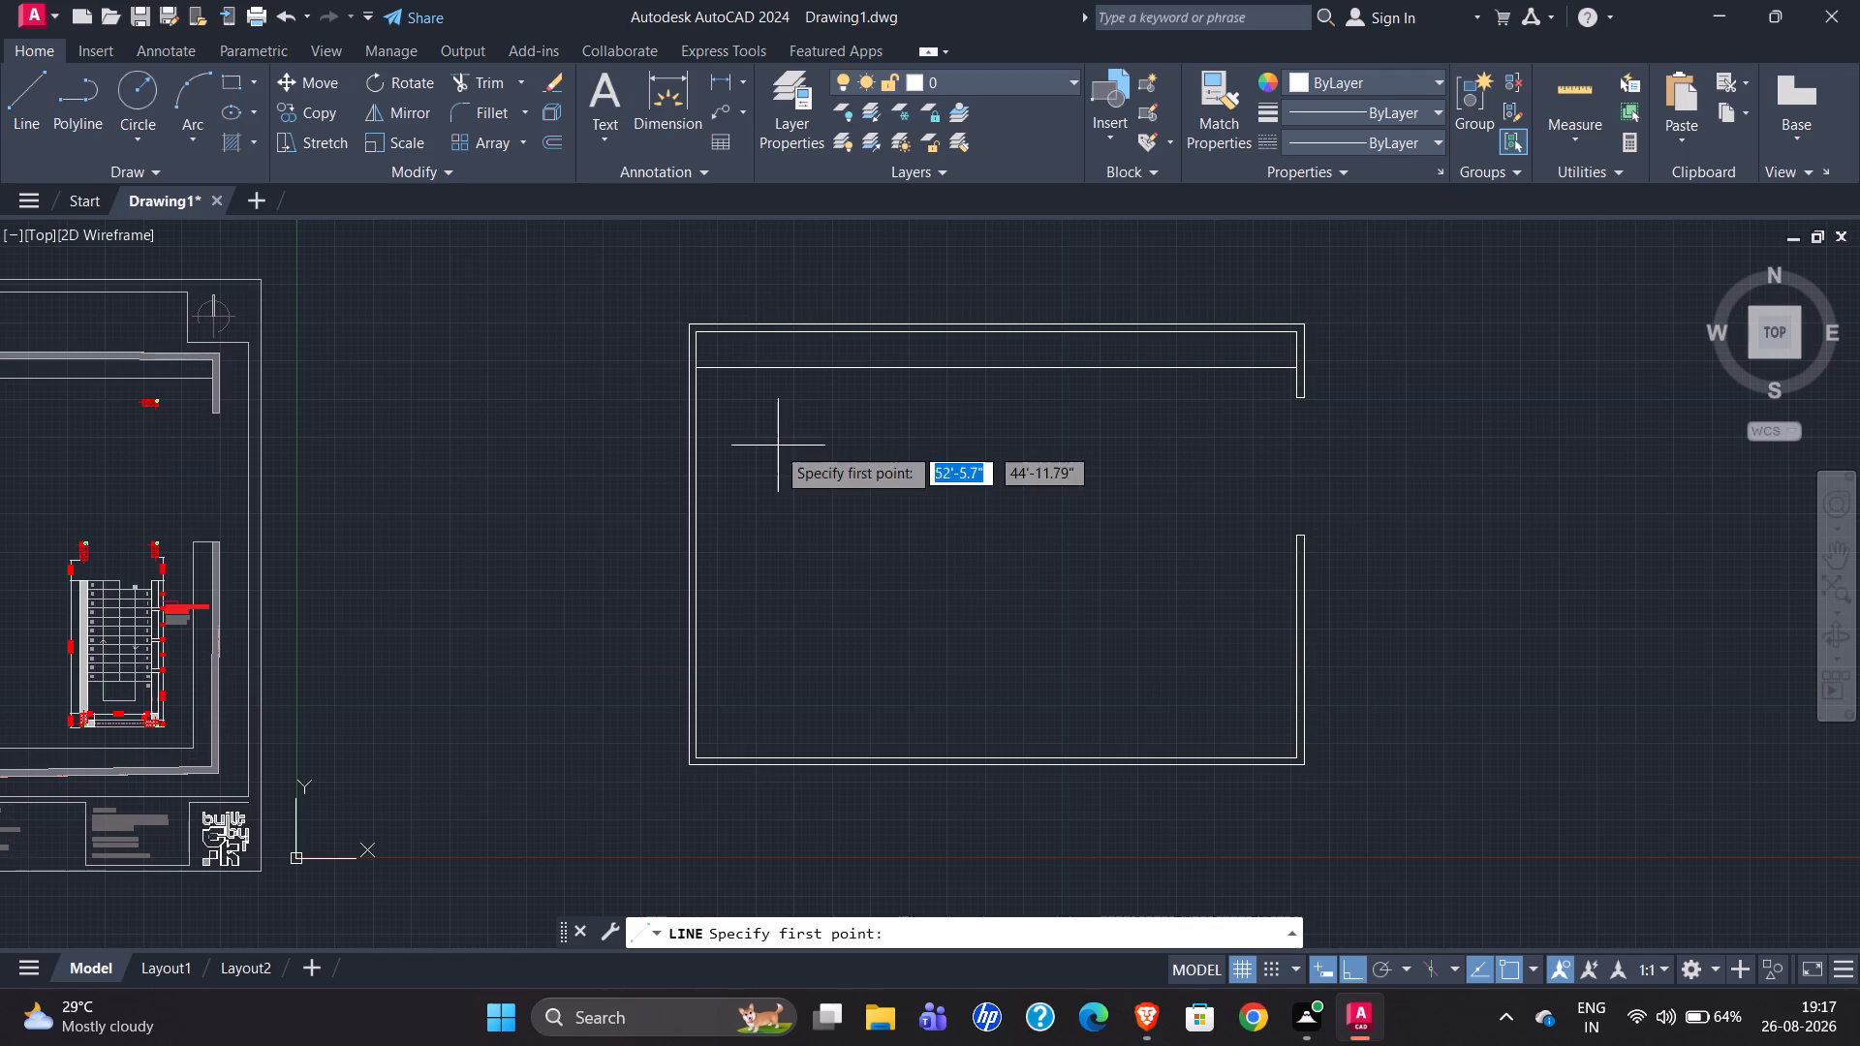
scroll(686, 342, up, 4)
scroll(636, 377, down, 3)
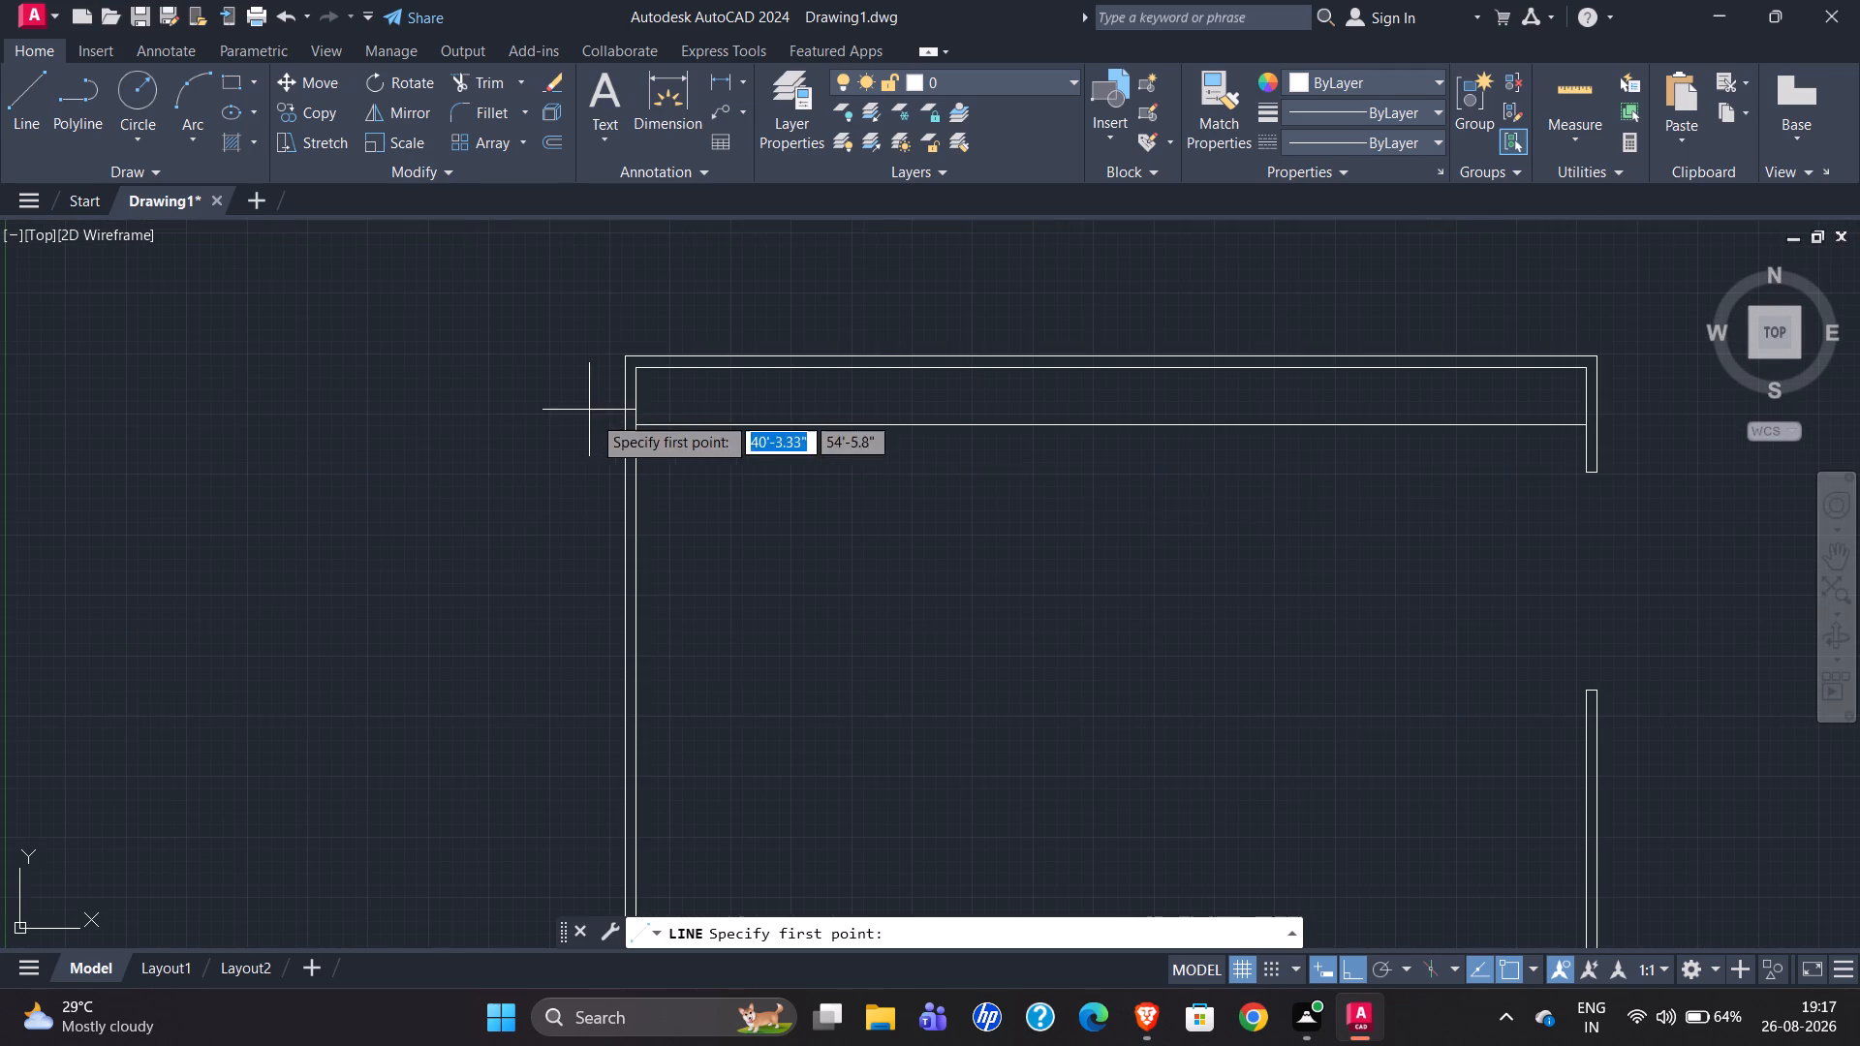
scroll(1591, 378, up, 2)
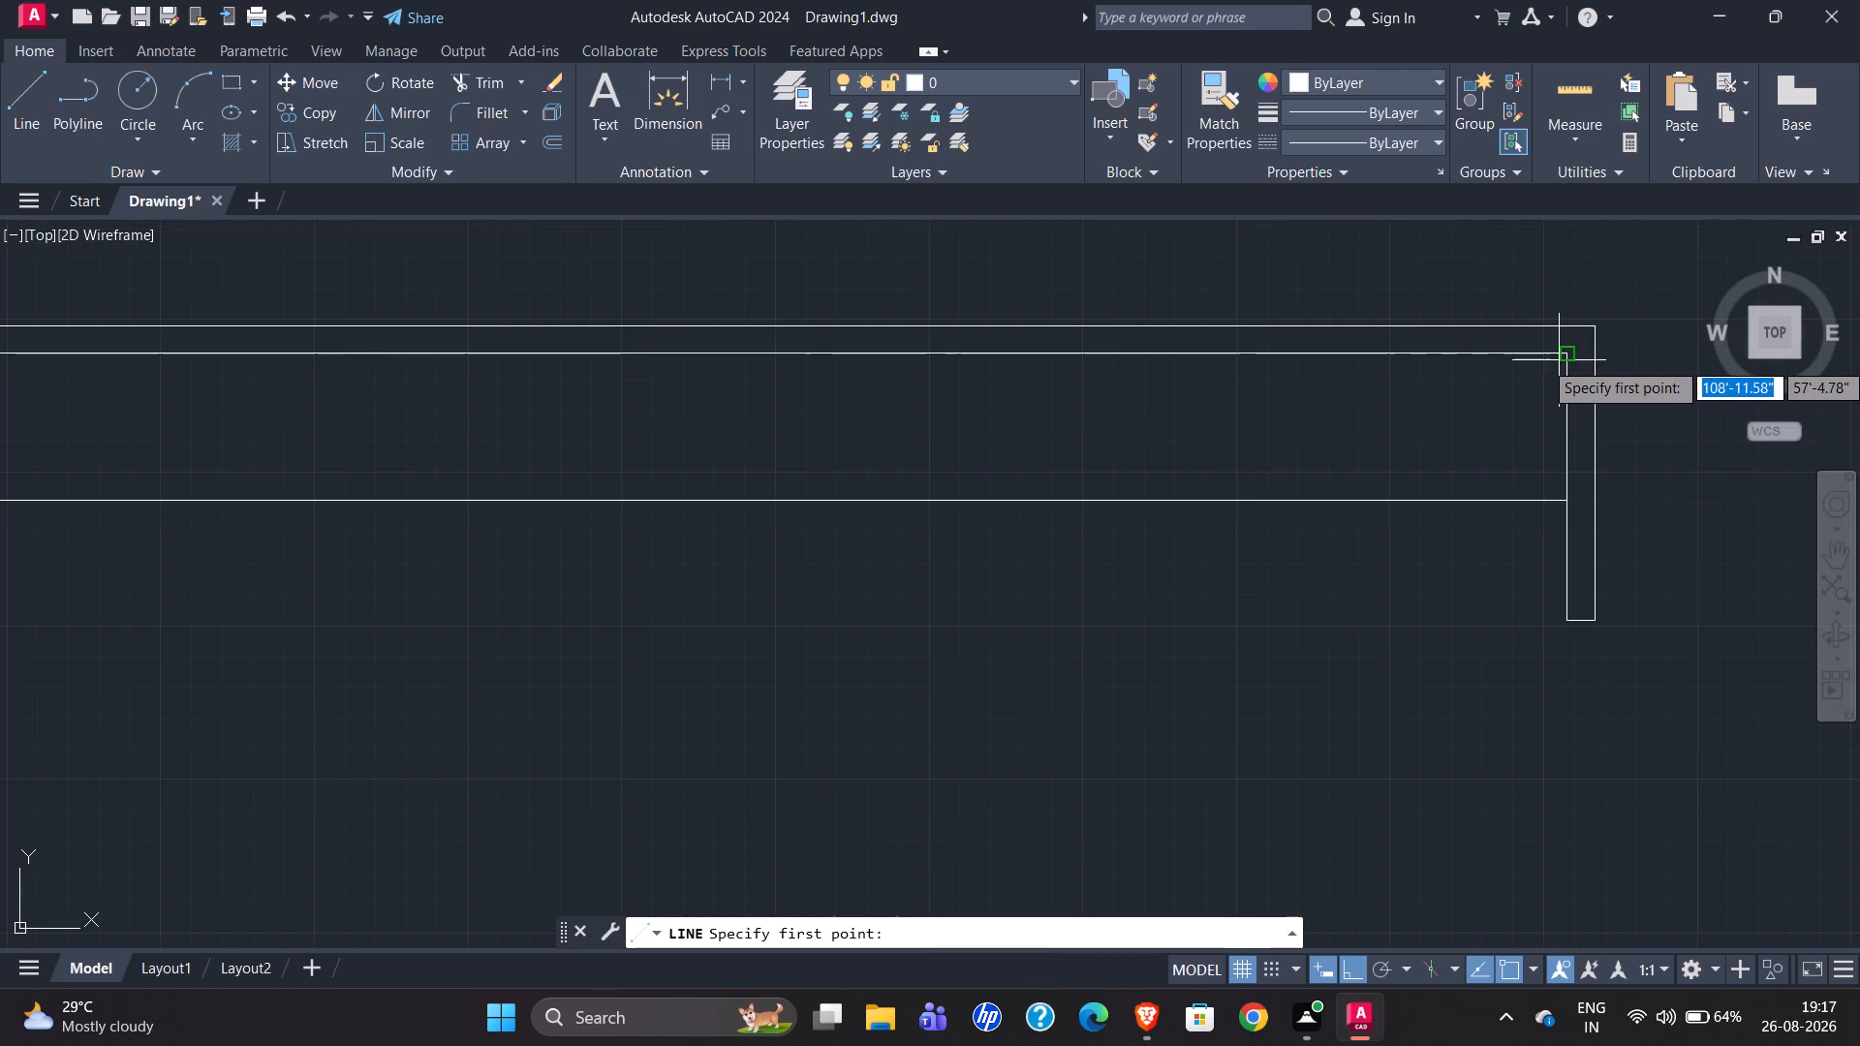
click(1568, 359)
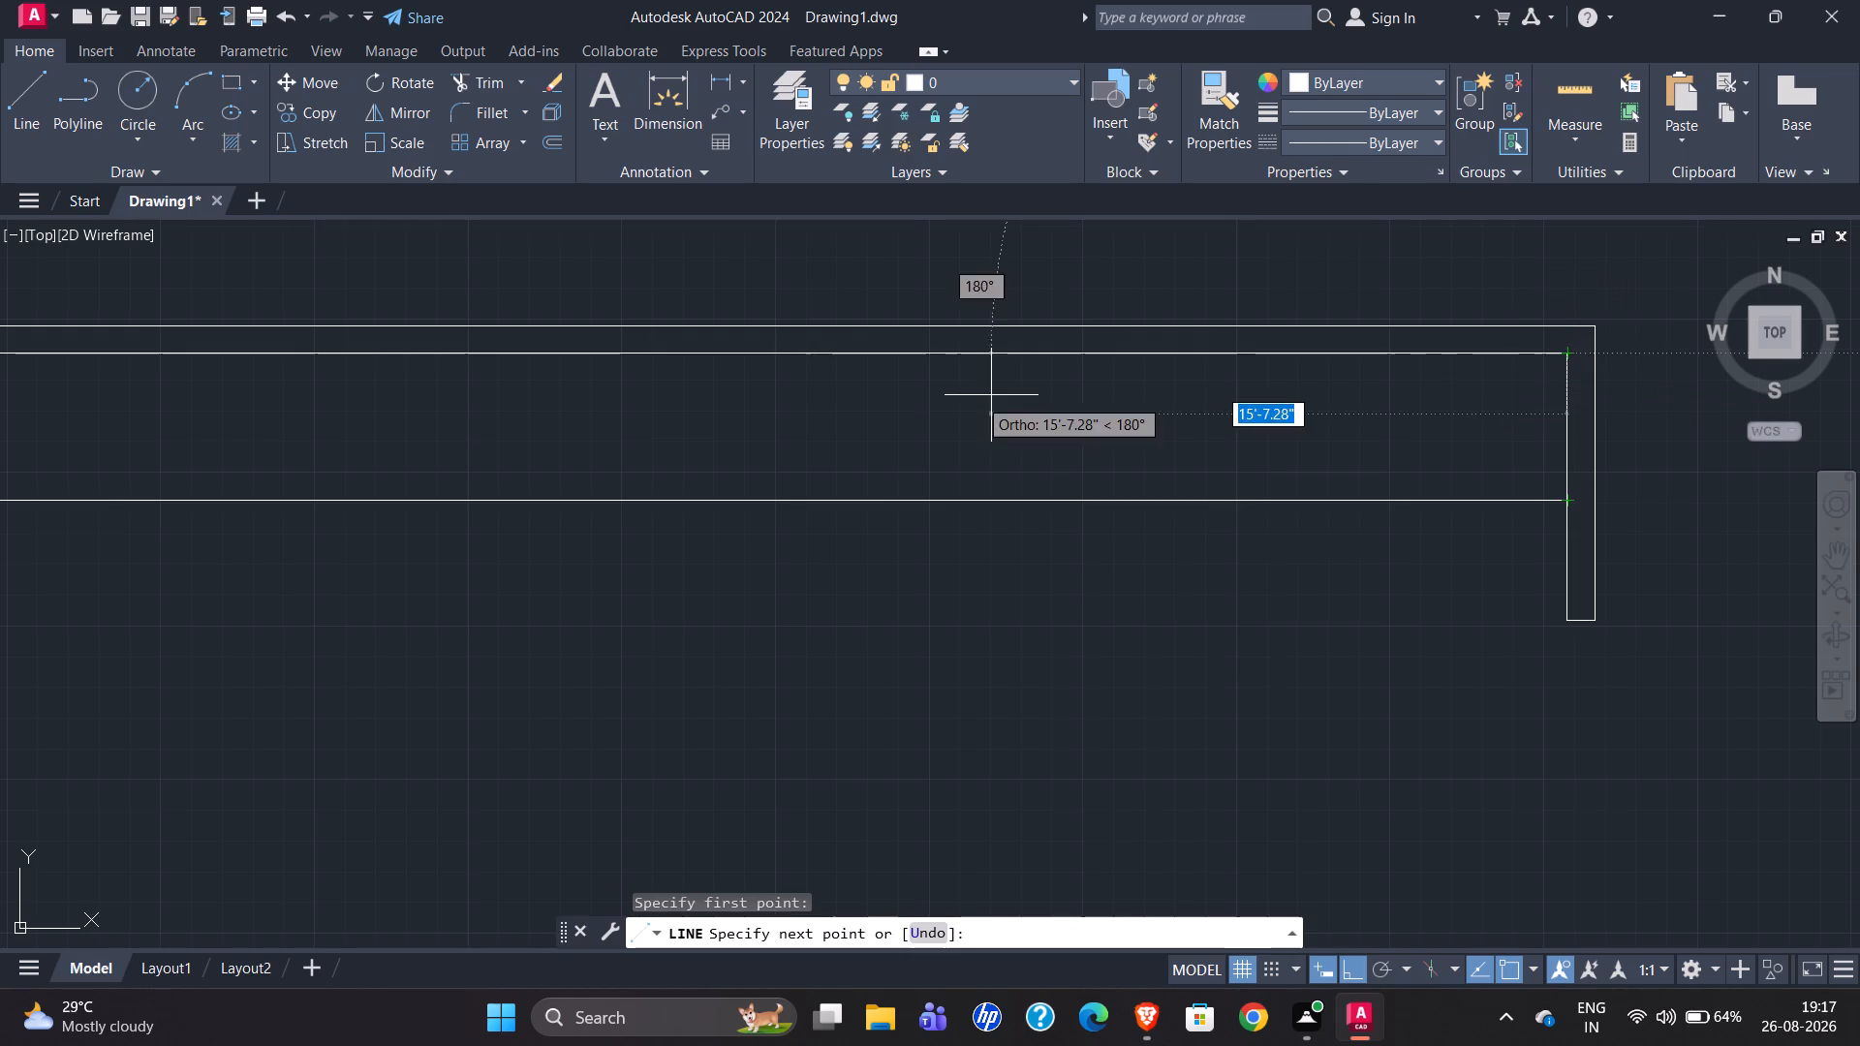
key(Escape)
Draw a vertical setback line 4' inside the wall opposite the gate, from the upper wall's inner face to the lower wall's inner face.
scroll(1172, 348, down, 2)
click(5, 121)
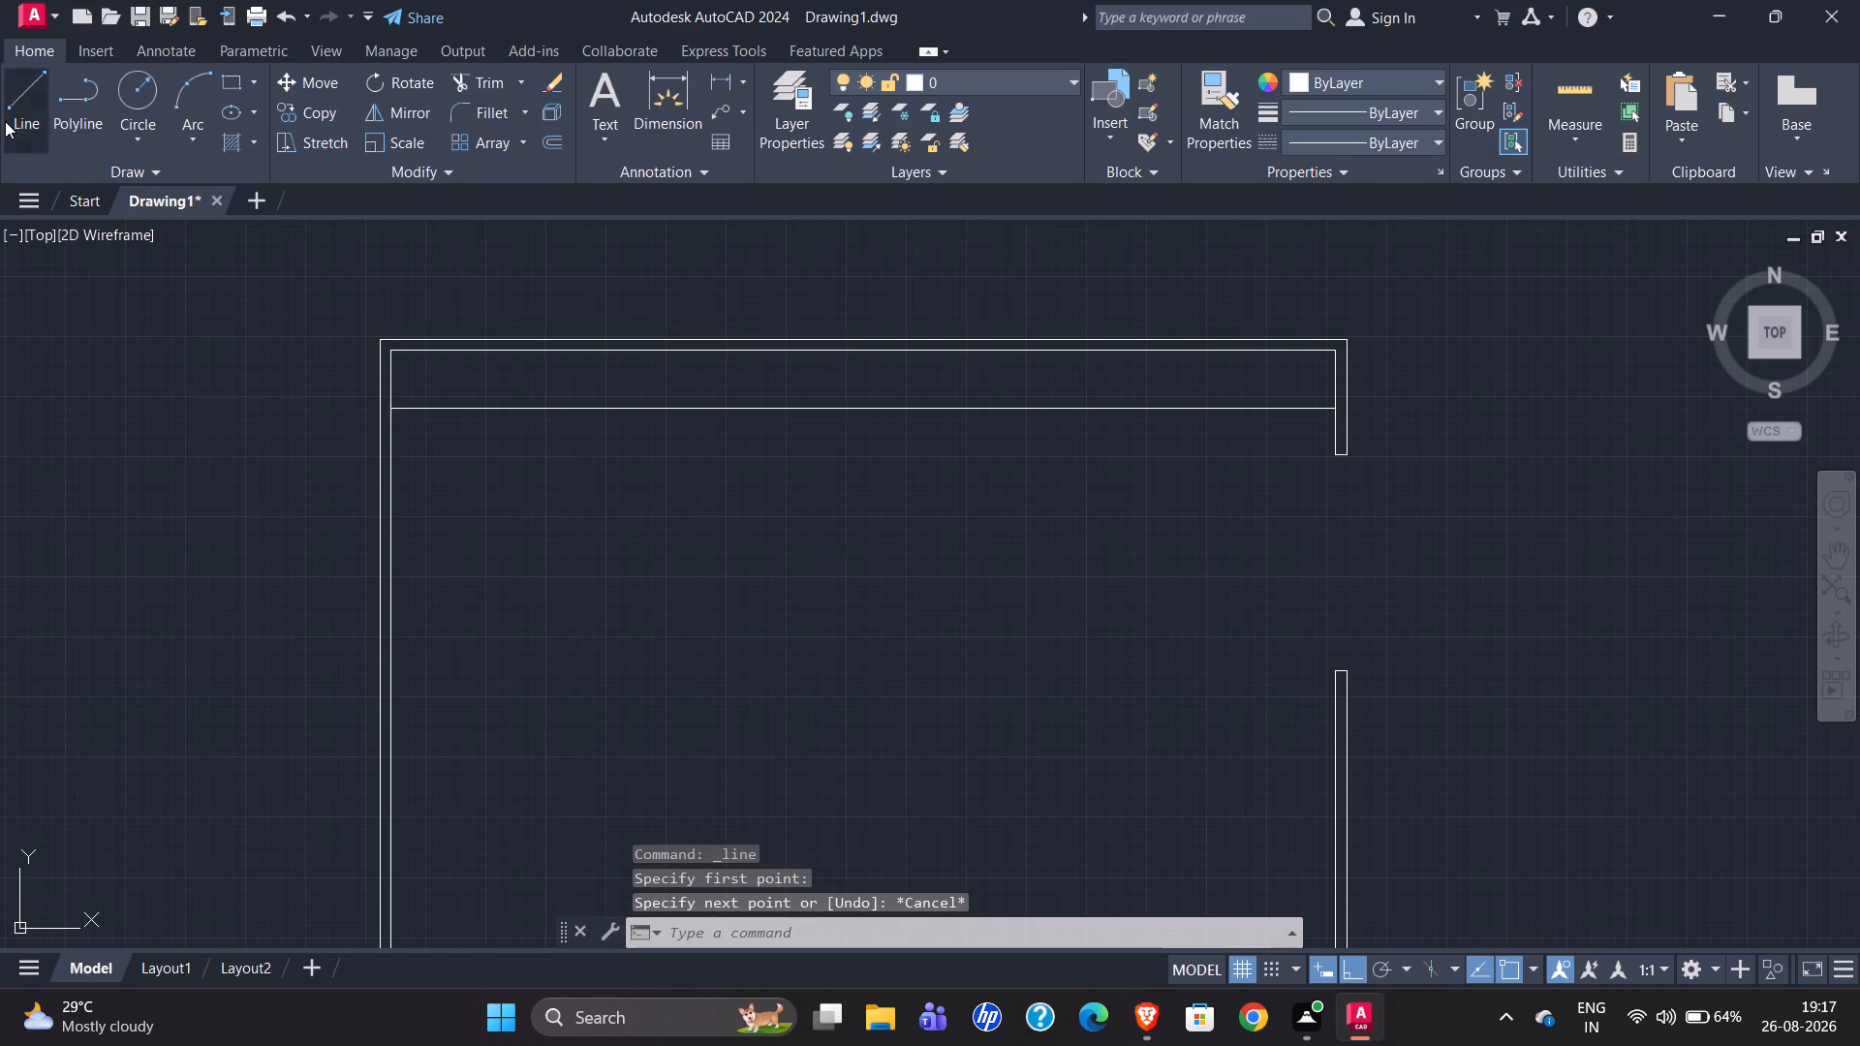
text(tk)
key(Return)
scroll(359, 357, up, 3)
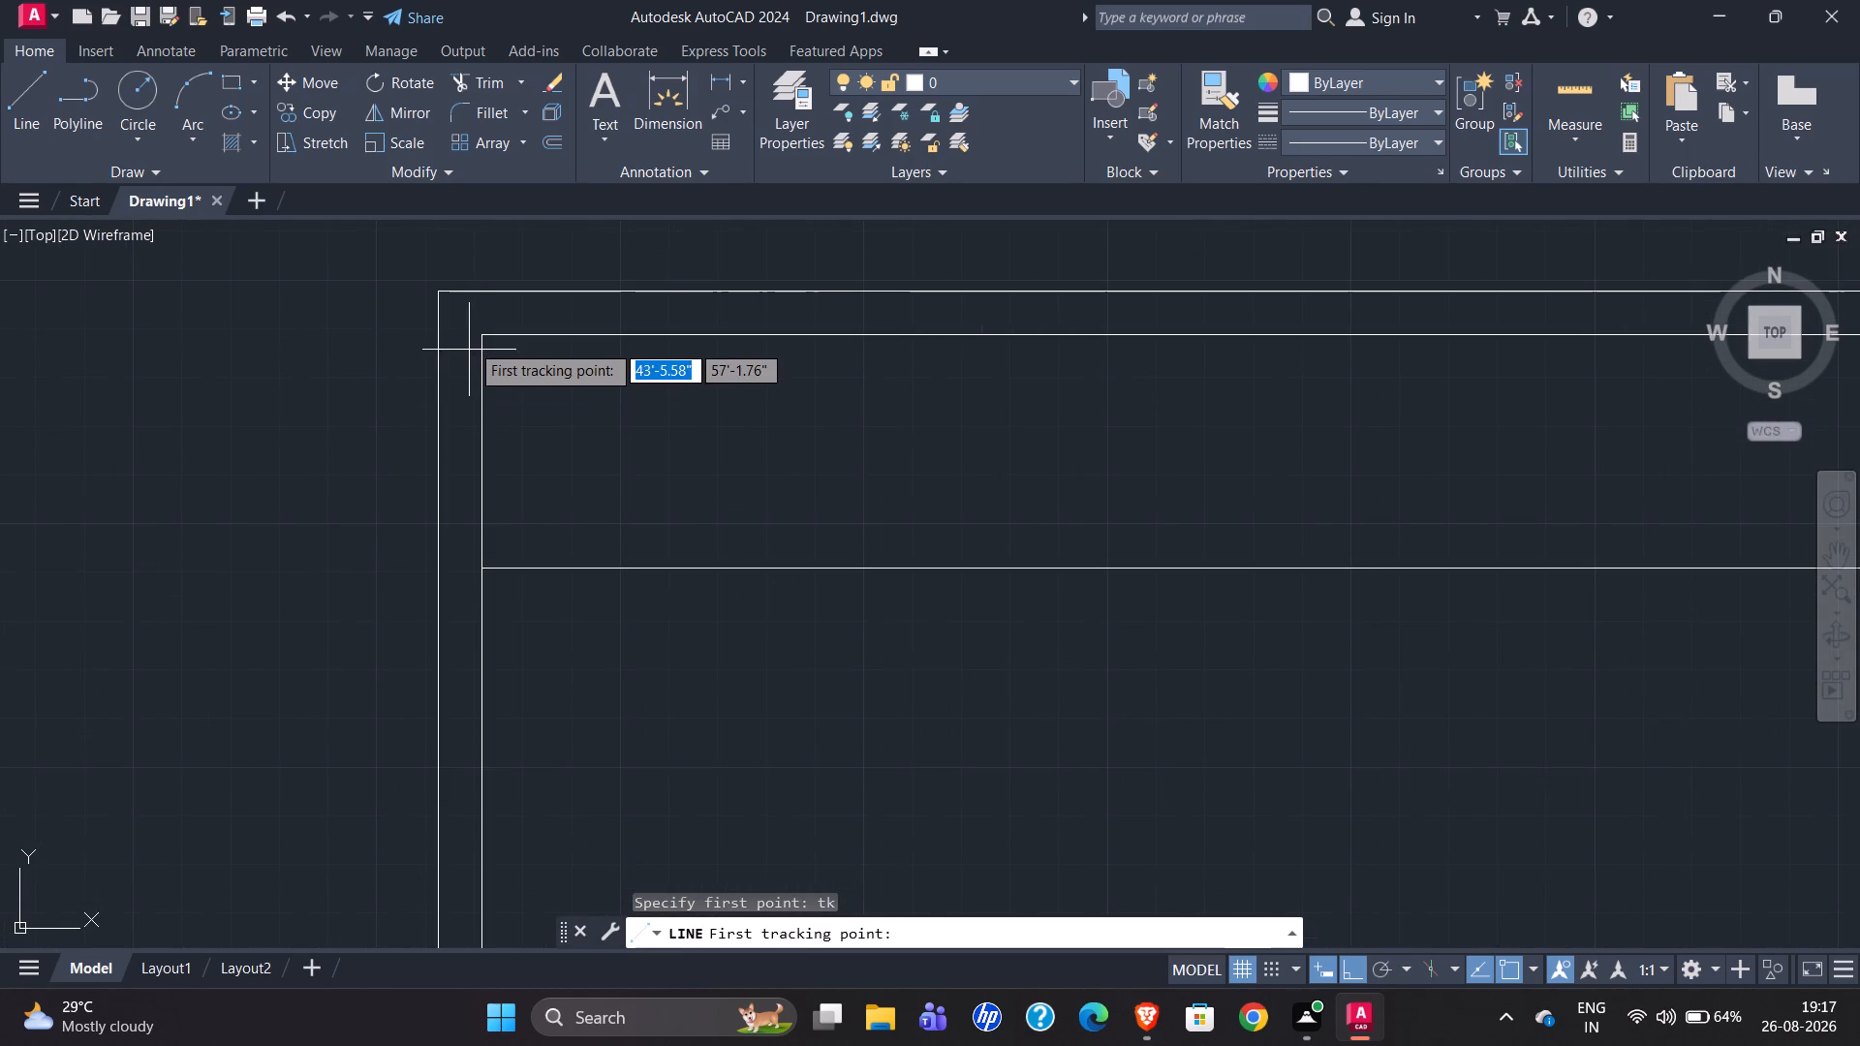
click(480, 337)
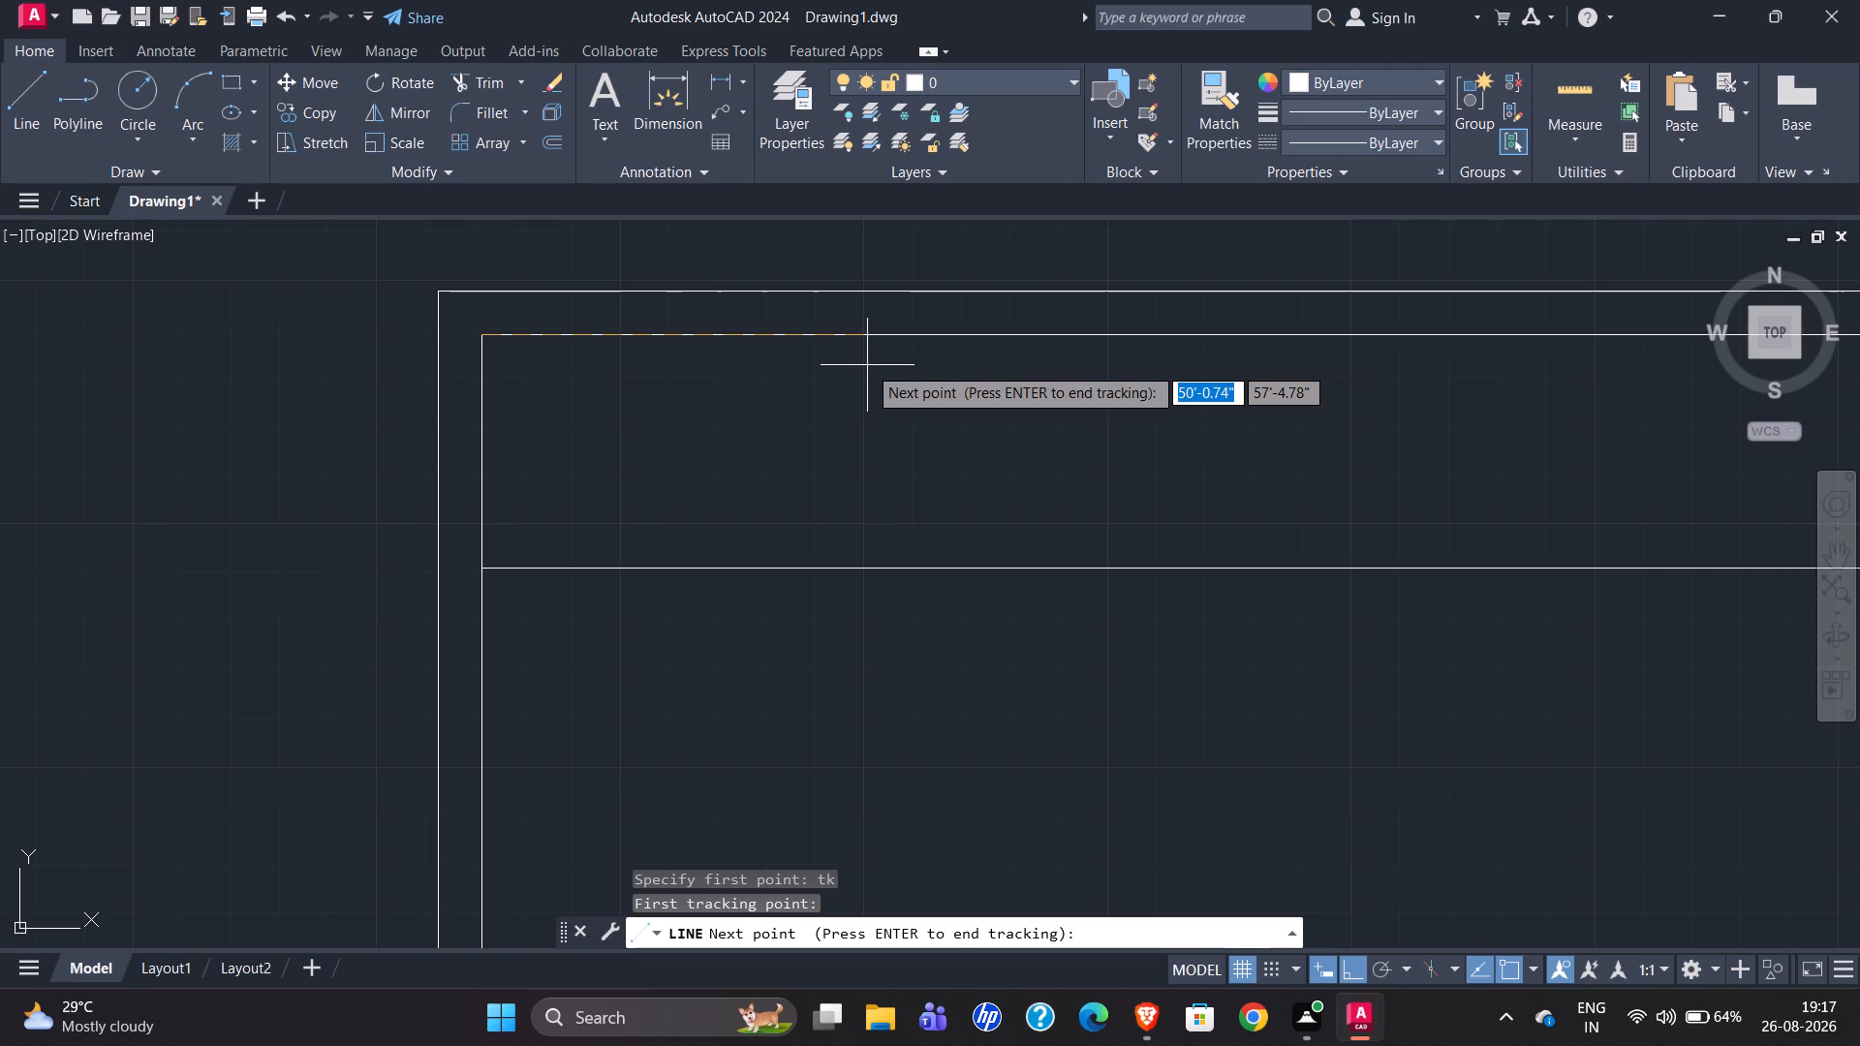
text(4')
key(Return)
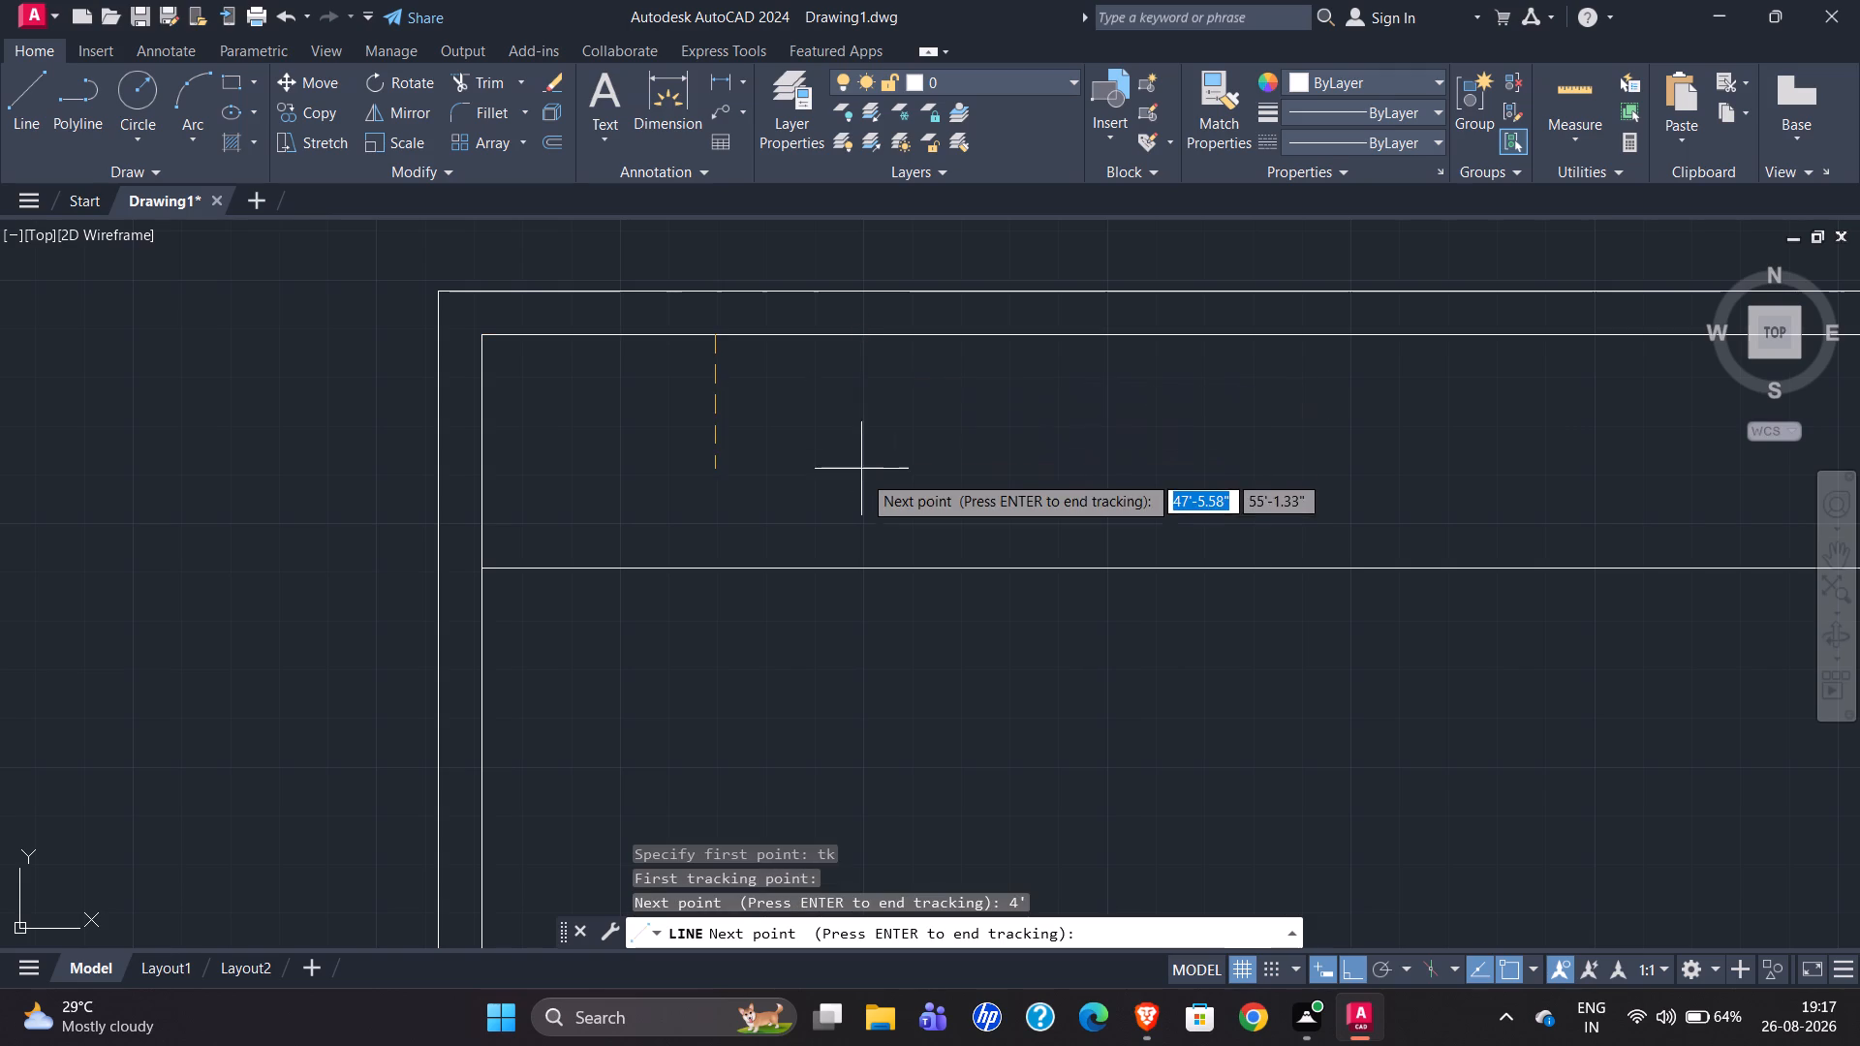
key(Return)
scroll(824, 425, down, 2)
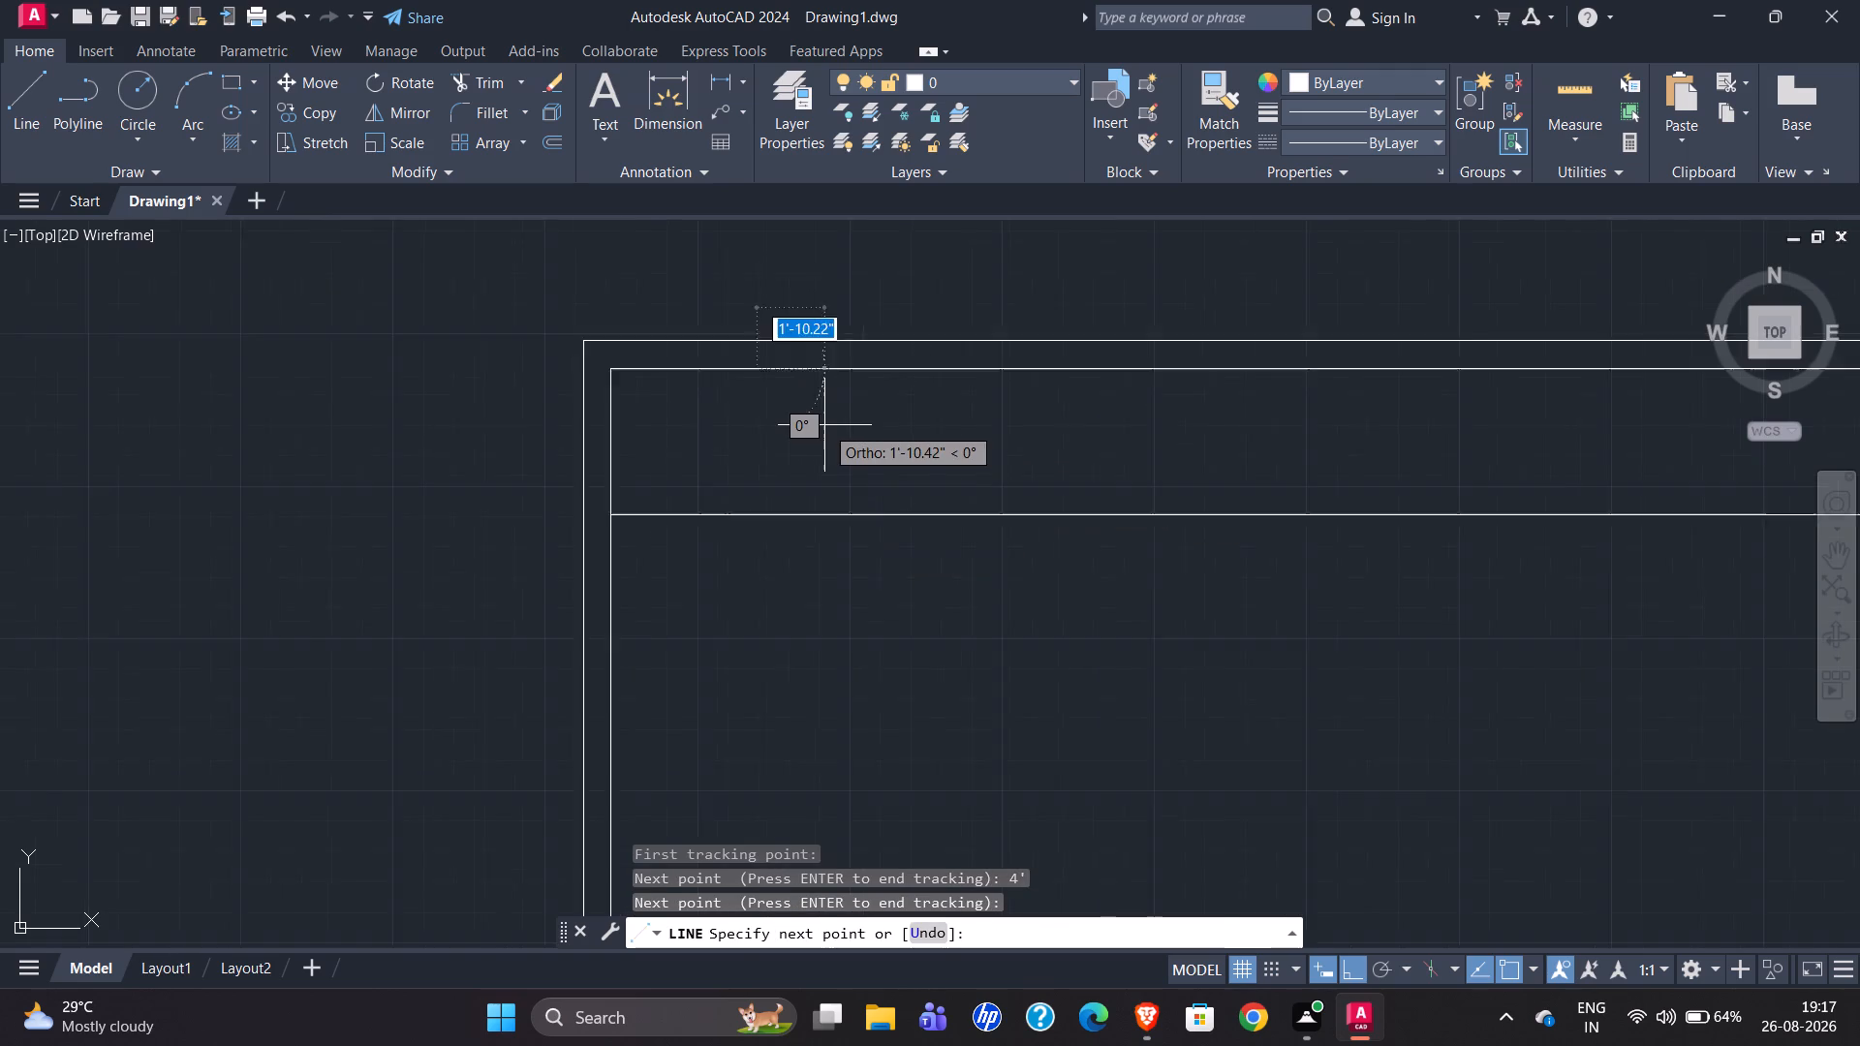
scroll(824, 425, down, 2)
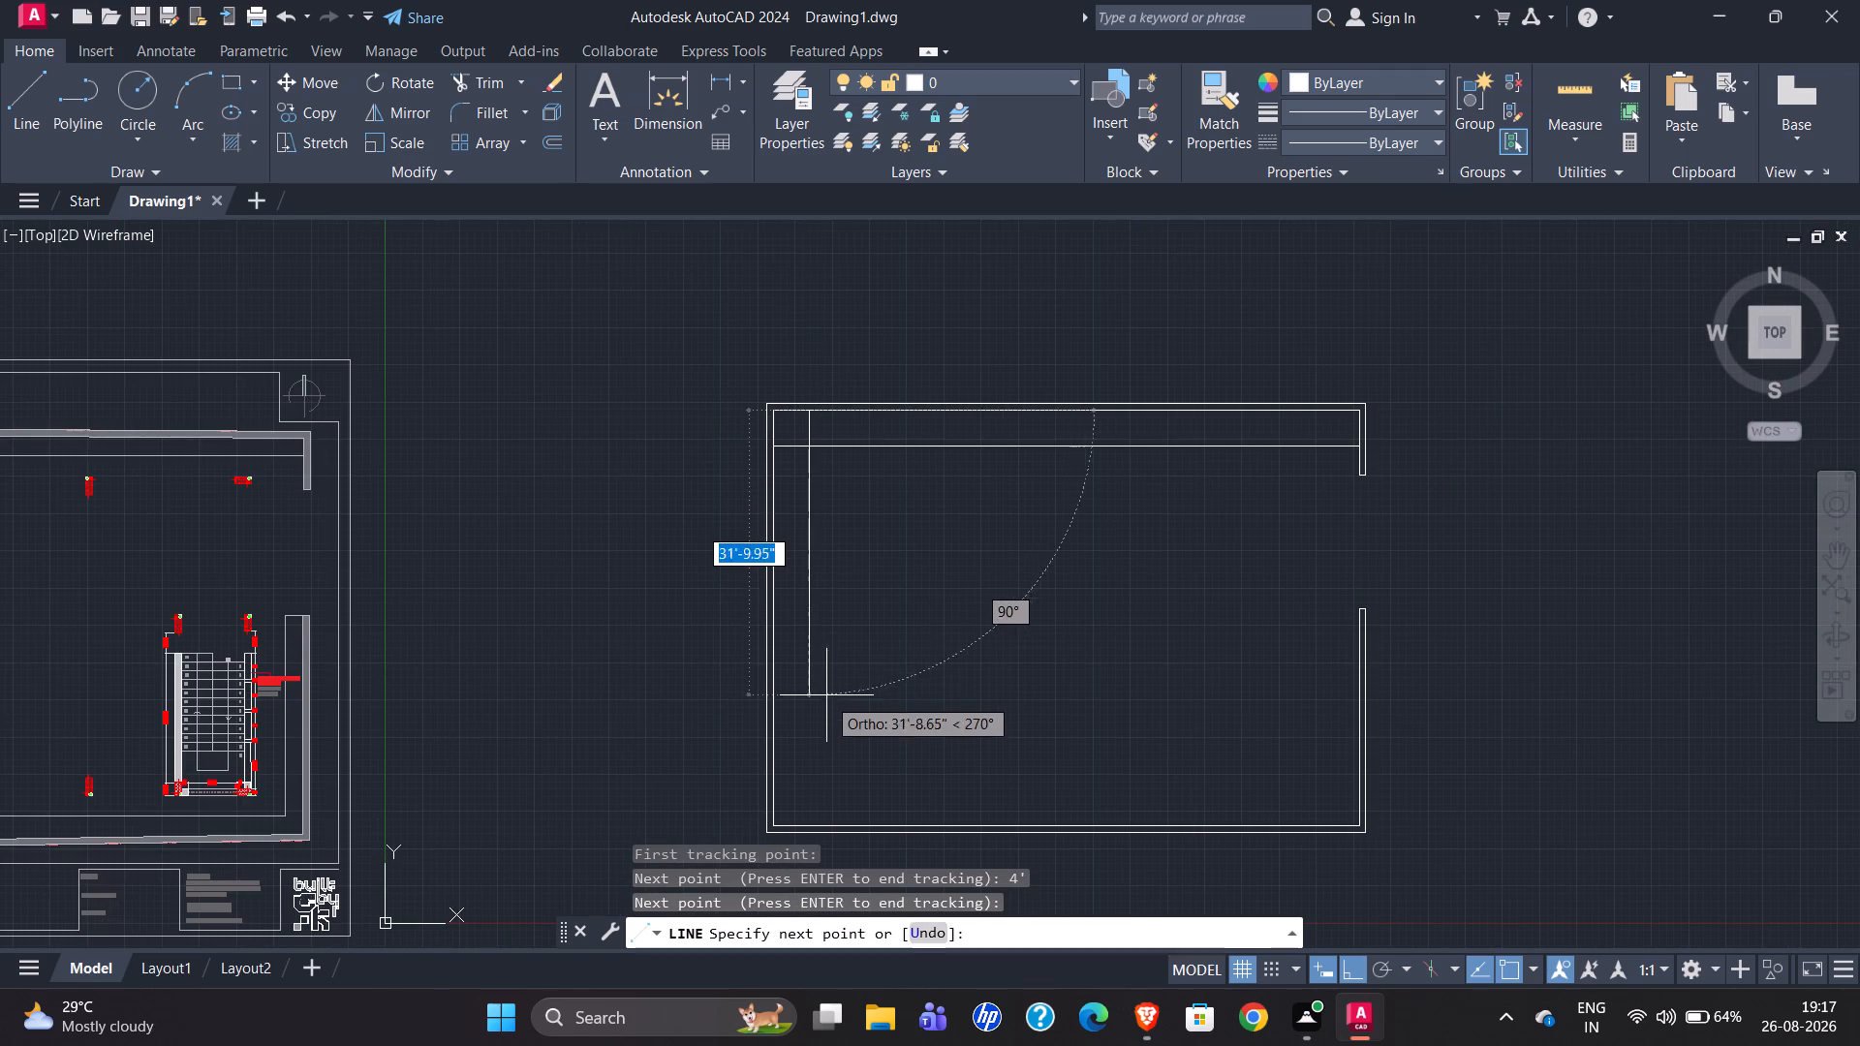
scroll(792, 839, up, 5)
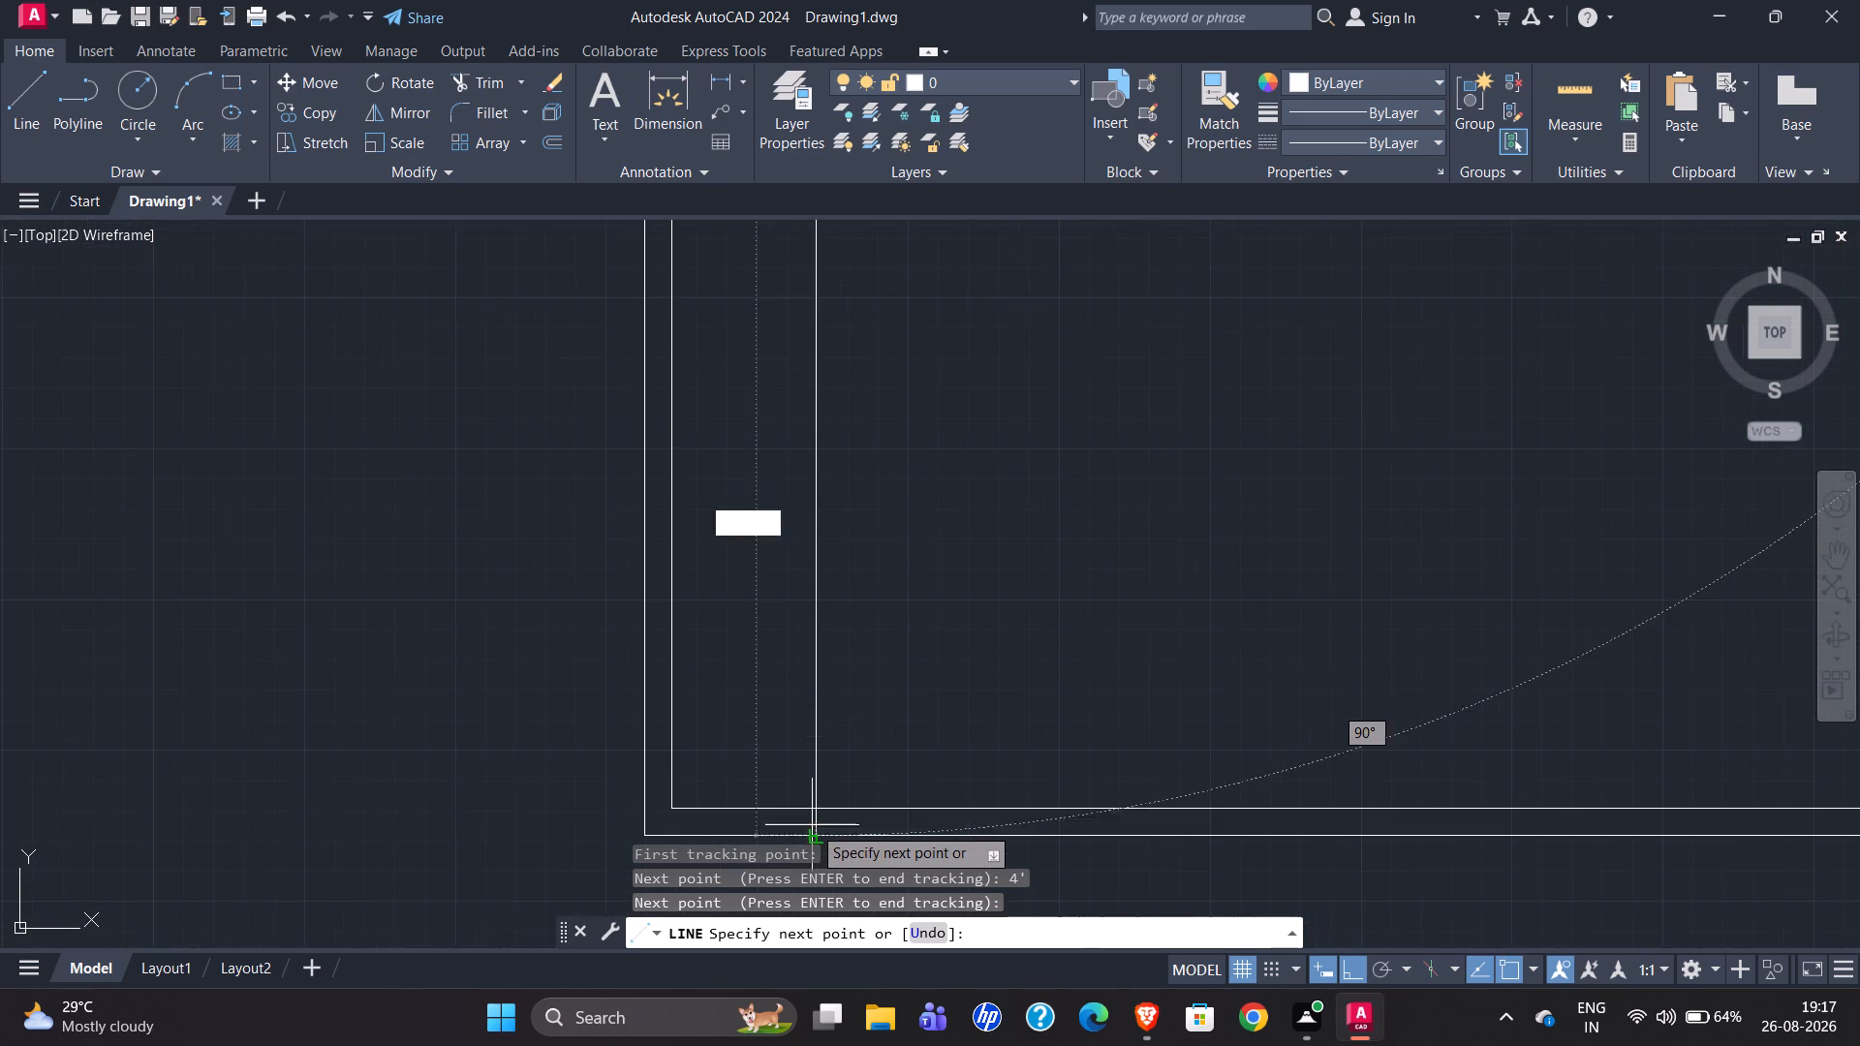
click(813, 804)
scroll(829, 554, down, 2)
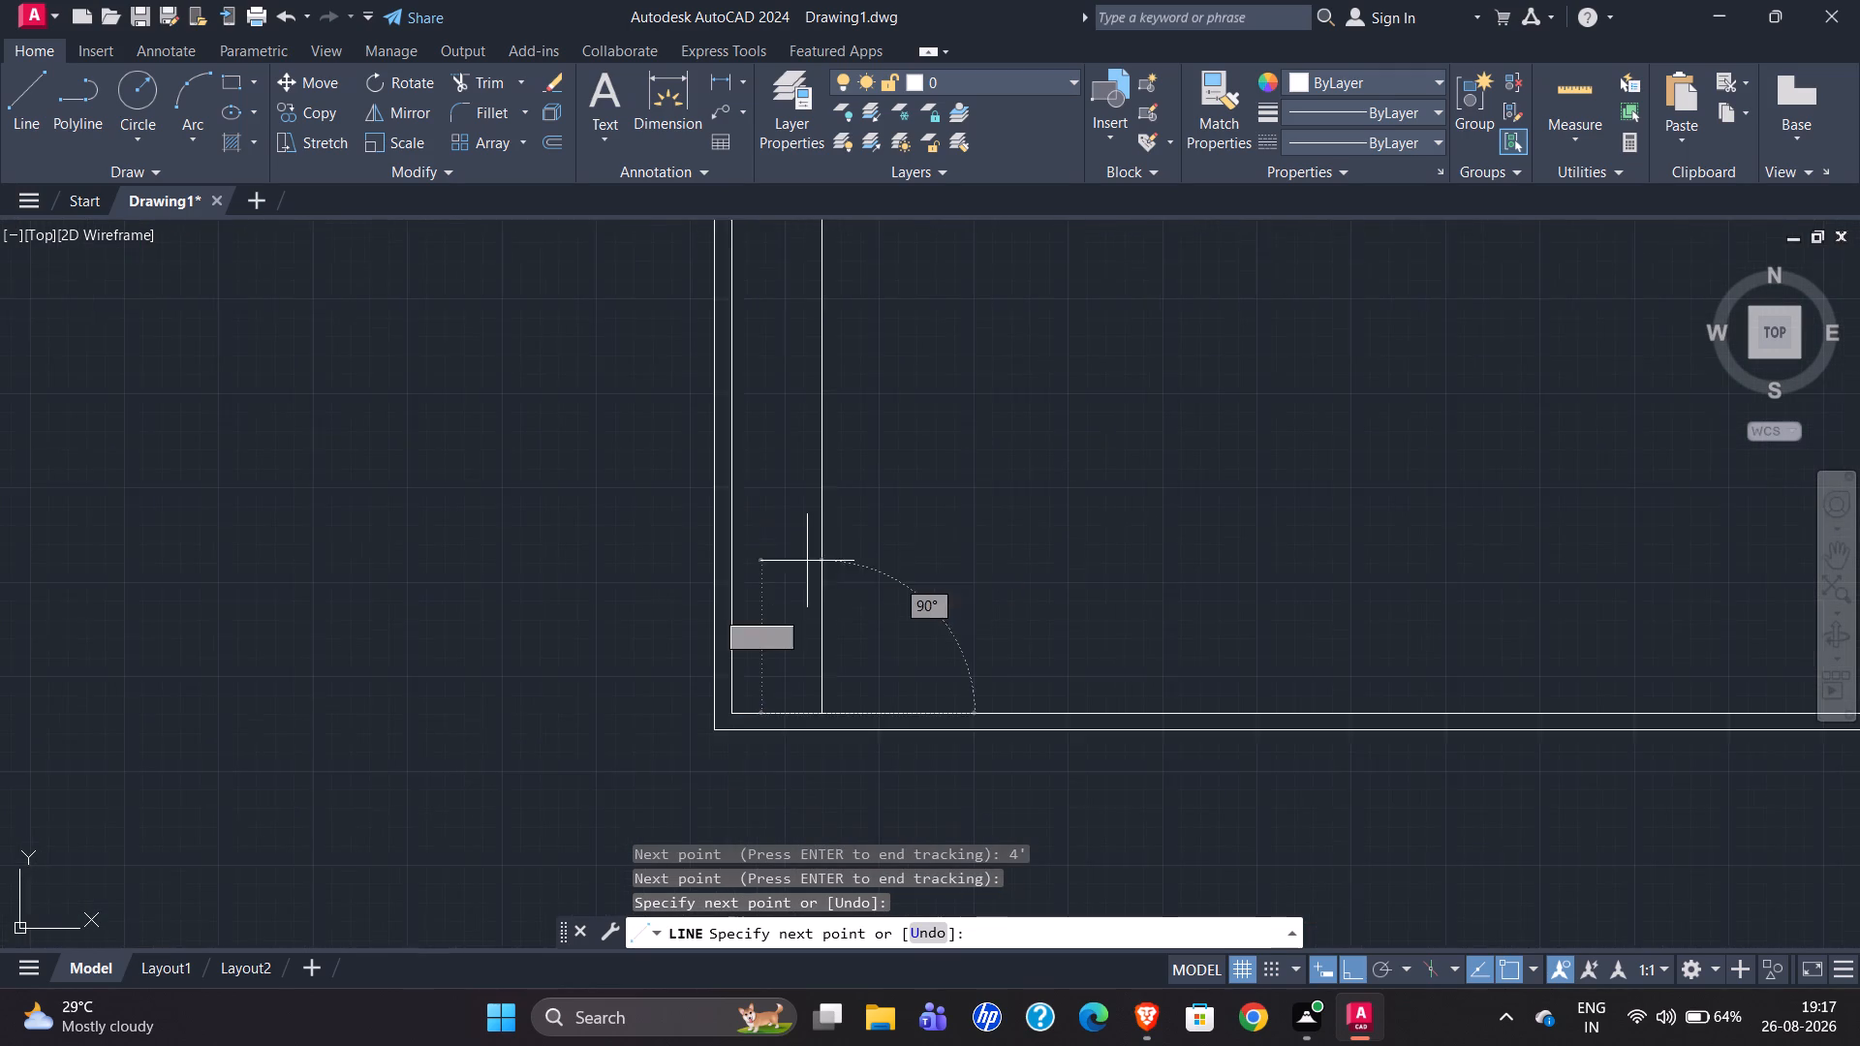
scroll(796, 567, down, 3)
key(Escape)
scroll(777, 481, up, 2)
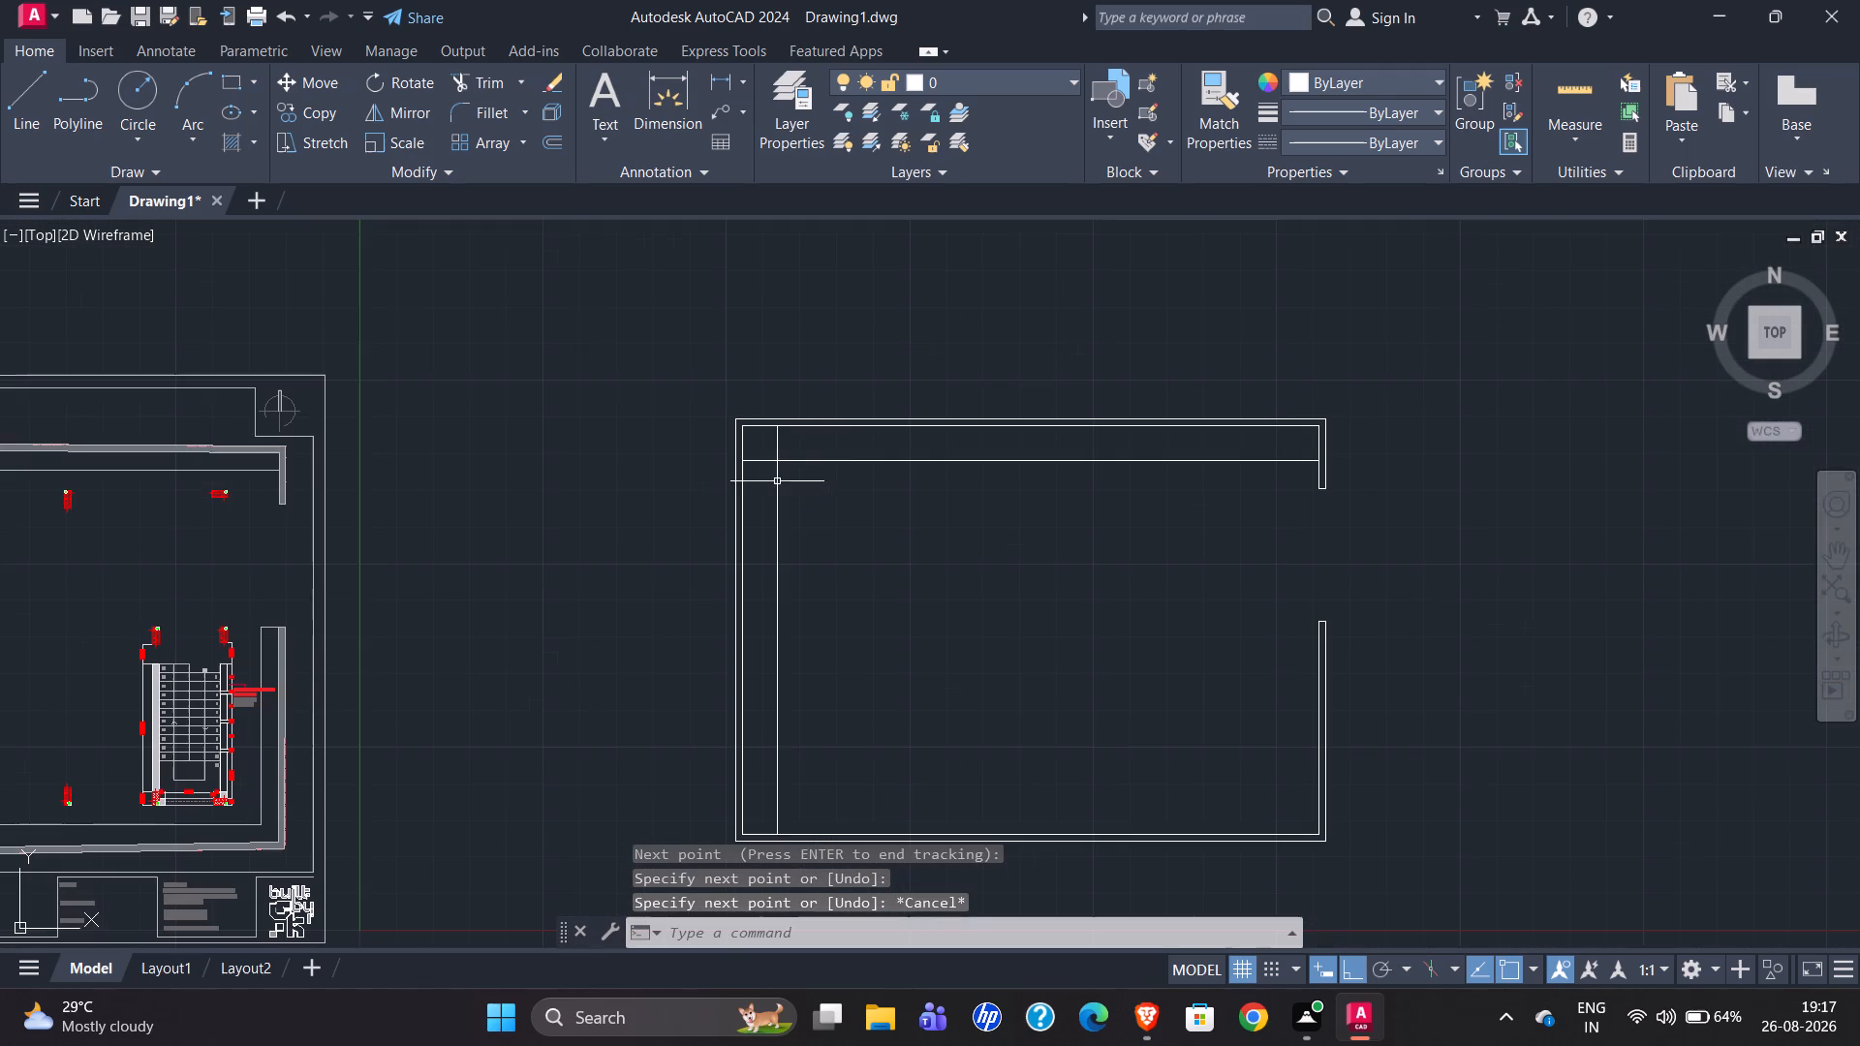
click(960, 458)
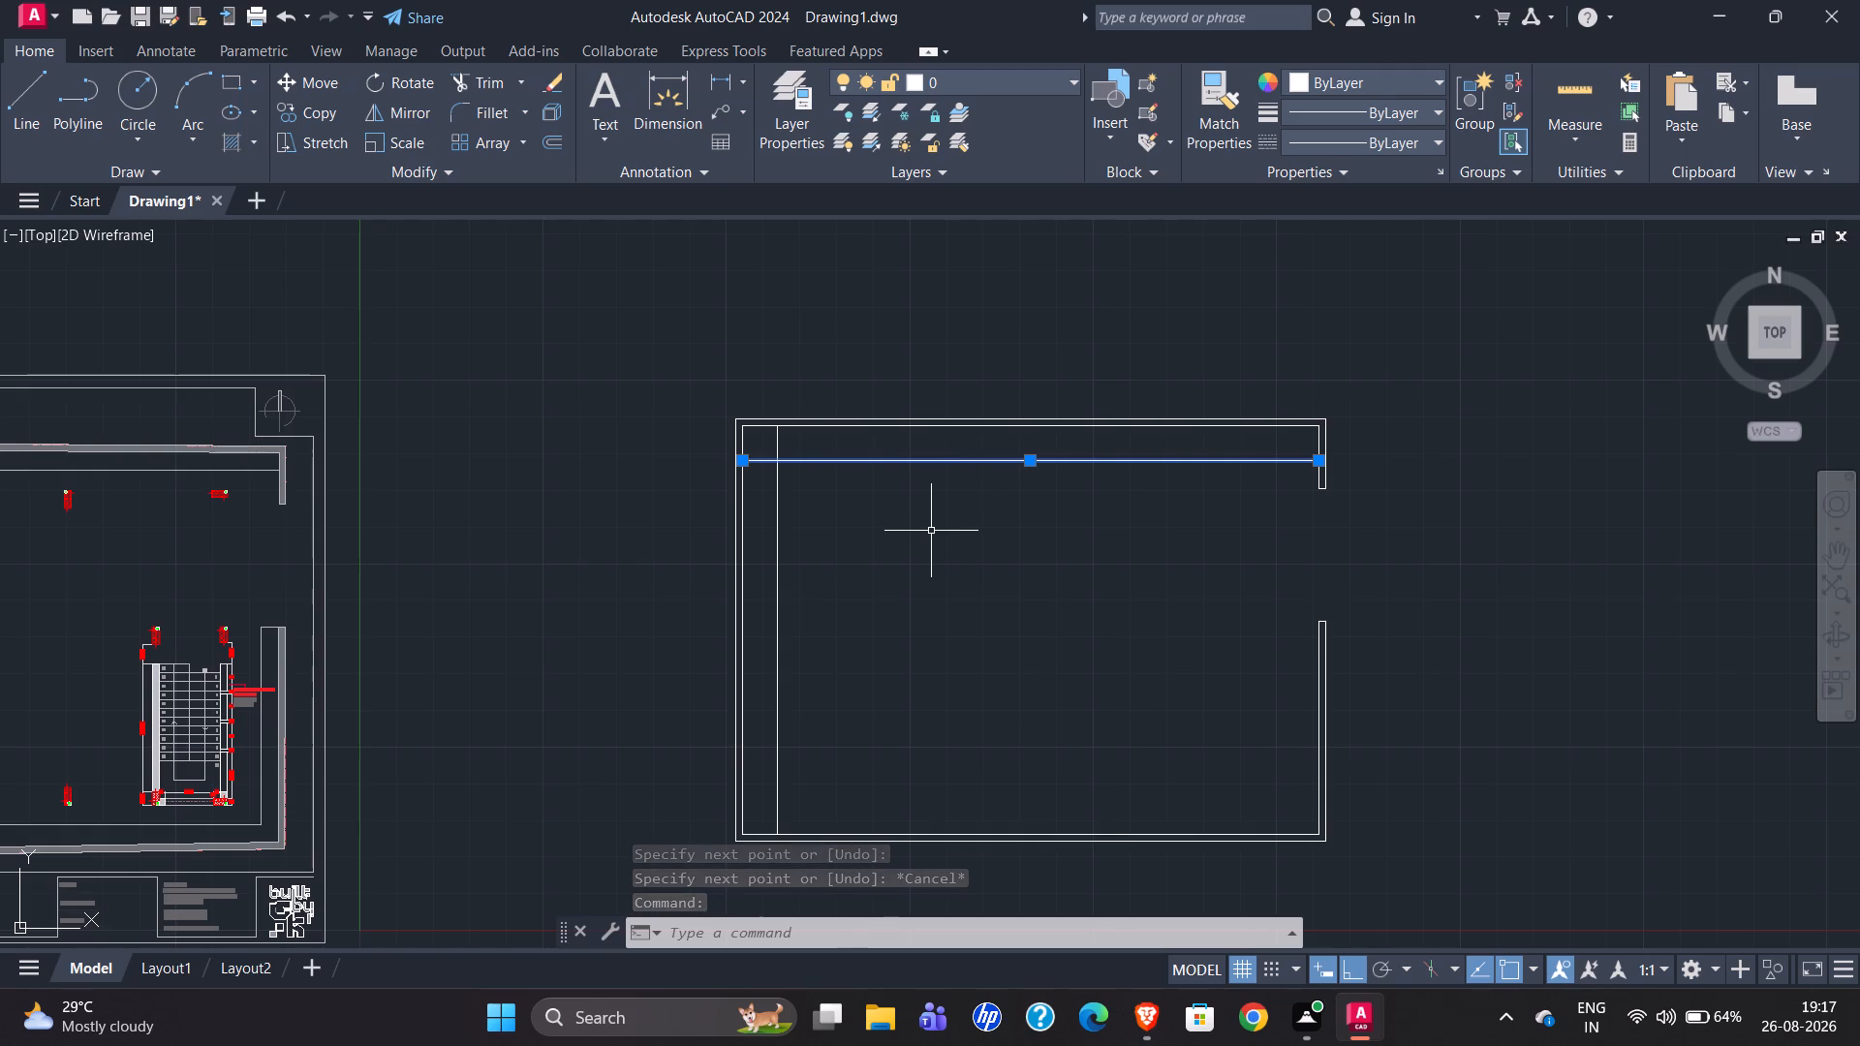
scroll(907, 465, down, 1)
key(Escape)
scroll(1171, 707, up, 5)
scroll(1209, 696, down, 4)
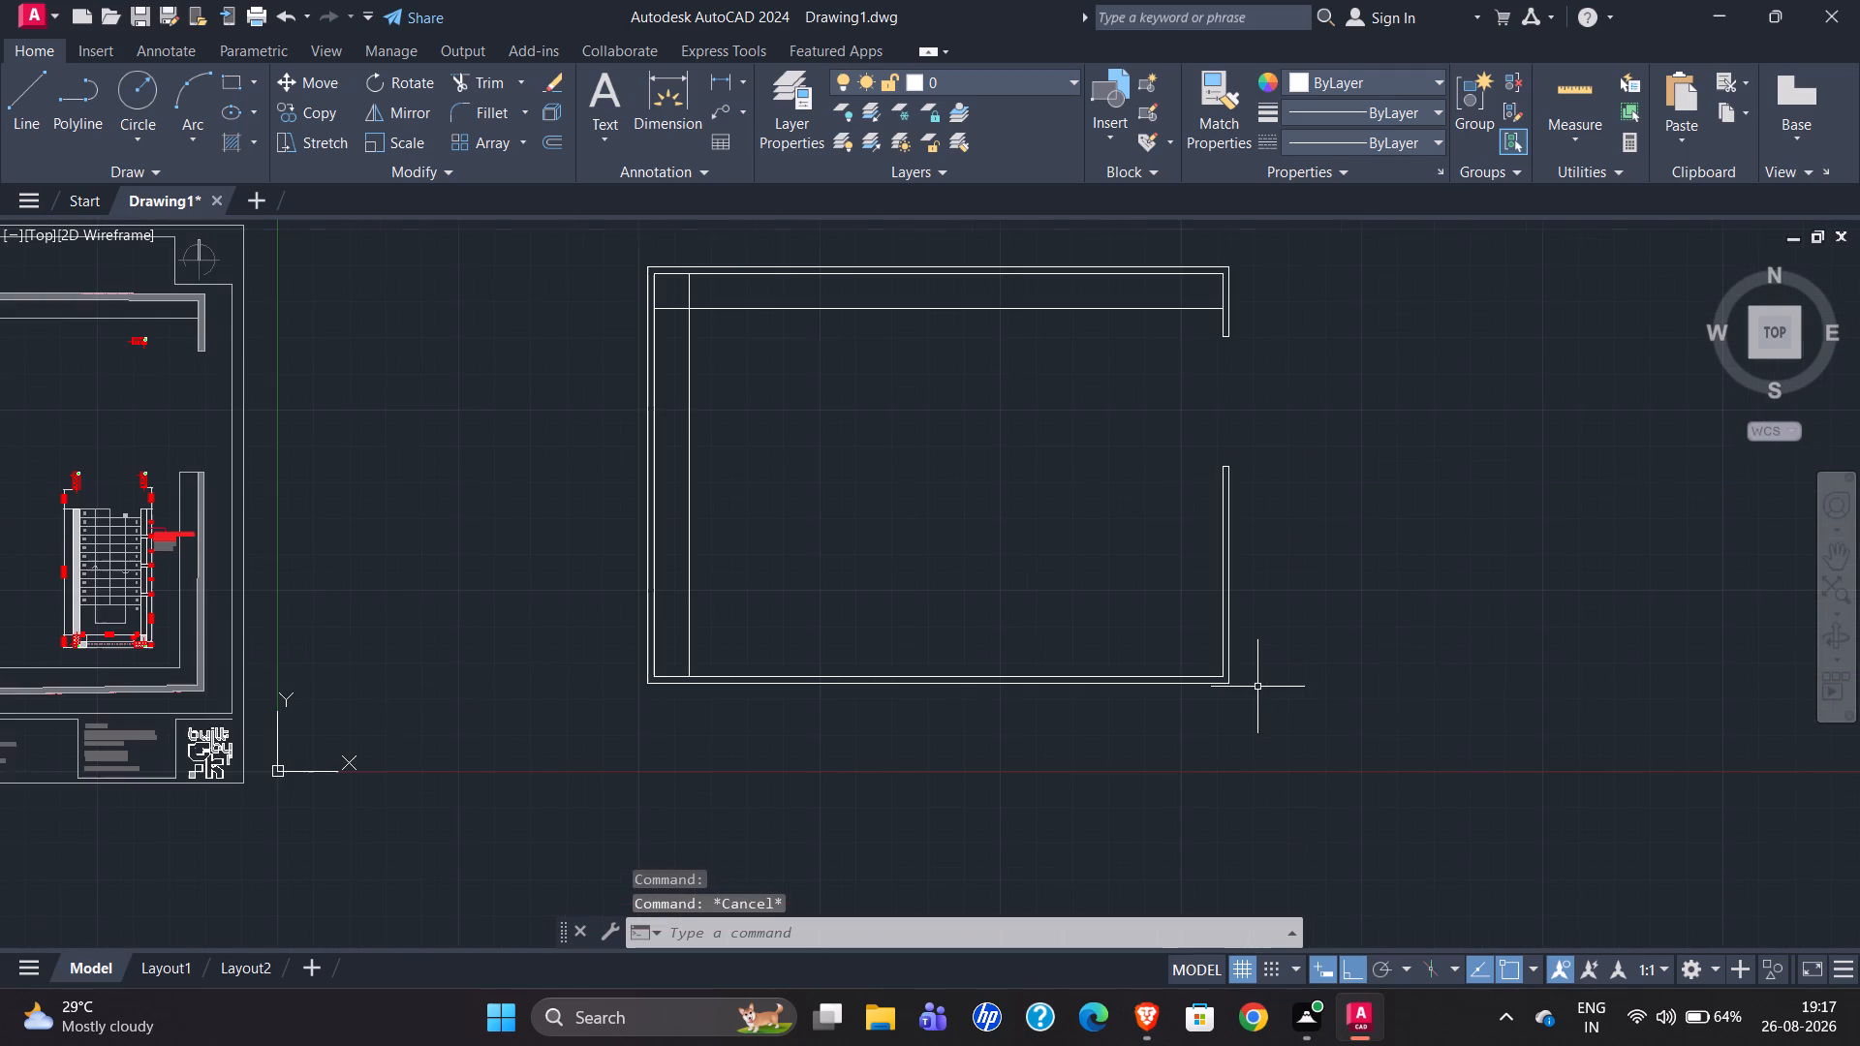
Draw a horizontal setback line tracked 4' above the lower wall's inner face, spanning 65'-6" to the gate-side inner wall.
click(16, 134)
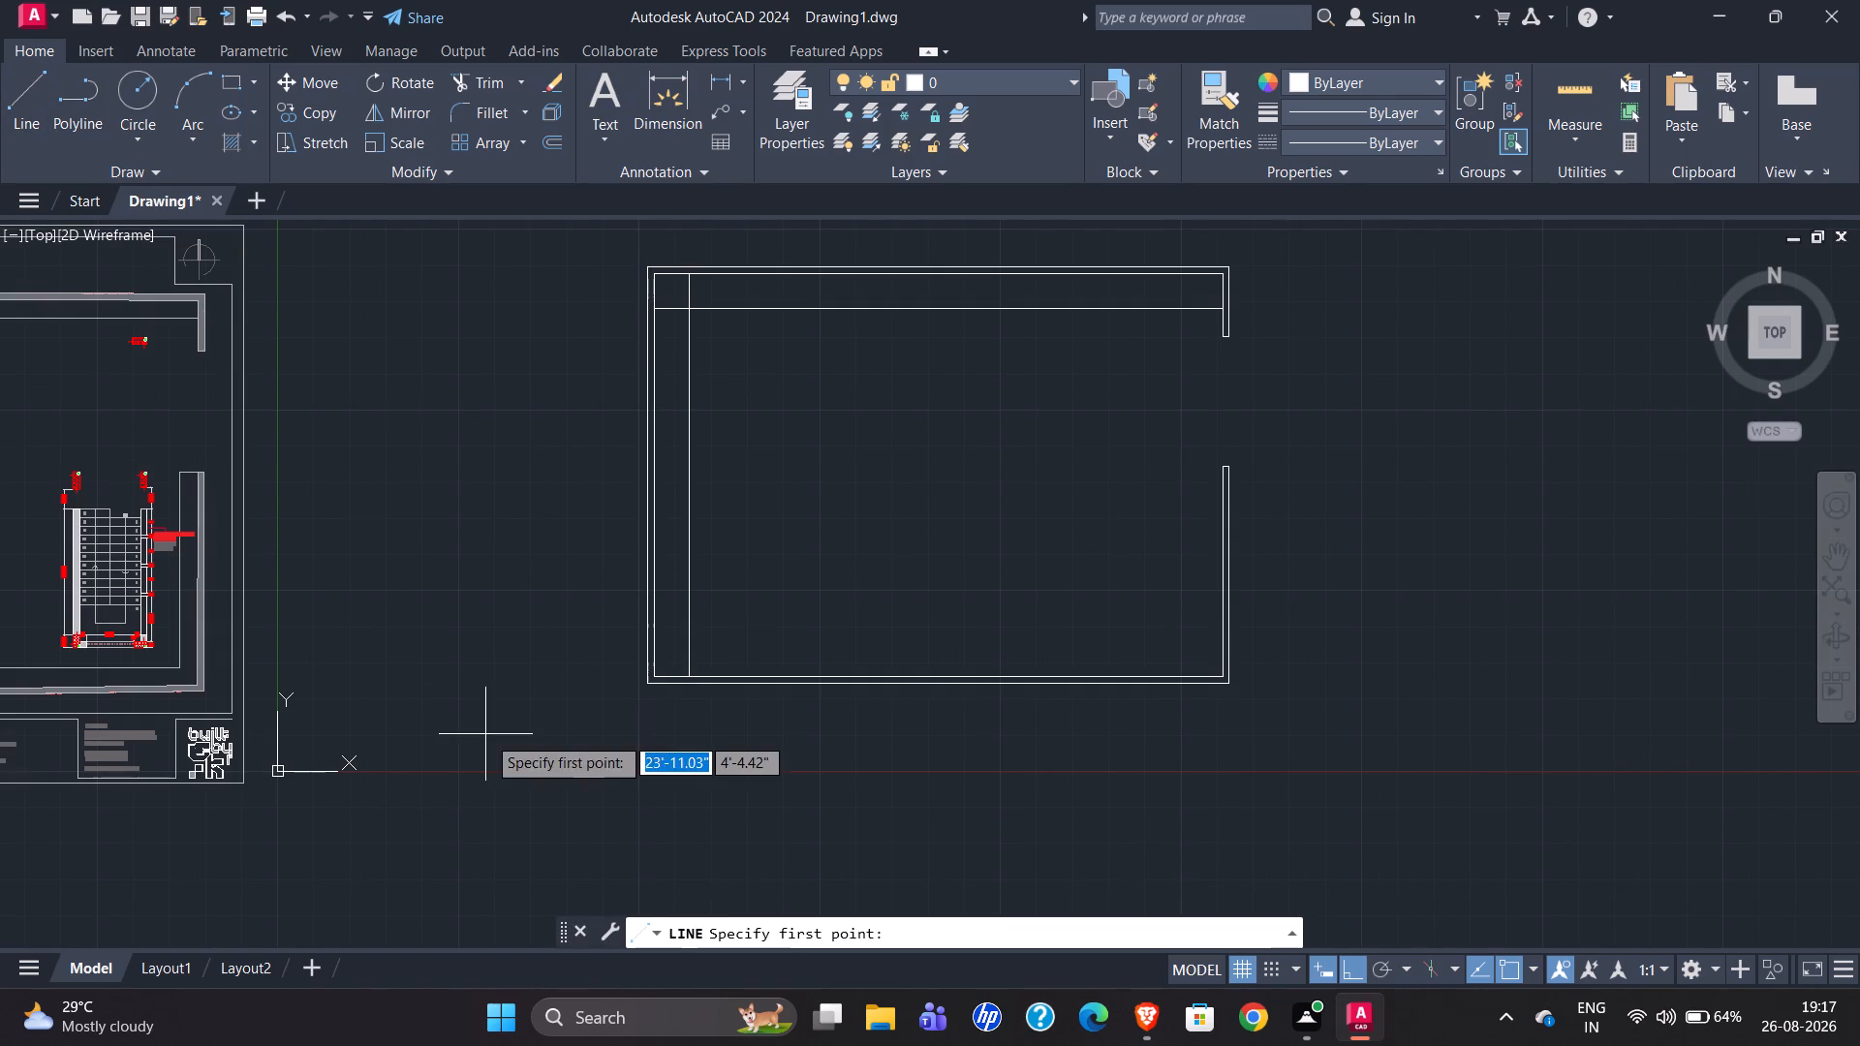
scroll(666, 716, up, 5)
scroll(564, 713, down, 6)
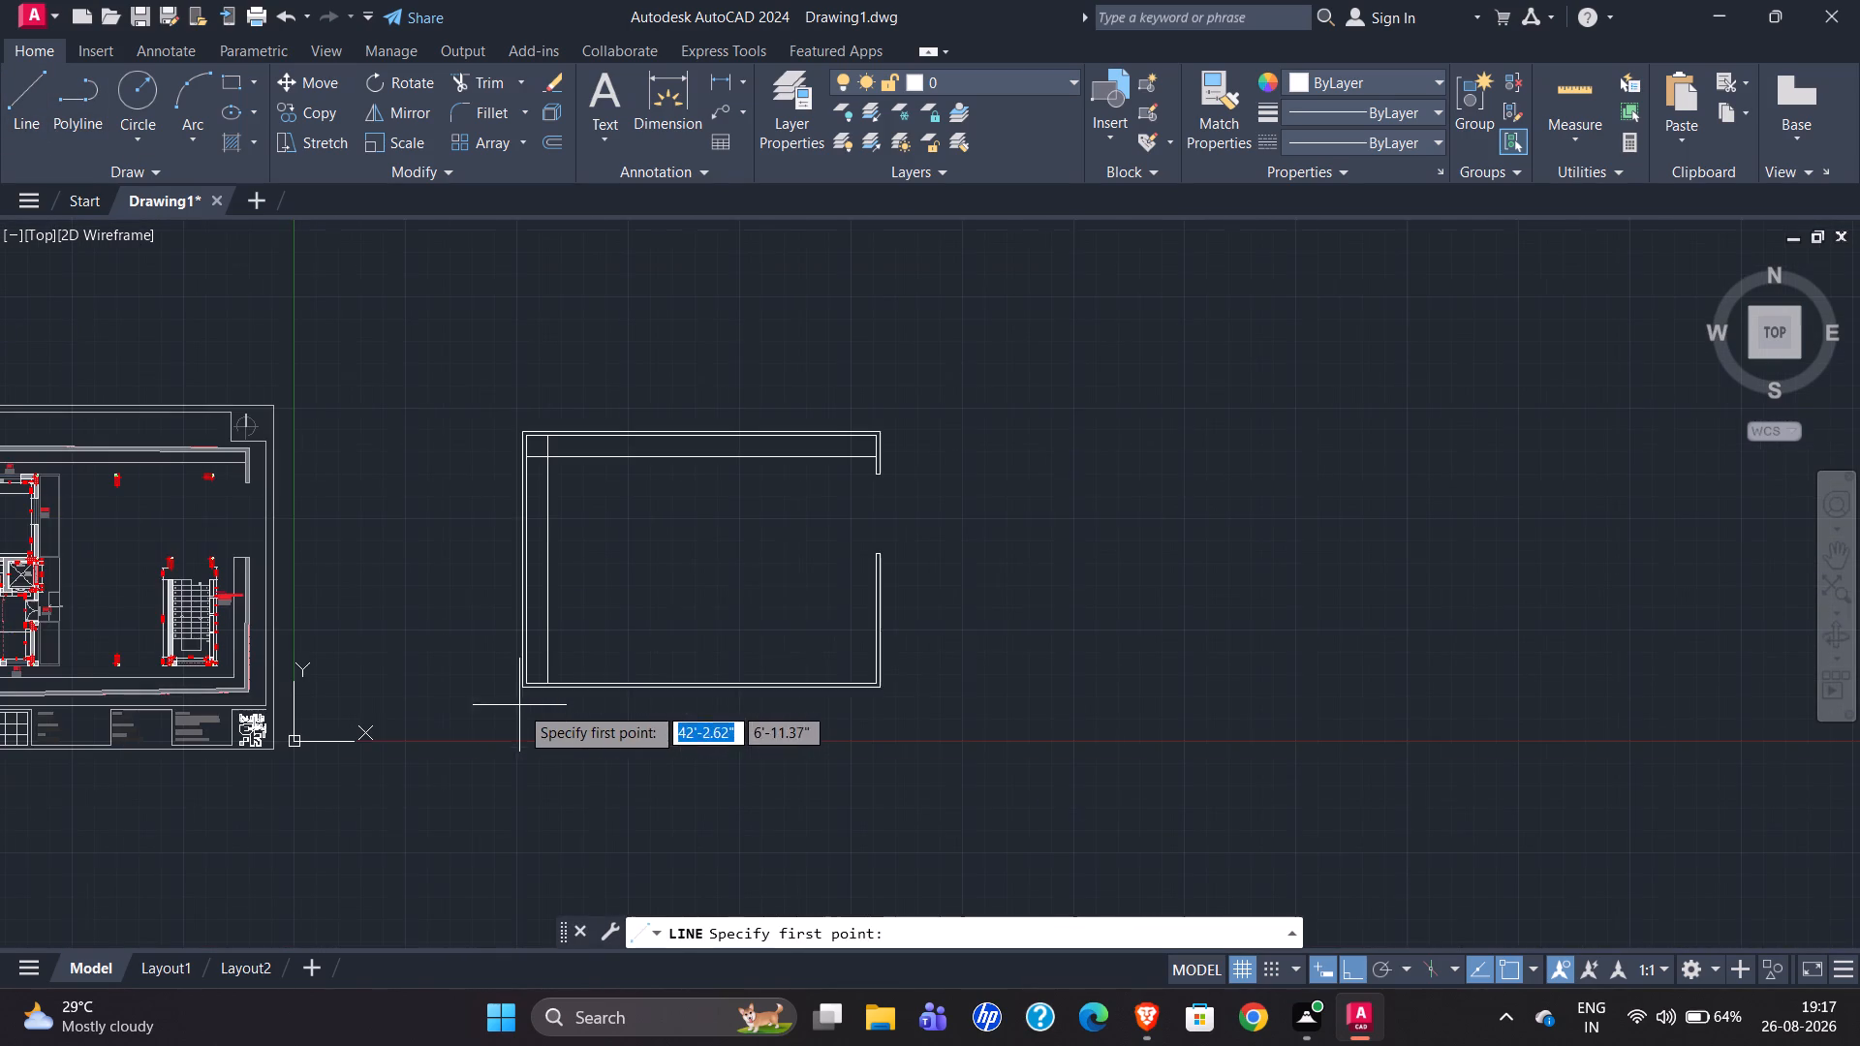
scroll(862, 433, up, 5)
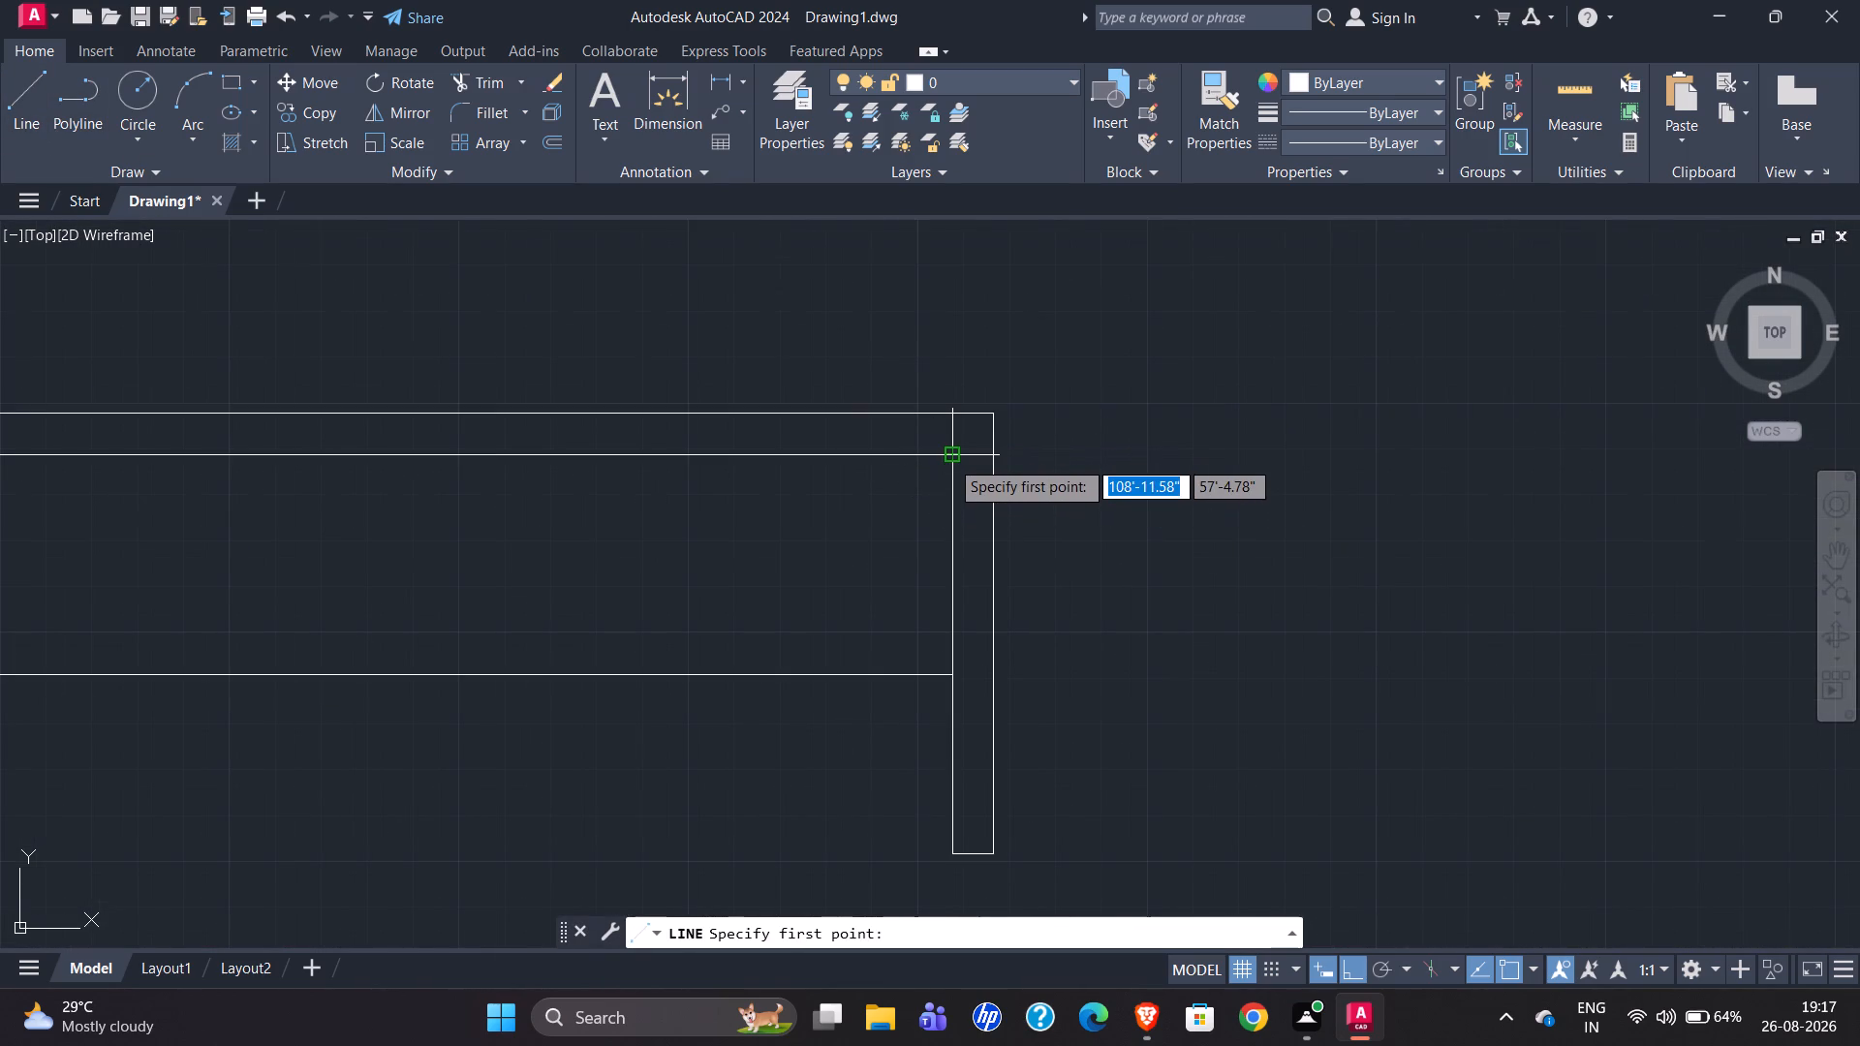
scroll(967, 432, down, 5)
scroll(628, 682, up, 6)
text(tk)
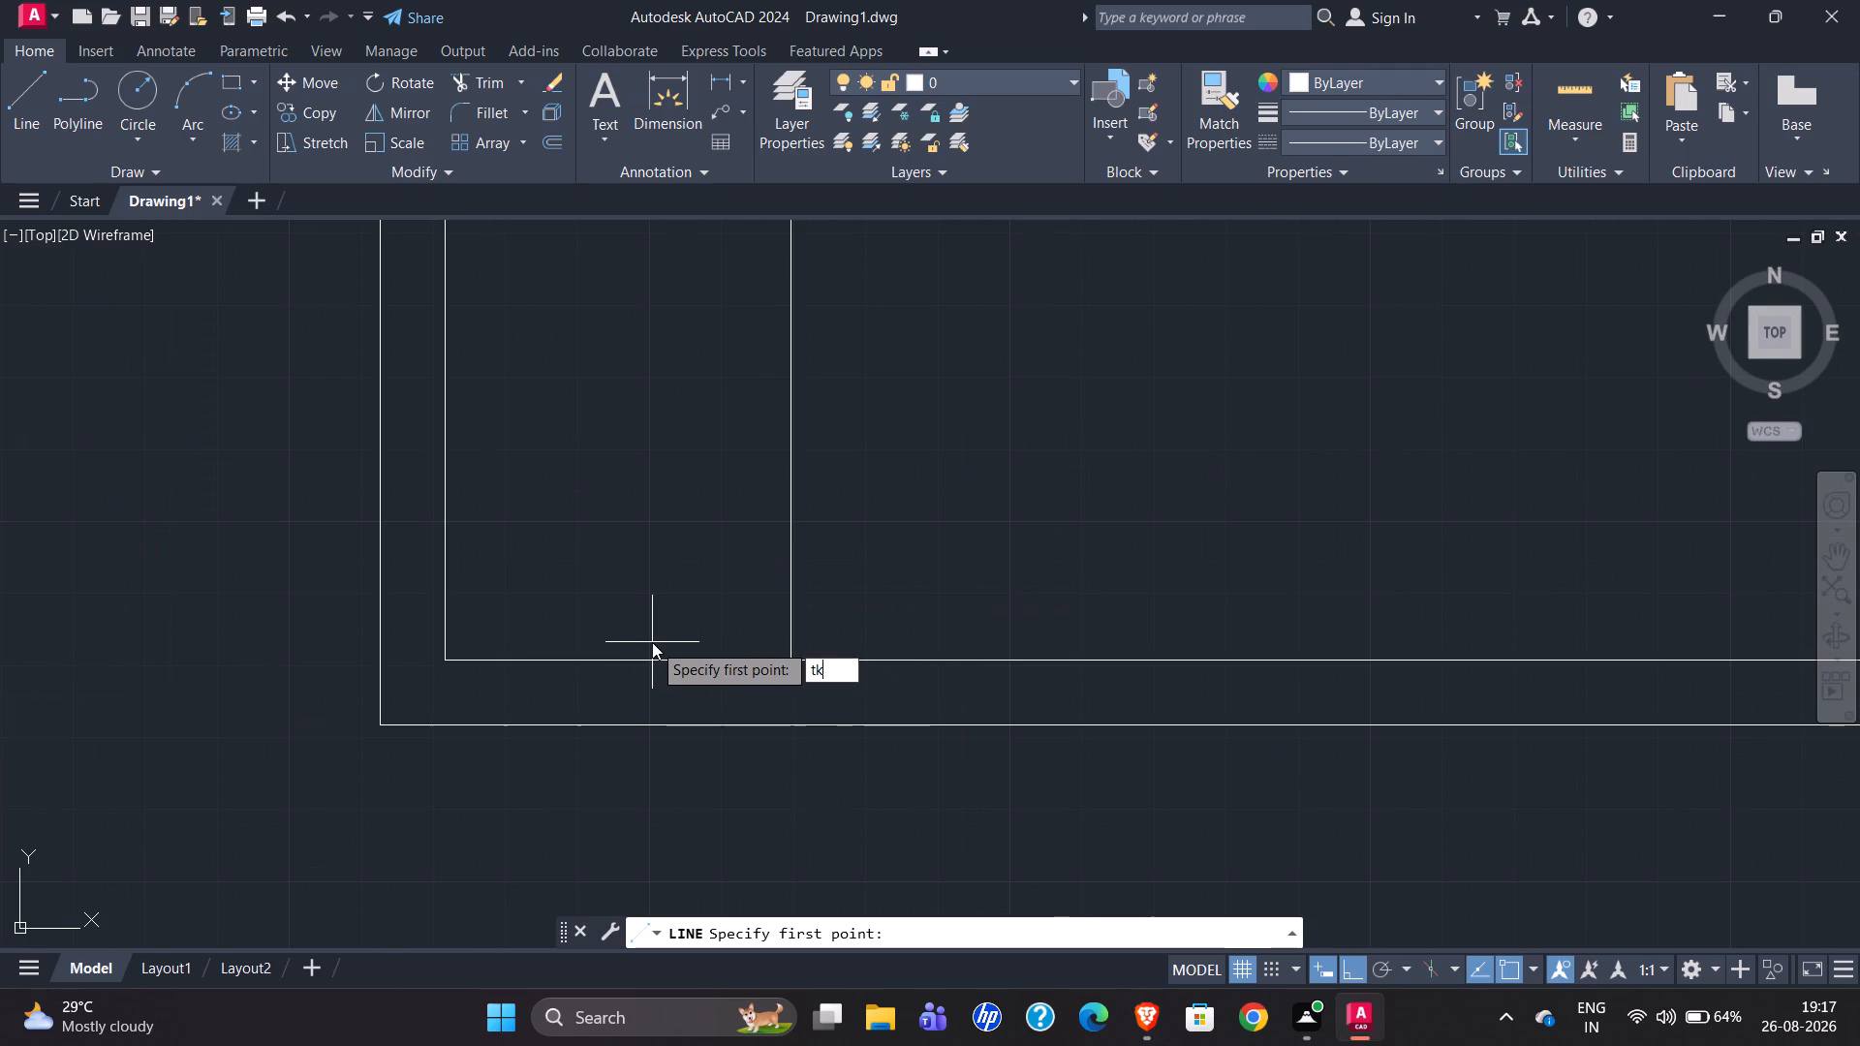
key(Return)
click(437, 657)
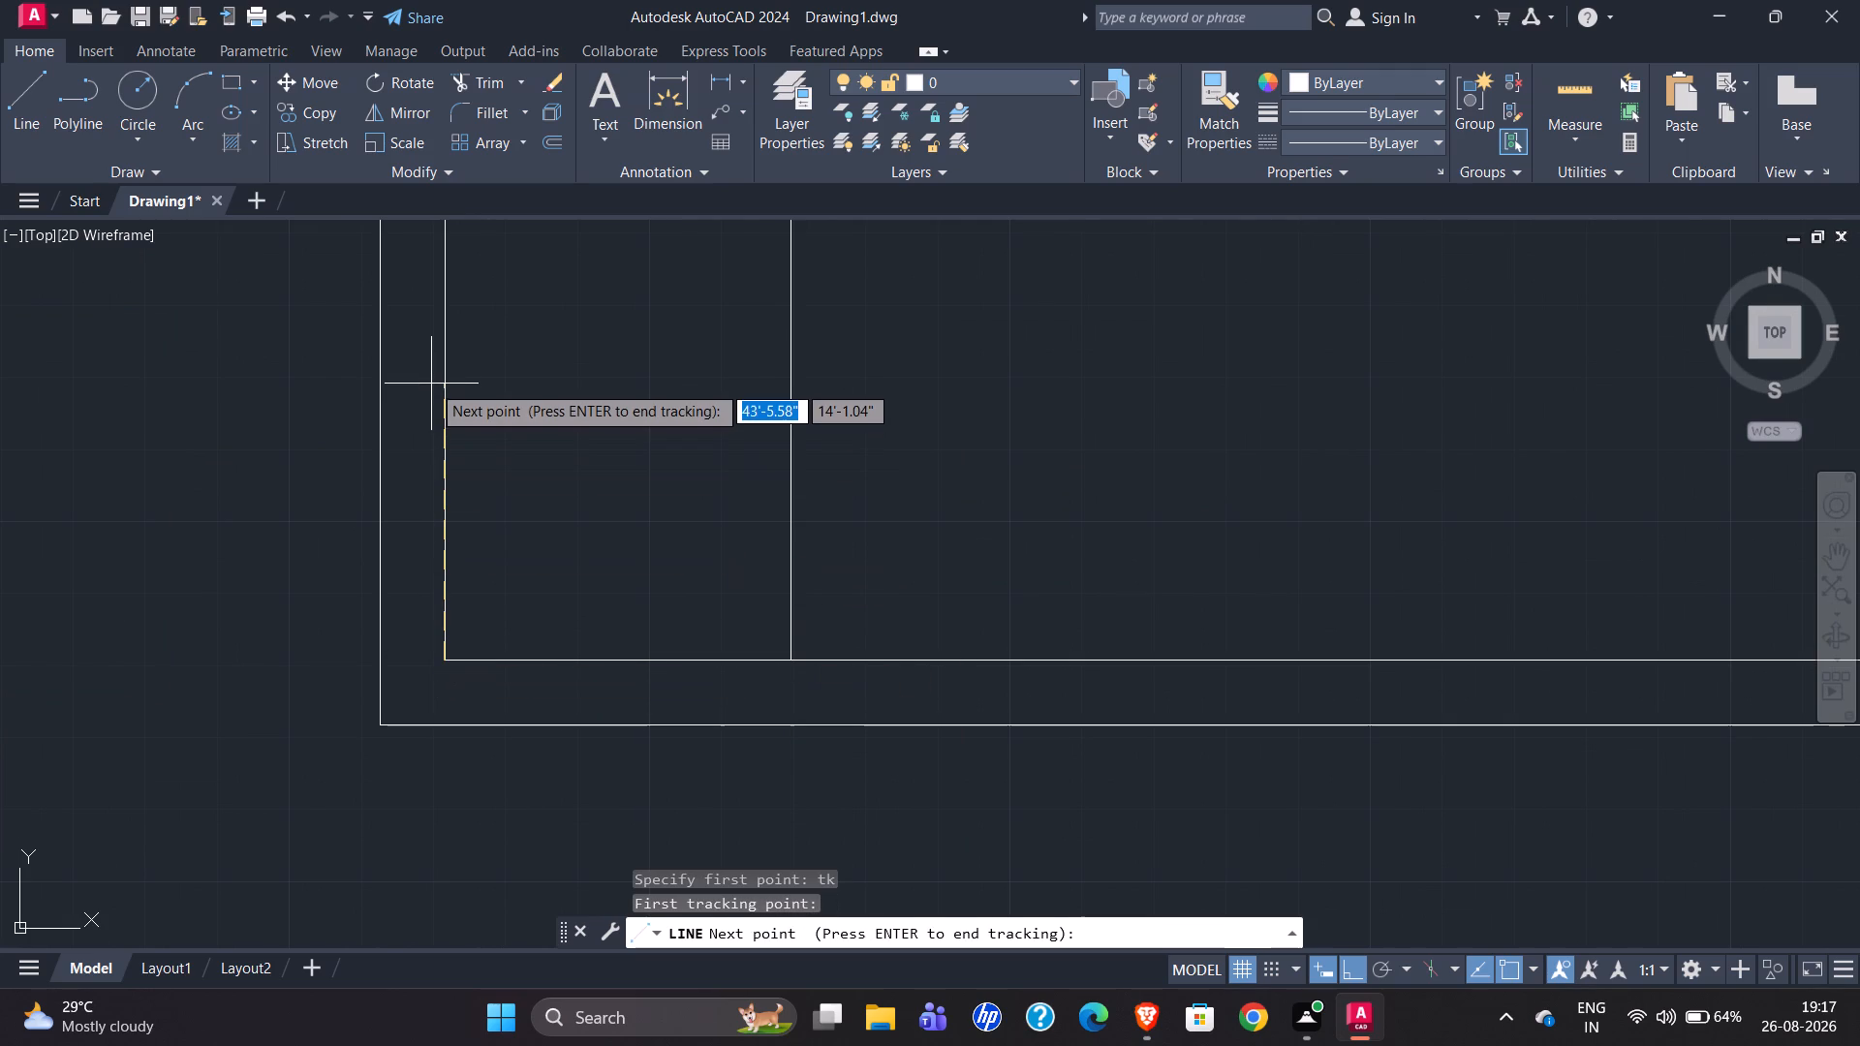
text(4')
key(Return)
scroll(88, 575, down, 3)
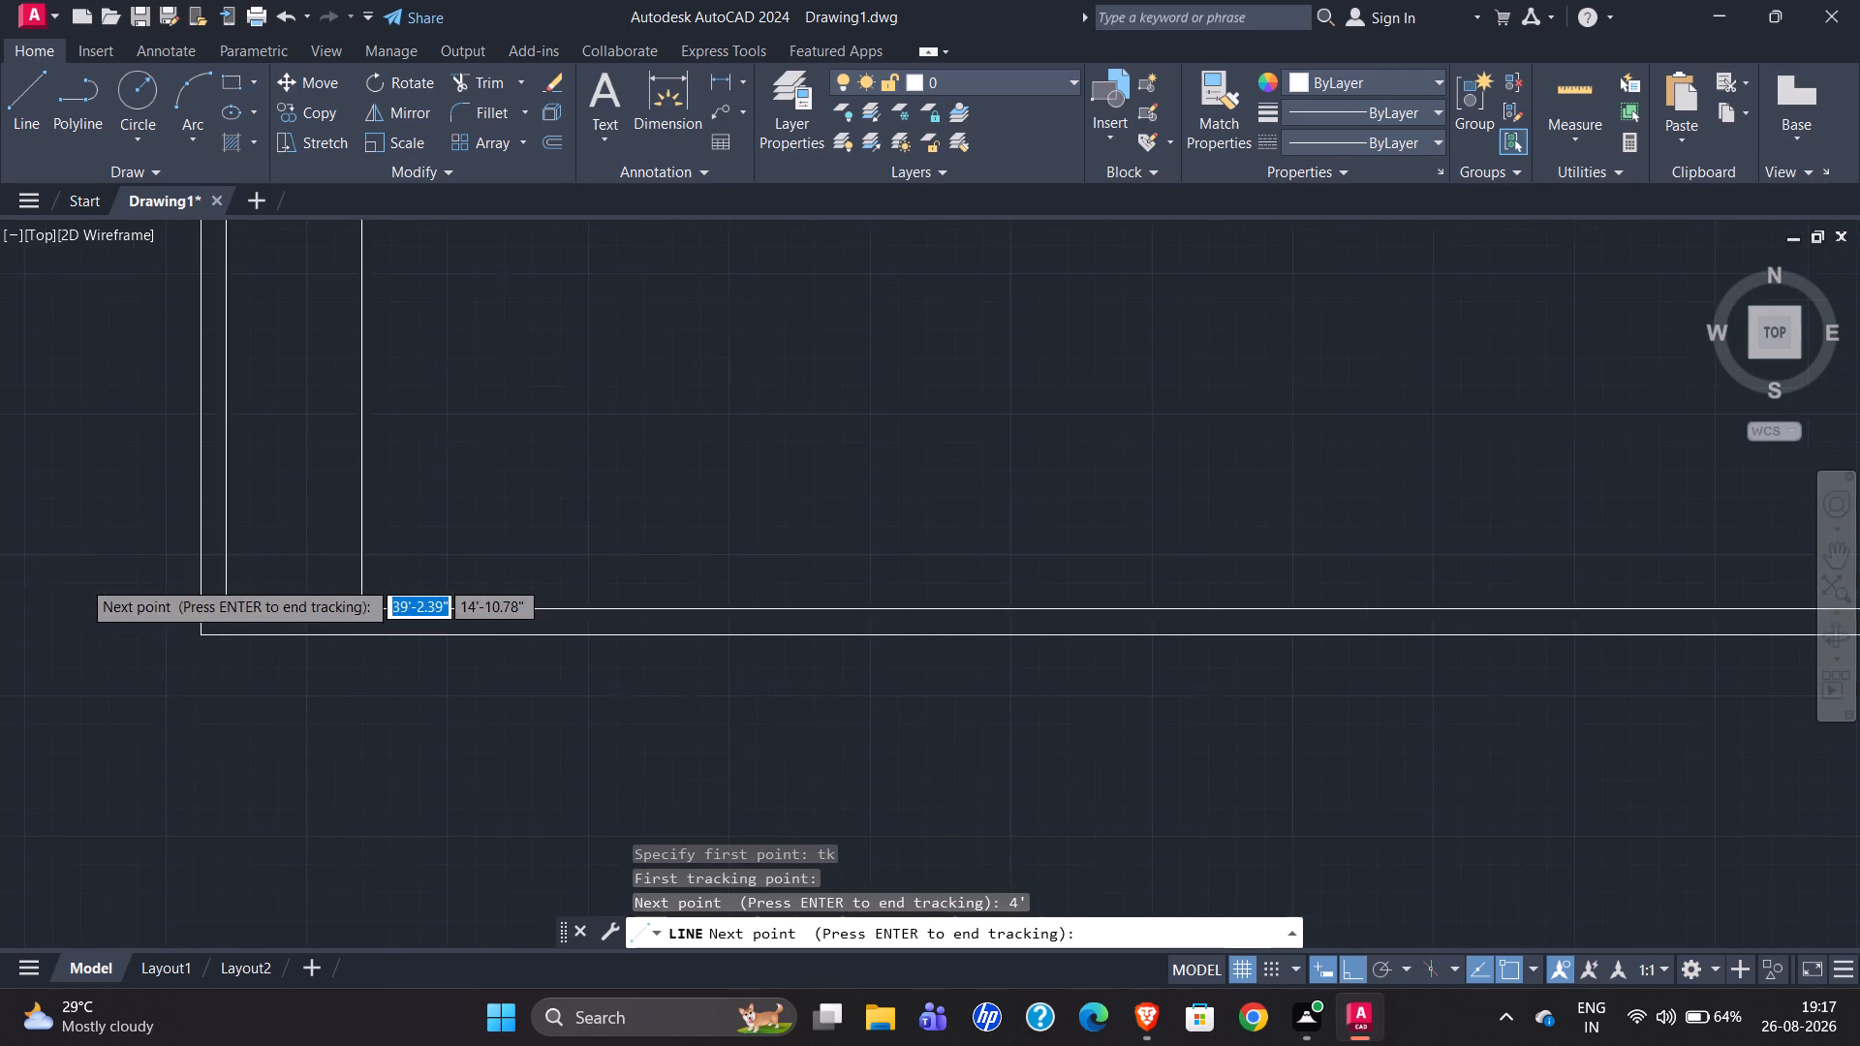
key(Return)
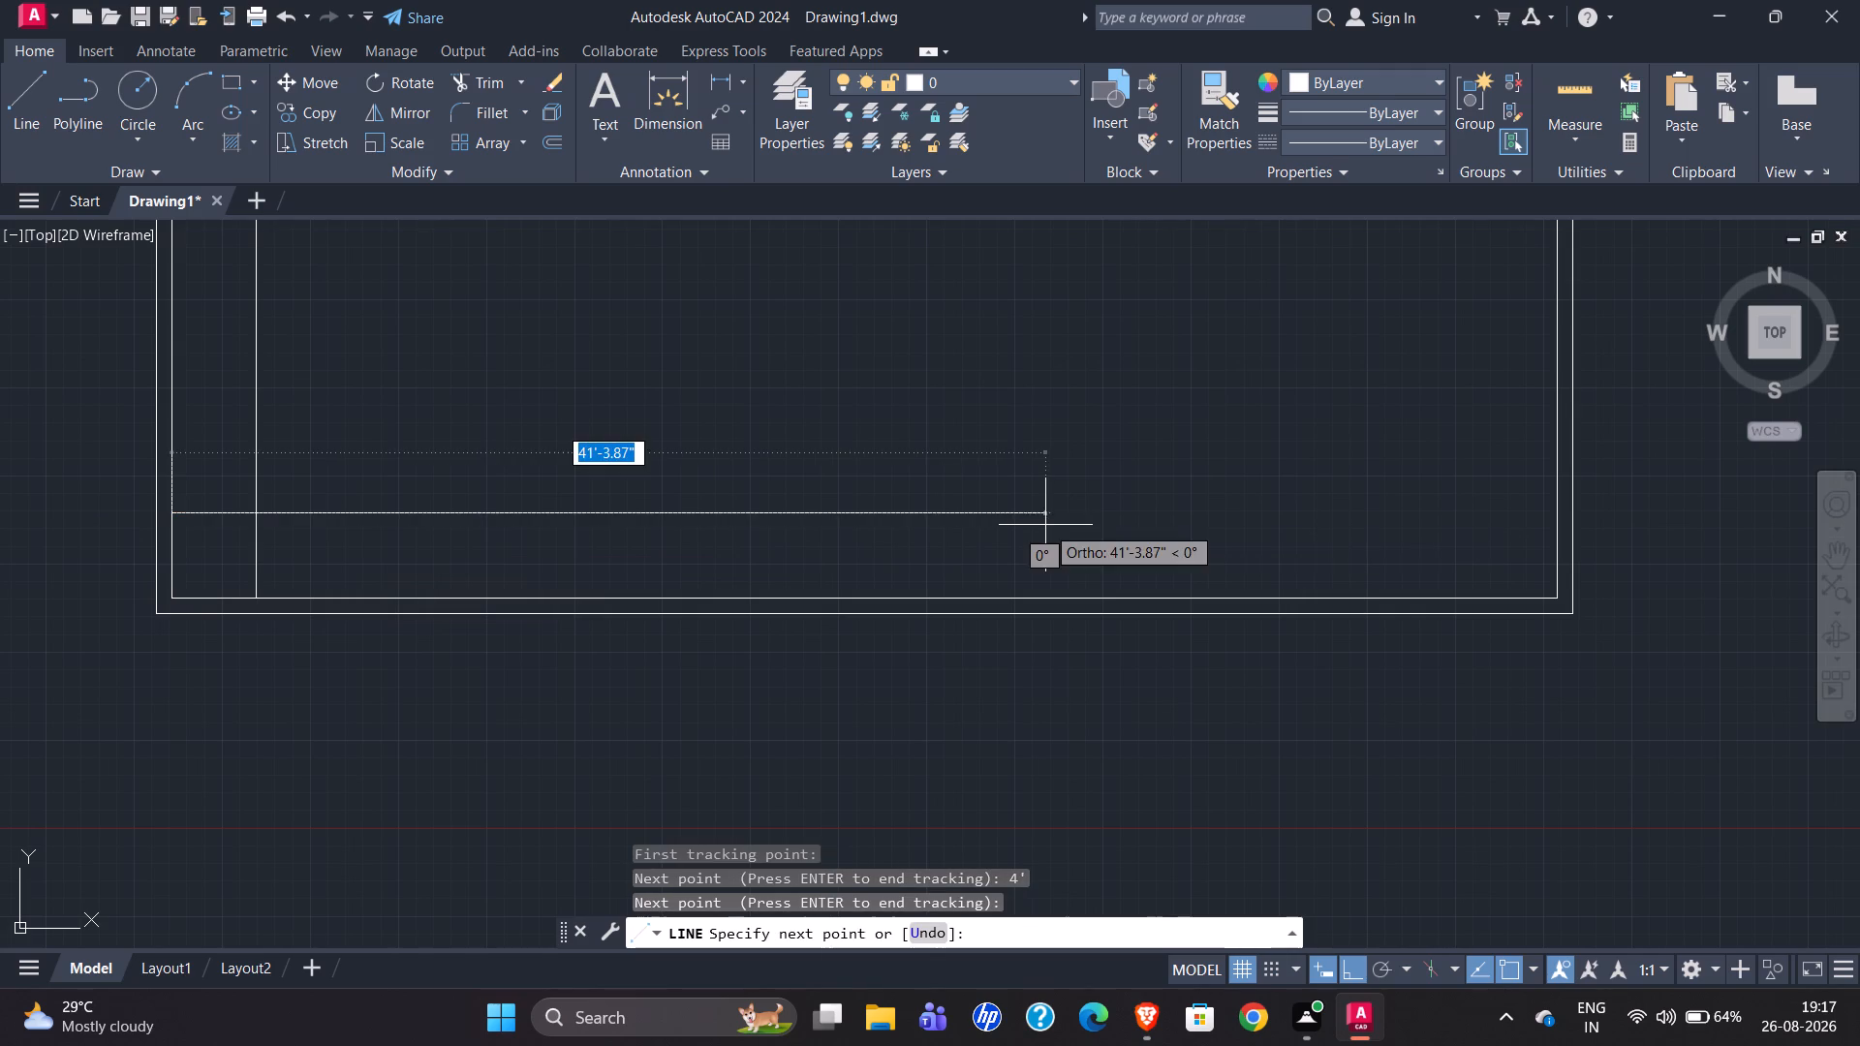
click(1559, 511)
key(Escape)
scroll(877, 587, down, 1)
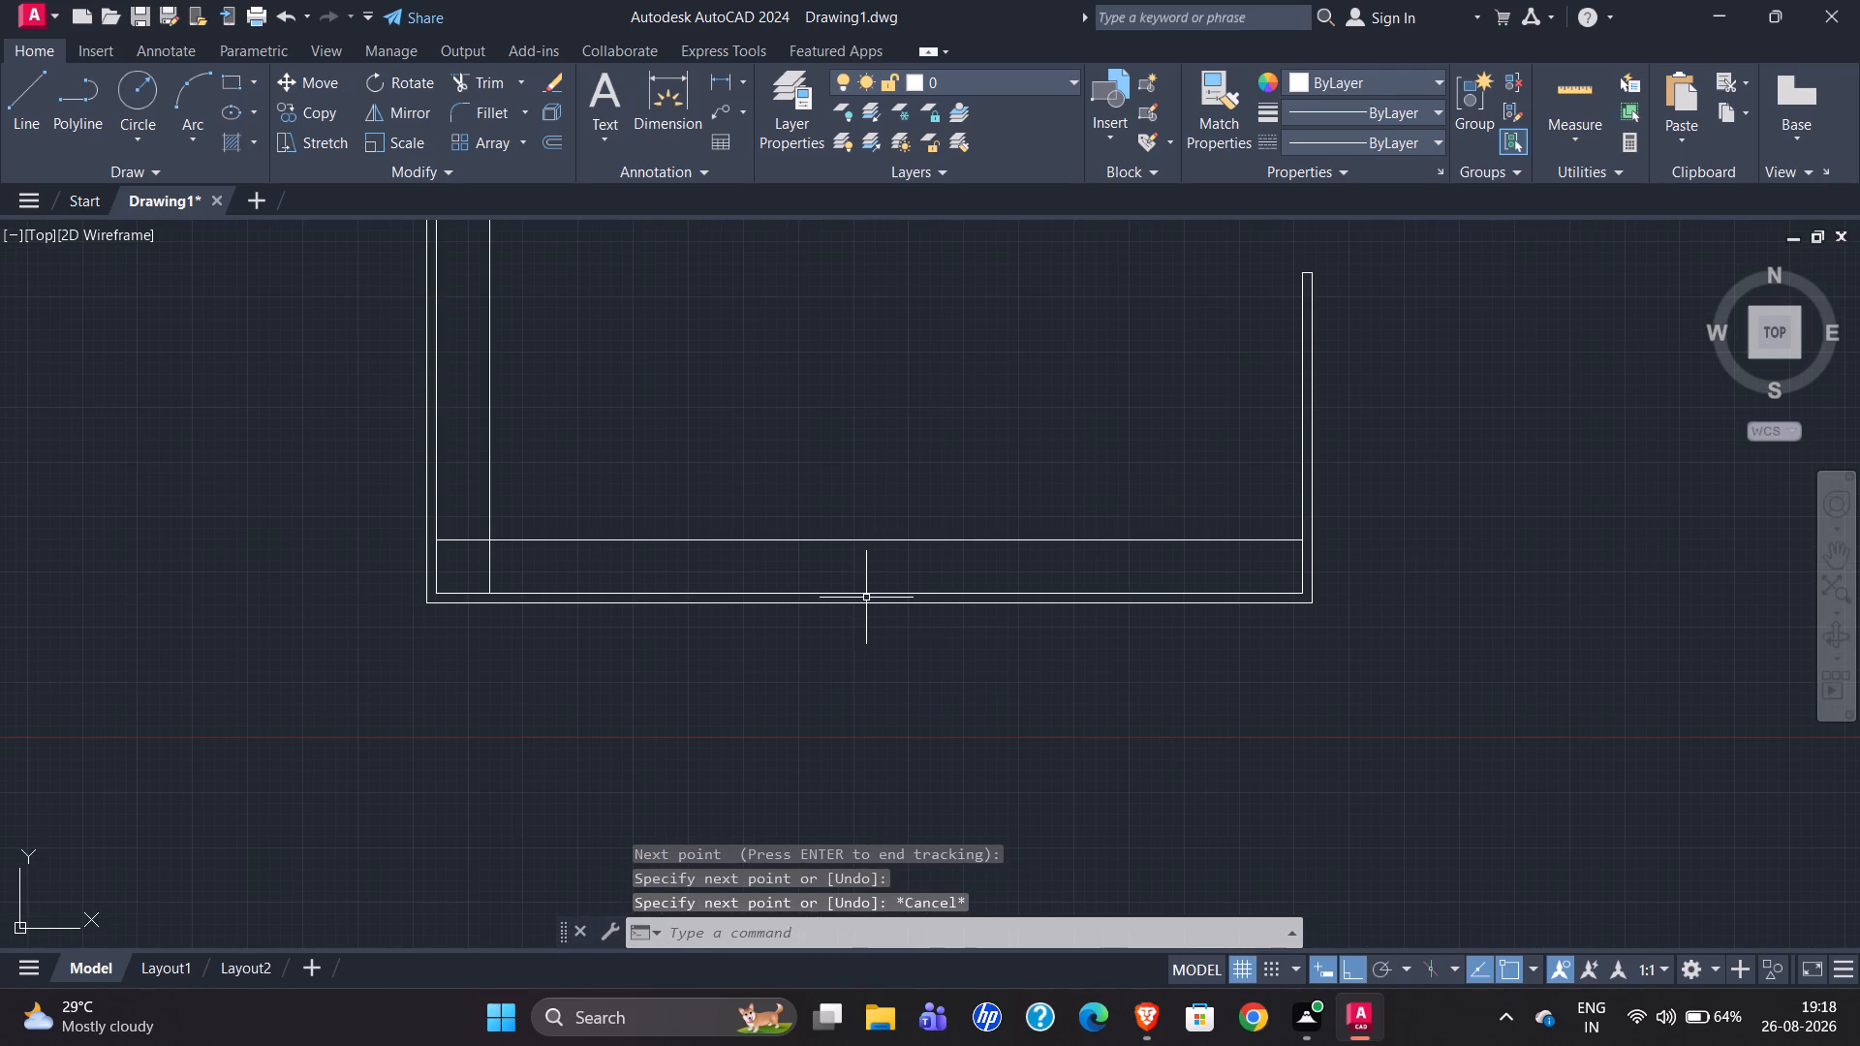
Trim the setback line ends that overshoot their intersections at the lower and upper corners opposite the gate.
text(tr)
key(Return)
scroll(620, 685, down, 2)
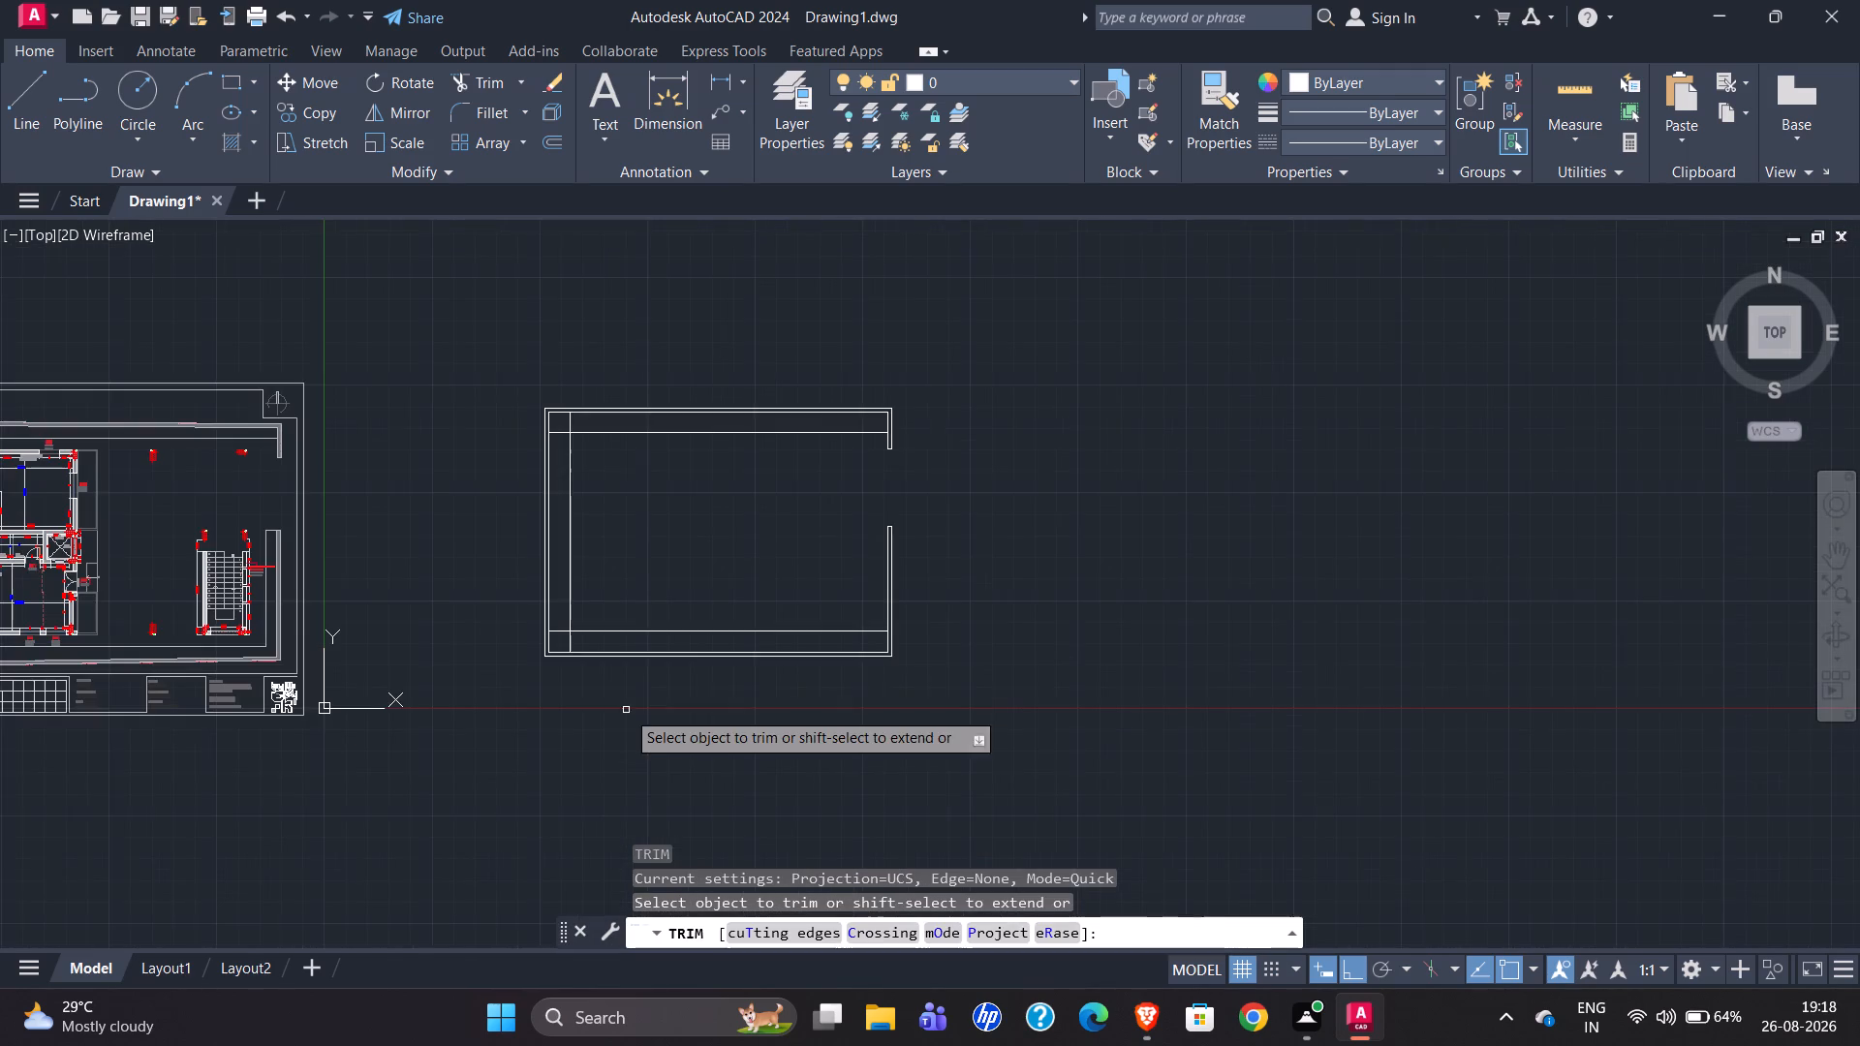
scroll(540, 630, up, 4)
drag(654, 617, 752, 733)
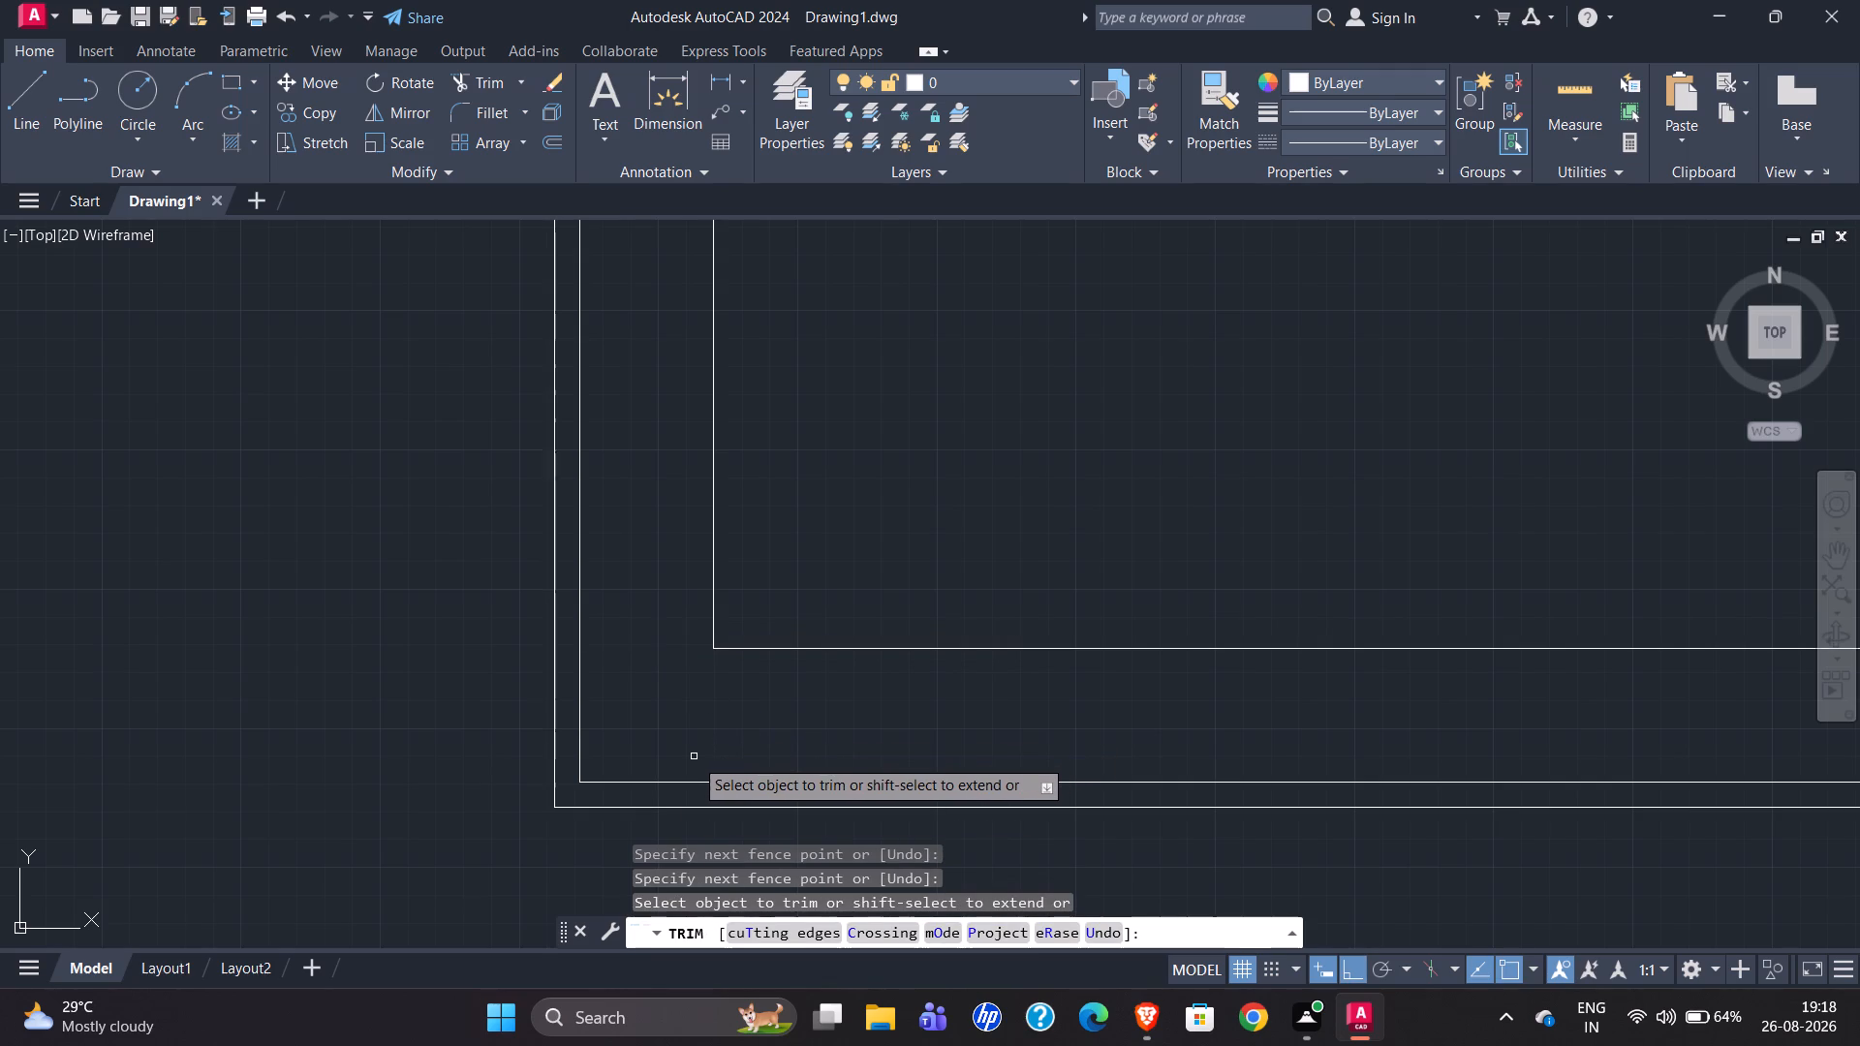
scroll(649, 836, down, 3)
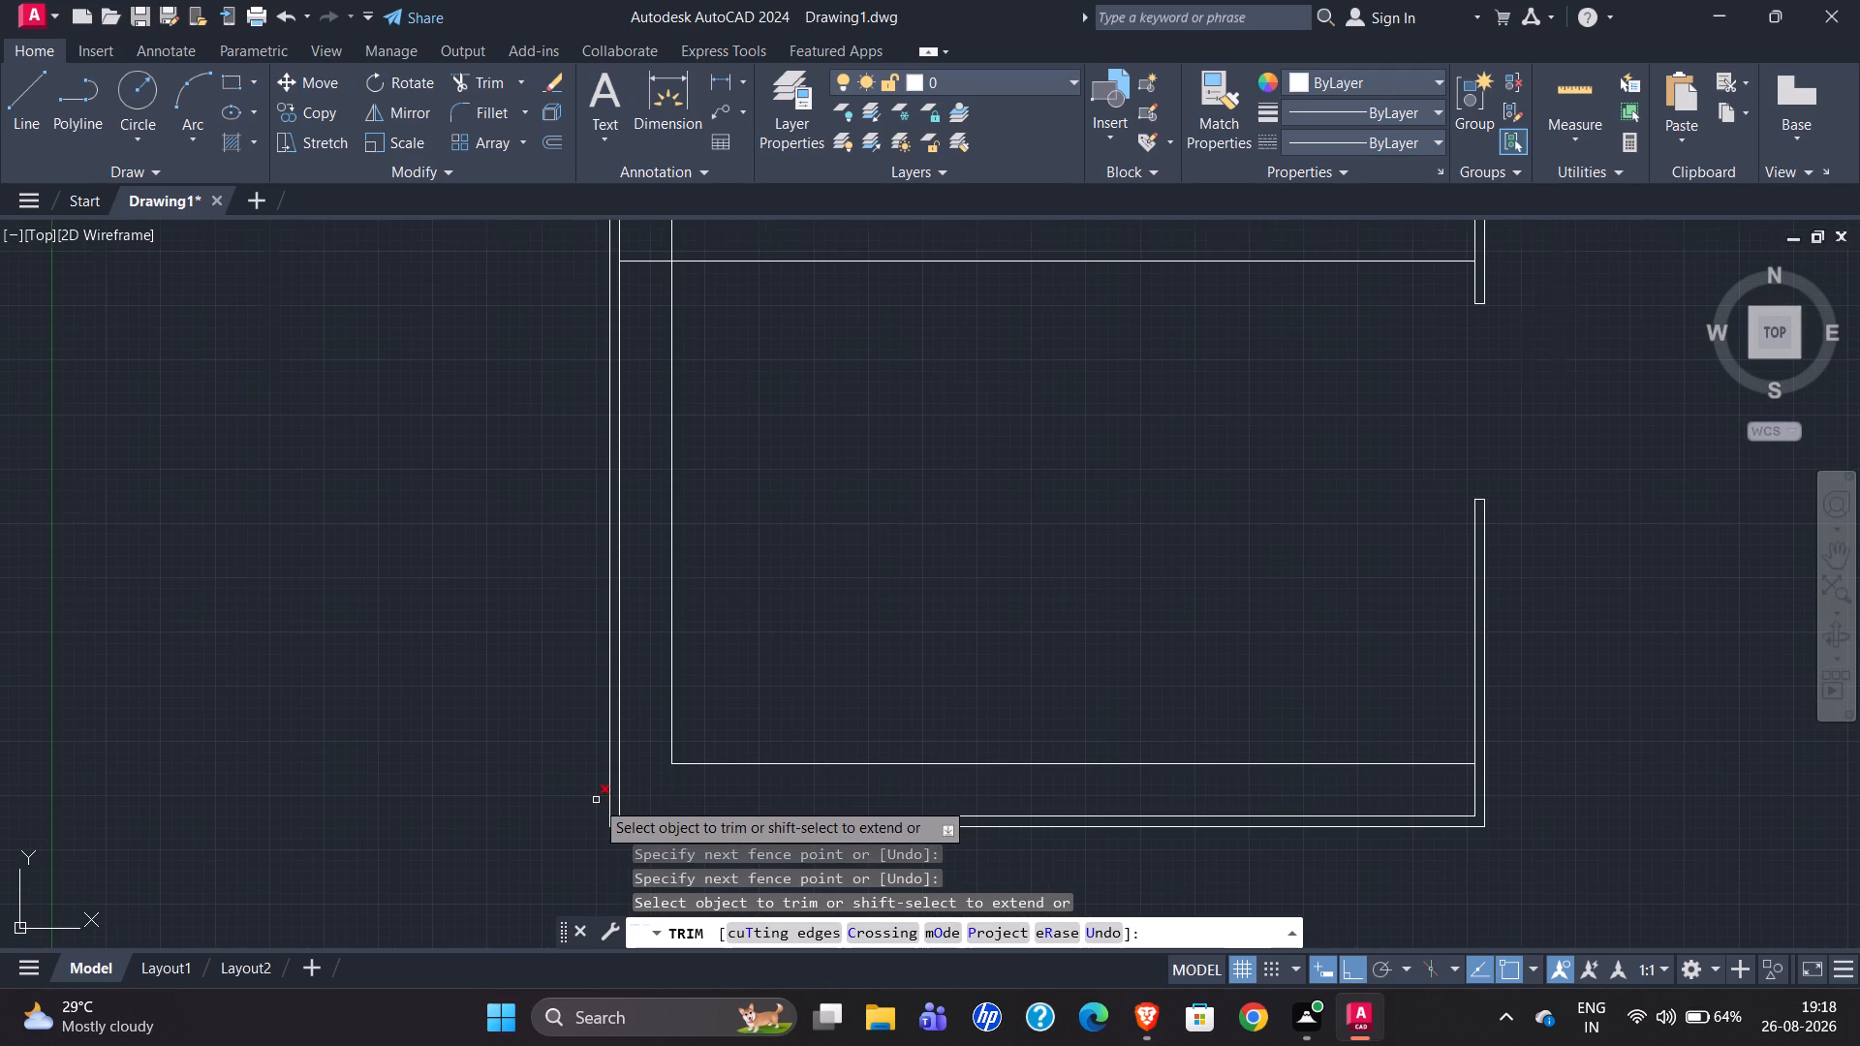
scroll(590, 790, down, 1)
scroll(609, 570, up, 7)
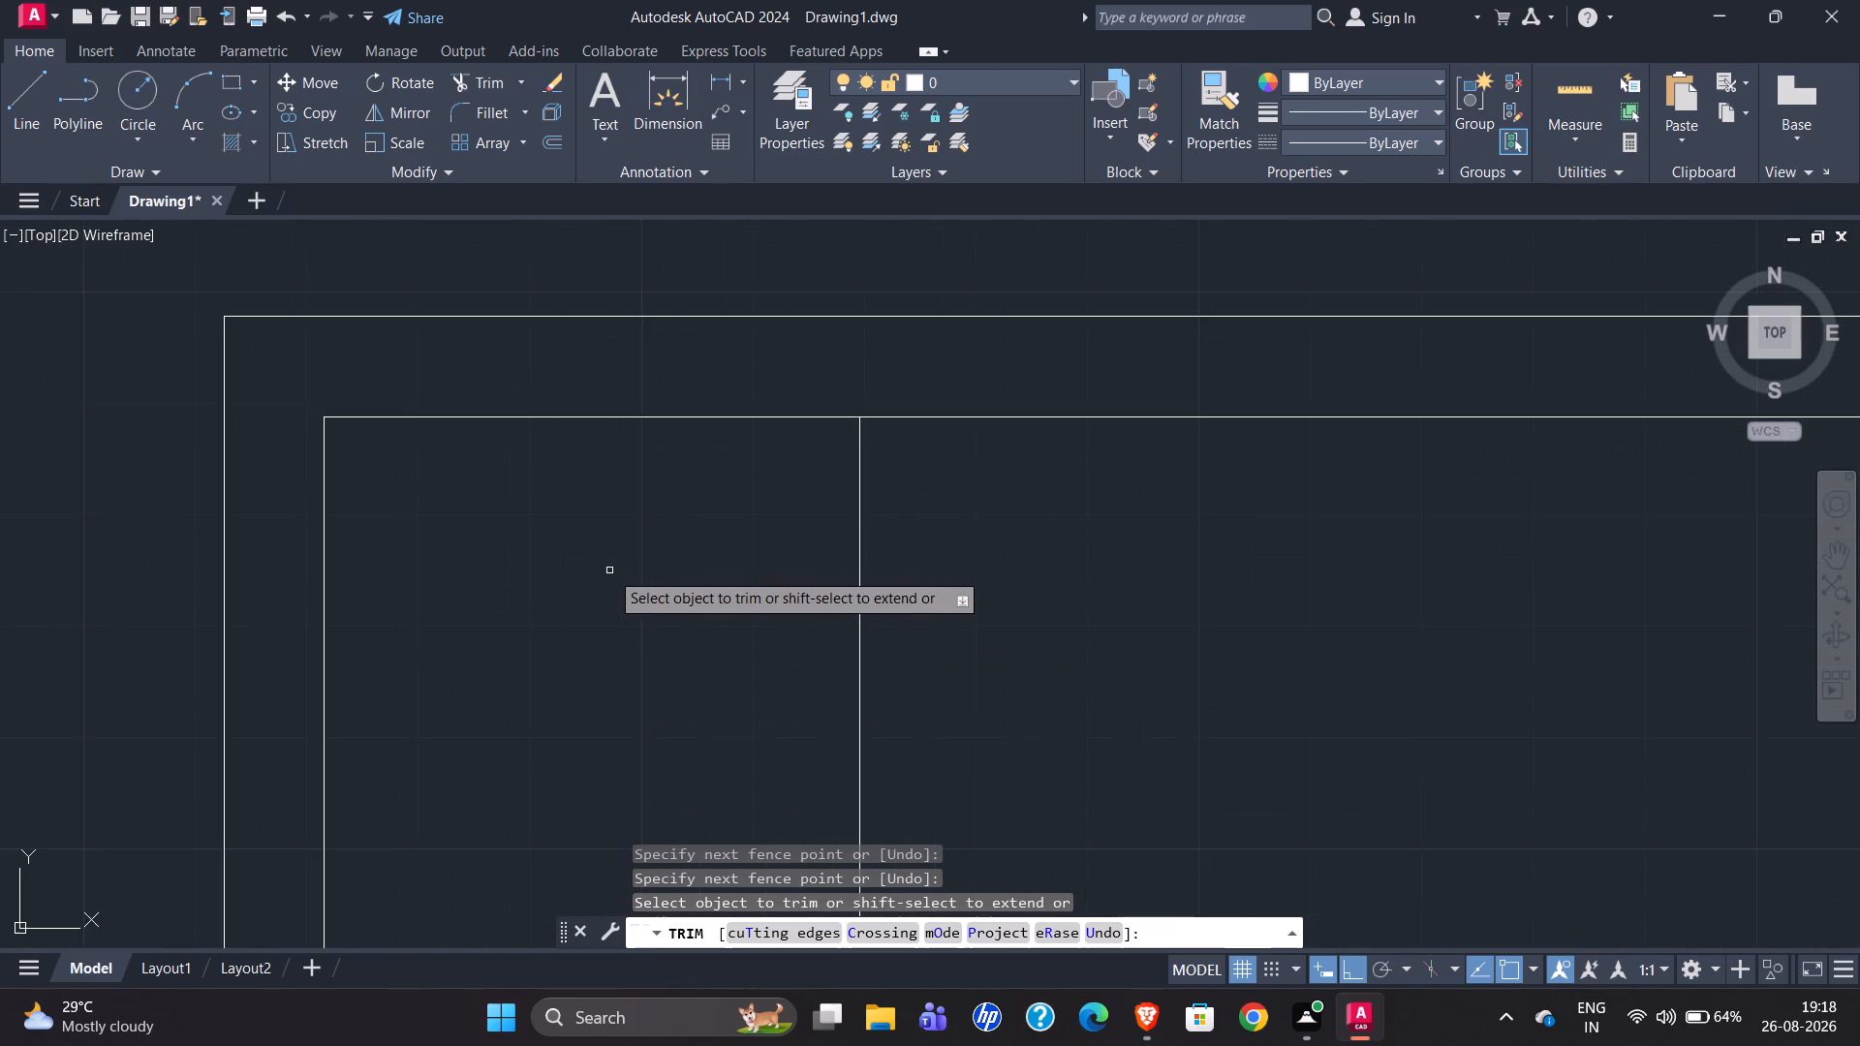
scroll(609, 570, down, 2)
drag(586, 789, 647, 660)
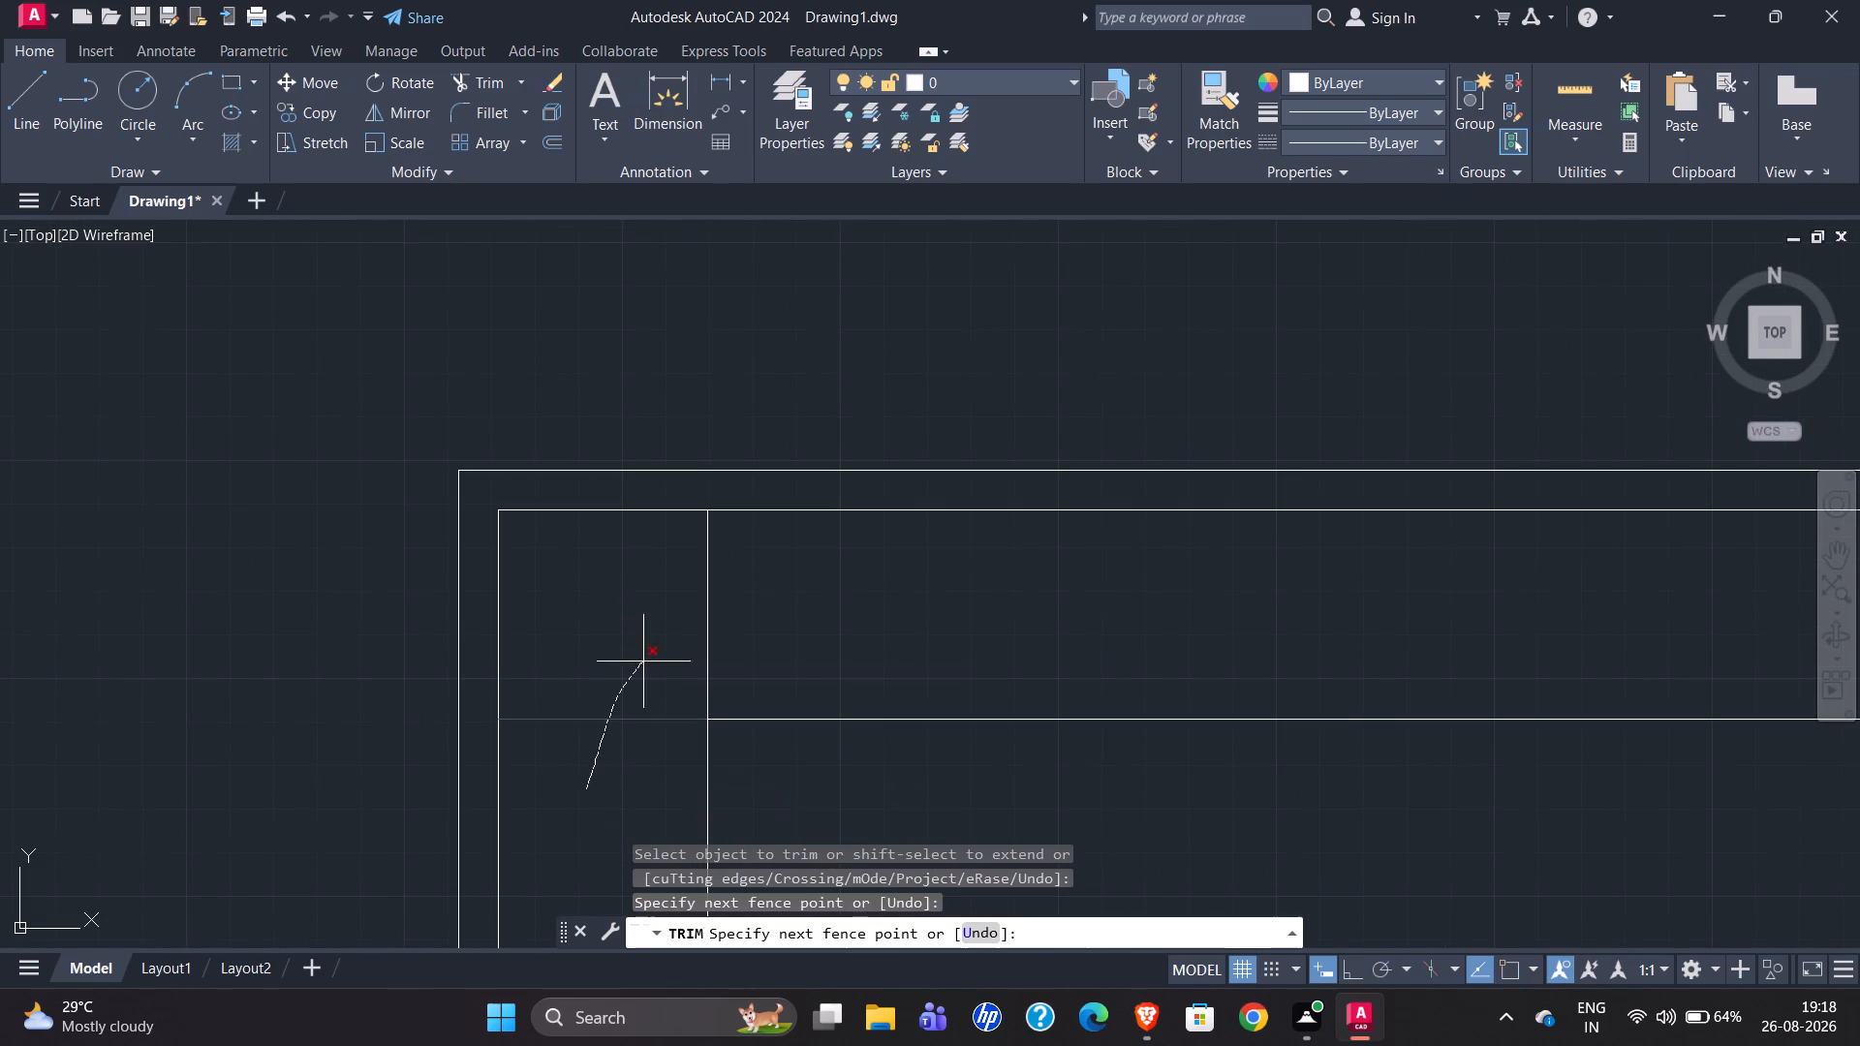
drag(647, 660, 840, 620)
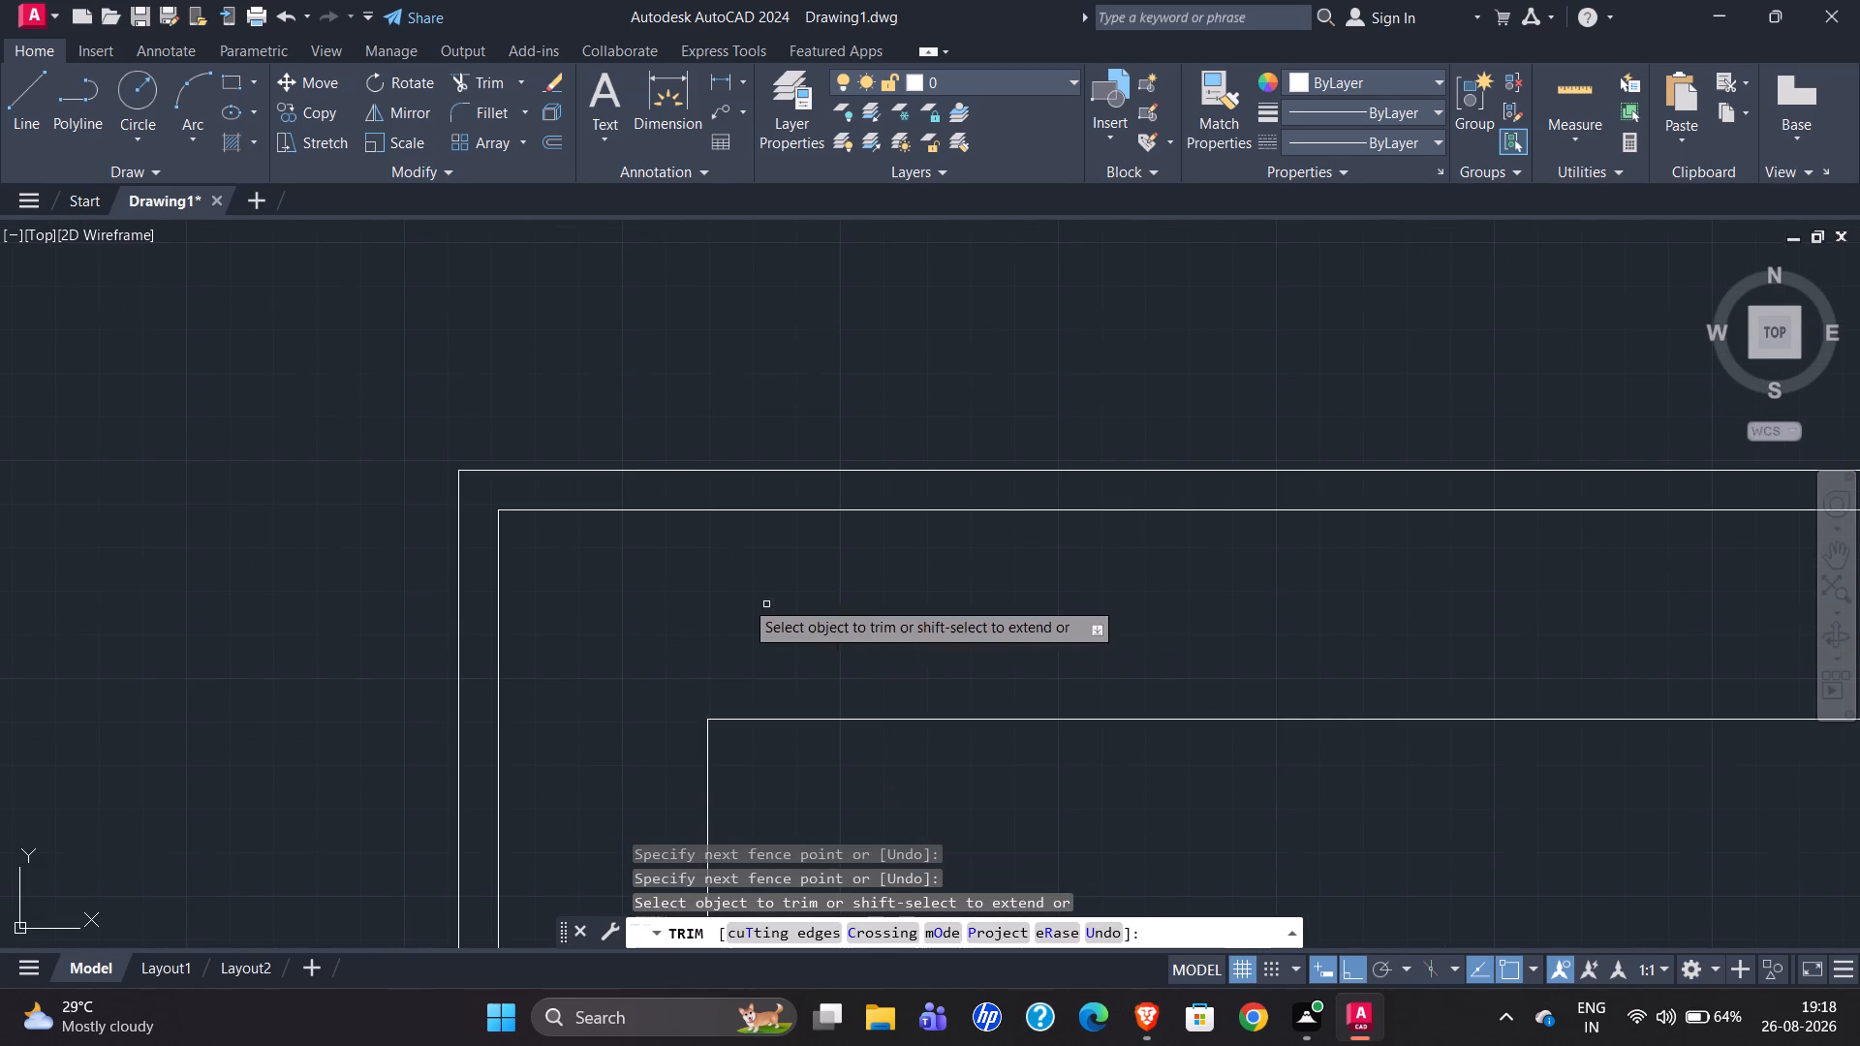
Examine the redrawn boundary and setback lines against the original plan, including its gate-side wall corners.
scroll(632, 376, down, 3)
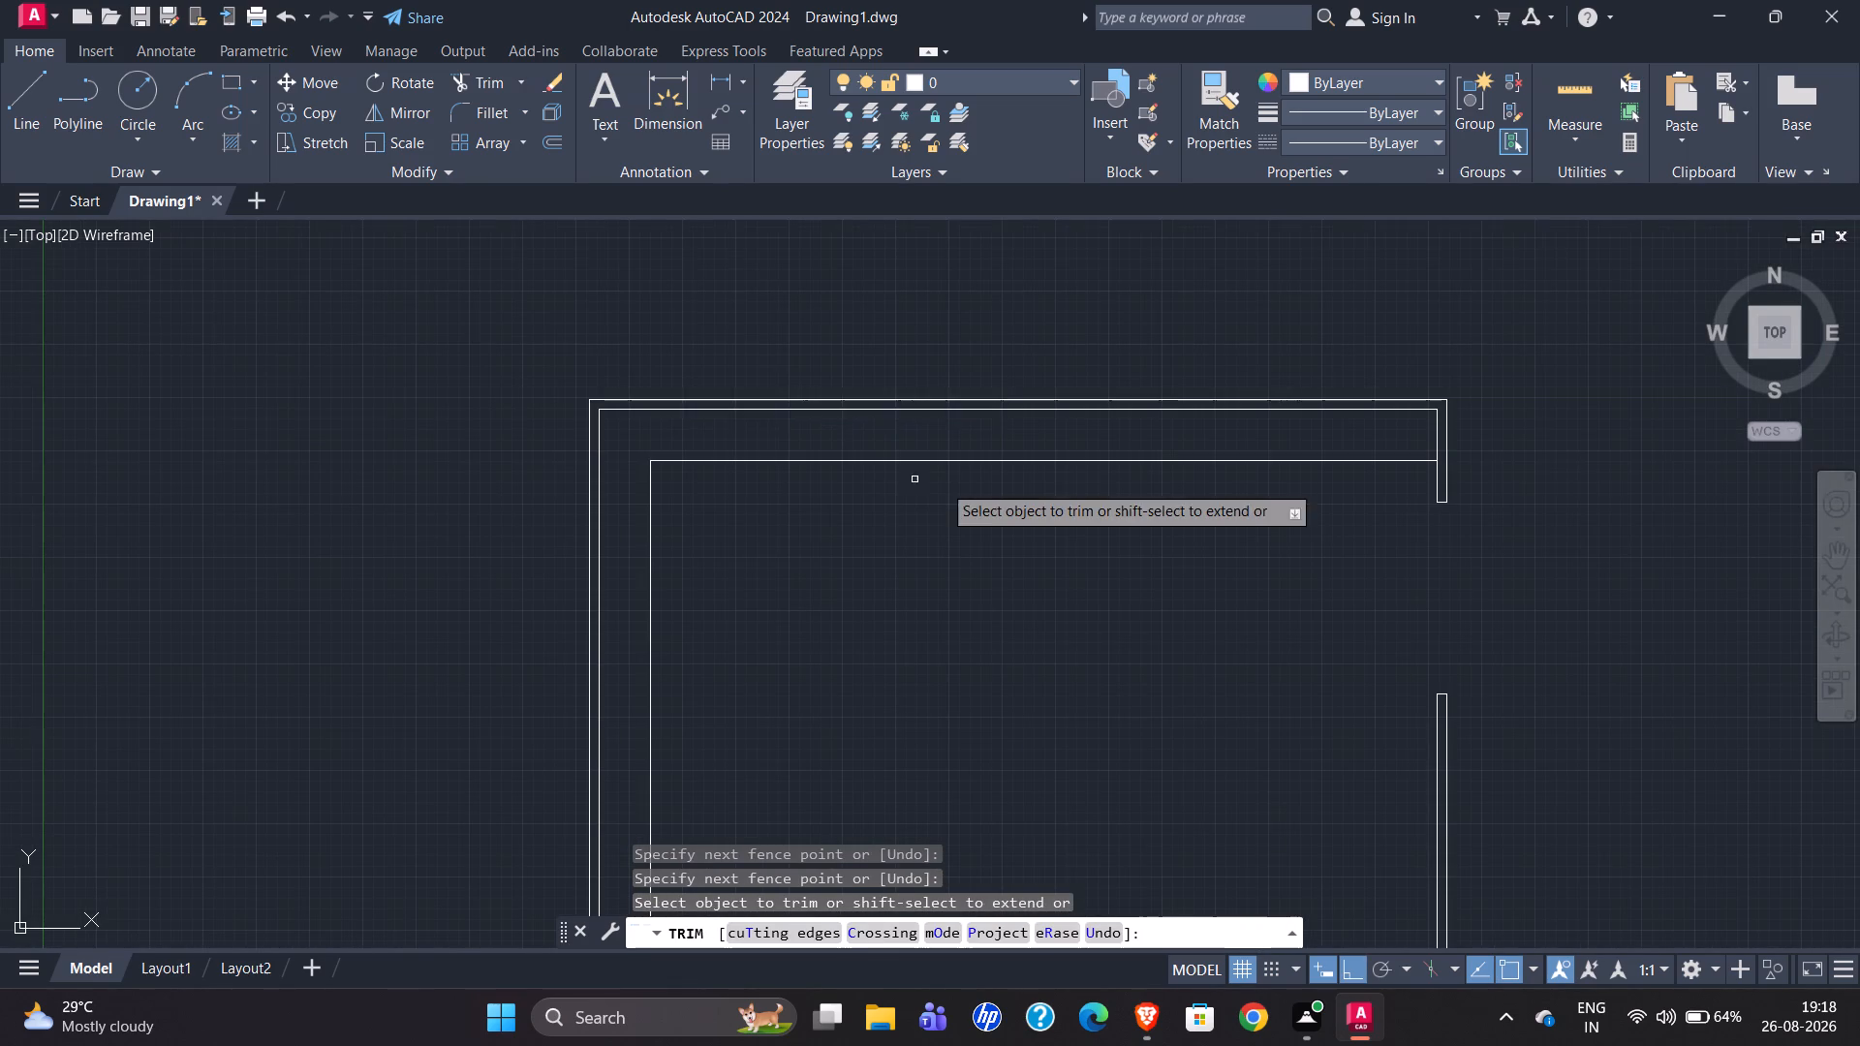
scroll(954, 485, down, 2)
scroll(886, 754, up, 3)
scroll(696, 709, down, 1)
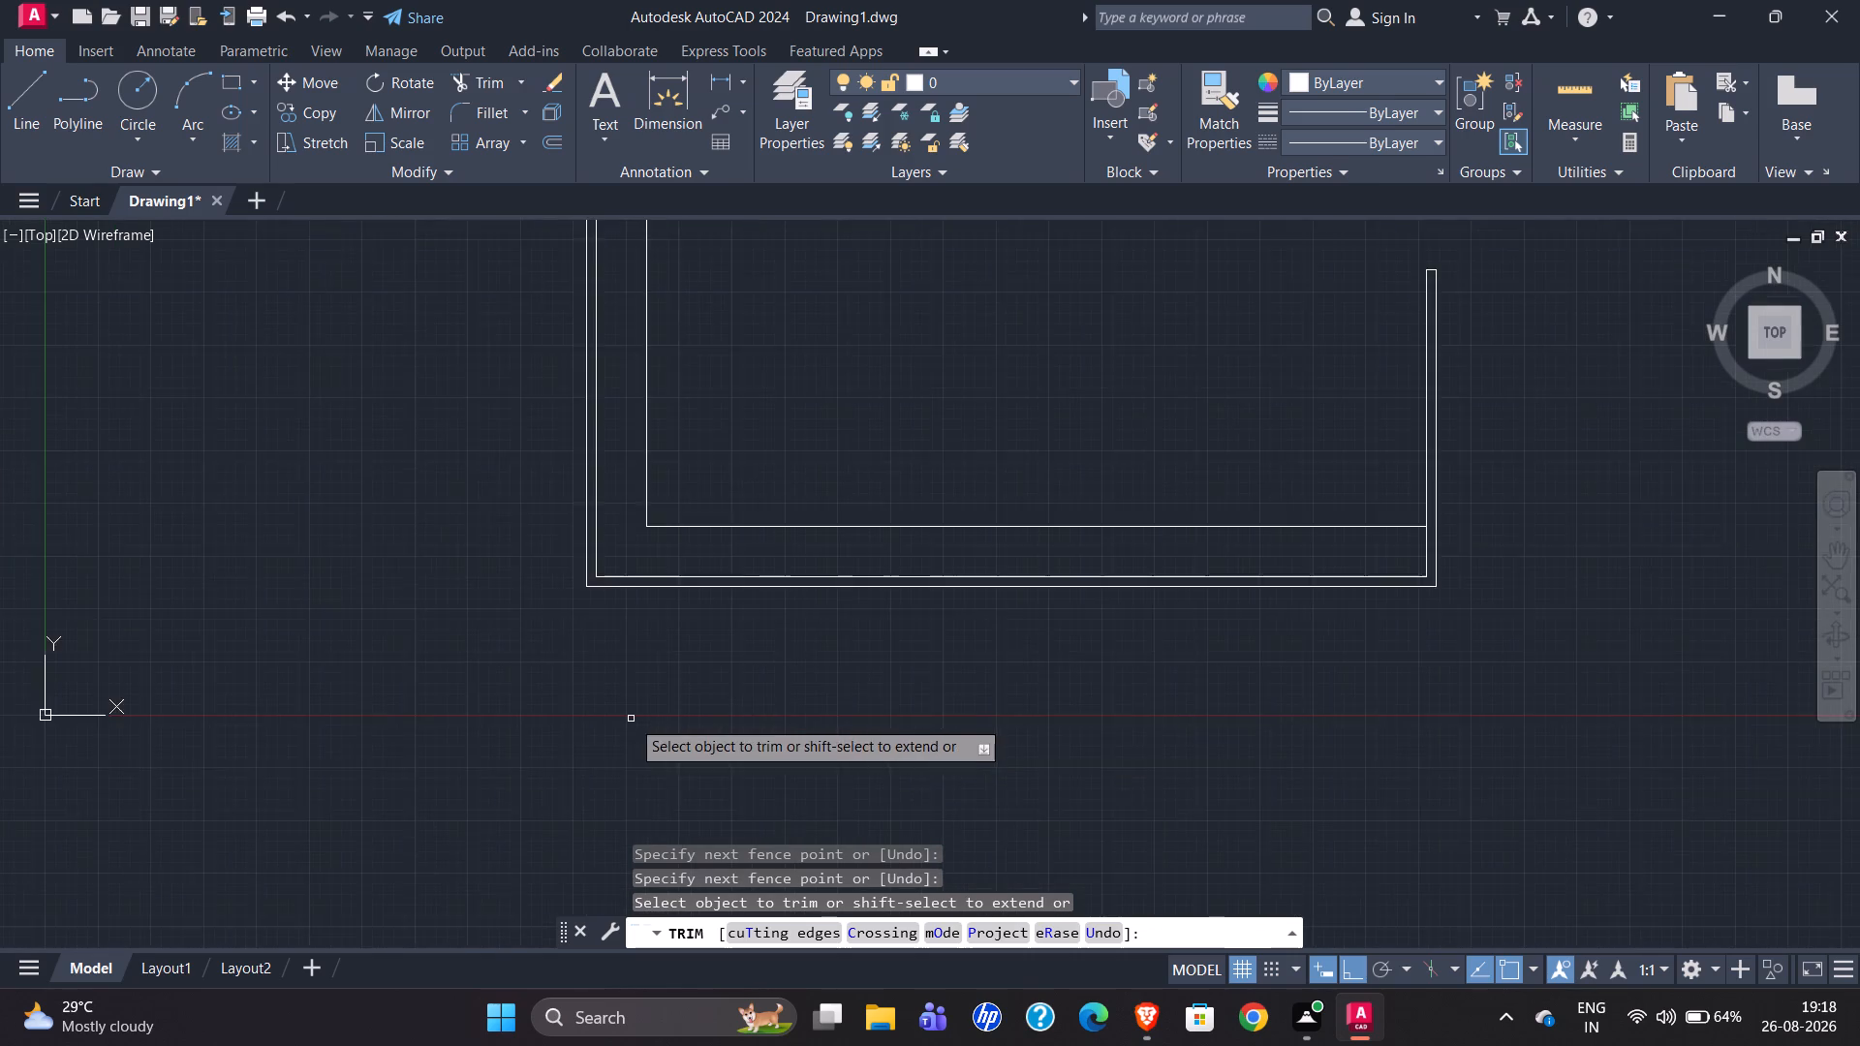
scroll(631, 719, down, 1)
scroll(1133, 578, up, 5)
scroll(1133, 578, down, 3)
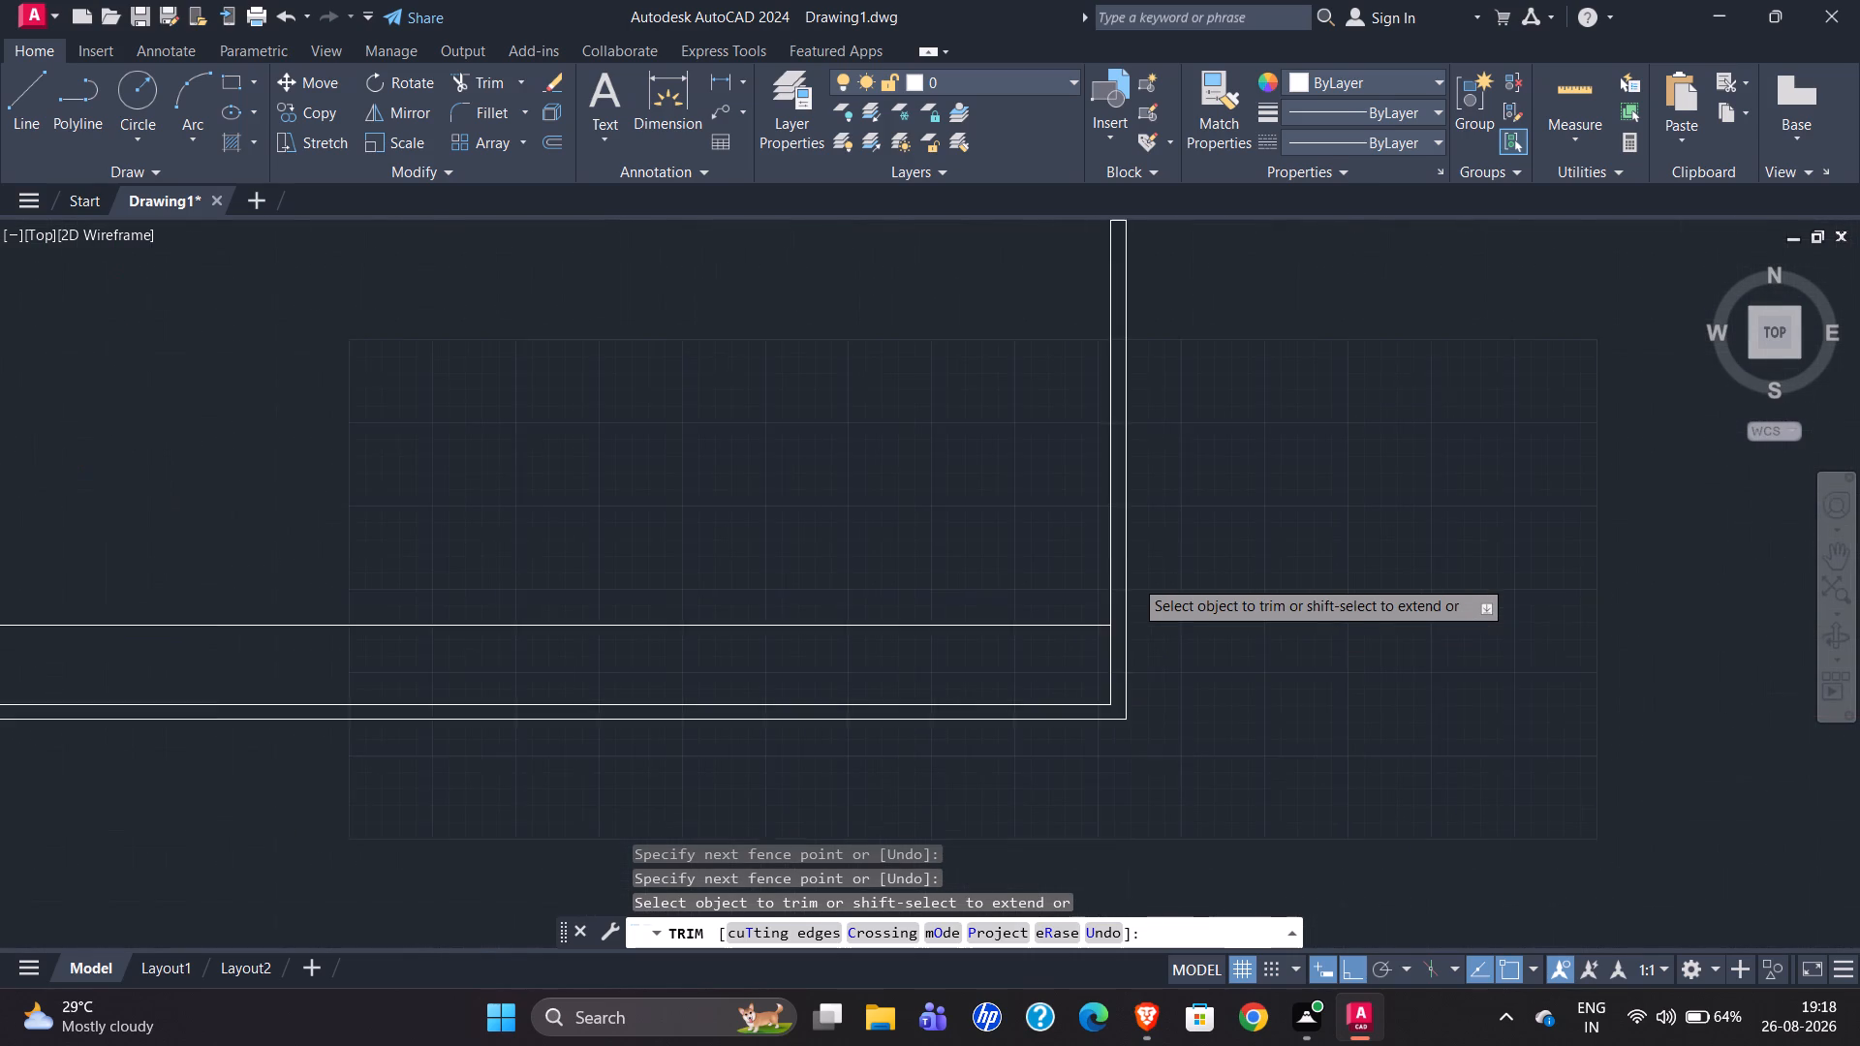
scroll(1133, 578, down, 2)
scroll(1210, 592, down, 2)
scroll(747, 598, up, 6)
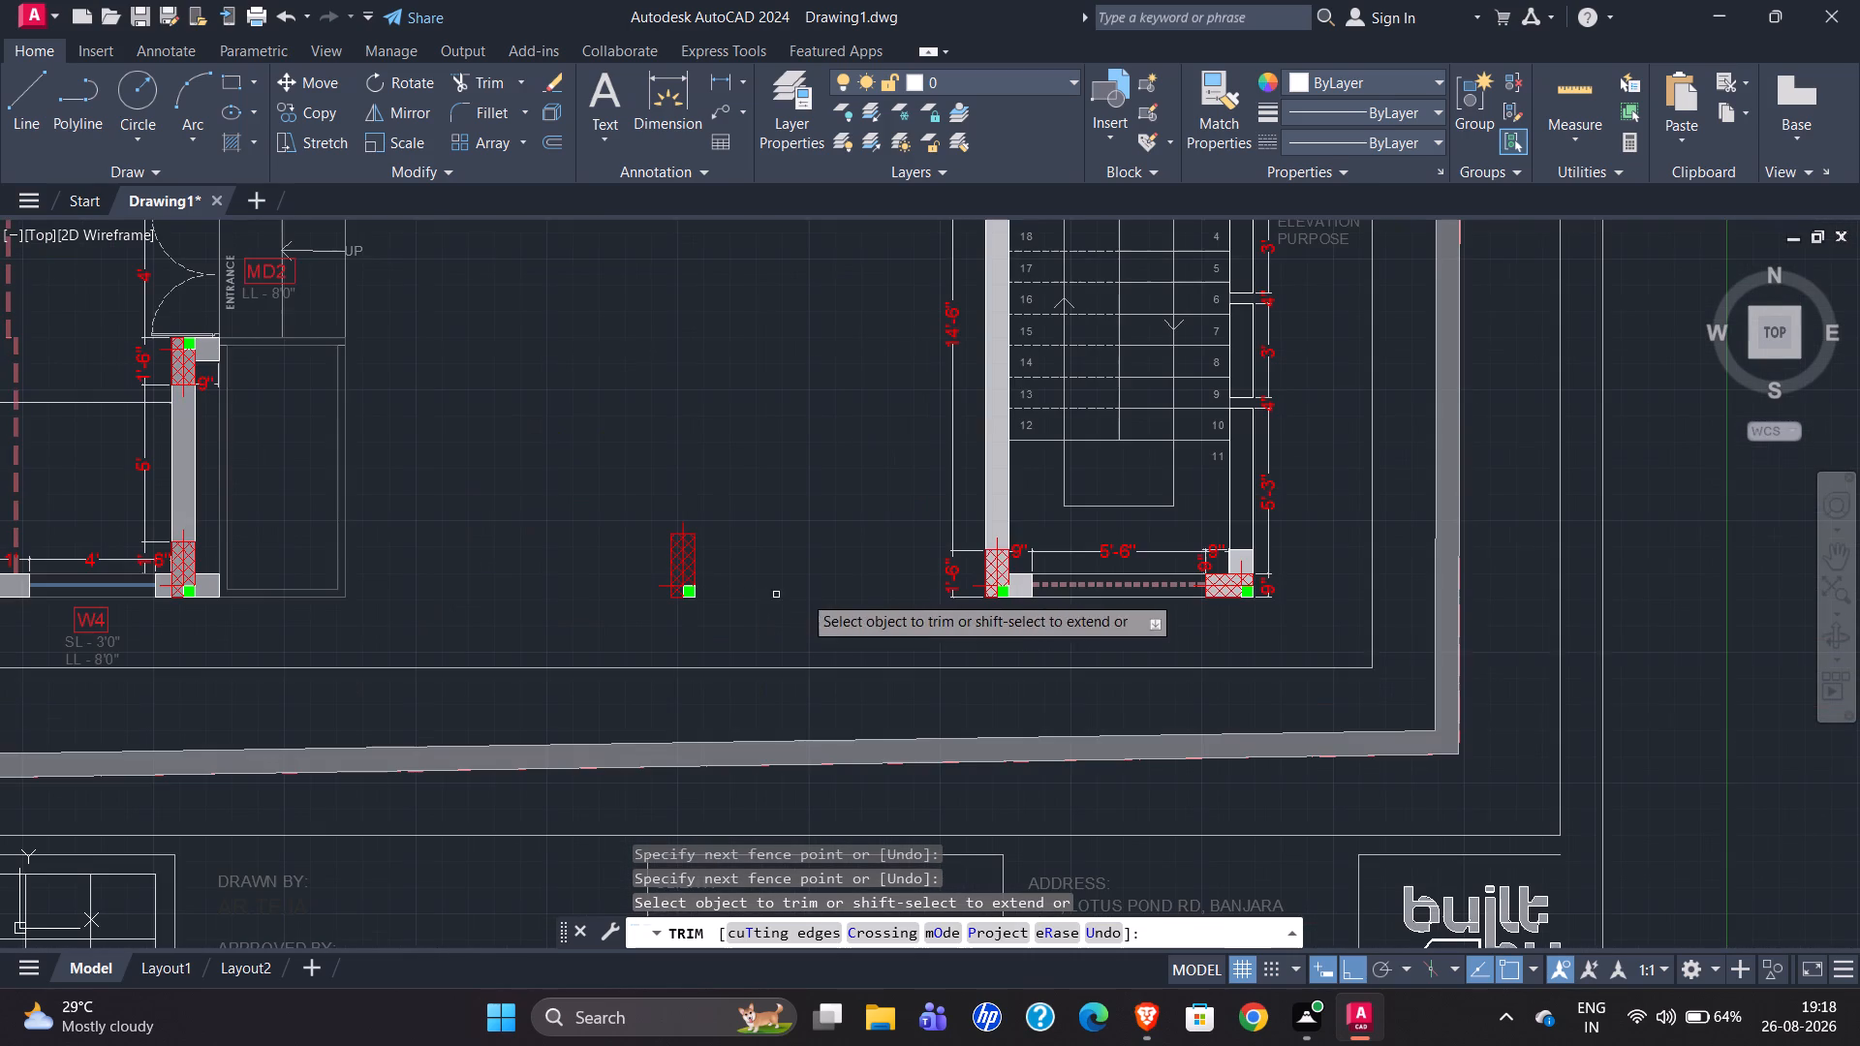
scroll(648, 716, down, 2)
scroll(463, 718, down, 2)
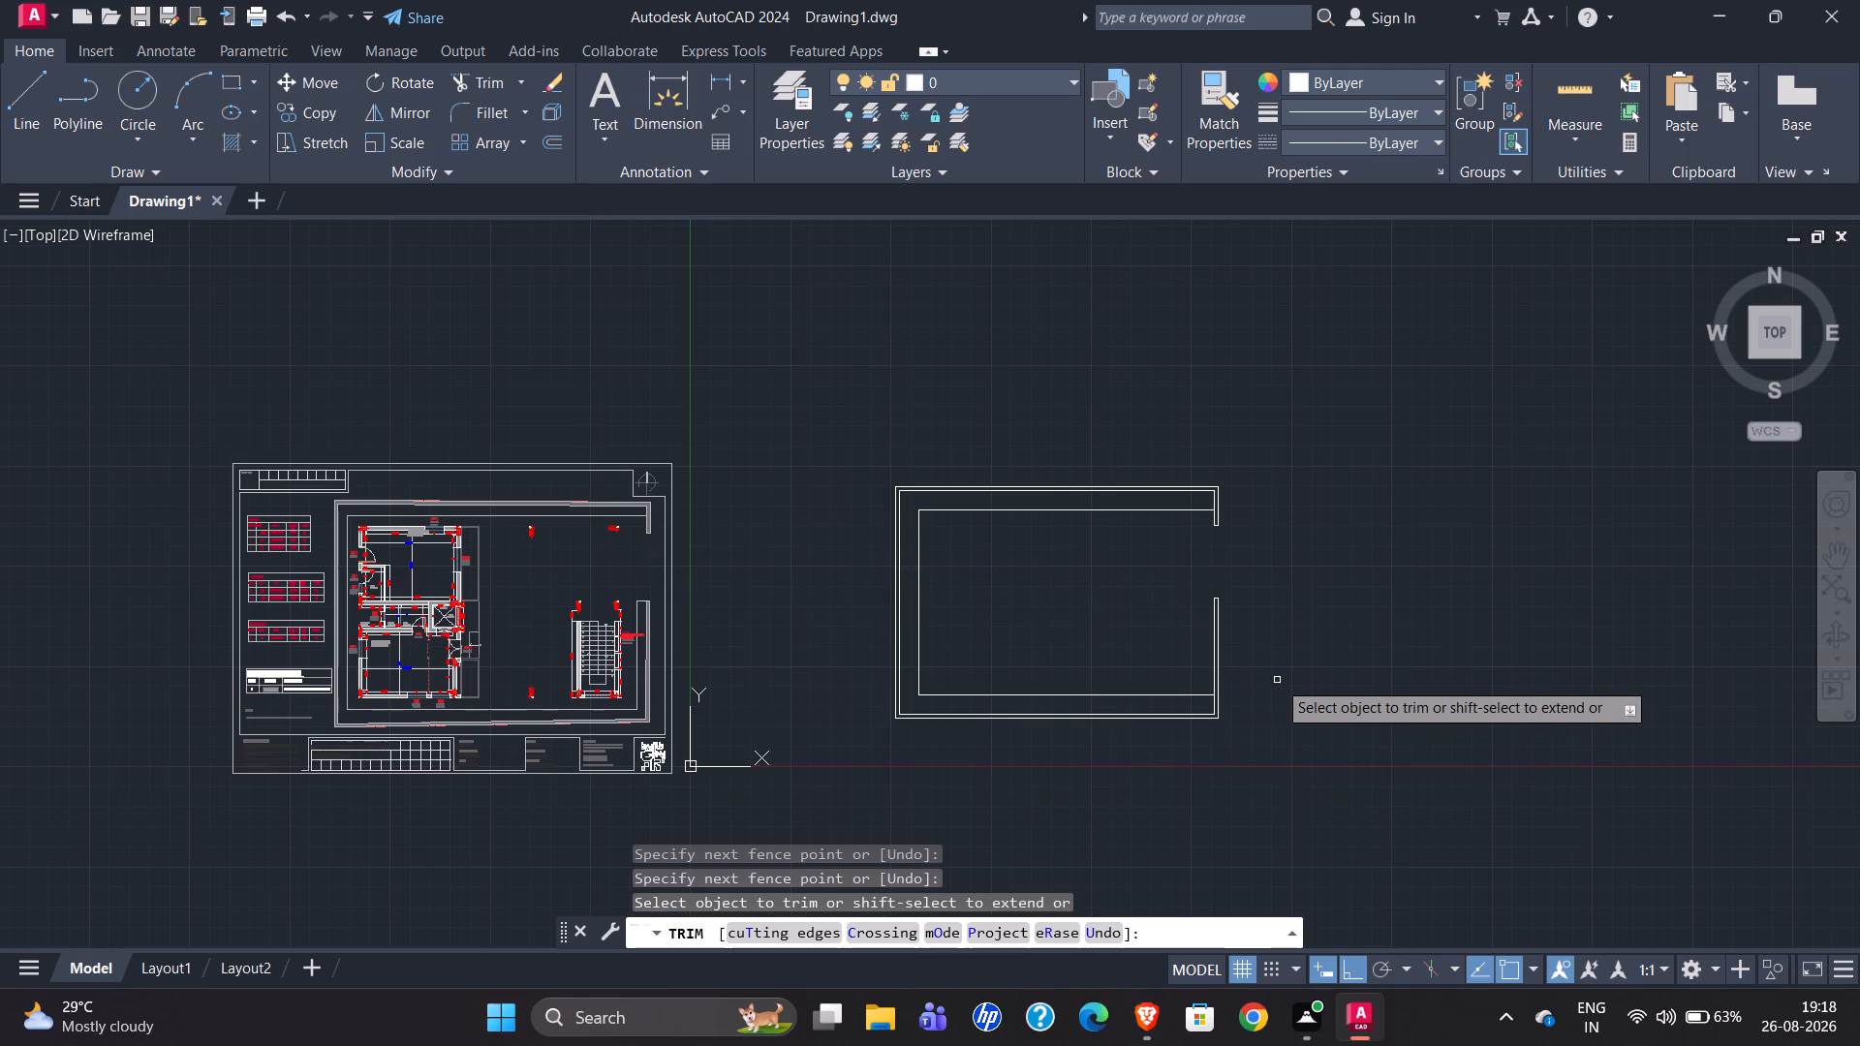
scroll(1248, 665, up, 2)
scroll(1128, 674, down, 1)
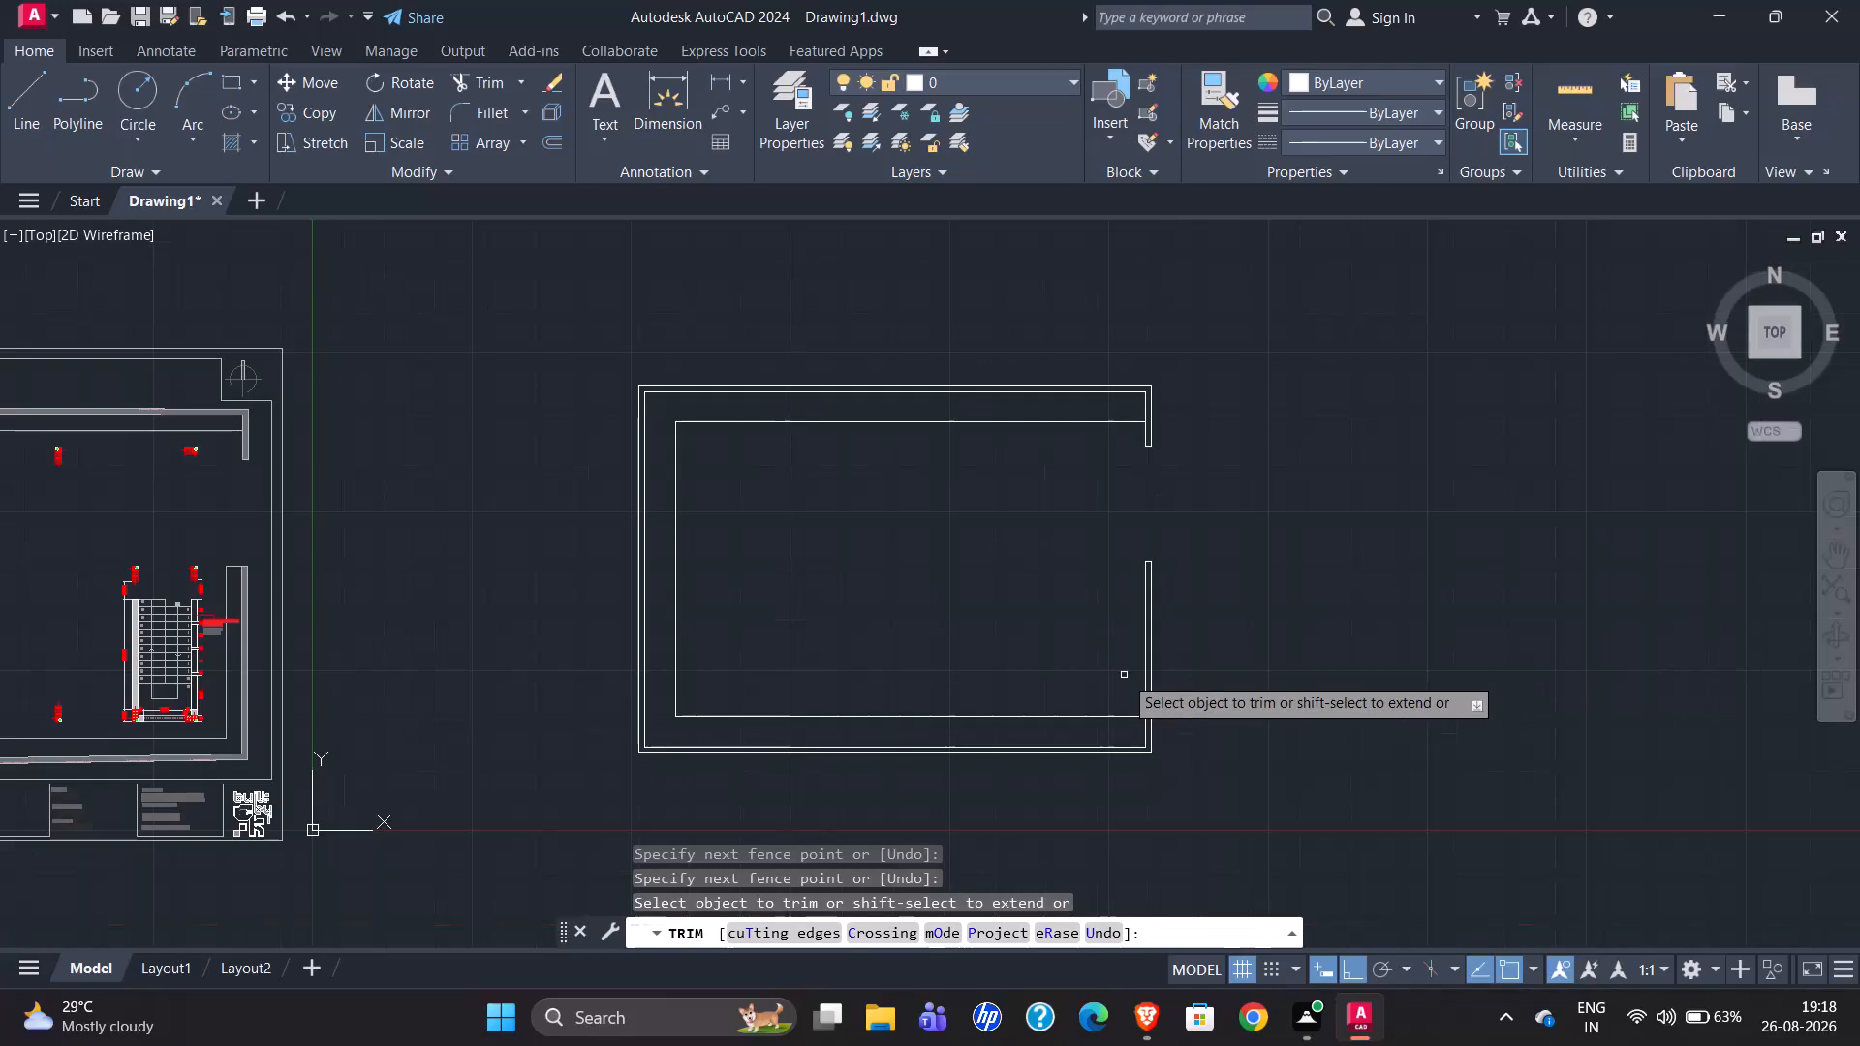
scroll(1273, 634, down, 1)
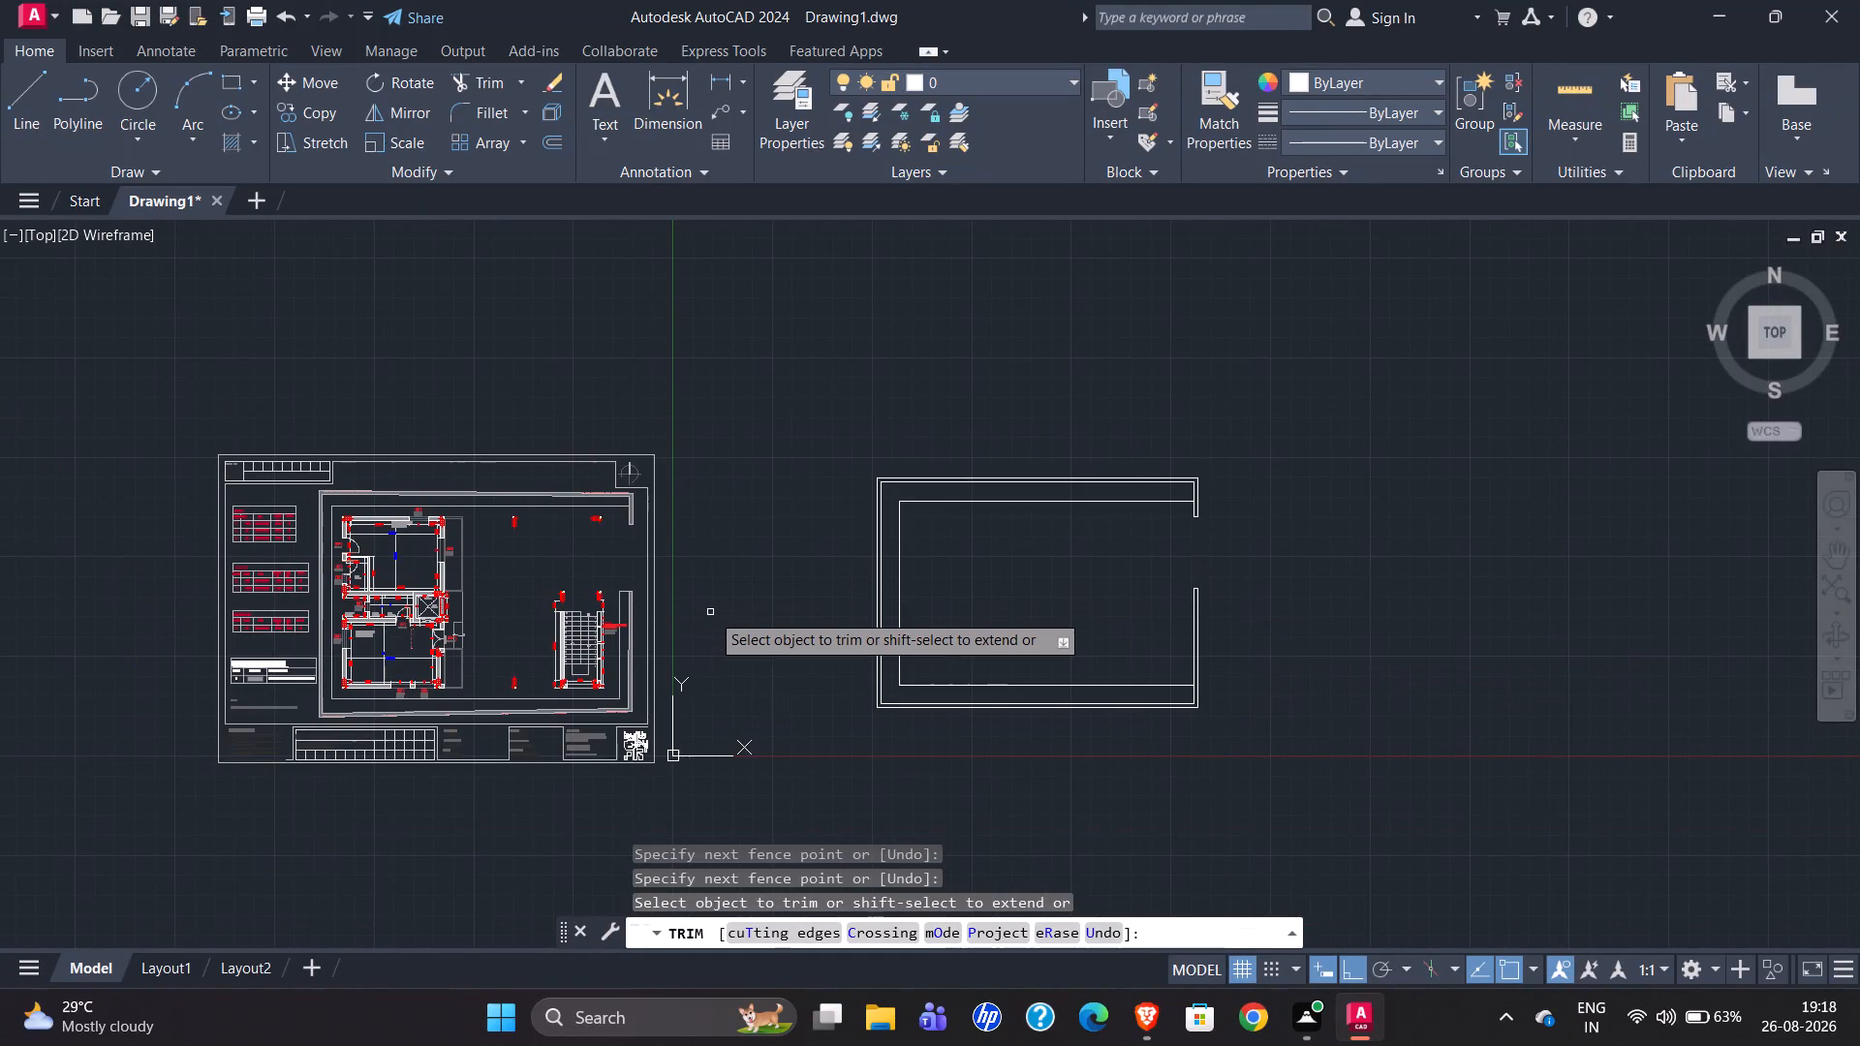
scroll(255, 479, up, 6)
scroll(391, 526, down, 3)
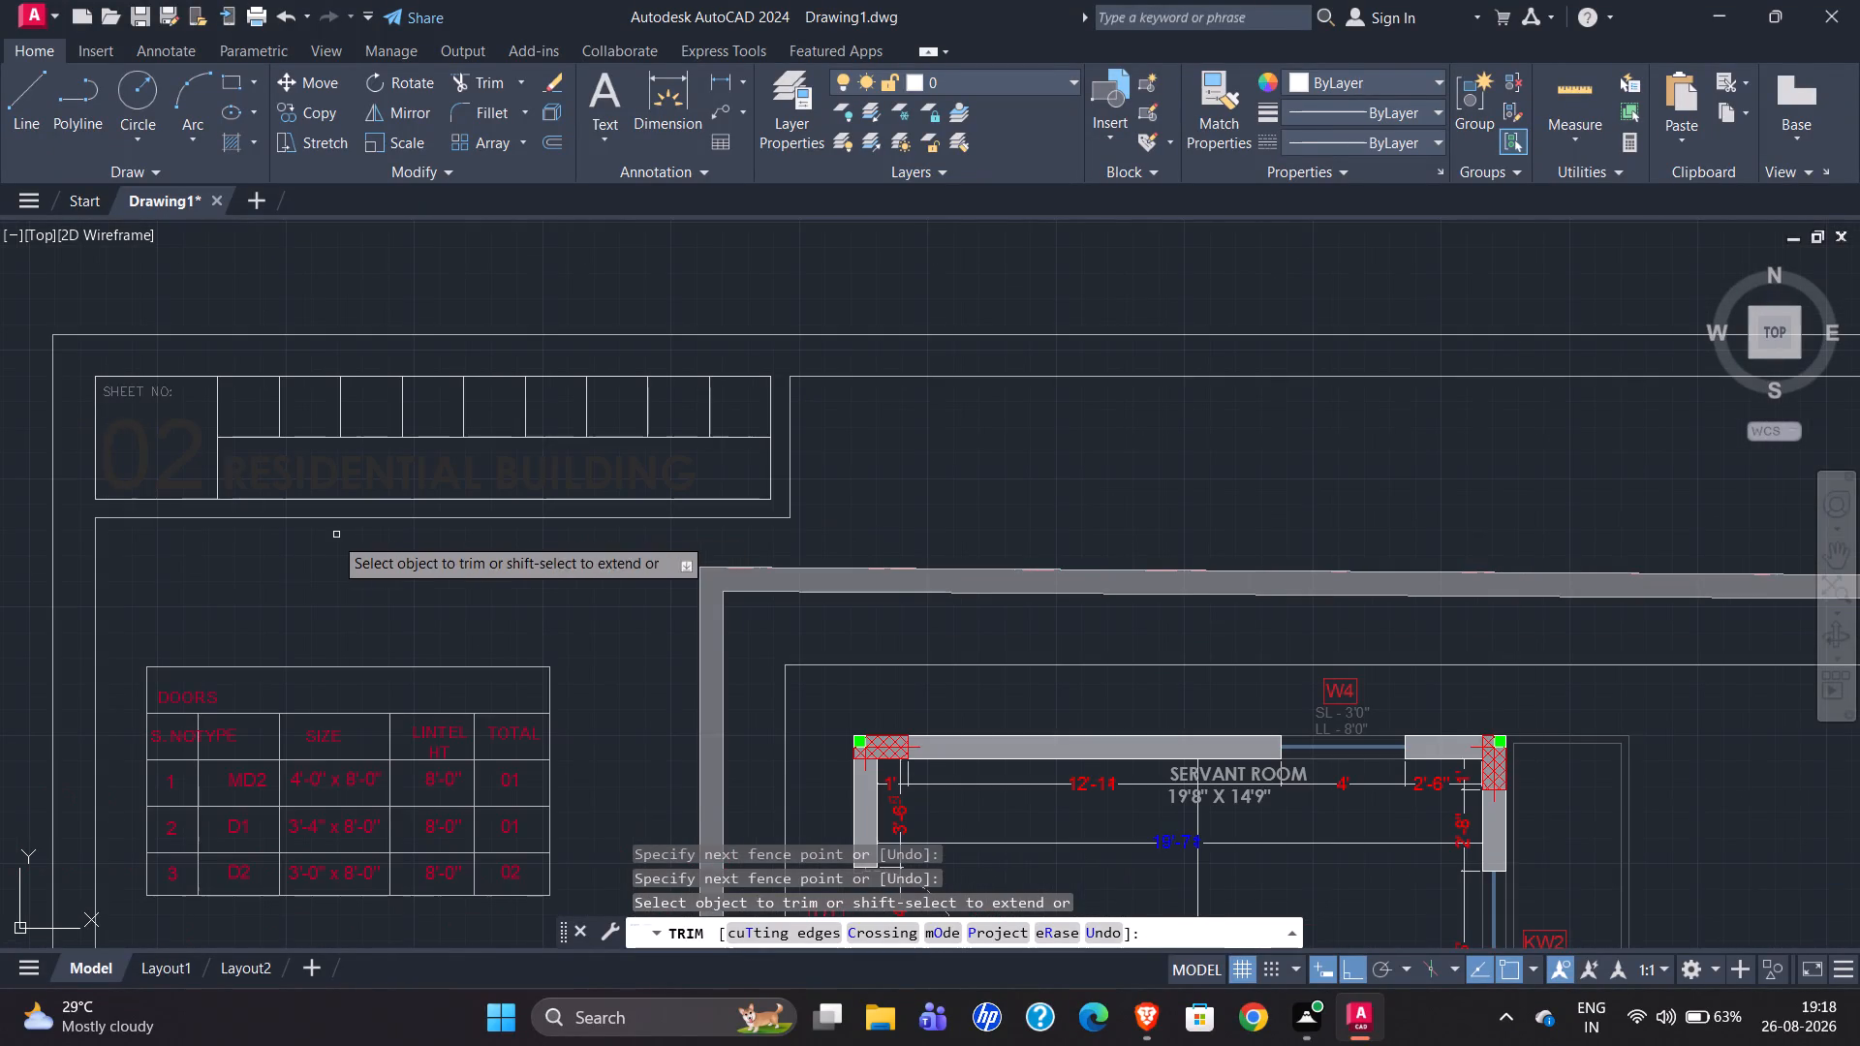
scroll(1270, 577, up, 5)
key(Escape)
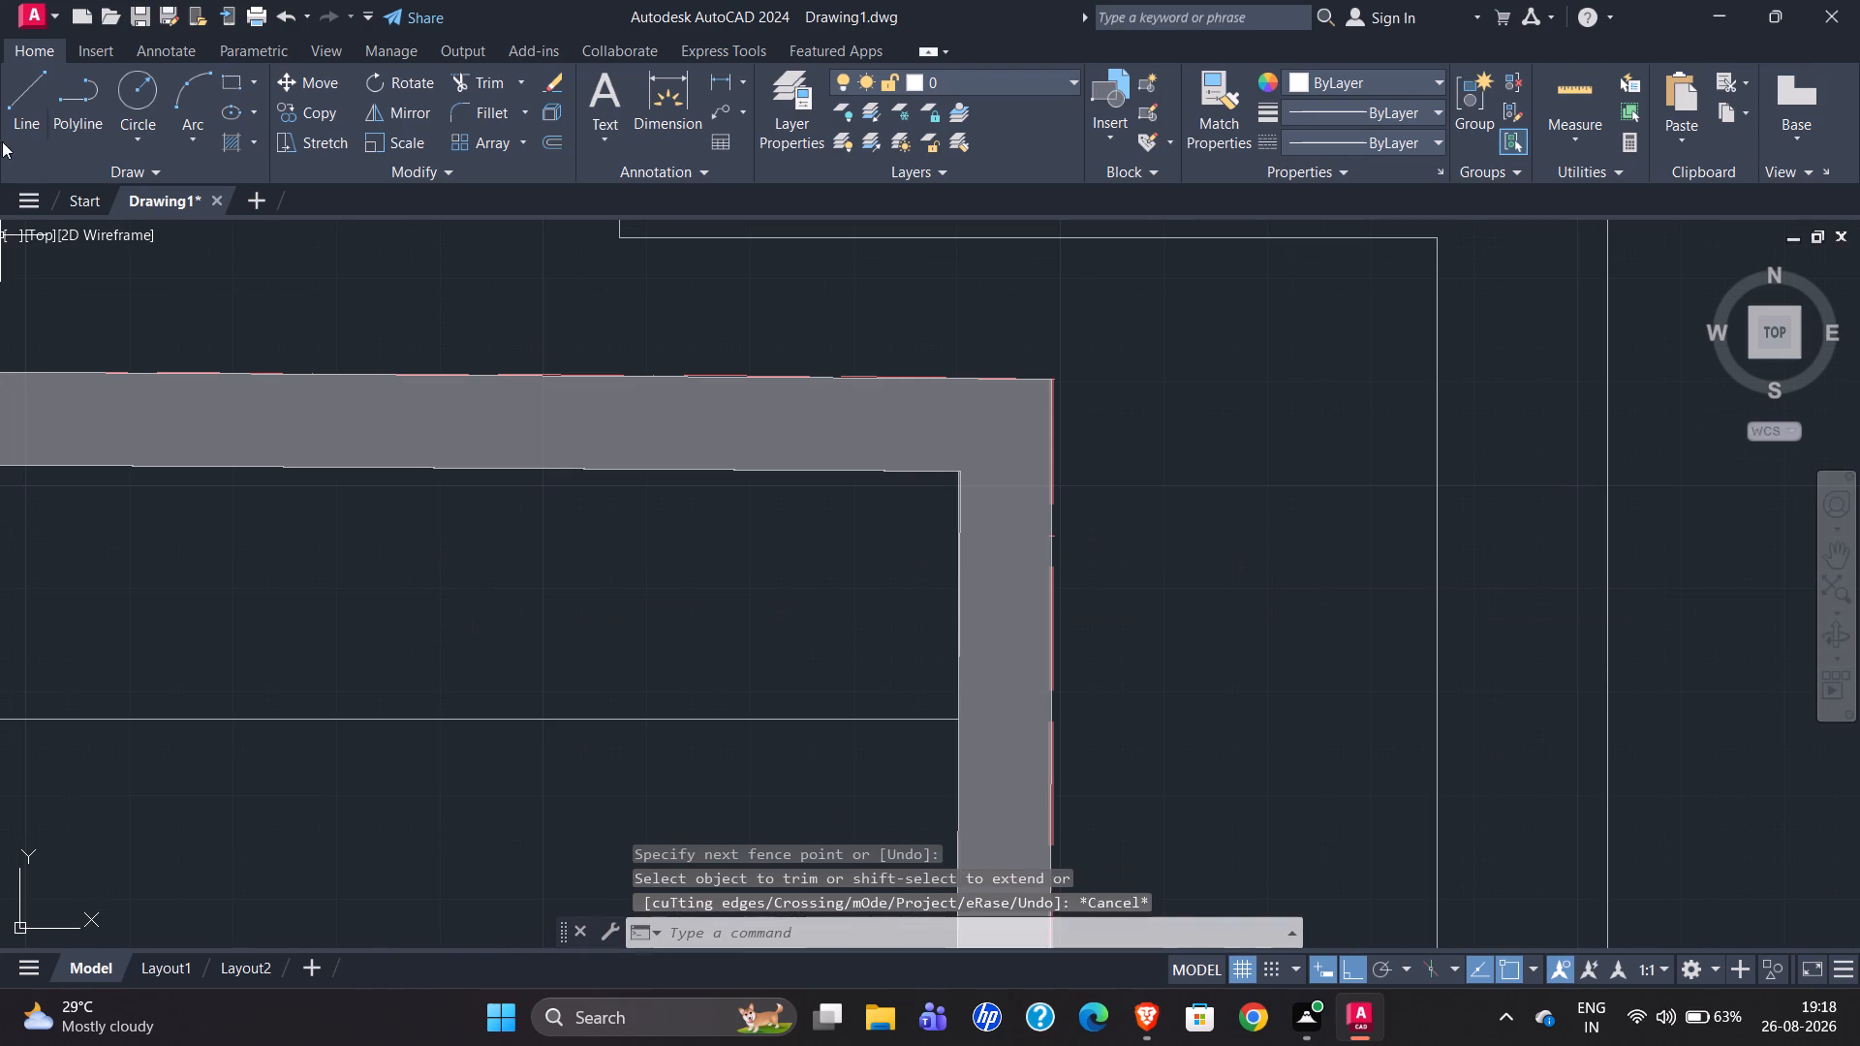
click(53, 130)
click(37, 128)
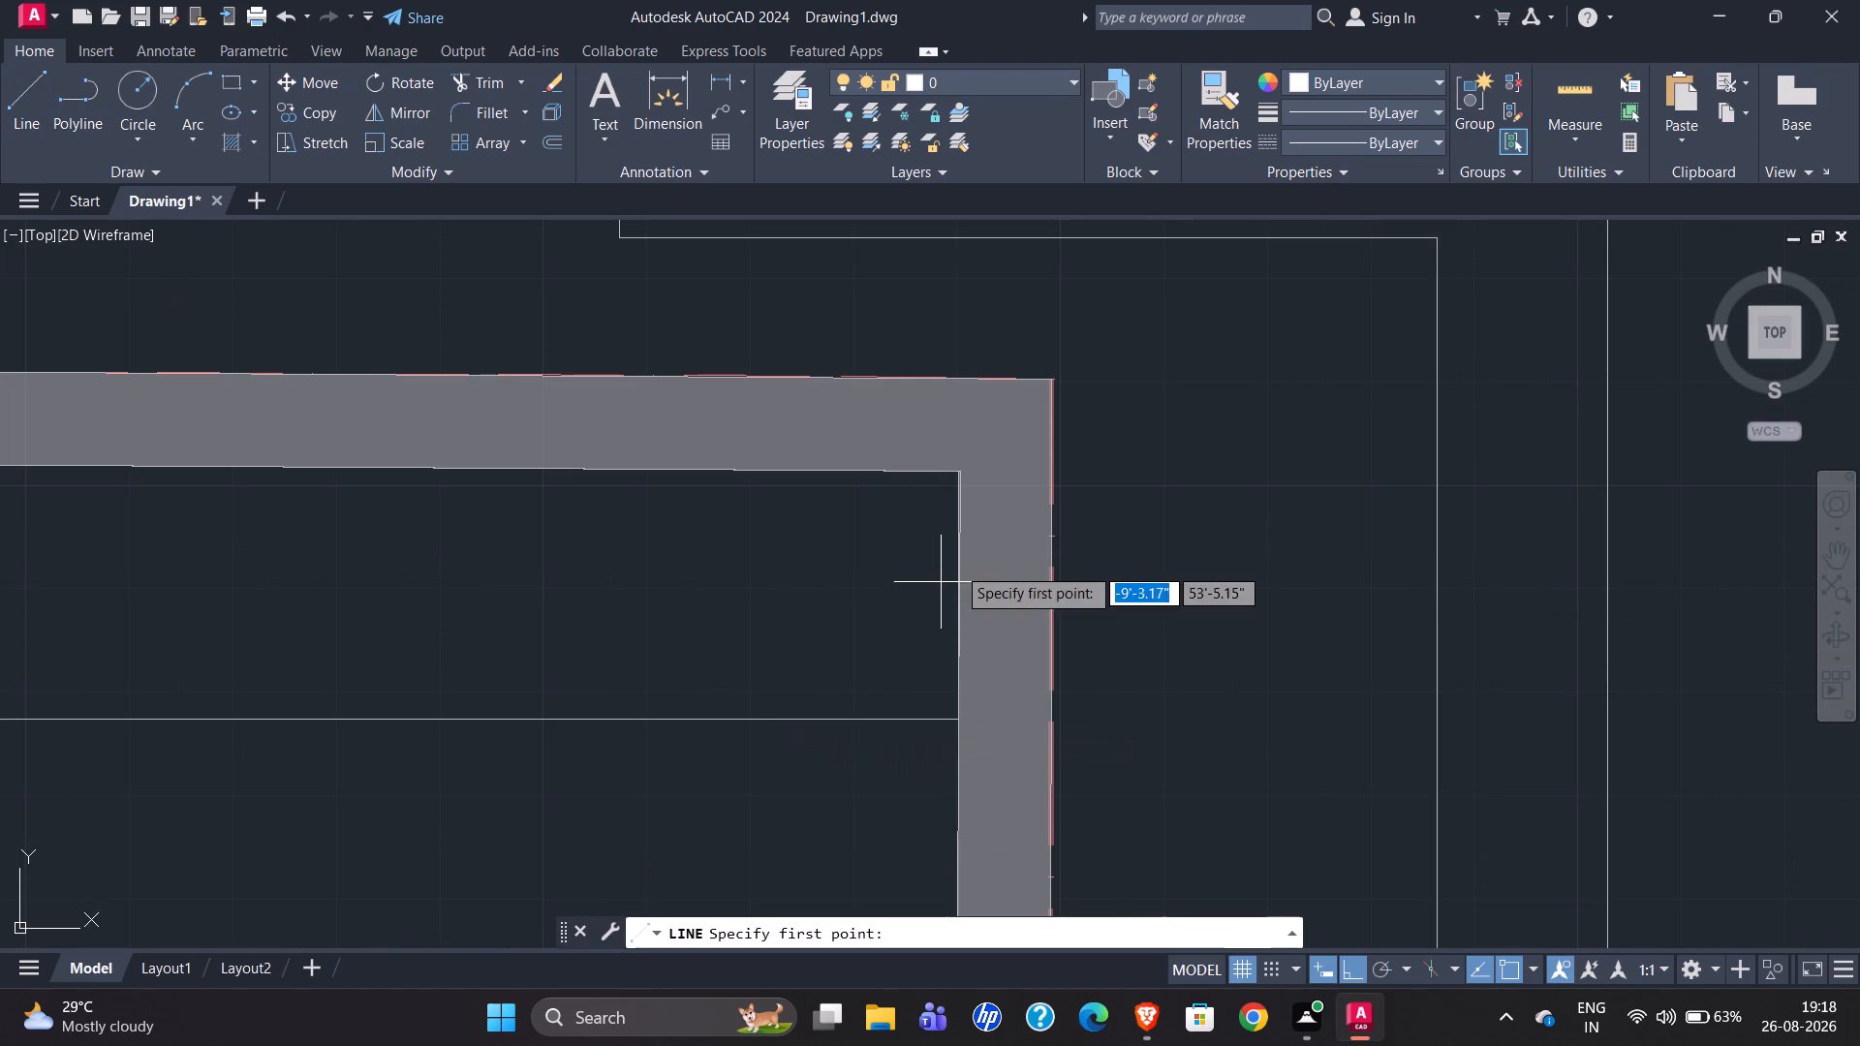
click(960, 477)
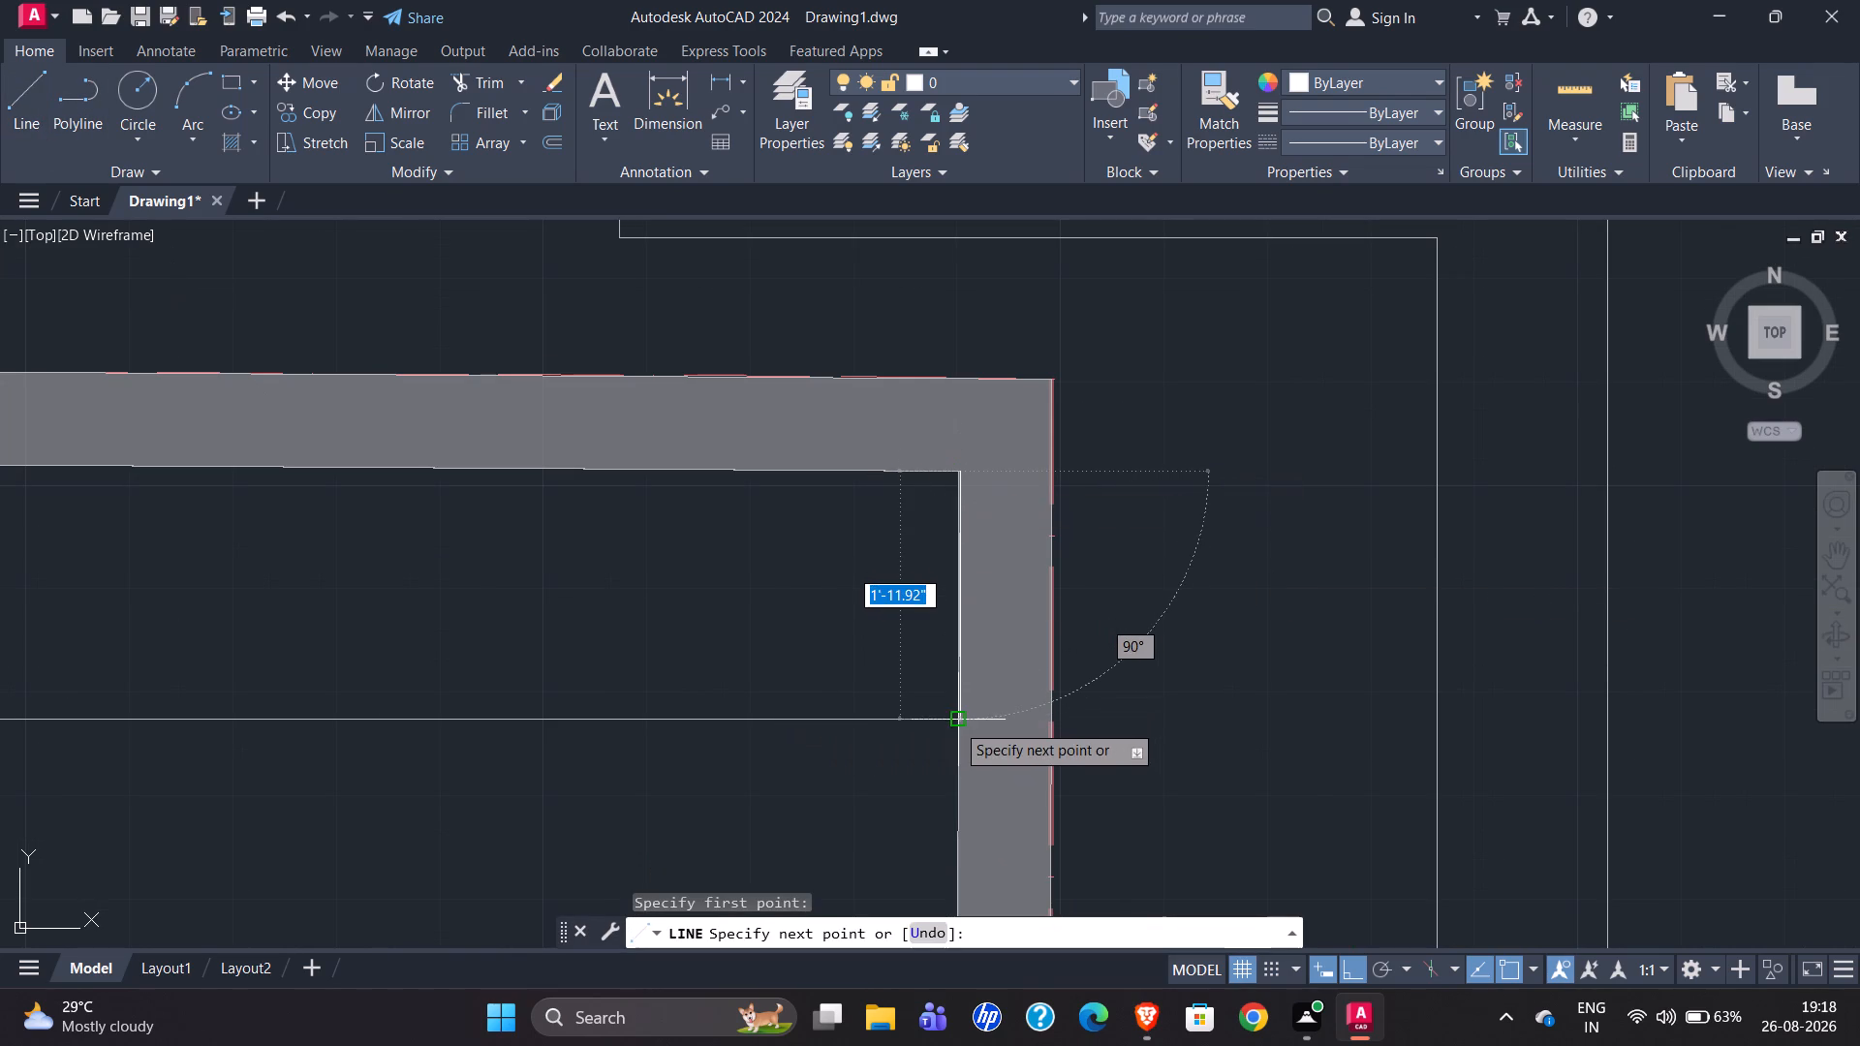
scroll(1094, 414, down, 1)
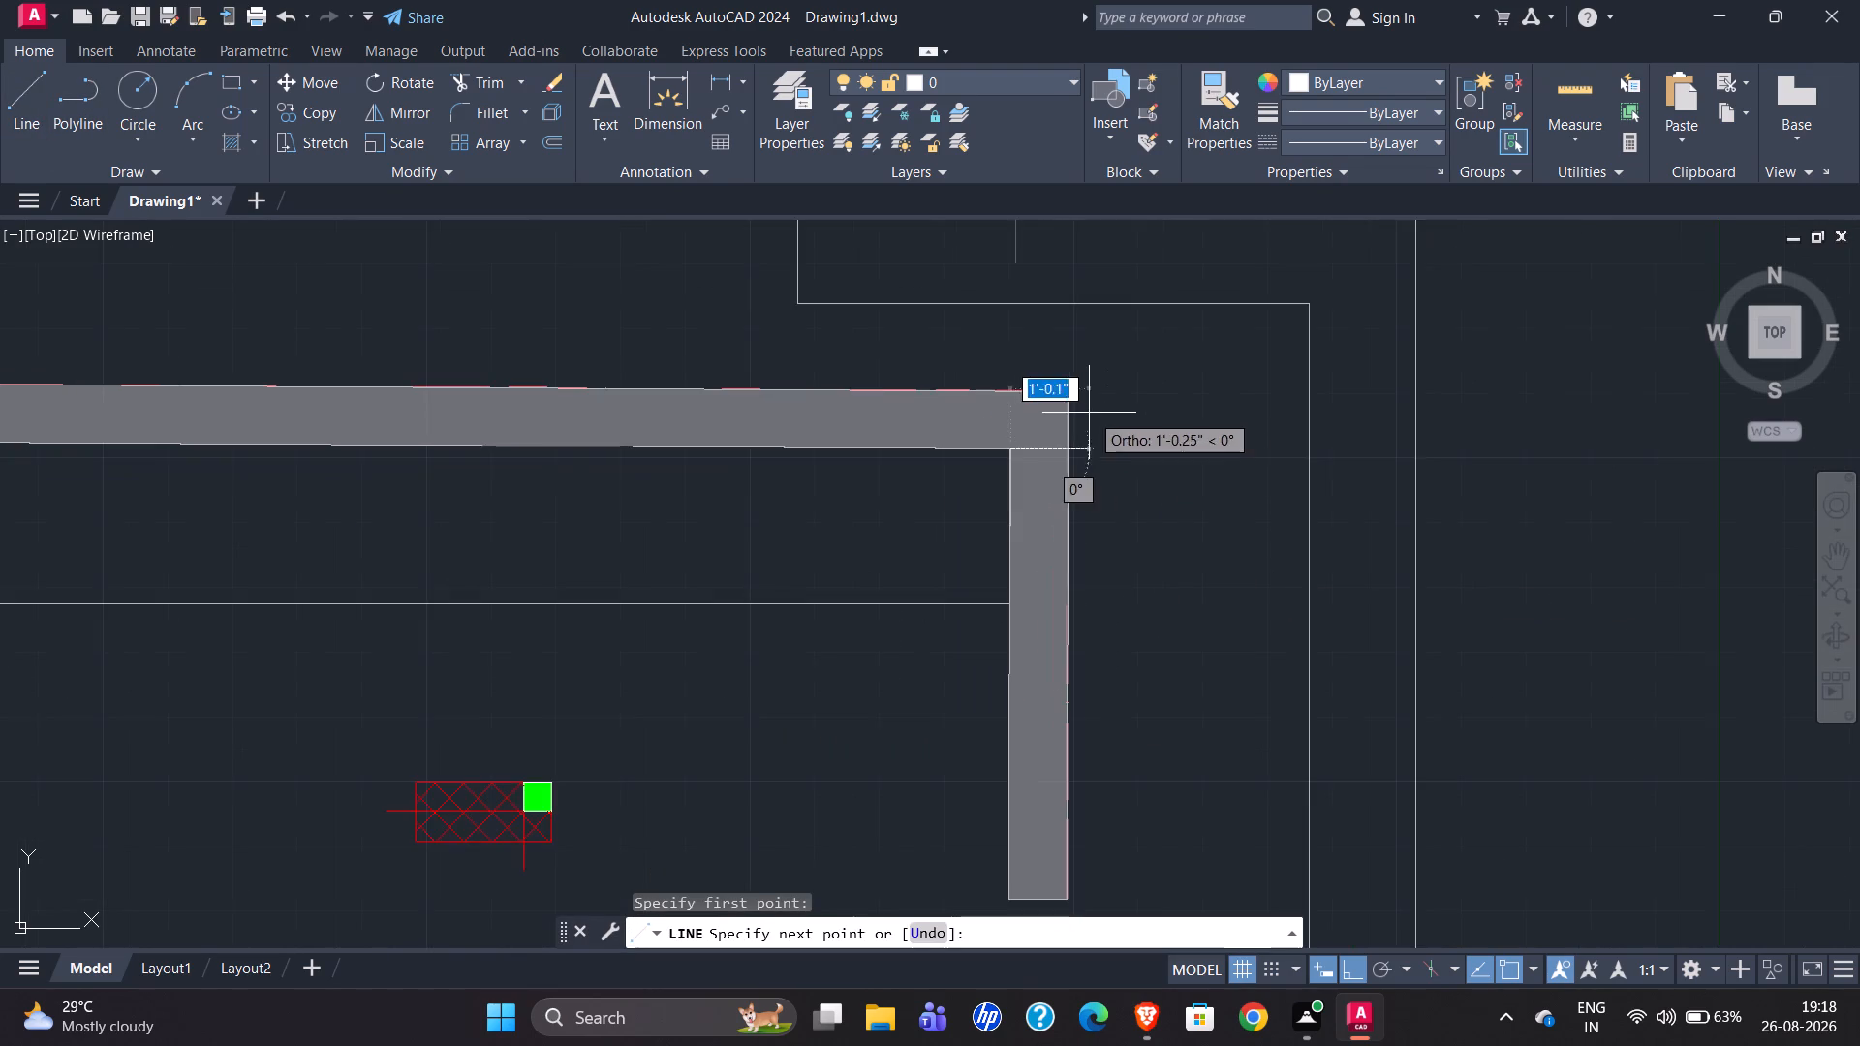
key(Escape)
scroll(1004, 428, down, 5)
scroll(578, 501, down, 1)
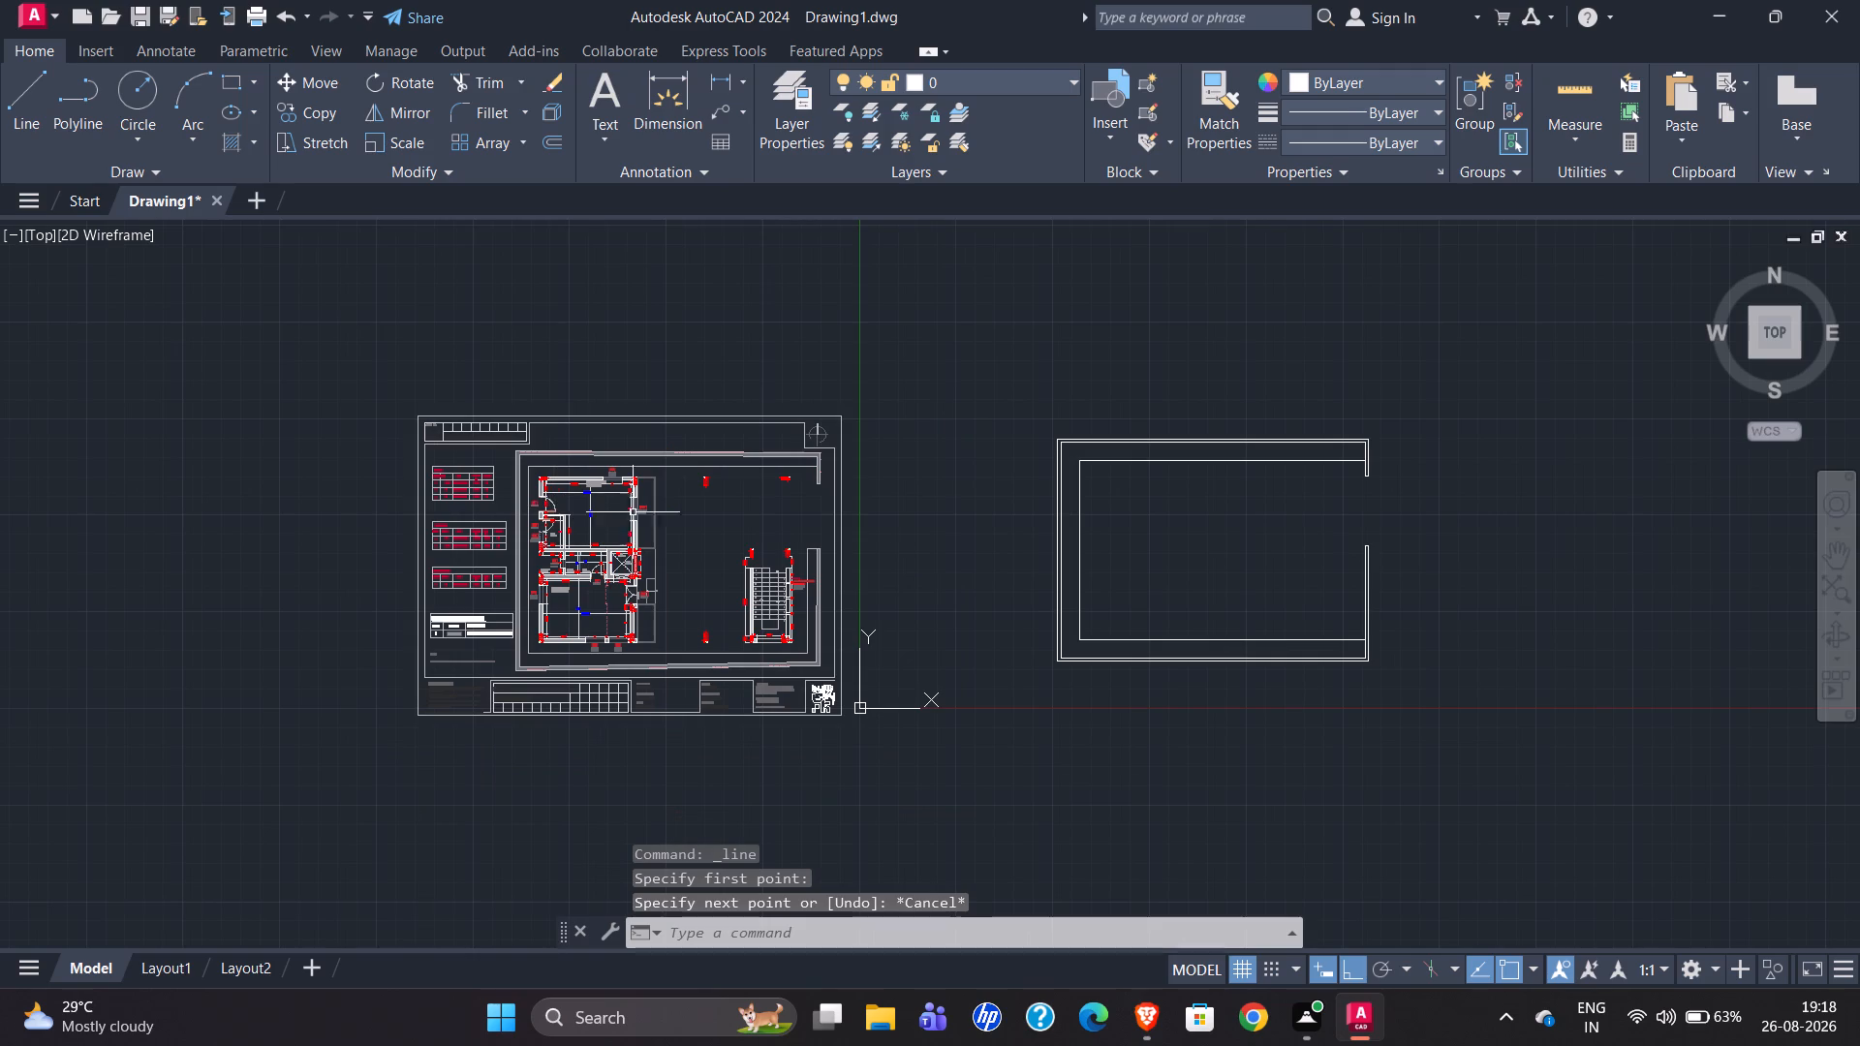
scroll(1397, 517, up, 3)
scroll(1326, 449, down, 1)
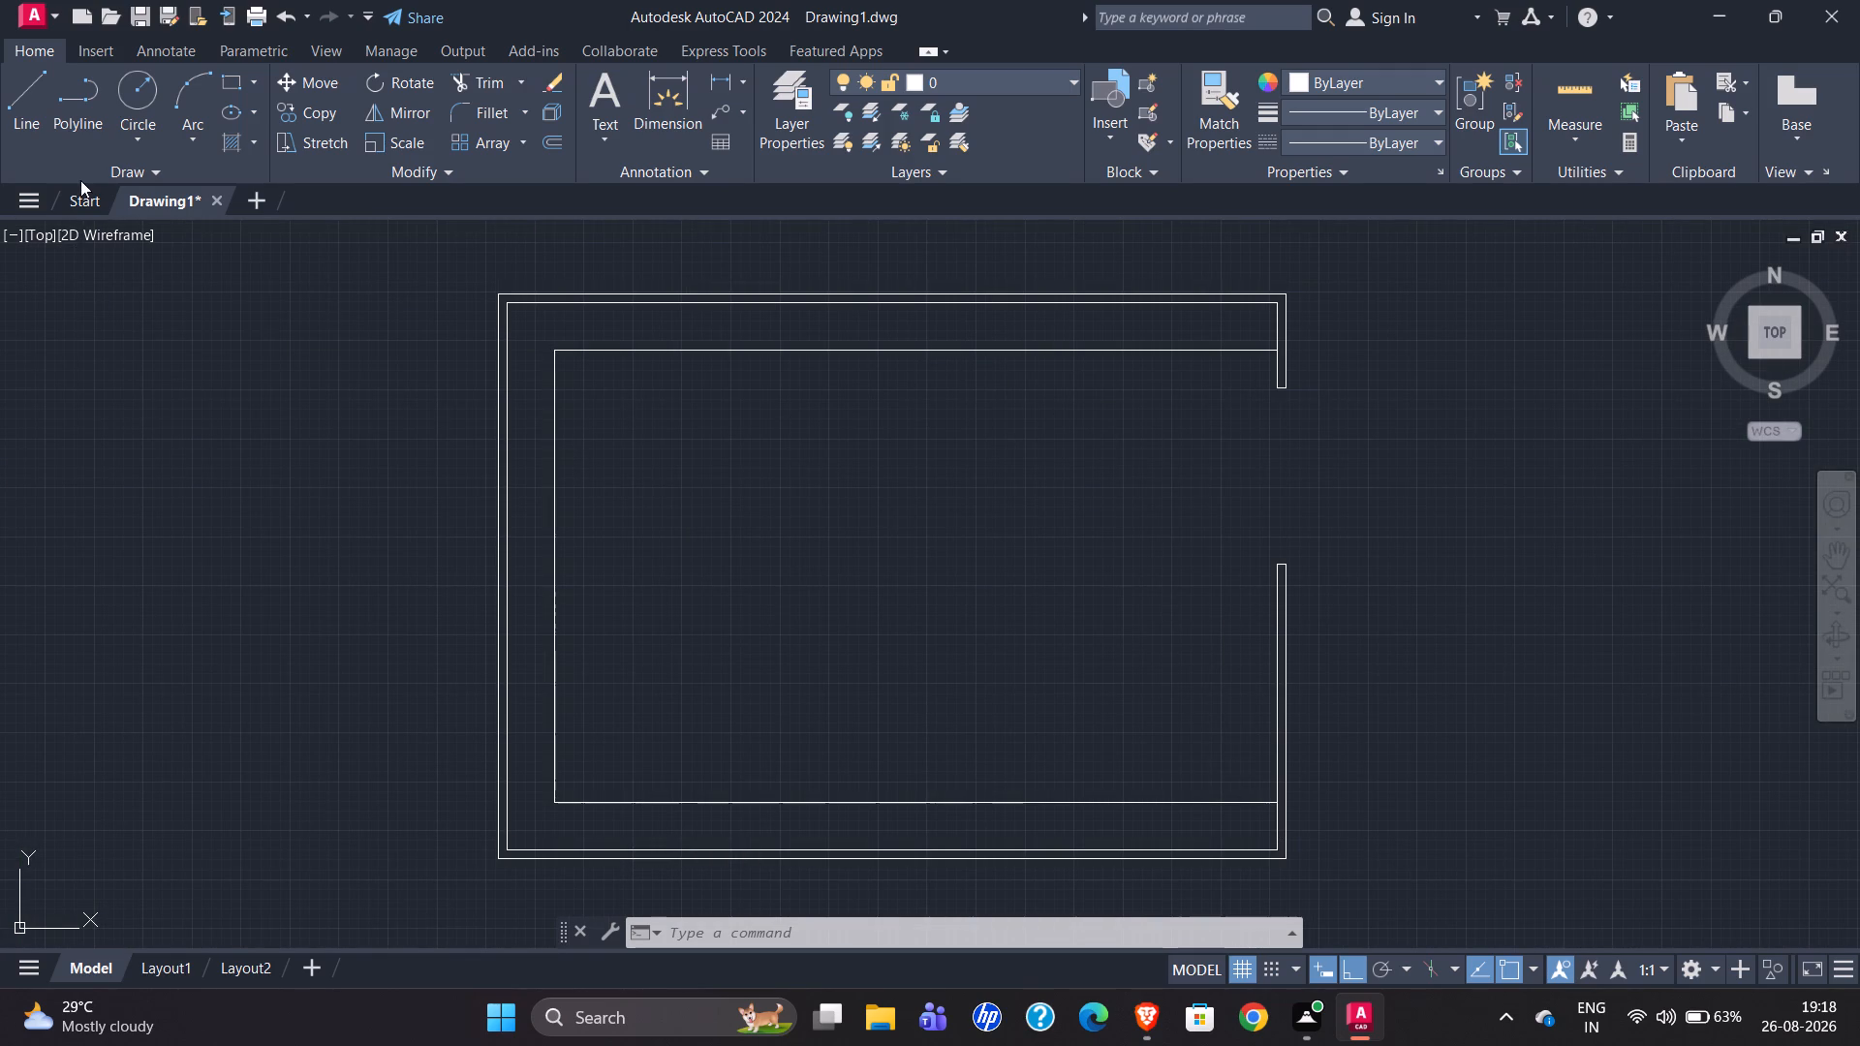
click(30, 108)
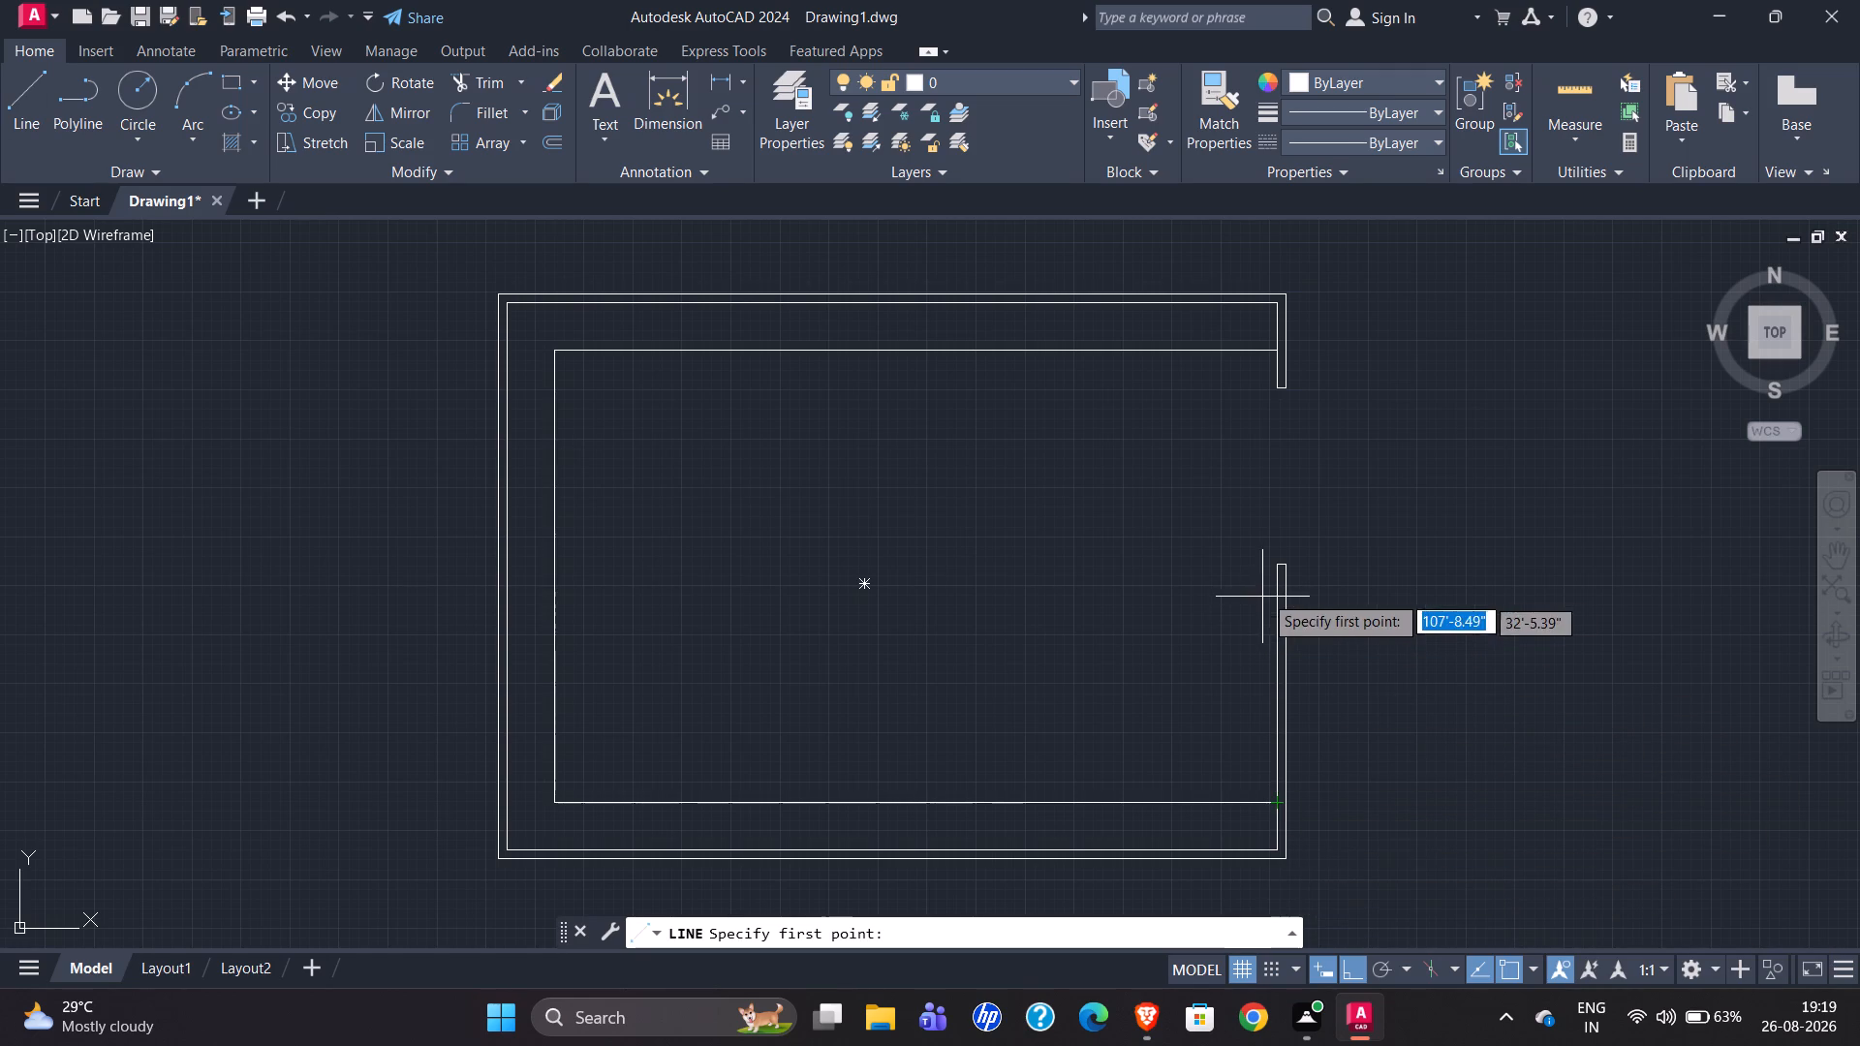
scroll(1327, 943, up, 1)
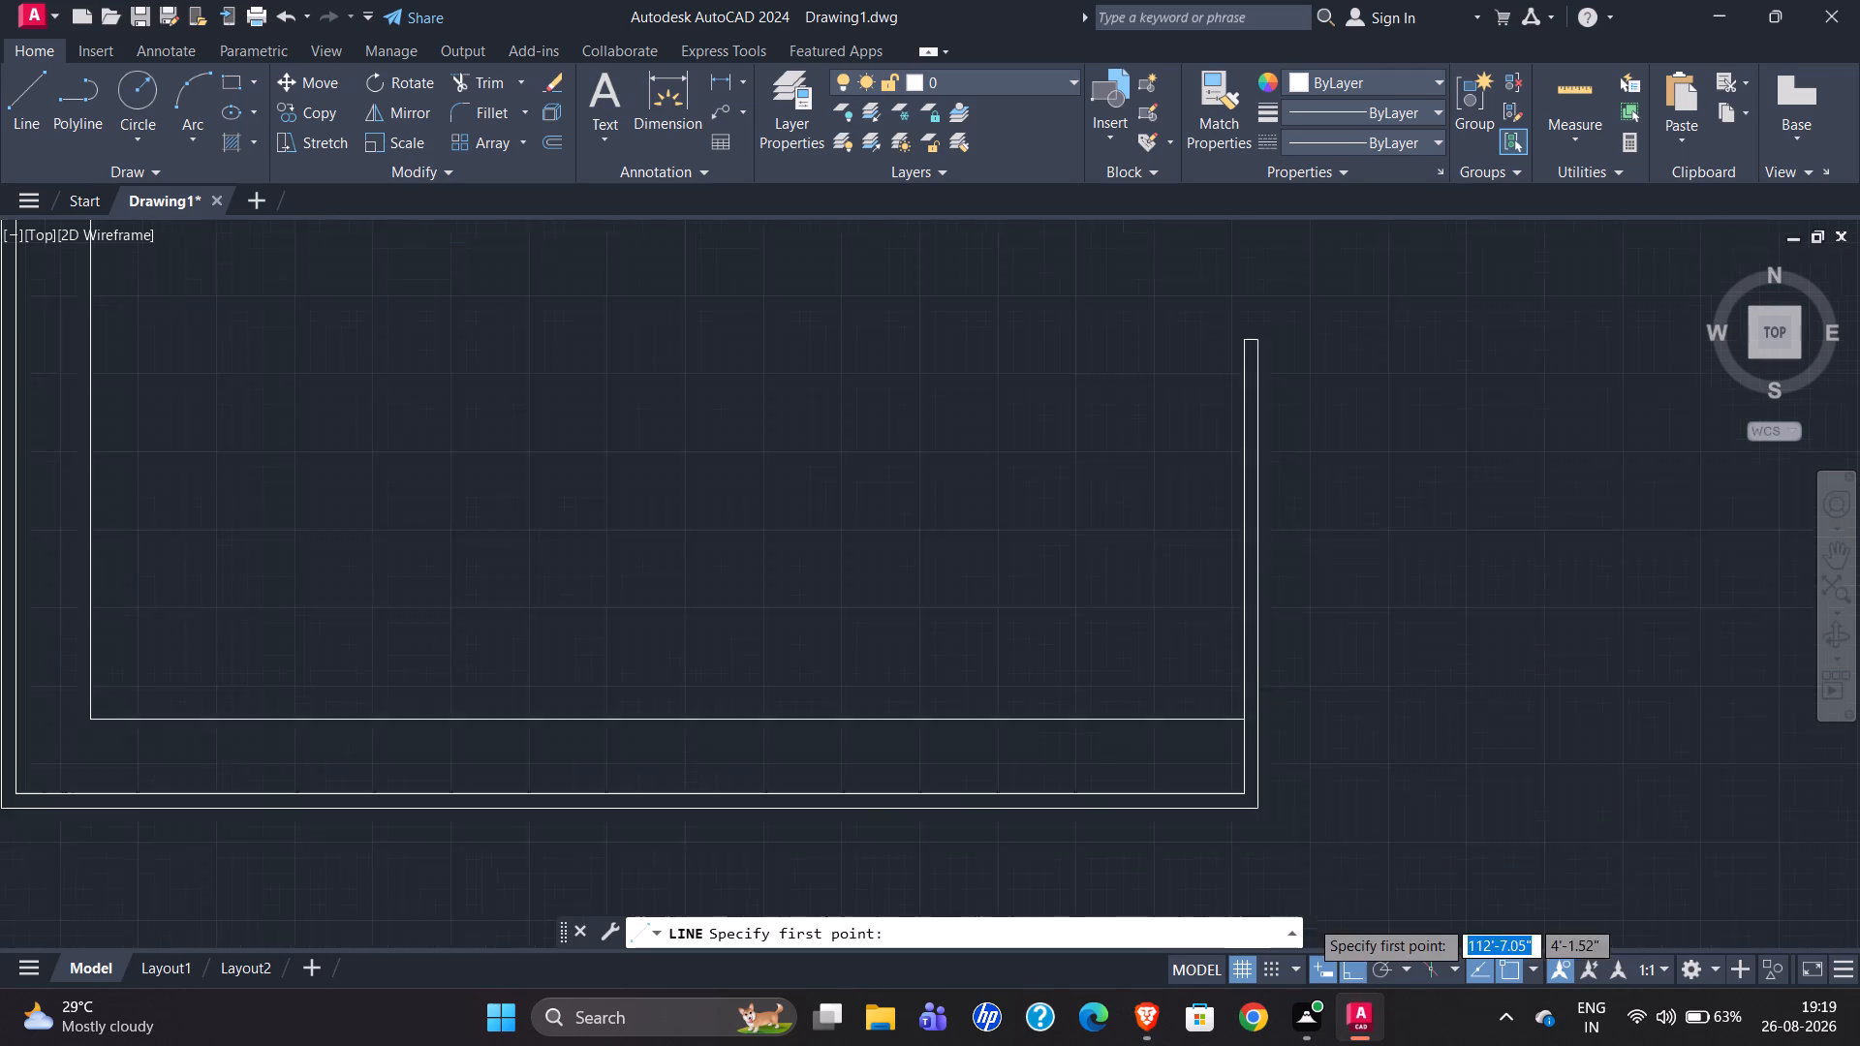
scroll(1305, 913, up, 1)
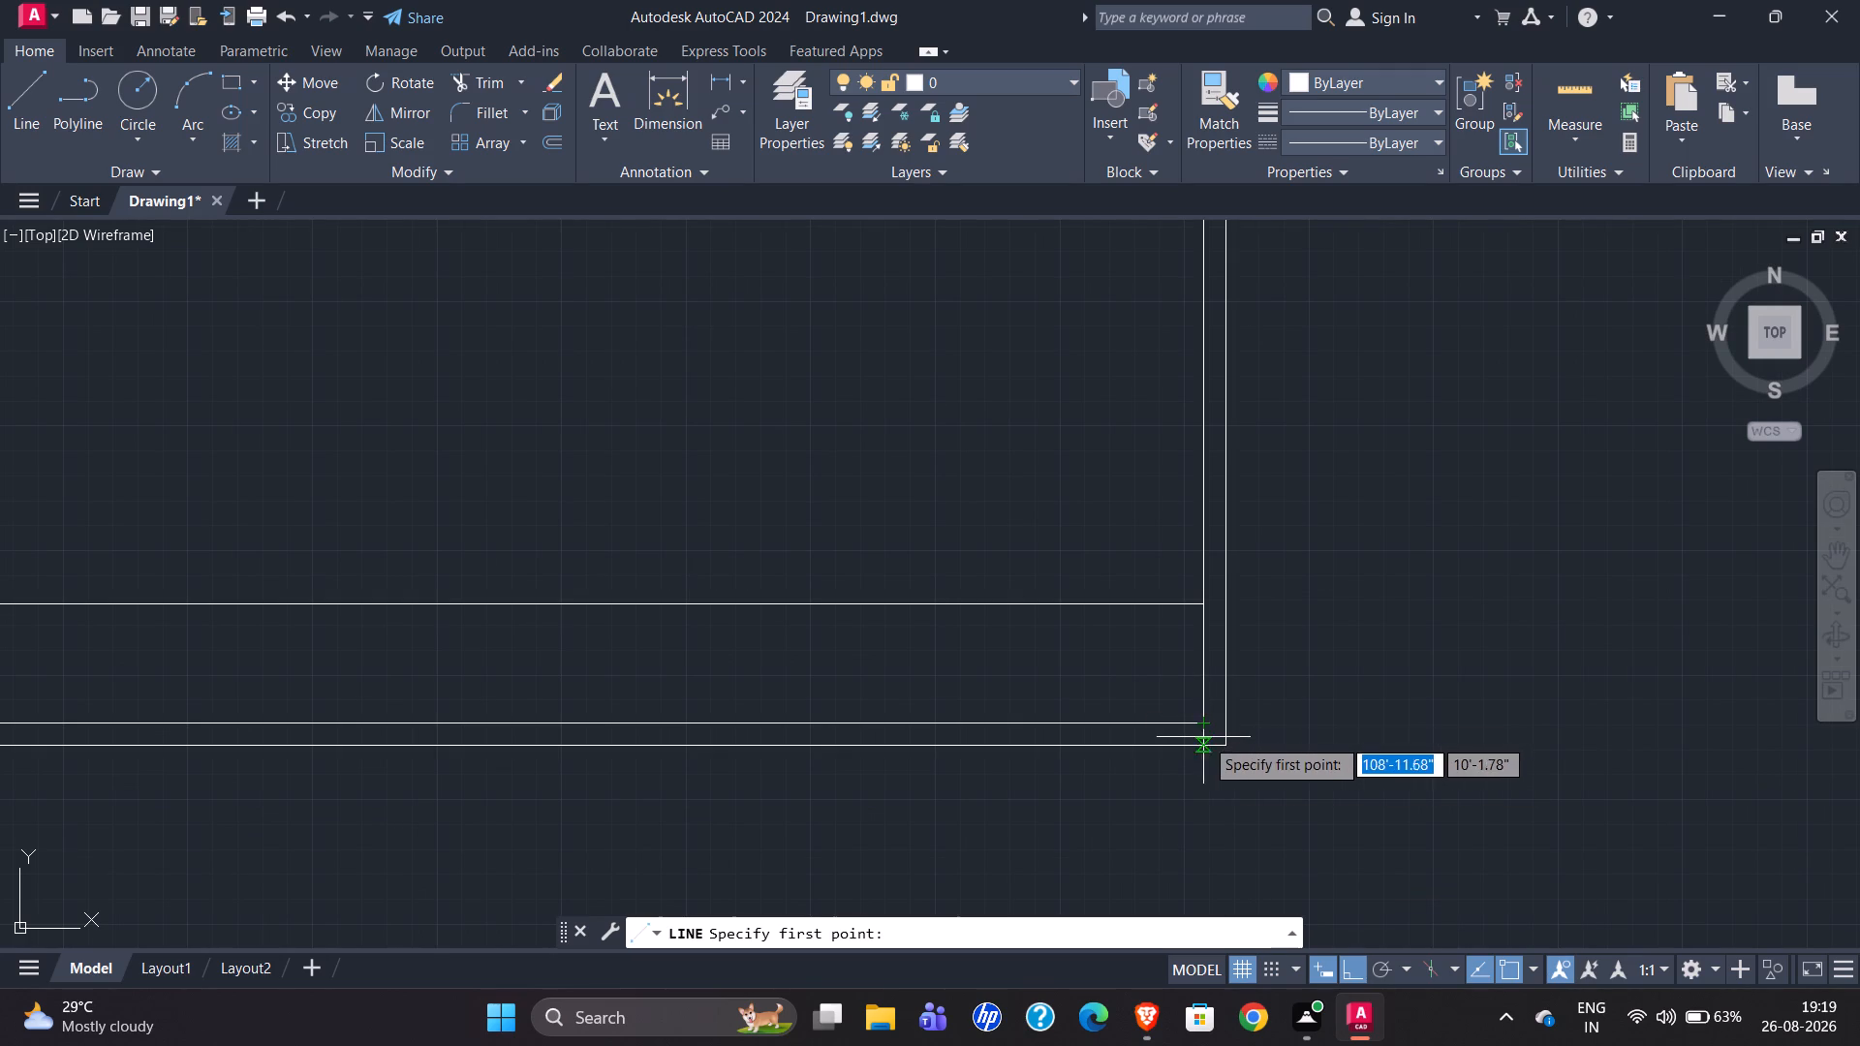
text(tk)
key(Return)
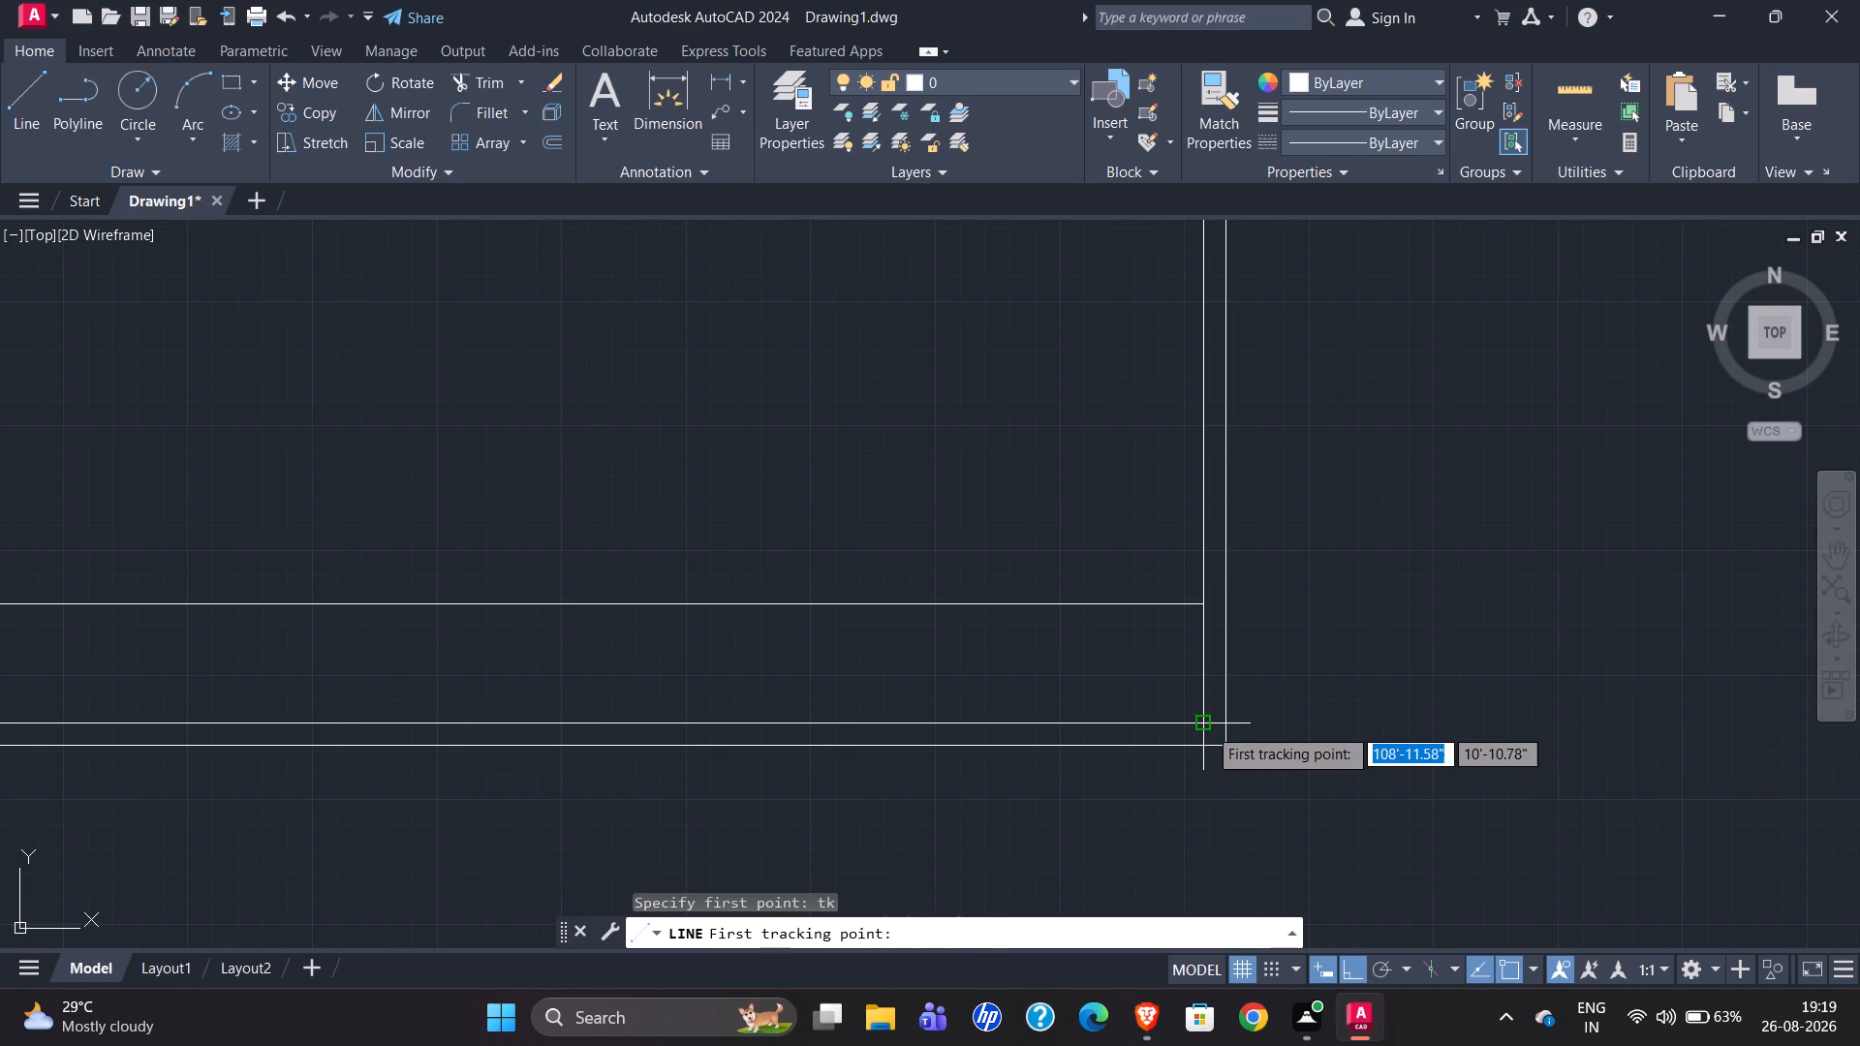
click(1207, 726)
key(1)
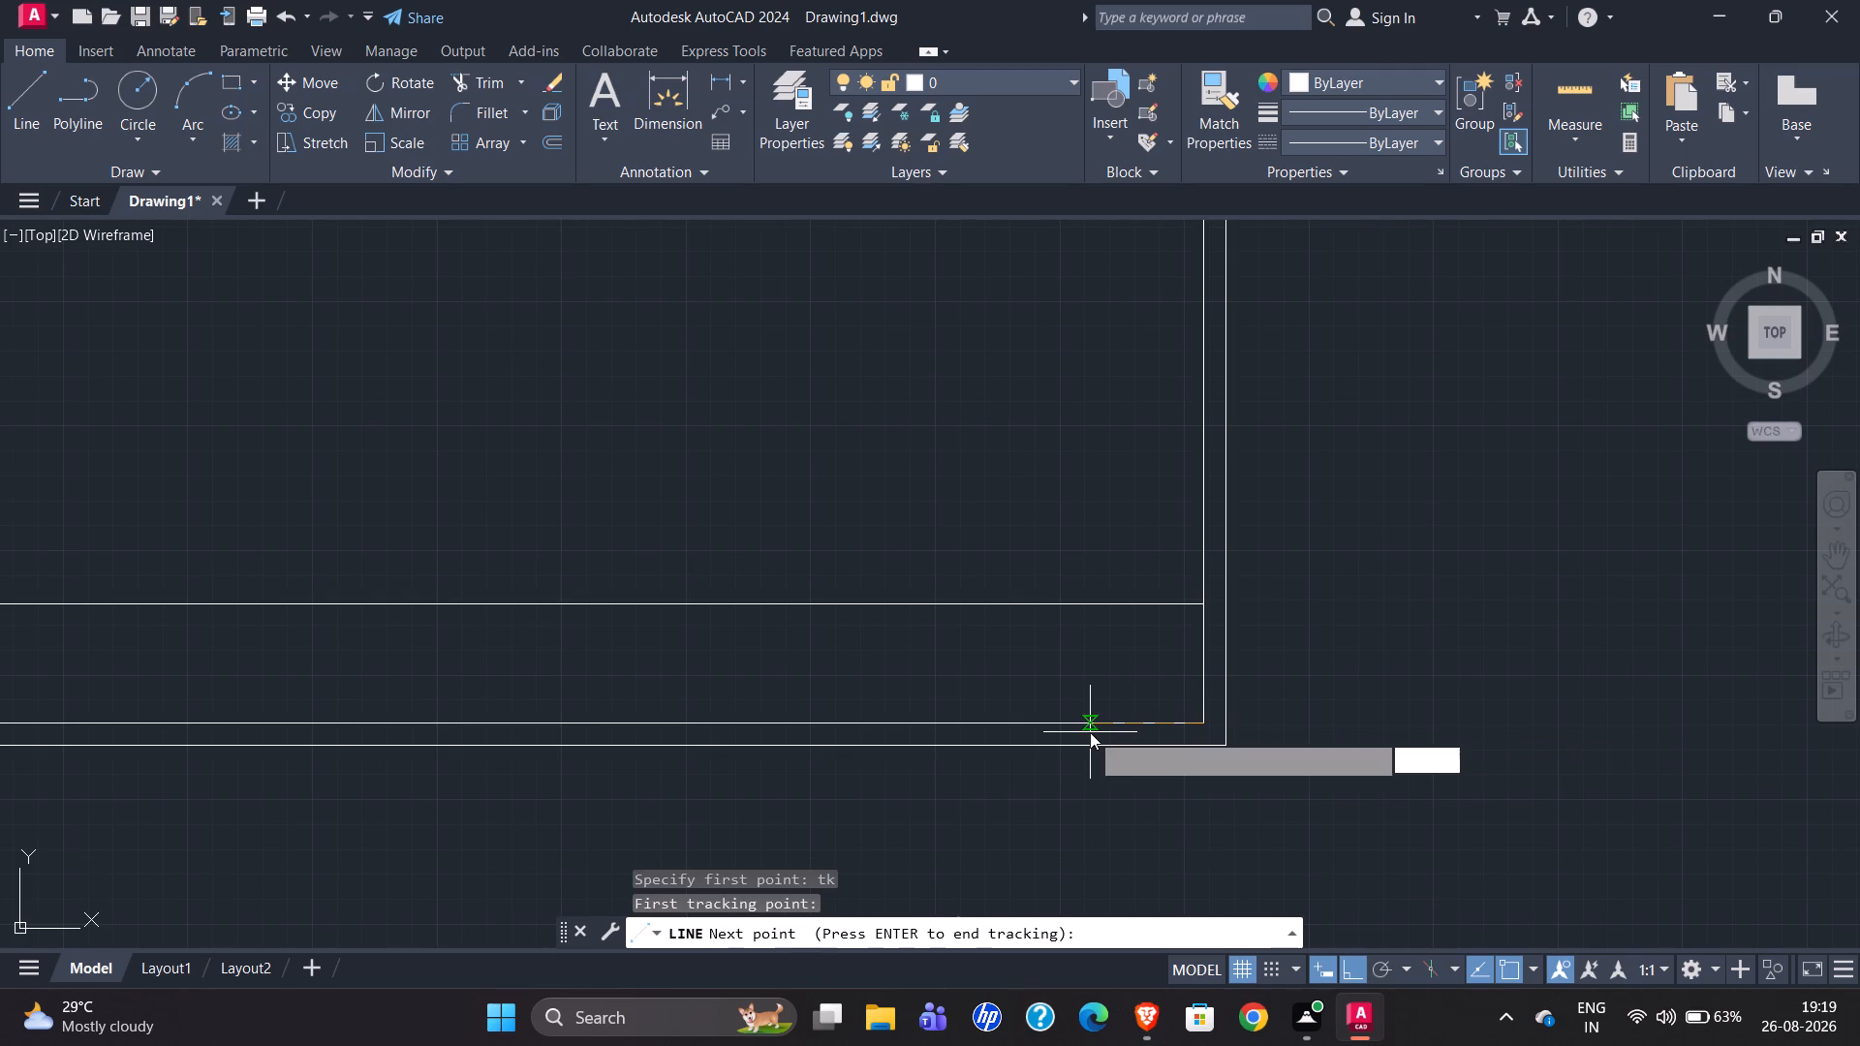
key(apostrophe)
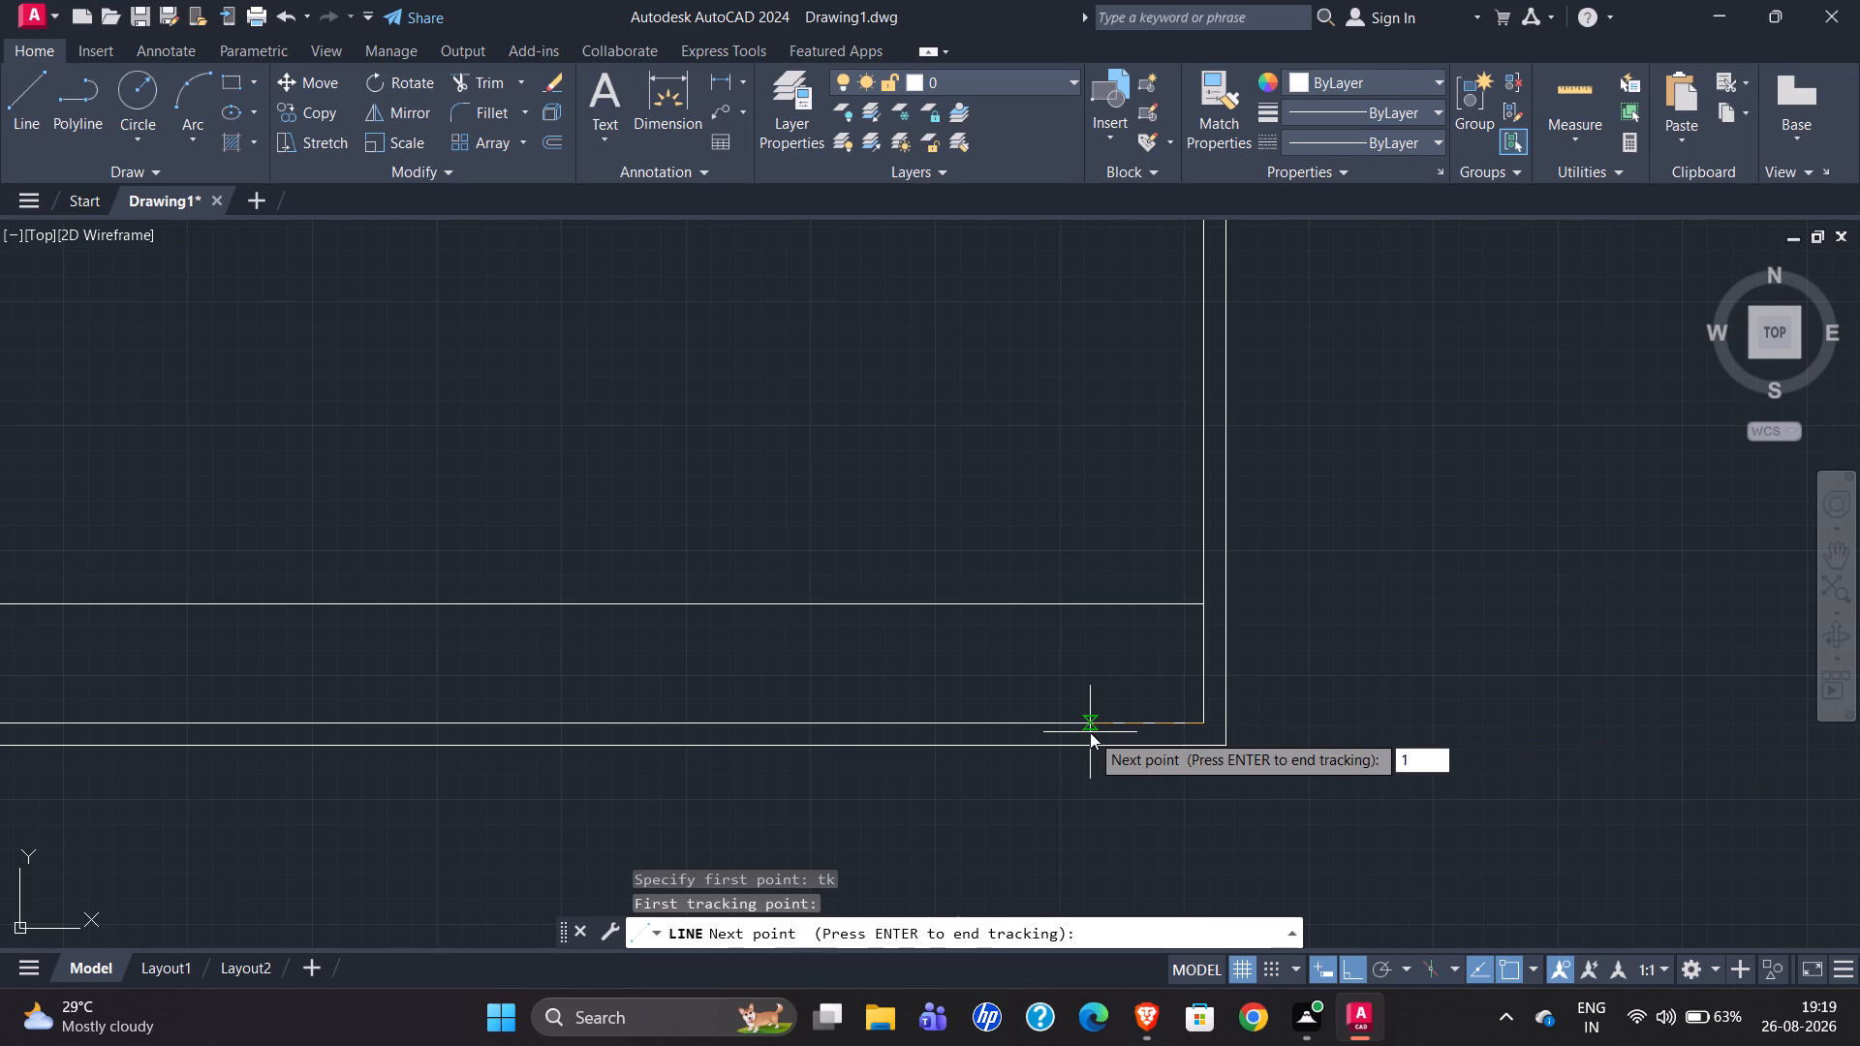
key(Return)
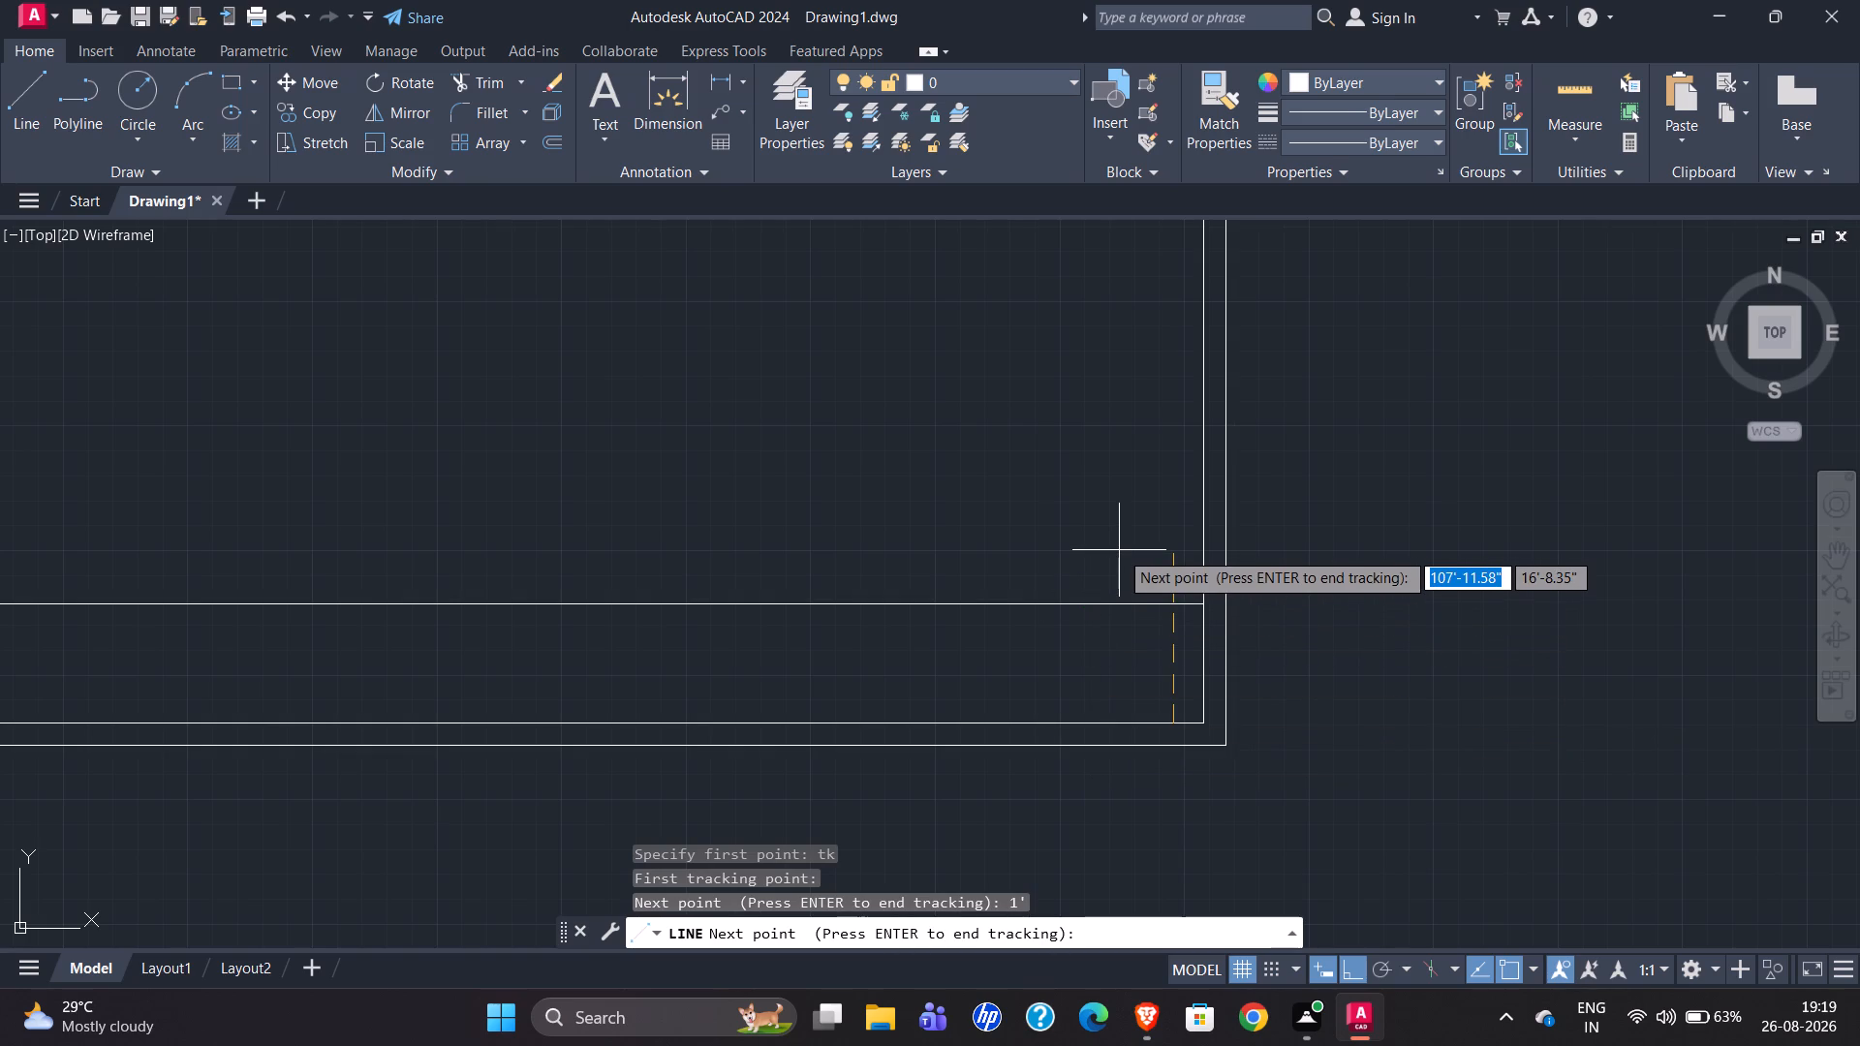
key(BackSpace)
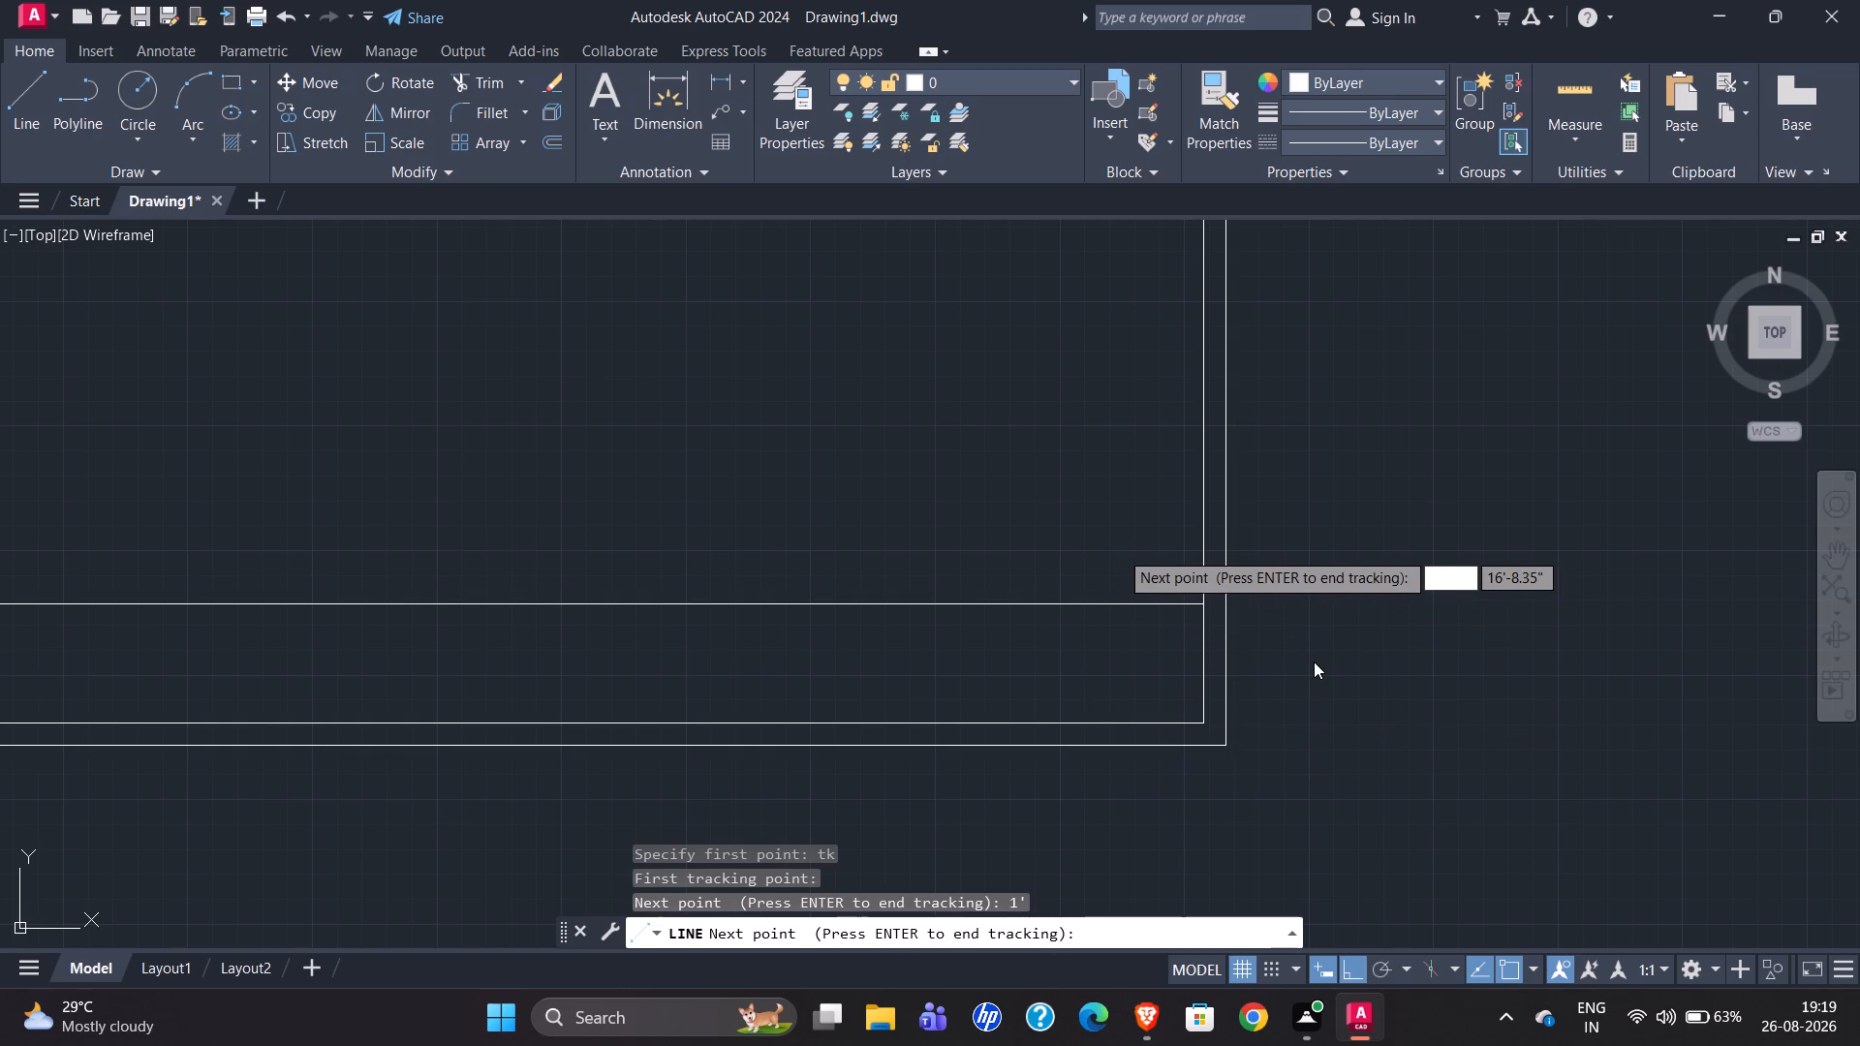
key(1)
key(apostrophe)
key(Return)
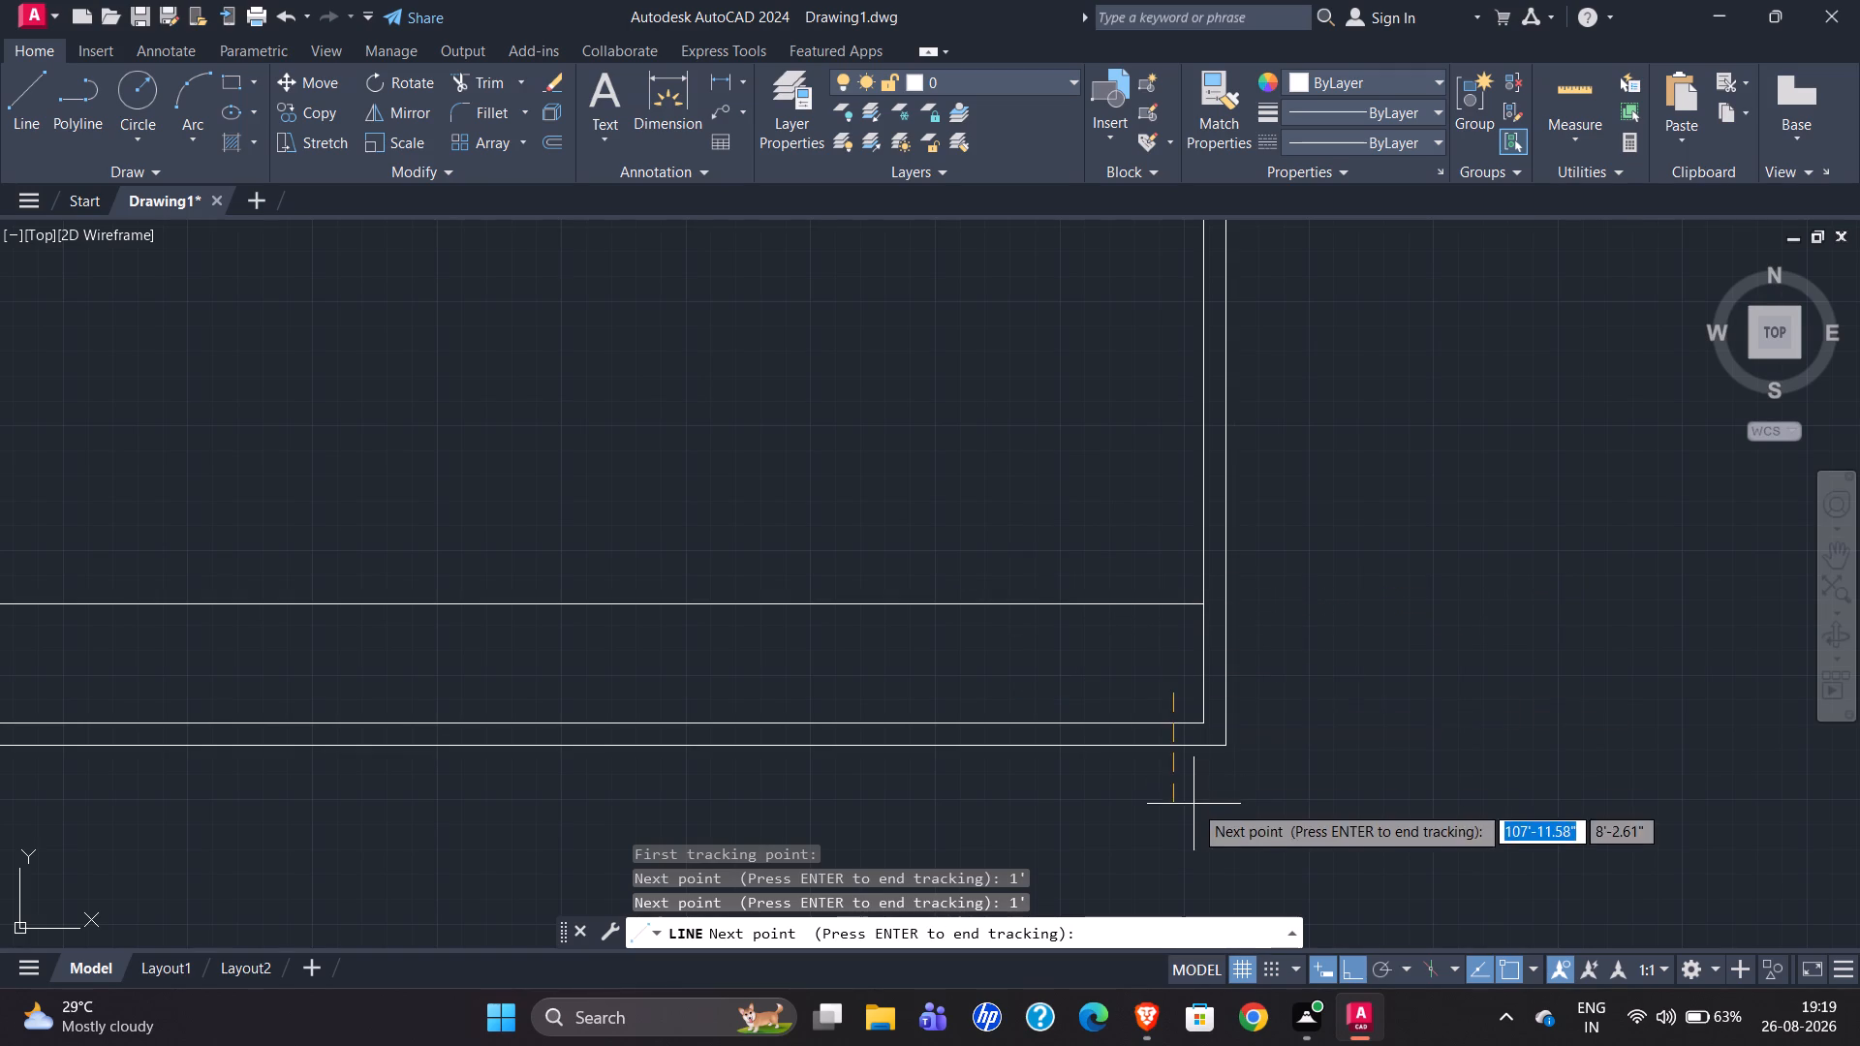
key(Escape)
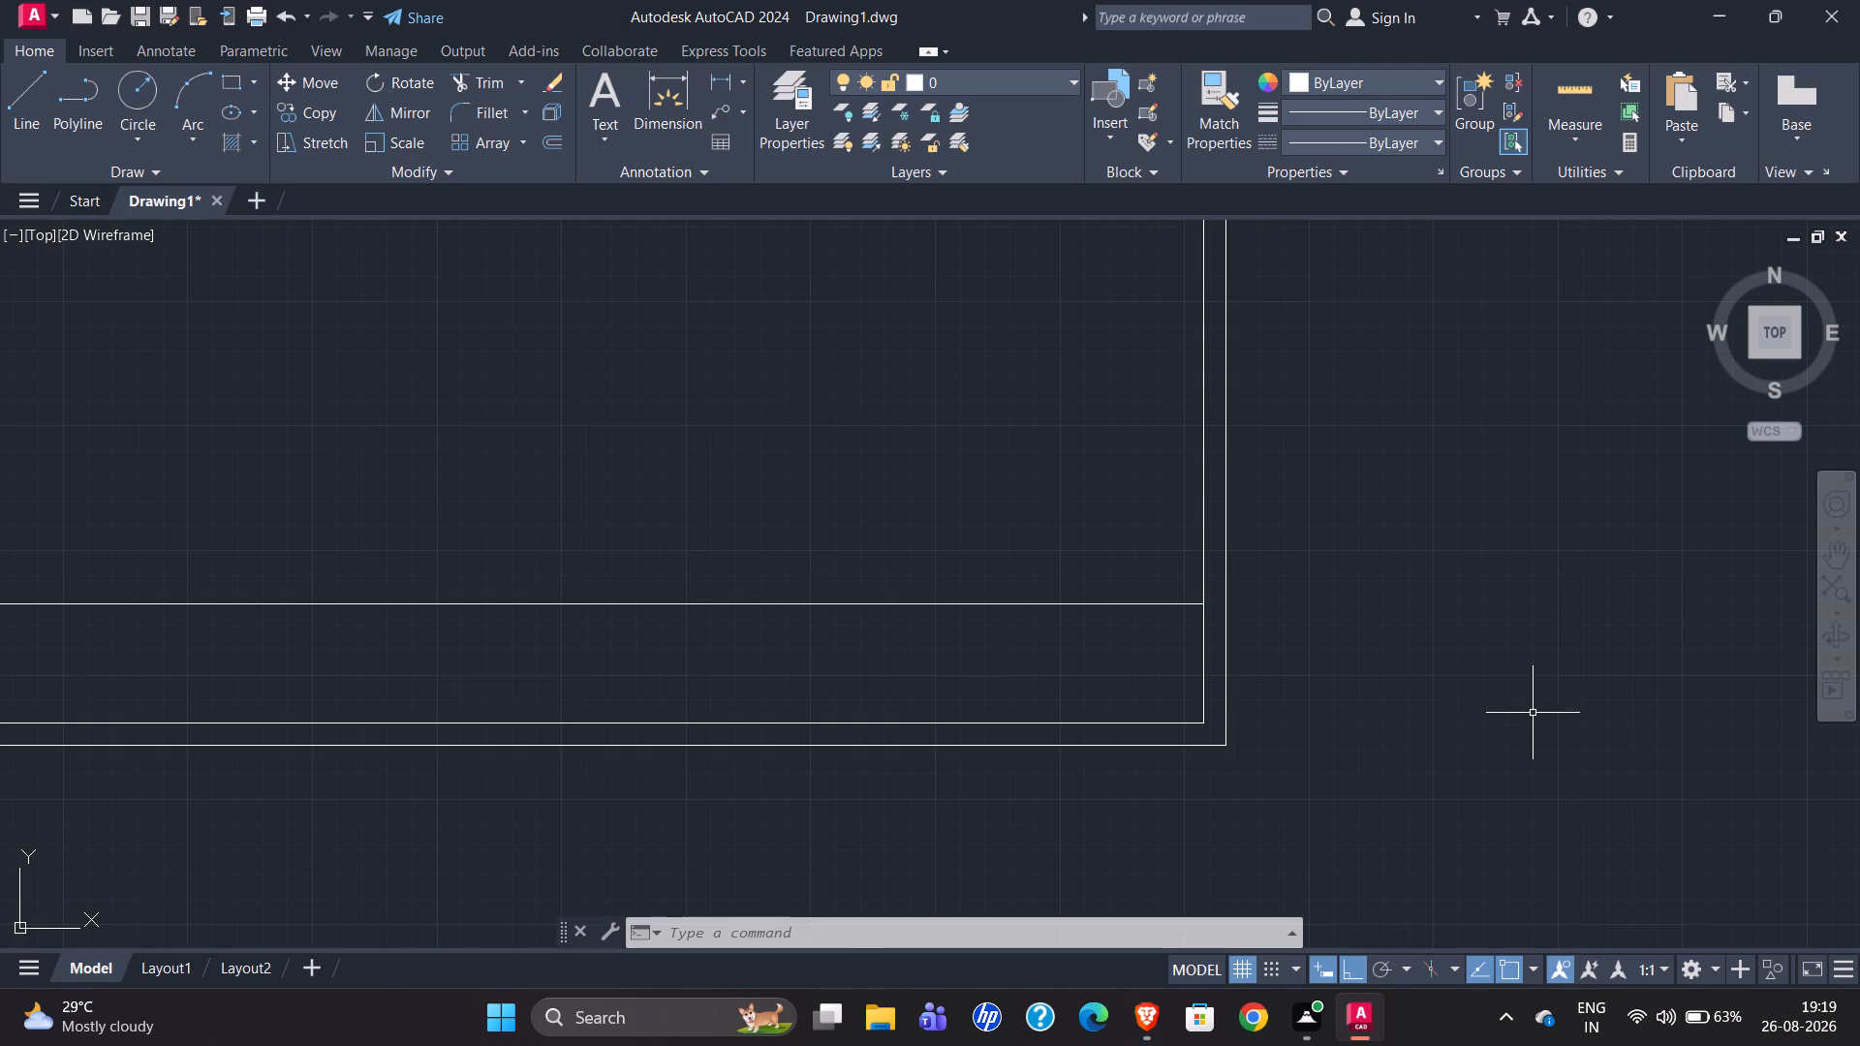
Draw a 24'-3" vertical line tracked 1' inside the lower gate-side wall's inner corner, closing it with a 1' line to the wall's end.
click(16, 88)
key(y)
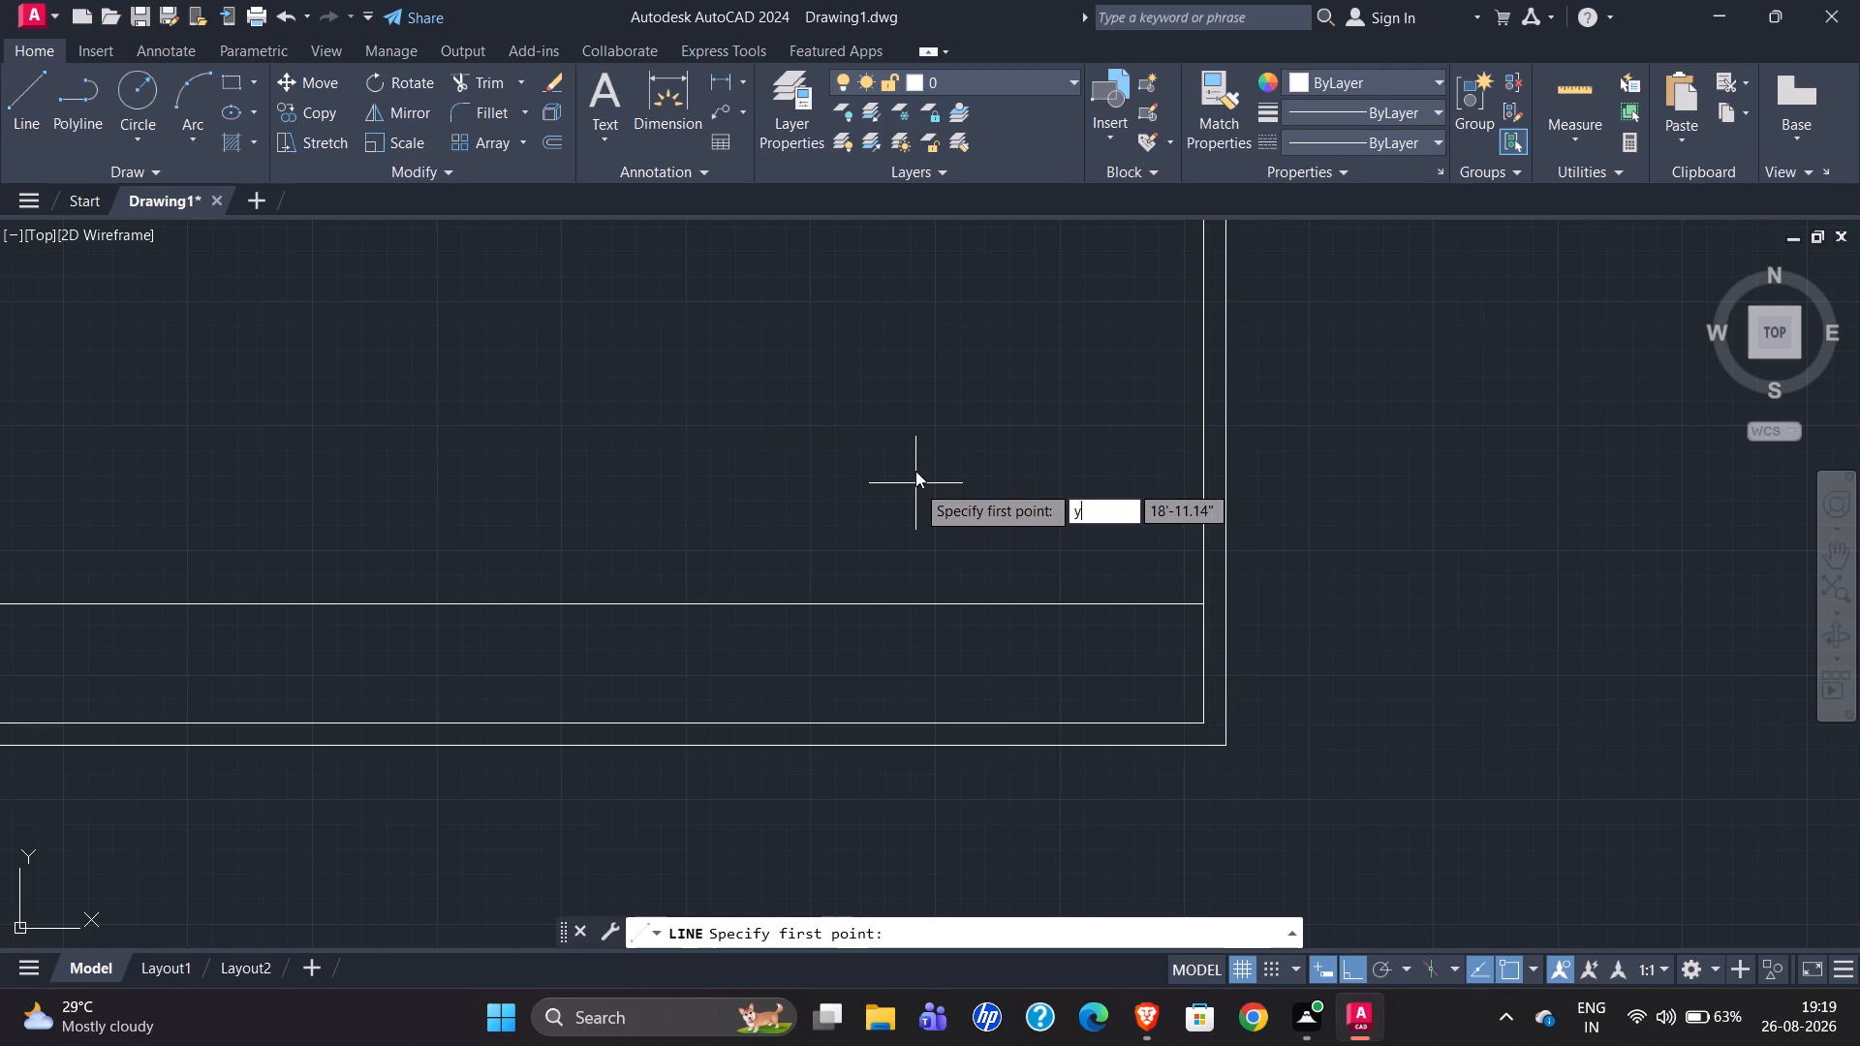
key(BackSpace)
key(t)
key(l)
key(BackSpace)
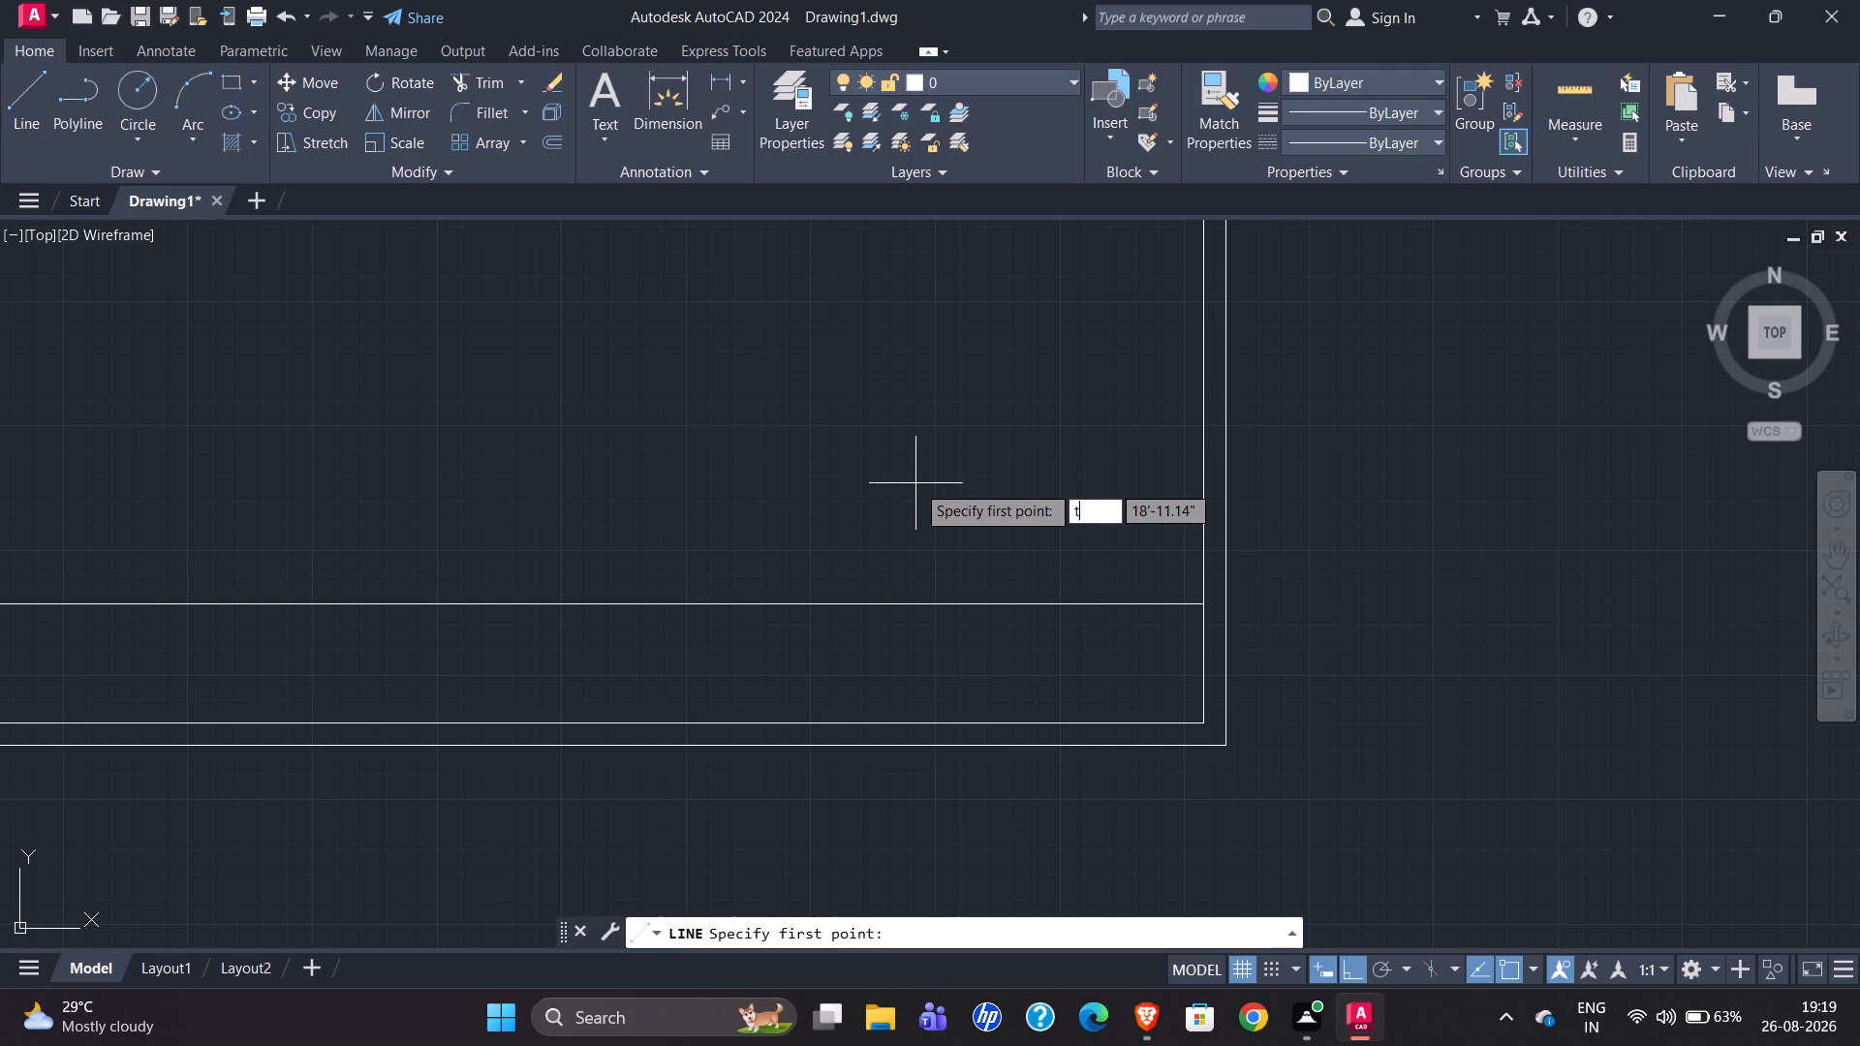
text(k])
key(BackSpace)
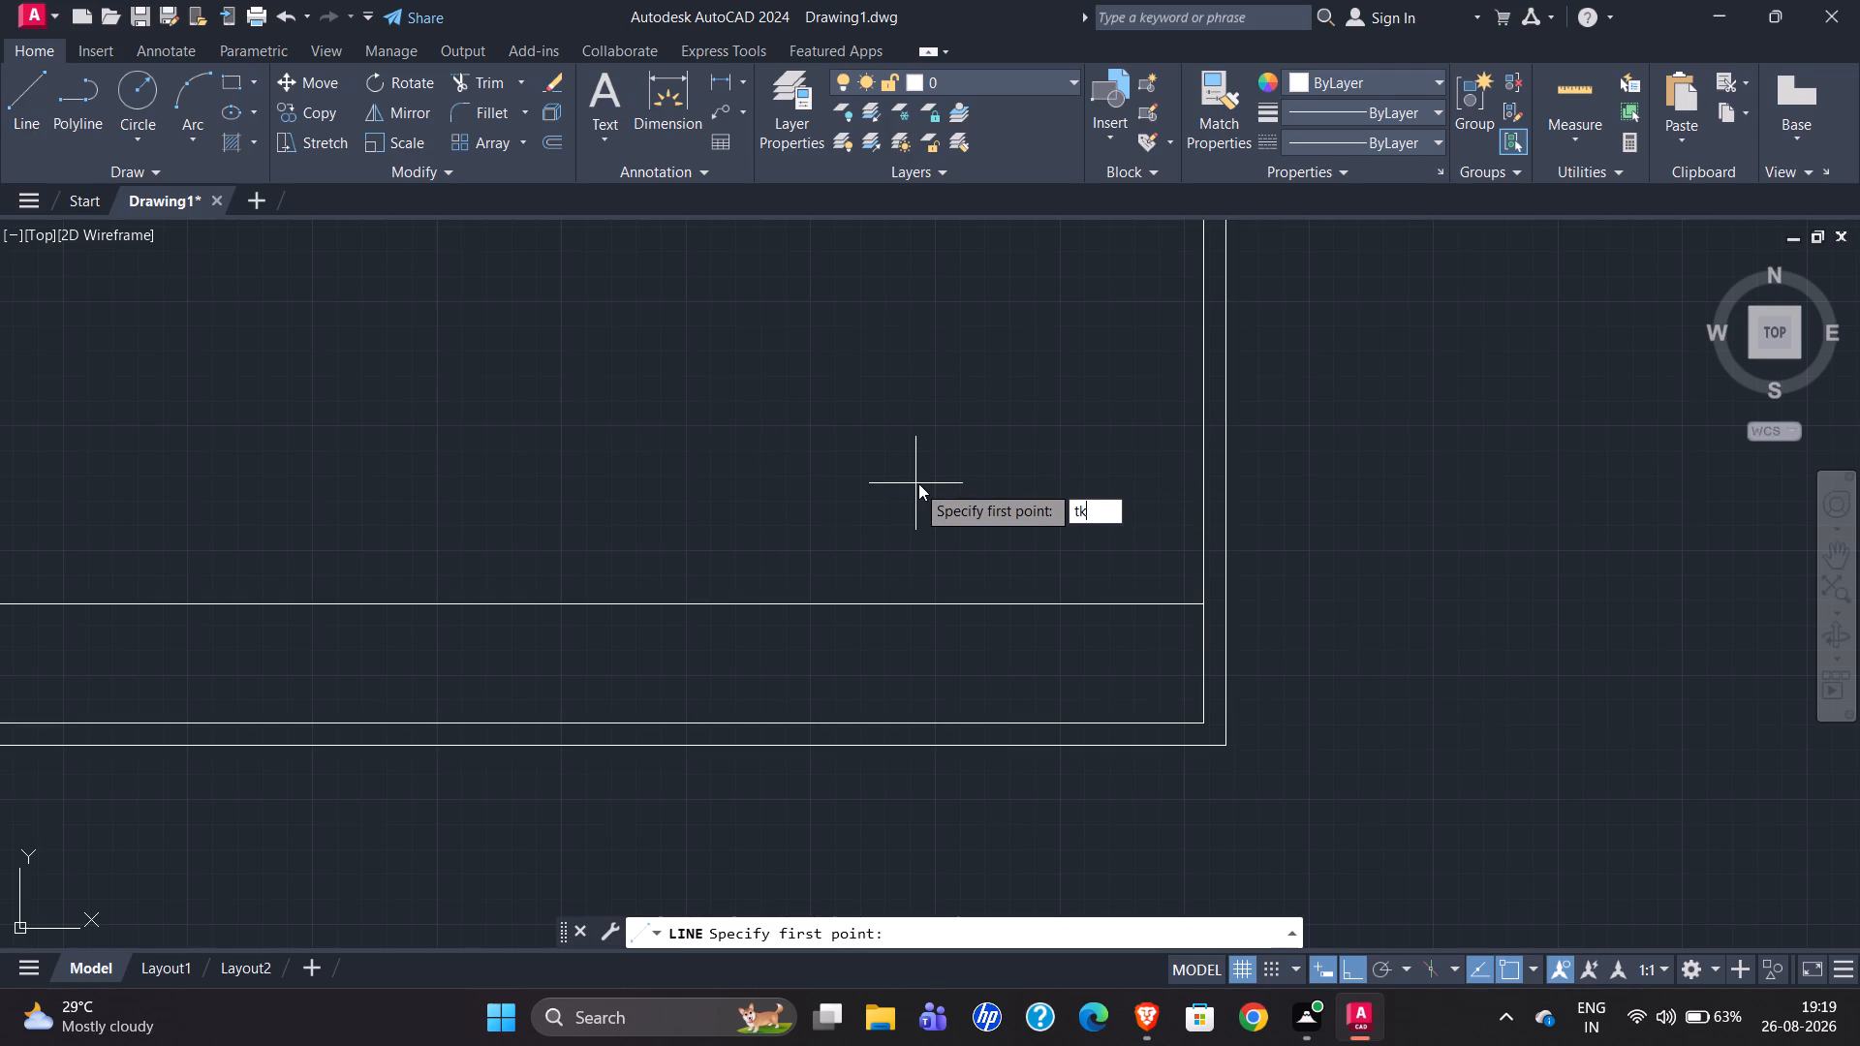
key(Return)
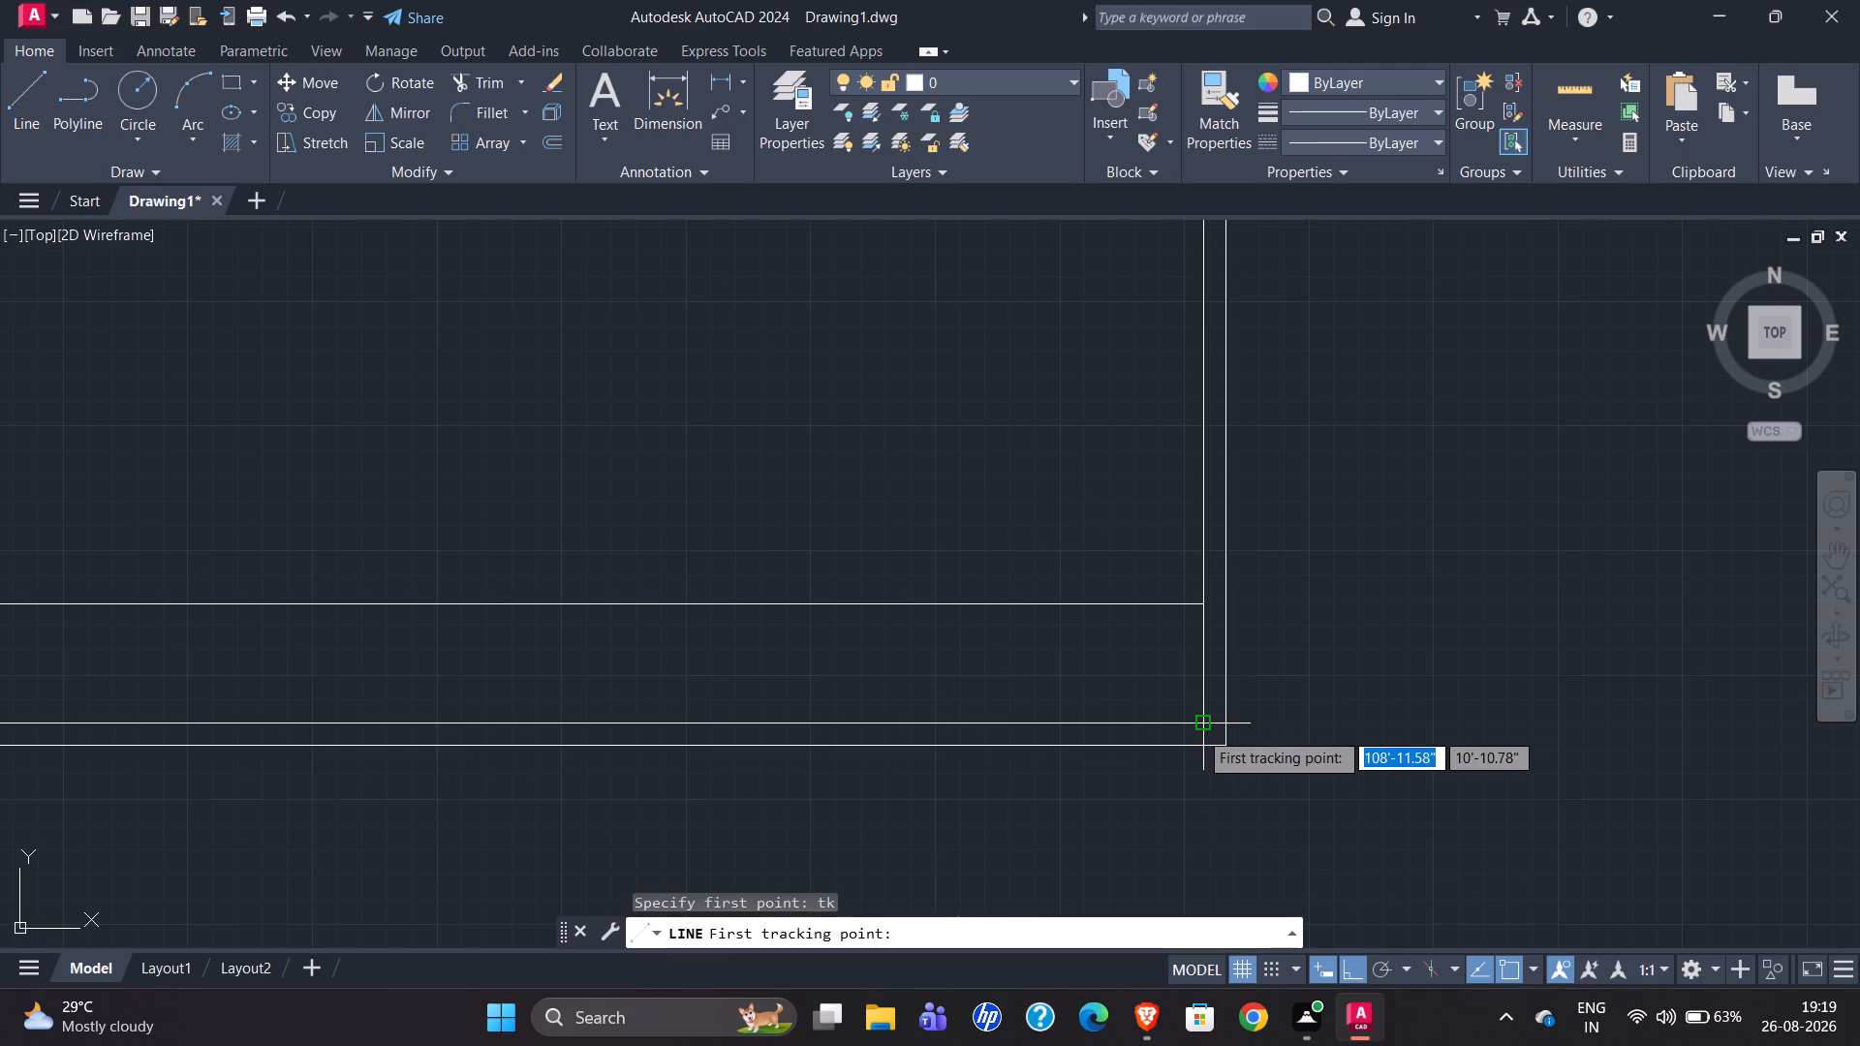
click(1197, 725)
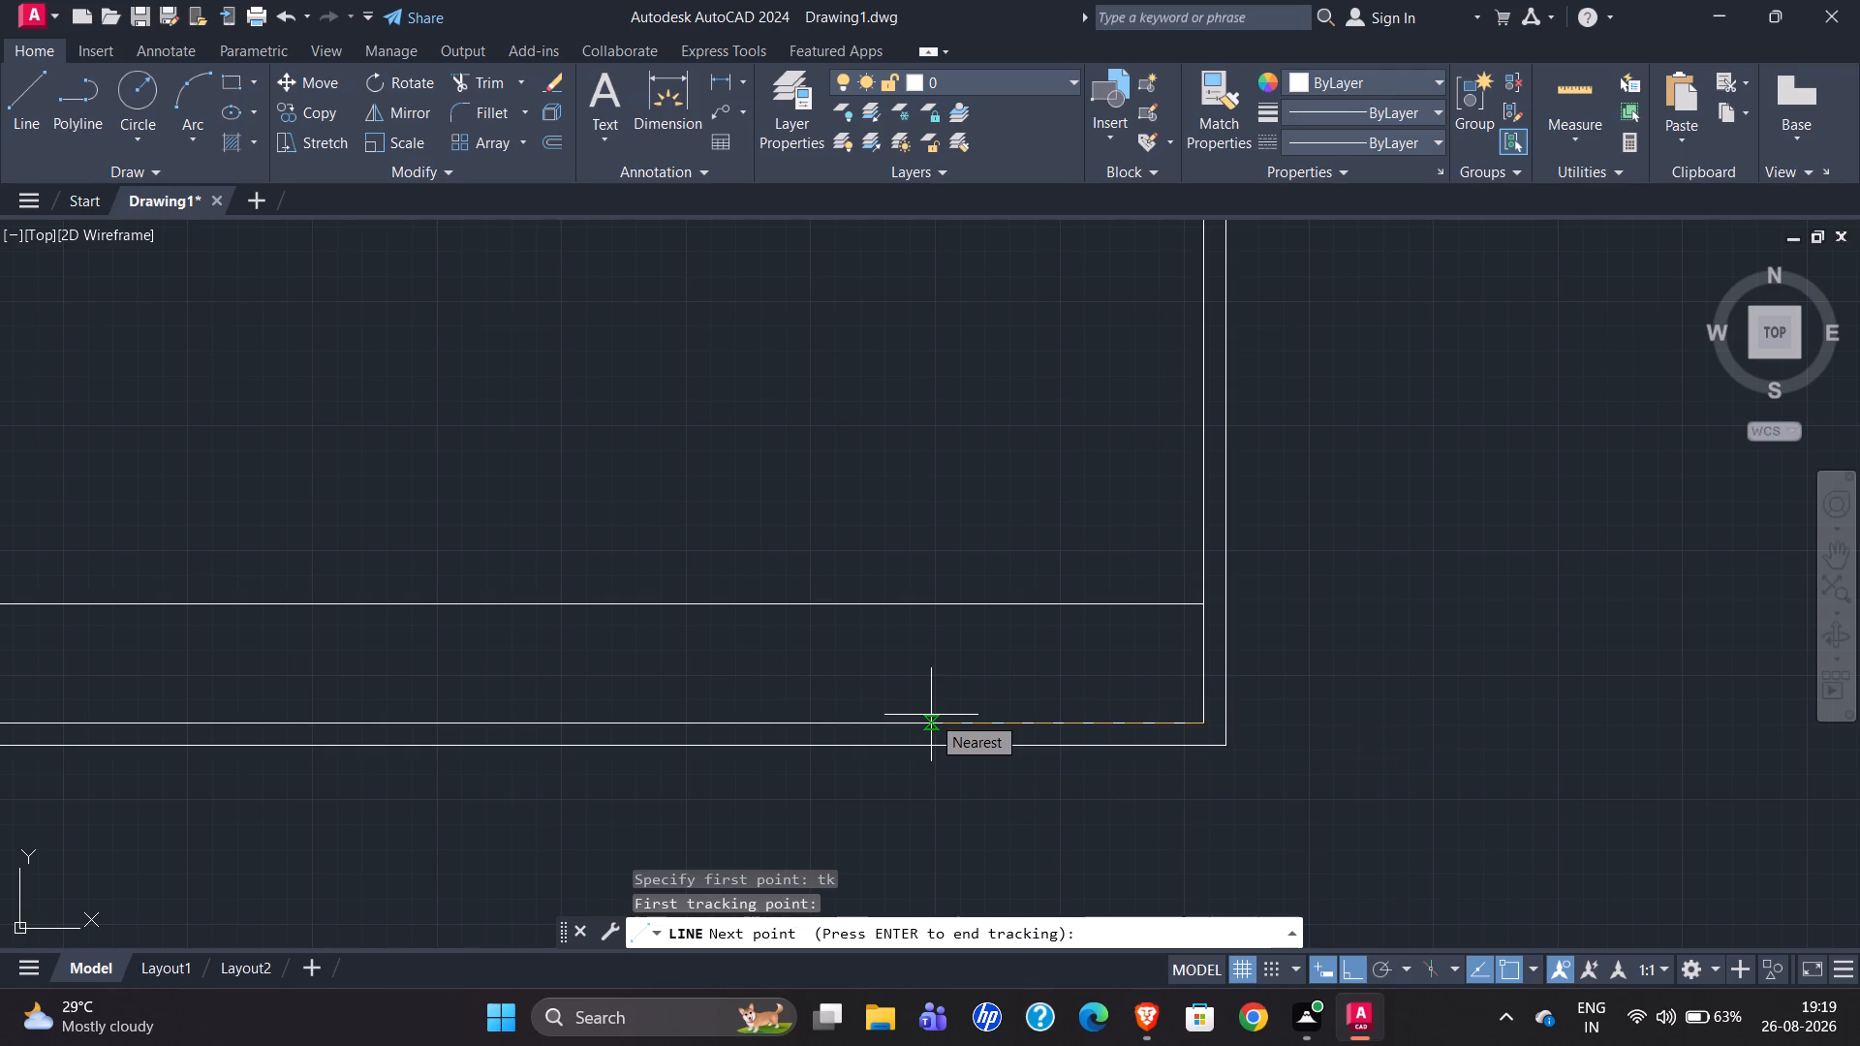
text(1')
key(Return)
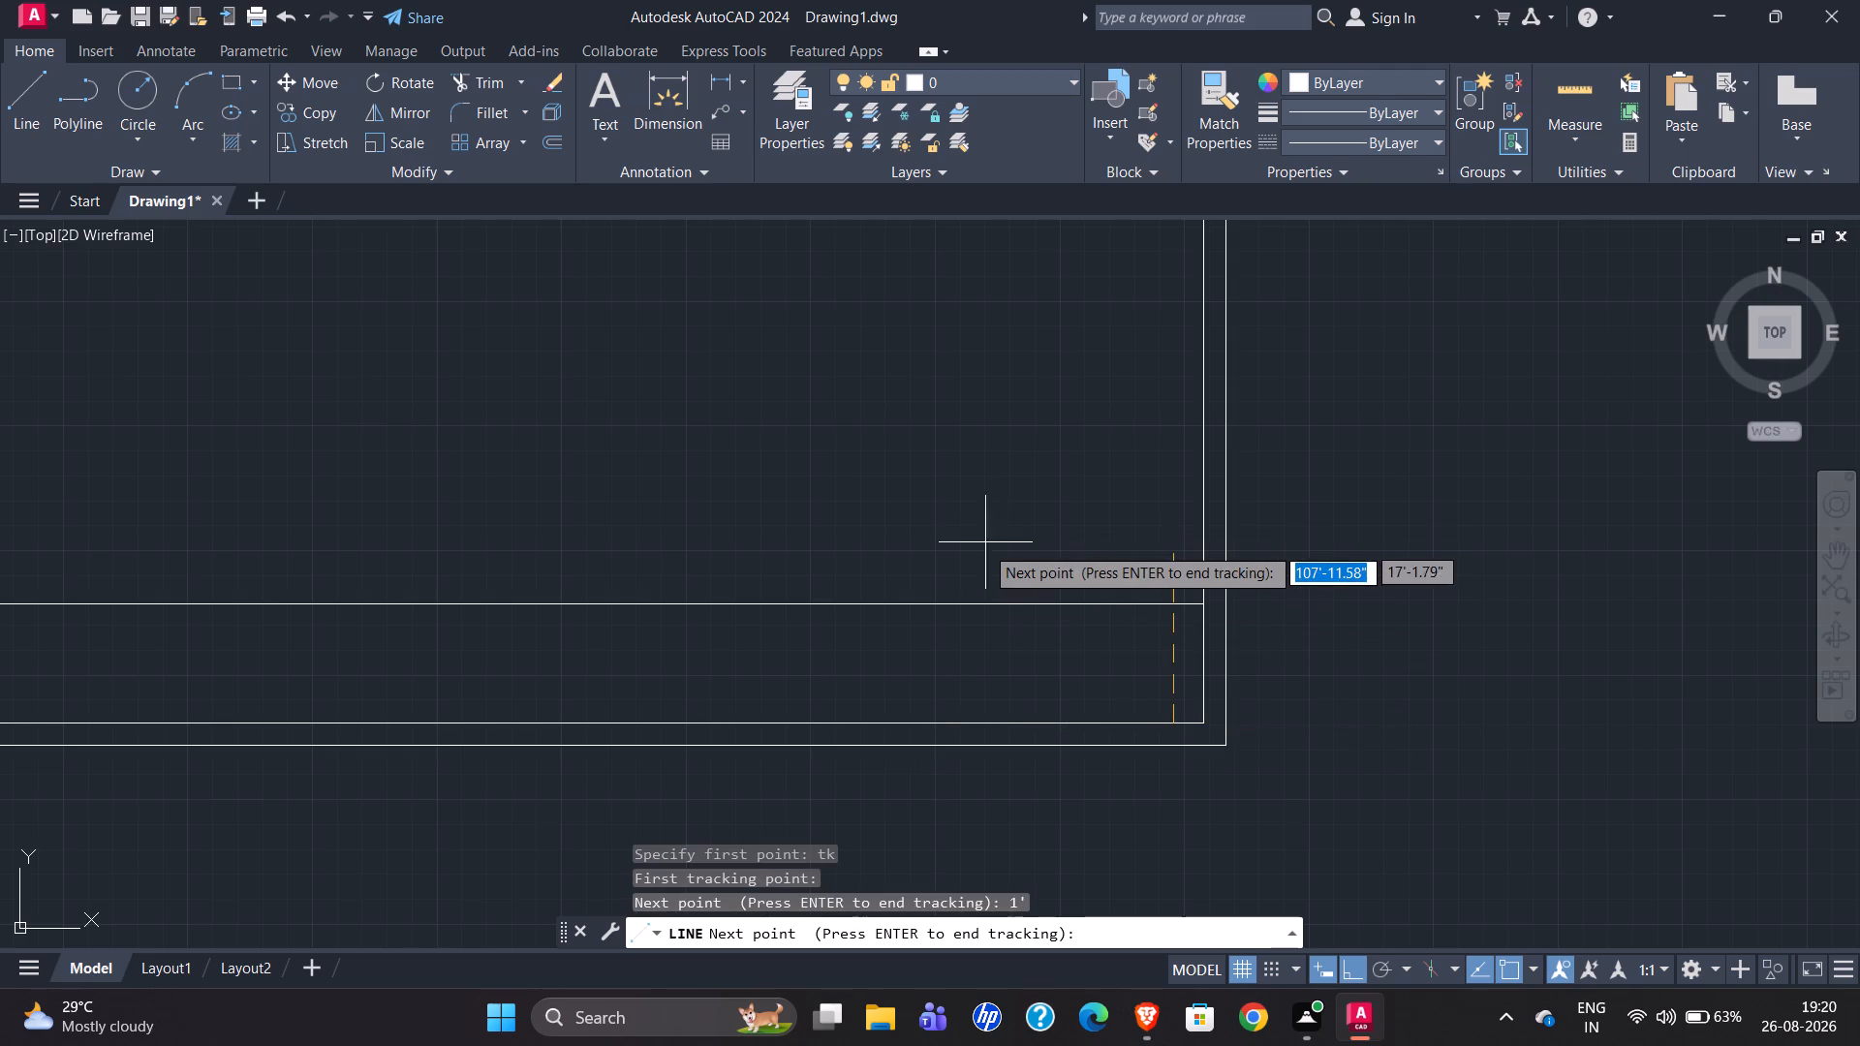
key(Return)
scroll(981, 561, down, 1)
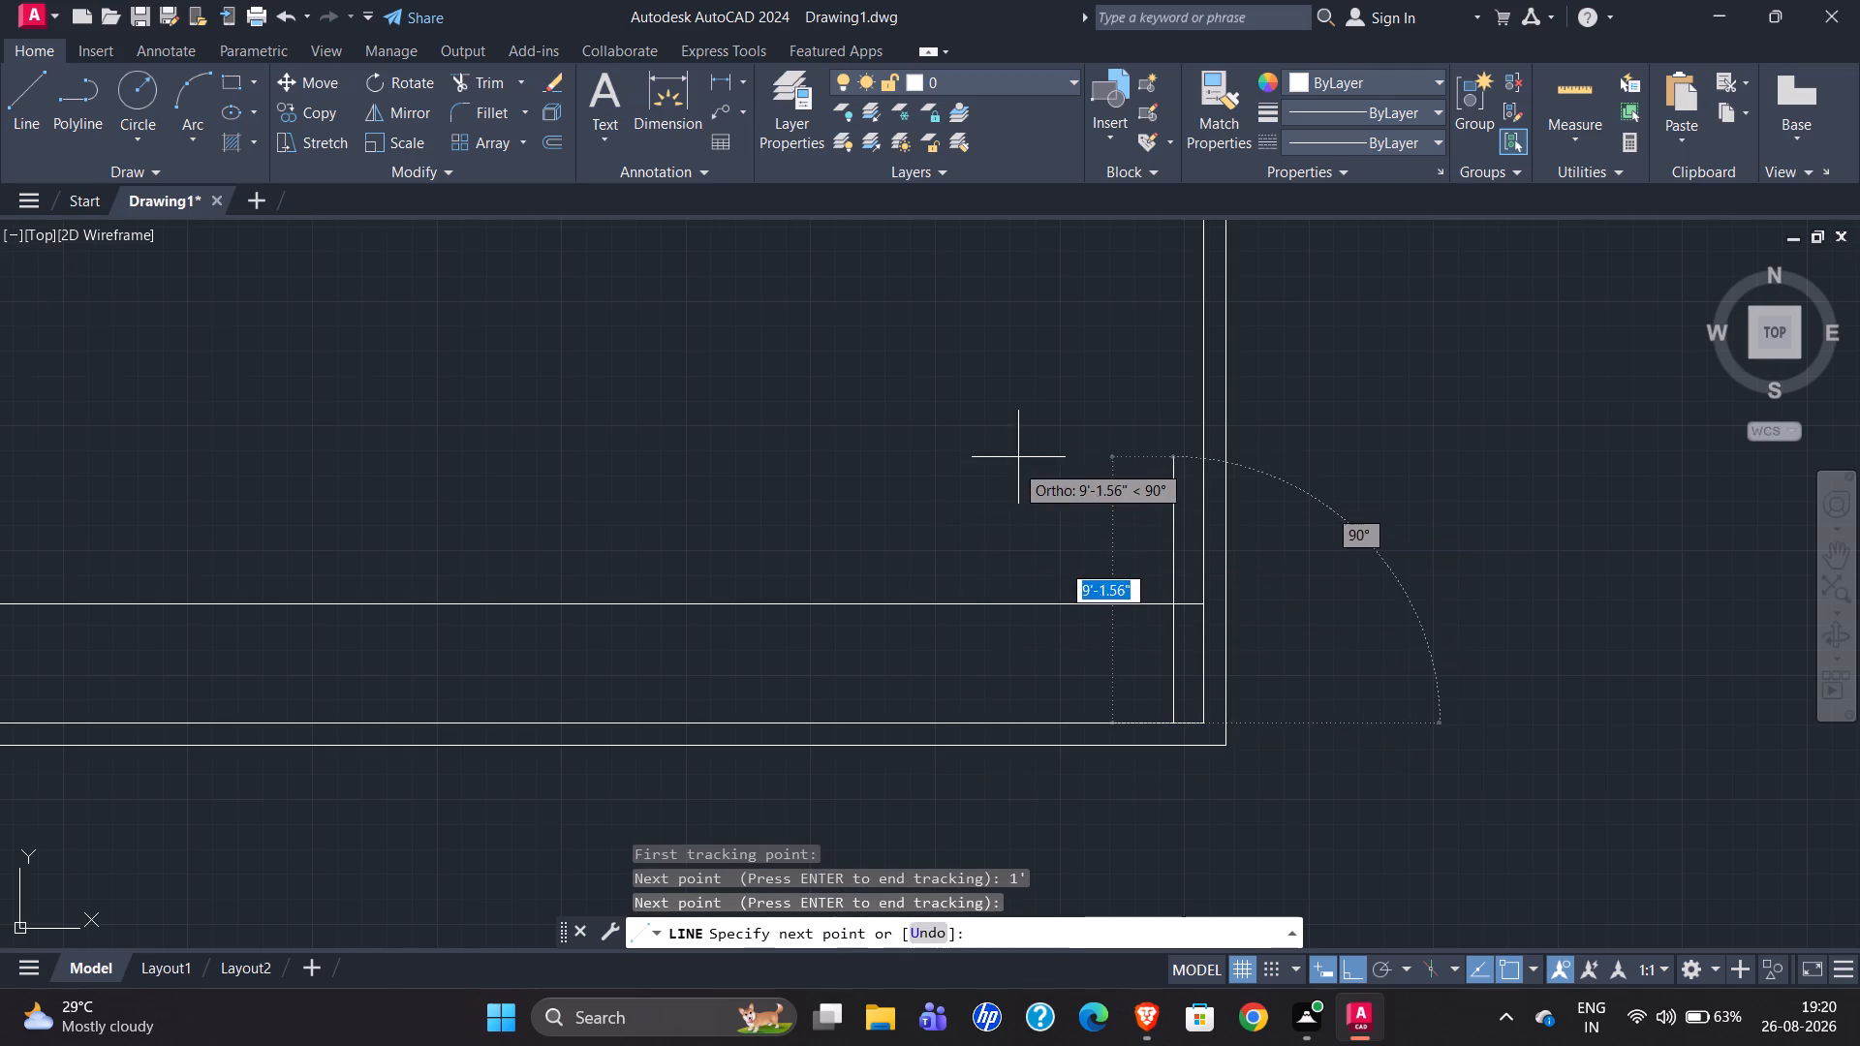
scroll(1006, 485, down, 1)
scroll(1024, 347, up, 3)
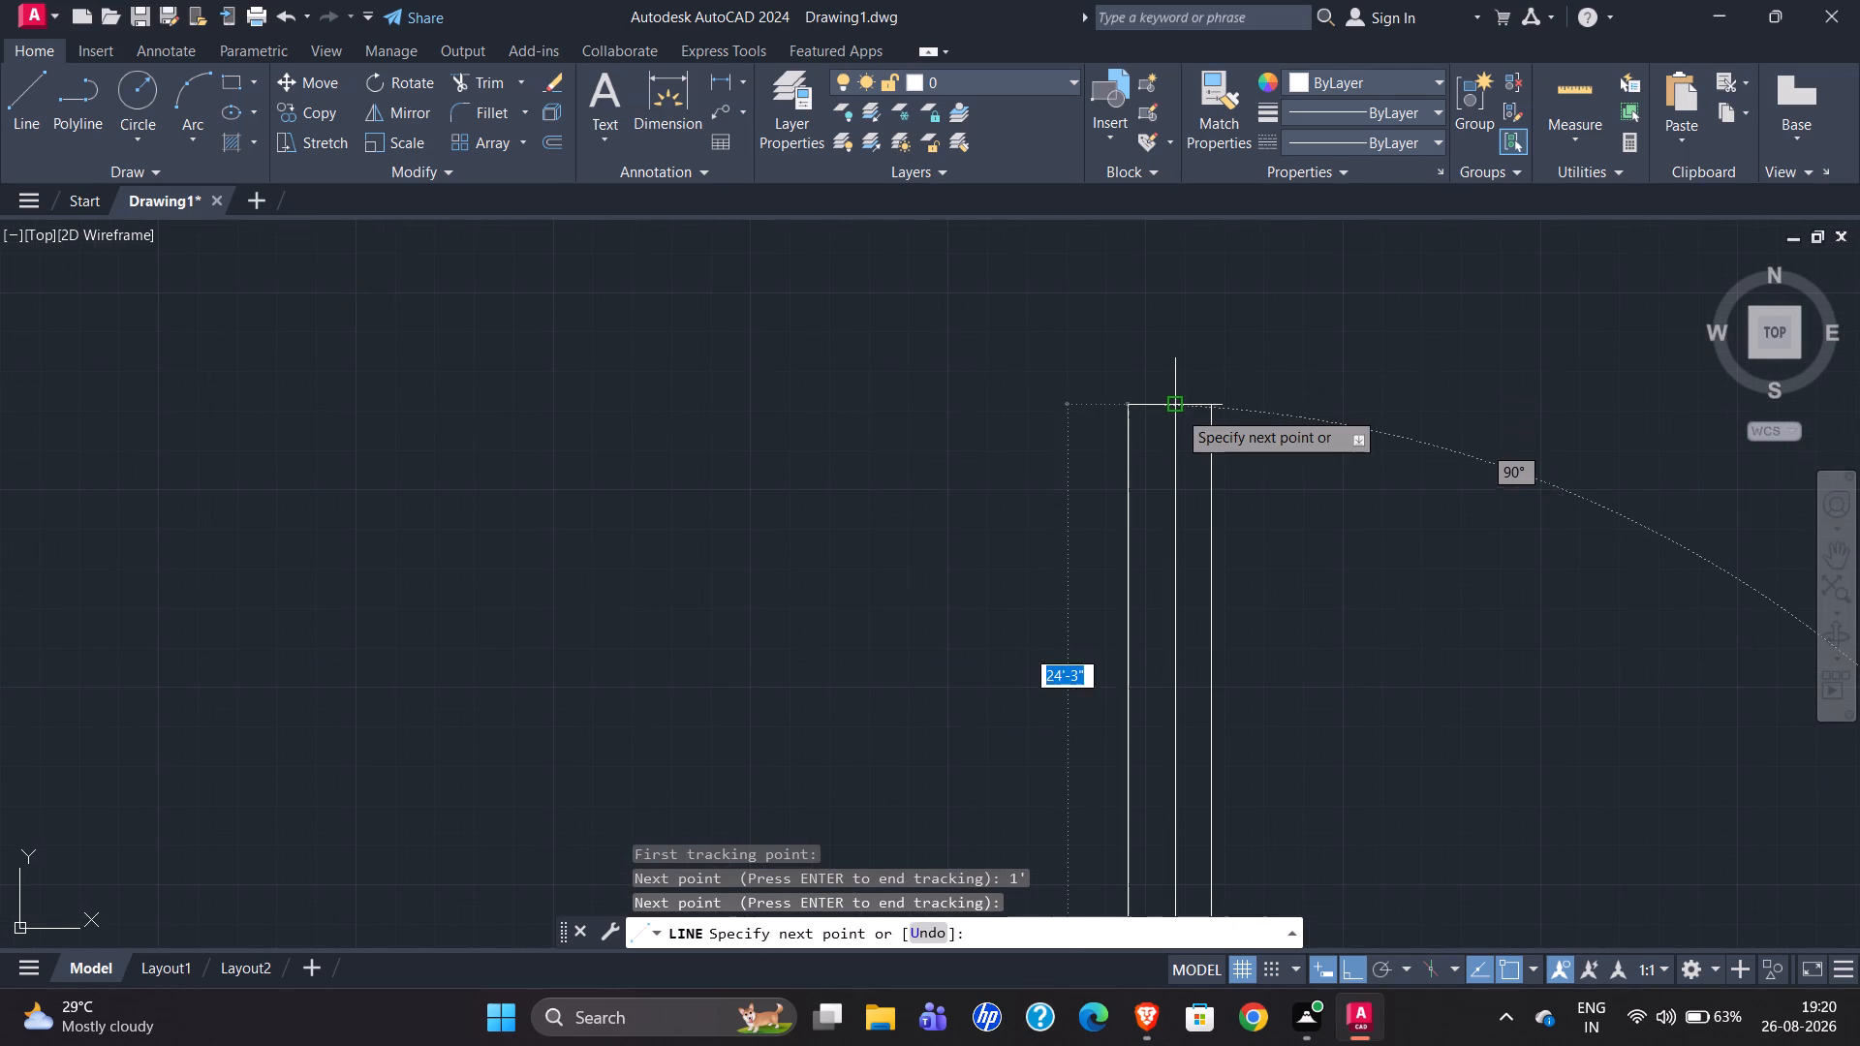
click(1125, 403)
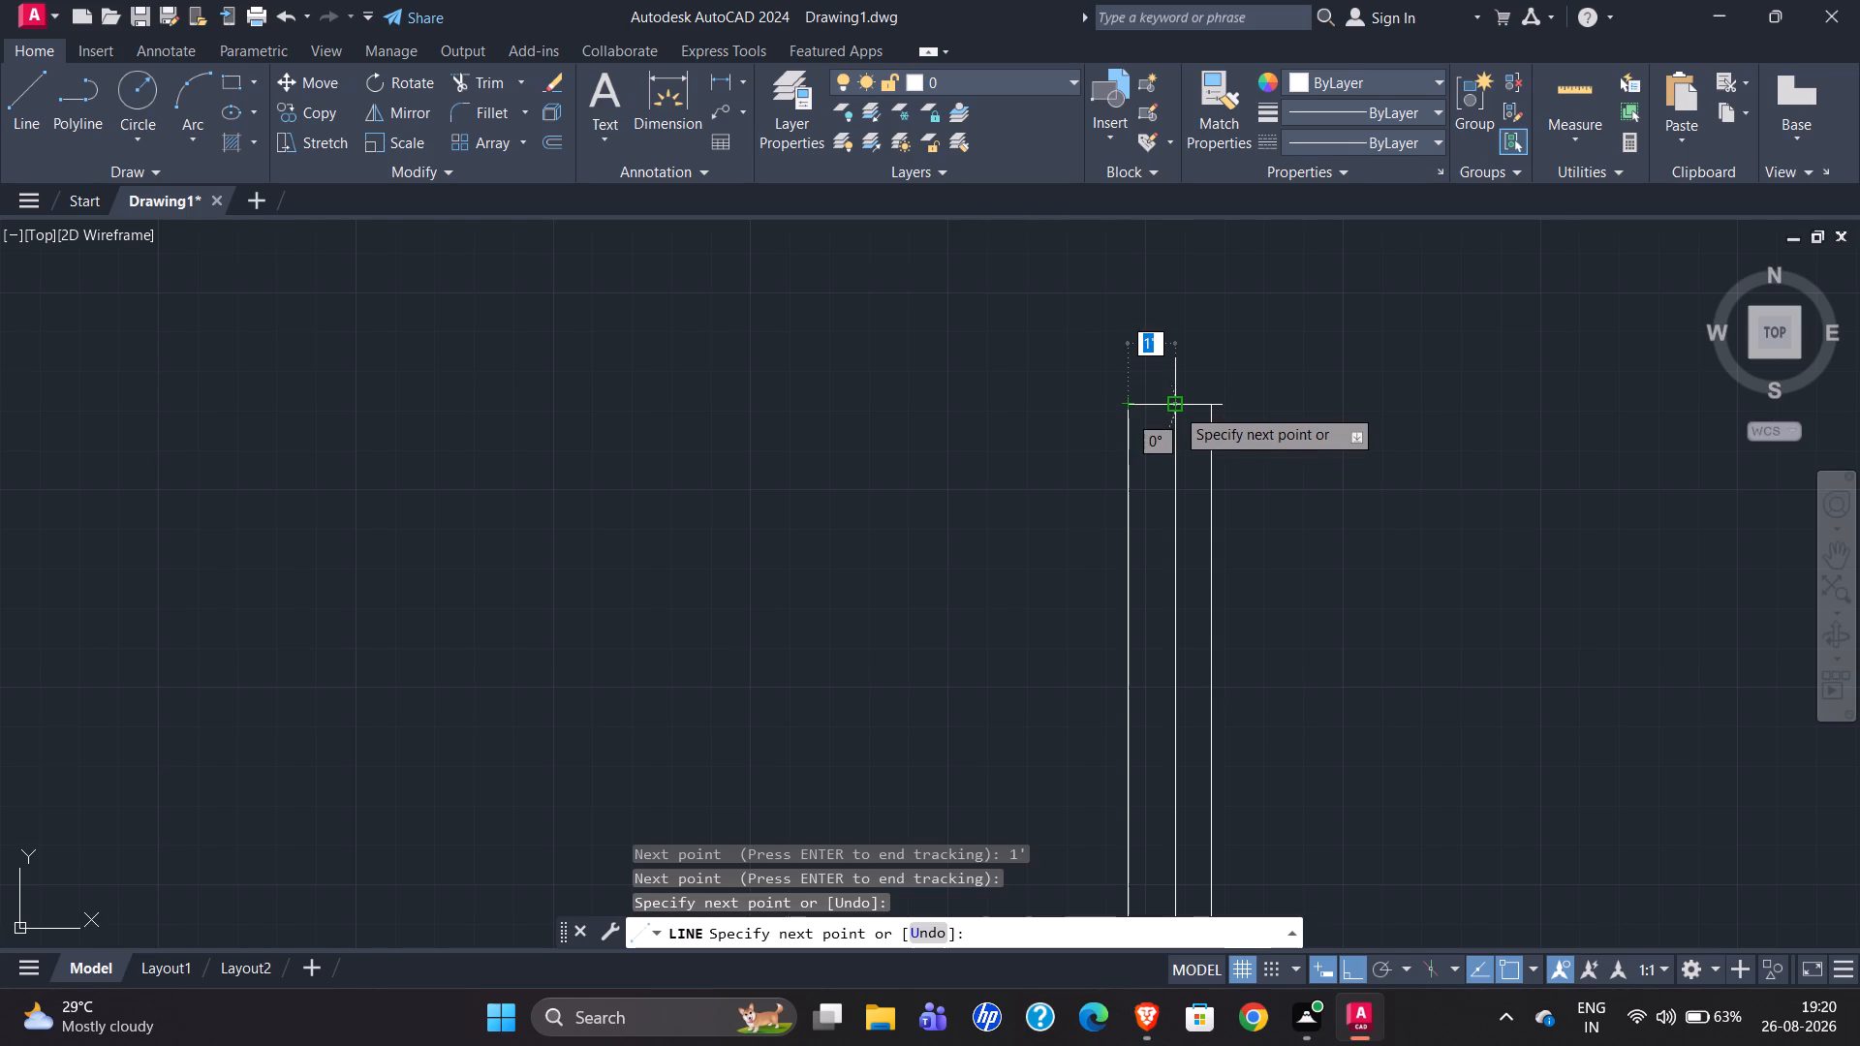
click(1176, 412)
scroll(1195, 364, down, 4)
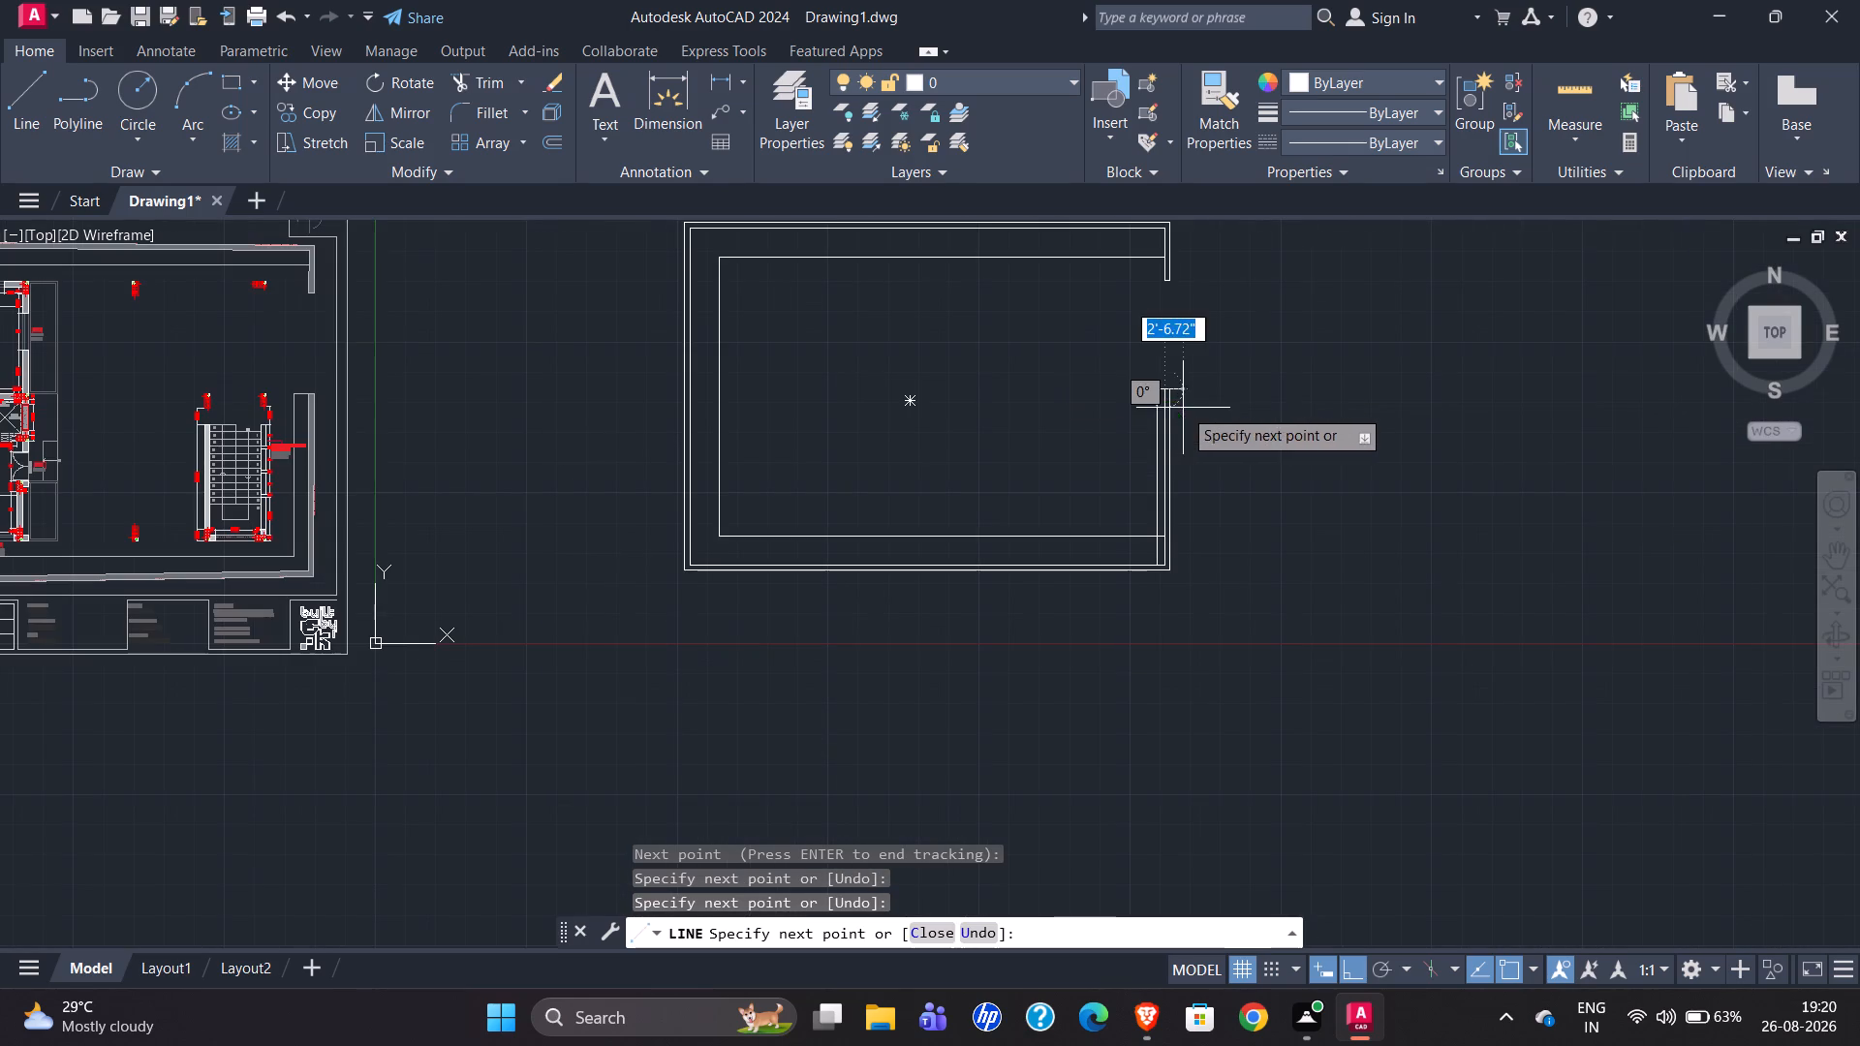
key(Escape)
Trim the overshooting ends of the lower setback line and the new gate-side vertical line at their intersection.
scroll(1148, 568, up, 3)
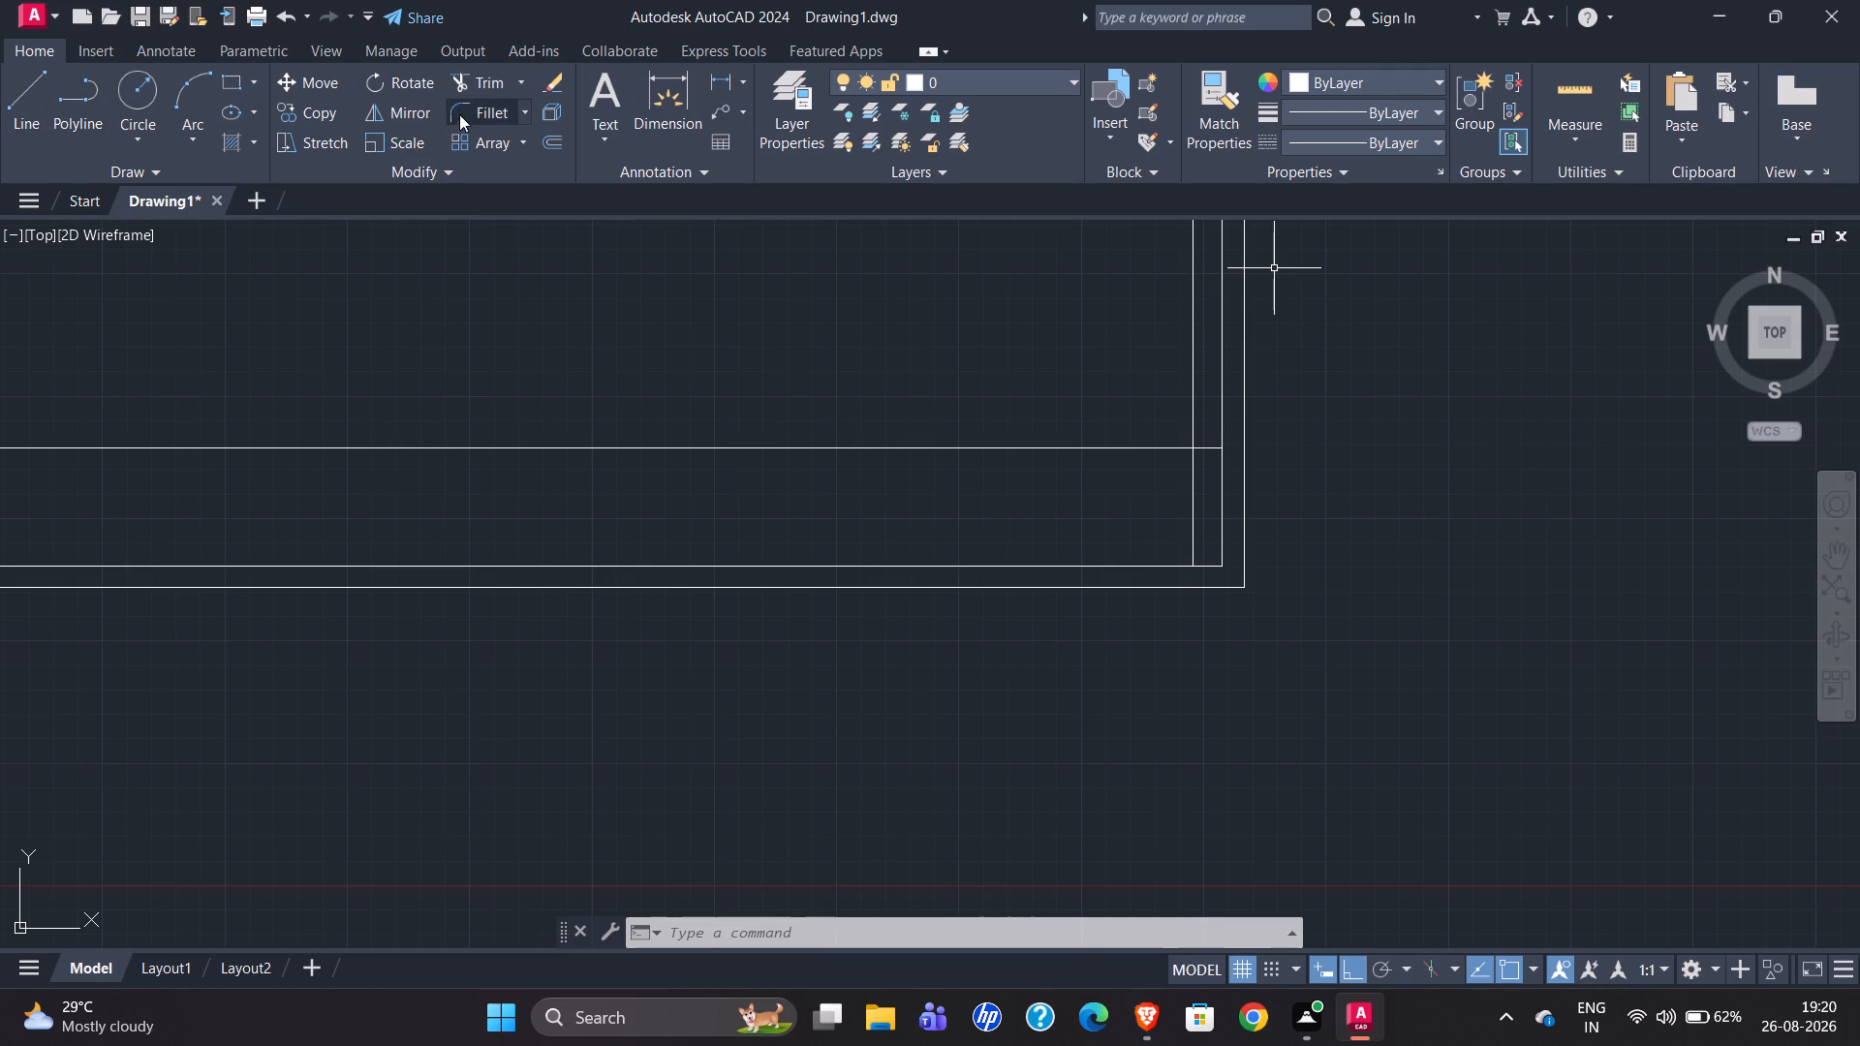
click(494, 85)
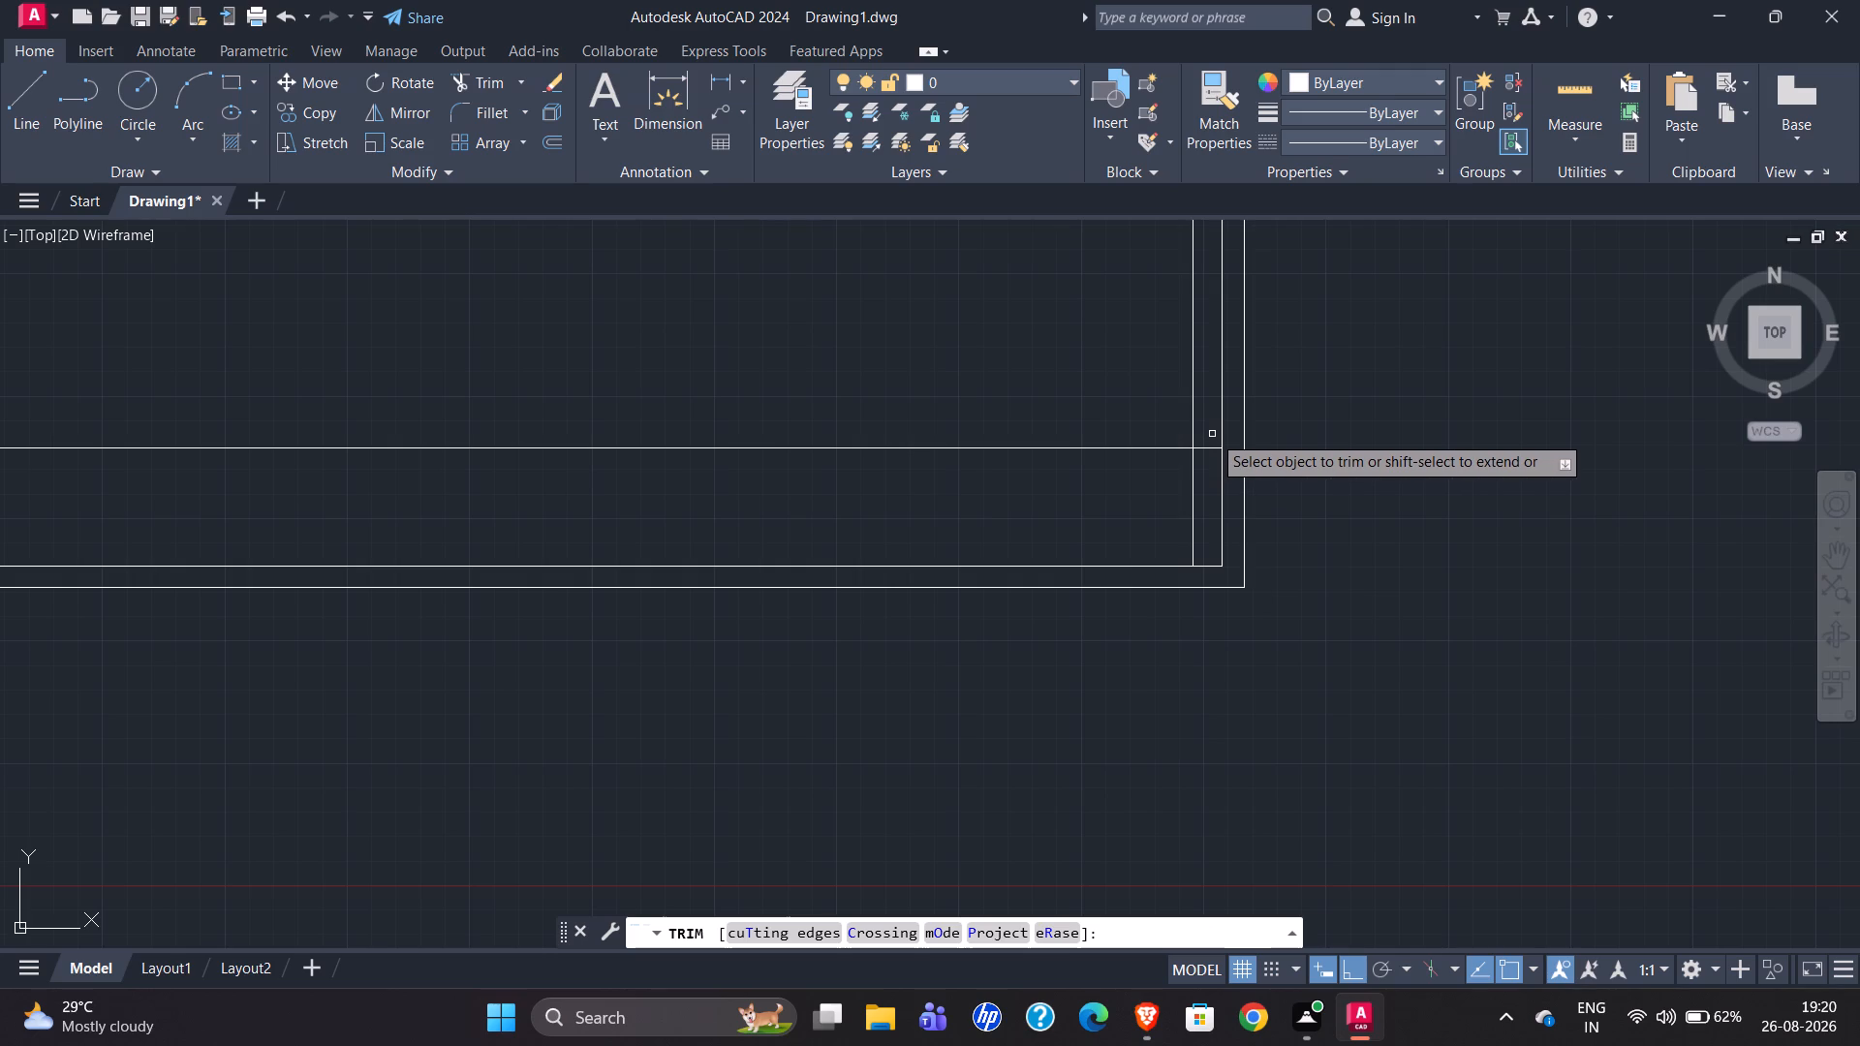
drag(1208, 434, 1193, 489)
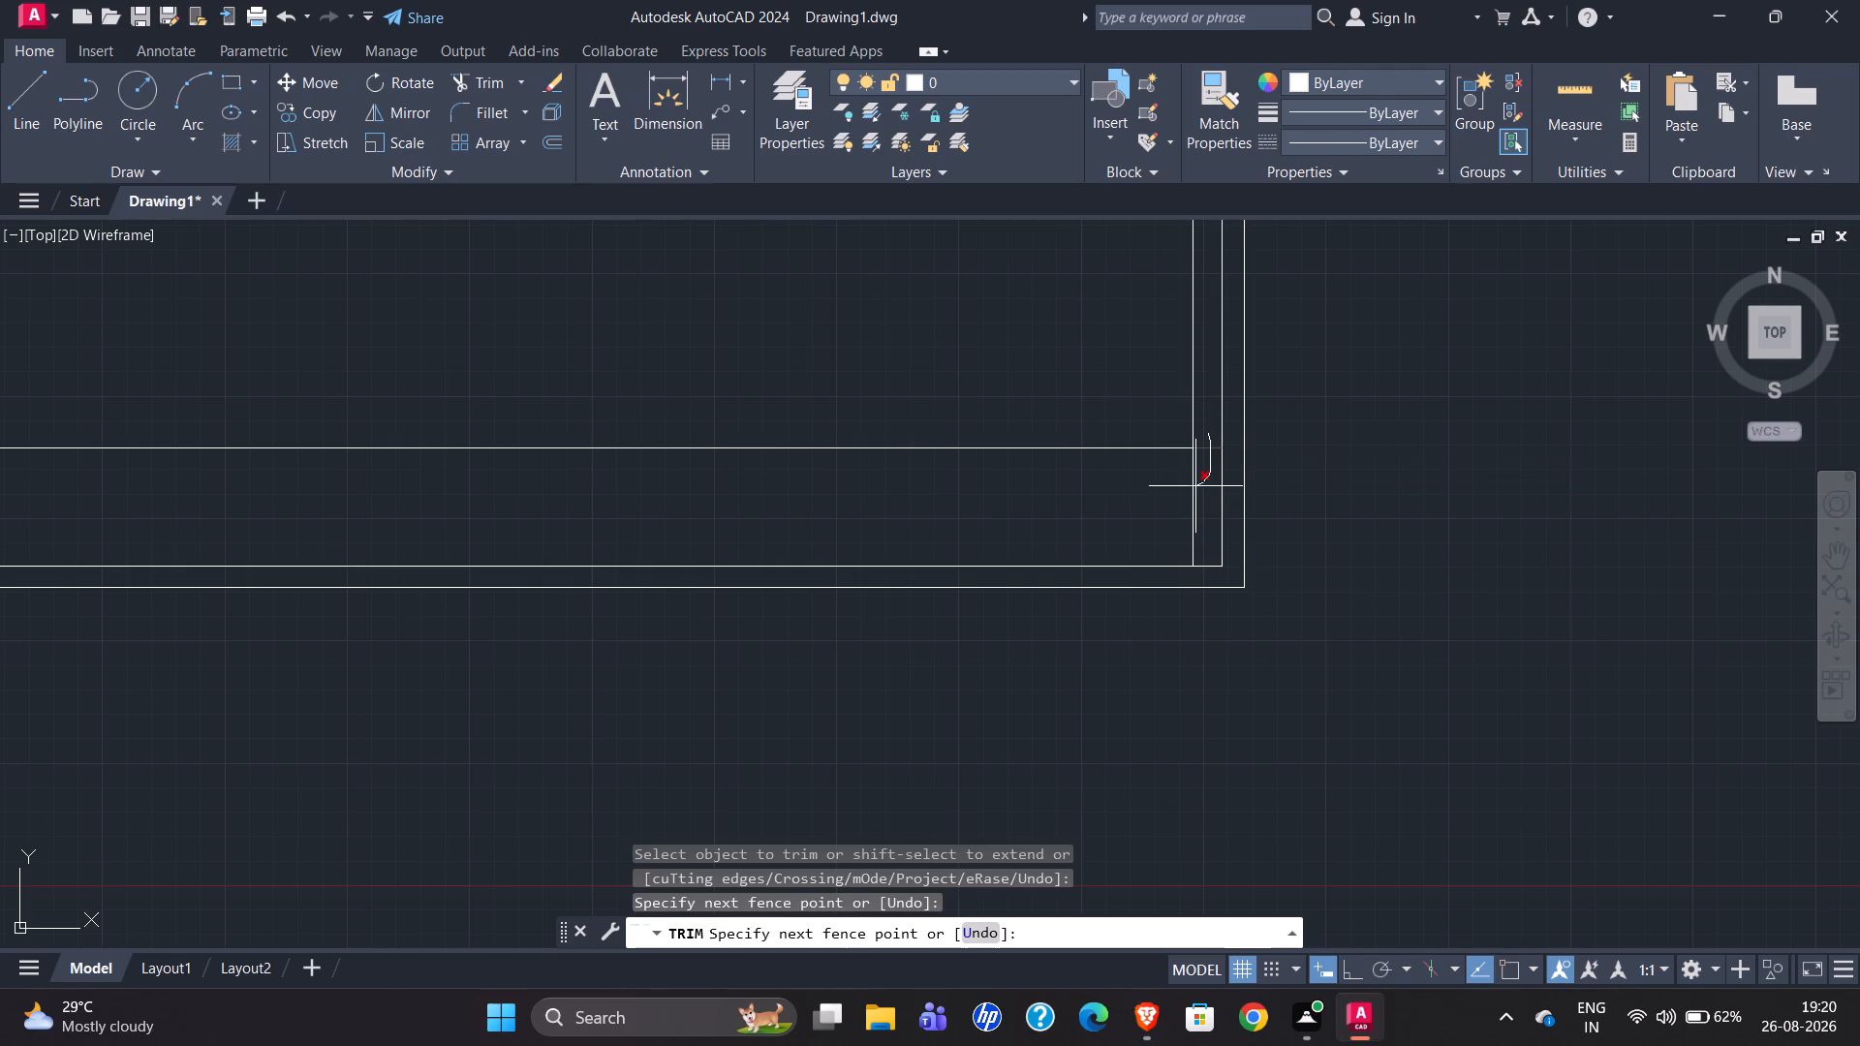
drag(1193, 489, 1184, 494)
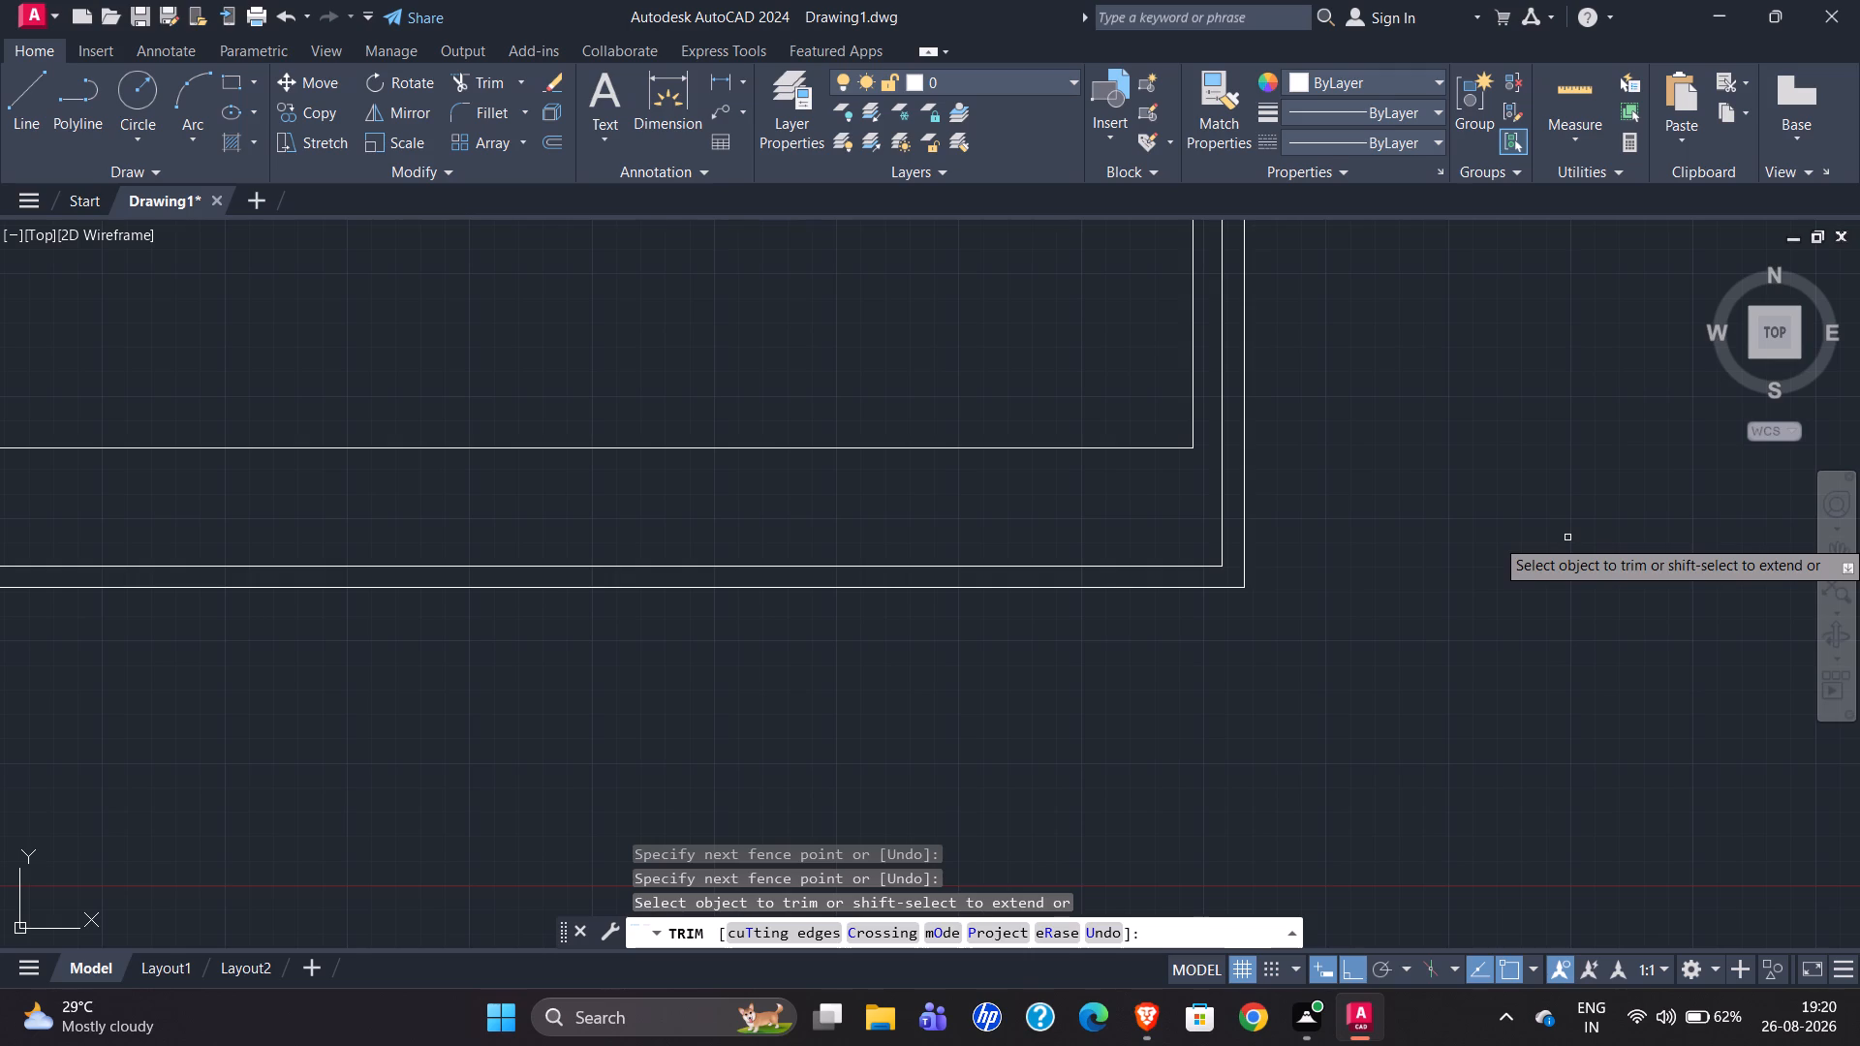
key(Escape)
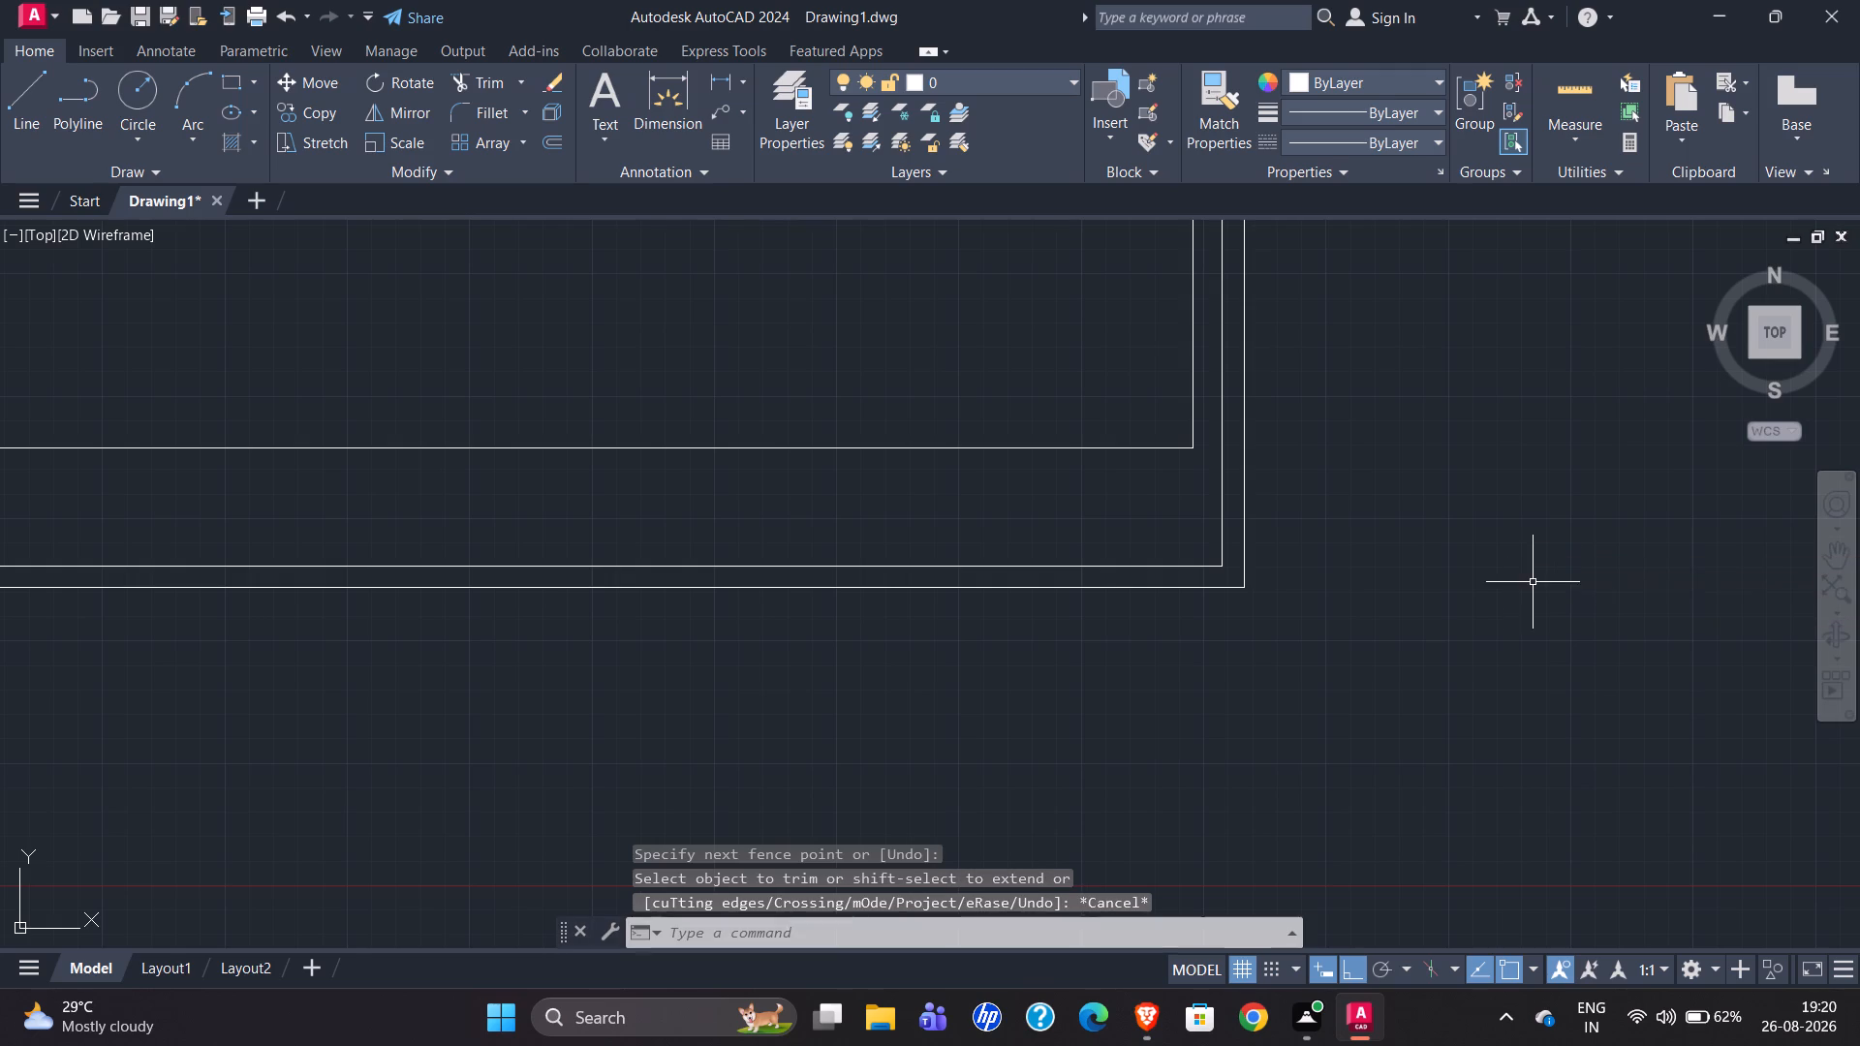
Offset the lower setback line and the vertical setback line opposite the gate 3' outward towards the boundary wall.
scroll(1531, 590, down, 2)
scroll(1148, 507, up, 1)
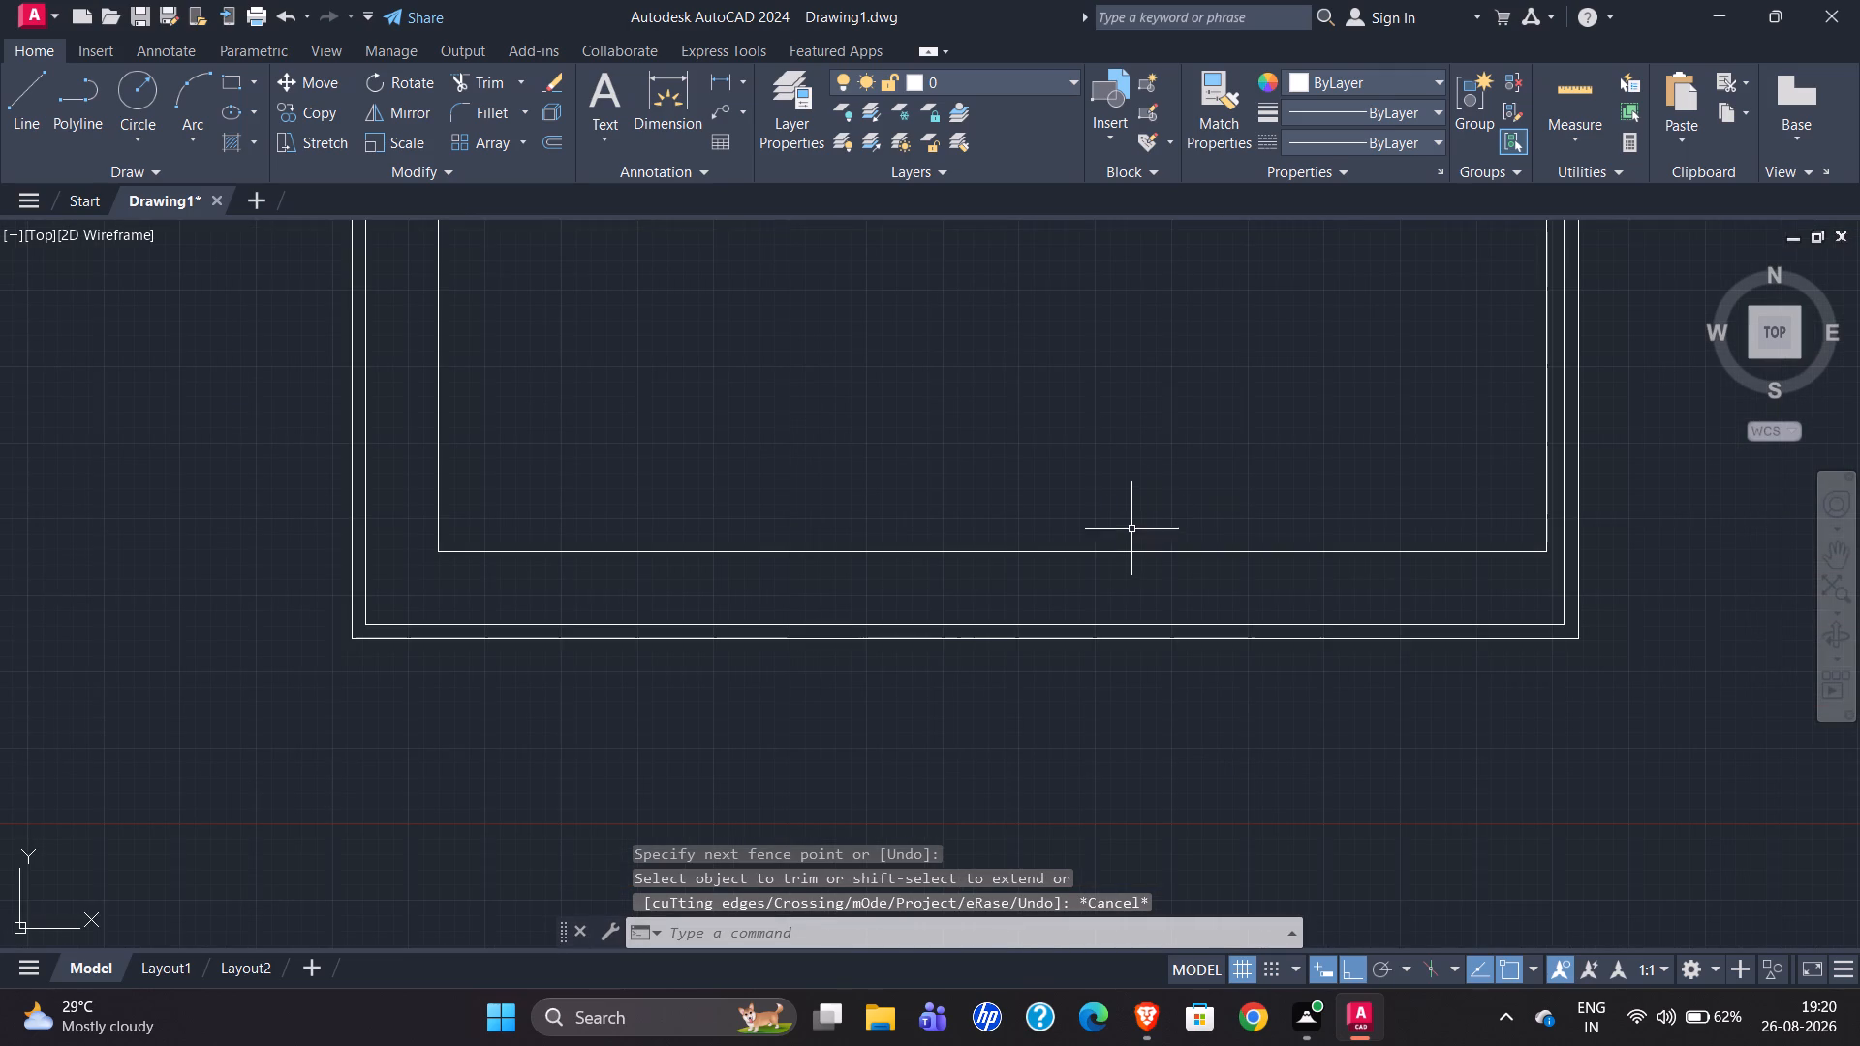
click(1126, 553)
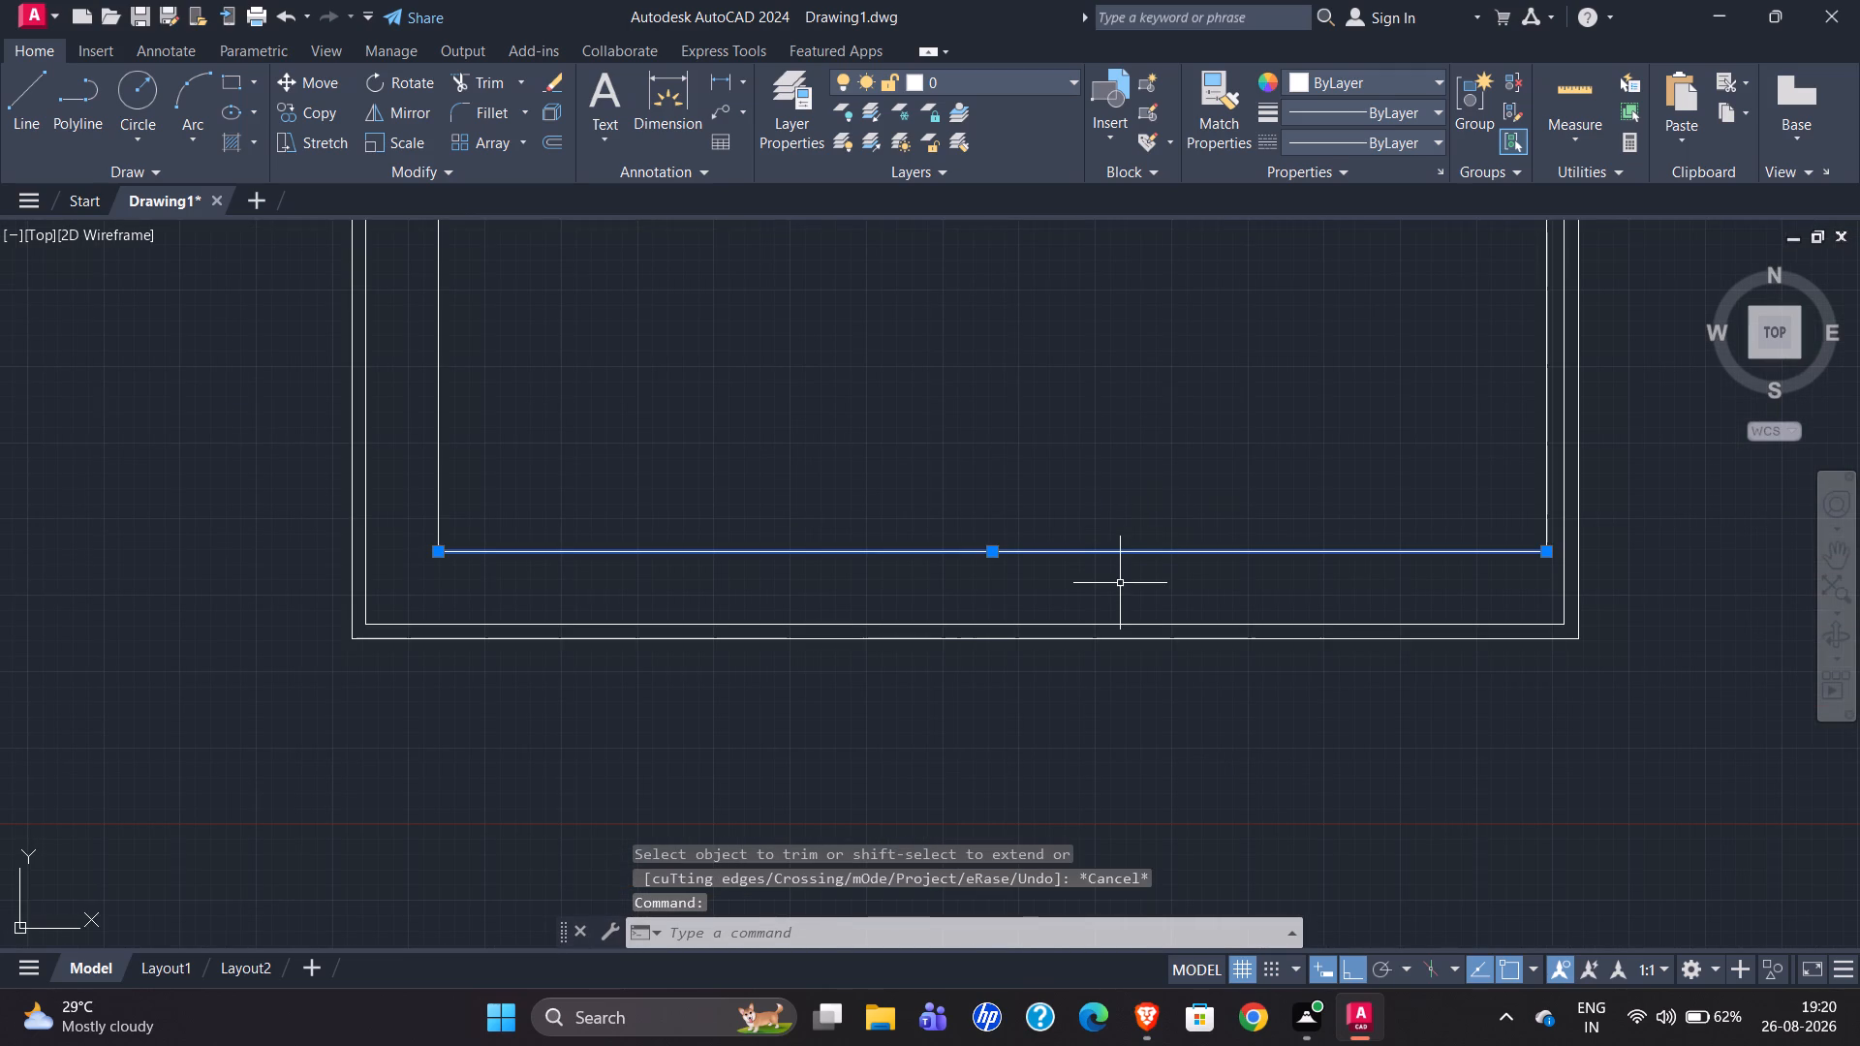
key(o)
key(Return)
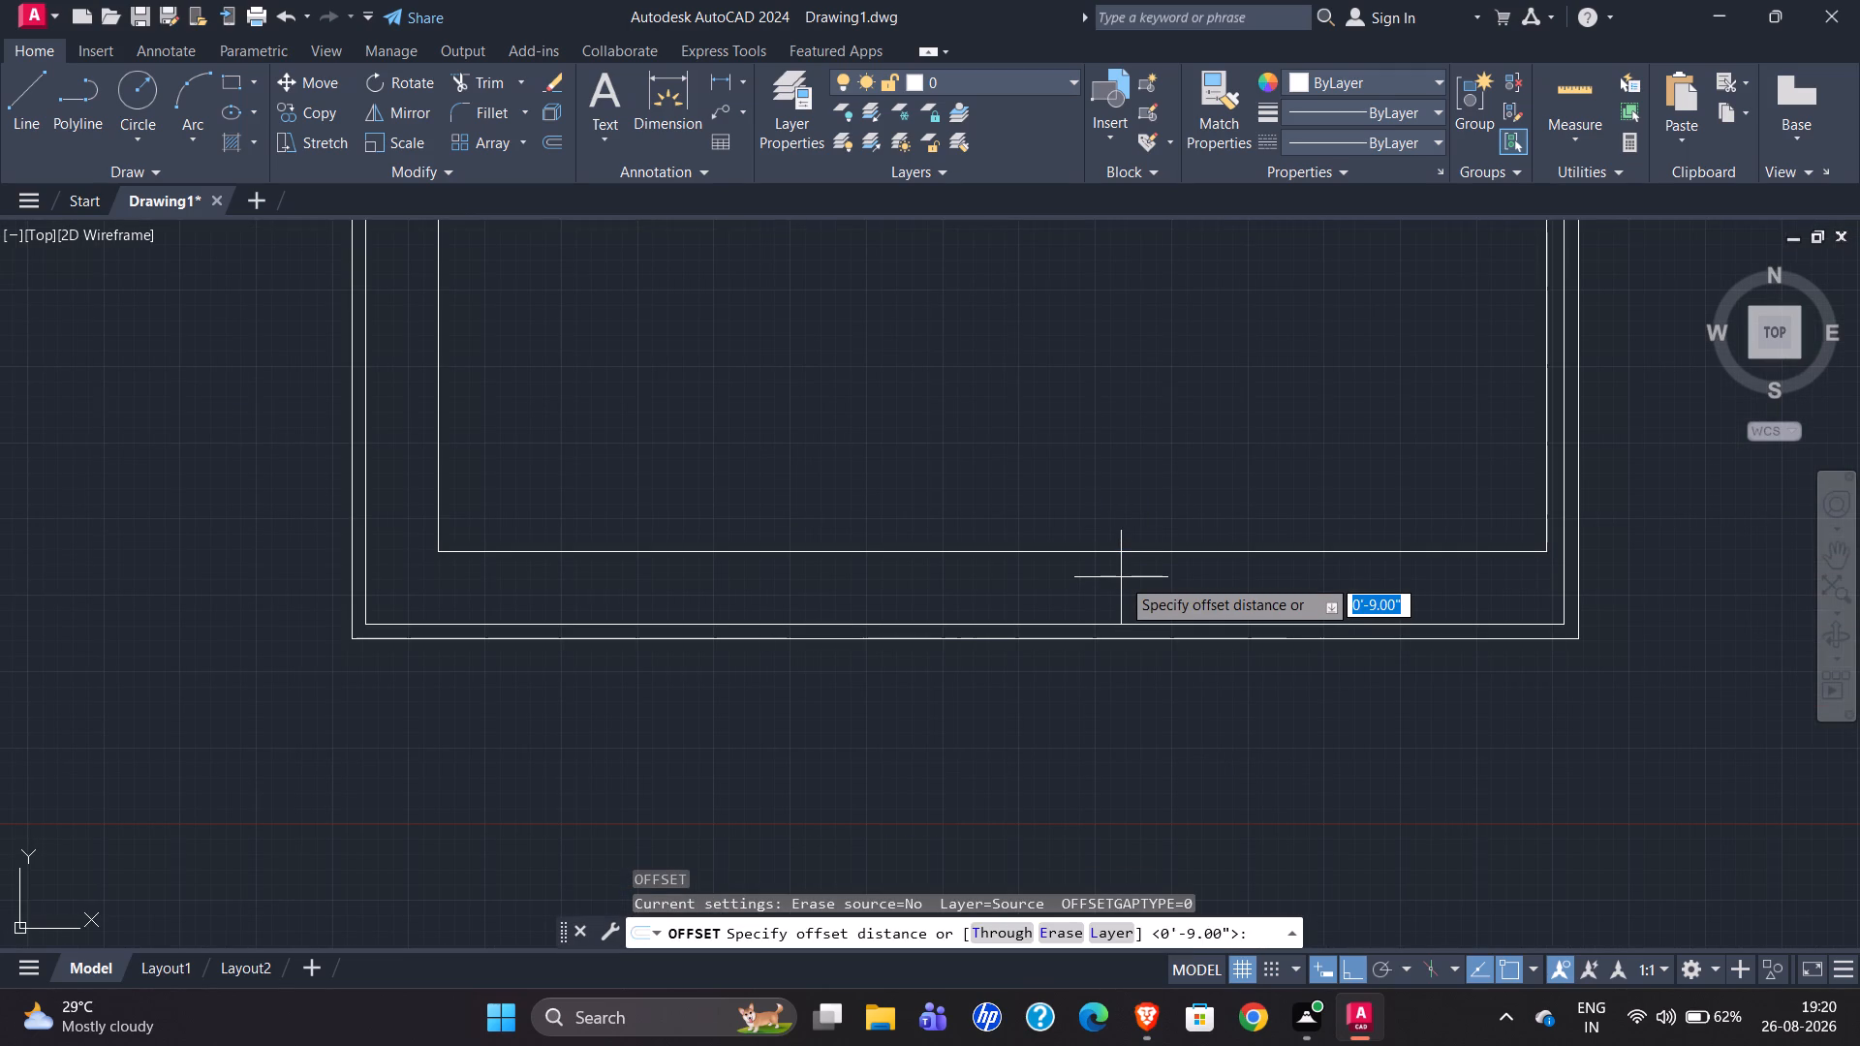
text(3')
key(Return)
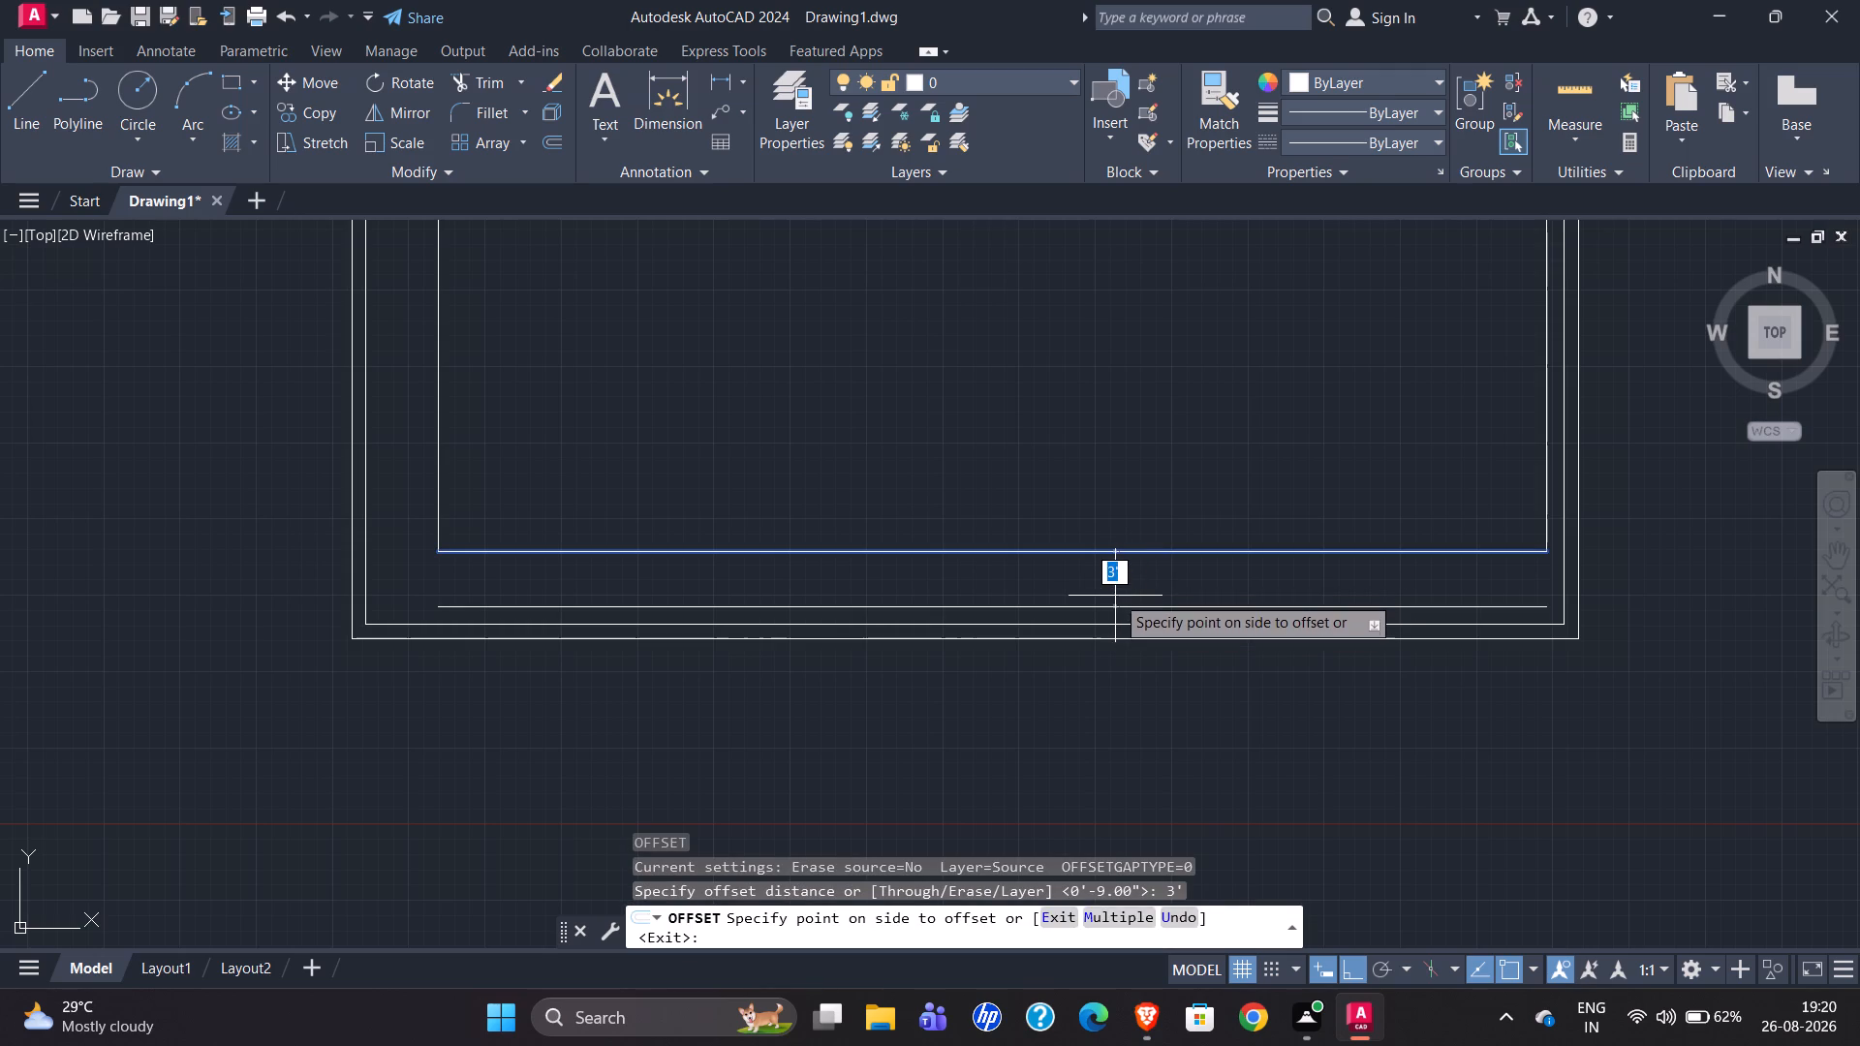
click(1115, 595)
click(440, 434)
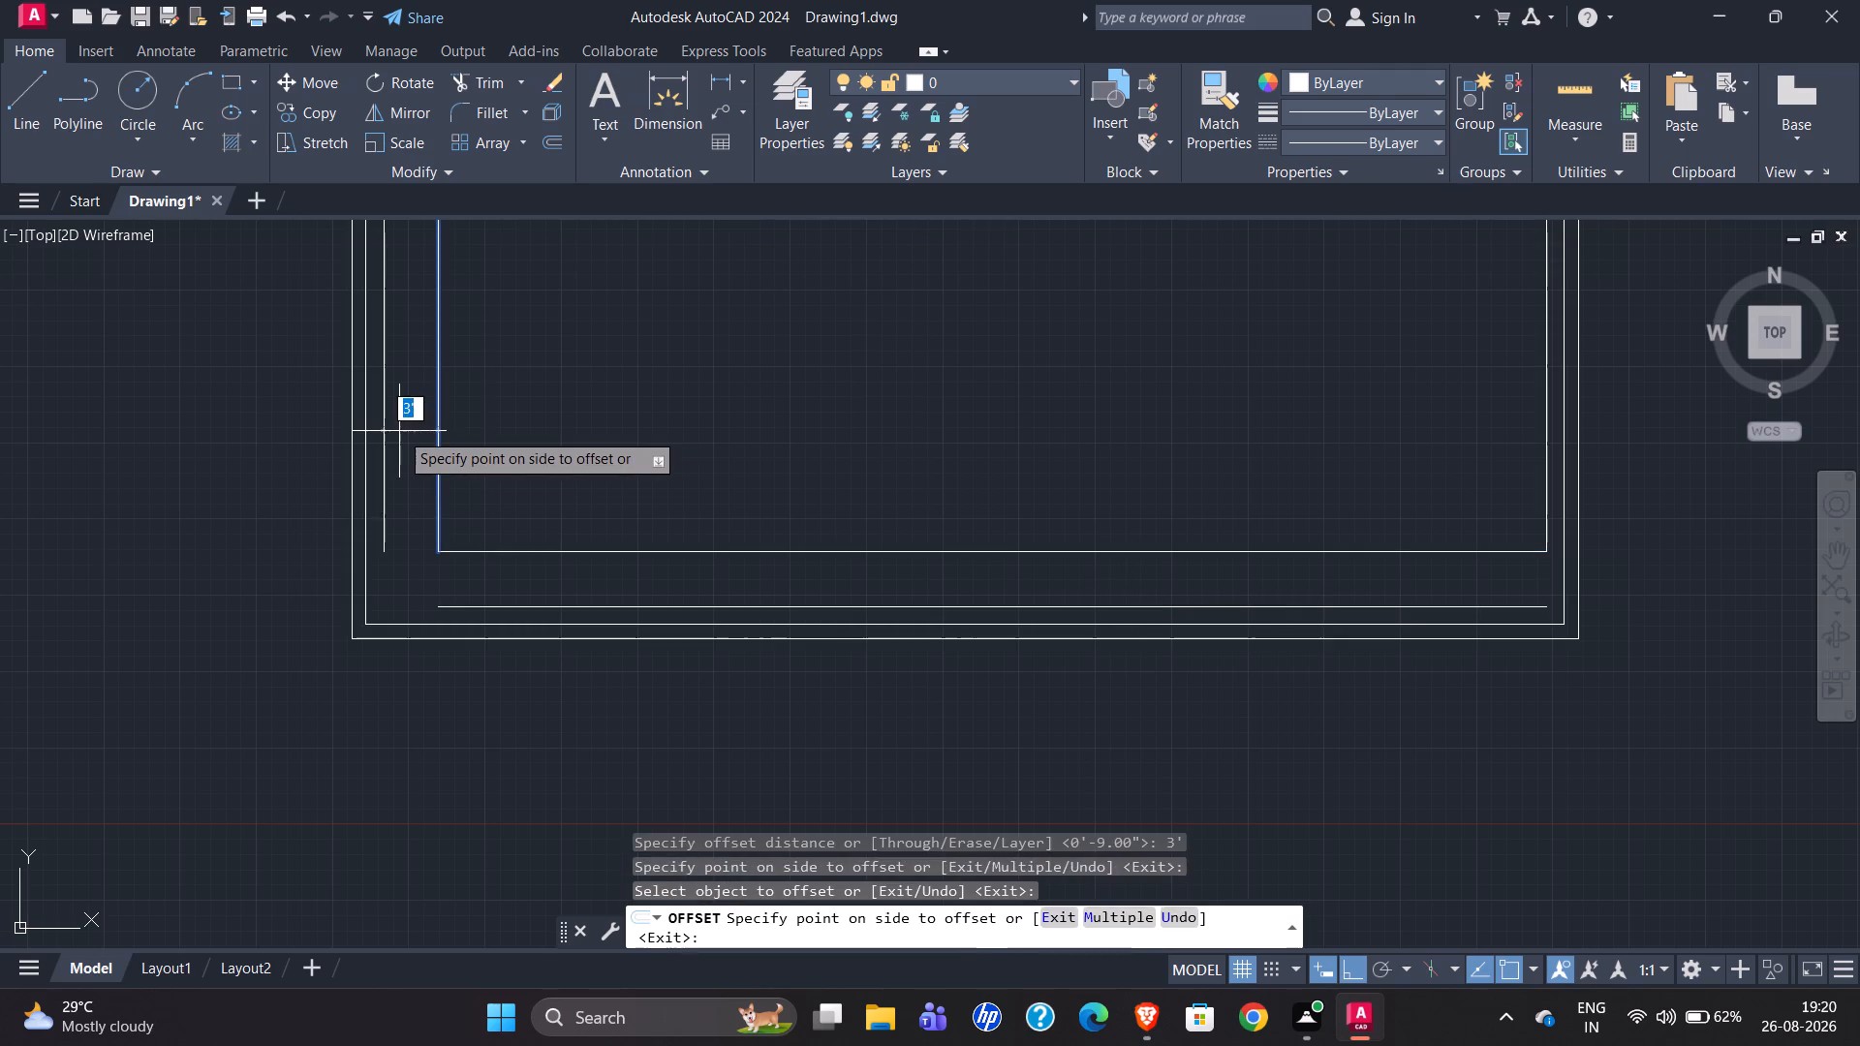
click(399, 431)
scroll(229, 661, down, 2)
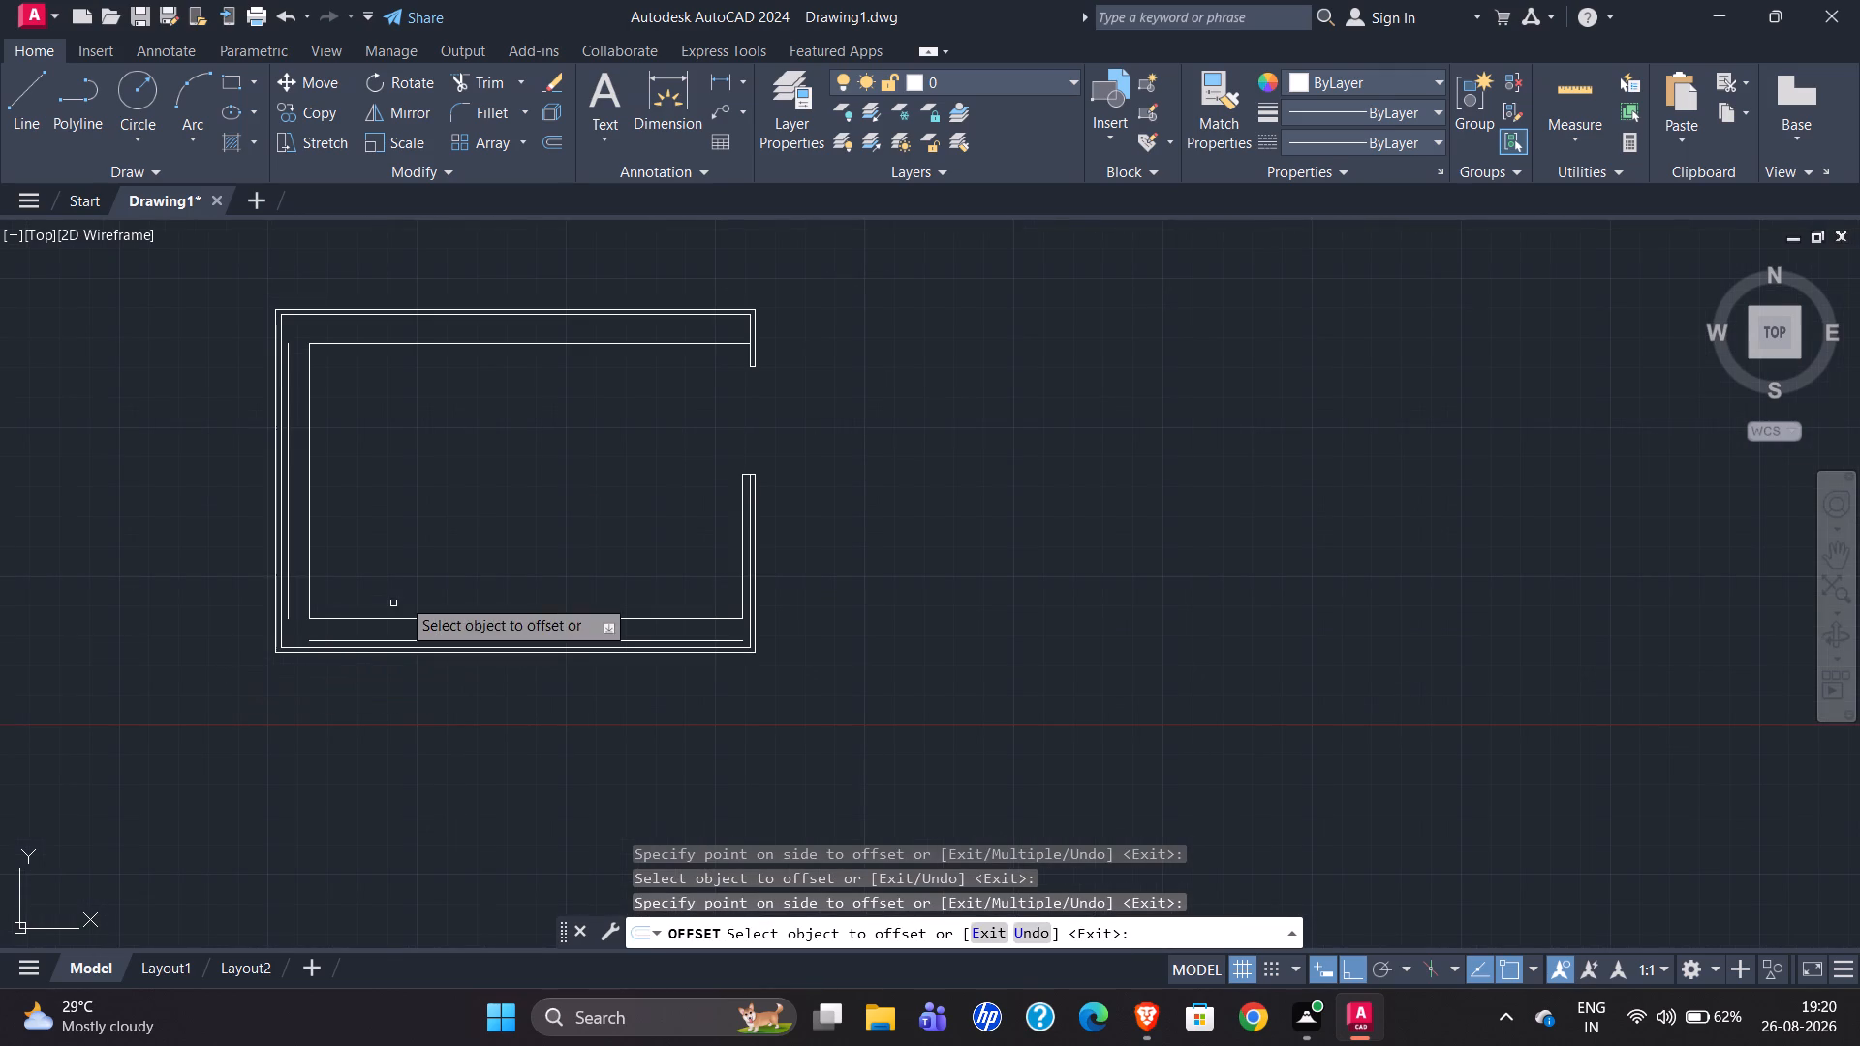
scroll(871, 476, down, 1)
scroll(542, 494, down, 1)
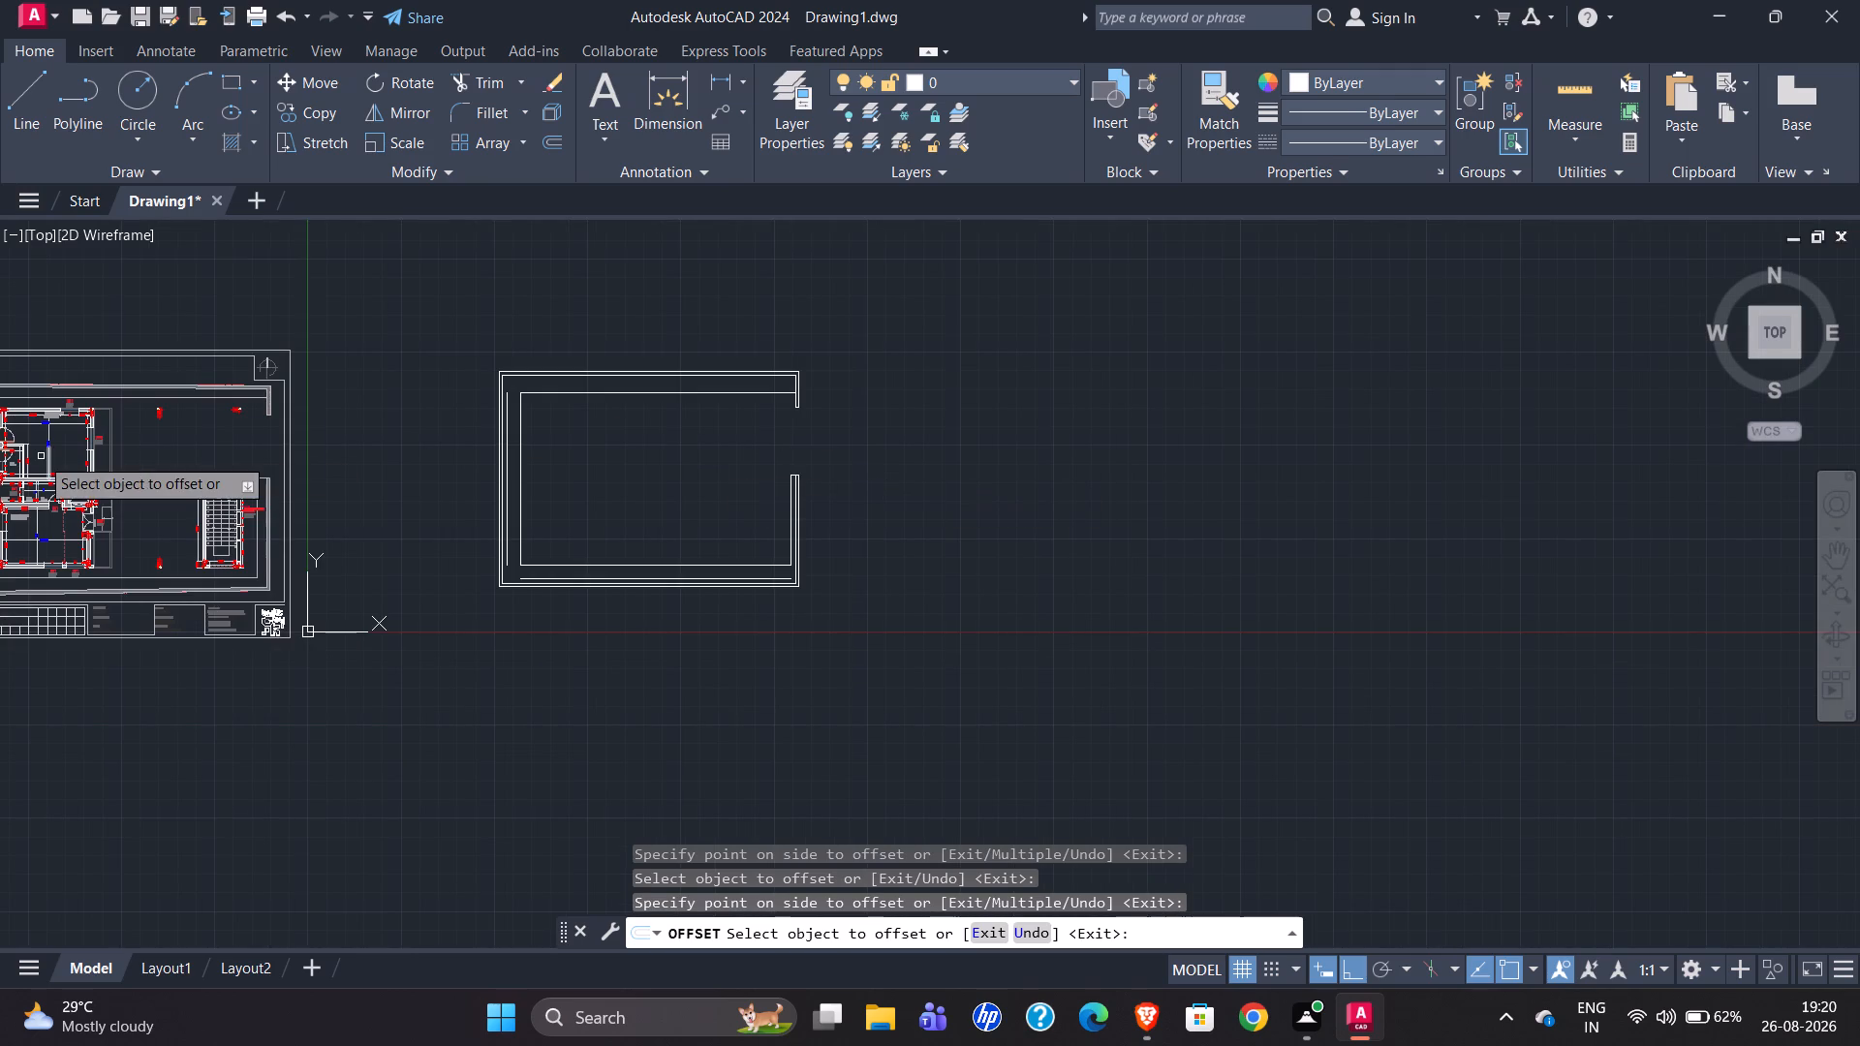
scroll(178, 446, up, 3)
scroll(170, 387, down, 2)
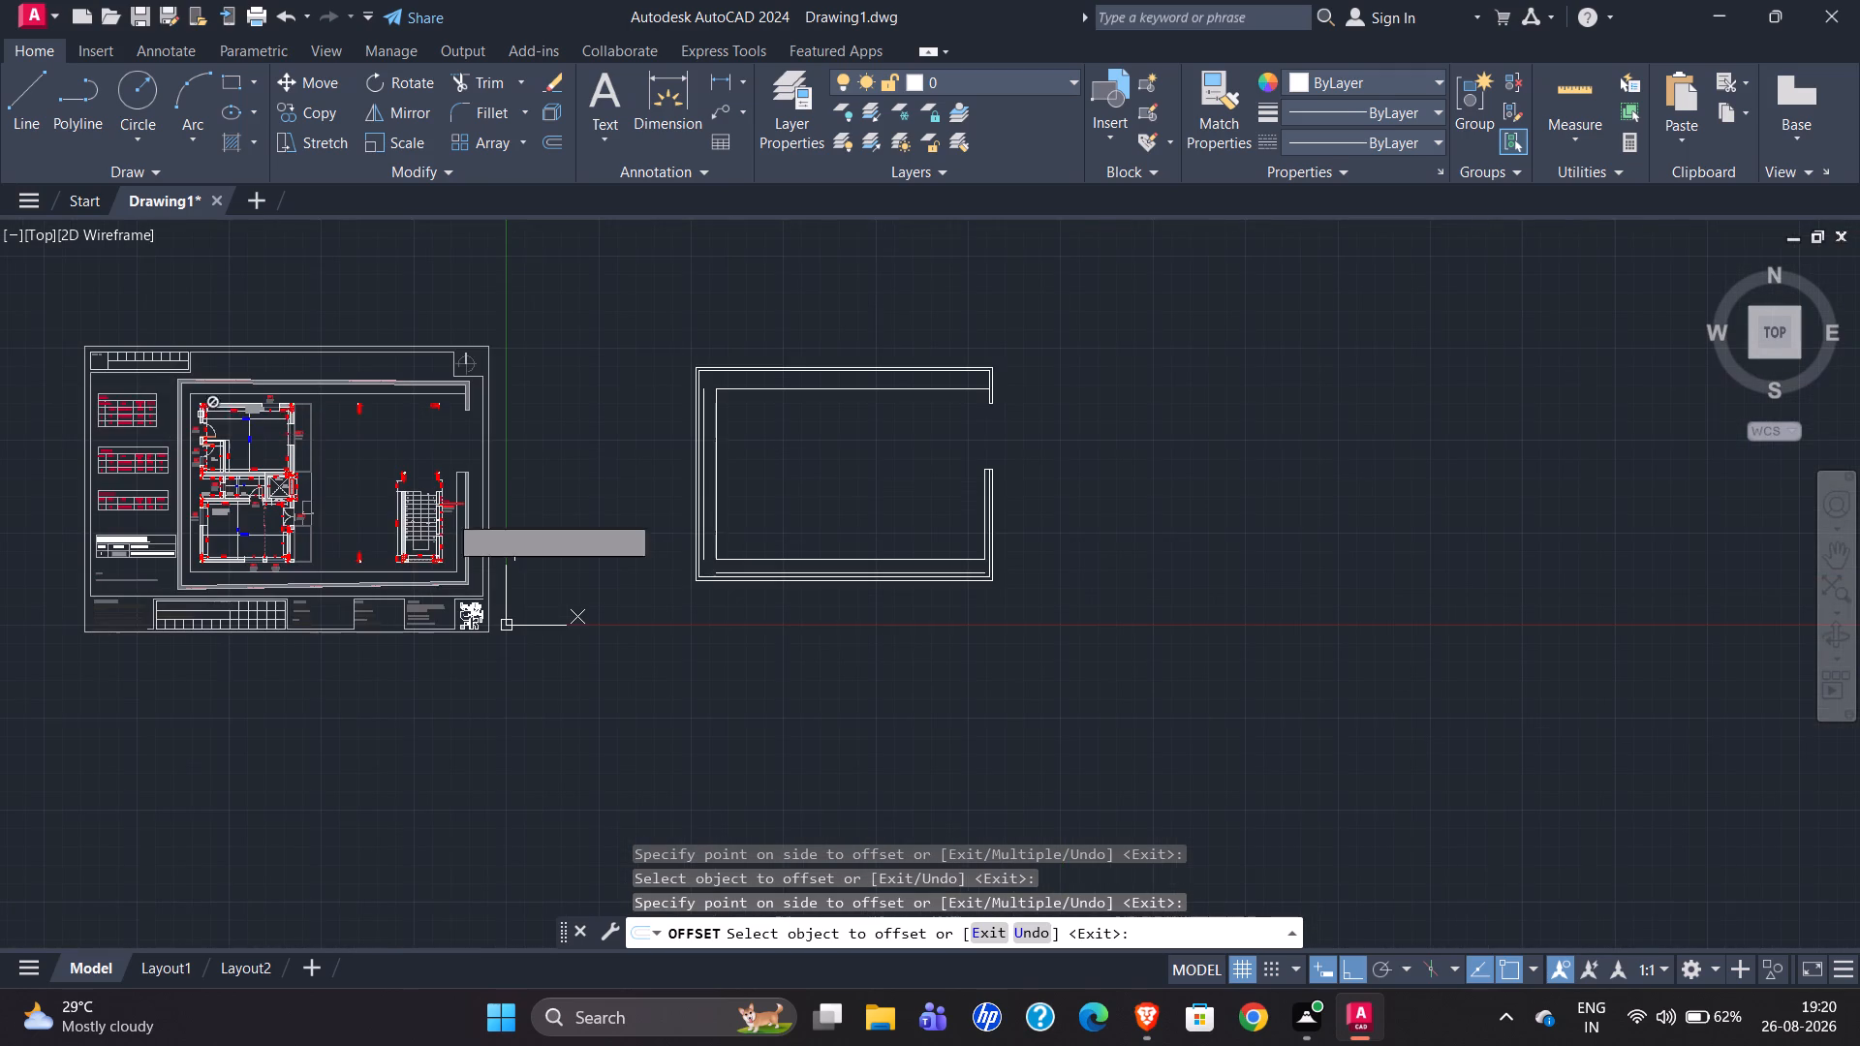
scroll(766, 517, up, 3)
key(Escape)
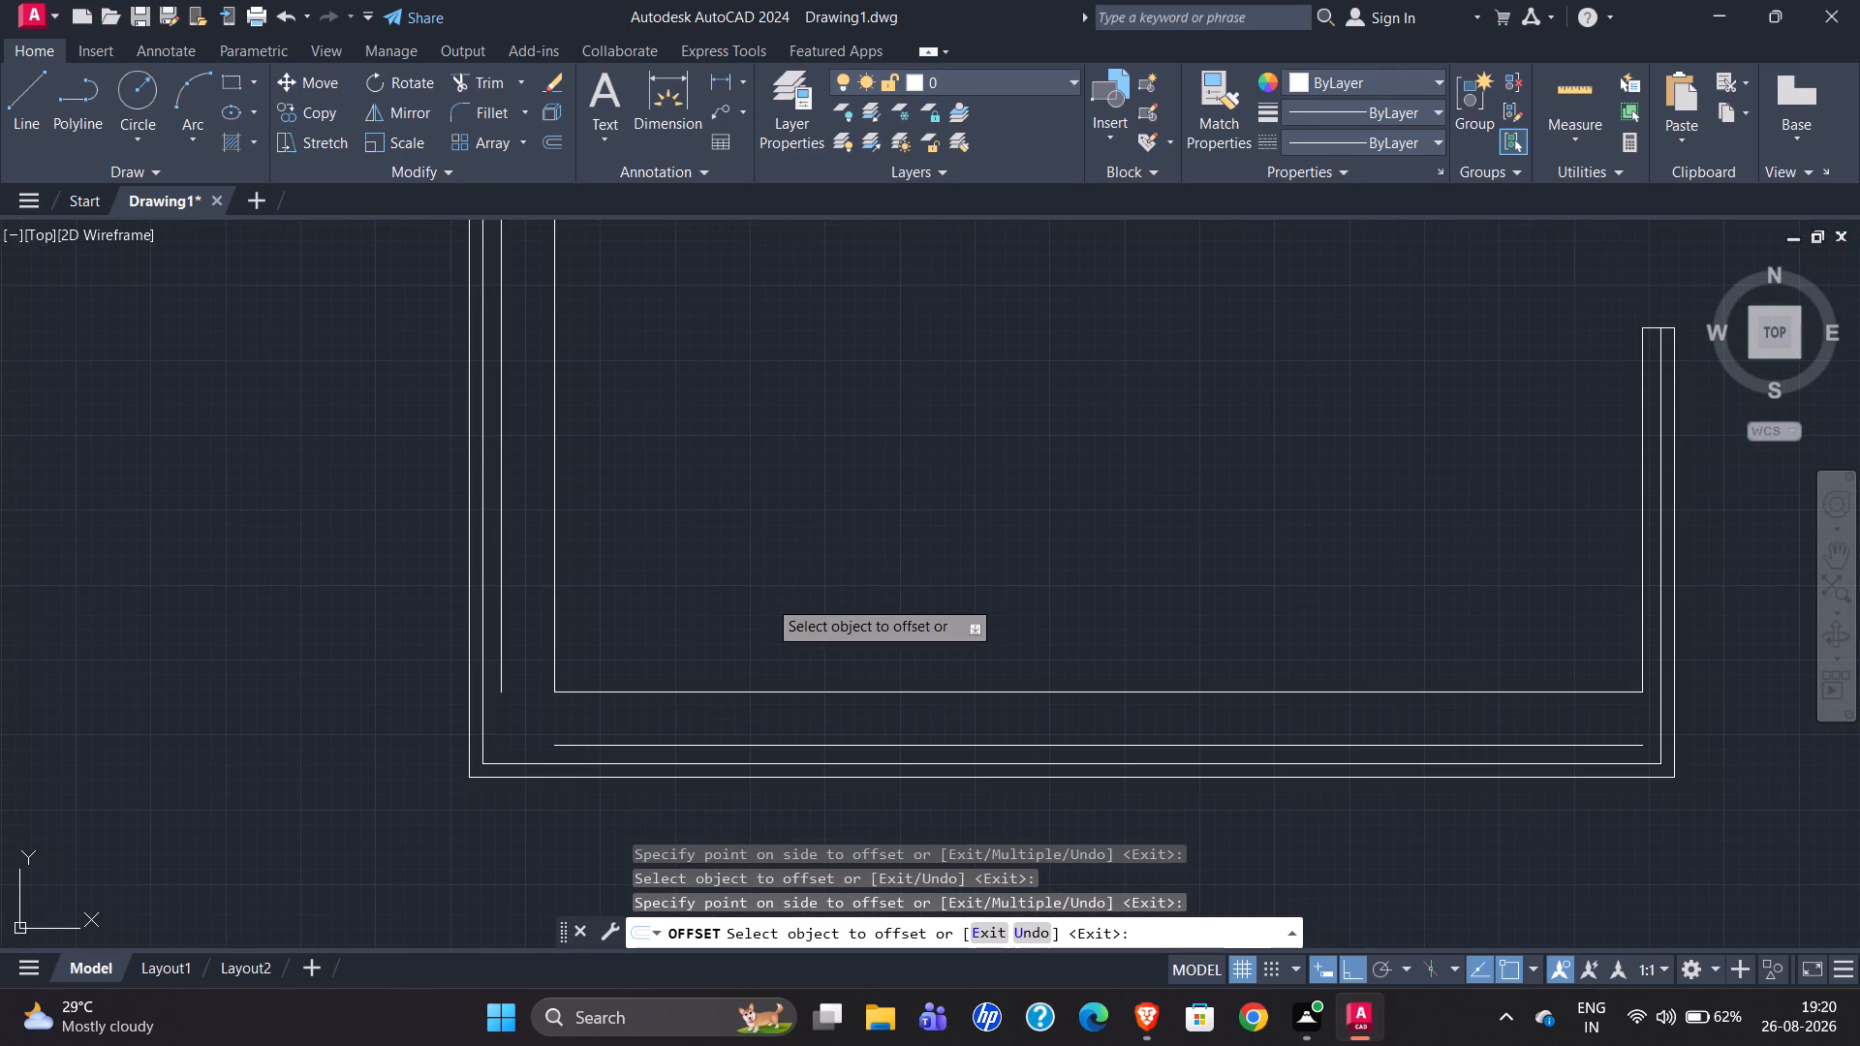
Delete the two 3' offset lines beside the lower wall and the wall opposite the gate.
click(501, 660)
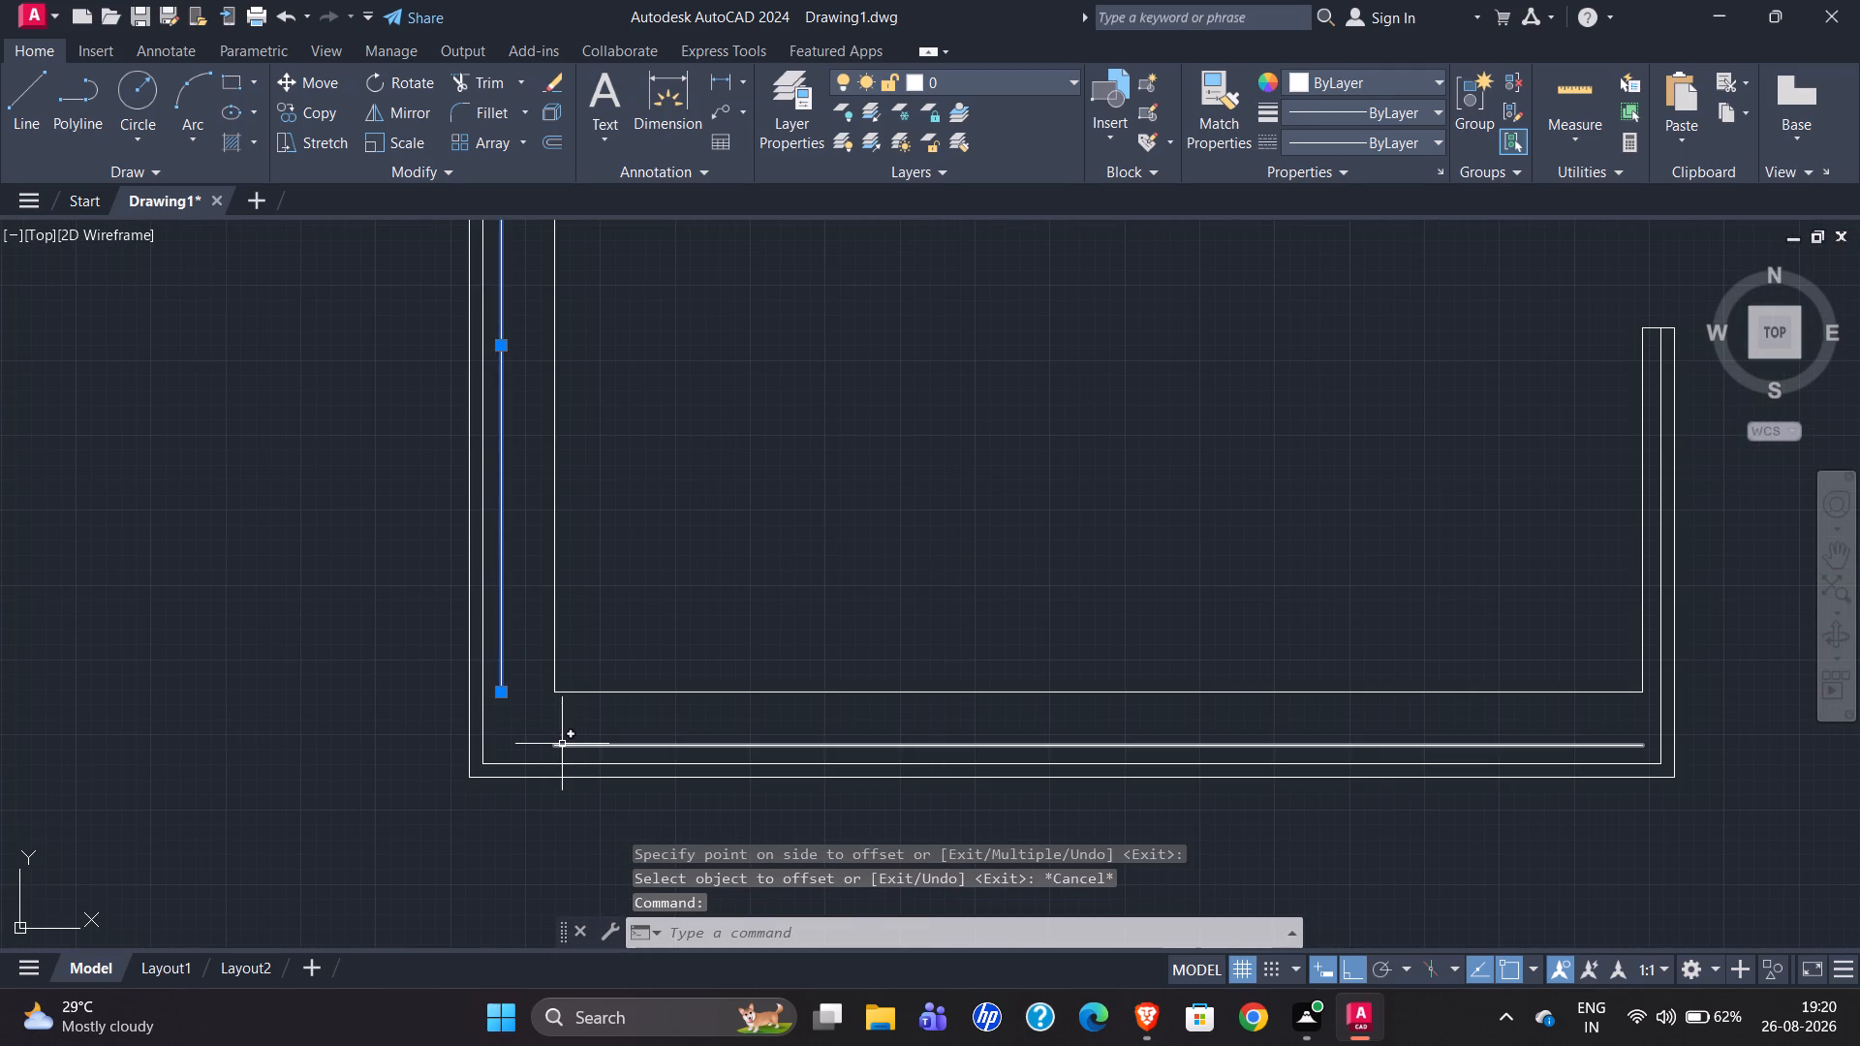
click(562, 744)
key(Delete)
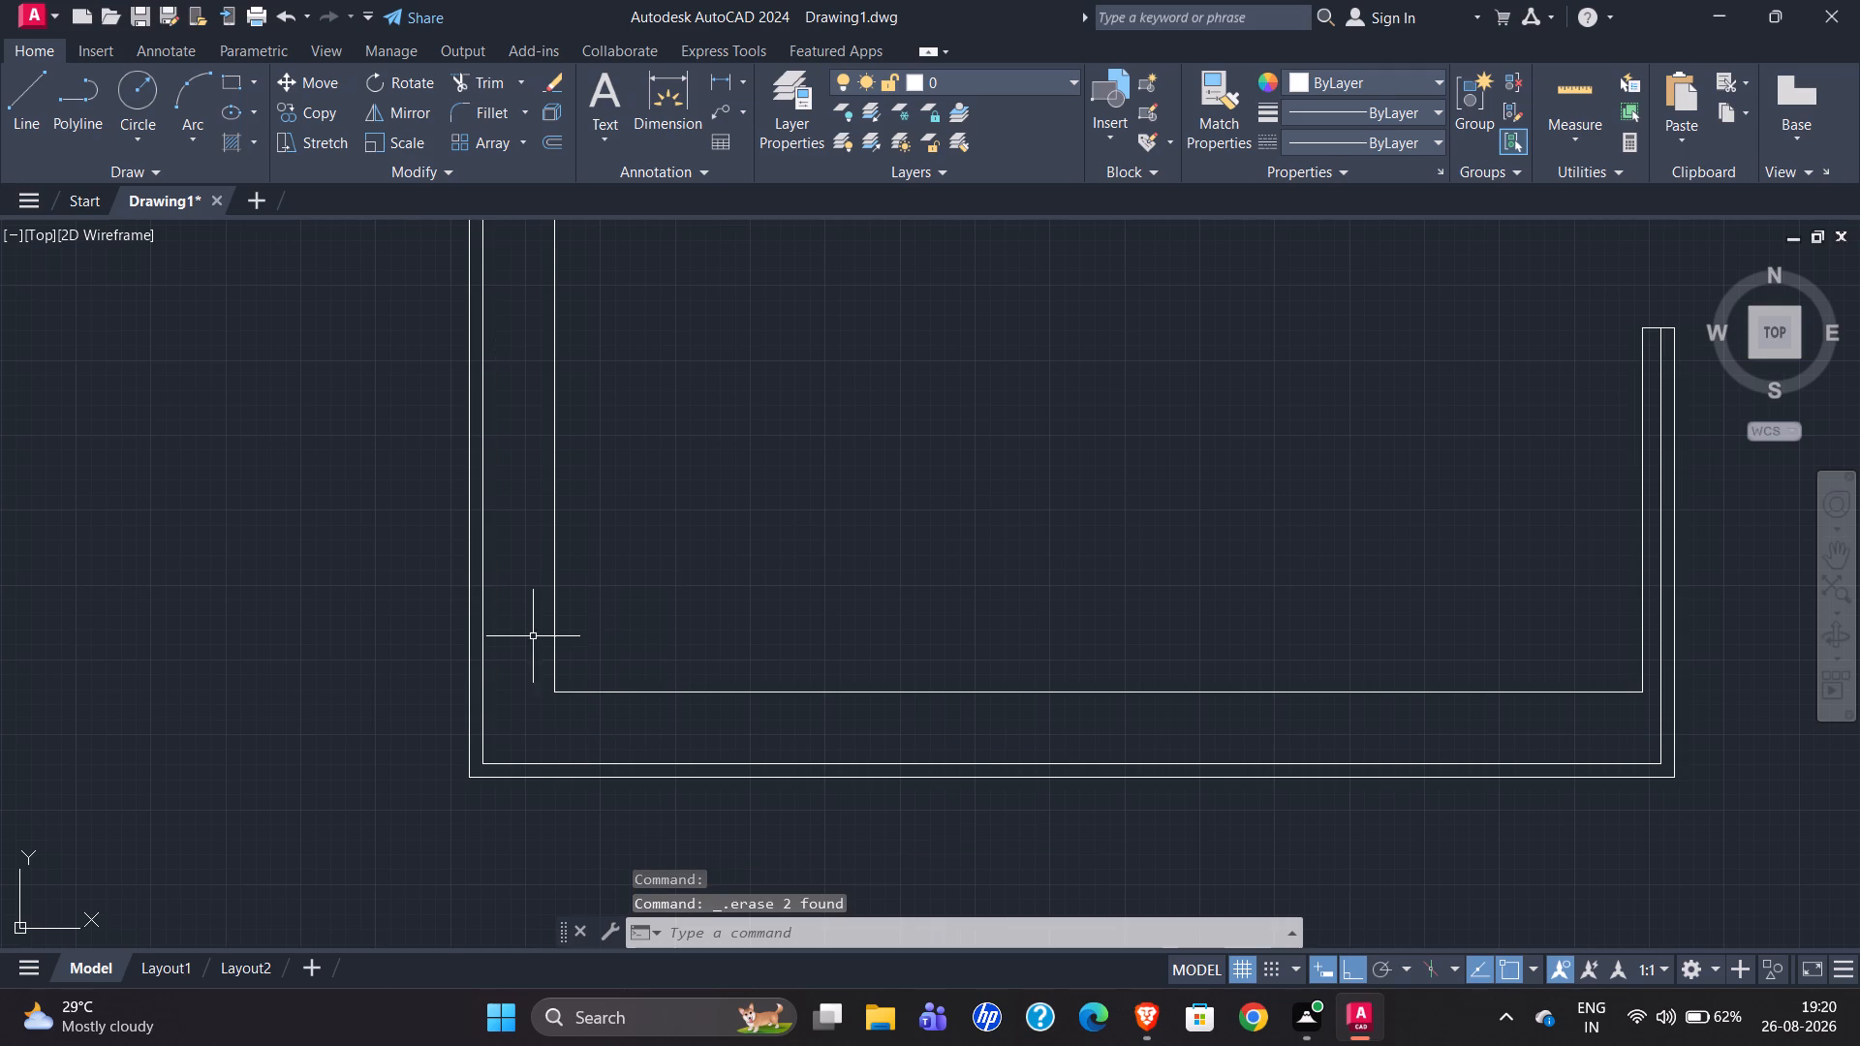
Offset the lower, upper and opposite-gate setback lines 2' outward towards the boundary wall.
scroll(767, 768, down, 1)
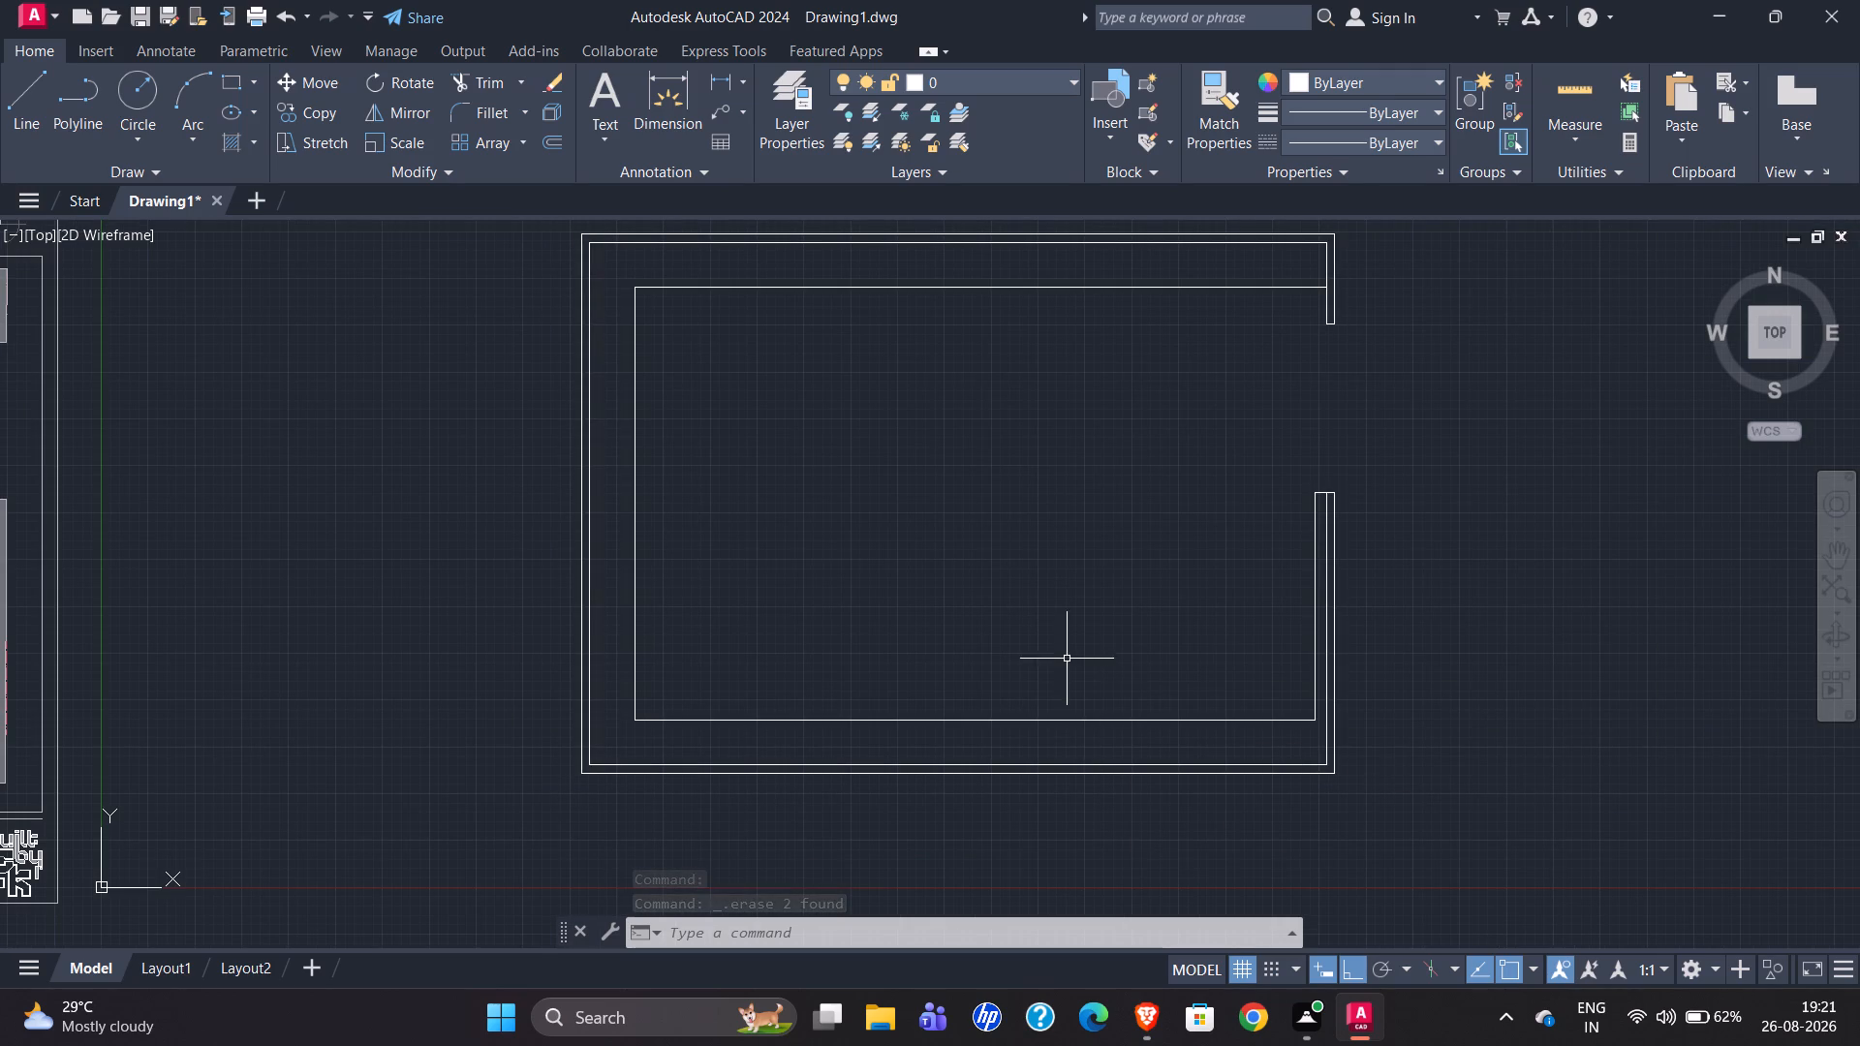
scroll(1336, 535, up, 2)
scroll(1287, 442, down, 2)
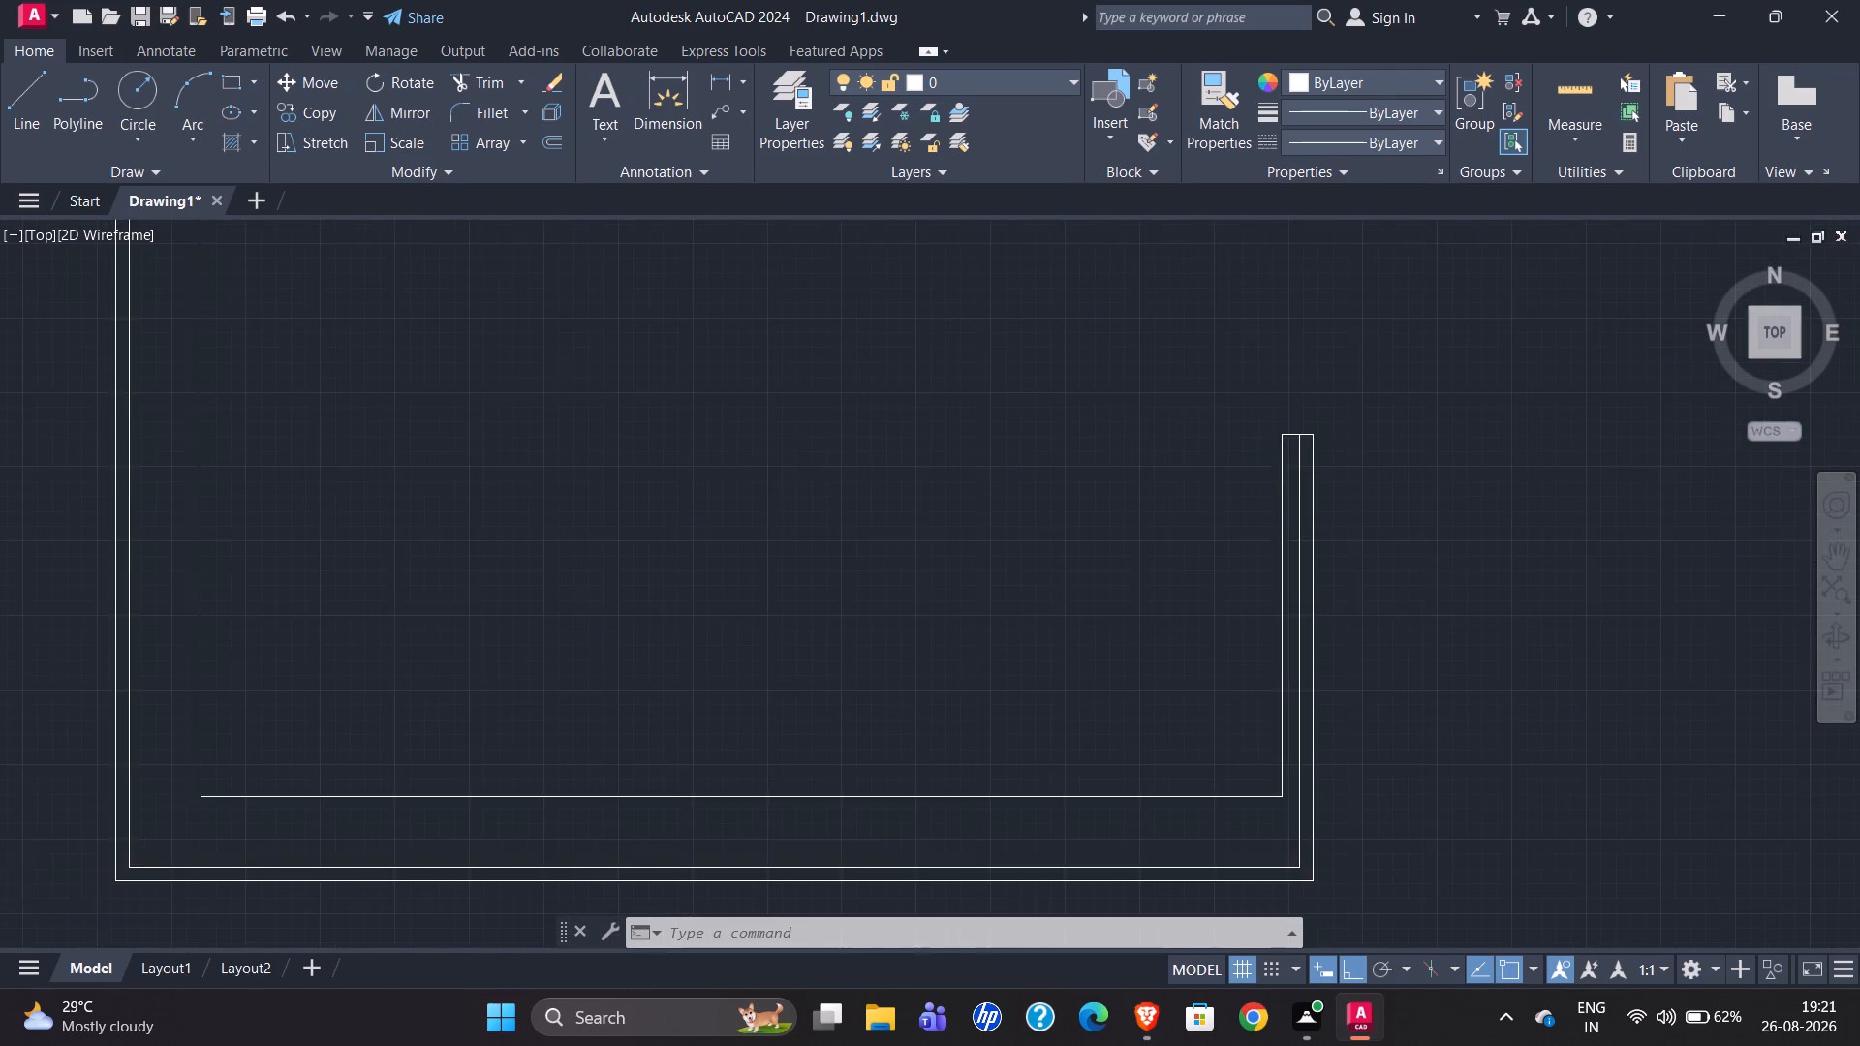
click(1141, 661)
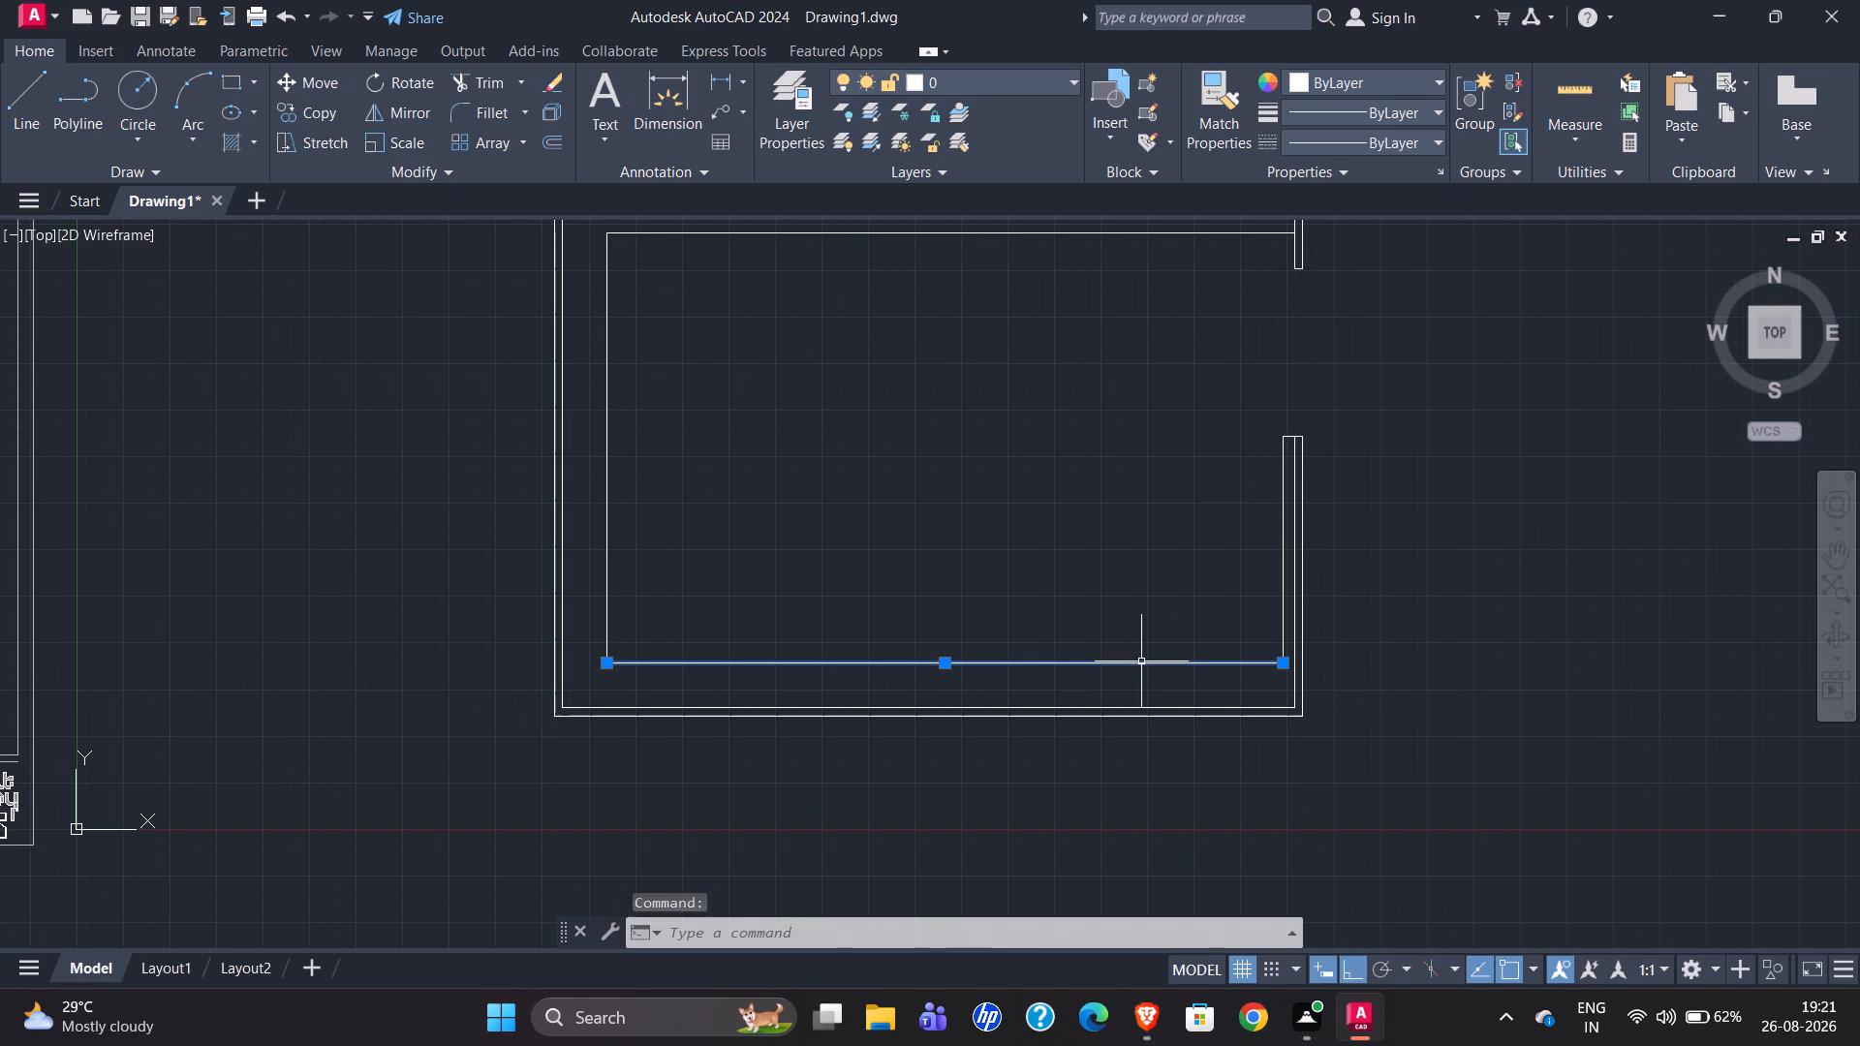
key(o)
key(Return)
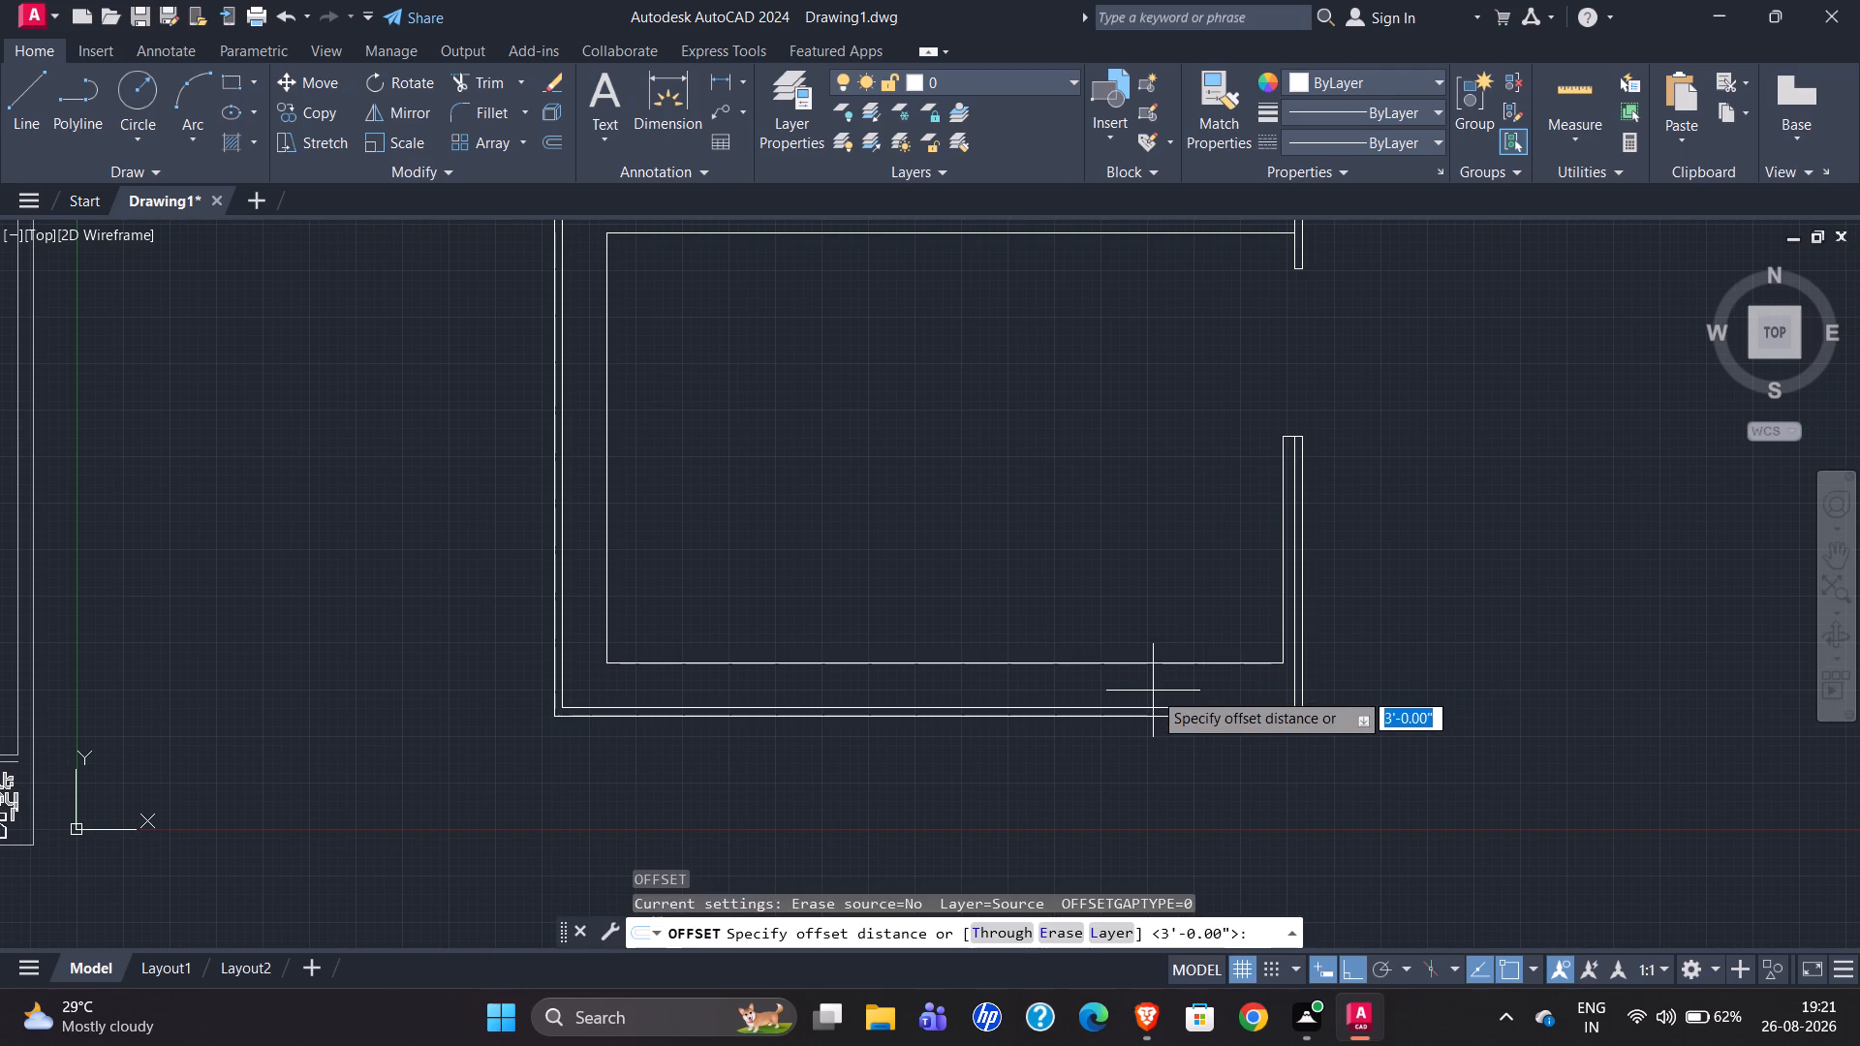
text(2')
key(Return)
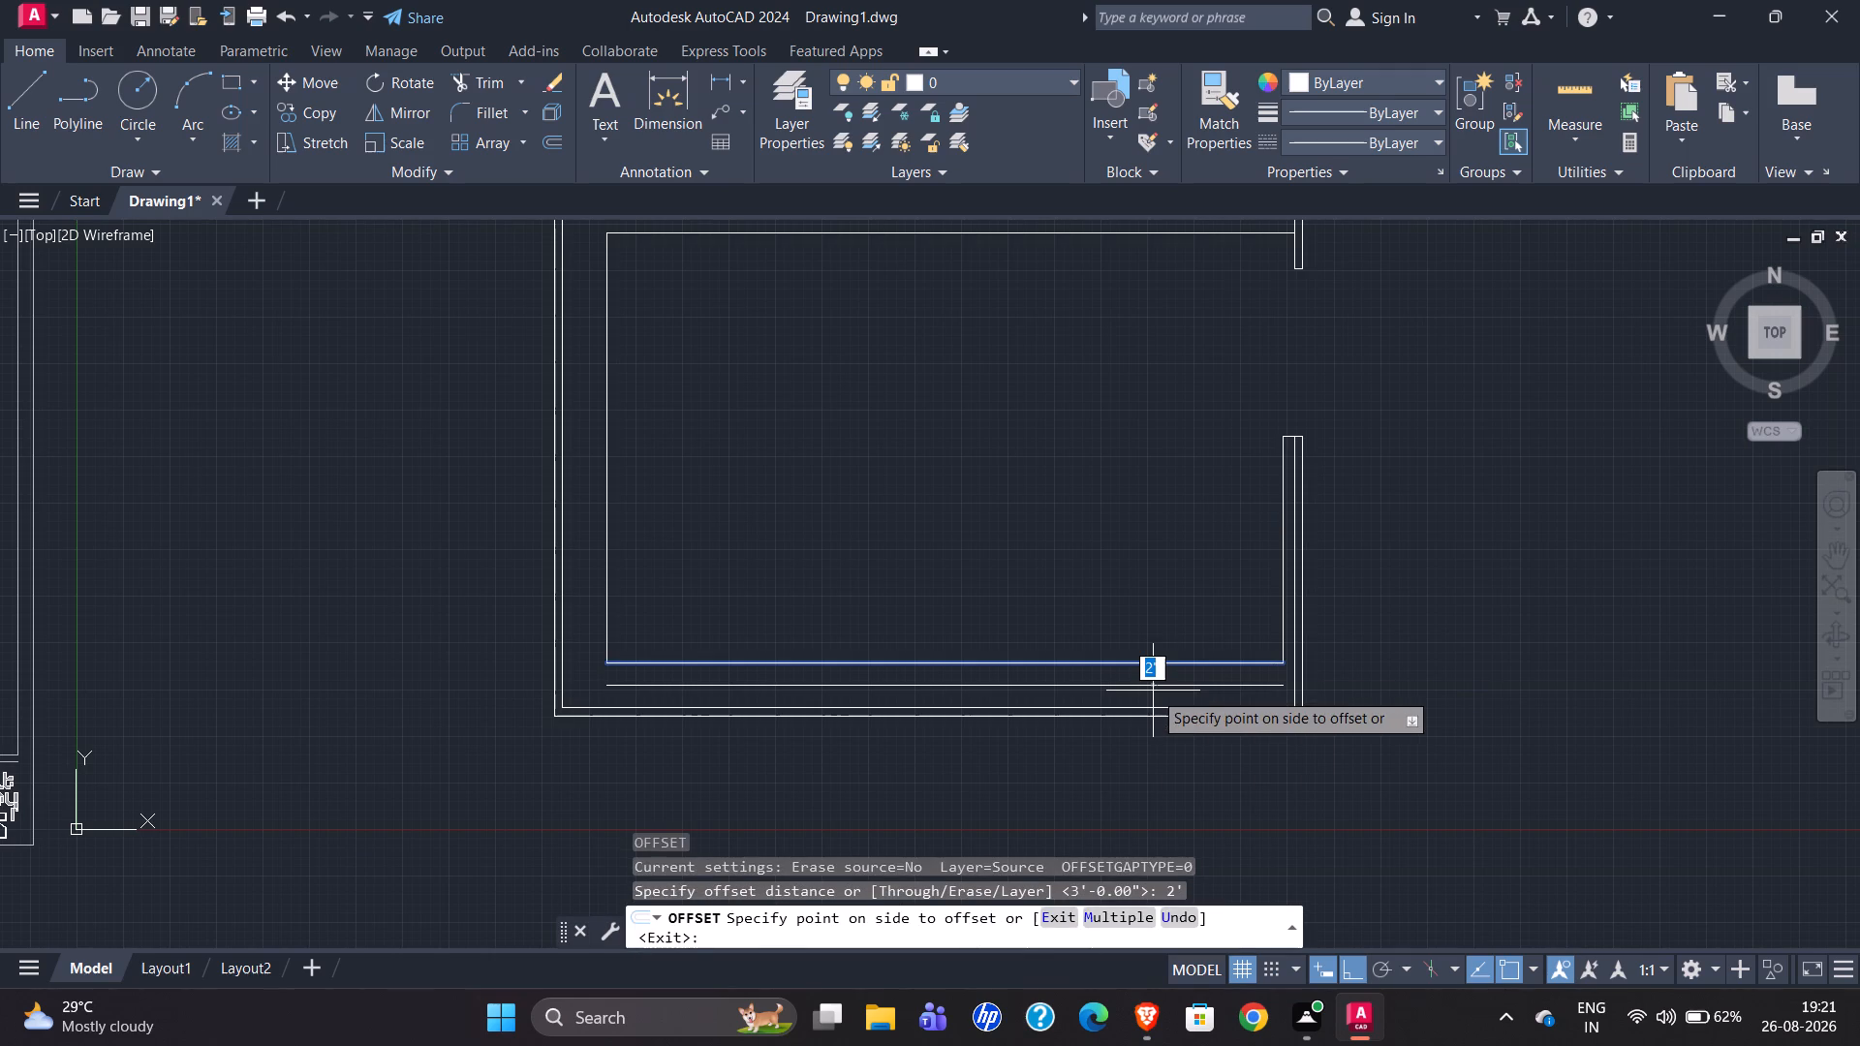
click(1153, 691)
click(615, 587)
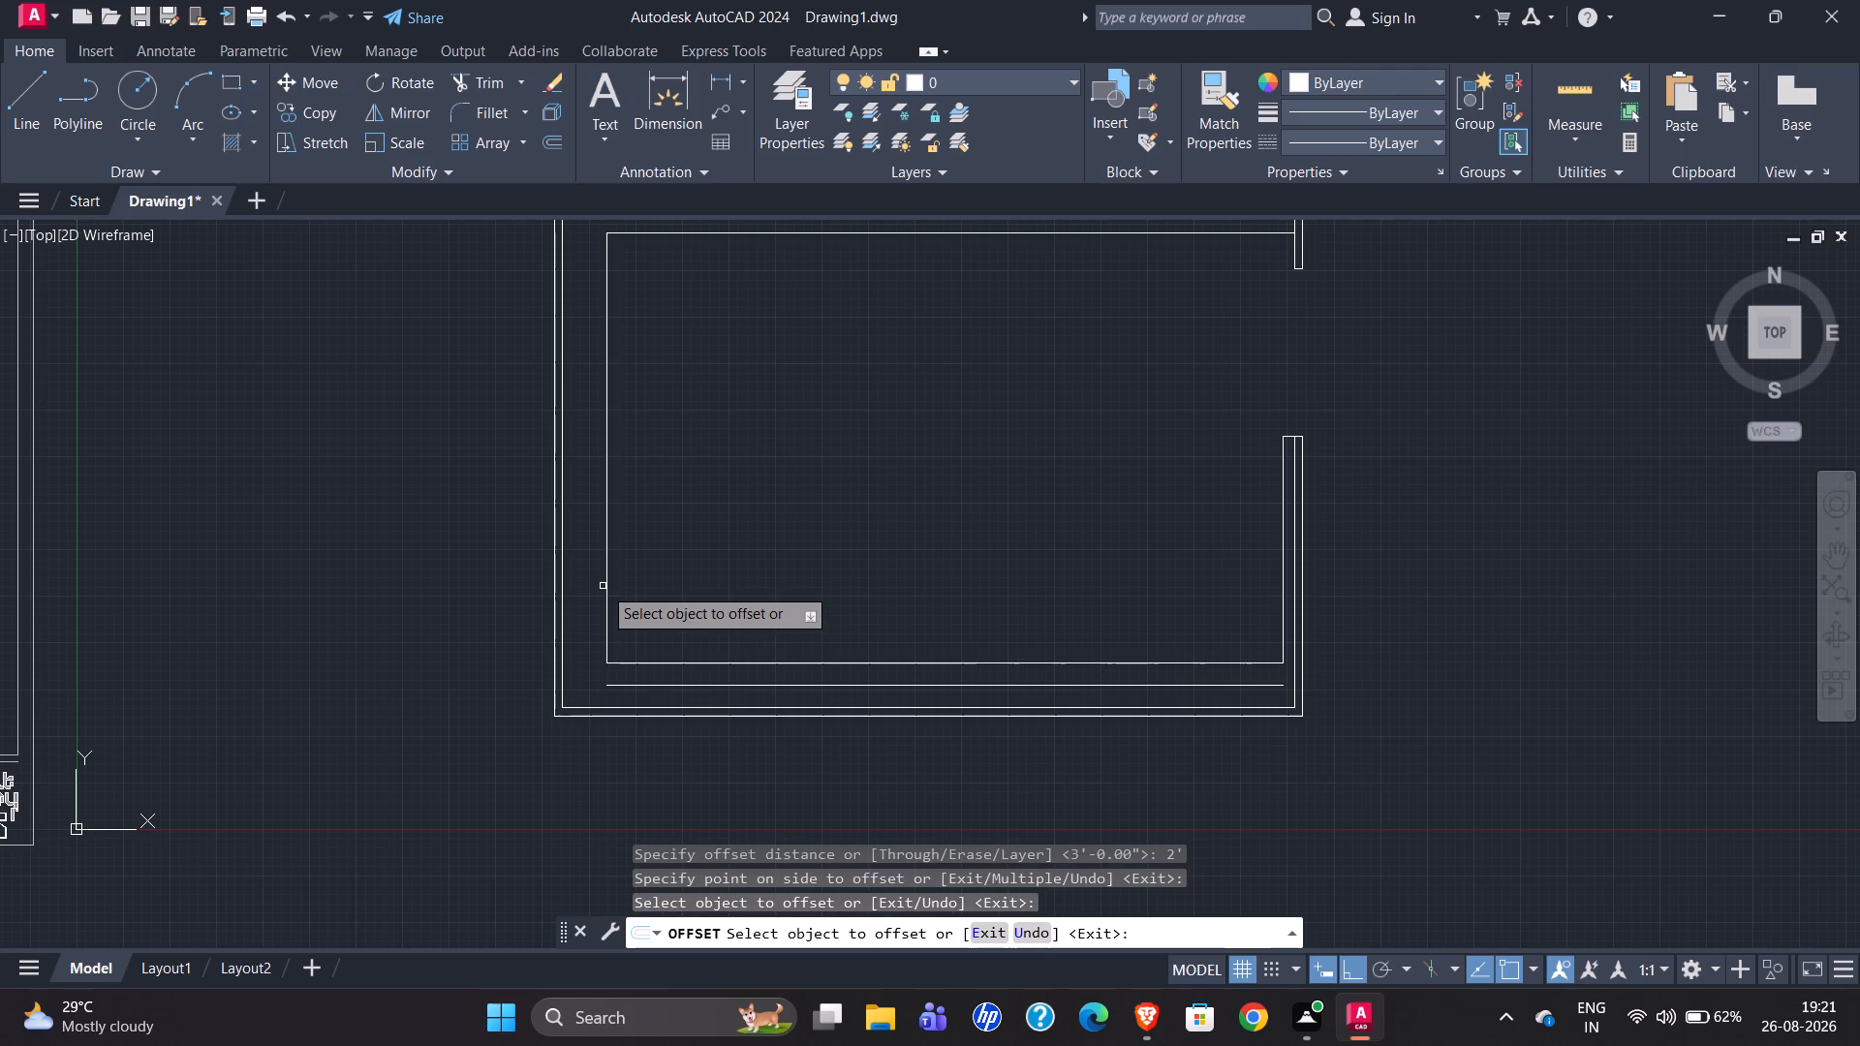
click(608, 585)
click(591, 586)
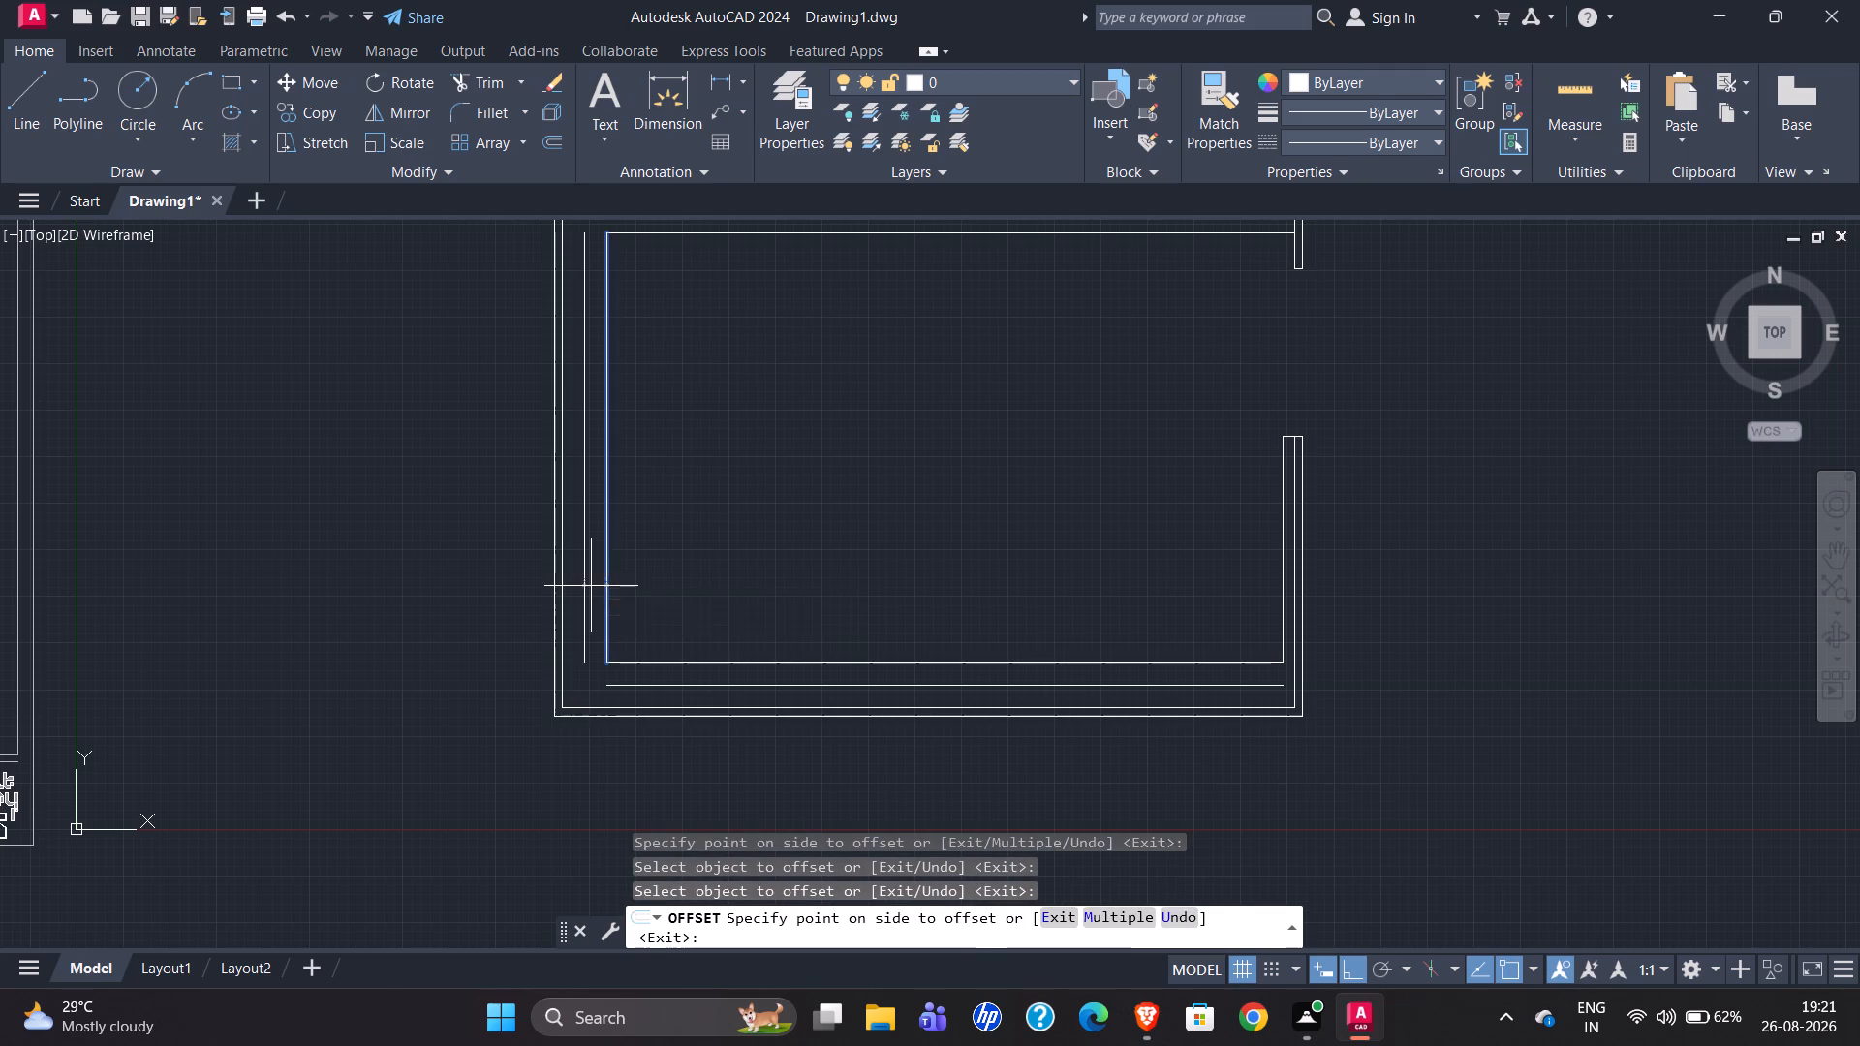
scroll(618, 638, down, 1)
click(771, 384)
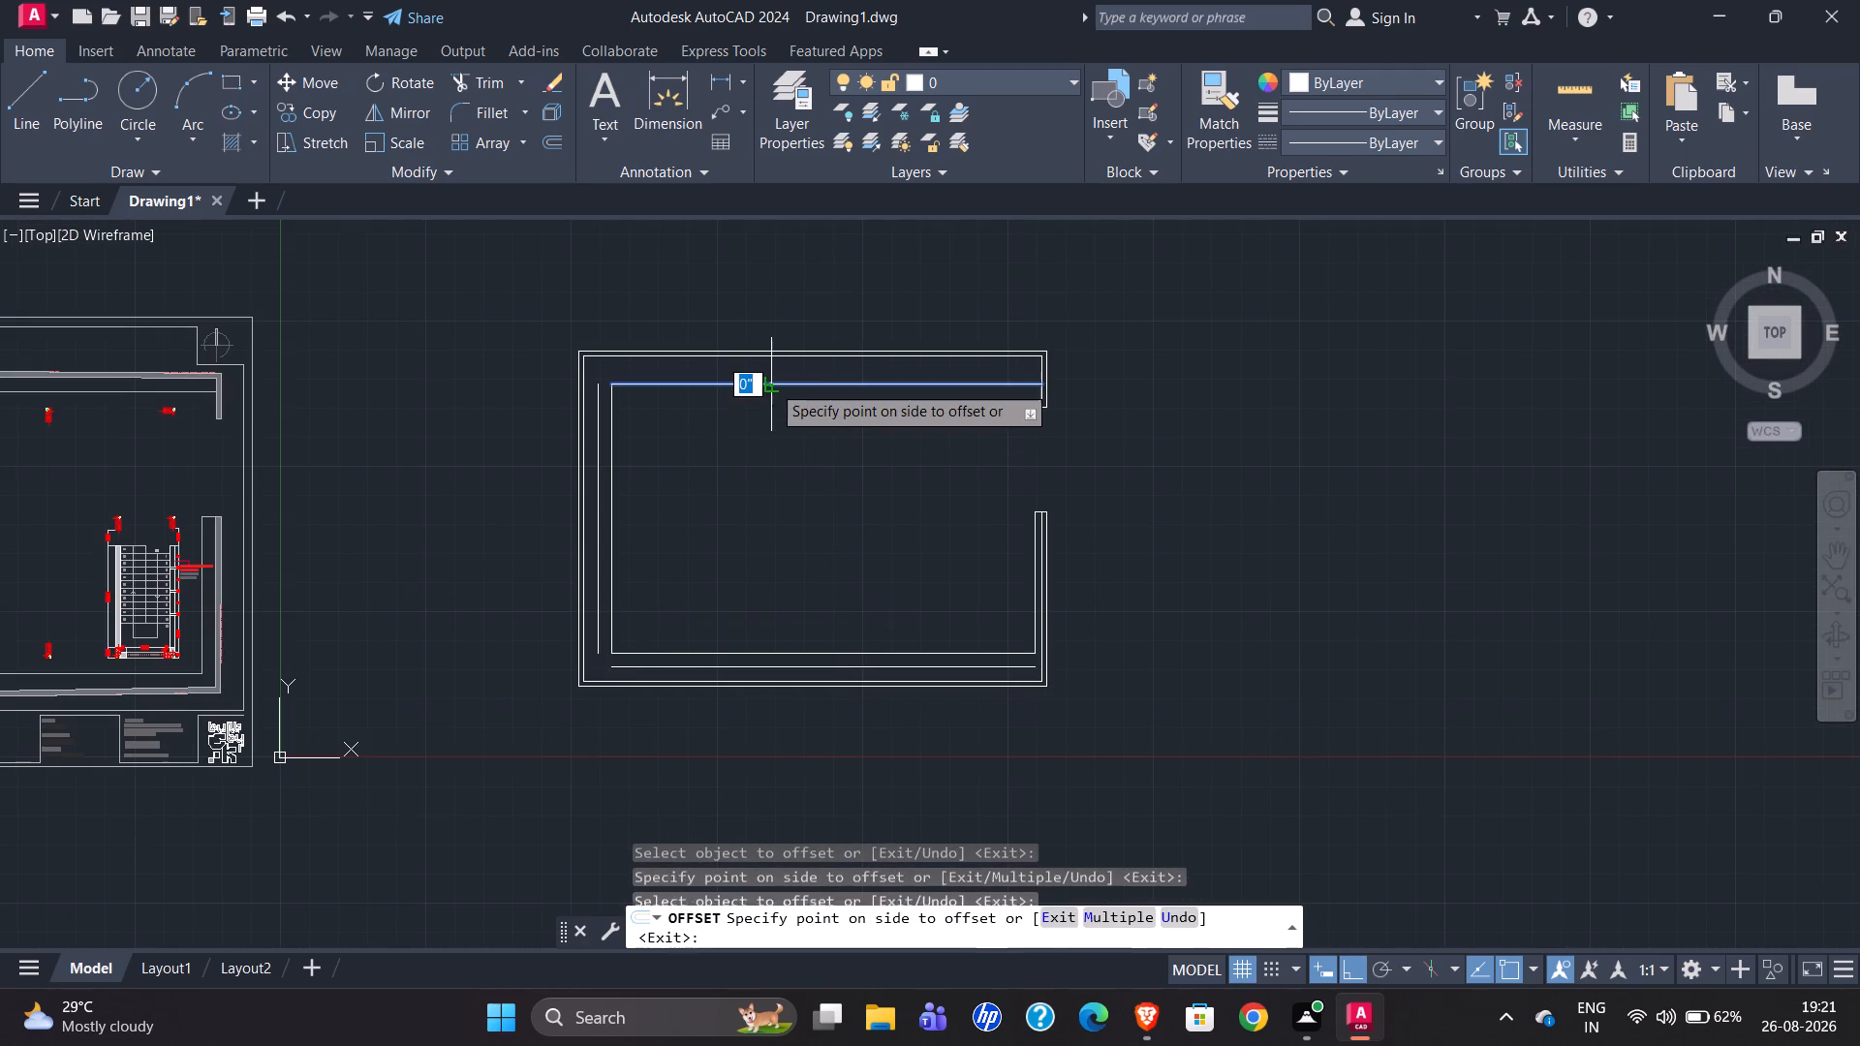
click(777, 370)
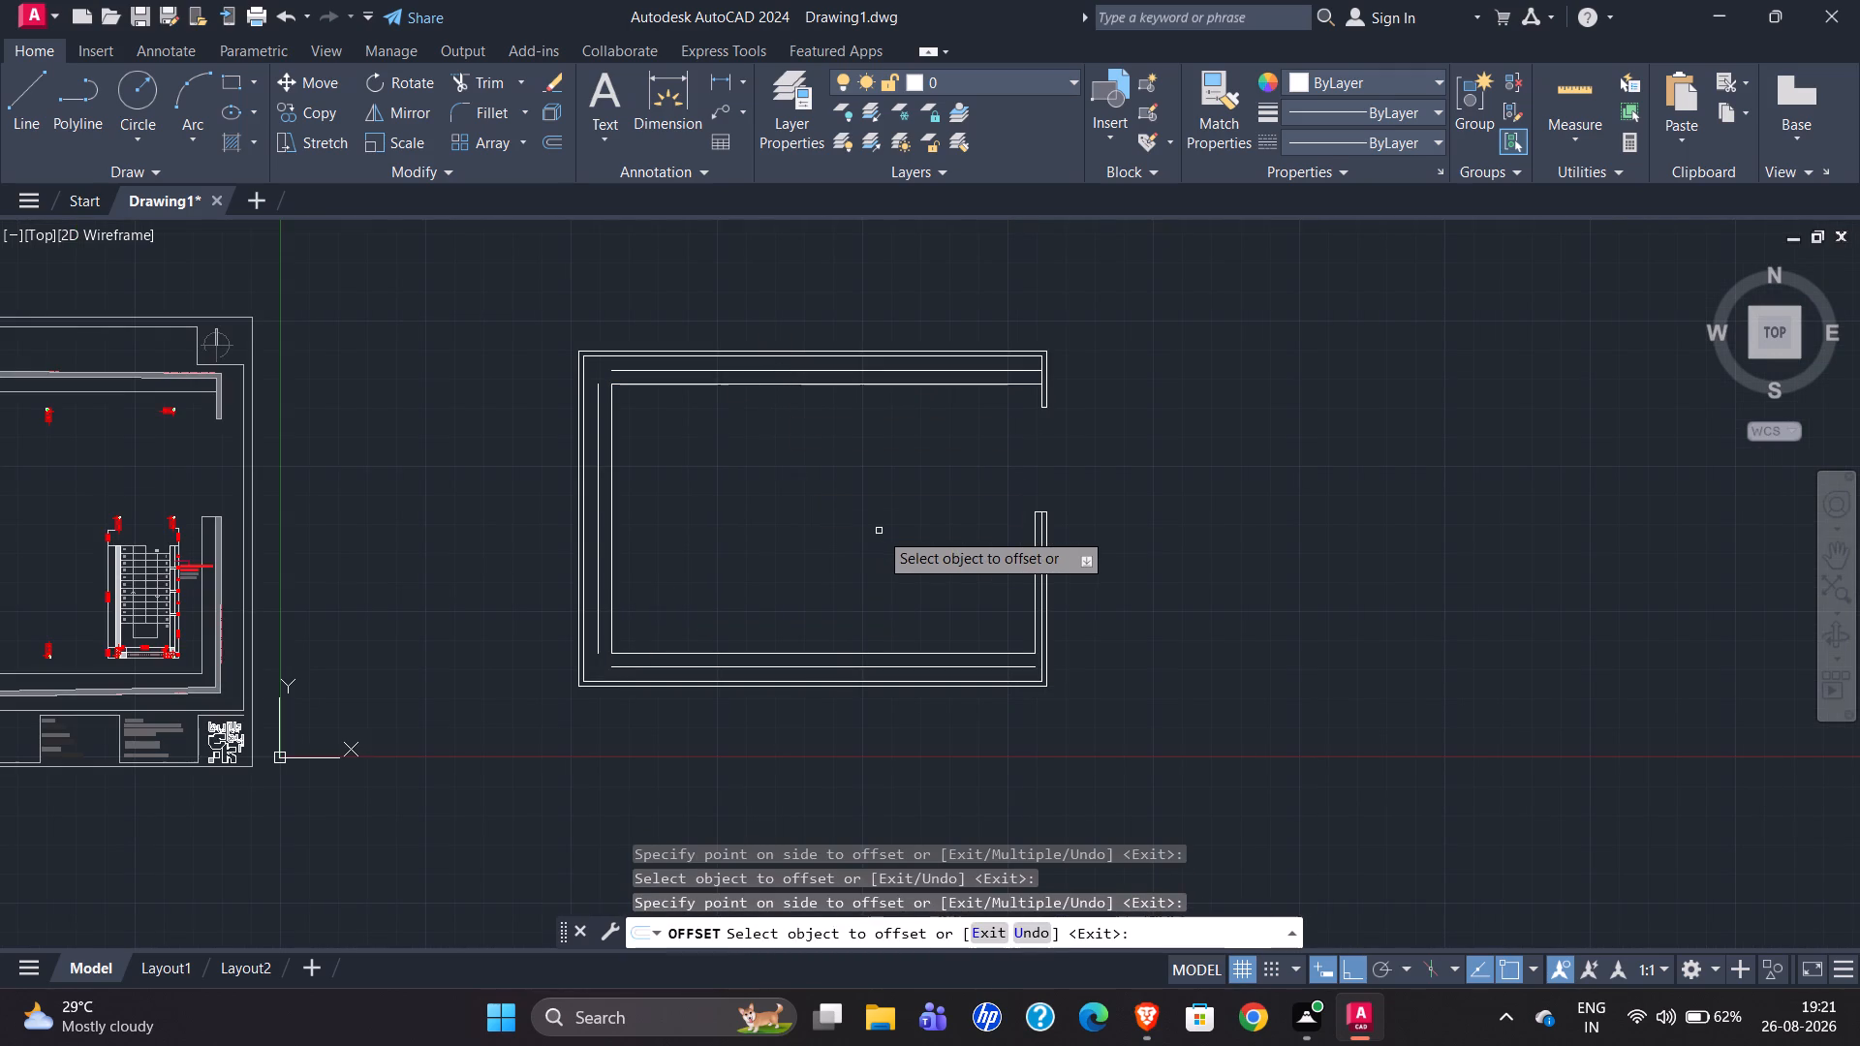
key(Escape)
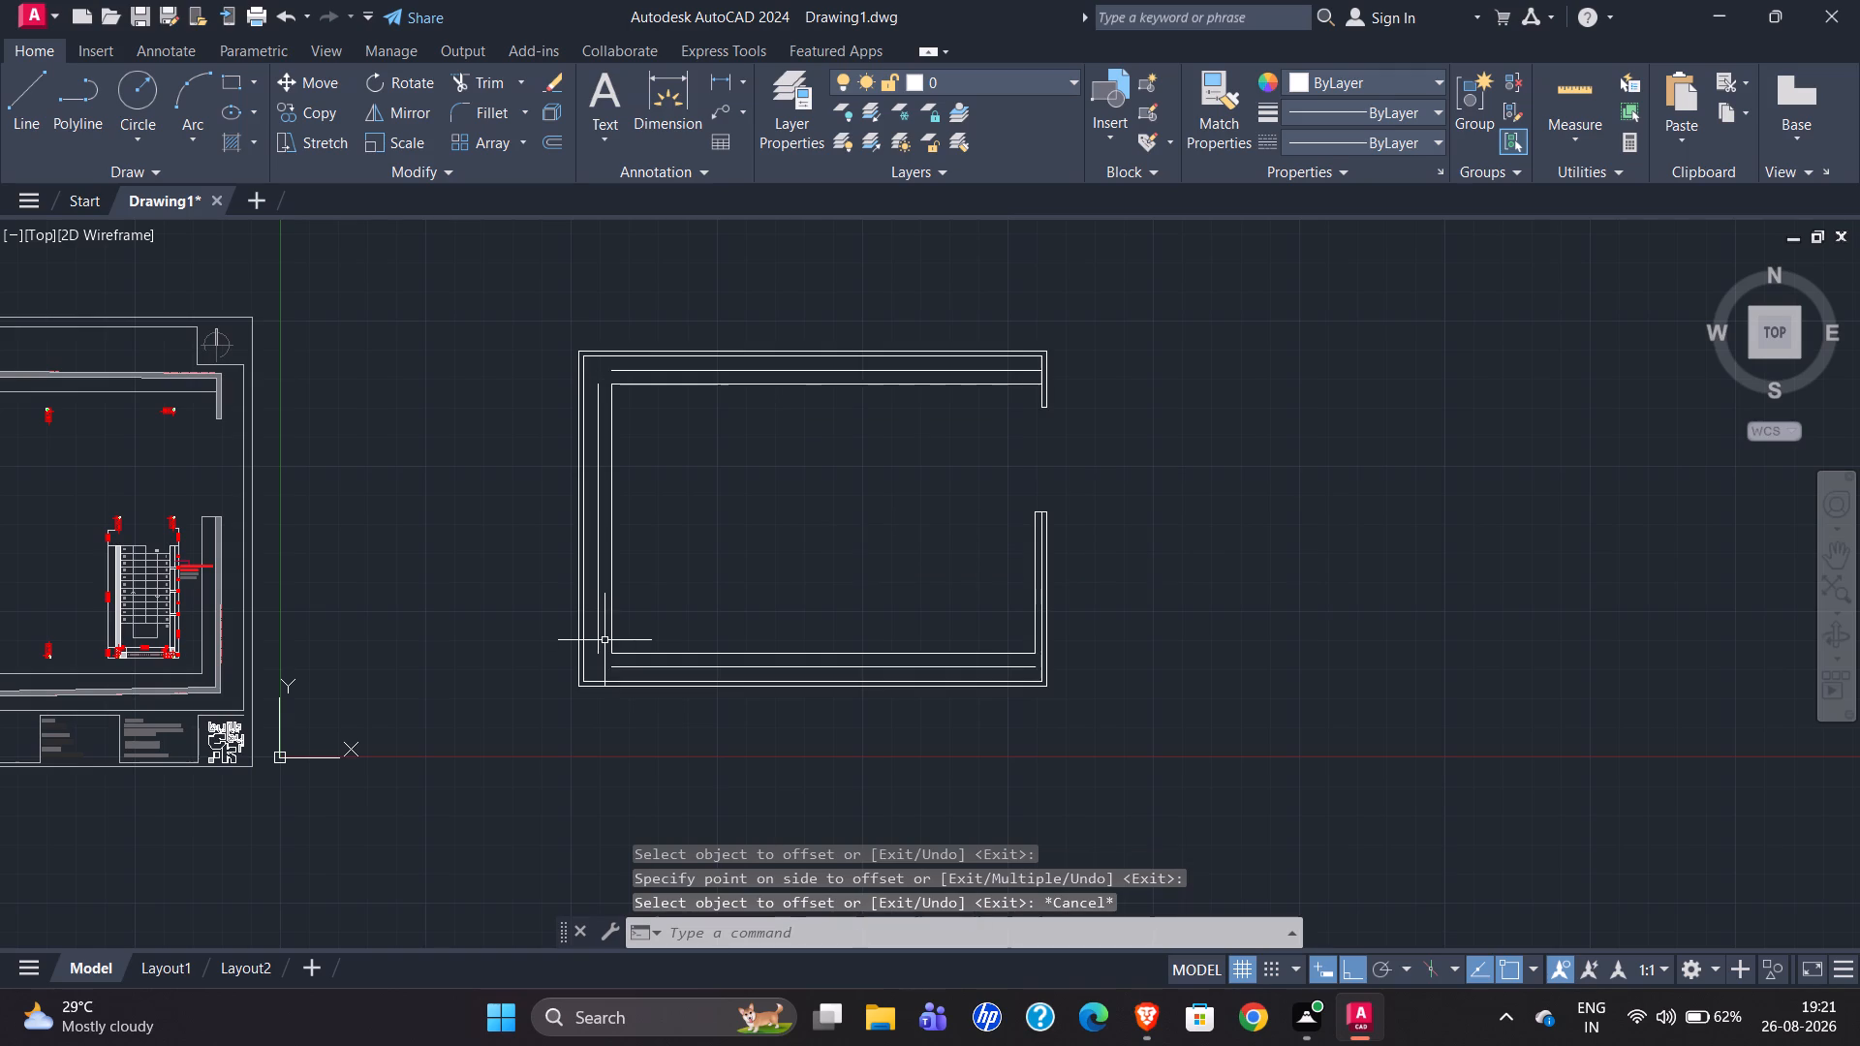
Delete the three original inner setback lines, keeping their 2' offset copies and the gate-side vertical line.
click(612, 634)
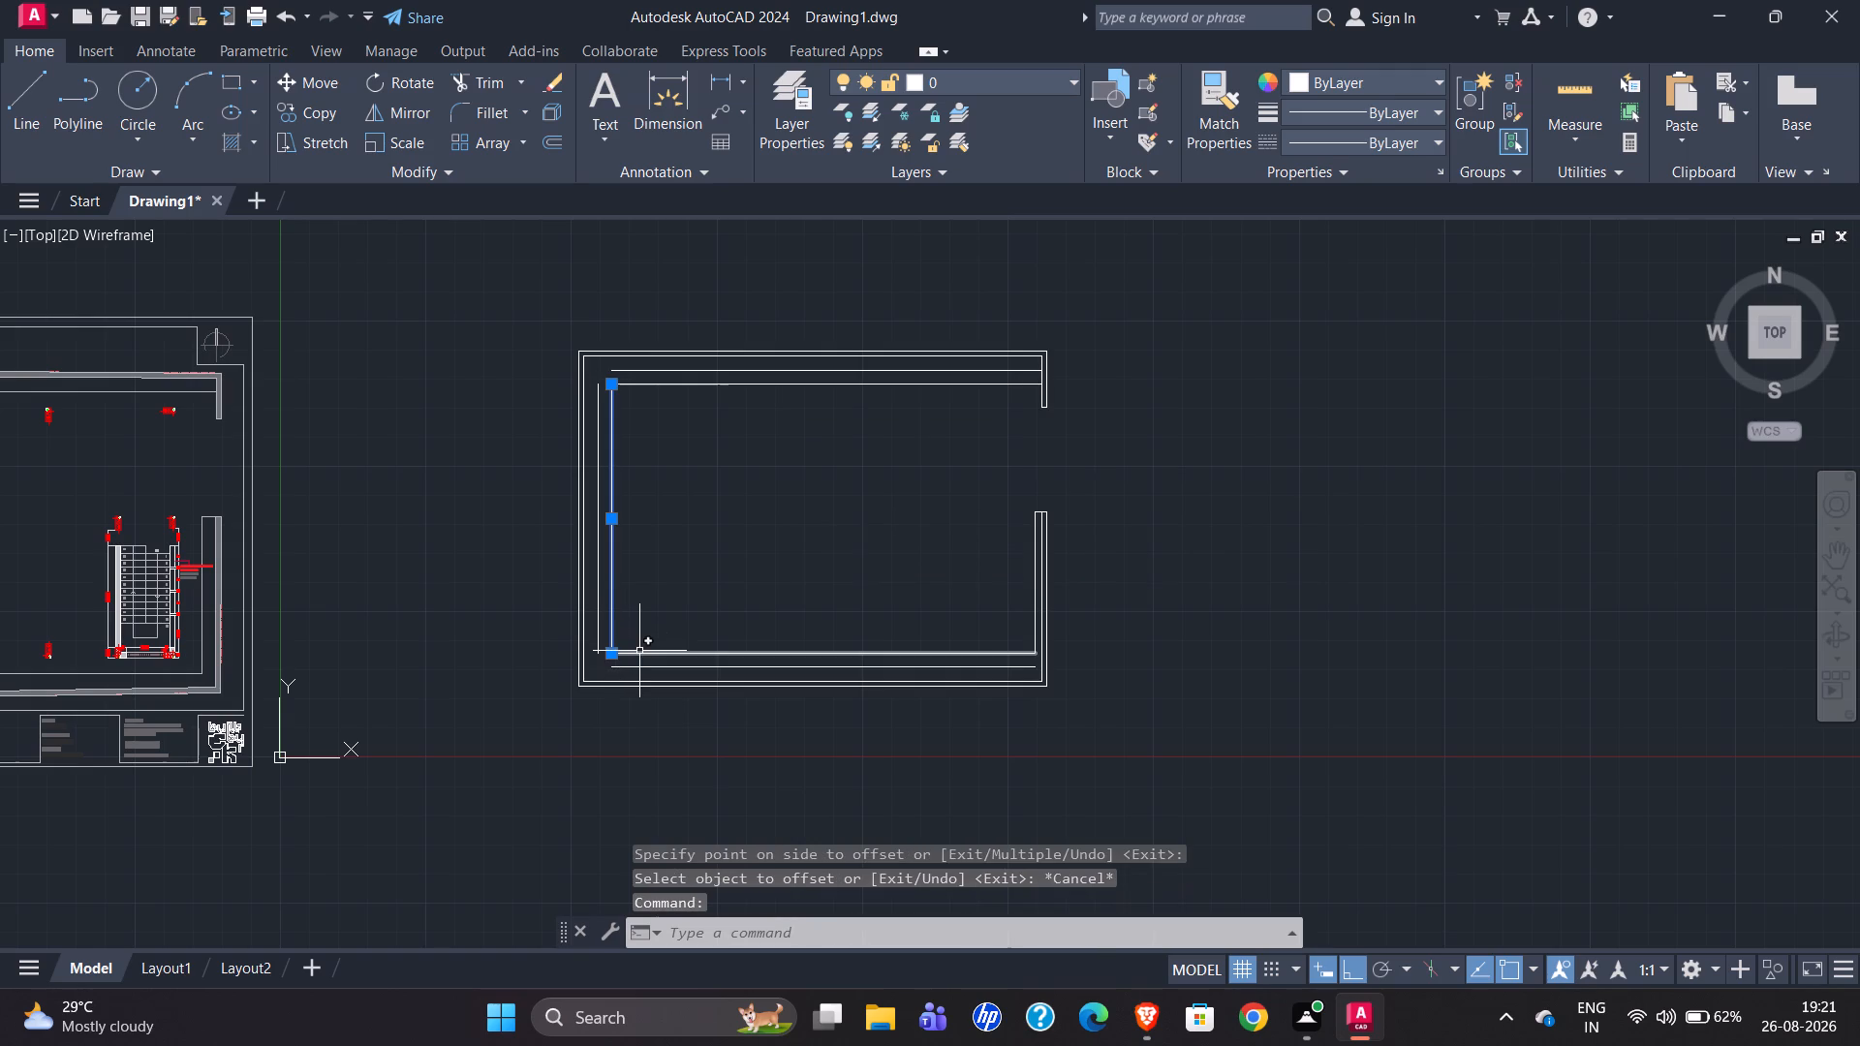
click(639, 651)
click(699, 383)
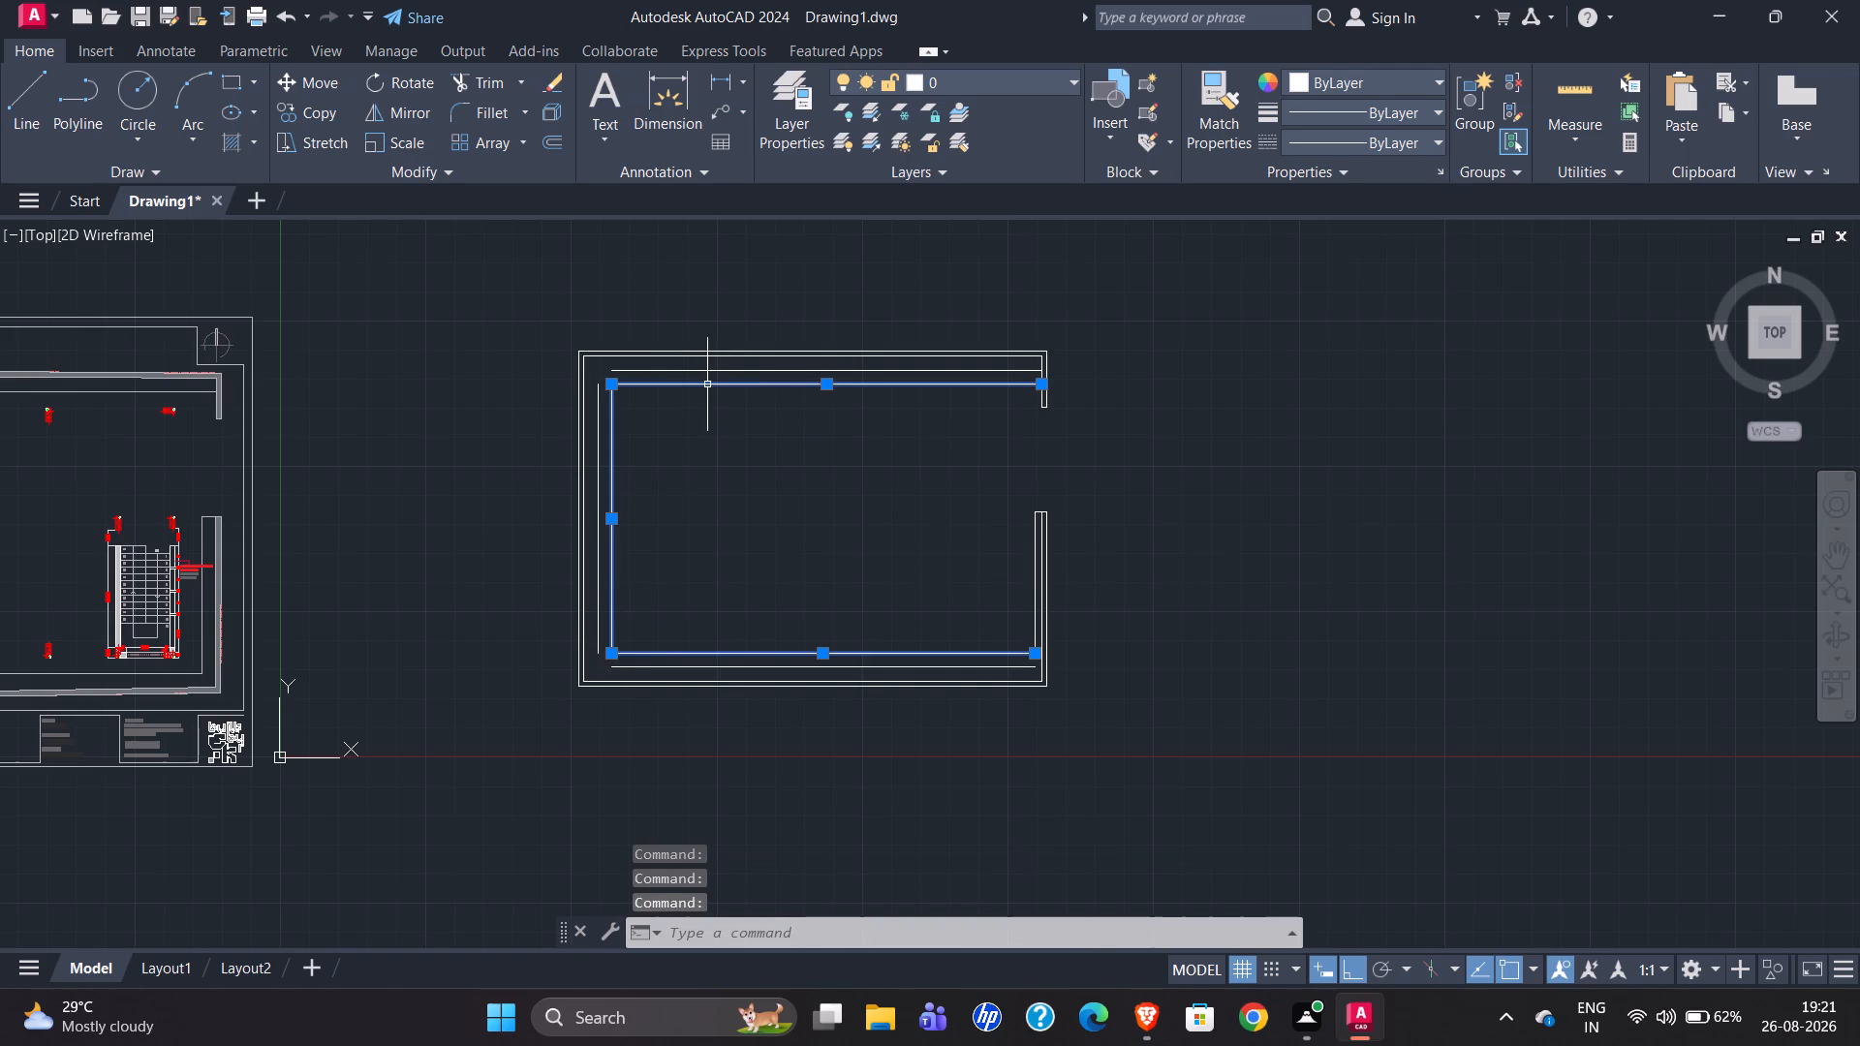
key(Delete)
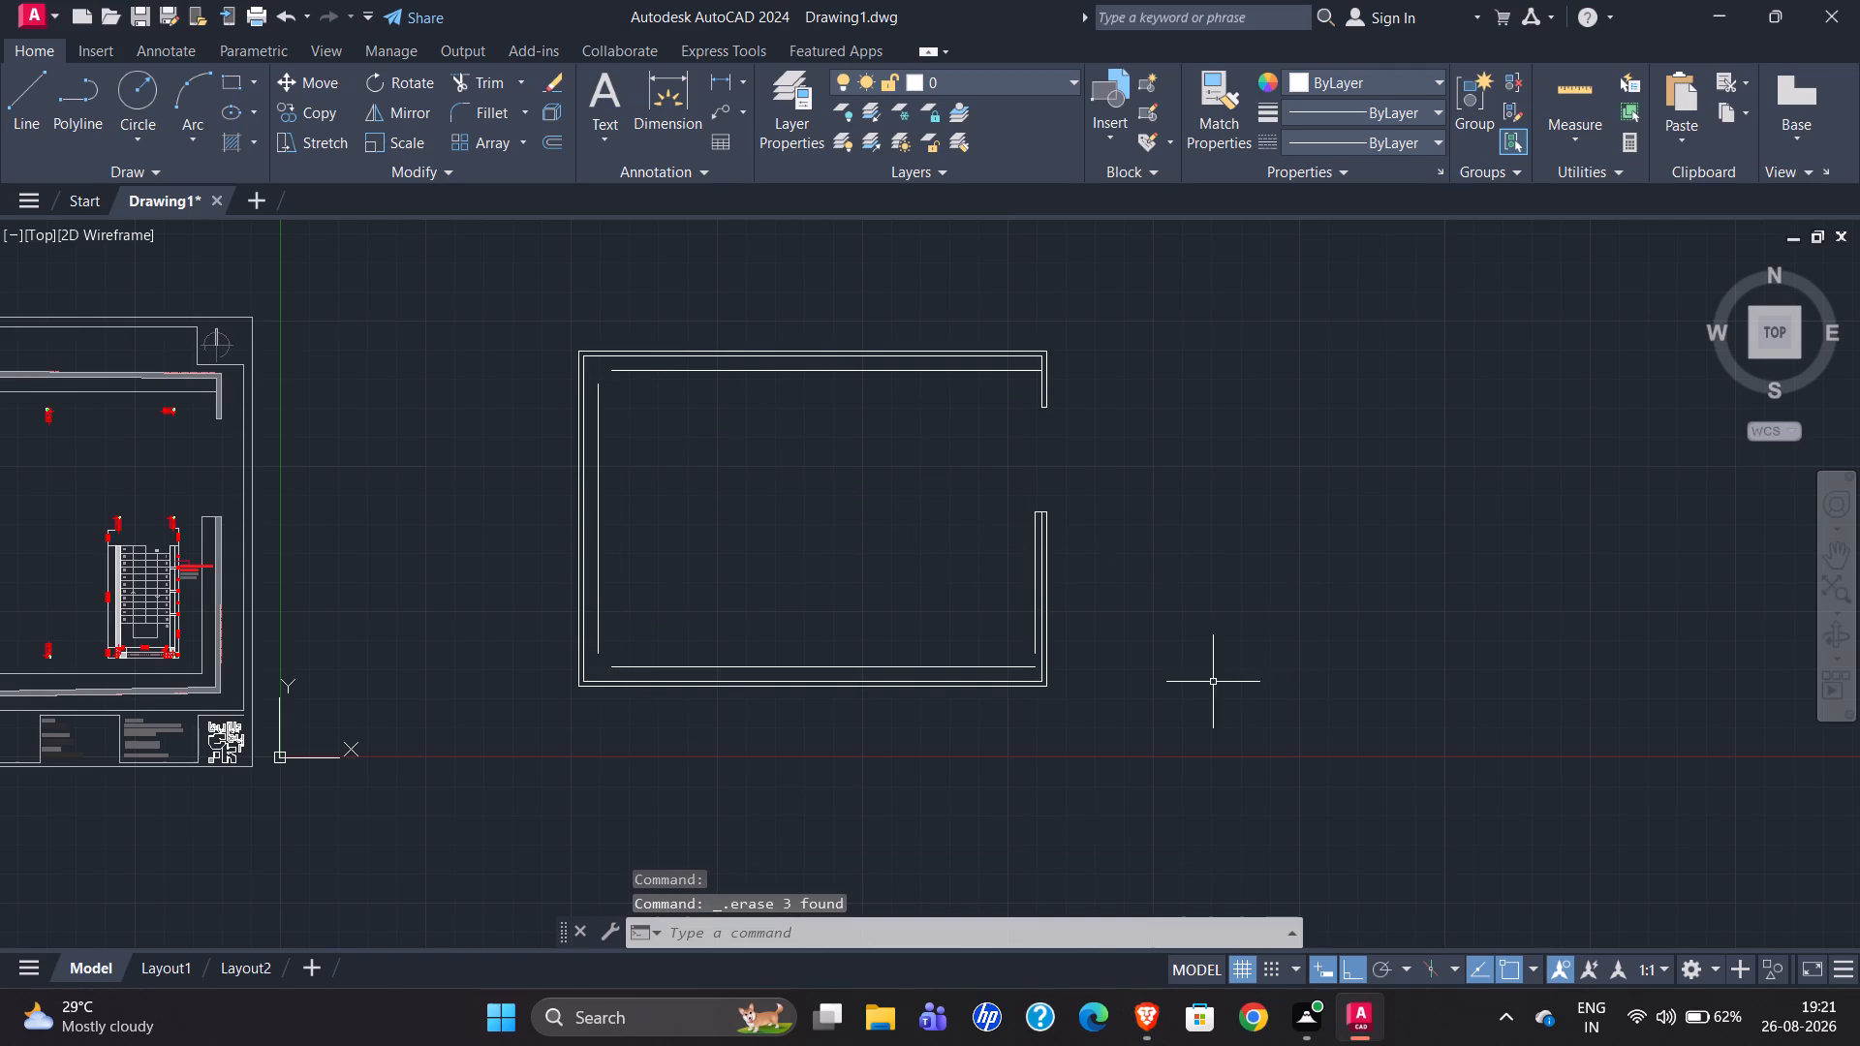
Extend the setback lines at both lower corners so the lower line meets the gate-side vertical and the vertical opposite the gate.
scroll(1018, 614, up, 3)
scroll(1122, 562, down, 1)
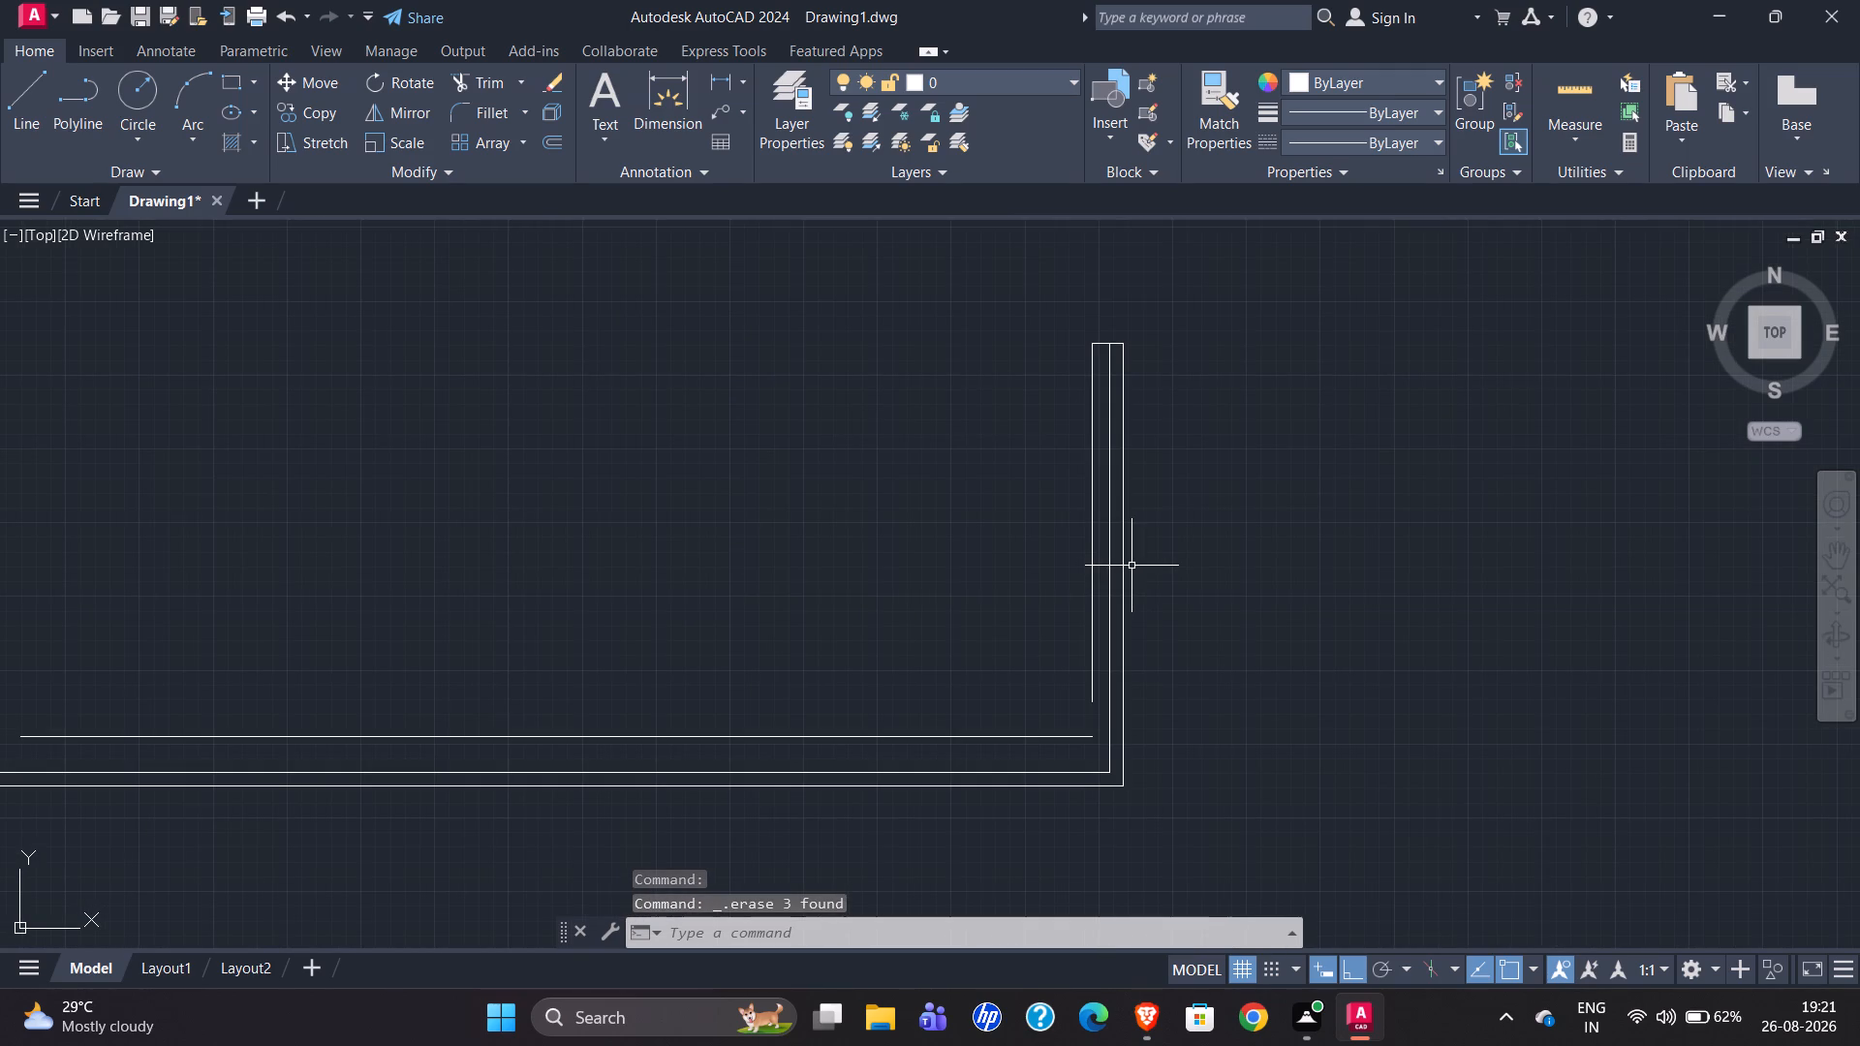
text(ex)
key(Return)
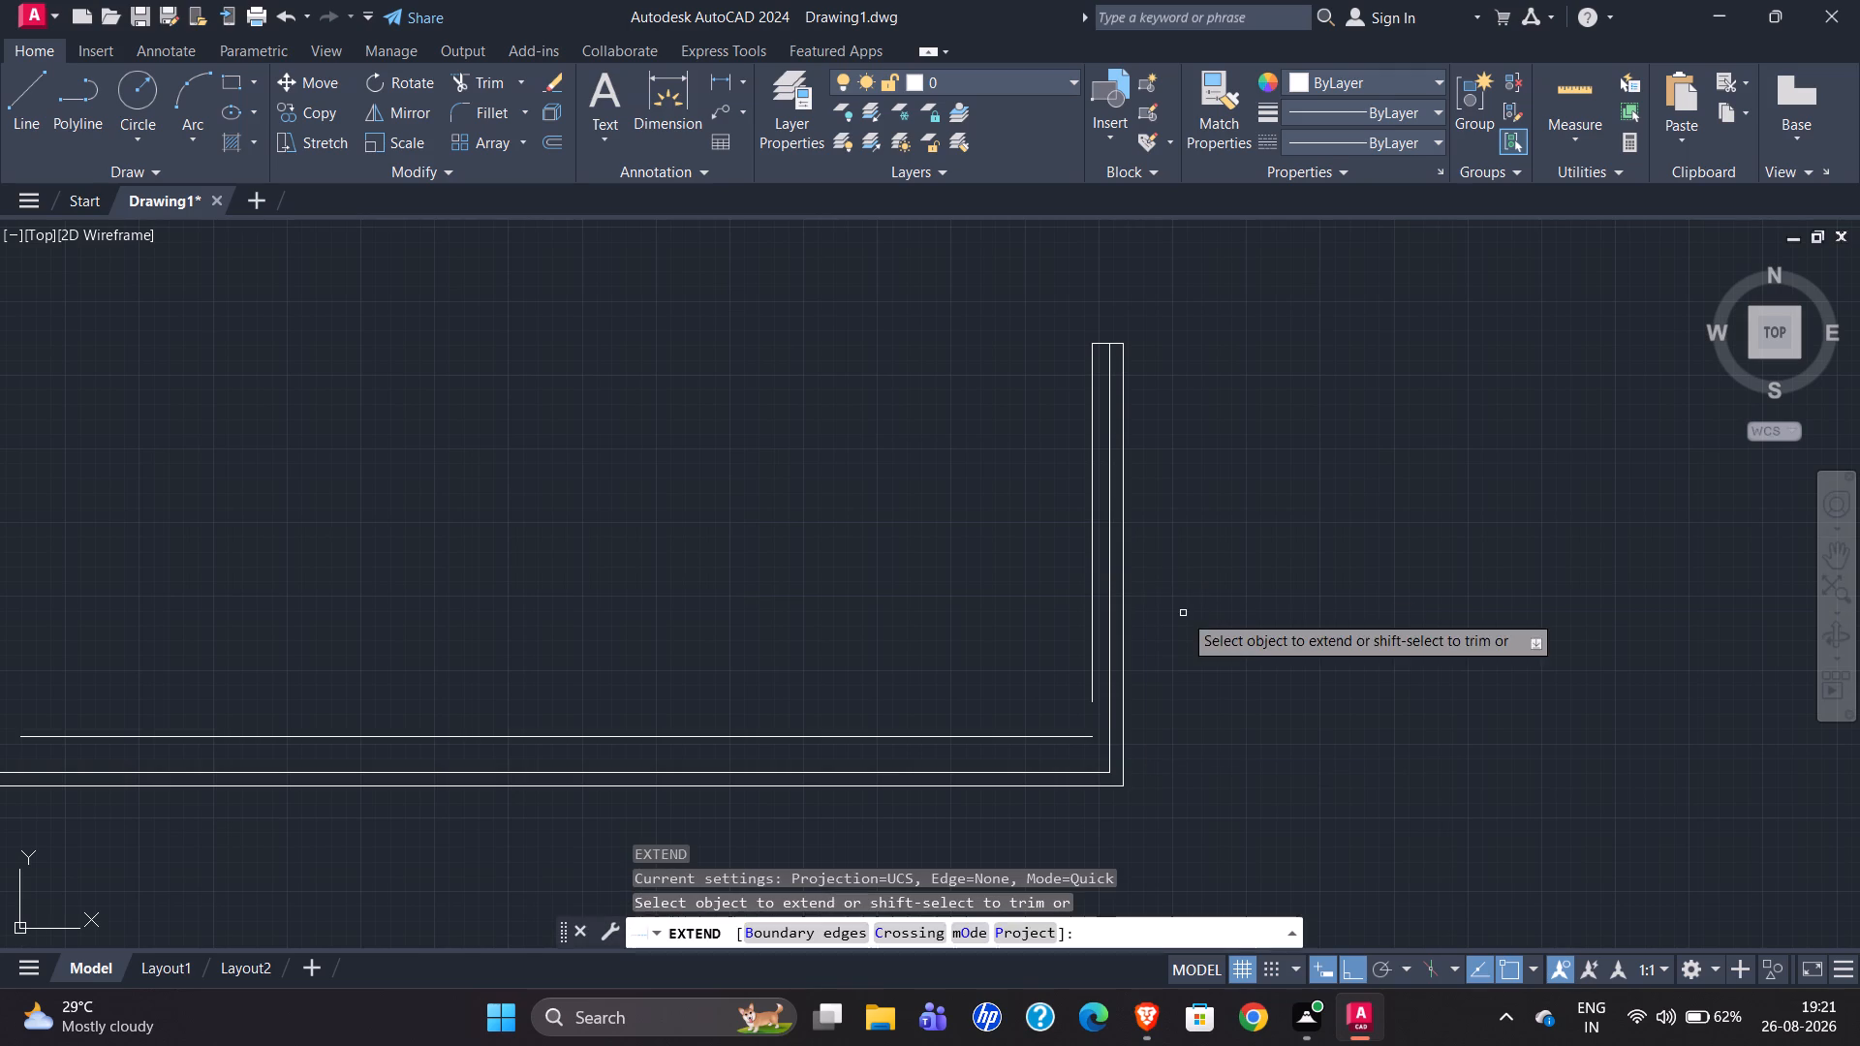
click(1093, 687)
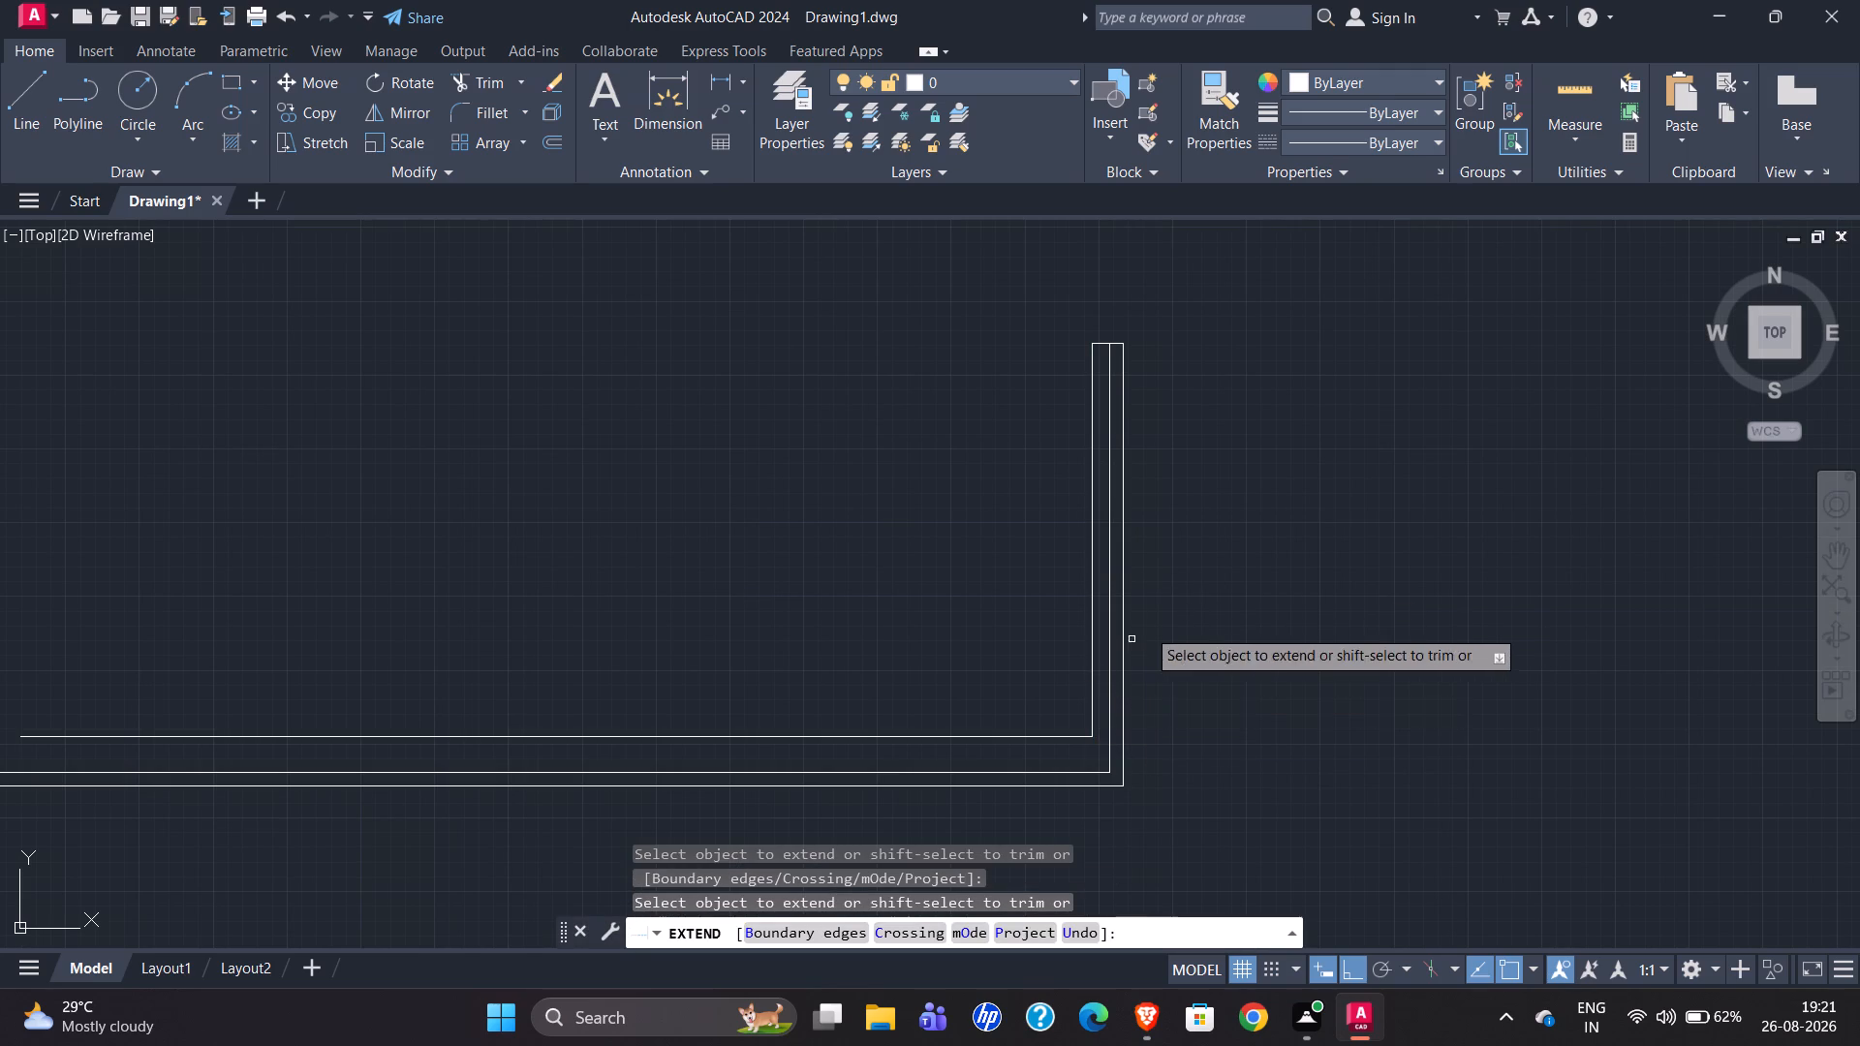
scroll(1244, 602, down, 1)
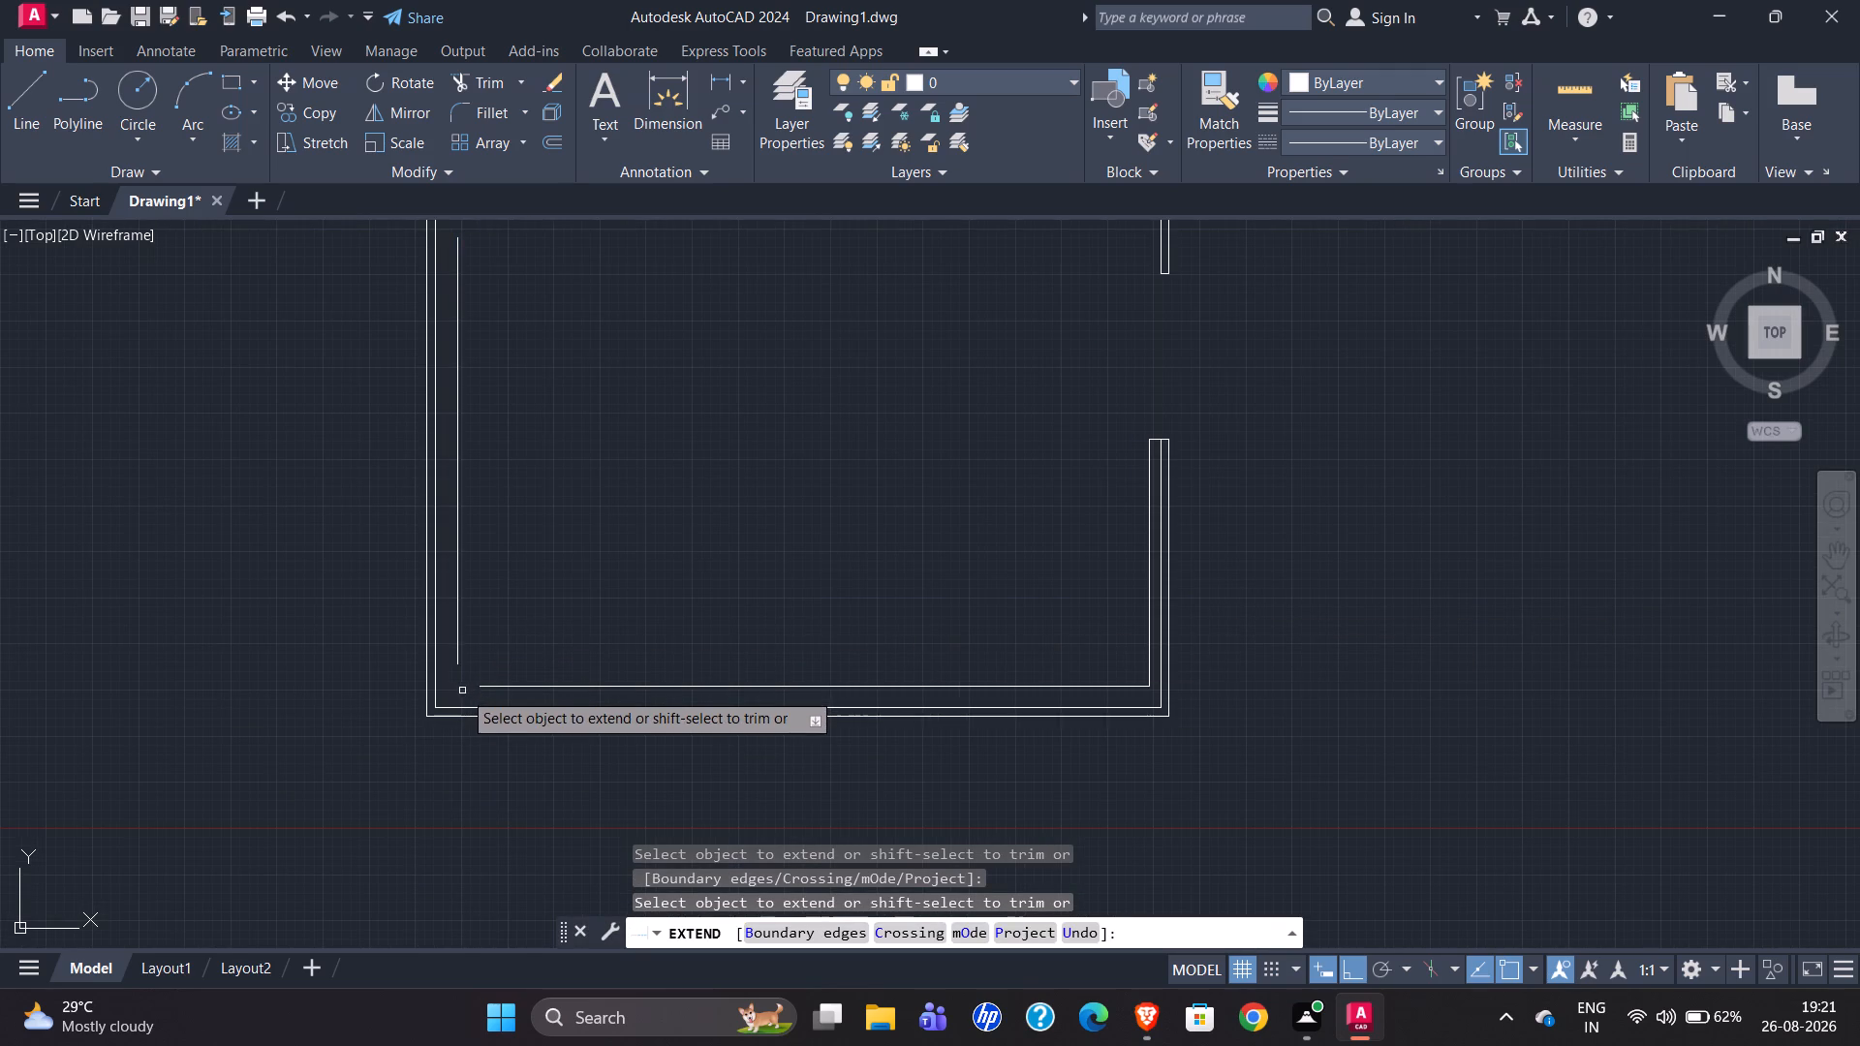
scroll(461, 692, up, 1)
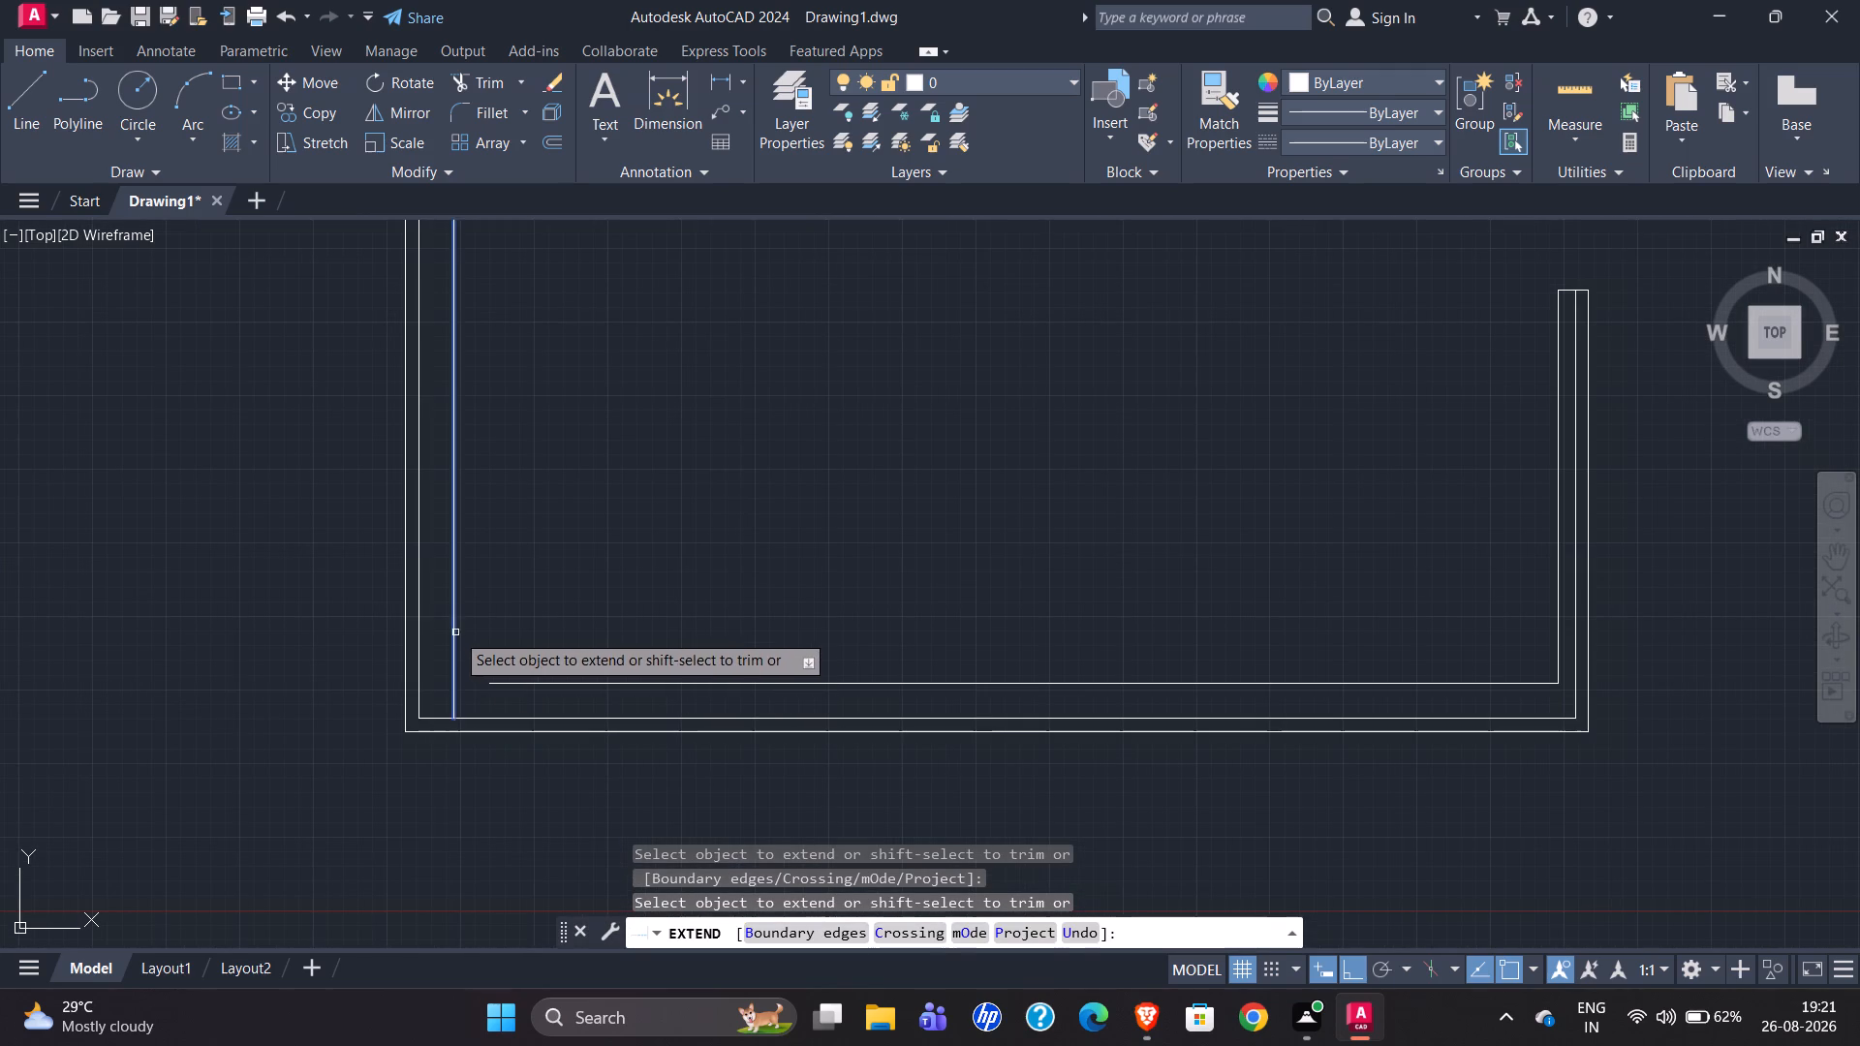
click(449, 627)
click(458, 629)
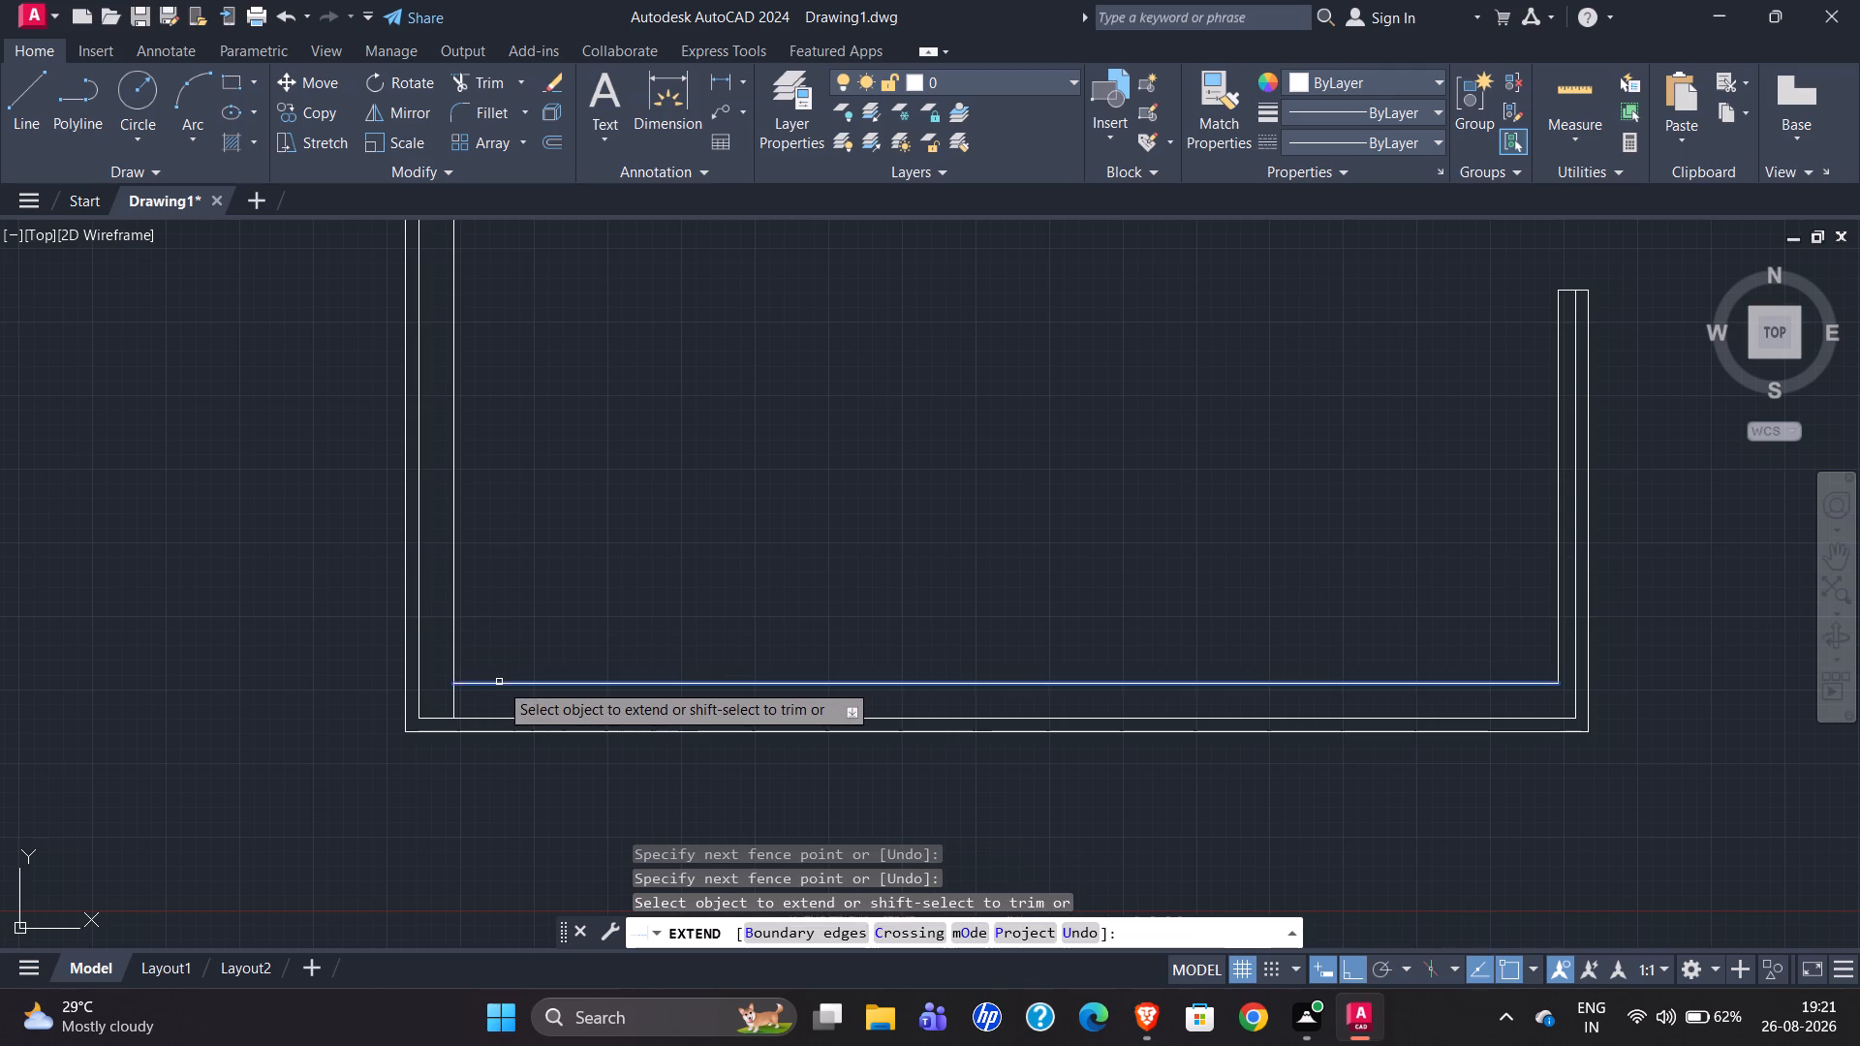
click(499, 682)
Extend the vertical and upper setback lines at the upper corner opposite the gate so that they meet.
scroll(487, 661, down, 2)
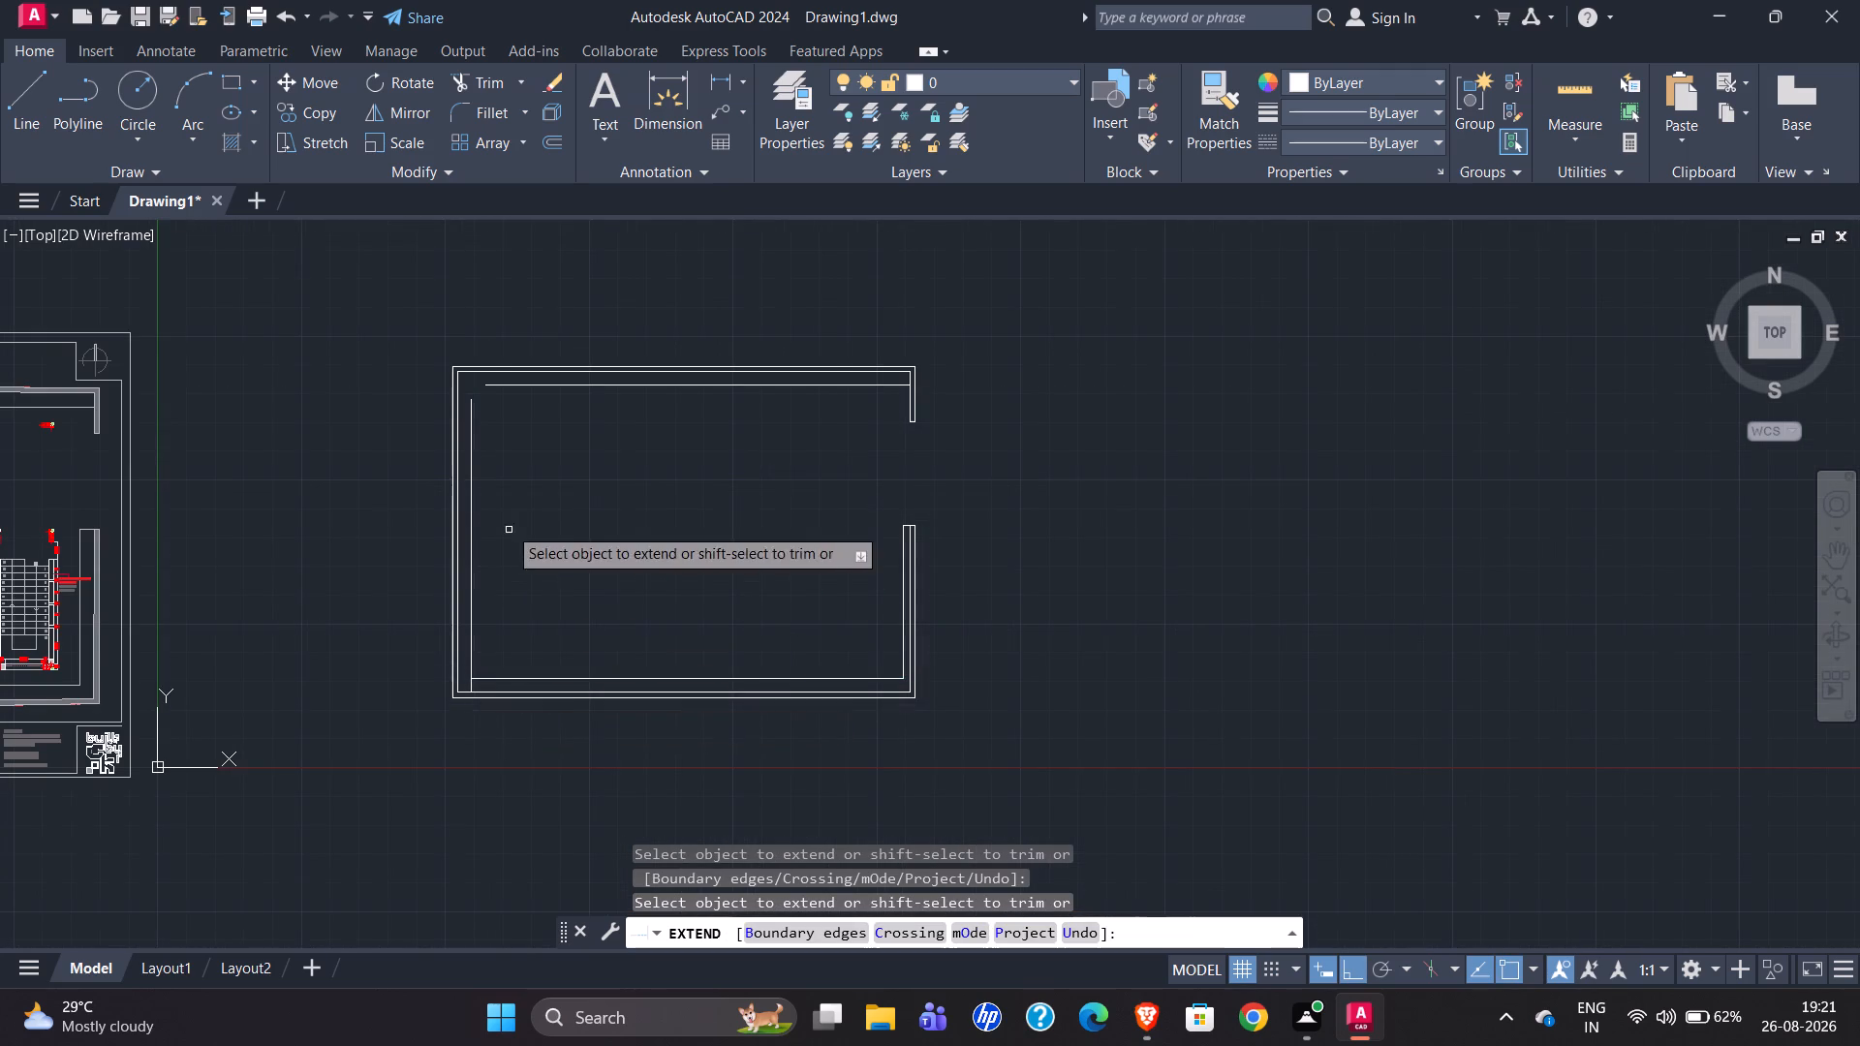
scroll(452, 355, up, 2)
click(498, 487)
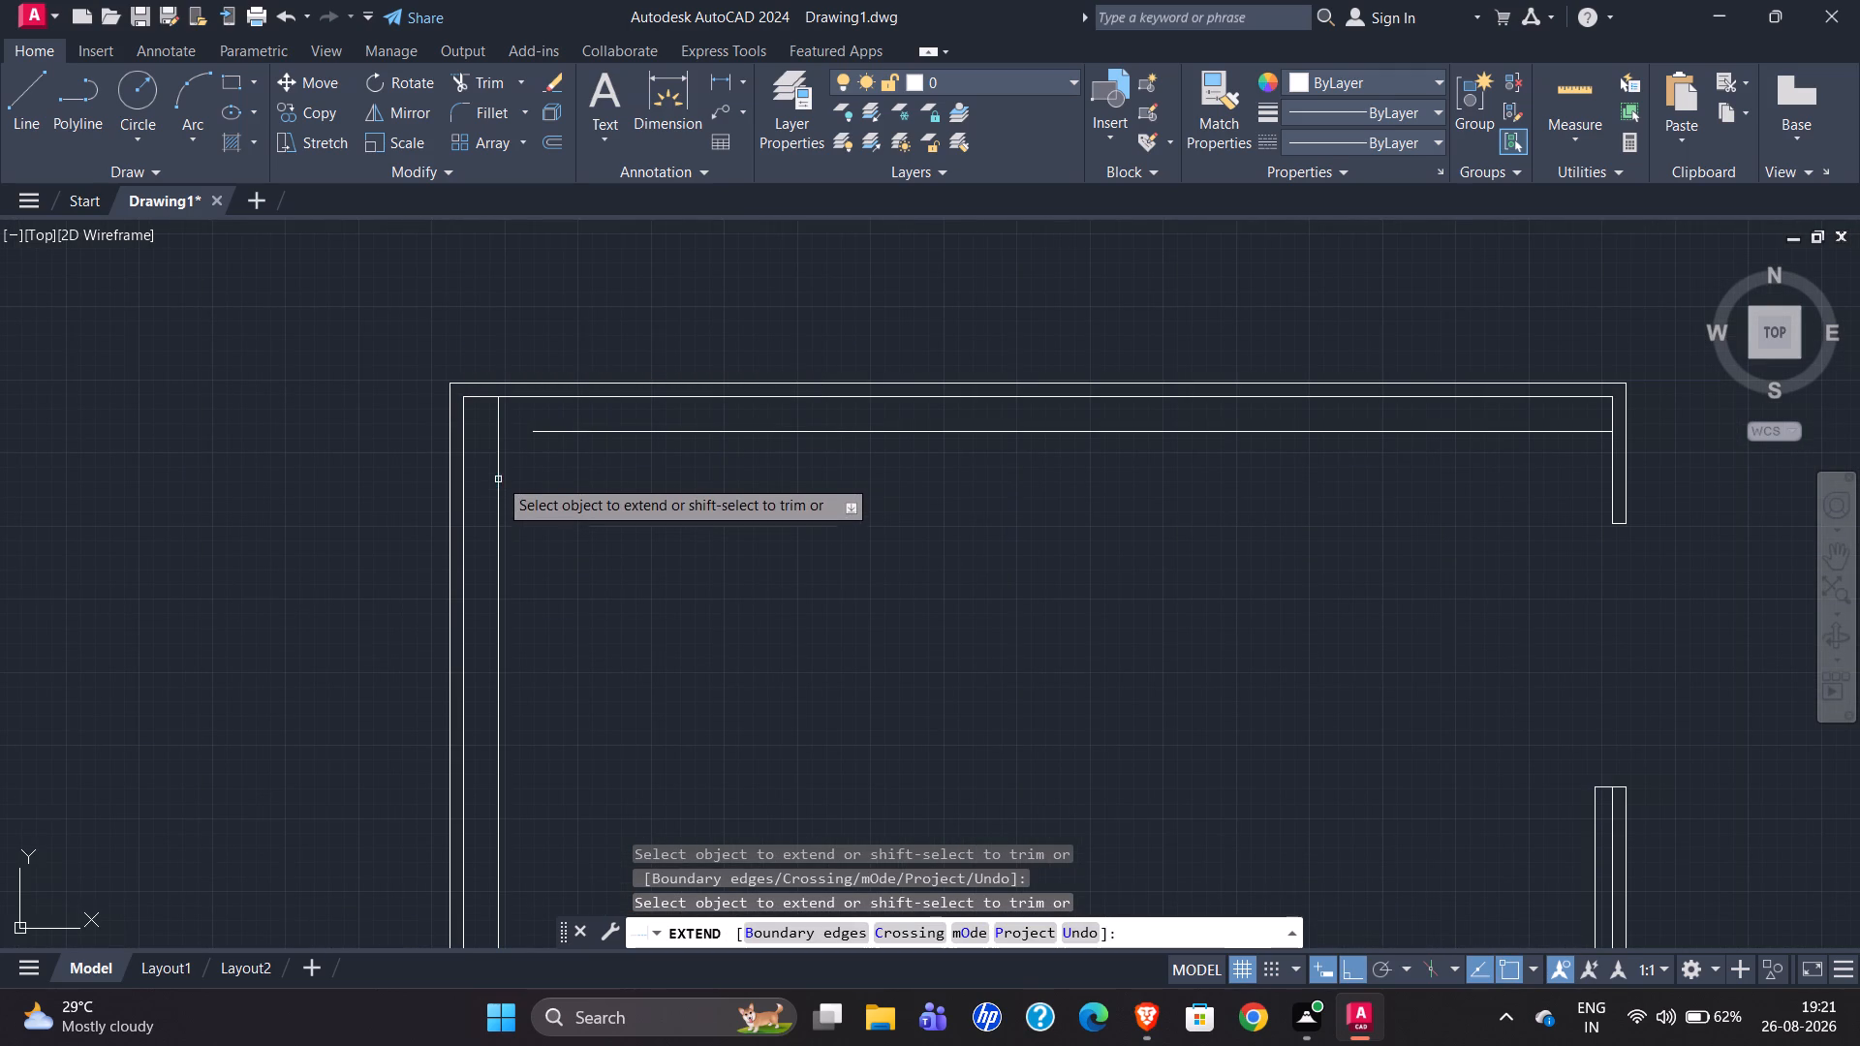
click(531, 430)
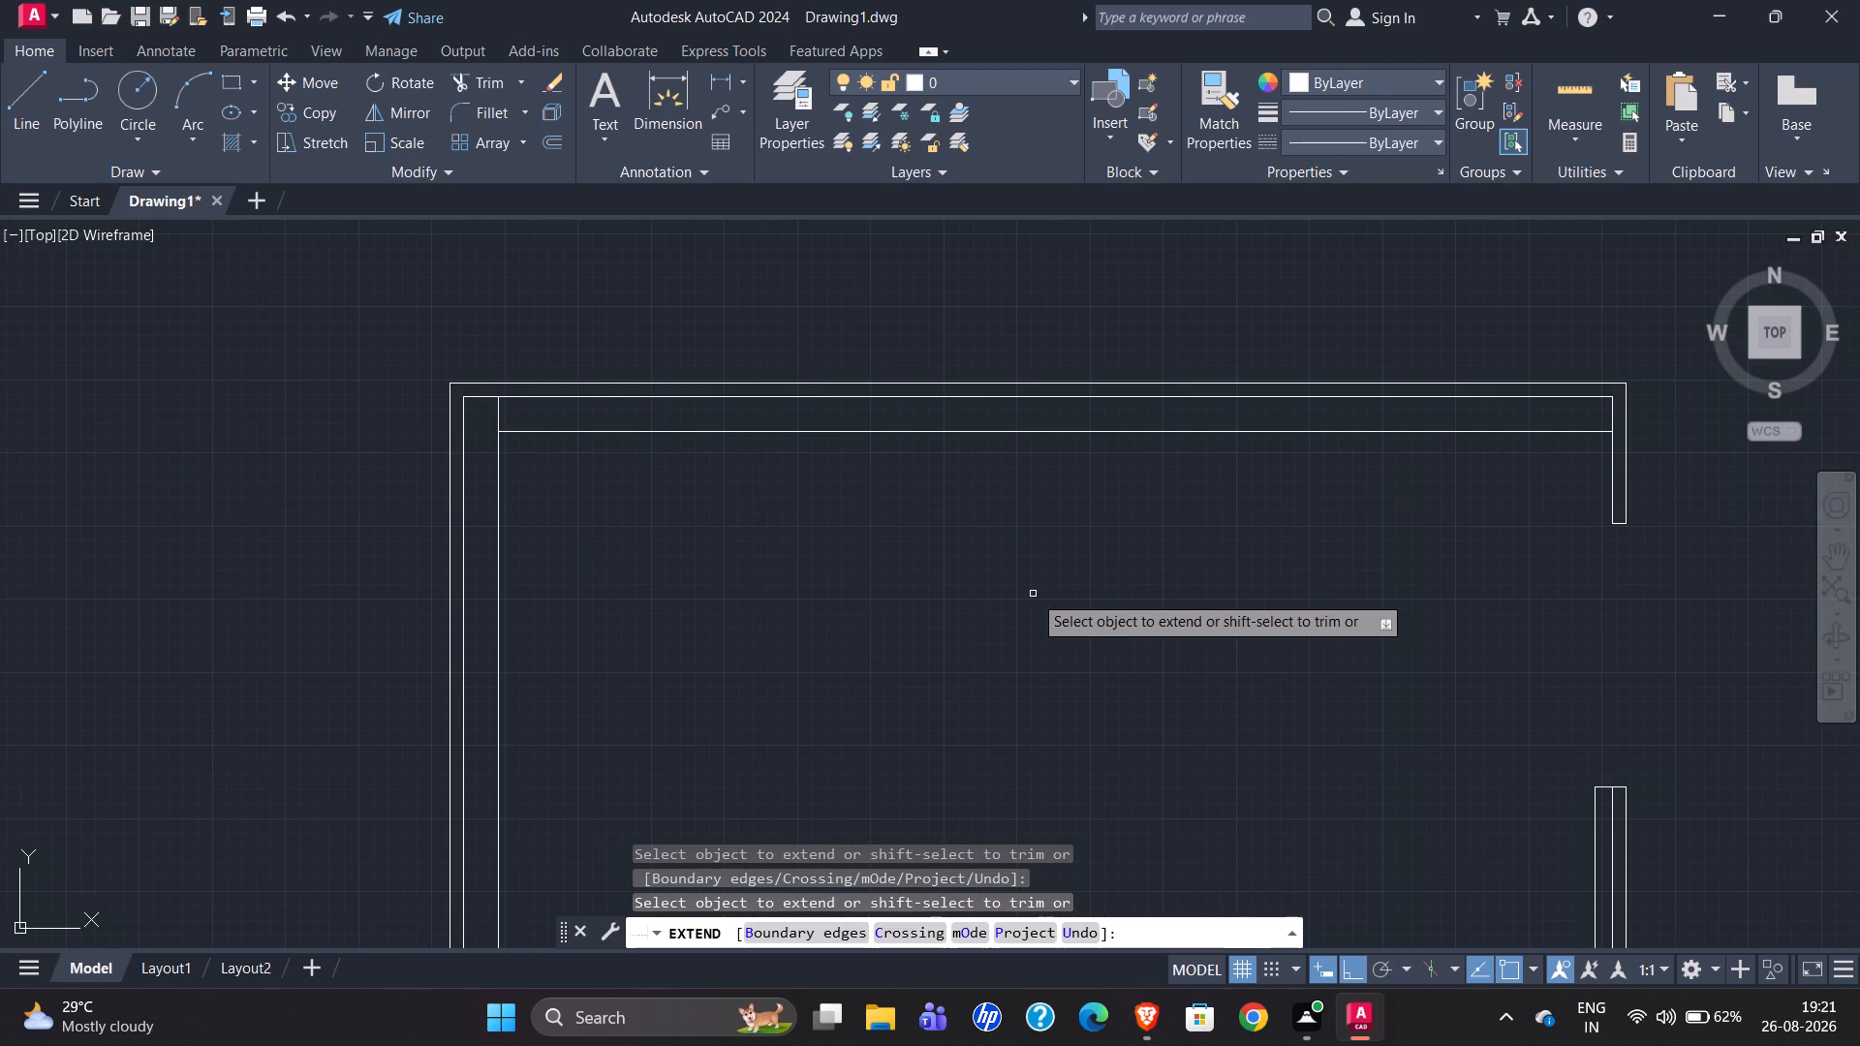
key(Escape)
Trim the vertical setback line opposite the gate where it overshoots the upper and lower setback lines.
text(tr)
key(Return)
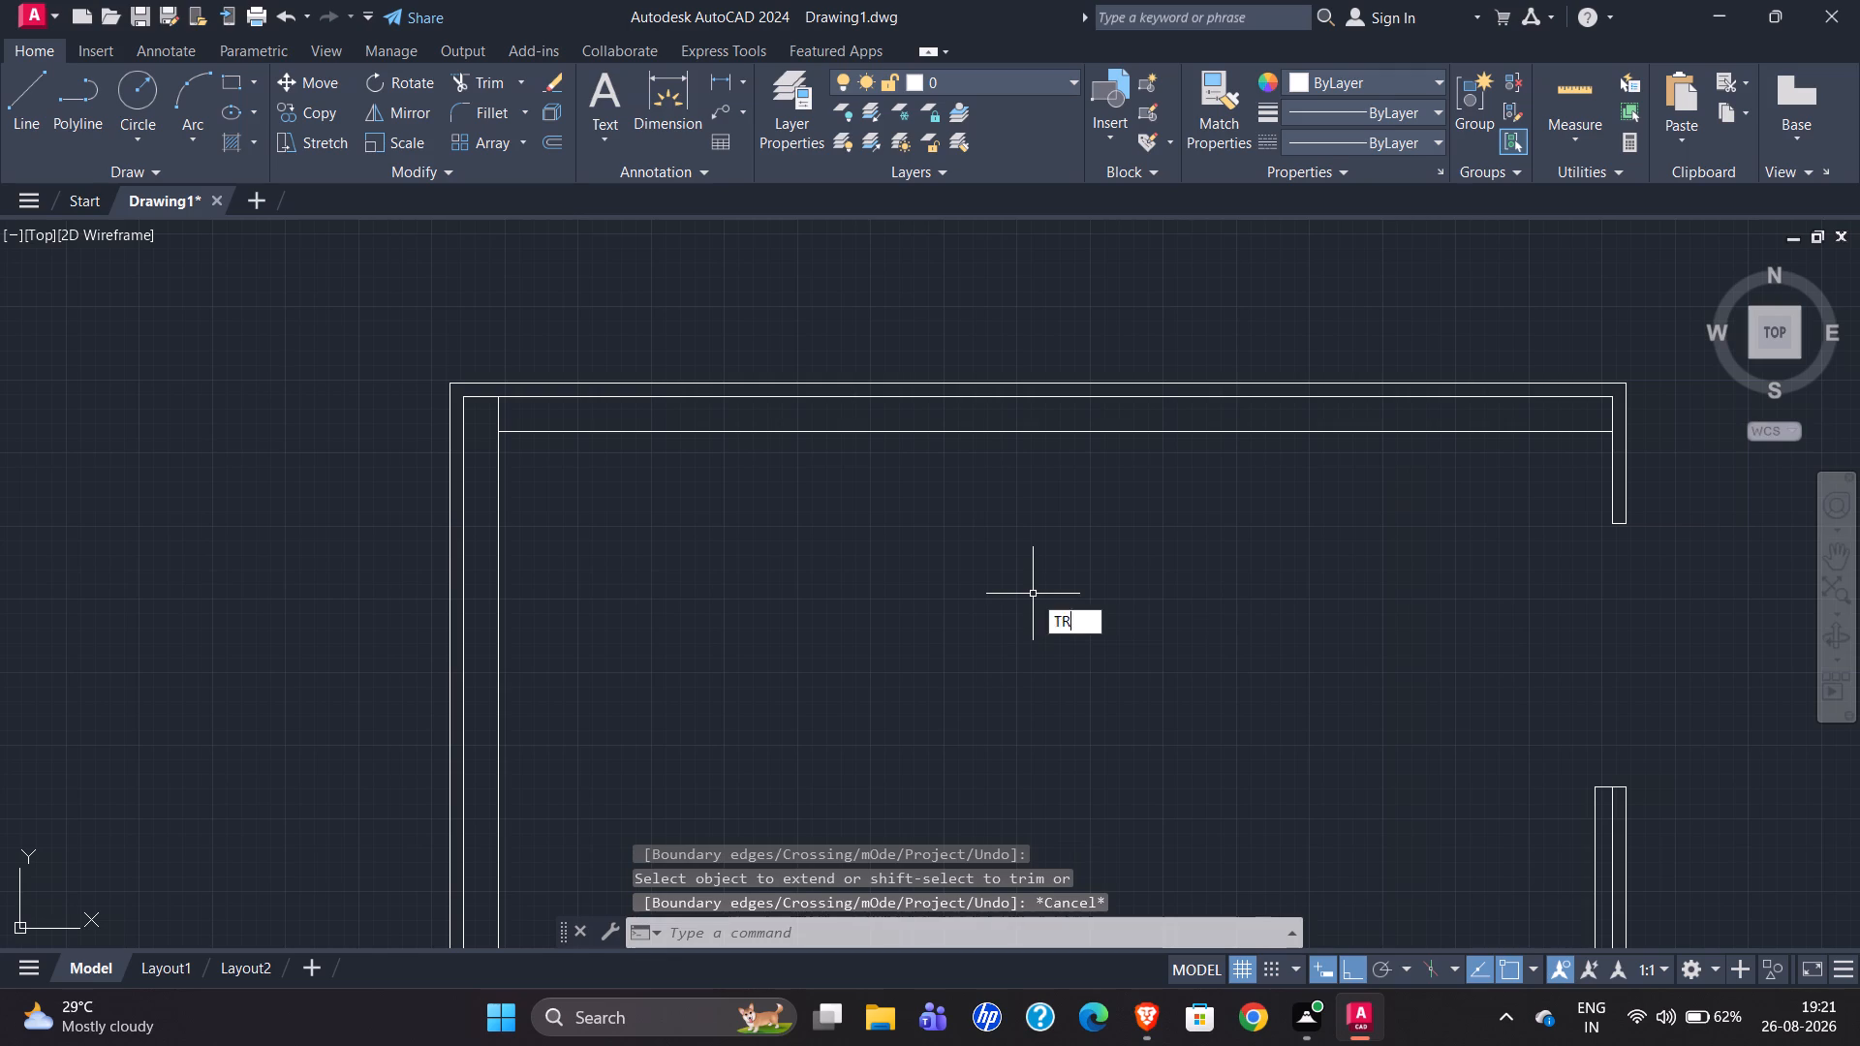
click(496, 417)
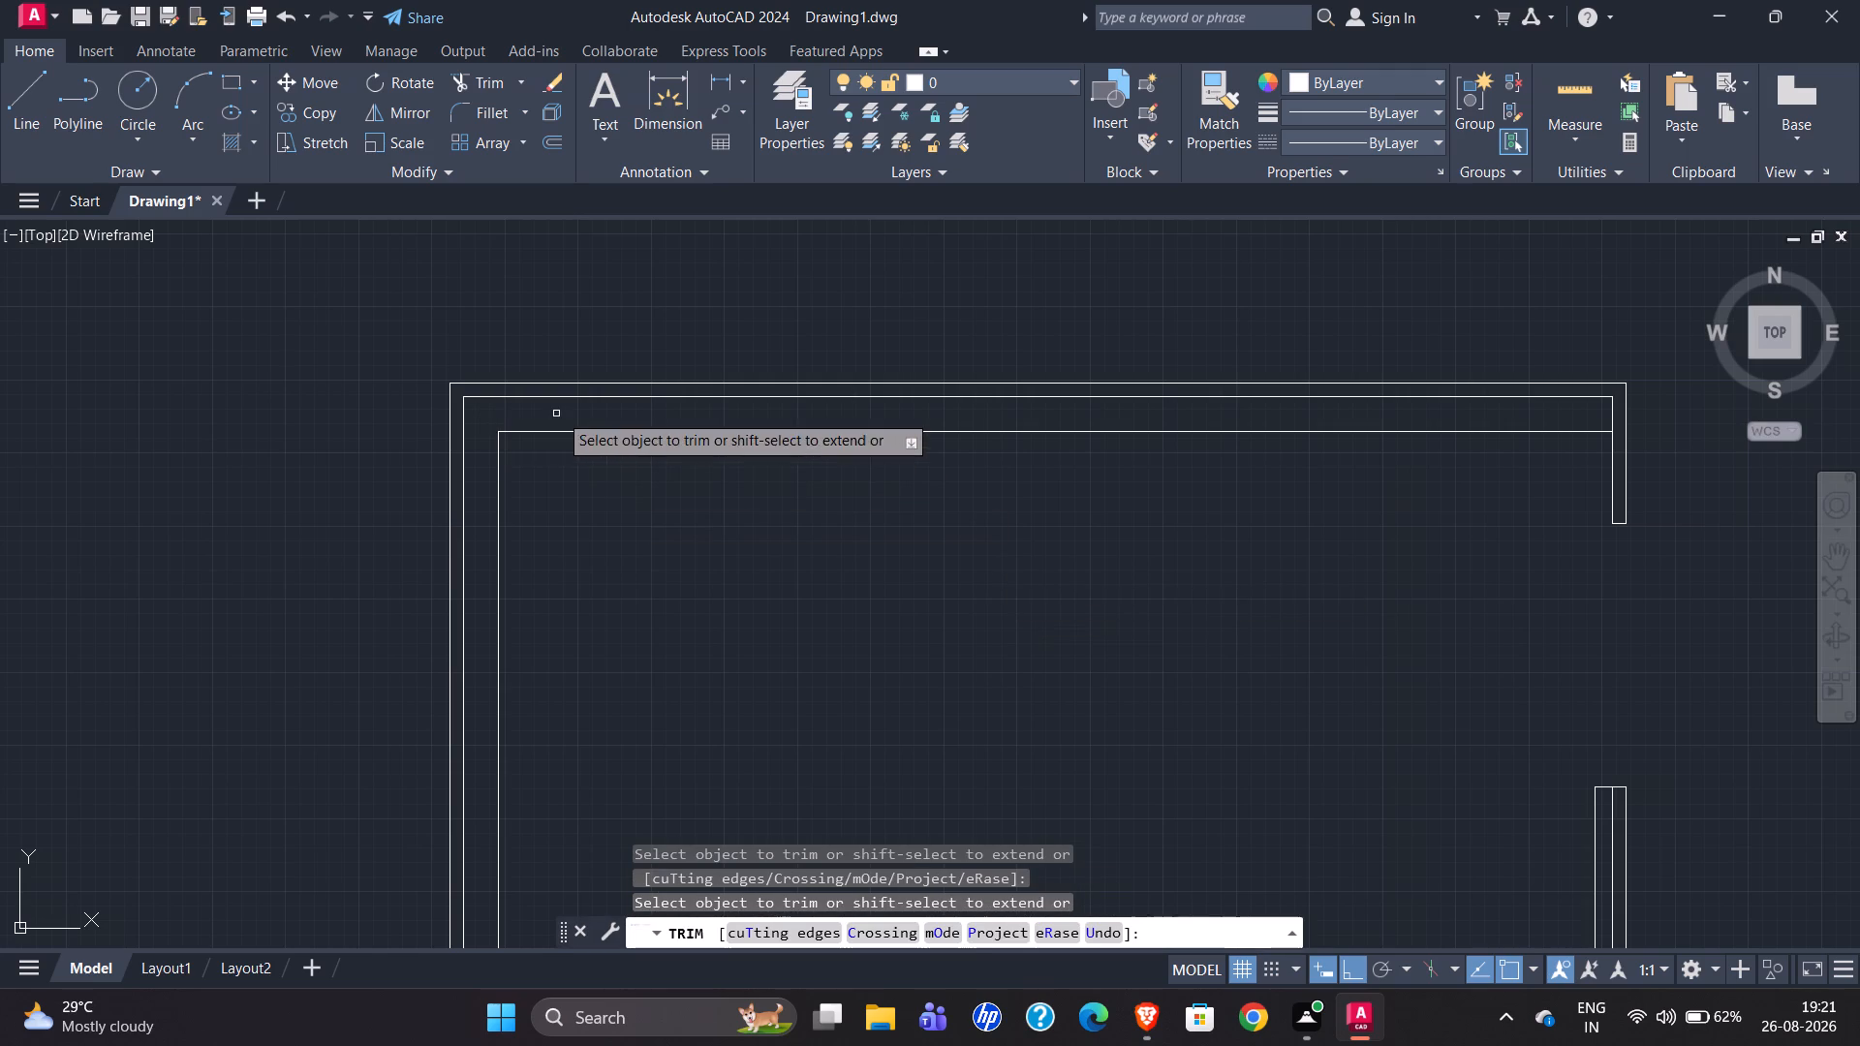
scroll(655, 327, down, 2)
scroll(588, 700, up, 4)
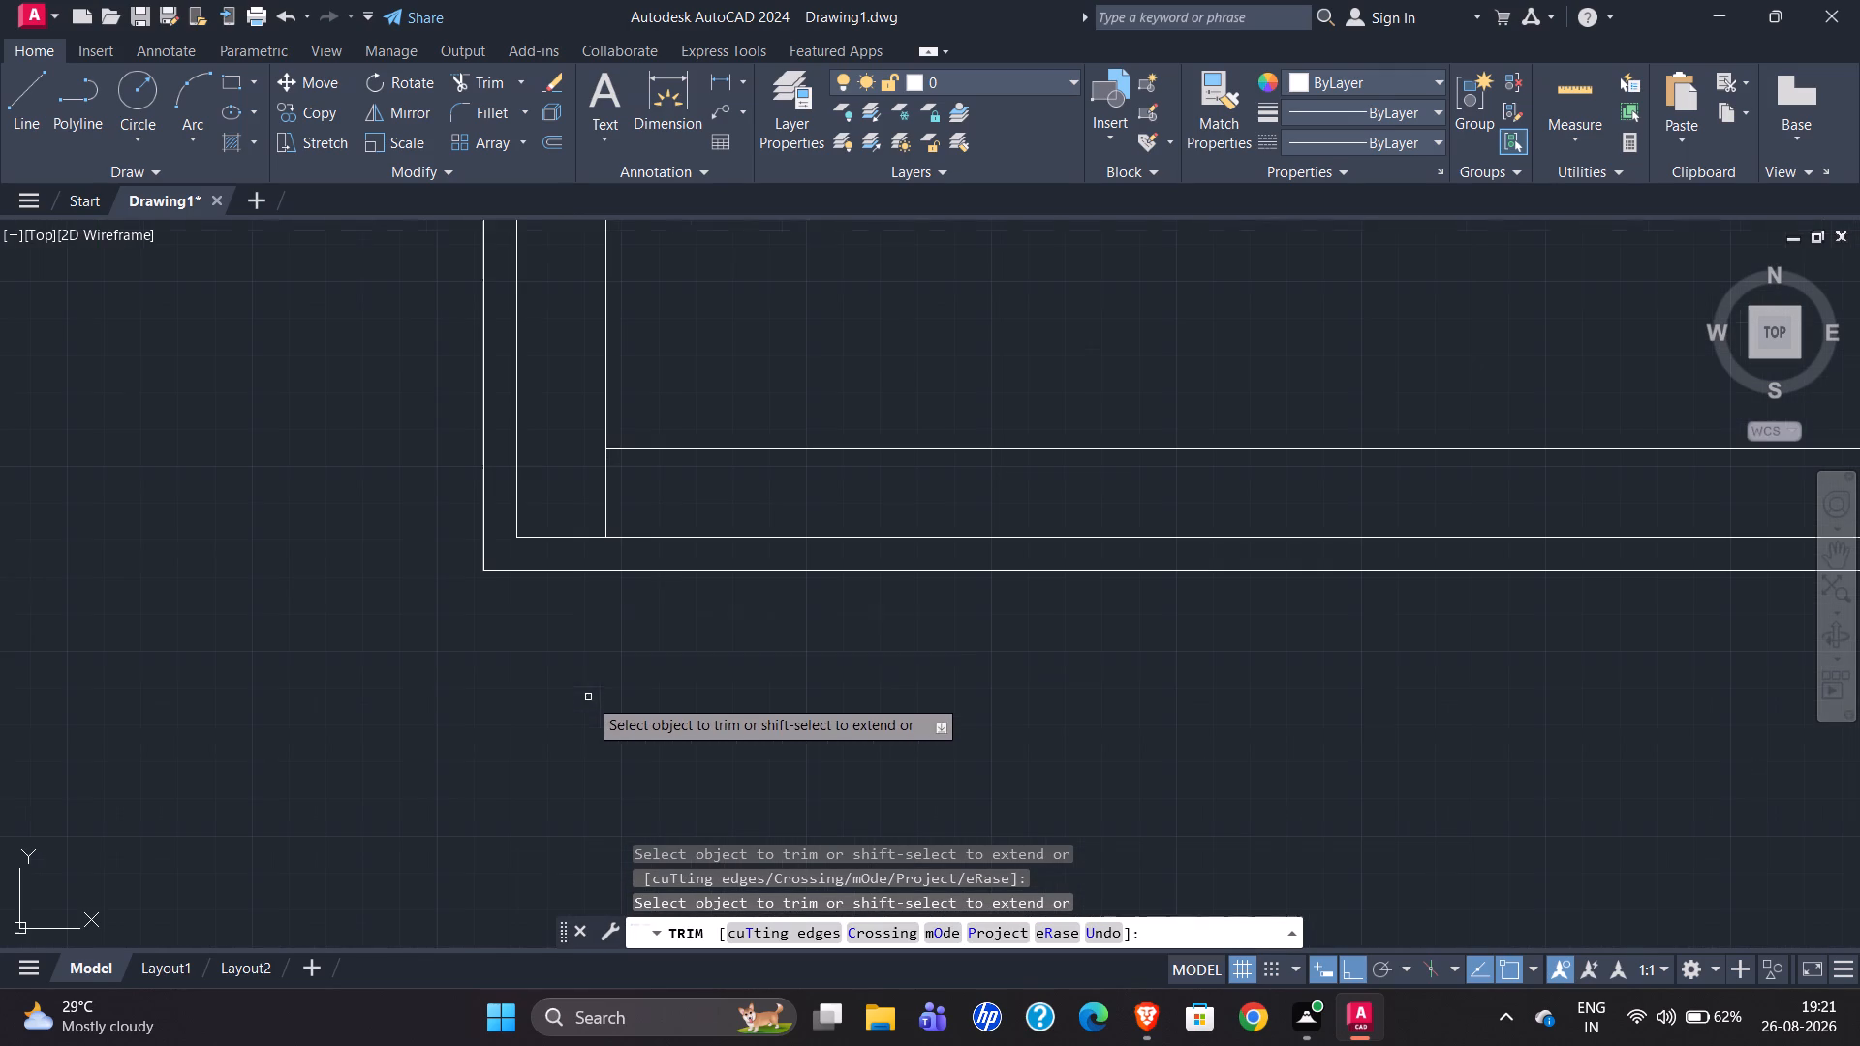
drag(573, 478, 665, 511)
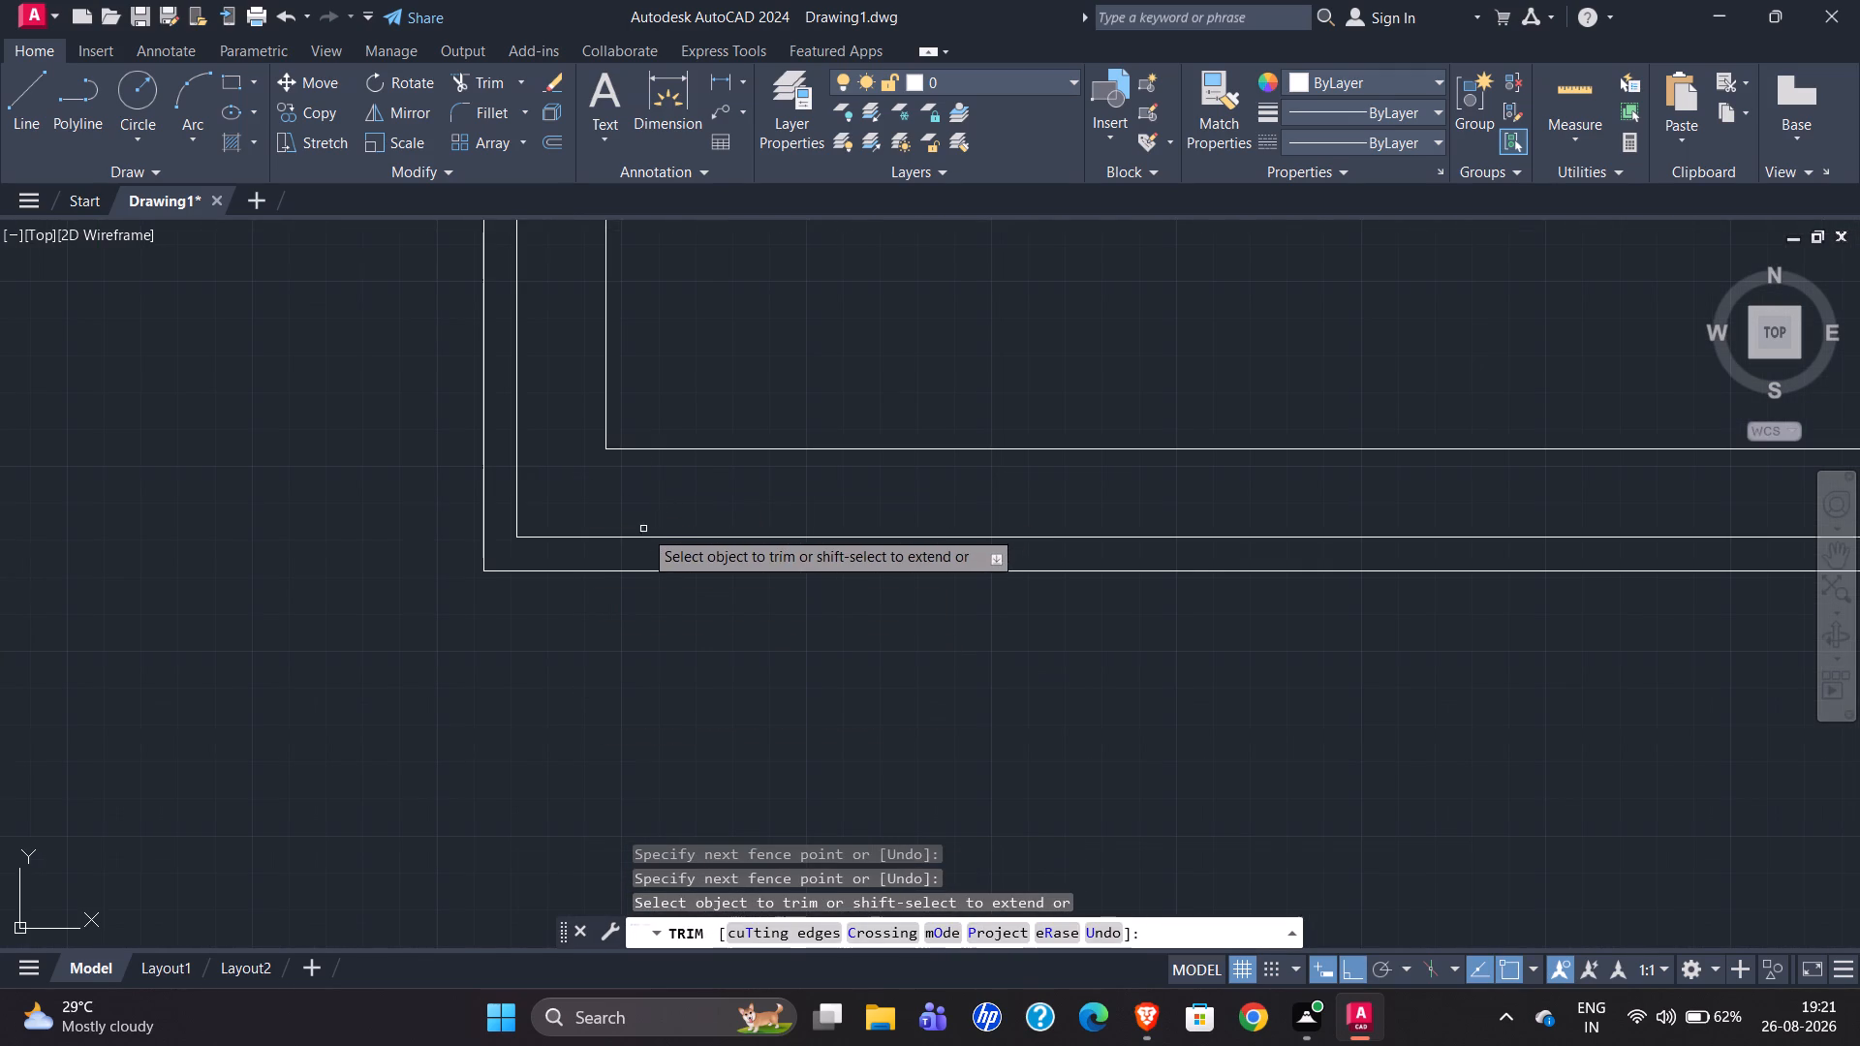
scroll(556, 726, down, 1)
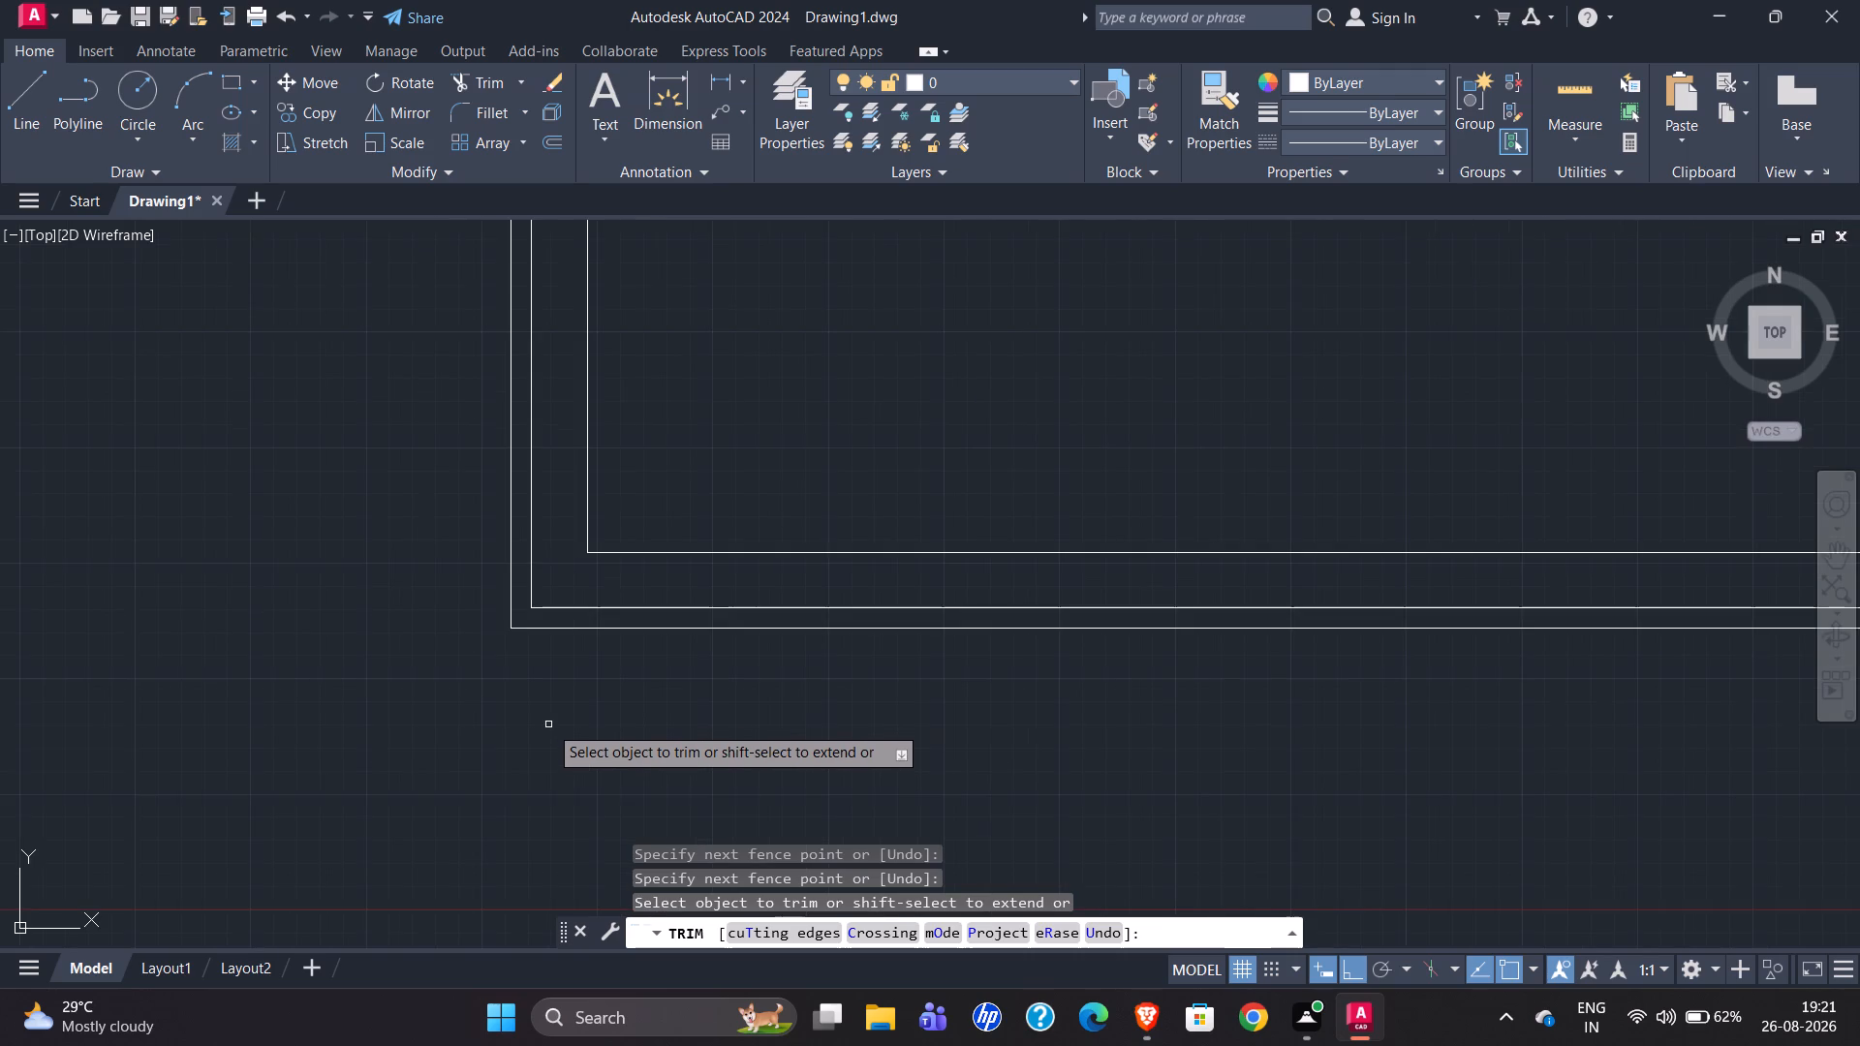
scroll(548, 724, down, 2)
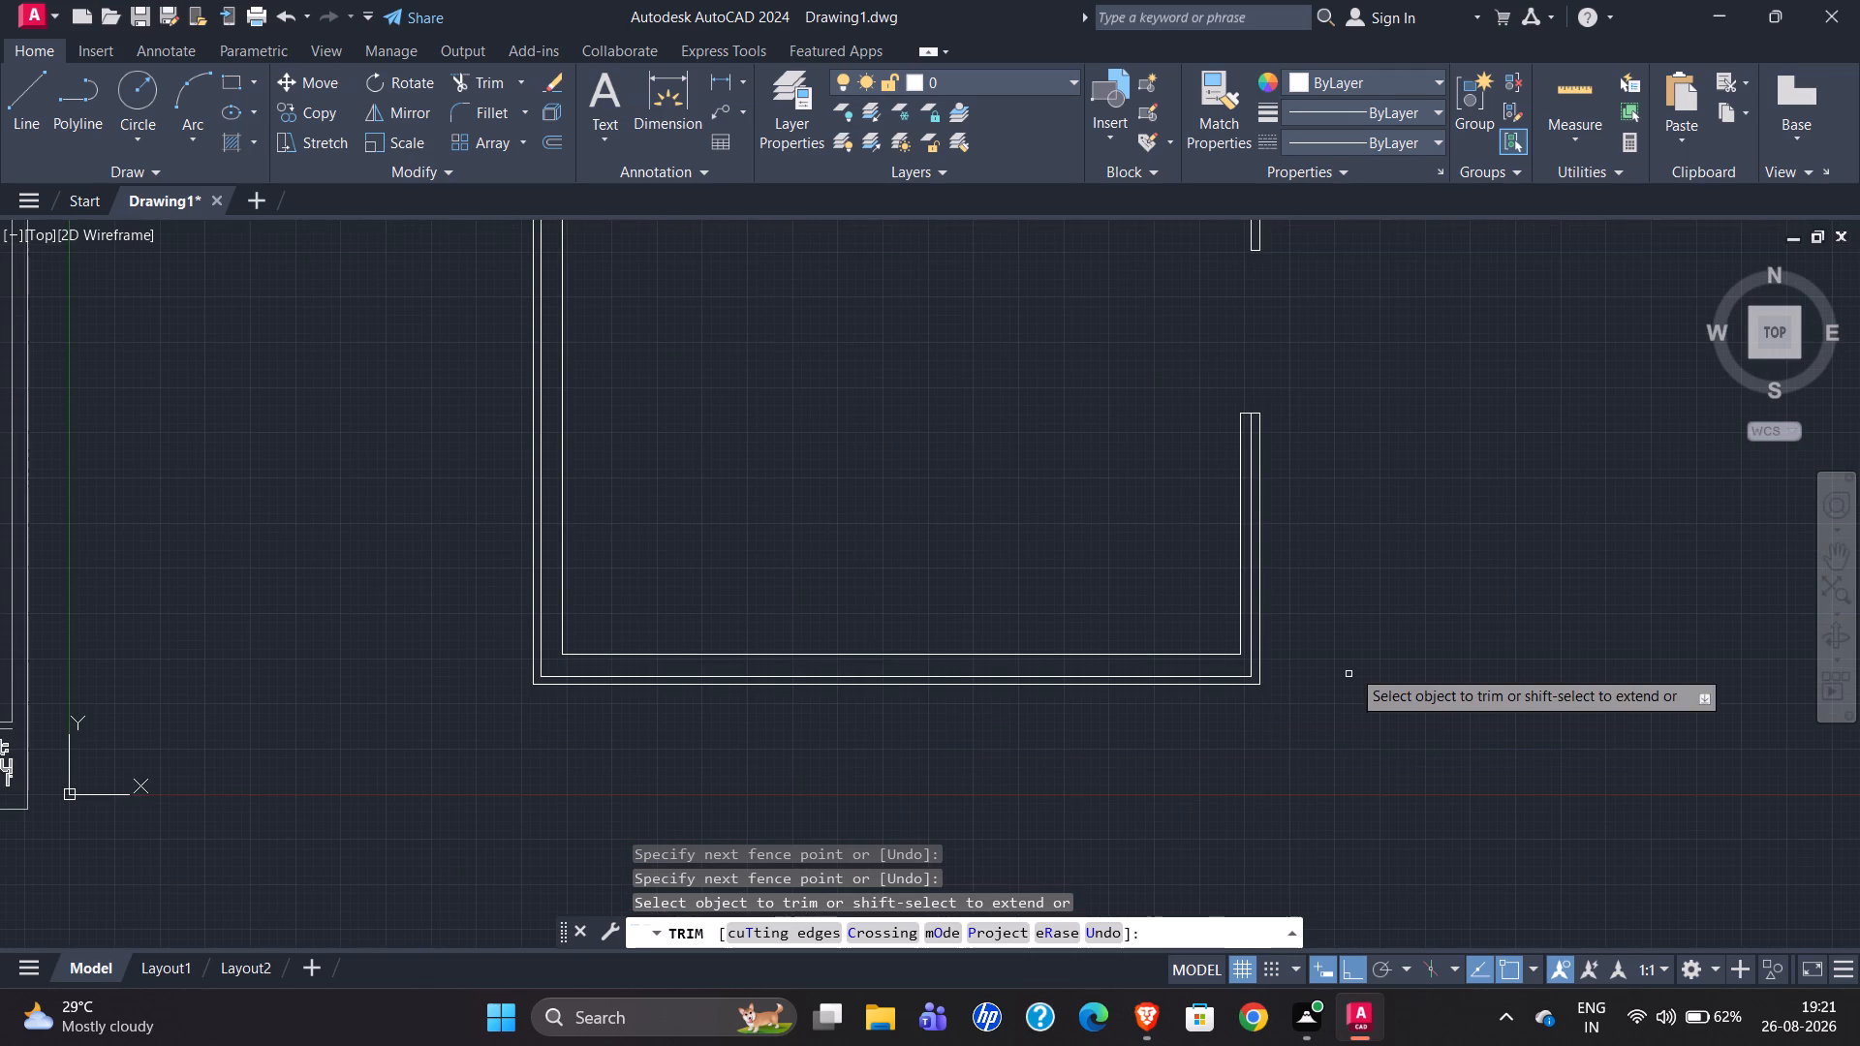
scroll(859, 691, down, 1)
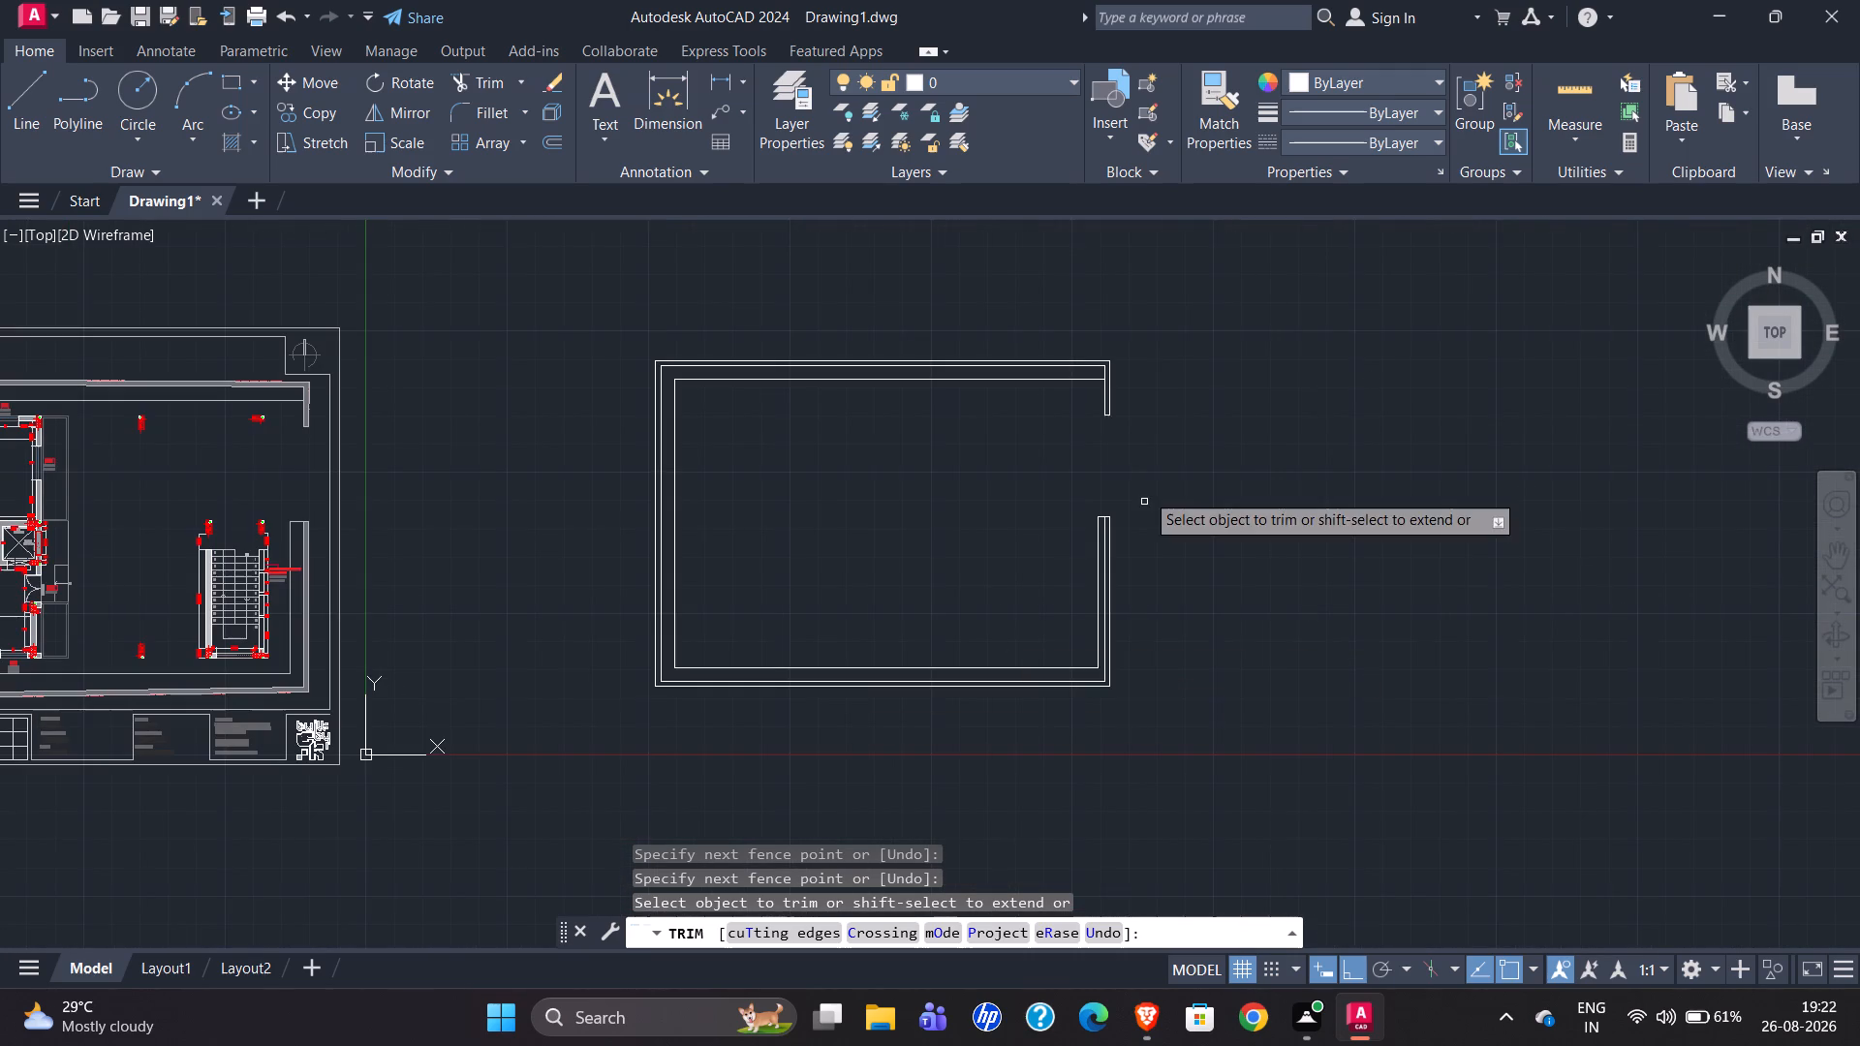
scroll(1085, 371, up, 5)
scroll(1131, 418, down, 2)
scroll(1334, 459, down, 2)
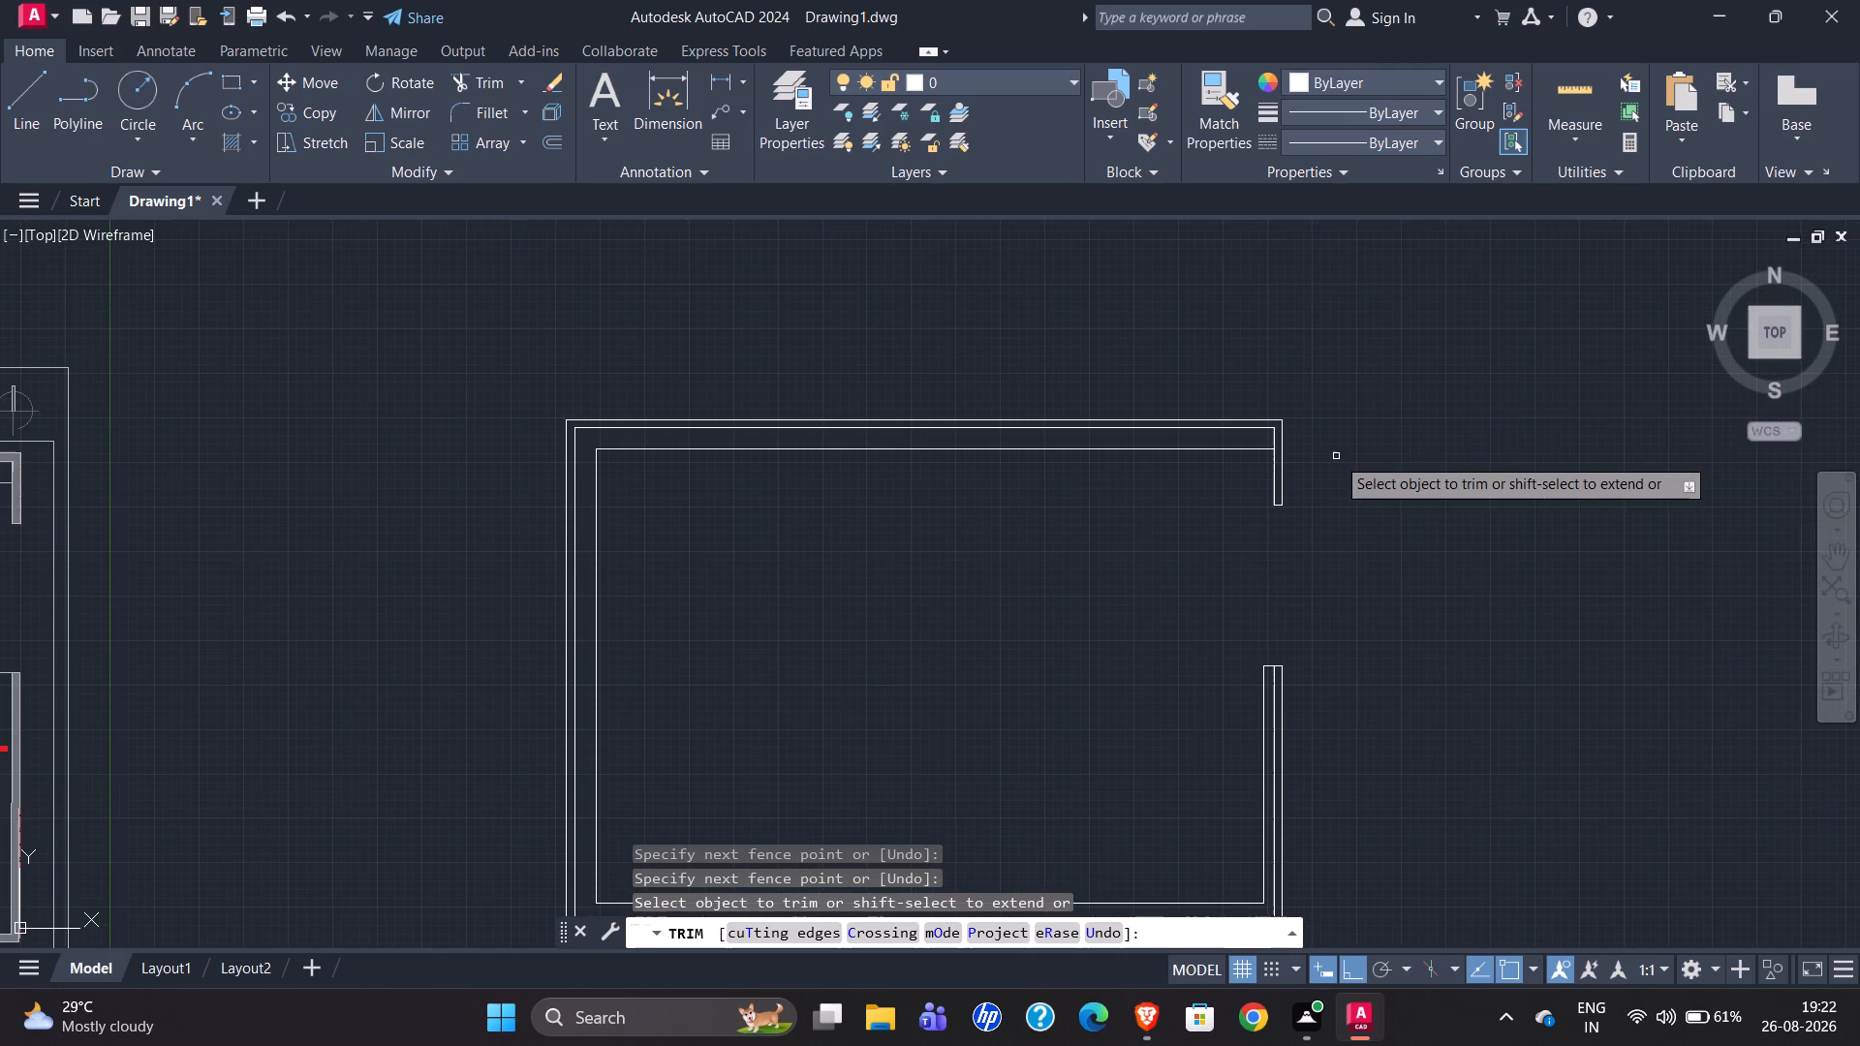
key(Escape)
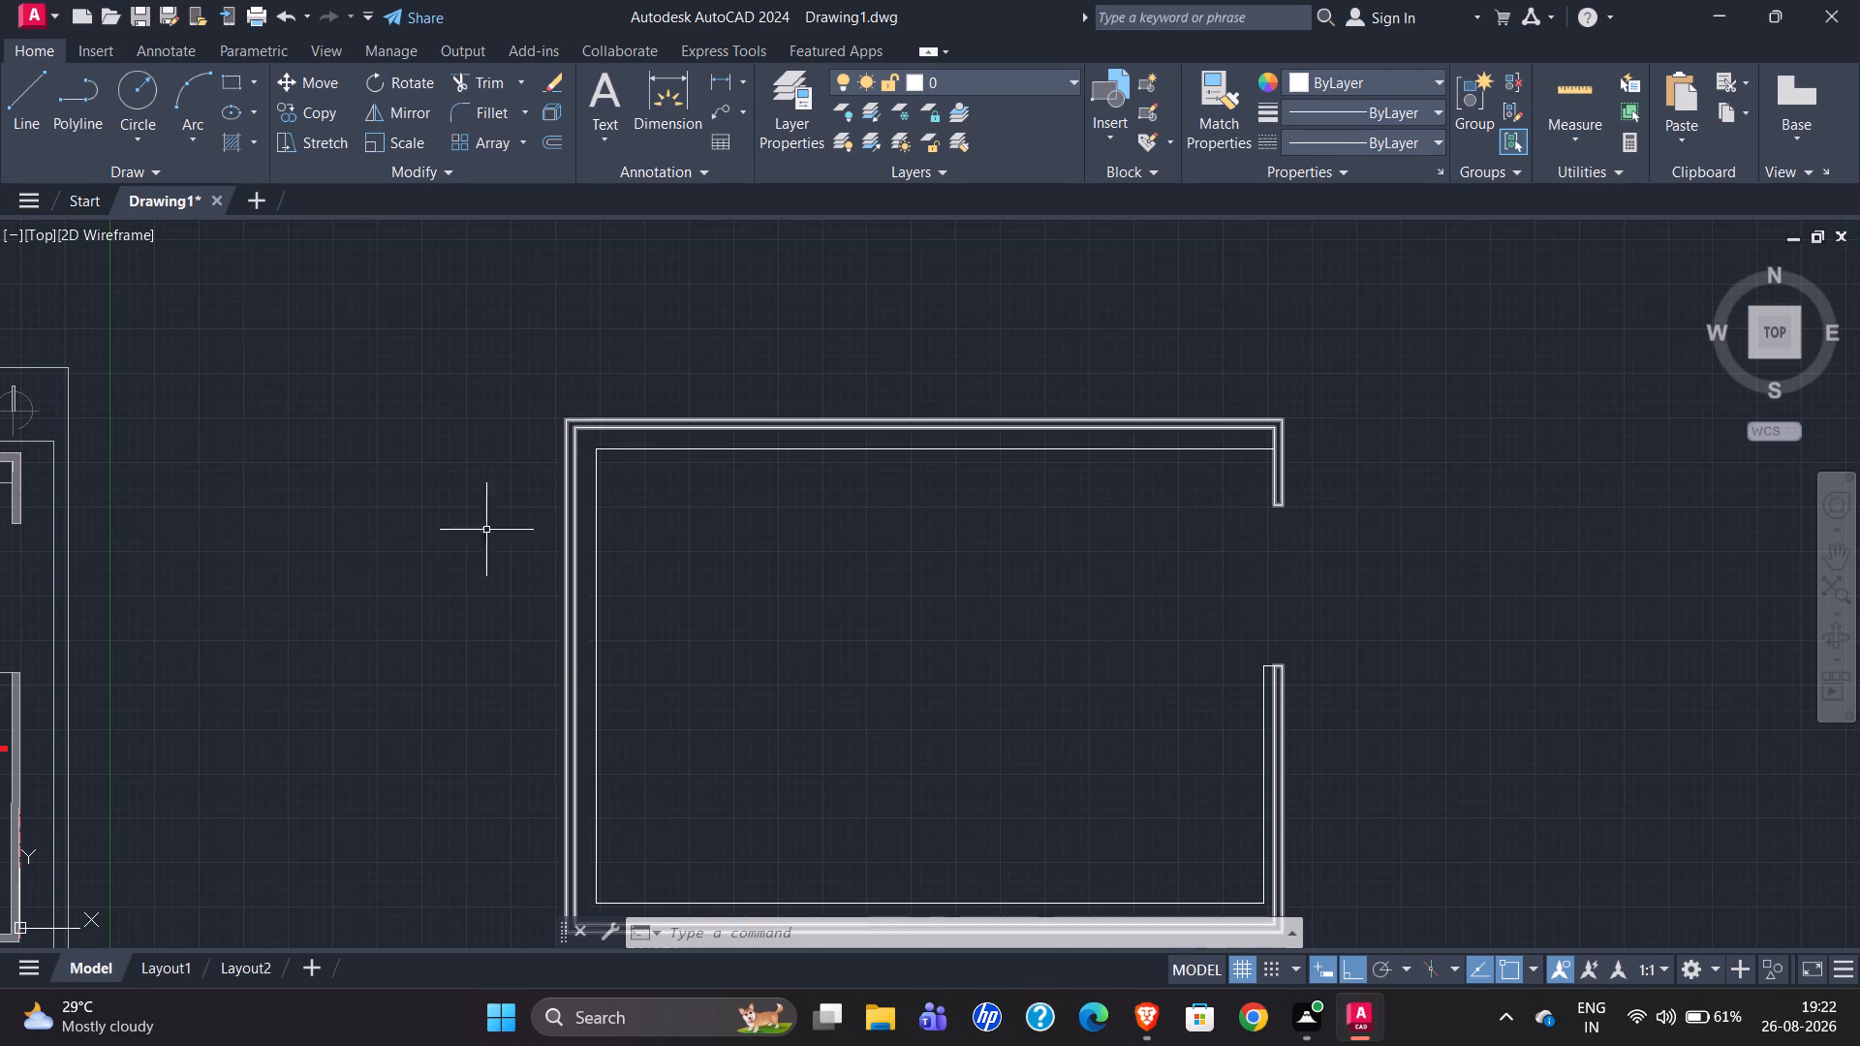
Offset the gate-side vertical setback line 1' inward, away from the boundary wall.
scroll(838, 277, down, 1)
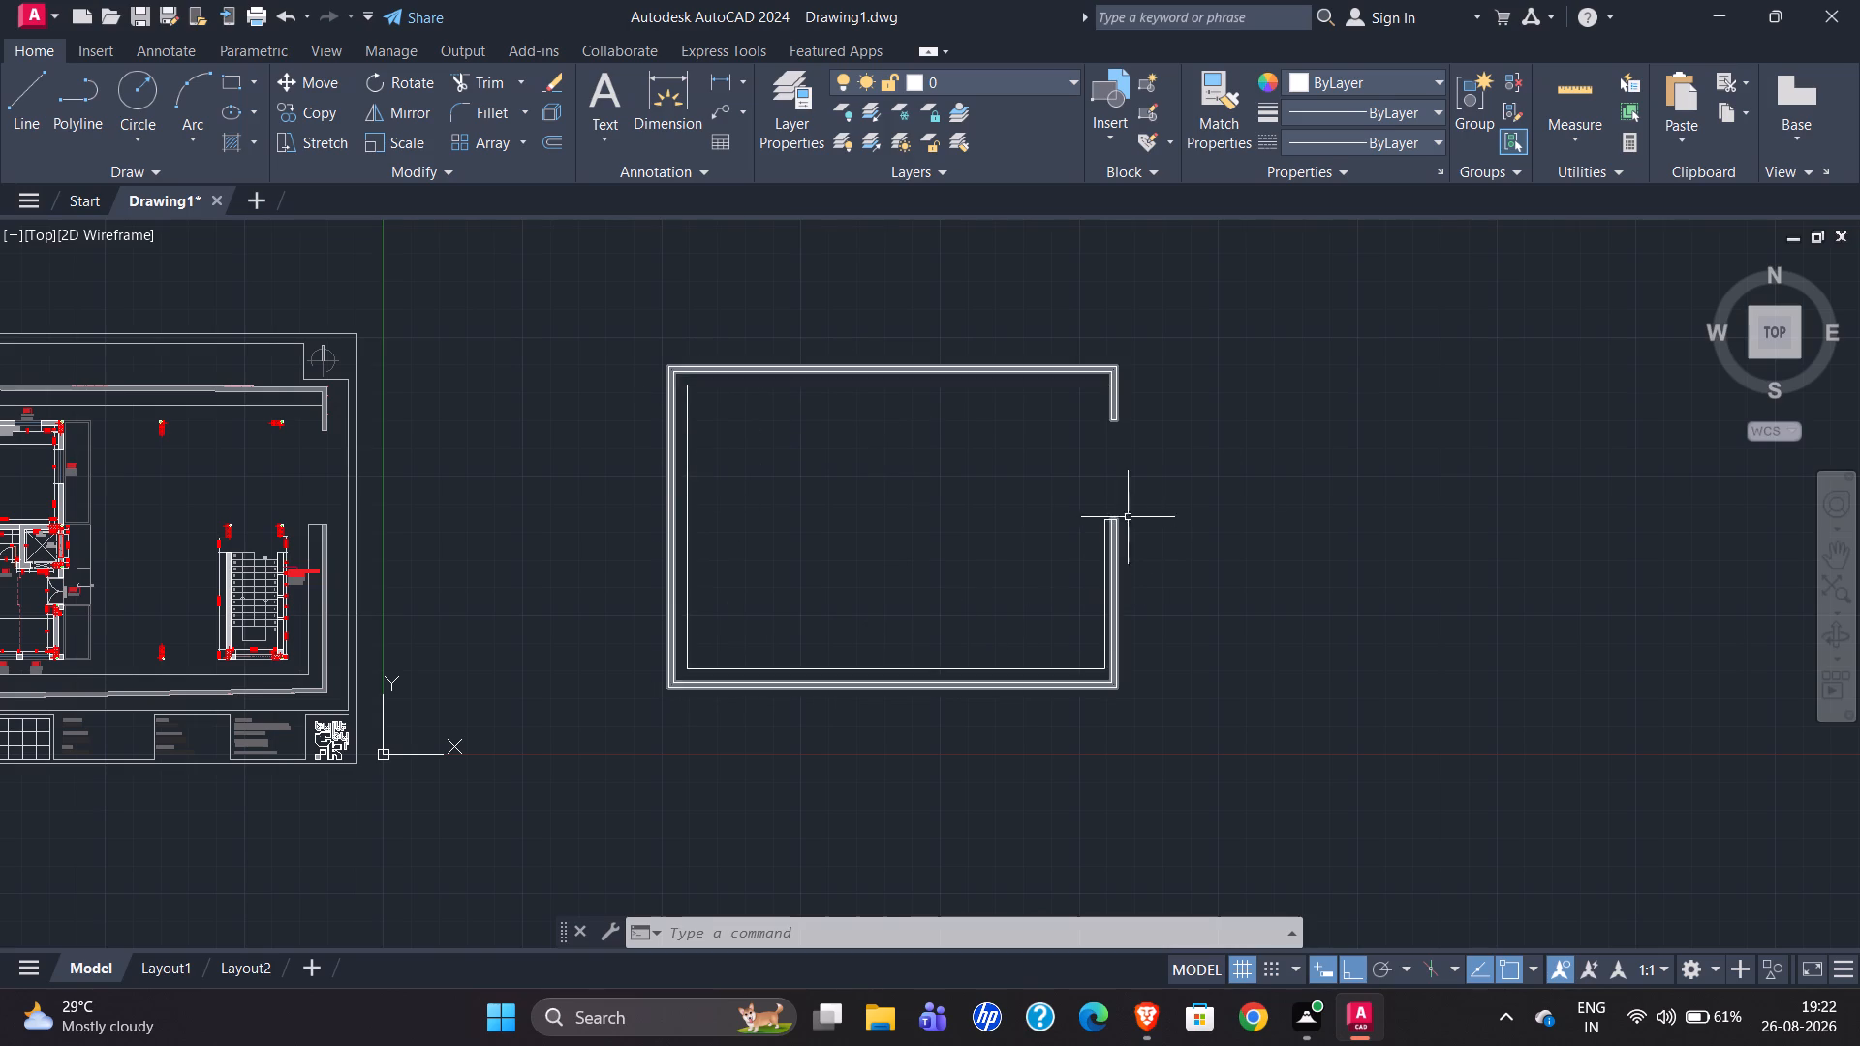
scroll(1355, 509, down, 1)
scroll(642, 457, up, 2)
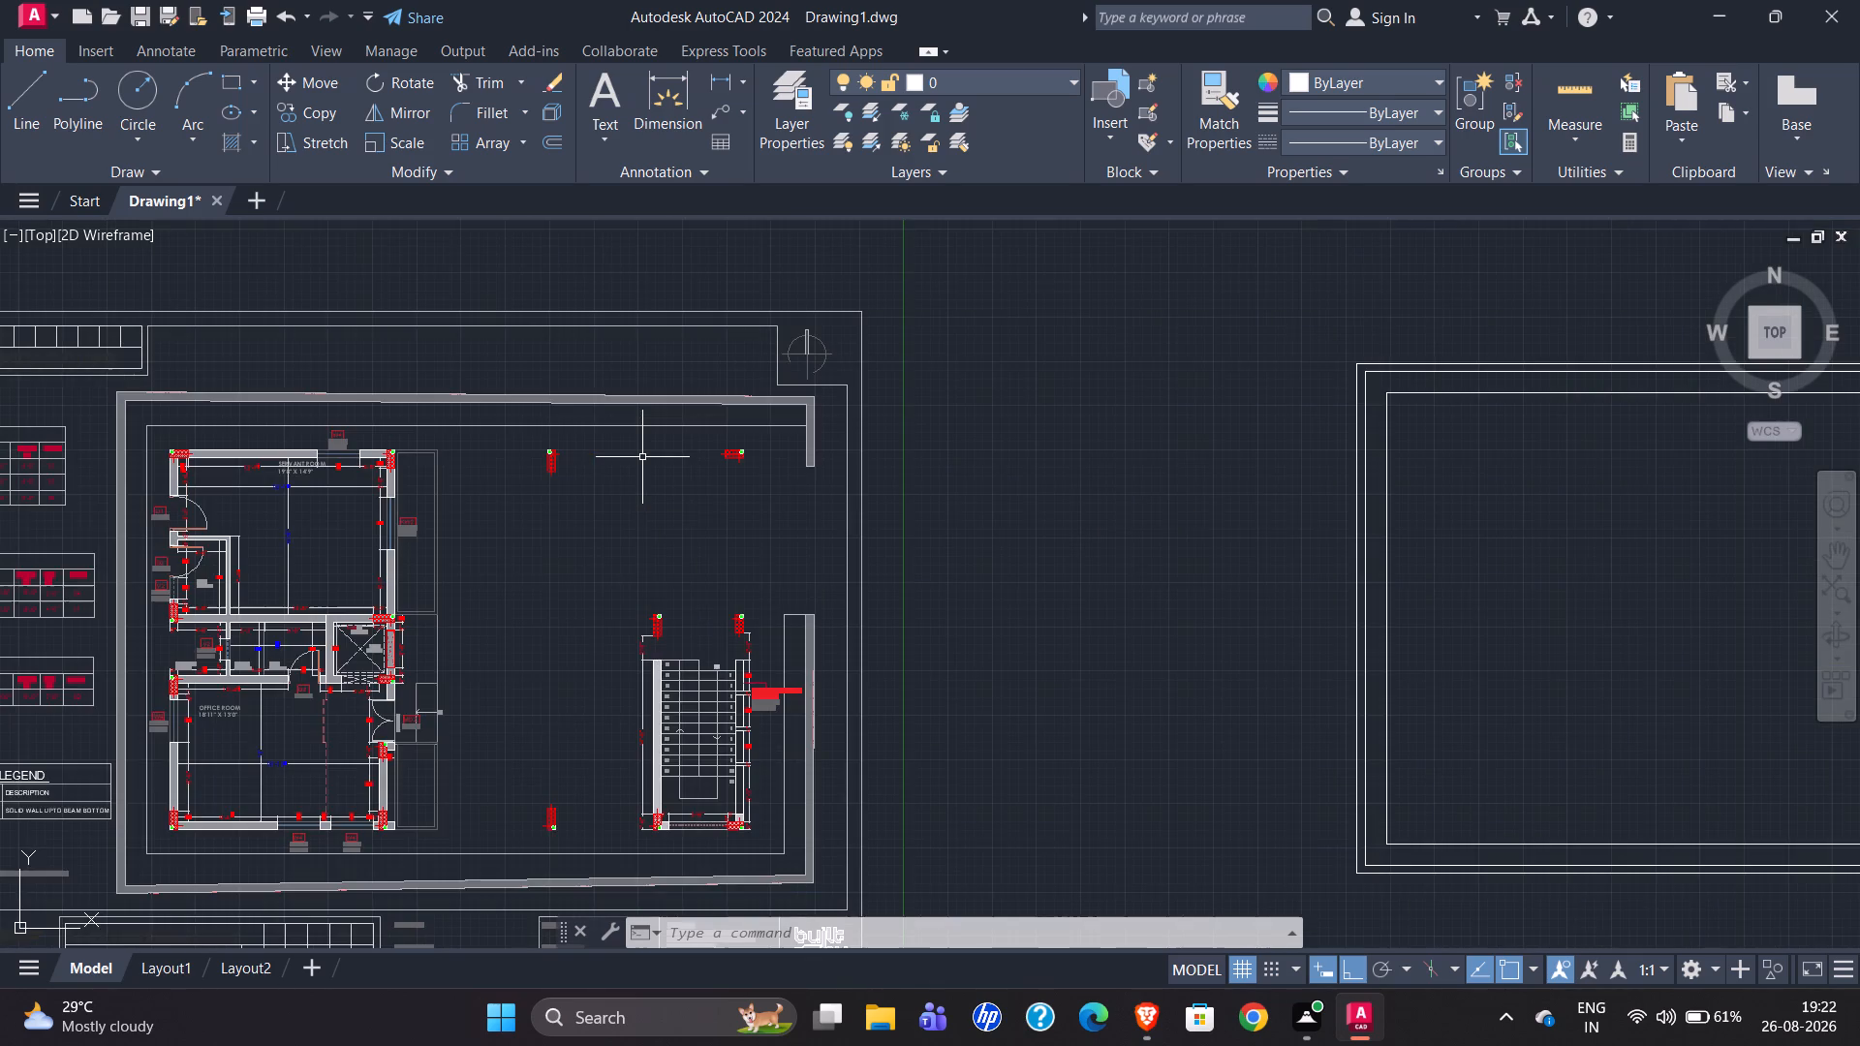
scroll(510, 480, down, 2)
scroll(1101, 620, up, 4)
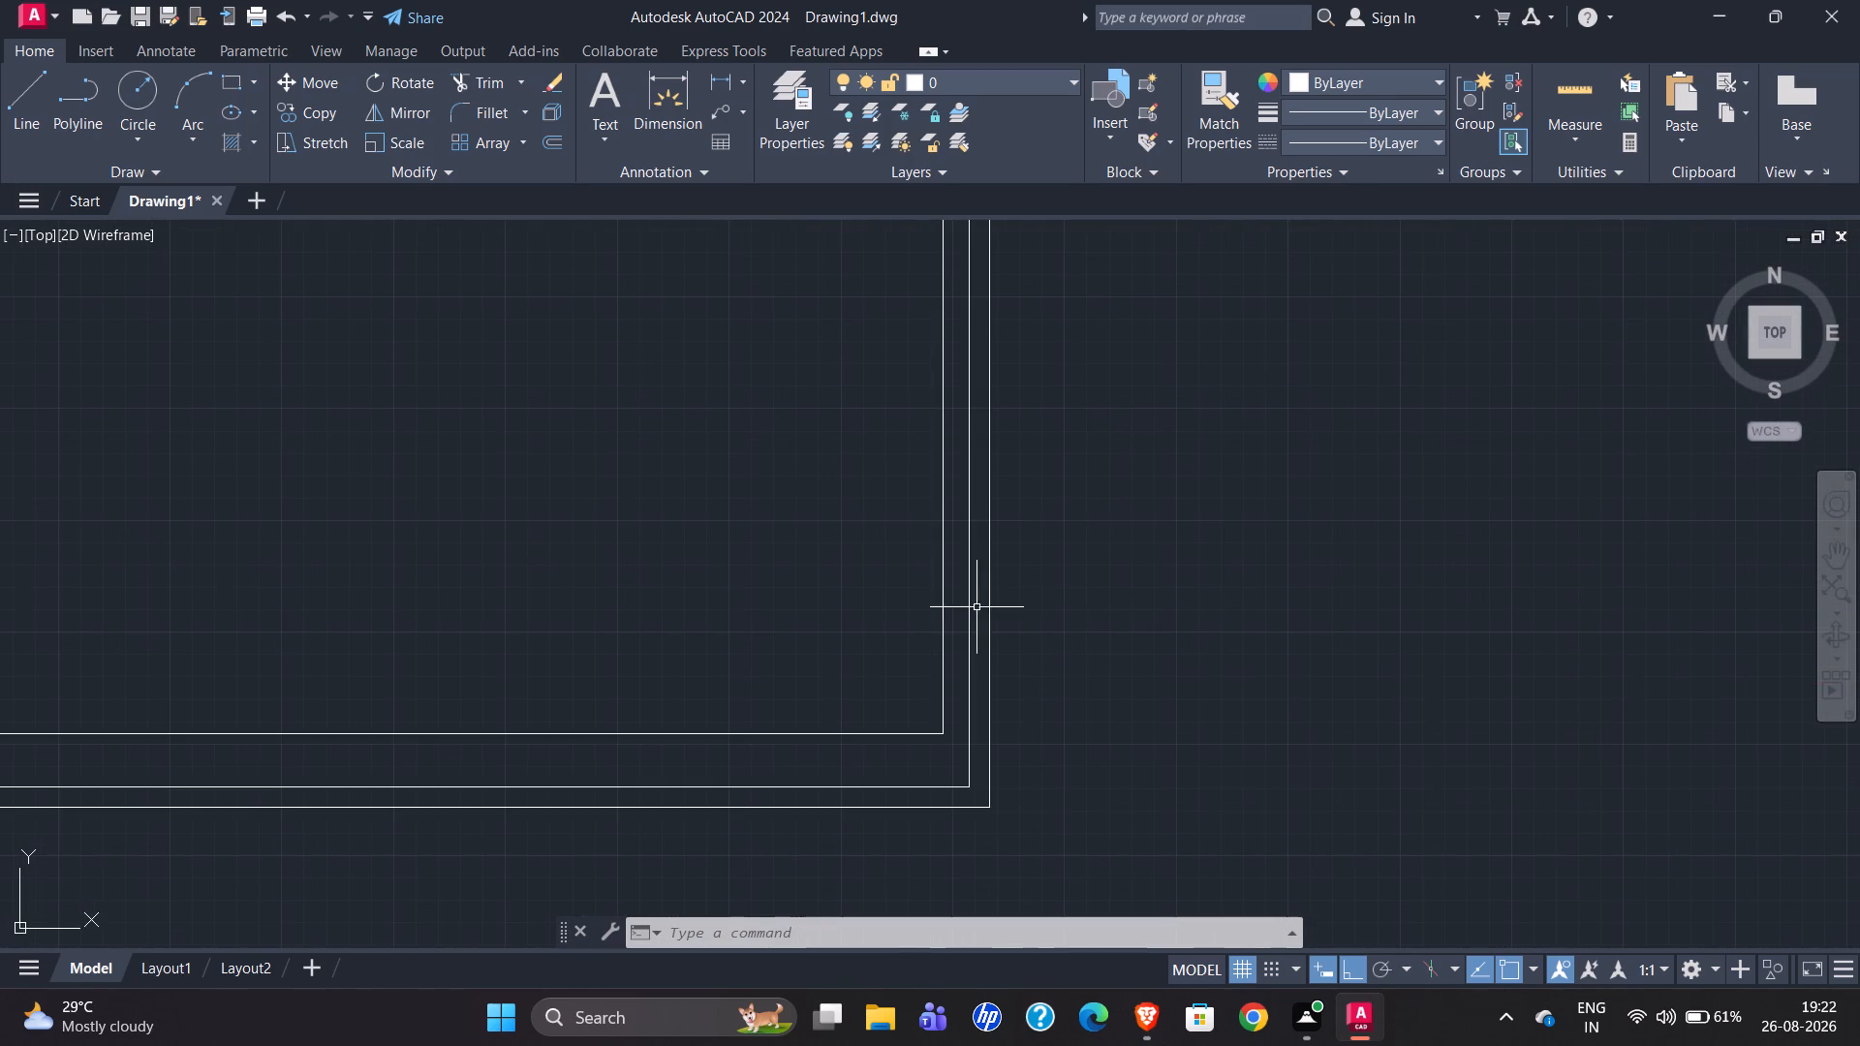
click(945, 598)
scroll(806, 673, down, 1)
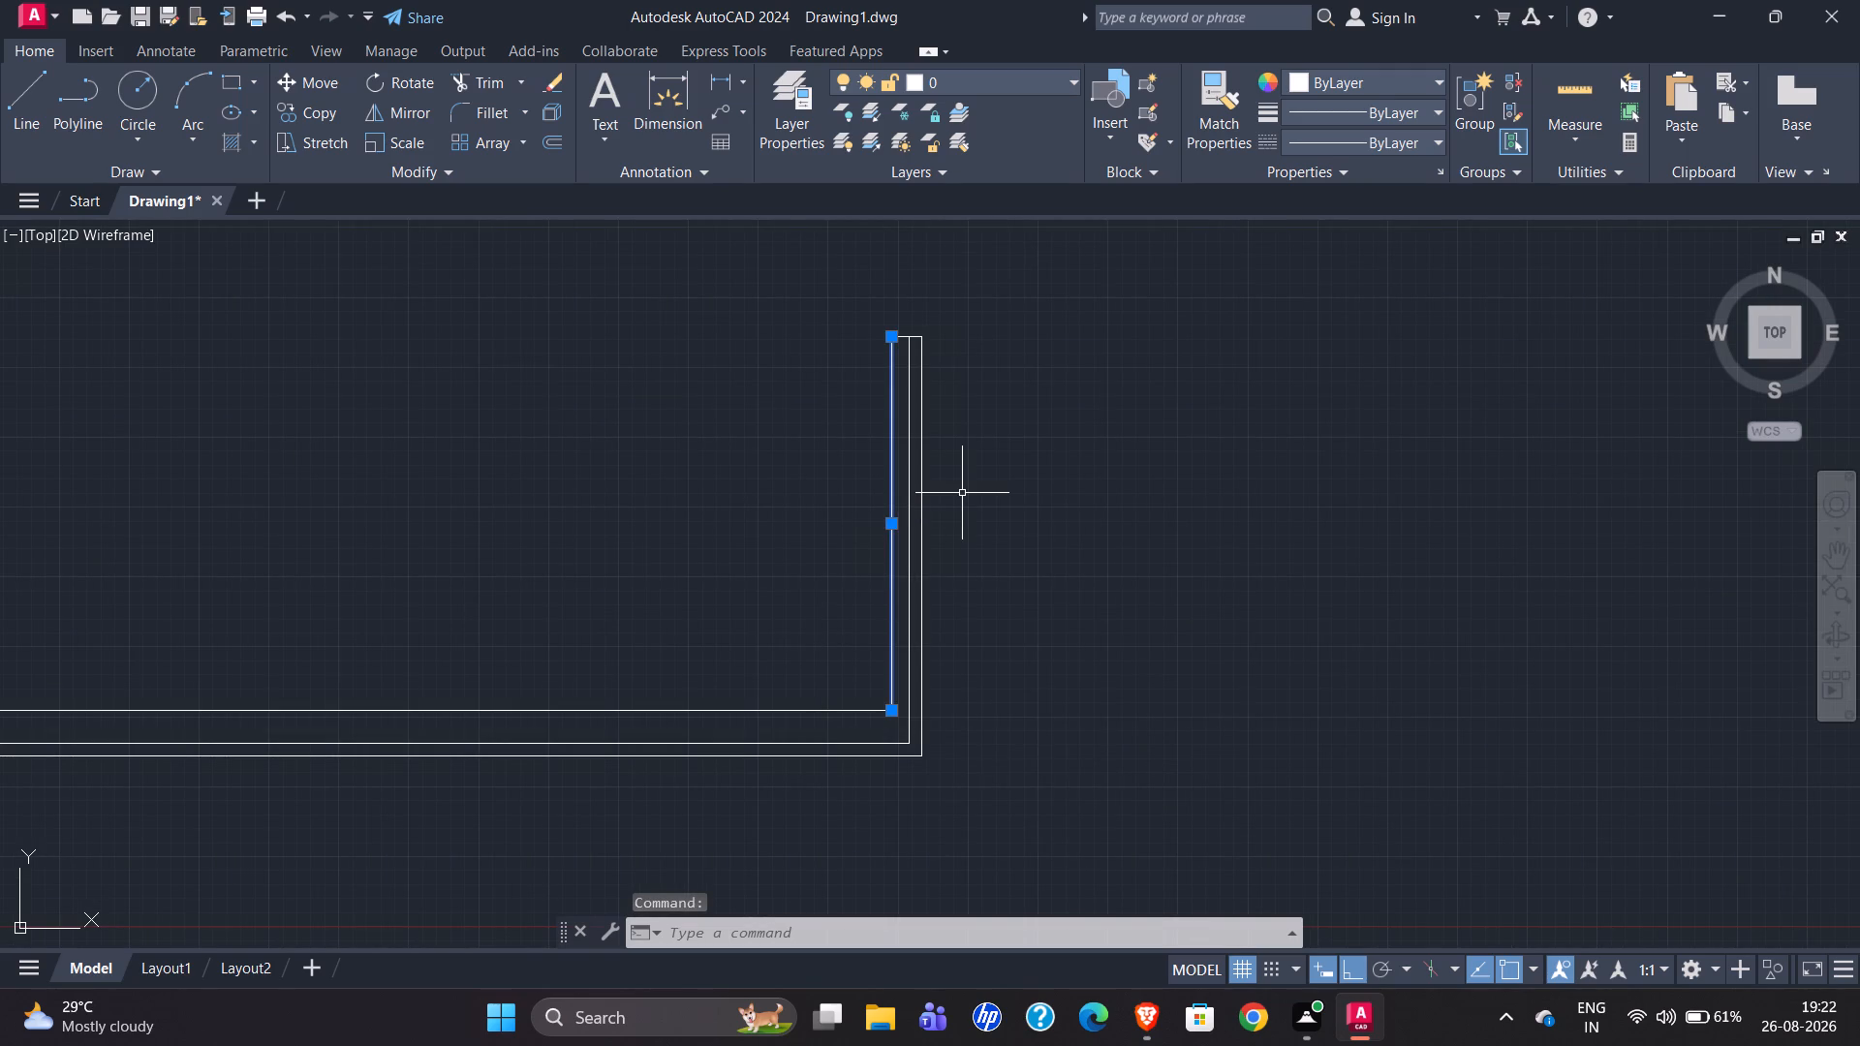
key(o)
key(Return)
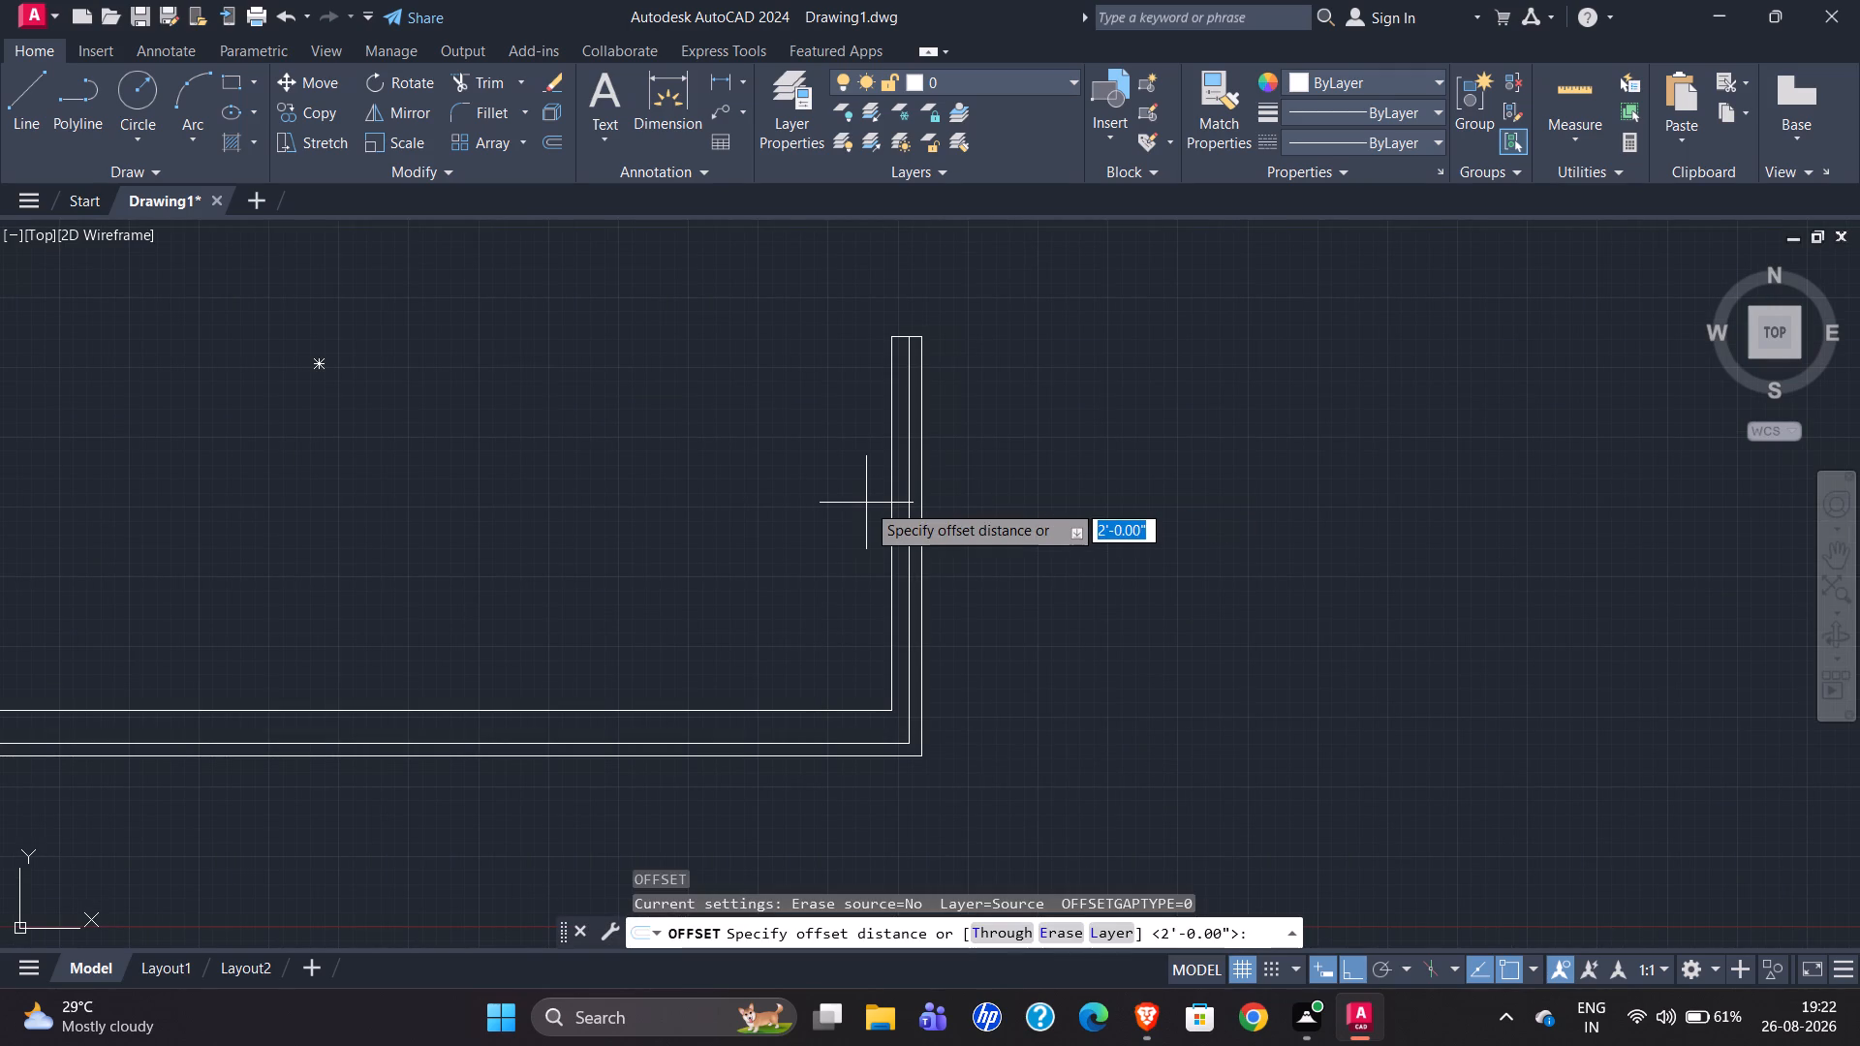
text(1')
key(Return)
click(851, 504)
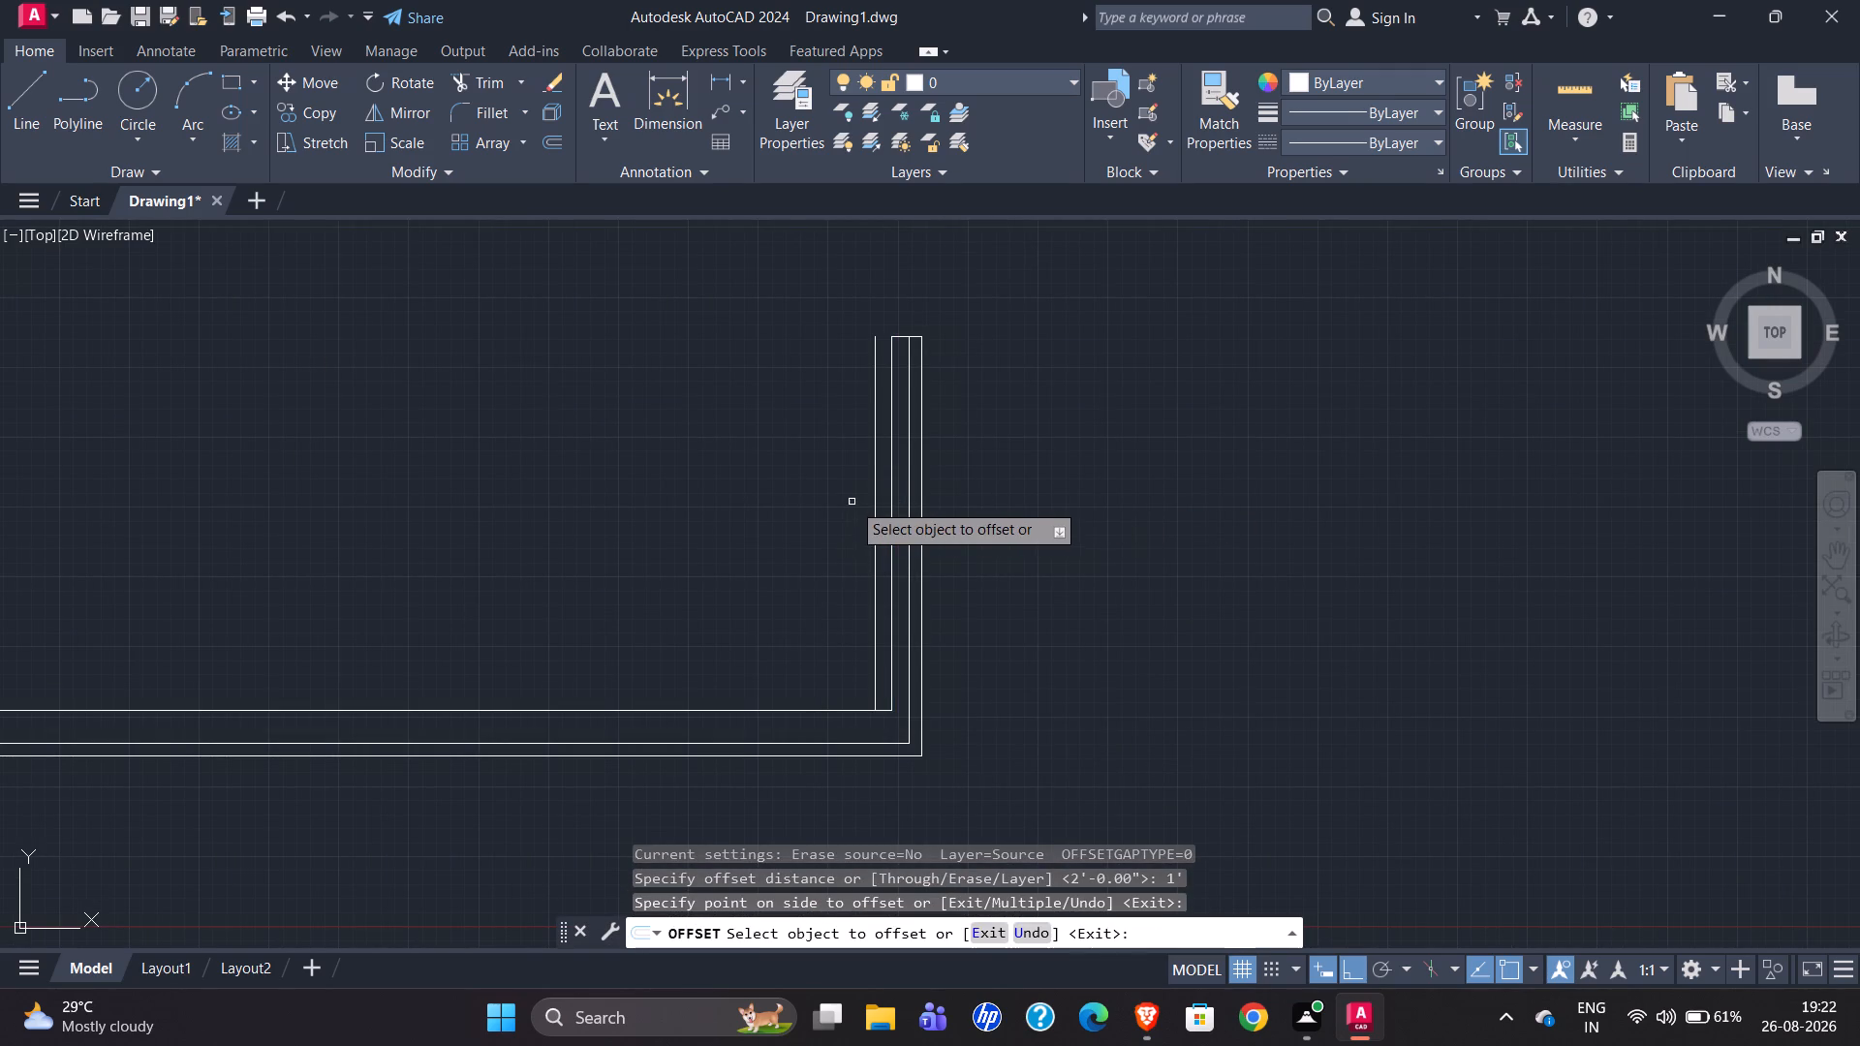
key(Escape)
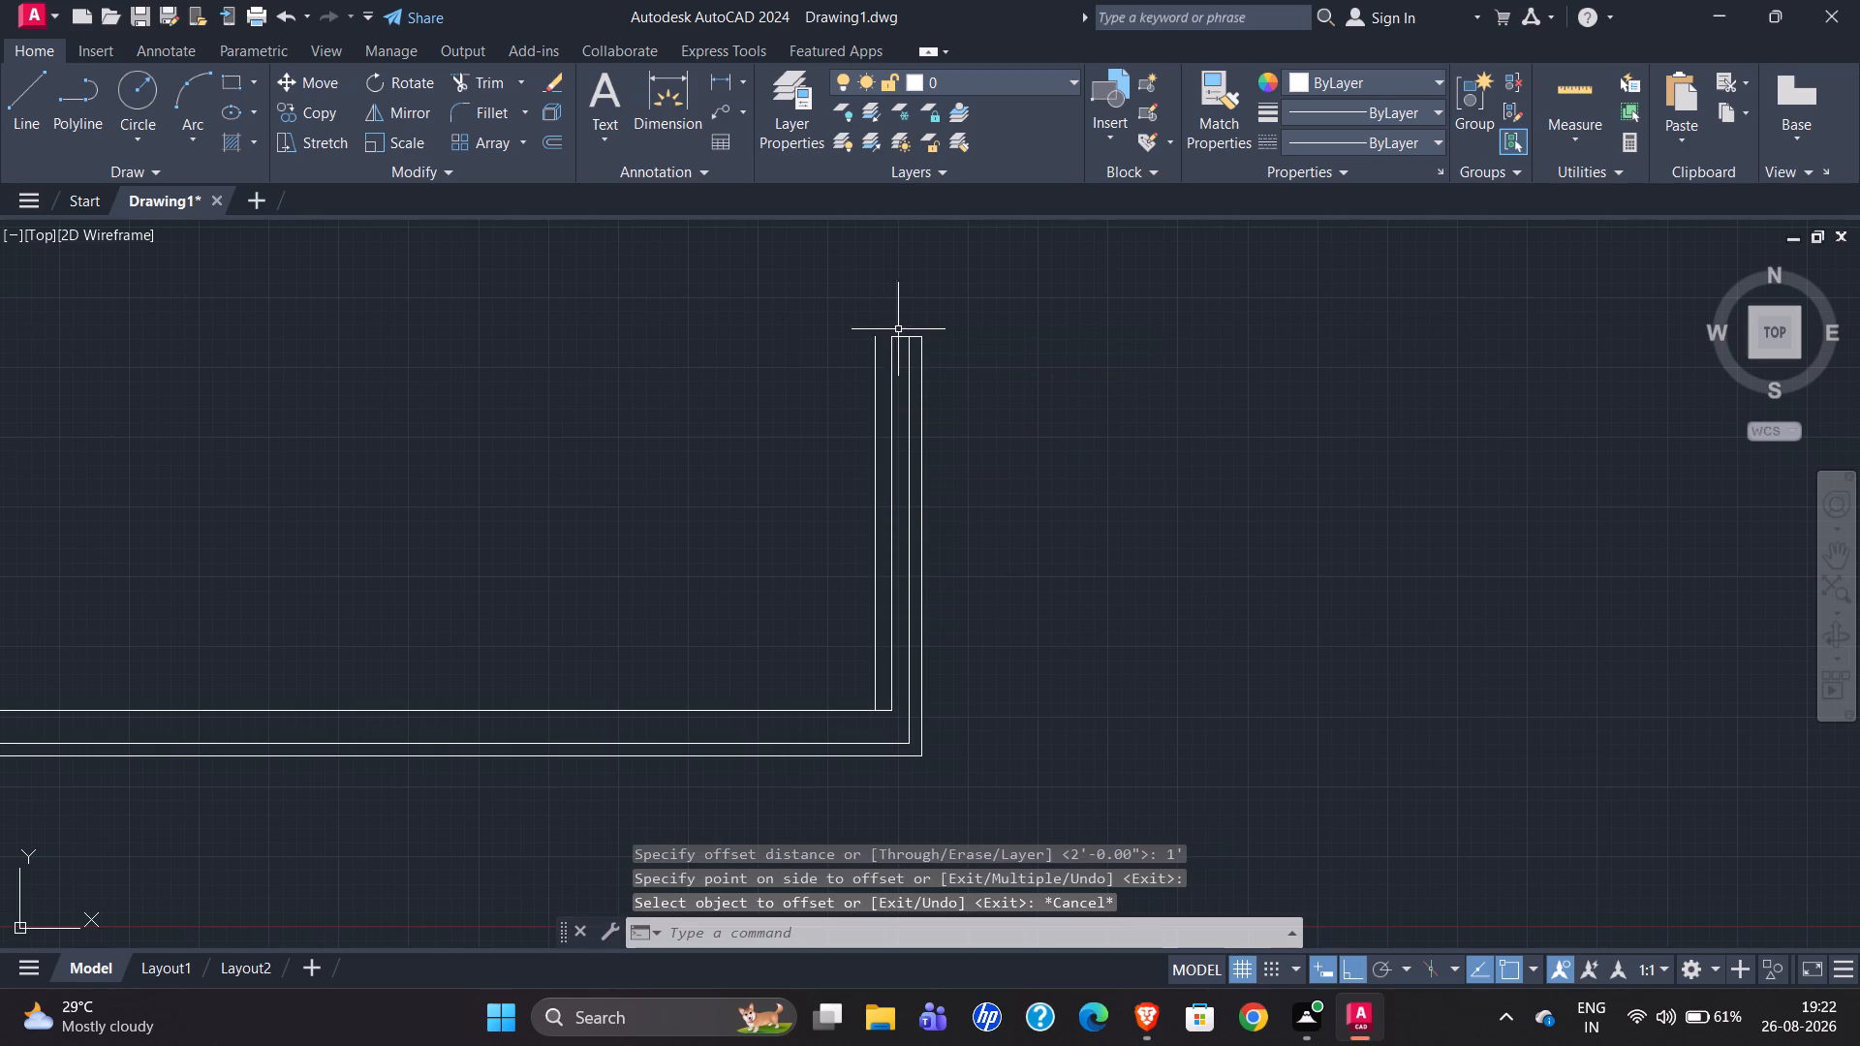
Draw a short horizontal line joining the upper ends of the gate-side setback line and its 1' offset copy.
click(15, 89)
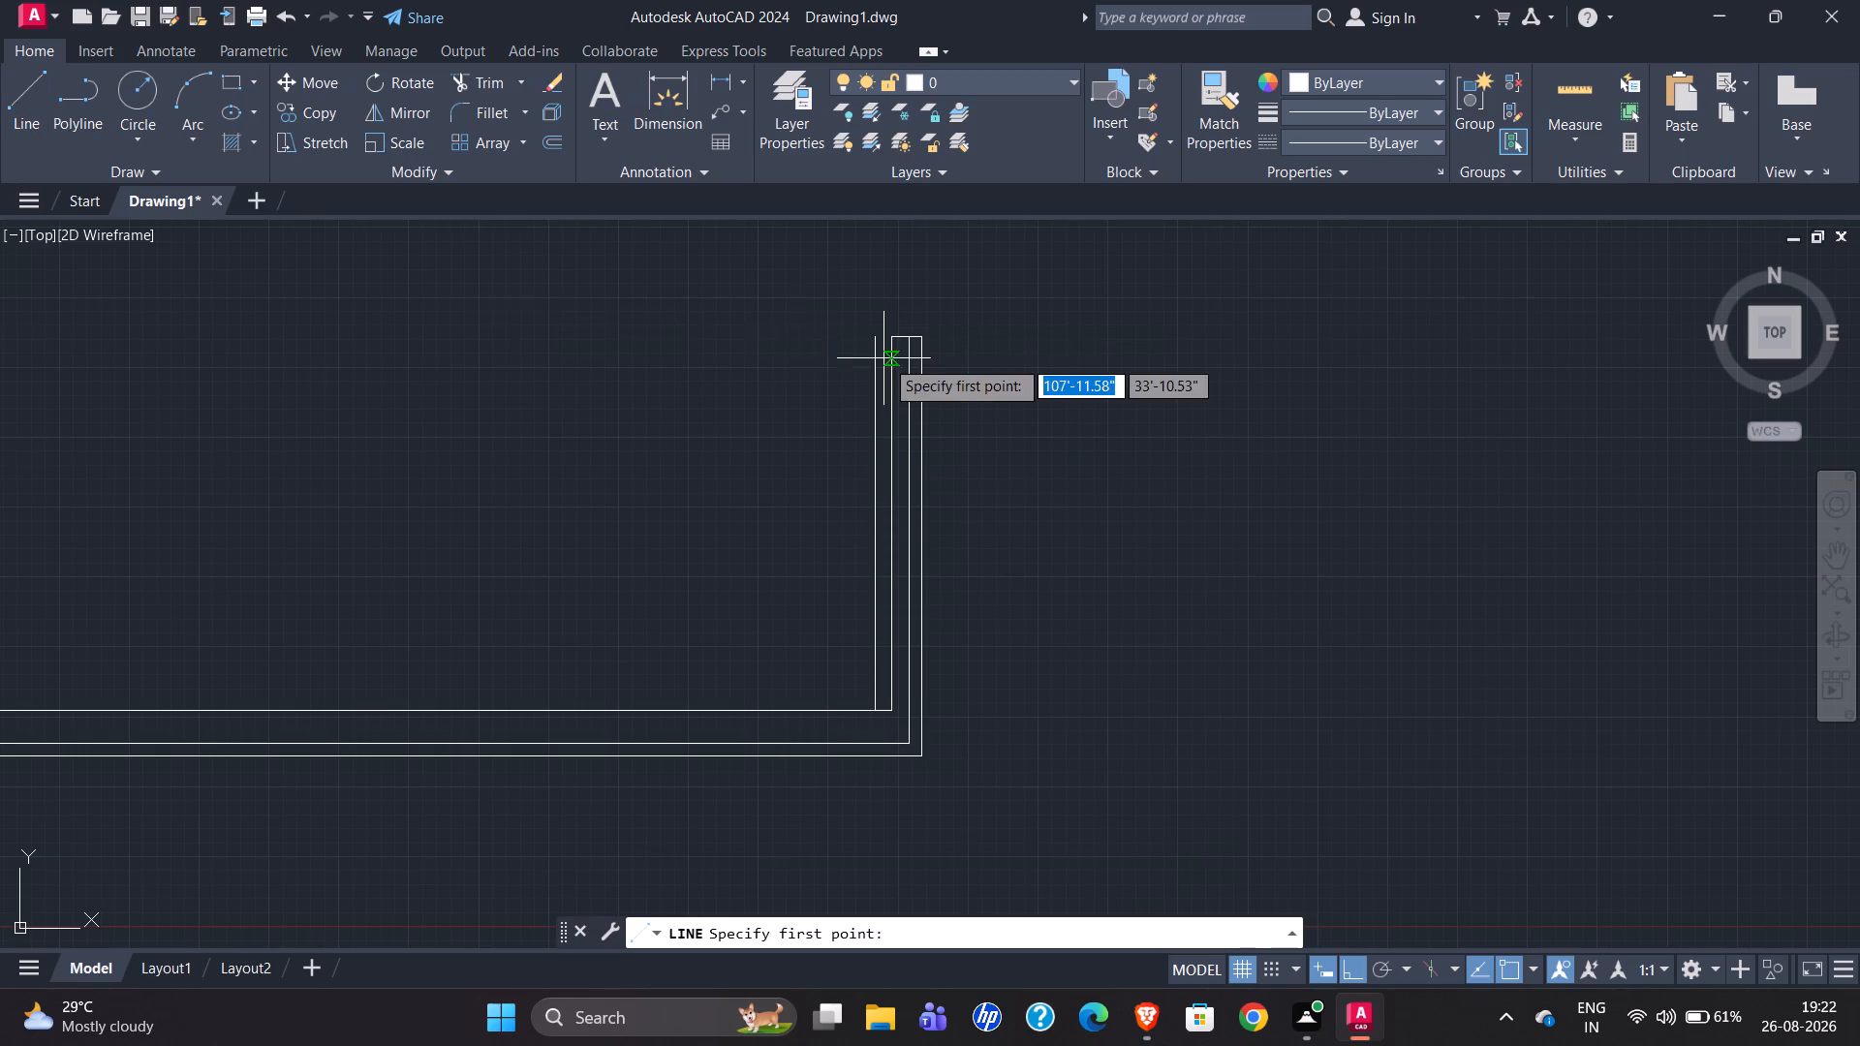
scroll(914, 357, up, 3)
click(805, 286)
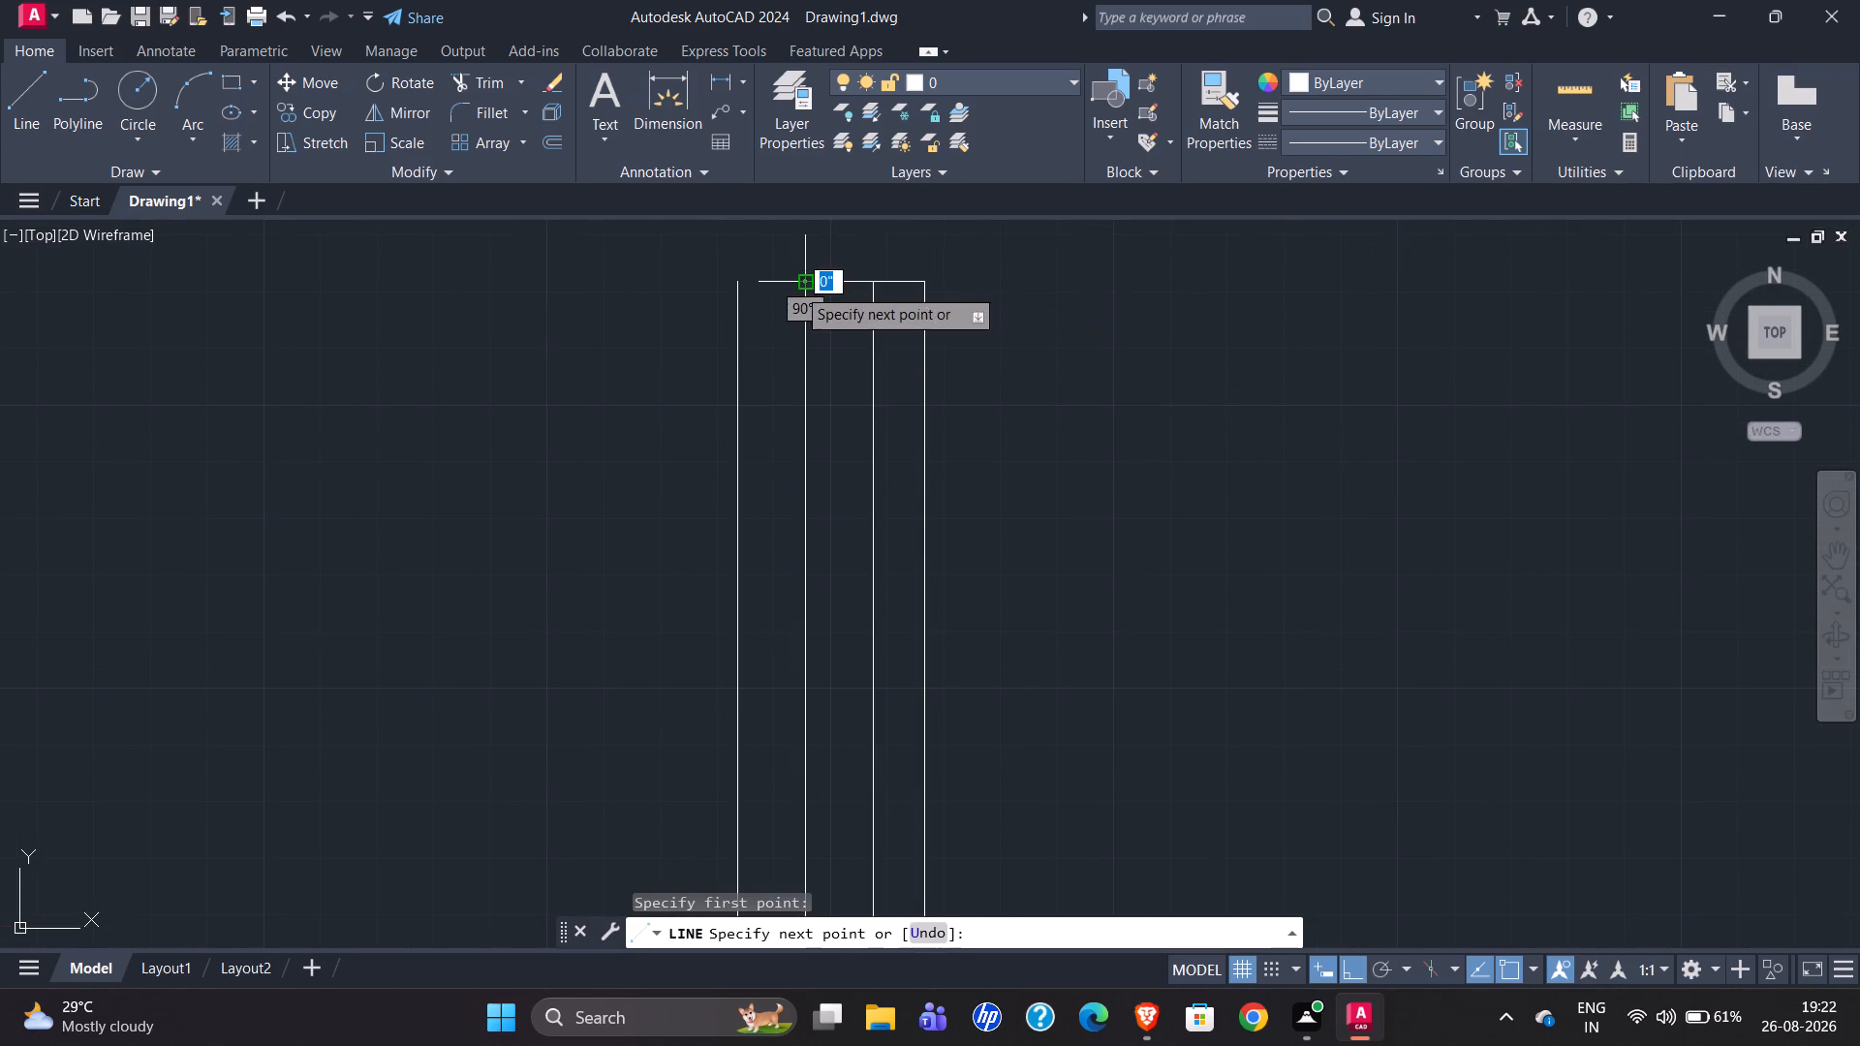
click(735, 288)
key(Escape)
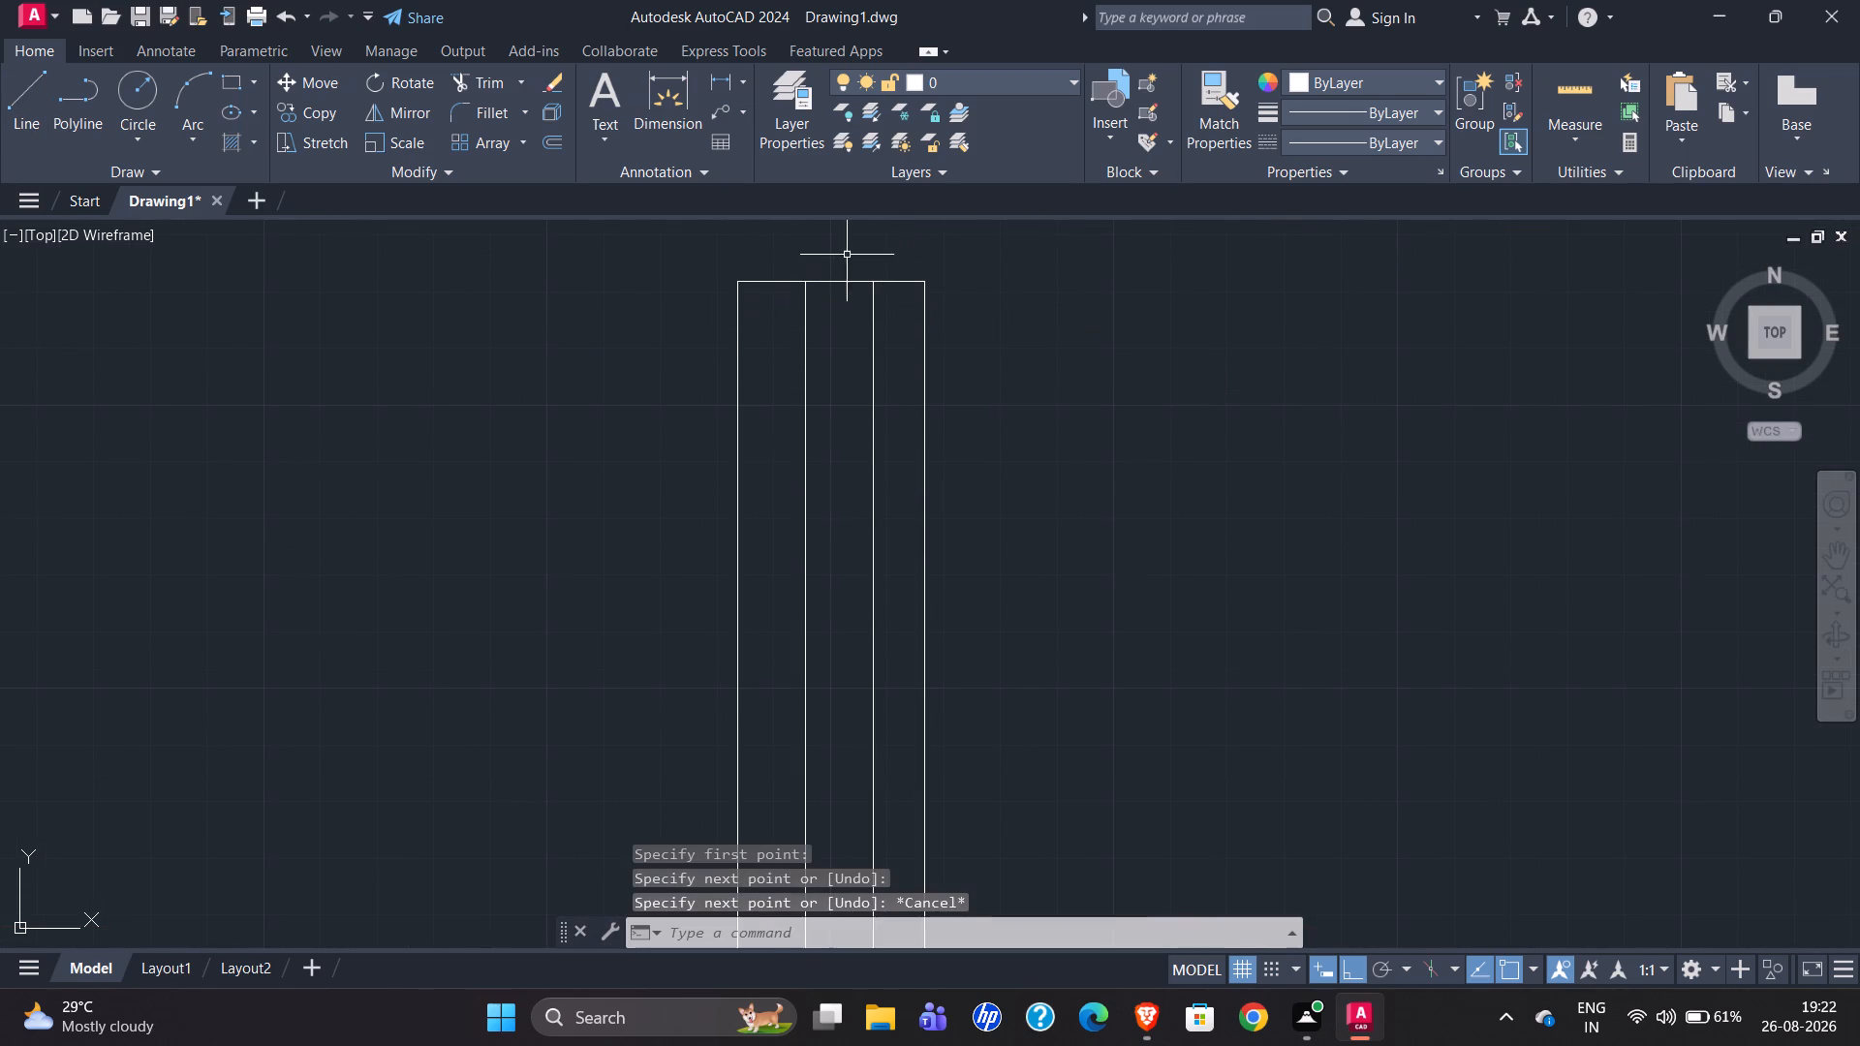
Delete the original gate-side vertical setback line, keeping its 1' offset copy.
scroll(831, 255, down, 2)
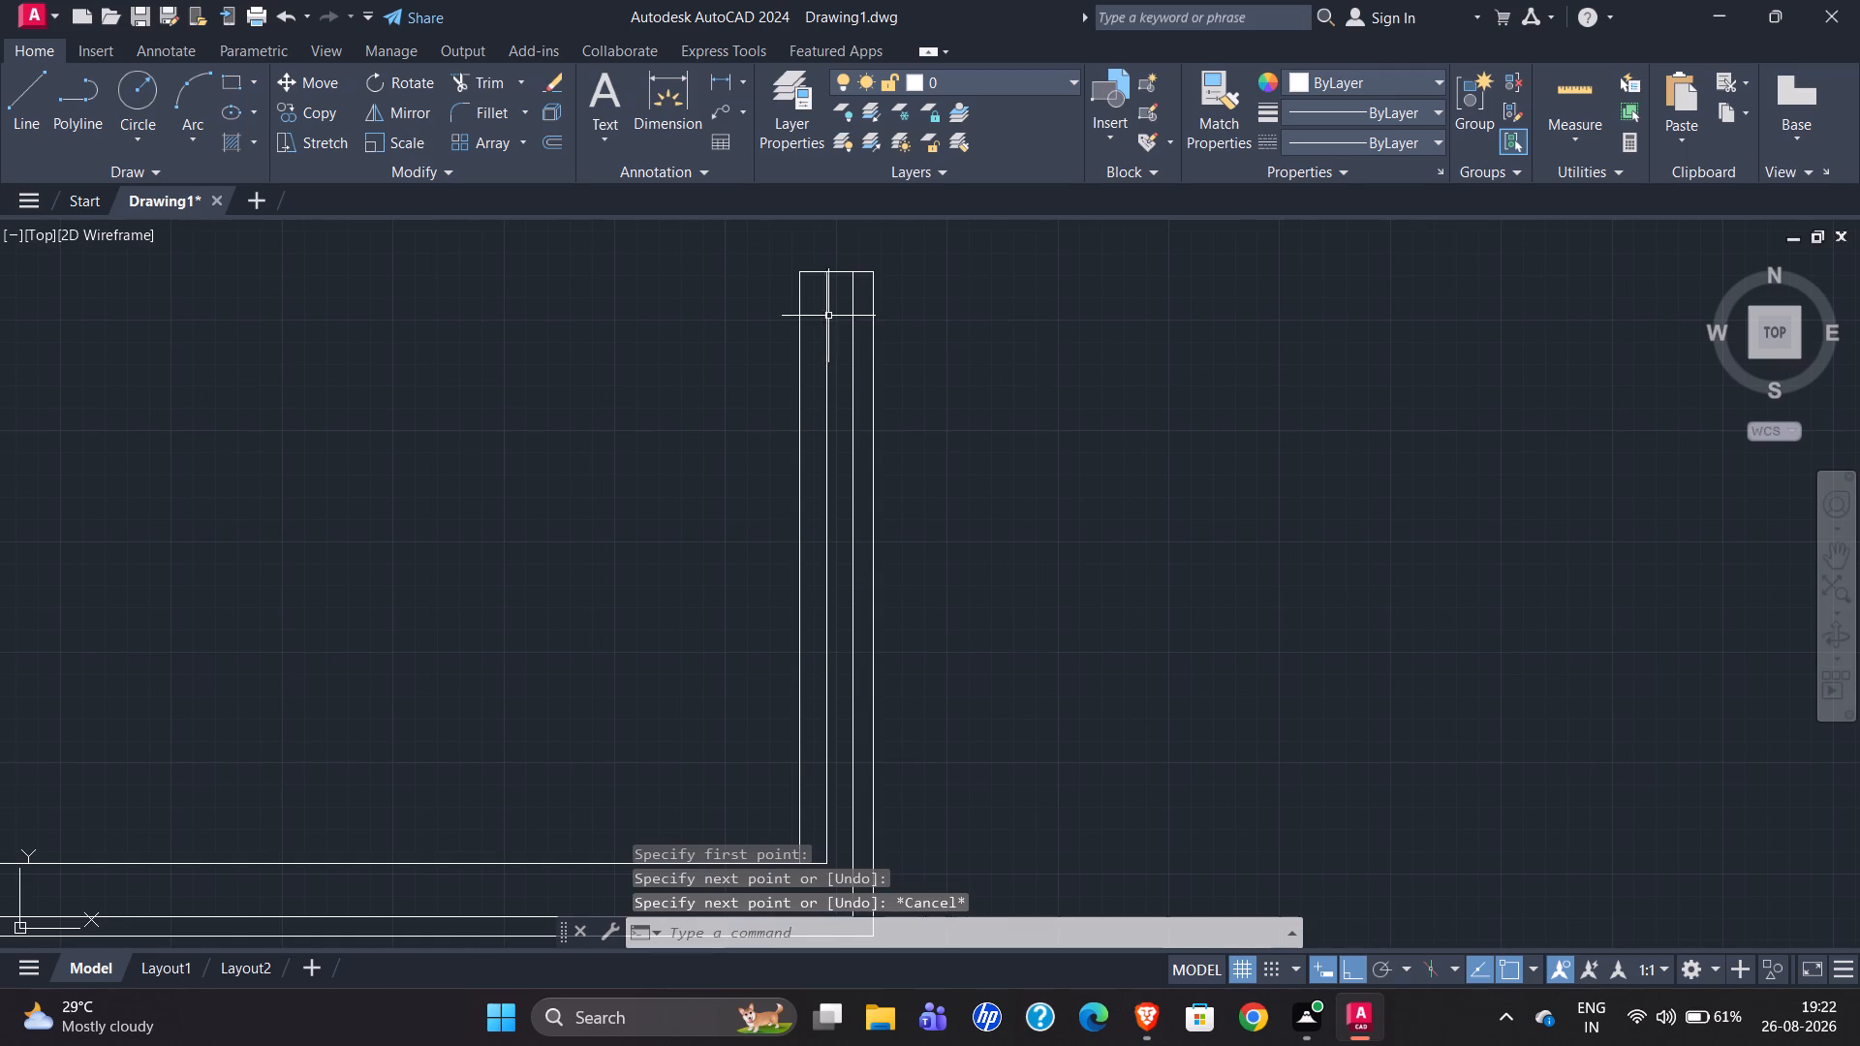
click(828, 315)
key(Delete)
Trim the lower setback line's overshoot beyond the new gate-side vertical so the corner is clean.
scroll(923, 321, down, 1)
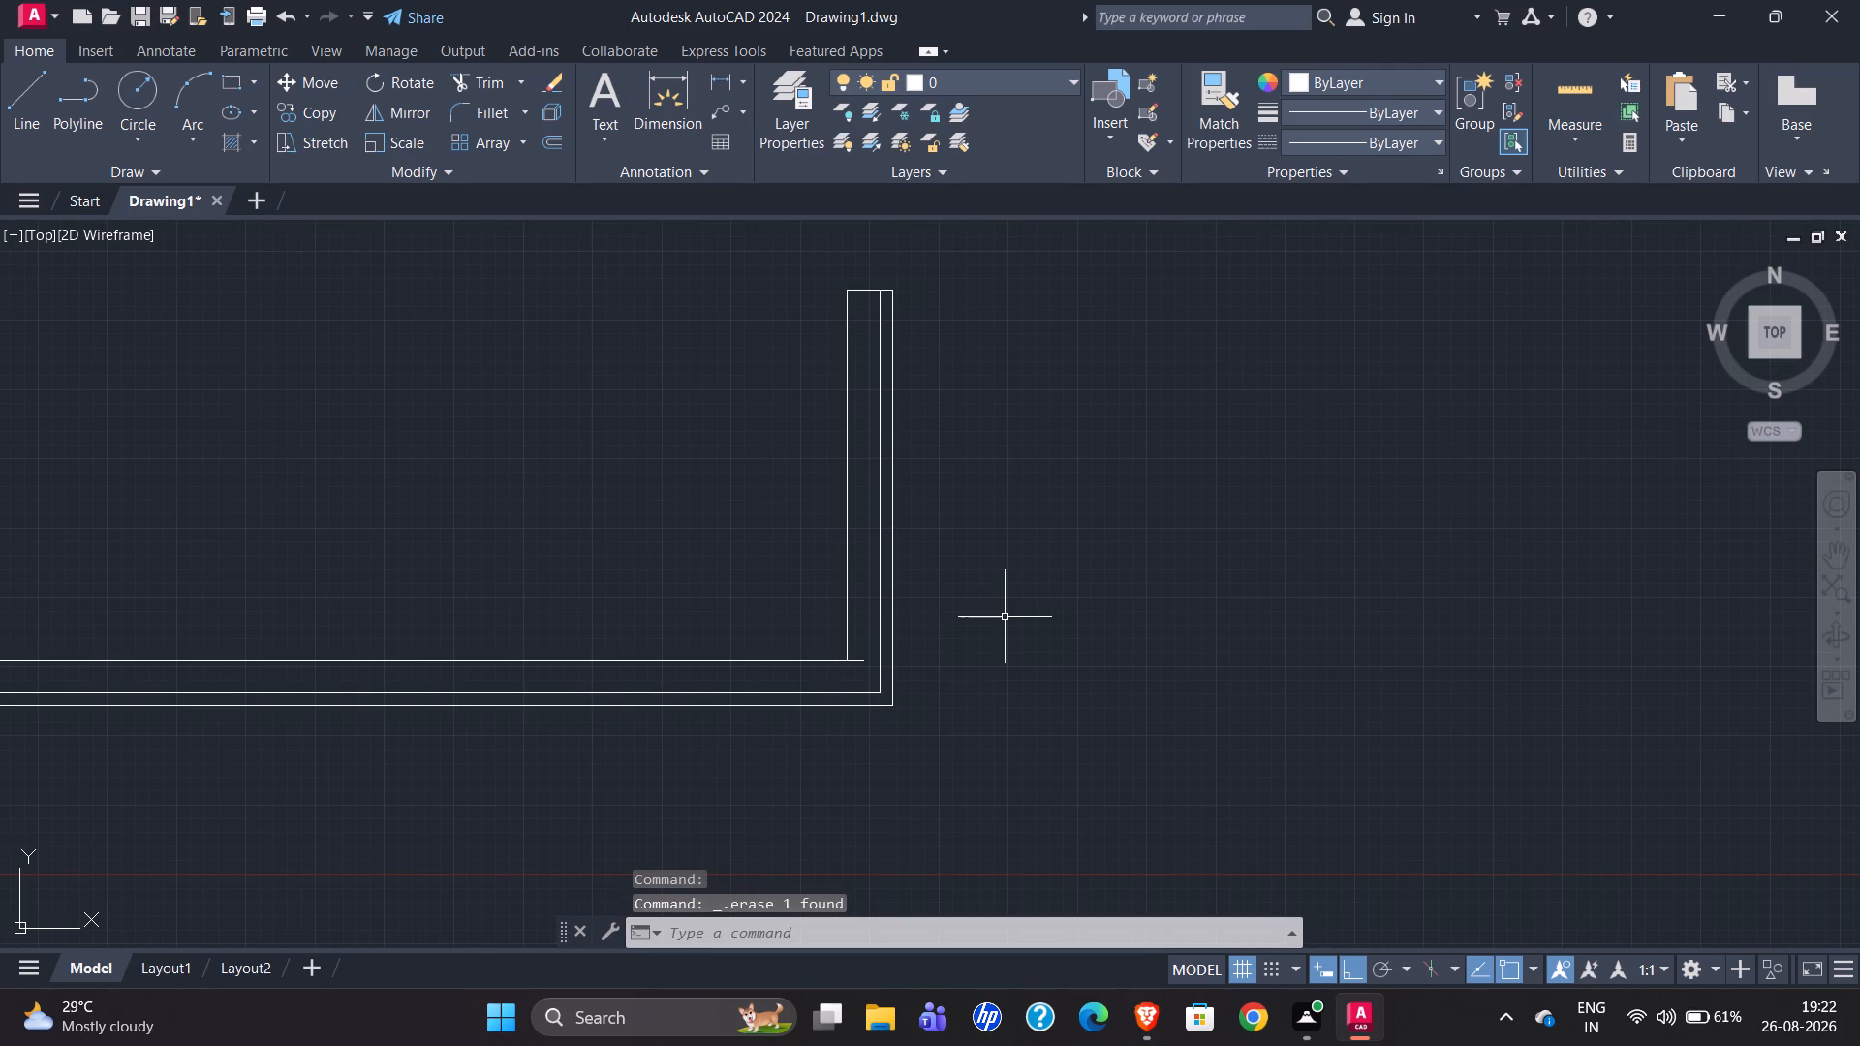
text(tr)
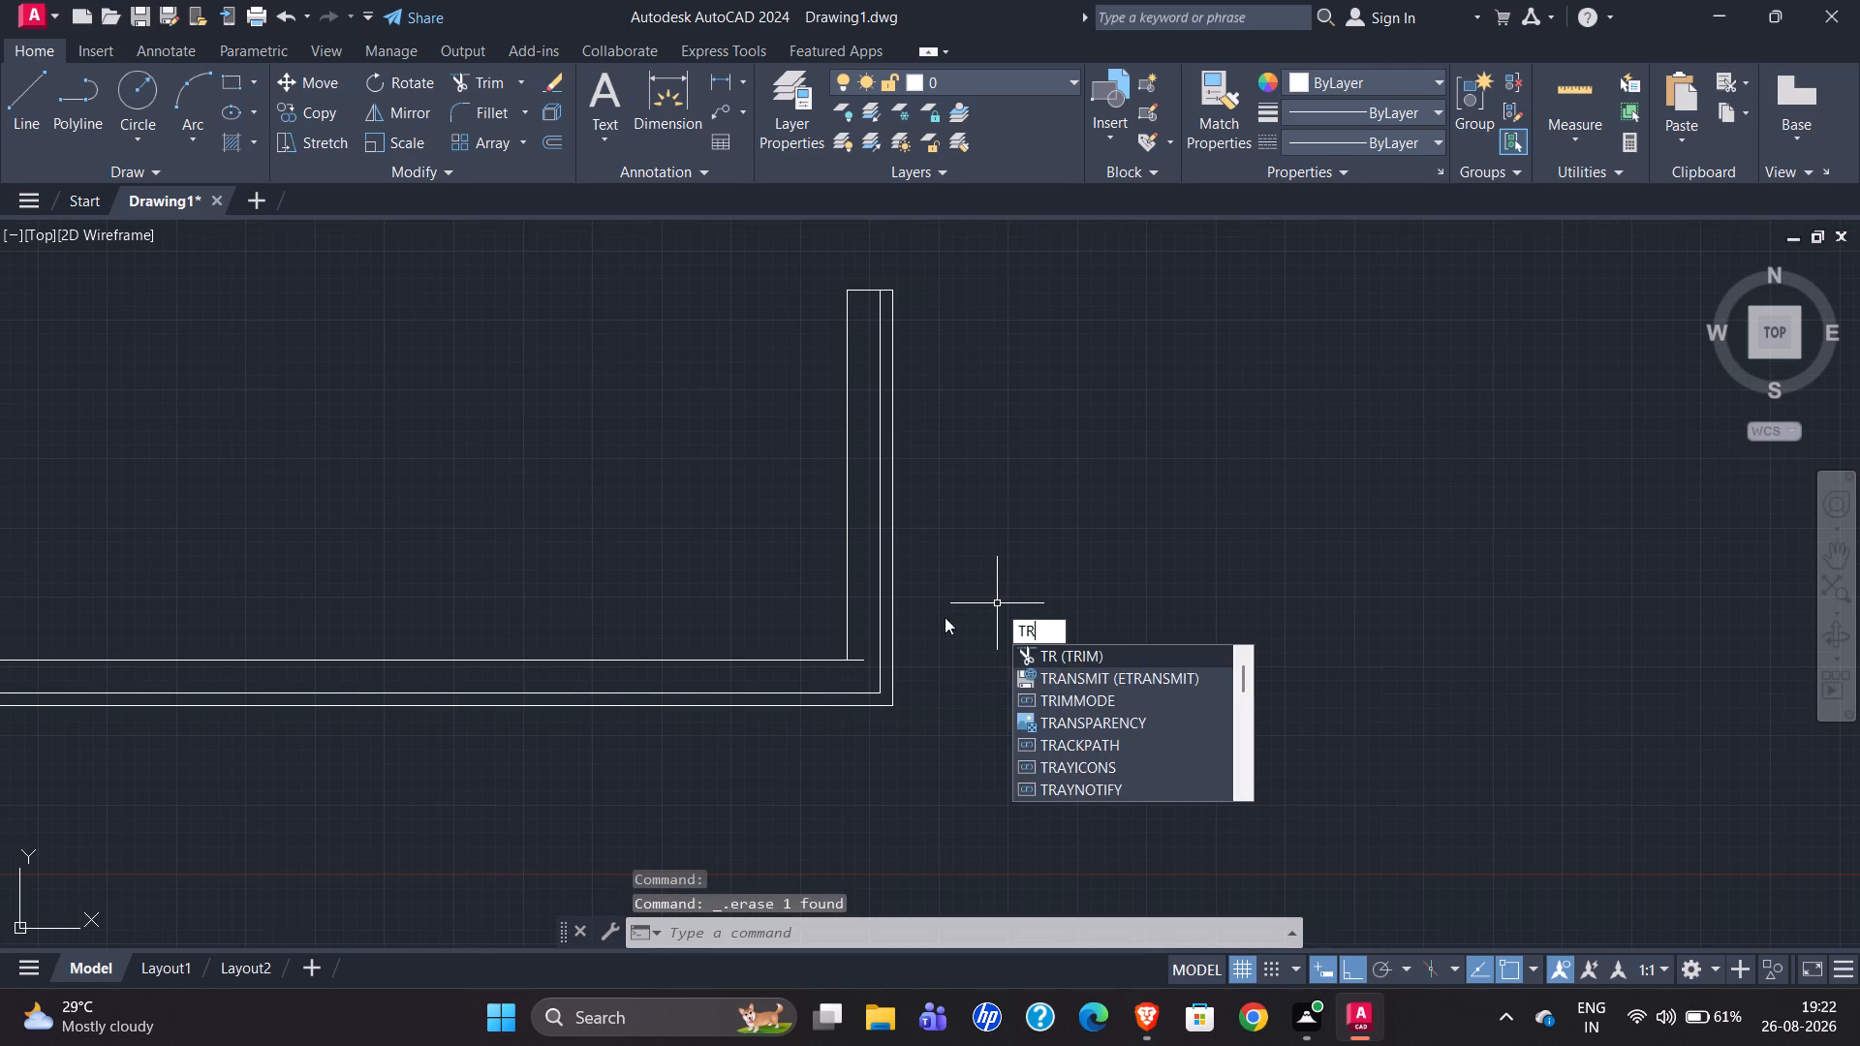
key(Return)
scroll(843, 678, up, 3)
drag(881, 561, 882, 663)
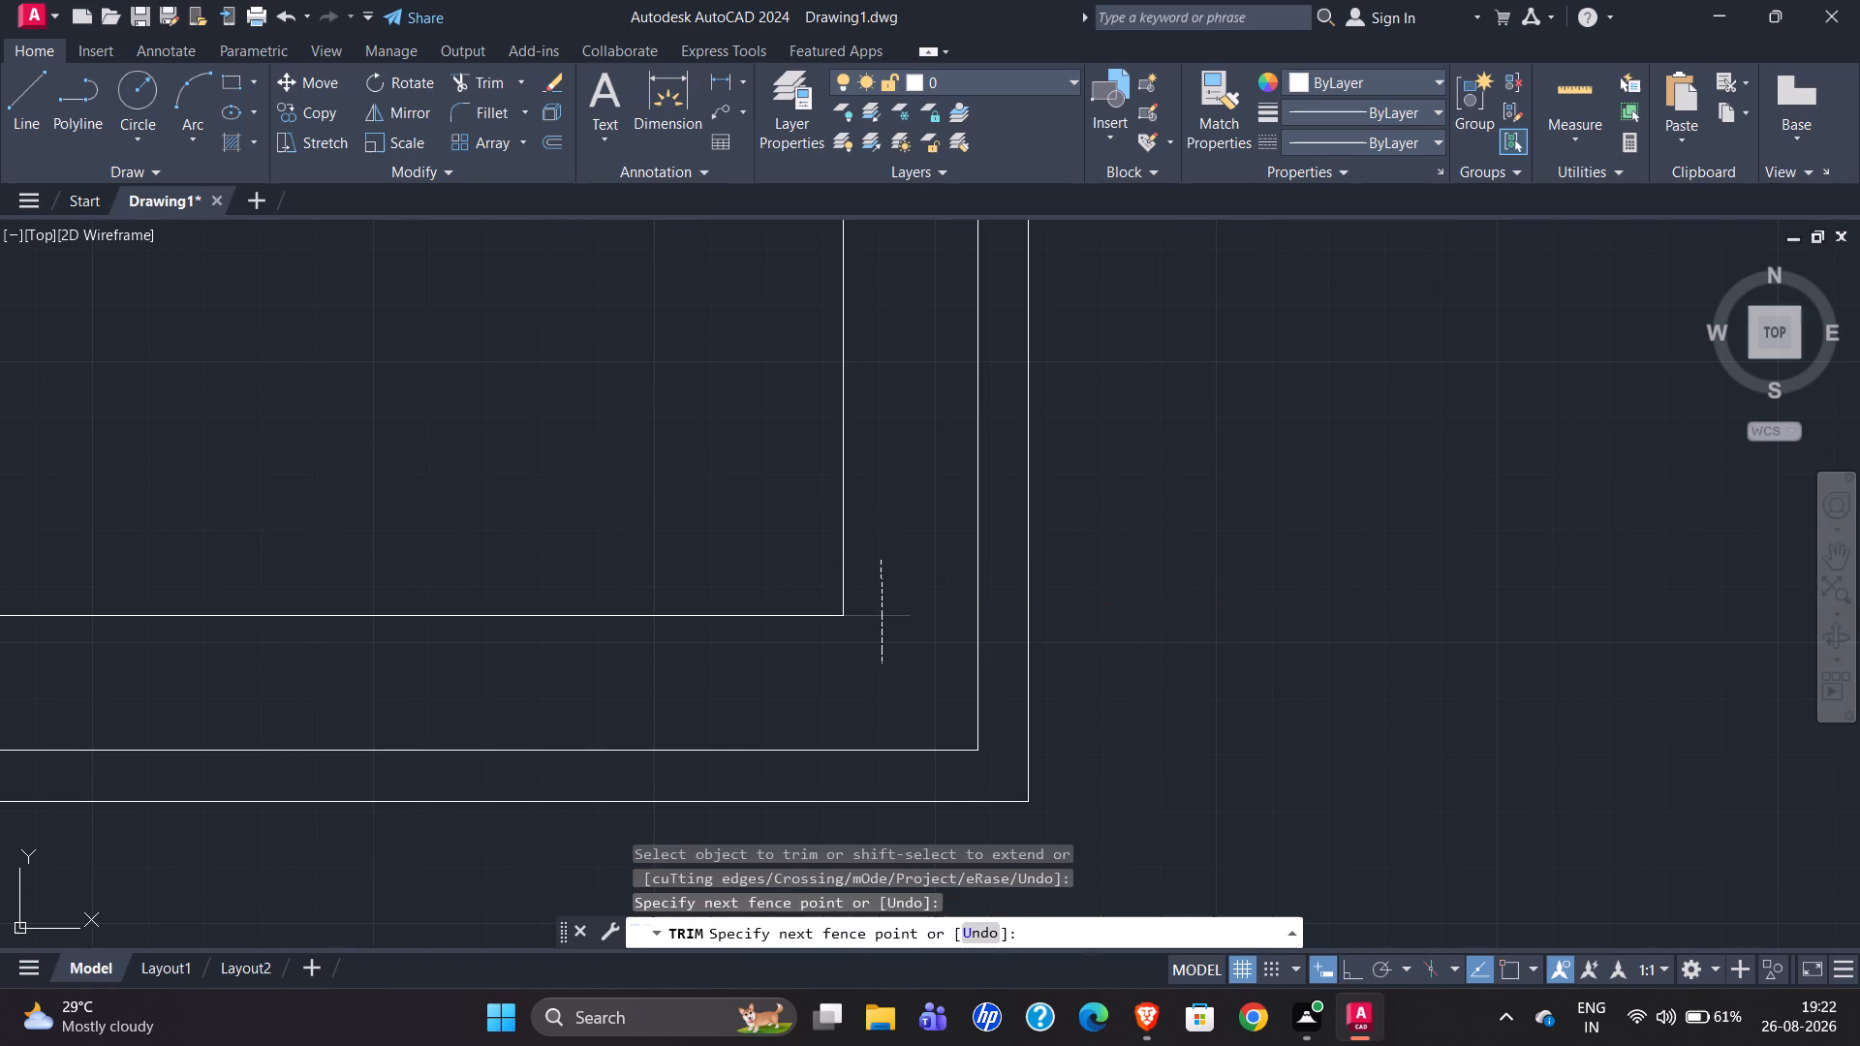
scroll(1347, 576, down, 3)
scroll(1091, 736, down, 1)
scroll(929, 747, down, 1)
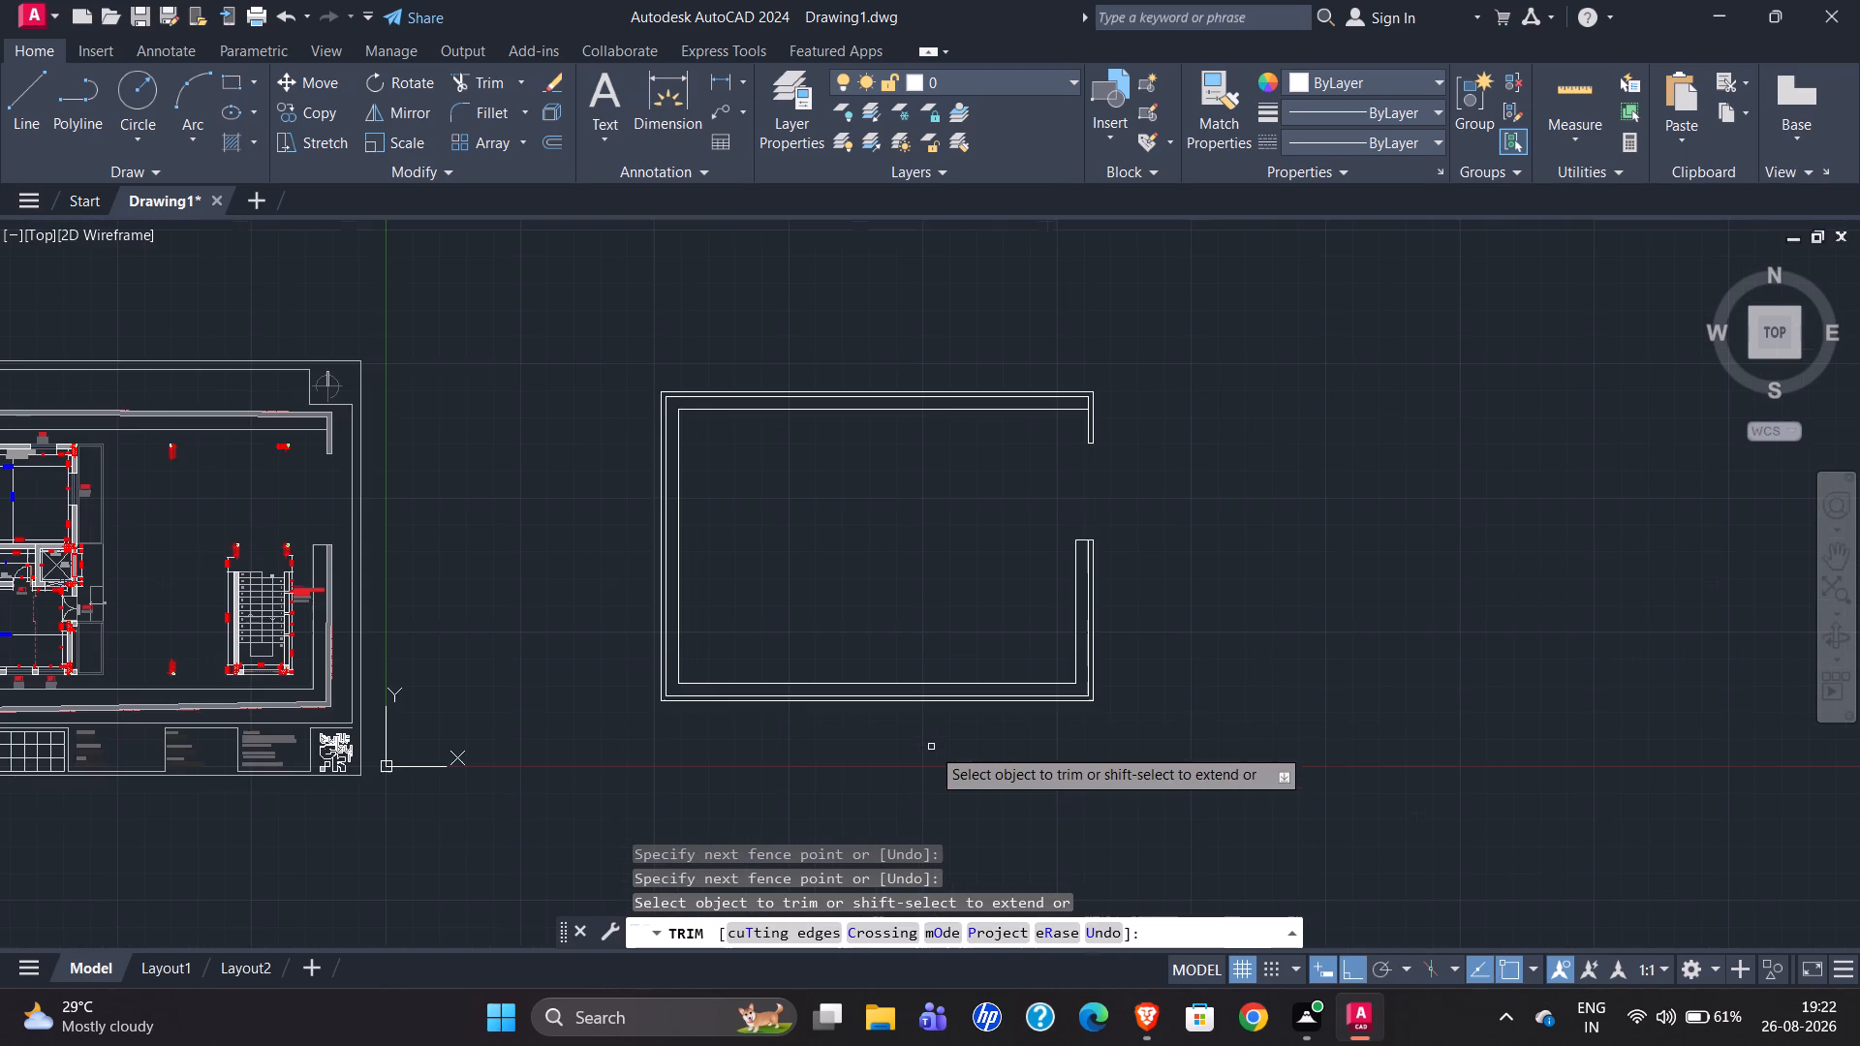
key(Escape)
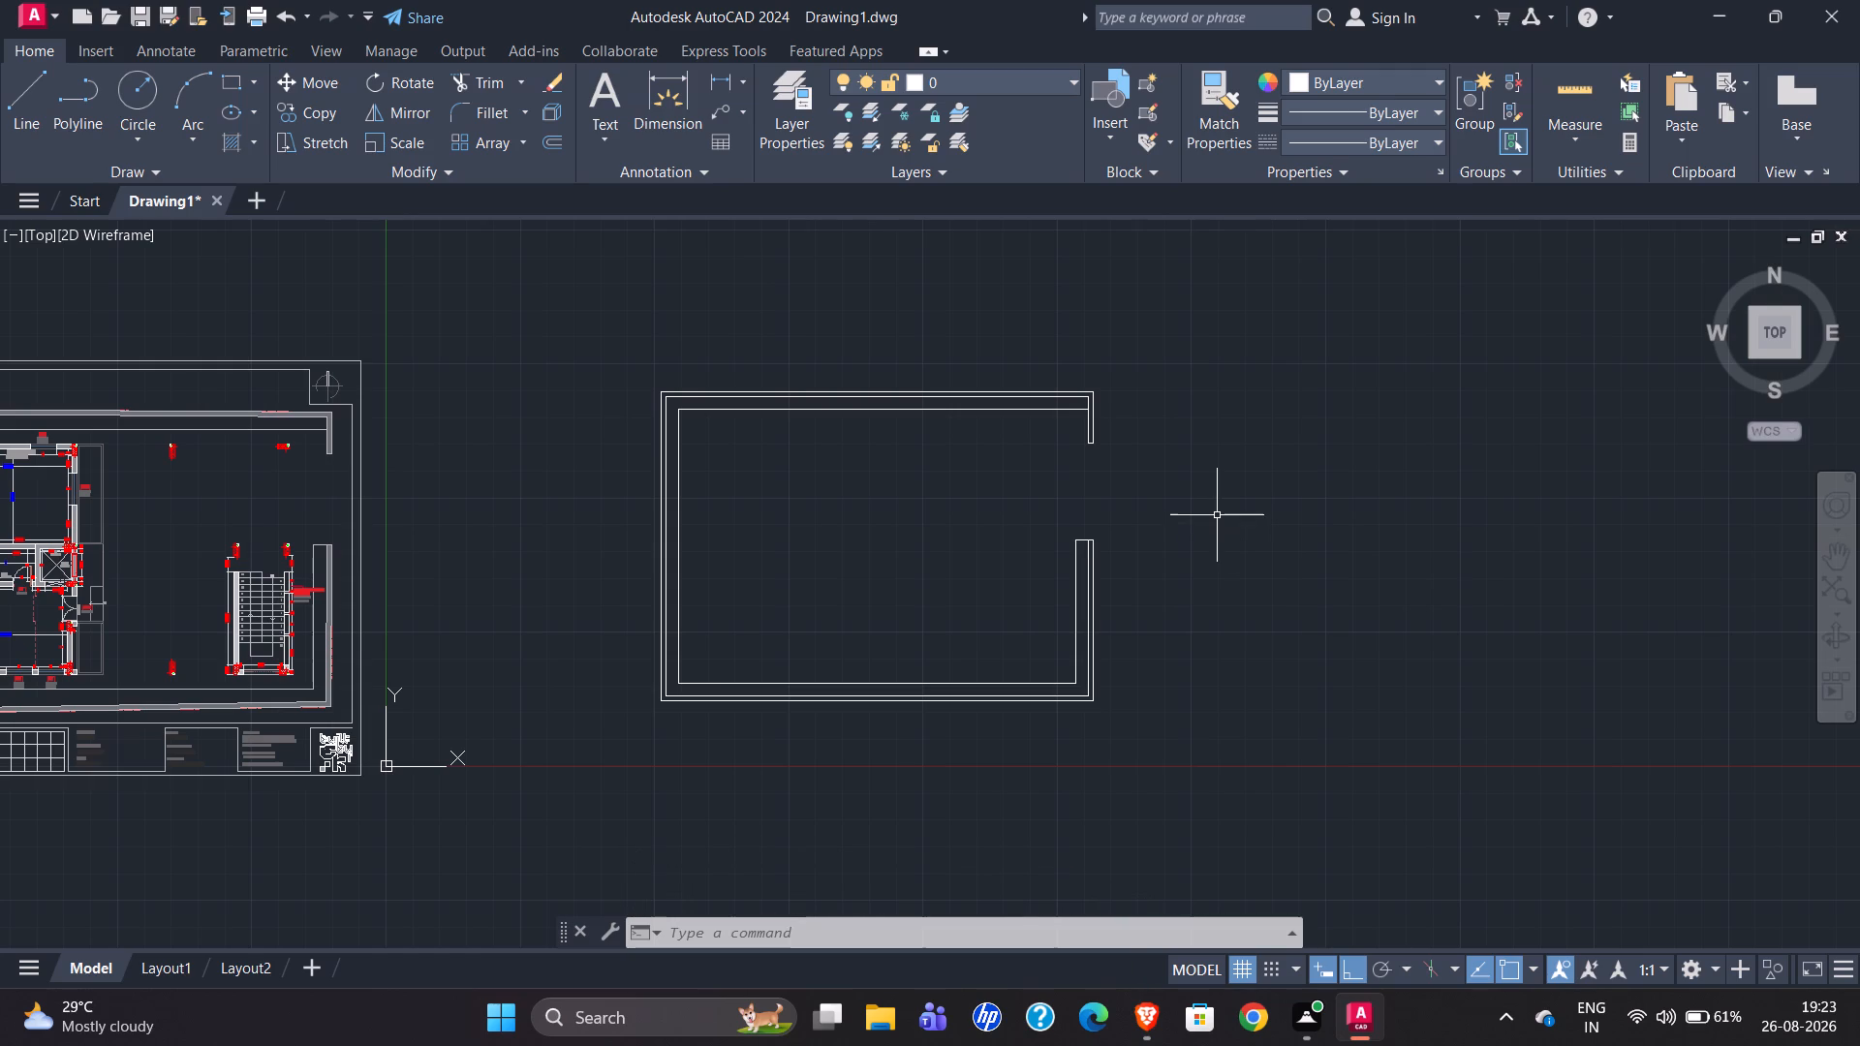
Compare the redrawn boundary with the original plan and examine the original's servant room, office room and toilet wall layout.
scroll(1118, 542, up, 4)
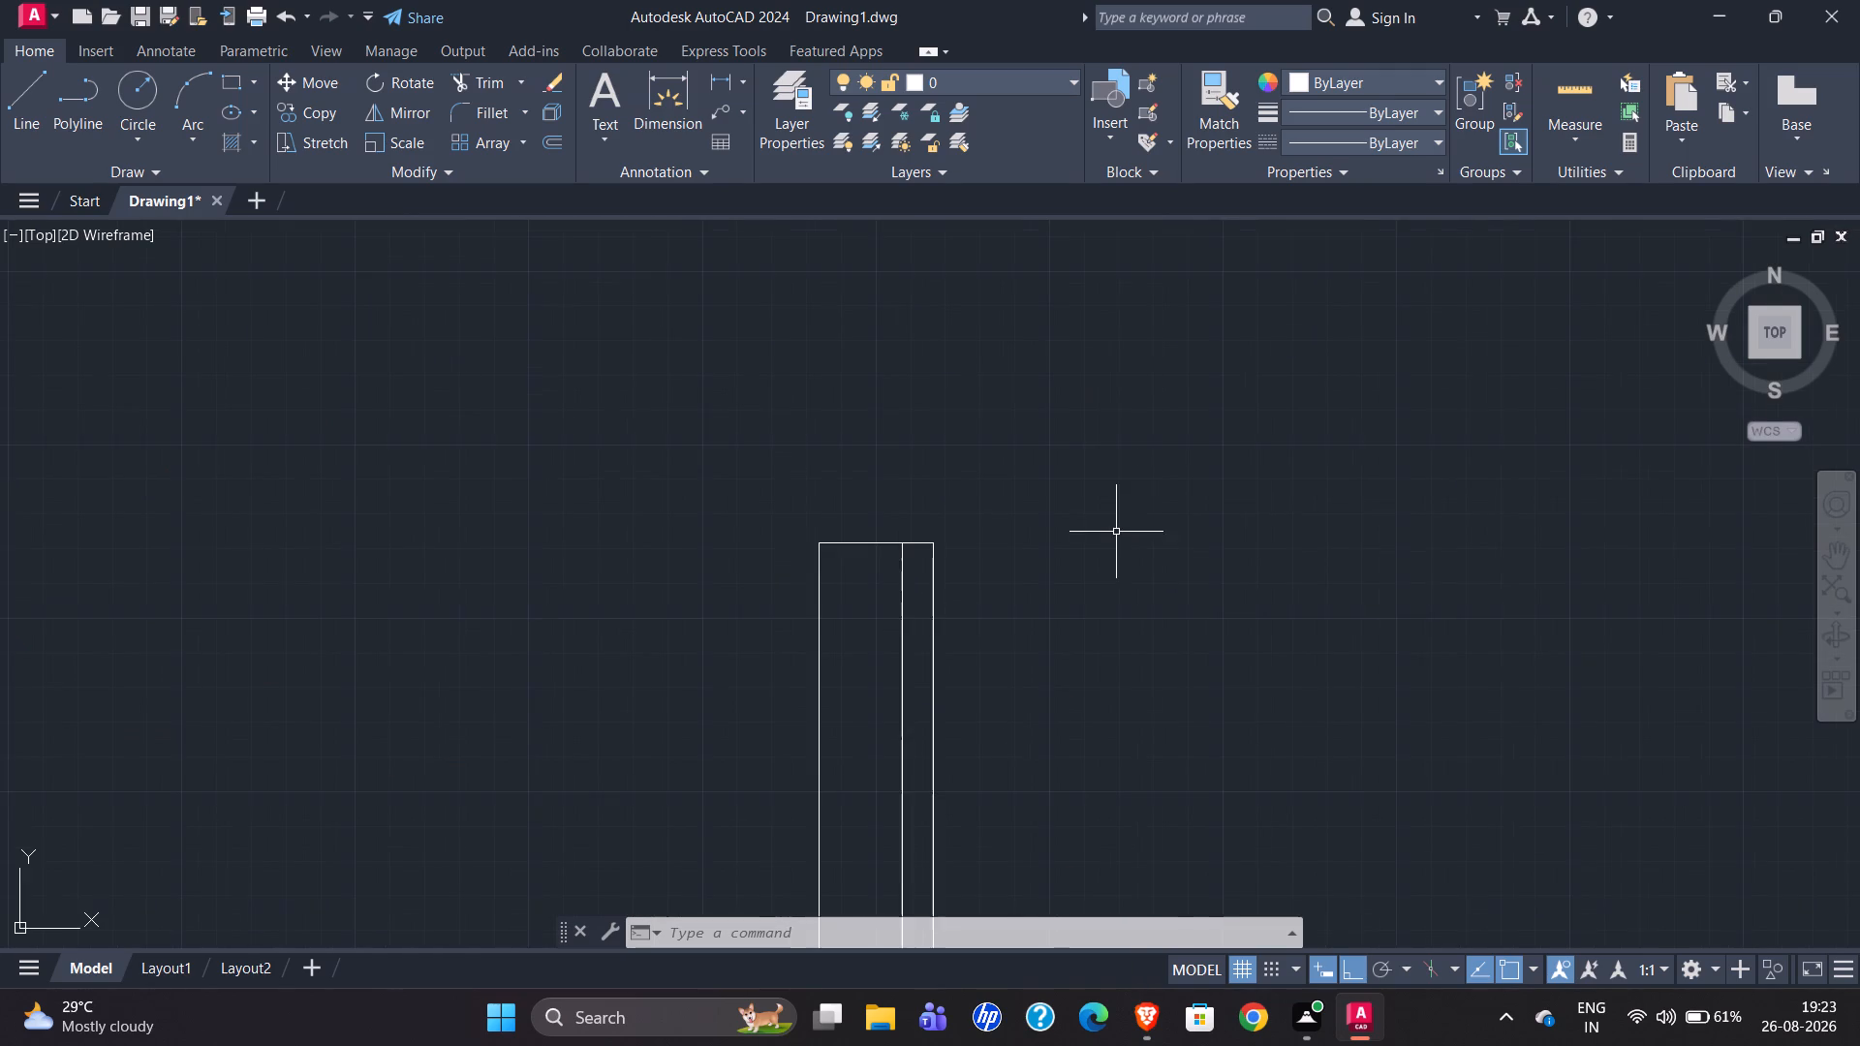
scroll(1115, 520, down, 3)
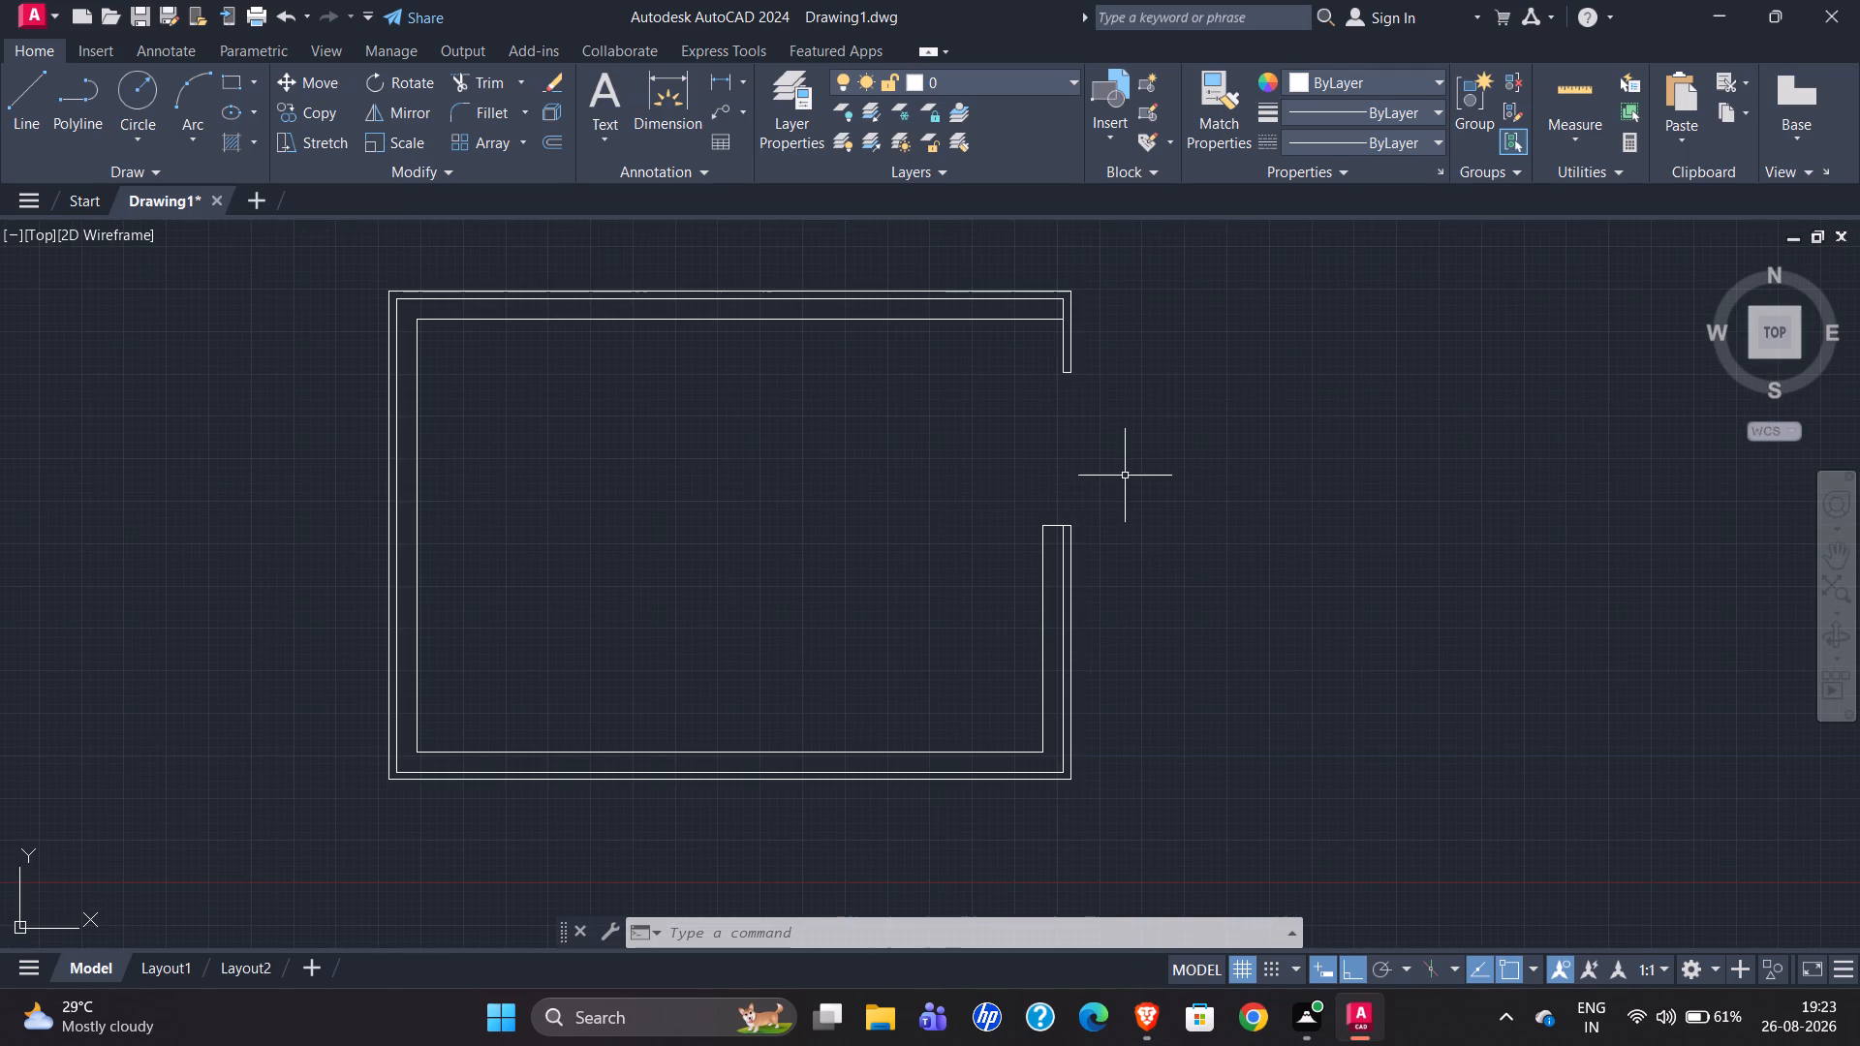
scroll(1217, 368, down, 2)
scroll(429, 395, up, 3)
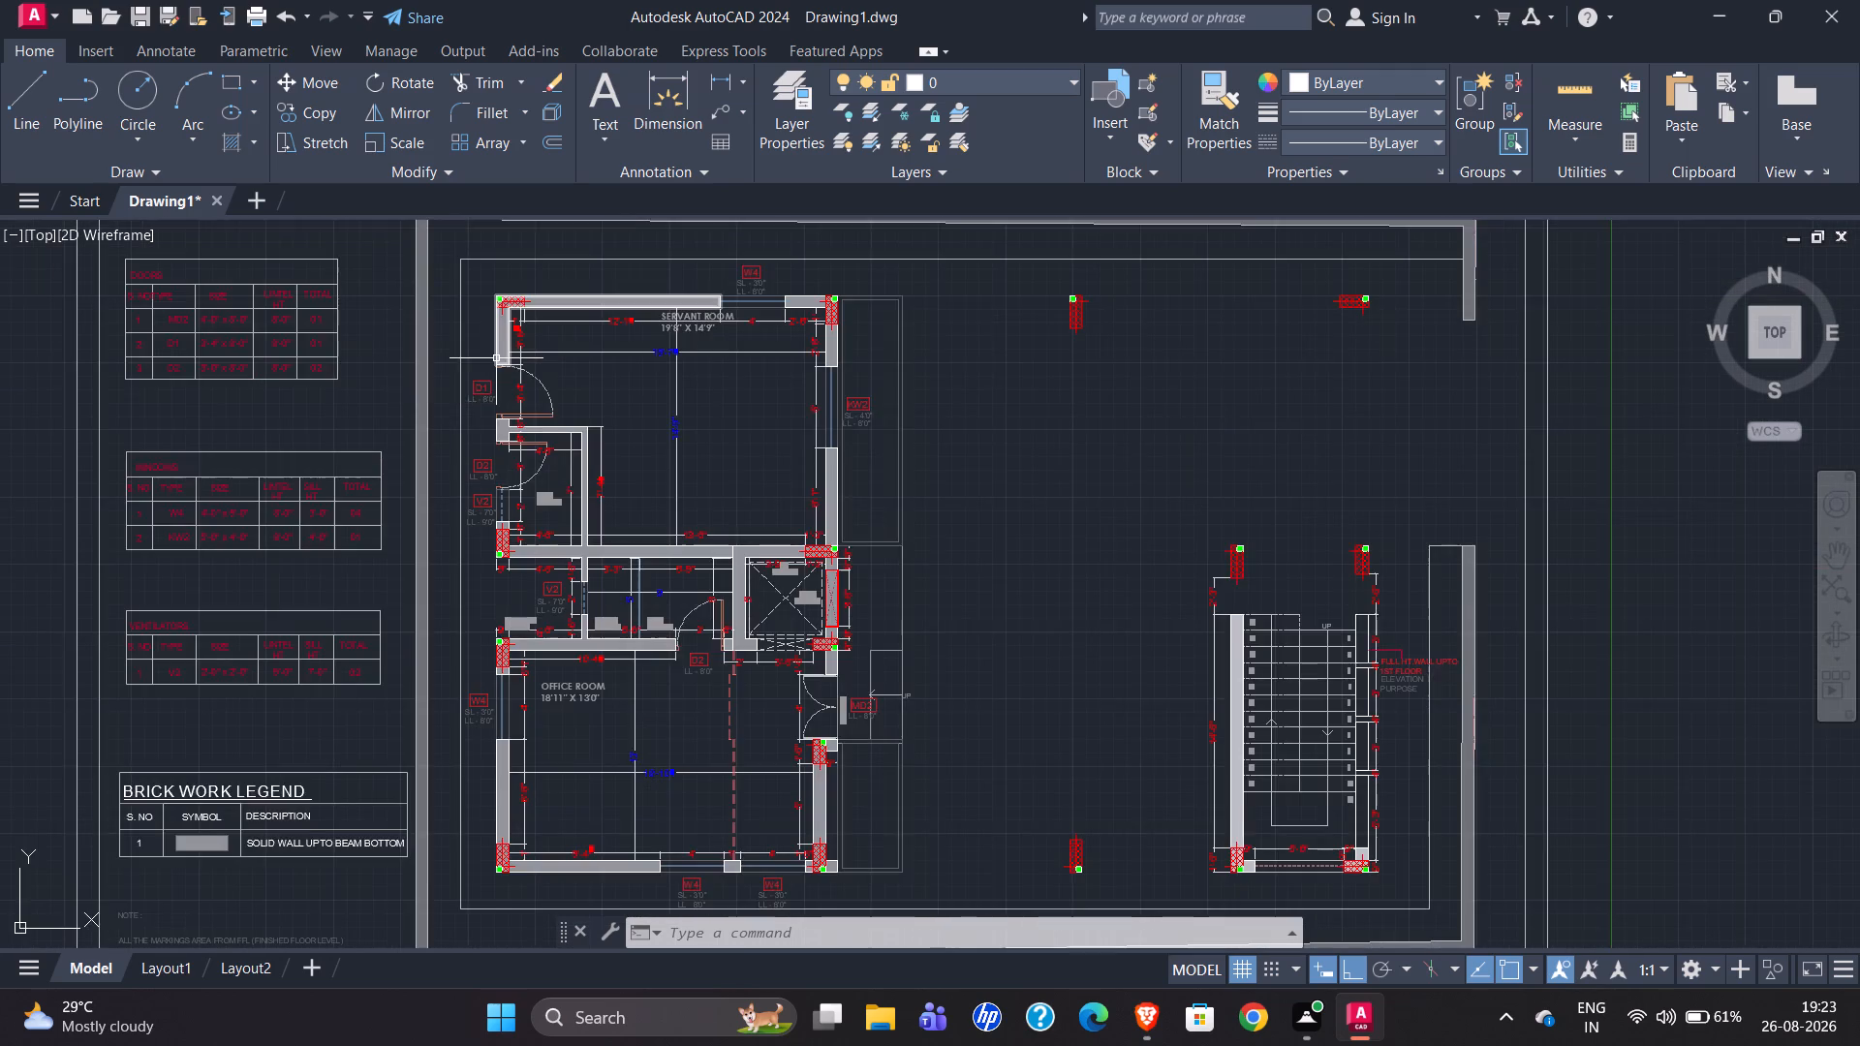
scroll(461, 366, down, 1)
scroll(369, 400, down, 1)
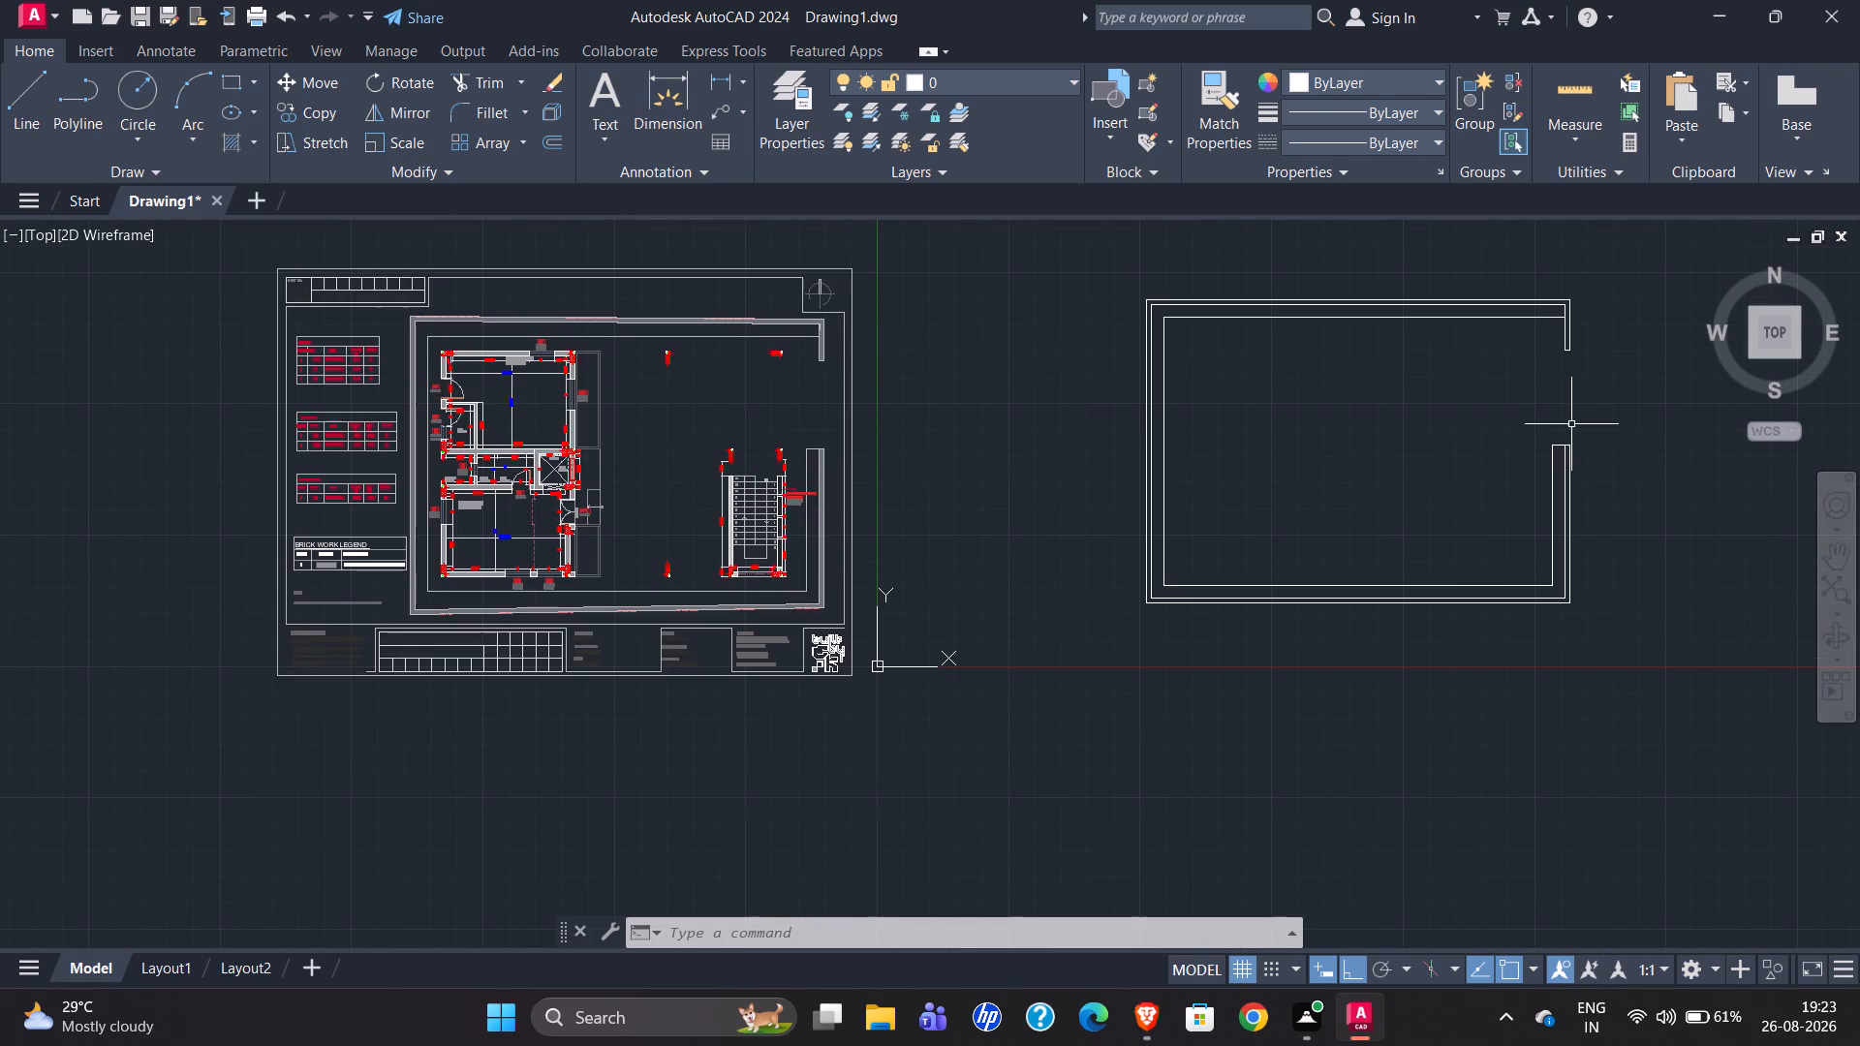
scroll(577, 381, up, 2)
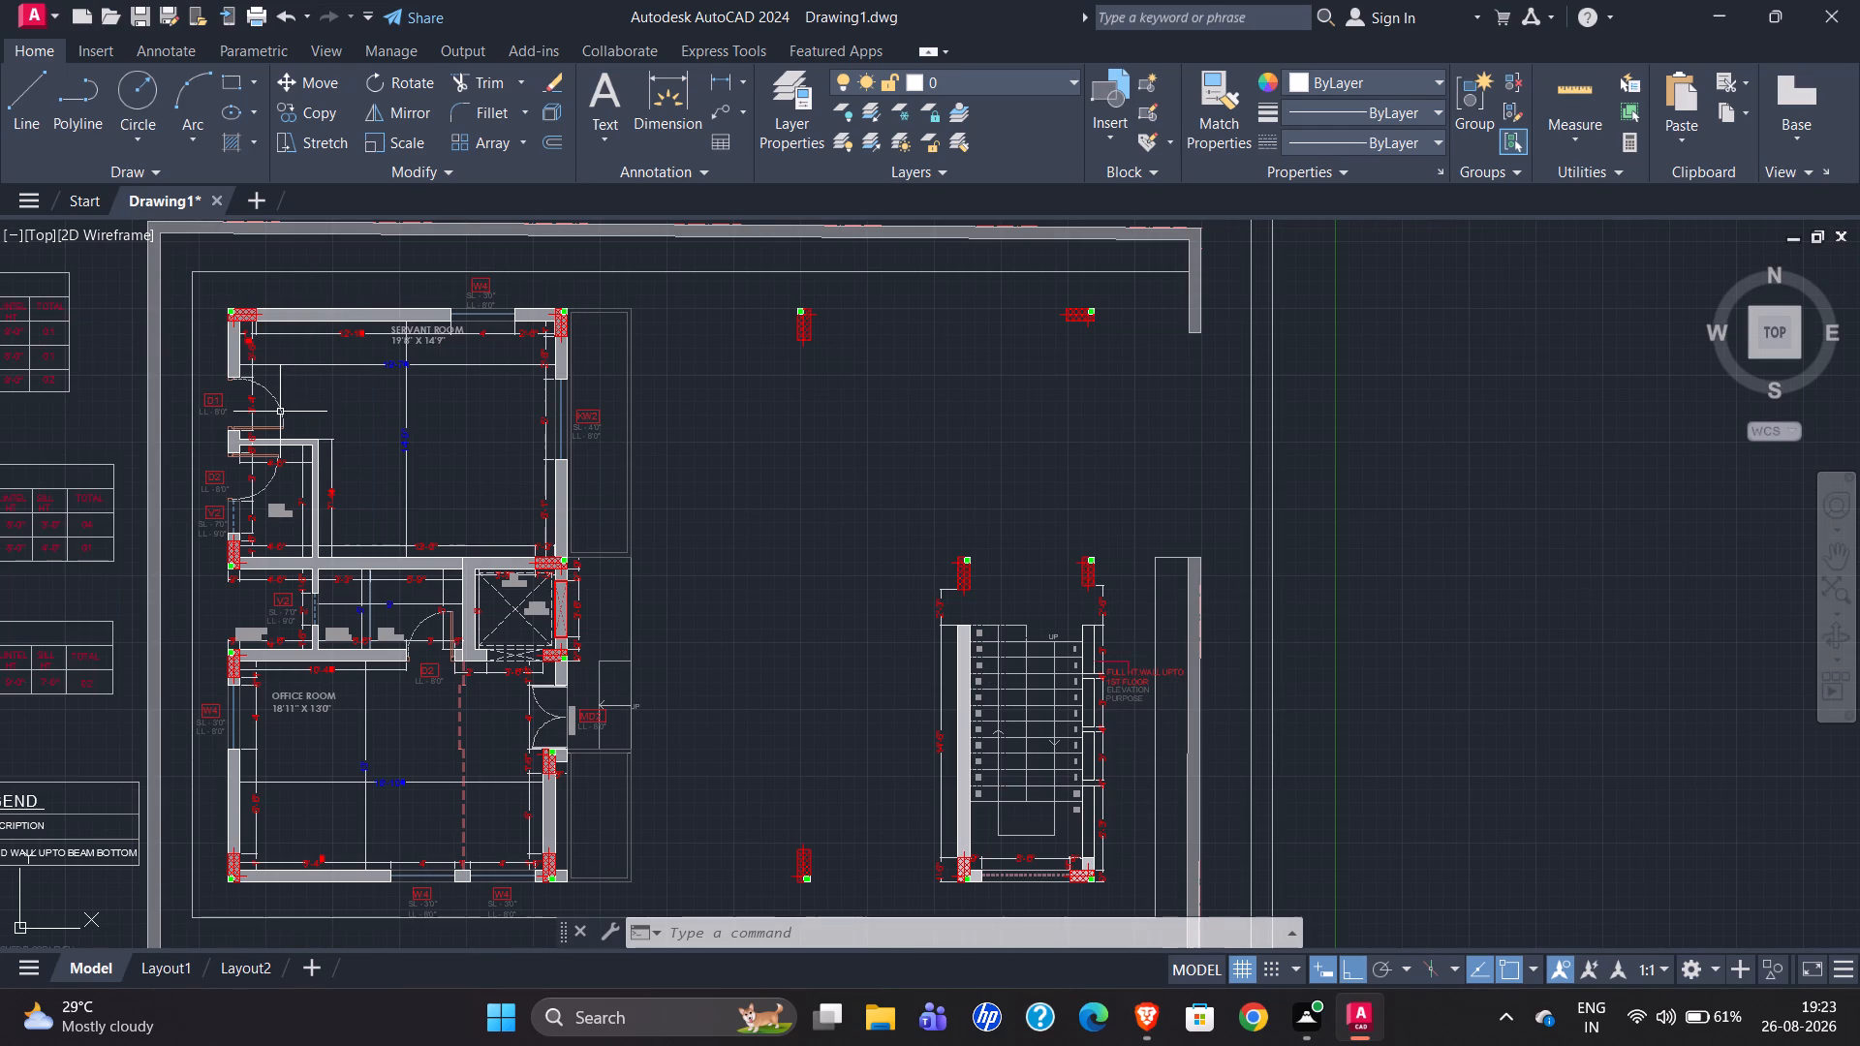
scroll(109, 416, down, 2)
scroll(114, 412, up, 1)
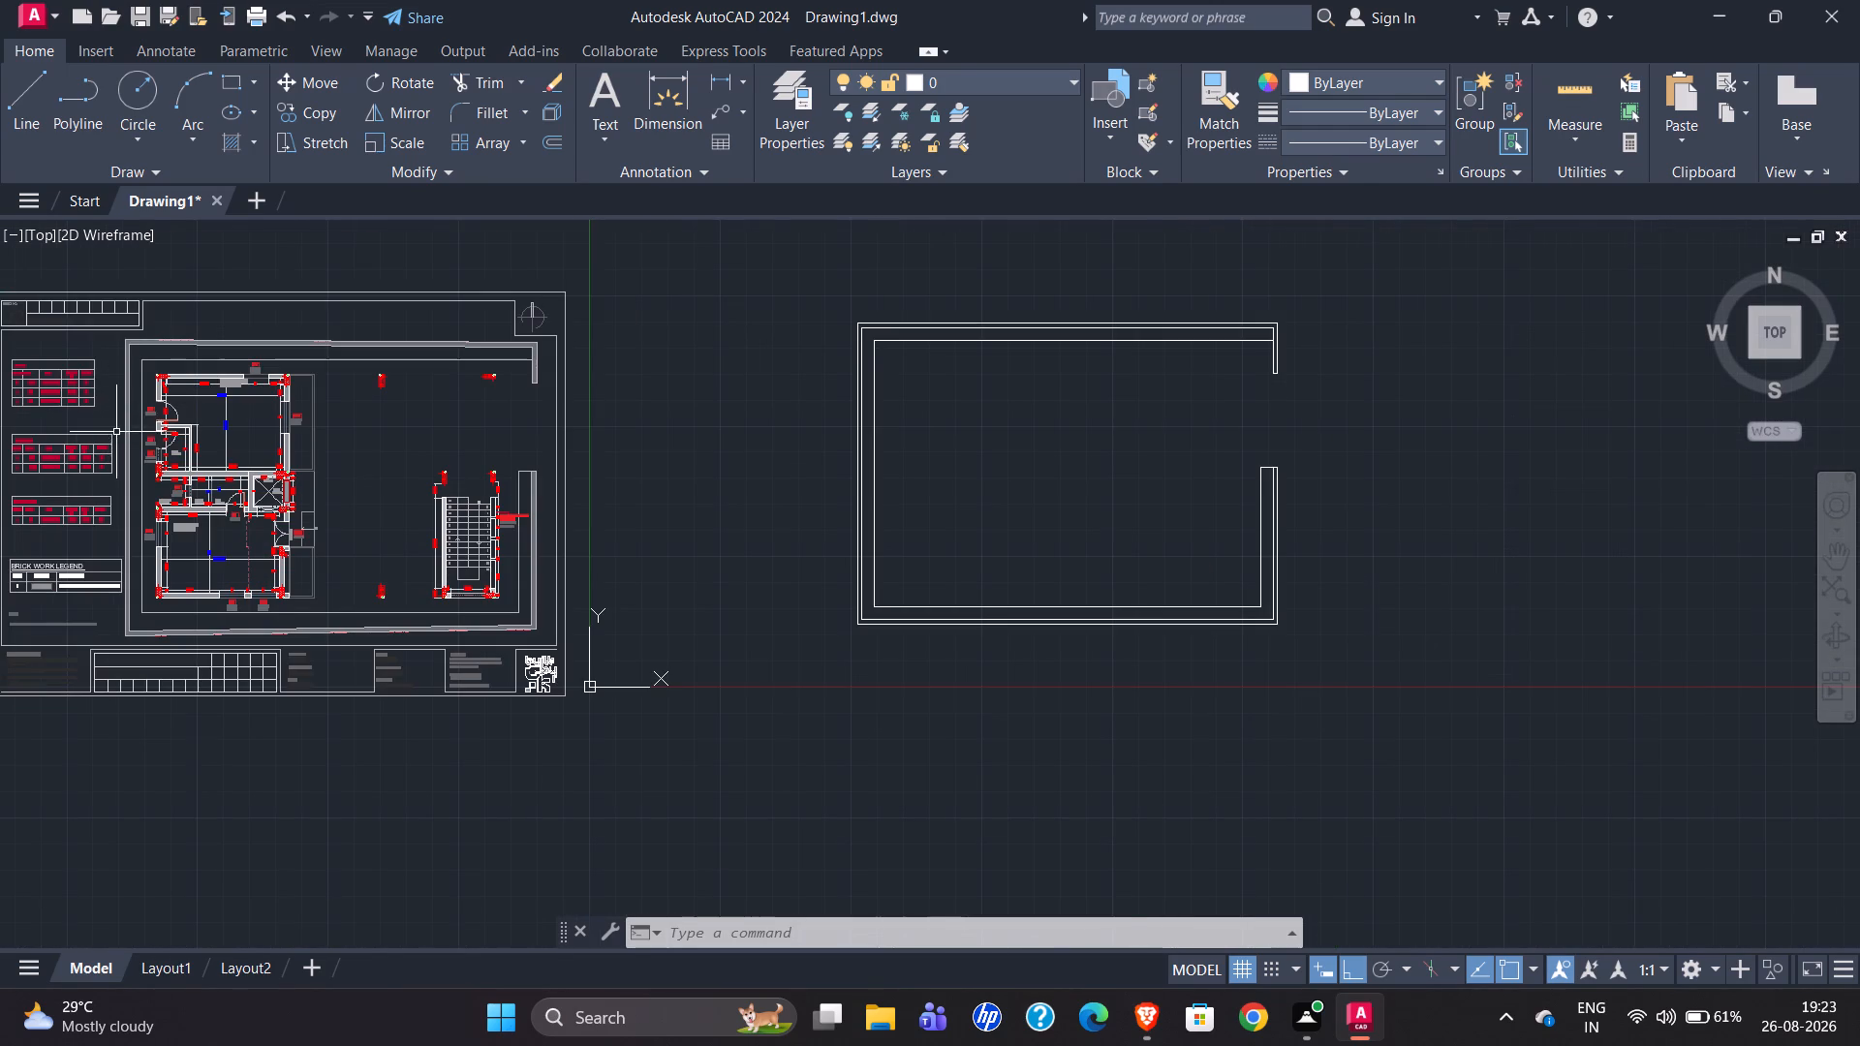
scroll(116, 427, up, 1)
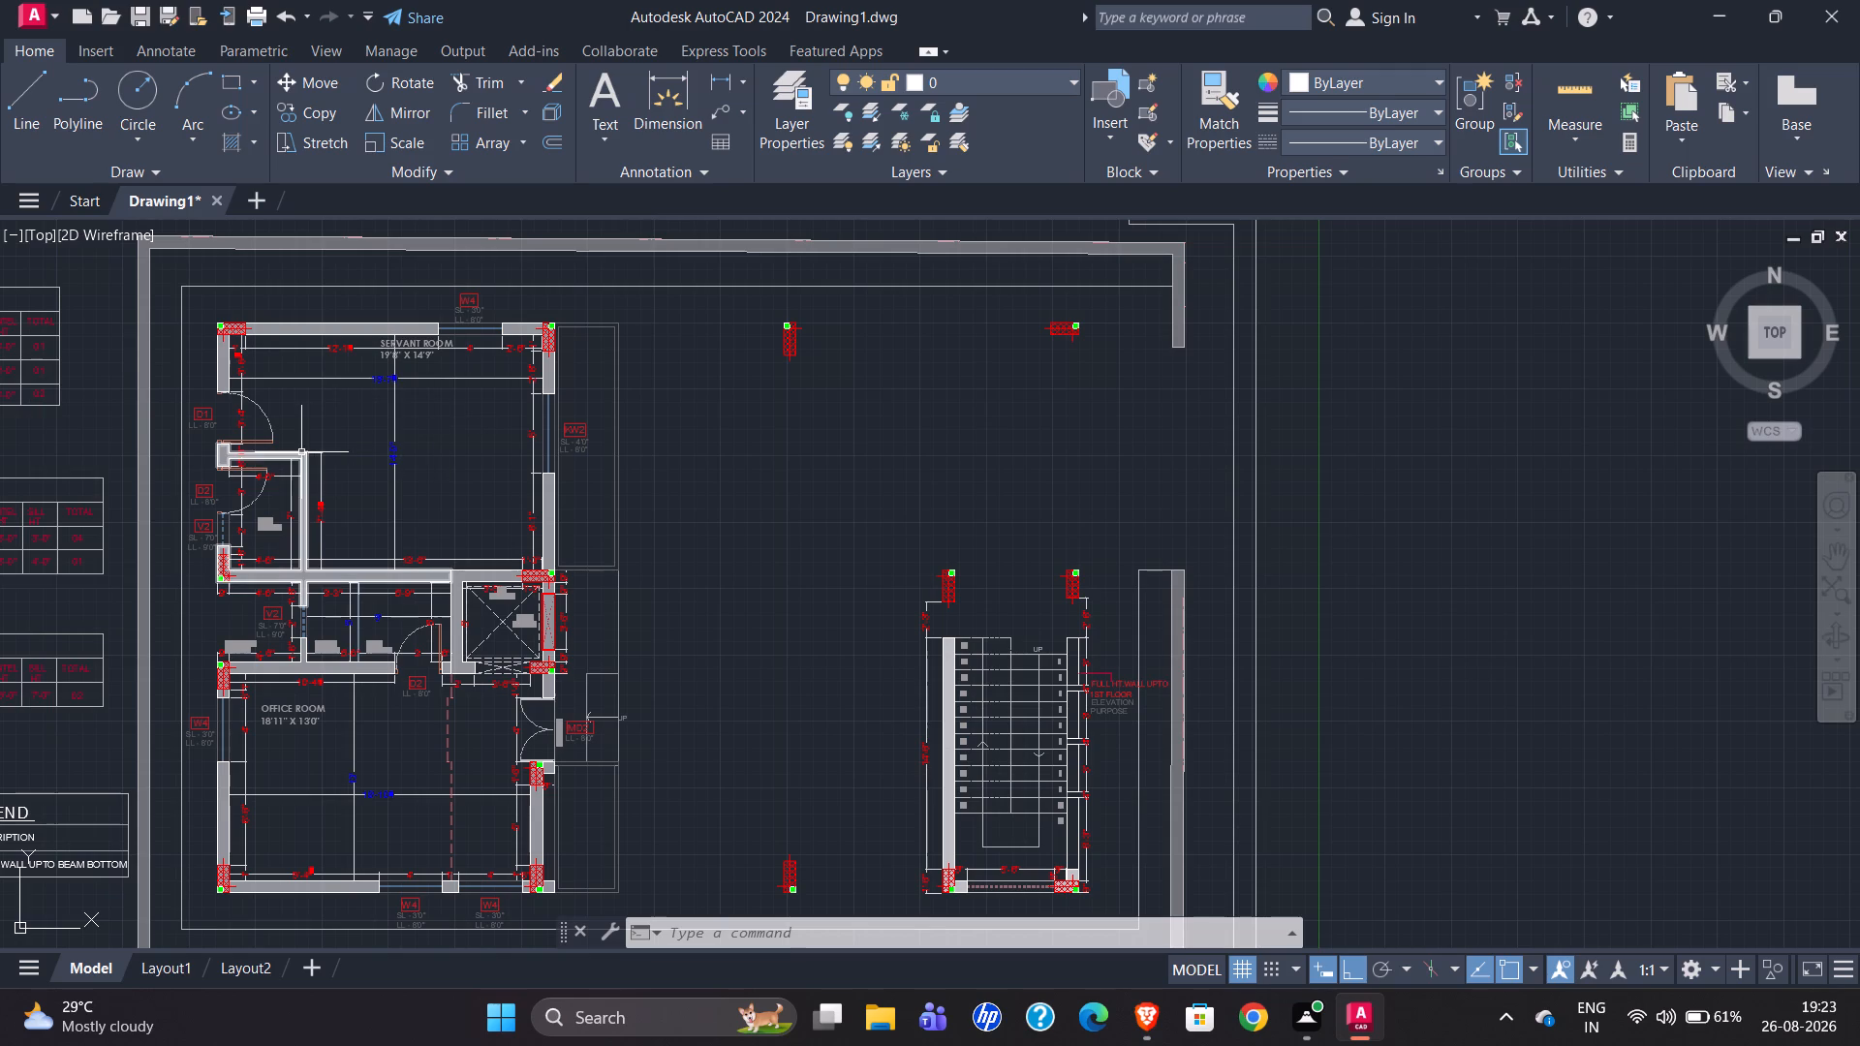
scroll(229, 825, up, 1)
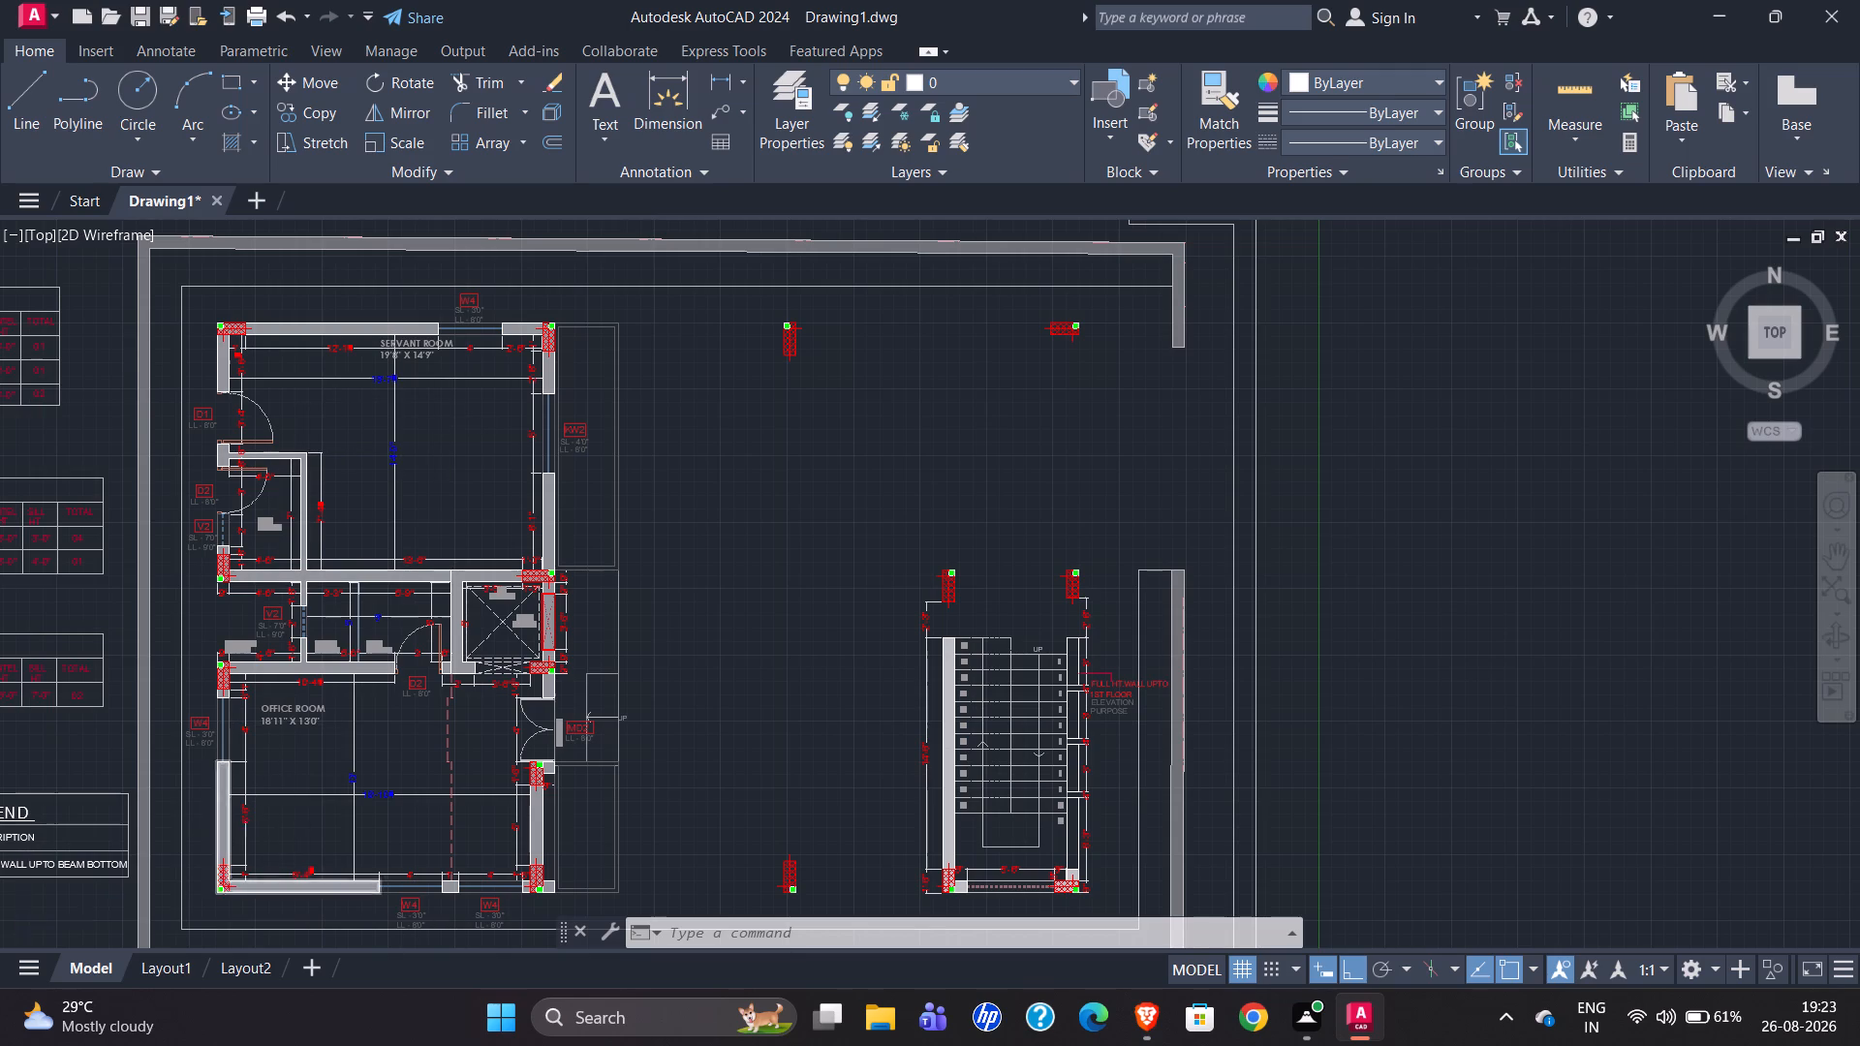
scroll(229, 824, up, 2)
scroll(382, 661, down, 2)
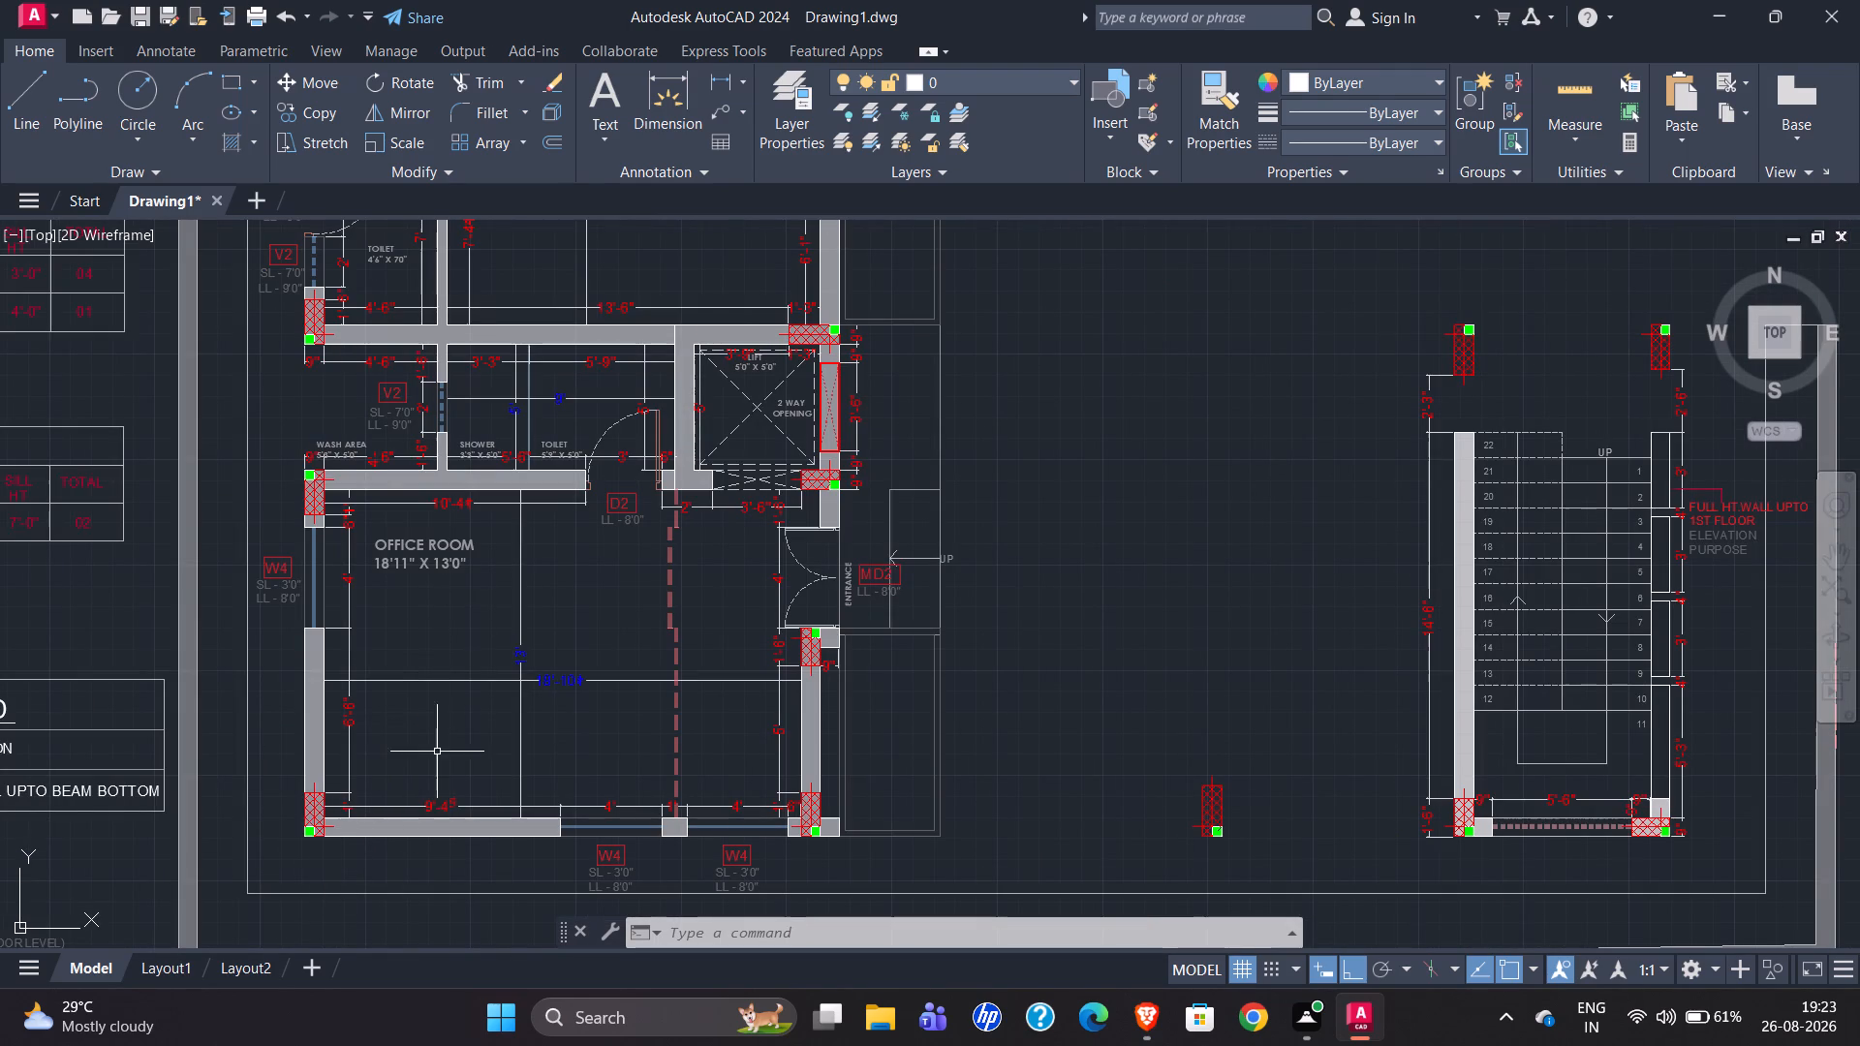
Examine the original plan's office room and the adjoining wash area, shower, toilet and lift walls.
scroll(516, 681, up, 2)
scroll(403, 739, down, 2)
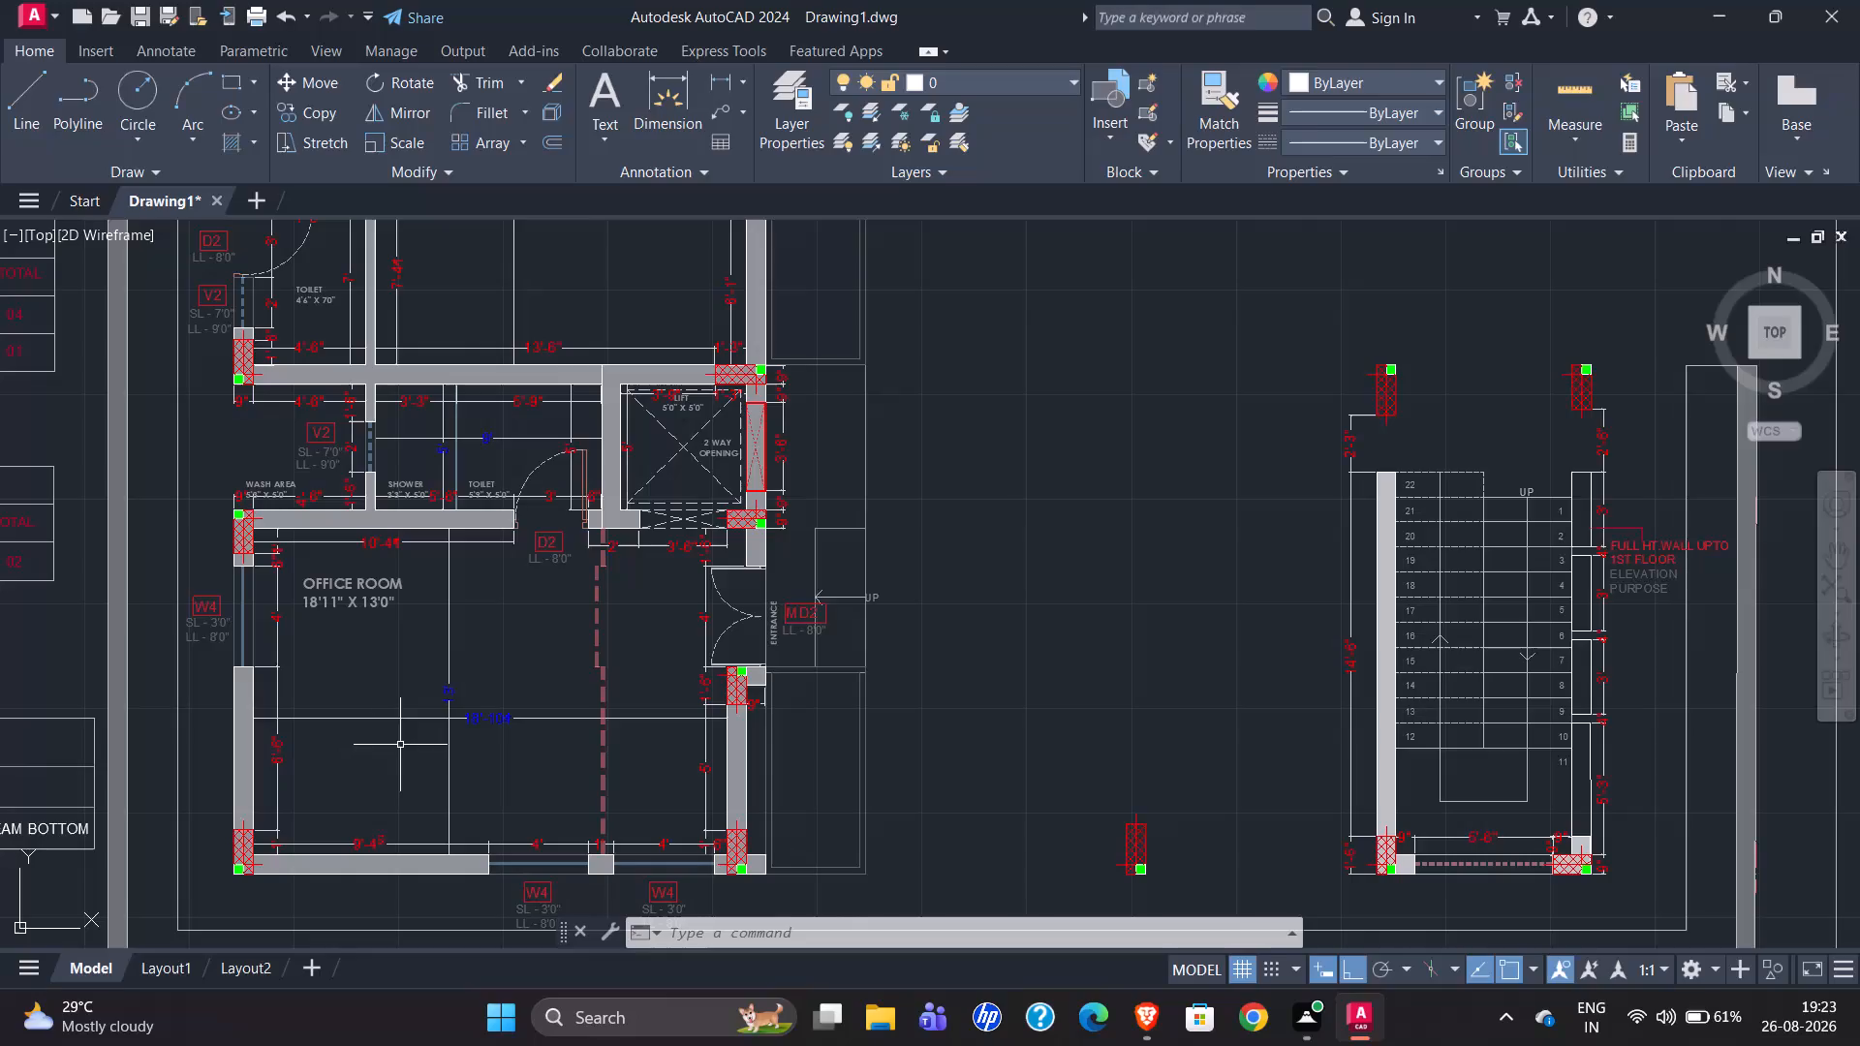
scroll(422, 431, up, 3)
scroll(422, 434, down, 2)
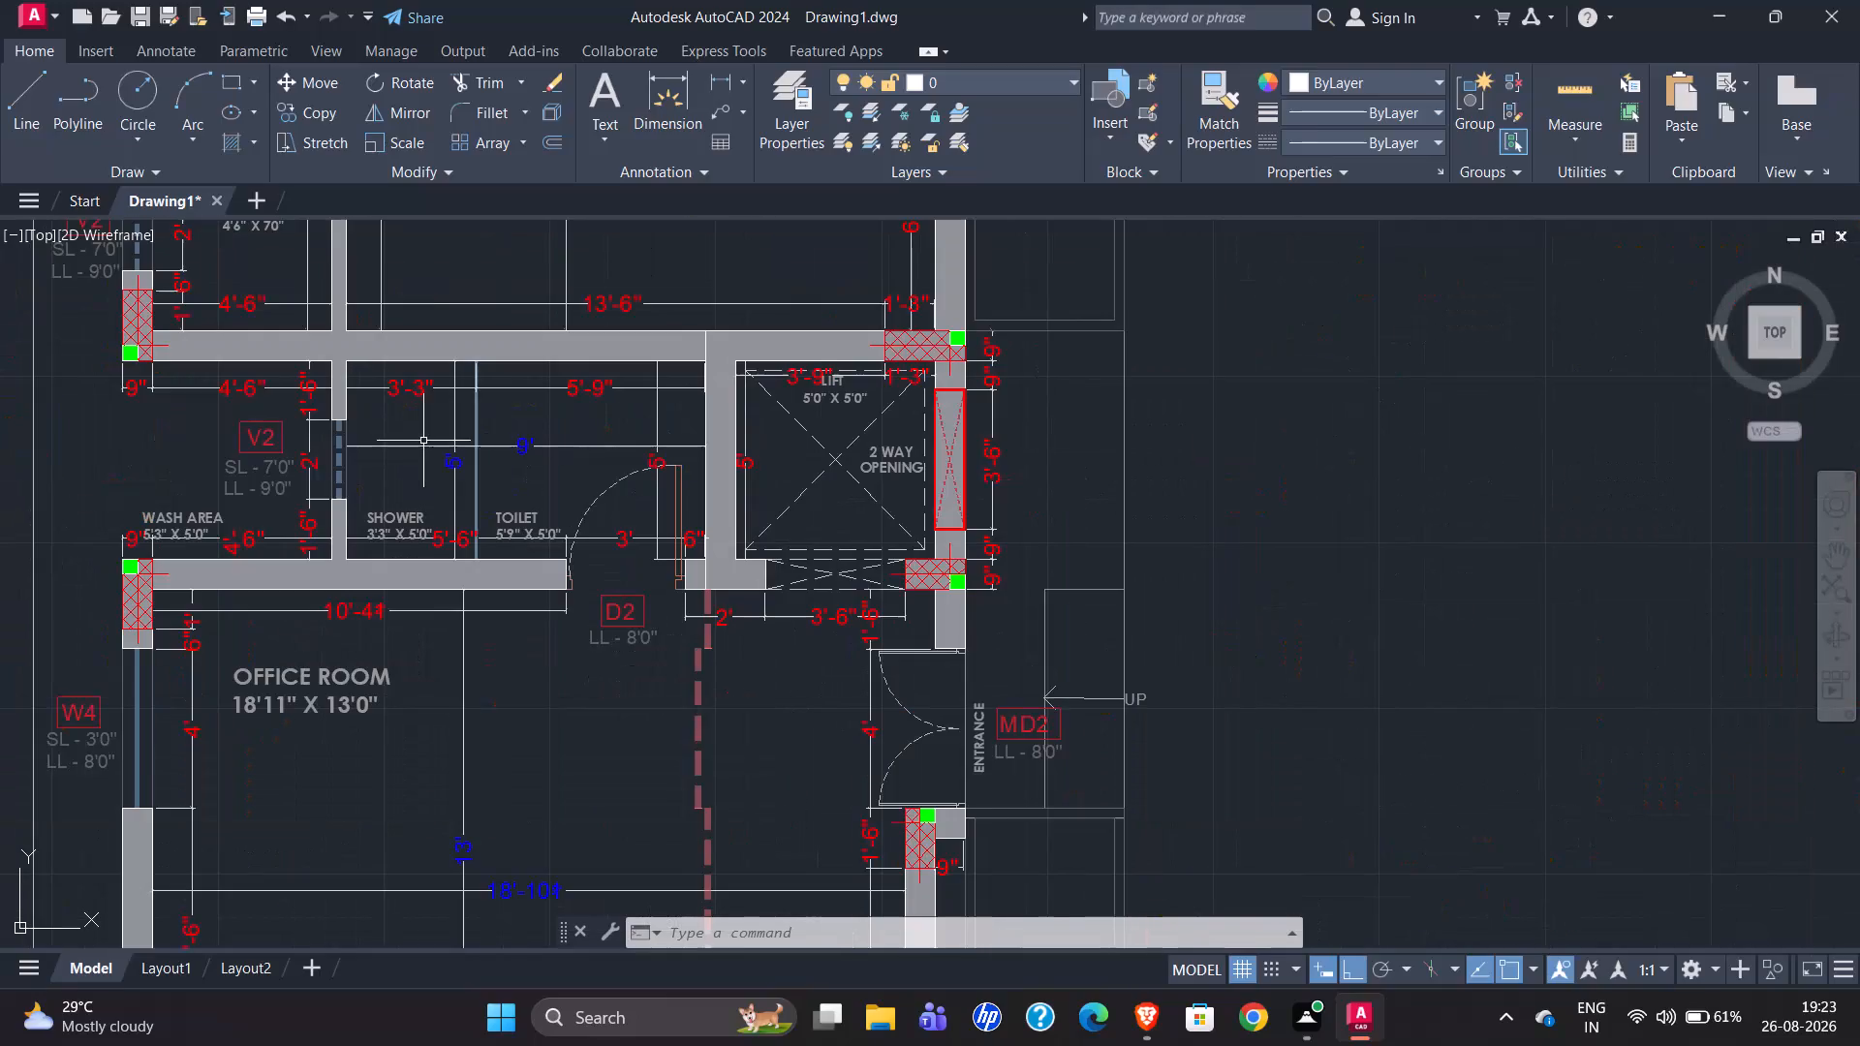
scroll(481, 563, down, 3)
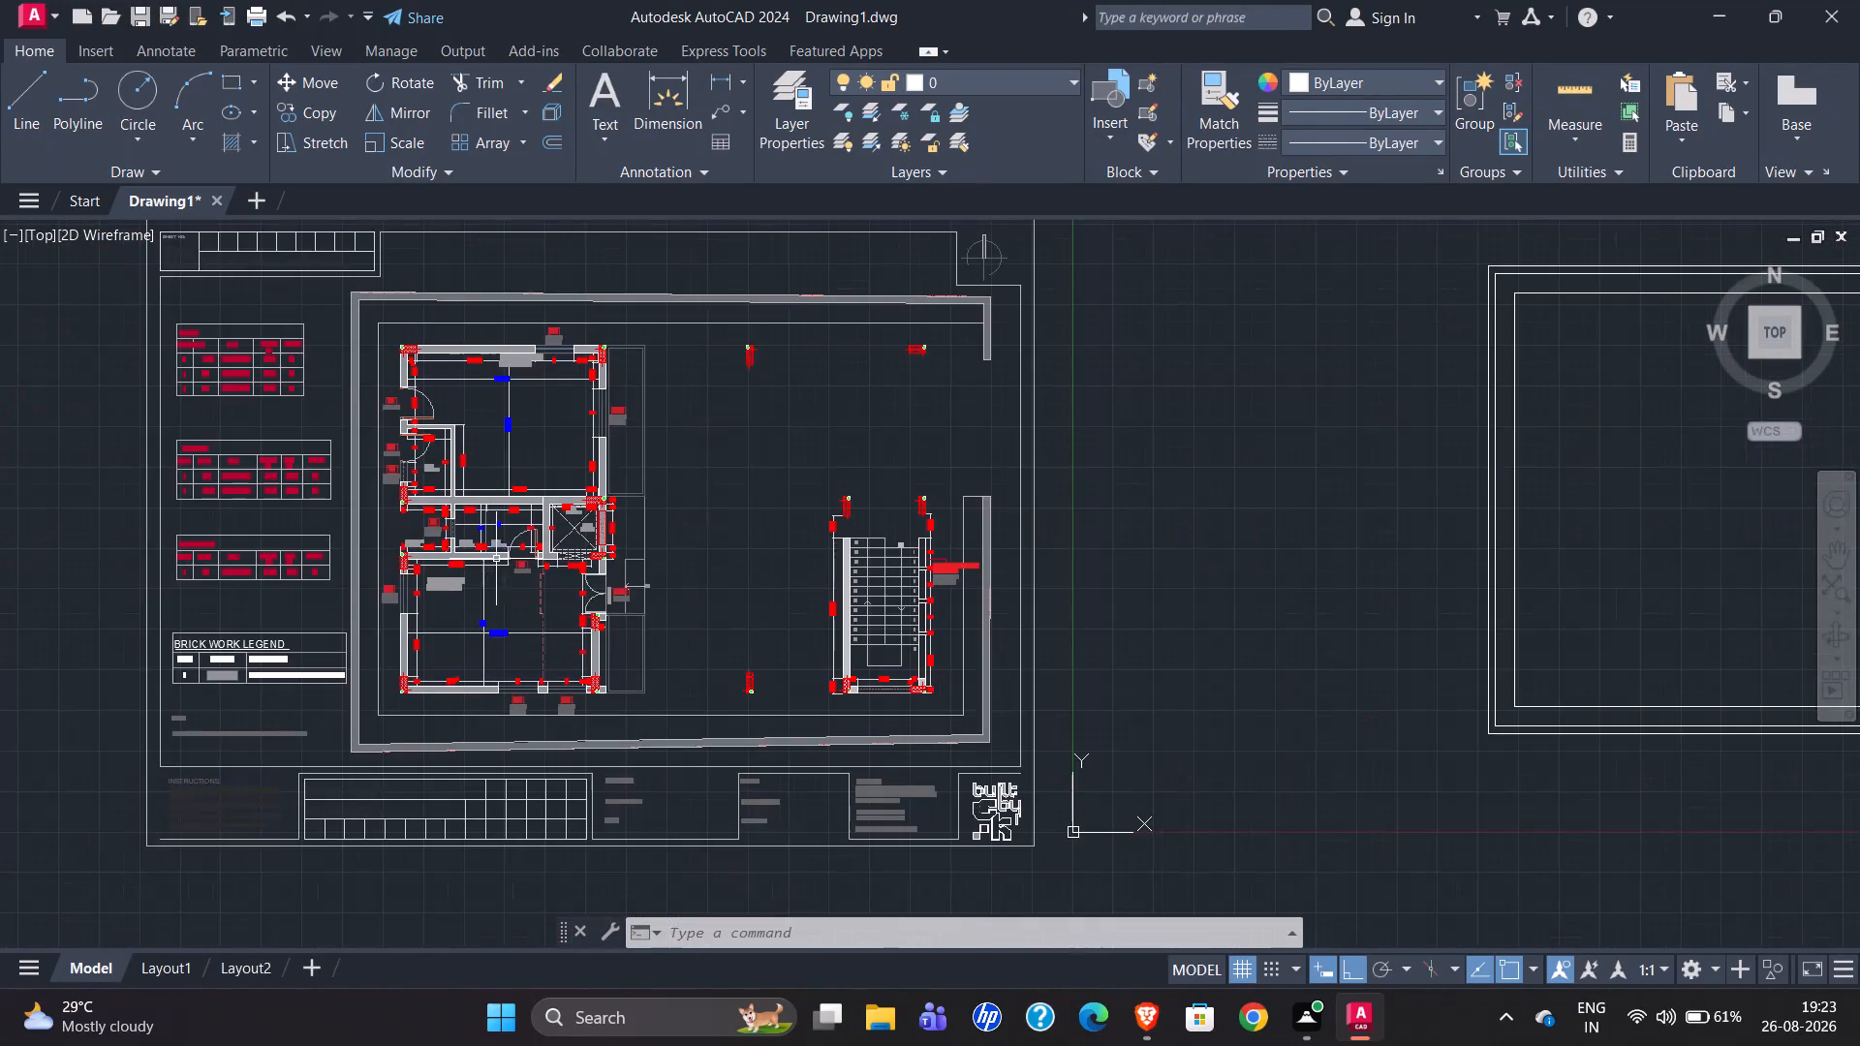
scroll(519, 427, up, 2)
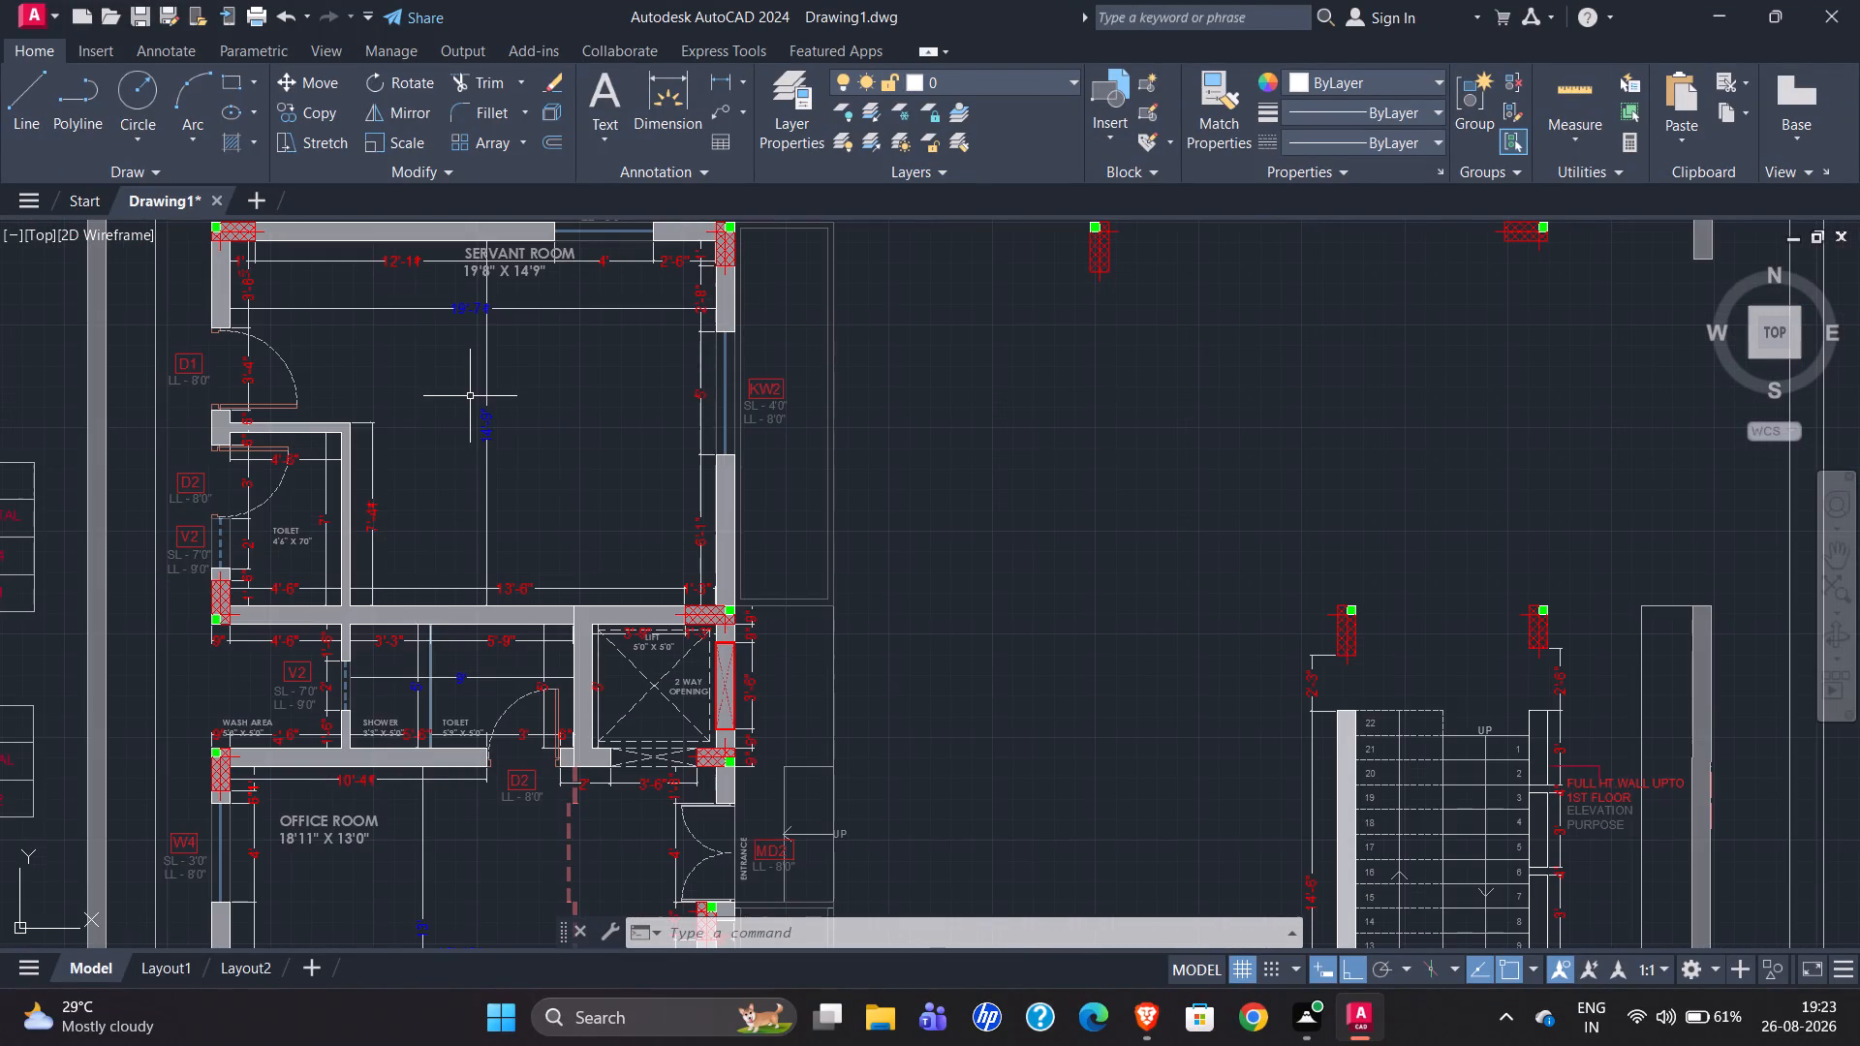
scroll(469, 396, down, 1)
scroll(430, 795, up, 1)
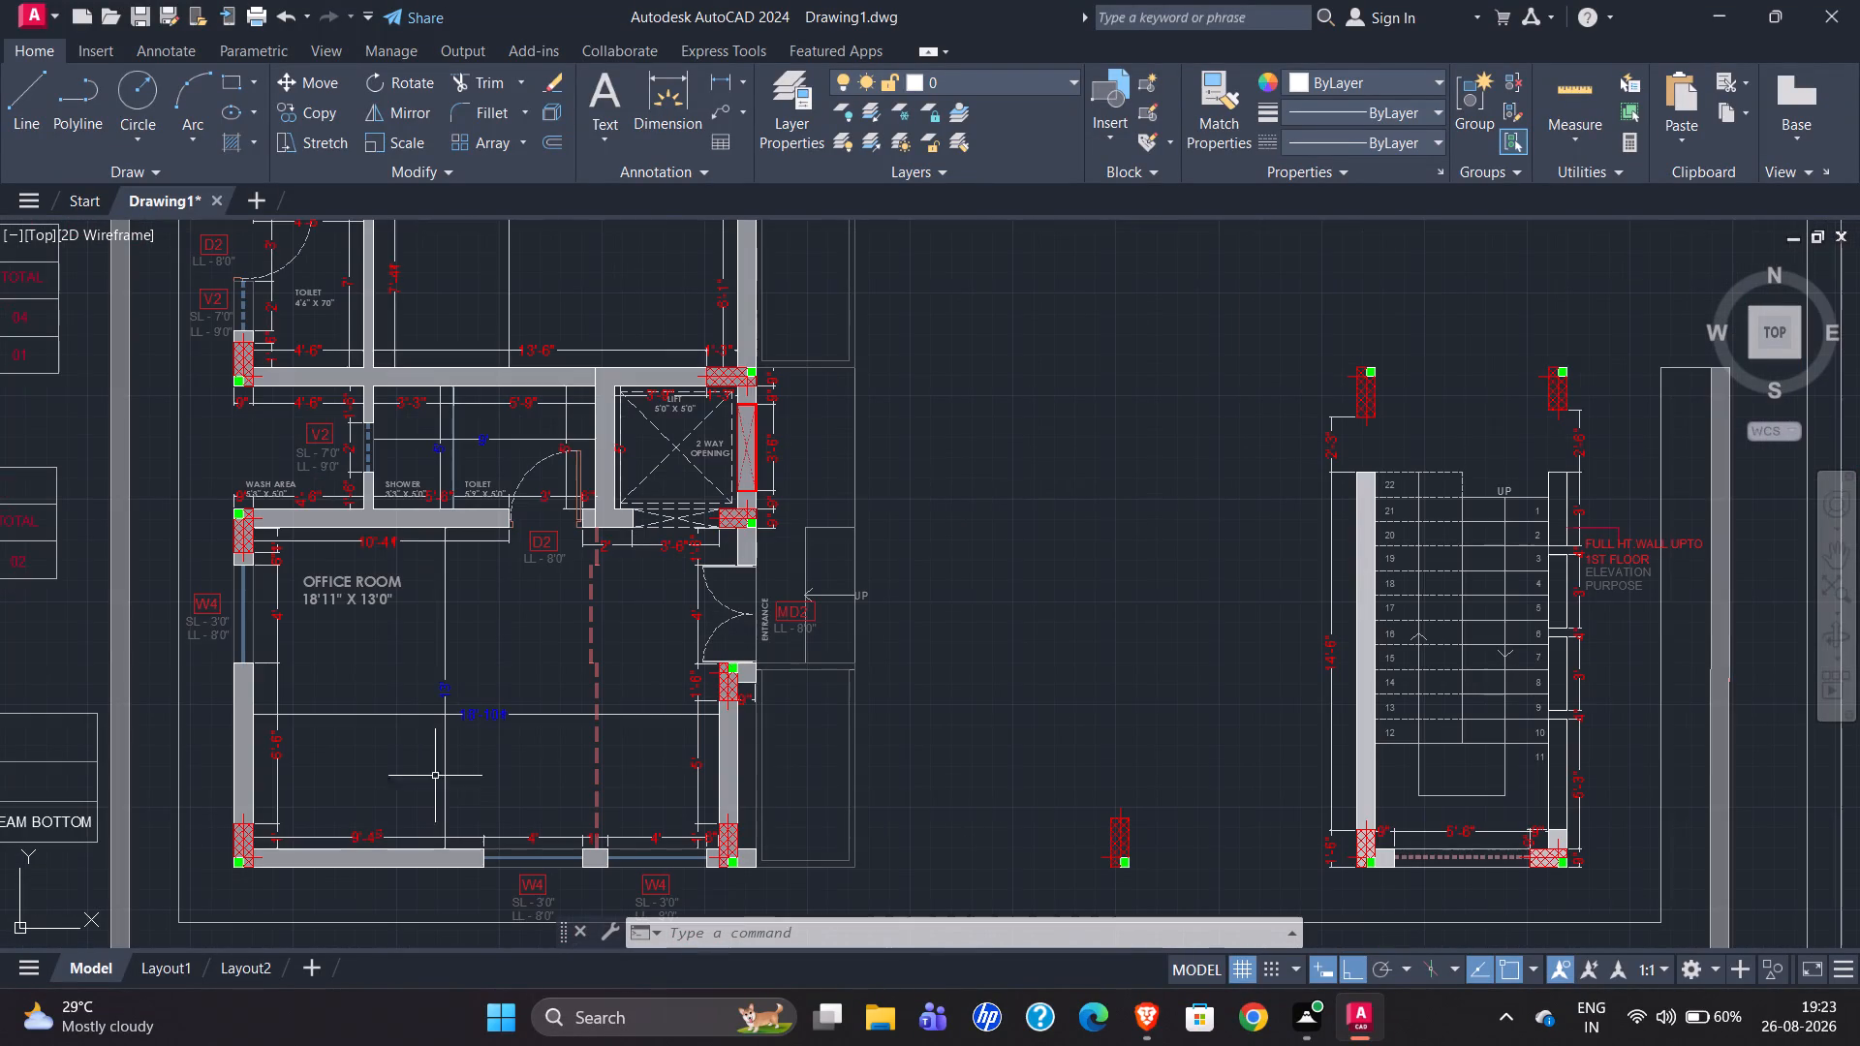
scroll(431, 523, up, 1)
scroll(452, 509, down, 1)
scroll(446, 792, up, 2)
scroll(429, 773, down, 2)
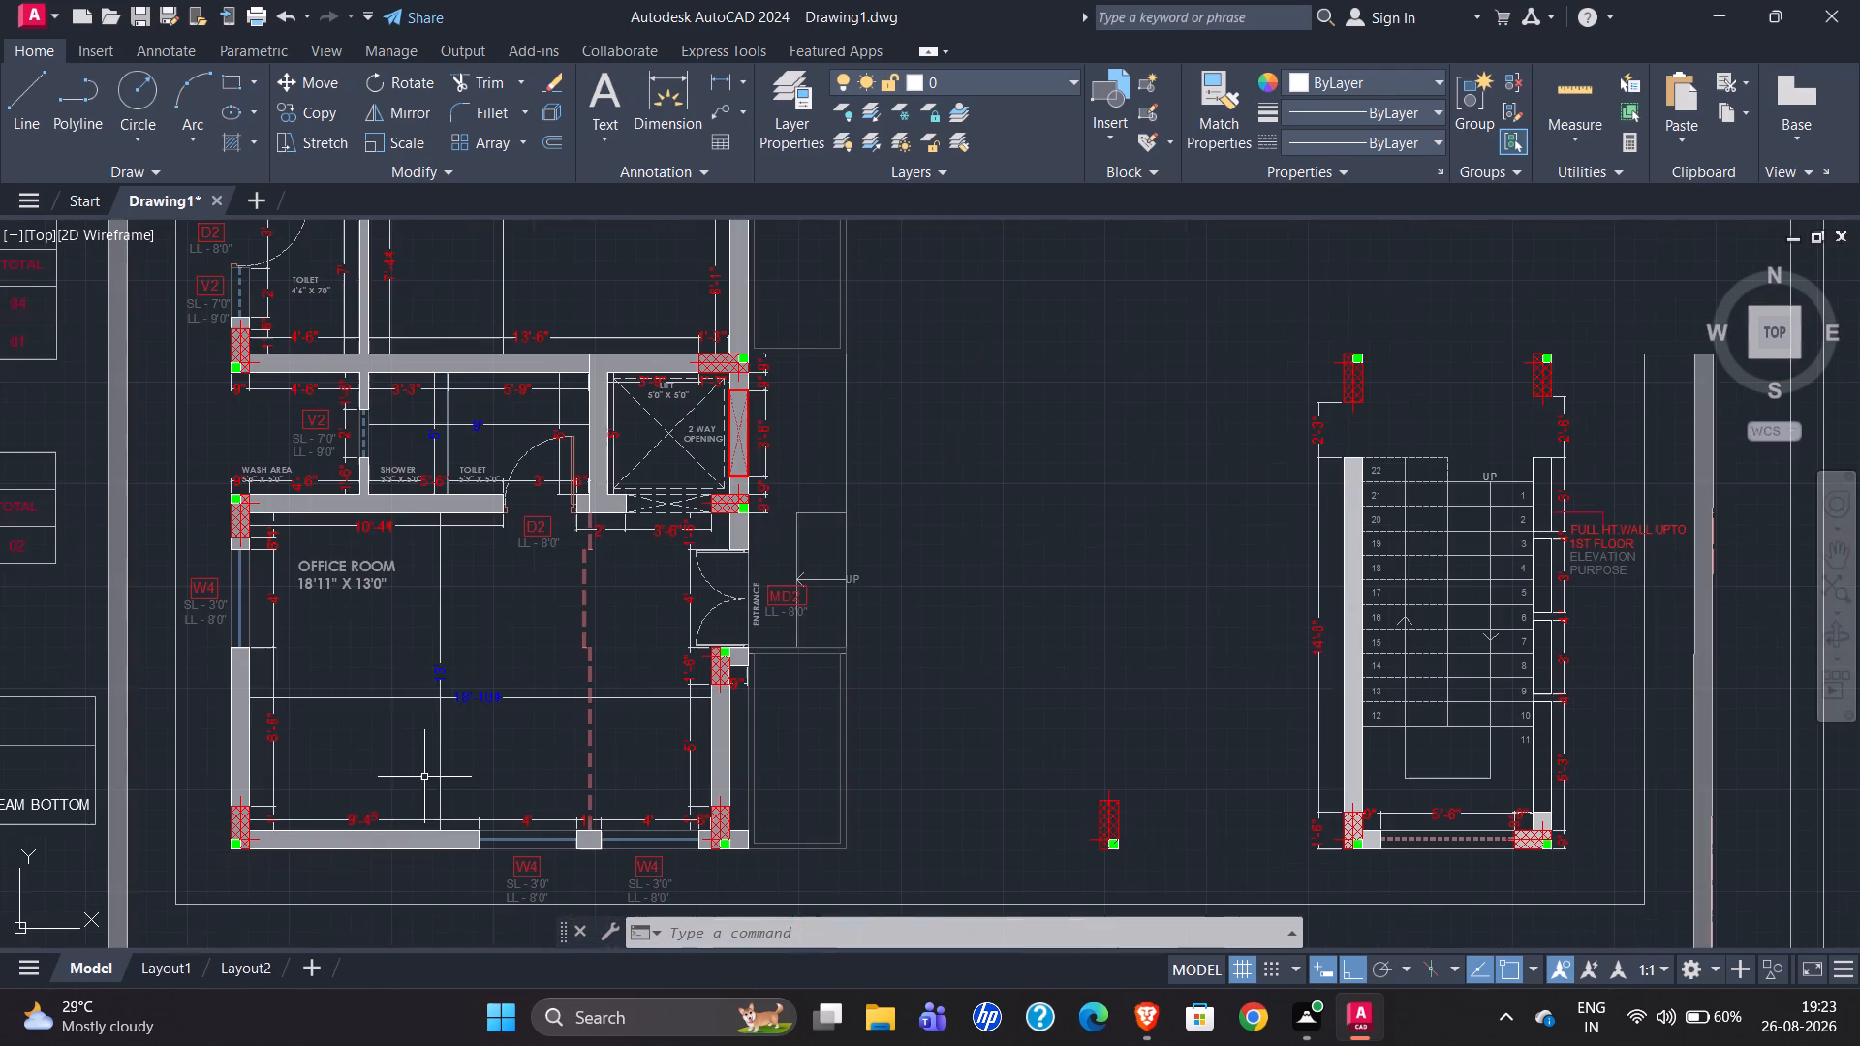
Examine the dimensions of the shower, toilet and lift block between the servant room and office room.
scroll(426, 438, up, 3)
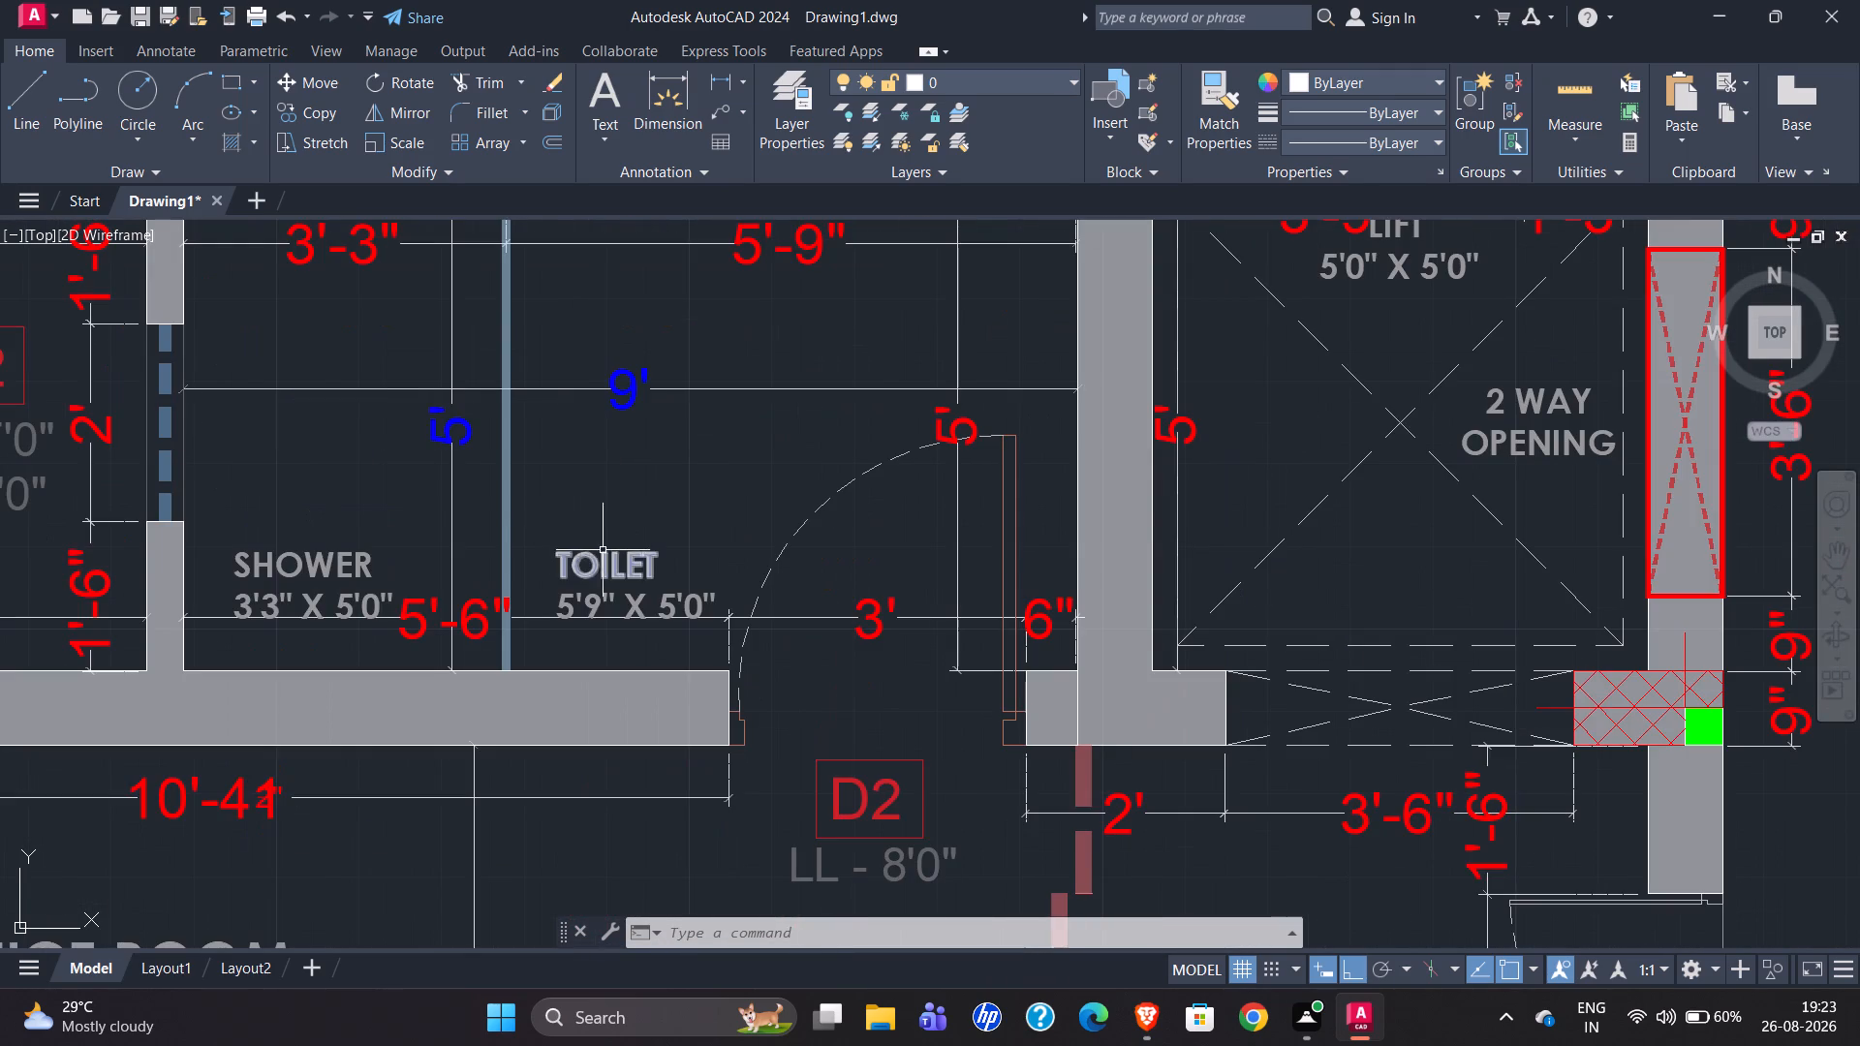
scroll(449, 655, down, 2)
scroll(441, 480, up, 1)
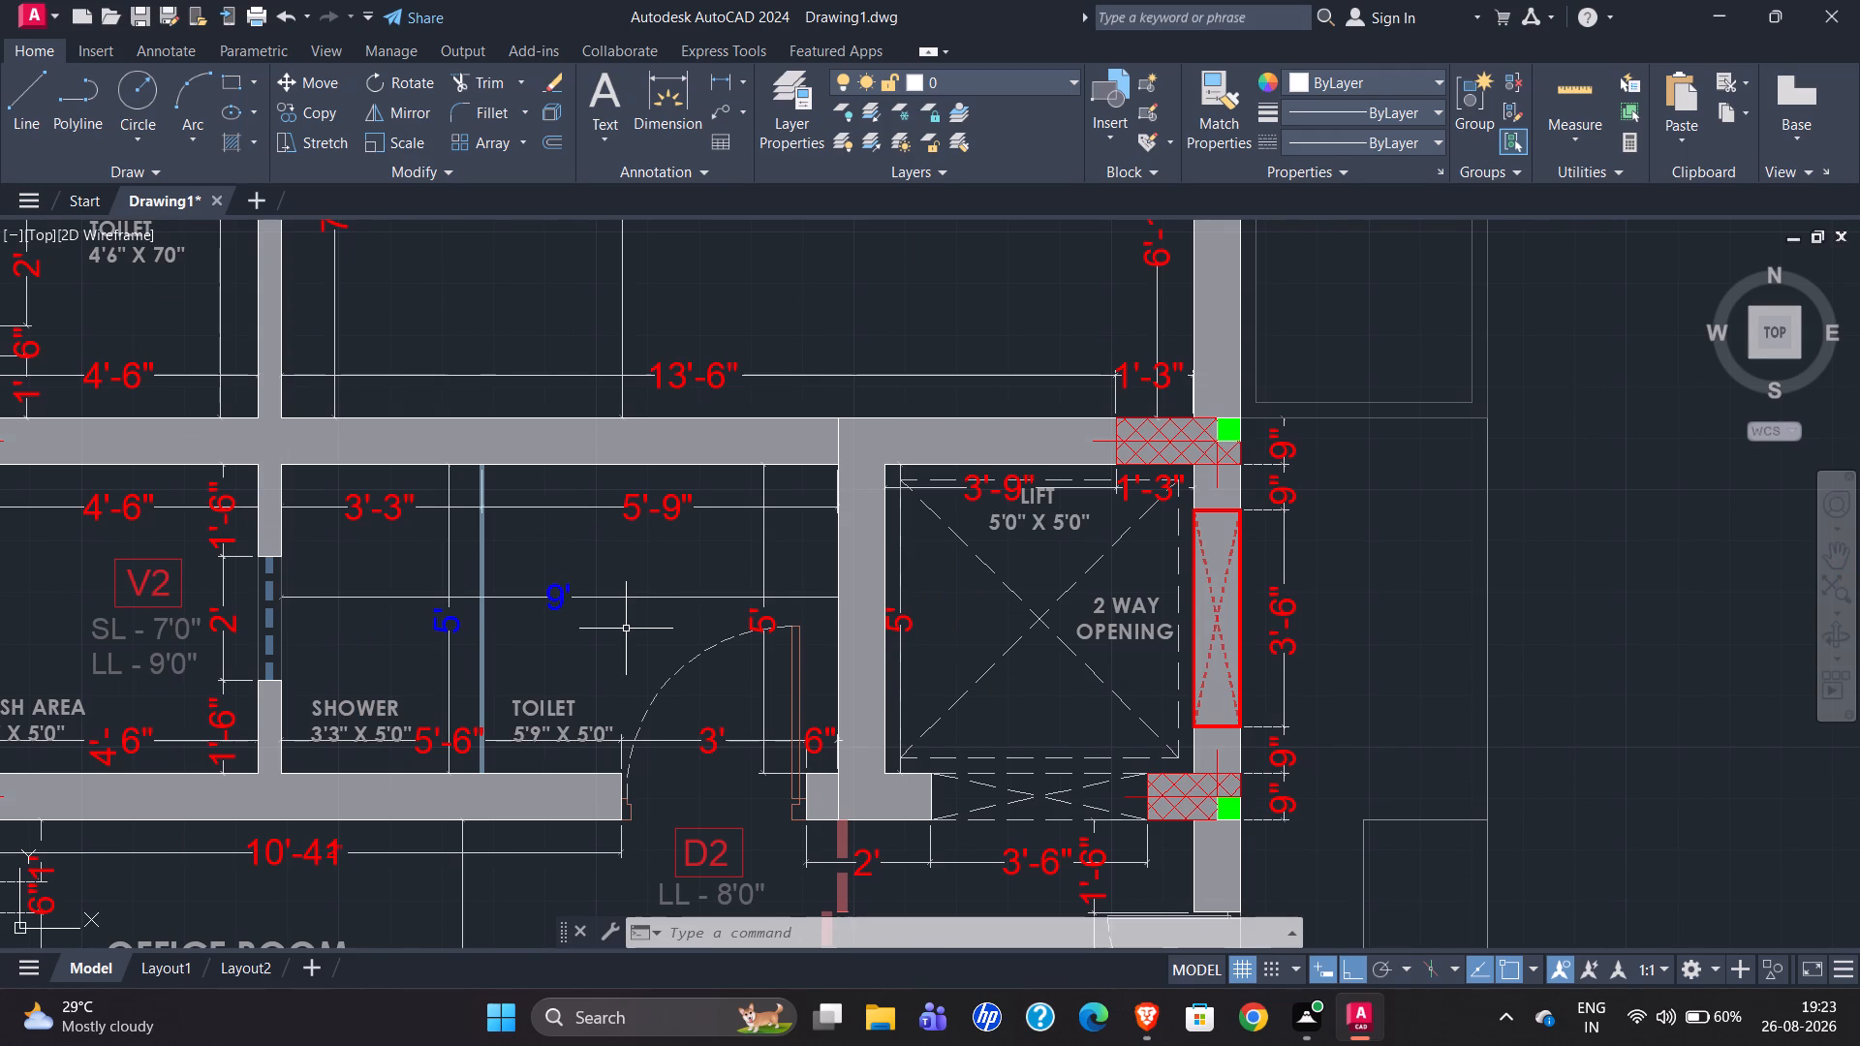
scroll(678, 635, down, 1)
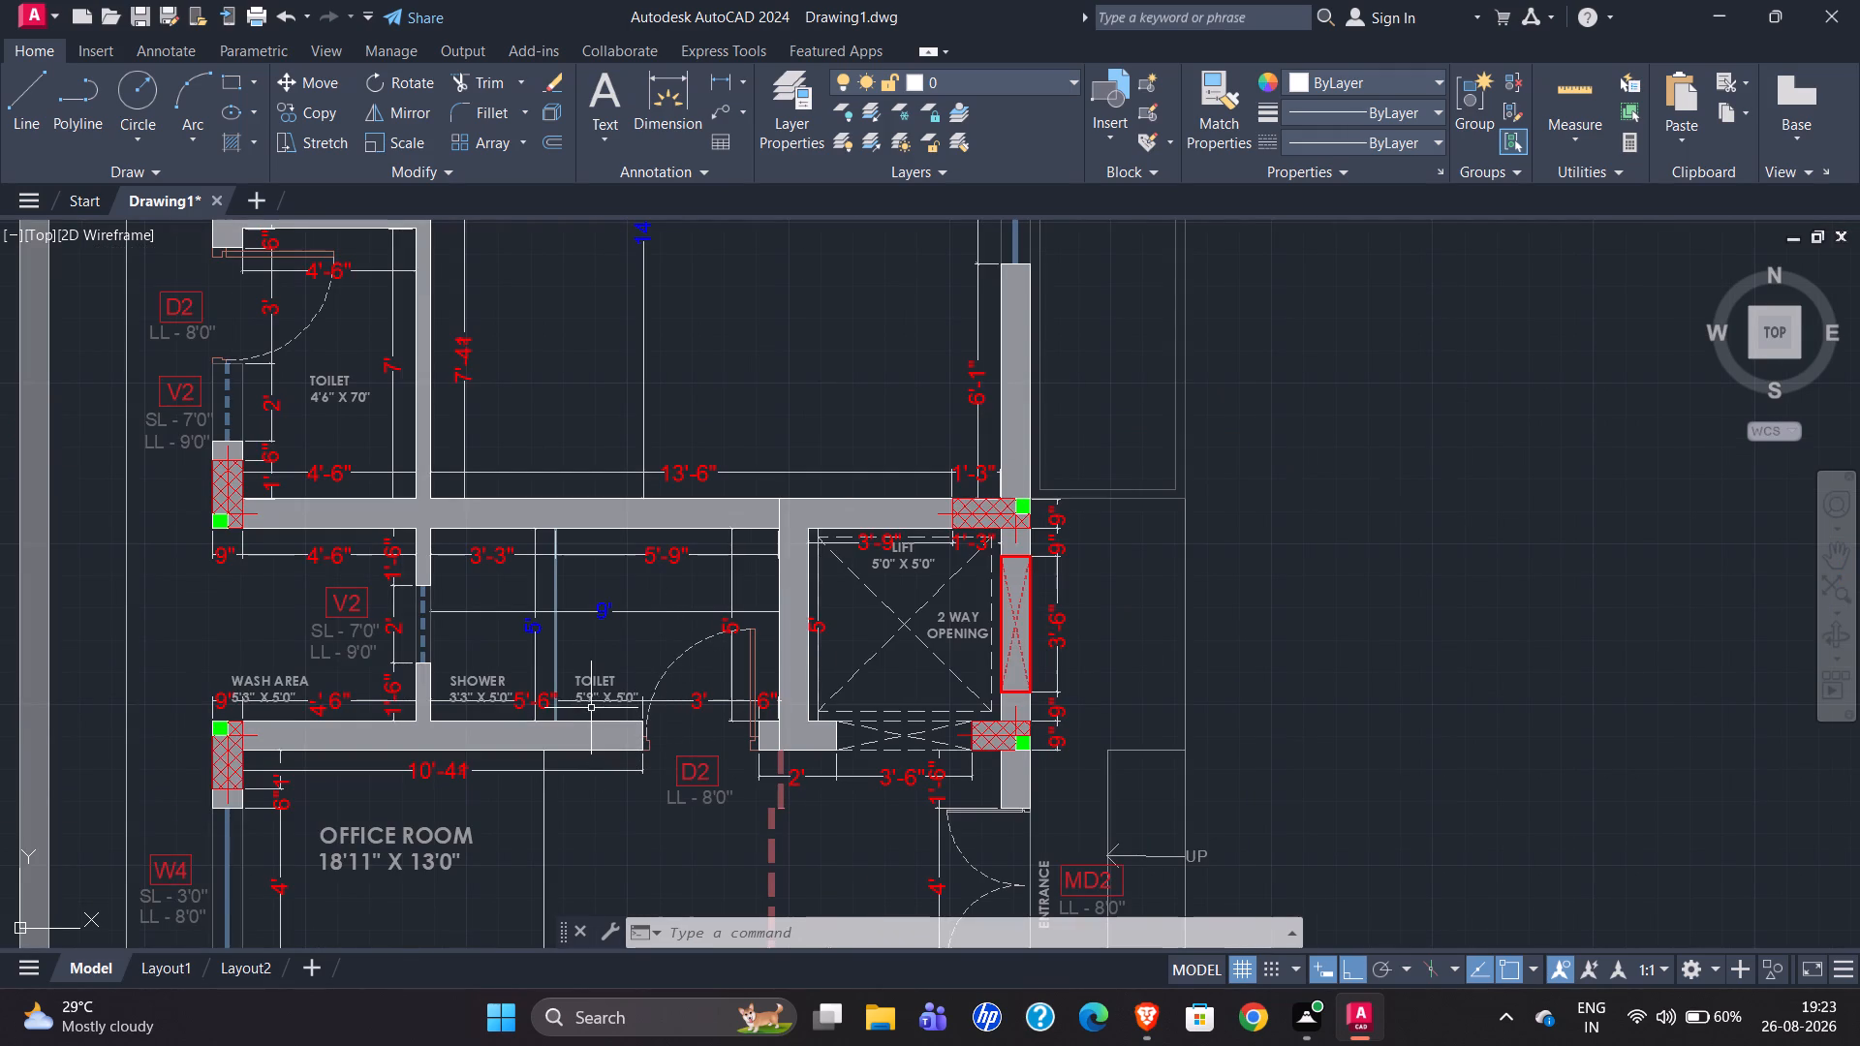
scroll(540, 708, up, 2)
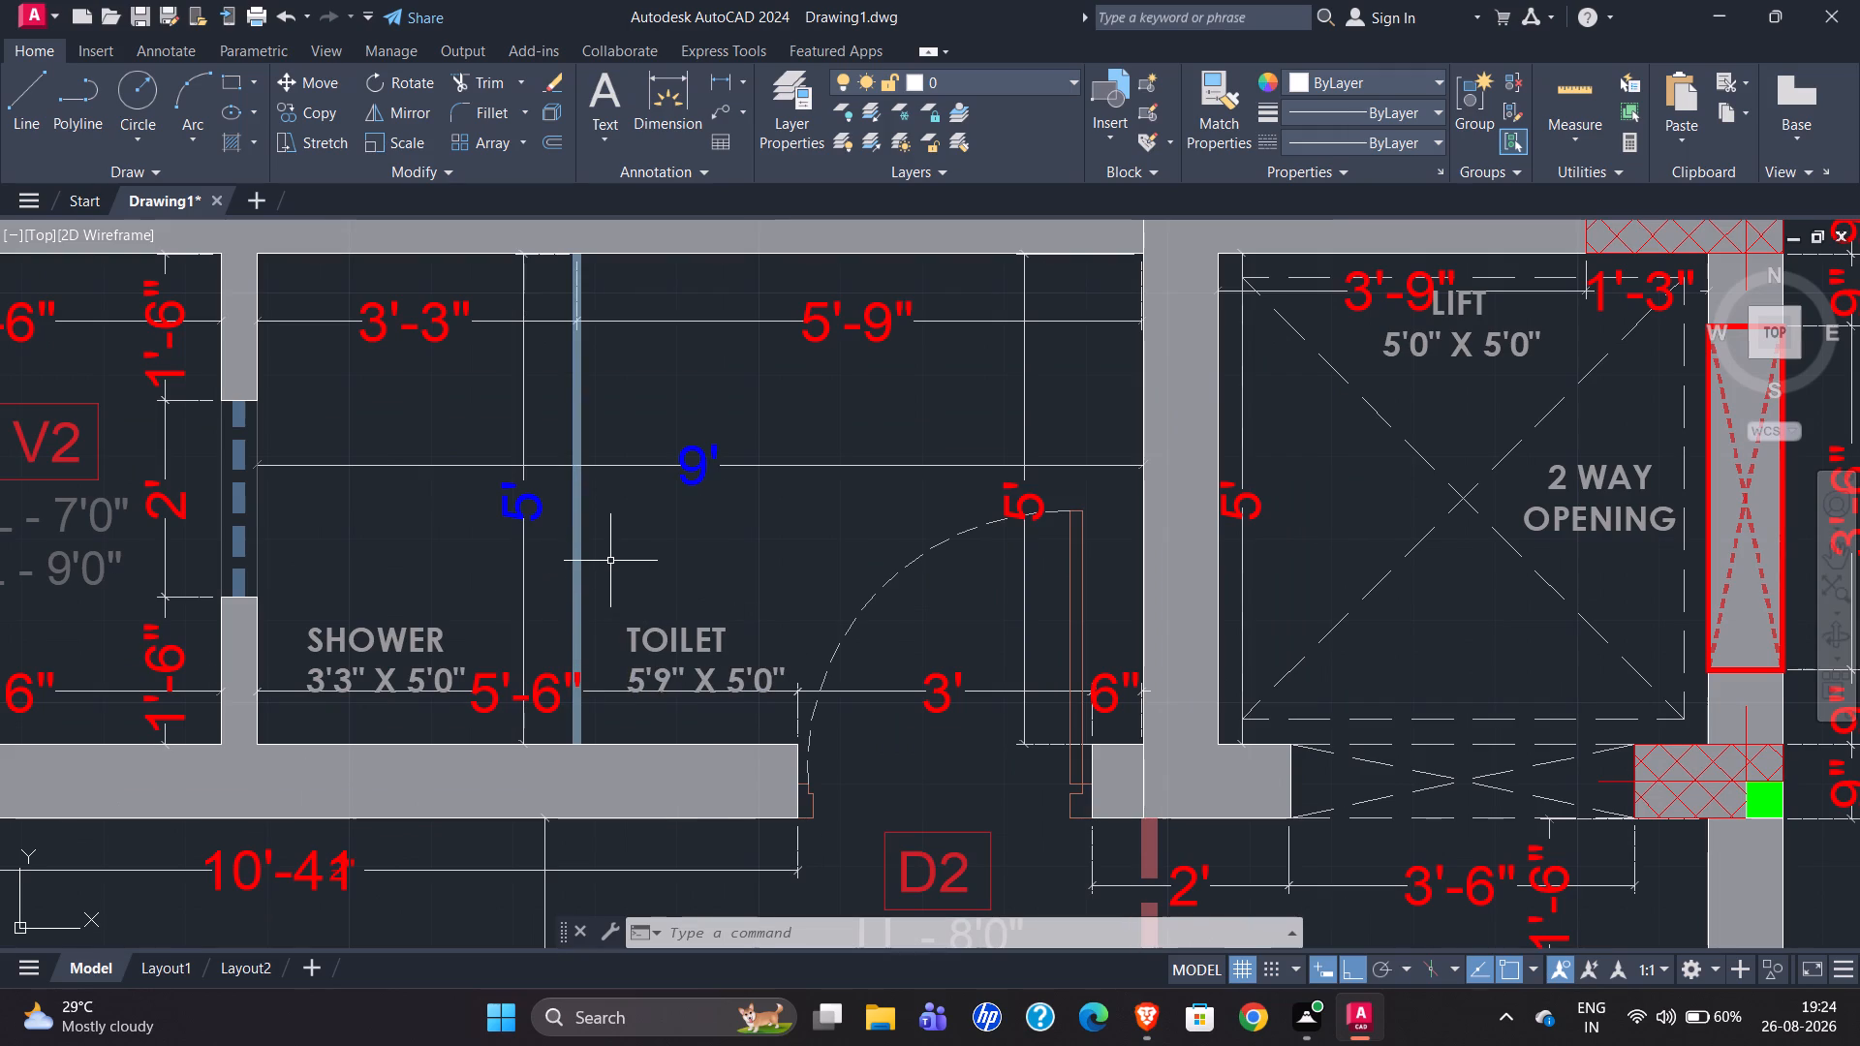
scroll(595, 562, down, 1)
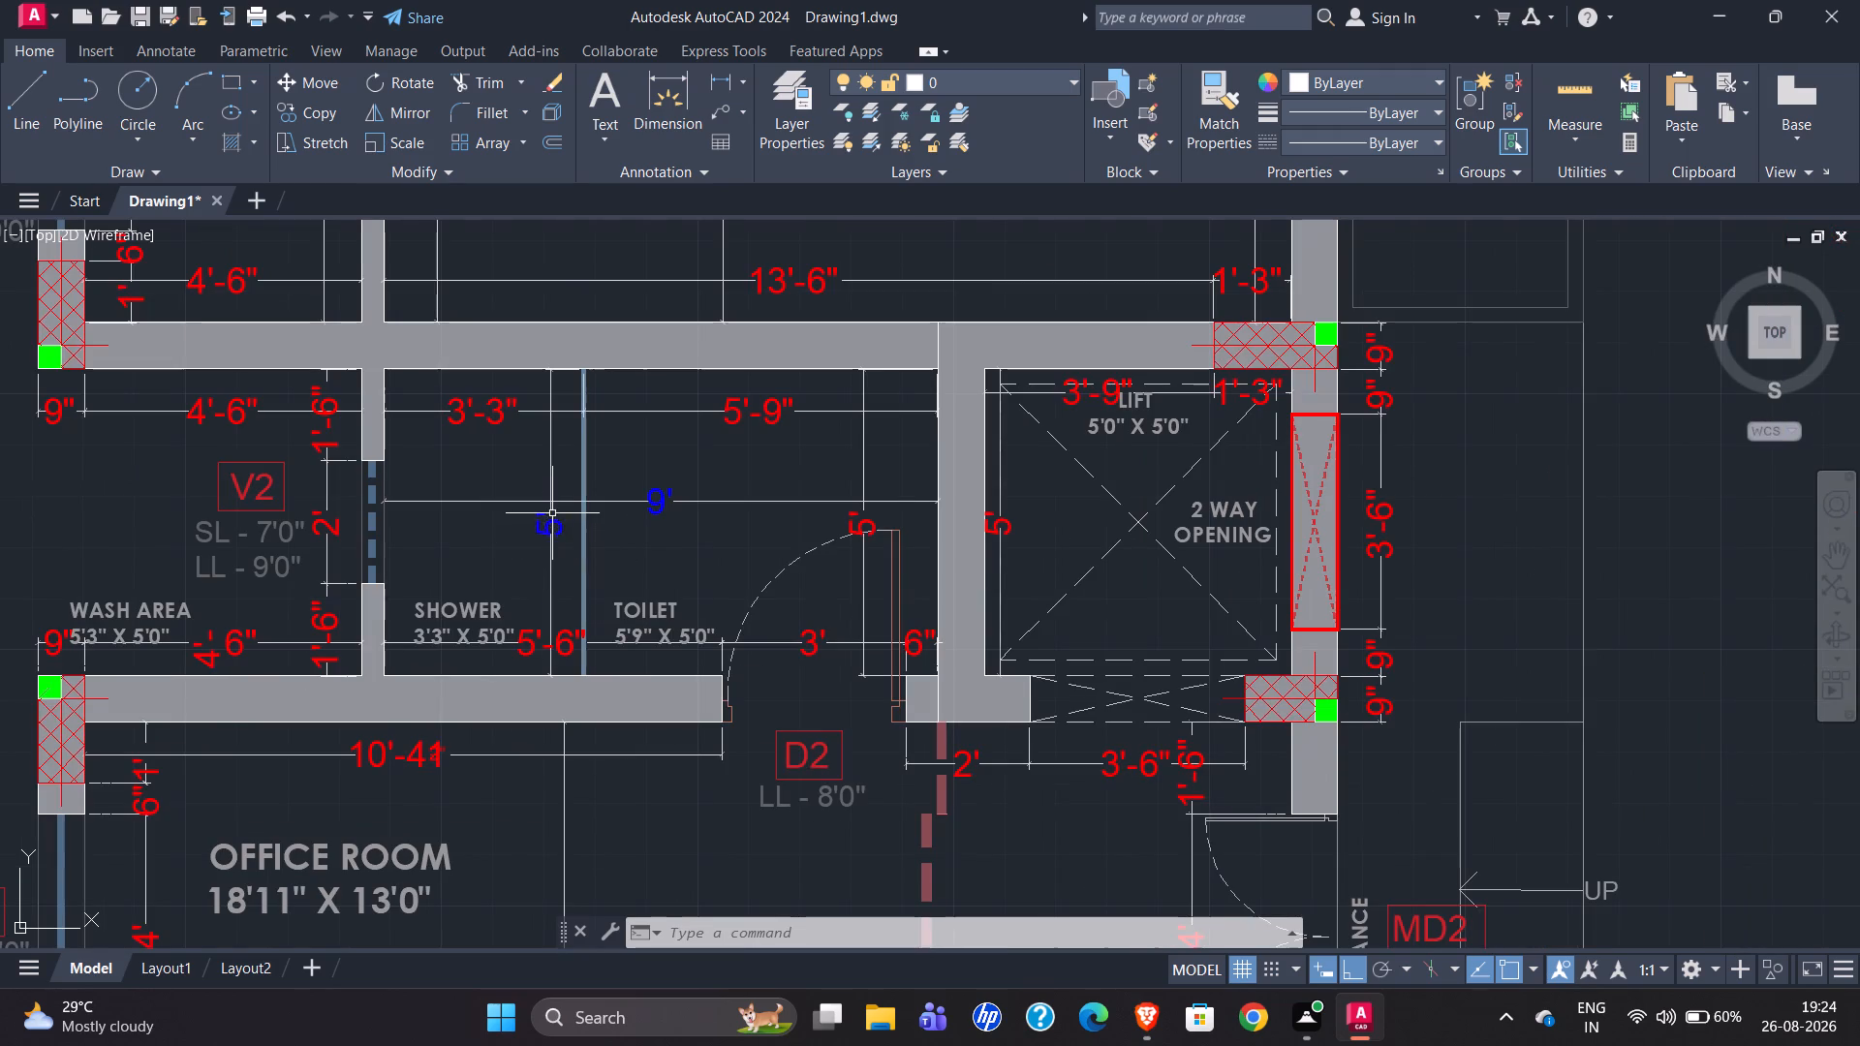
scroll(551, 527, down, 2)
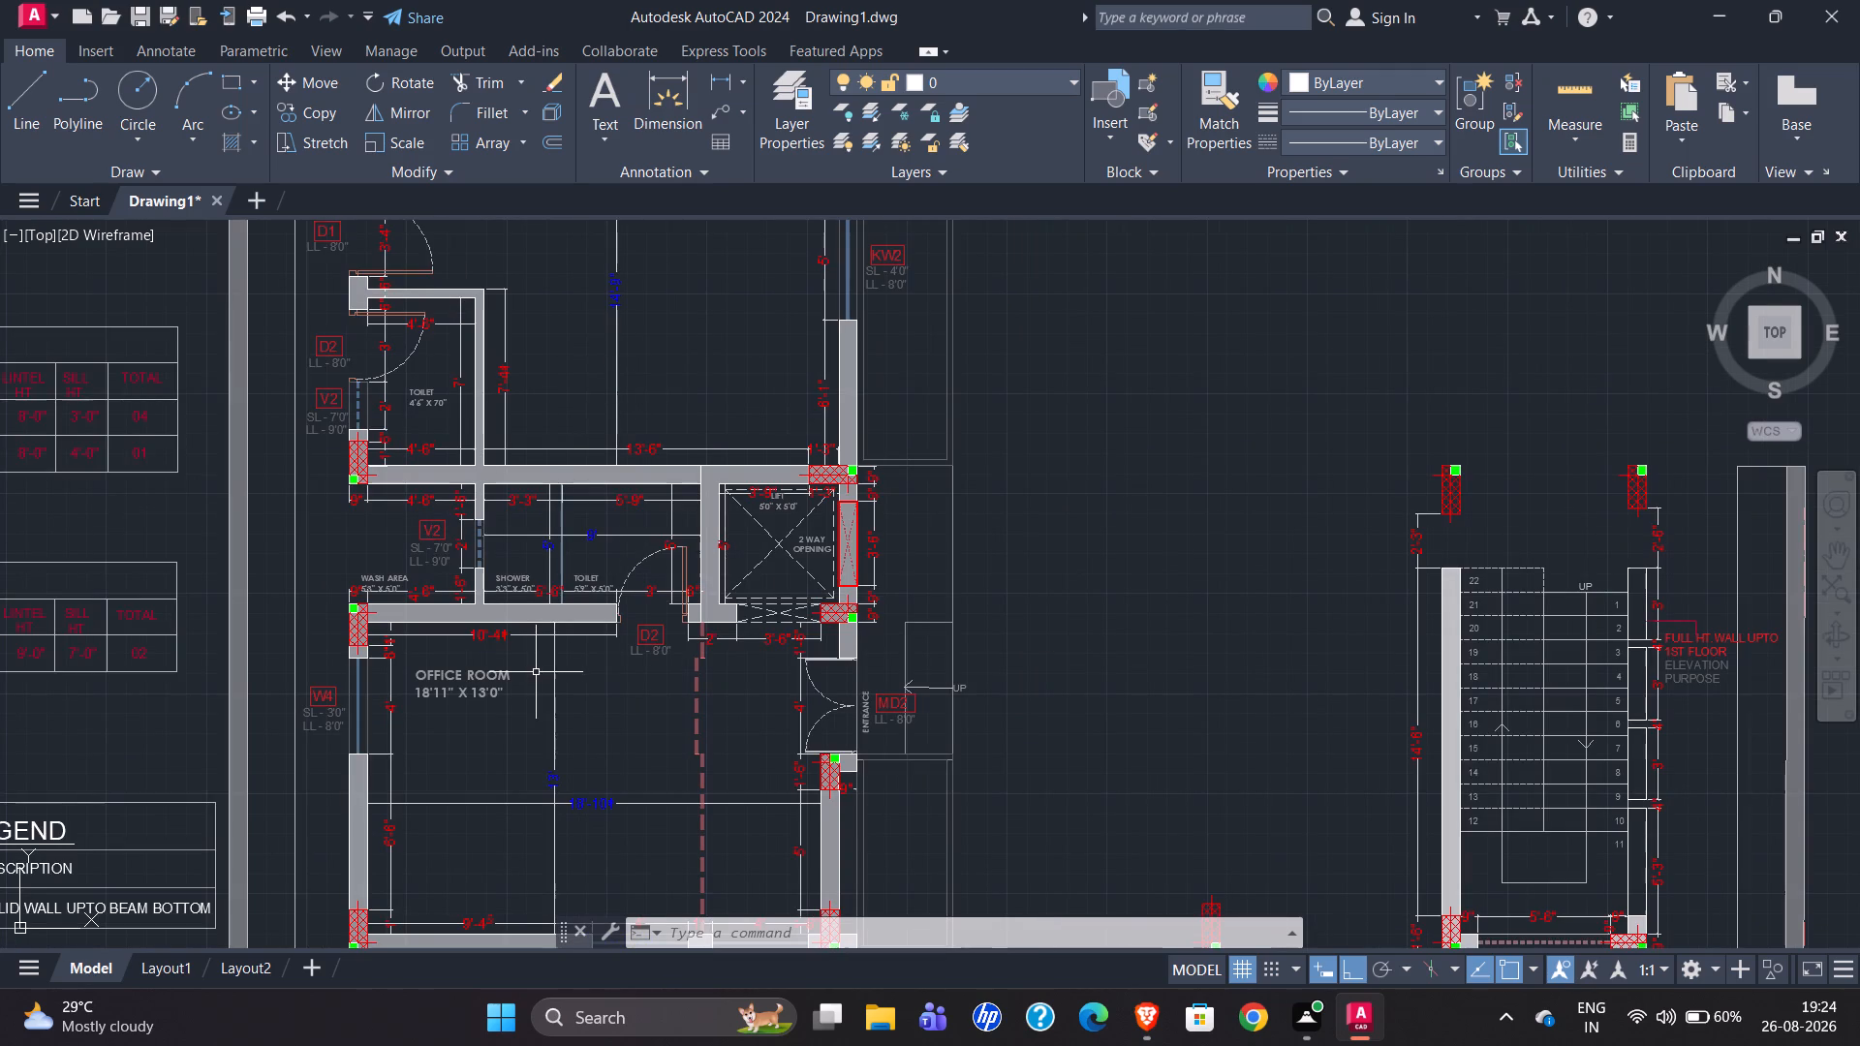
scroll(504, 801, up, 2)
scroll(501, 790, down, 1)
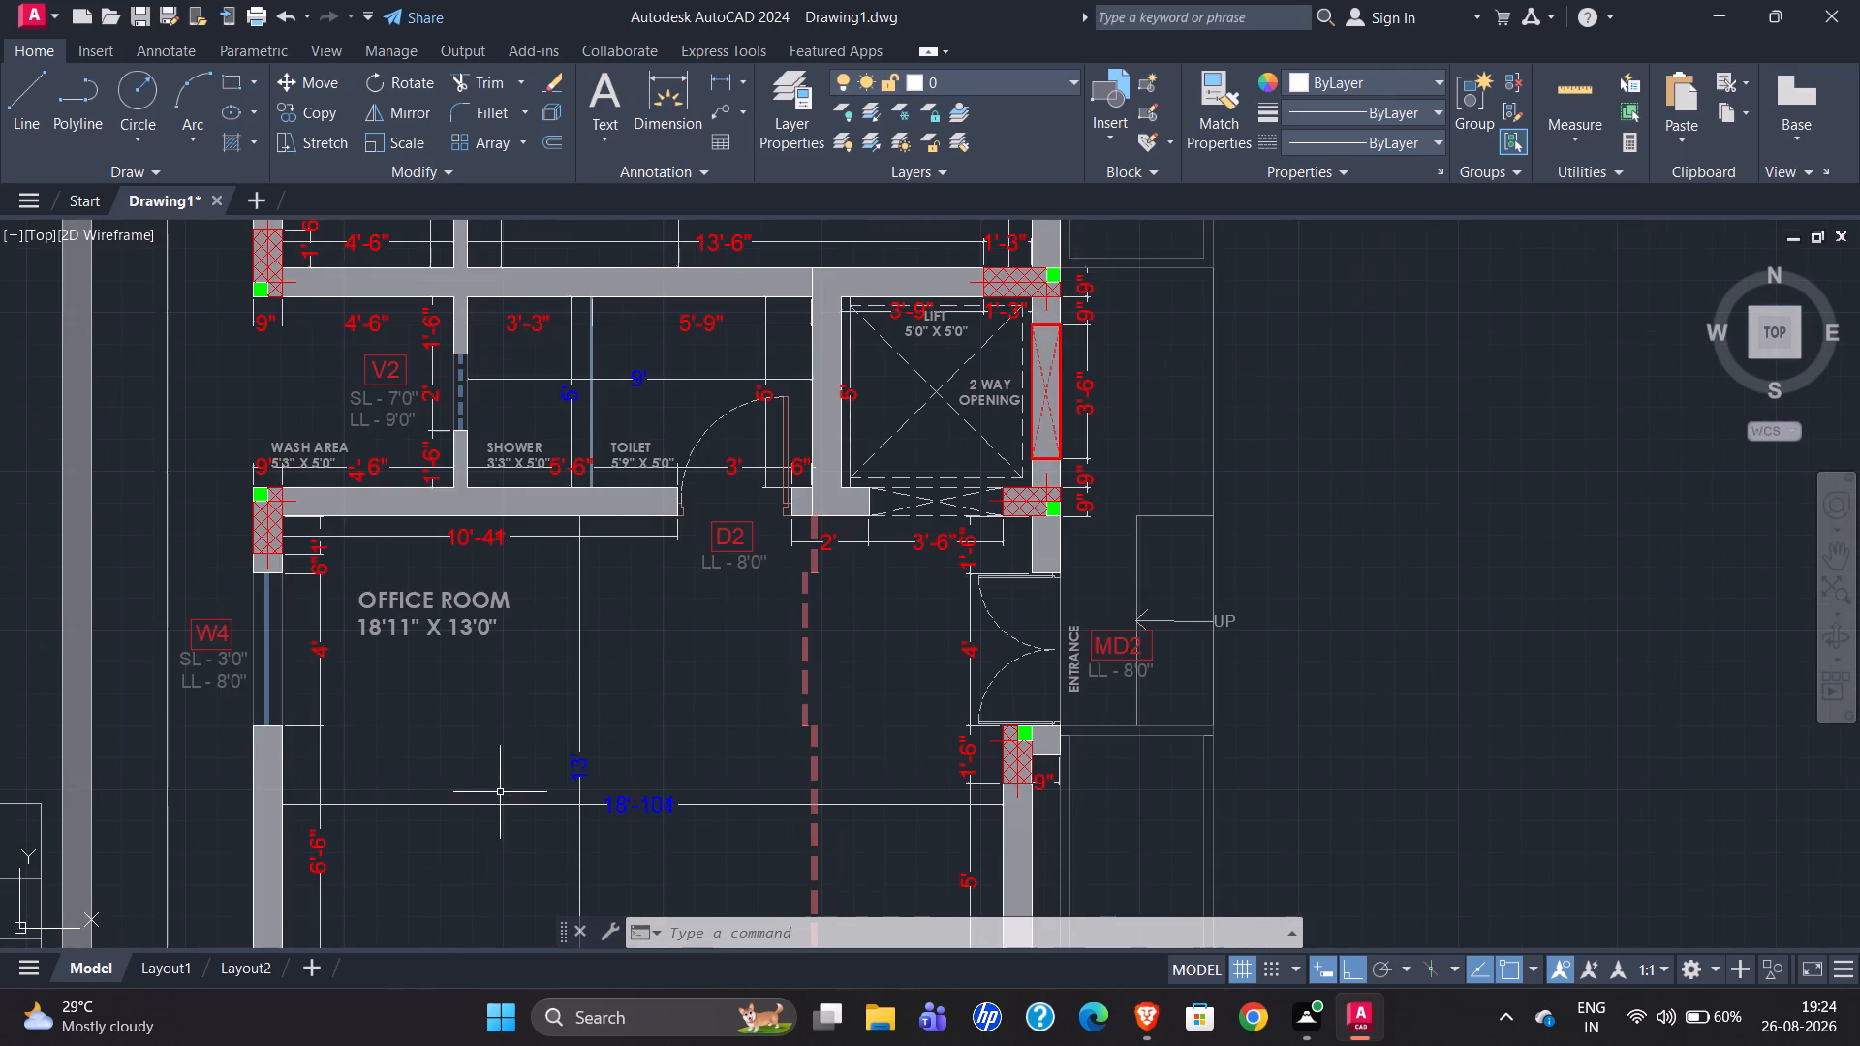
scroll(529, 620, down, 2)
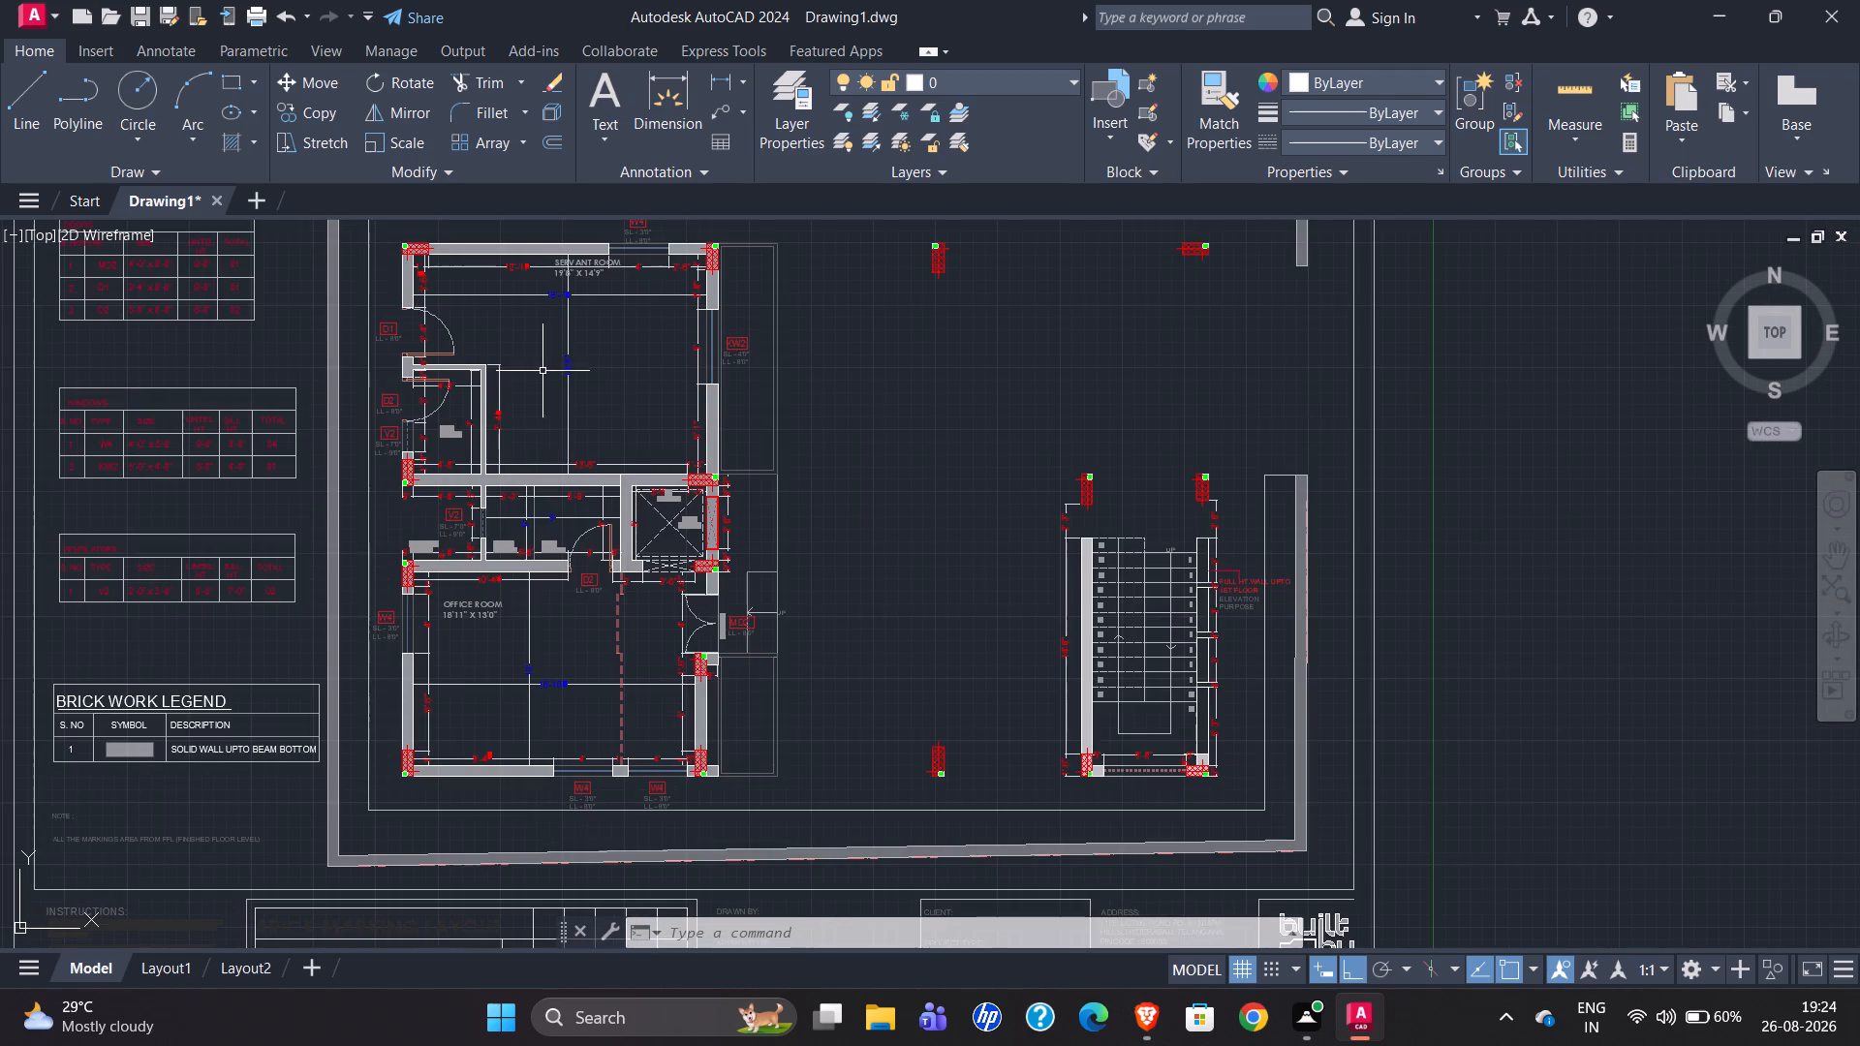
scroll(542, 345, up, 3)
scroll(549, 387, down, 1)
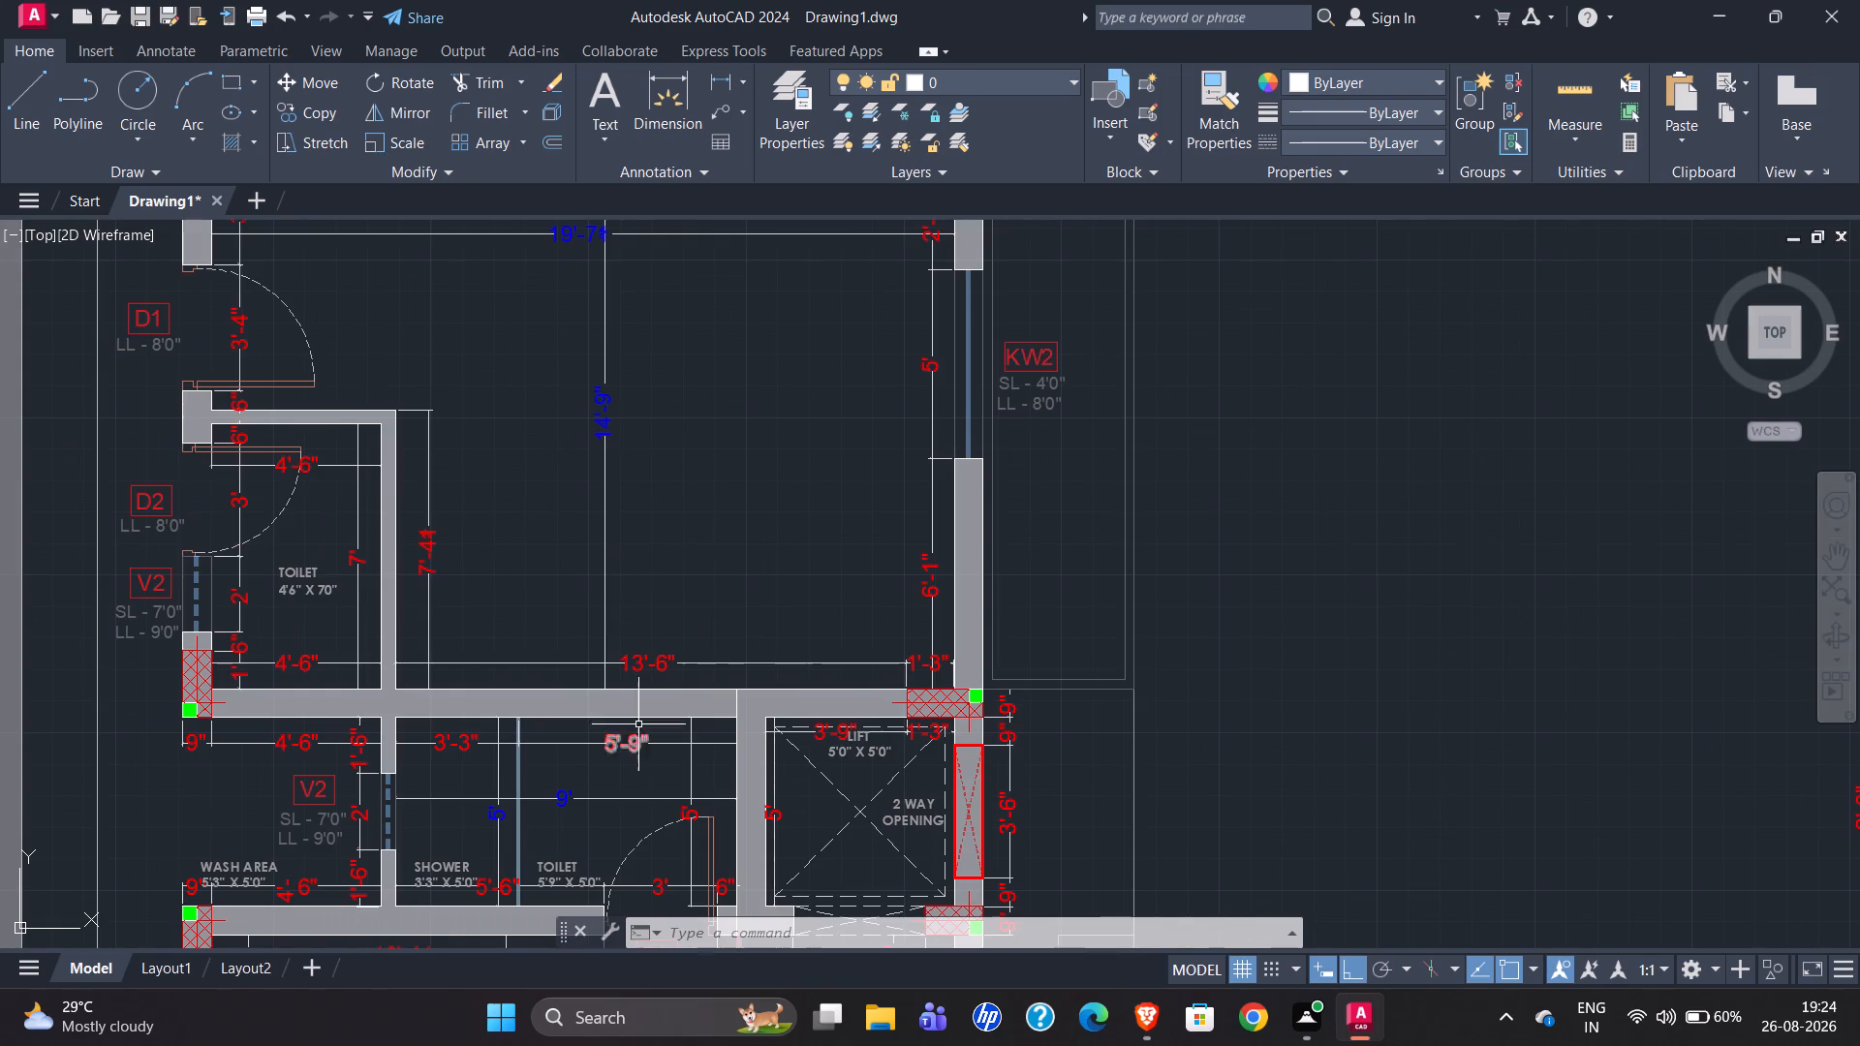
scroll(611, 656, down, 1)
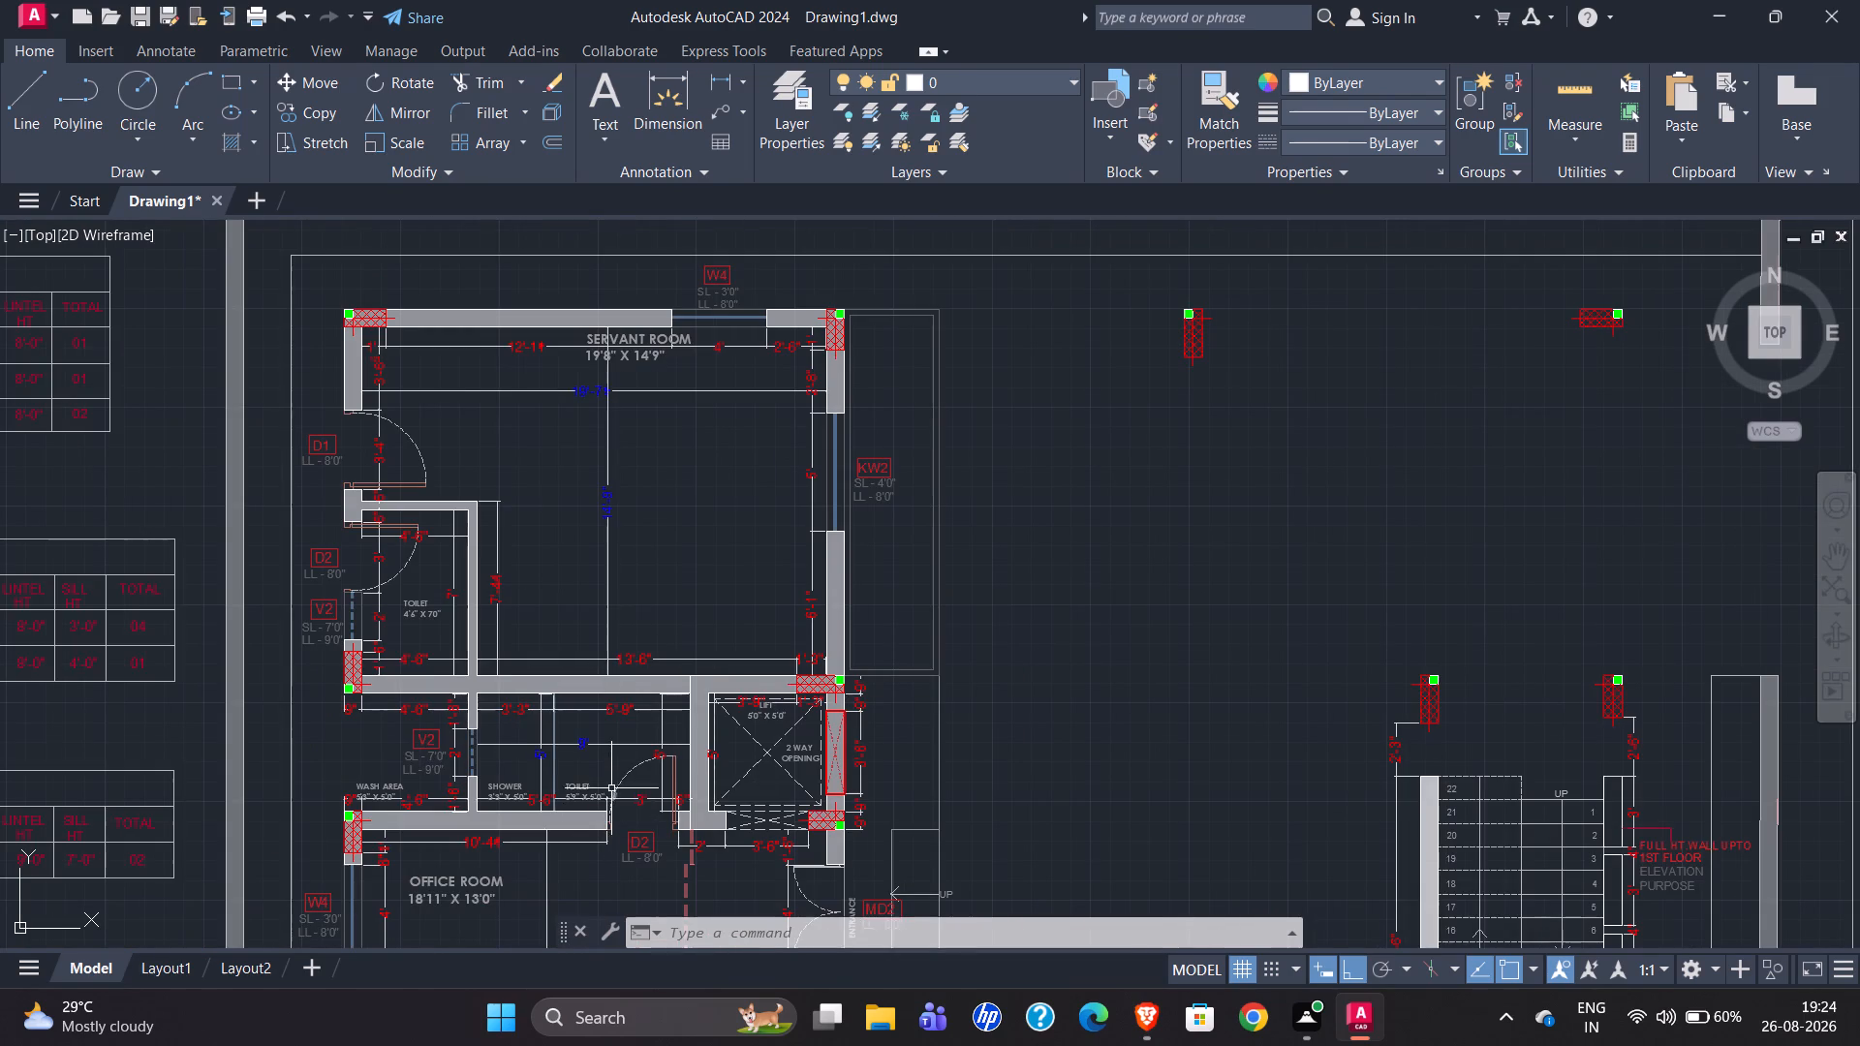
scroll(595, 545, down, 2)
scroll(551, 780, up, 3)
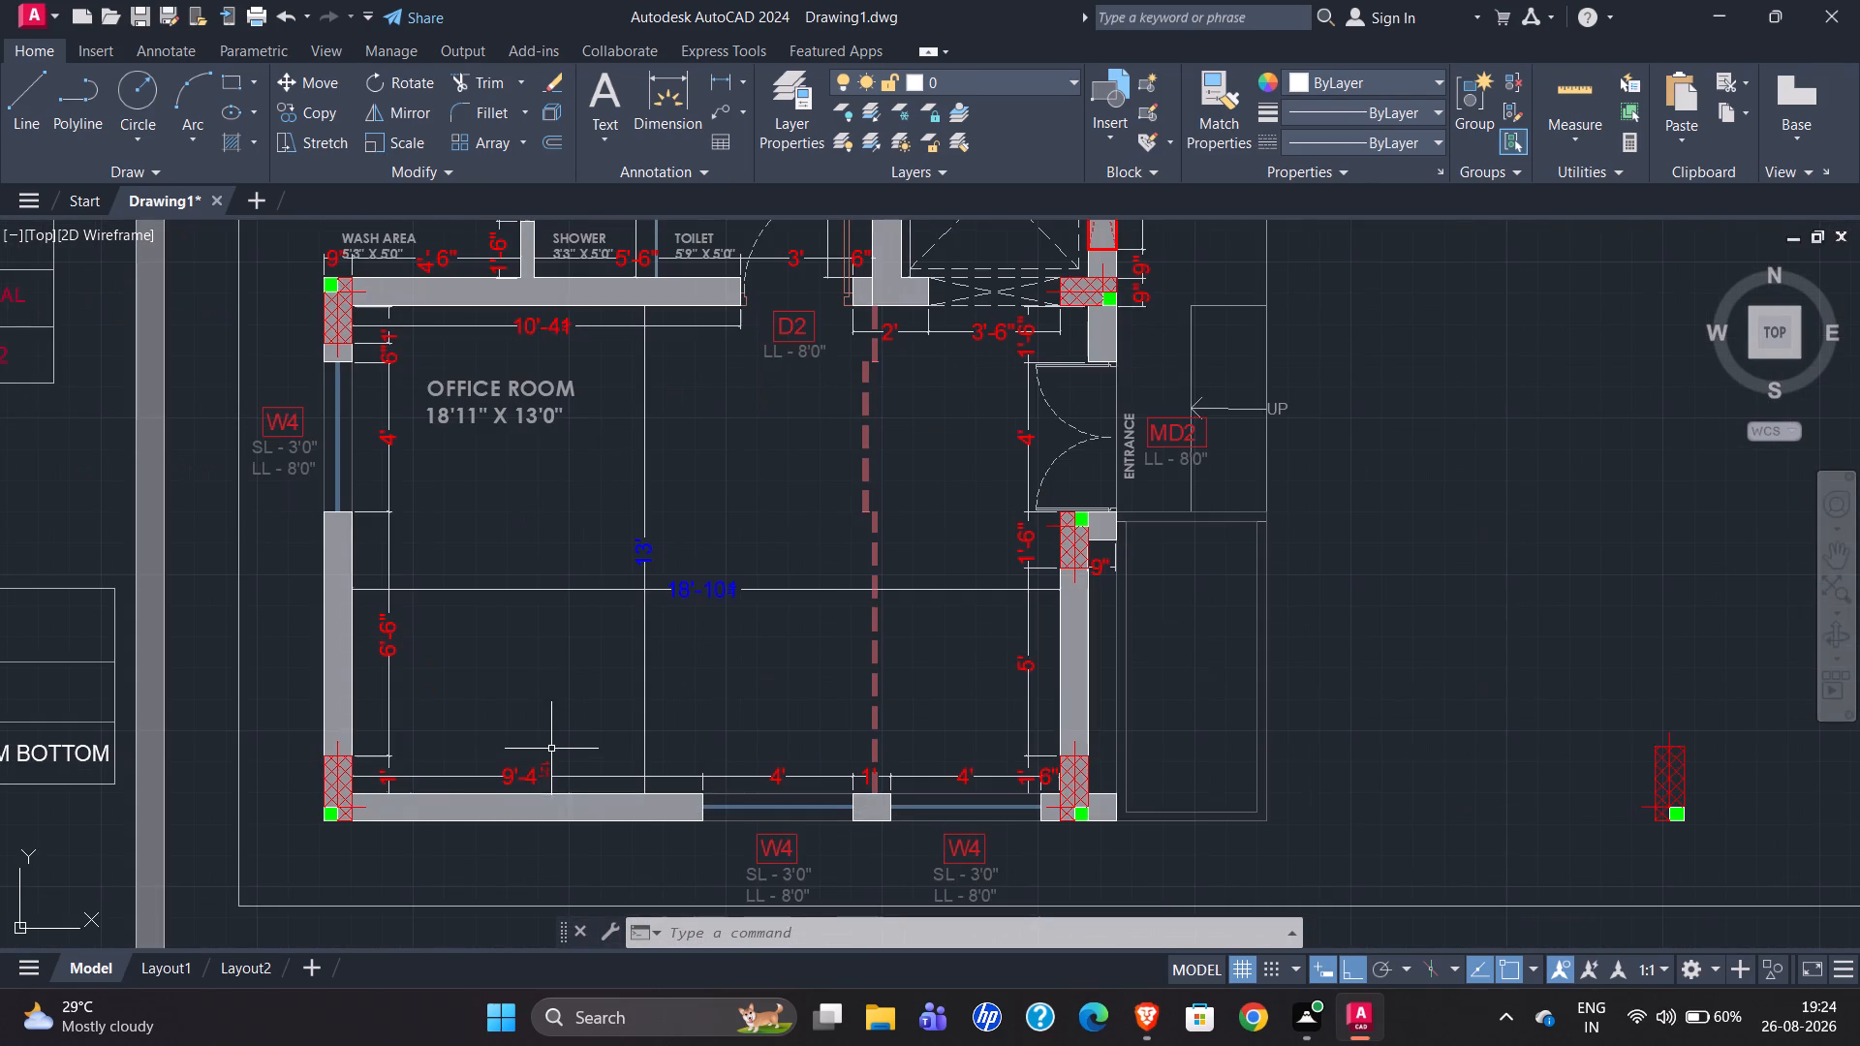
scroll(557, 752, down, 1)
scroll(609, 360, up, 3)
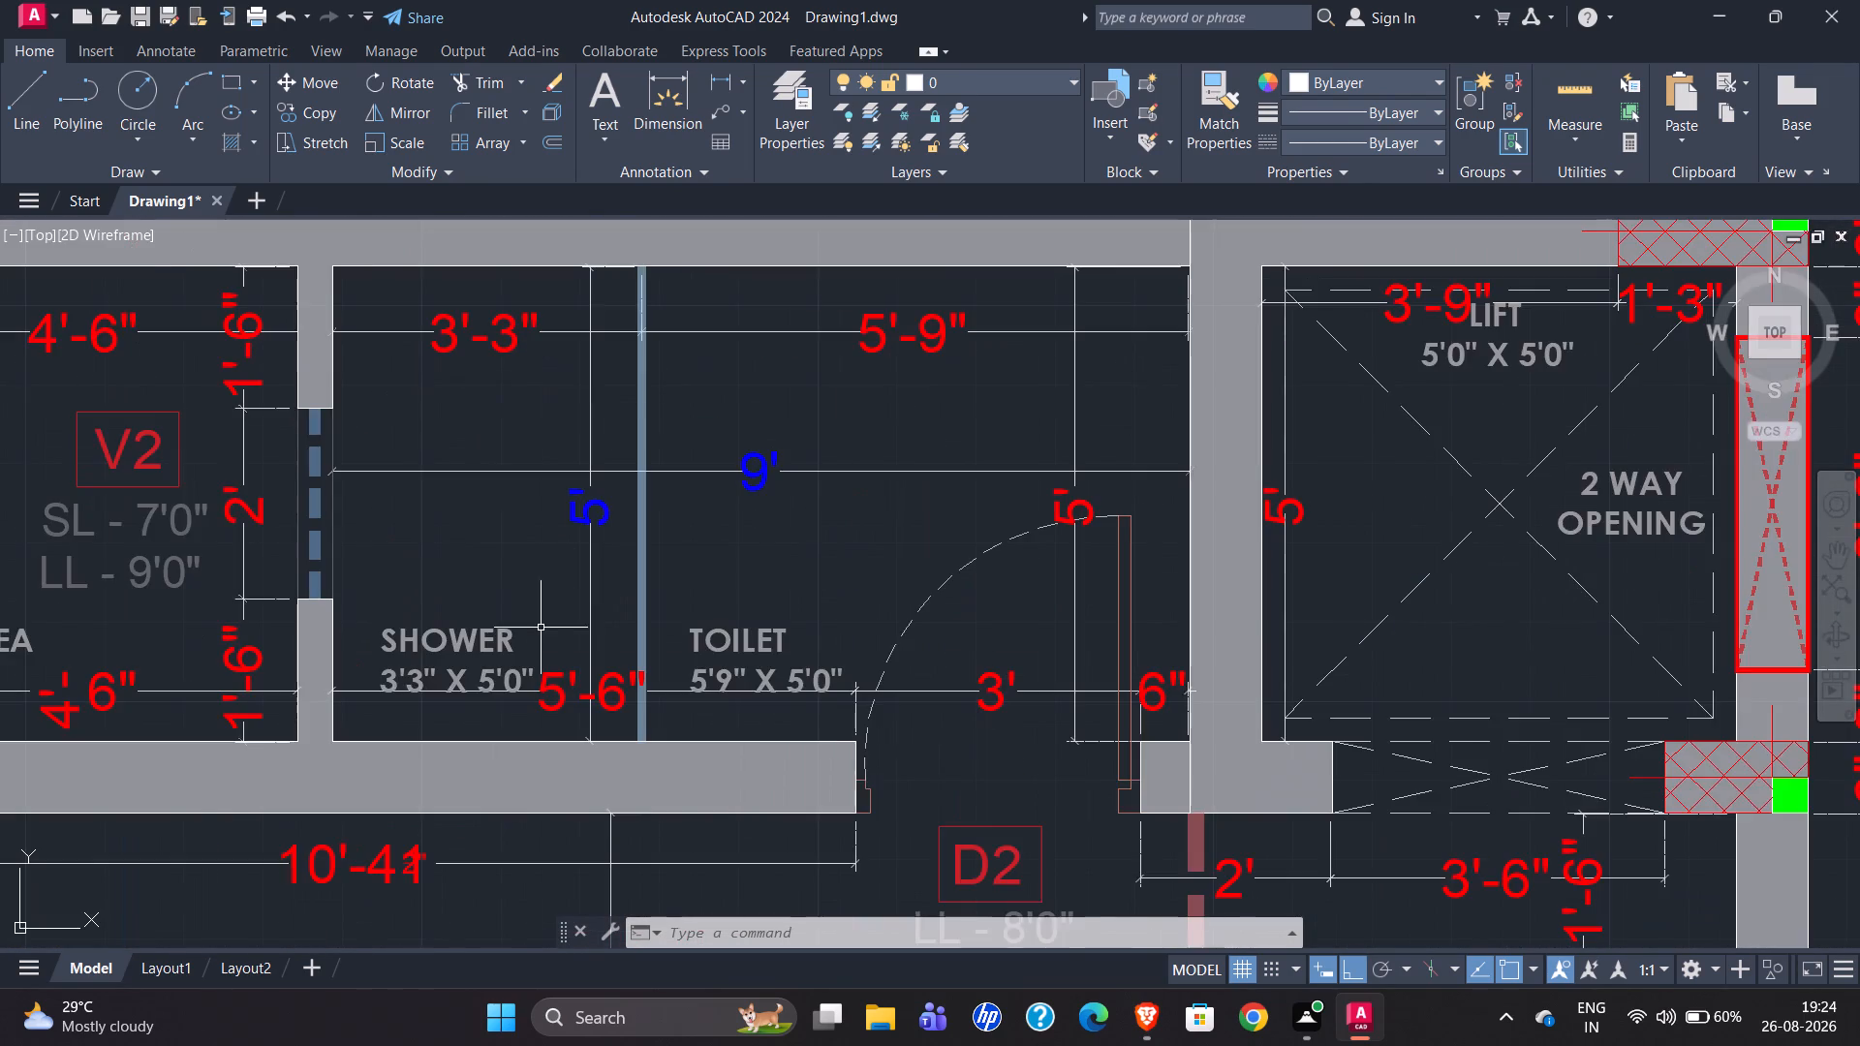
scroll(488, 689, down, 2)
scroll(457, 562, down, 1)
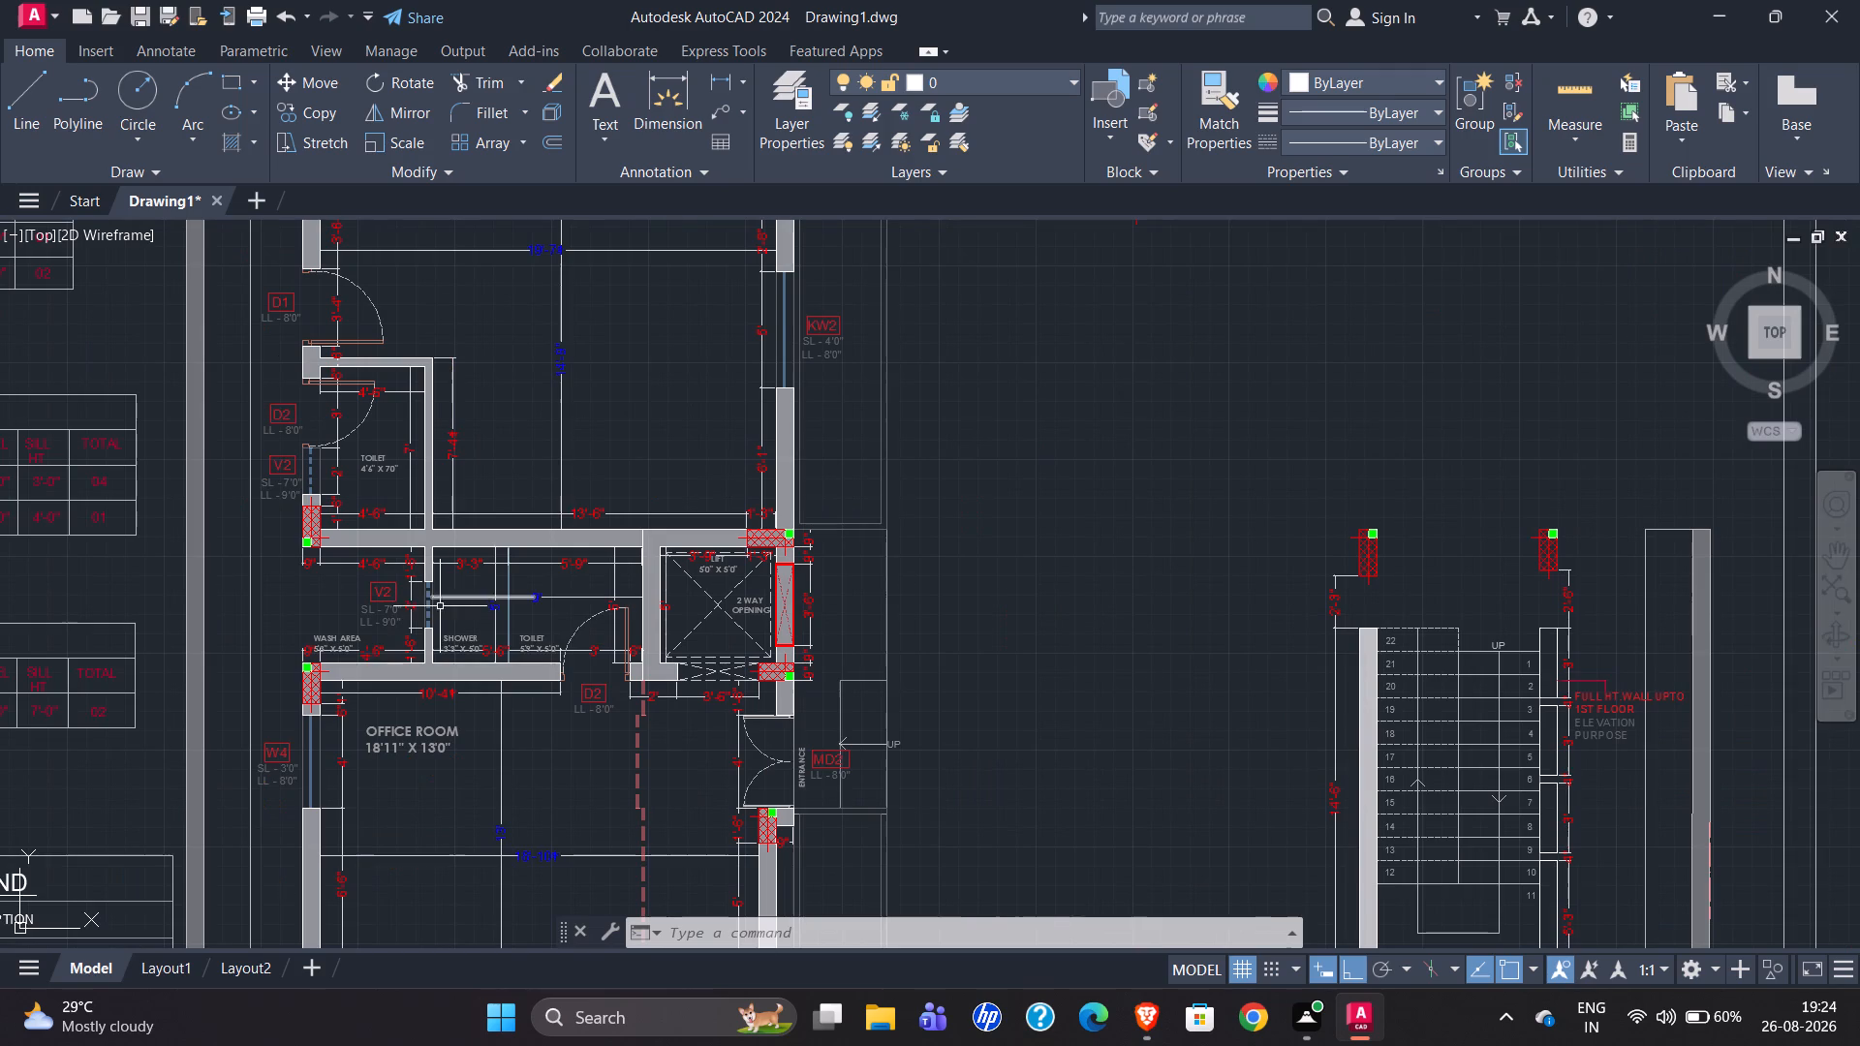
scroll(497, 612, up, 4)
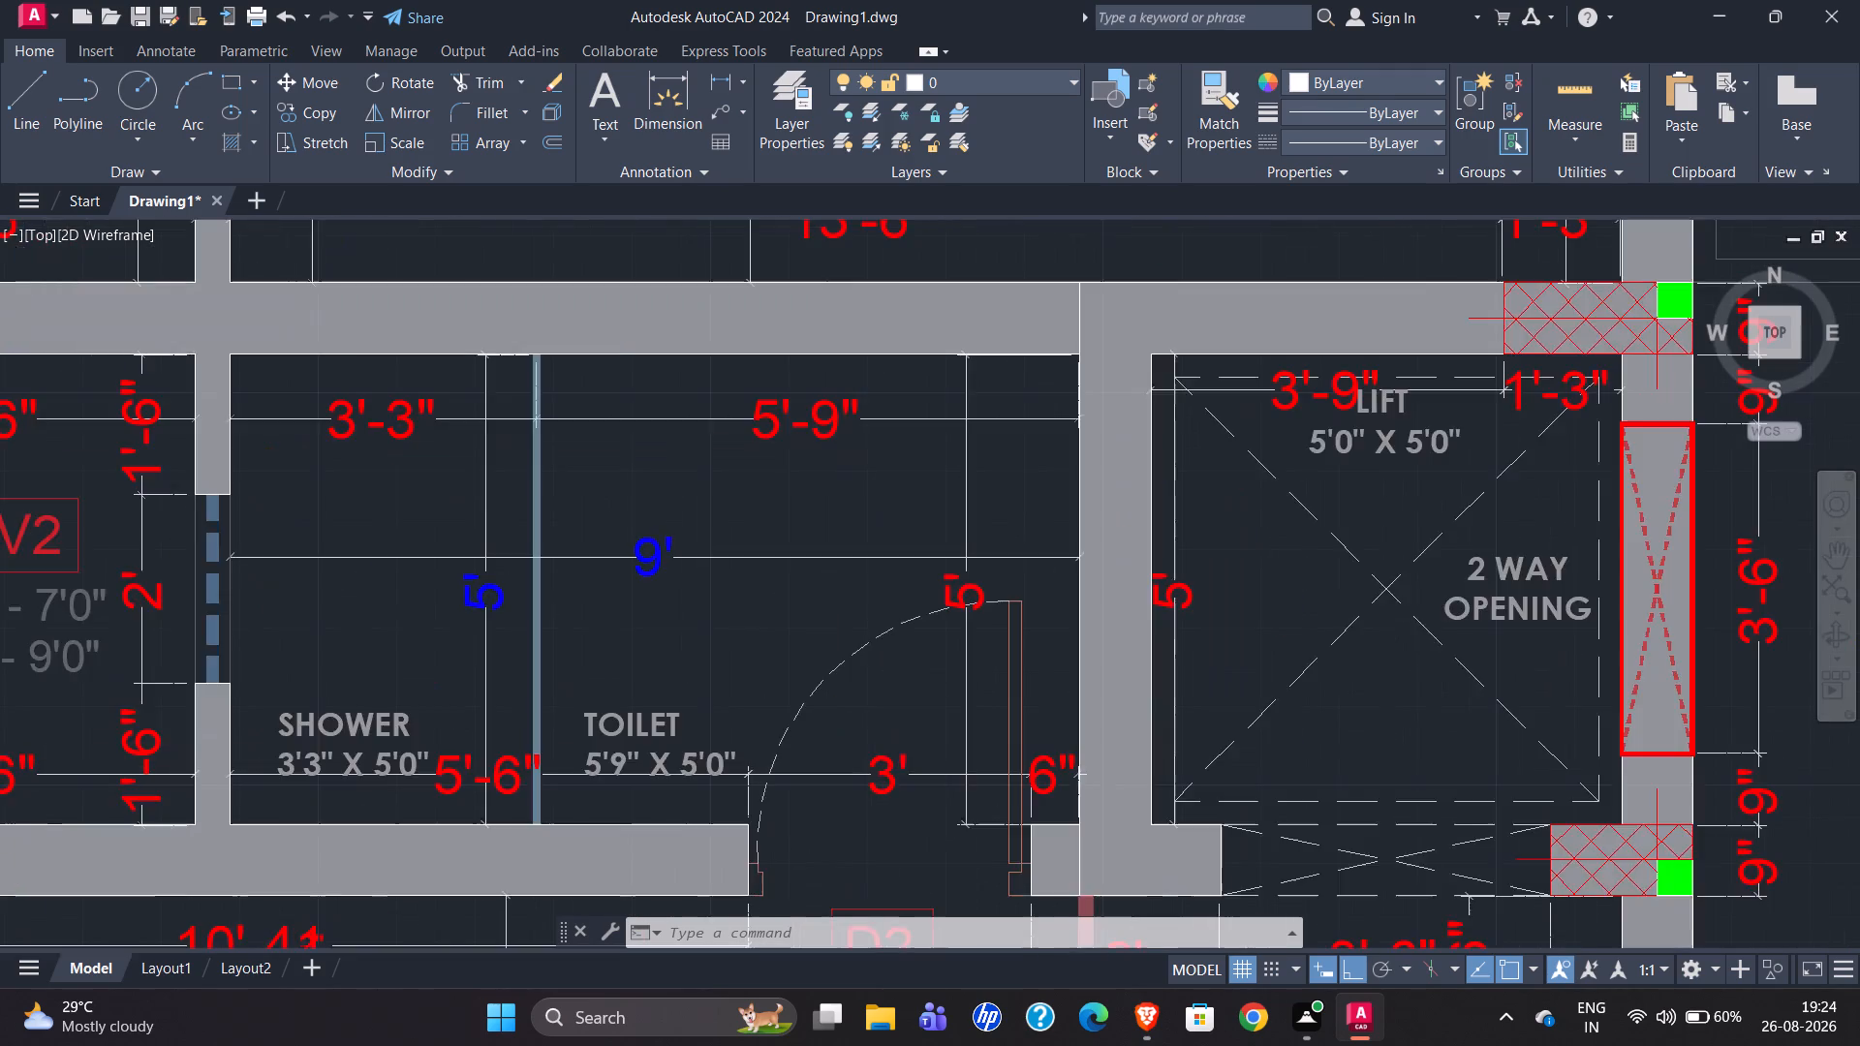
scroll(468, 639, down, 4)
Read the internal length and width dimensions of the original's servant room, shower and toilet, and office room.
scroll(524, 385, up, 3)
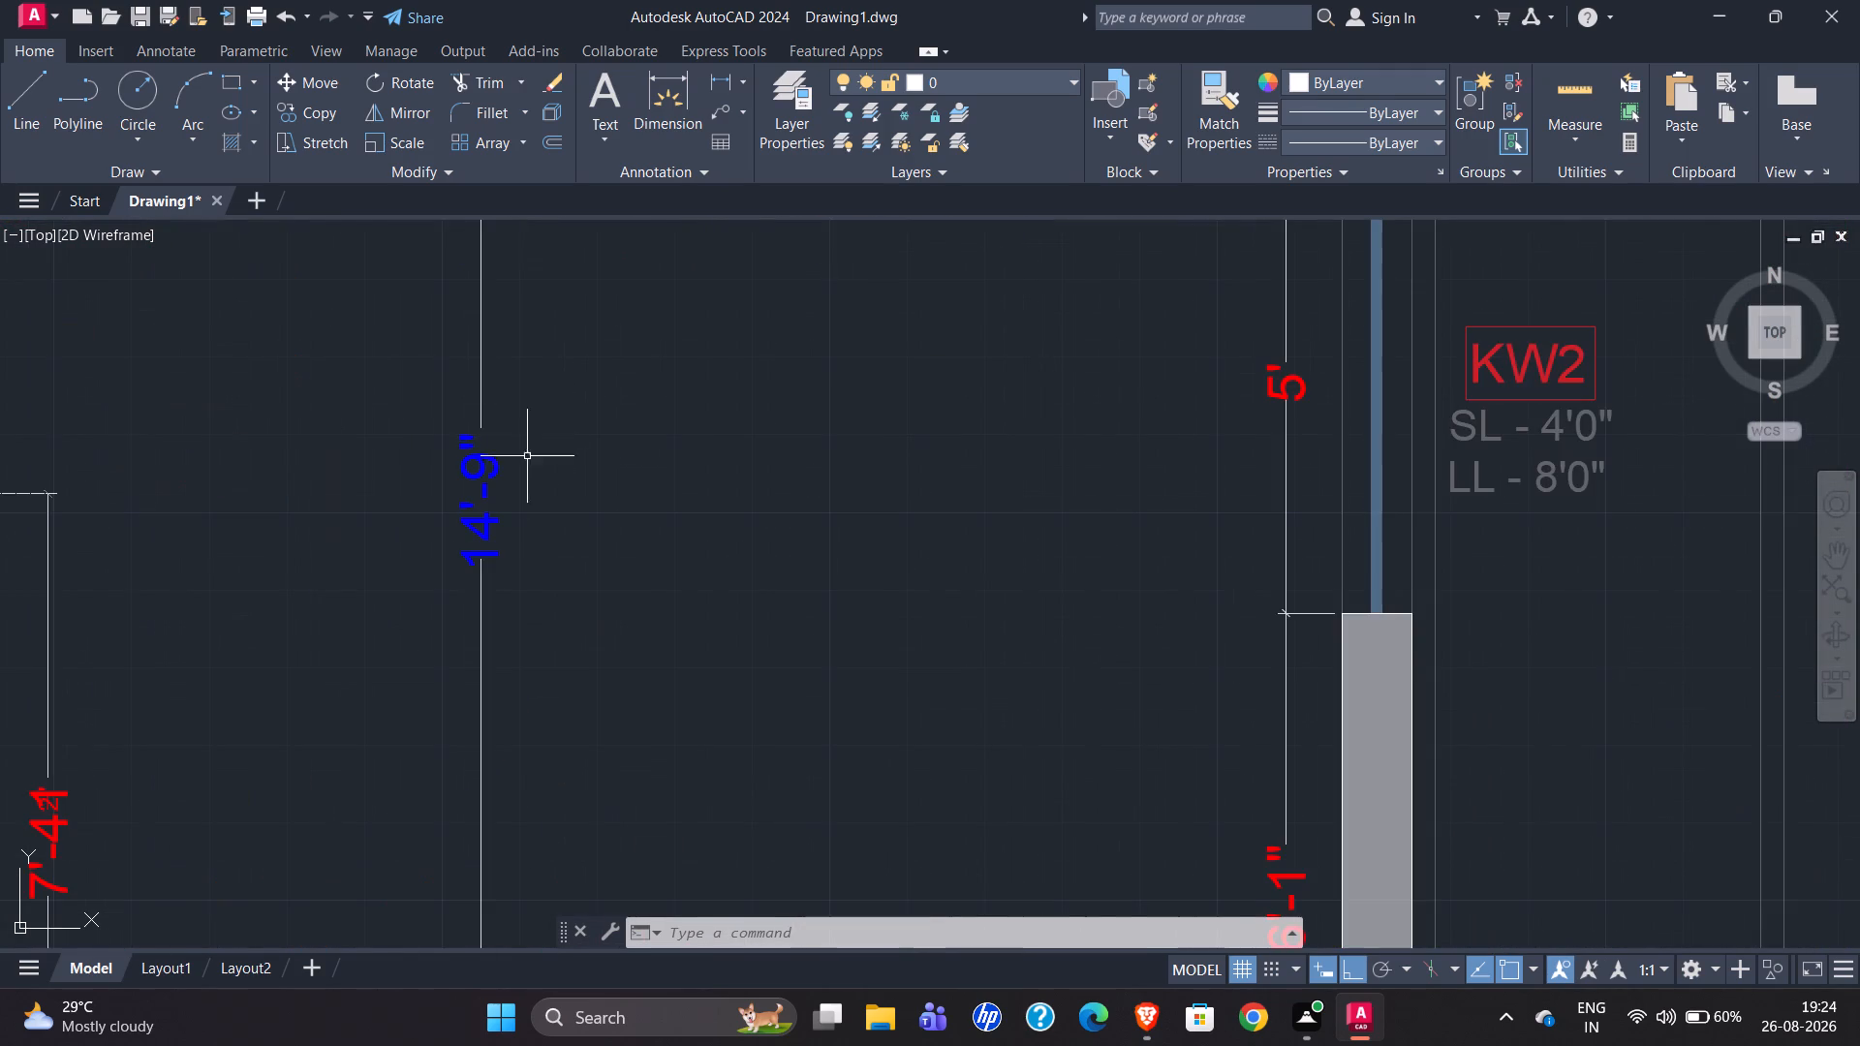
scroll(477, 602, down, 2)
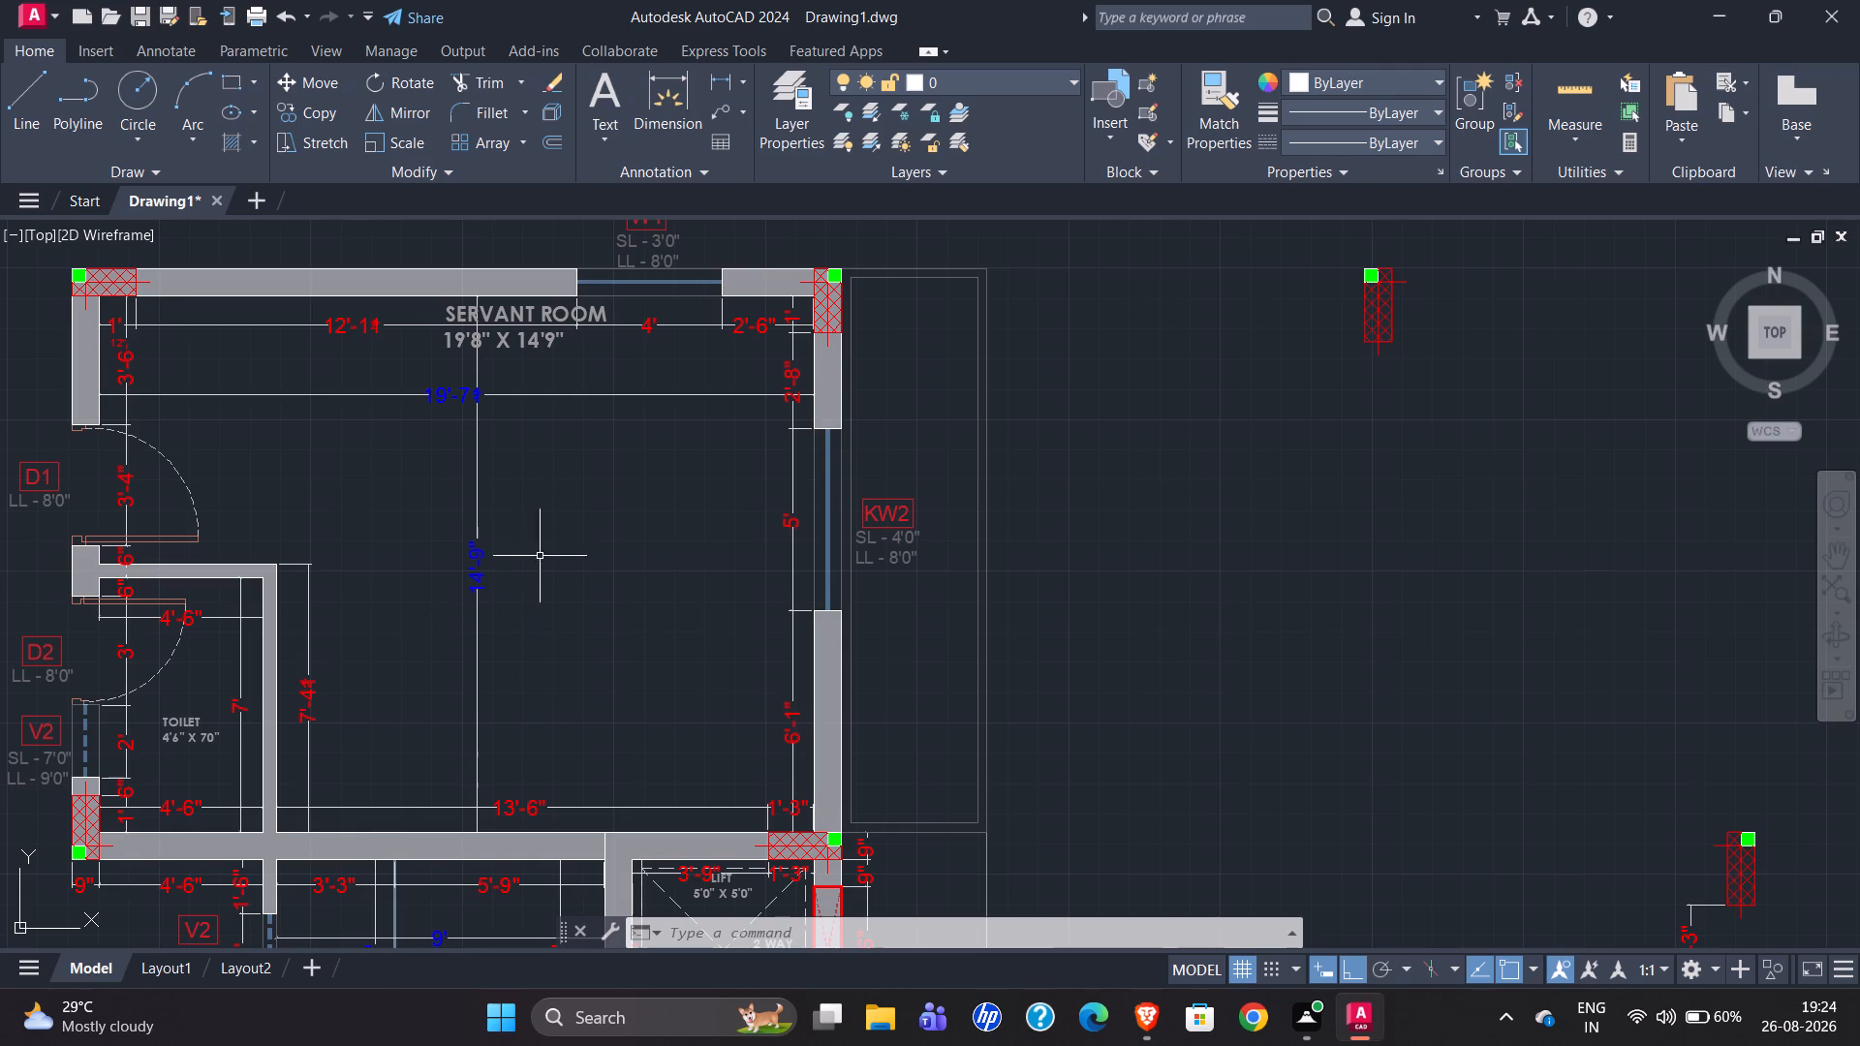
scroll(408, 594, up, 2)
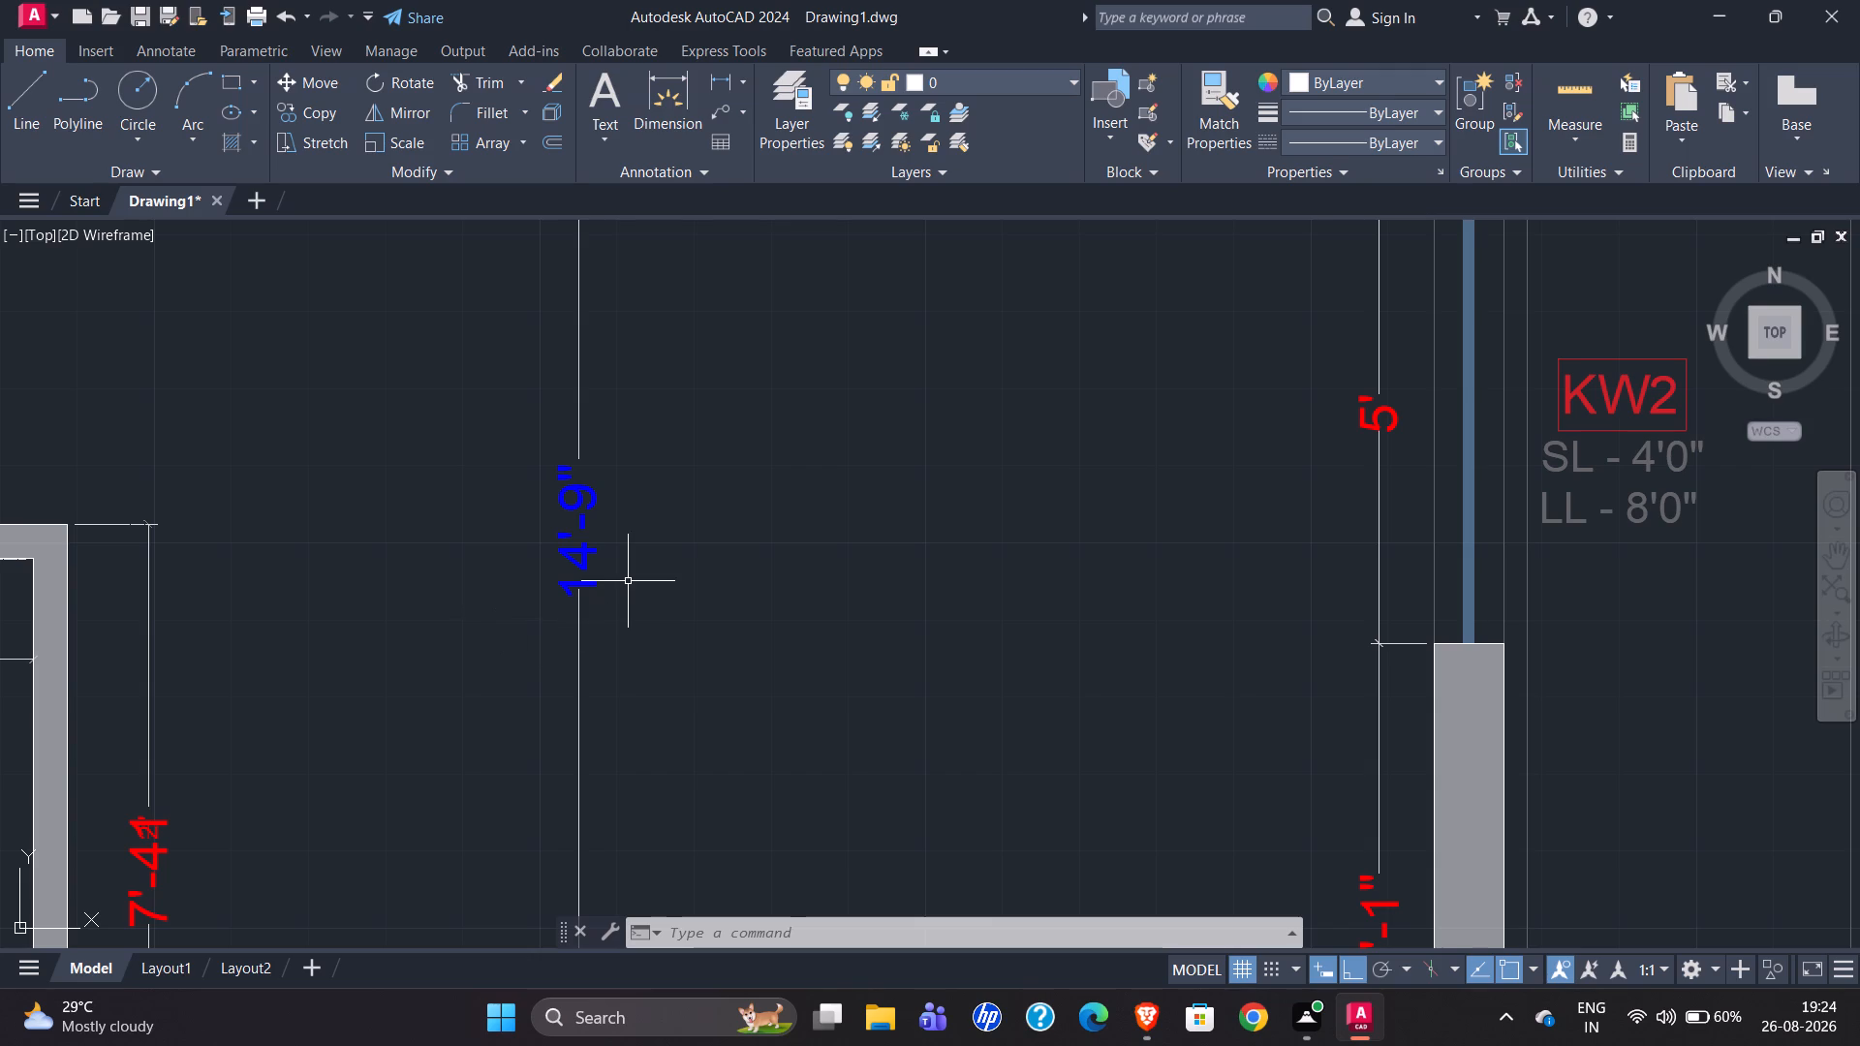
scroll(629, 581, down, 2)
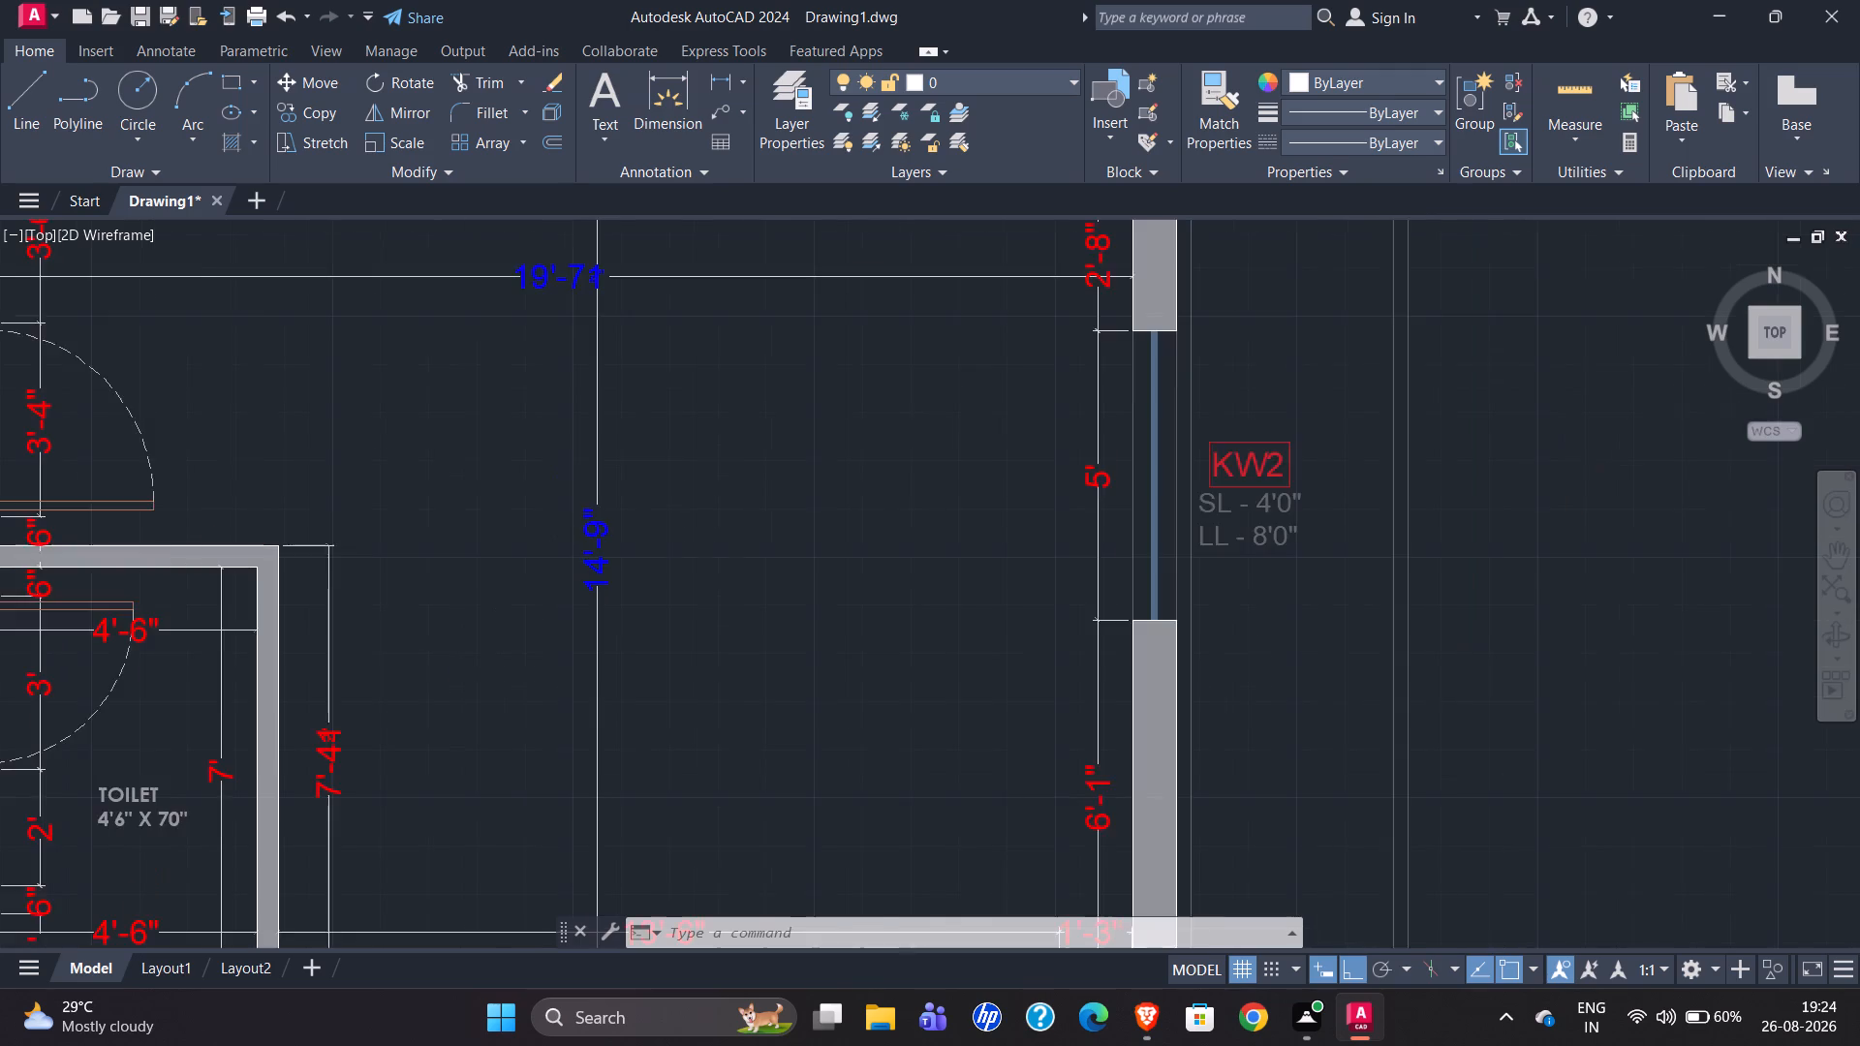
scroll(763, 495, down, 1)
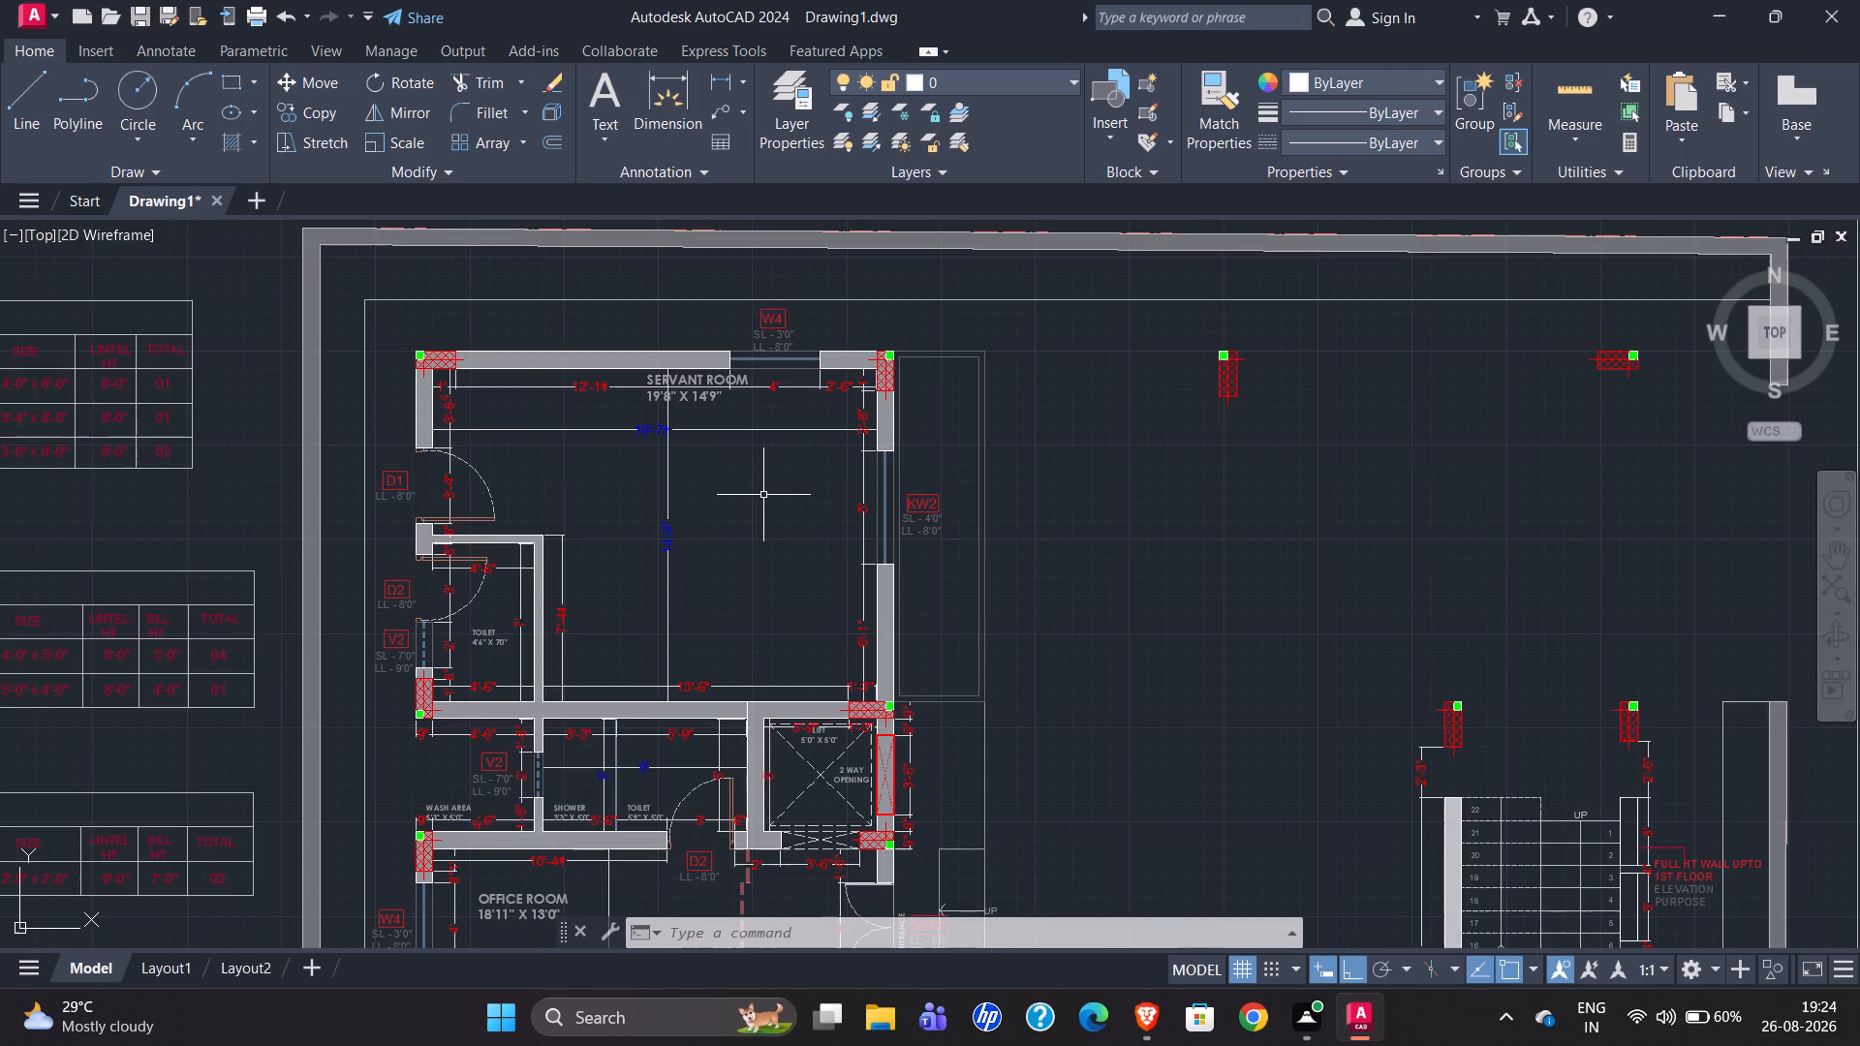
scroll(582, 815, up, 4)
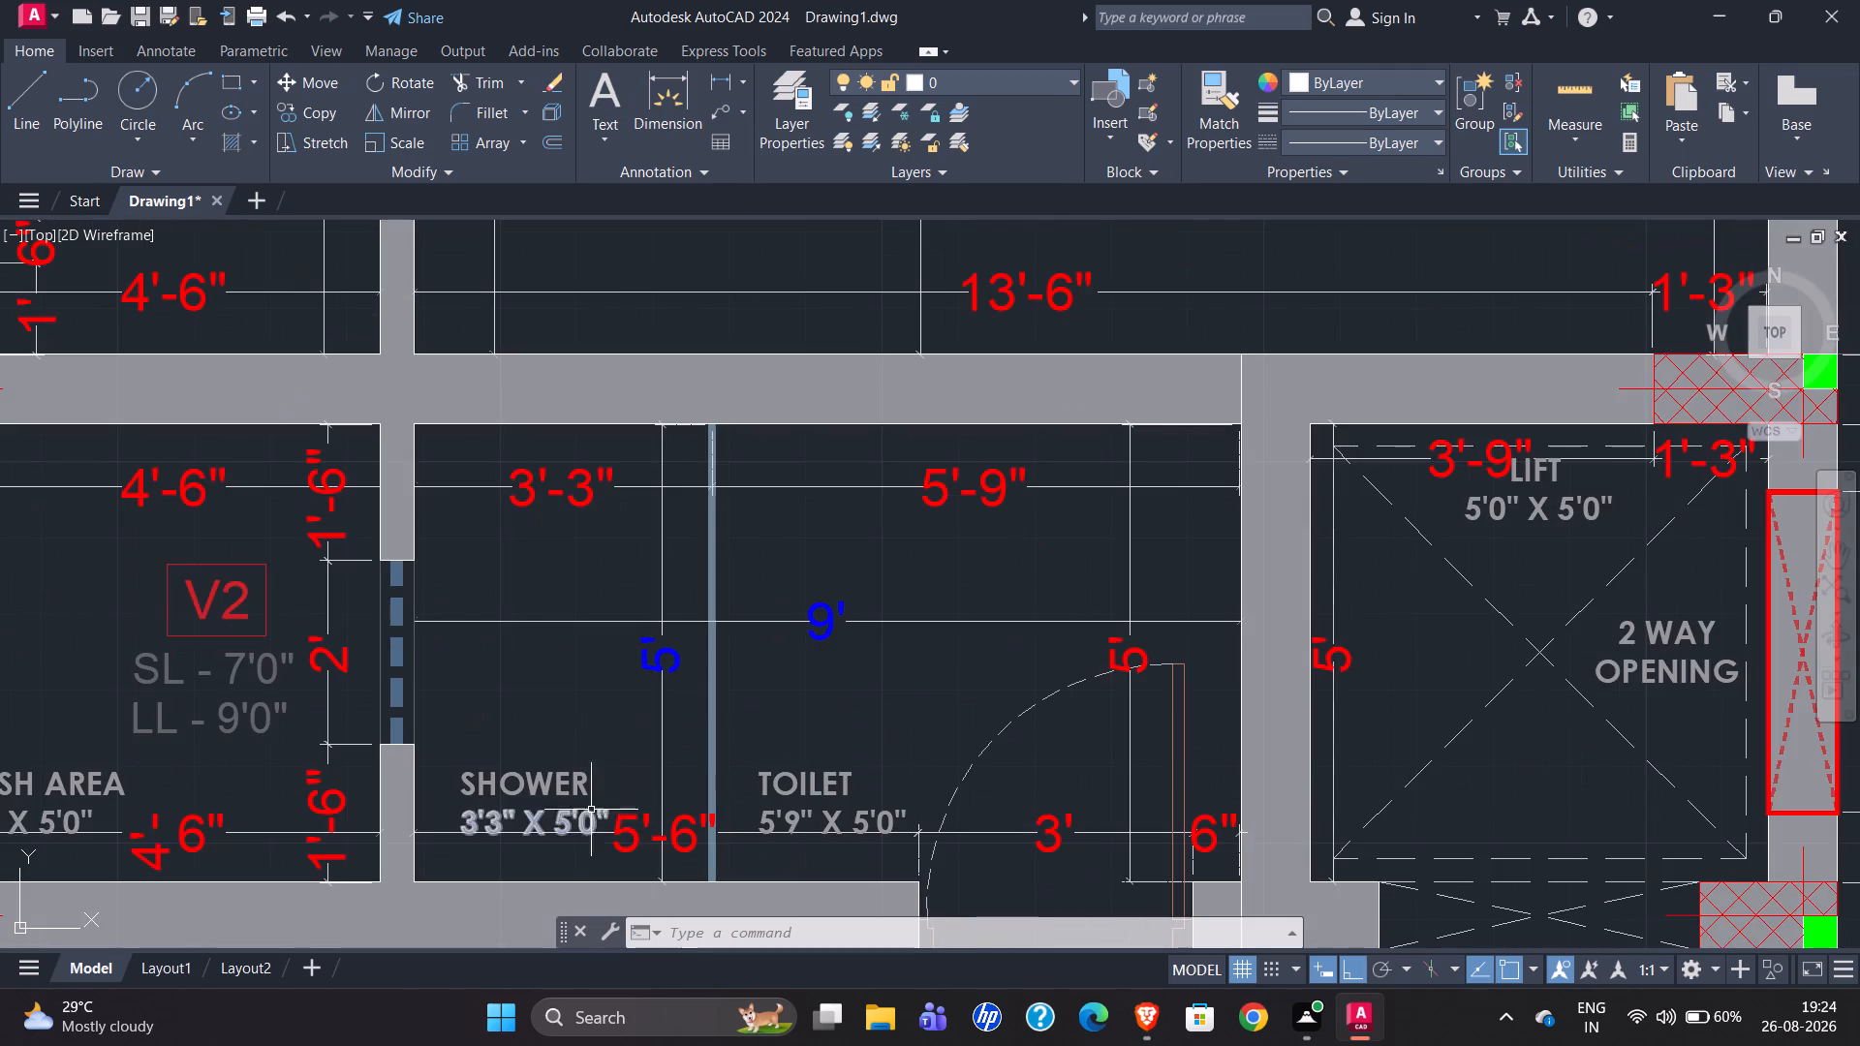
scroll(719, 683, down, 3)
scroll(786, 597, down, 1)
scroll(730, 833, up, 4)
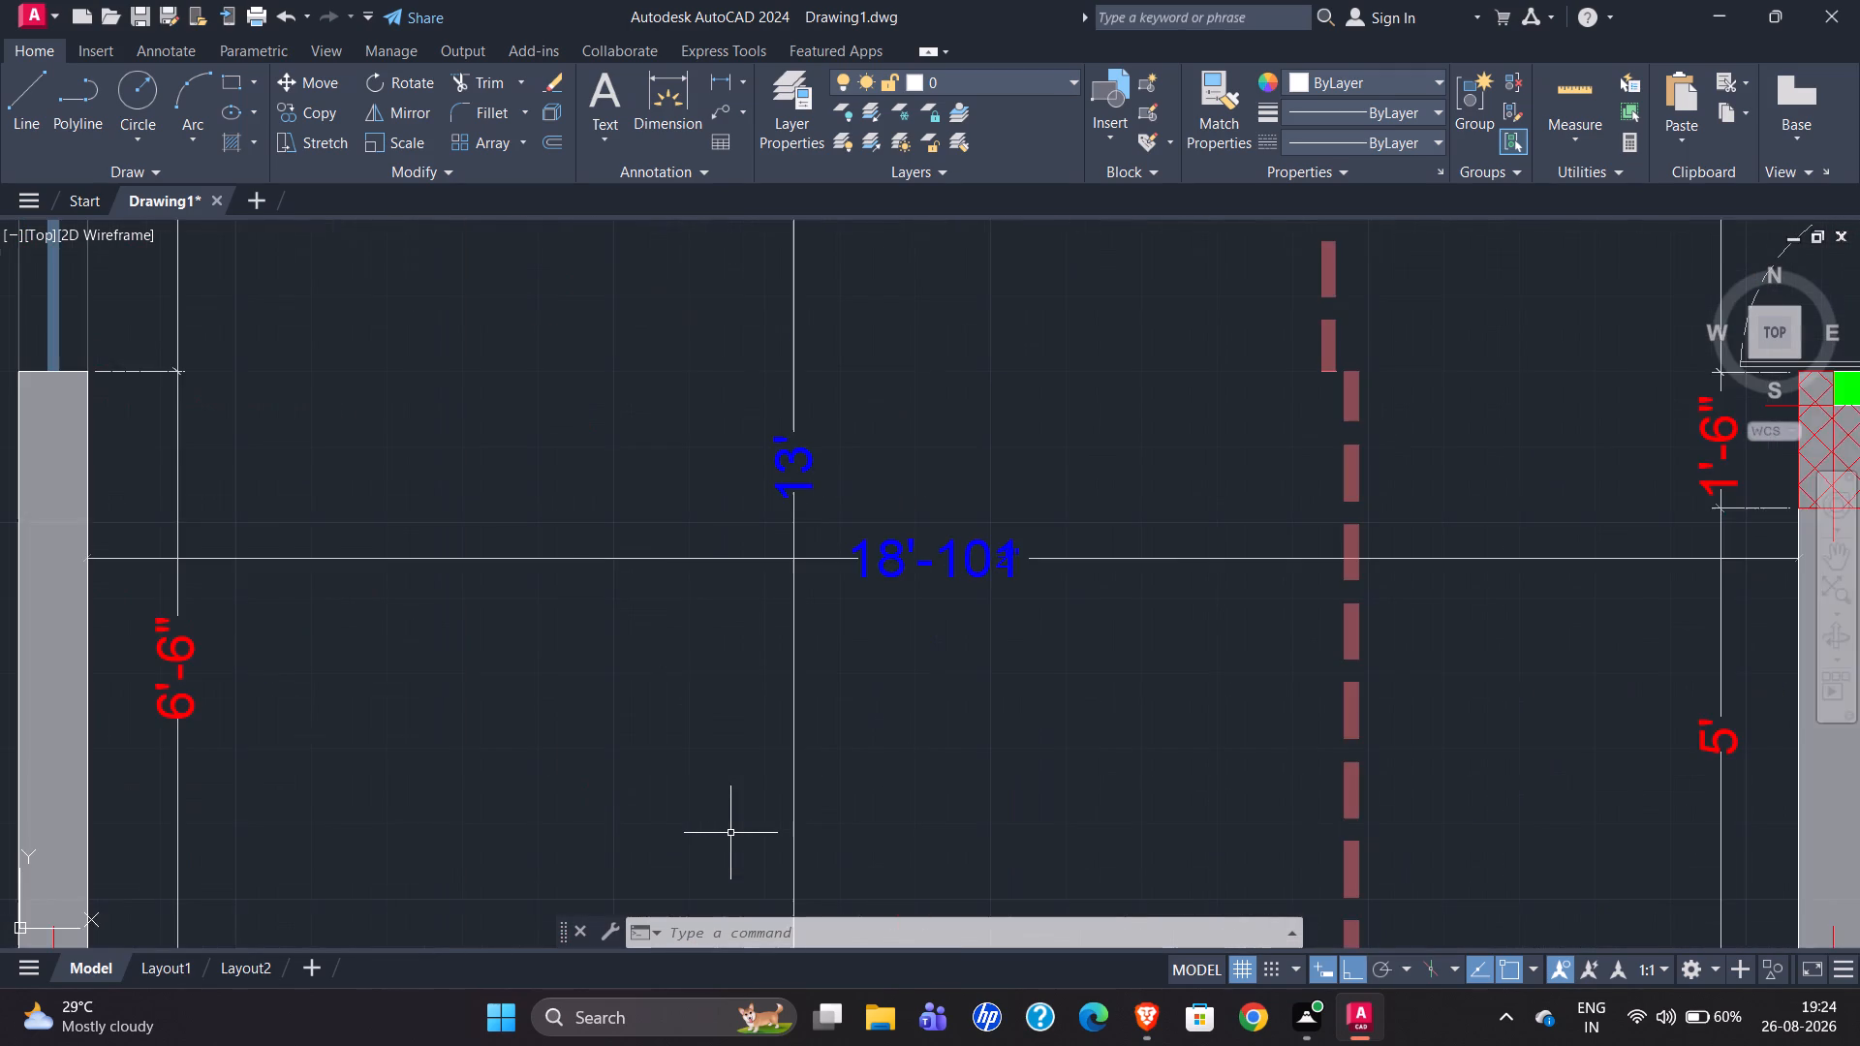
scroll(730, 833, down, 5)
scroll(742, 608, up, 5)
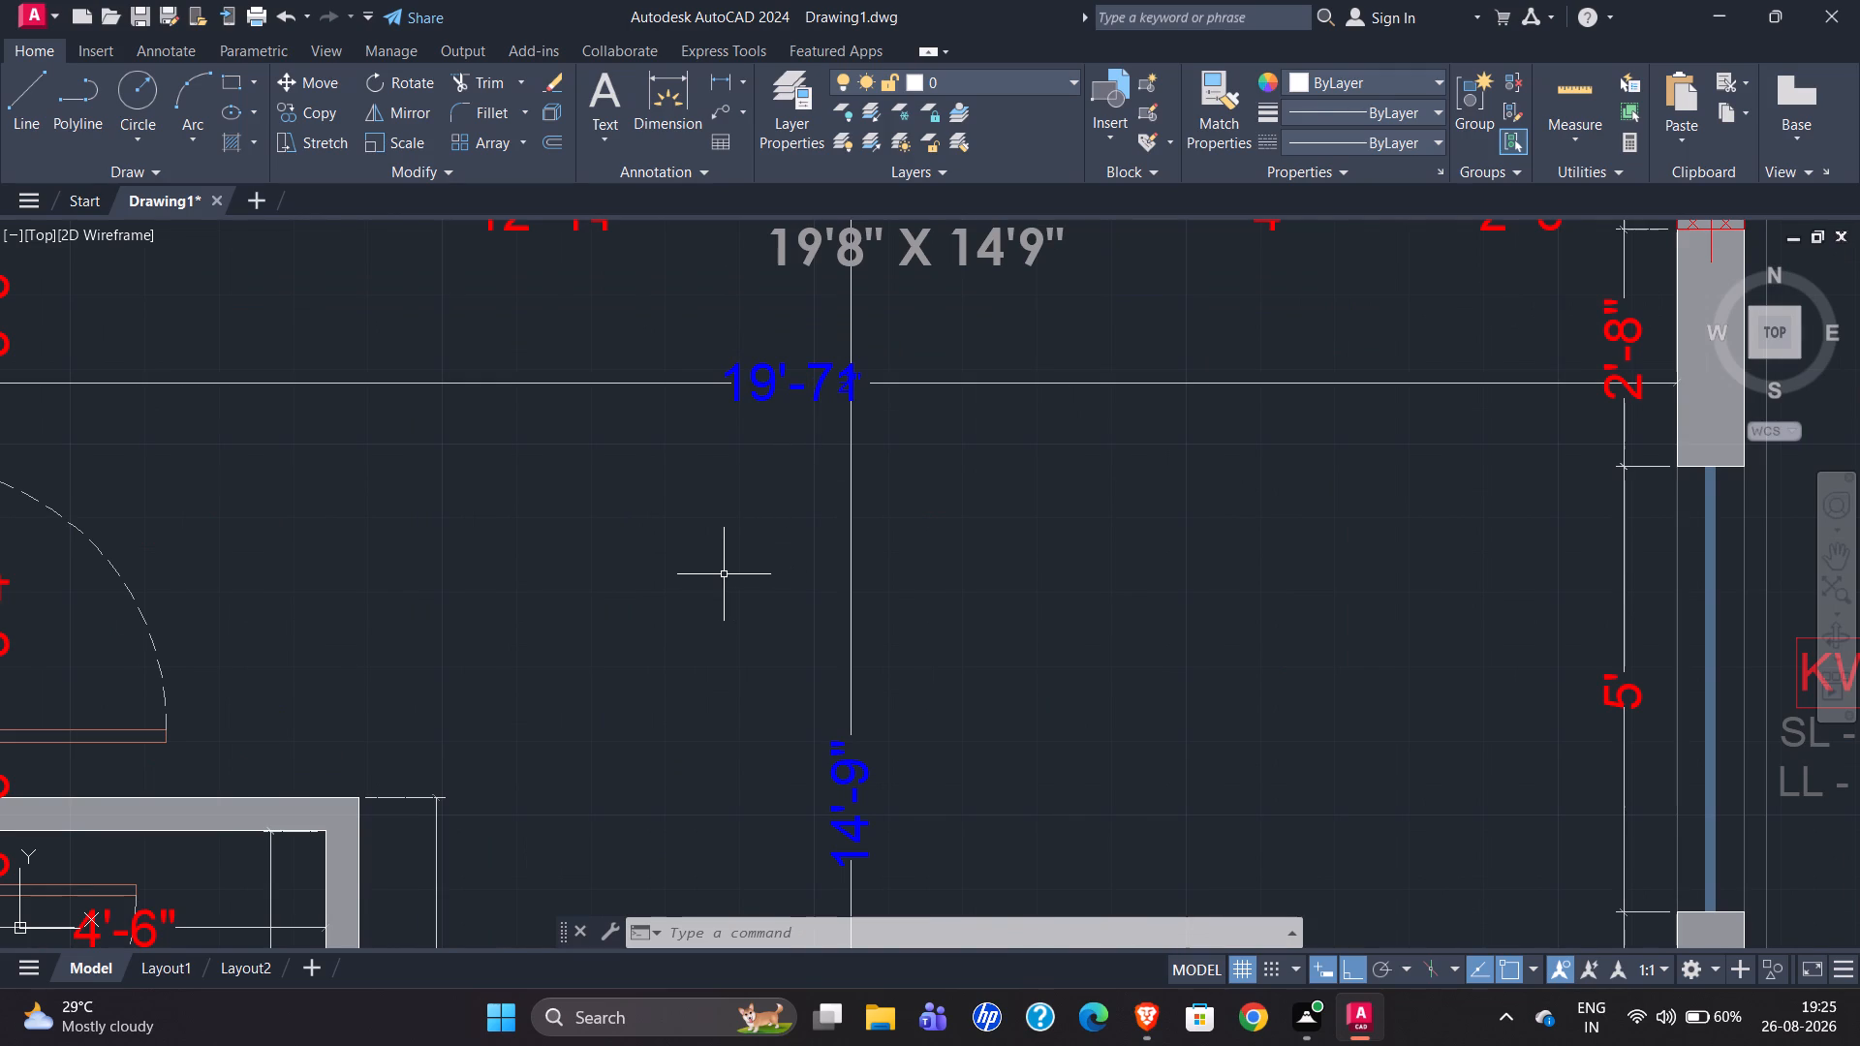
Examine the servant room's internal dimensions, wall segments and door and window openings in the original plan.
scroll(707, 544, down, 1)
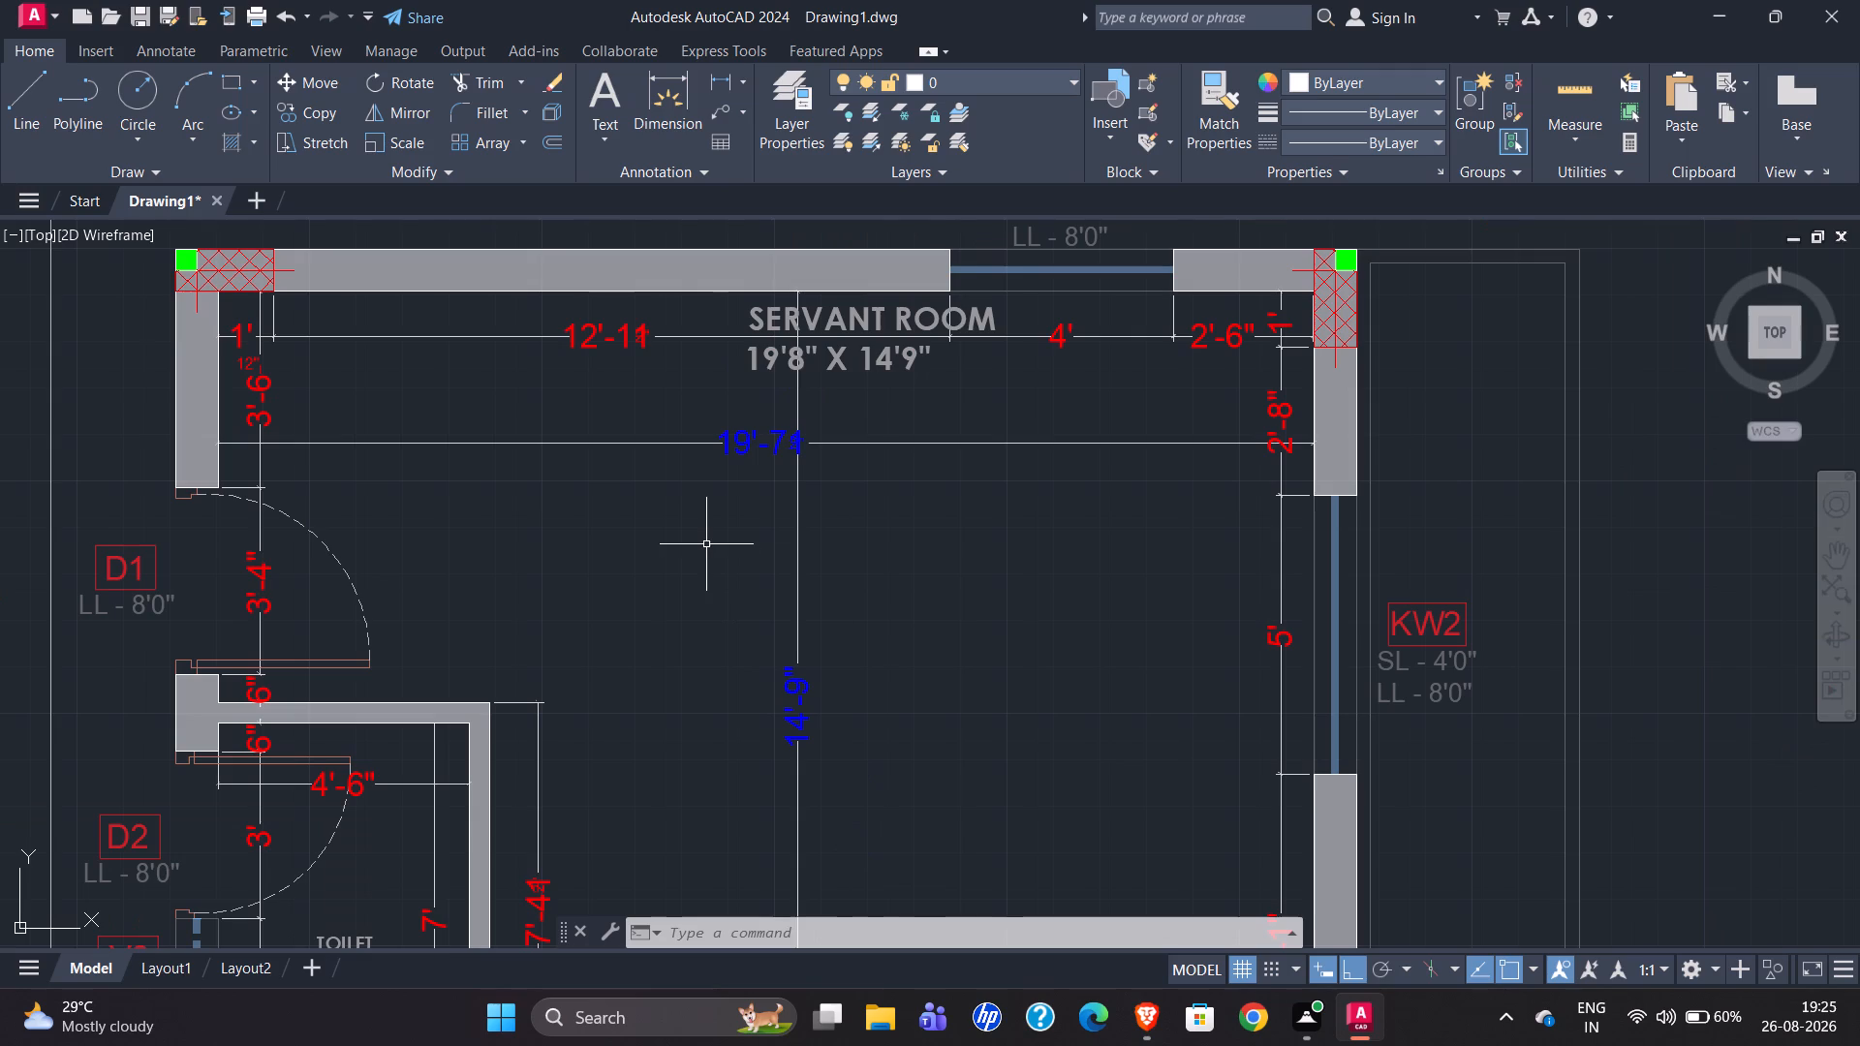
scroll(857, 494, down, 1)
scroll(841, 684, up, 2)
scroll(695, 702, down, 2)
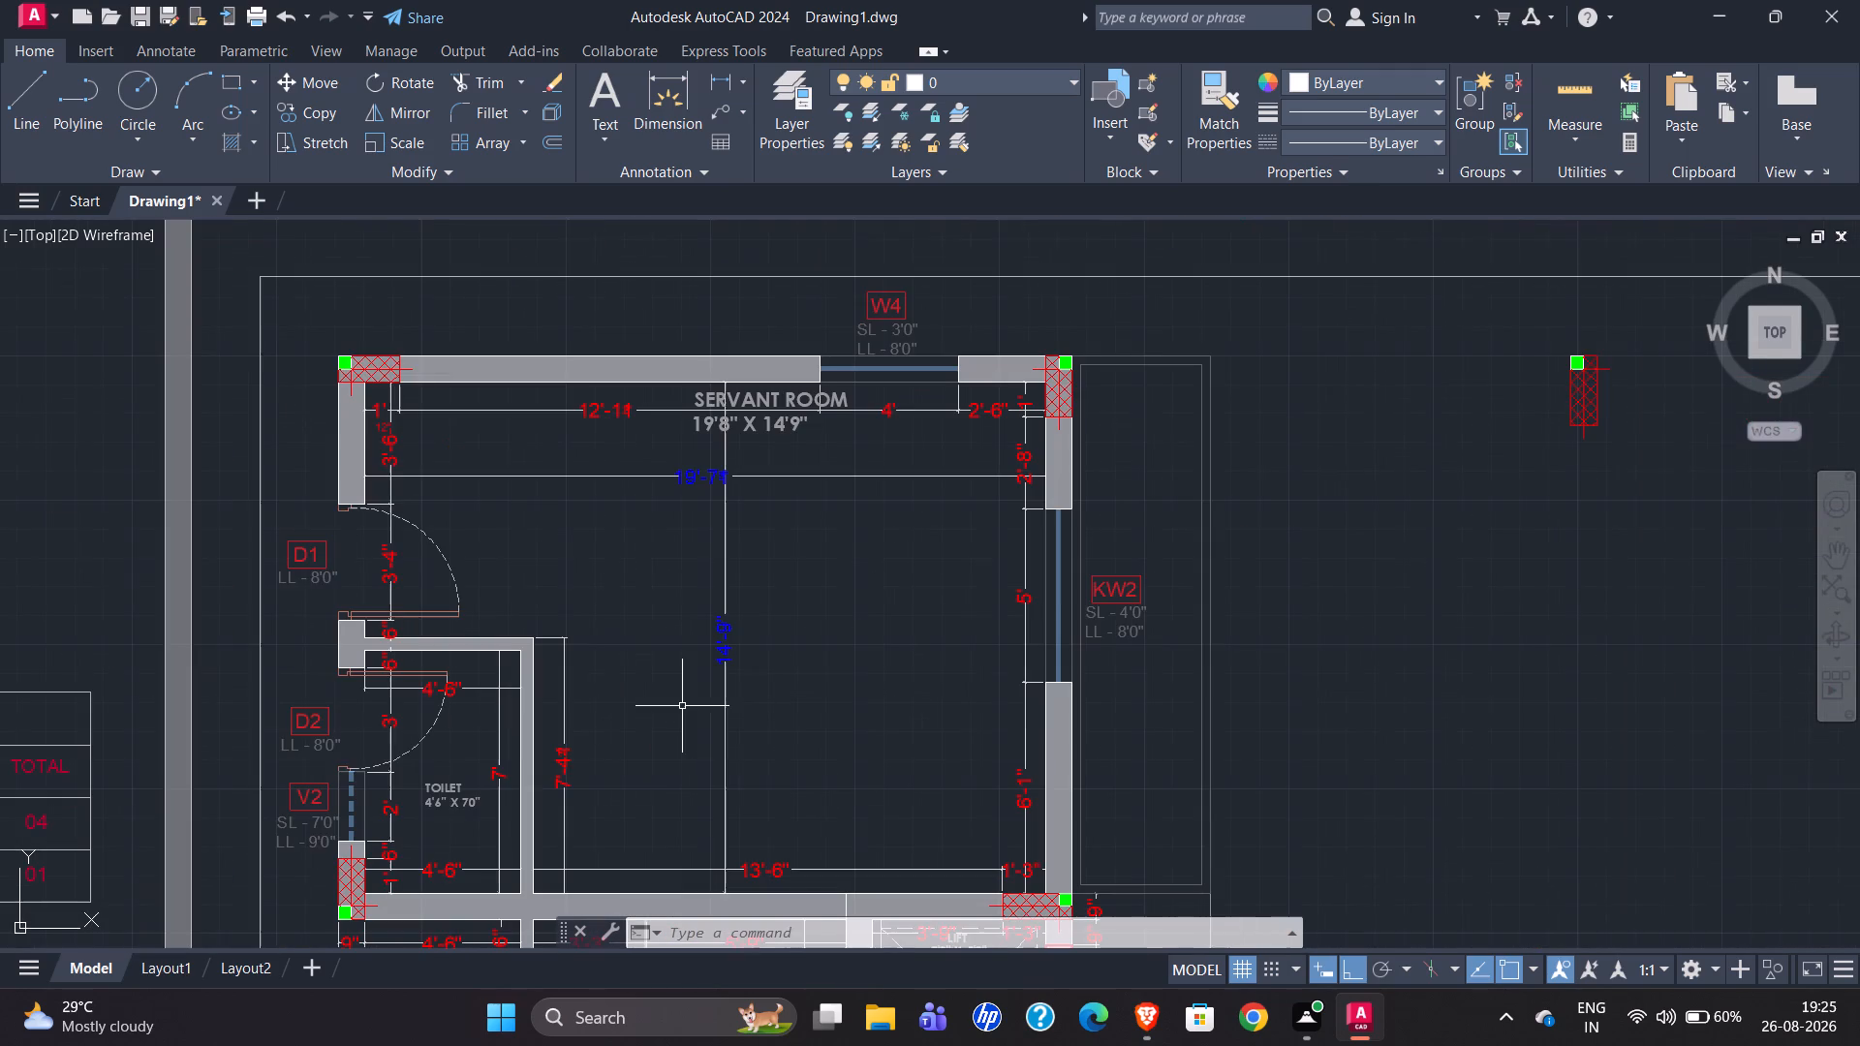
scroll(670, 522, up, 1)
scroll(705, 527, down, 1)
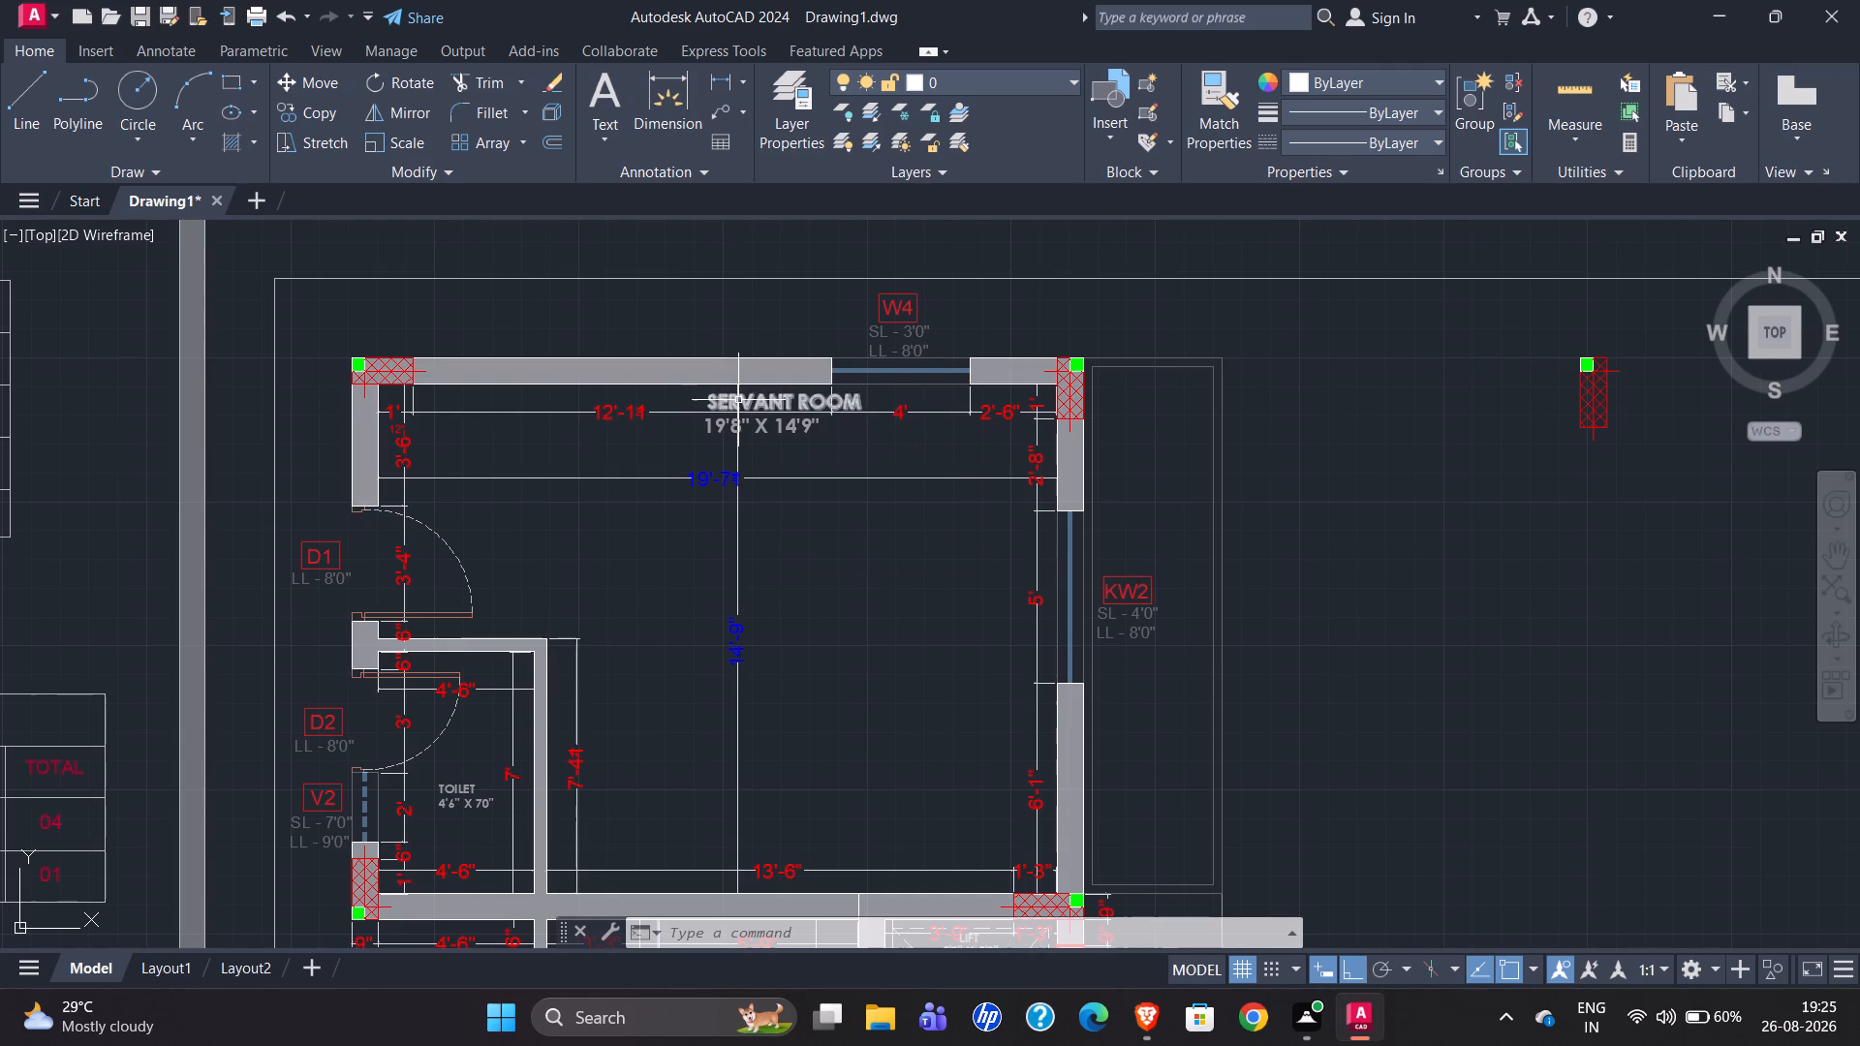
scroll(738, 399, up, 2)
scroll(744, 393, down, 2)
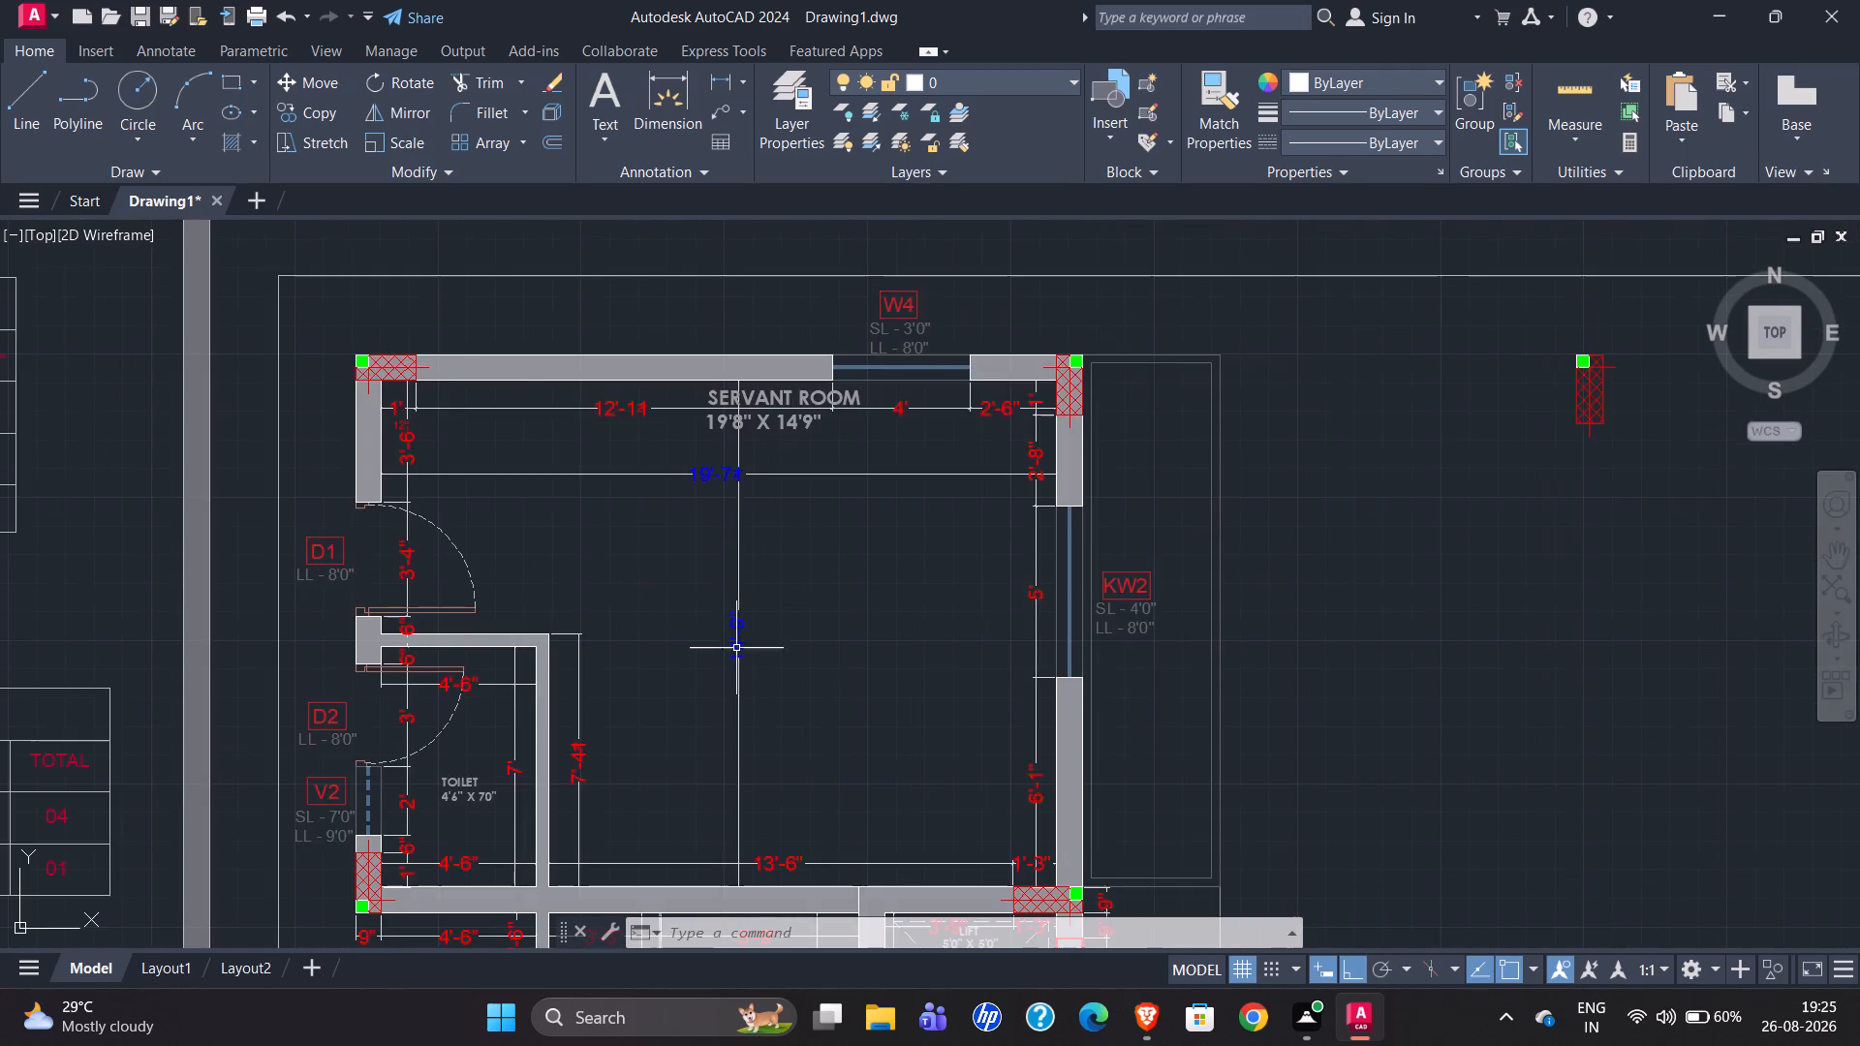
scroll(732, 660, up, 3)
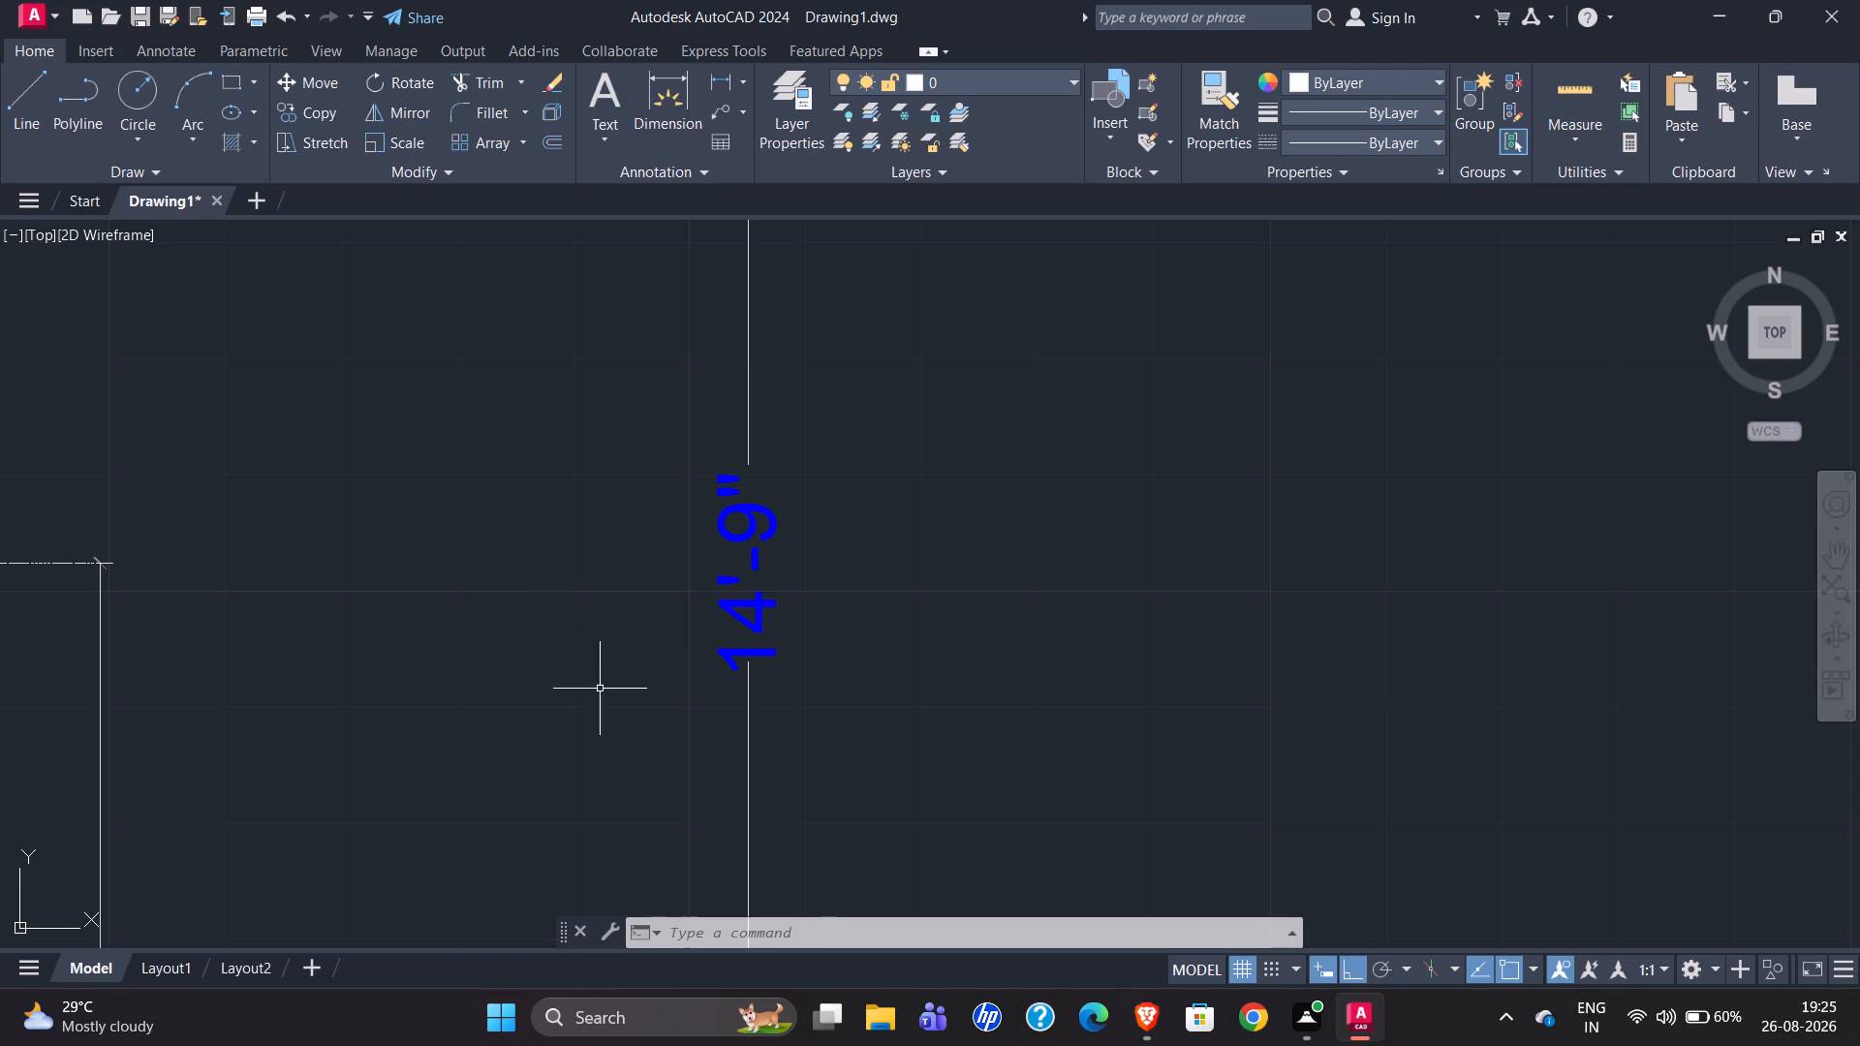
scroll(624, 727, up, 2)
scroll(624, 727, down, 5)
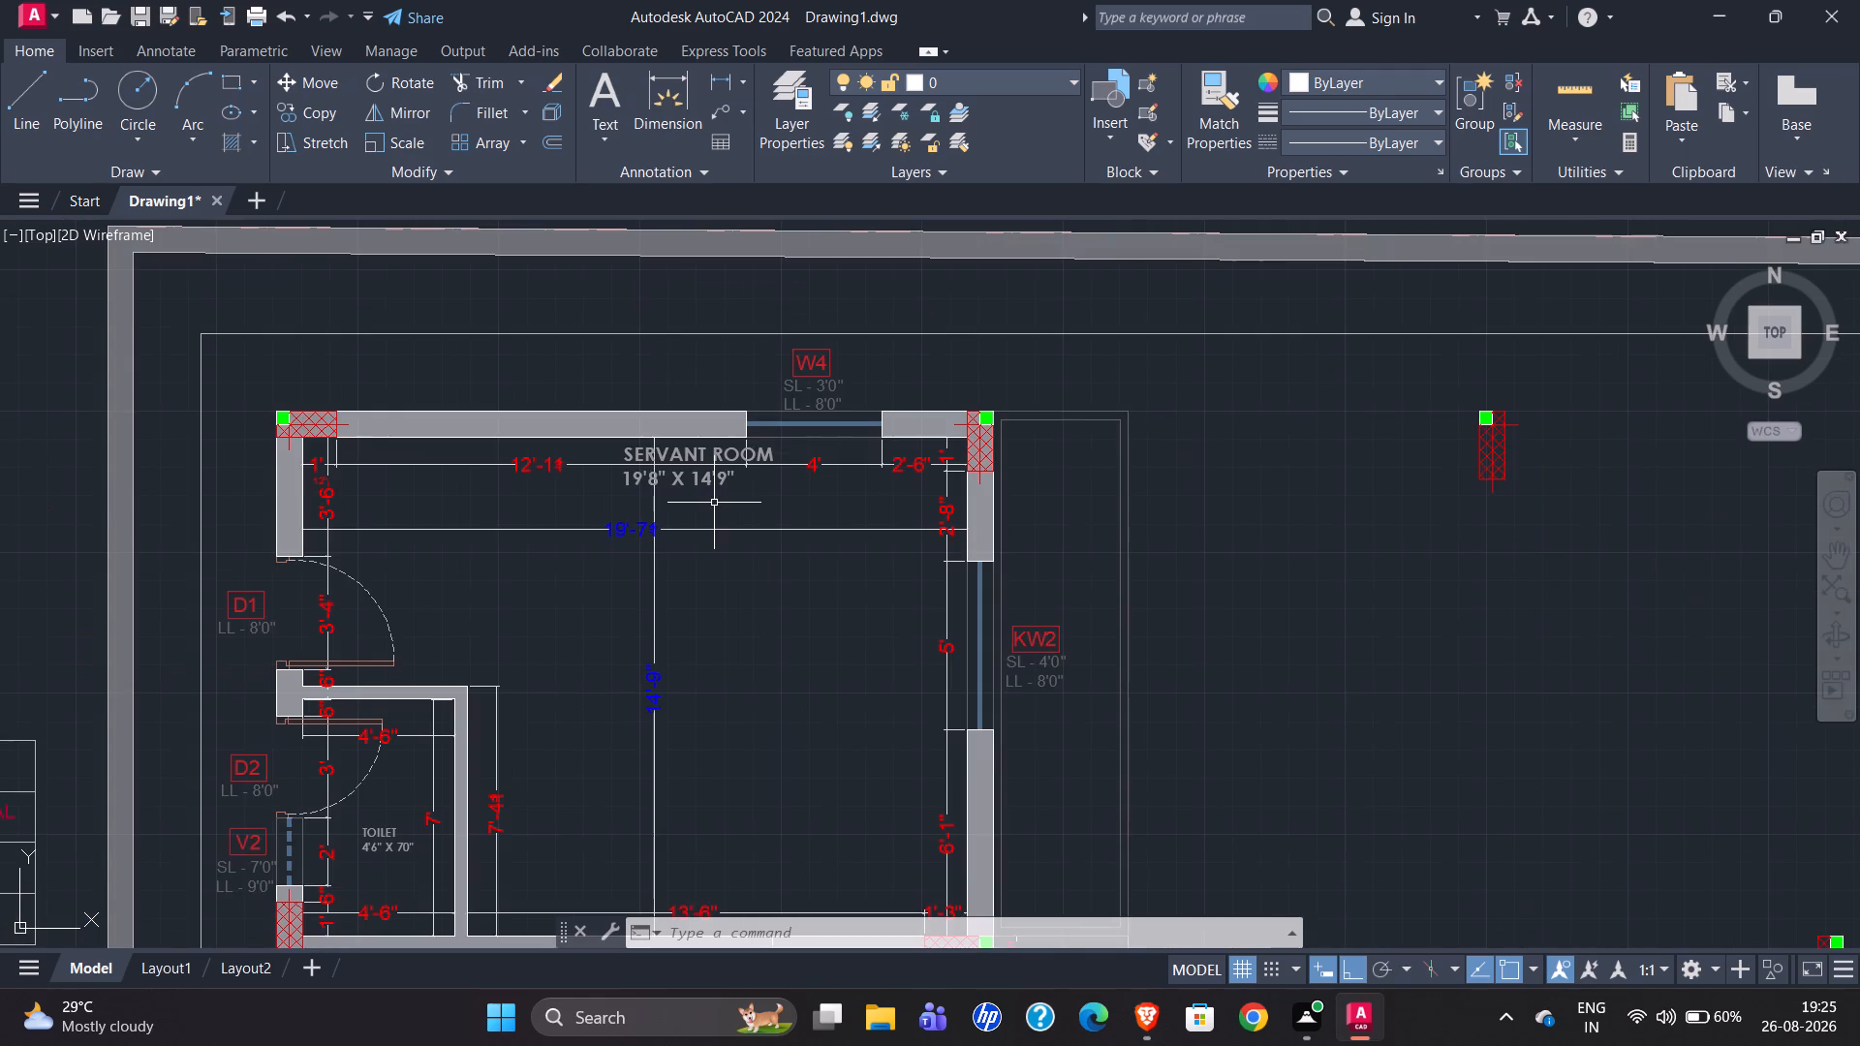
Examine the servant room's internal length and width and the wall segments around windows W4 and KW2 in the original plan.
scroll(635, 443, up, 3)
scroll(693, 422, down, 1)
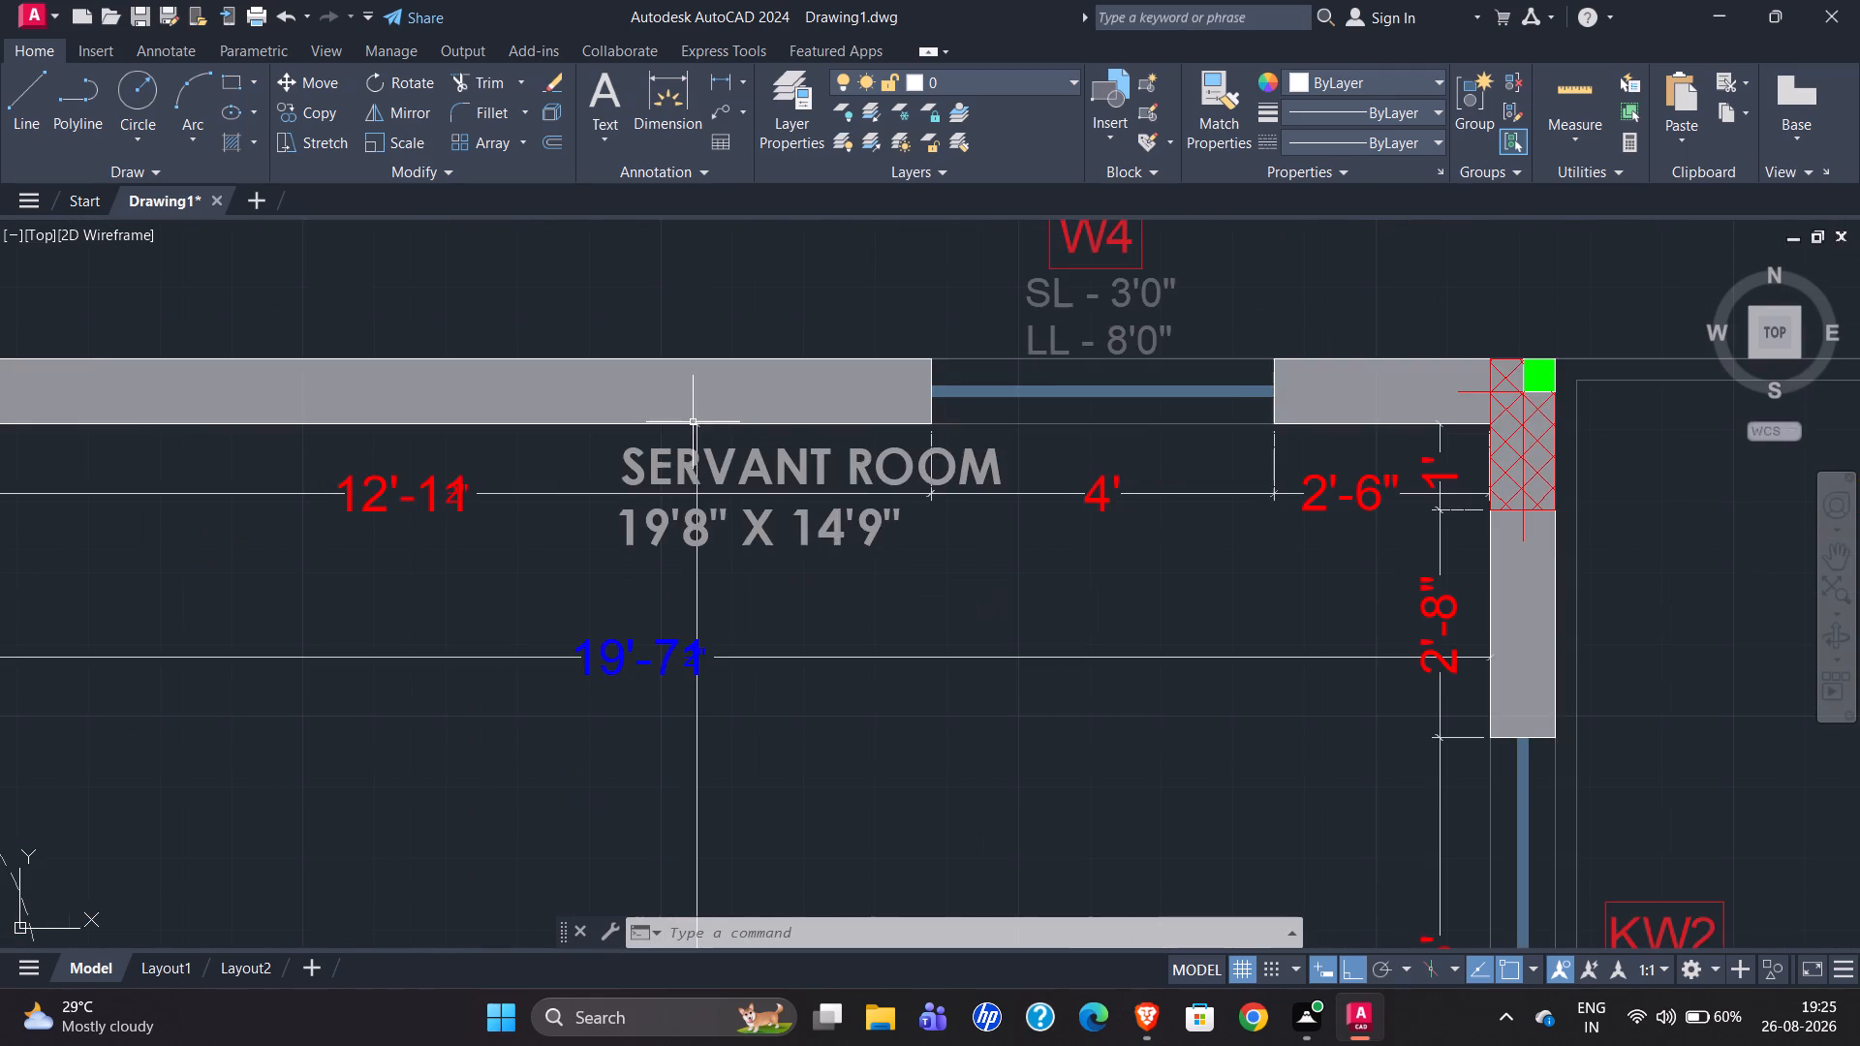
scroll(693, 422, down, 1)
scroll(790, 415, down, 1)
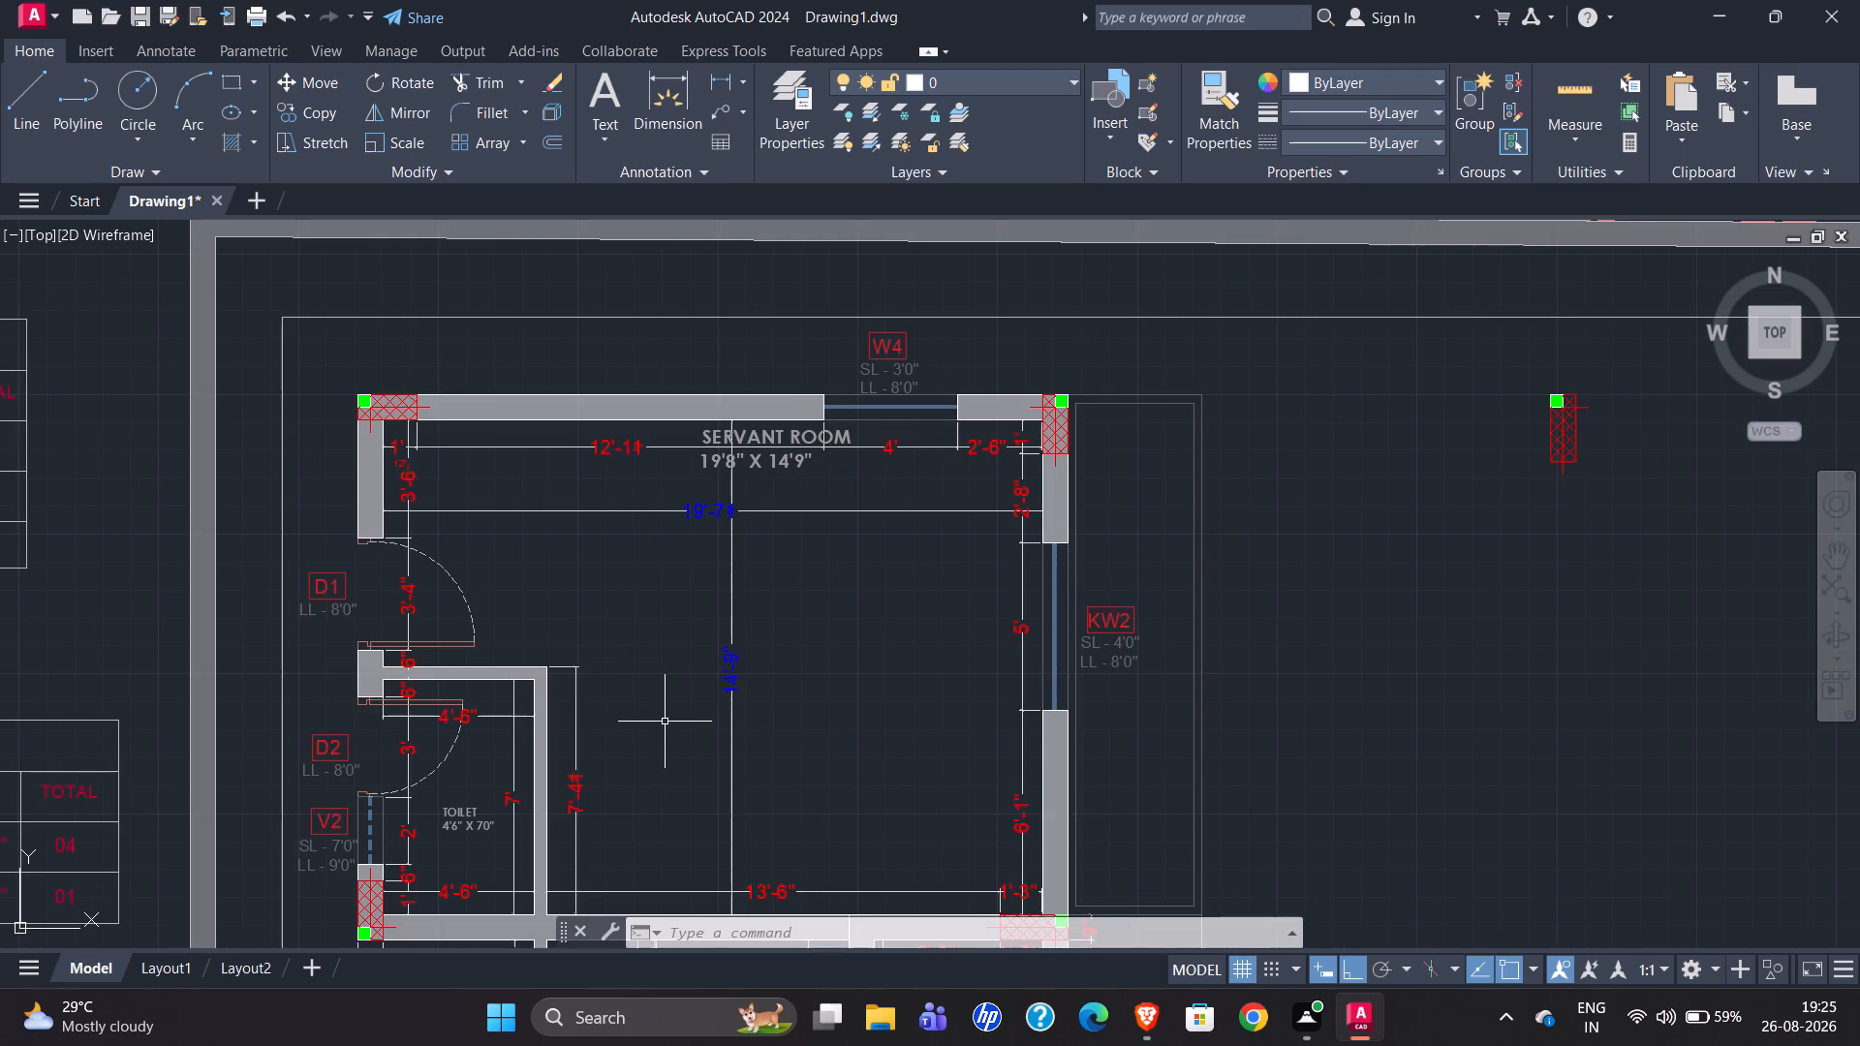
scroll(712, 528, down, 1)
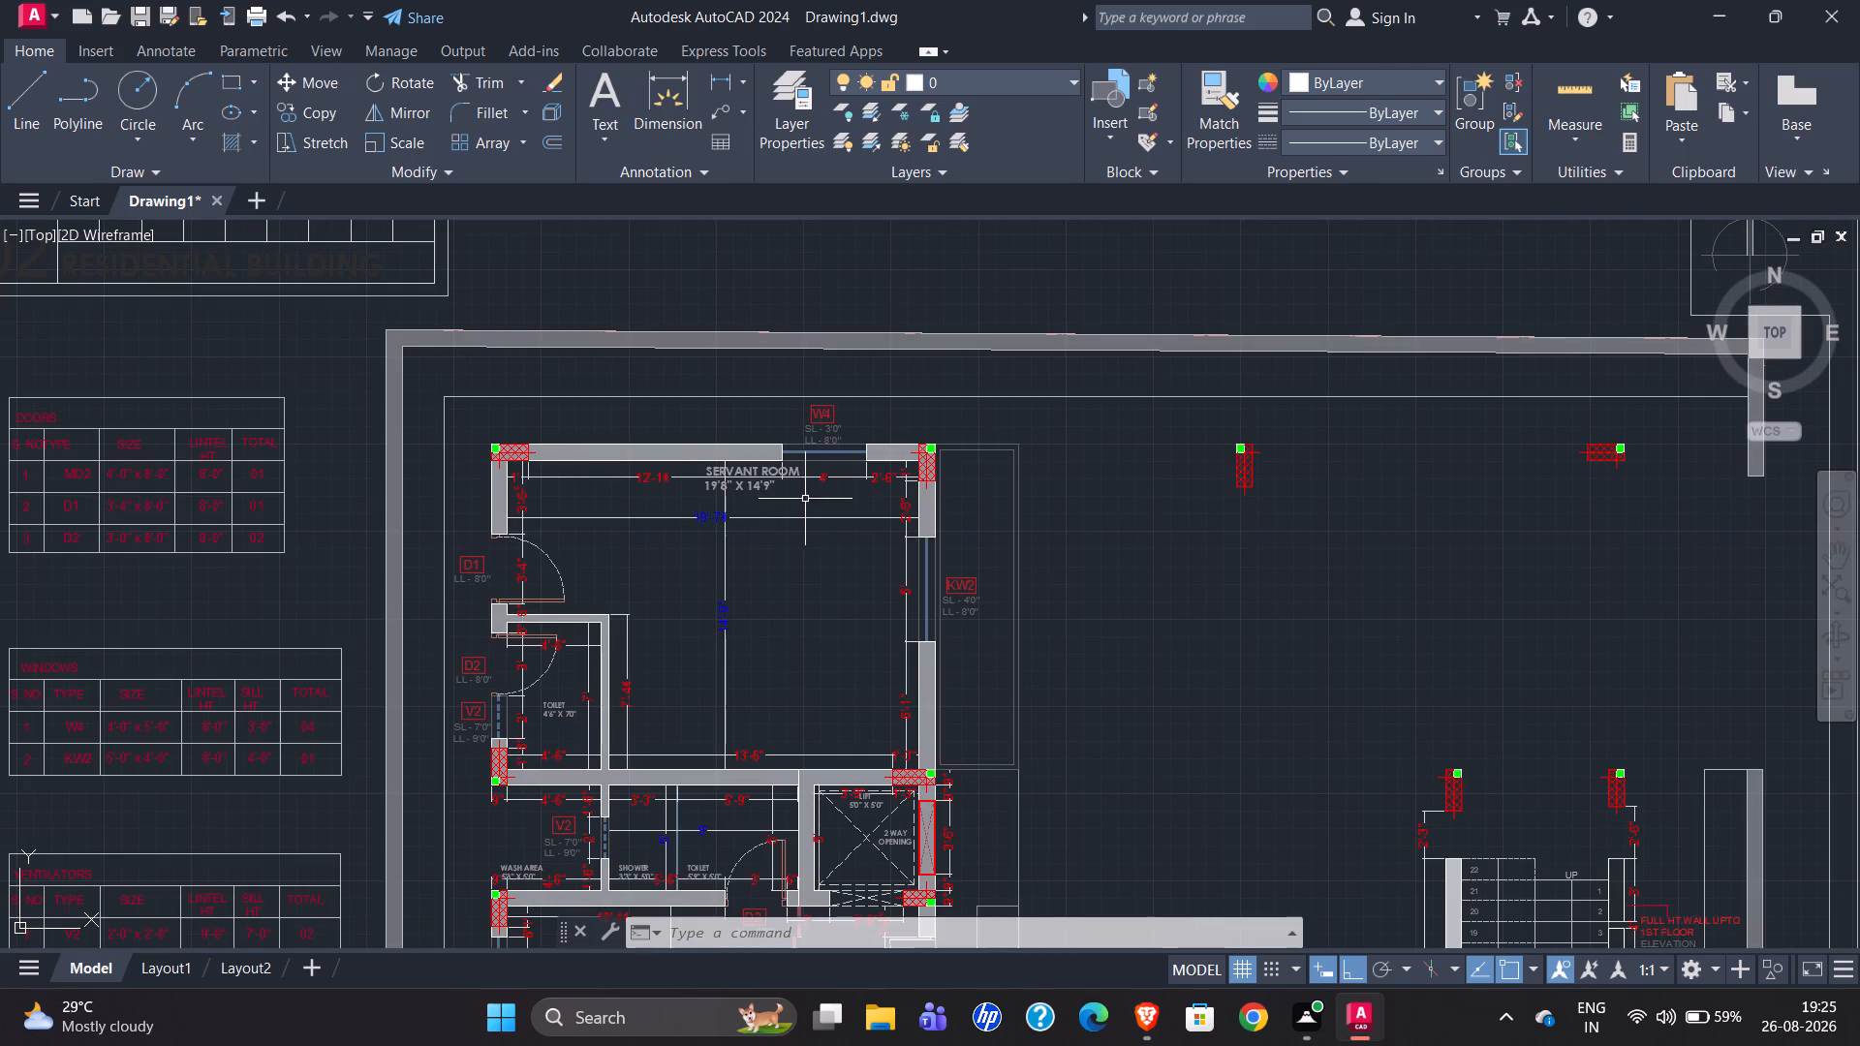
scroll(691, 446, up, 2)
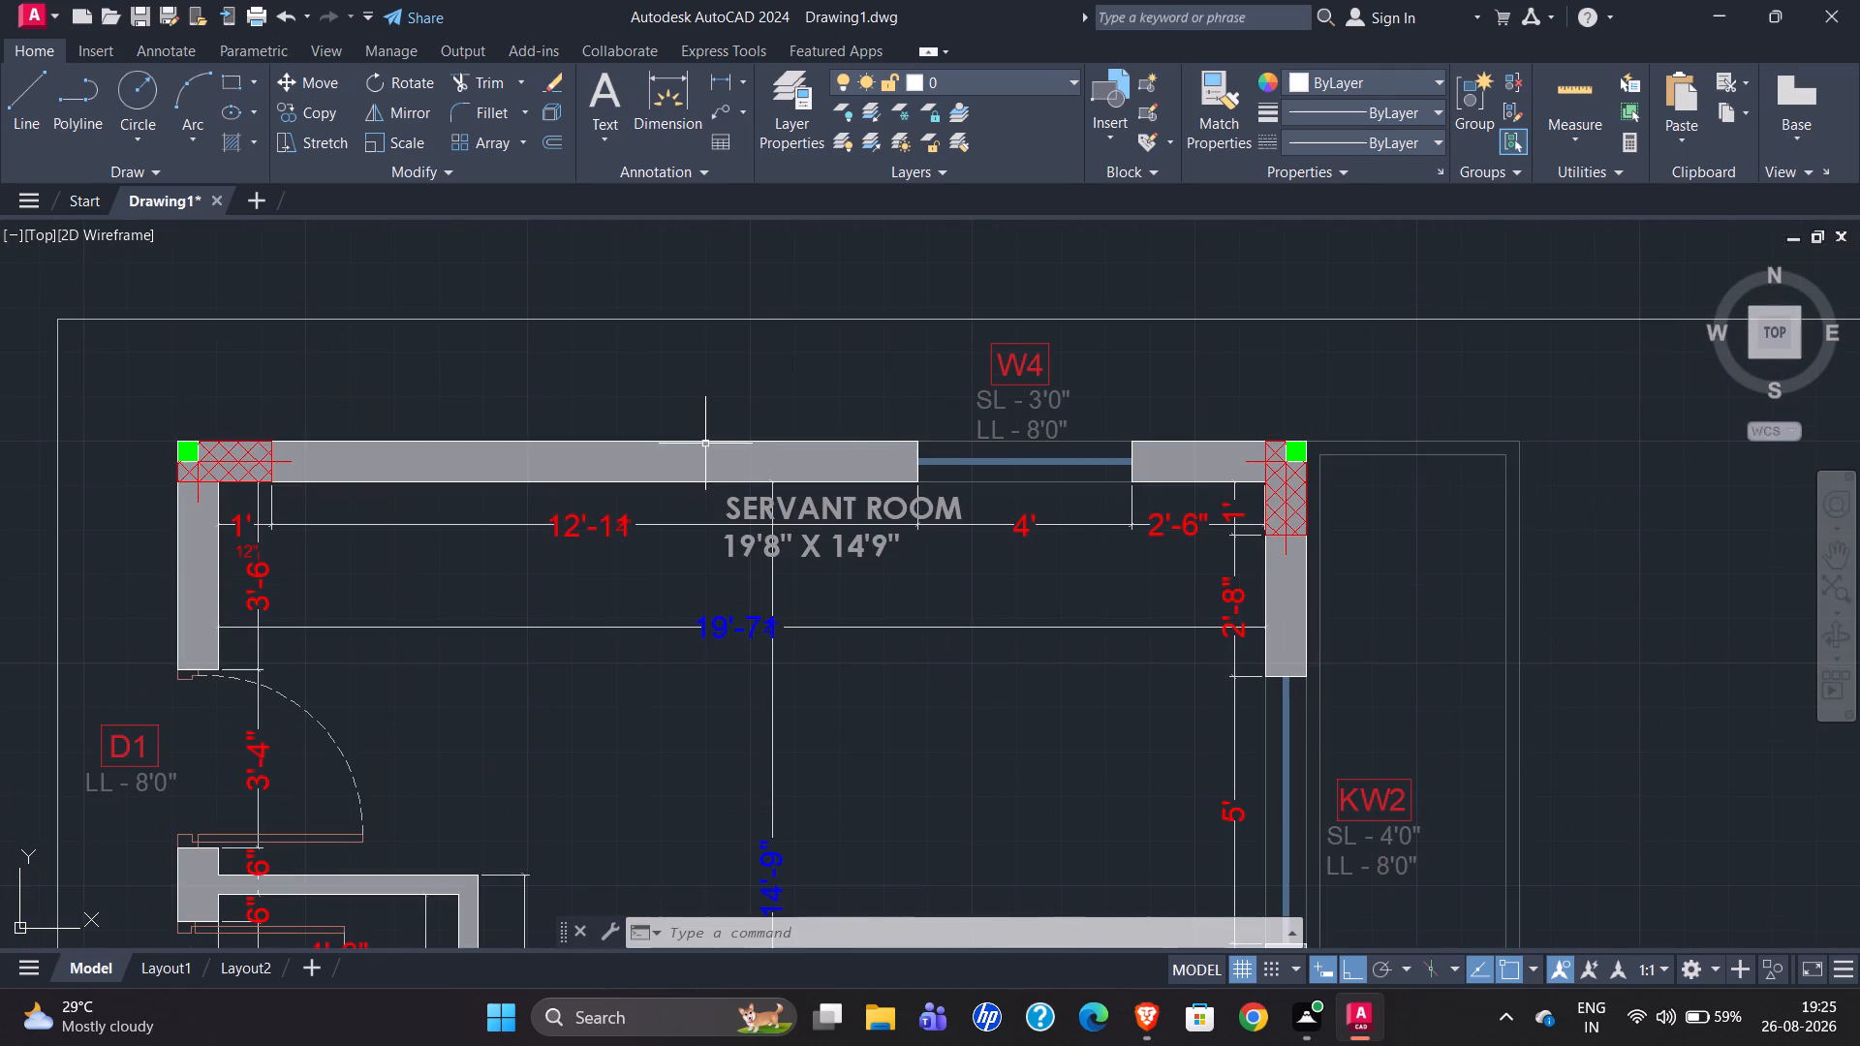
scroll(711, 443, down, 1)
scroll(743, 746, up, 3)
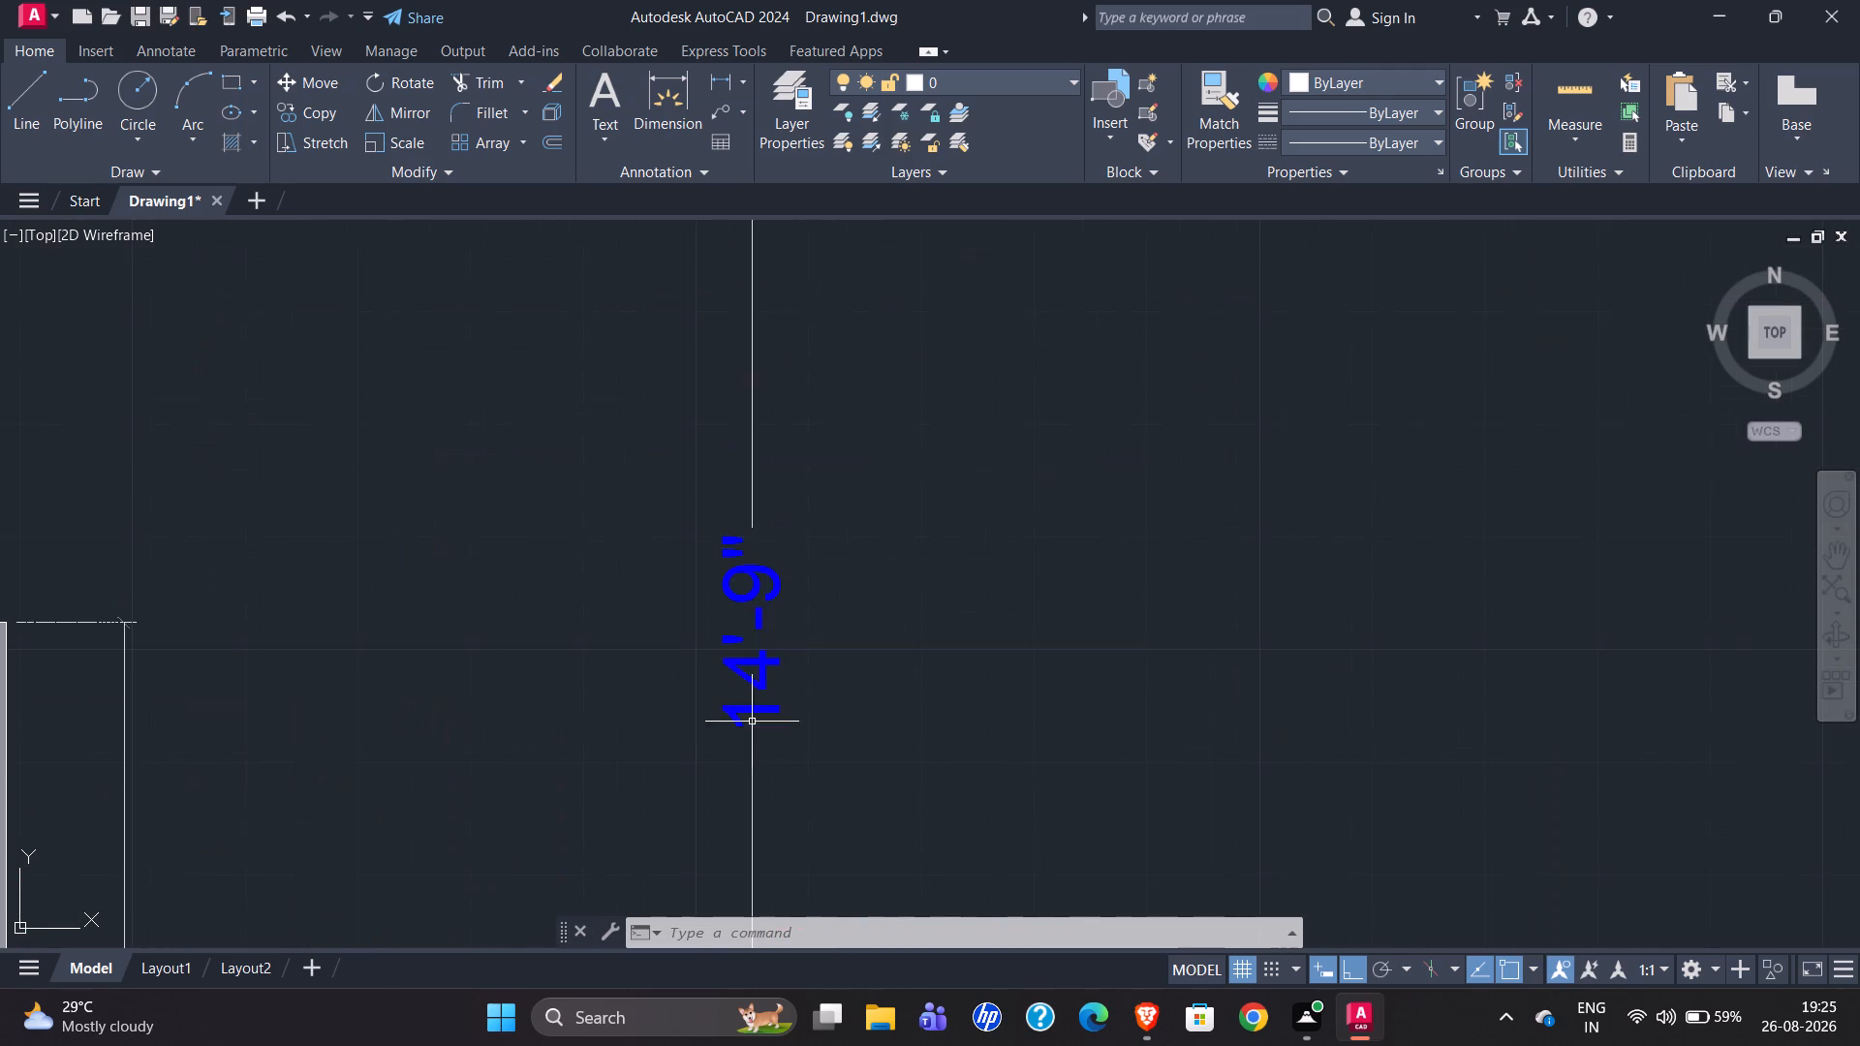
scroll(726, 685, down, 2)
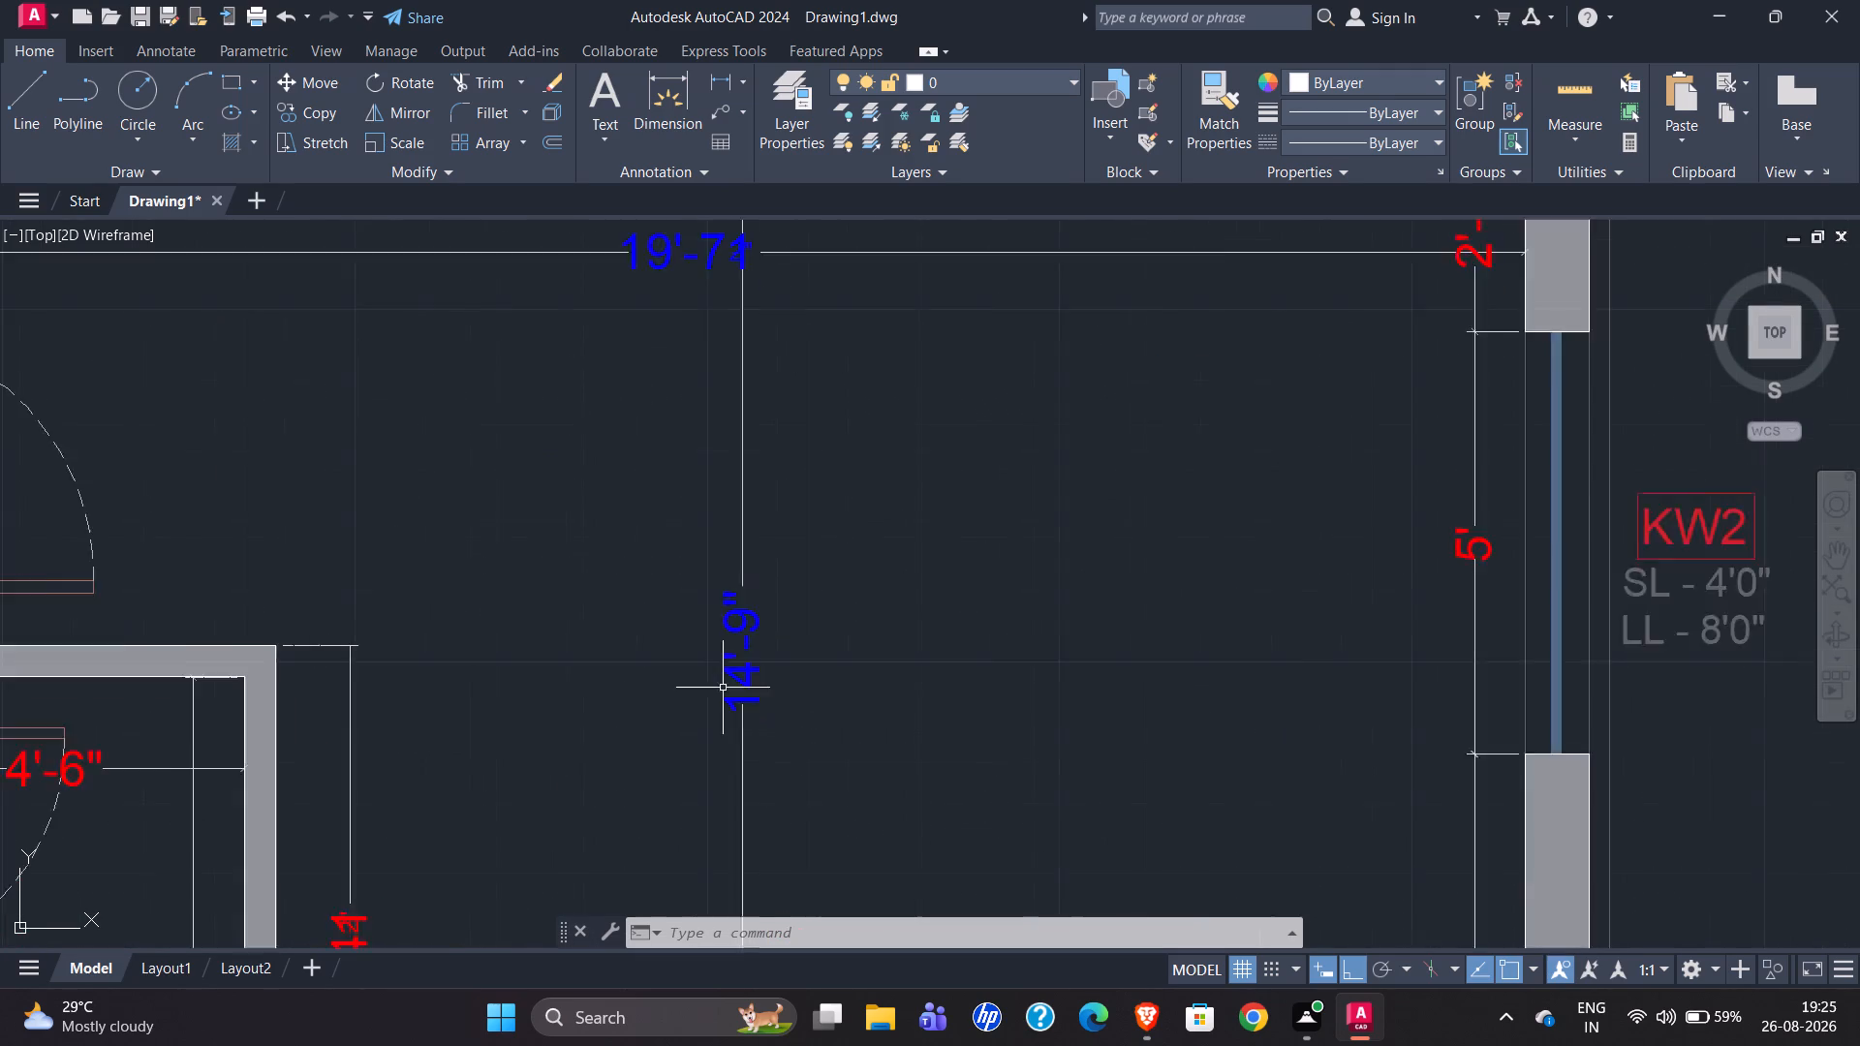
scroll(723, 688, down, 1)
scroll(726, 414, up, 3)
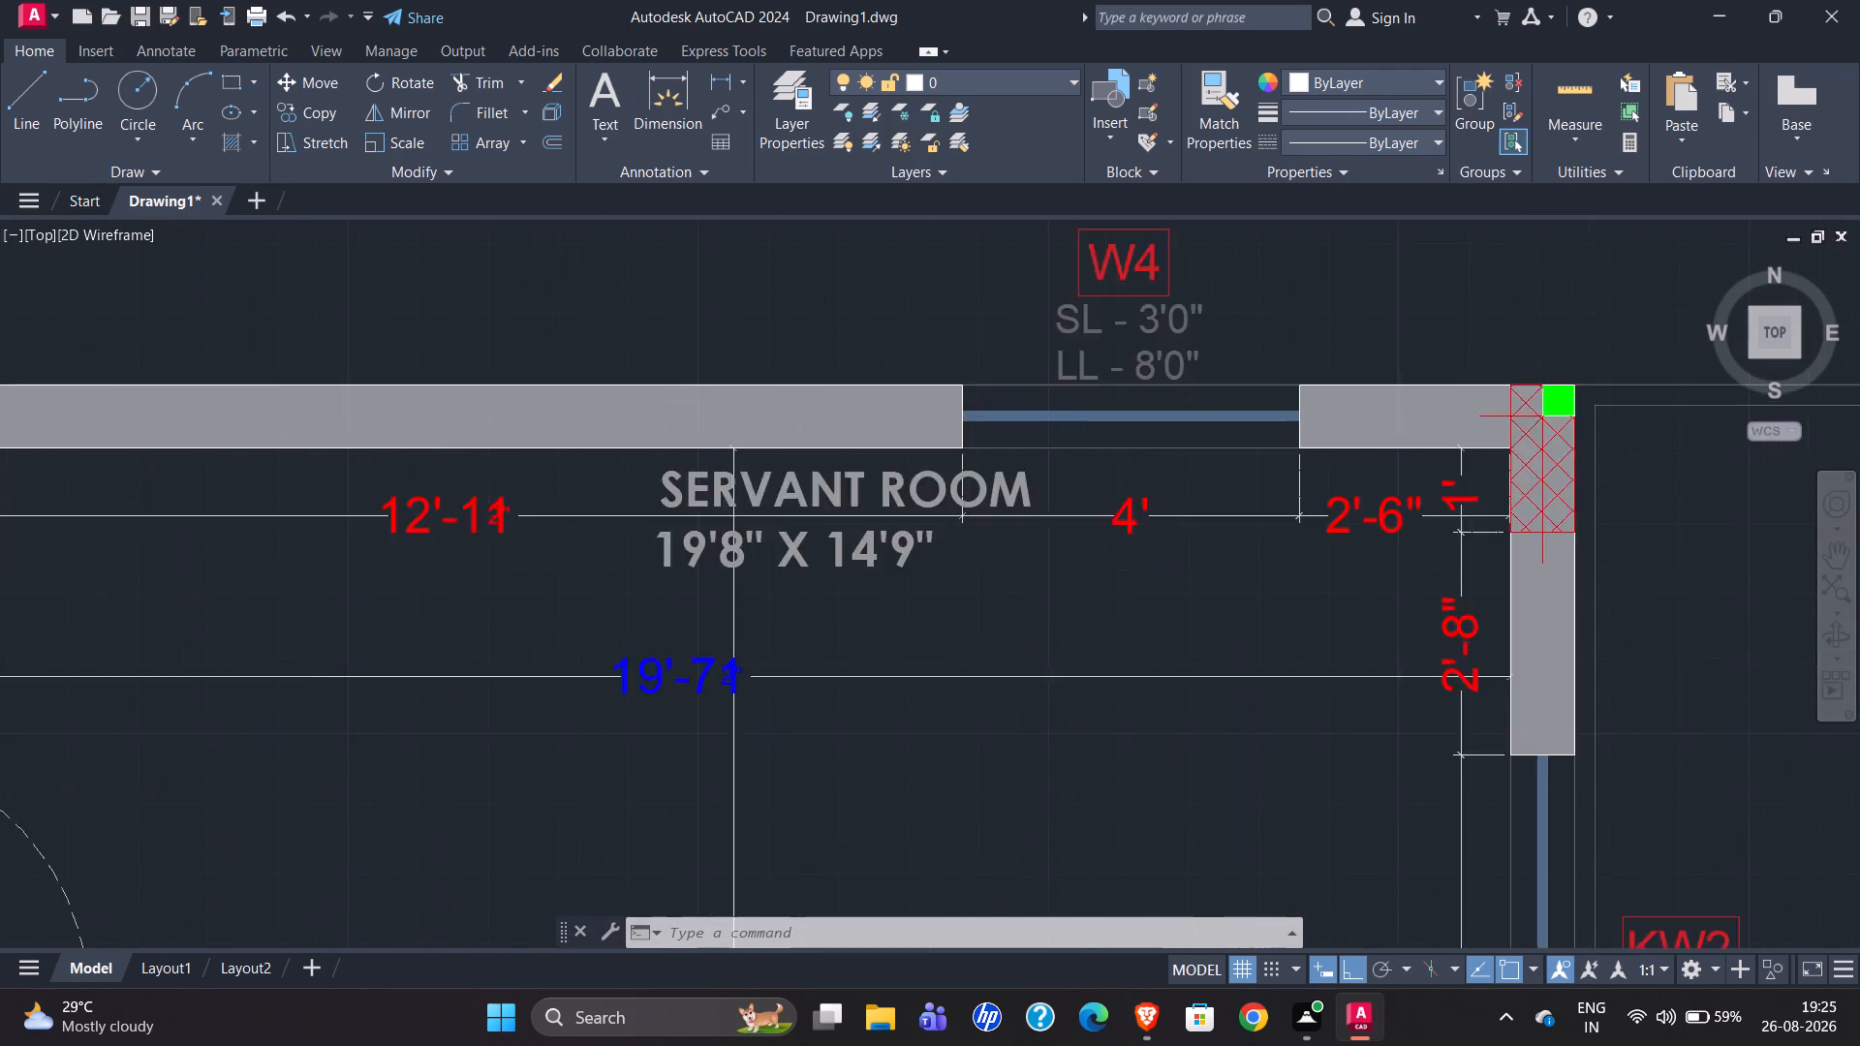
scroll(726, 417, down, 2)
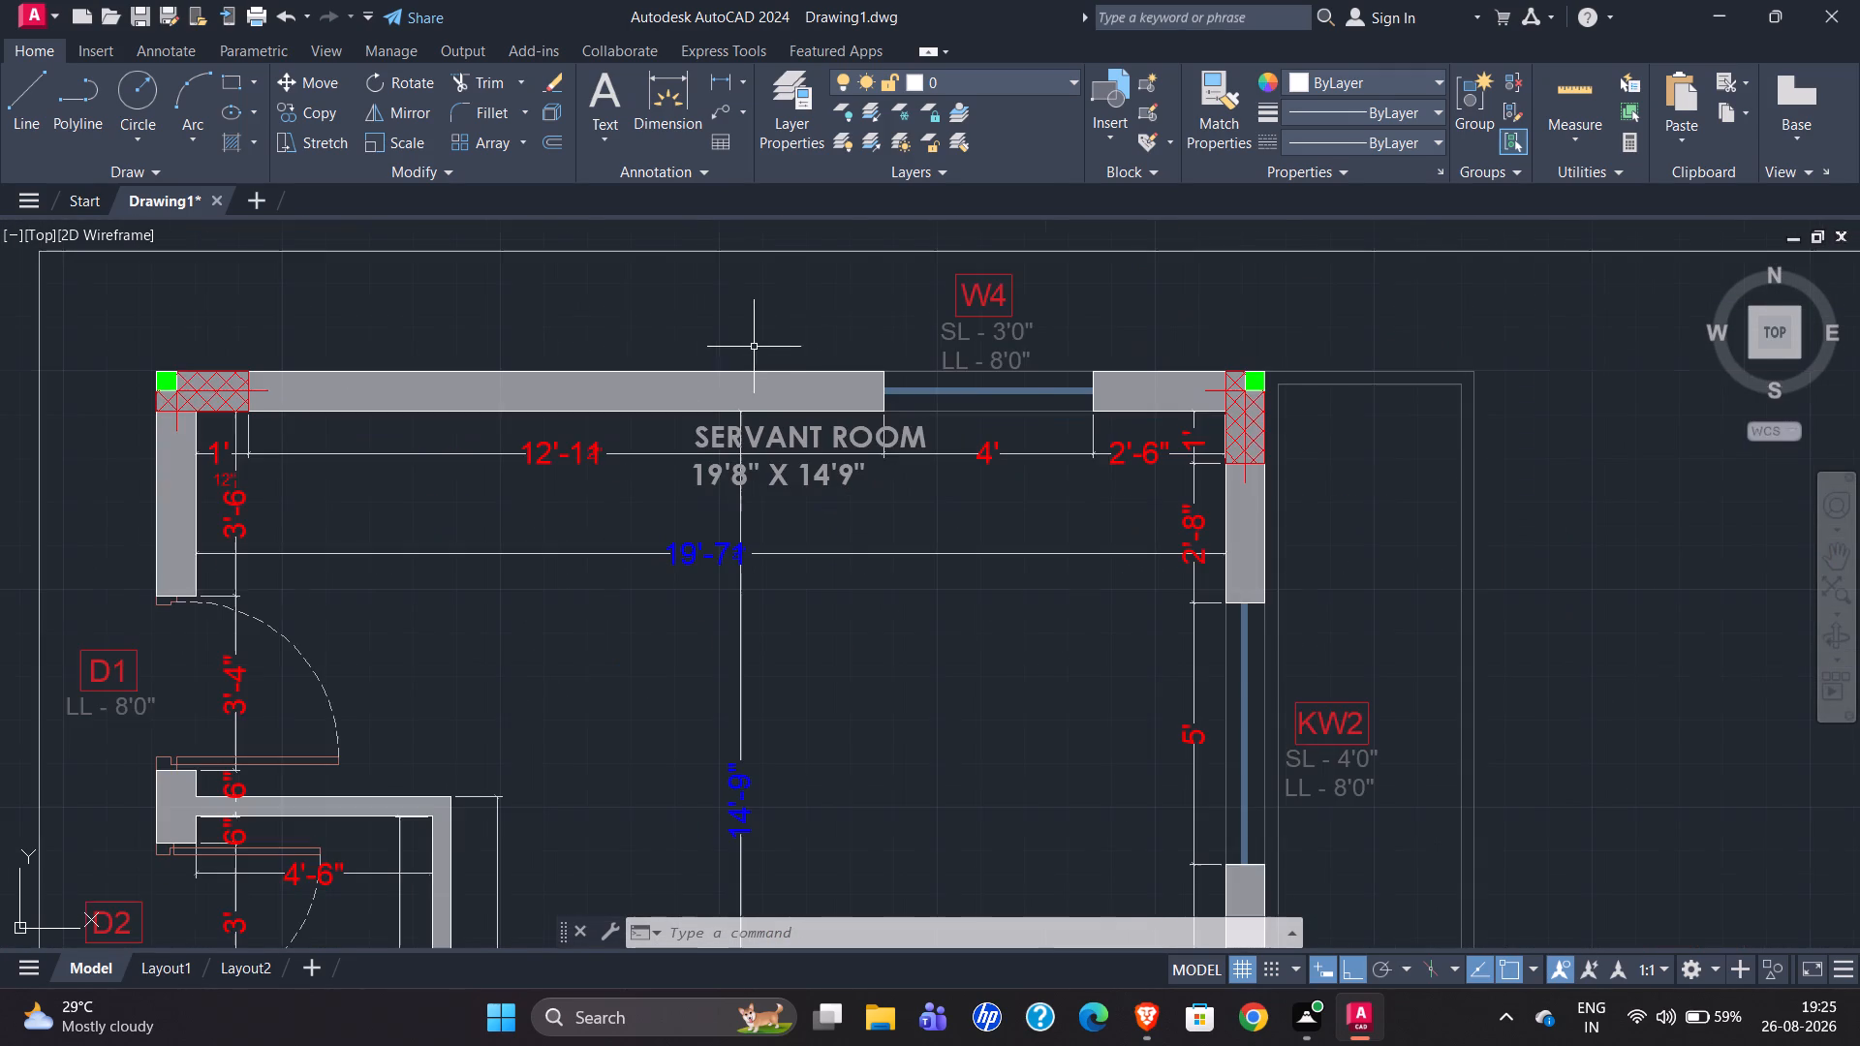
scroll(779, 323, down, 2)
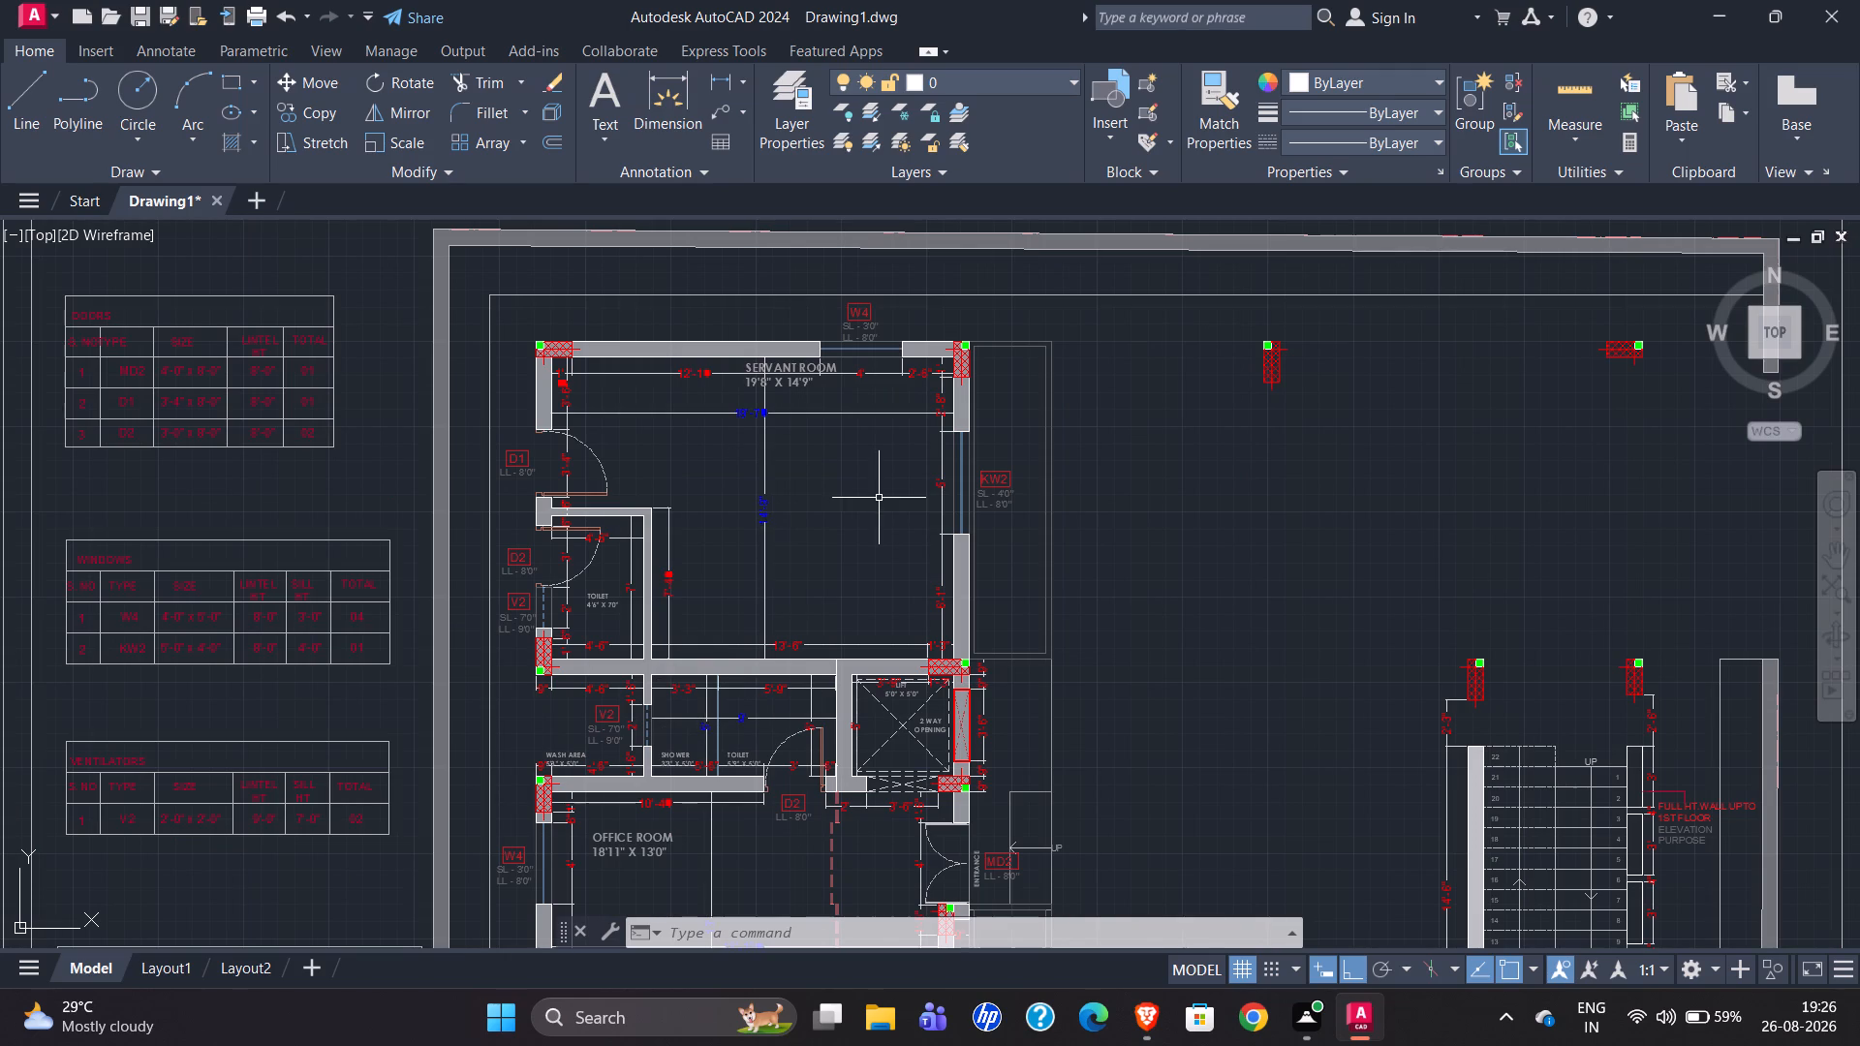
scroll(771, 541, up, 2)
scroll(760, 603, down, 1)
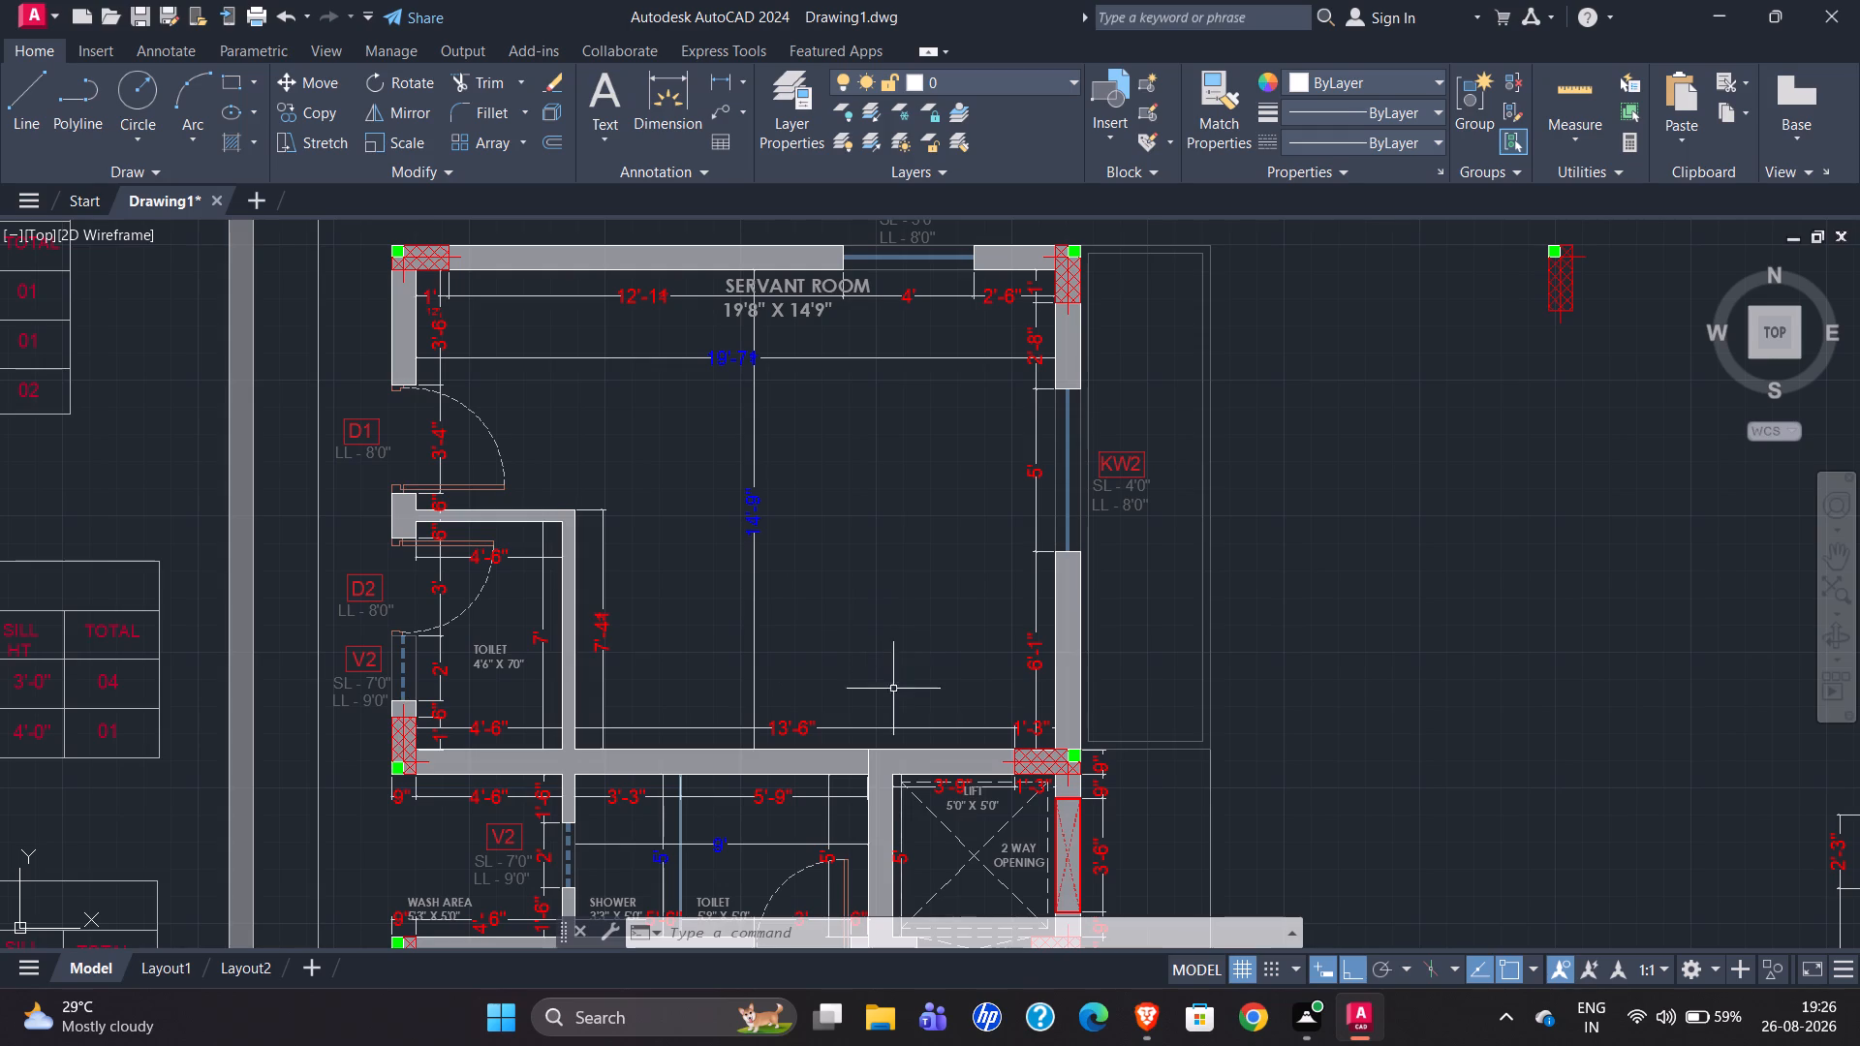
Open the QuickCalc calculator, try an entry of 3 and clear it.
text(cal)
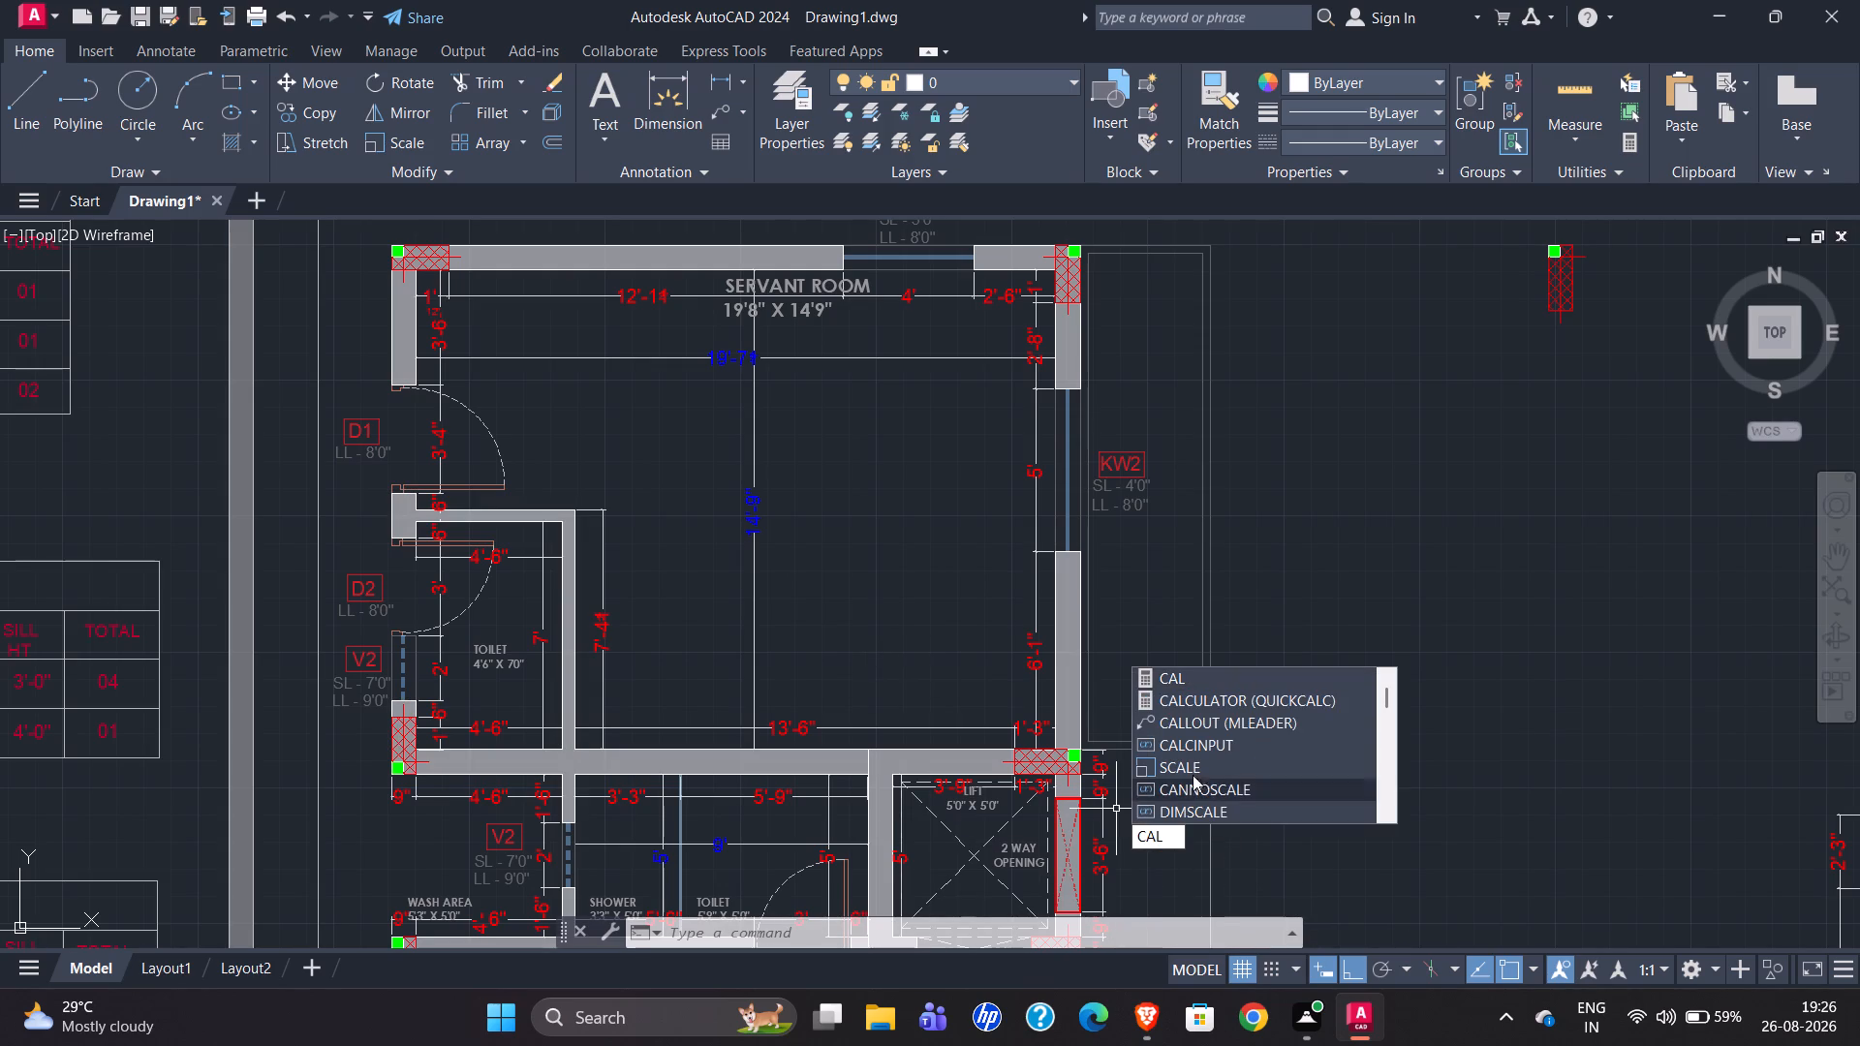
click(1243, 709)
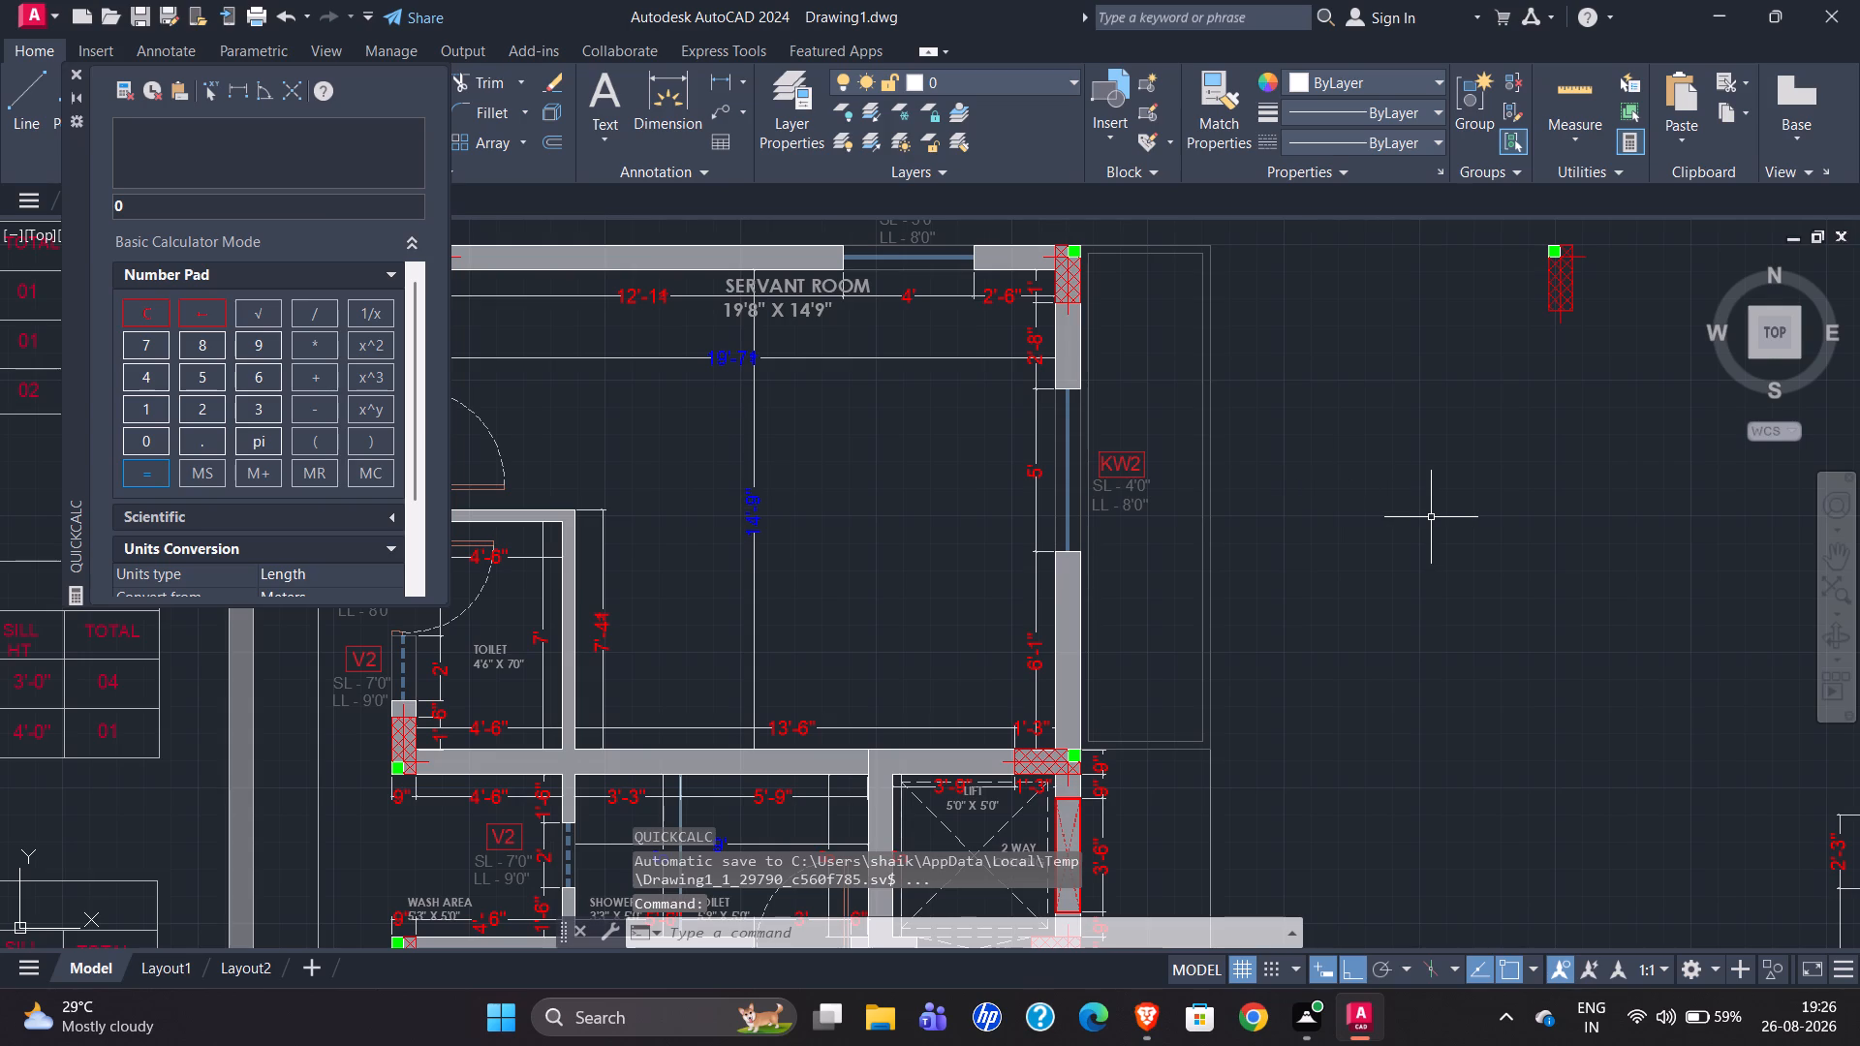
key(3)
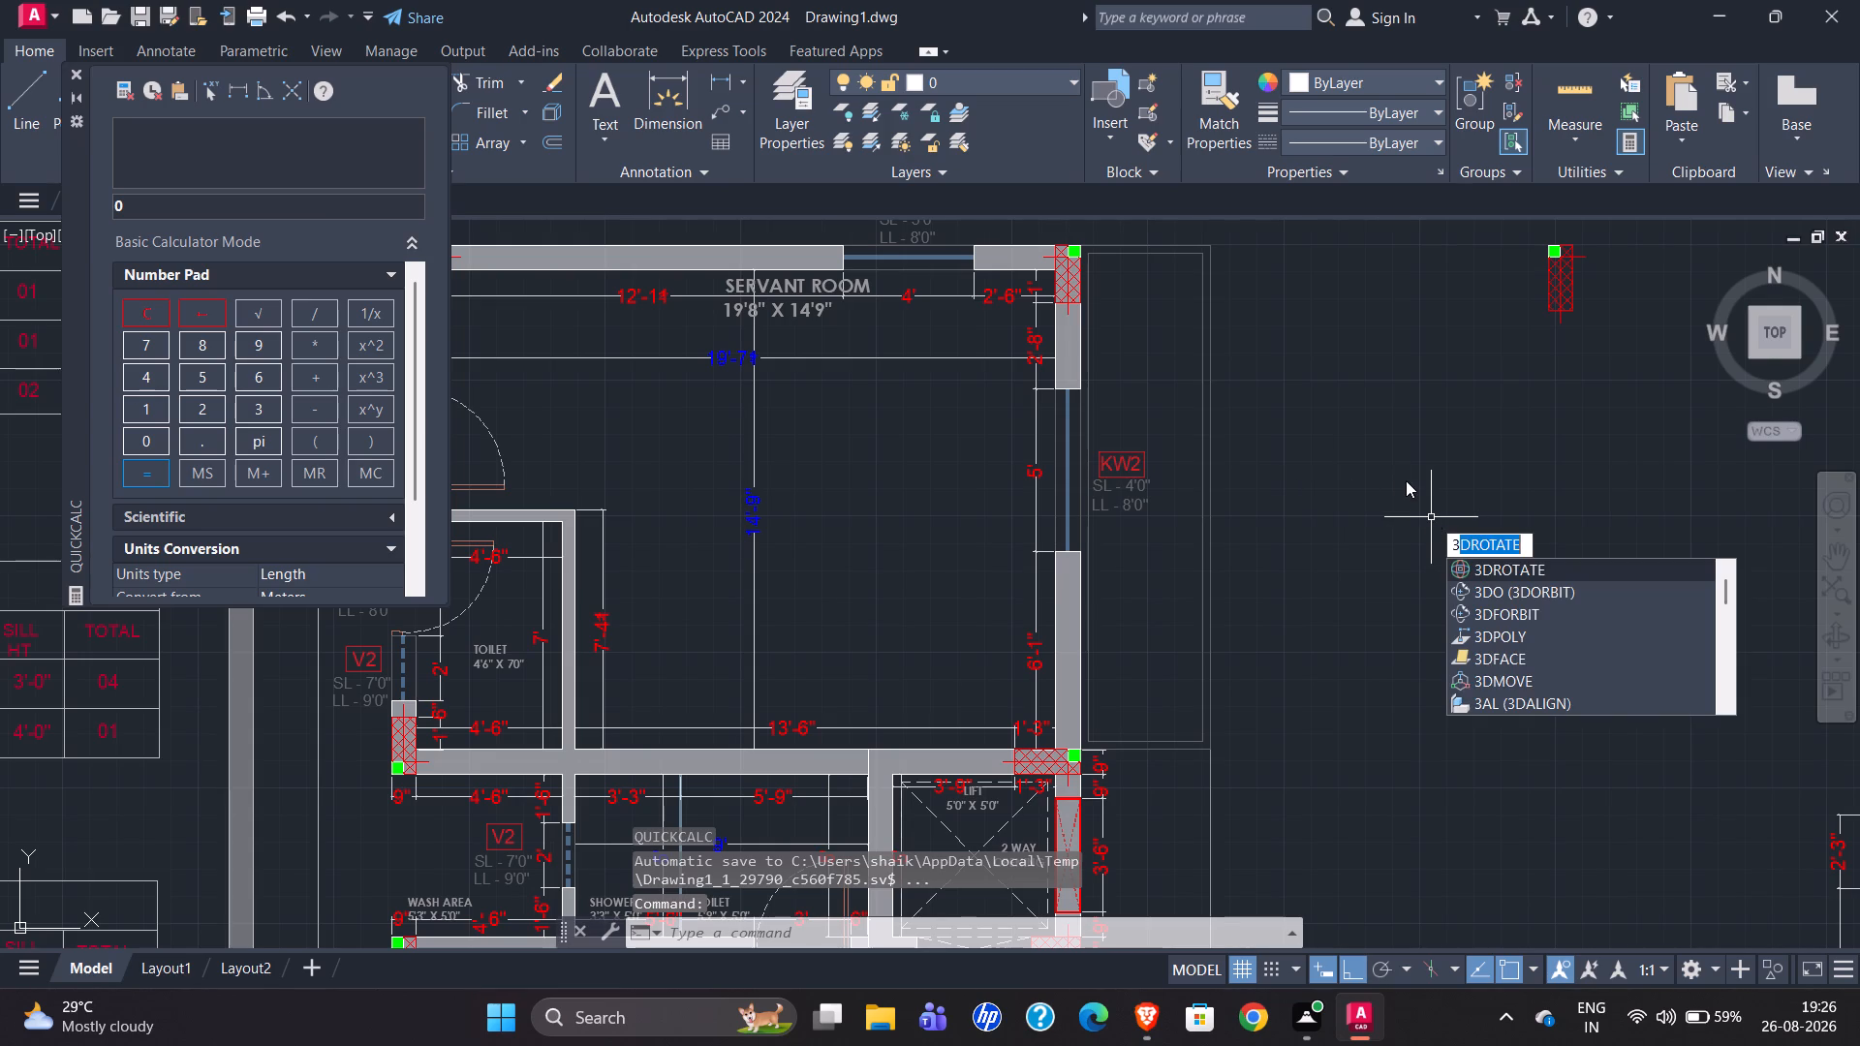
key(BackSpace)
key(BackSpace)
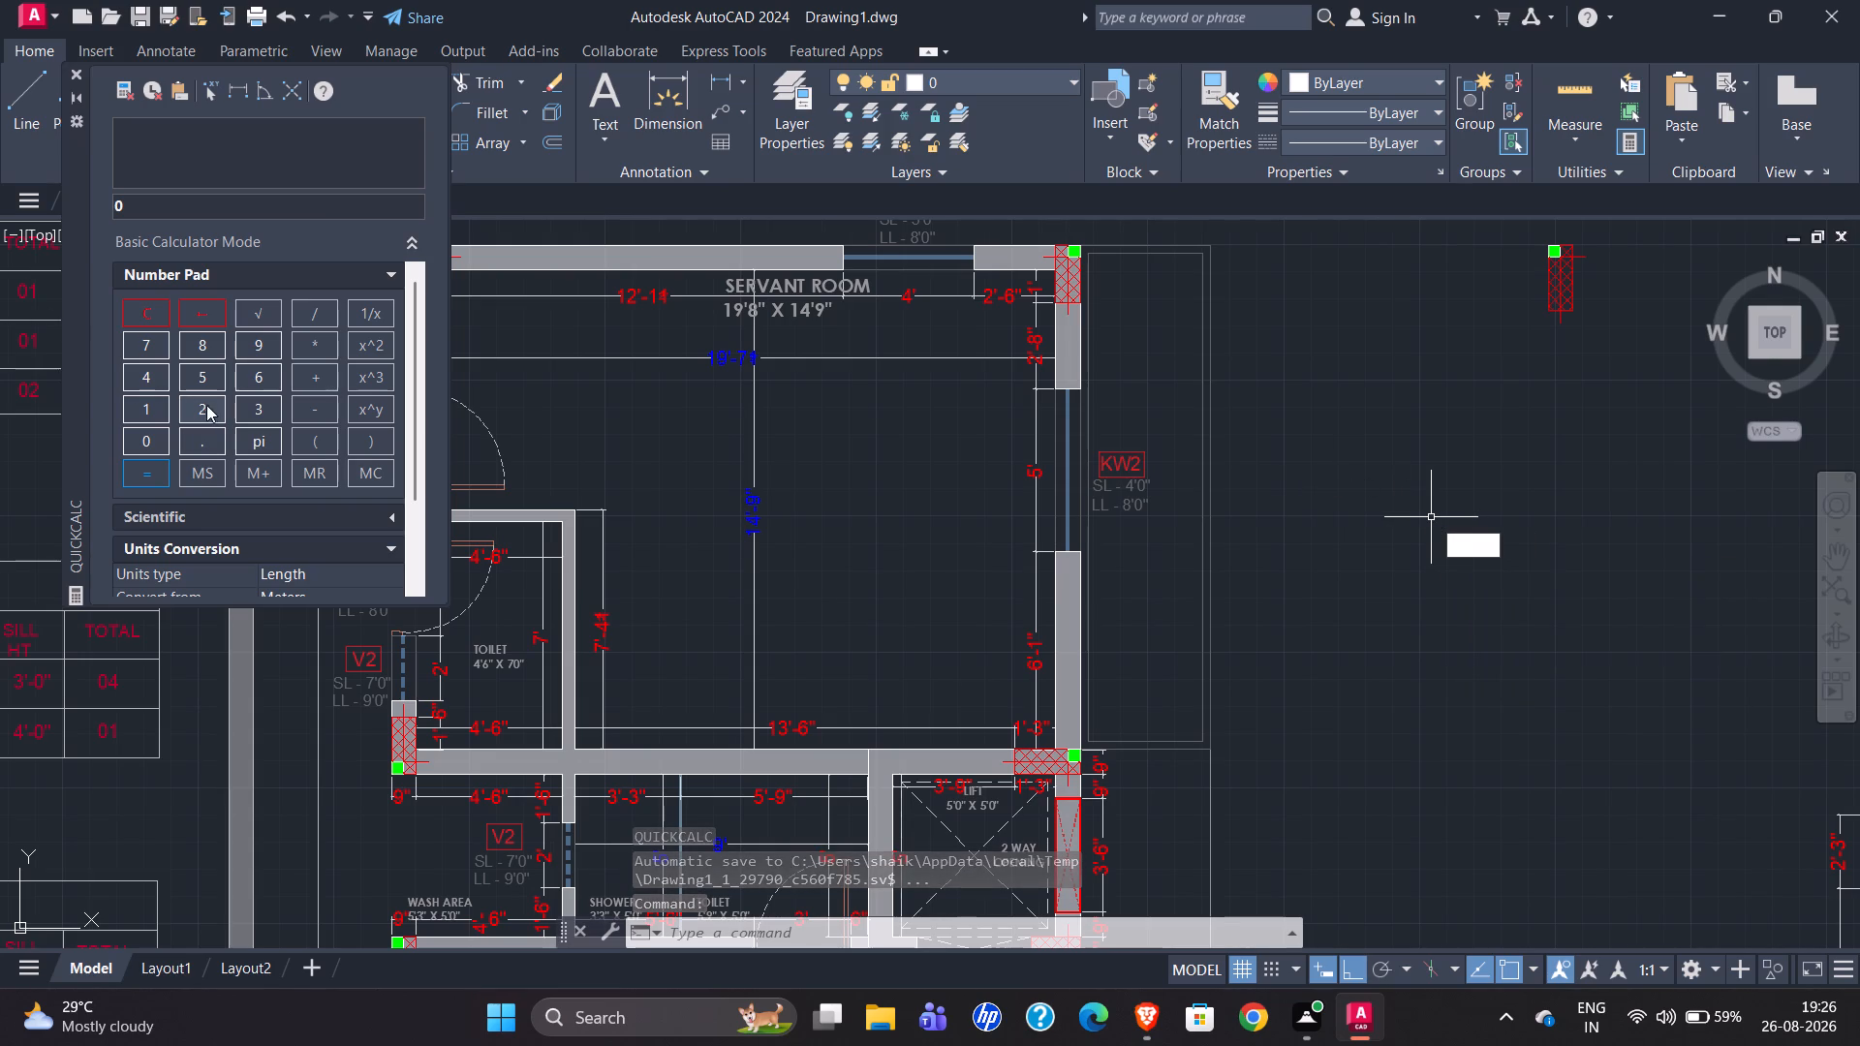
click(251, 406)
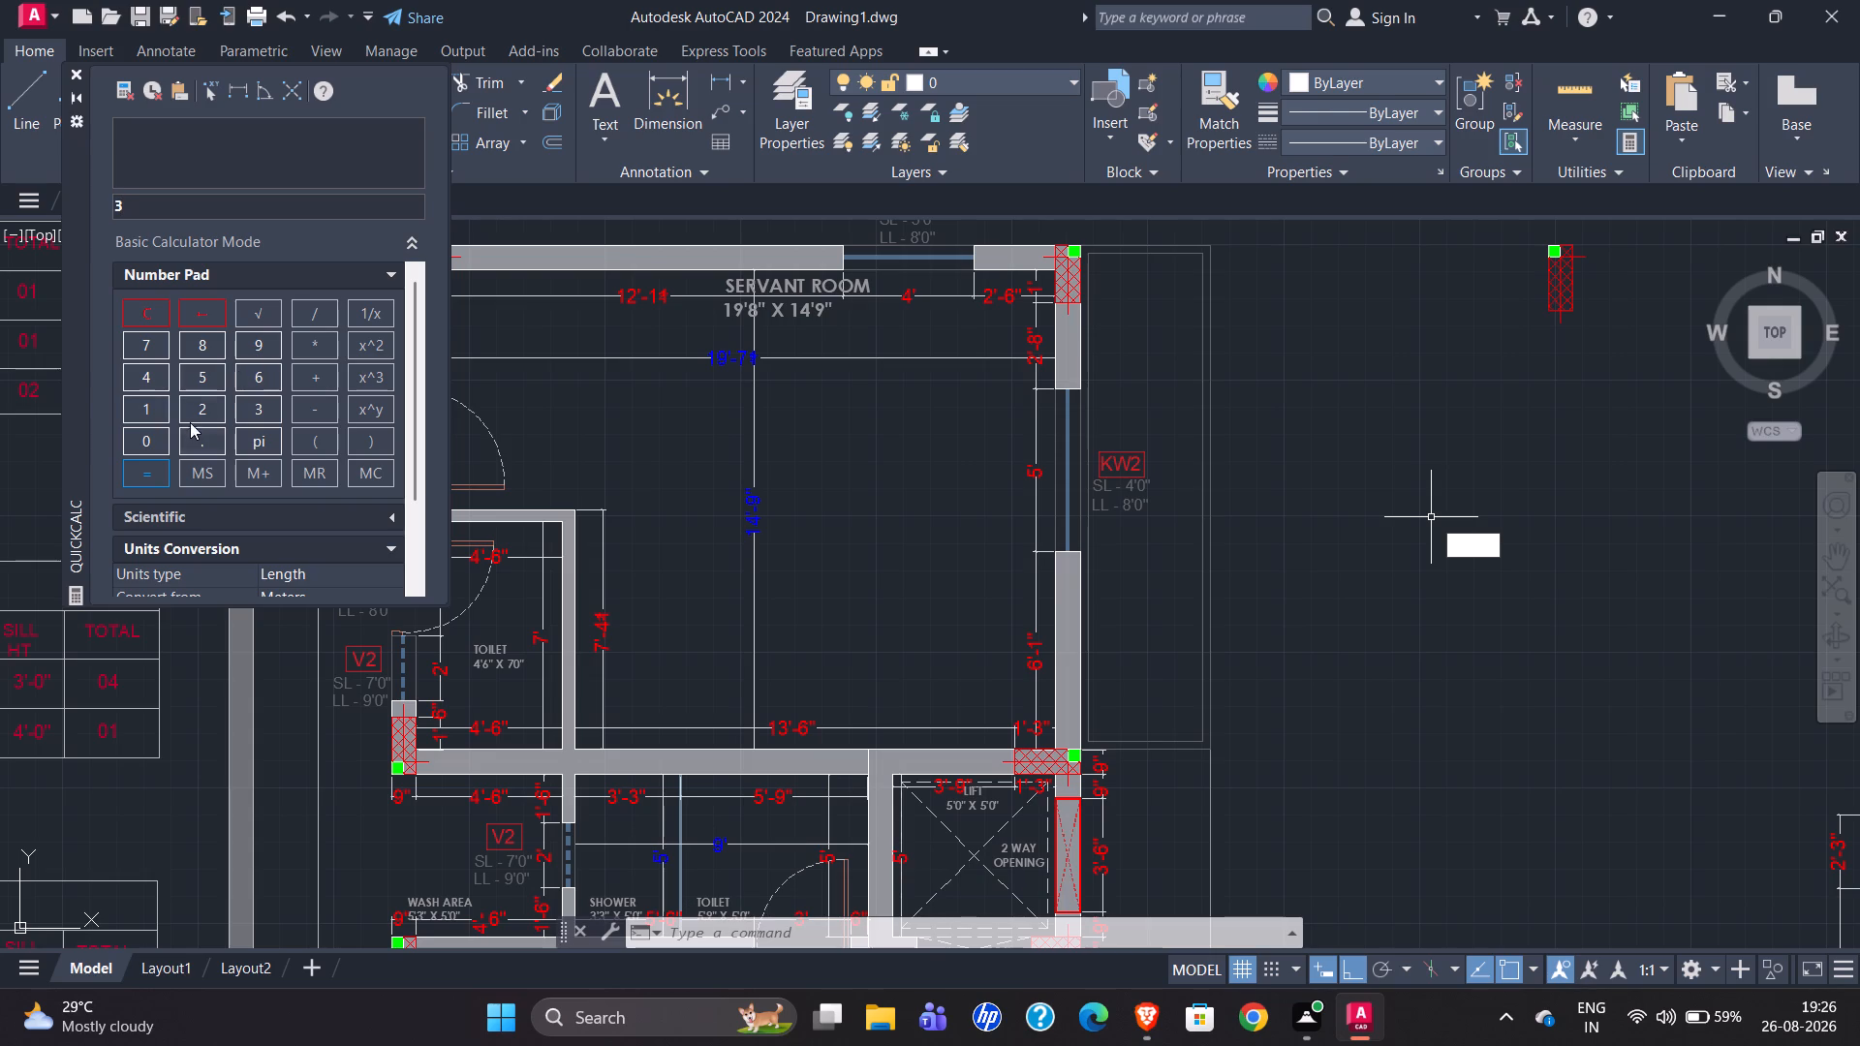
click(132, 323)
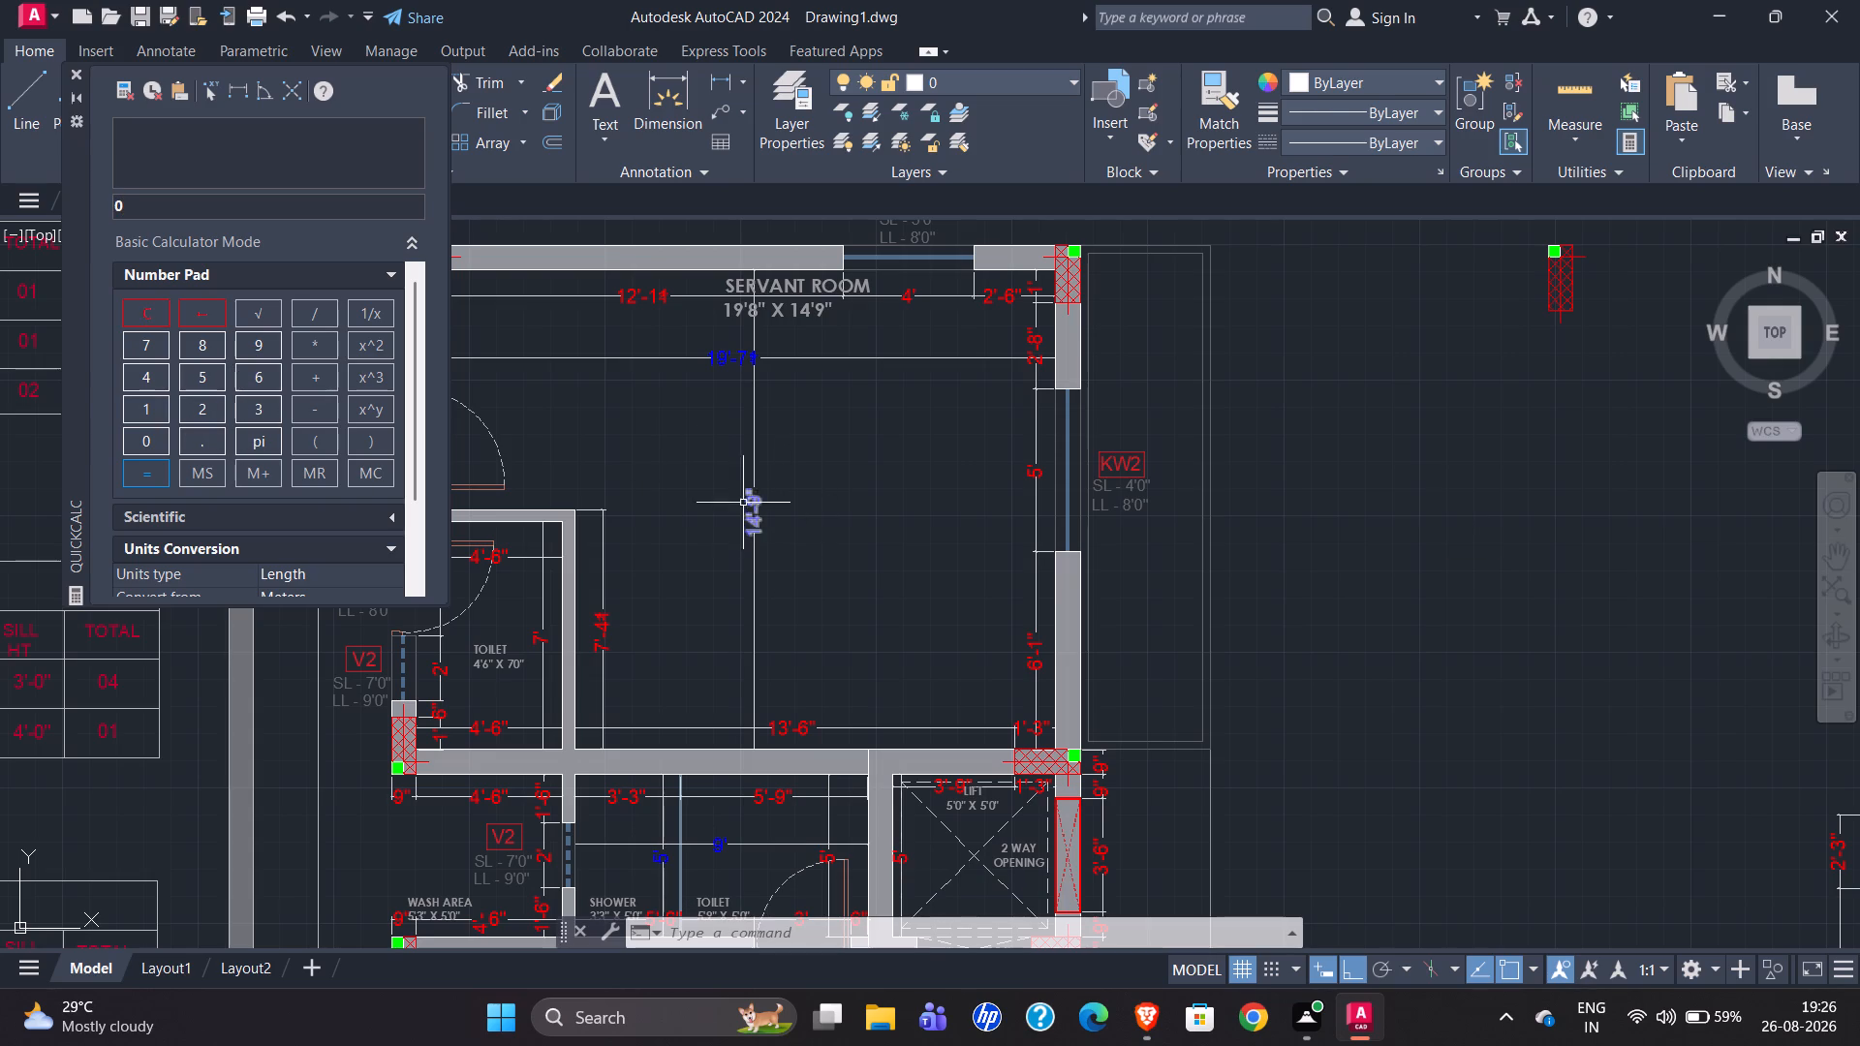
Convert a length of 45 from inches to feet with the calculator's units conversion.
scroll(781, 389, down, 1)
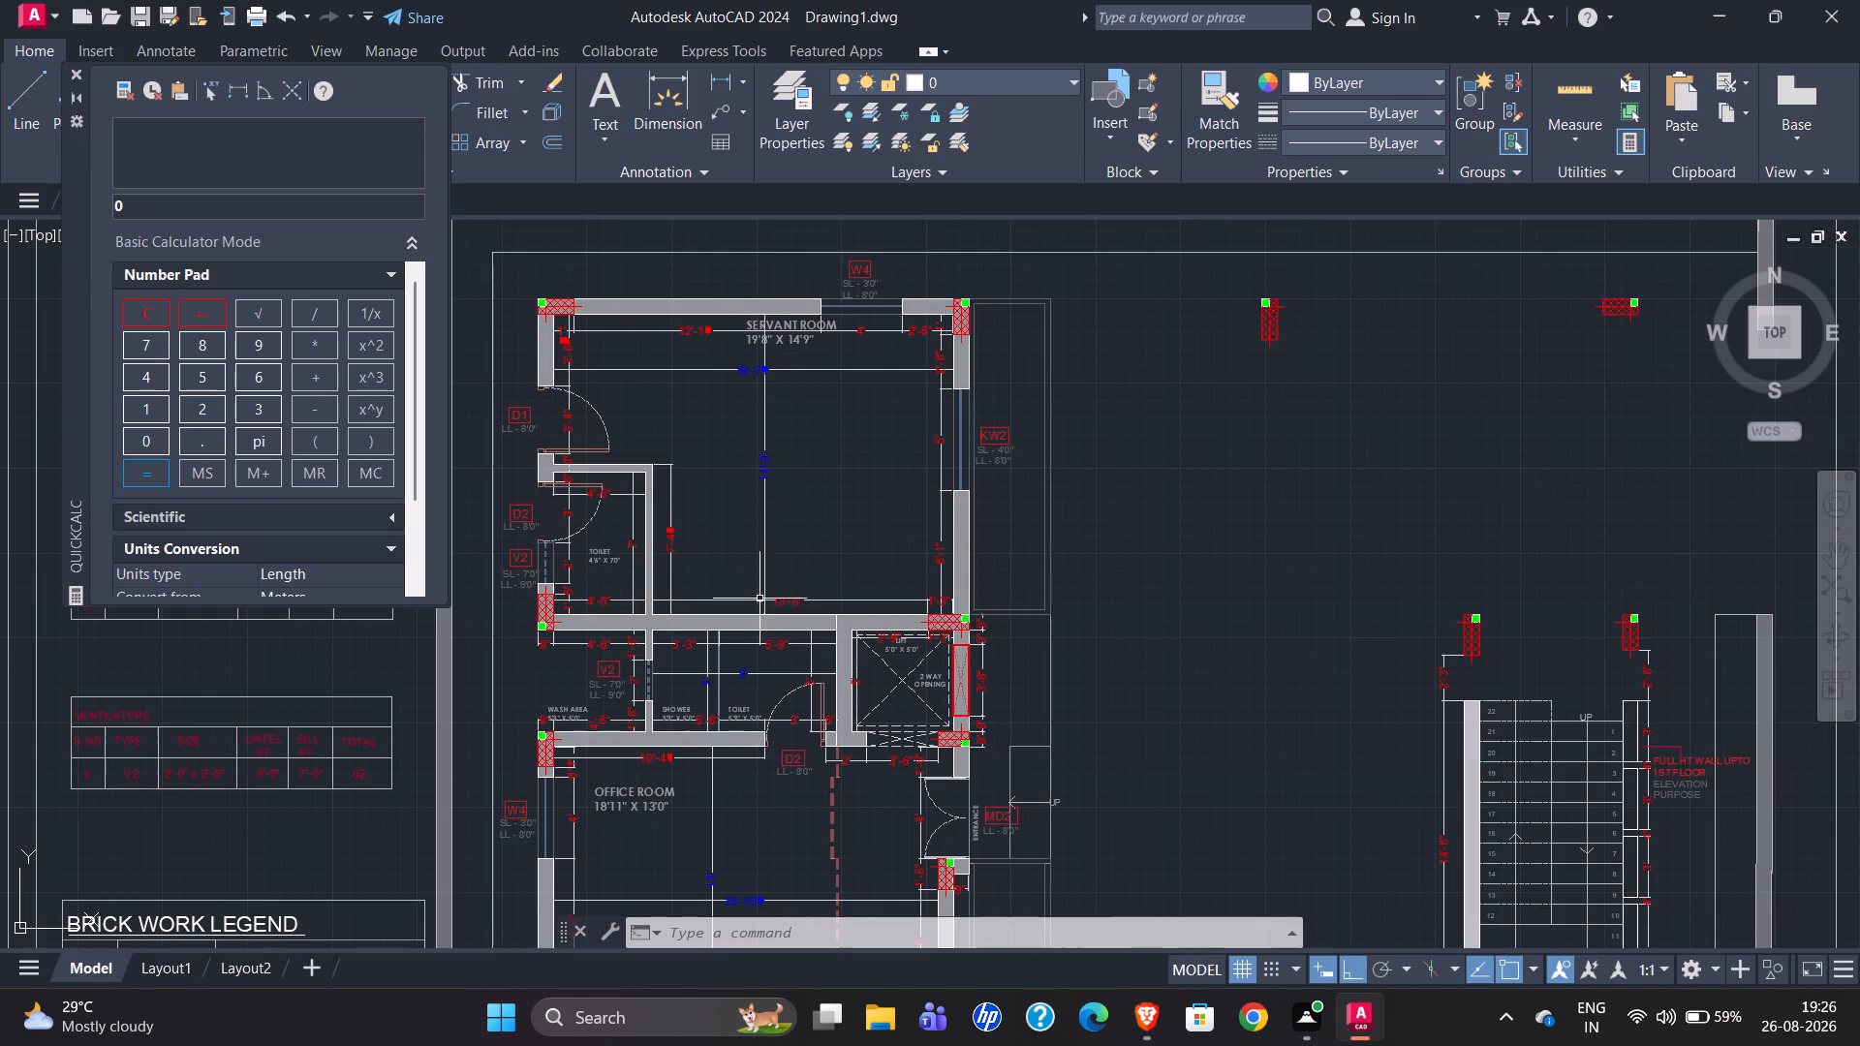
scroll(747, 488, down, 1)
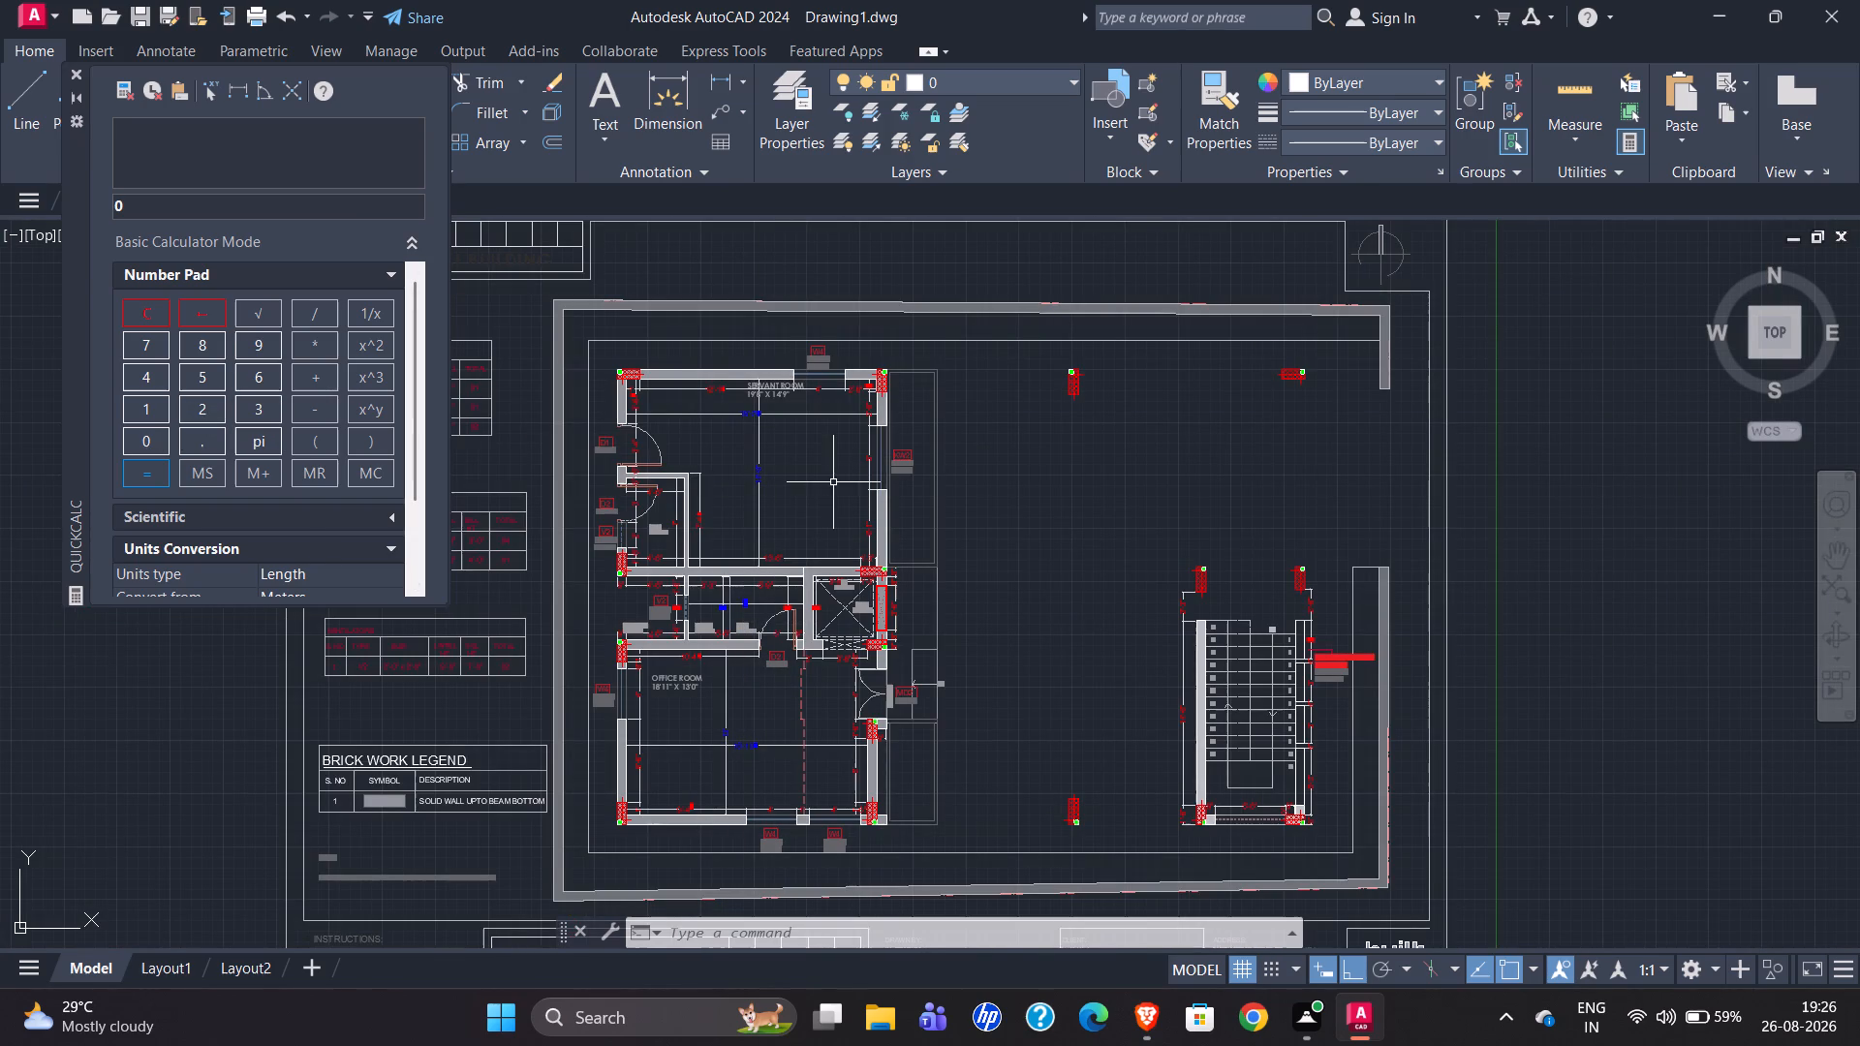
scroll(759, 420, up, 3)
scroll(805, 412, down, 1)
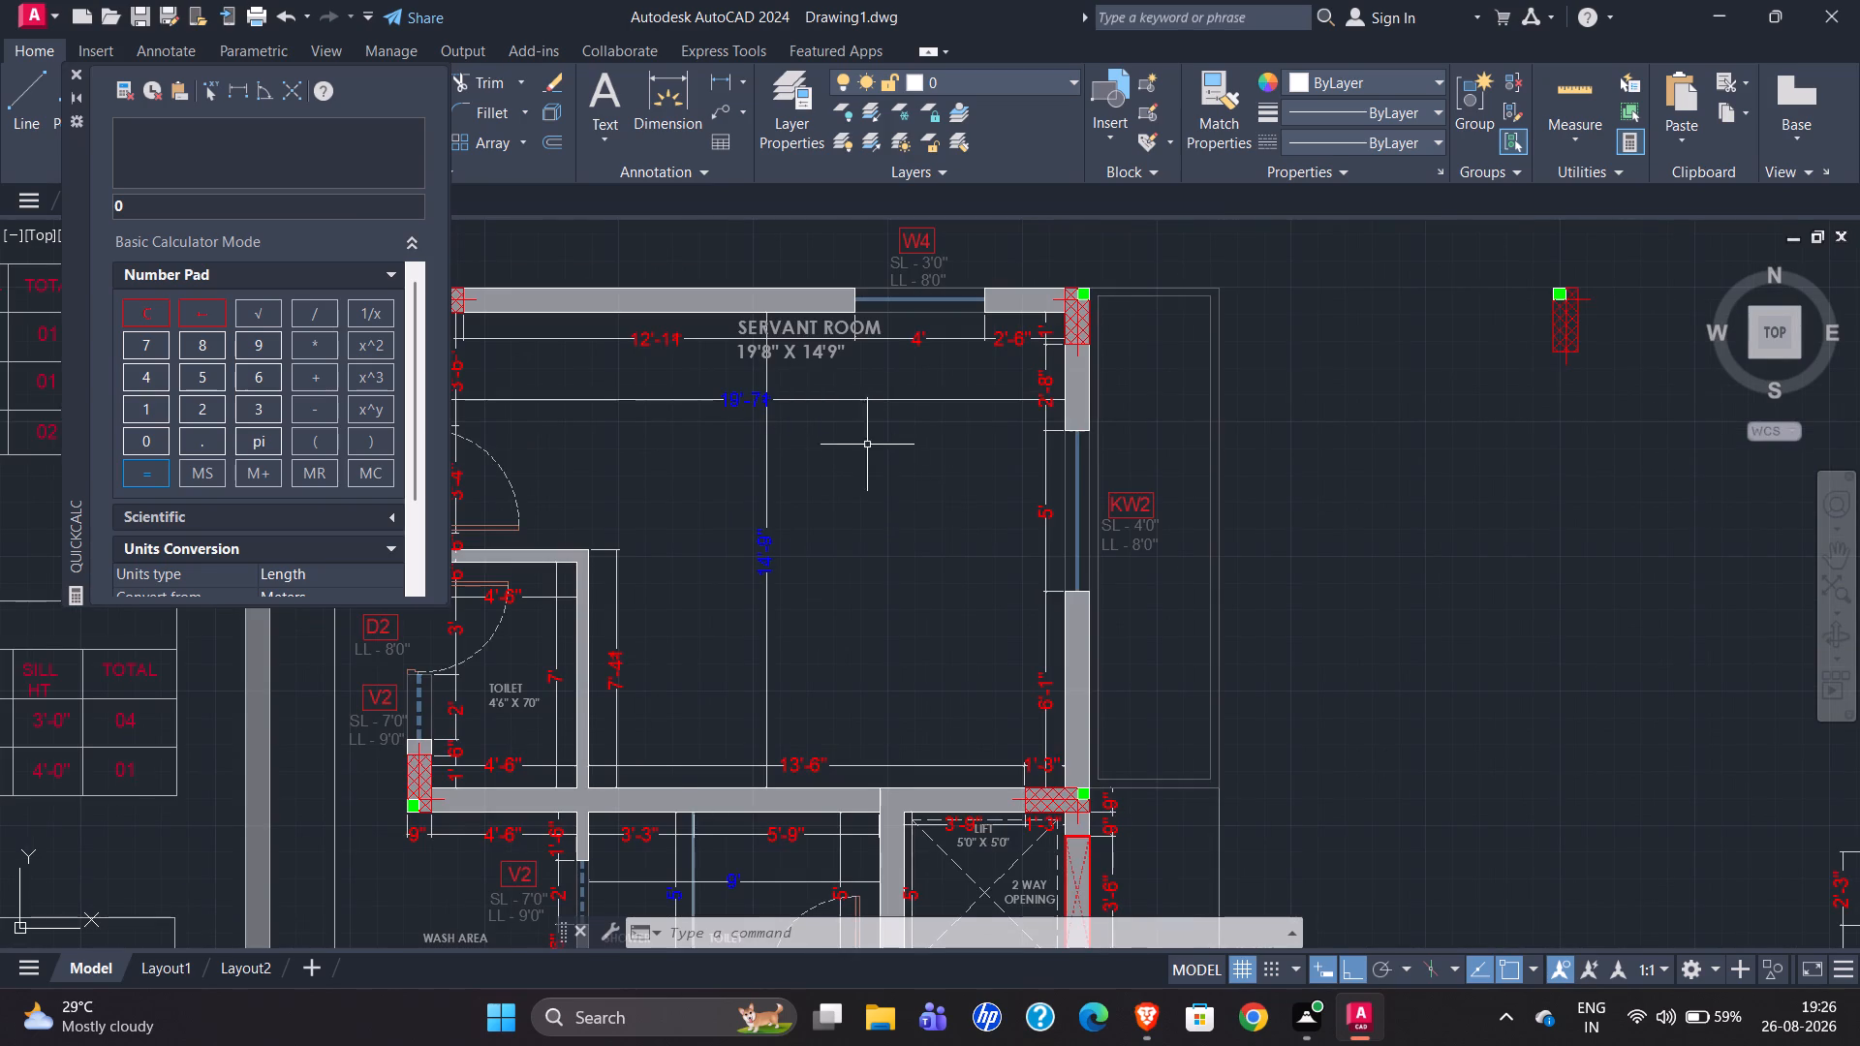
scroll(834, 439, down, 1)
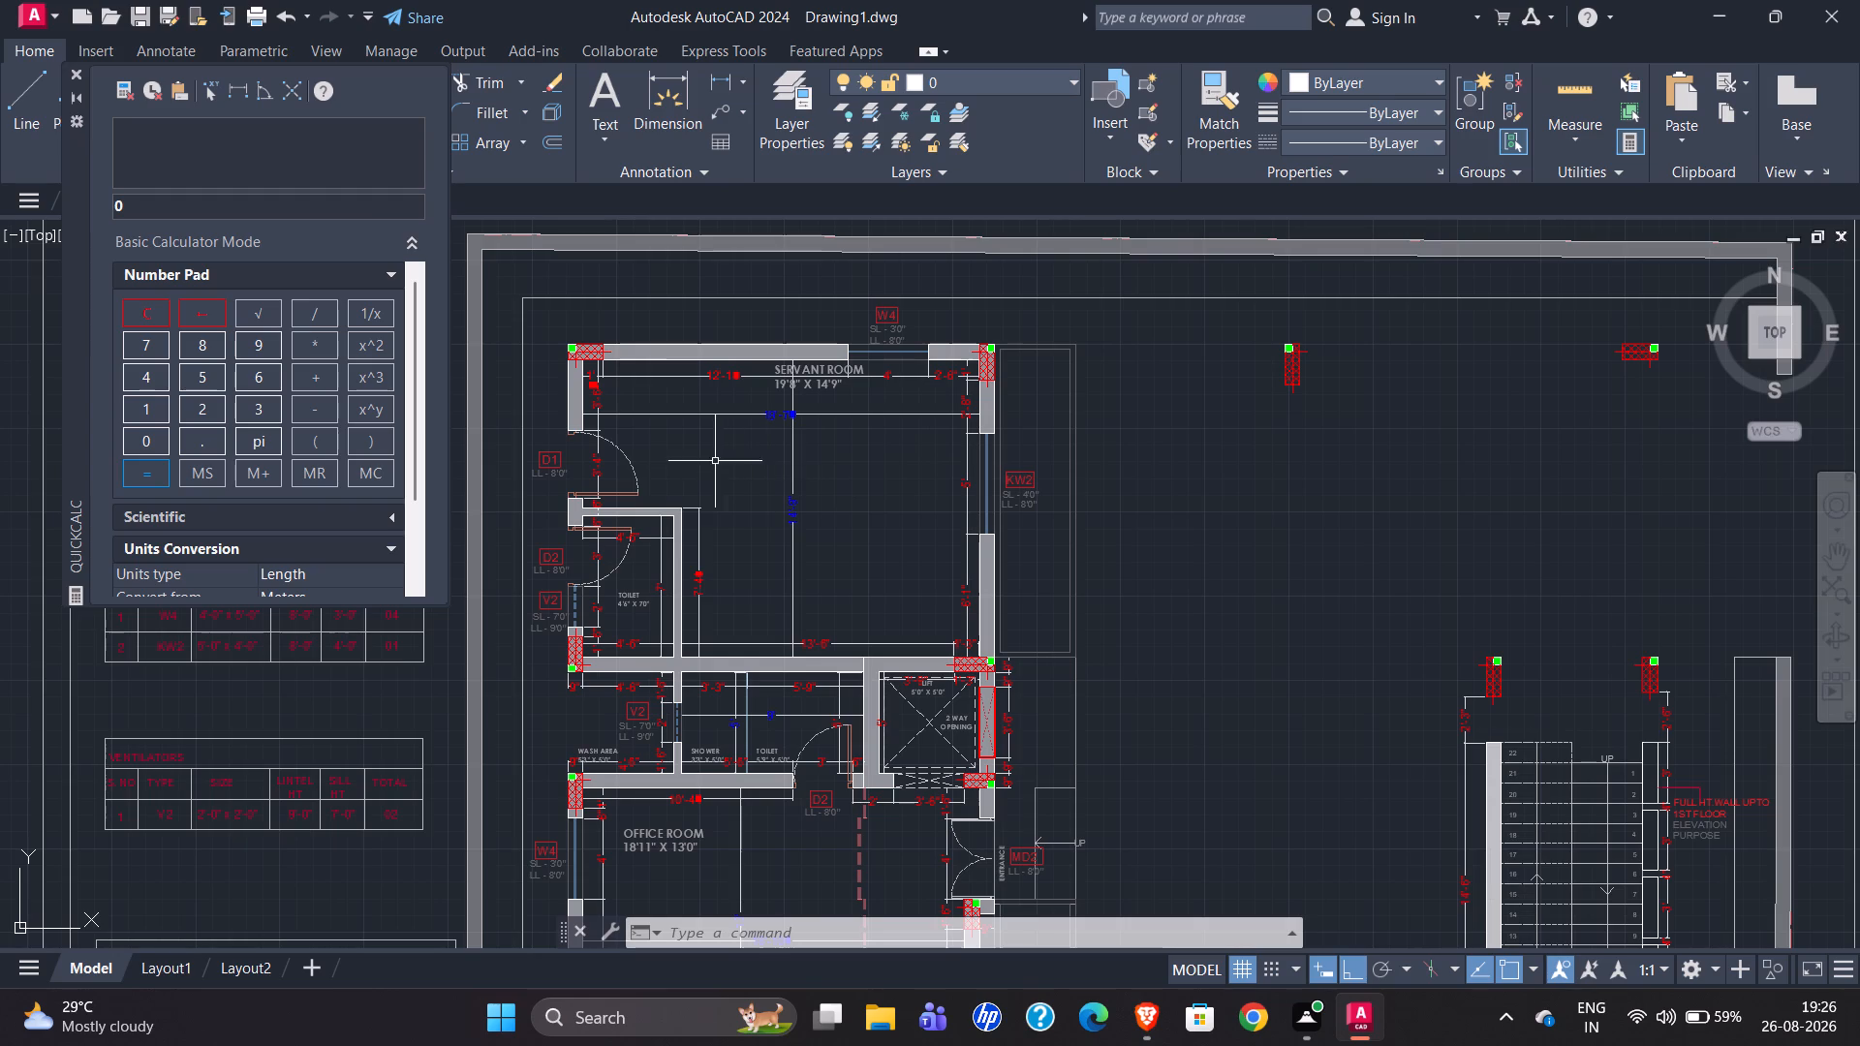
scroll(276, 493, down, 3)
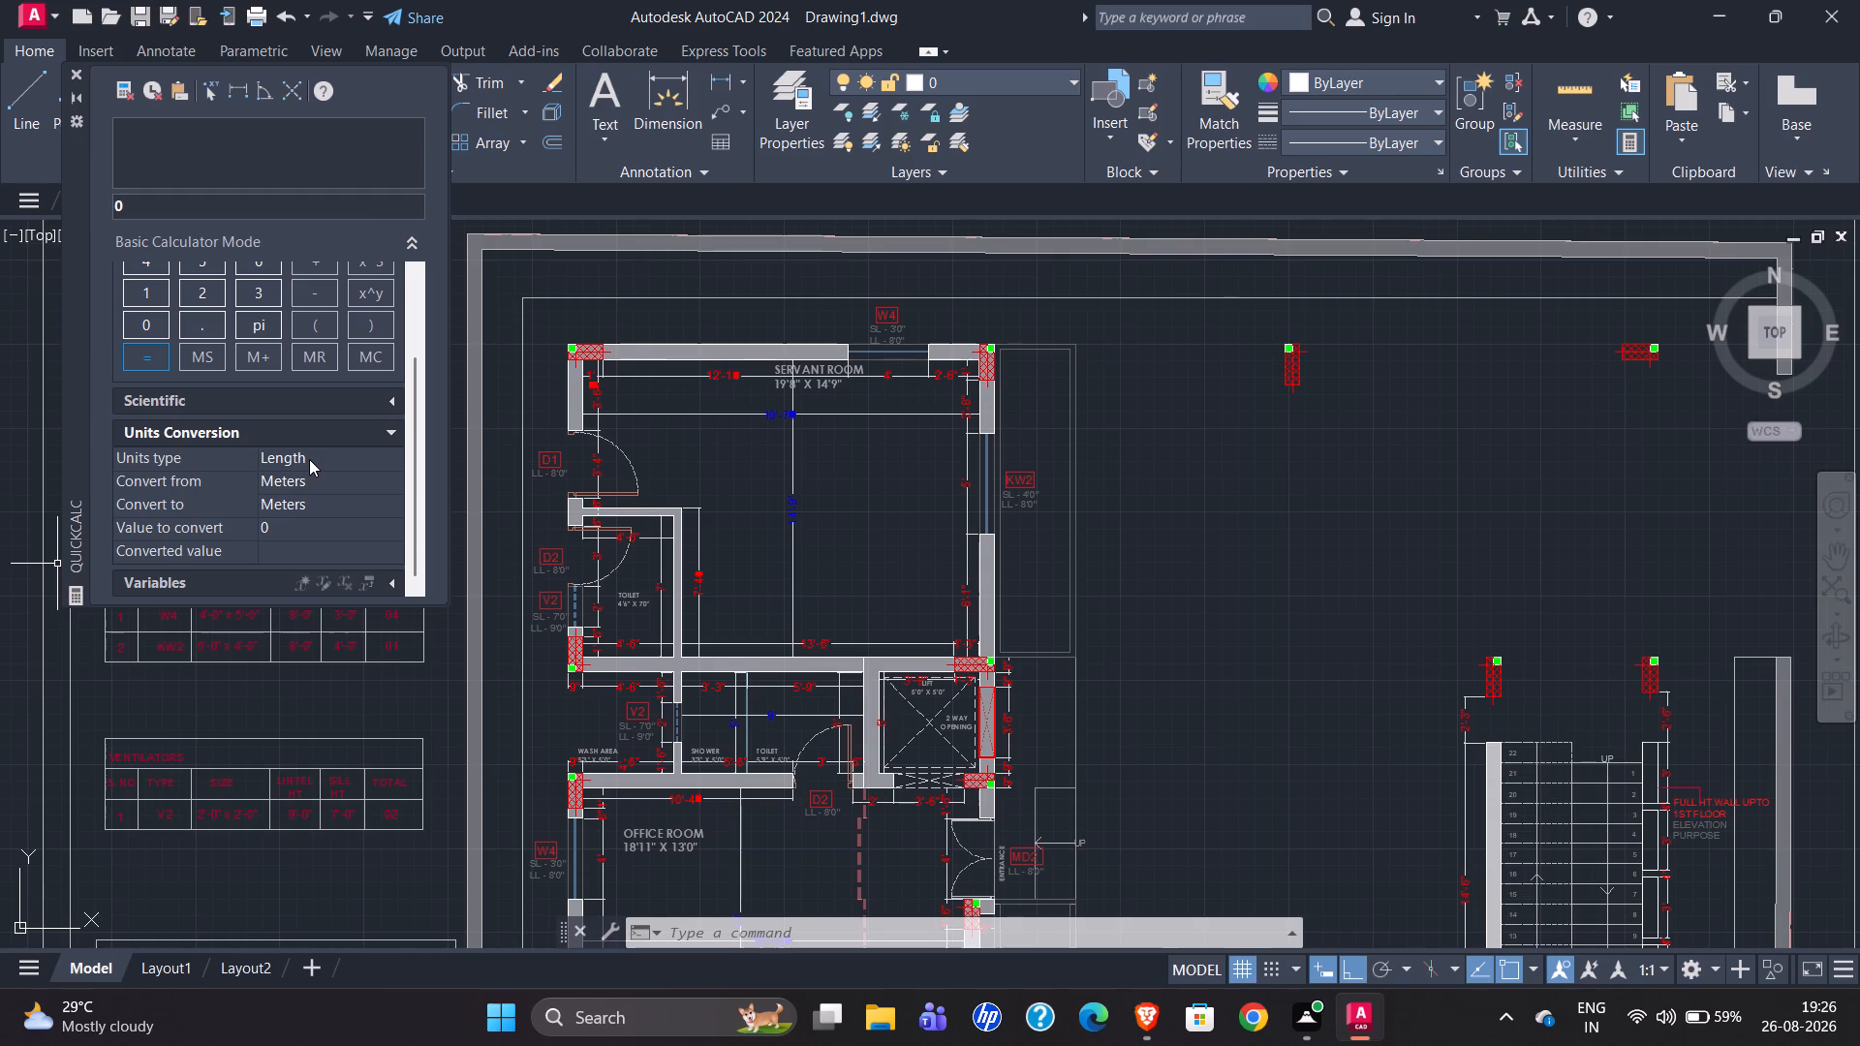
click(309, 459)
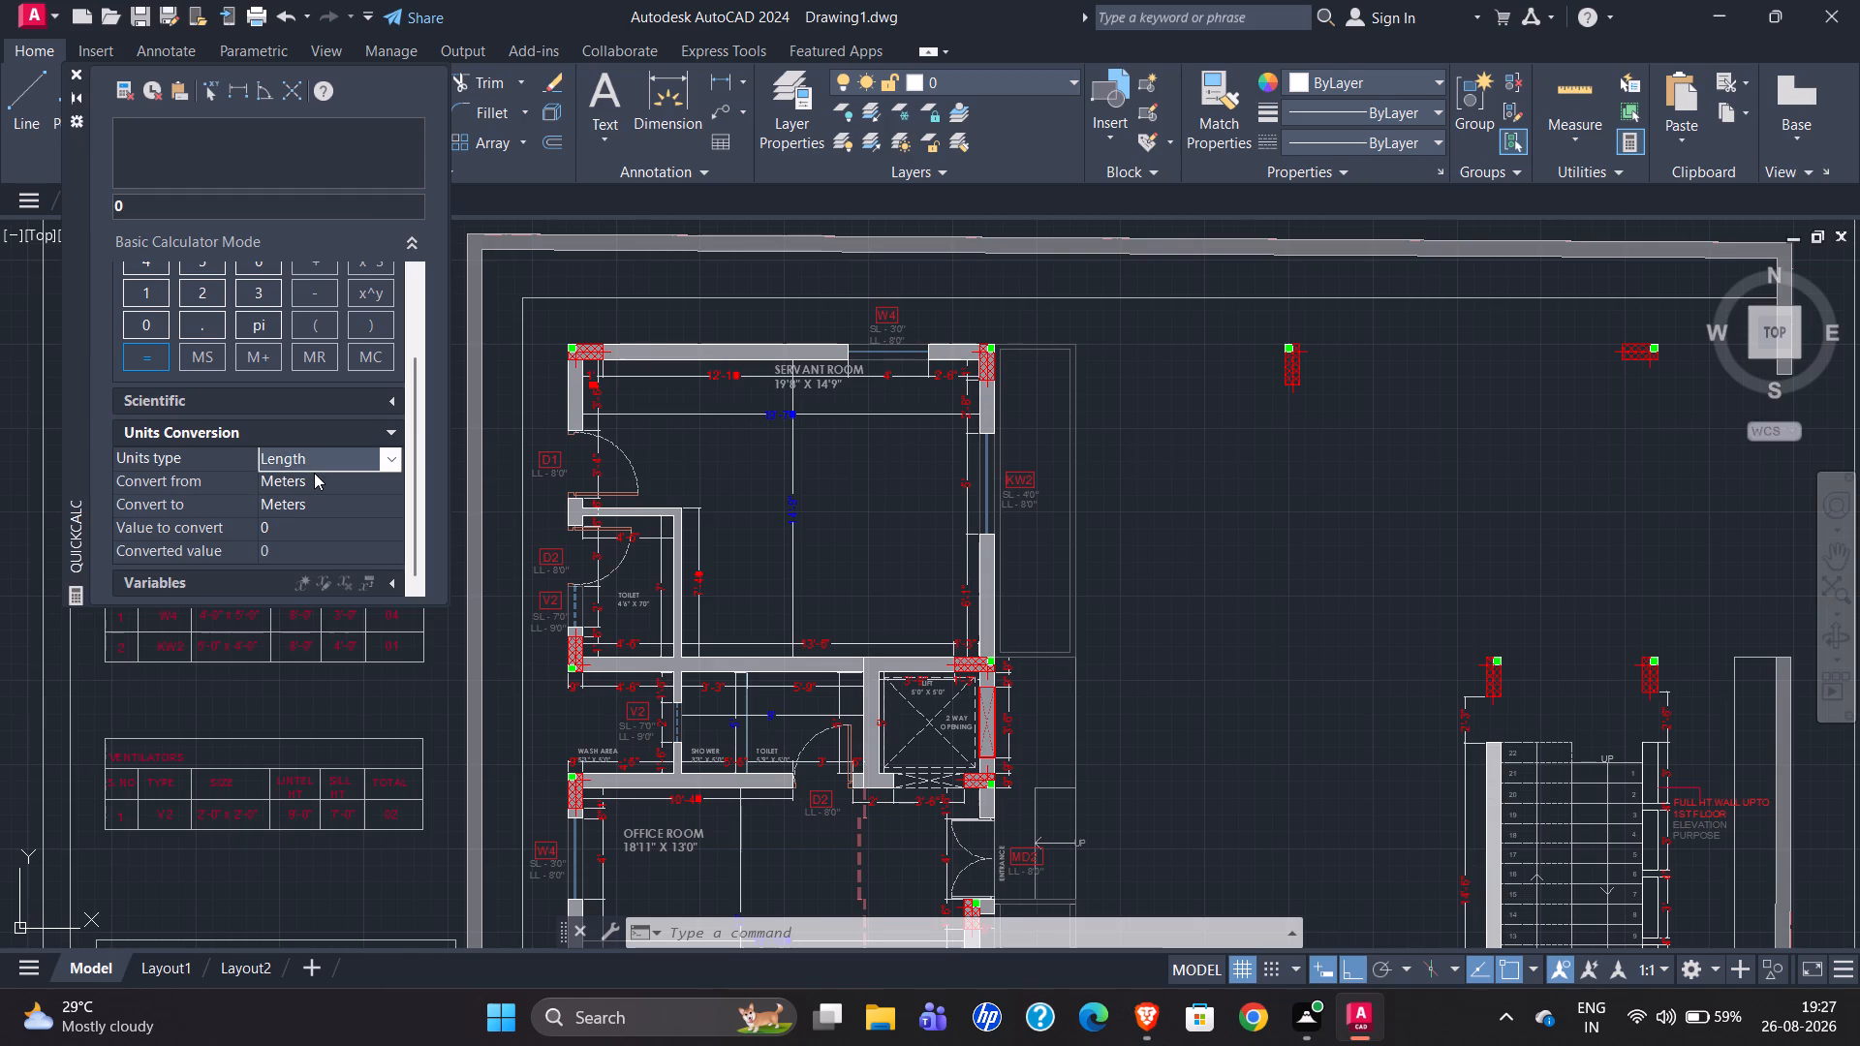
click(314, 473)
click(387, 485)
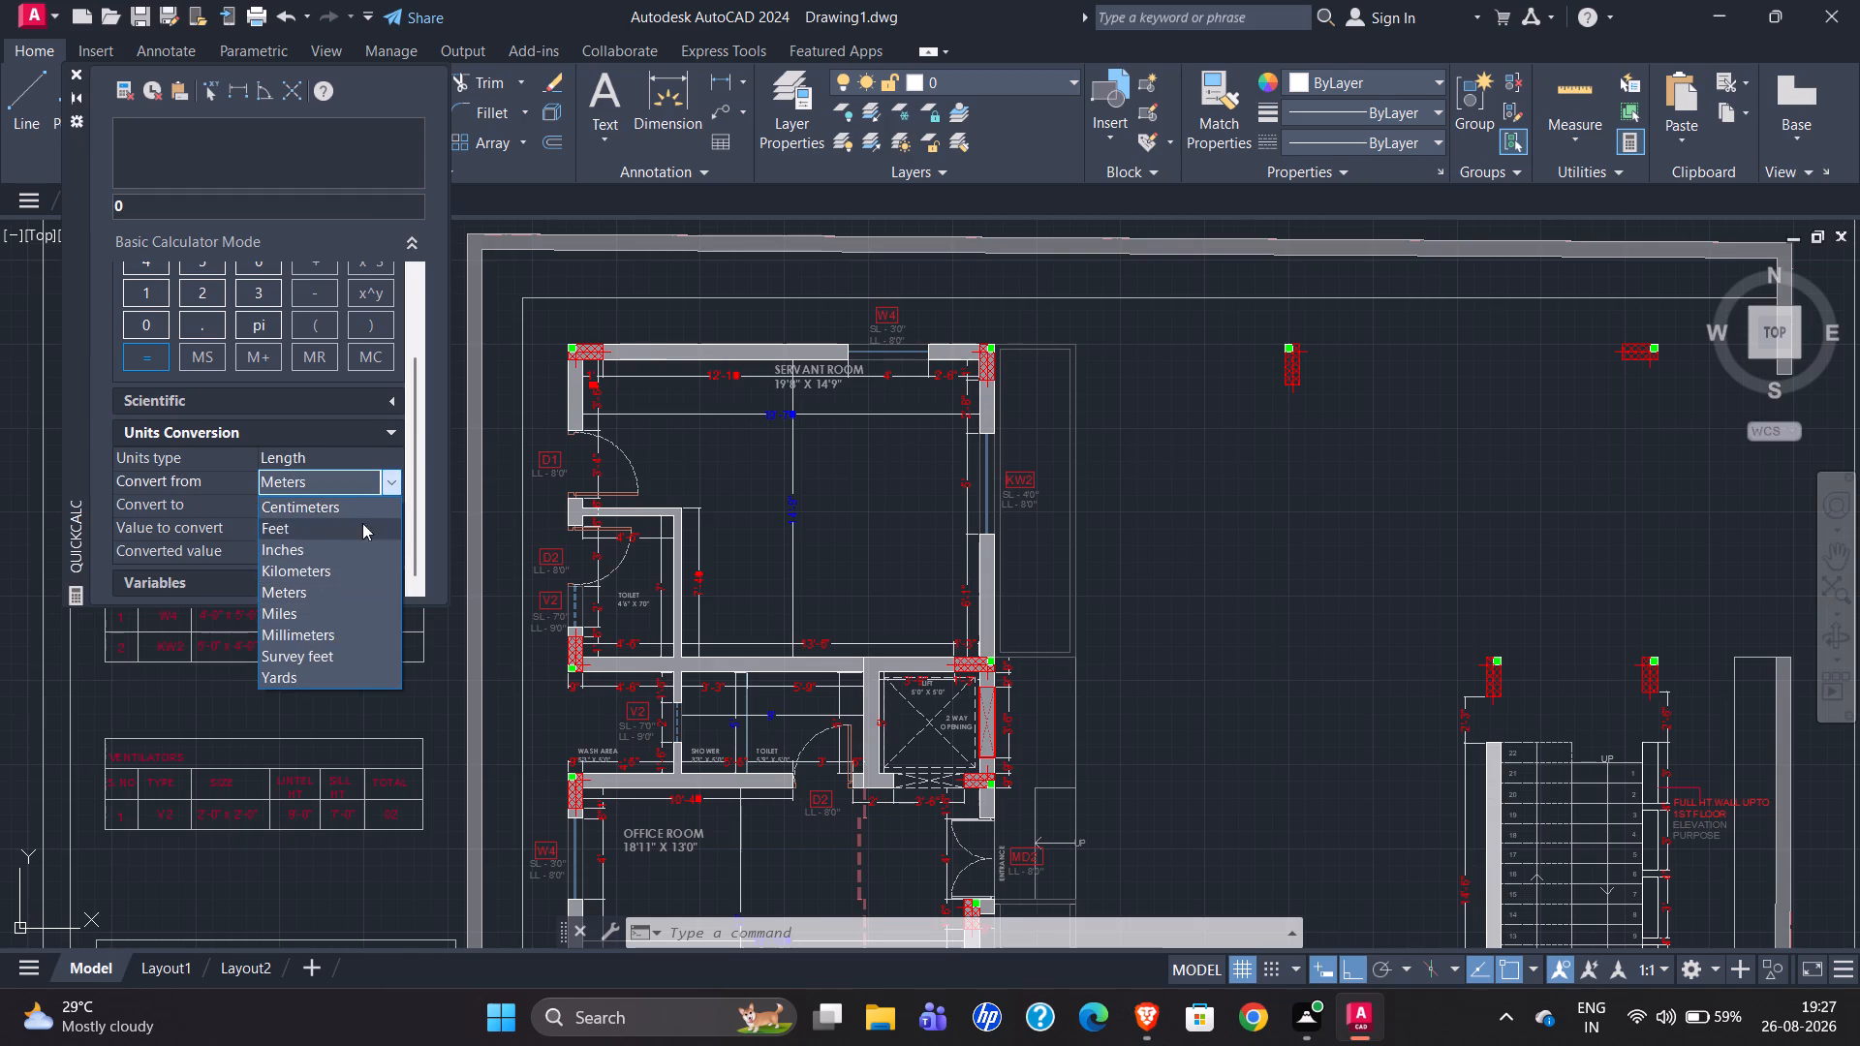
click(337, 544)
click(331, 500)
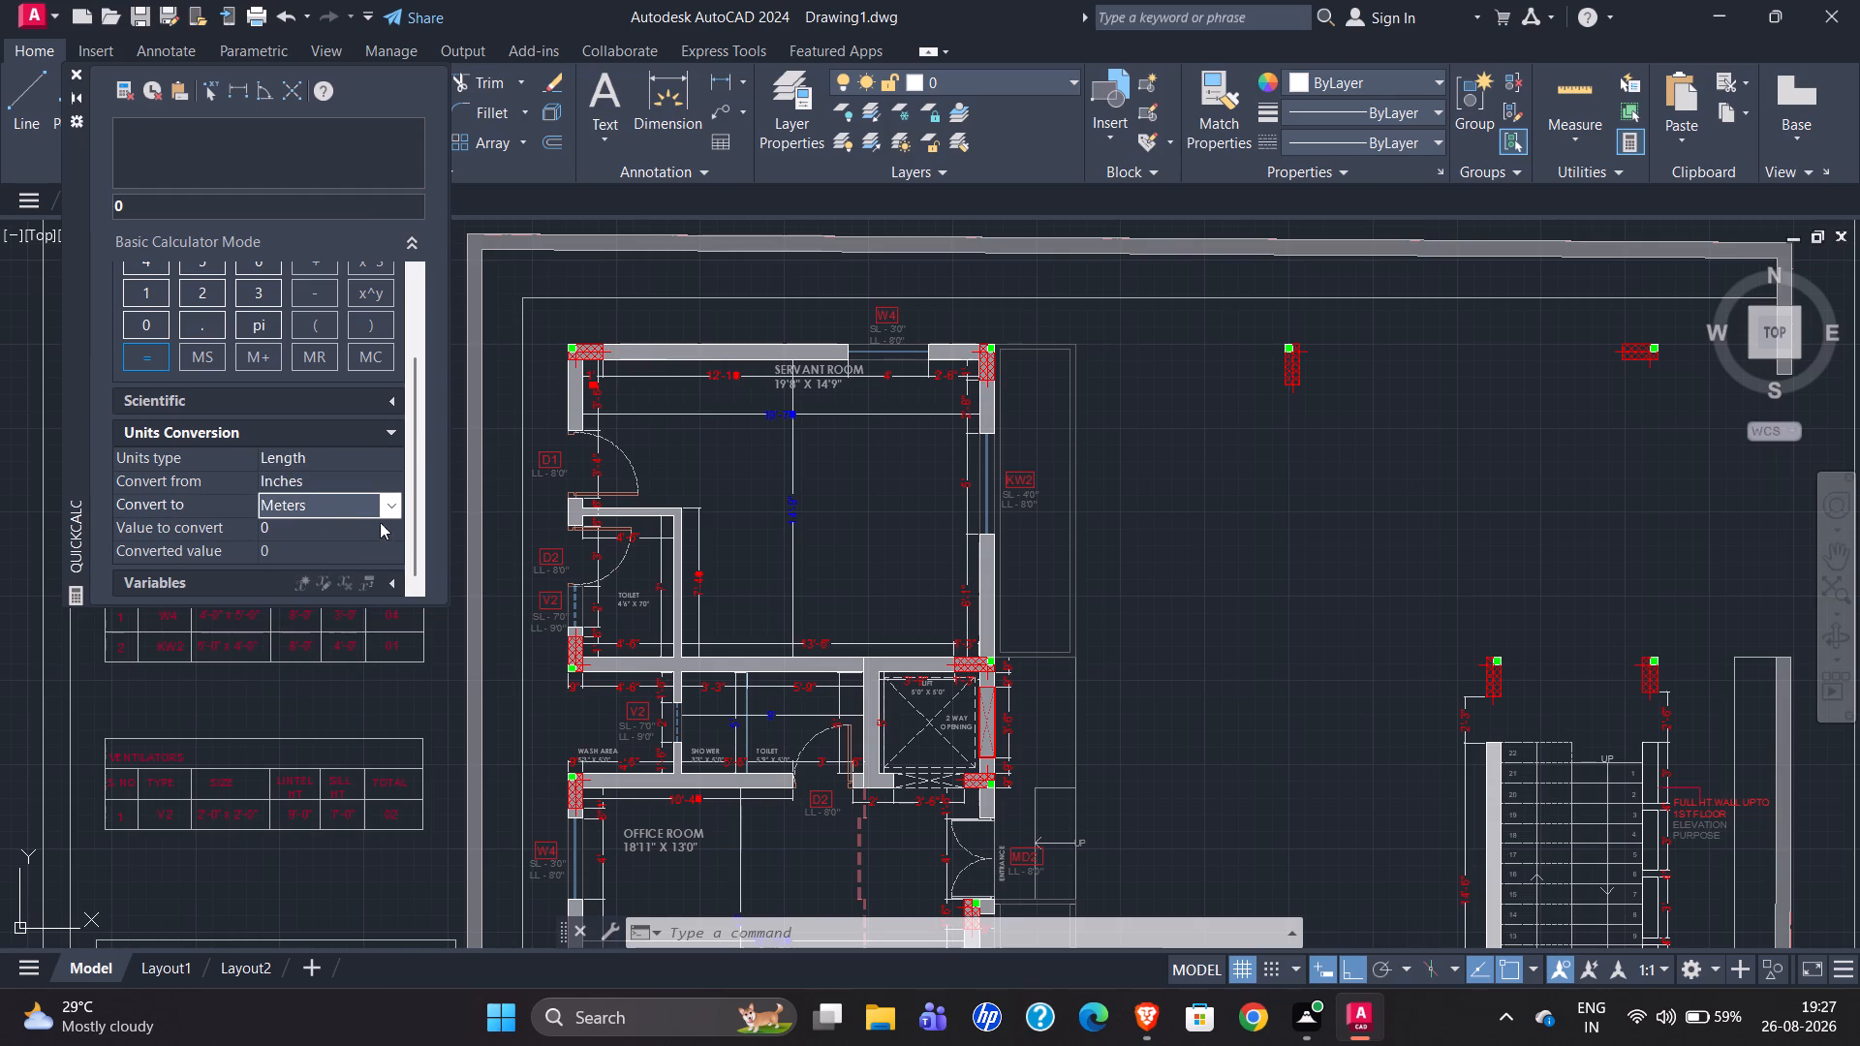
click(391, 495)
click(319, 554)
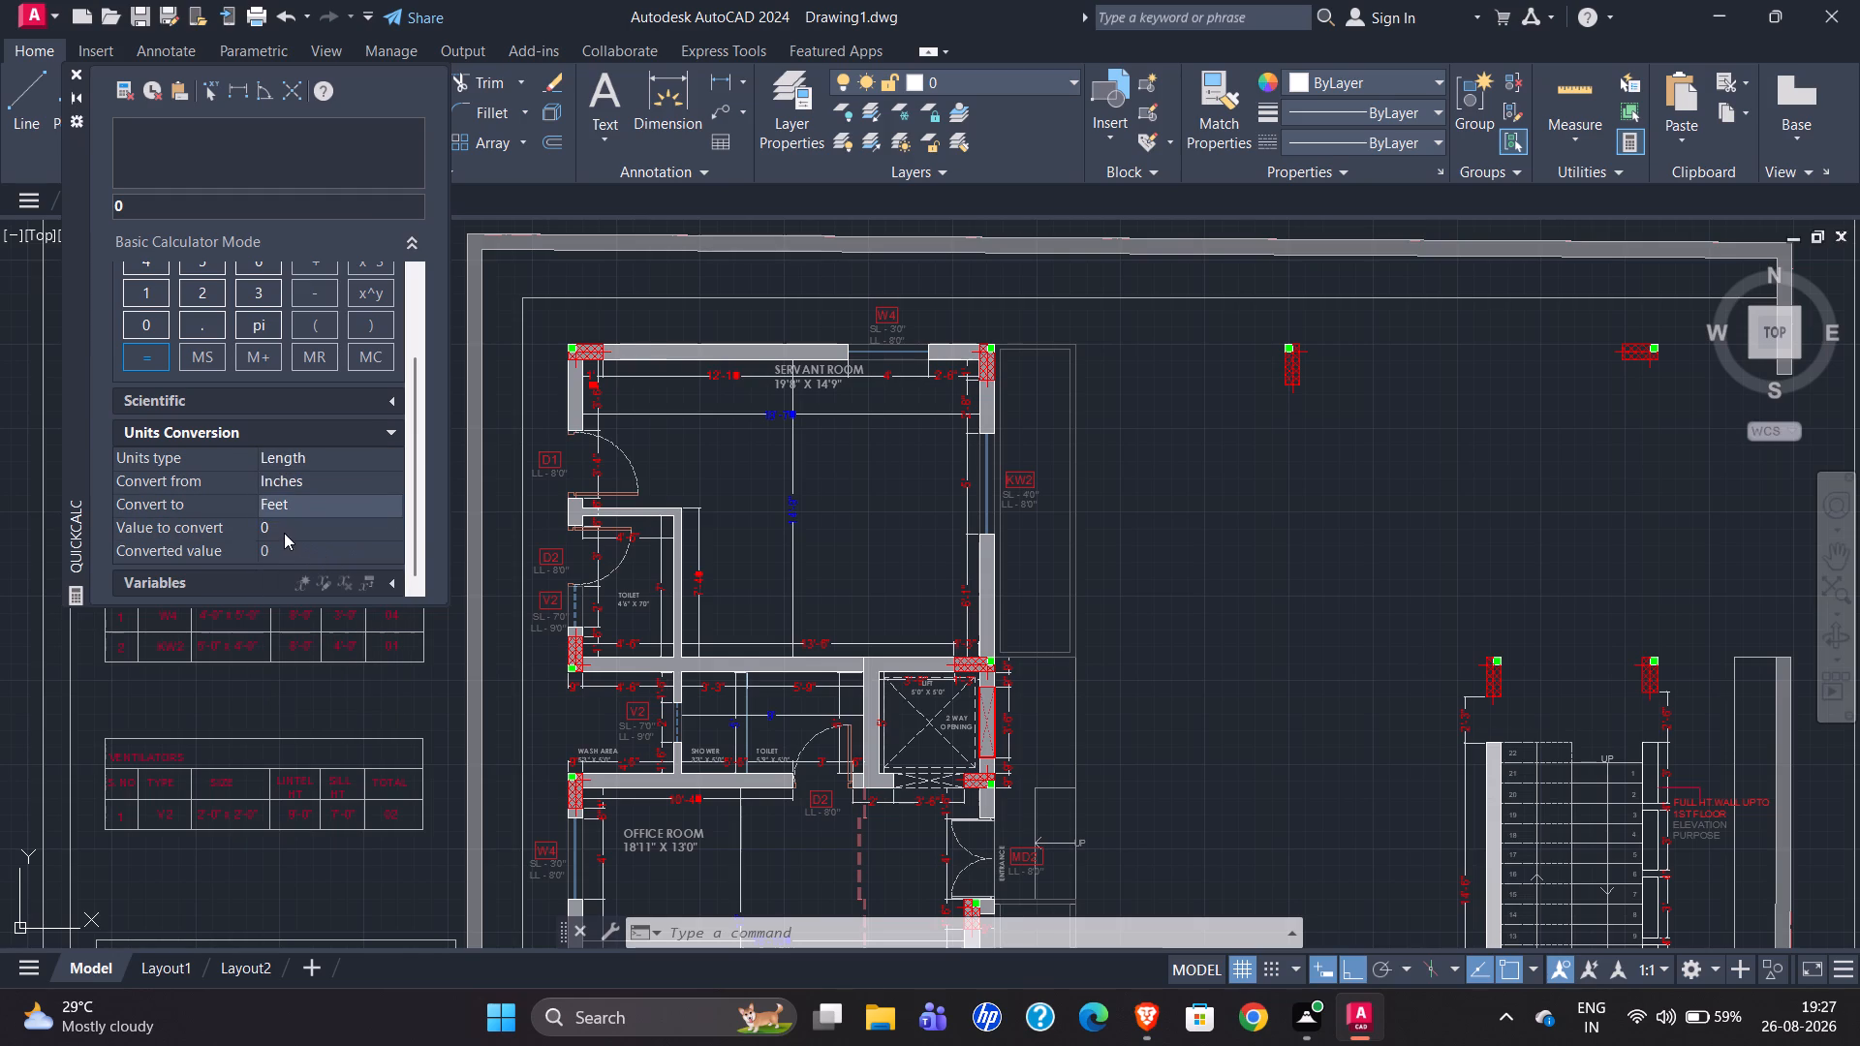
click(293, 527)
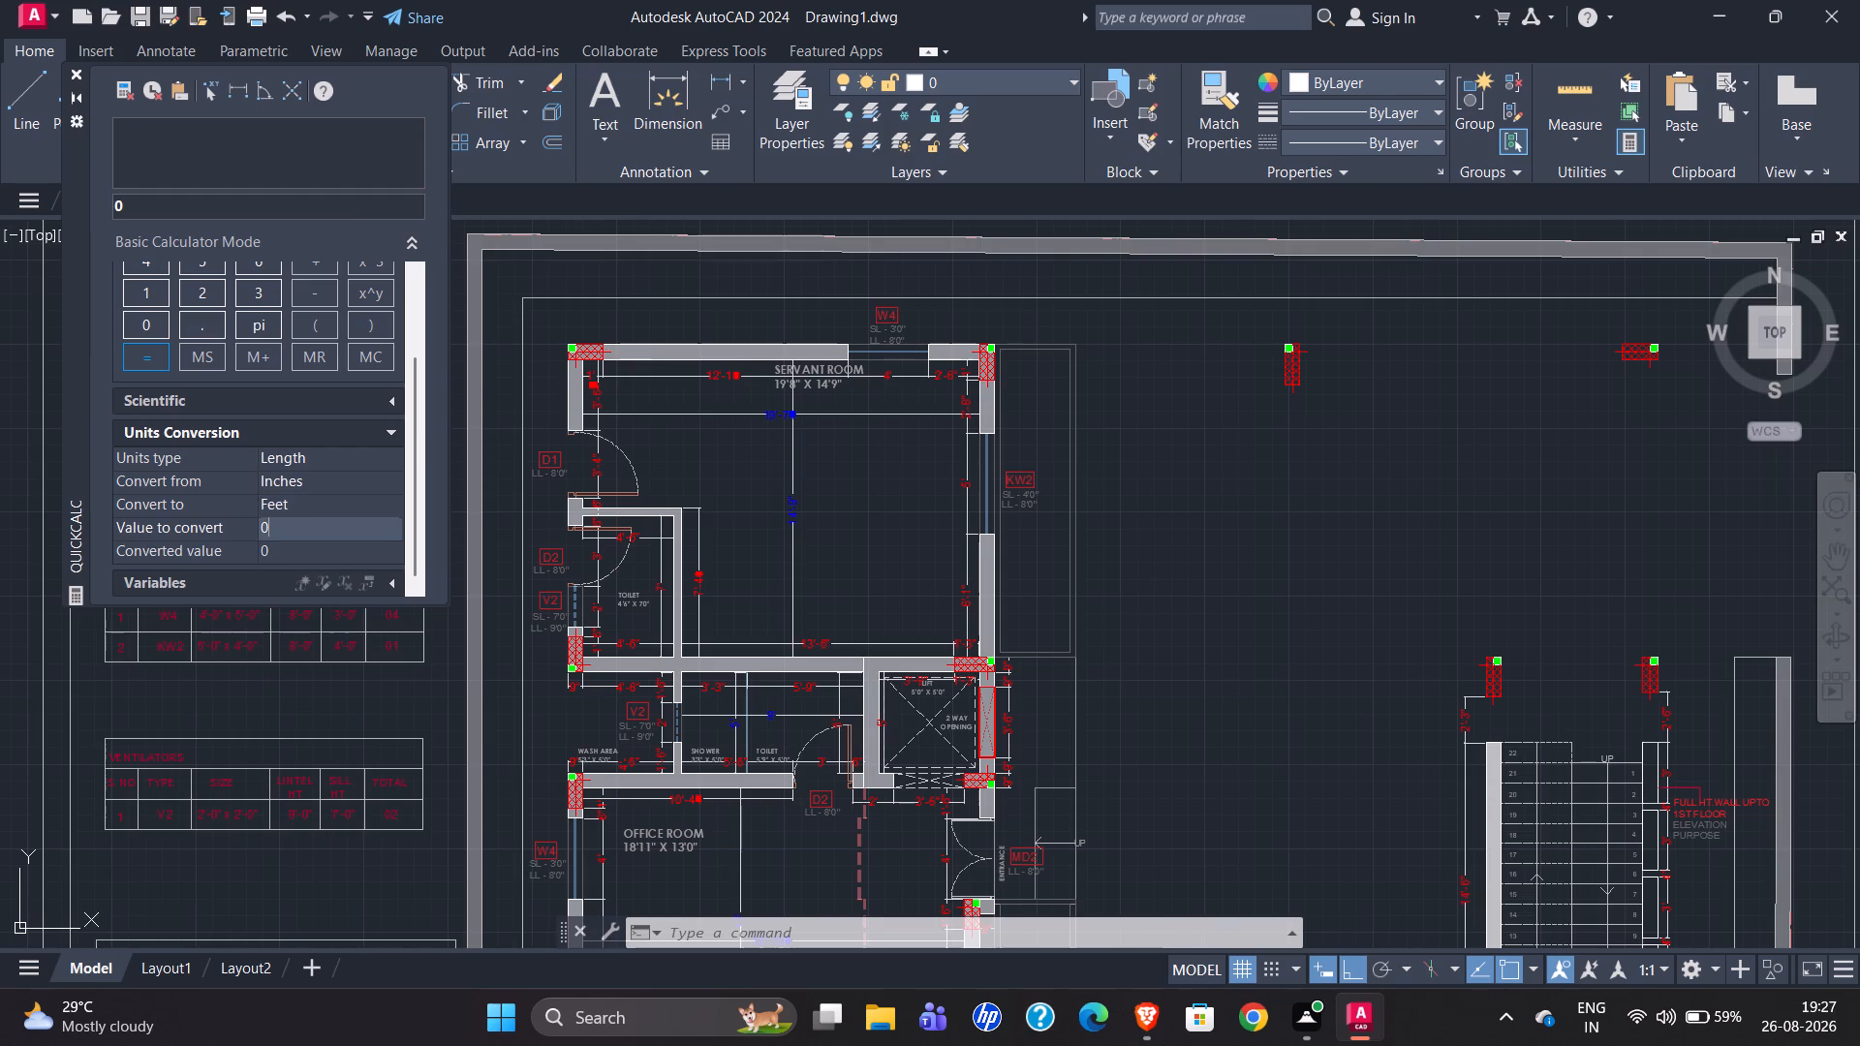
key(BackSpace)
text(45)
key(Return)
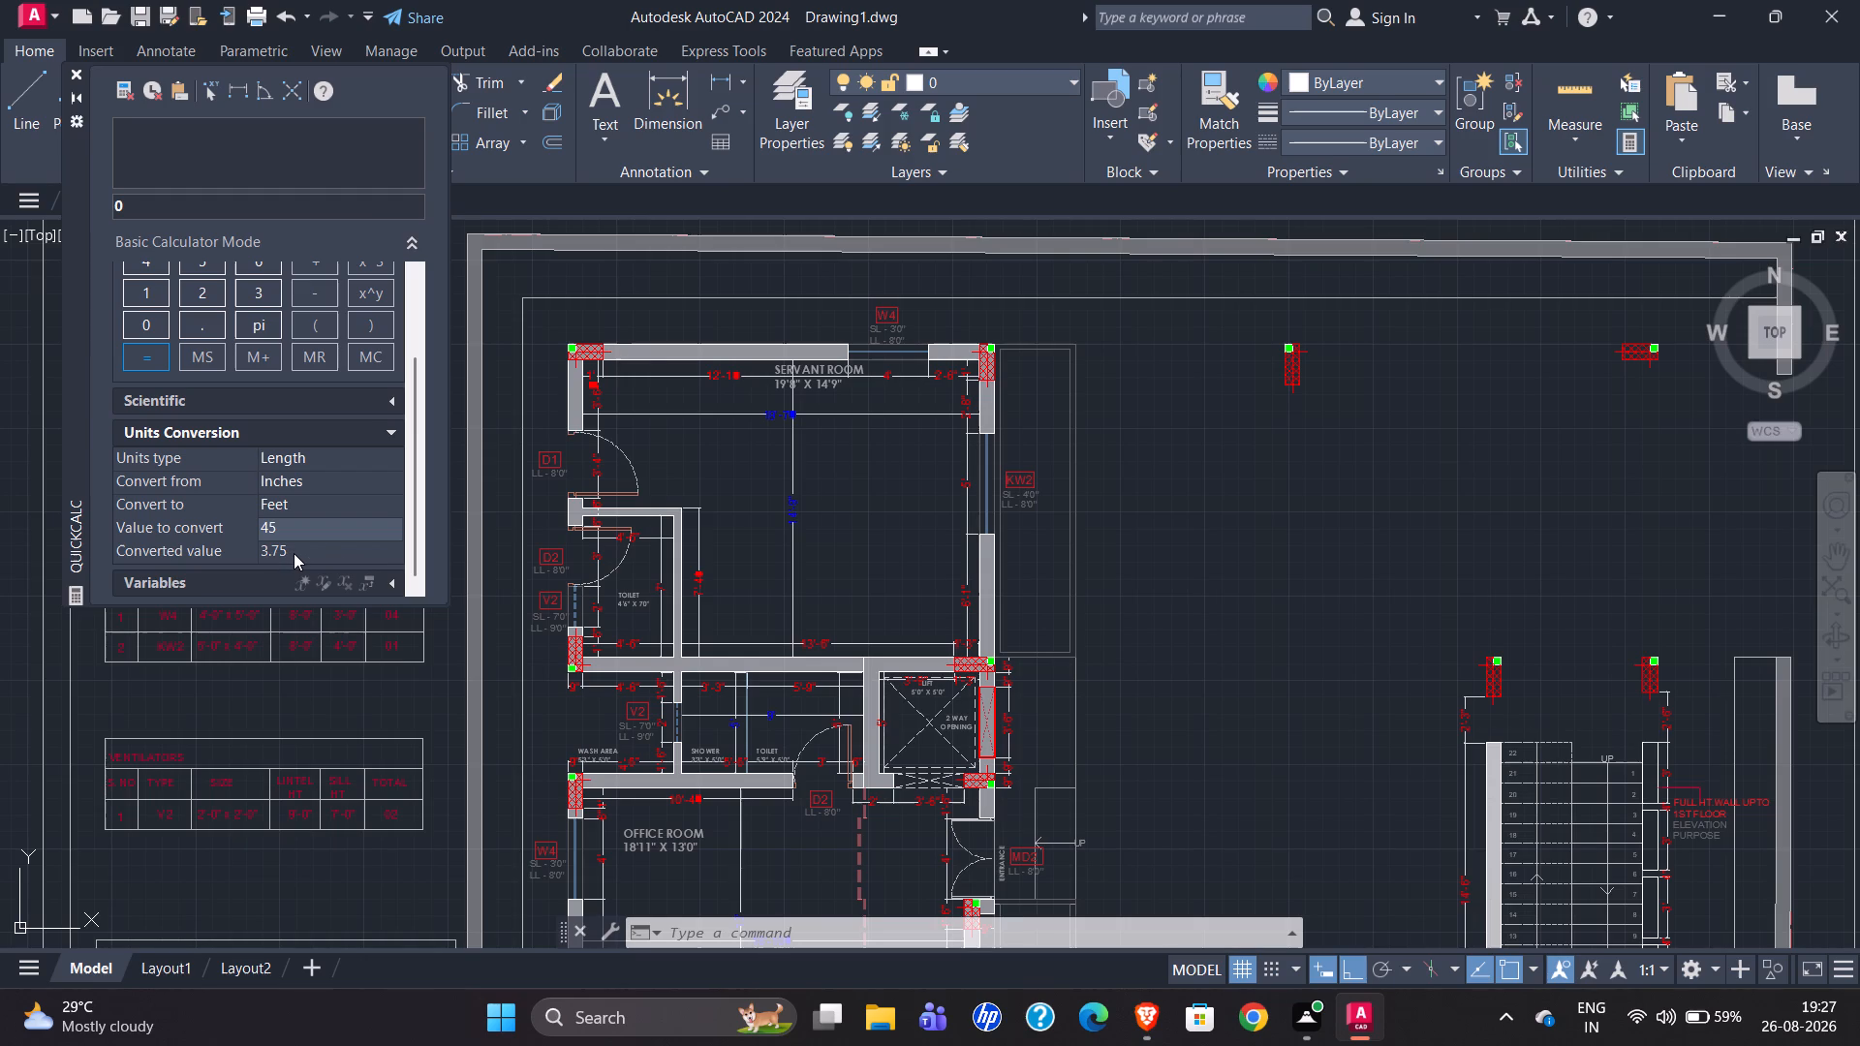
Examine the original's servant room width and the shower and toilet dimensions below it, and close the calculator.
scroll(291, 520, down, 2)
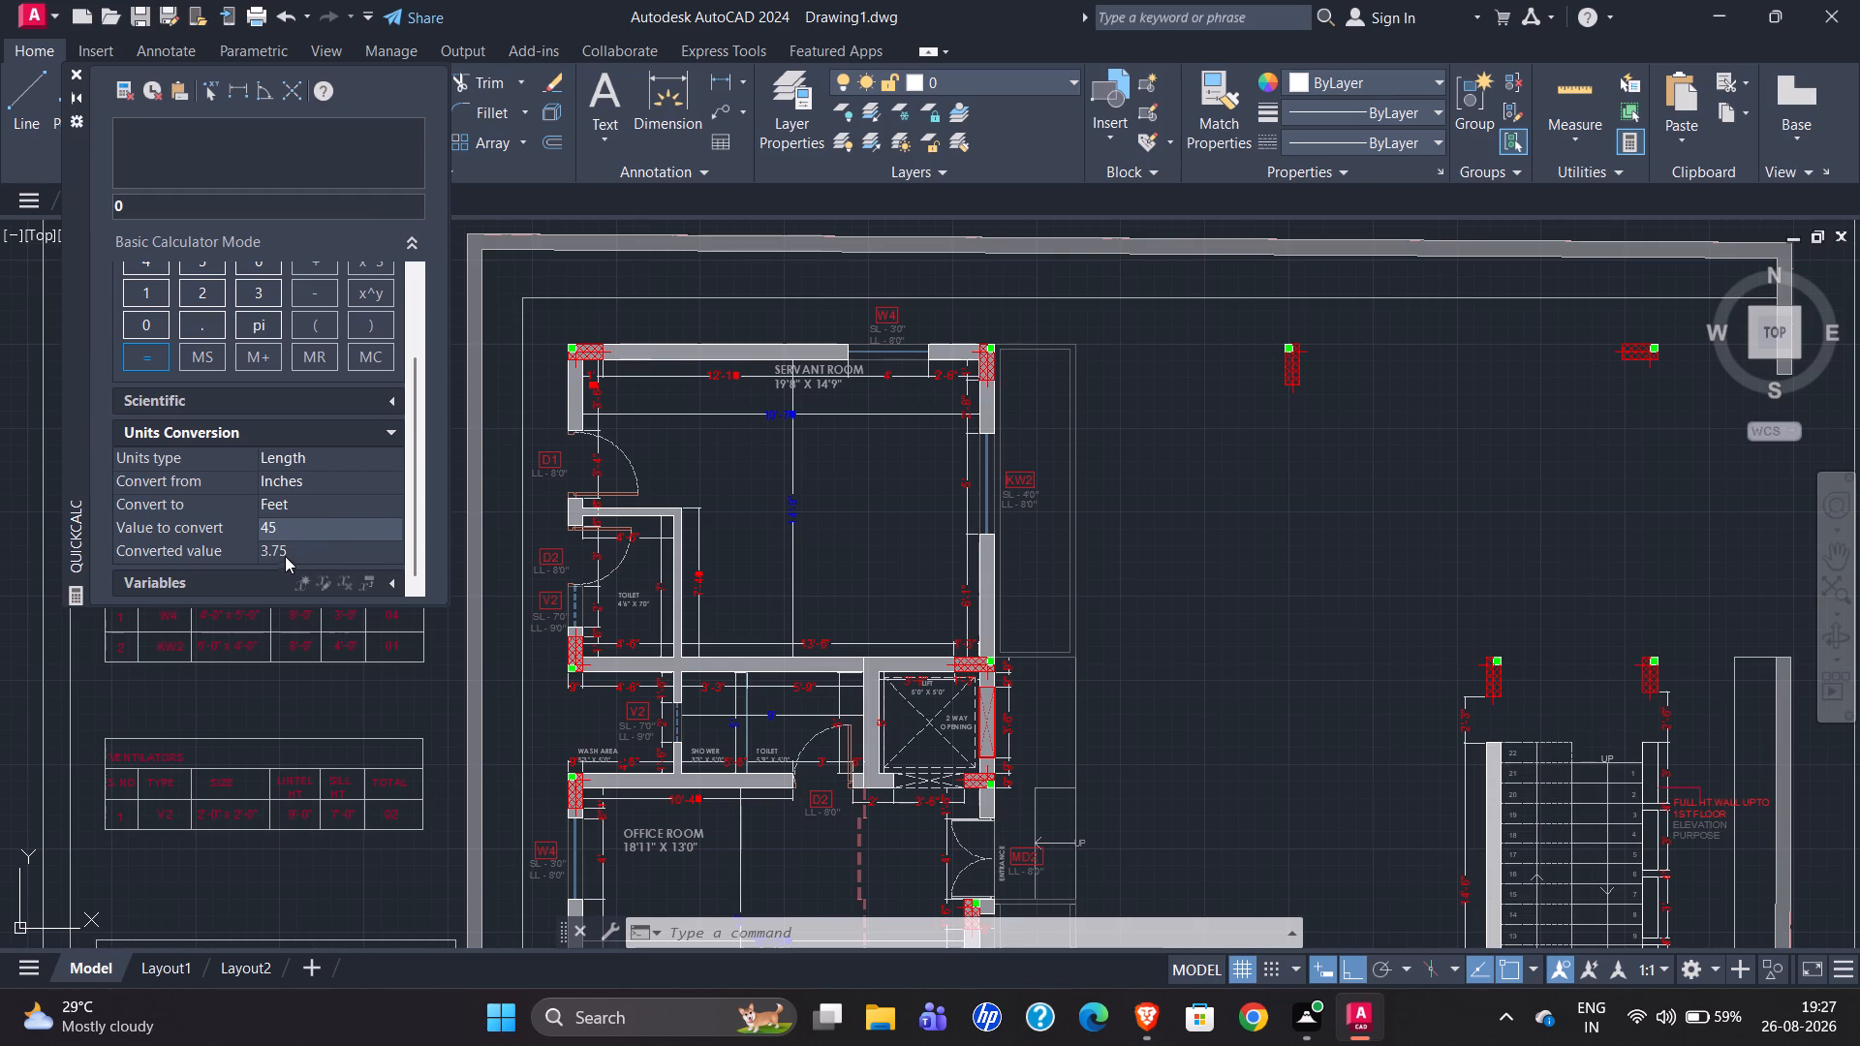
scroll(784, 534, up, 3)
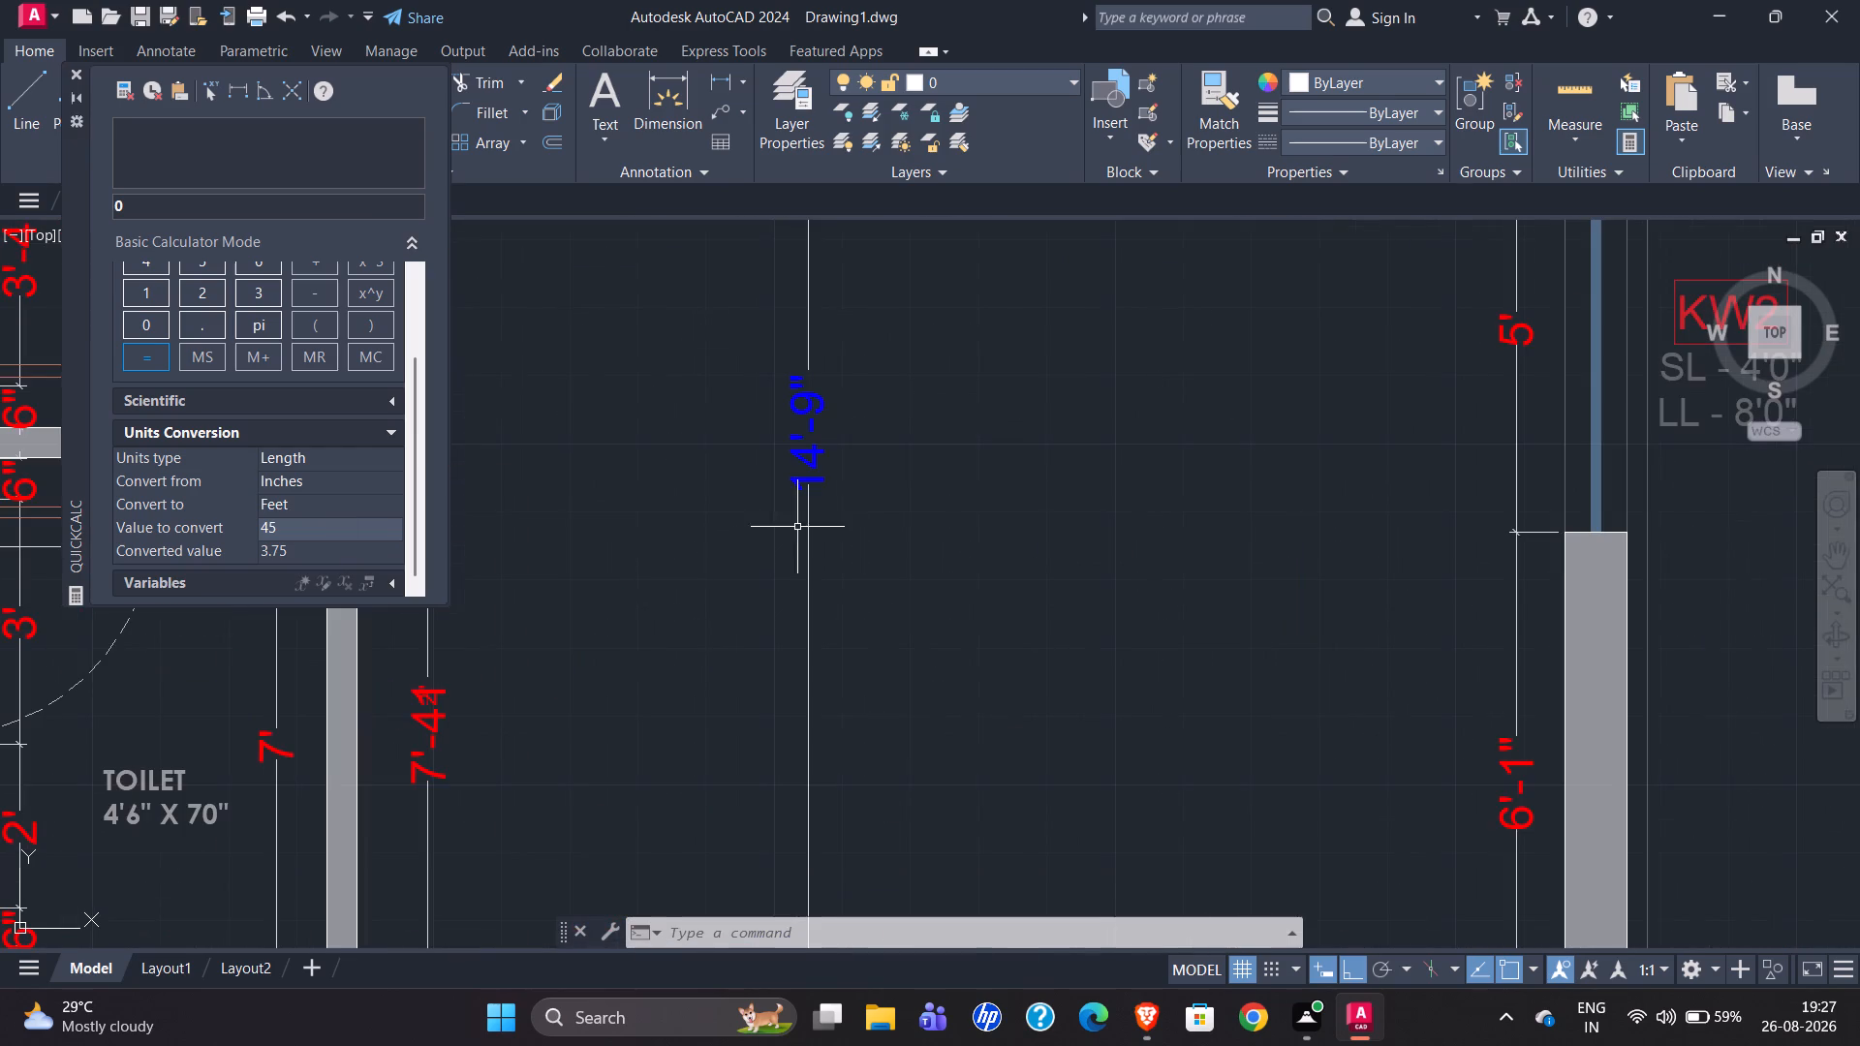
scroll(824, 501, down, 3)
scroll(807, 516, up, 3)
scroll(792, 513, down, 2)
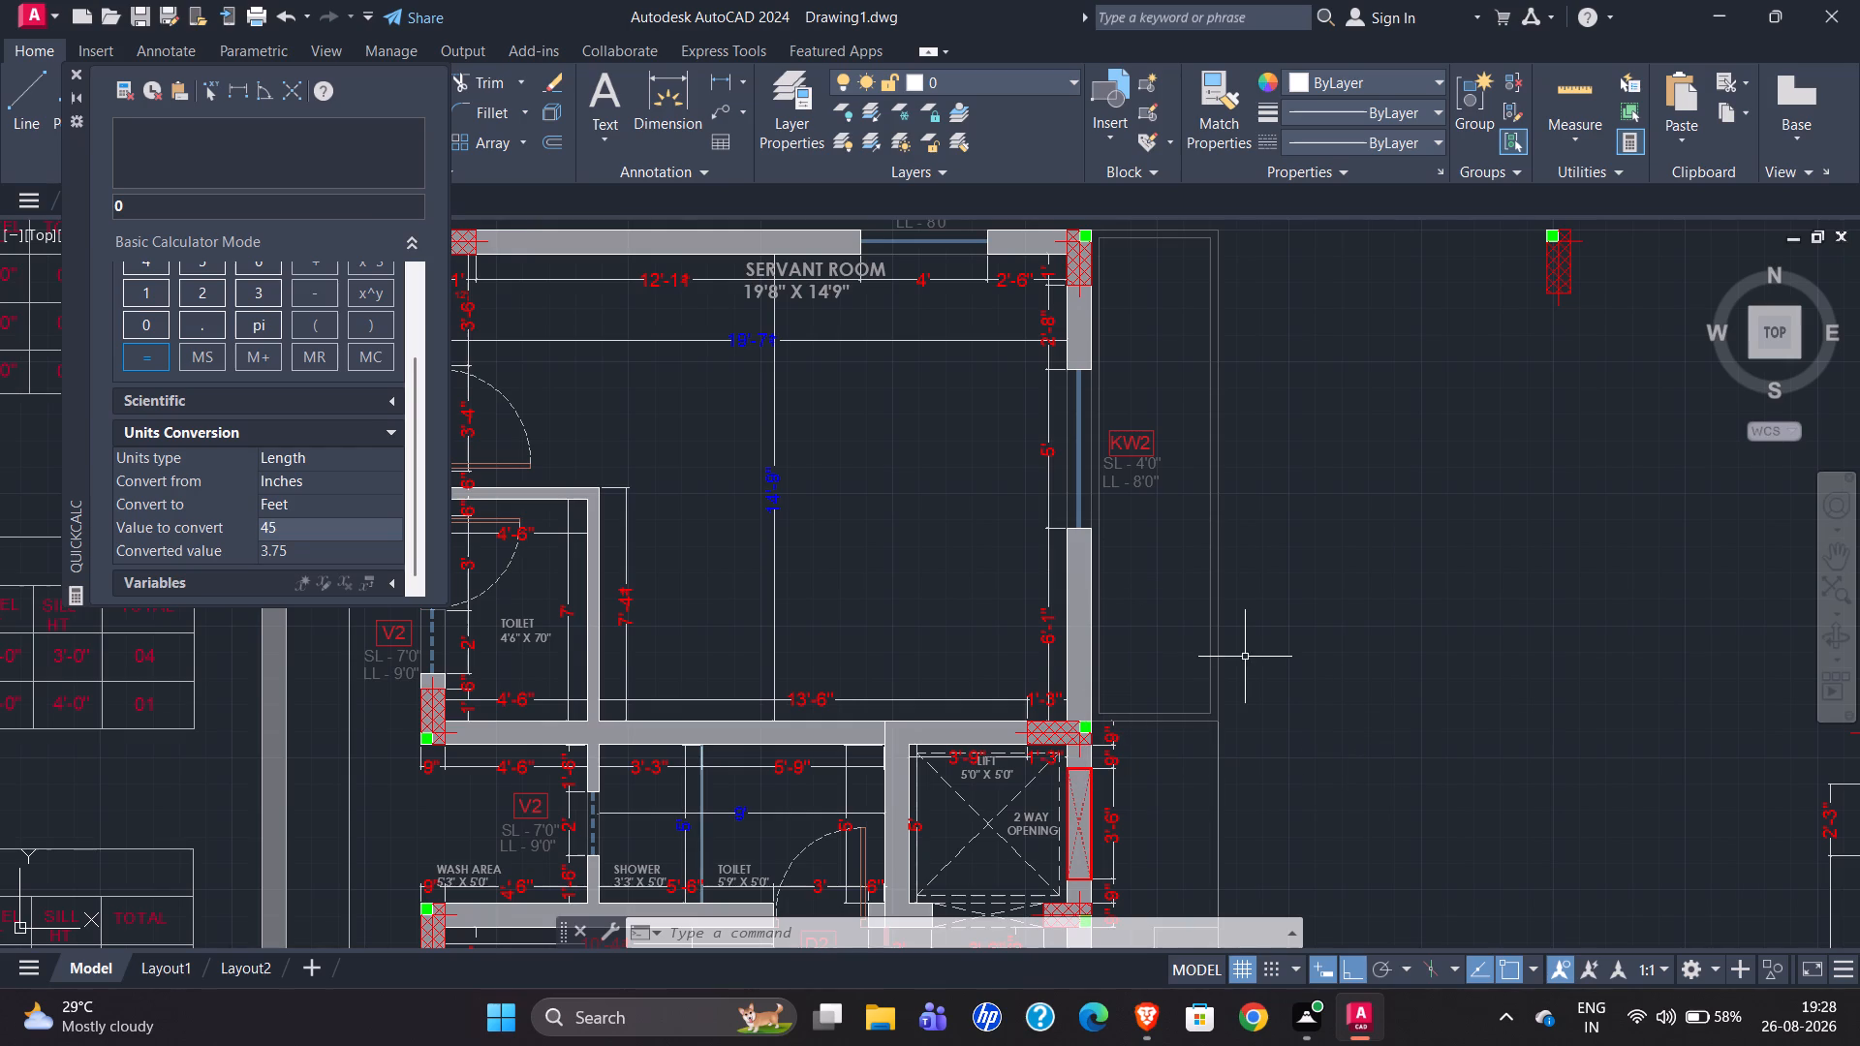
scroll(1245, 560, down, 1)
scroll(922, 761, up, 4)
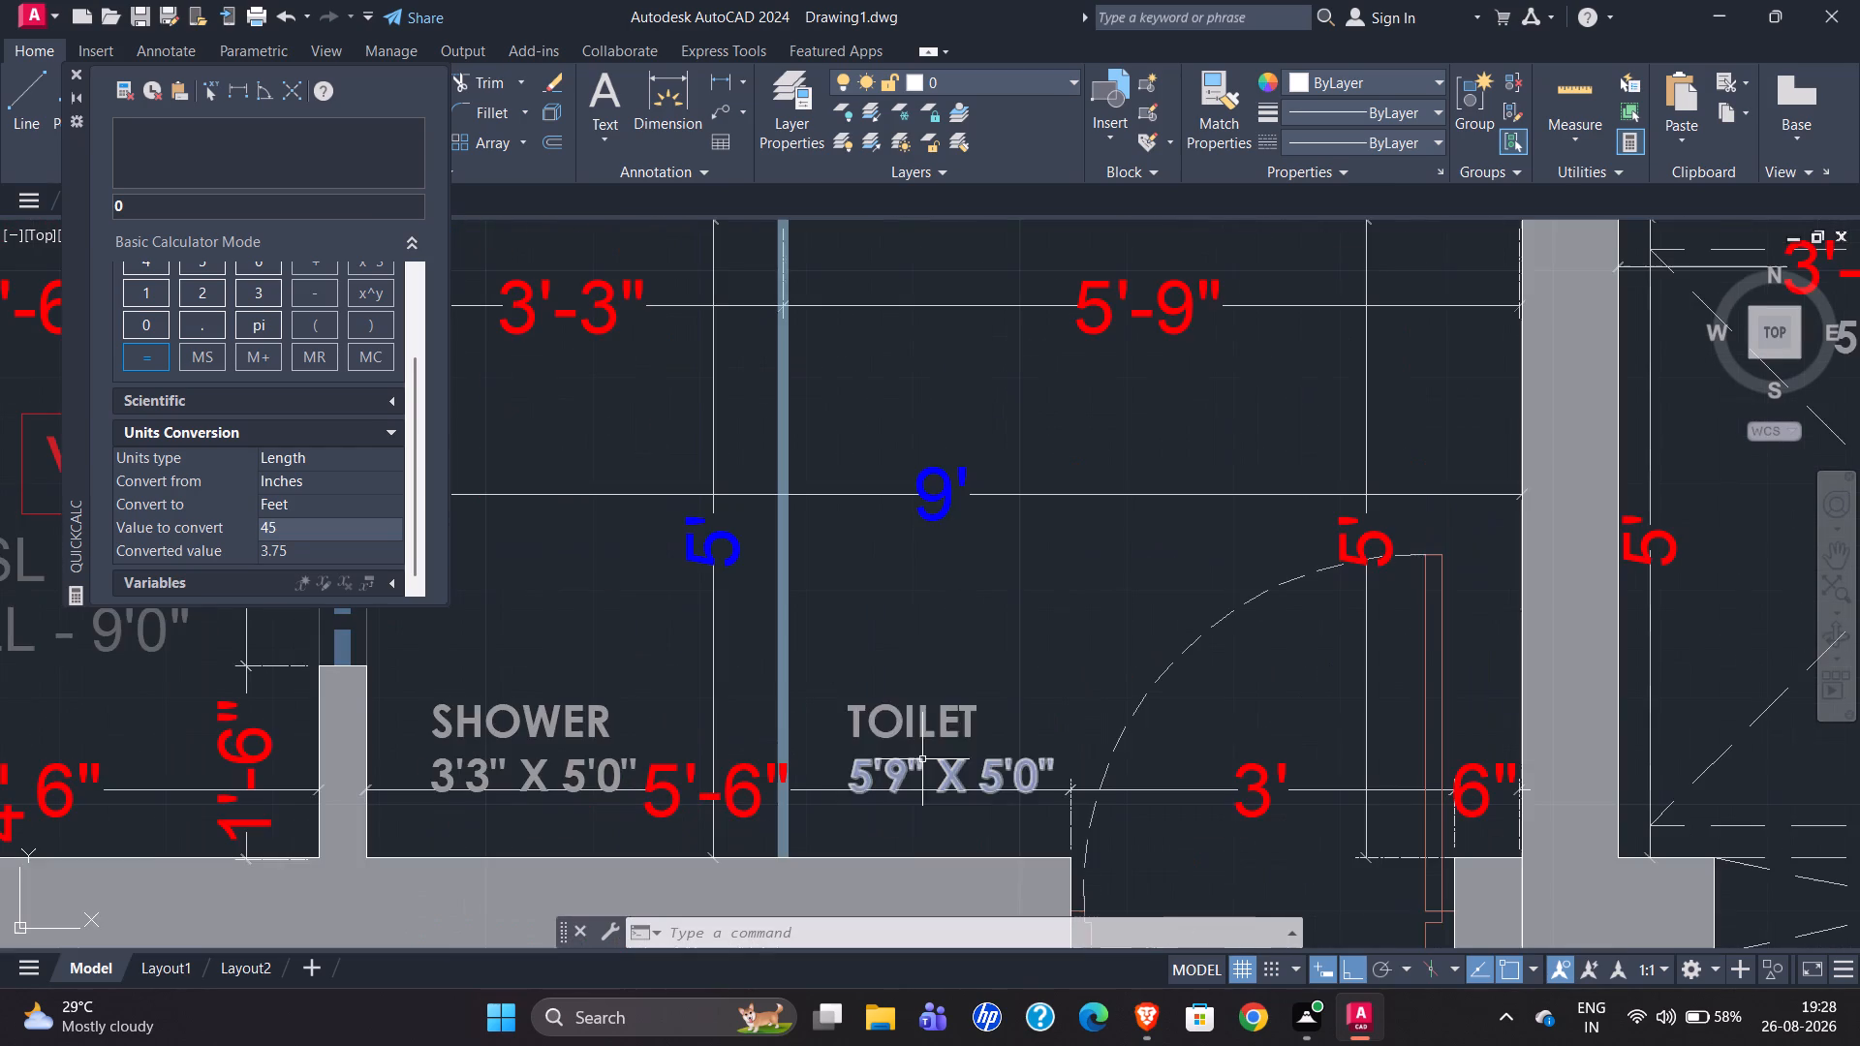
scroll(902, 609, down, 3)
scroll(720, 748, down, 1)
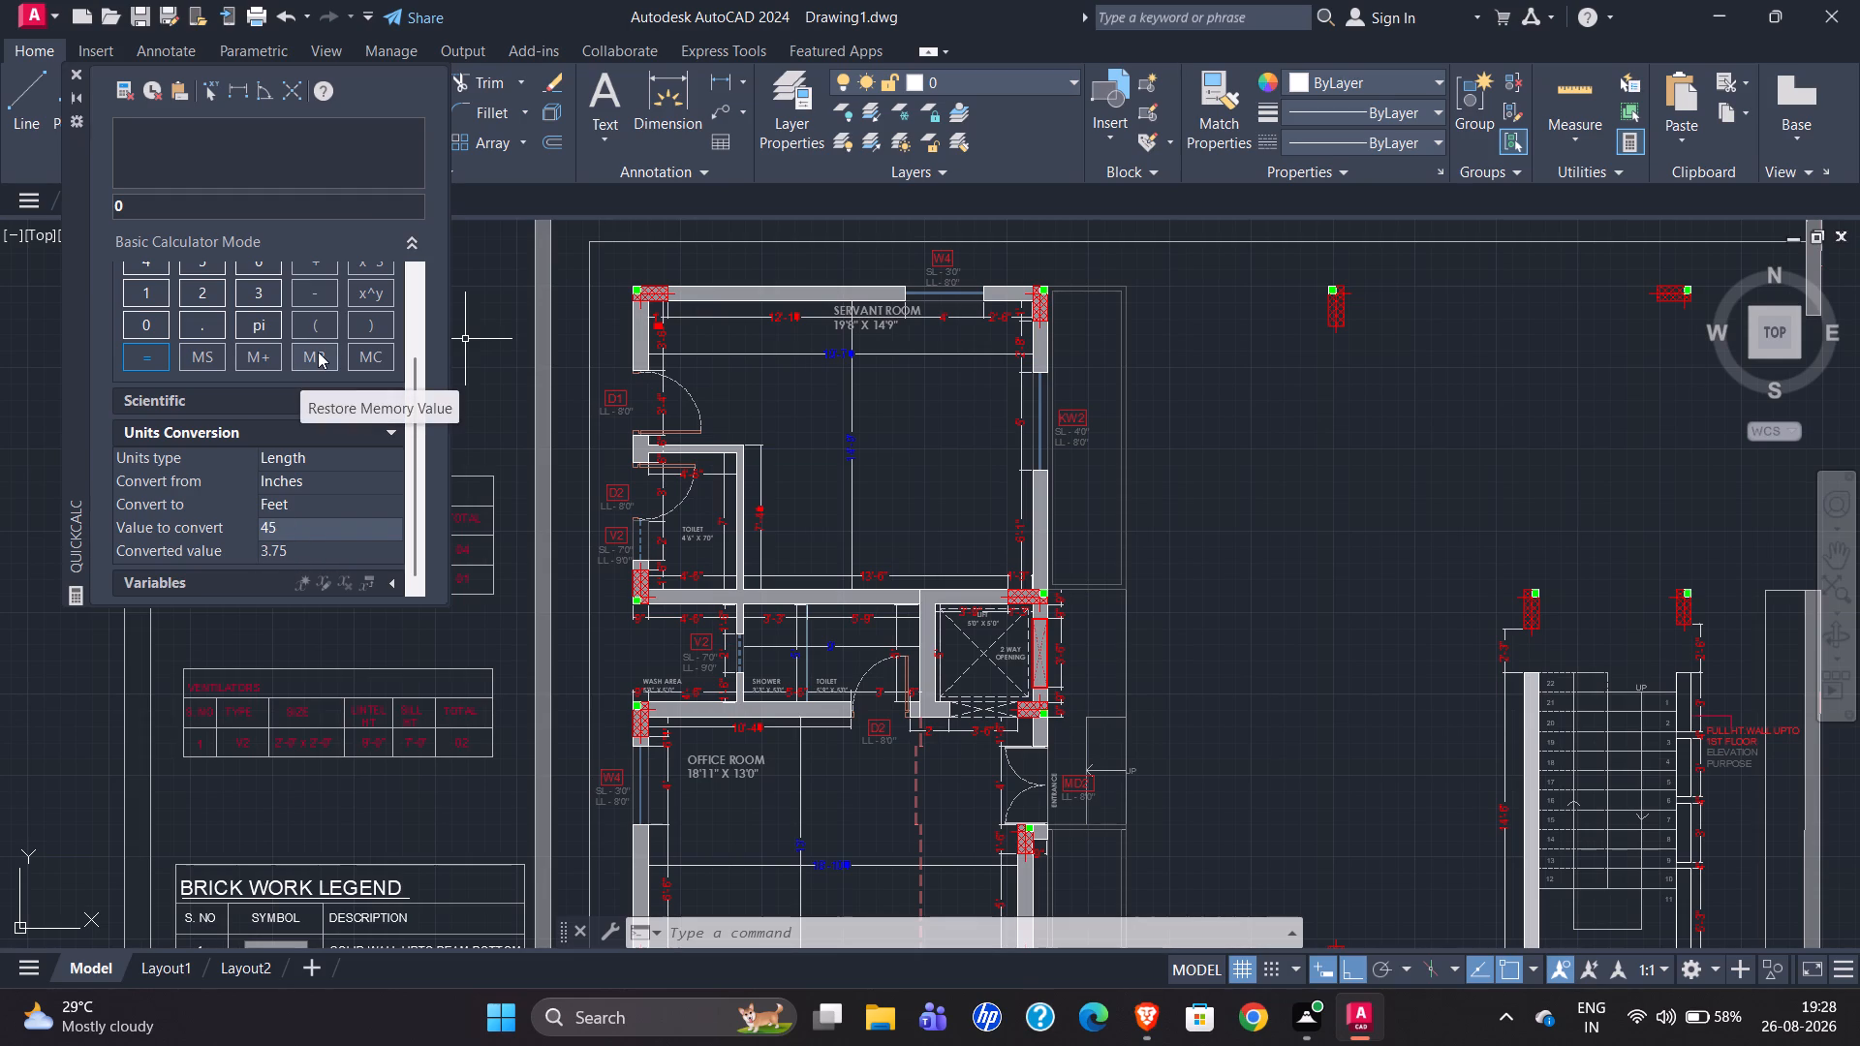
scroll(318, 352, up, 2)
scroll(332, 343, down, 1)
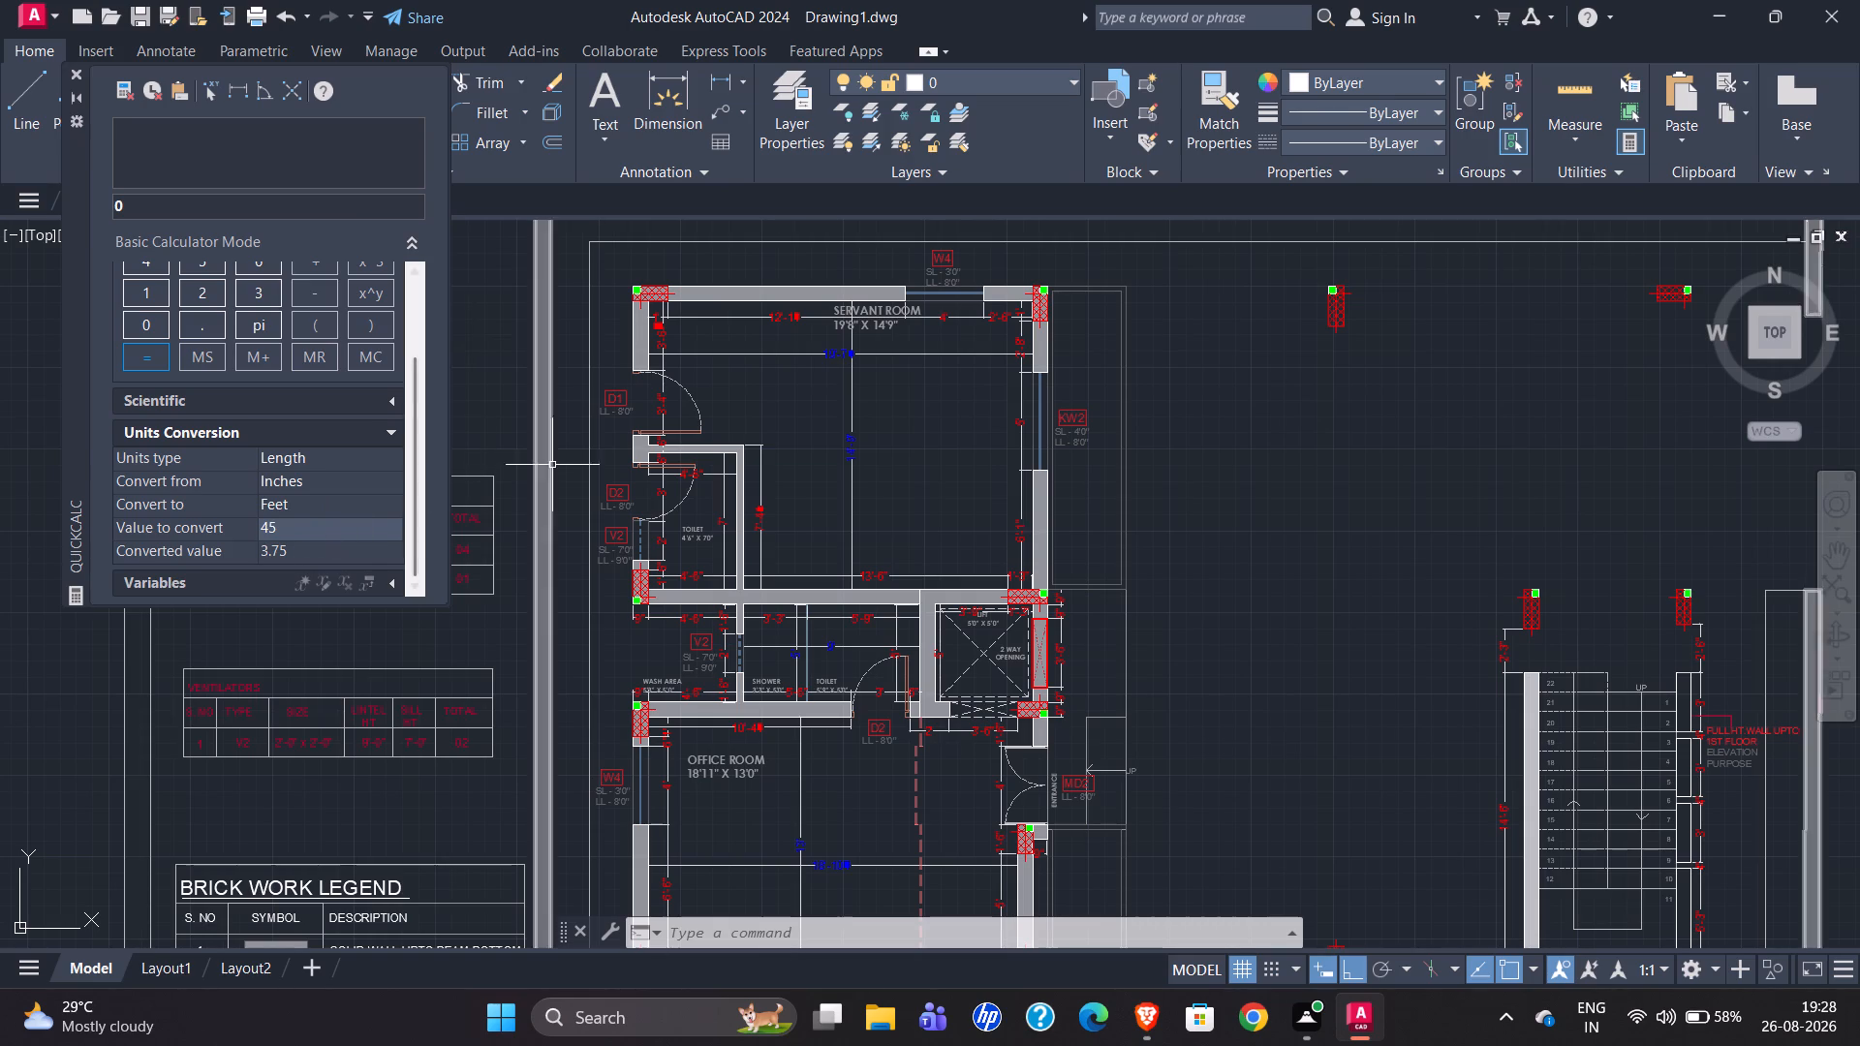
click(78, 67)
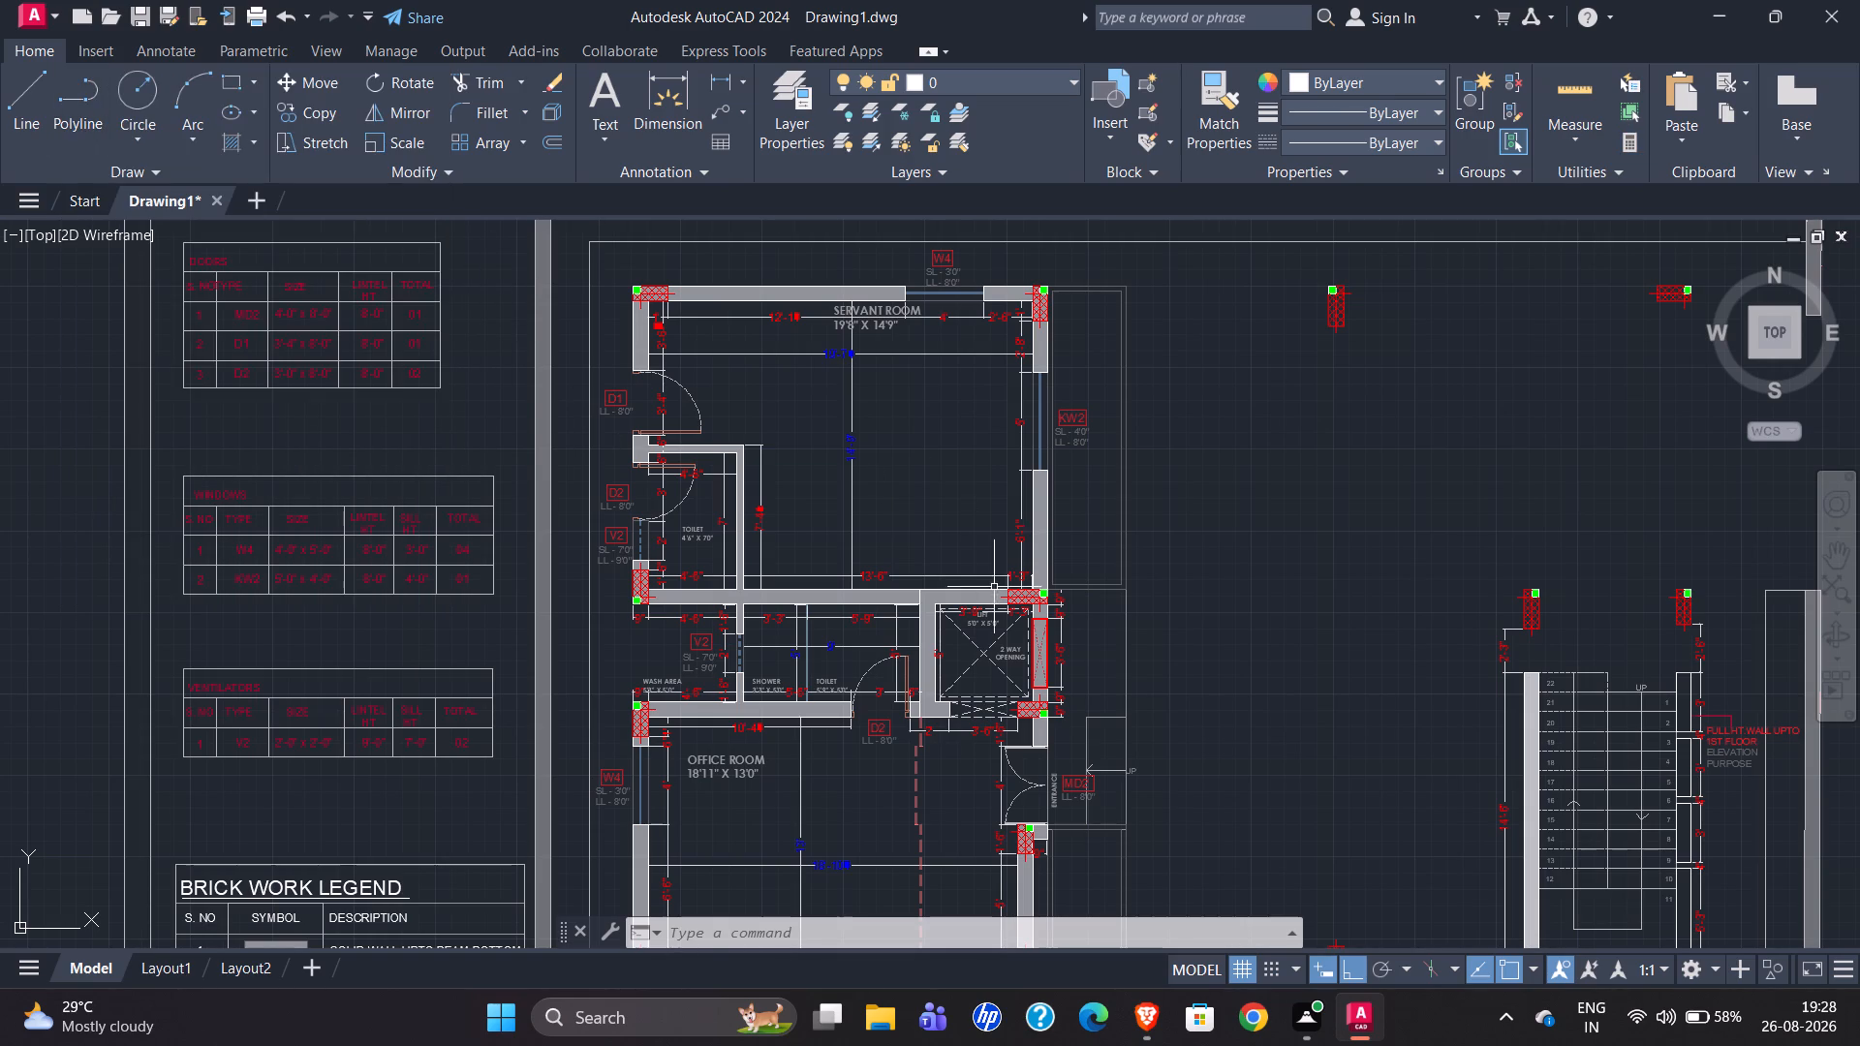
Examine the servant room's wall segments and internal dimensions in the original plan.
scroll(846, 443, up, 2)
scroll(757, 567, down, 1)
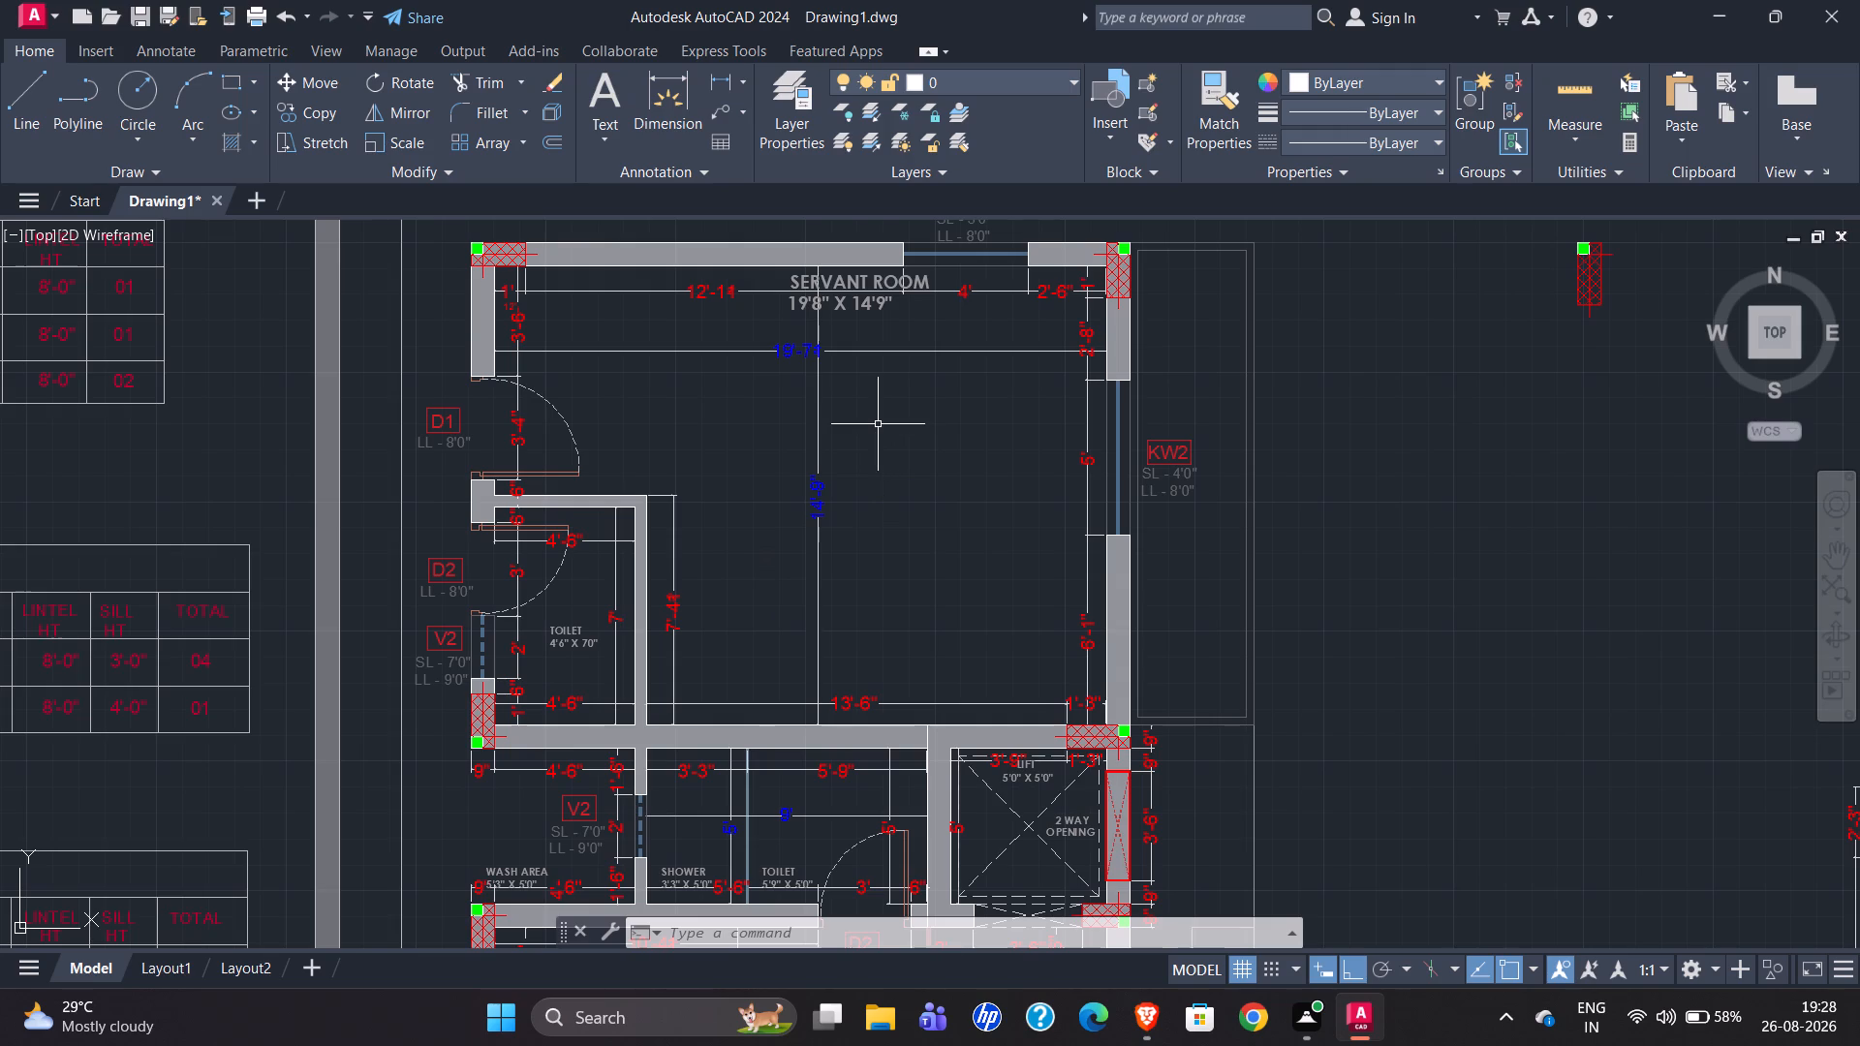
scroll(872, 430, down, 2)
scroll(804, 810, up, 1)
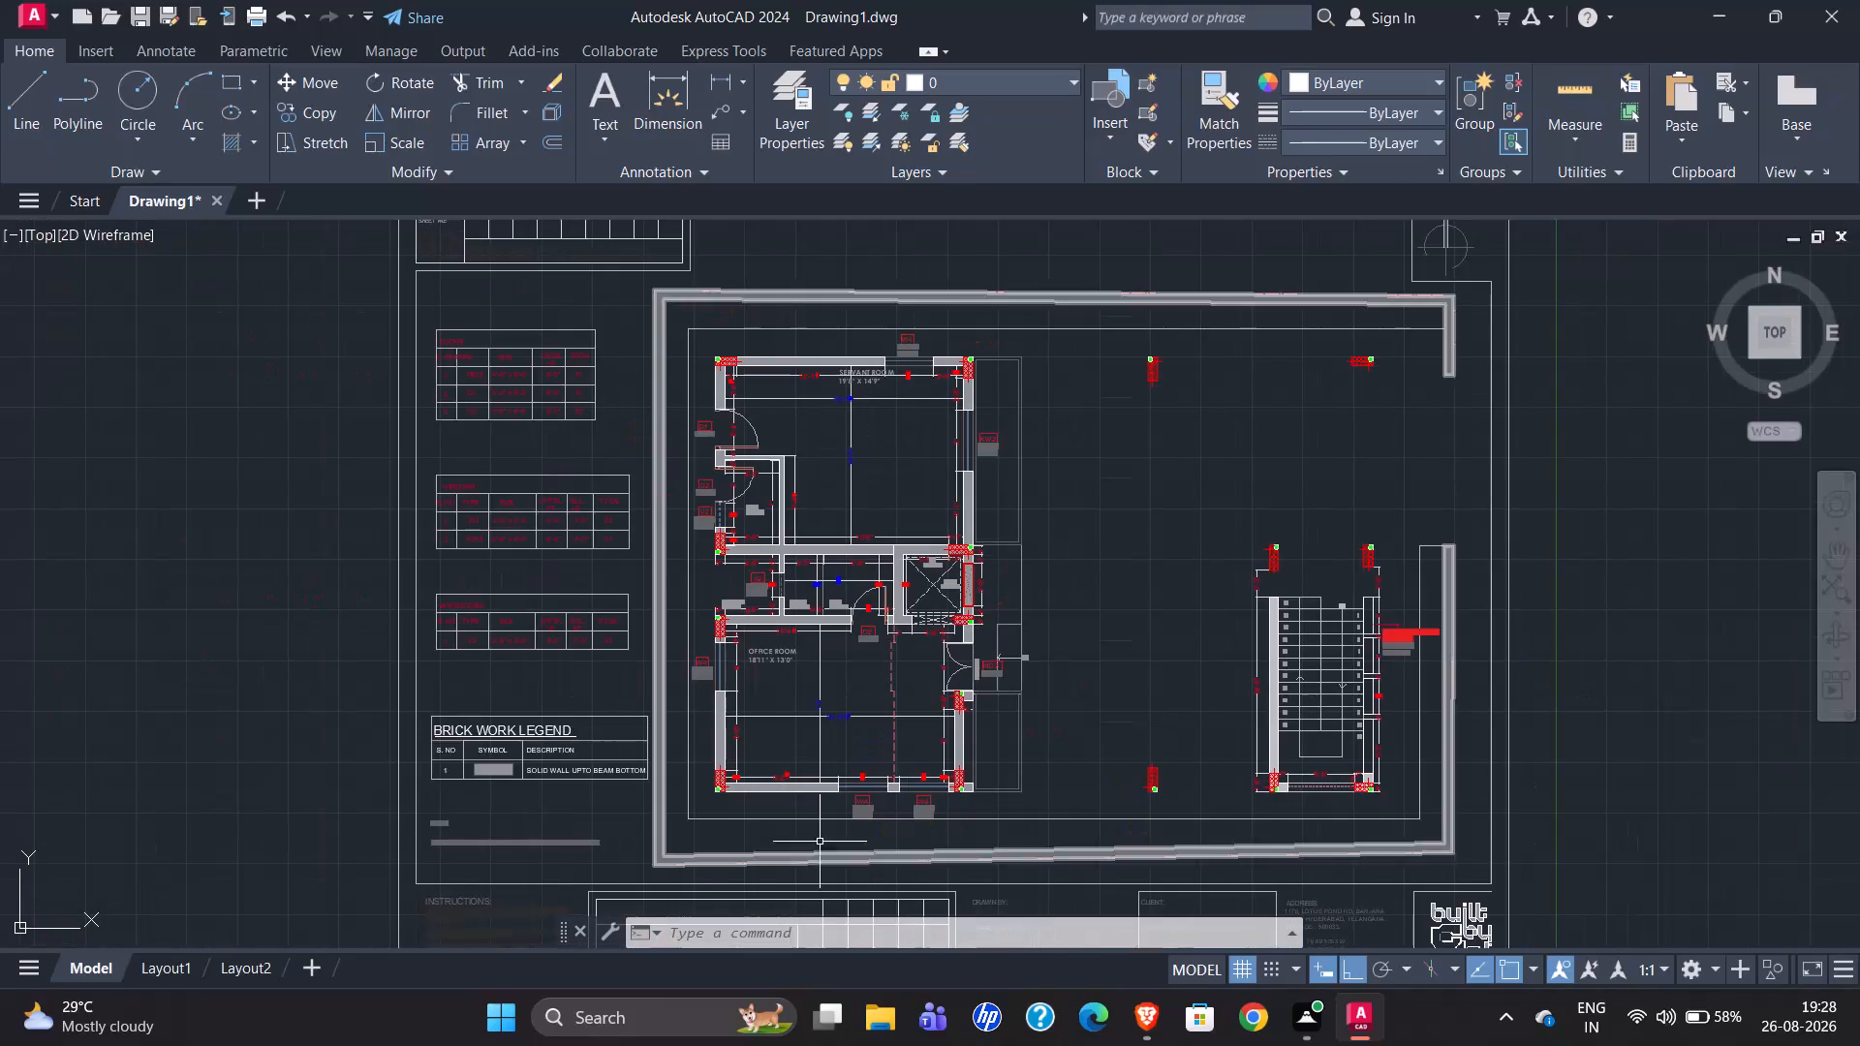
scroll(816, 831, up, 2)
scroll(685, 784, down, 3)
scroll(738, 347, up, 2)
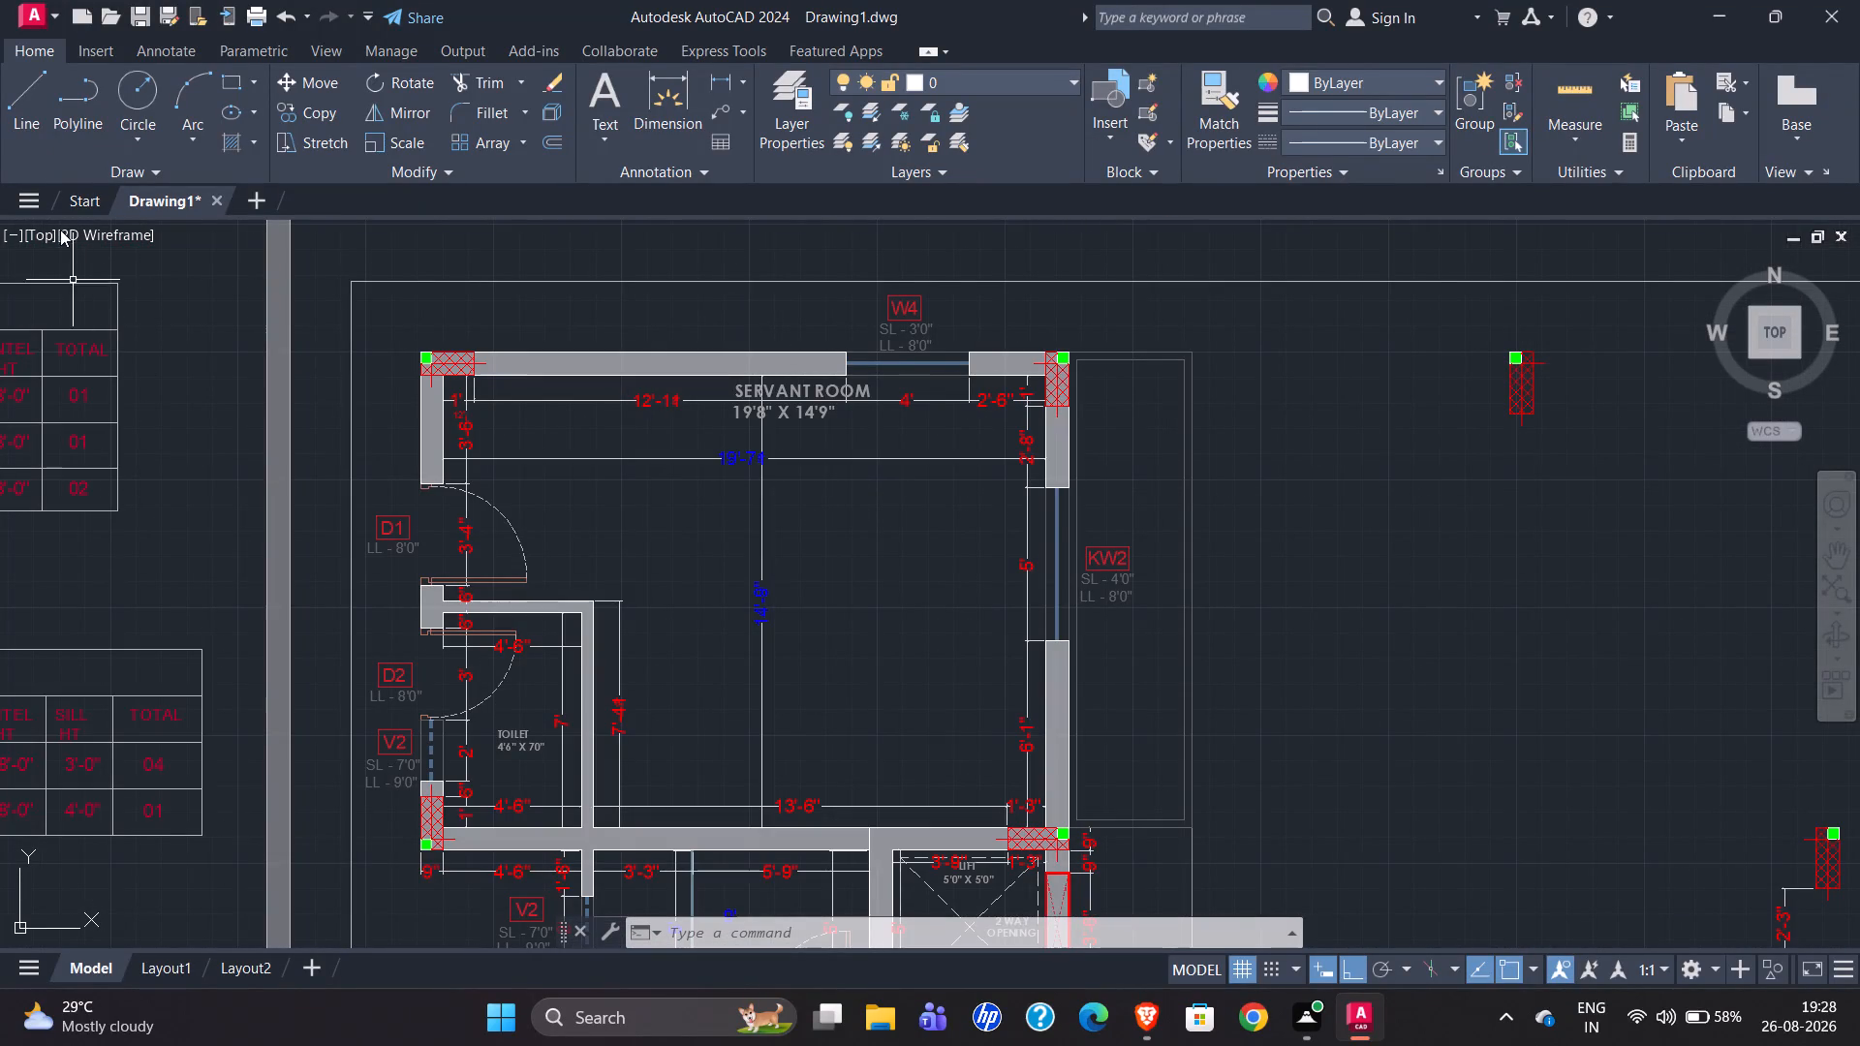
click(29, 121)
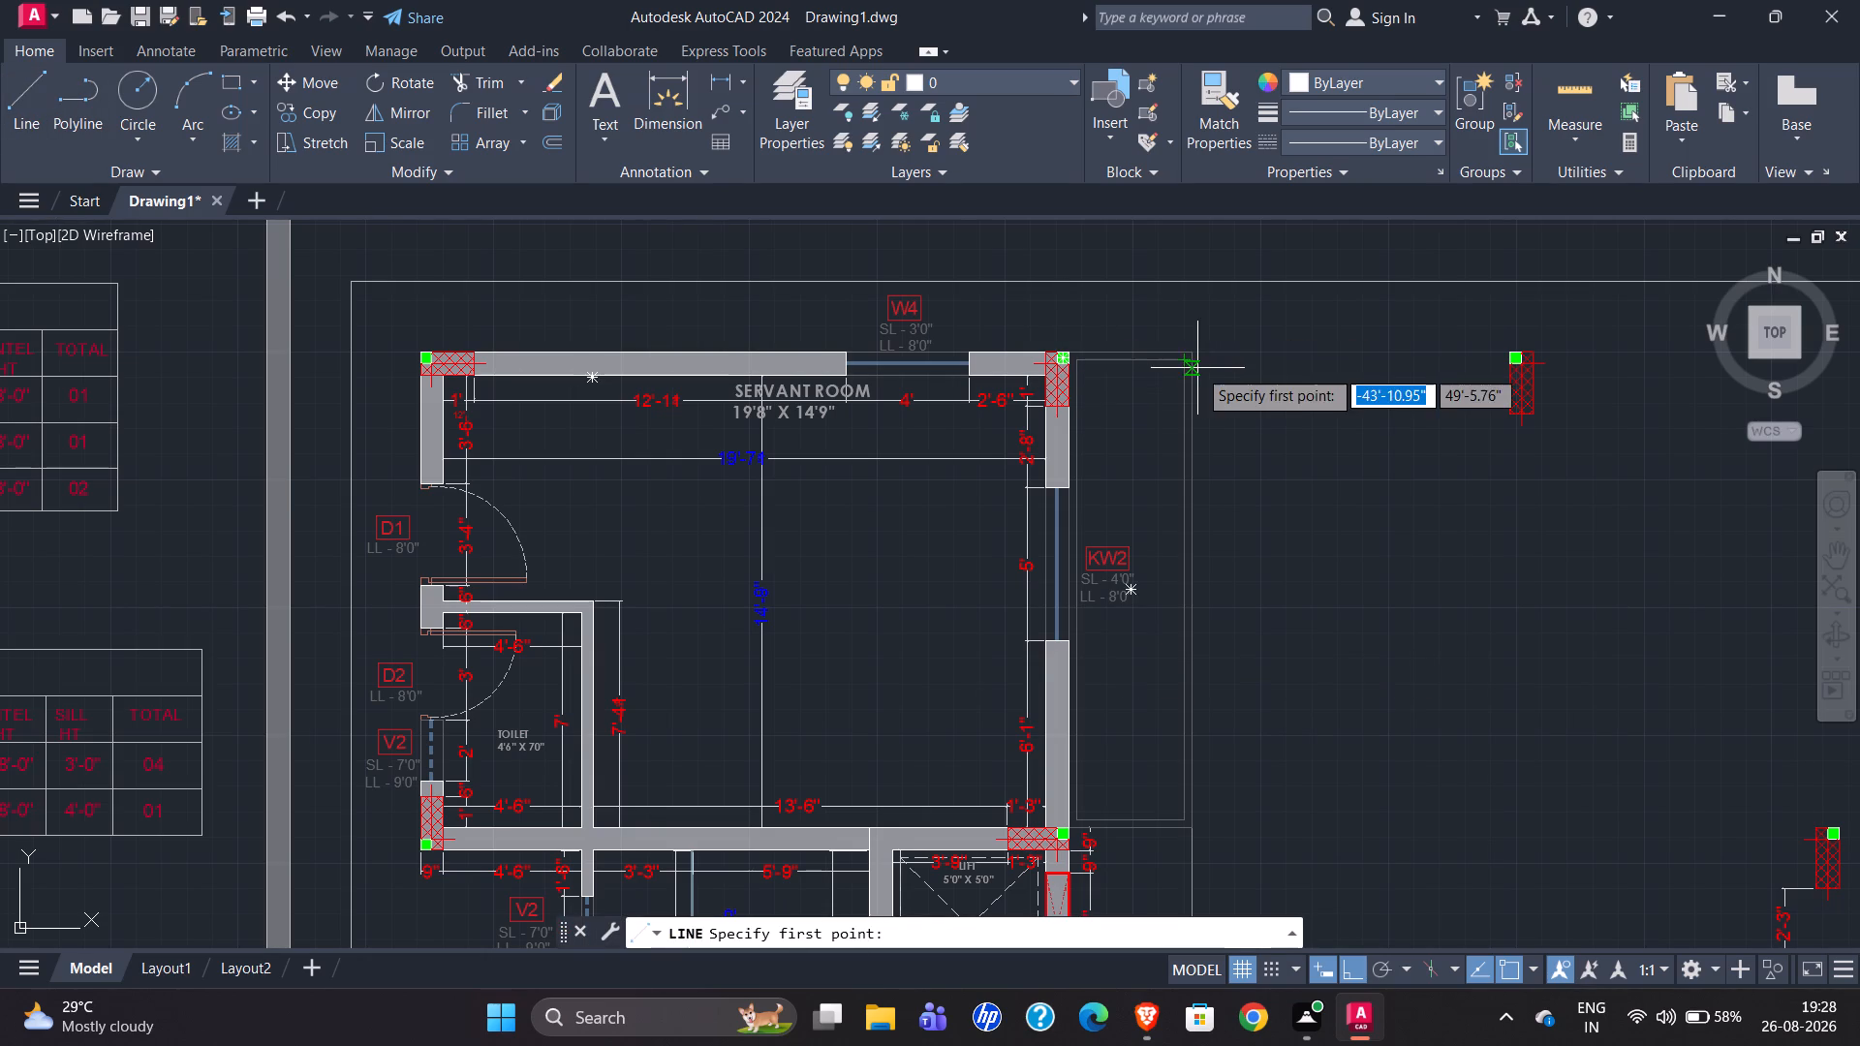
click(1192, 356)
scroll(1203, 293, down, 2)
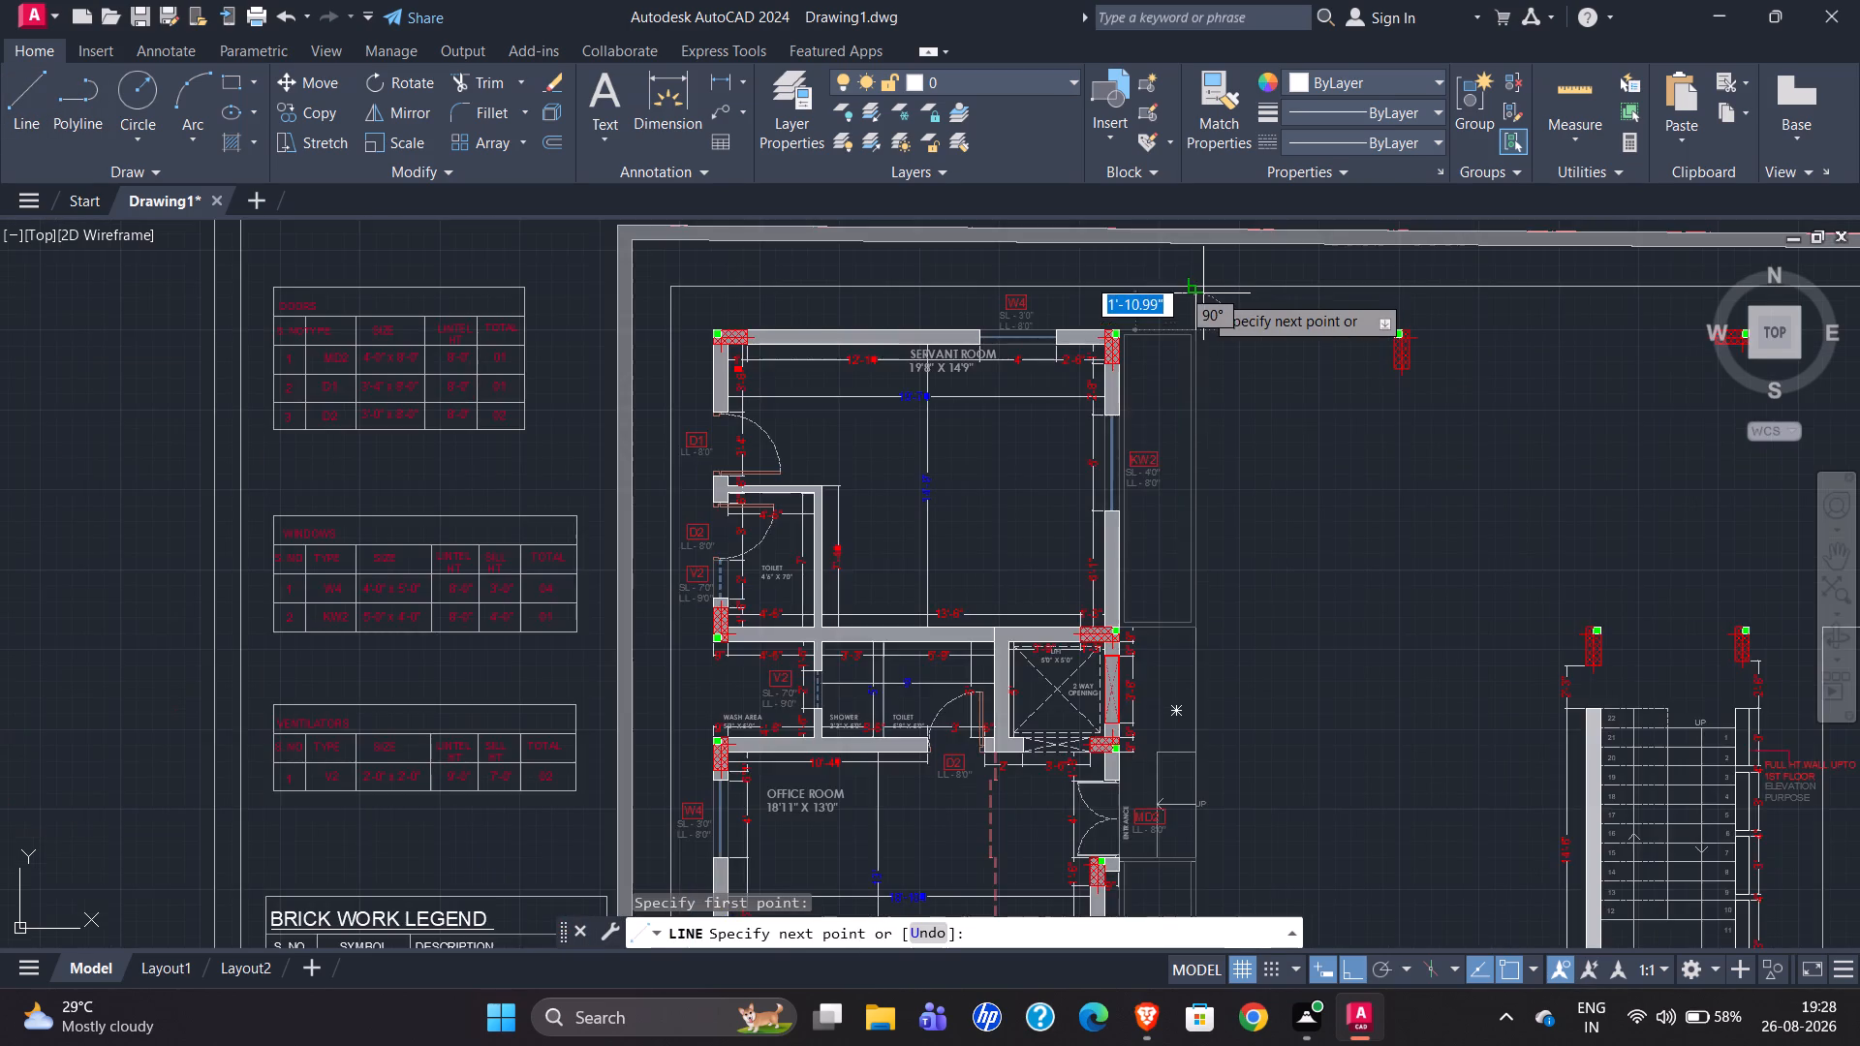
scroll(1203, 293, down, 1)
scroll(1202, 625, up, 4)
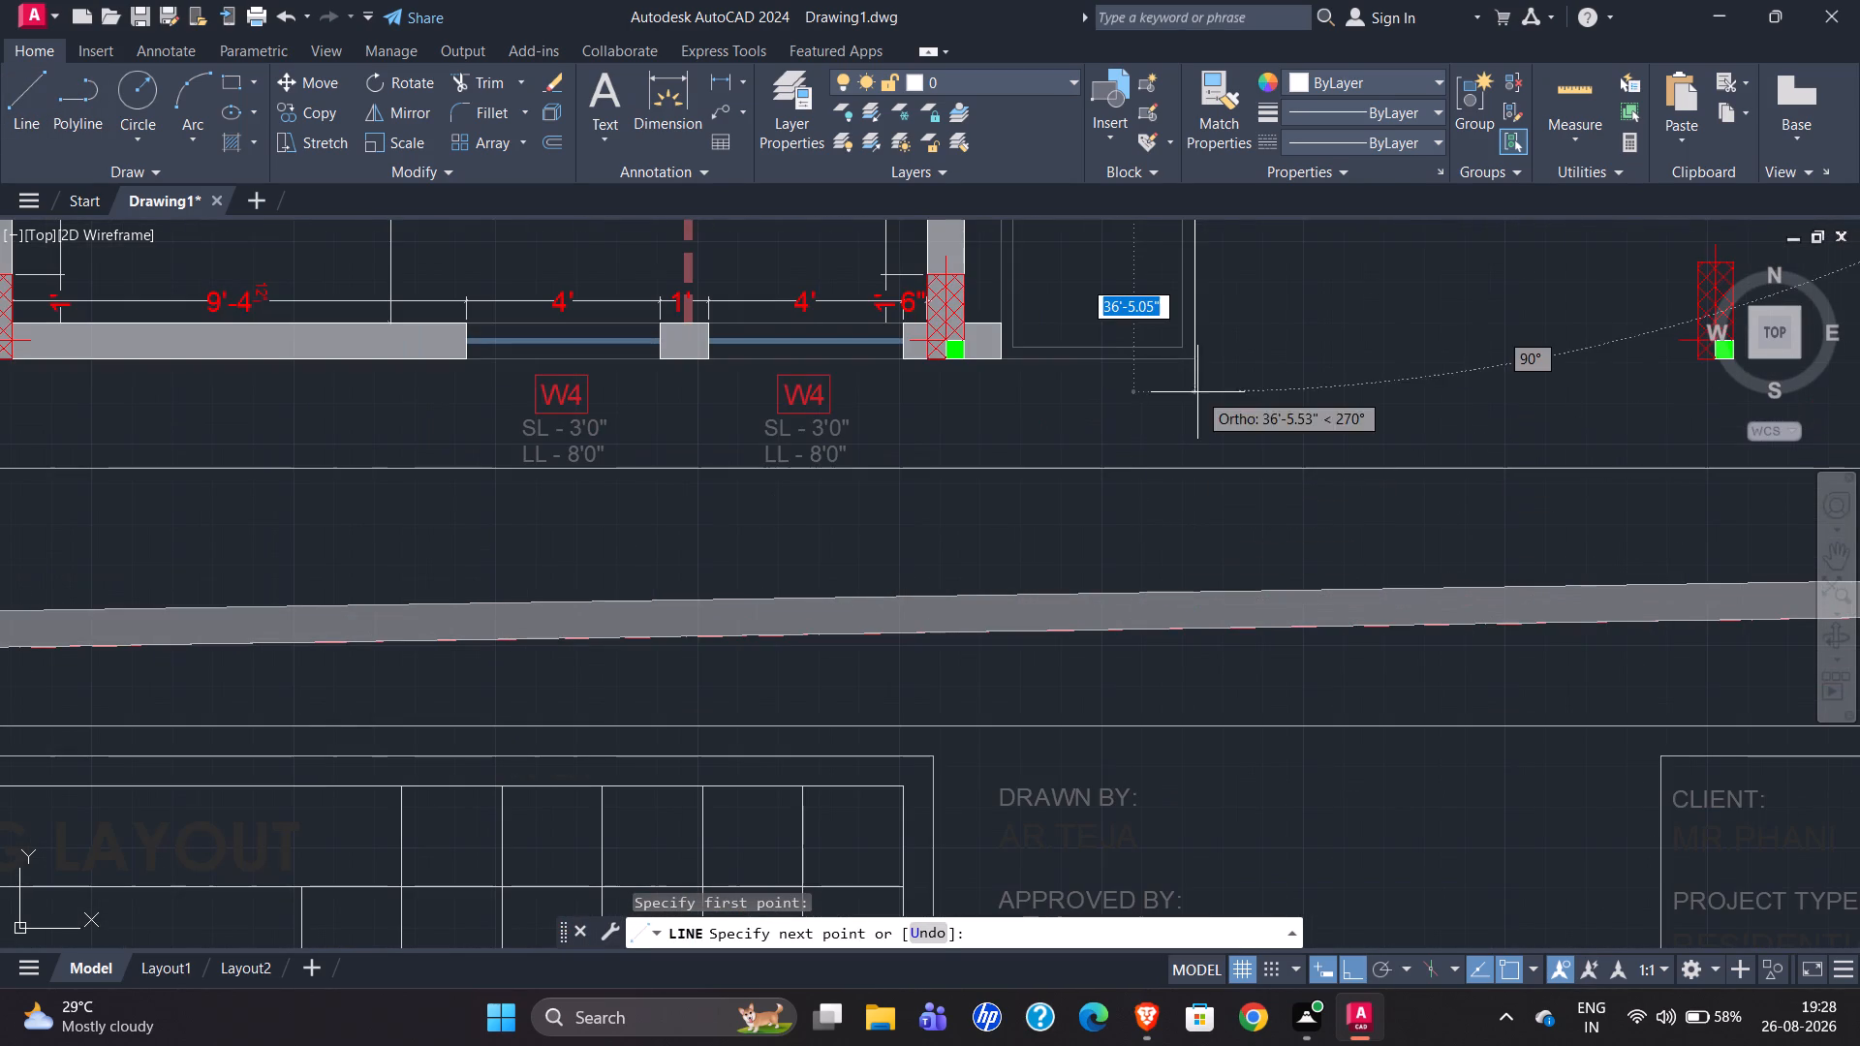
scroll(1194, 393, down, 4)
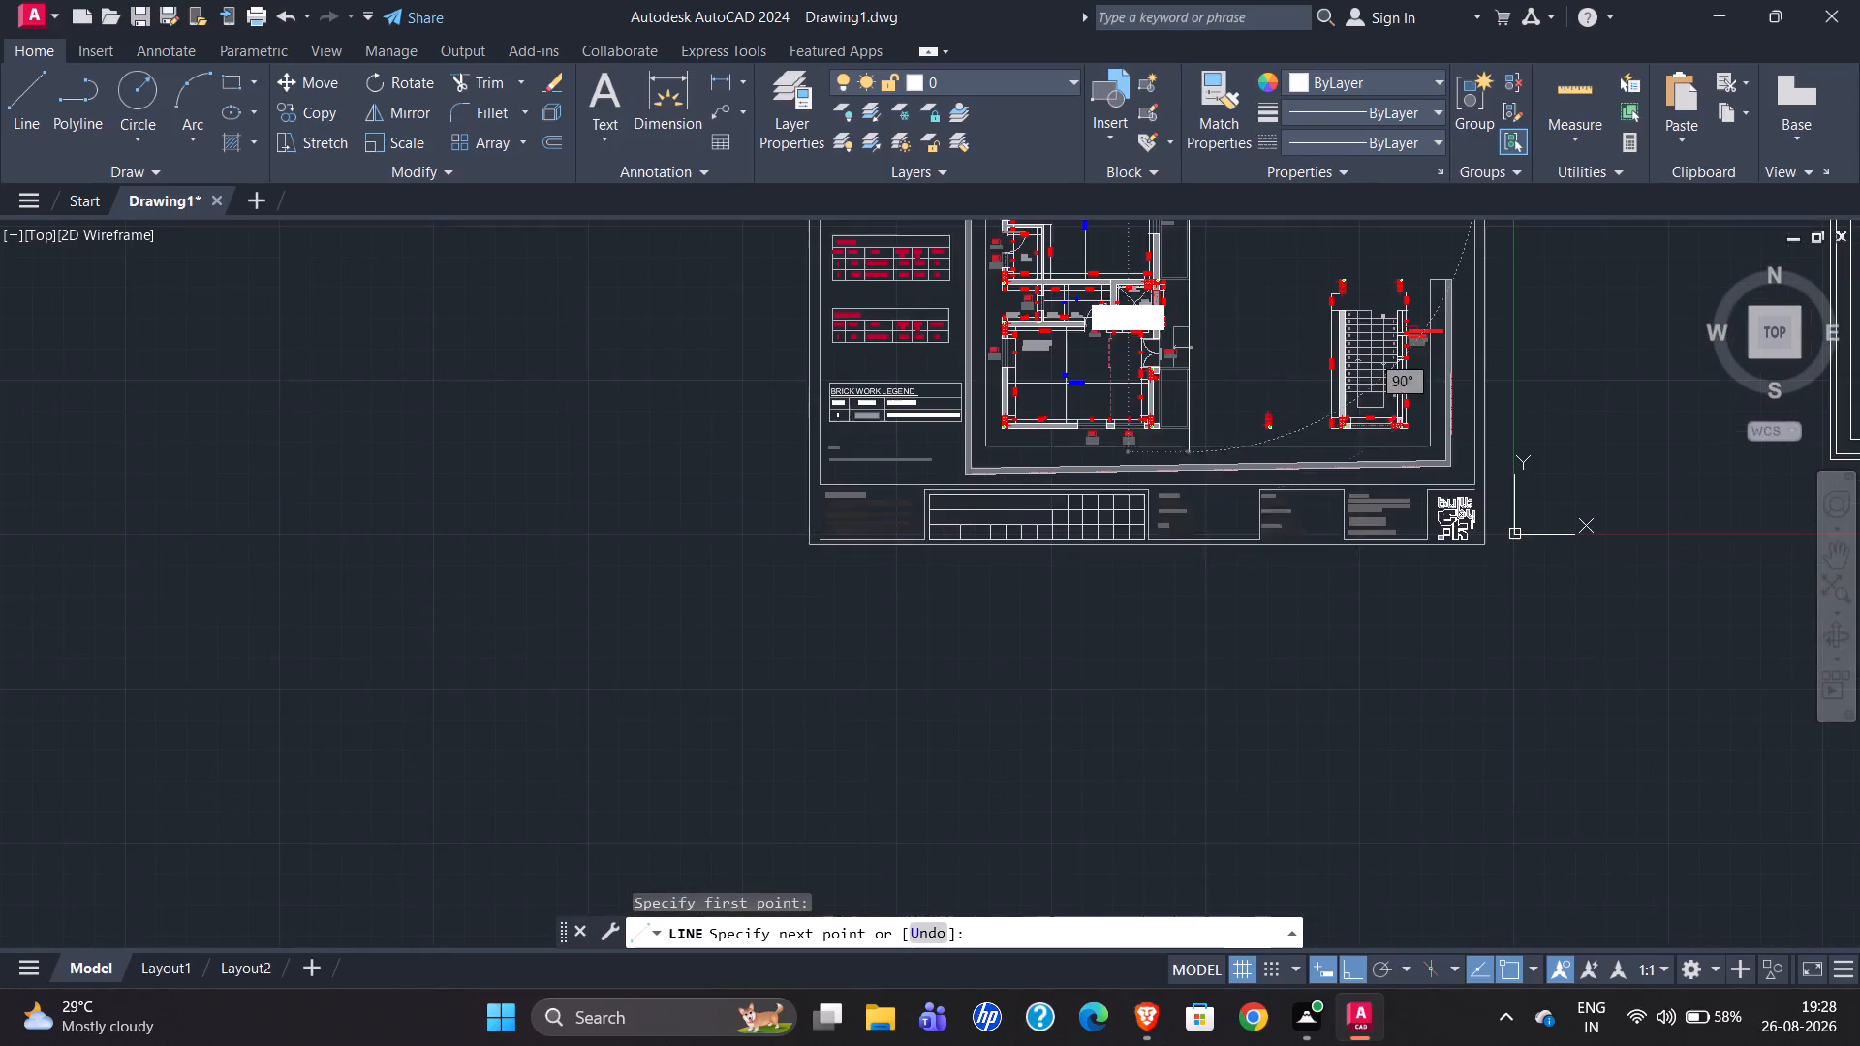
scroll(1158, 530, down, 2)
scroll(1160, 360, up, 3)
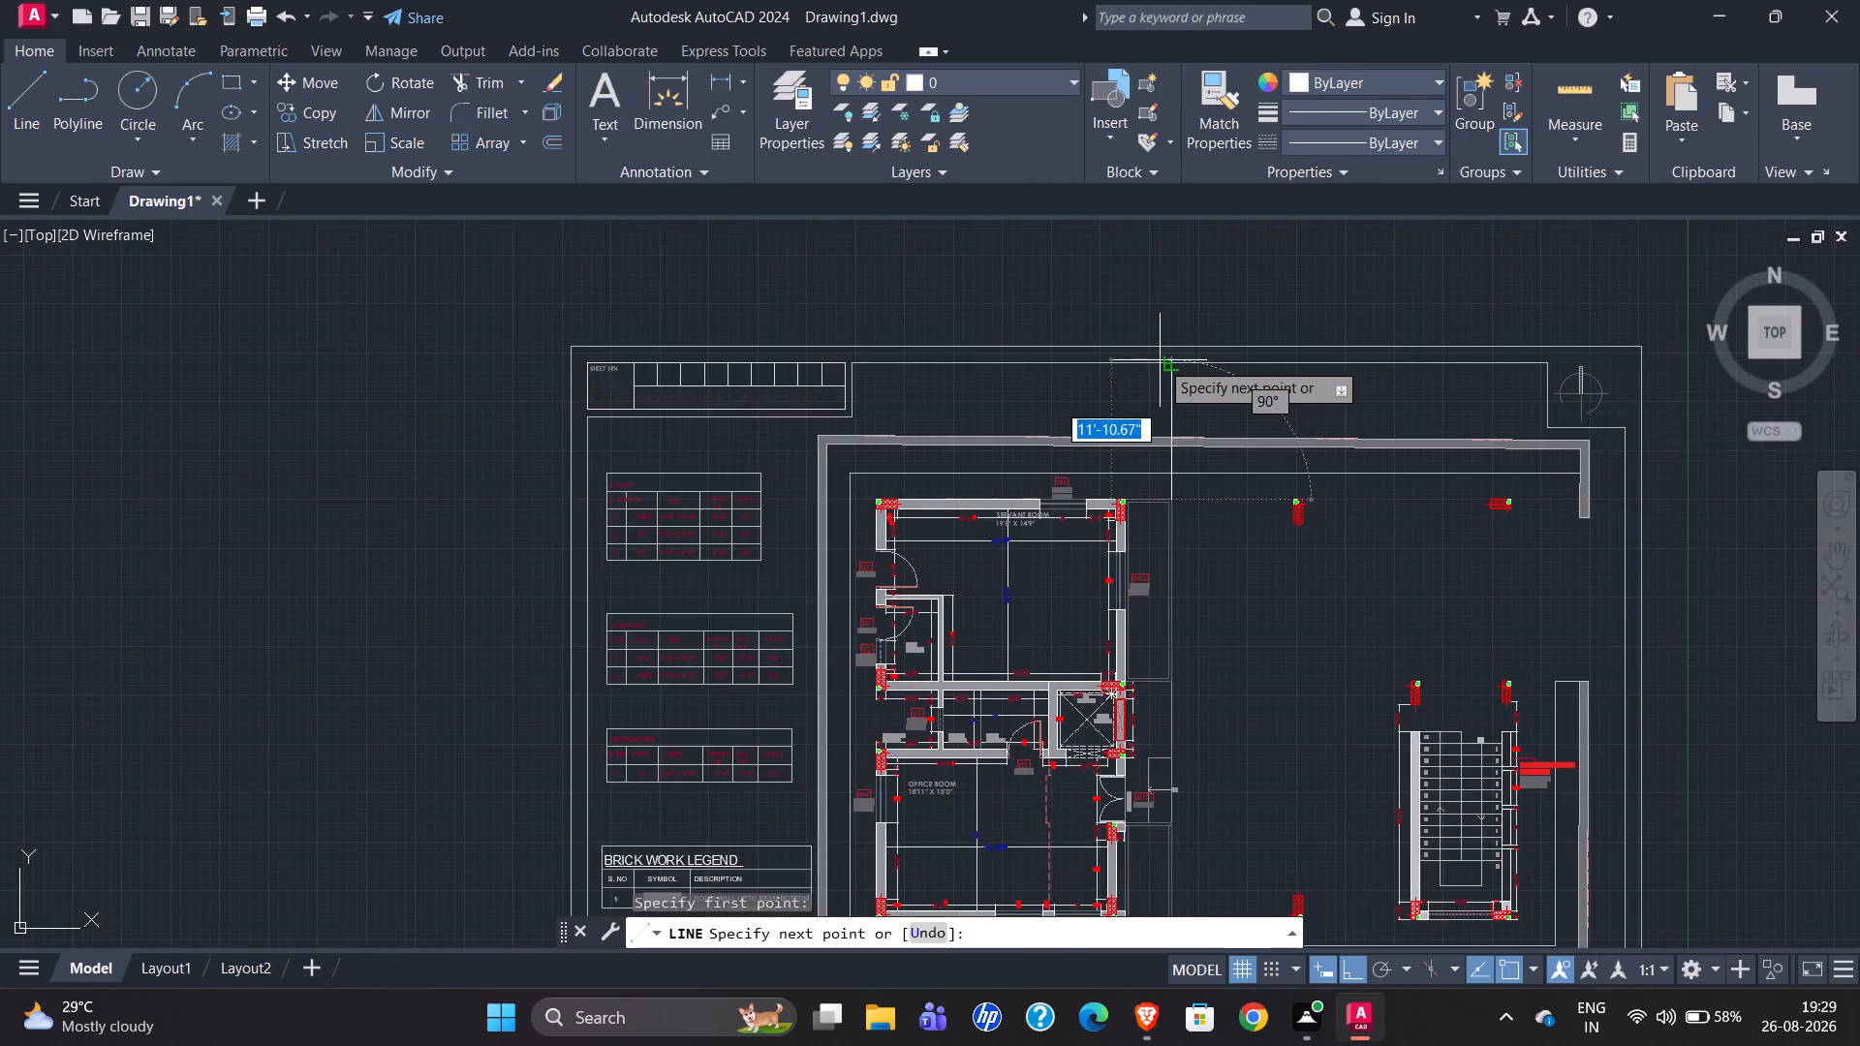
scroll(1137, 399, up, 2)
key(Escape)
Examine the office room's internal length and width and the wall segments around its windows and doors in the original plan.
scroll(1191, 411, down, 1)
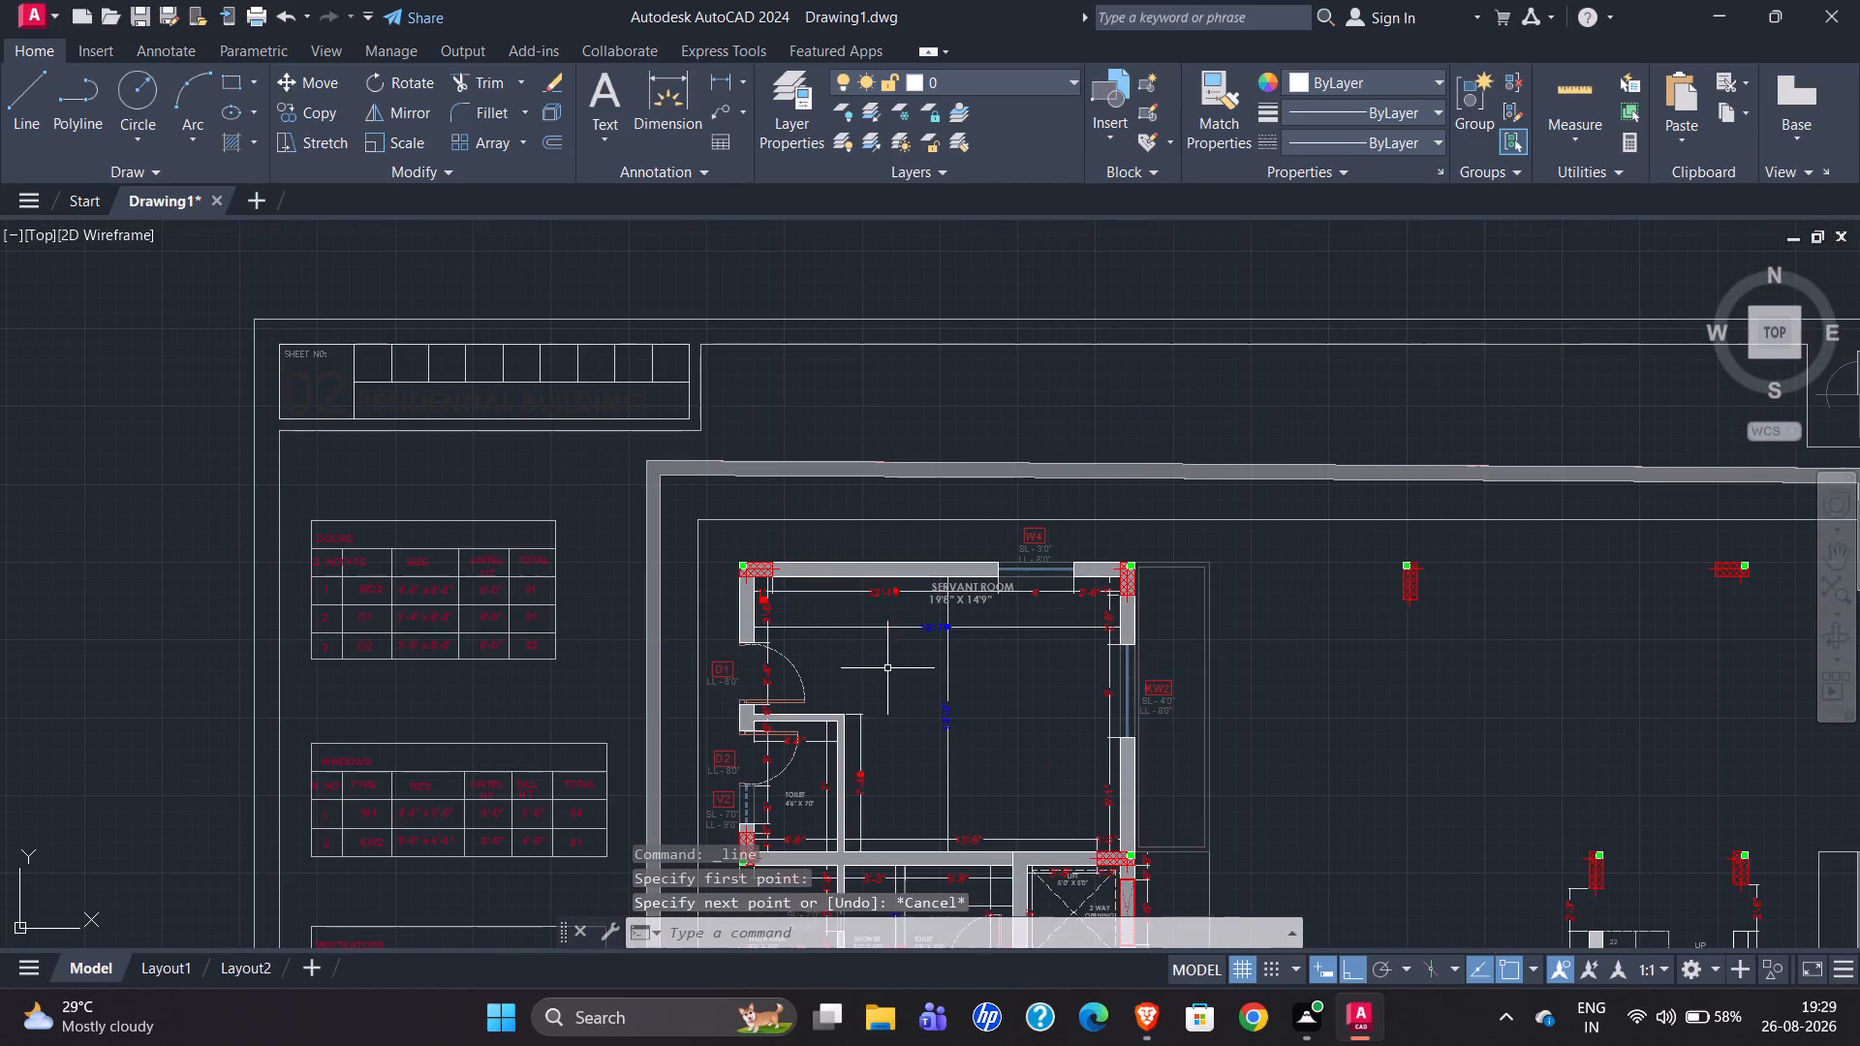
scroll(958, 601, up, 2)
scroll(913, 473, down, 2)
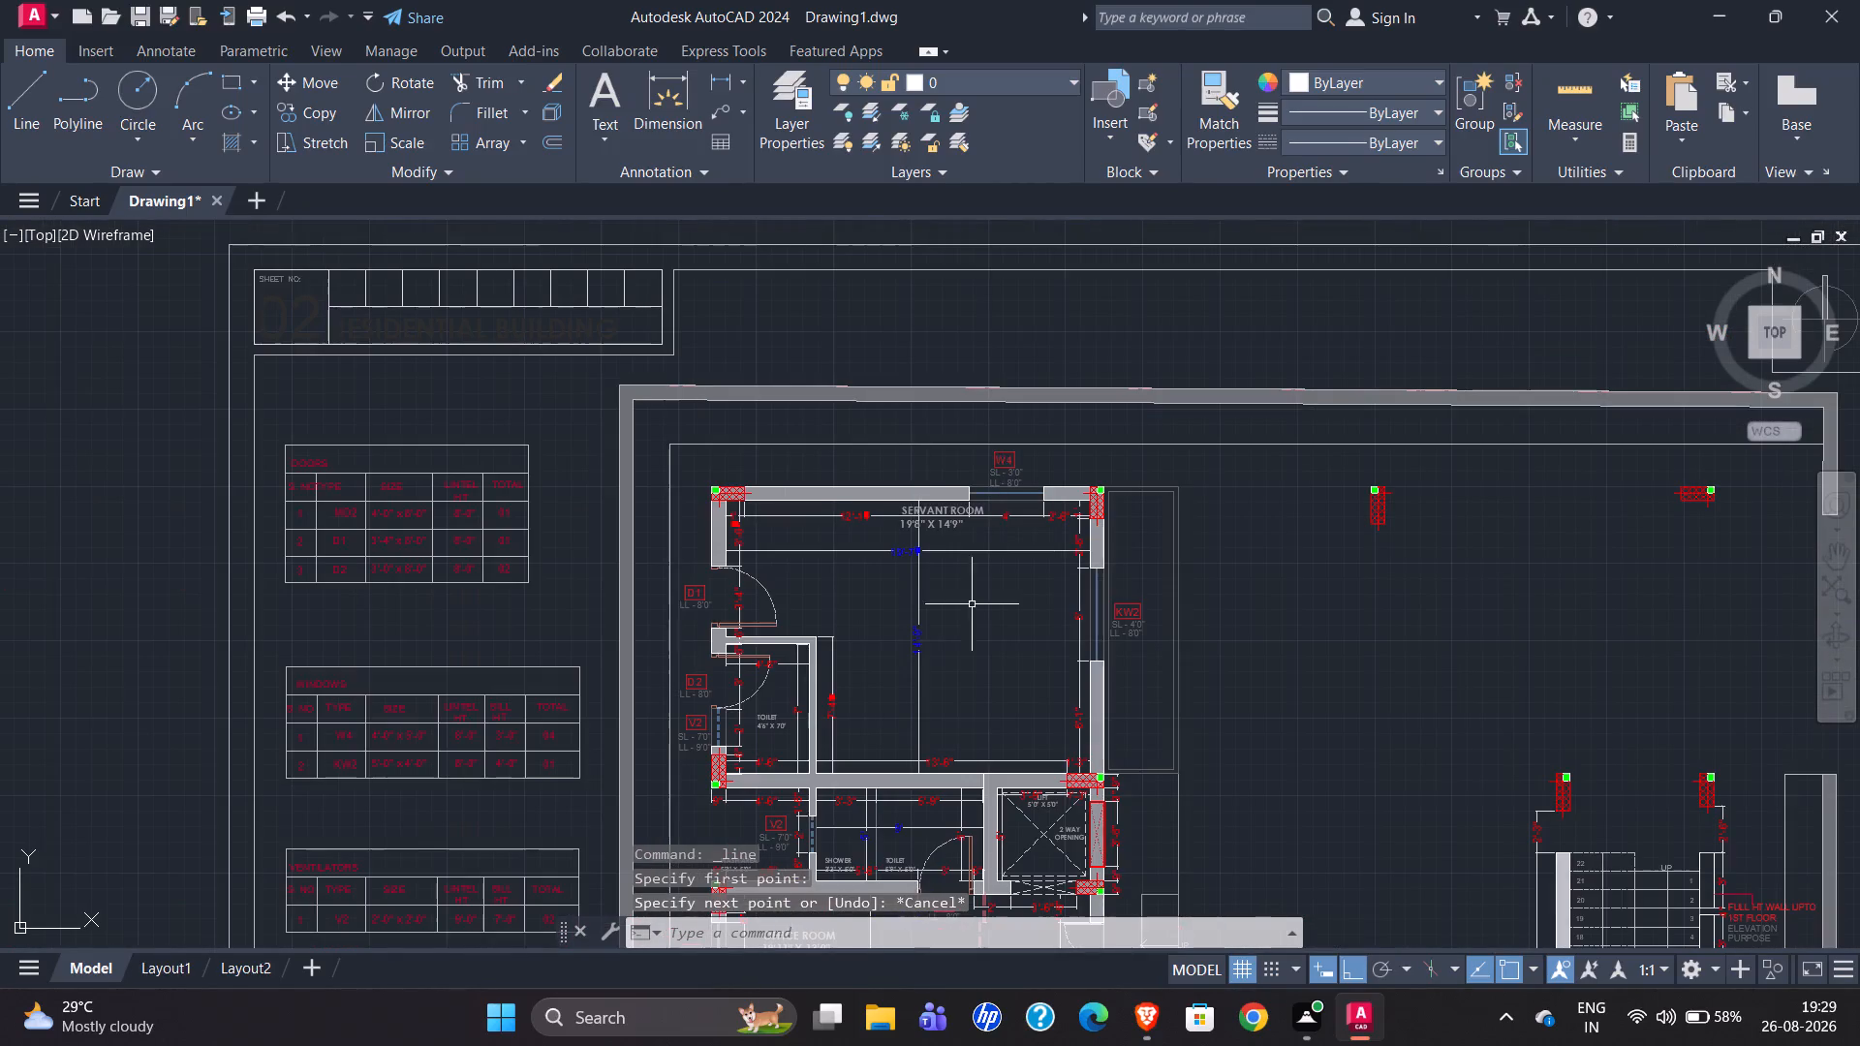
scroll(990, 452, down, 2)
scroll(932, 714, up, 4)
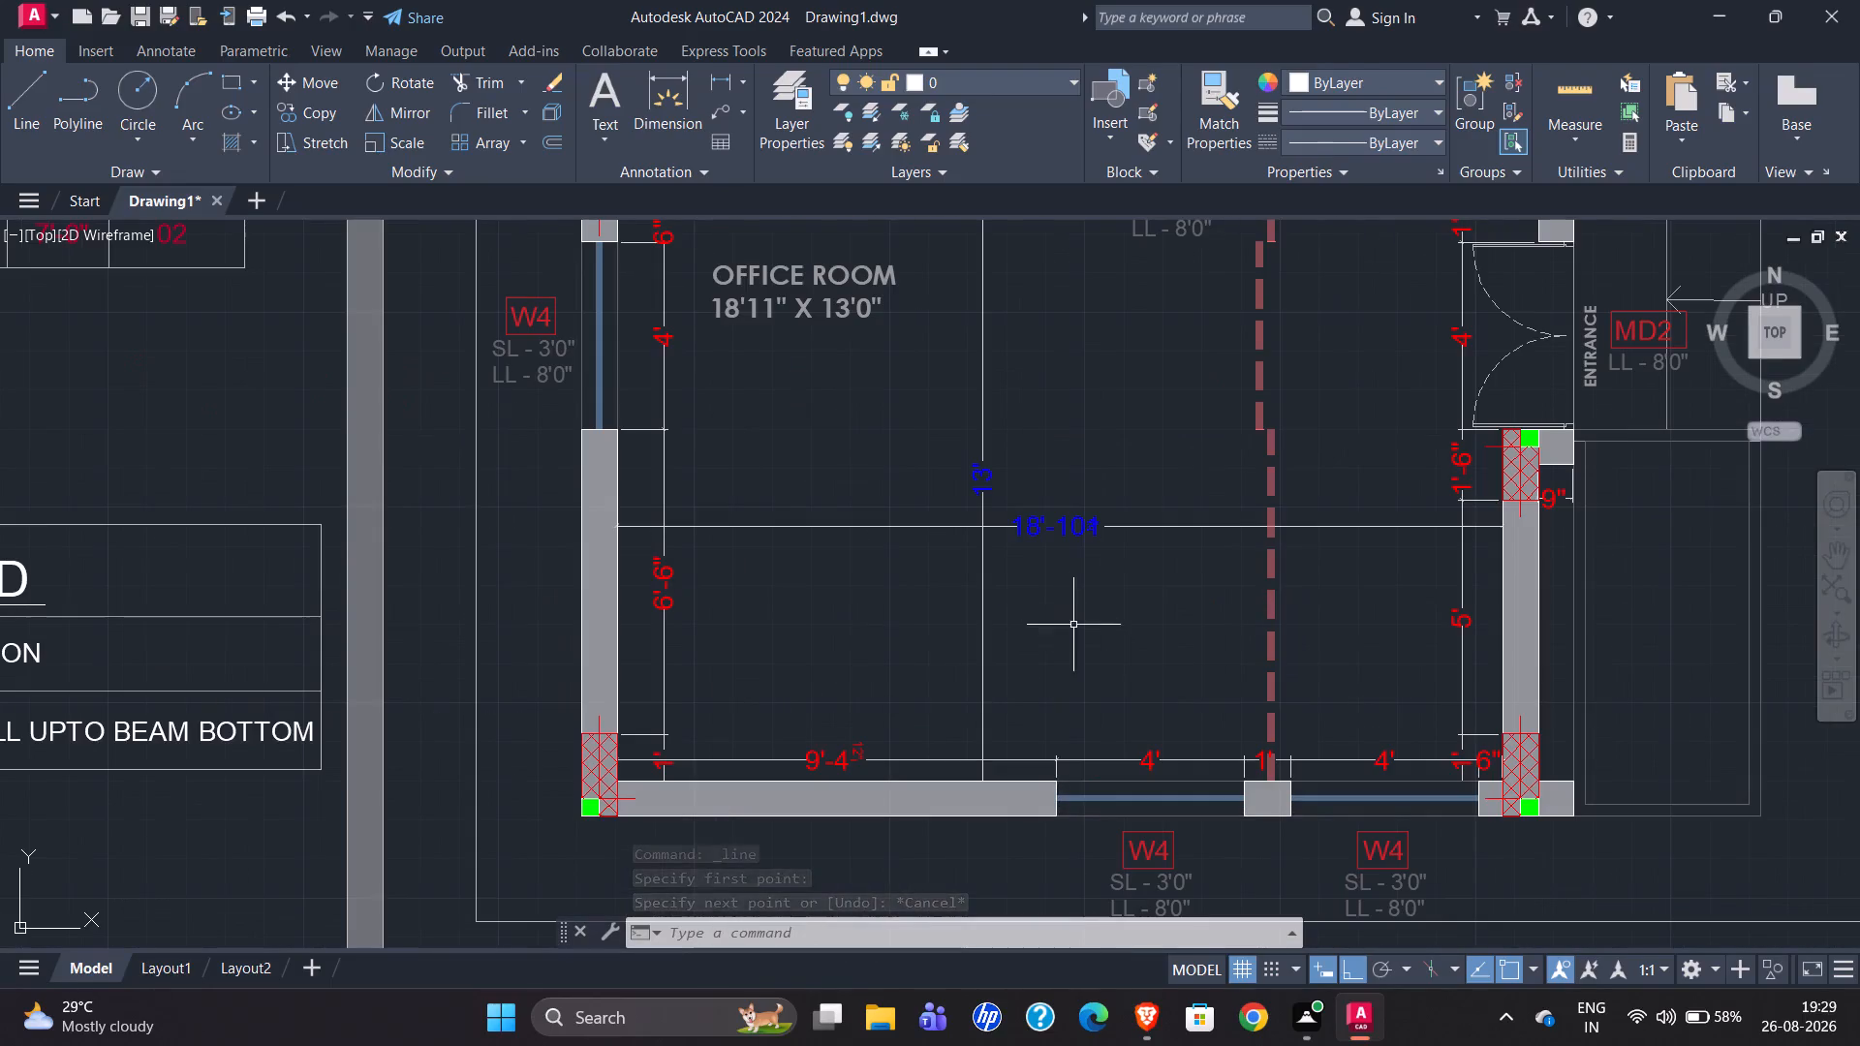
scroll(843, 614, down, 2)
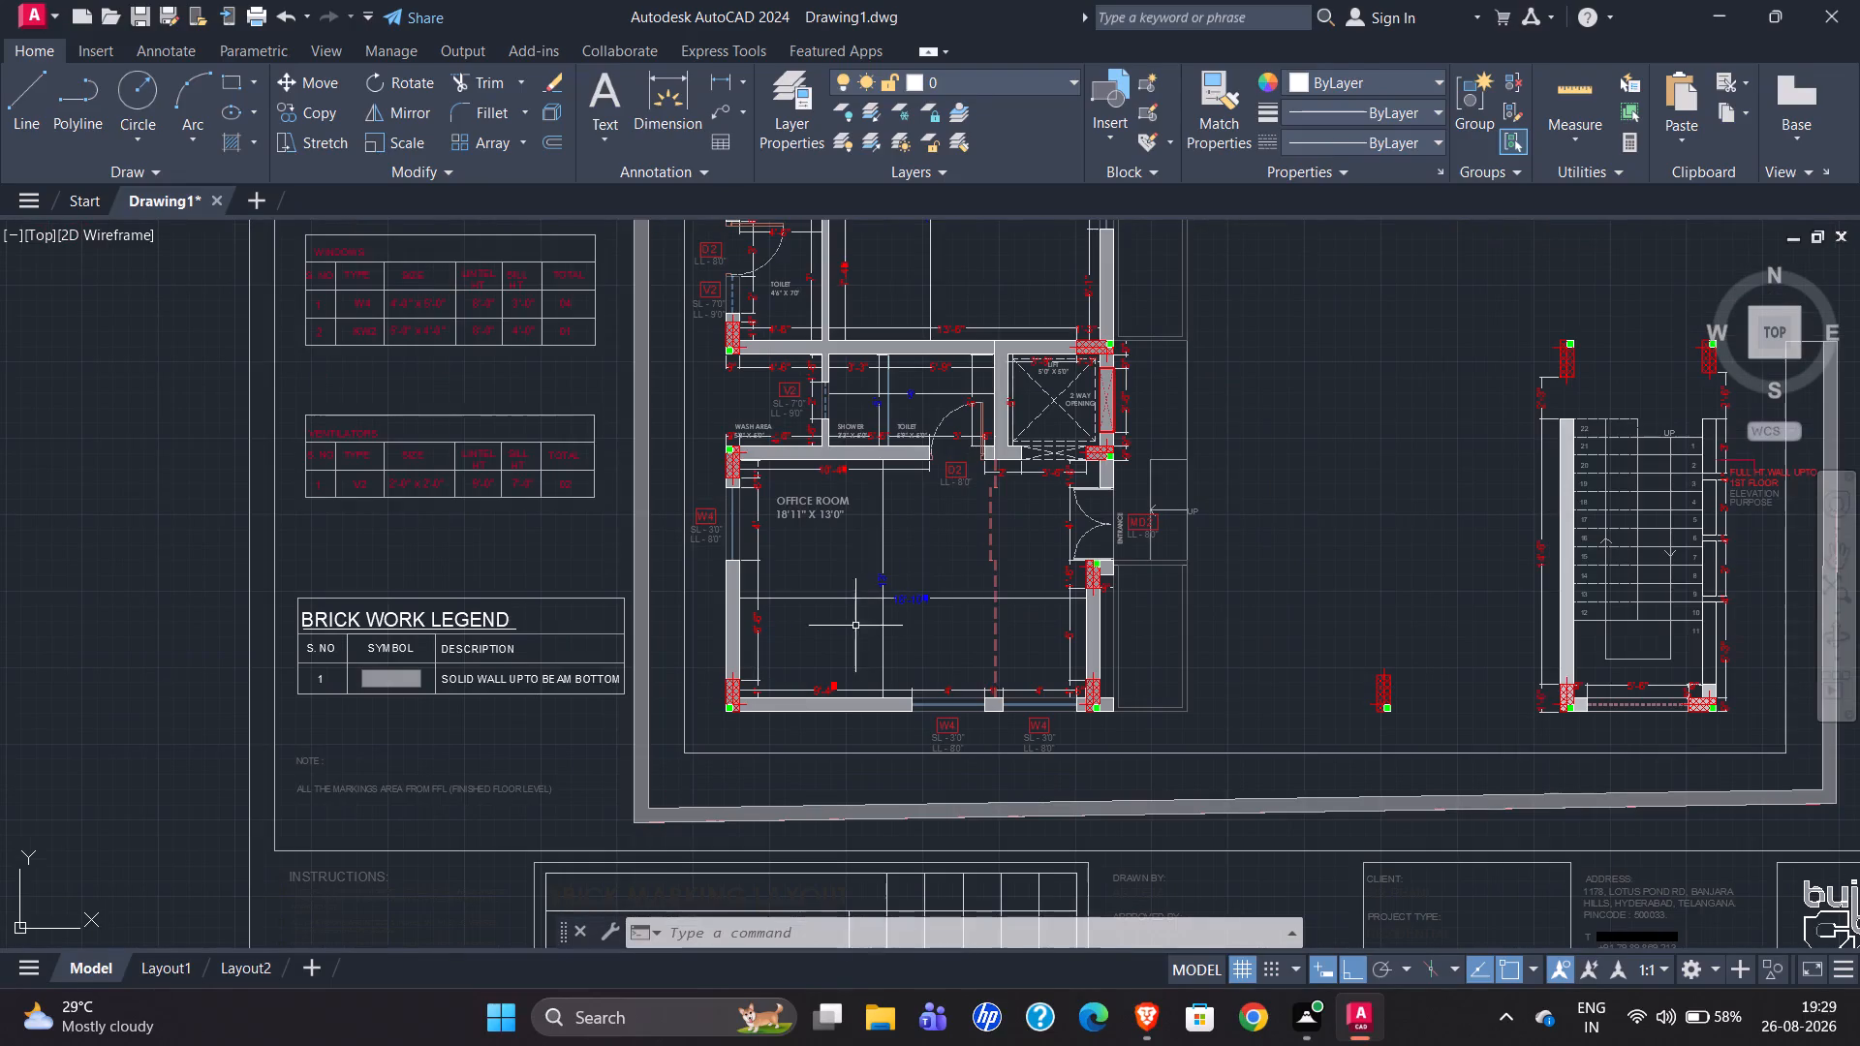
scroll(868, 385, up, 4)
scroll(913, 470, down, 4)
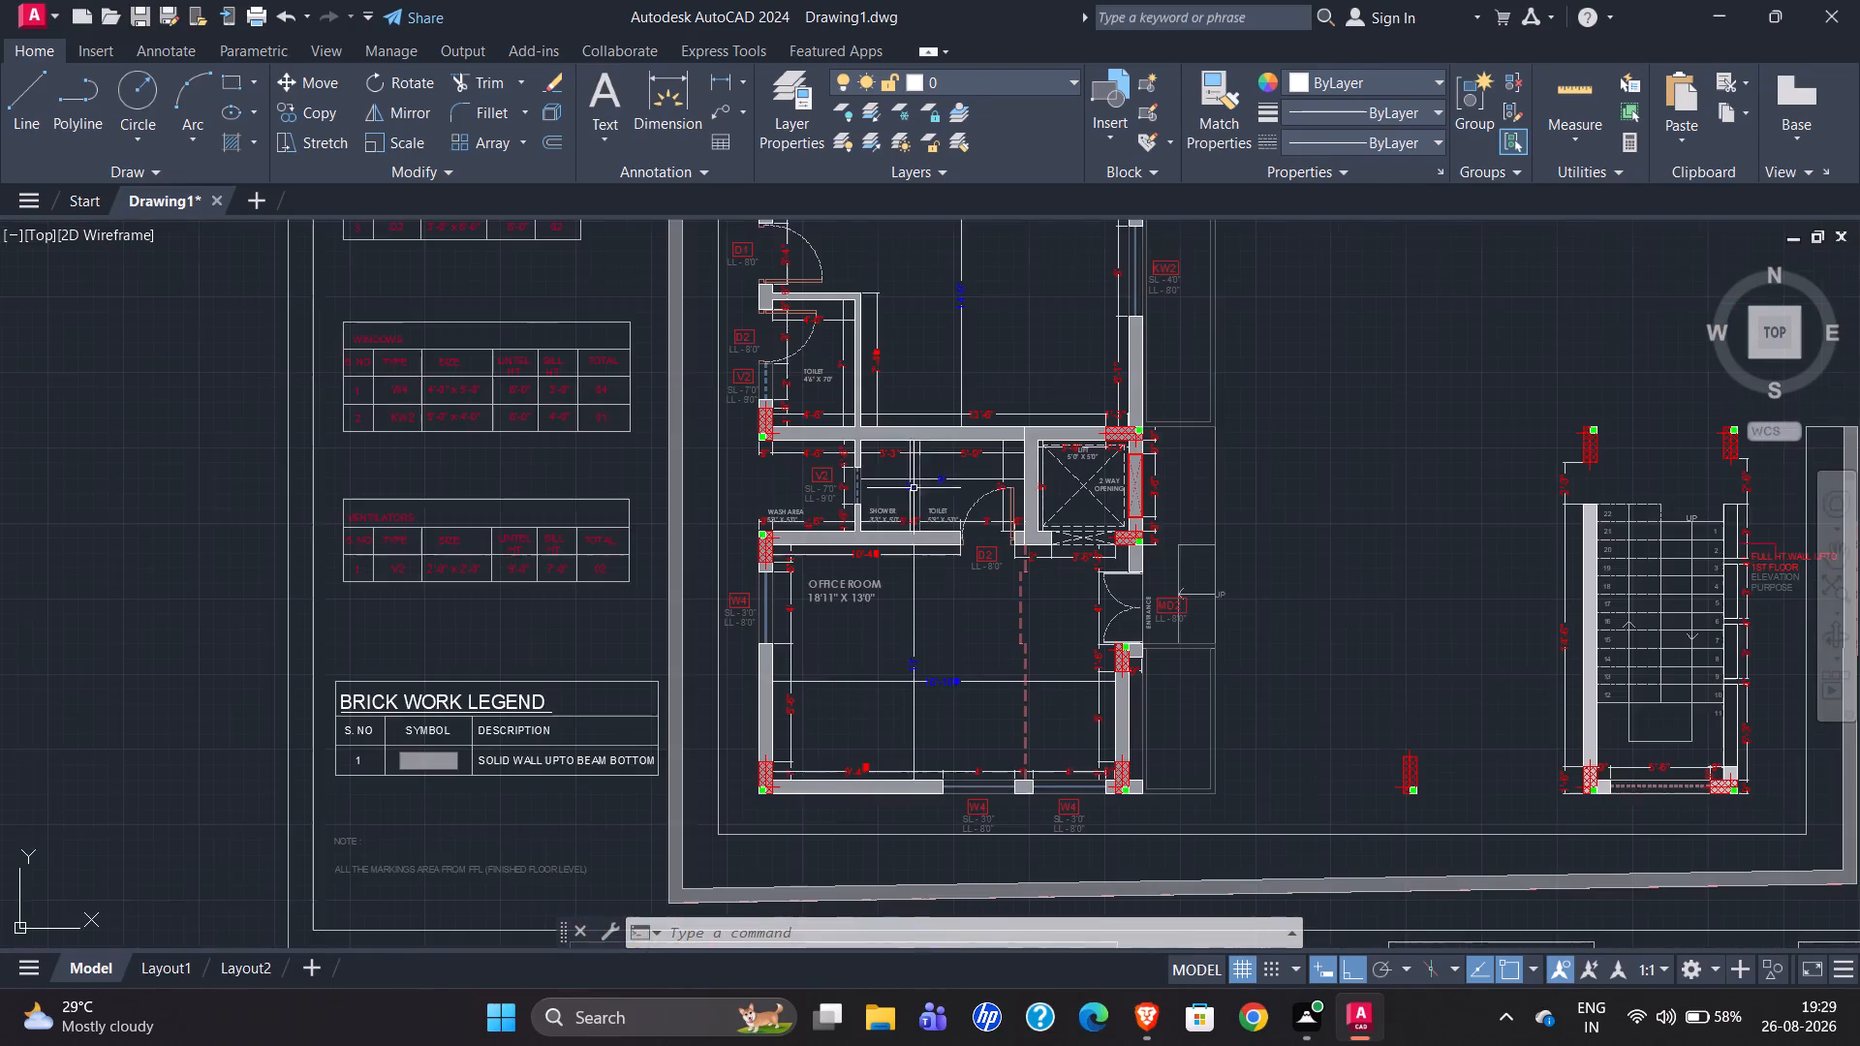
scroll(917, 687, up, 3)
scroll(835, 624, down, 1)
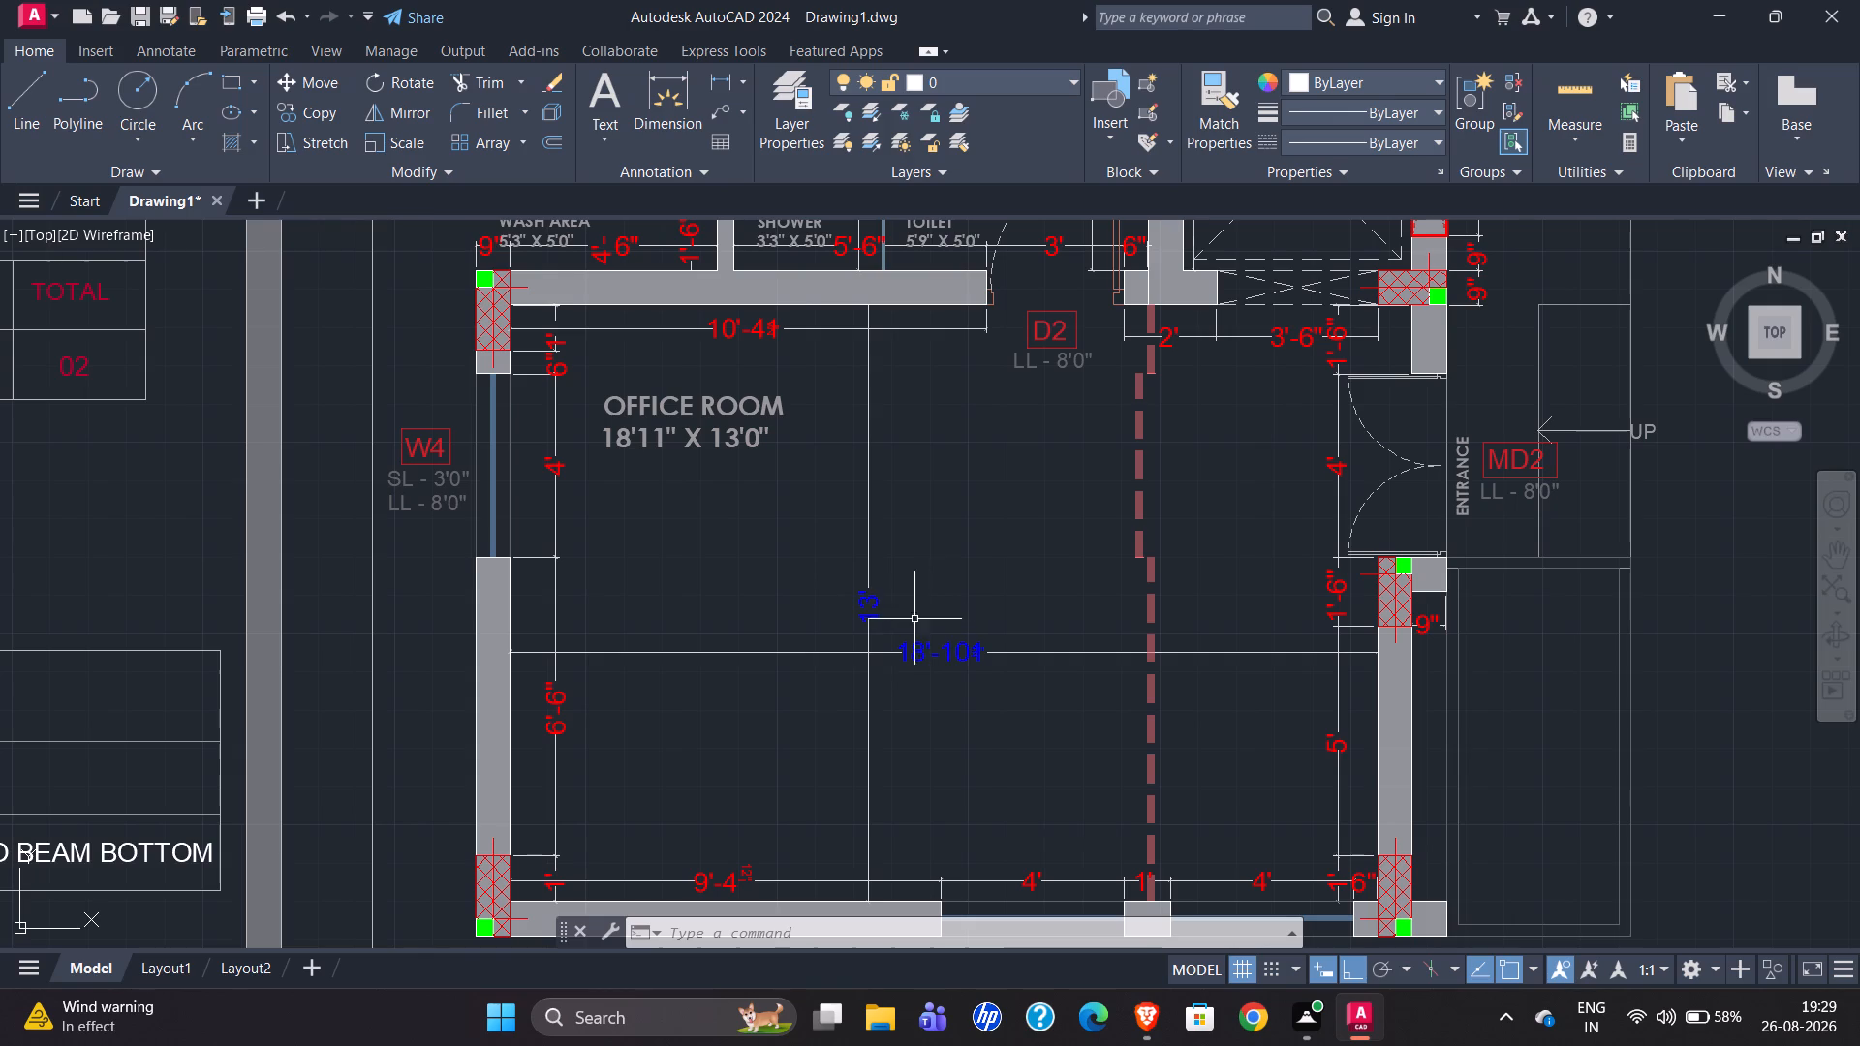
scroll(880, 653, down, 1)
scroll(771, 566, down, 2)
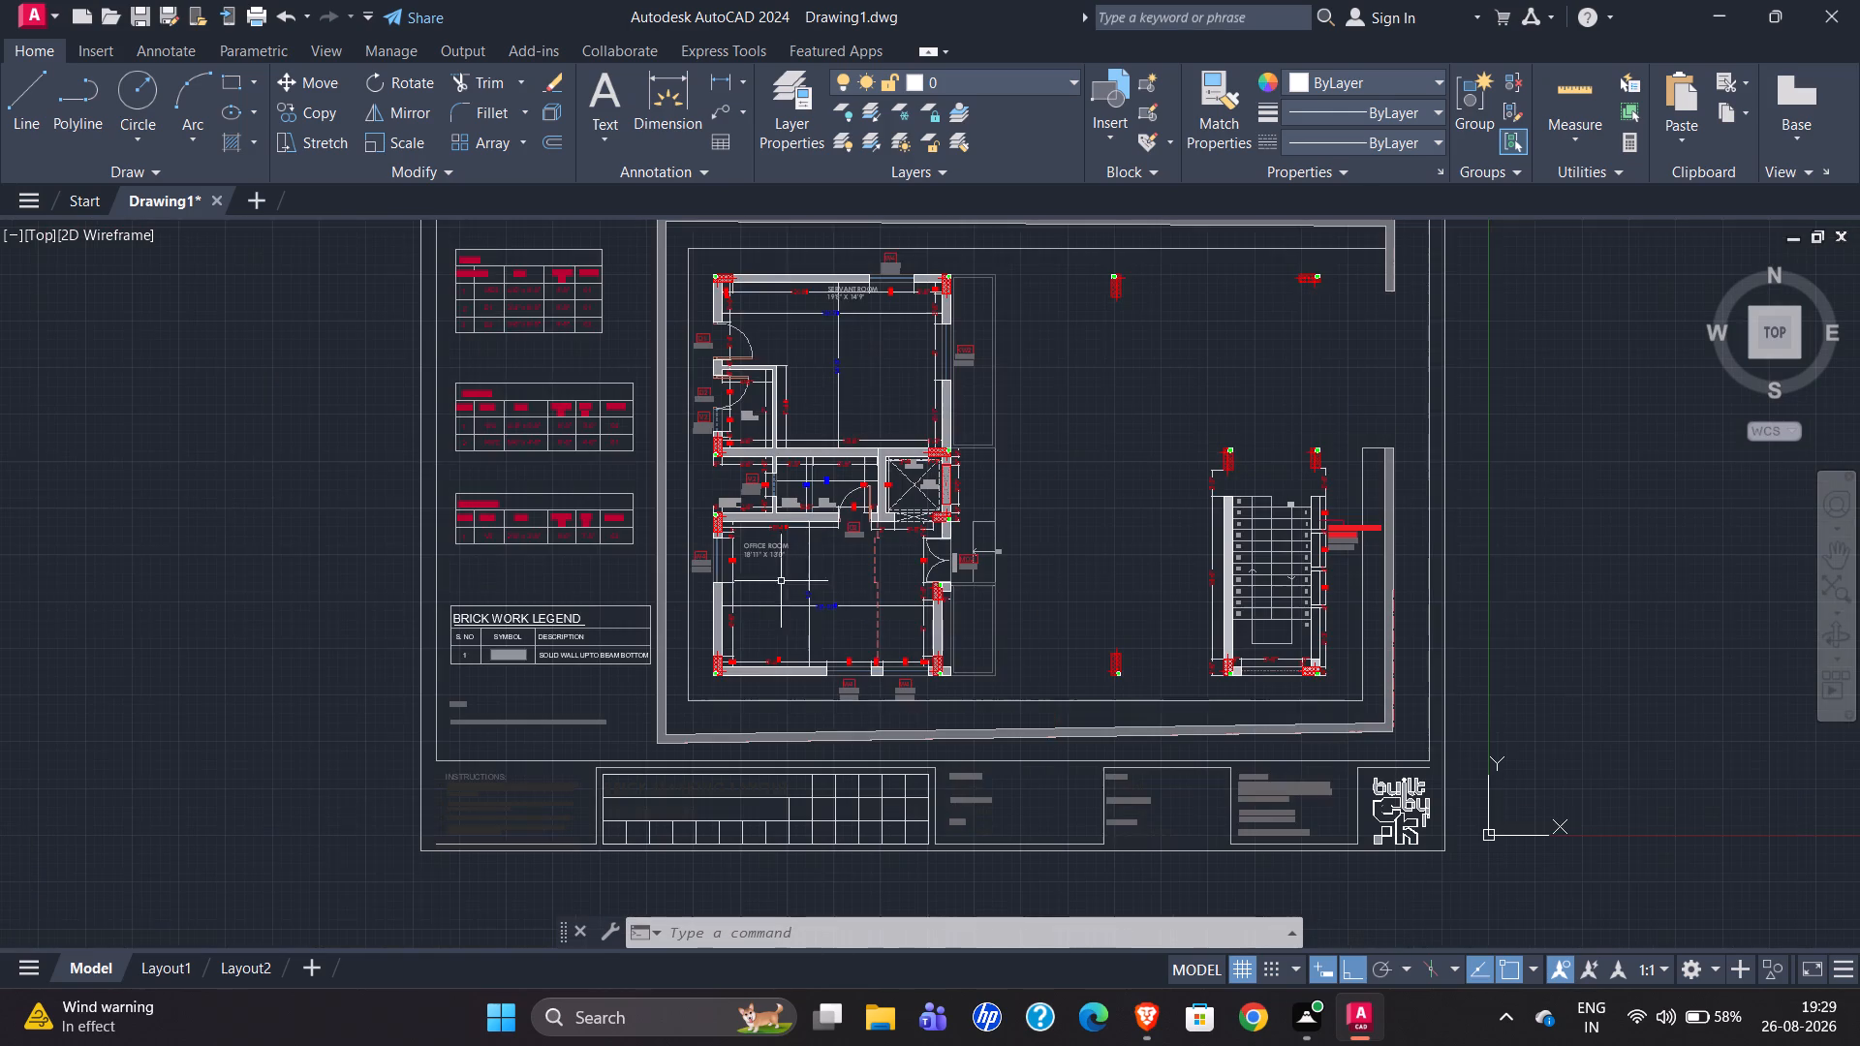
scroll(842, 359, up, 4)
scroll(785, 455, down, 3)
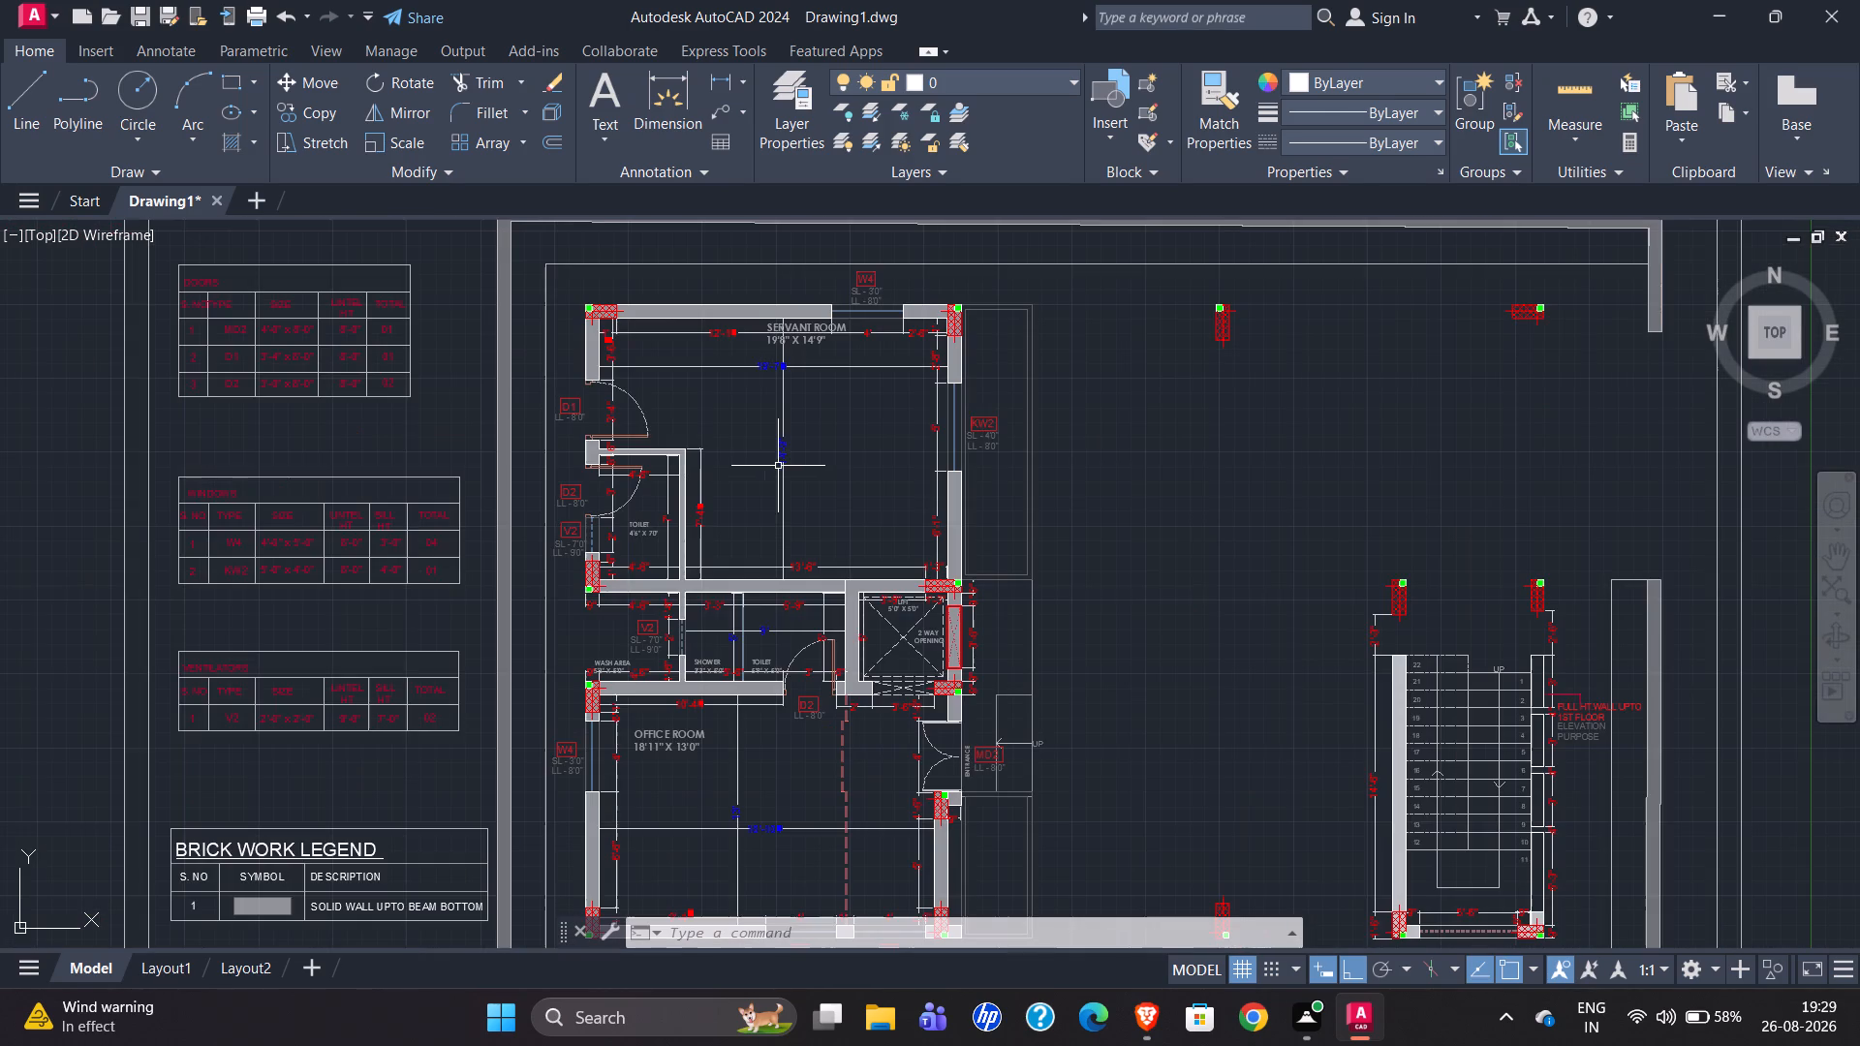
Examine the horizontal walls from the servant room's north wall through the shower and toilet walls to the office room's south wall.
scroll(763, 304, up, 3)
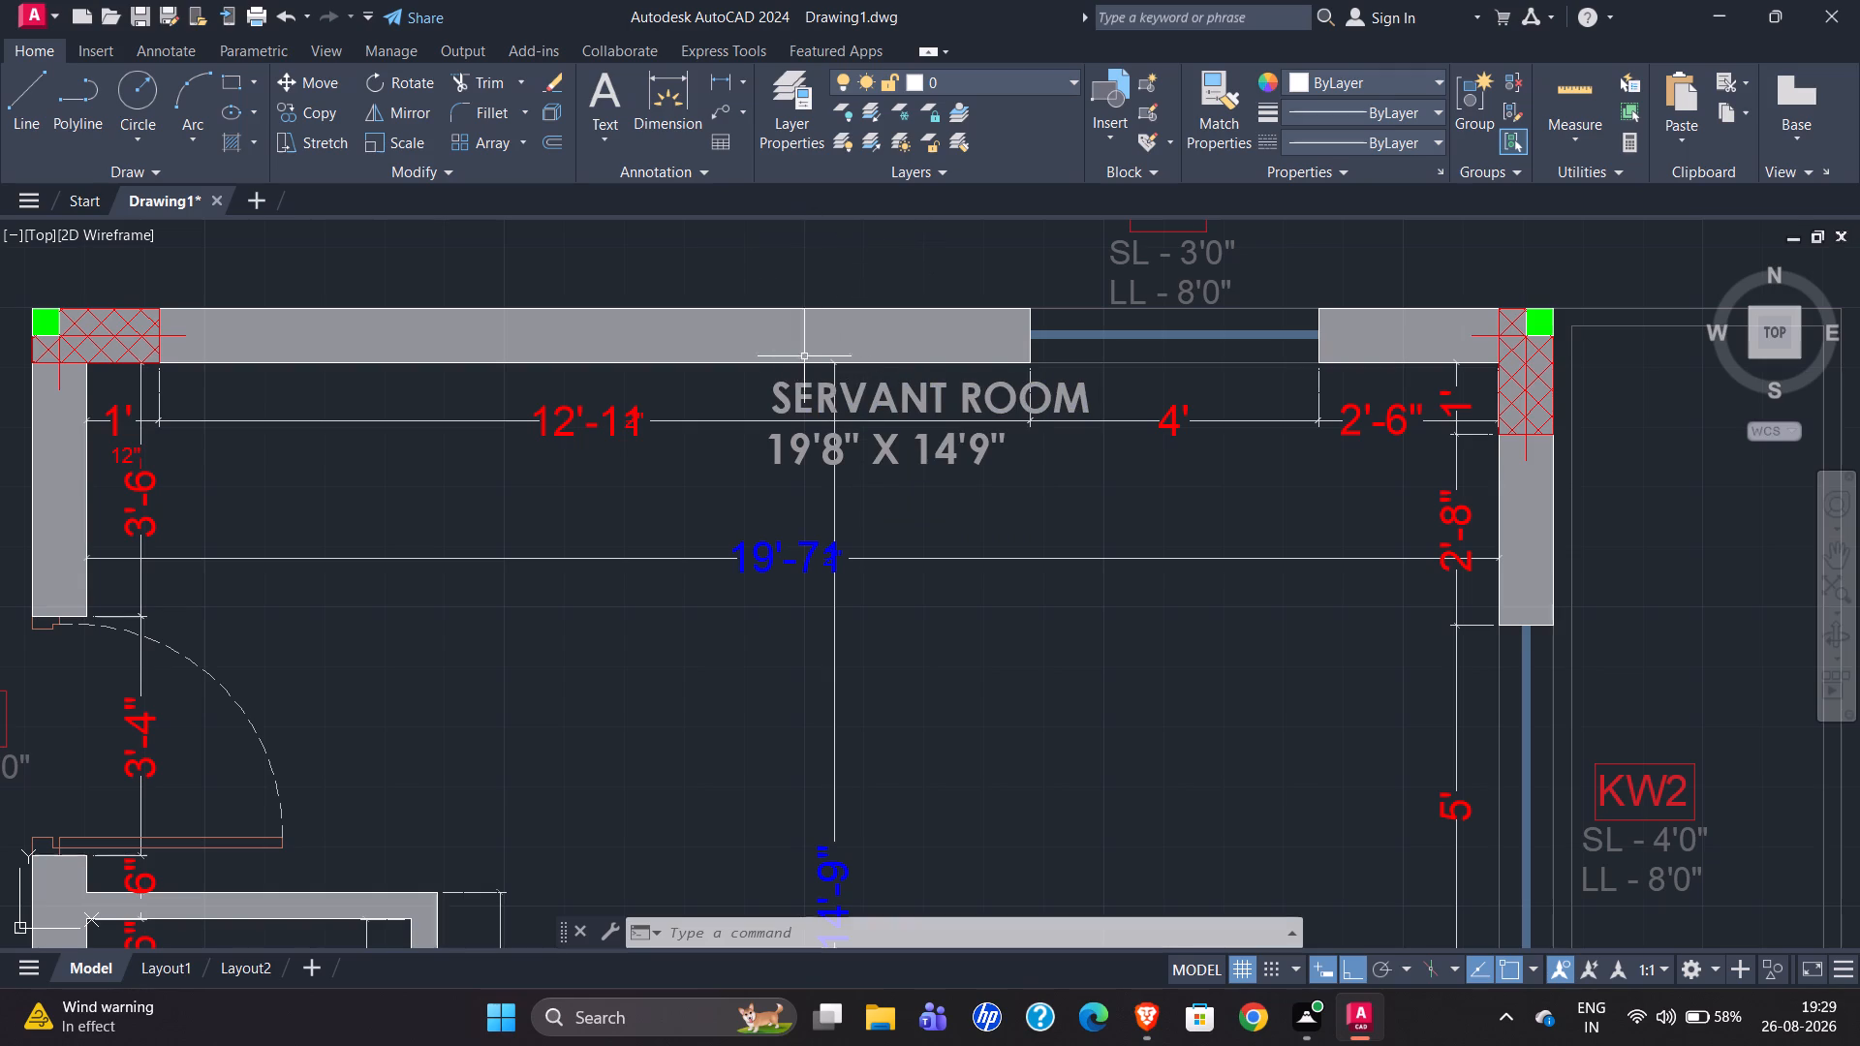
scroll(707, 412, down, 2)
scroll(852, 938, up, 3)
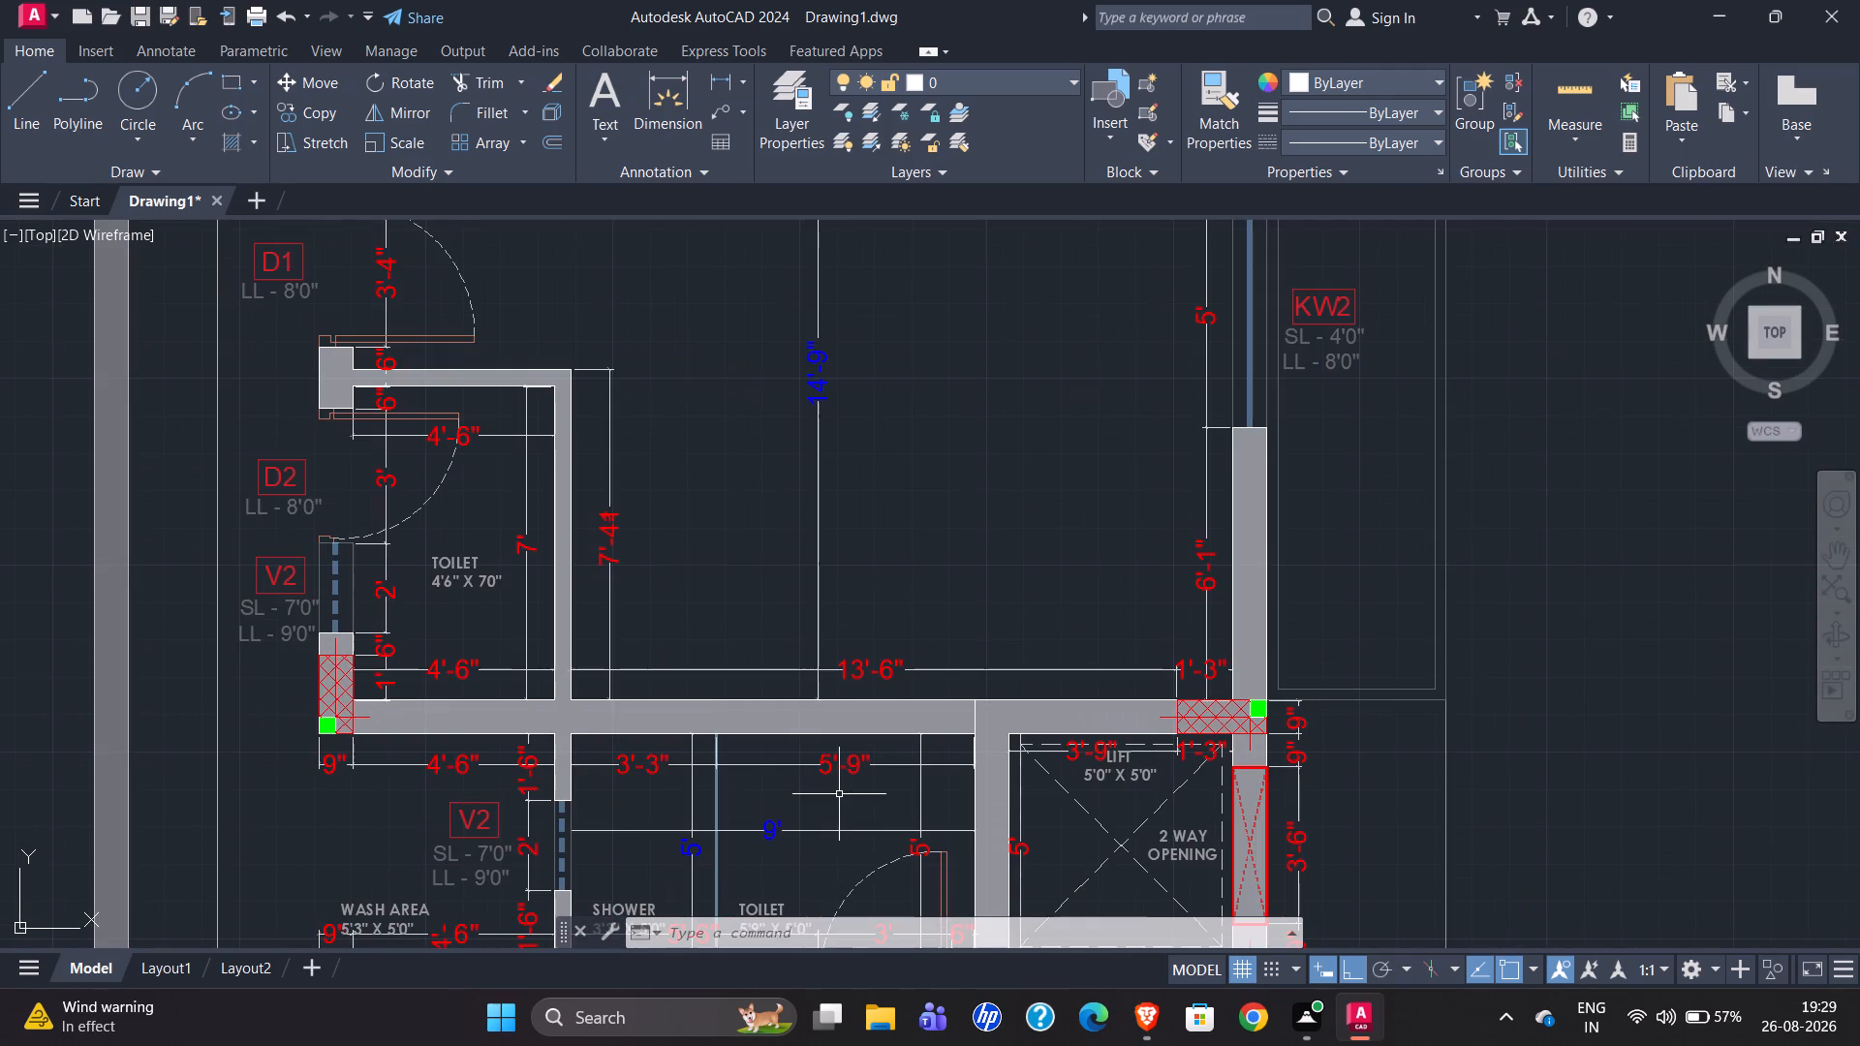
scroll(837, 425, down, 1)
scroll(797, 646, up, 2)
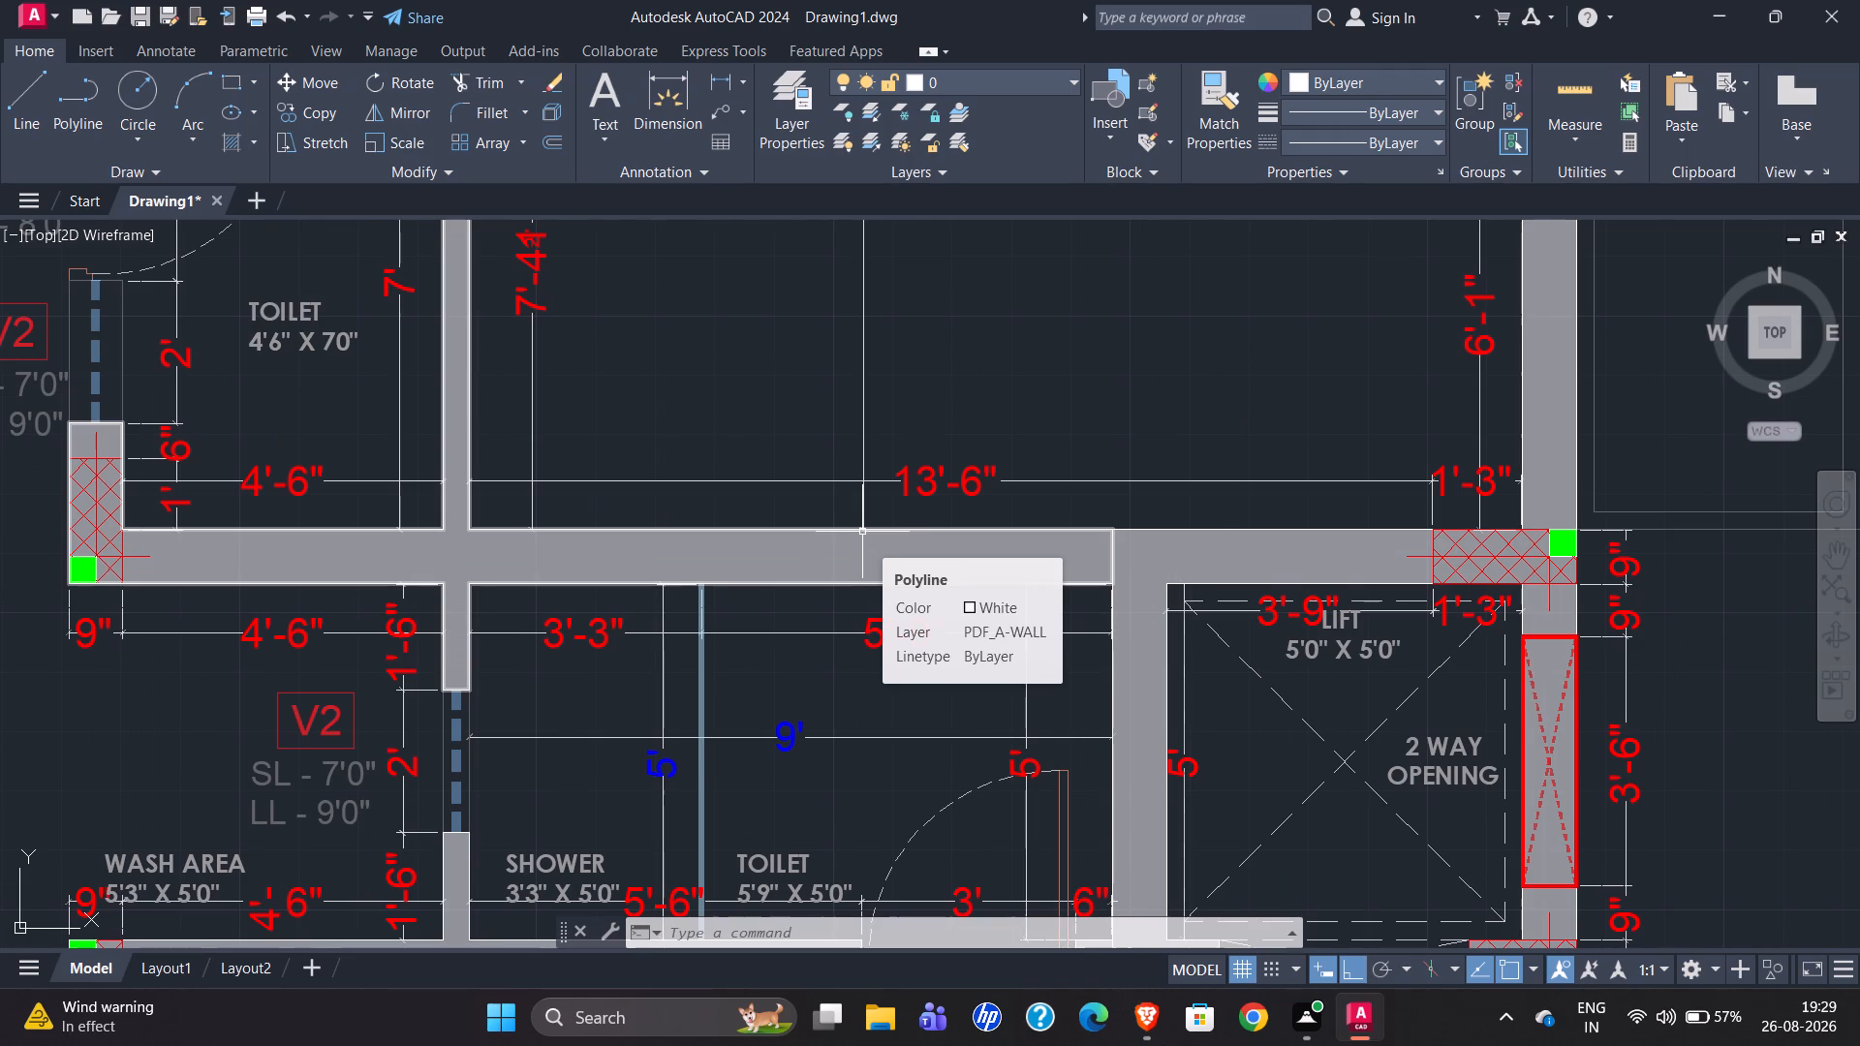
scroll(982, 408, down, 2)
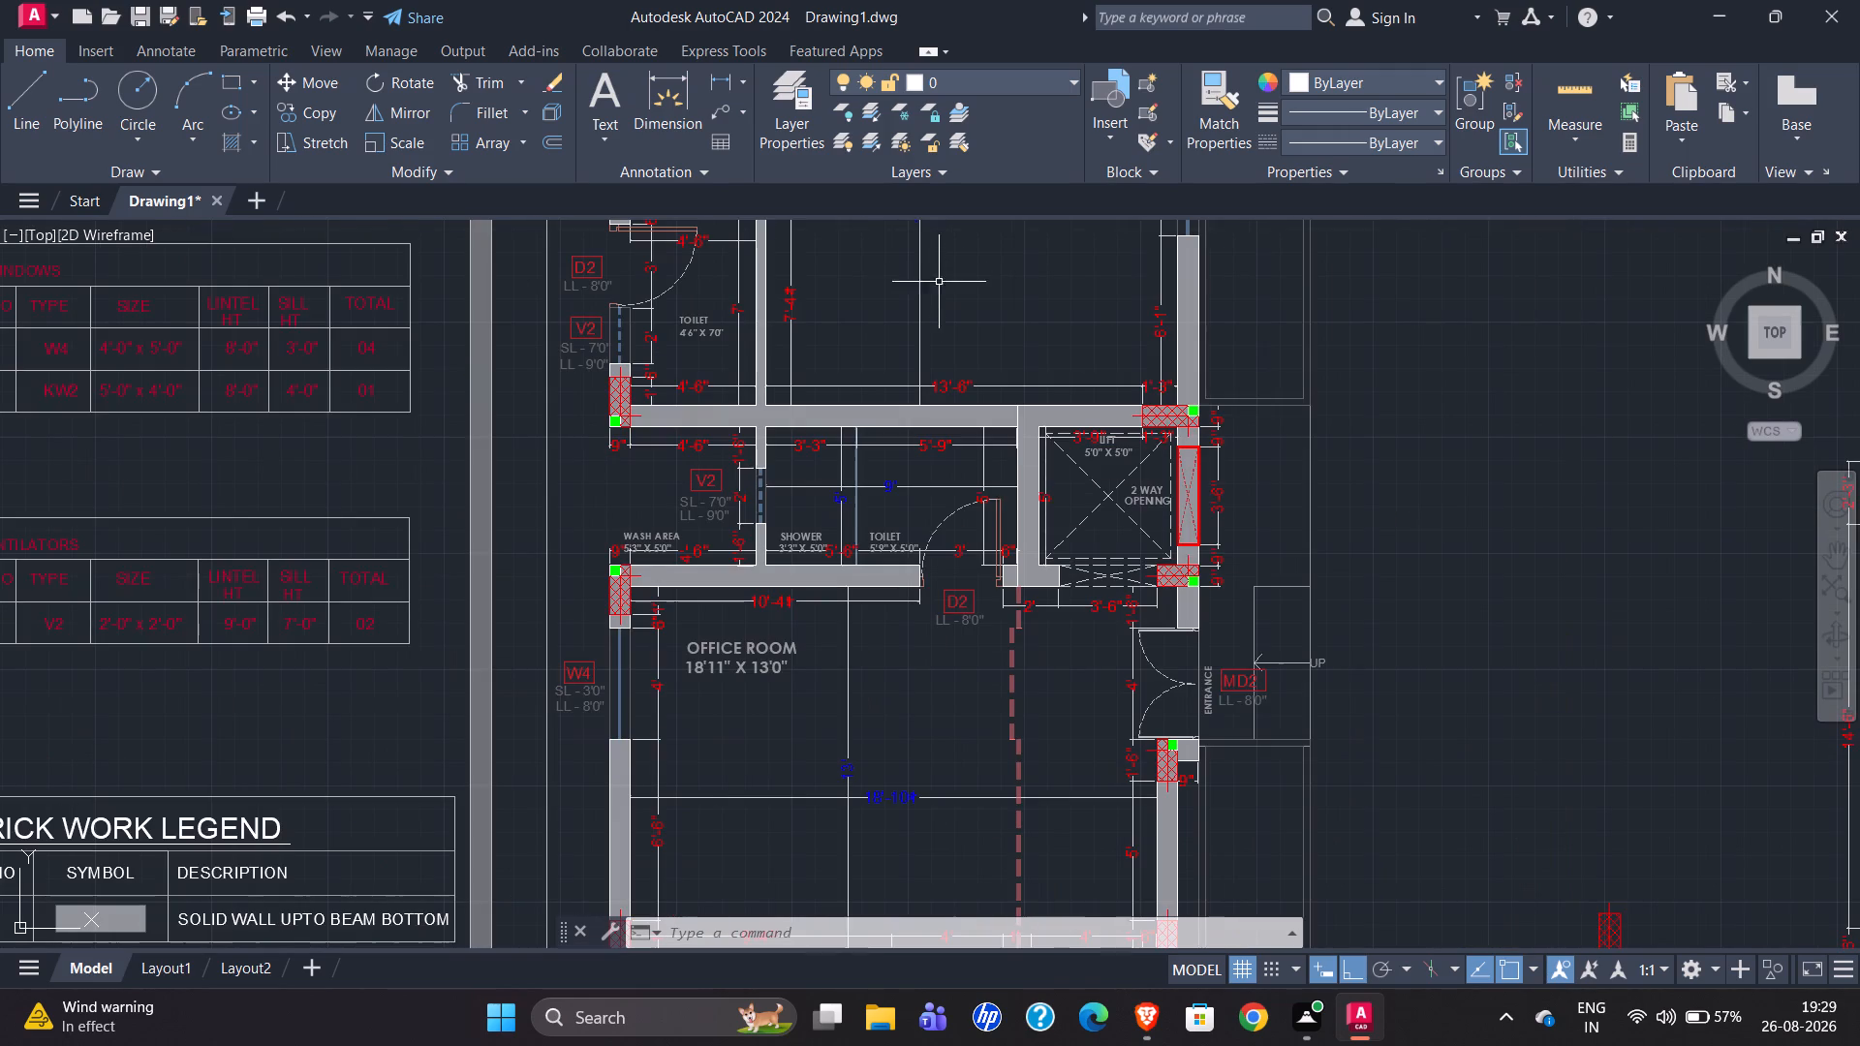
scroll(897, 597, up, 3)
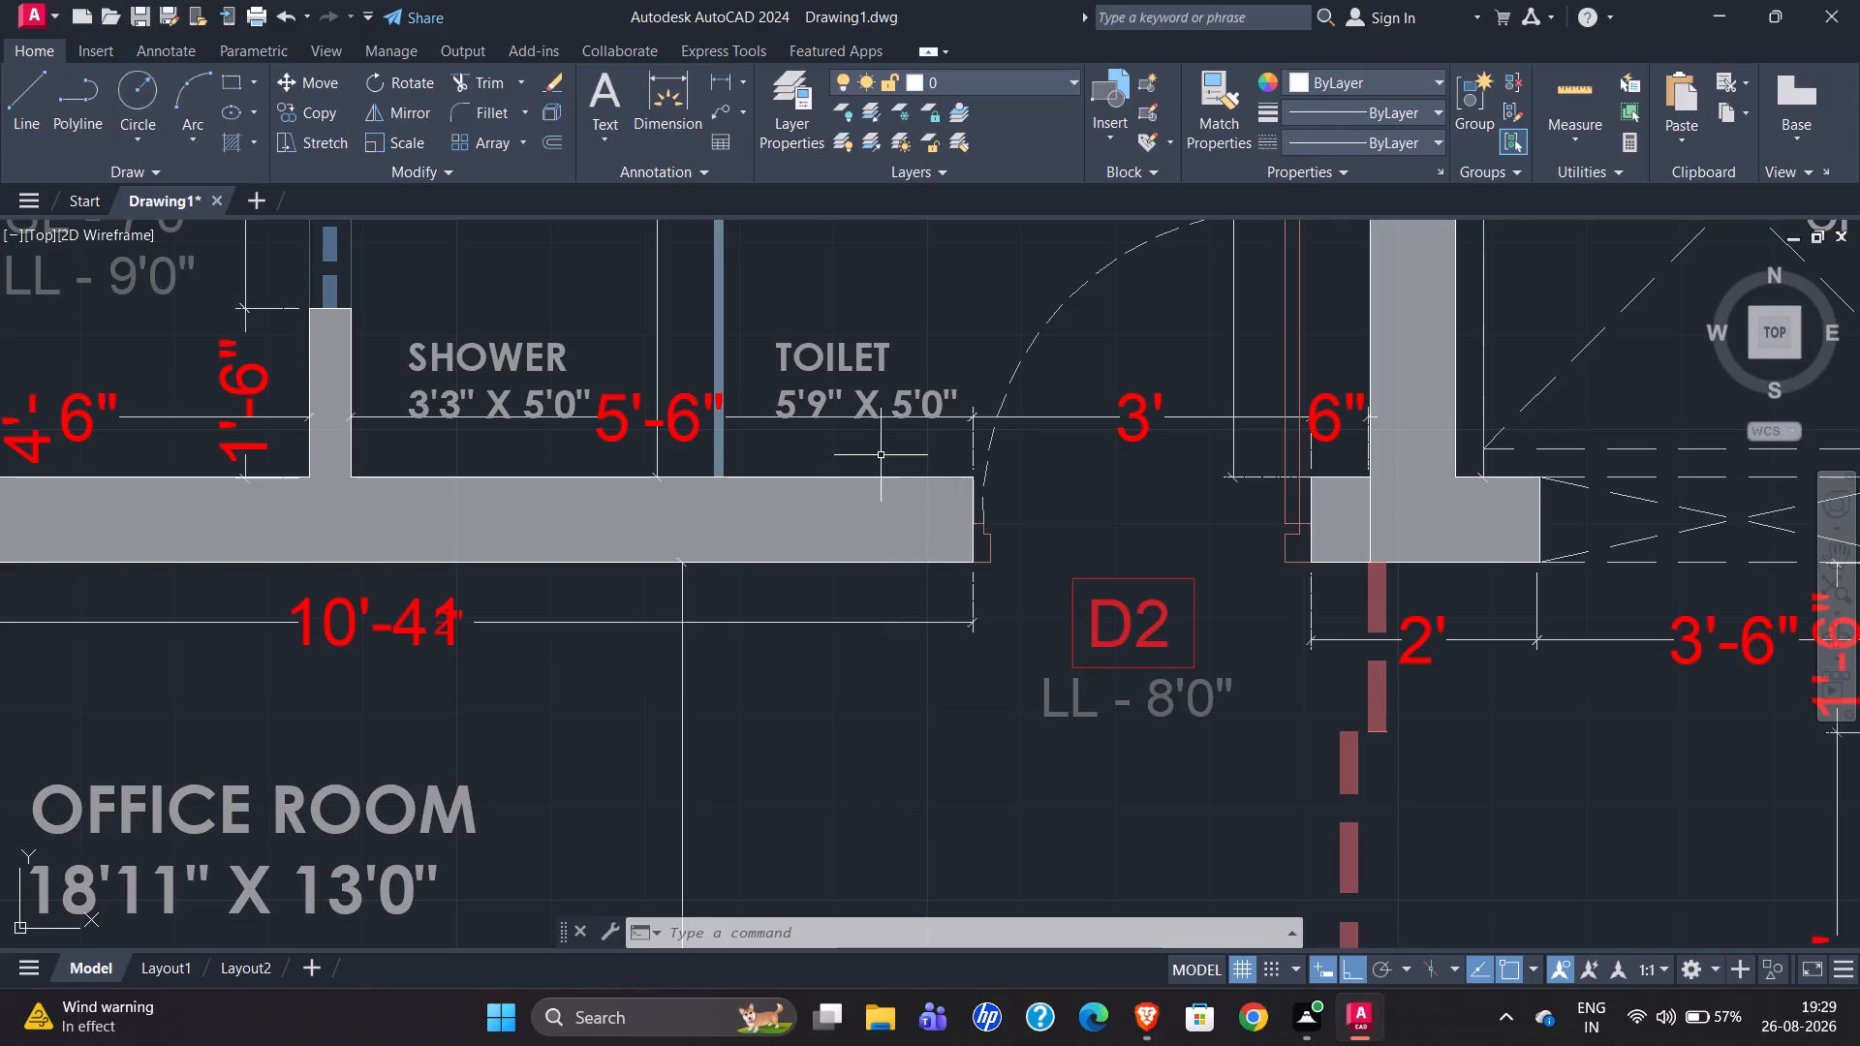
scroll(939, 370, down, 3)
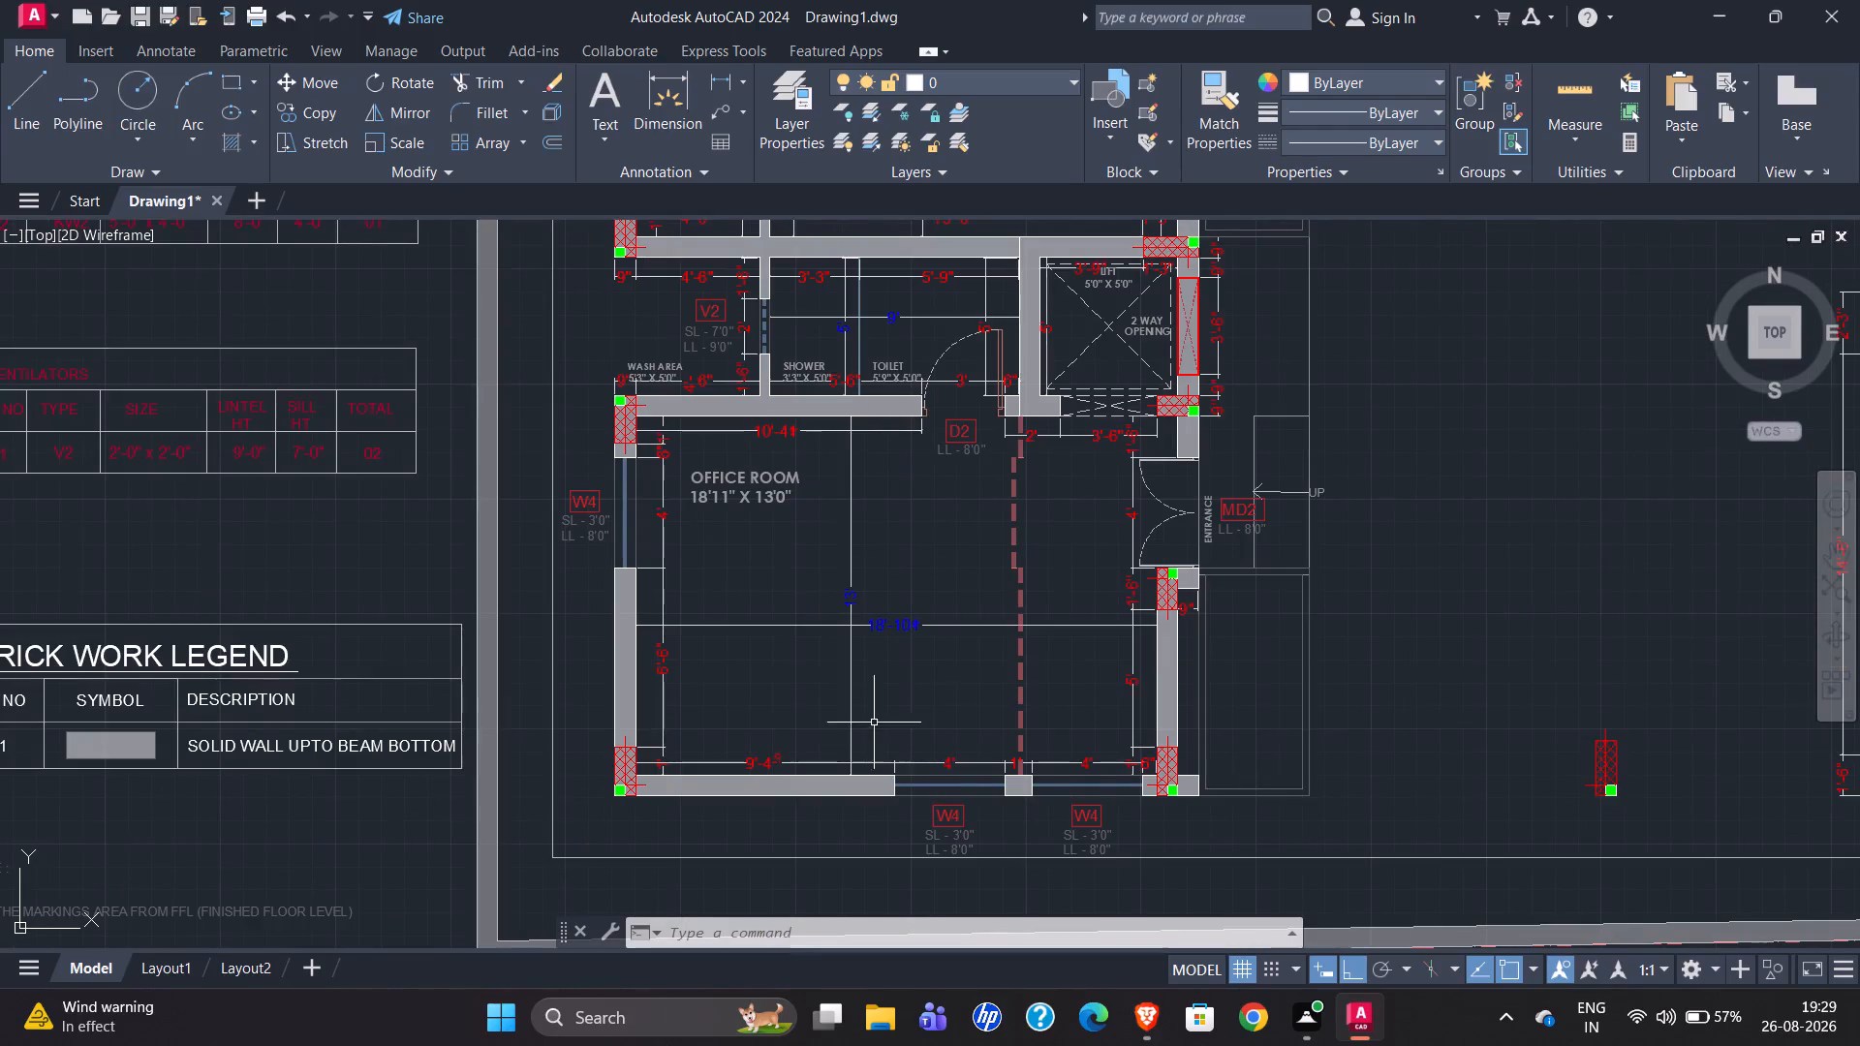
scroll(870, 798, up, 3)
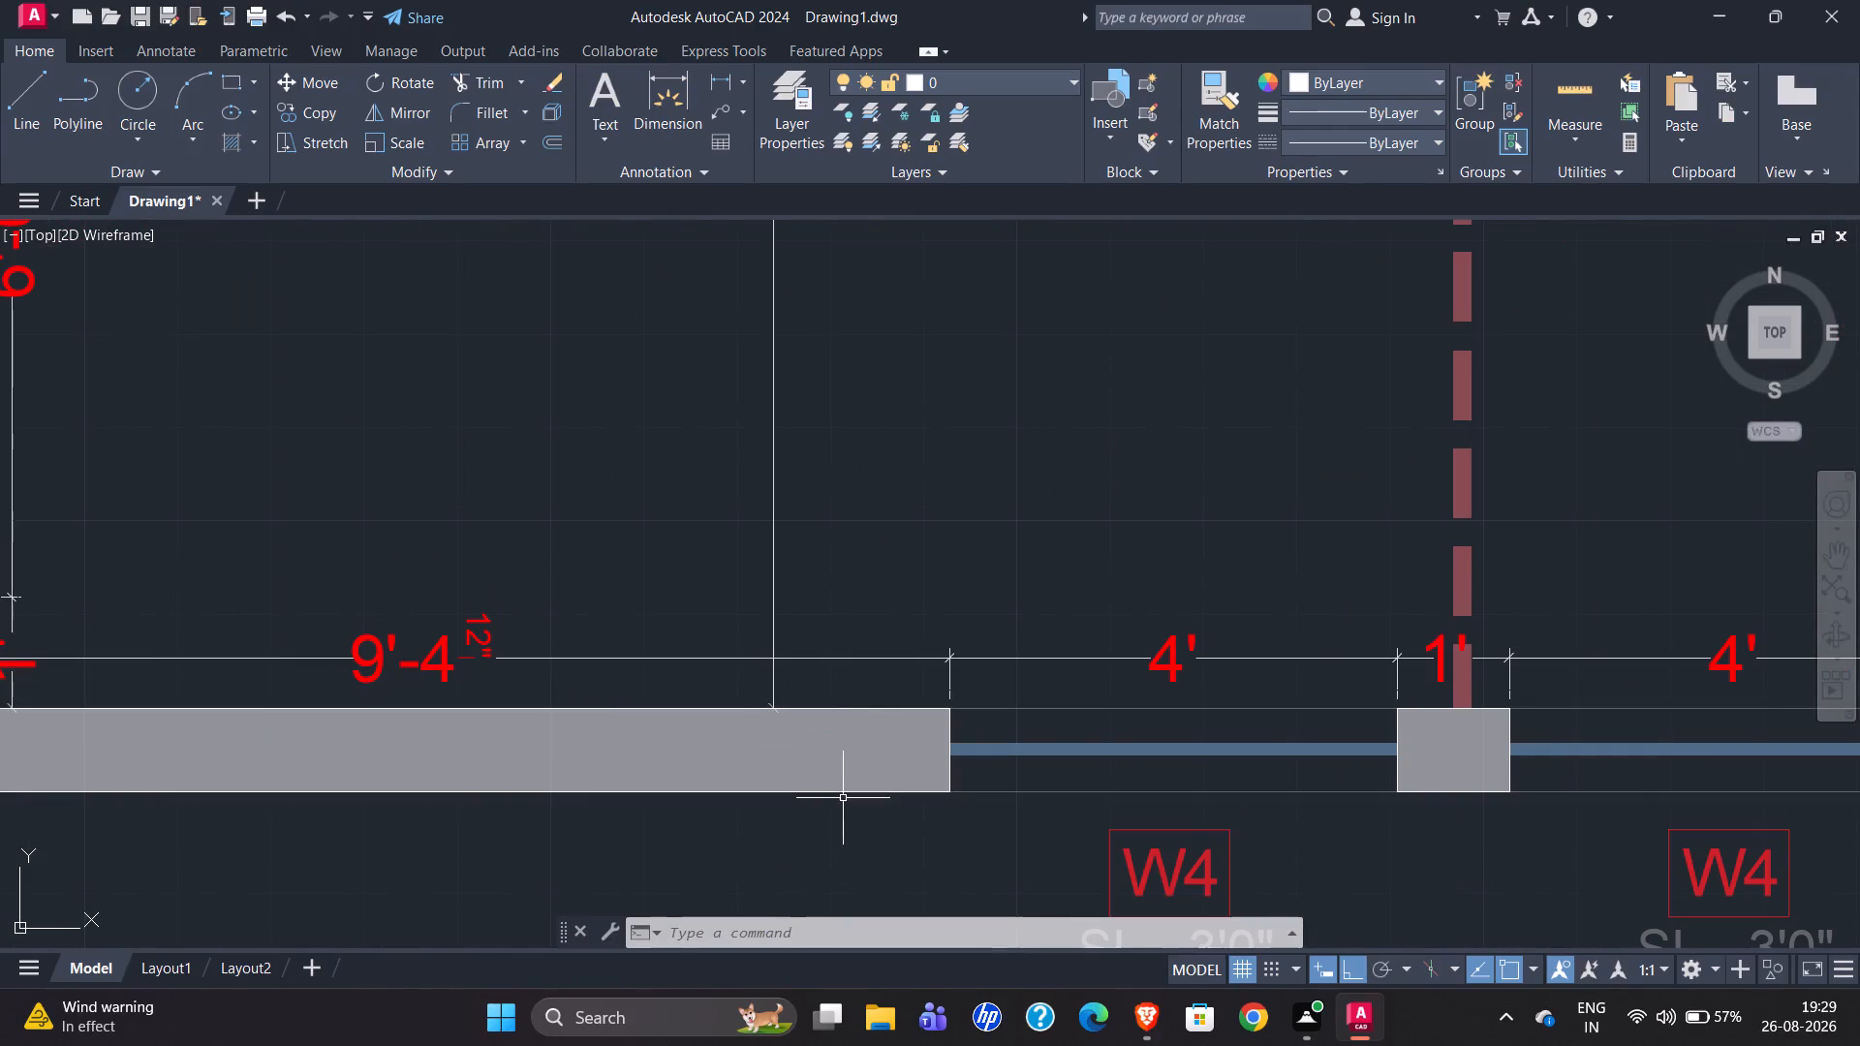
scroll(826, 674, down, 4)
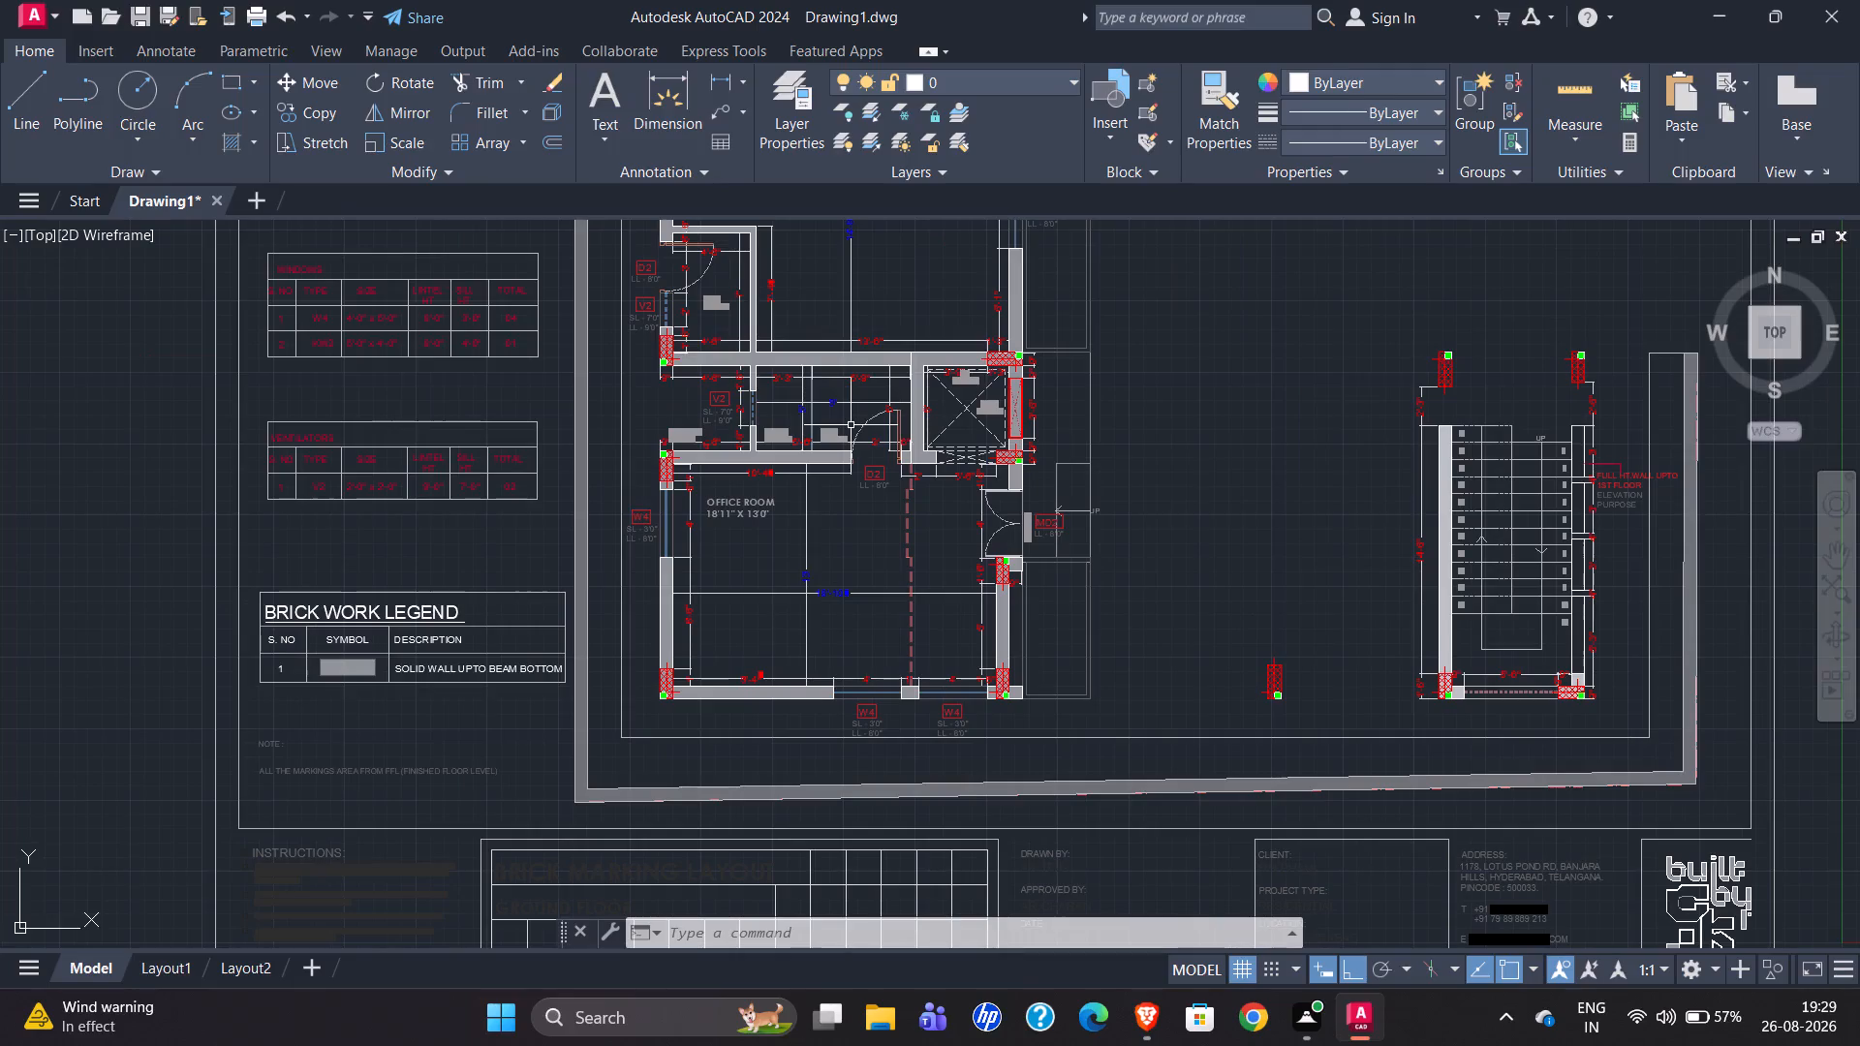
Examine the building's outer corners and the office room's south wall segments around the two W4 windows in the original plan.
scroll(744, 598, down, 1)
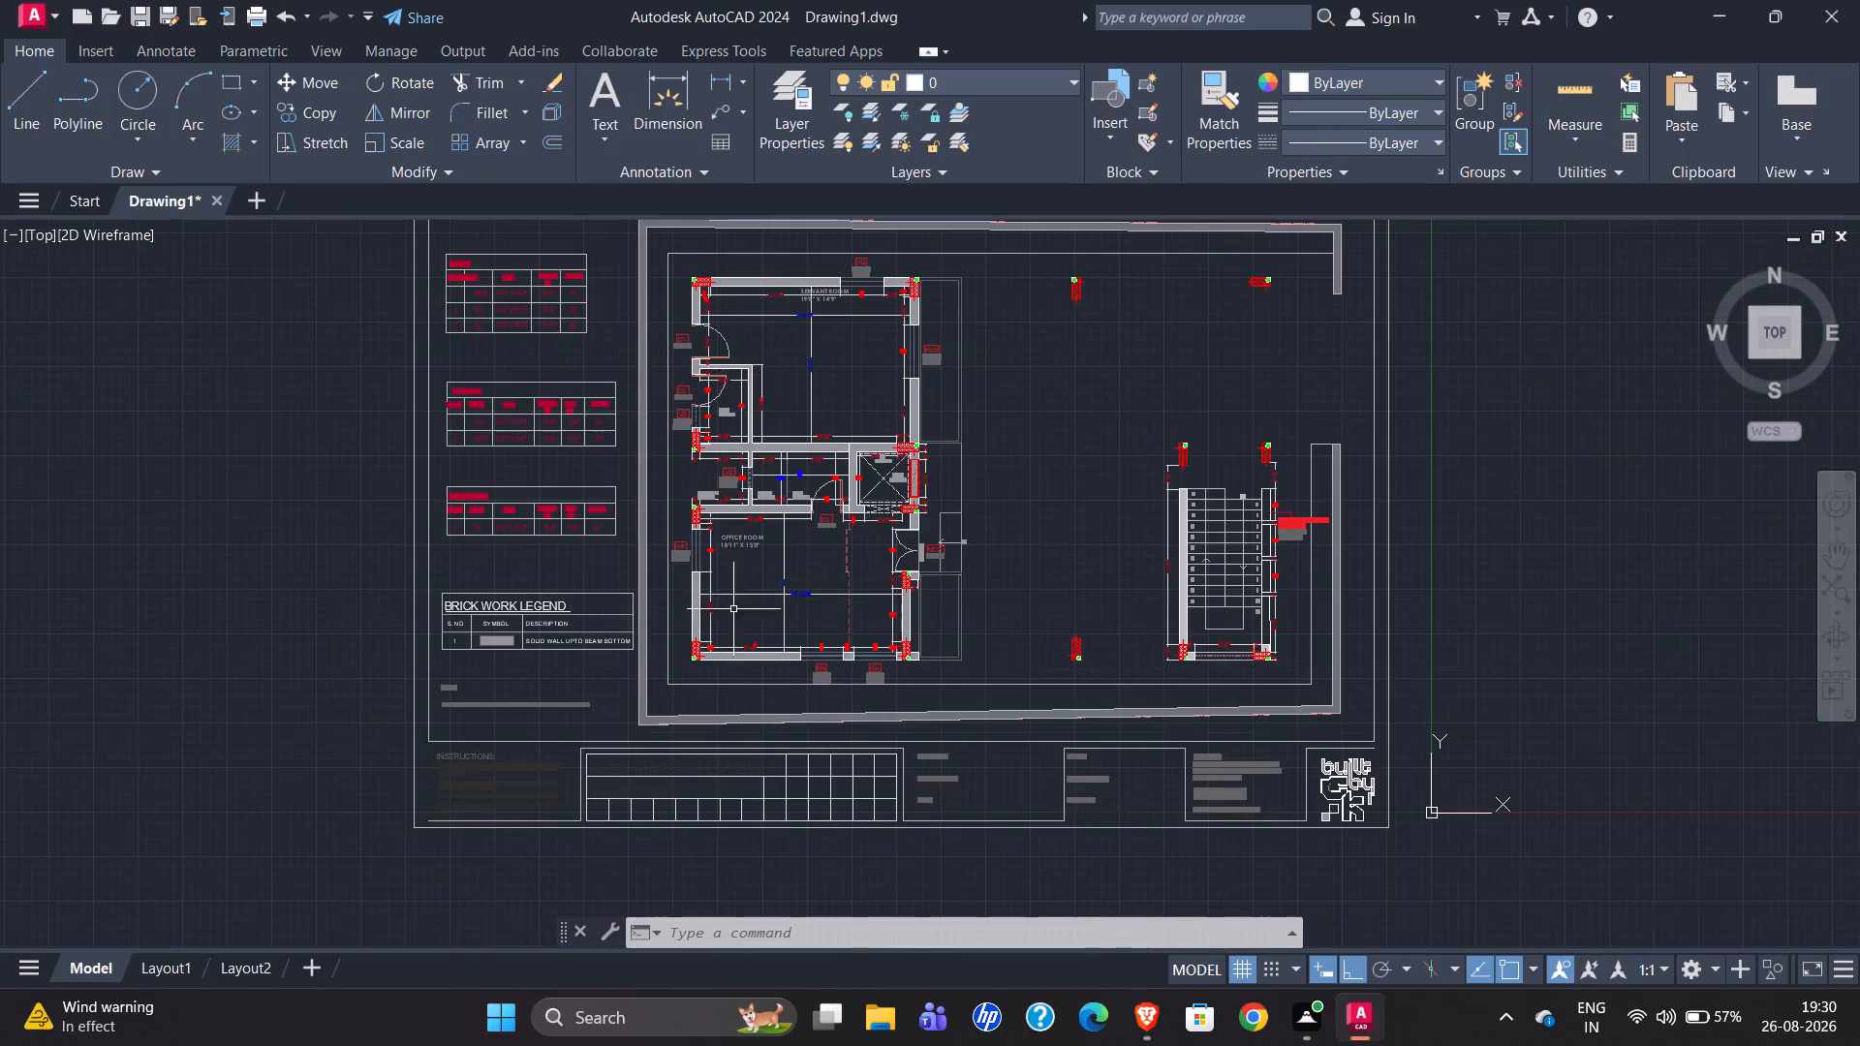
scroll(790, 465, up, 4)
scroll(753, 504, down, 2)
scroll(666, 578, down, 1)
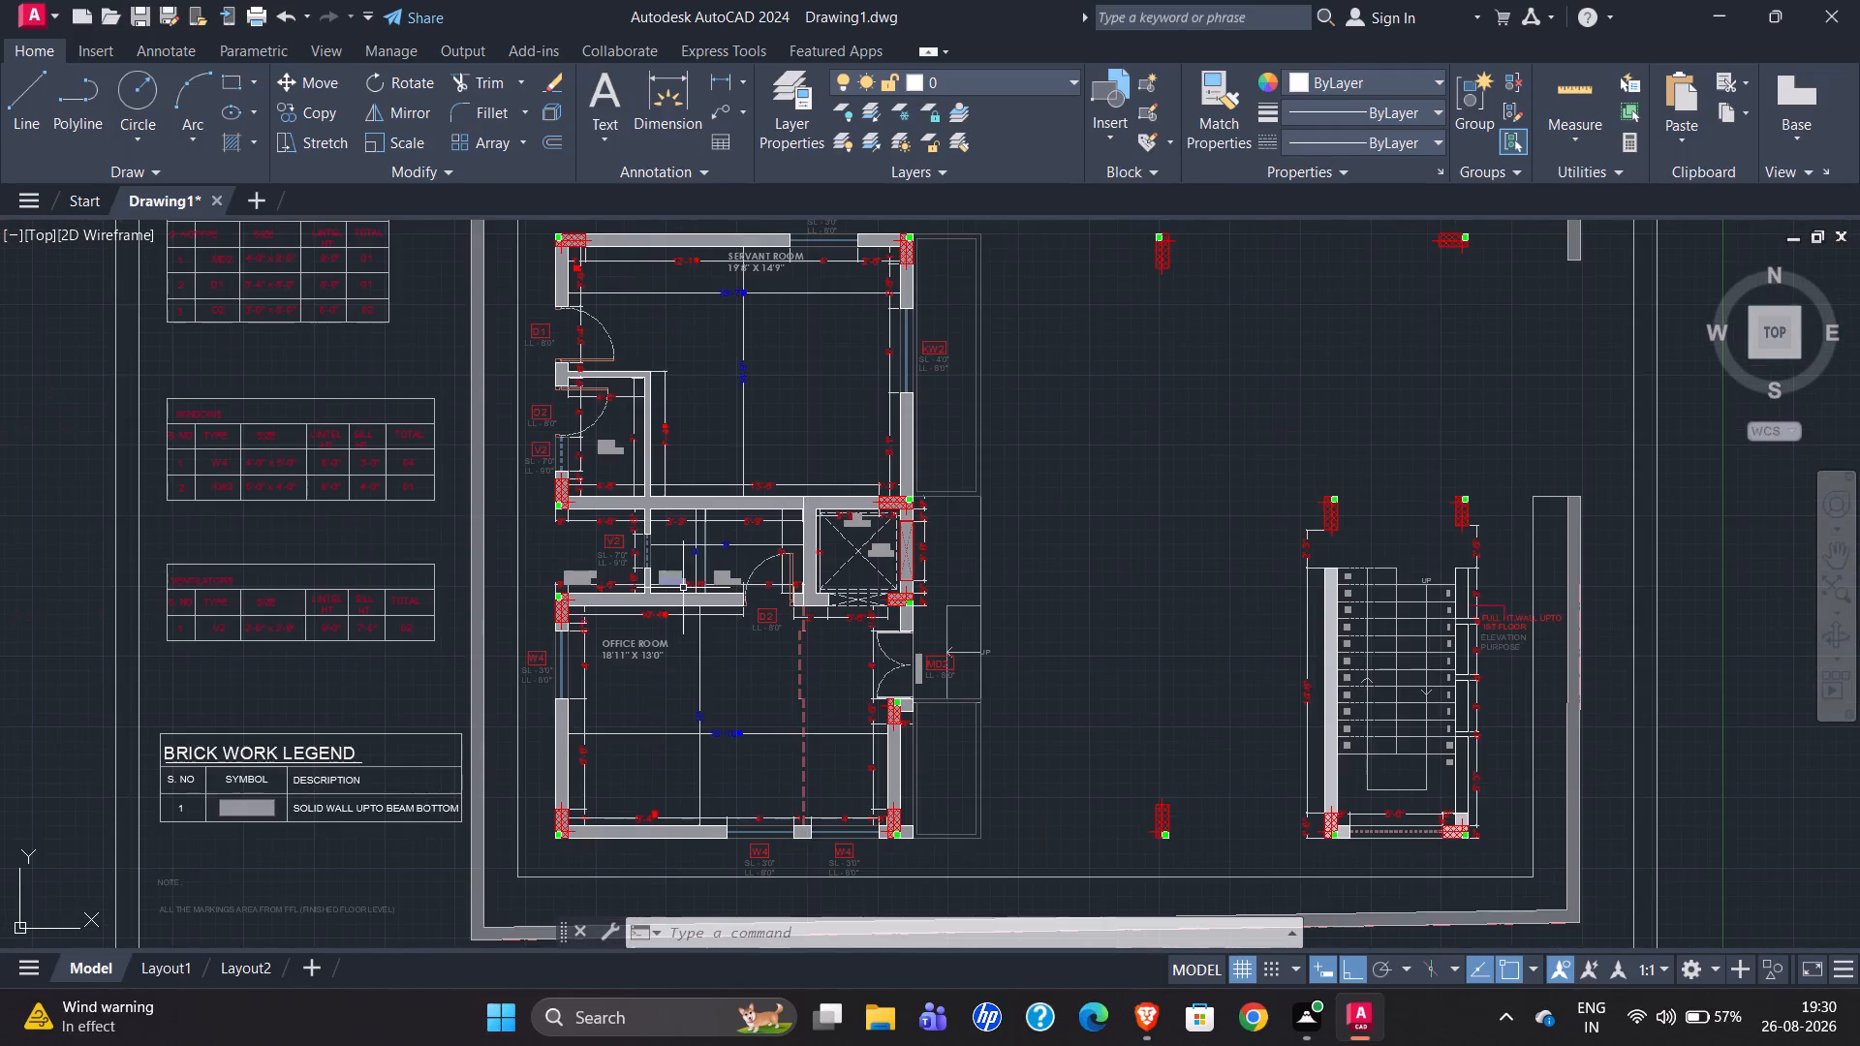
scroll(718, 482, down, 1)
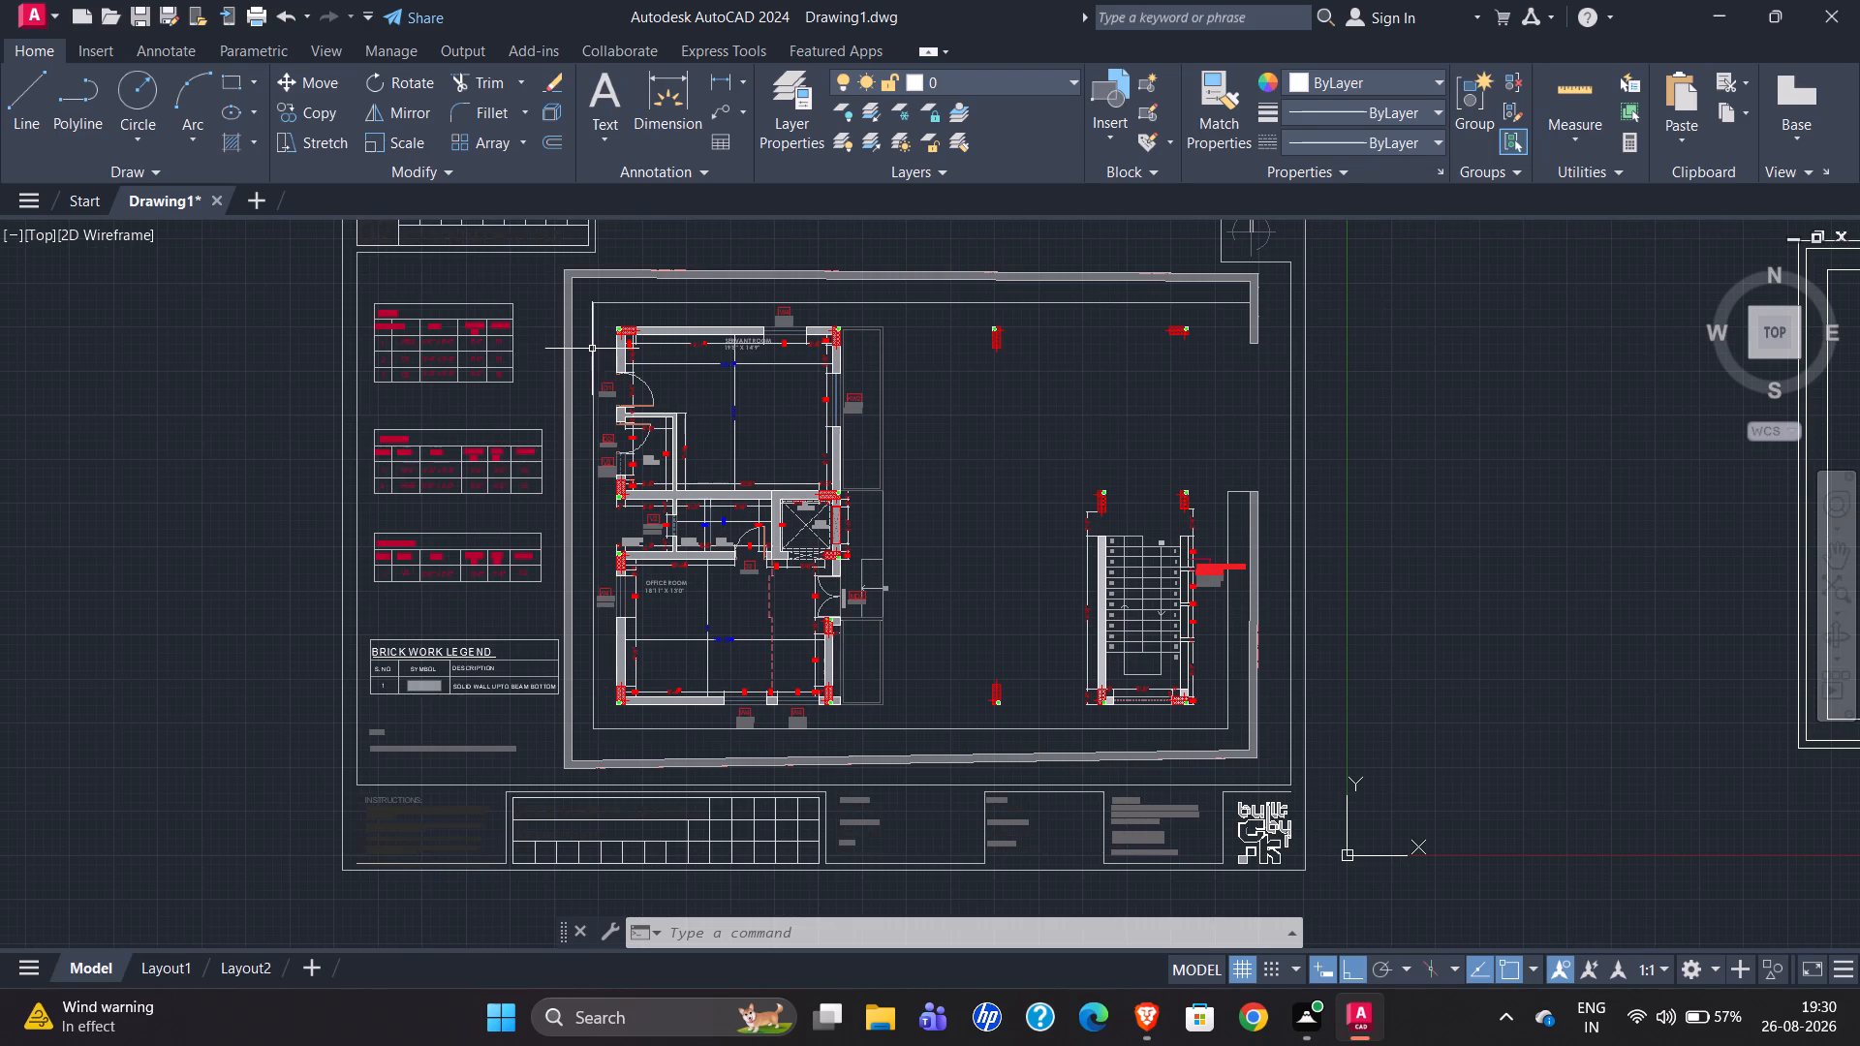
scroll(301, 230, down, 1)
scroll(565, 287, up, 2)
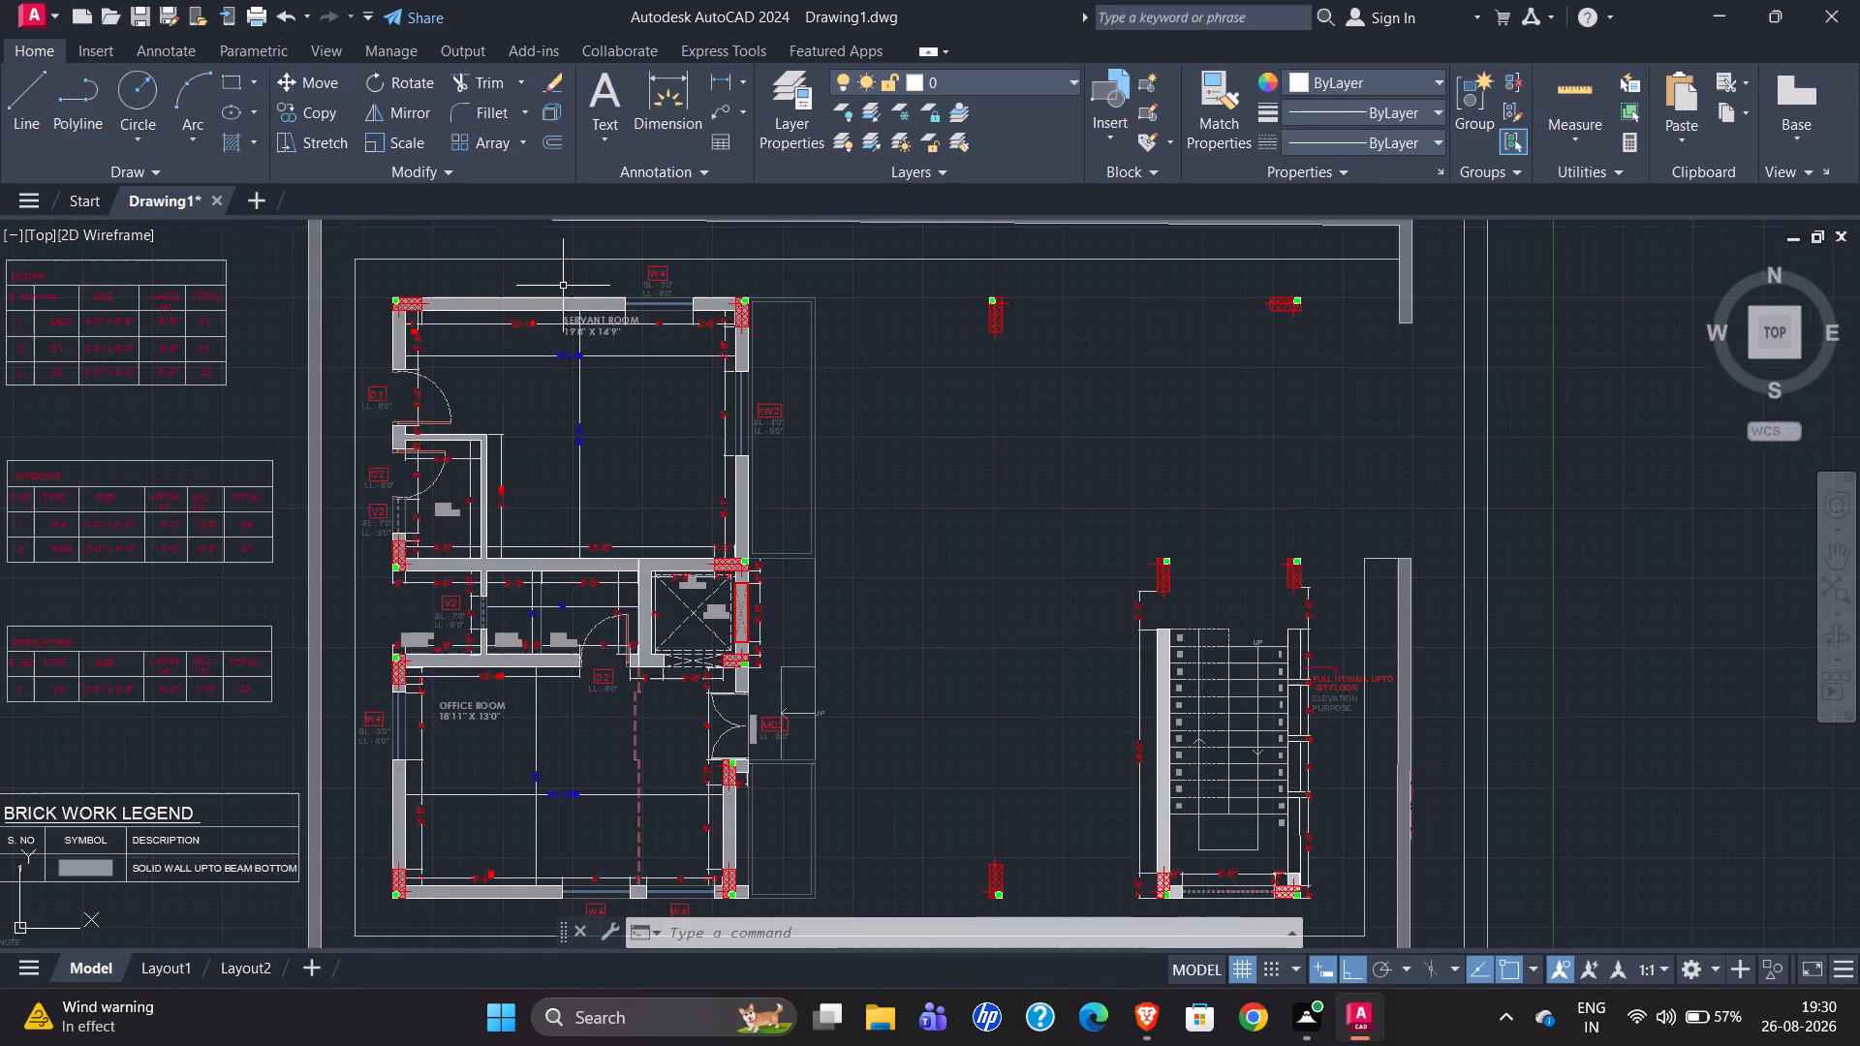
scroll(563, 286, up, 1)
scroll(305, 288, down, 1)
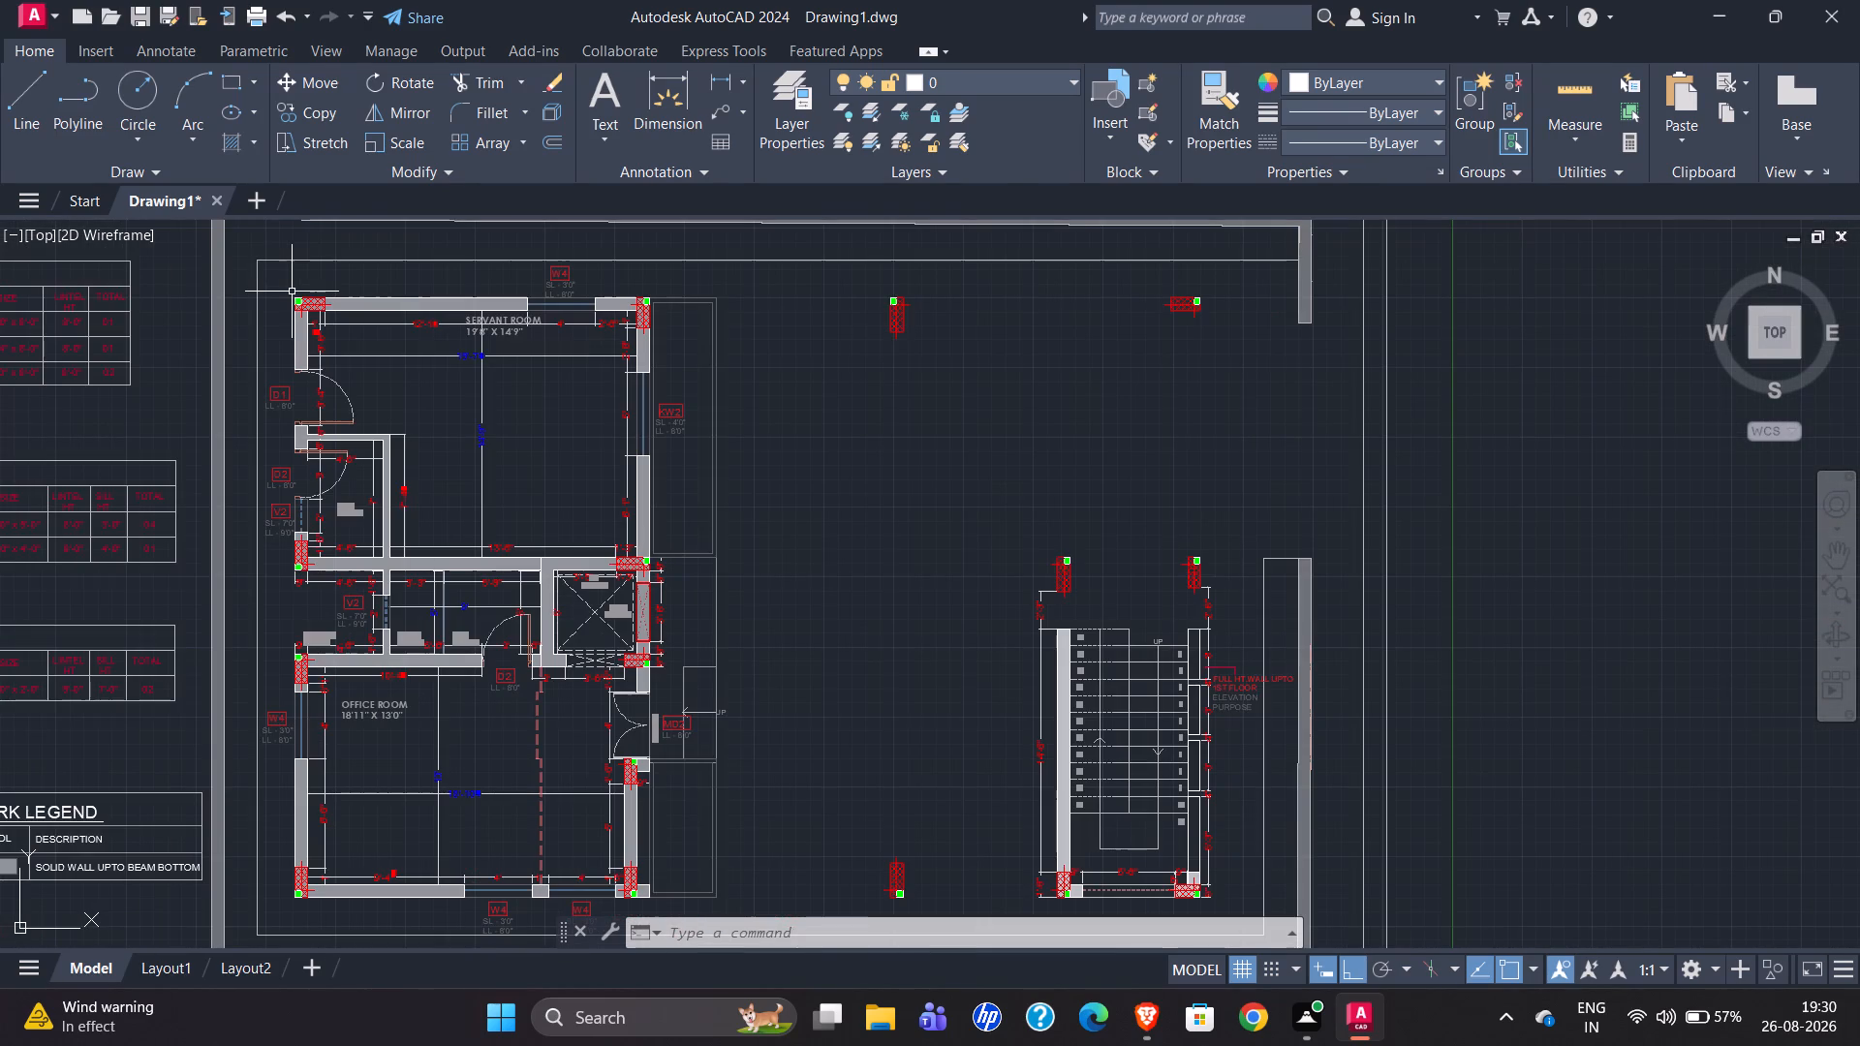
scroll(286, 284, down, 1)
scroll(287, 668, up, 4)
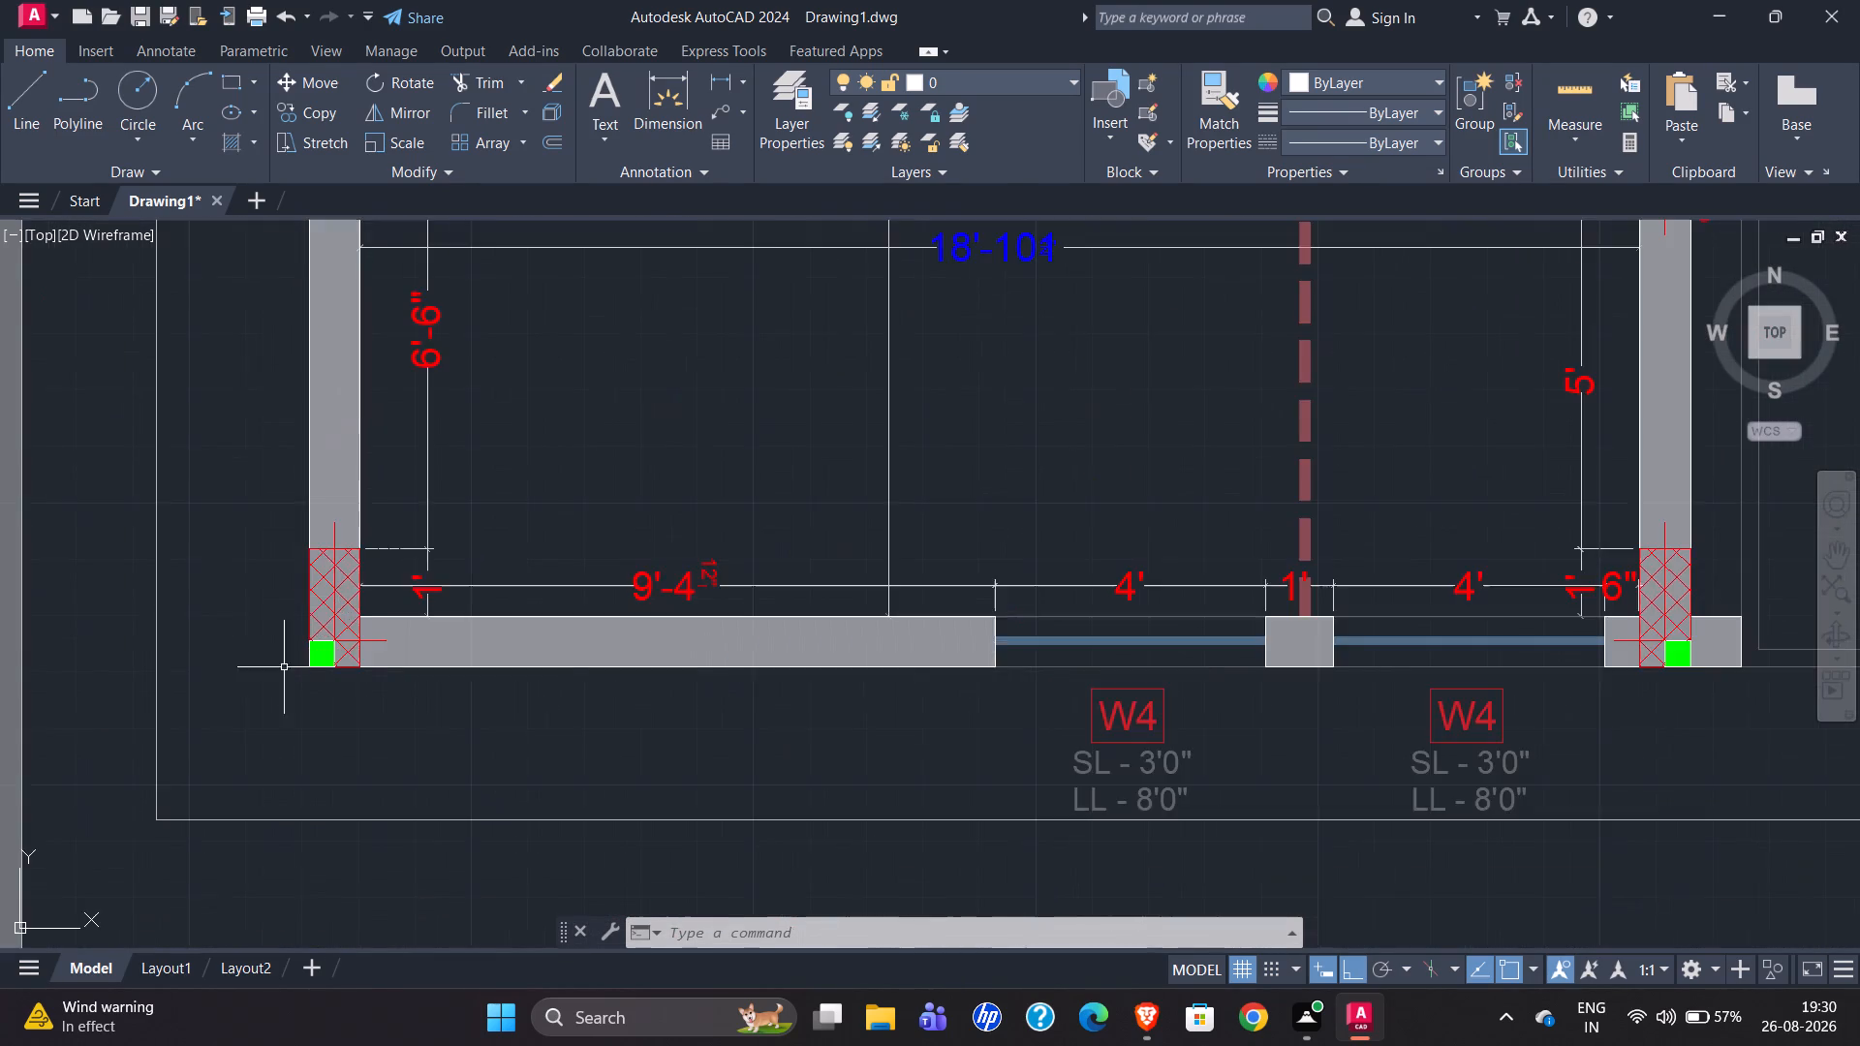
scroll(150, 628, down, 2)
scroll(0, 608, down, 1)
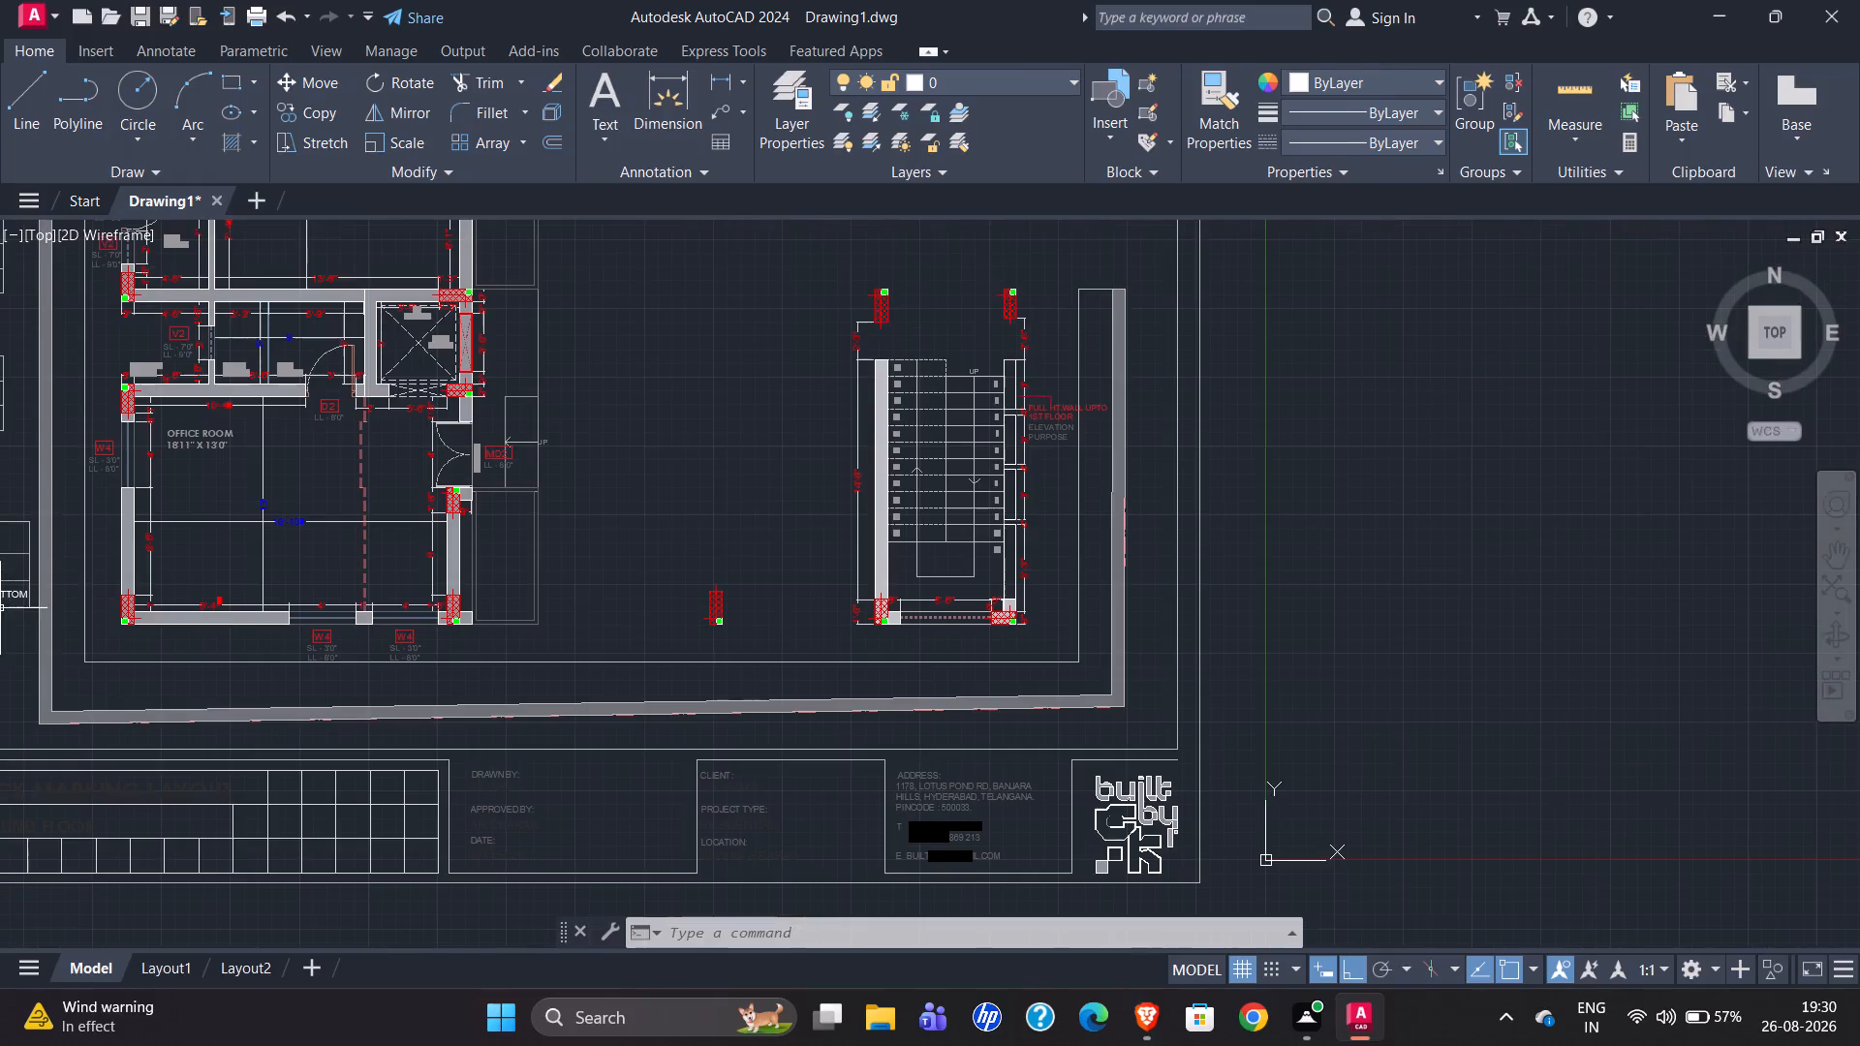
scroll(235, 536, up, 2)
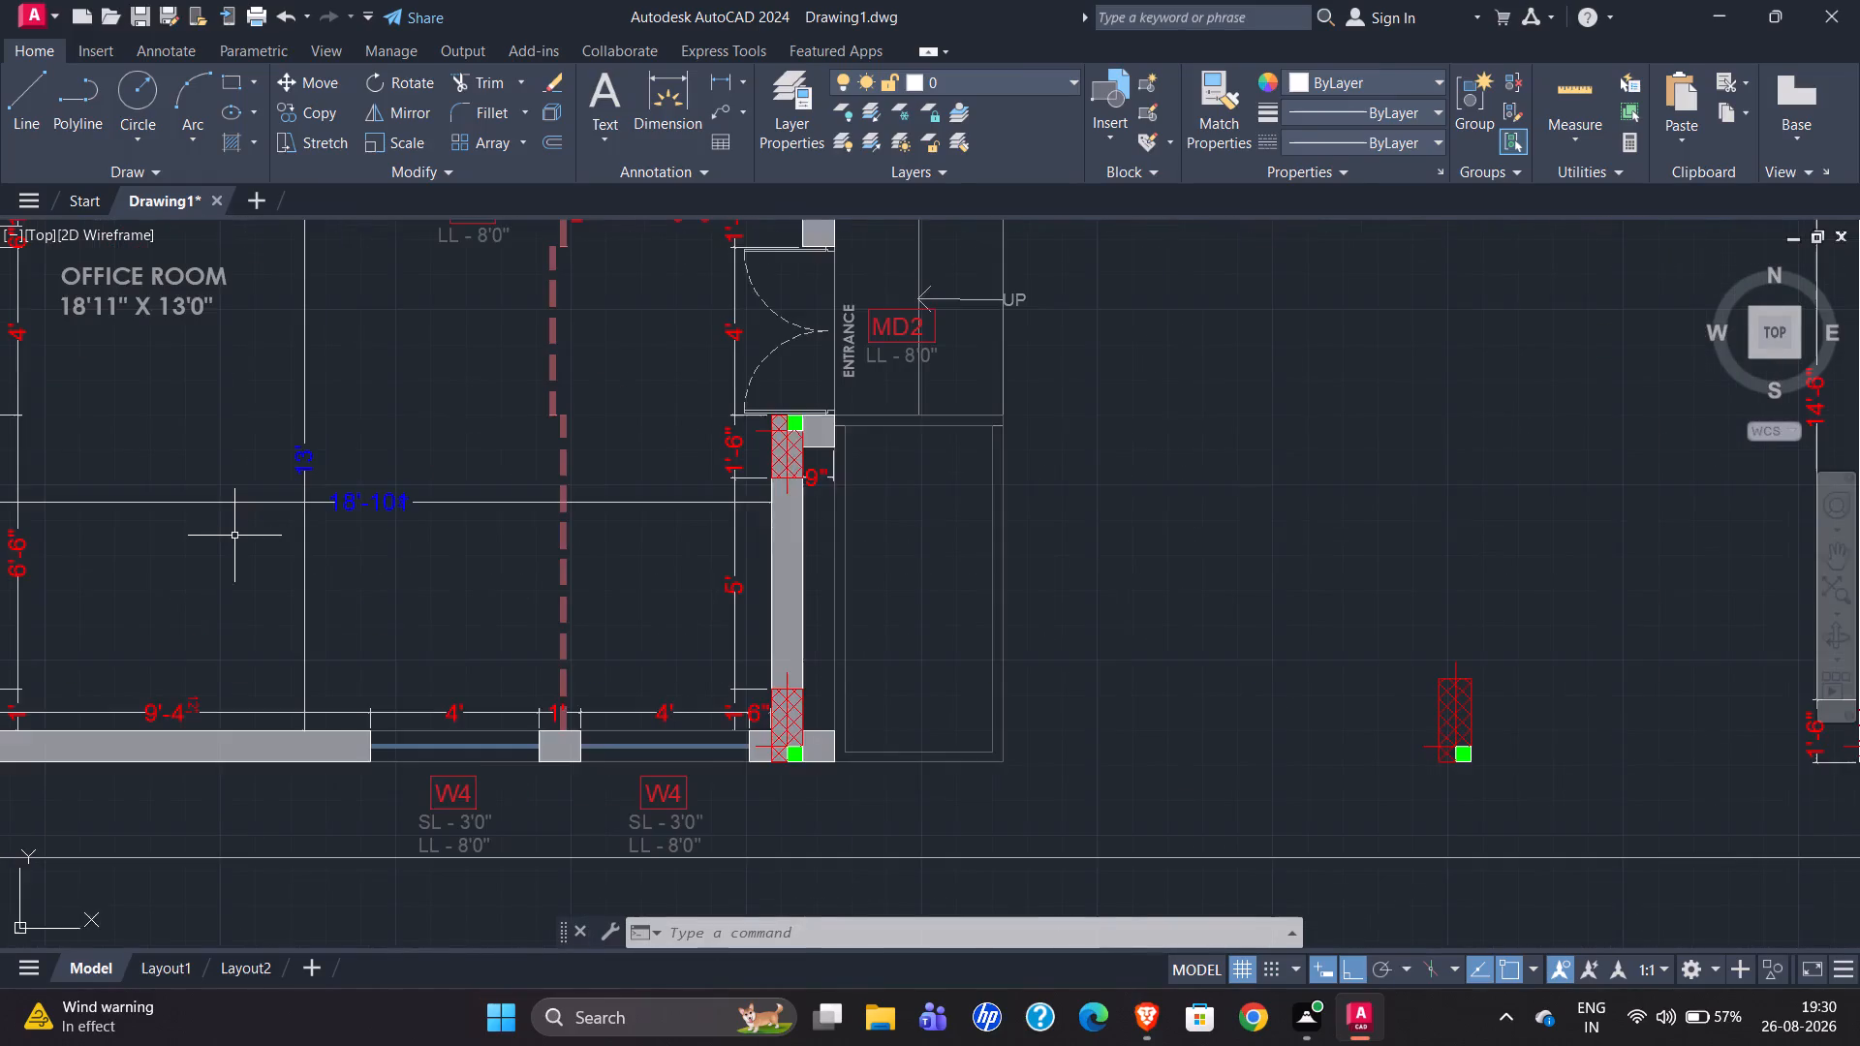
scroll(234, 535, down, 2)
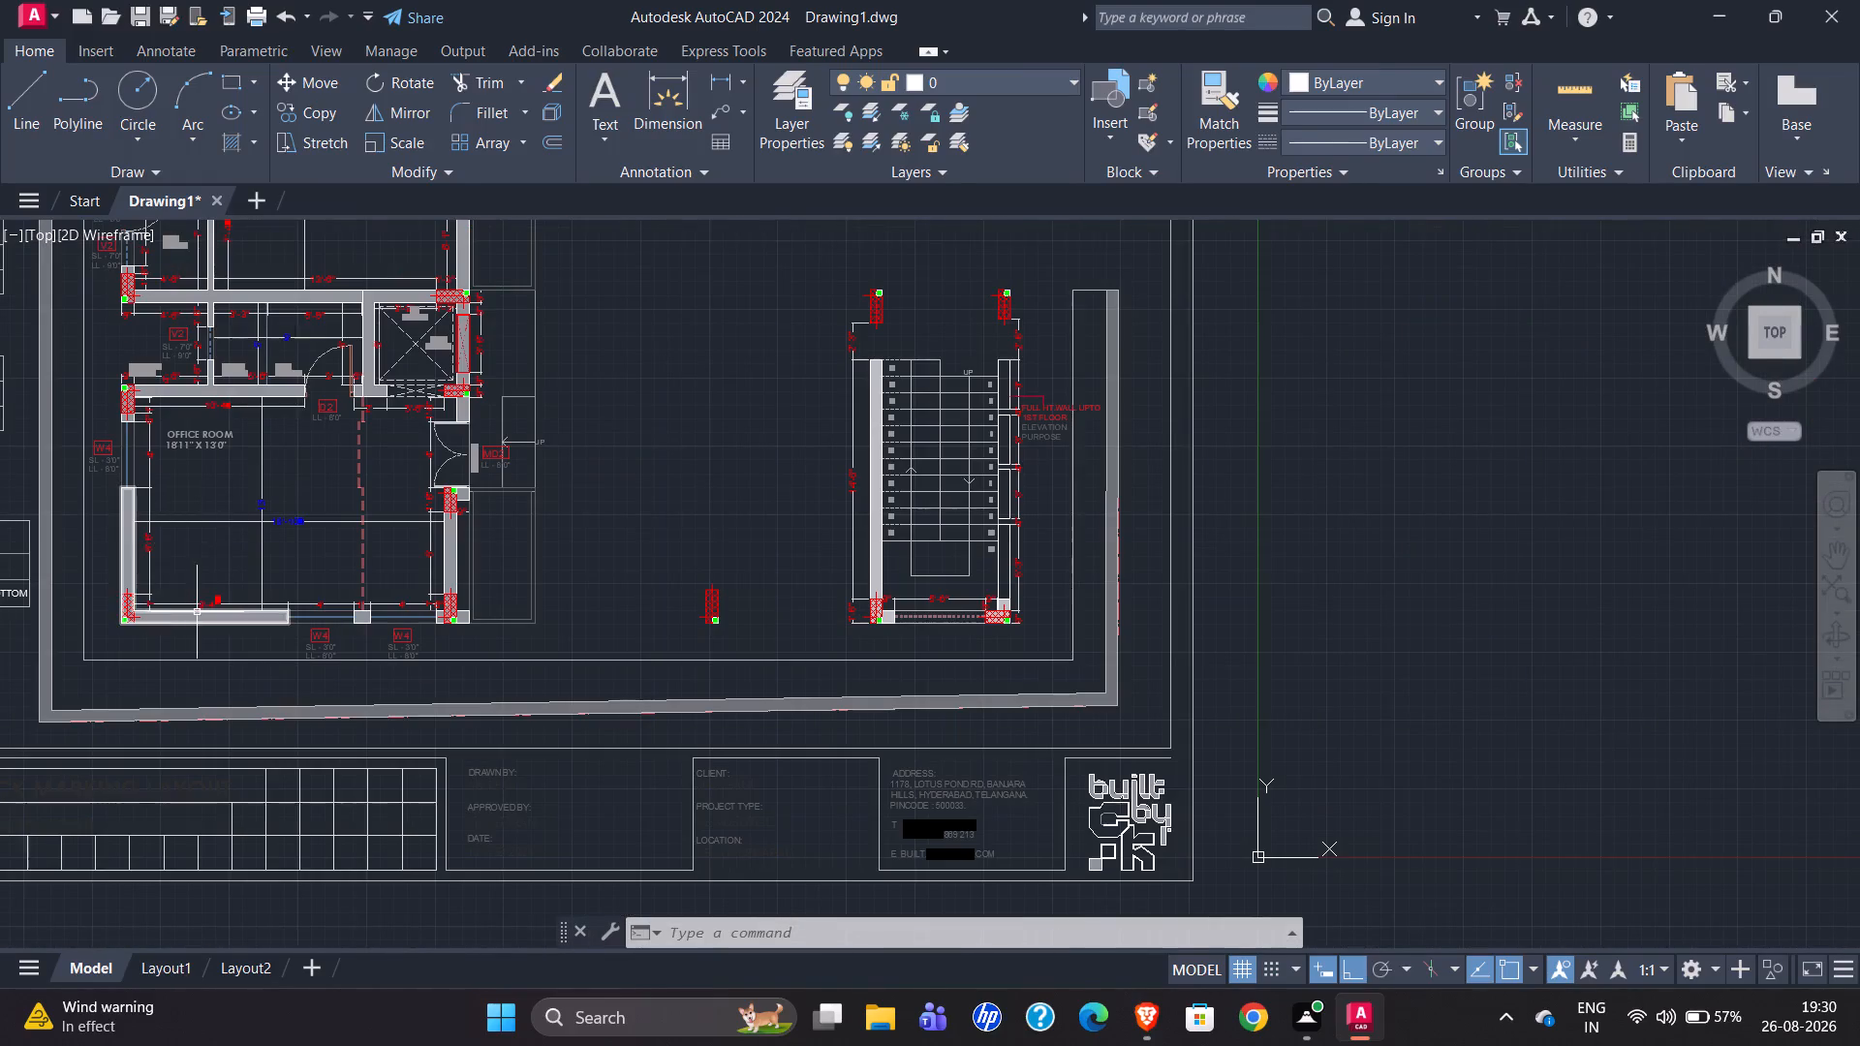
scroll(206, 607, up, 3)
scroll(229, 600, down, 4)
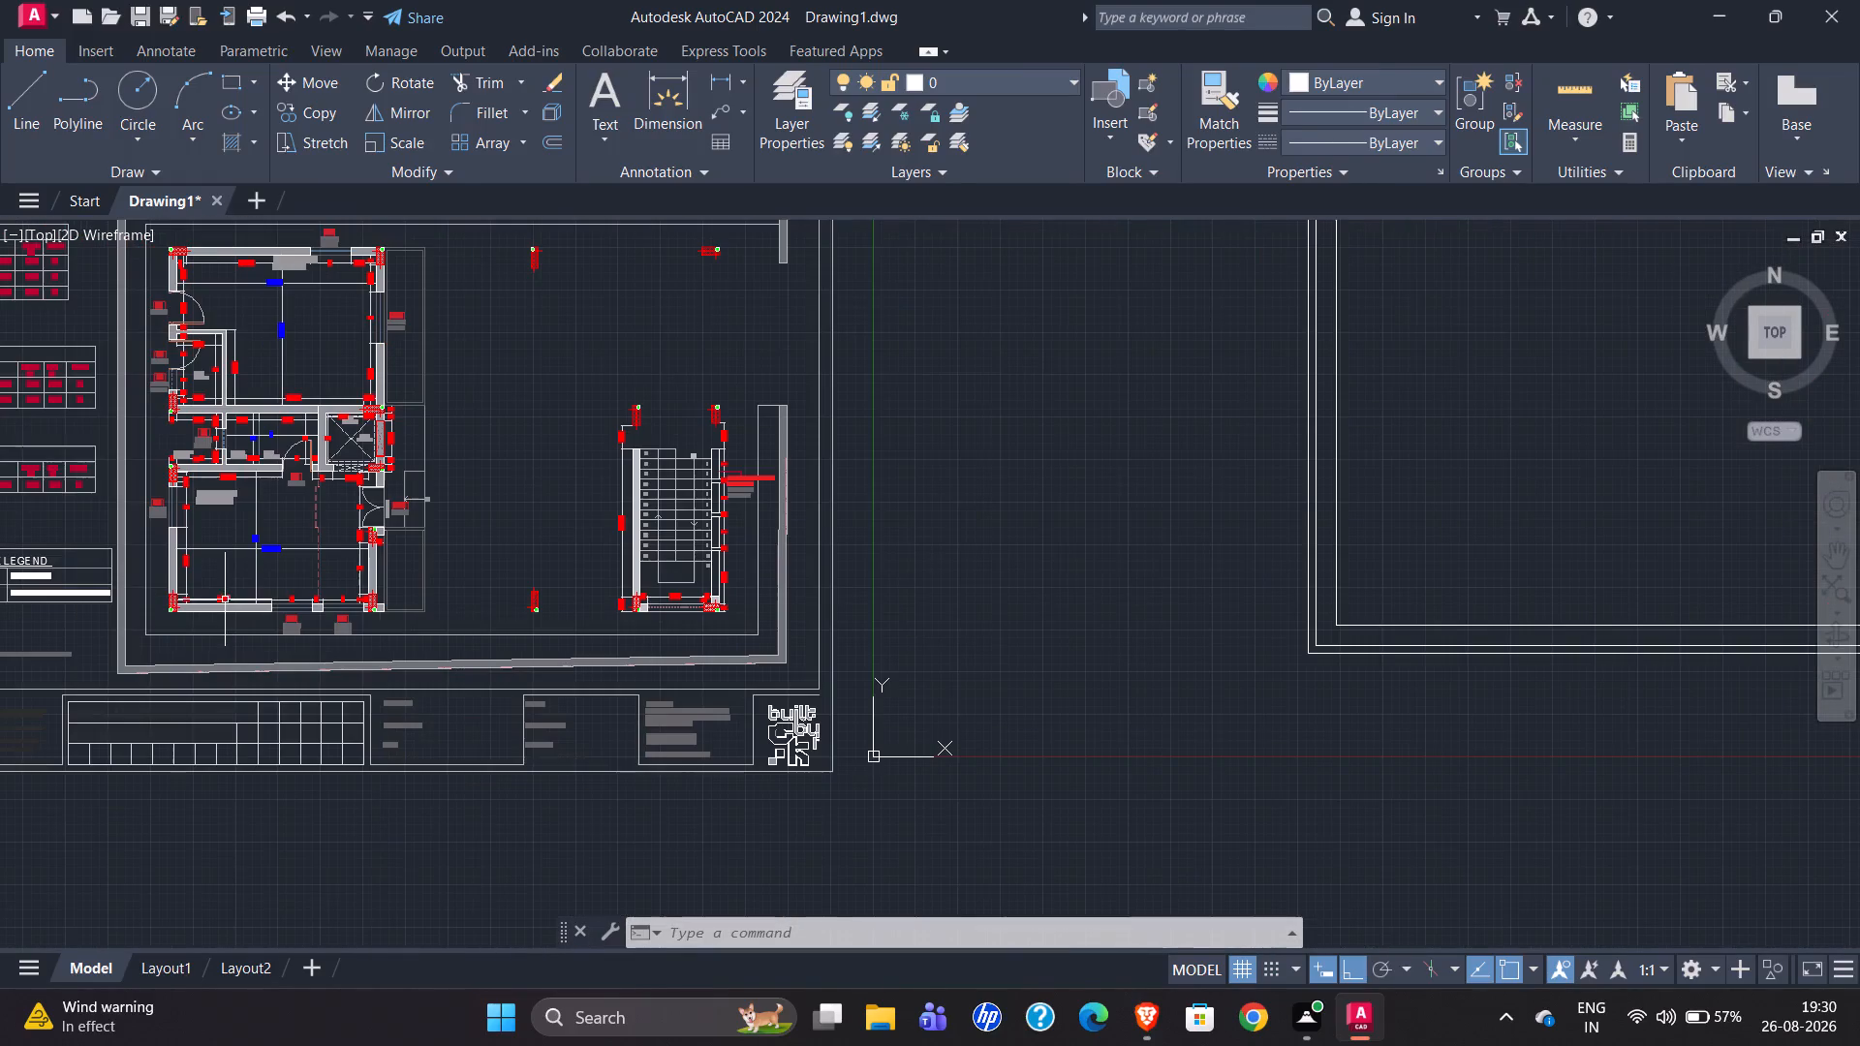
scroll(178, 604, up, 4)
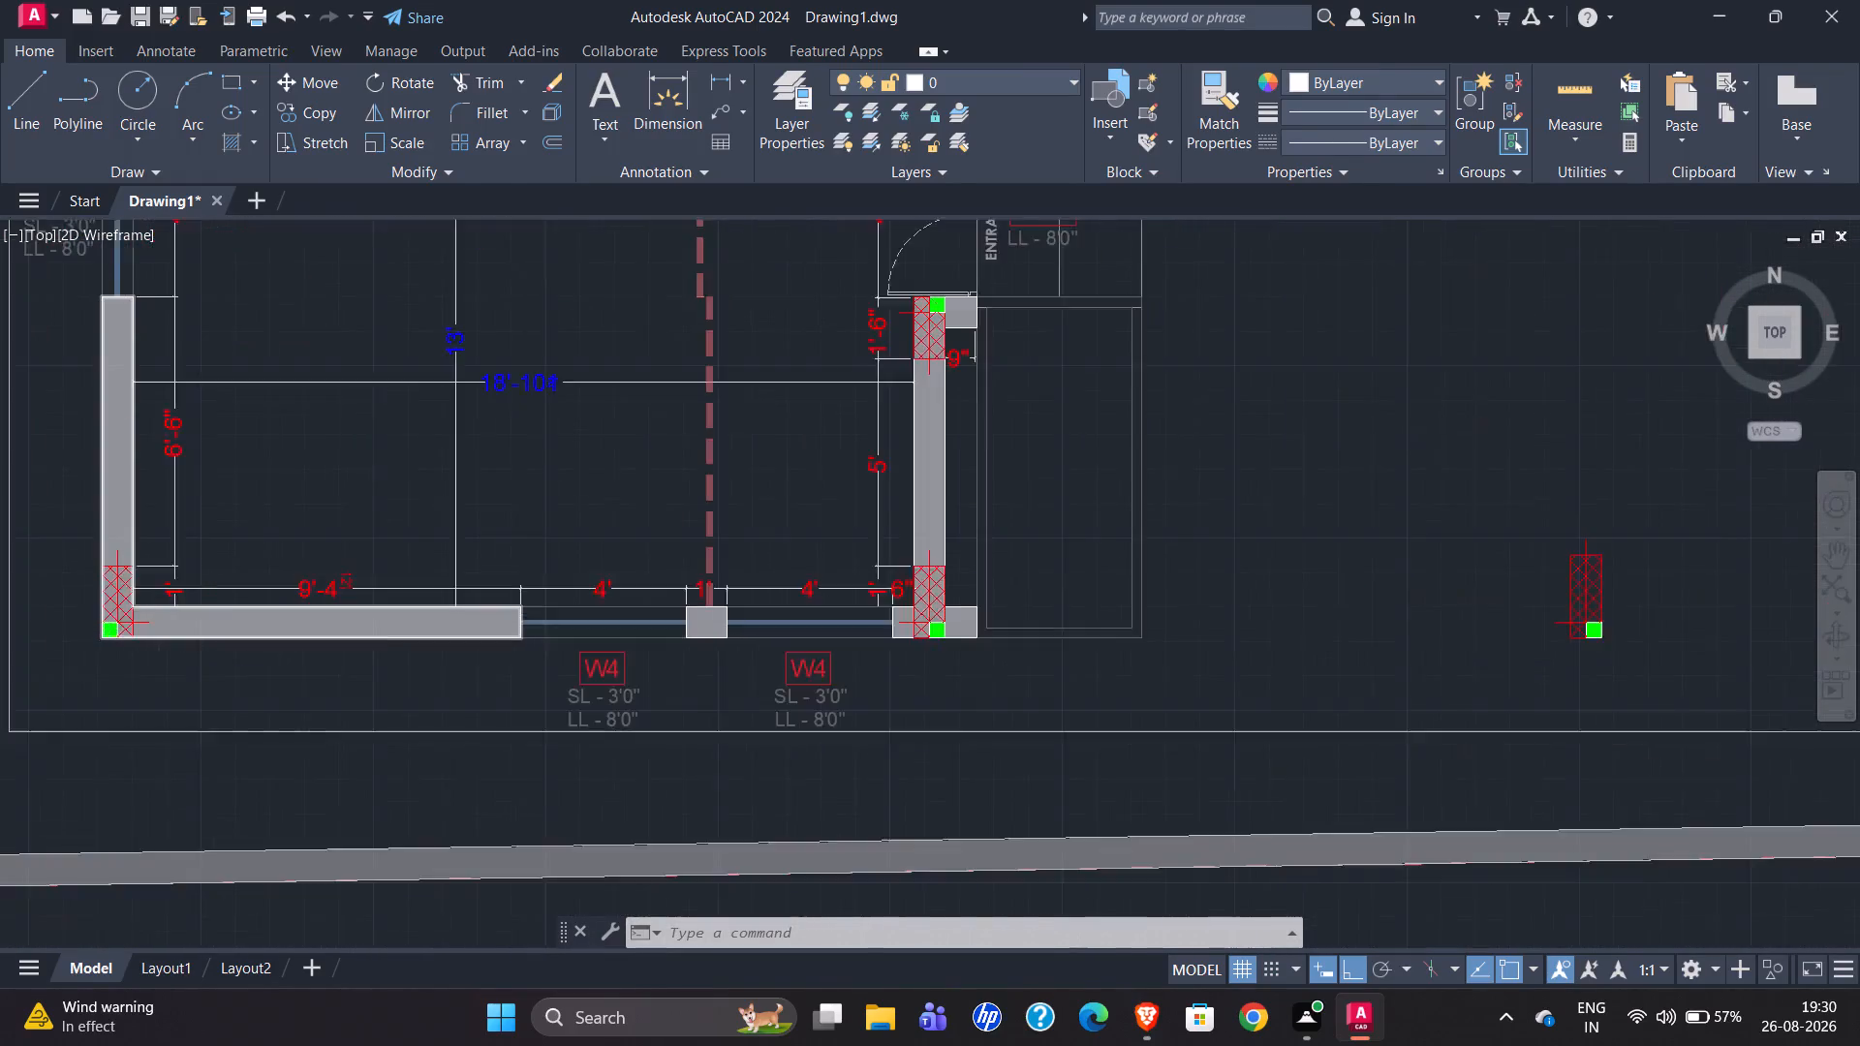
Examine the office room's internal length and width and its surrounding wall segments in the original plan.
scroll(220, 613, down, 2)
scroll(152, 468, up, 2)
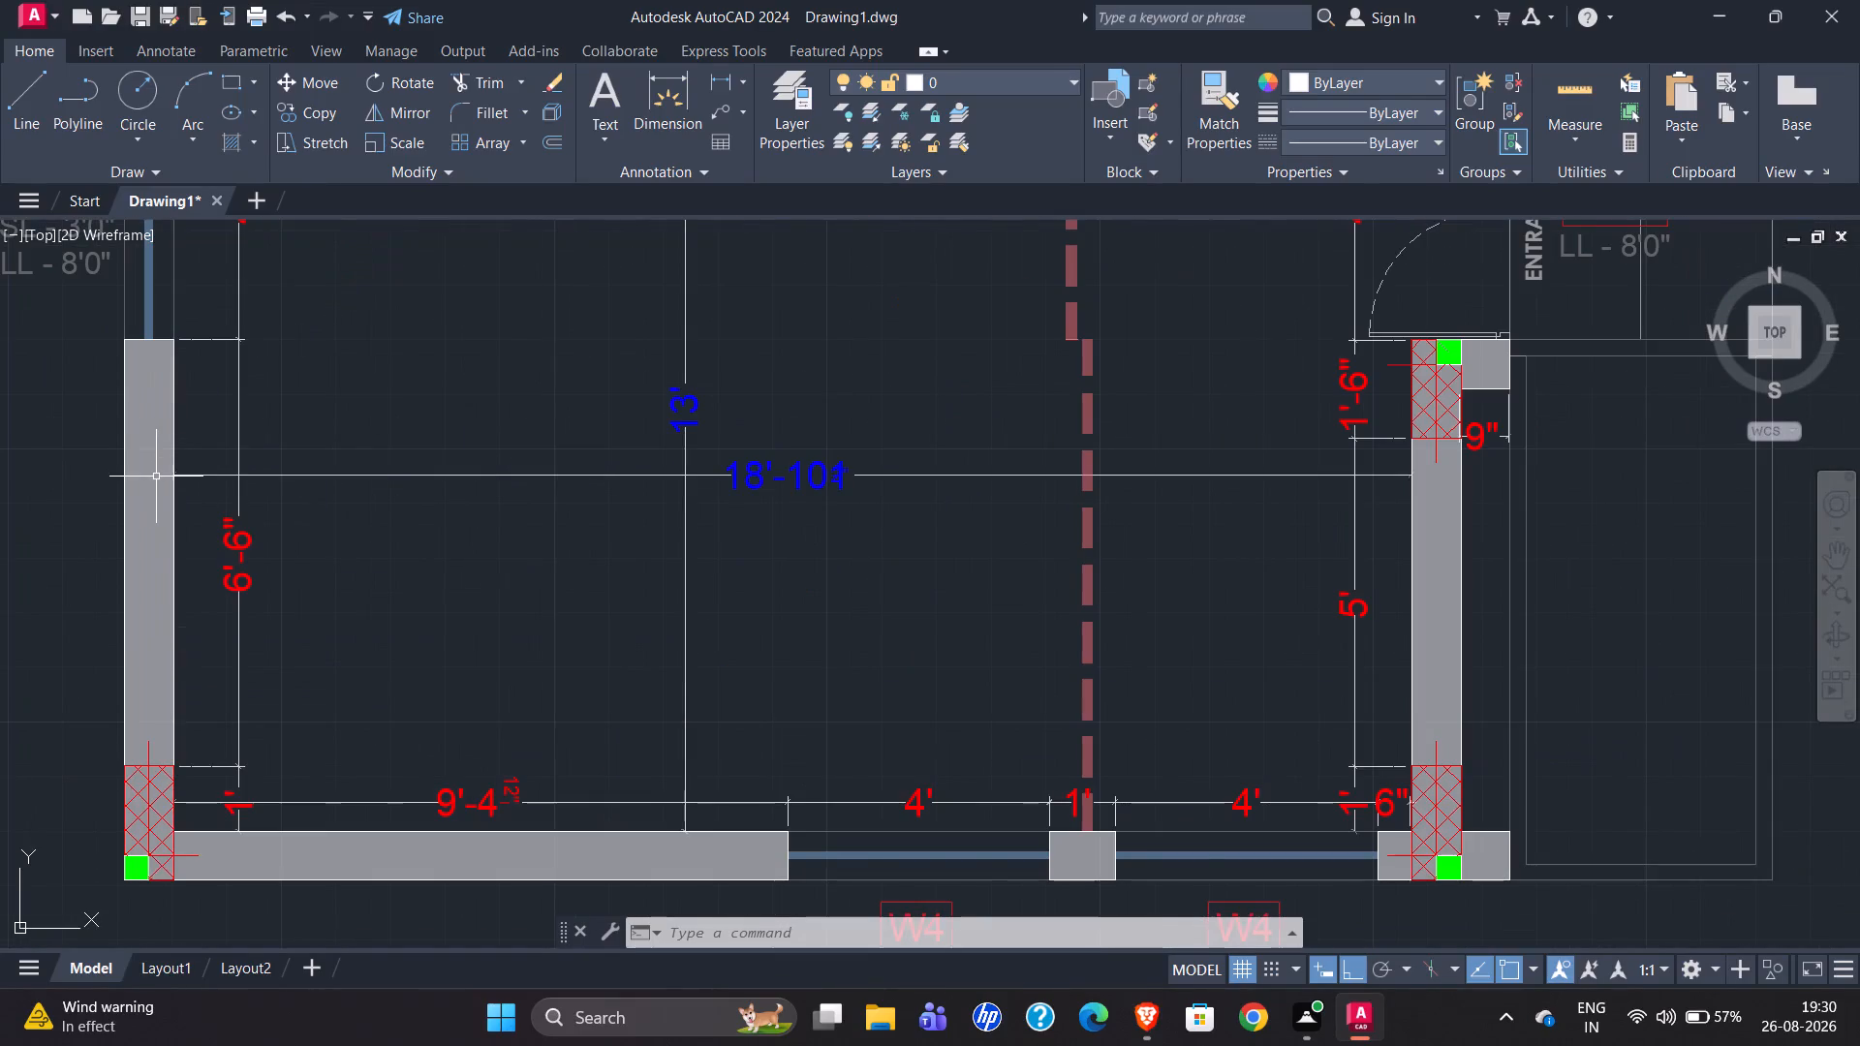
scroll(145, 484, down, 1)
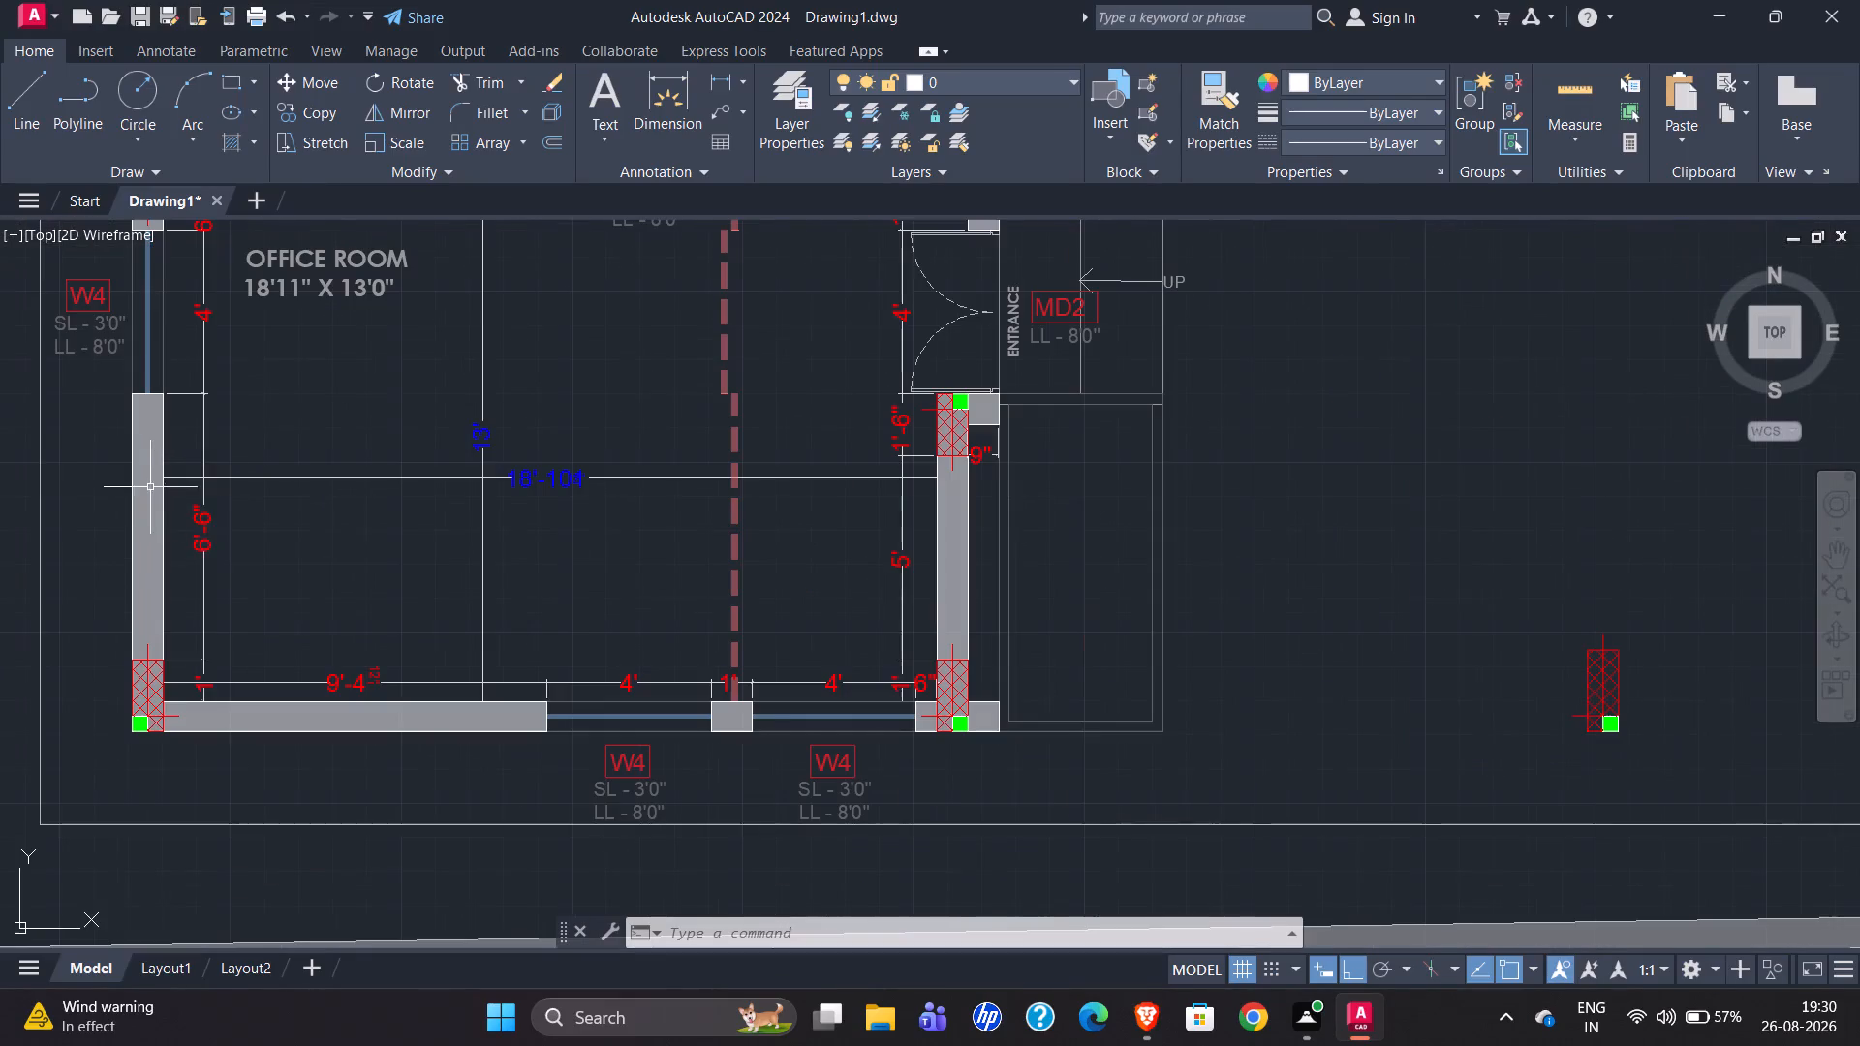
scroll(852, 493, up, 1)
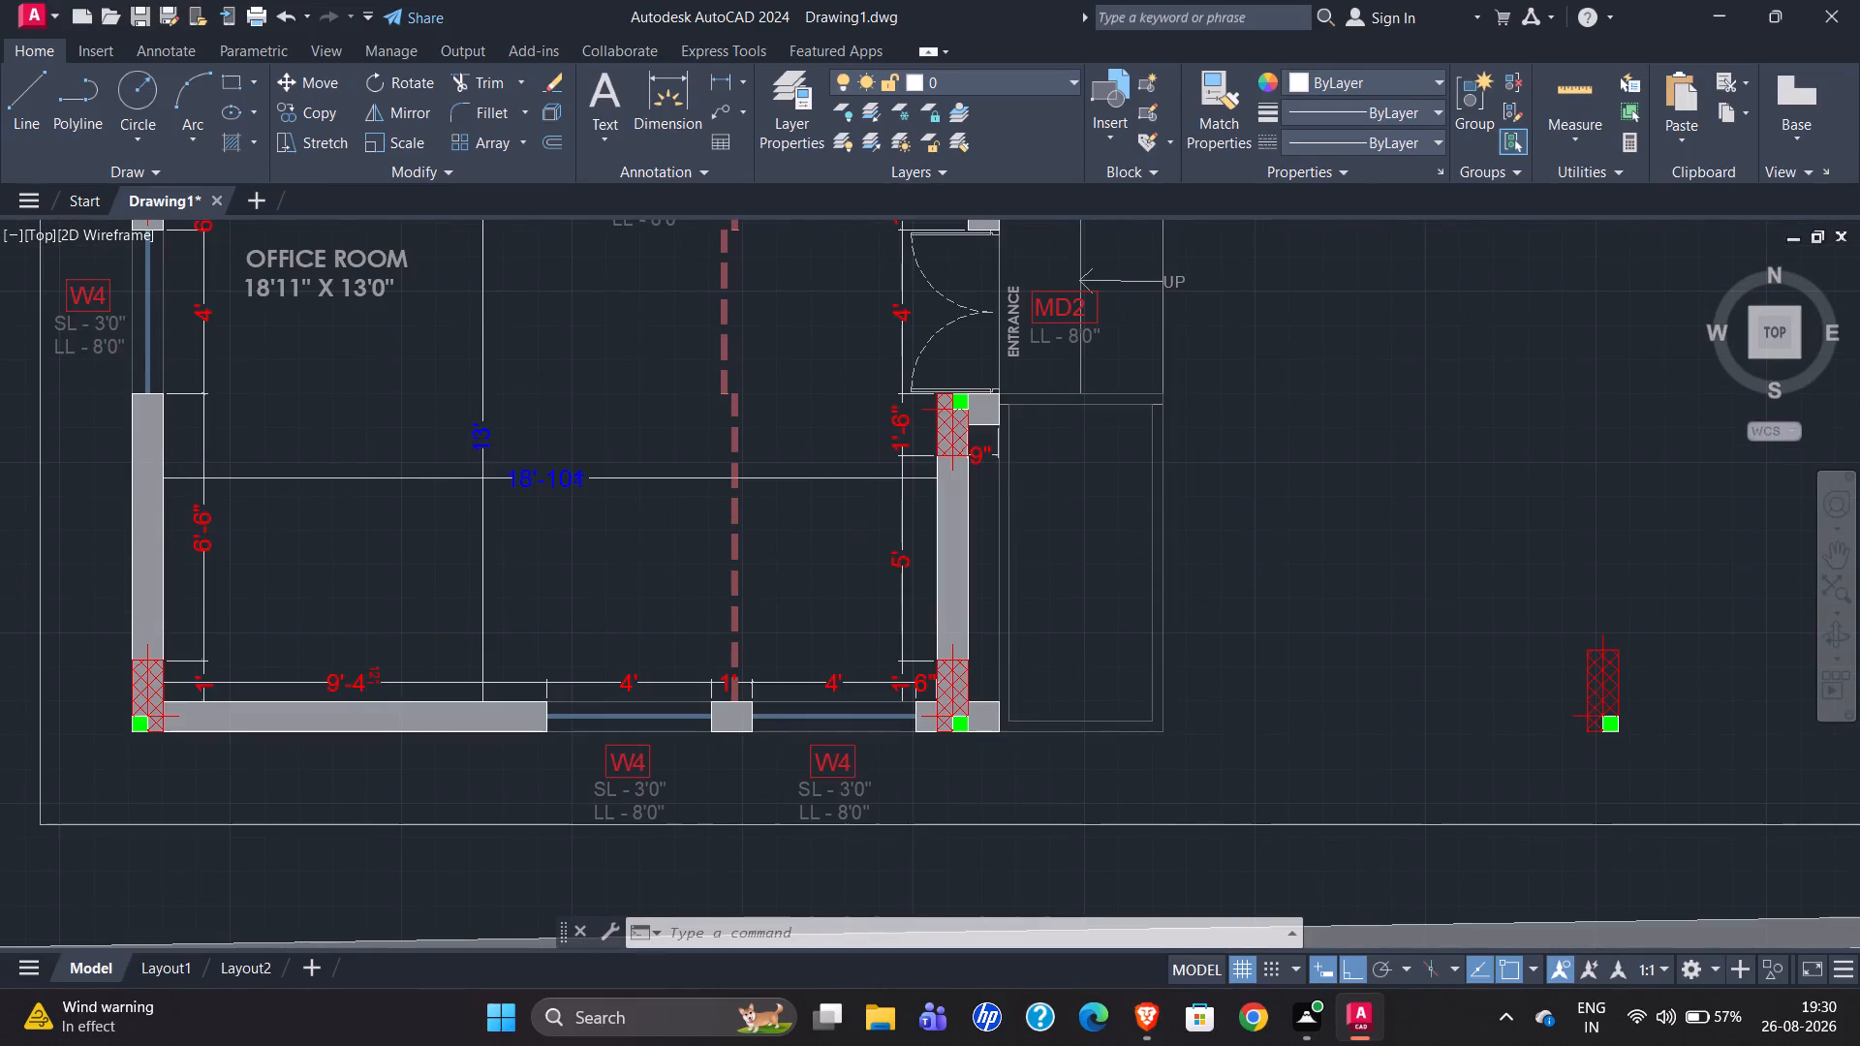
scroll(858, 514, down, 2)
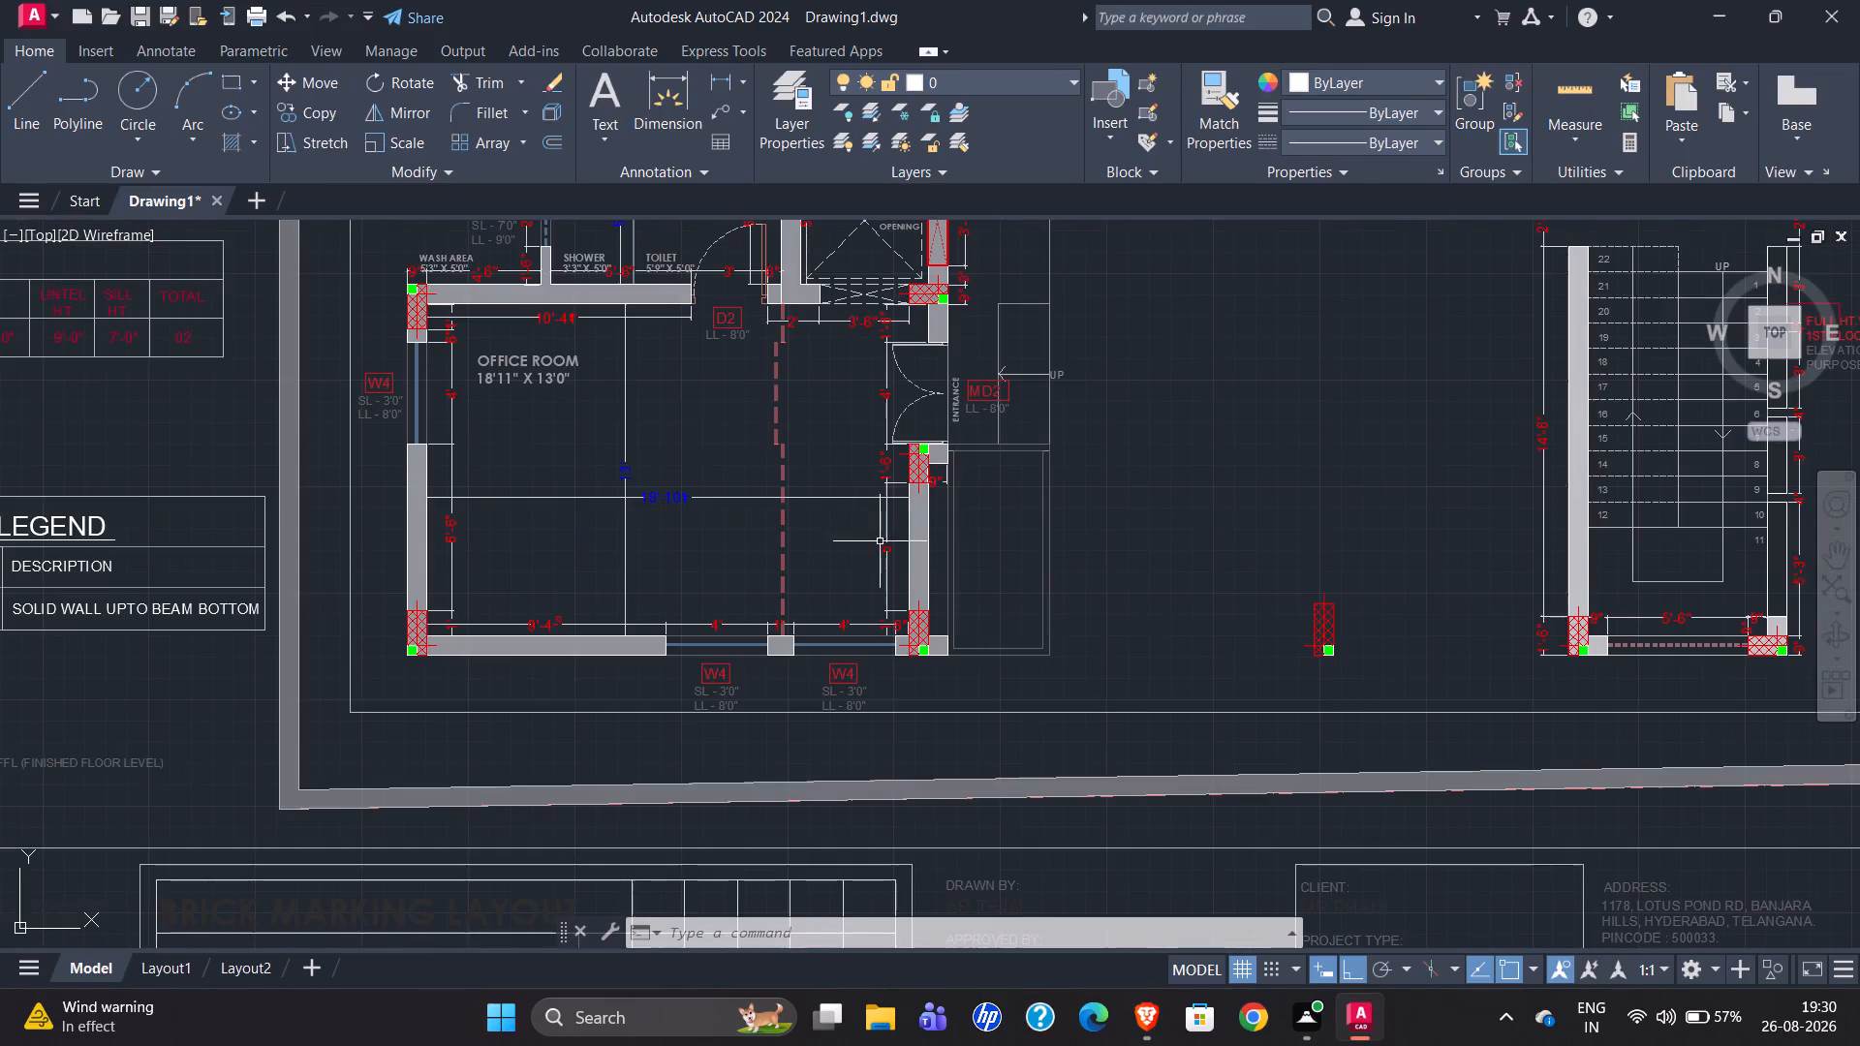
scroll(522, 516, up, 1)
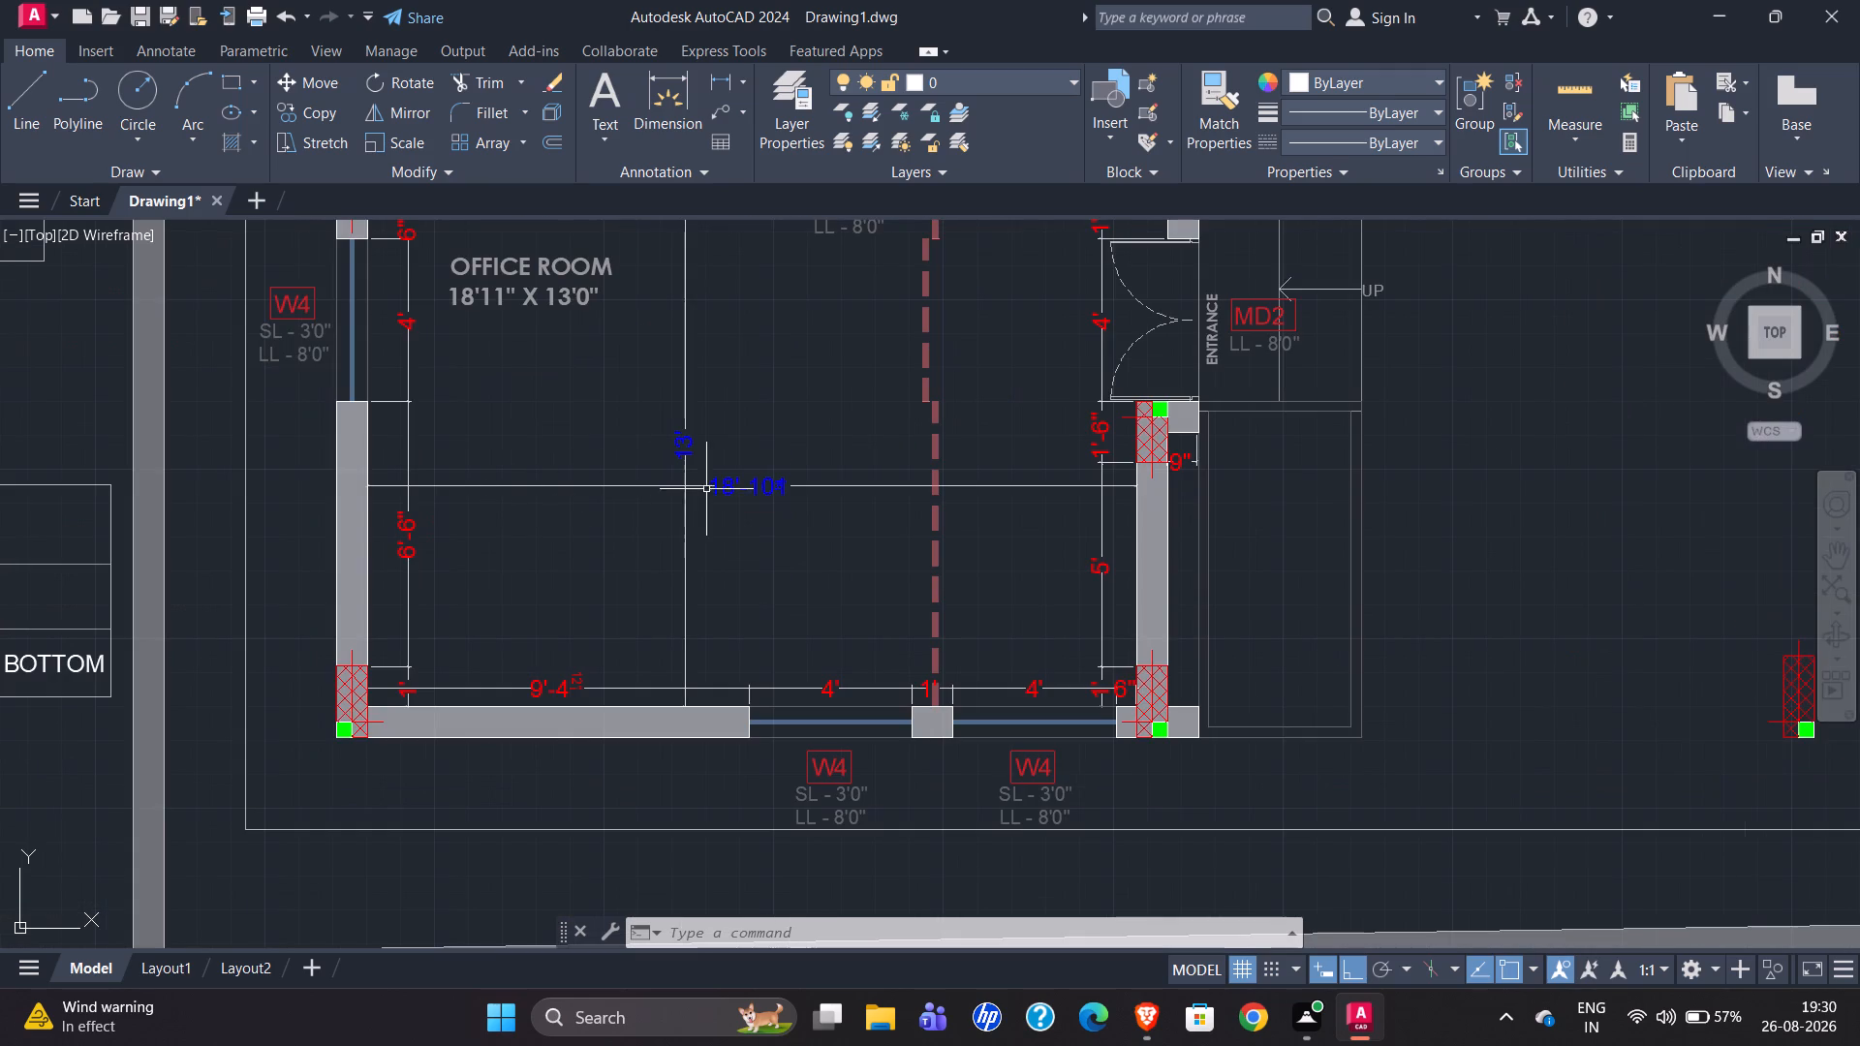
scroll(755, 492, up, 2)
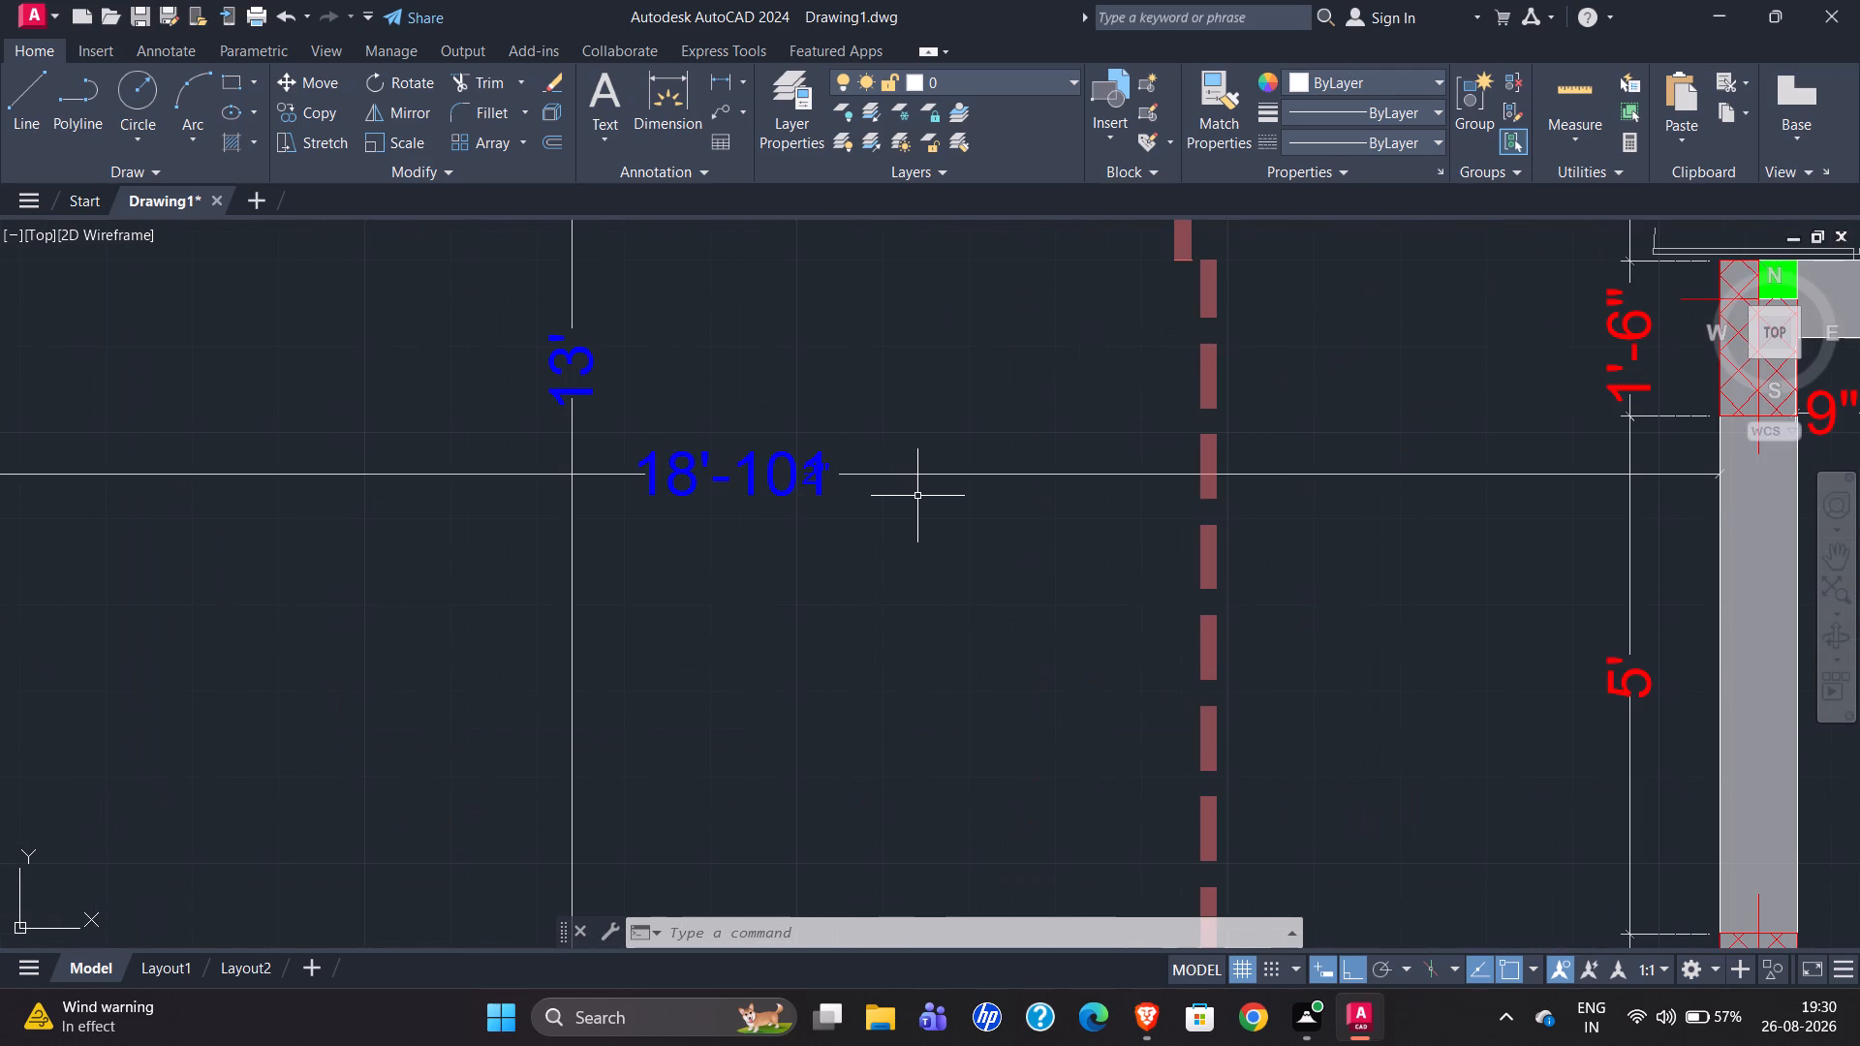
scroll(889, 496, down, 2)
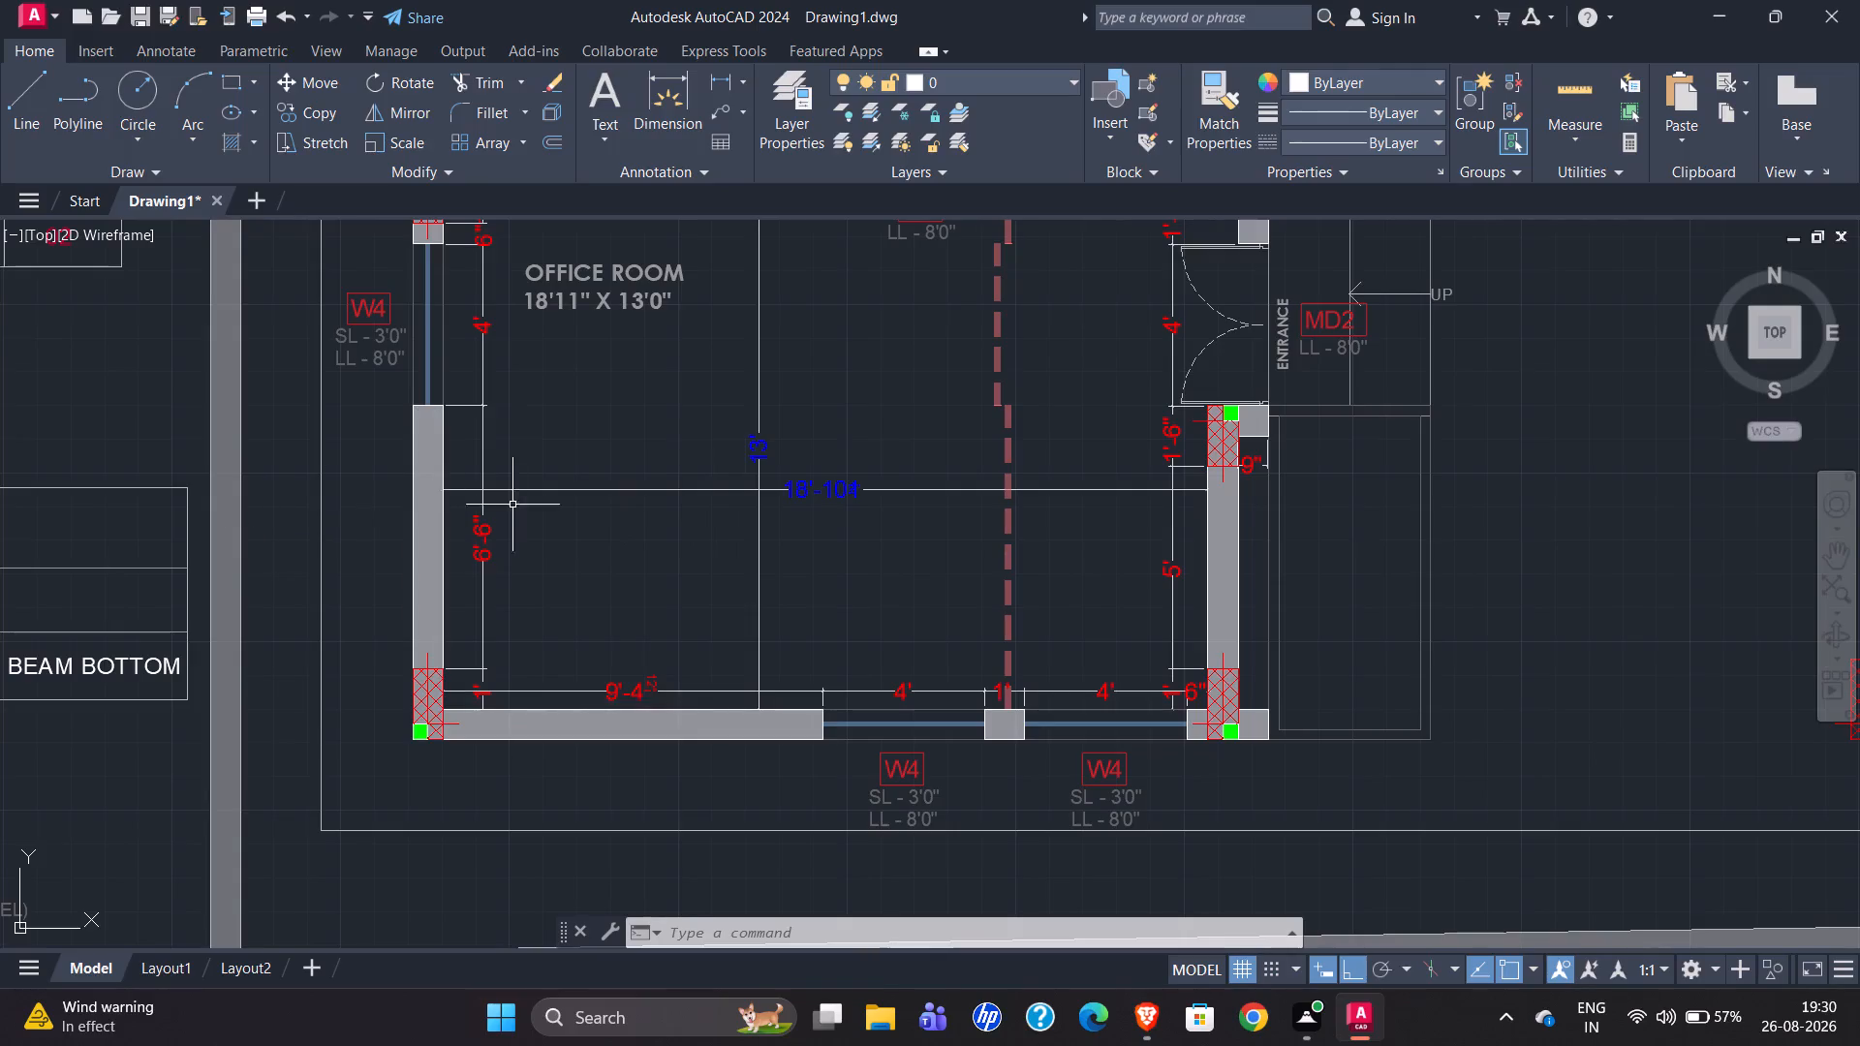
Draw the building's west wall line about 39' long inside the new boundary, and a south wall line running east from its lower end.
scroll(450, 533, down, 2)
scroll(275, 557, down, 2)
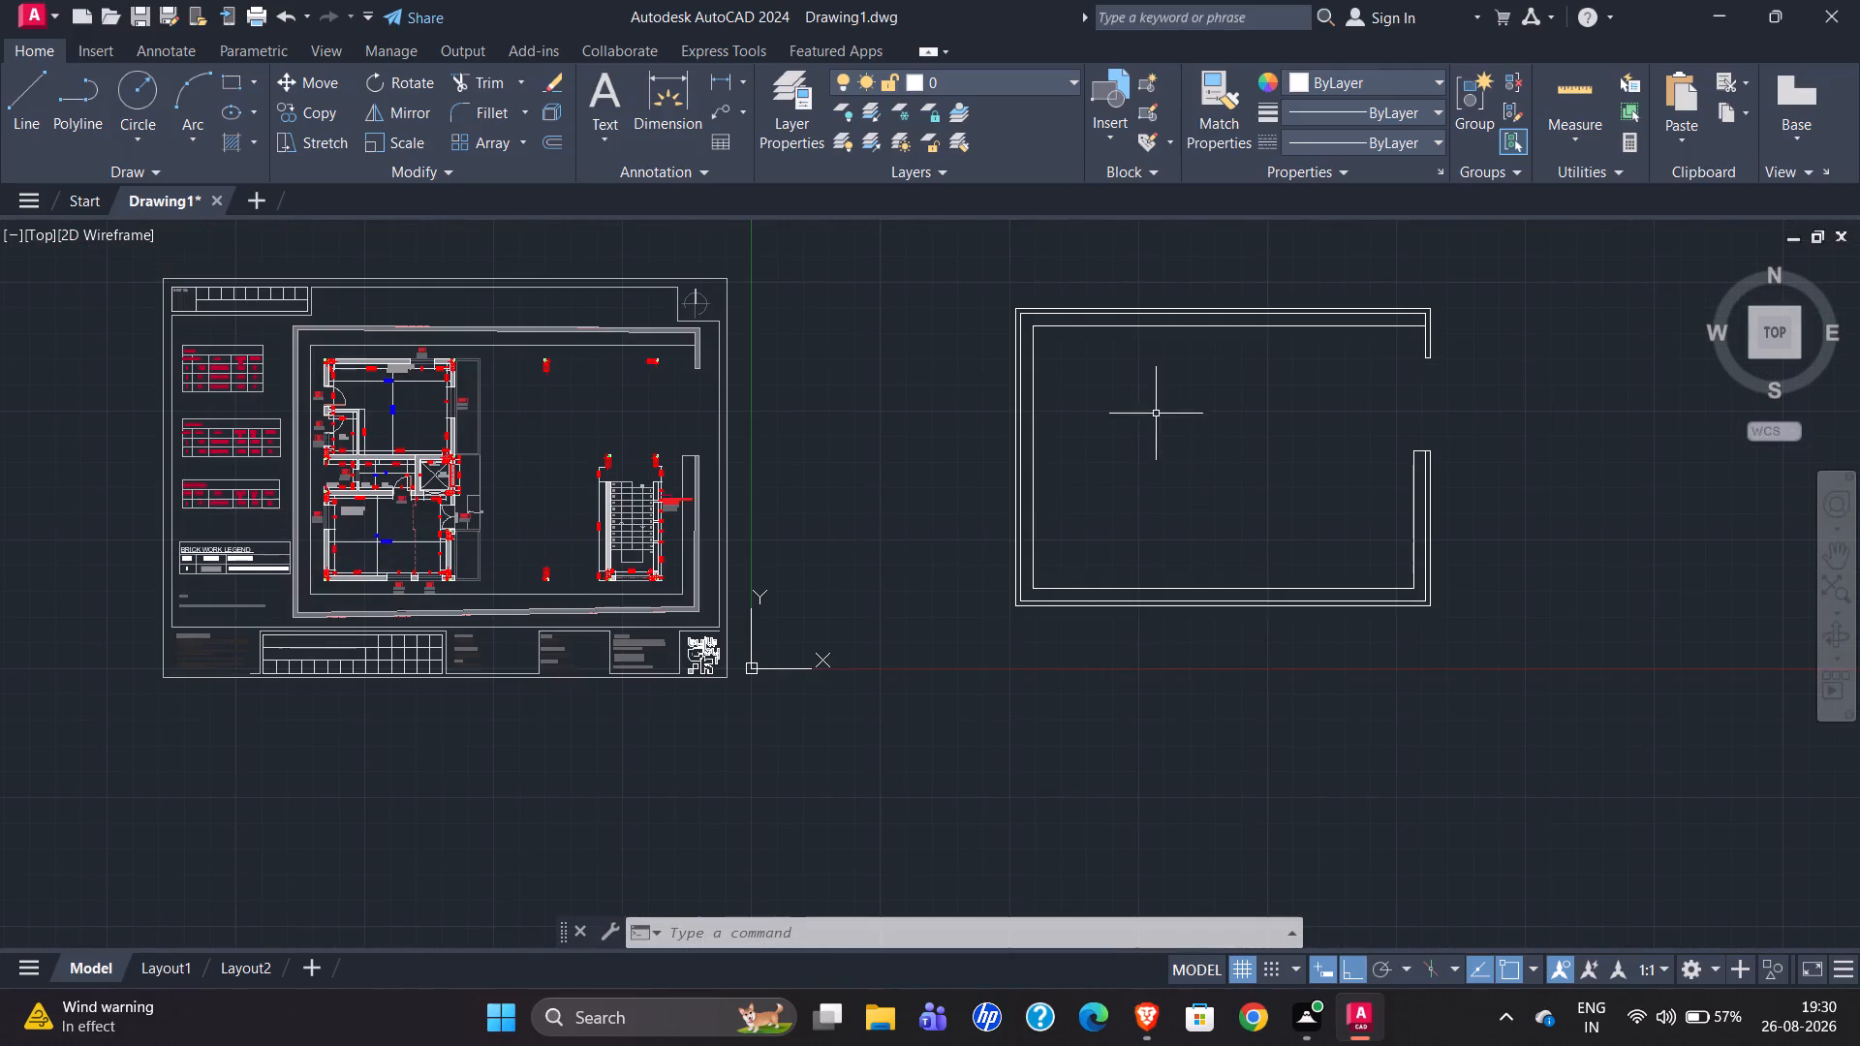
scroll(1086, 365, up, 2)
scroll(945, 372, down, 2)
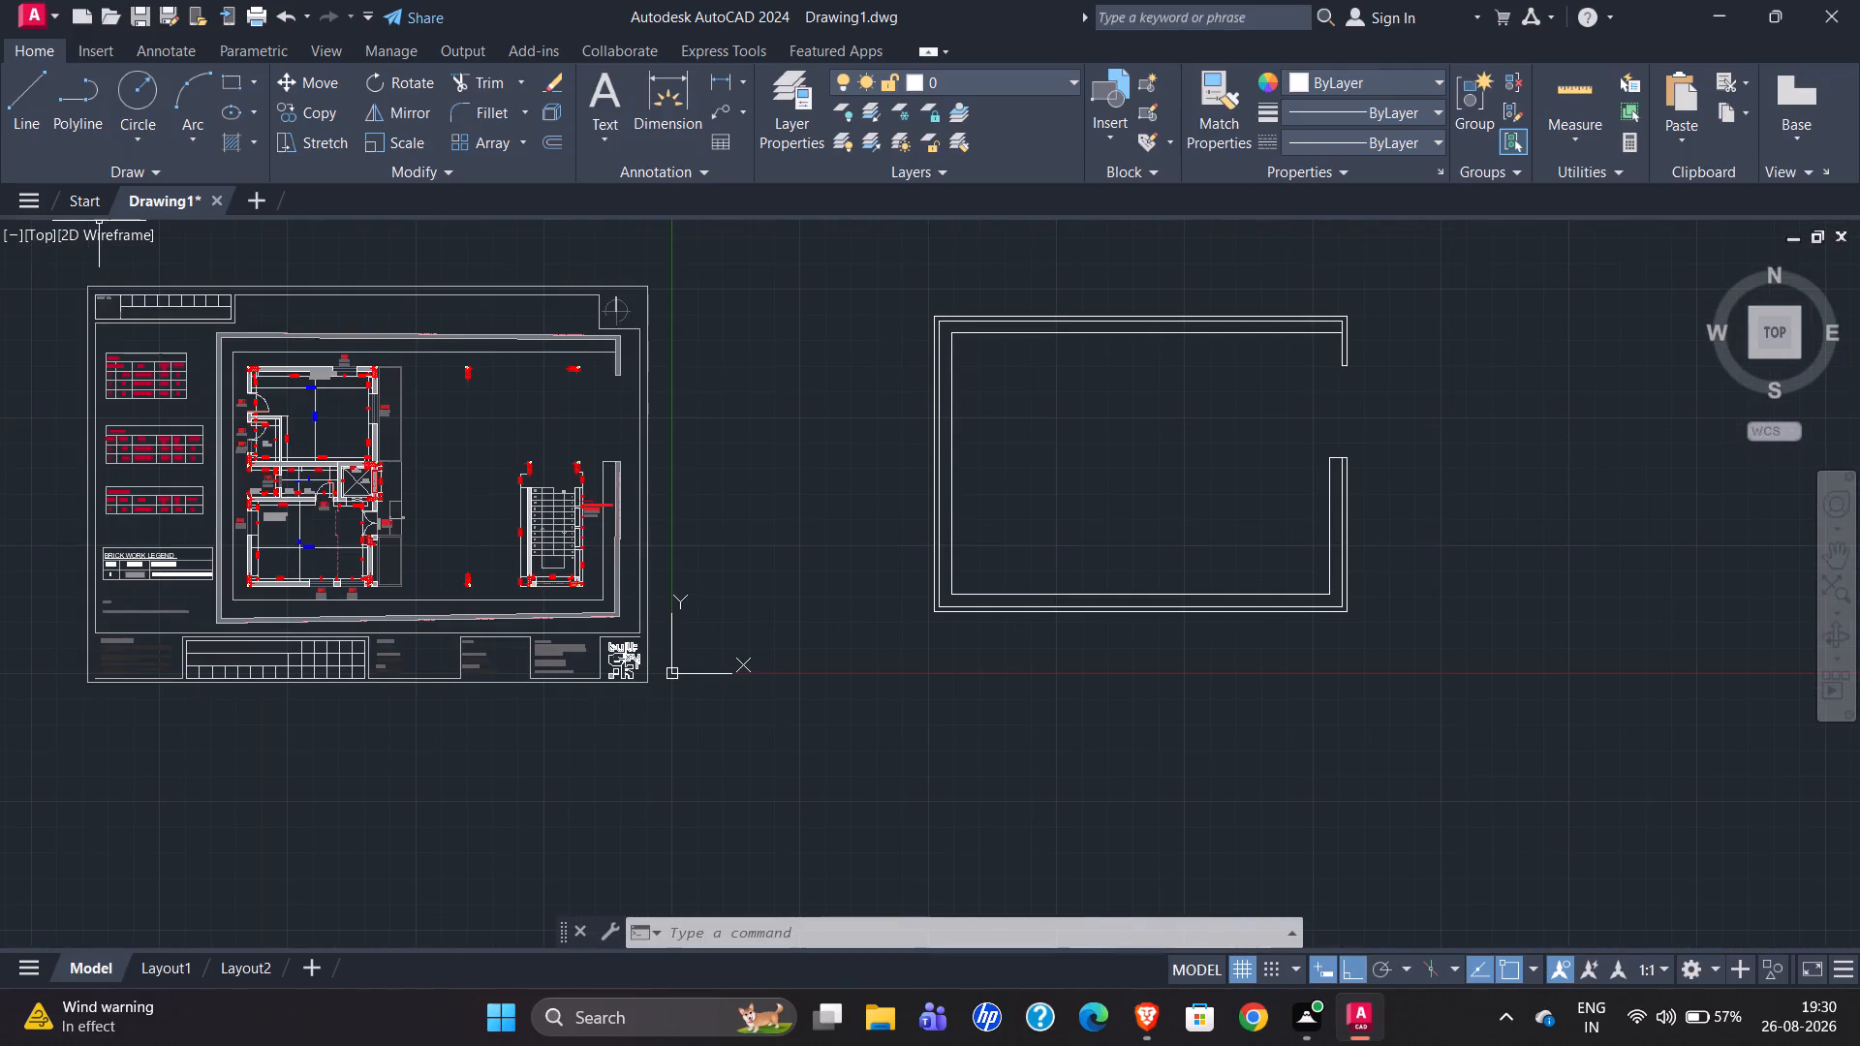
click(35, 95)
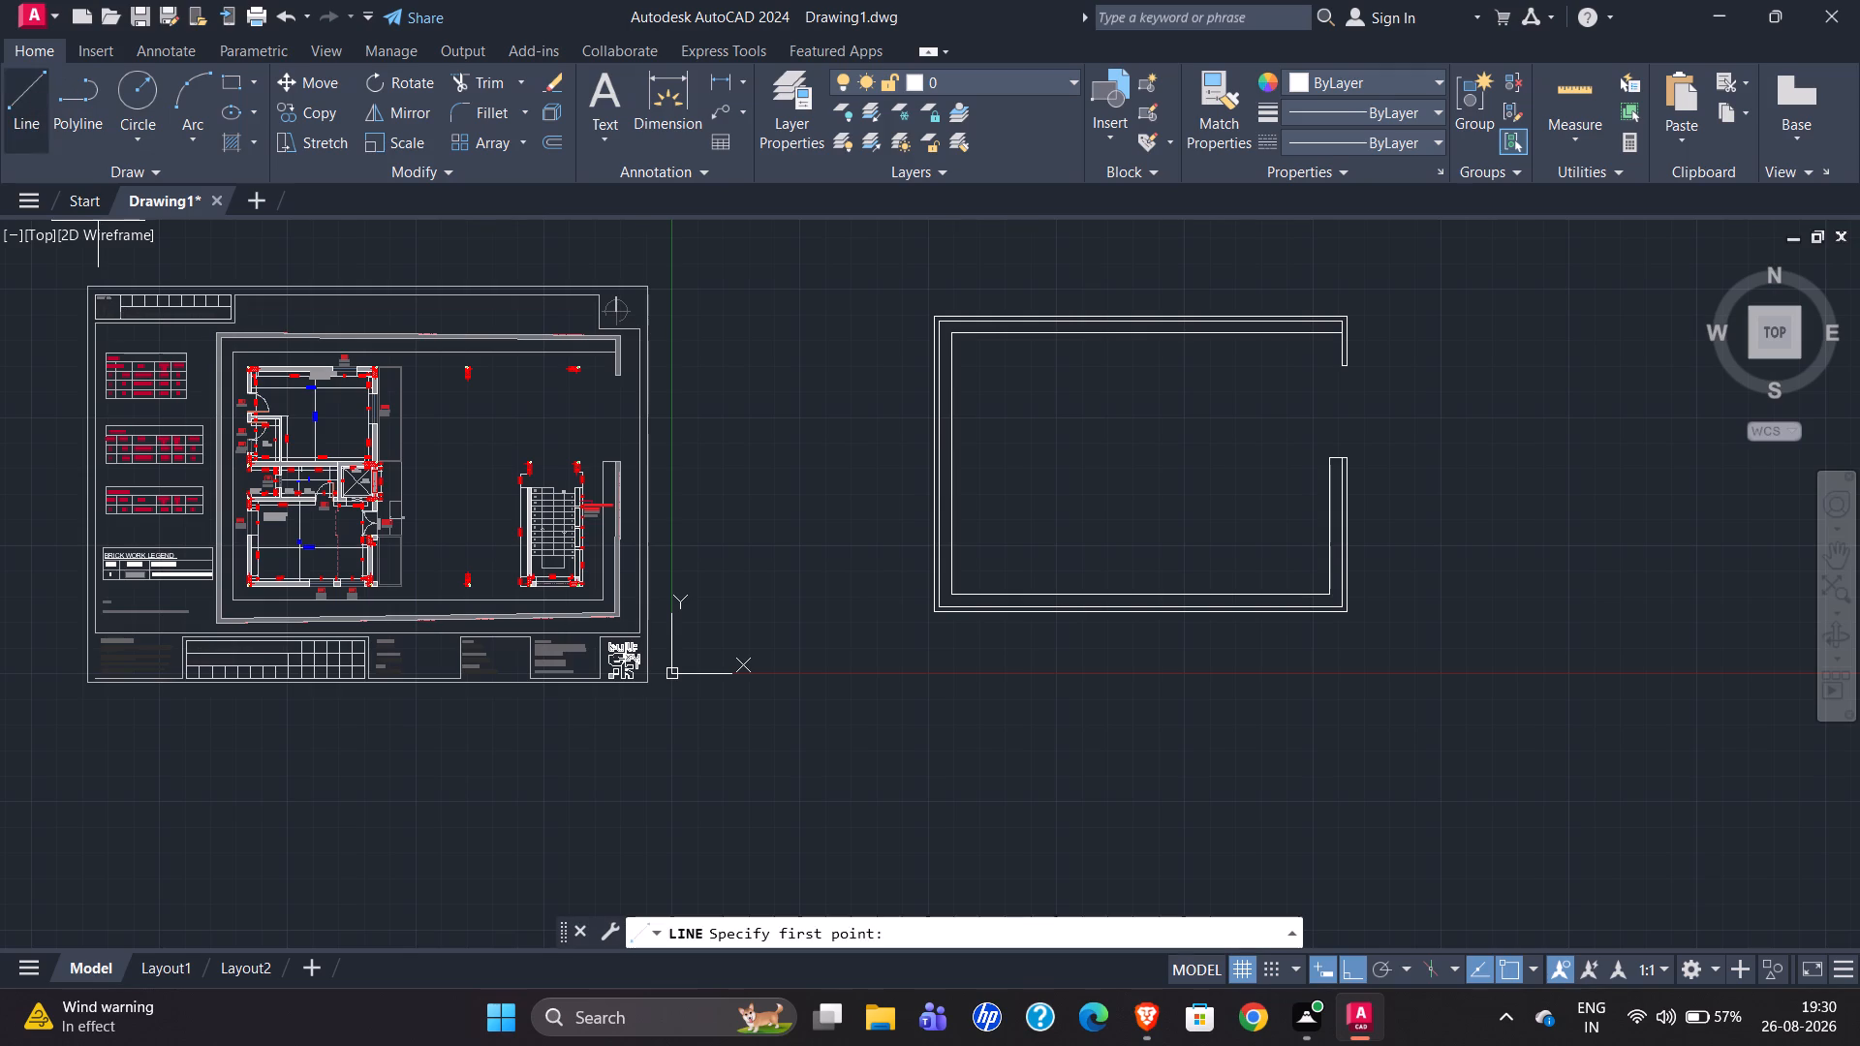
scroll(975, 352, up, 3)
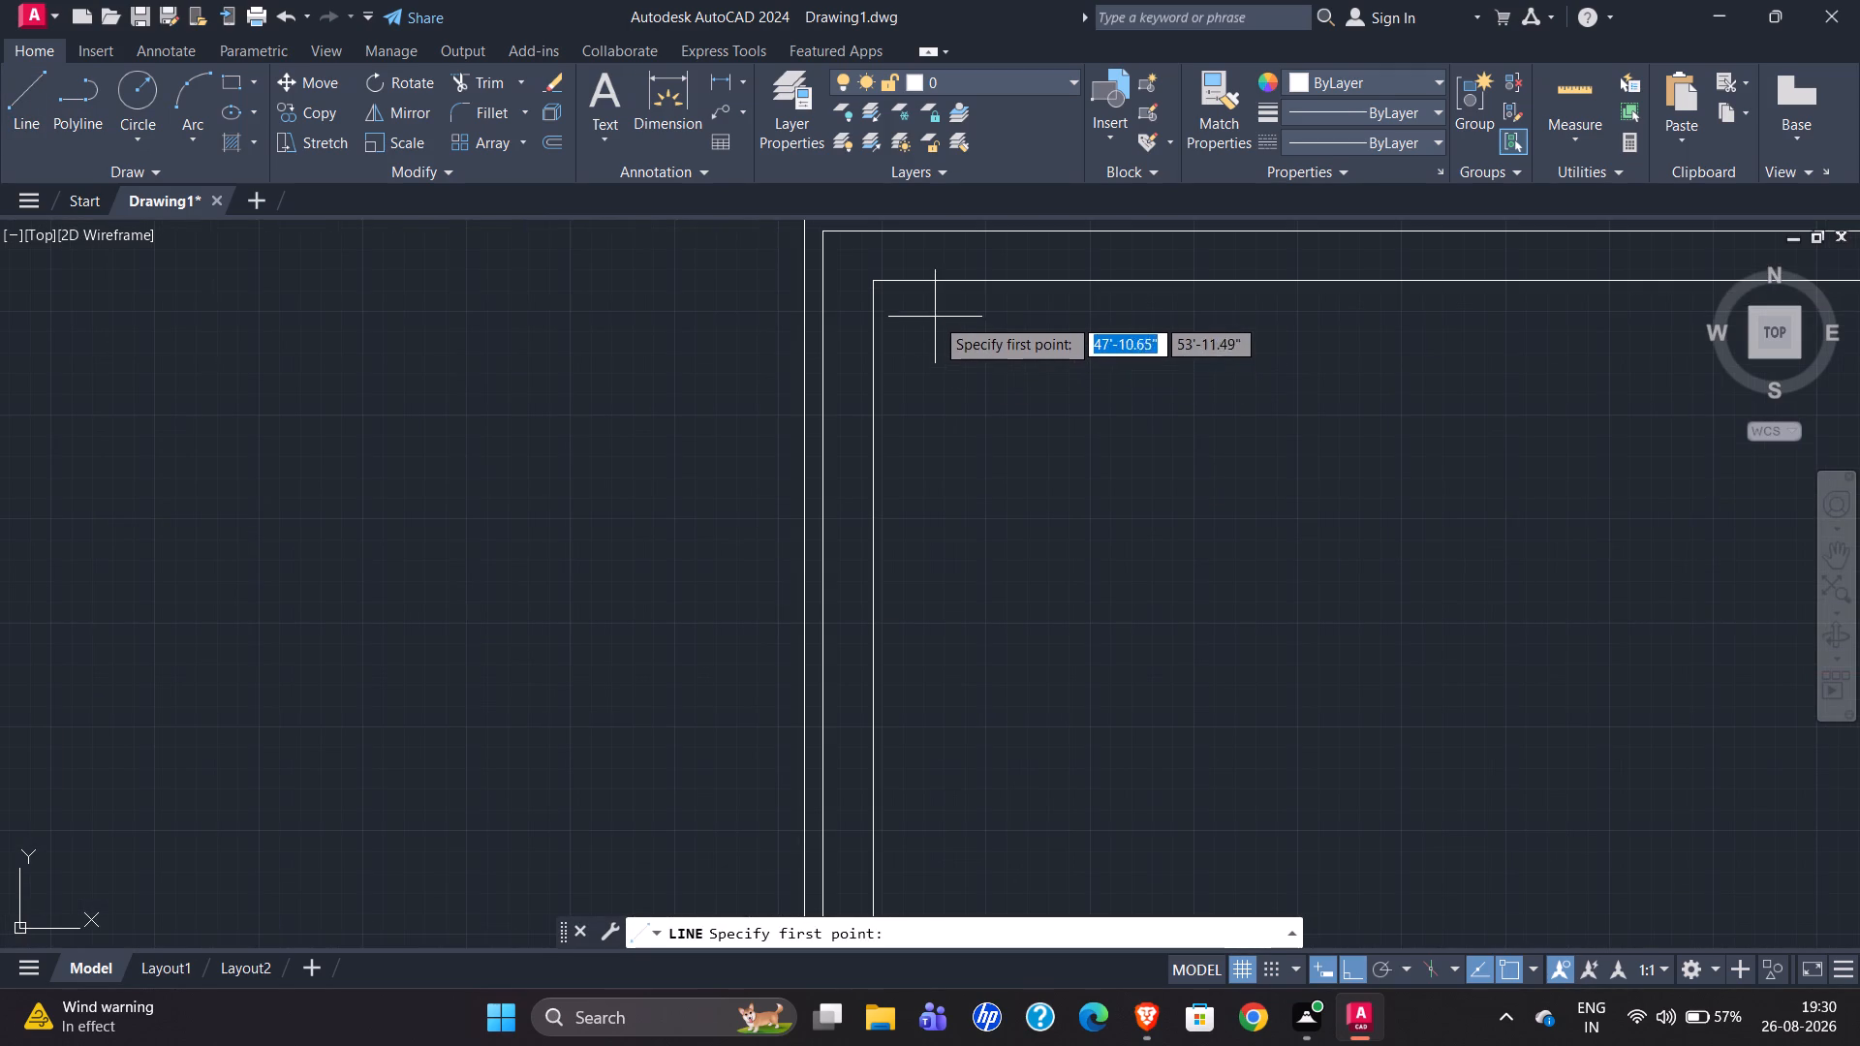
scroll(966, 307, down, 4)
scroll(499, 343, up, 4)
scroll(574, 329, down, 1)
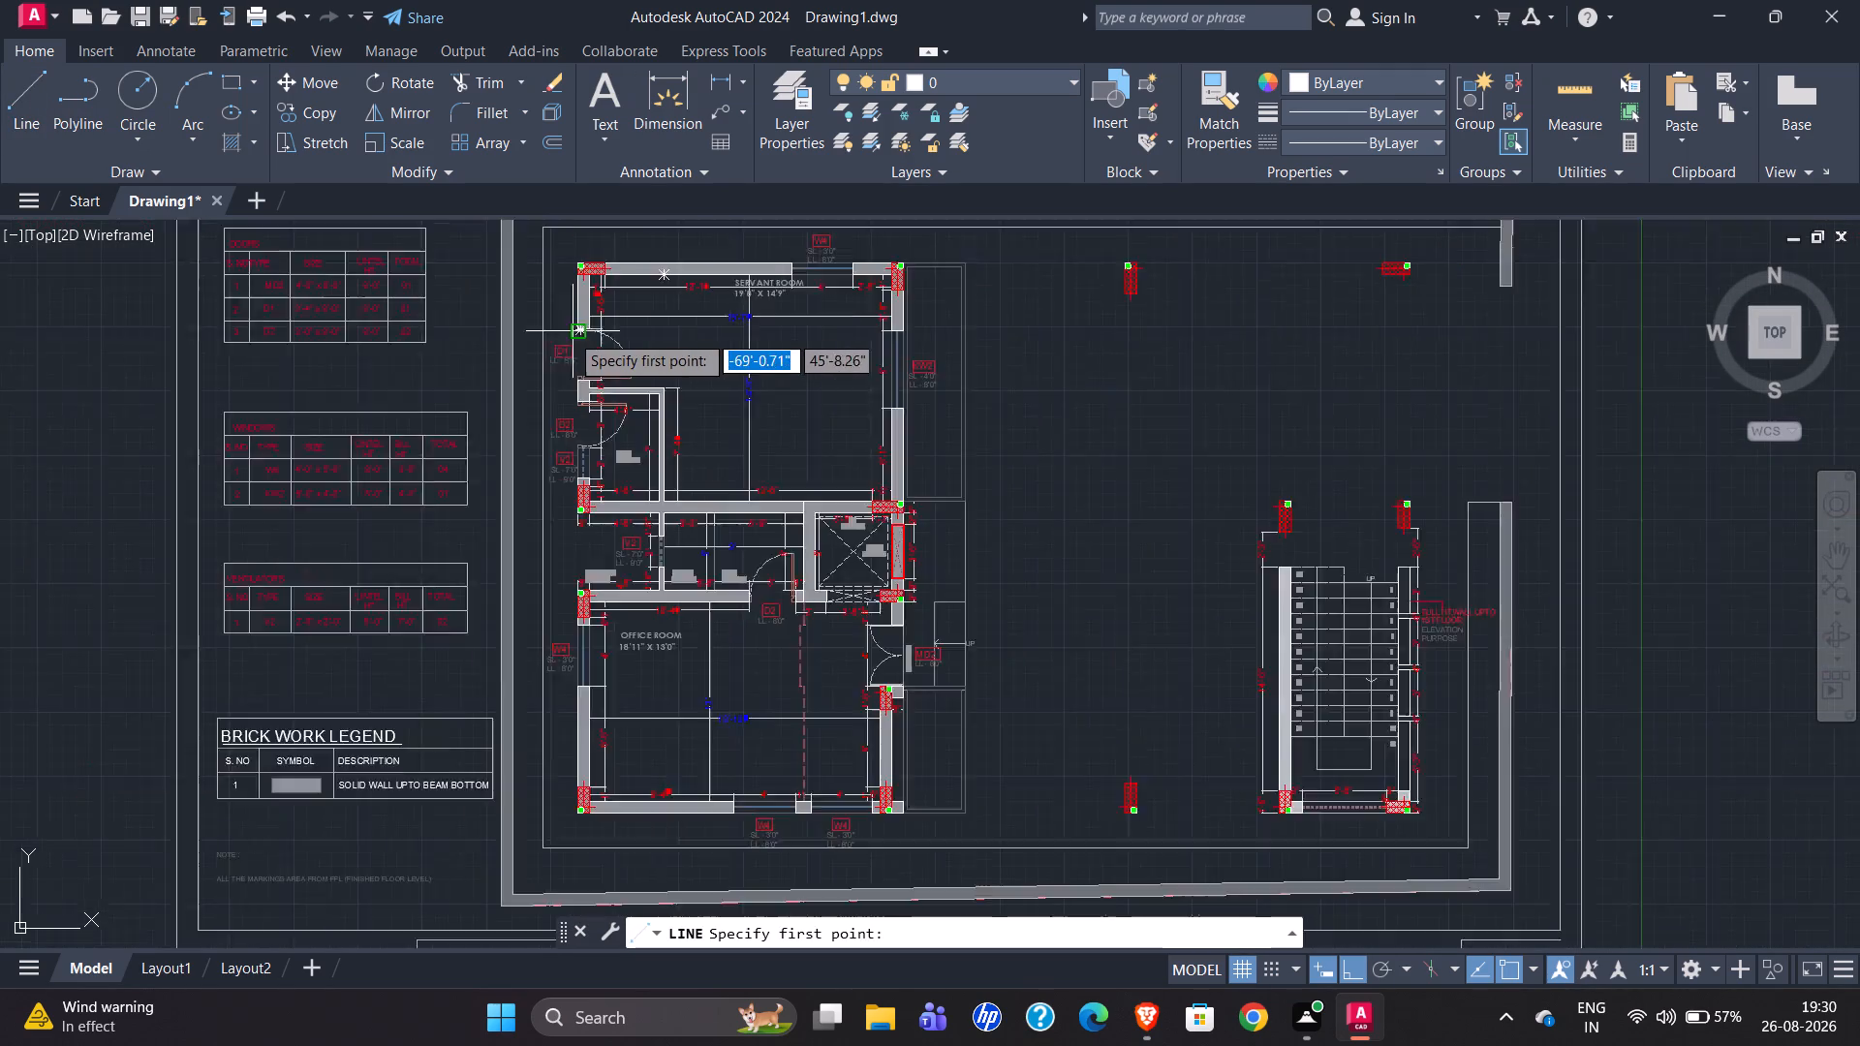
scroll(568, 334, down, 1)
scroll(575, 295, up, 3)
scroll(536, 323, down, 2)
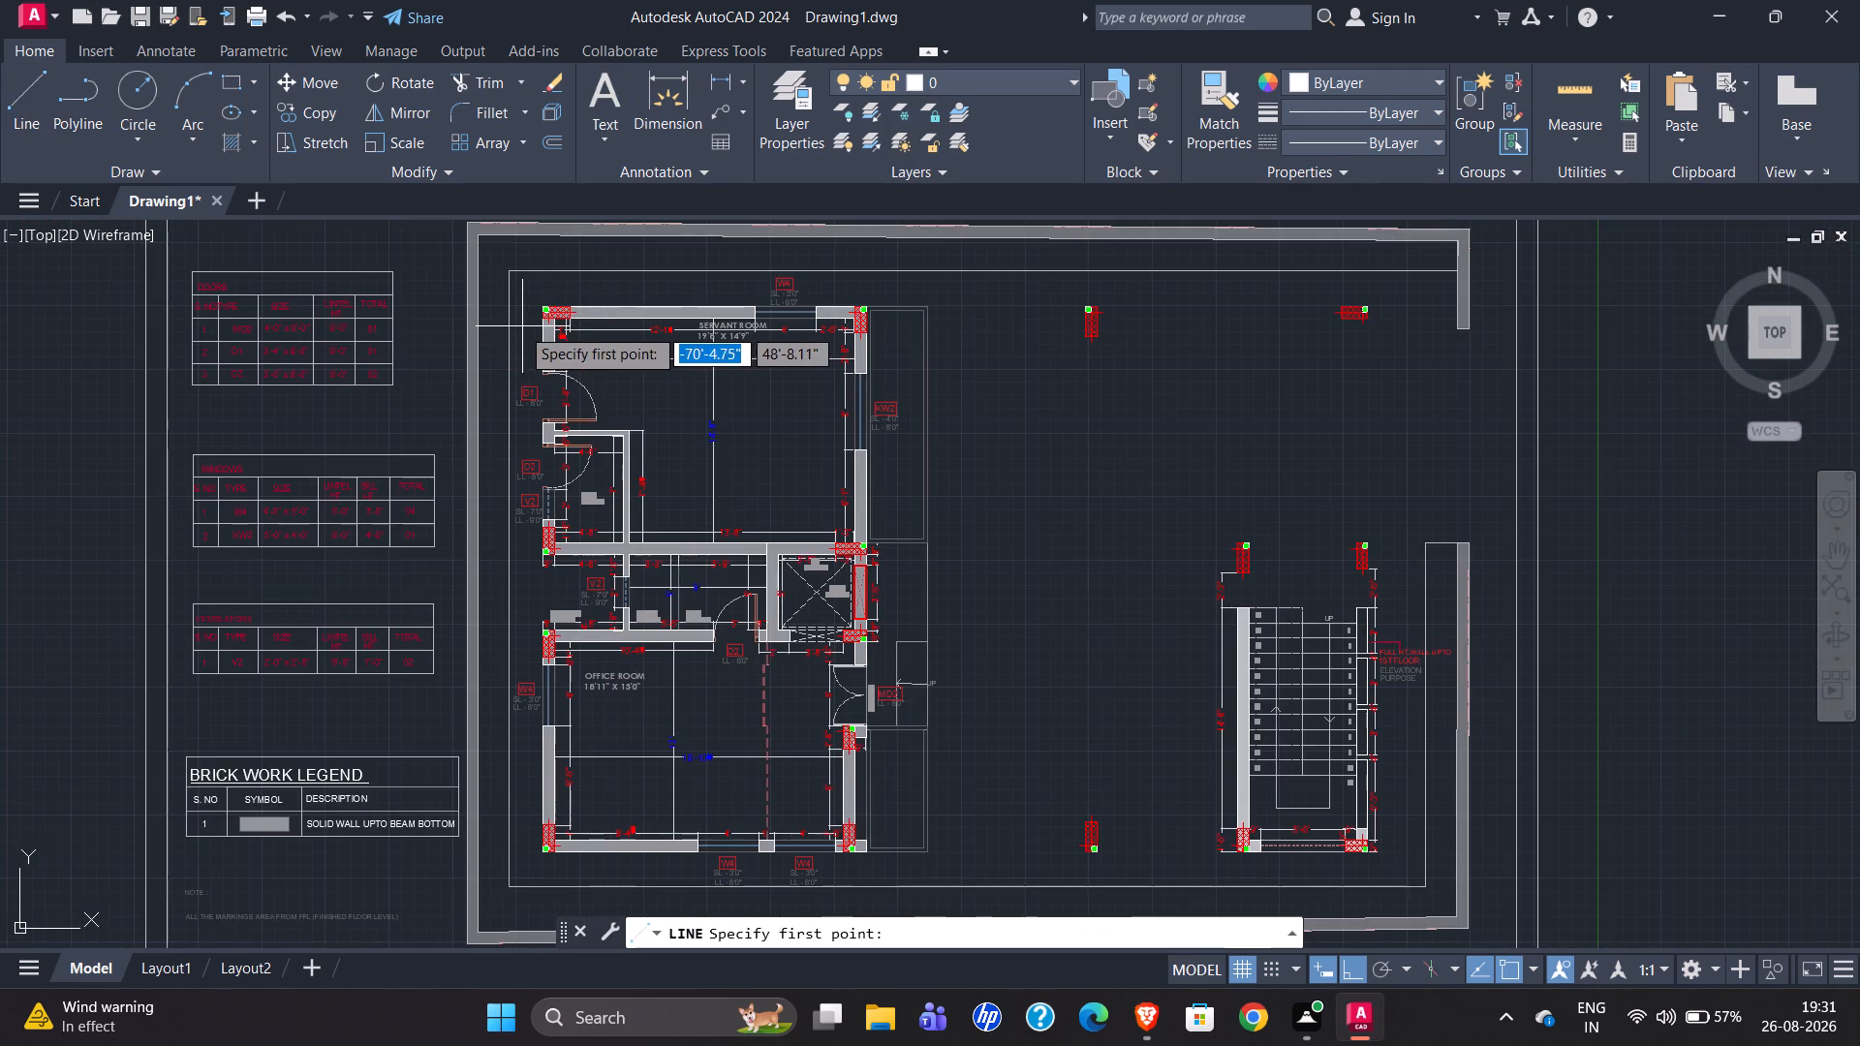
scroll(489, 326, down, 1)
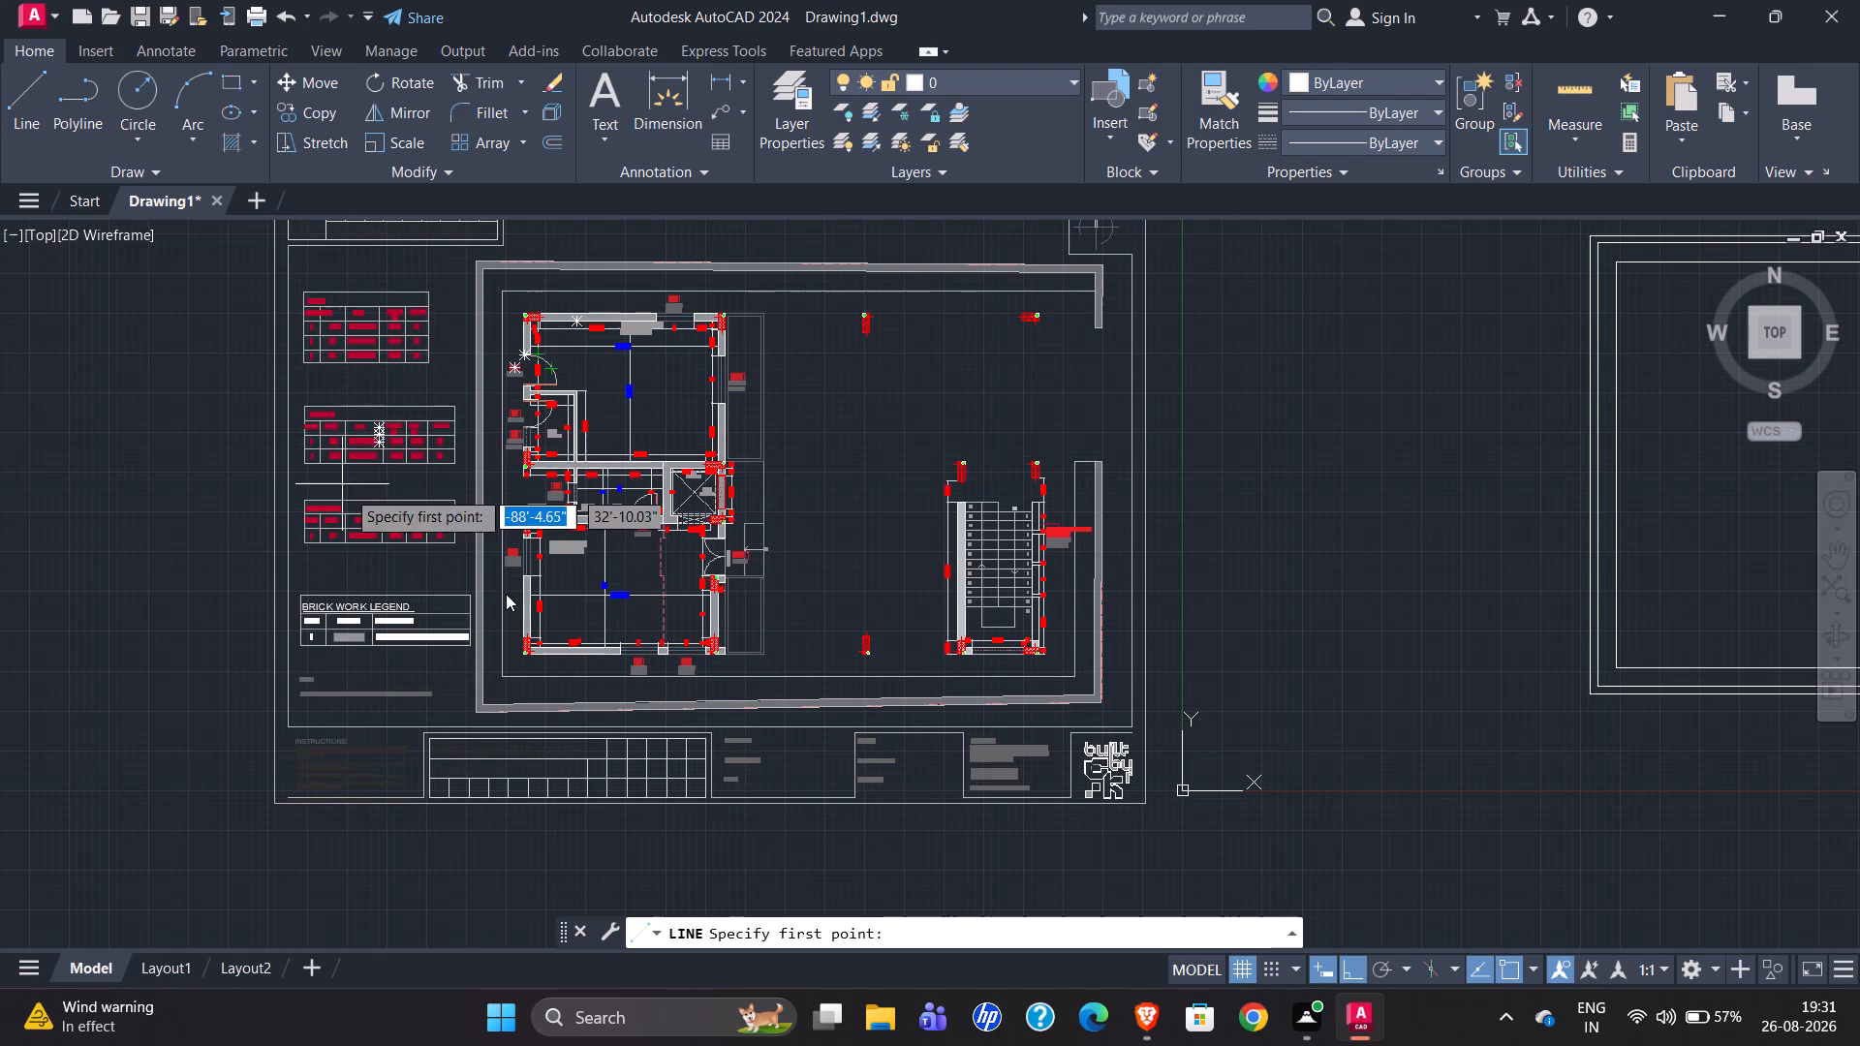
scroll(325, 475, down, 1)
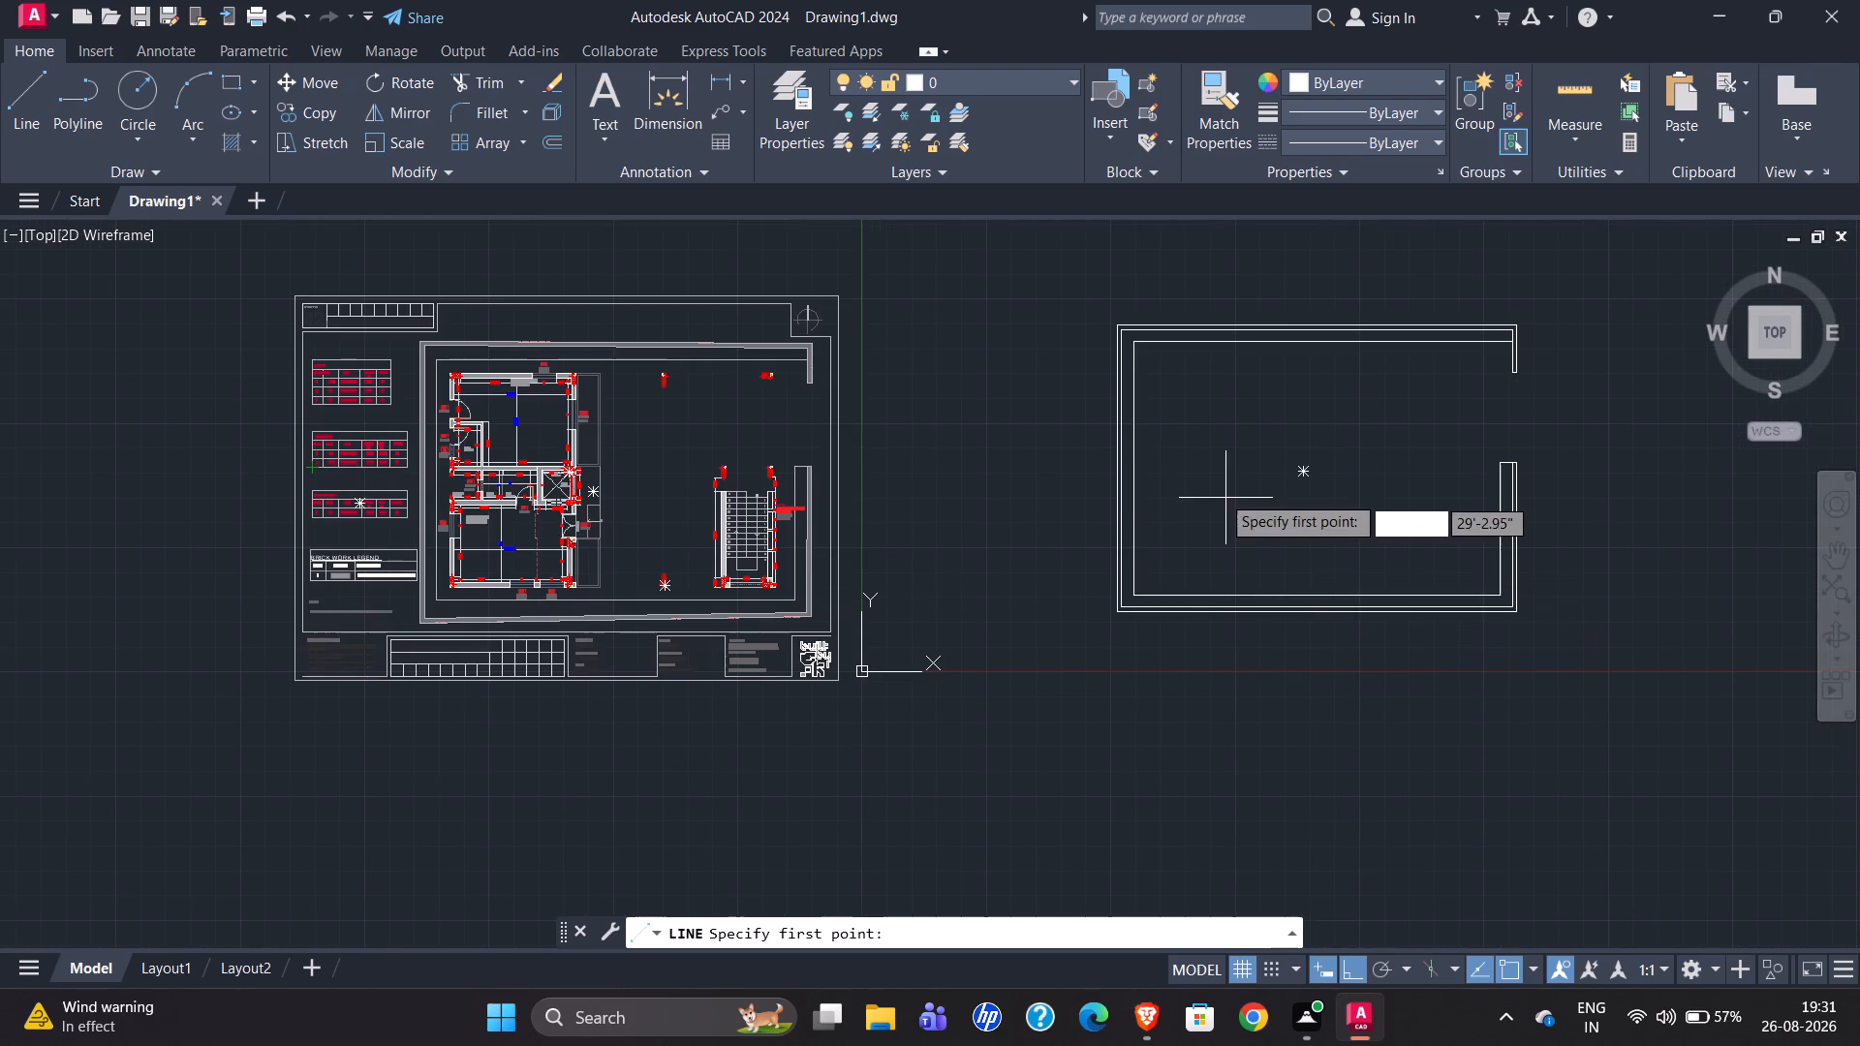
scroll(1200, 468, up, 2)
scroll(1059, 512, down, 1)
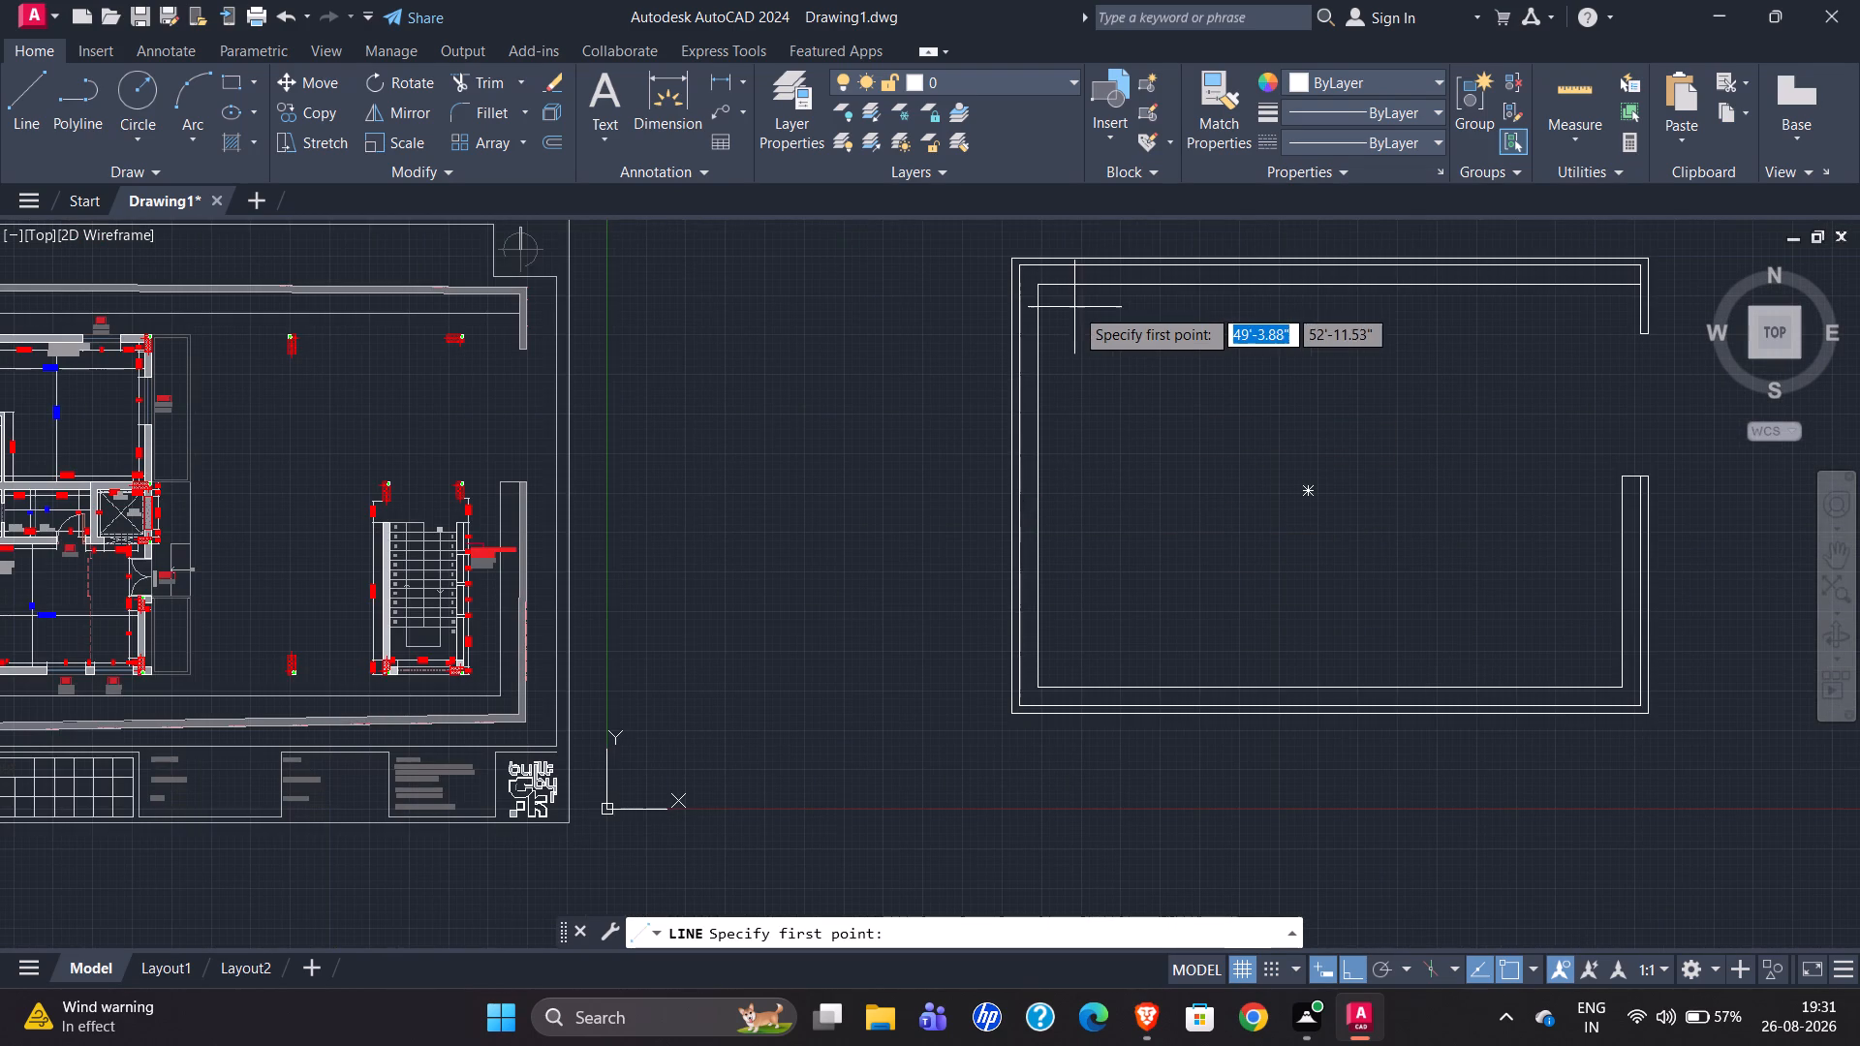
click(1062, 299)
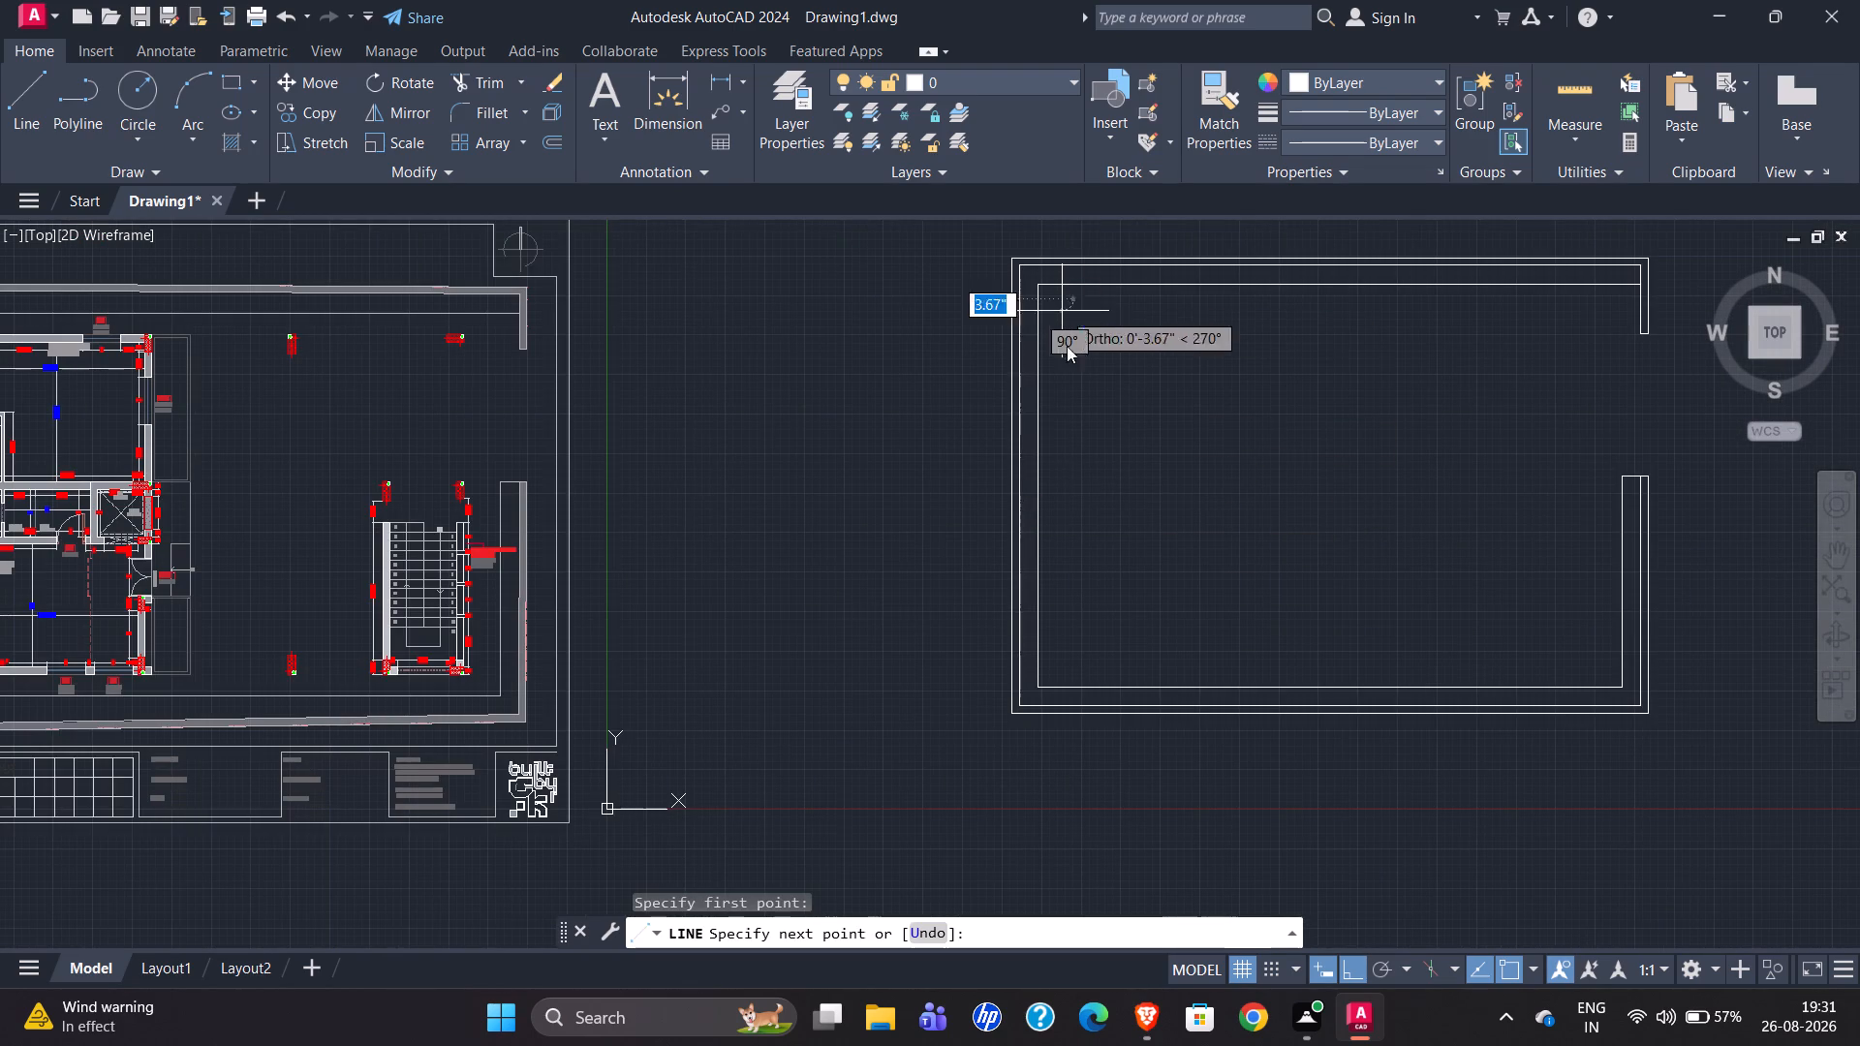
click(1064, 670)
click(1360, 666)
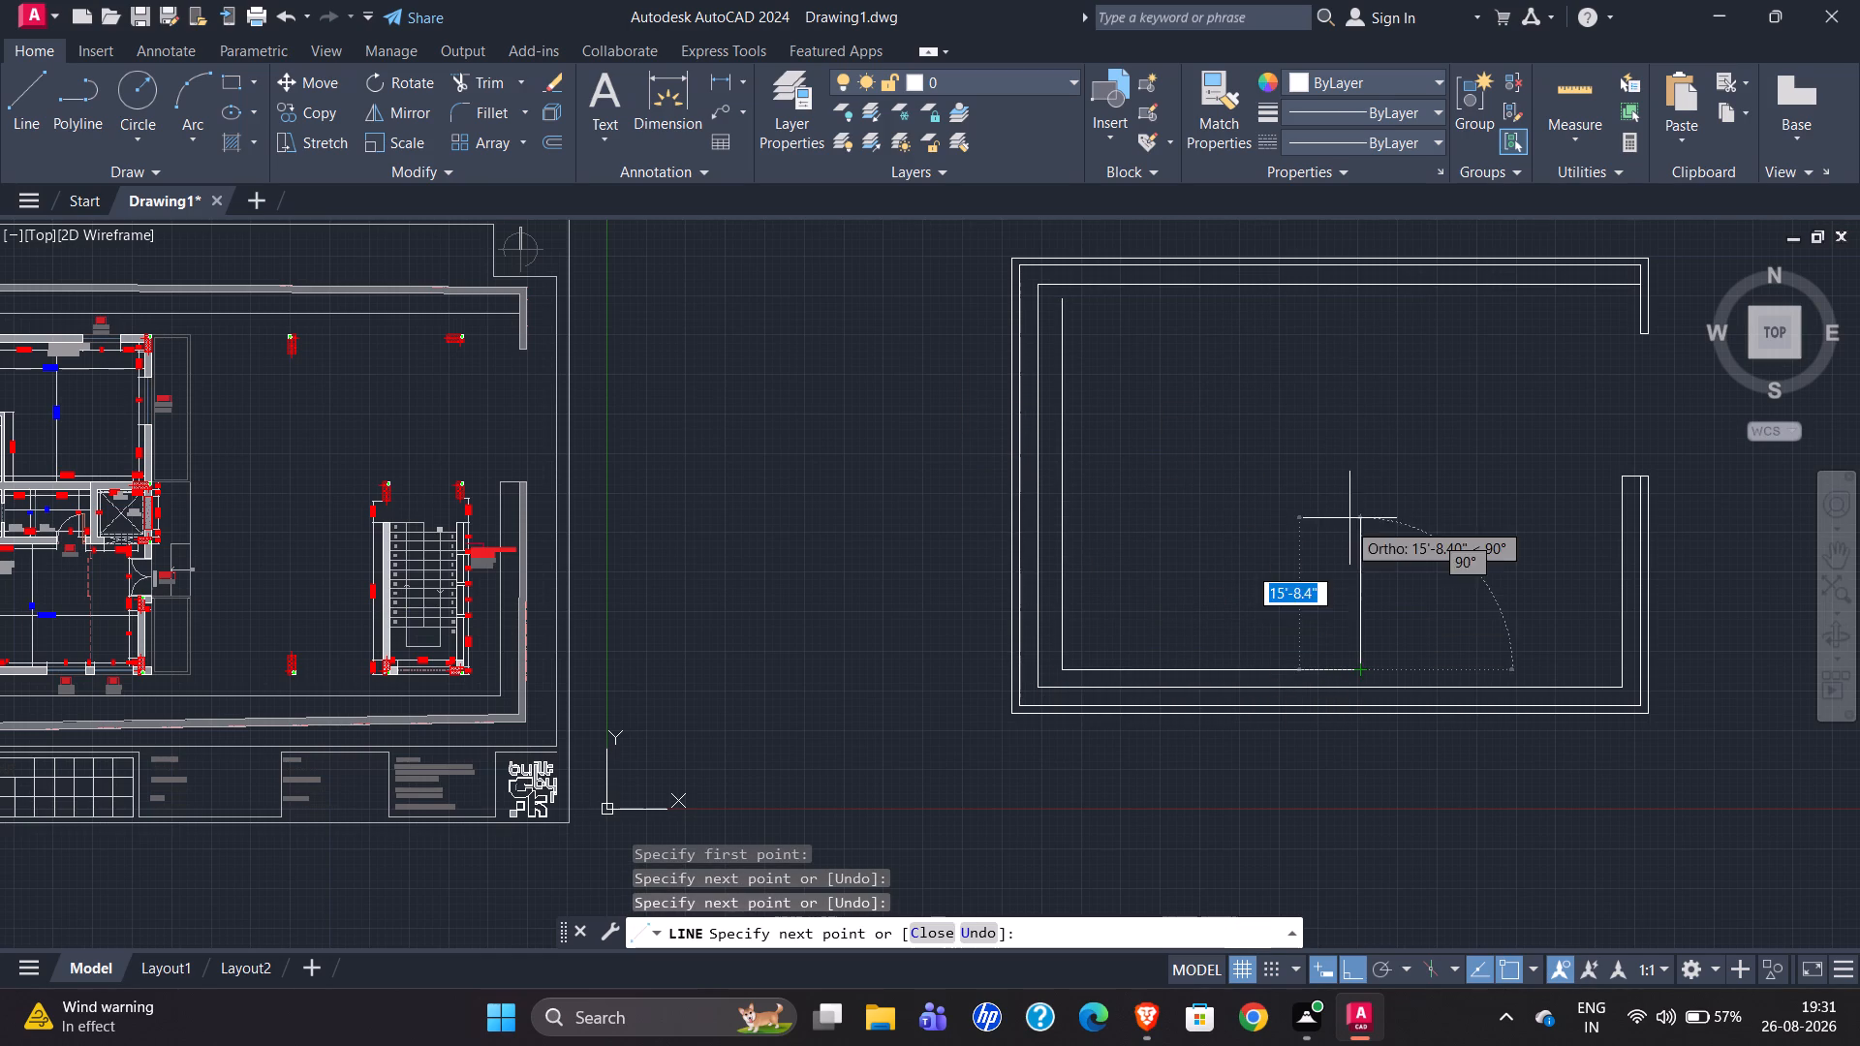
key(Escape)
Offset the building's south wall line 9" inward to give the wall its thickness.
scroll(1125, 672, up, 2)
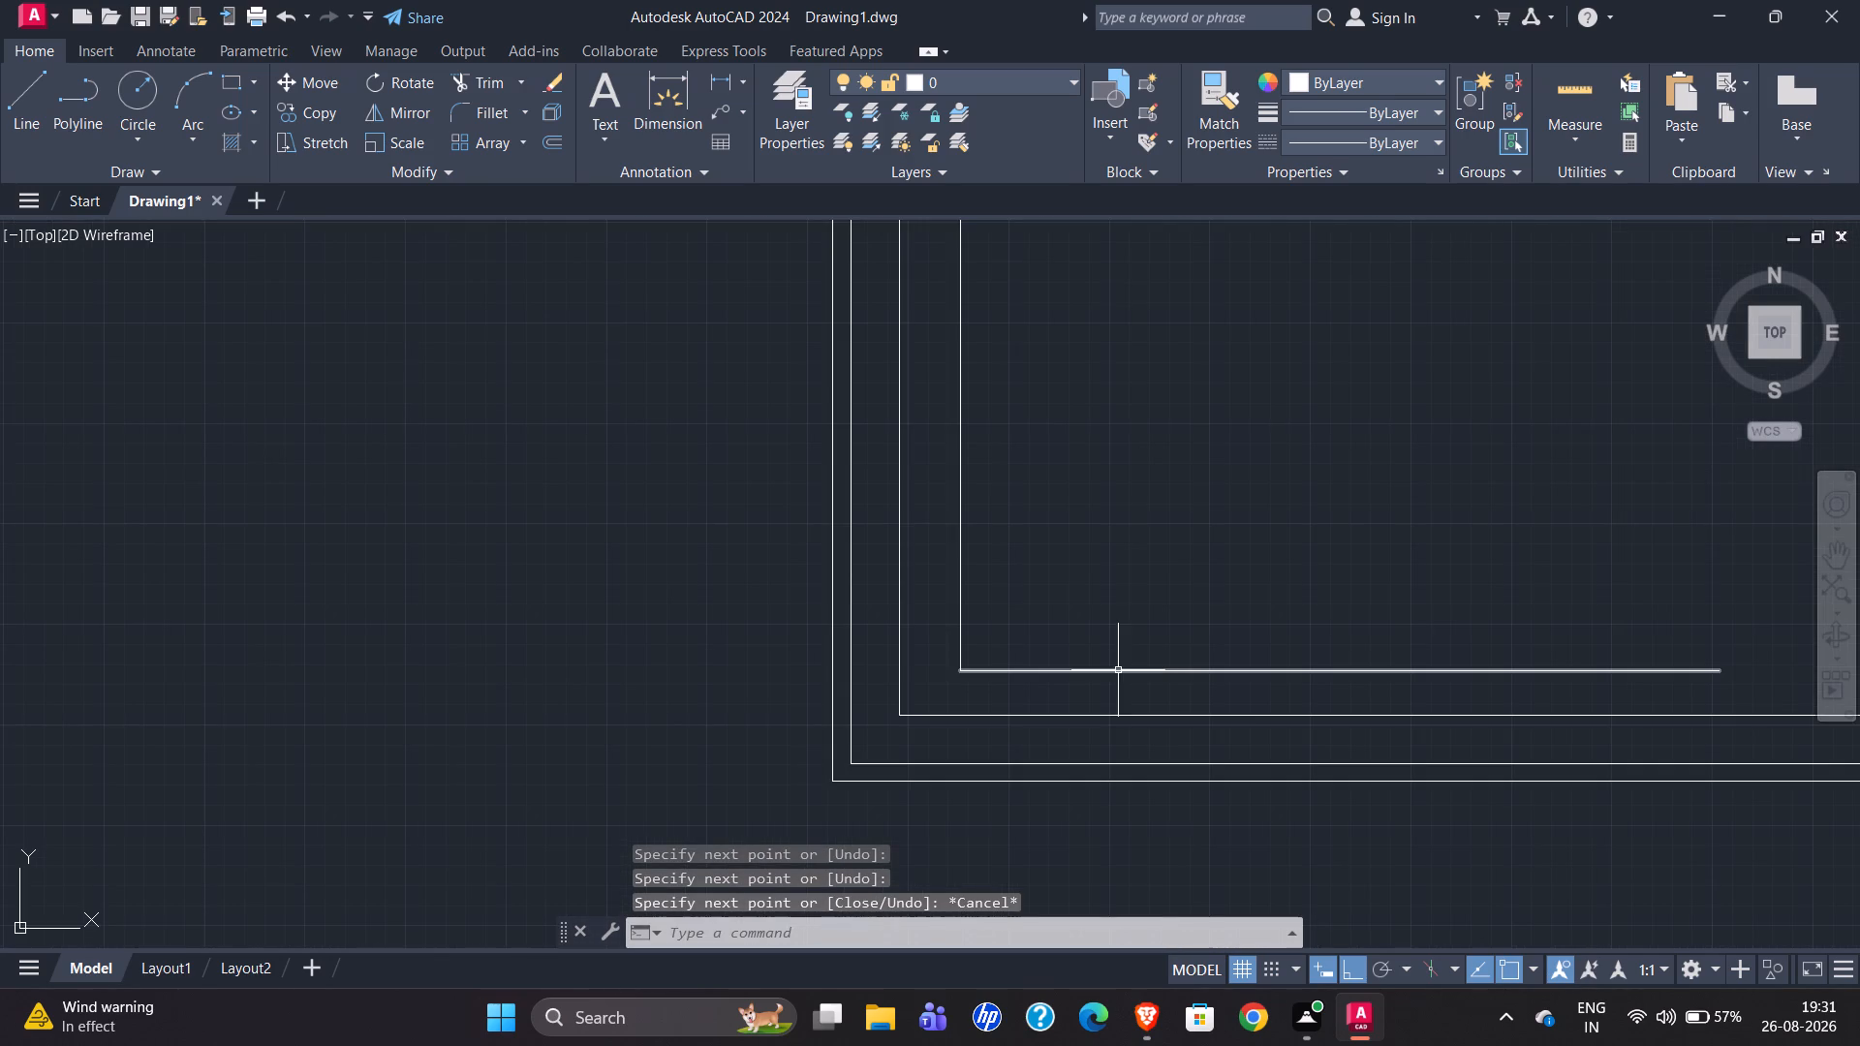
click(1118, 670)
key(o)
key(Return)
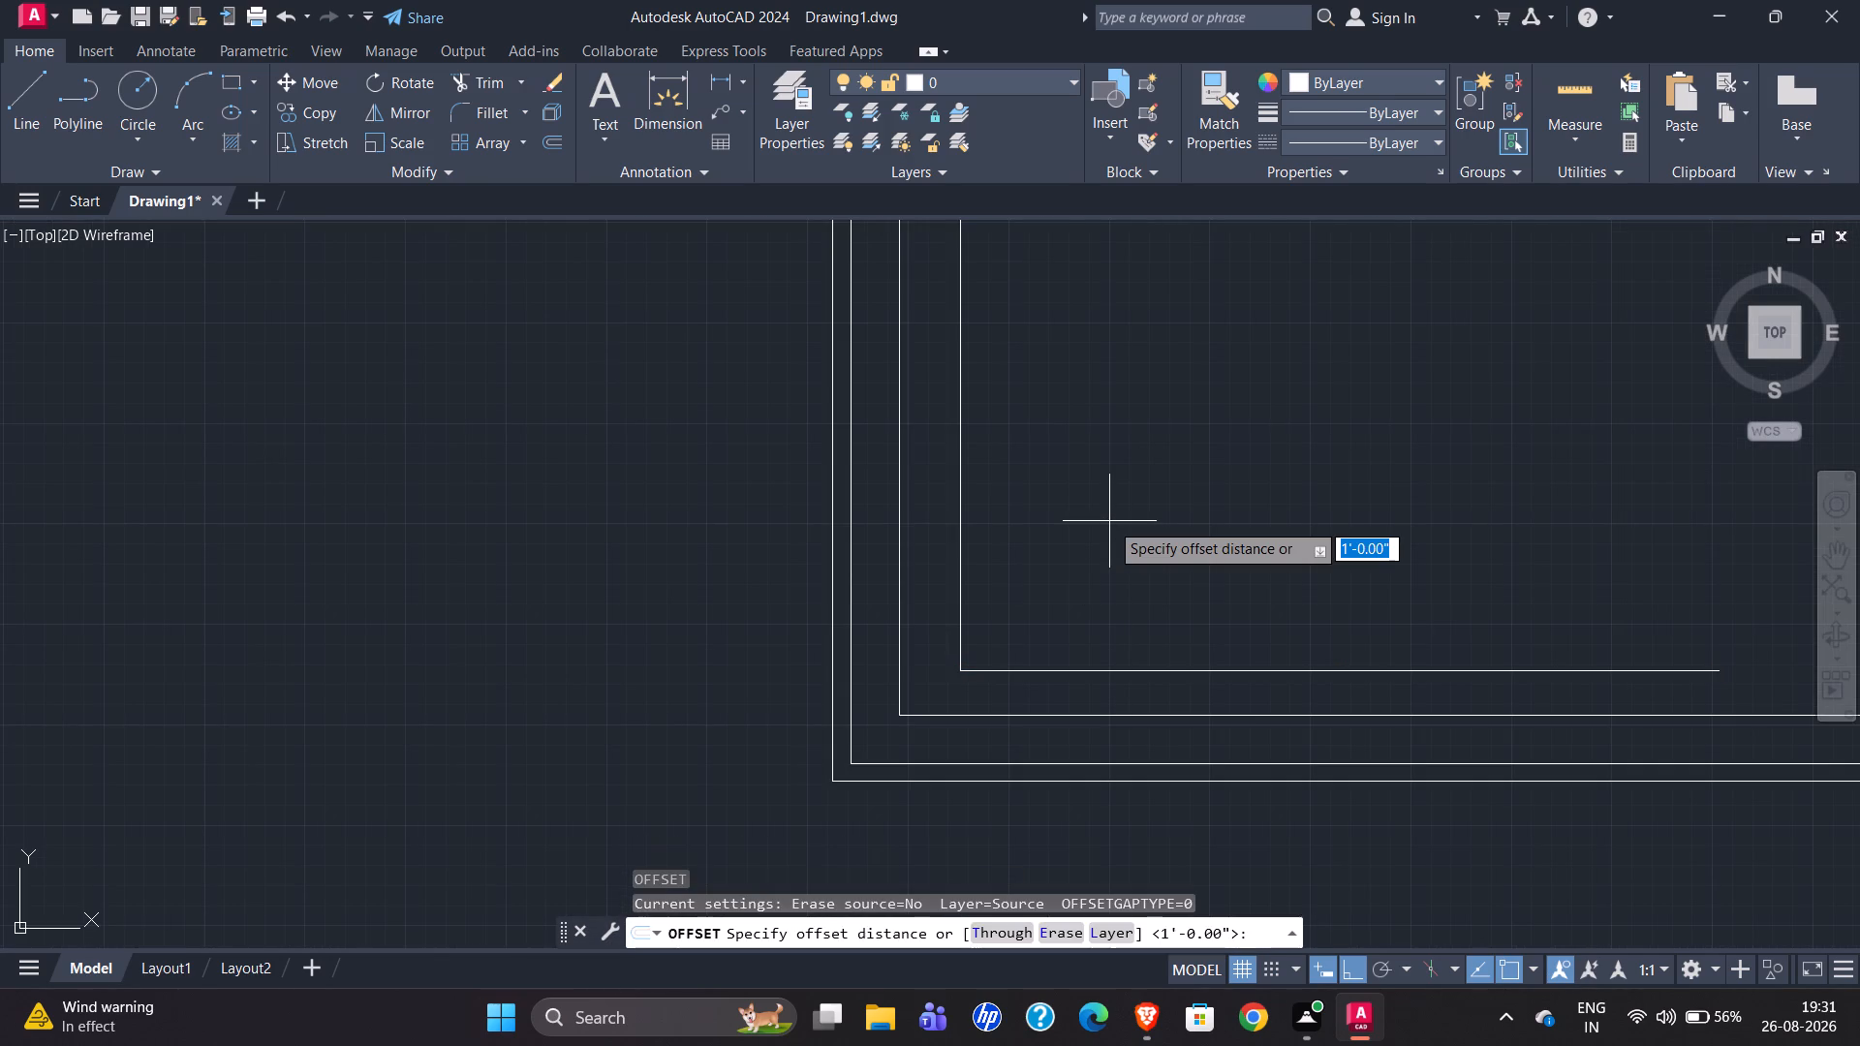
text(9")
key(Return)
click(1106, 449)
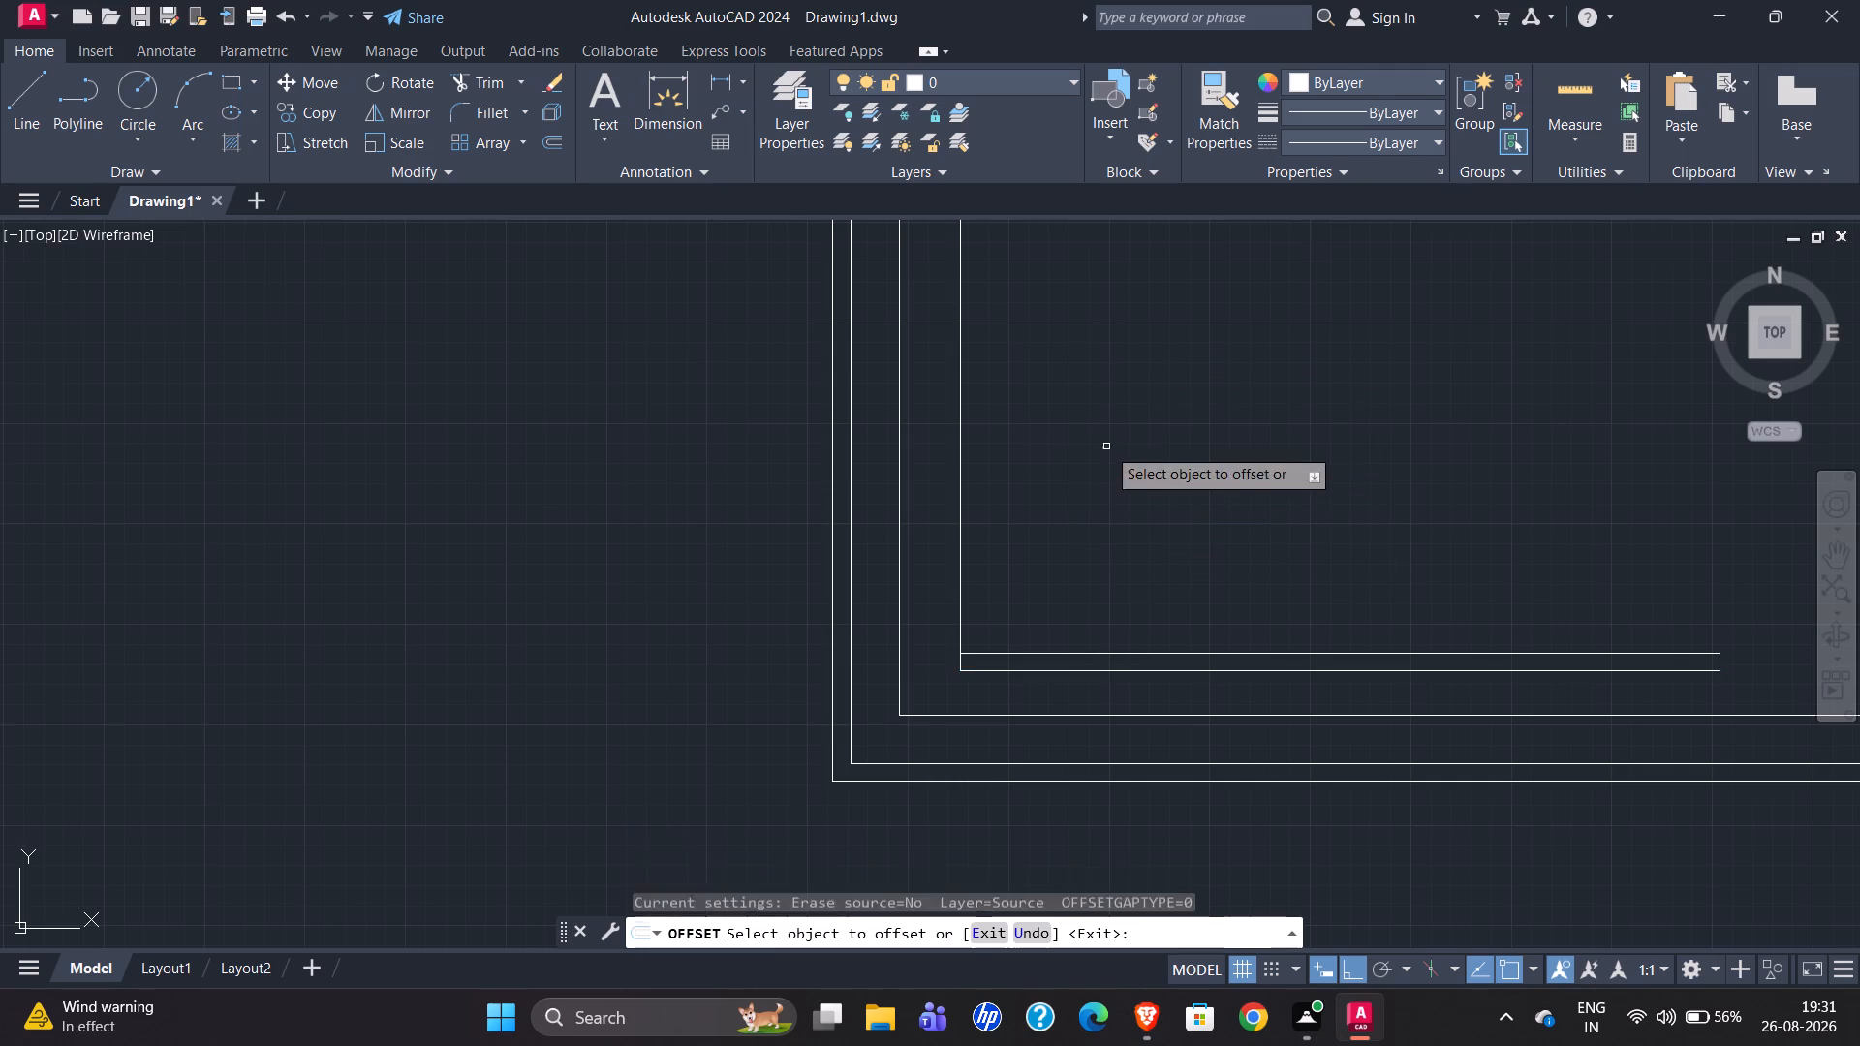
Offset the inner south wall line 13' northward to mark the inner face of the office room's north wall.
scroll(951, 756, down, 3)
scroll(250, 771, up, 3)
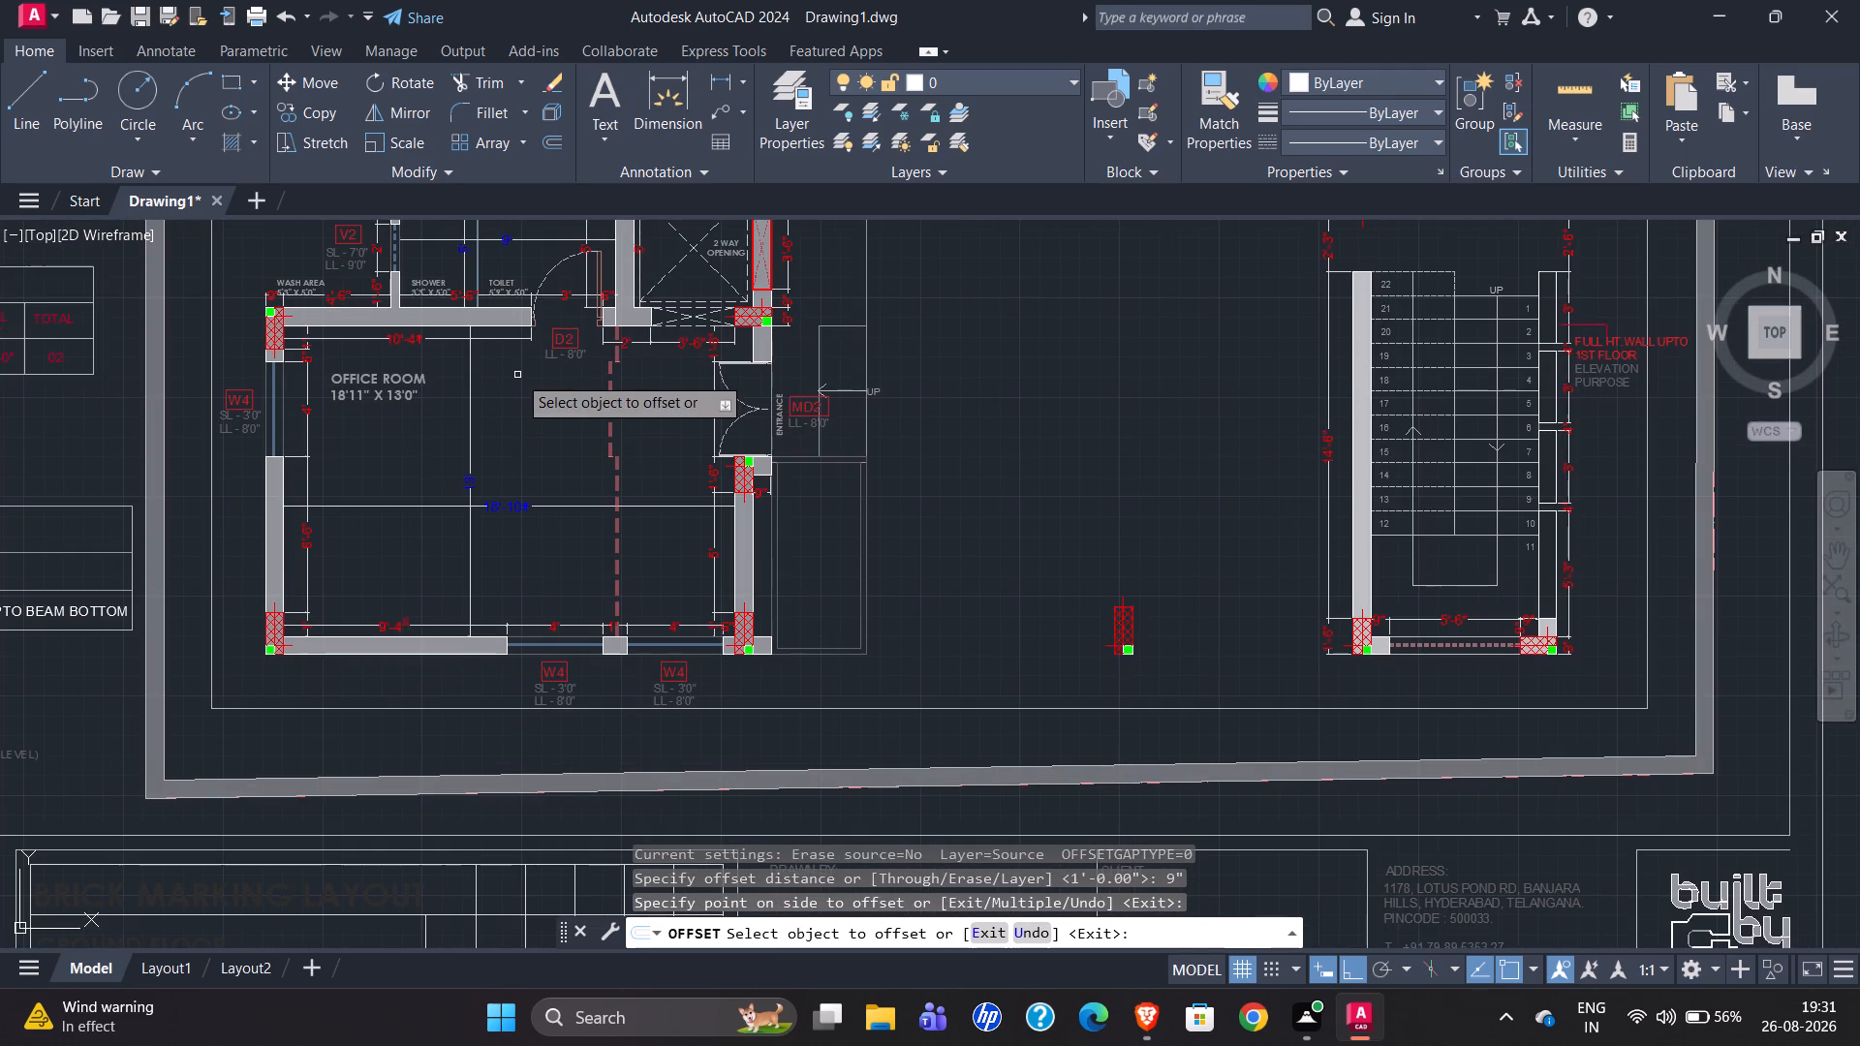
scroll(490, 370, up, 1)
scroll(275, 465, down, 2)
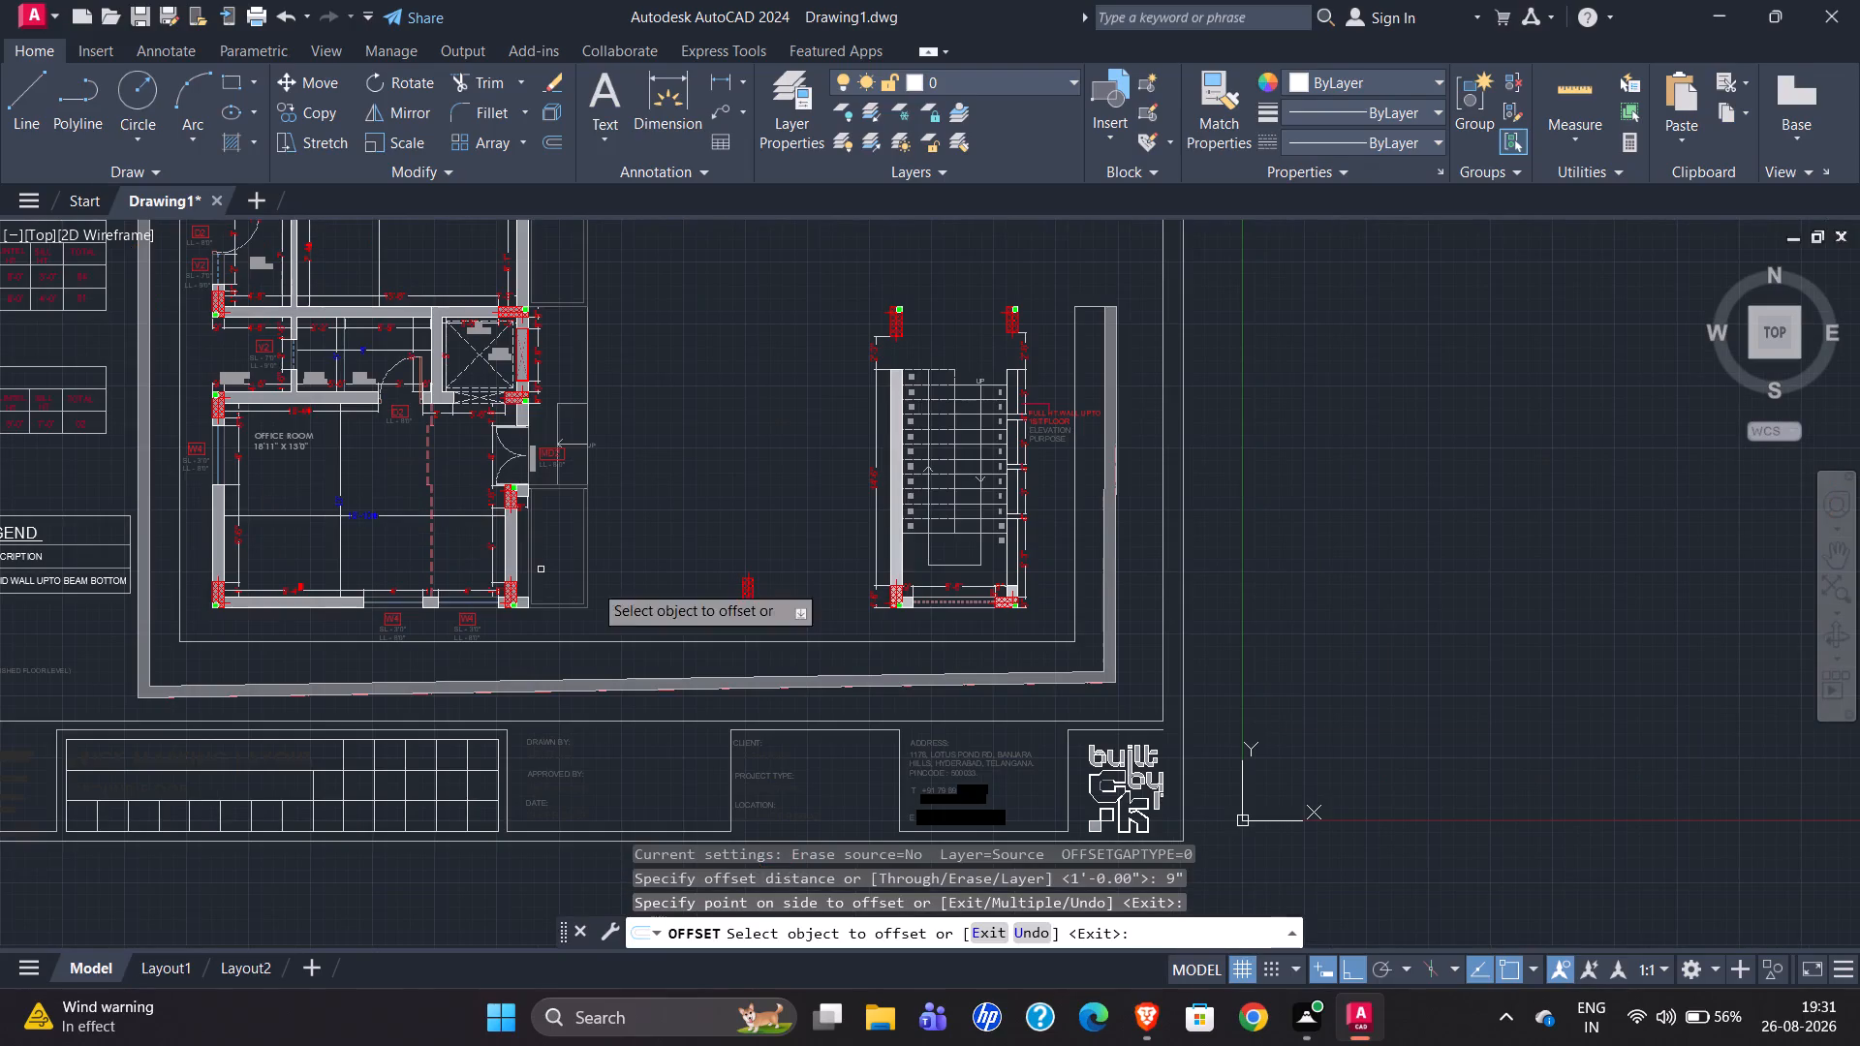
scroll(516, 560, down, 2)
scroll(1221, 569, up, 2)
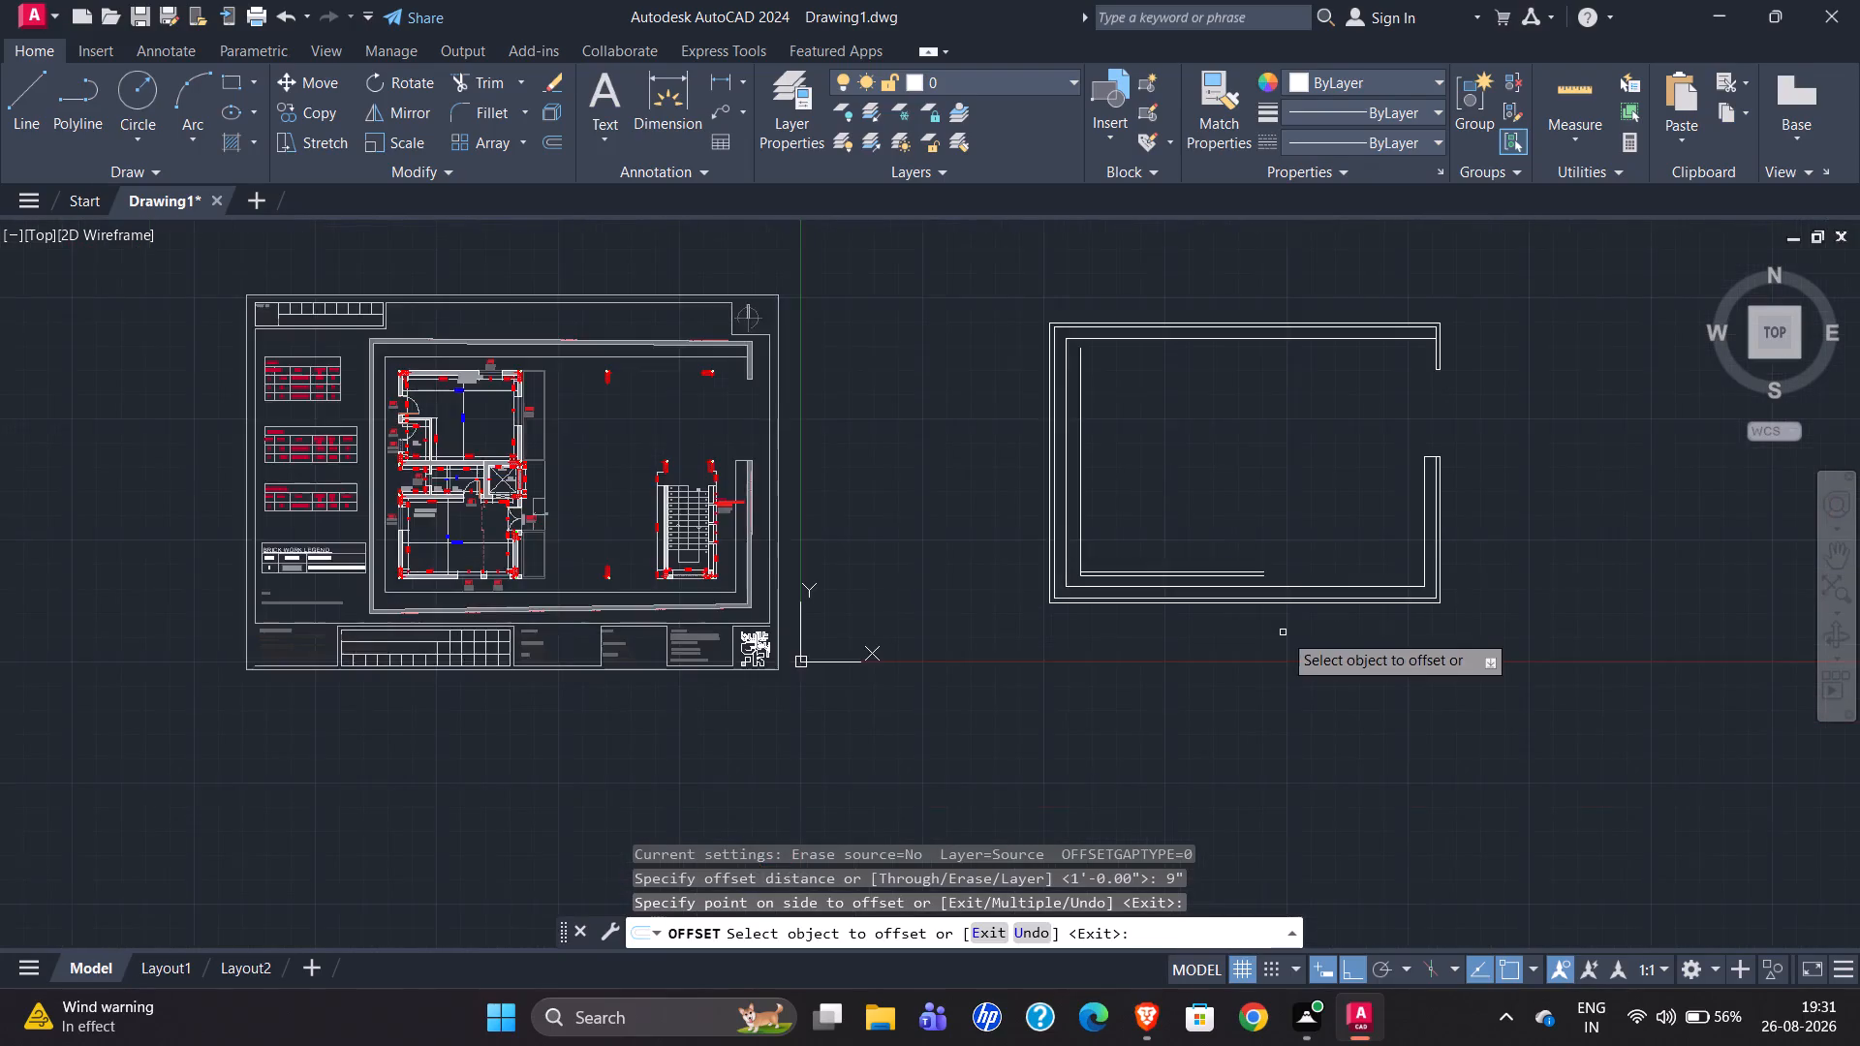
scroll(1283, 631, up, 1)
click(1192, 587)
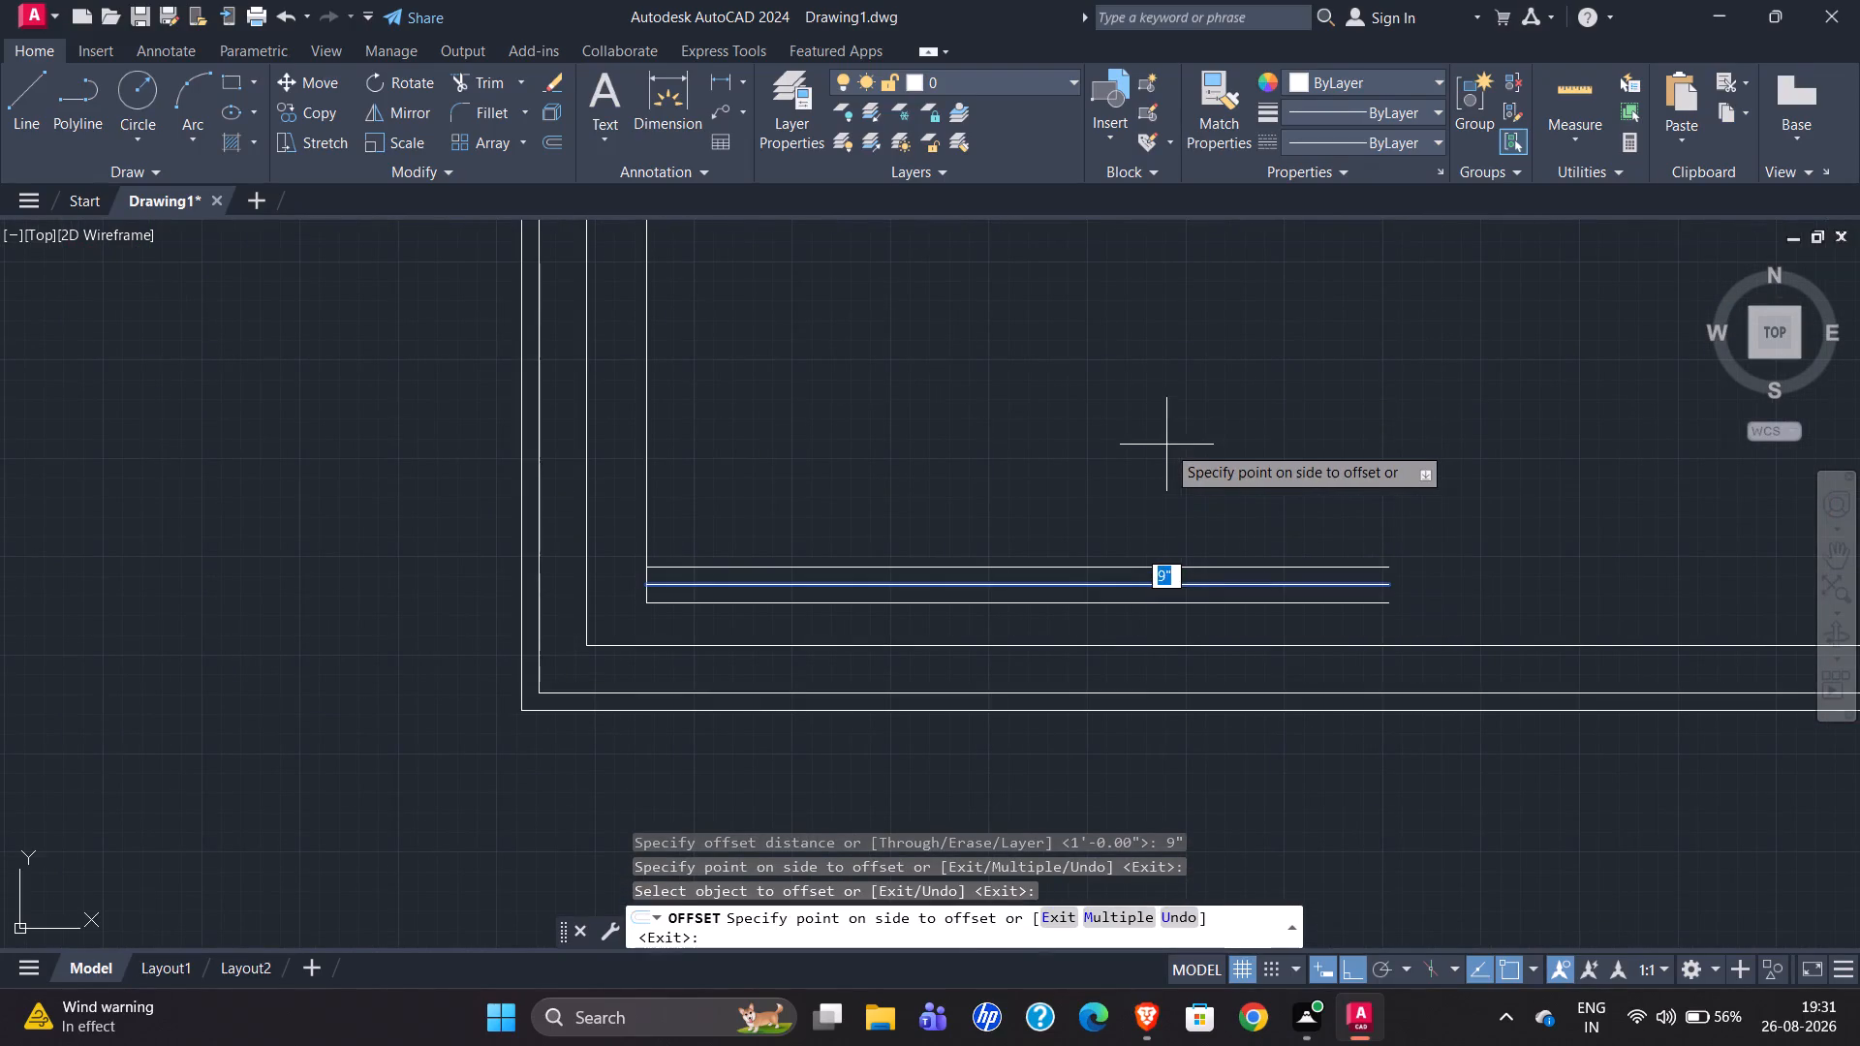
text(13')
key(Return)
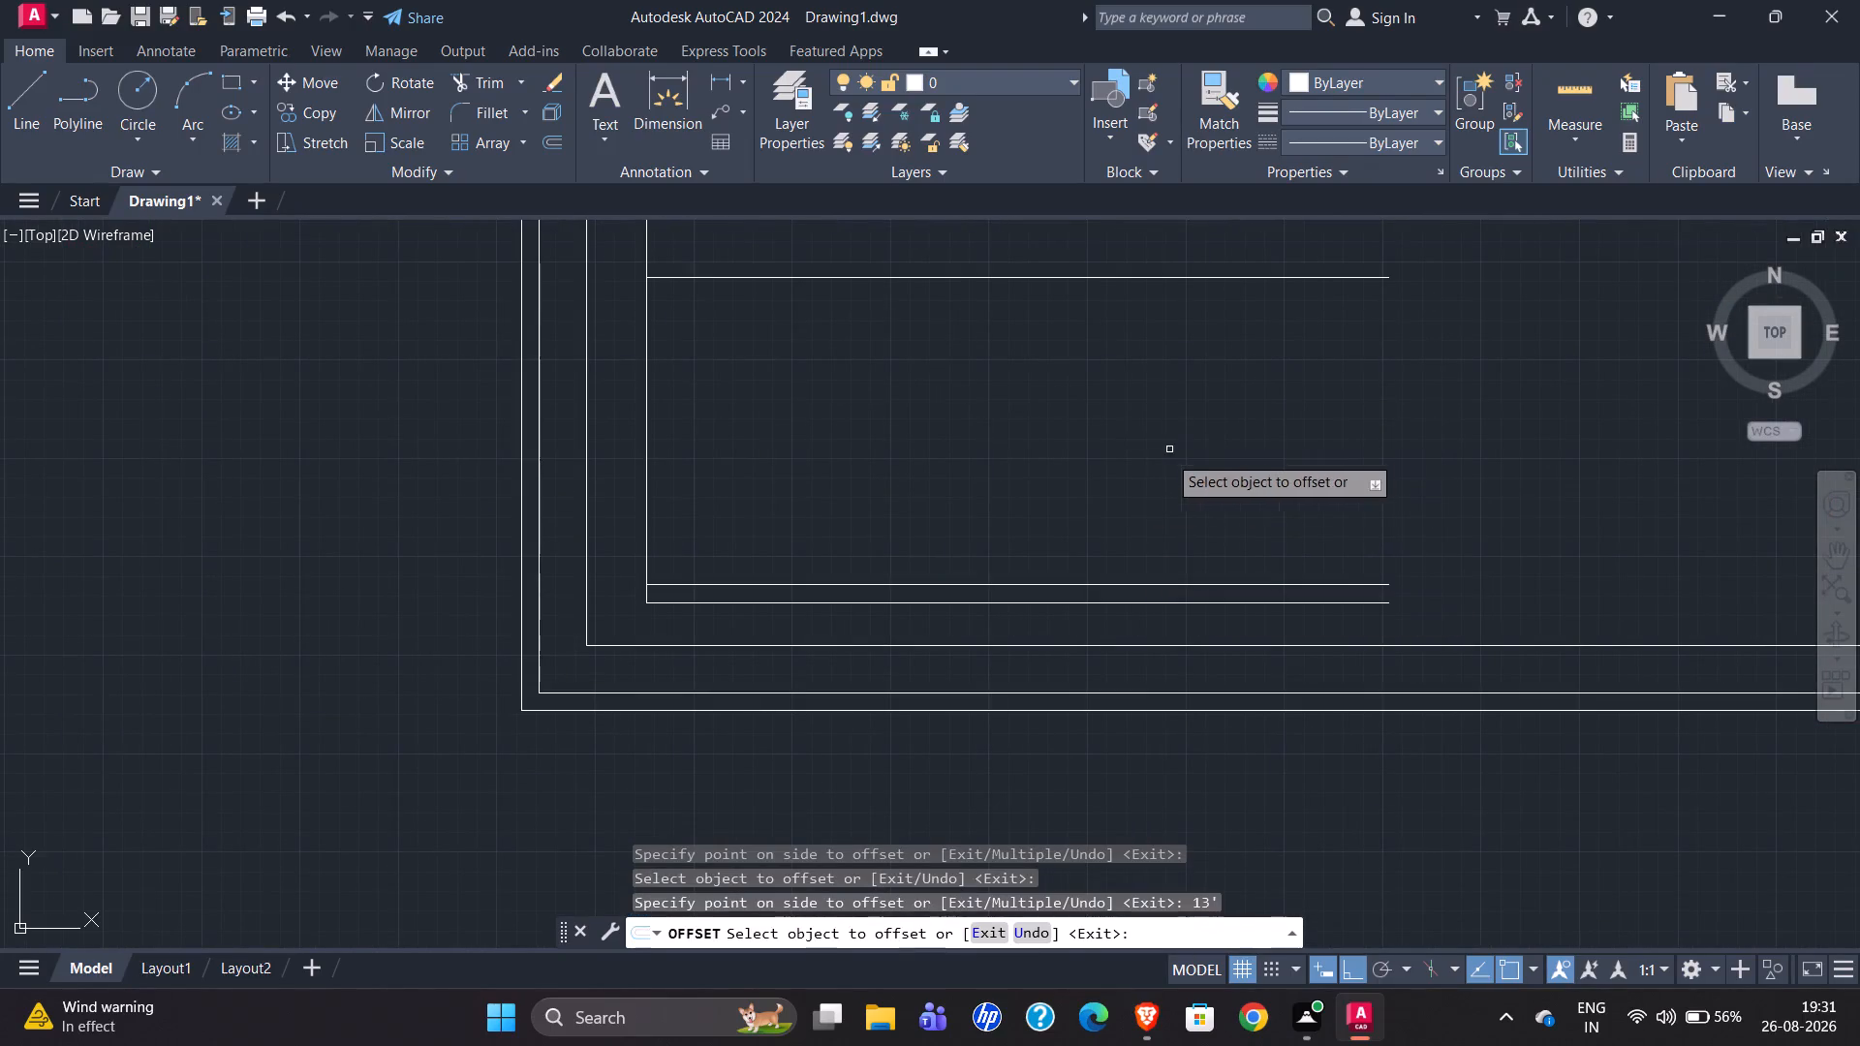
Offset the office room's north wall line 9" northward to give that wall its thickness.
scroll(1034, 550, down, 2)
click(934, 461)
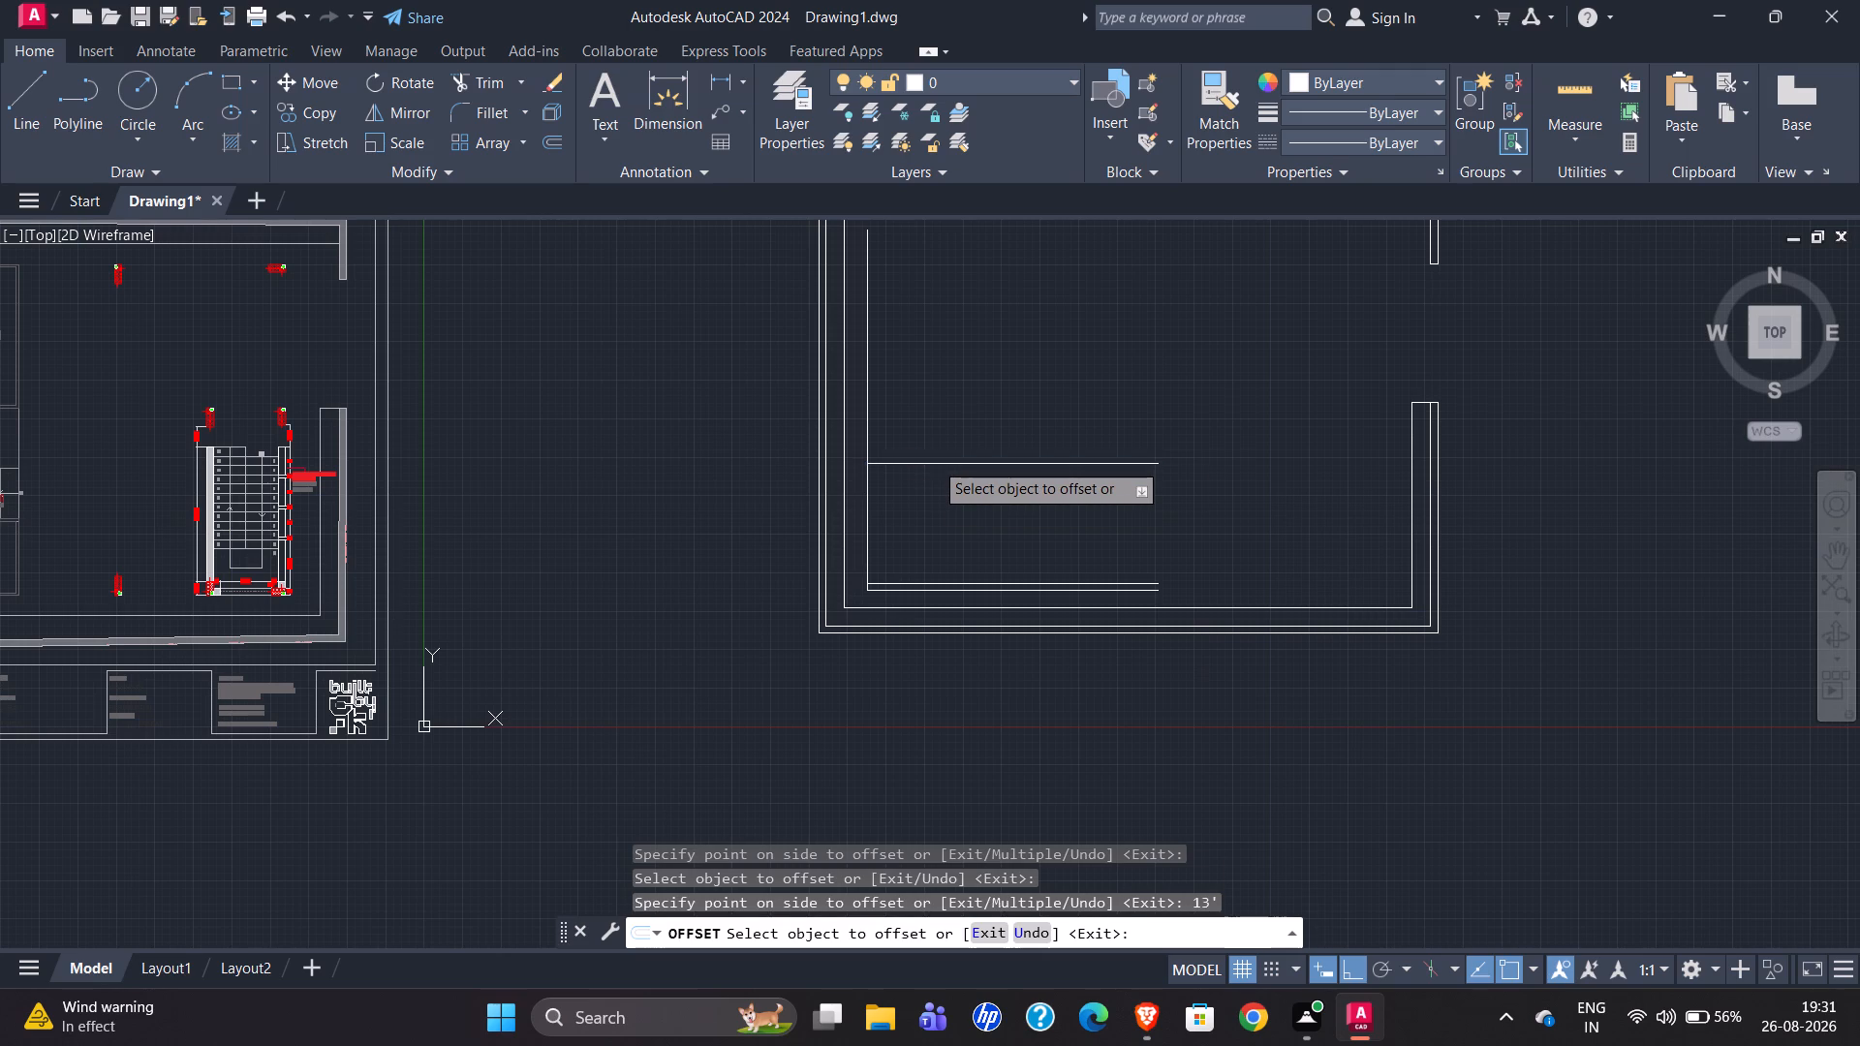
click(945, 416)
Offset the upper line of the office room's north wall 5' northward to mark the toilet and lift strip's far side.
scroll(1038, 557, down, 1)
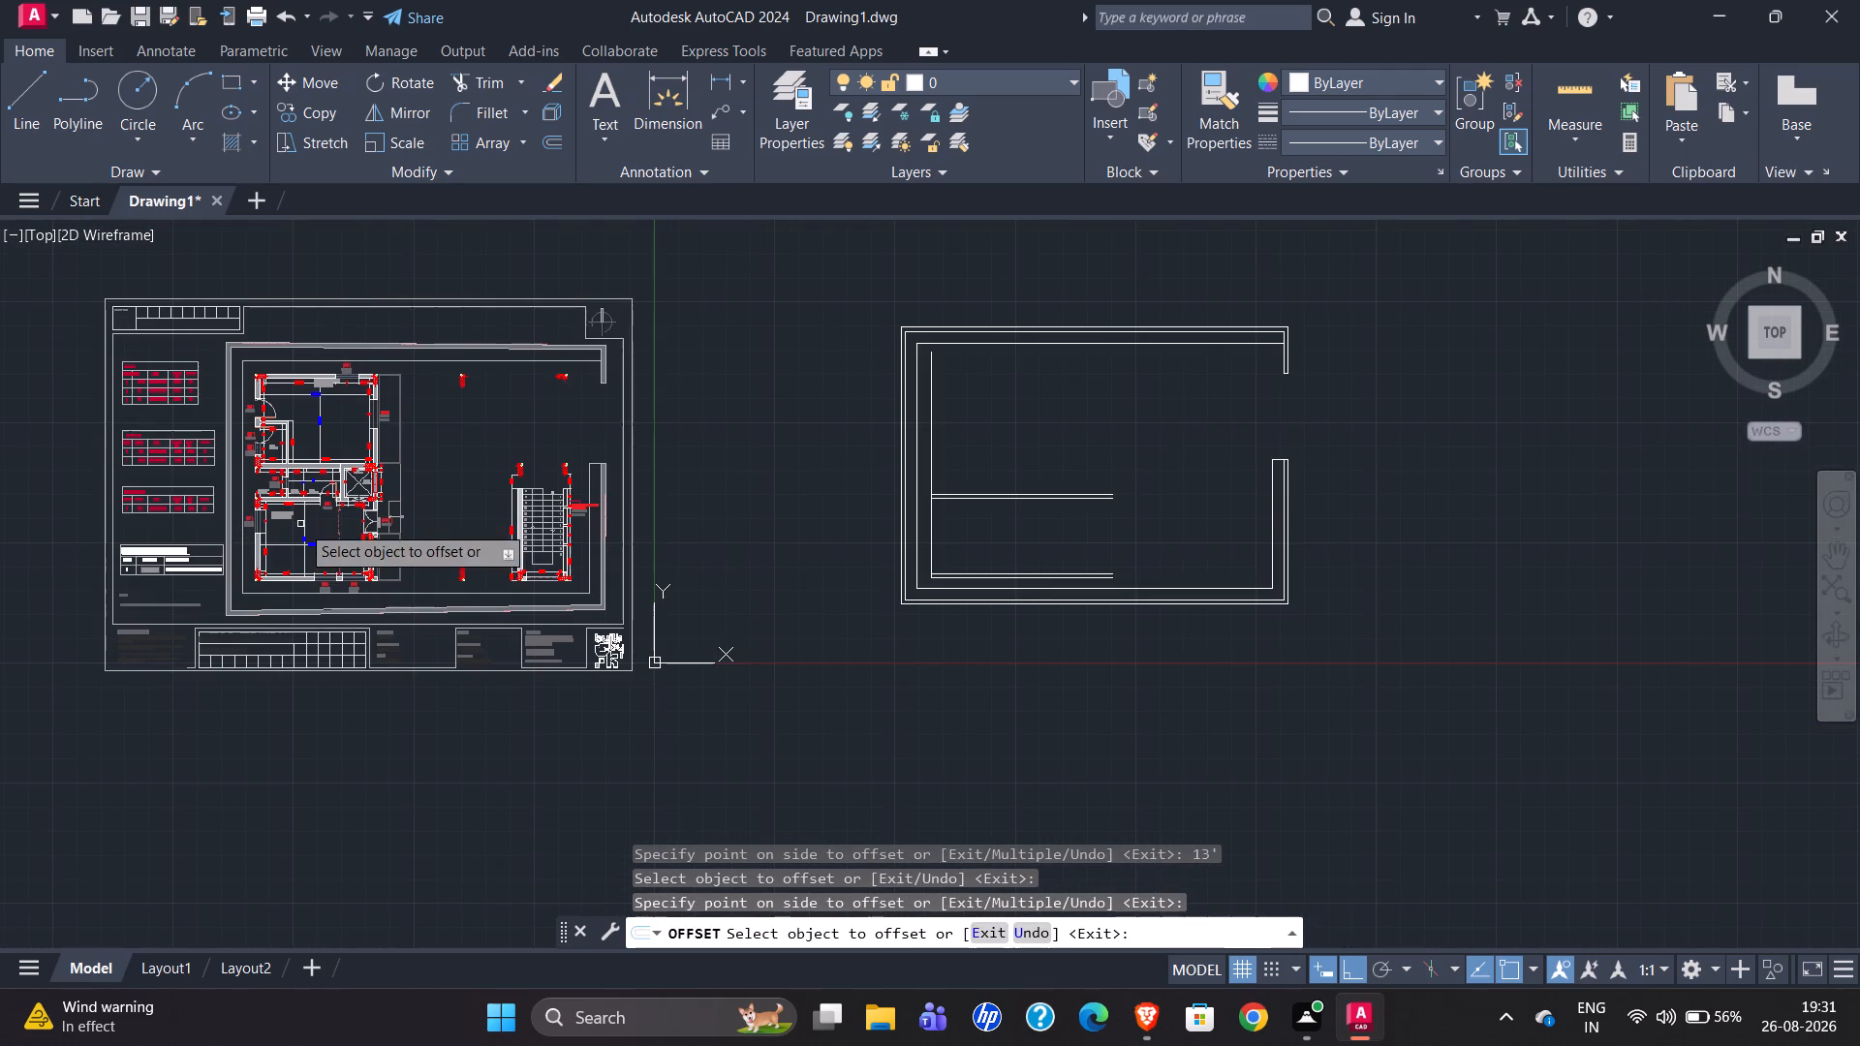
scroll(291, 518, up, 4)
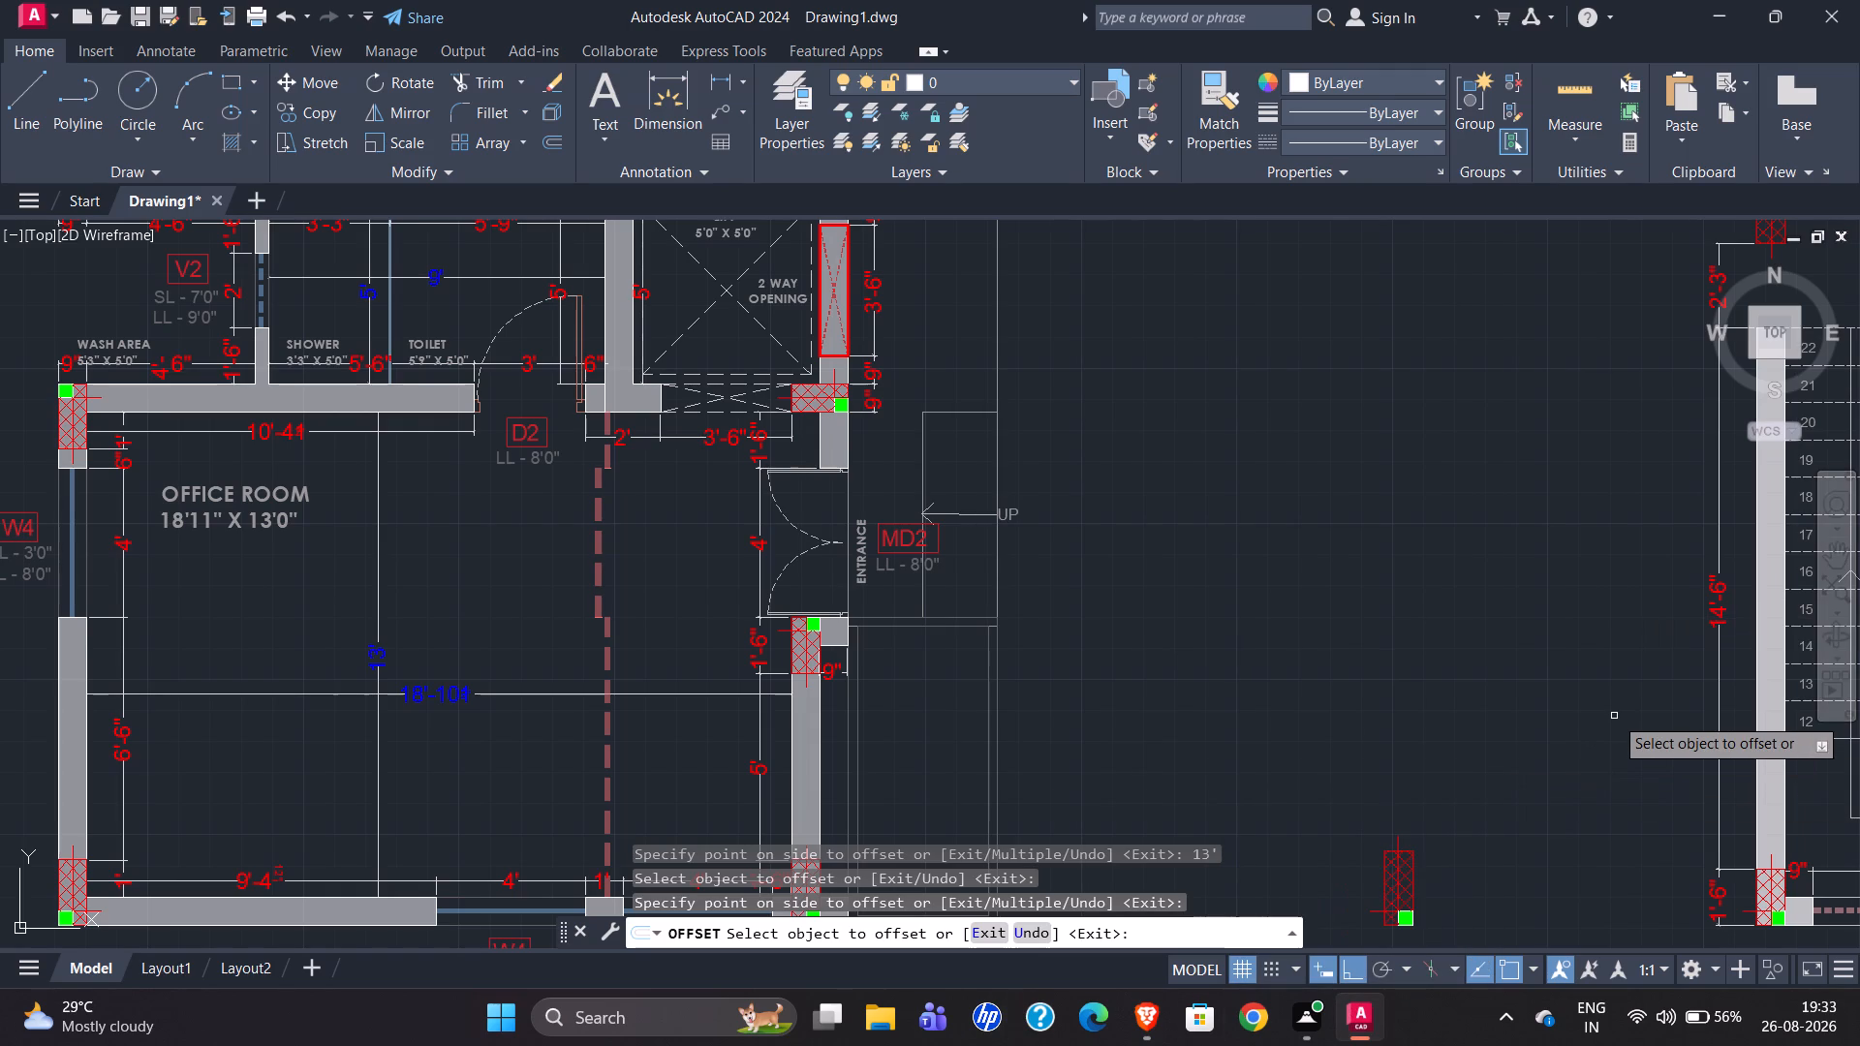
scroll(444, 567, down, 2)
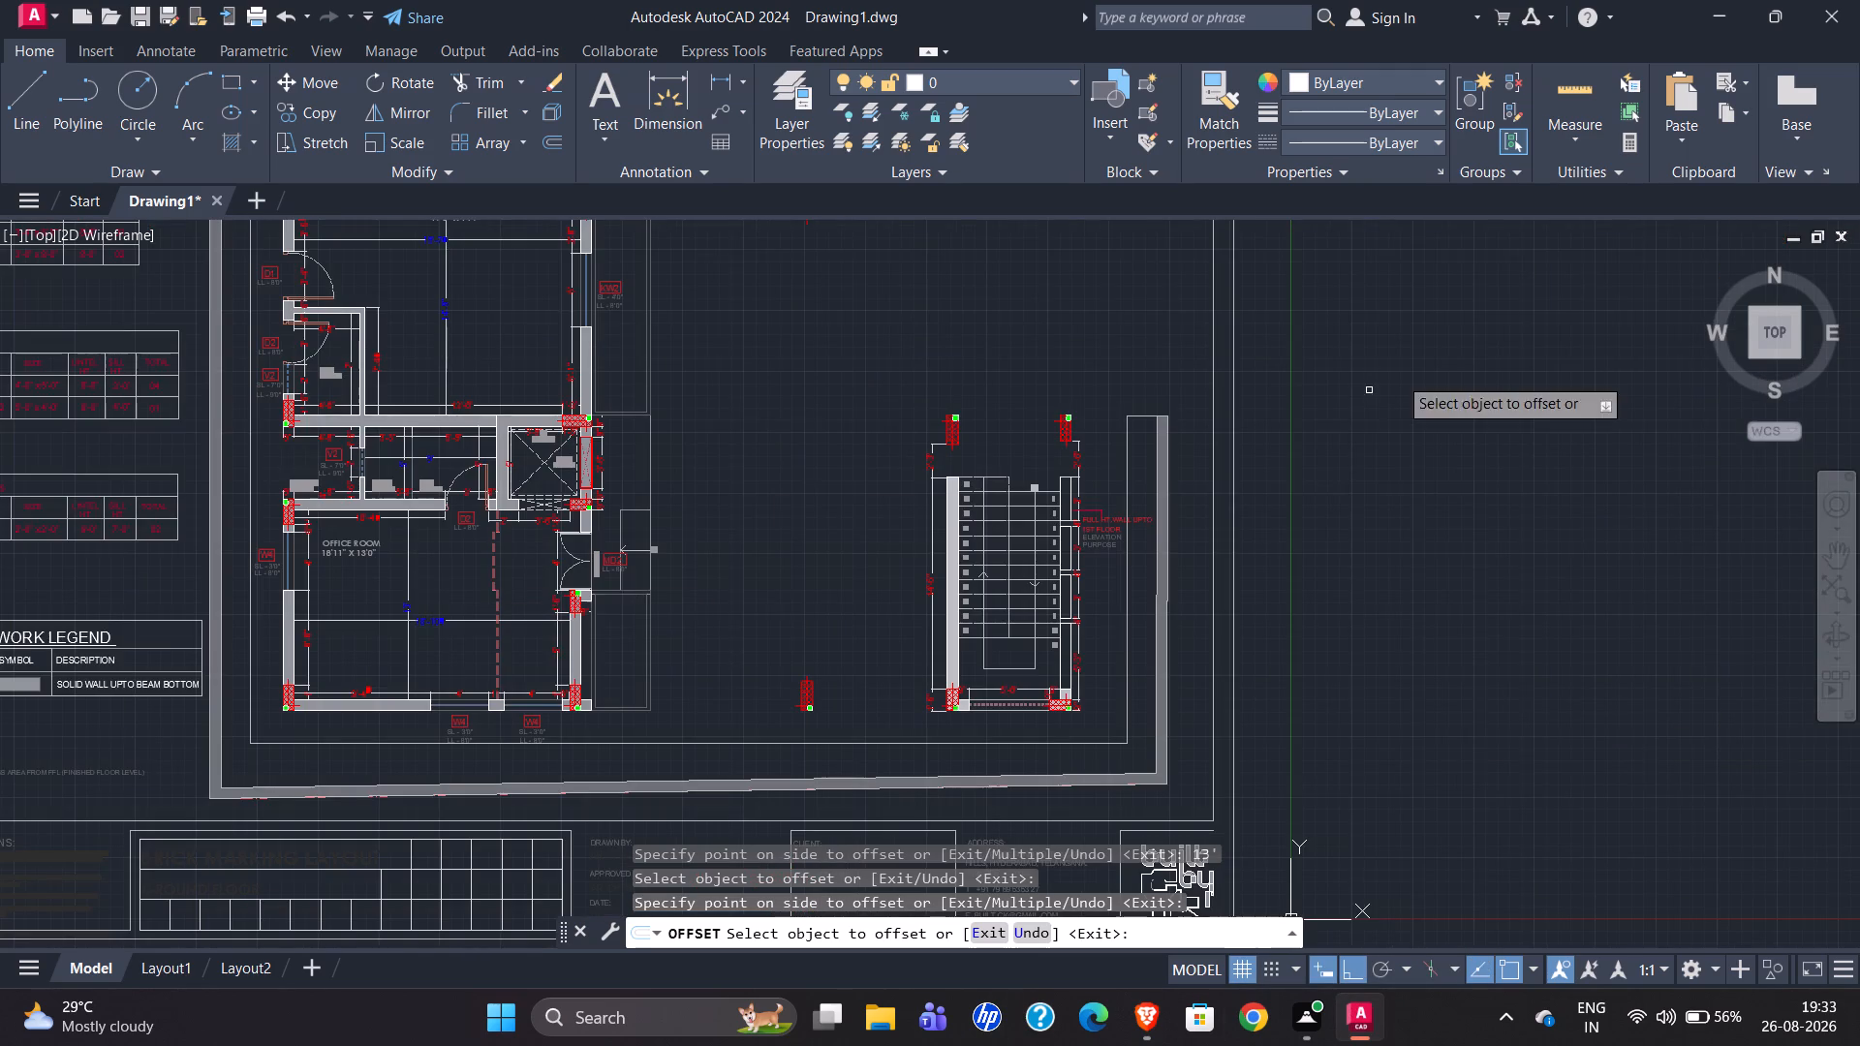
scroll(469, 523, down, 1)
scroll(580, 556, down, 1)
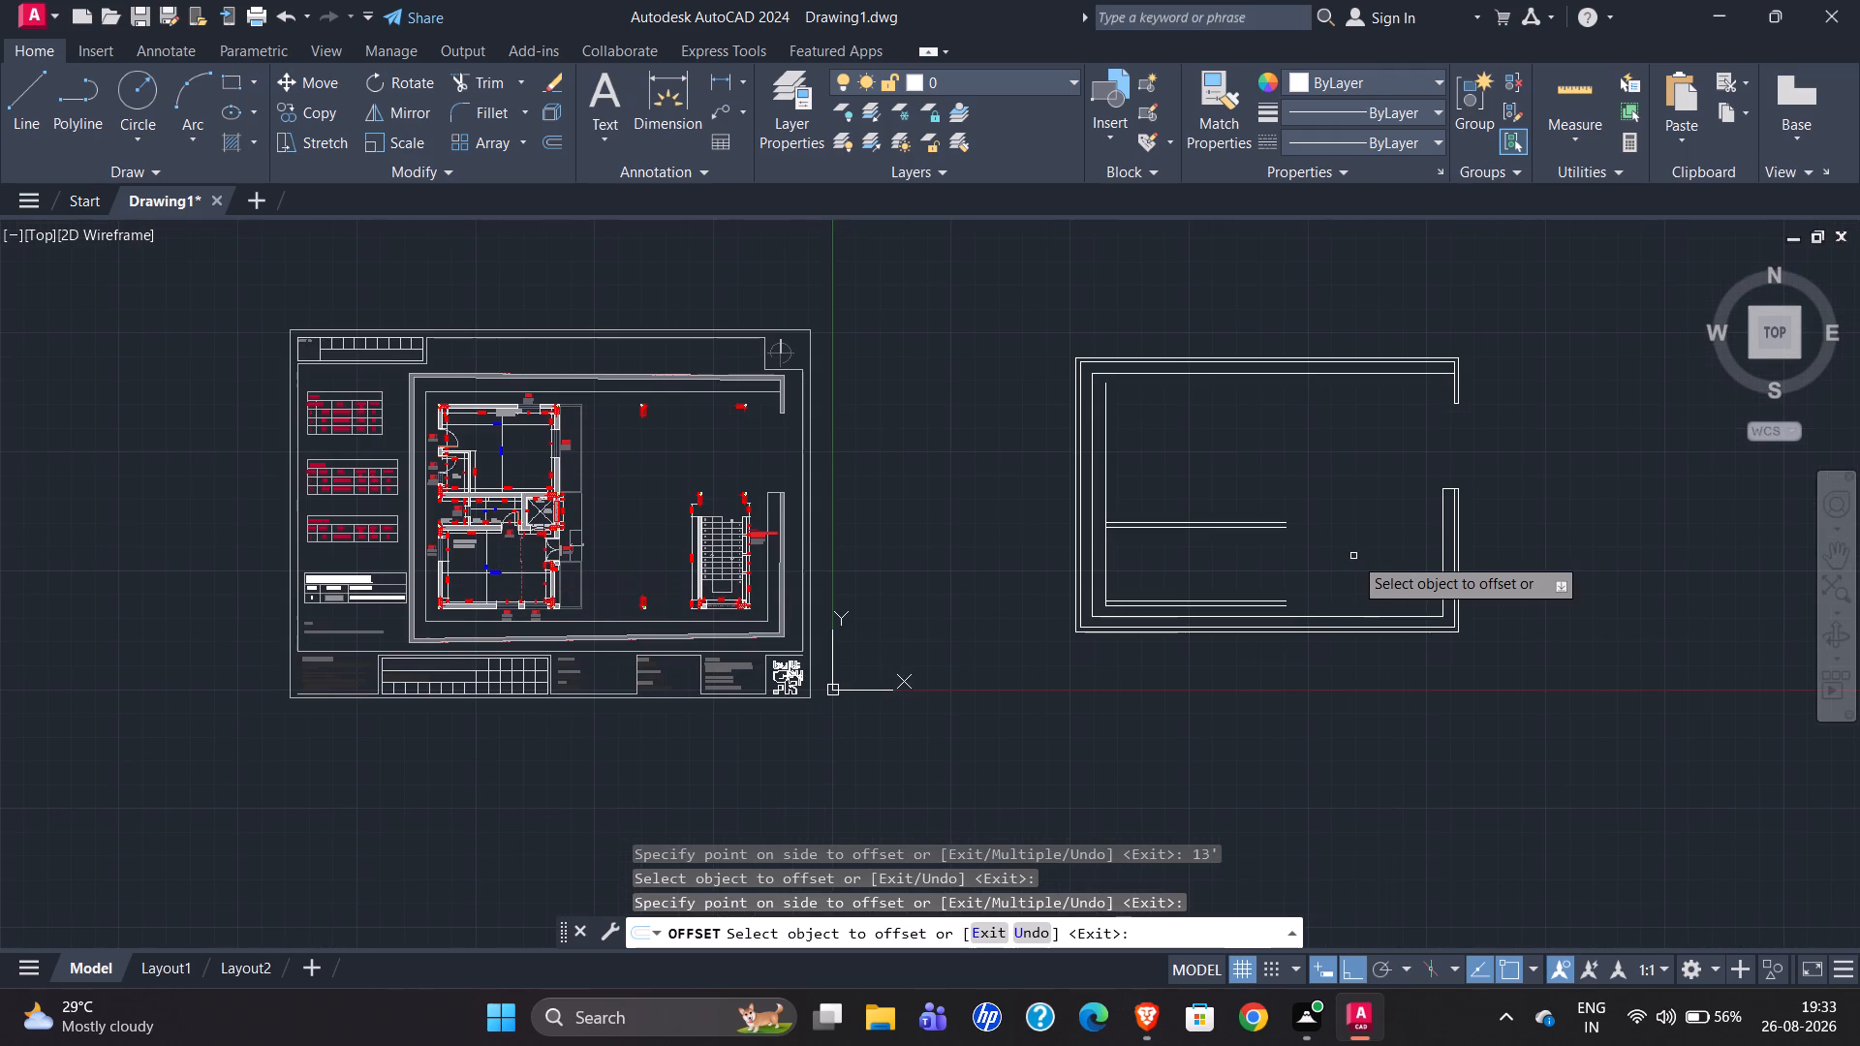
scroll(1306, 520, up, 2)
scroll(952, 658, down, 1)
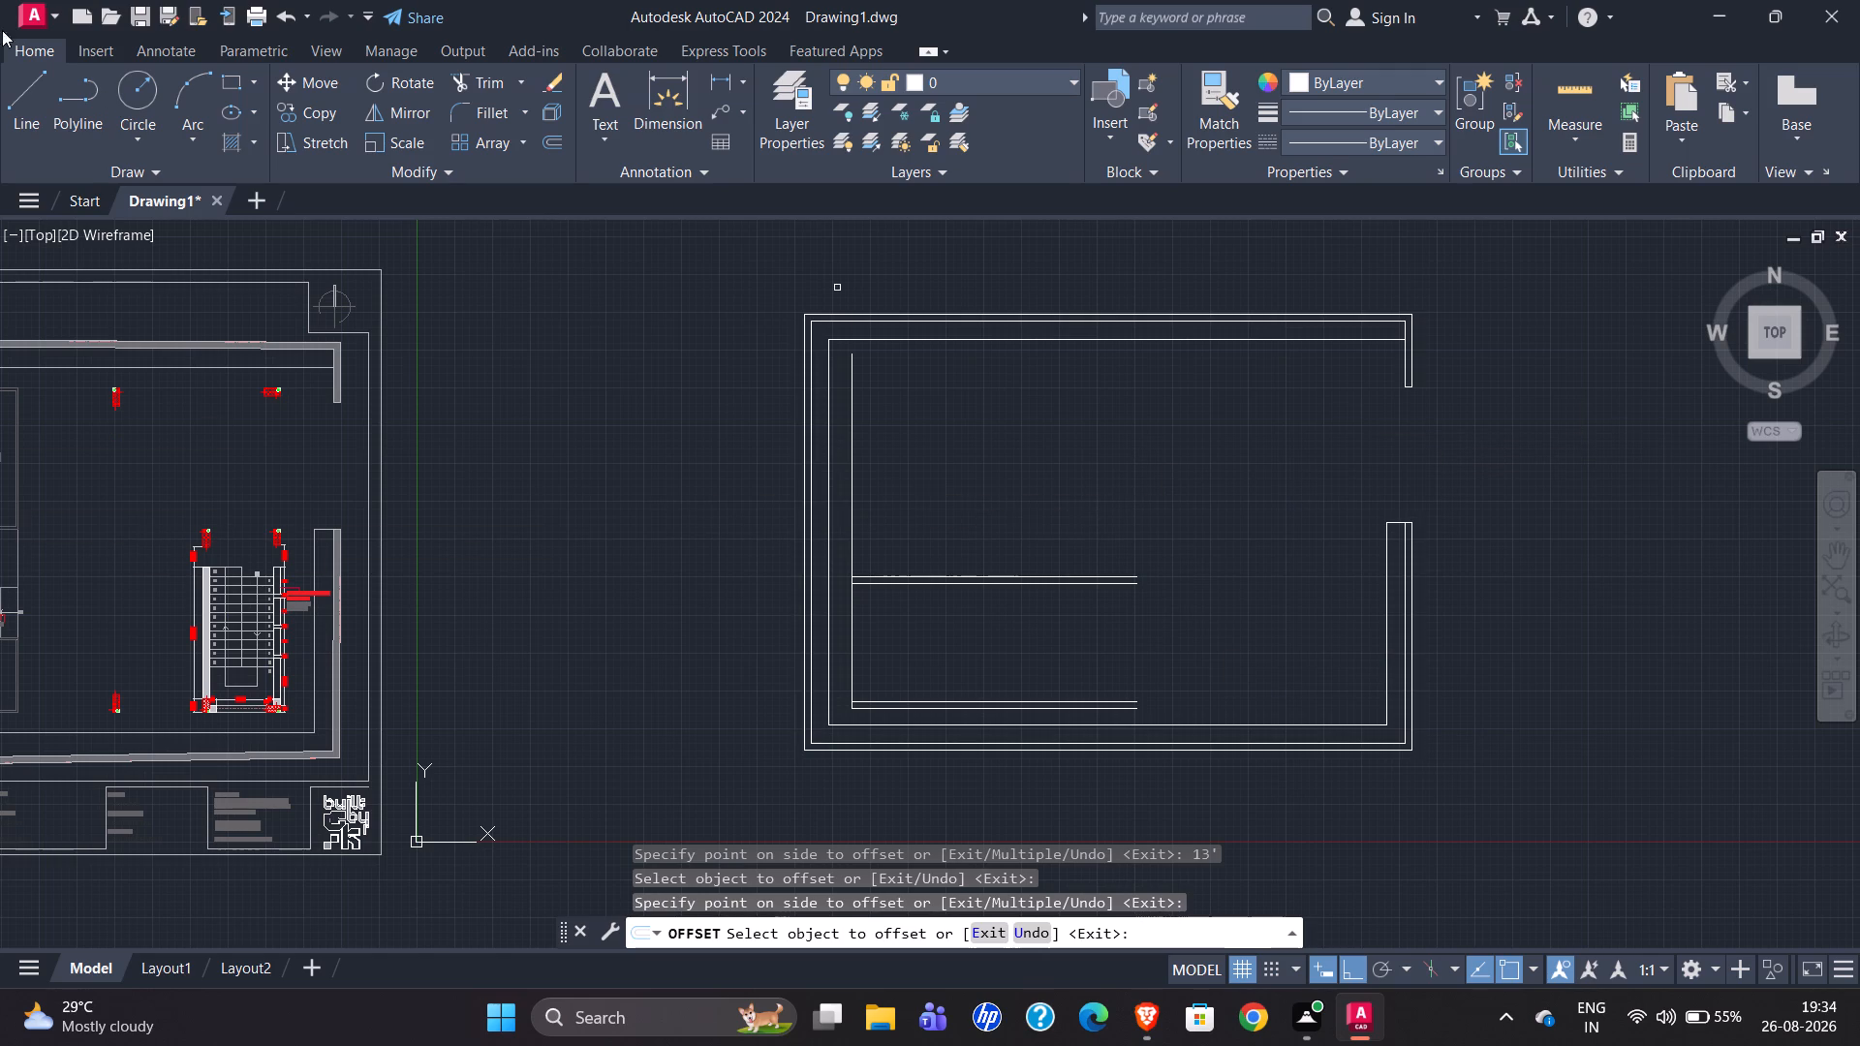
scroll(1303, 420, down, 1)
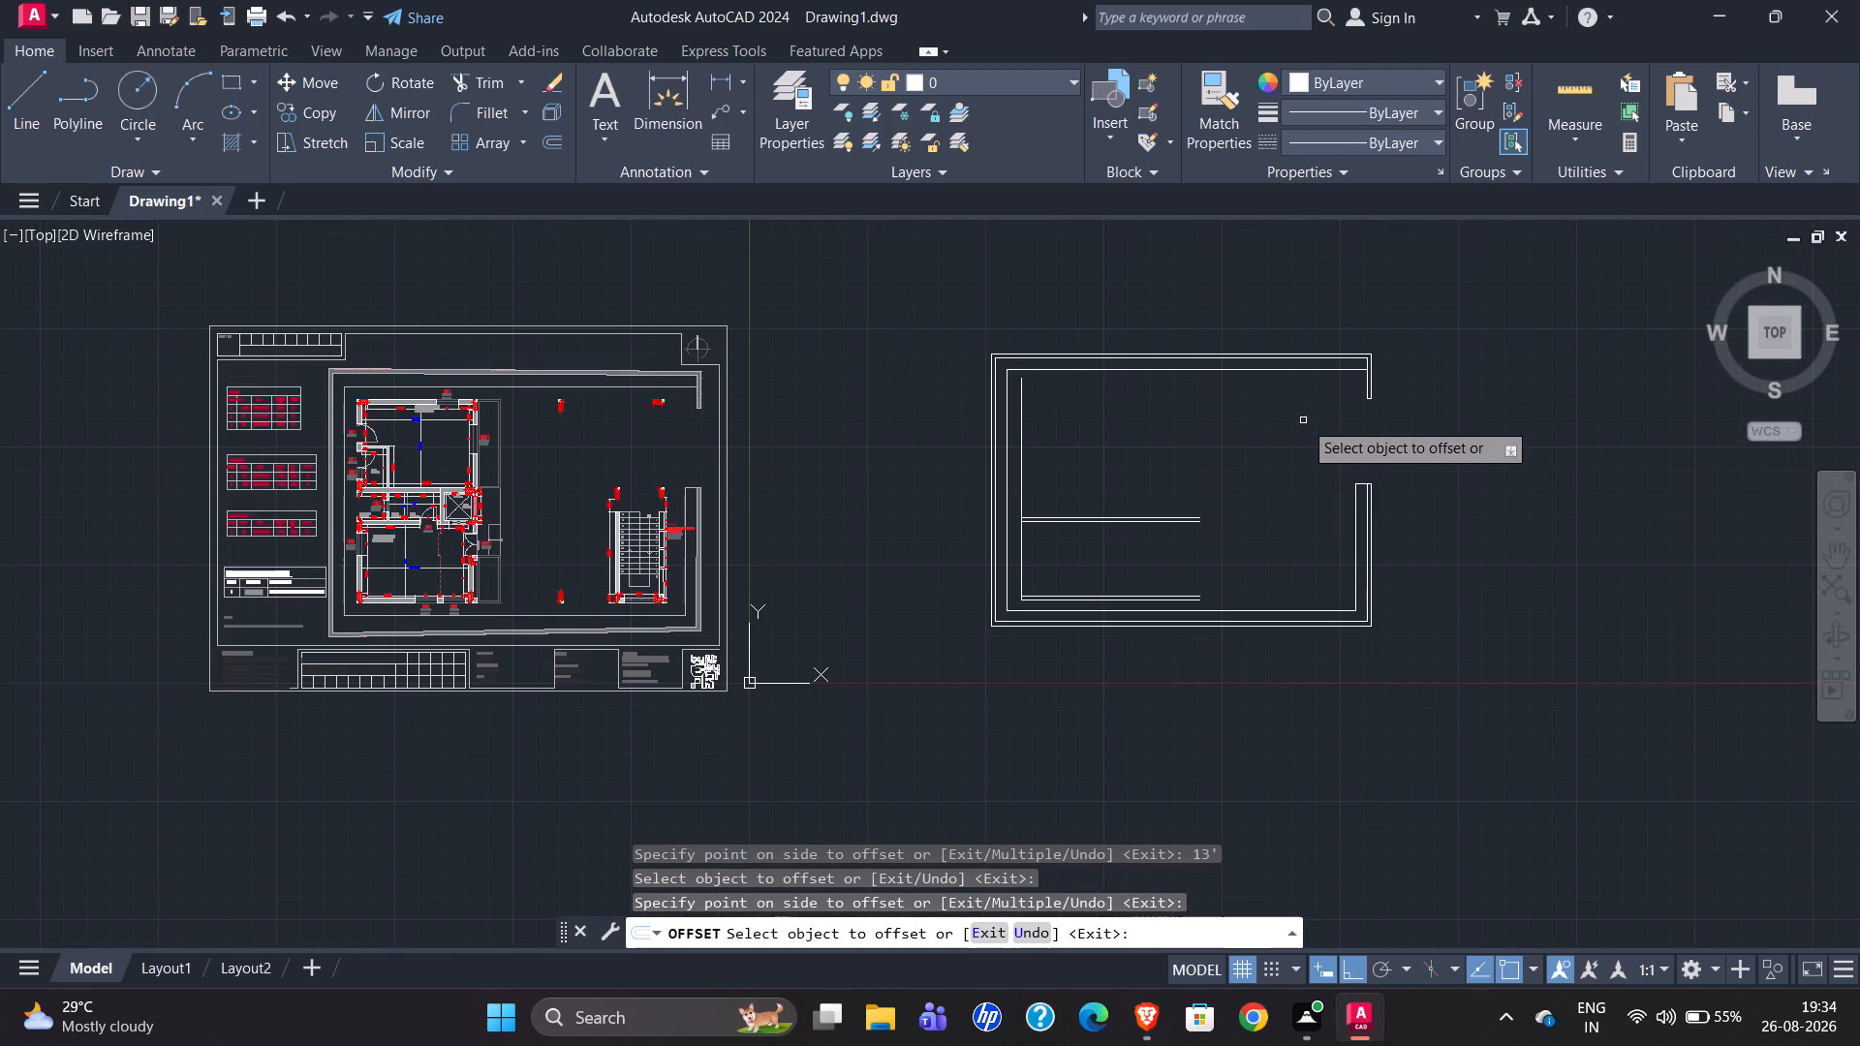
scroll(1104, 457, up, 1)
scroll(1084, 495, down, 1)
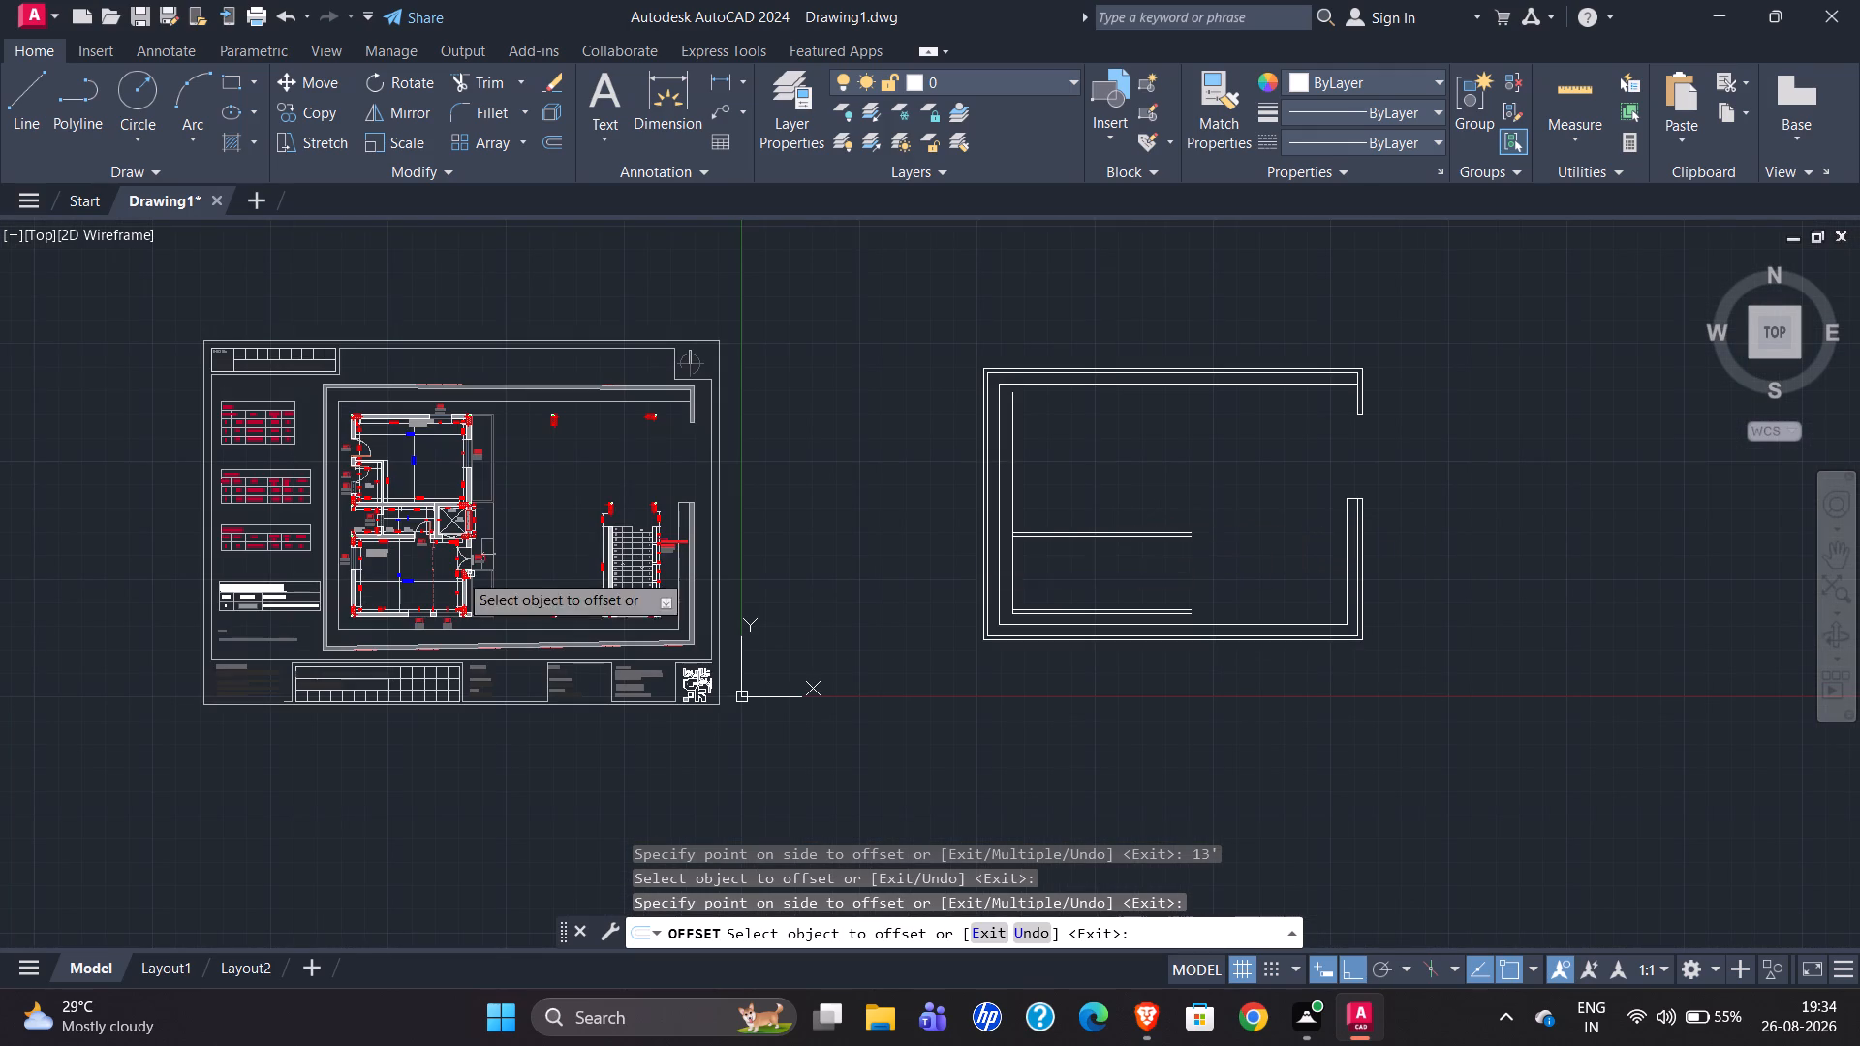
scroll(360, 532, up, 4)
scroll(618, 481, up, 2)
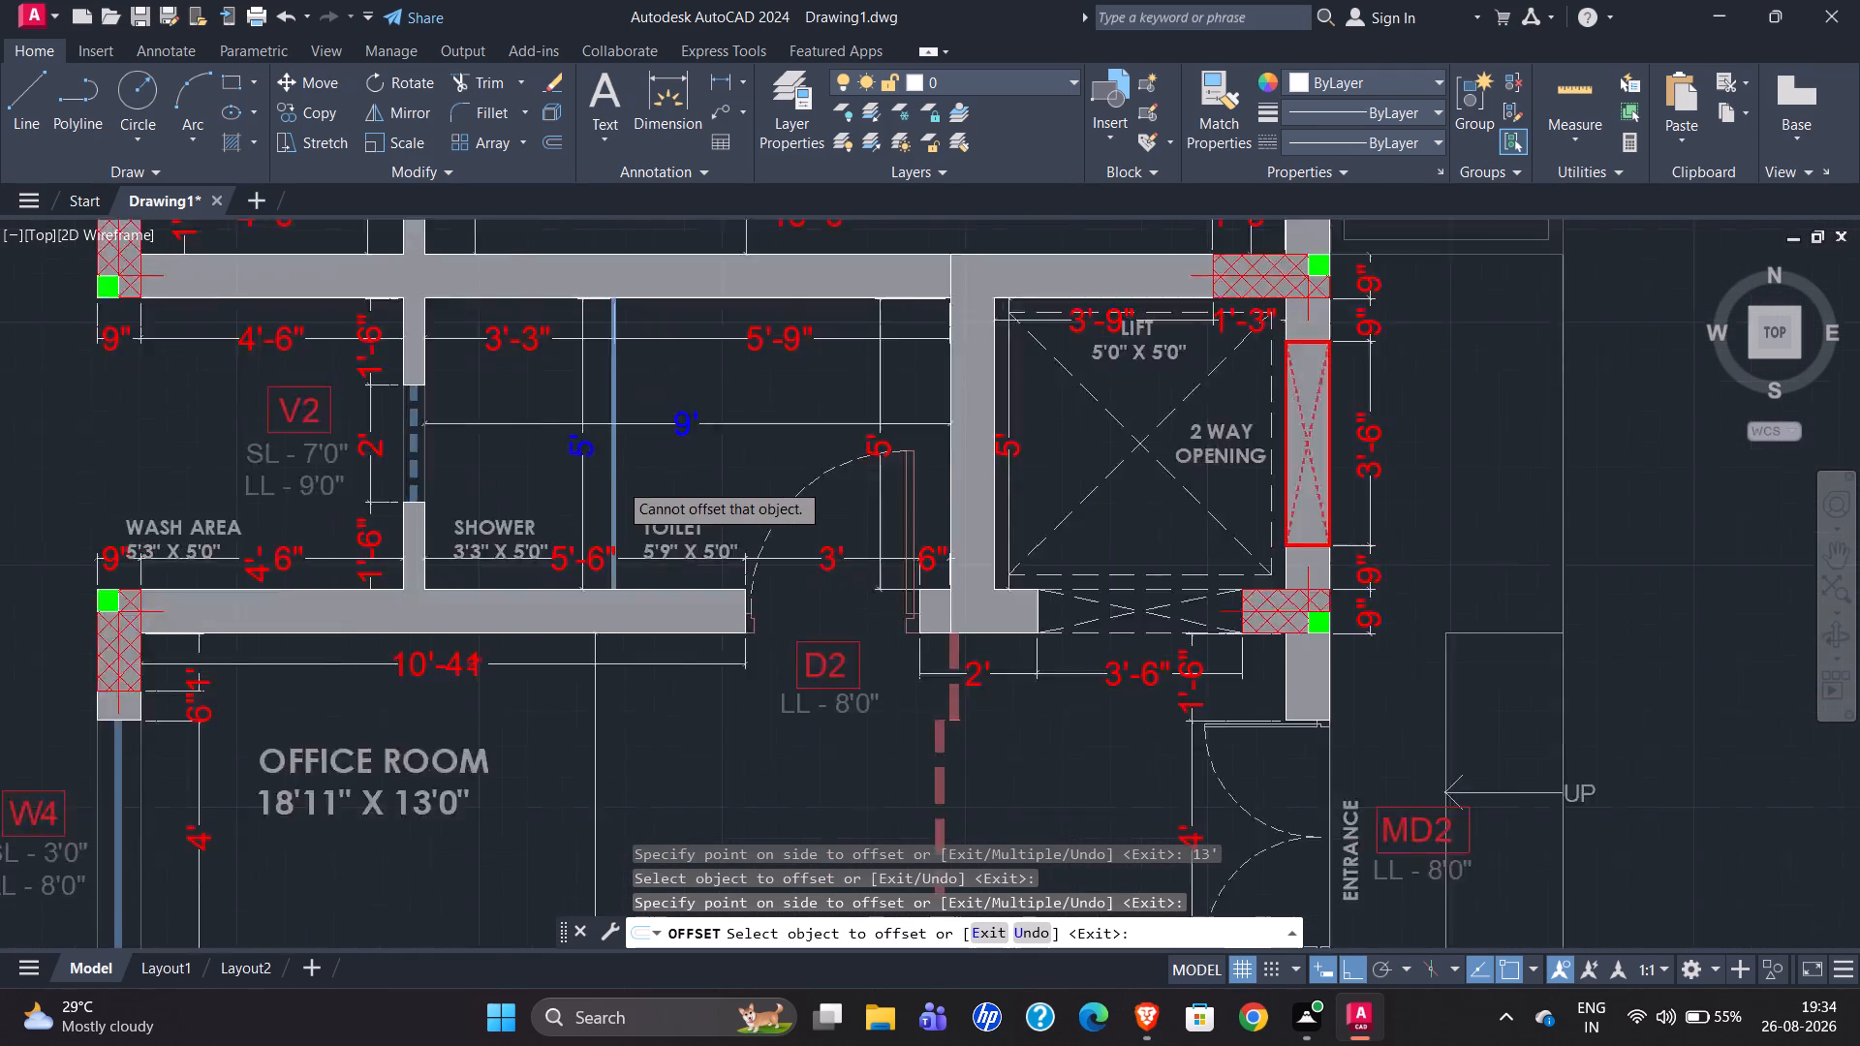
scroll(467, 577, down, 3)
scroll(265, 529, down, 2)
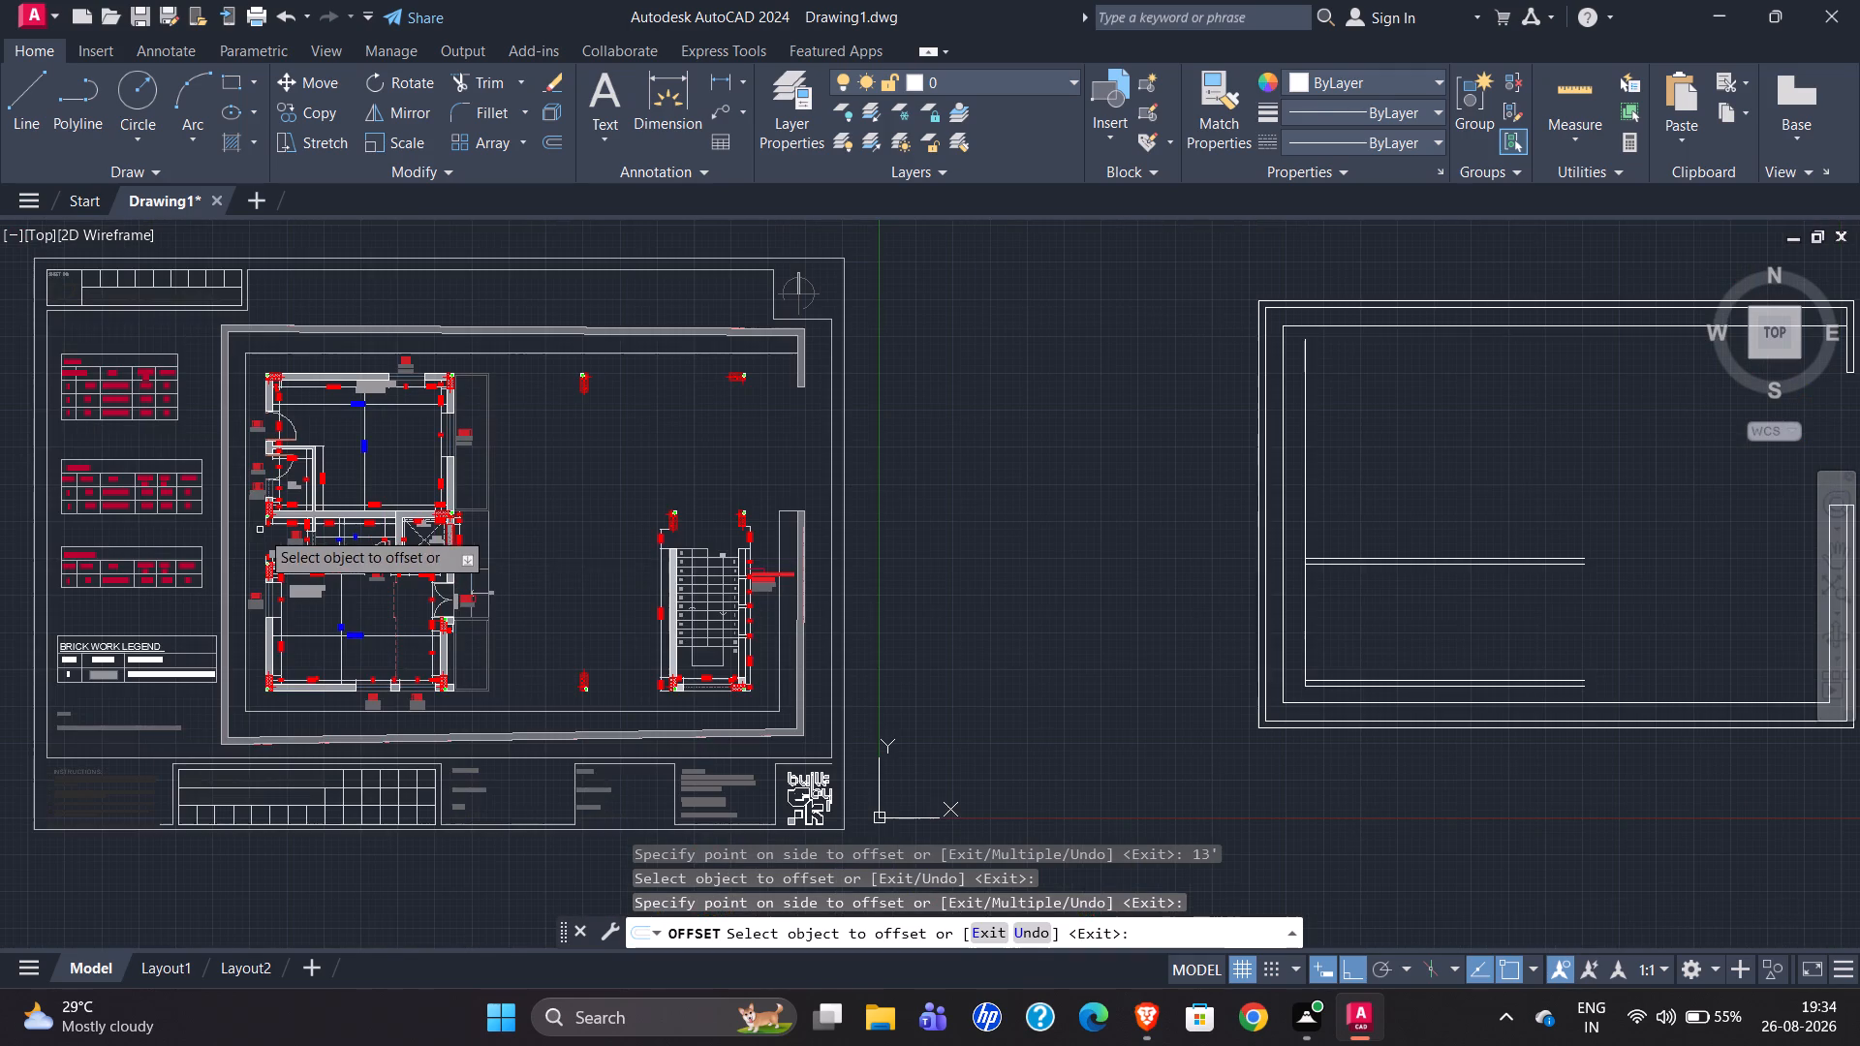
scroll(1485, 540, up, 2)
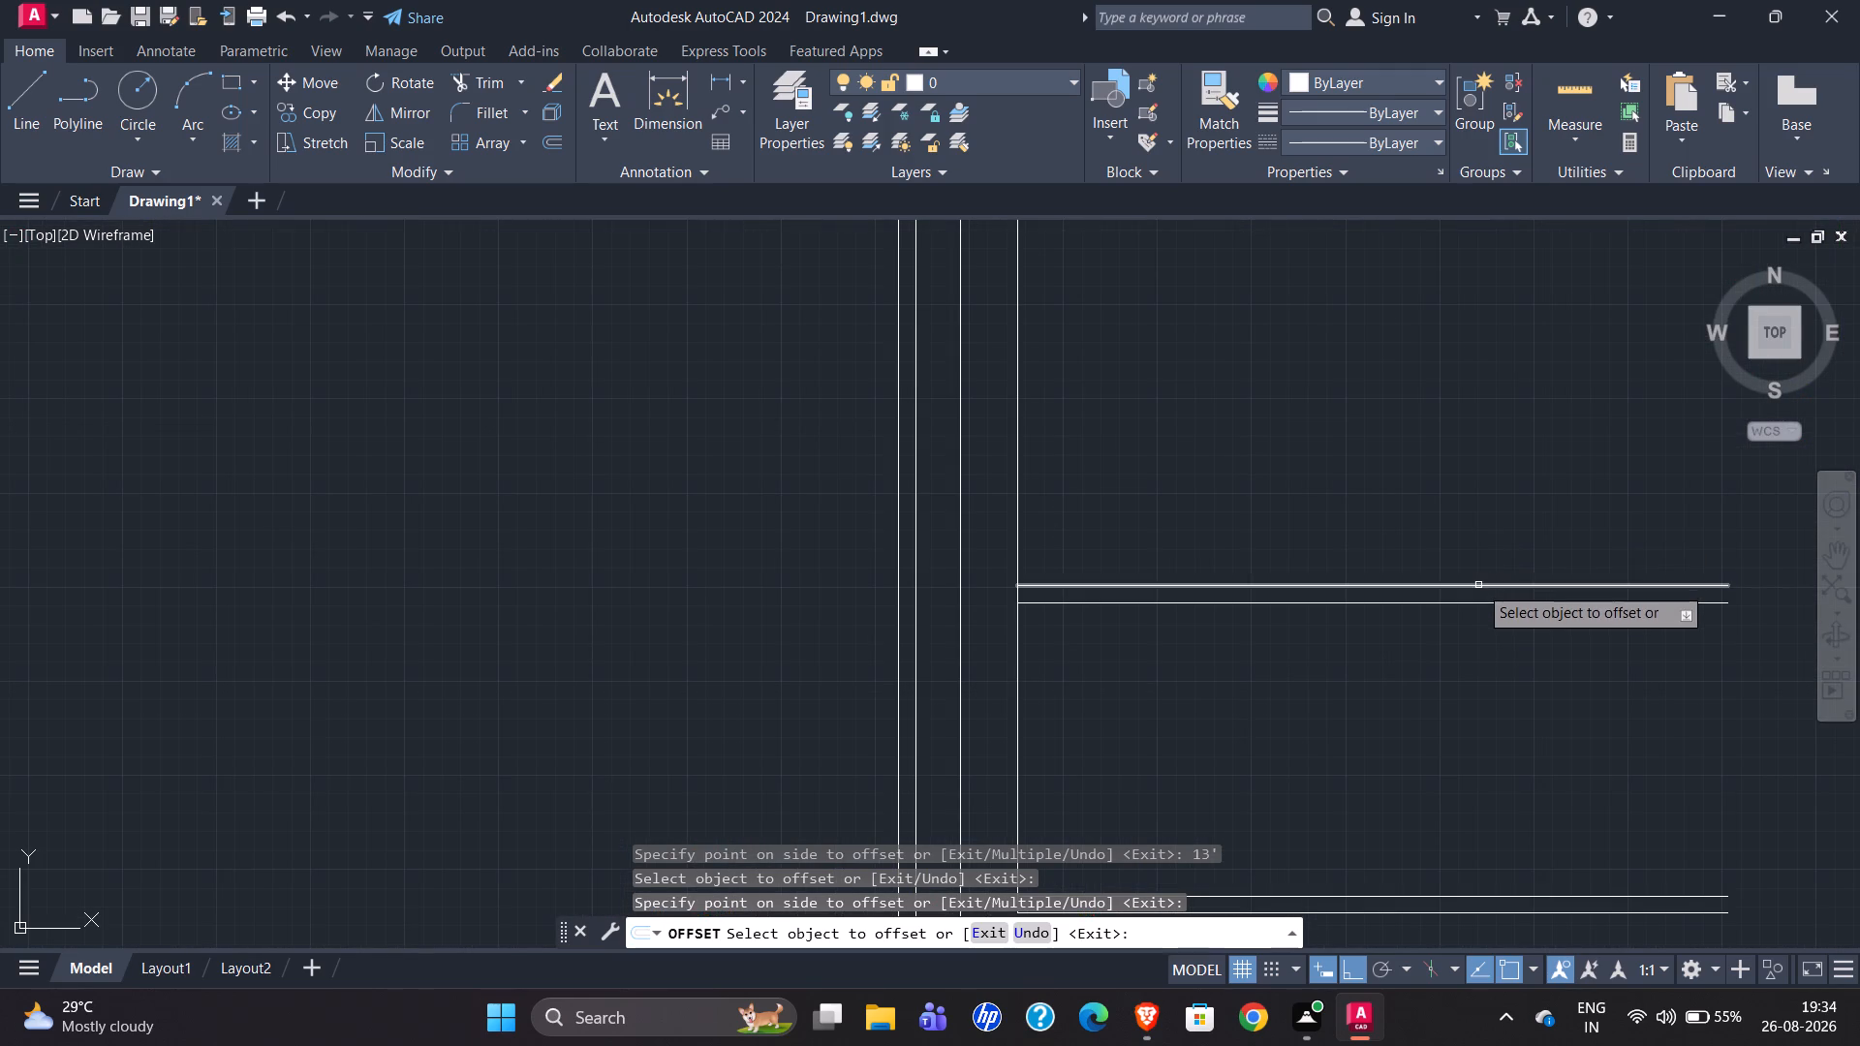
click(1478, 585)
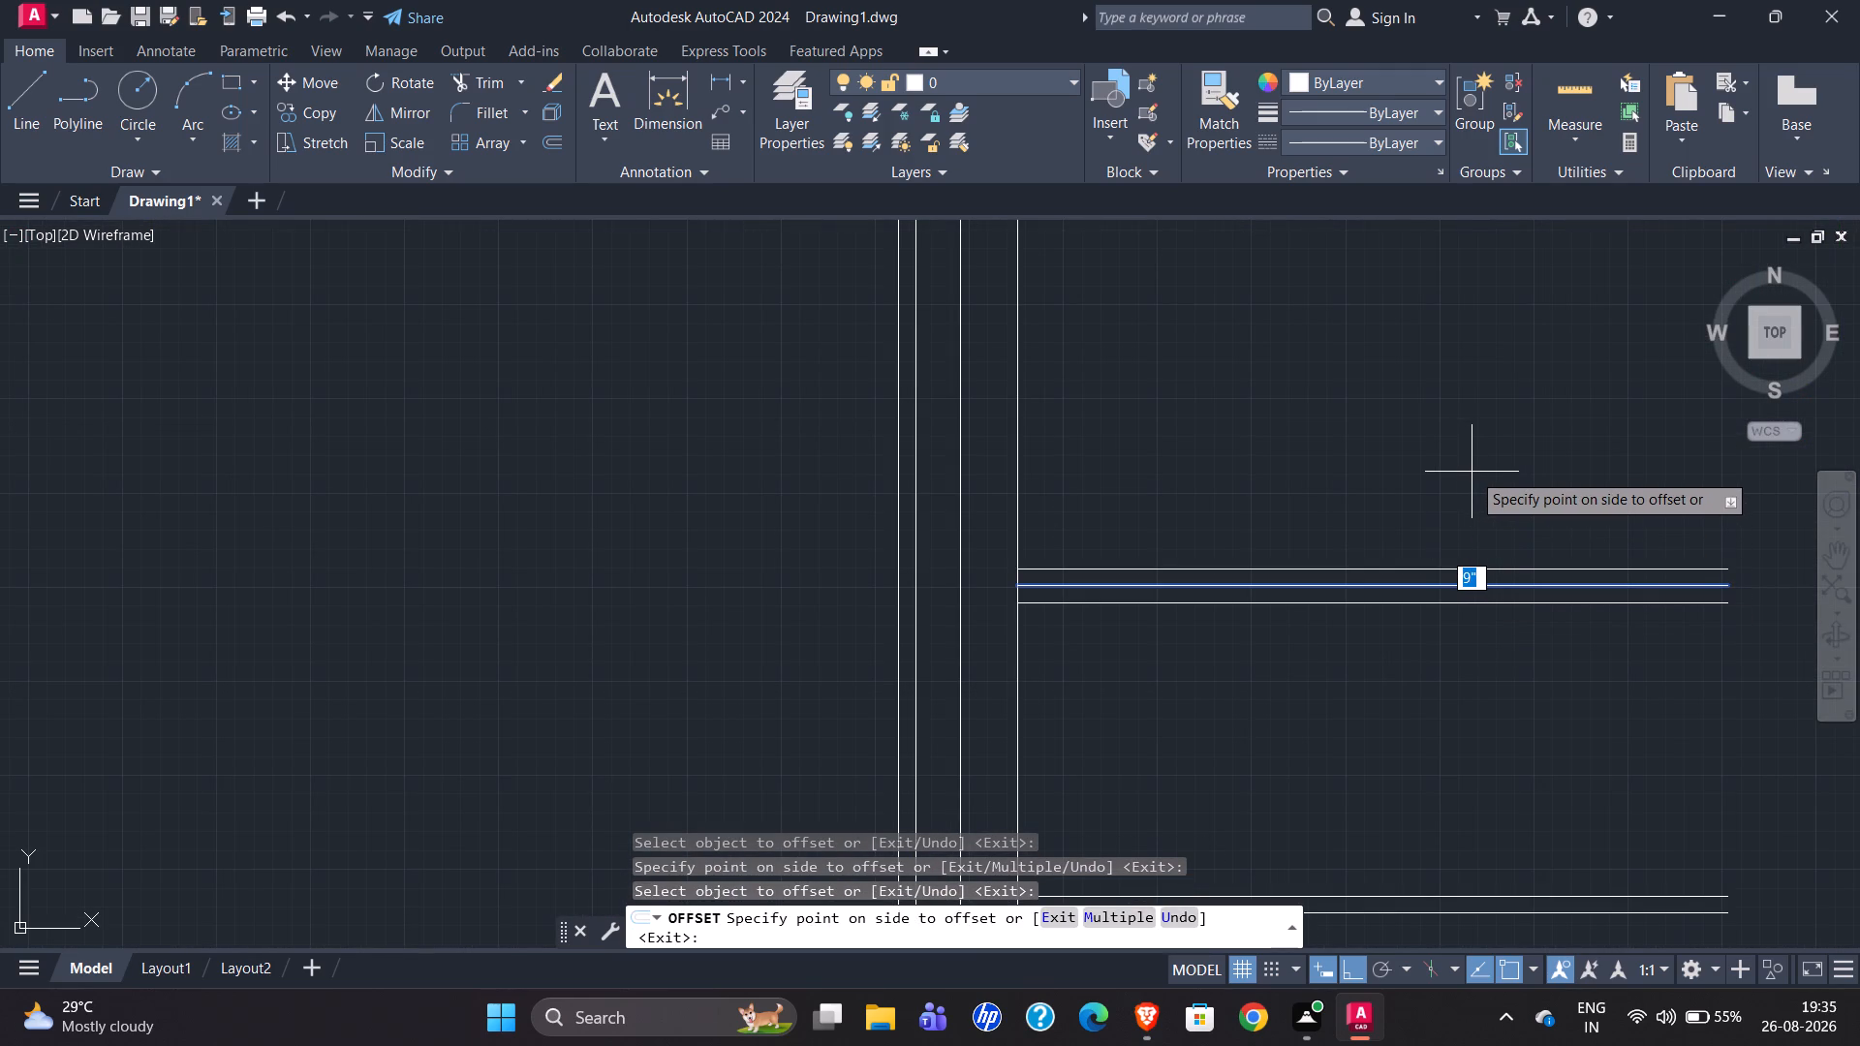
text(5')
key(Return)
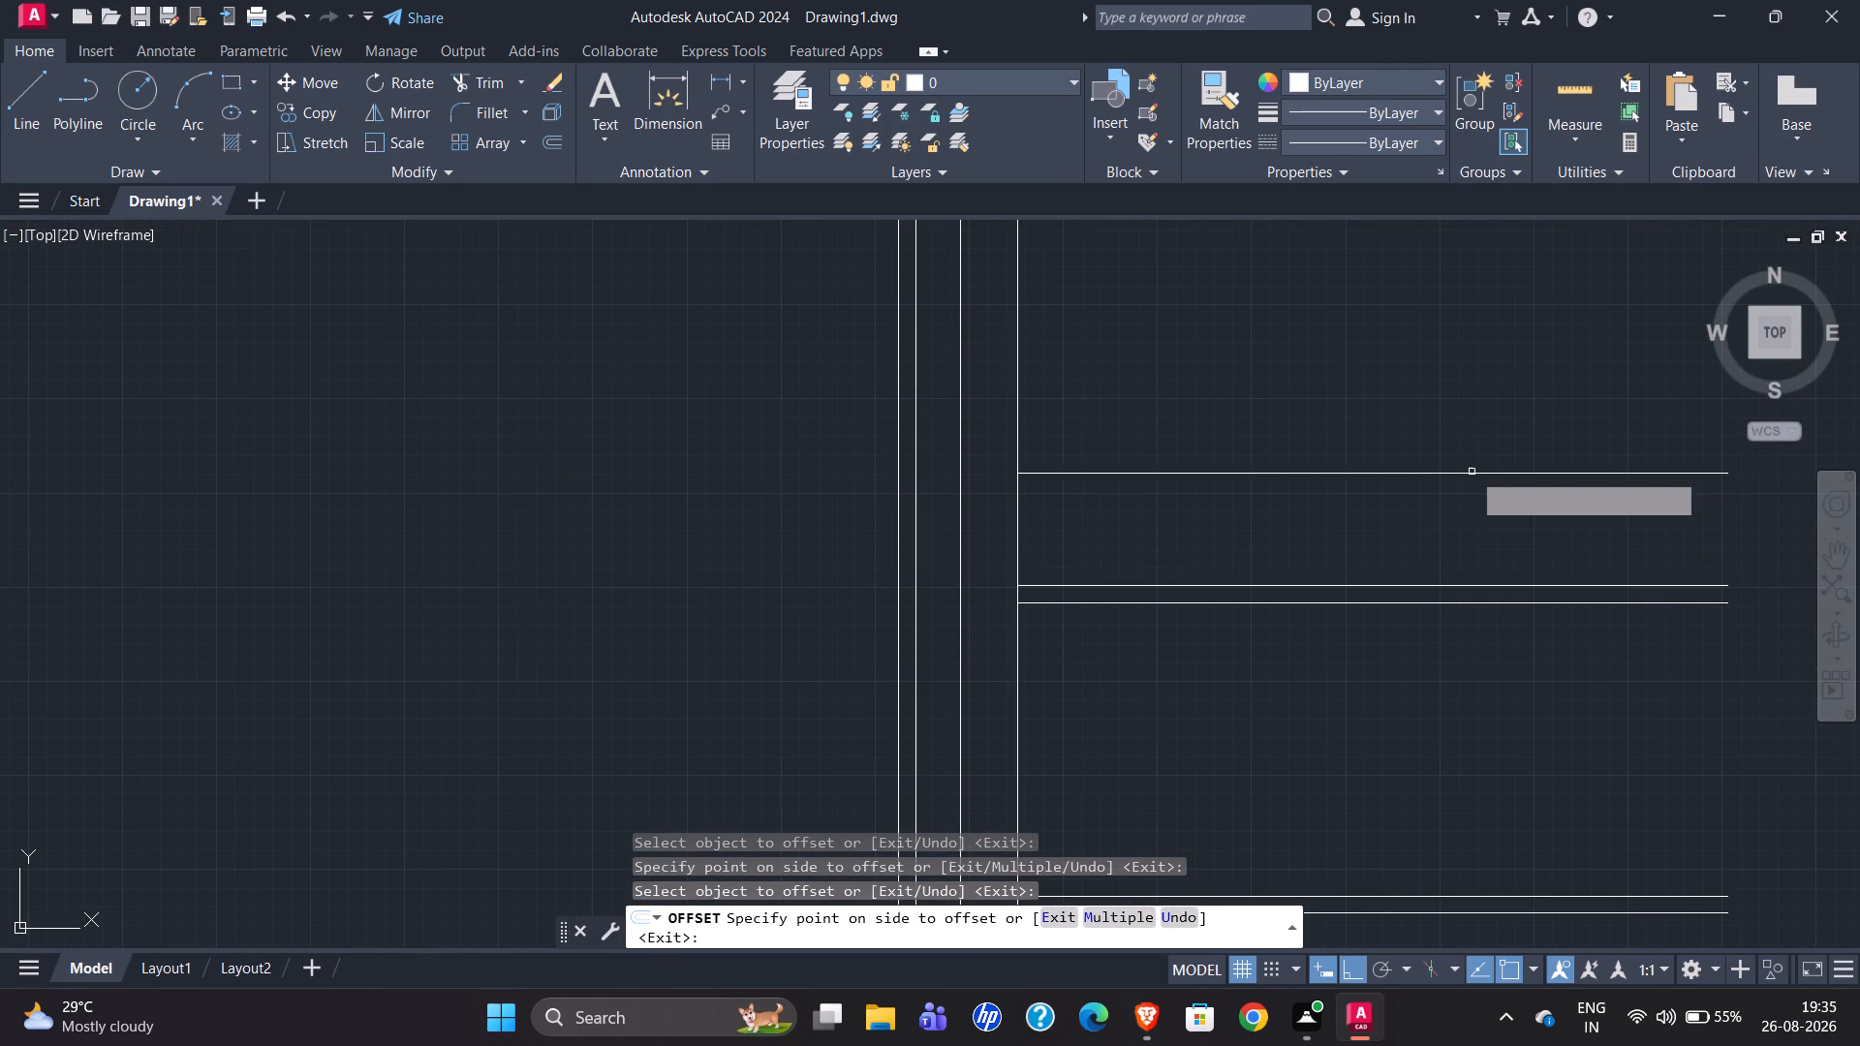
Offset the new line above the toilet and lift strip 9" northward to give that wall its thickness.
scroll(898, 696, down, 1)
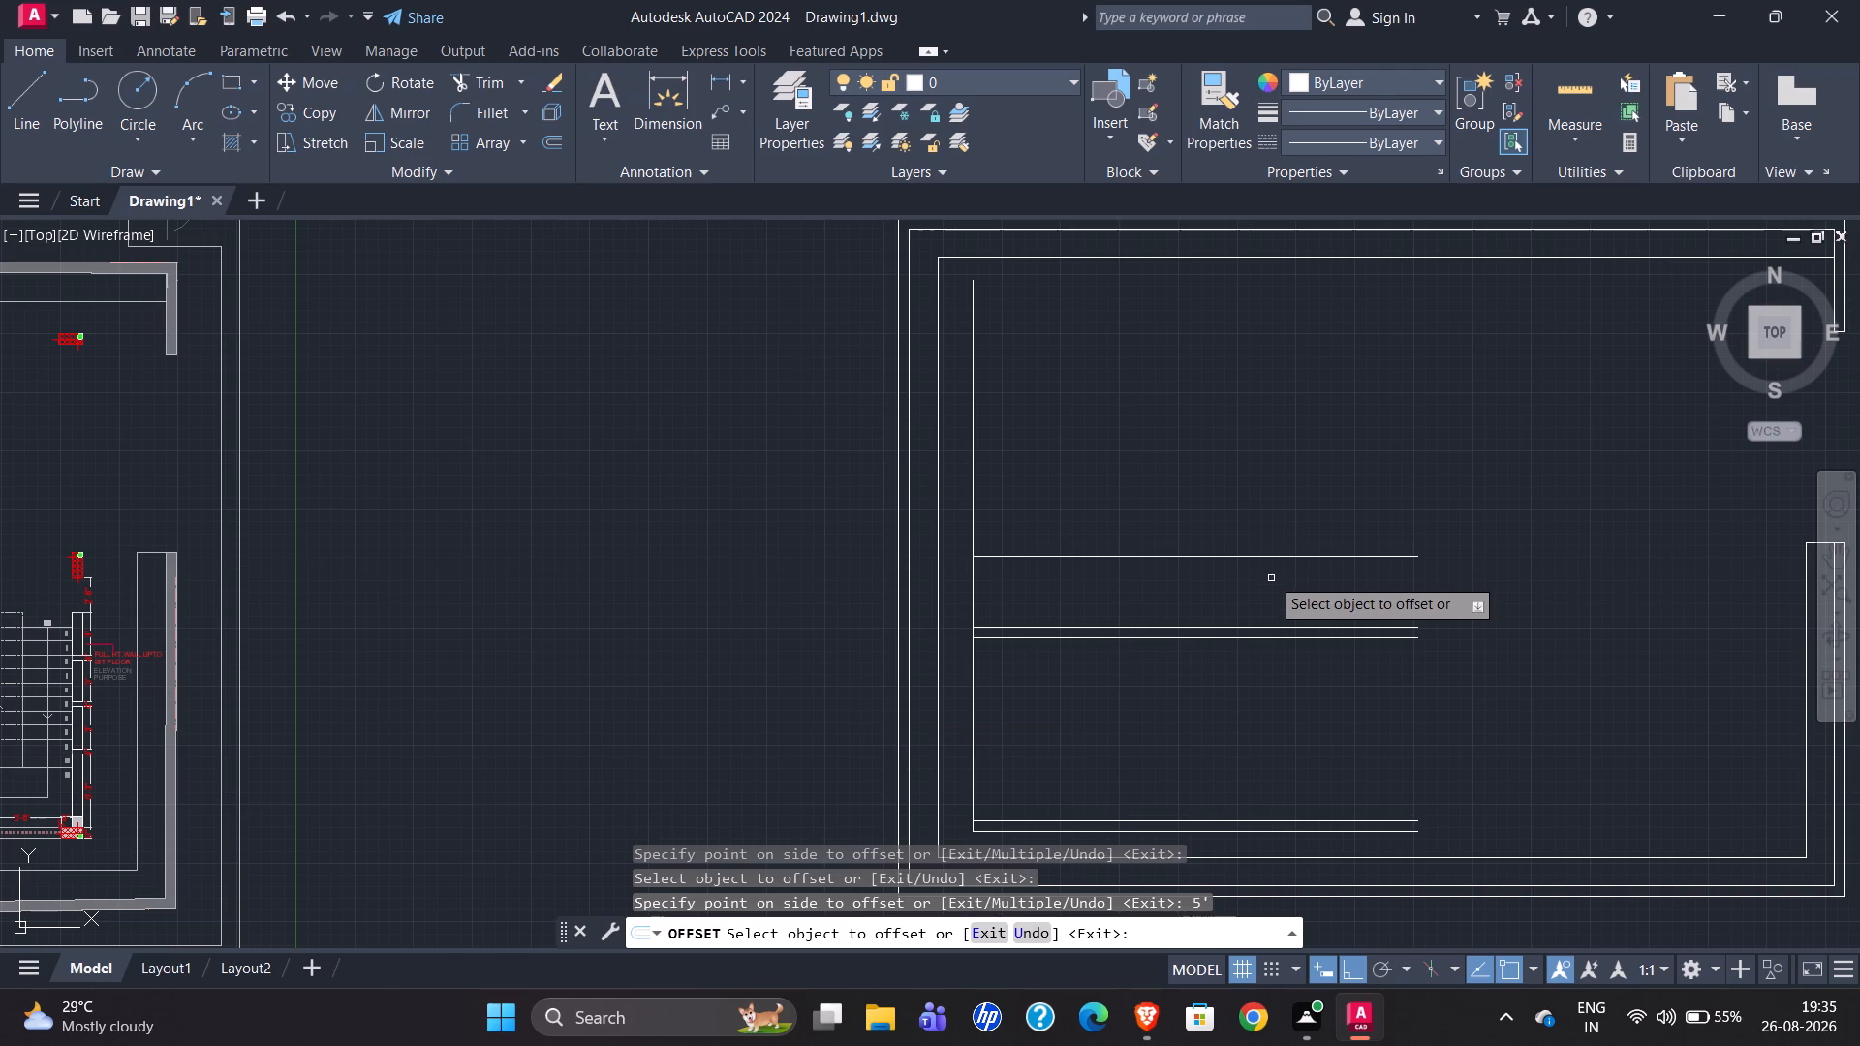
click(1250, 558)
click(1251, 507)
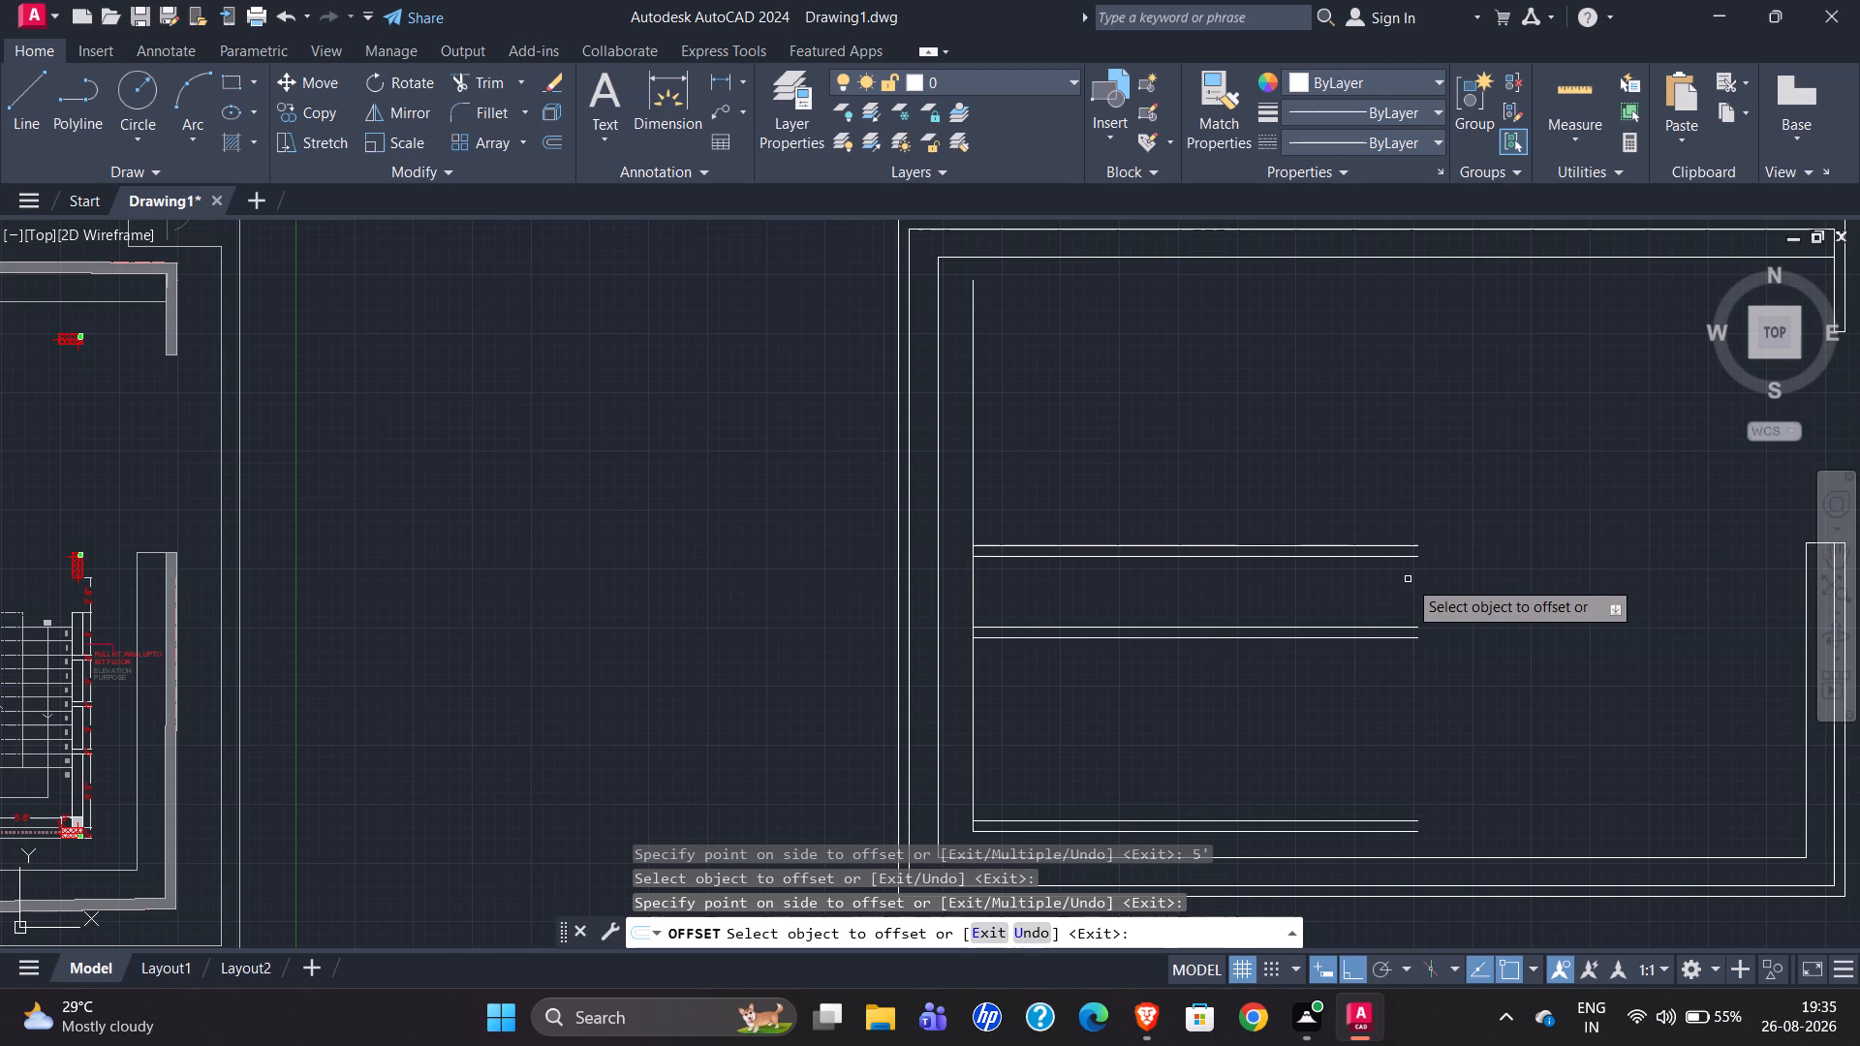
Offset the servant room's south wall line 14'9" northward to mark the inner face of its north wall.
scroll(1173, 603, down, 1)
scroll(1300, 524, up, 2)
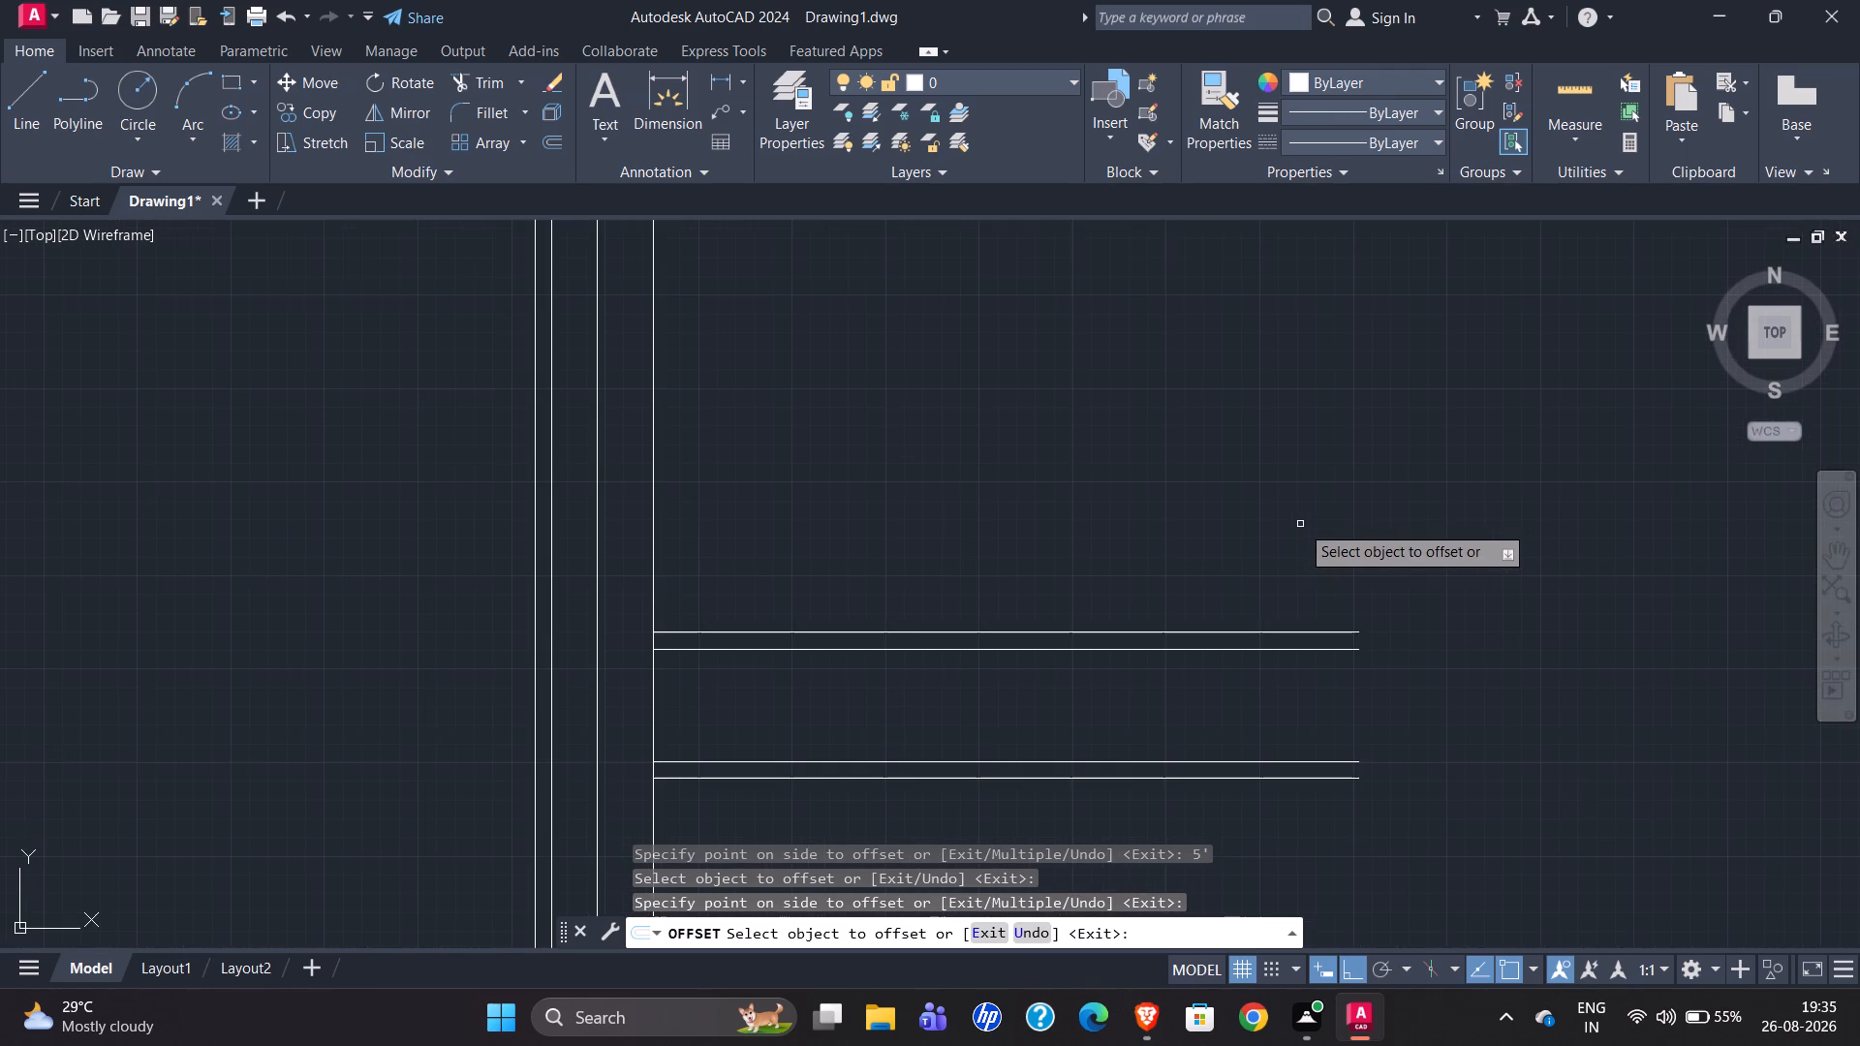
click(1151, 630)
scroll(1211, 428, down, 1)
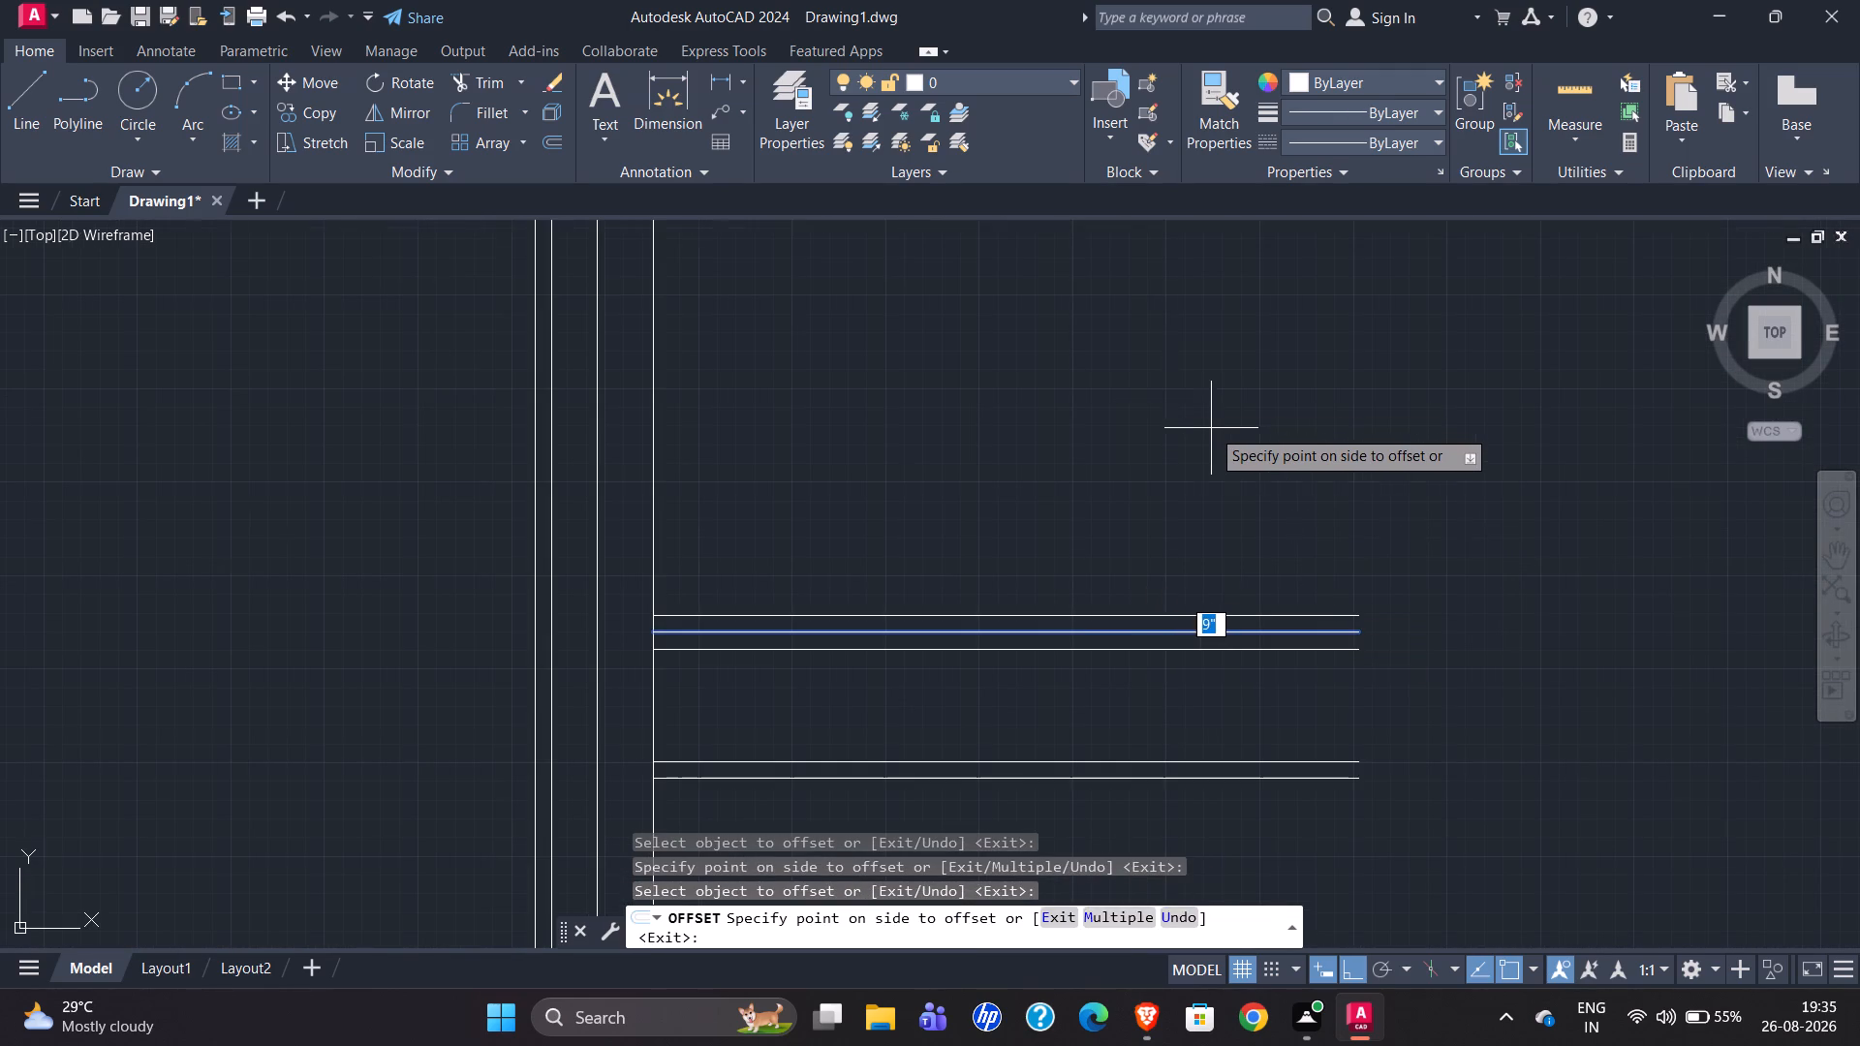
scroll(1211, 428, down, 2)
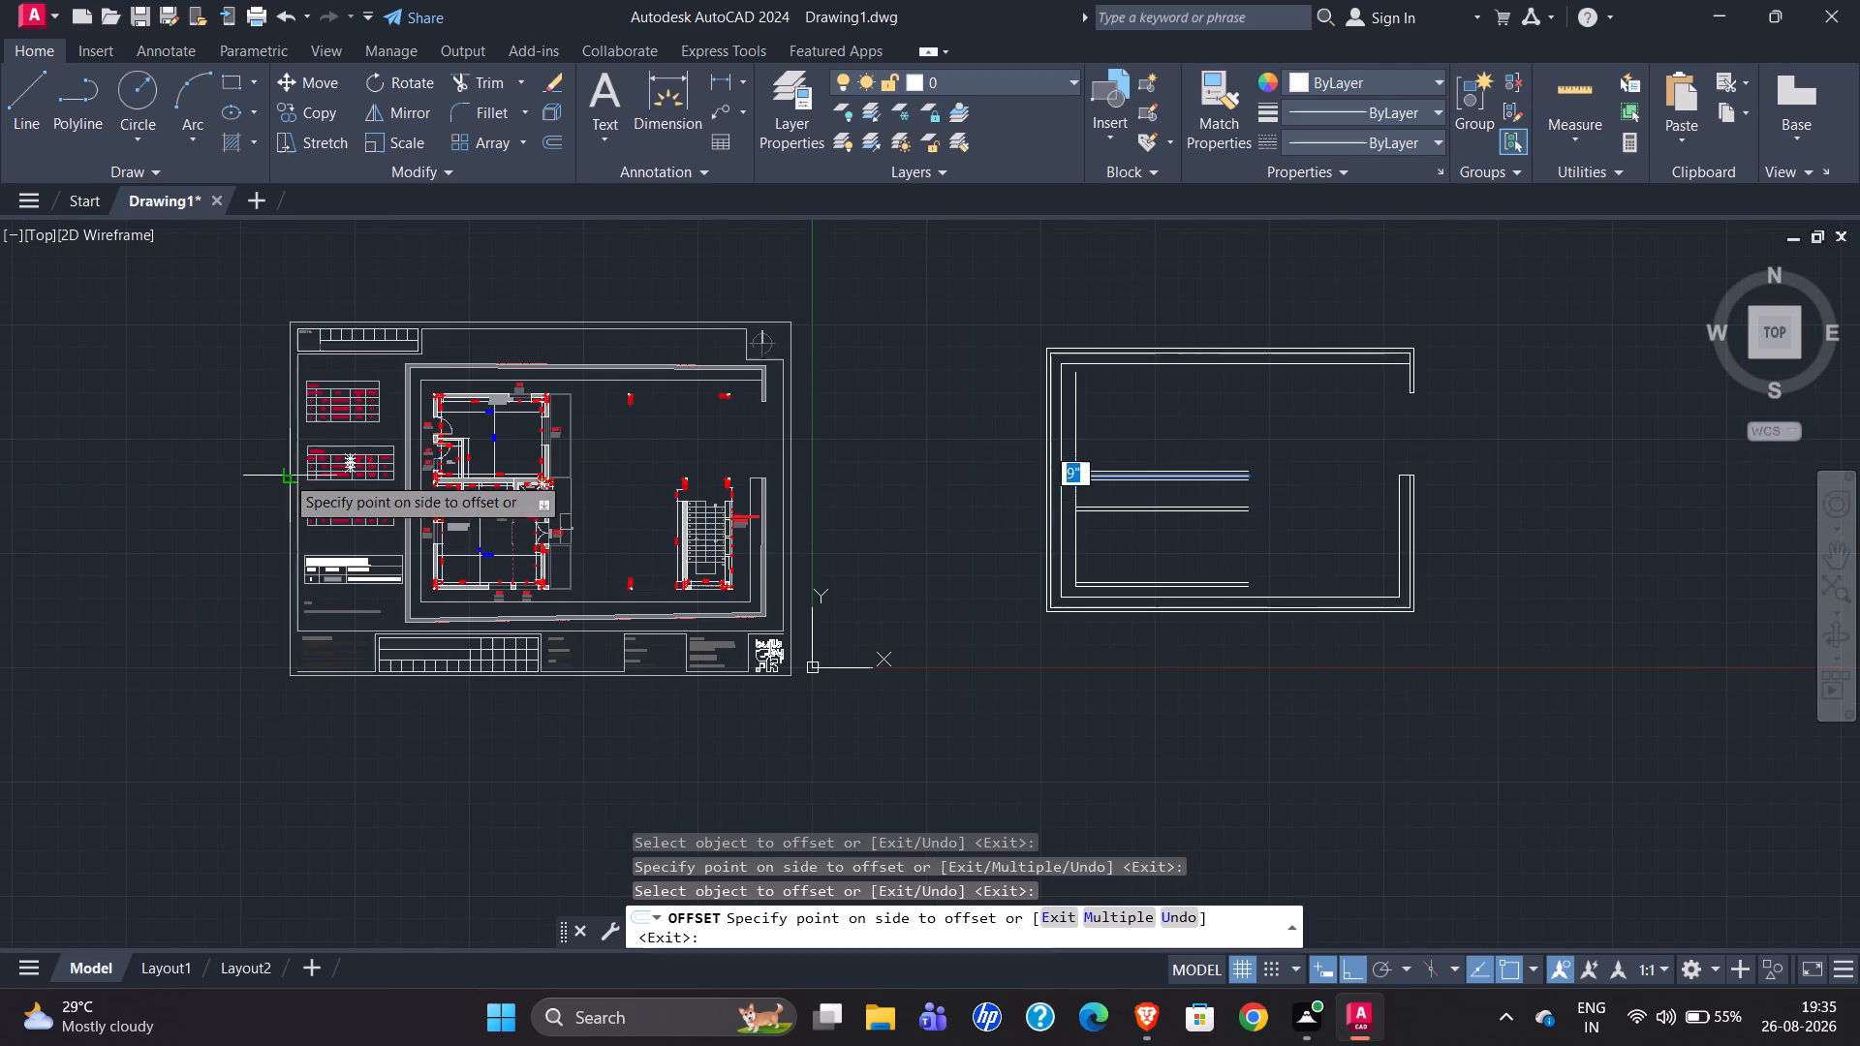
scroll(353, 415, up, 4)
scroll(386, 482, down, 1)
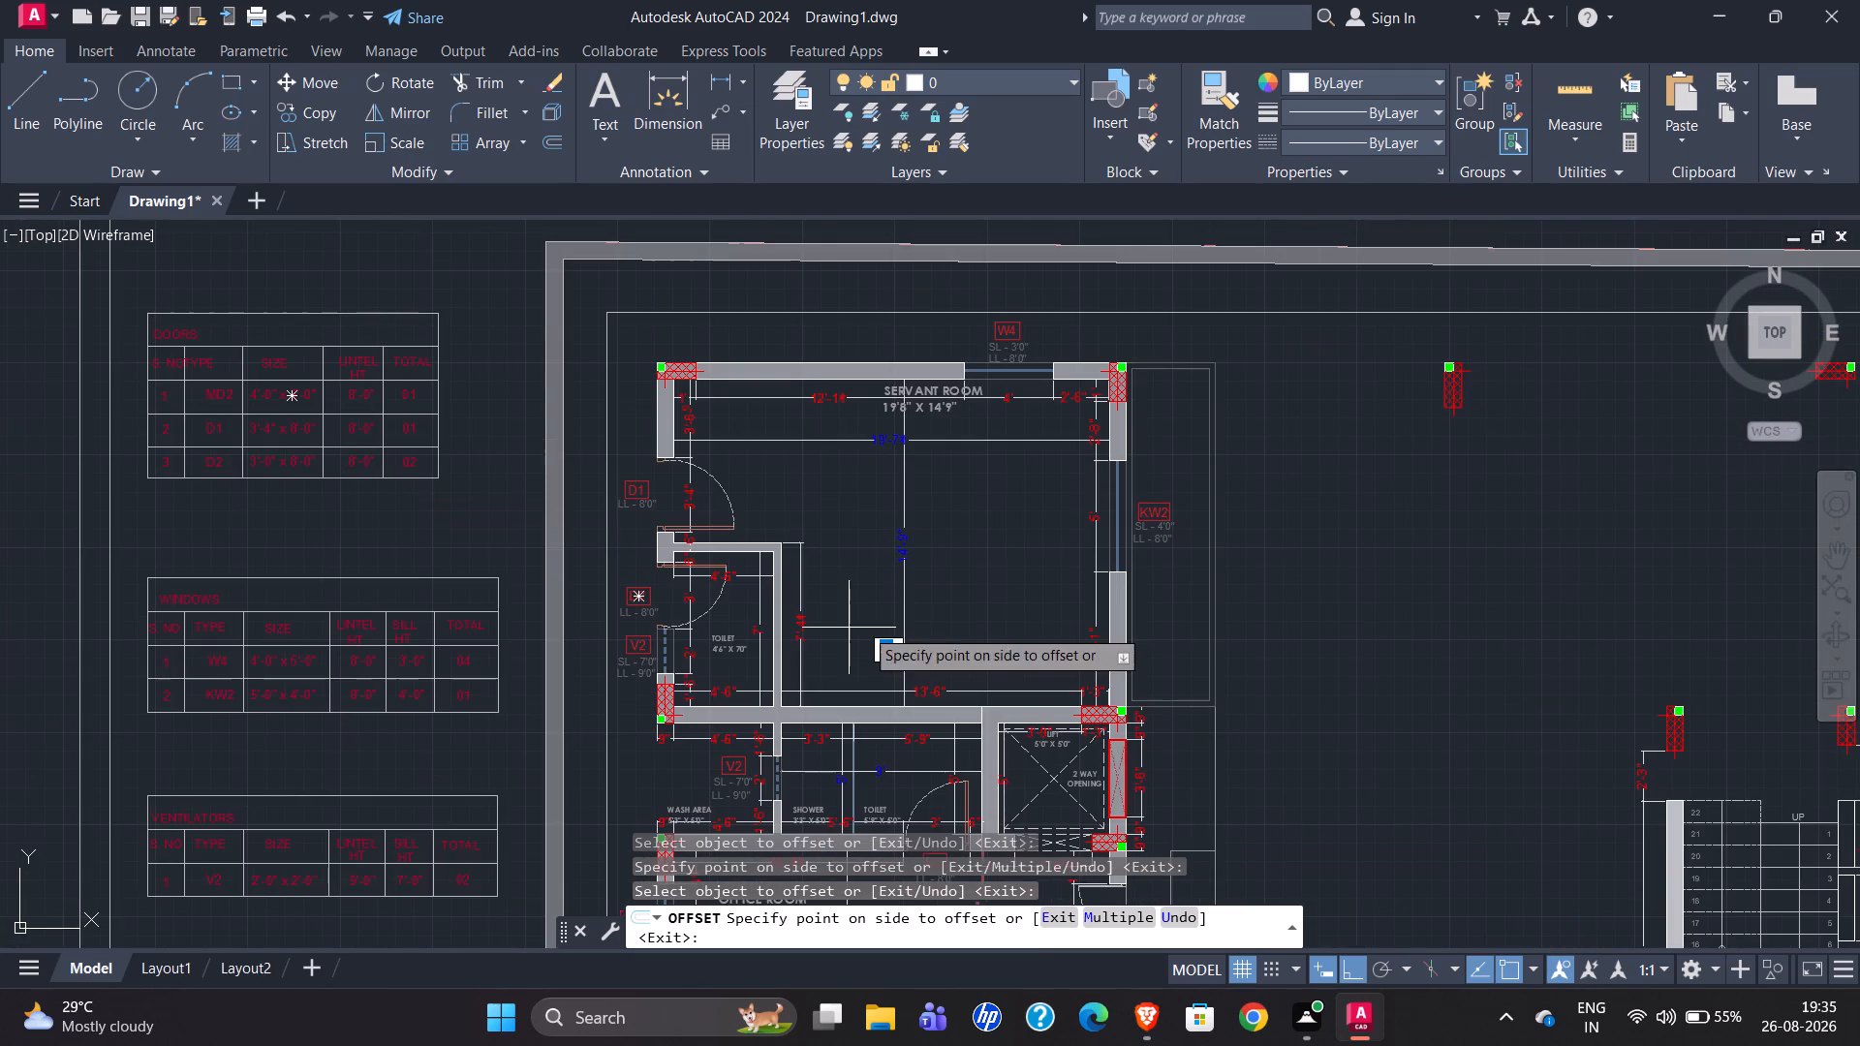
scroll(569, 594, down, 2)
scroll(919, 615, down, 1)
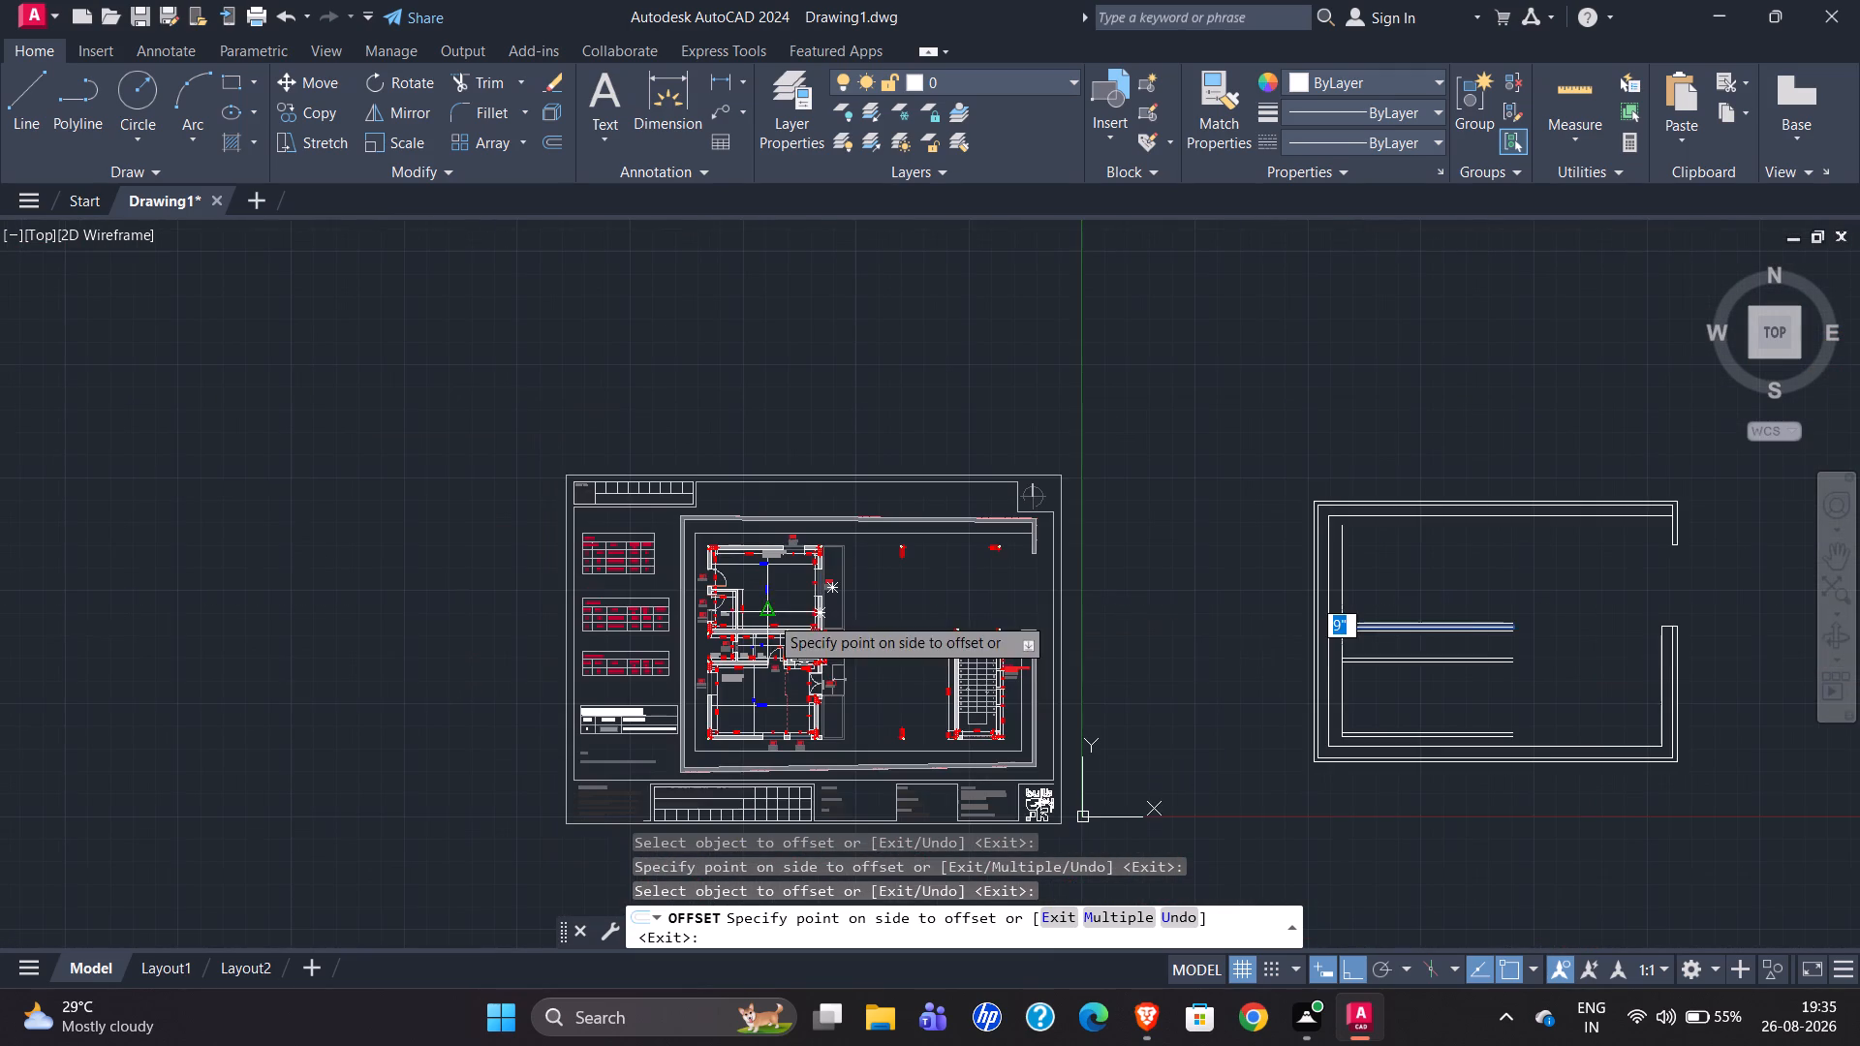
scroll(1499, 580, up, 4)
scroll(1495, 571, down, 1)
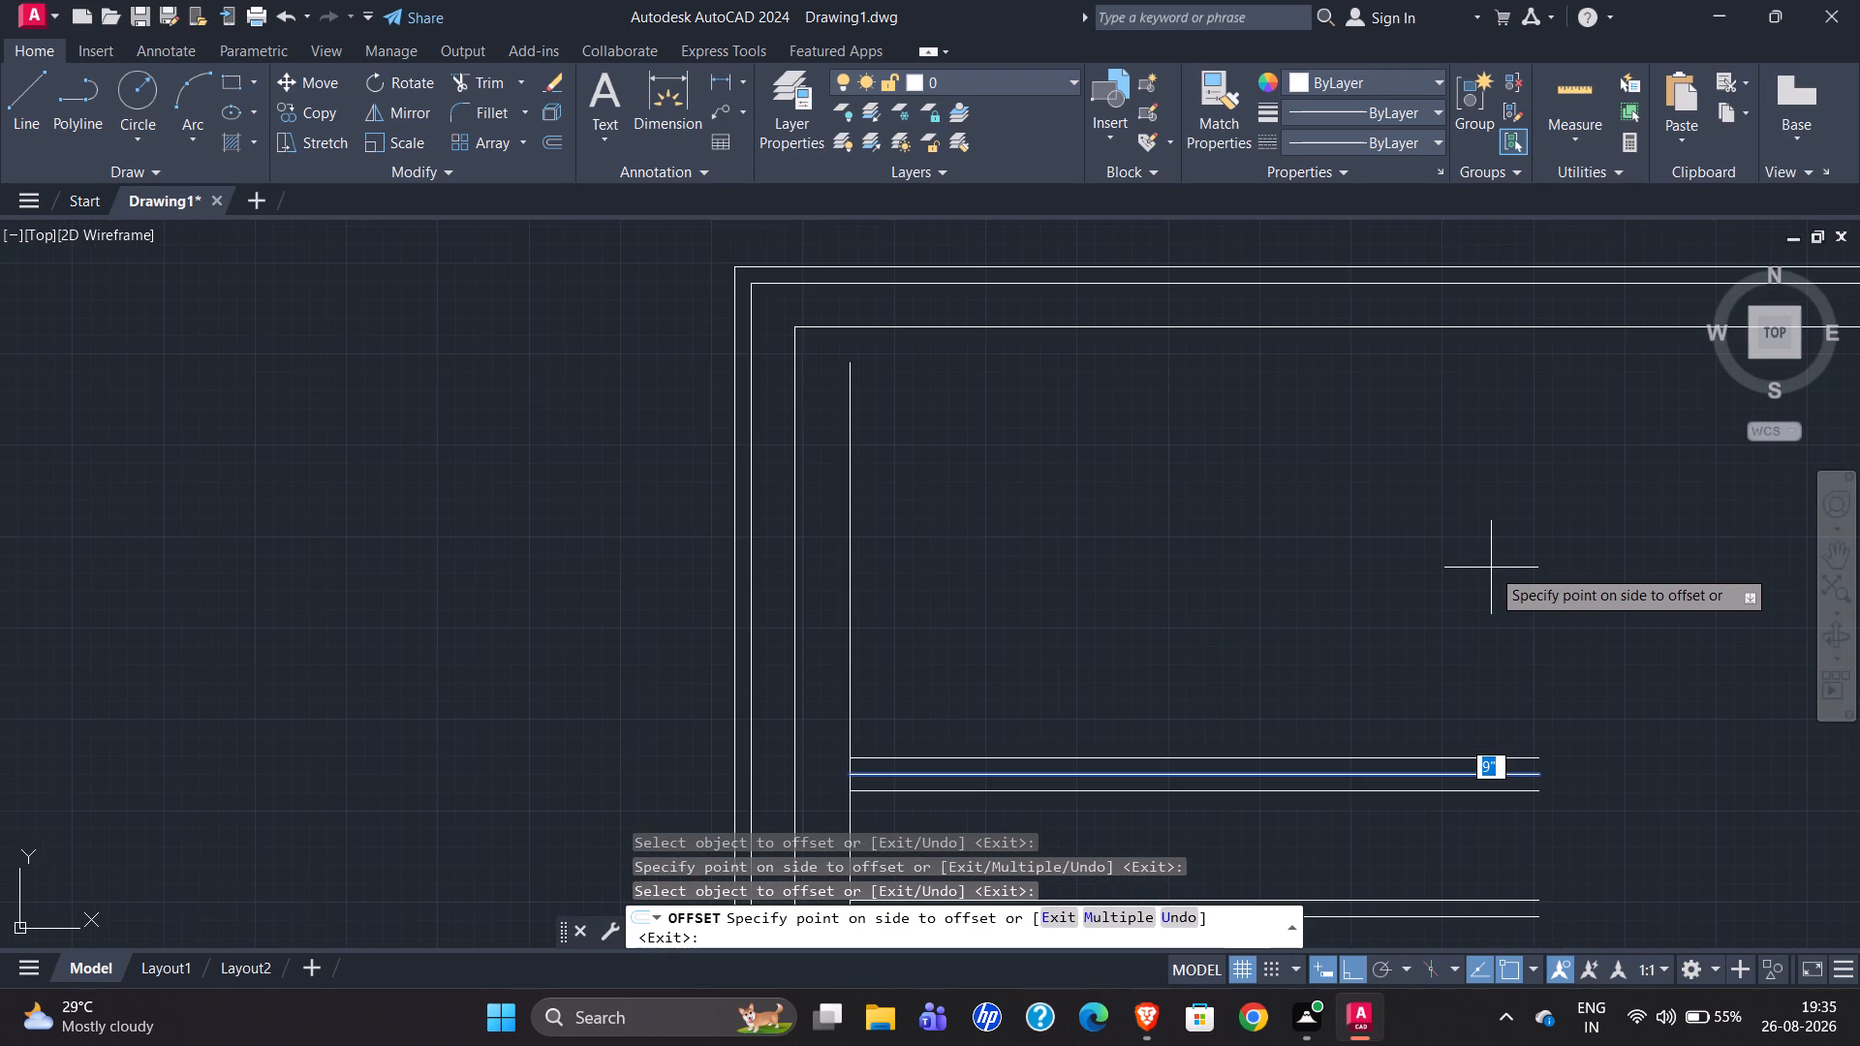
text(14'9")
key(Return)
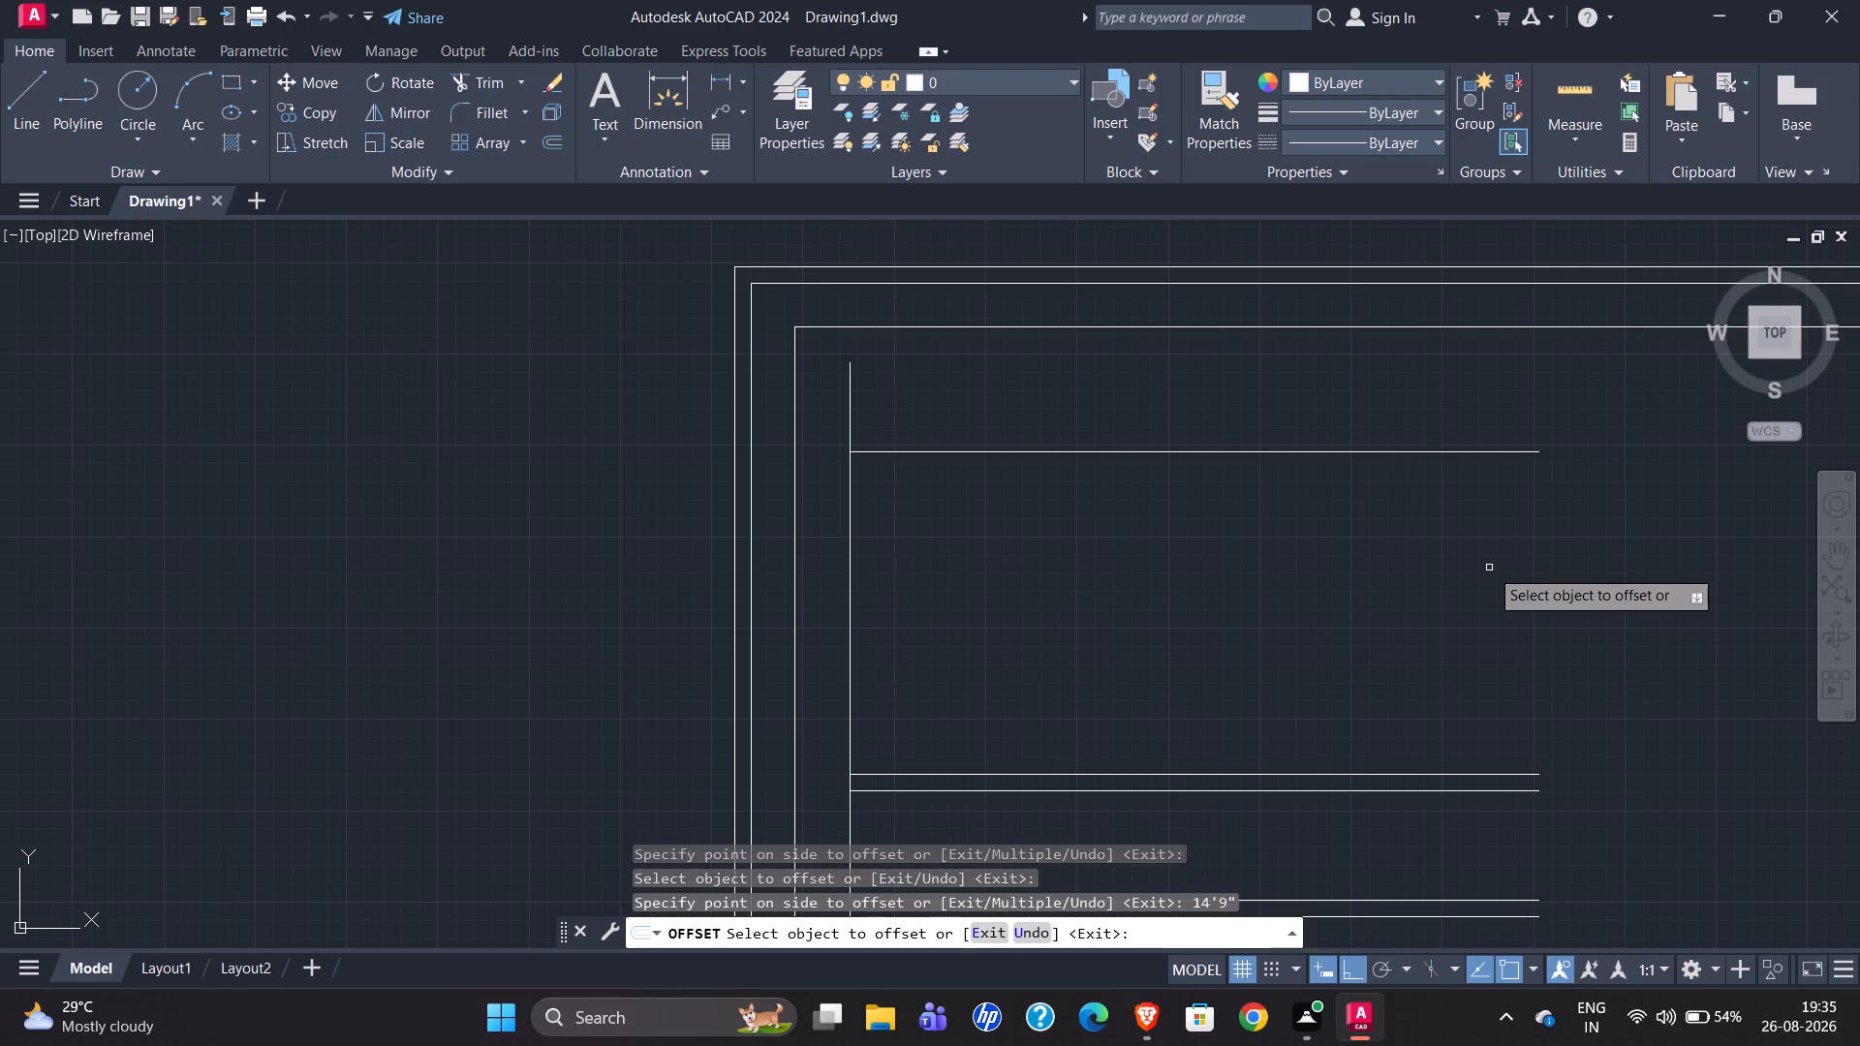
Offset the servant room's north wall line 9" northward to give that wall its thickness.
scroll(1165, 428, down, 1)
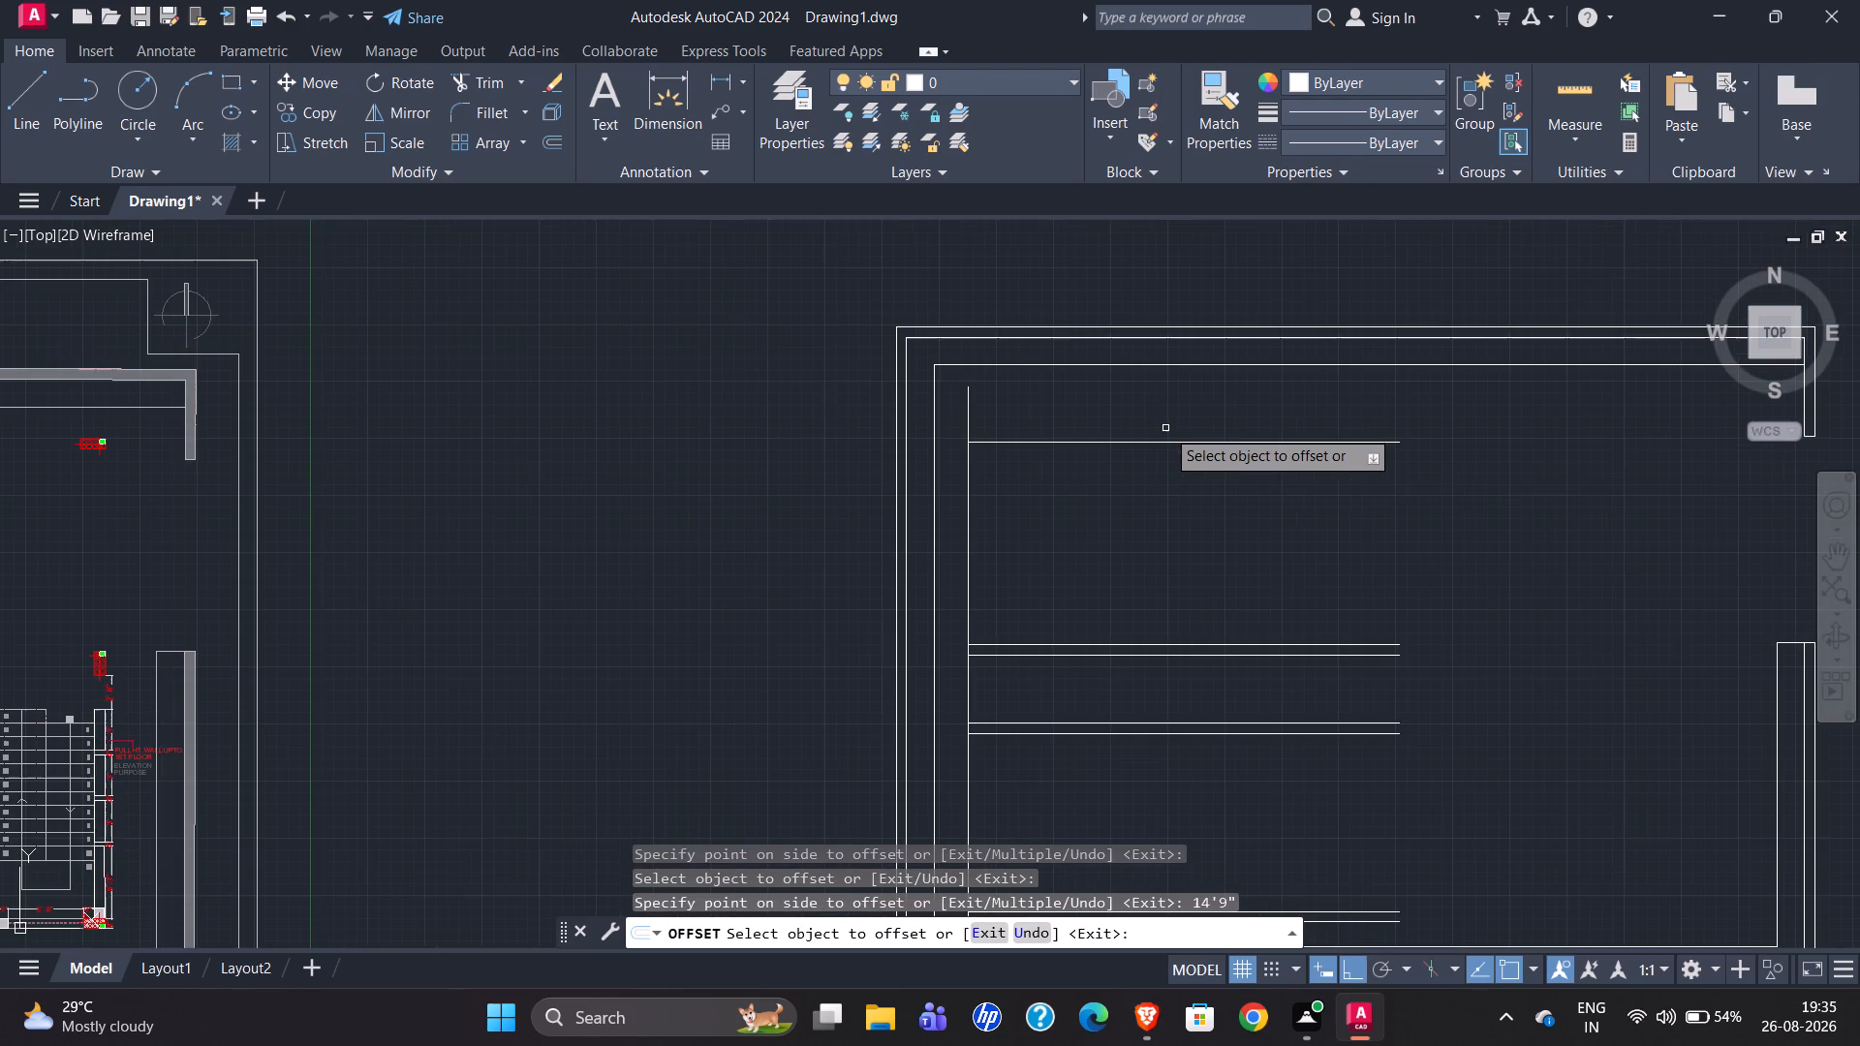
click(1253, 443)
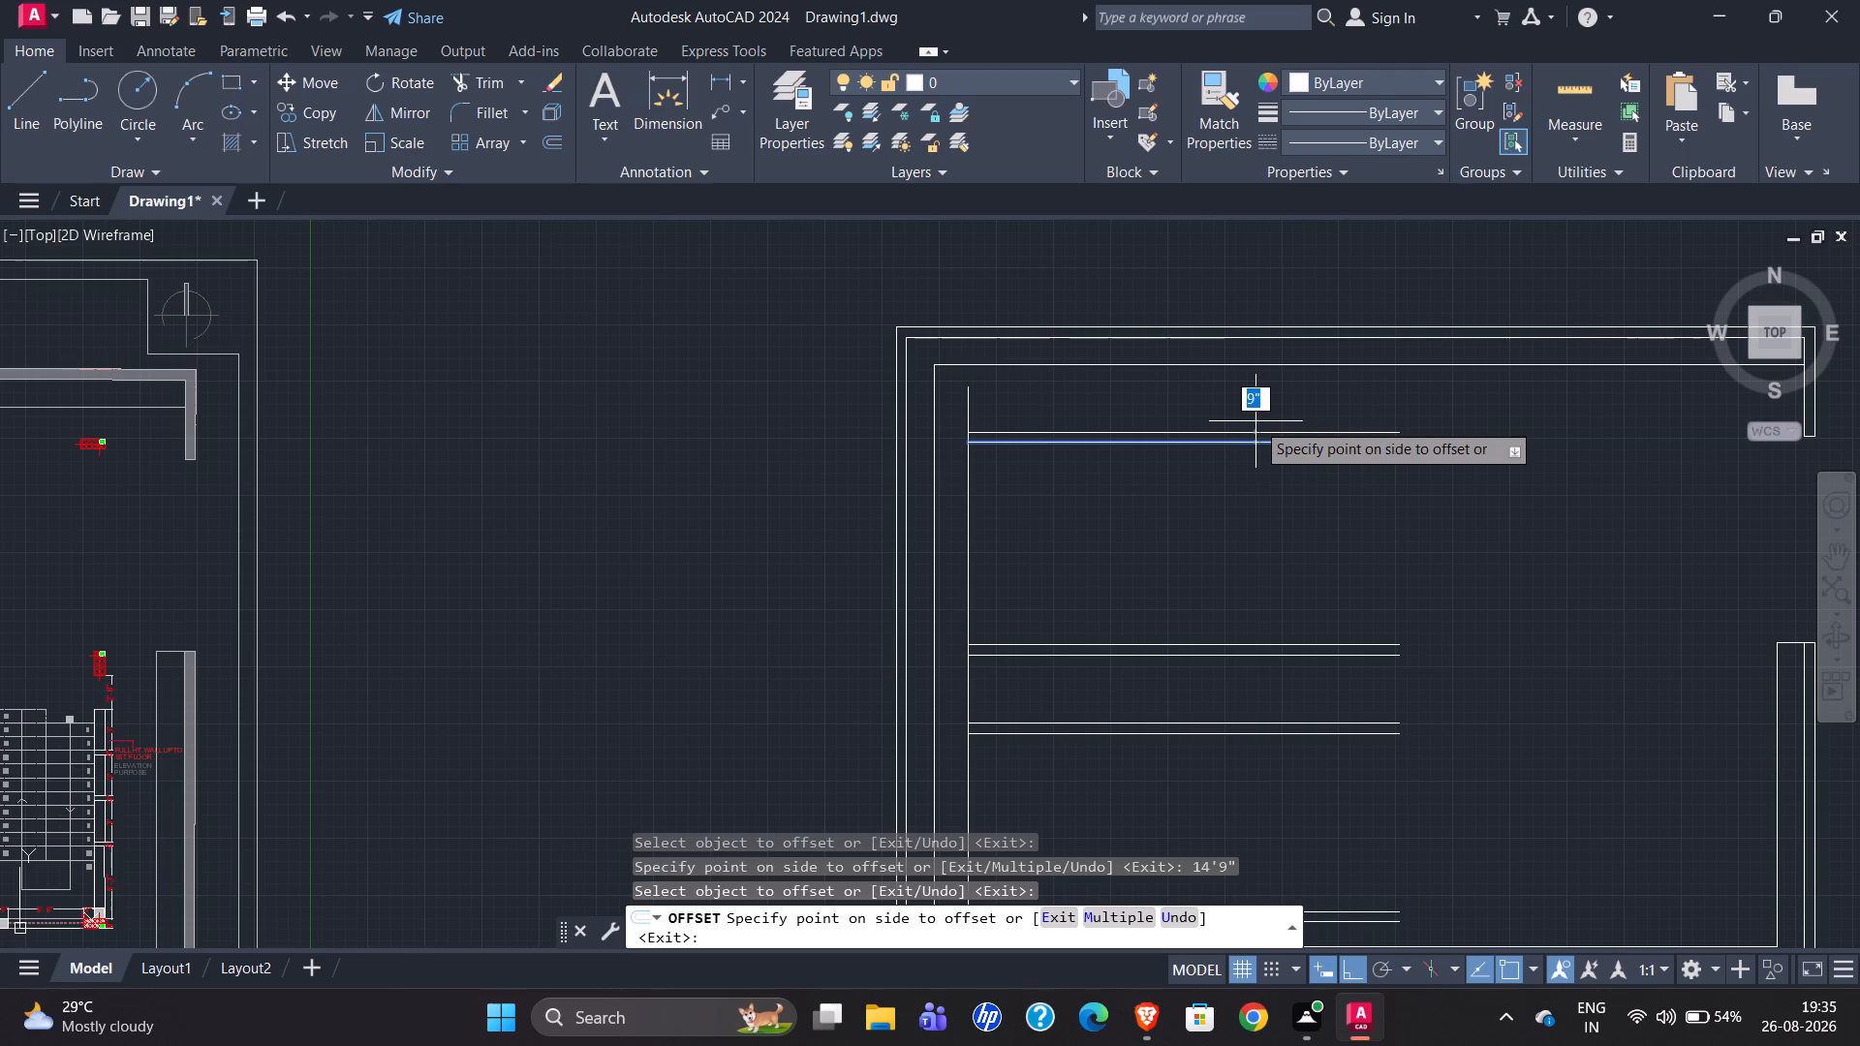
scroll(1103, 431, up, 3)
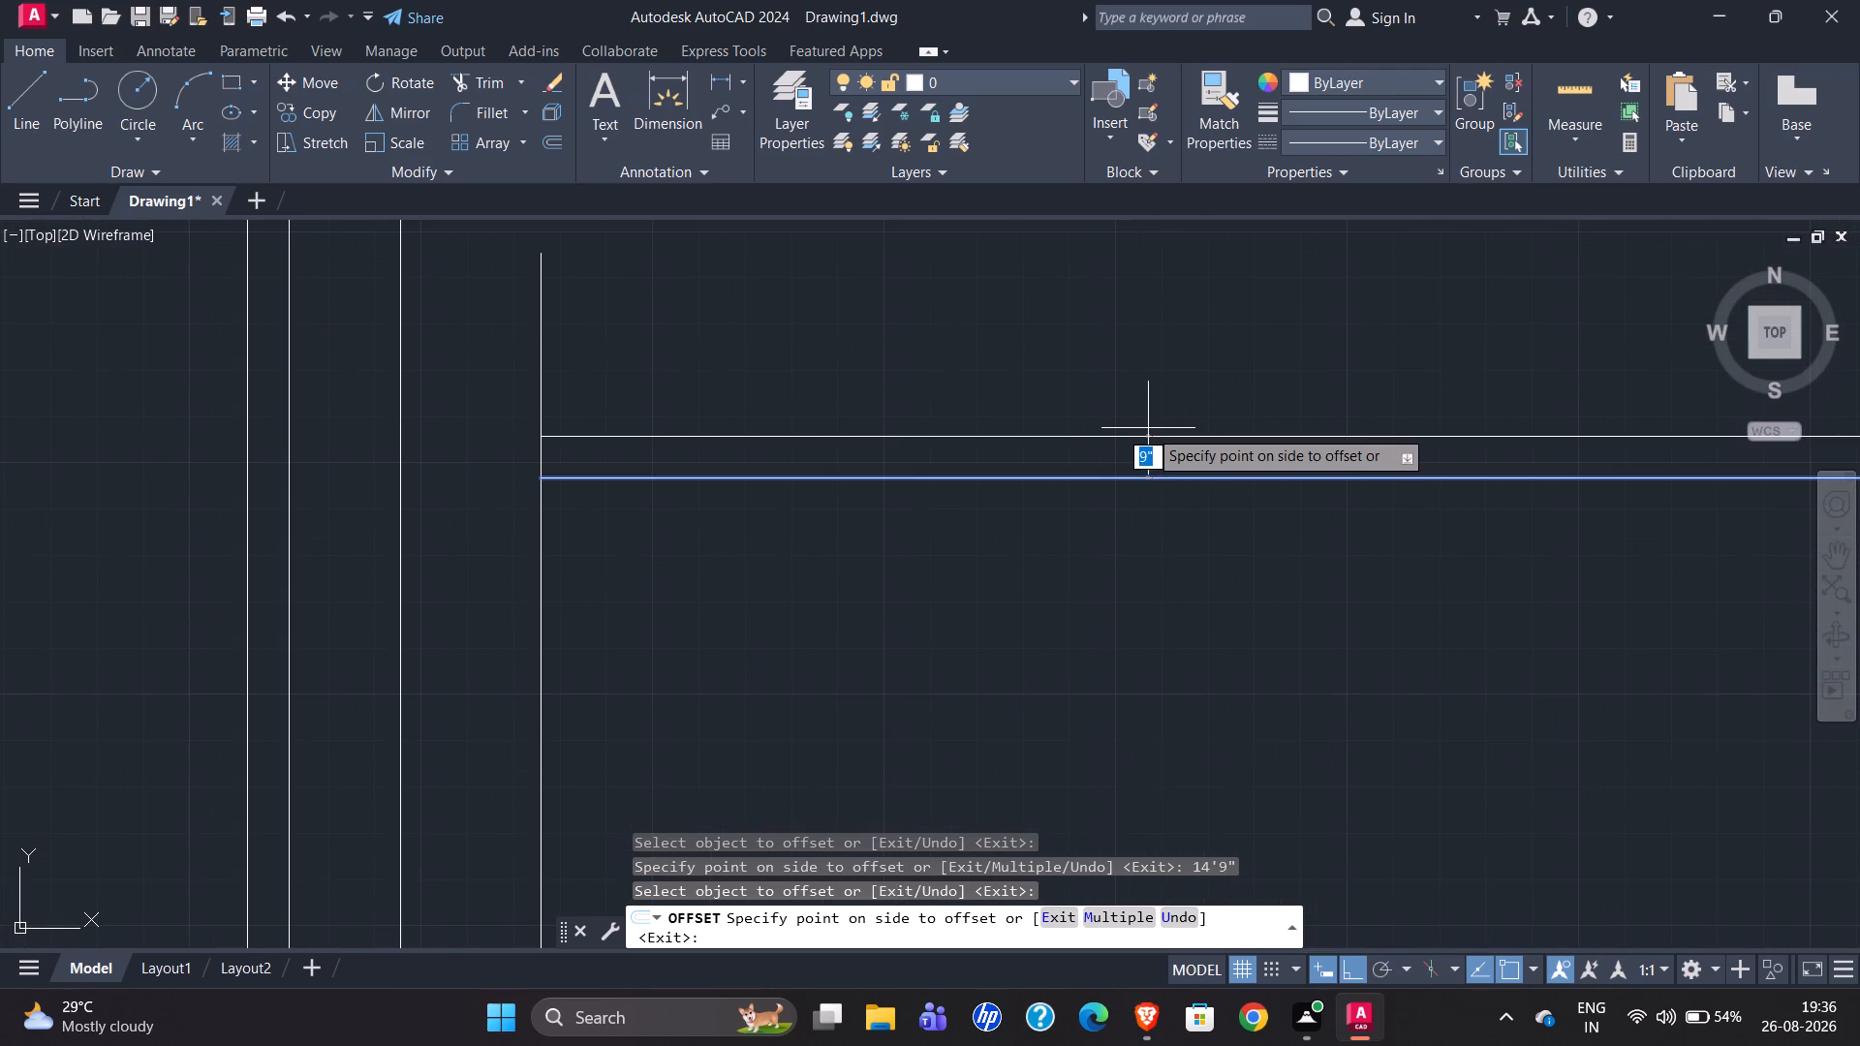
click(1148, 428)
Offset the building's west wall line 9" inward to give that wall its thickness.
scroll(798, 490, down, 3)
scroll(1141, 414, down, 1)
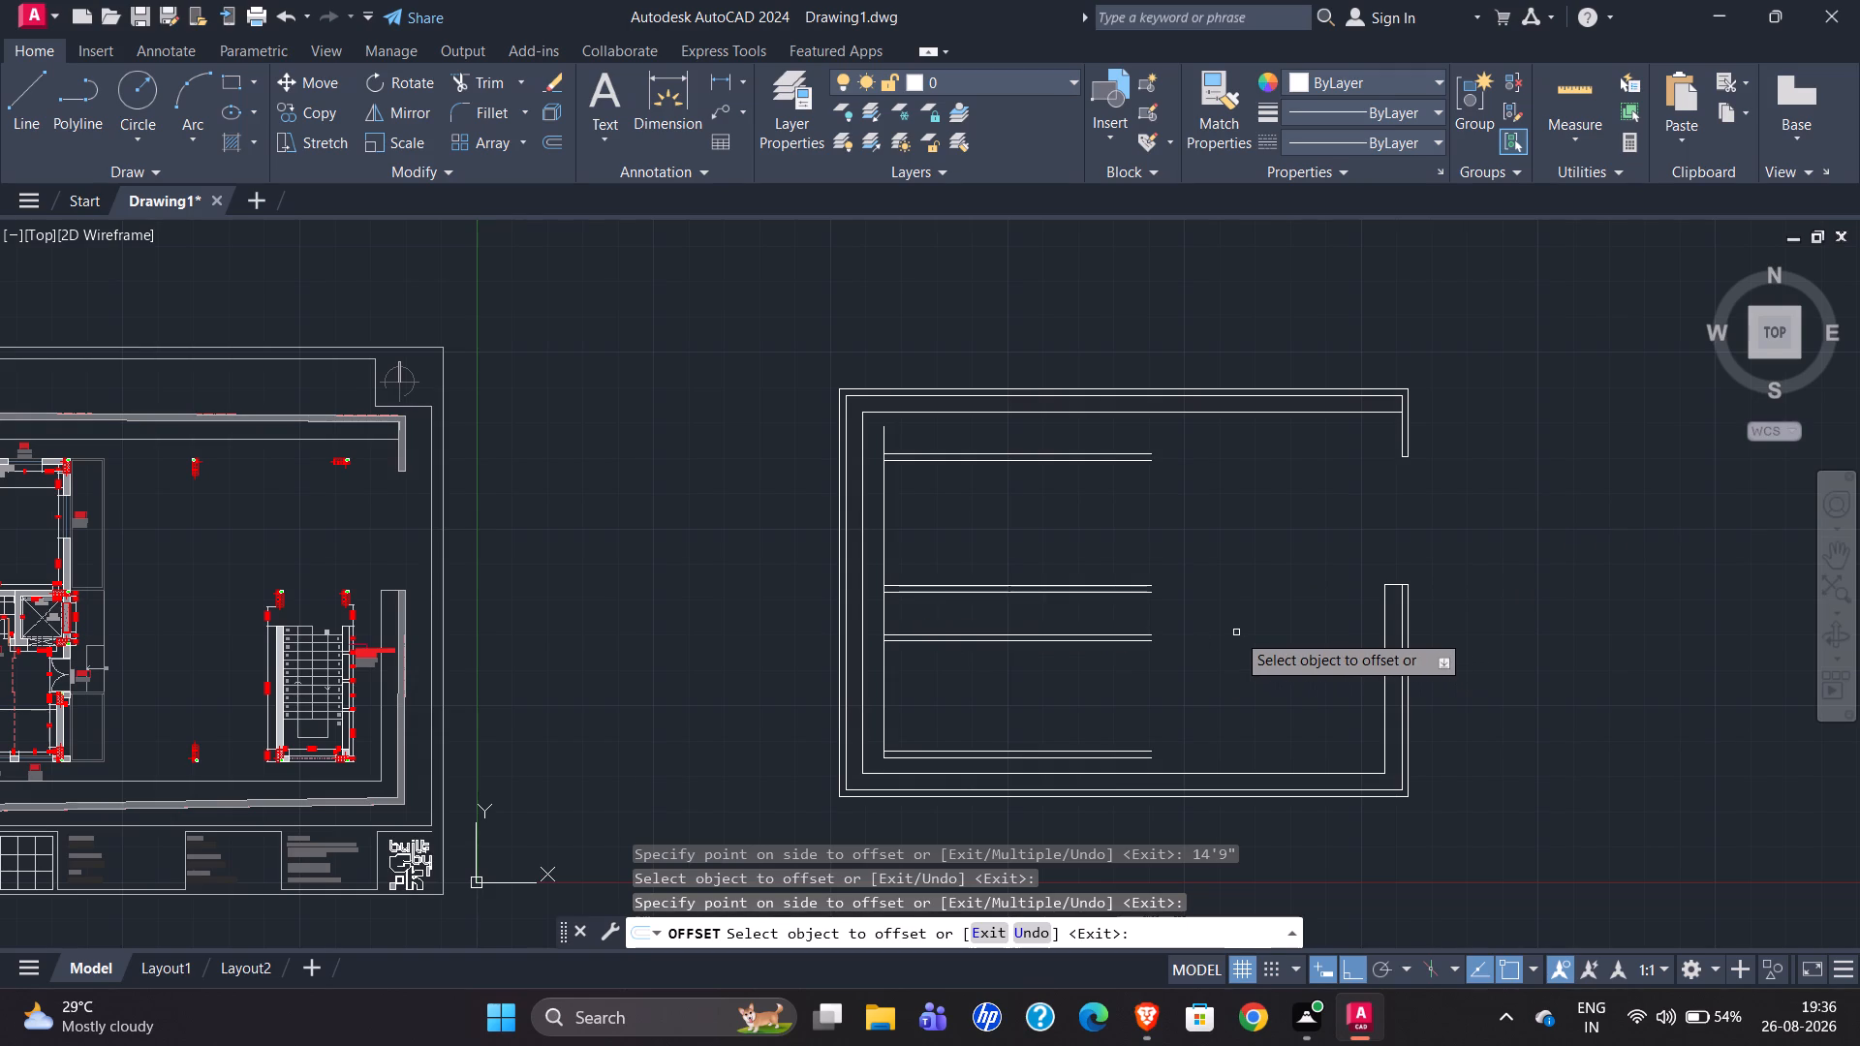
scroll(1416, 589, down, 1)
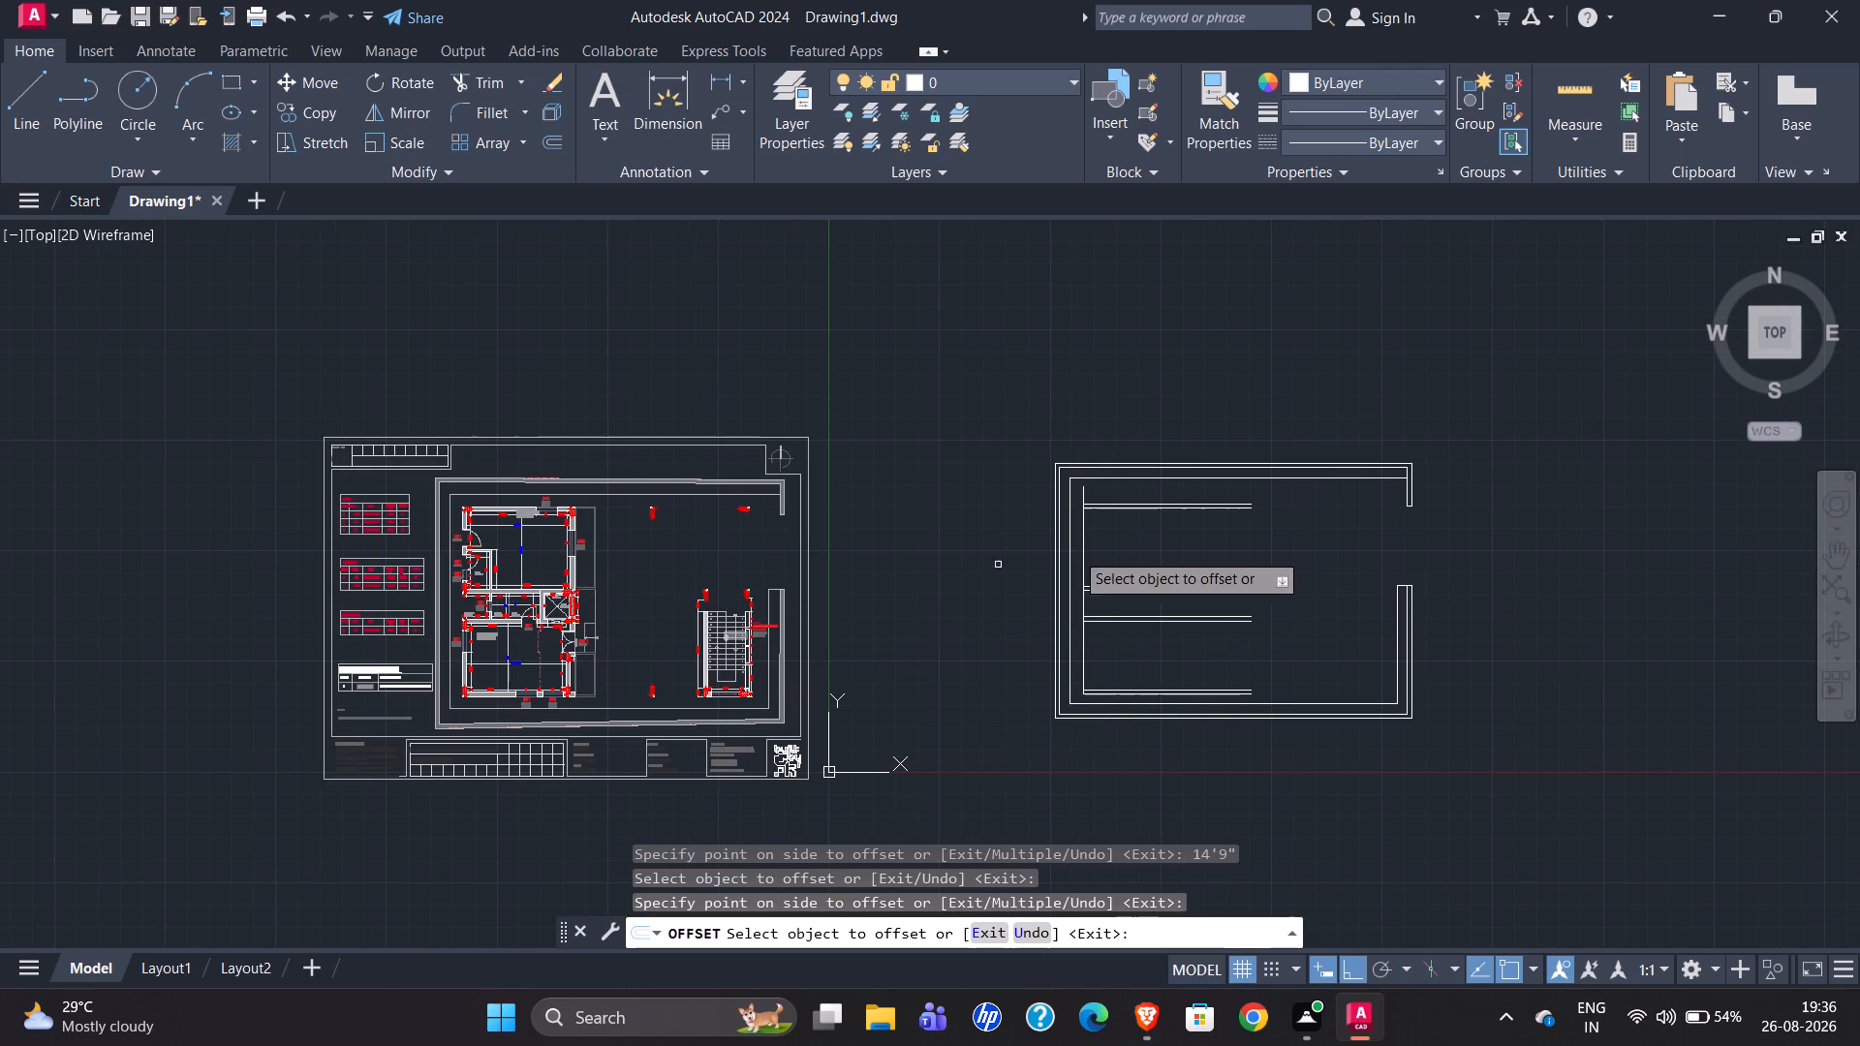
scroll(1083, 534, up, 2)
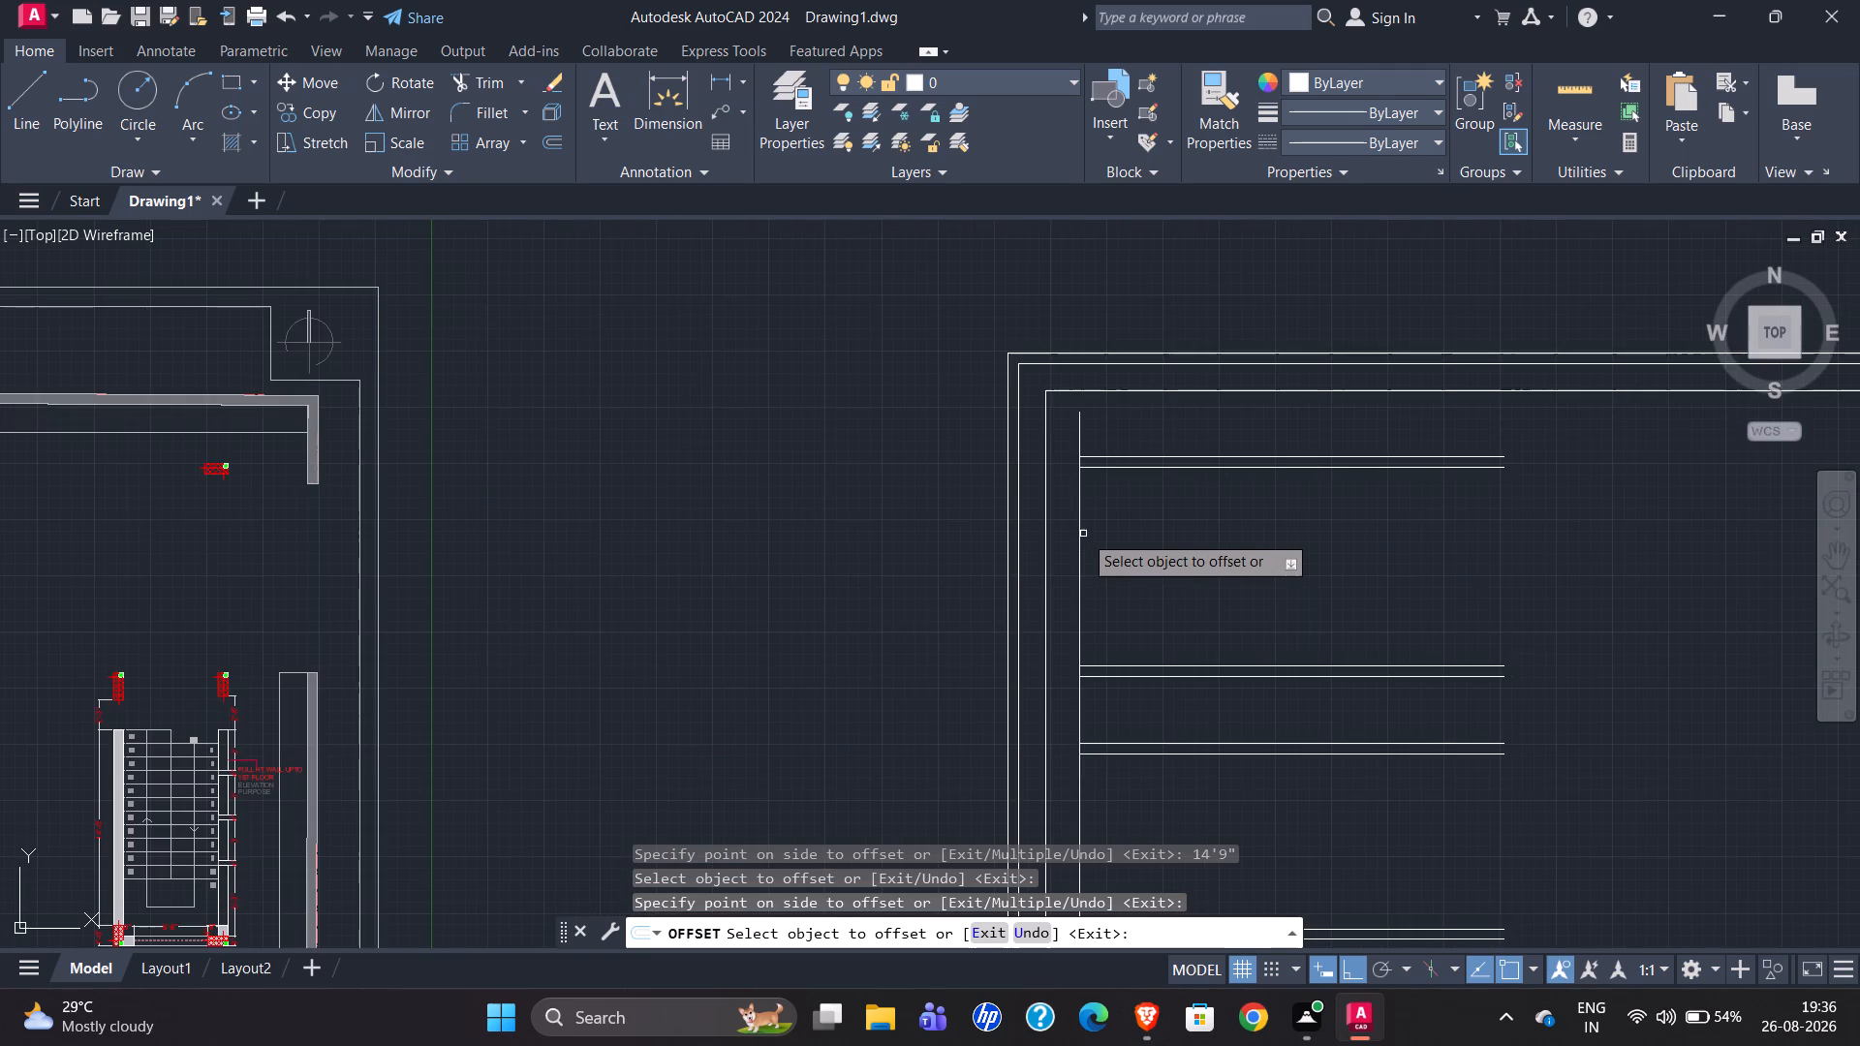
scroll(939, 486, down, 1)
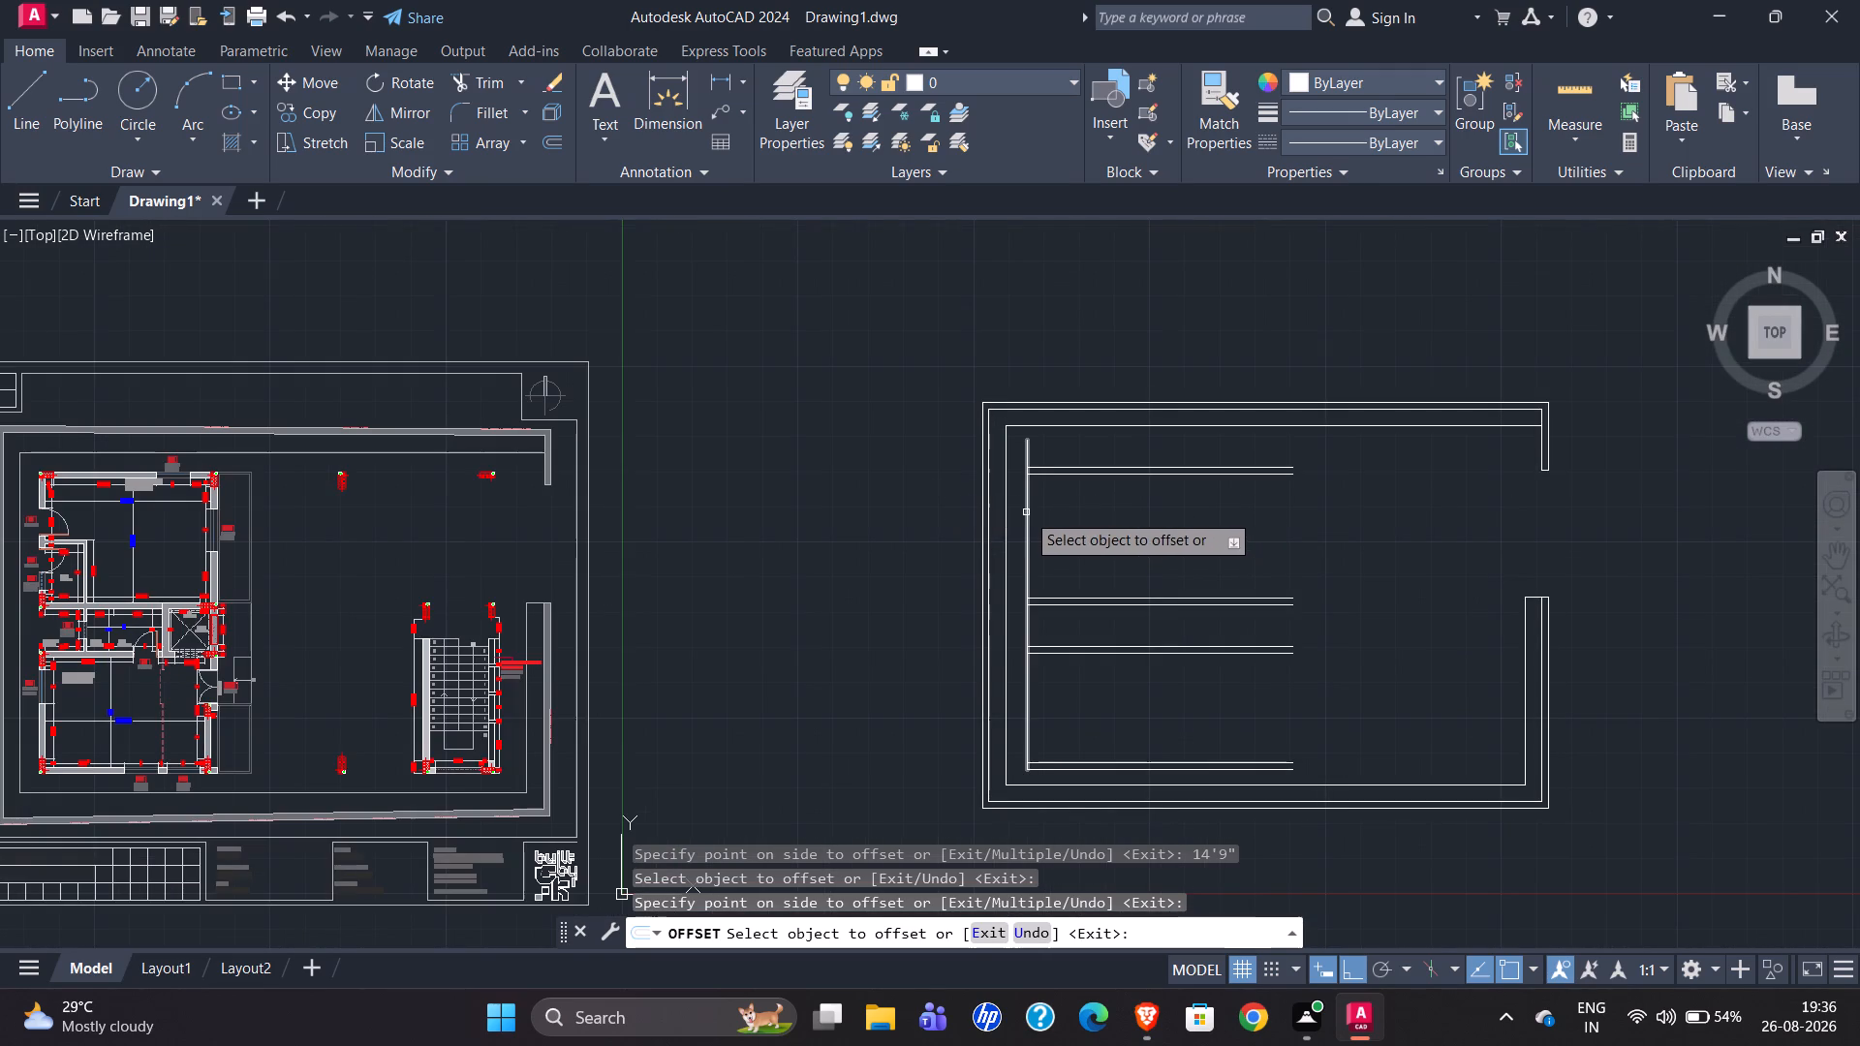
click(1026, 512)
click(1105, 520)
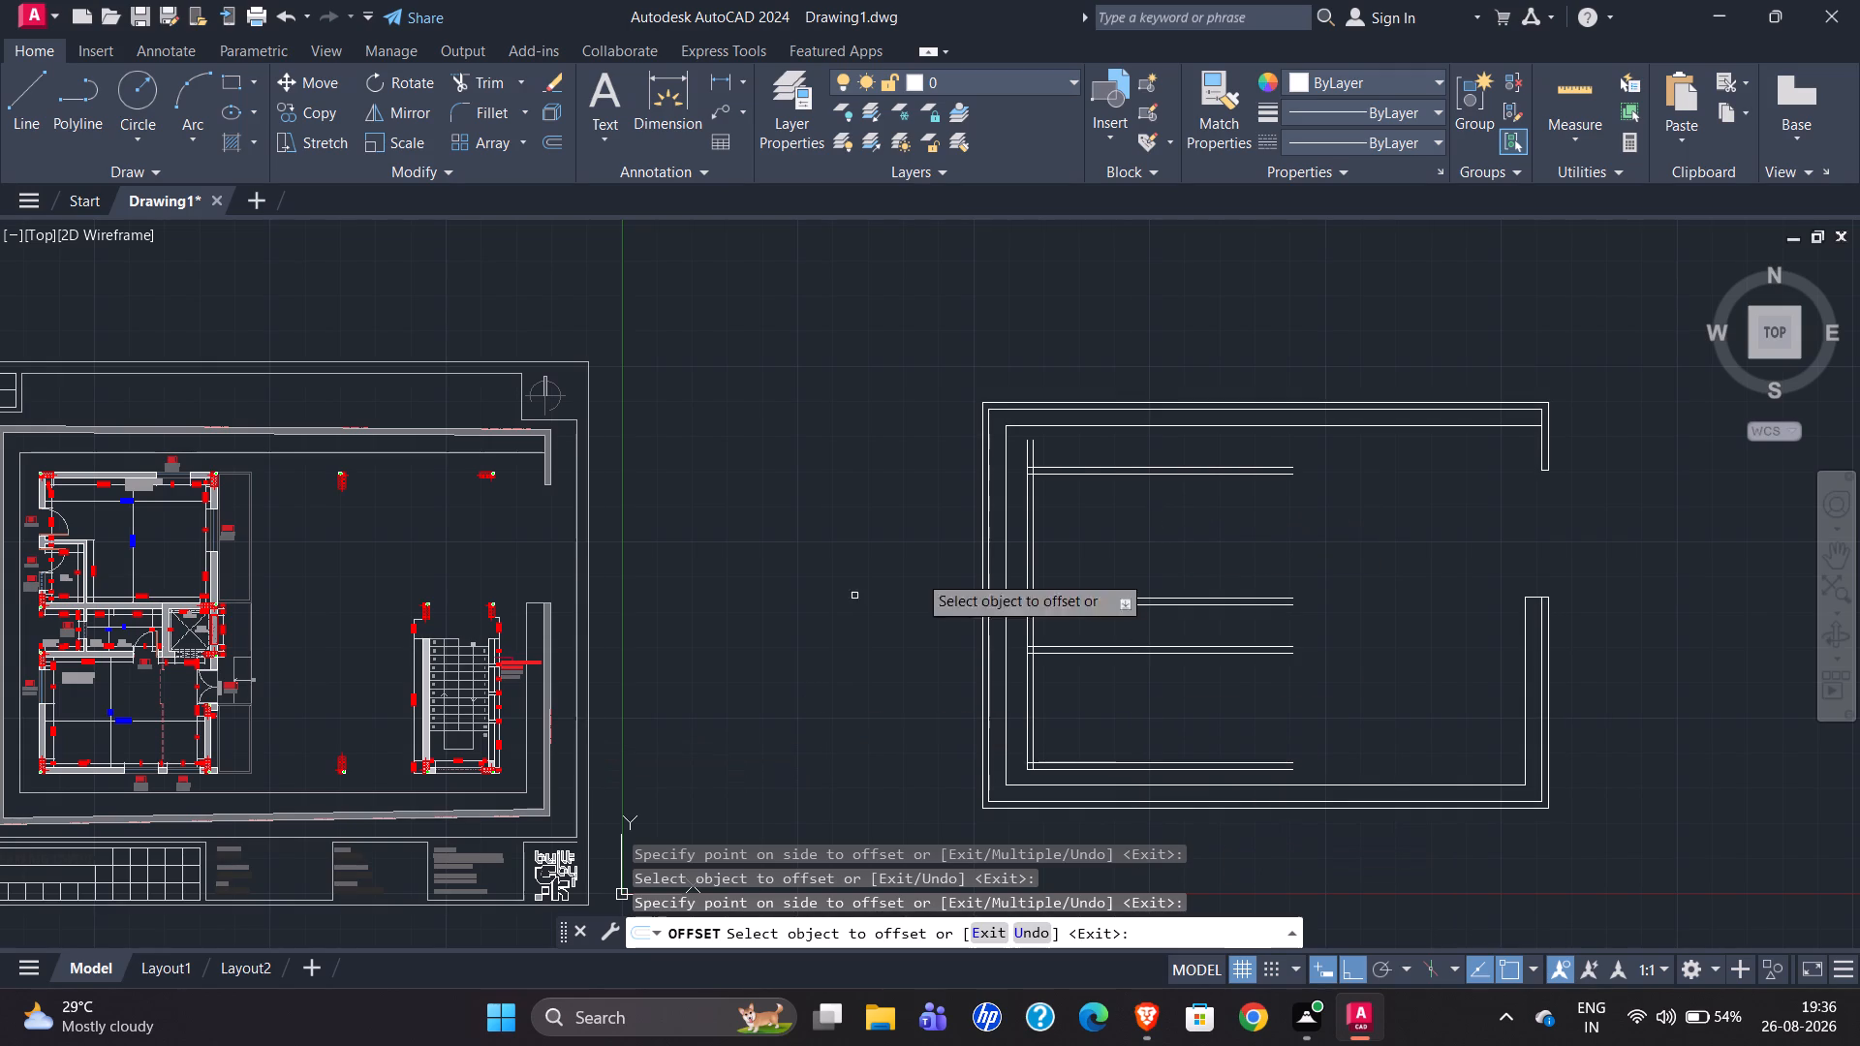
Examine the servant room and office room width dimensions in the original plan.
scroll(1360, 477, down, 1)
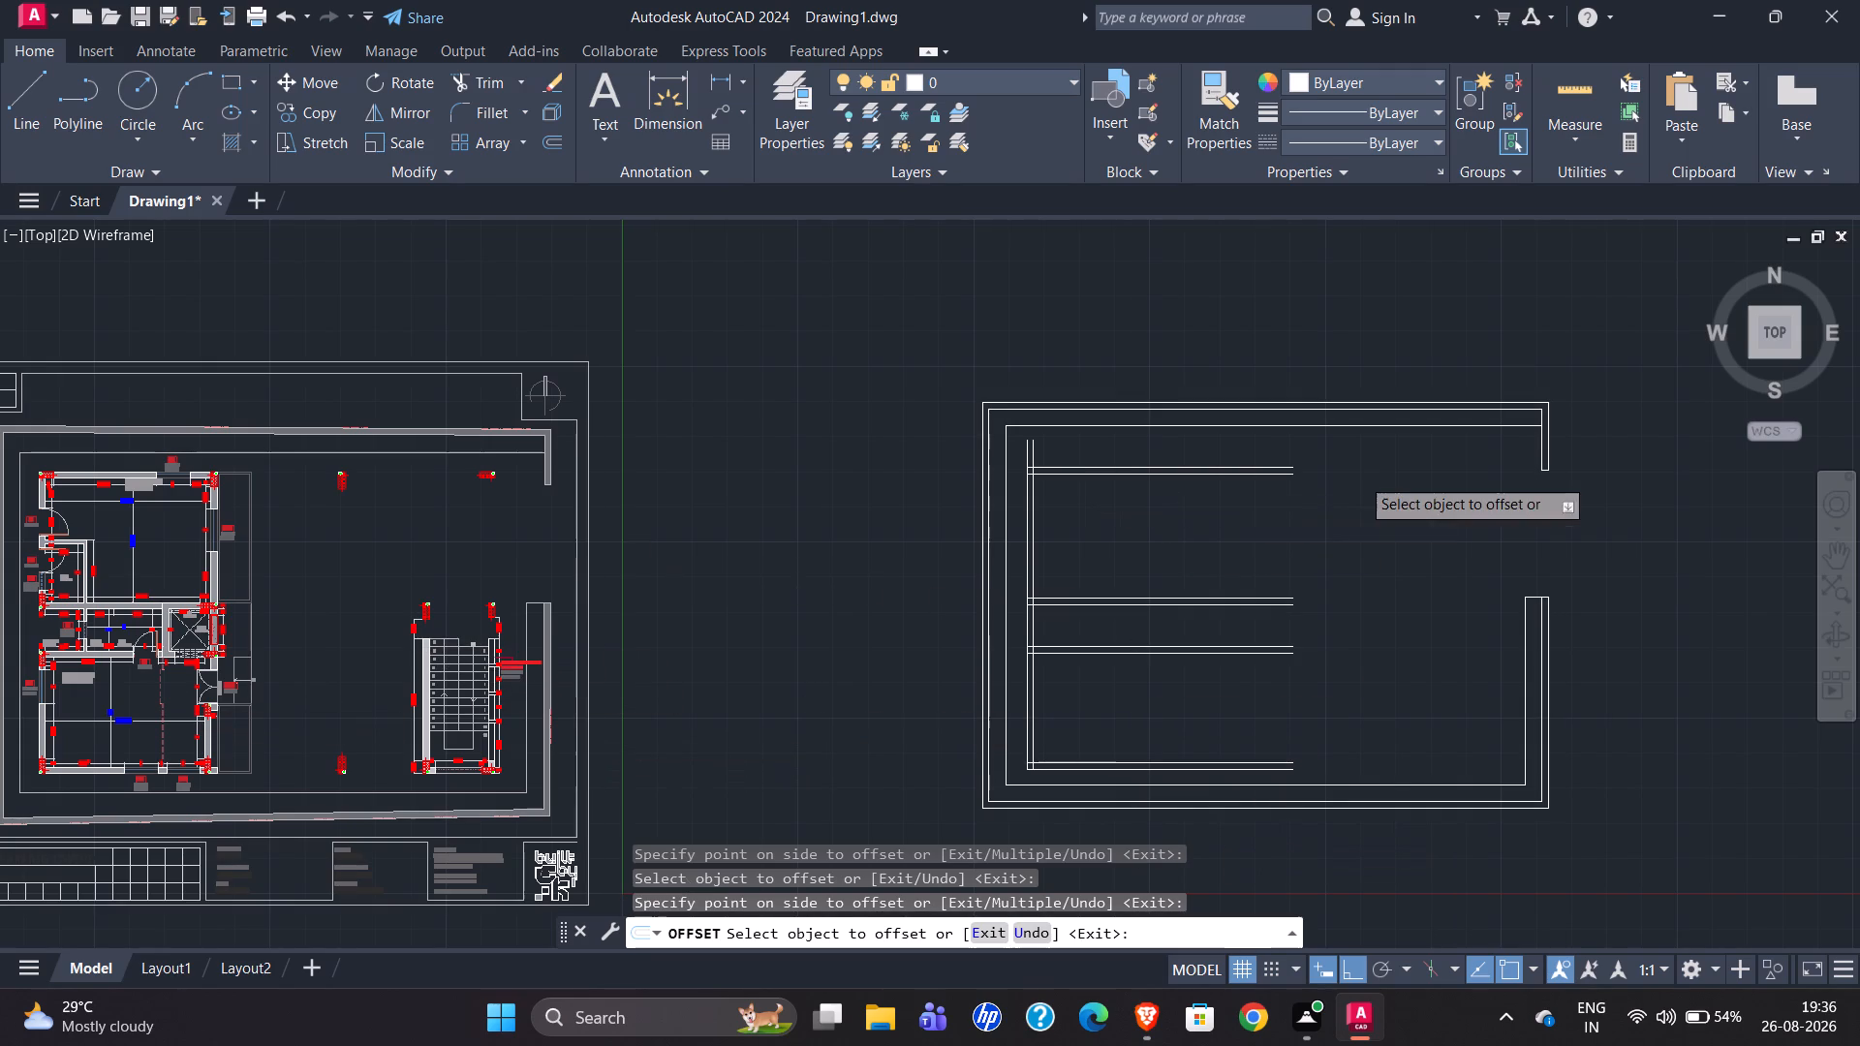
scroll(717, 593, up, 1)
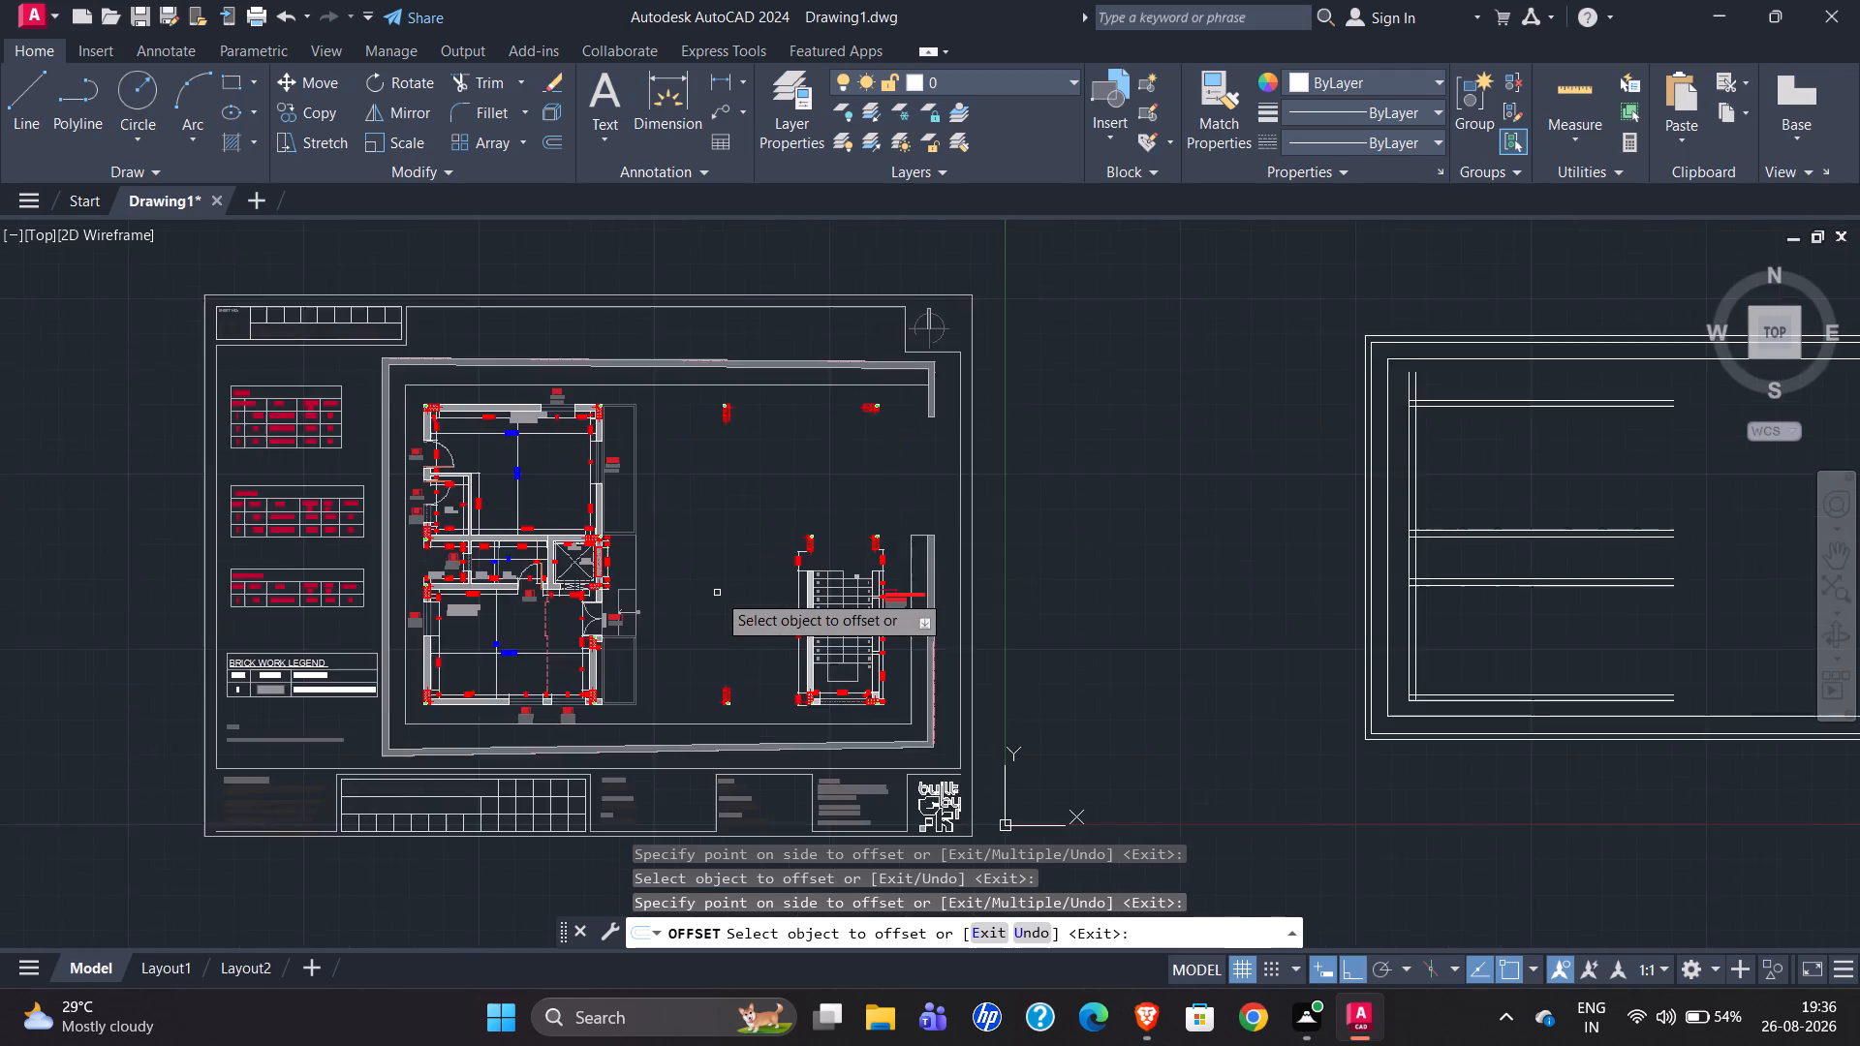
scroll(717, 593, up, 2)
scroll(697, 583, down, 1)
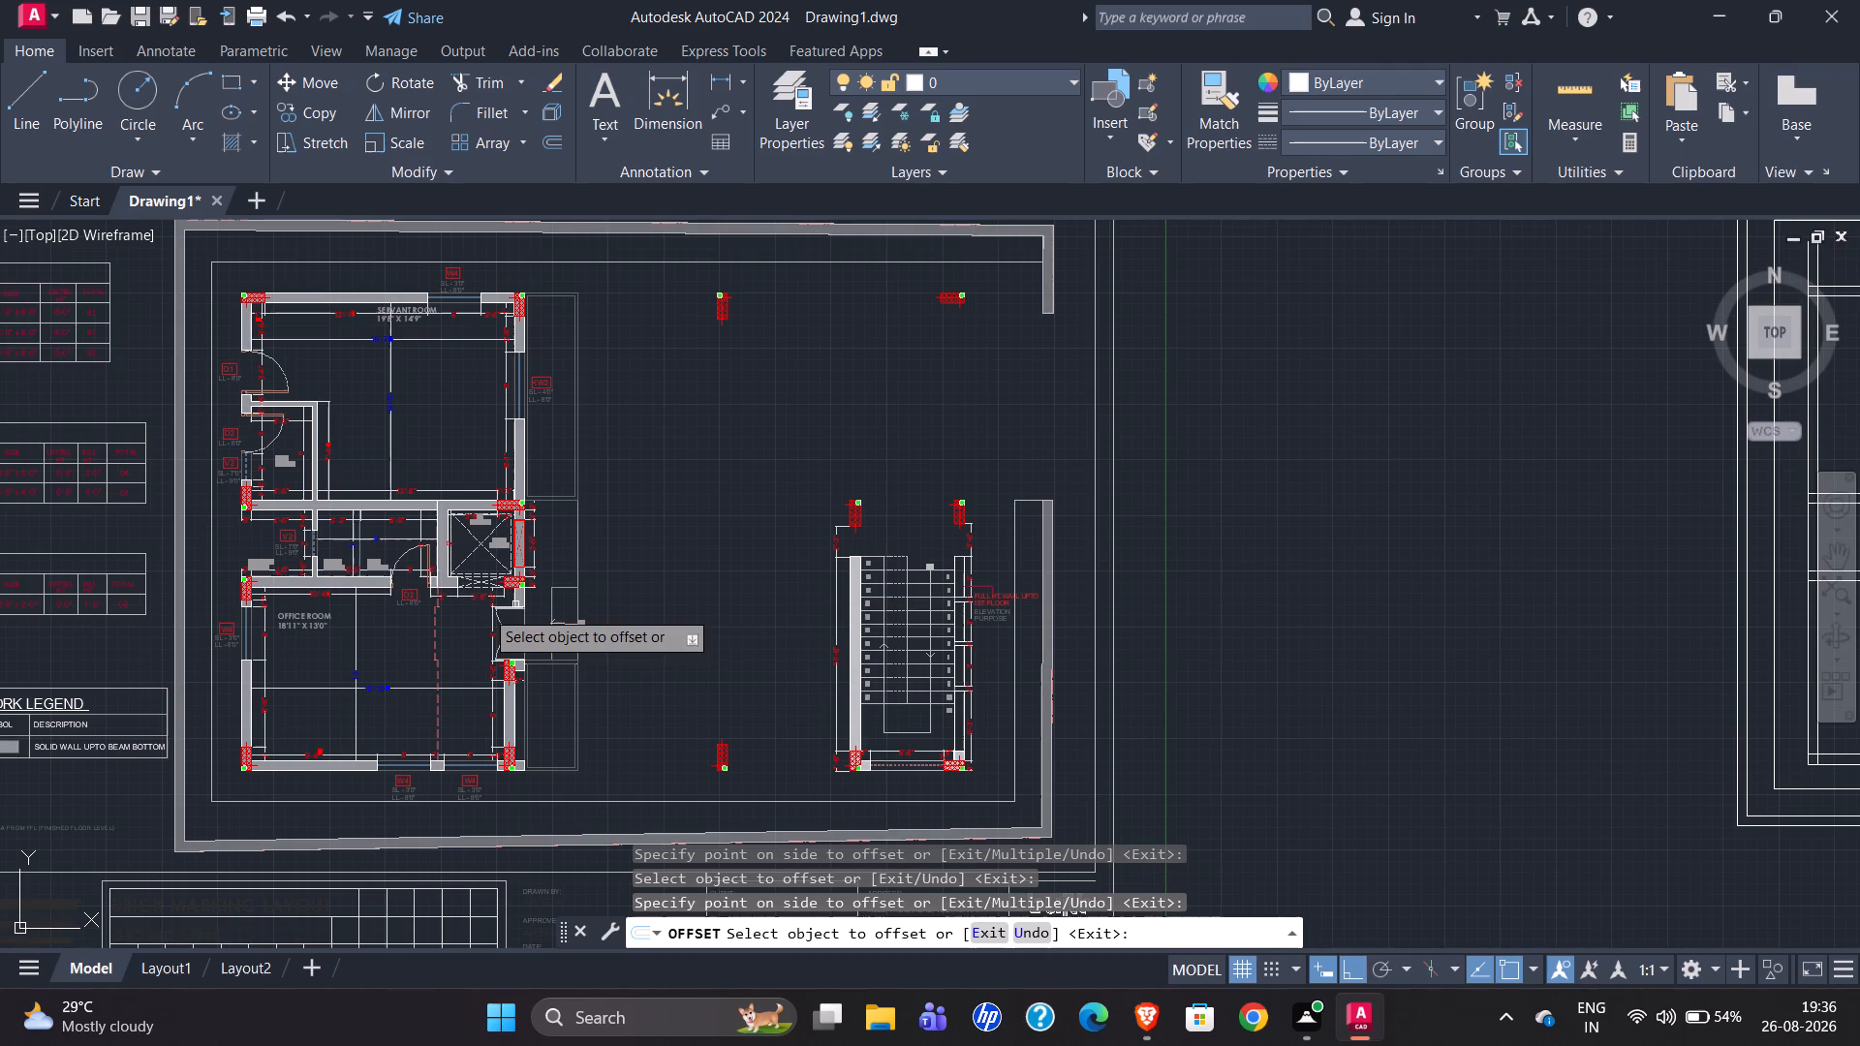
scroll(102, 613, down, 1)
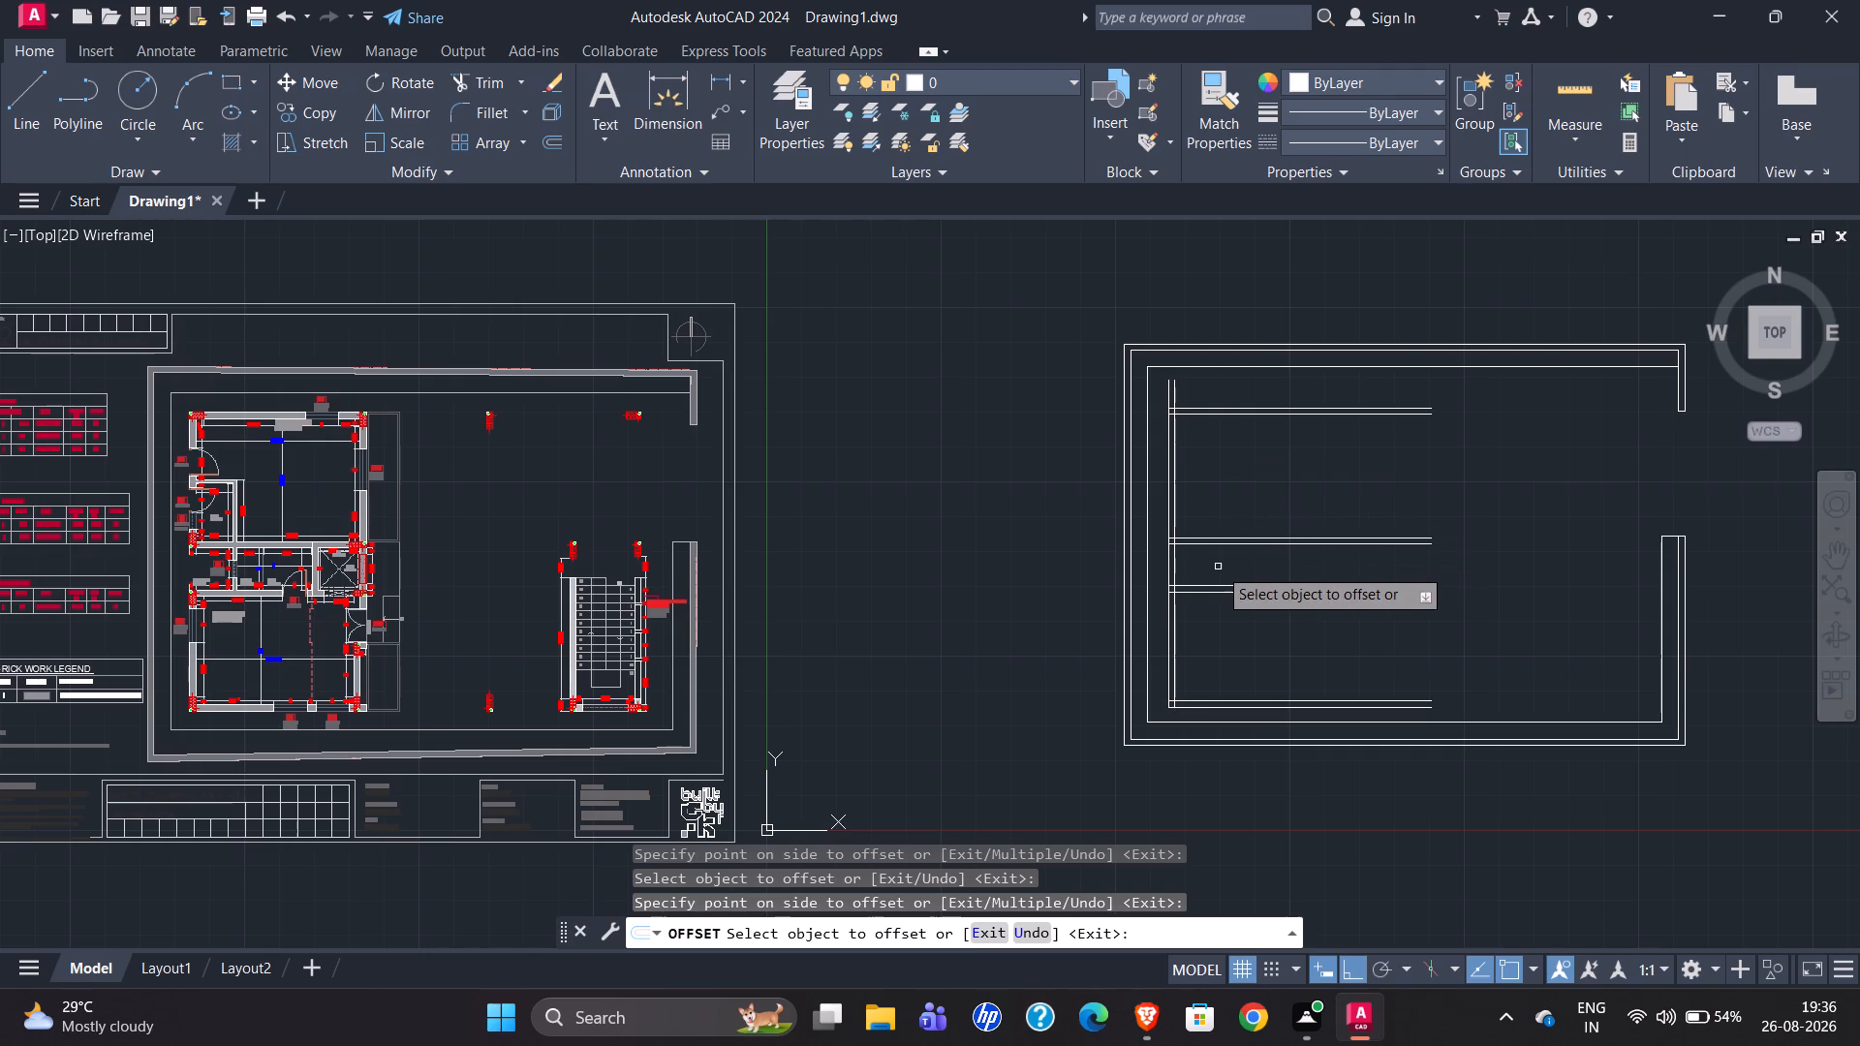
scroll(279, 416, up, 3)
scroll(462, 400, down, 1)
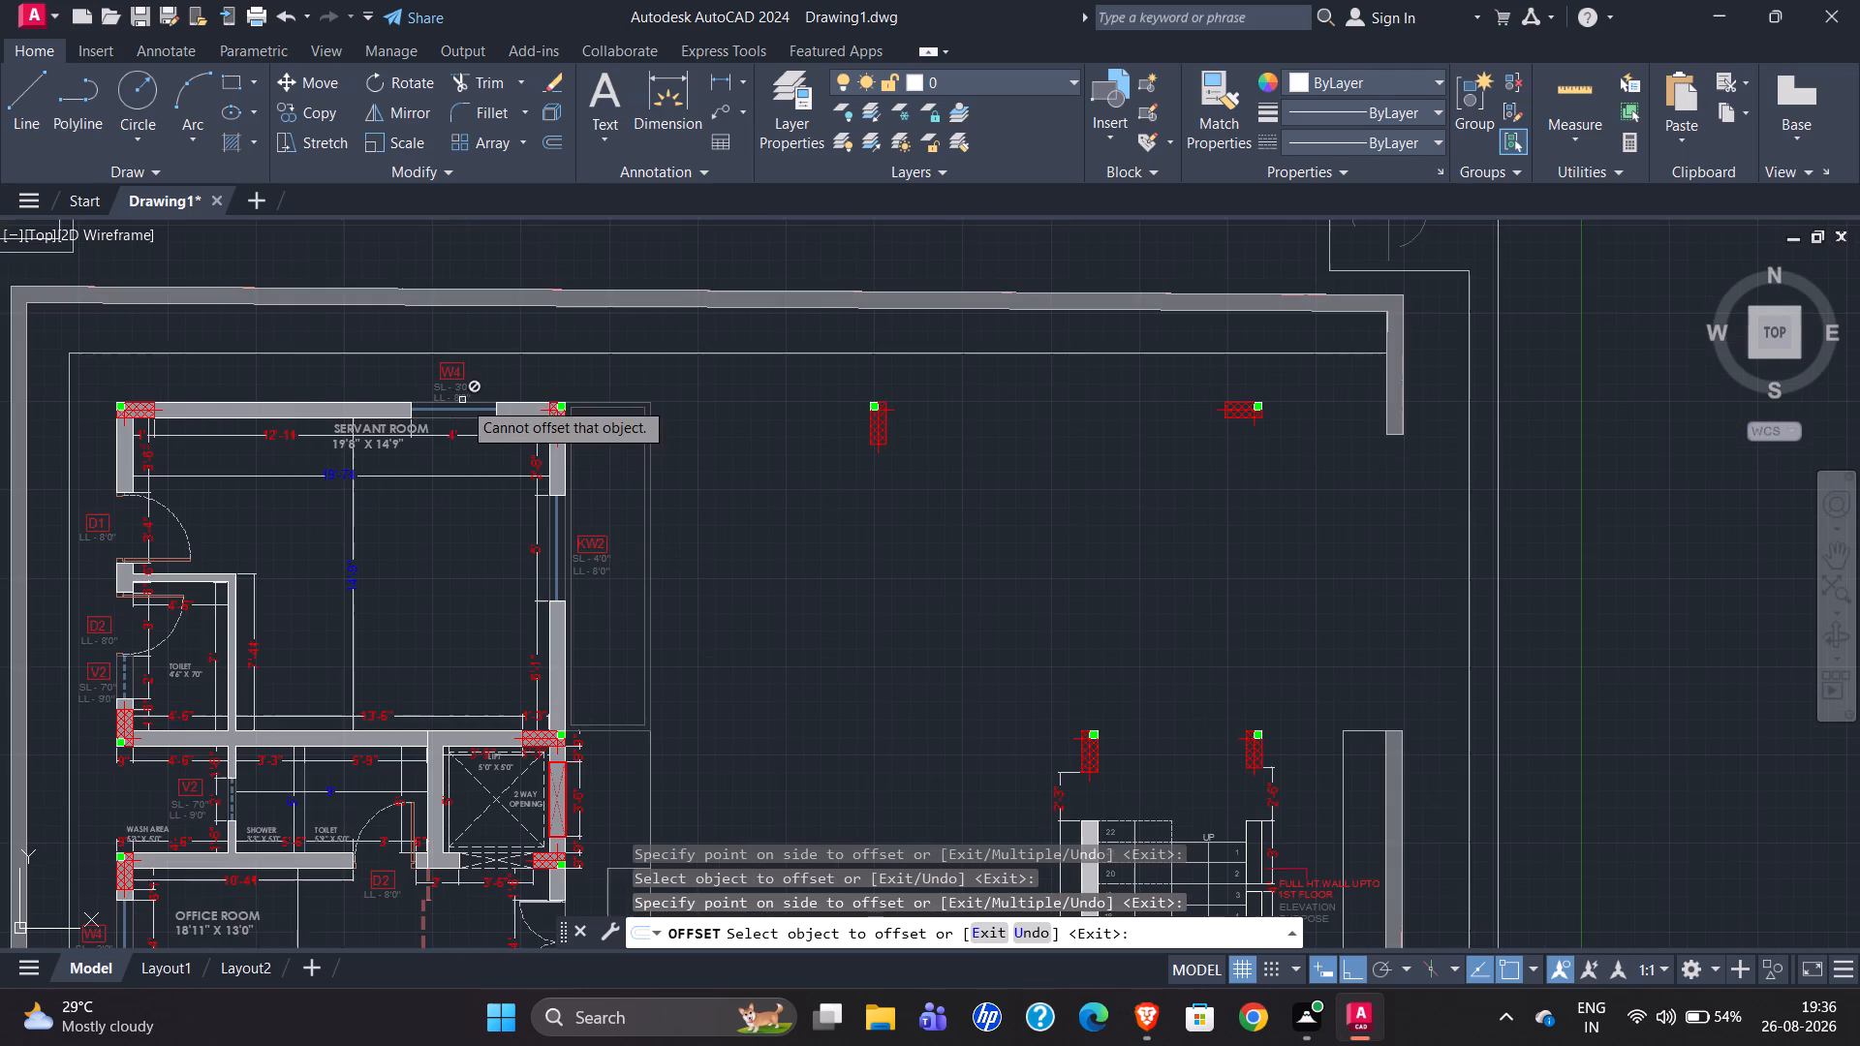
scroll(258, 525, up, 2)
scroll(440, 515, down, 1)
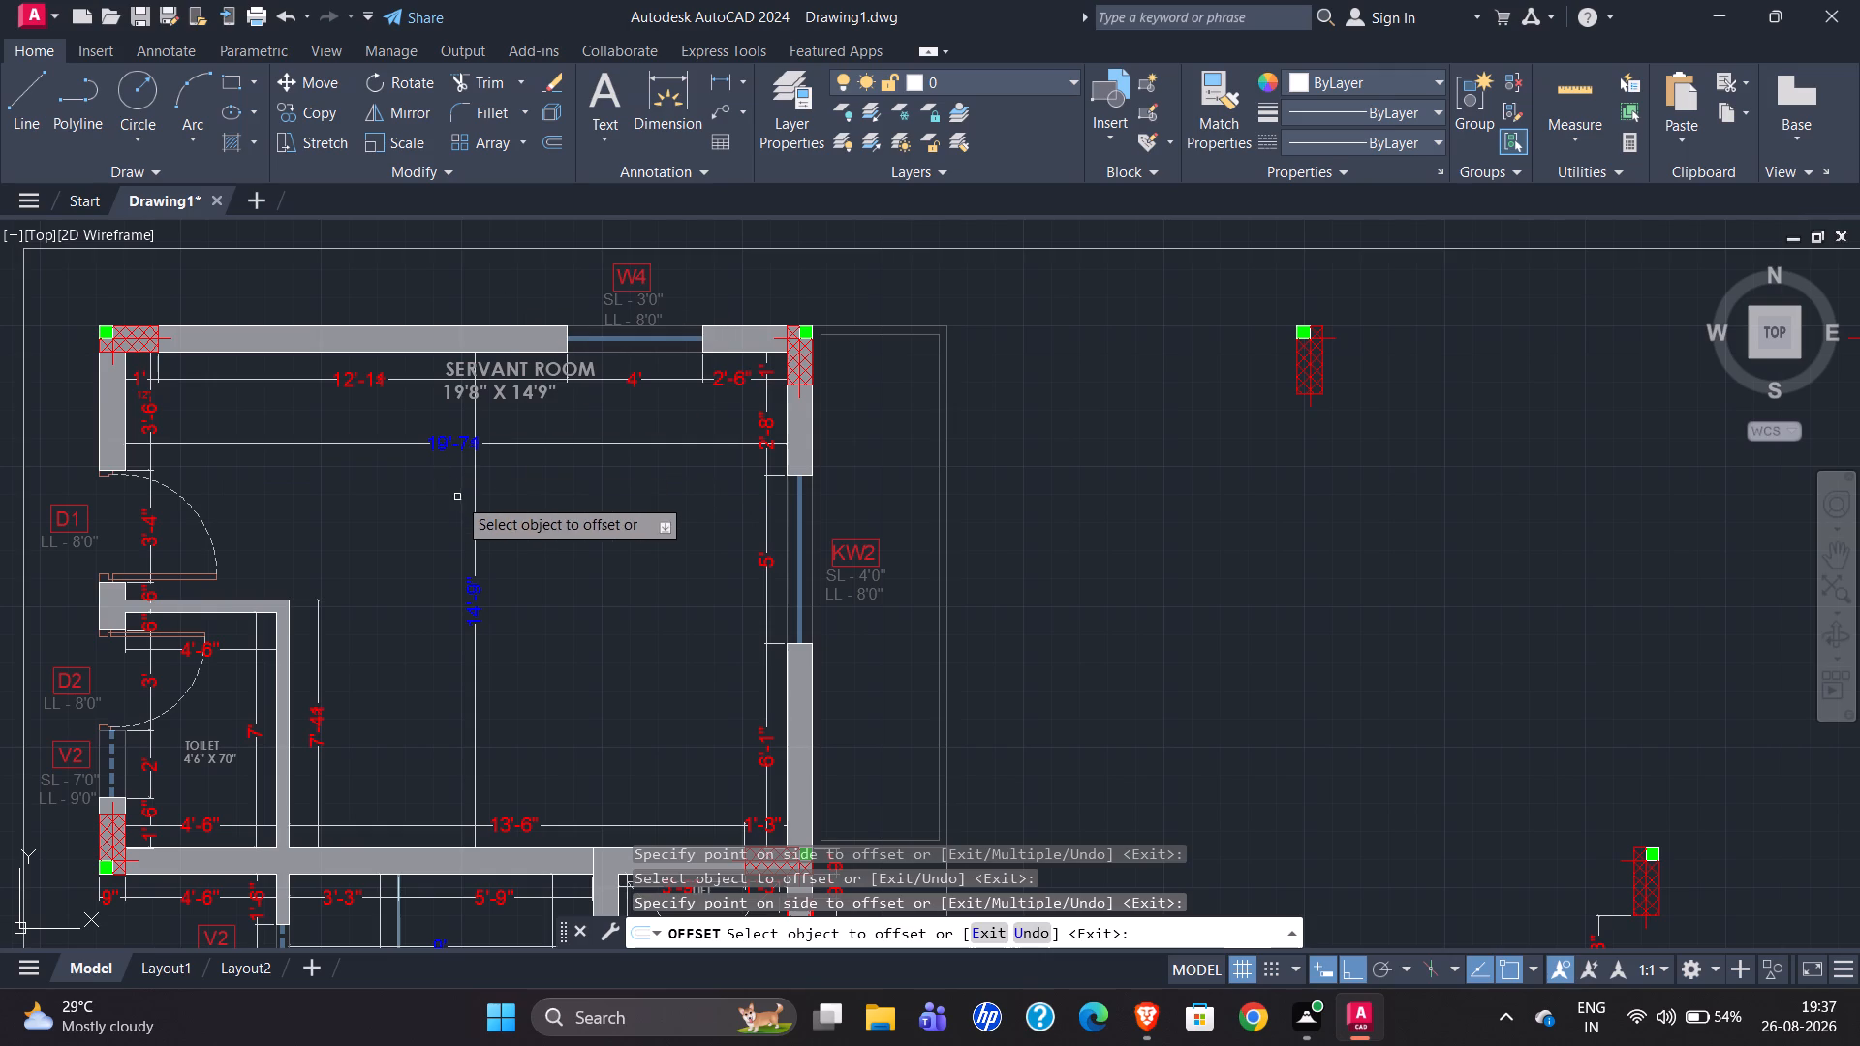
scroll(470, 462, up, 3)
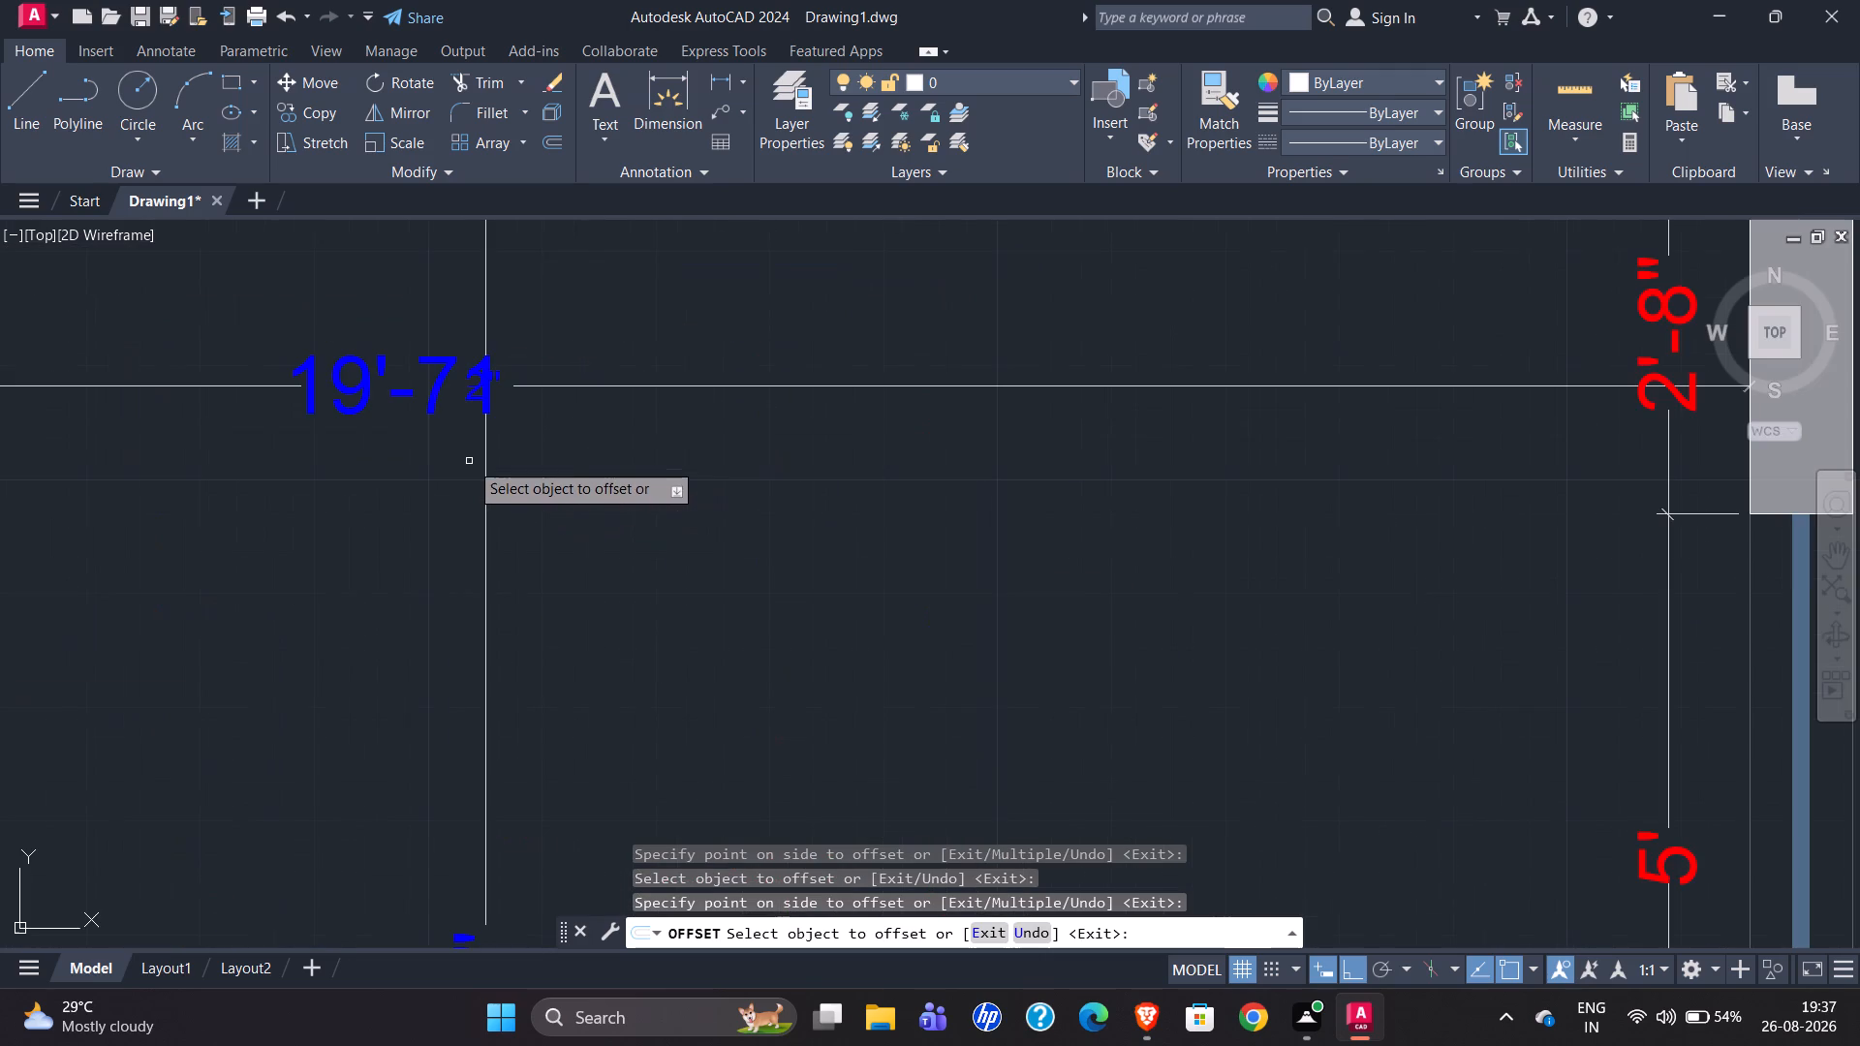
scroll(468, 385, down, 2)
scroll(530, 325, down, 3)
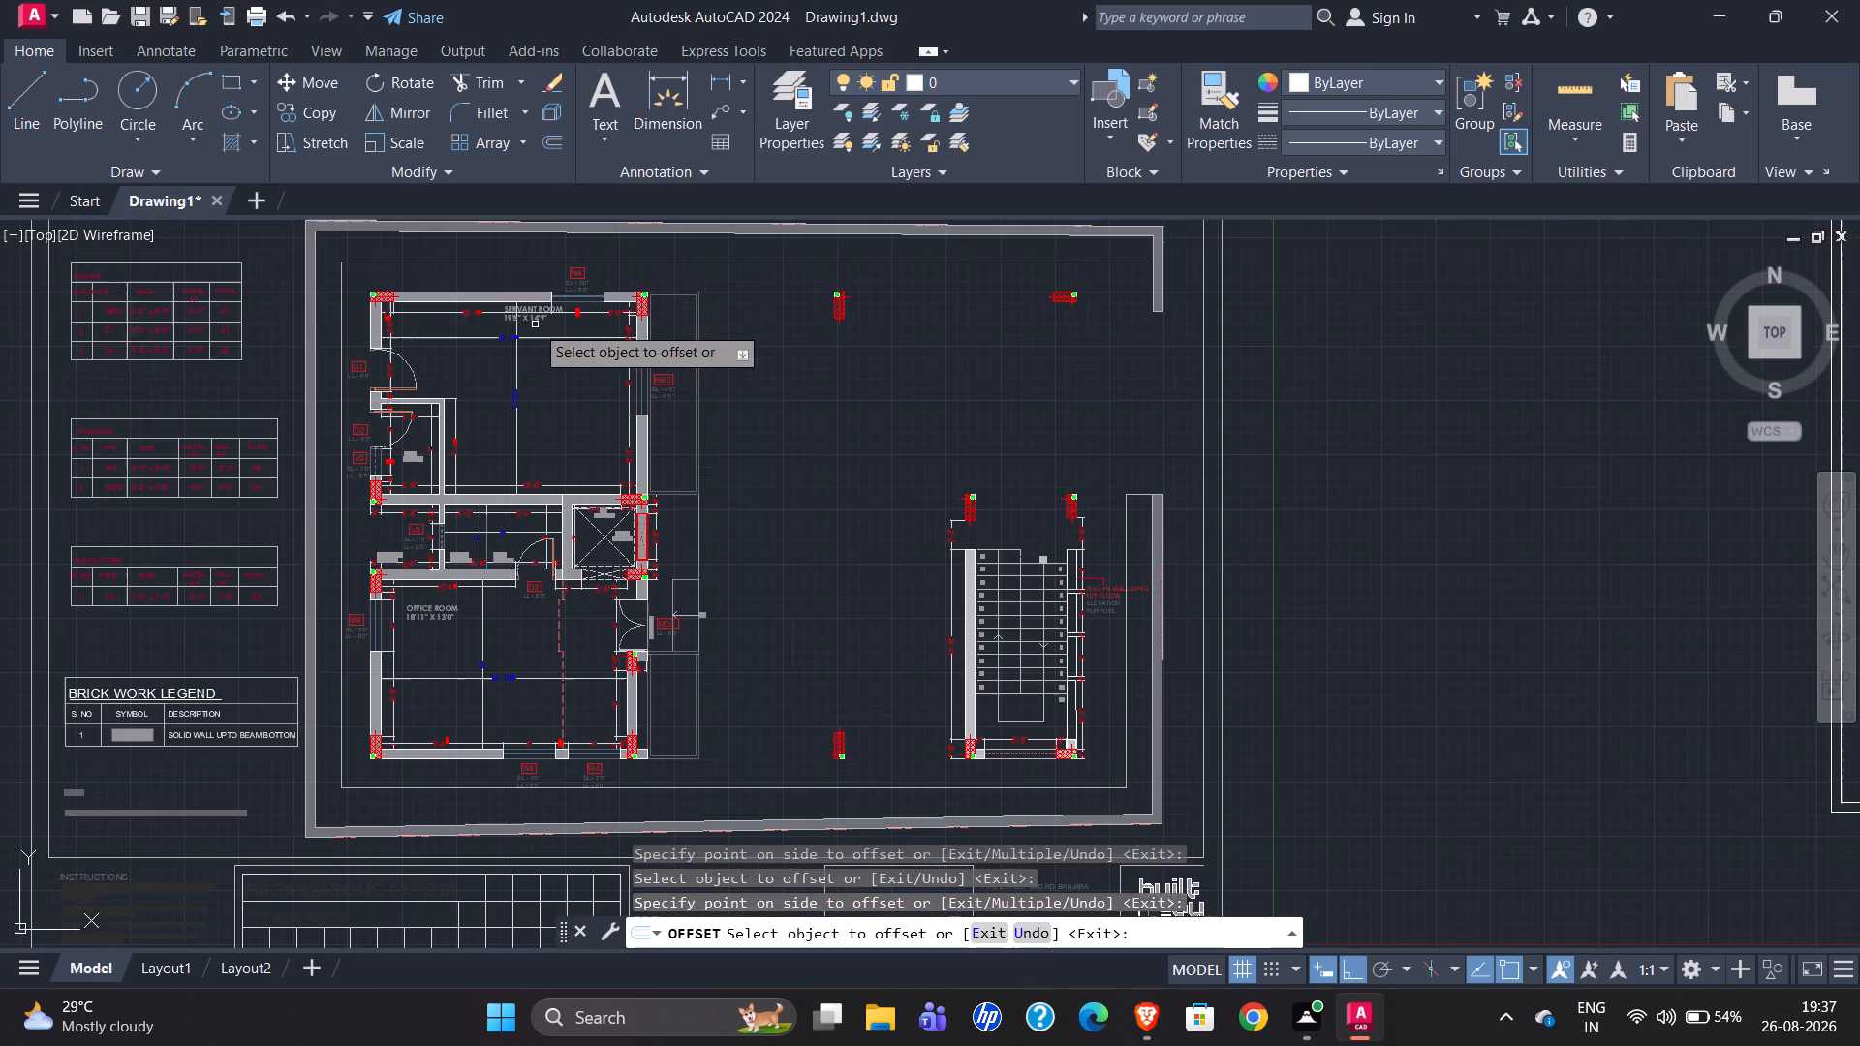
scroll(490, 712, up, 4)
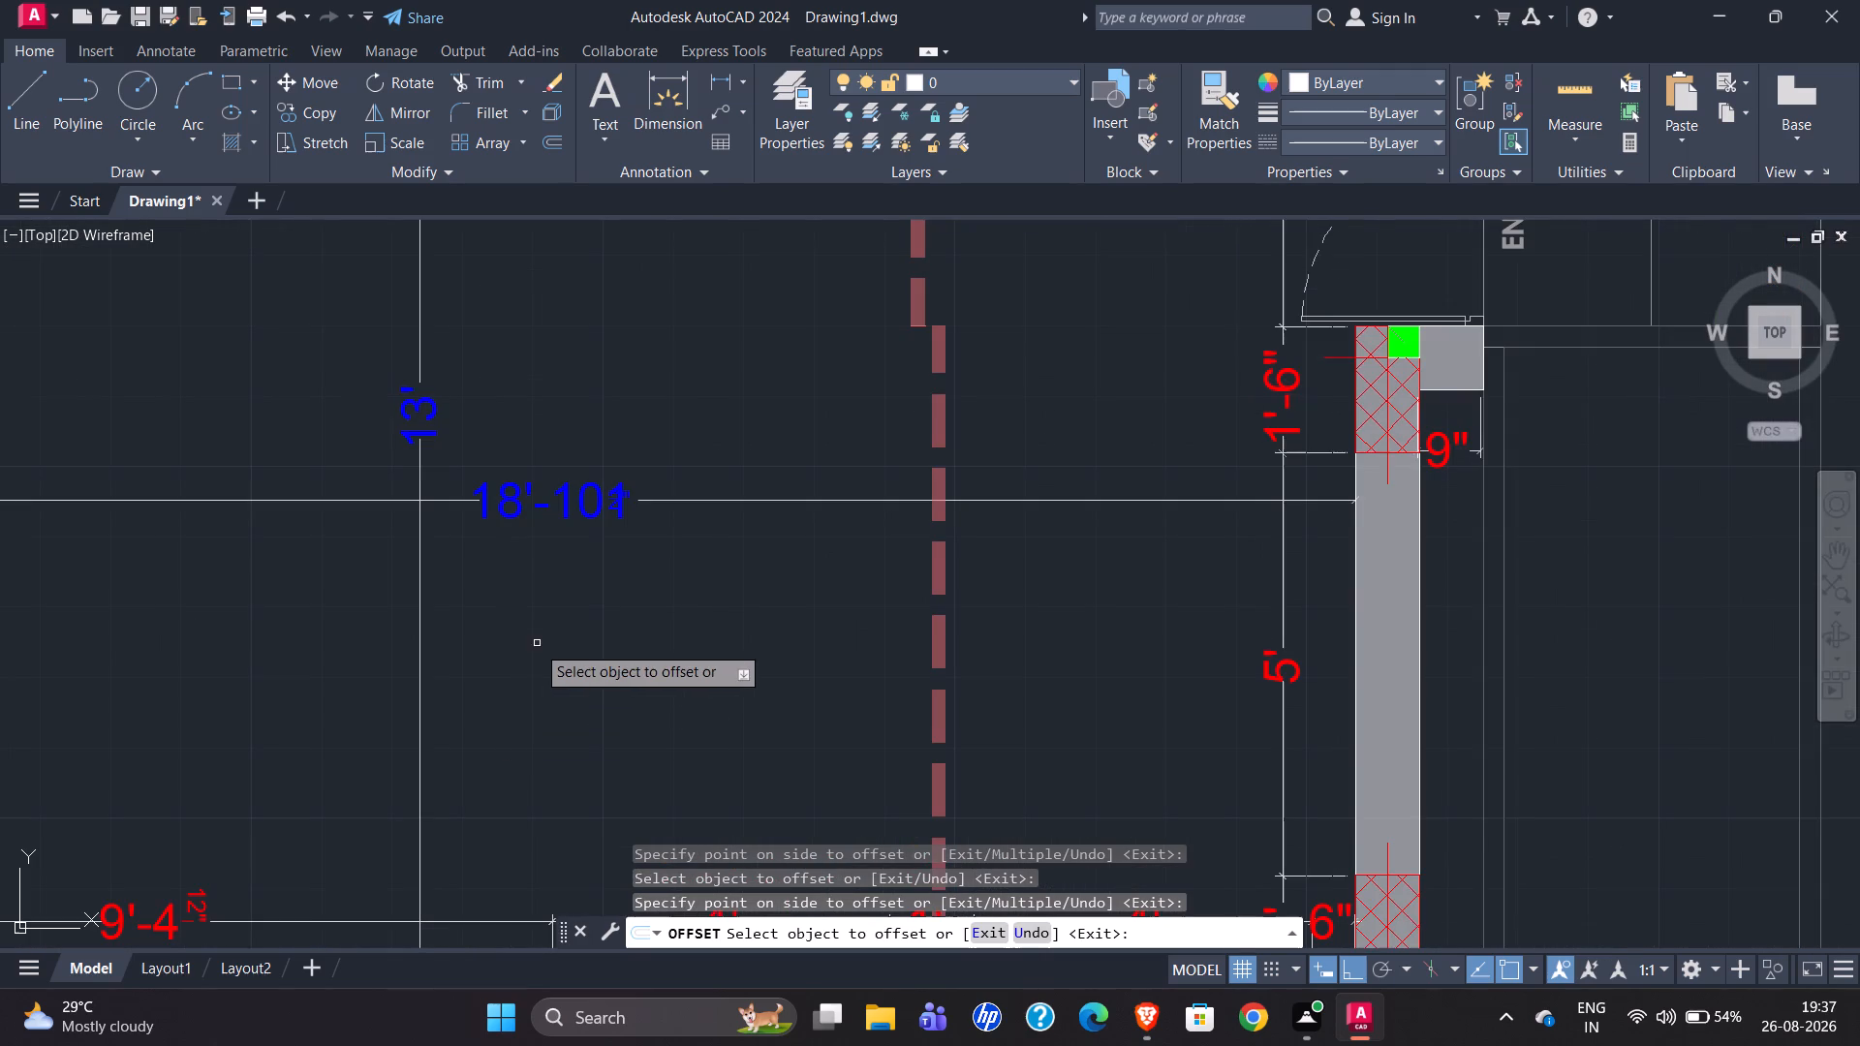
scroll(500, 651, down, 4)
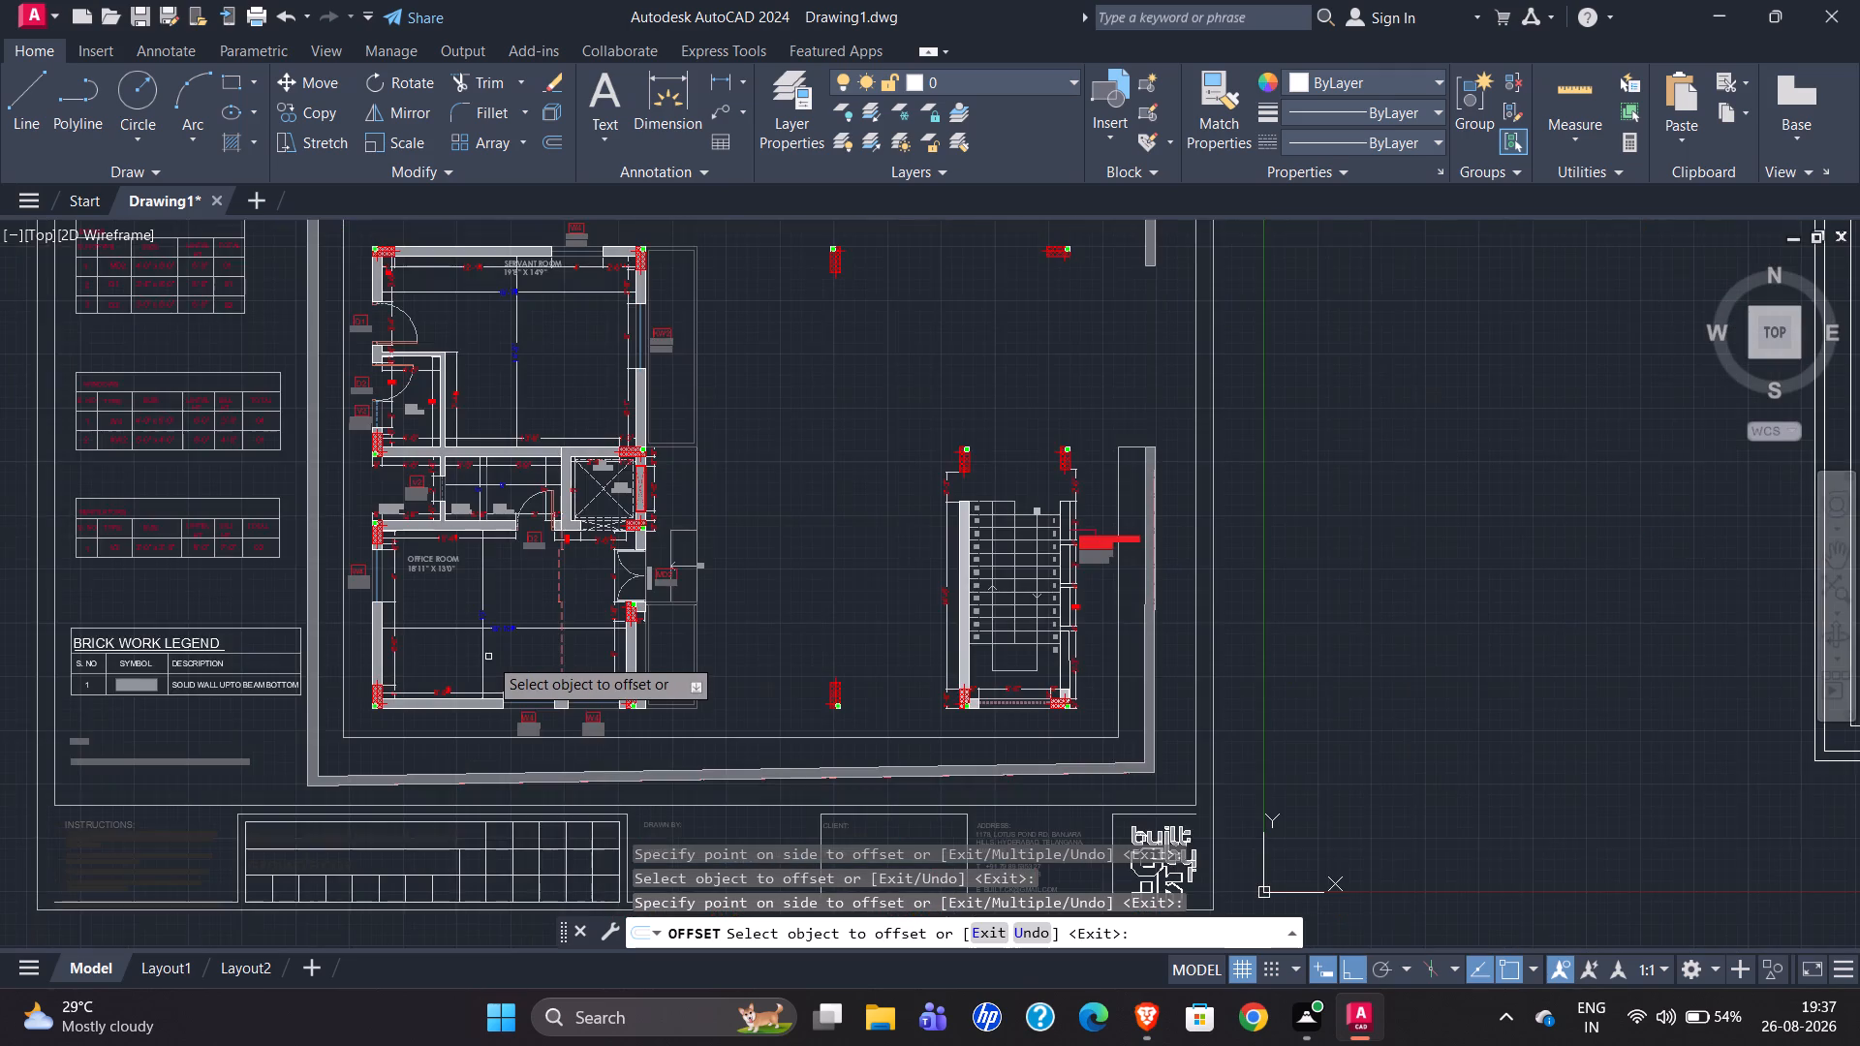
scroll(526, 633, up, 2)
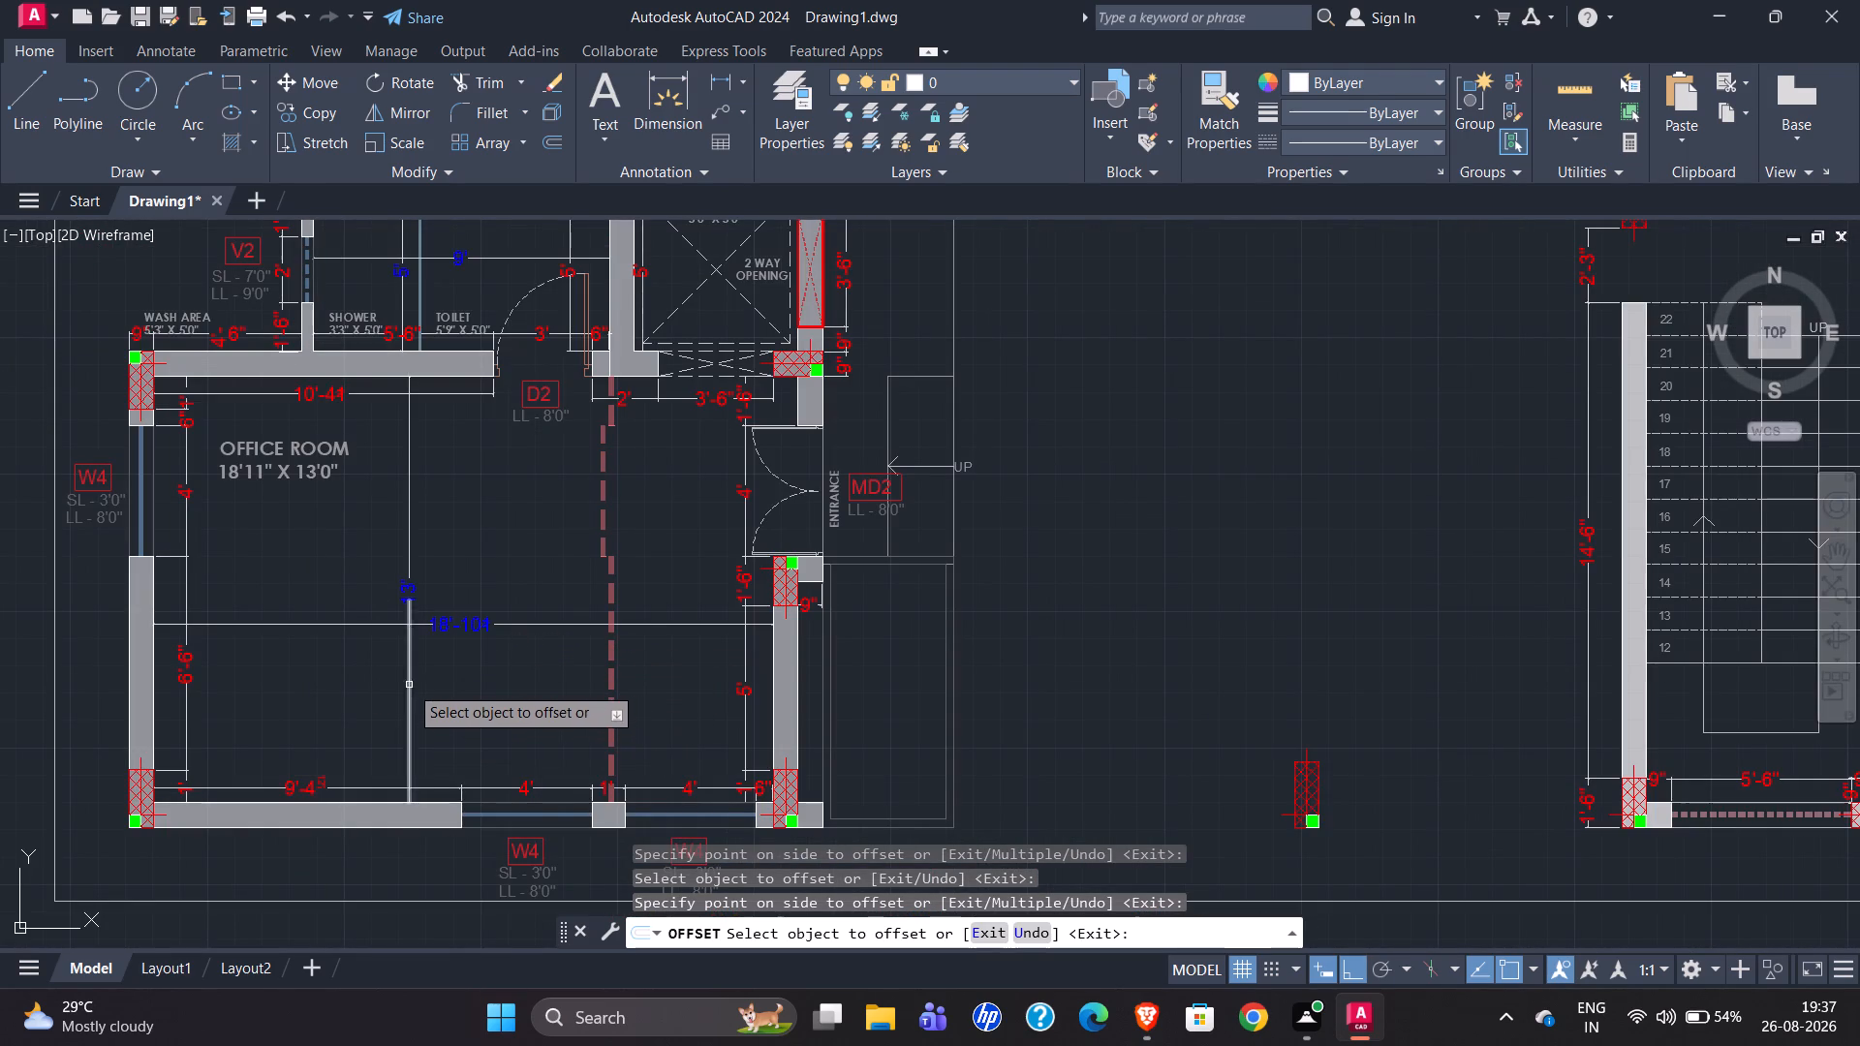
scroll(407, 688, down, 2)
scroll(370, 315, up, 3)
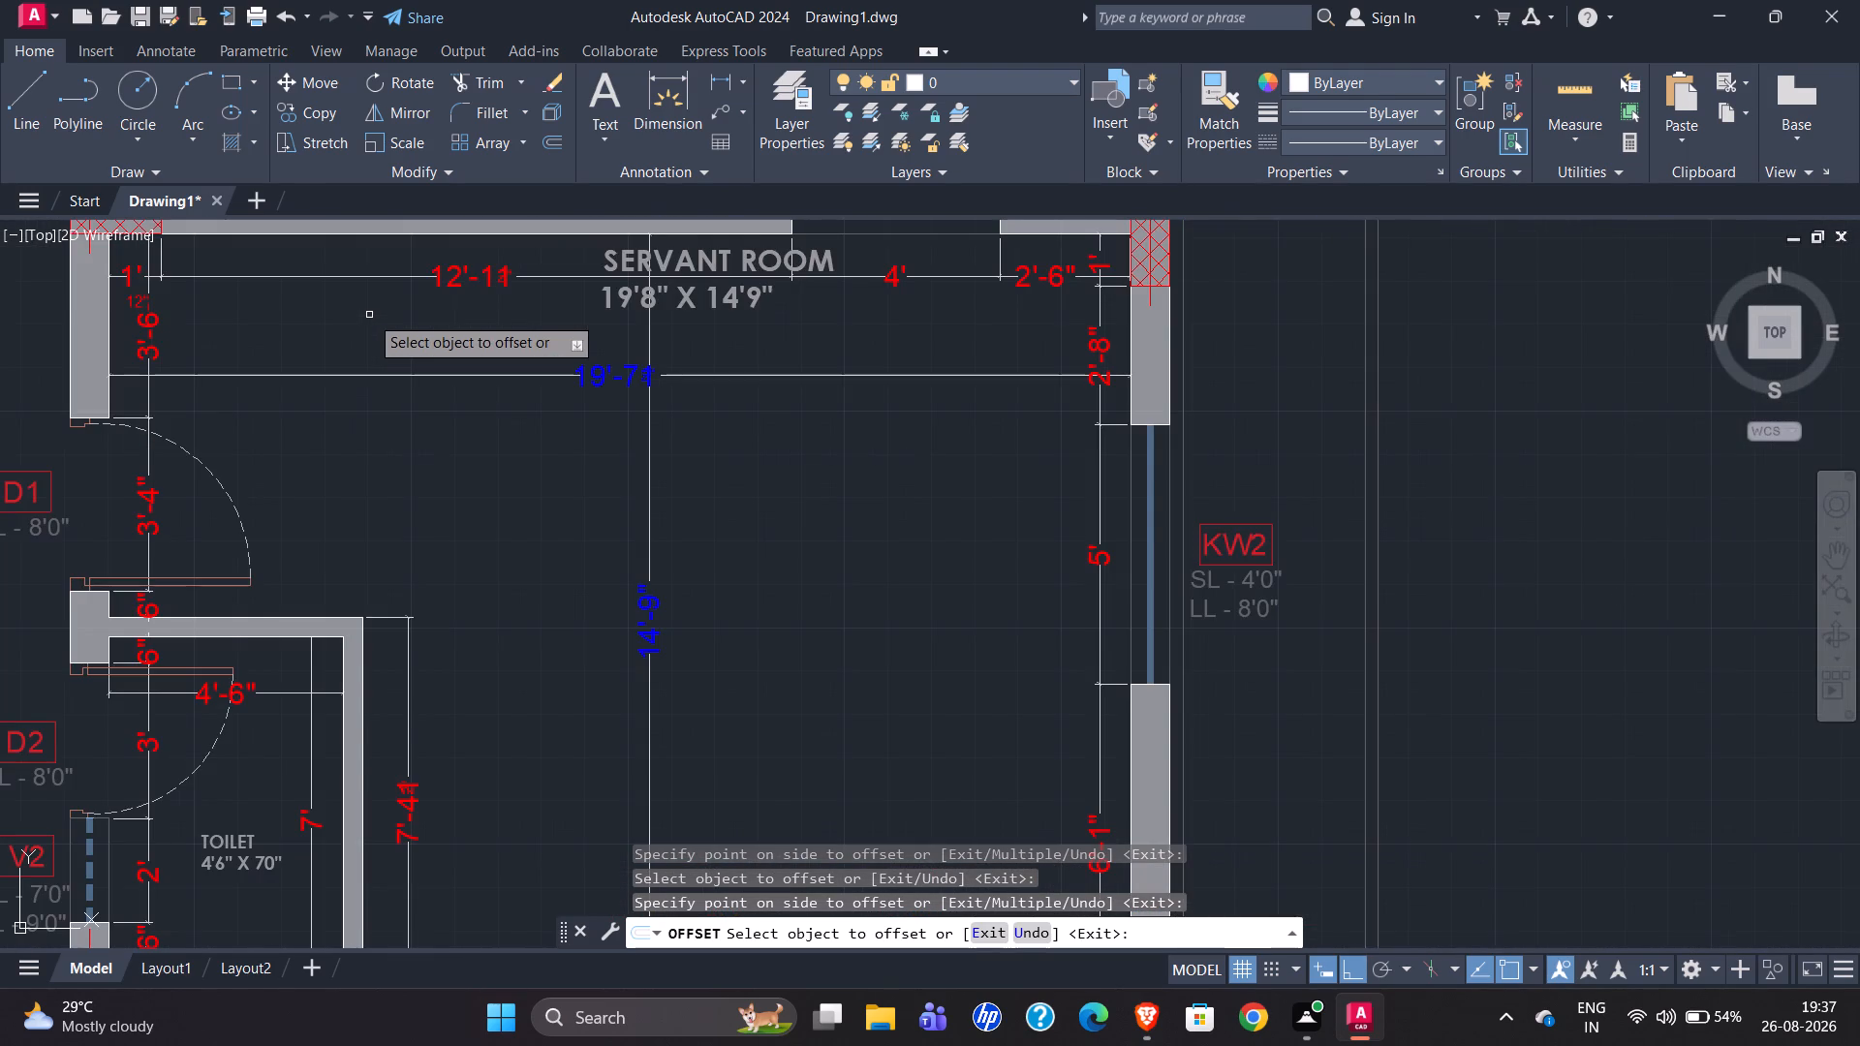
scroll(328, 332, down, 1)
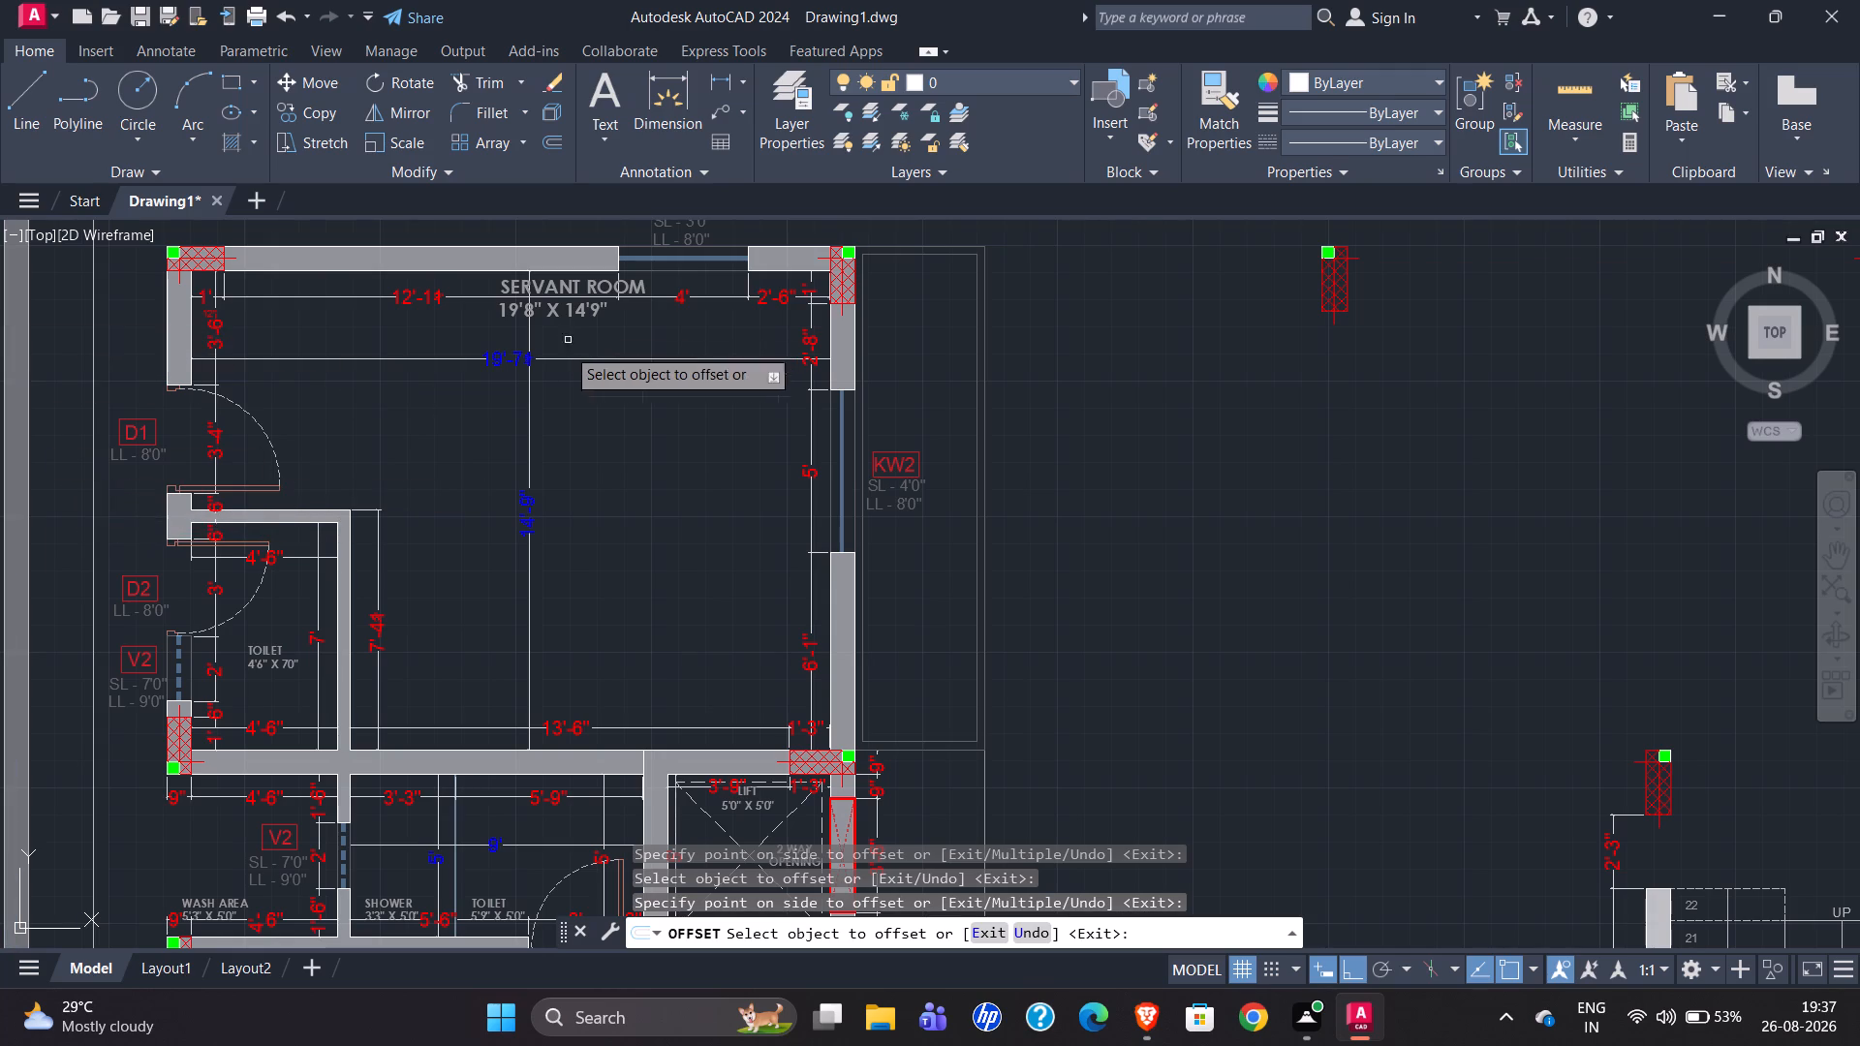
scroll(550, 372, up, 2)
scroll(202, 458, down, 2)
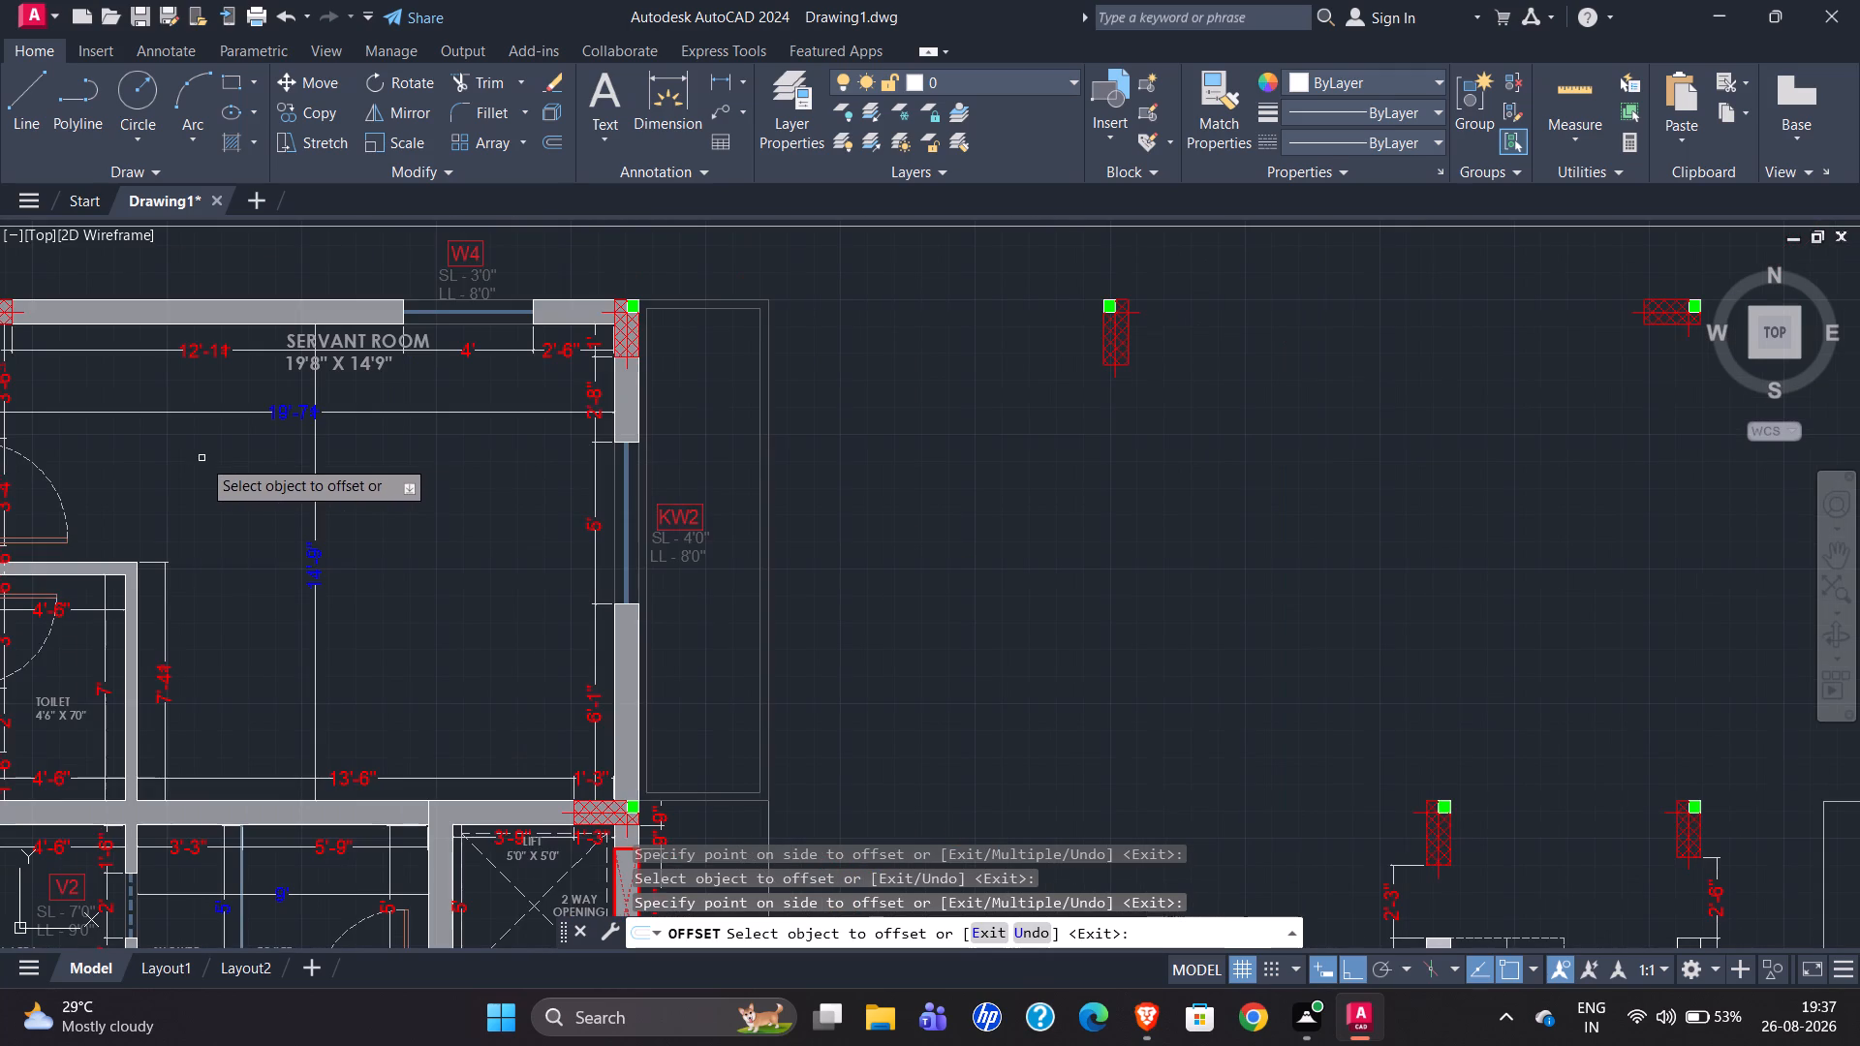
scroll(344, 375, down, 2)
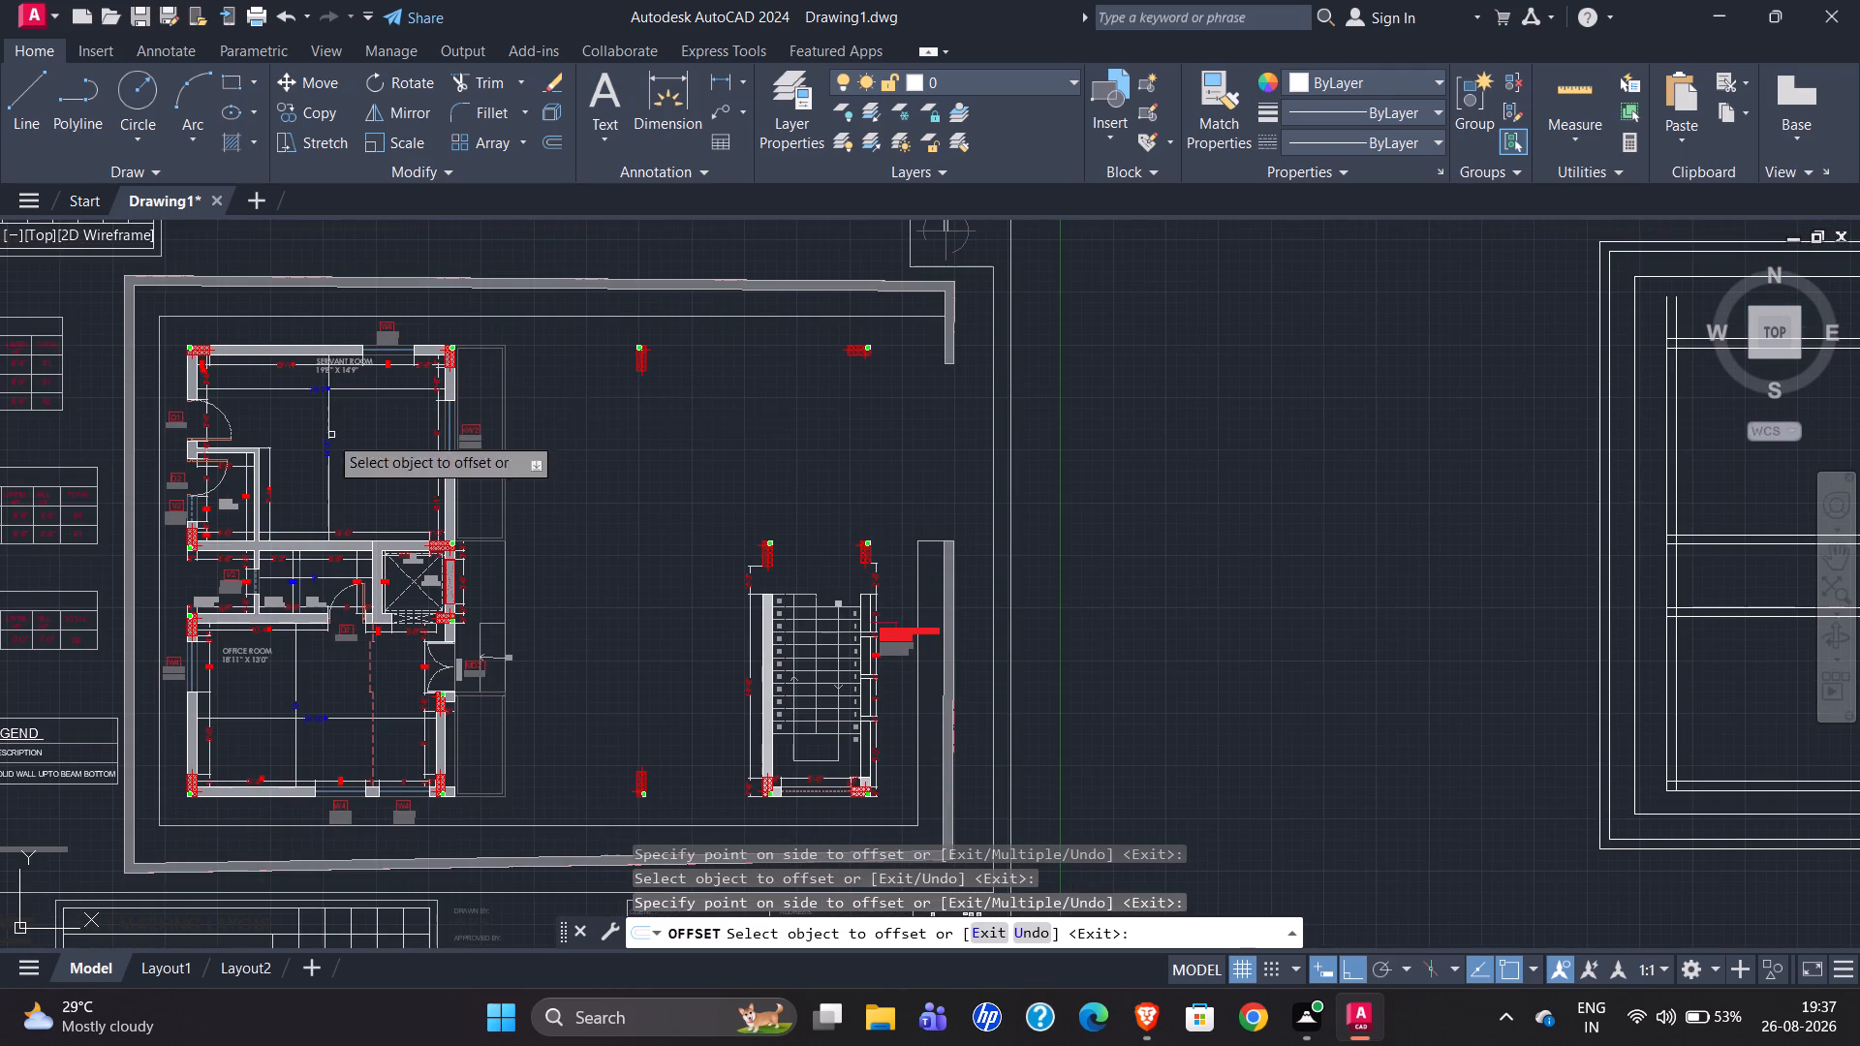
Offset the west wall's inner line 19'7.5" eastward to mark the inner face of the servant room's east wall.
scroll(166, 439, down, 1)
scroll(1151, 366, up, 3)
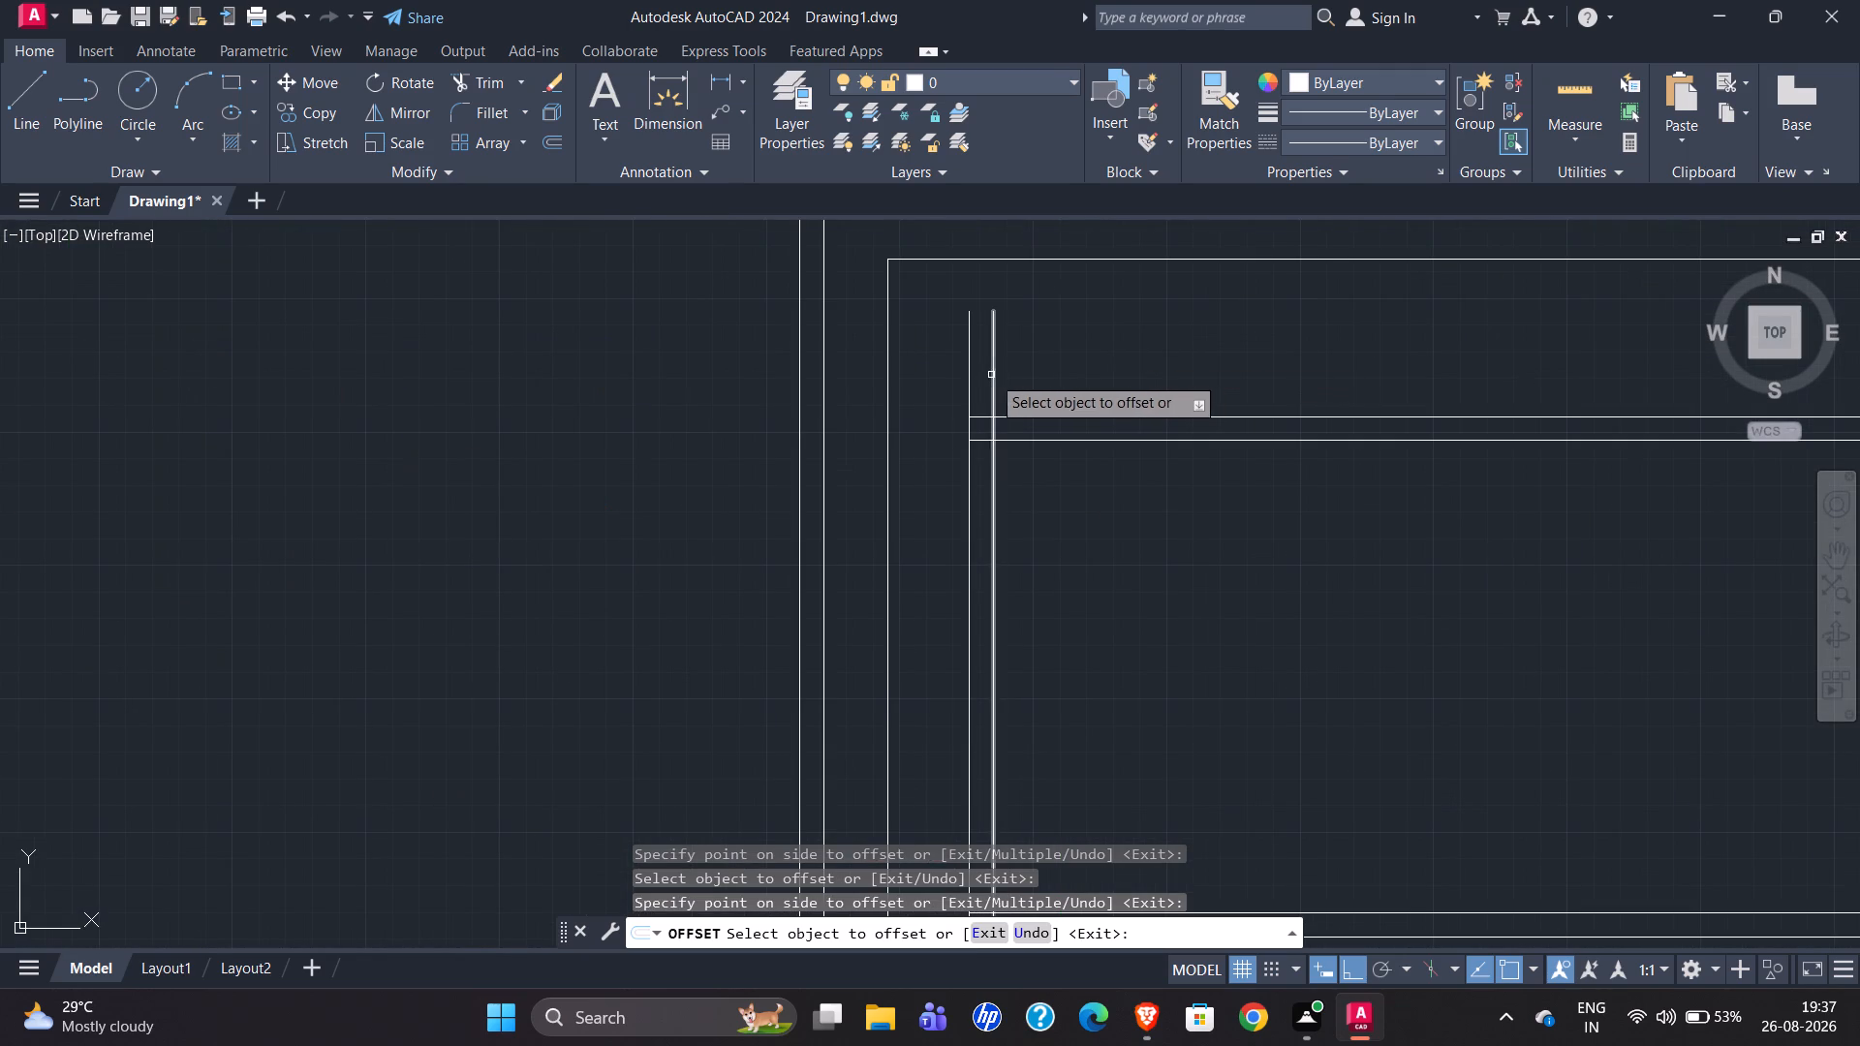
click(992, 372)
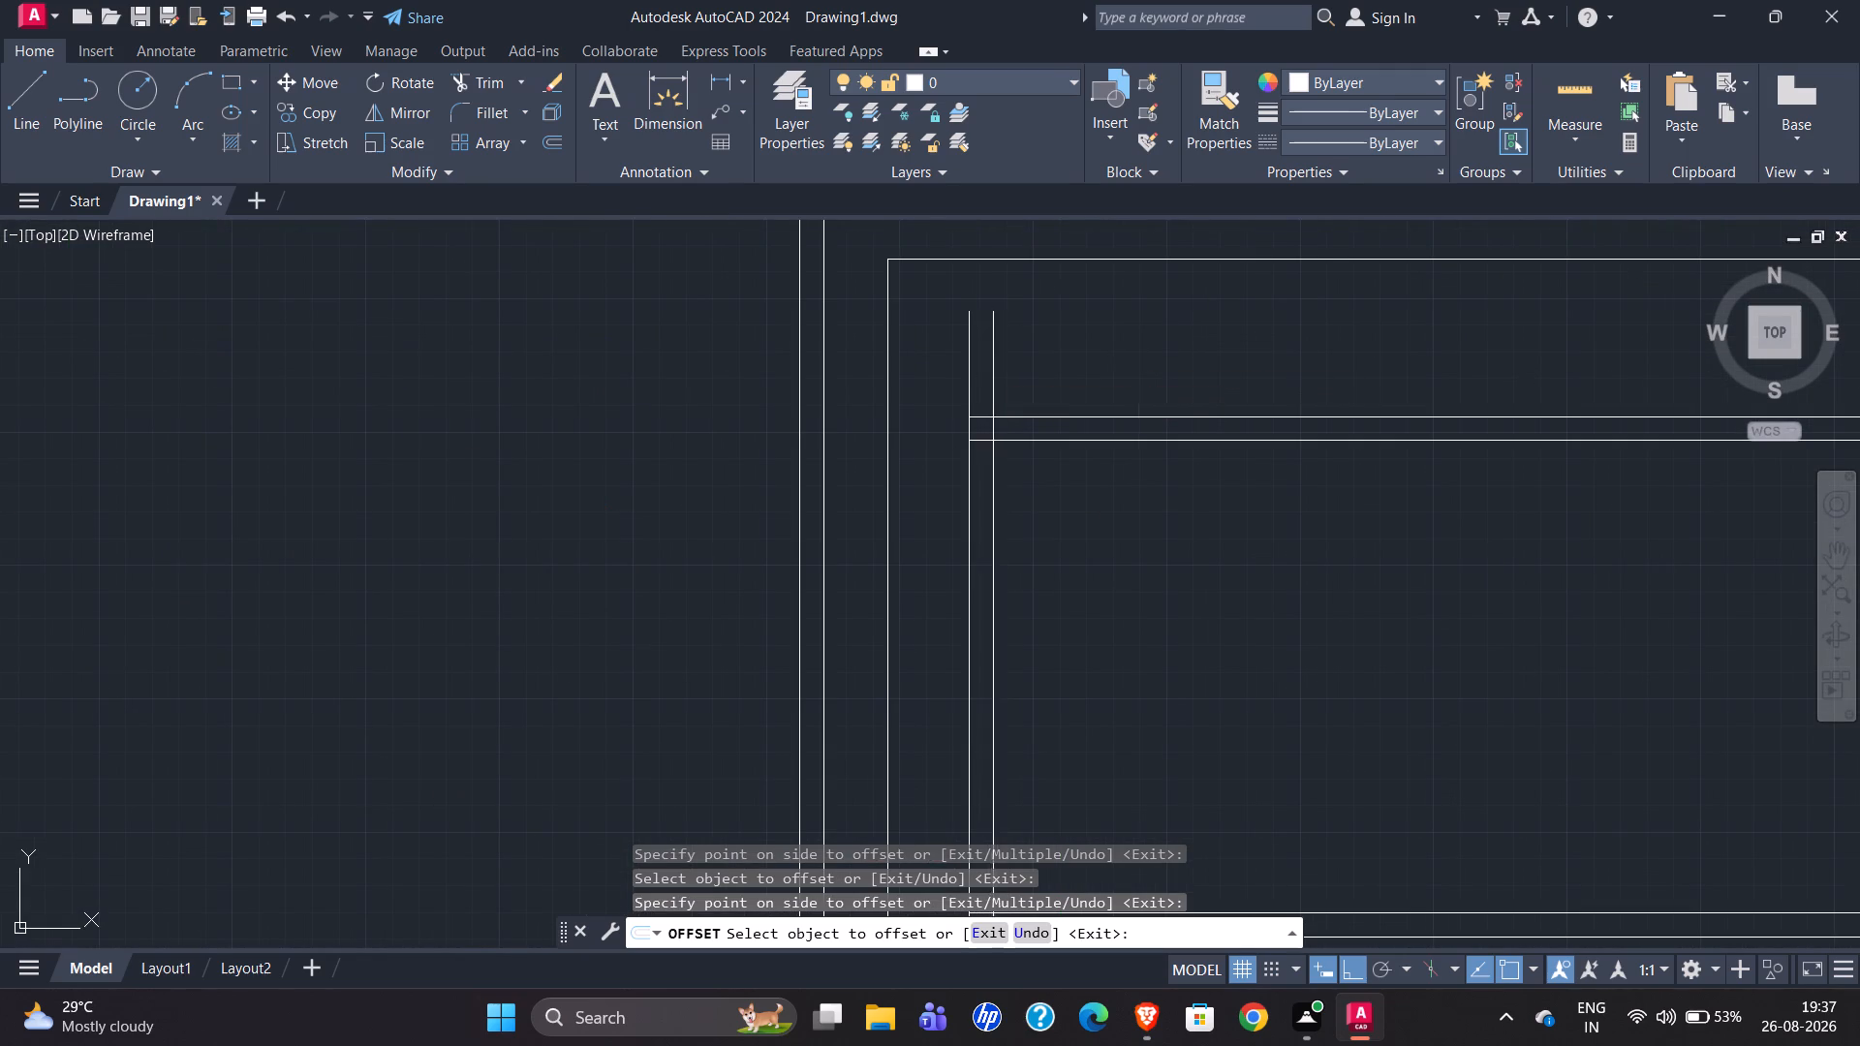
scroll(320, 429, down, 1)
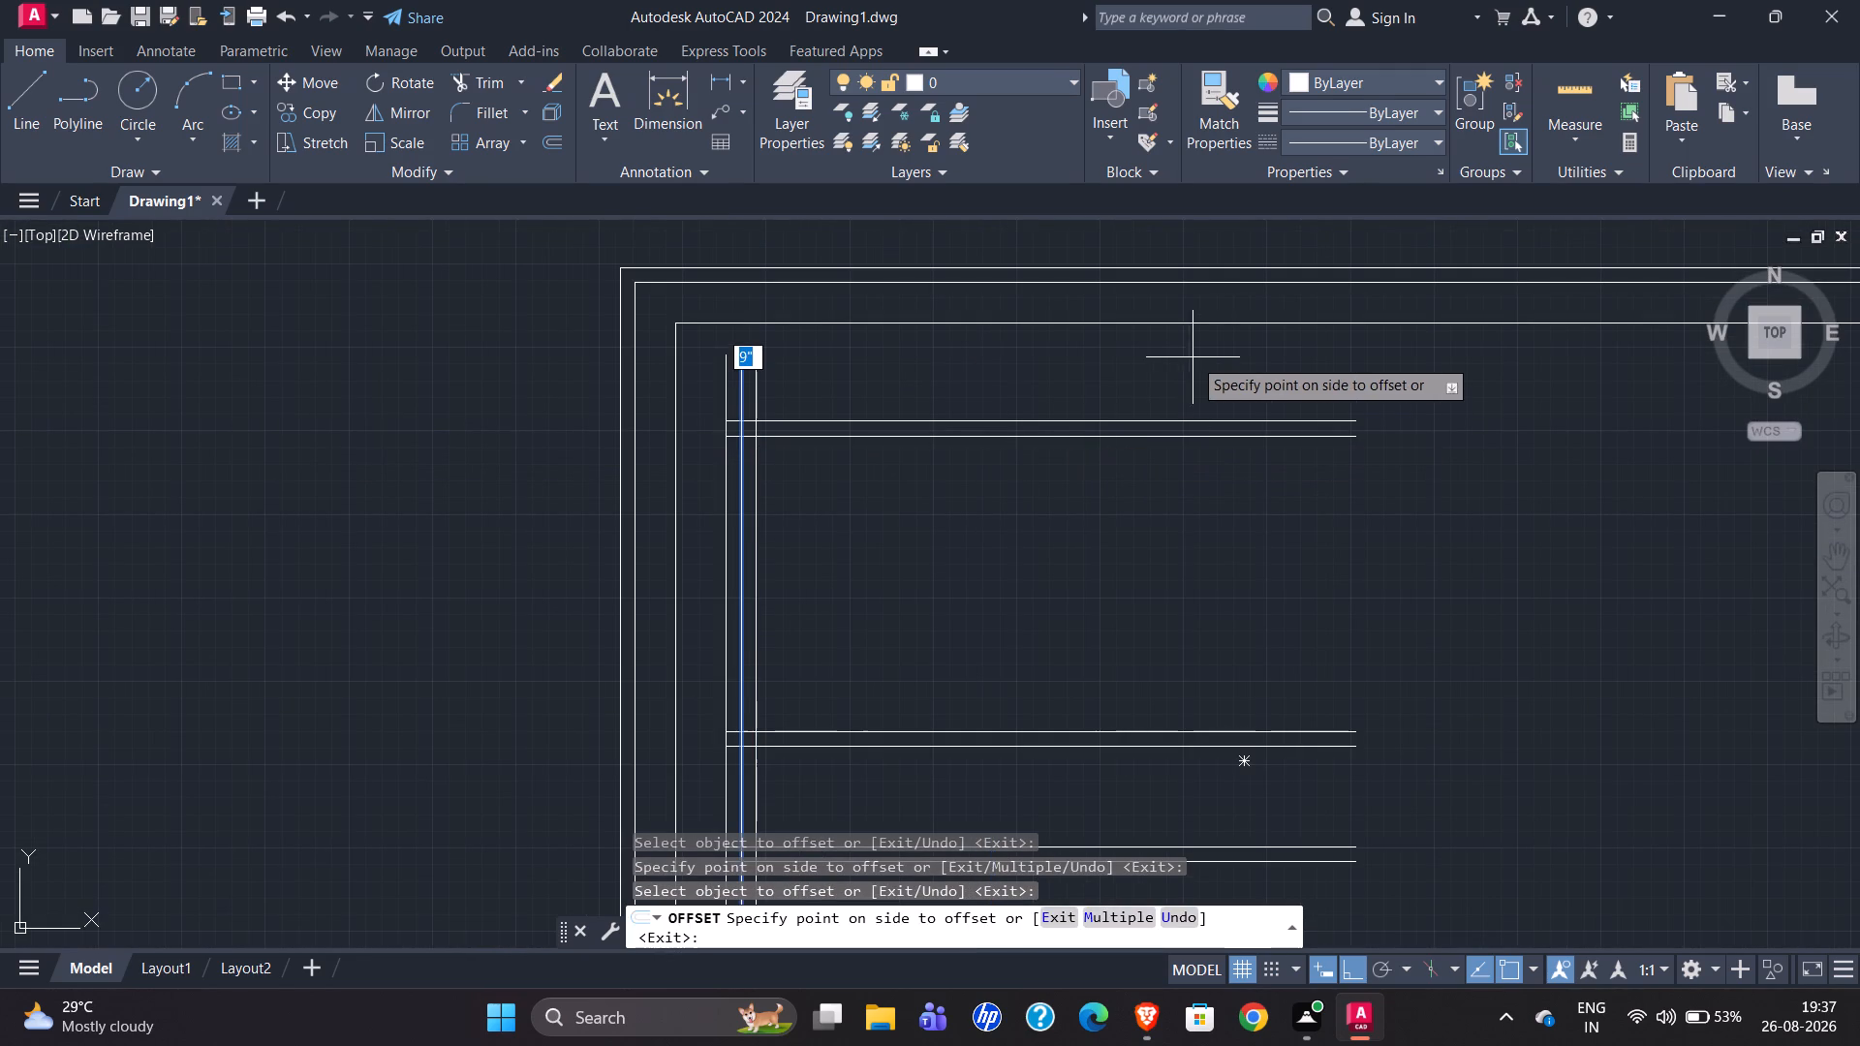
text(19)
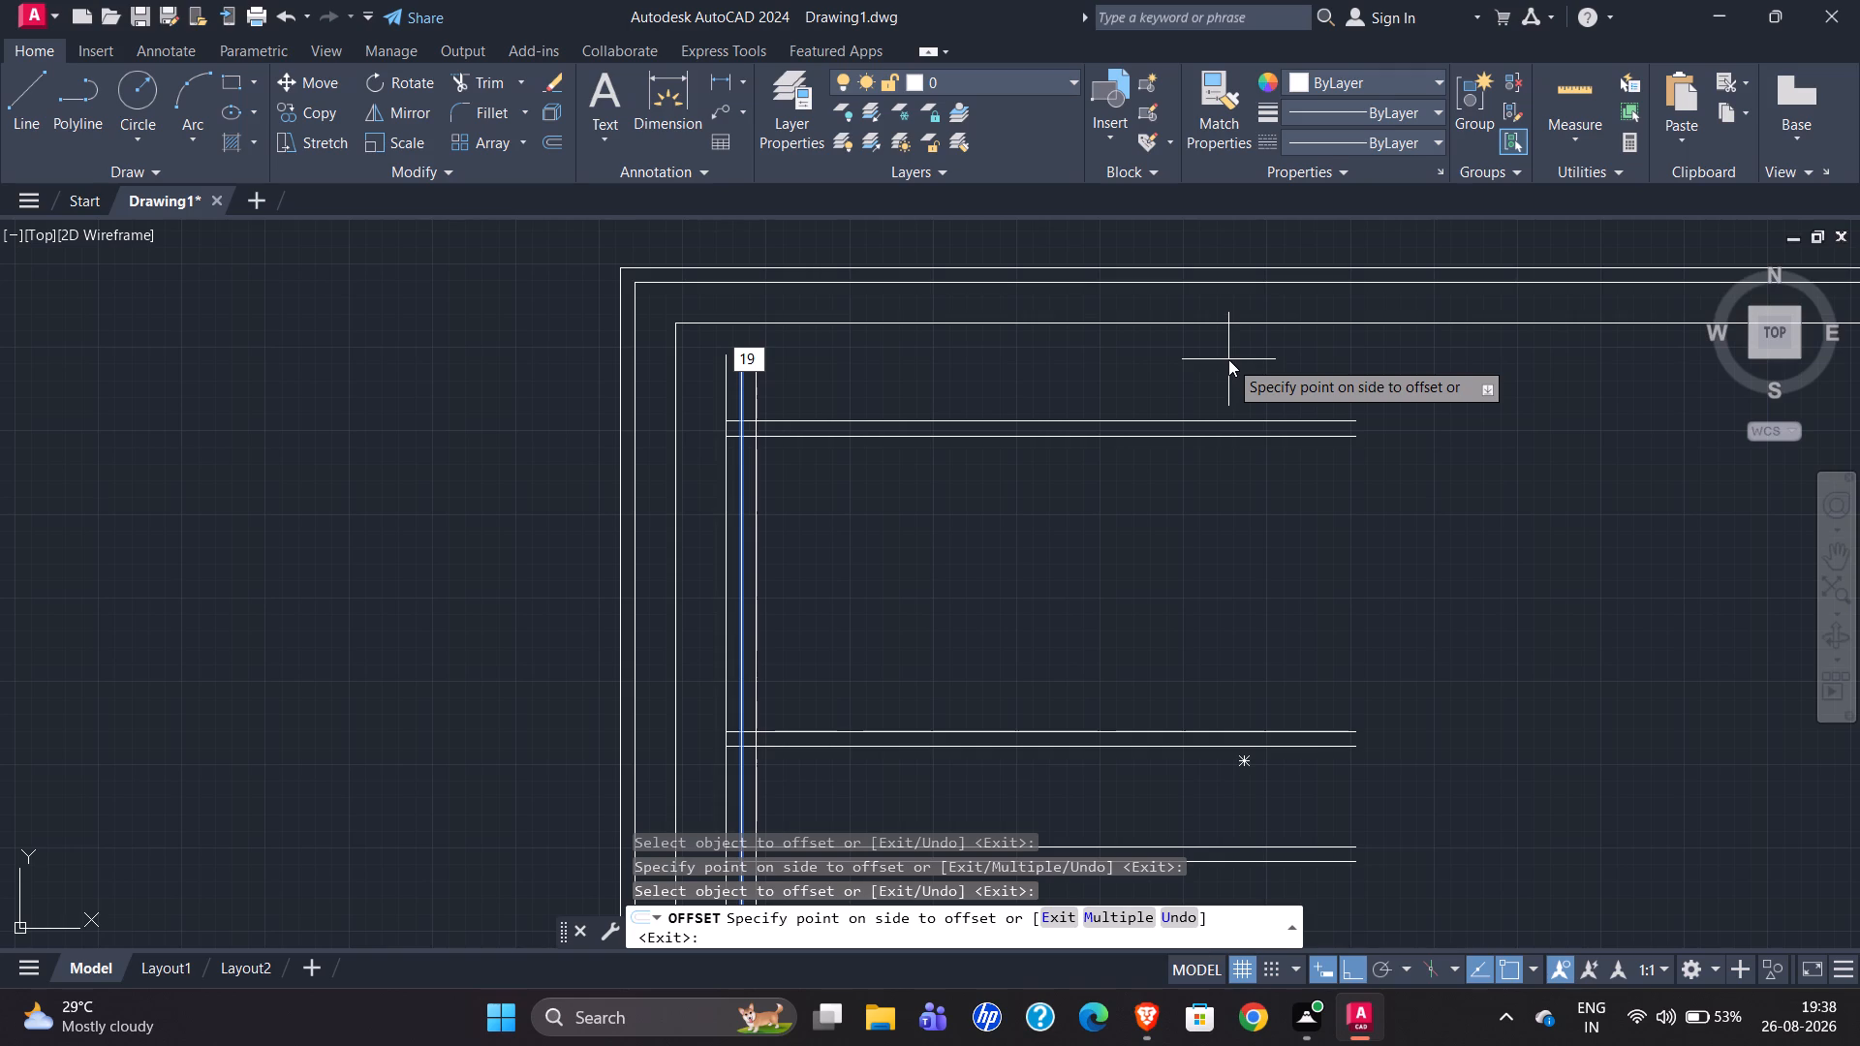
key(apostrophe)
text(7.5")
key(Return)
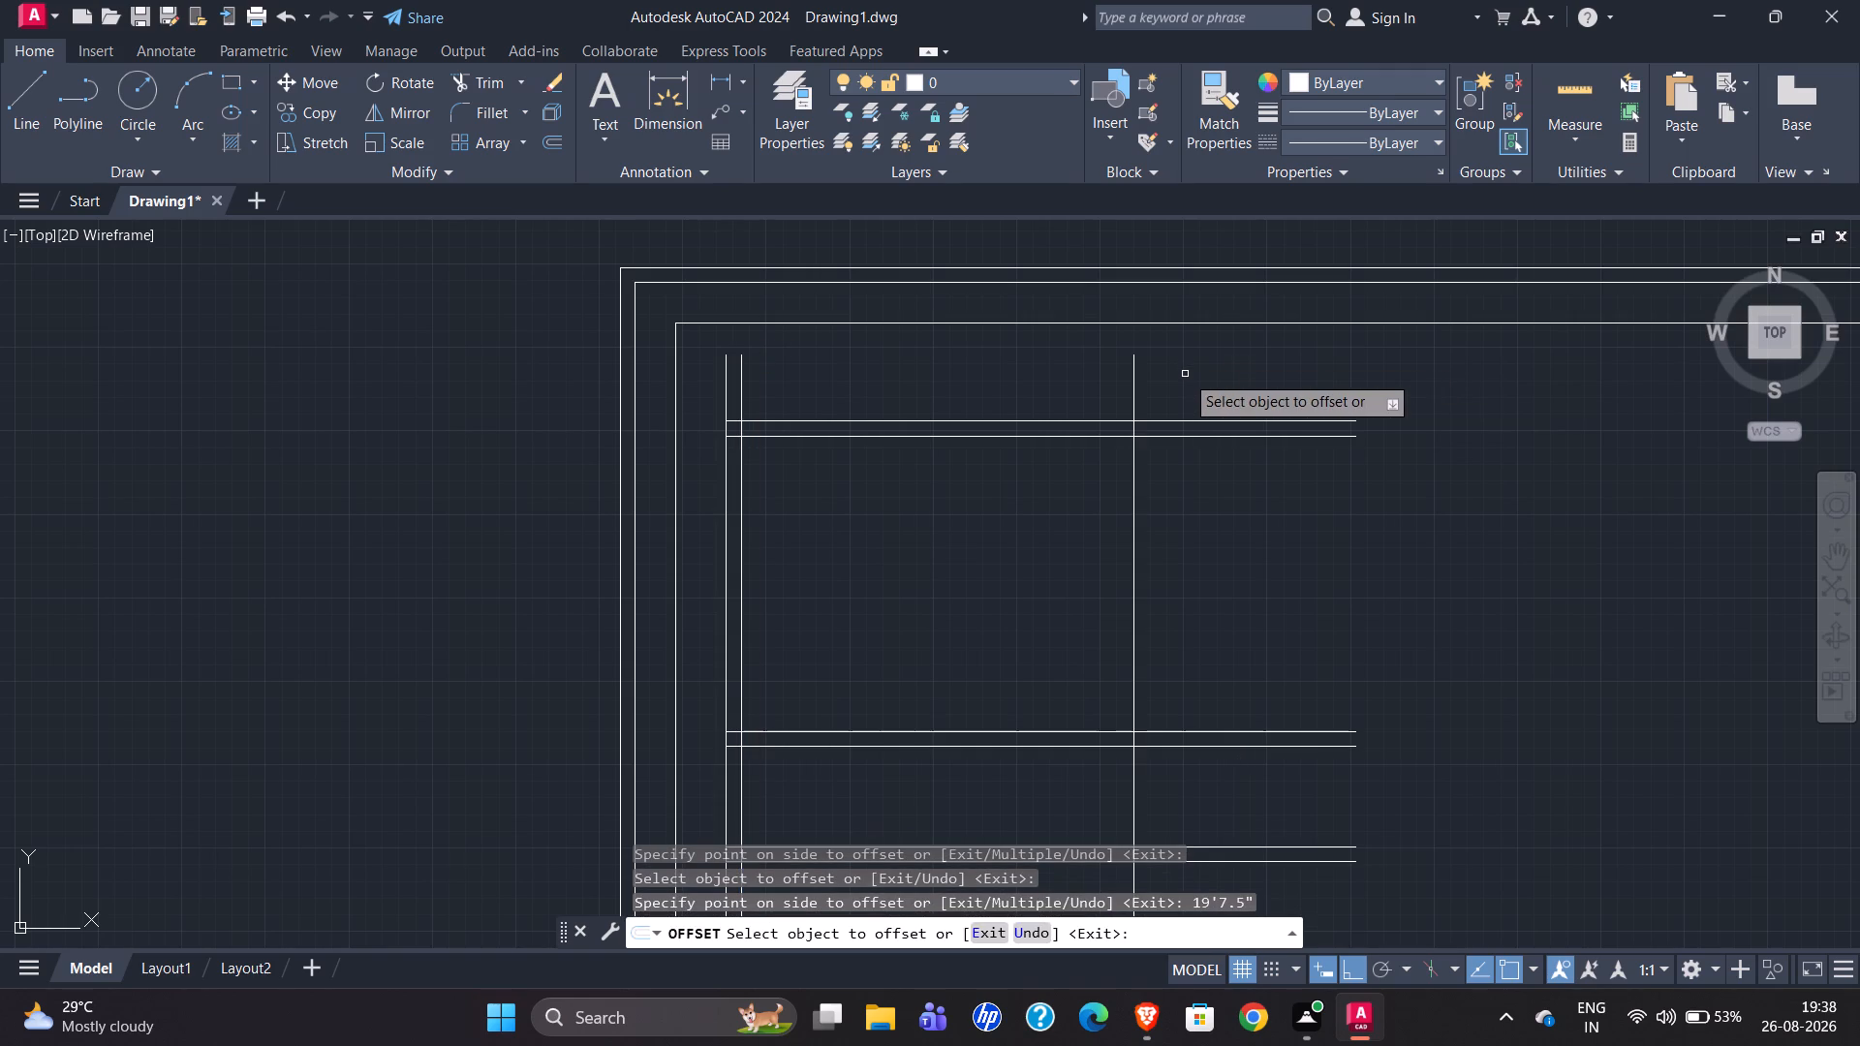
Offset the servant room's east wall line 9" eastward to give that wall its thickness.
scroll(1265, 365, down, 2)
scroll(294, 427, up, 3)
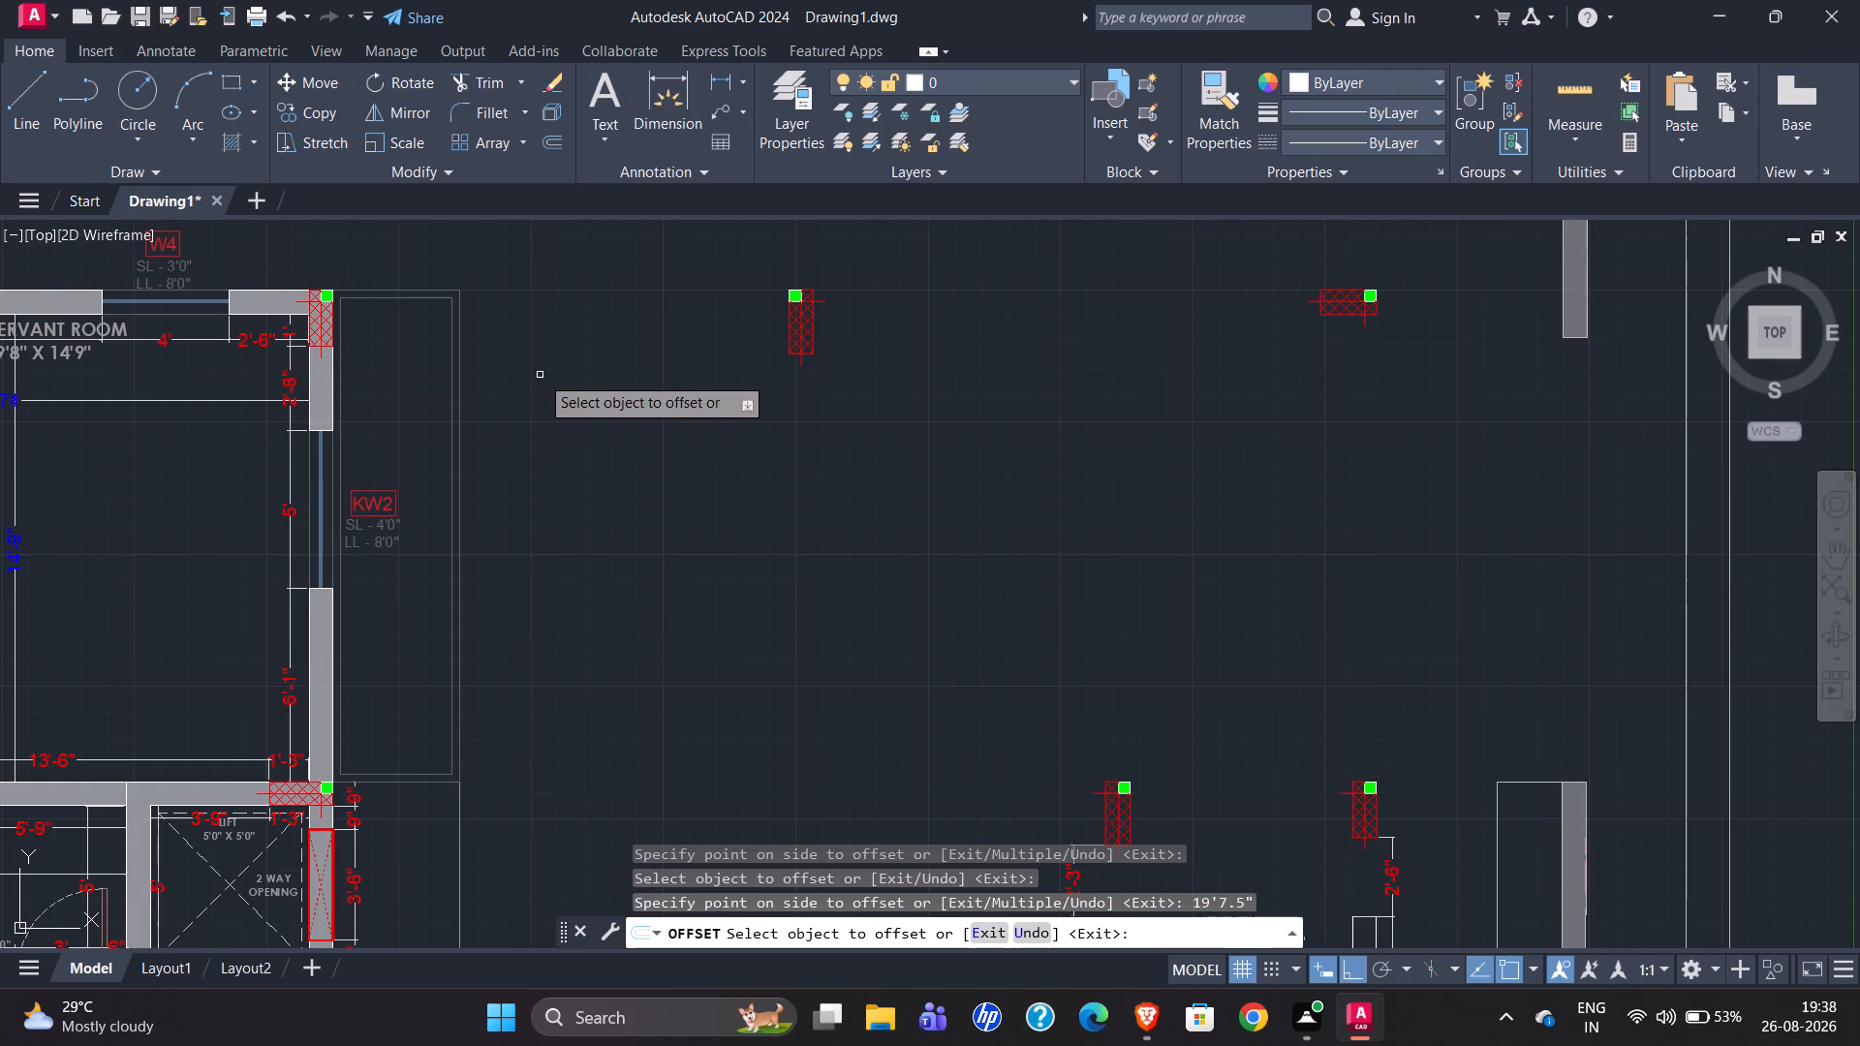
scroll(711, 367, down, 1)
scroll(258, 402, up, 2)
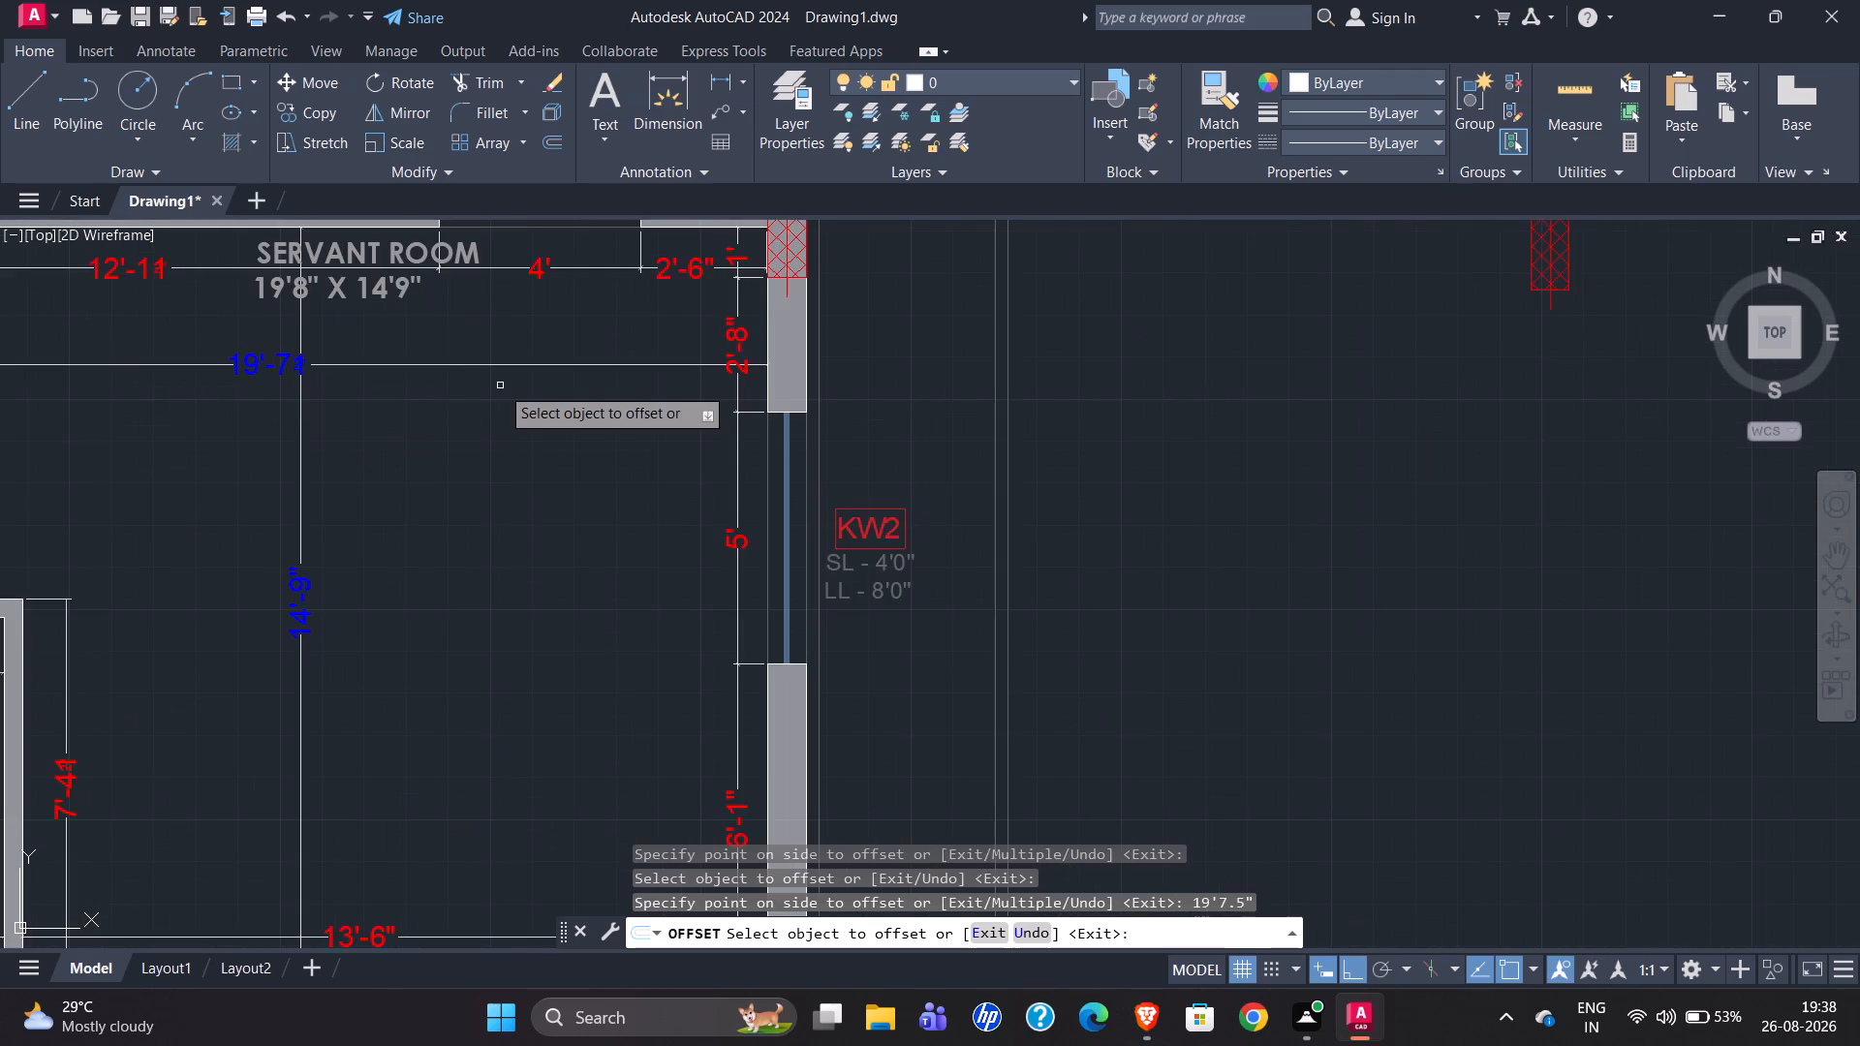
scroll(216, 408, down, 3)
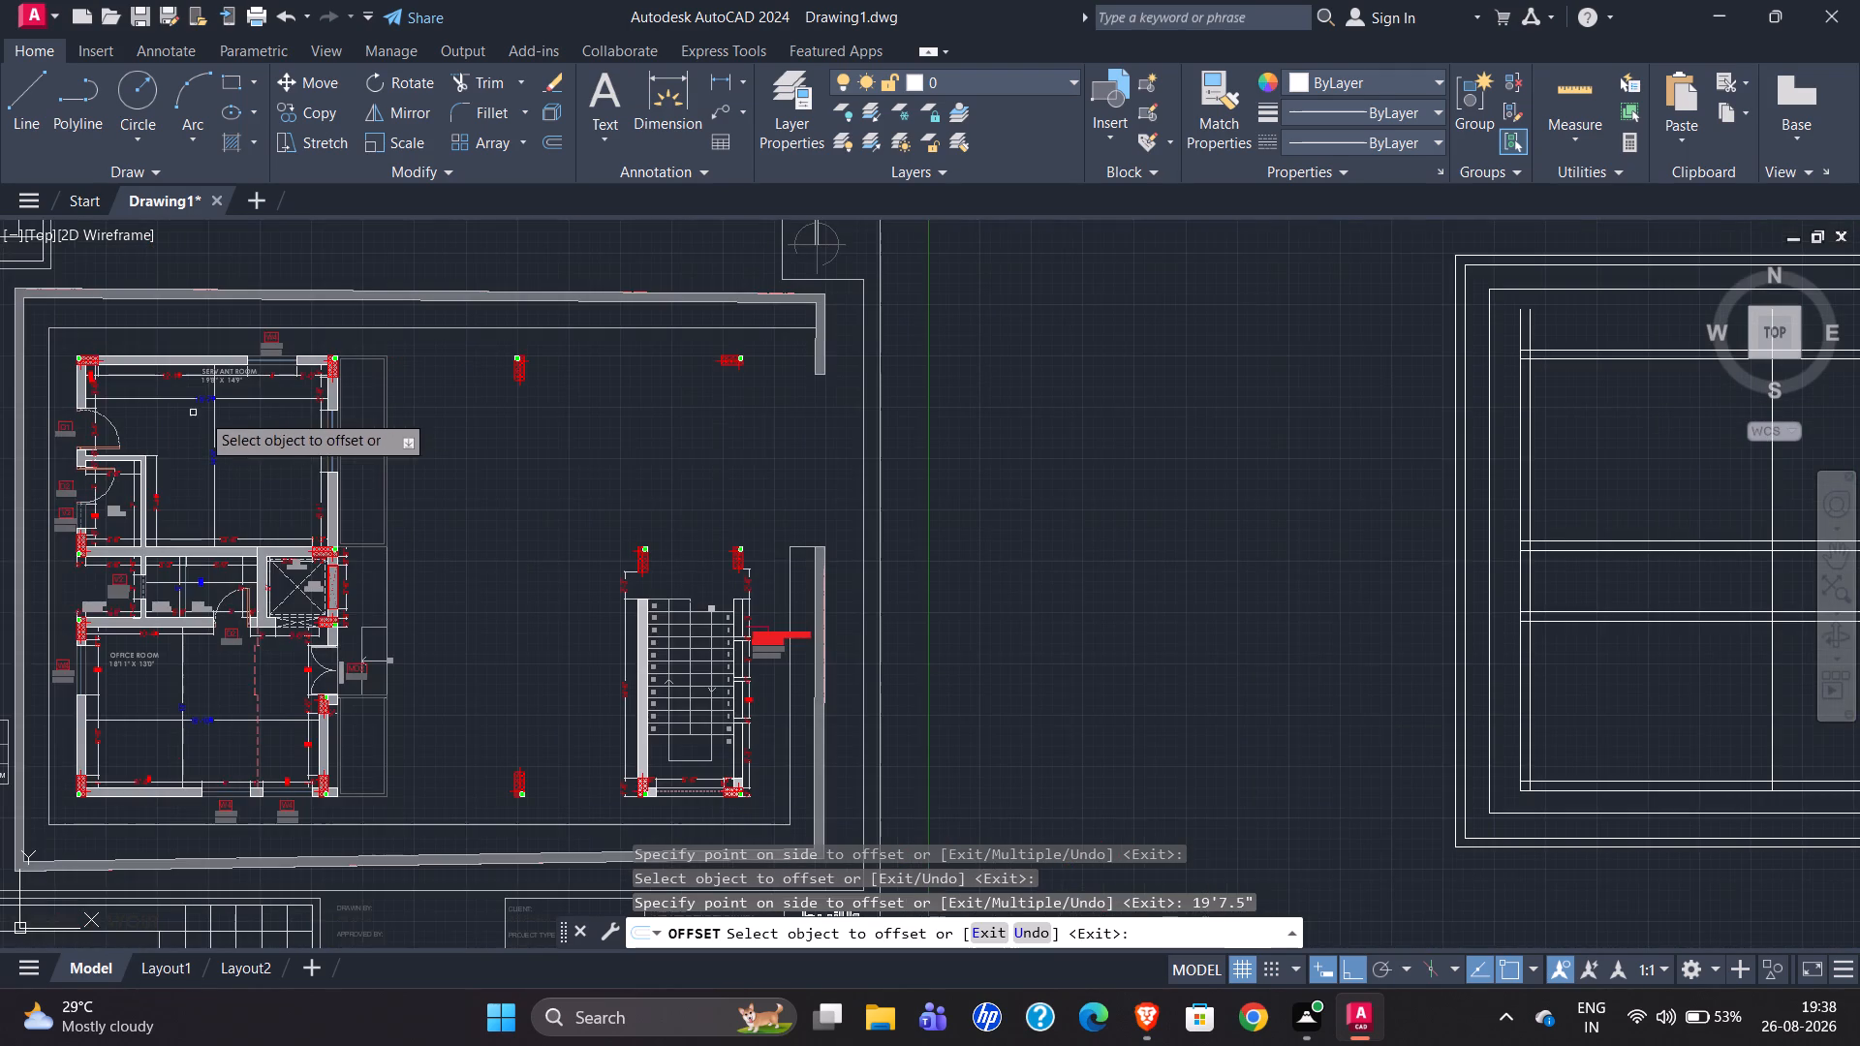
scroll(223, 427, down, 1)
scroll(1278, 355, up, 2)
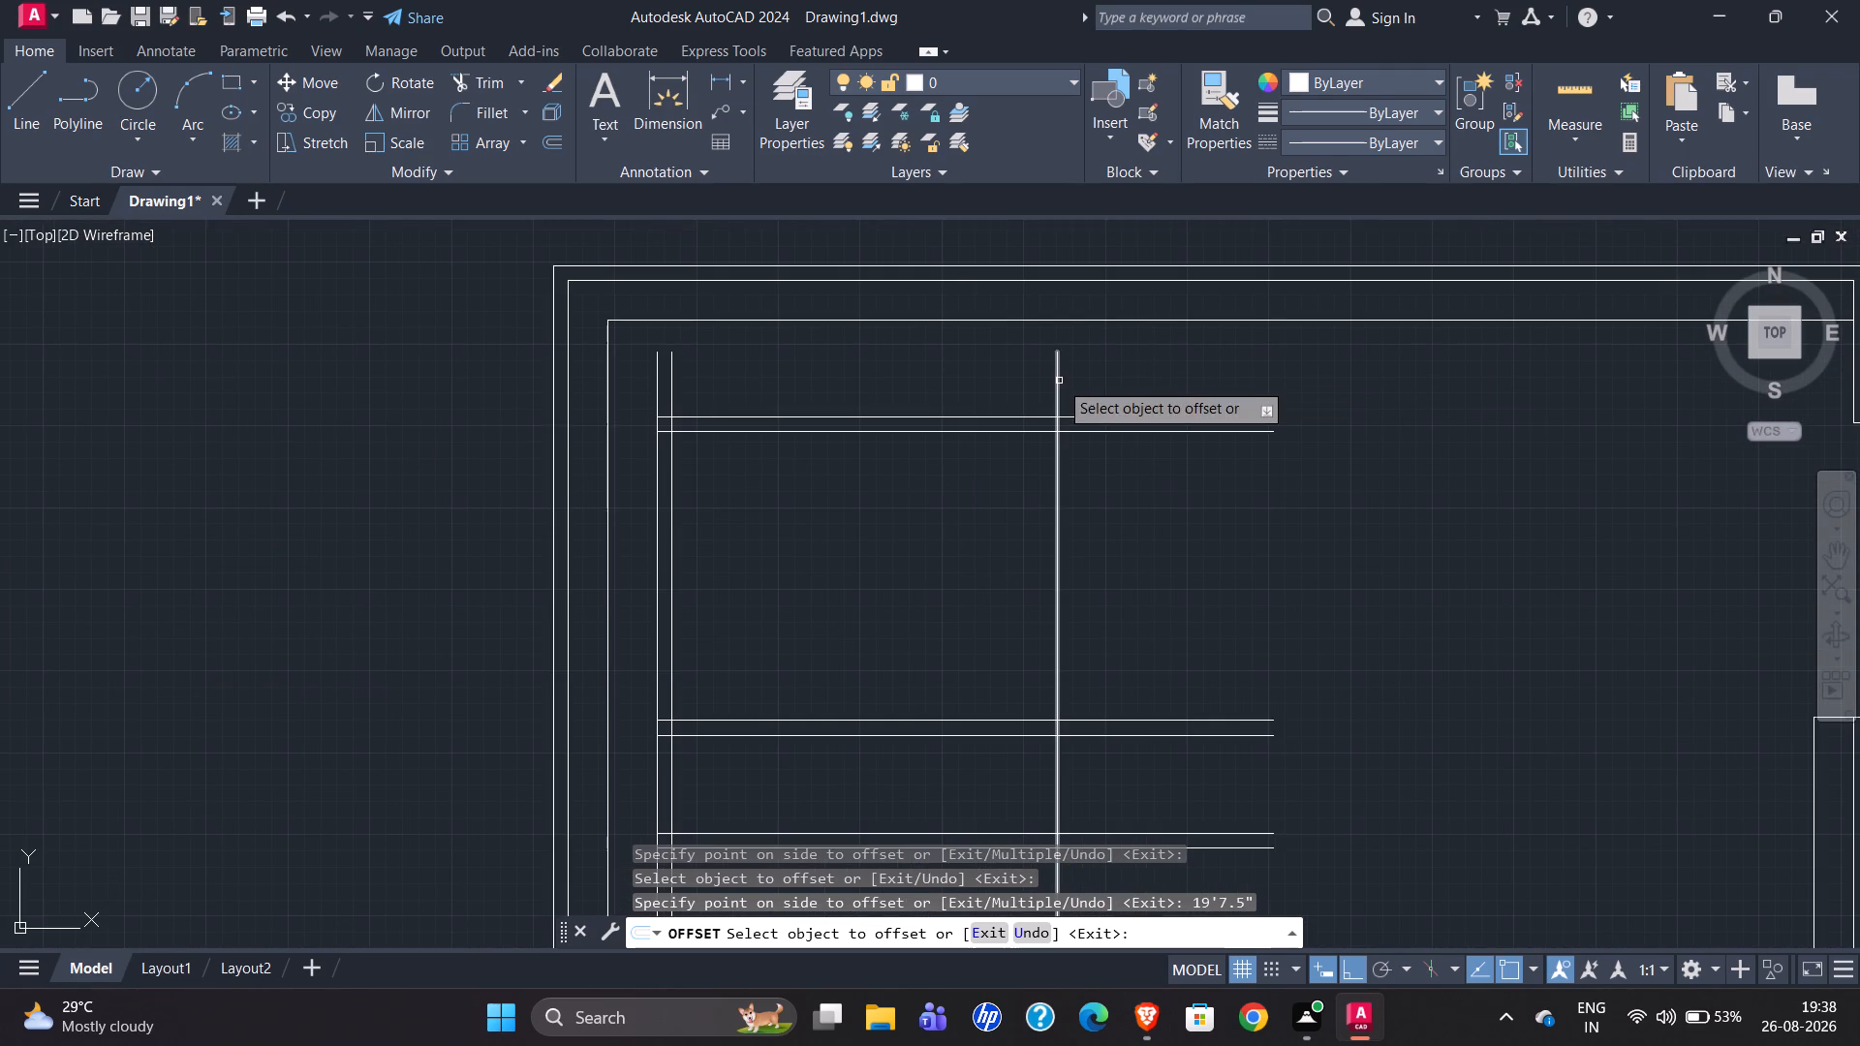
click(1059, 380)
click(1149, 380)
scroll(1137, 376, down, 2)
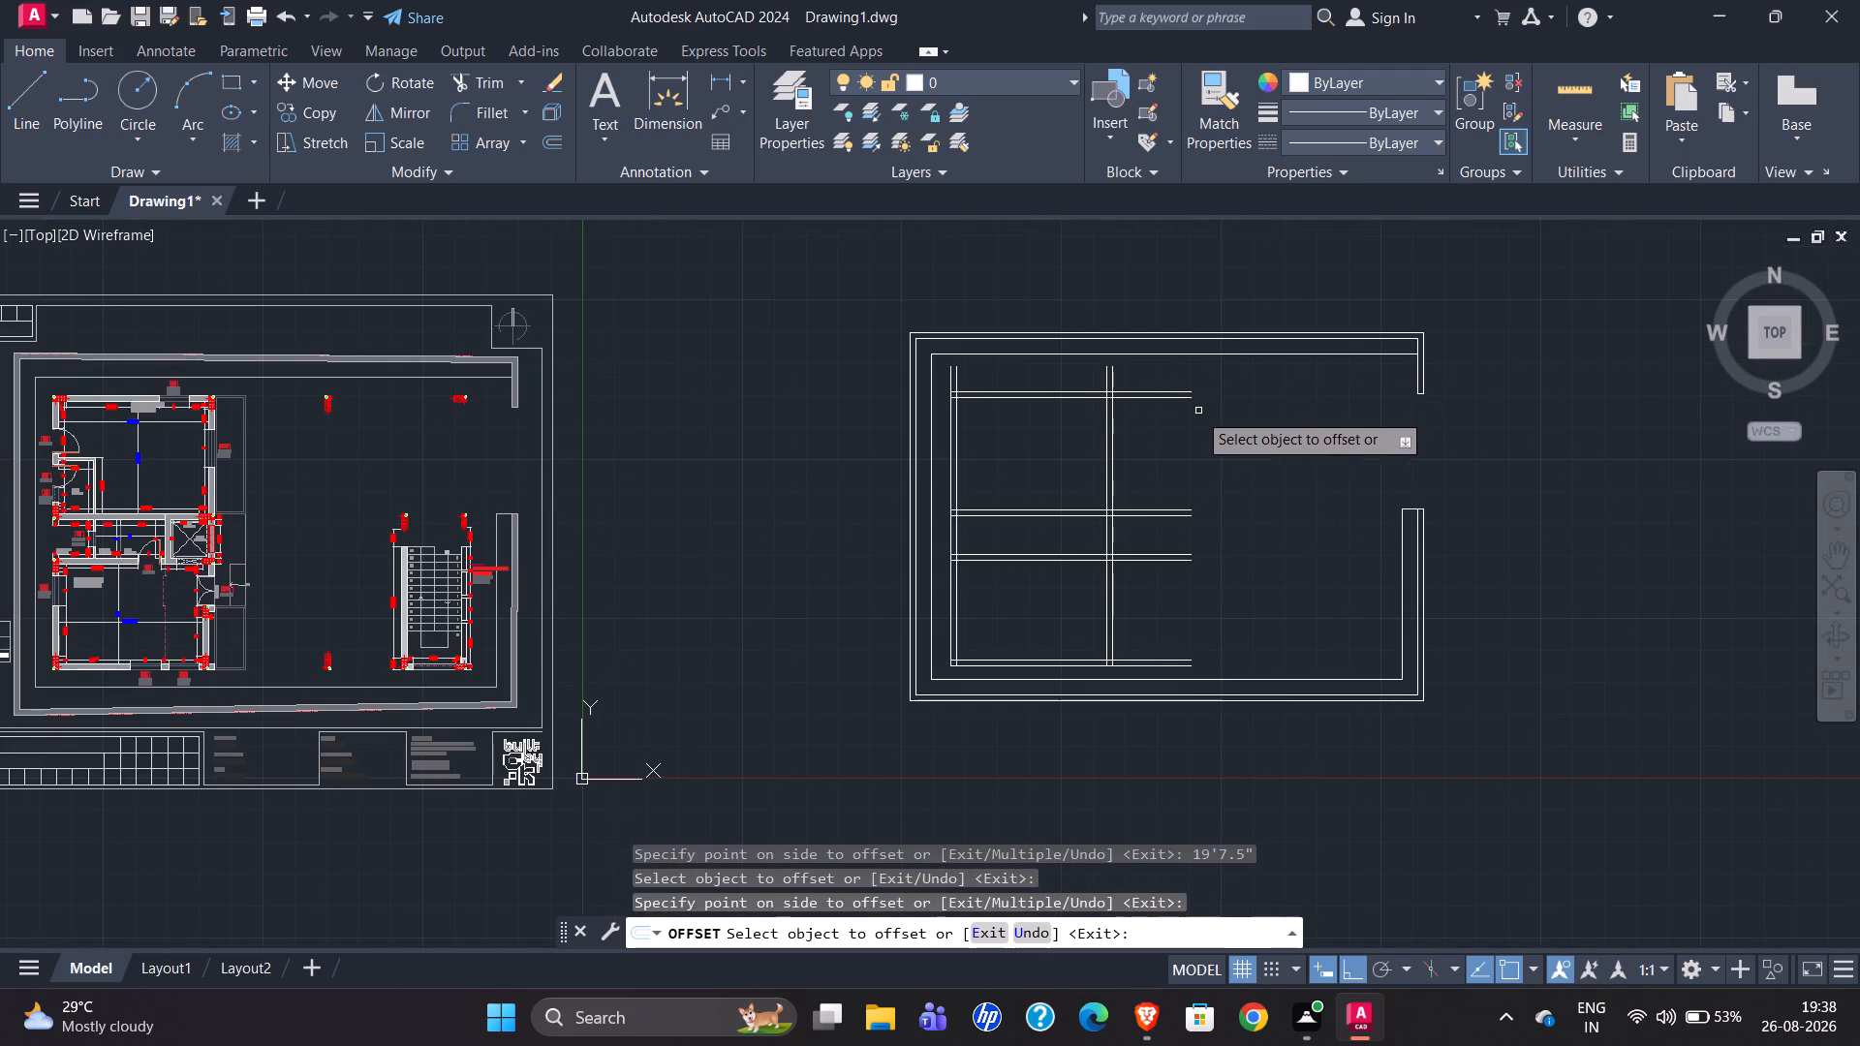
key(Escape)
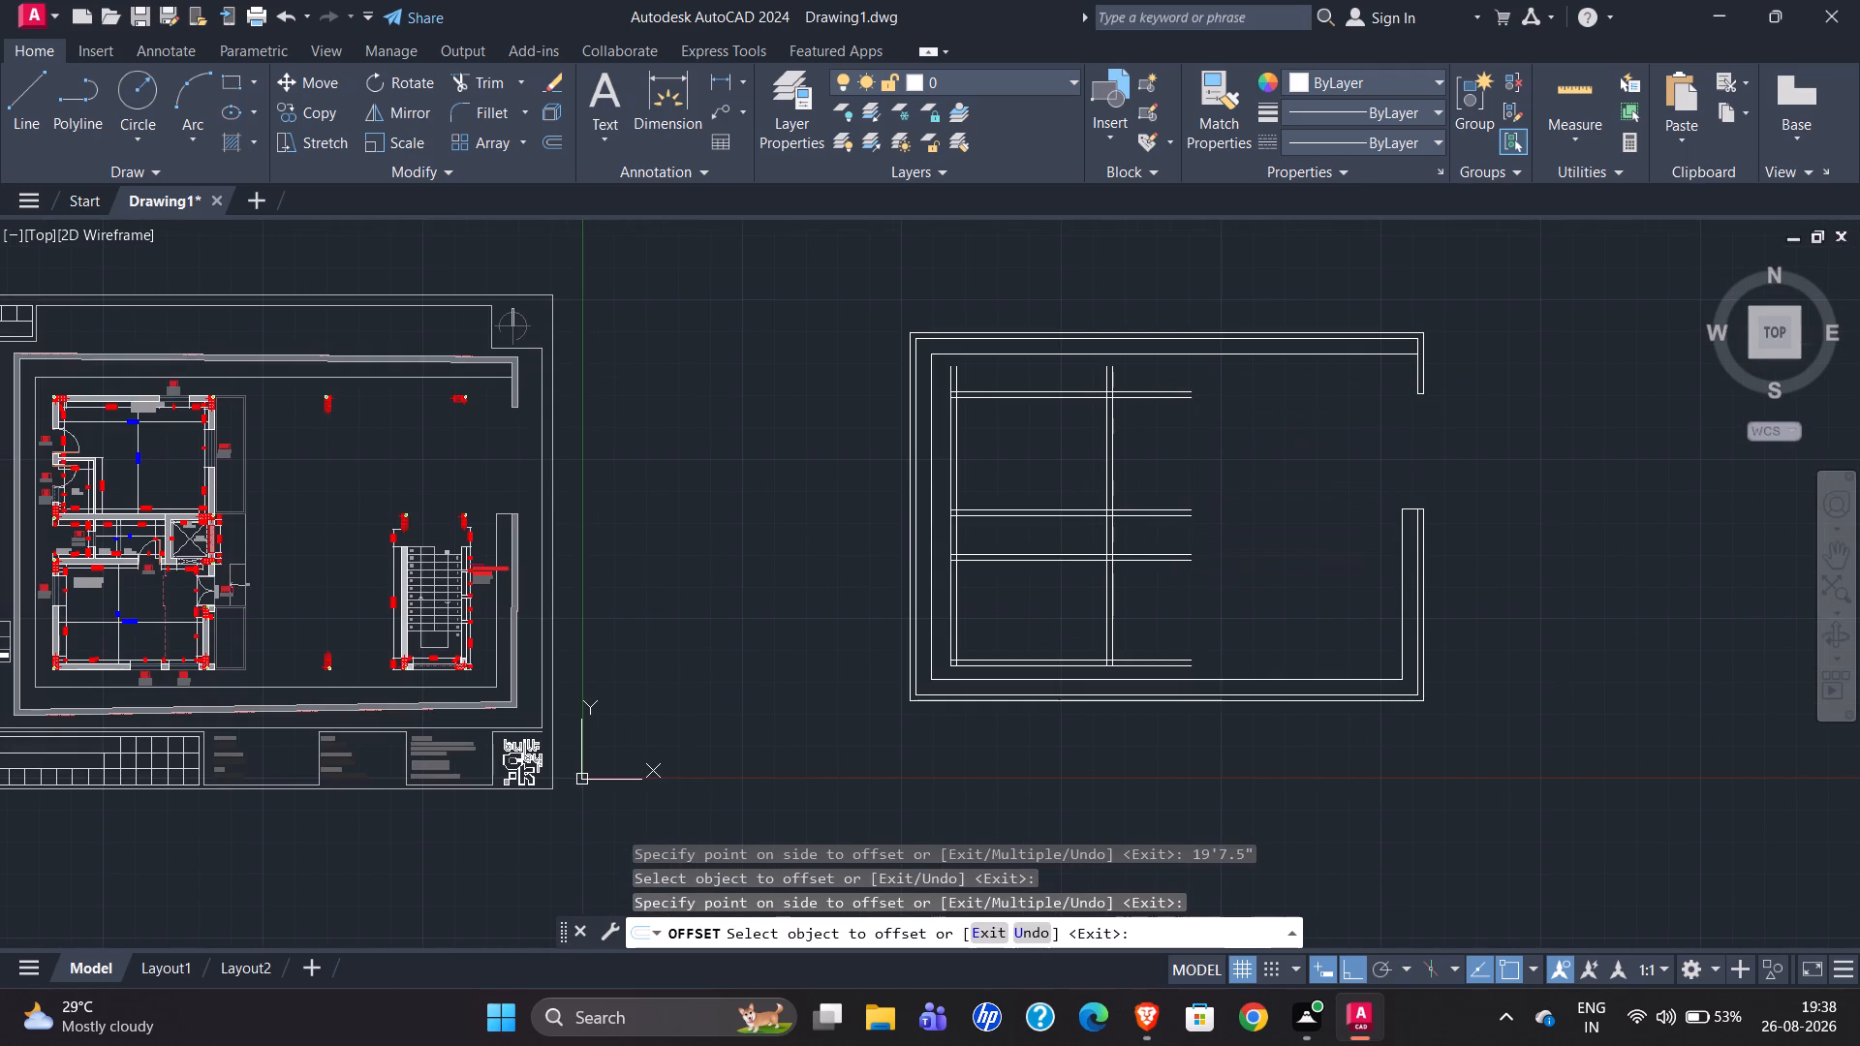
Trim the wall line ends that overrun the building's north wall and east wall outer faces.
text(tr)
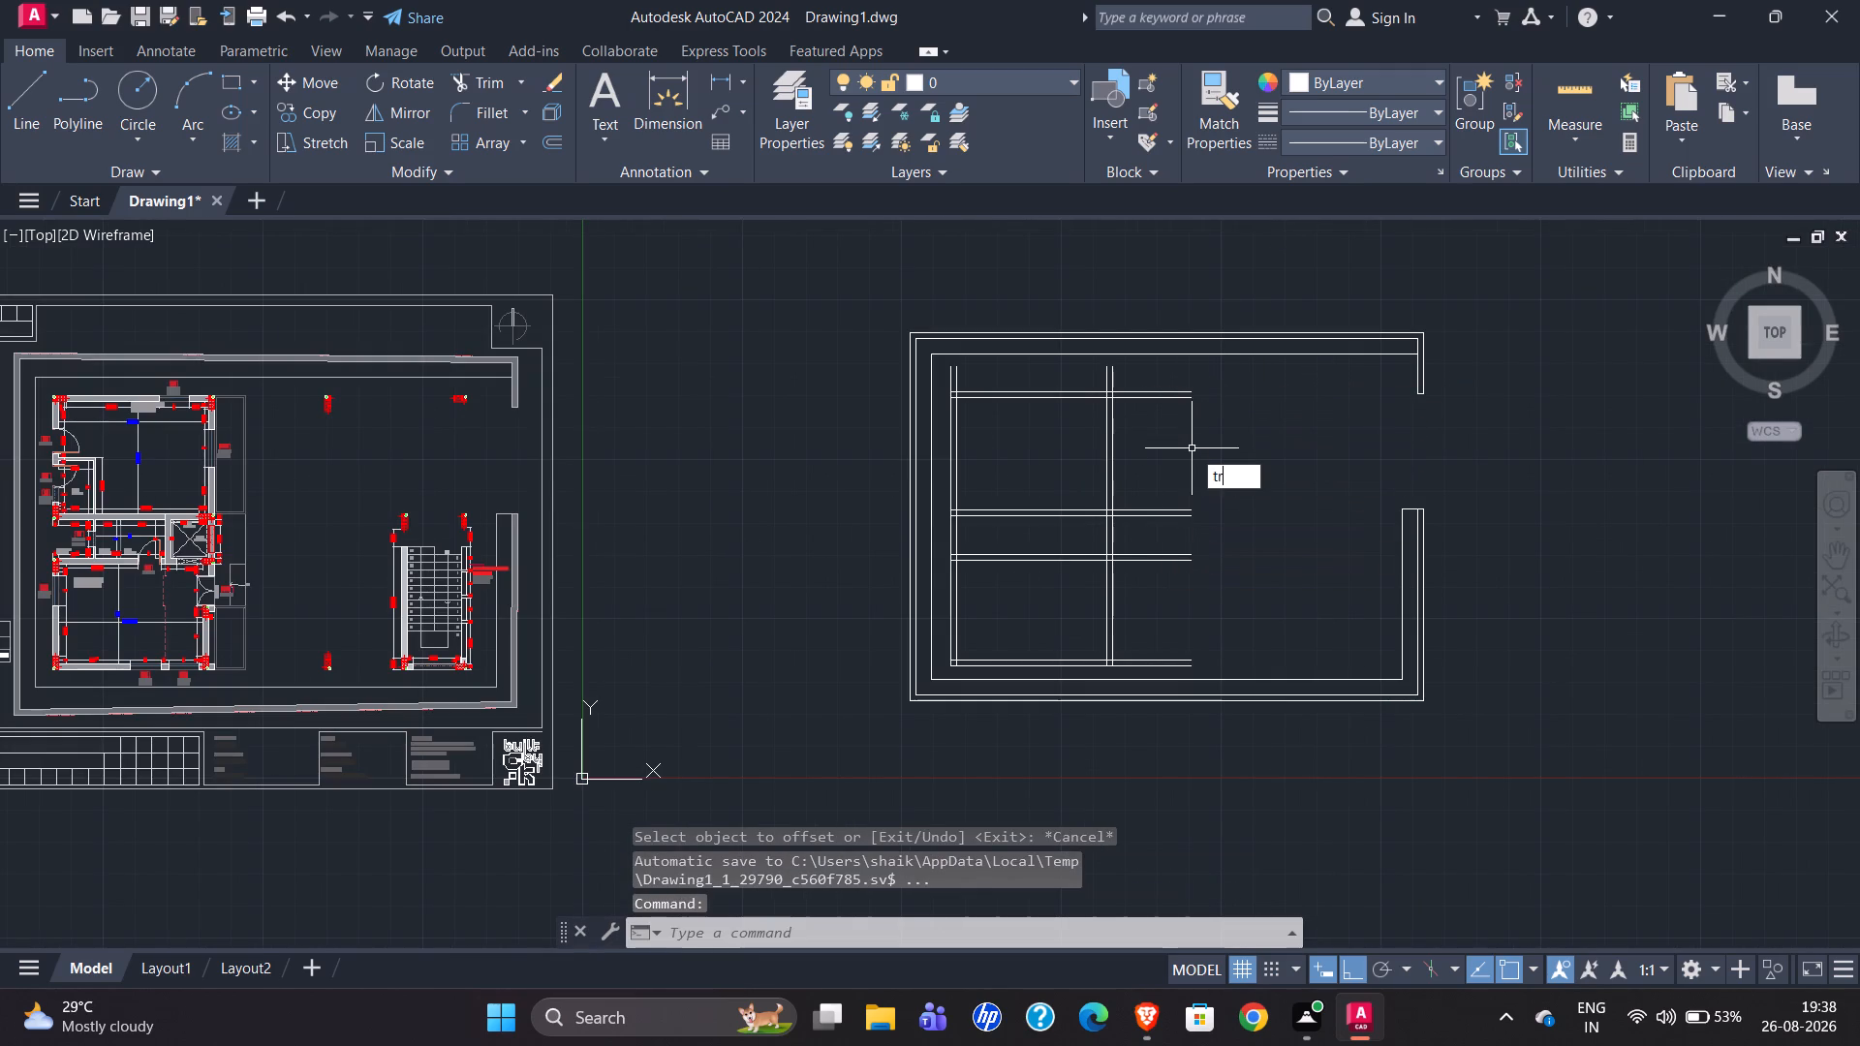
key(backslash)
key(BackSpace)
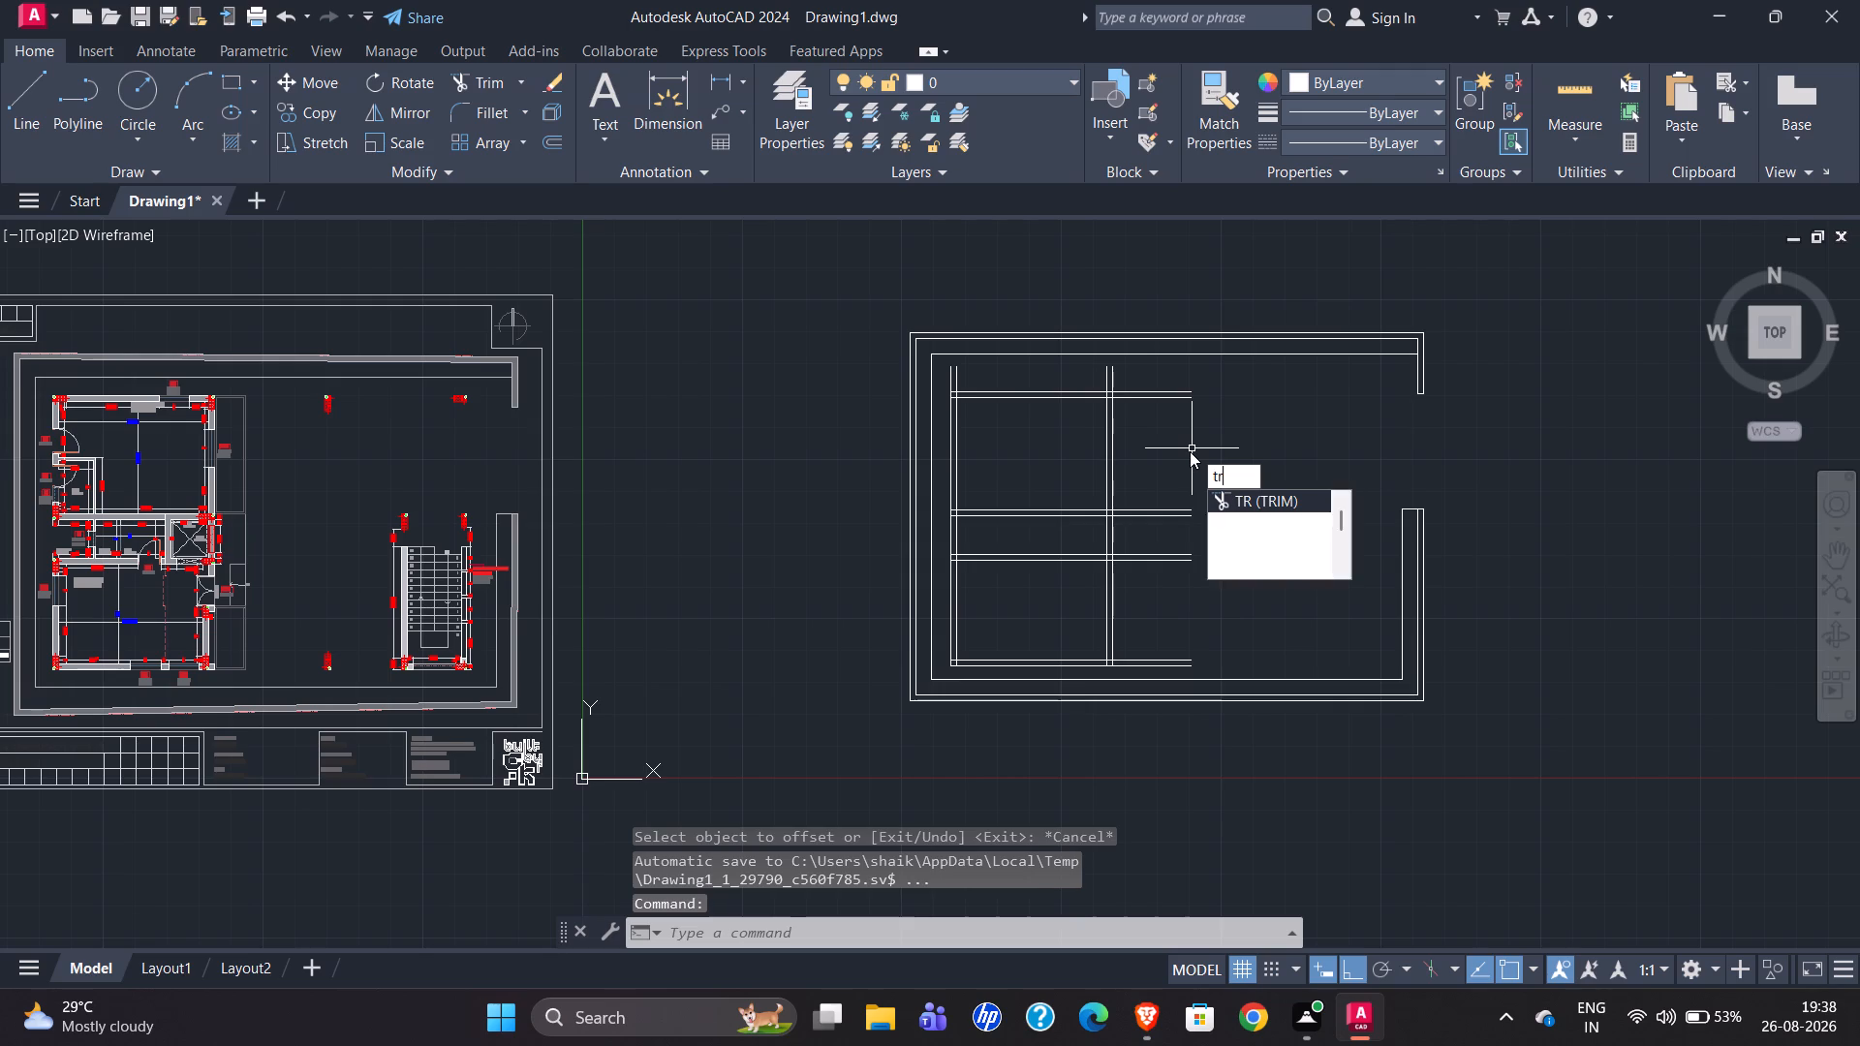
key(Return)
scroll(1034, 389, up, 3)
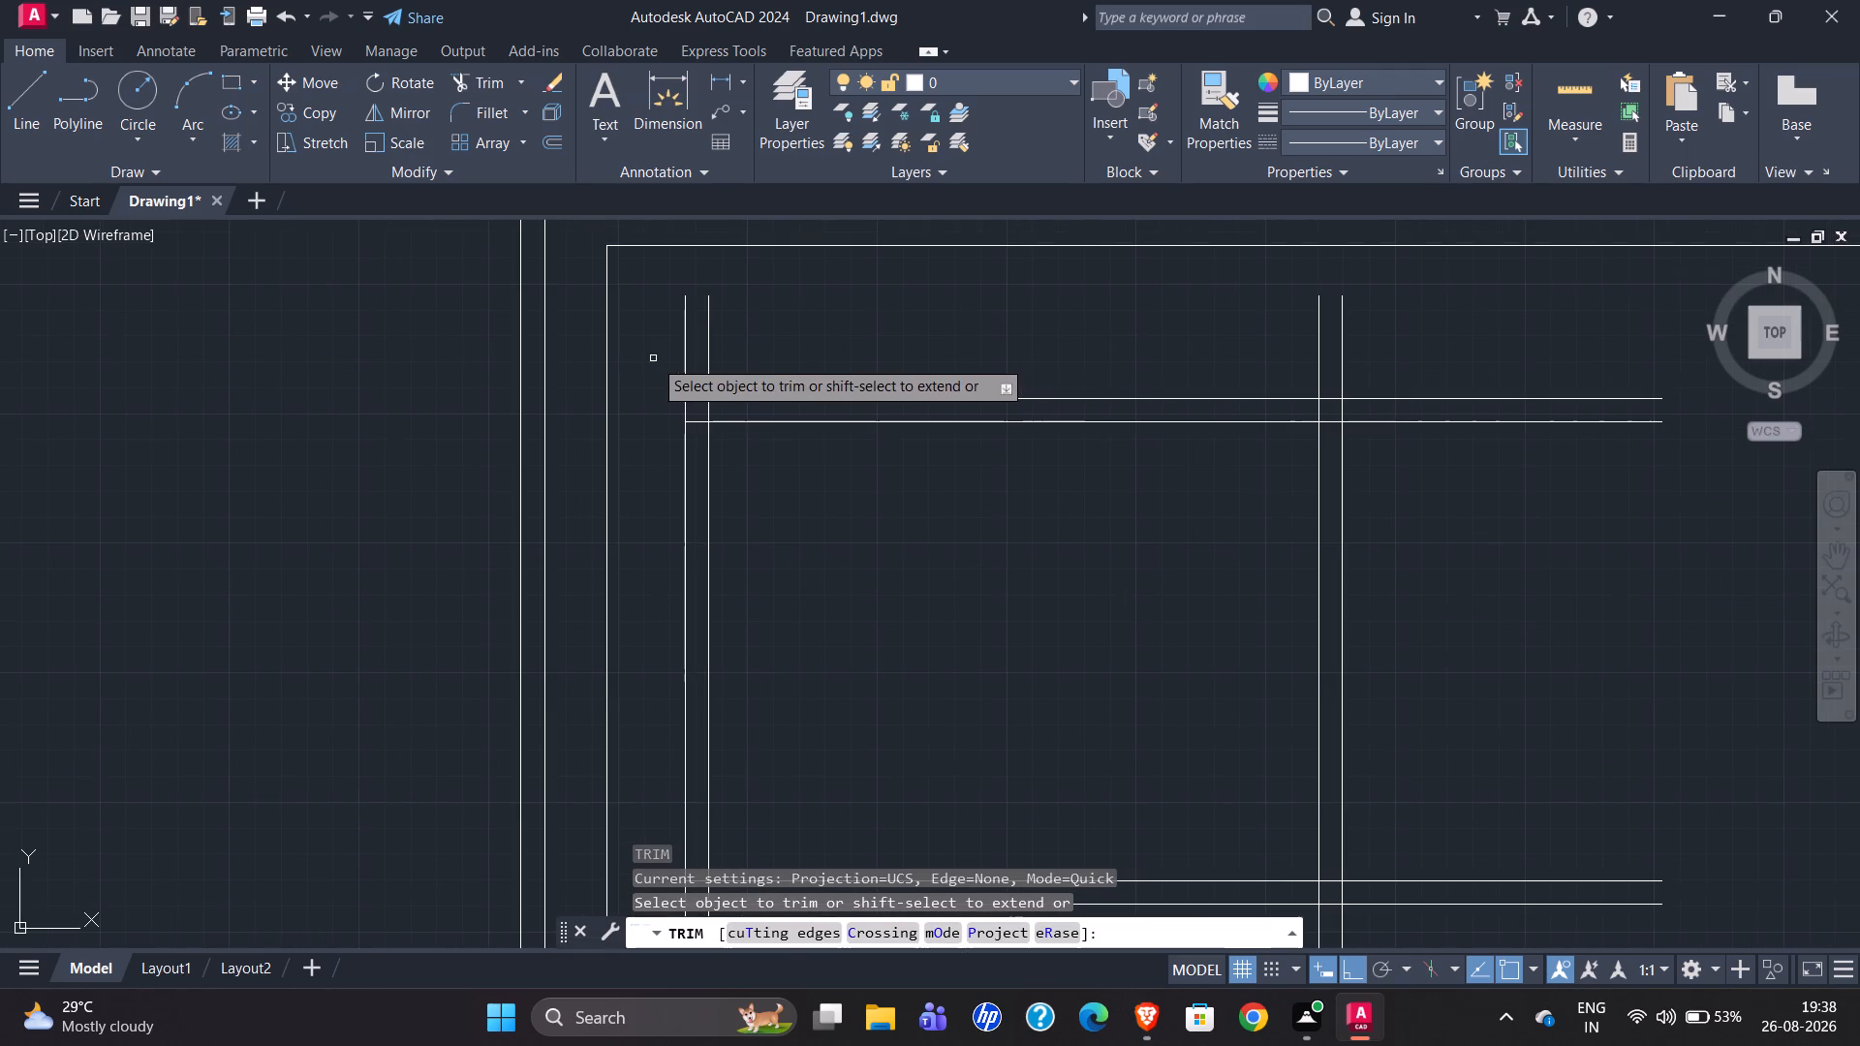
drag(653, 356, 1586, 604)
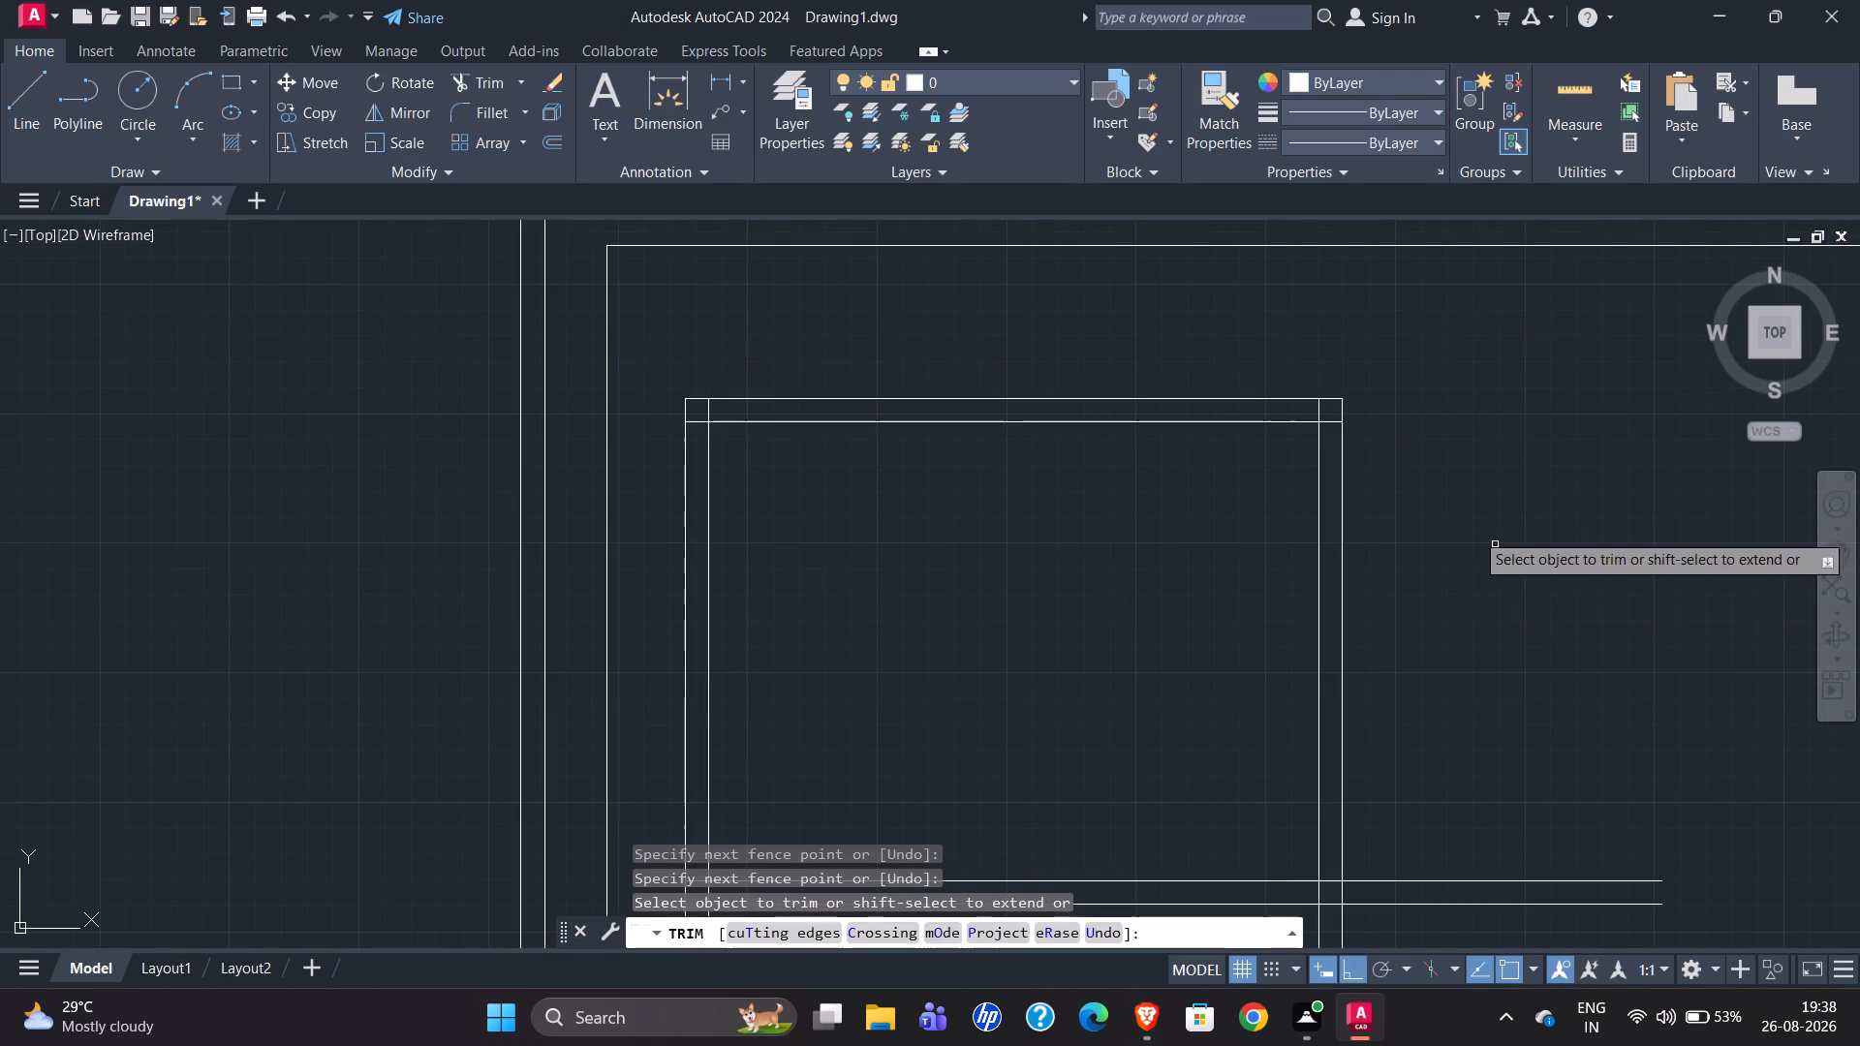
scroll(1095, 307, down, 2)
drag(1239, 471, 1254, 757)
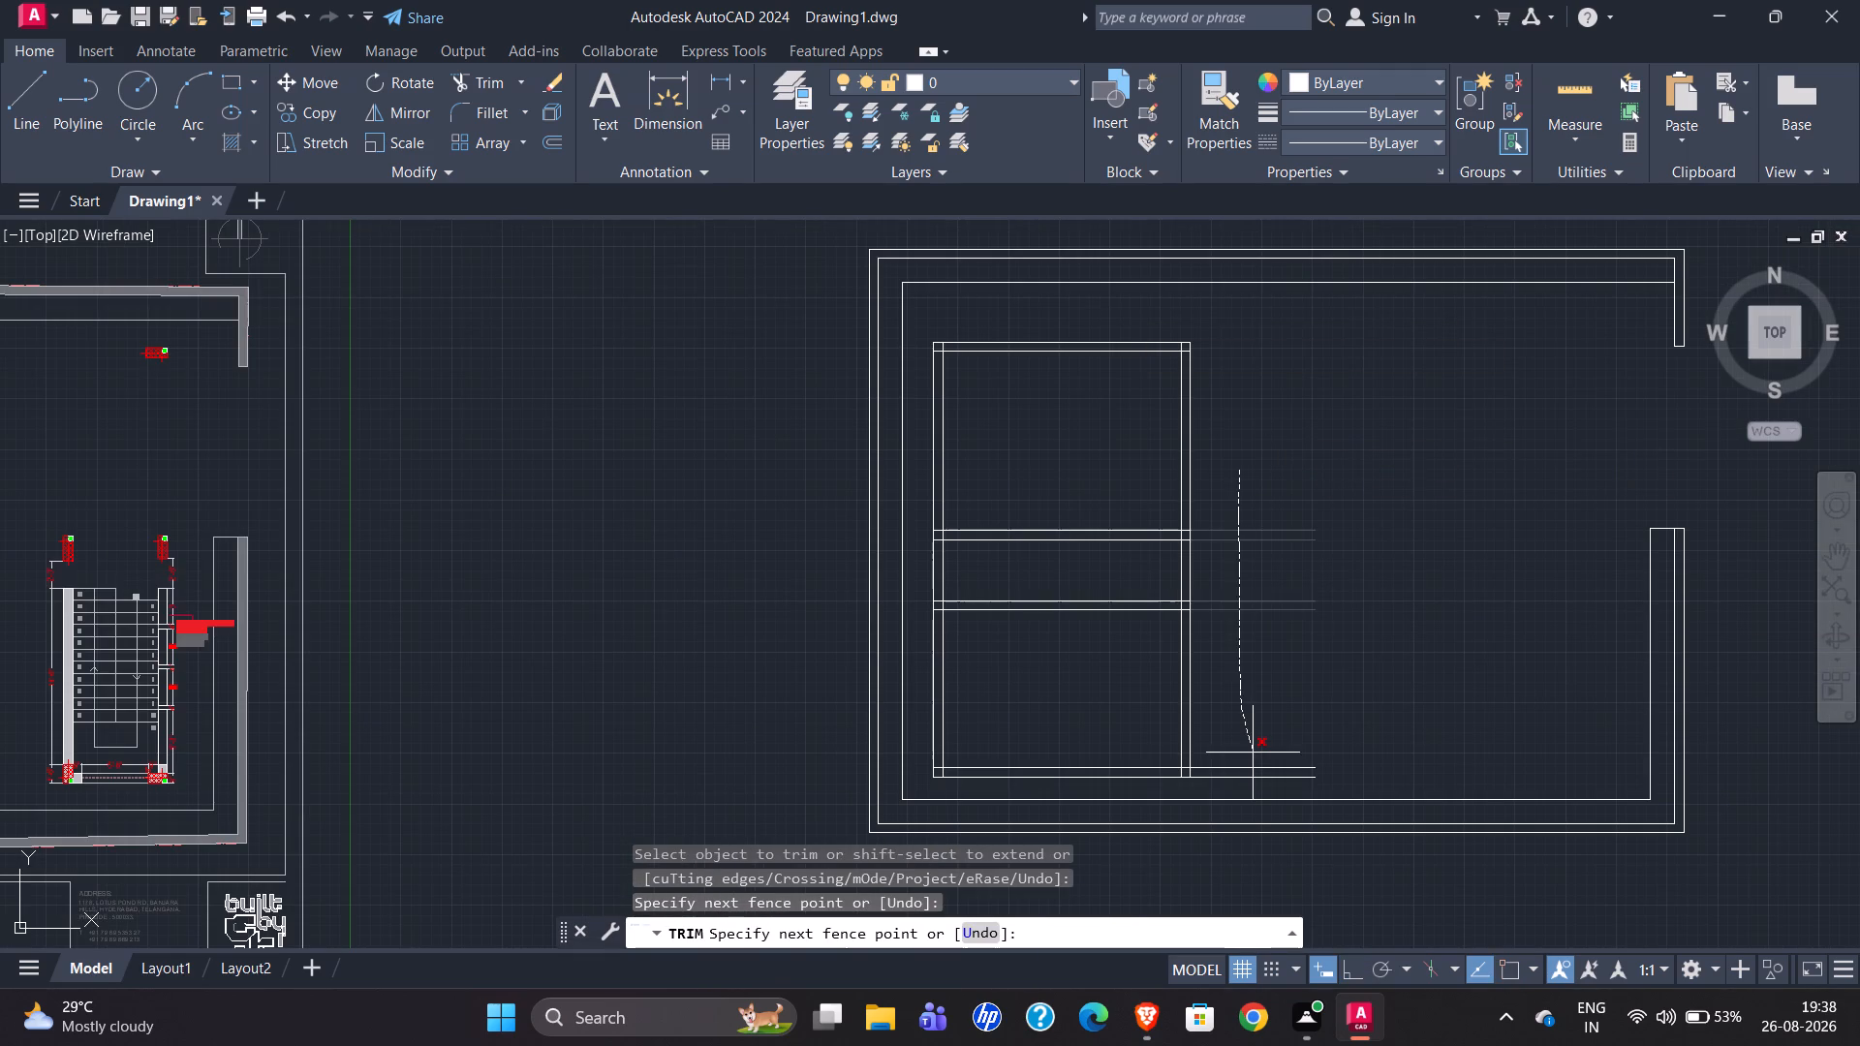
drag(1254, 757, 1254, 783)
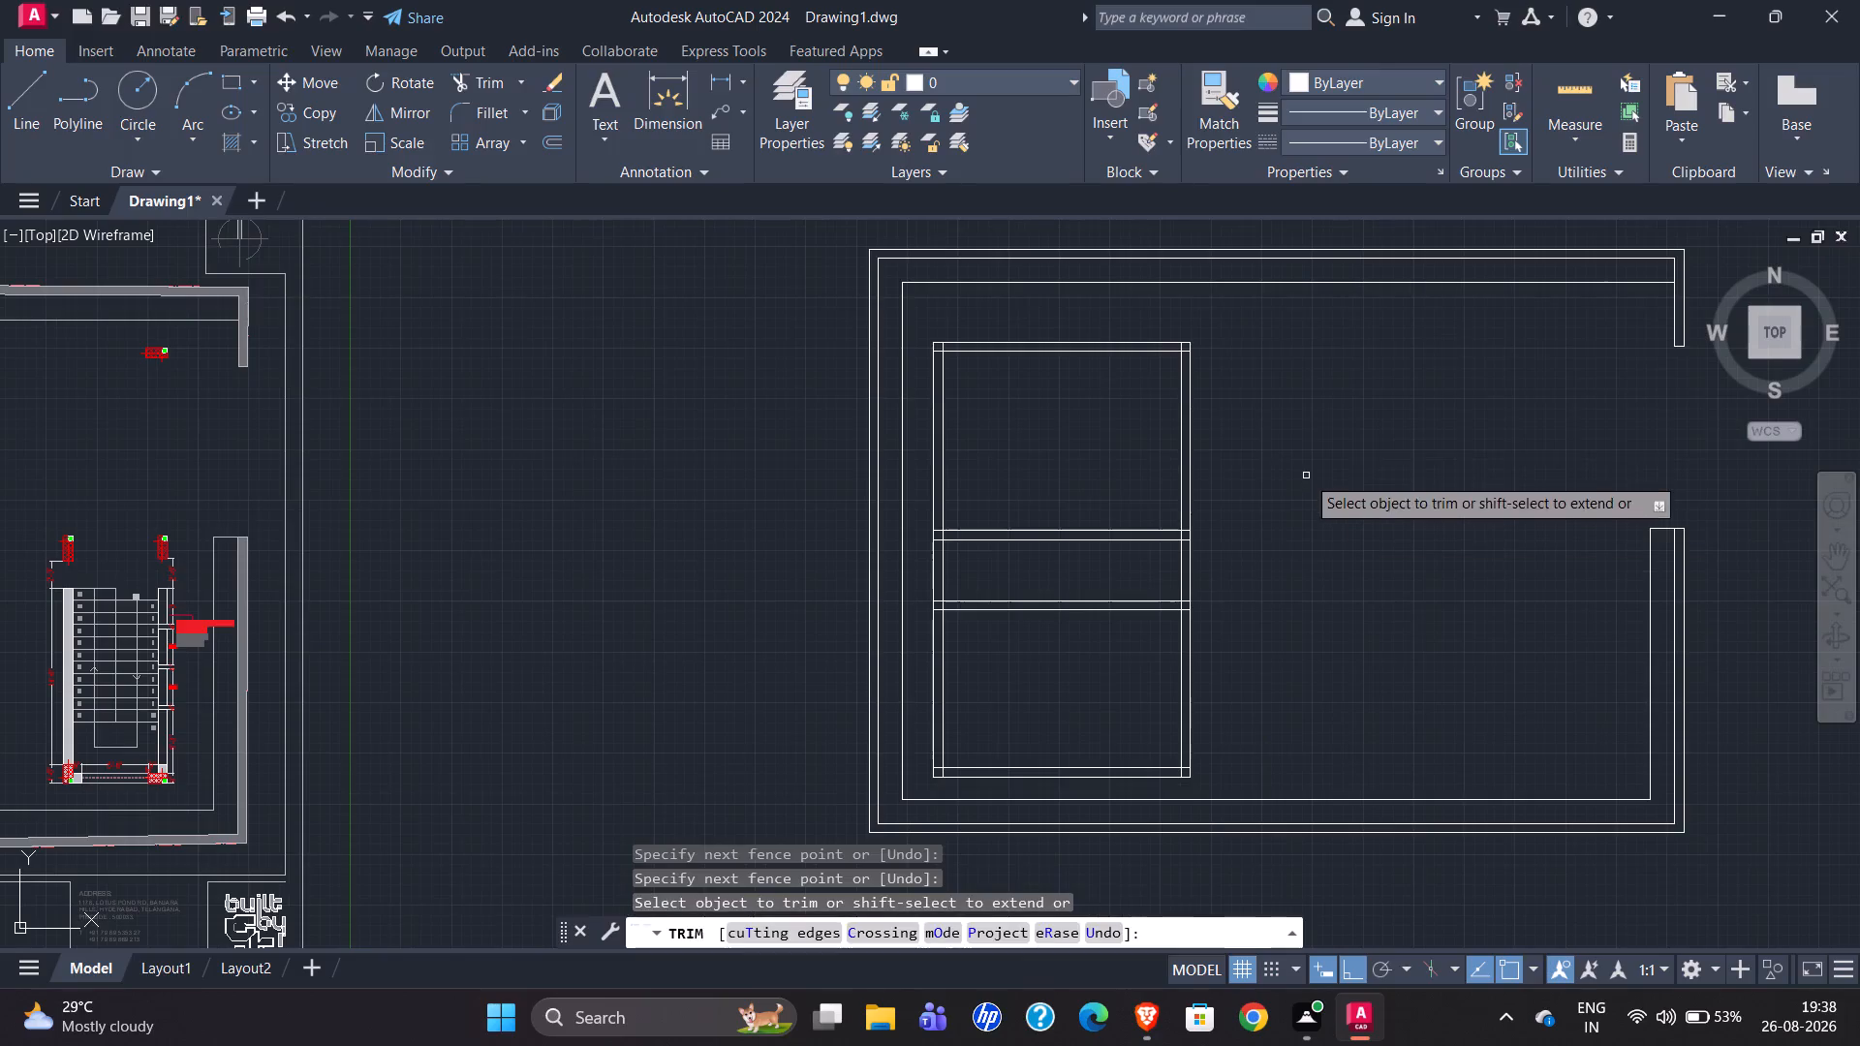
key(Escape)
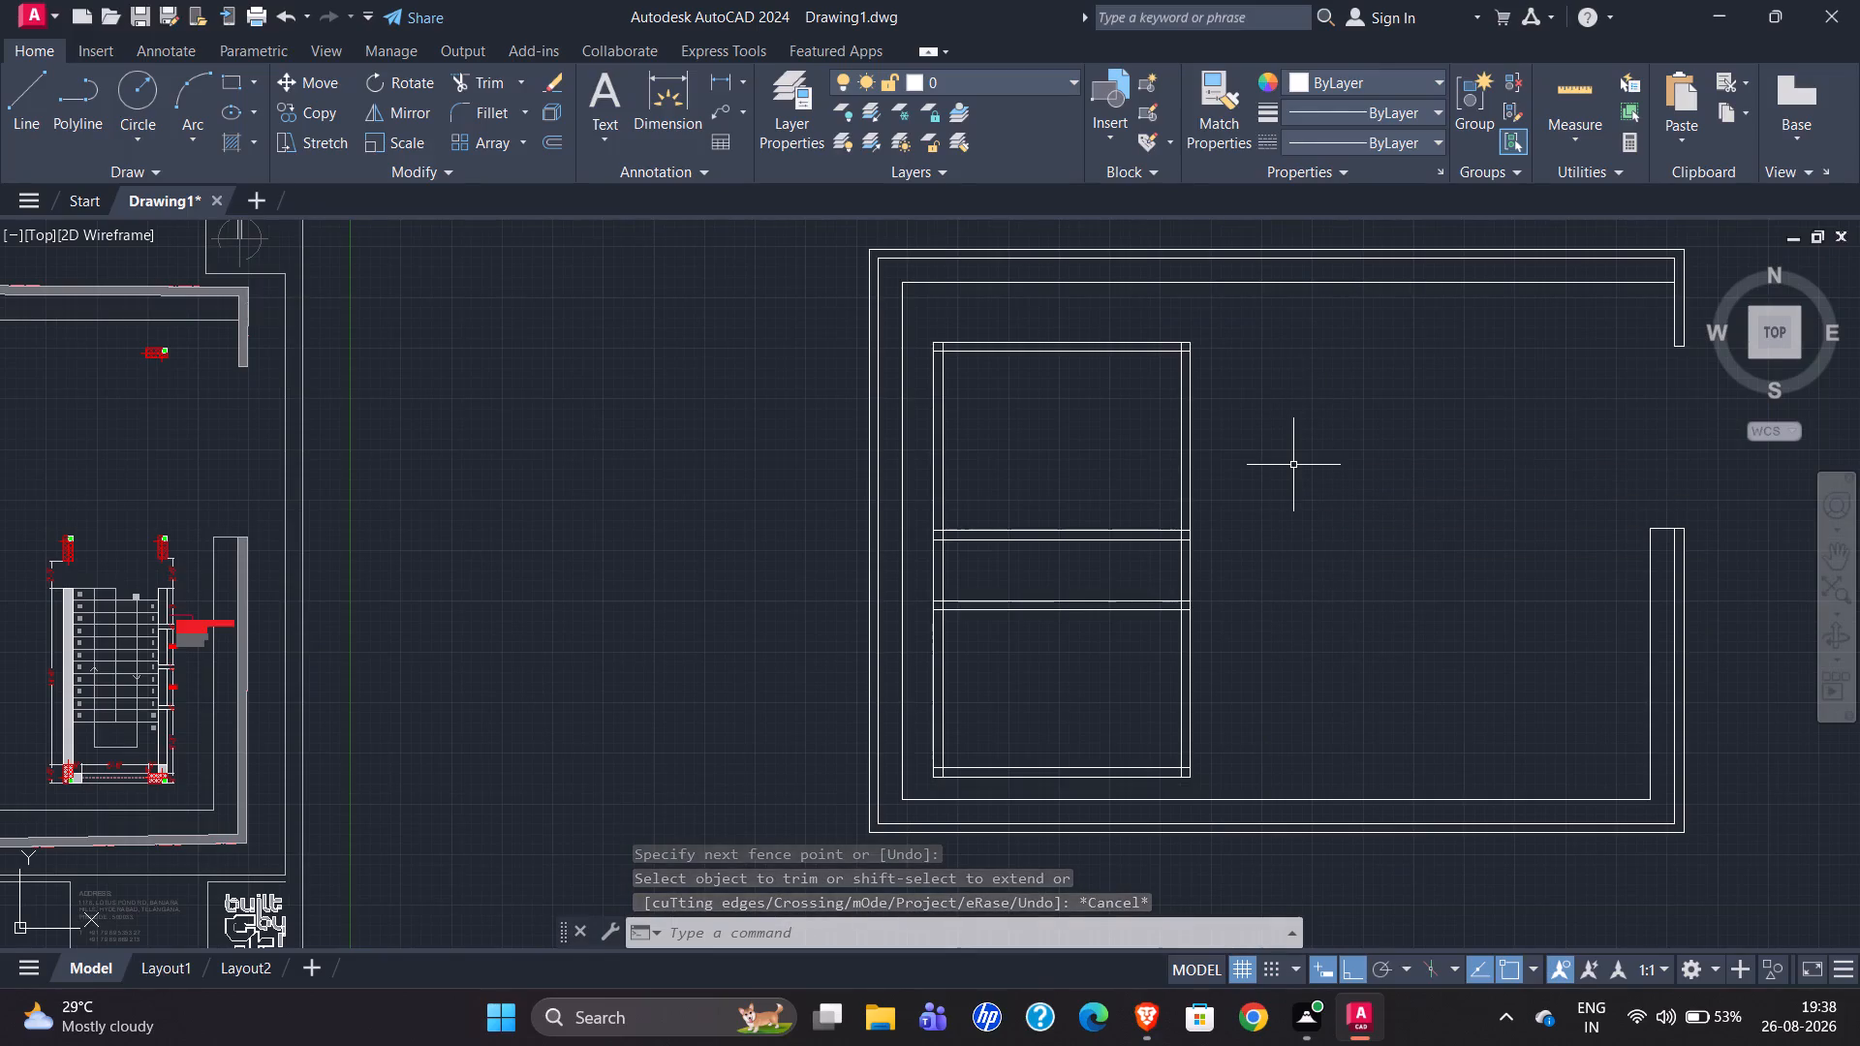
Examine the dimensions of the office room's east wall, its corner piers and the MD2 entrance opening in the original plan.
scroll(1291, 335, down, 1)
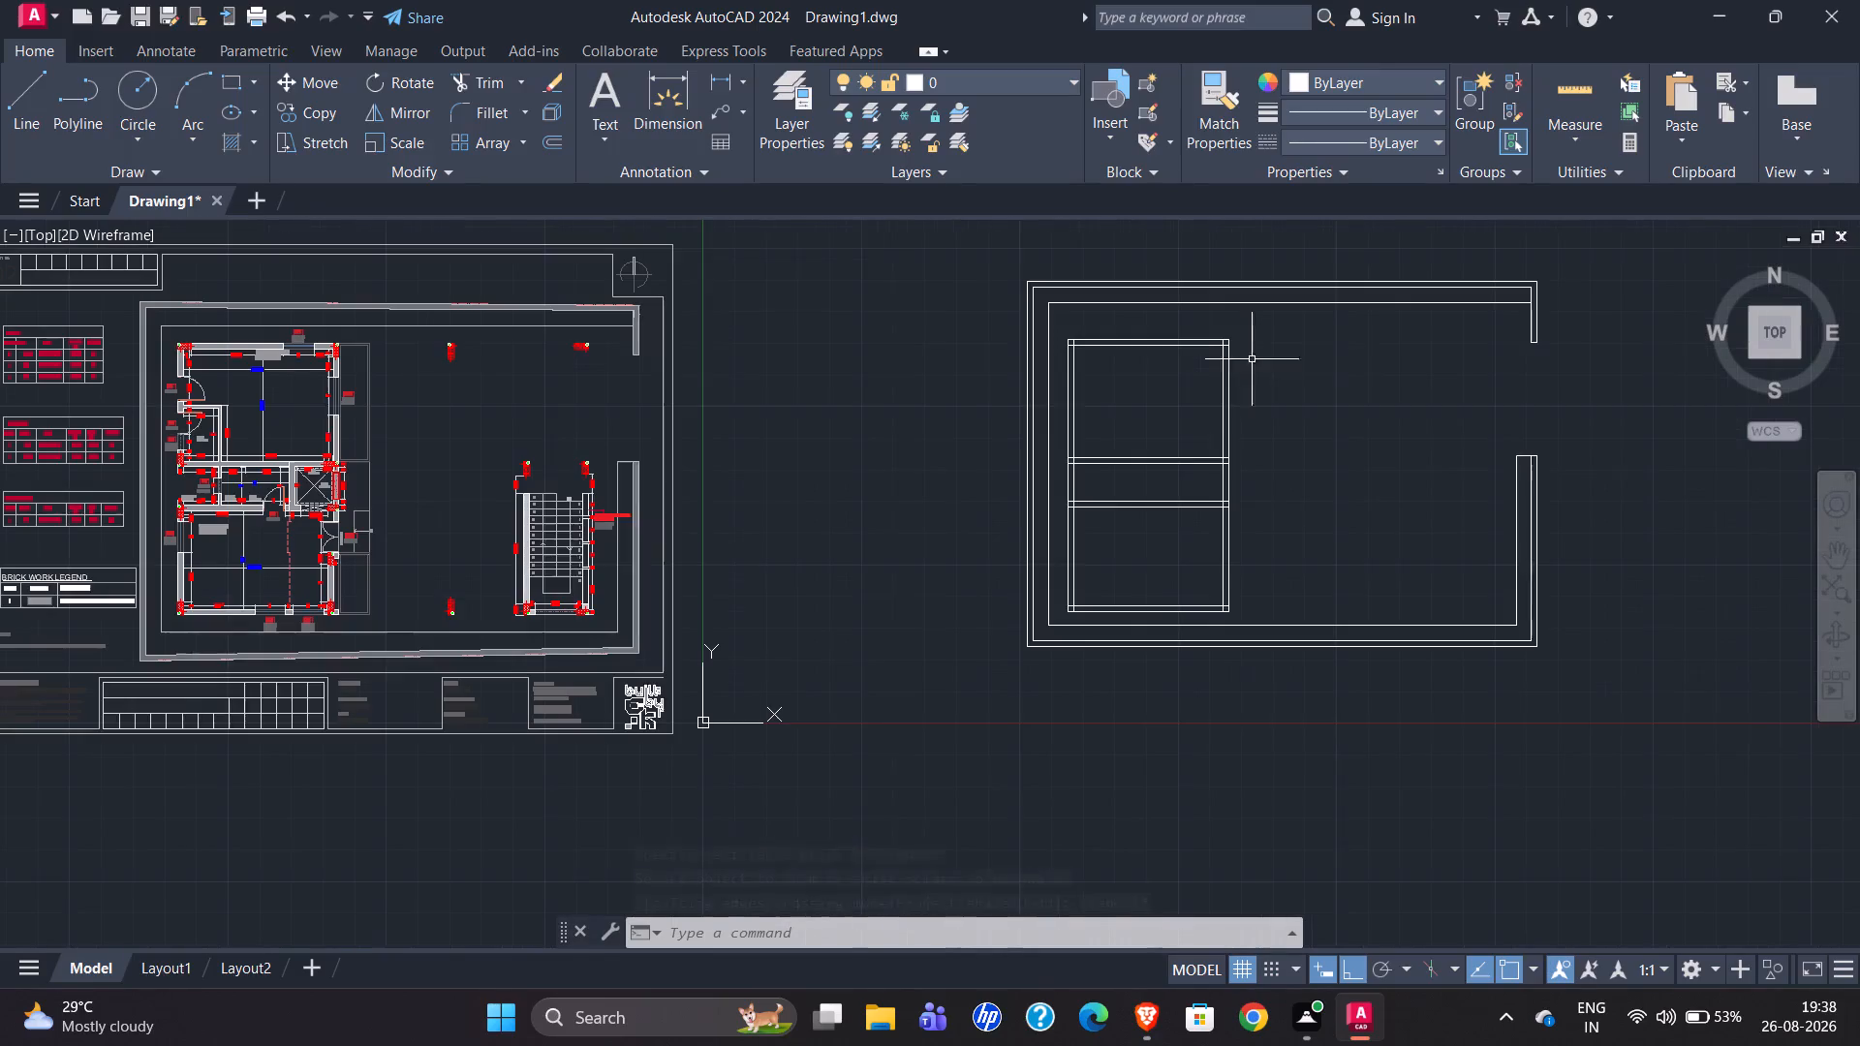
scroll(206, 619, up, 2)
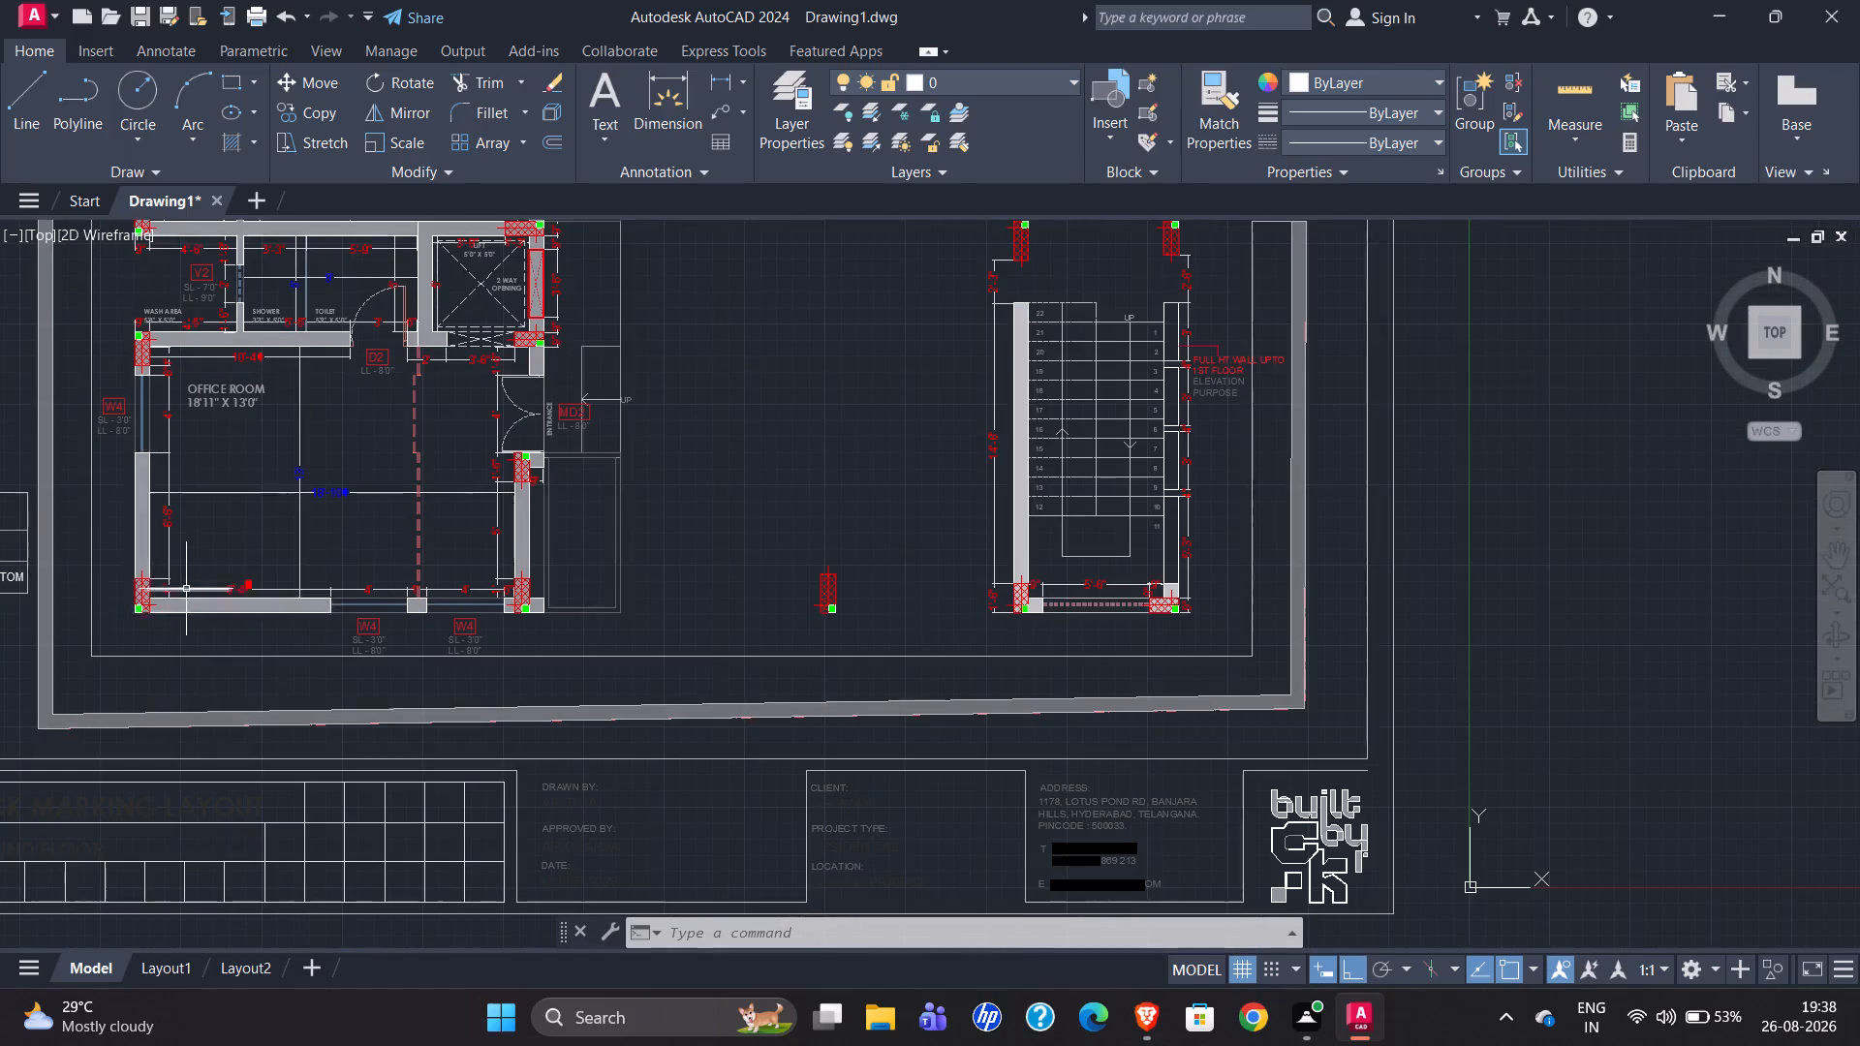
scroll(353, 628, up, 2)
scroll(218, 592, down, 2)
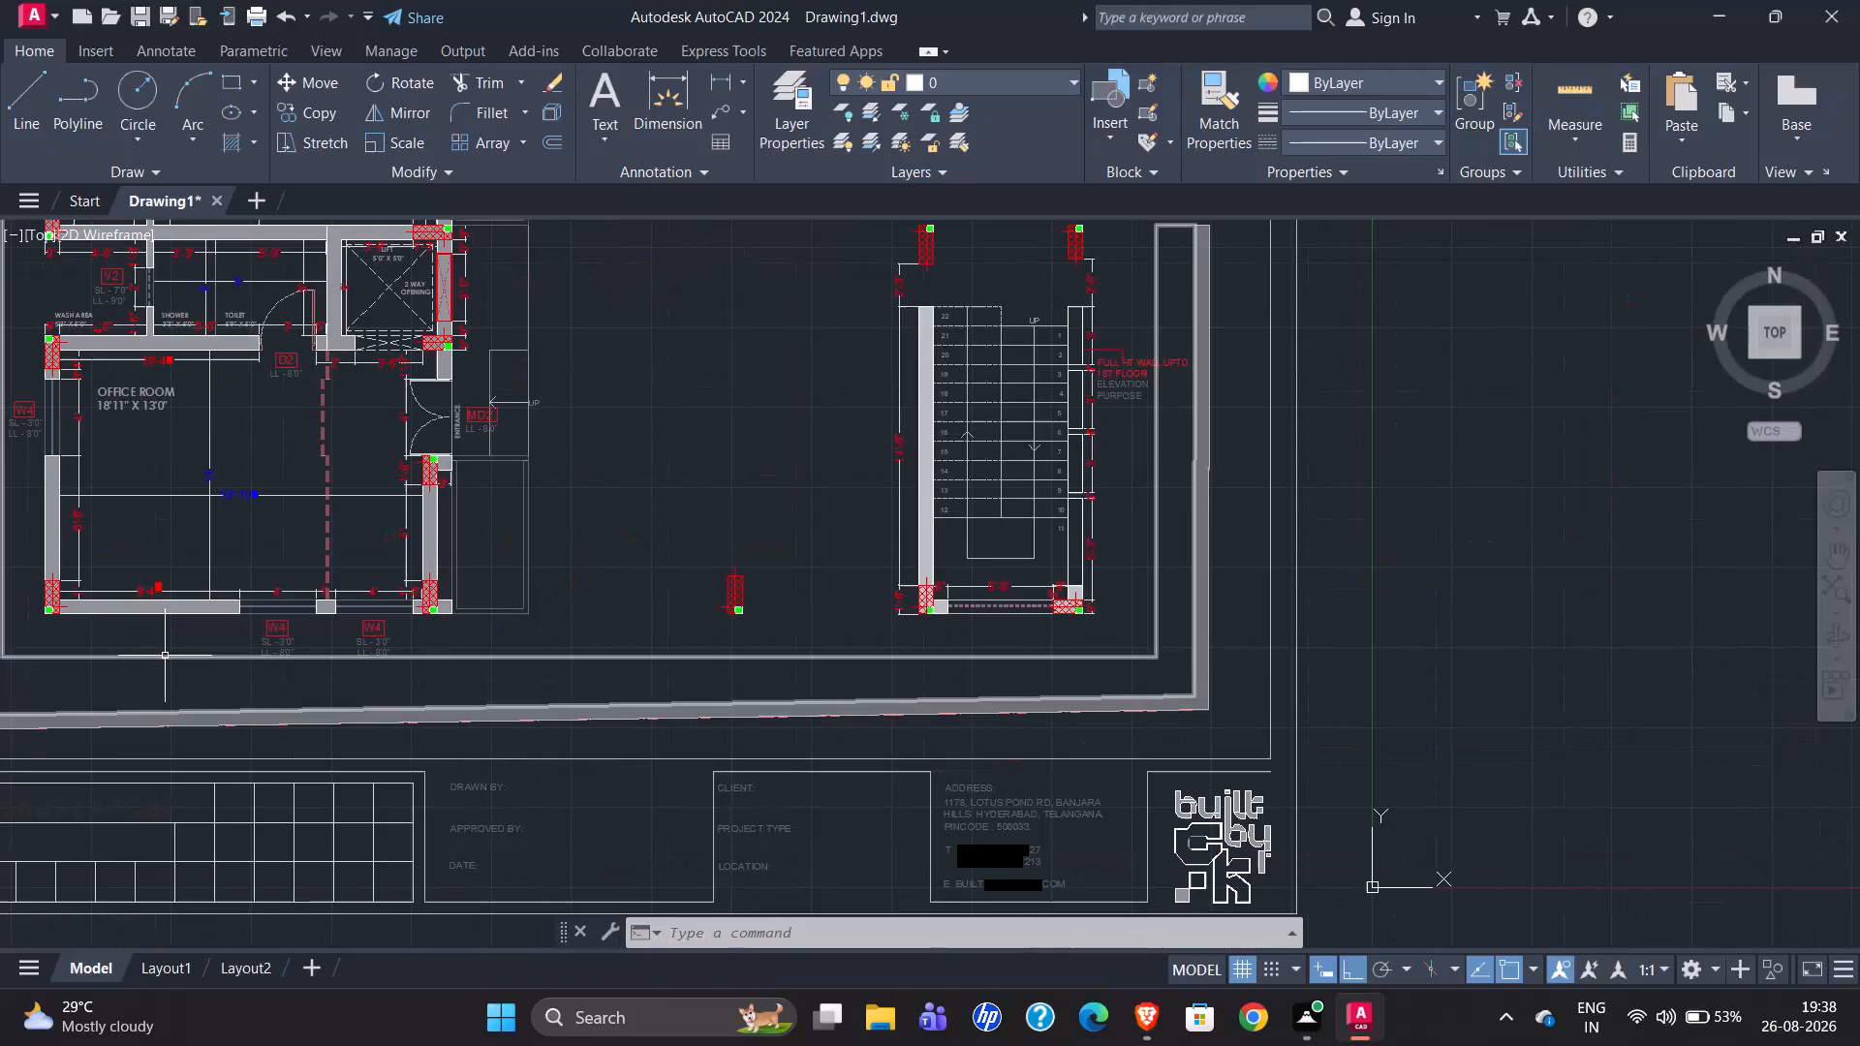
scroll(421, 377, up, 2)
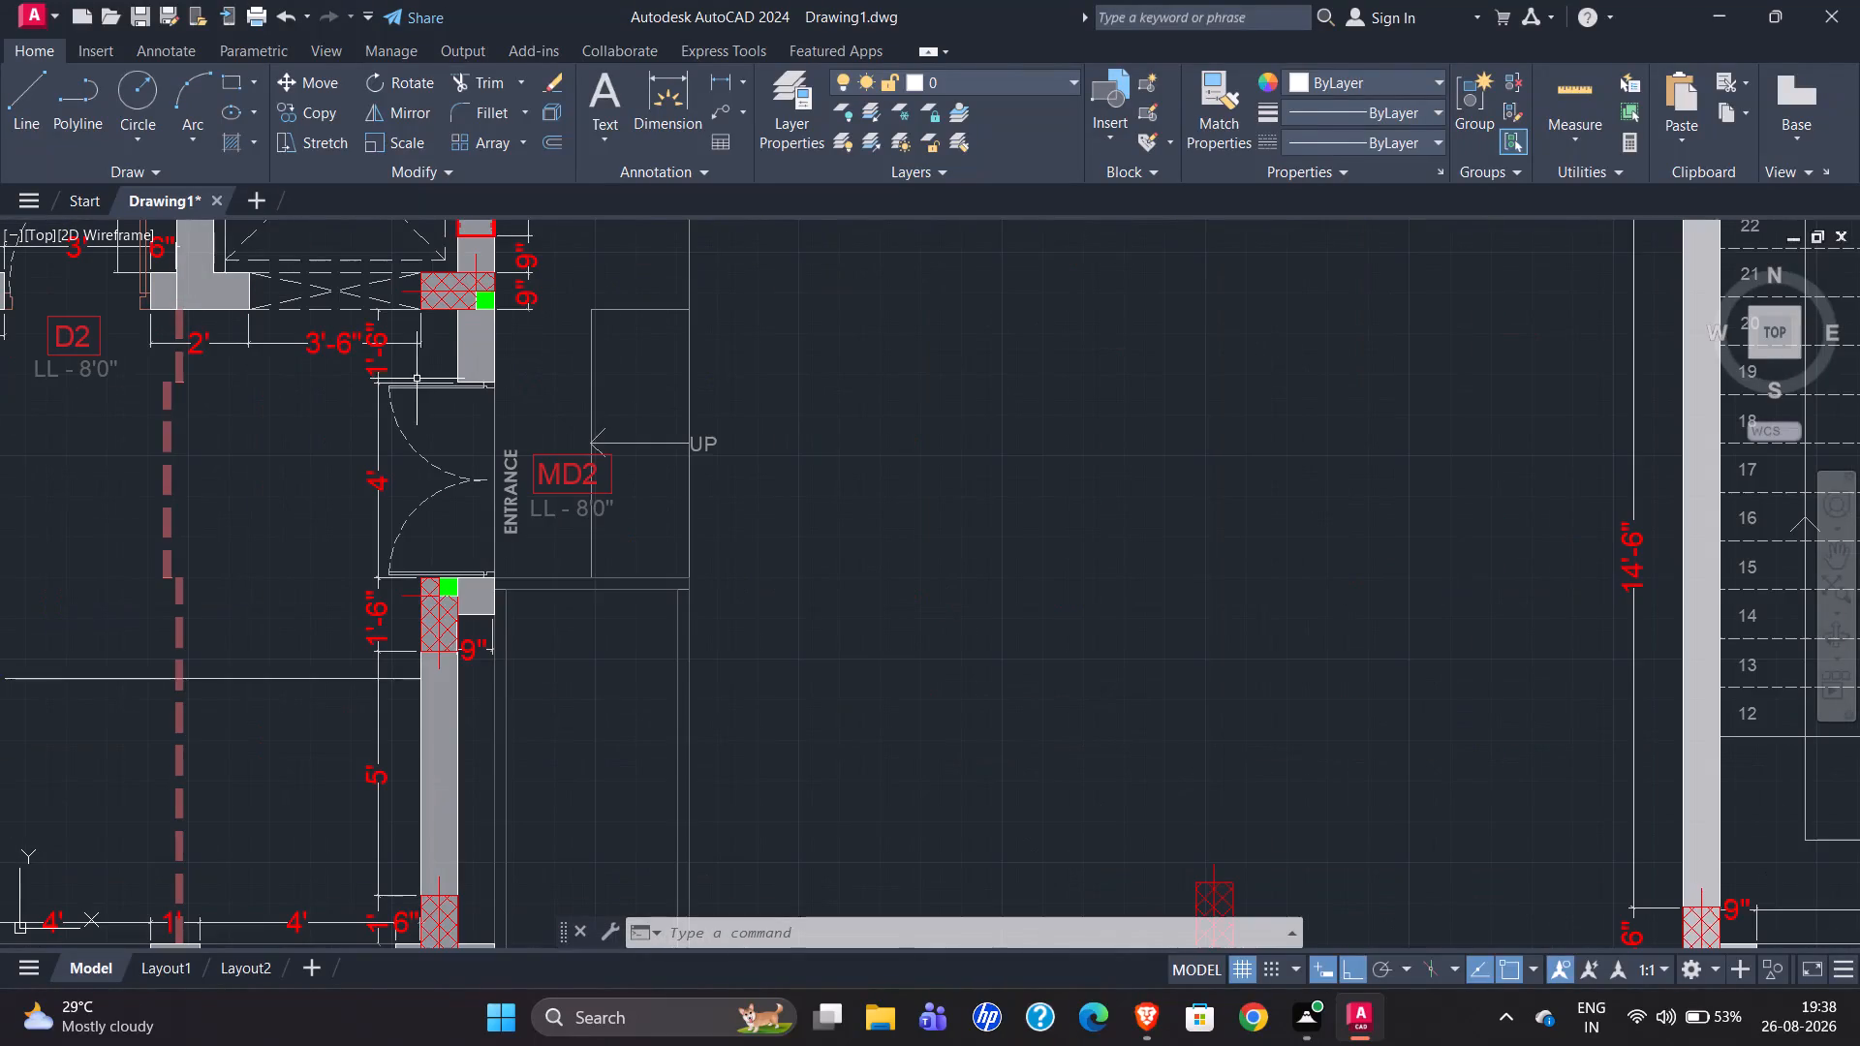
scroll(401, 389, down, 1)
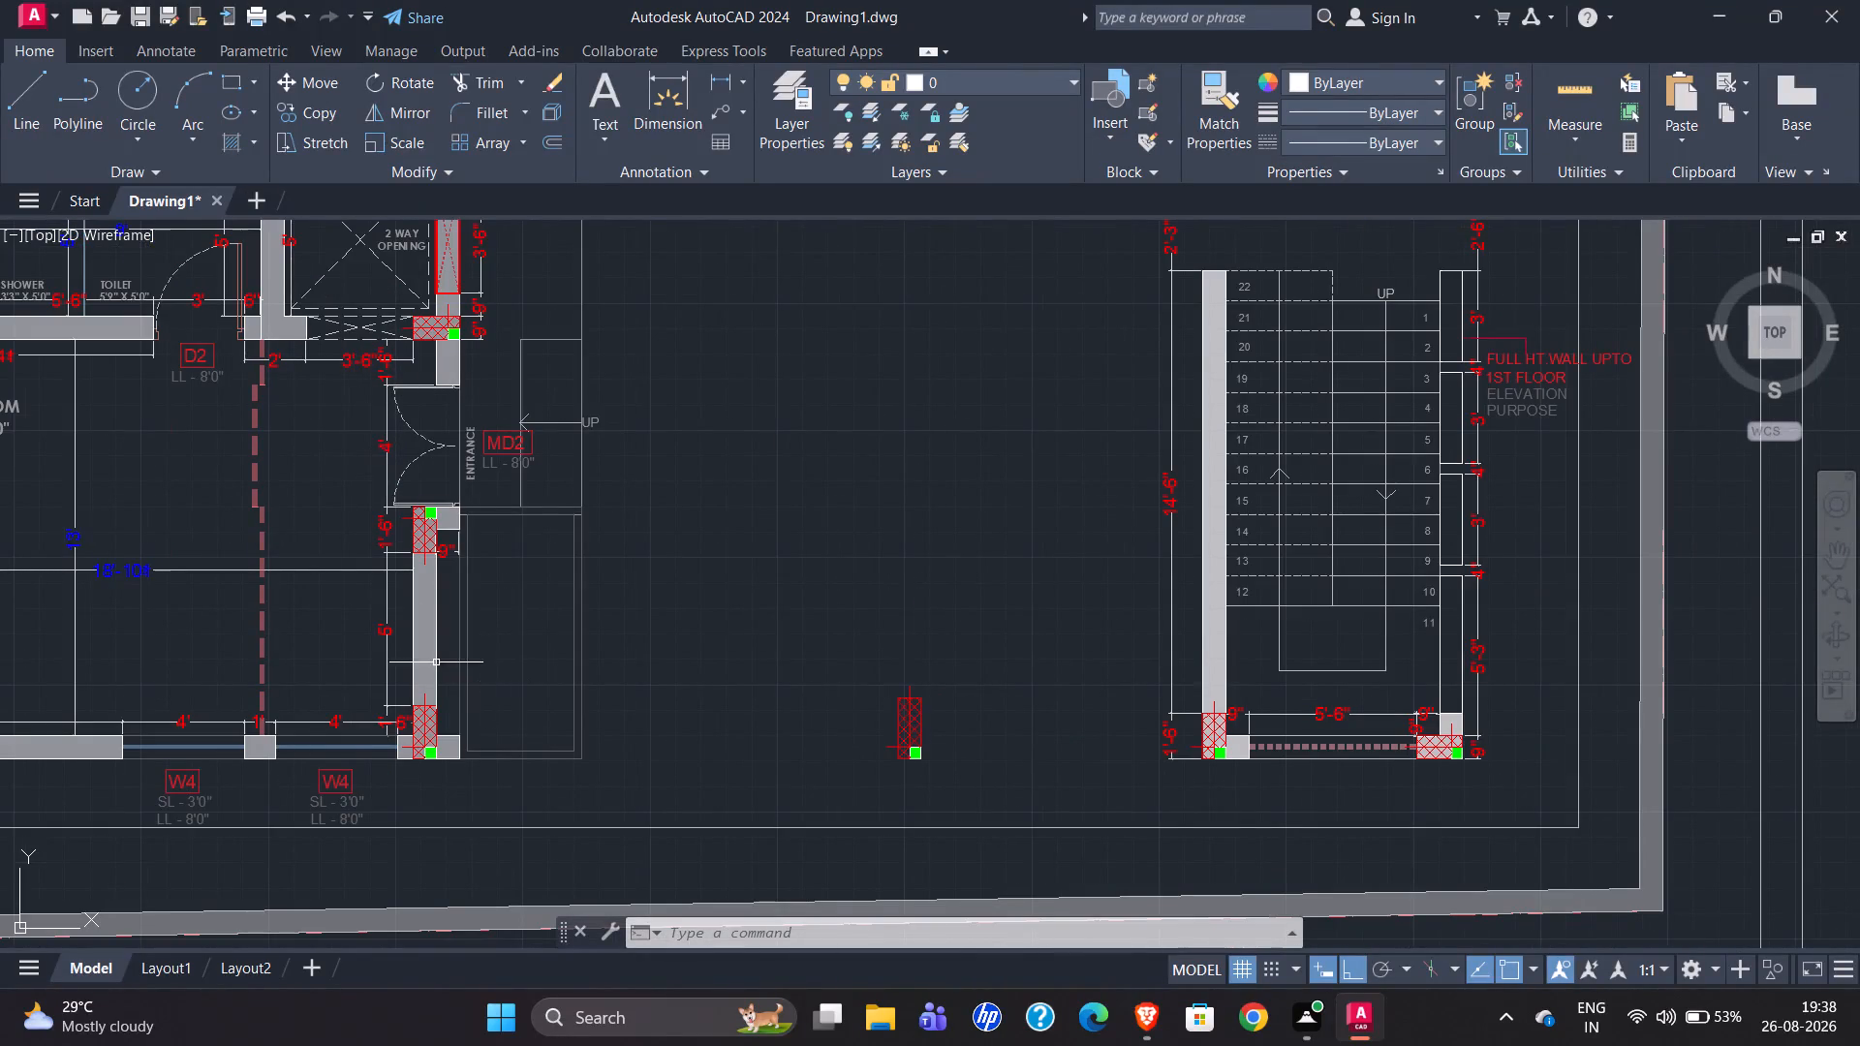
scroll(401, 647, up, 1)
scroll(236, 557, down, 1)
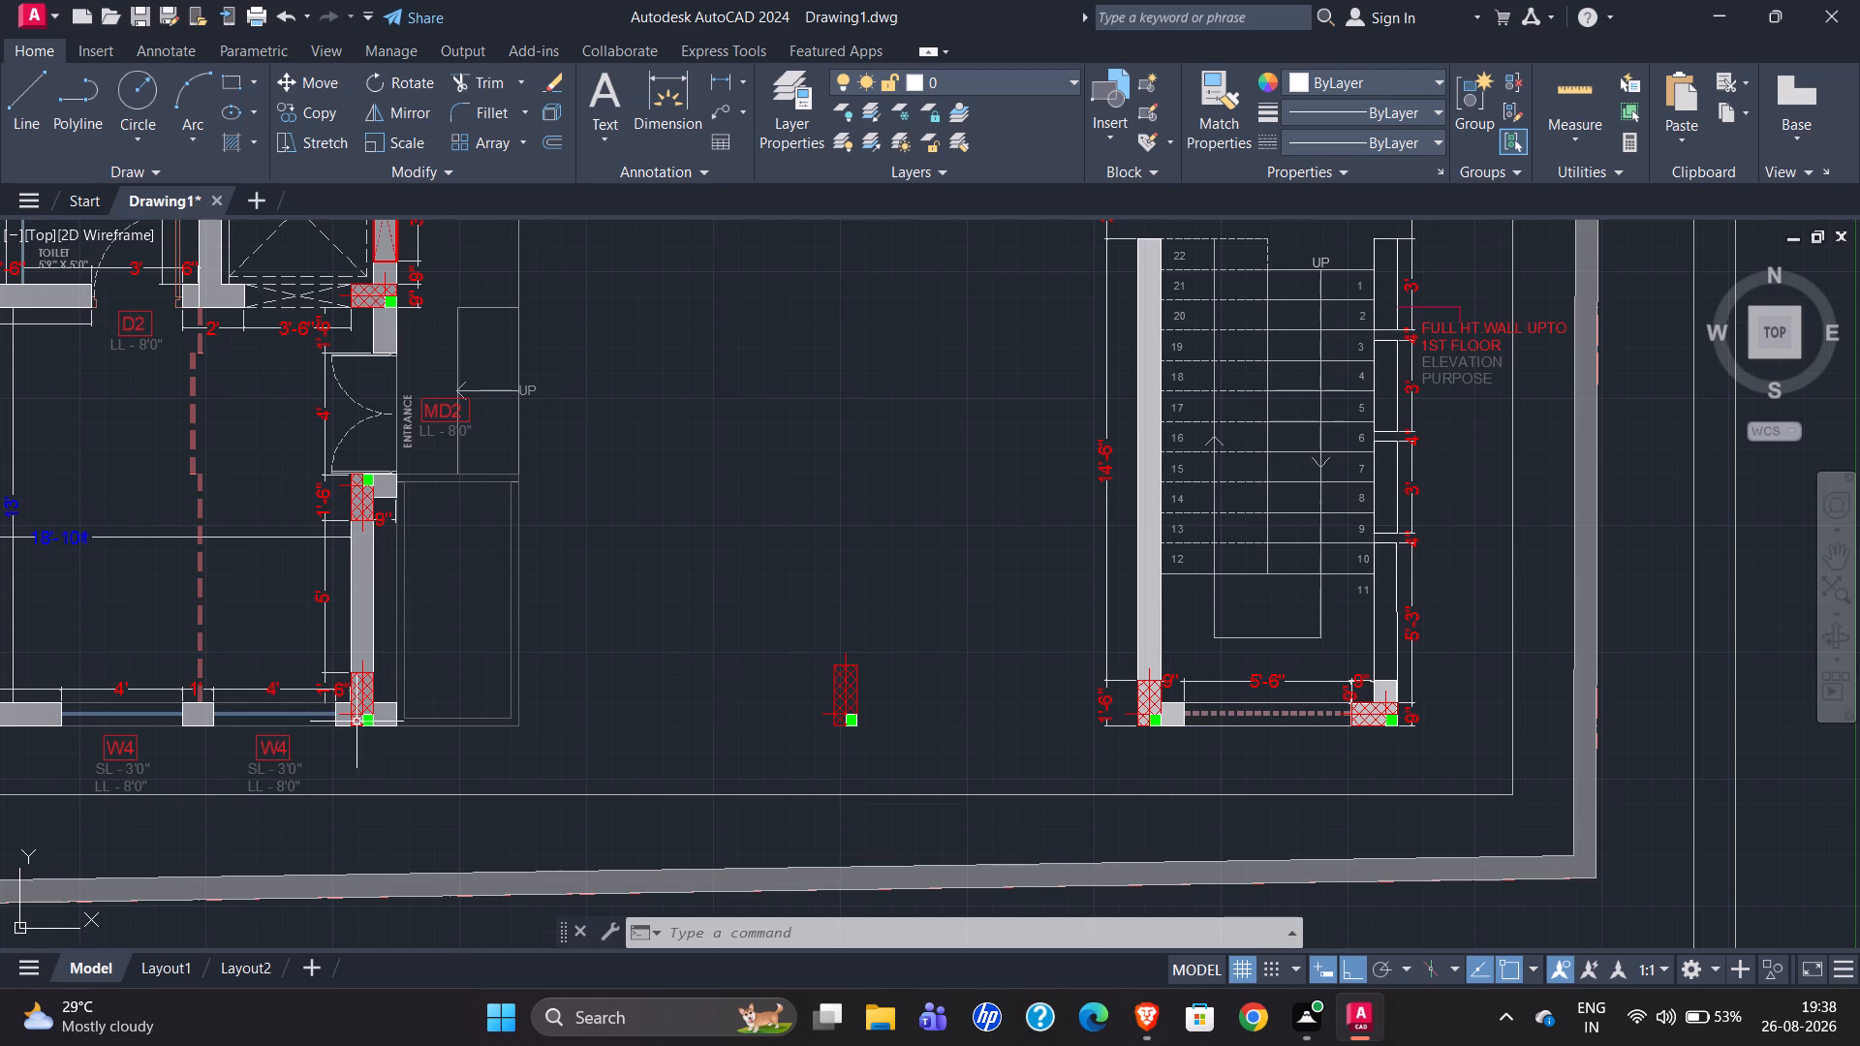
scroll(299, 741, up, 1)
scroll(379, 718, up, 1)
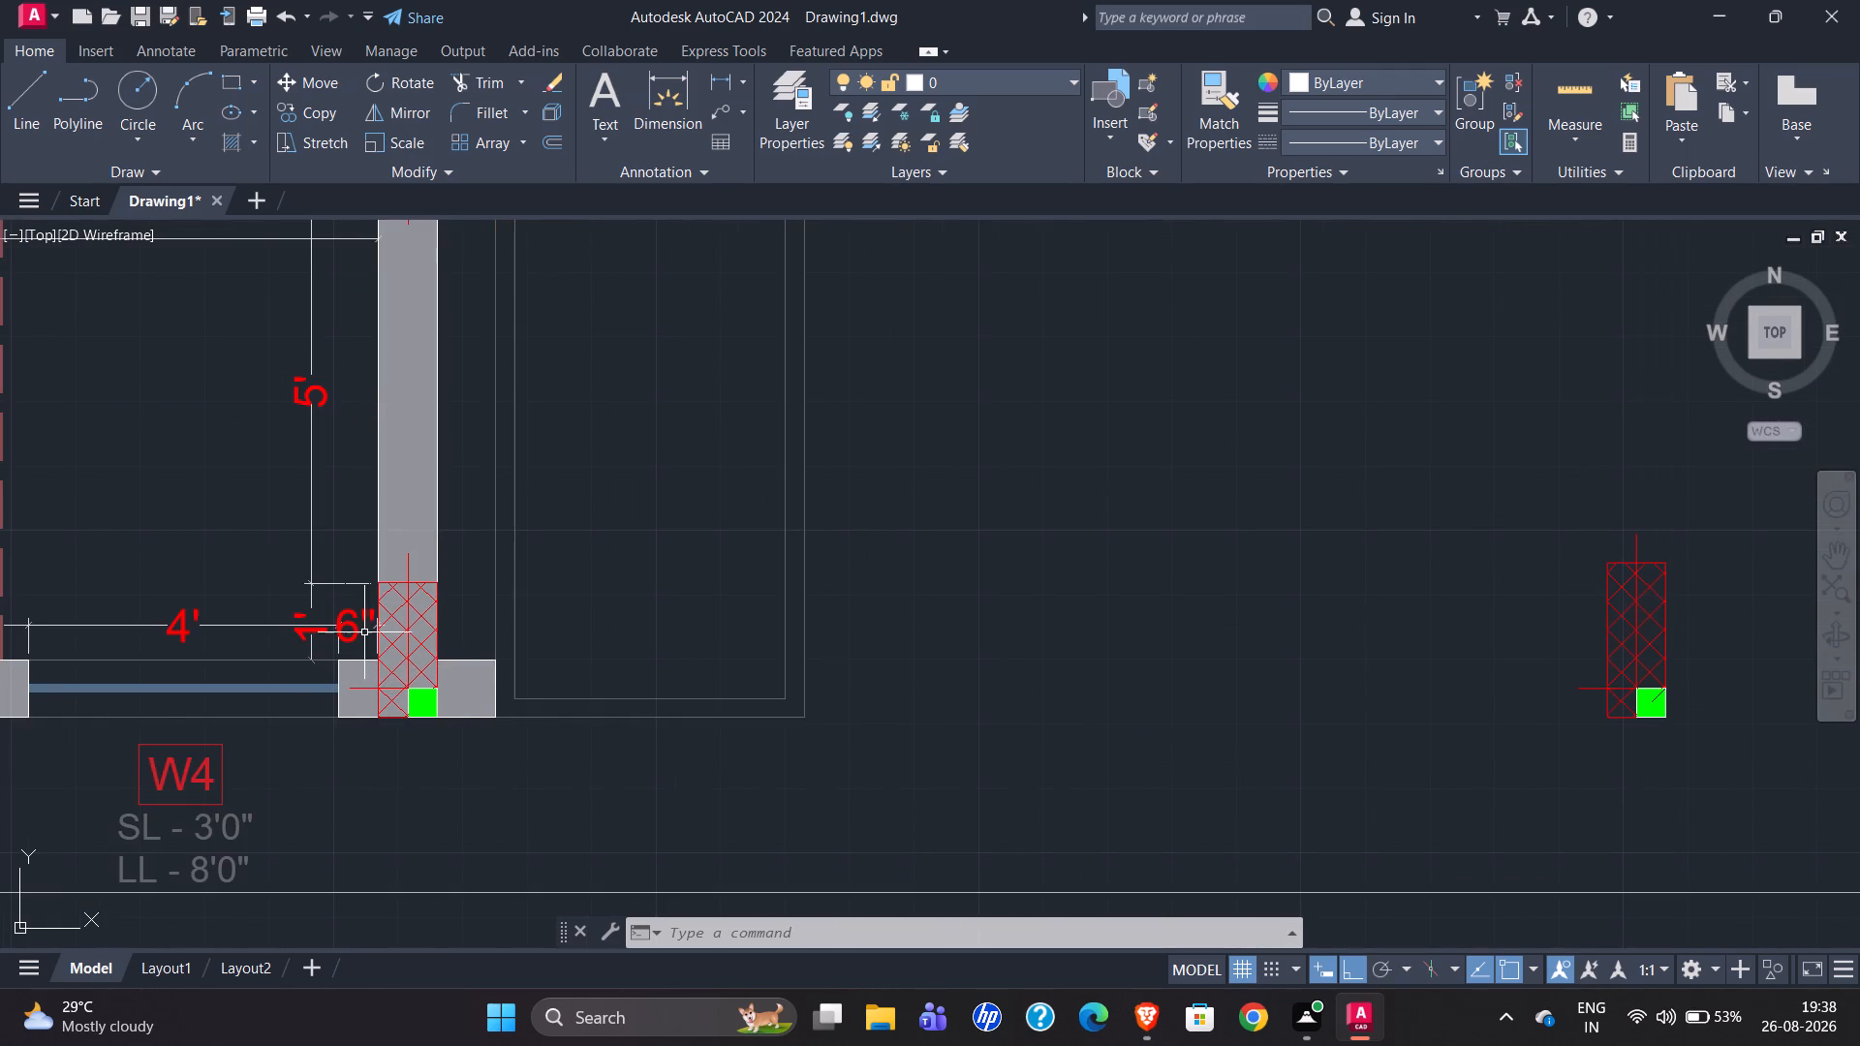
scroll(340, 633, down, 1)
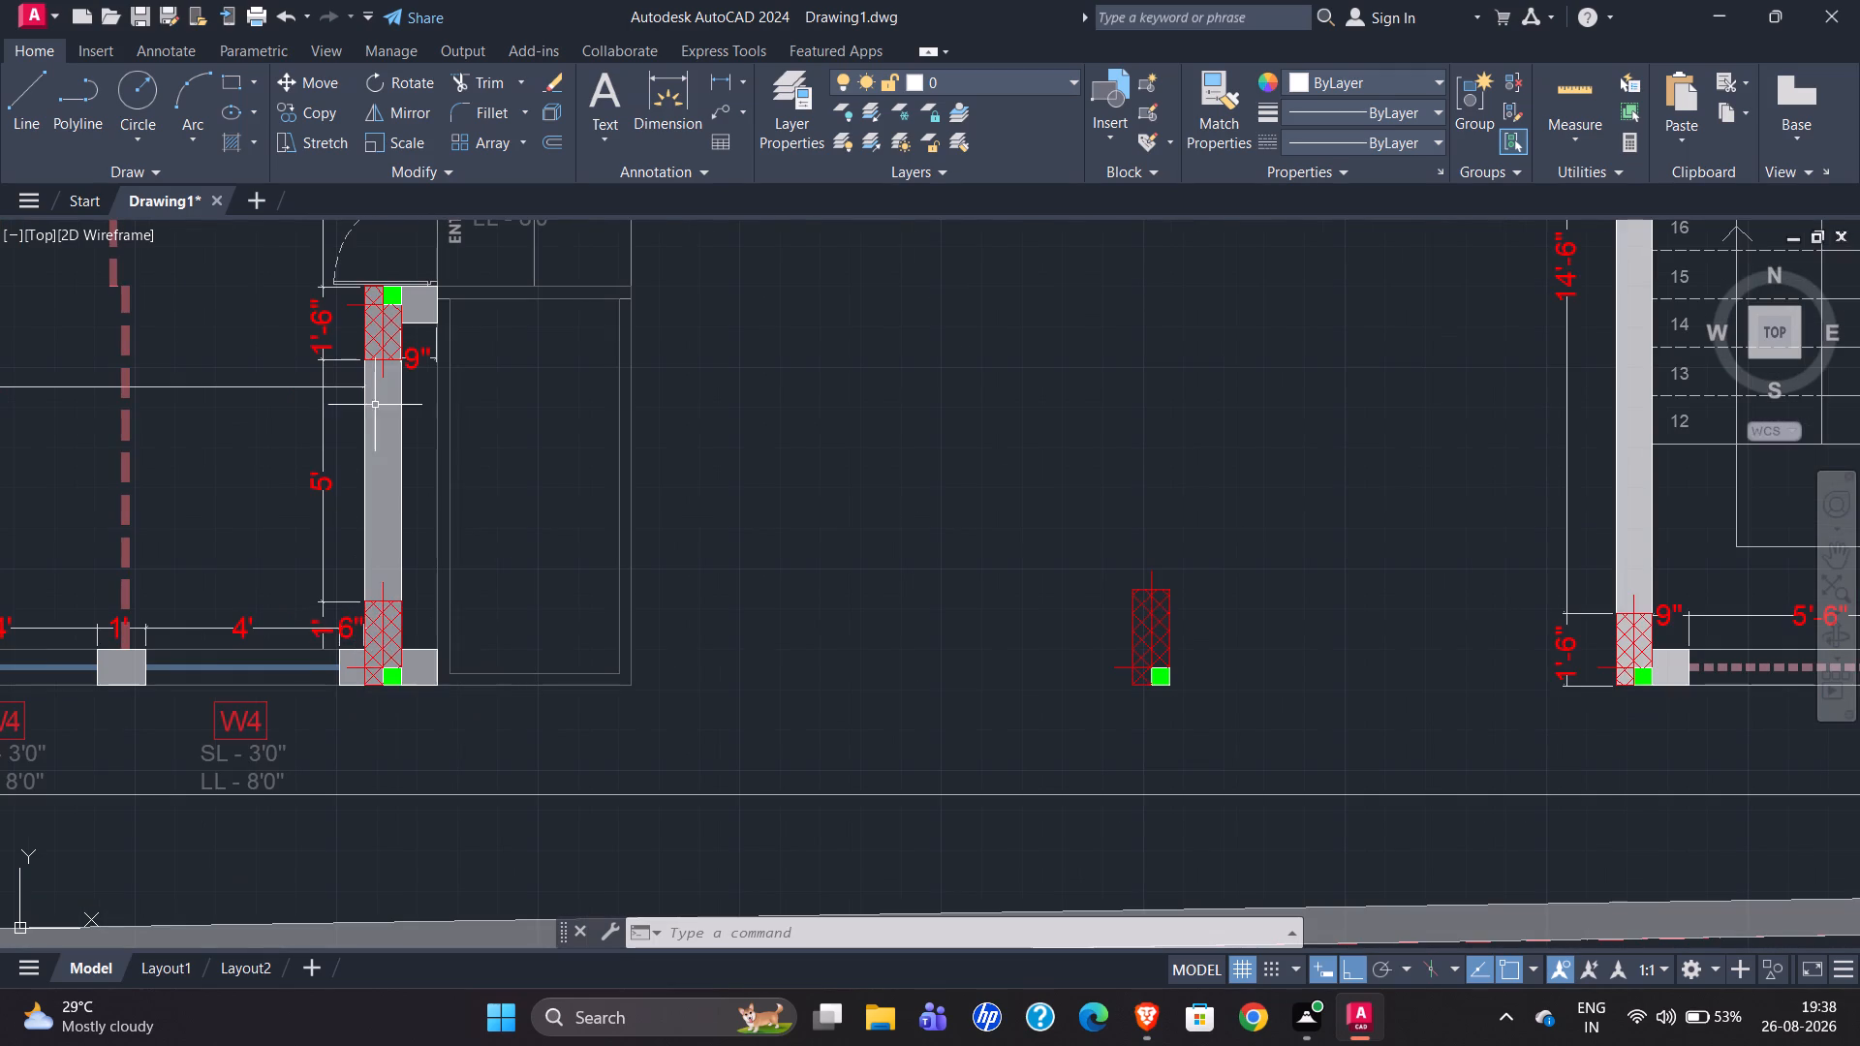
scroll(350, 292, up, 1)
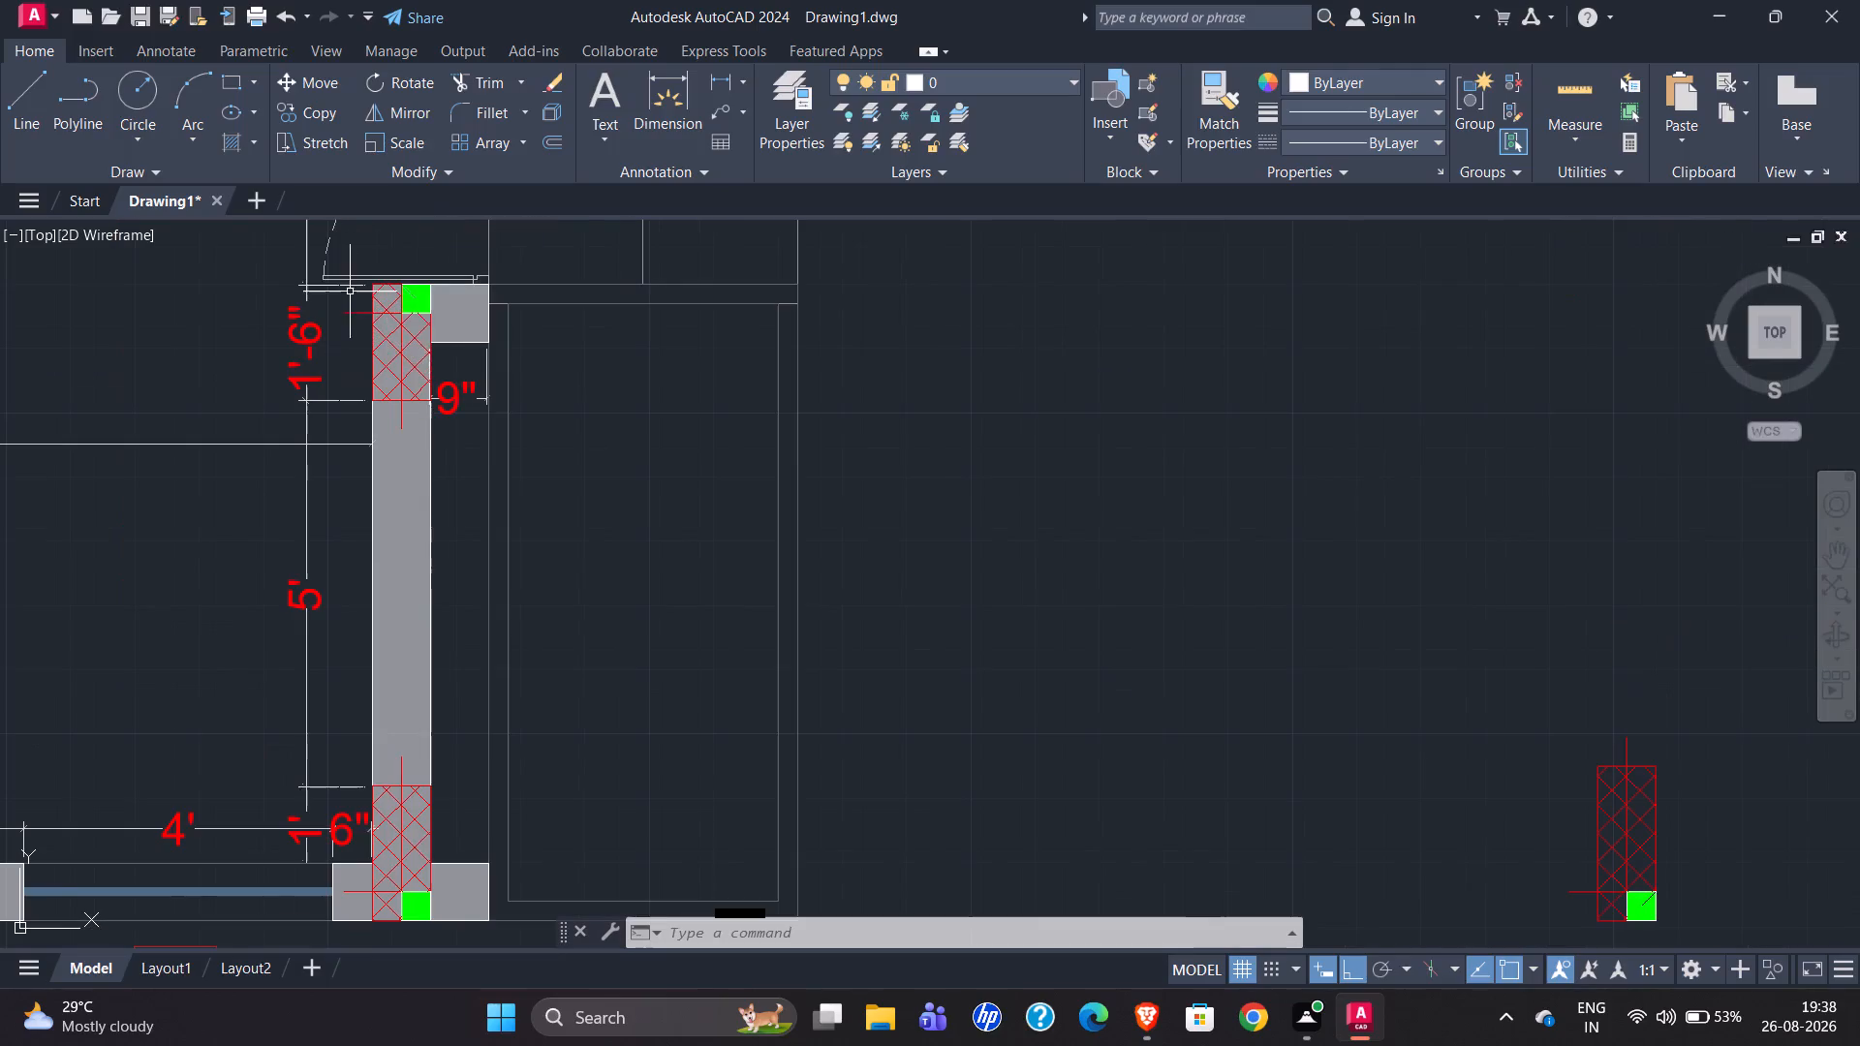
scroll(275, 389, down, 2)
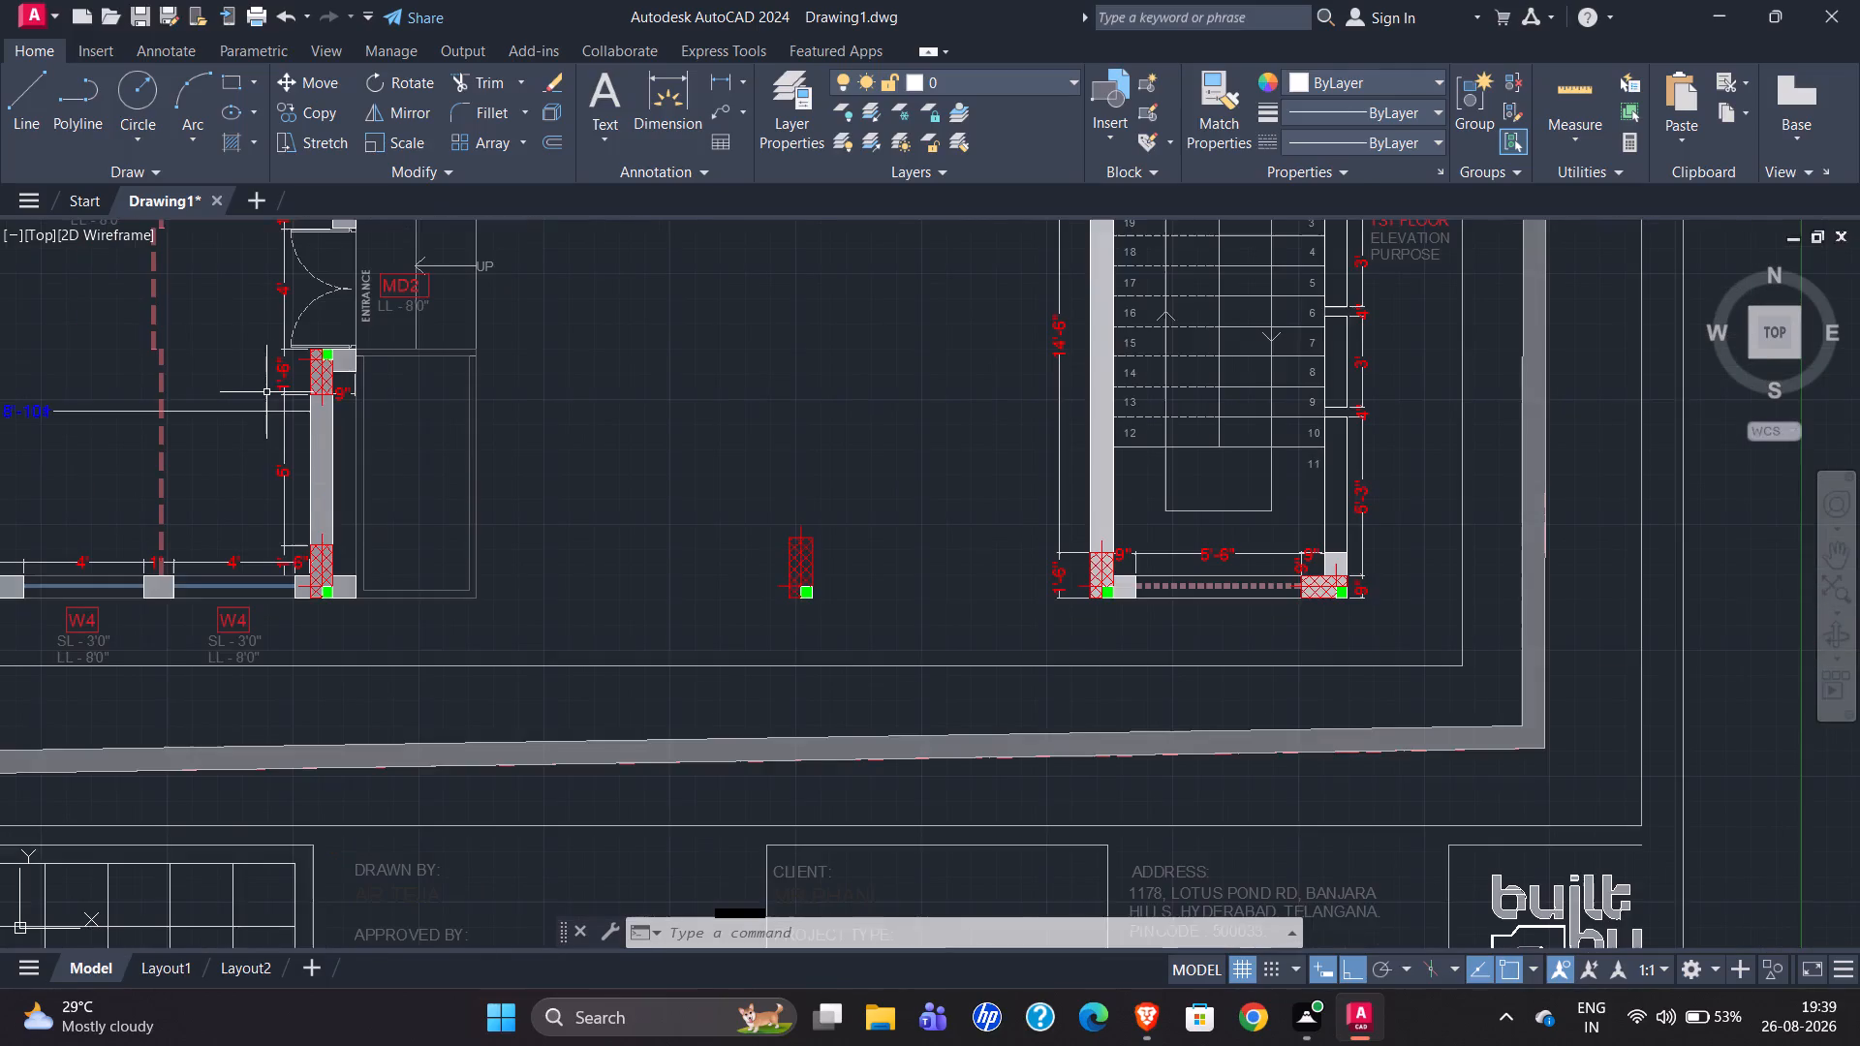
scroll(266, 392, down, 1)
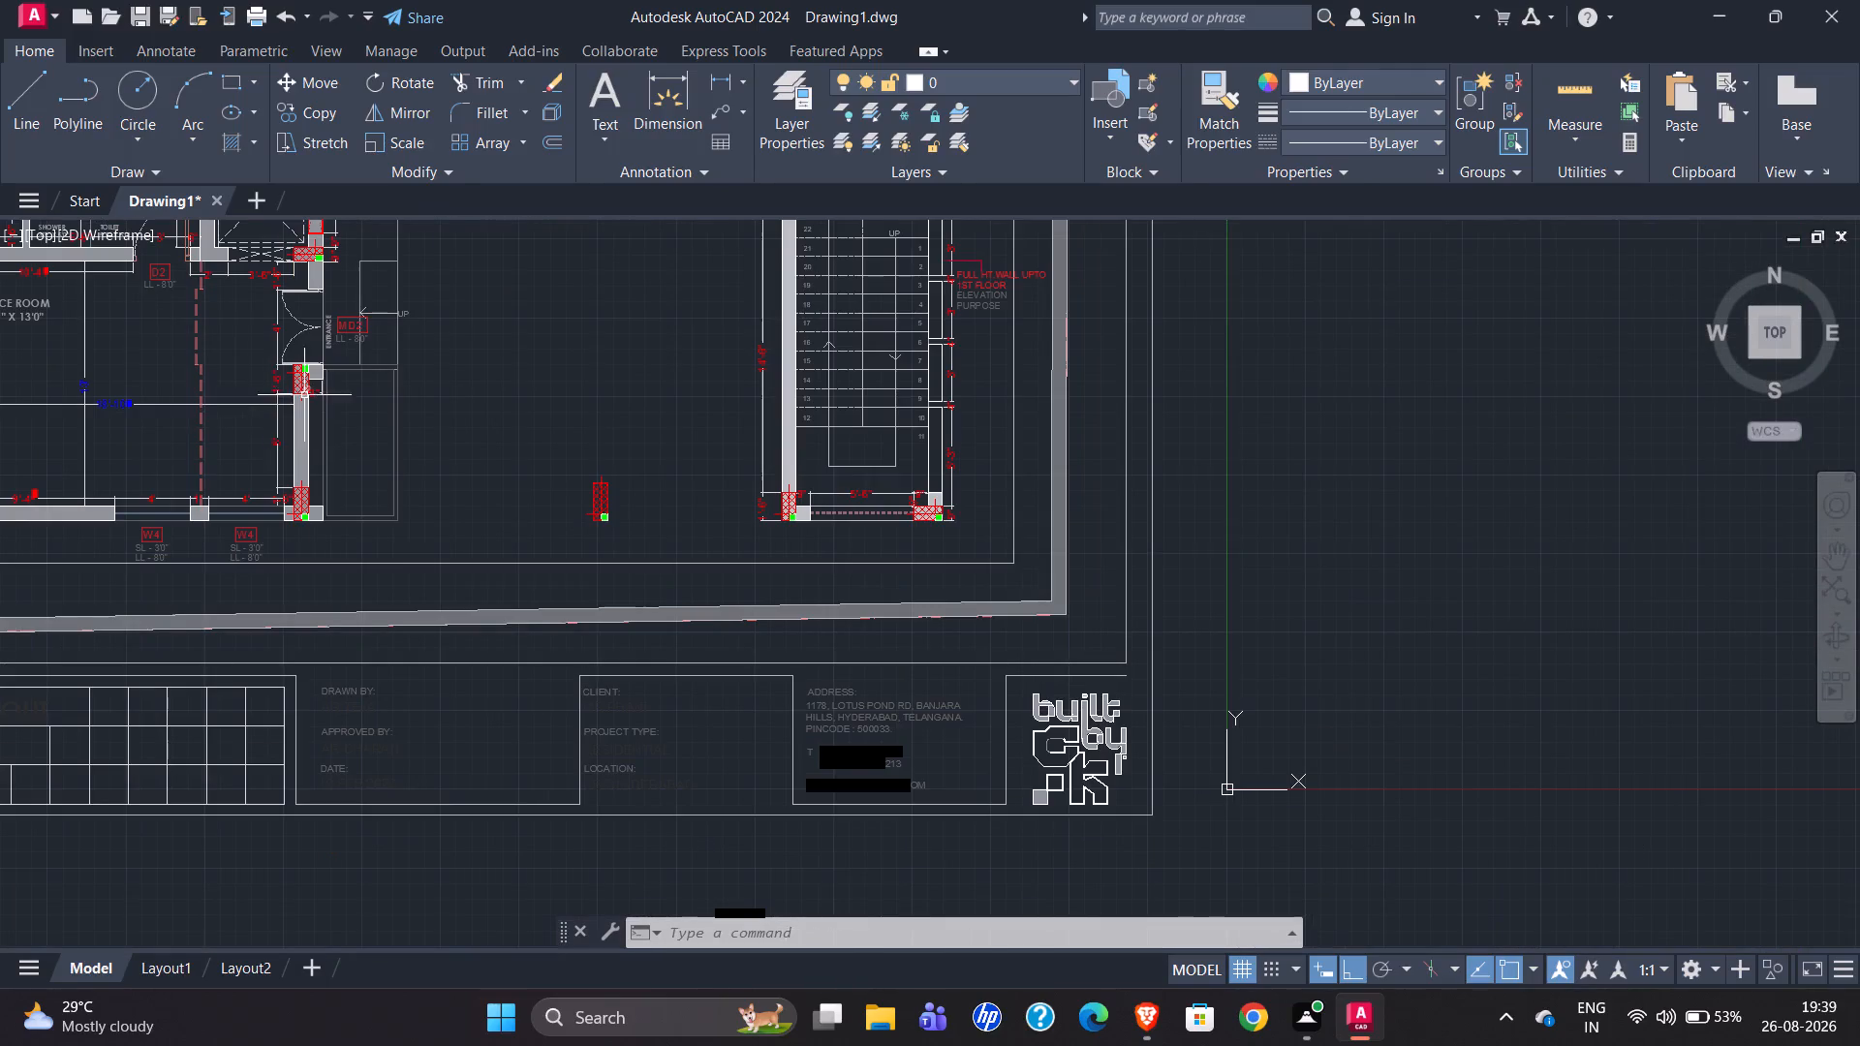
scroll(294, 336, up, 3)
scroll(274, 415, down, 1)
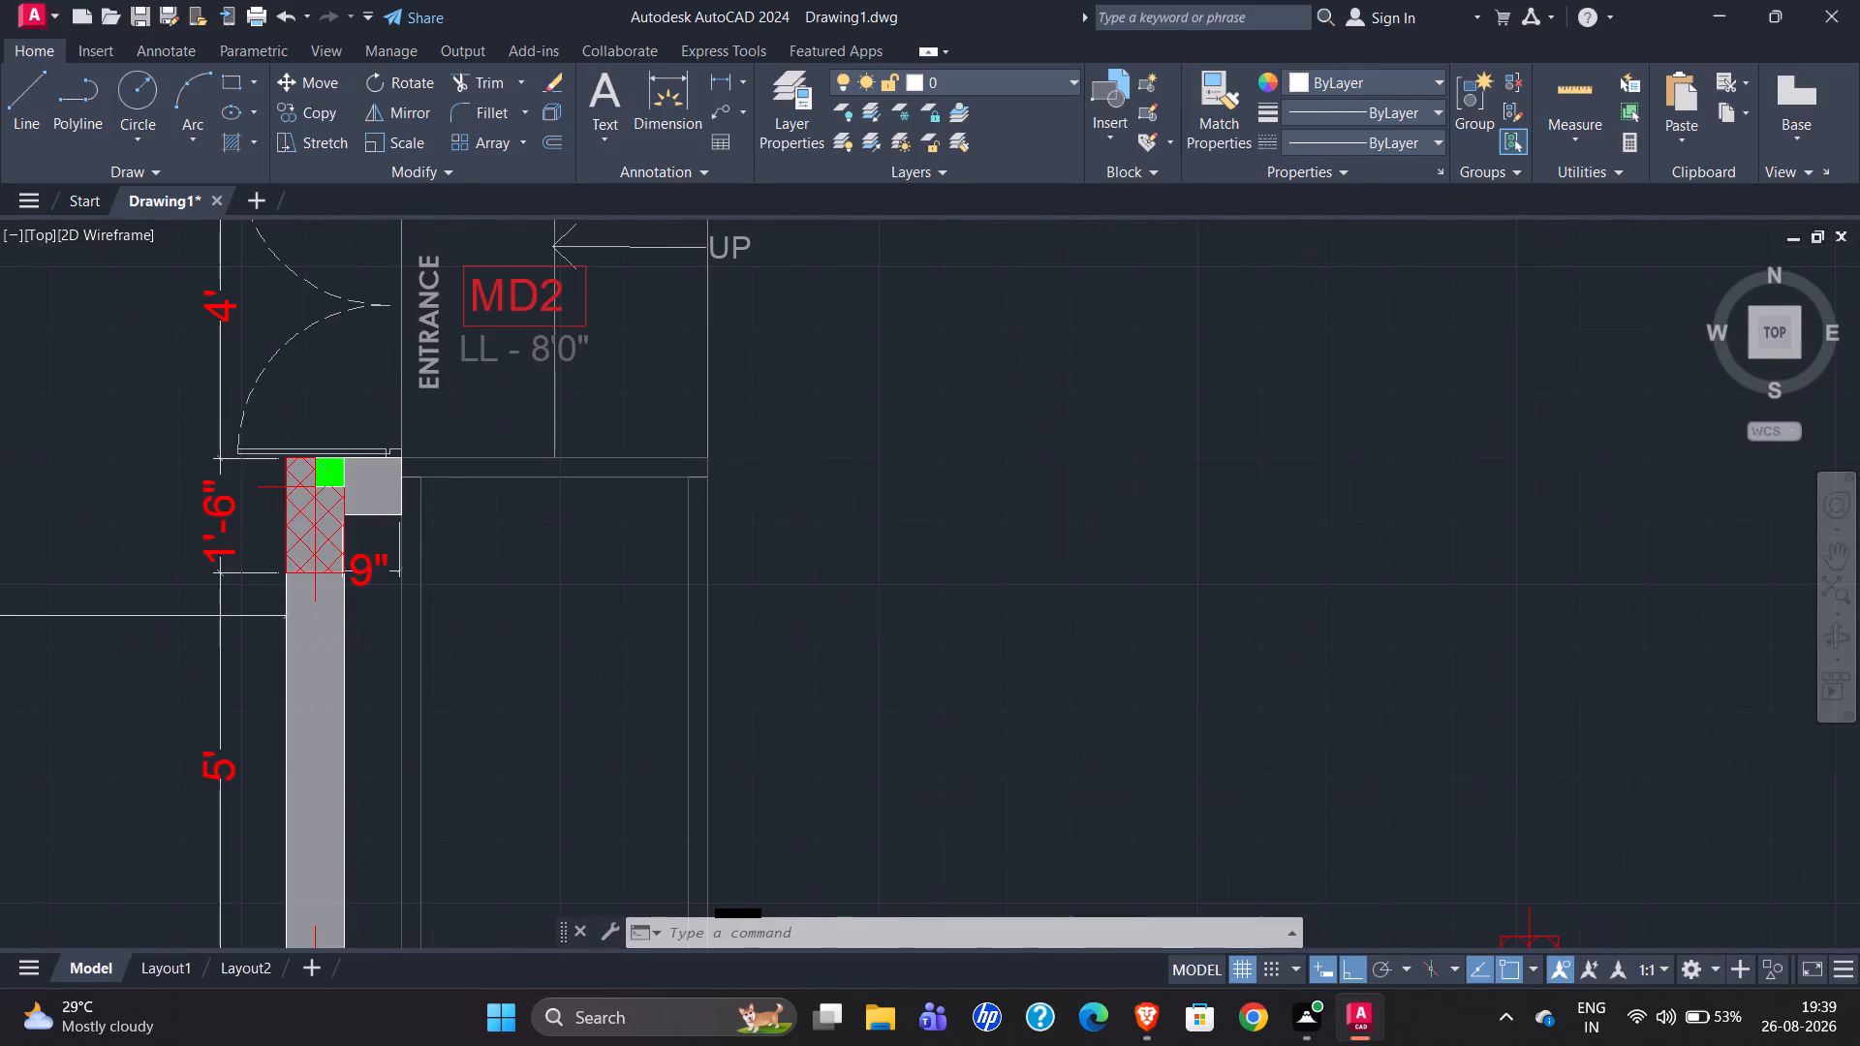
scroll(82, 466, down, 2)
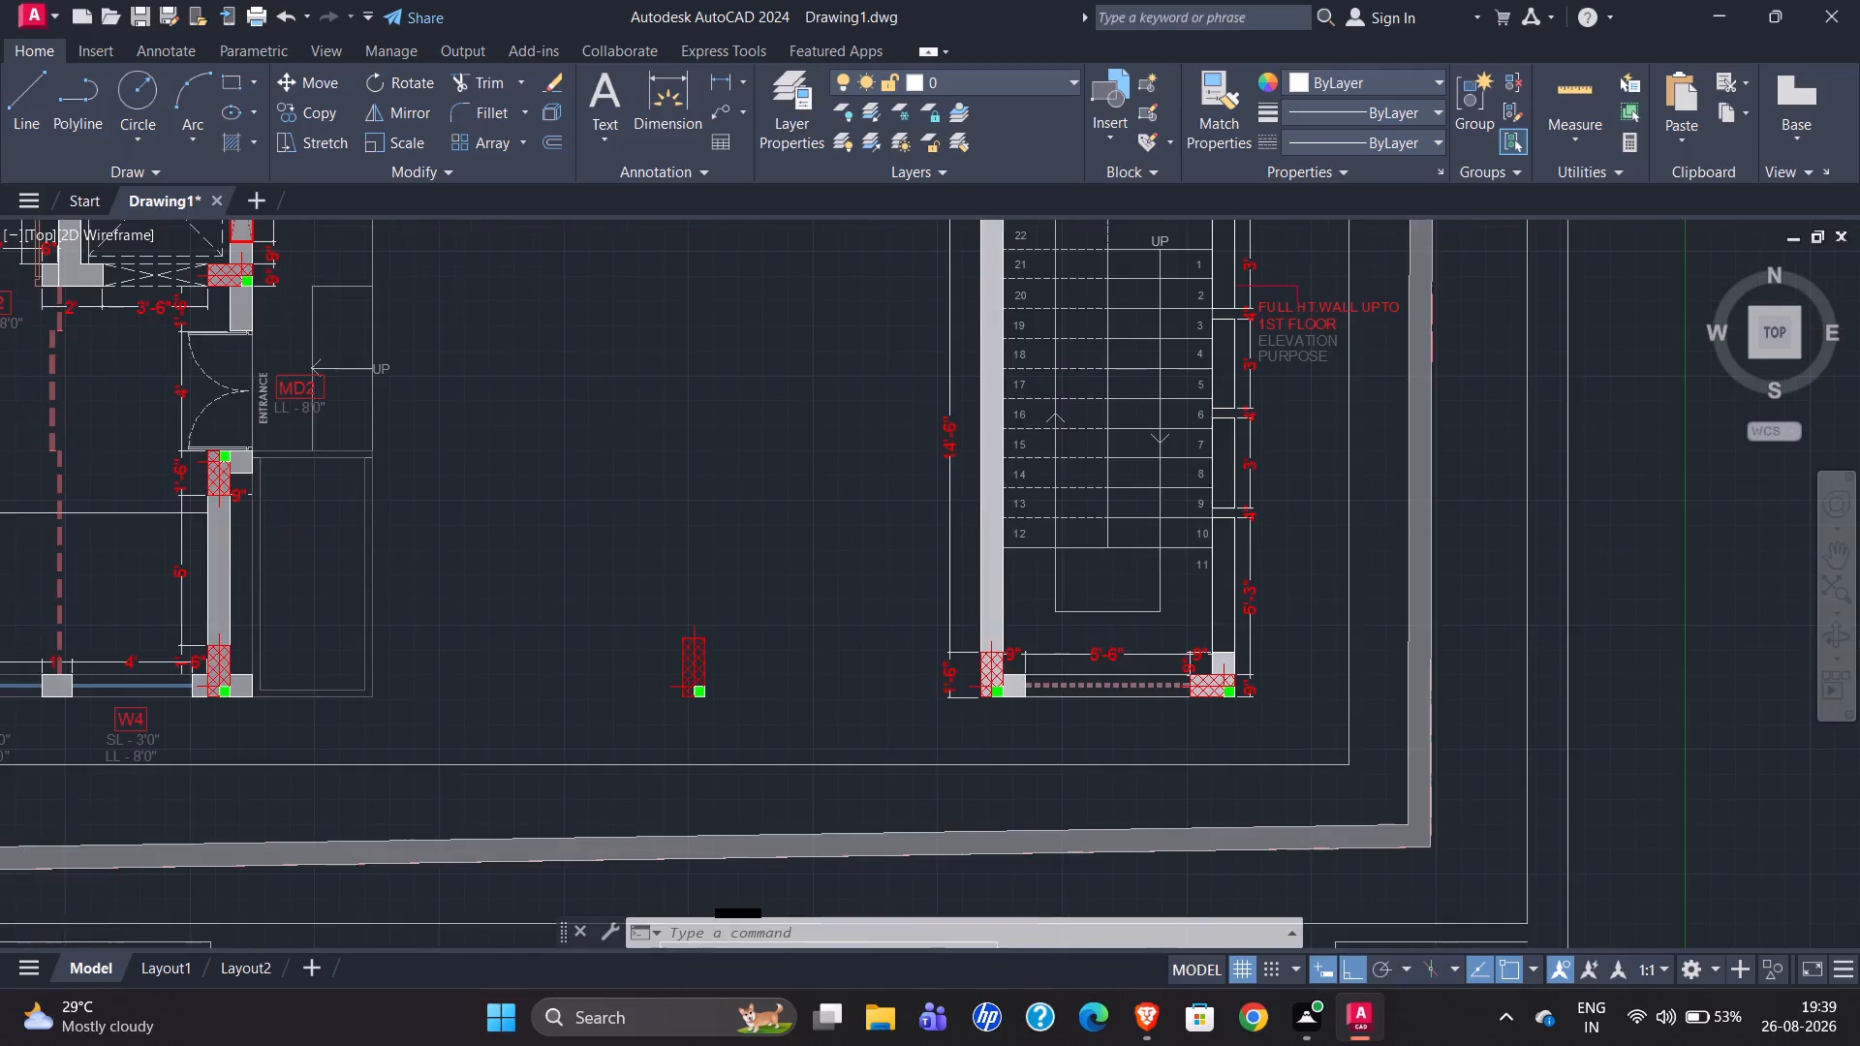
scroll(123, 487, up, 2)
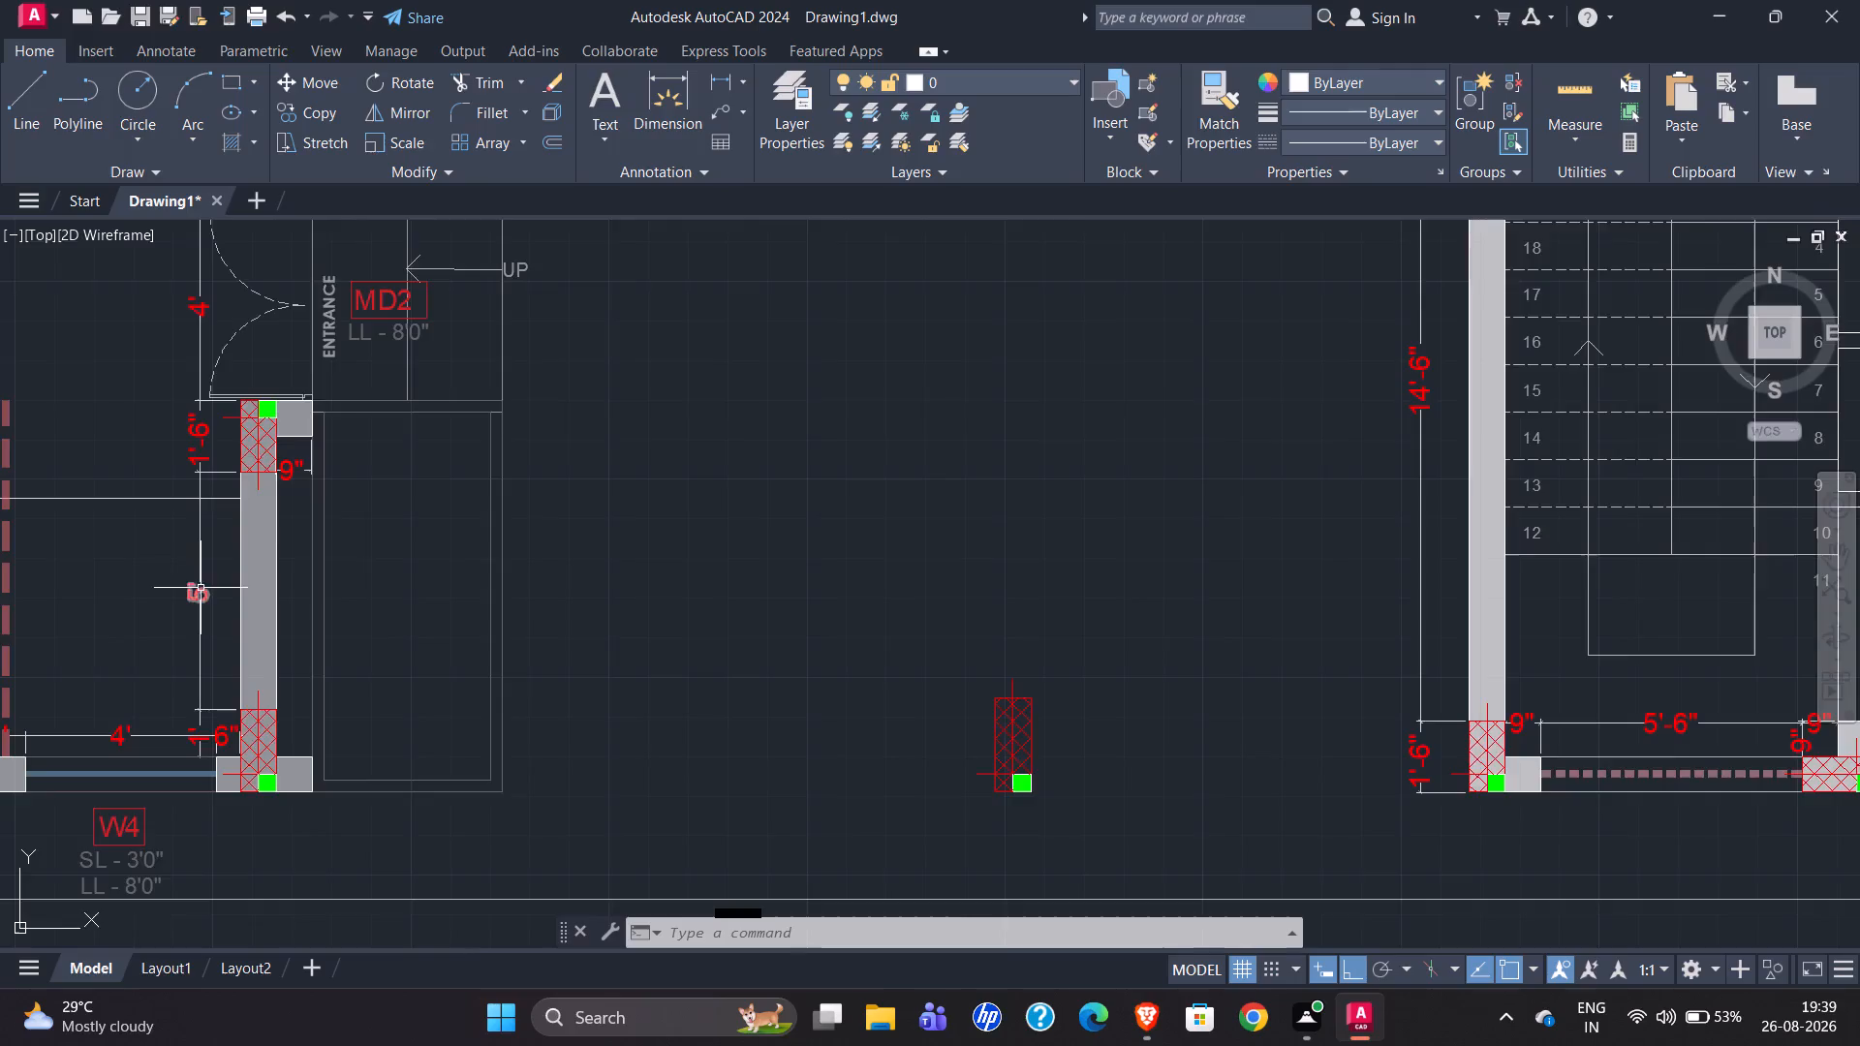
scroll(179, 598, down, 3)
scroll(586, 681, down, 1)
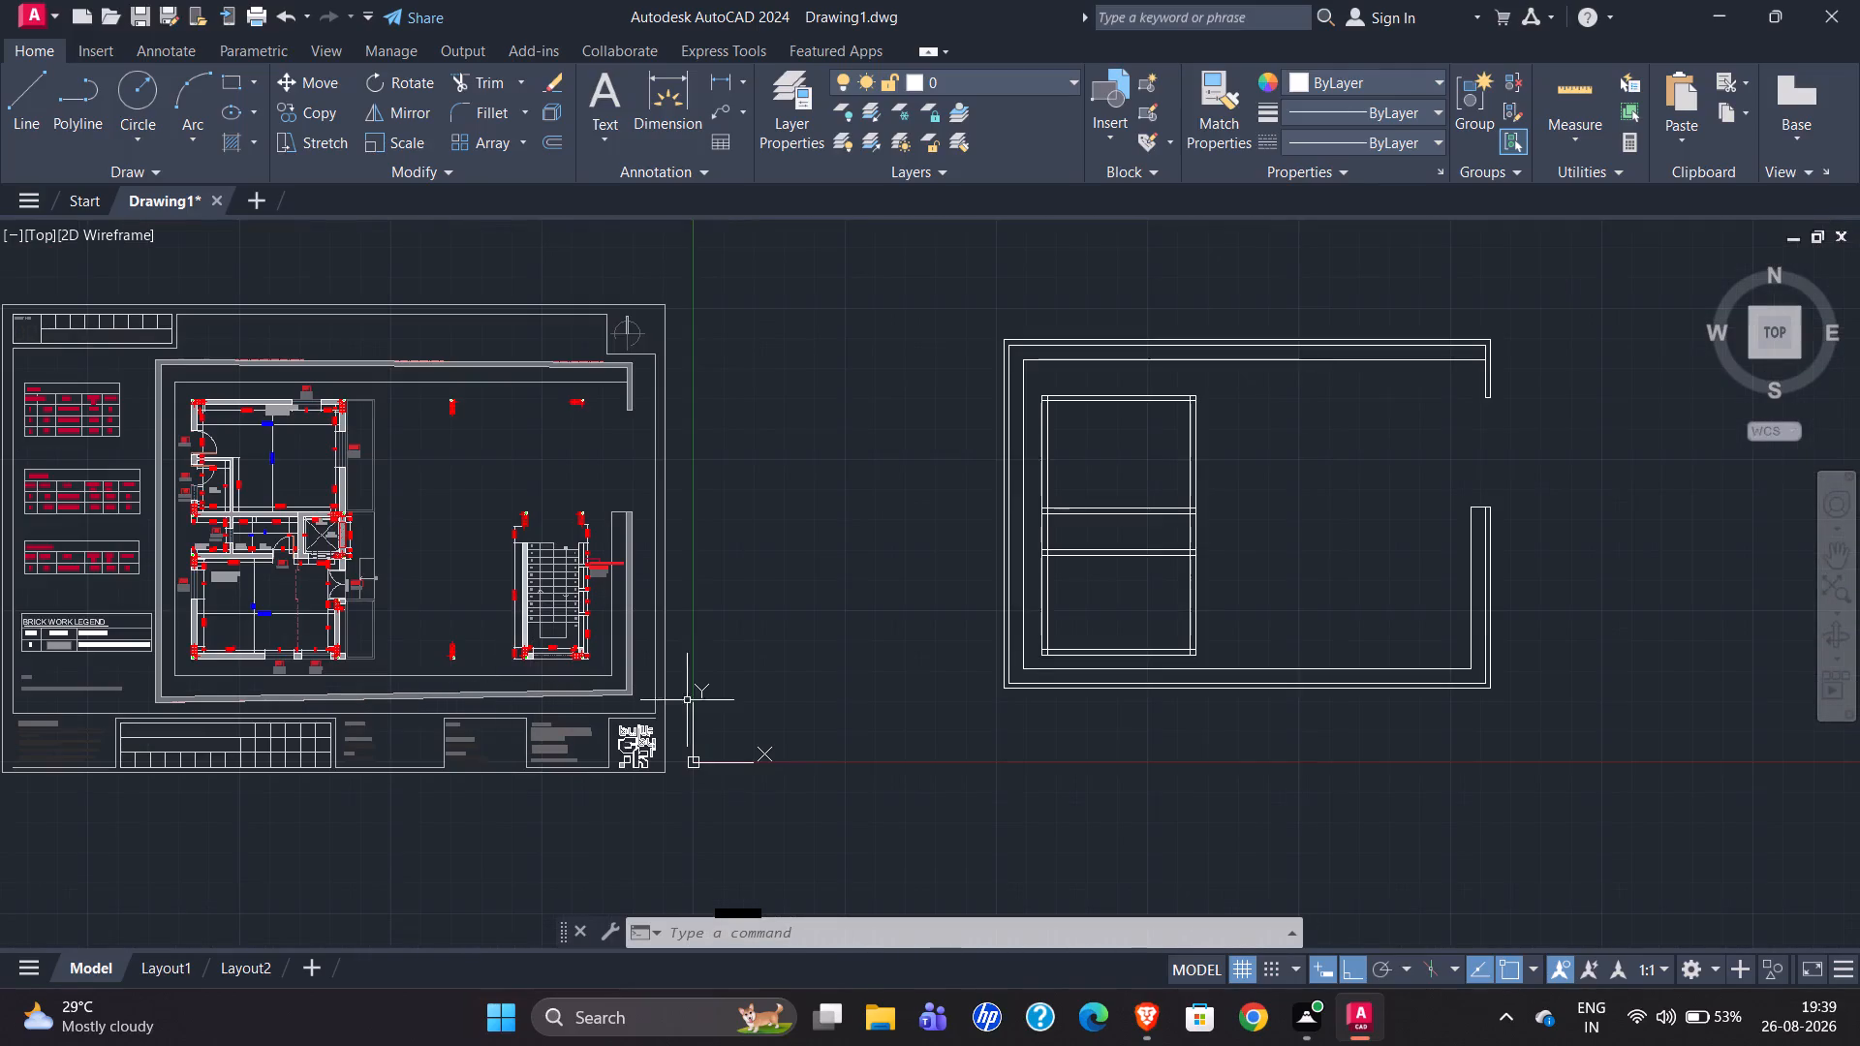
scroll(449, 743, up, 4)
scroll(1002, 755, down, 2)
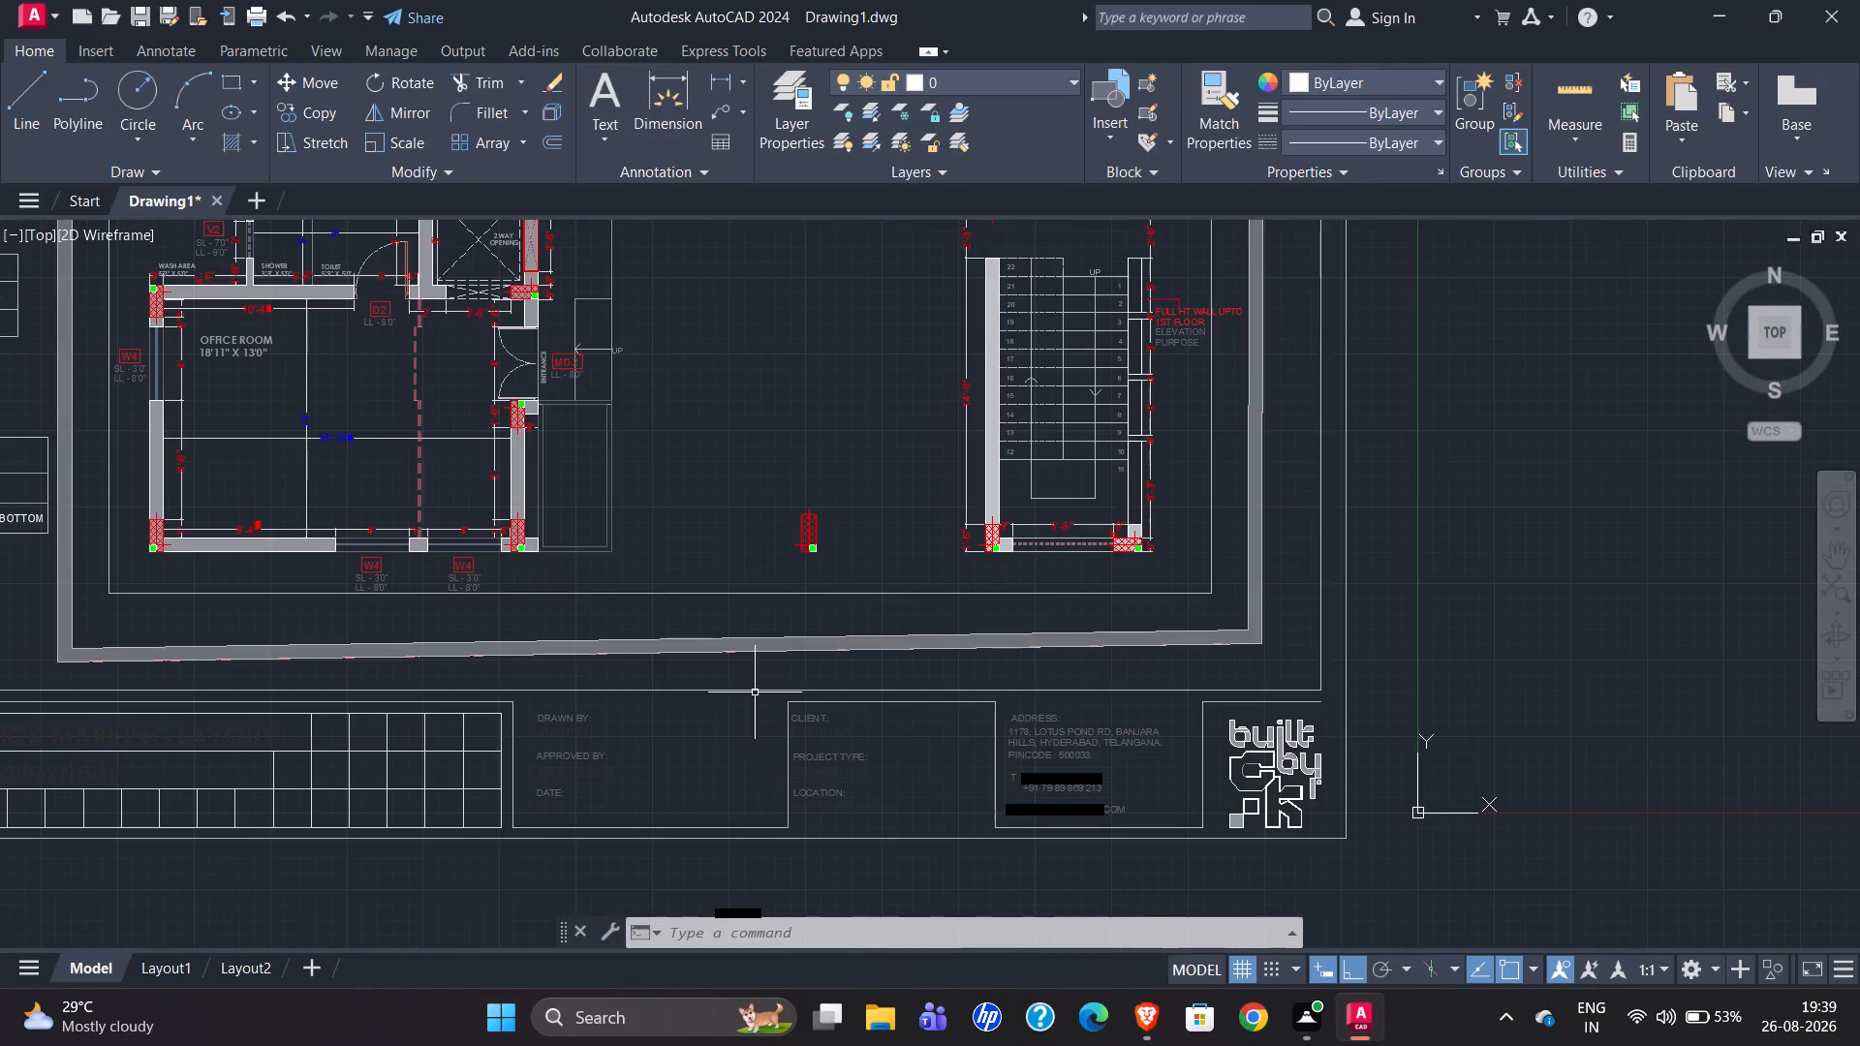
scroll(480, 508, up, 4)
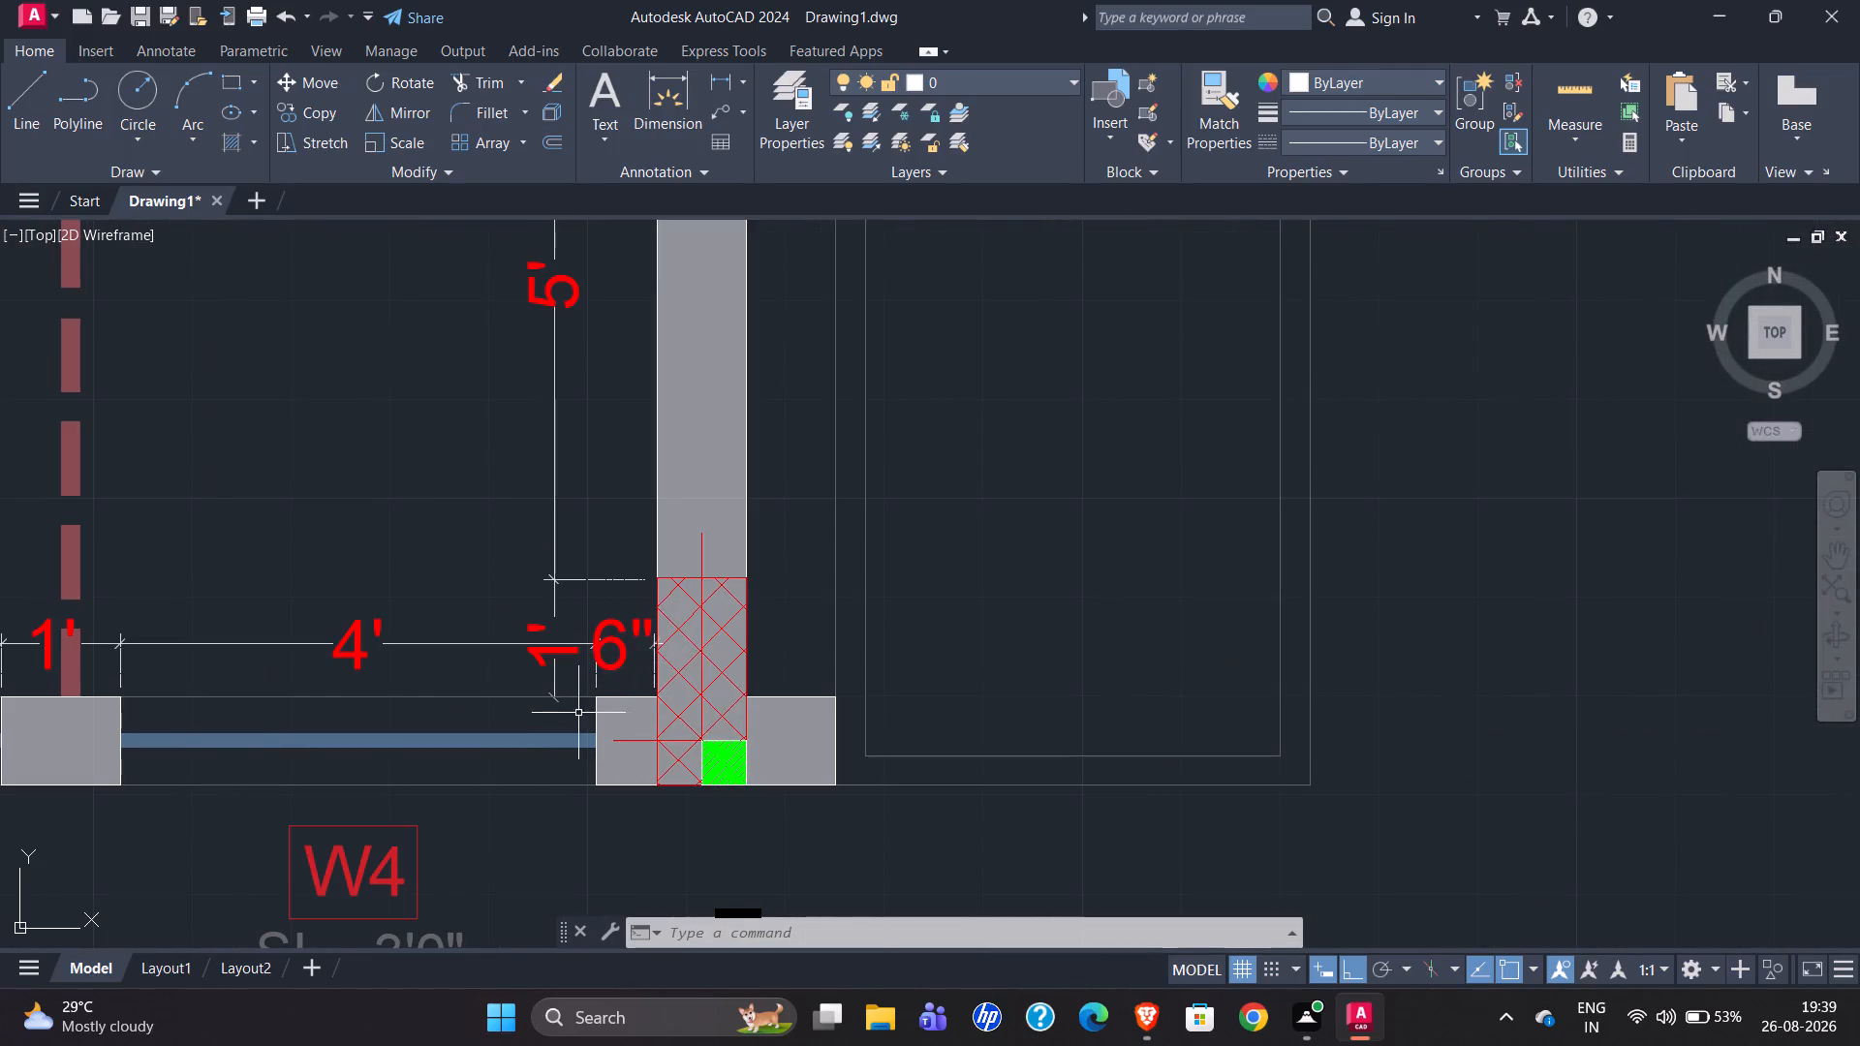
scroll(598, 664, up, 3)
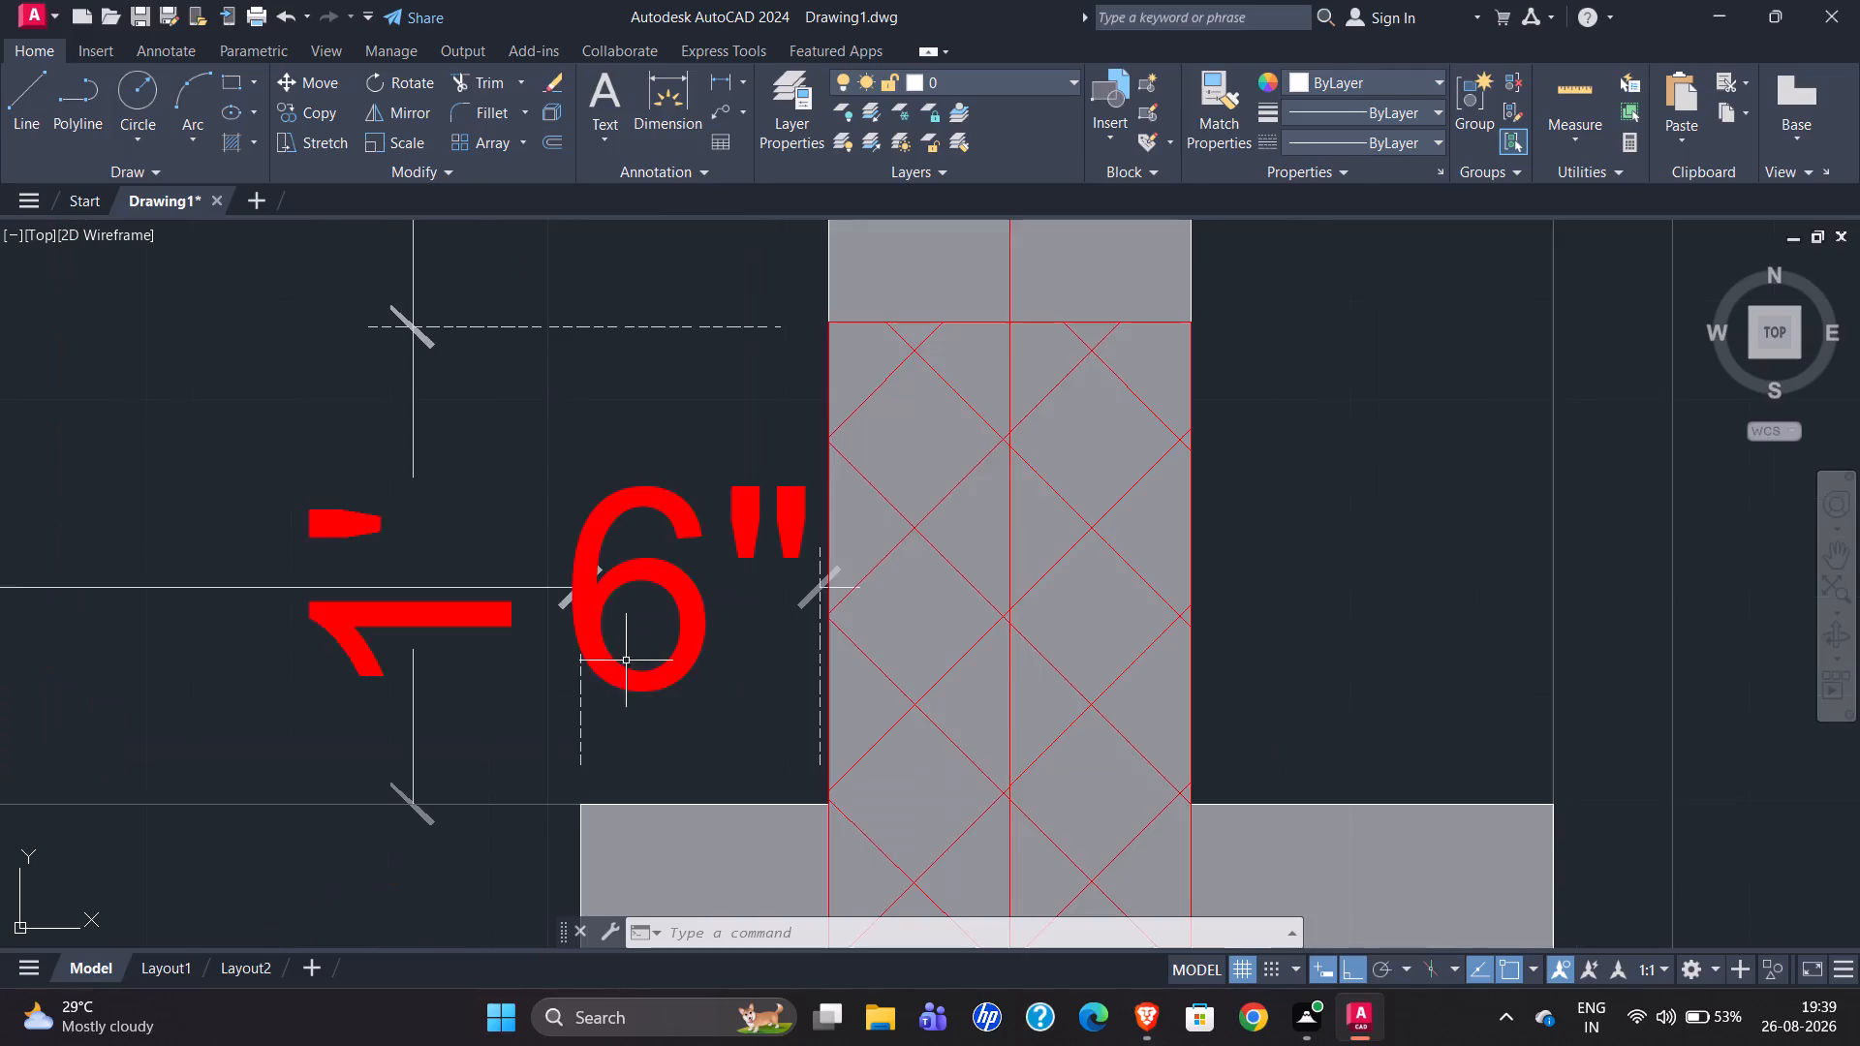
scroll(617, 667, down, 3)
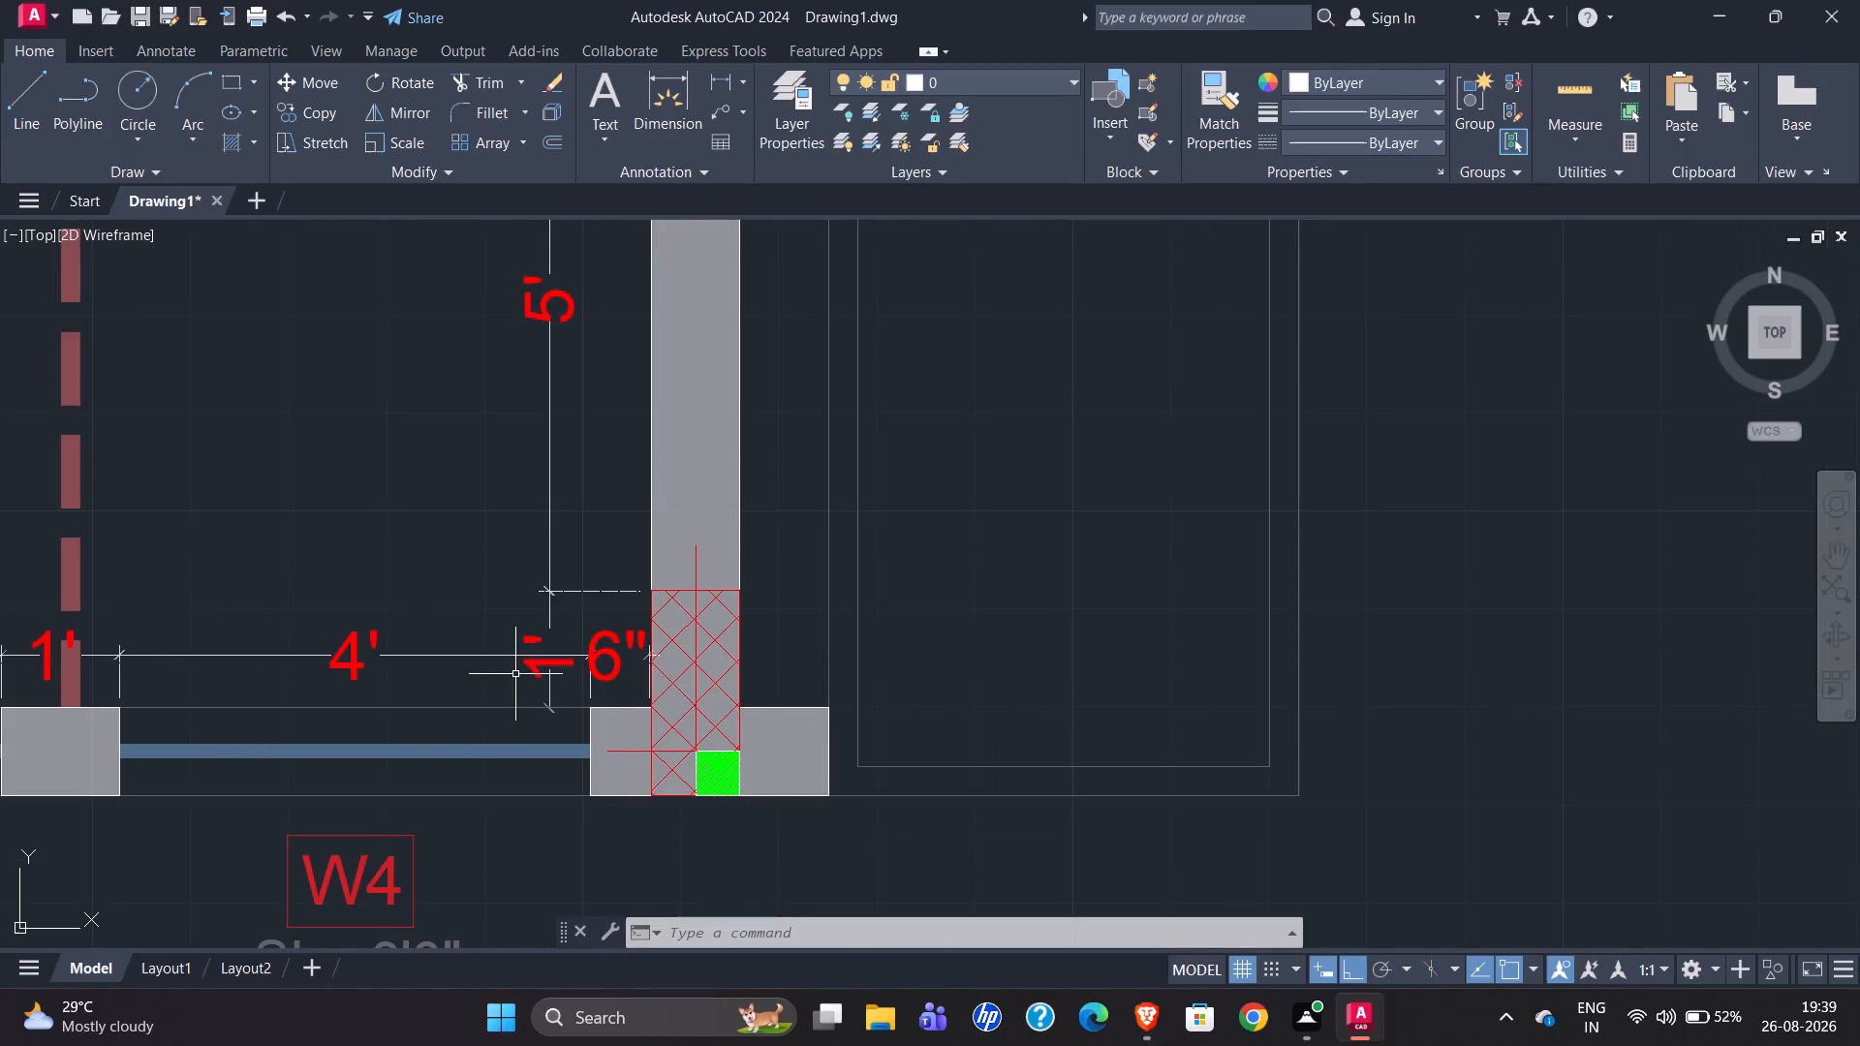
scroll(129, 874, down, 3)
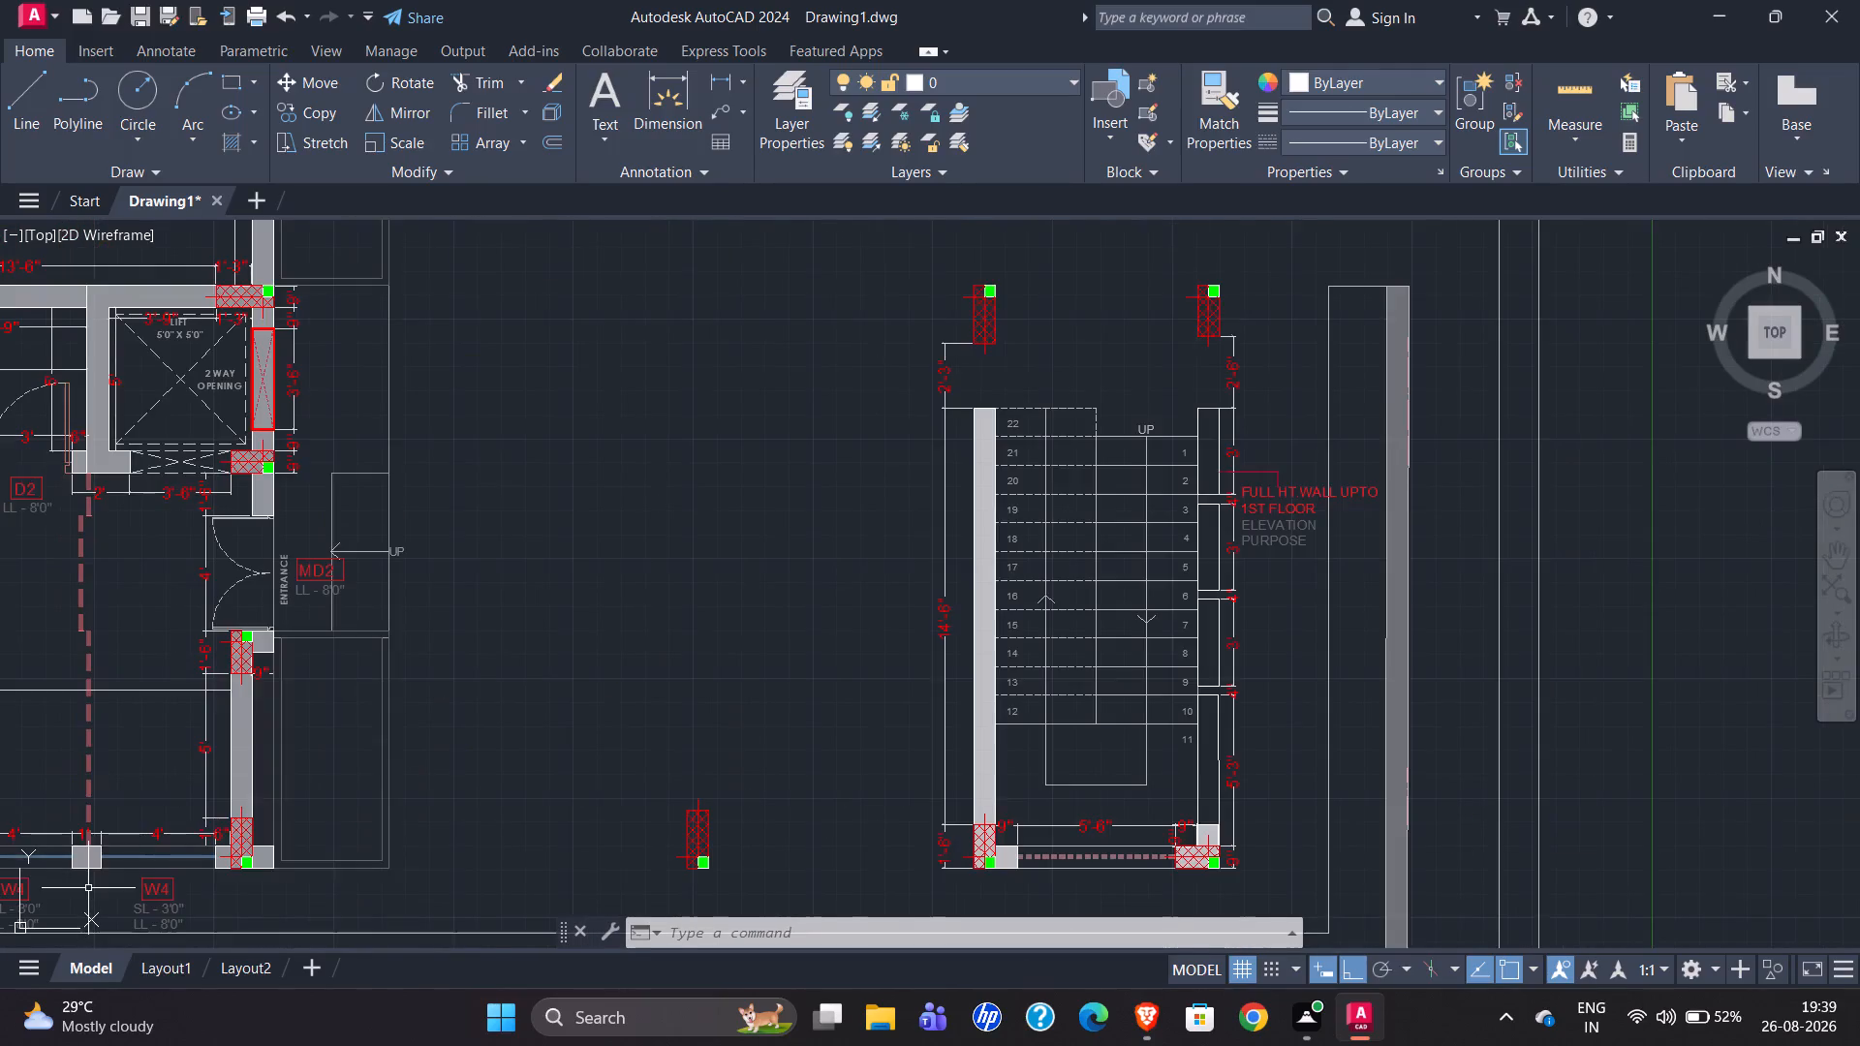
Draw a 1'6" line eastward from the east wall's inner face, starting 7'6" north of the office room's inner southeast corner.
scroll(130, 779, down, 2)
scroll(1561, 809, up, 4)
scroll(1273, 754, down, 1)
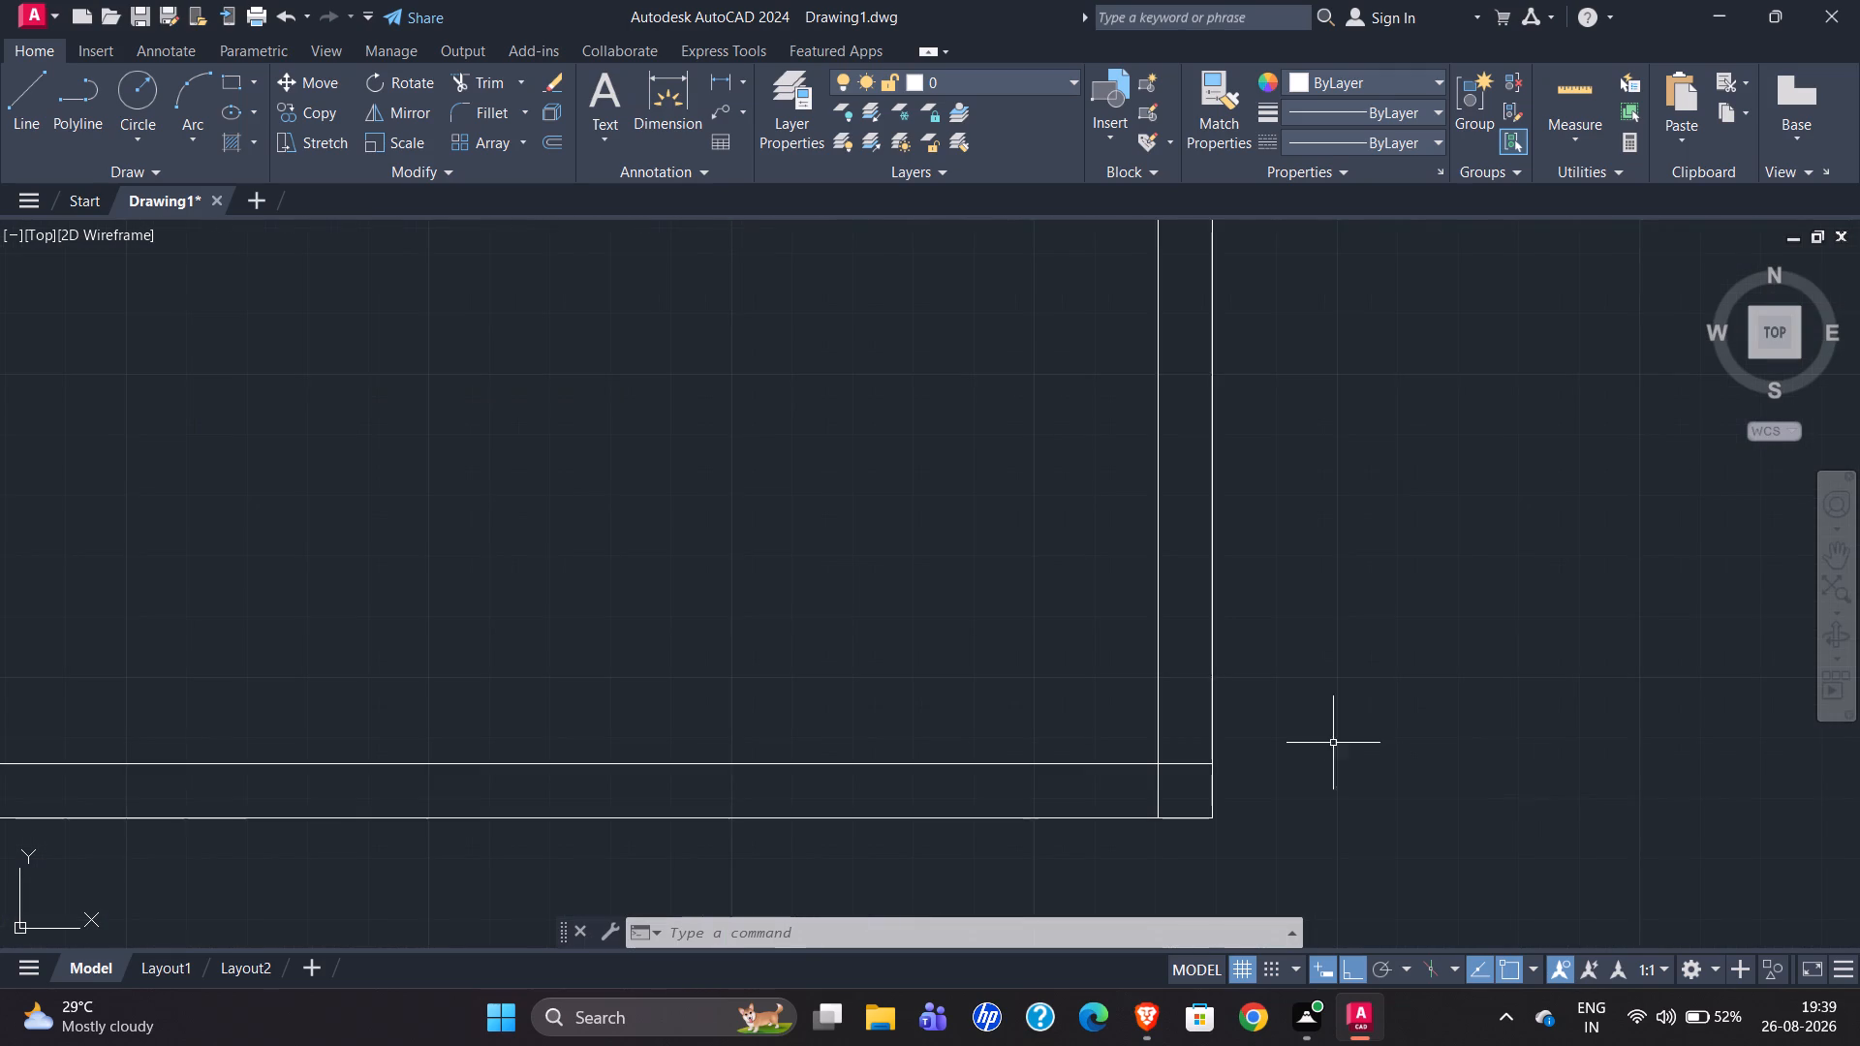
click(30, 134)
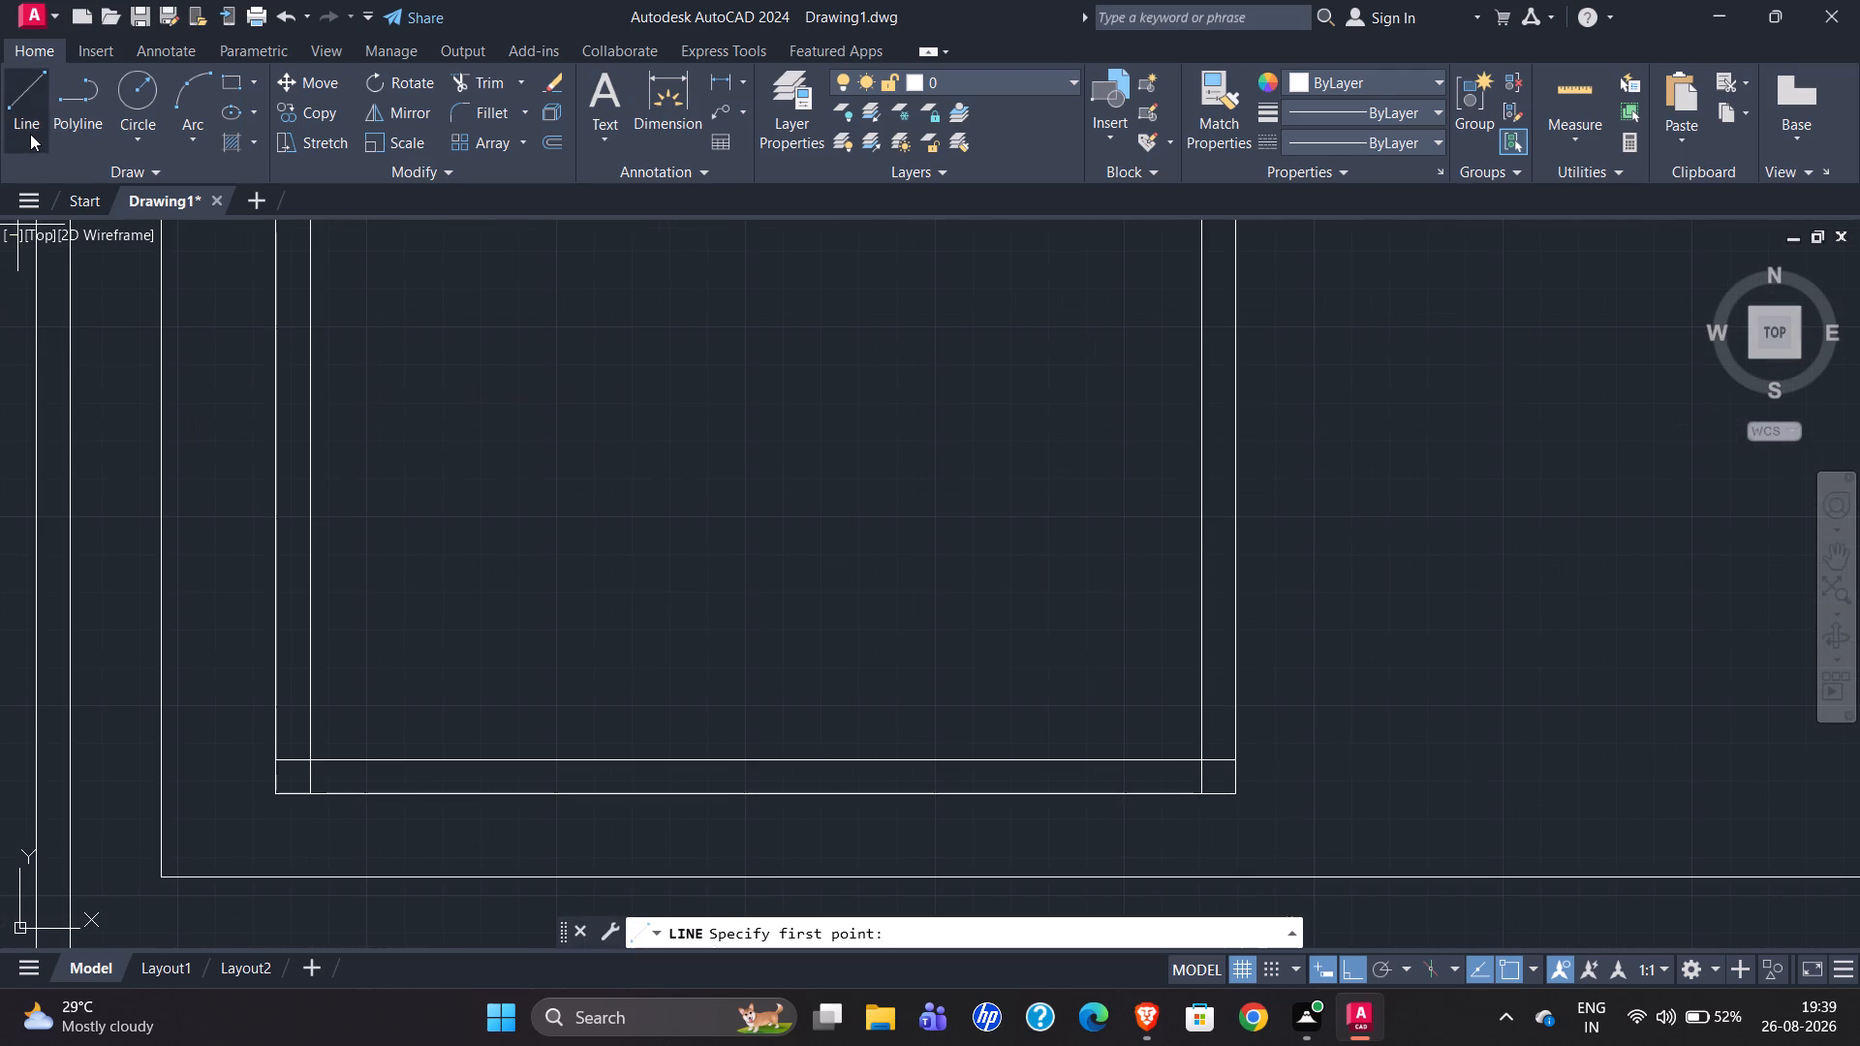
key(t)
key(l)
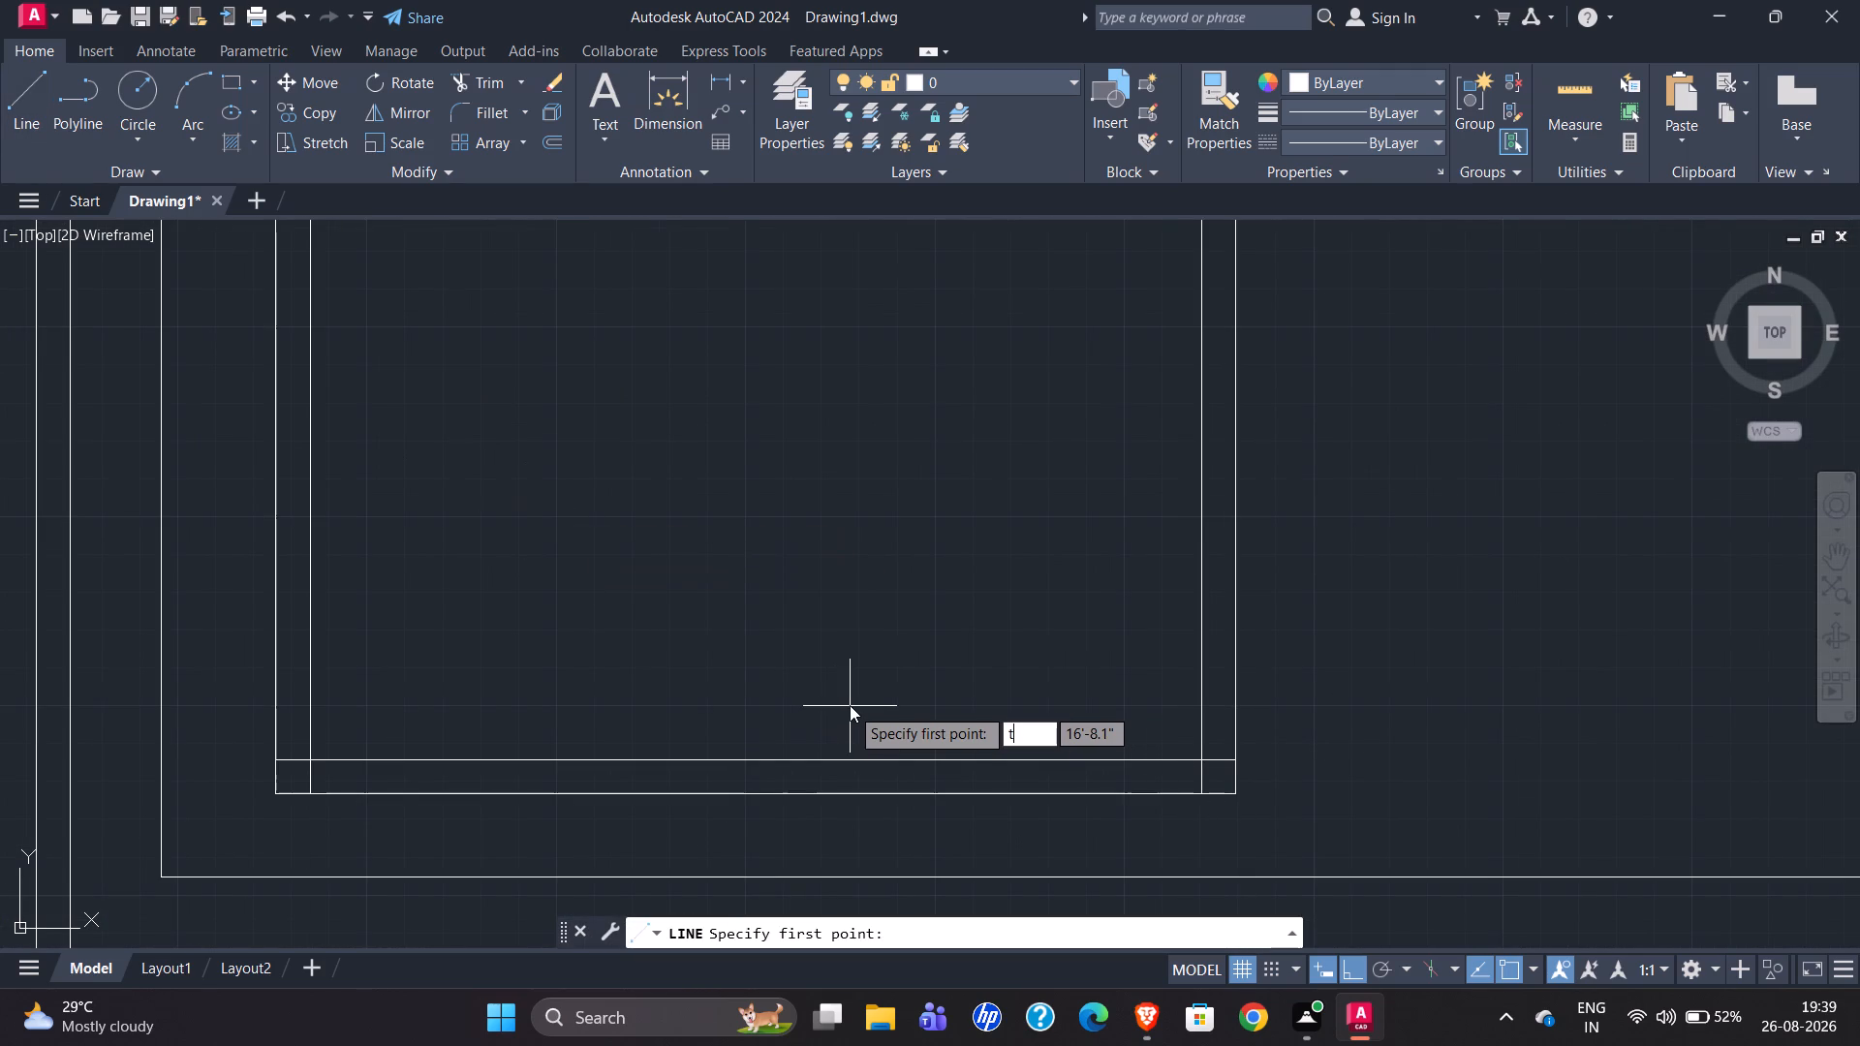
key(BackSpace)
key(k)
key(Return)
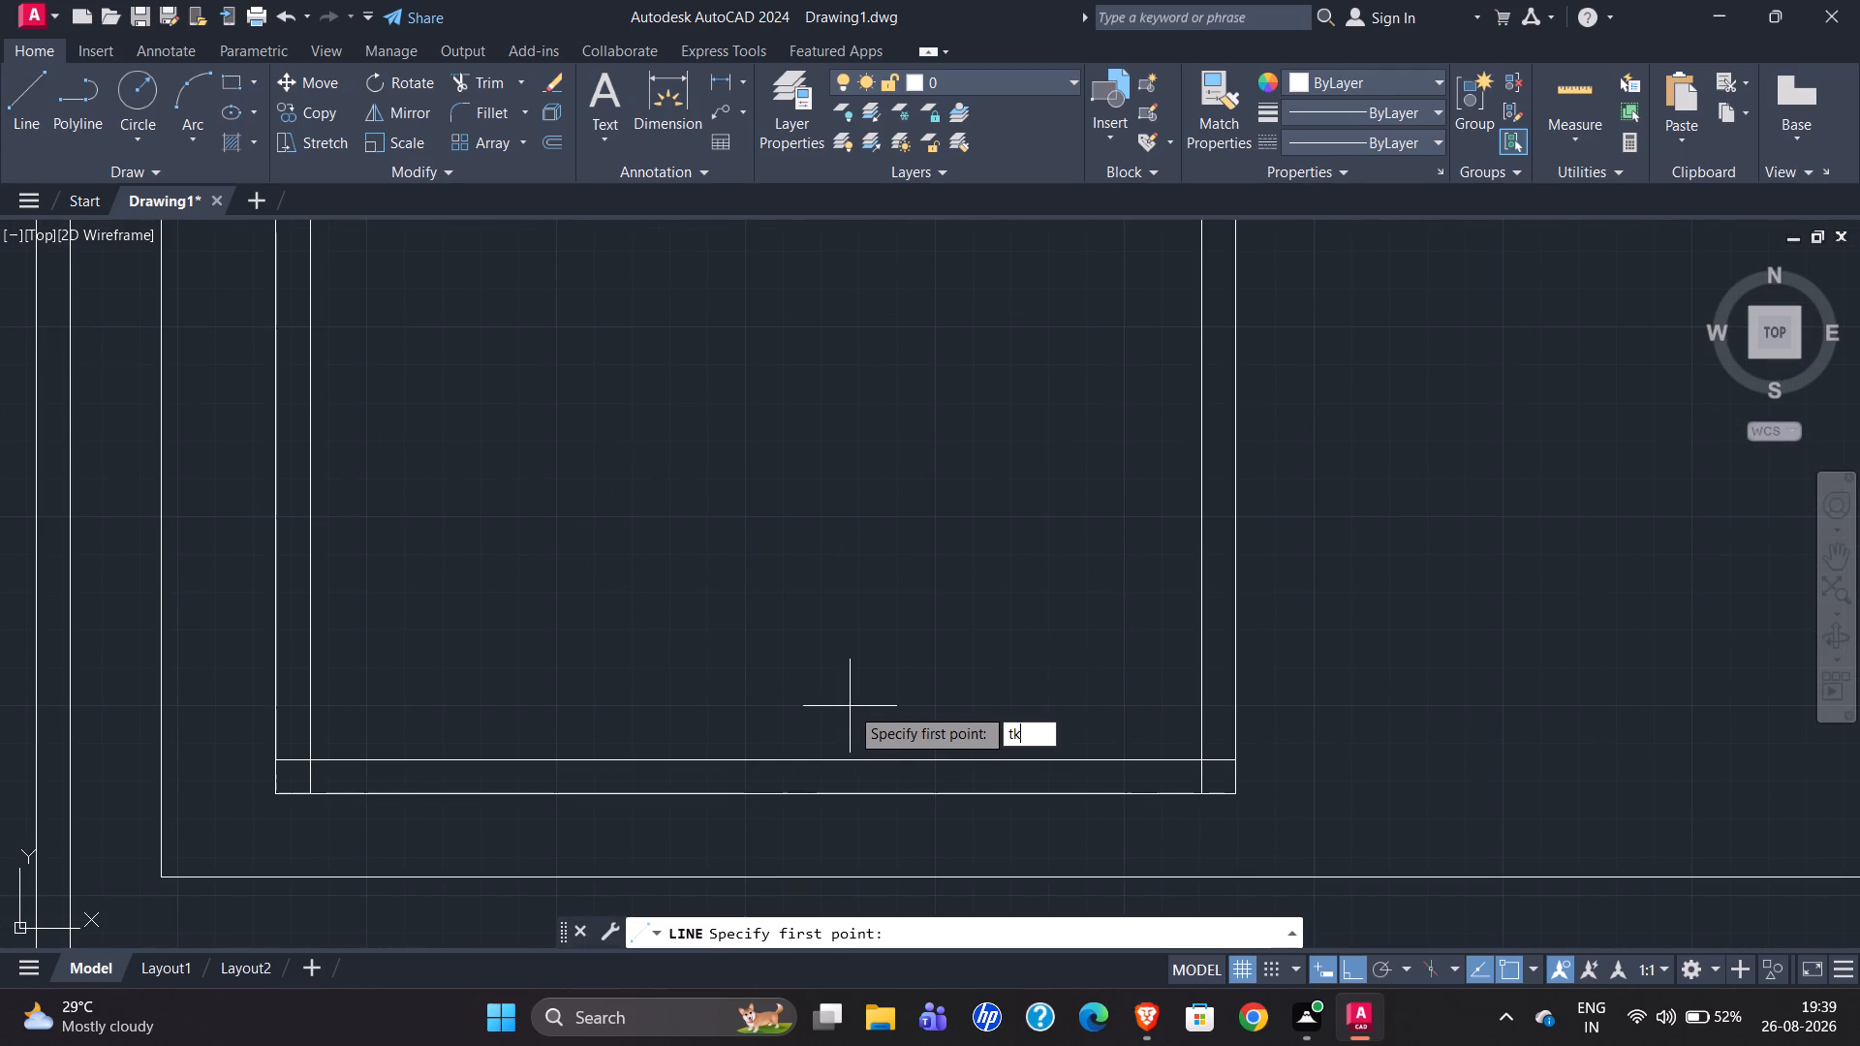
click(1198, 762)
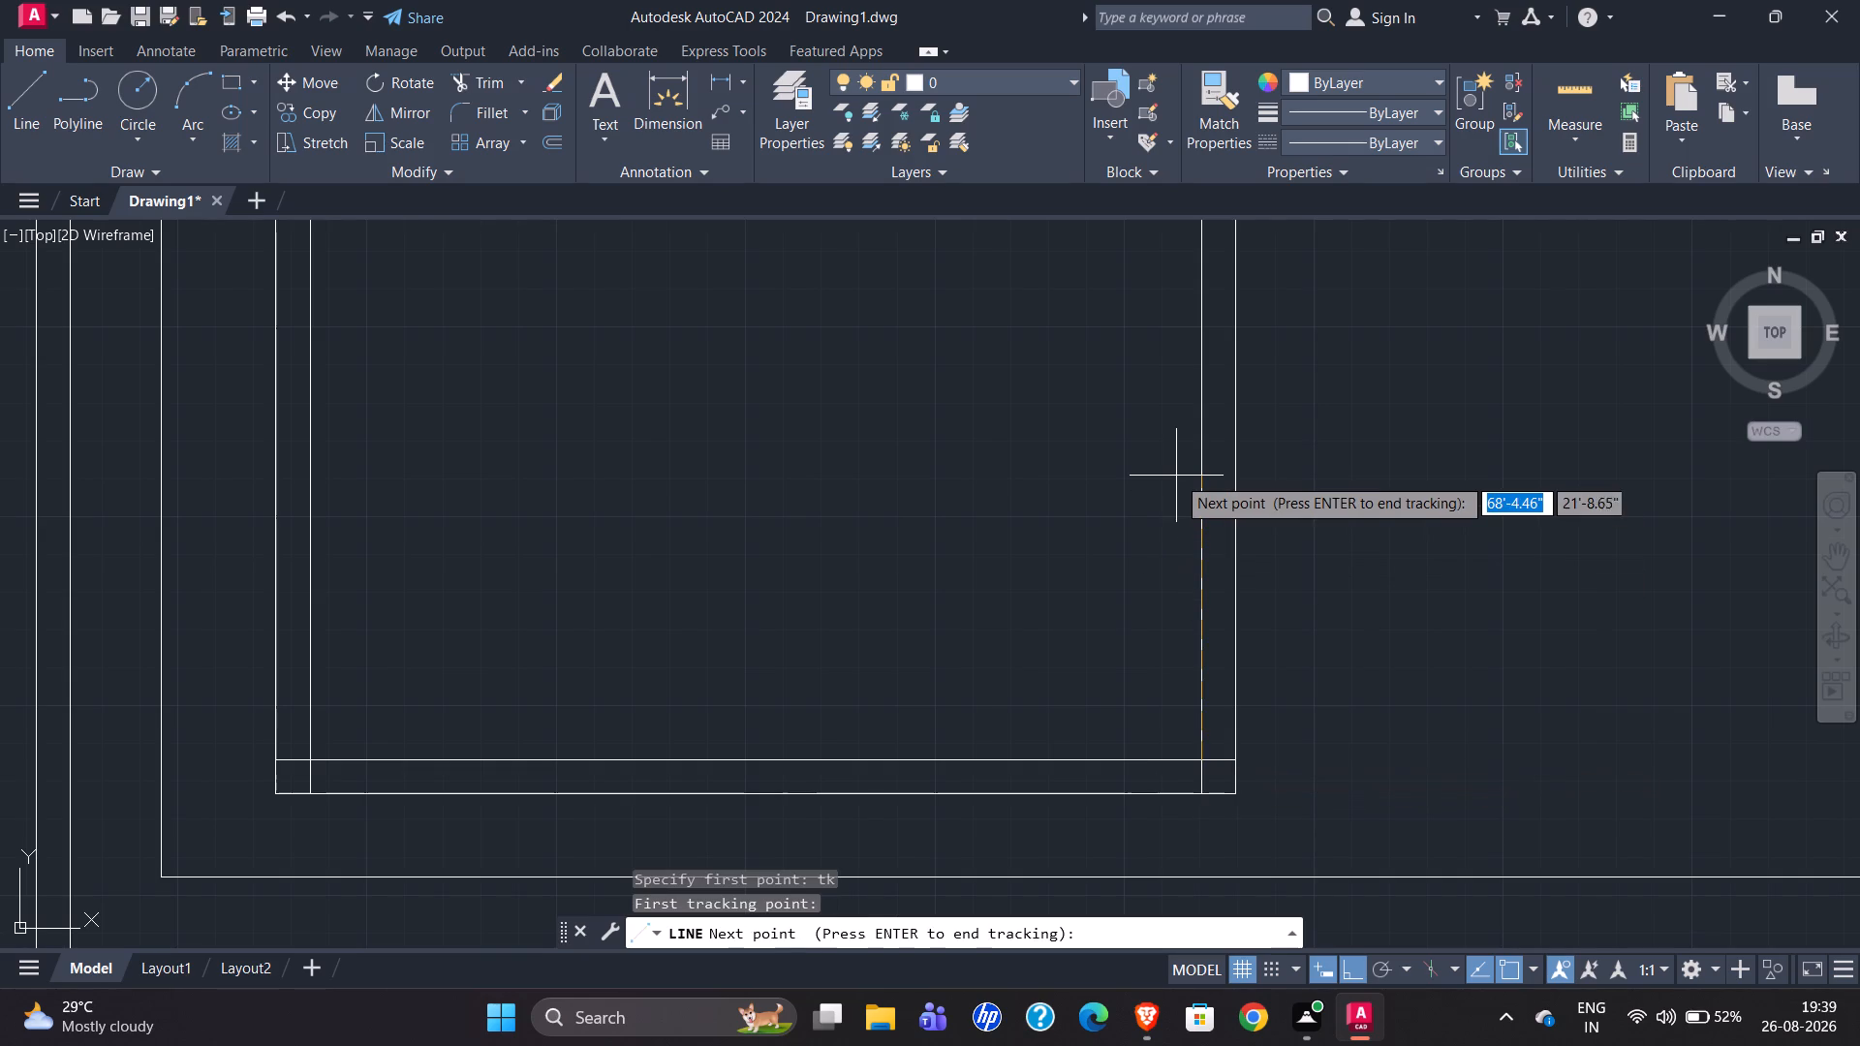
text(7'6)
key(shift+quotedbl)
key(Return)
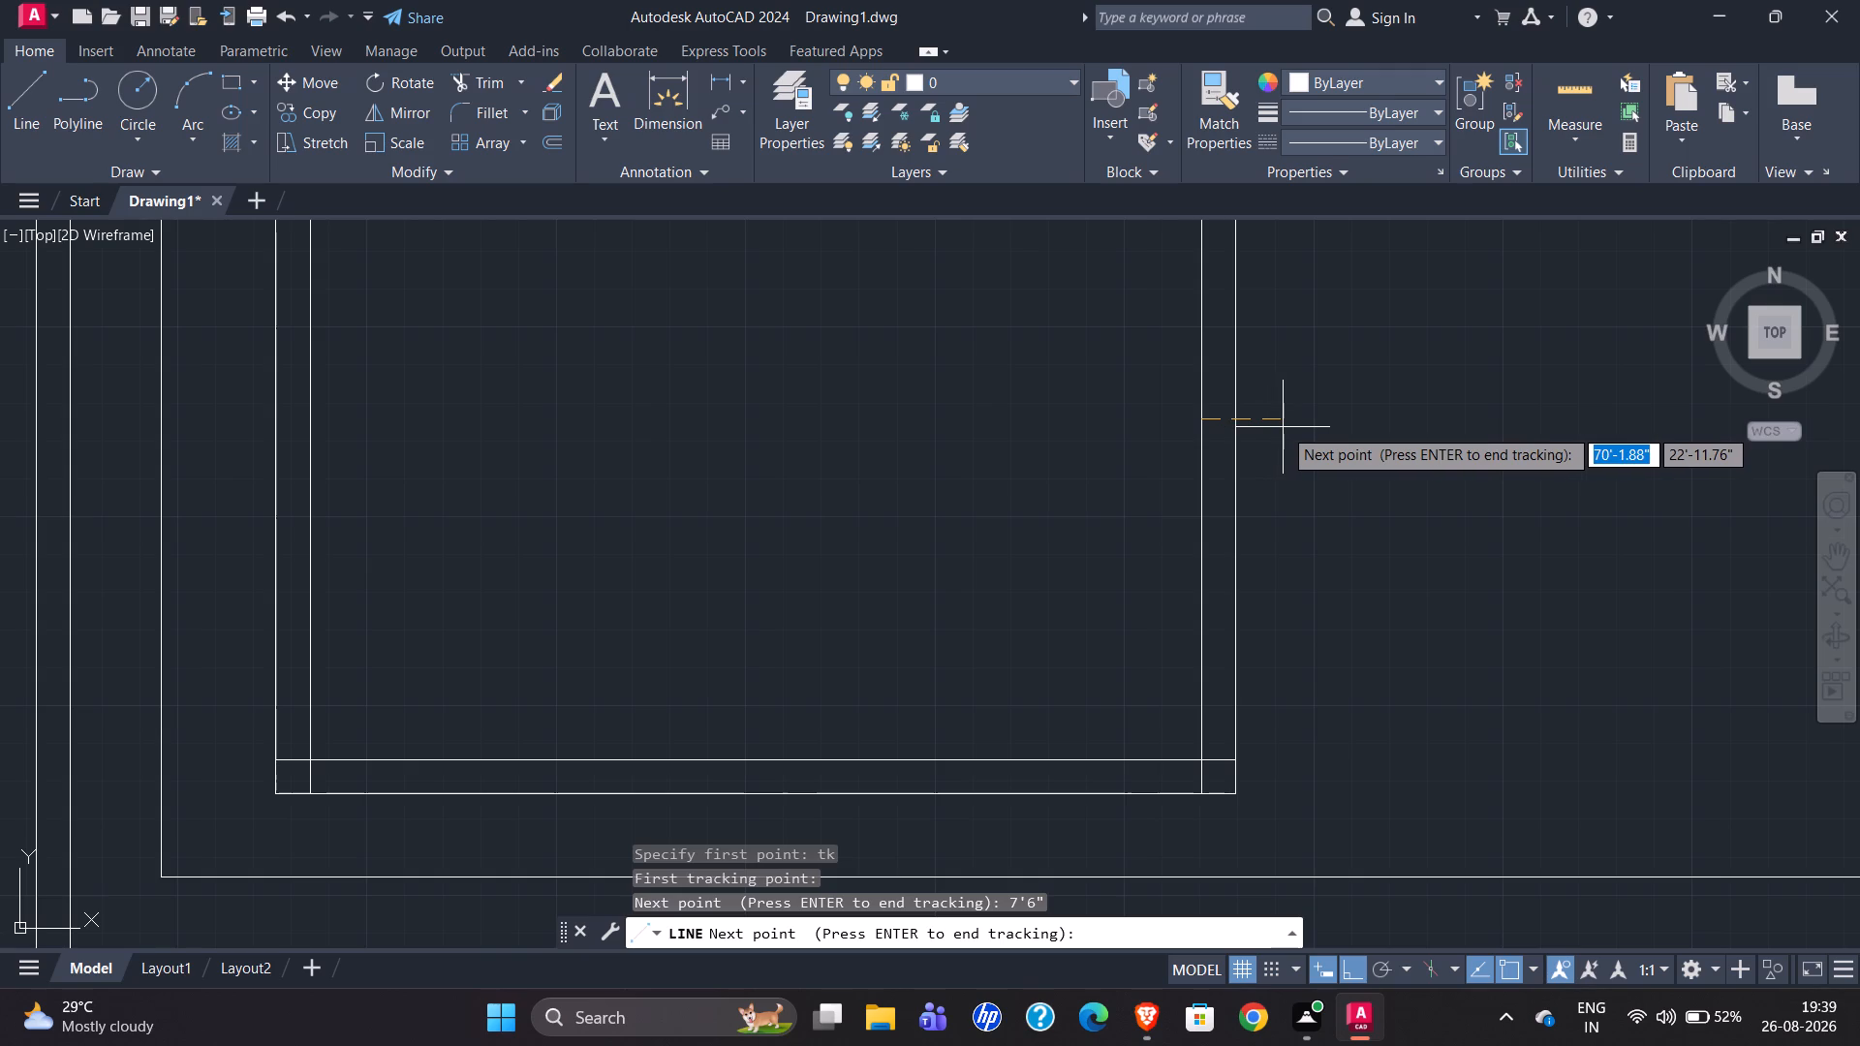
key(Return)
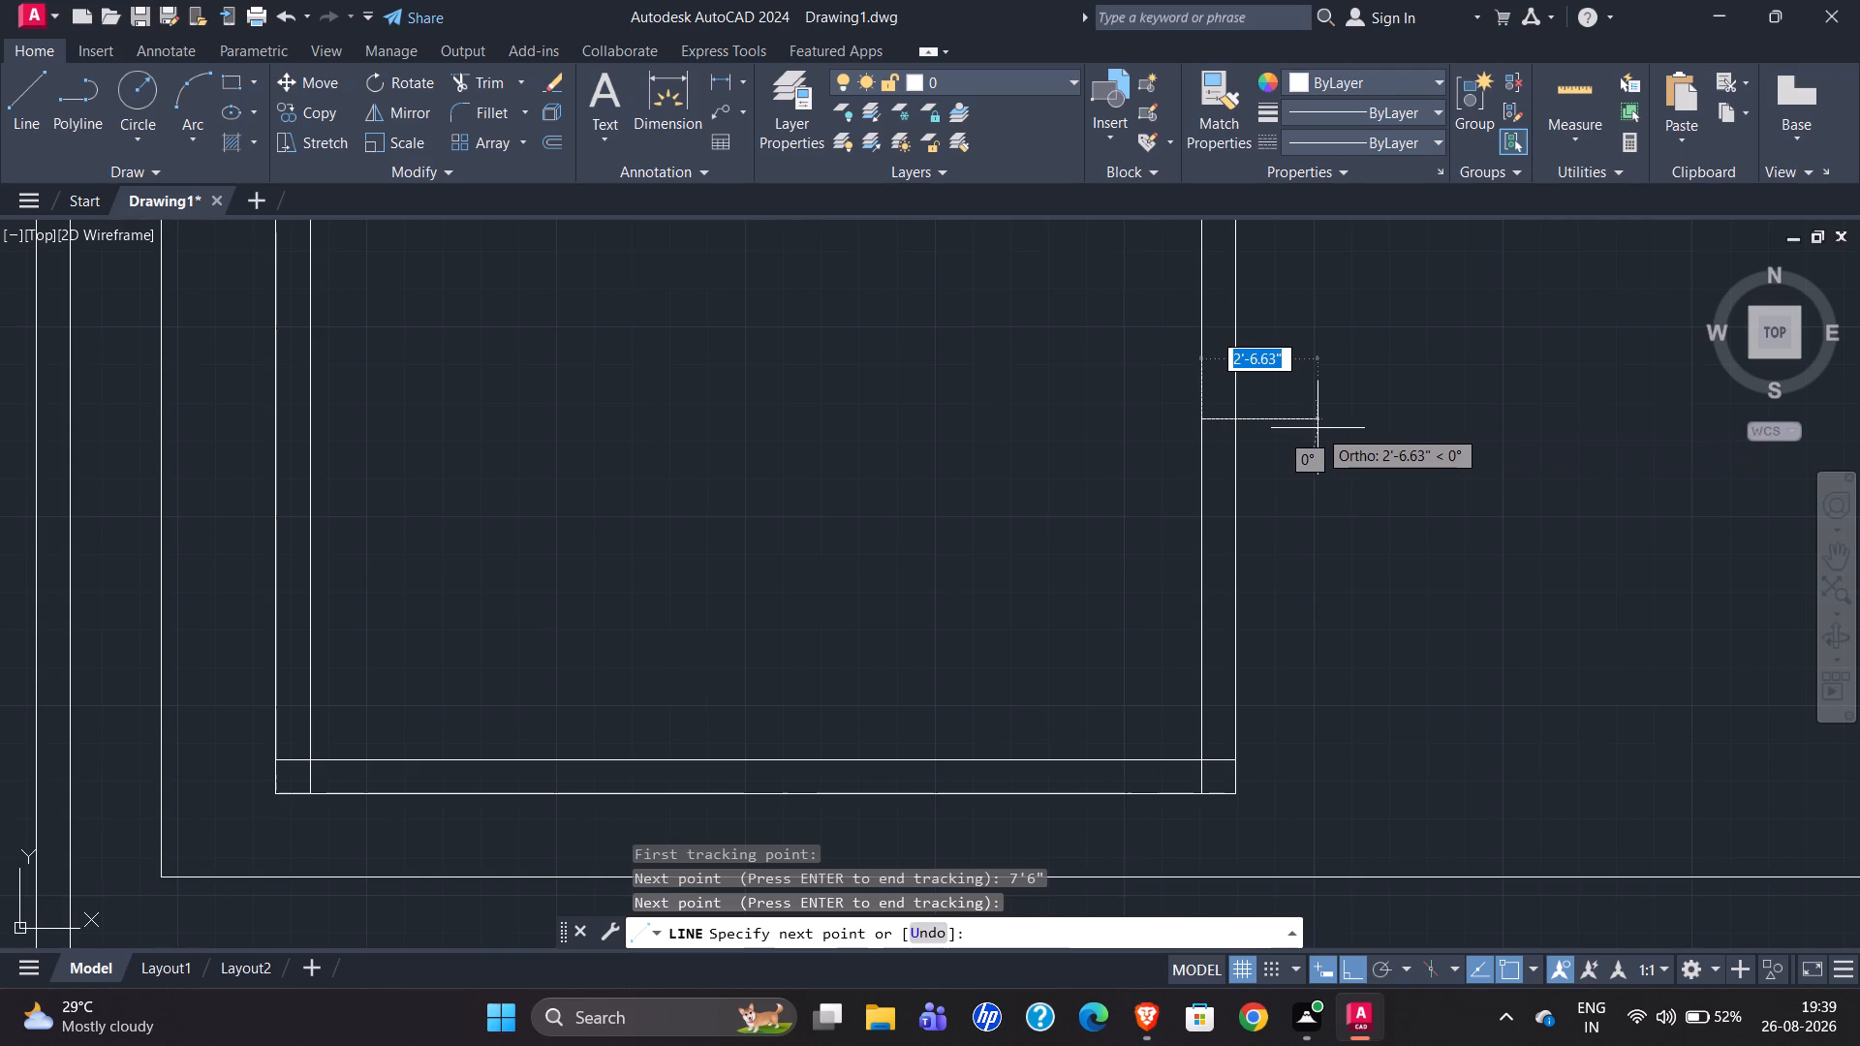
text(1')
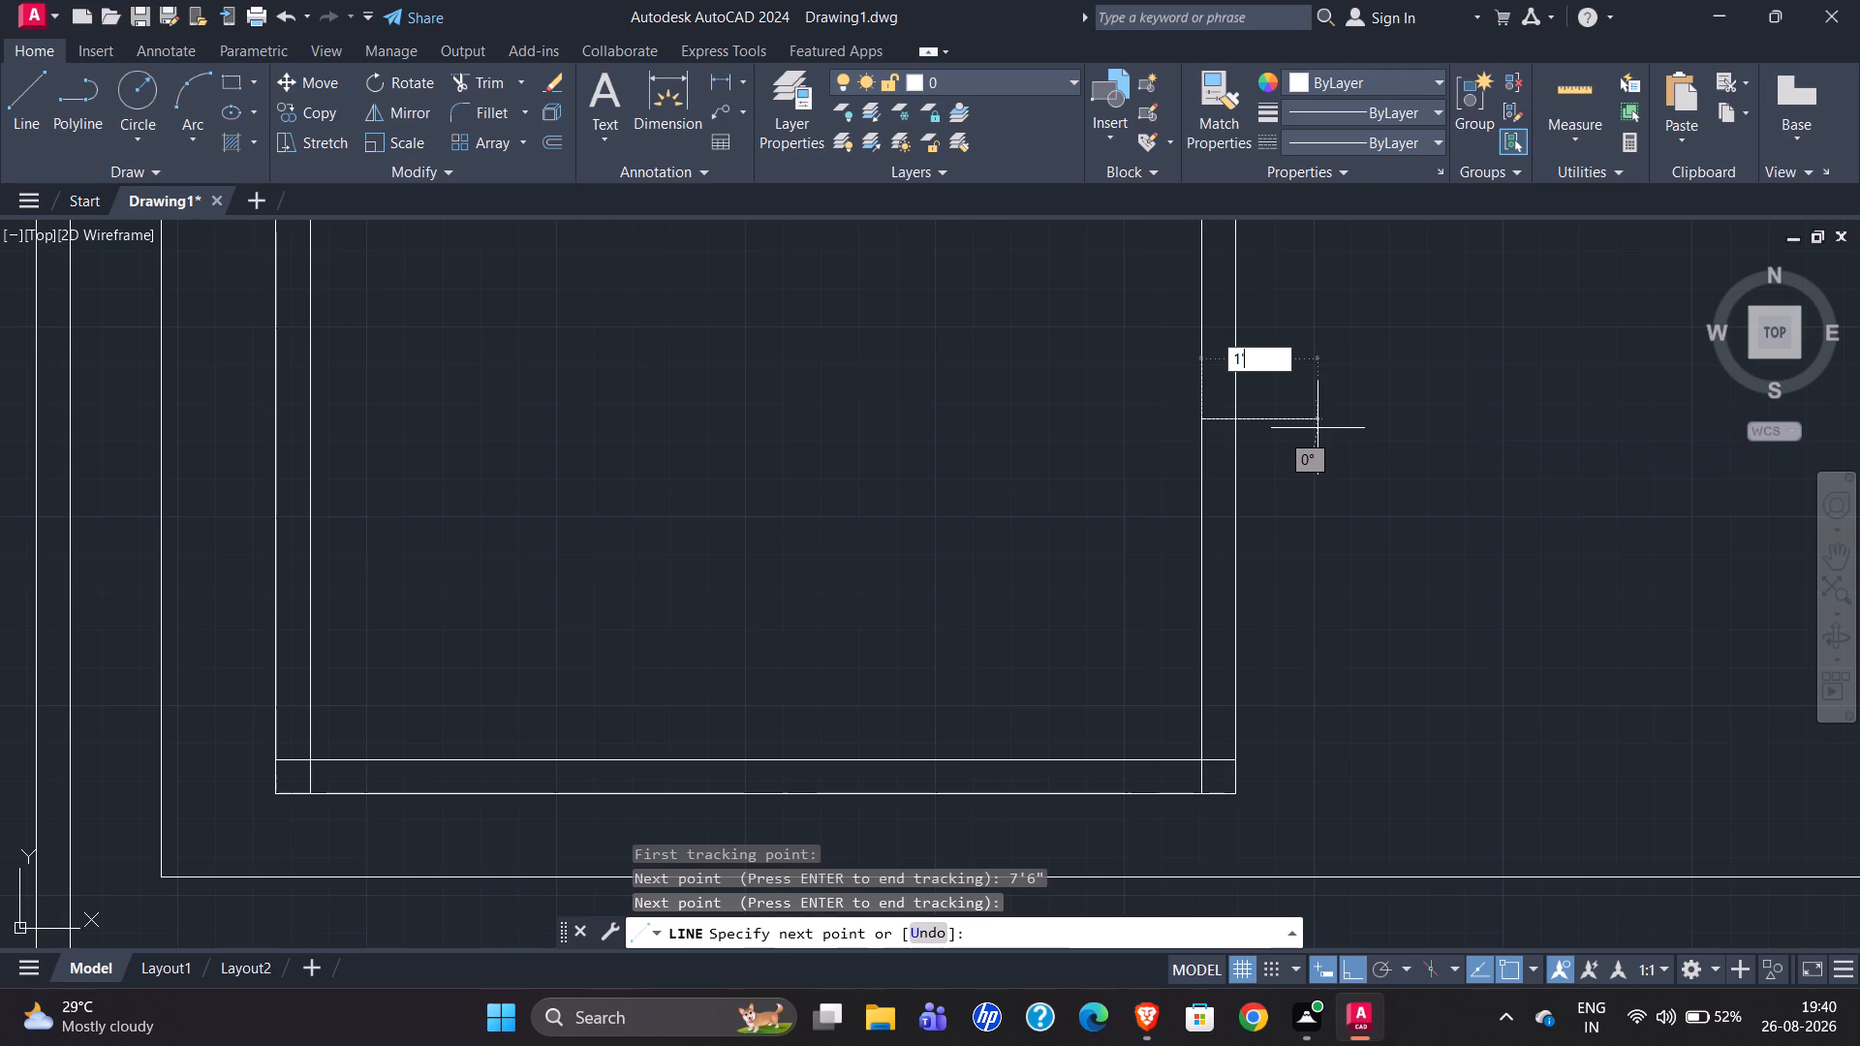
key(6)
key(shift+quotedbl)
key(Return)
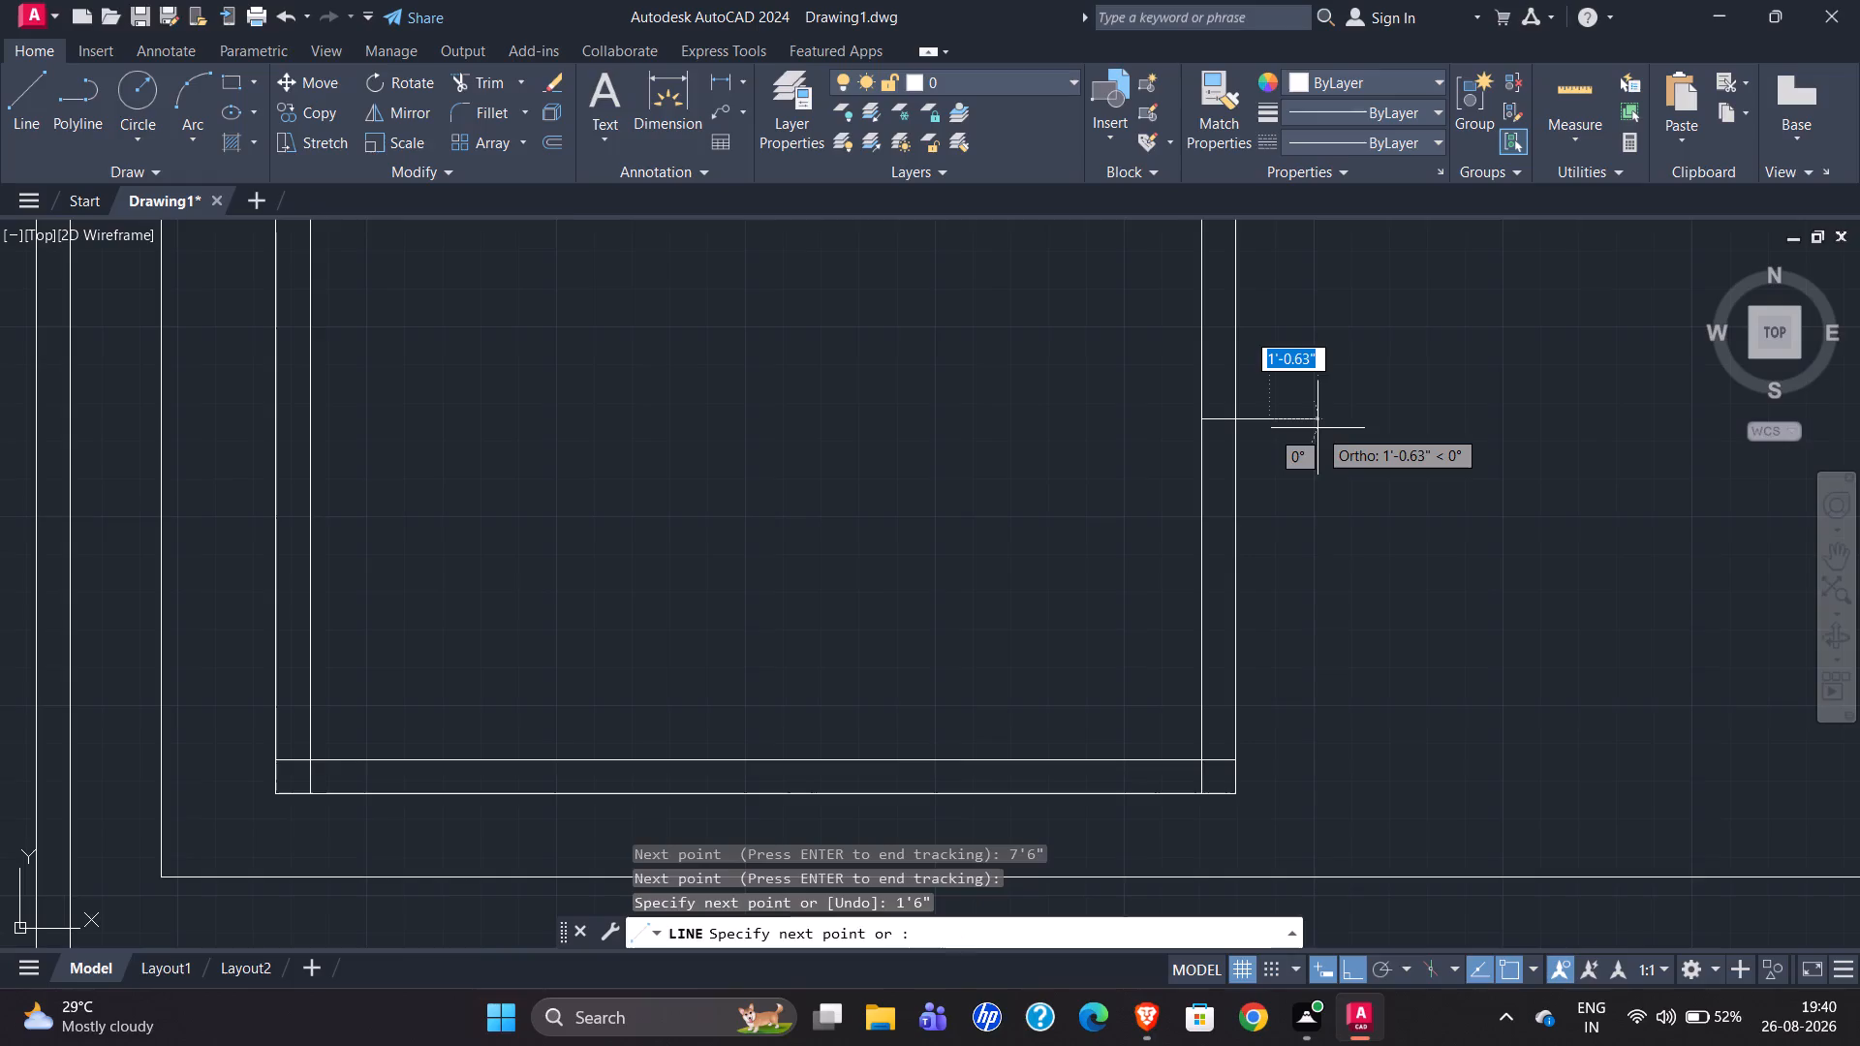
key(Escape)
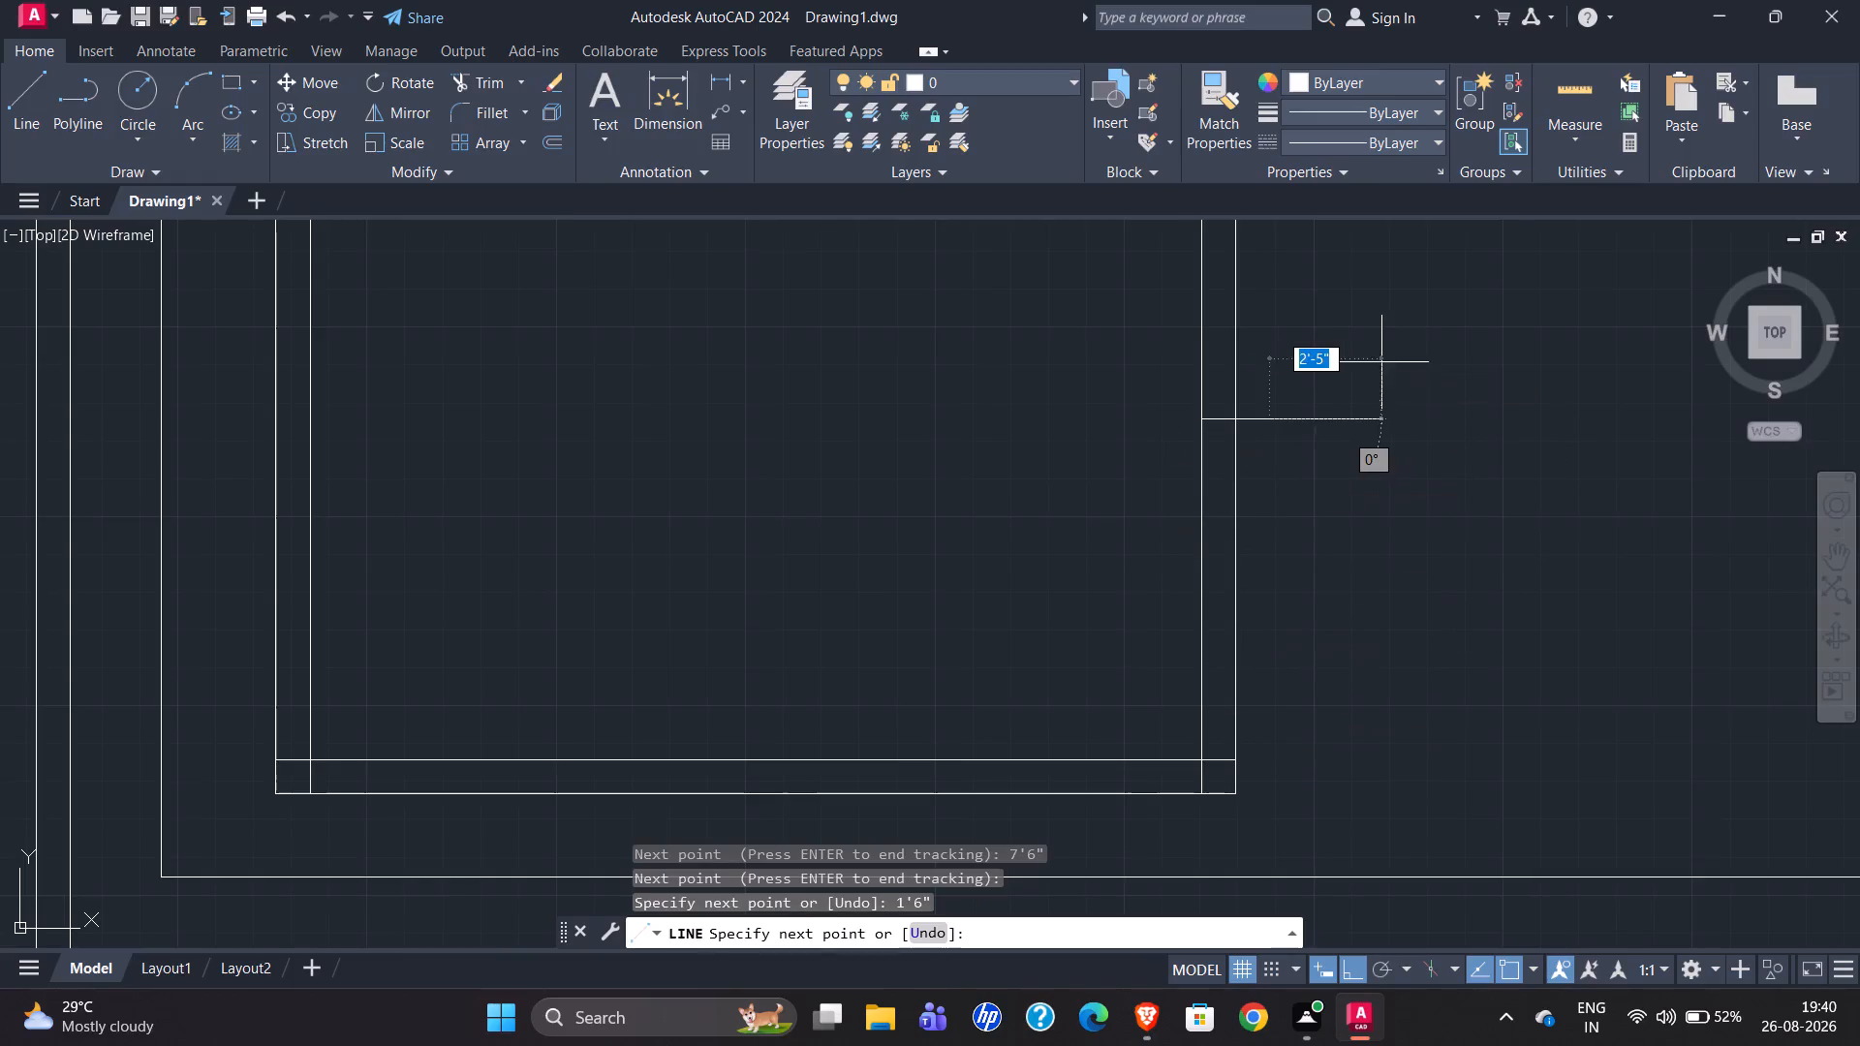
Examine the original plan's office room east wall and entrance pier dimensions again for comparison with the redrawn wall.
scroll(1344, 456, down, 3)
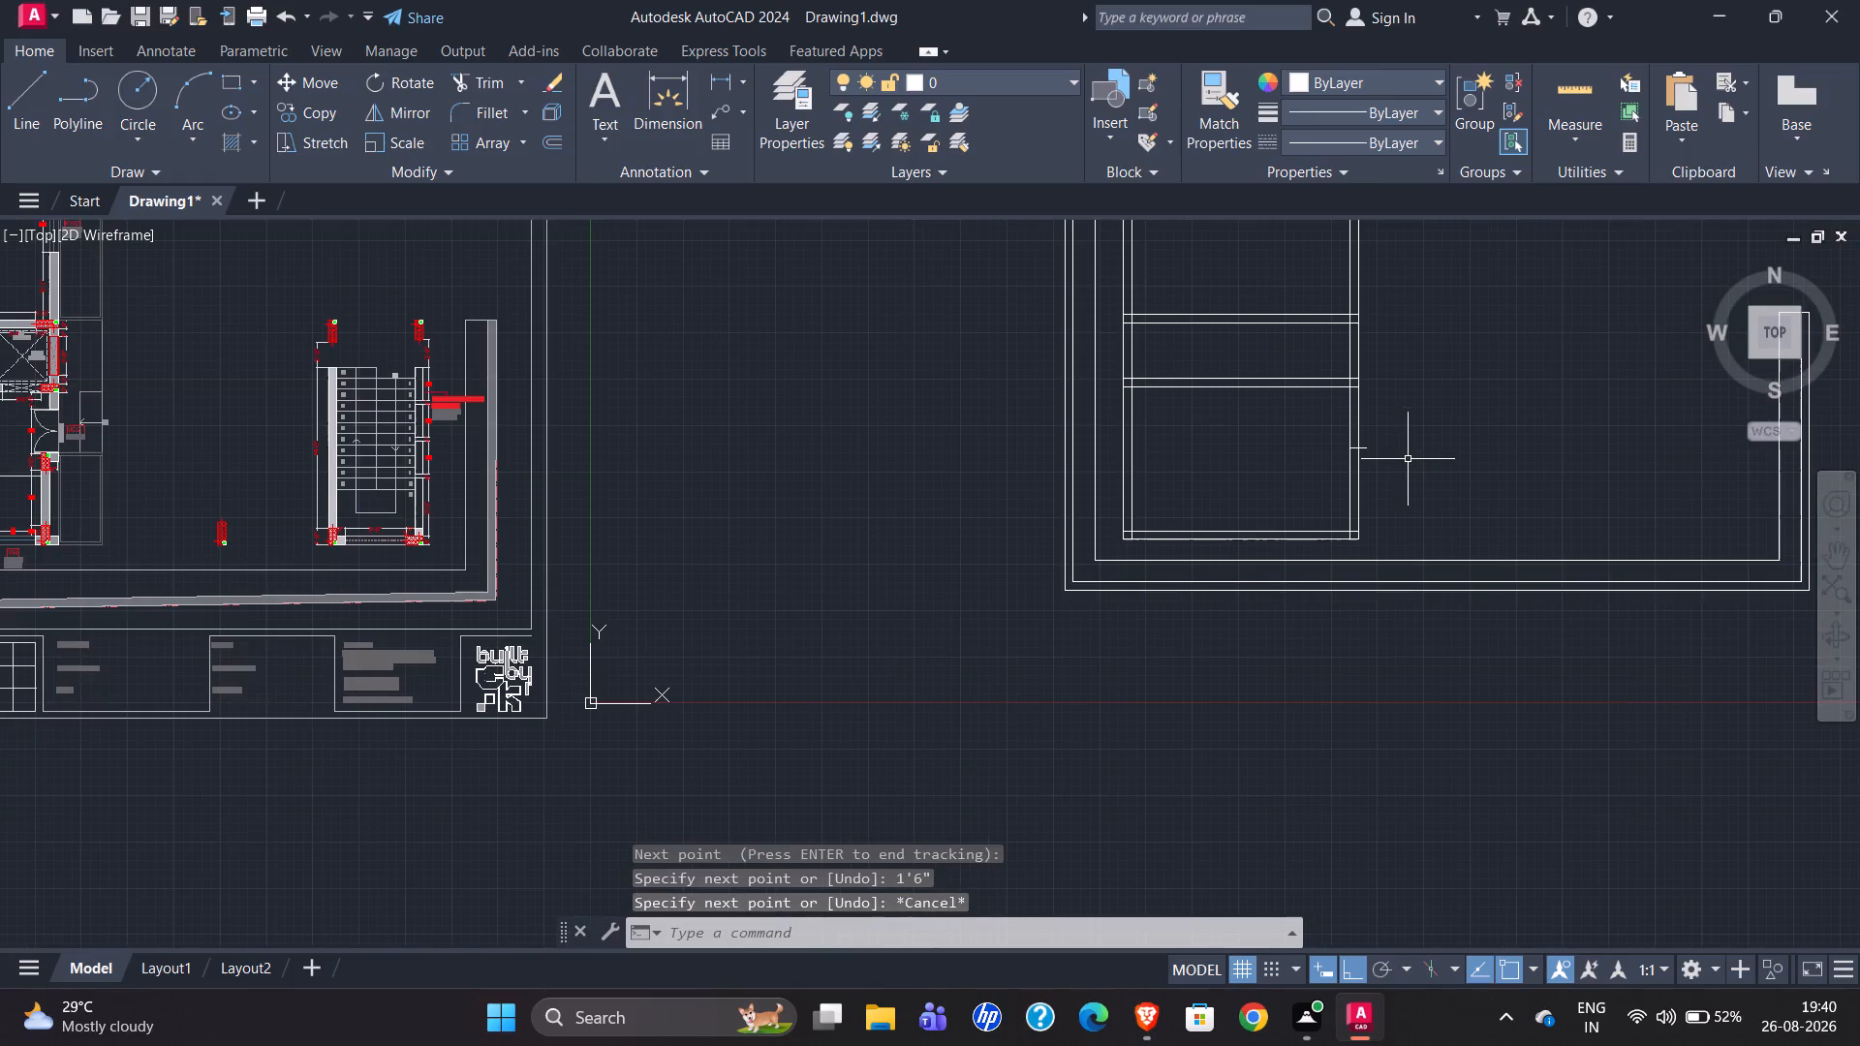
scroll(224, 455, up, 2)
scroll(556, 464, down, 1)
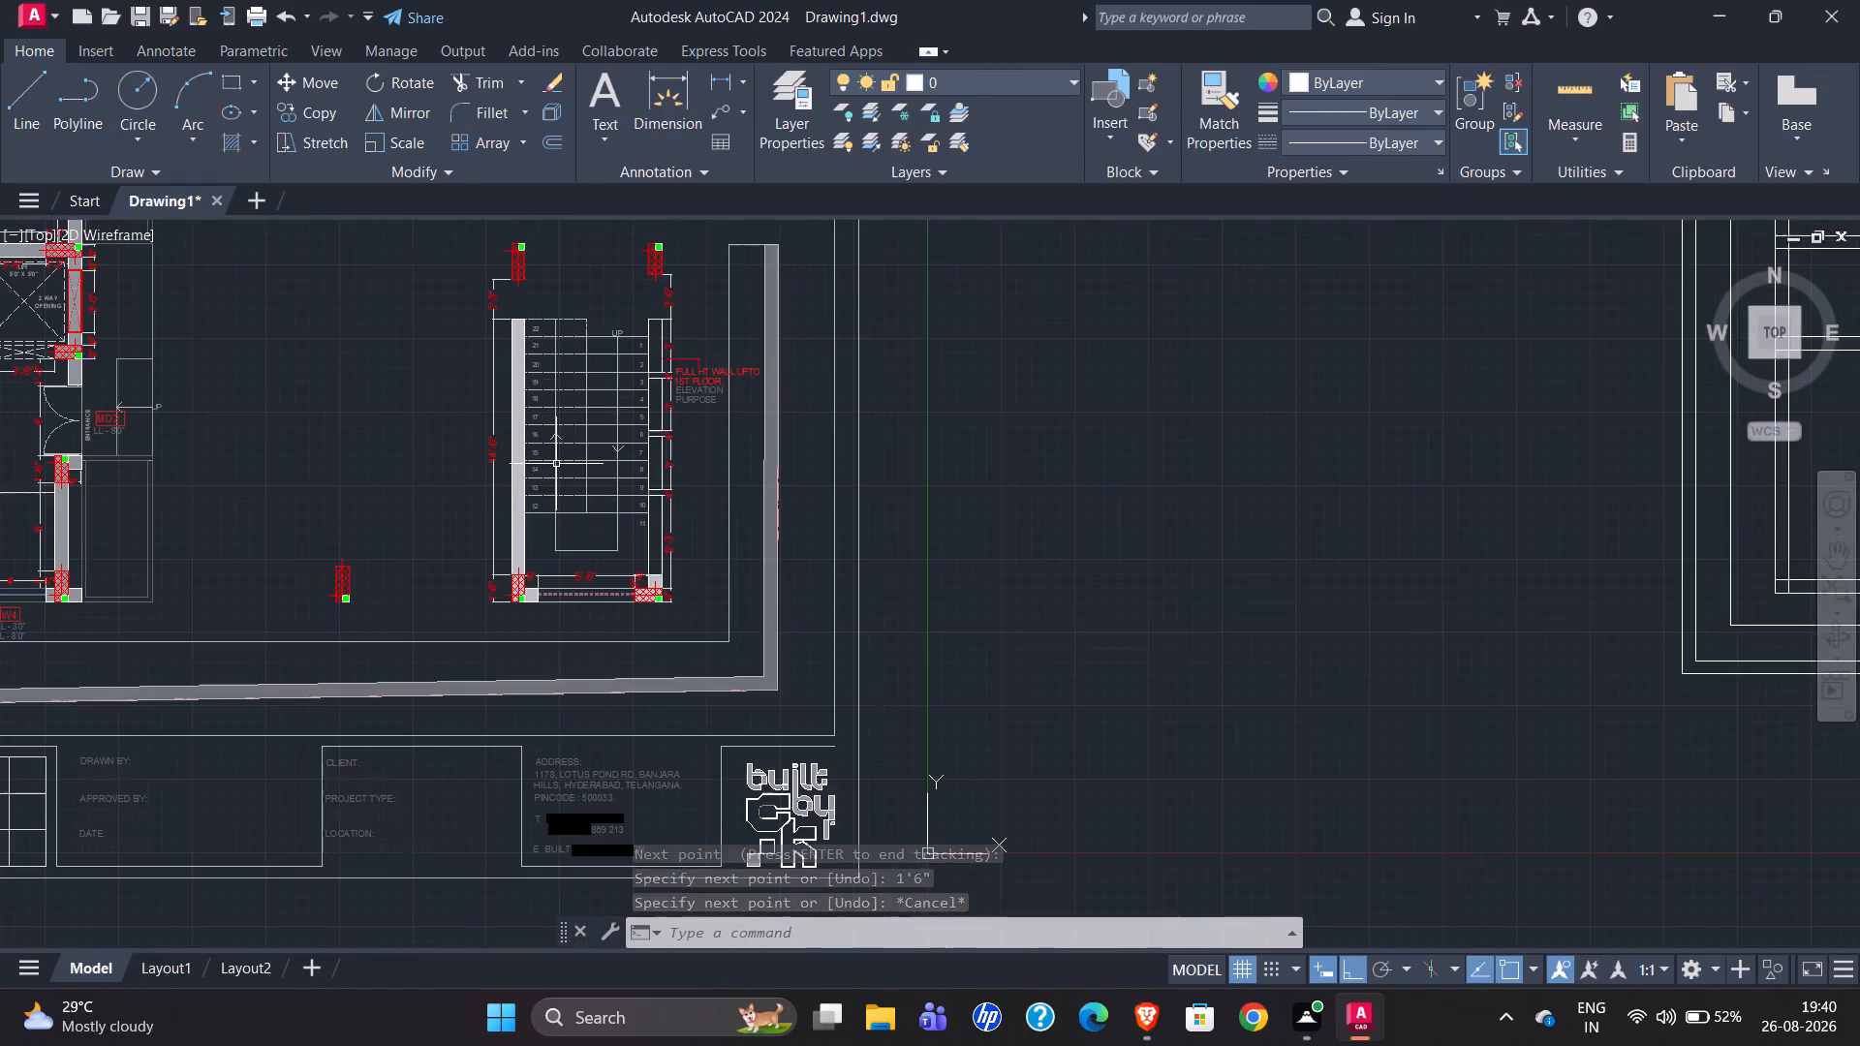
scroll(554, 470, down, 2)
scroll(299, 483, up, 4)
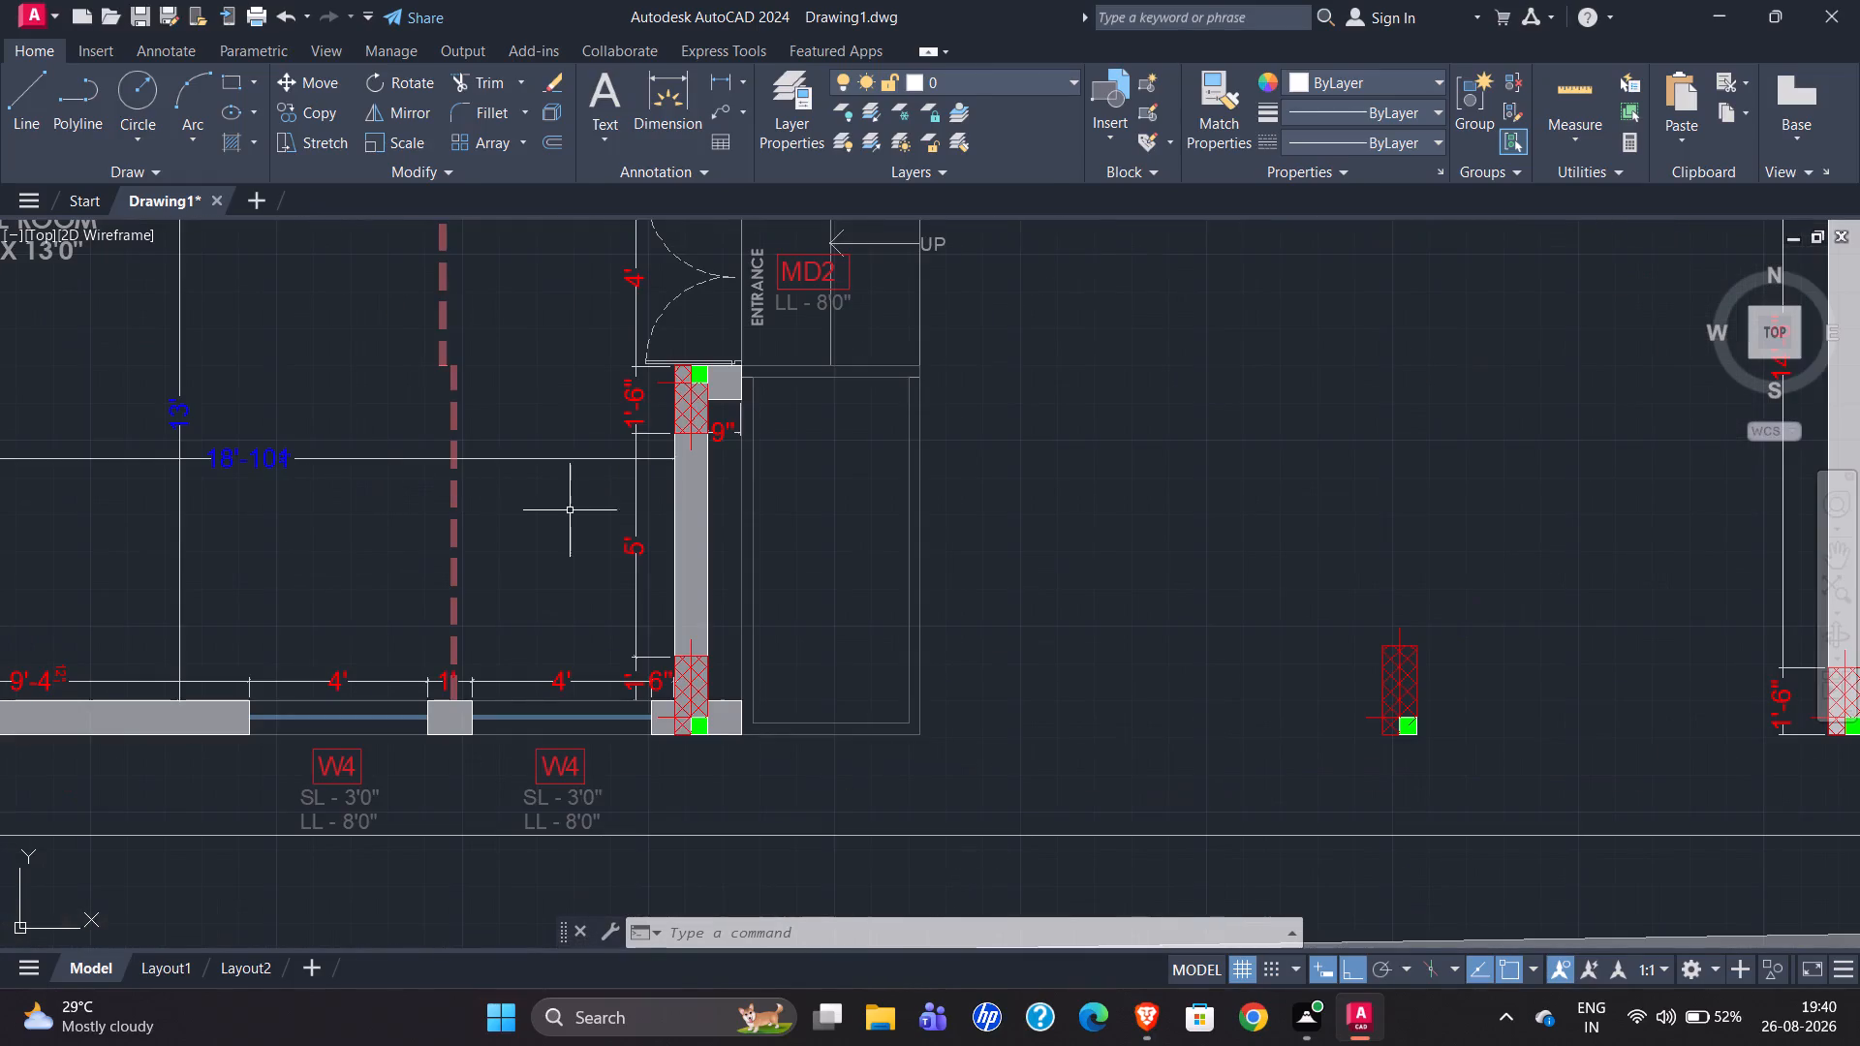
scroll(332, 497, down, 1)
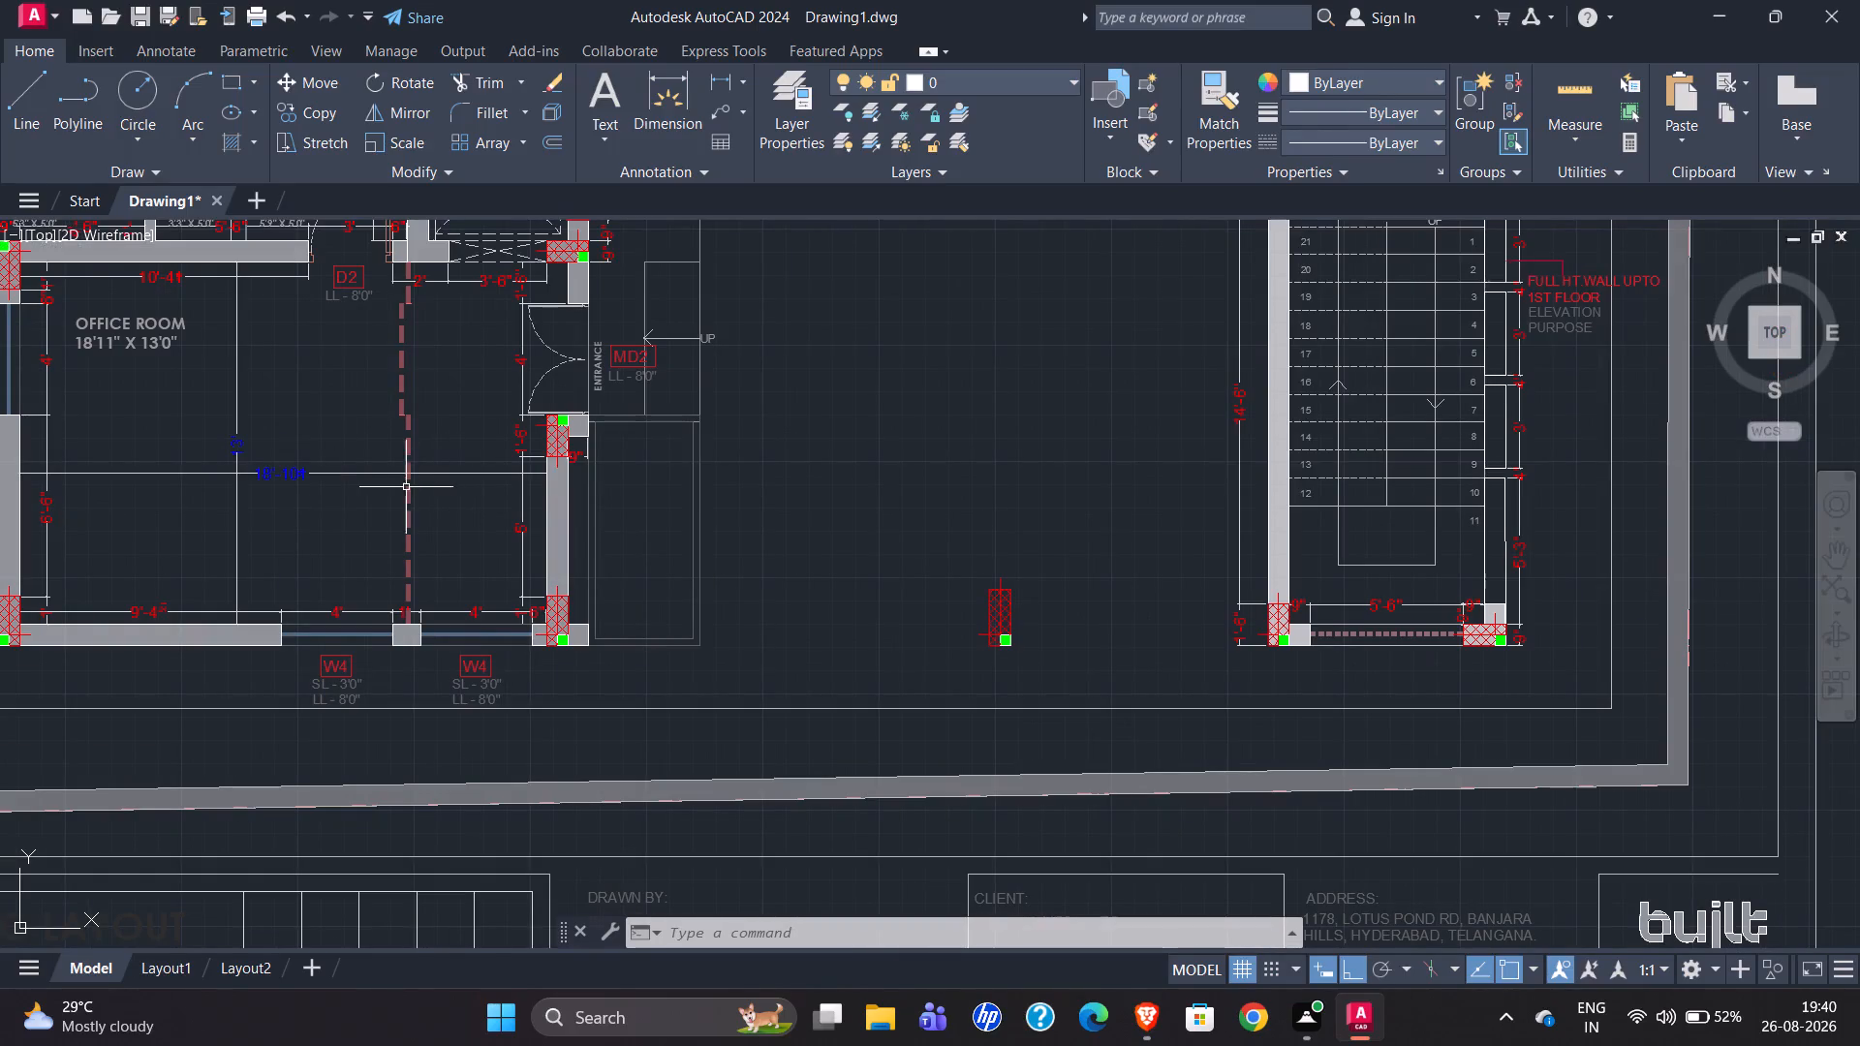
scroll(226, 519, down, 2)
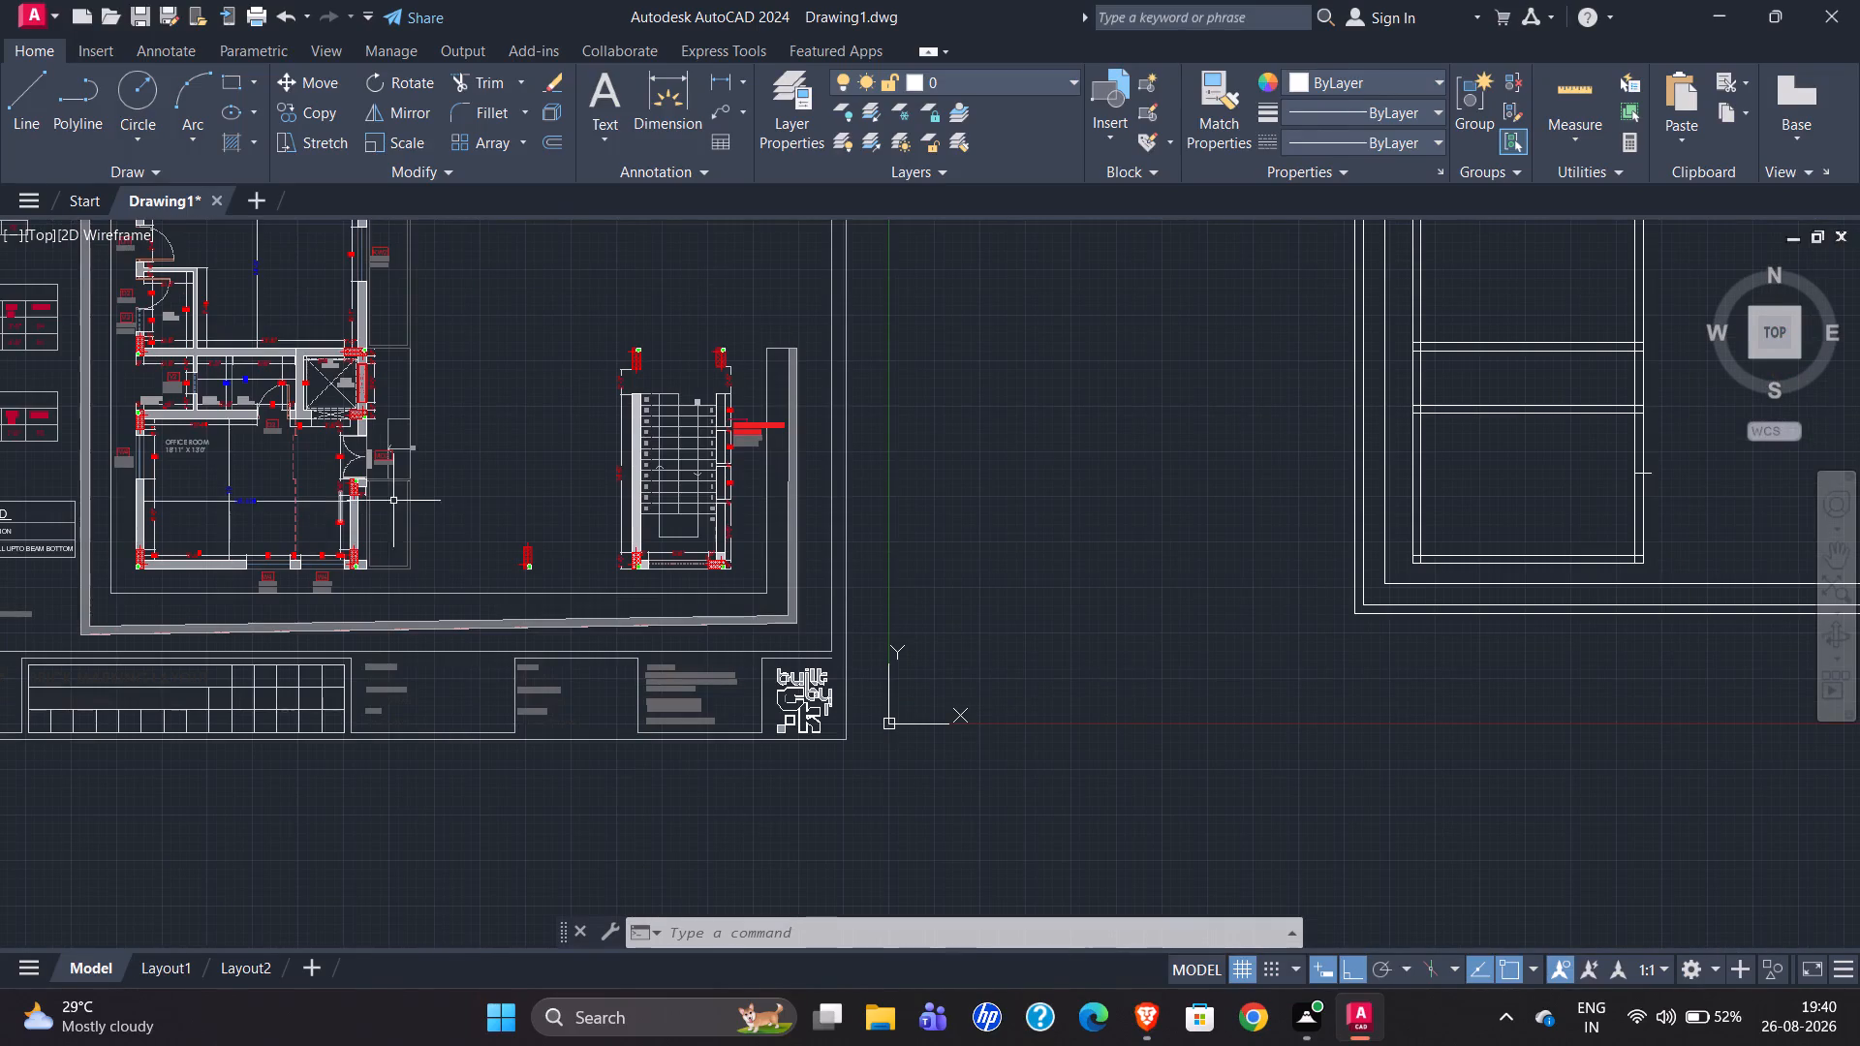
Draw a line along the office room east wall's inner face, from the short 1'6" line's west end south to the room's inner southeast corner.
scroll(237, 525, down, 1)
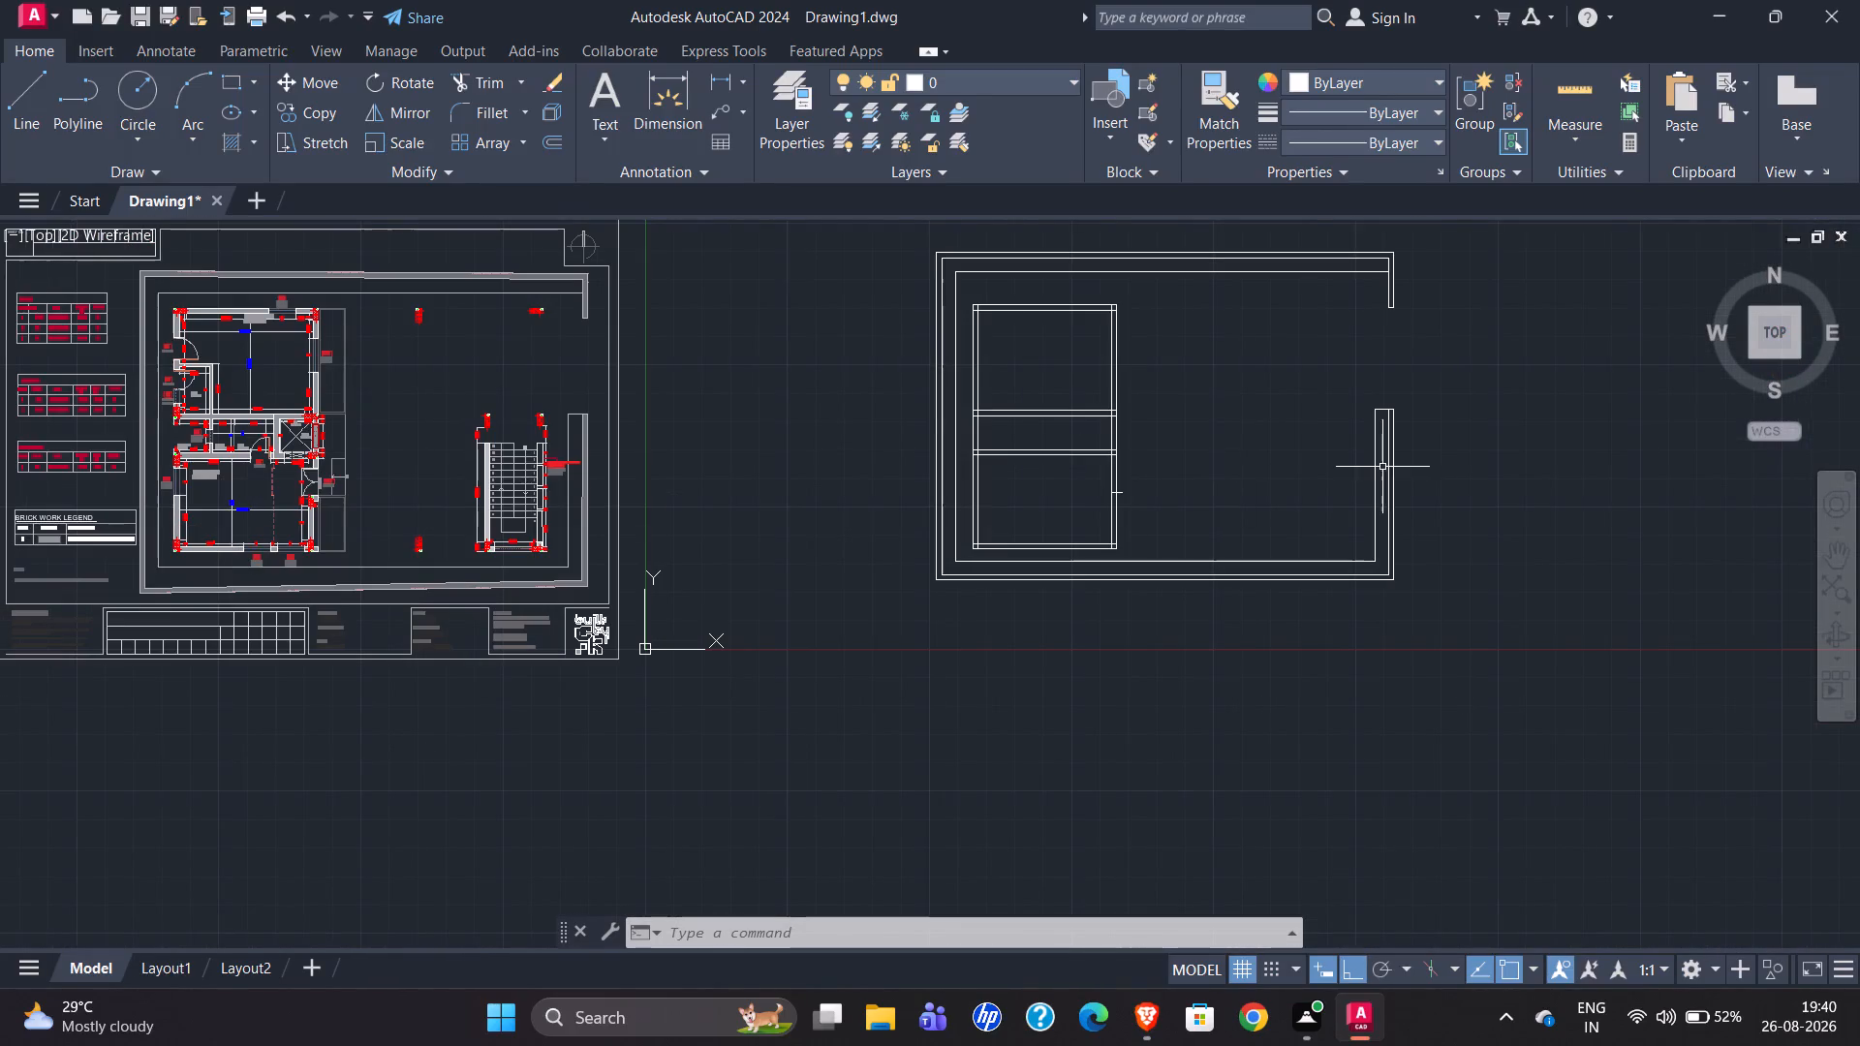
scroll(1108, 506, up, 3)
scroll(1188, 486, down, 1)
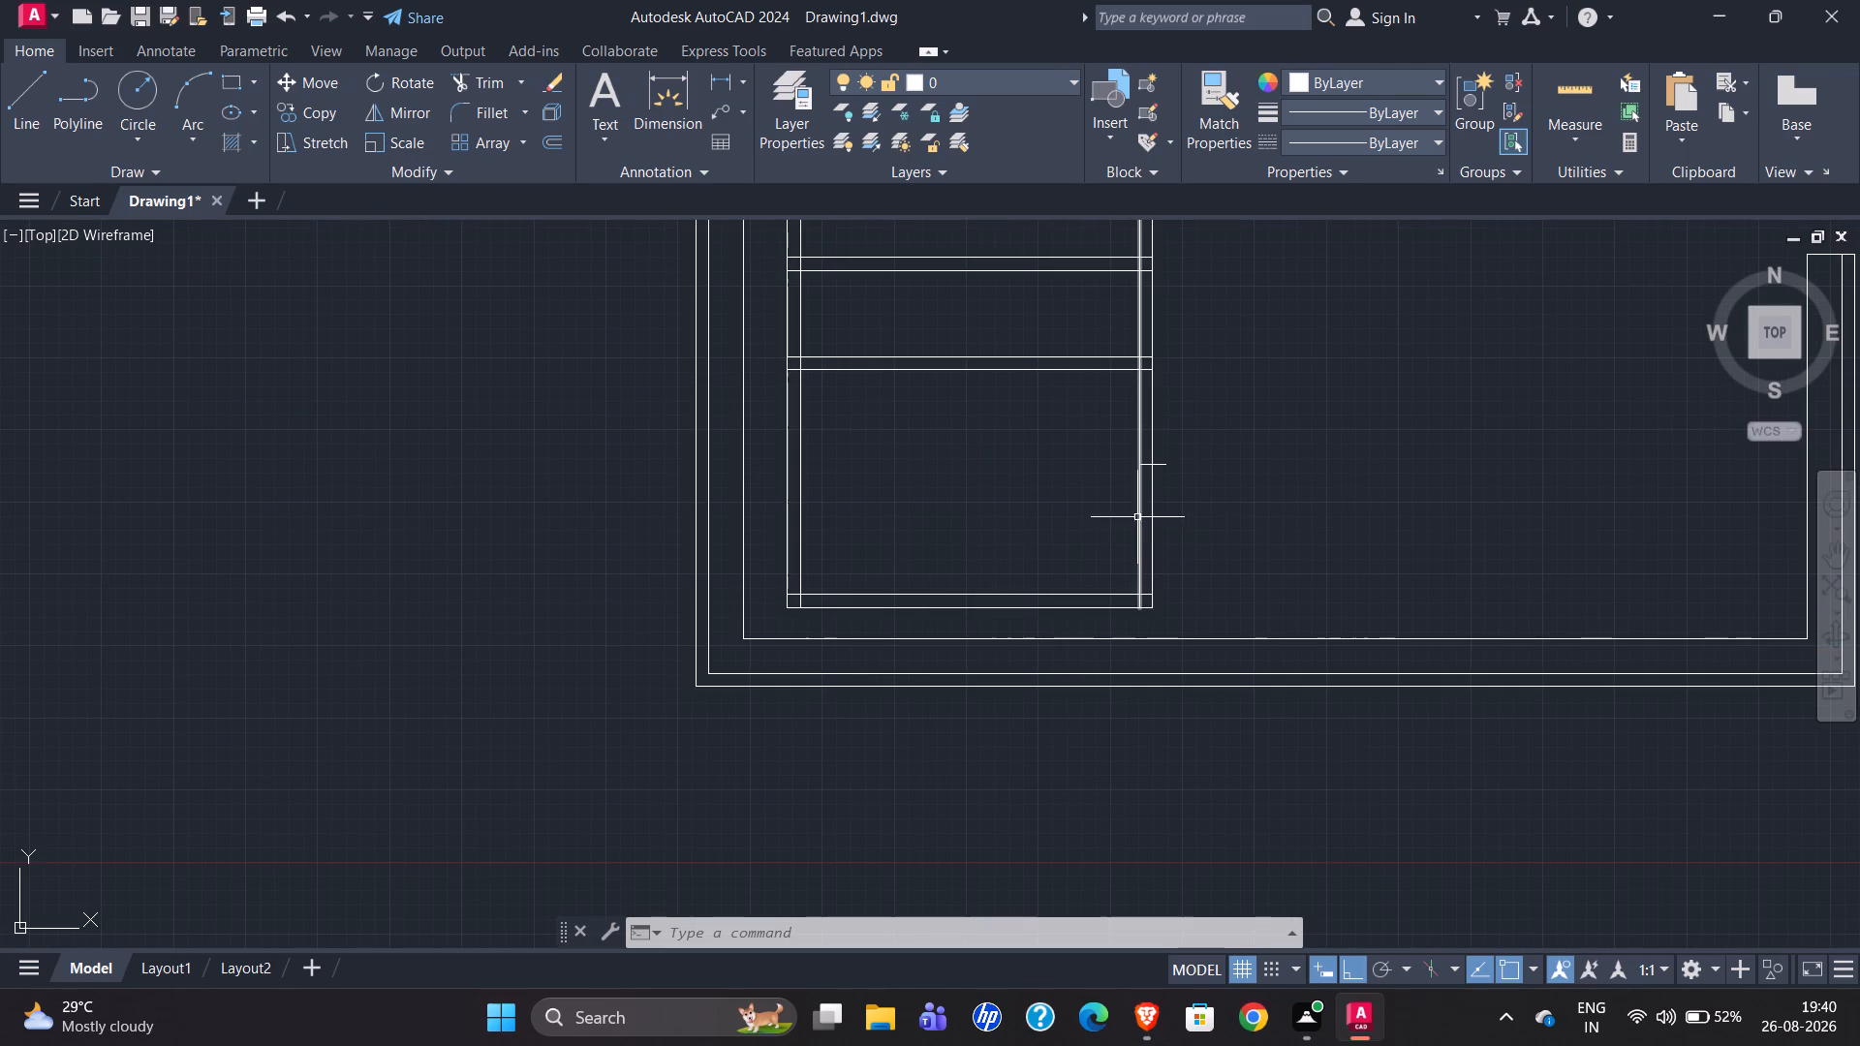
scroll(1136, 517, up, 3)
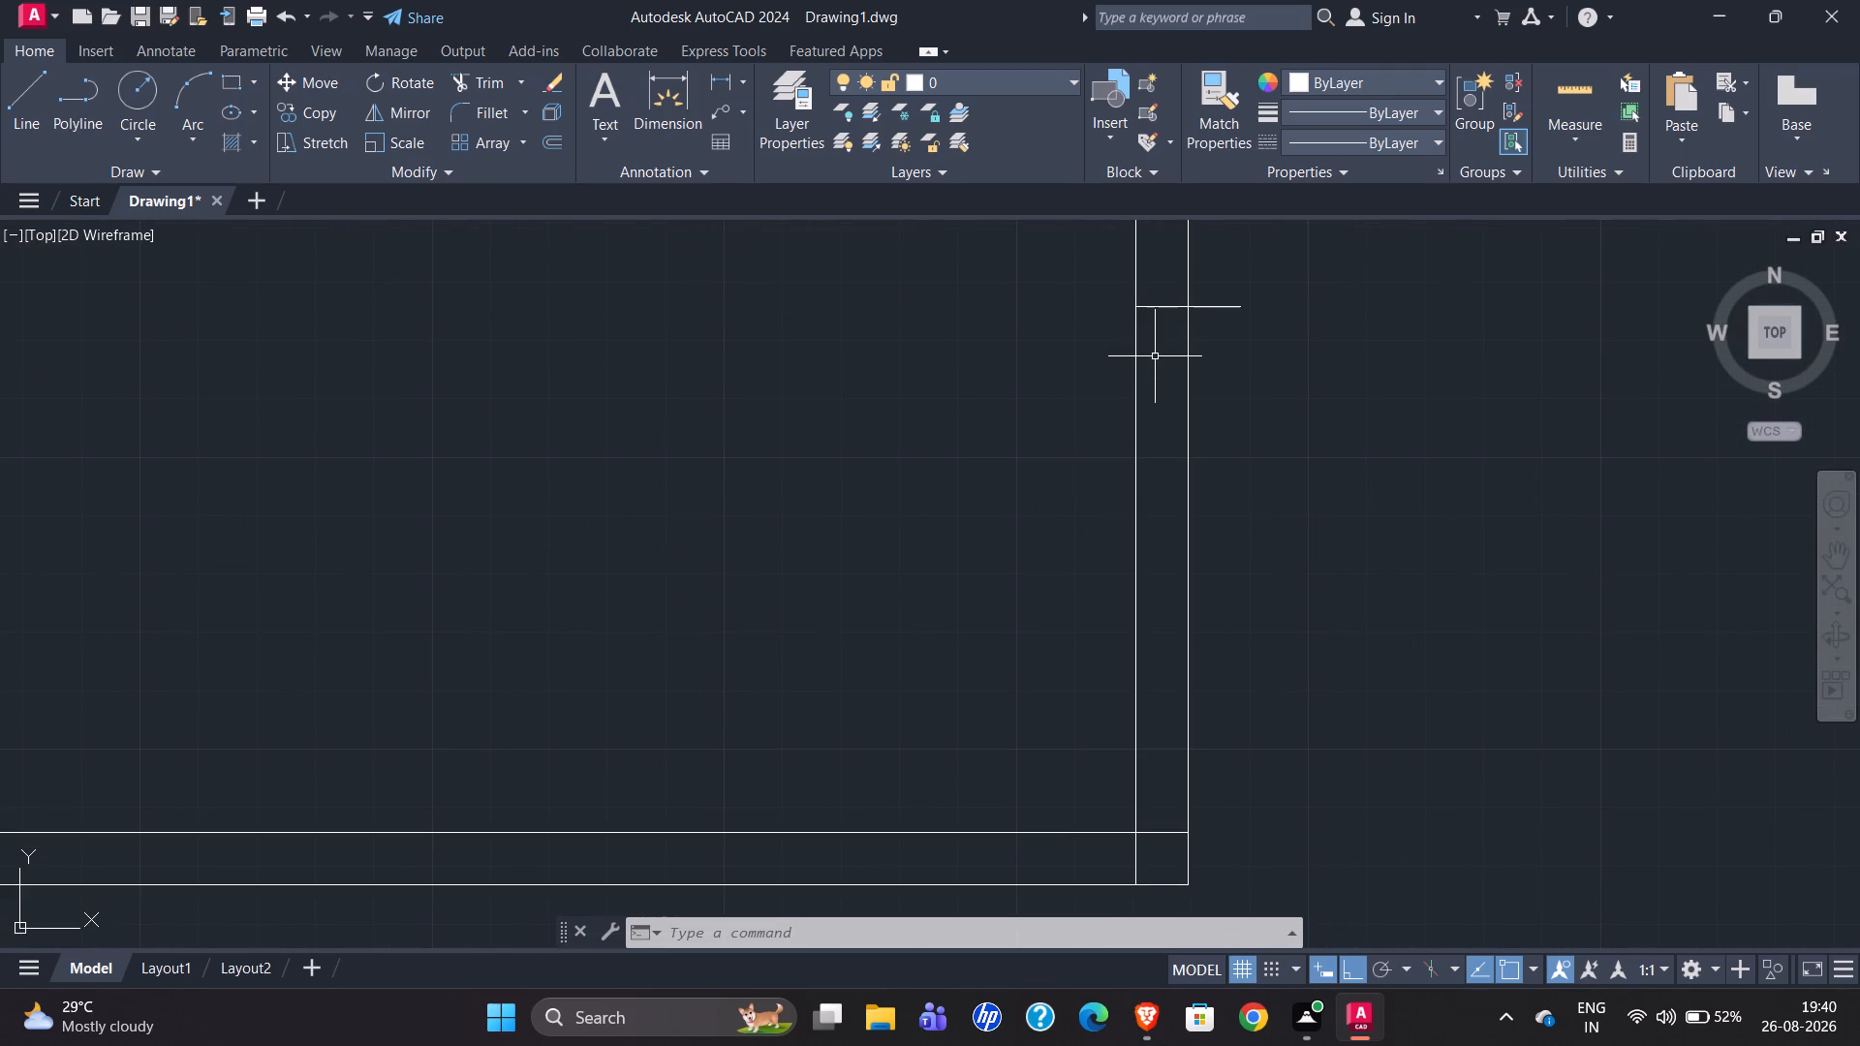
click(20, 88)
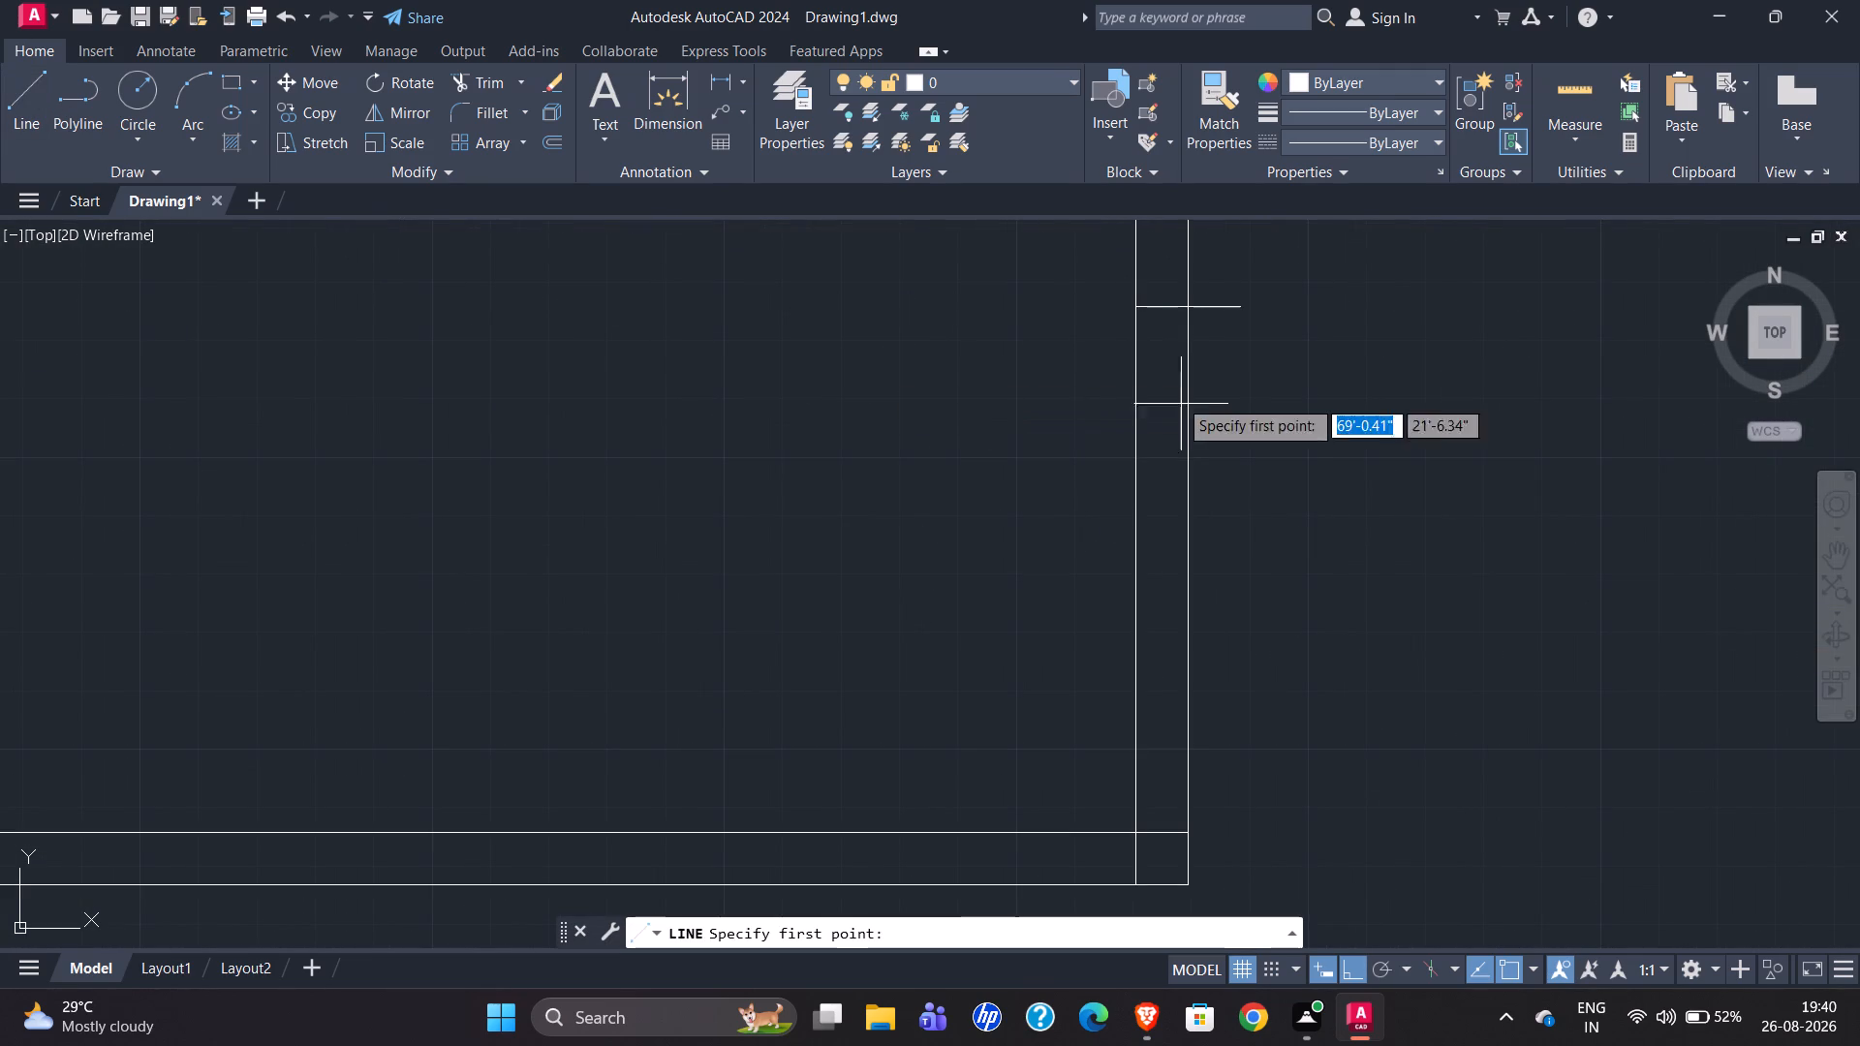
drag(1134, 318, 1141, 354)
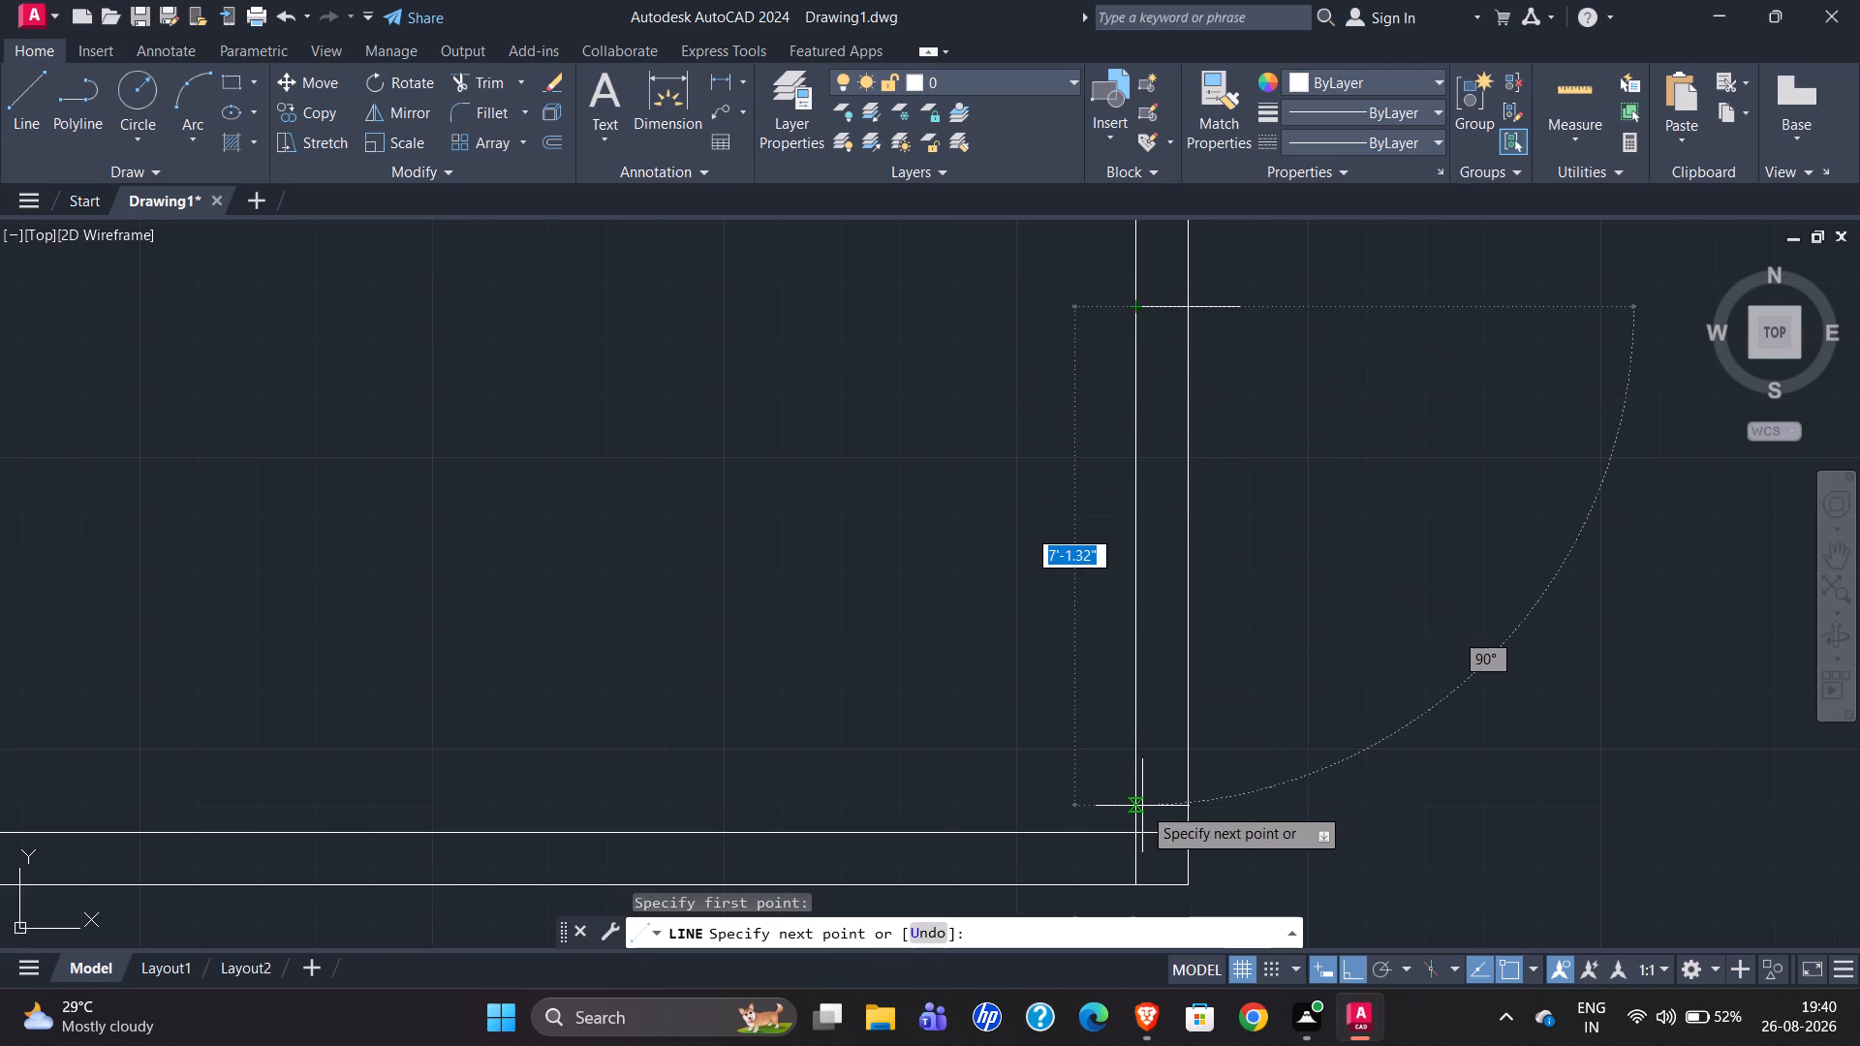
click(1138, 834)
key(Escape)
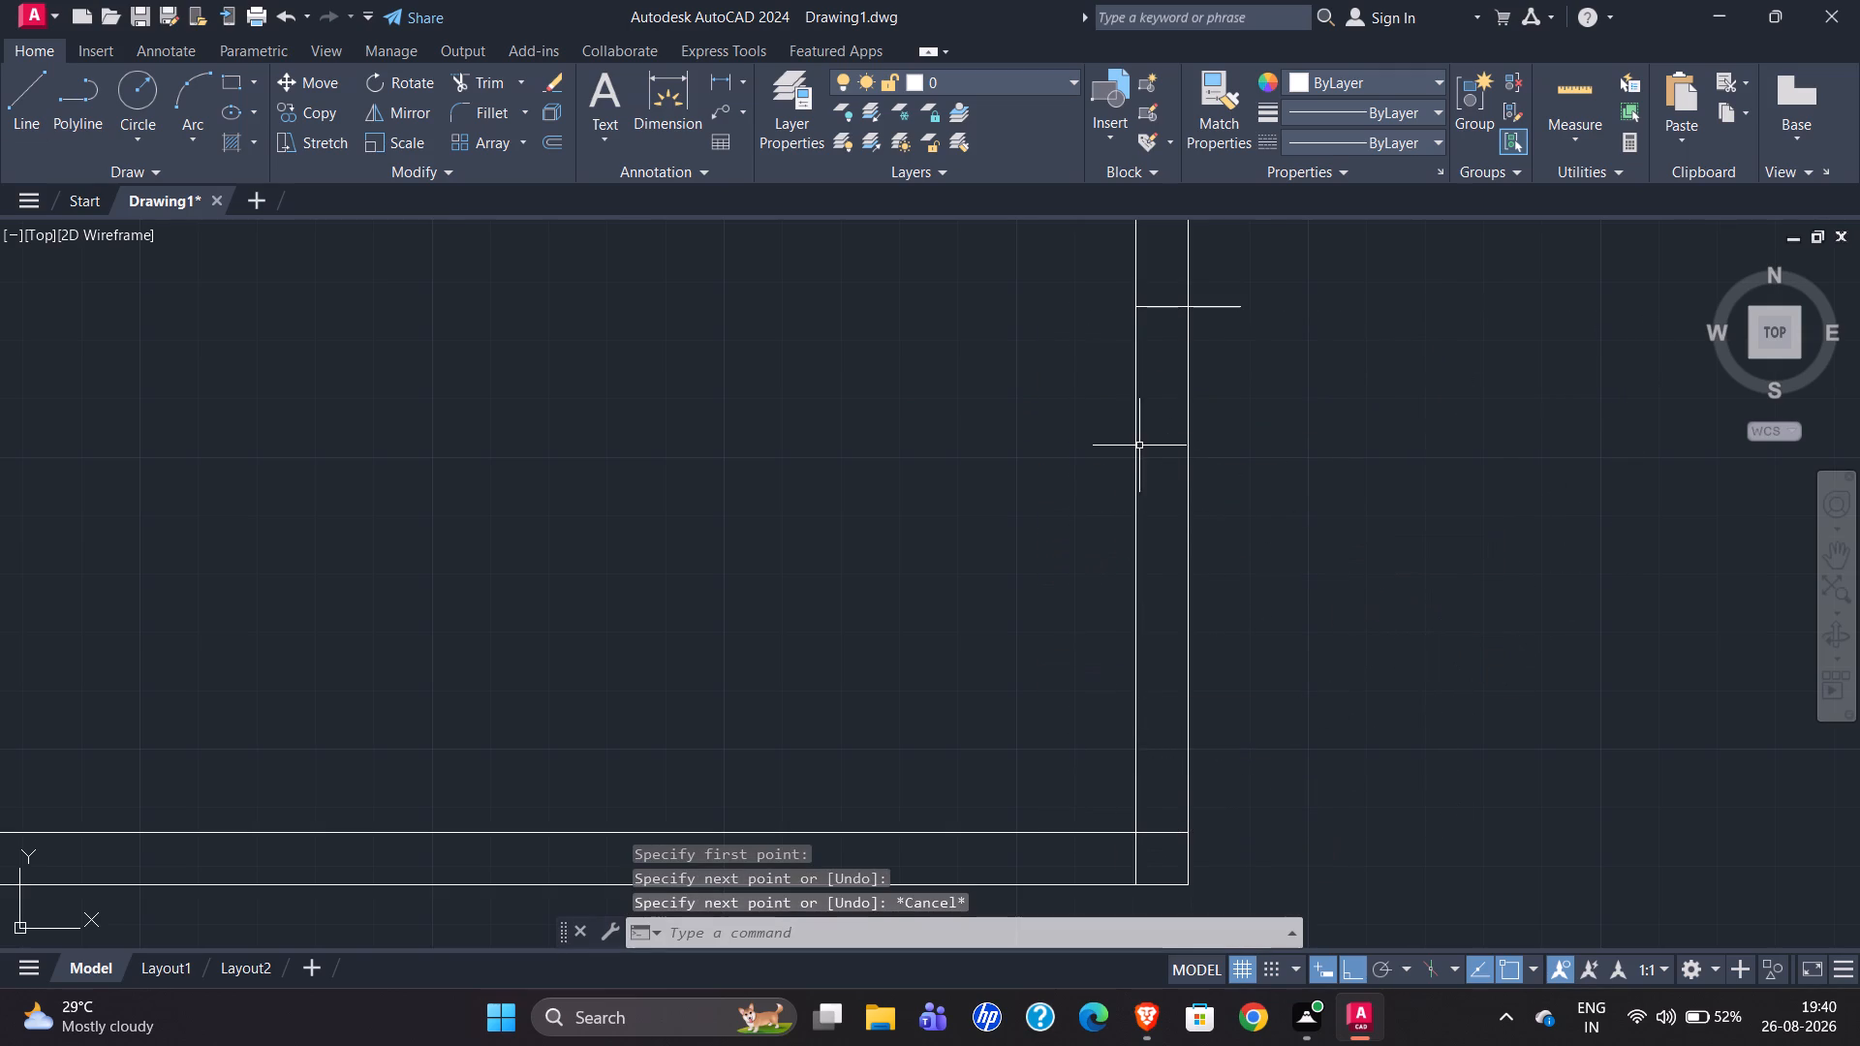
Offset the new line on the office room east wall's inner face 9" westward into the room.
click(1138, 444)
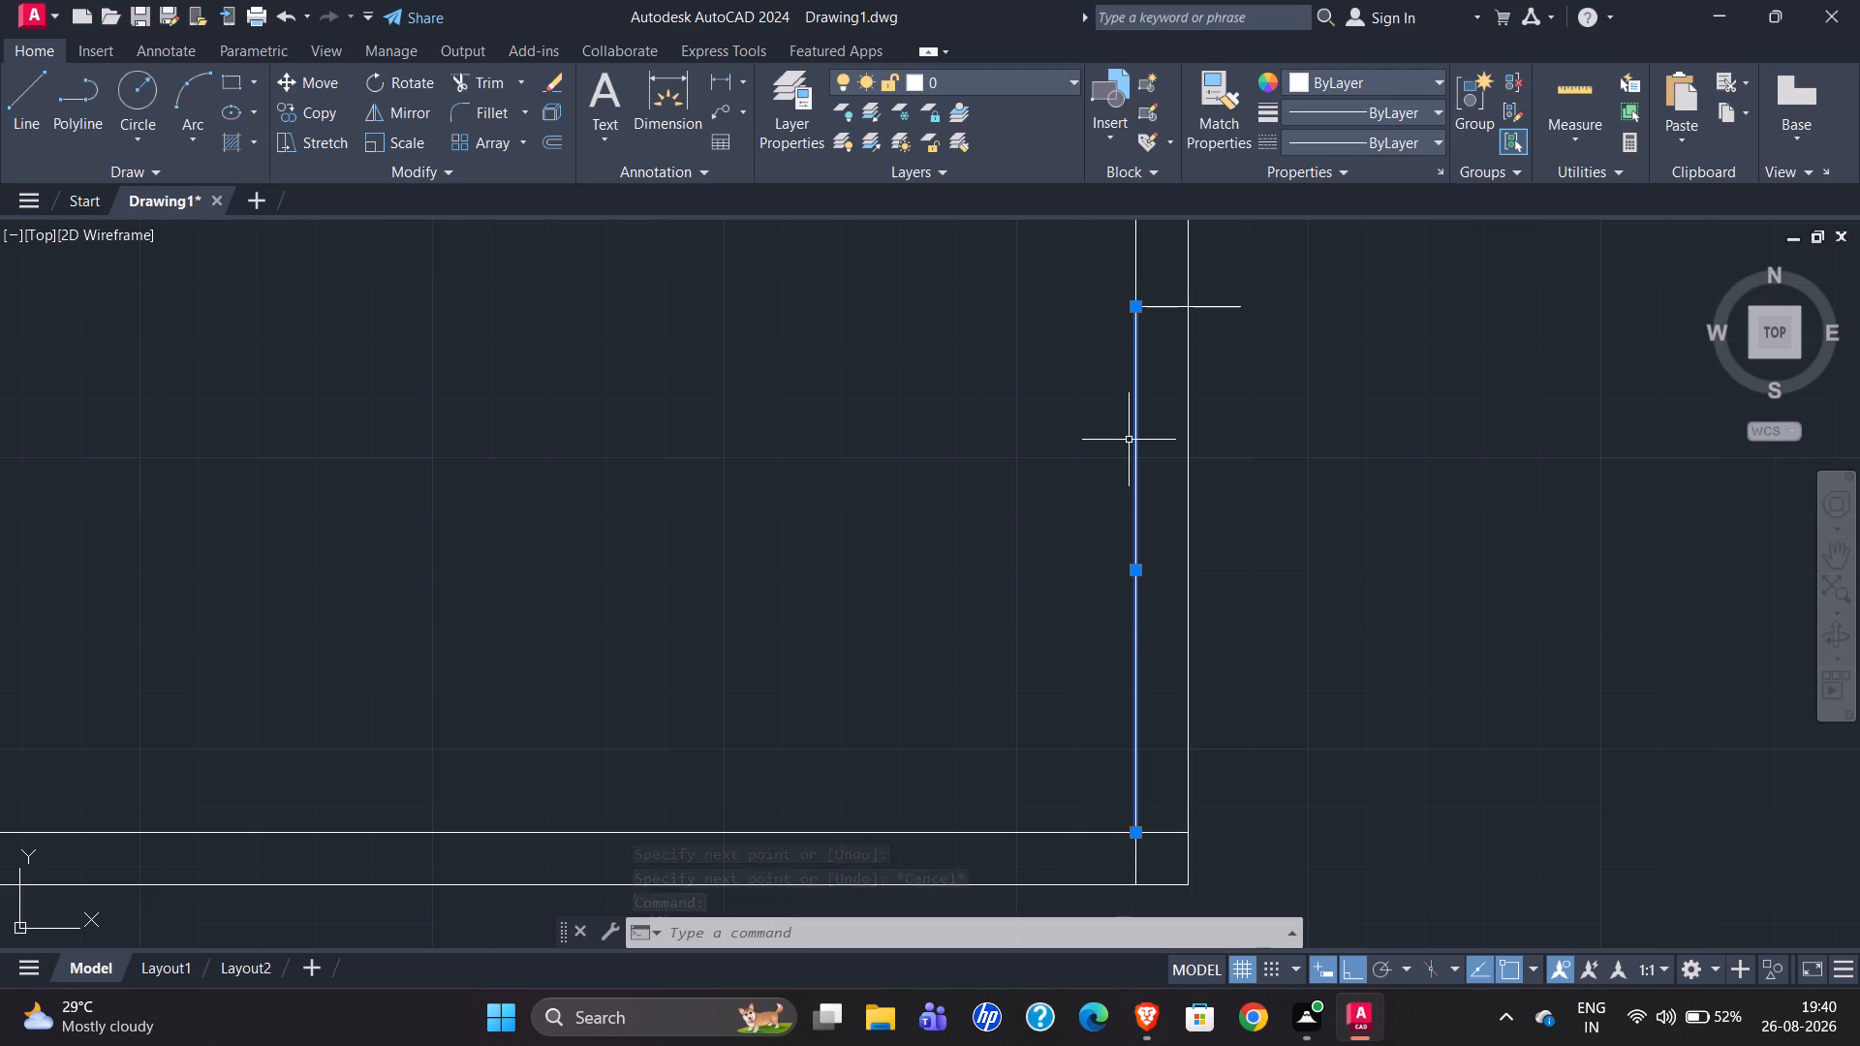
key(o)
key(Return)
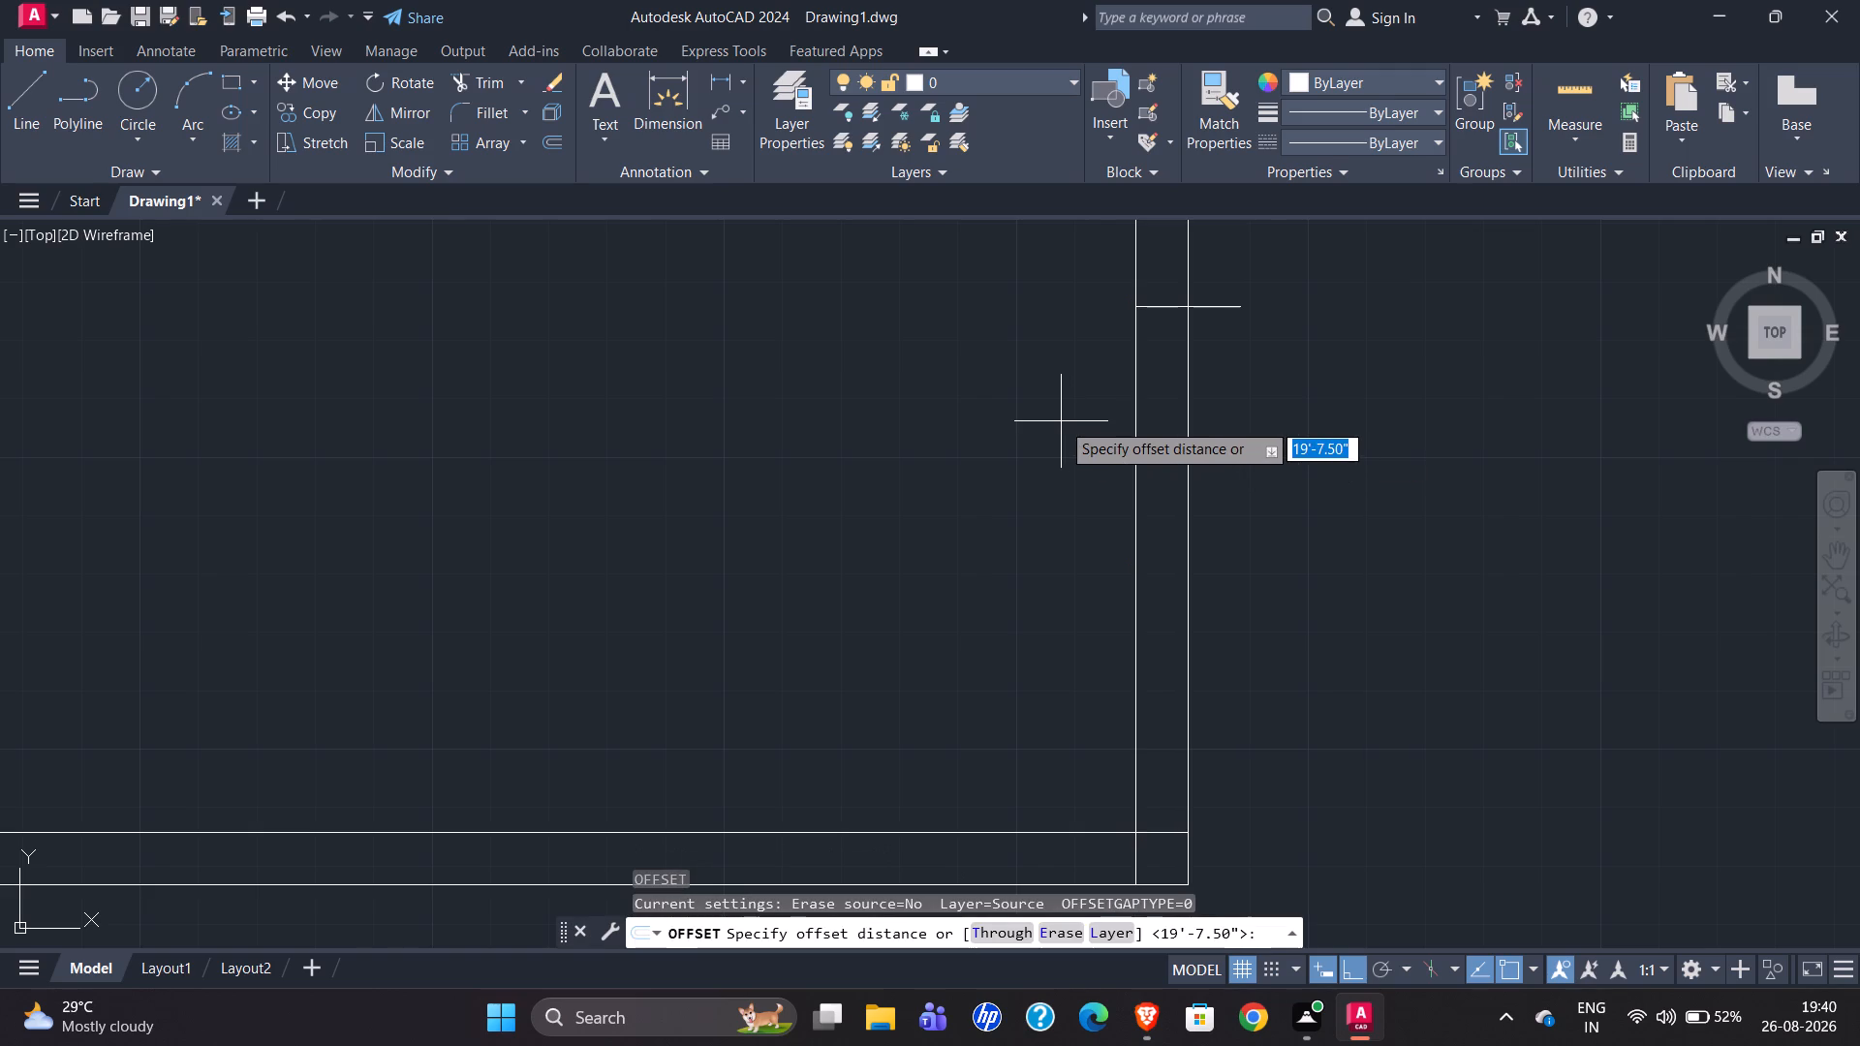
key(9)
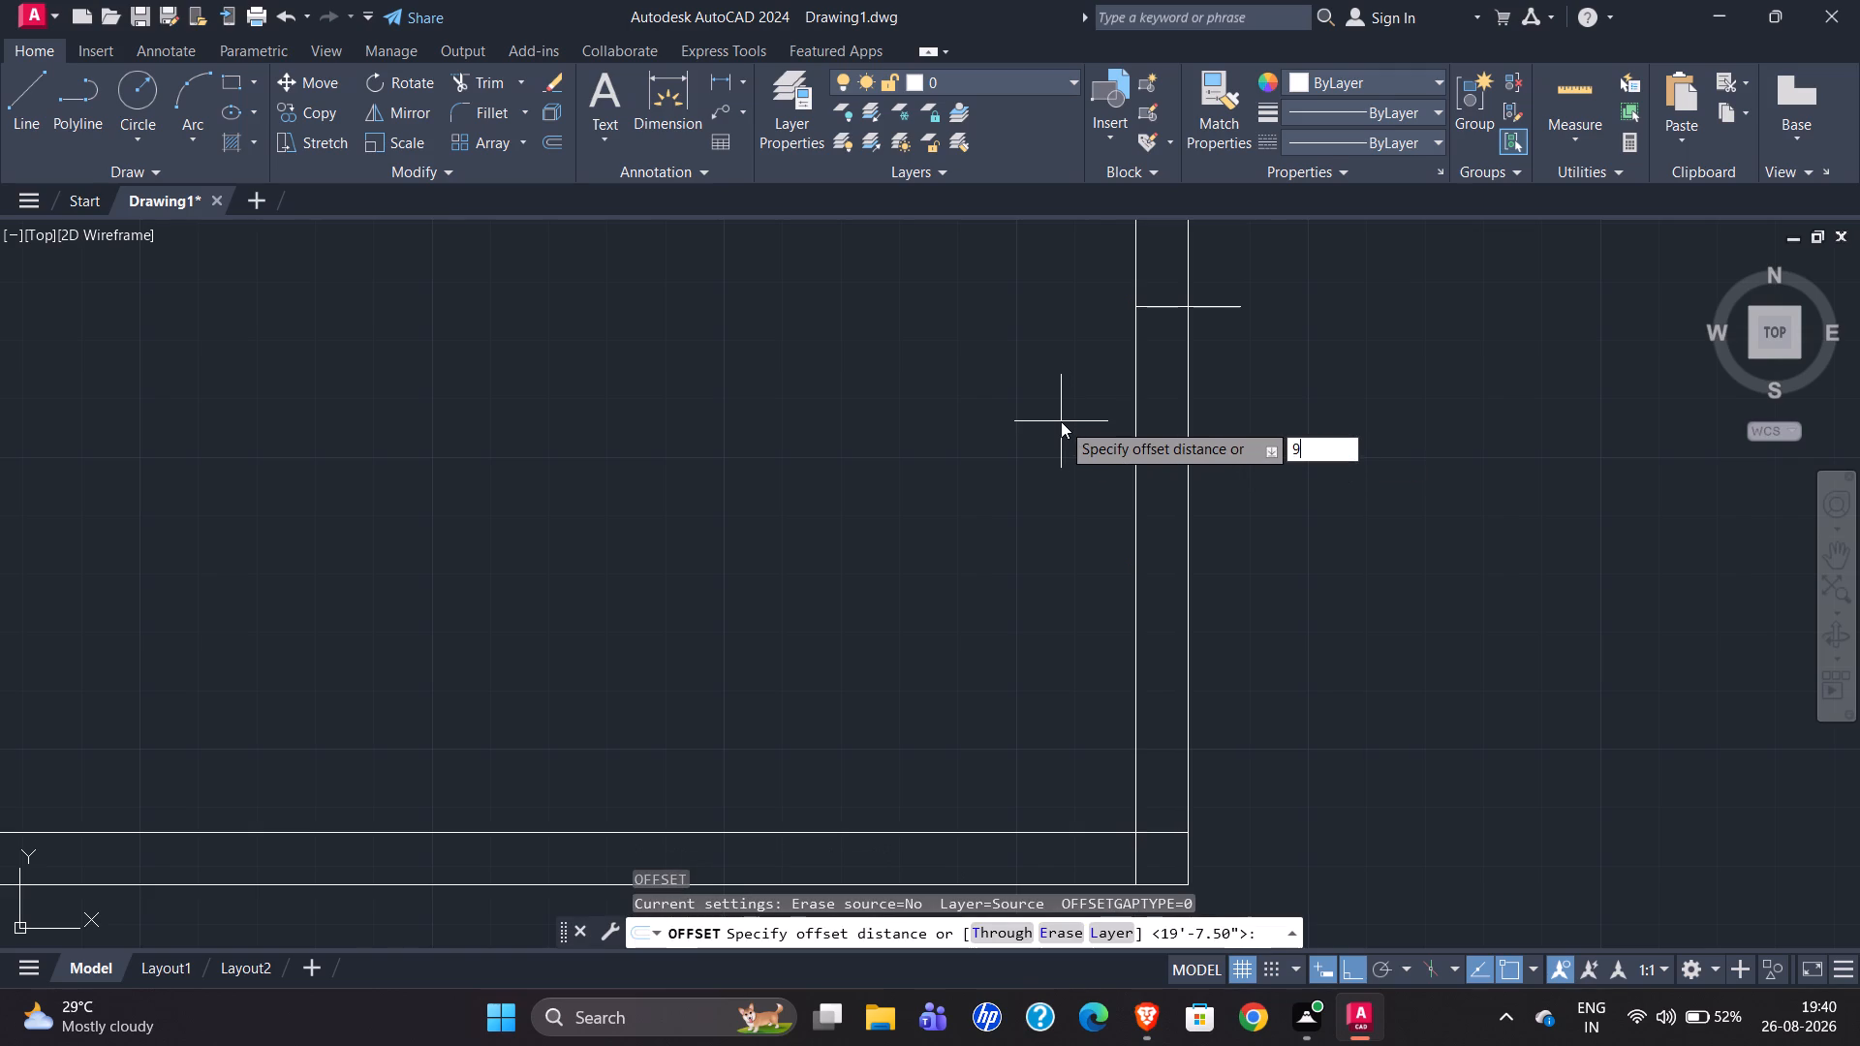
key(shift+quotedbl)
key(Return)
click(1002, 424)
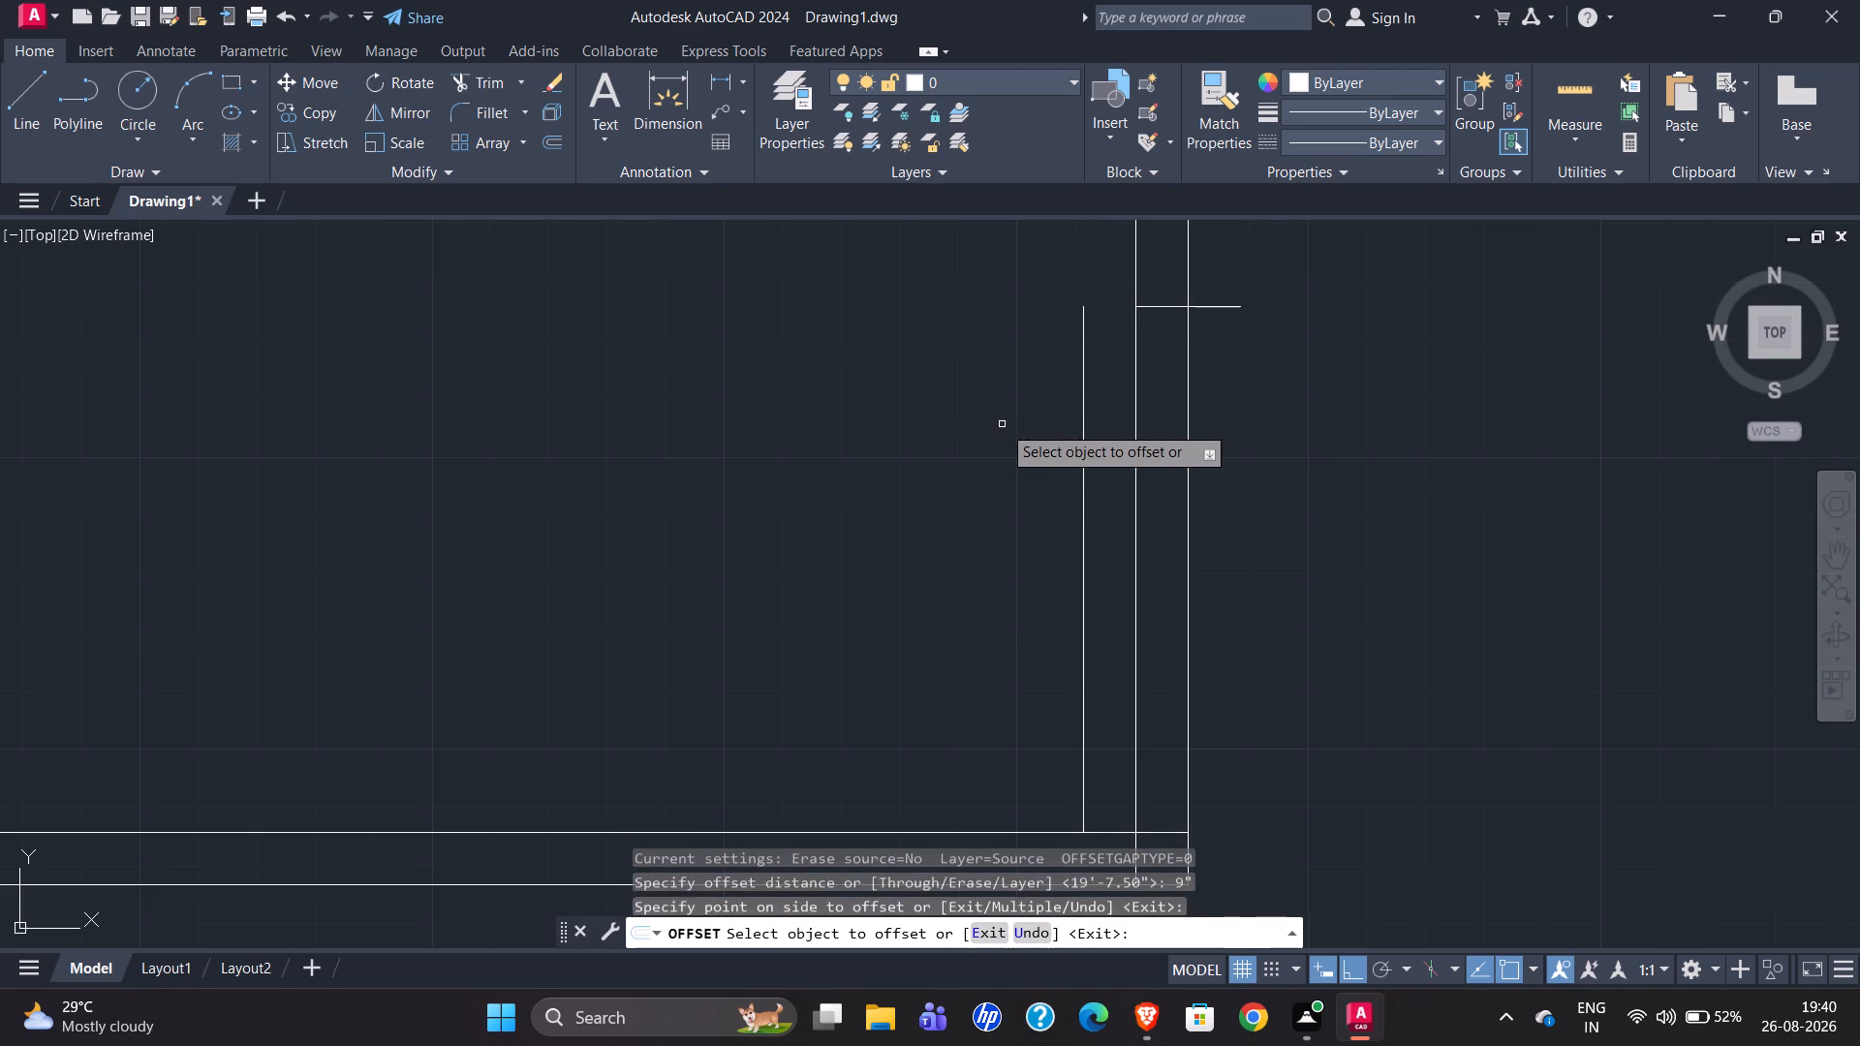
Examine the original plan's office room east wall, MD2 entrance pier and southeast corner dimensions against the redrawn wall.
scroll(1350, 381, down, 4)
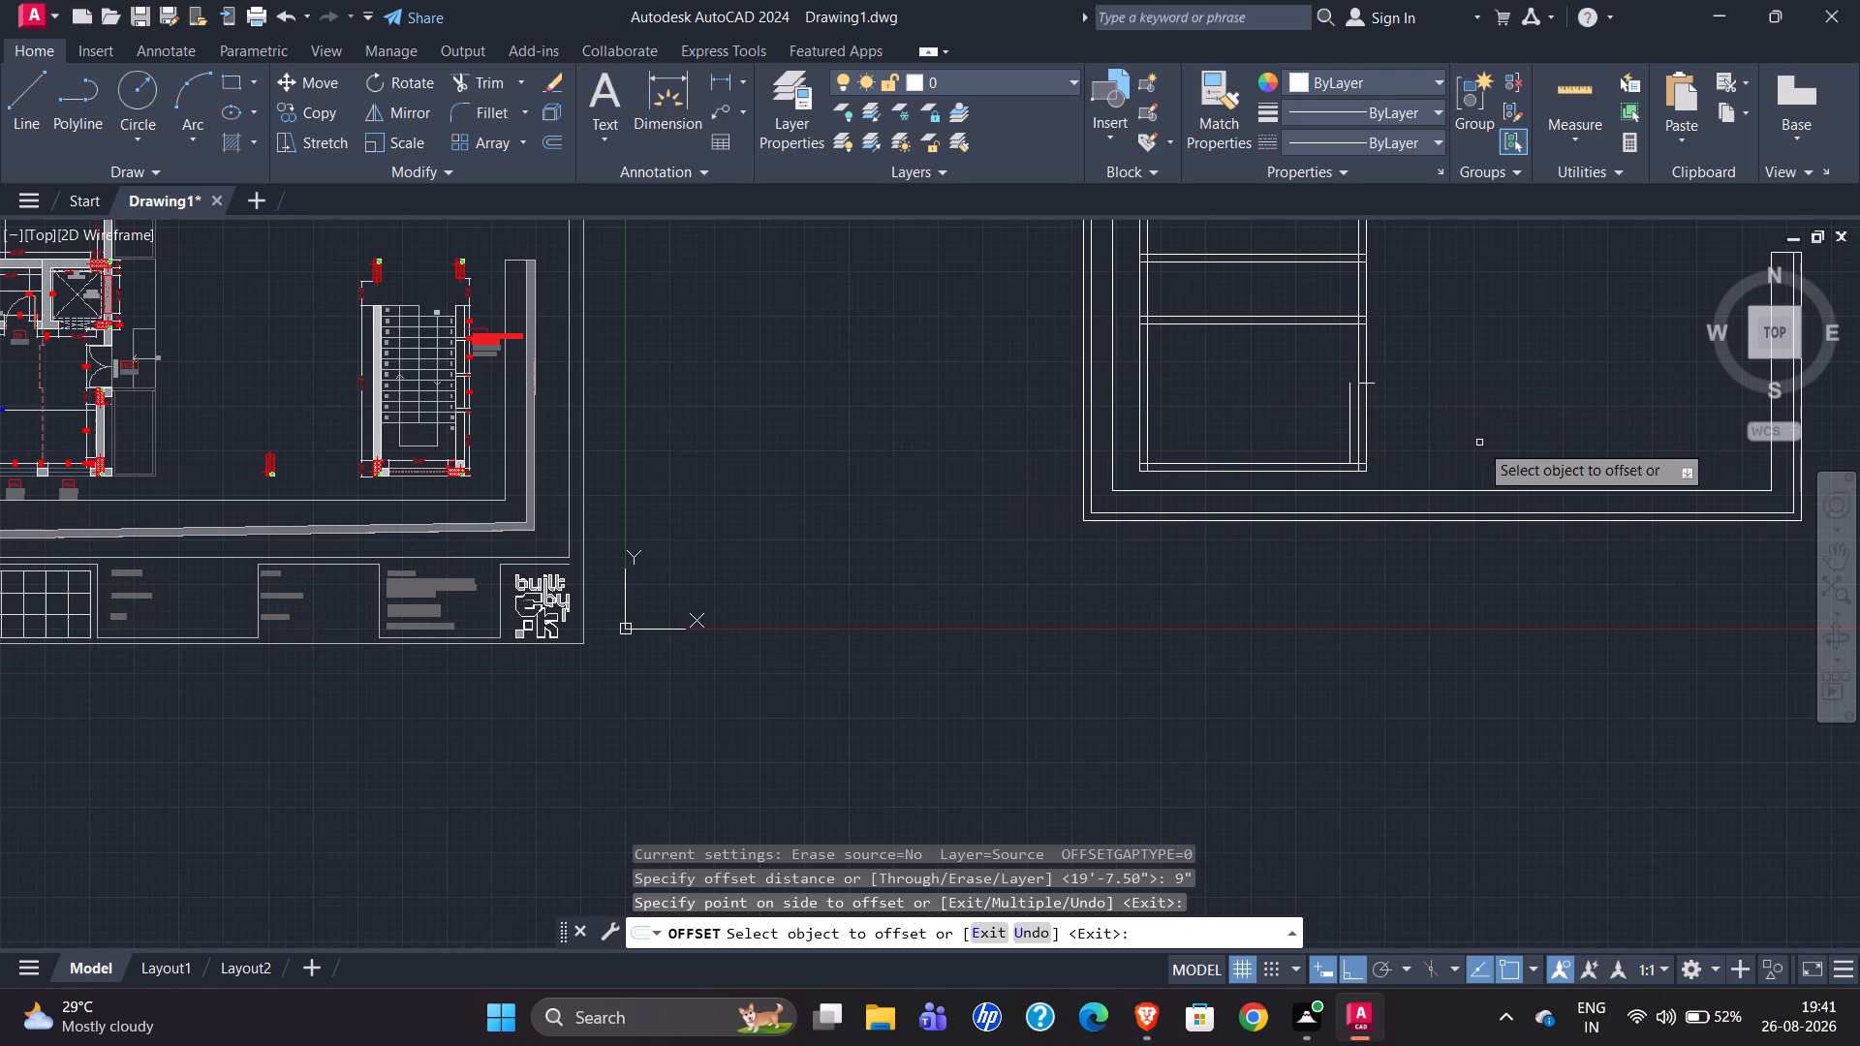
scroll(1453, 560, down, 1)
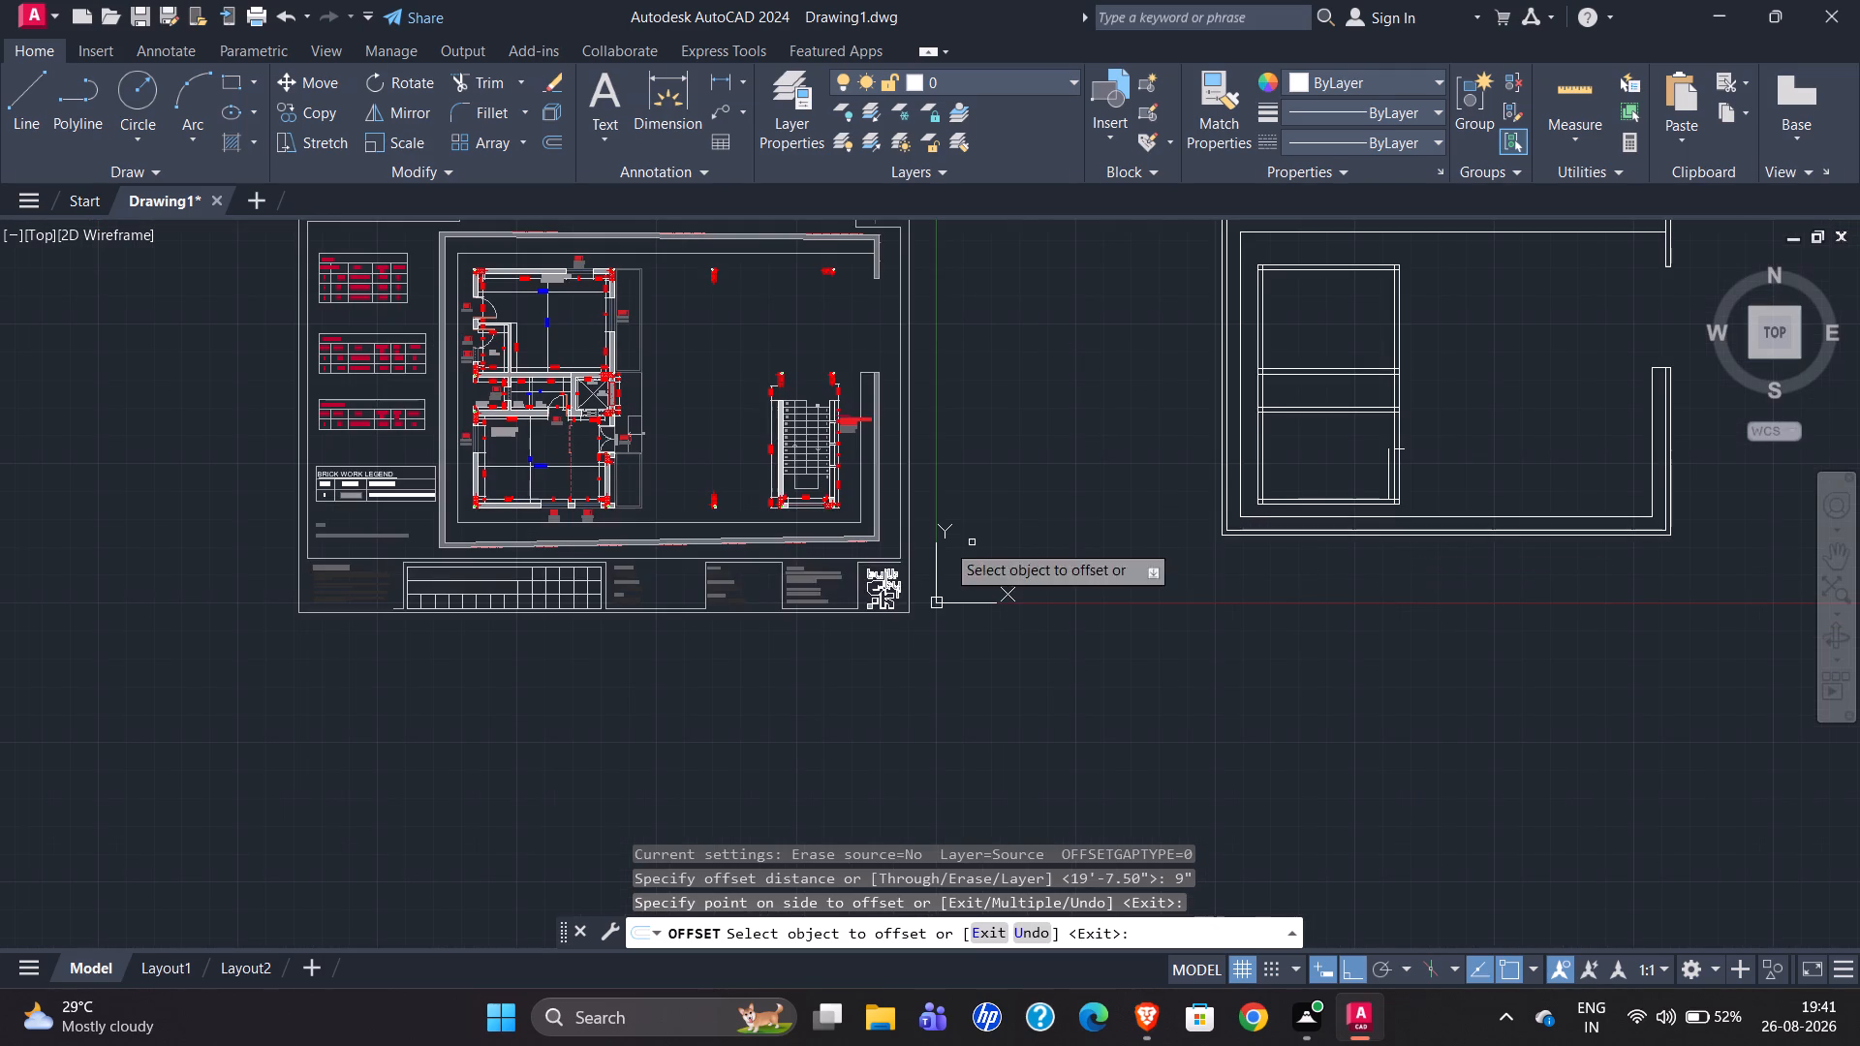
scroll(511, 517, up, 2)
scroll(766, 419, up, 2)
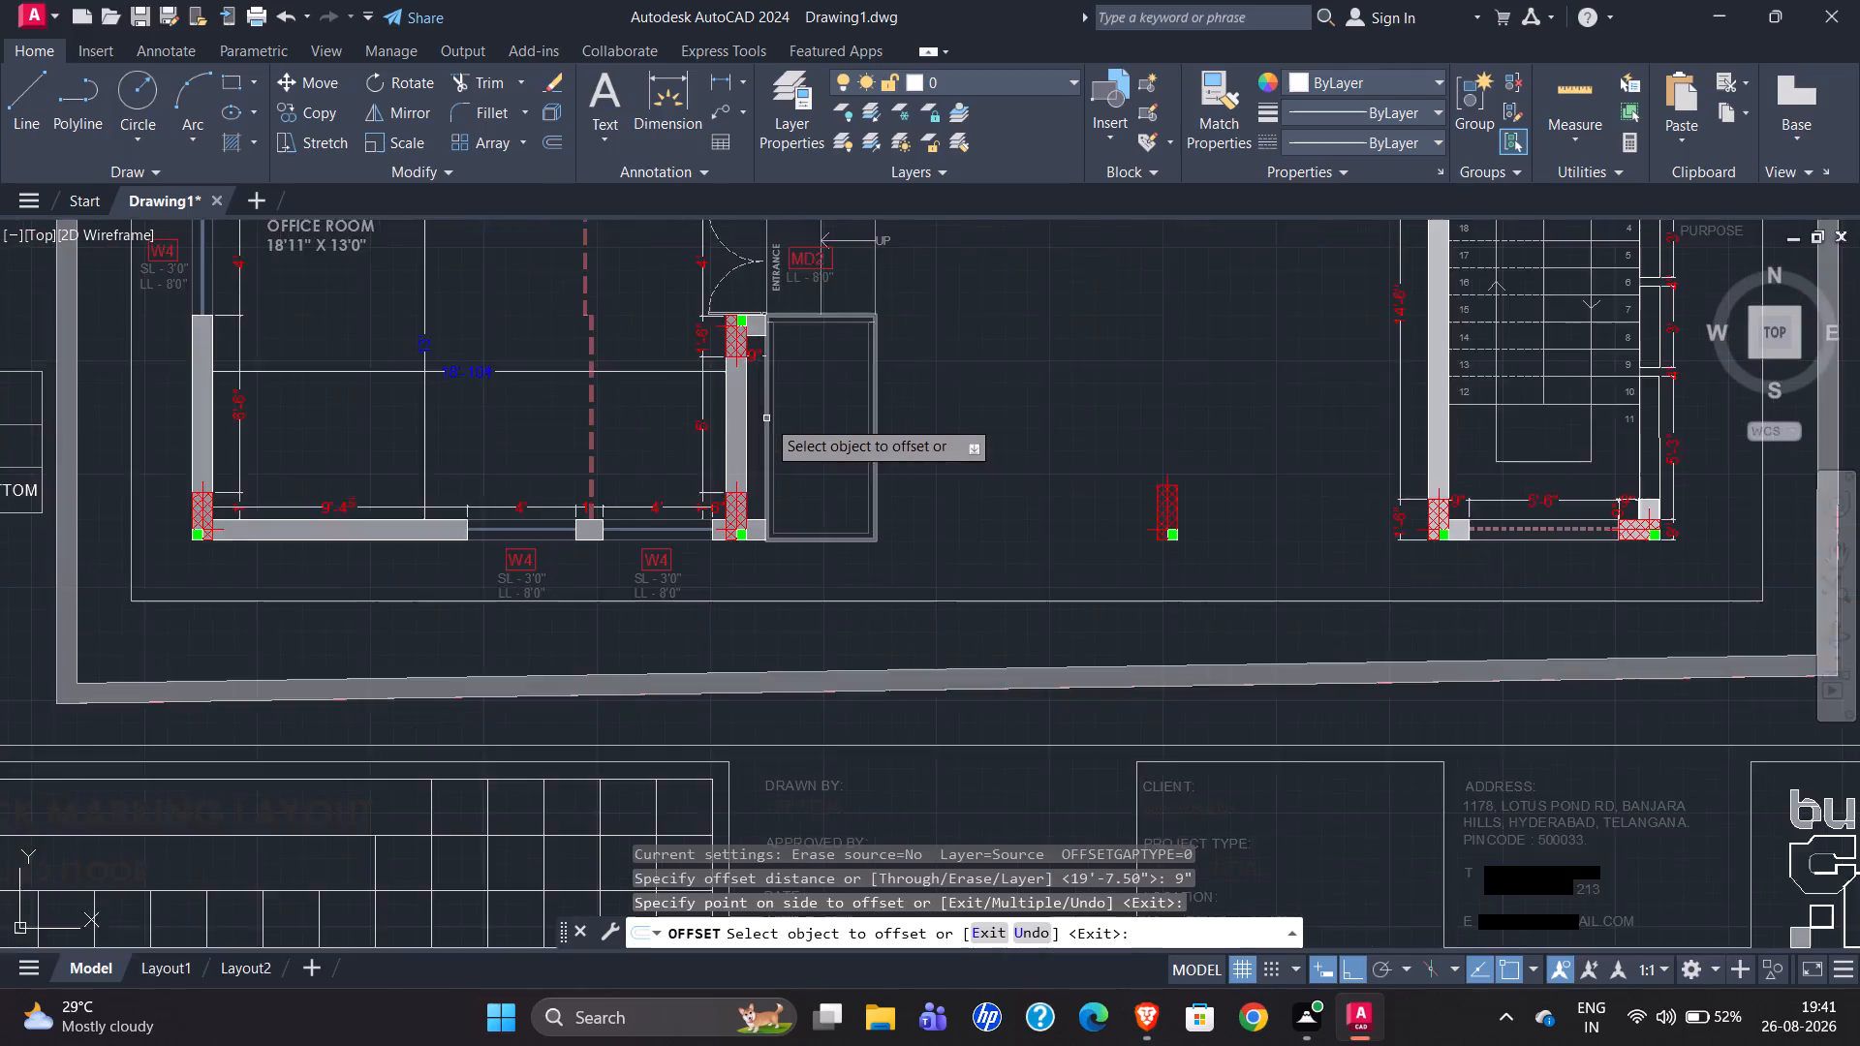
scroll(766, 418, up, 2)
scroll(426, 481, down, 3)
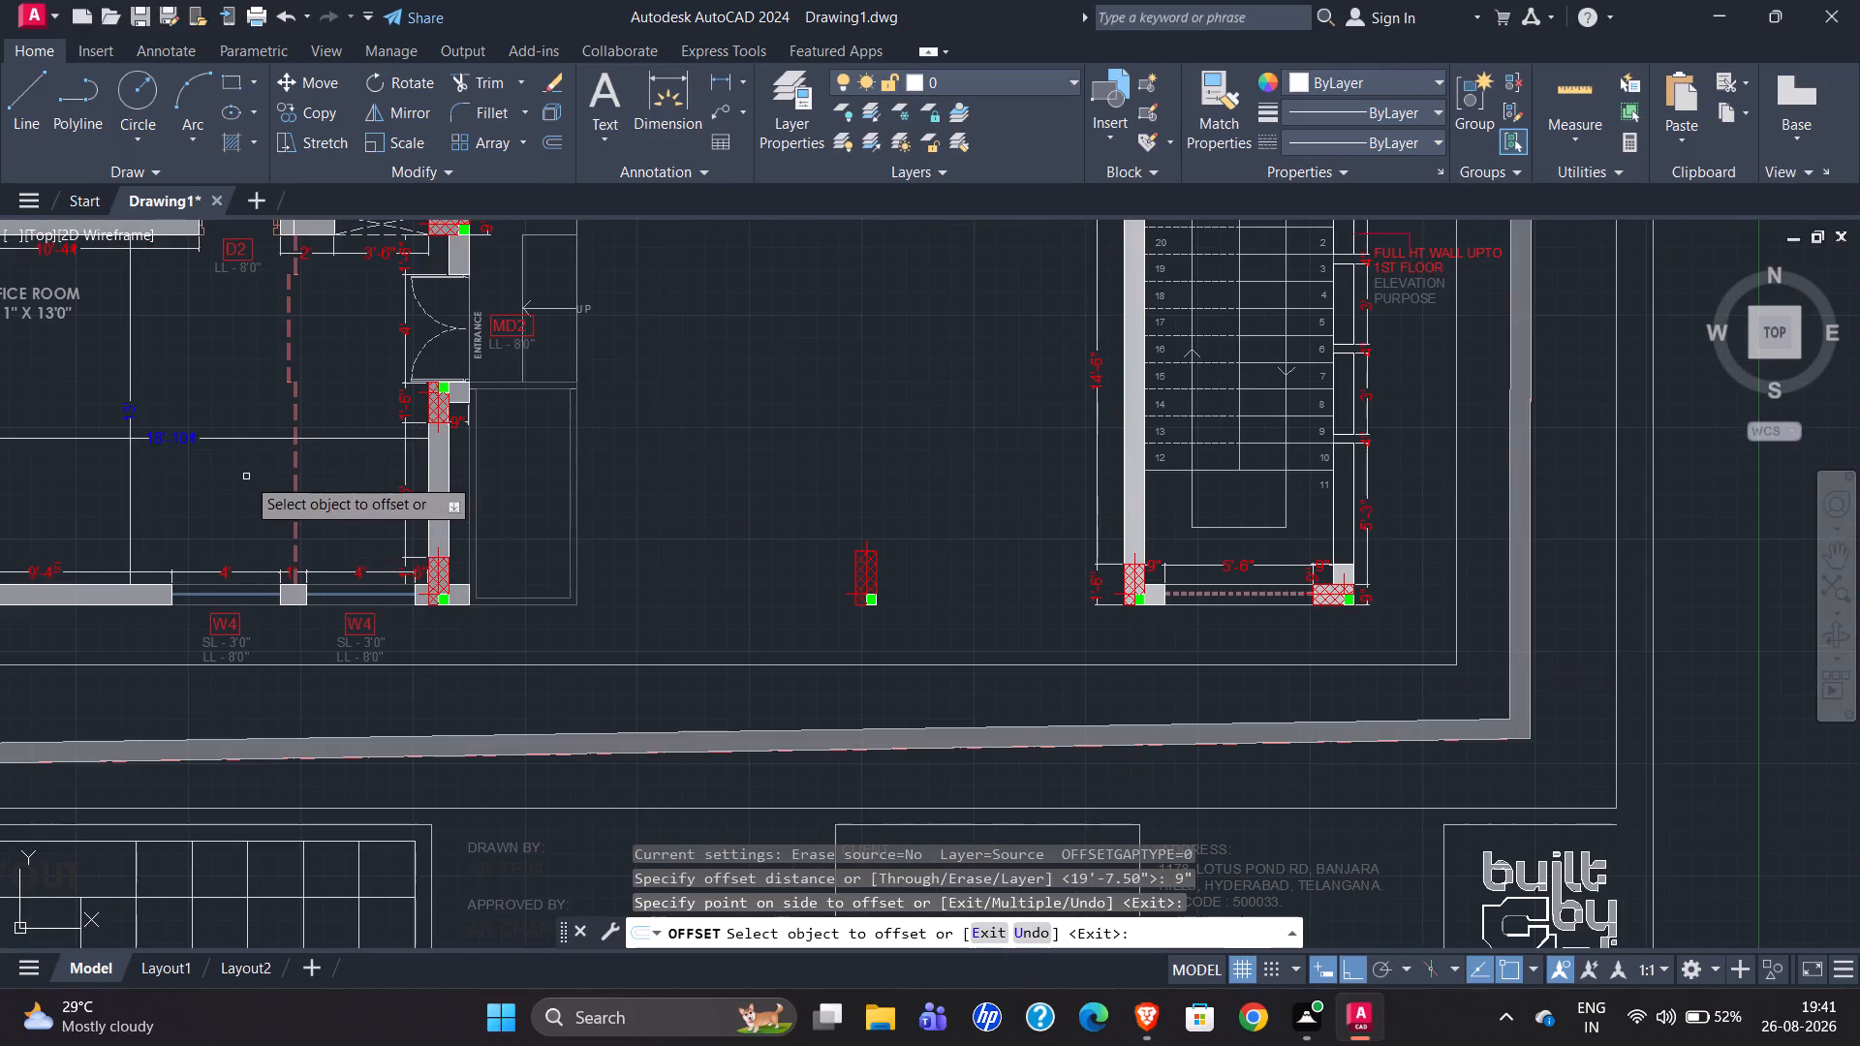
scroll(263, 495, down, 1)
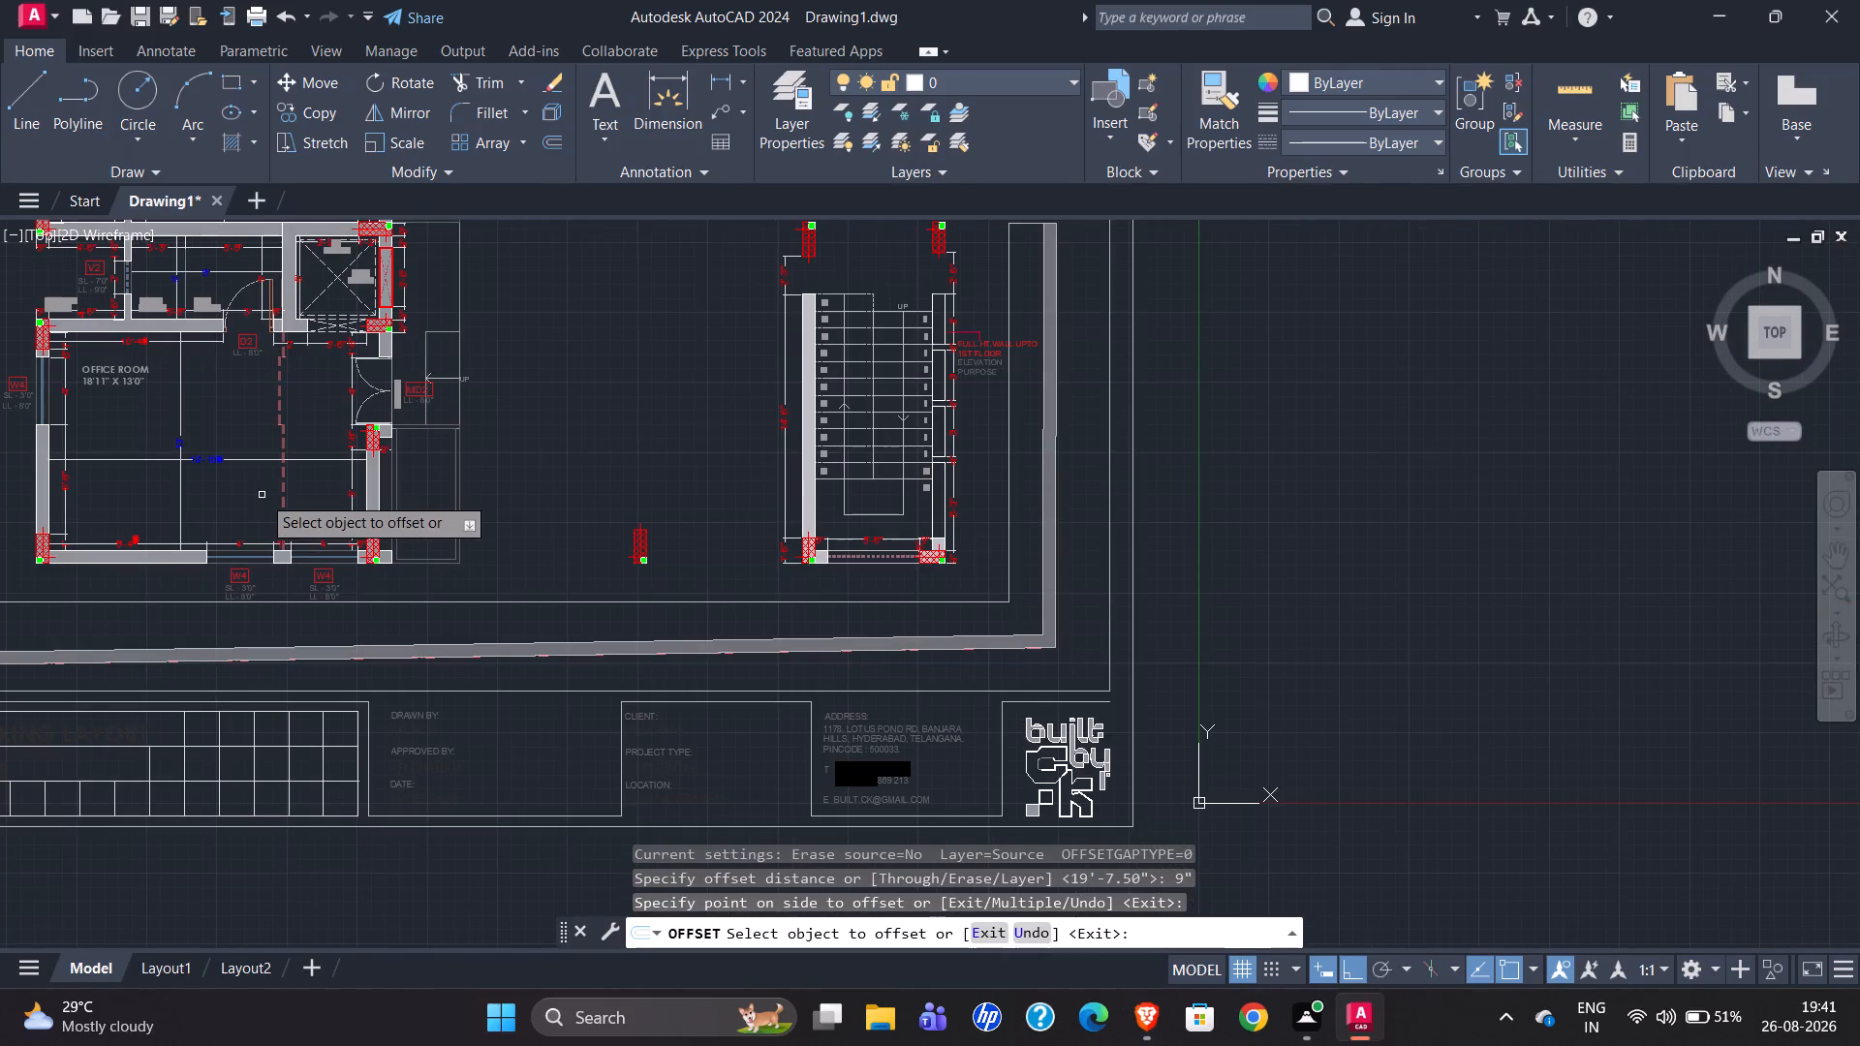
scroll(373, 423, up, 4)
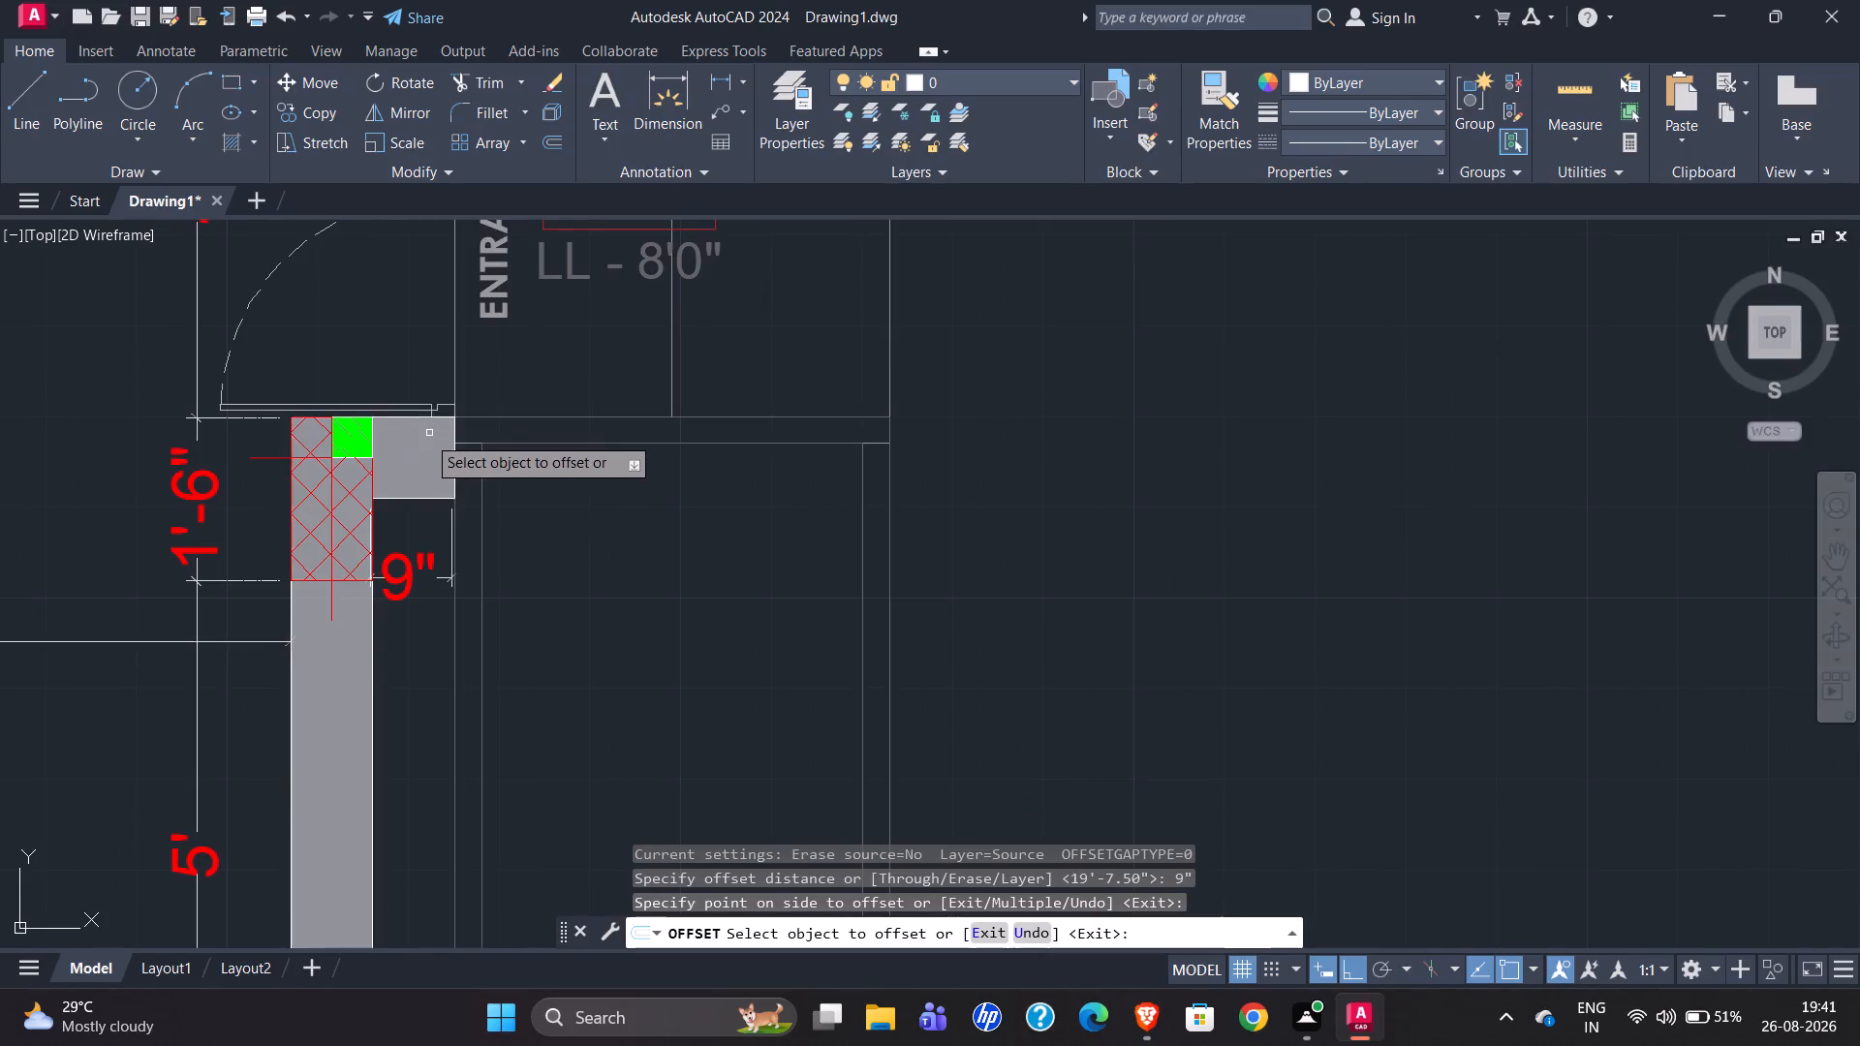
scroll(142, 514, down, 3)
scroll(247, 507, down, 1)
scroll(671, 539, down, 1)
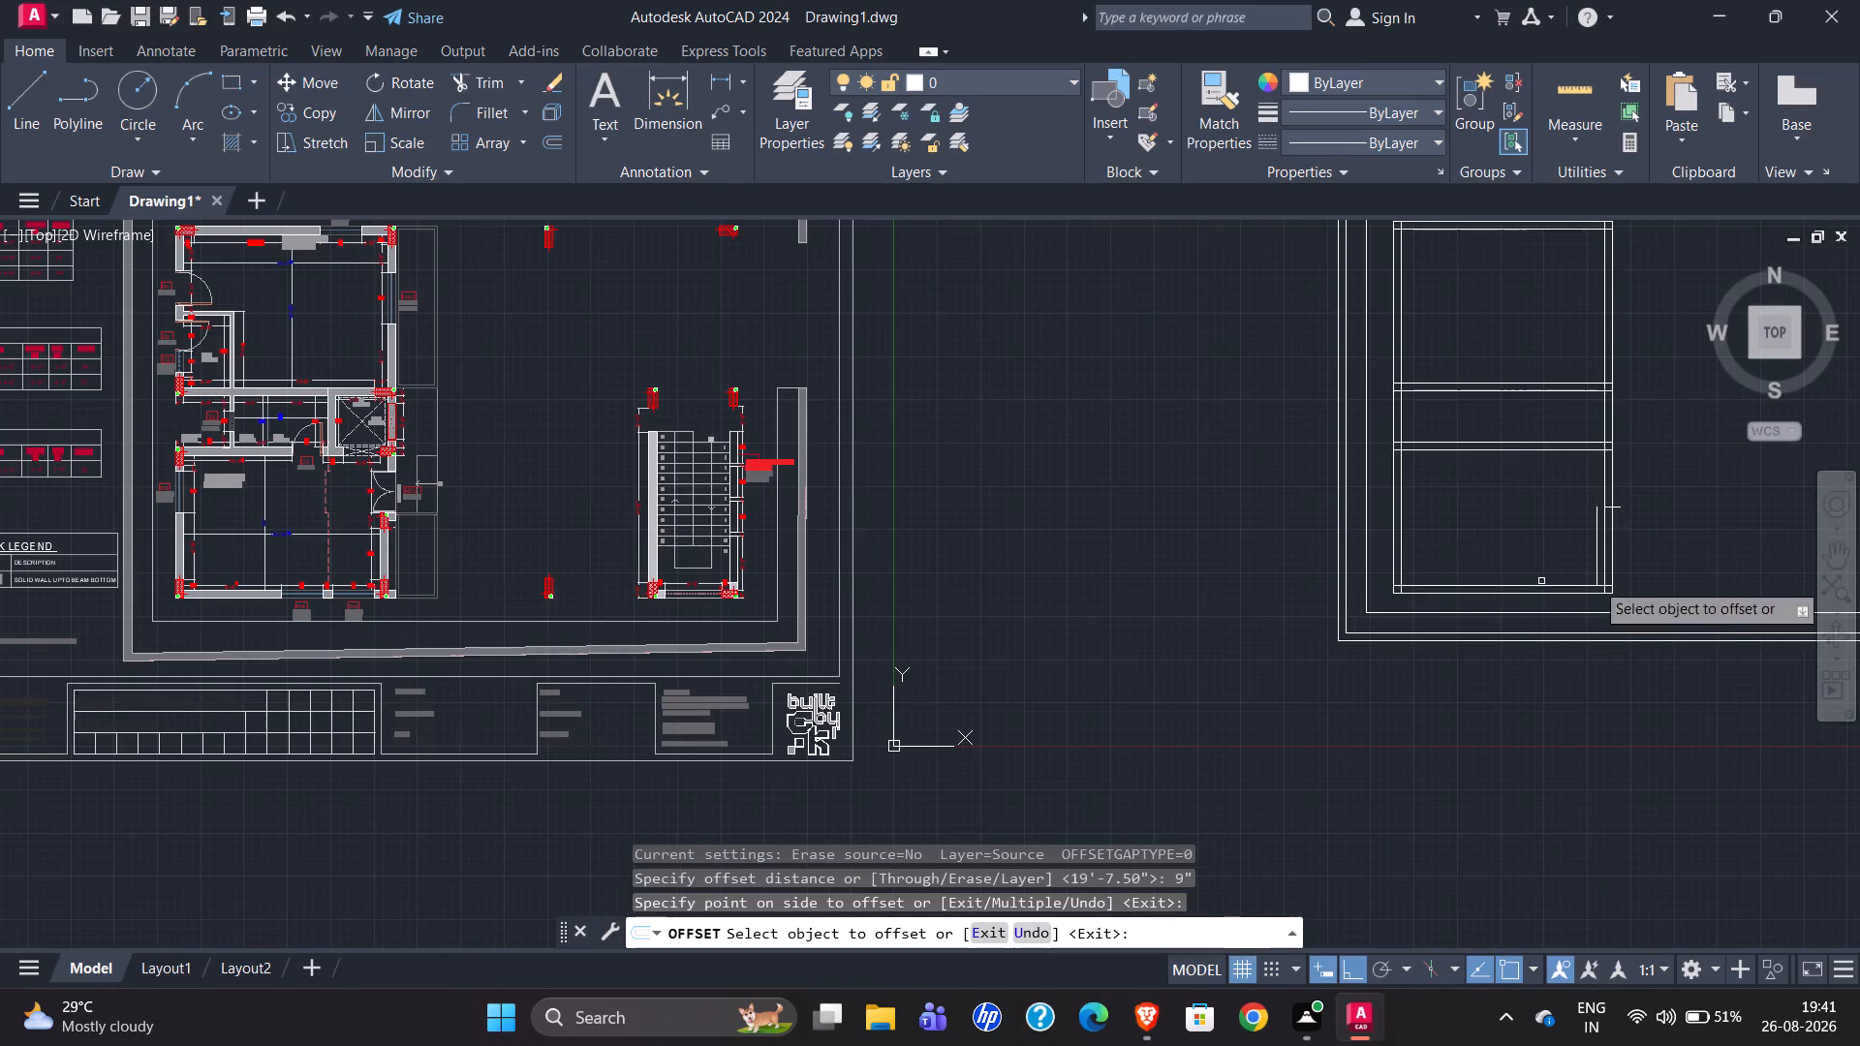
scroll(1601, 502, up, 4)
scroll(1364, 518, down, 2)
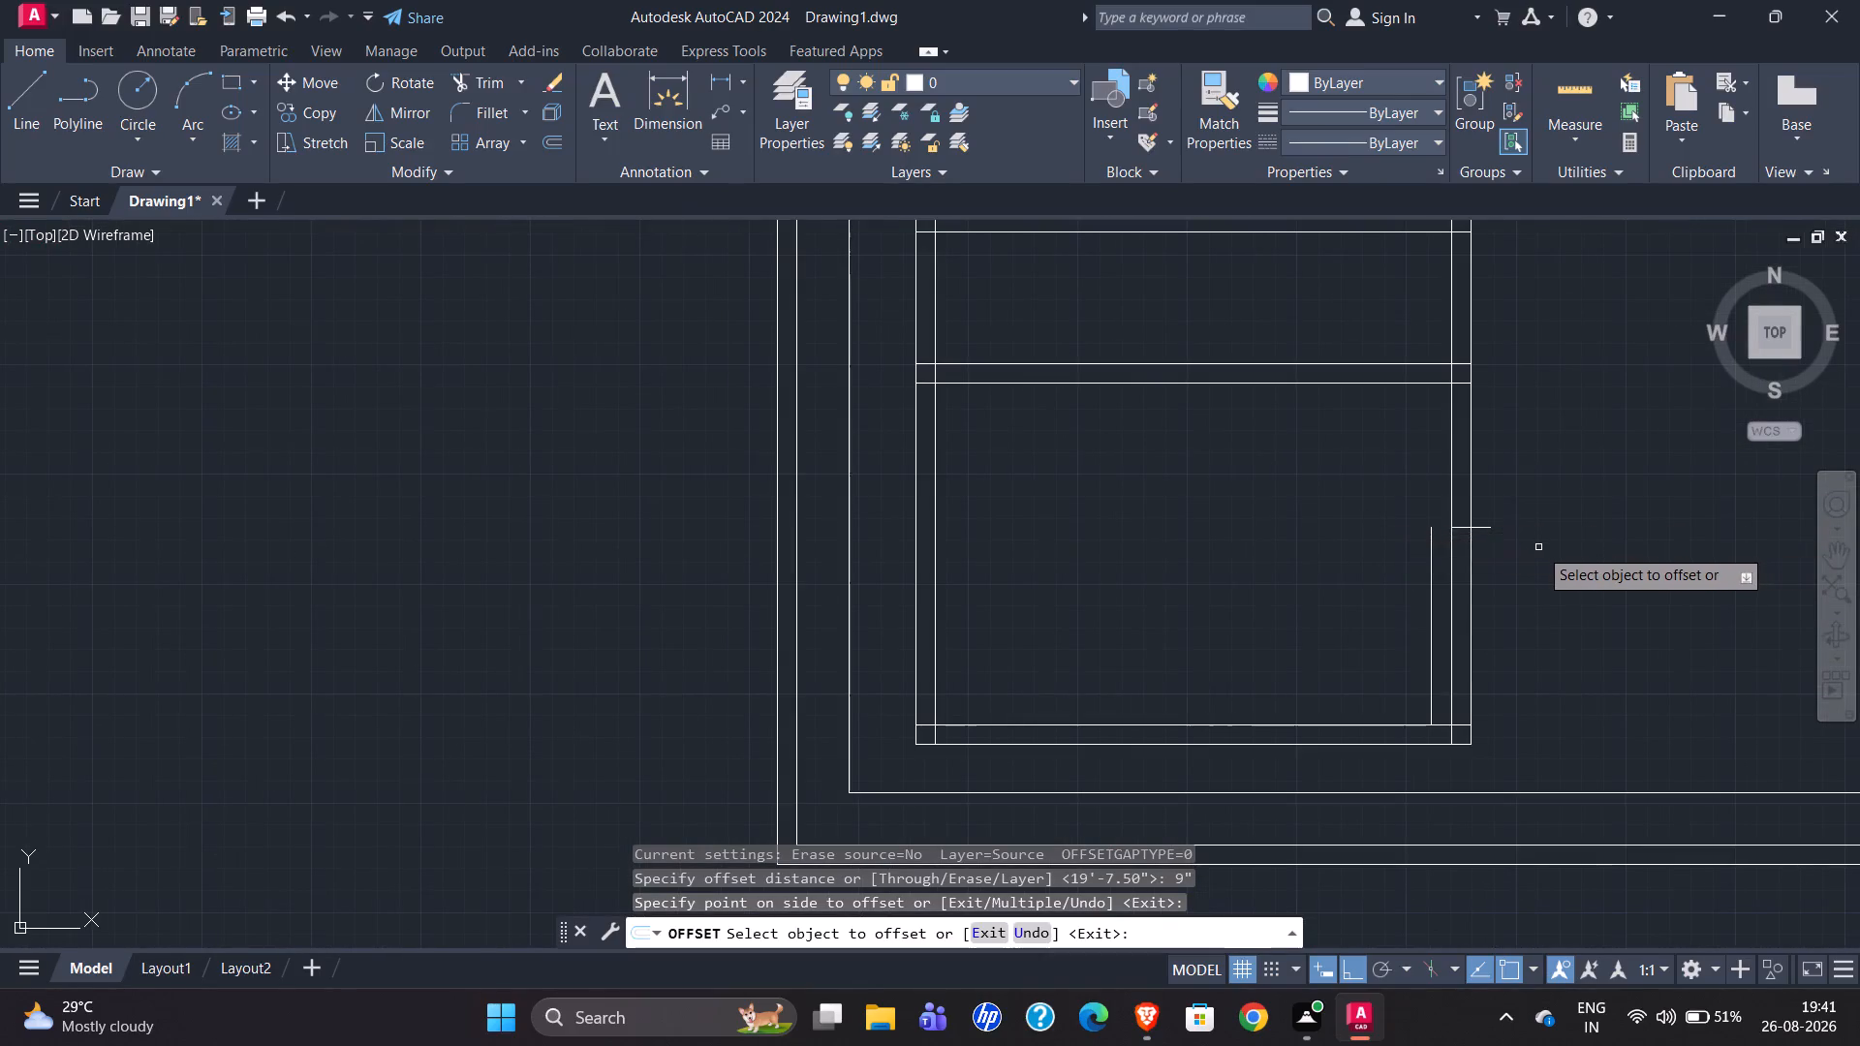
scroll(1532, 569, down, 2)
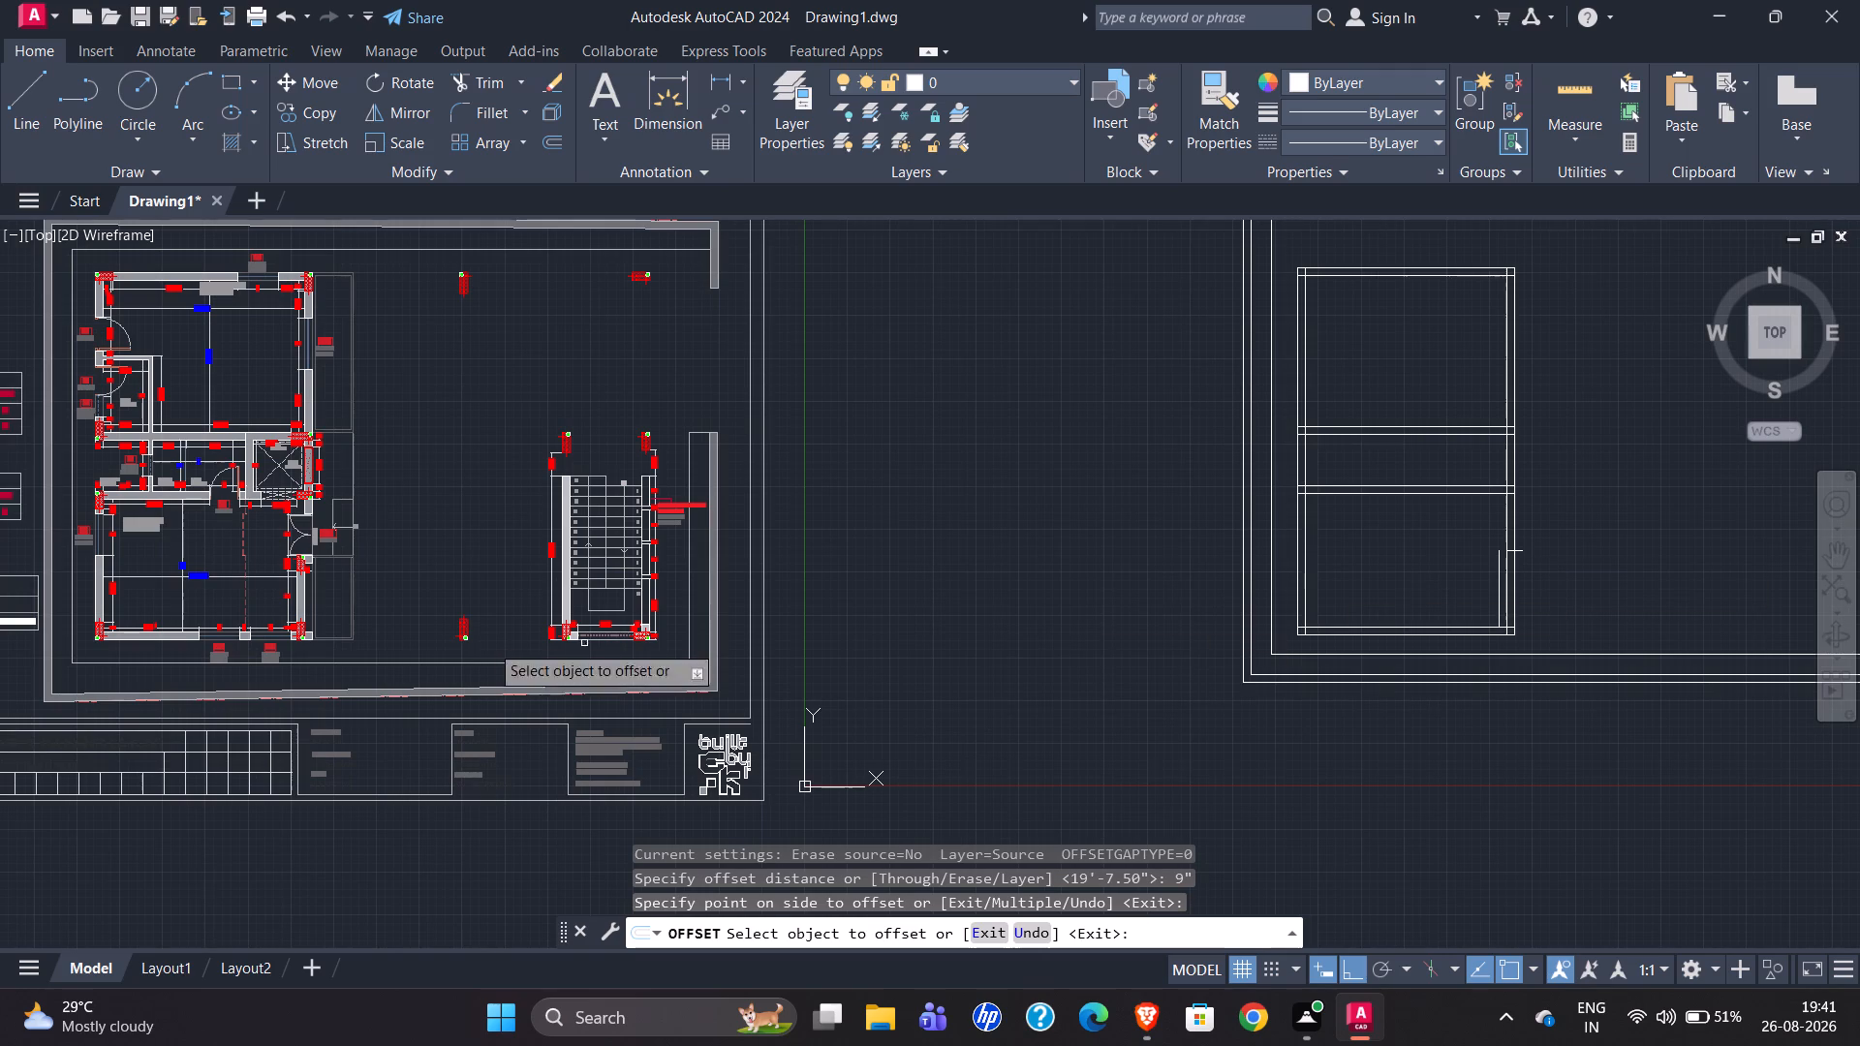
scroll(281, 581, up, 5)
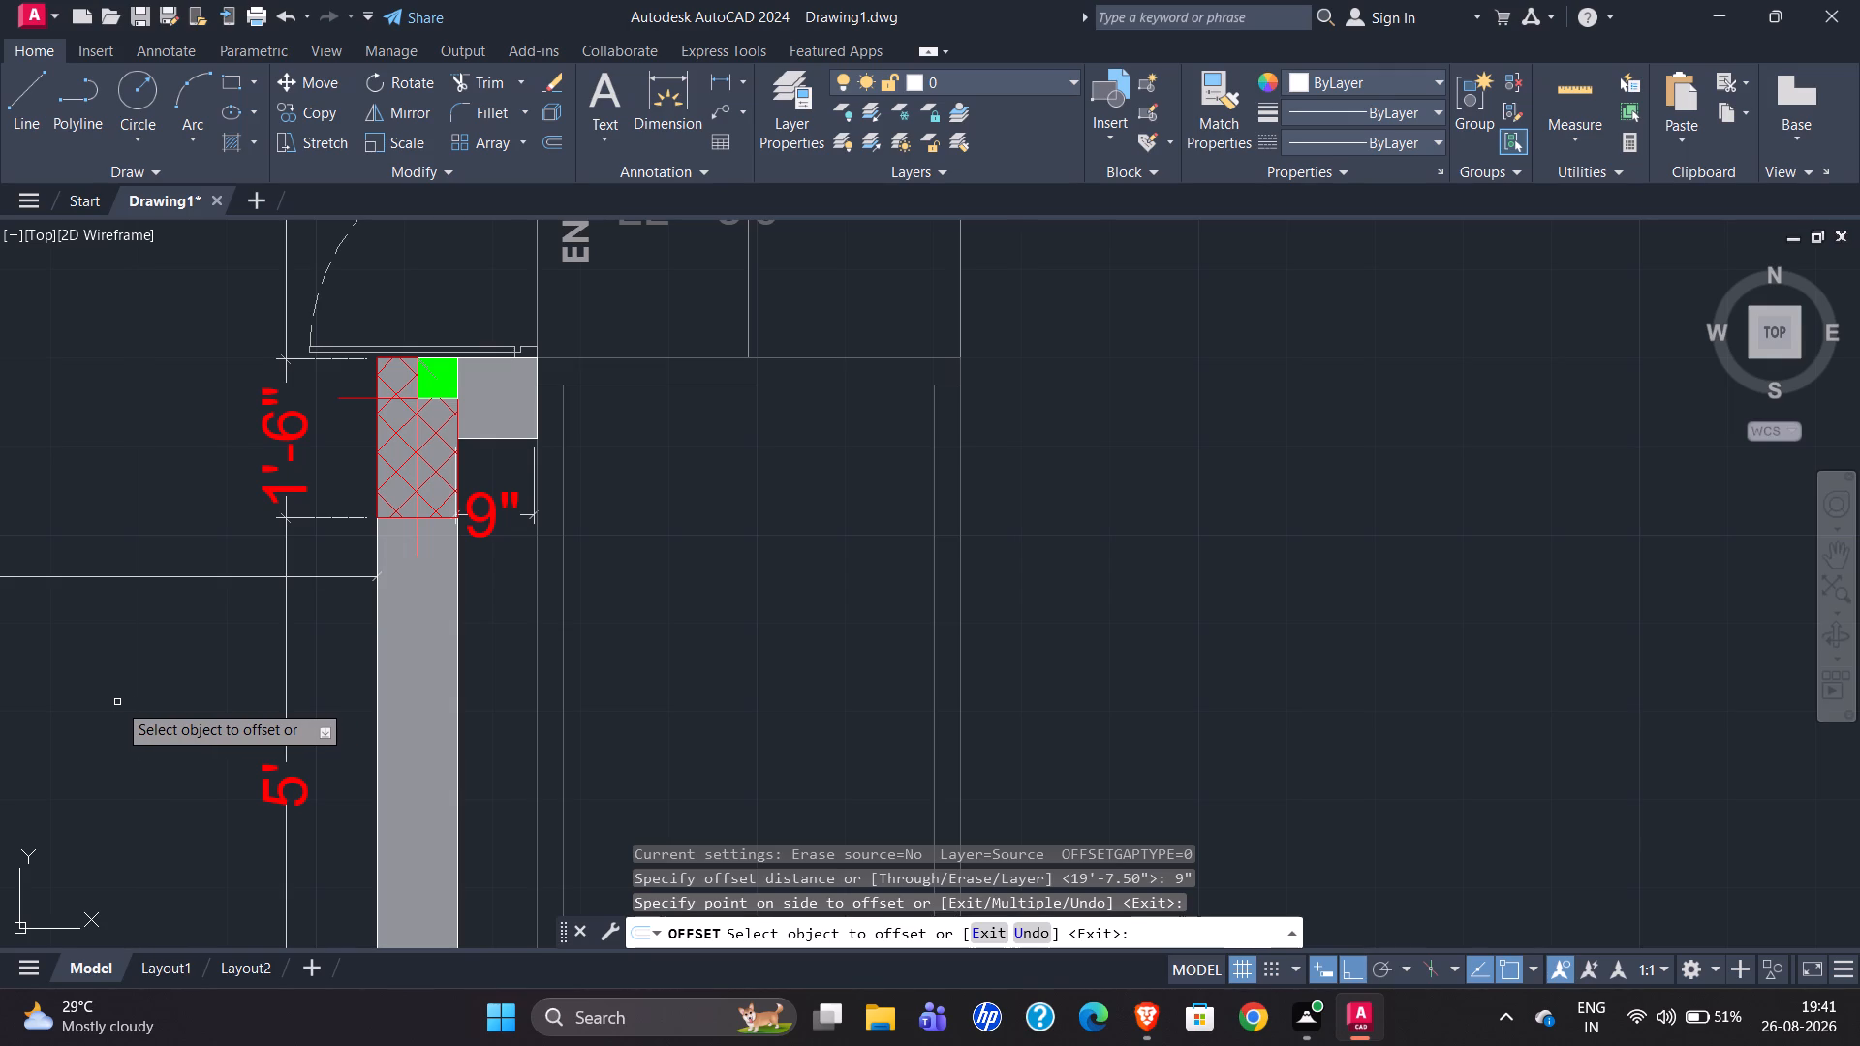
scroll(476, 532, down, 2)
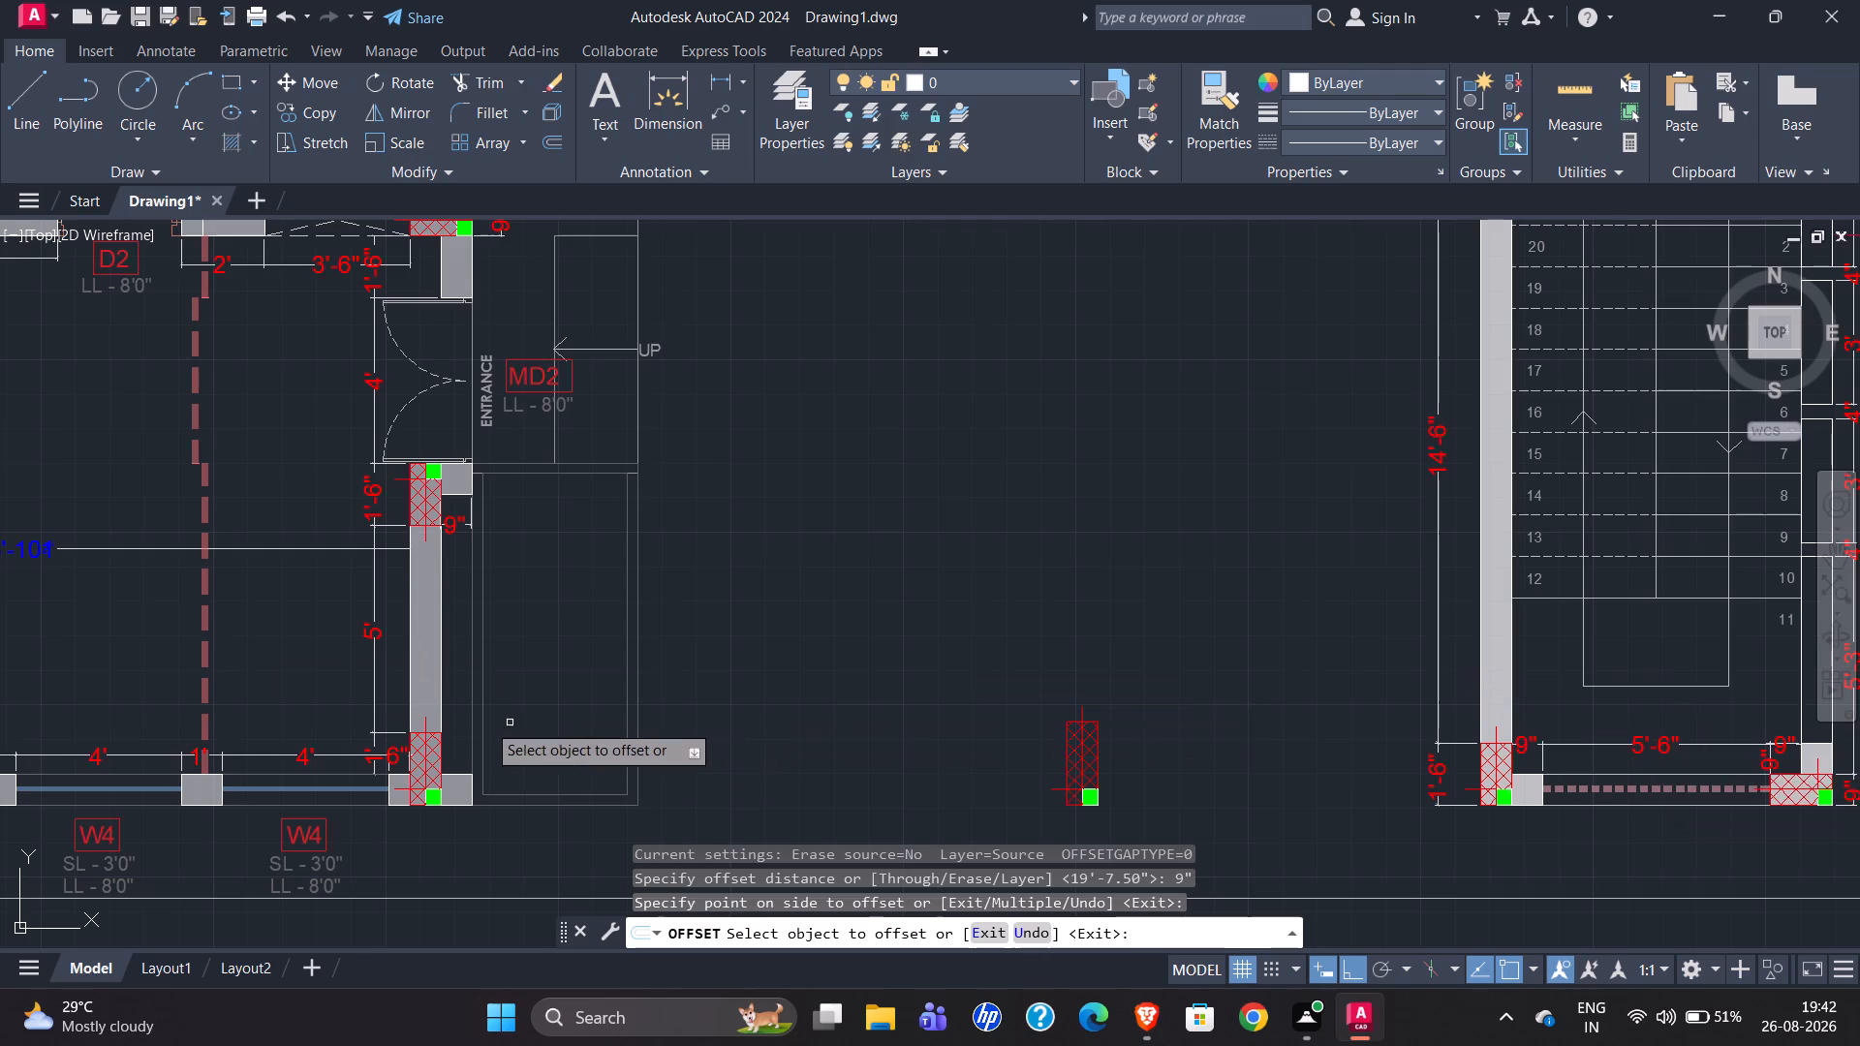
scroll(0, 642, down, 2)
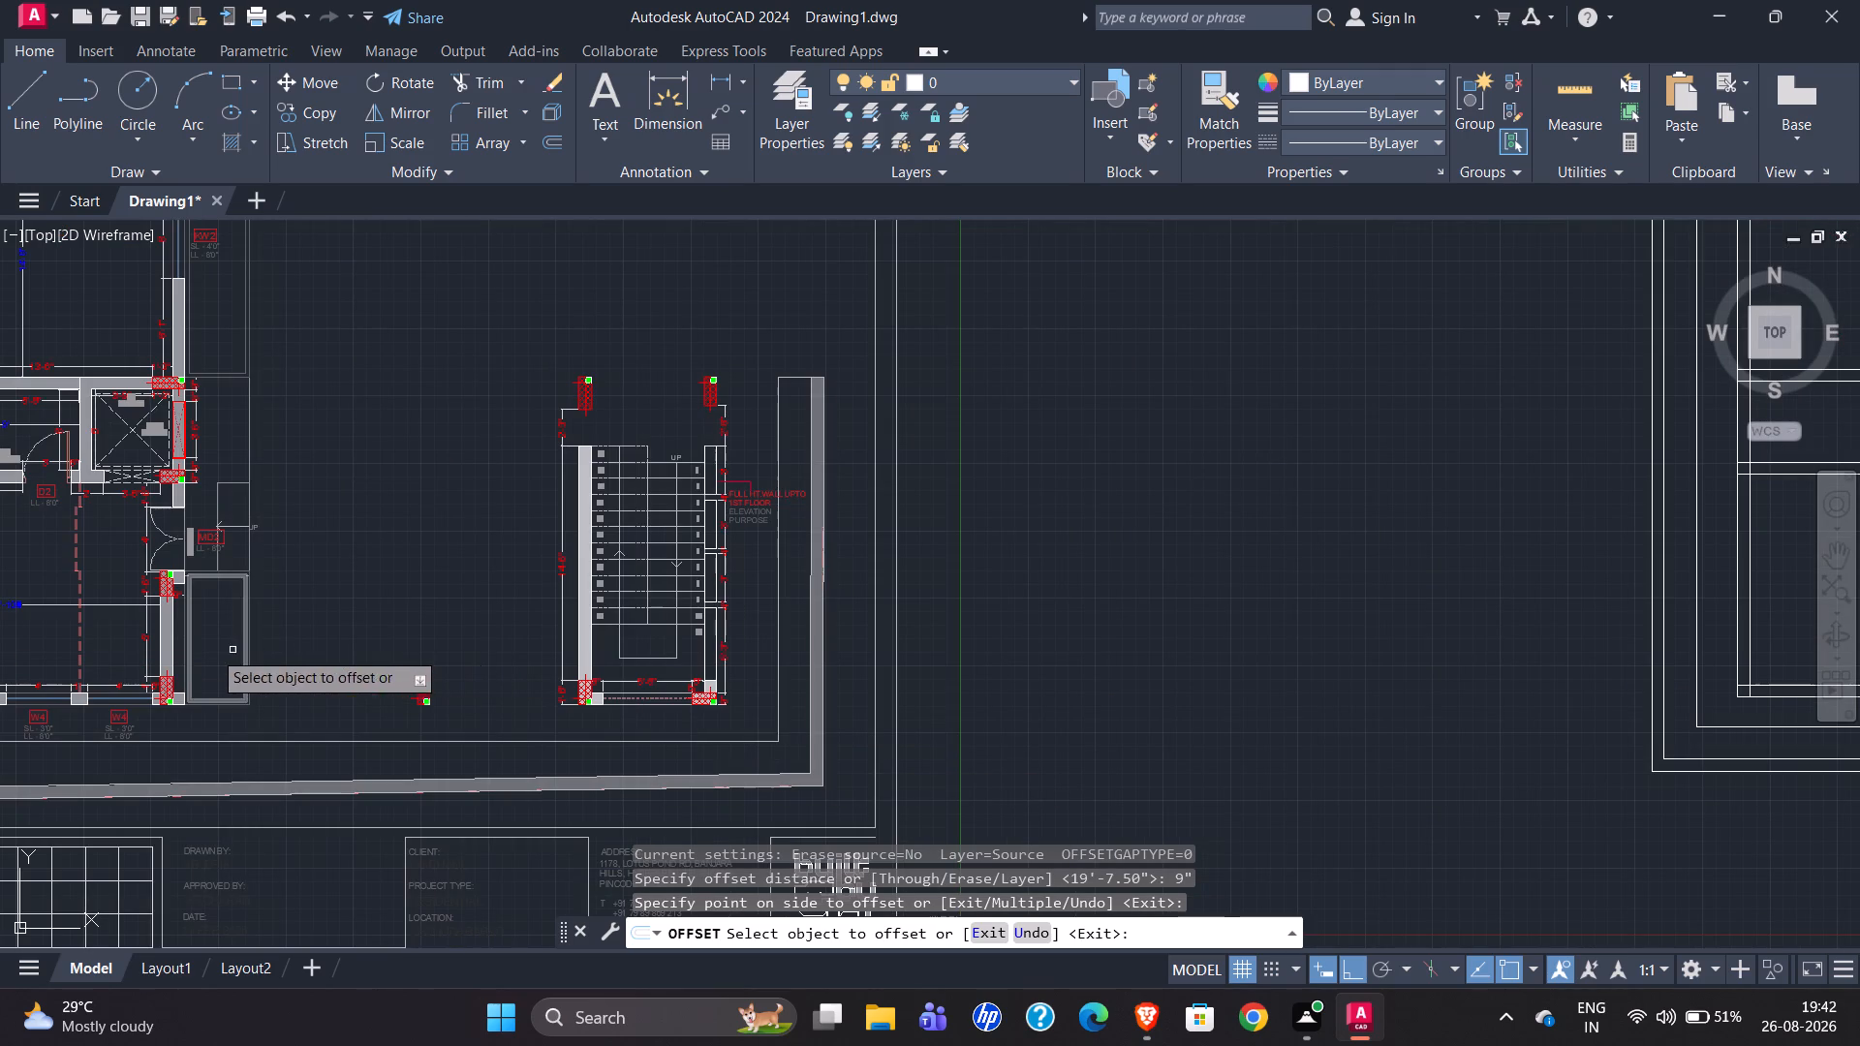
Extend the short 1'6" line westward to the top of the 9" offset line in the office room.
scroll(255, 600, down, 2)
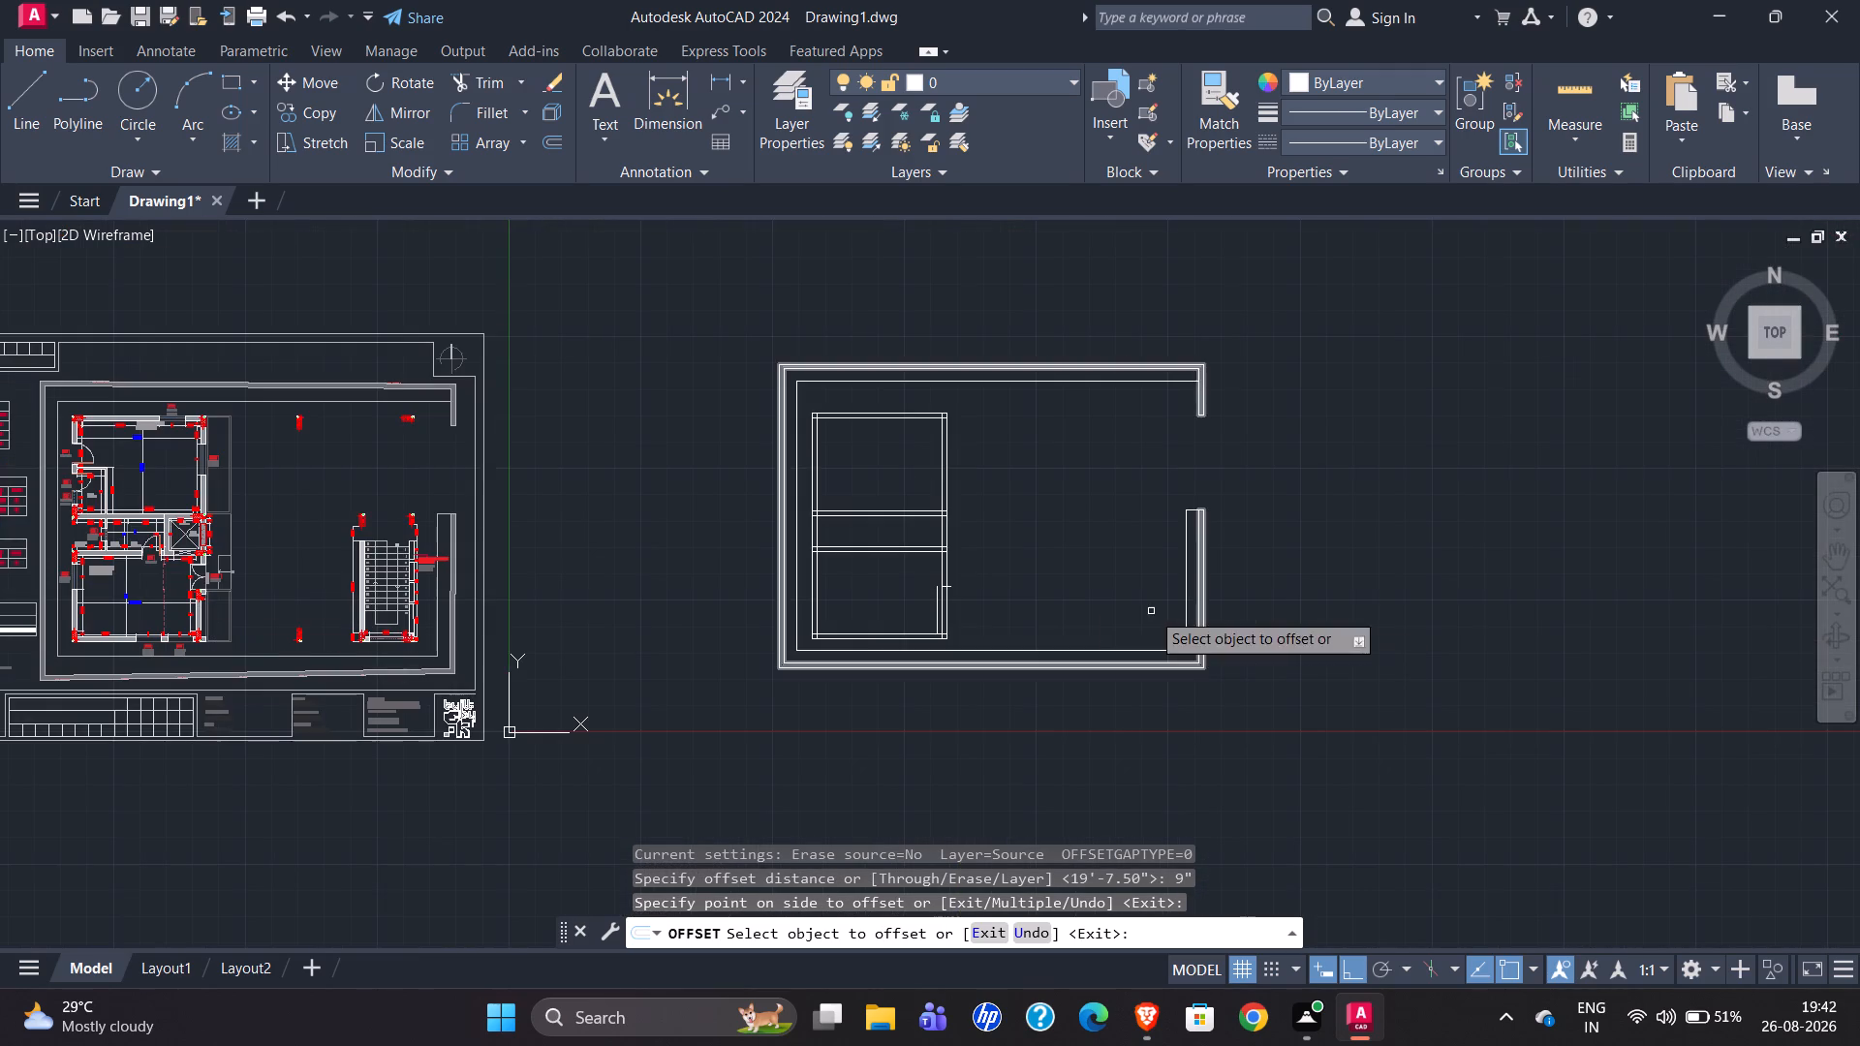
scroll(952, 607, up, 6)
scroll(1069, 551, down, 1)
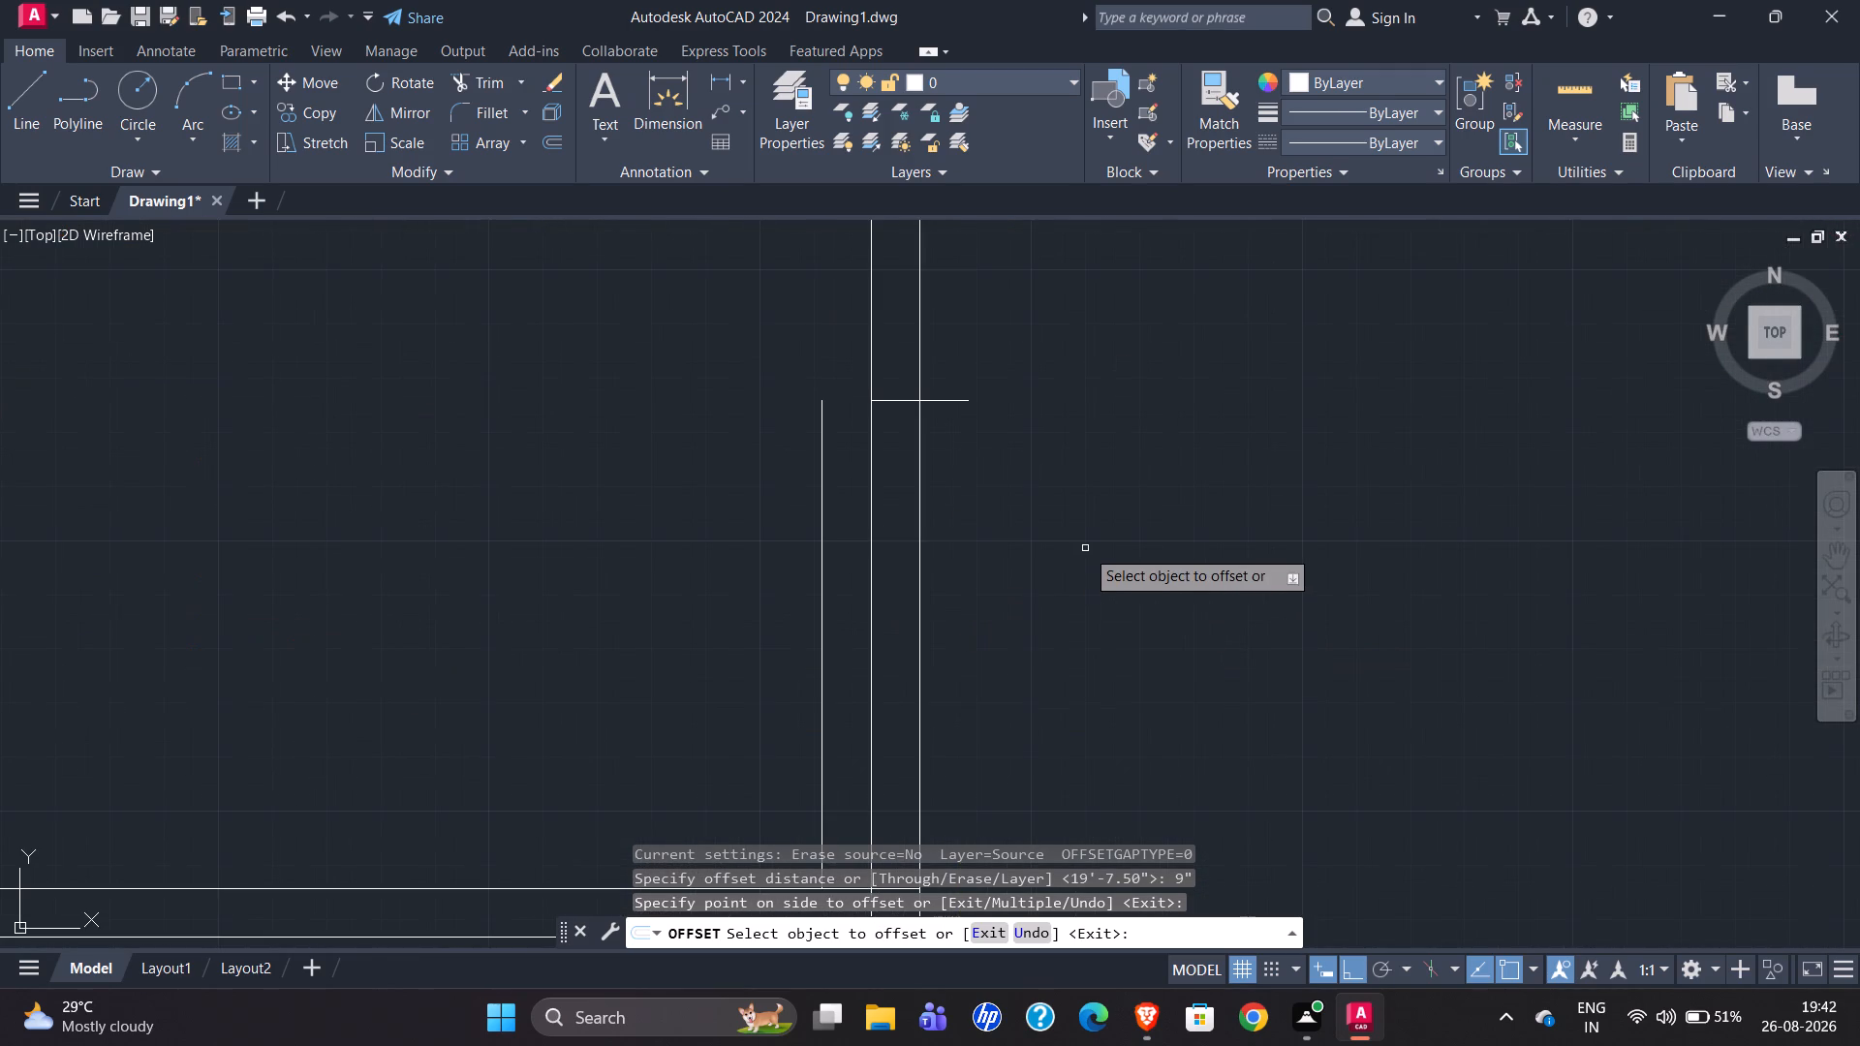
key(Escape)
key(e)
key(x)
key(Return)
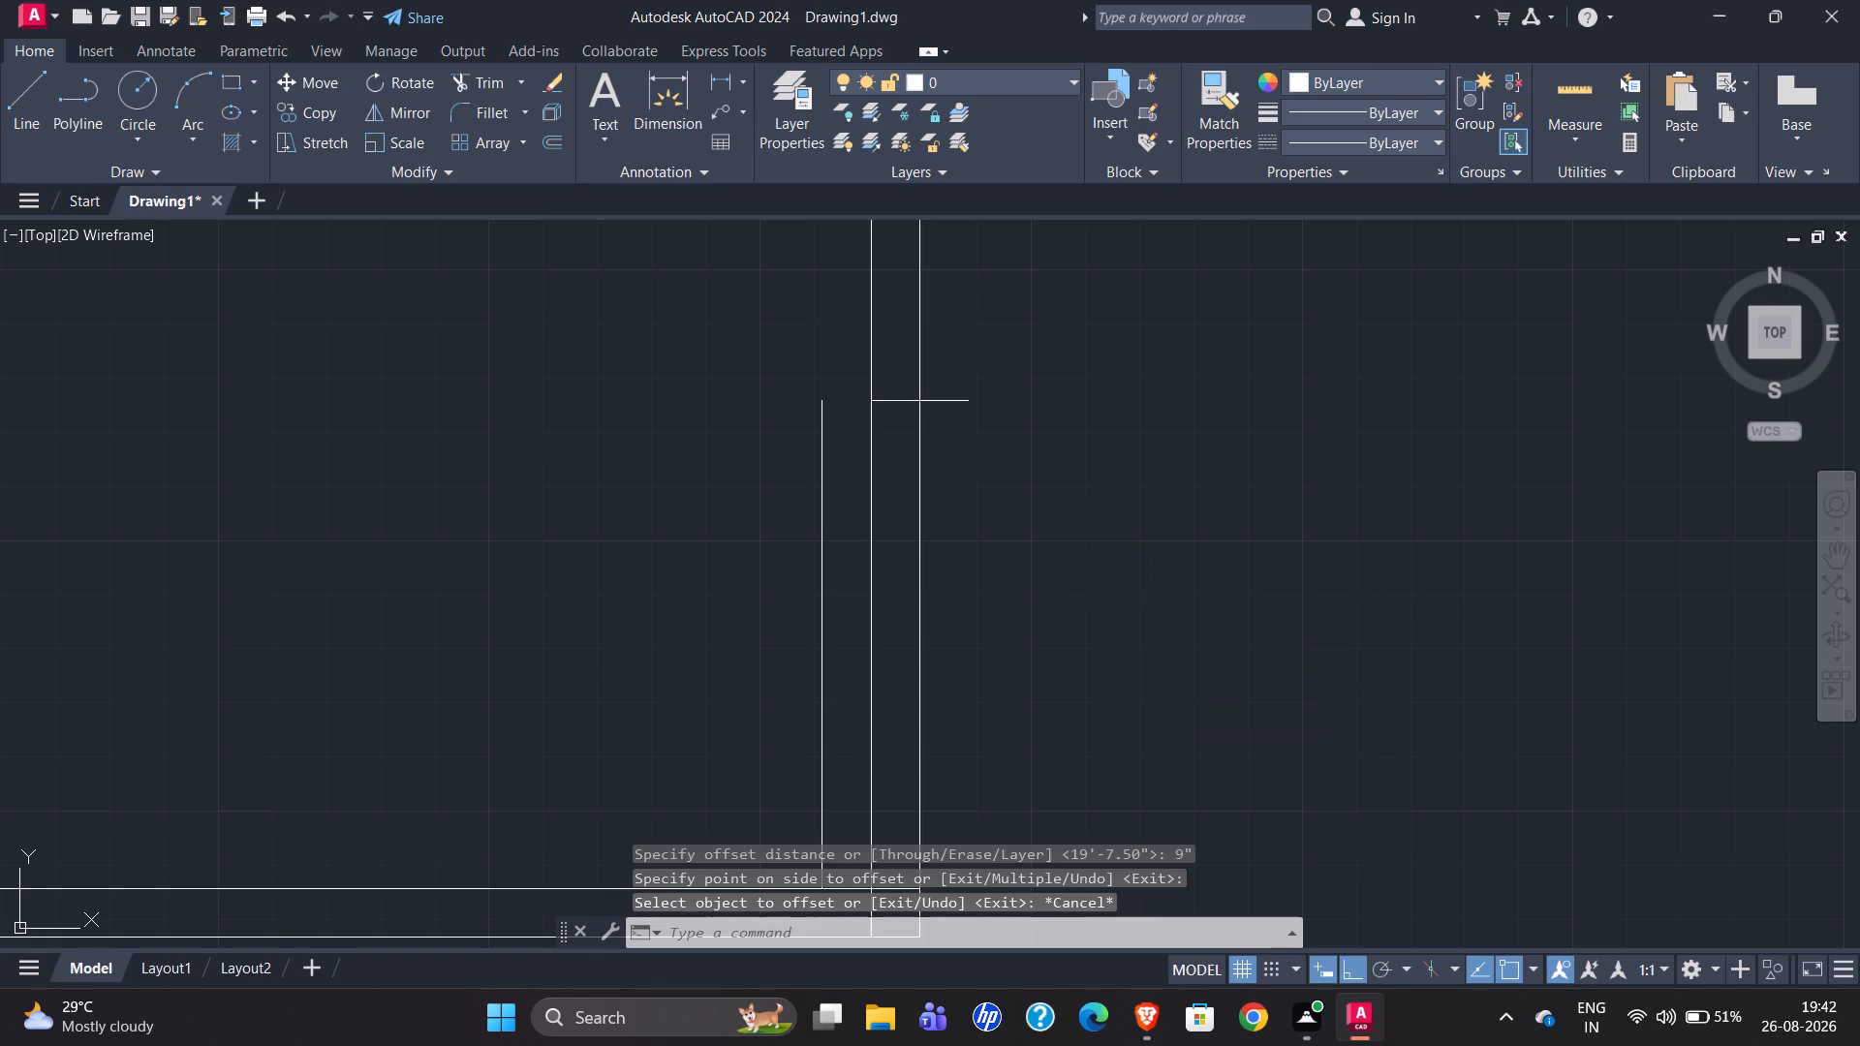
click(887, 403)
scroll(1225, 350, down, 1)
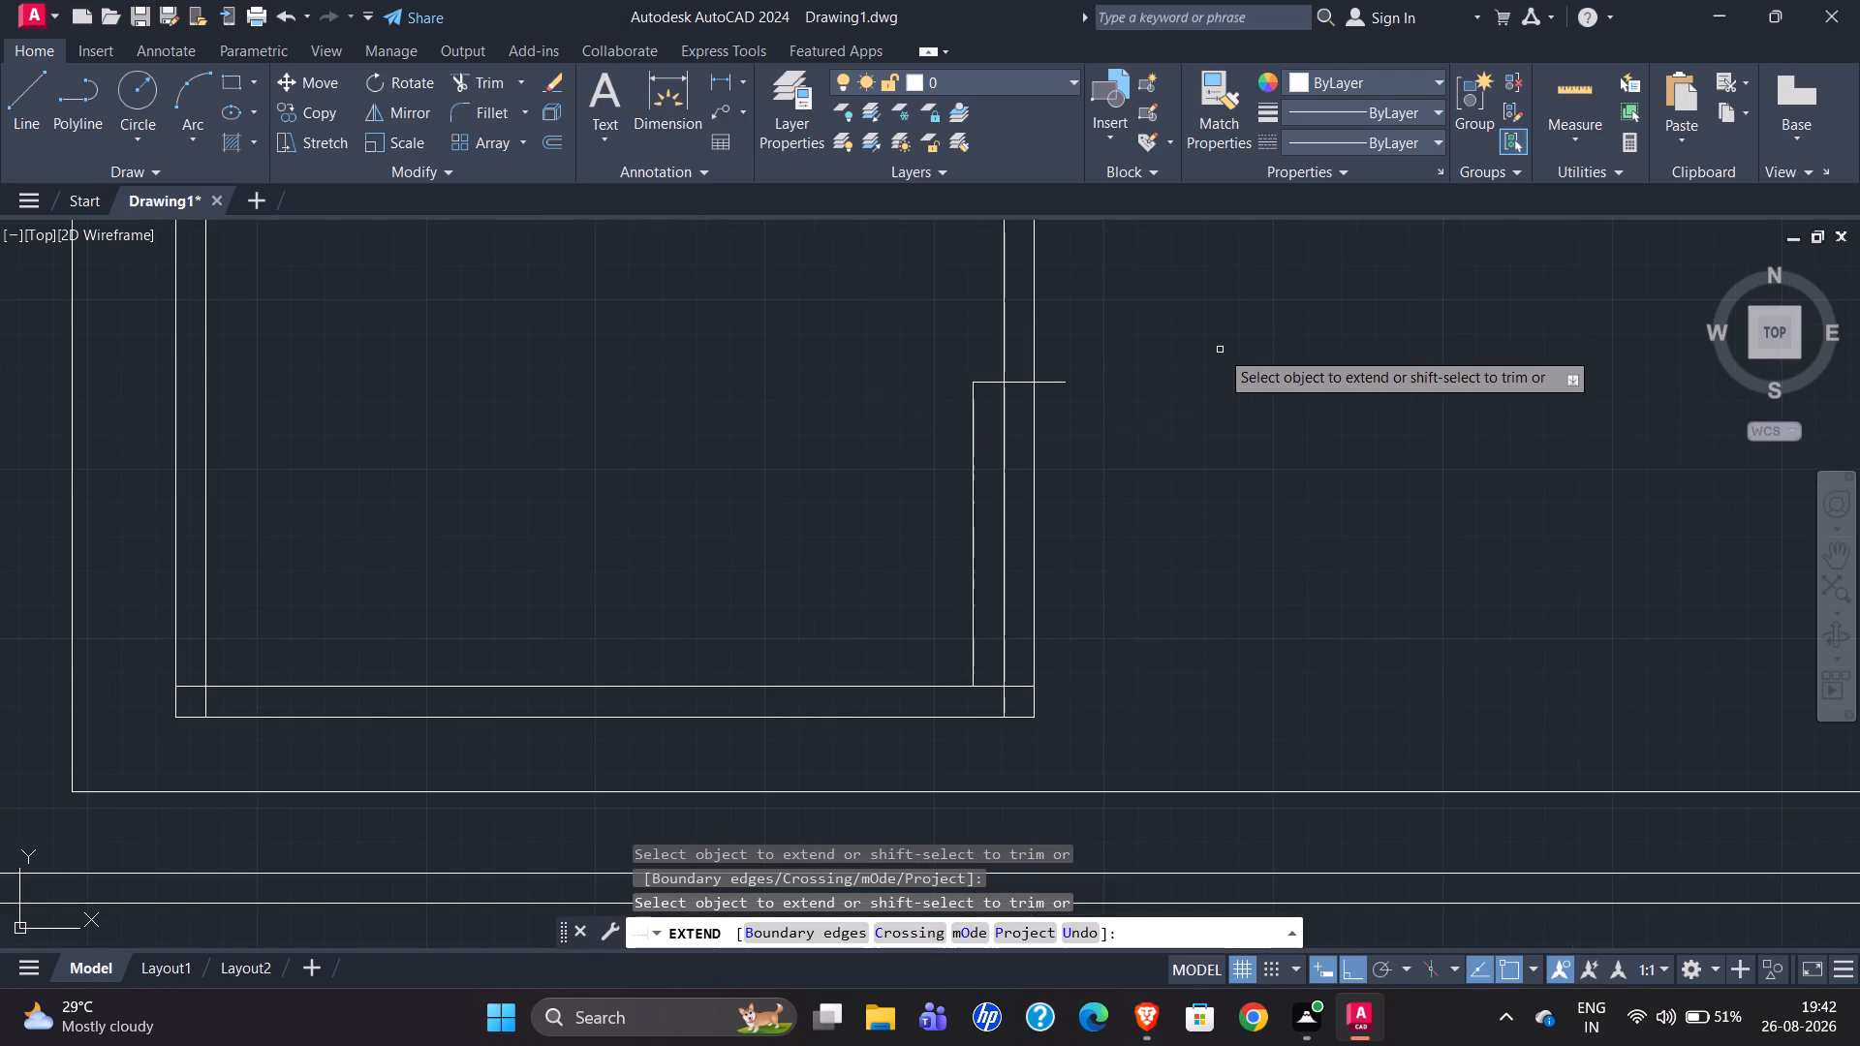
key(Escape)
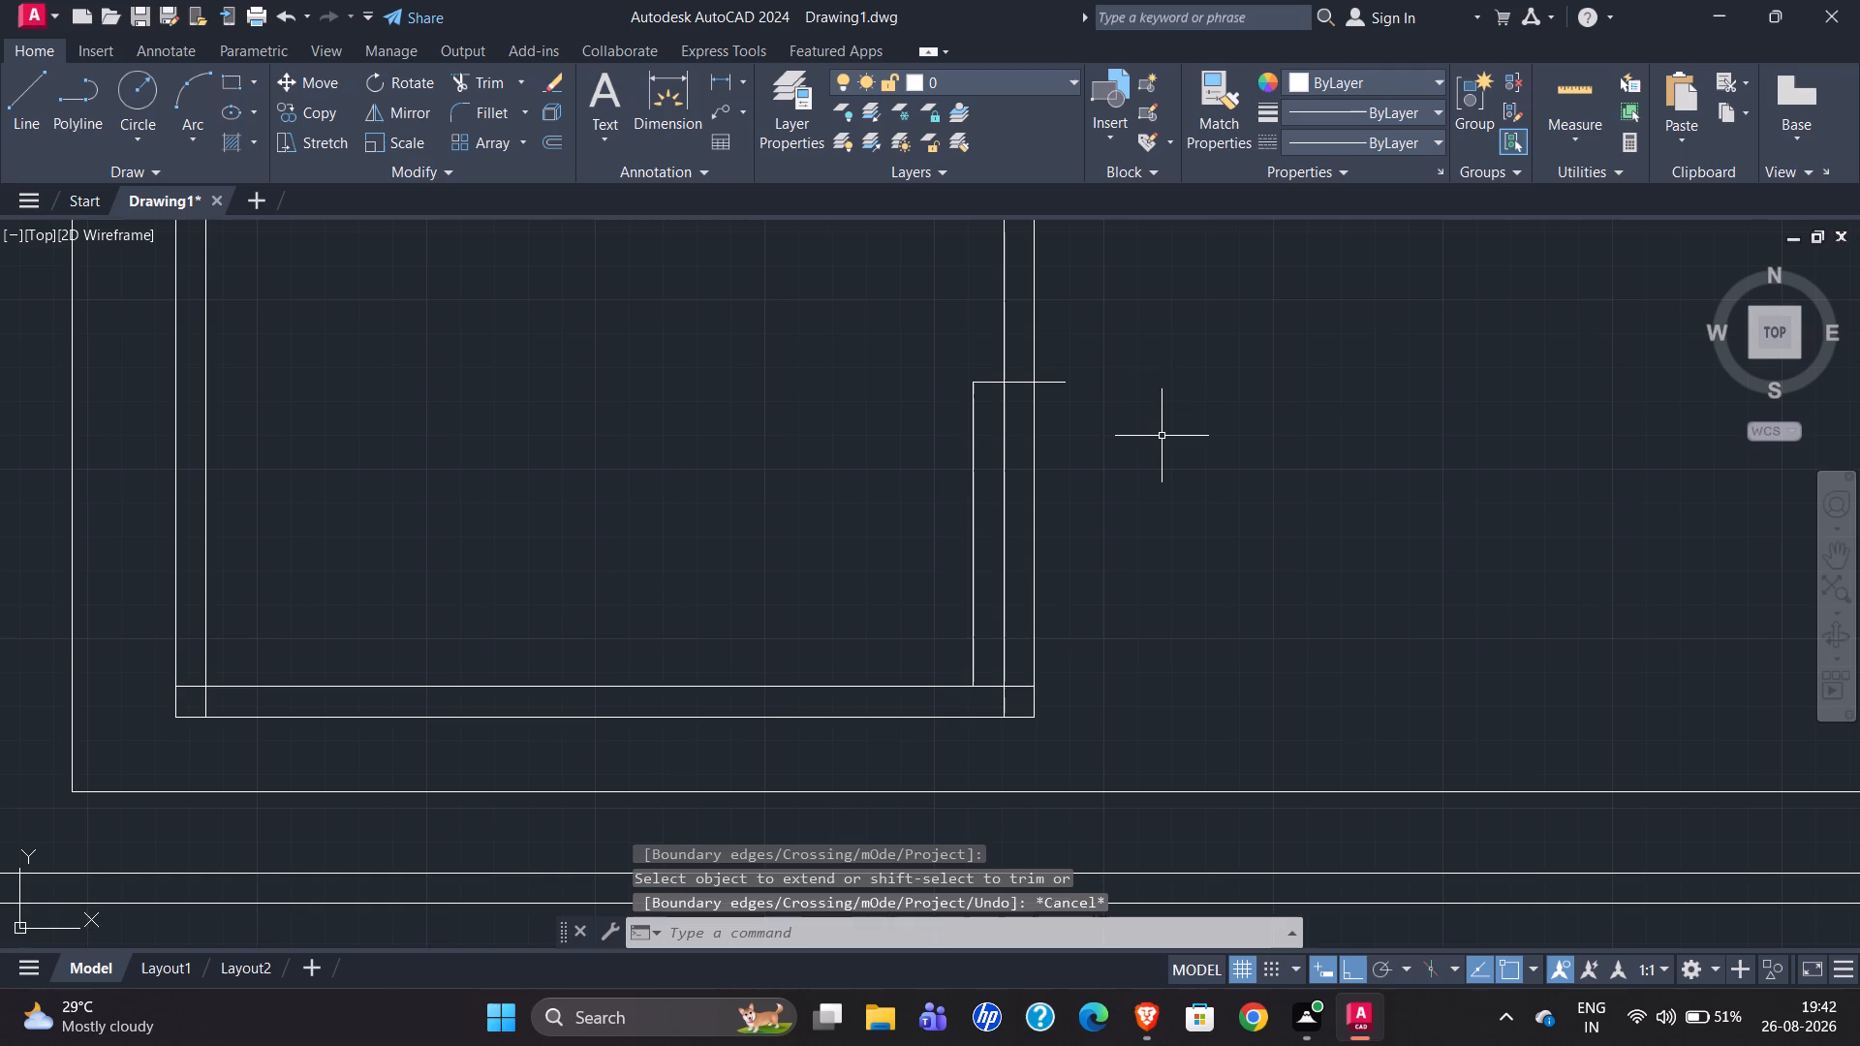
Trim the short line's end beyond the east wall's outer face and the outer face line south of it.
text(tr)
key(Return)
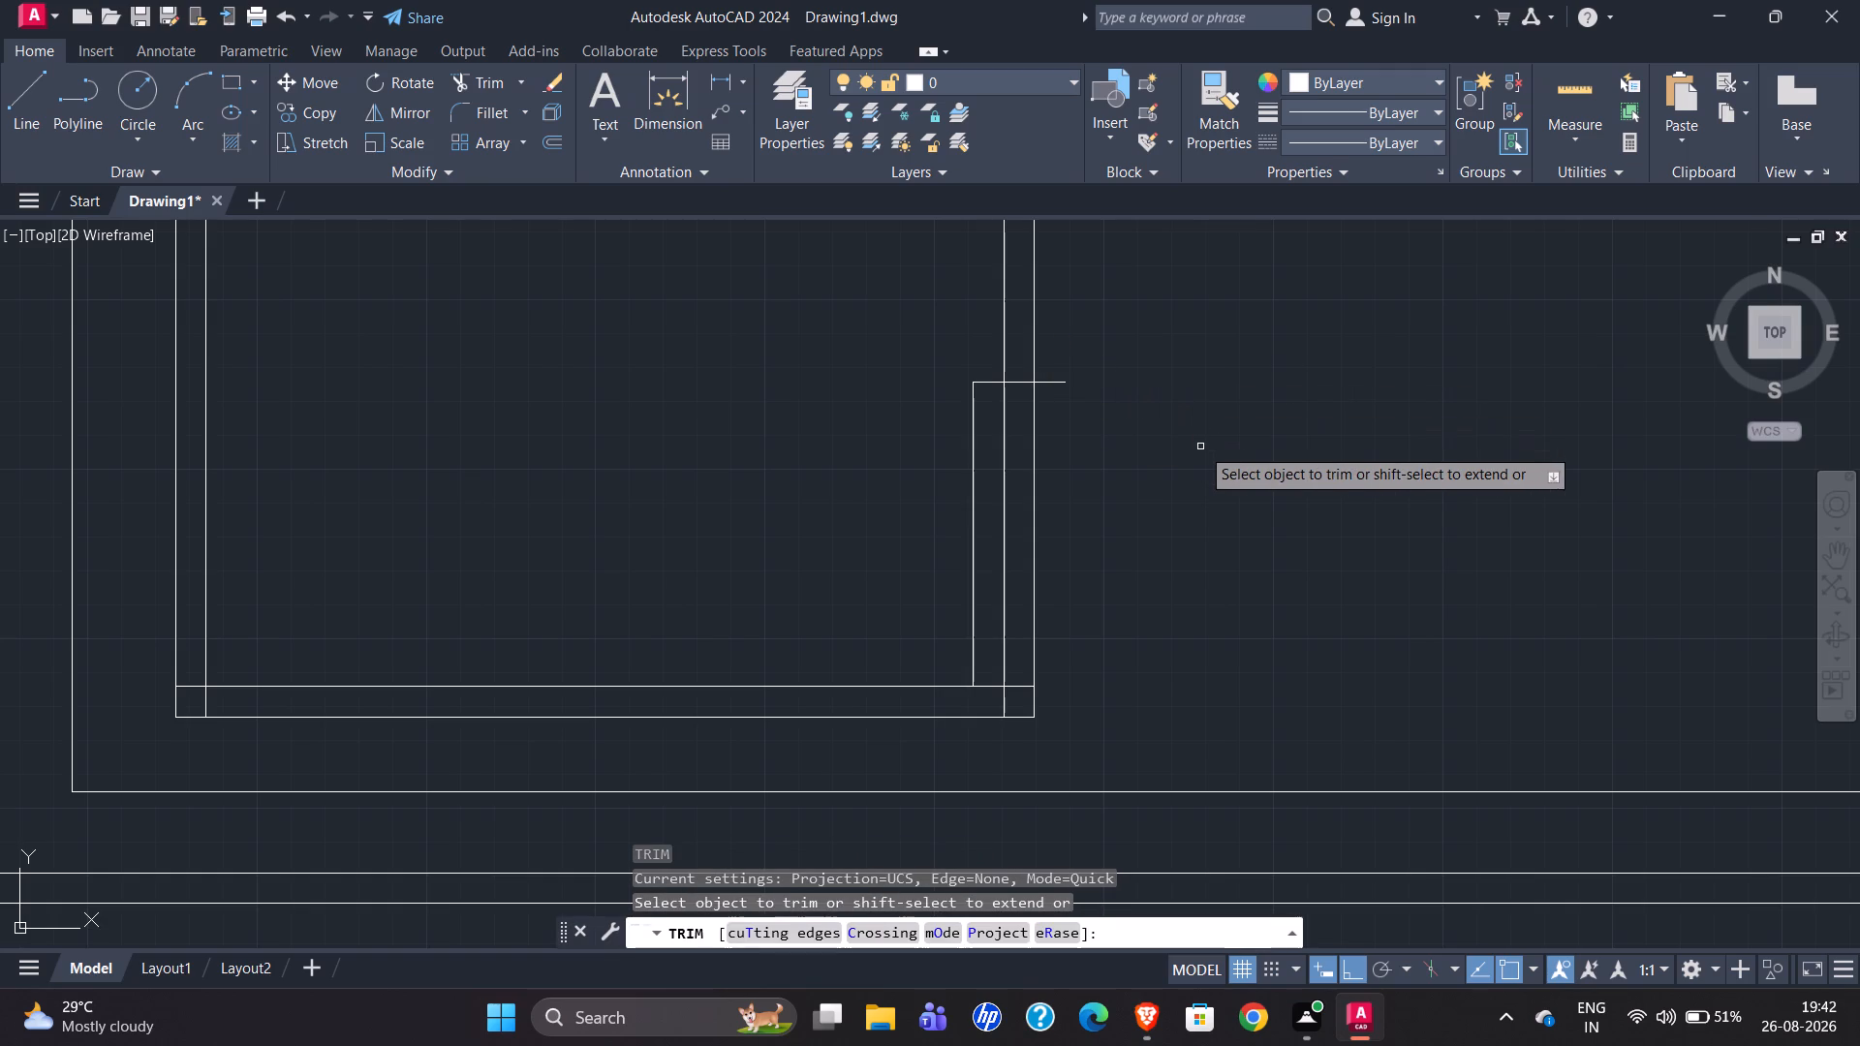
scroll(1011, 418, up, 2)
drag(1105, 287, 1103, 342)
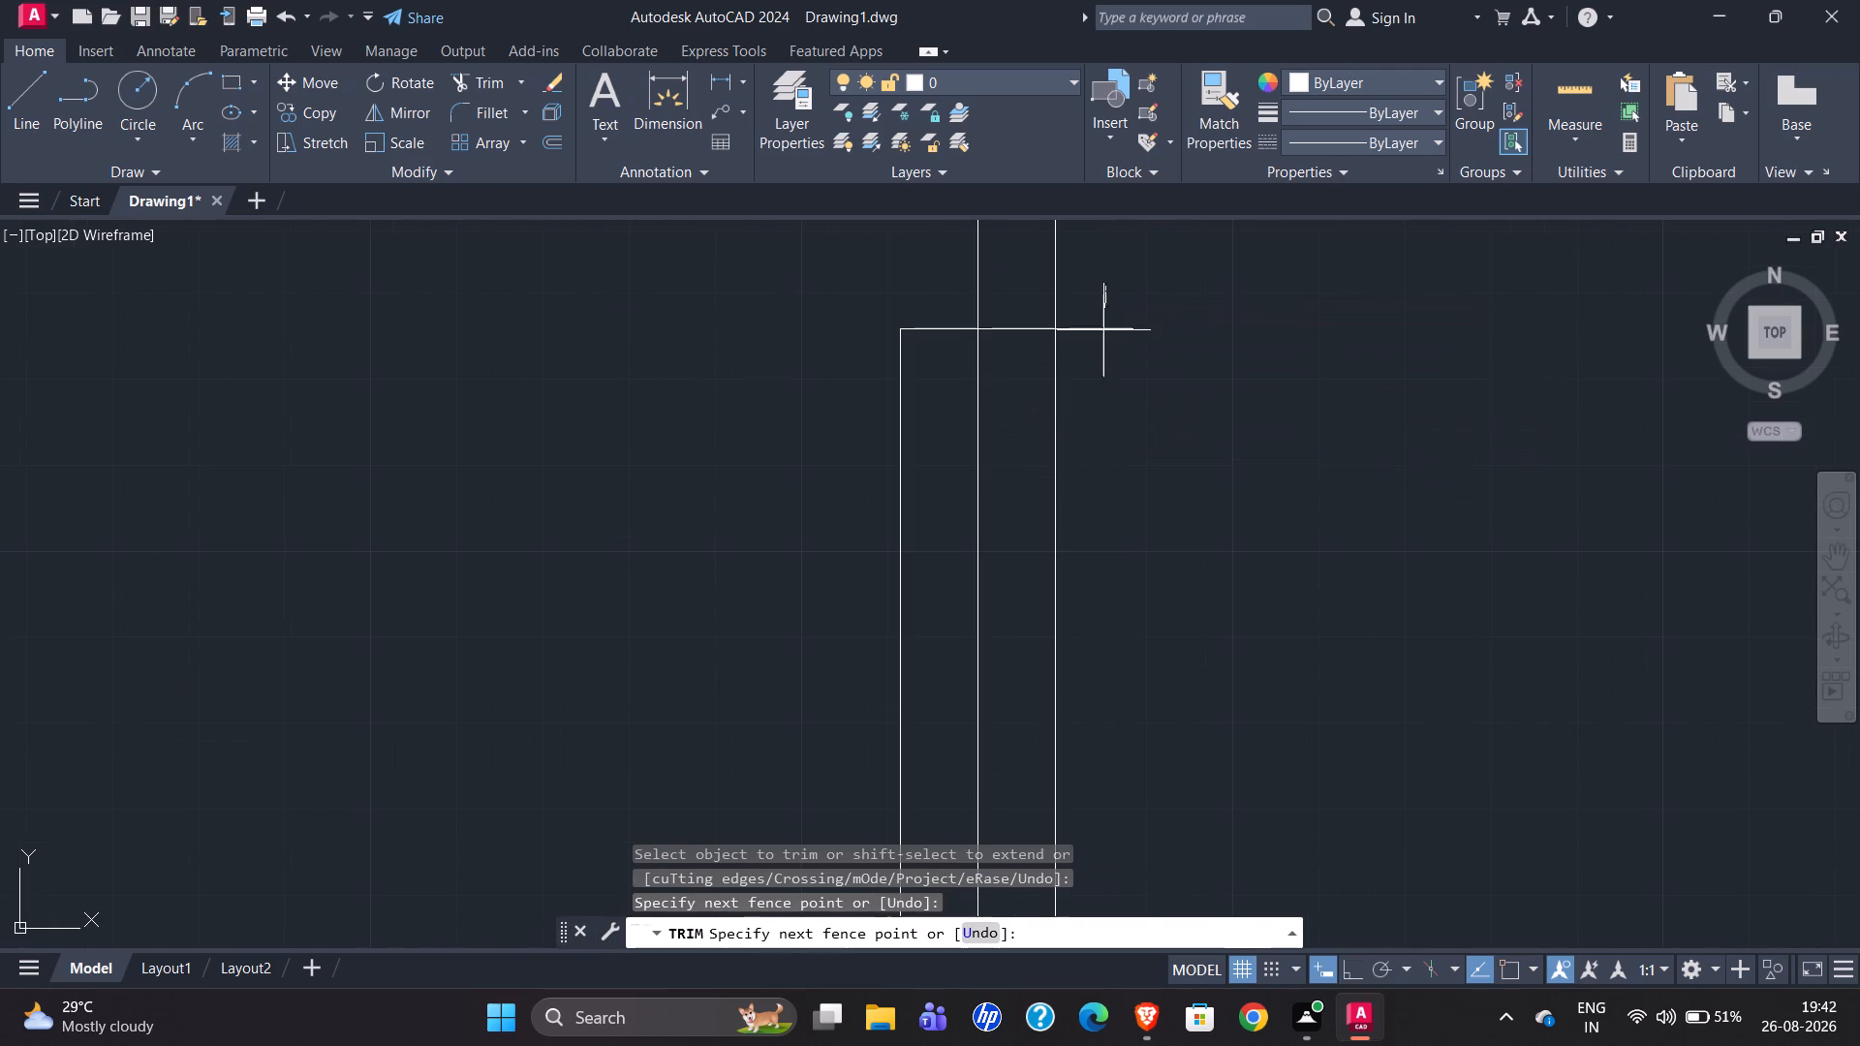
drag(1103, 342, 1038, 517)
scroll(1302, 328, down, 2)
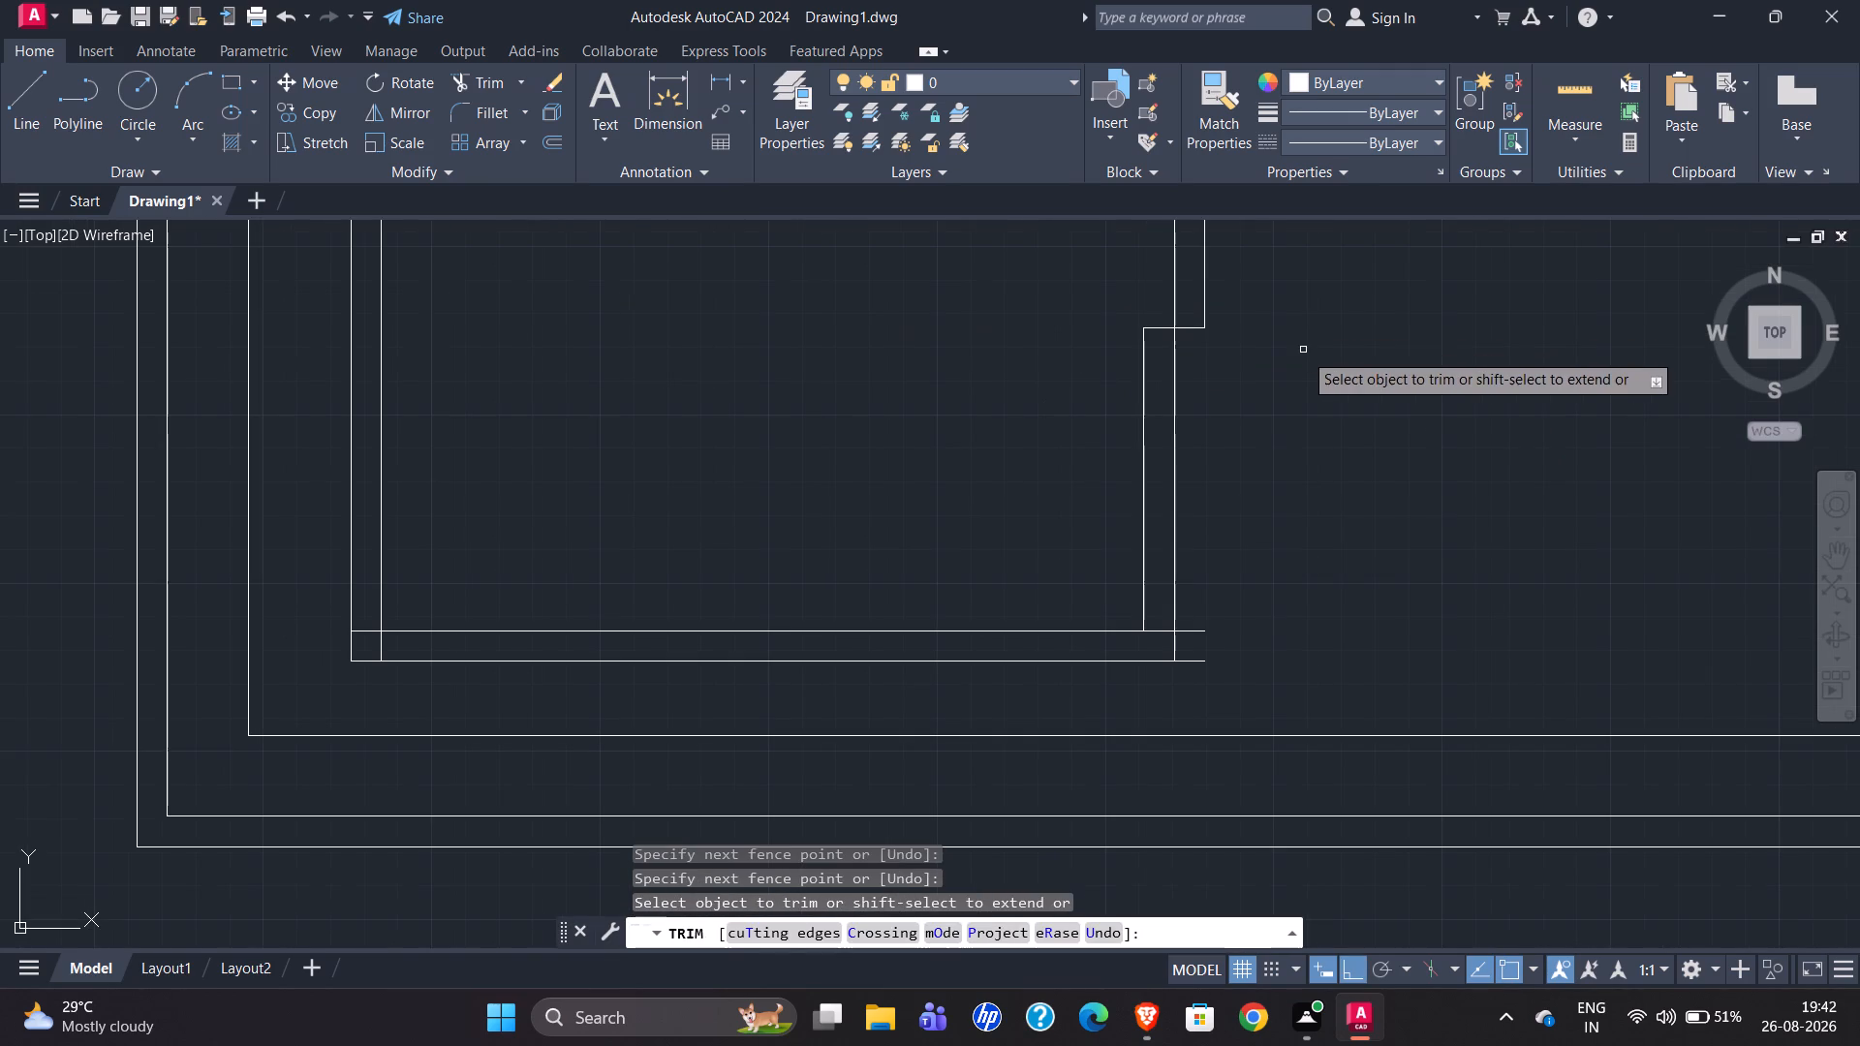
Trim both south wall line ends that overrun the office room's set-back east wall at the southeast corner.
scroll(1200, 482, down, 2)
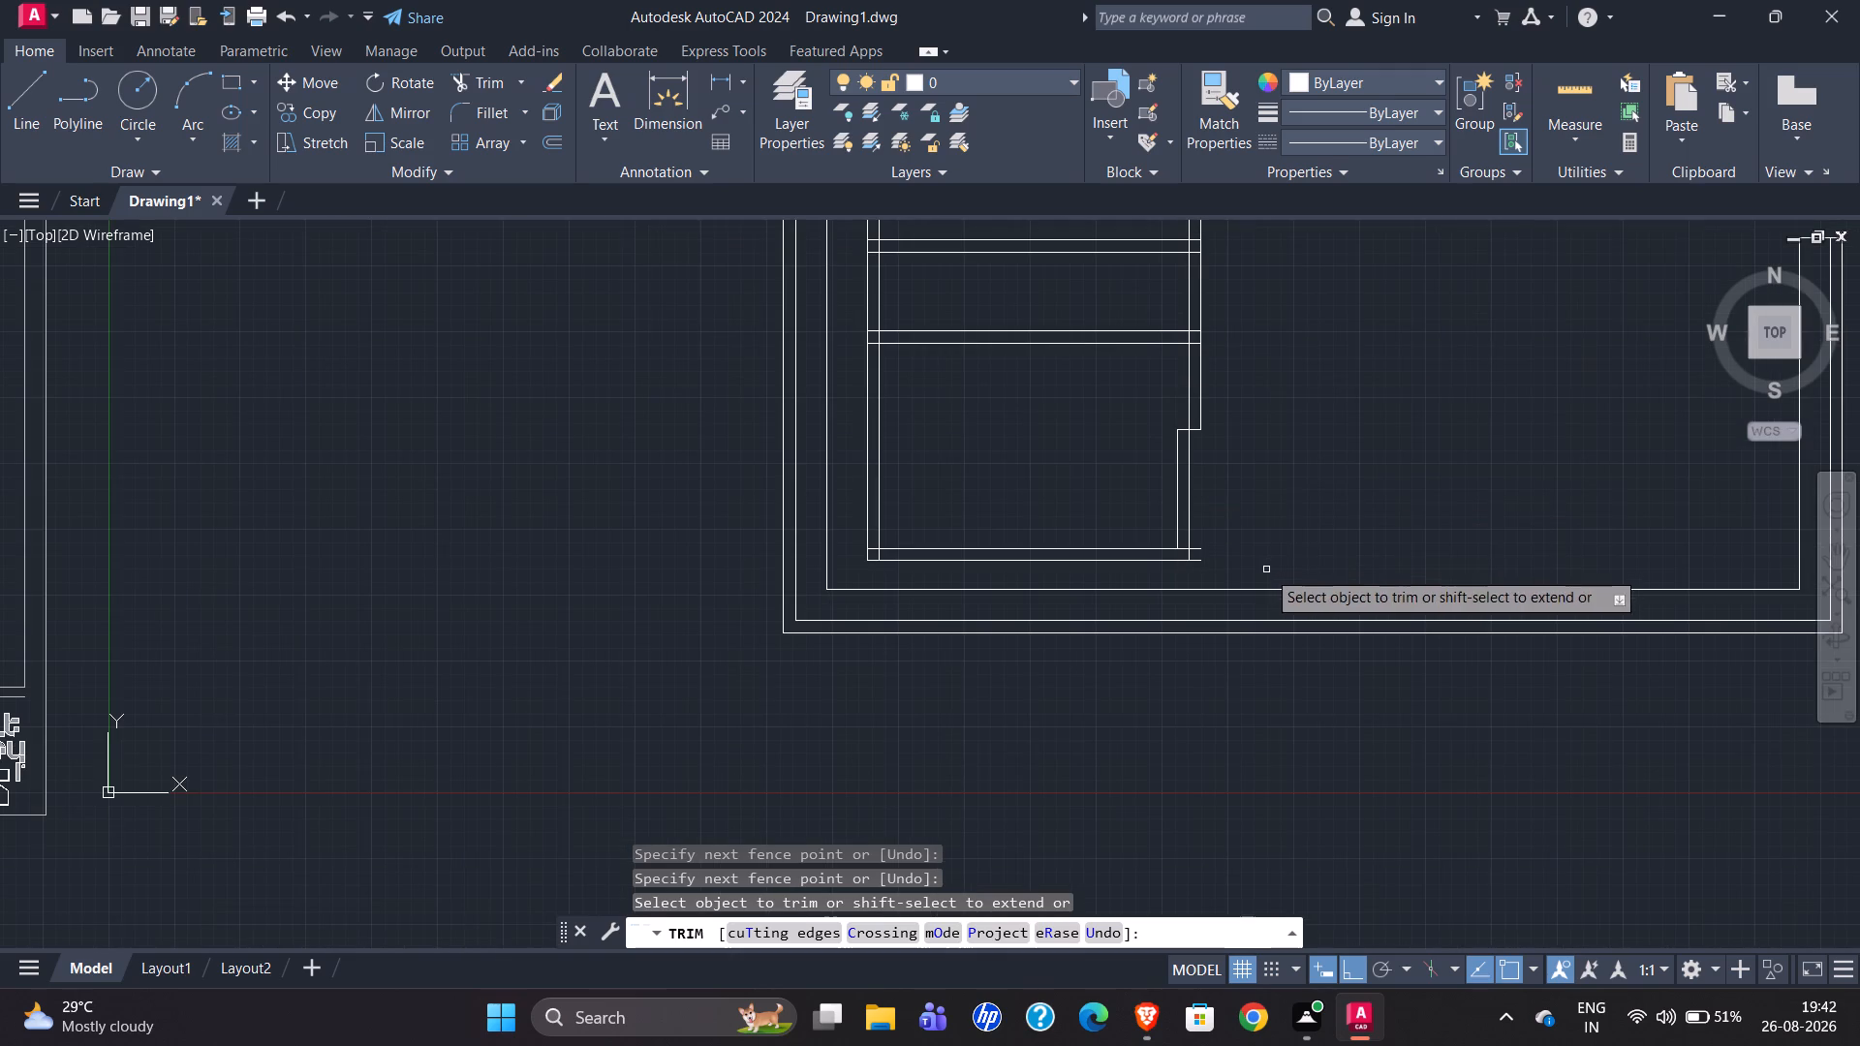
scroll(1205, 565, up, 3)
drag(1153, 448, 1159, 565)
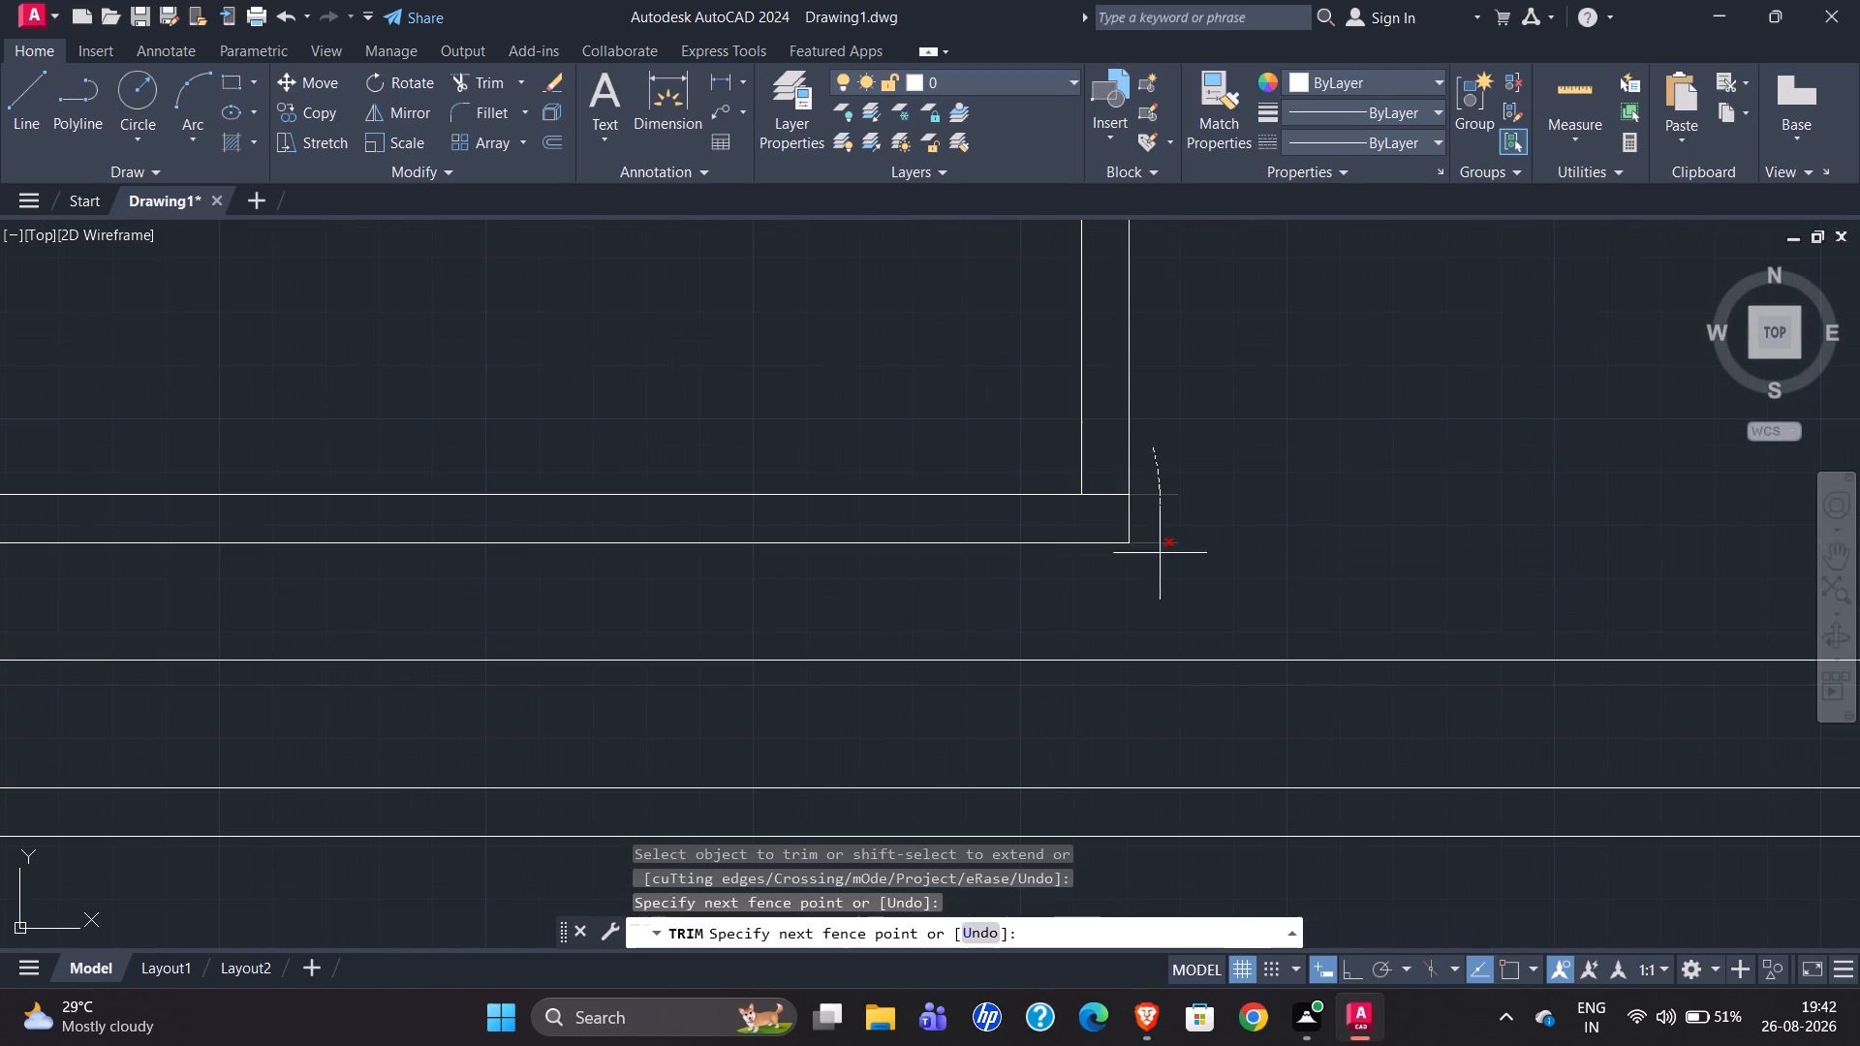
drag(1159, 565, 1159, 573)
scroll(1284, 491, down, 4)
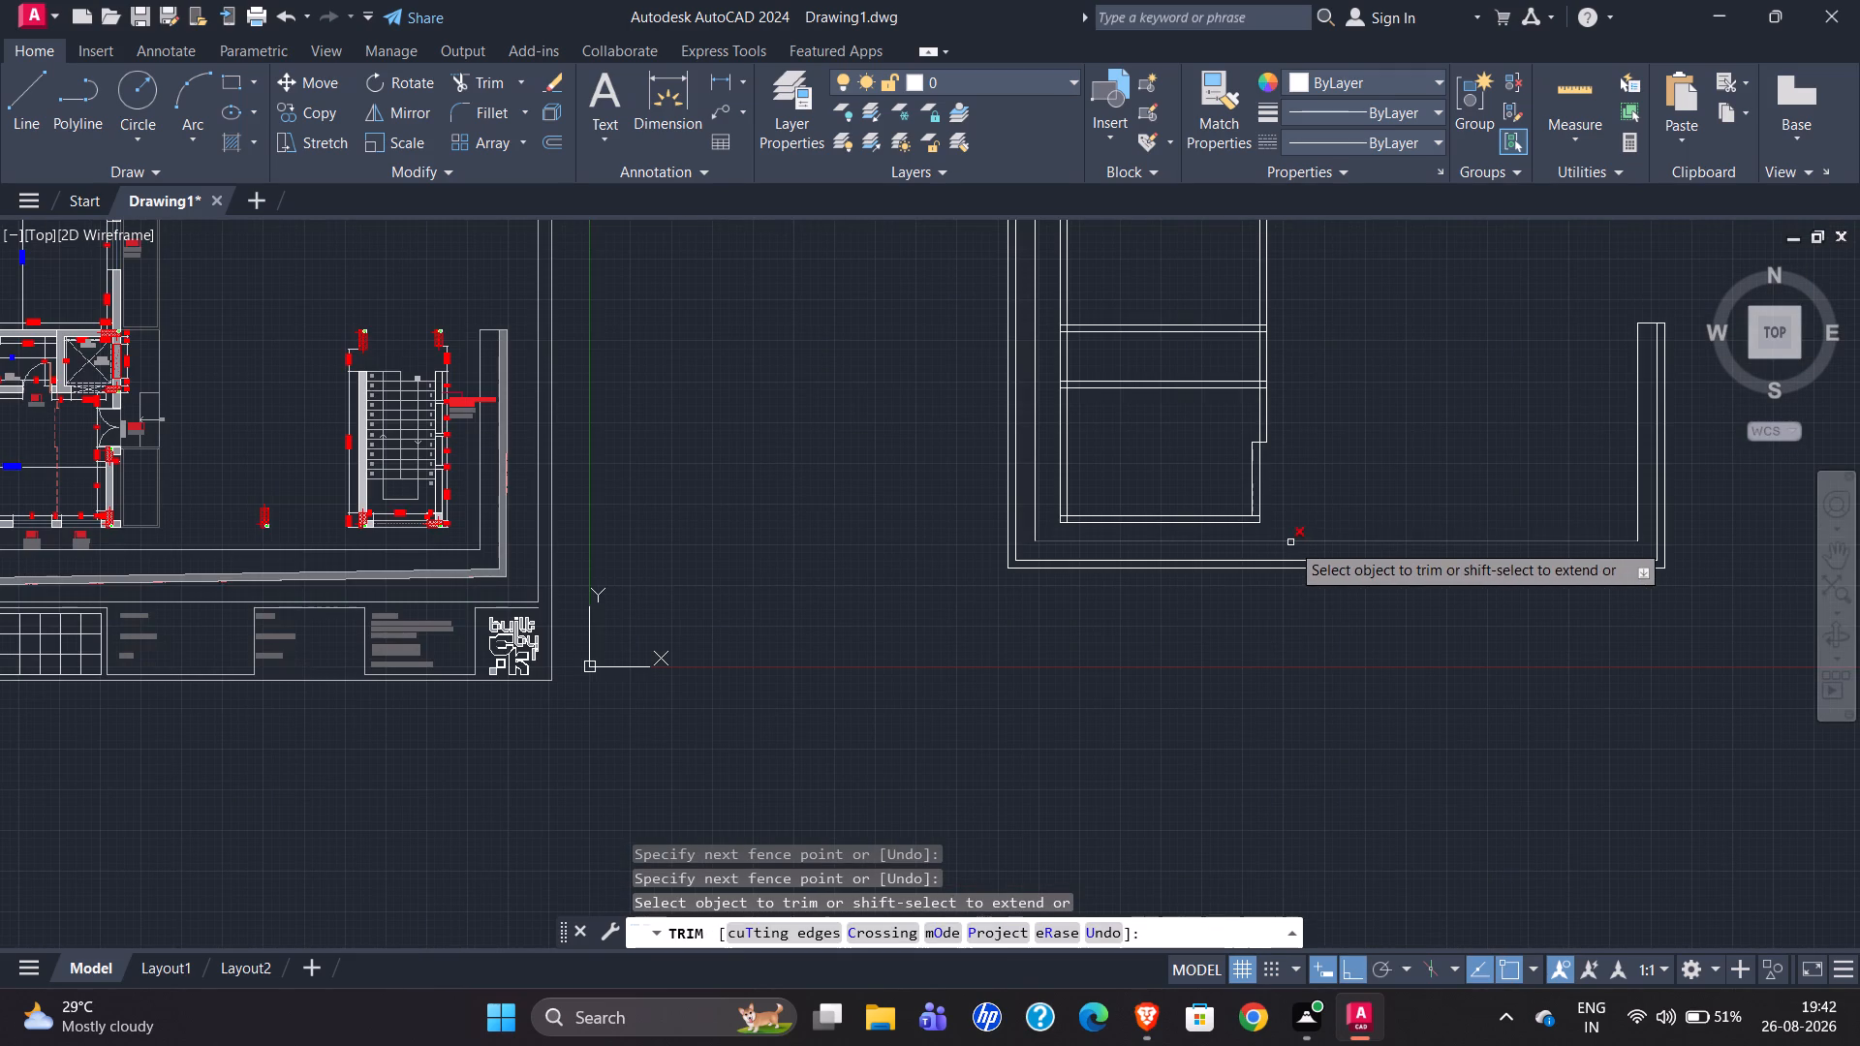
key(Escape)
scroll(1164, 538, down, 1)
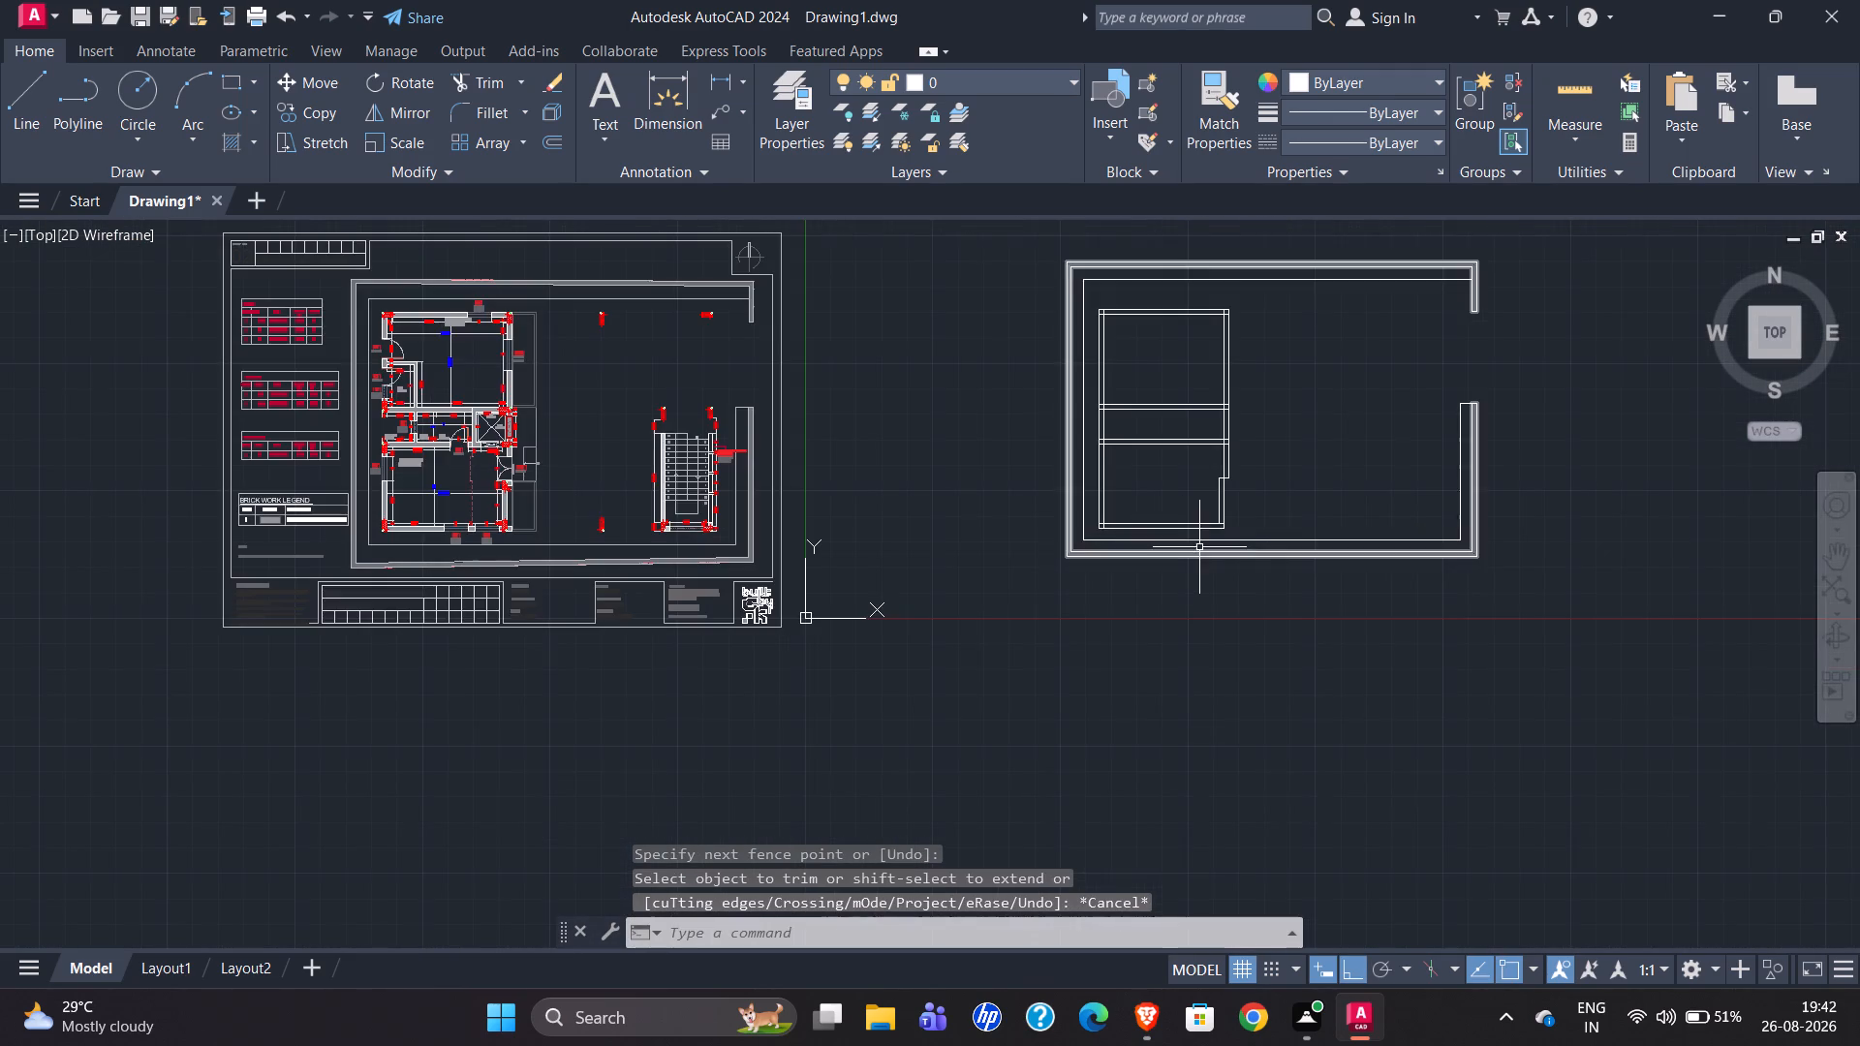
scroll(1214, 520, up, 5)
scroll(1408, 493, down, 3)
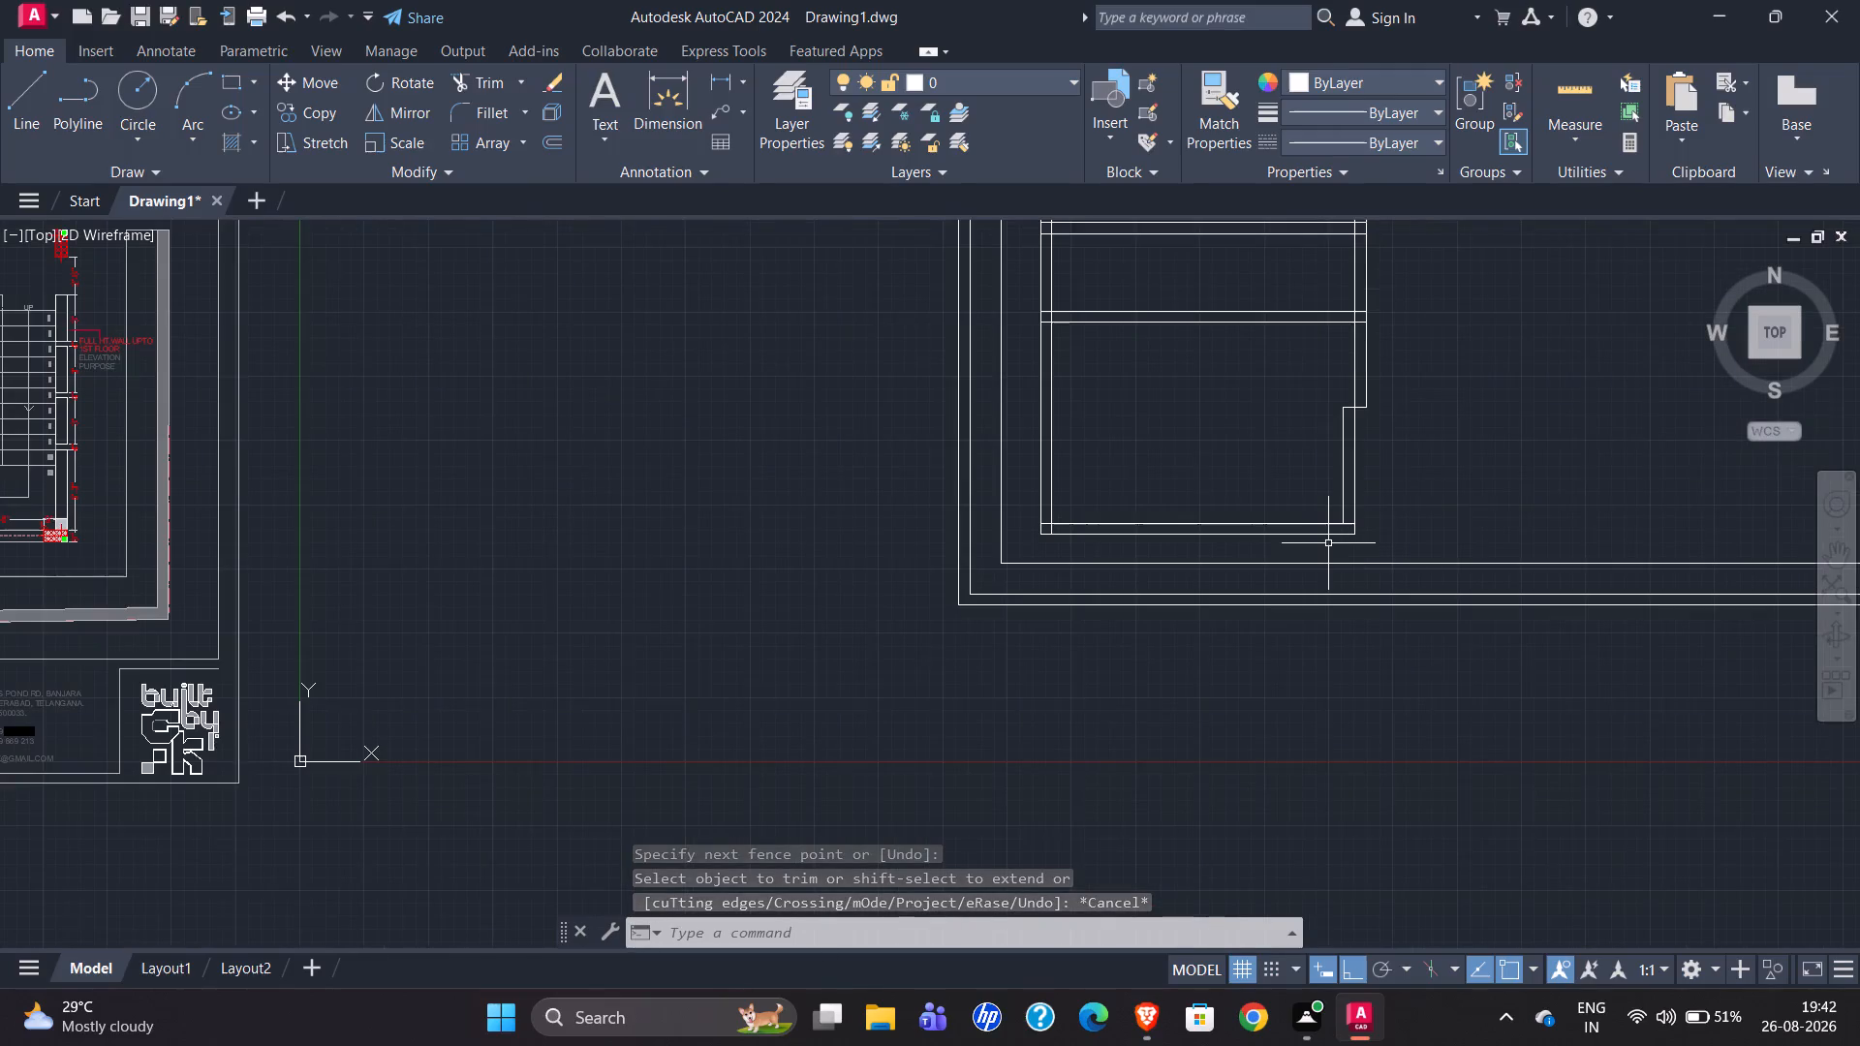
Examine the original plan's MD2 entrance pier and the office room's east wall dimensions, comparing them with the redrawn wall.
scroll(1348, 542, down, 1)
scroll(158, 445, up, 4)
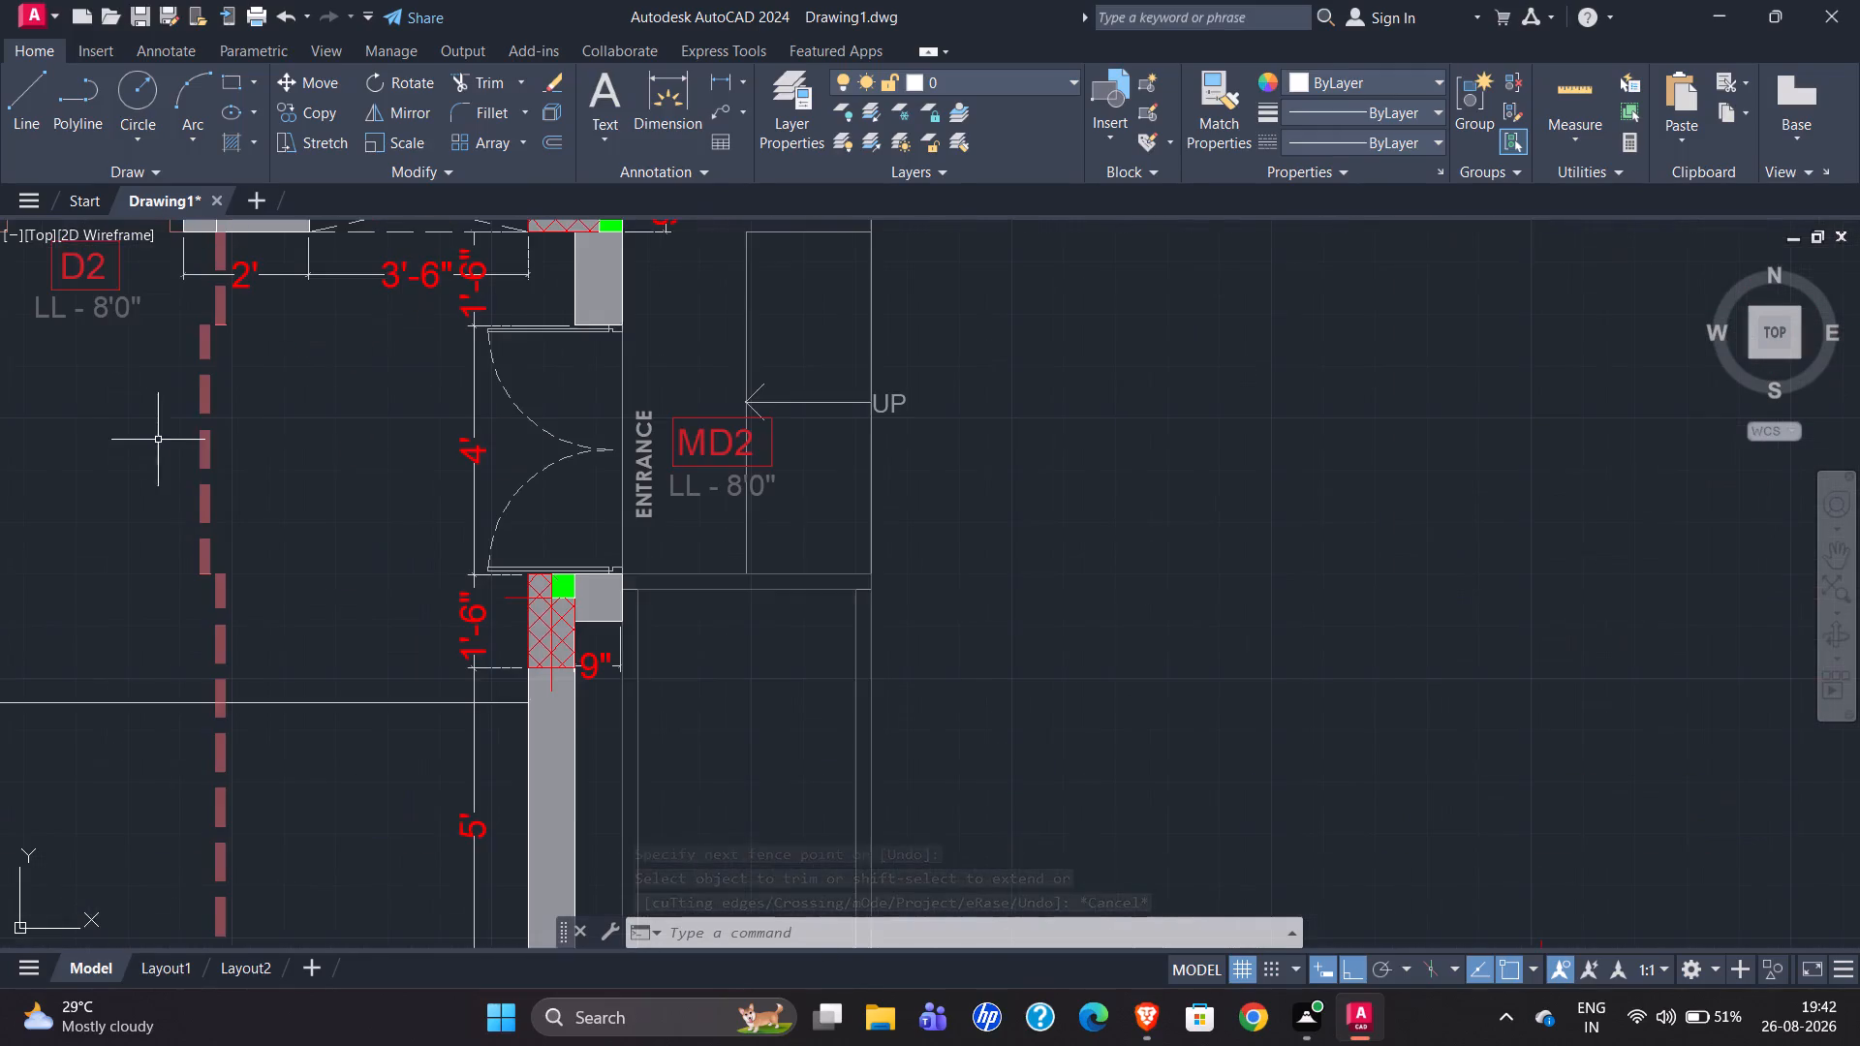
scroll(249, 442, down, 2)
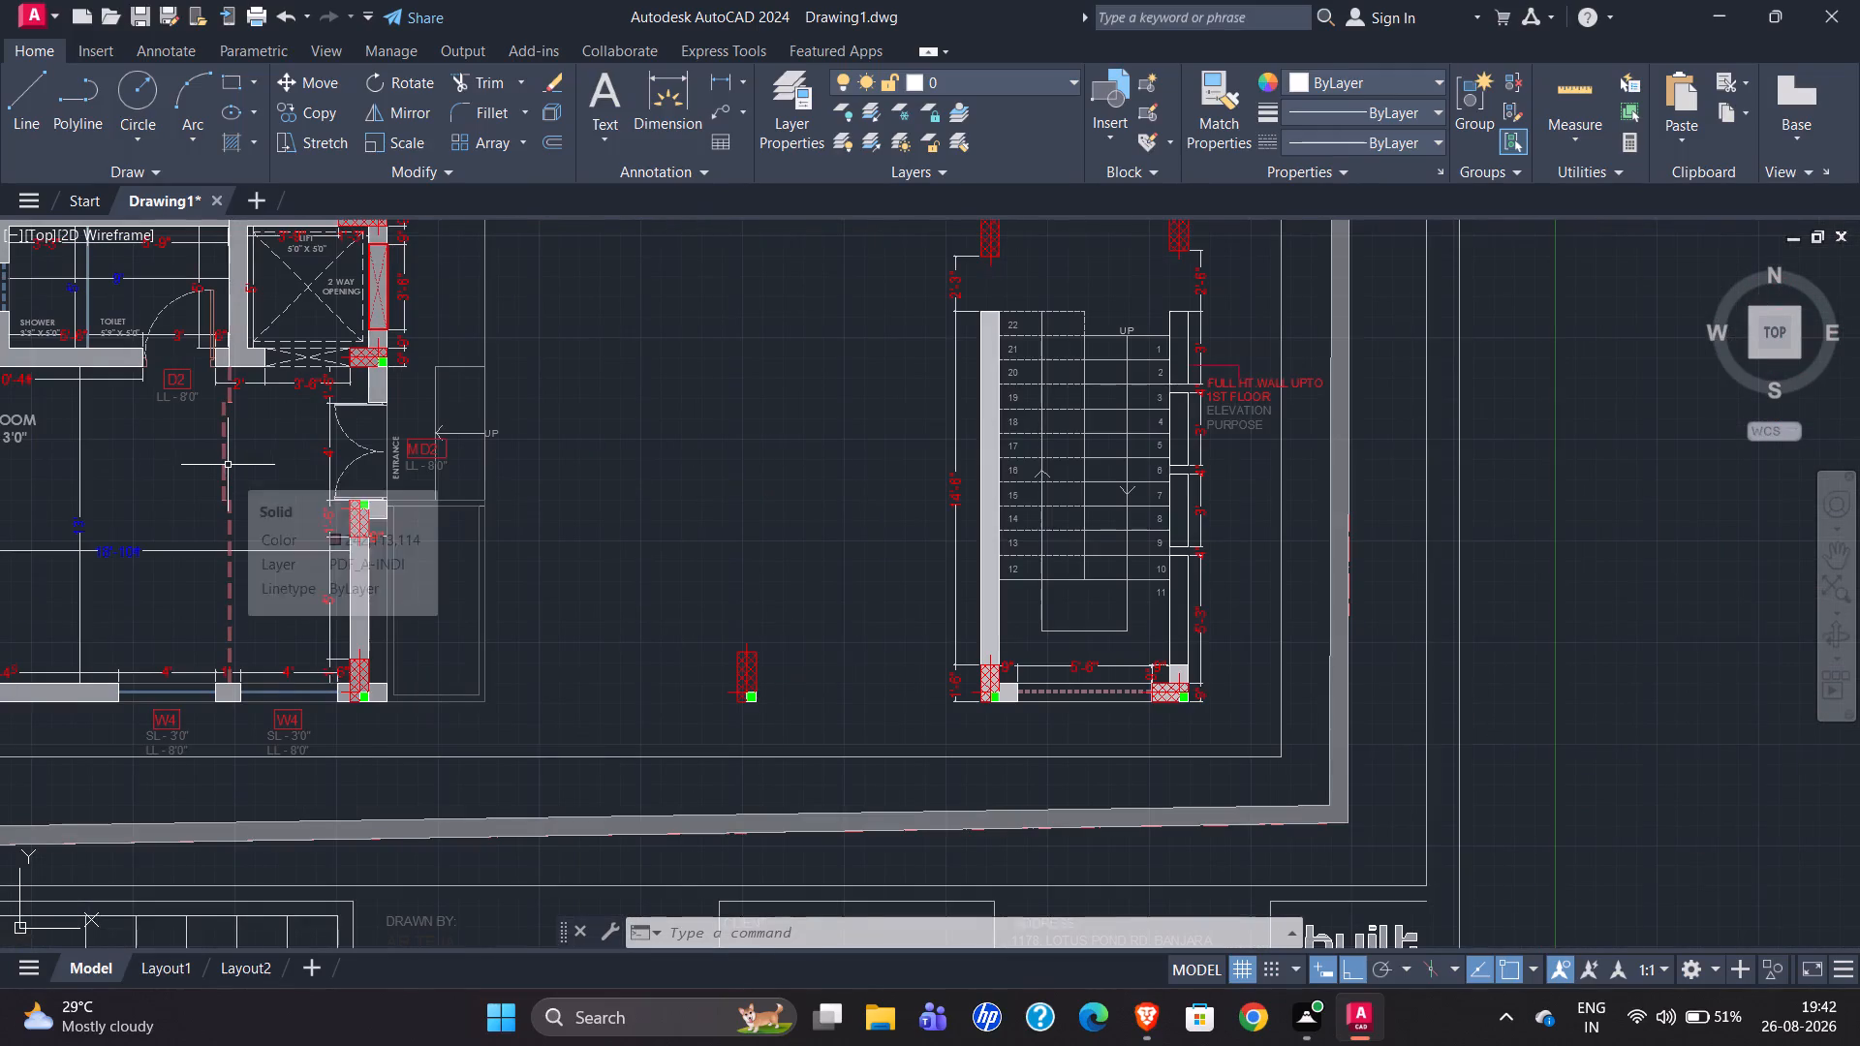
scroll(221, 466, down, 2)
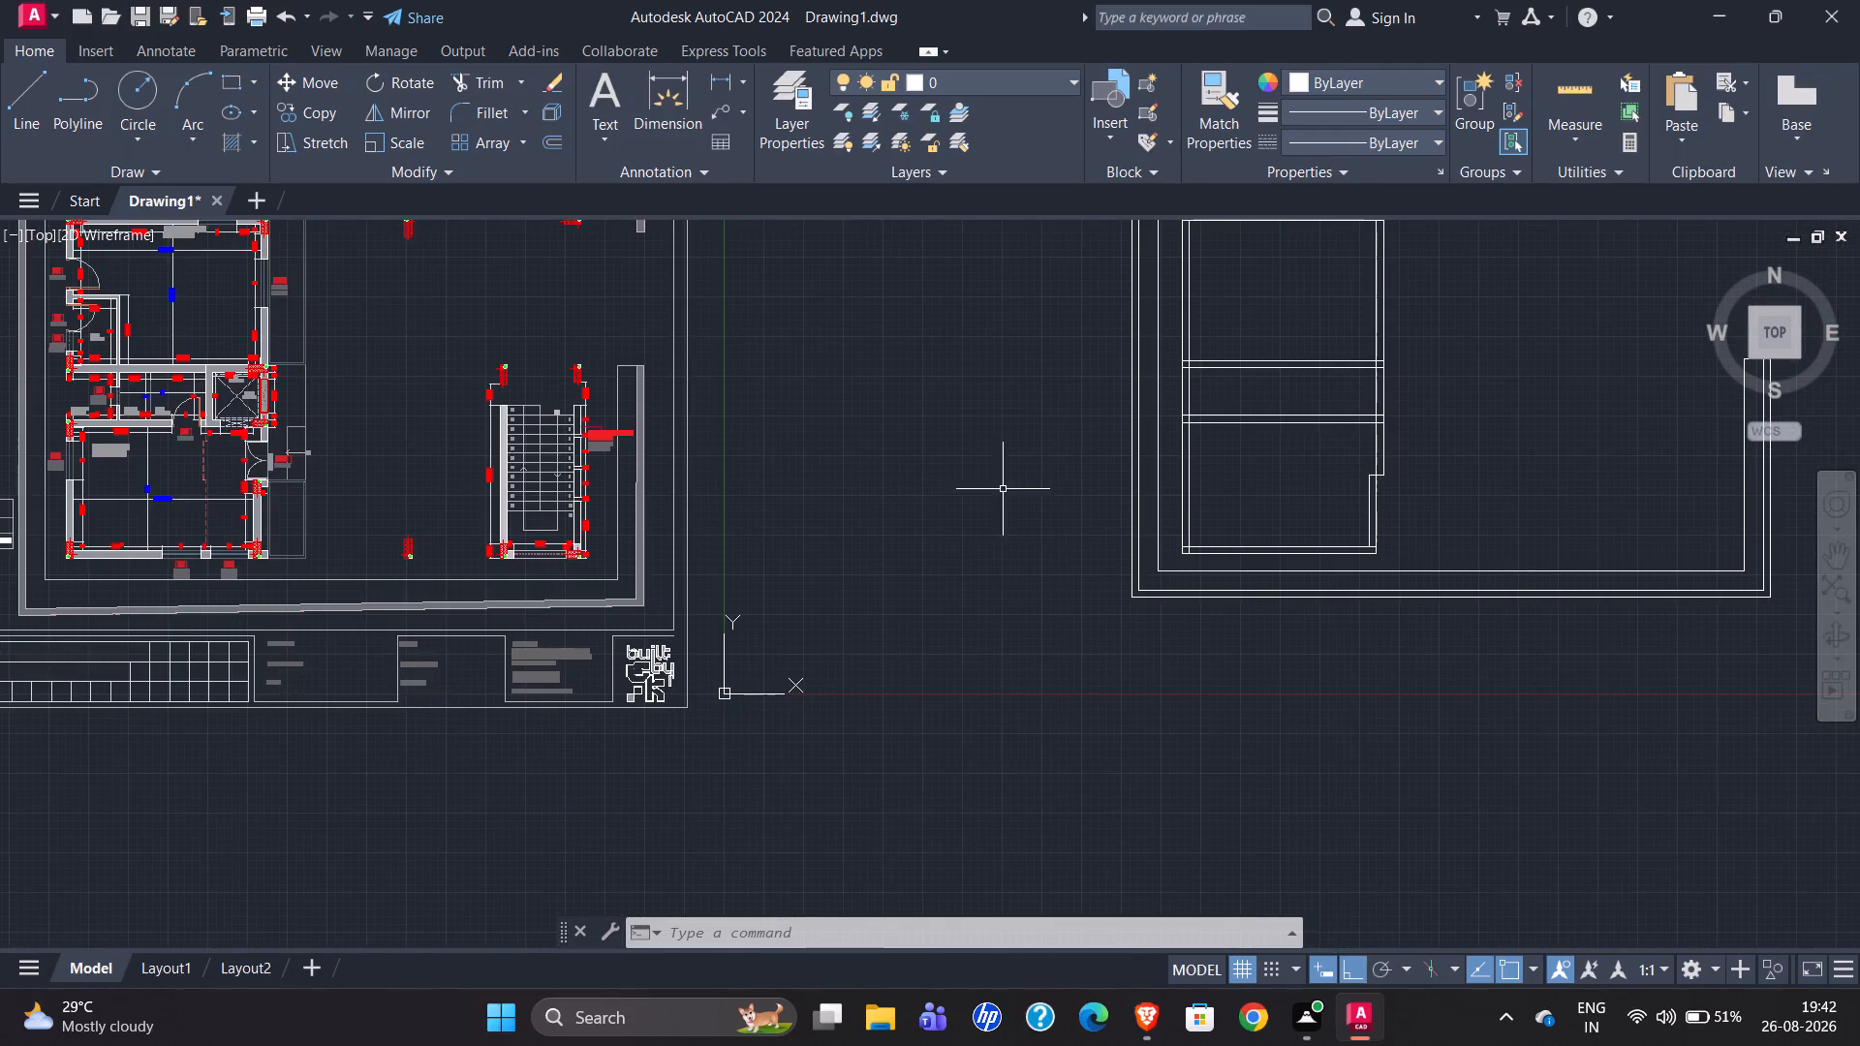
scroll(291, 497, up, 1)
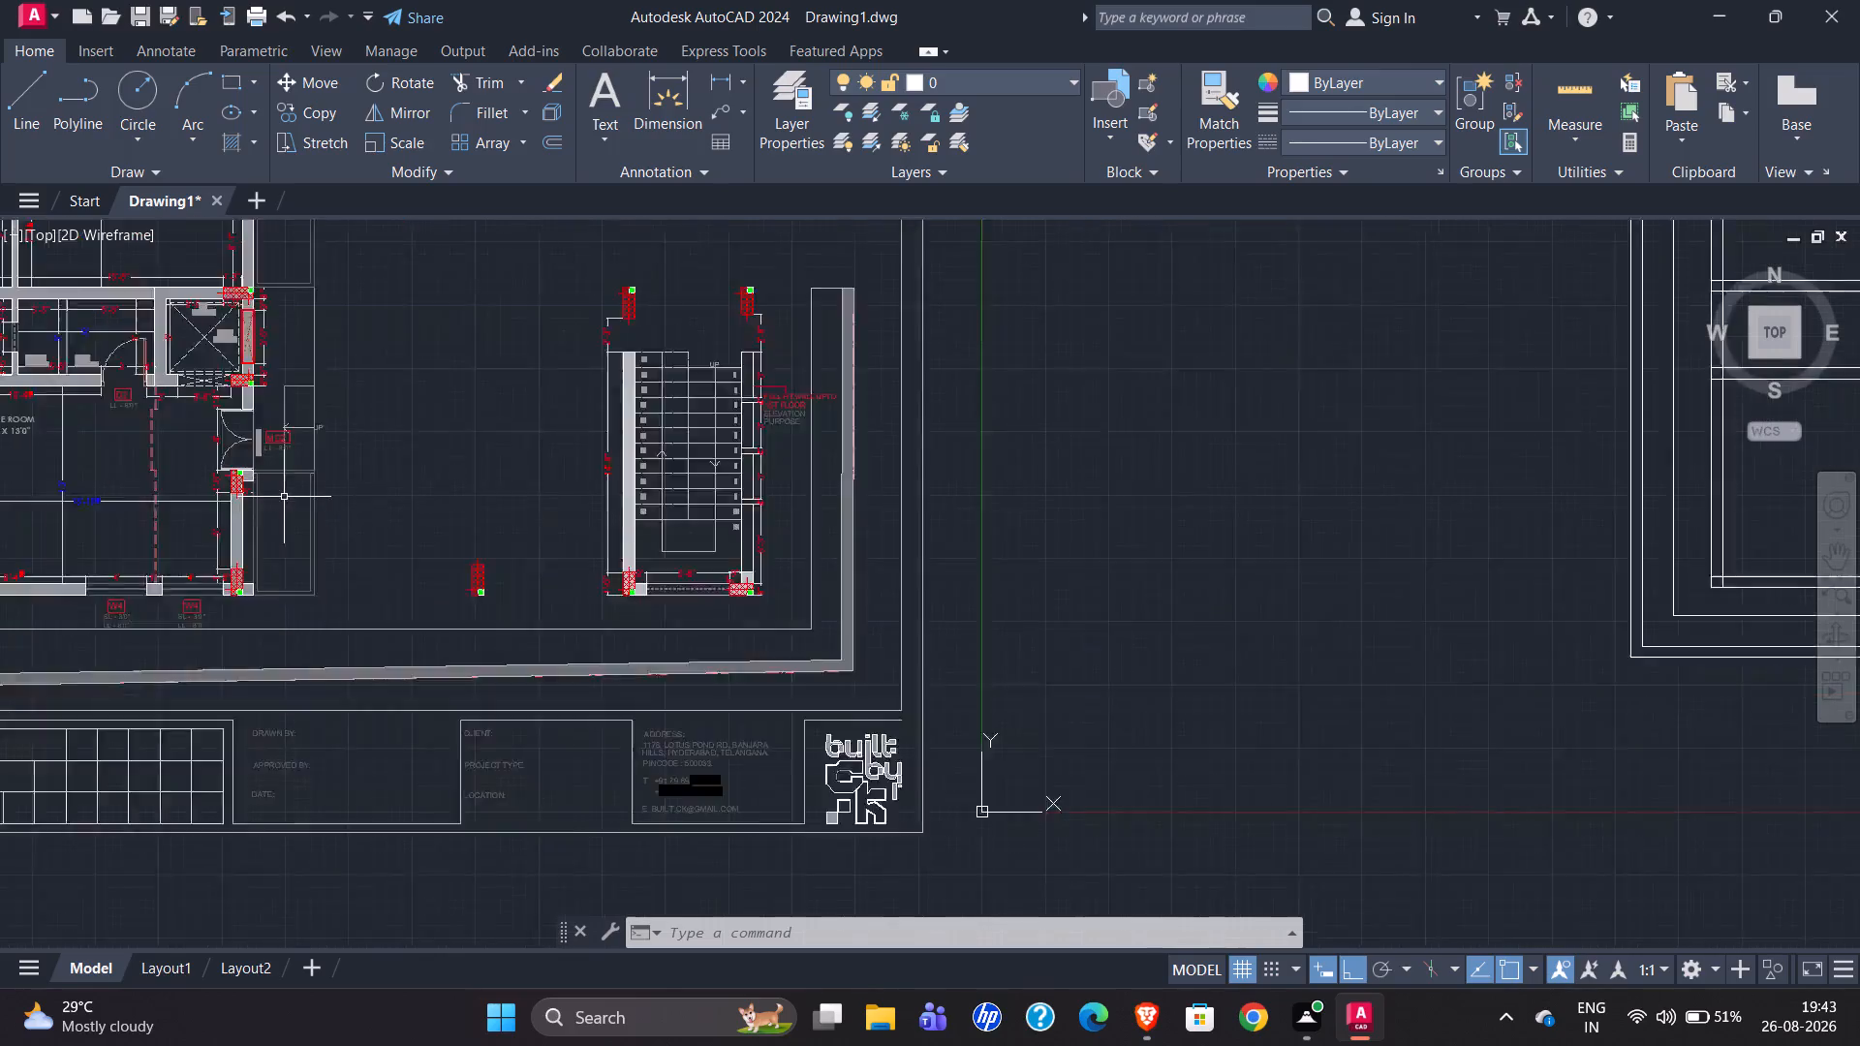
scroll(282, 497, up, 2)
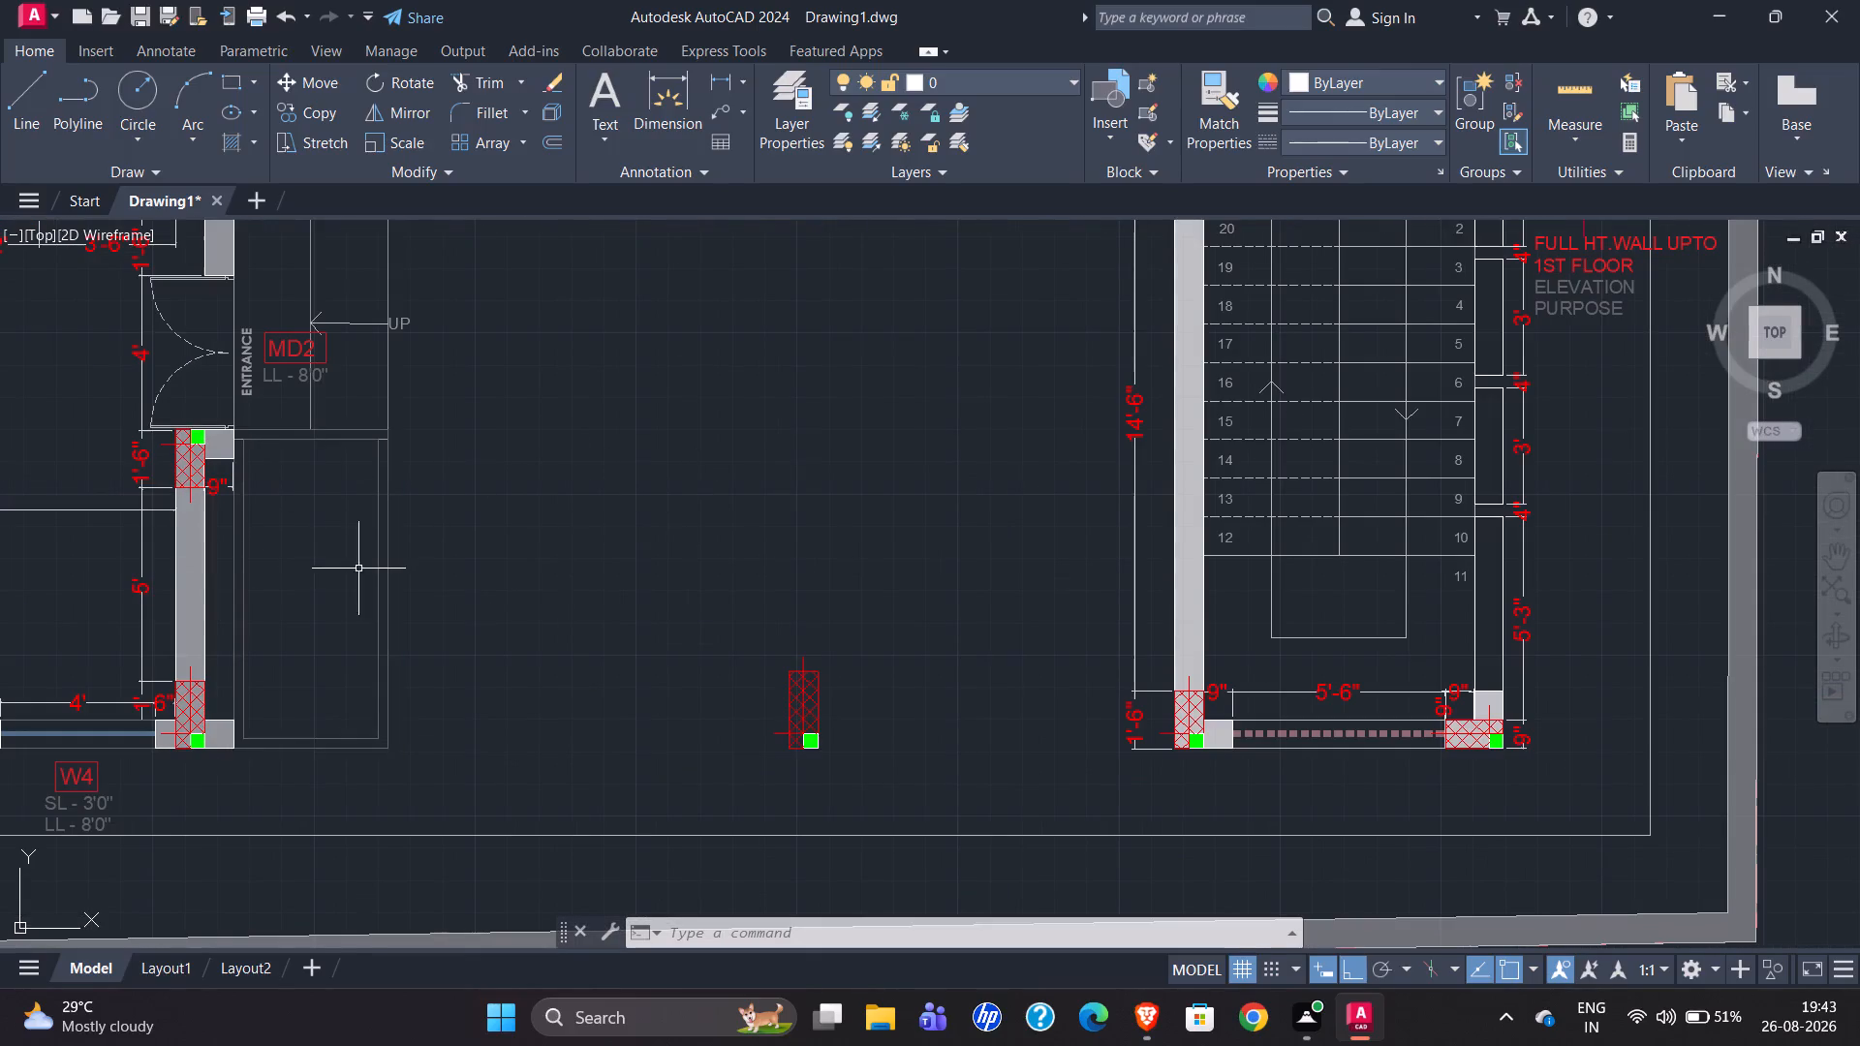
scroll(178, 586, down, 2)
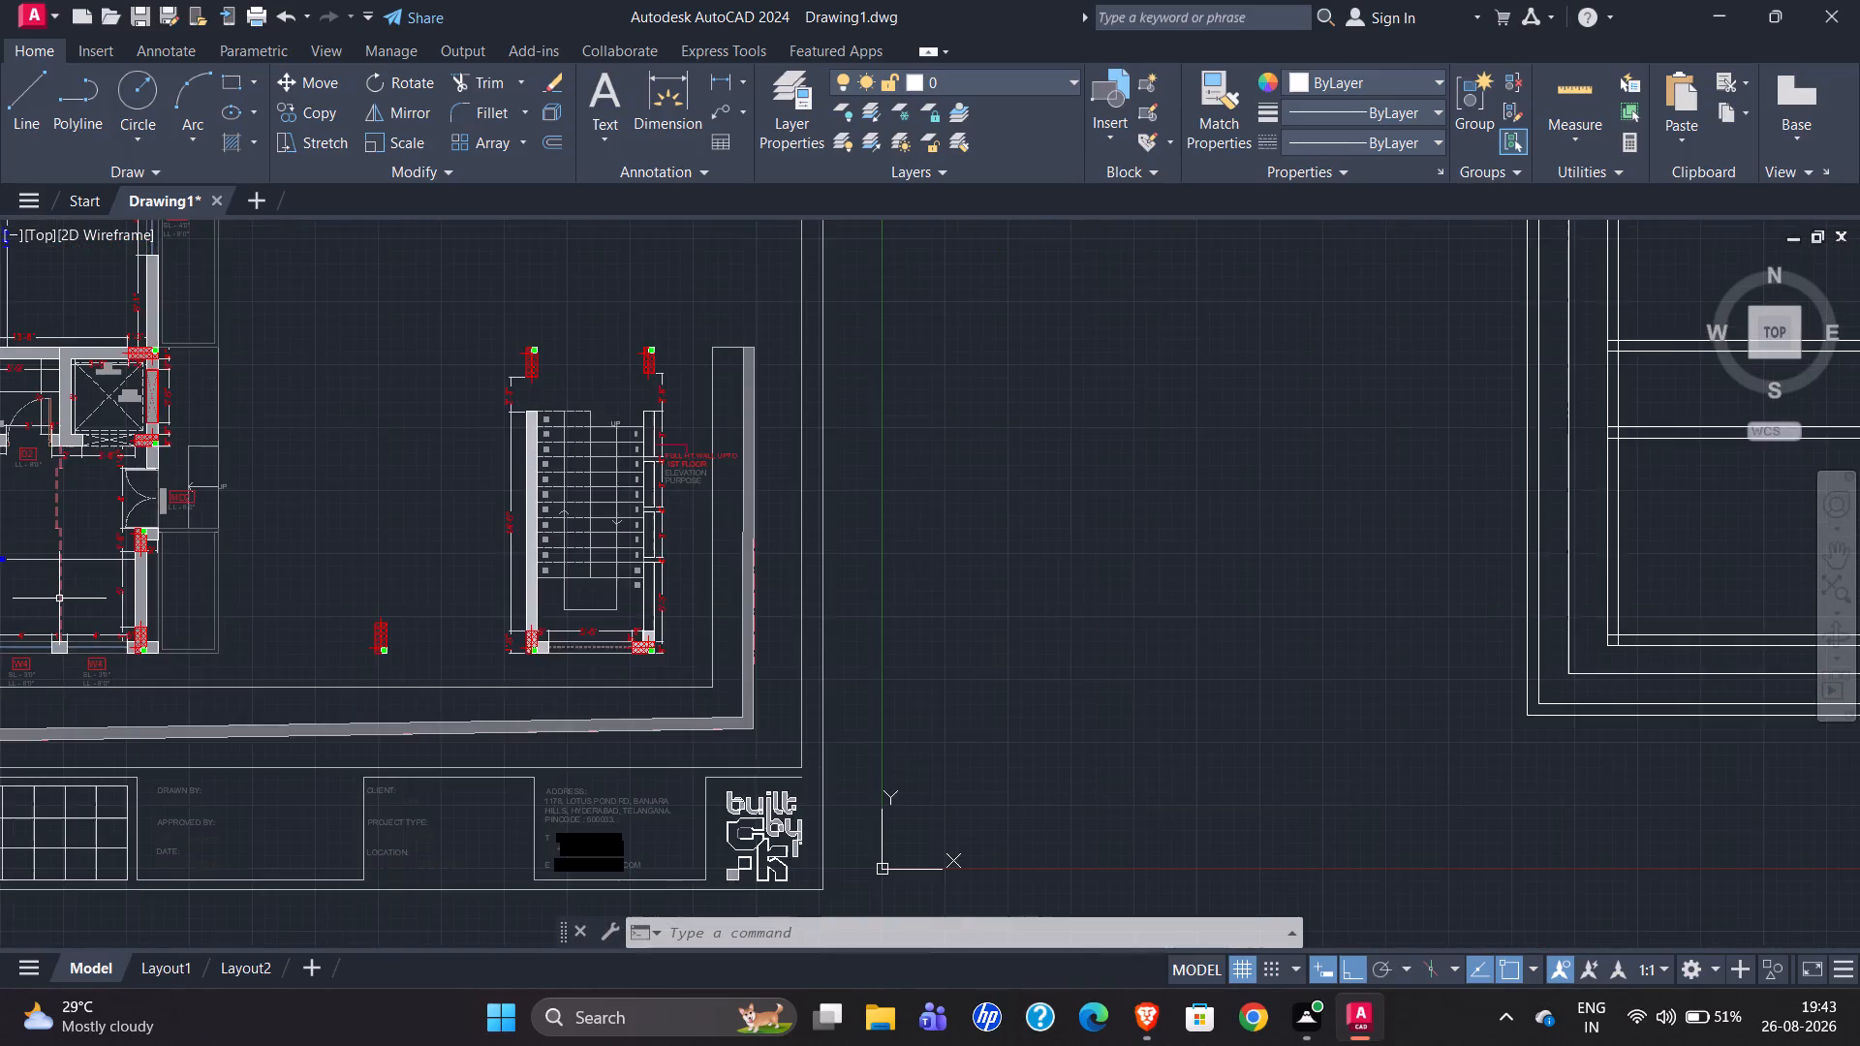
scroll(59, 599, down, 1)
scroll(1248, 572, up, 4)
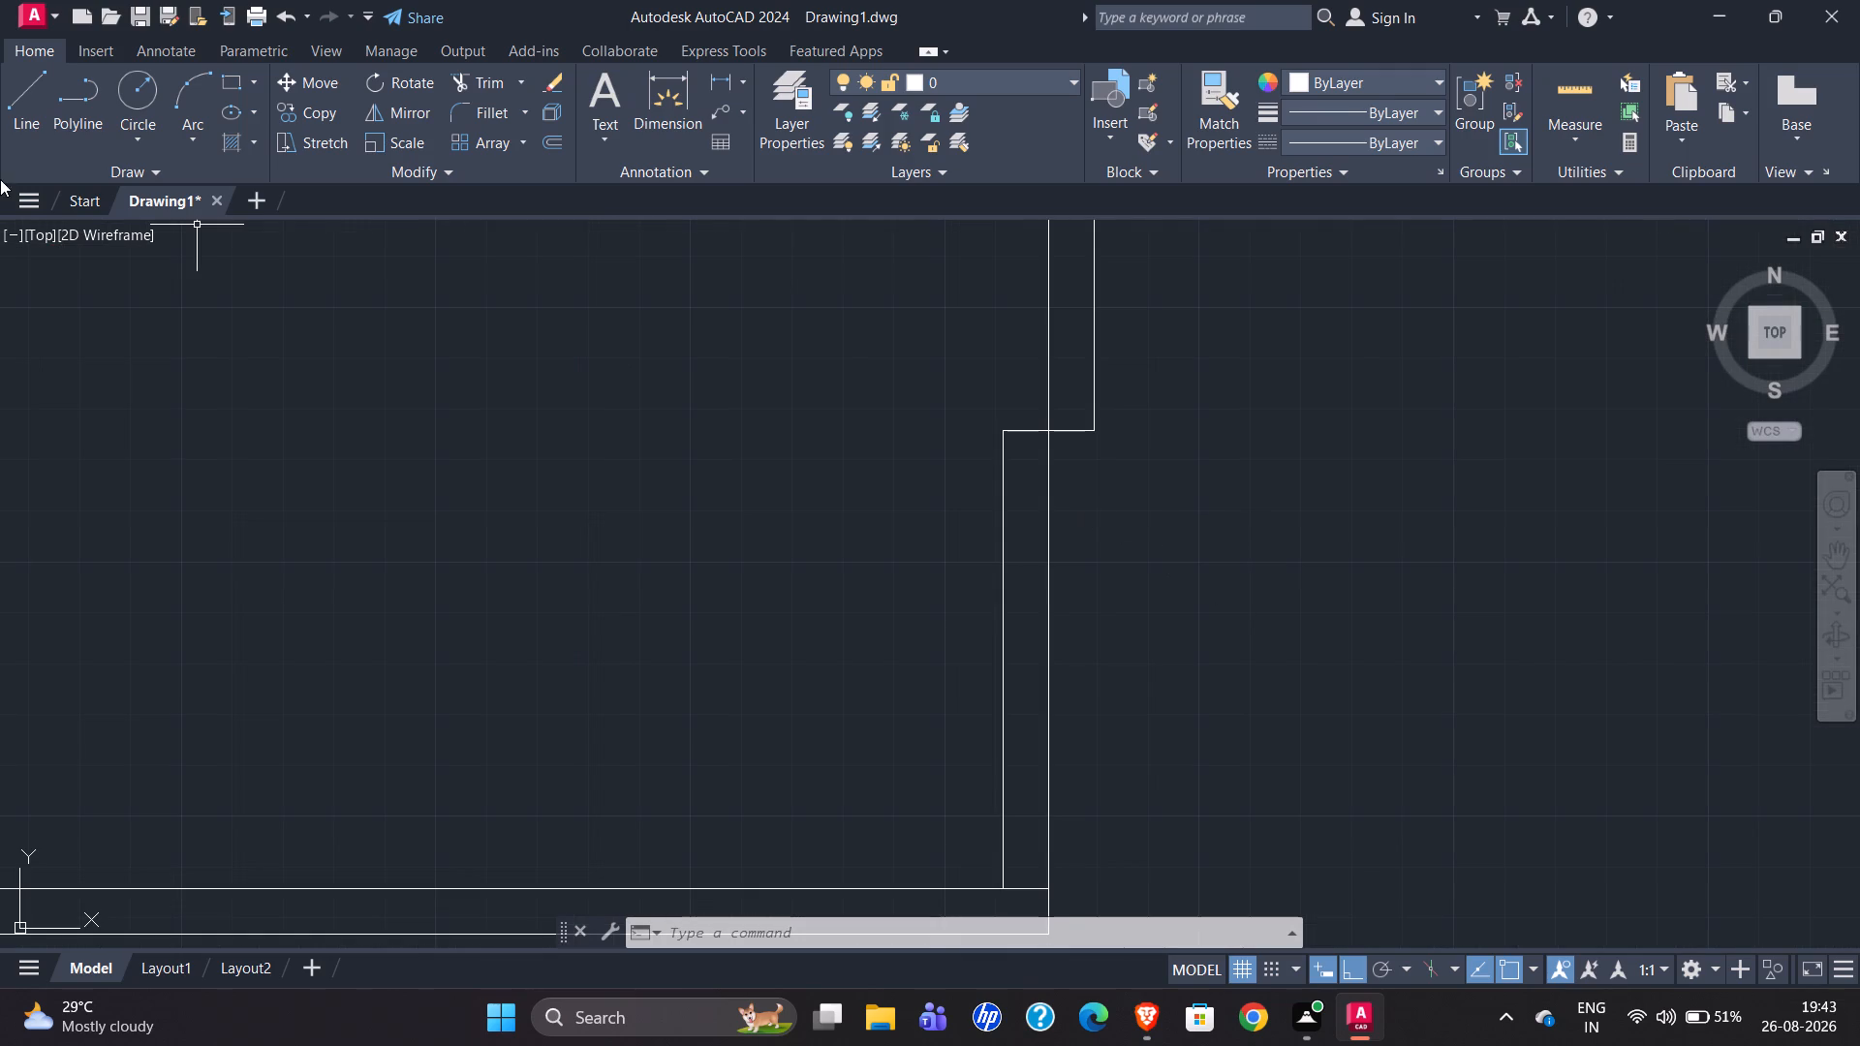
Examine the original's pier south of the MD2 entrance, including its outward return and adjoining wall, against the redrawn wall step.
click(25, 122)
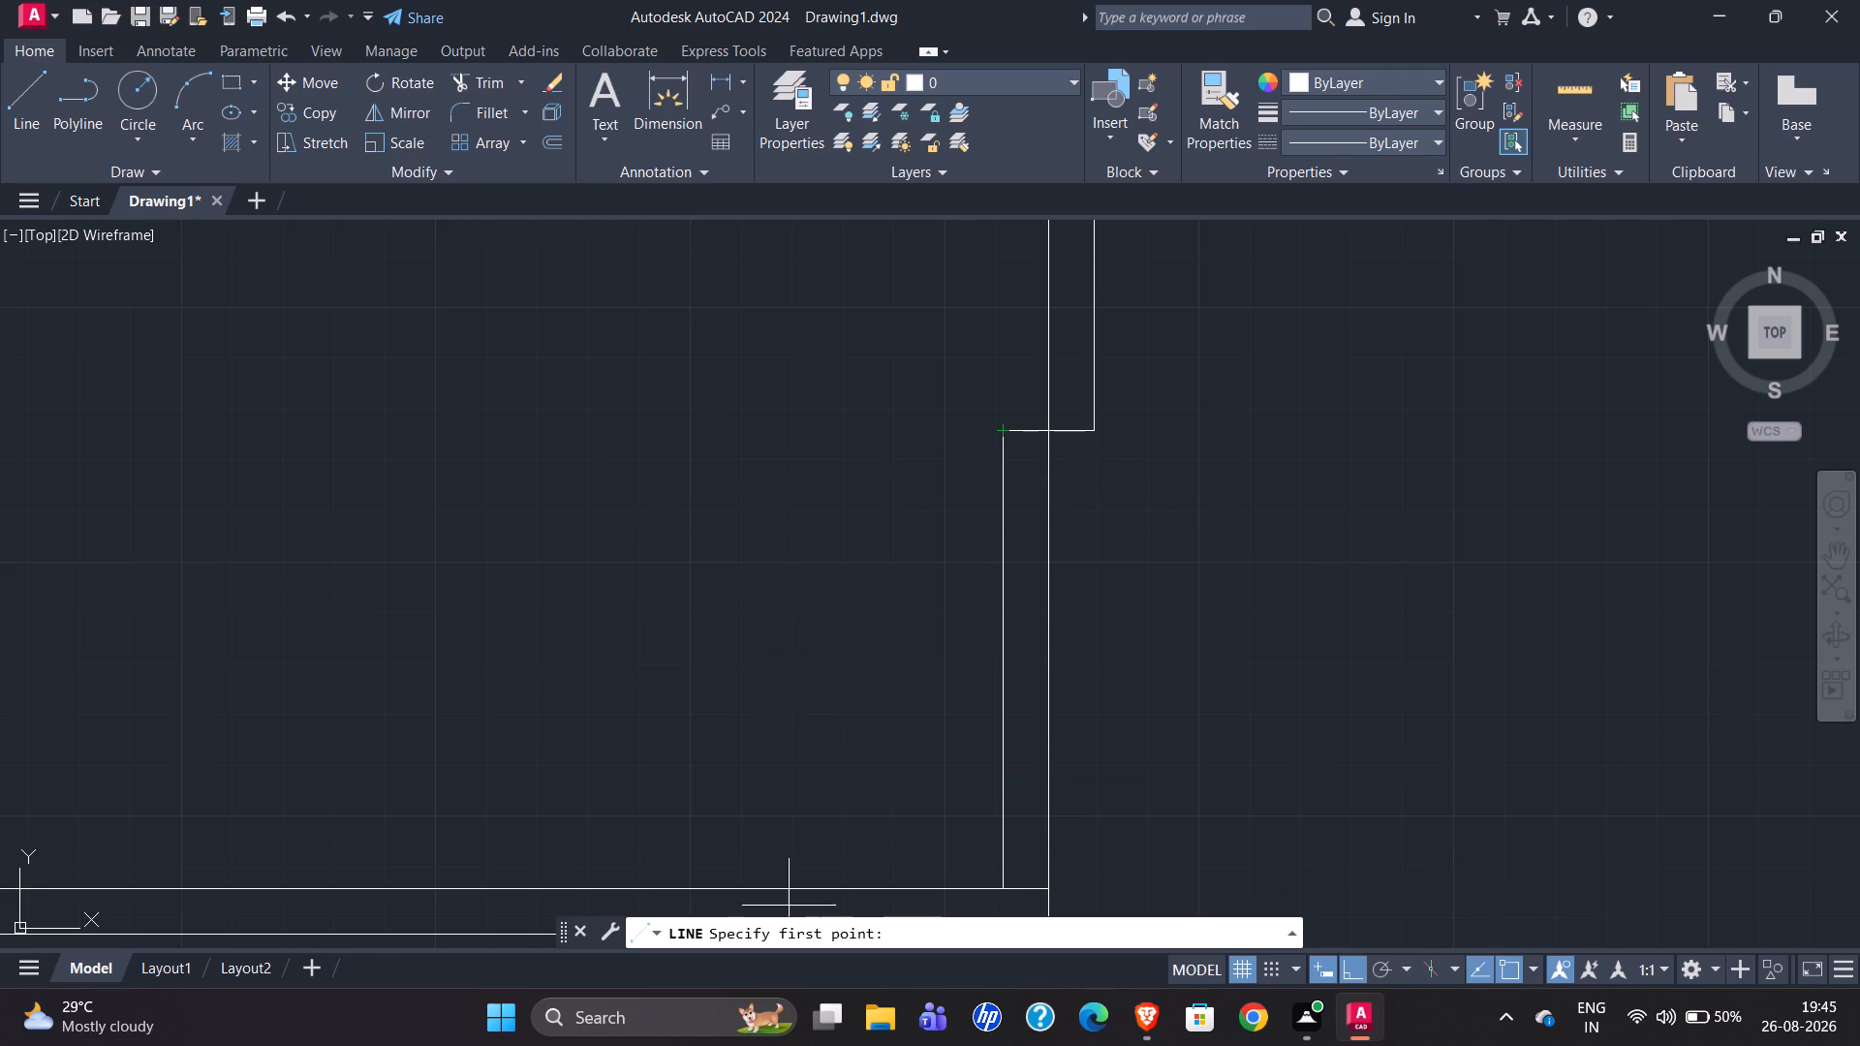
scroll(1193, 507, down, 2)
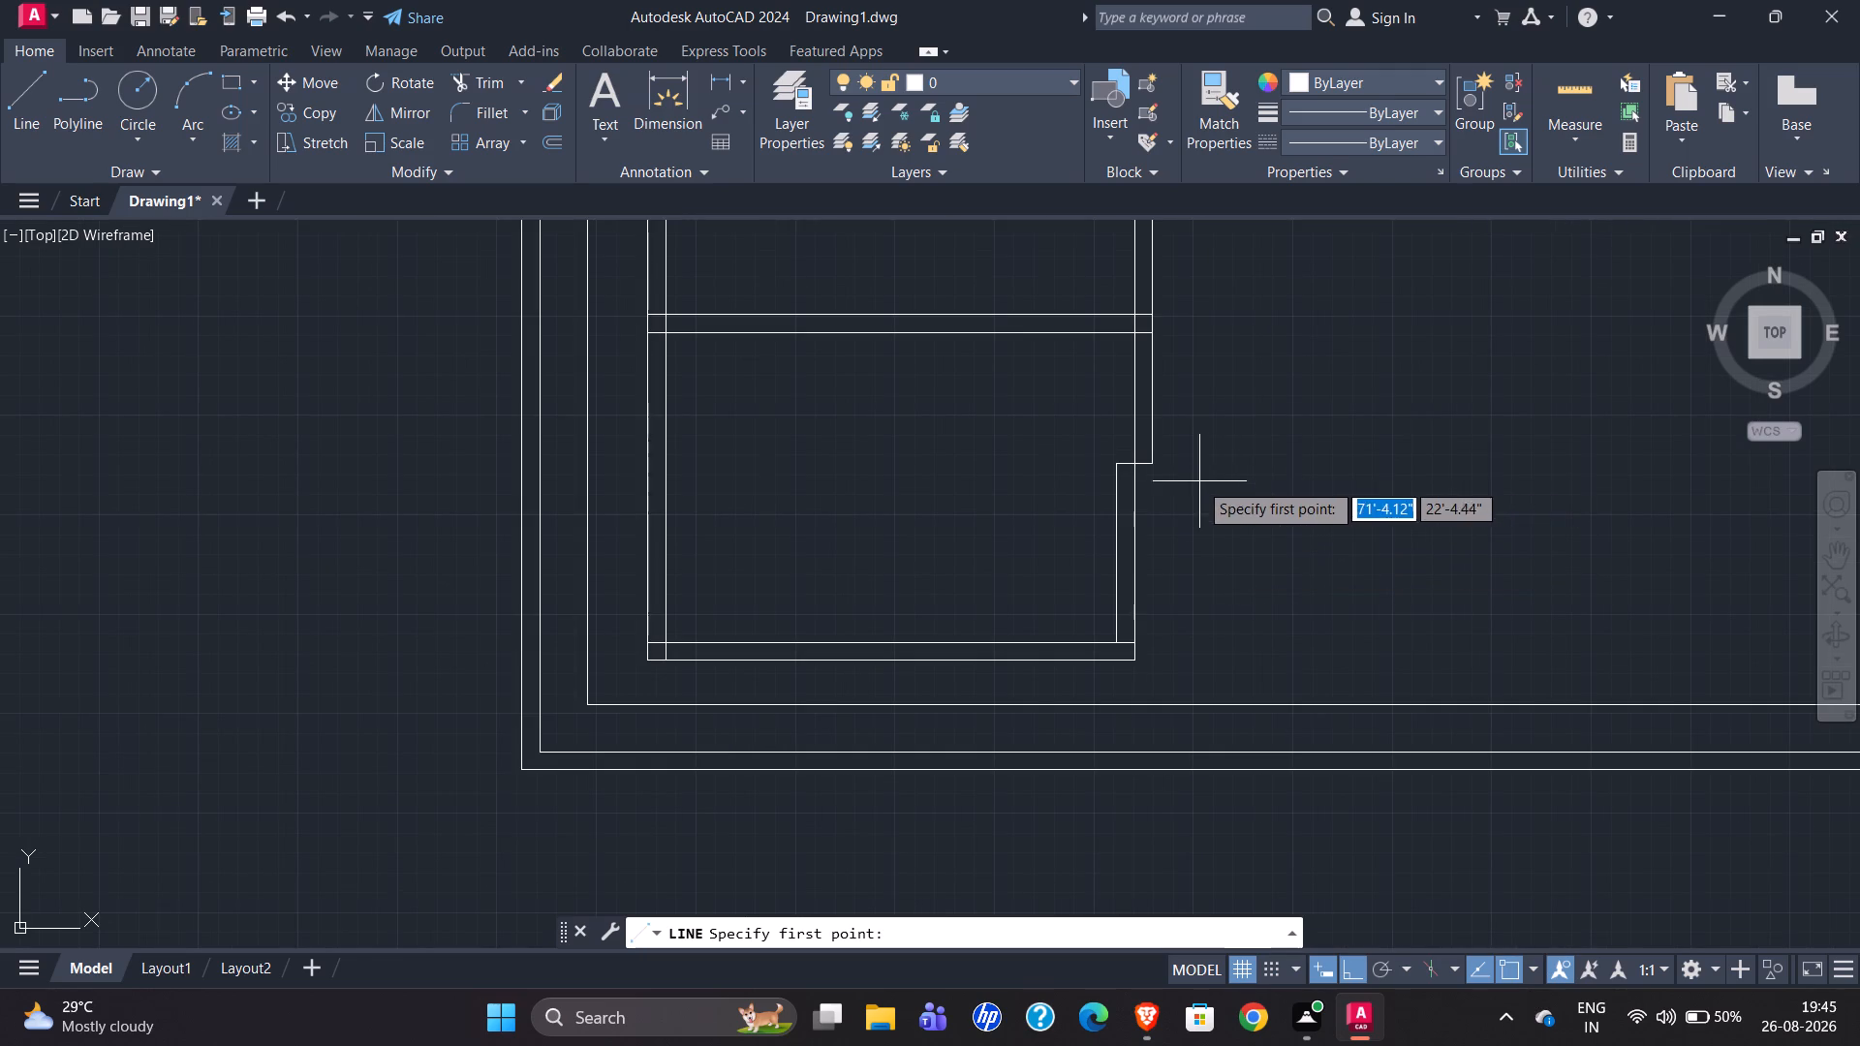
scroll(1109, 436, up, 3)
scroll(1149, 433, down, 2)
scroll(1248, 448, down, 2)
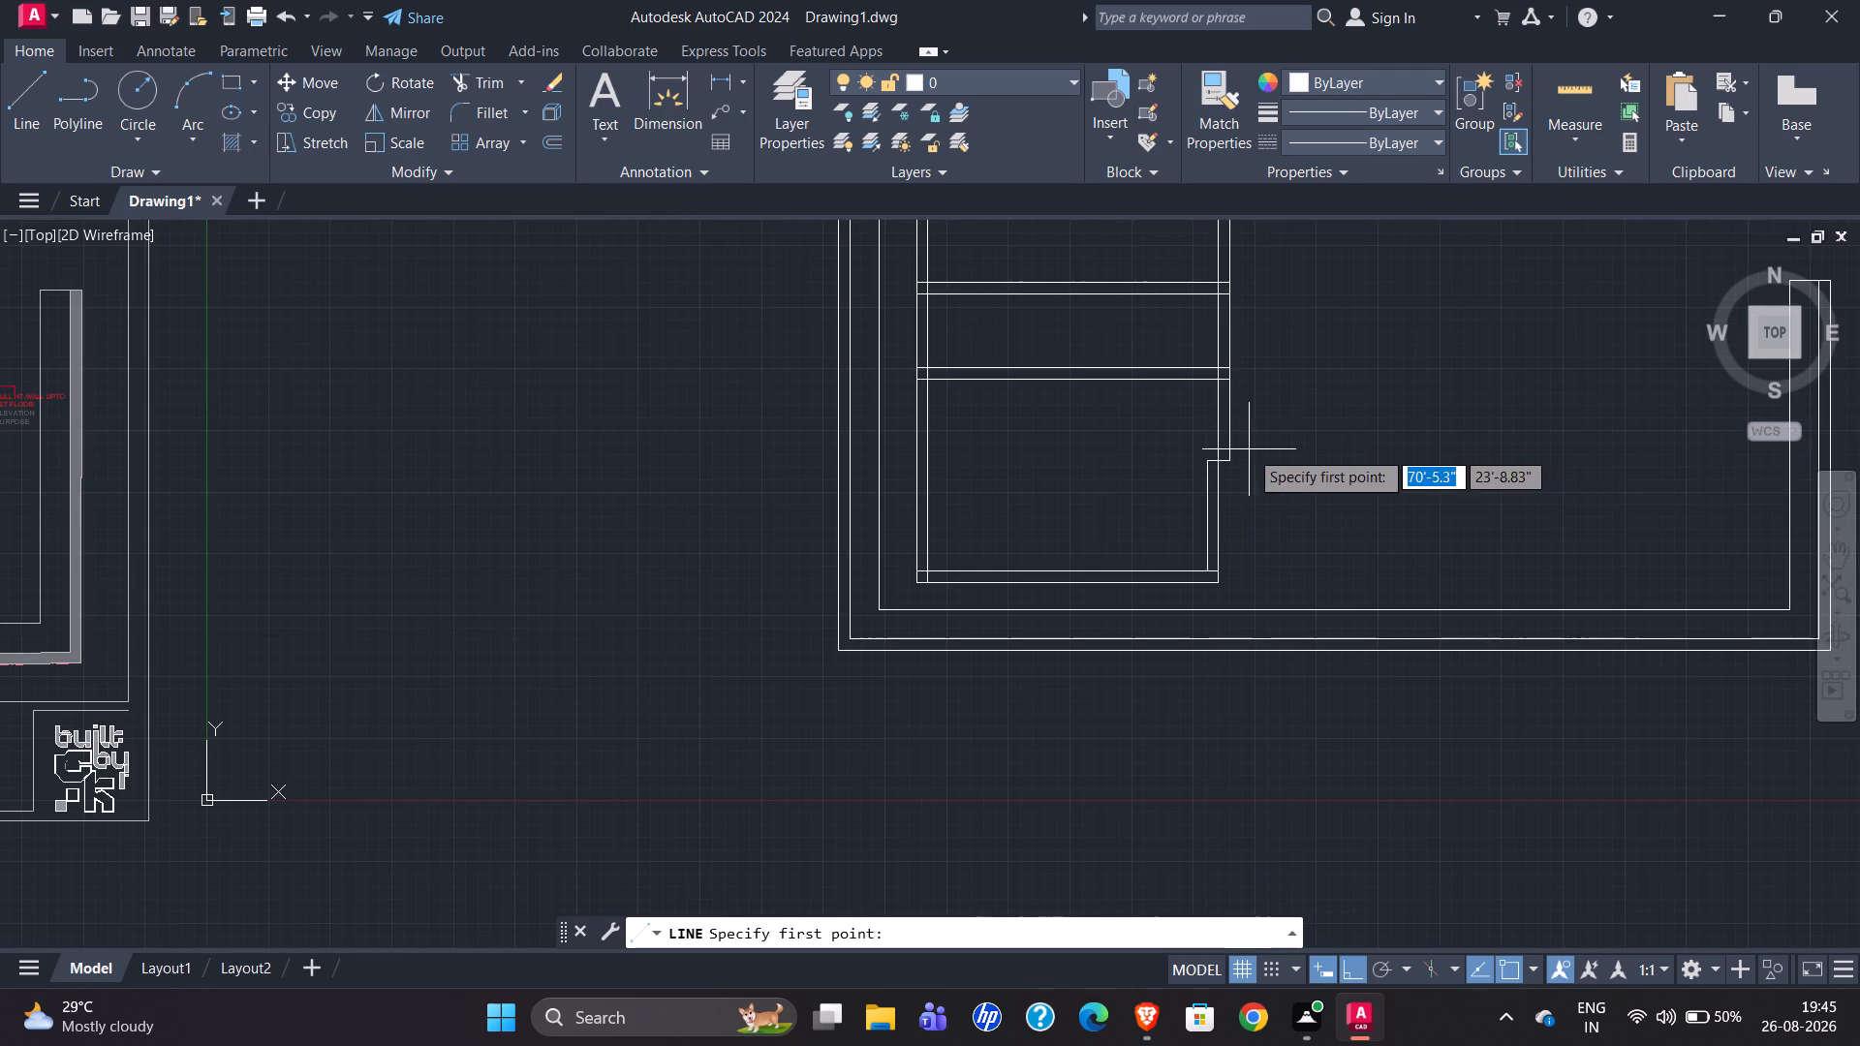
scroll(1090, 581, down, 2)
scroll(1133, 549, up, 5)
scroll(1090, 536, down, 1)
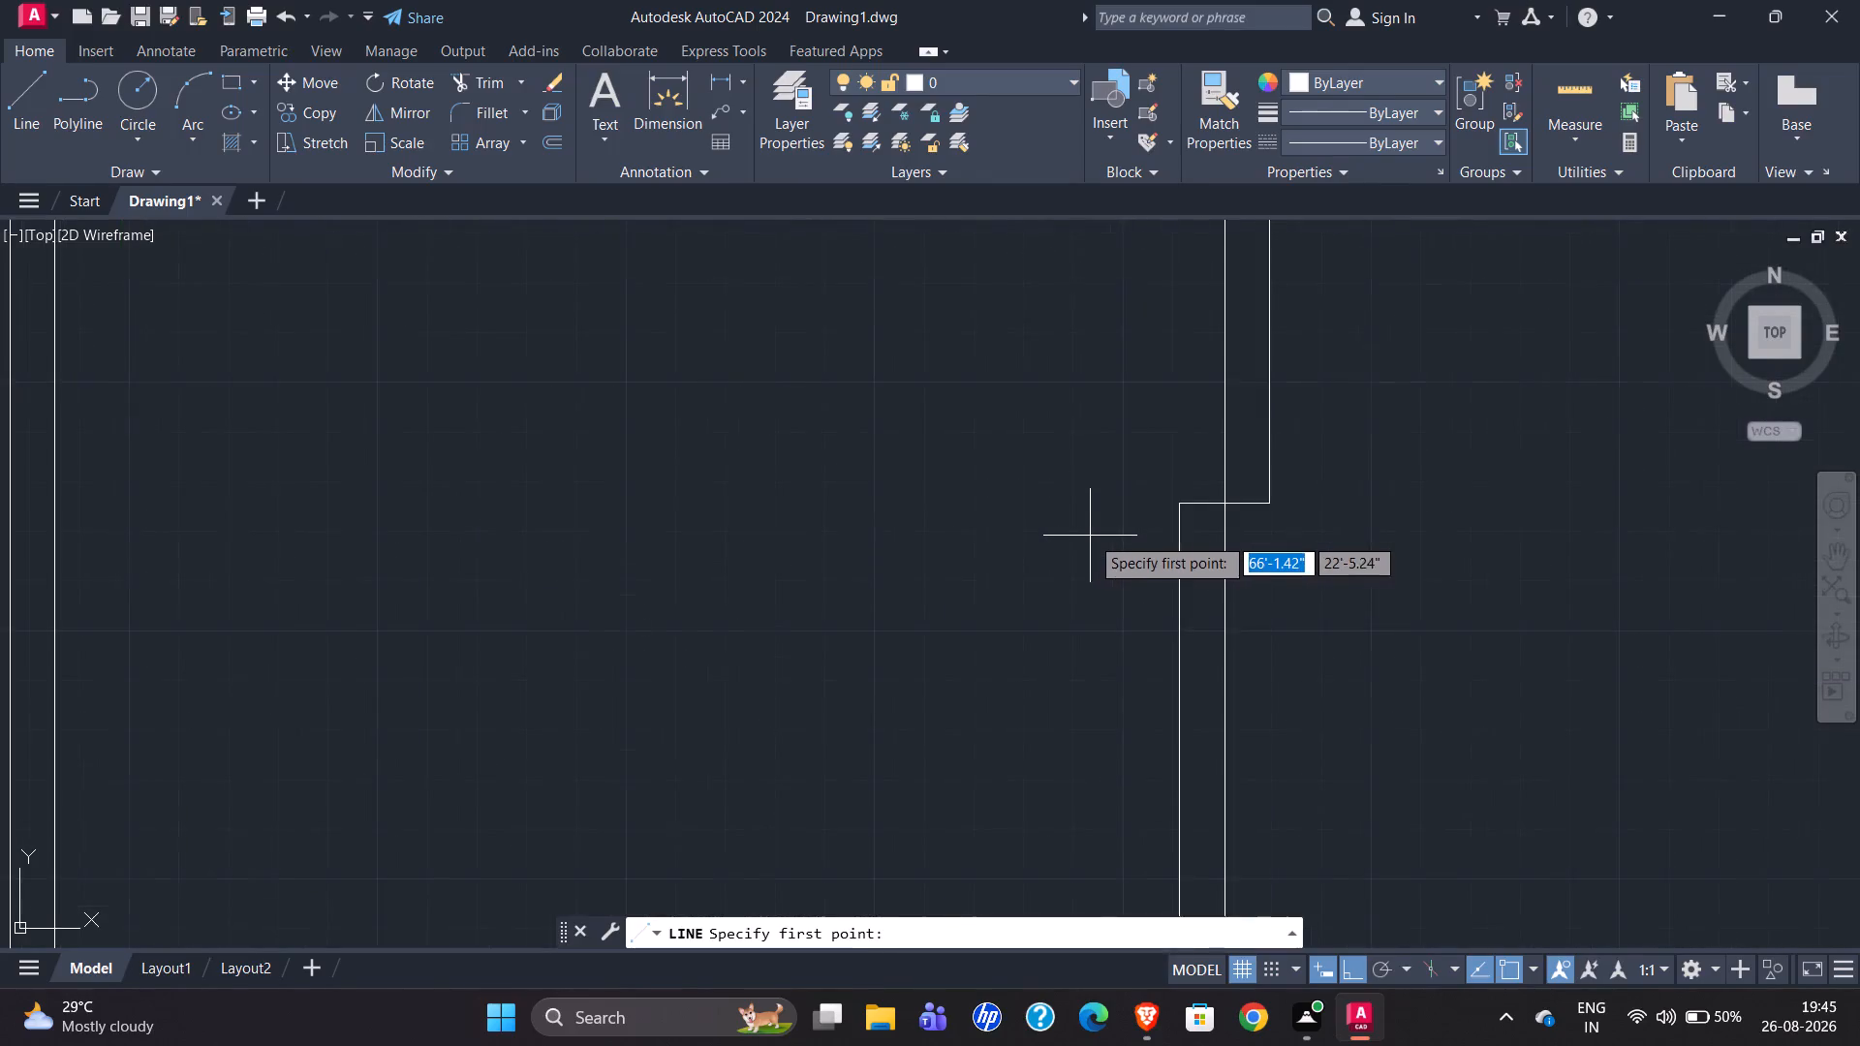
scroll(1090, 536, down, 1)
scroll(1269, 528, down, 1)
scroll(1104, 542, down, 2)
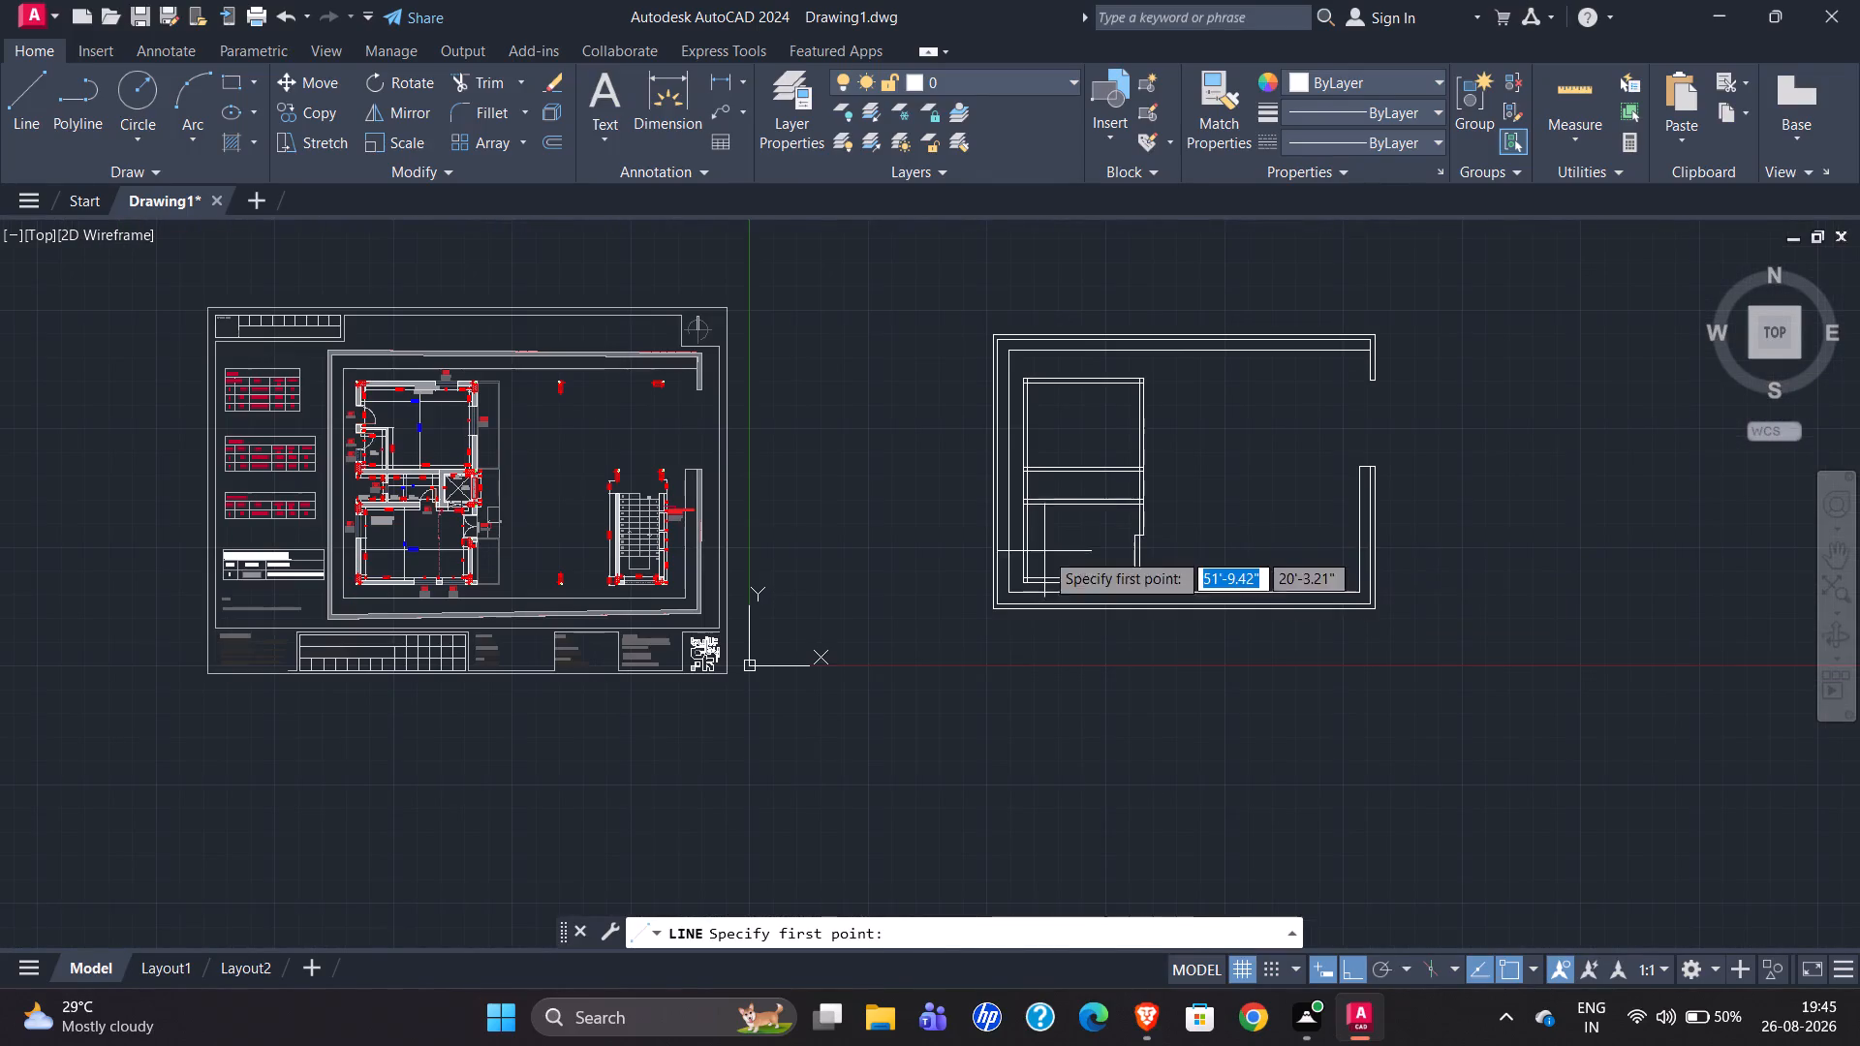
scroll(1145, 507, up, 4)
scroll(1154, 500, down, 3)
scroll(666, 542, down, 1)
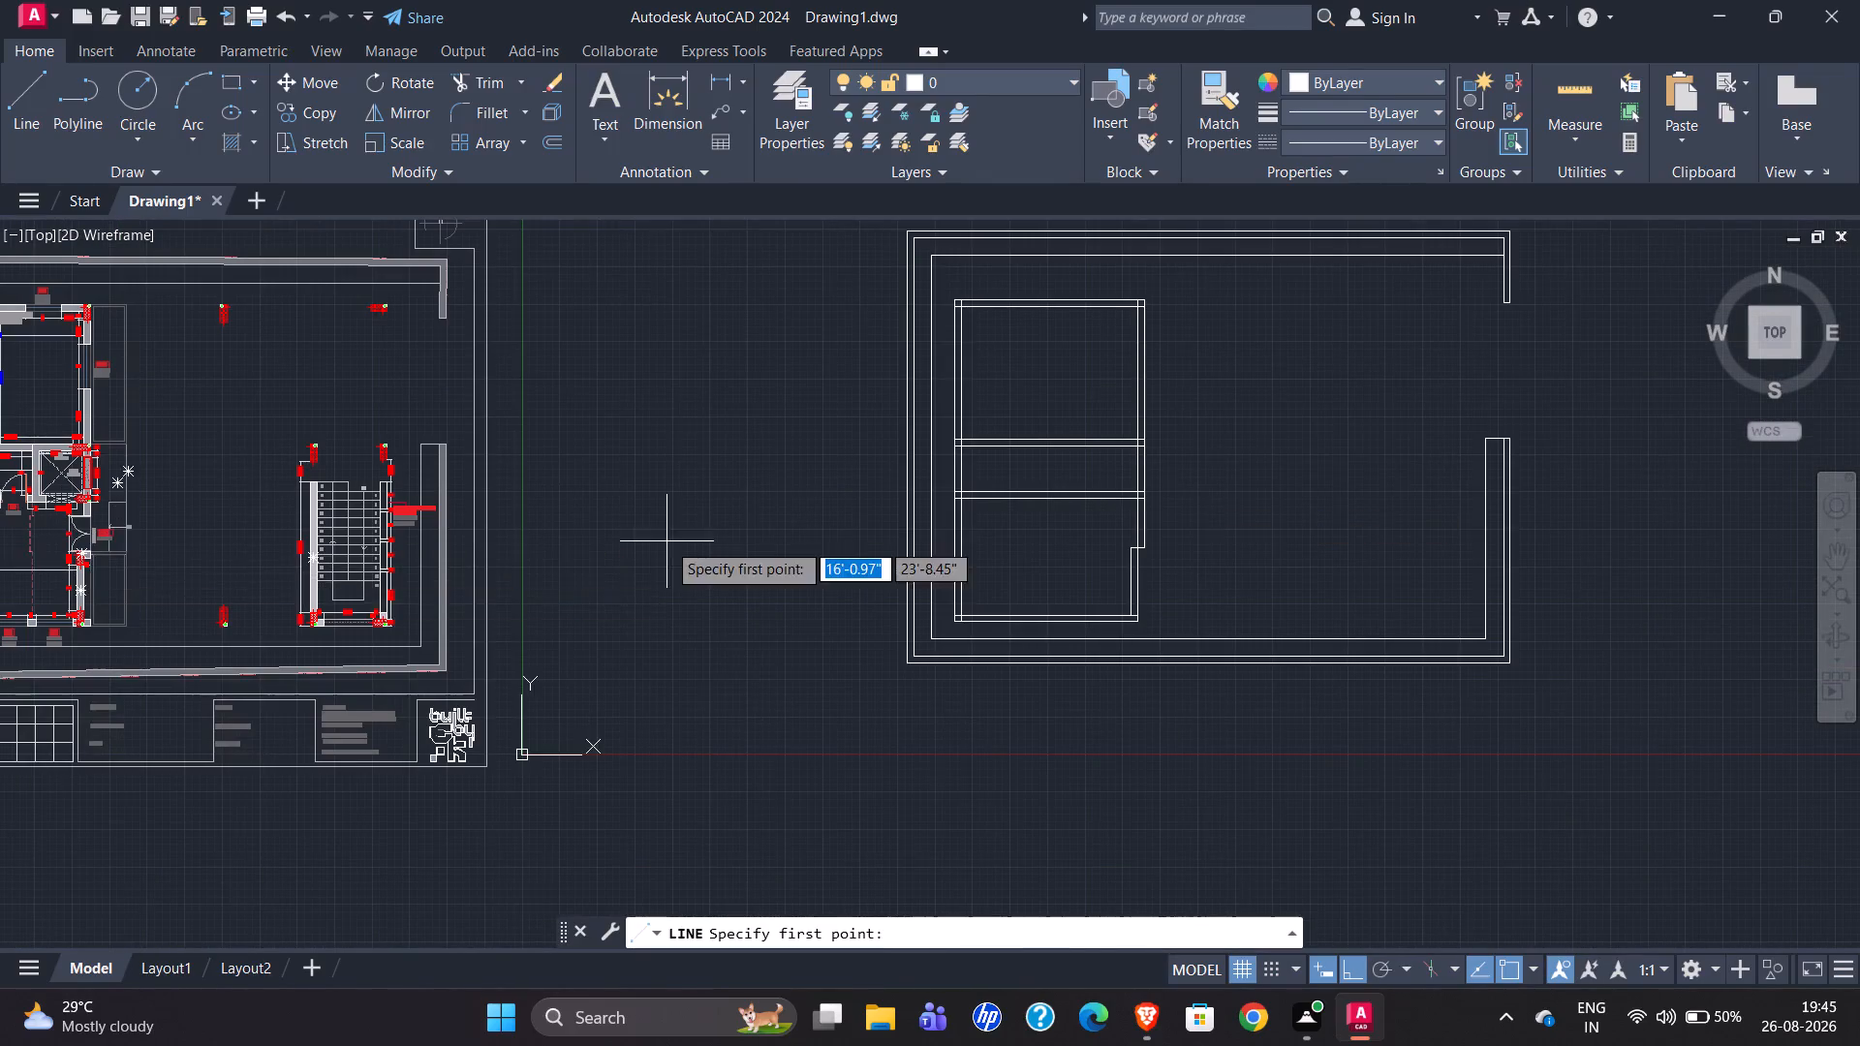
scroll(271, 590, up, 5)
scroll(494, 538, down, 2)
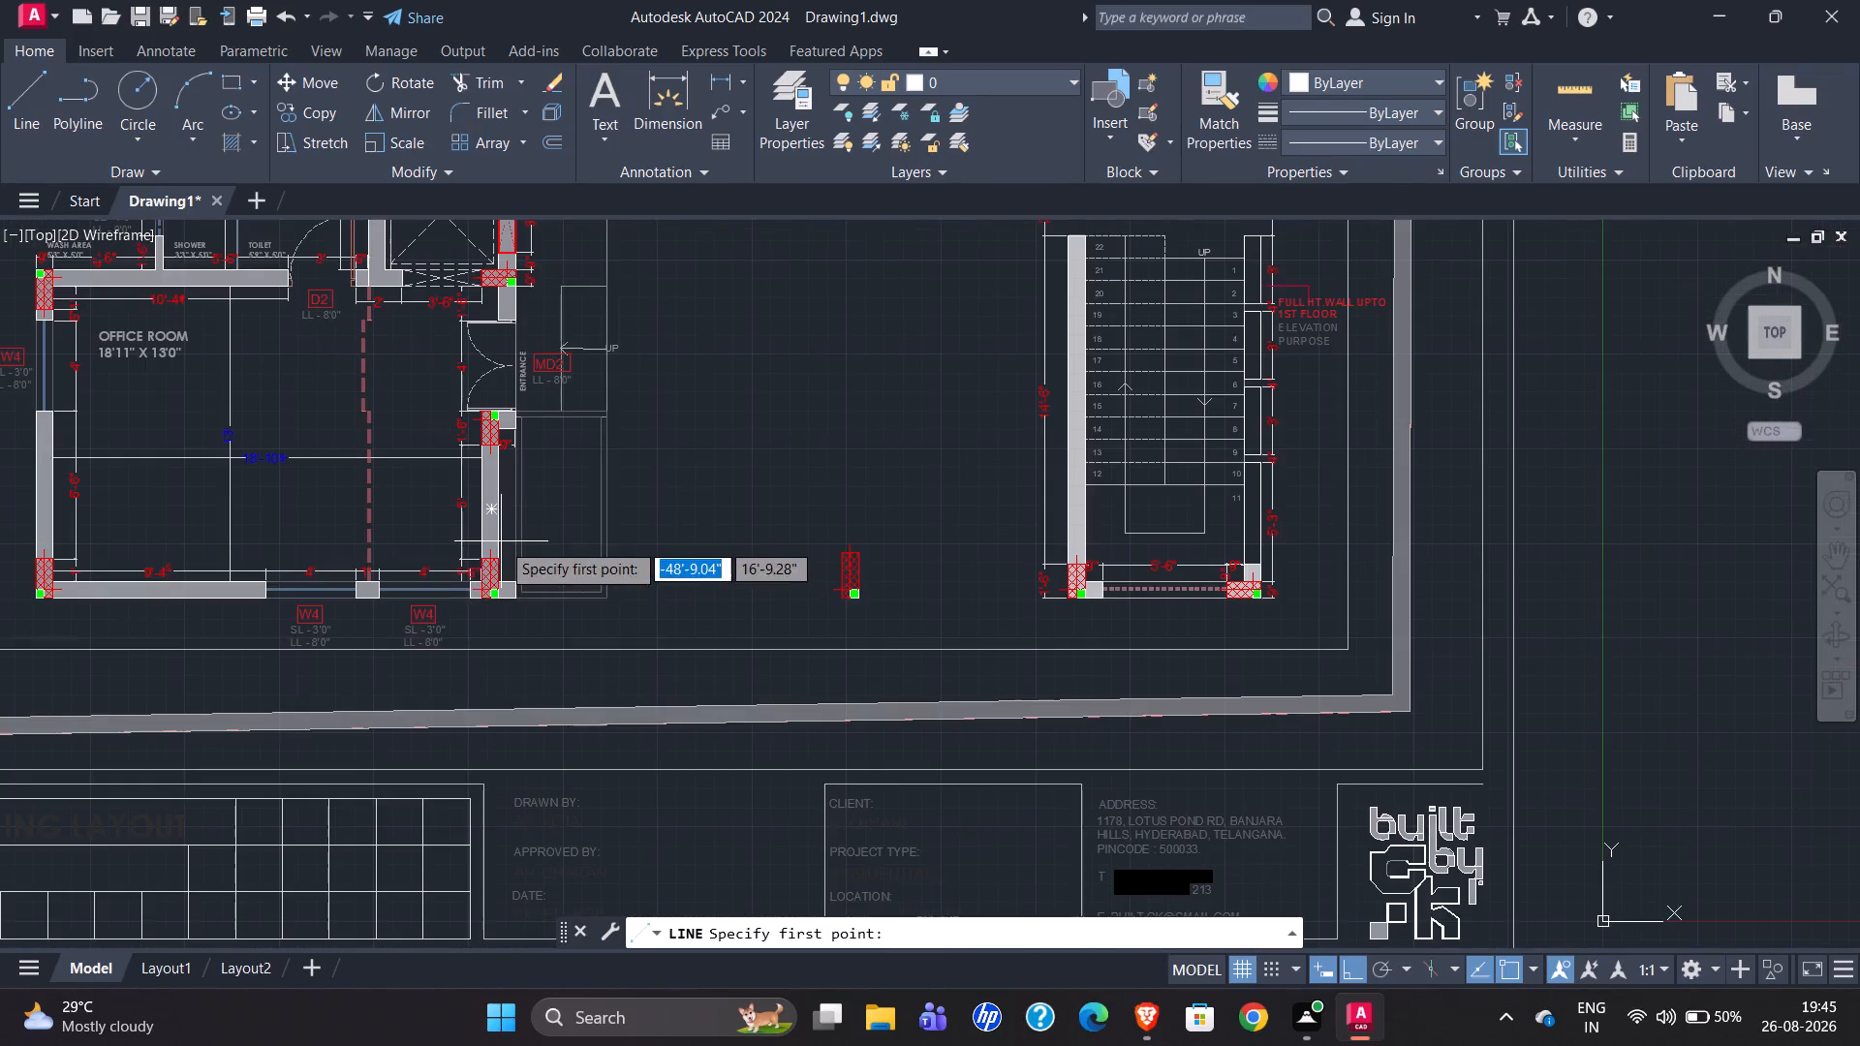
scroll(493, 445, up, 3)
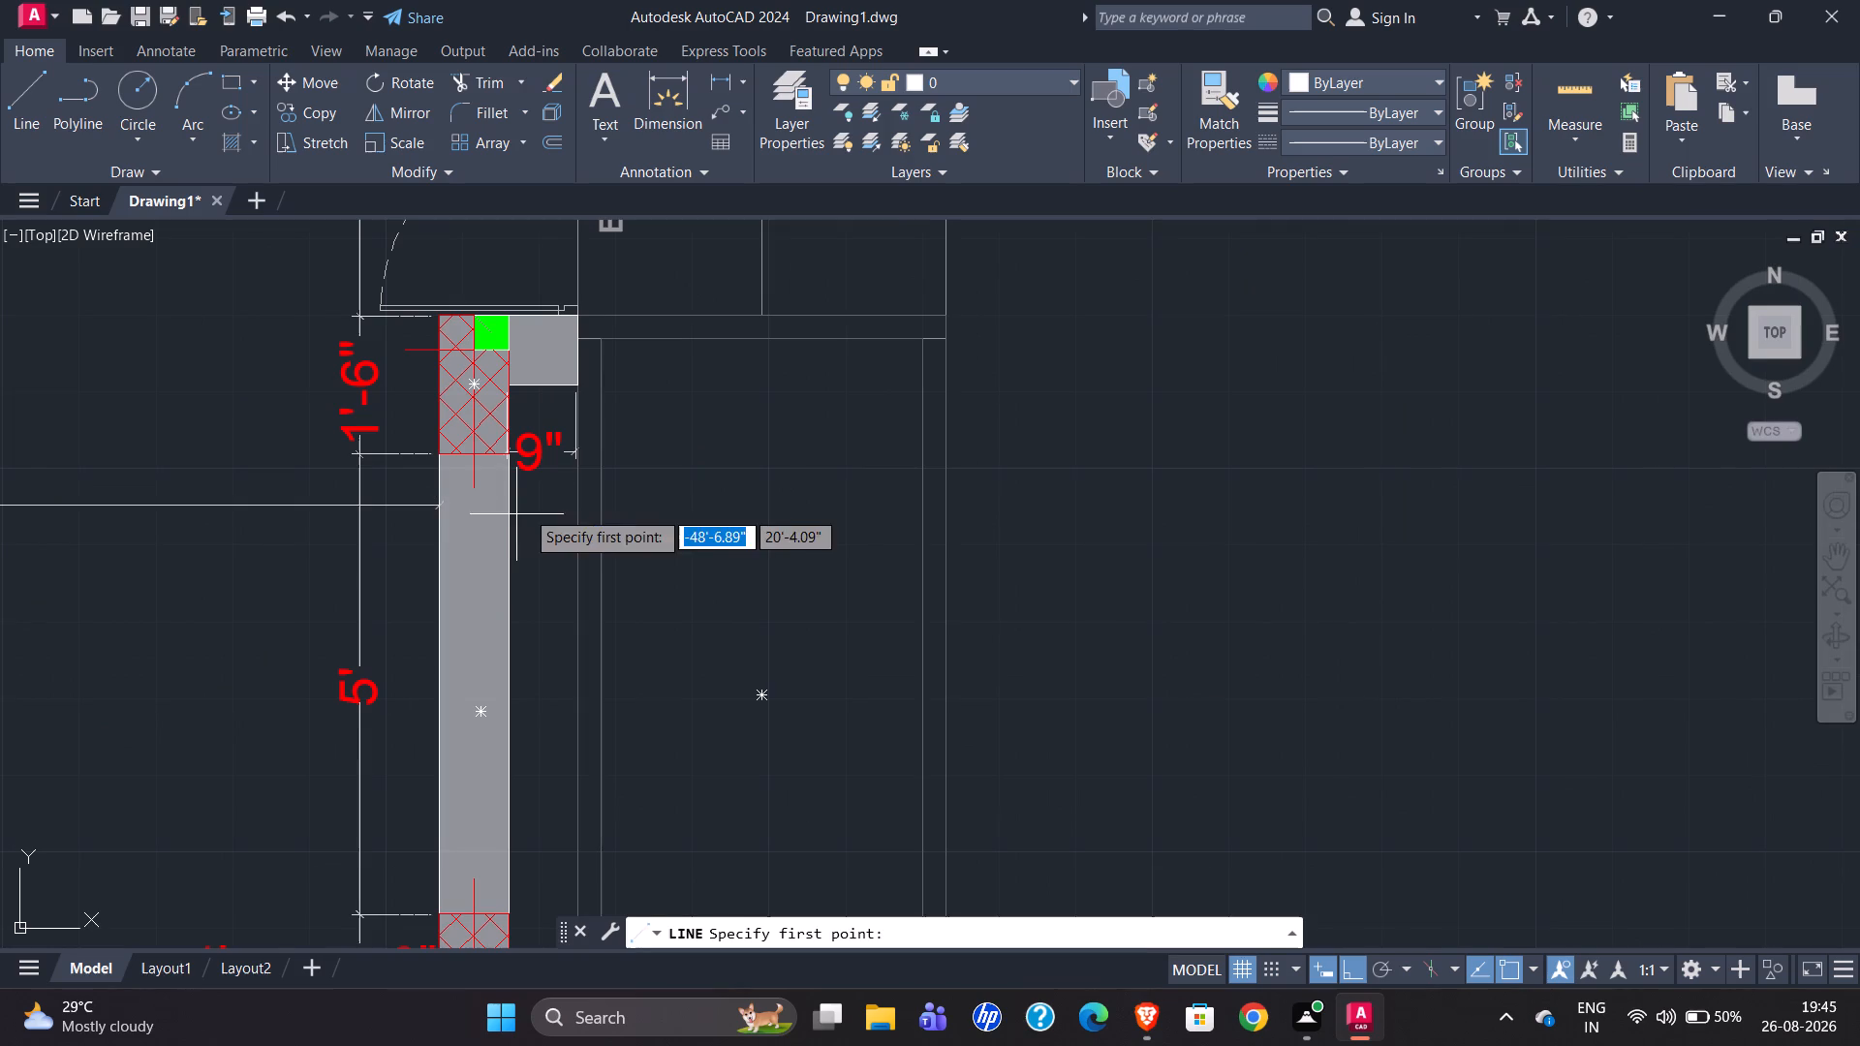
scroll(435, 486, down, 1)
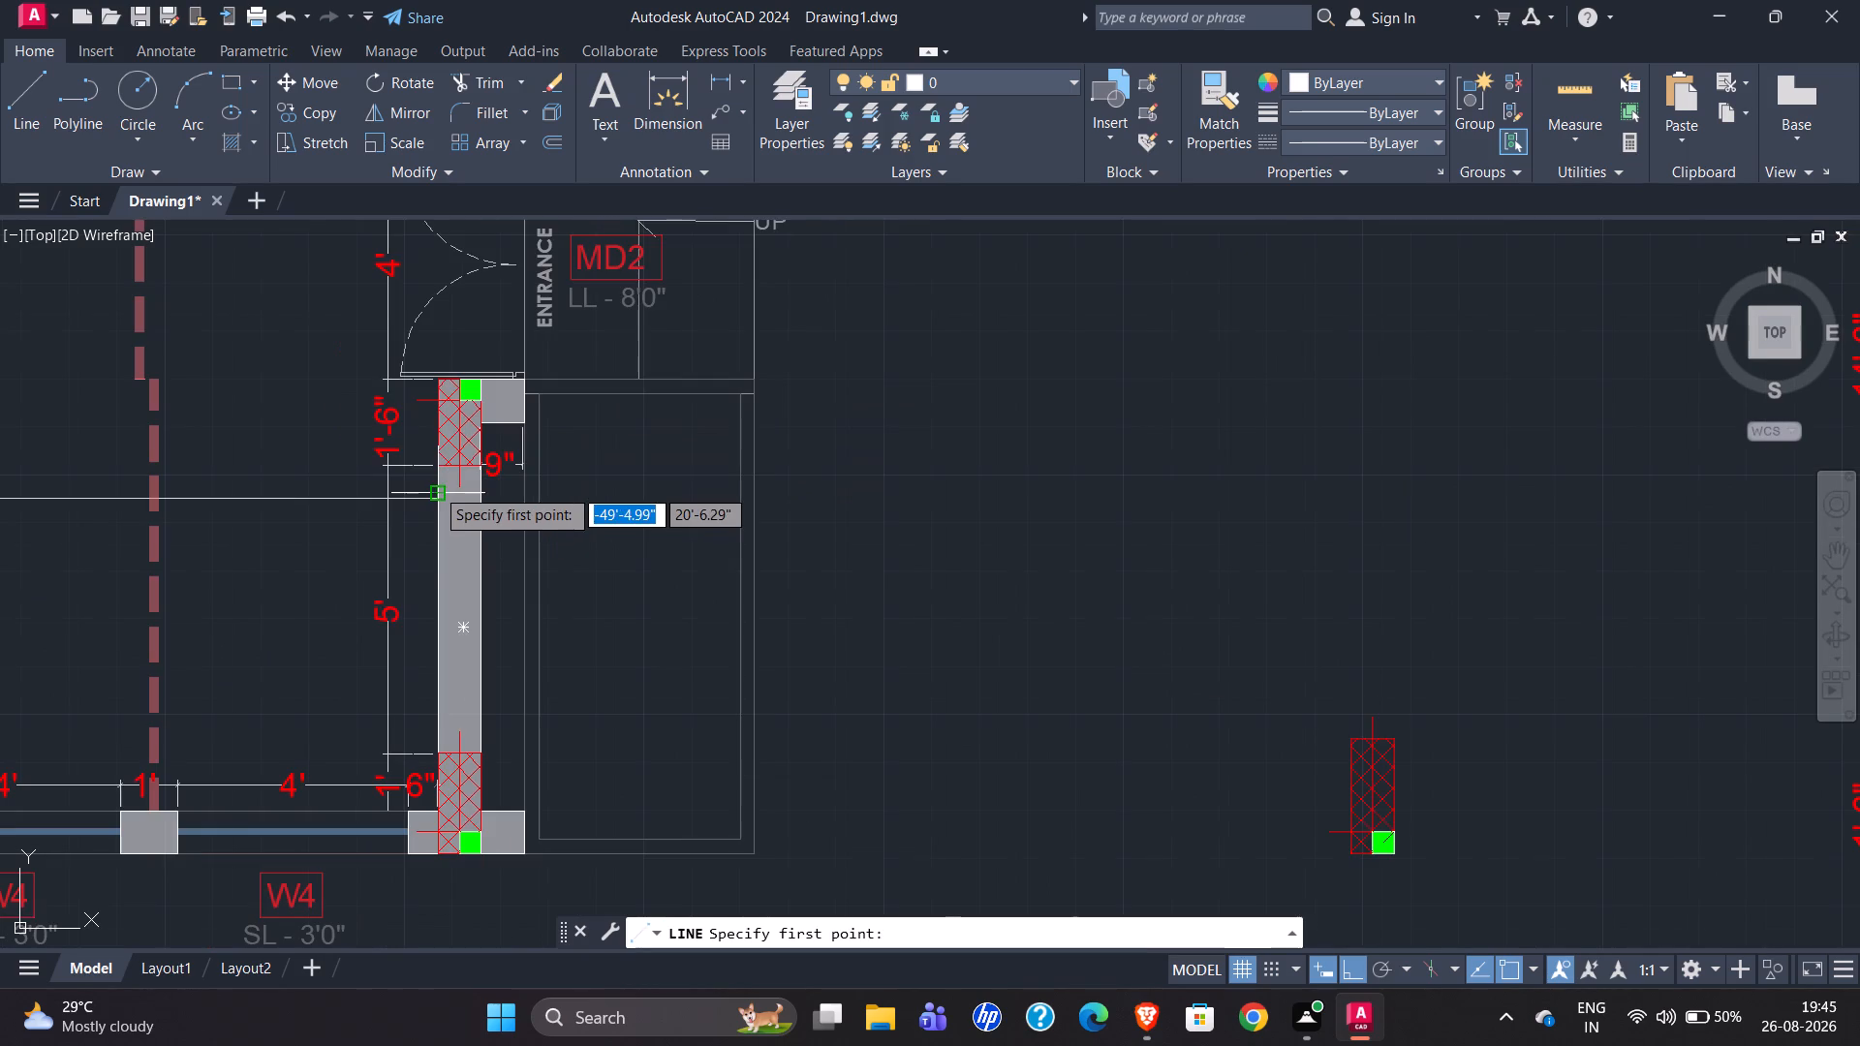
scroll(494, 393, up, 3)
scroll(236, 484, down, 3)
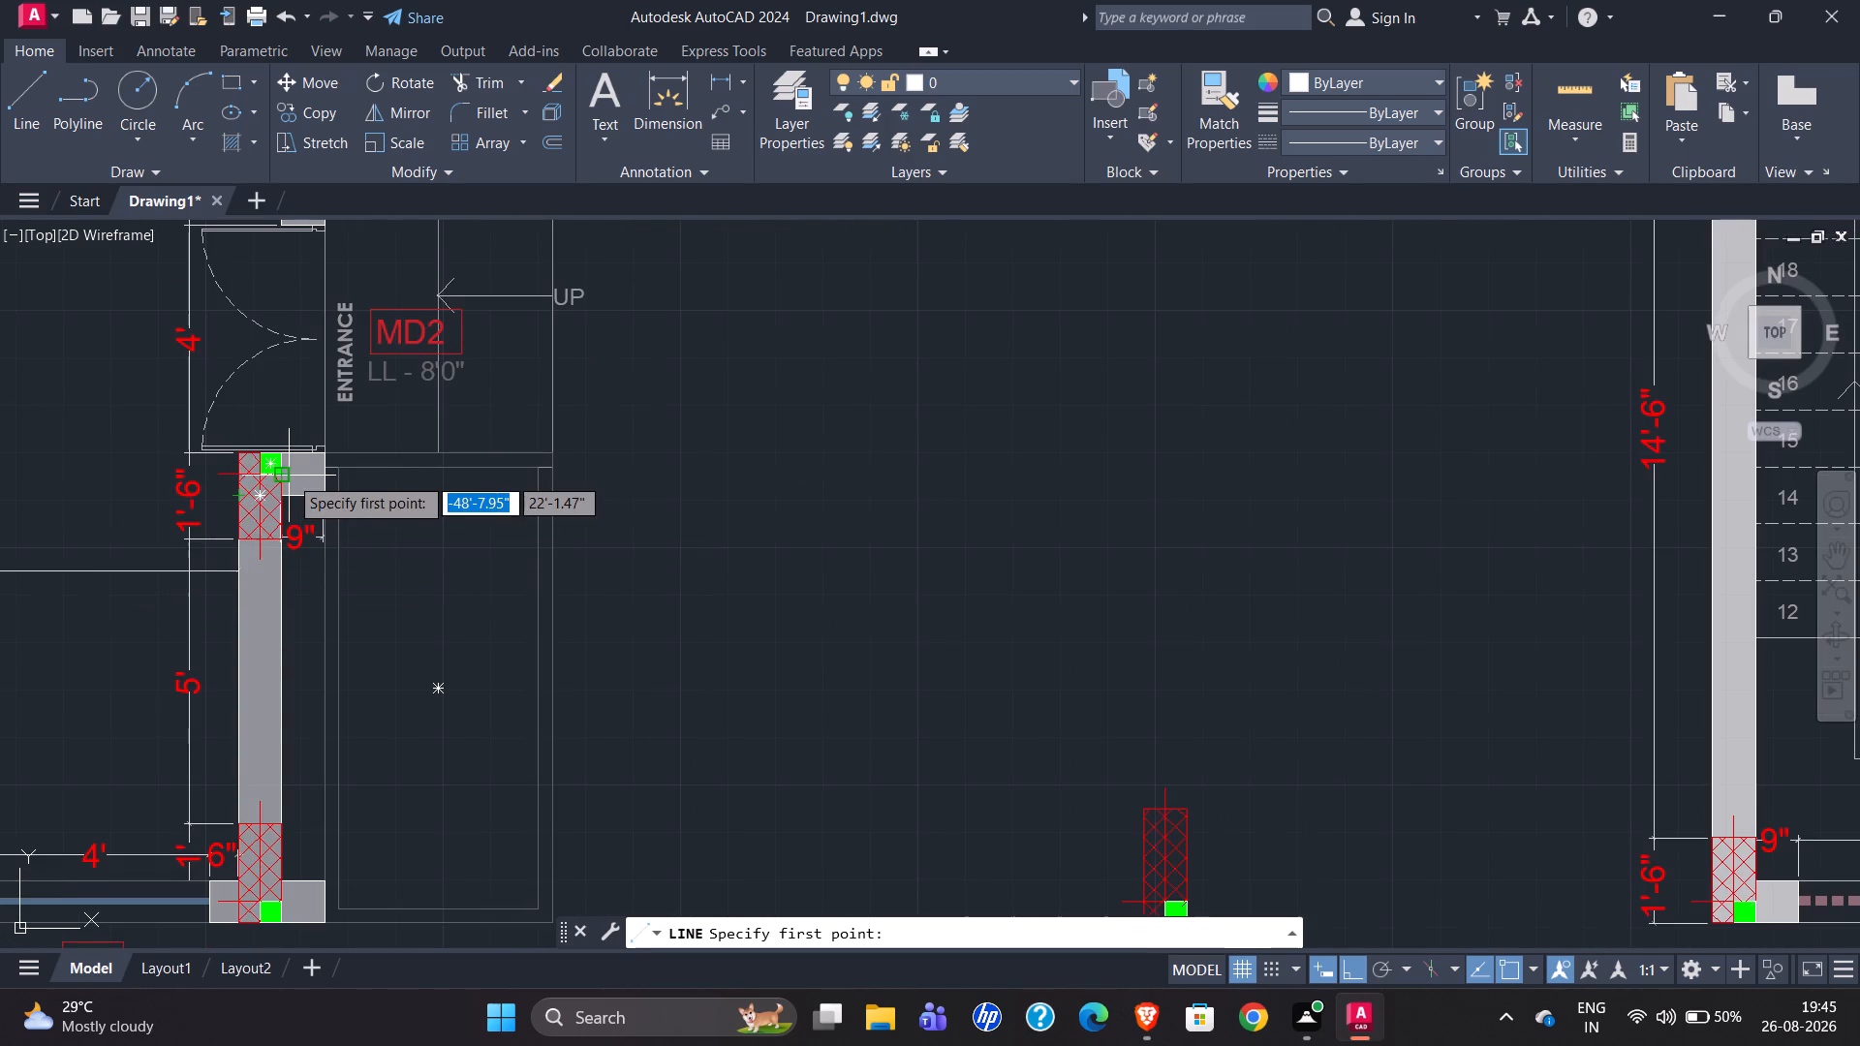
scroll(201, 492, down, 2)
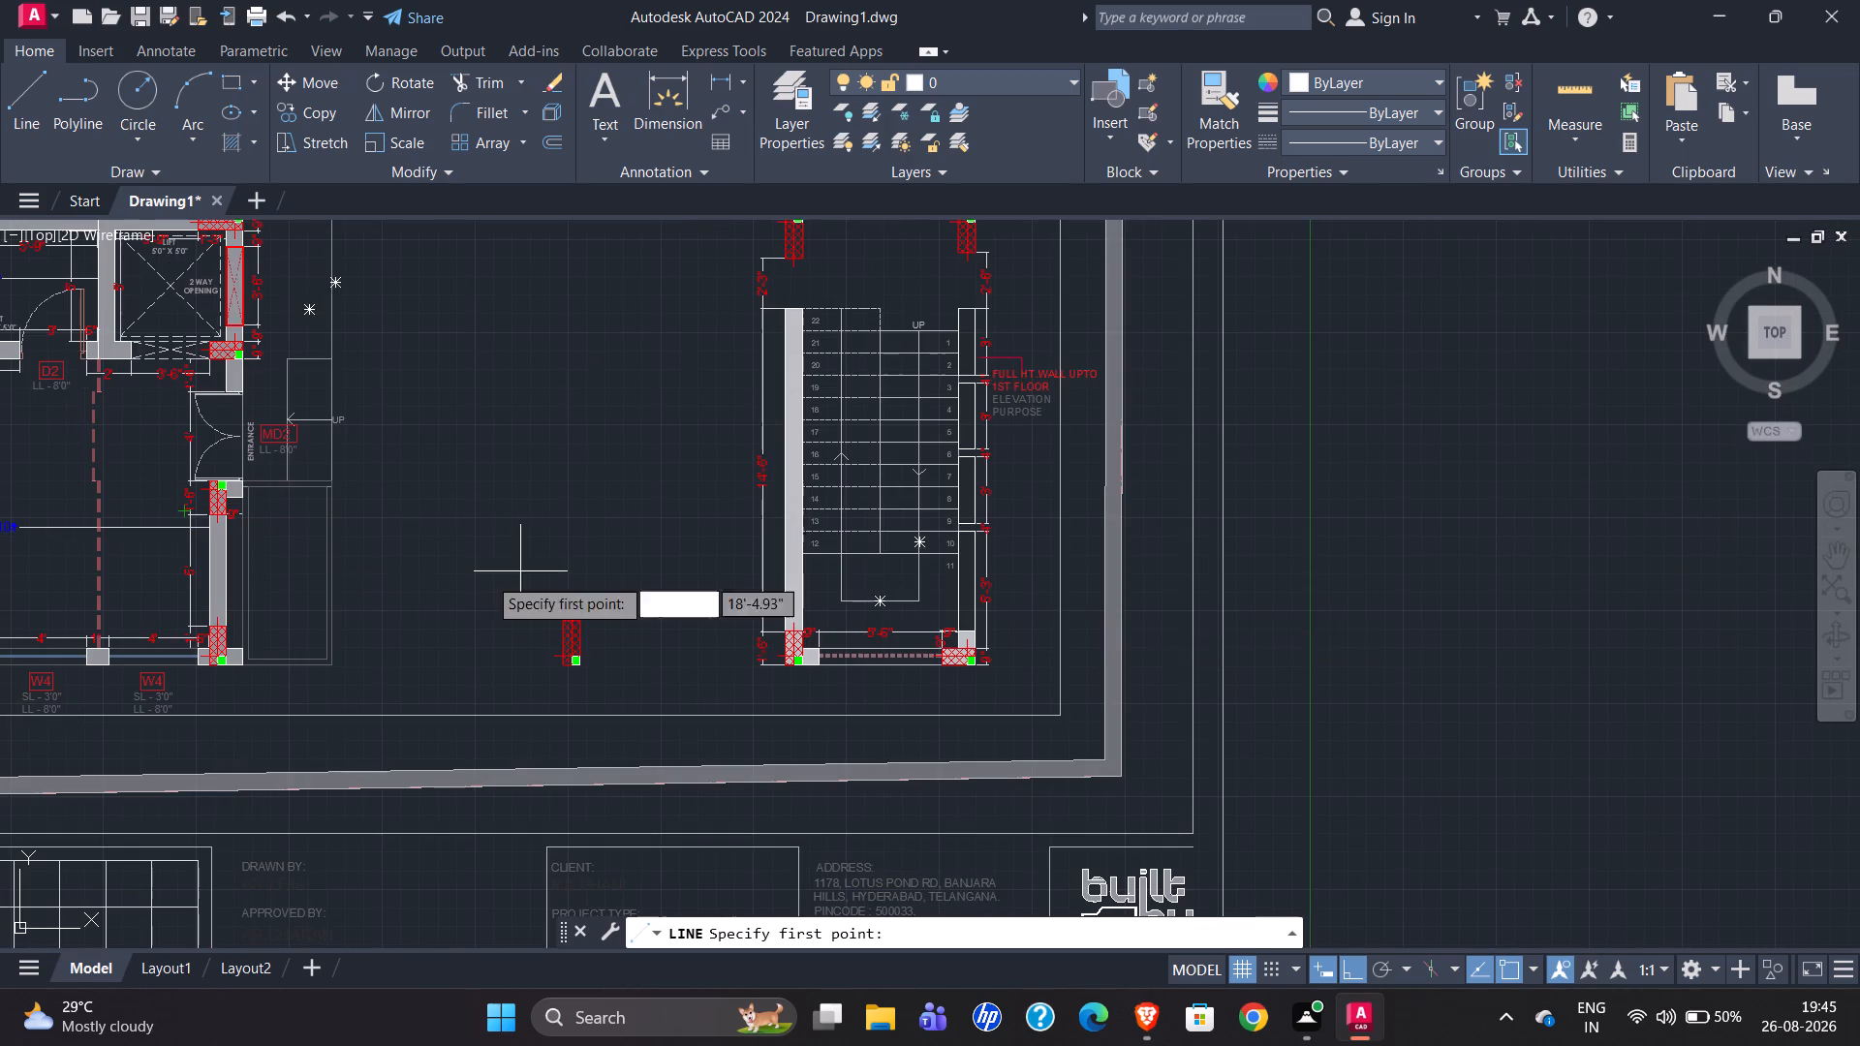
scroll(378, 583, down, 2)
scroll(1349, 549, up, 5)
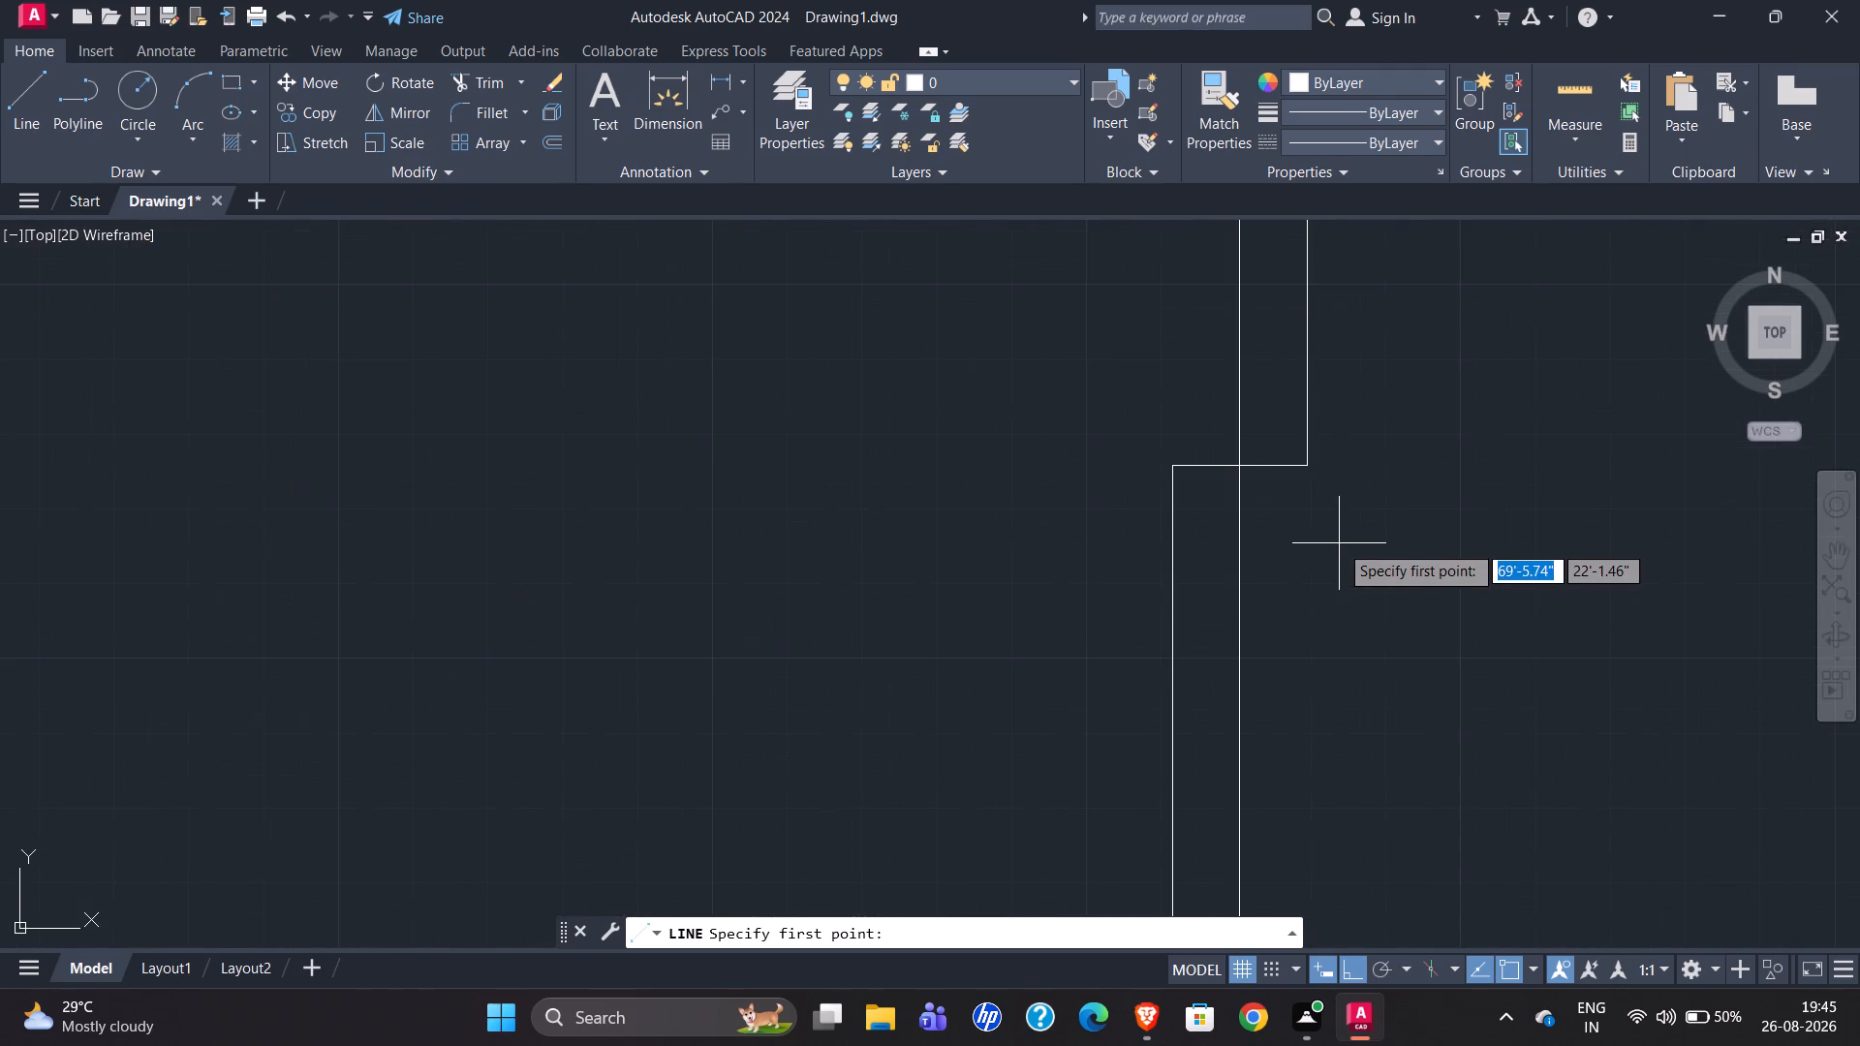
Draw a line 9" south from the outer corner of the east wall step, continuing west to the set-back wall's inner face.
click(40, 103)
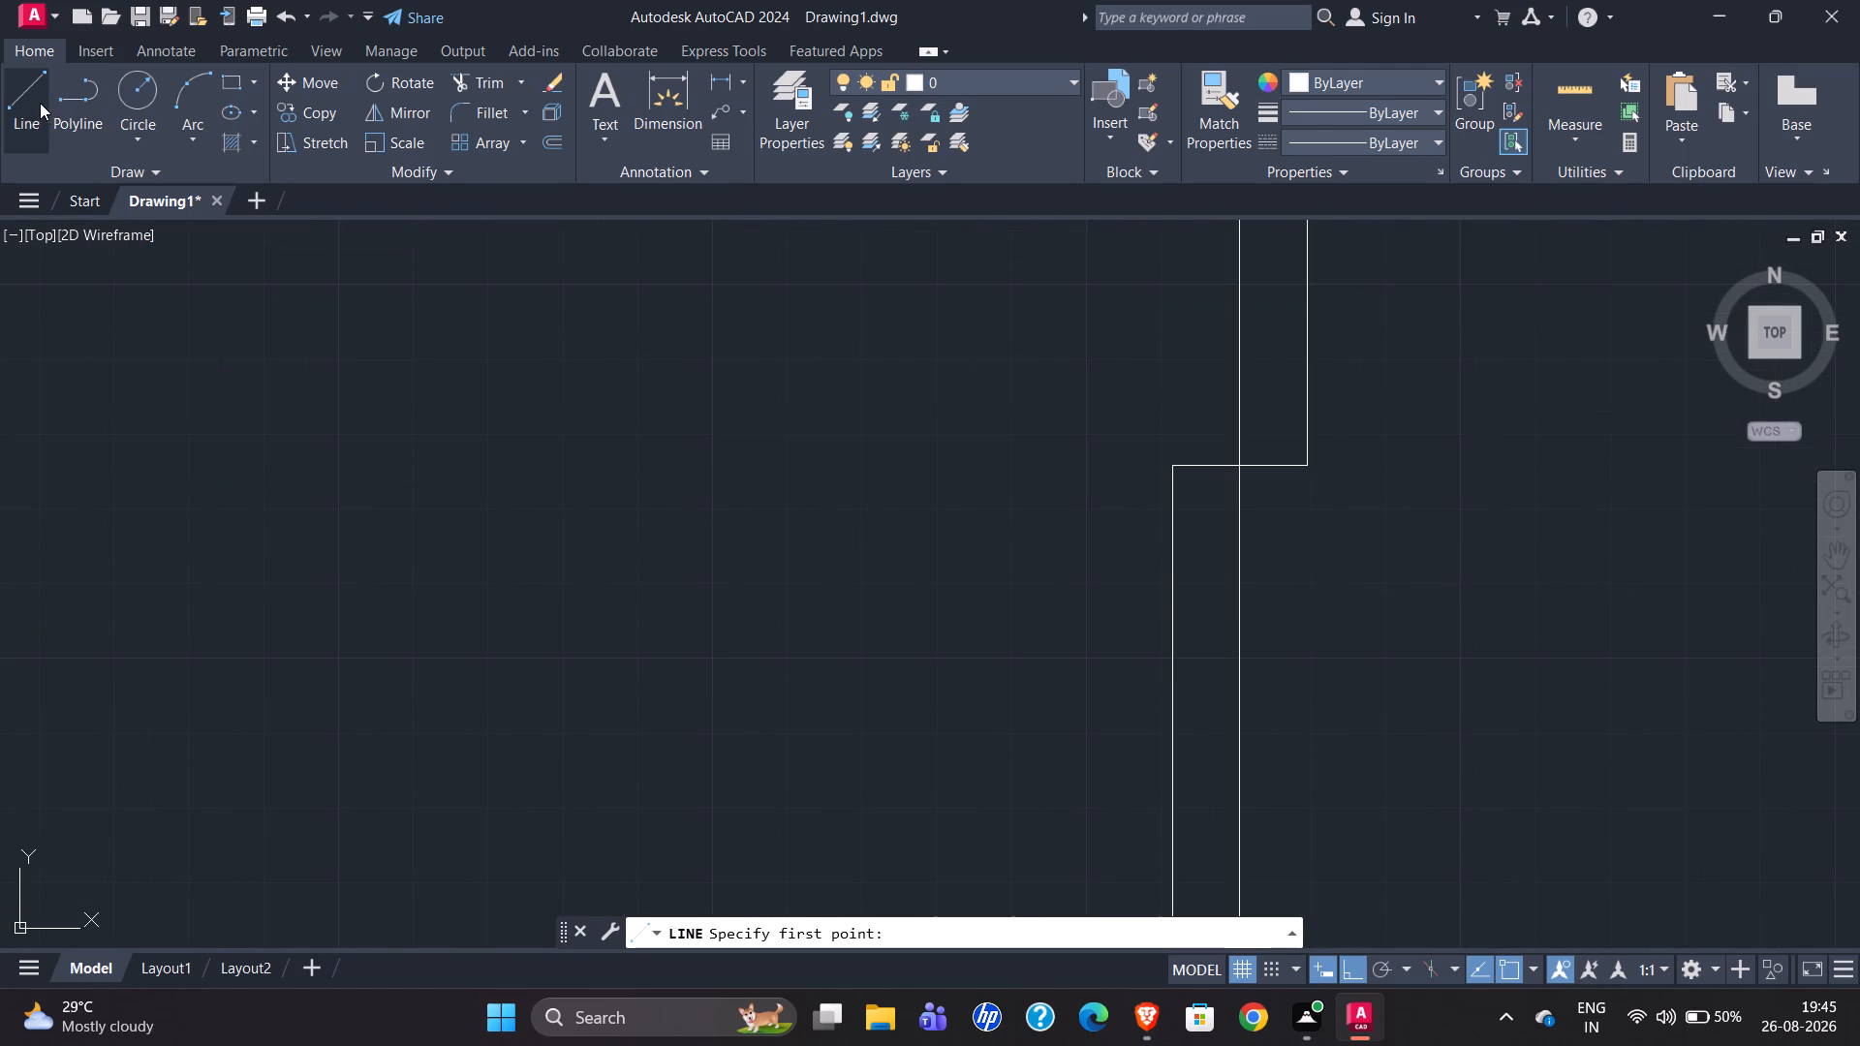
scroll(1301, 499, up, 2)
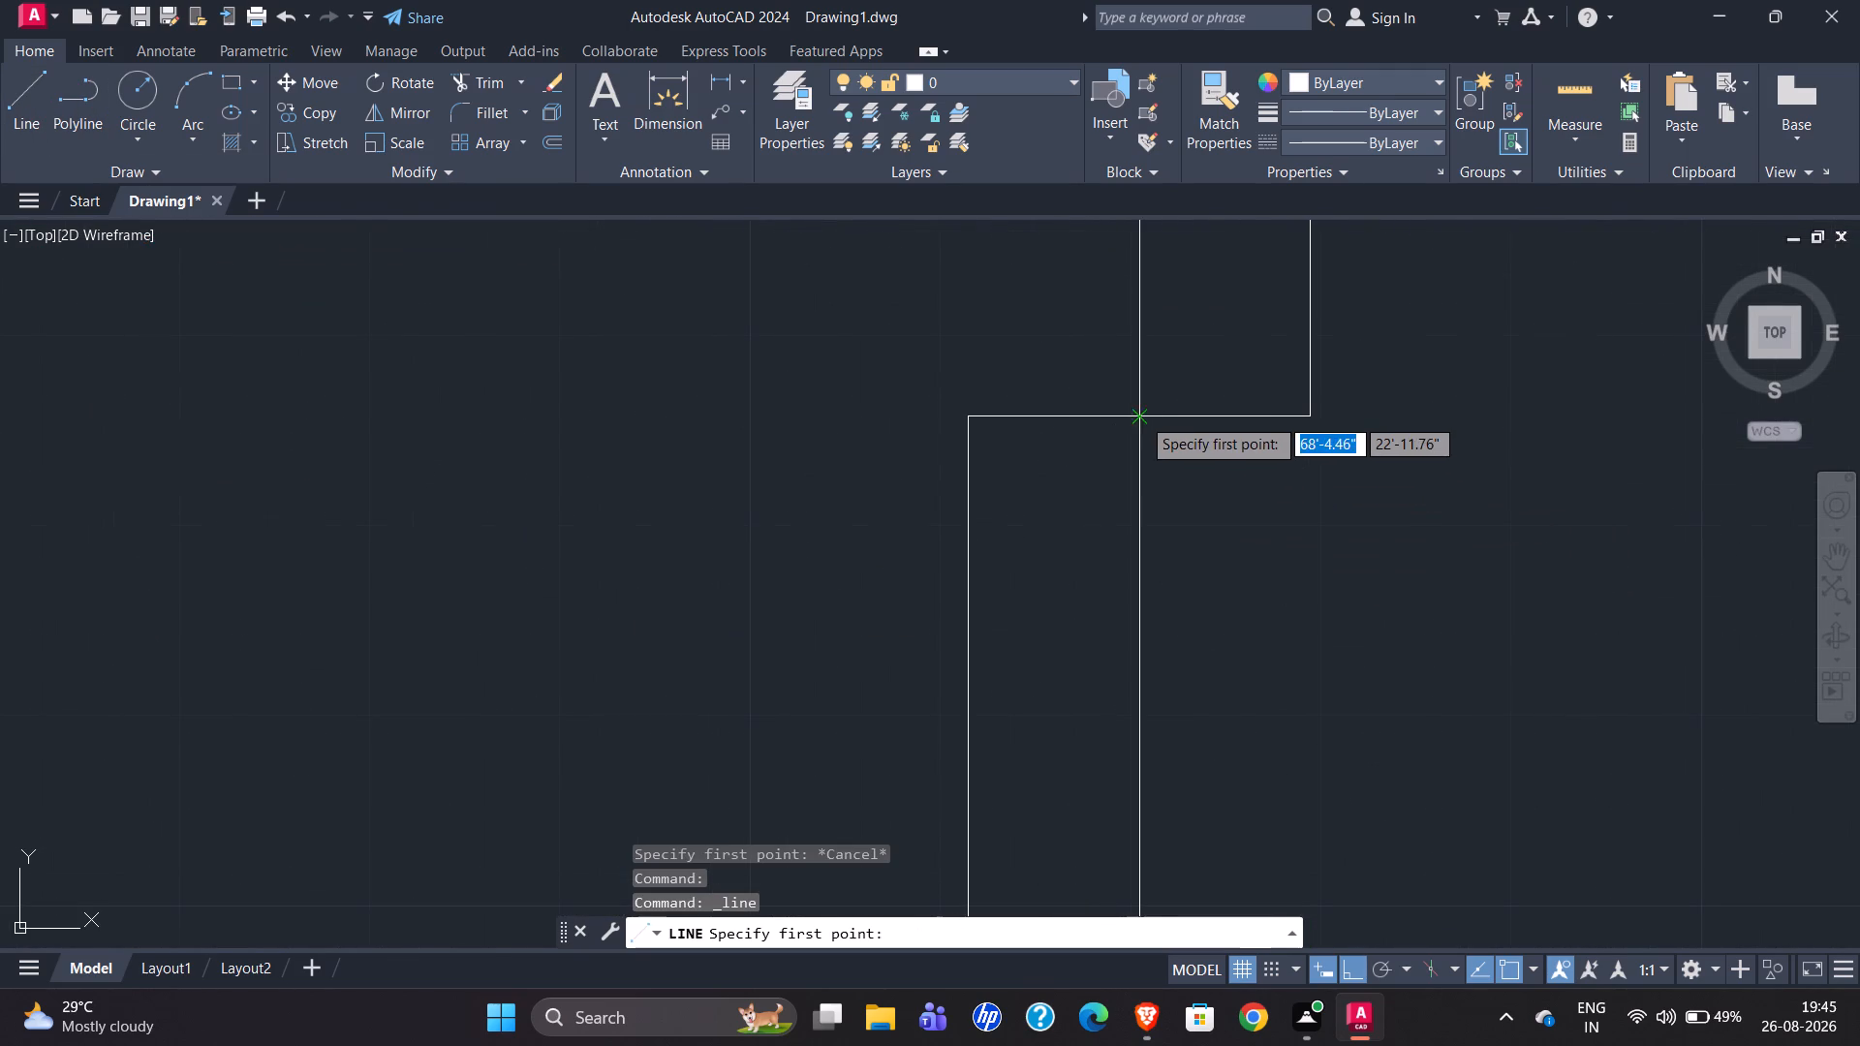
click(1310, 417)
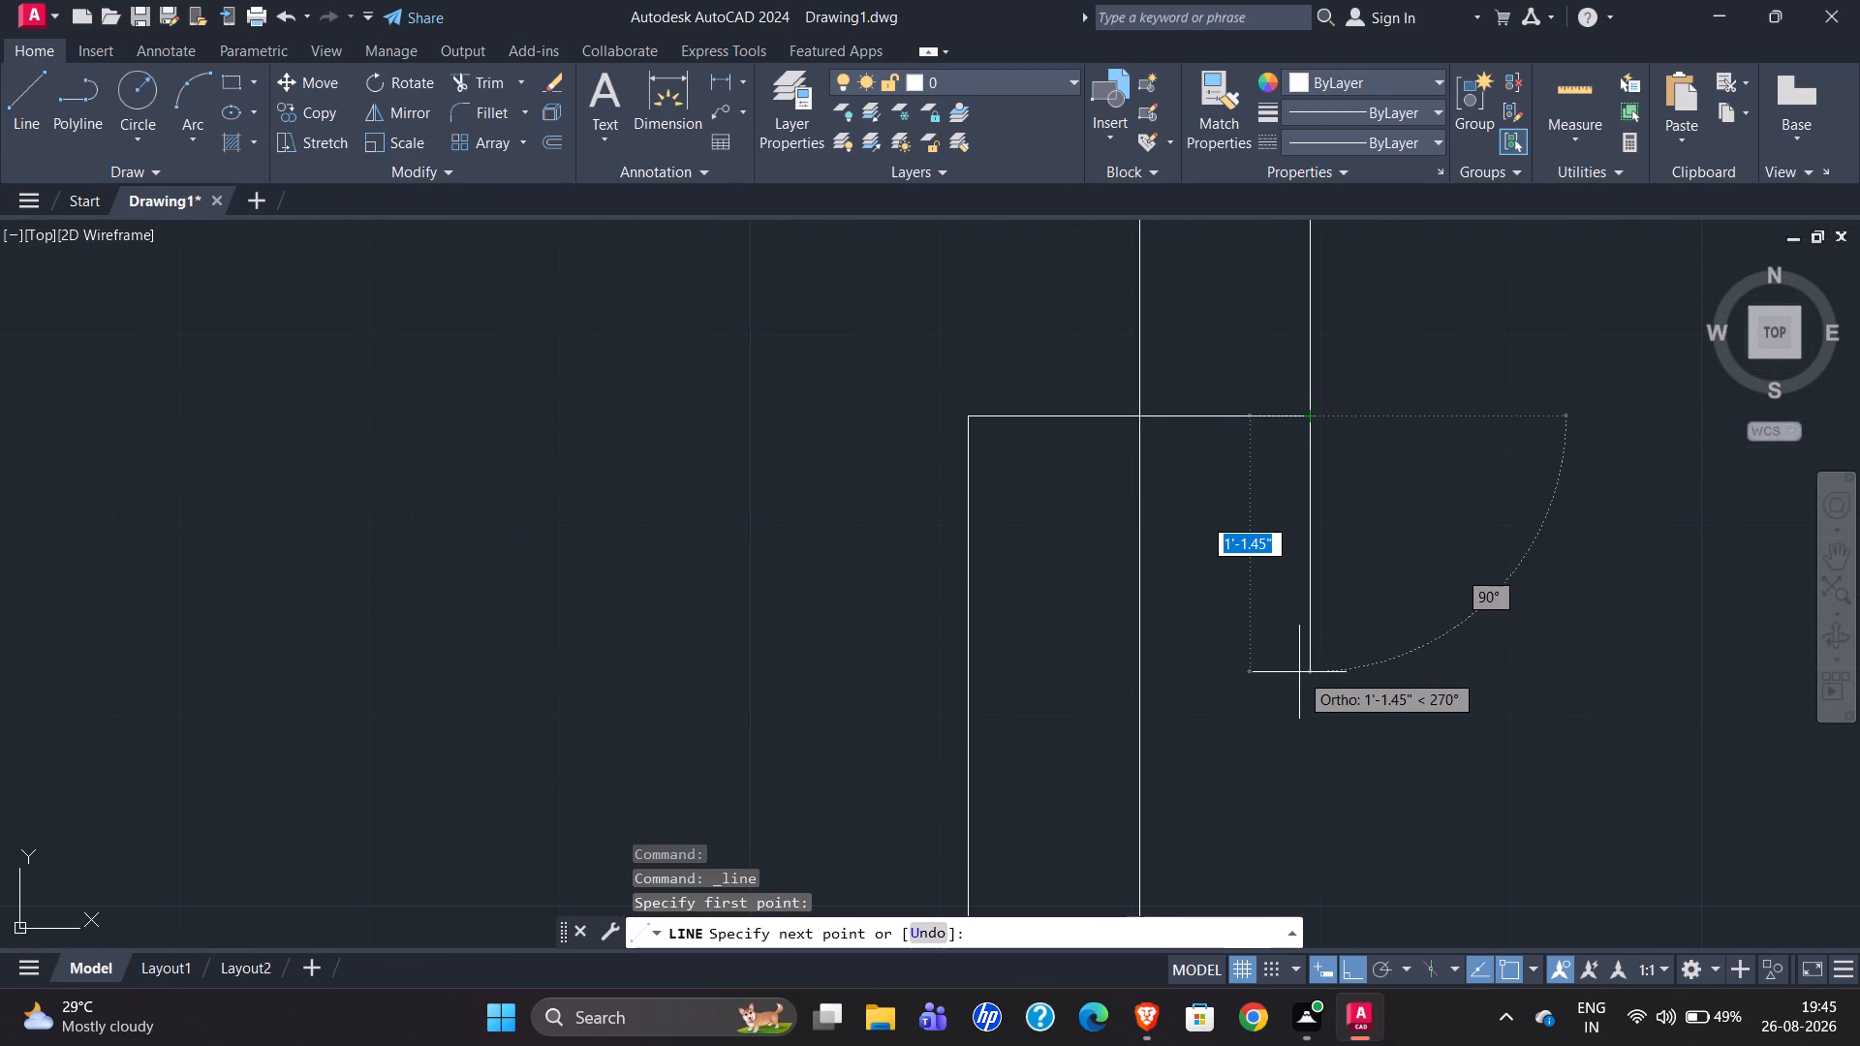
key(9)
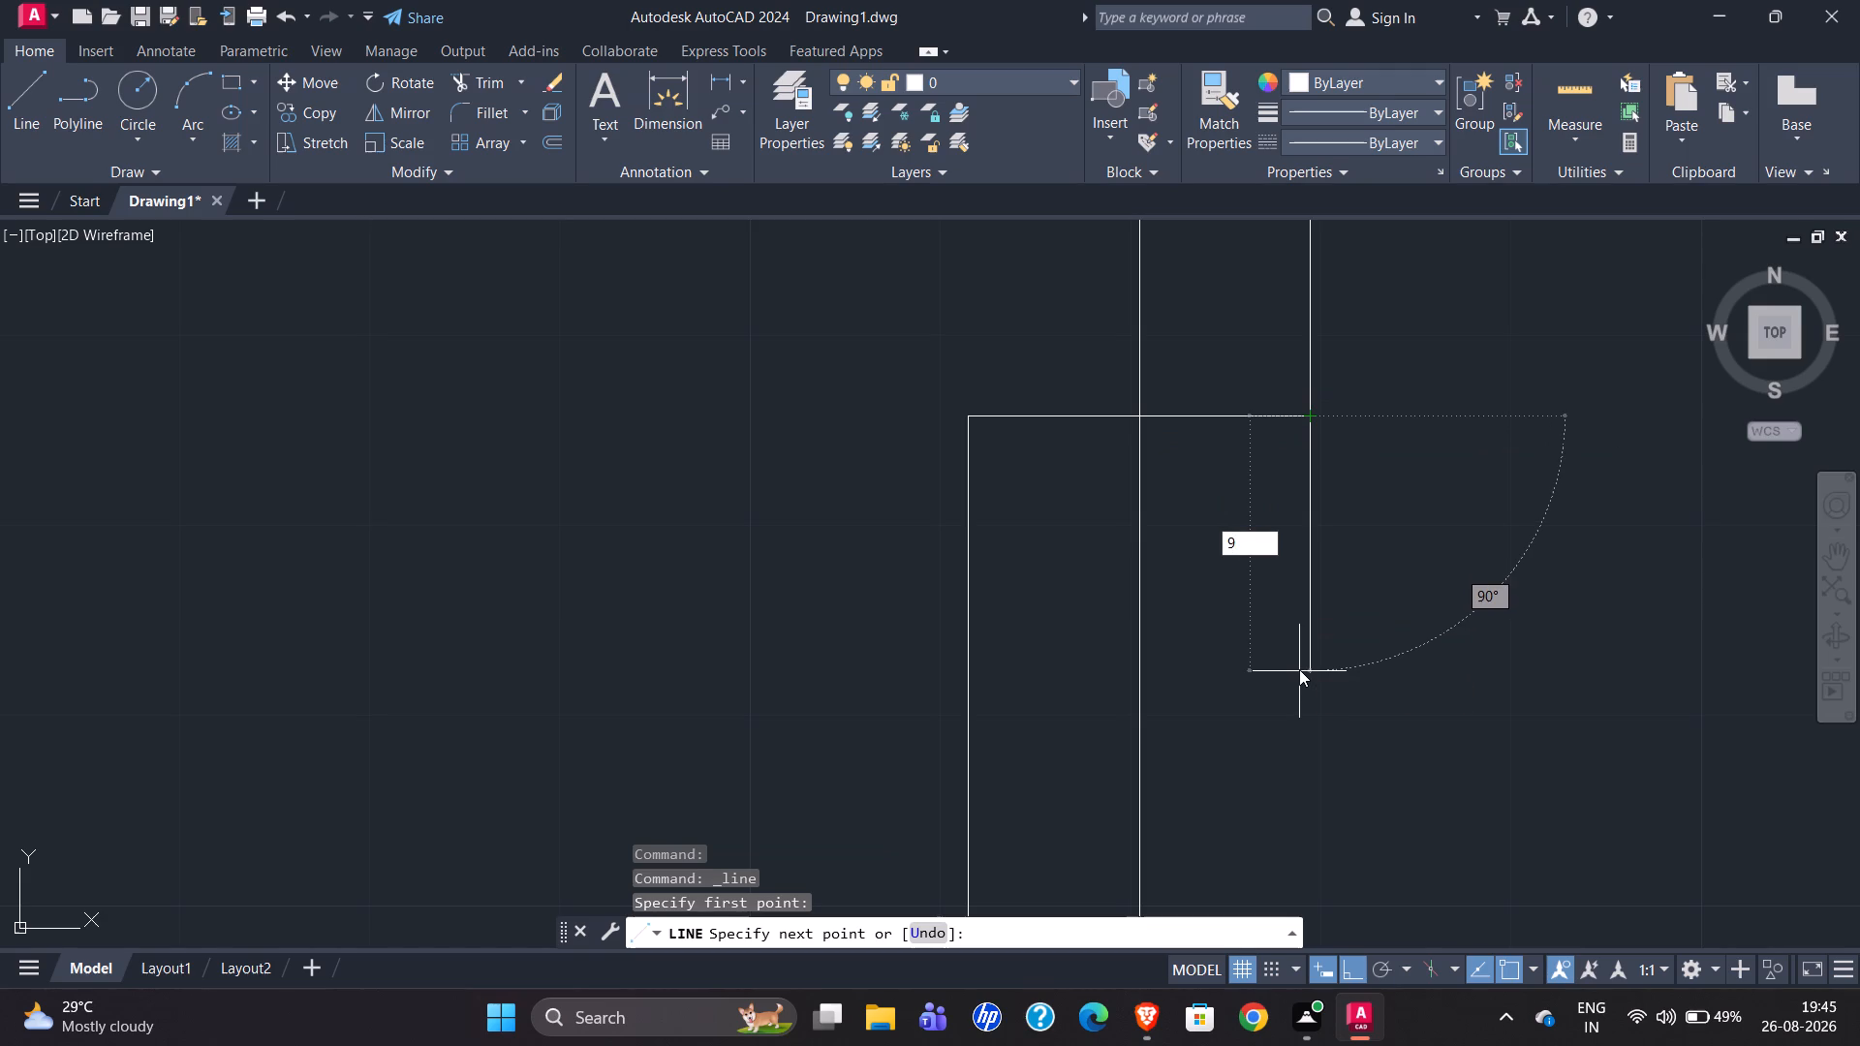
key(shift+quotedbl)
key(Return)
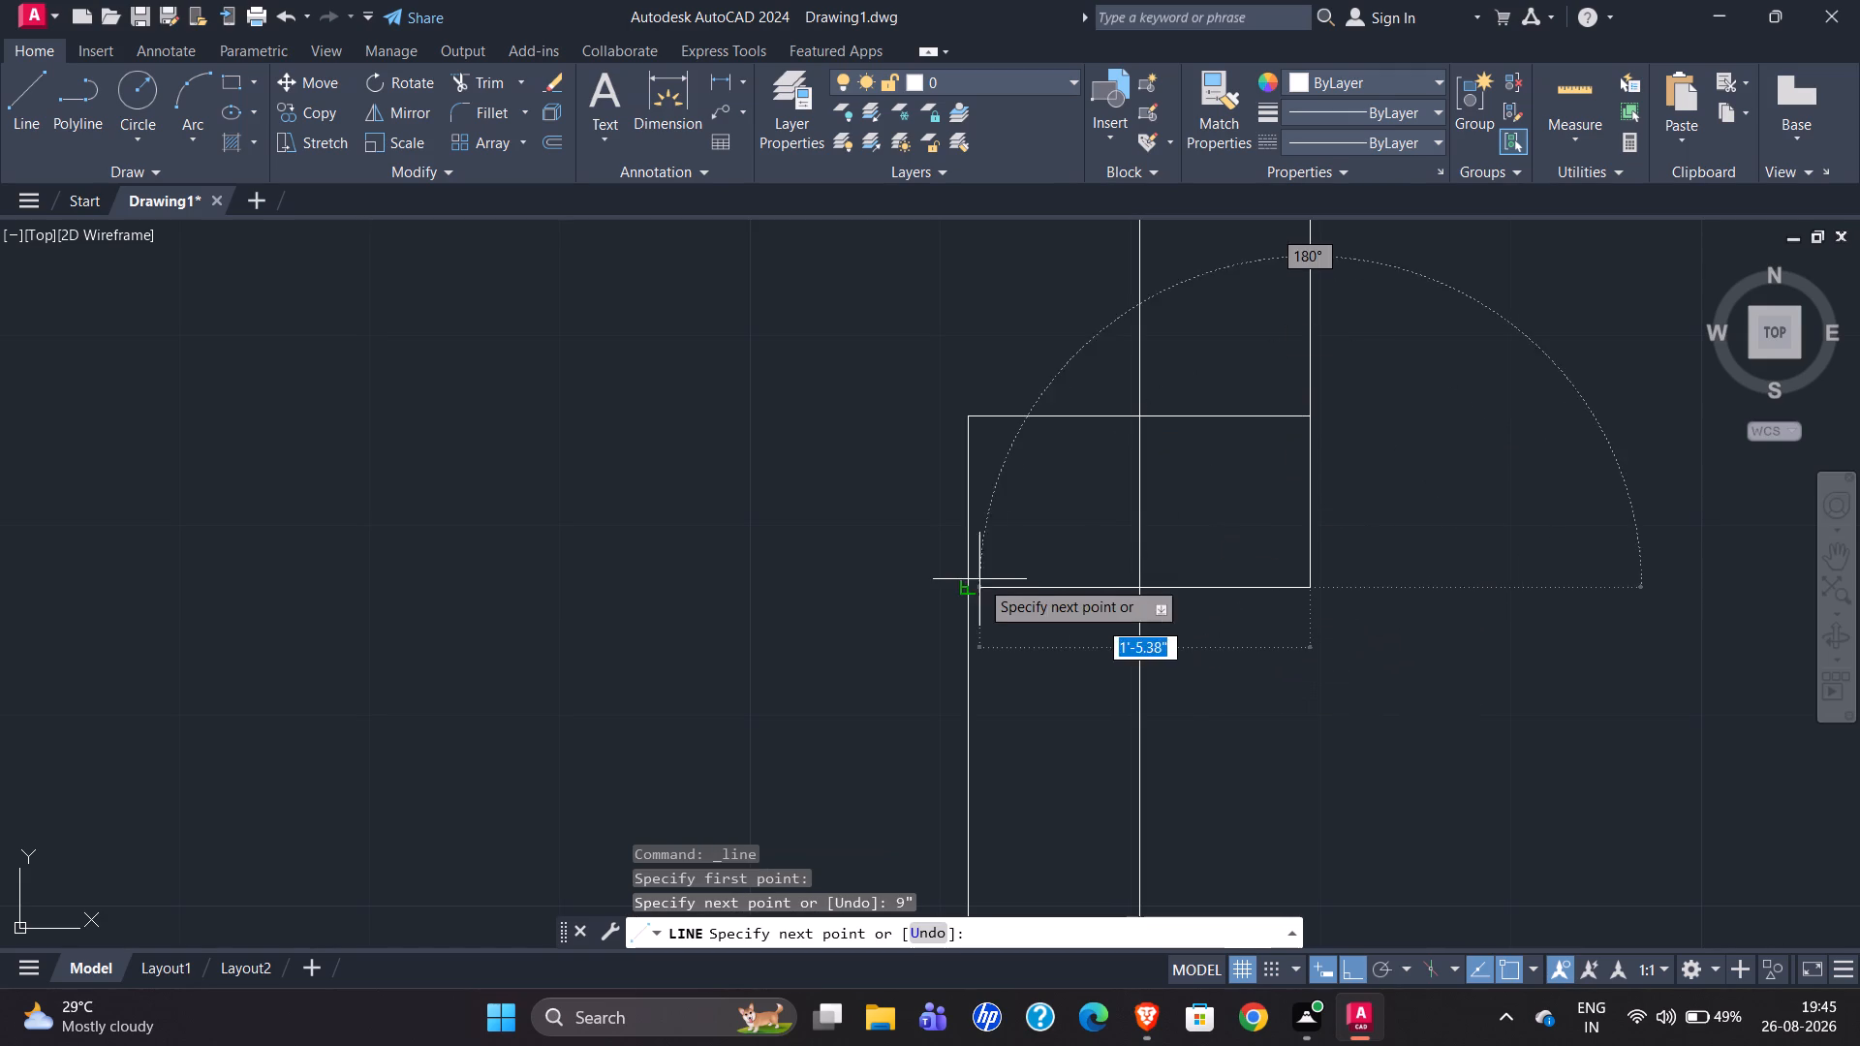
click(961, 579)
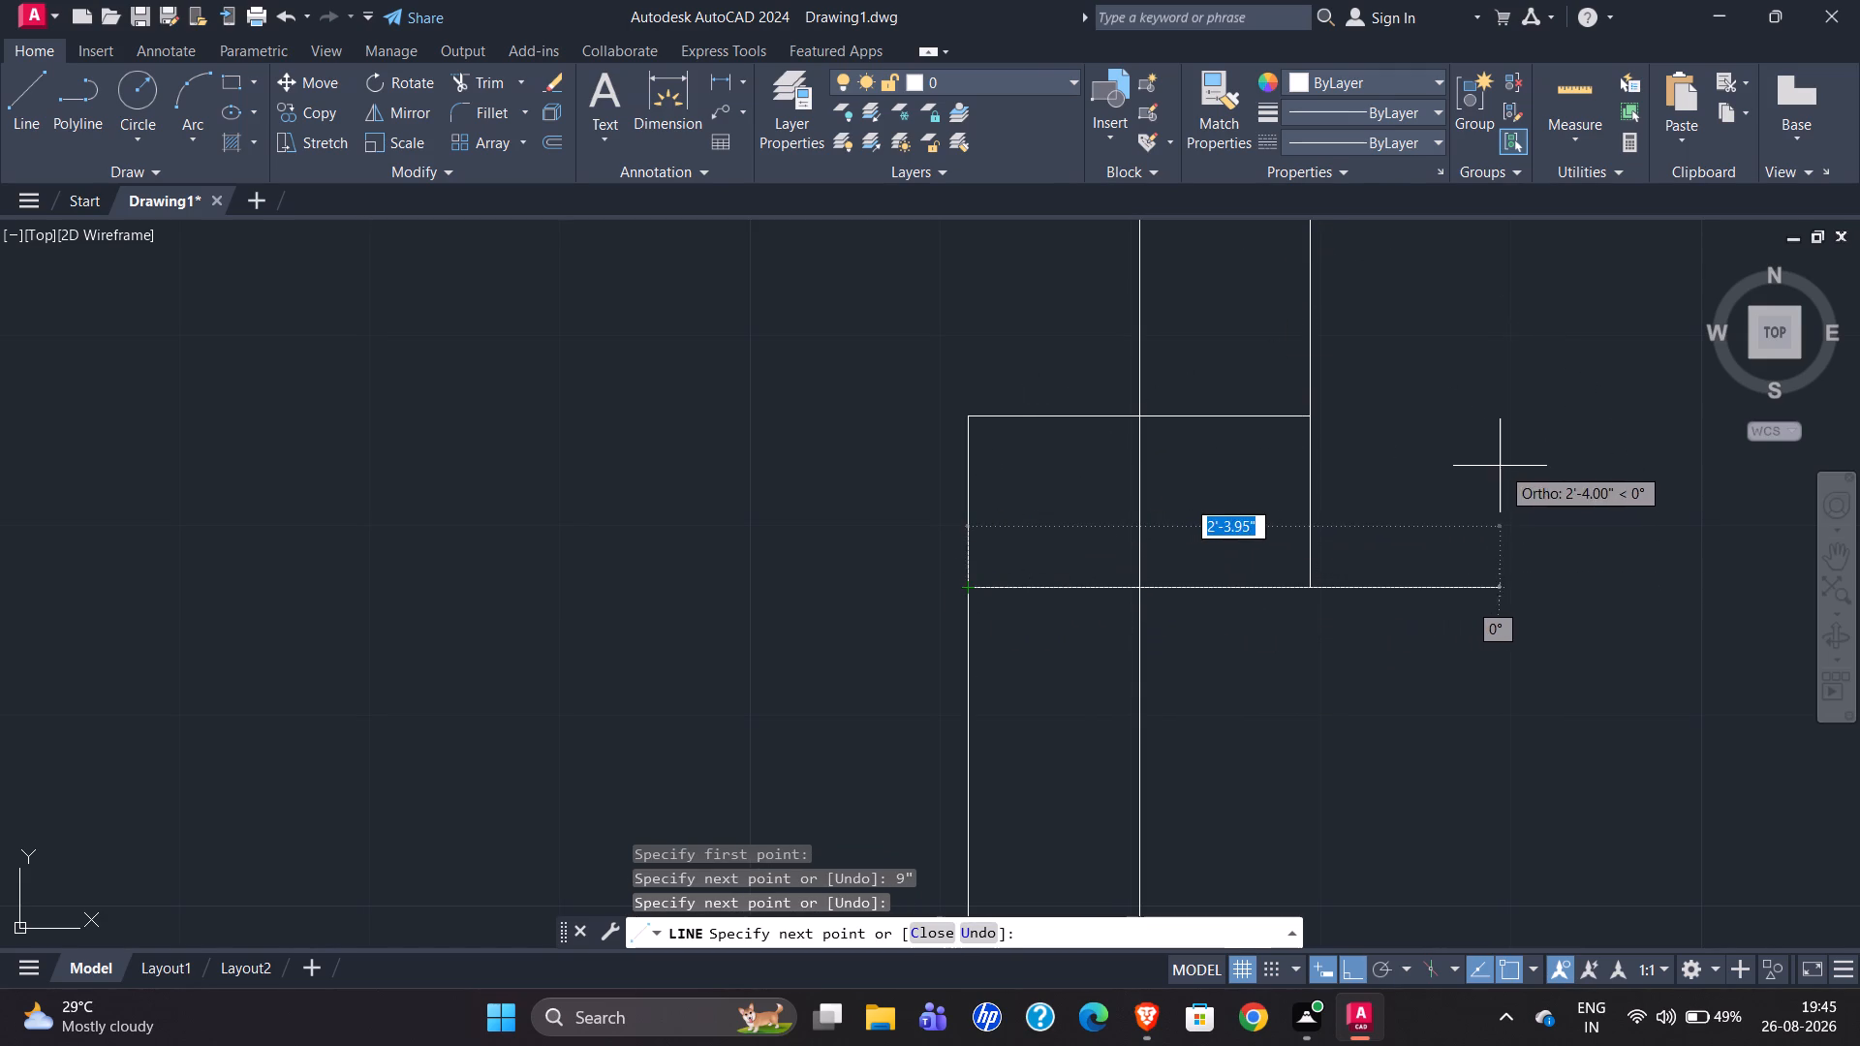
key(Escape)
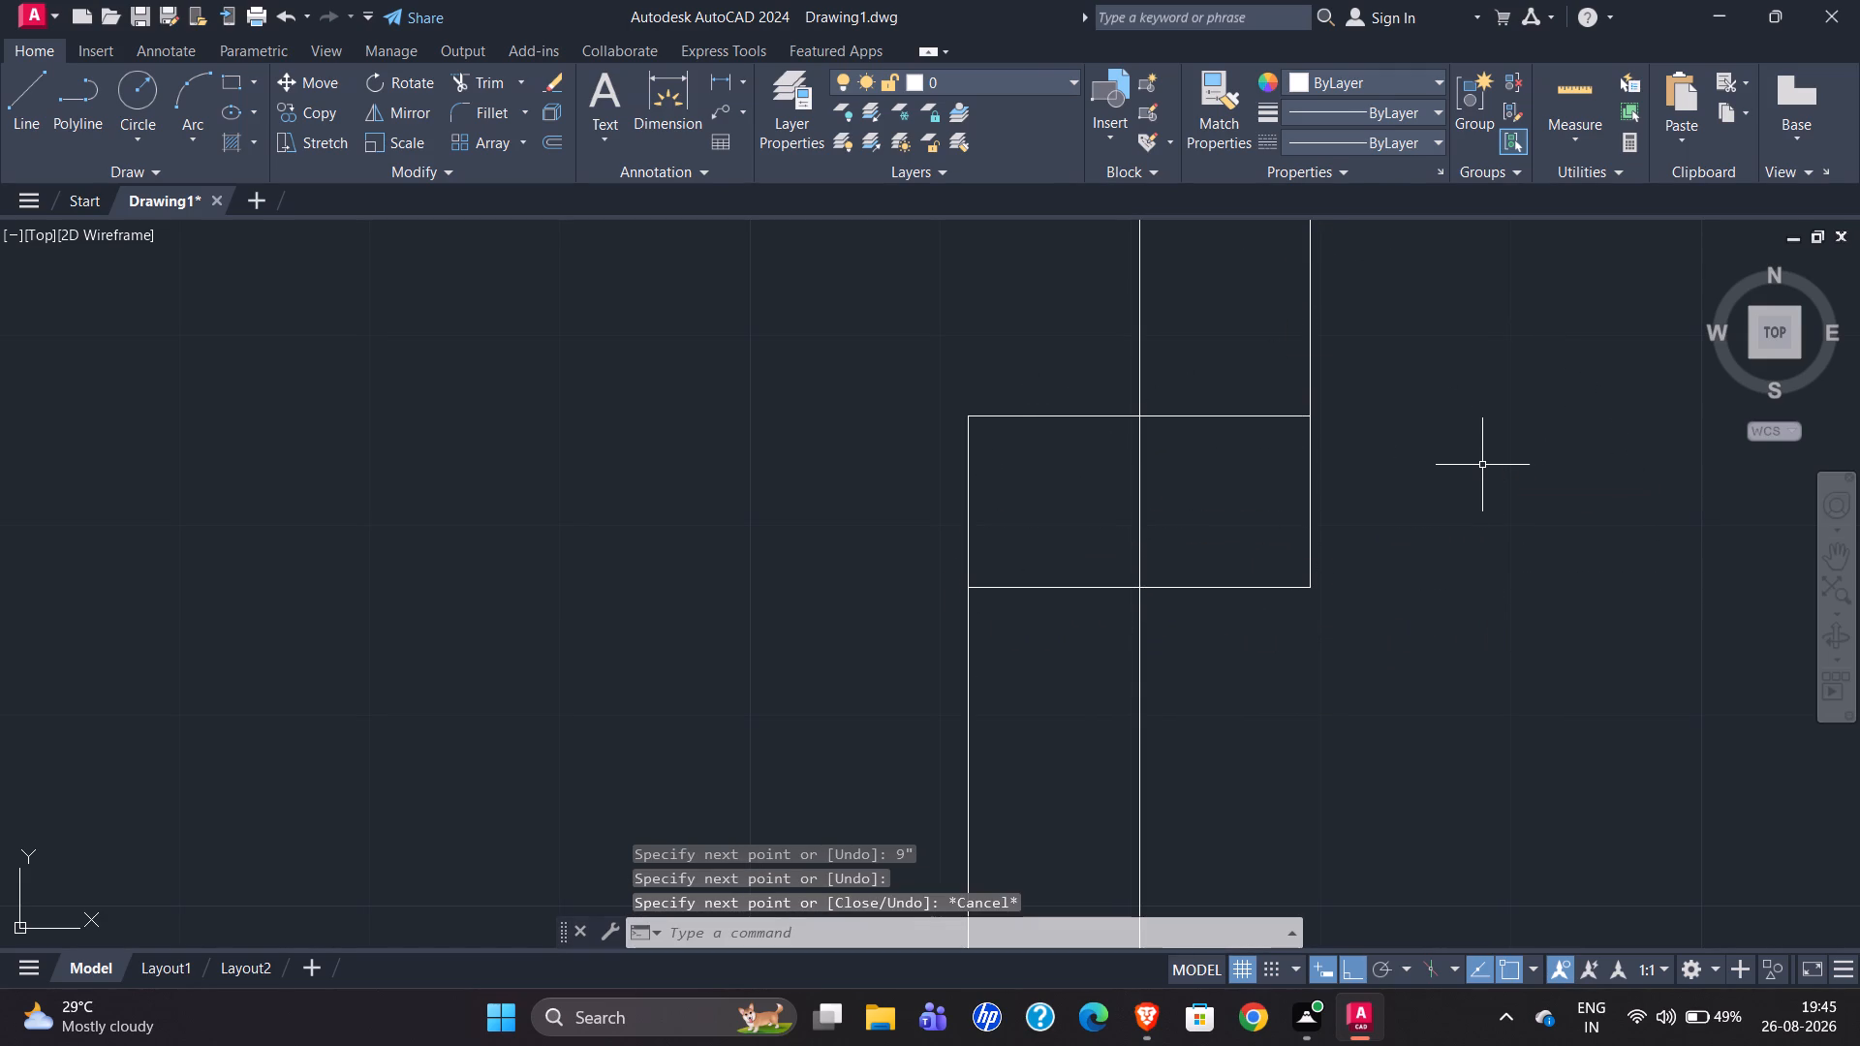
Trim the set-back wall's outer face inside the pier and the new horizontal line's portion west of that face.
text(tr)
key(Return)
drag(1195, 509, 1046, 684)
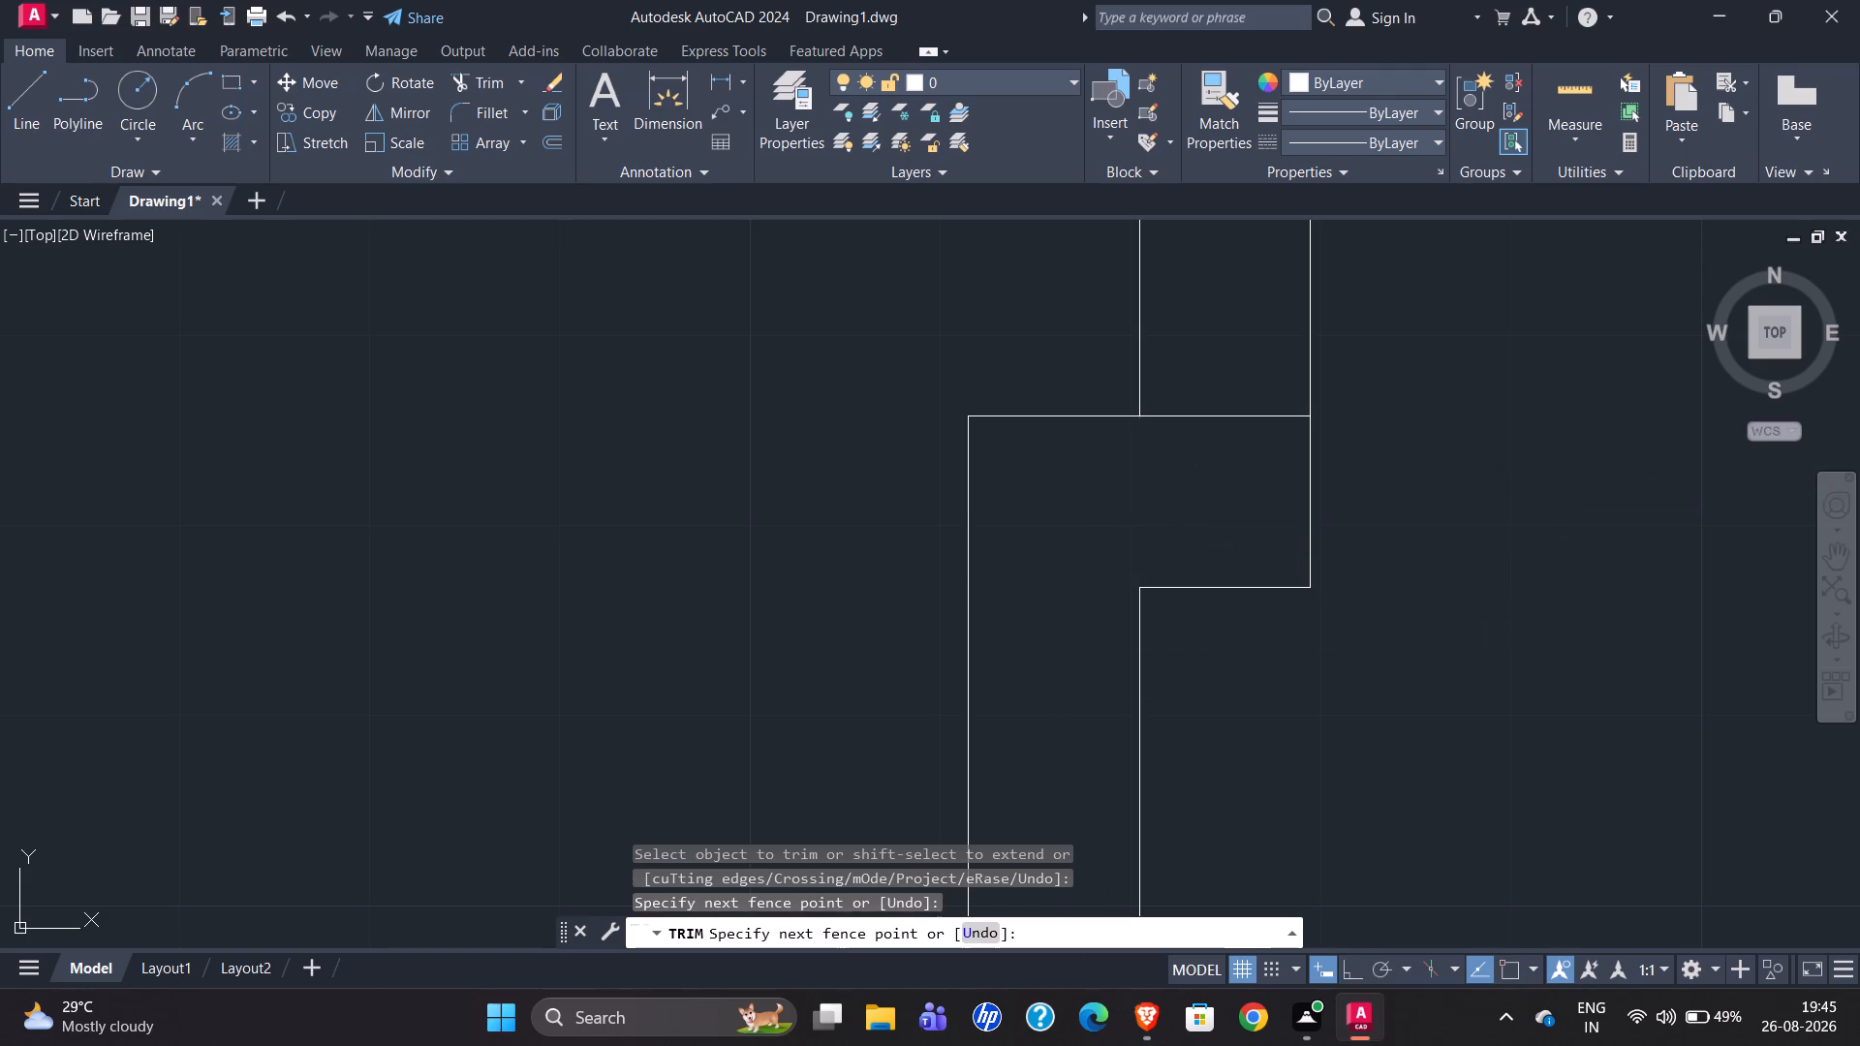
scroll(1577, 443, down, 2)
key(Escape)
Examine the original plan's MD2 entrance opening and the pier dimensions on both sides against the redrawn pier.
scroll(1103, 475, down, 3)
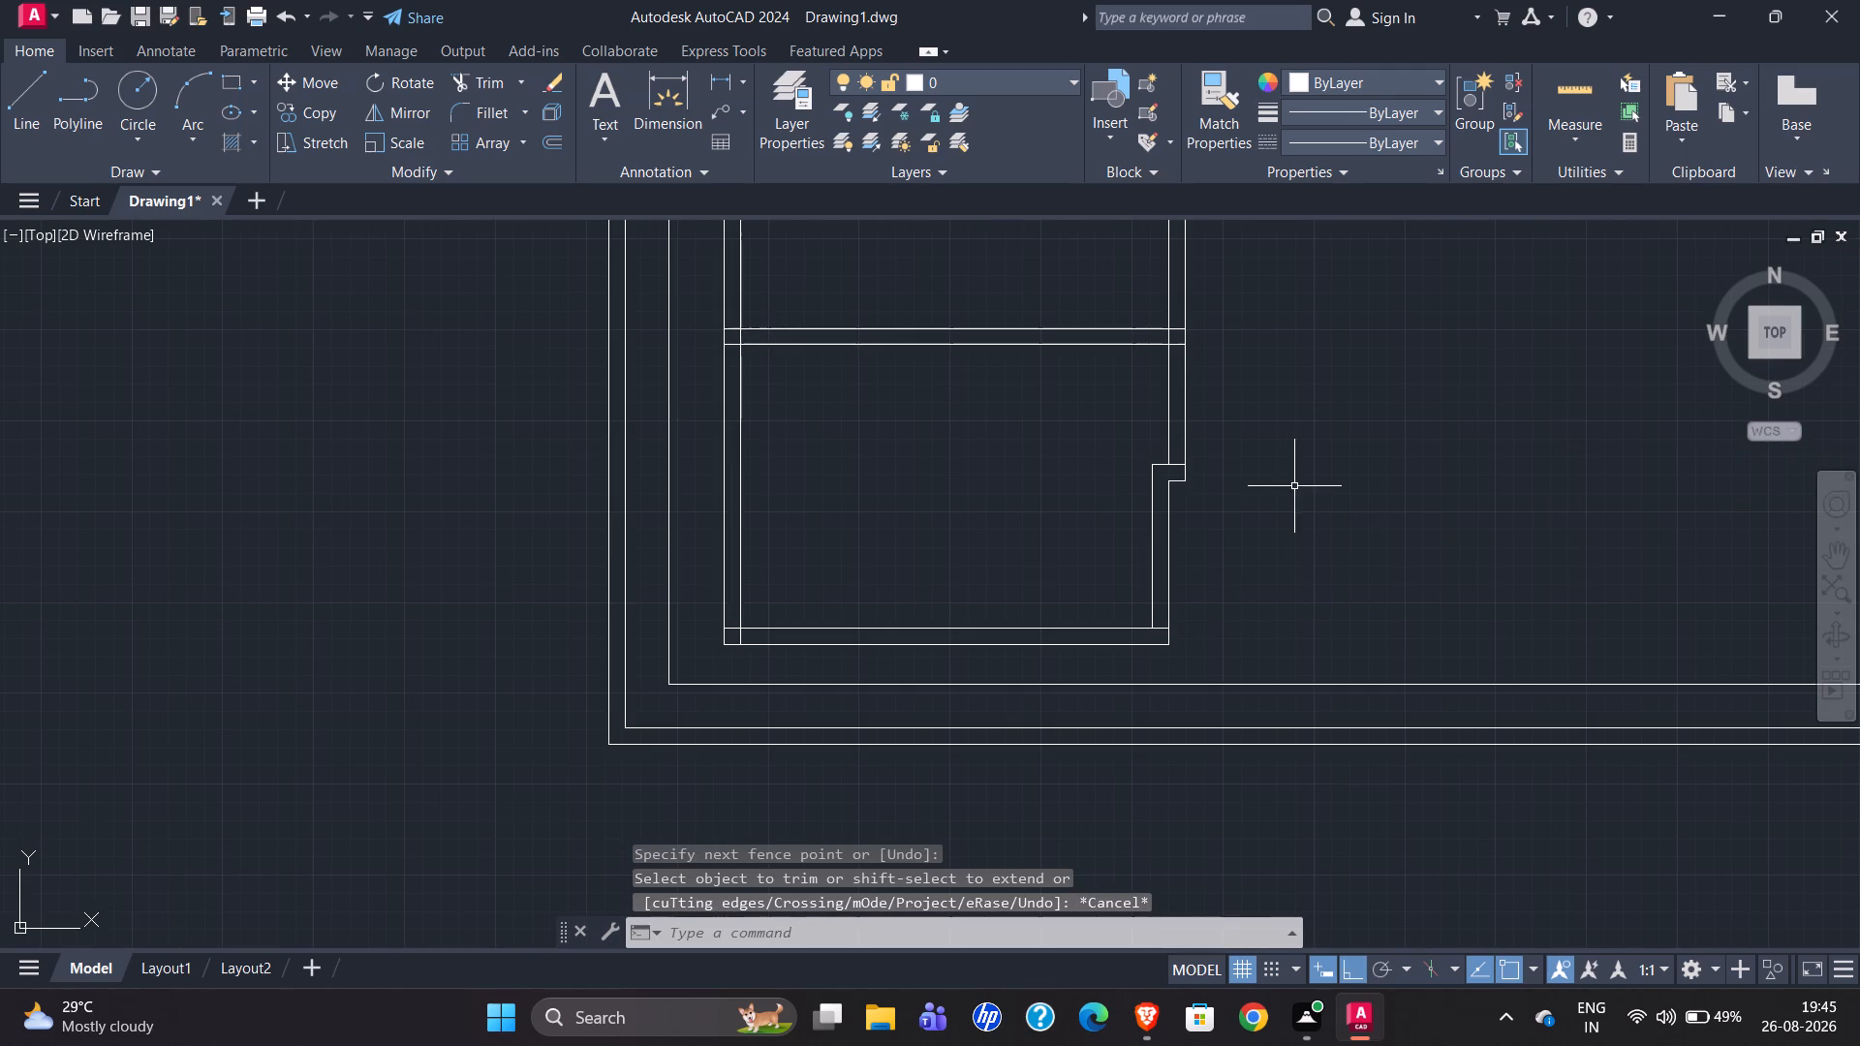
scroll(1262, 412, down, 4)
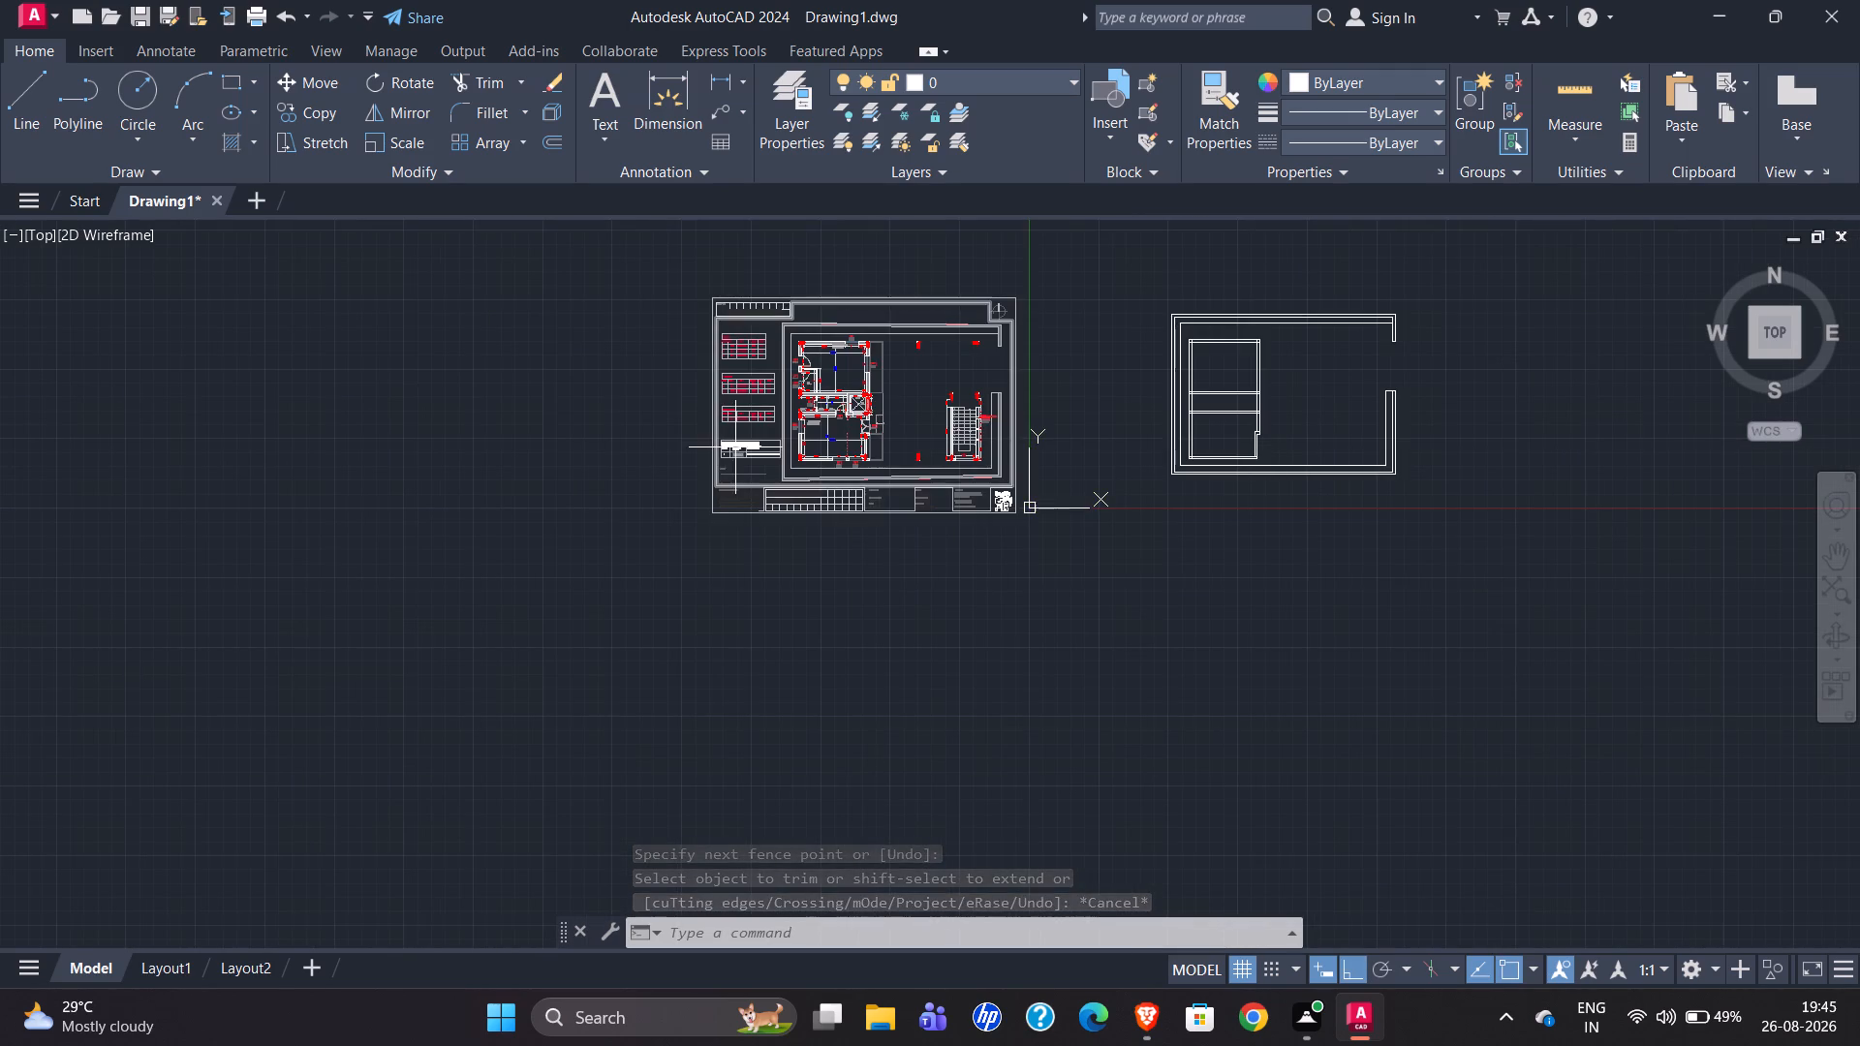
scroll(884, 412, up, 6)
scroll(621, 463, down, 2)
scroll(570, 548, up, 3)
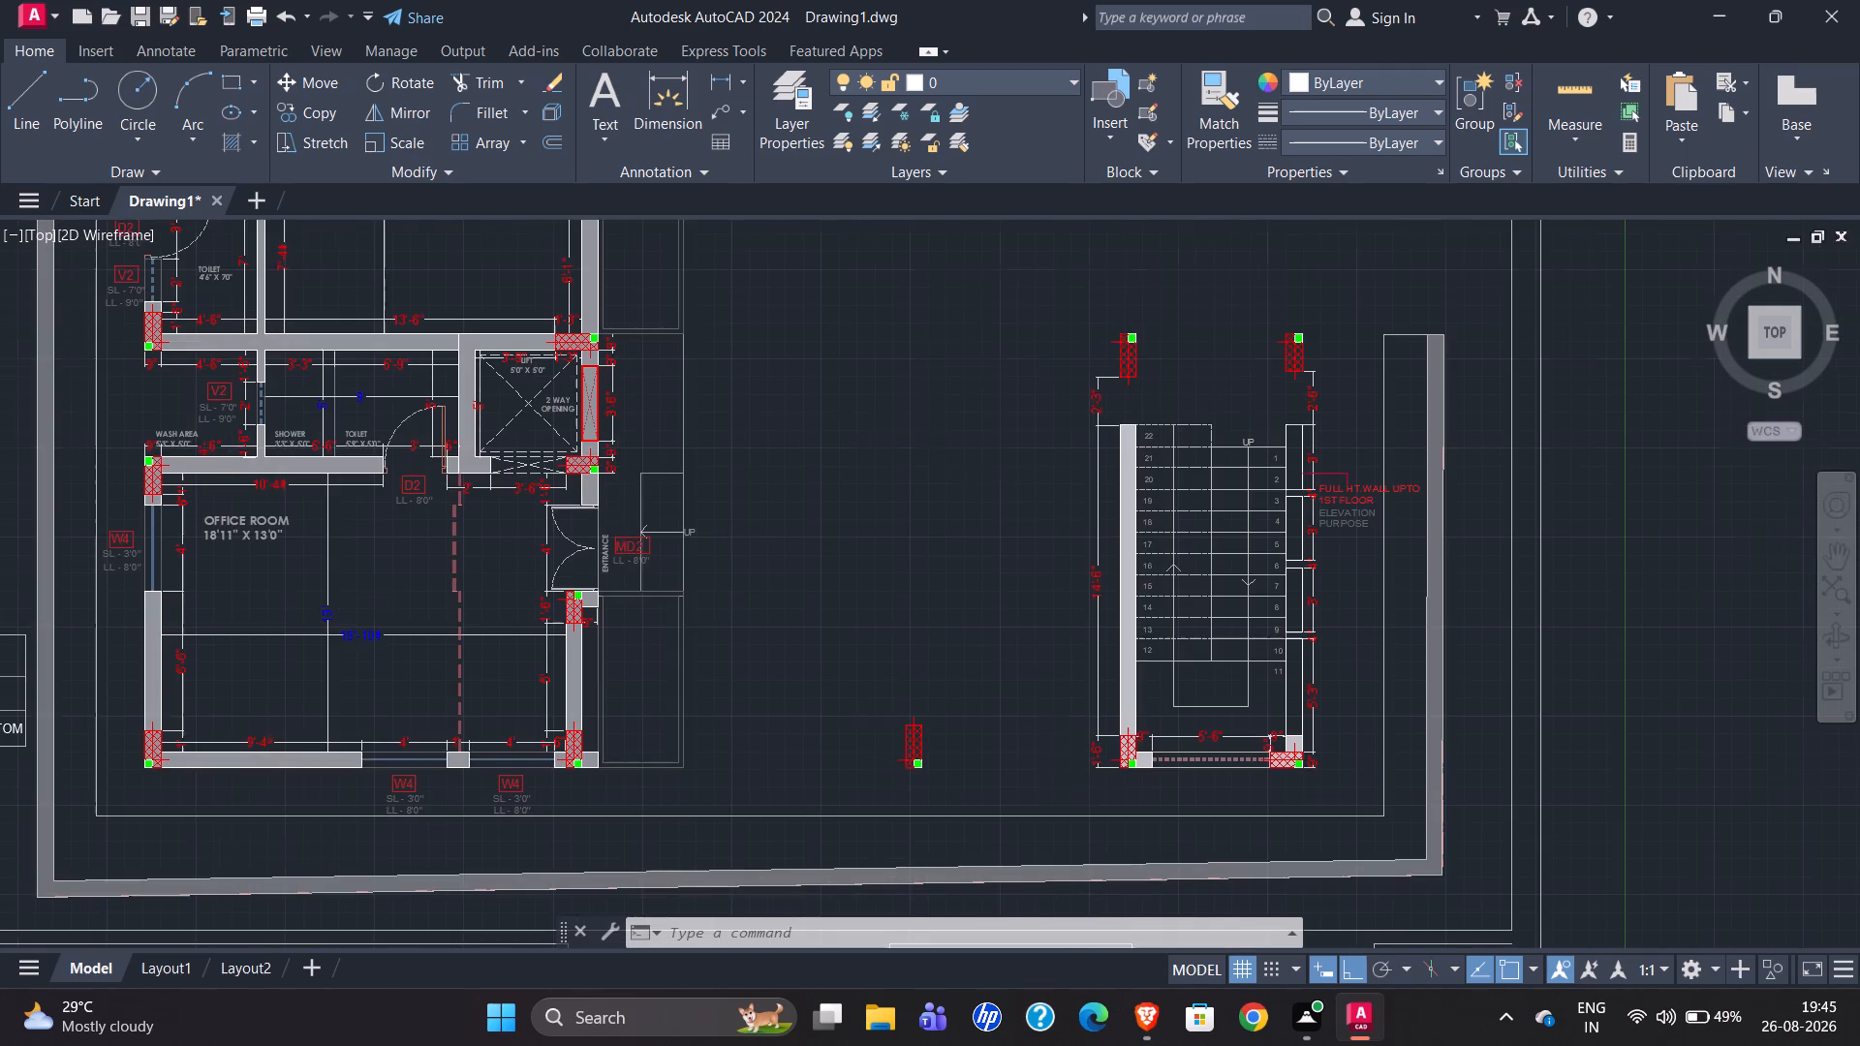
scroll(570, 548, up, 1)
scroll(451, 552, down, 2)
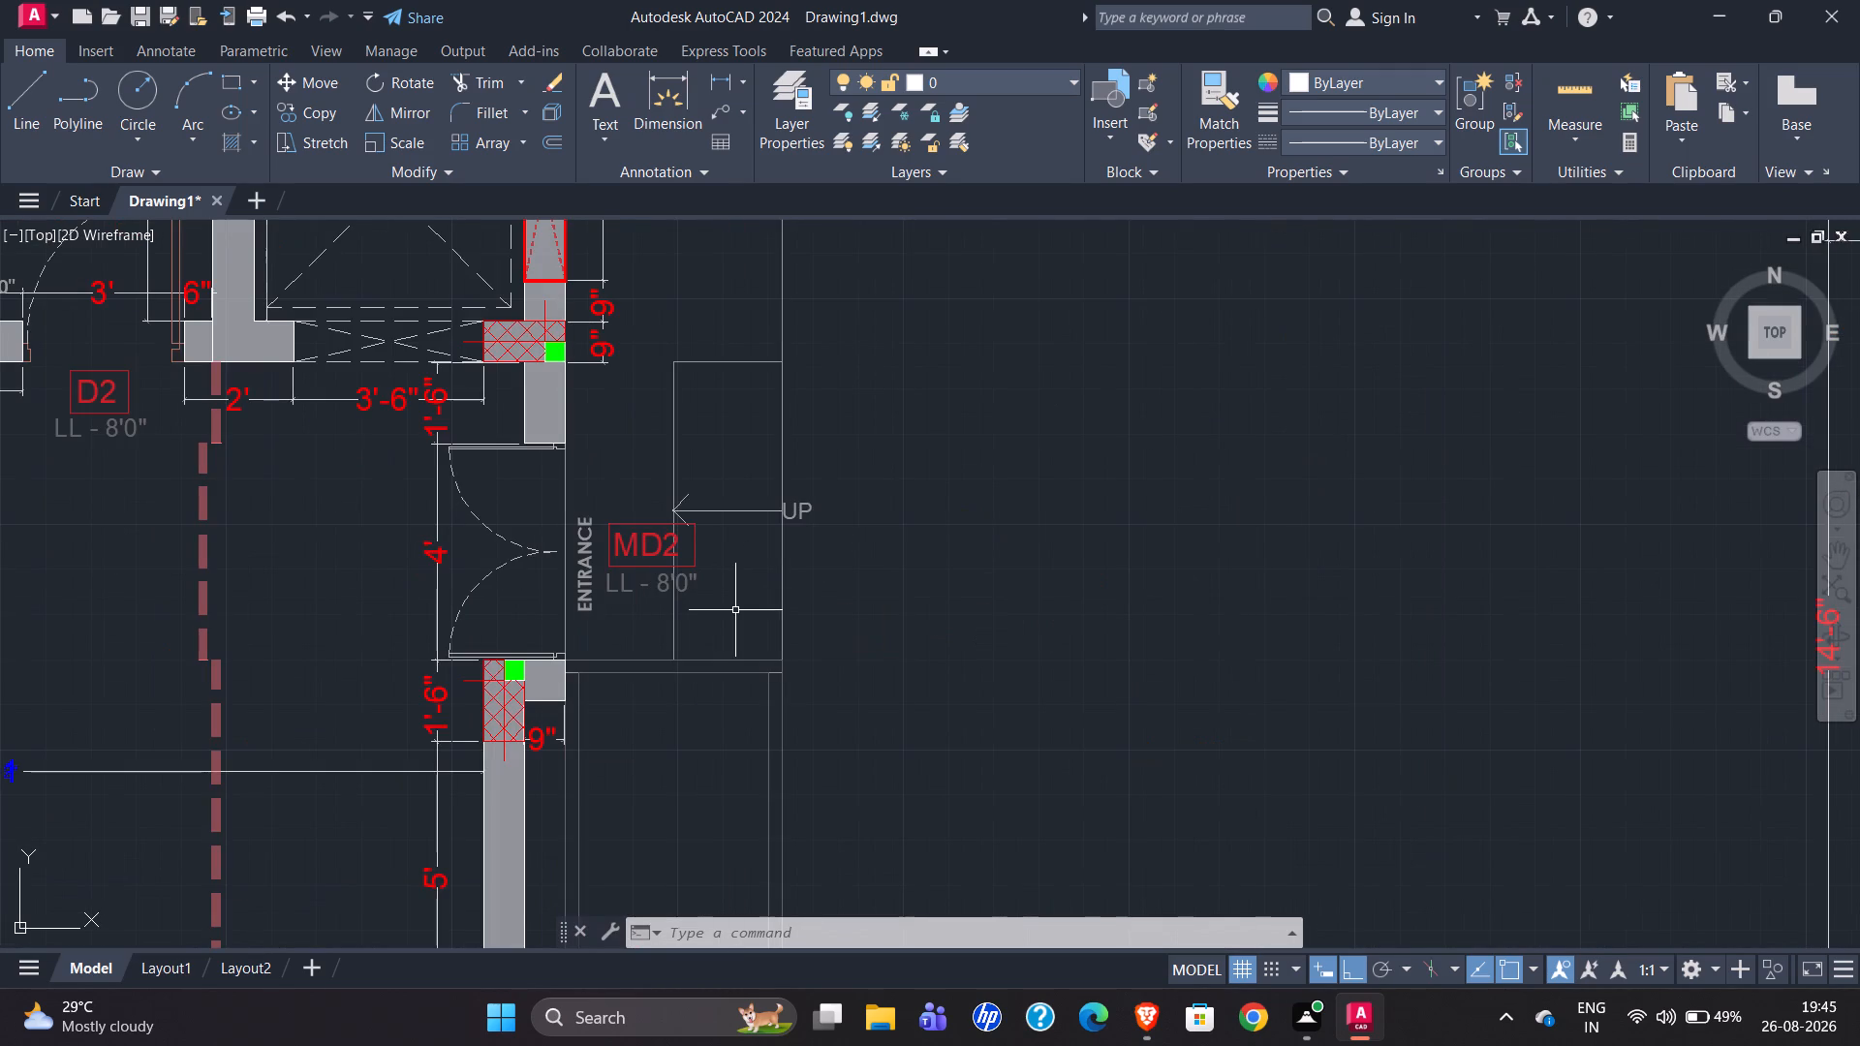
scroll(365, 654, down, 1)
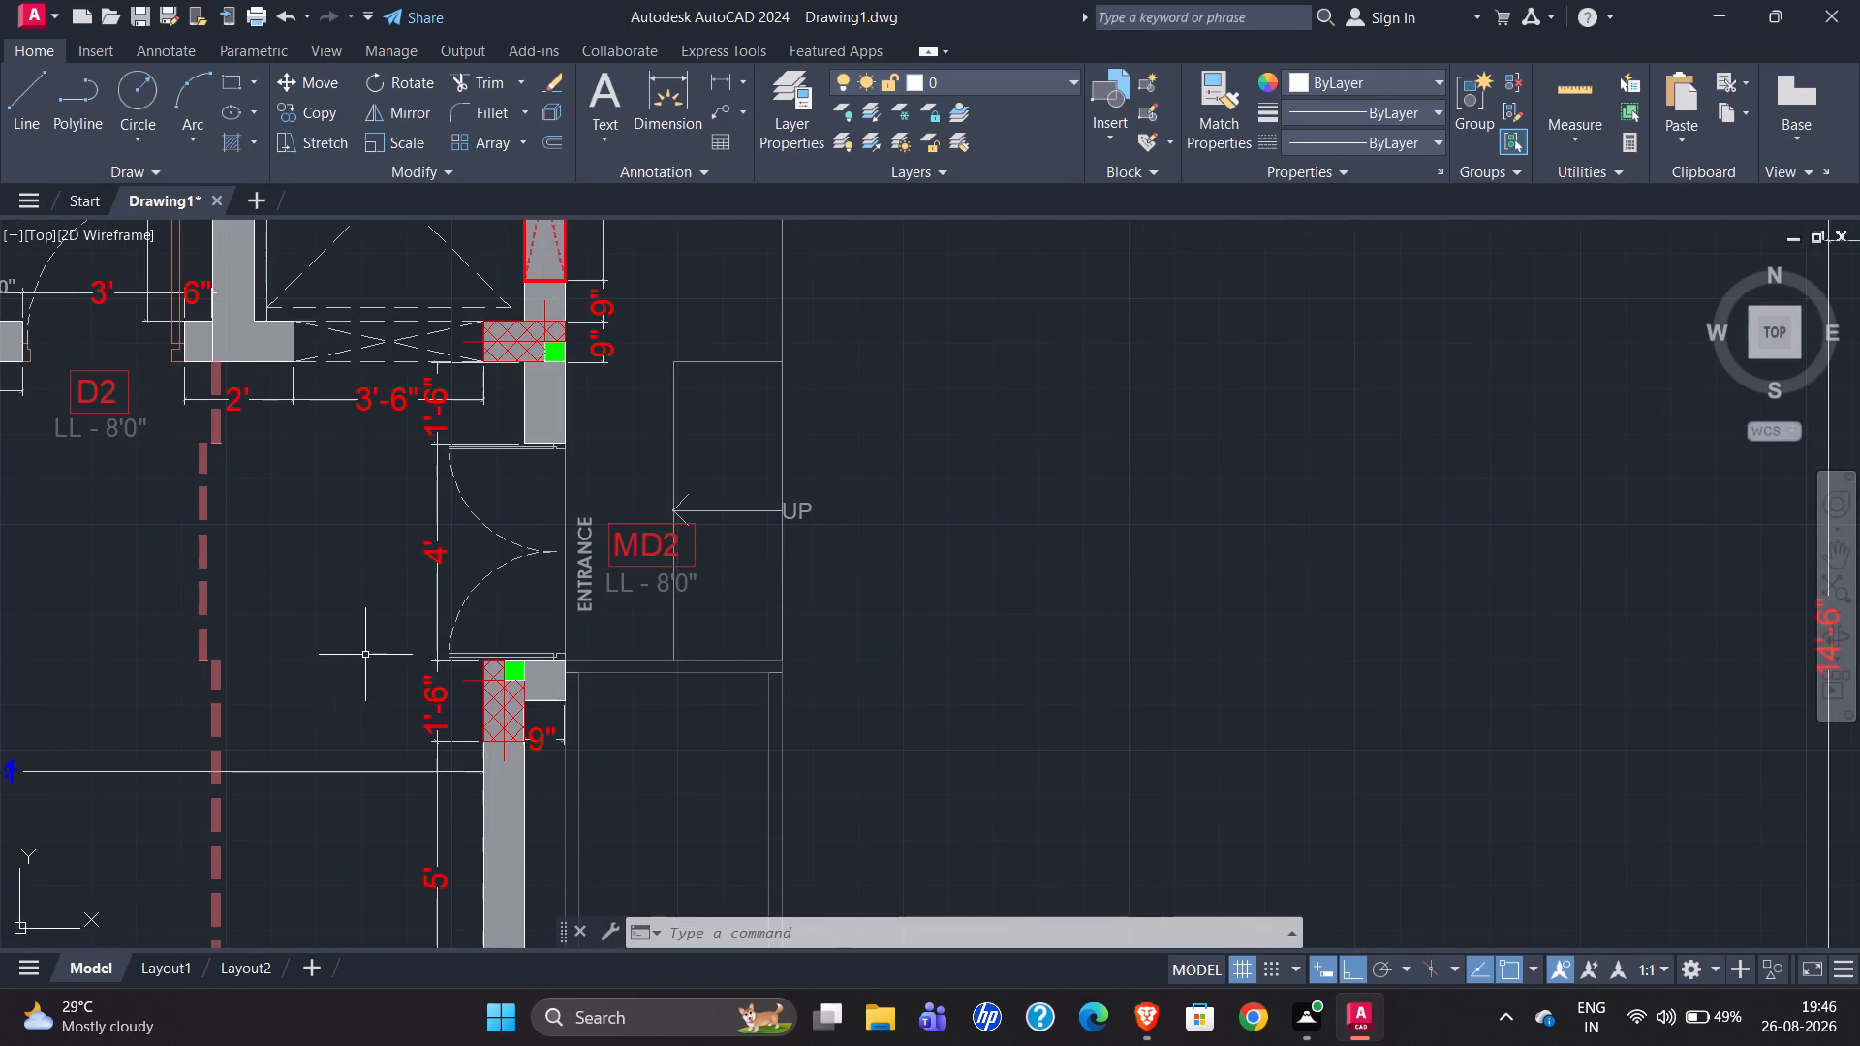
scroll(365, 655, down, 1)
scroll(823, 656, down, 2)
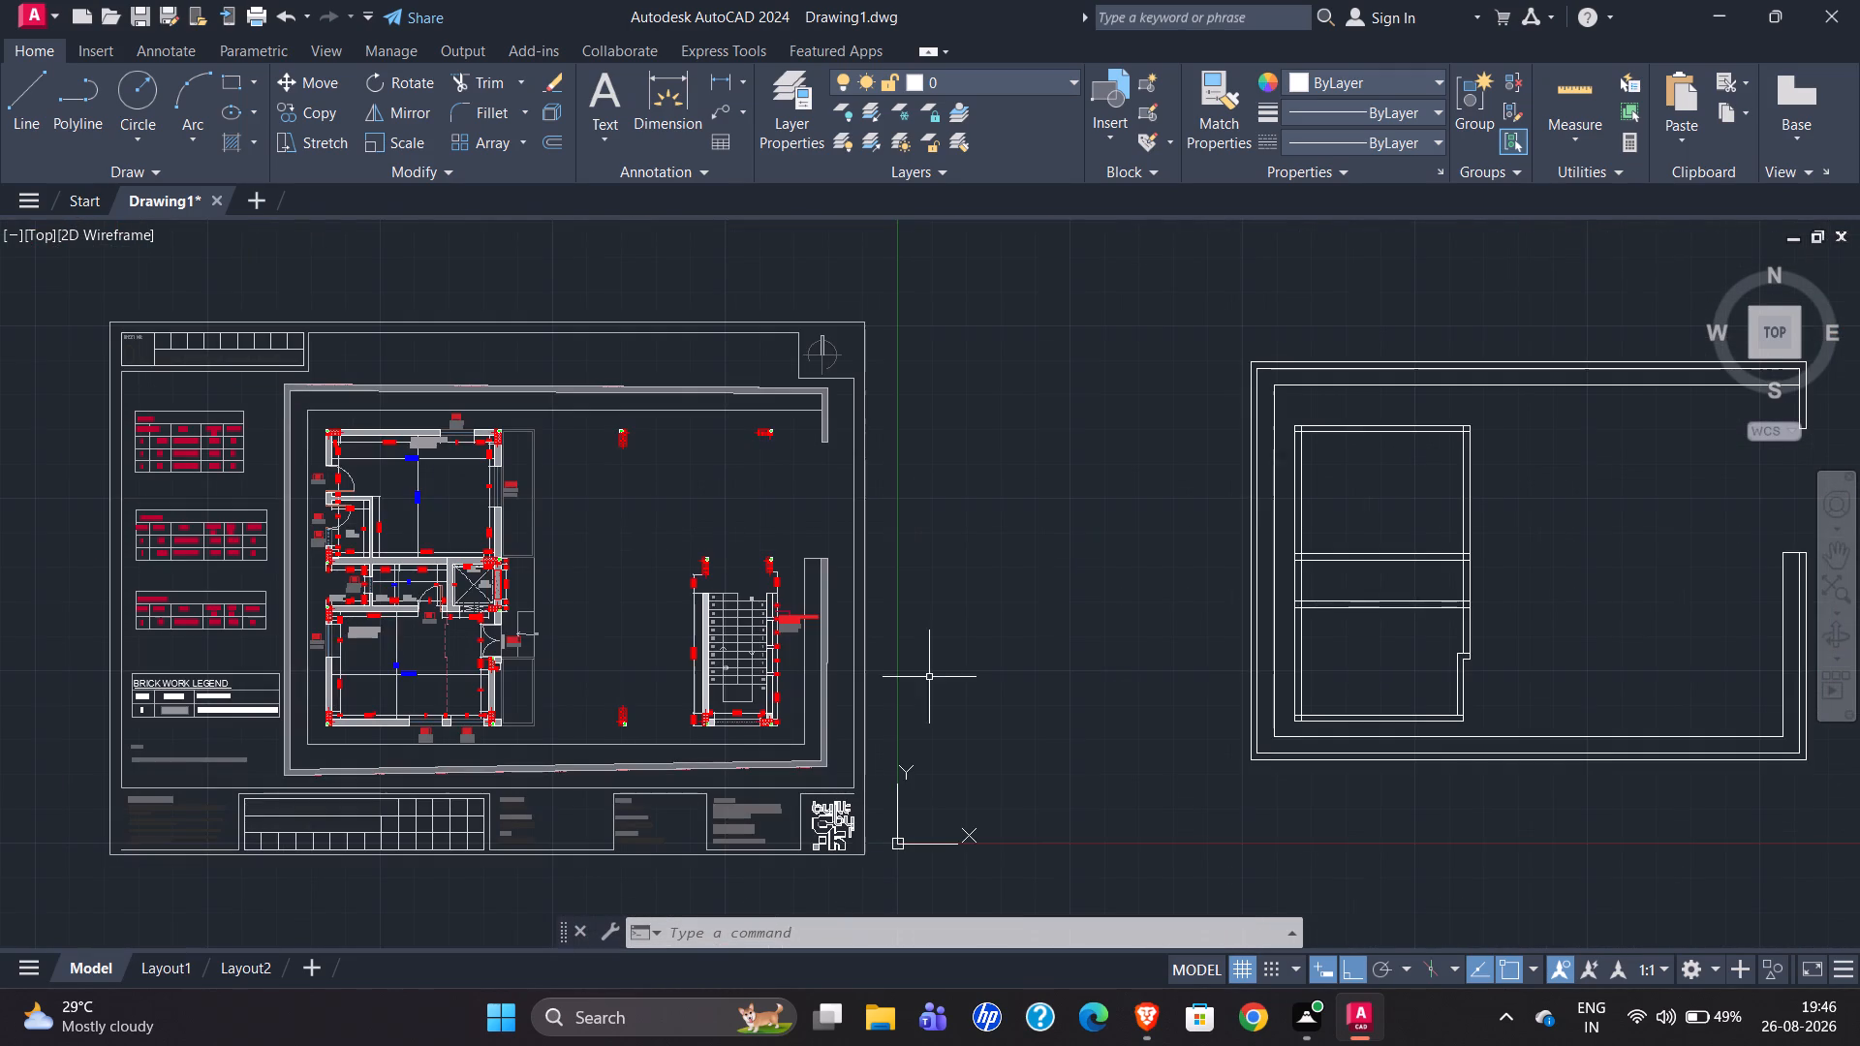
scroll(1538, 660, up, 5)
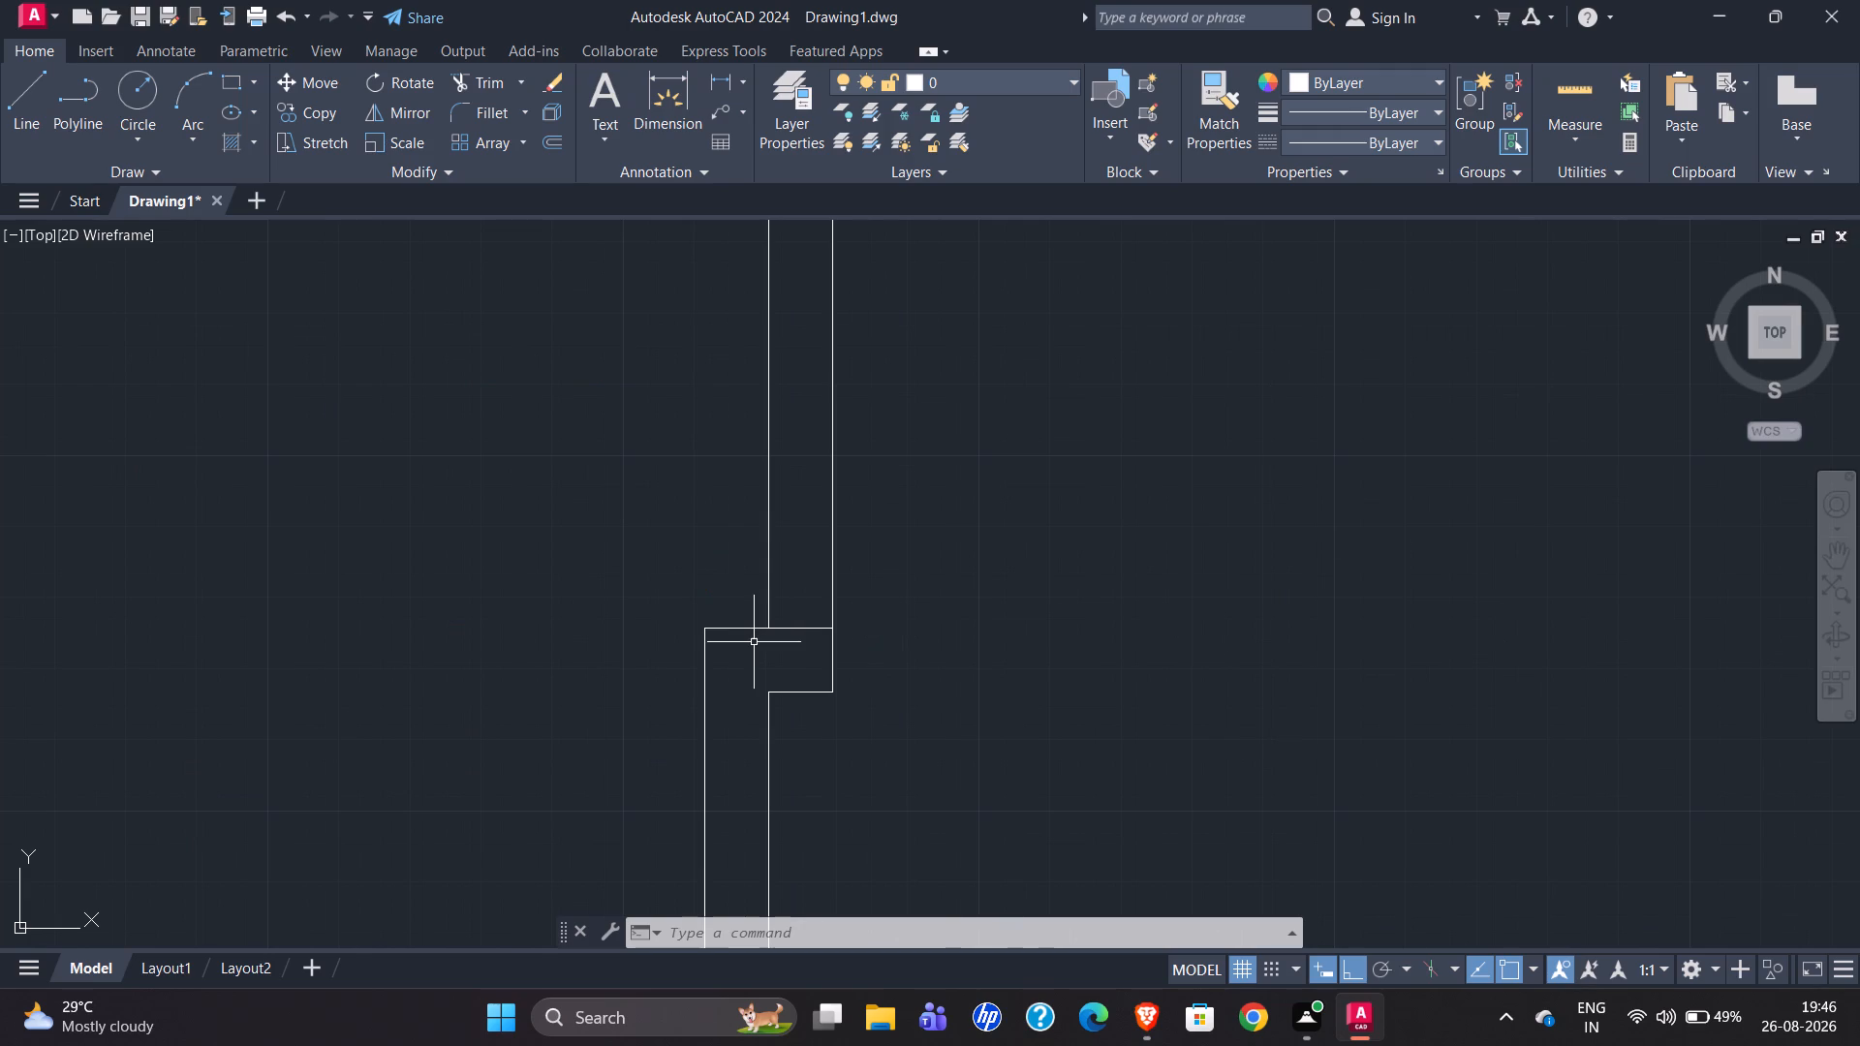
Draw a line 4' north from the outer corner of the pier south of the entrance, continuing west to the east wall's inner face.
click(17, 126)
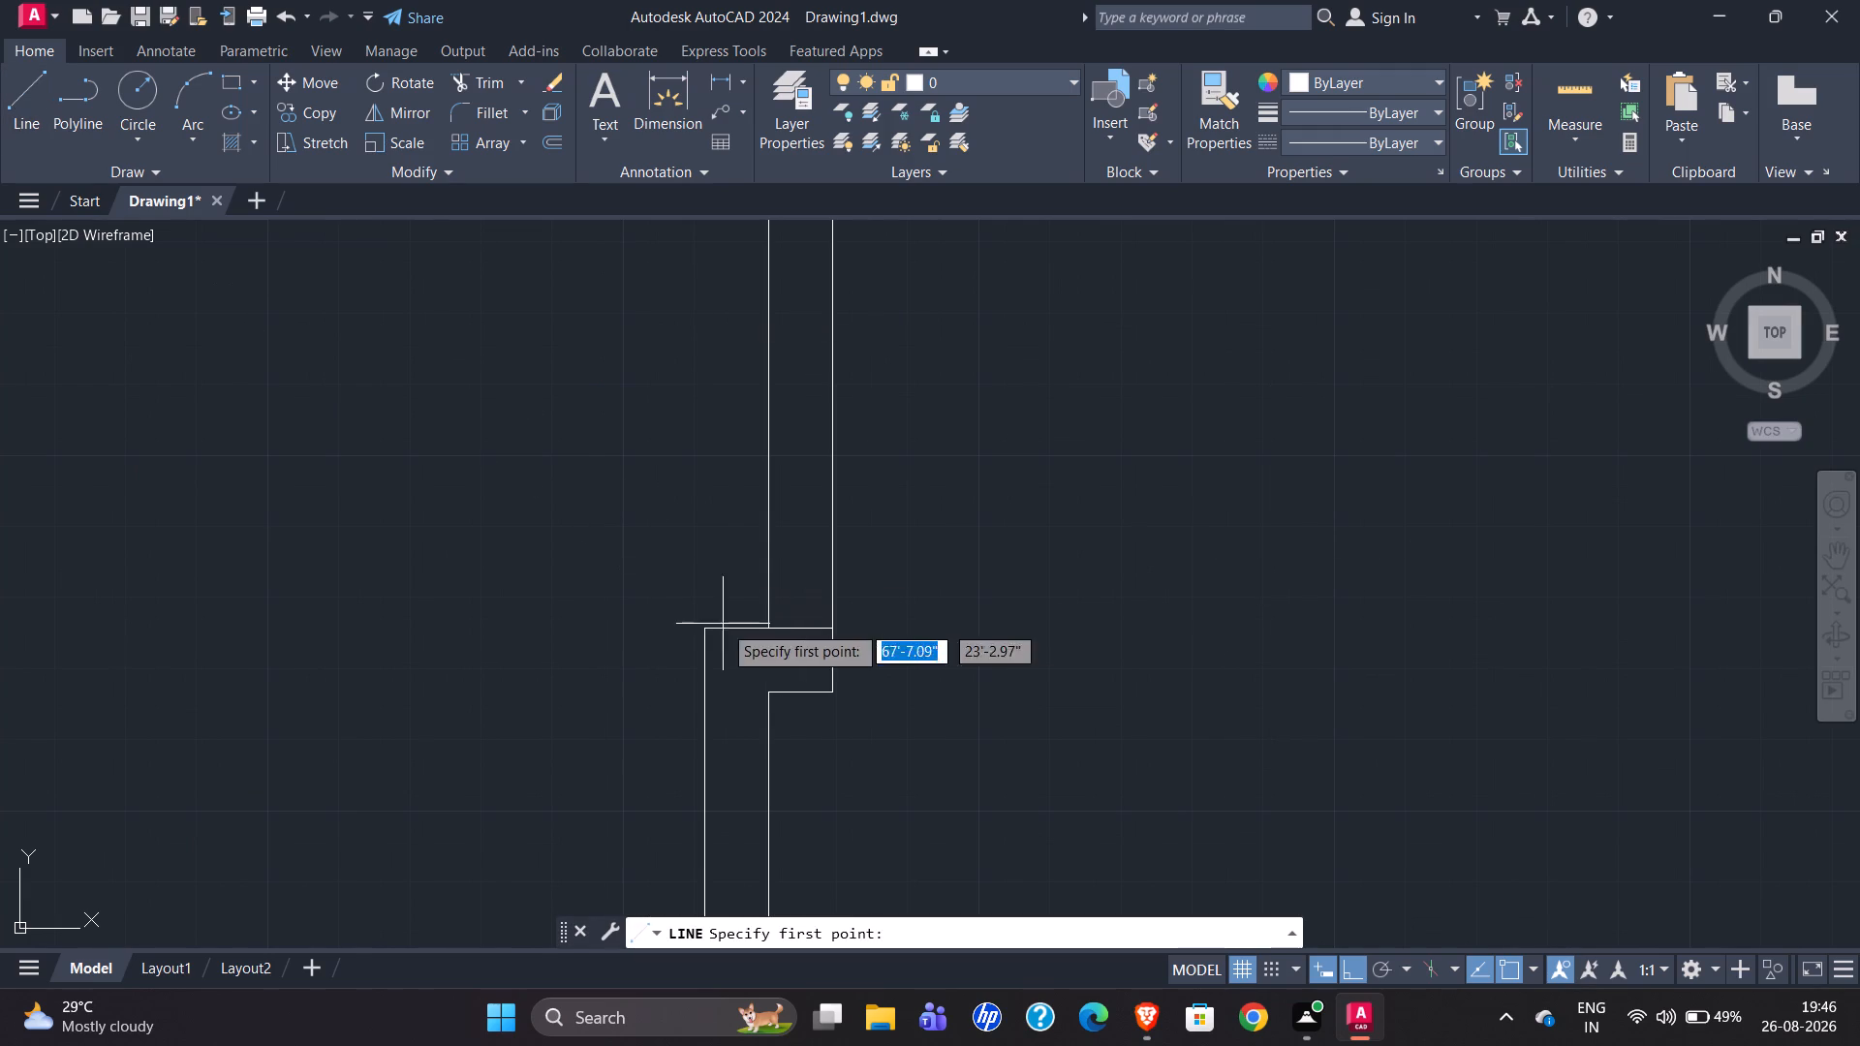
click(826, 629)
scroll(740, 654, down, 2)
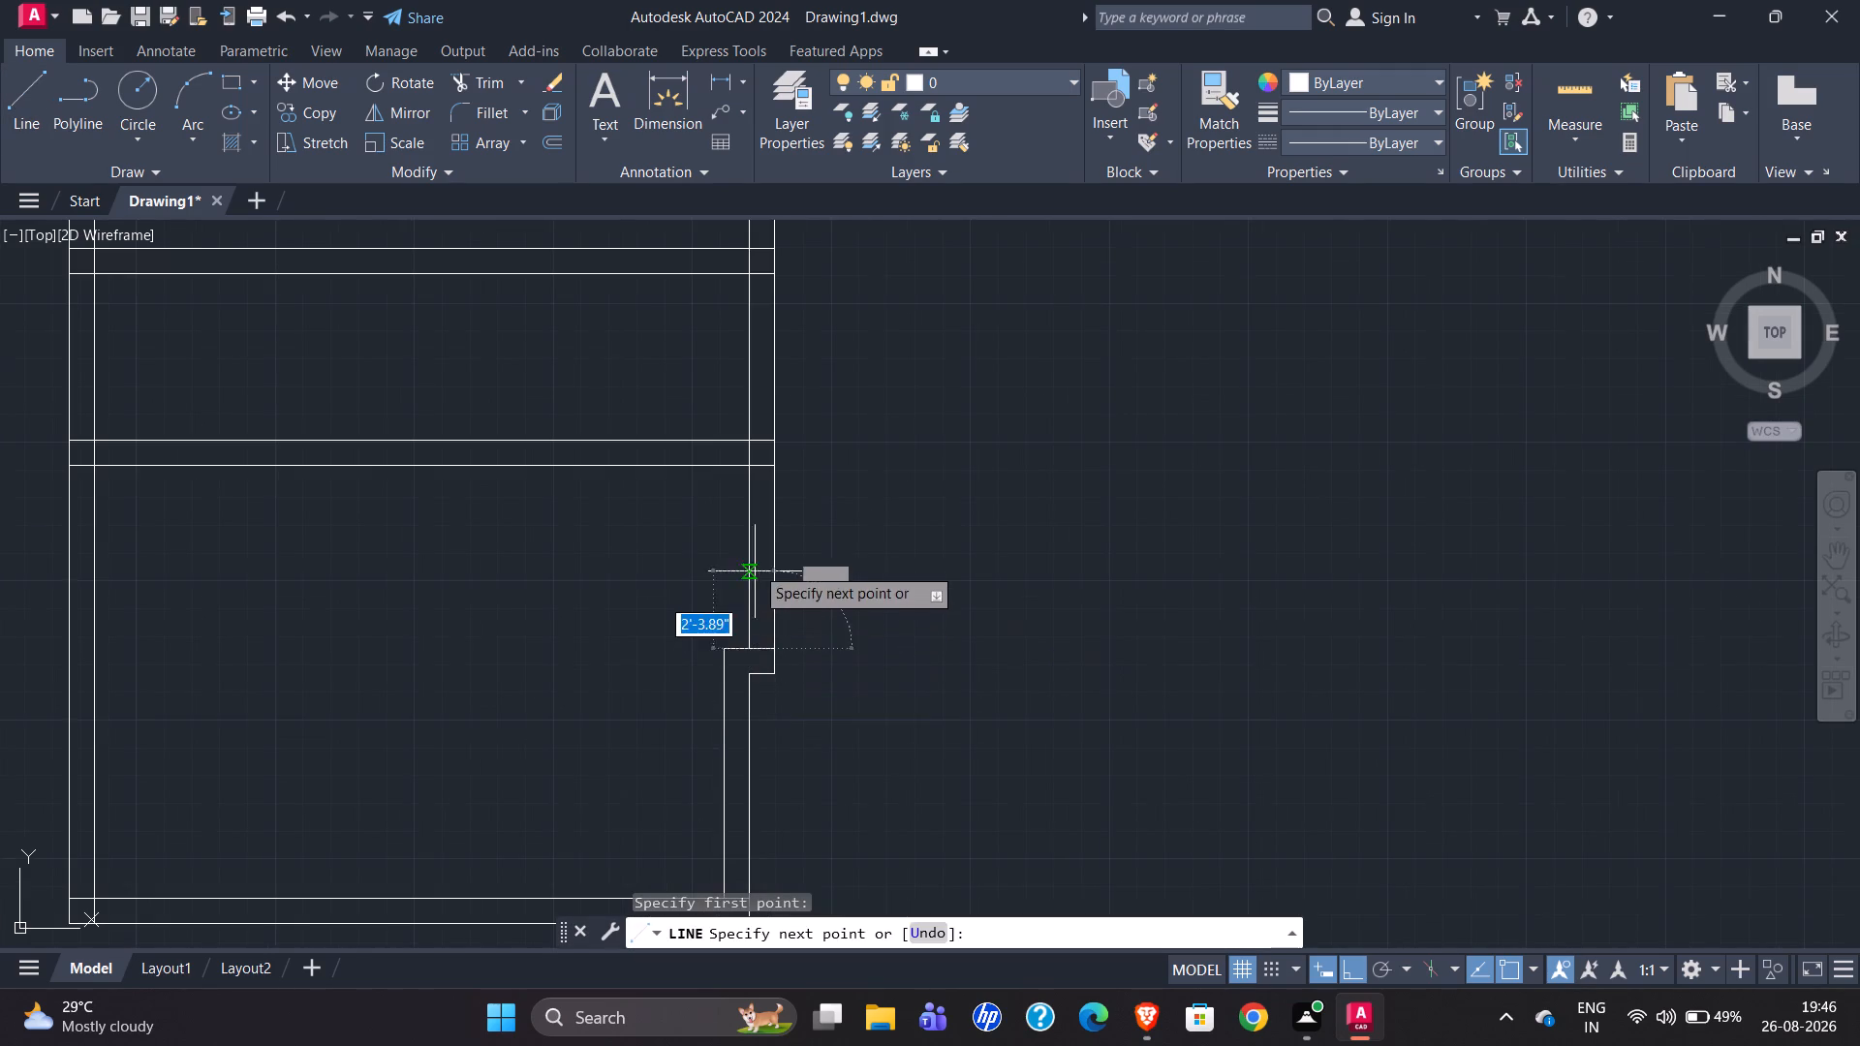
scroll(773, 510, up, 3)
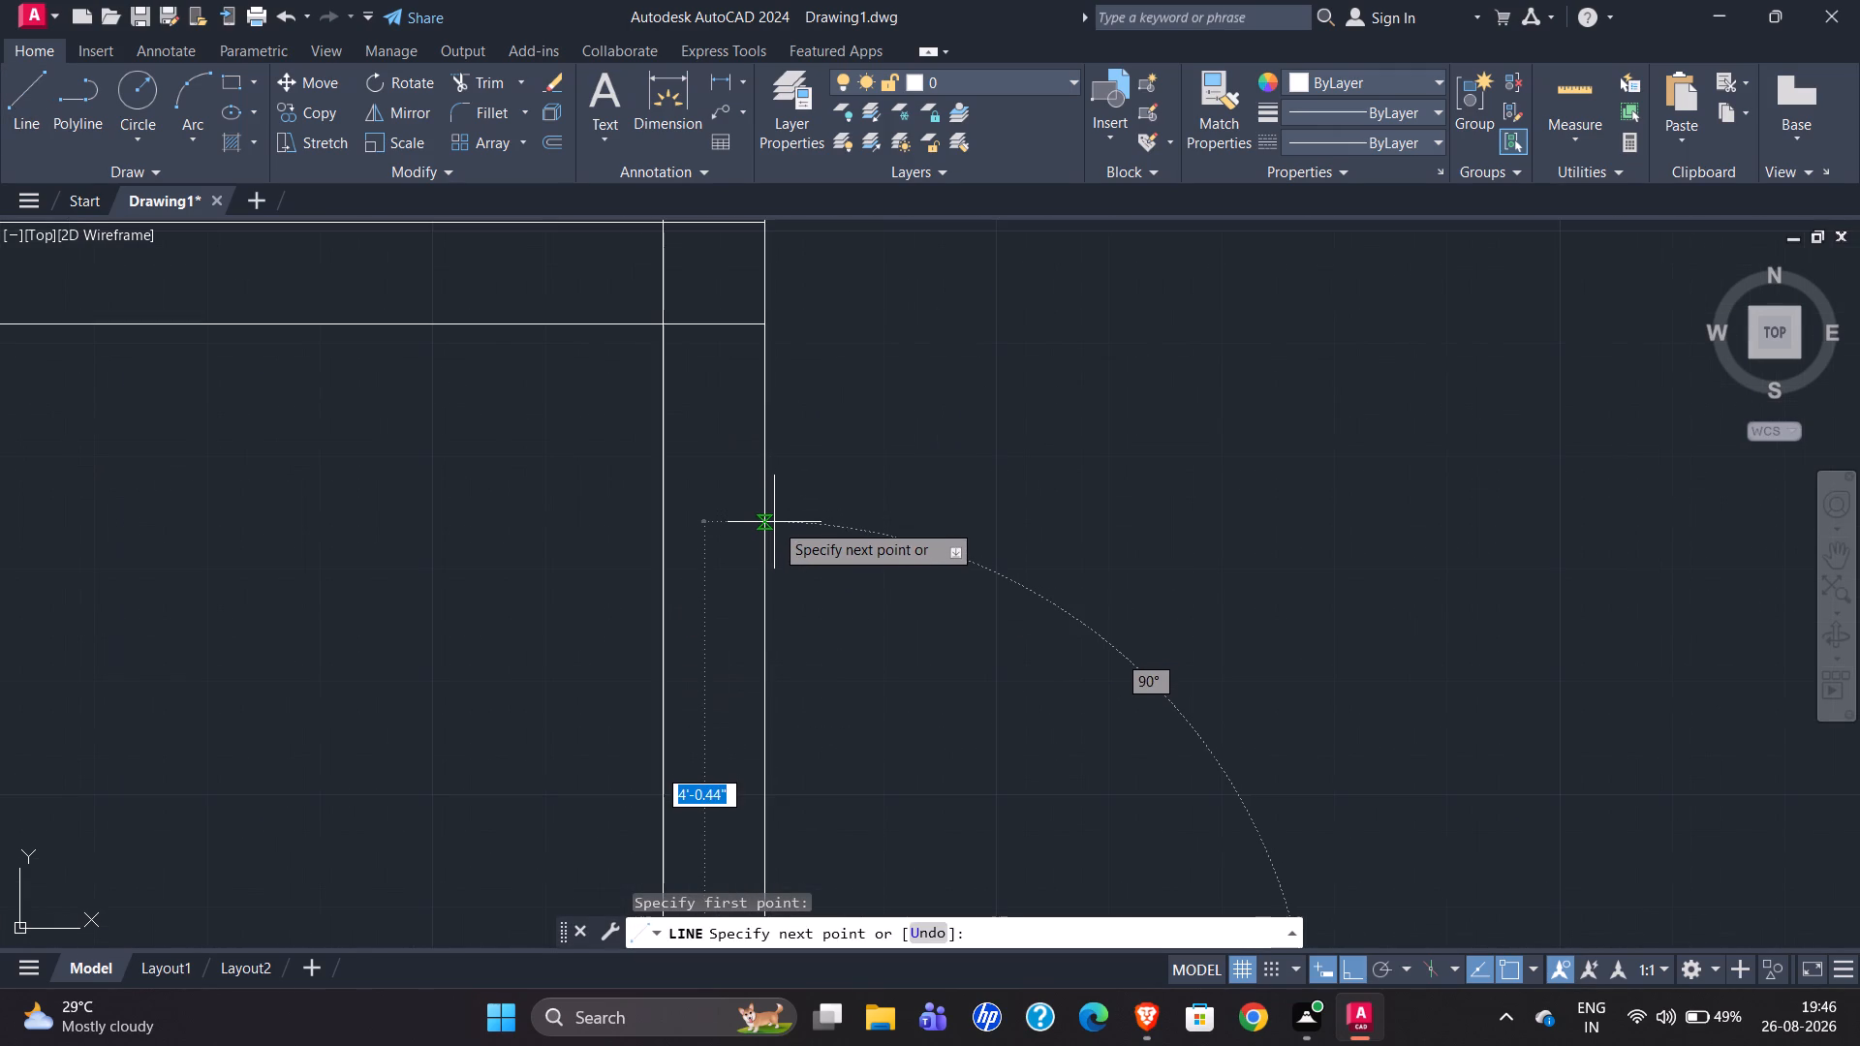
text(4')
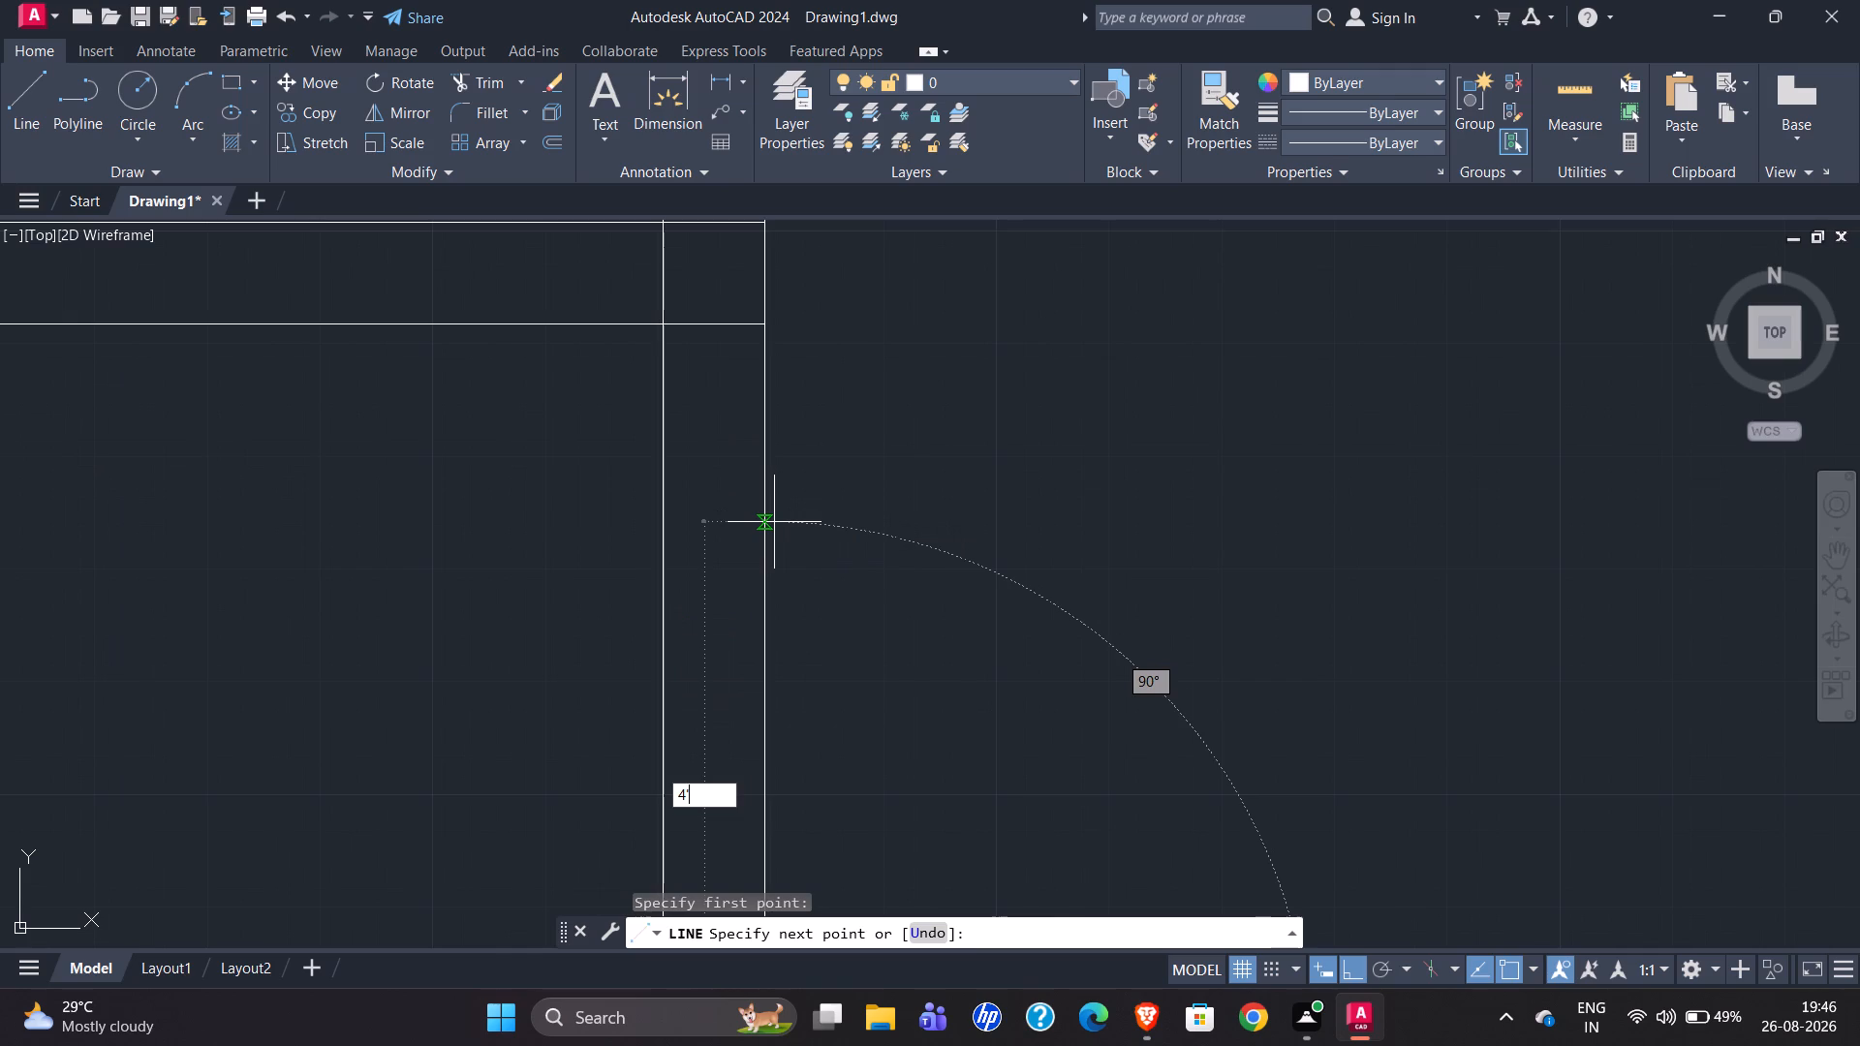
key(Return)
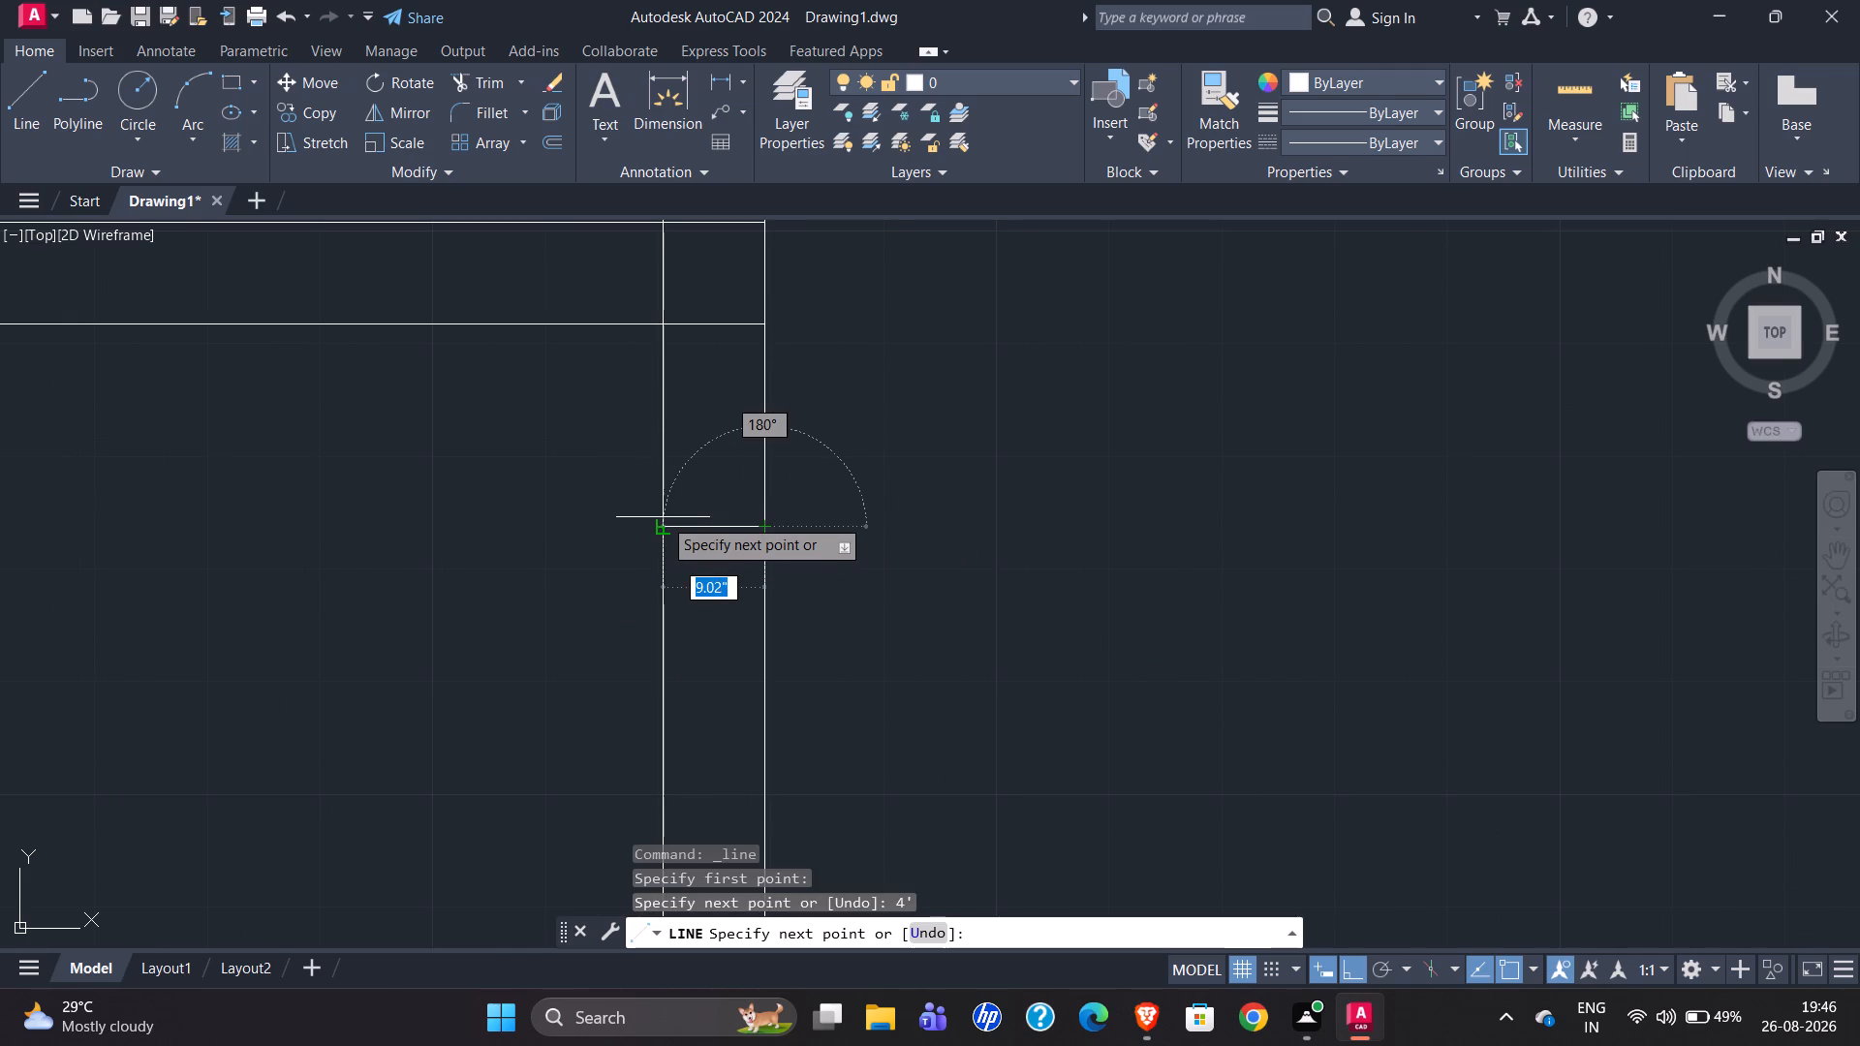
click(666, 526)
key(Escape)
Trim both east wall faces between the pier and the new cross line to open the 4' MD2 entrance.
scroll(1012, 382, down, 2)
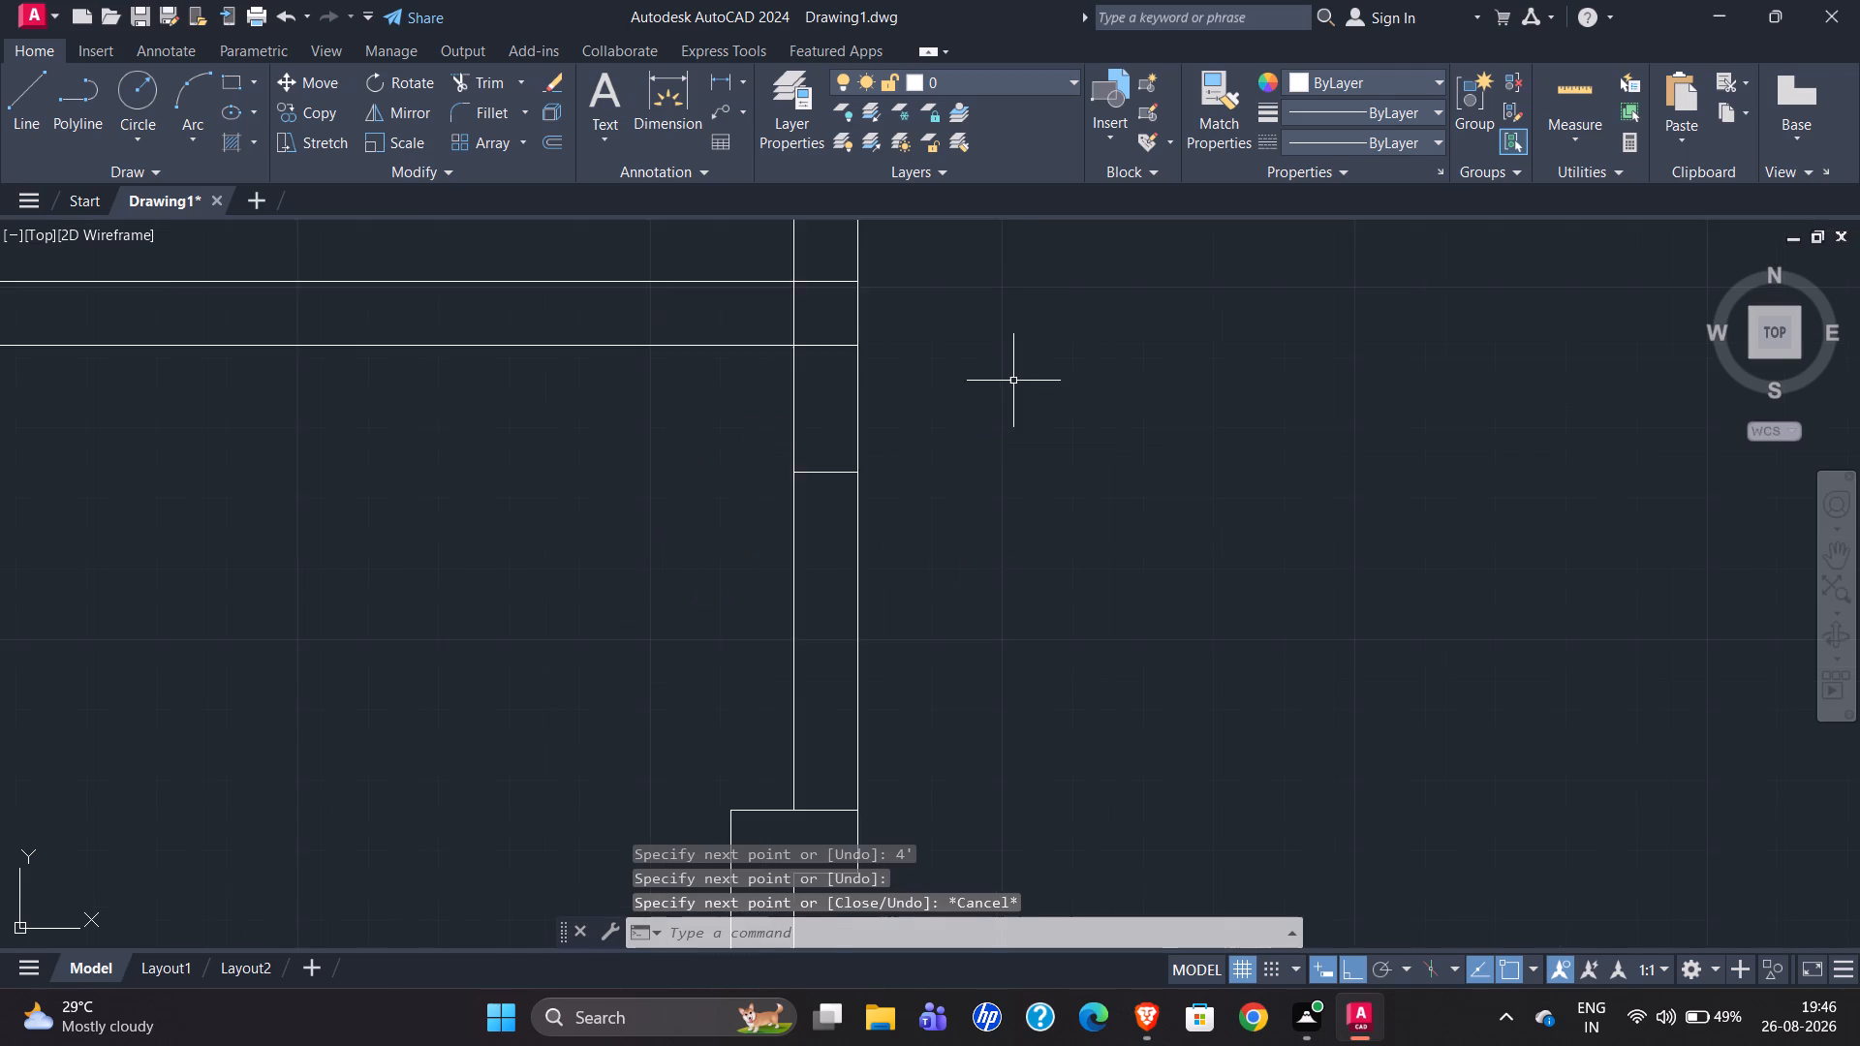
text(tr)
key(Return)
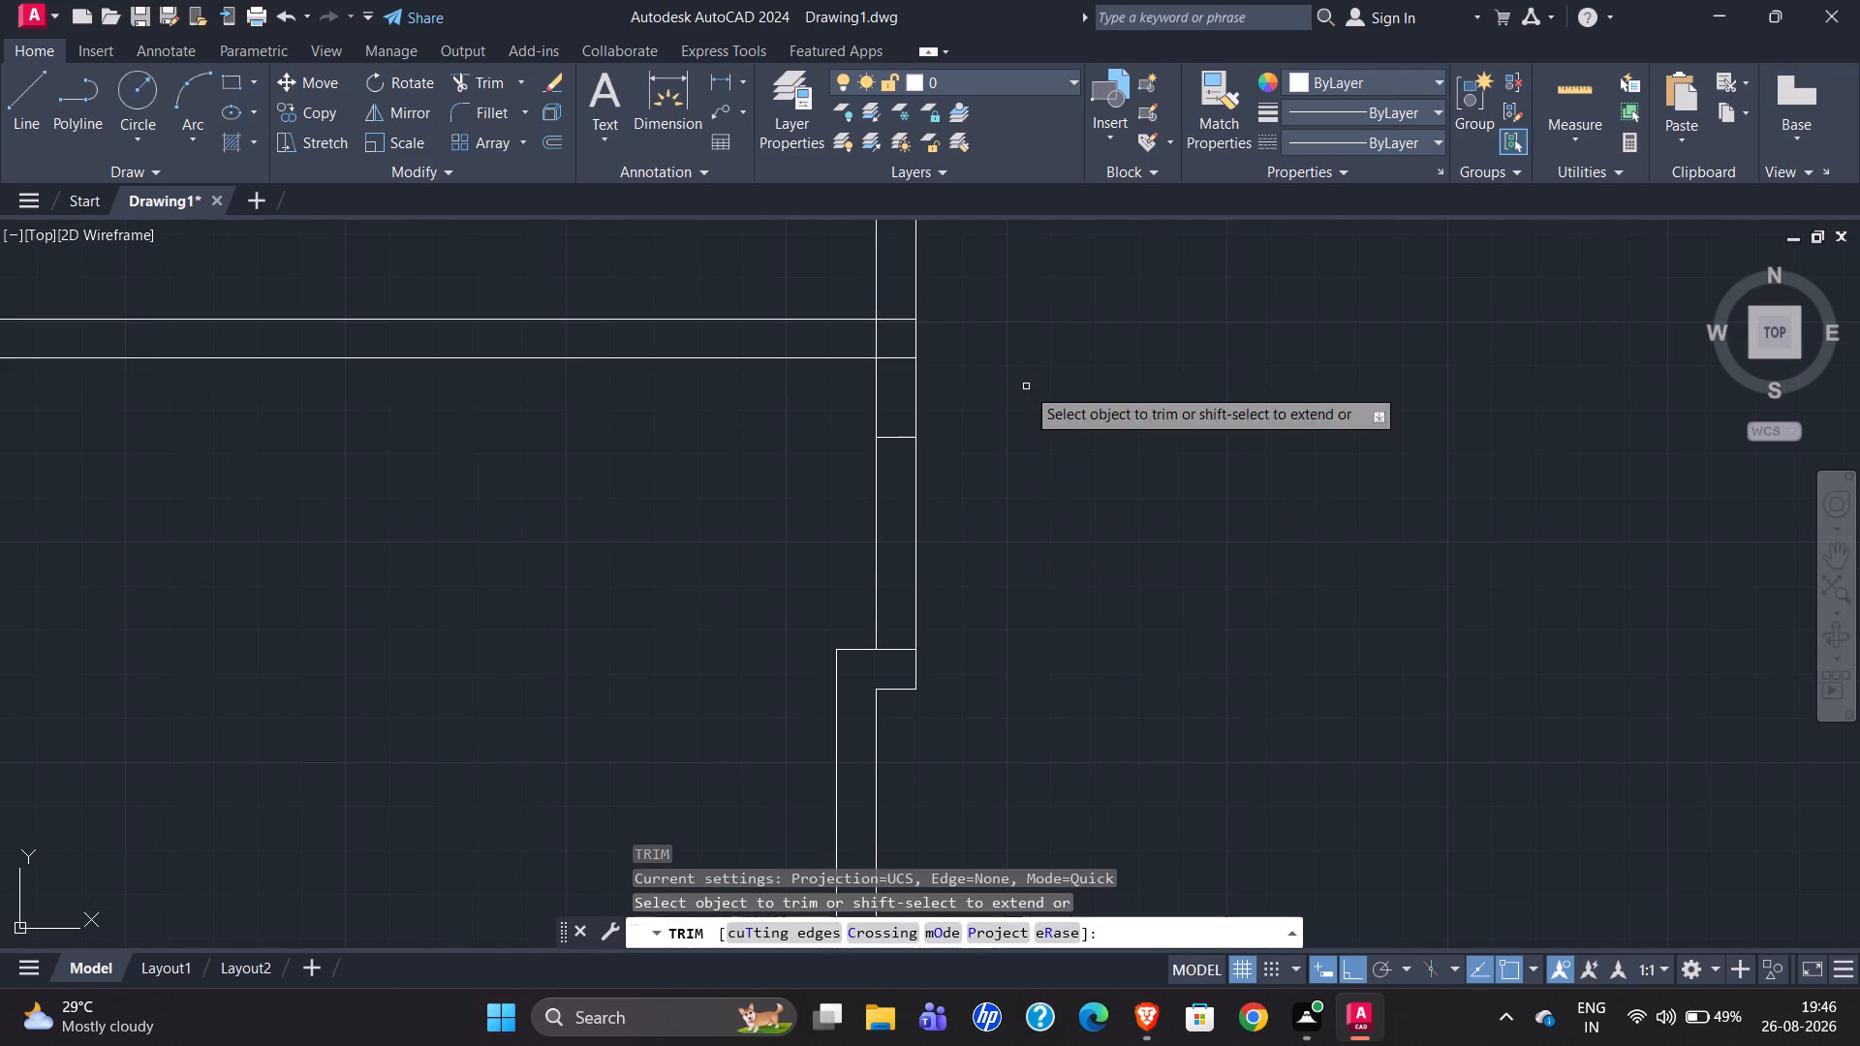
drag(979, 513, 724, 536)
scroll(1182, 477, down, 2)
key(Escape)
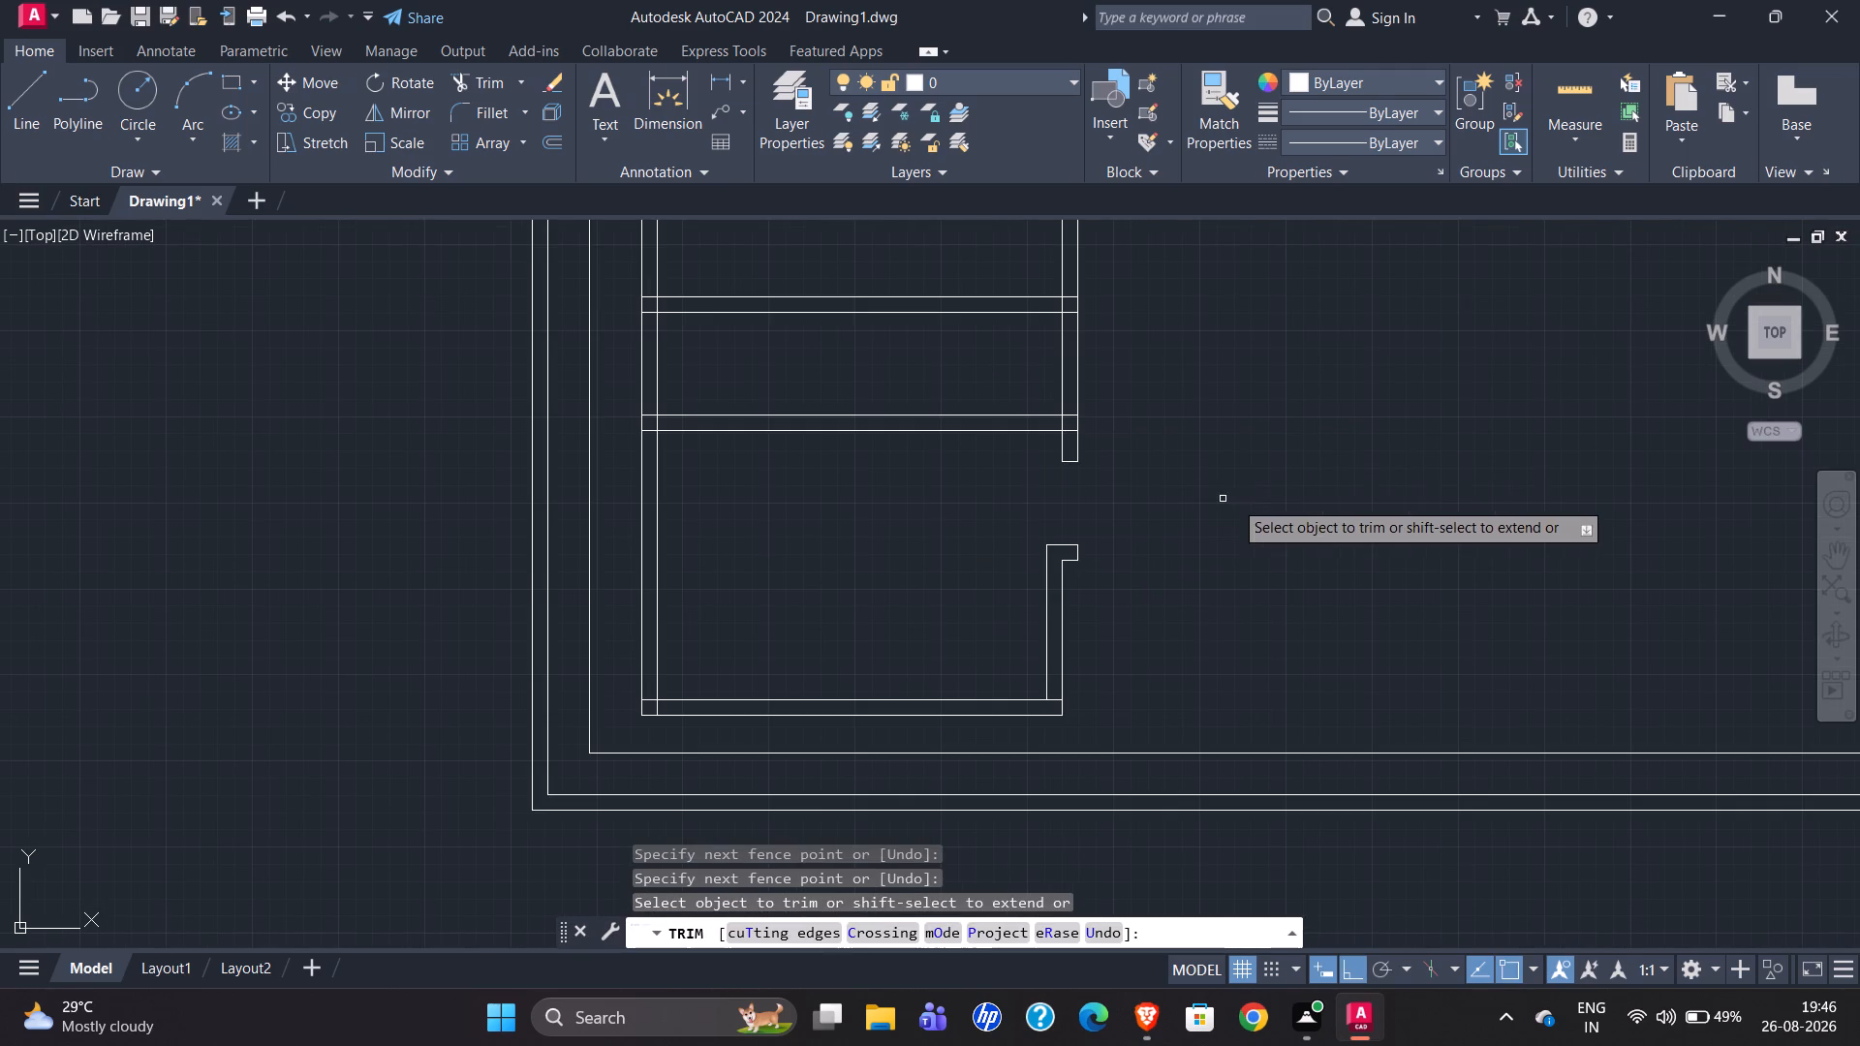
Examine the original plan's office room walls, MD2 entrance and corner piers against the redrawn room.
scroll(1106, 580, down, 2)
scroll(1264, 525, down, 1)
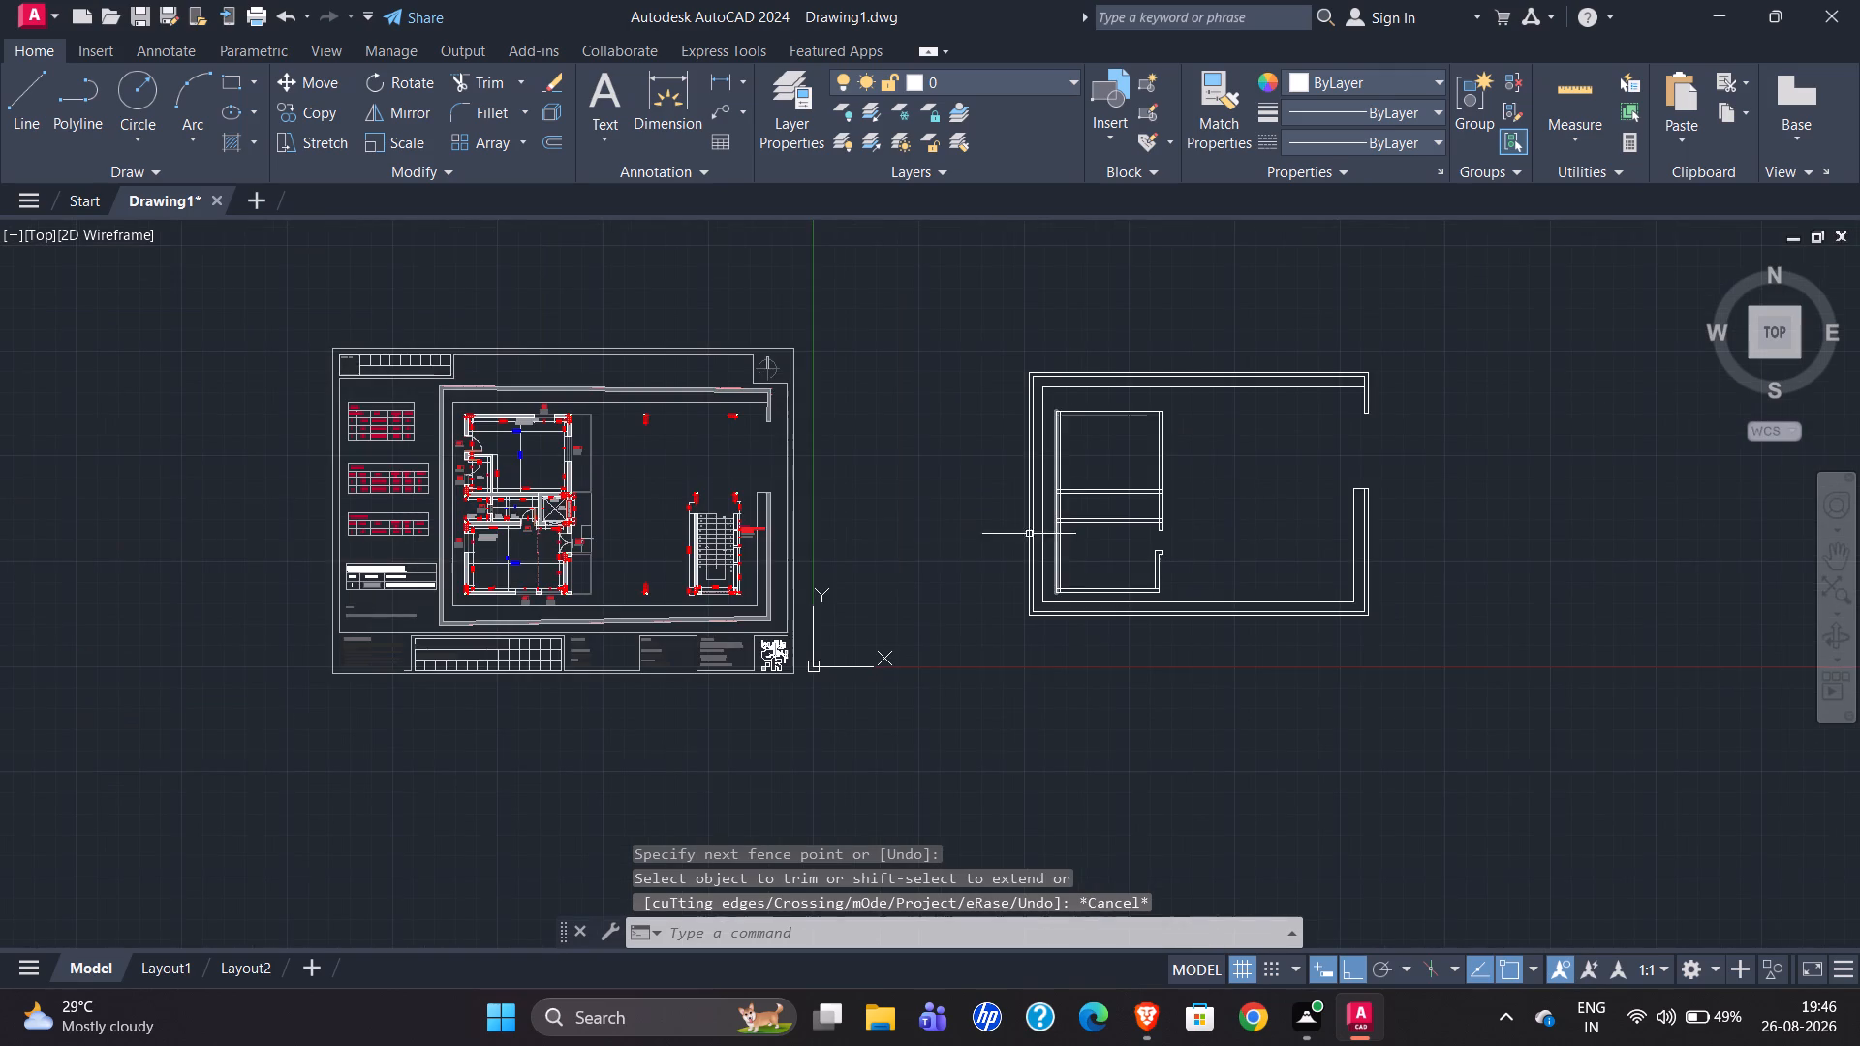
scroll(548, 529, up, 5)
scroll(407, 433, down, 1)
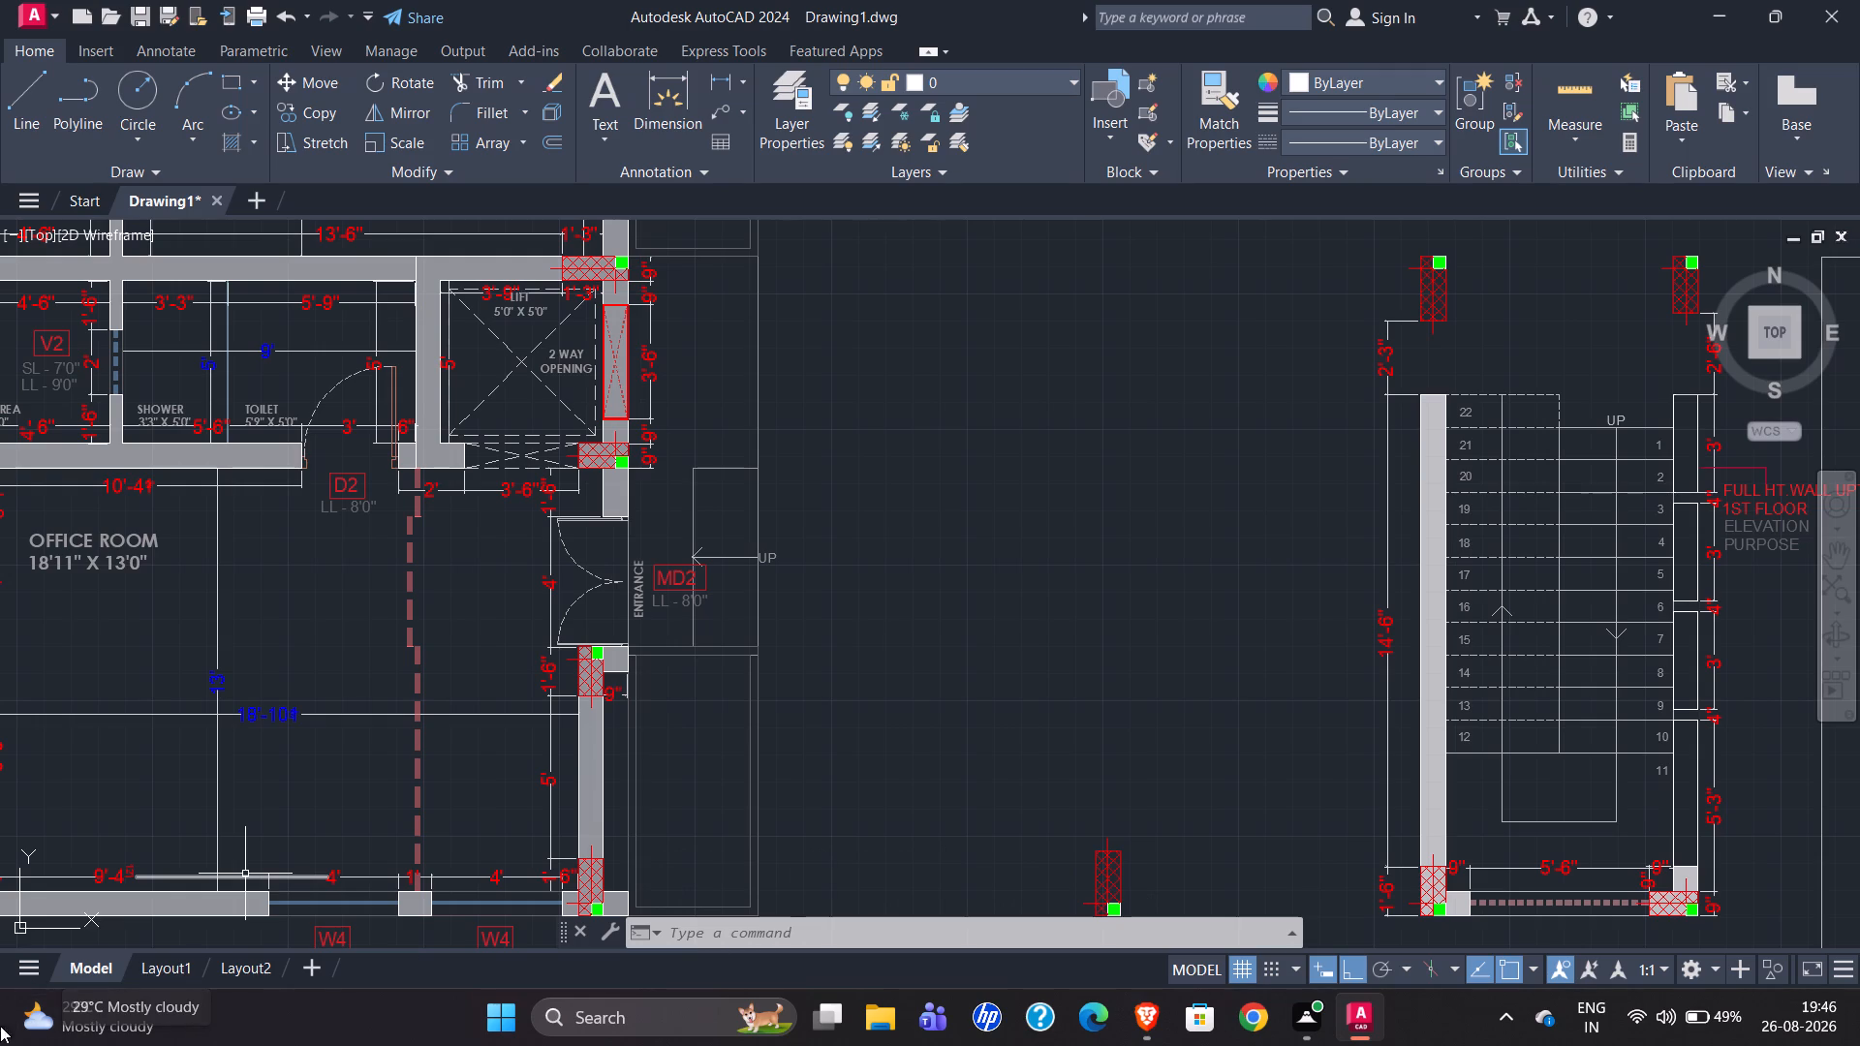
scroll(0, 830, down, 1)
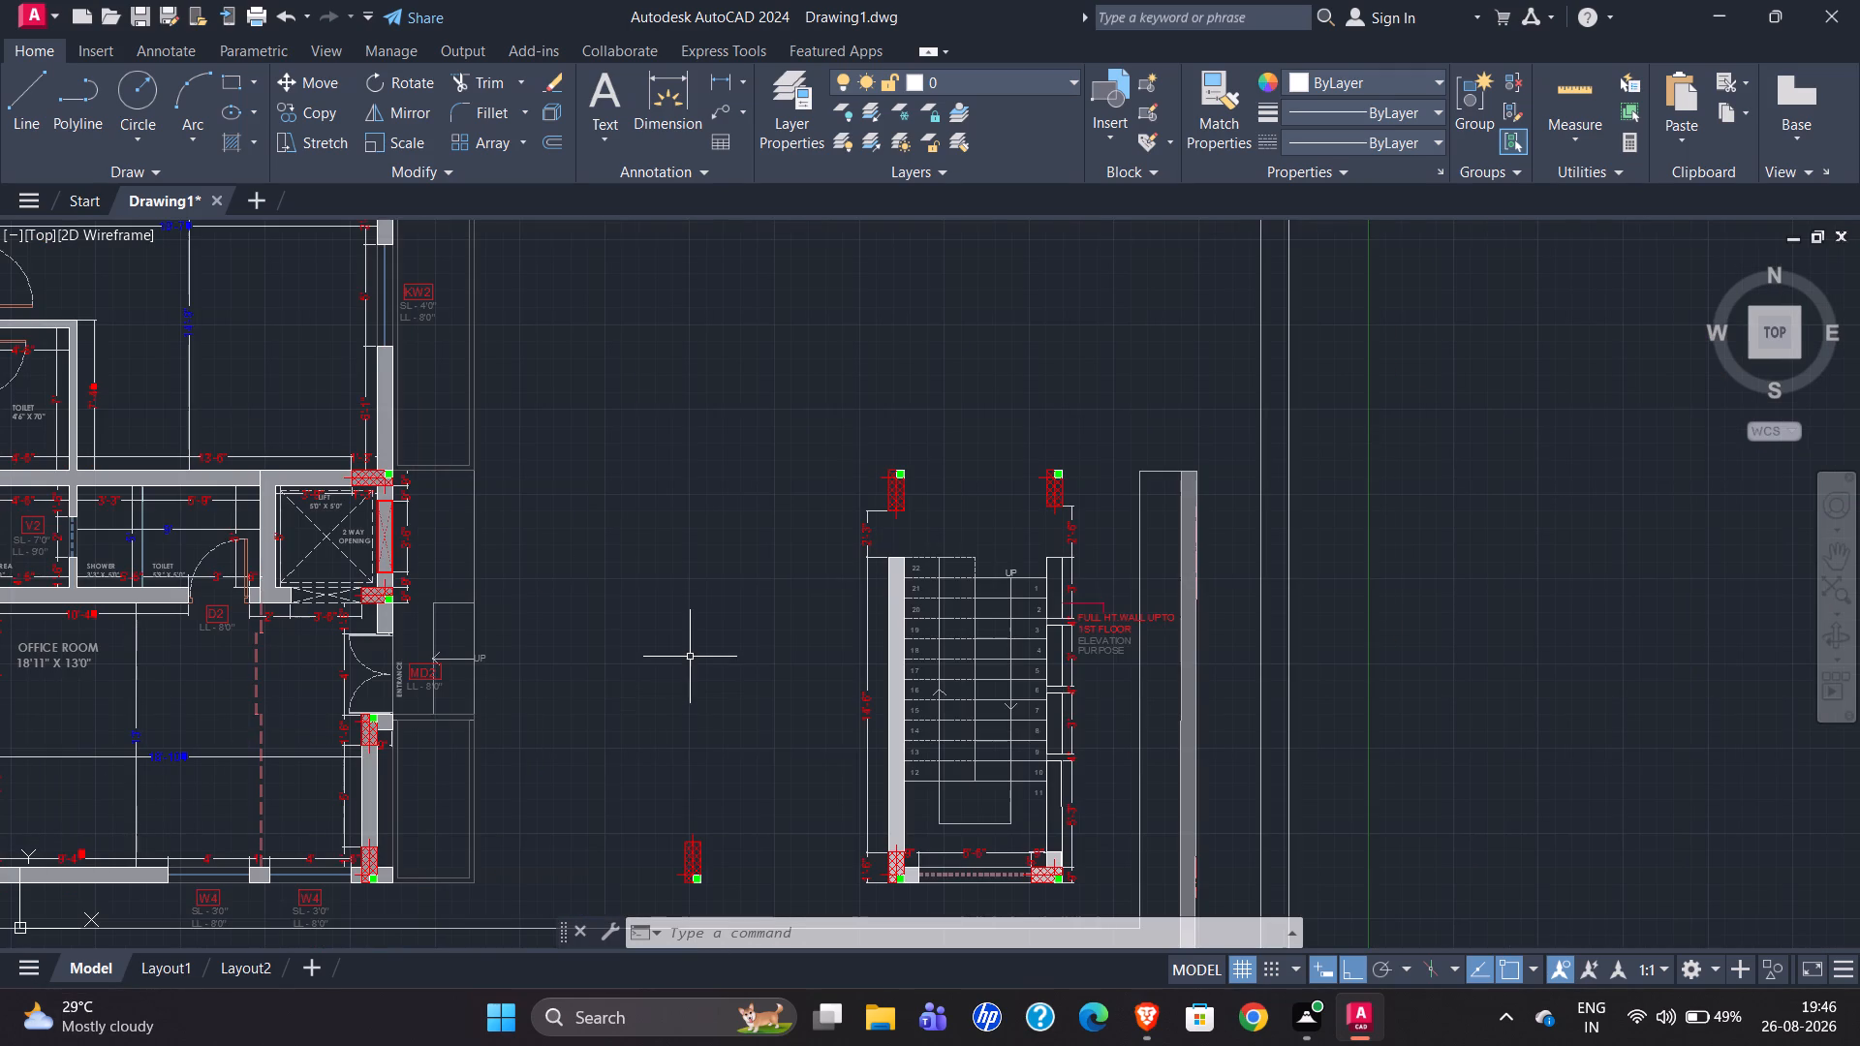
scroll(329, 697, up, 4)
scroll(931, 545, down, 3)
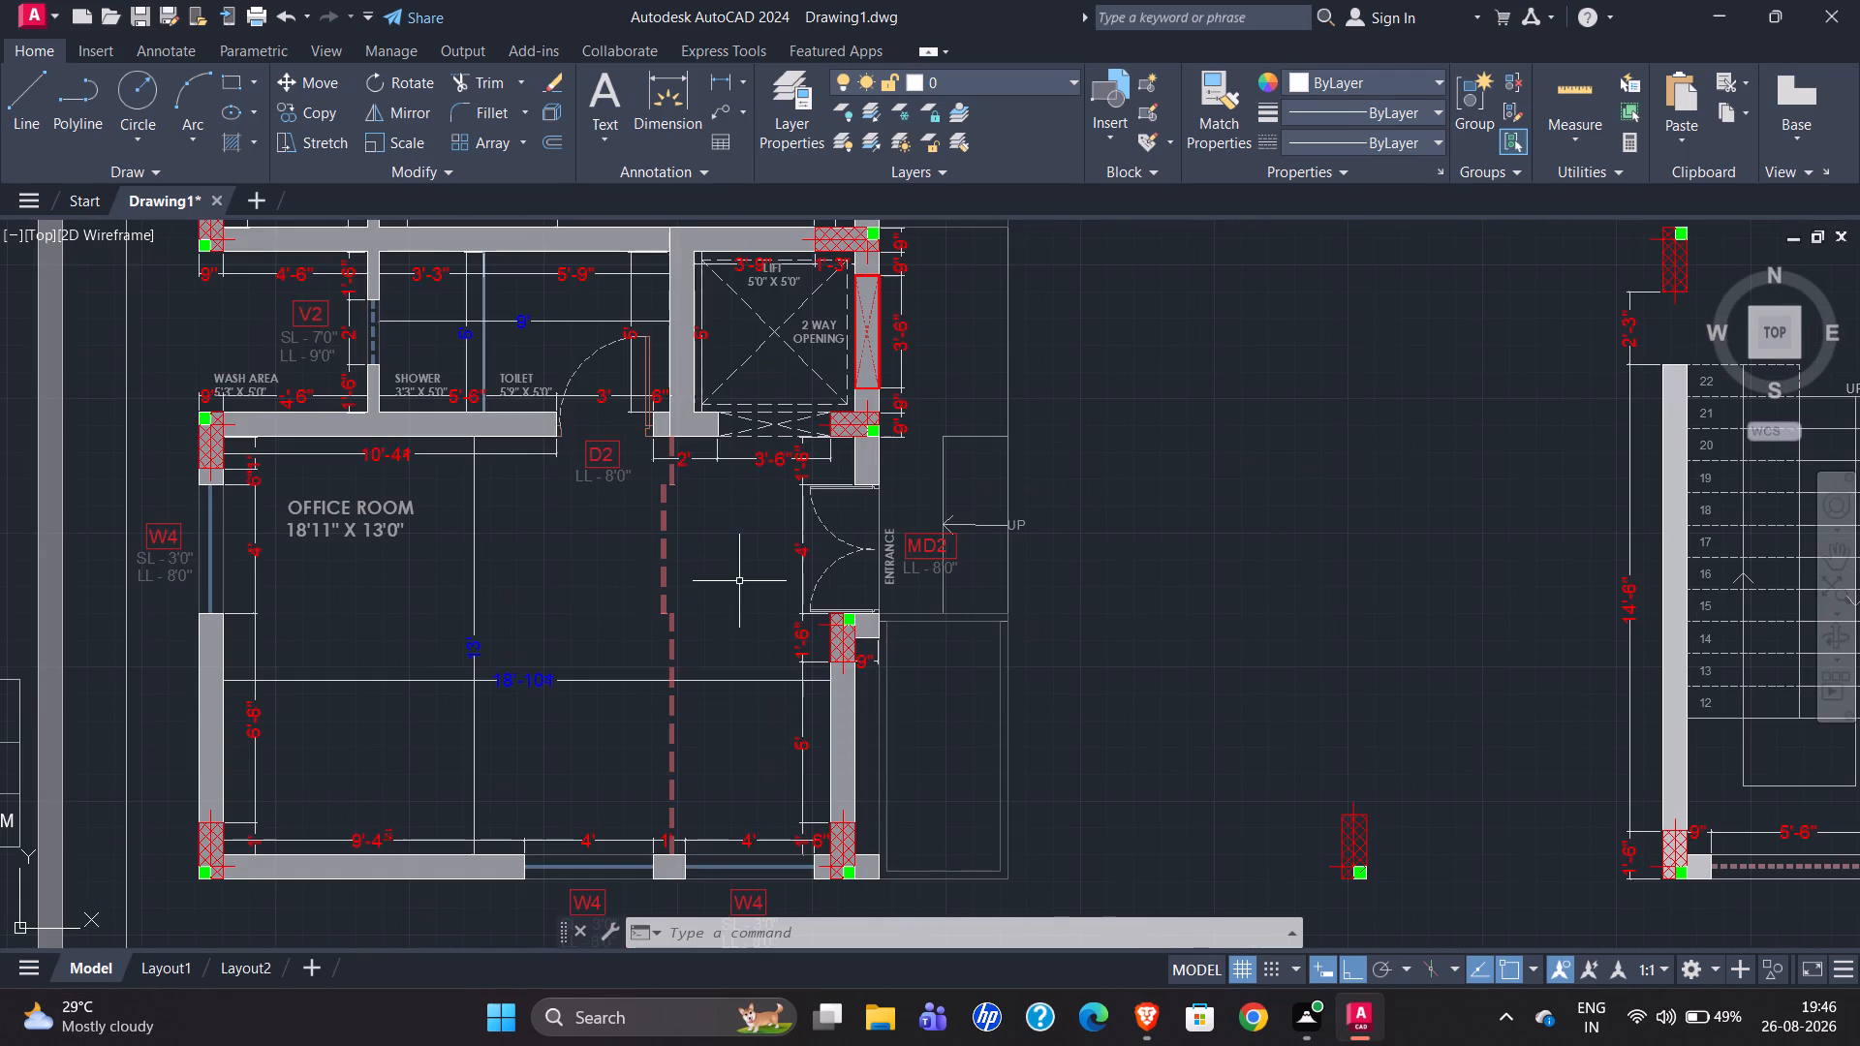
scroll(35, 537, down, 2)
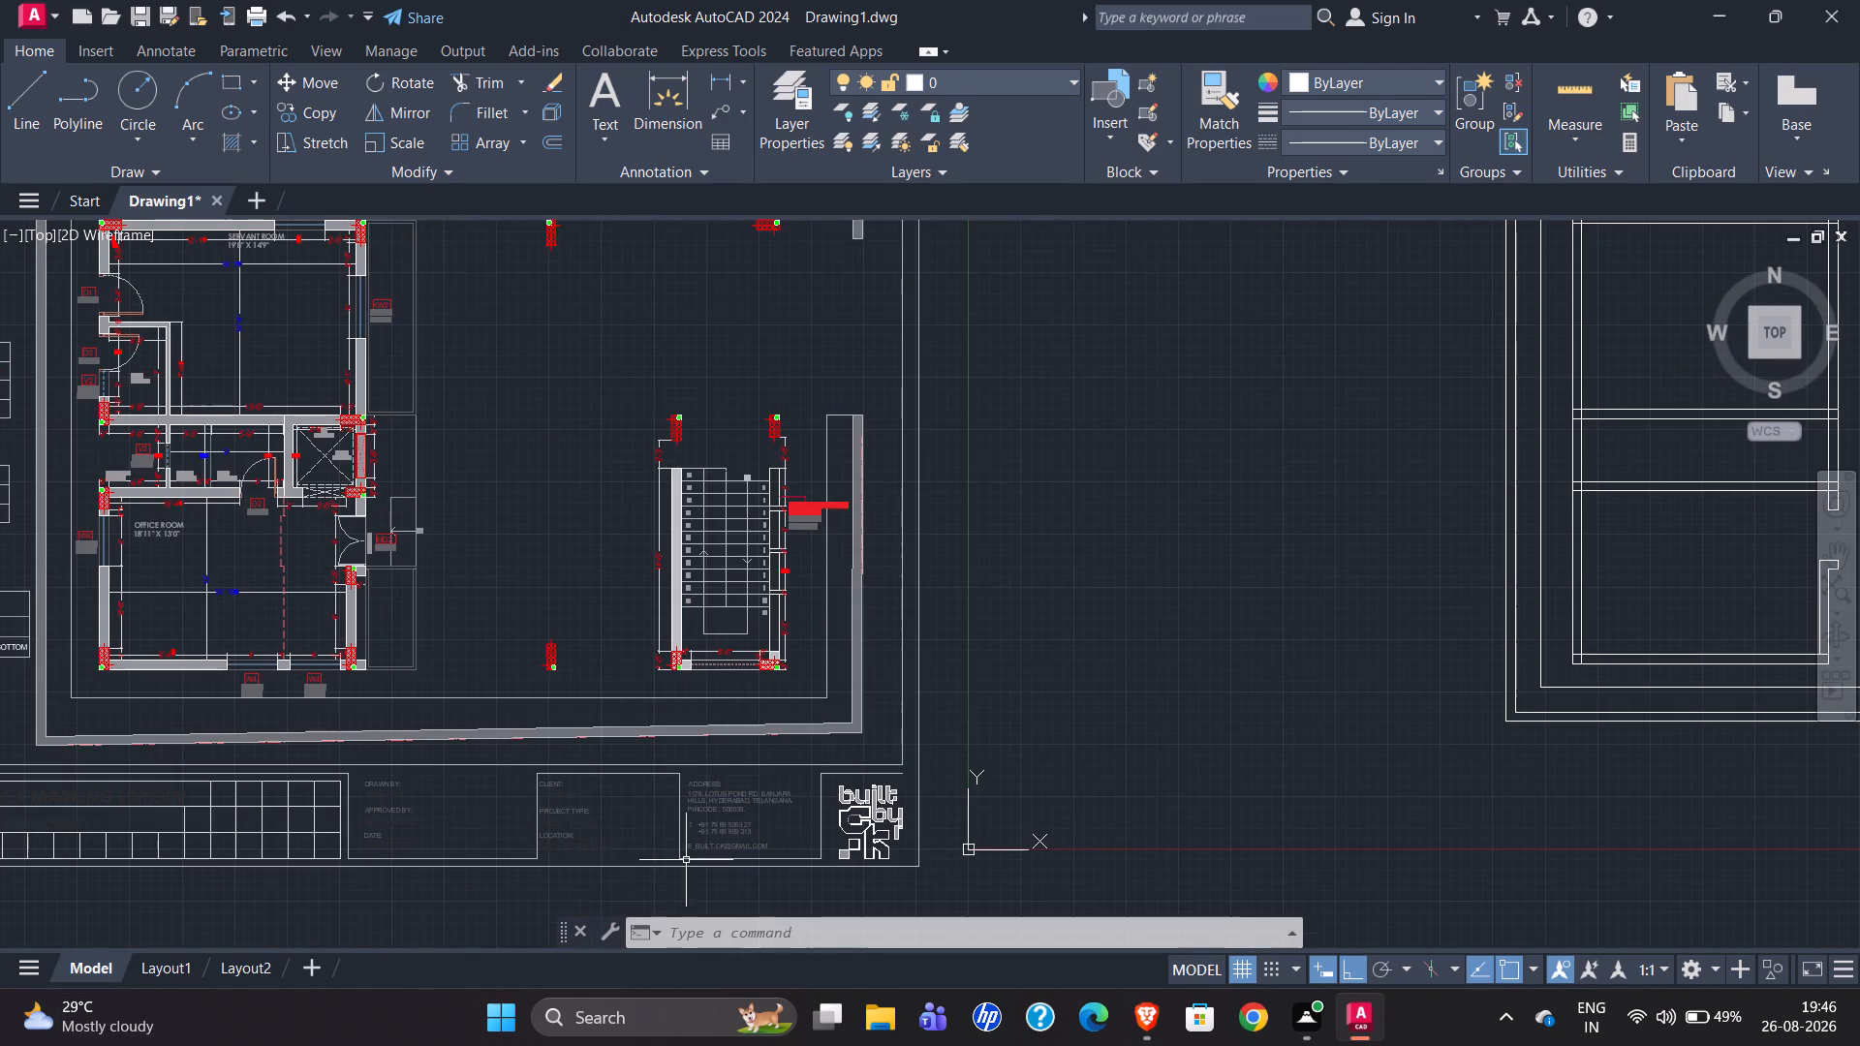
scroll(680, 736, down, 1)
Trim the overlapping inner wall lines at the office room's southeast and southwest corners.
scroll(1408, 707, up, 3)
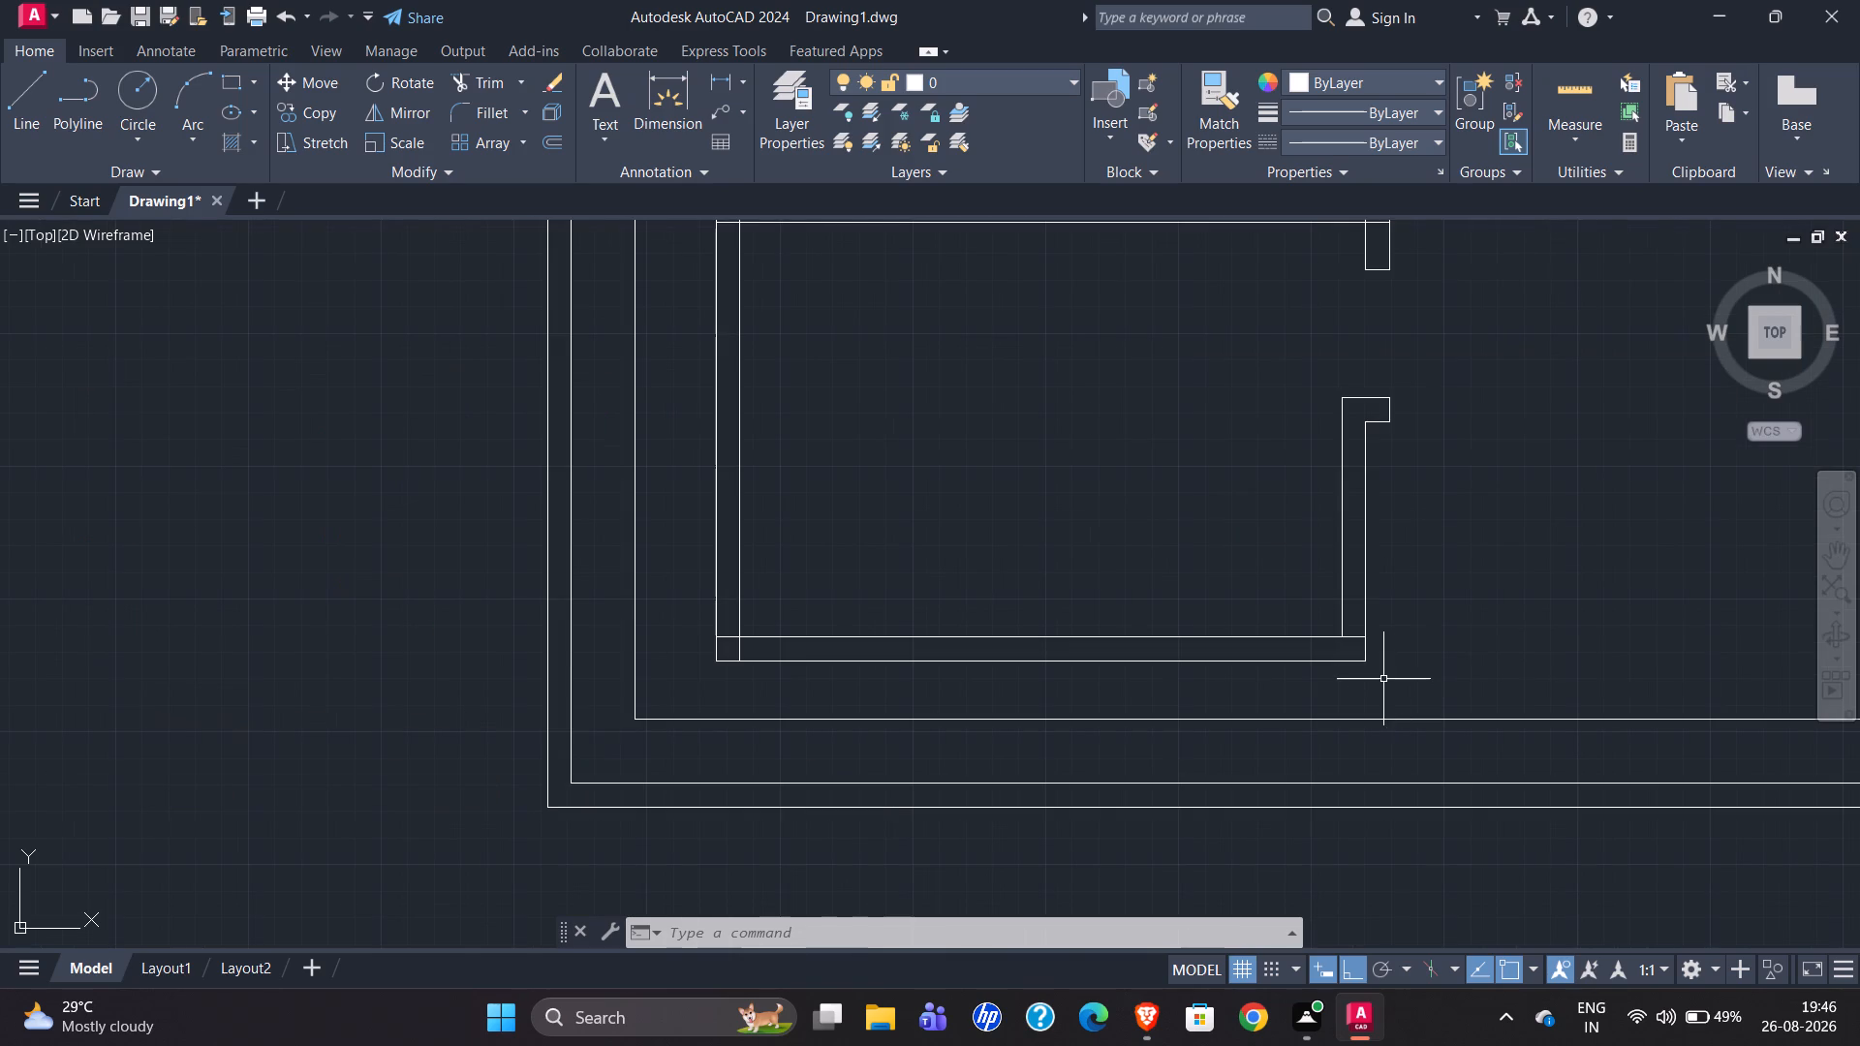
text(tr)
key(Return)
scroll(1335, 666, up, 1)
drag(1357, 600, 1346, 631)
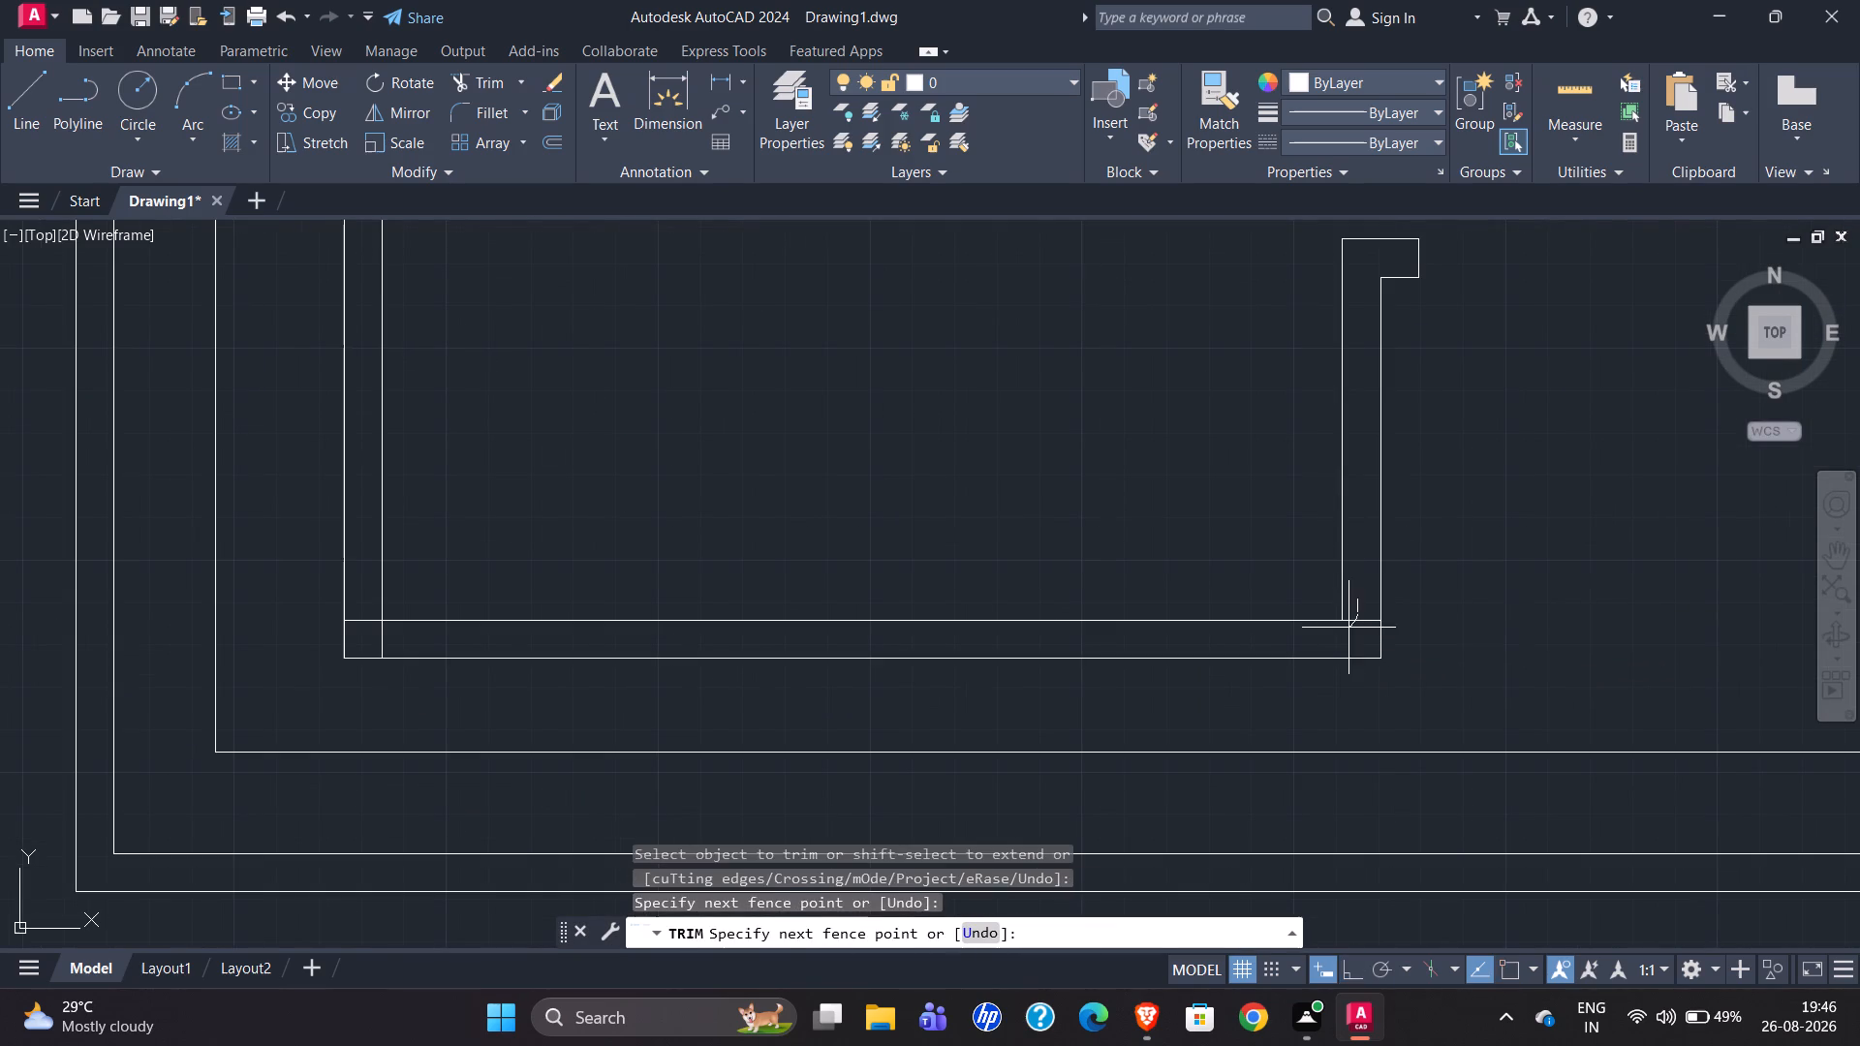
drag(1346, 631, 1334, 639)
drag(359, 606, 388, 639)
scroll(631, 754, down, 3)
key(Escape)
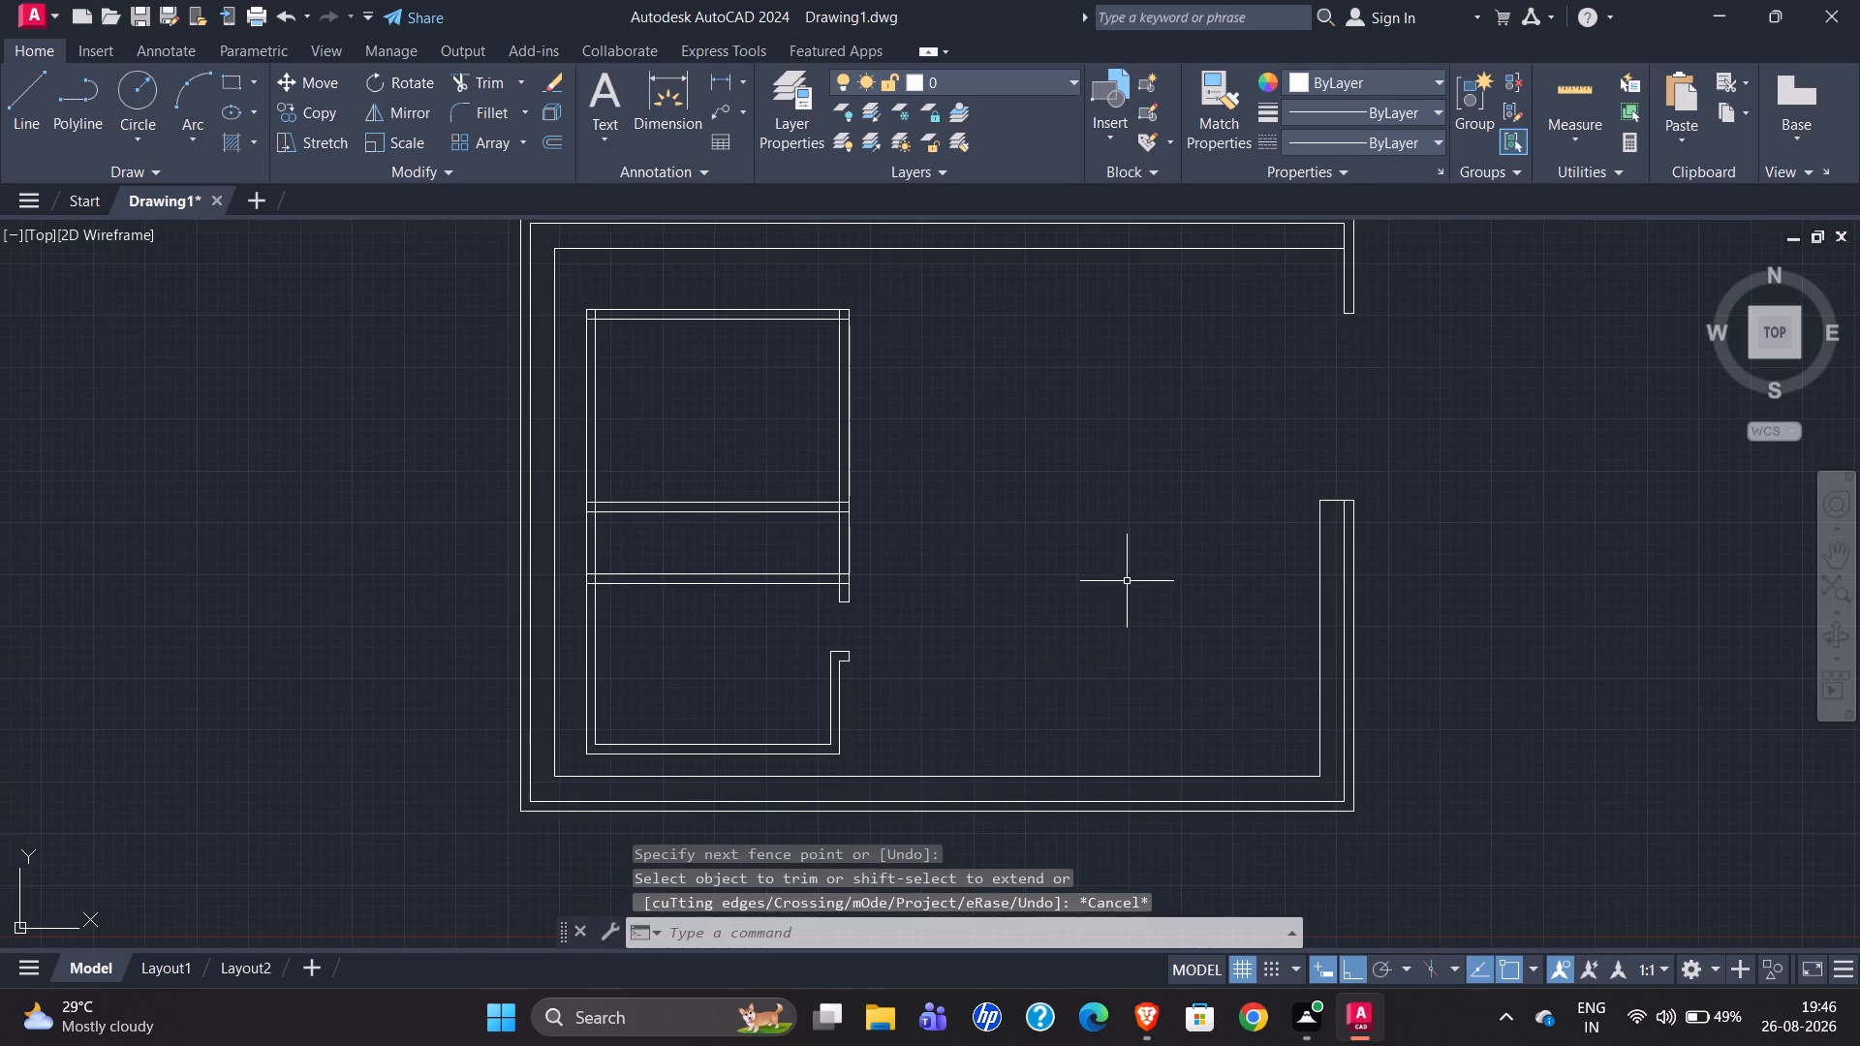
Examine the original office room's southeast corner, including its outward return and the W4 windows' wall dimensions.
scroll(1110, 584, down, 2)
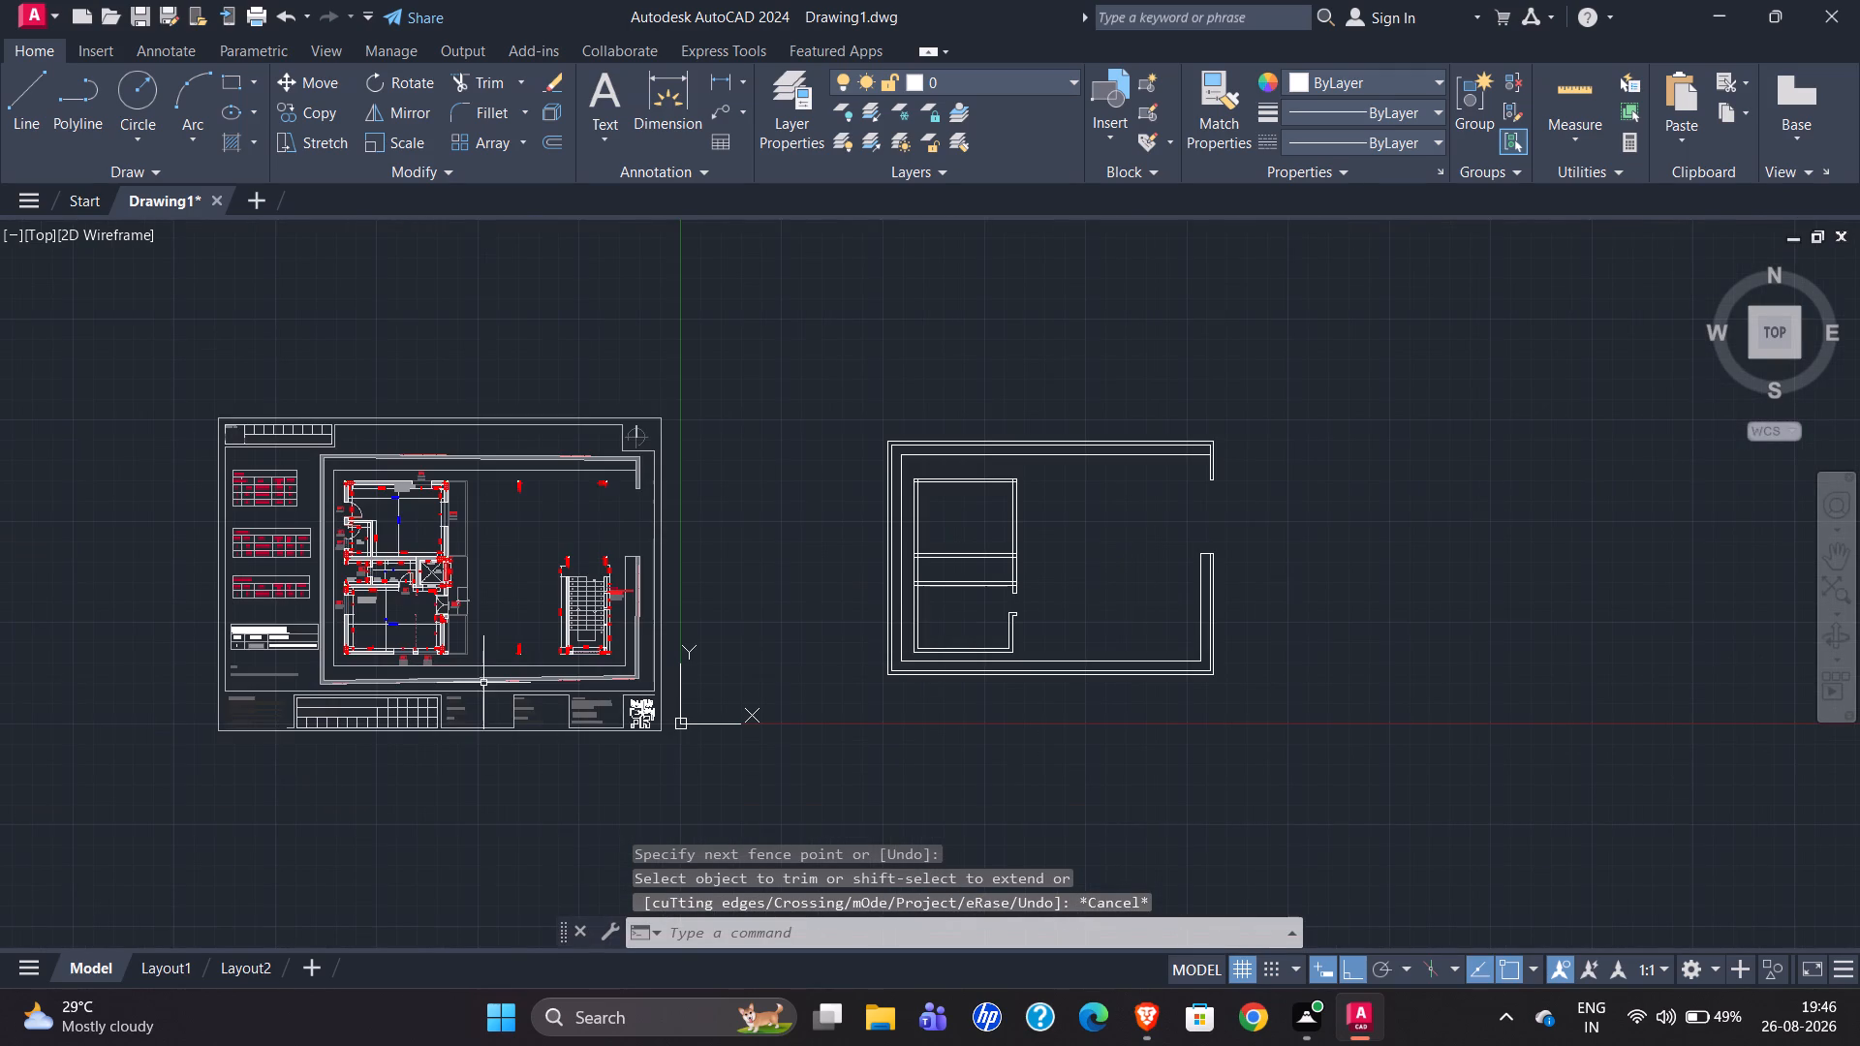
scroll(428, 645, up, 4)
scroll(329, 658, down, 1)
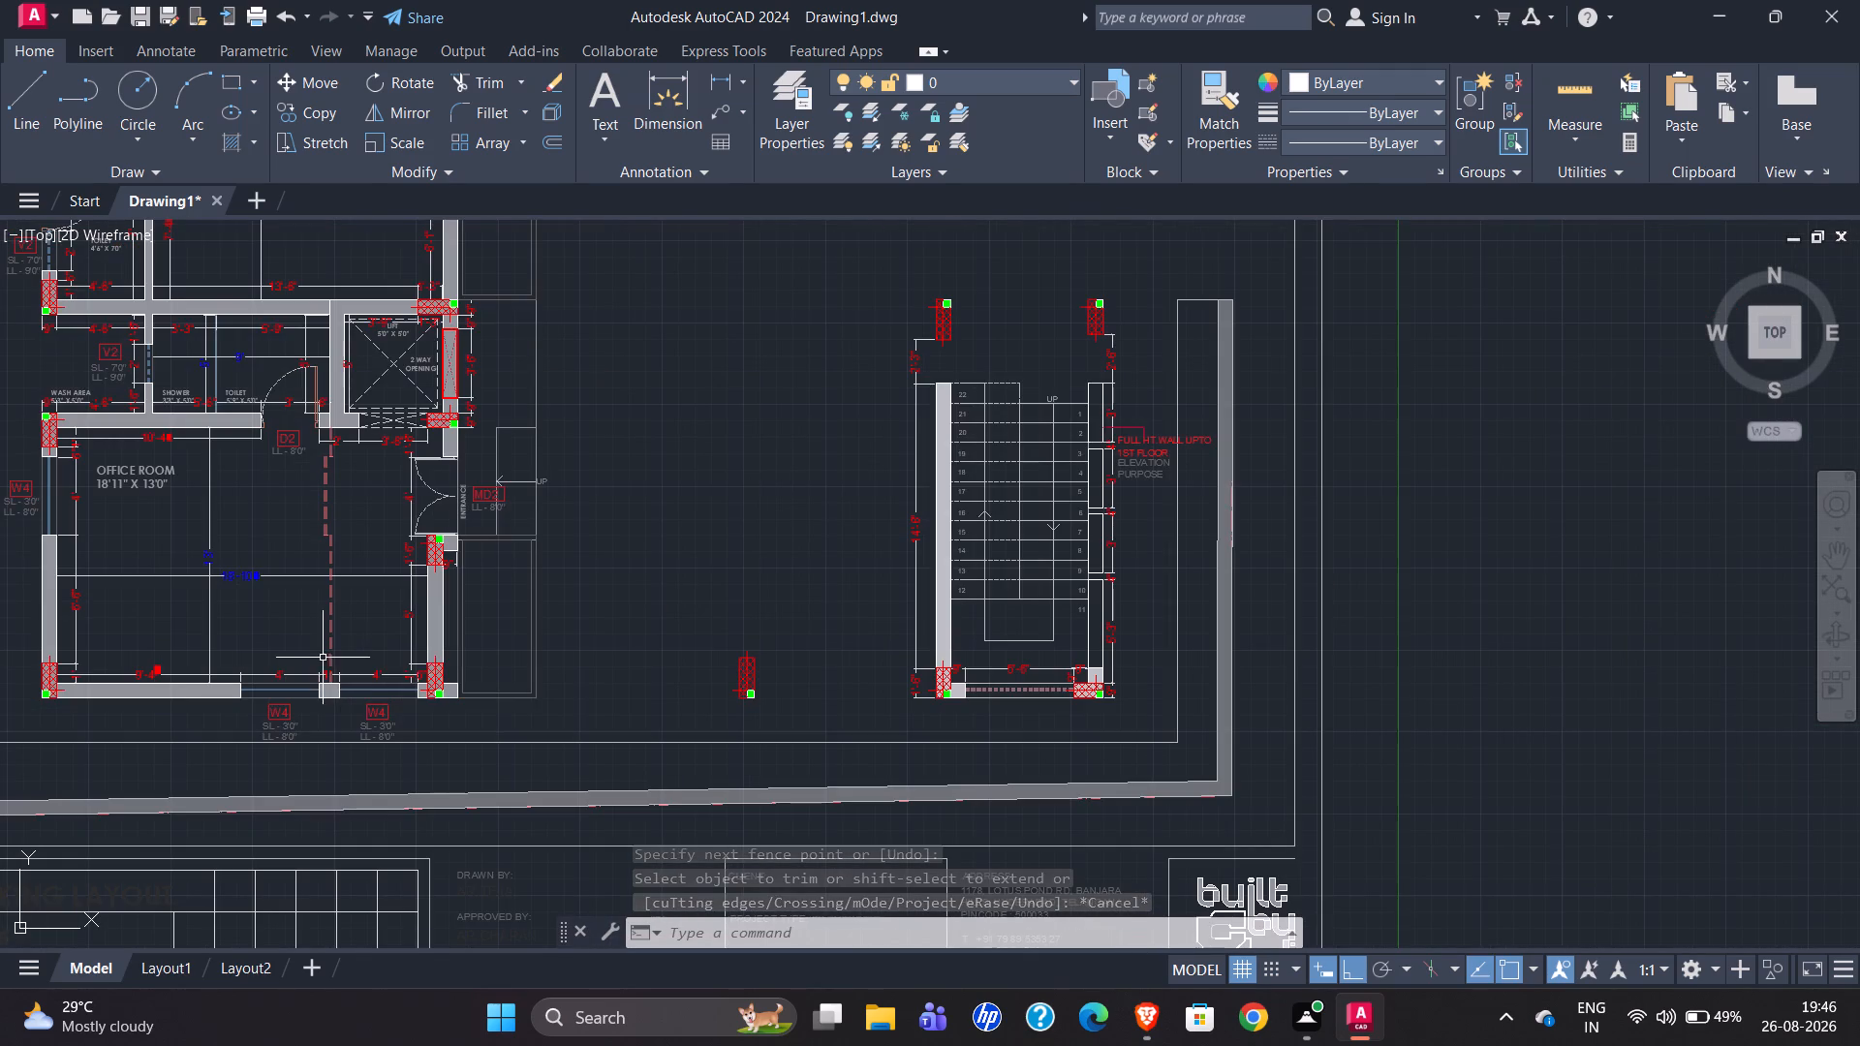
scroll(370, 692, up, 2)
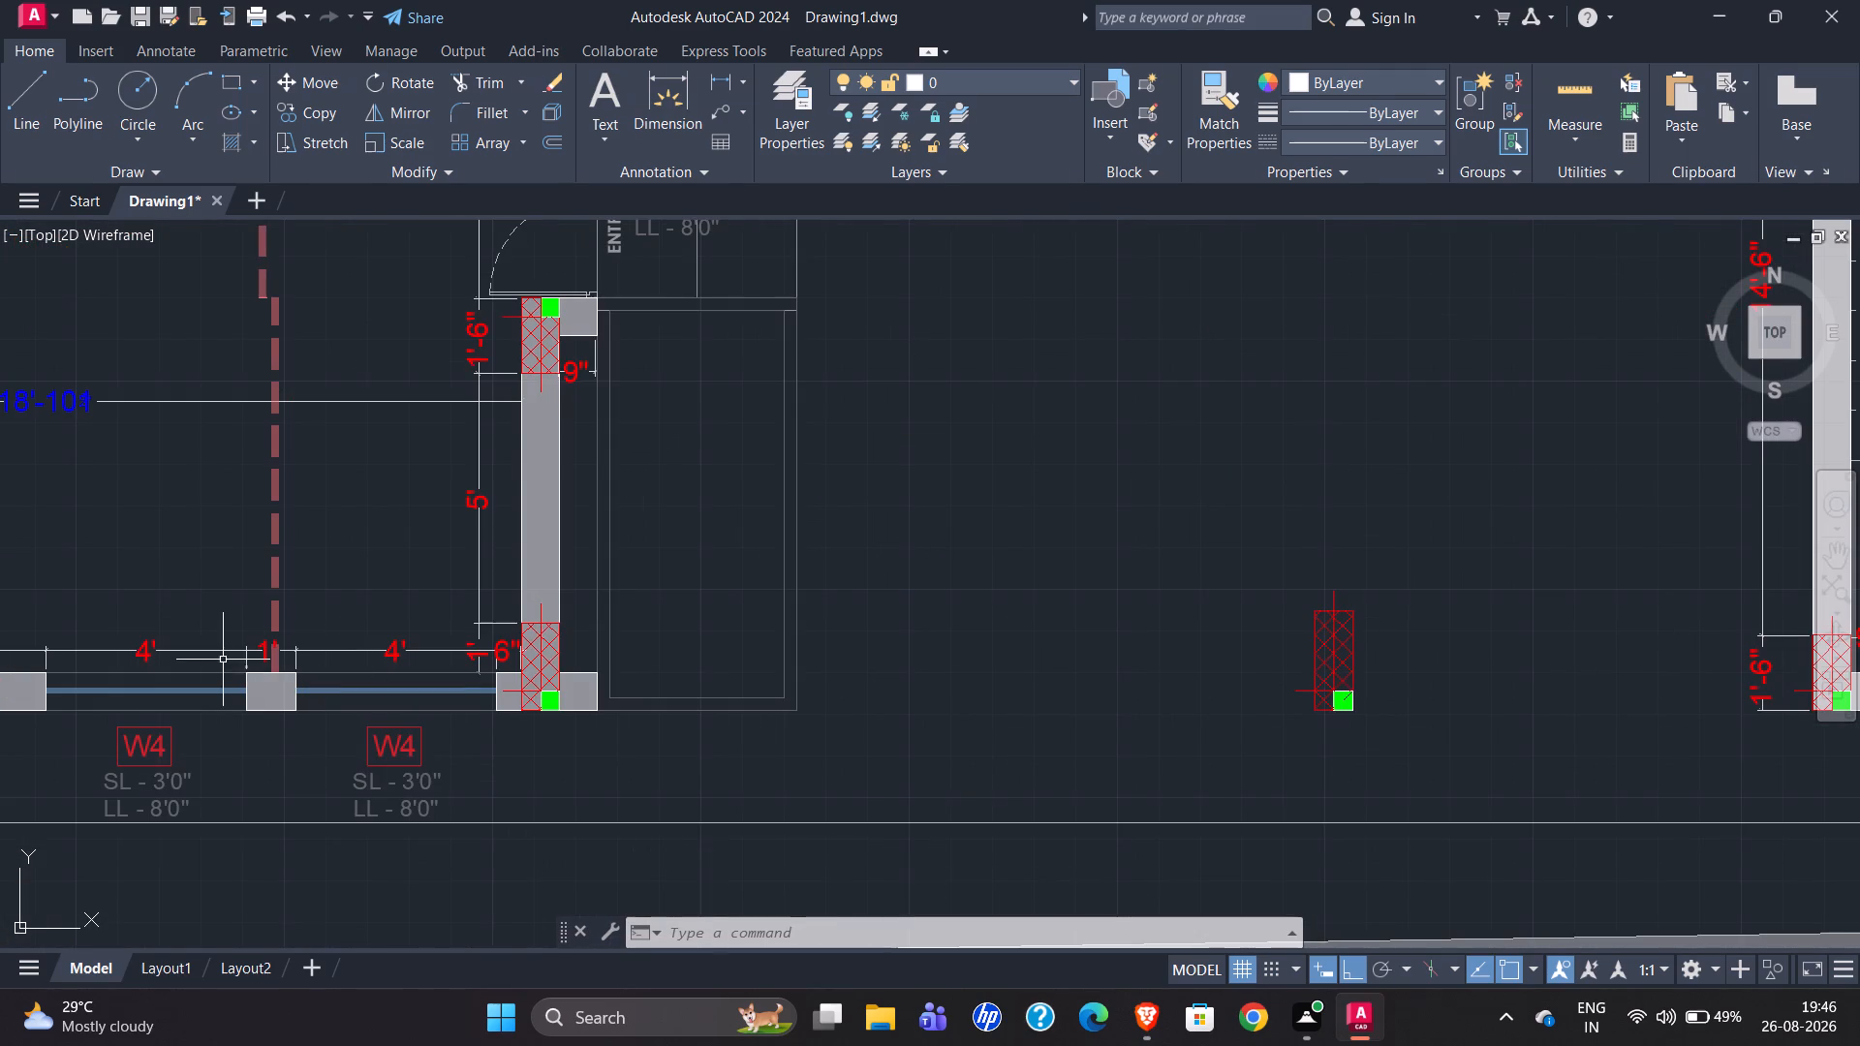
scroll(132, 657, down, 4)
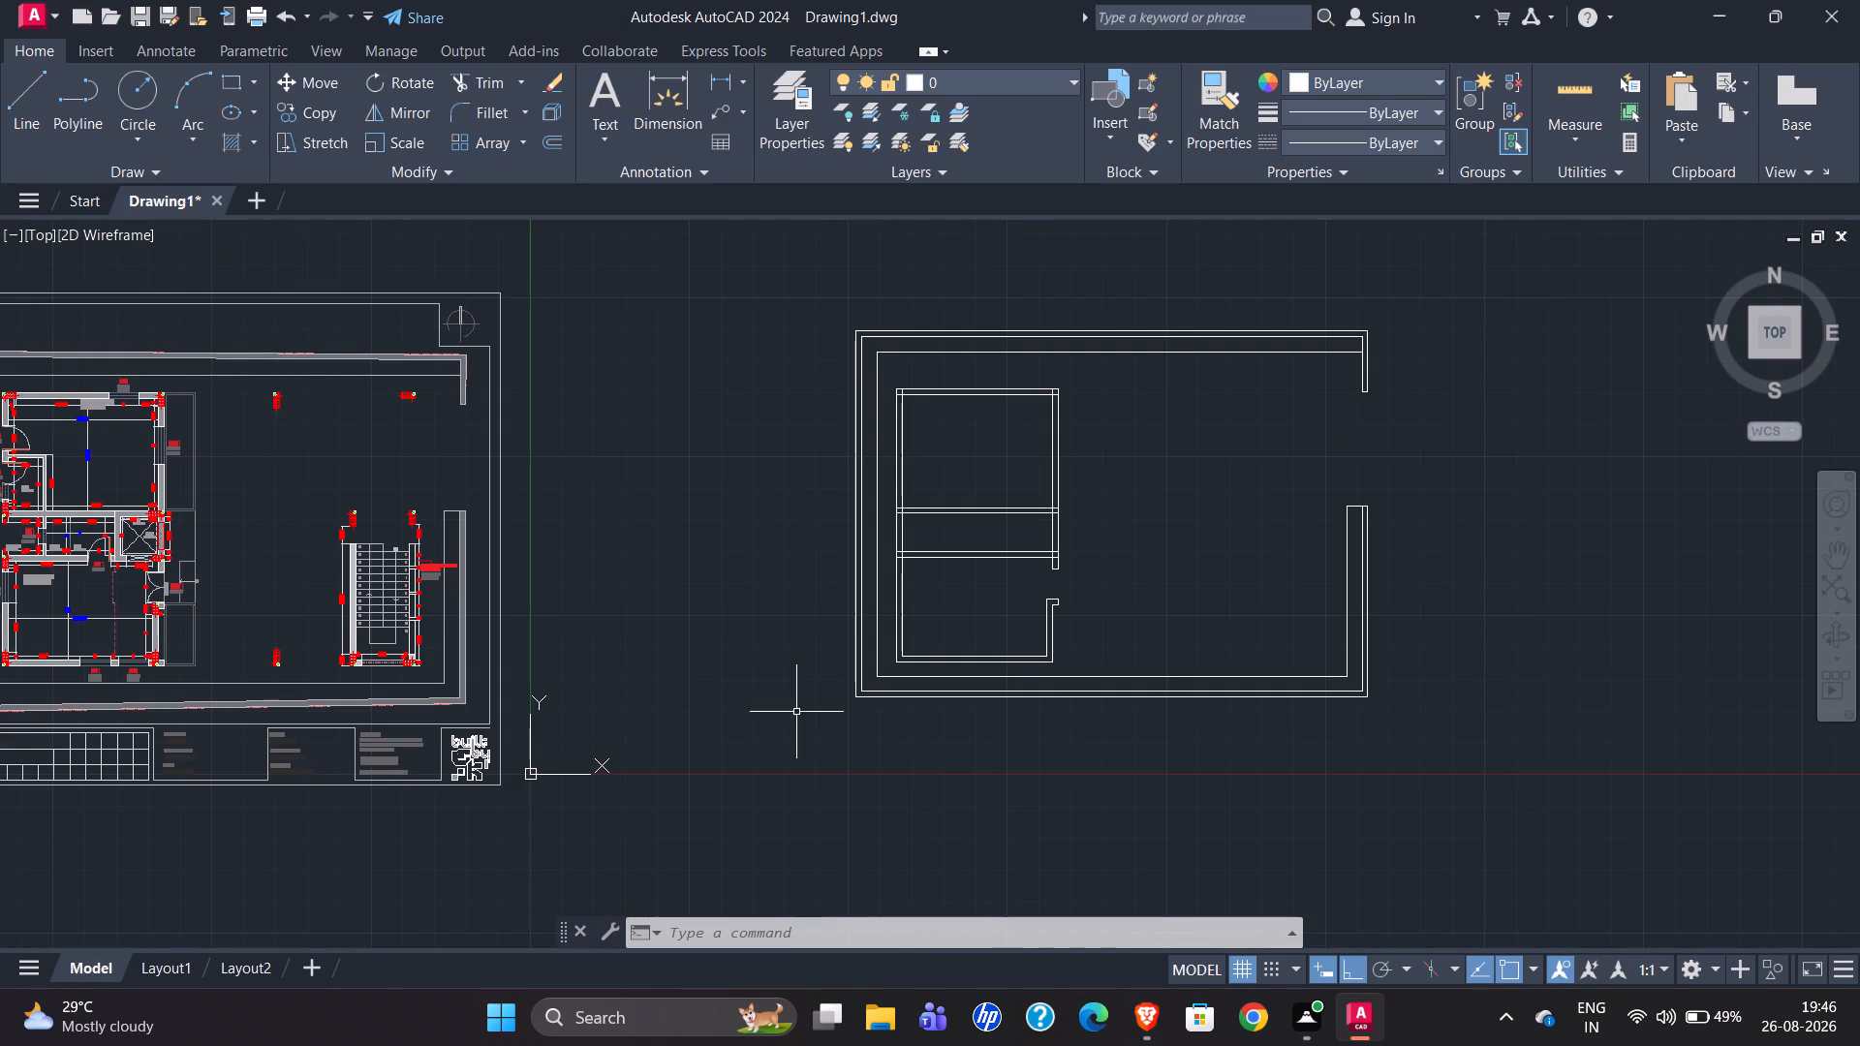
Draw the southeast corner return 9" east from the outer corner, 9" north, and west to the wall's inner corner.
scroll(1063, 672, up, 5)
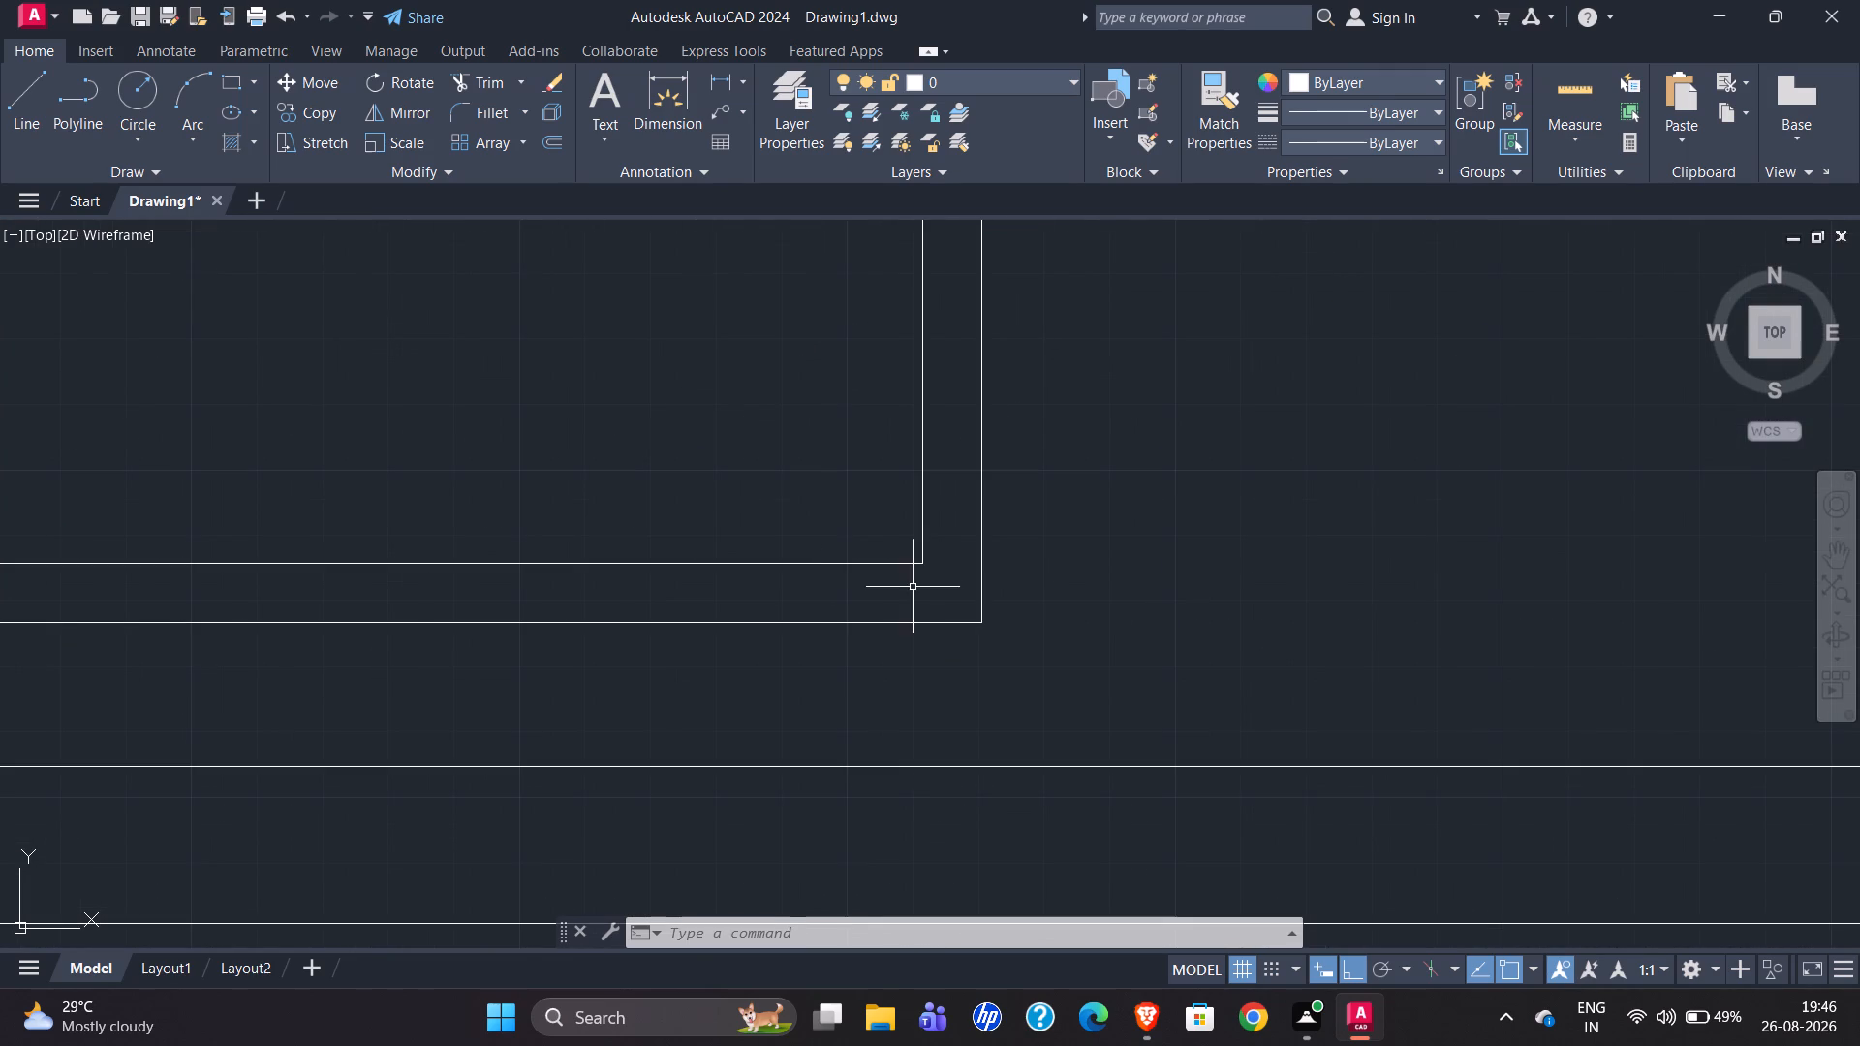
click(0, 71)
click(36, 103)
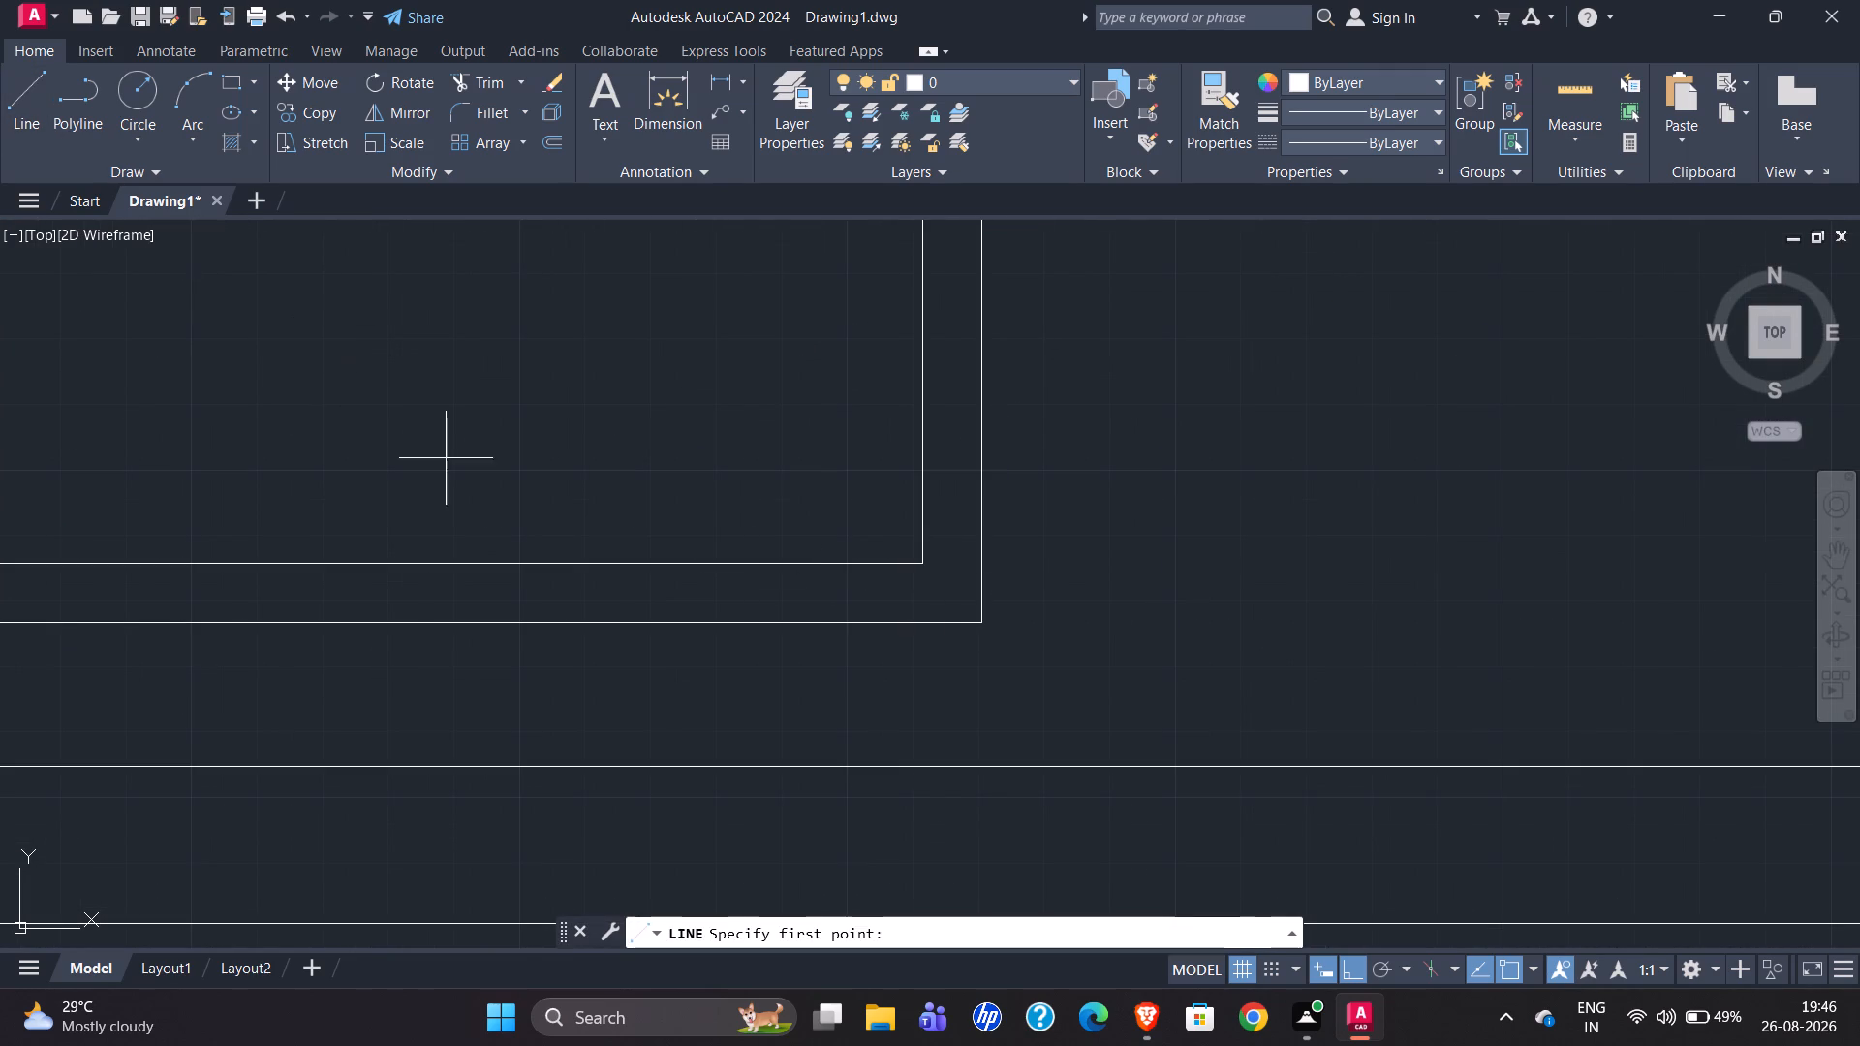
click(985, 621)
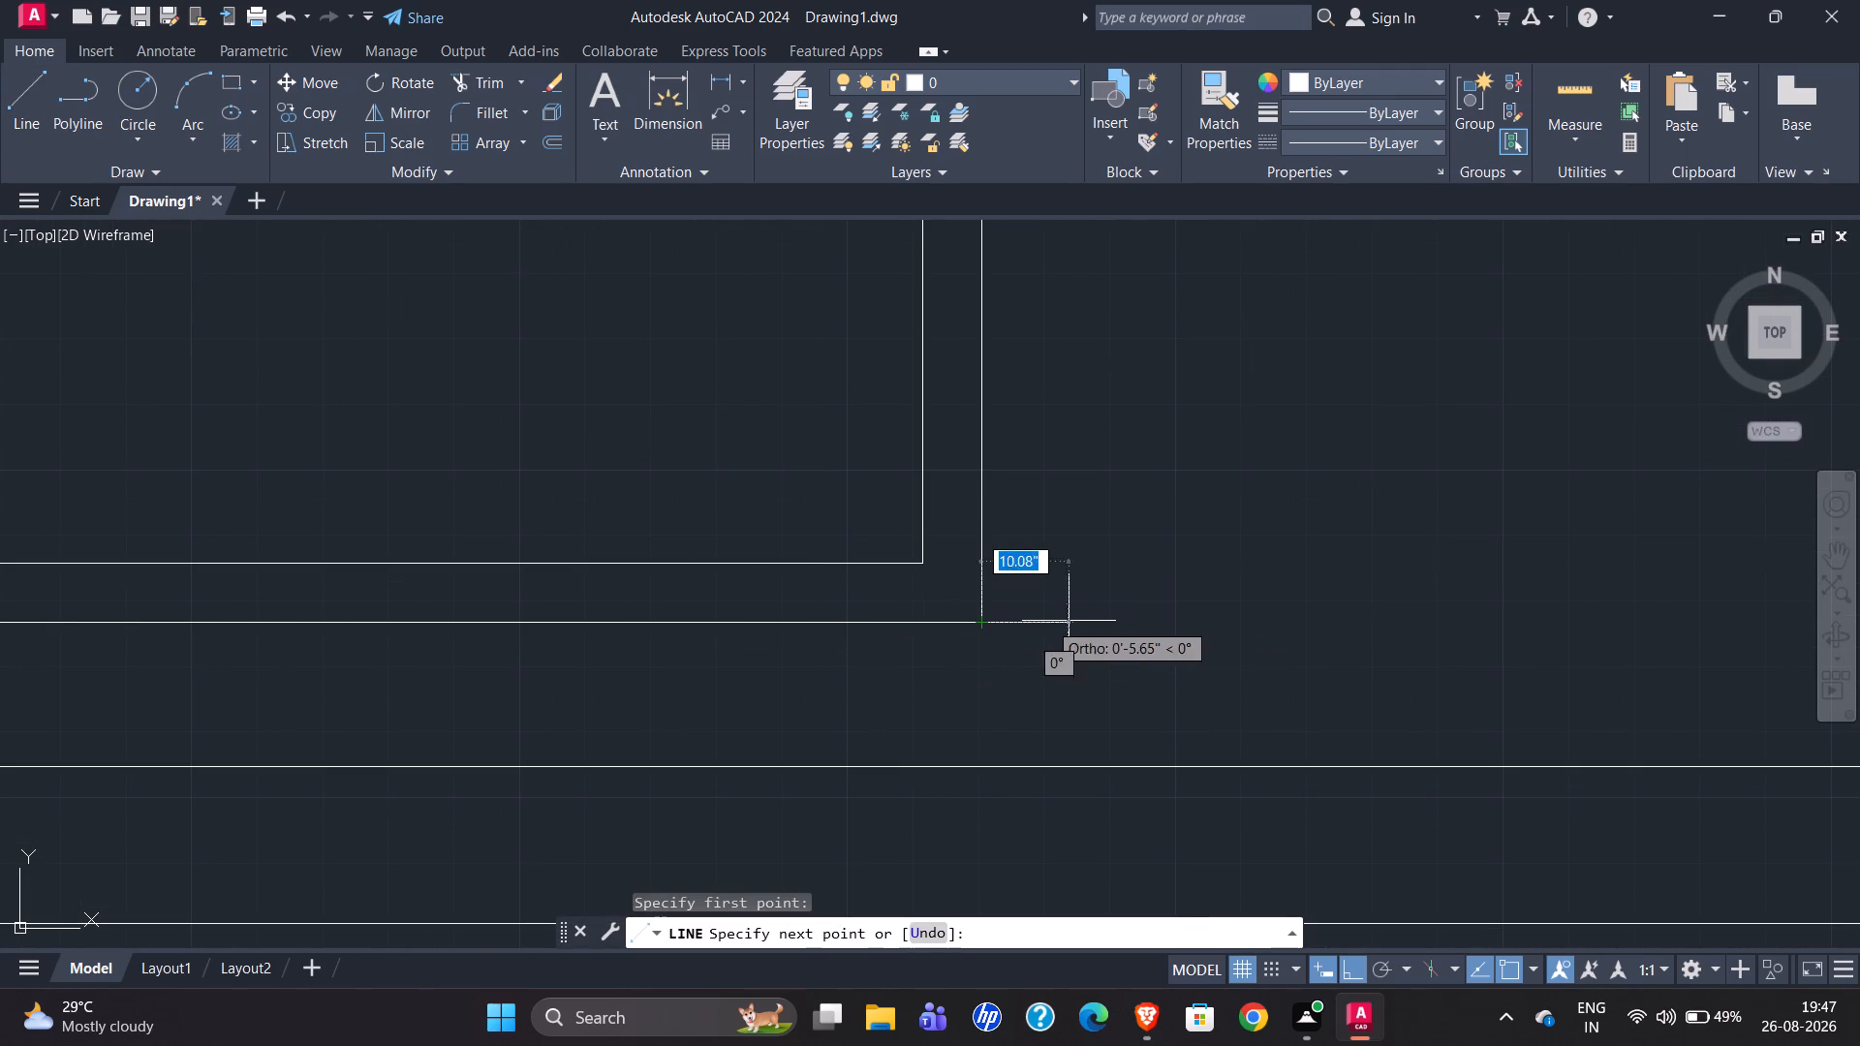
key(9)
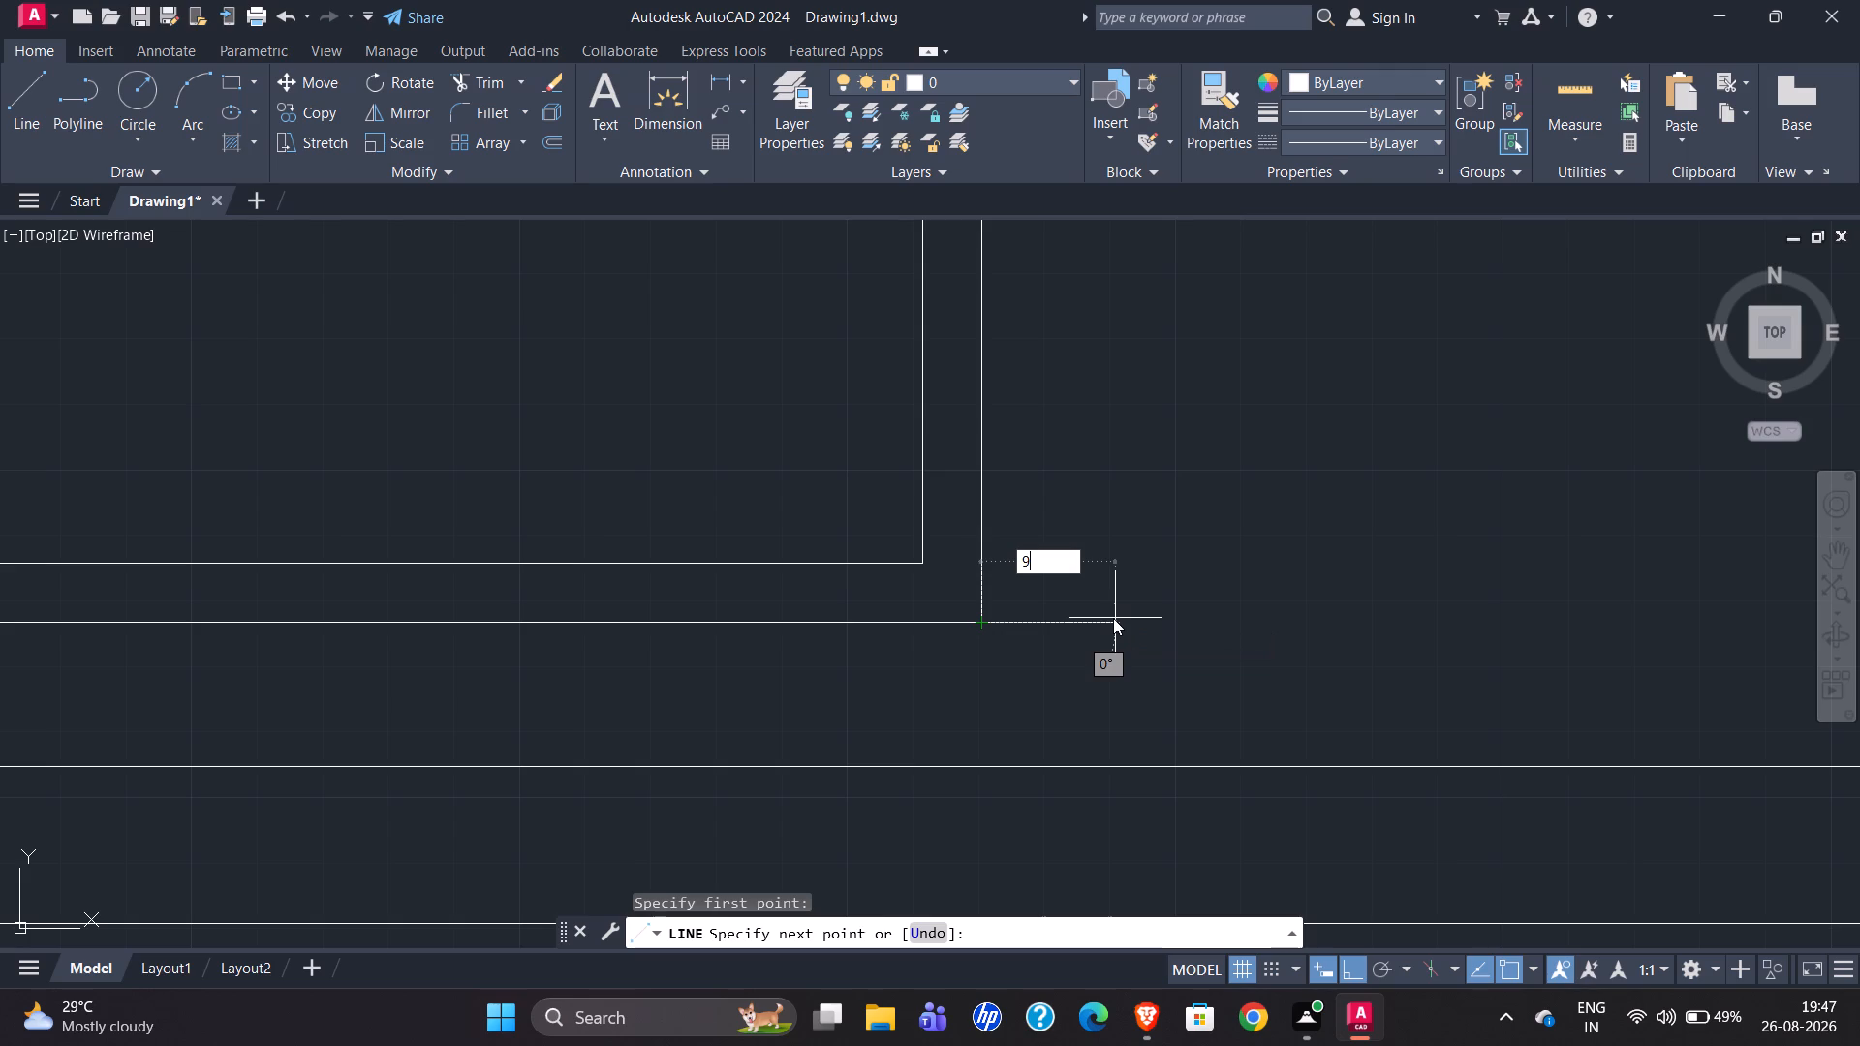
key(shift+quotedbl)
key(Return)
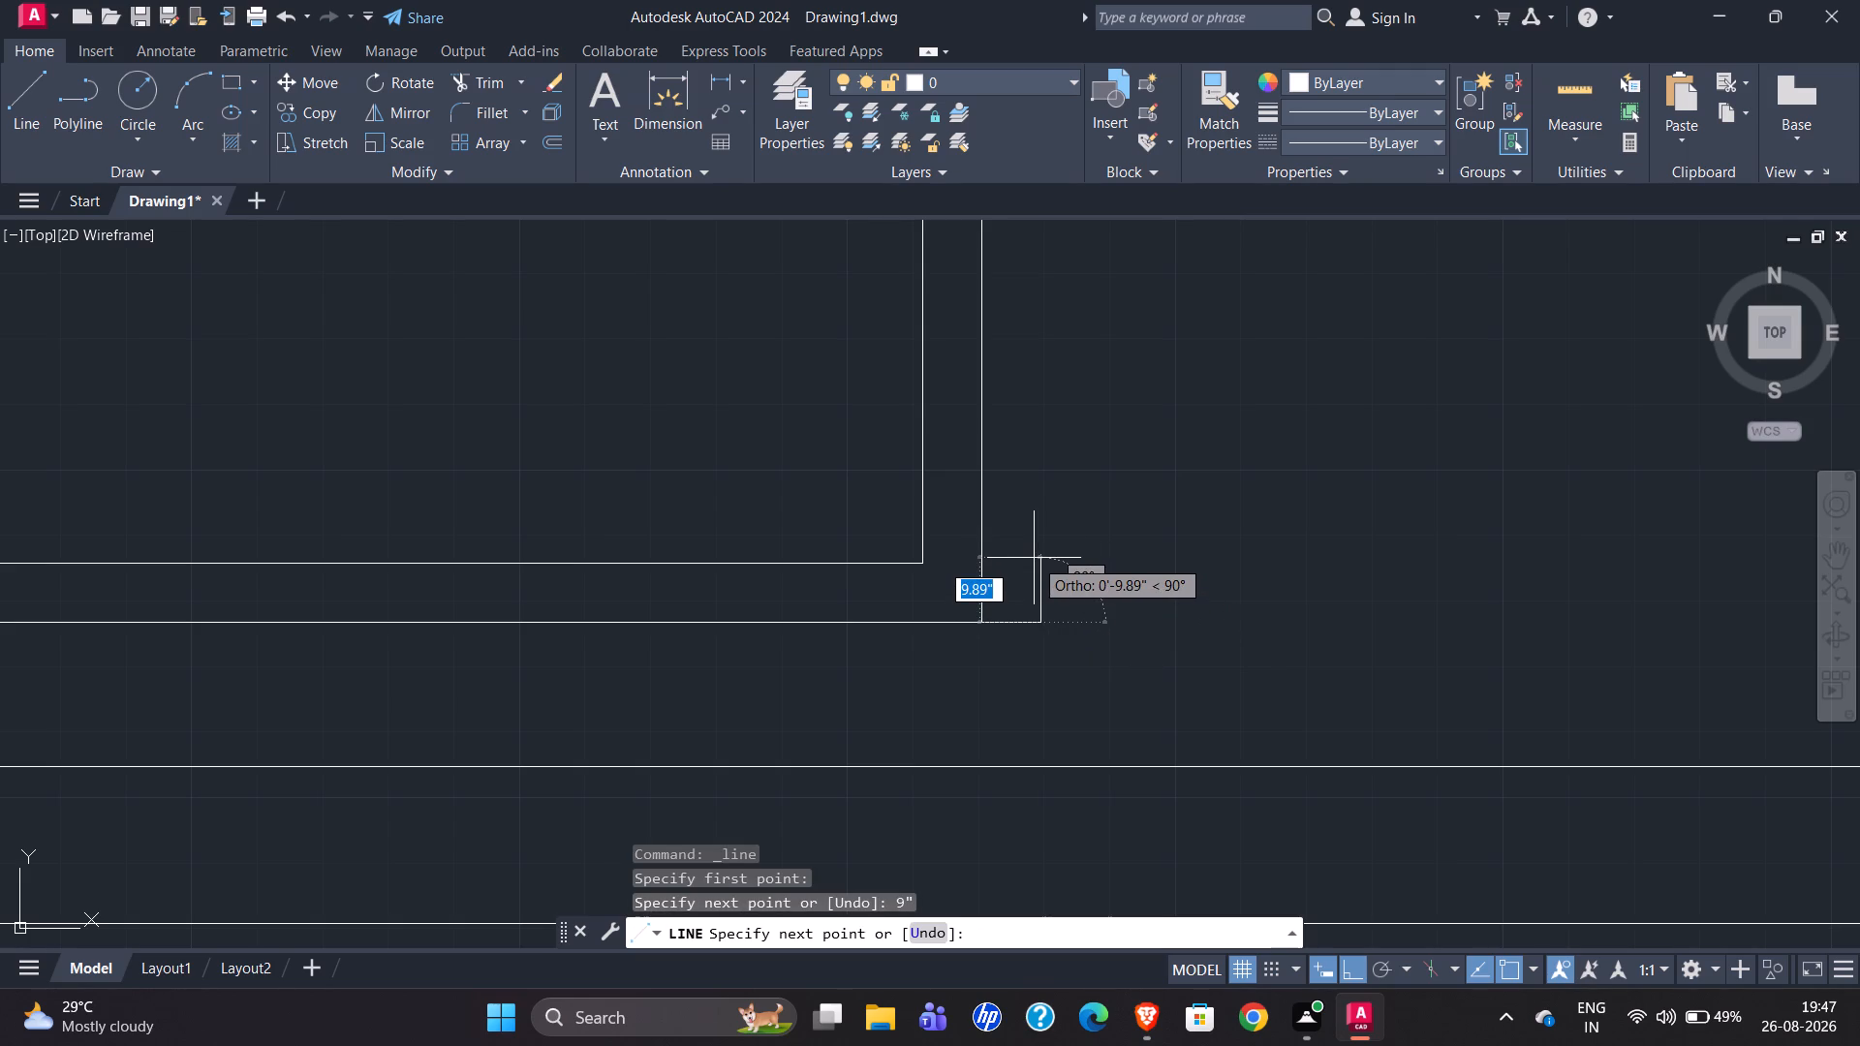
key(9)
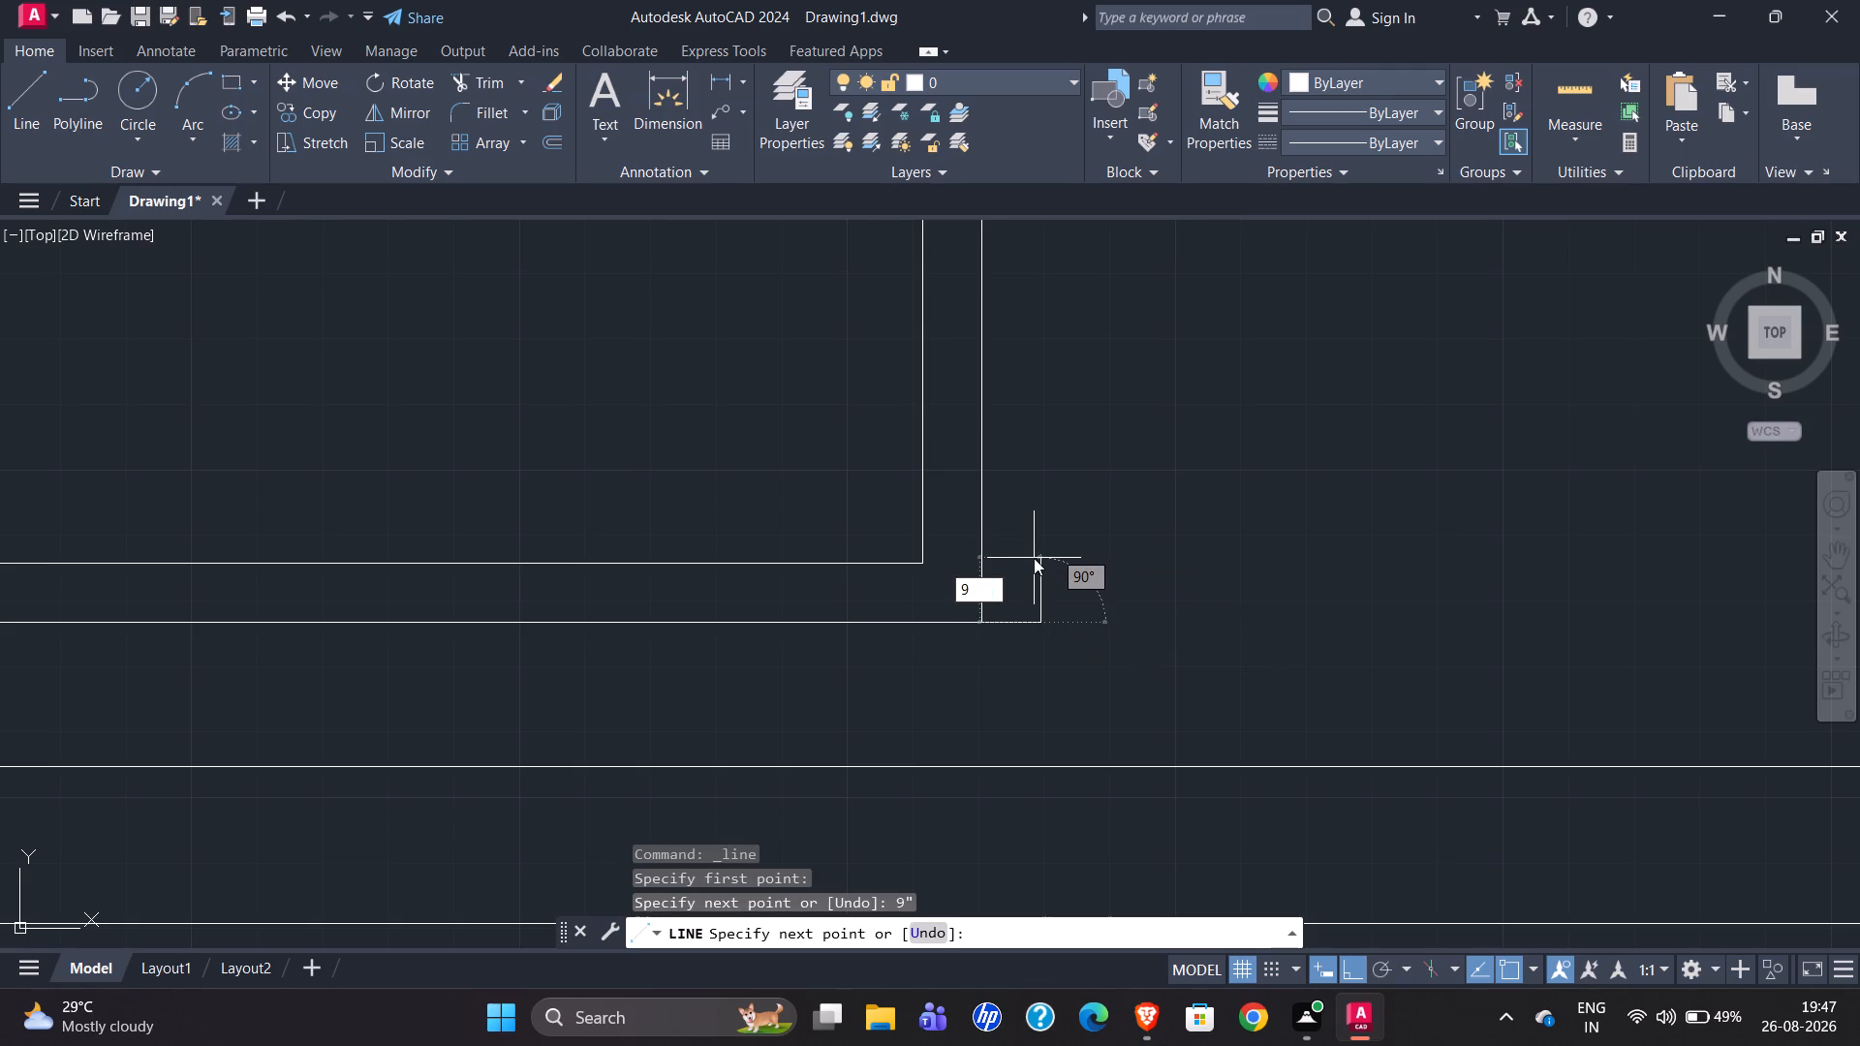
key(shift+quotedbl)
key(Return)
click(920, 560)
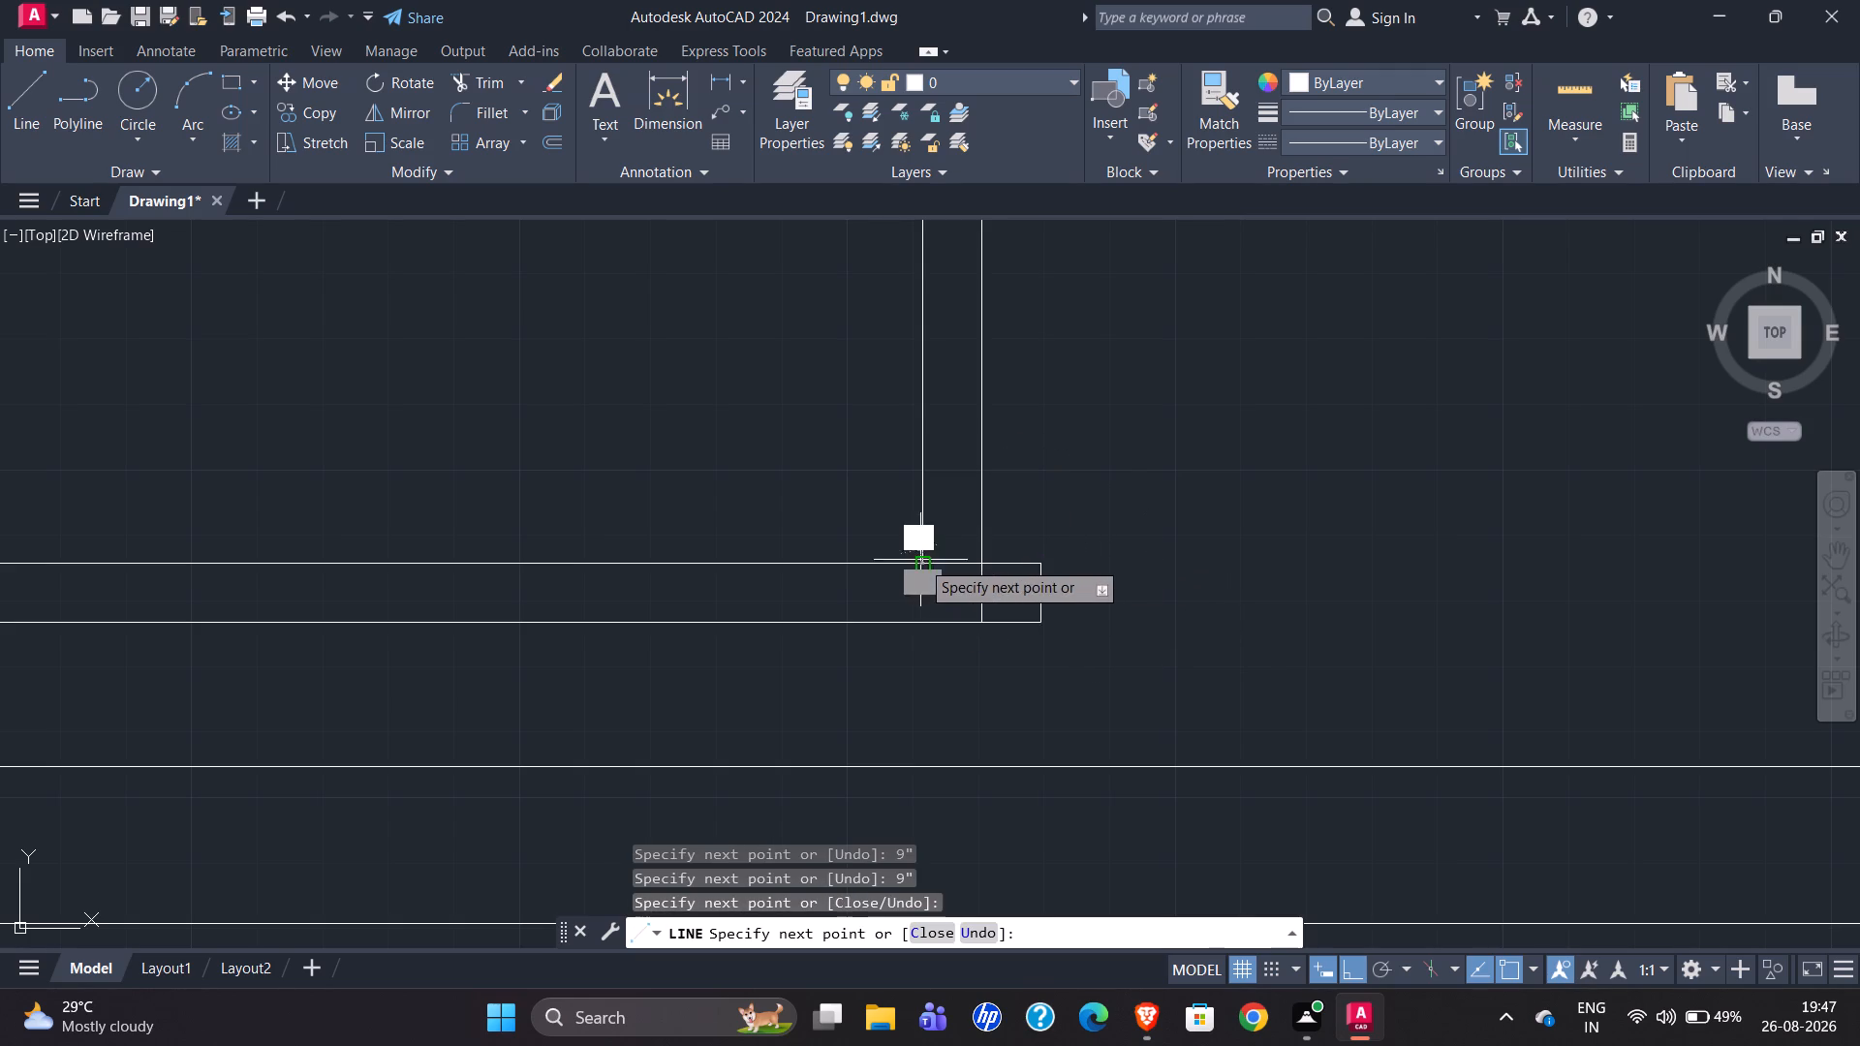
key(Escape)
key(Escape)
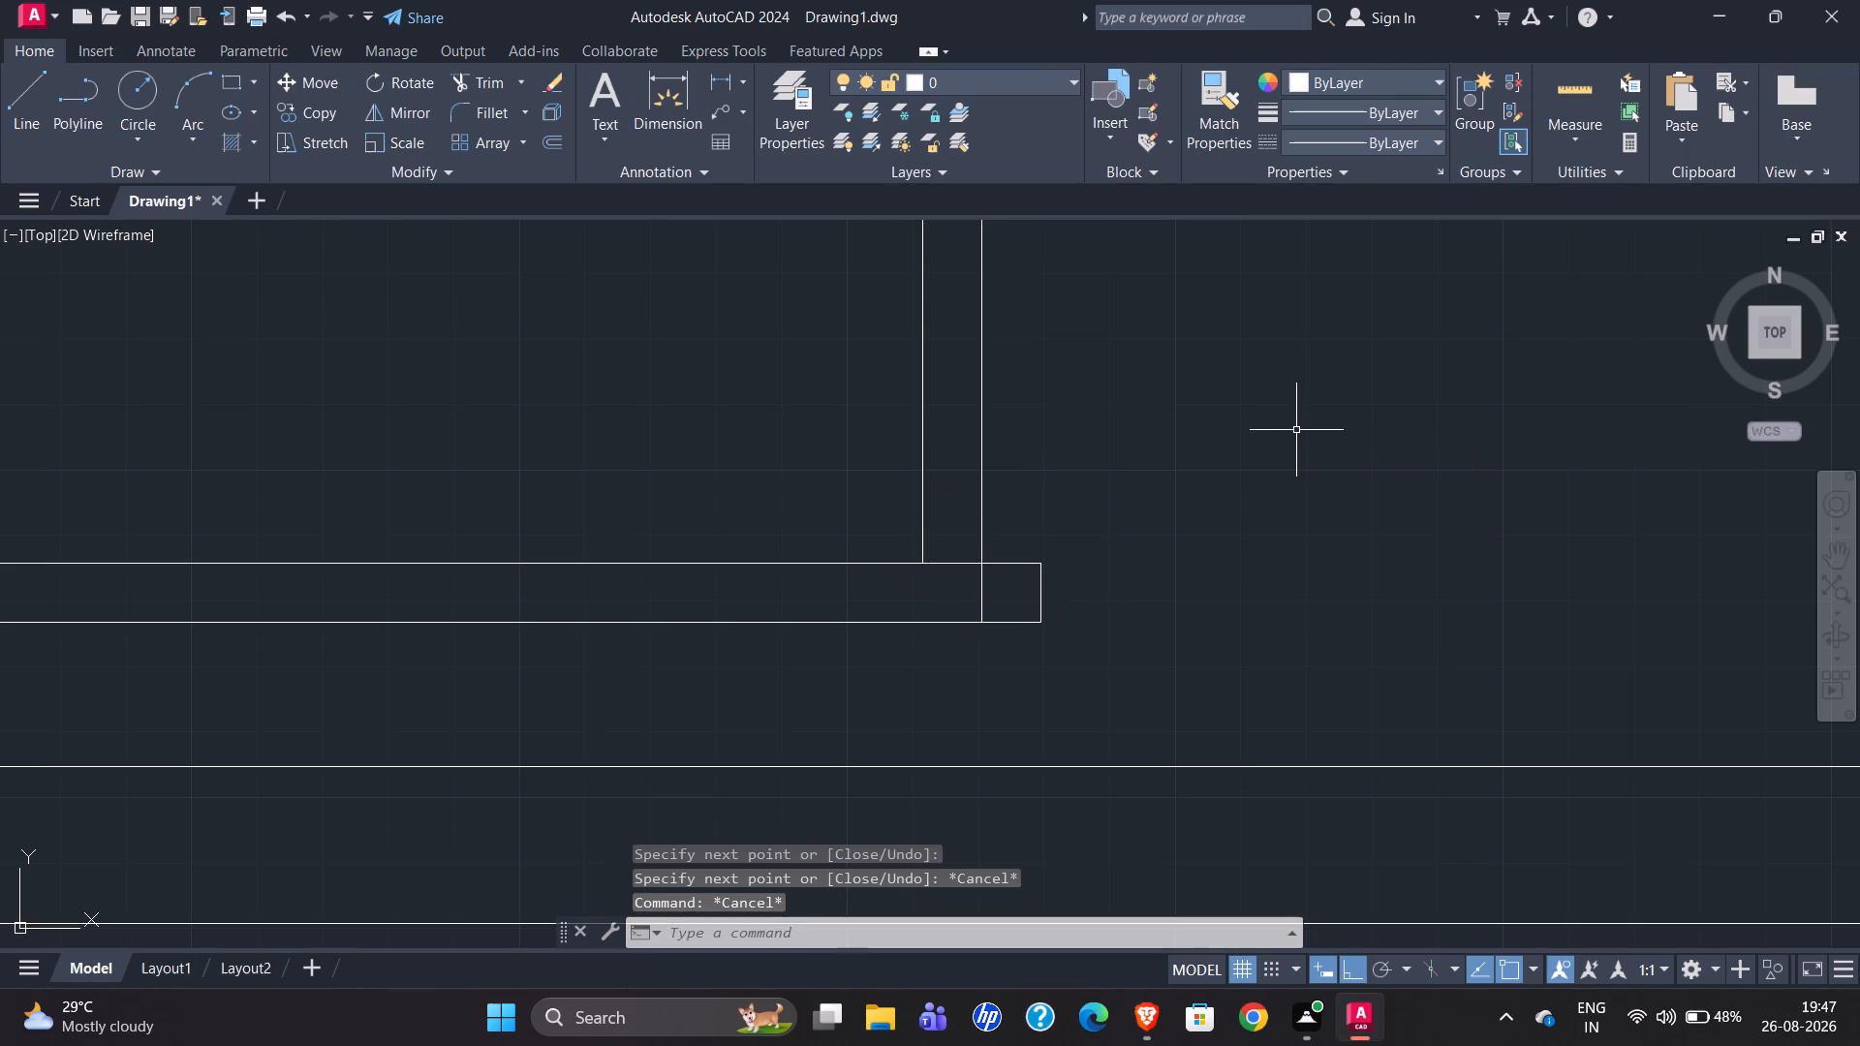
Trim the wall line segments crossing the inside of the southeast corner where the new return joins.
text(tr)
key(Return)
drag(950, 528, 953, 548)
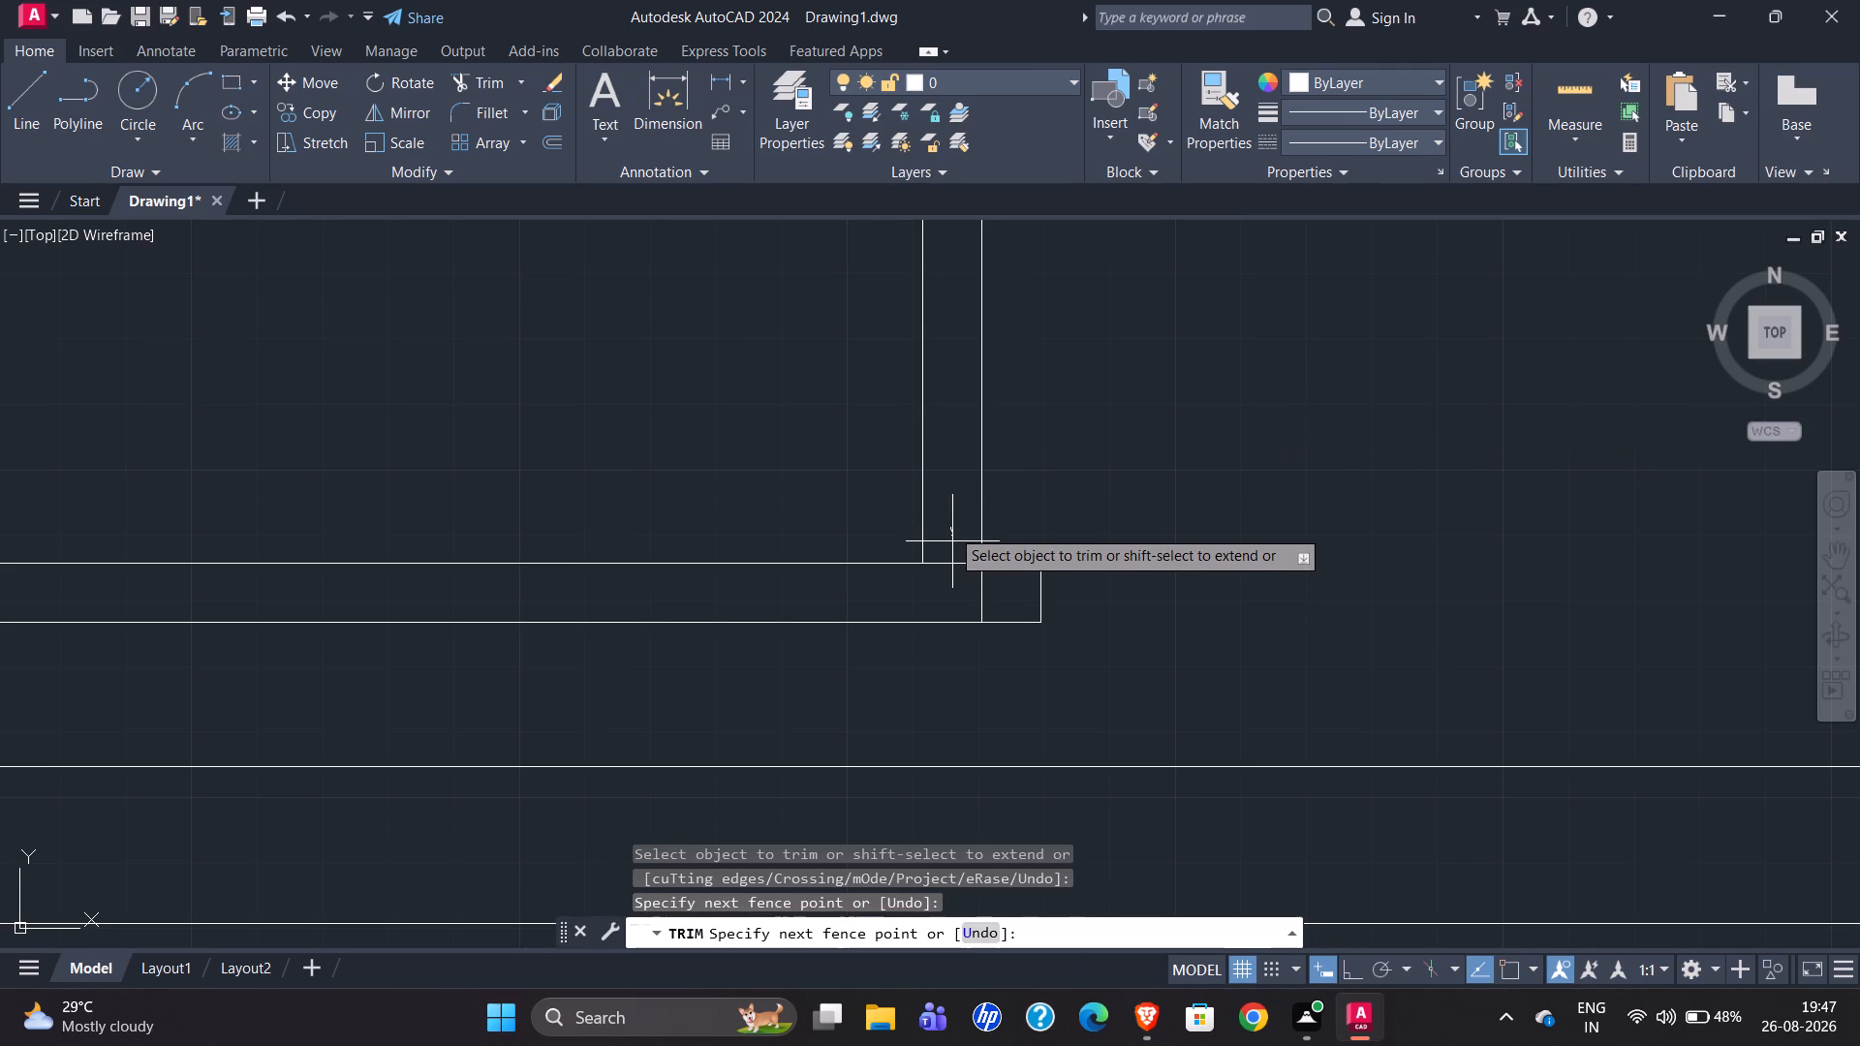
drag(953, 548, 993, 587)
scroll(1163, 532, down, 3)
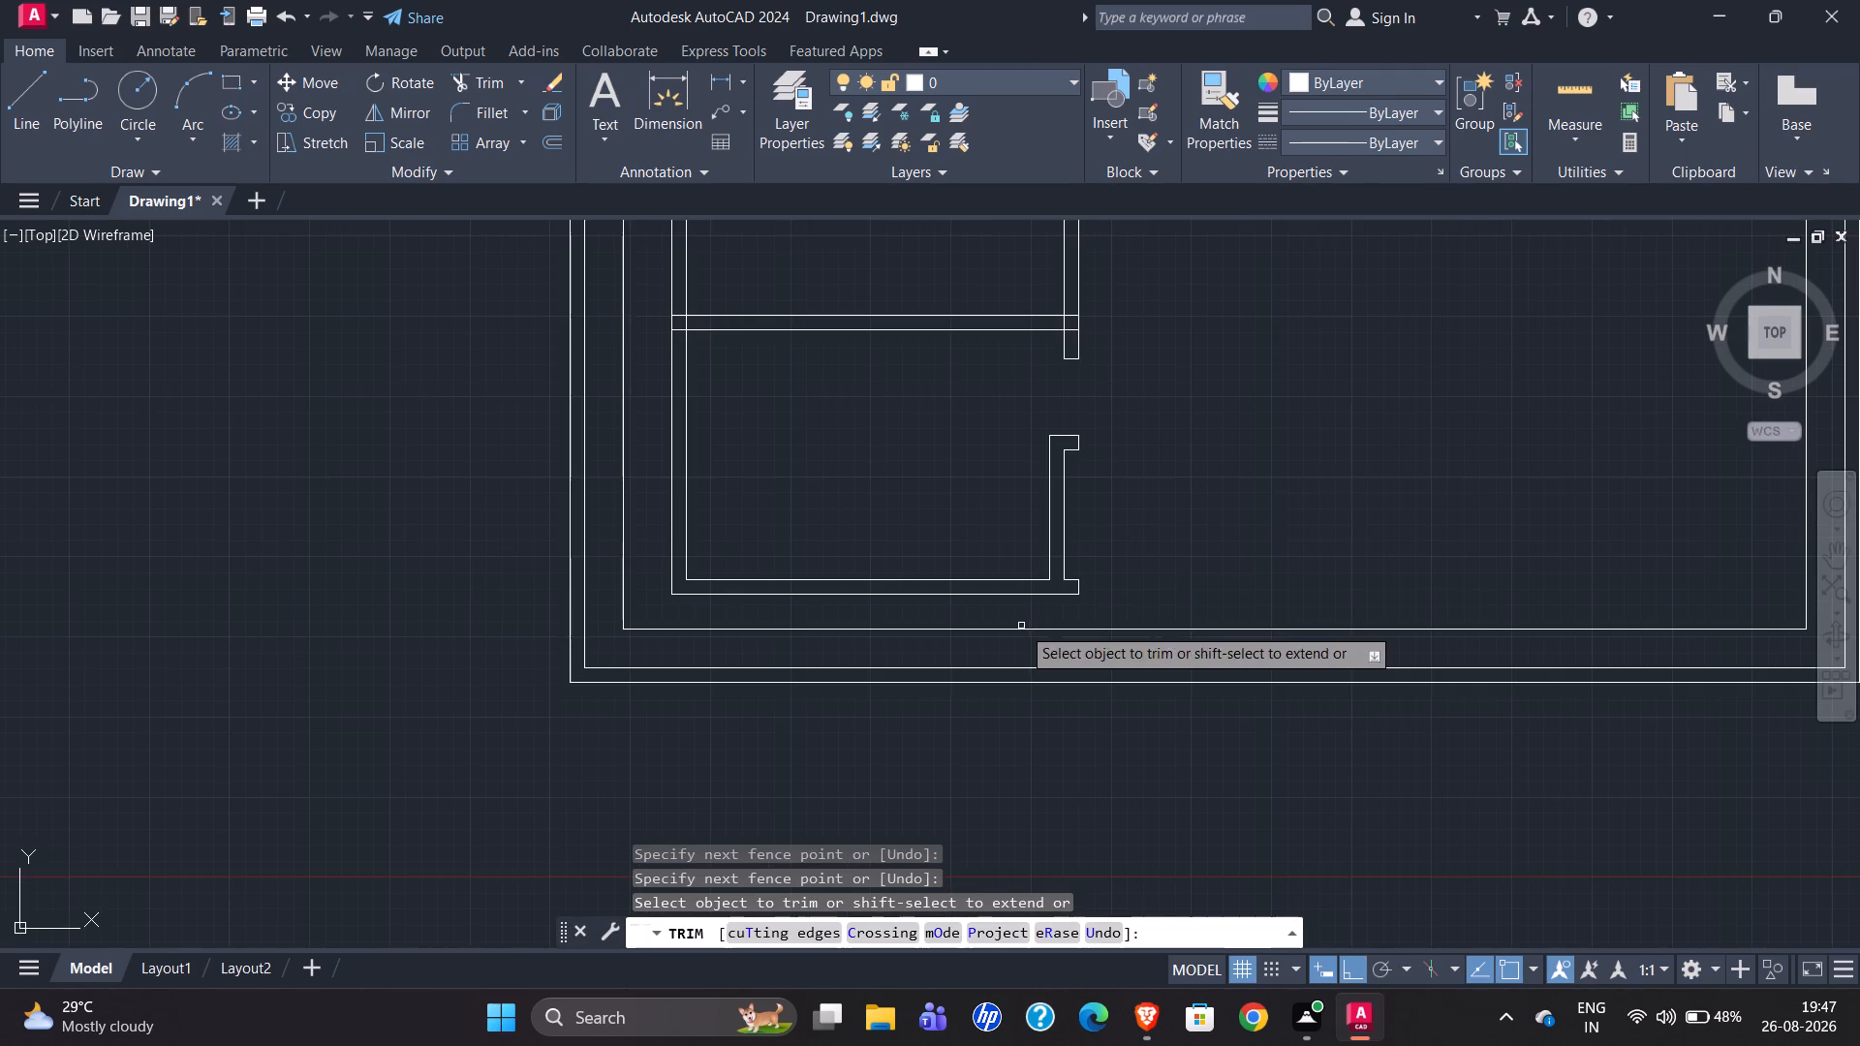
key(Escape)
Inspect the outline and glazing line of the eastern W4 window in the original office room's south wall.
scroll(914, 648, down, 1)
scroll(713, 620, up, 2)
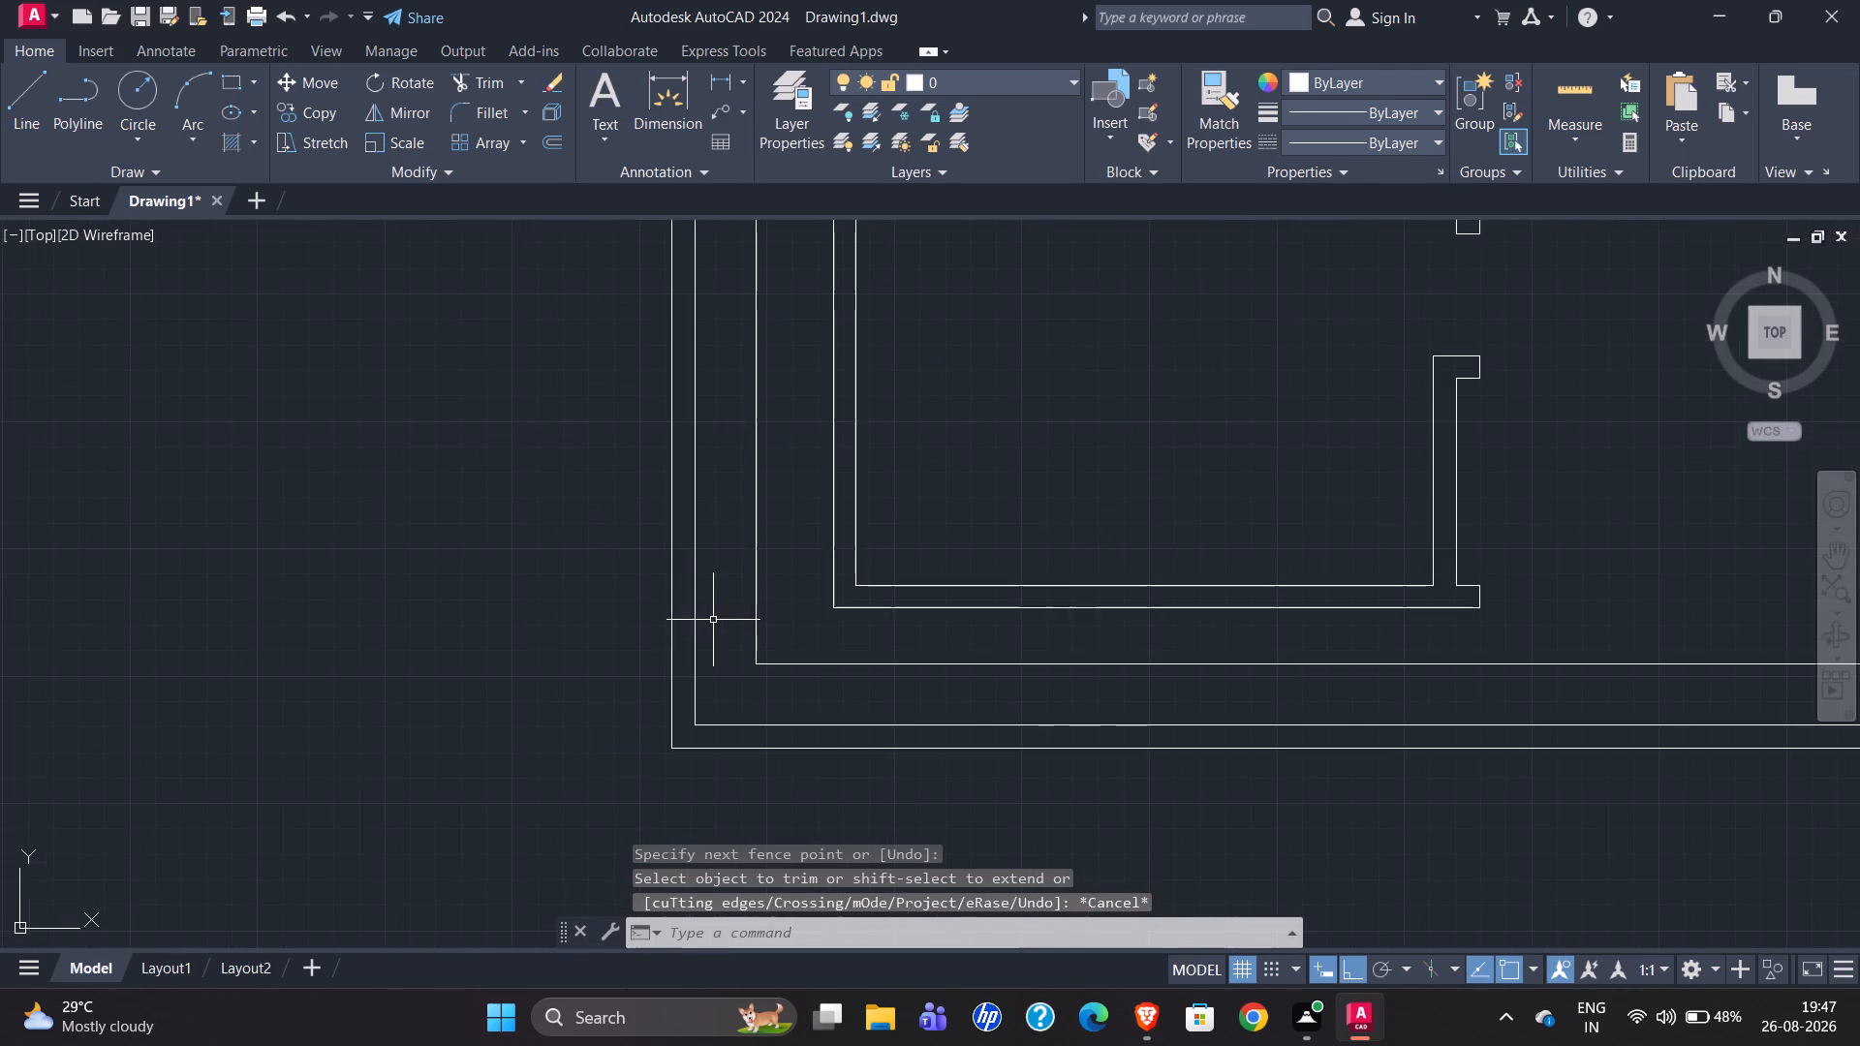
scroll(806, 616, down, 2)
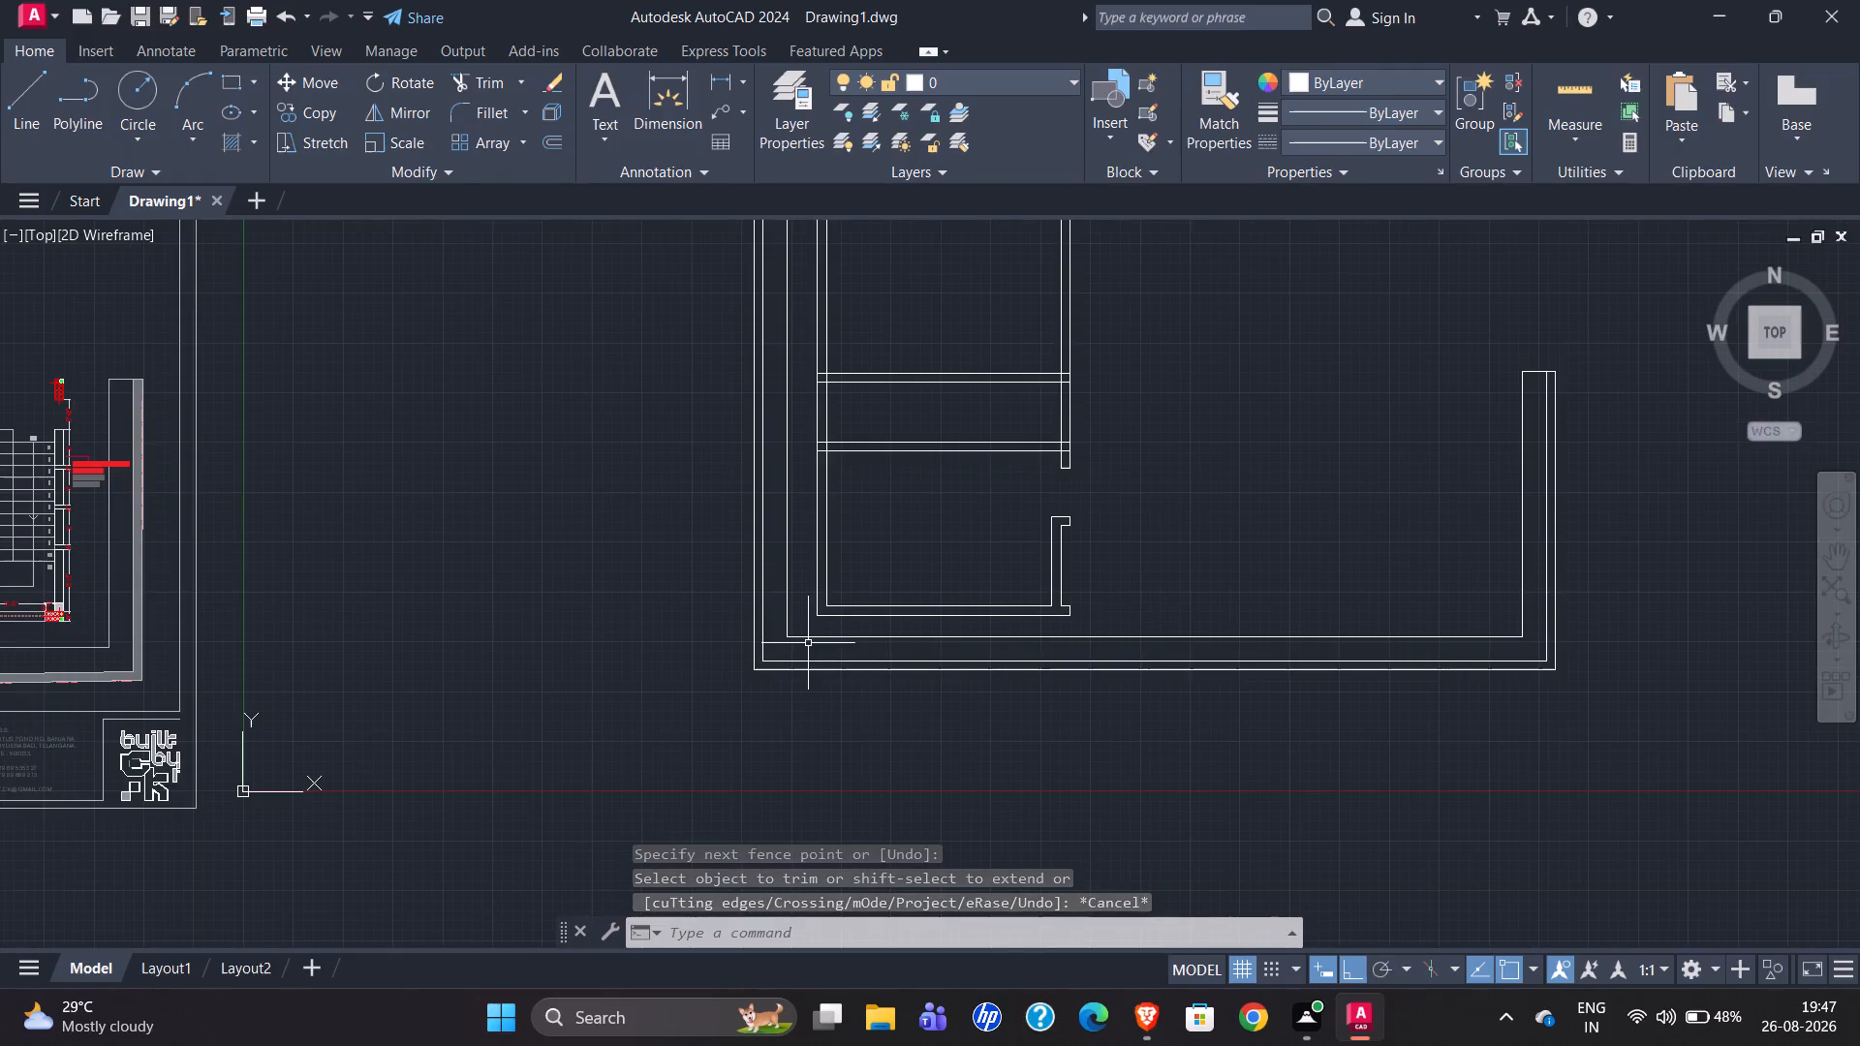
scroll(969, 569, down, 1)
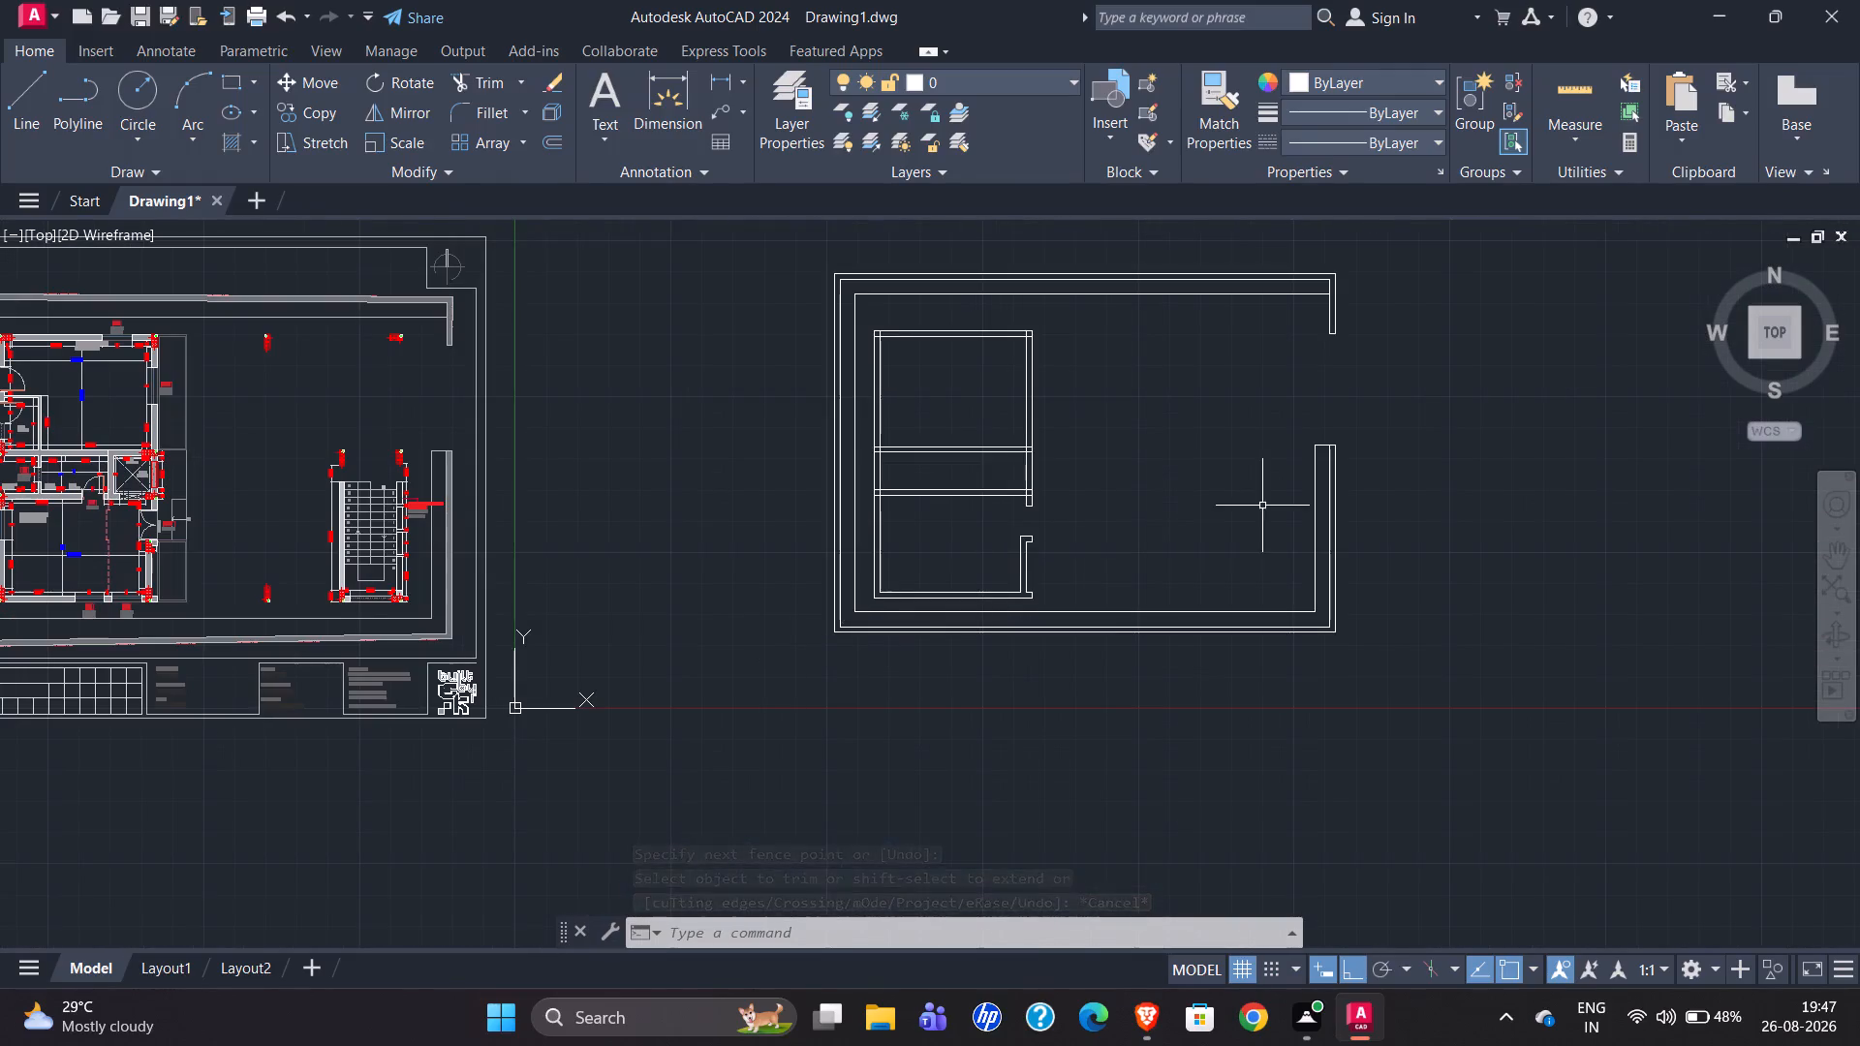
scroll(1240, 509, down, 1)
scroll(476, 536, up, 4)
scroll(389, 579, down, 1)
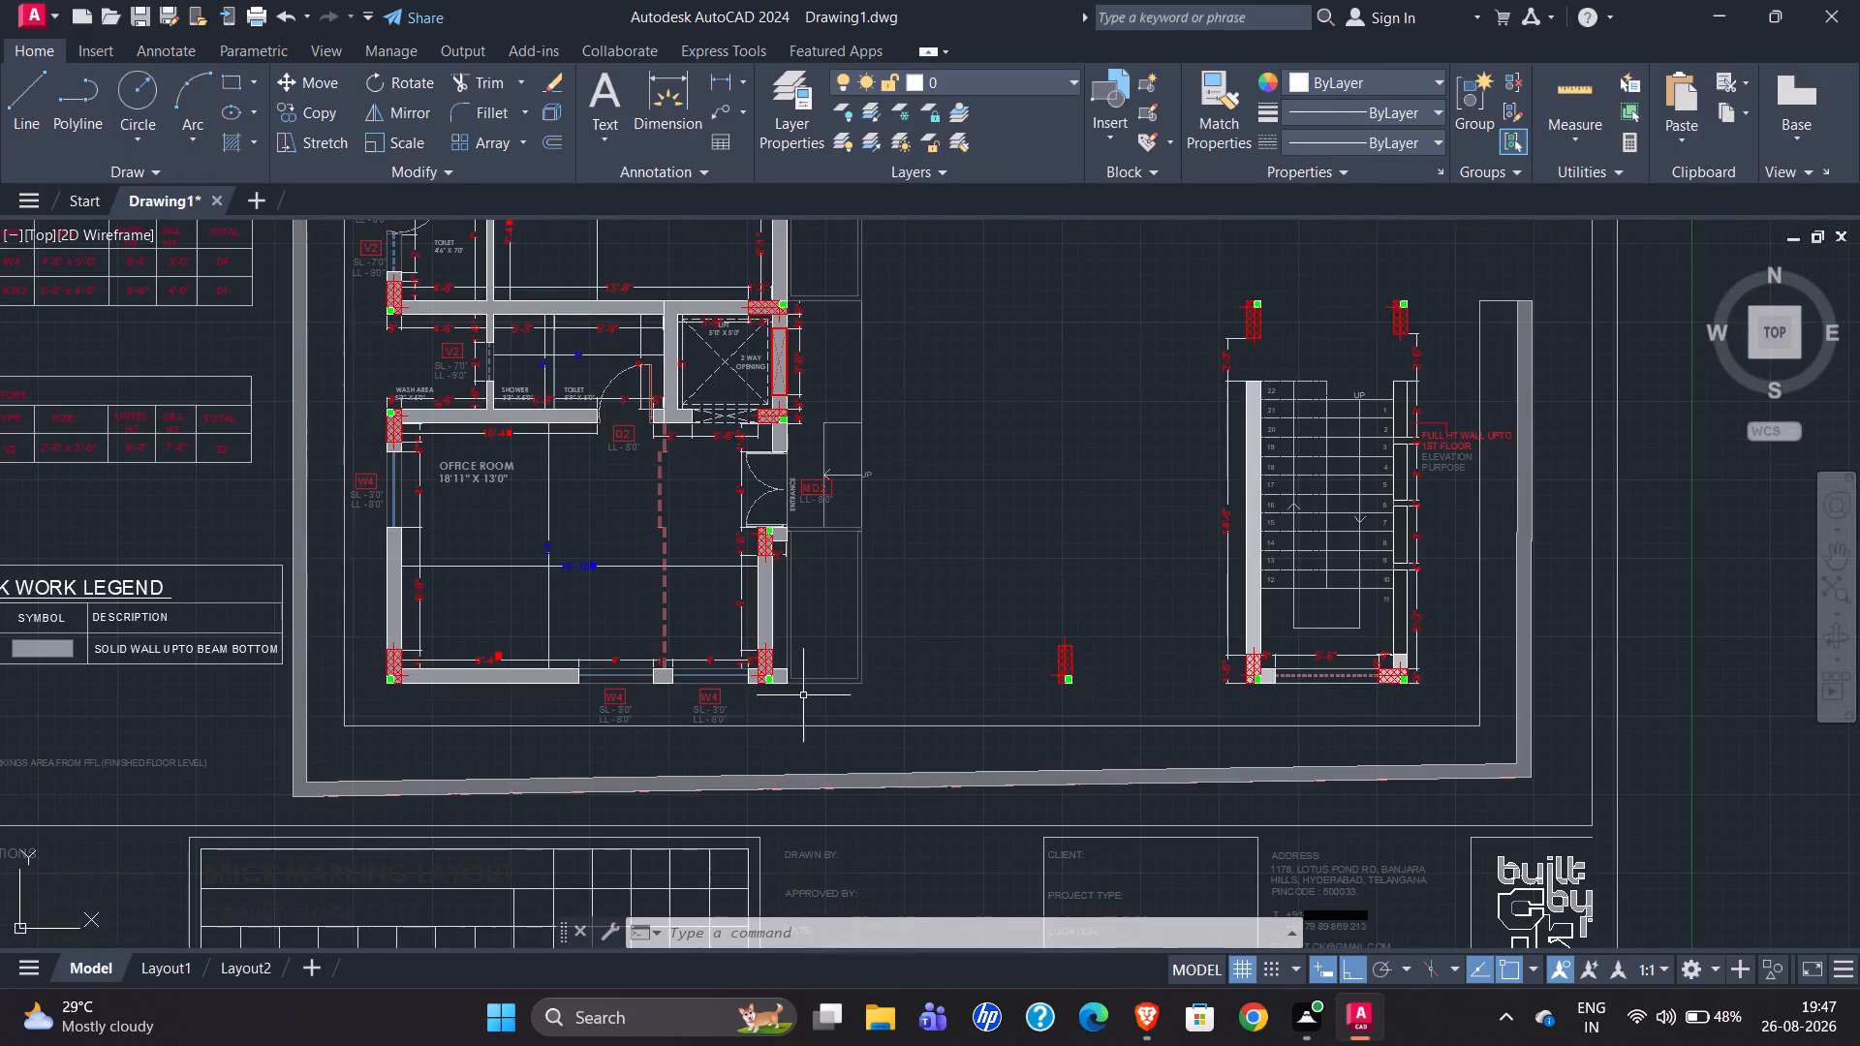
scroll(781, 533, up, 2)
scroll(672, 538, down, 2)
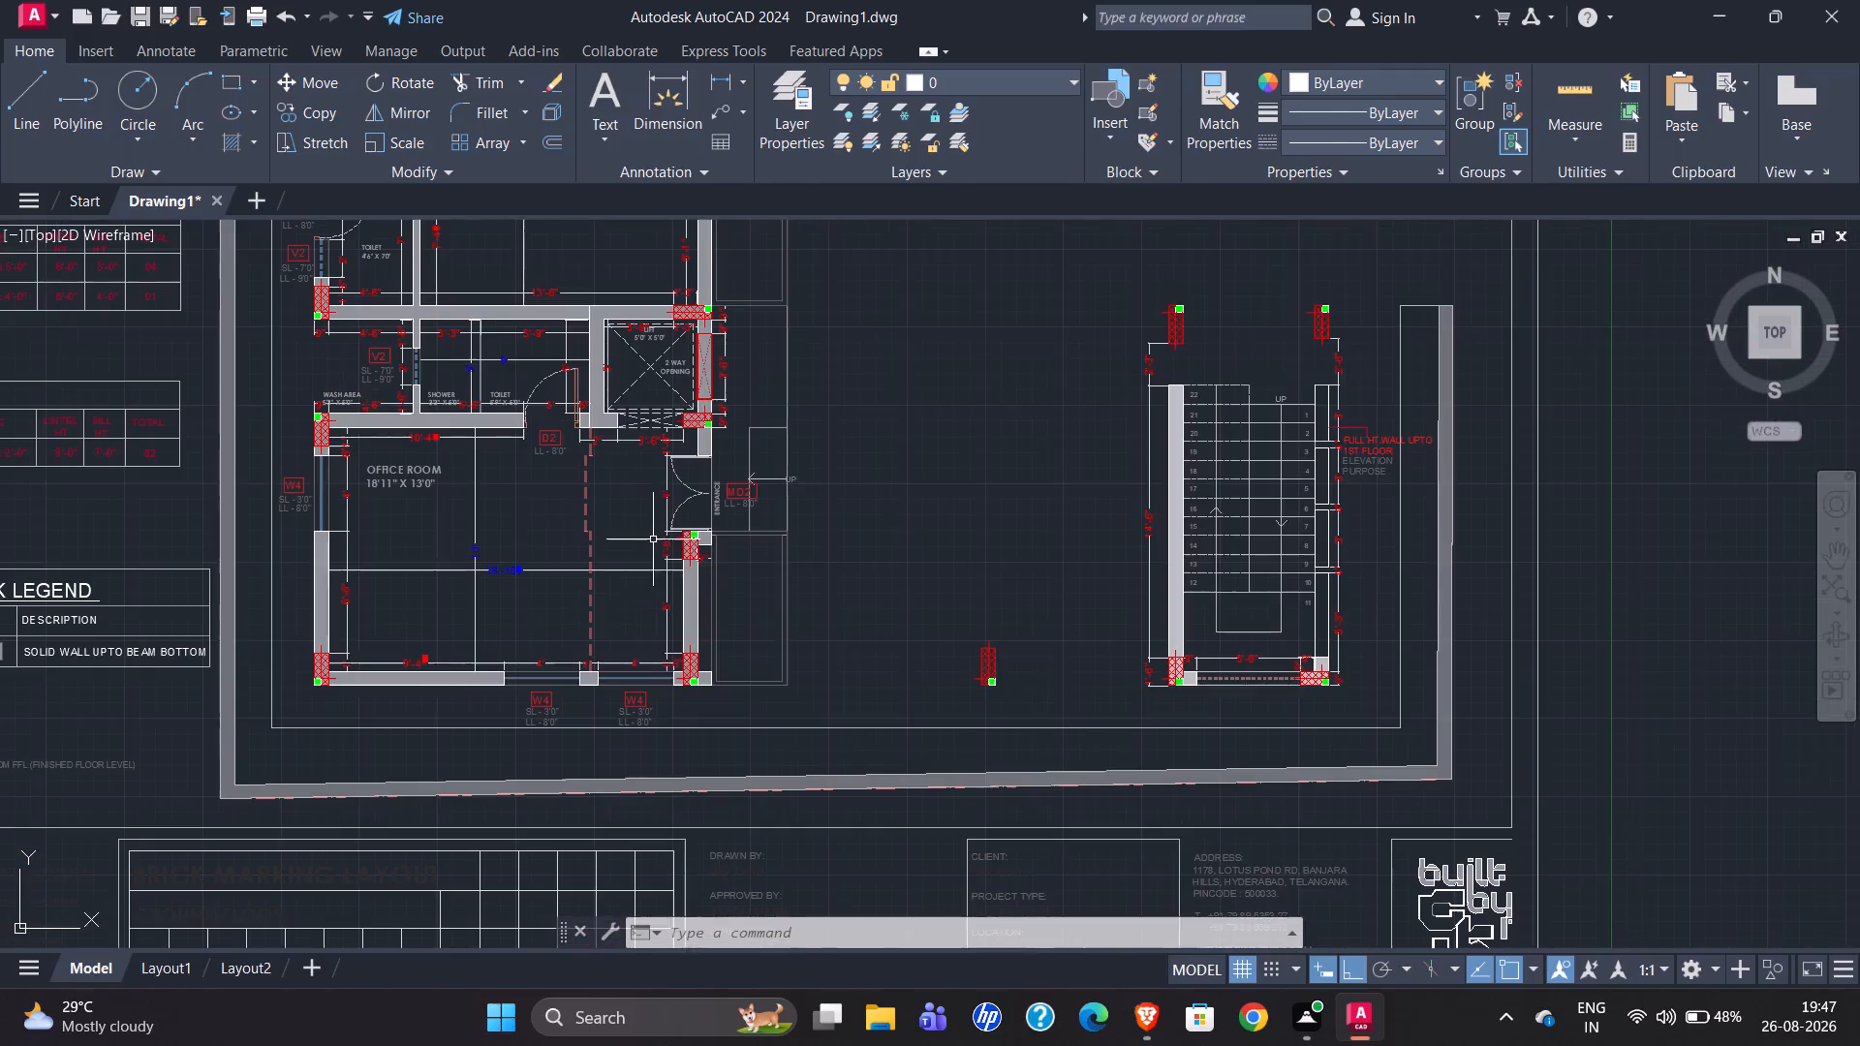
scroll(622, 711, up, 3)
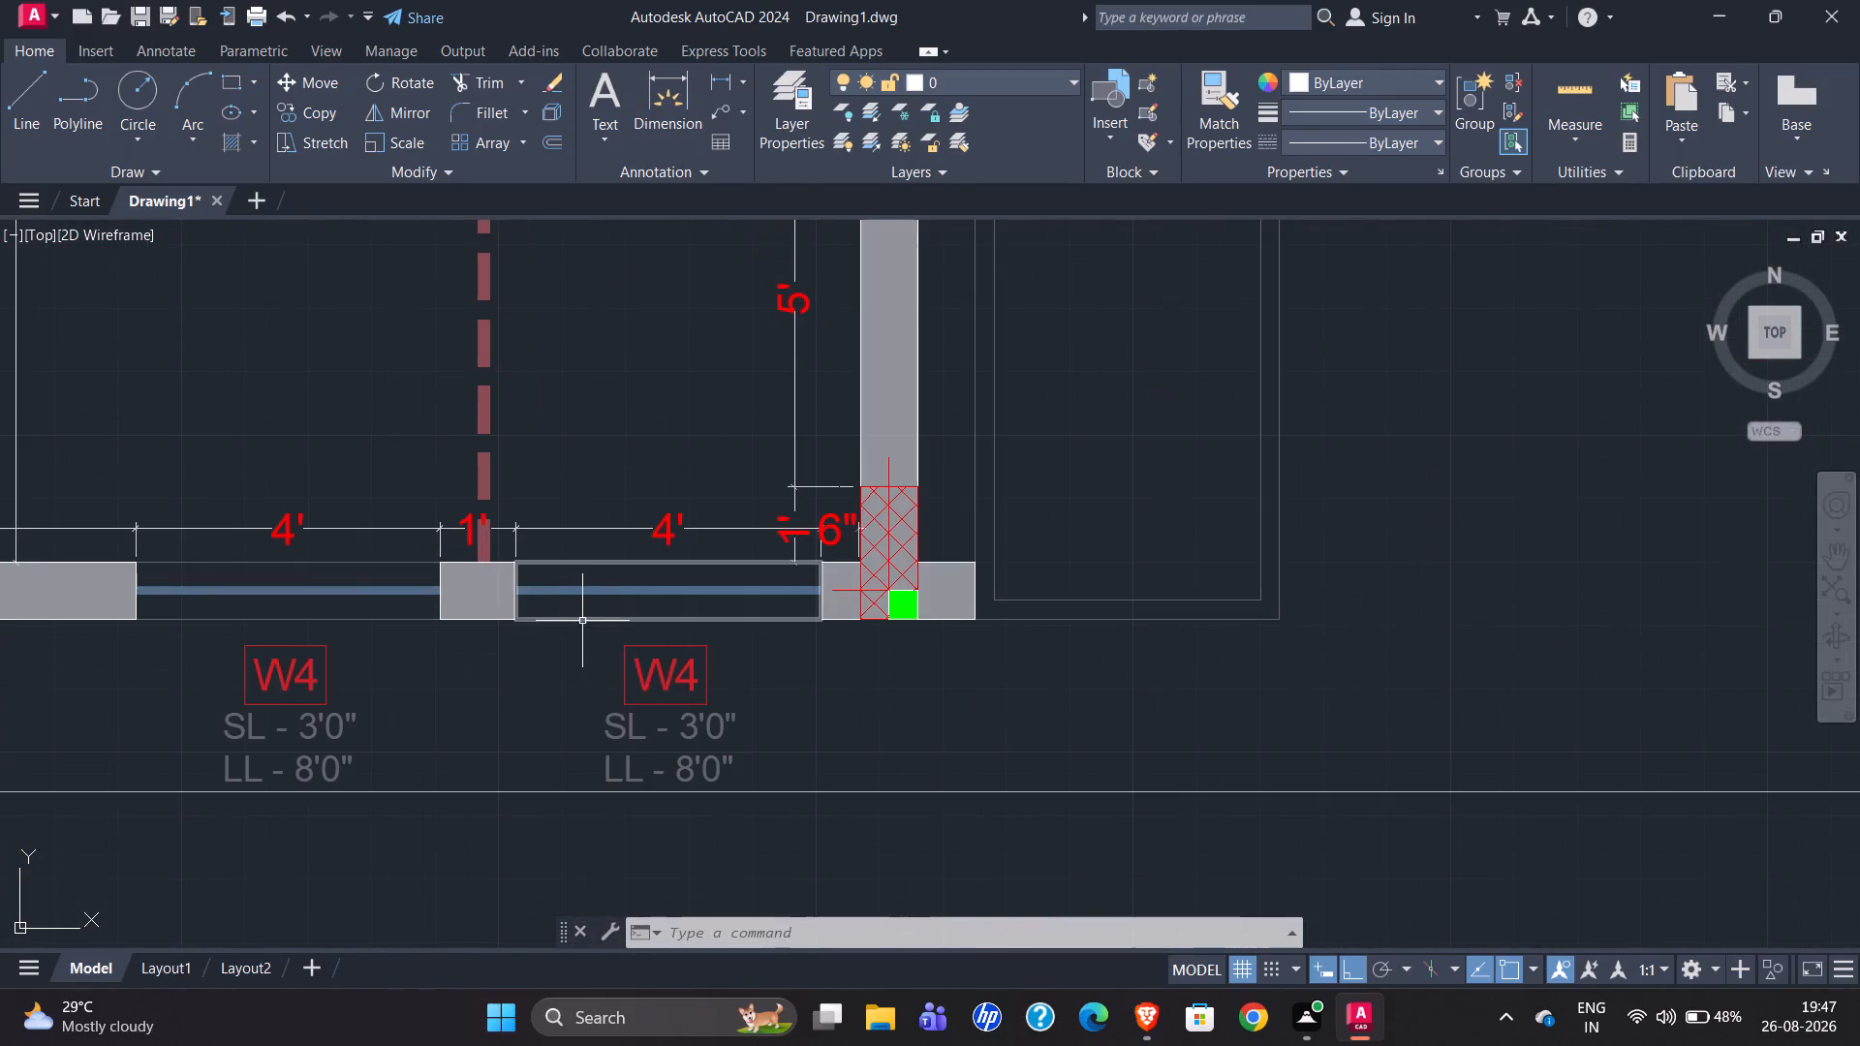
click(582, 621)
scroll(602, 600, up, 2)
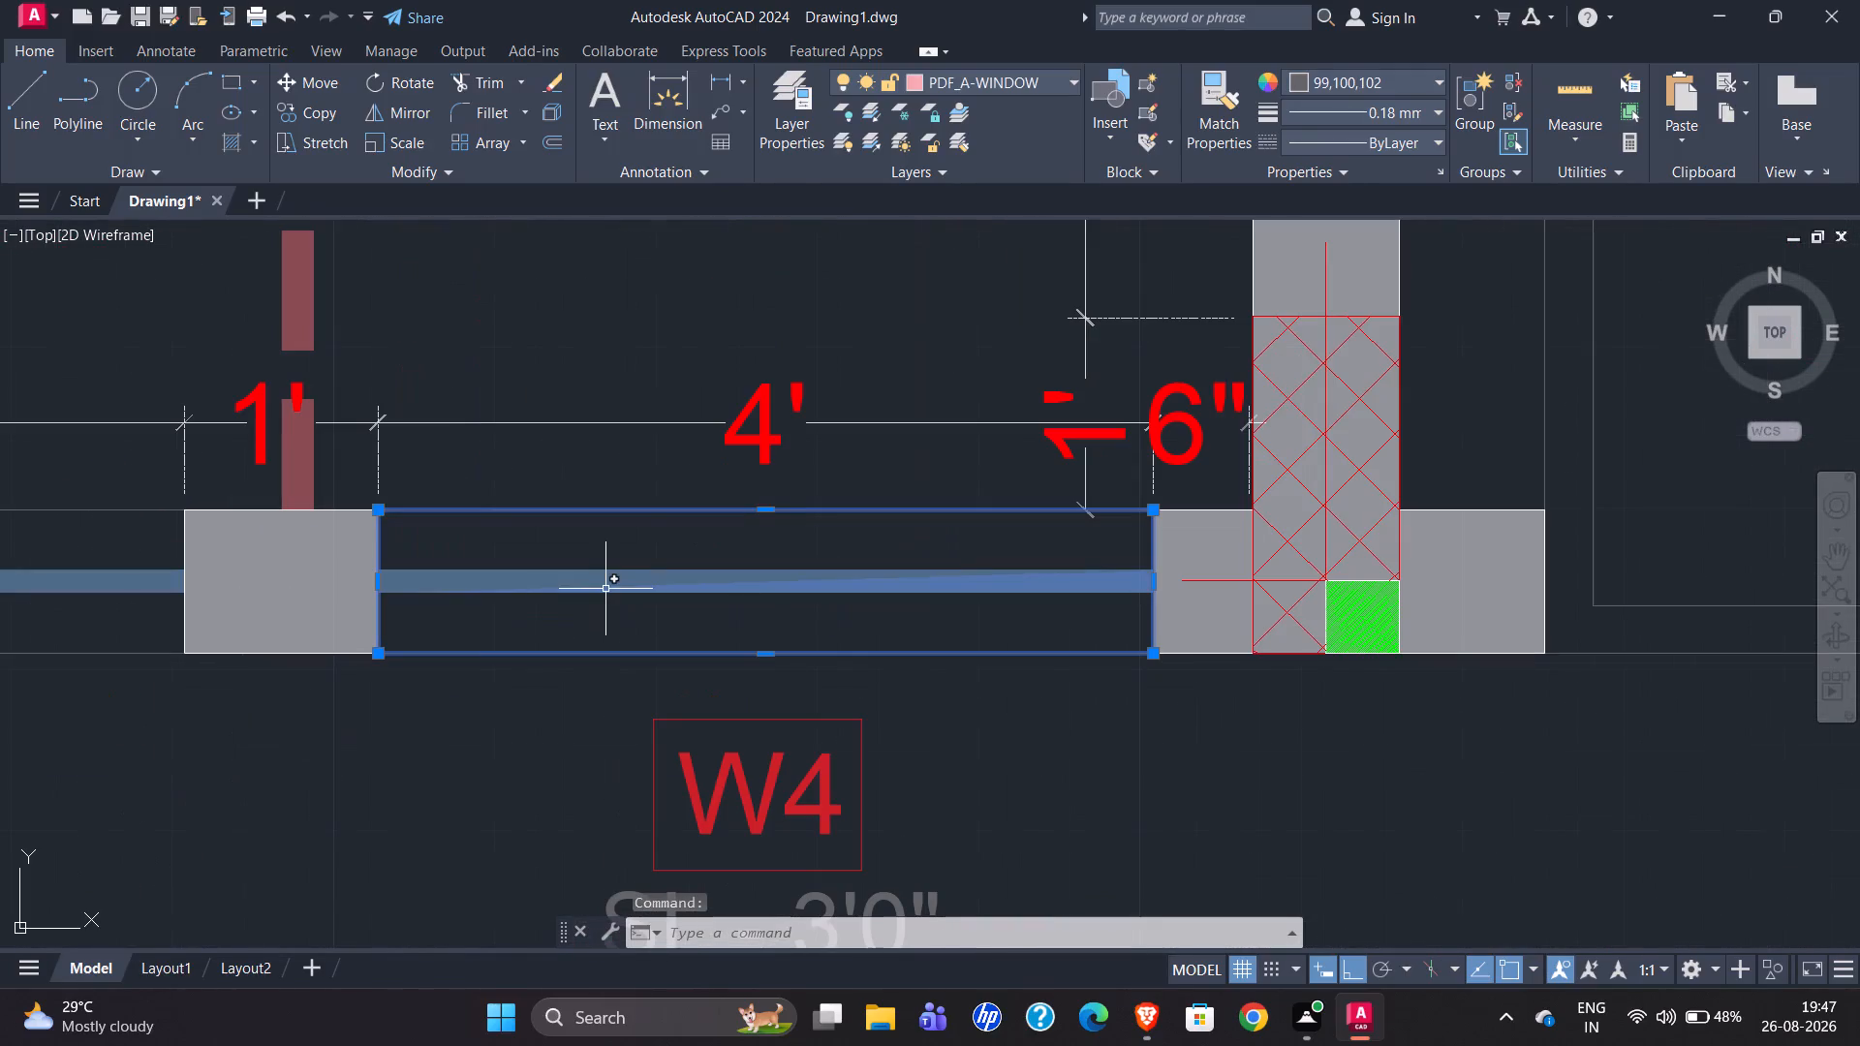
click(605, 589)
scroll(379, 631, down, 1)
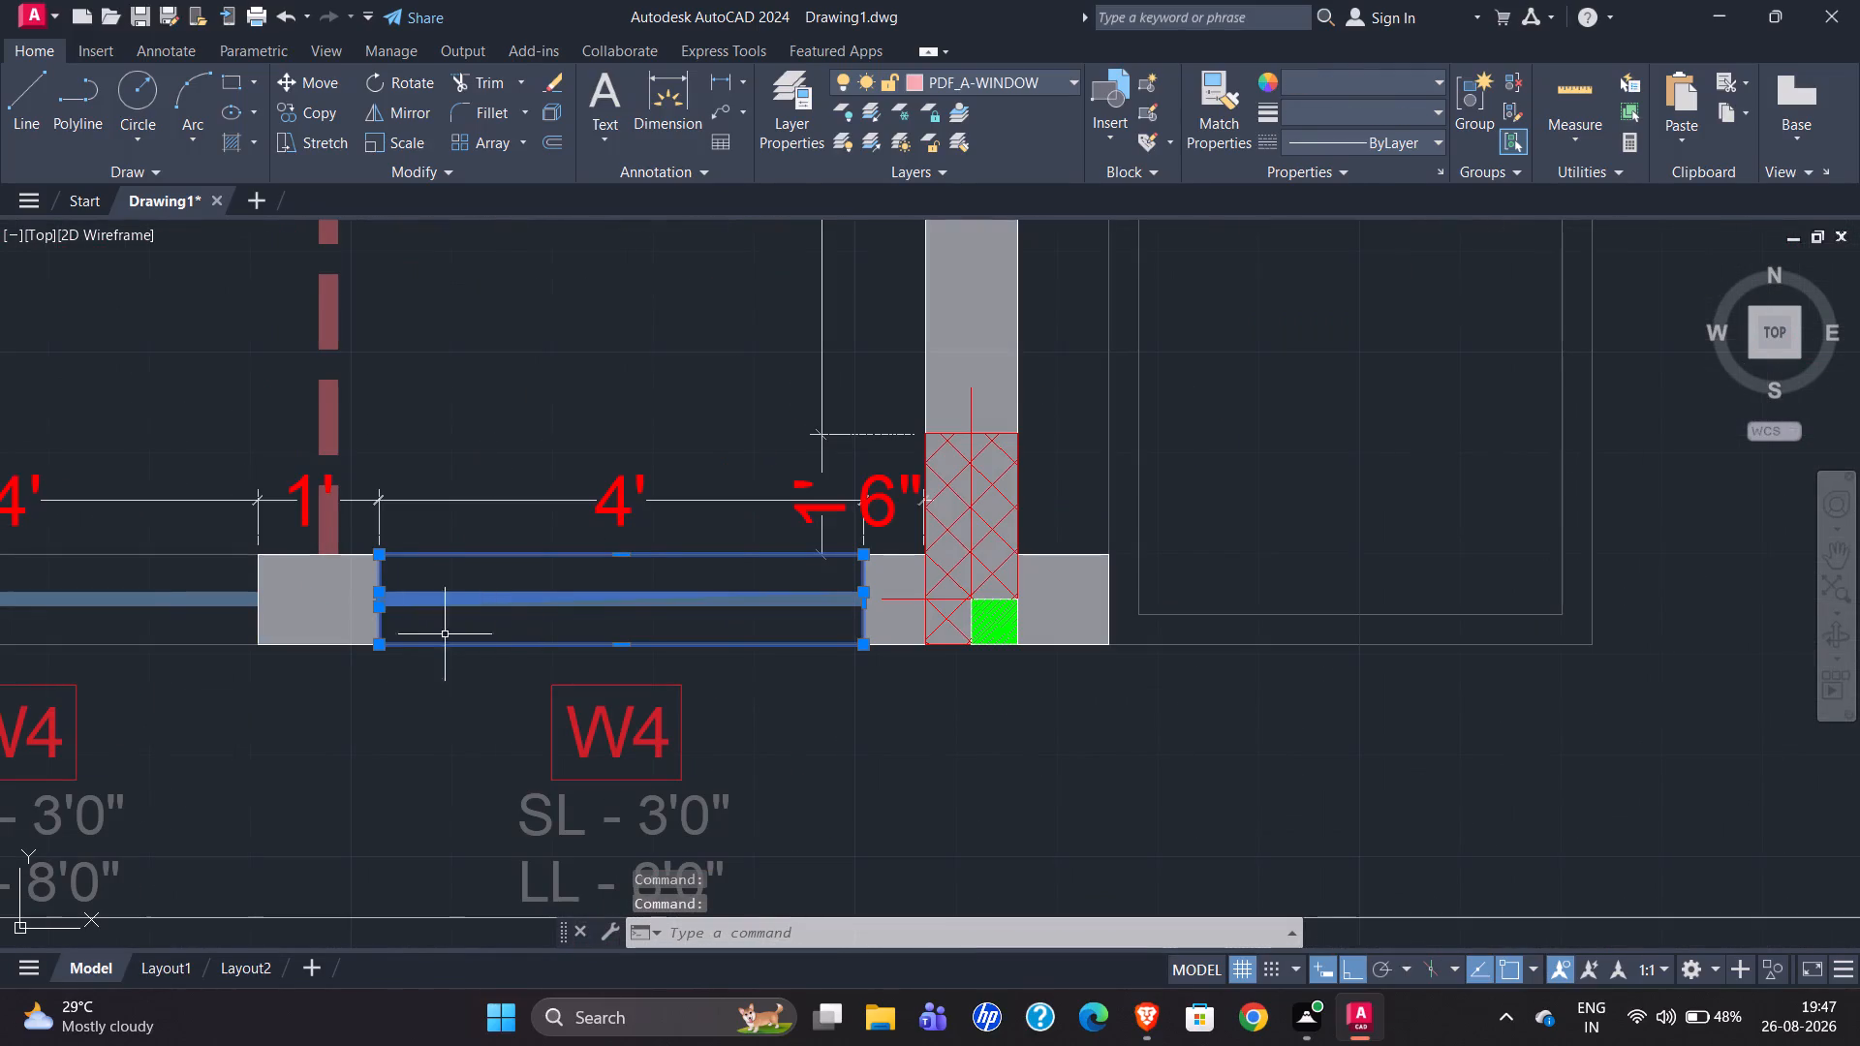
scroll(157, 622, down, 2)
key(Escape)
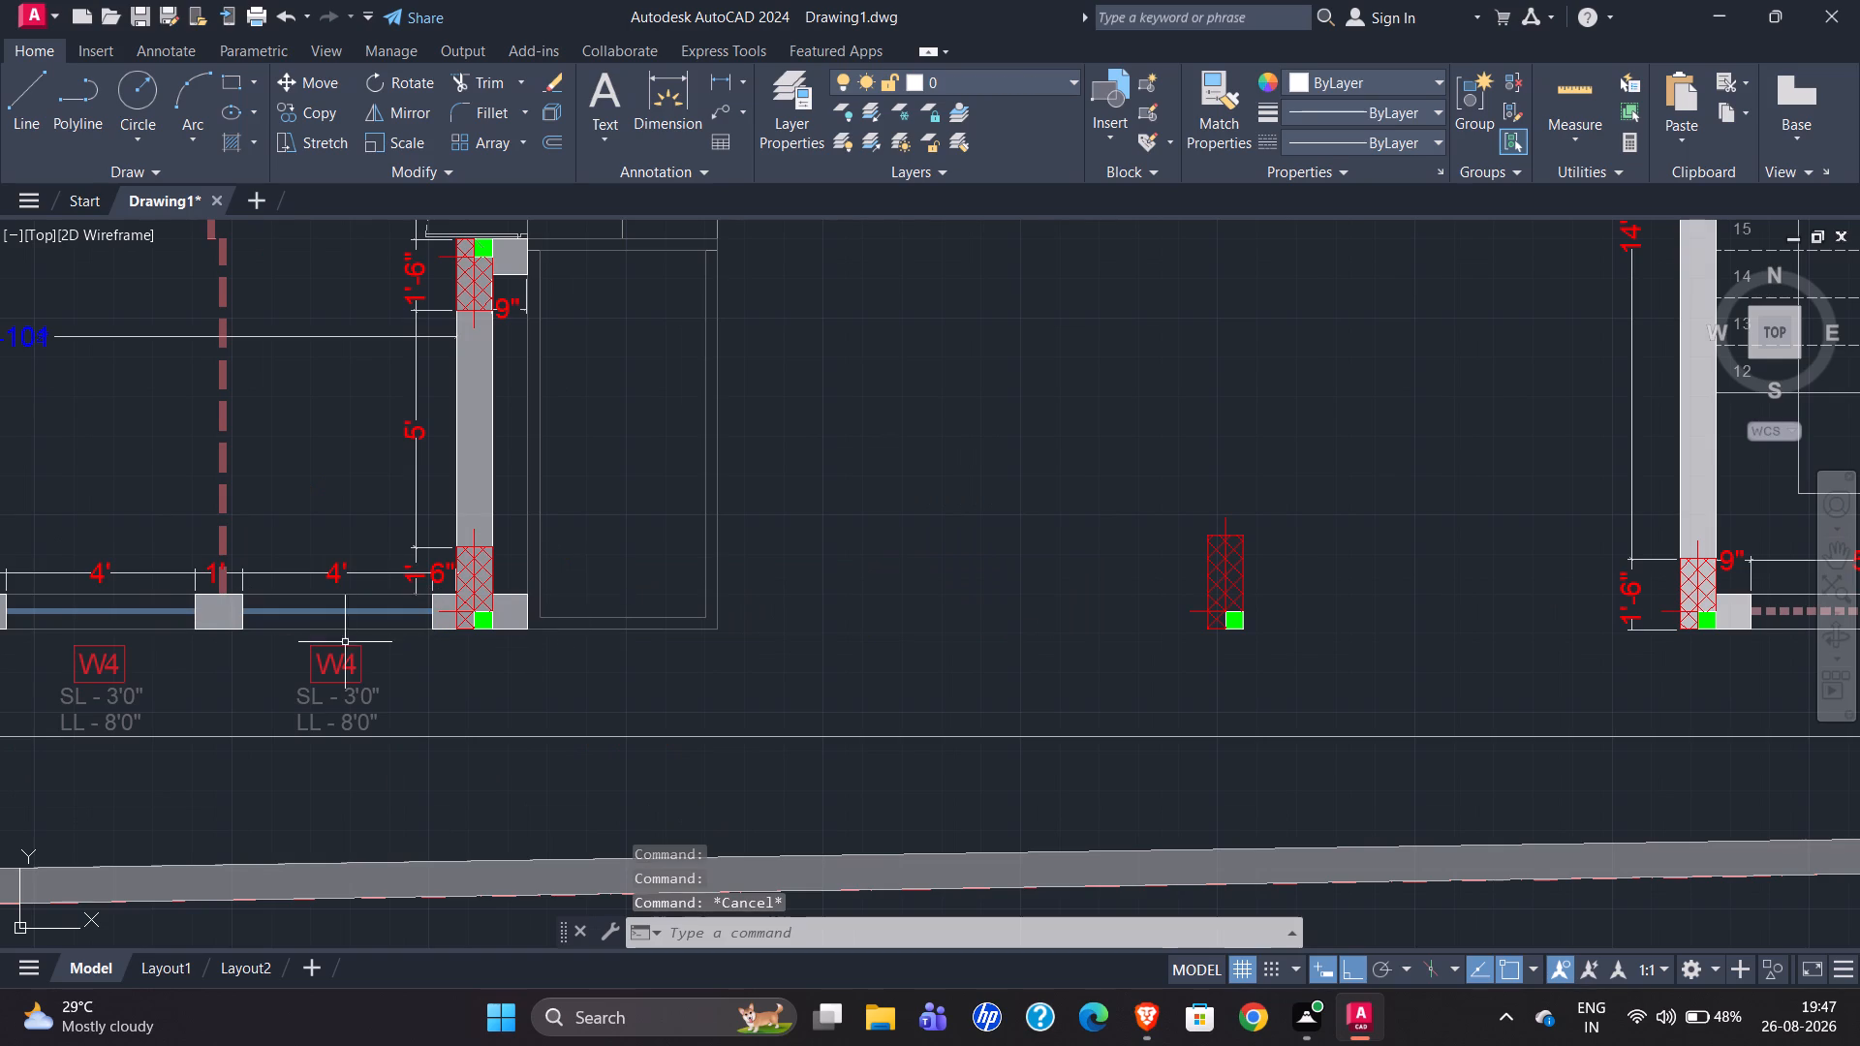
Examine the dimensions of the original office room's south wall between the W4 windows, the pier separating them and the southeast corner.
scroll(254, 626, up, 2)
scroll(282, 583, down, 2)
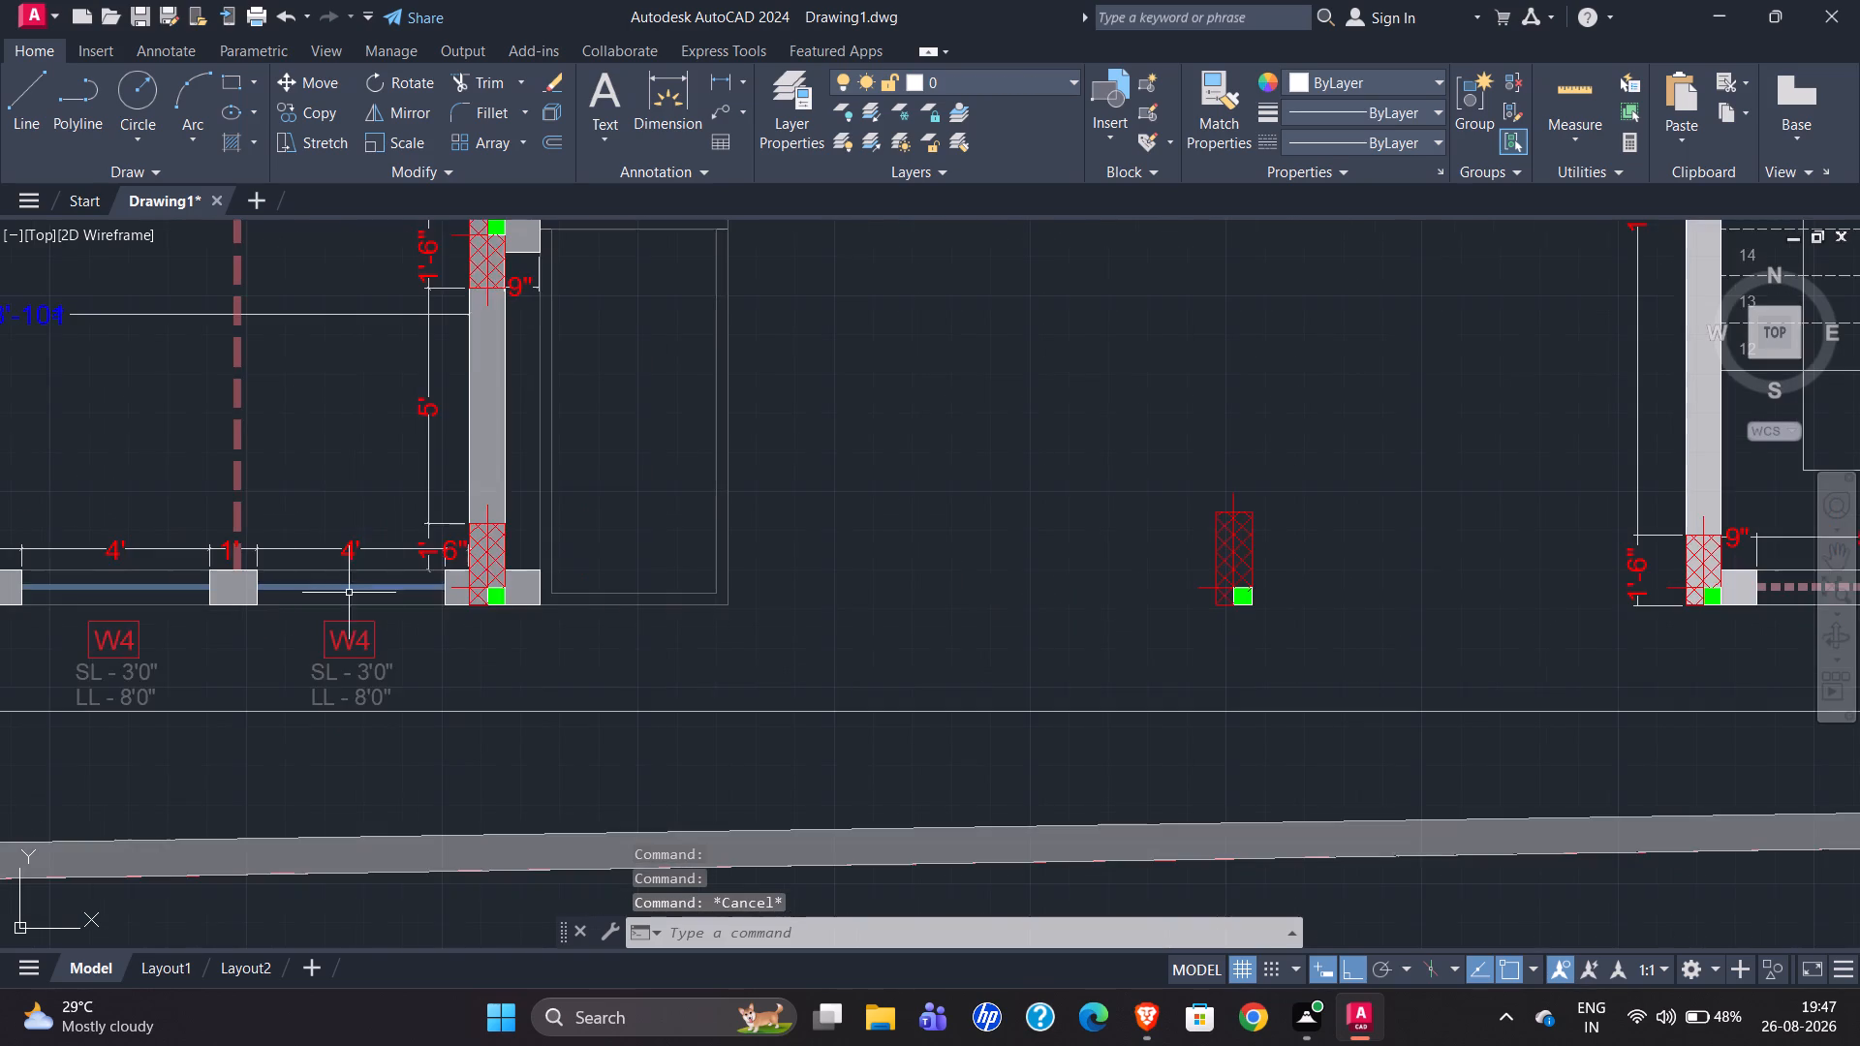
scroll(443, 571, up, 4)
scroll(526, 576, down, 2)
scroll(384, 623, down, 1)
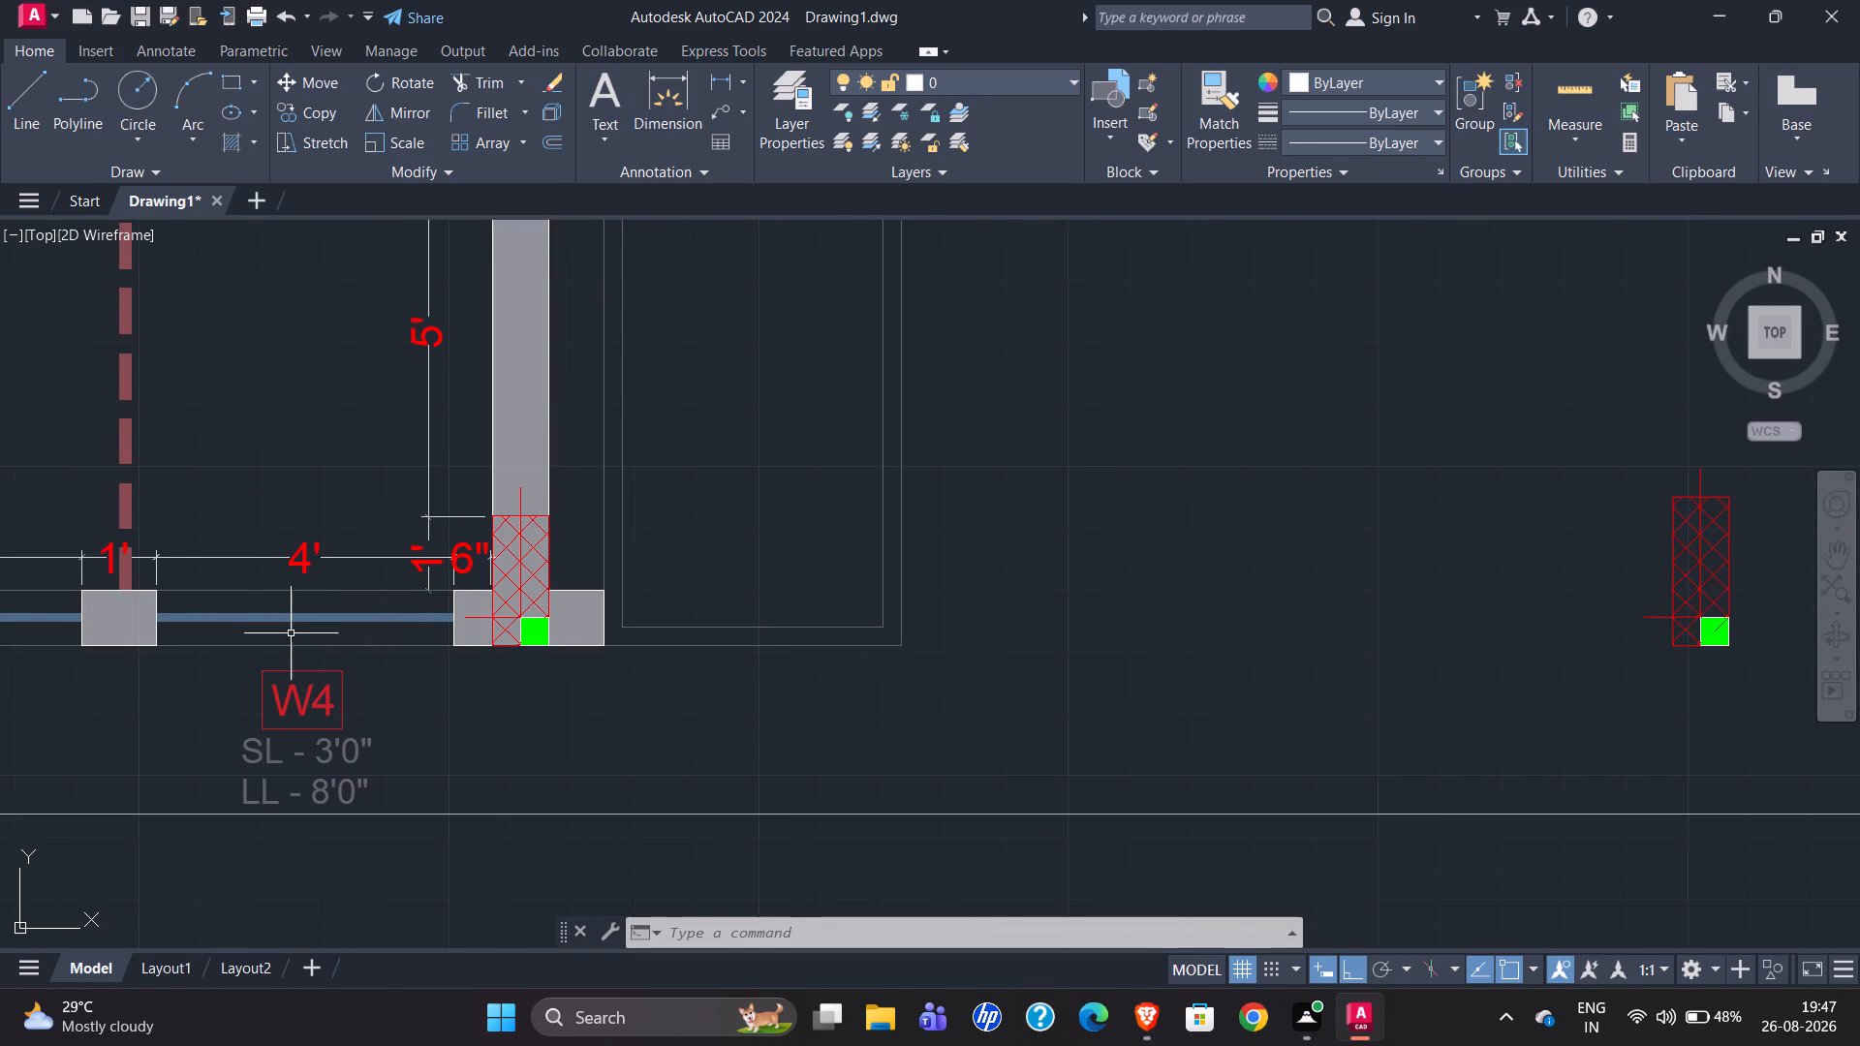
scroll(612, 663, down, 1)
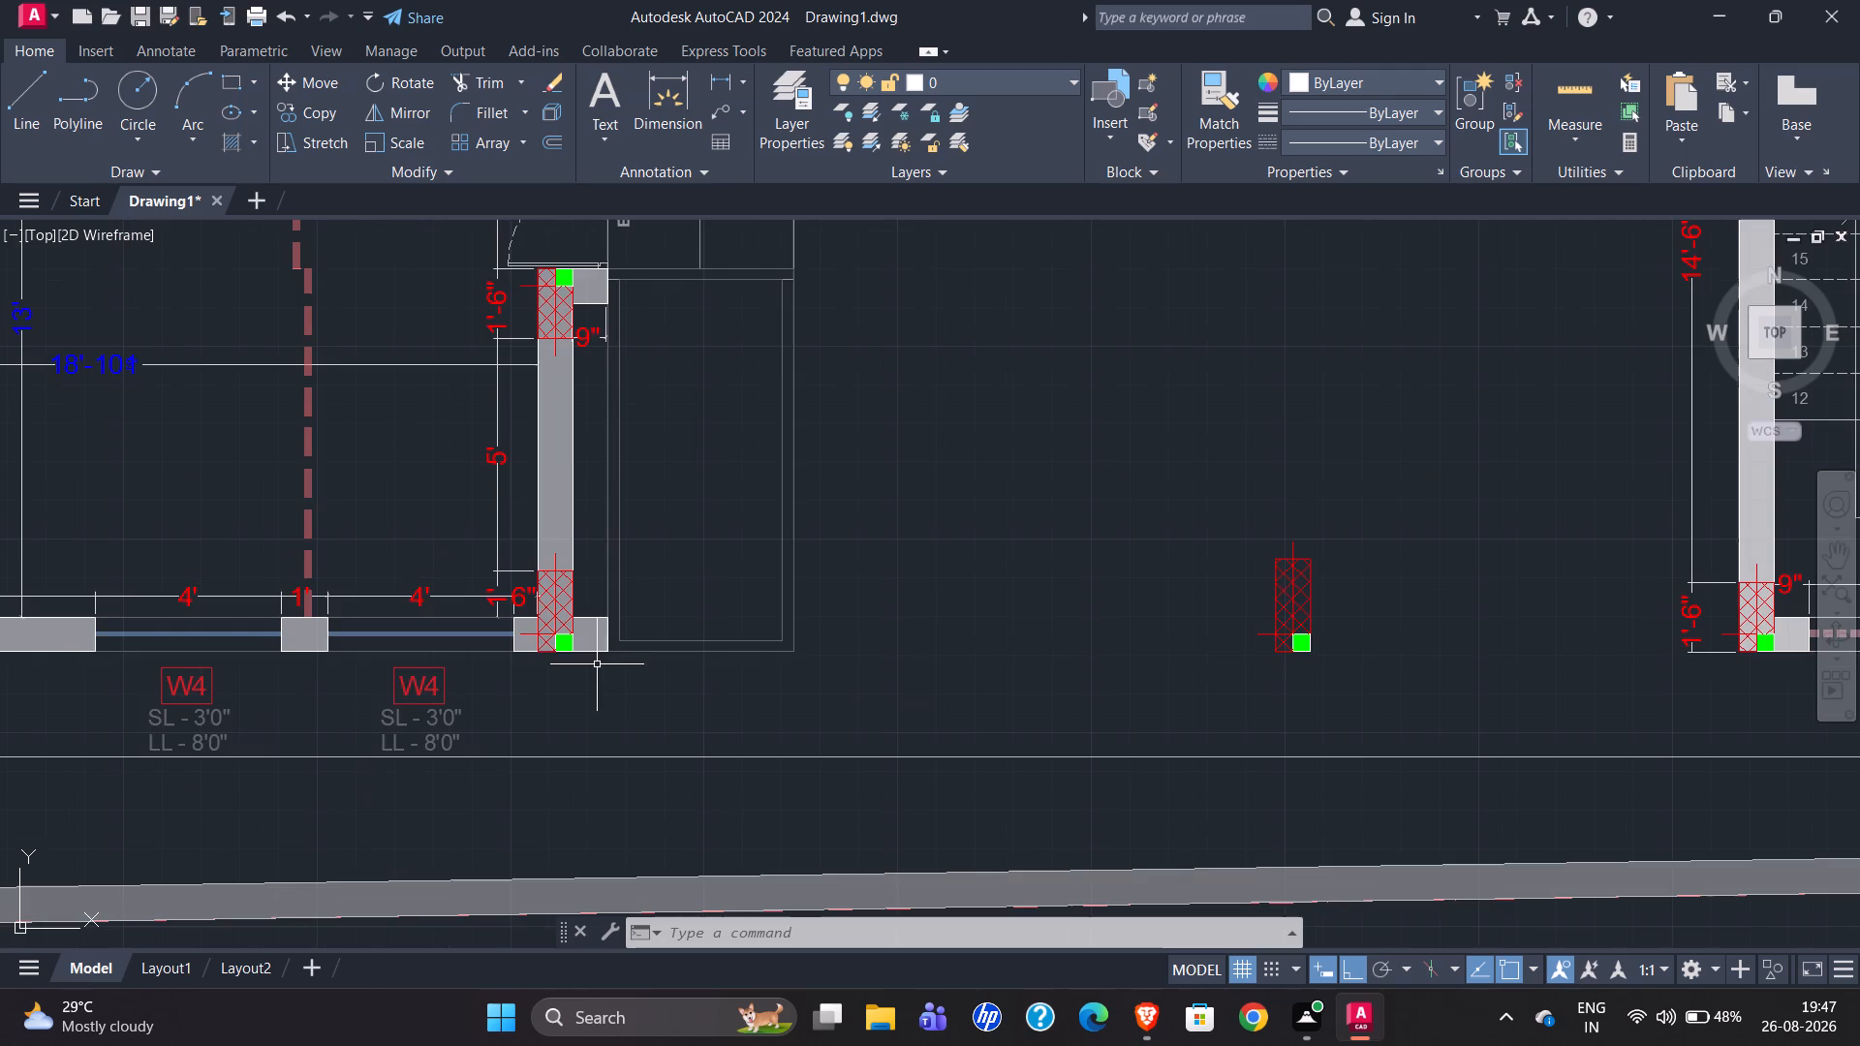
scroll(538, 614, up, 4)
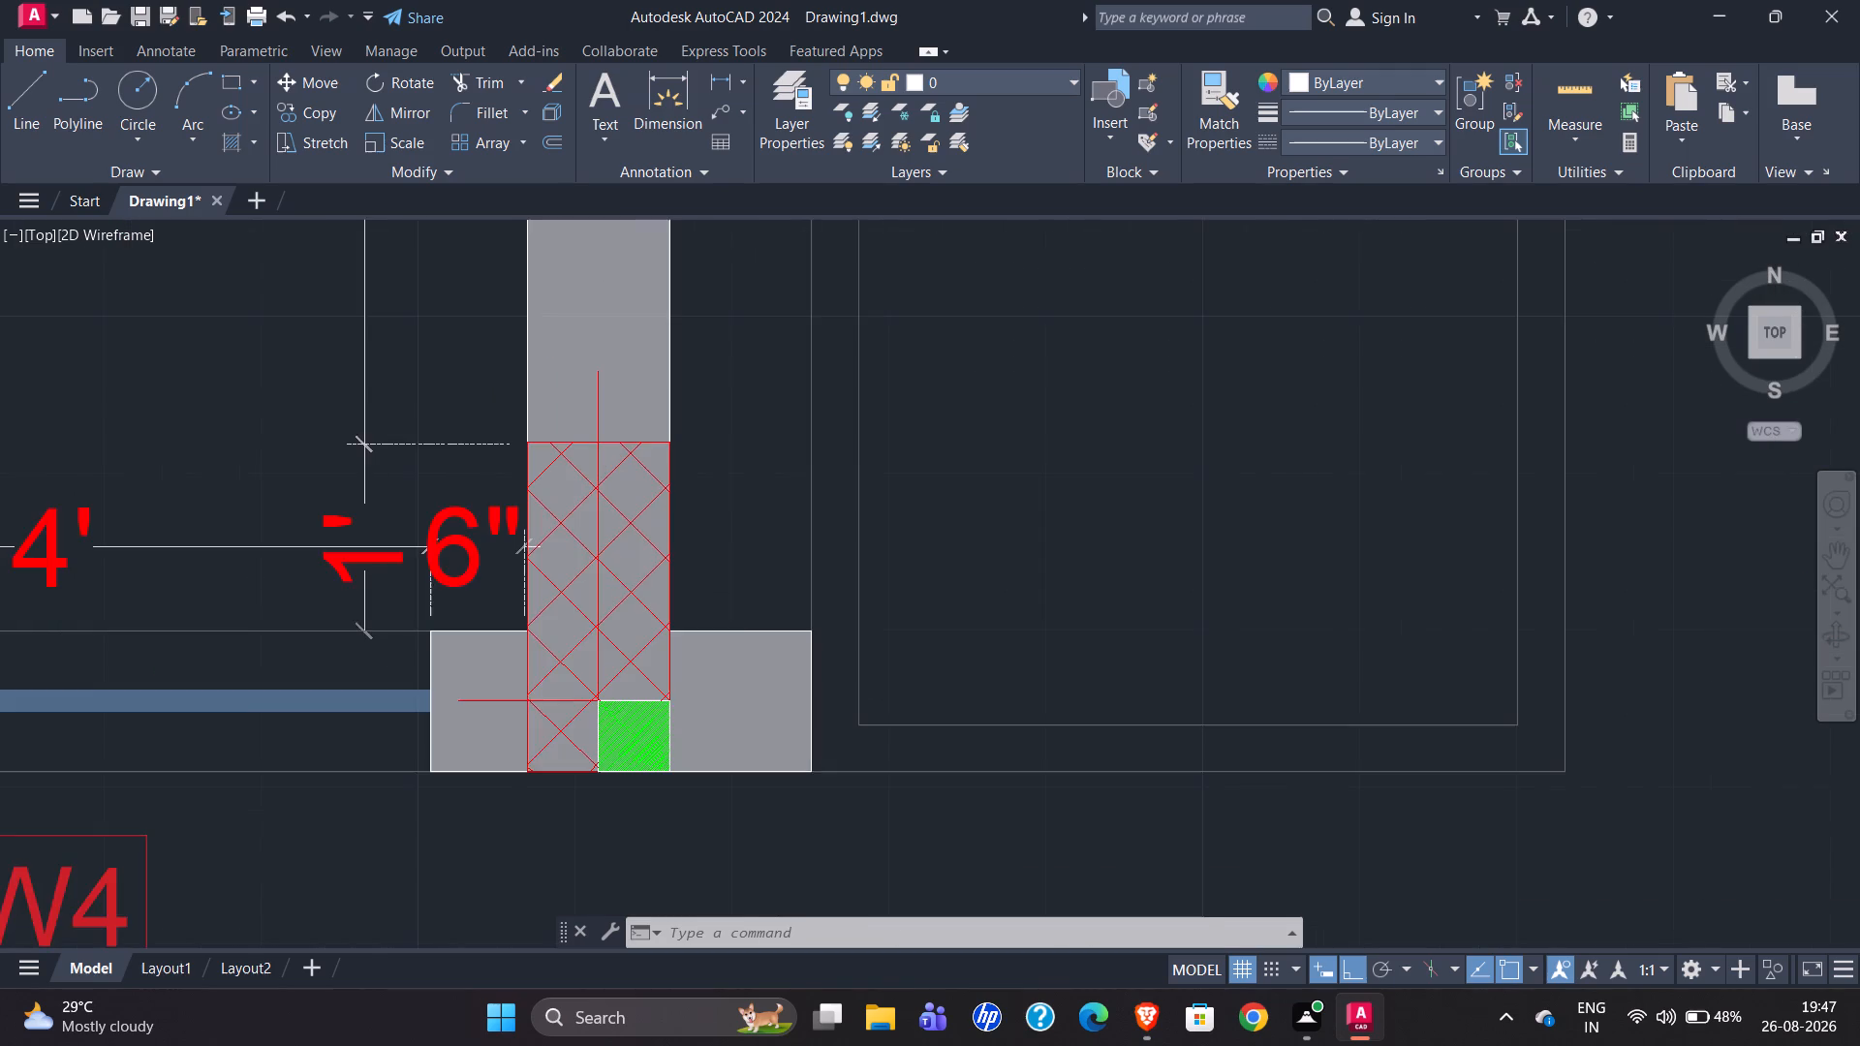
scroll(493, 620, down, 2)
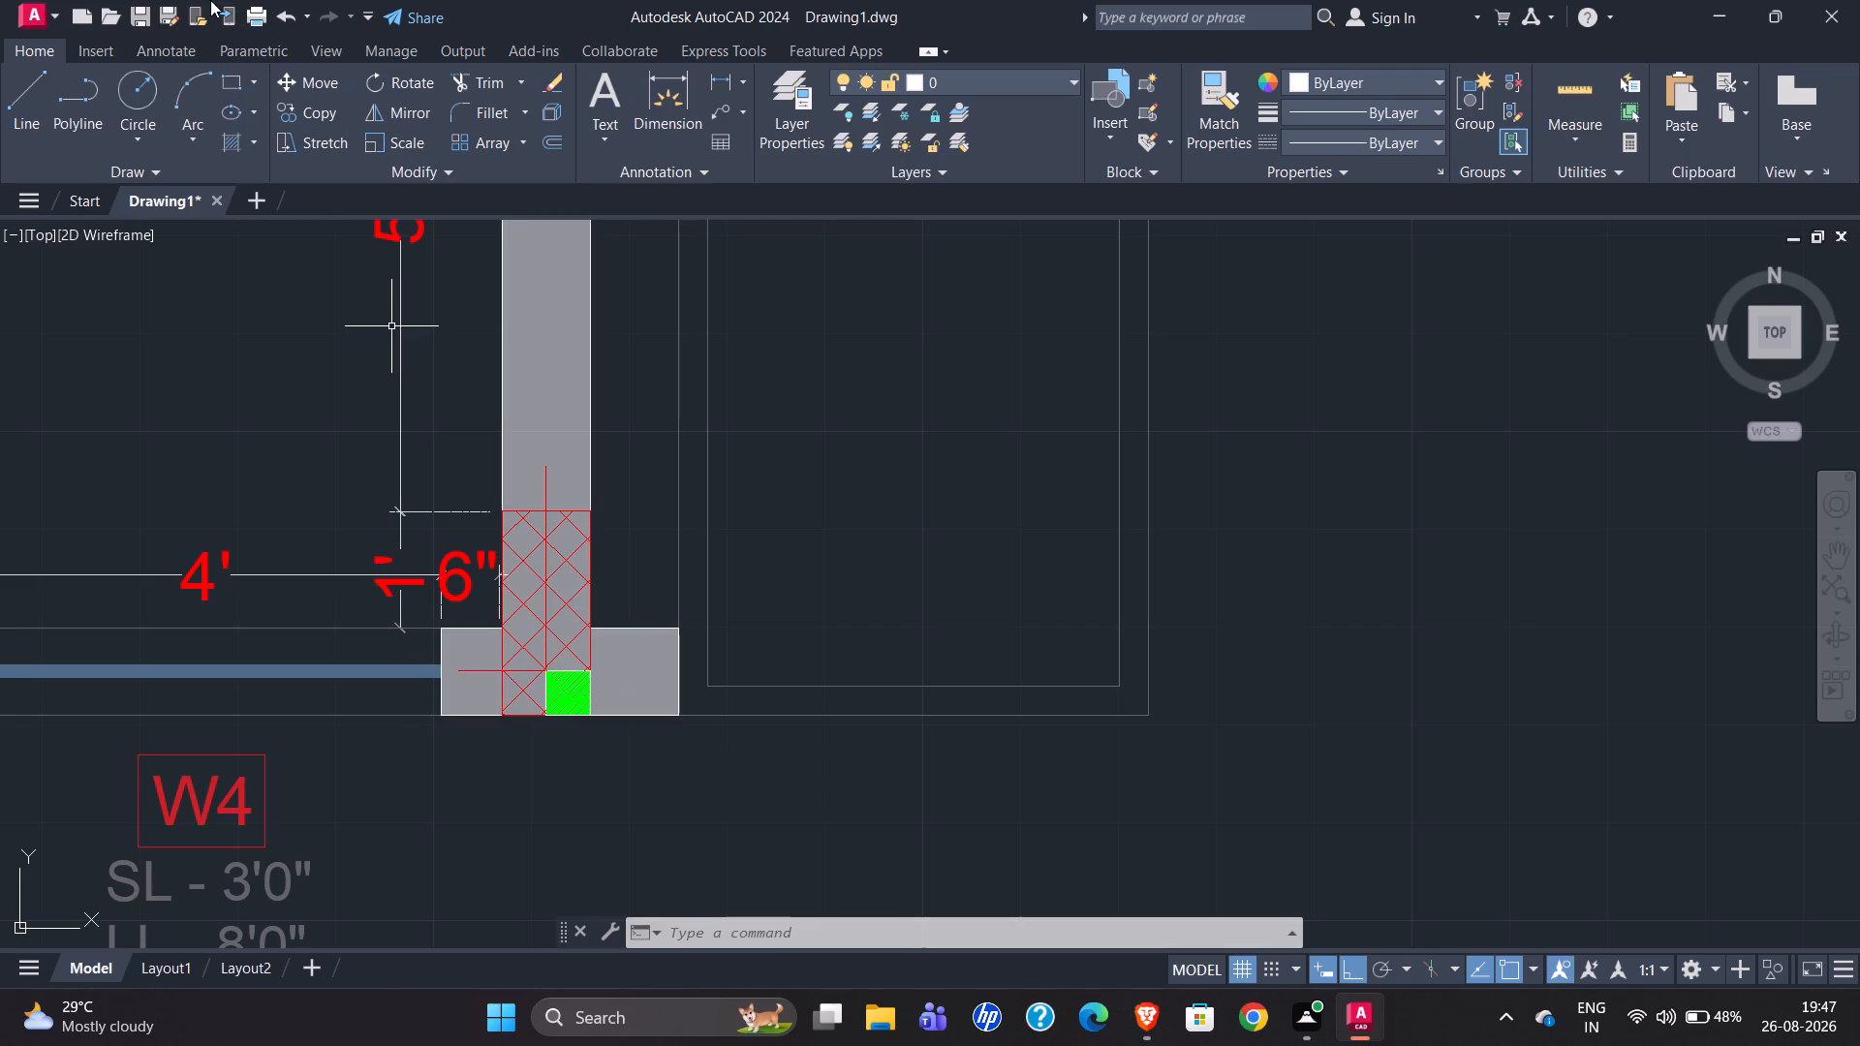
scroll(629, 522, down, 2)
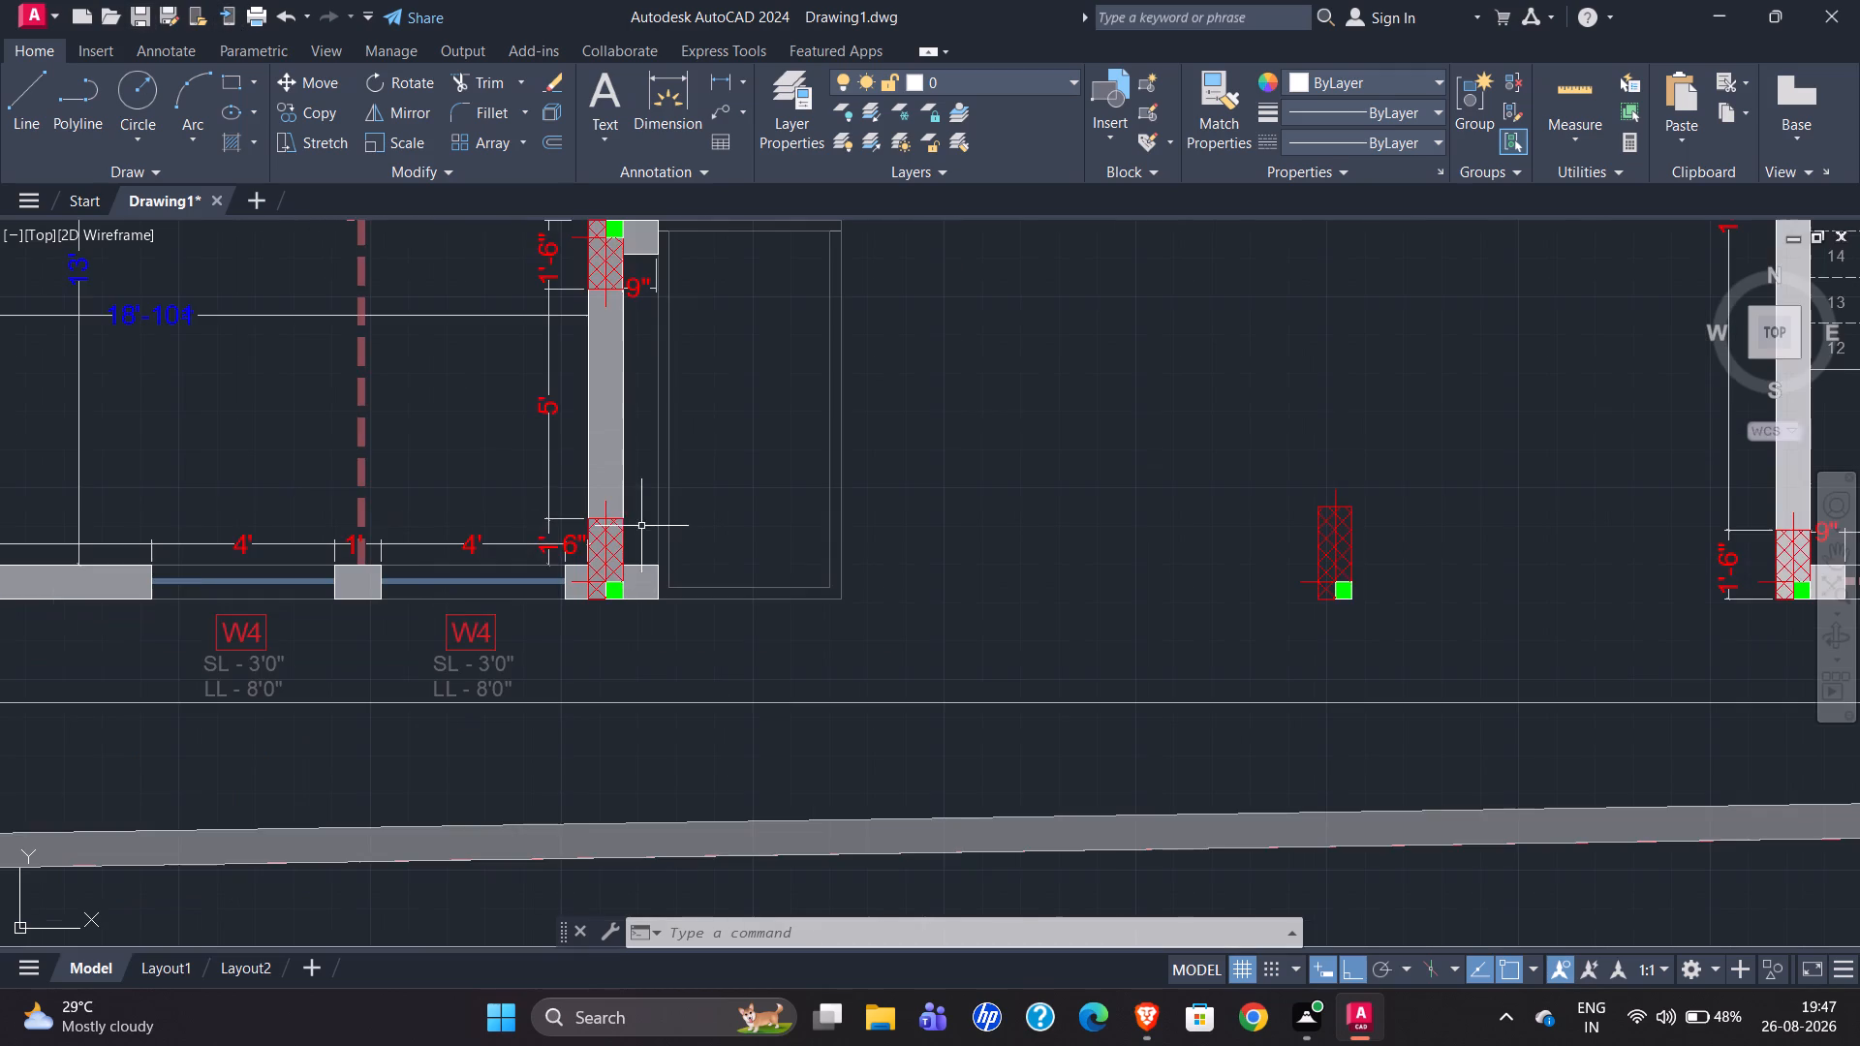
scroll(417, 579, up, 2)
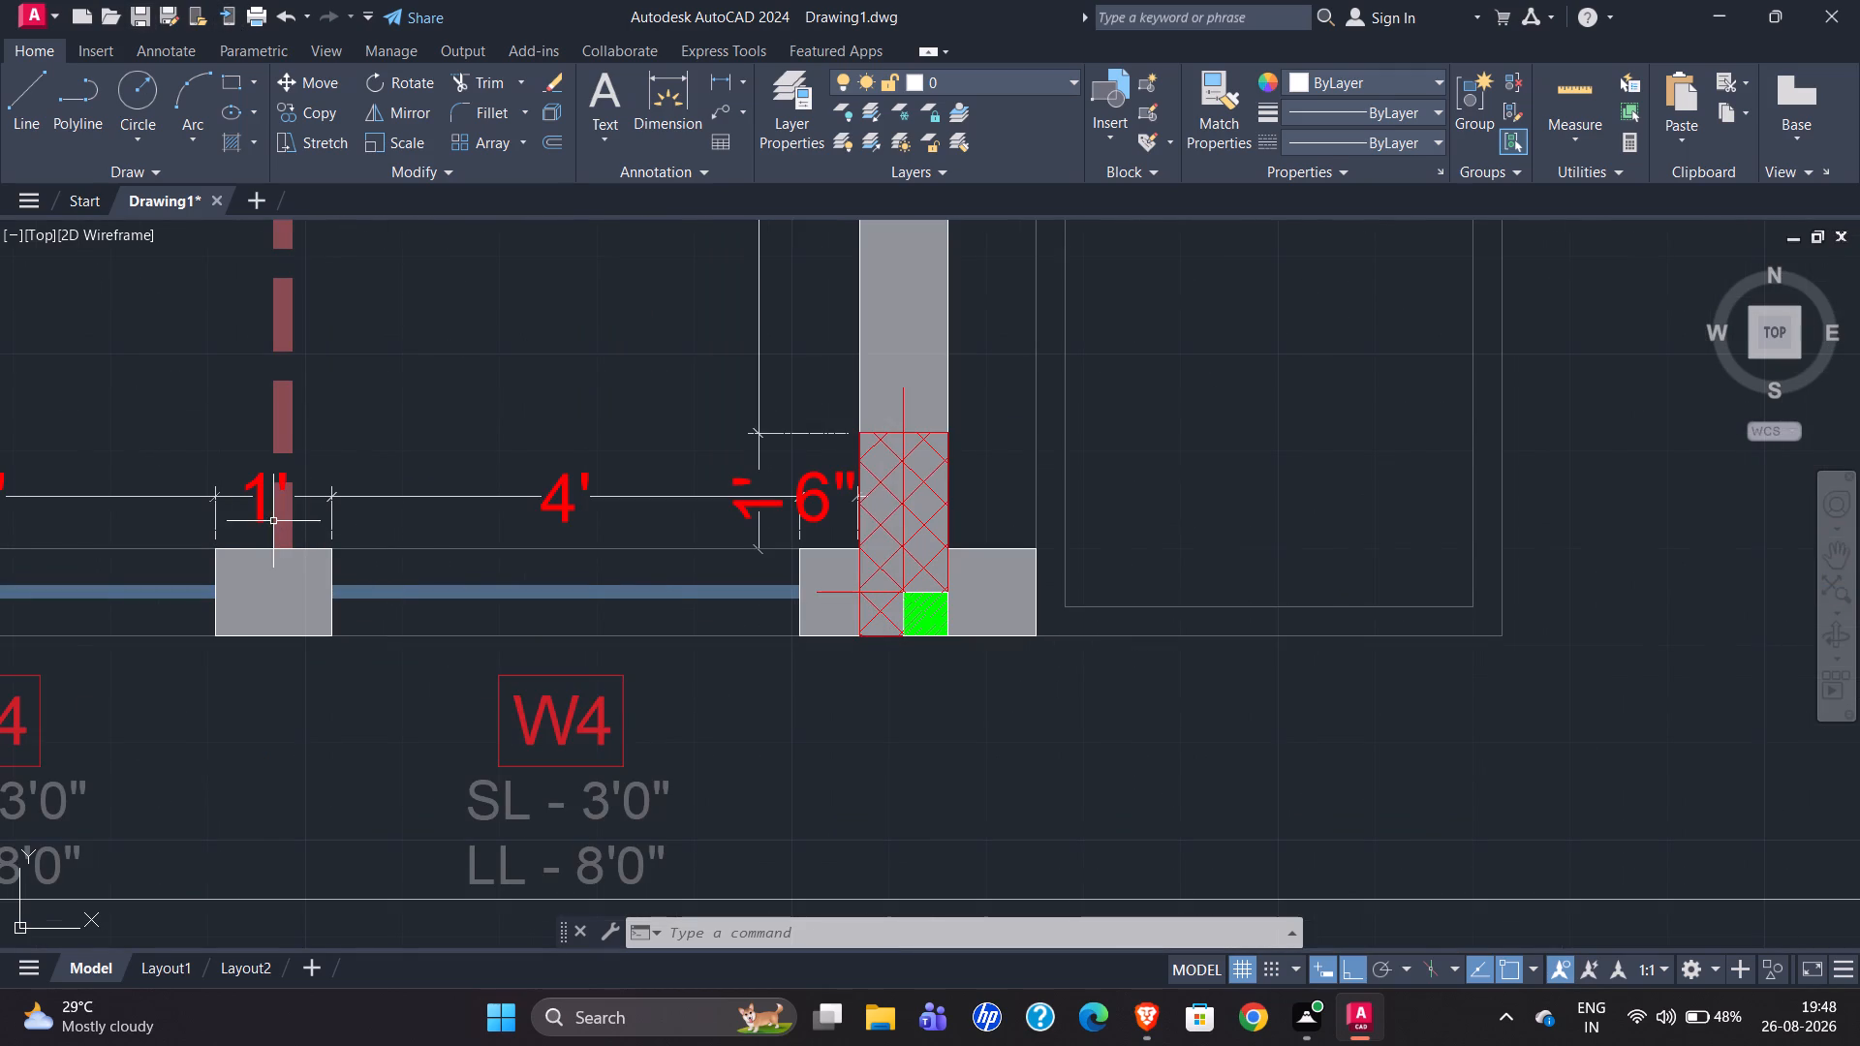
Draw a jamb line across the redrawn south wall's thickness, starting 6" west of the southeast inner corner.
scroll(247, 519, down, 1)
scroll(140, 538, down, 1)
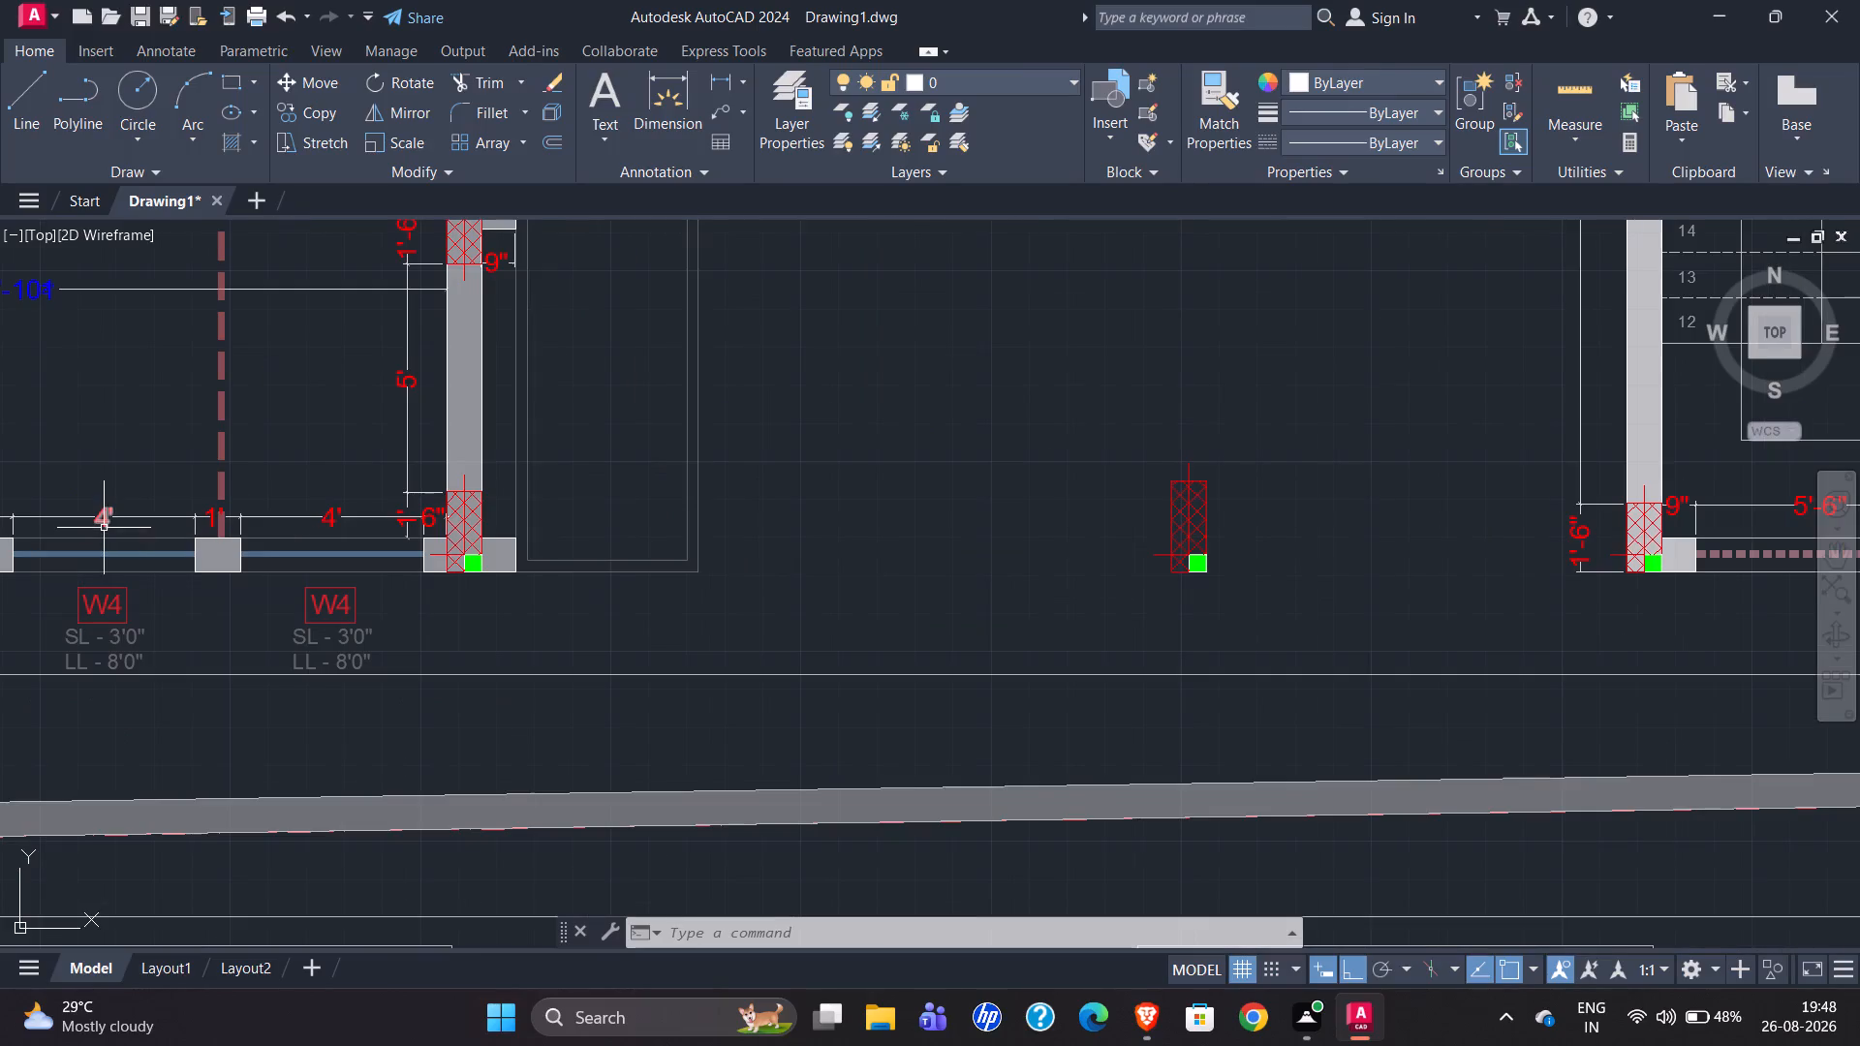
scroll(104, 528, down, 1)
scroll(312, 540, up, 4)
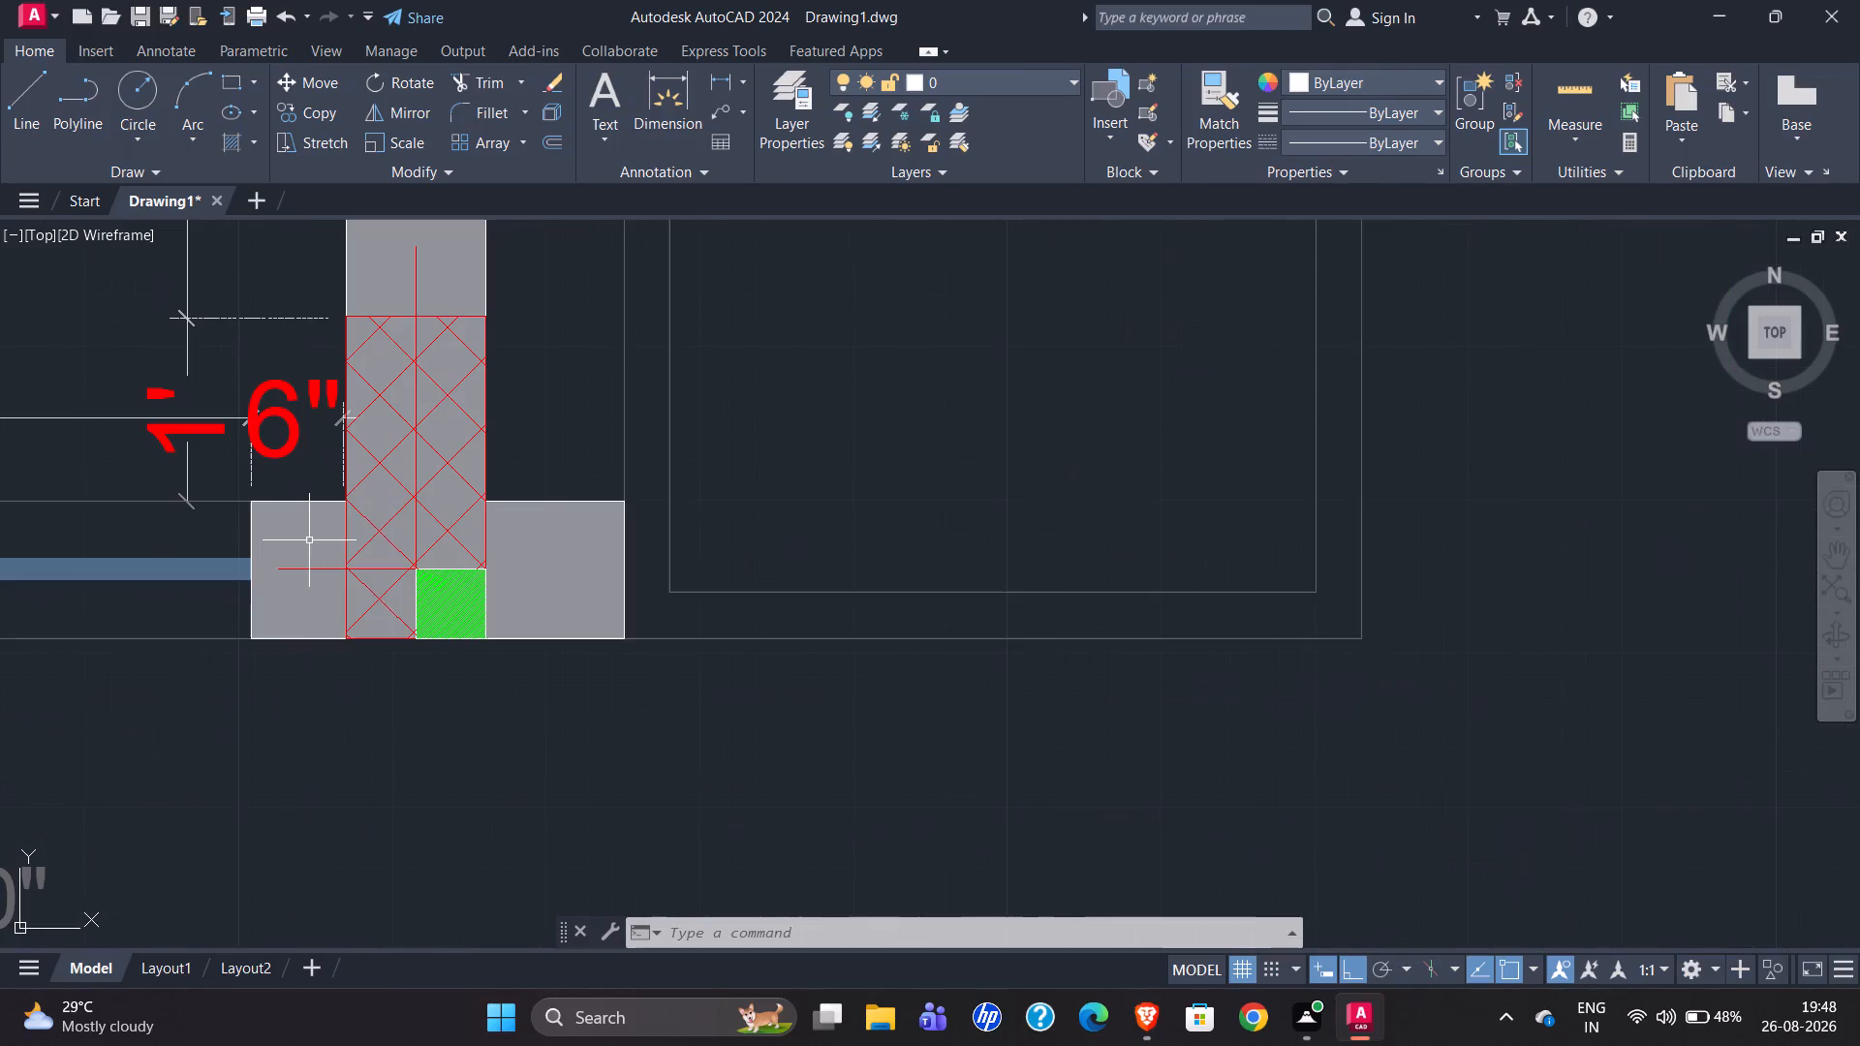
scroll(200, 528, down, 4)
scroll(459, 521, up, 1)
scroll(257, 495, down, 2)
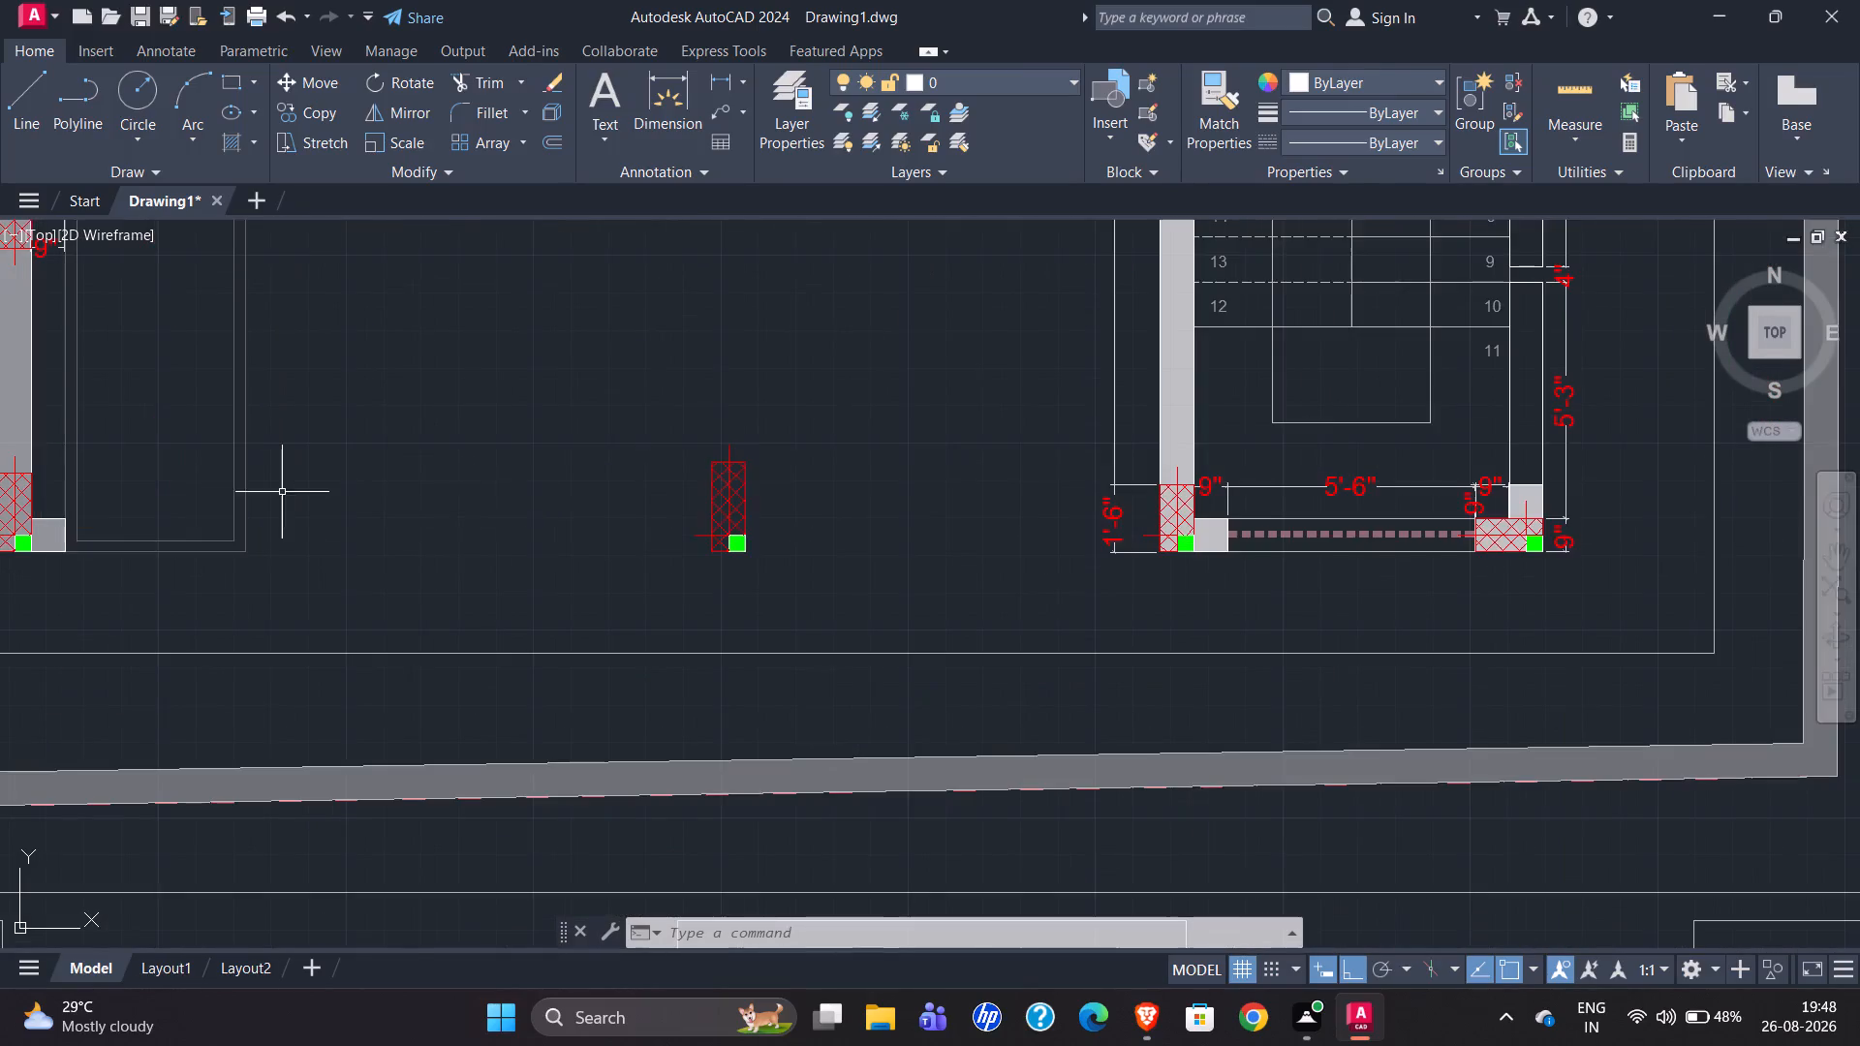
scroll(230, 496, down, 2)
scroll(1009, 517, up, 4)
scroll(699, 421, up, 2)
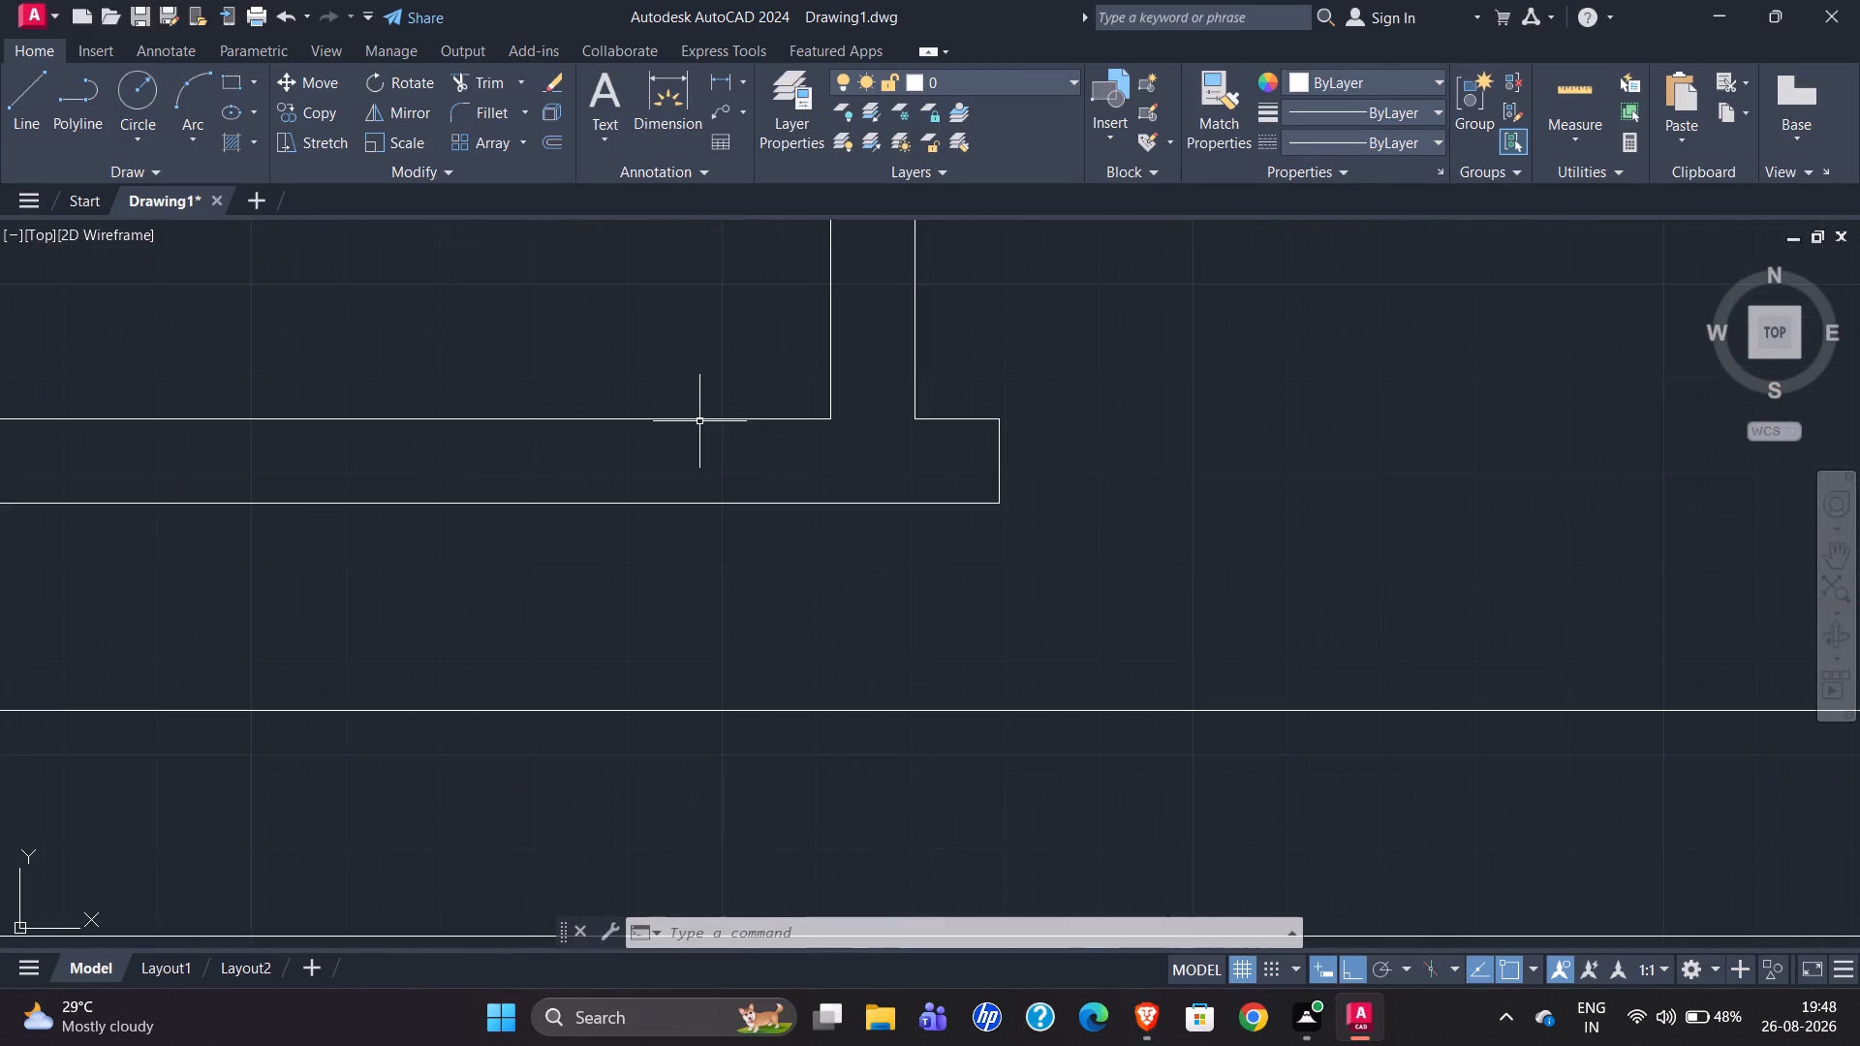
click(42, 110)
key(t)
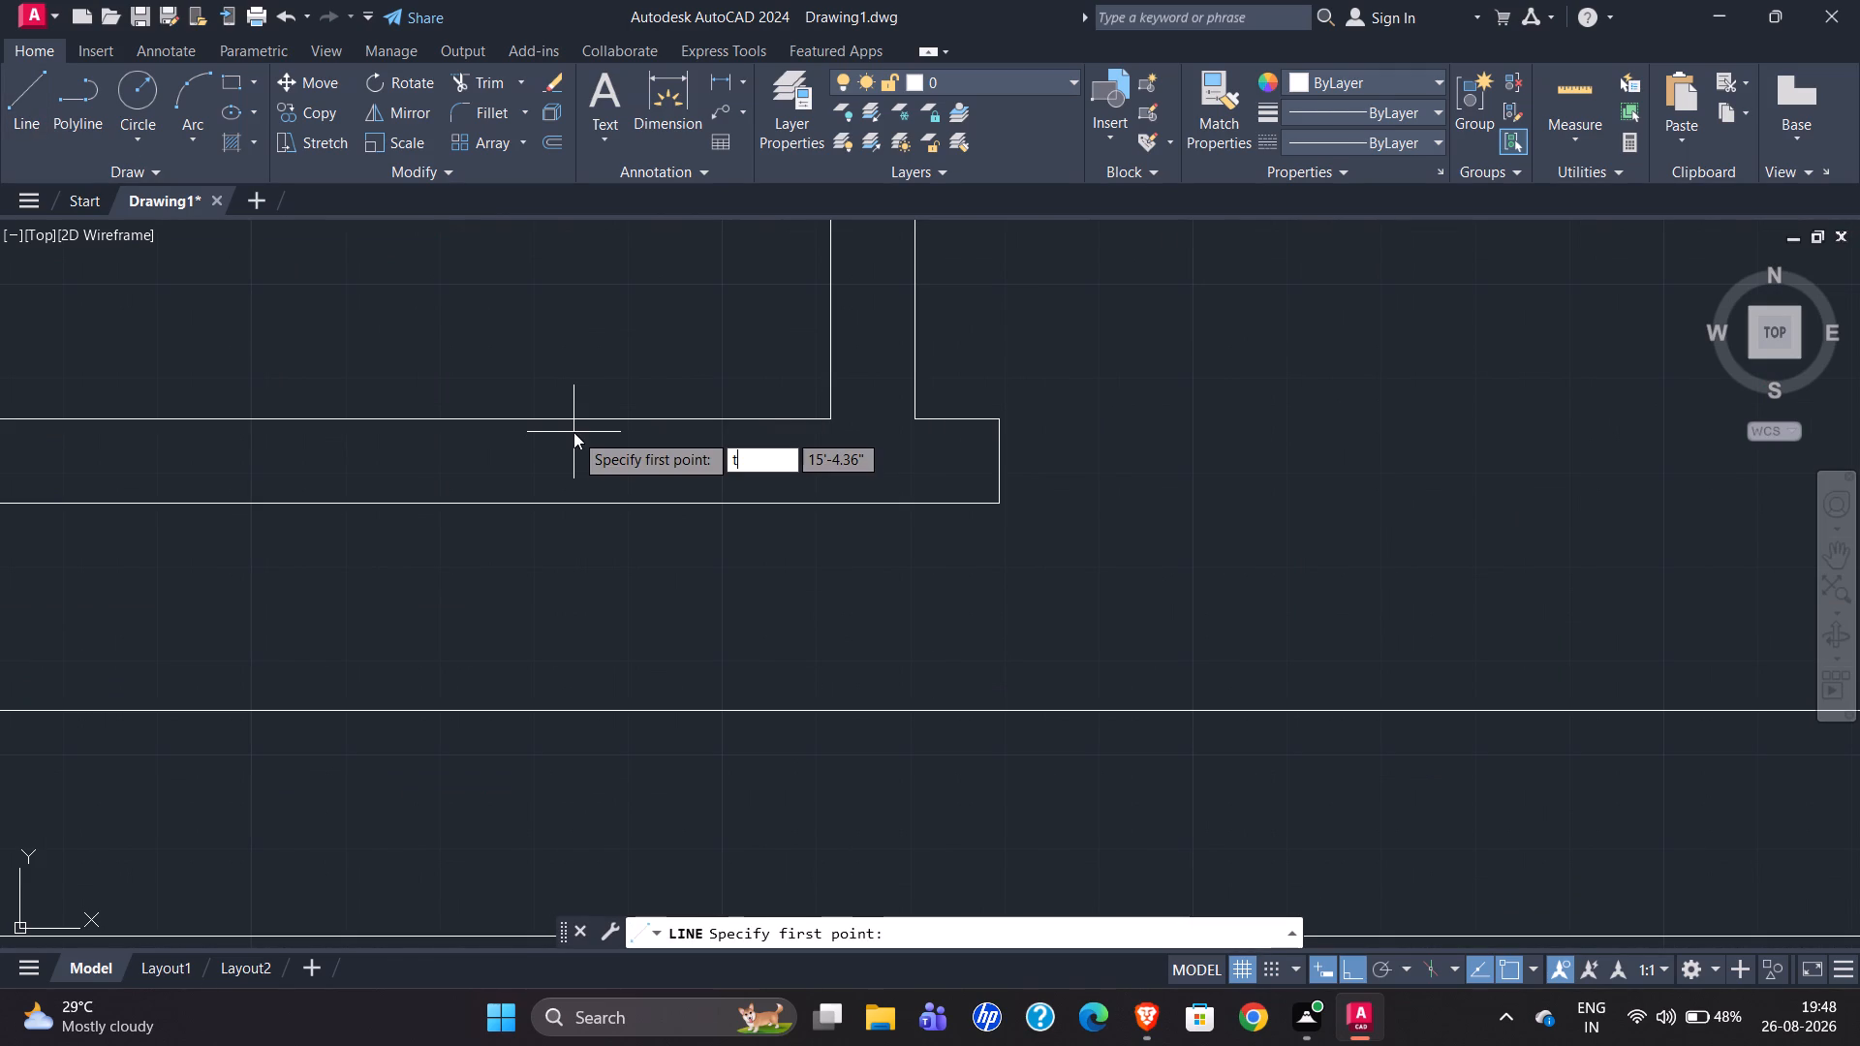
key(k)
key(Return)
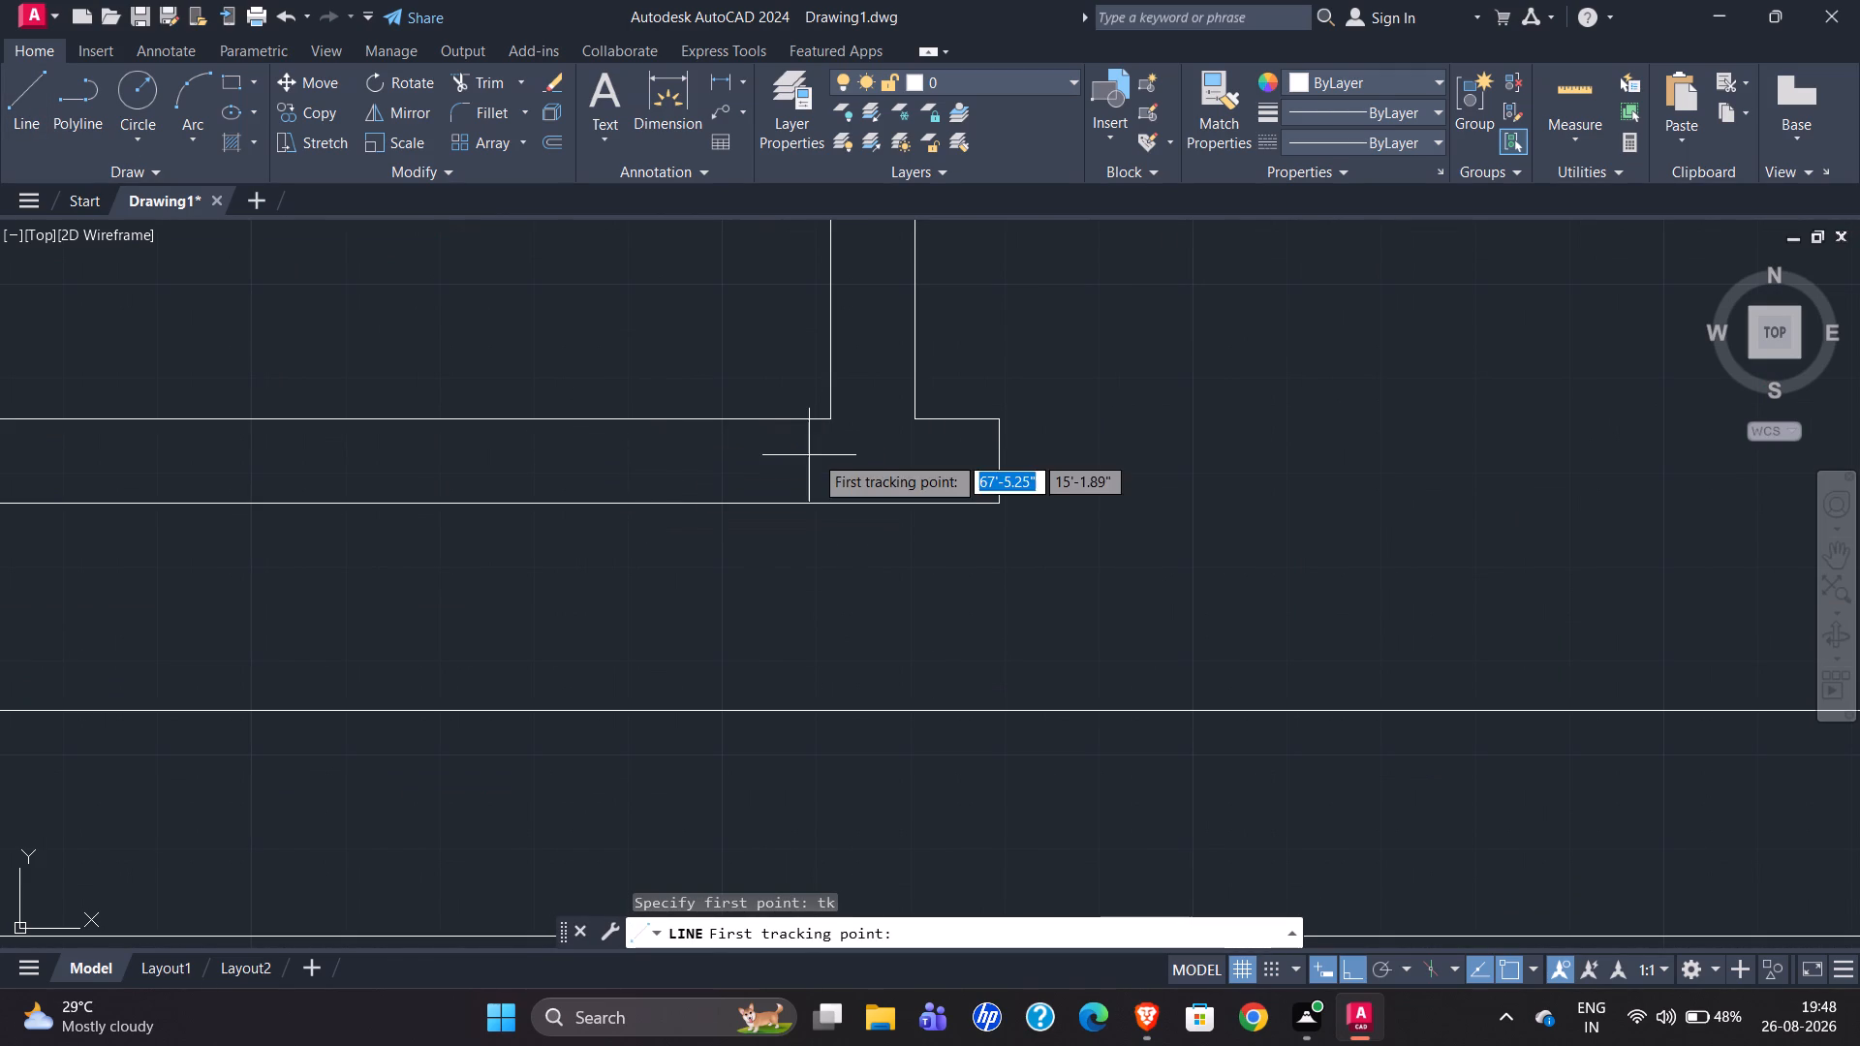
click(834, 418)
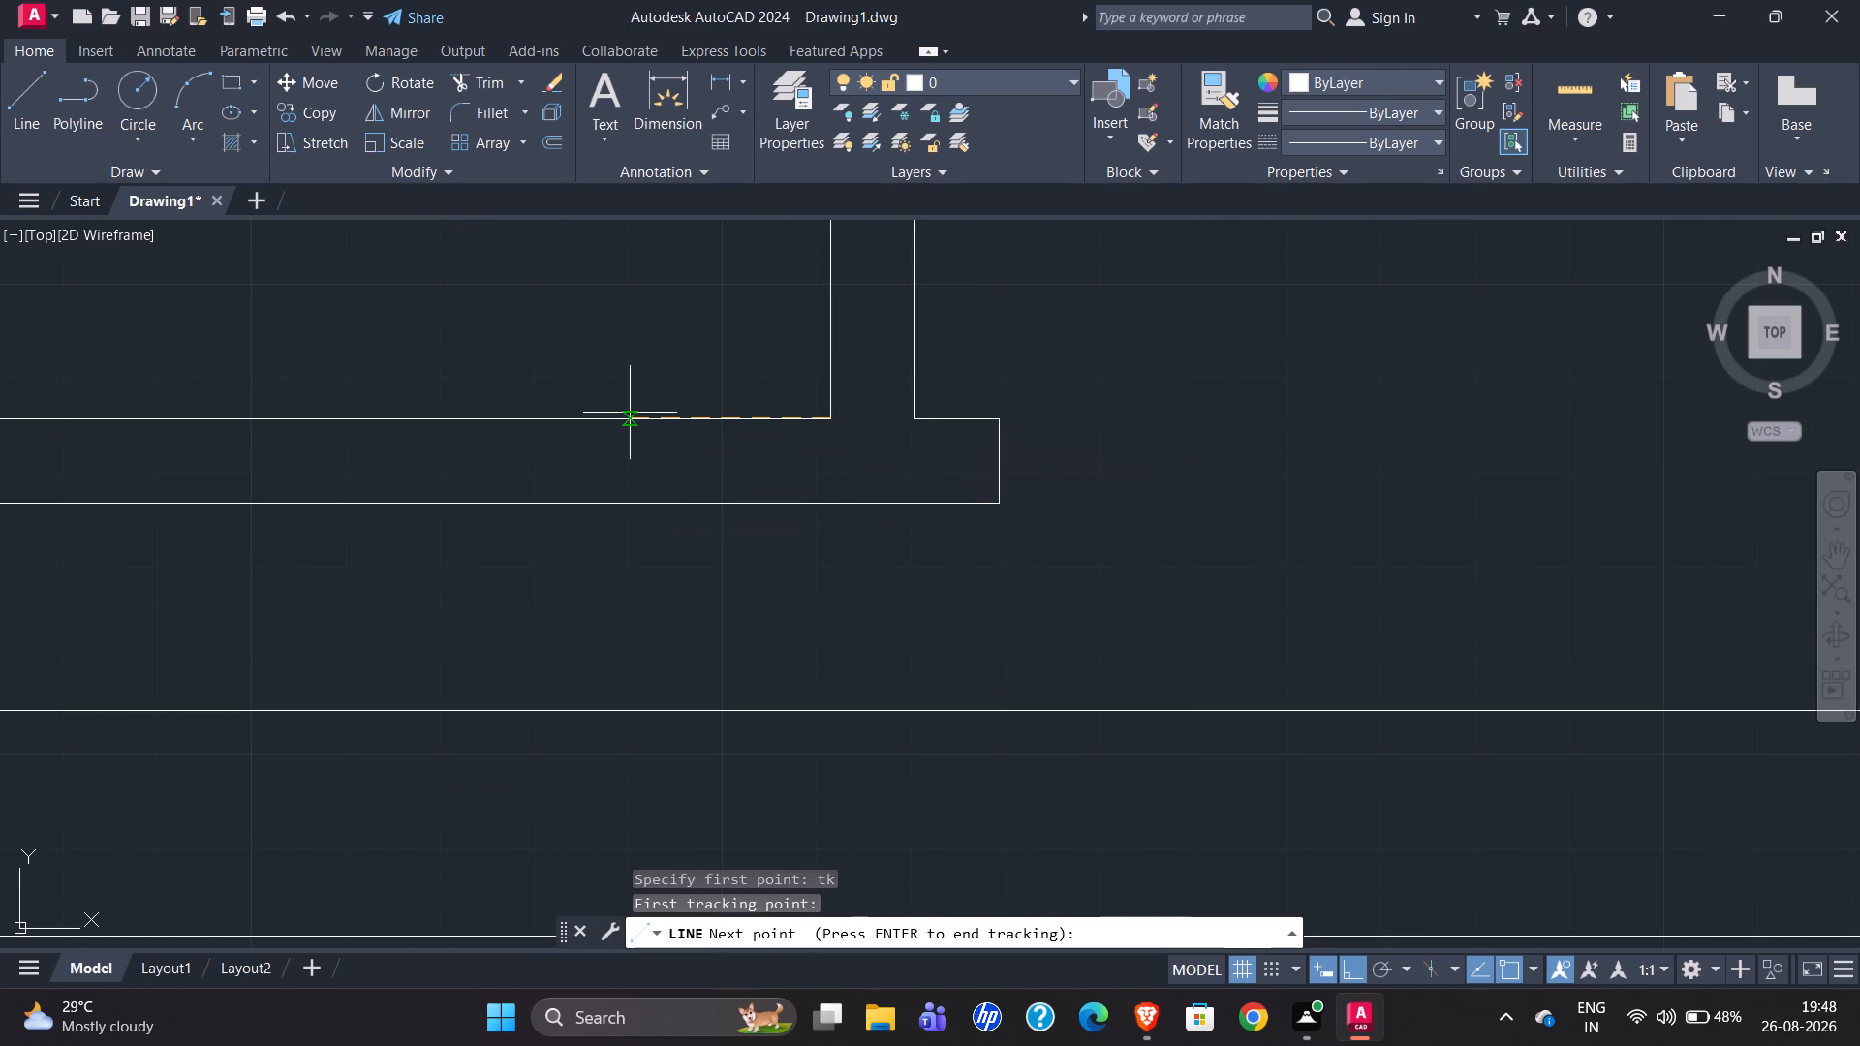
key(6)
key(shift+quotedbl)
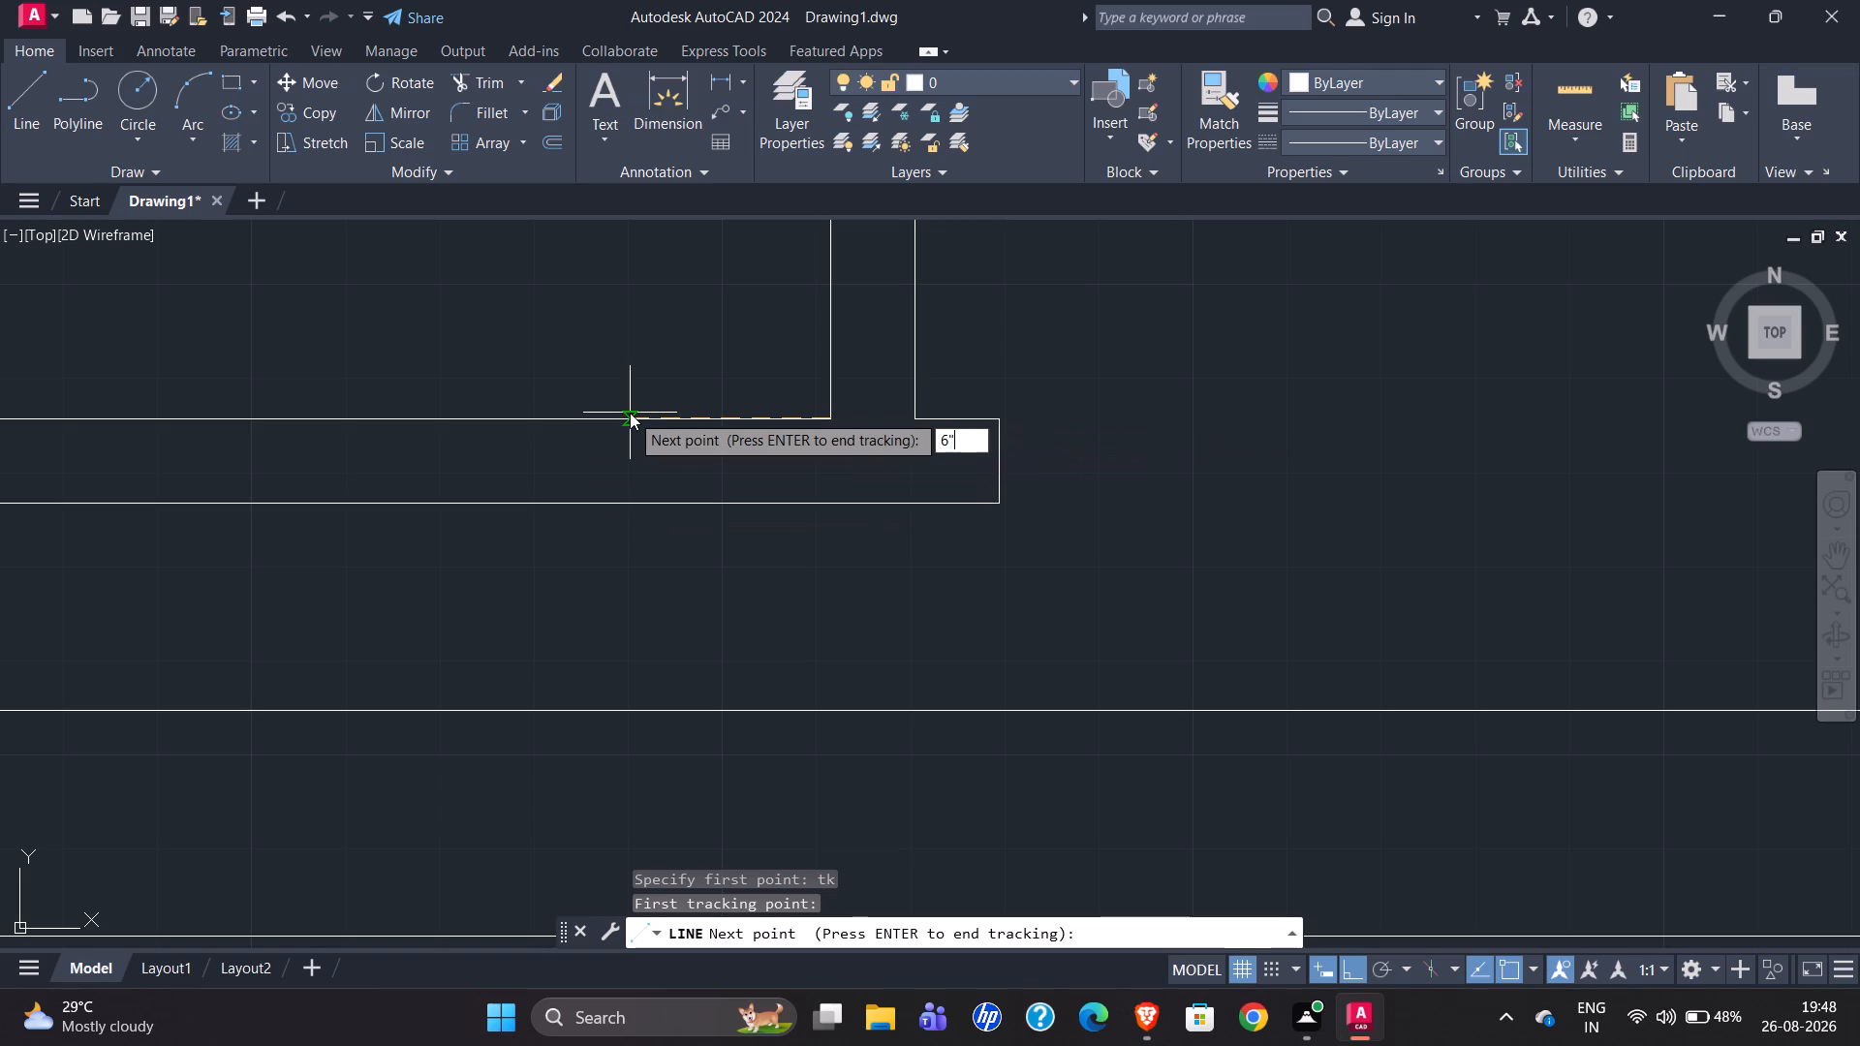
key(Return)
key(Return)
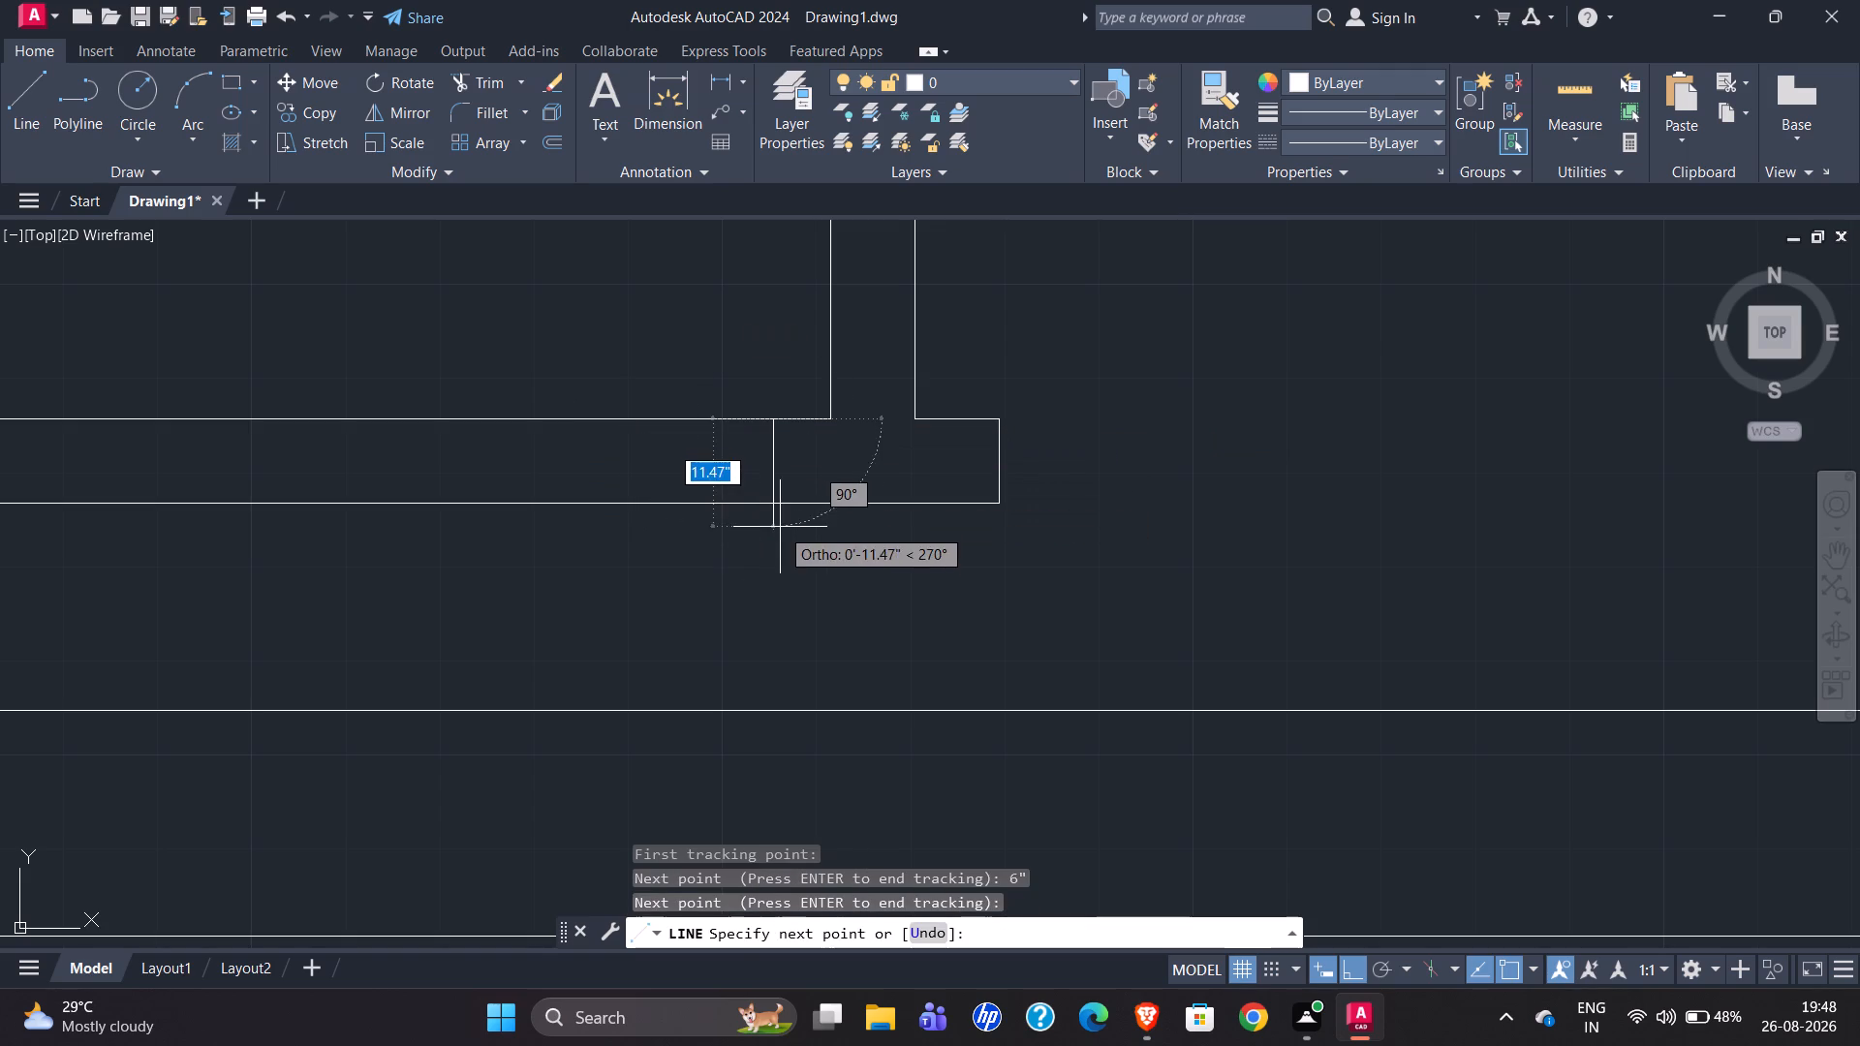
click(773, 507)
key(Escape)
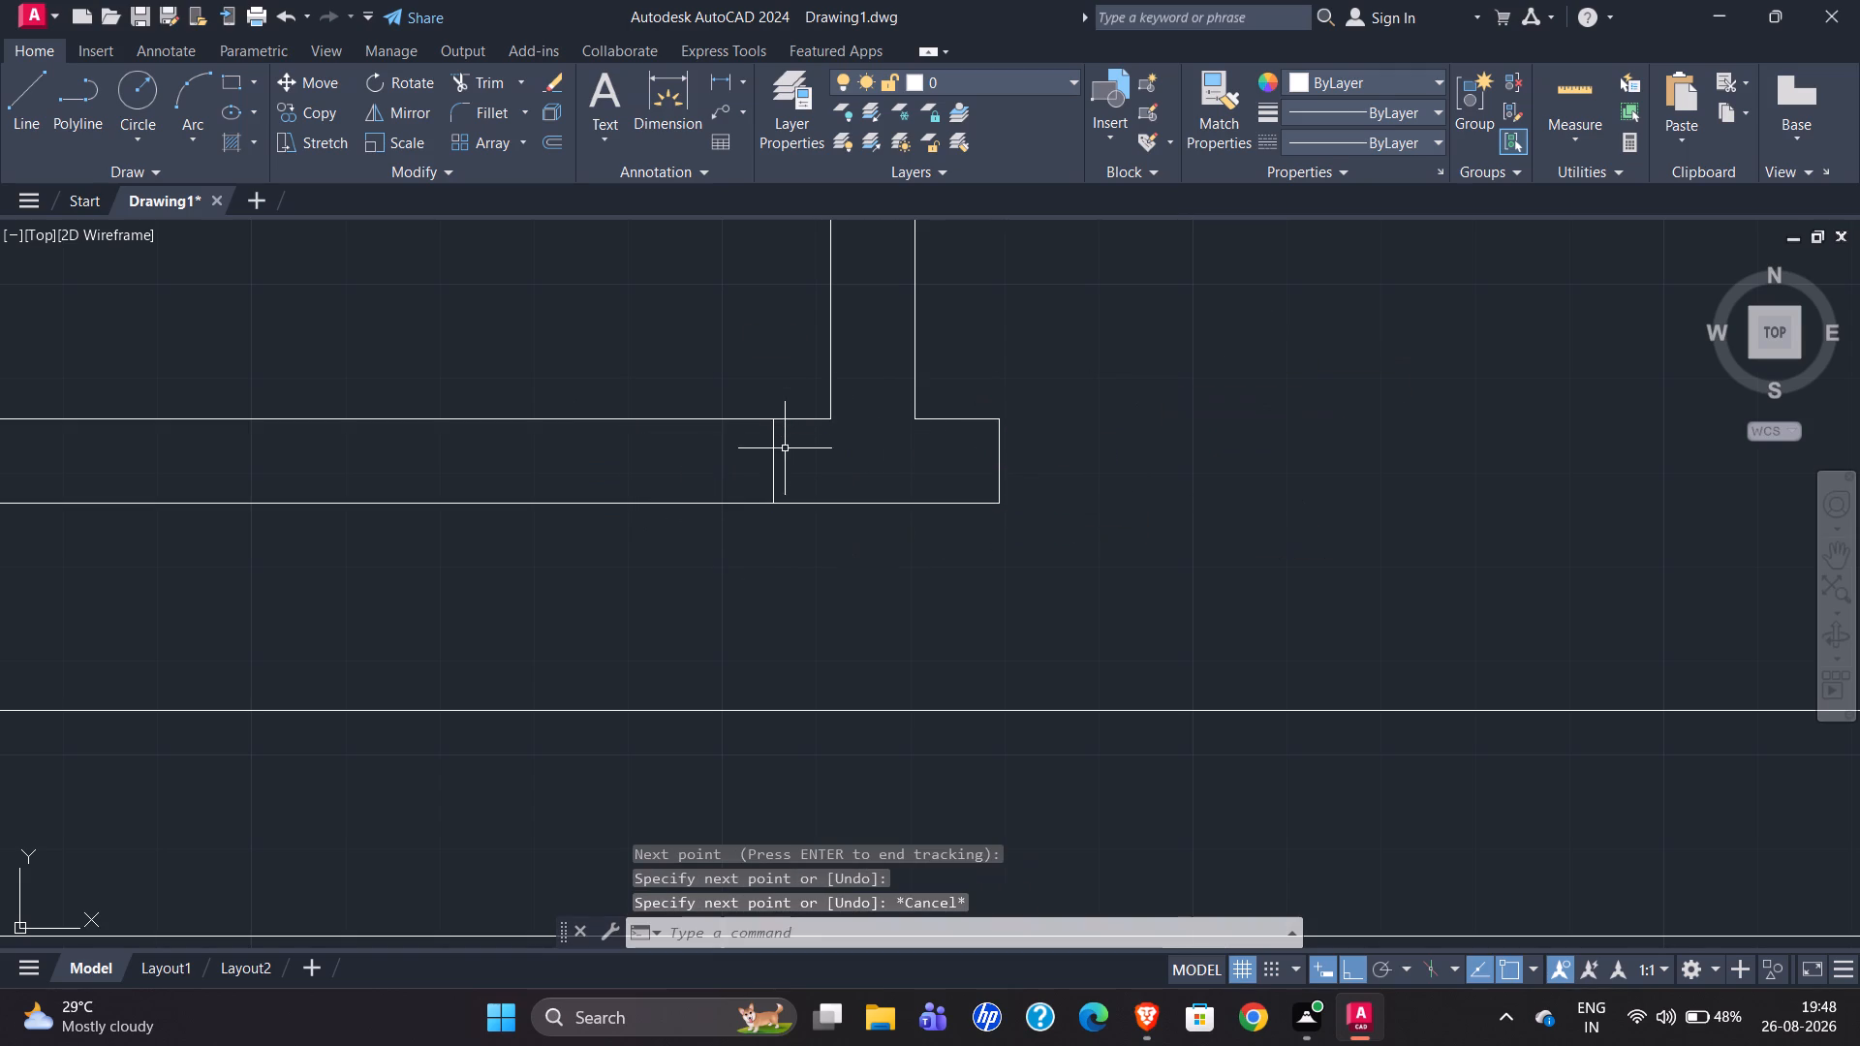
Offset the new jamb line 4' west to mark the far side of the eastern W4 window opening.
click(771, 452)
key(o)
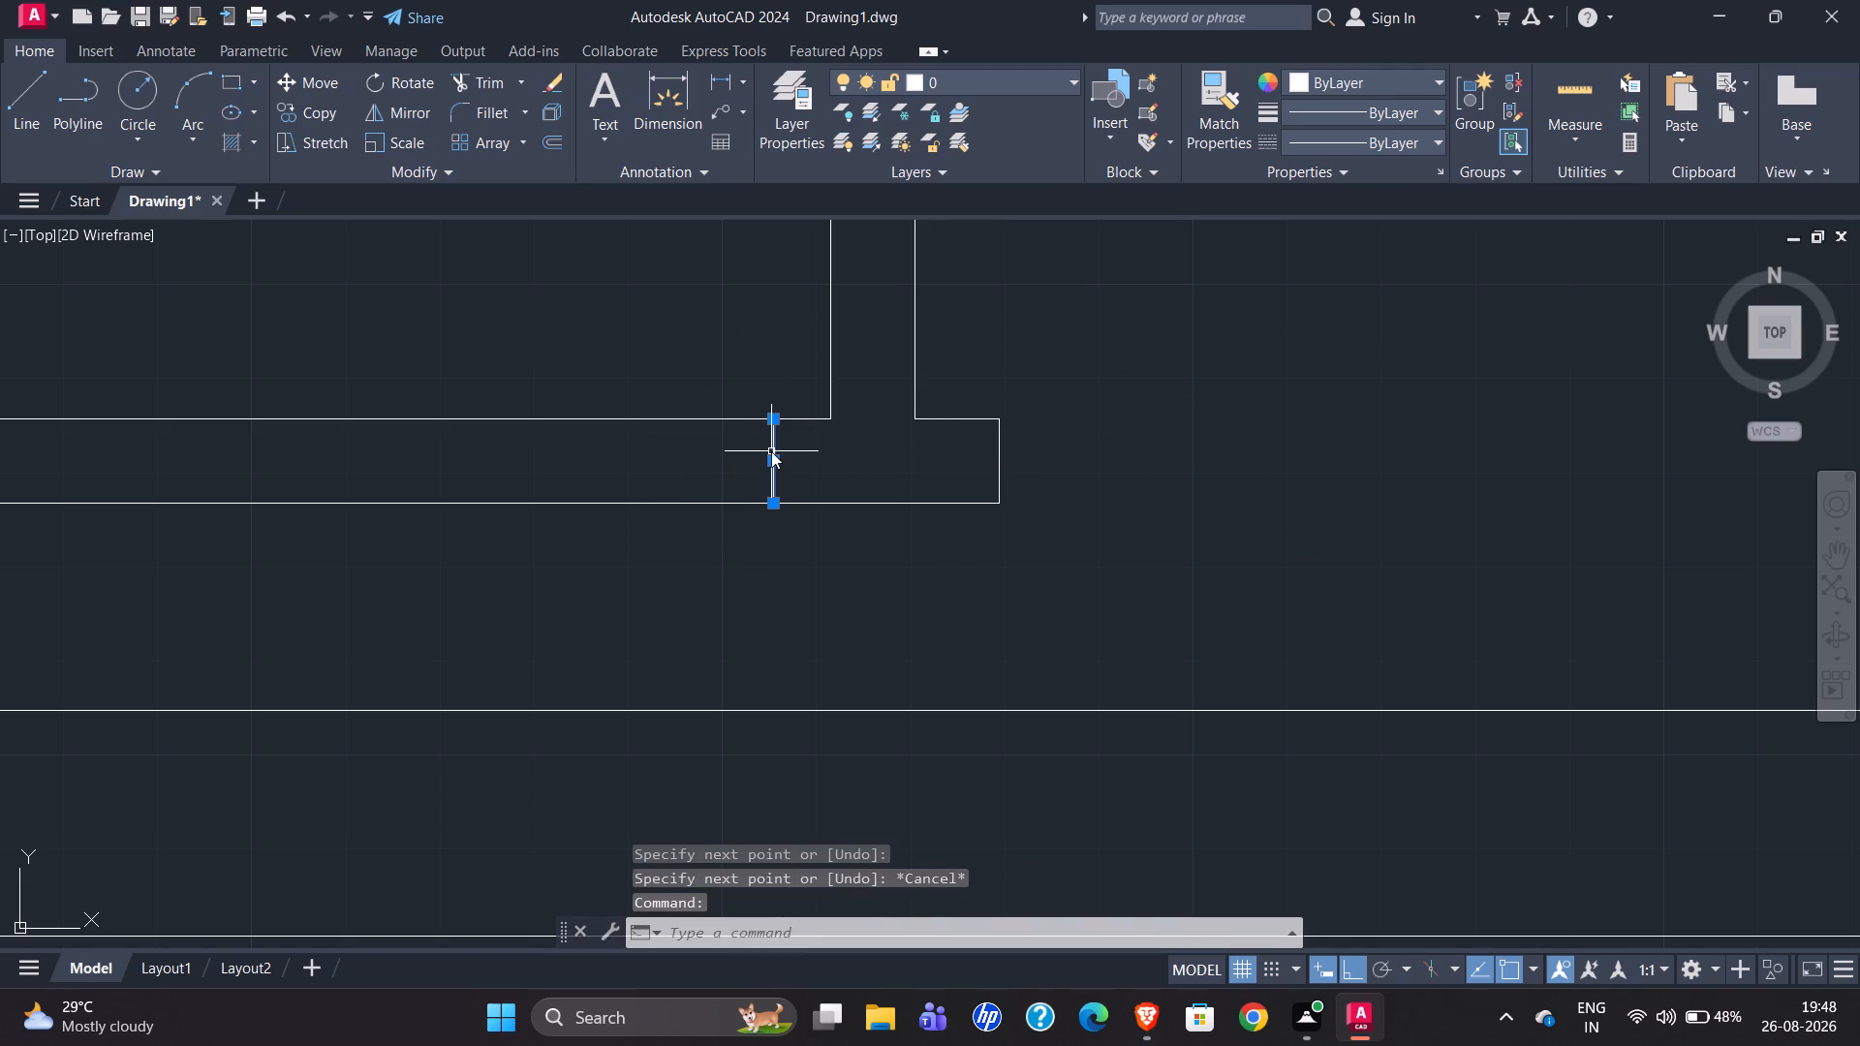
key(Return)
key(4)
key(shift+quotedbl)
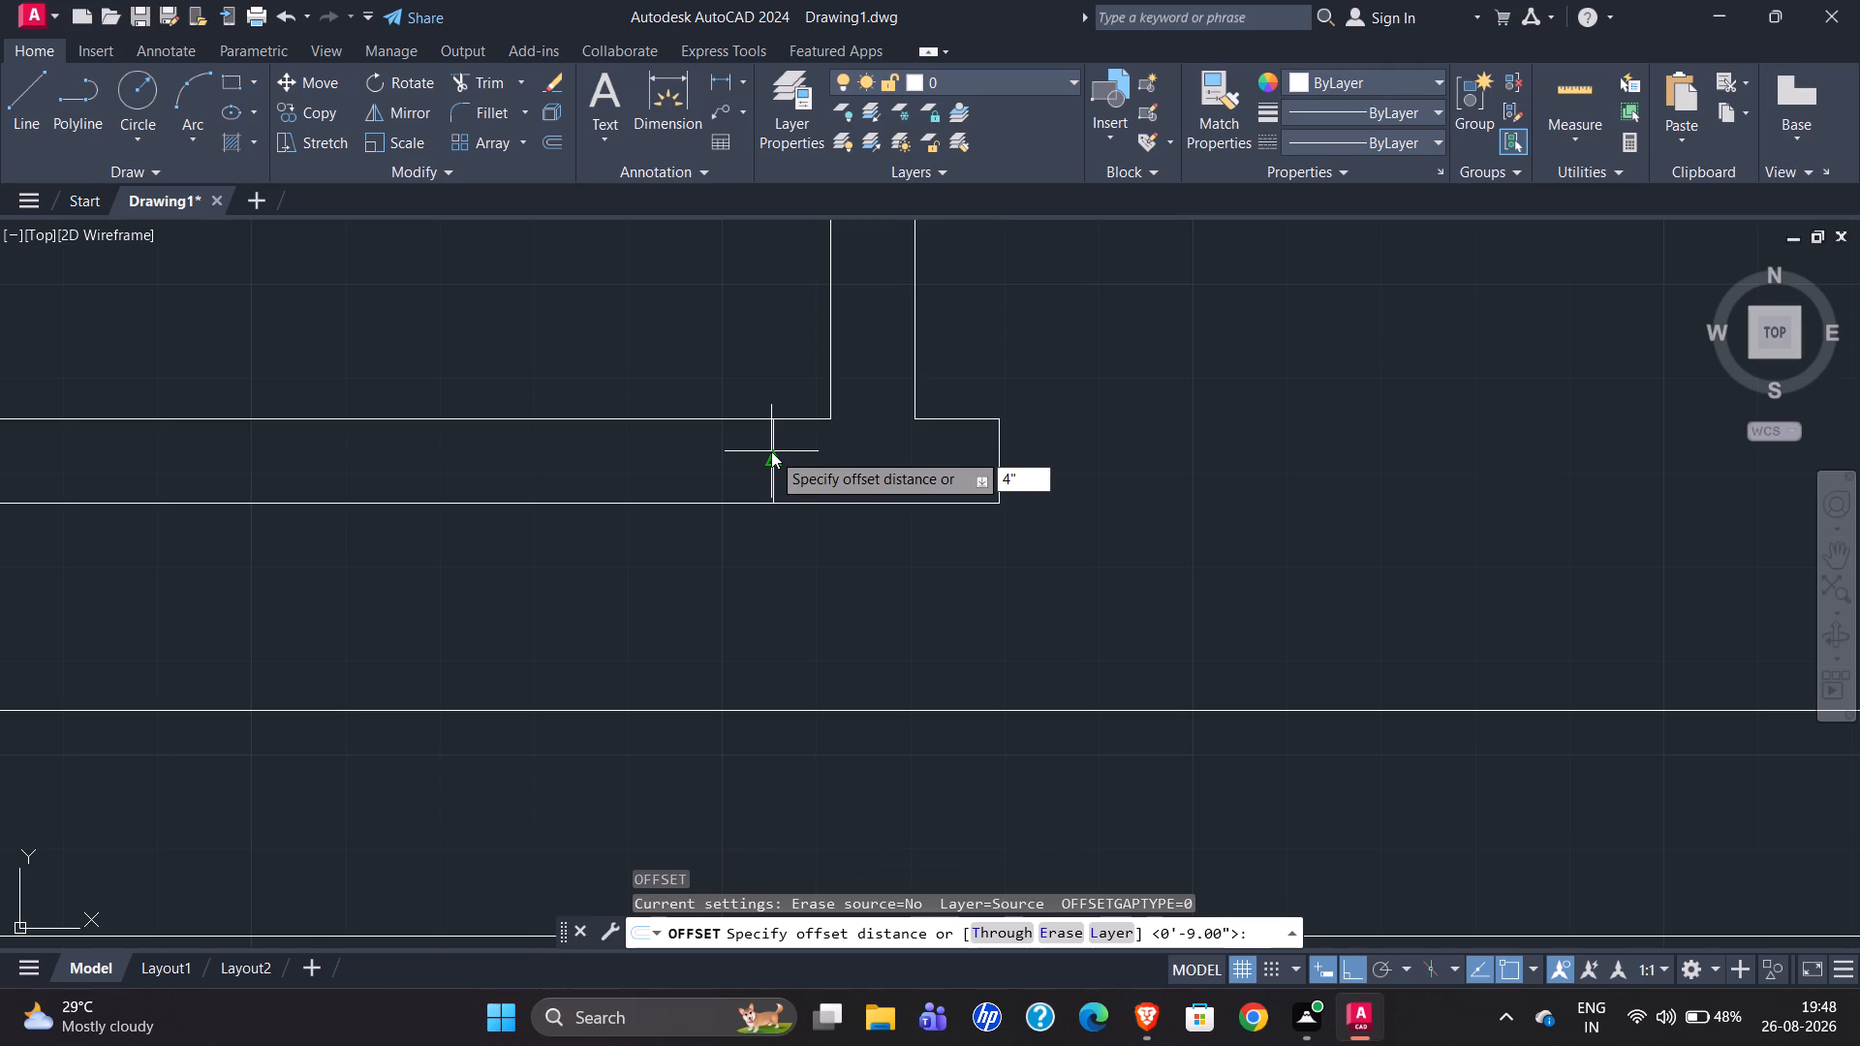
key(Return)
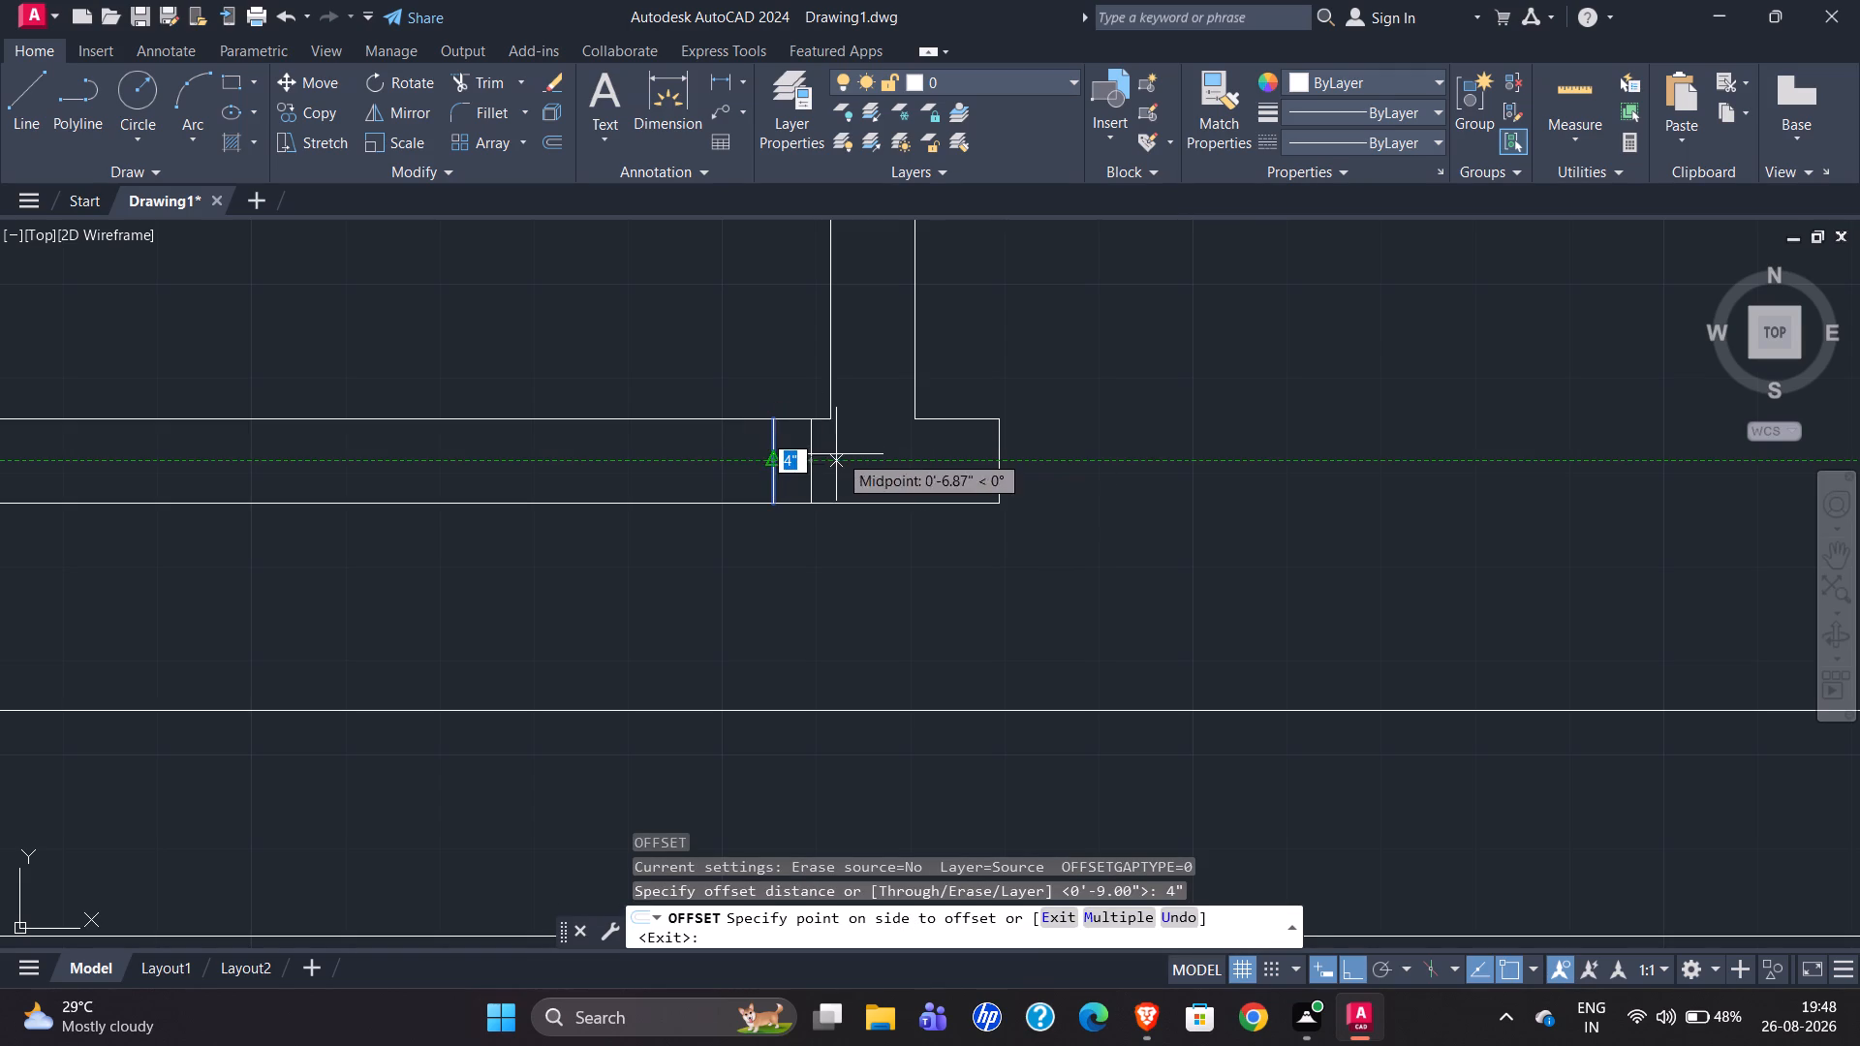
text(4')
key(Return)
Offset the eastern window's west jamb line 1' west to form the pier between the two W4 windows.
scroll(808, 307, down, 3)
scroll(1077, 346, down, 2)
scroll(954, 367, down, 1)
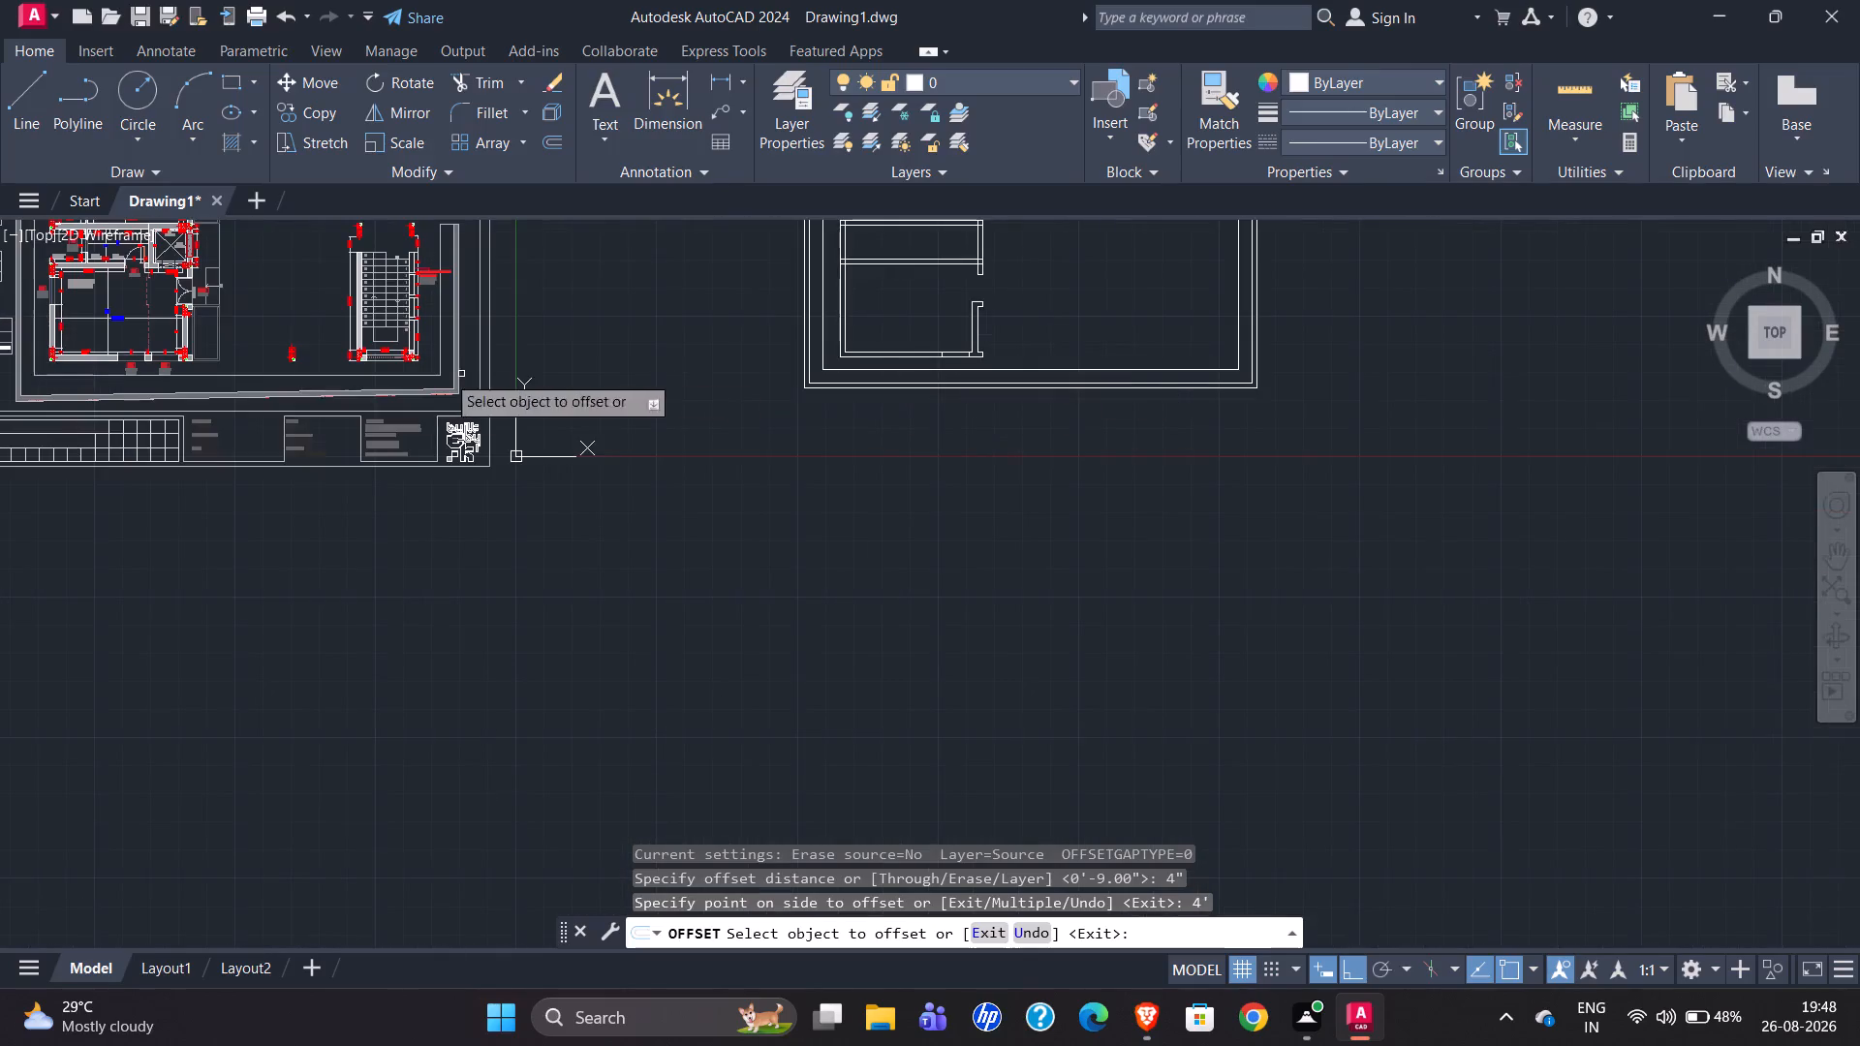
scroll(103, 369, up, 3)
scroll(277, 359, up, 2)
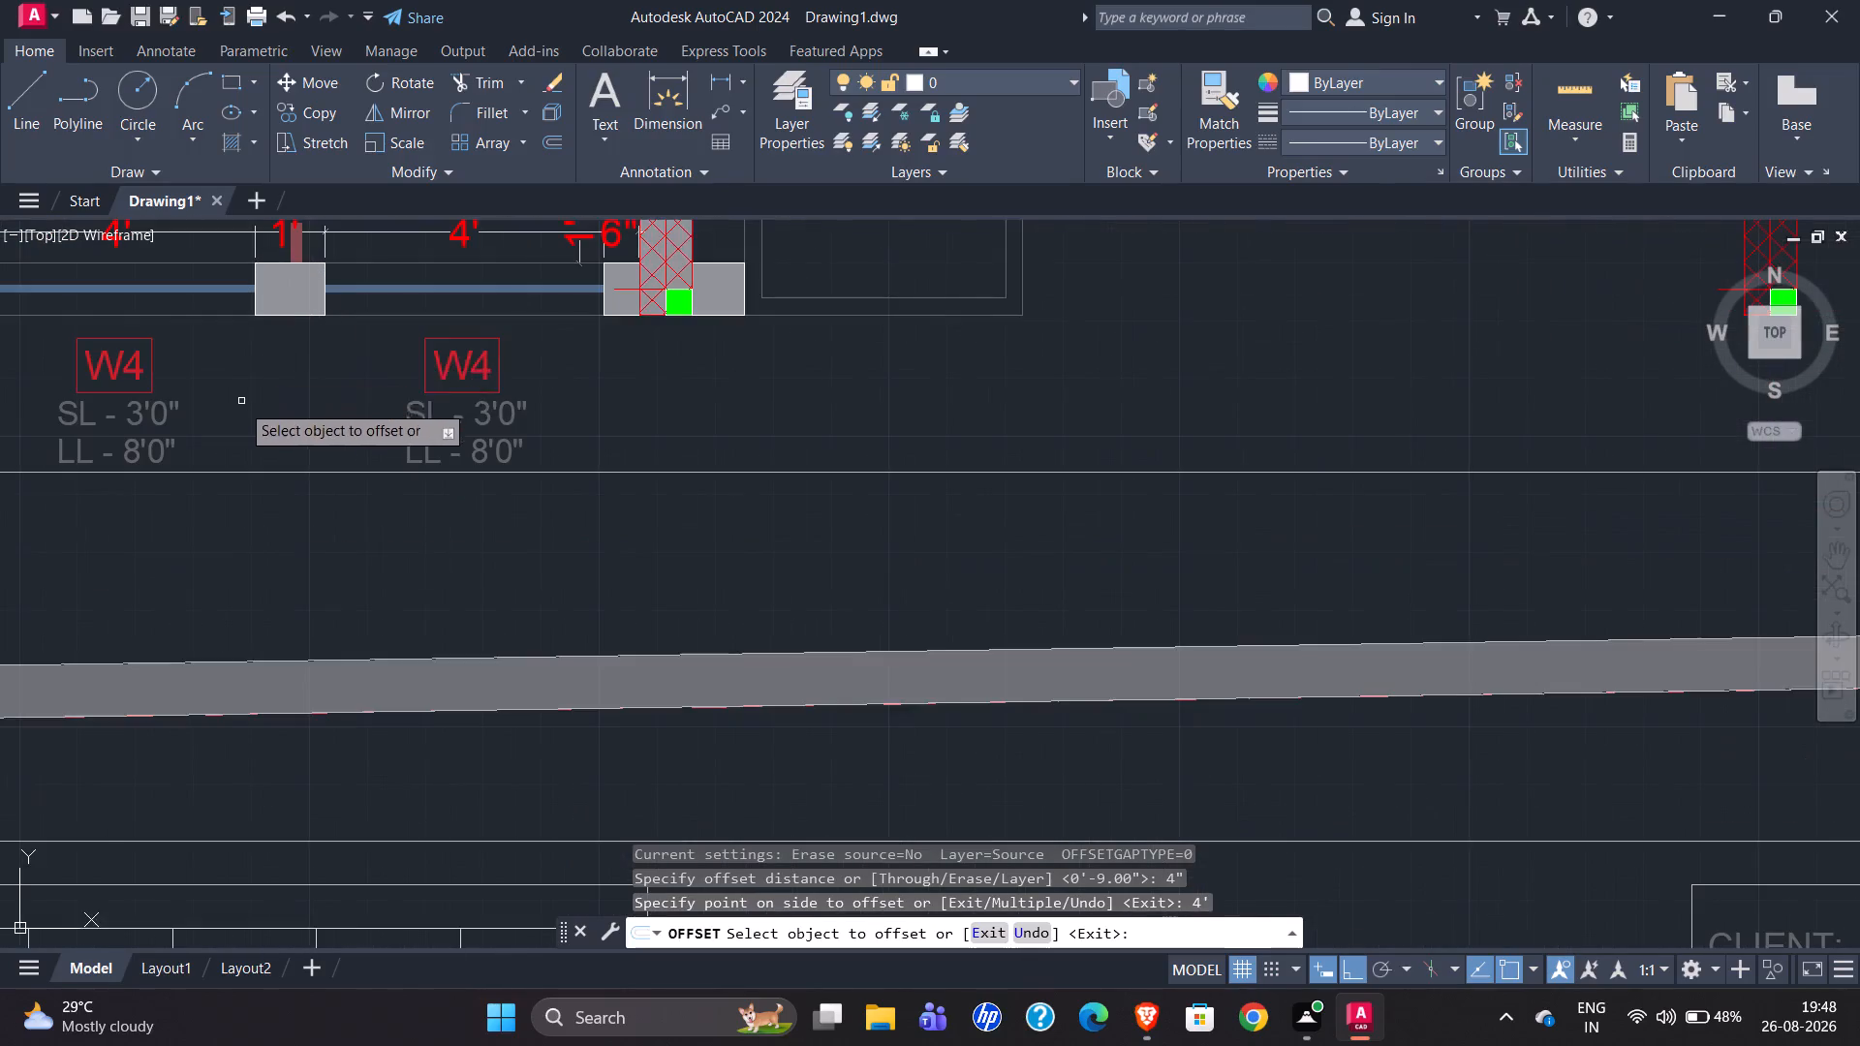
scroll(236, 410, down, 1)
scroll(271, 269, up, 3)
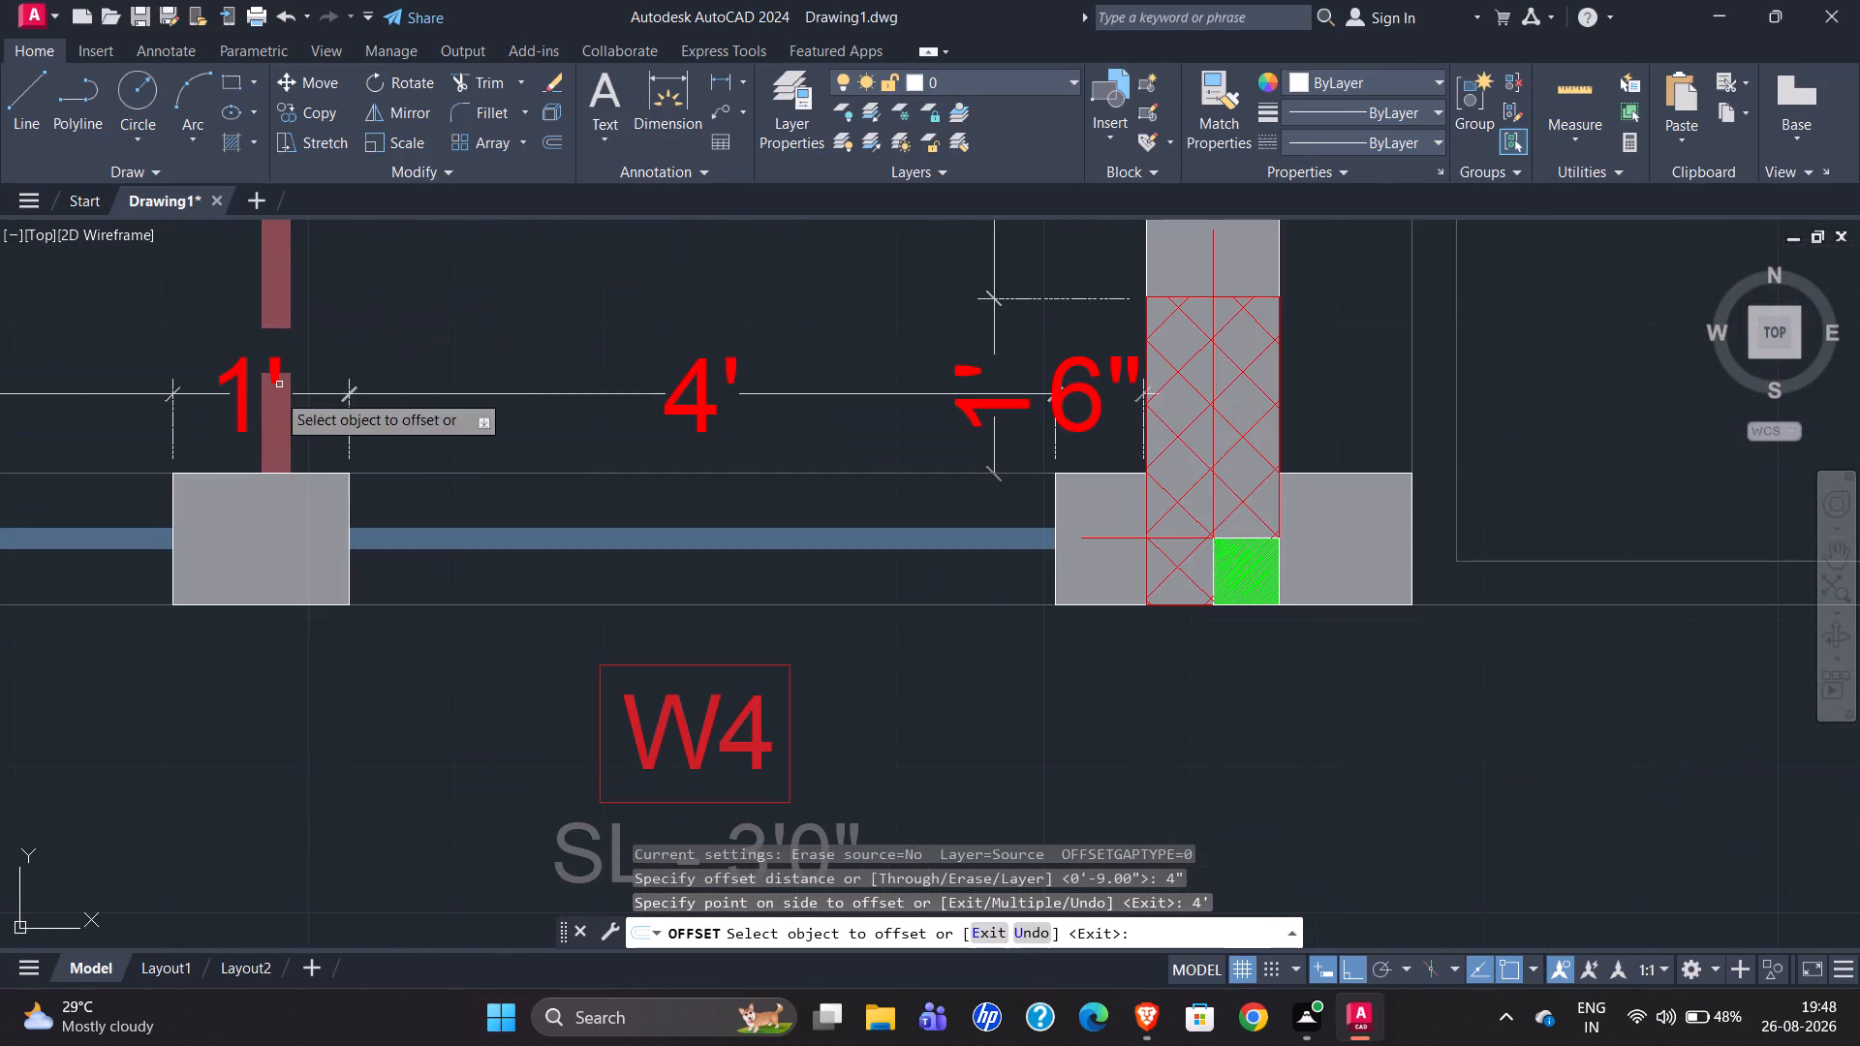
scroll(426, 488, down, 4)
scroll(68, 516, down, 2)
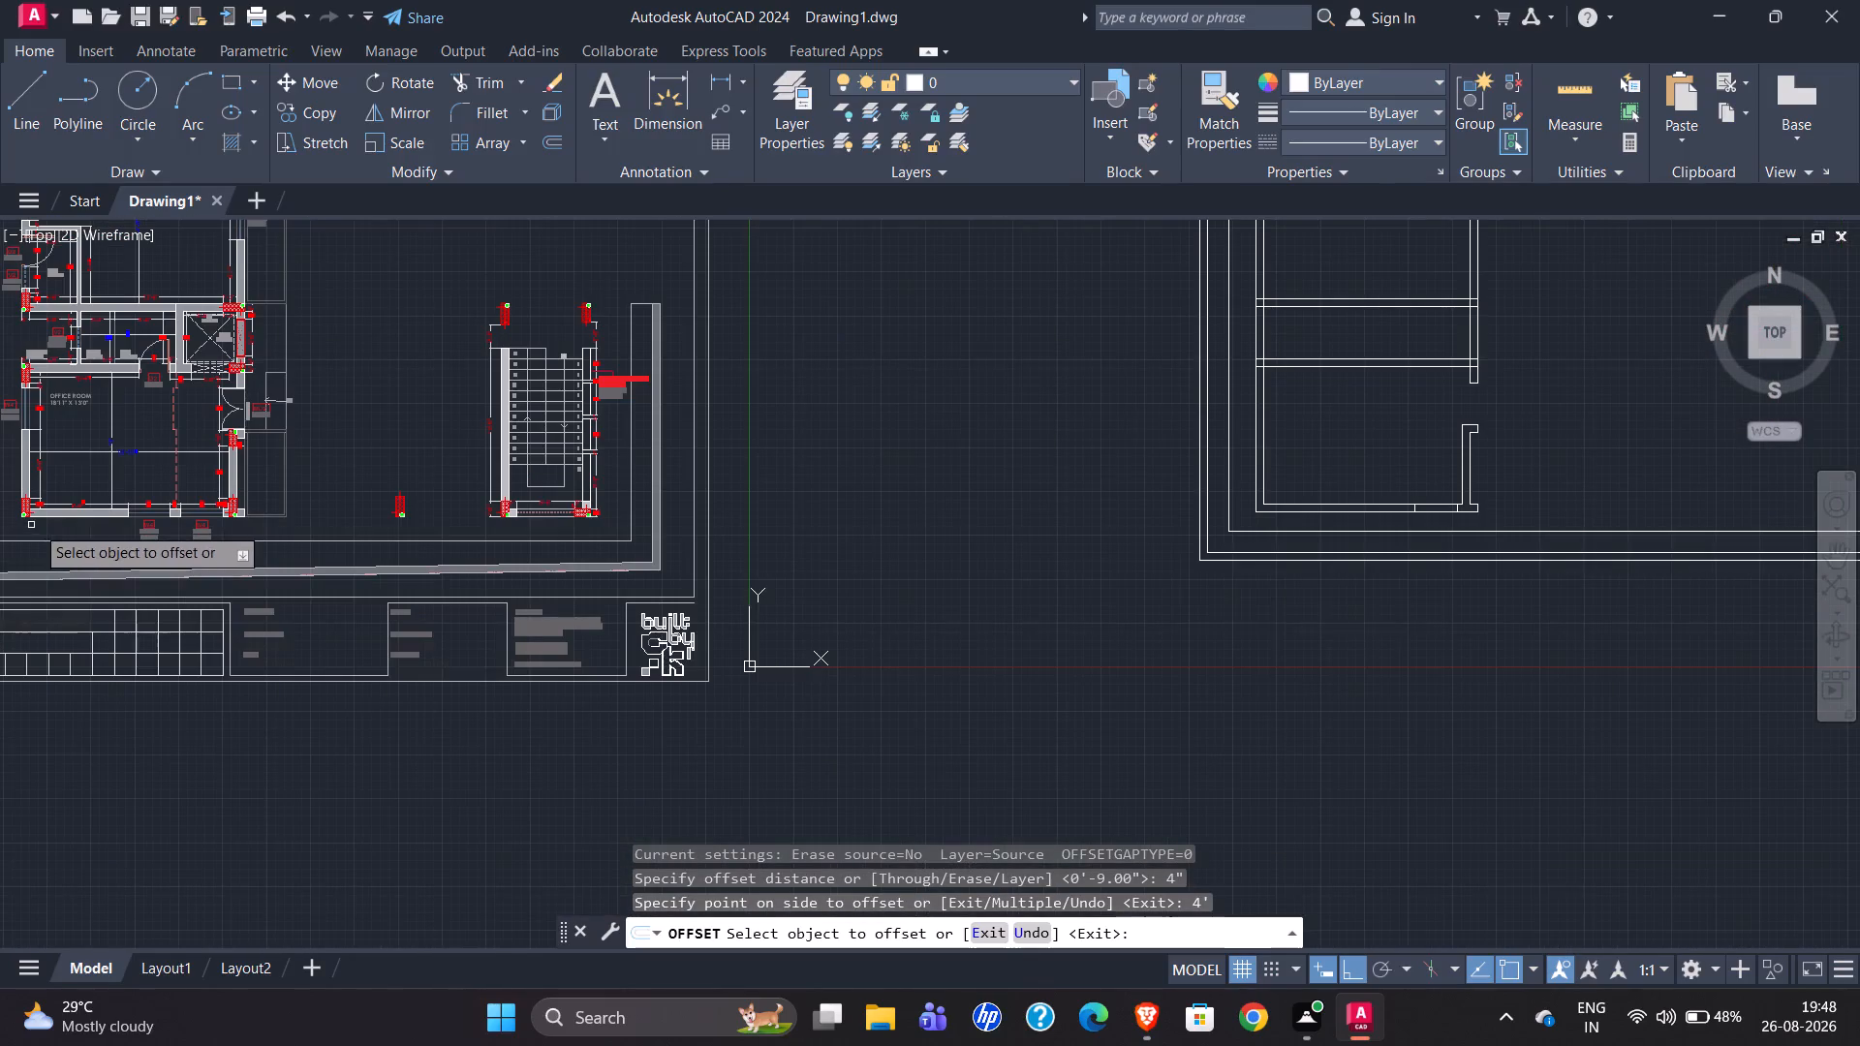
scroll(1429, 505, up, 4)
click(1309, 537)
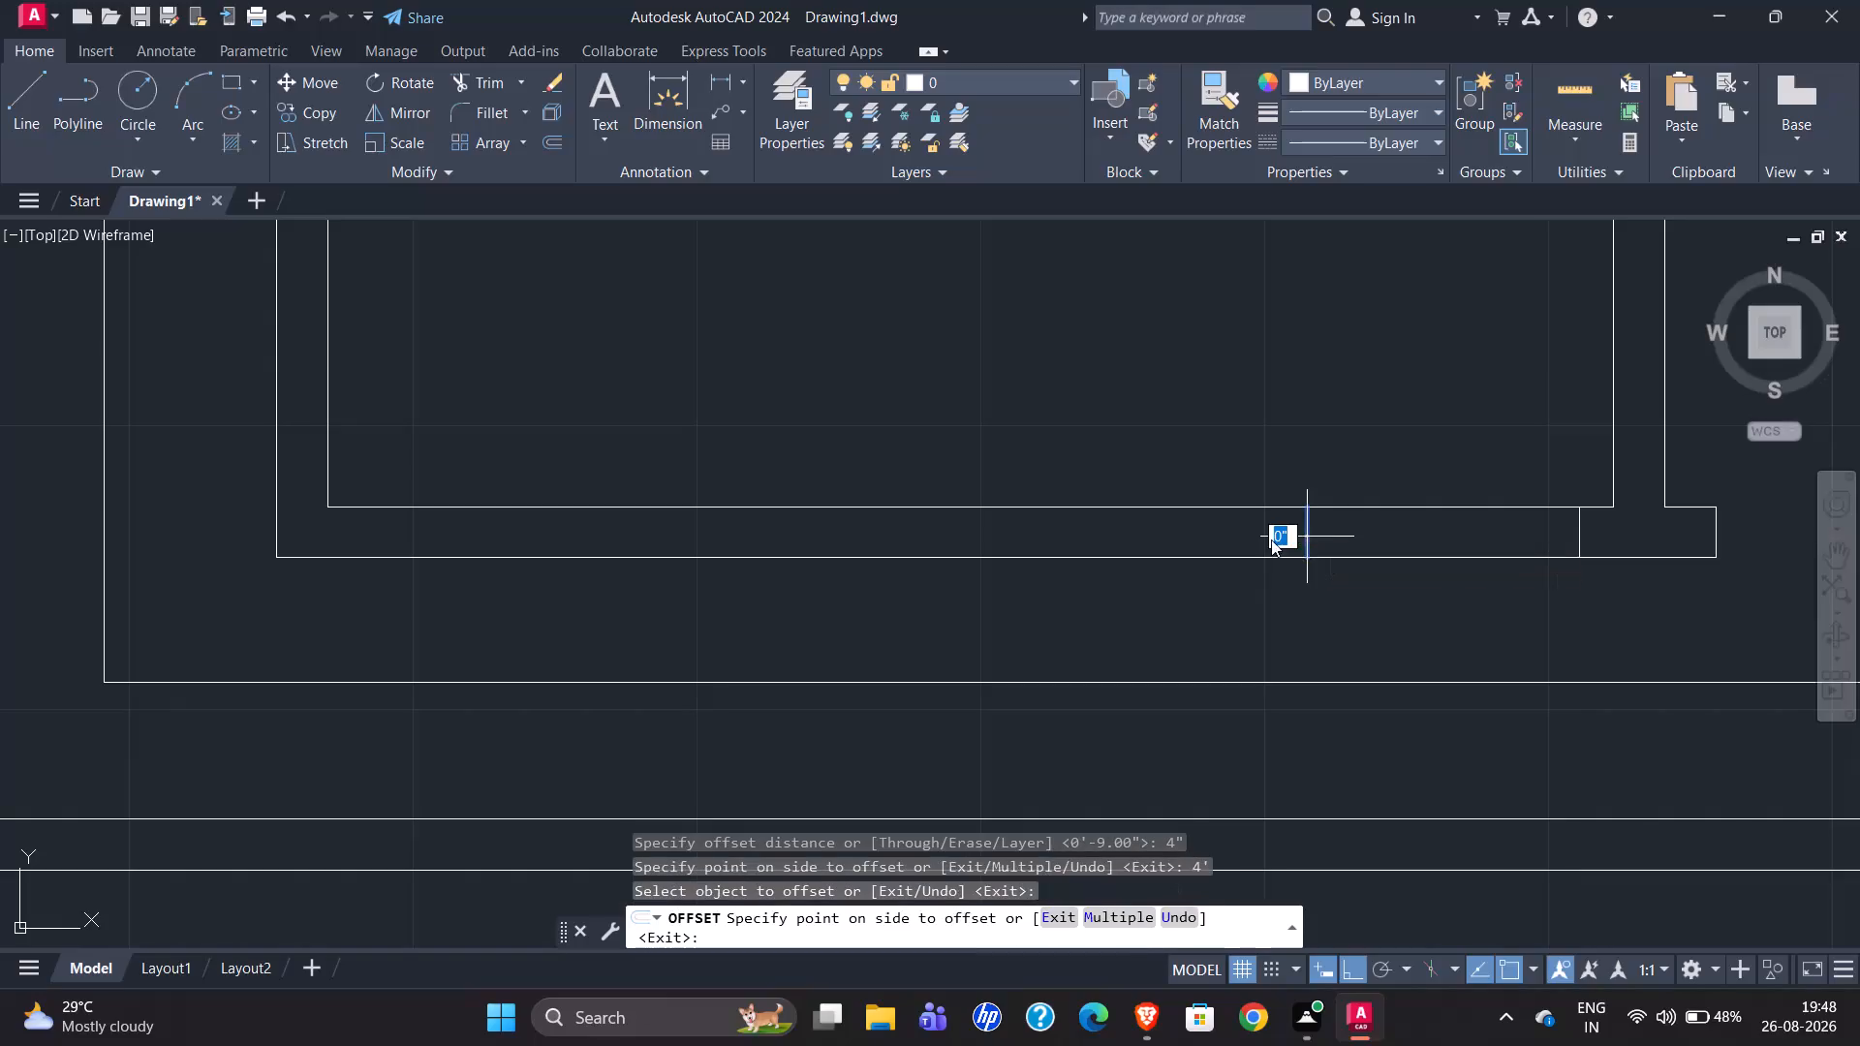
text(1')
key(Return)
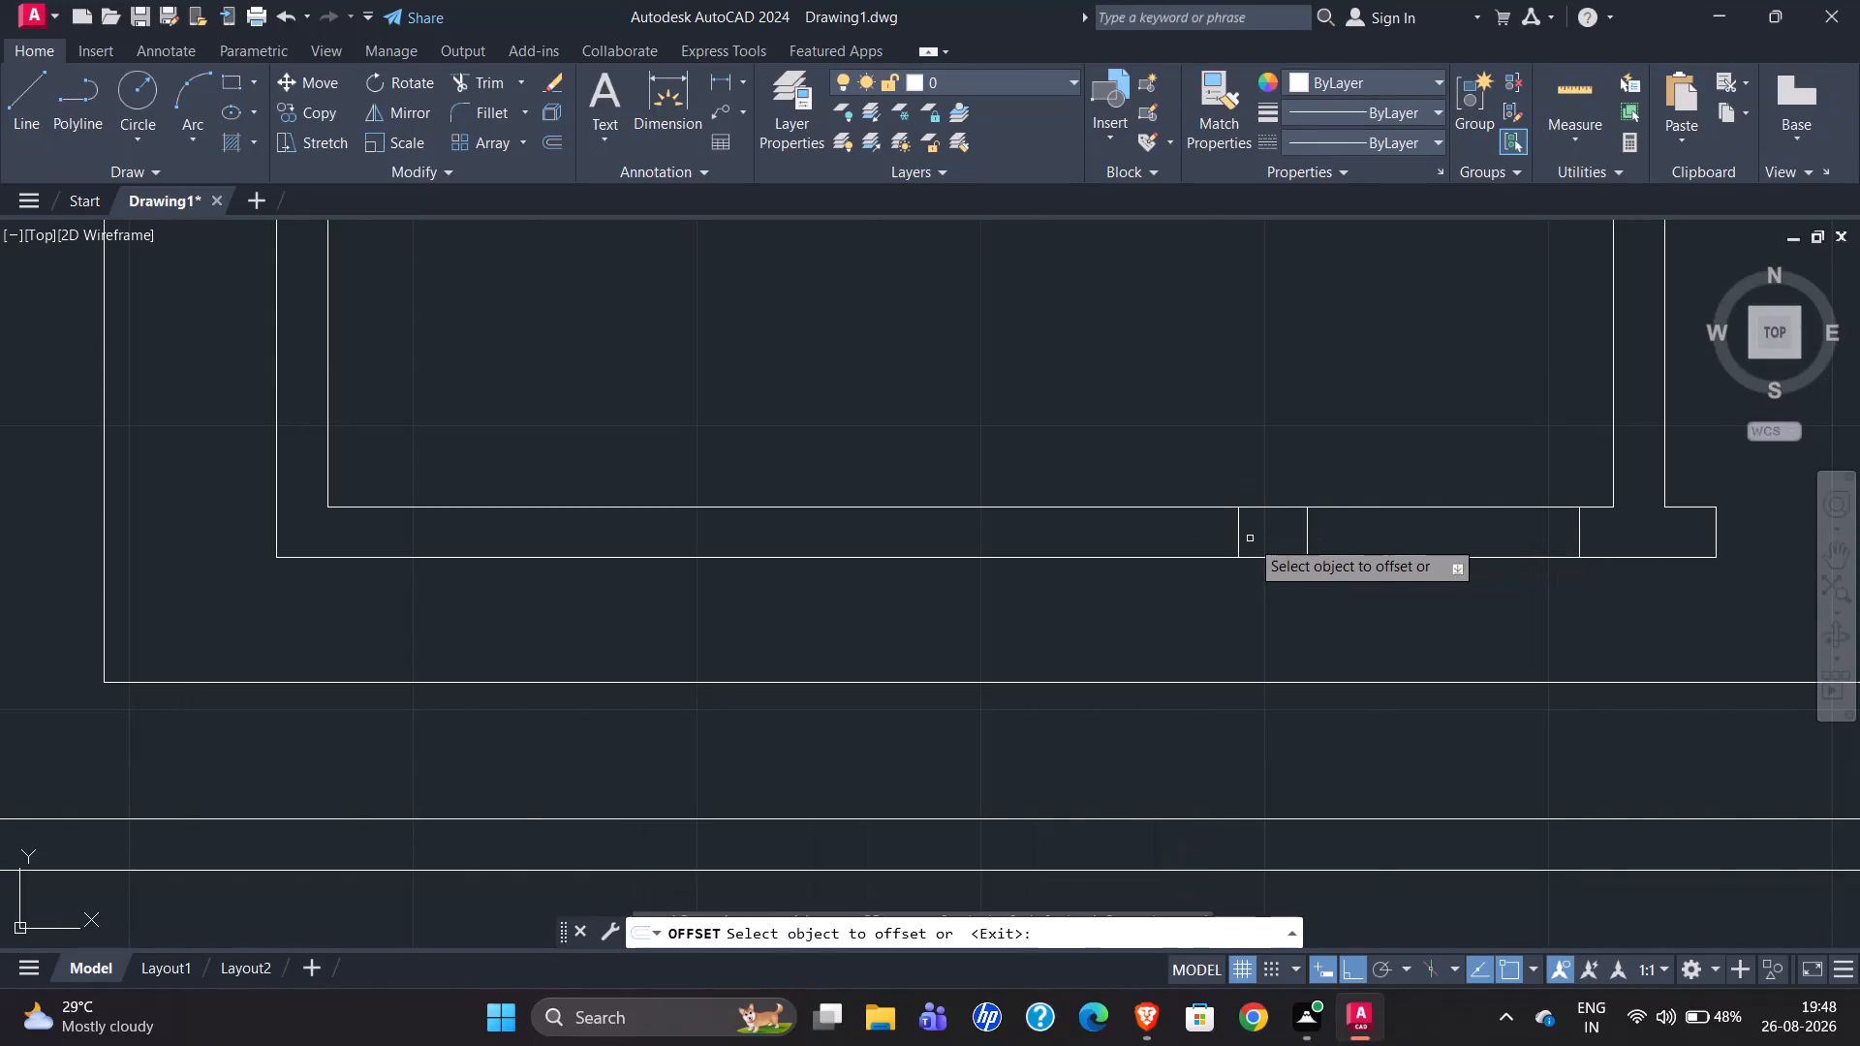
click(1236, 535)
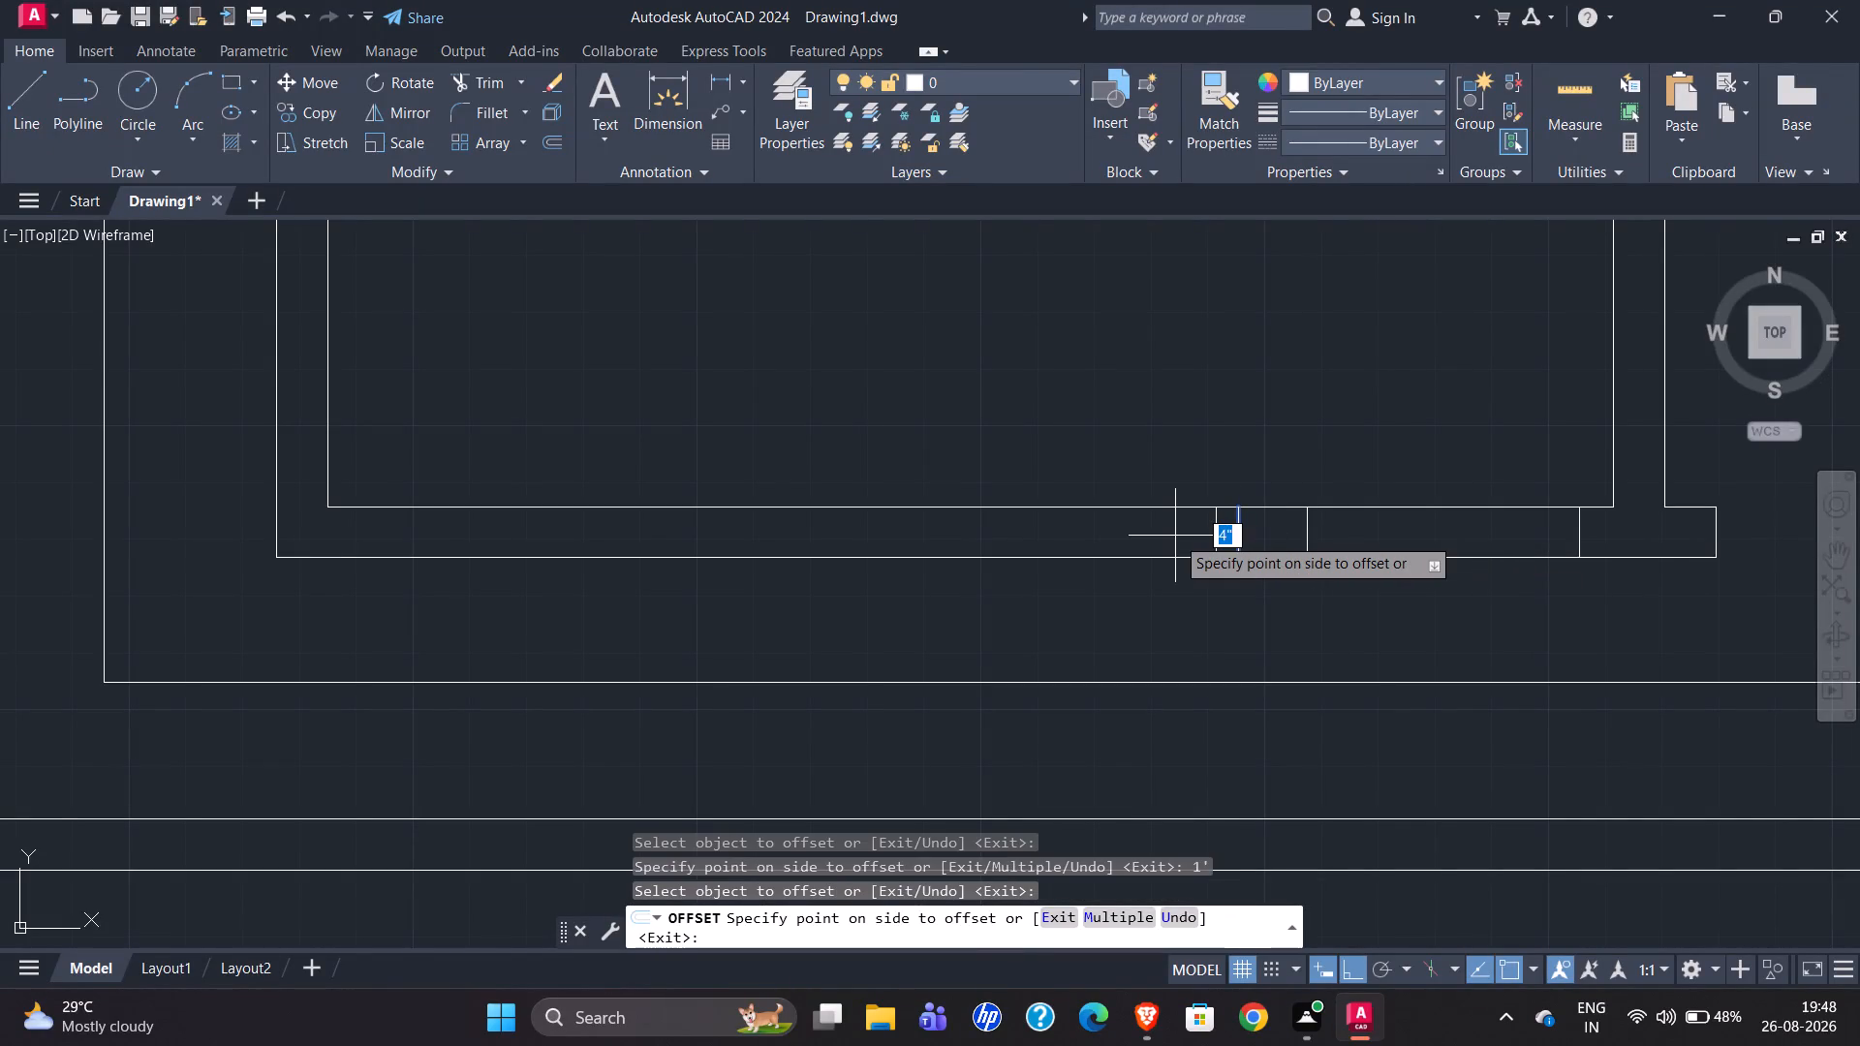
key(Return)
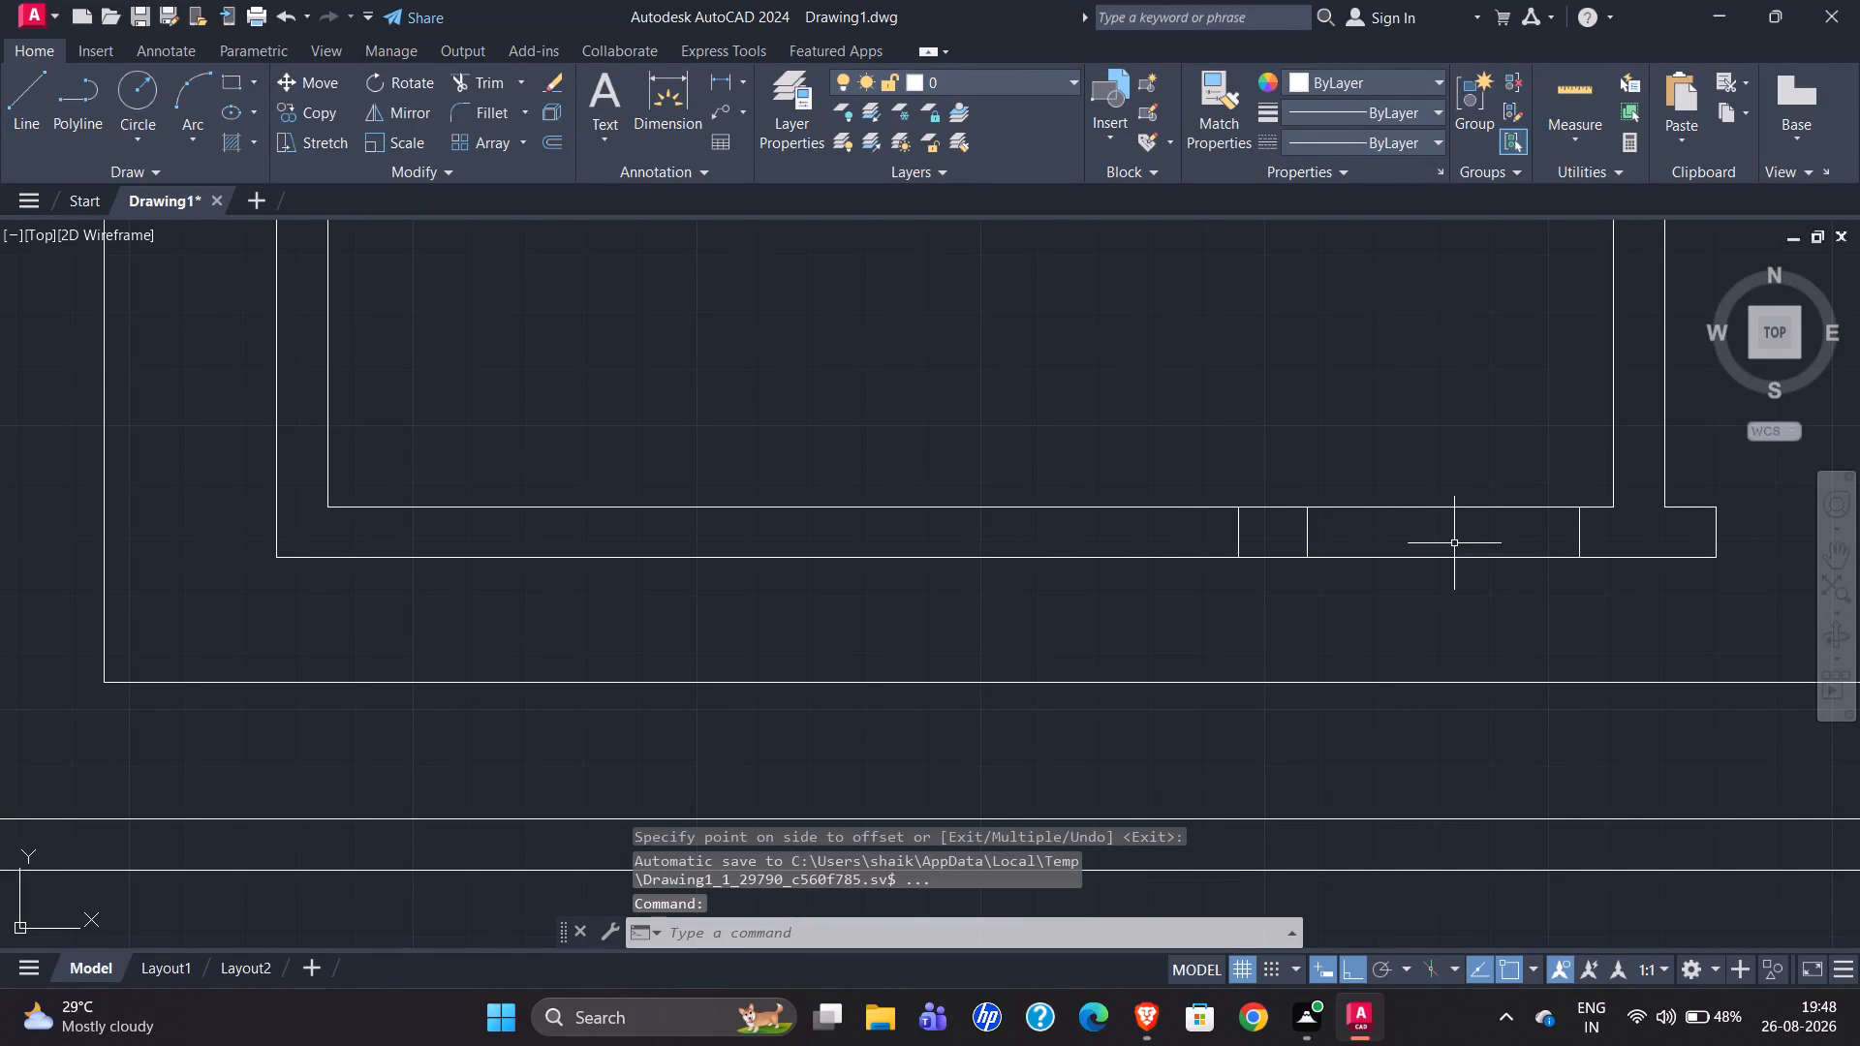
Offset the pier's west line 4' west to mark the western W4 window opening in the south wall.
scroll(935, 534, down, 2)
scroll(1188, 535, up, 3)
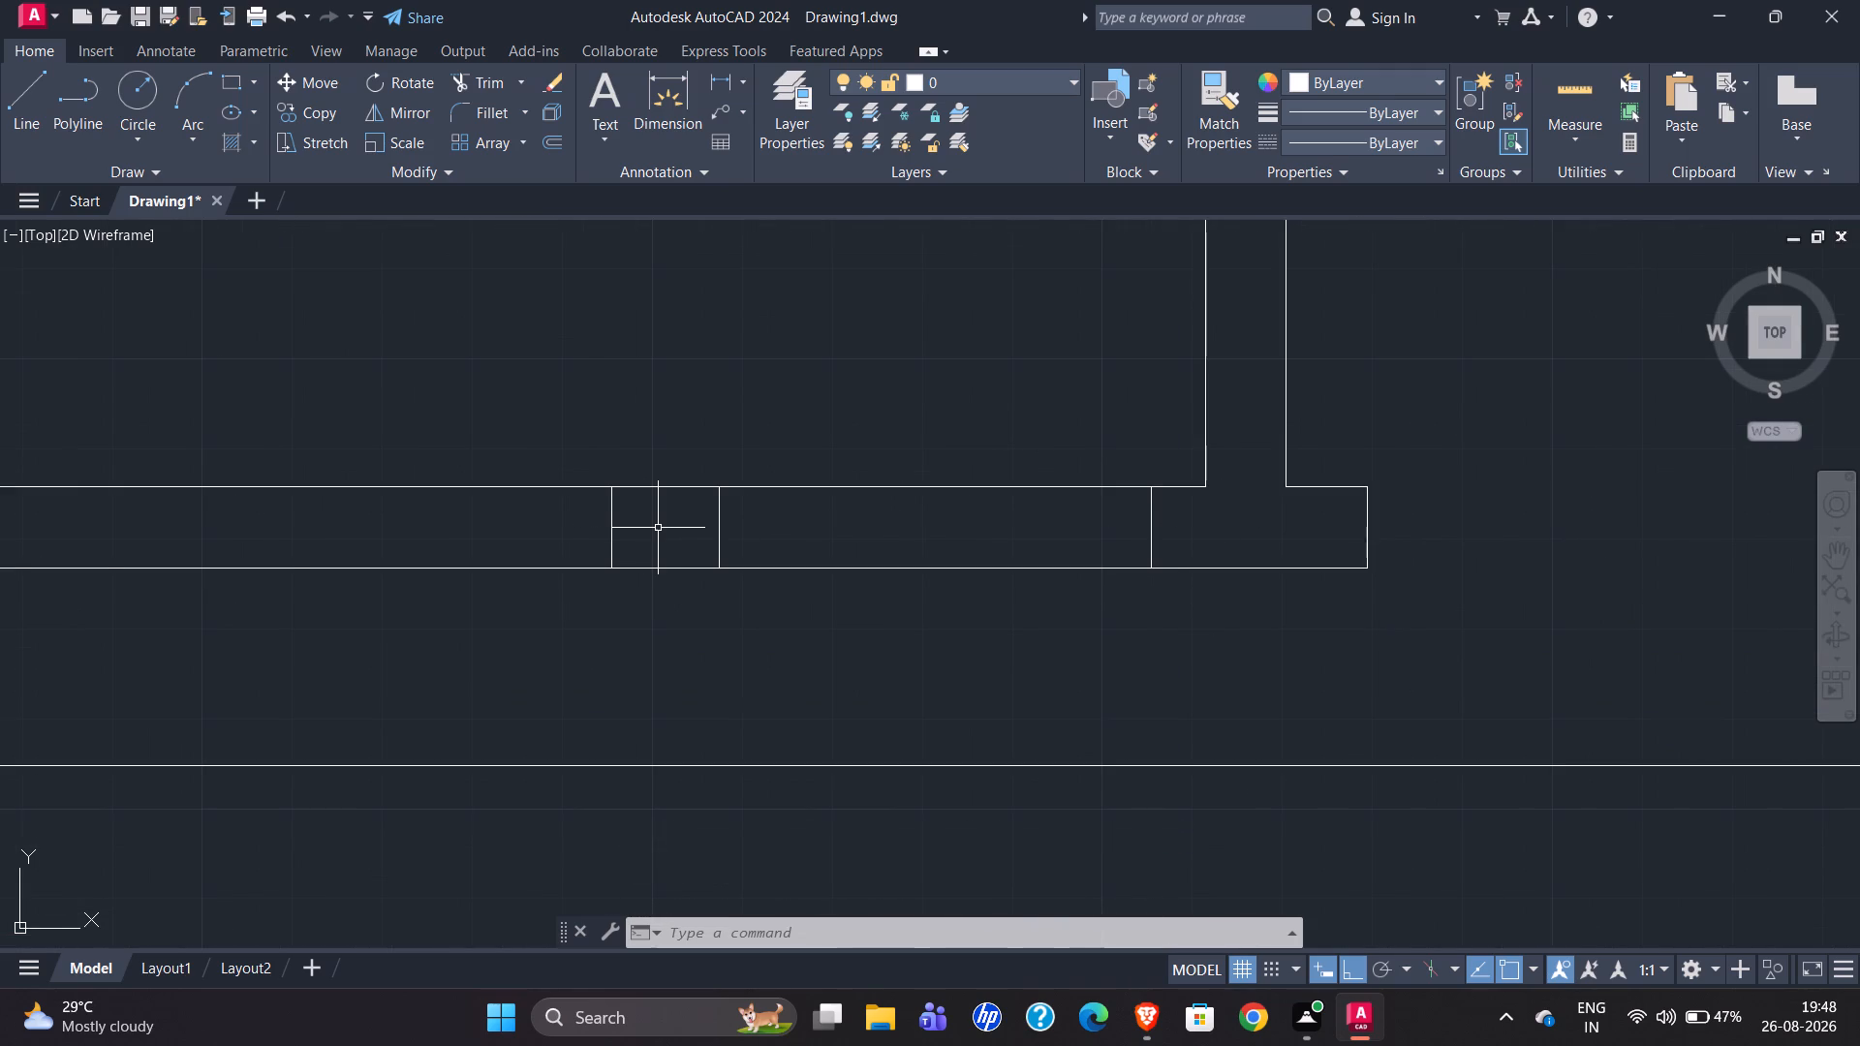
key(o)
key(Return)
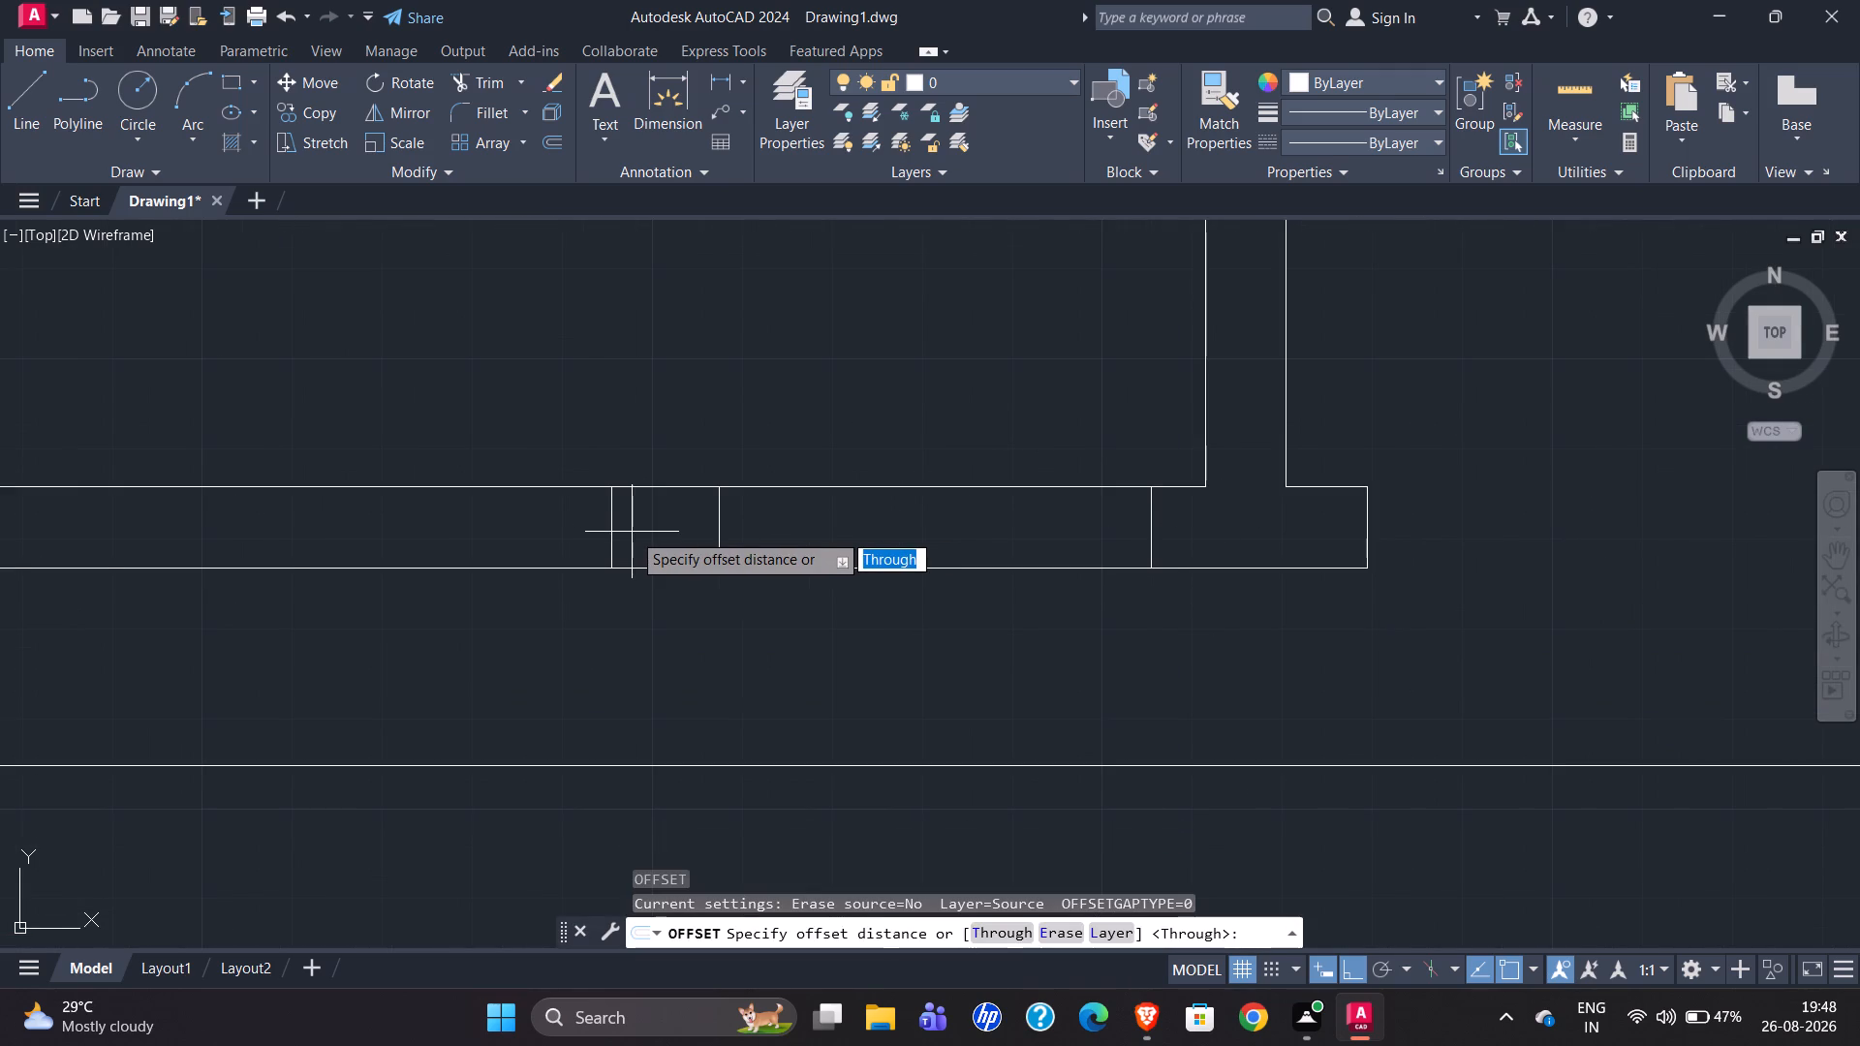
text(4')
key(Return)
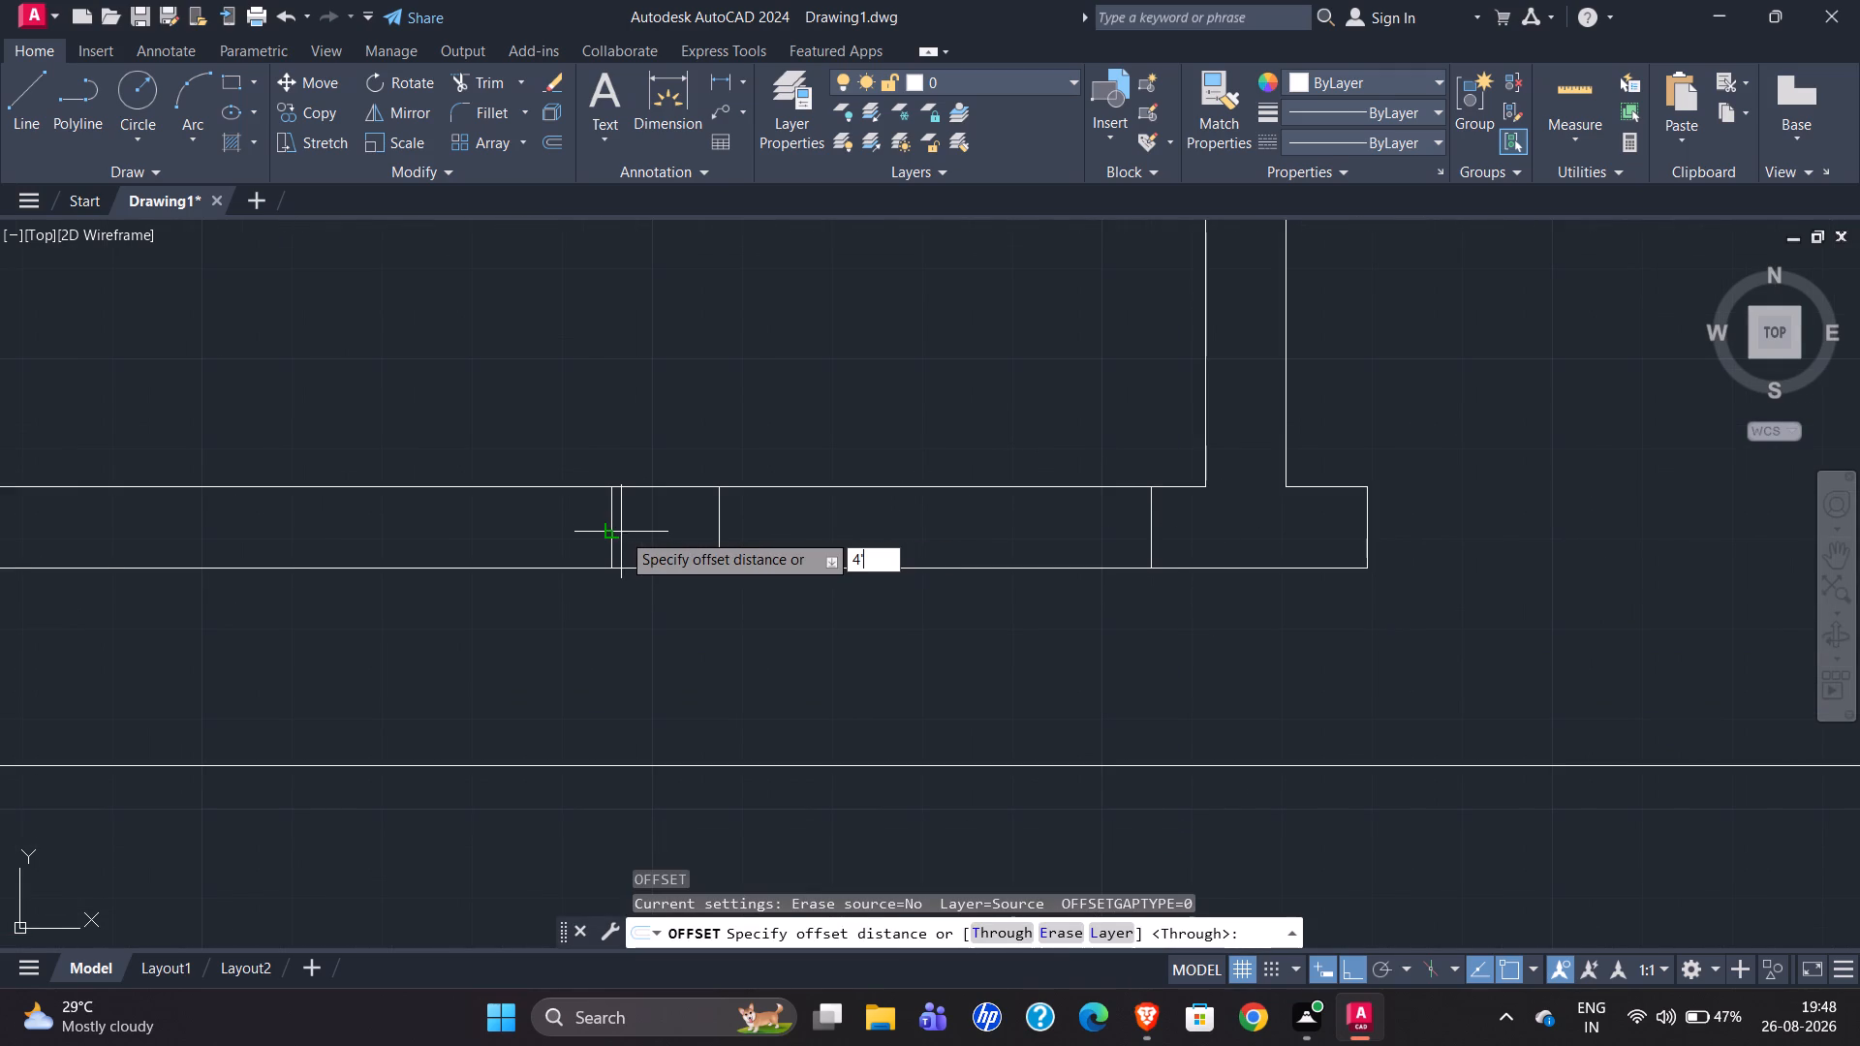
click(609, 522)
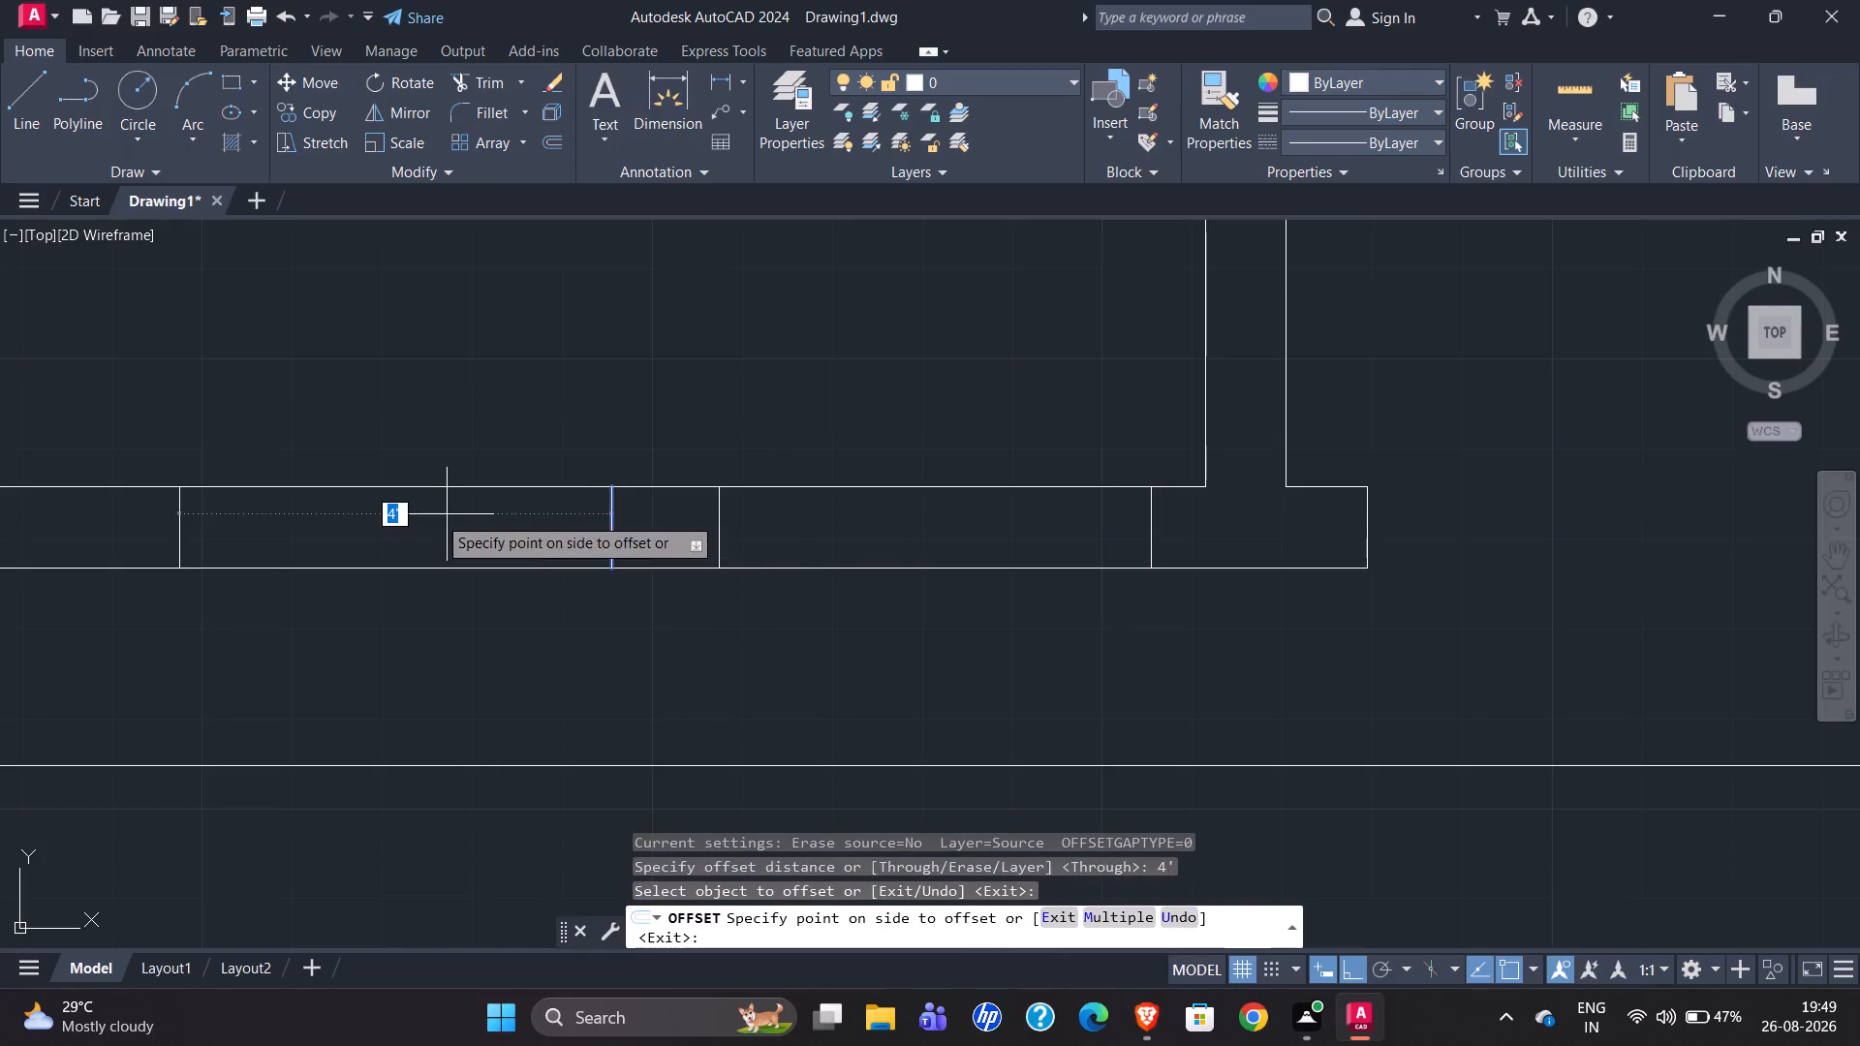
click(406, 524)
Compare the original office room's solid south wall and southwest corner, west of the W4 windows, with the redrawn wall.
scroll(997, 409, down, 2)
scroll(1384, 474, down, 2)
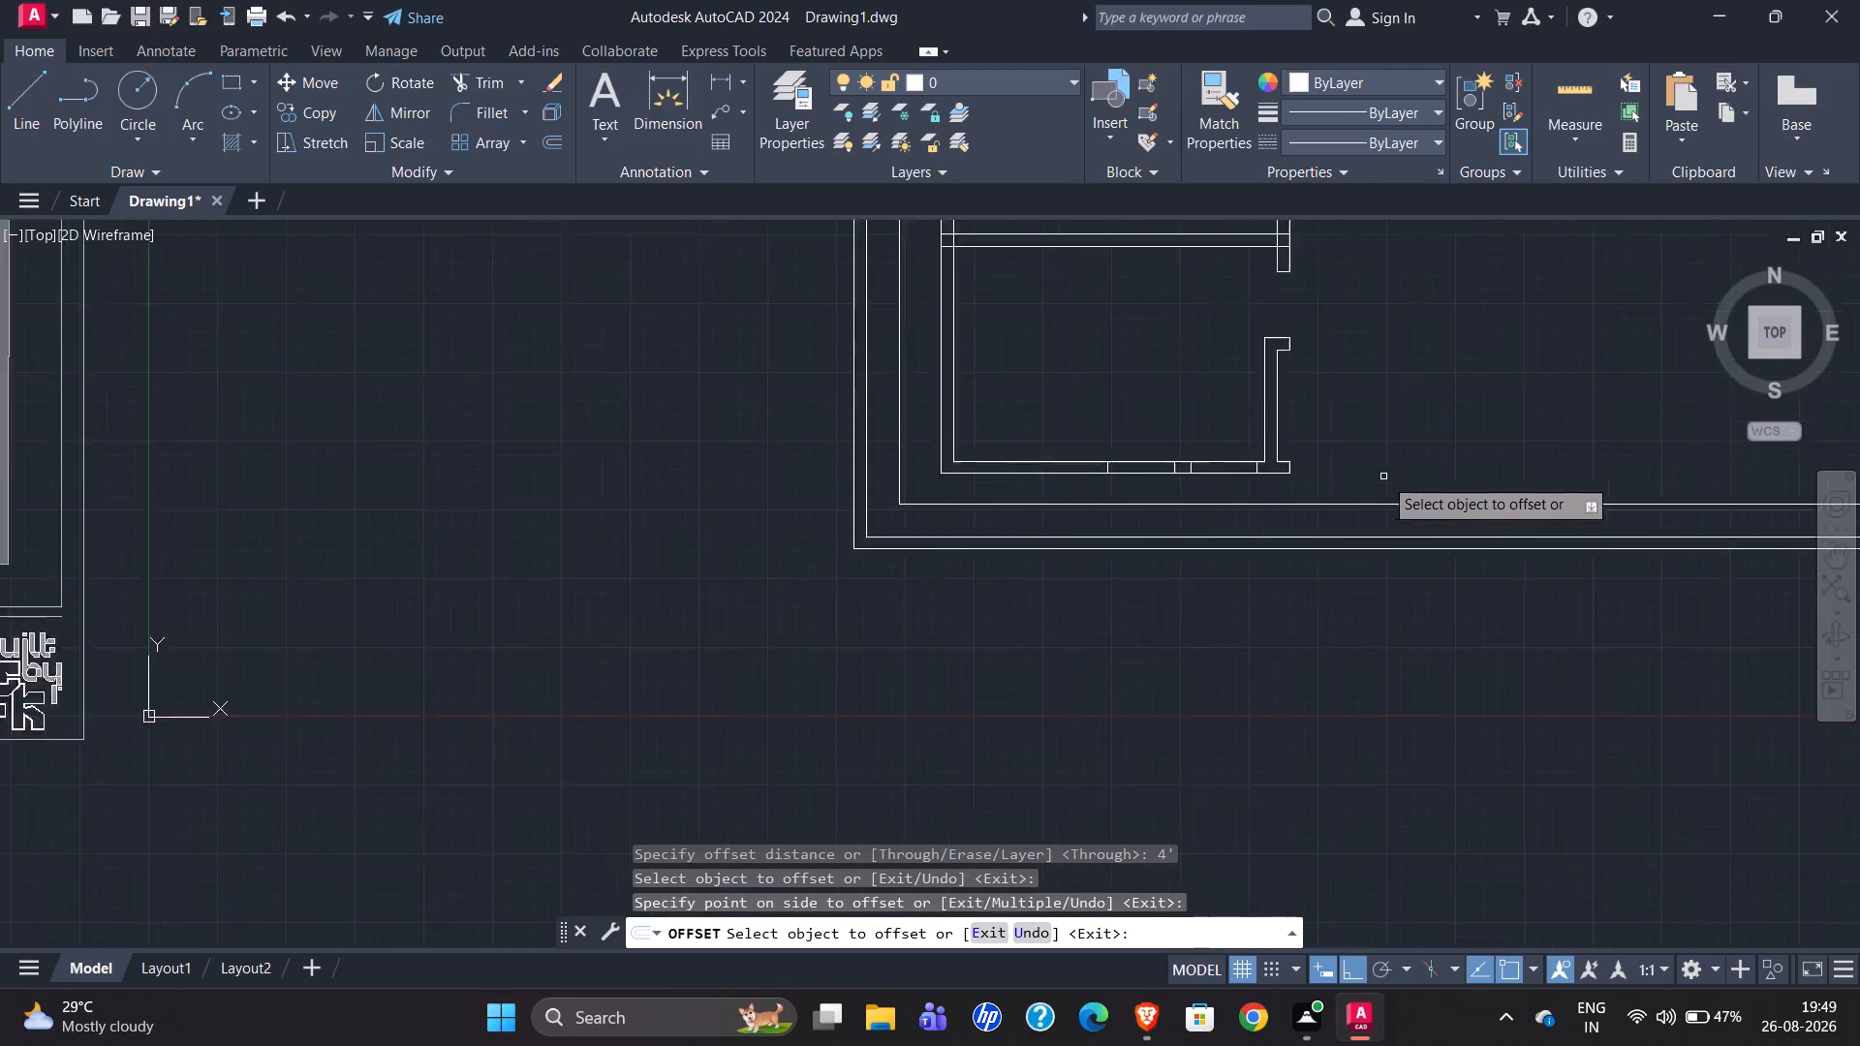
scroll(1382, 477, down, 1)
scroll(1546, 501, down, 1)
scroll(529, 489, up, 5)
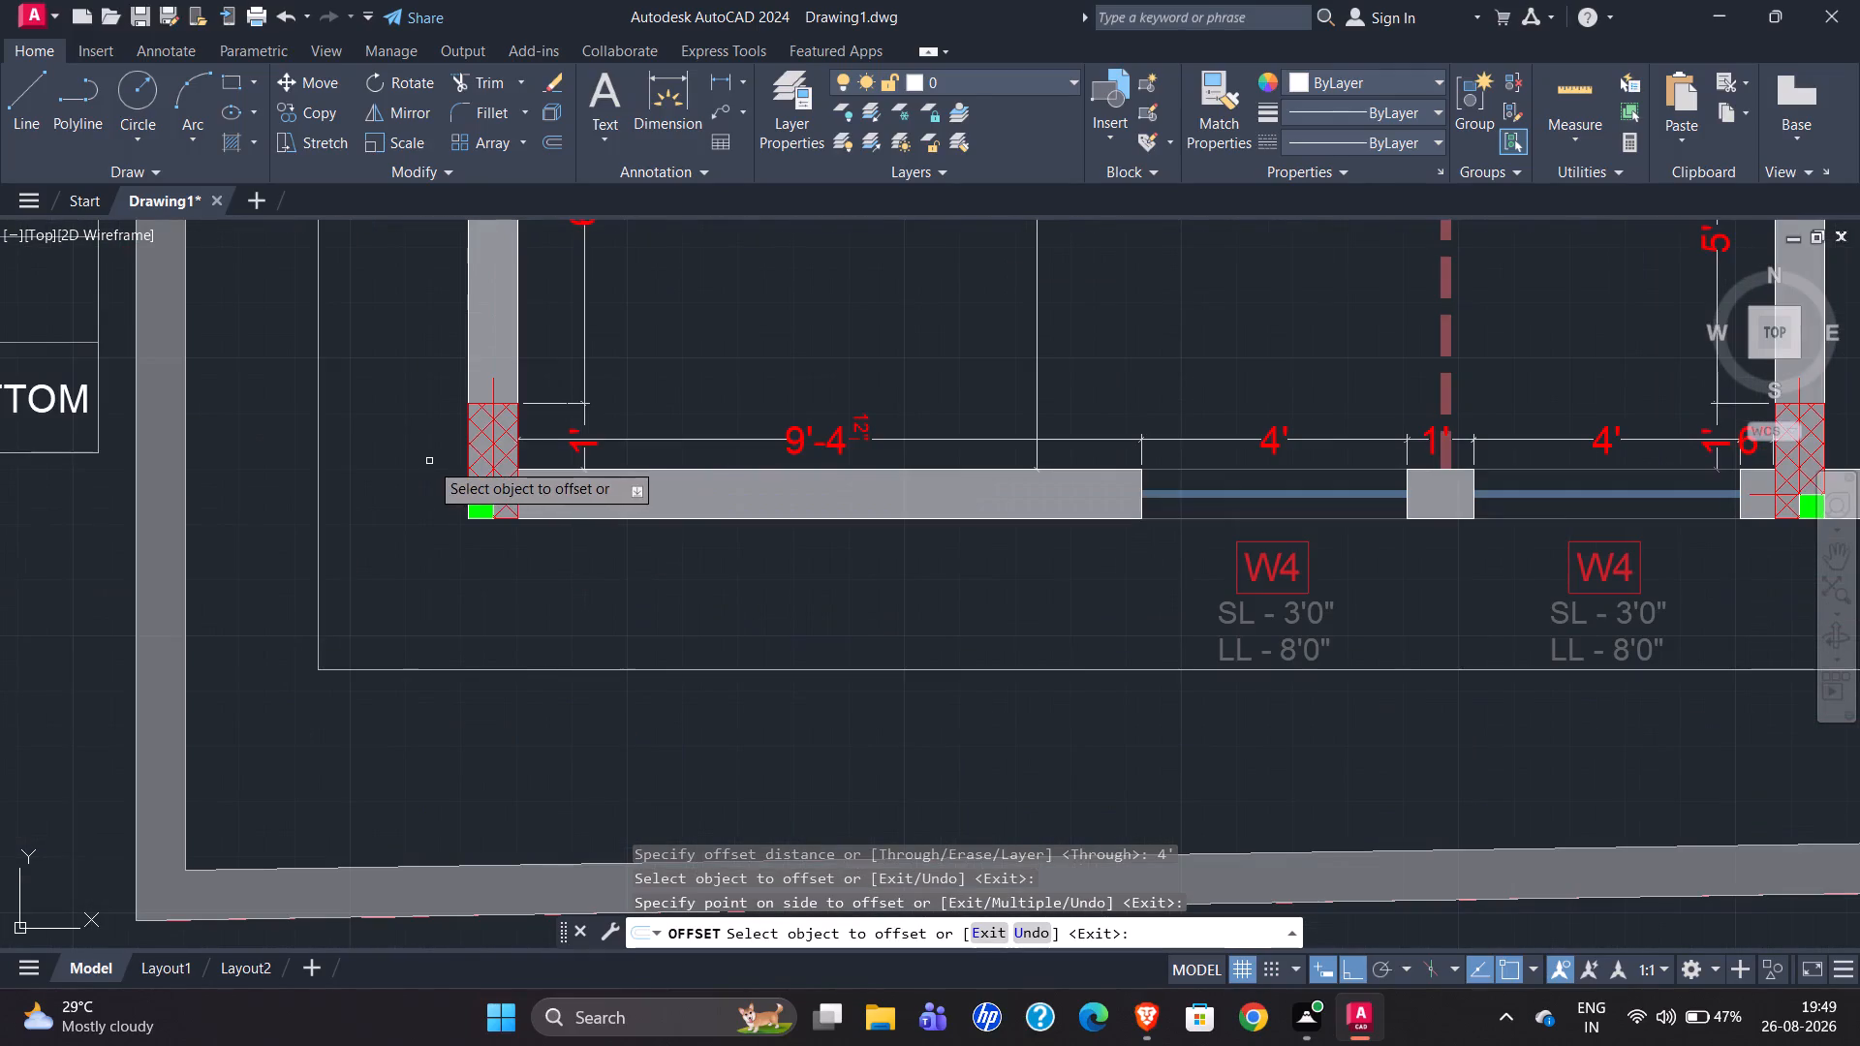
scroll(344, 463, down, 1)
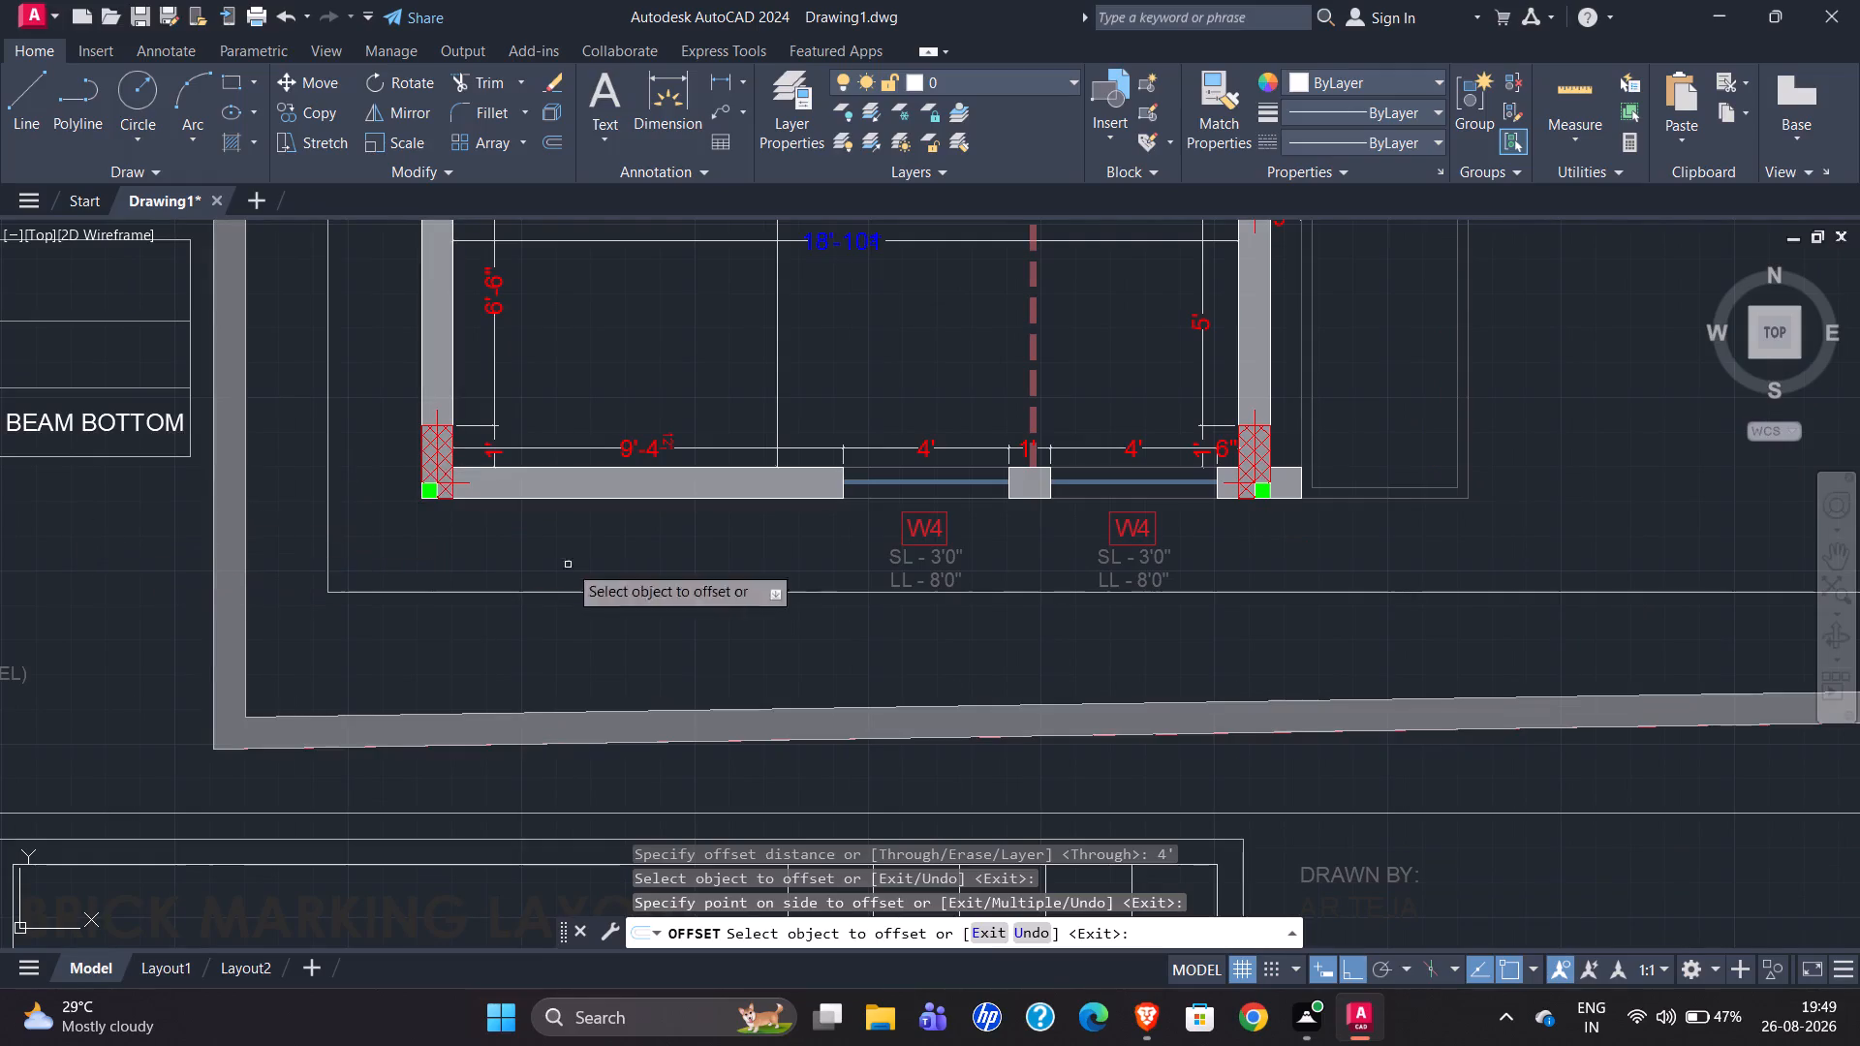
scroll(630, 470, up, 3)
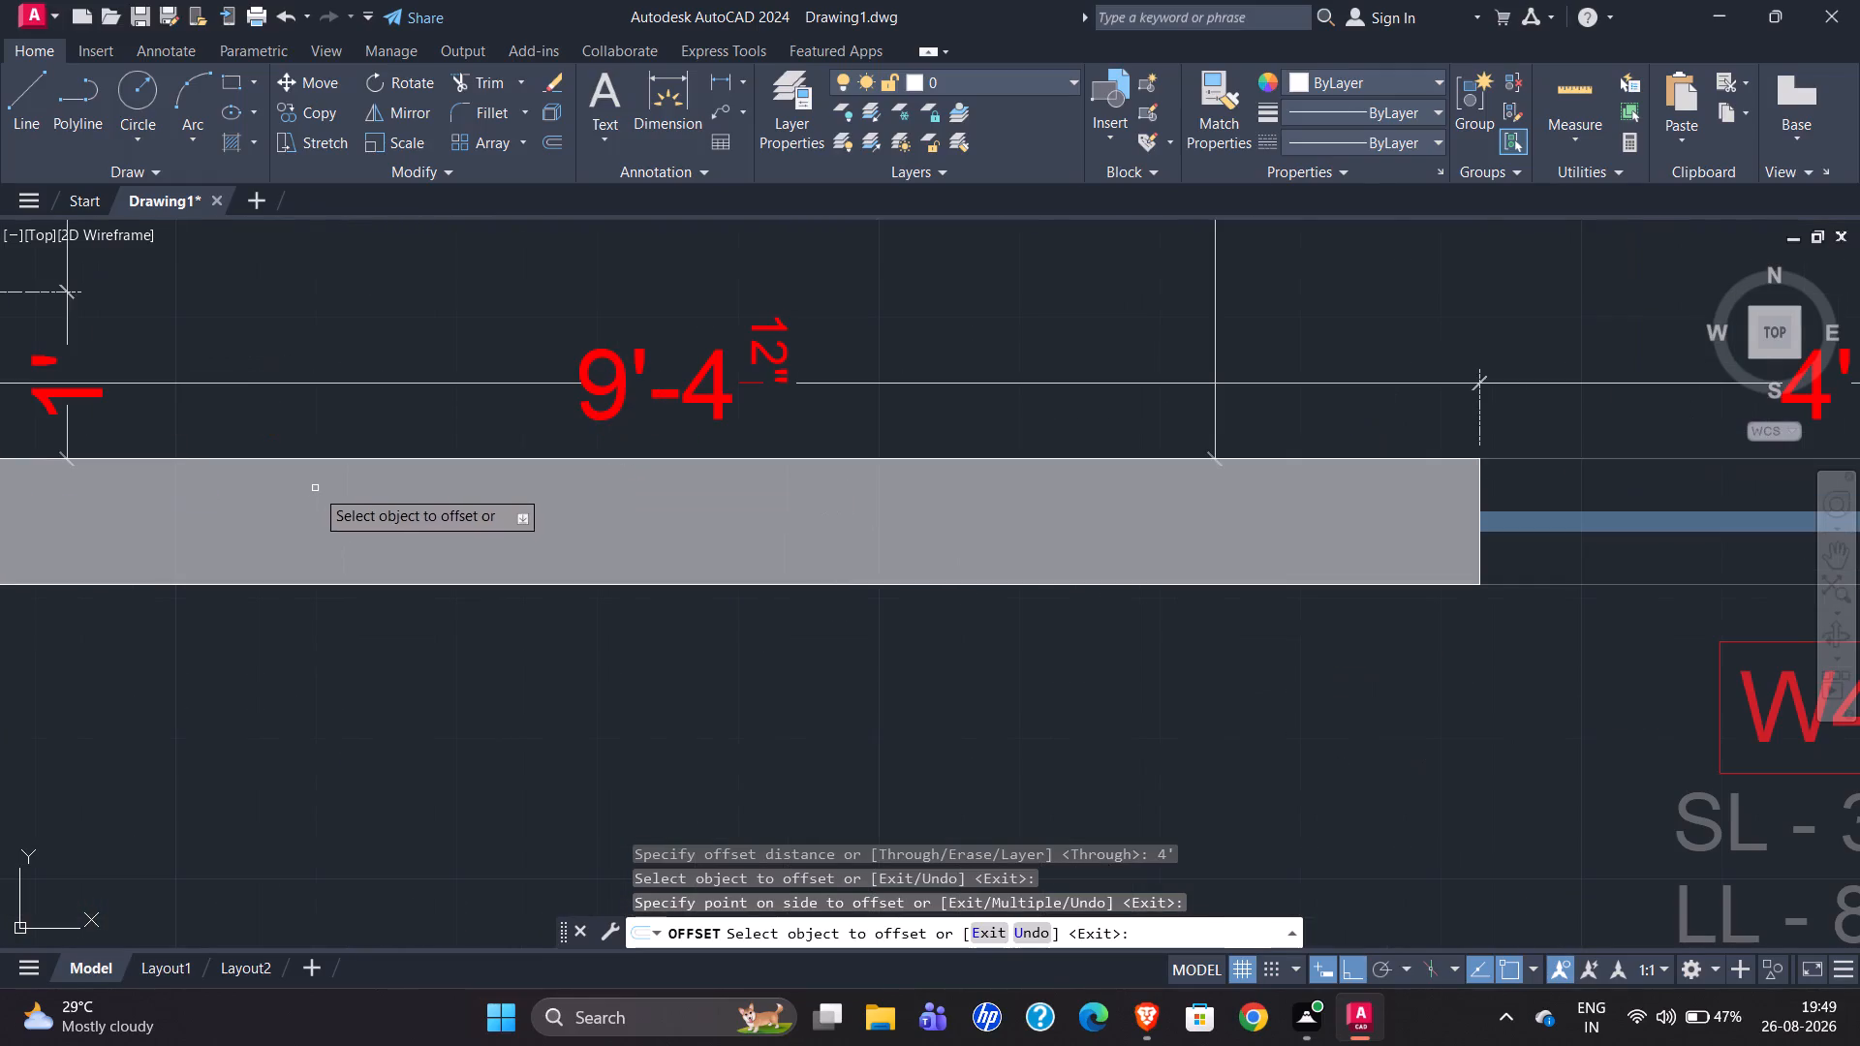
scroll(317, 484, down, 5)
scroll(174, 506, down, 1)
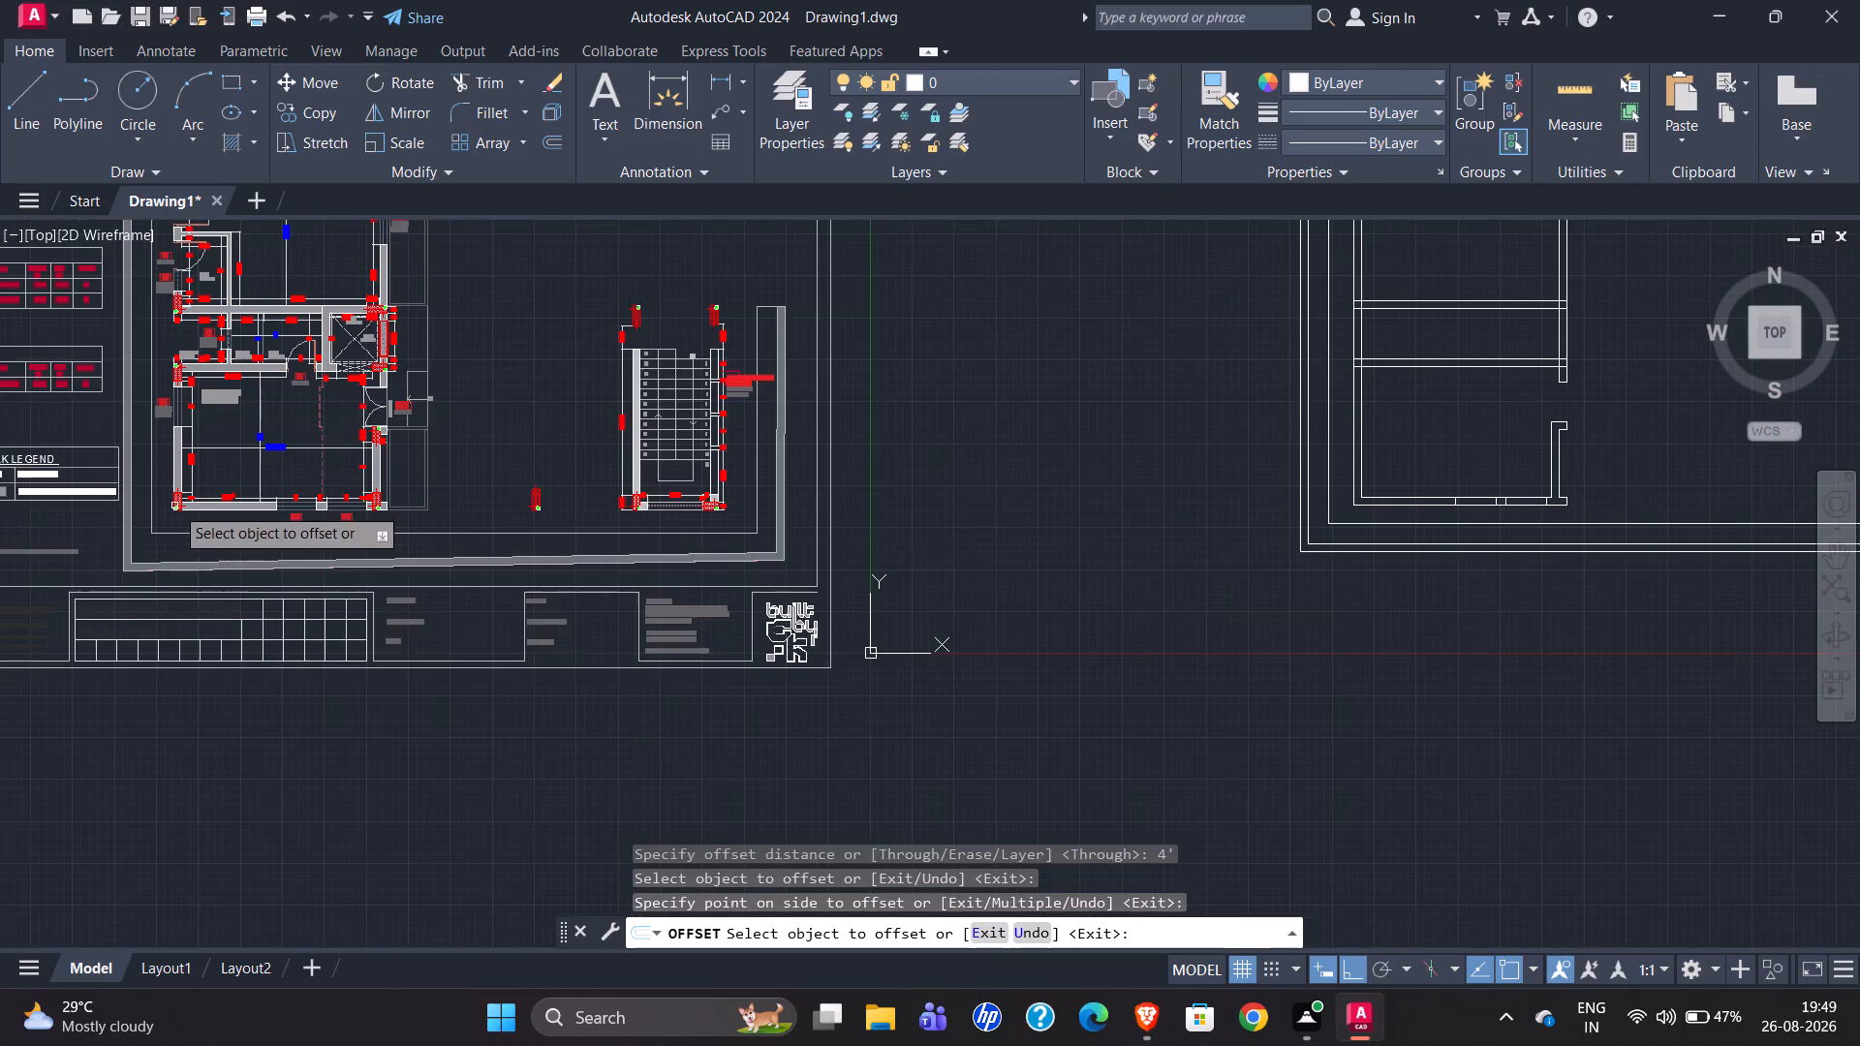
scroll(1539, 524, up, 4)
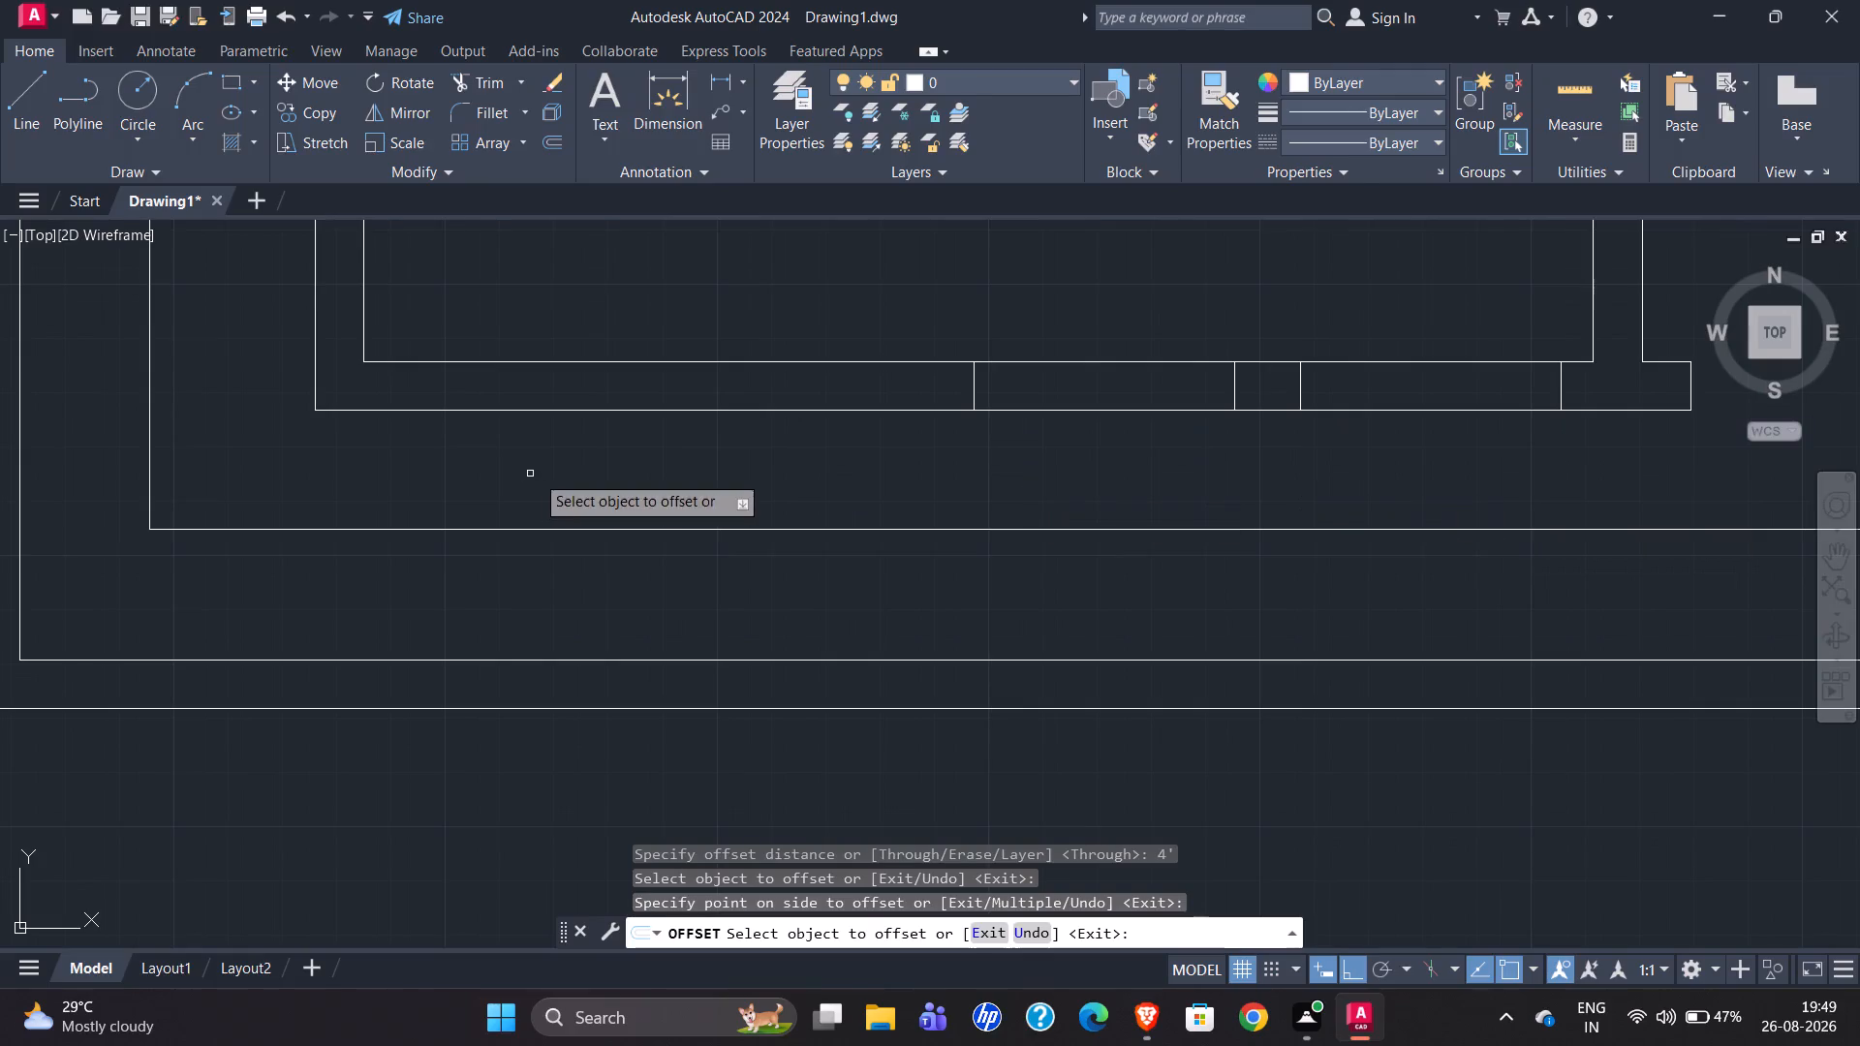
scroll(1173, 616, down, 5)
scroll(352, 610, up, 5)
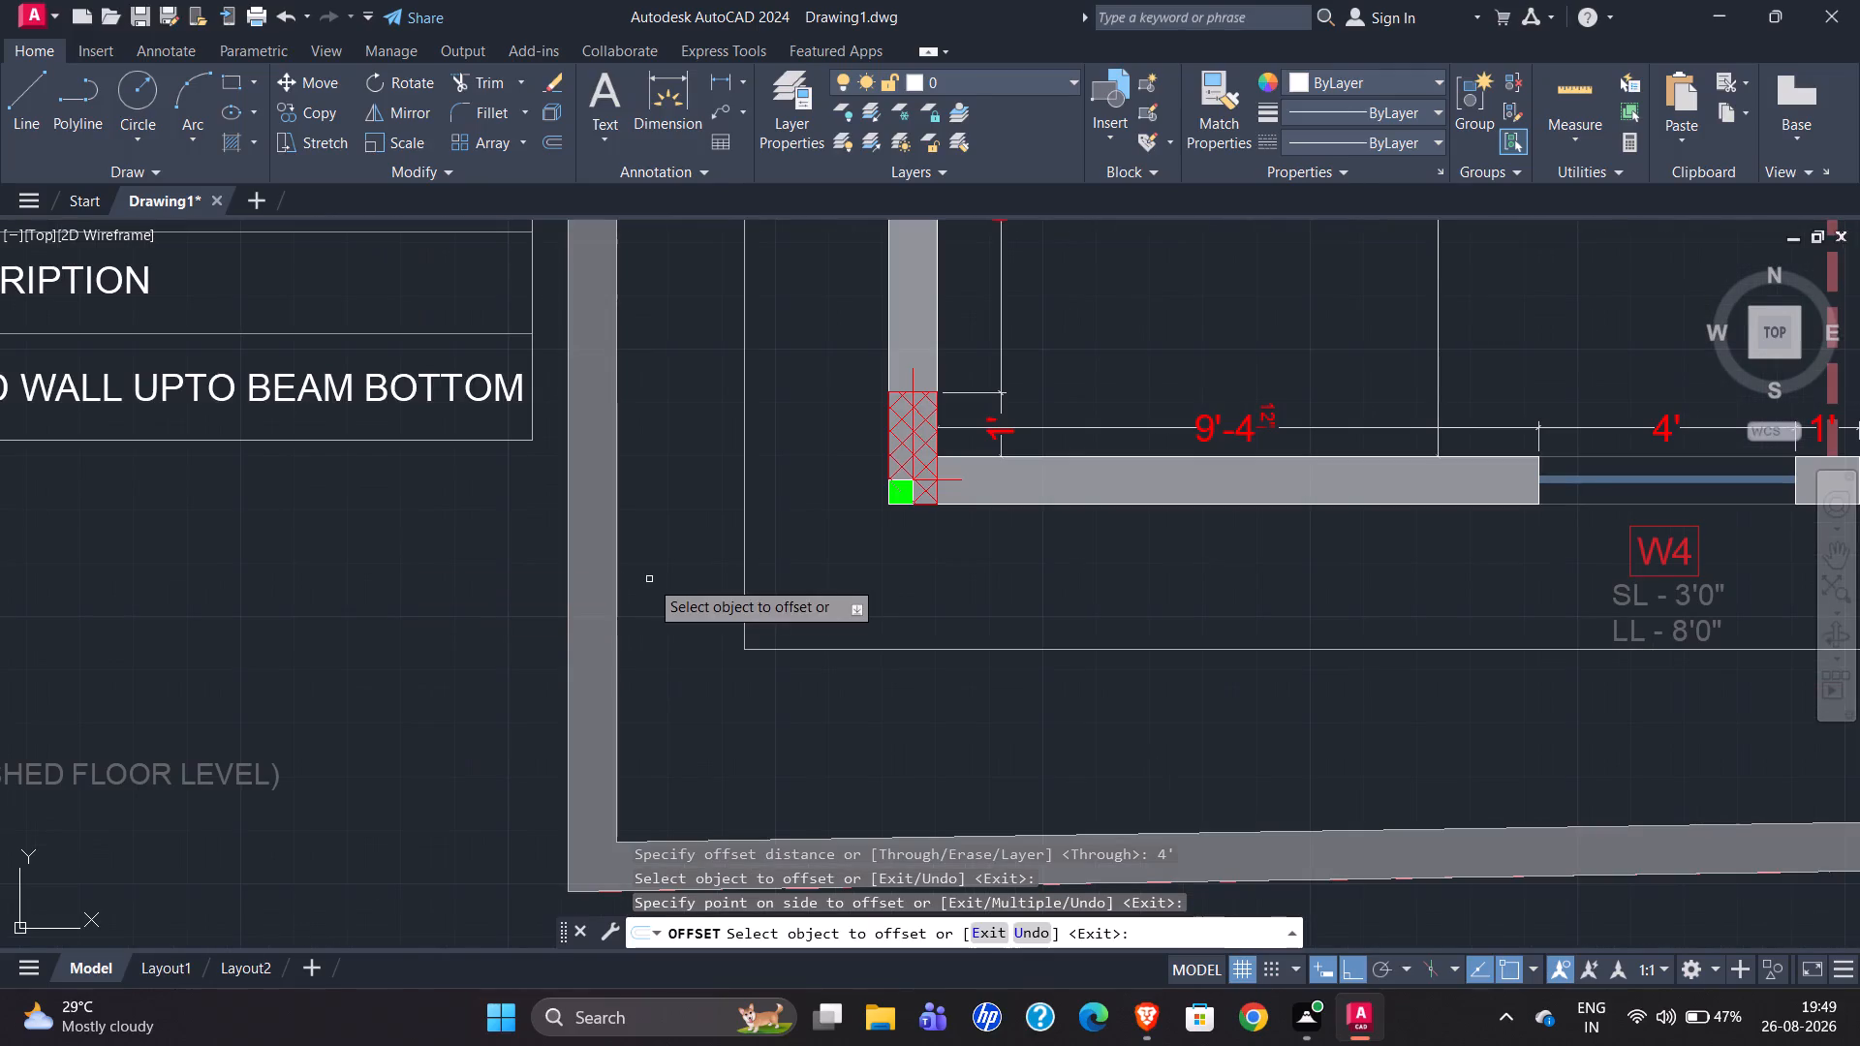
scroll(998, 488, up, 3)
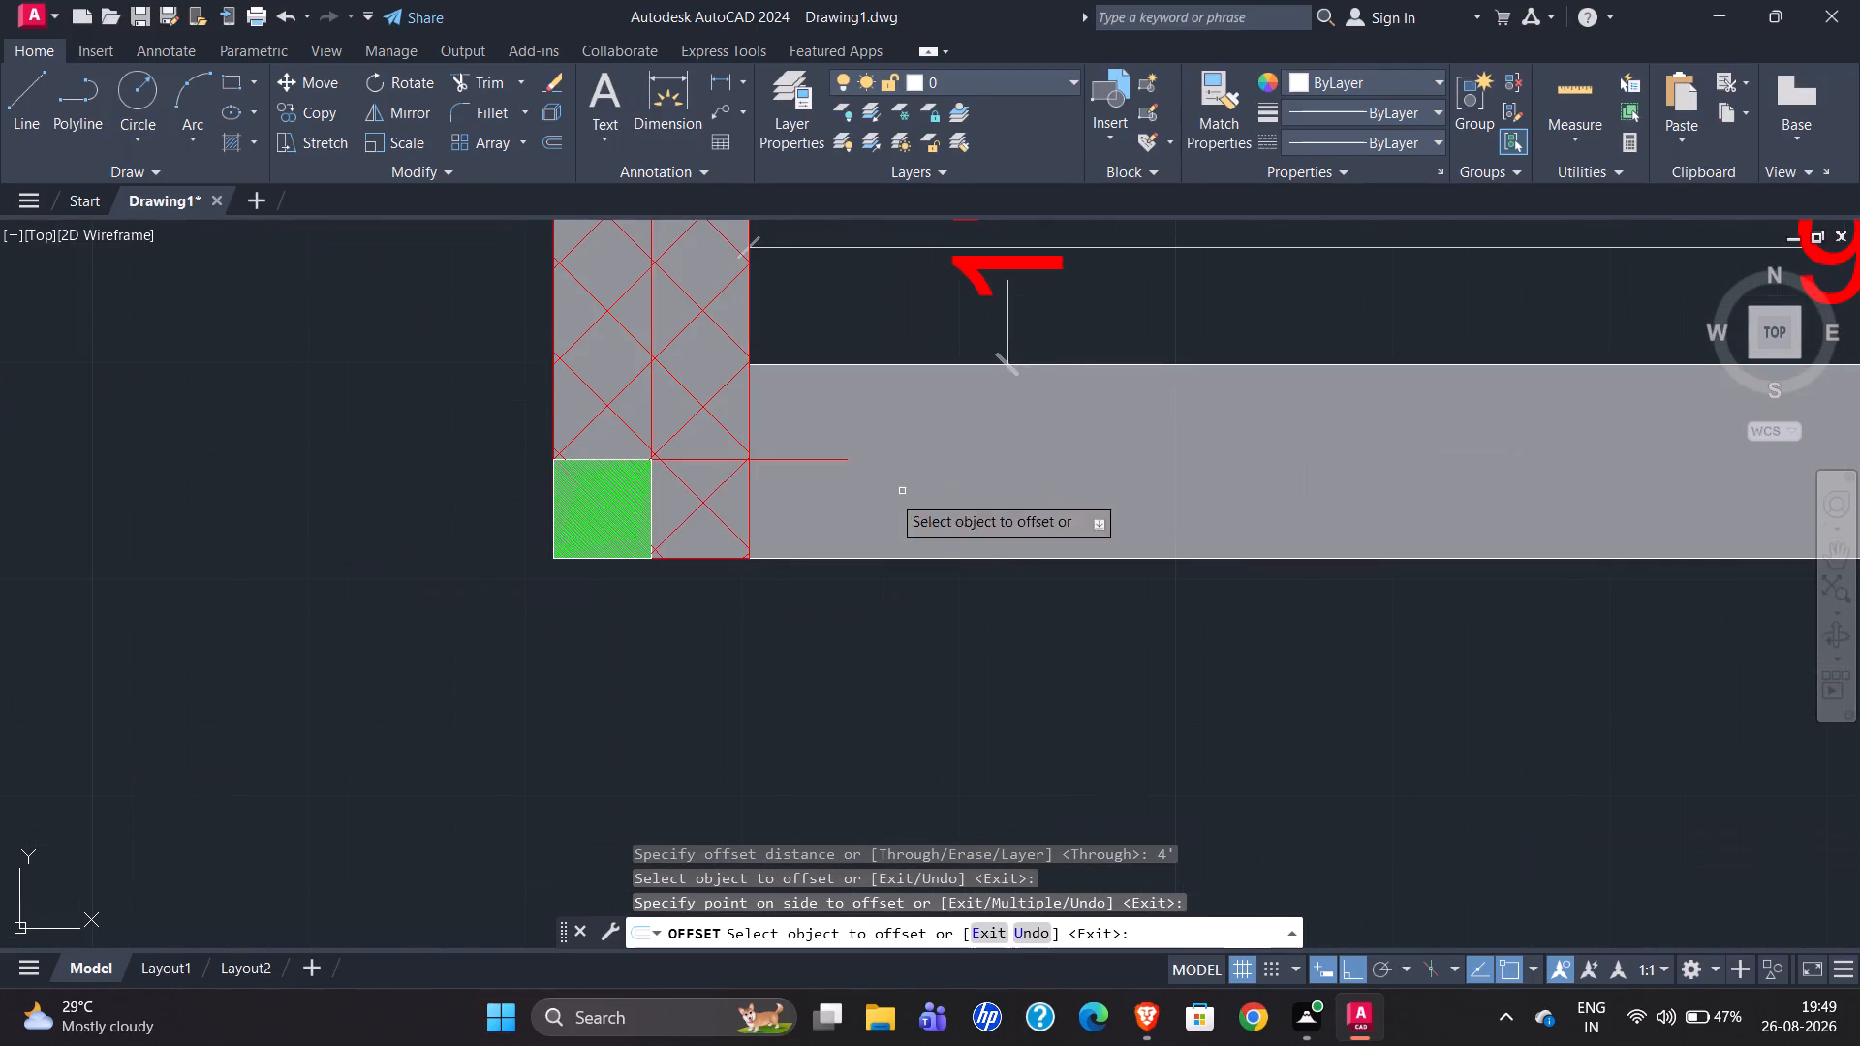
scroll(788, 524, down, 1)
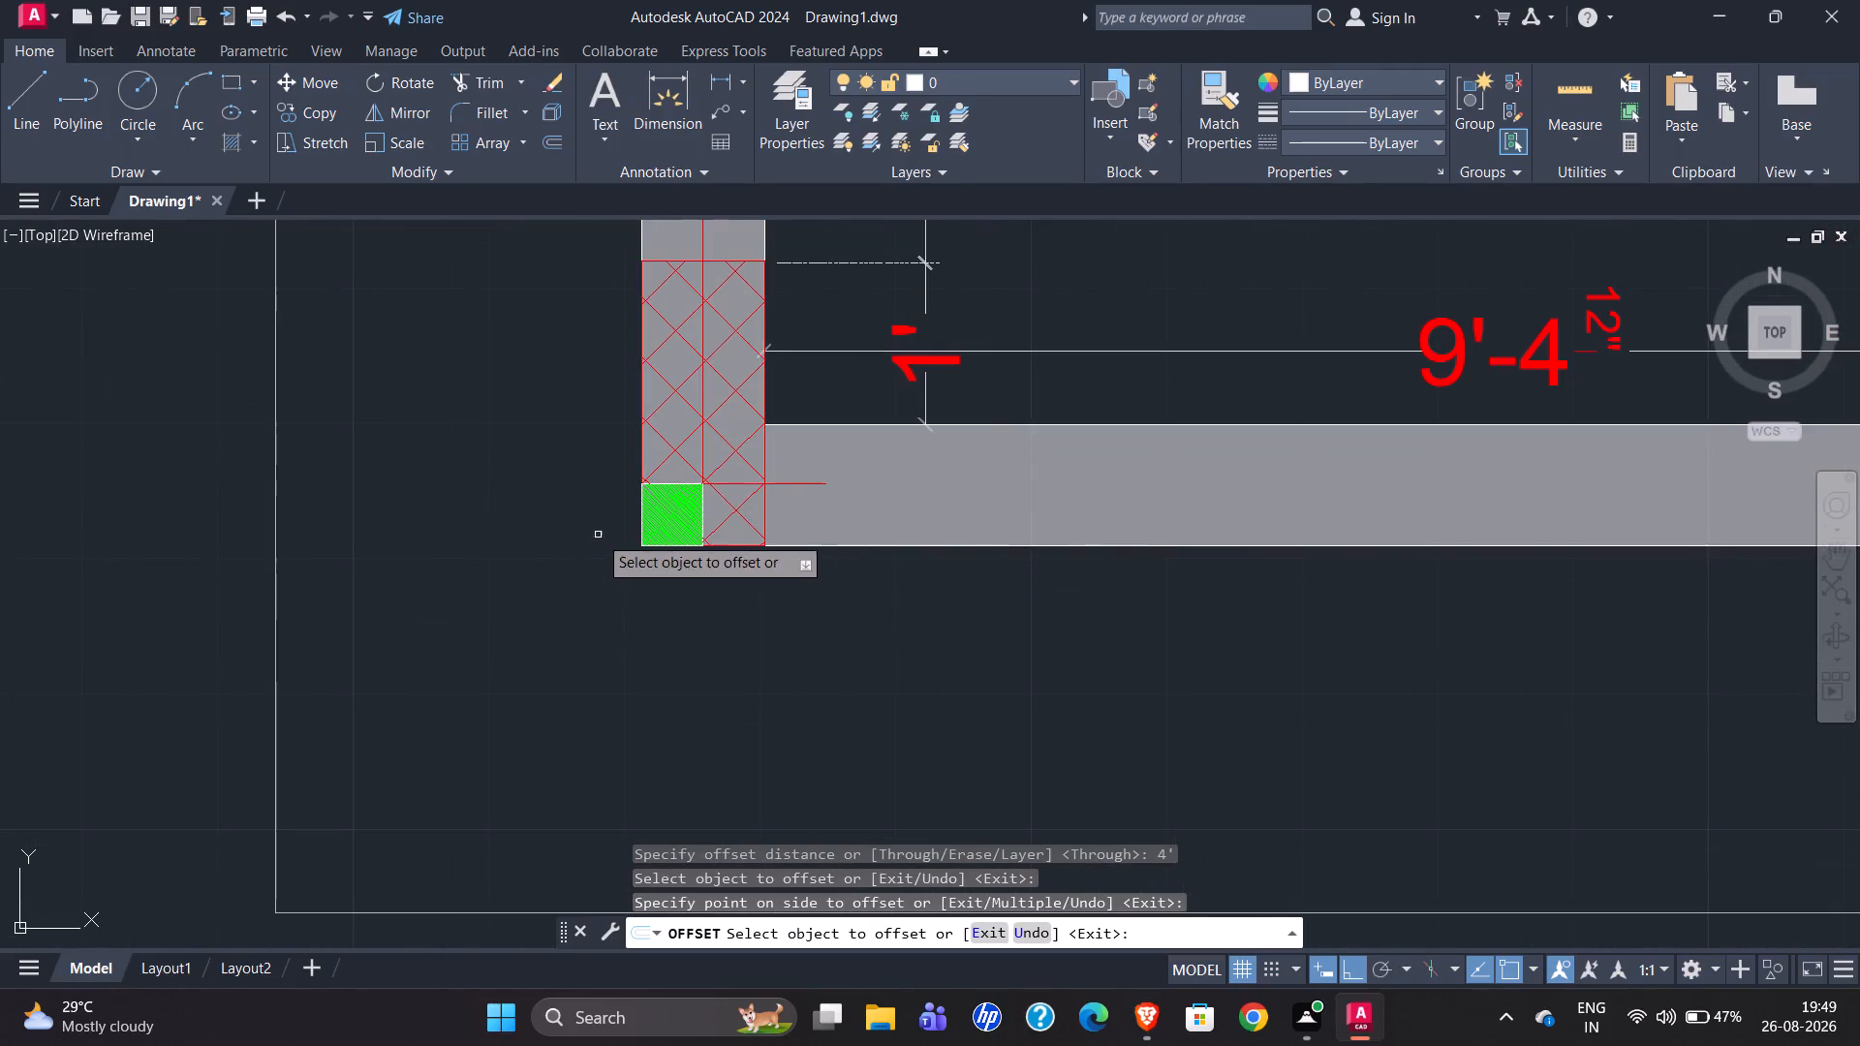
scroll(468, 562, down, 3)
scroll(263, 547, down, 4)
scroll(1014, 558, up, 5)
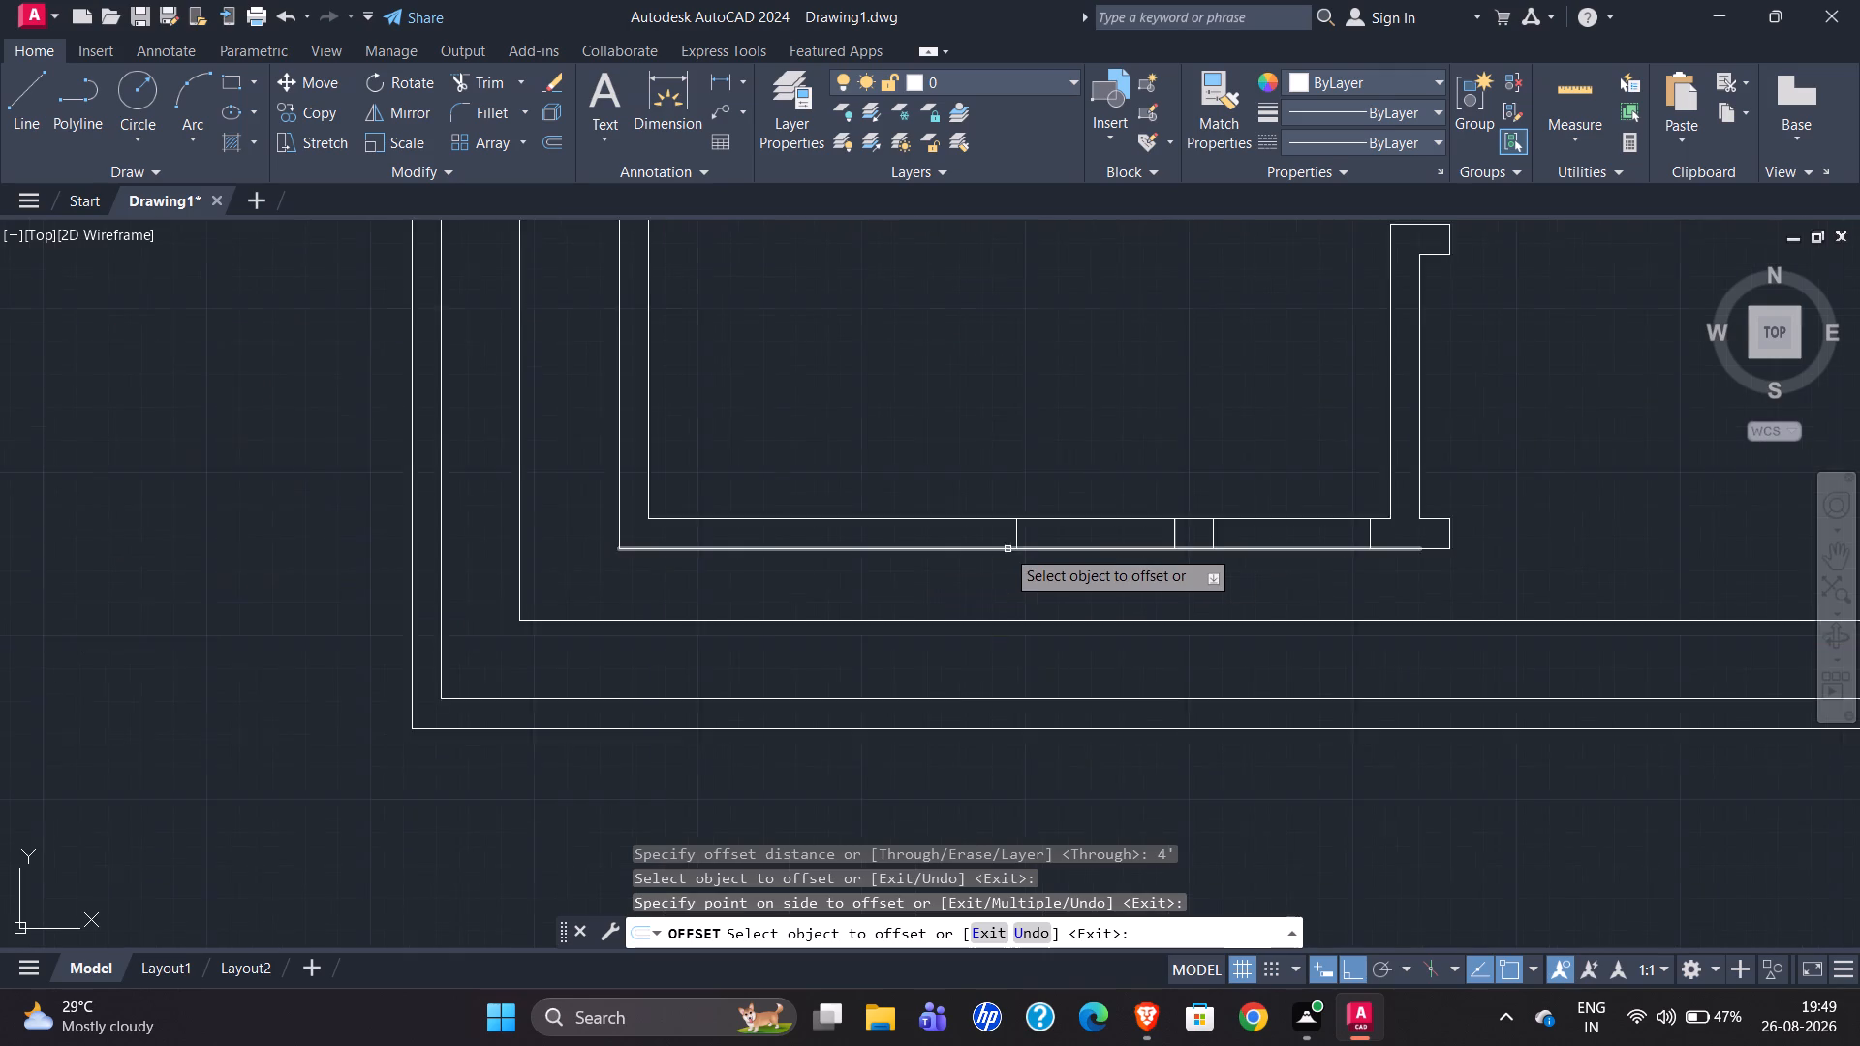
Check the length of the south wall's inner face from the southwest inner corner to the western W4 window's west jamb.
key(Escape)
click(18, 122)
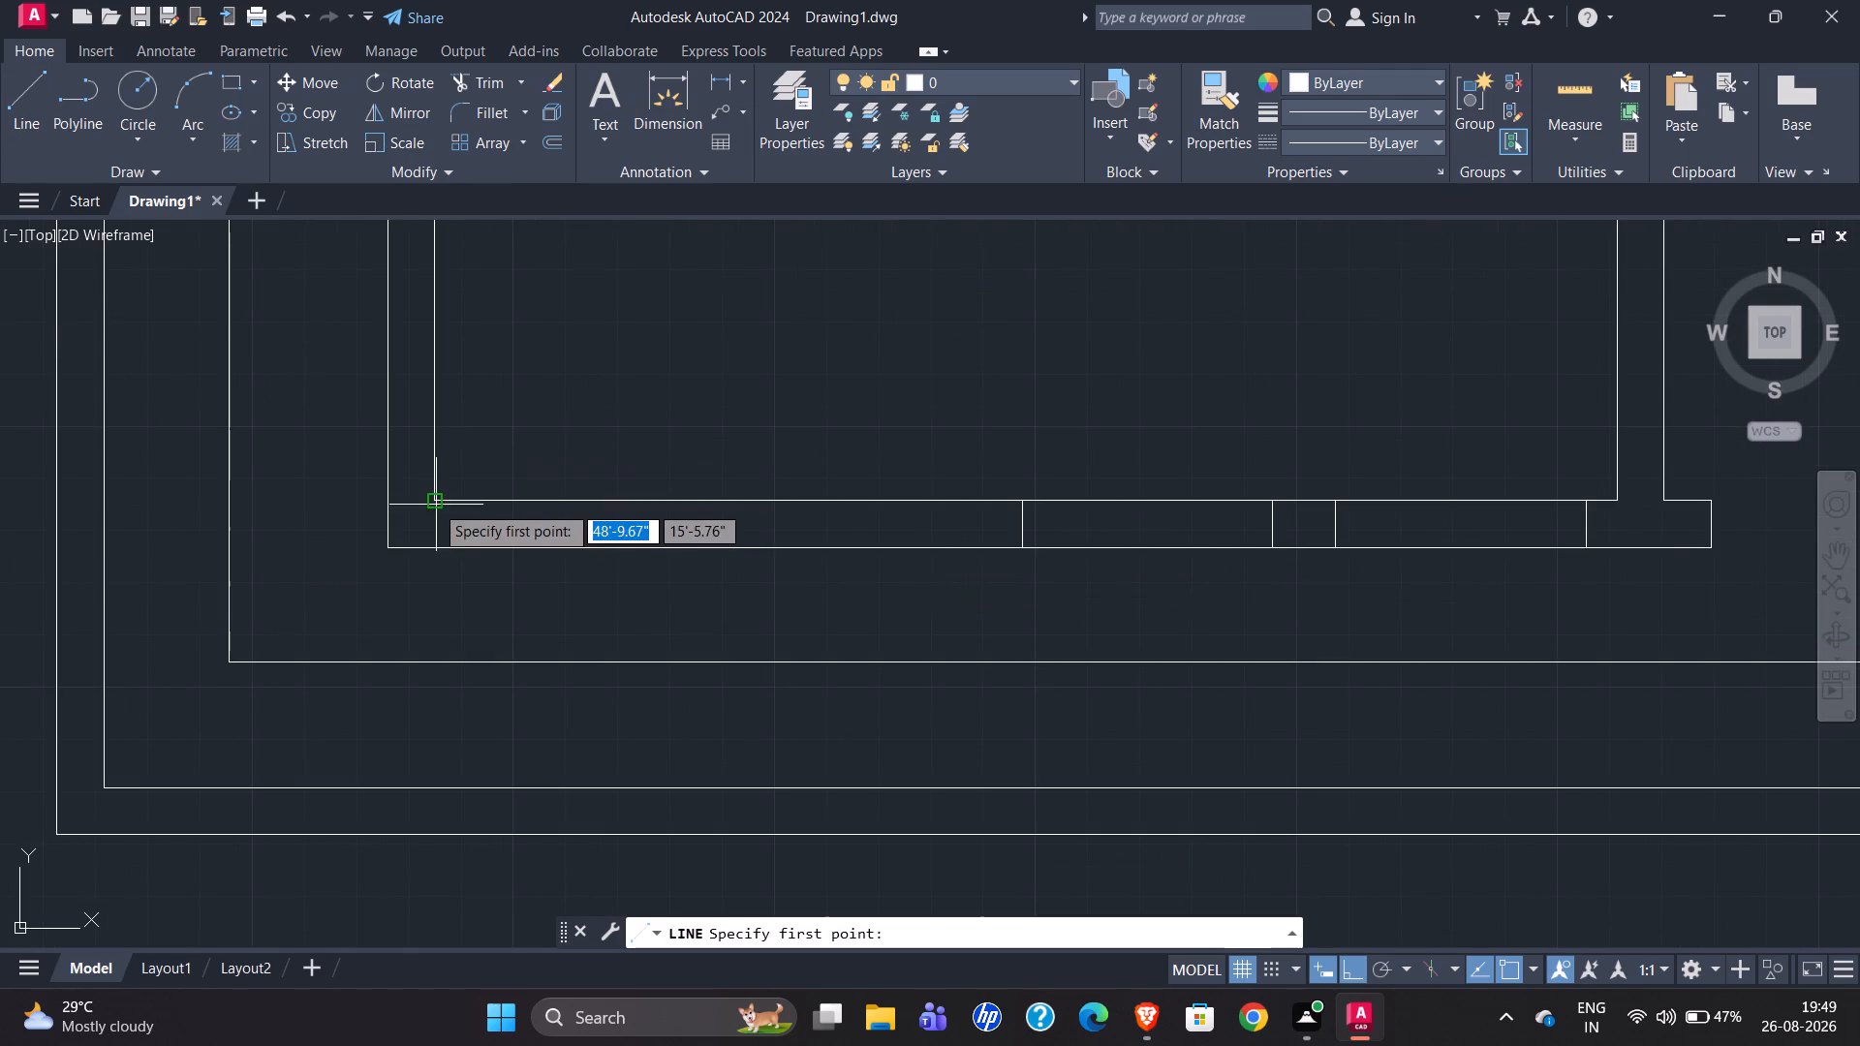
click(430, 497)
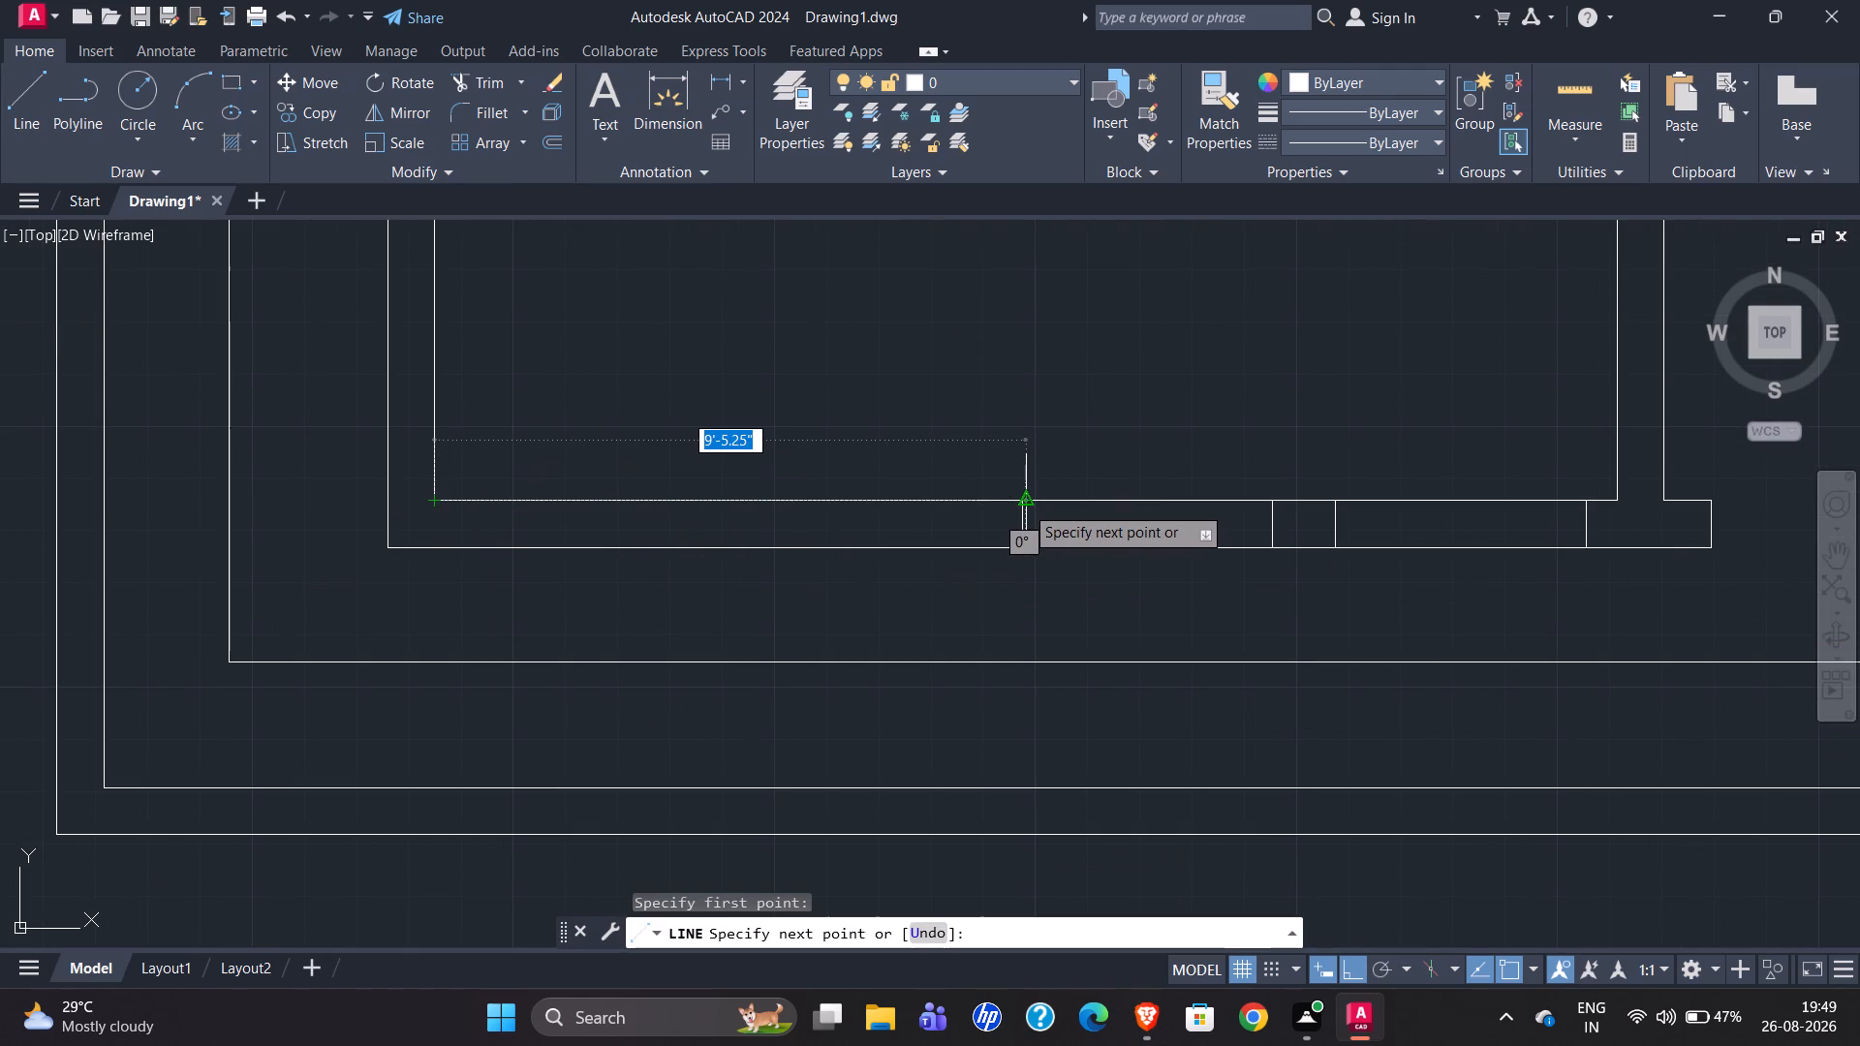
scroll(1024, 505, up, 4)
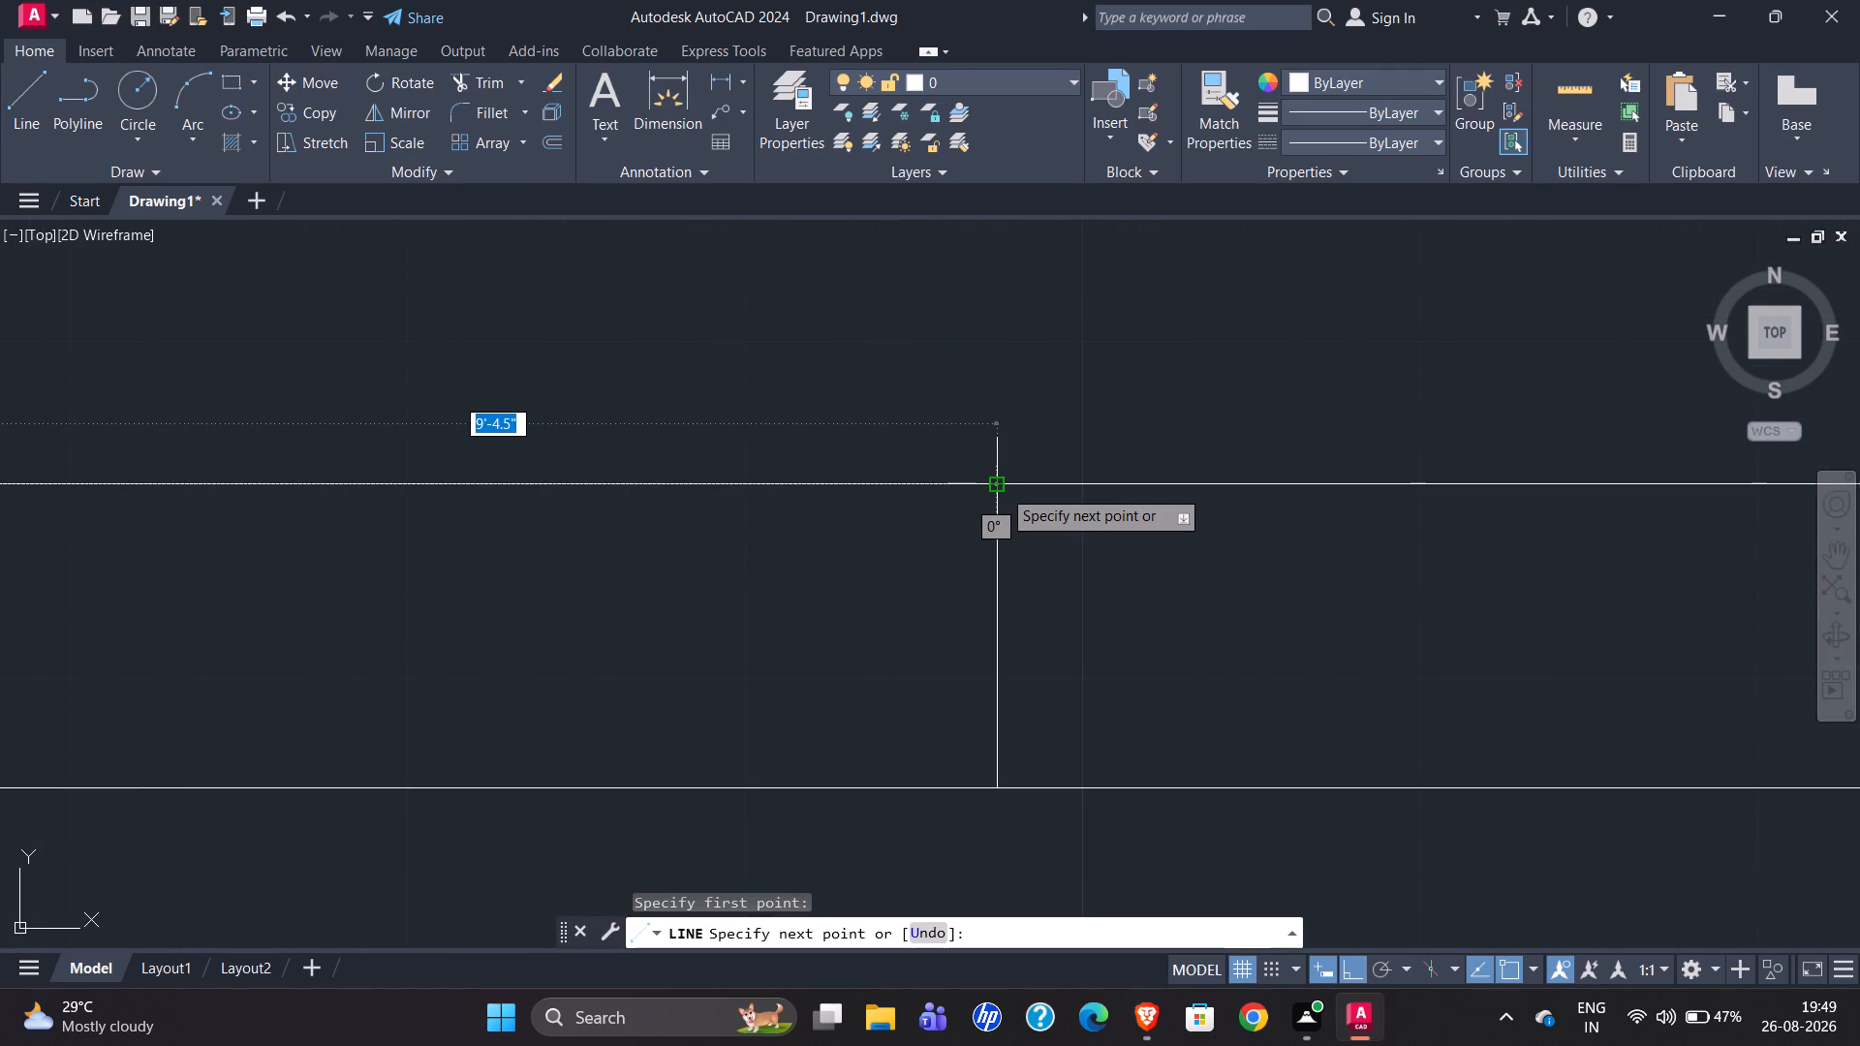
key(Escape)
scroll(1055, 313, down, 4)
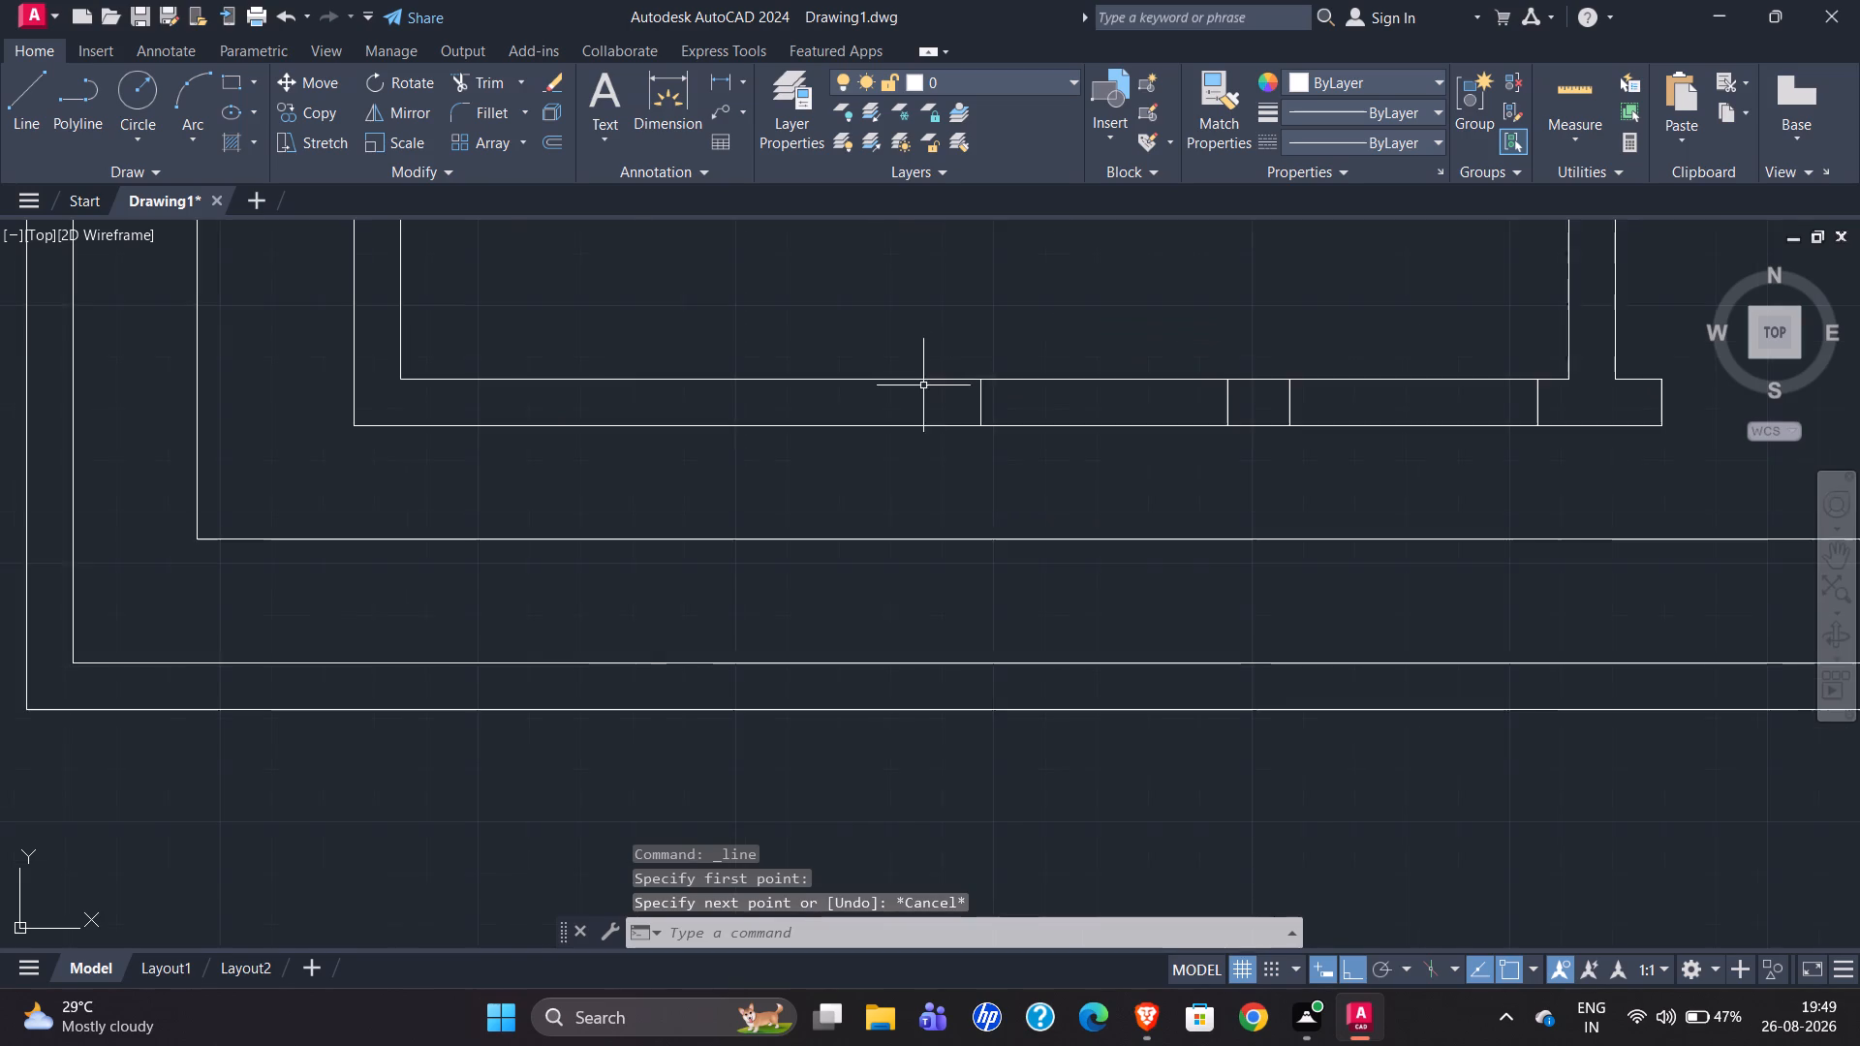
Trim the south wall lines across both W4 windows to open them, keeping the pier between them.
scroll(908, 394, down, 1)
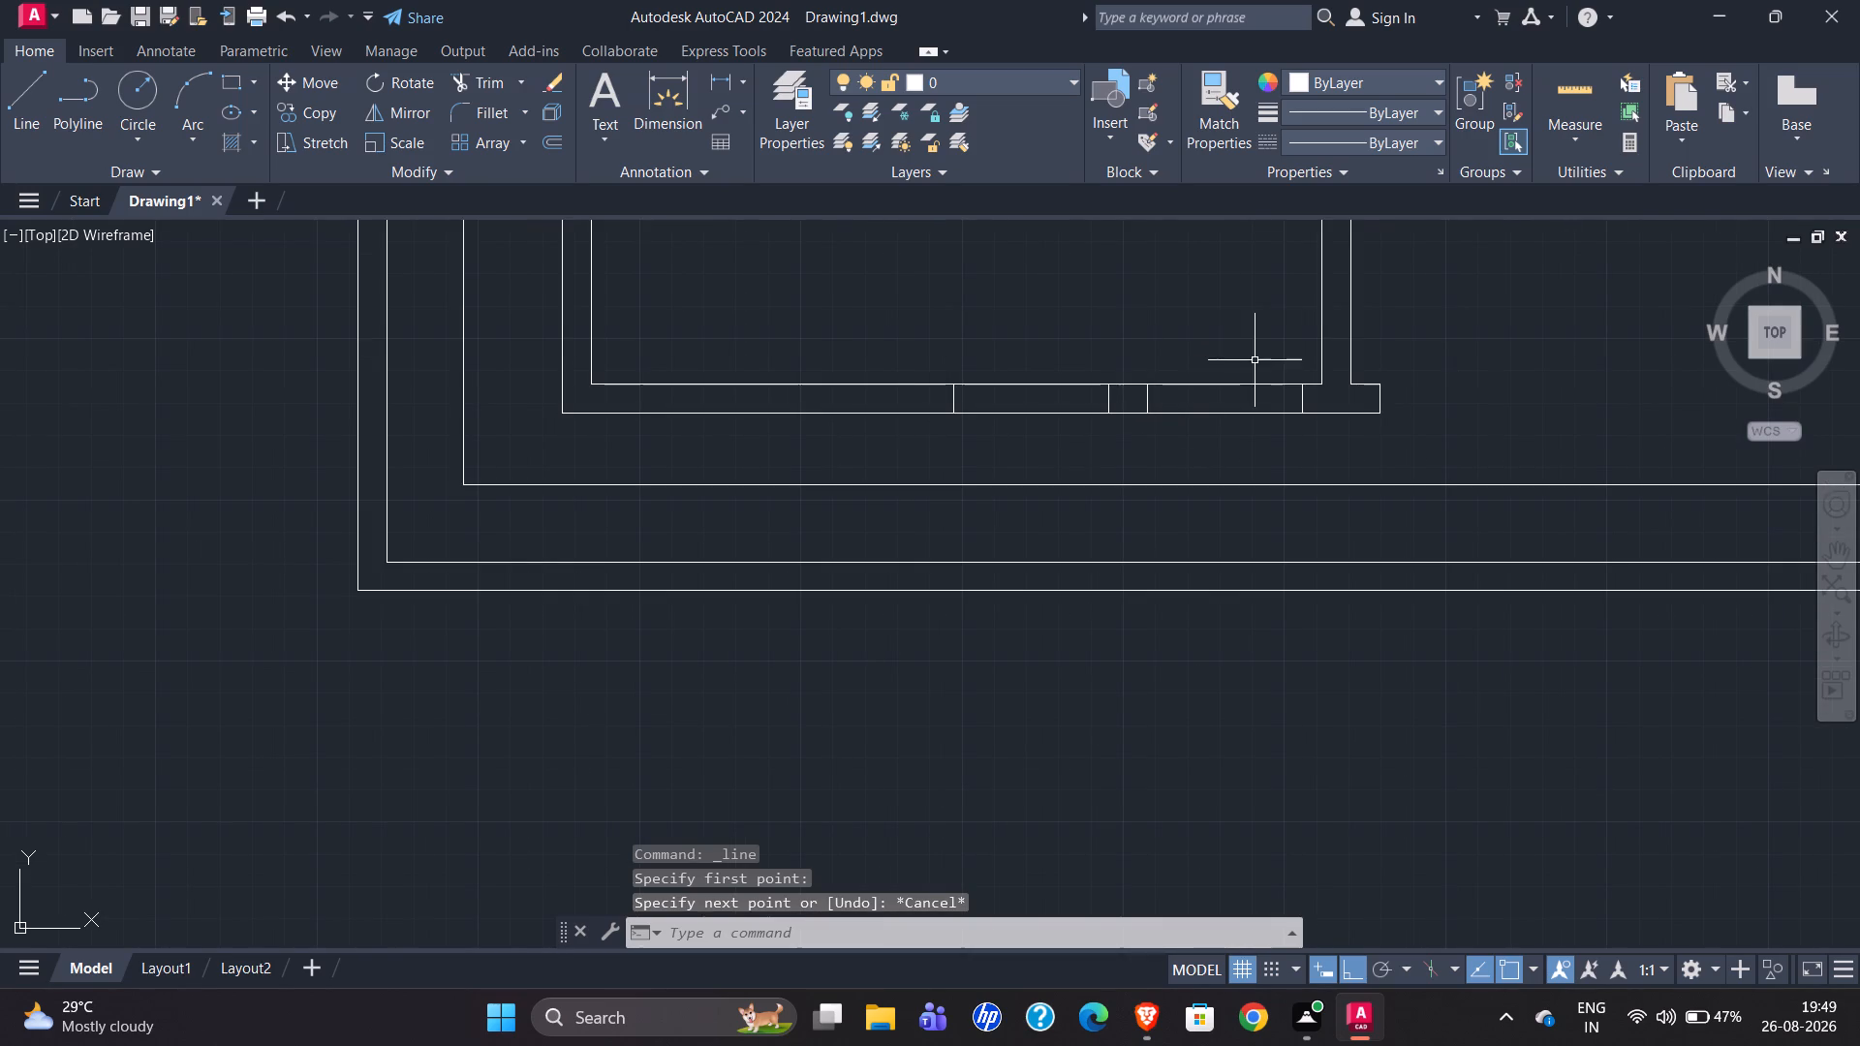
scroll(1184, 359, up, 1)
text(tr)
key(Return)
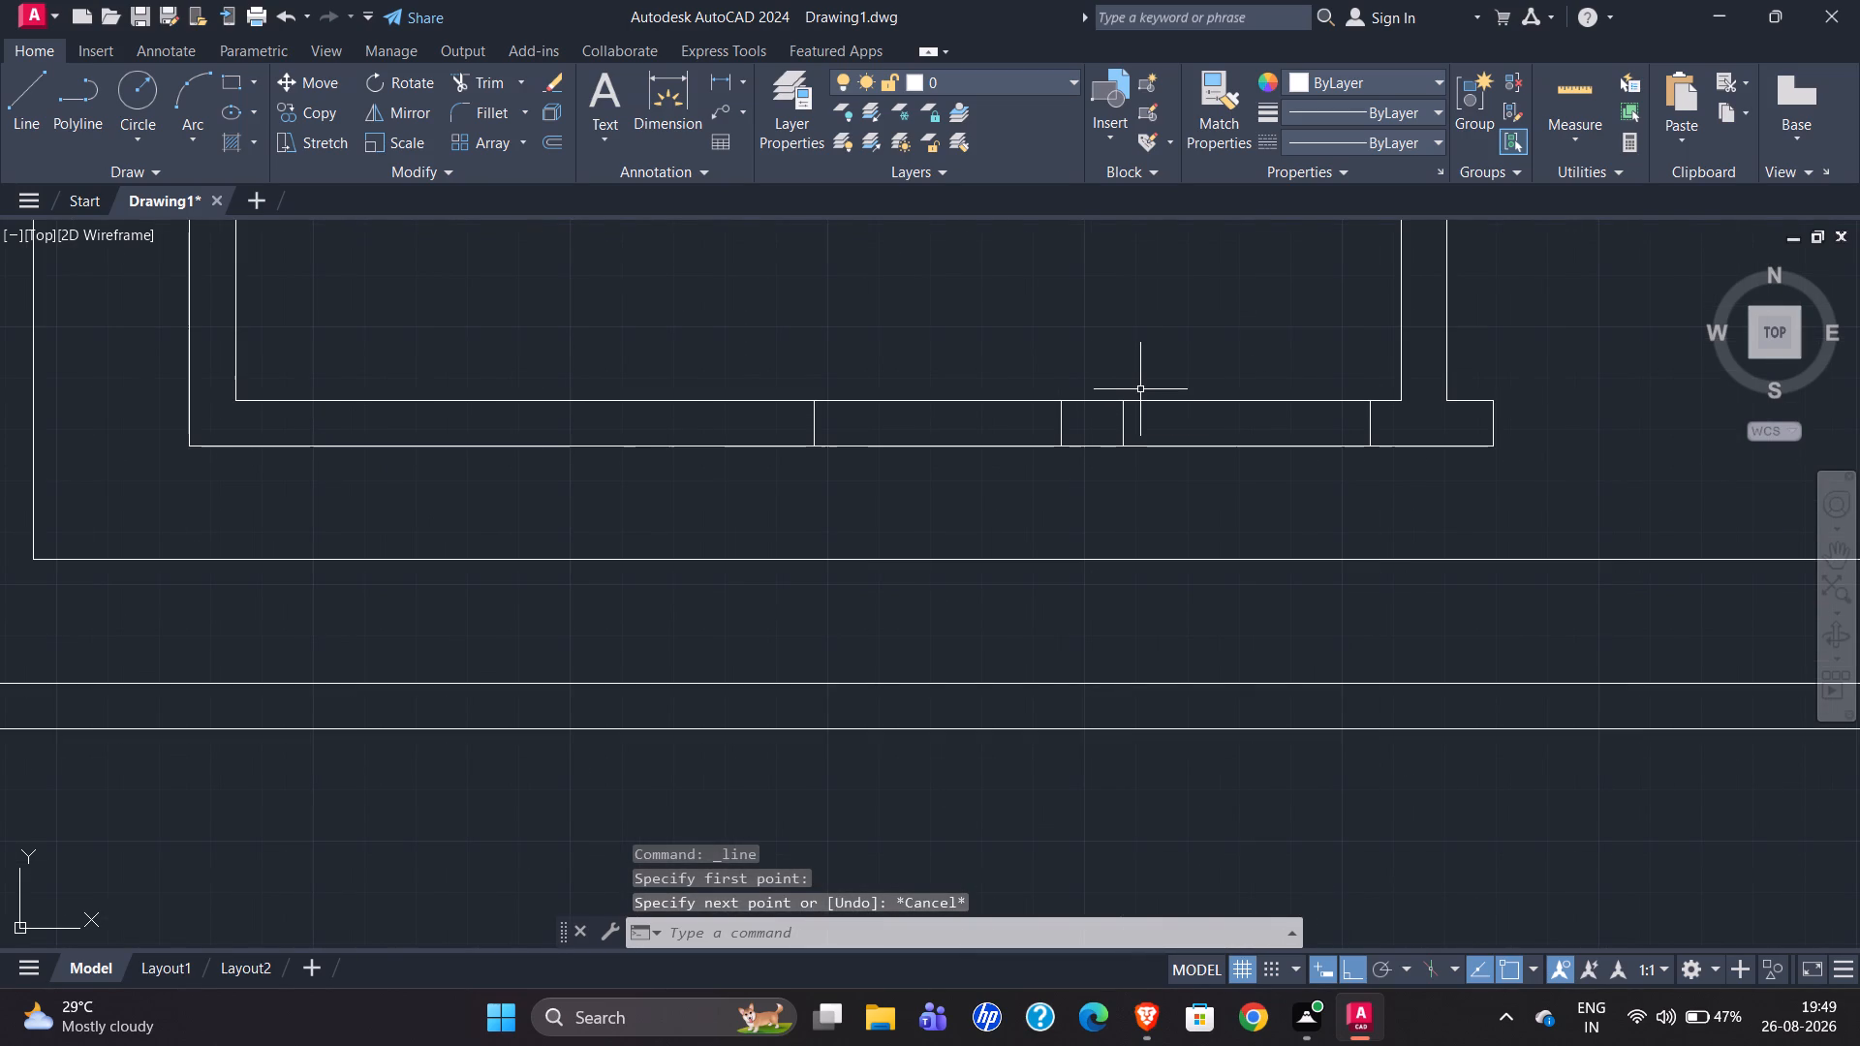
drag(966, 346, 1265, 311)
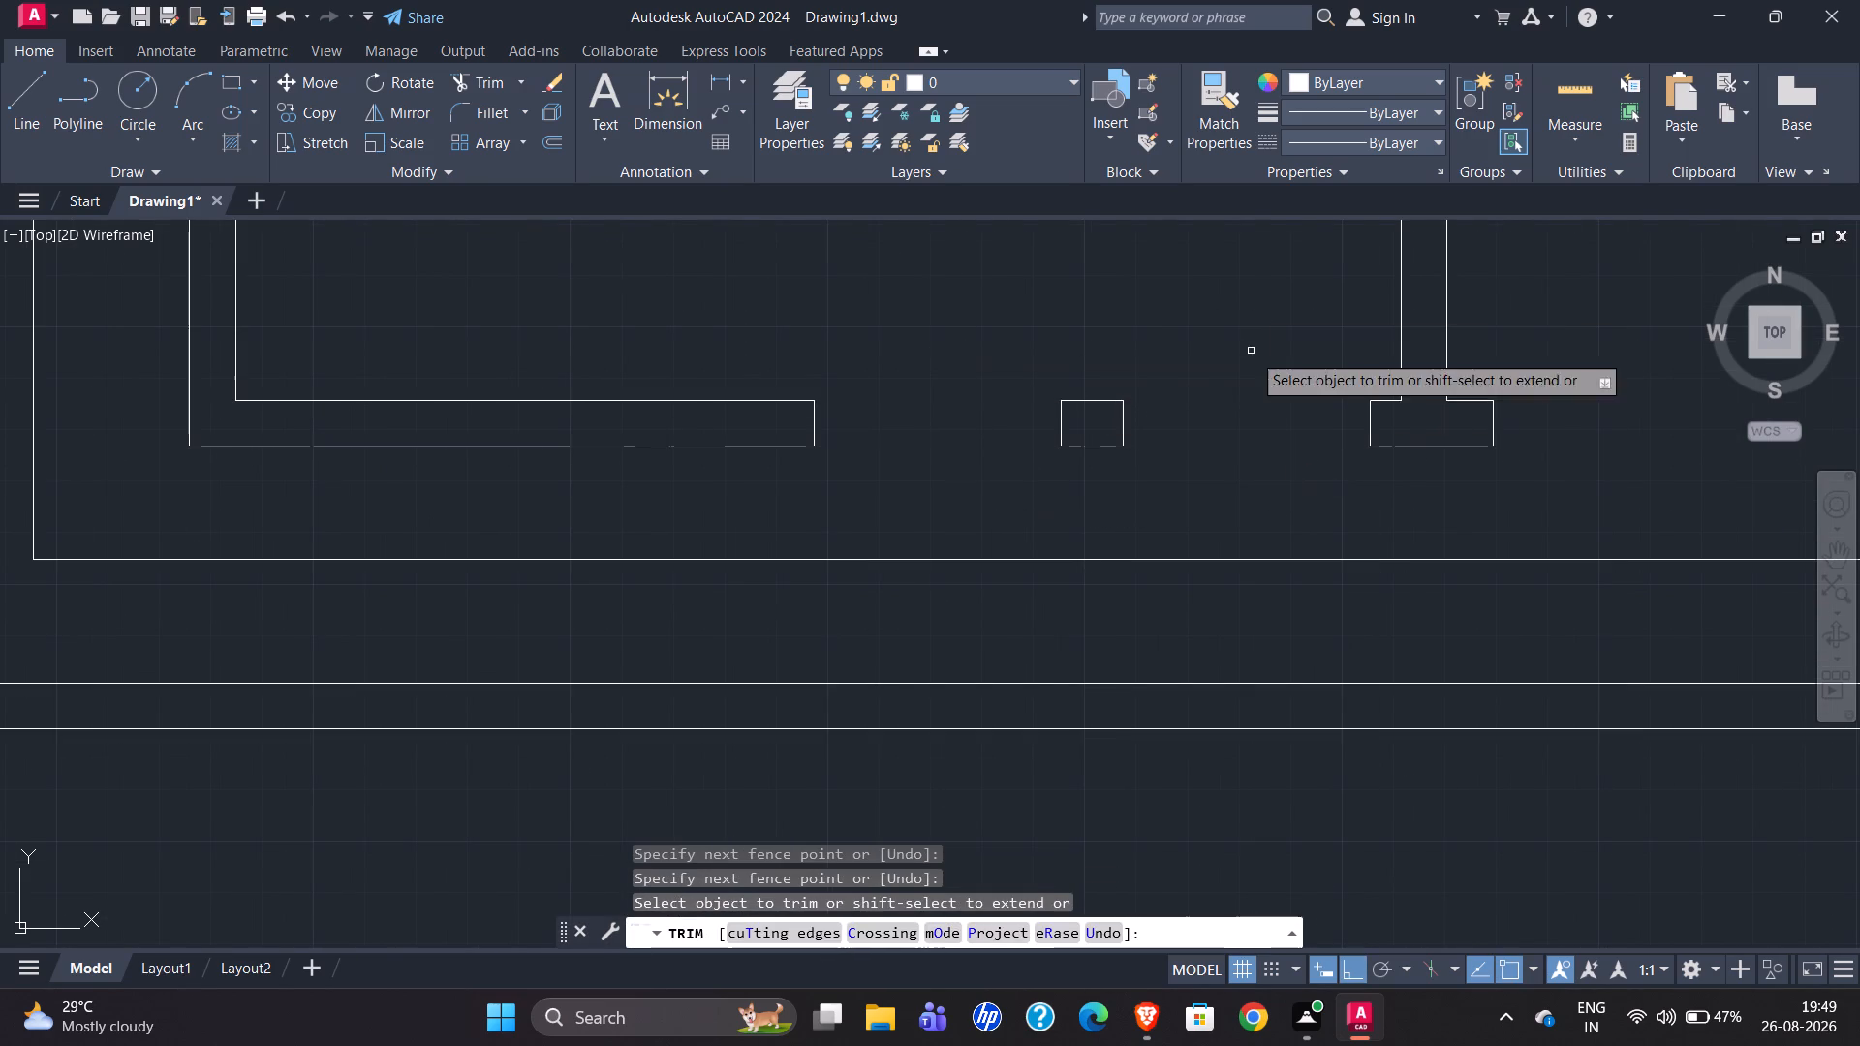
key(Escape)
Examine the original office room's west wall dimensions, from the southwest corner up to the W4 window and northwest pier.
scroll(1030, 542, down, 2)
scroll(1251, 552, down, 2)
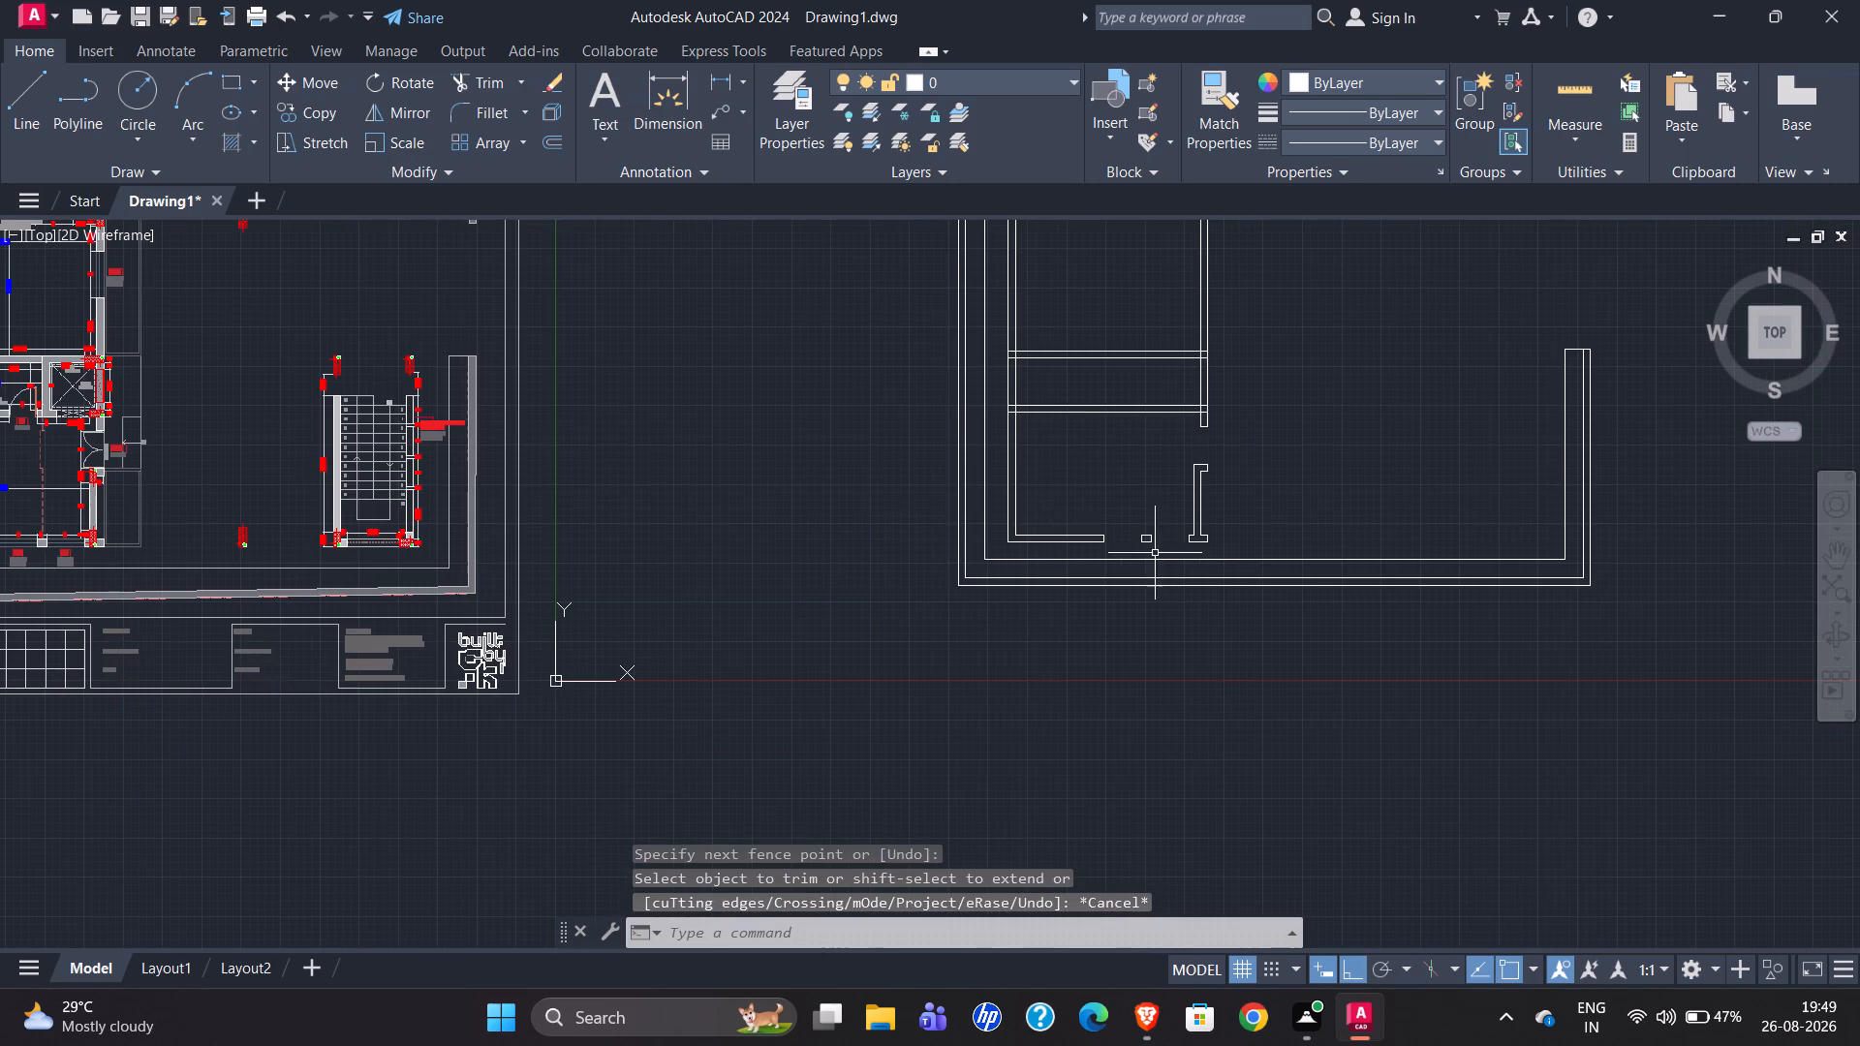
scroll(1264, 479, down, 1)
scroll(345, 489, up, 2)
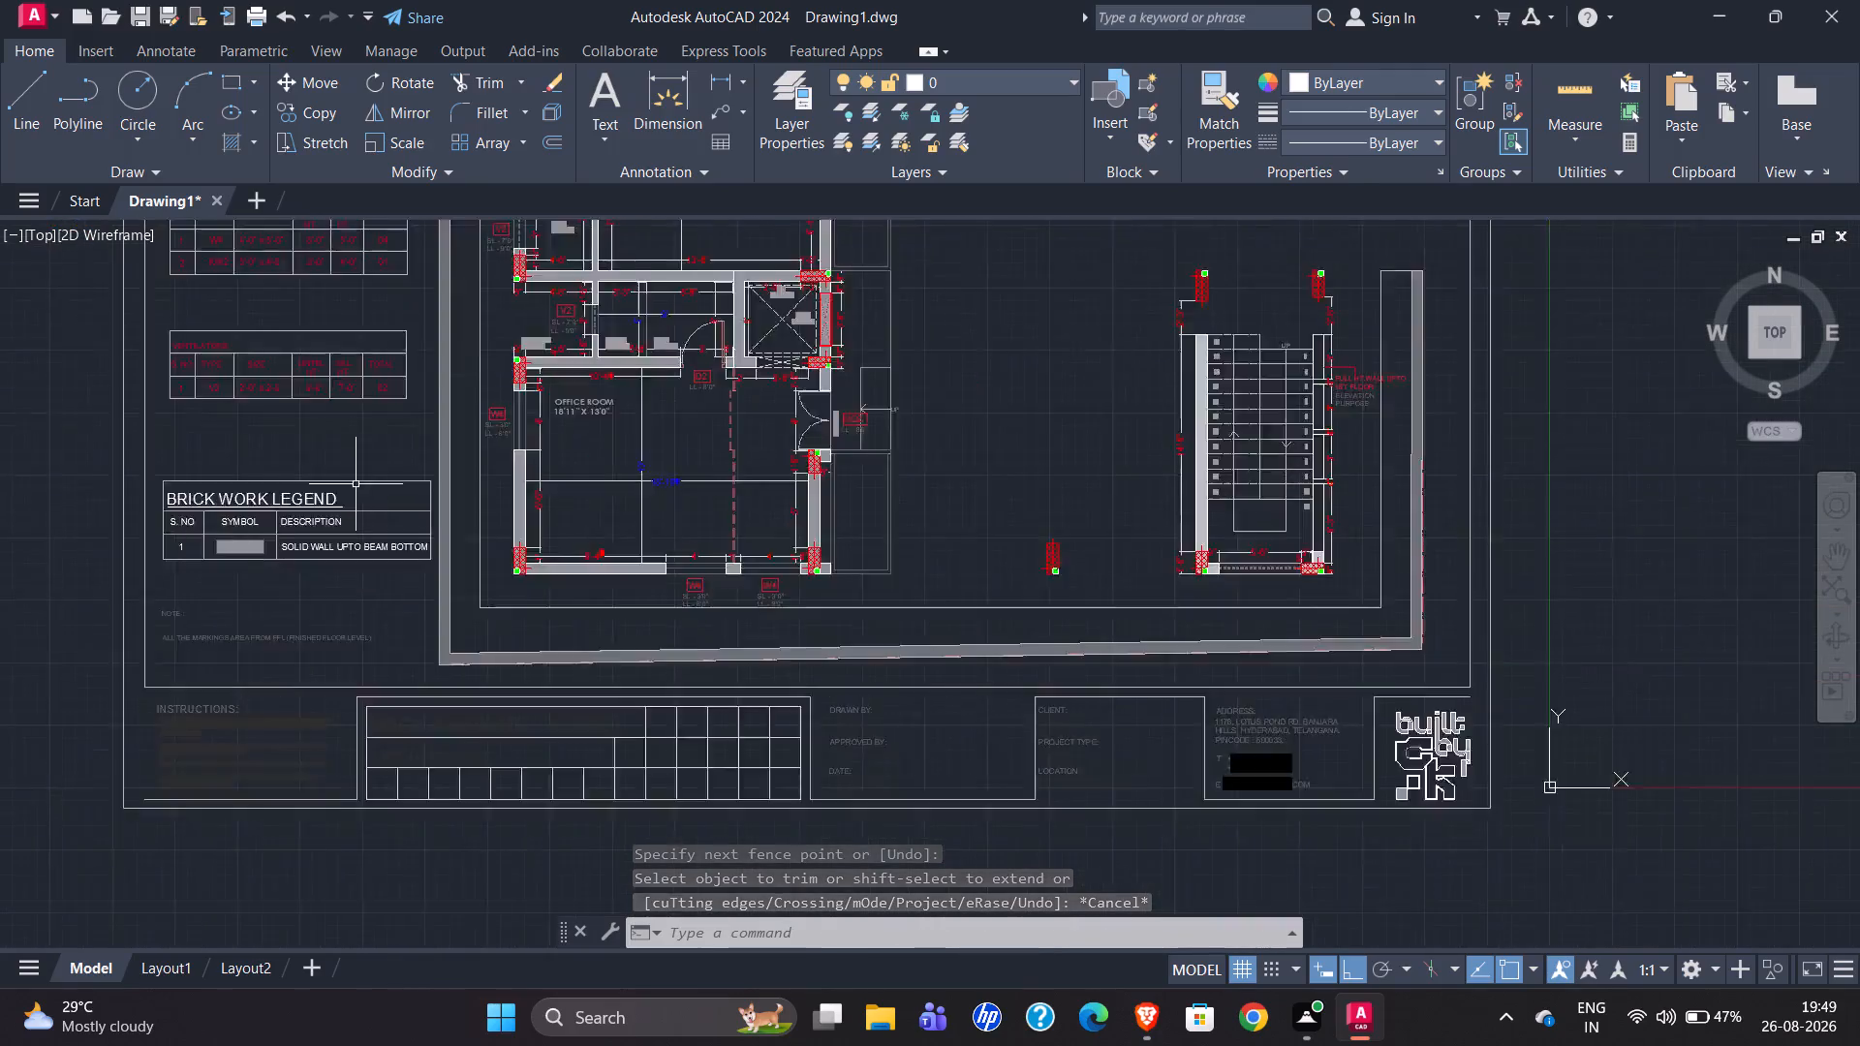
scroll(356, 484, up, 1)
scroll(639, 574, up, 2)
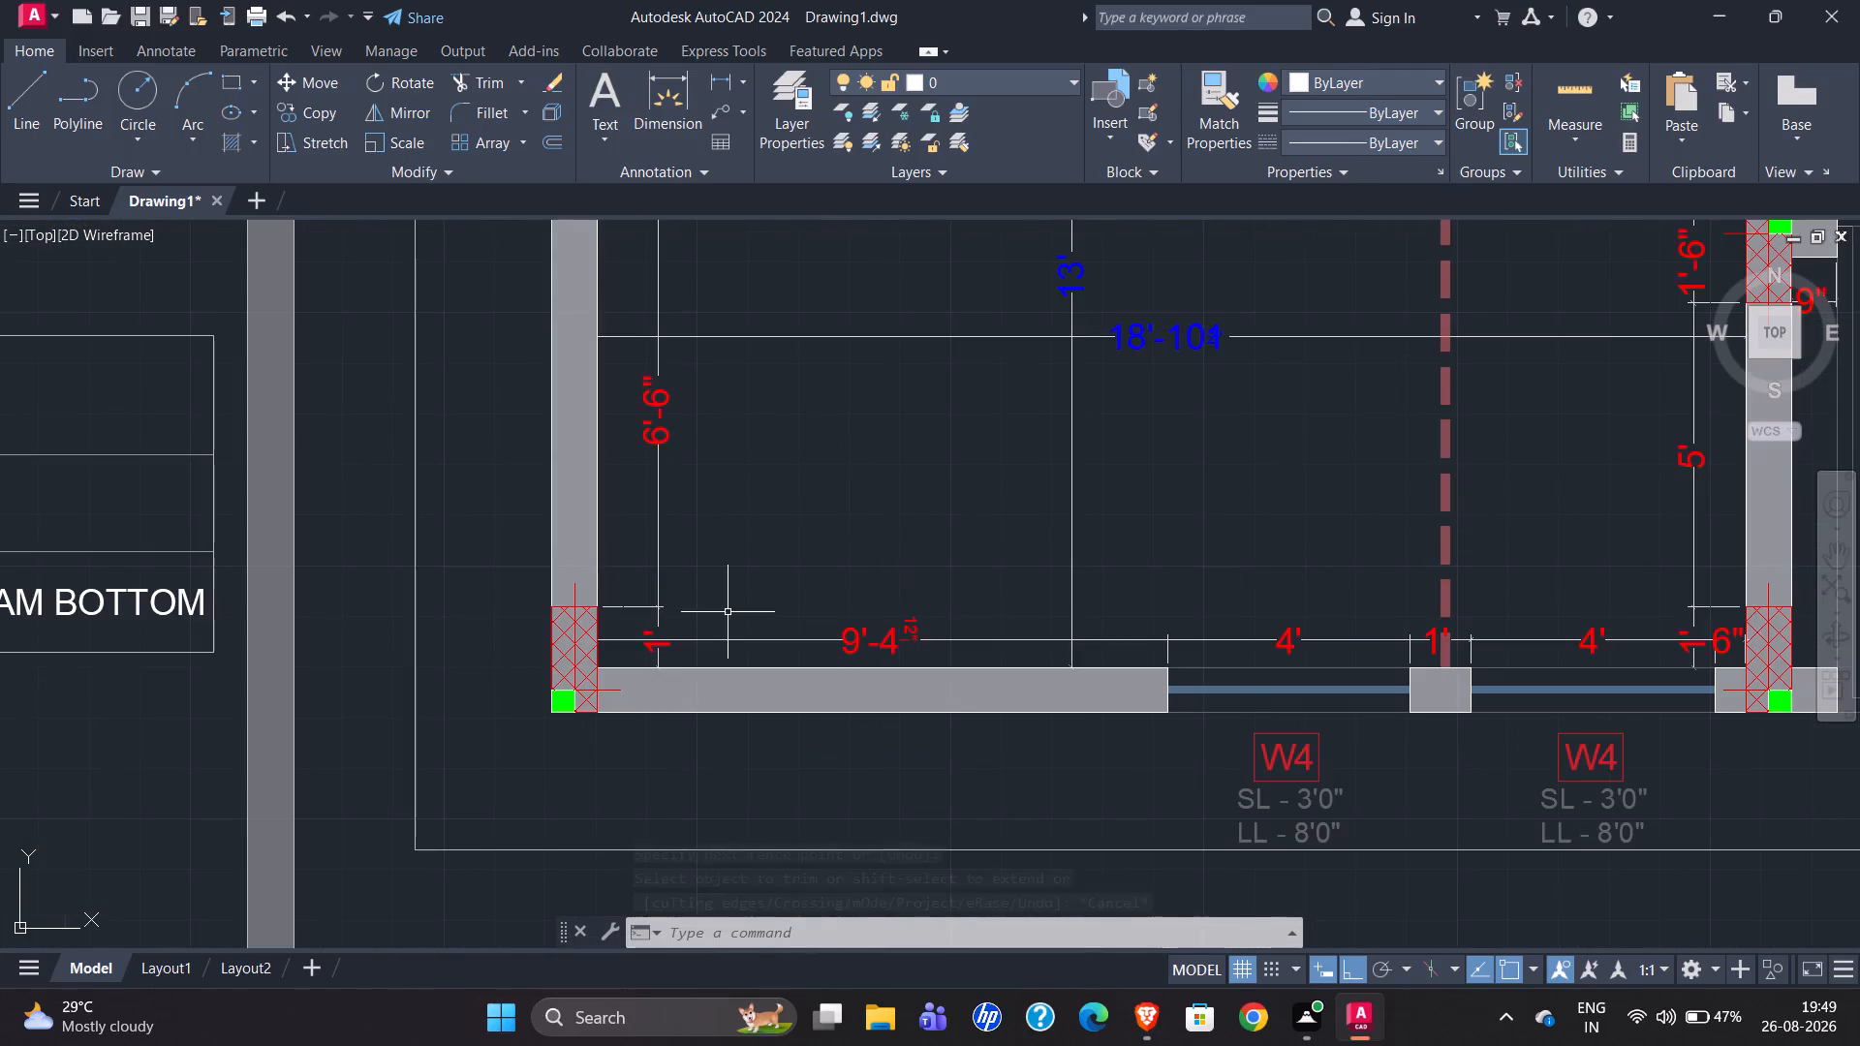
scroll(617, 510, down, 1)
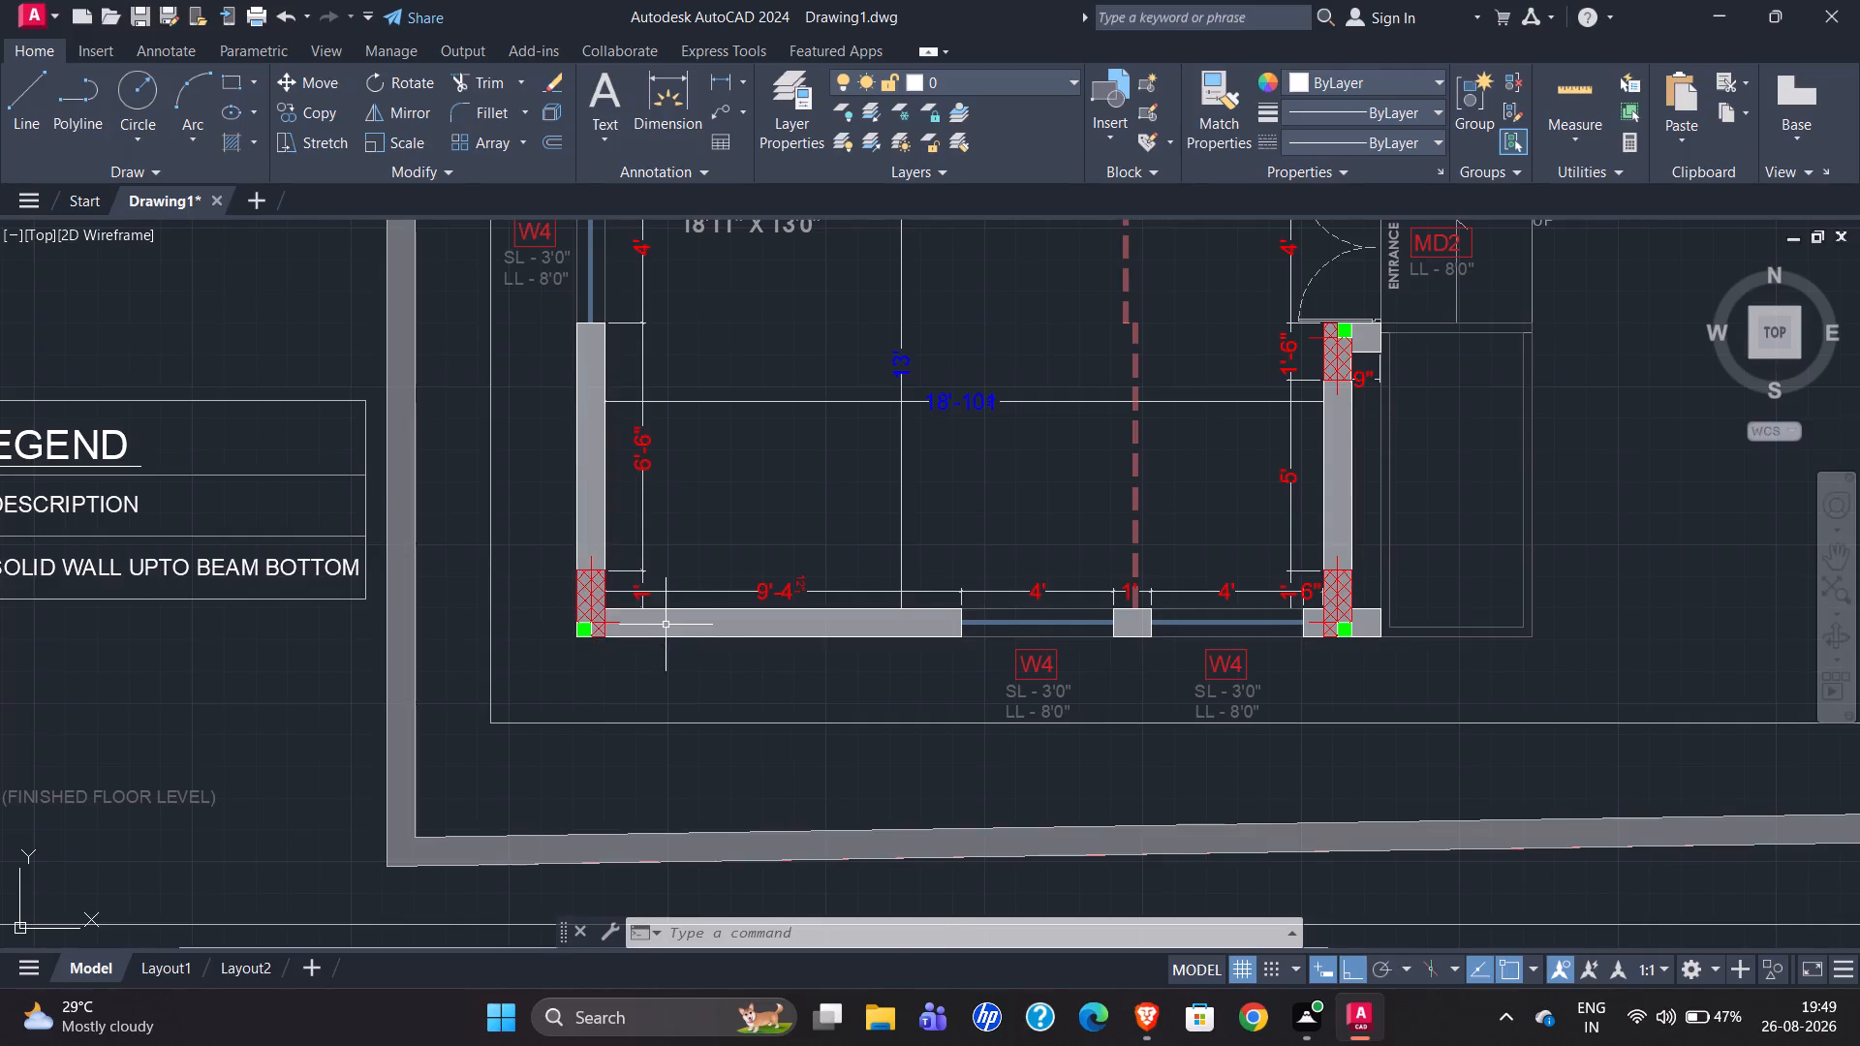
scroll(475, 607, down, 1)
scroll(596, 365, up, 2)
scroll(418, 481, down, 2)
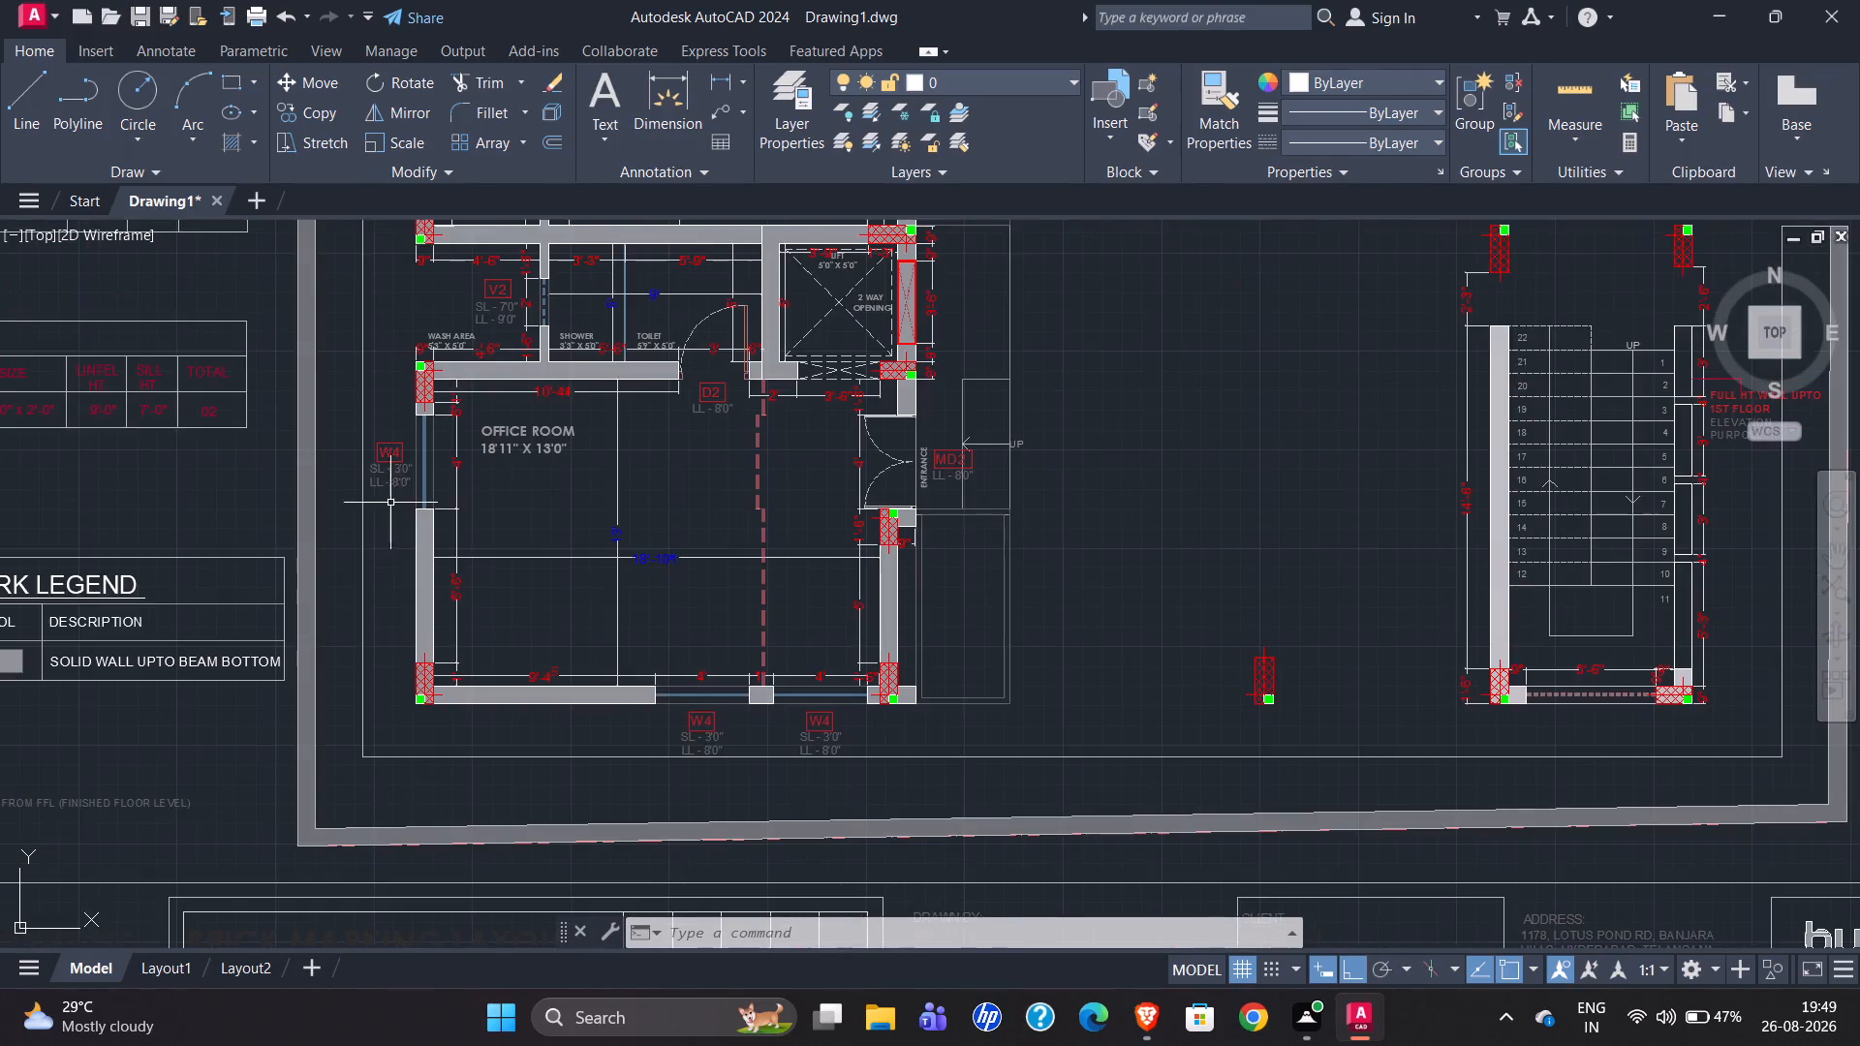
scroll(462, 435, up, 3)
scroll(301, 482, down, 2)
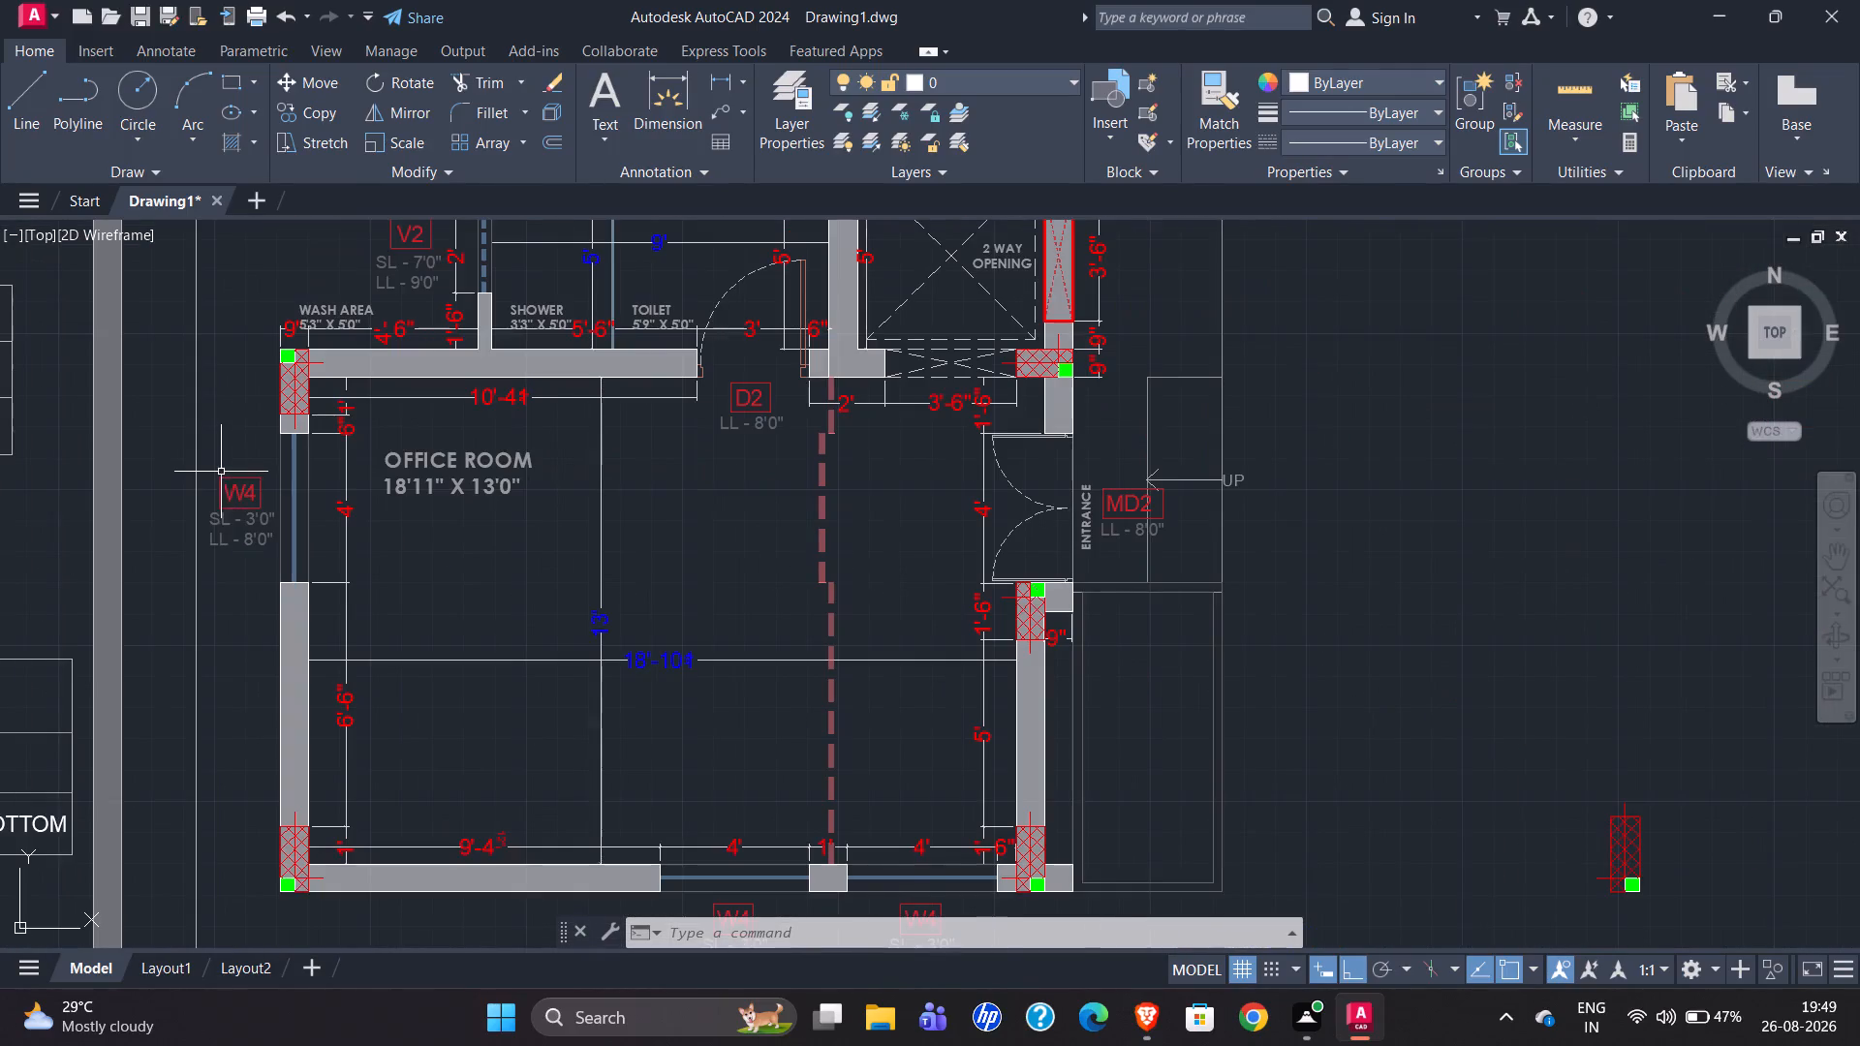
scroll(326, 425, up, 3)
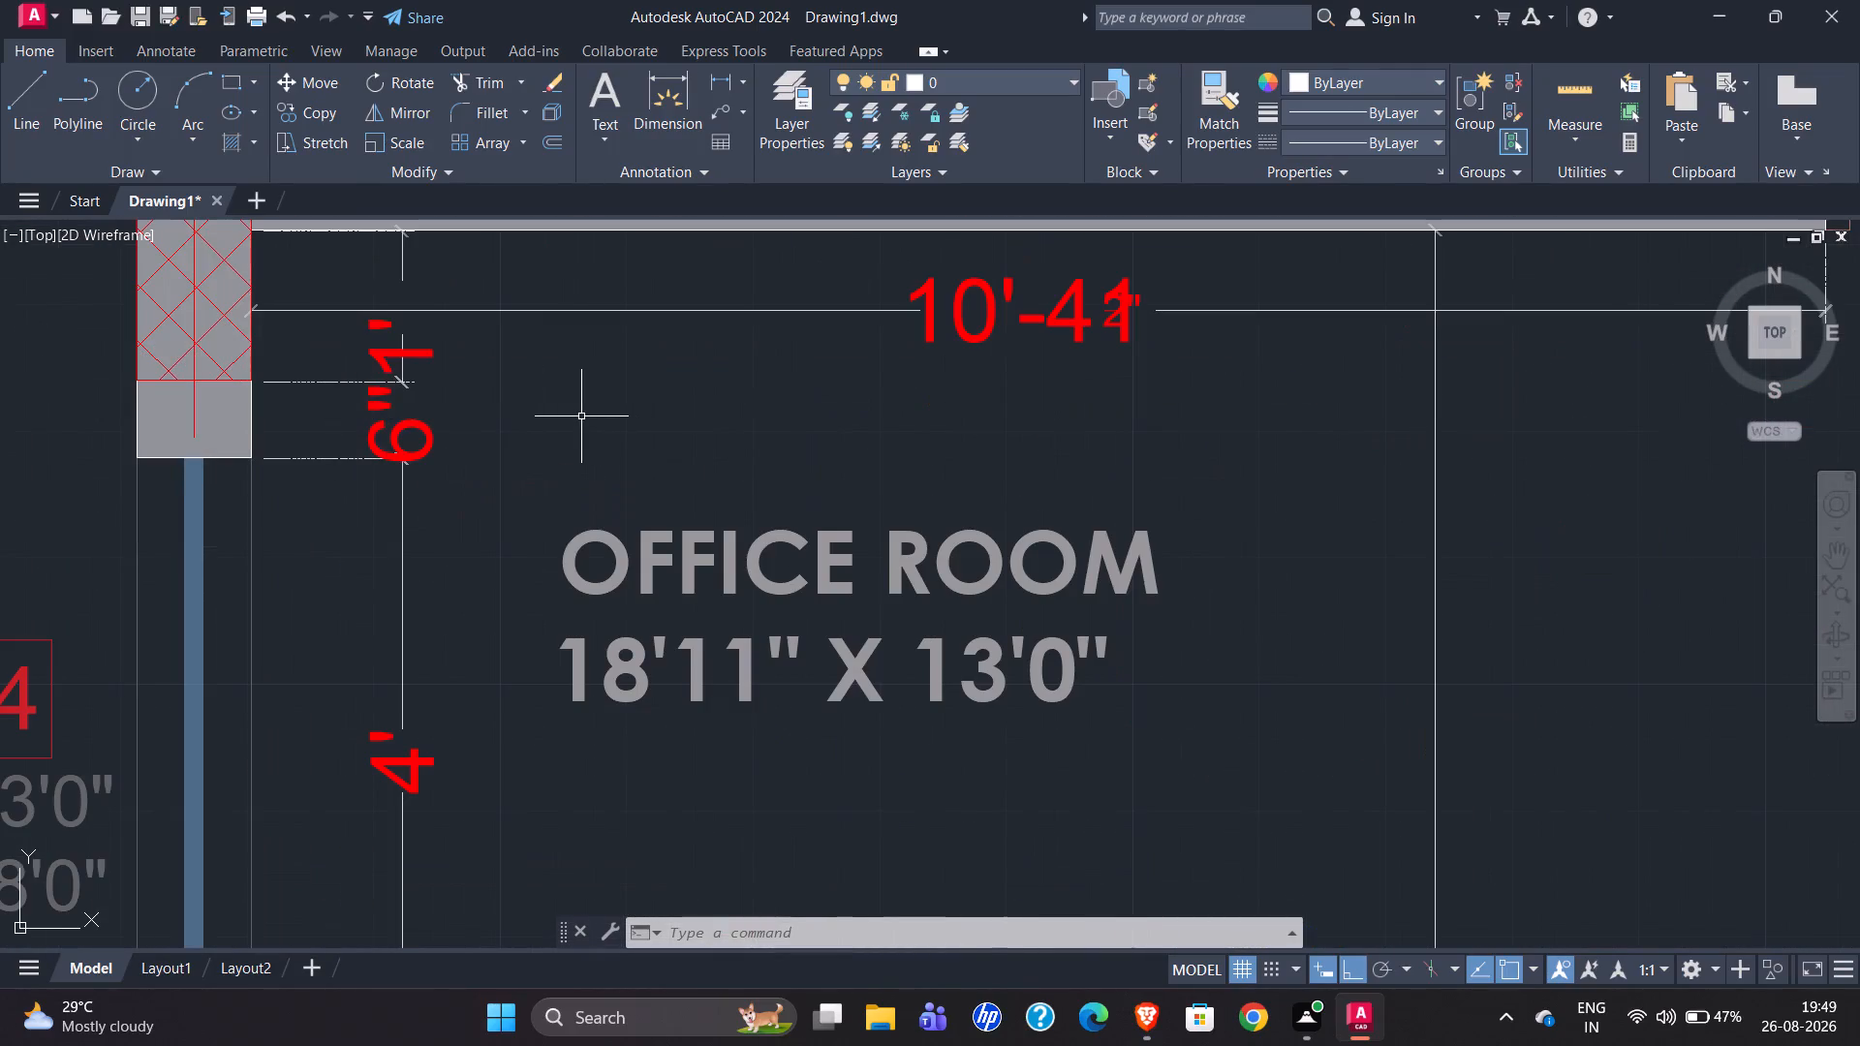
scroll(184, 467, down, 5)
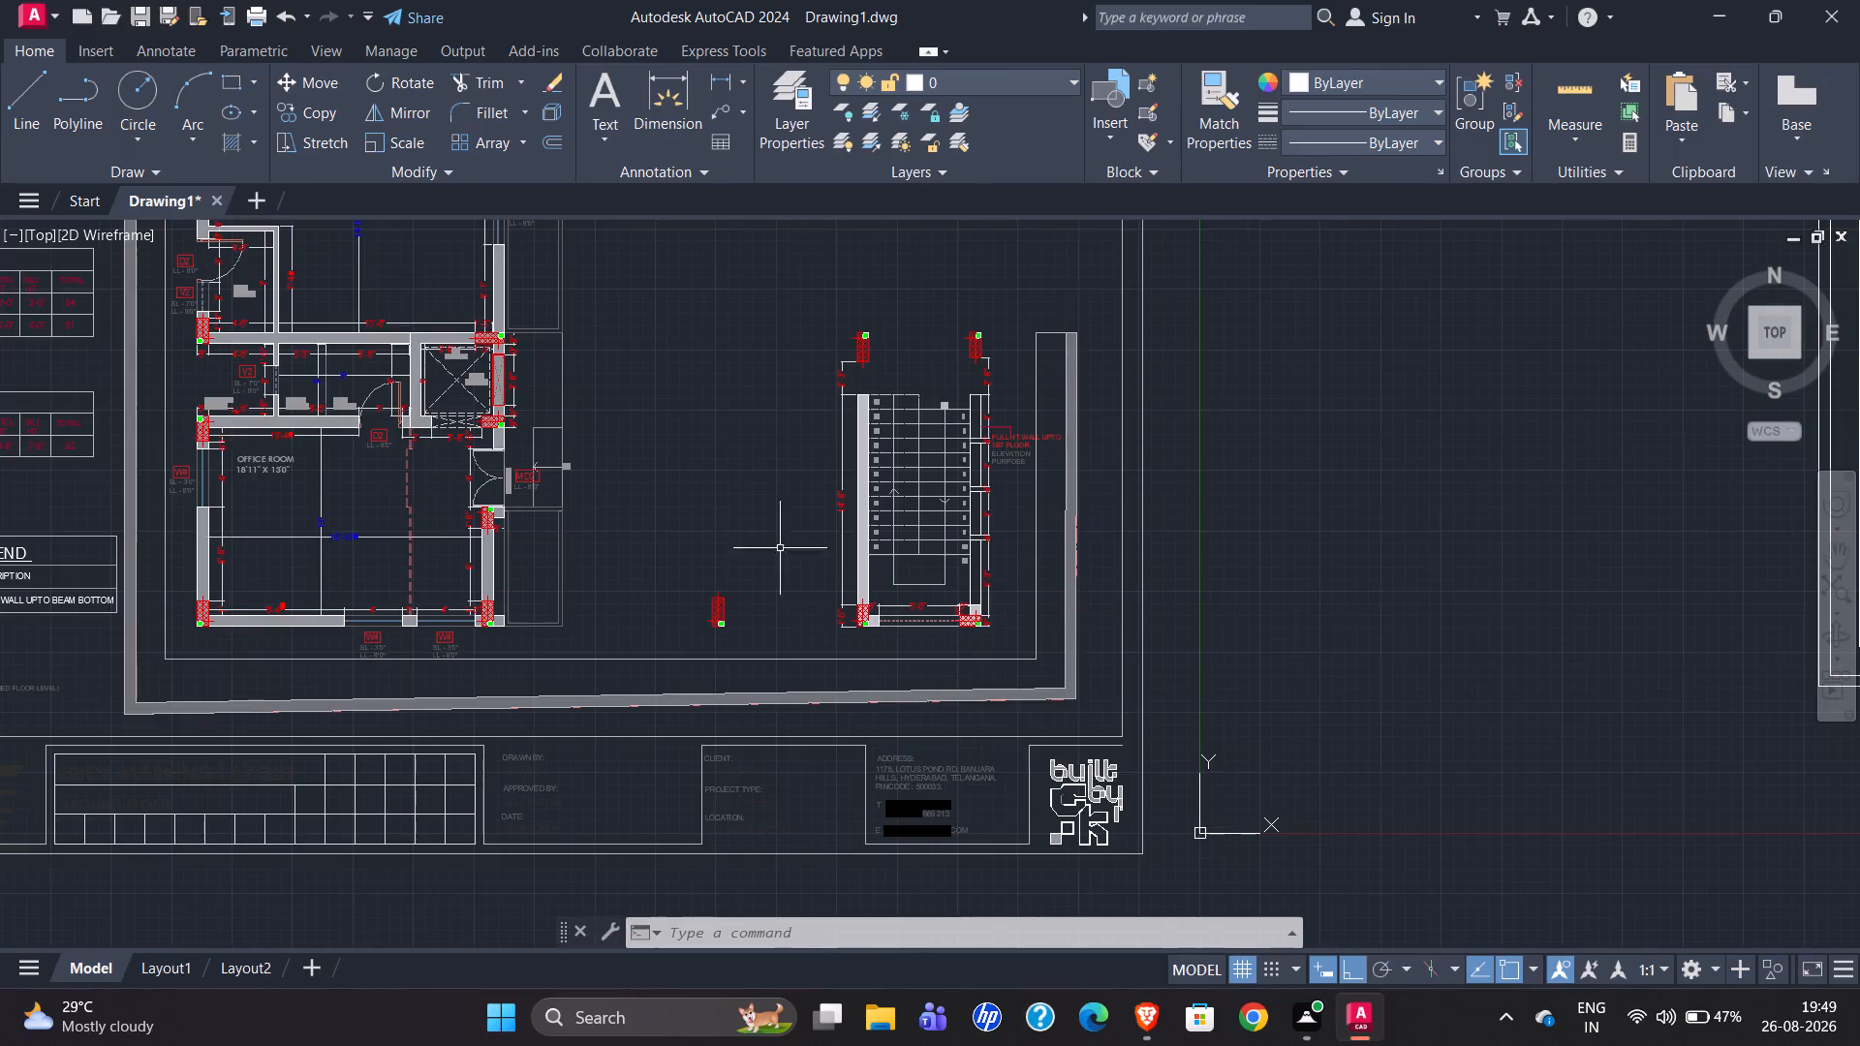
Draw a jamb line across the redrawn office room's west wall, tracked 7'6" north from the southwest inner corner.
scroll(477, 529, down, 2)
scroll(1056, 546, up, 4)
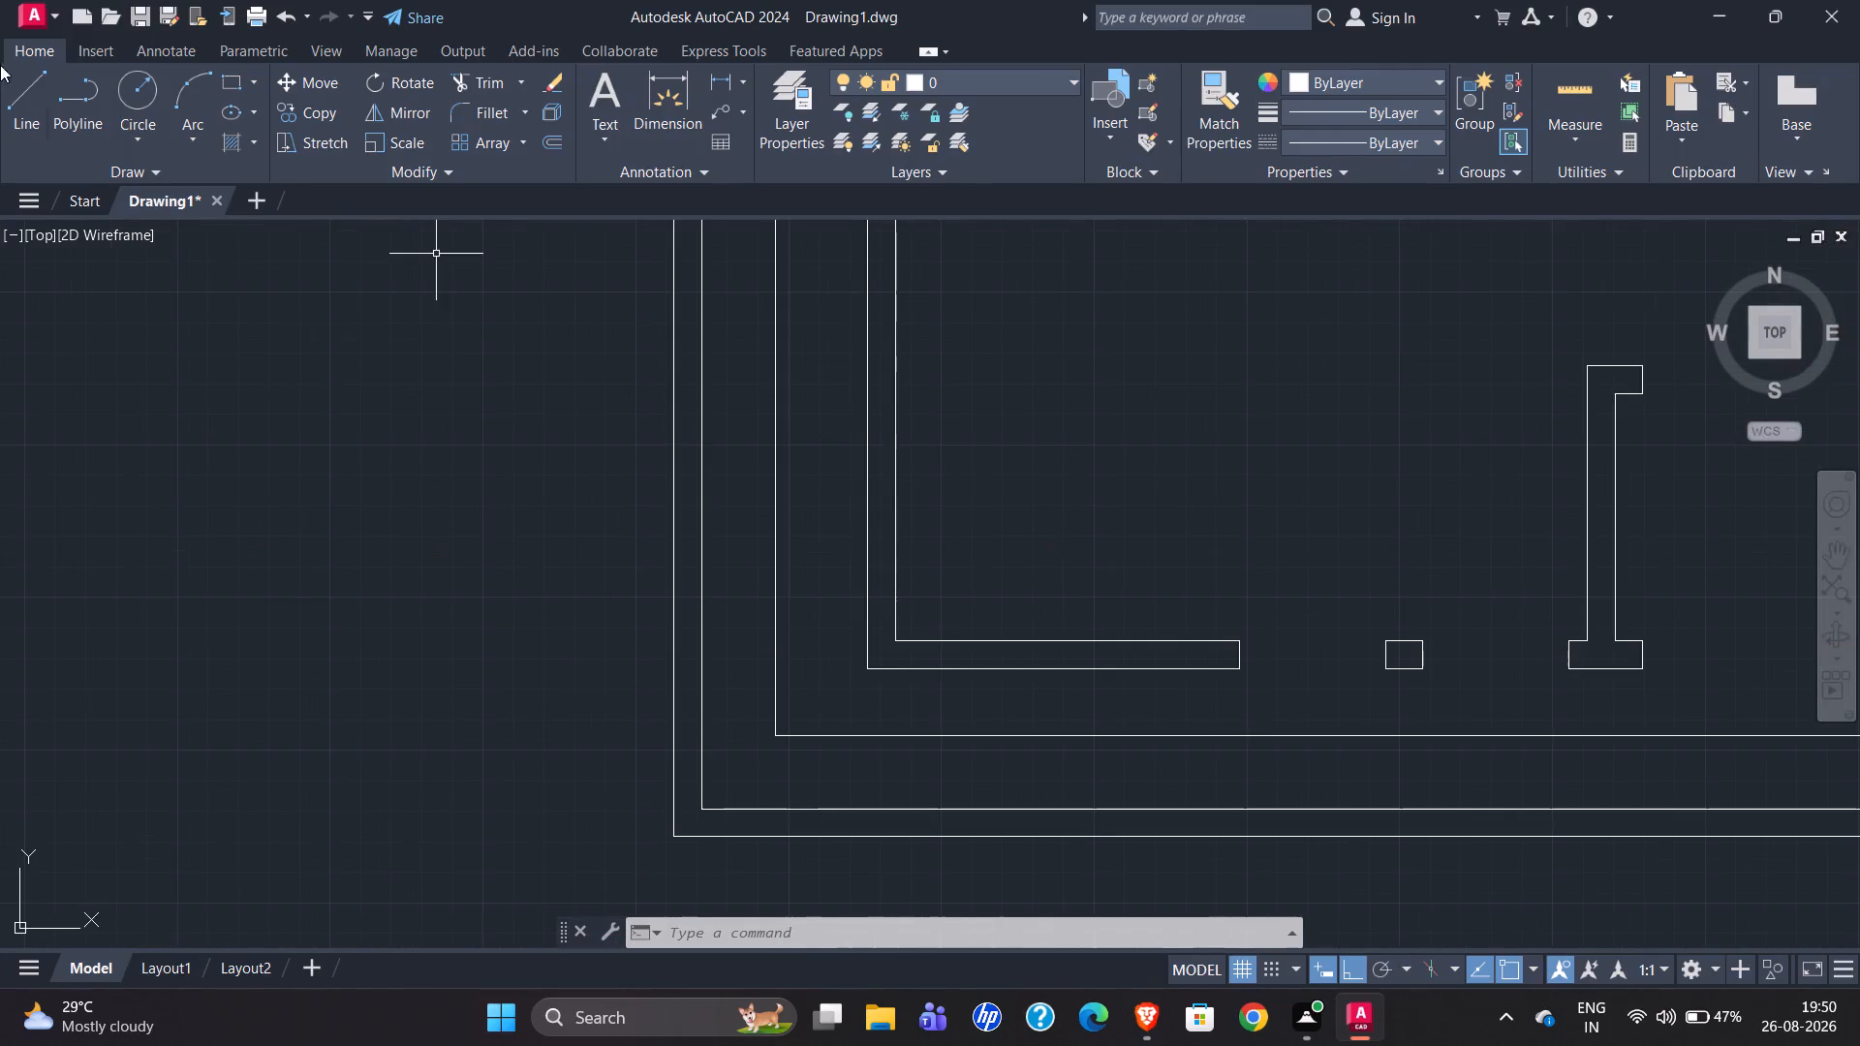
click(18, 97)
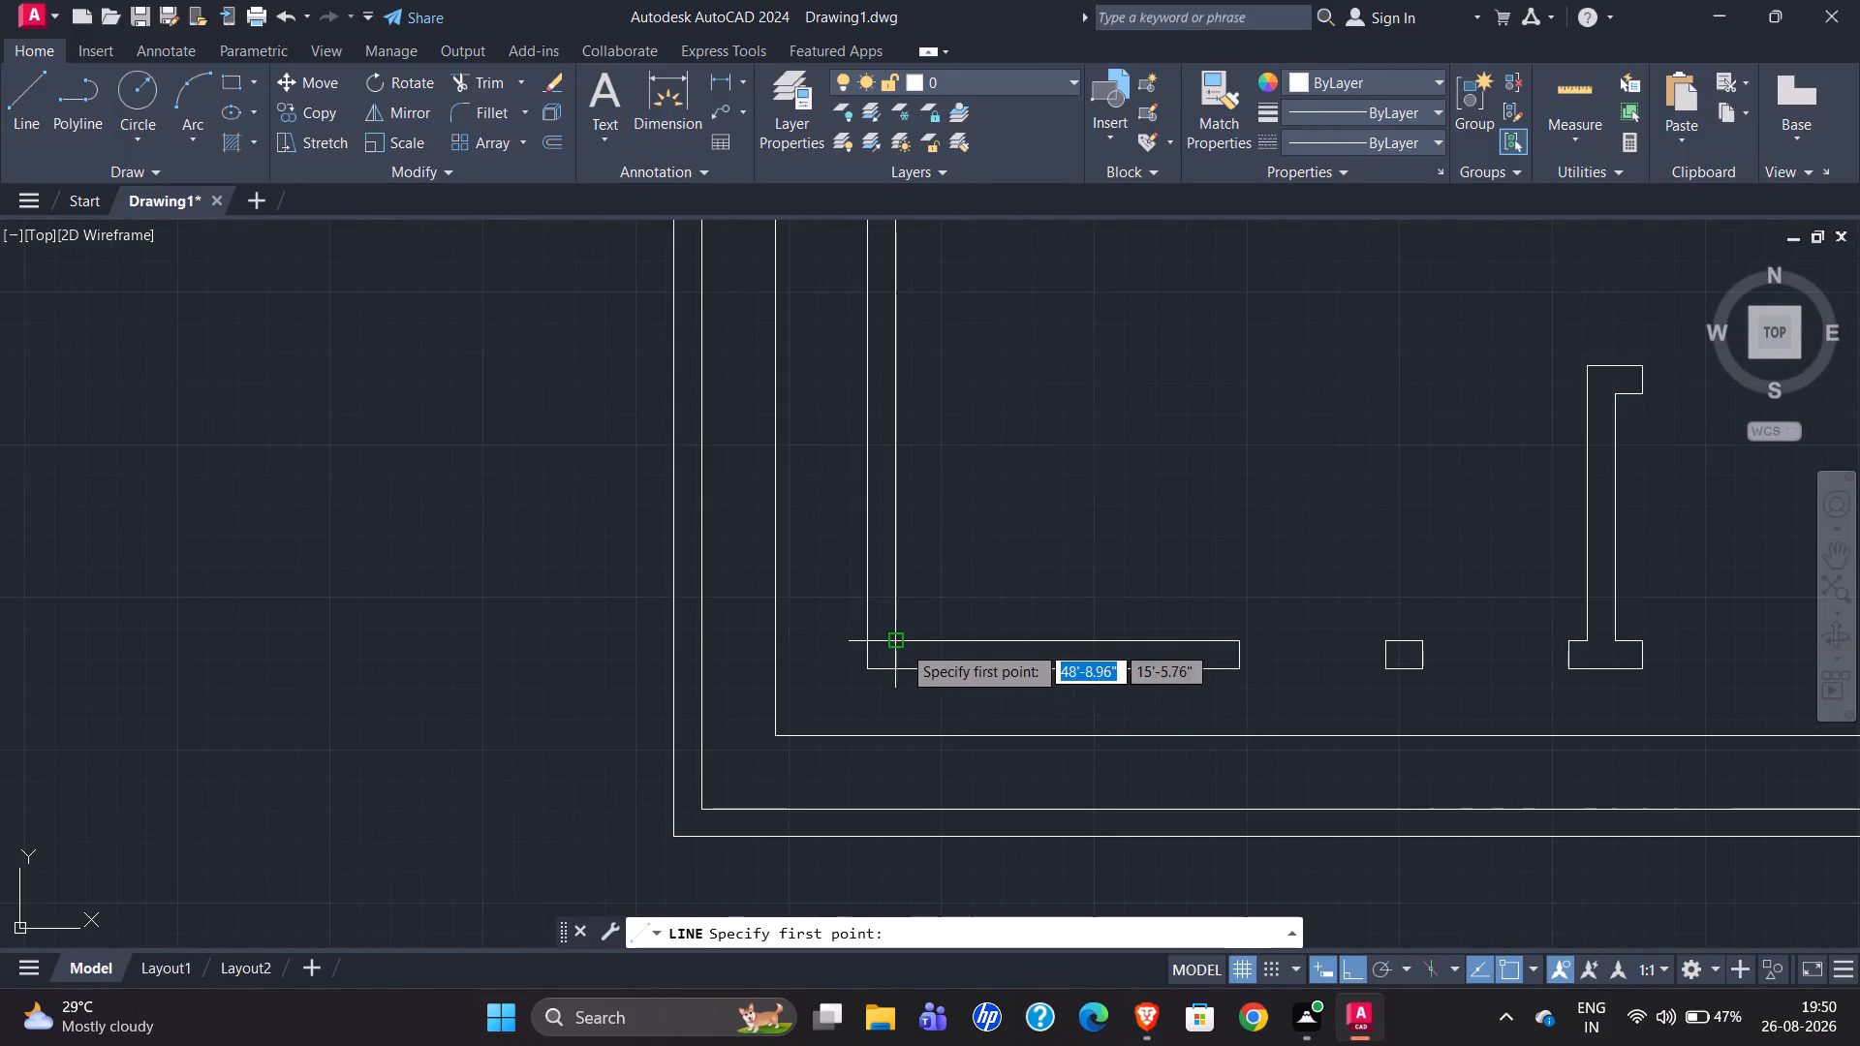
key(t)
key(k)
key(Return)
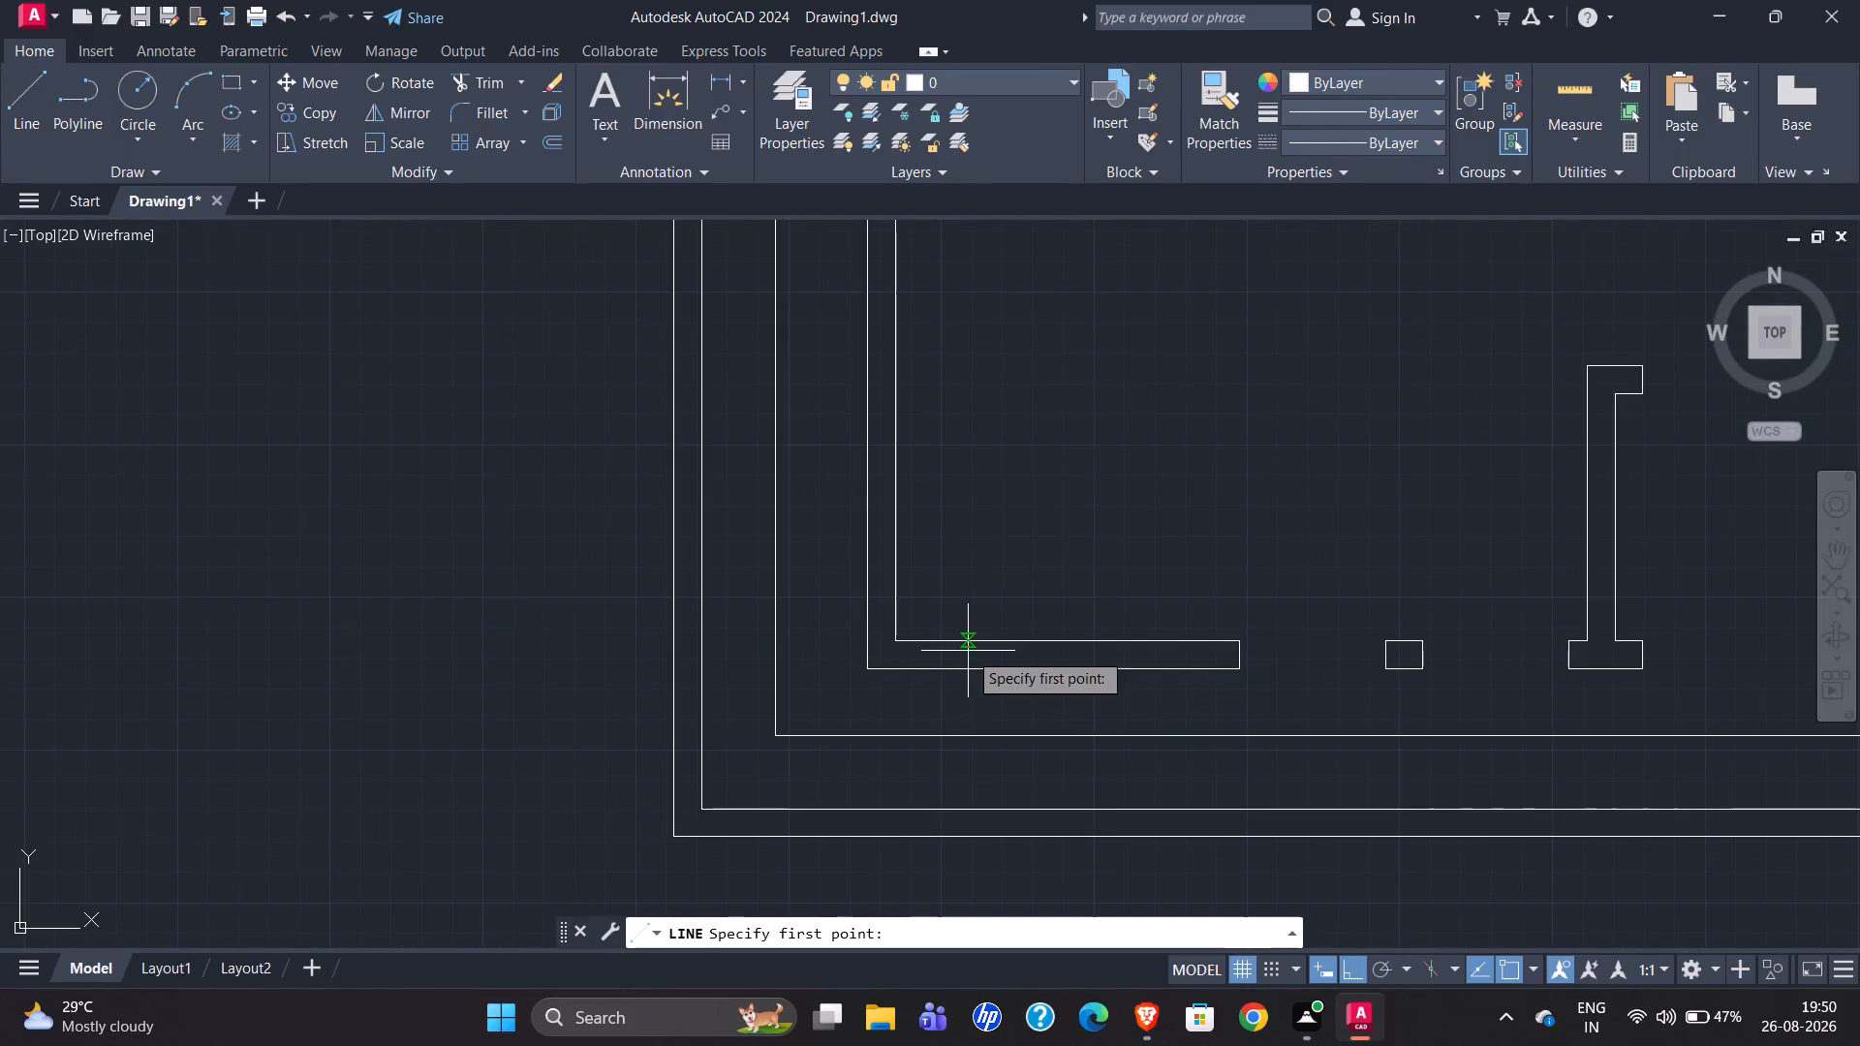
scroll(1061, 615, down, 4)
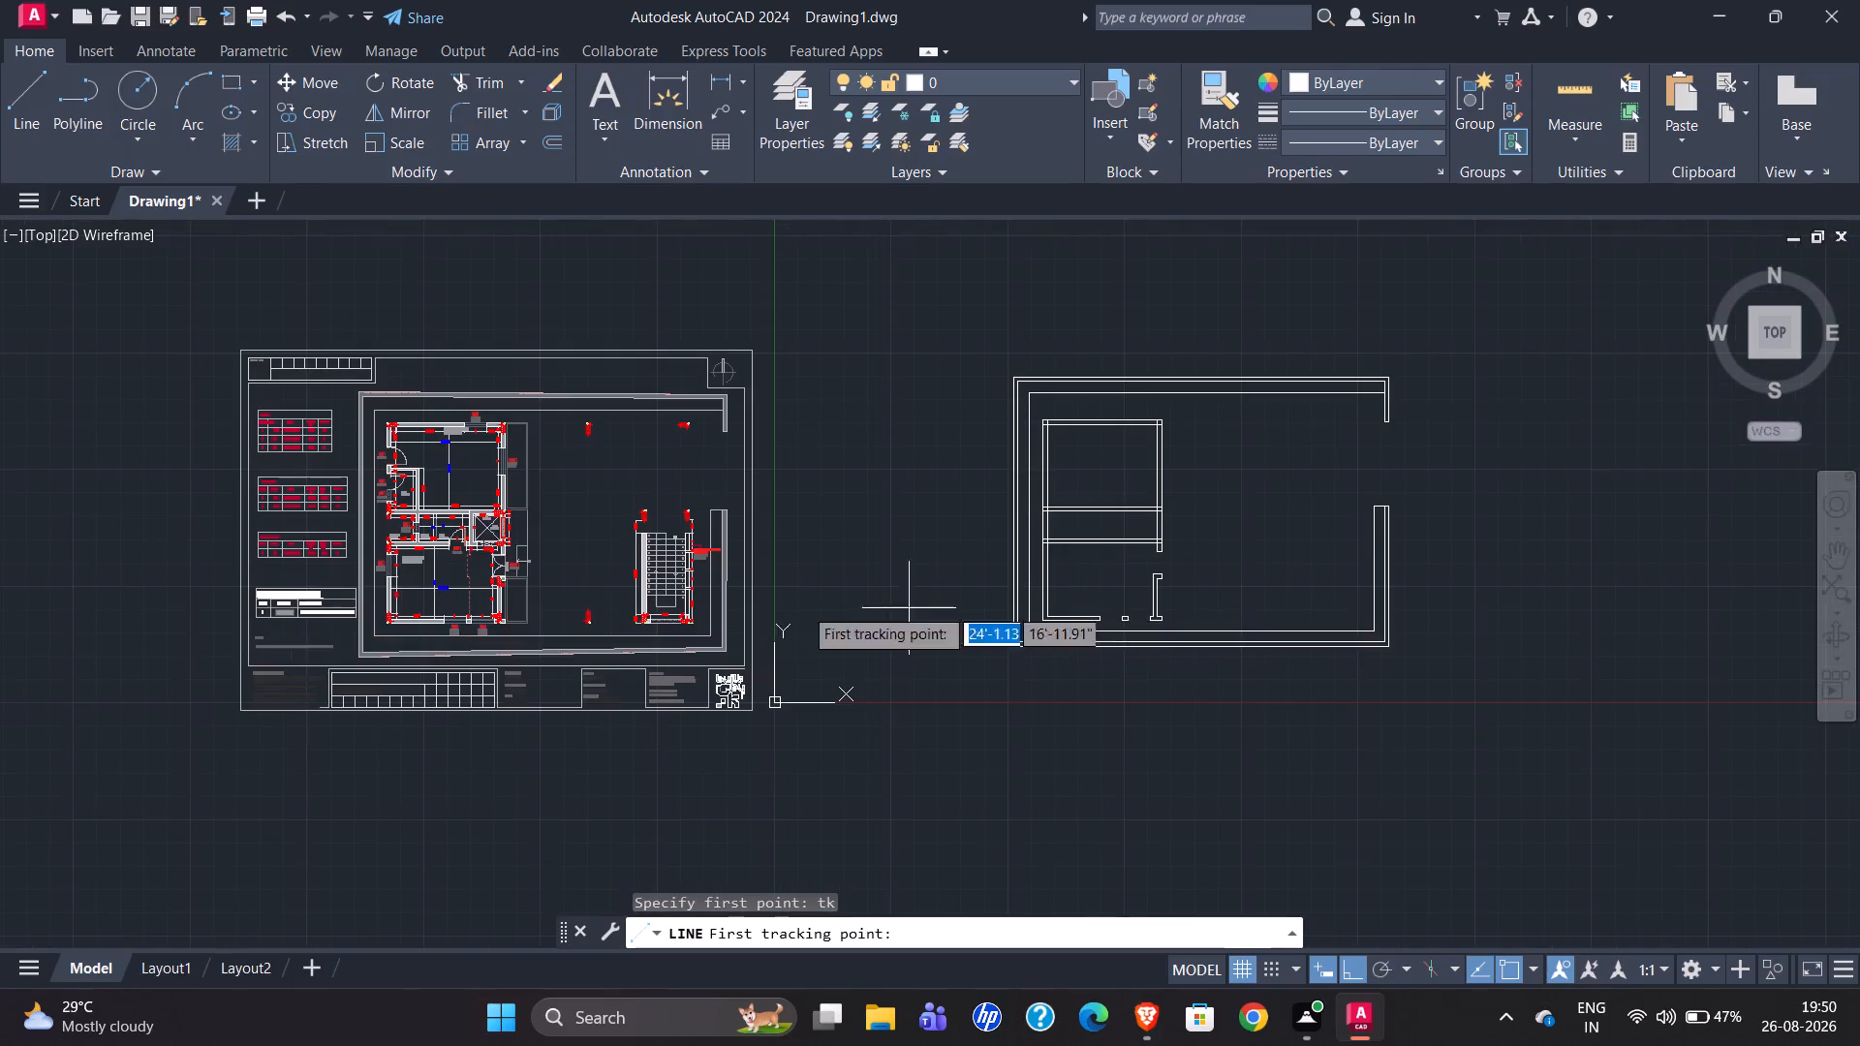
scroll(391, 630, up, 5)
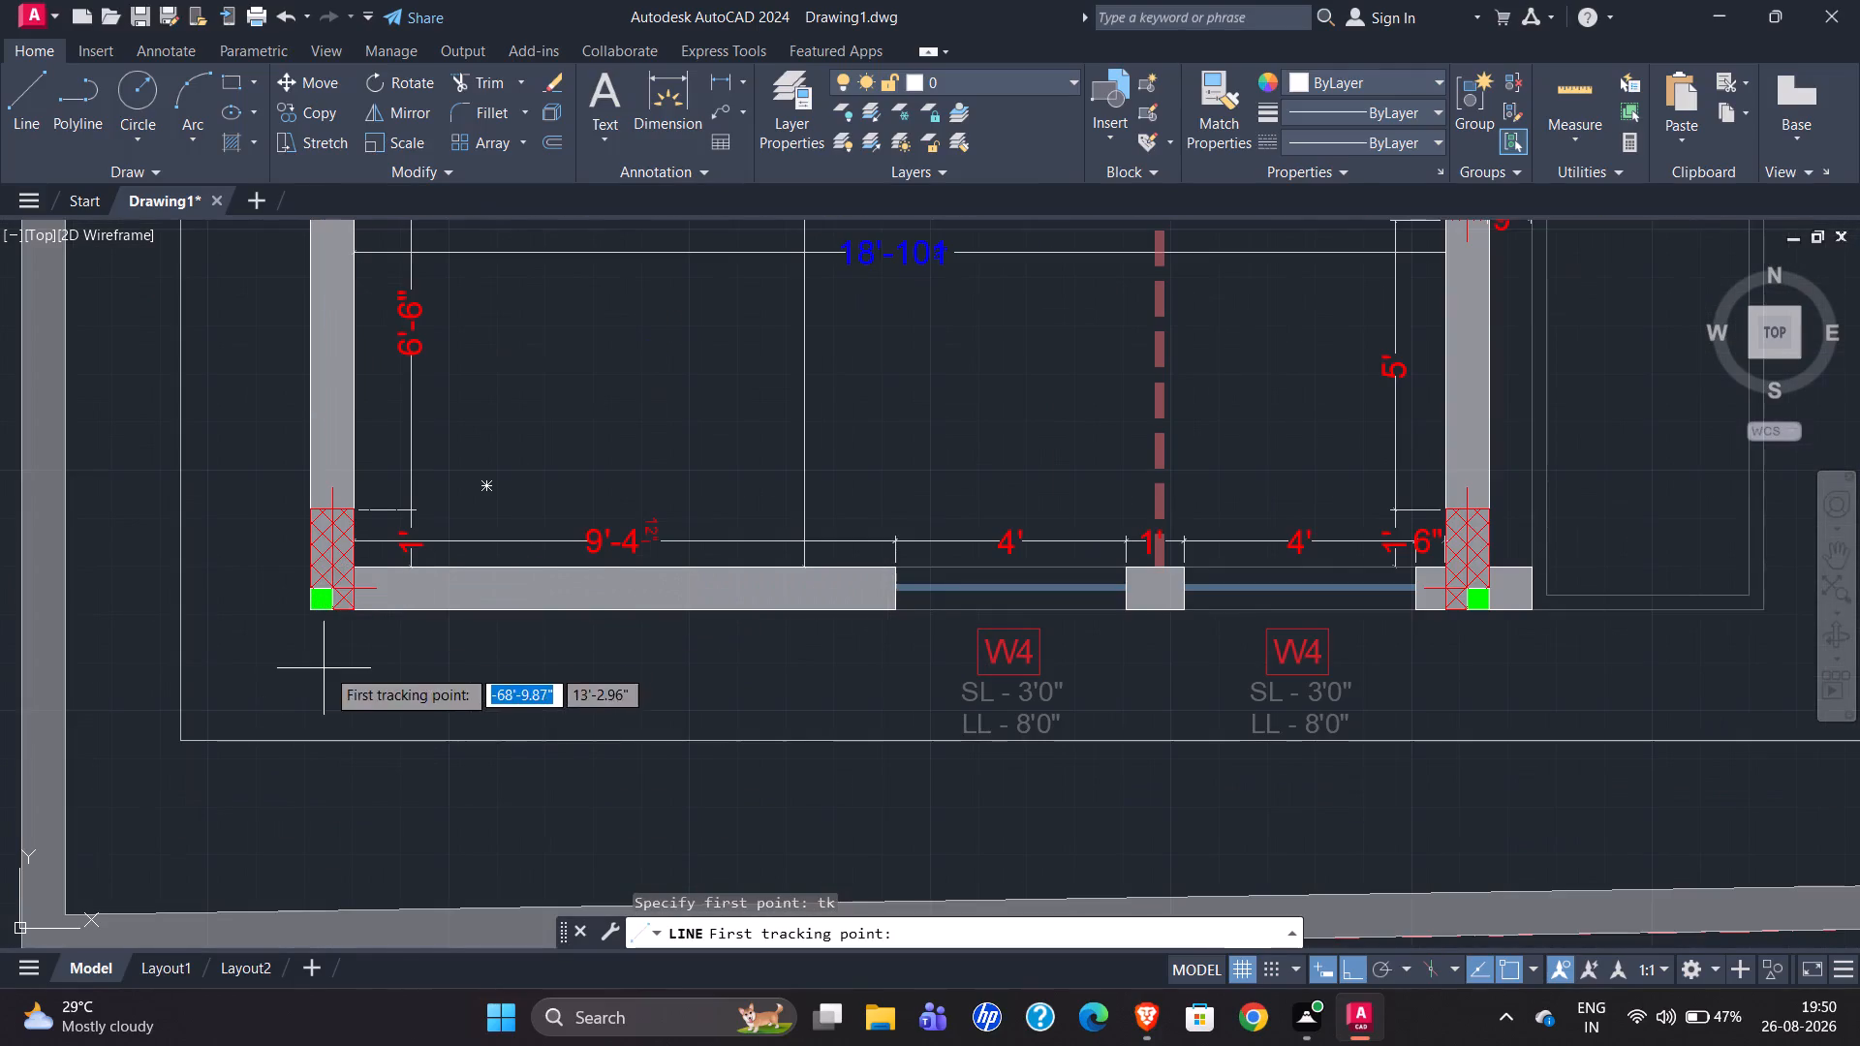
scroll(346, 576, down, 2)
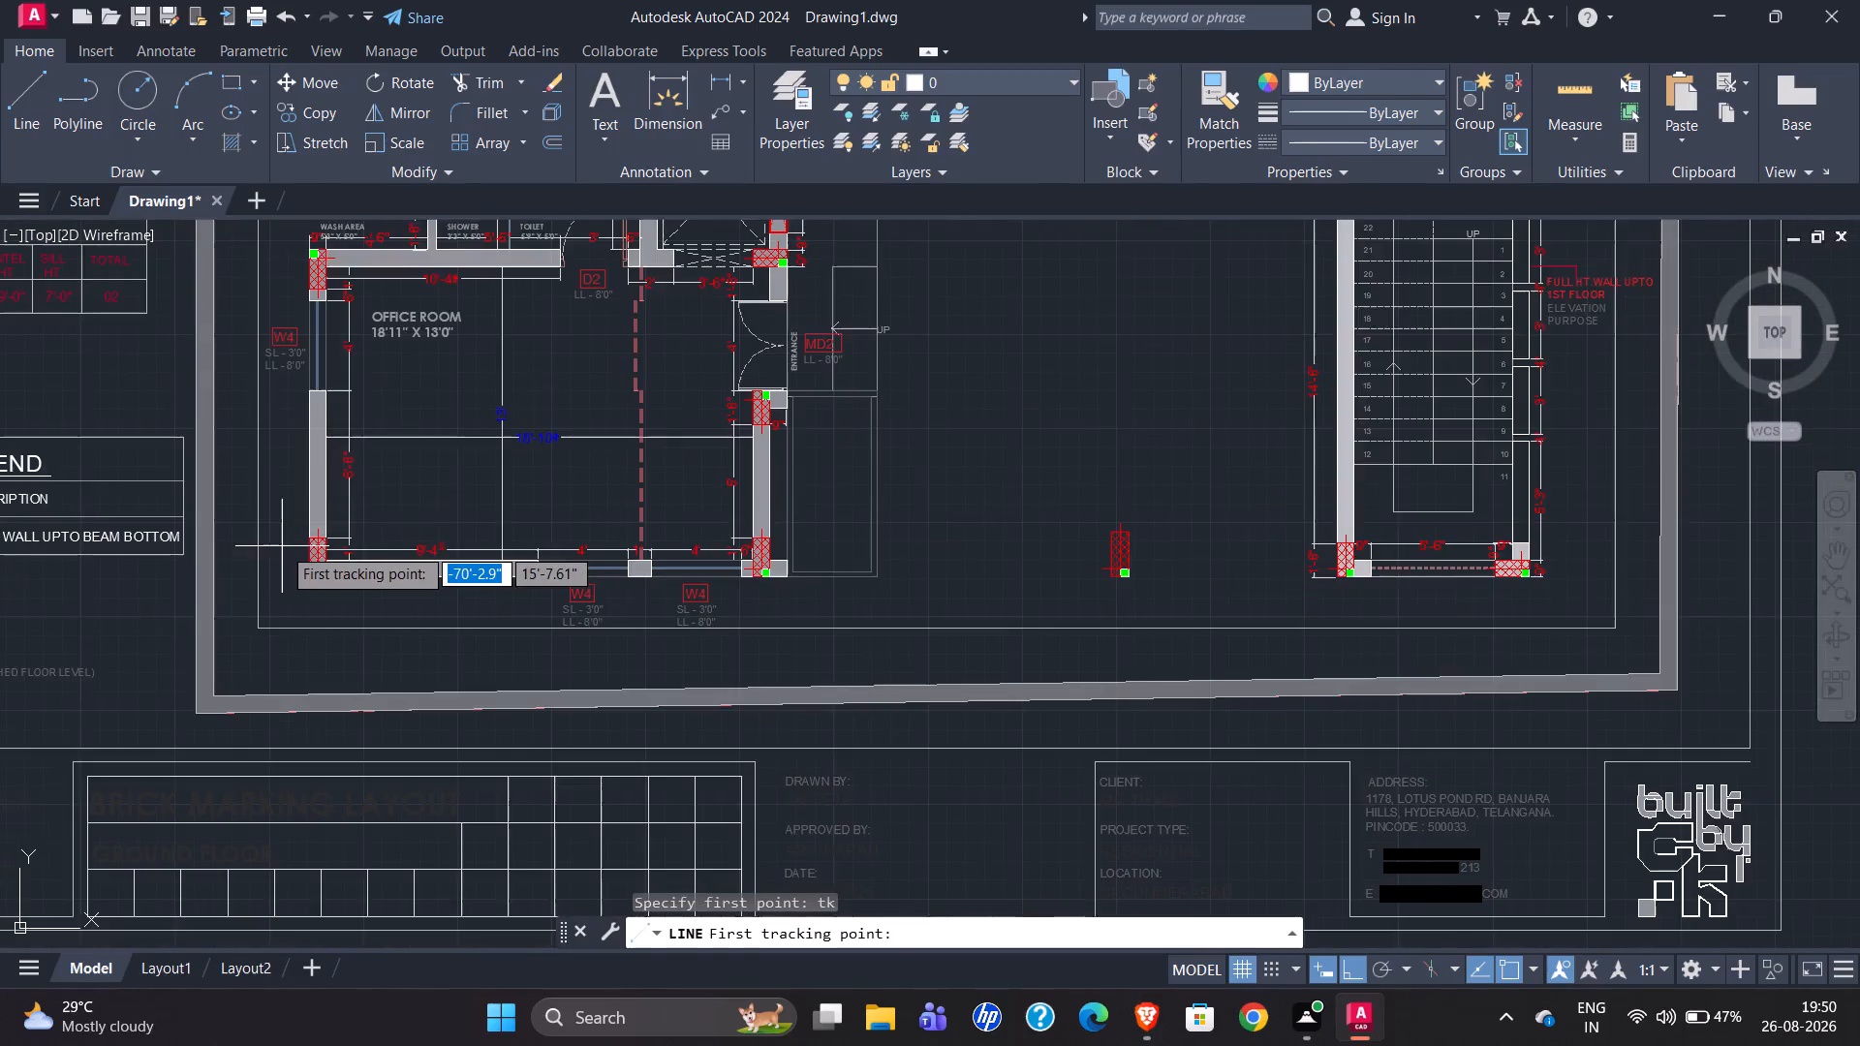
scroll(214, 539, down, 1)
scroll(533, 586, down, 1)
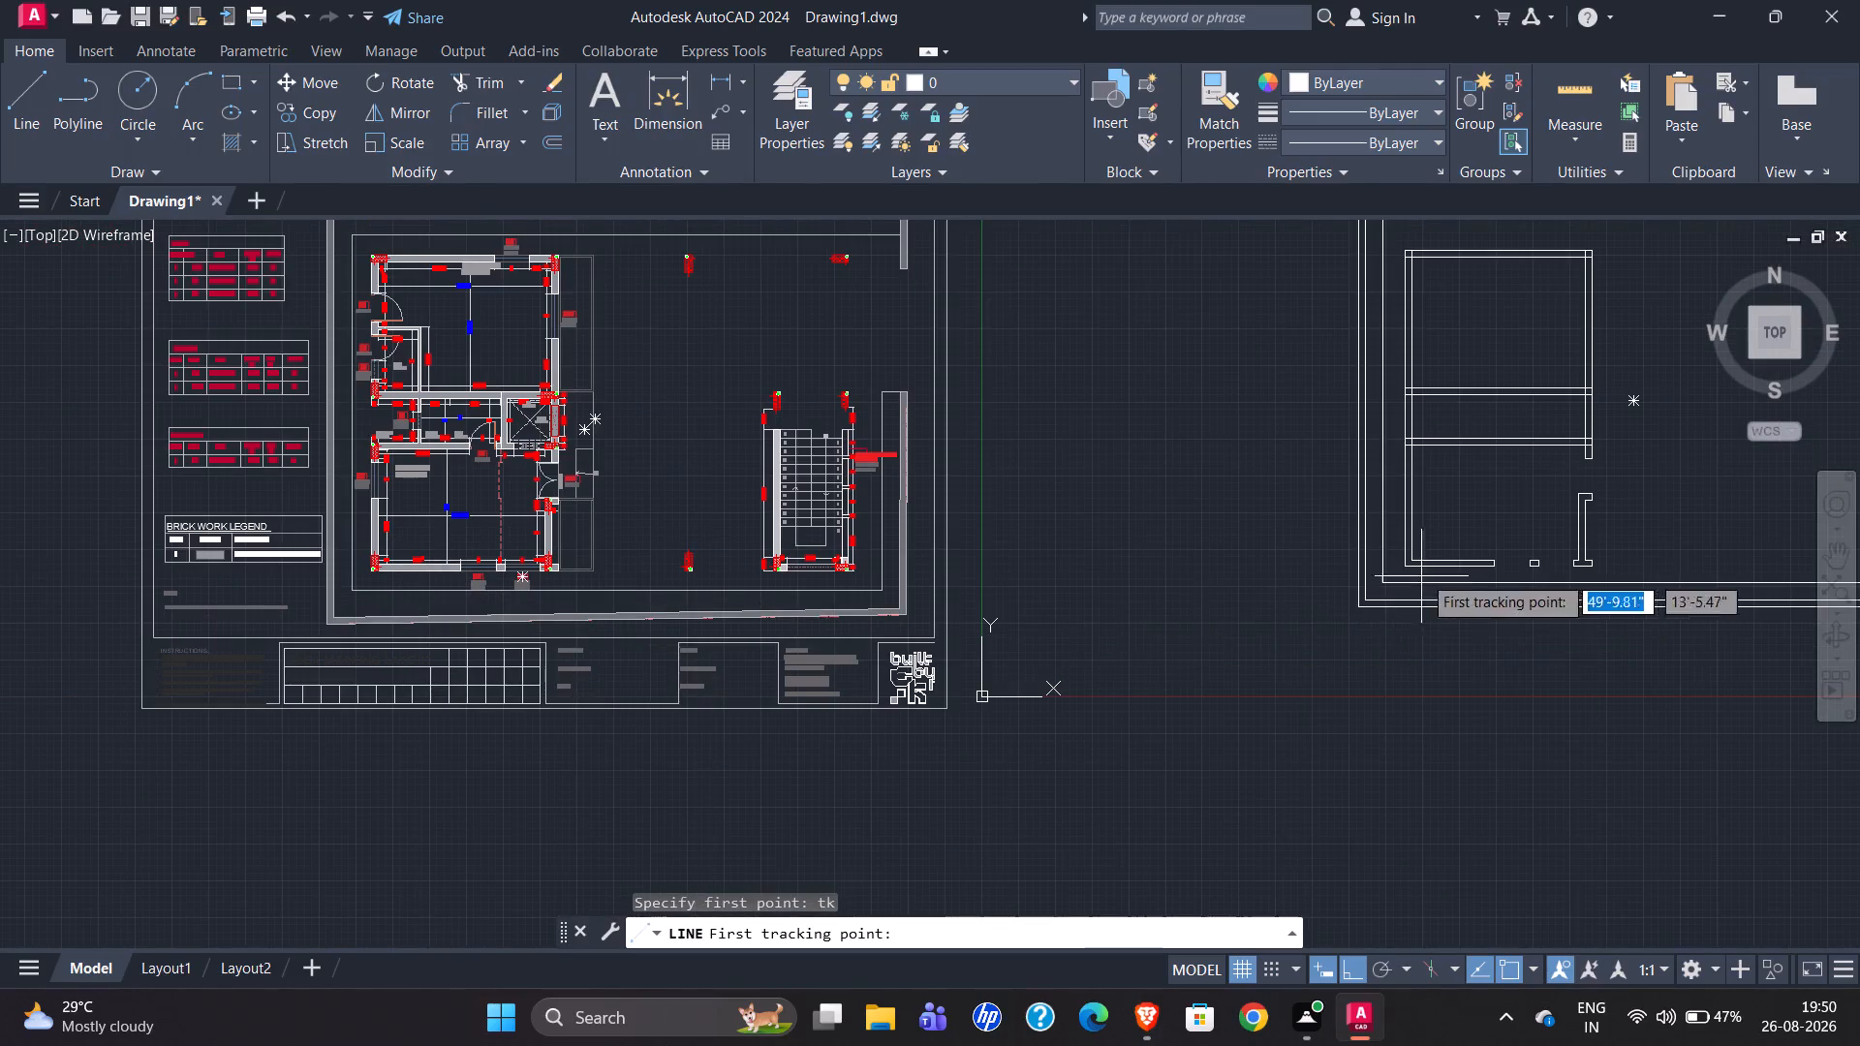
scroll(1474, 555, up, 3)
click(1215, 581)
scroll(842, 732, down, 2)
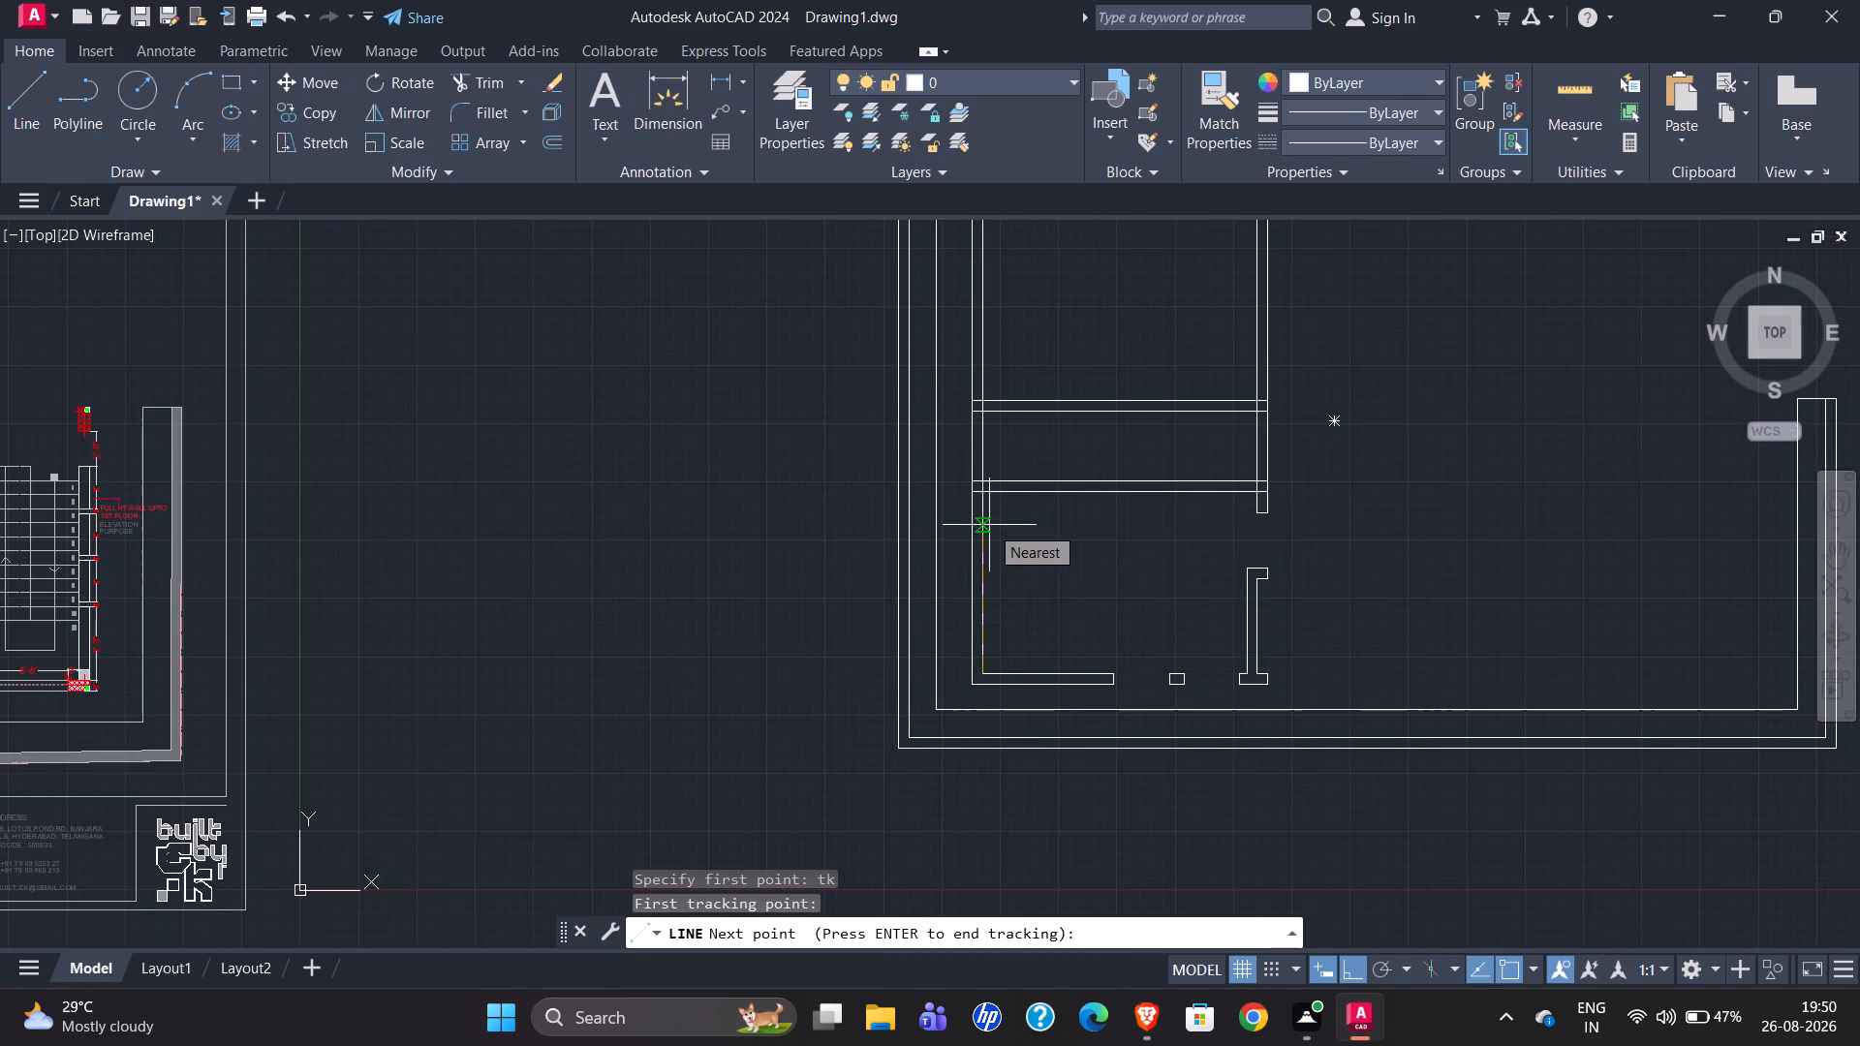
text(7'6)
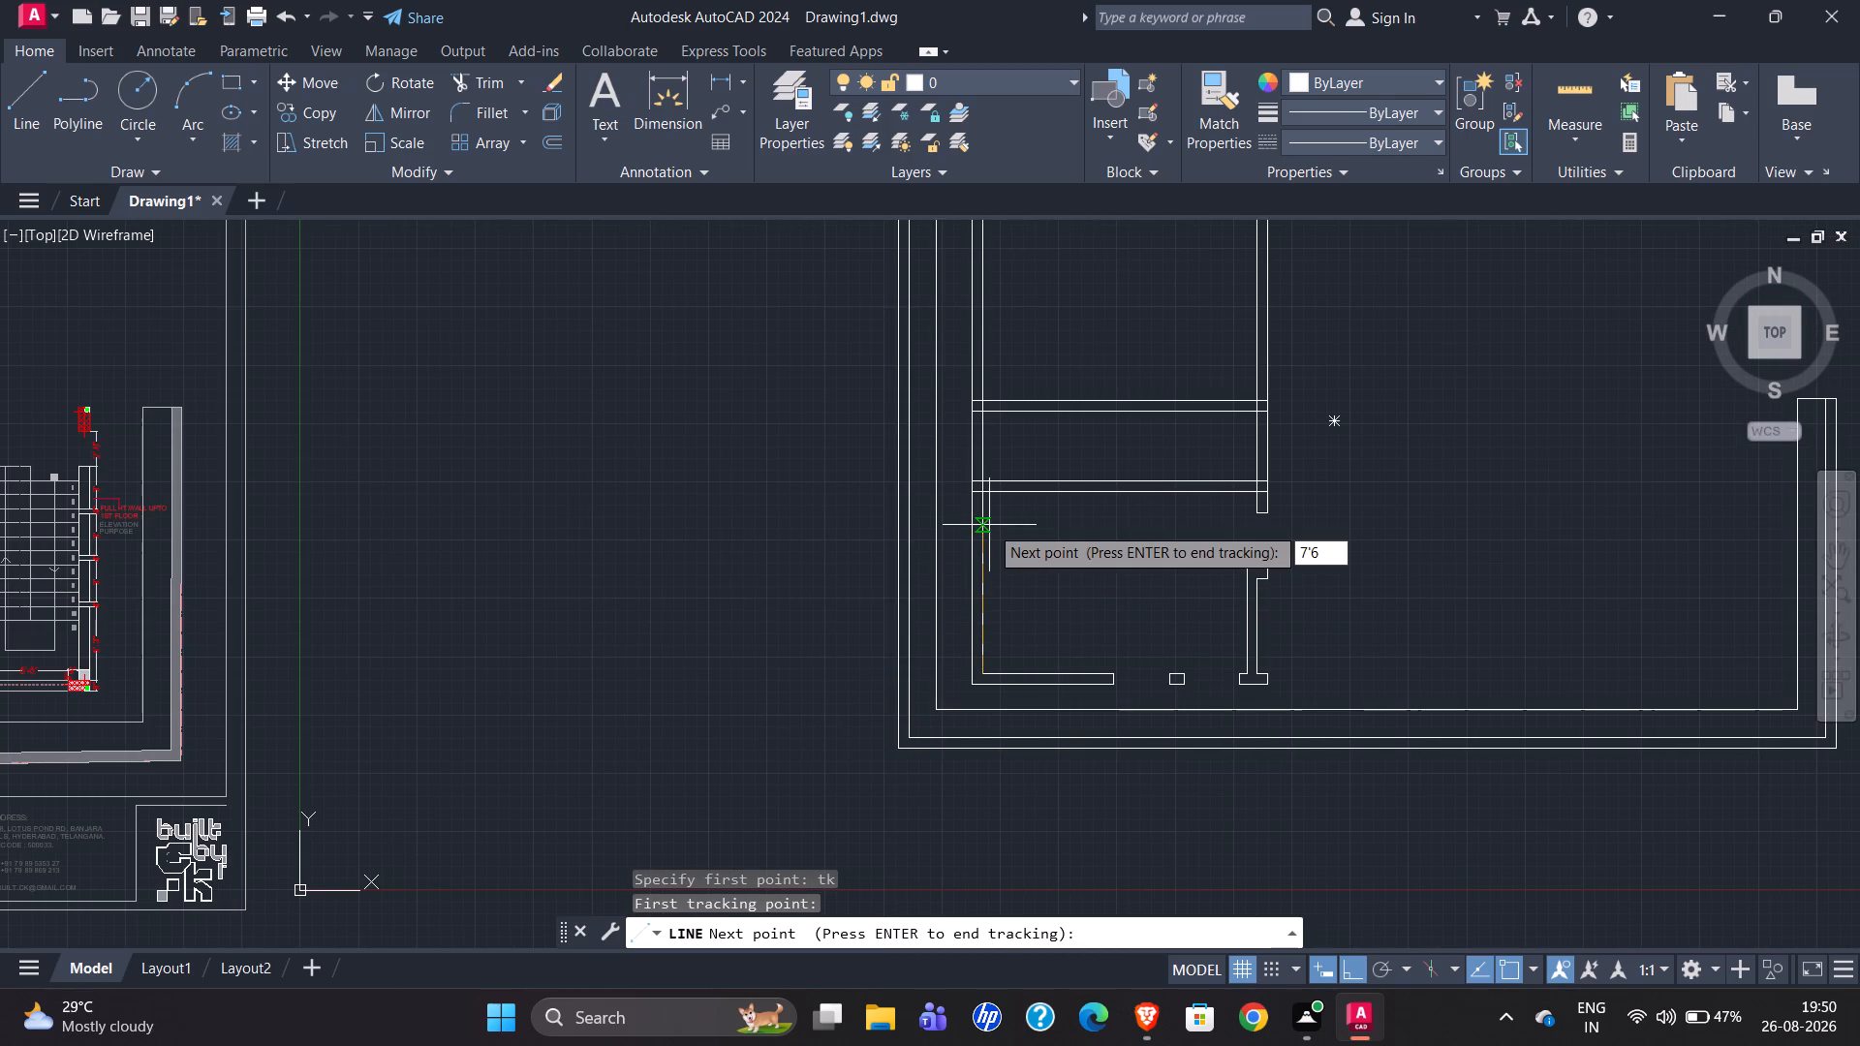
key(shift+quotedbl)
key(Return)
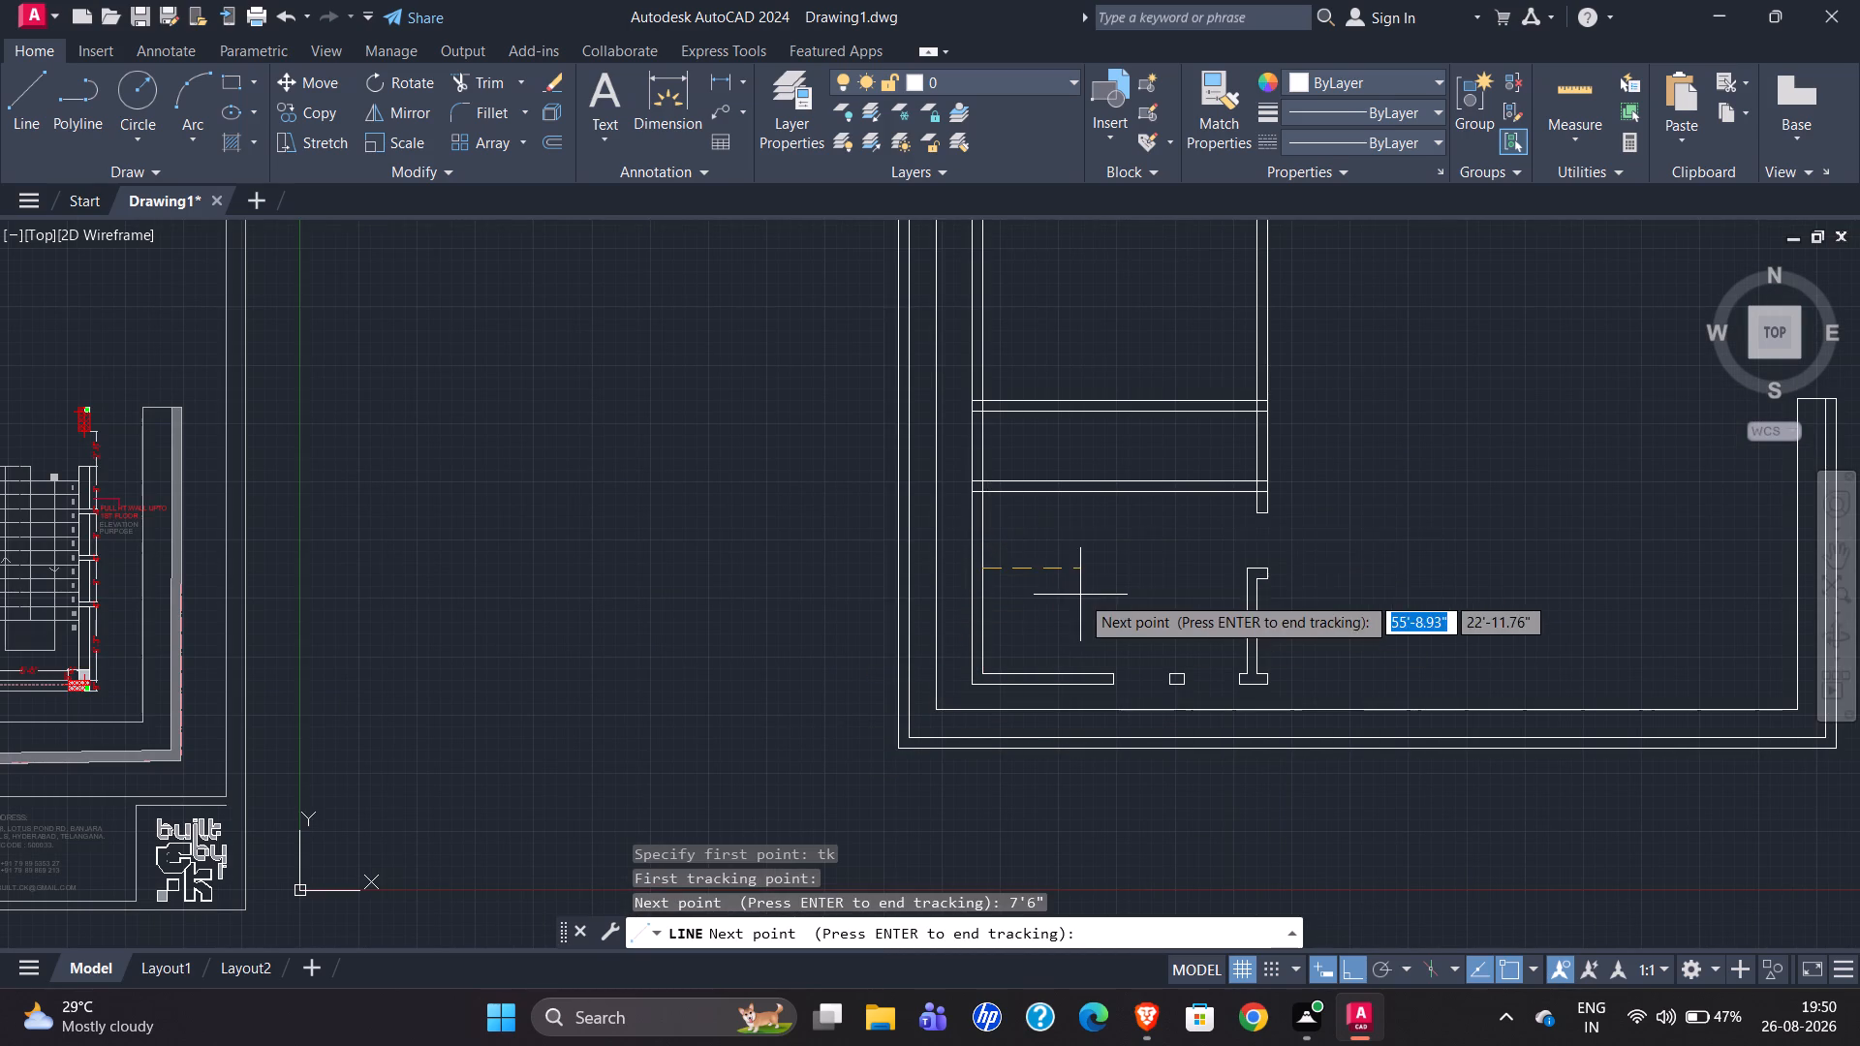
scroll(1005, 575, up, 4)
key(Return)
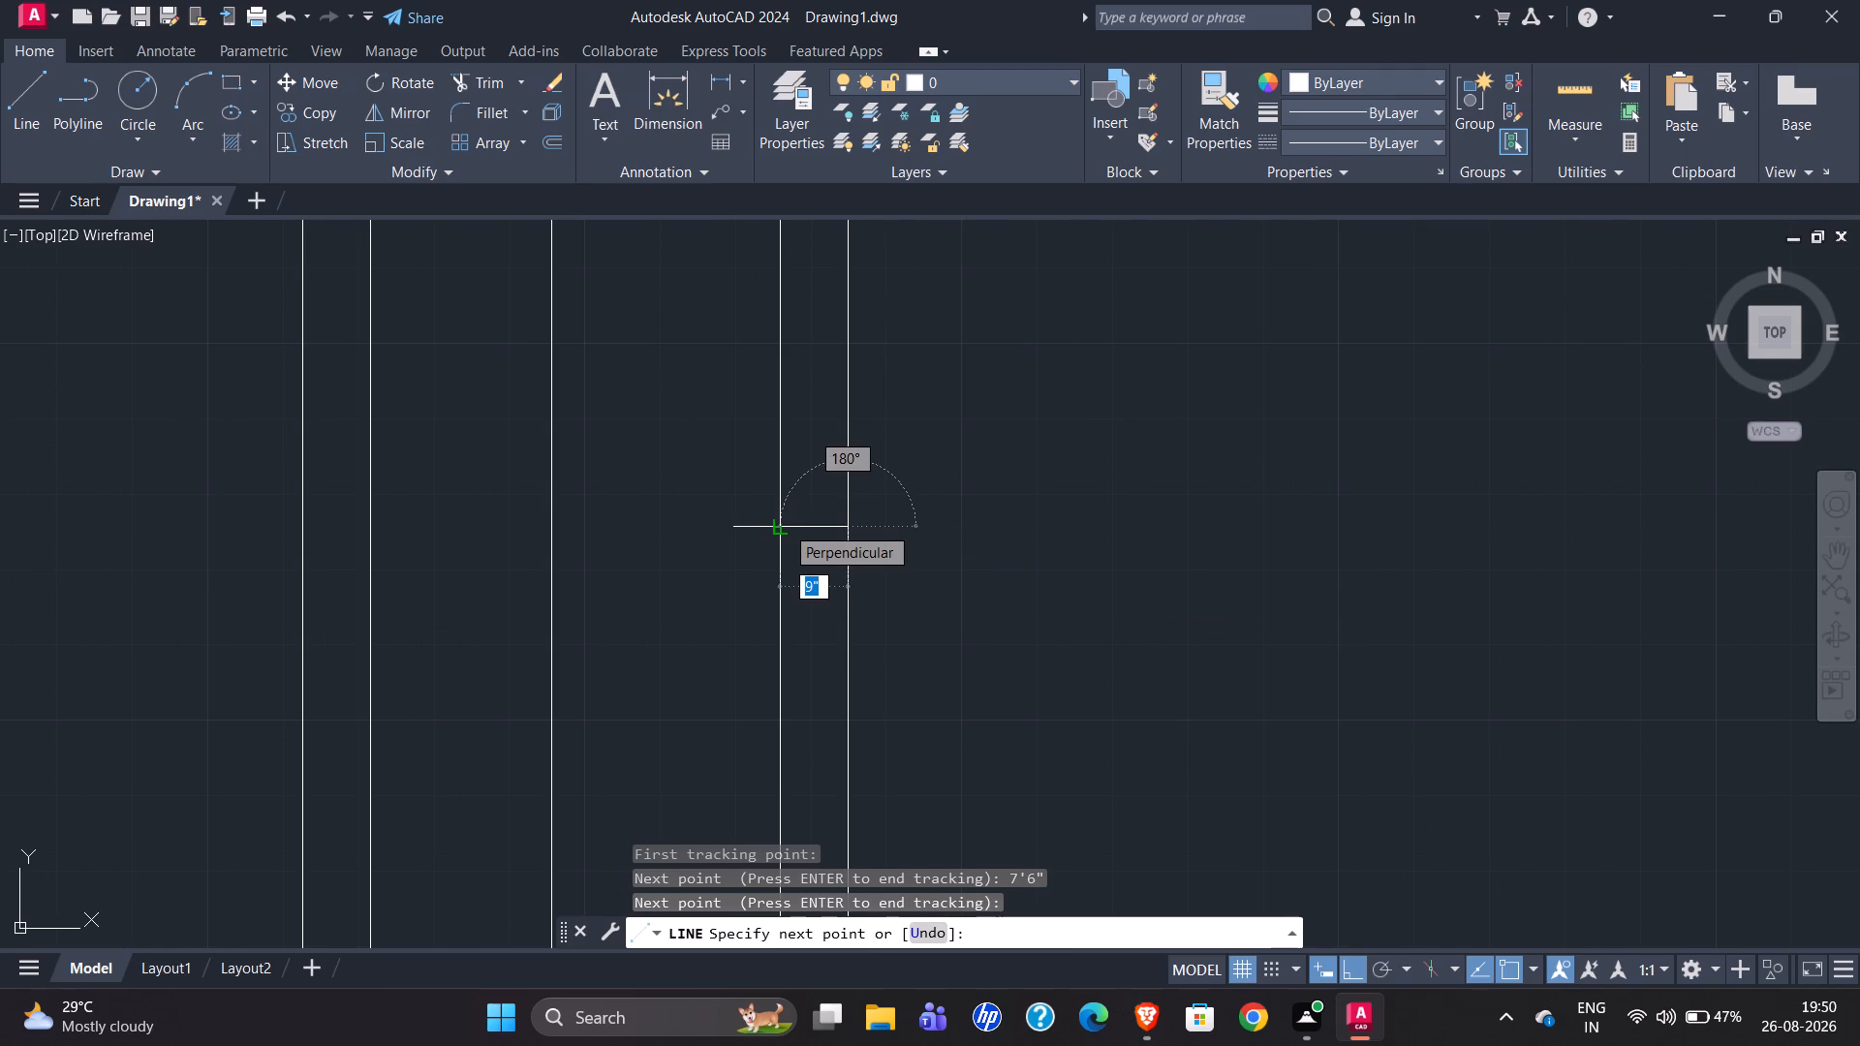
click(785, 525)
key(Escape)
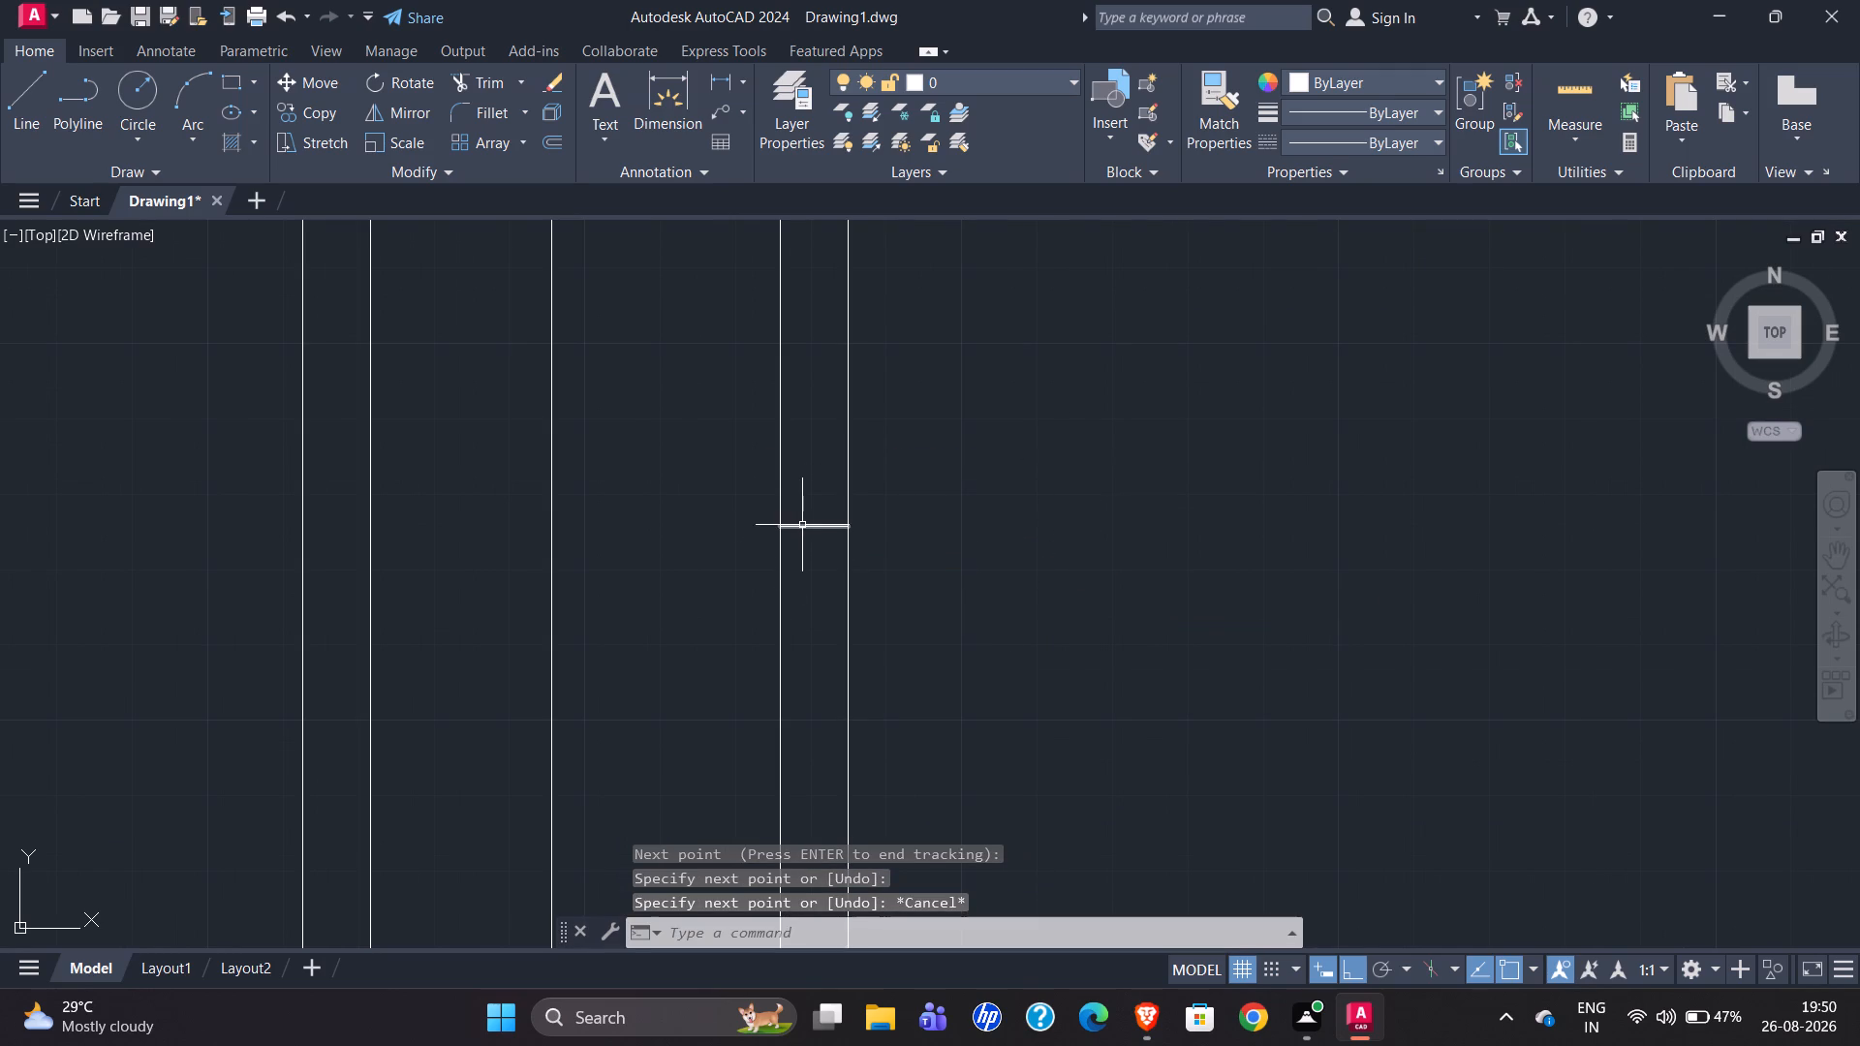
Offset the west wall's jamb line 4' north to mark the other side of the W4 window opening.
click(802, 525)
scroll(634, 628, down, 2)
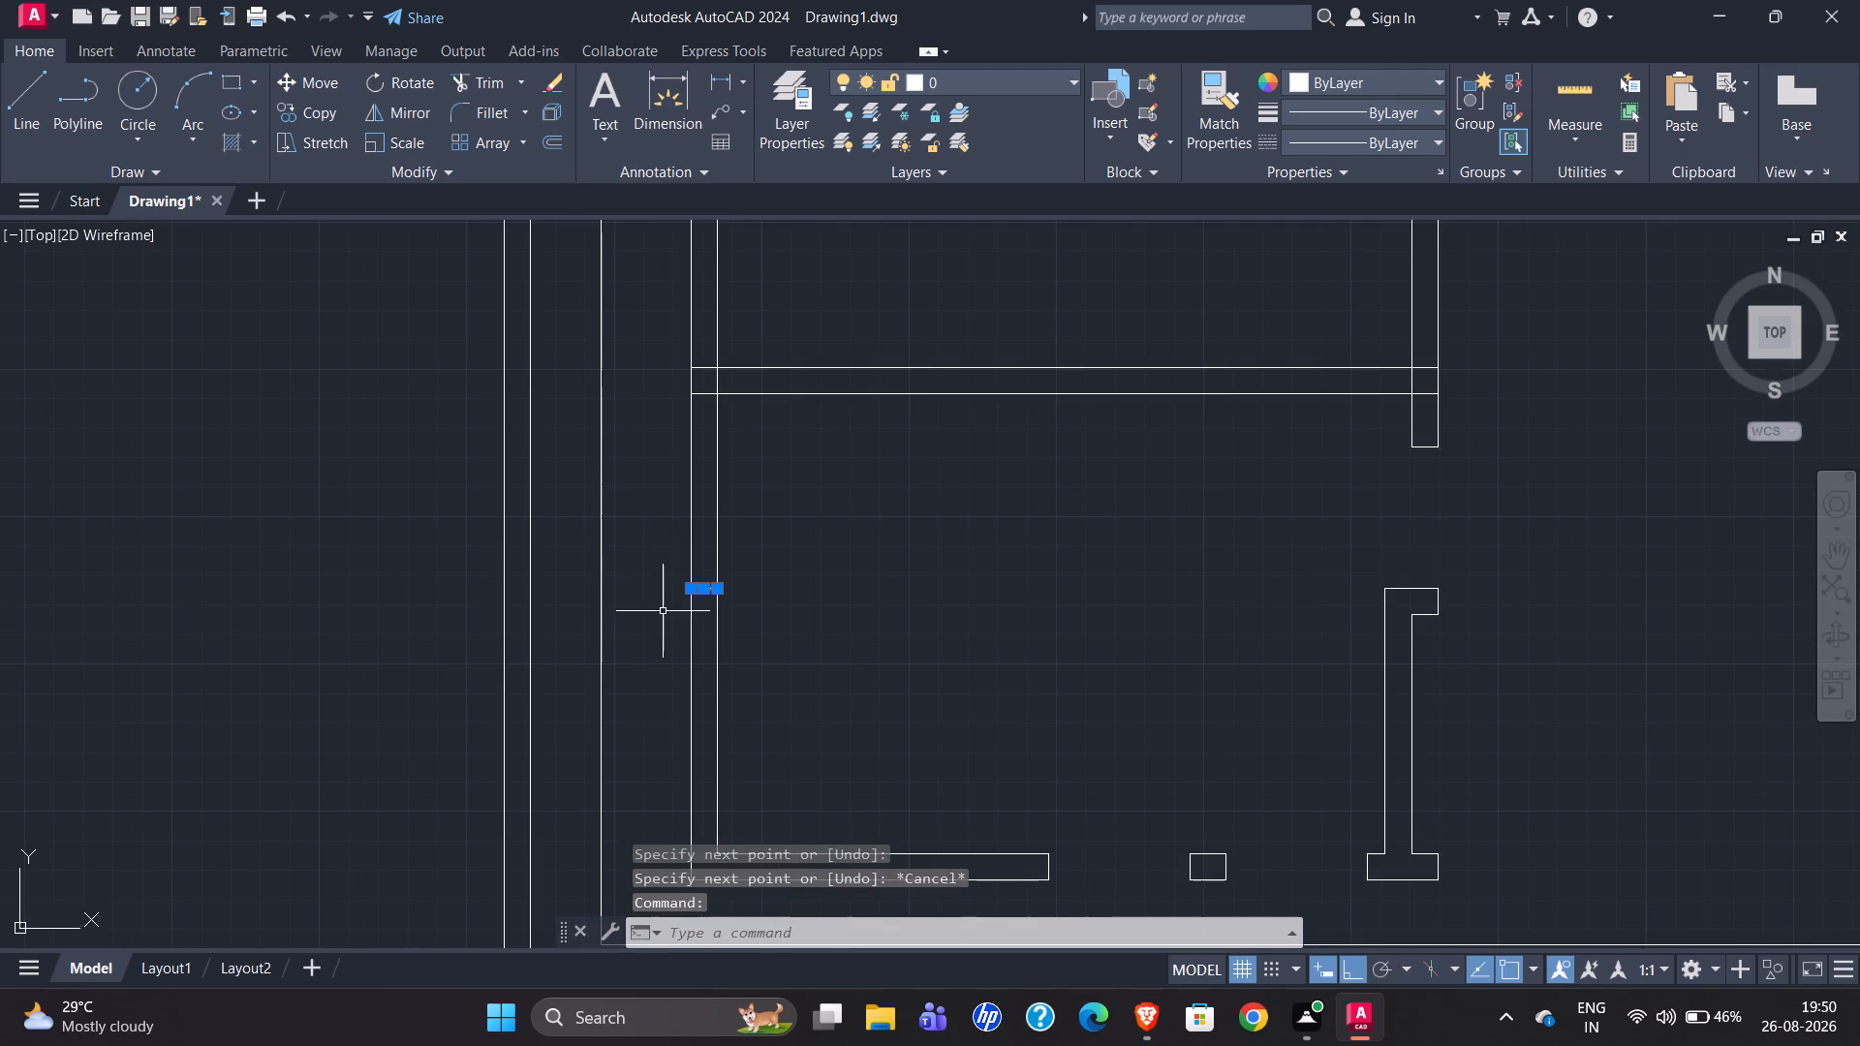
key(o)
key(Return)
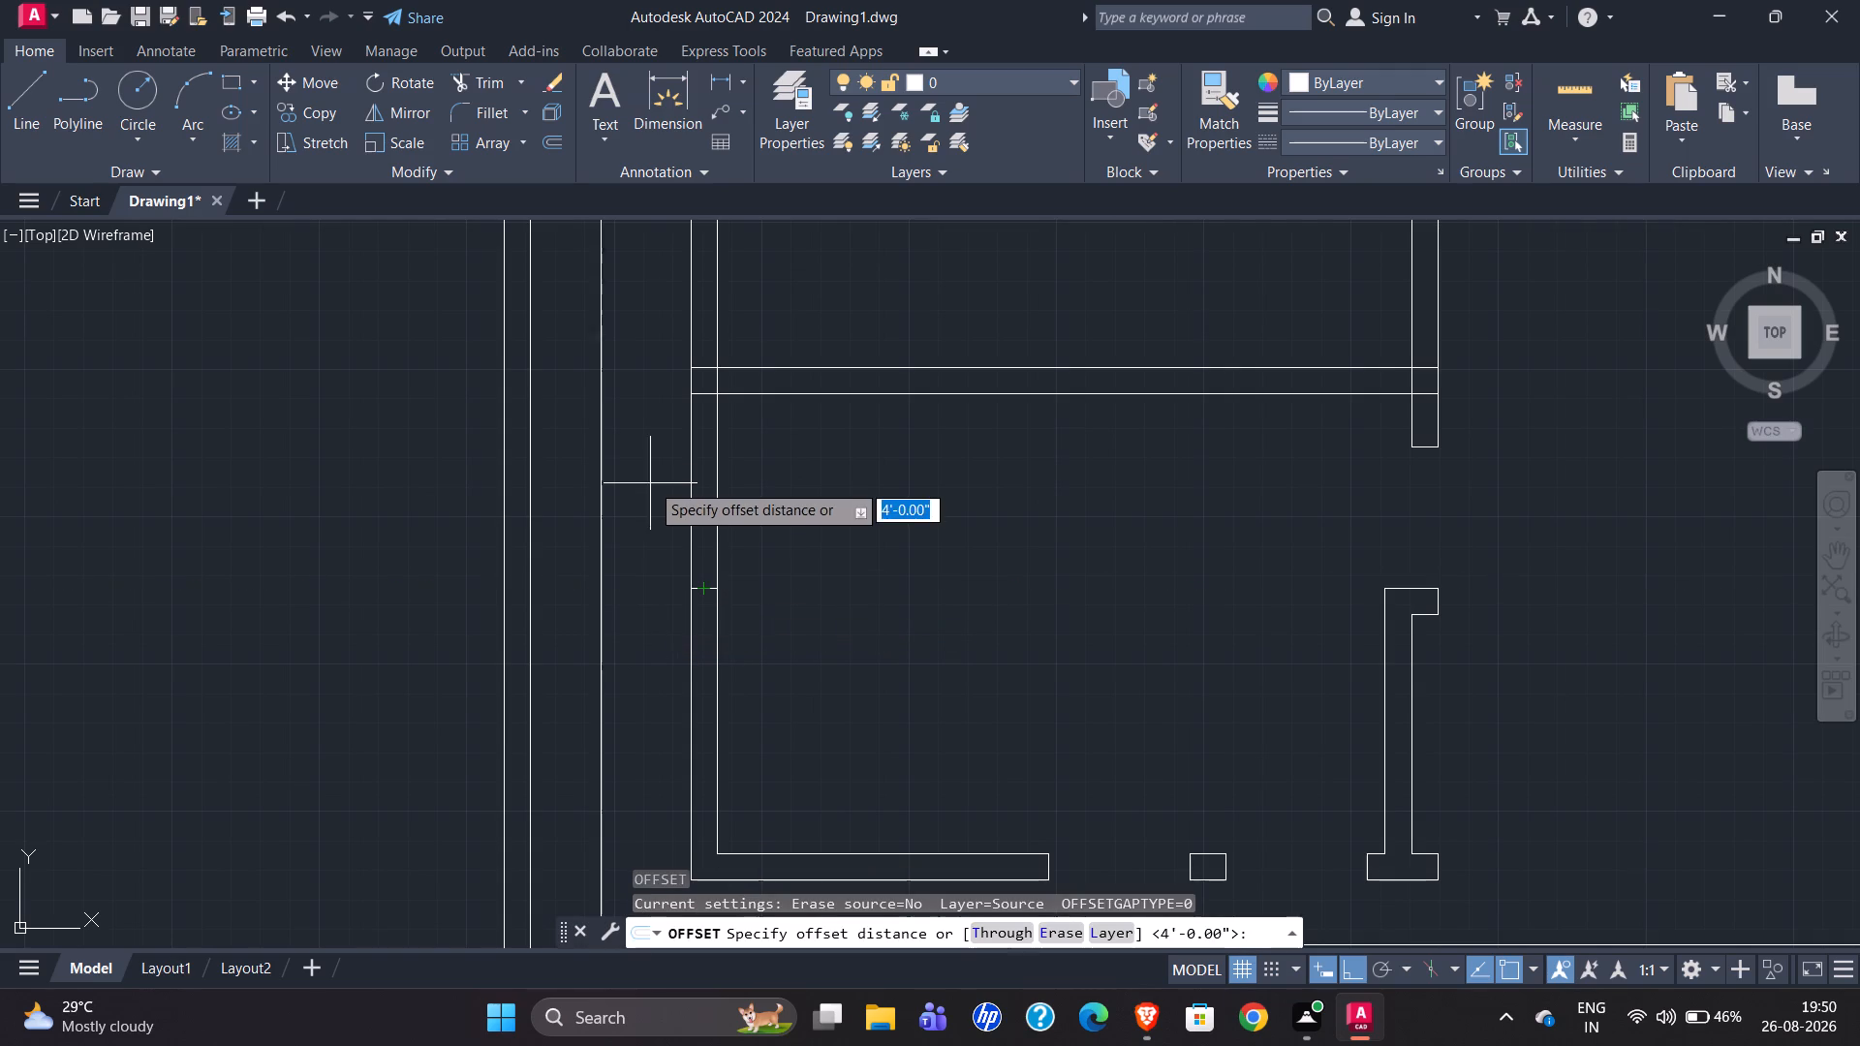
key(Return)
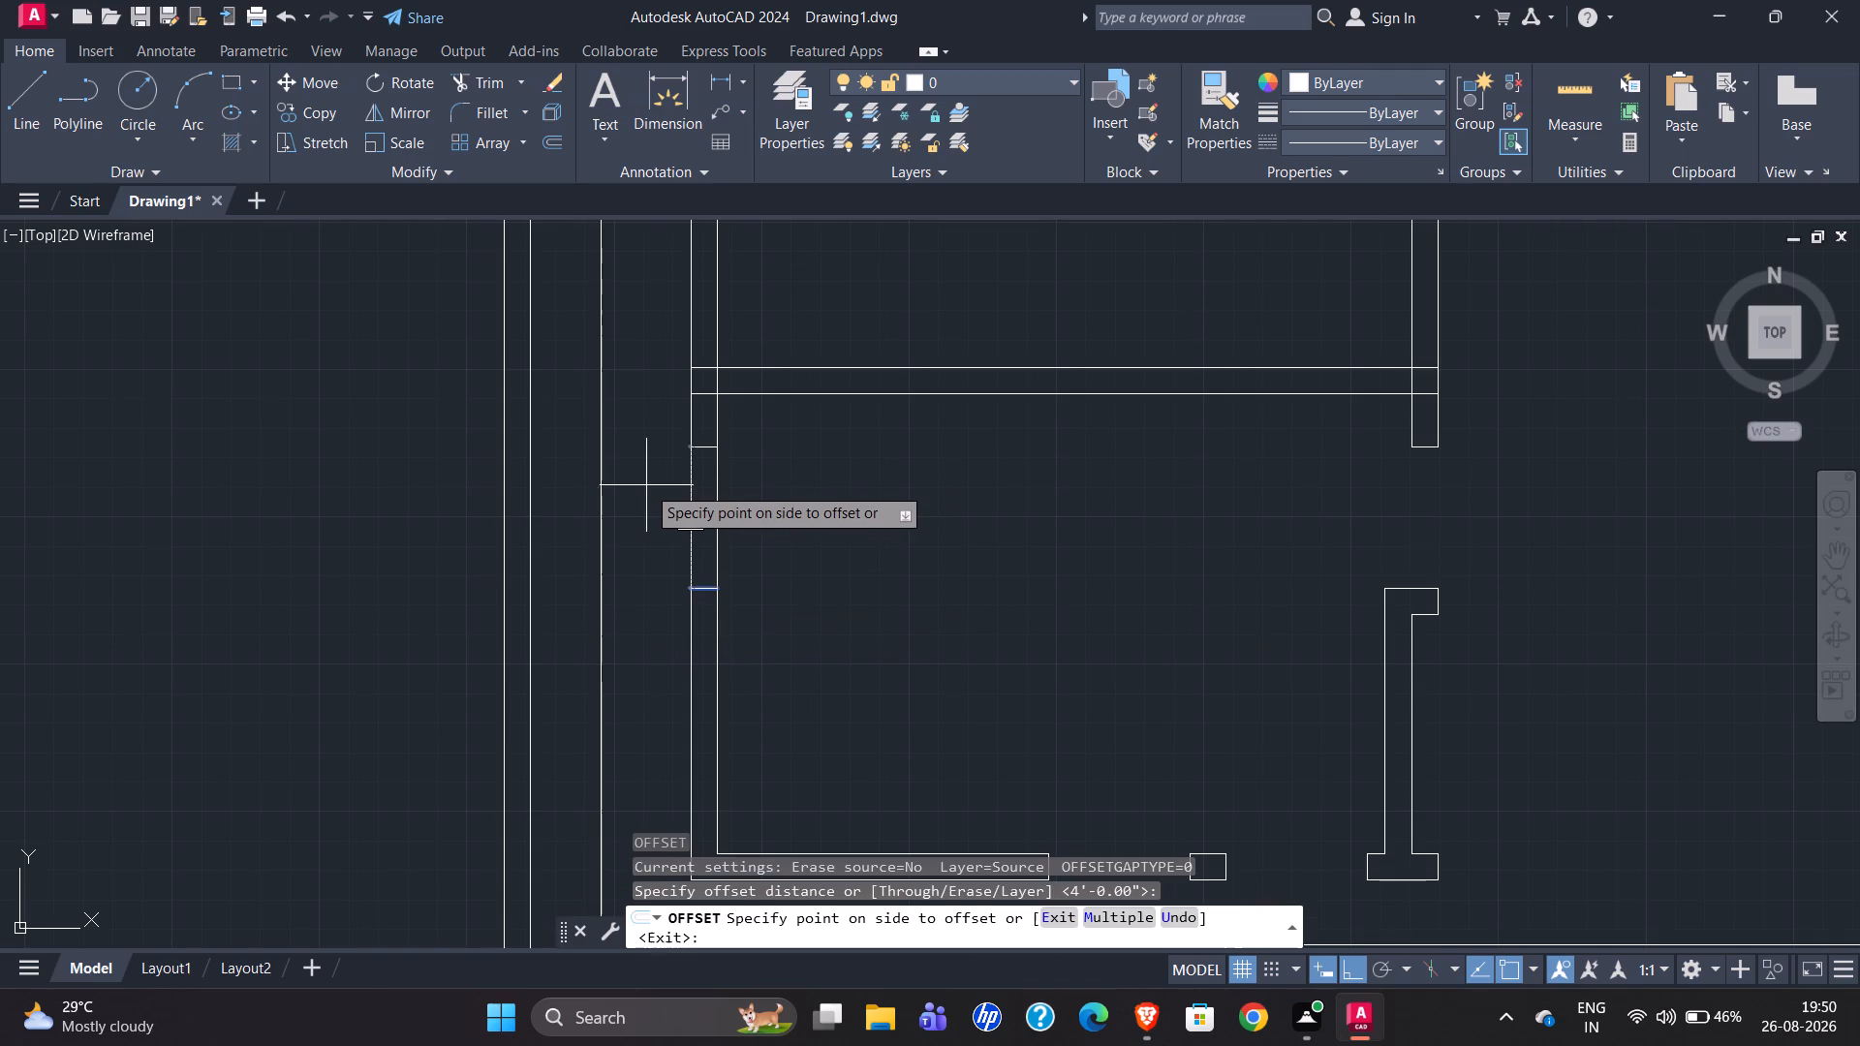
click(658, 451)
scroll(1008, 466, down, 3)
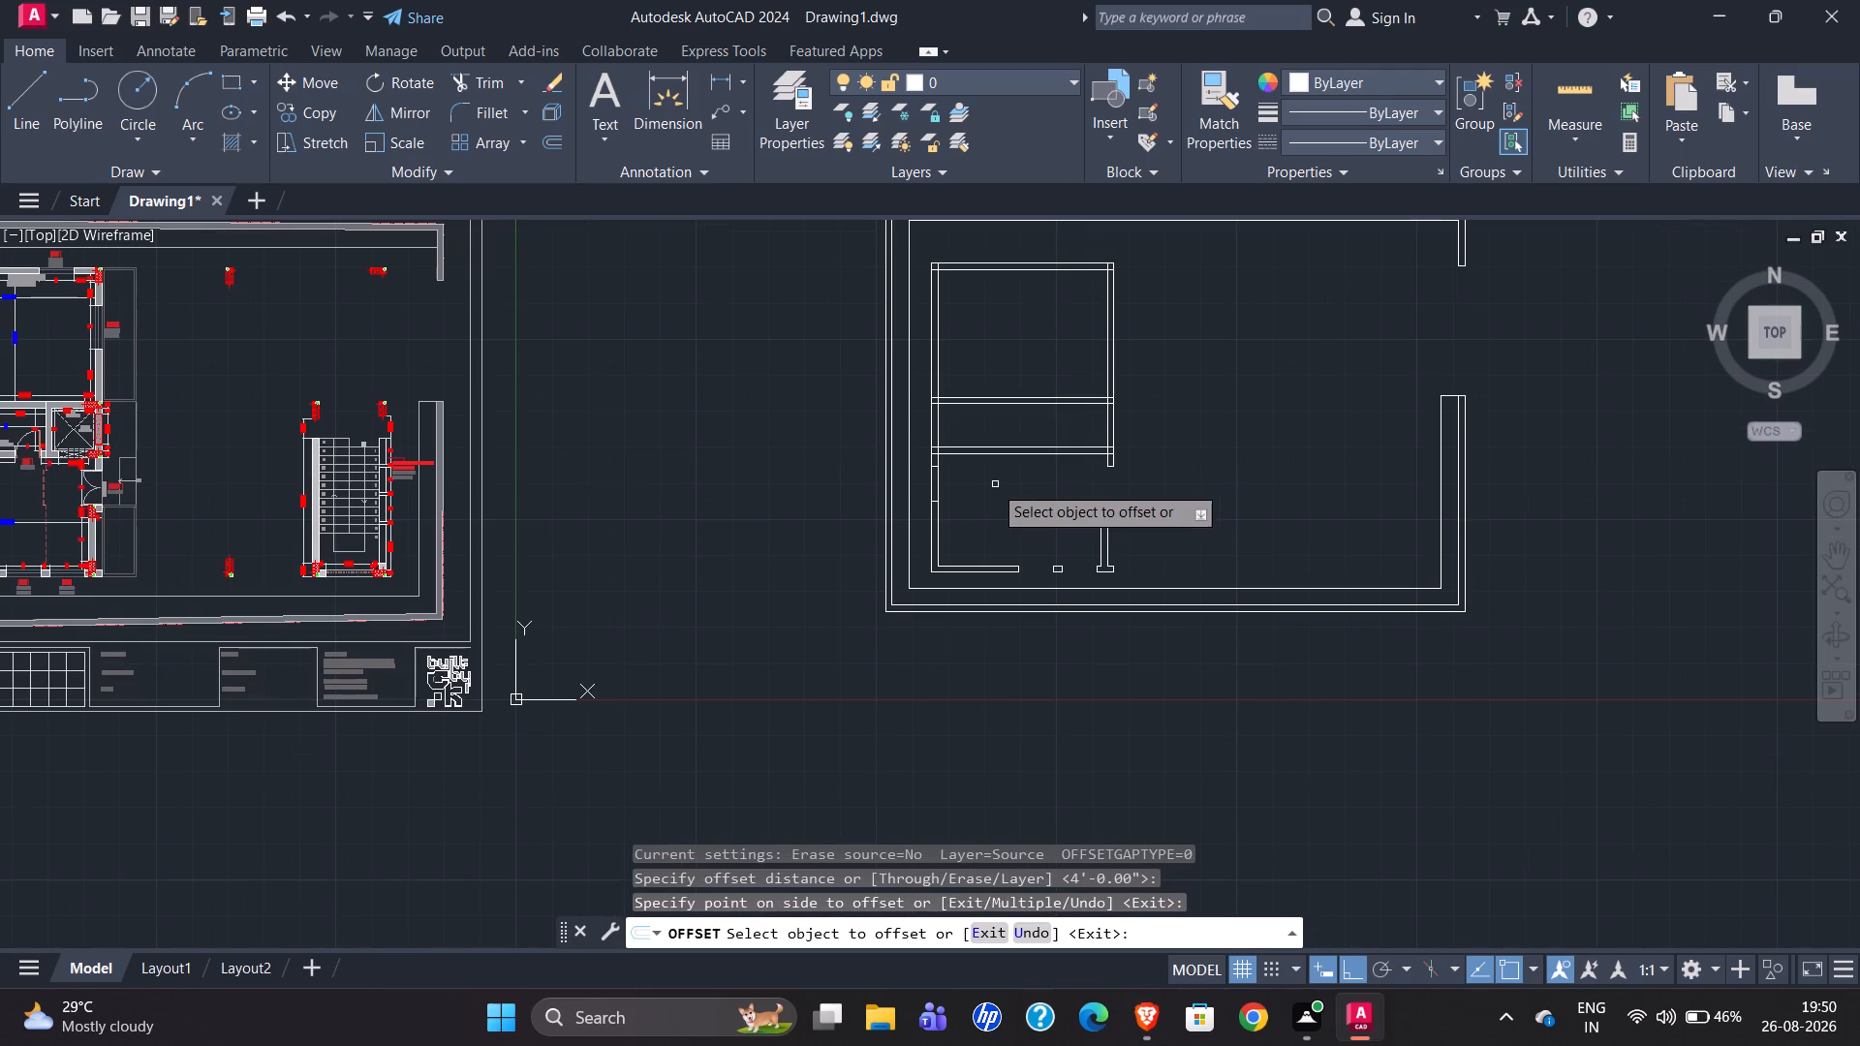
scroll(949, 495, up, 3)
scroll(927, 513, down, 2)
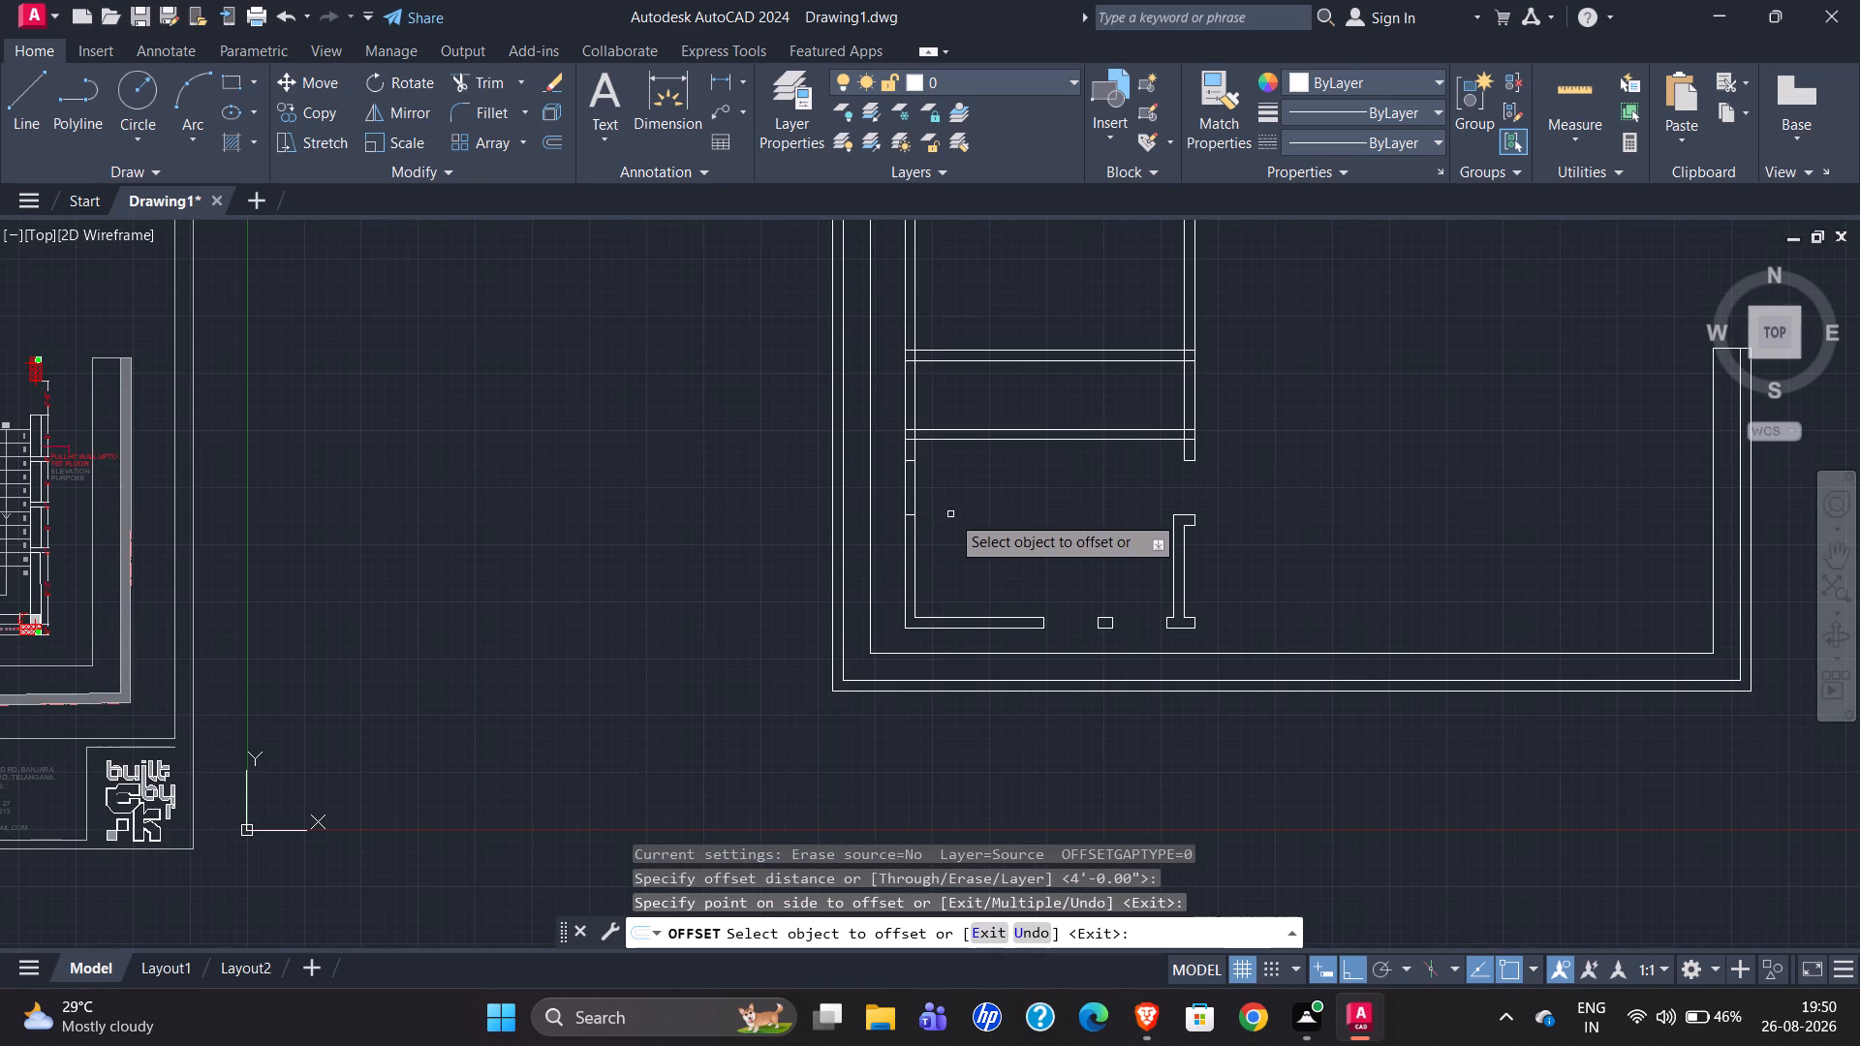
key(Escape)
Trim both west wall lines between the two jambs to open the office room's west W4 window.
text(tr)
key(Return)
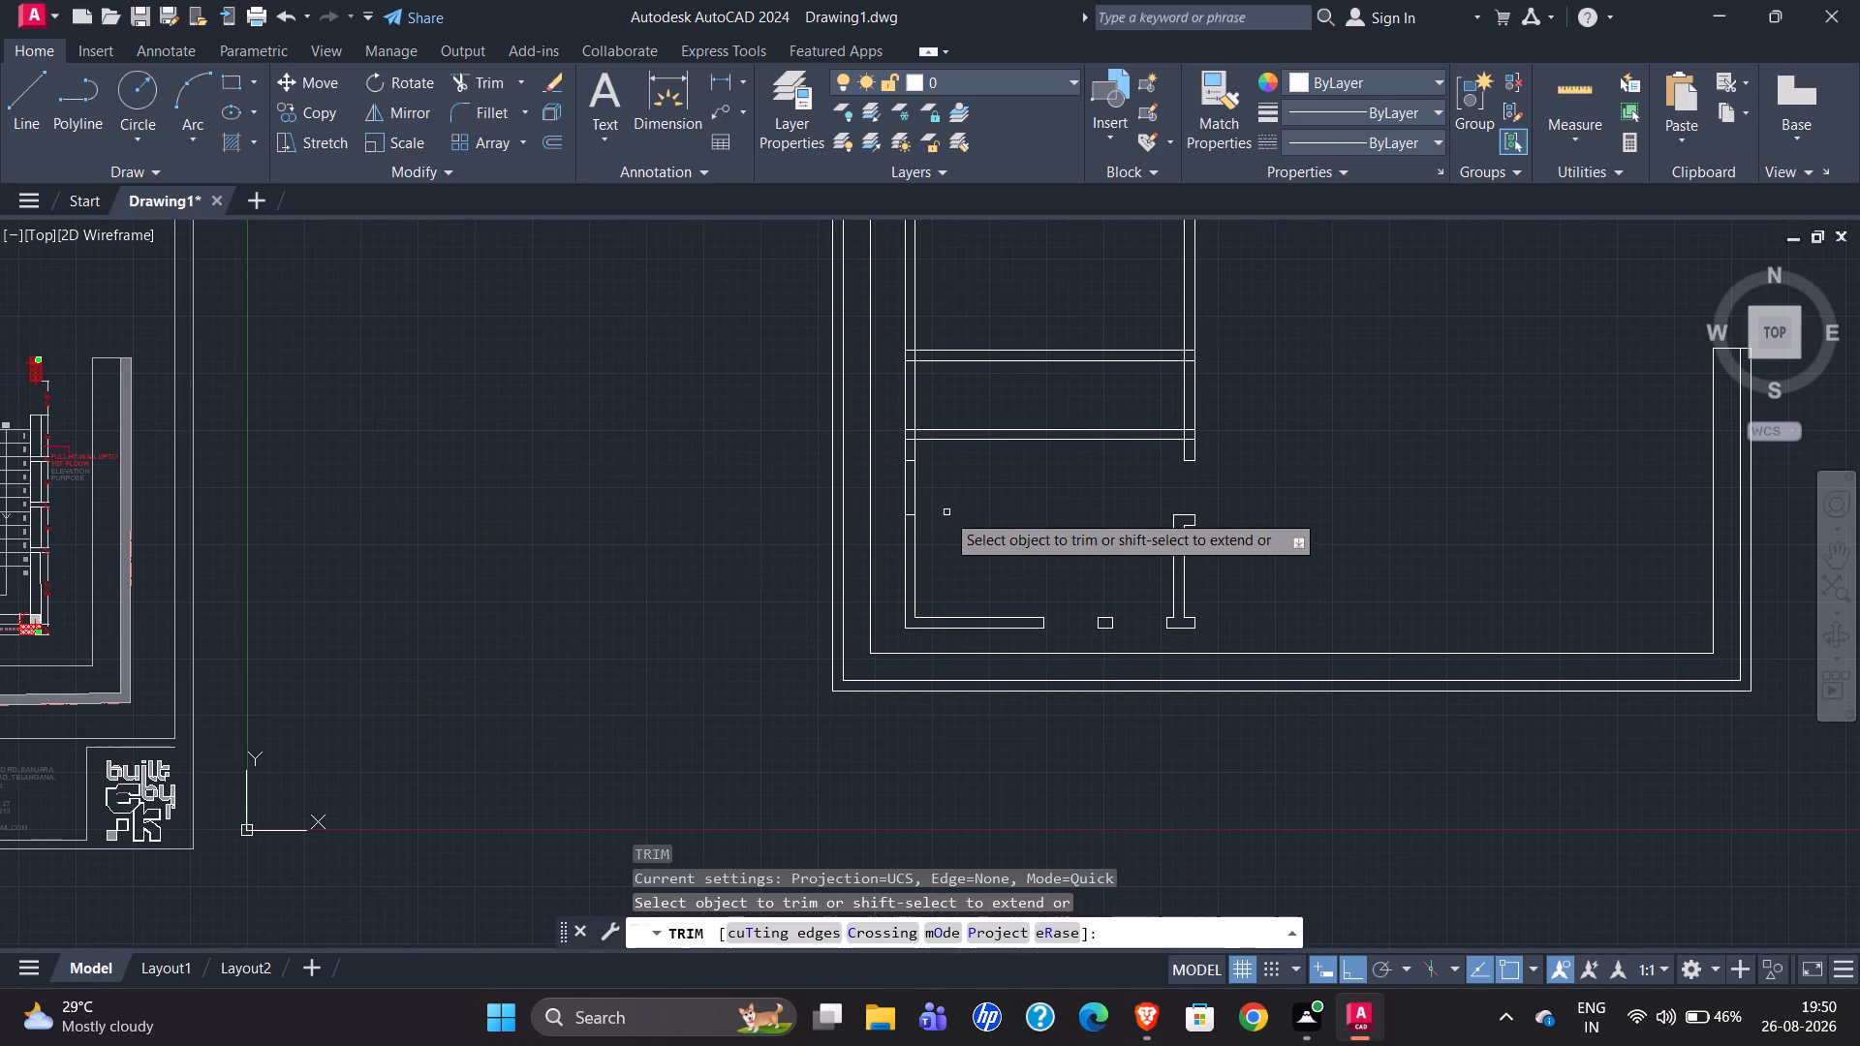
drag(943, 490, 894, 485)
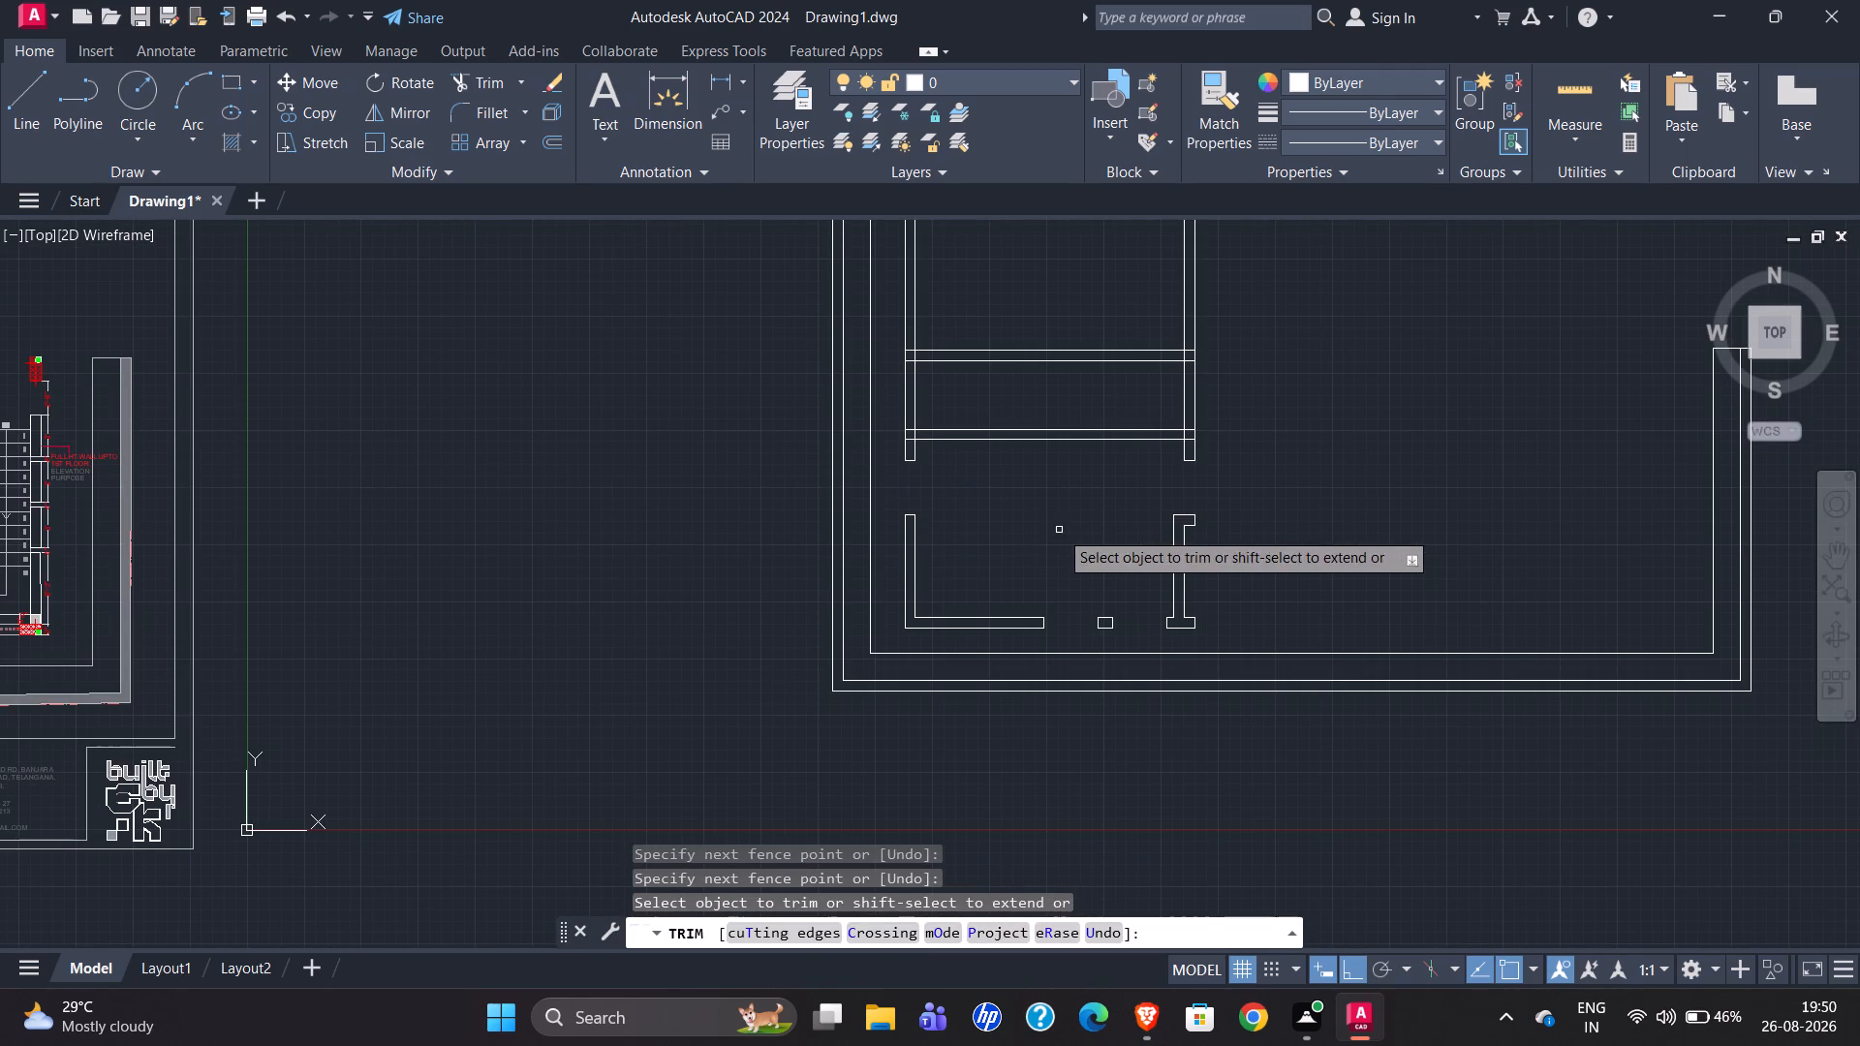
key(Escape)
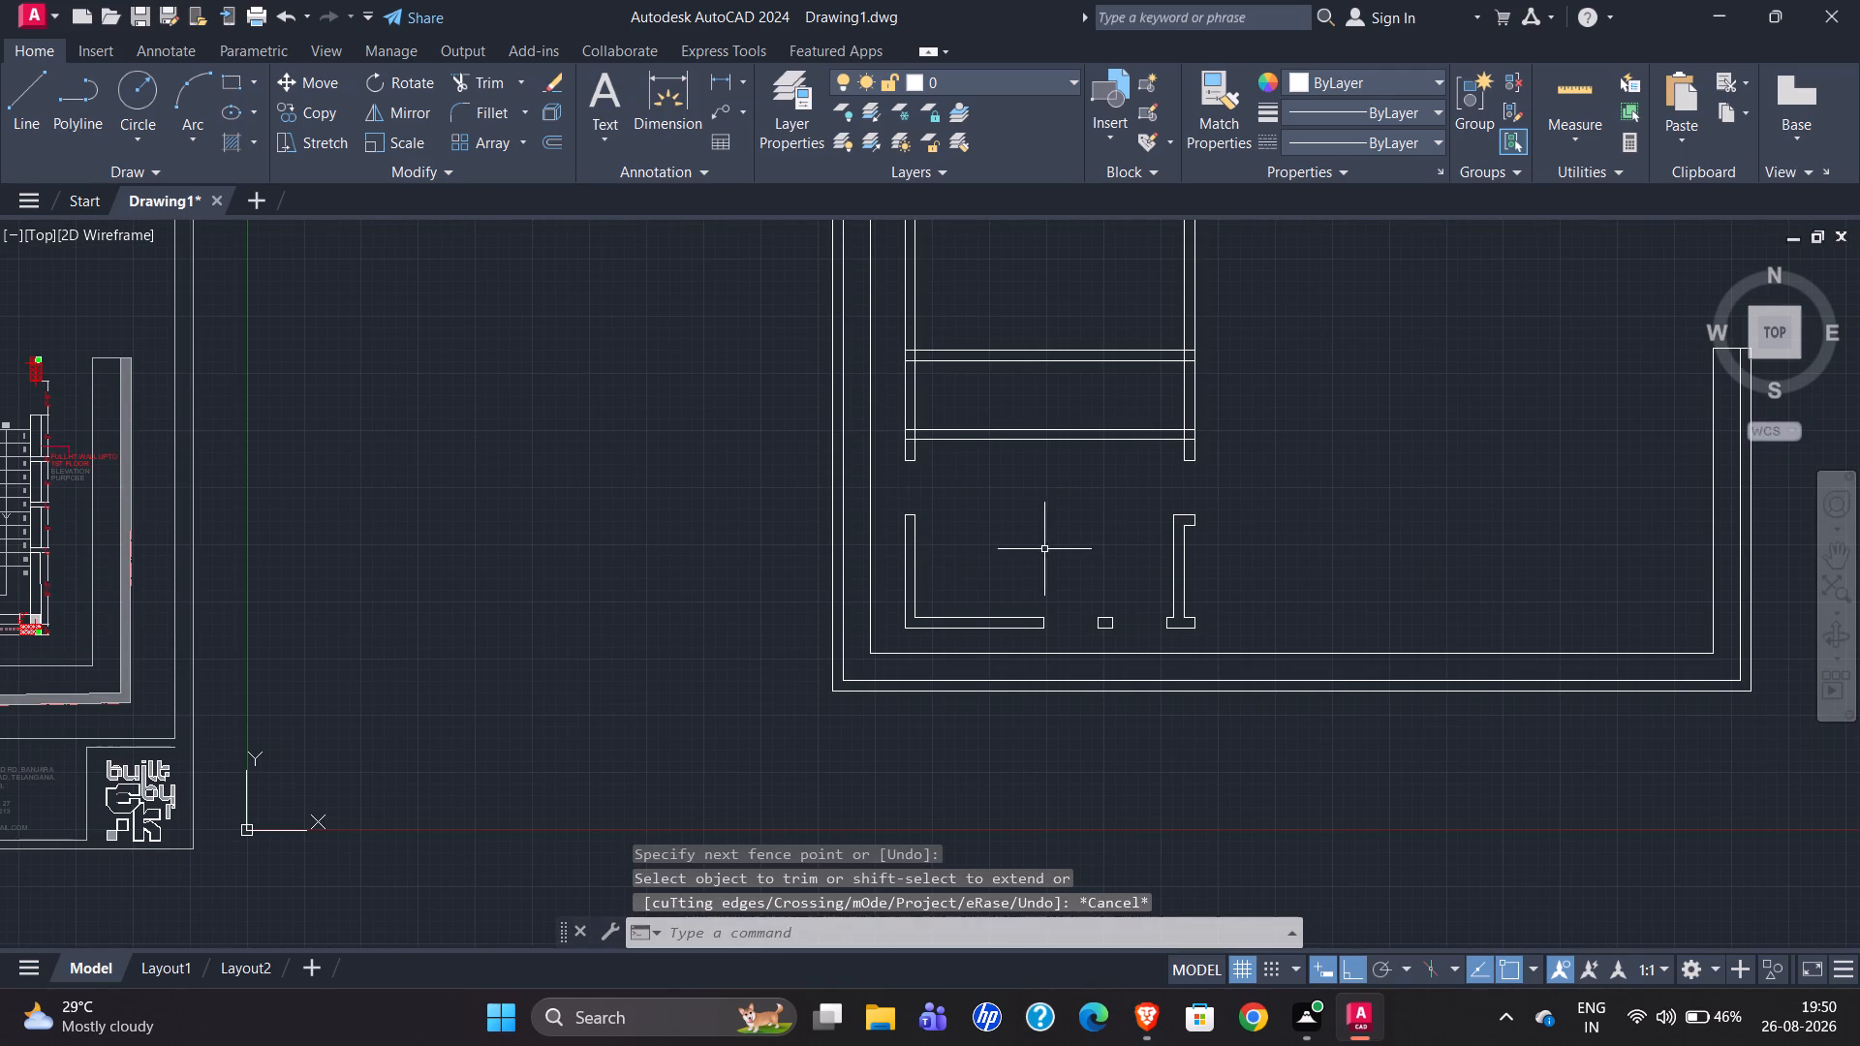
Examine the original office room's north wall dimensions, from the northwest pier across the D2 door to the lift opening.
scroll(1003, 577, down, 1)
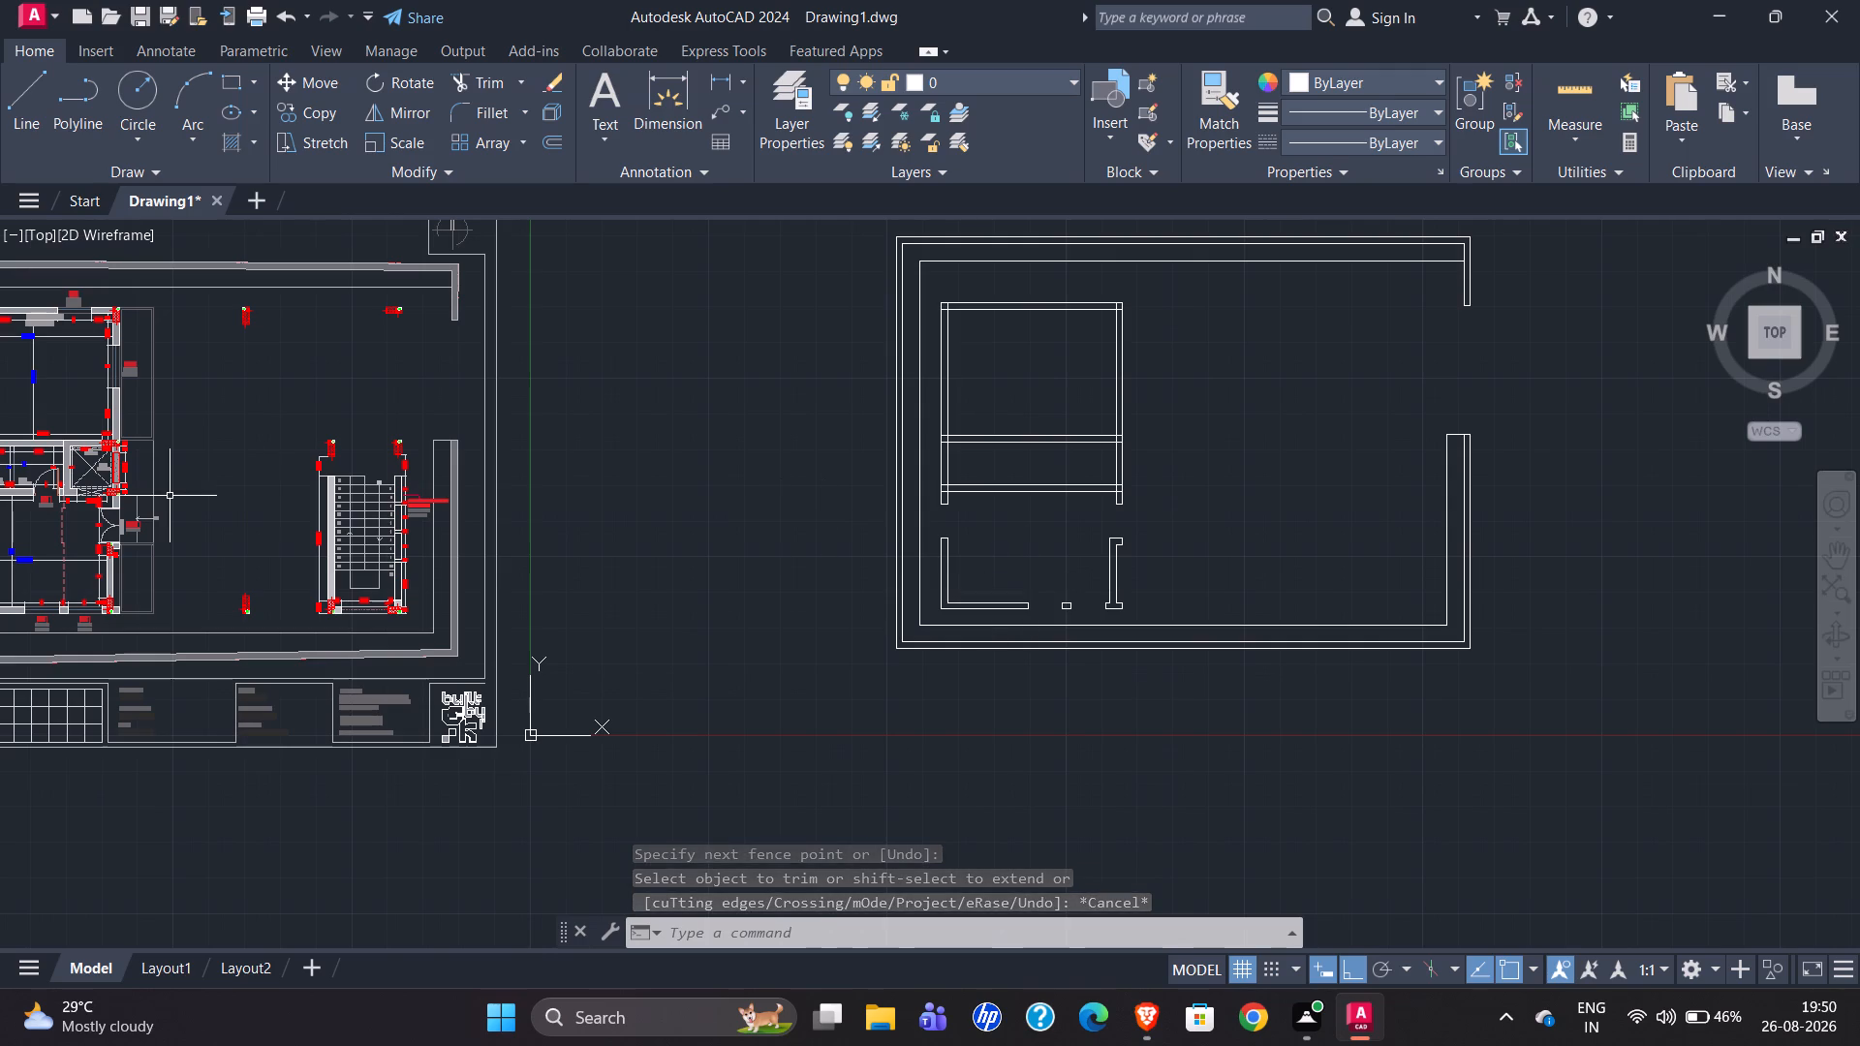
scroll(1336, 487, down, 1)
scroll(441, 506, up, 3)
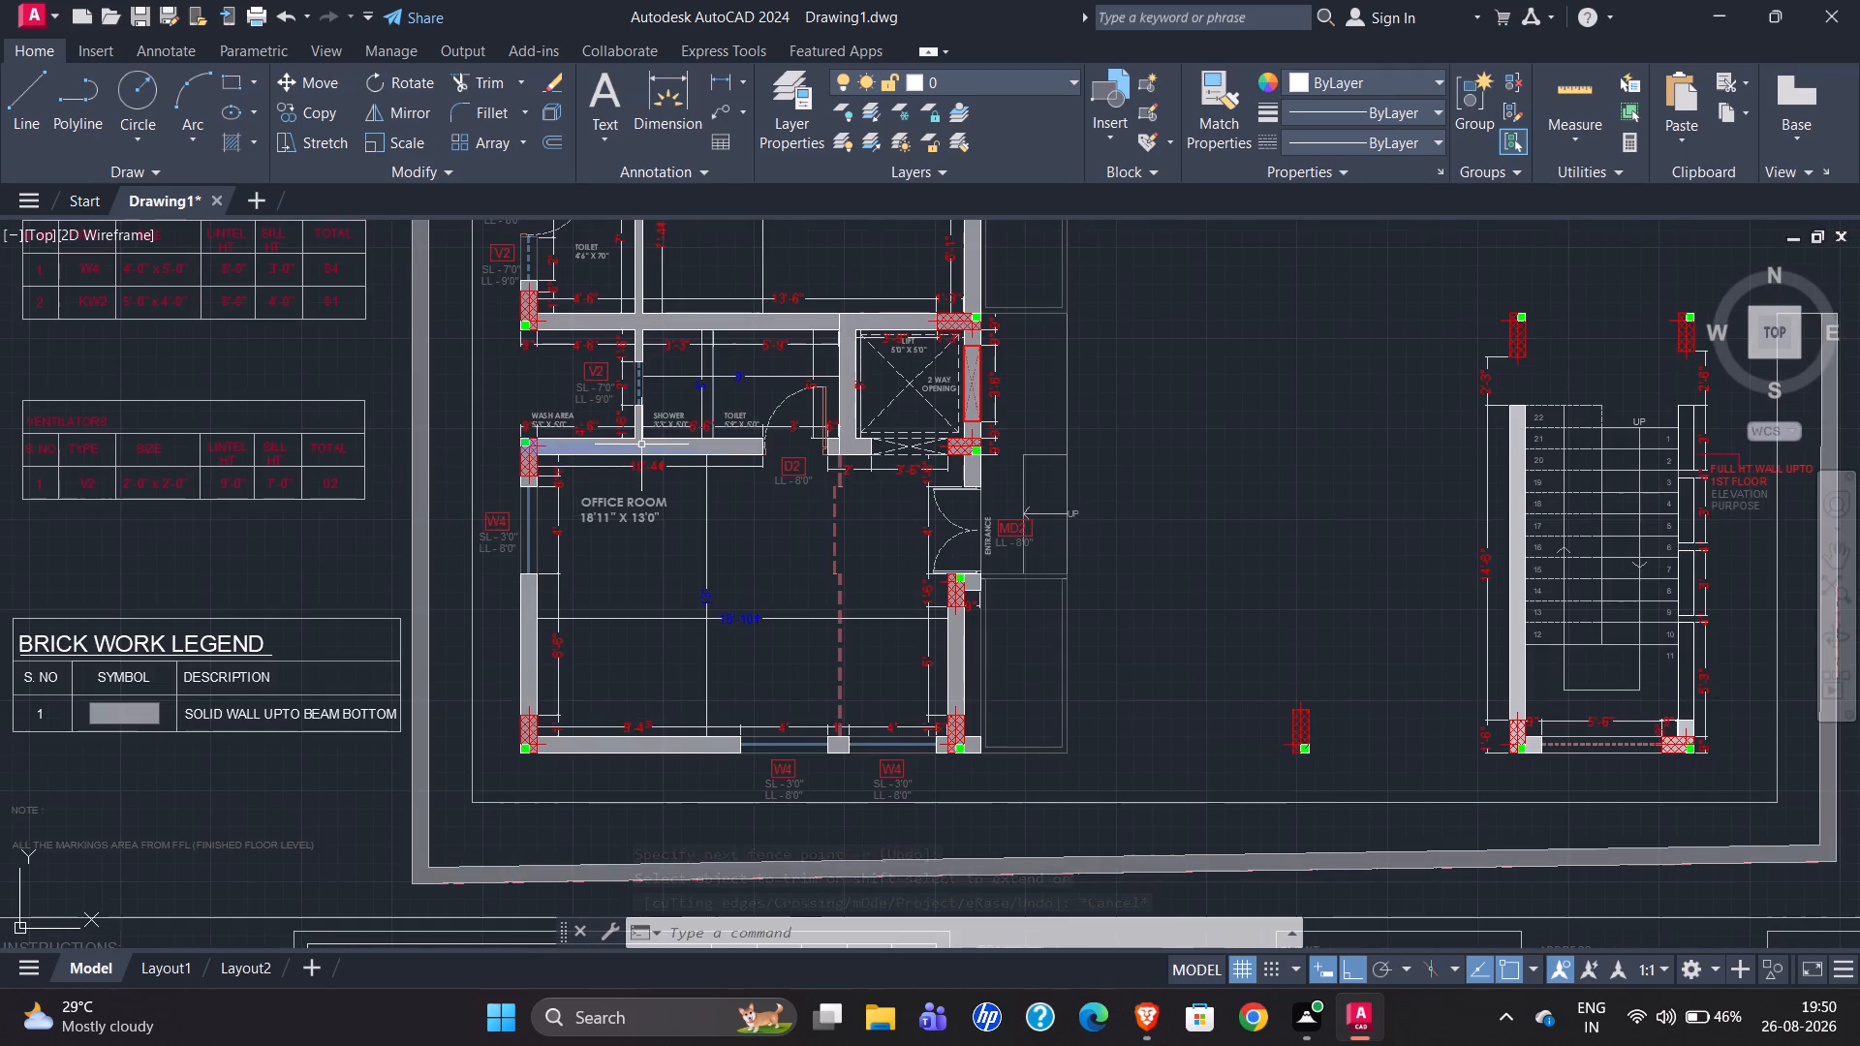
scroll(647, 449, up, 2)
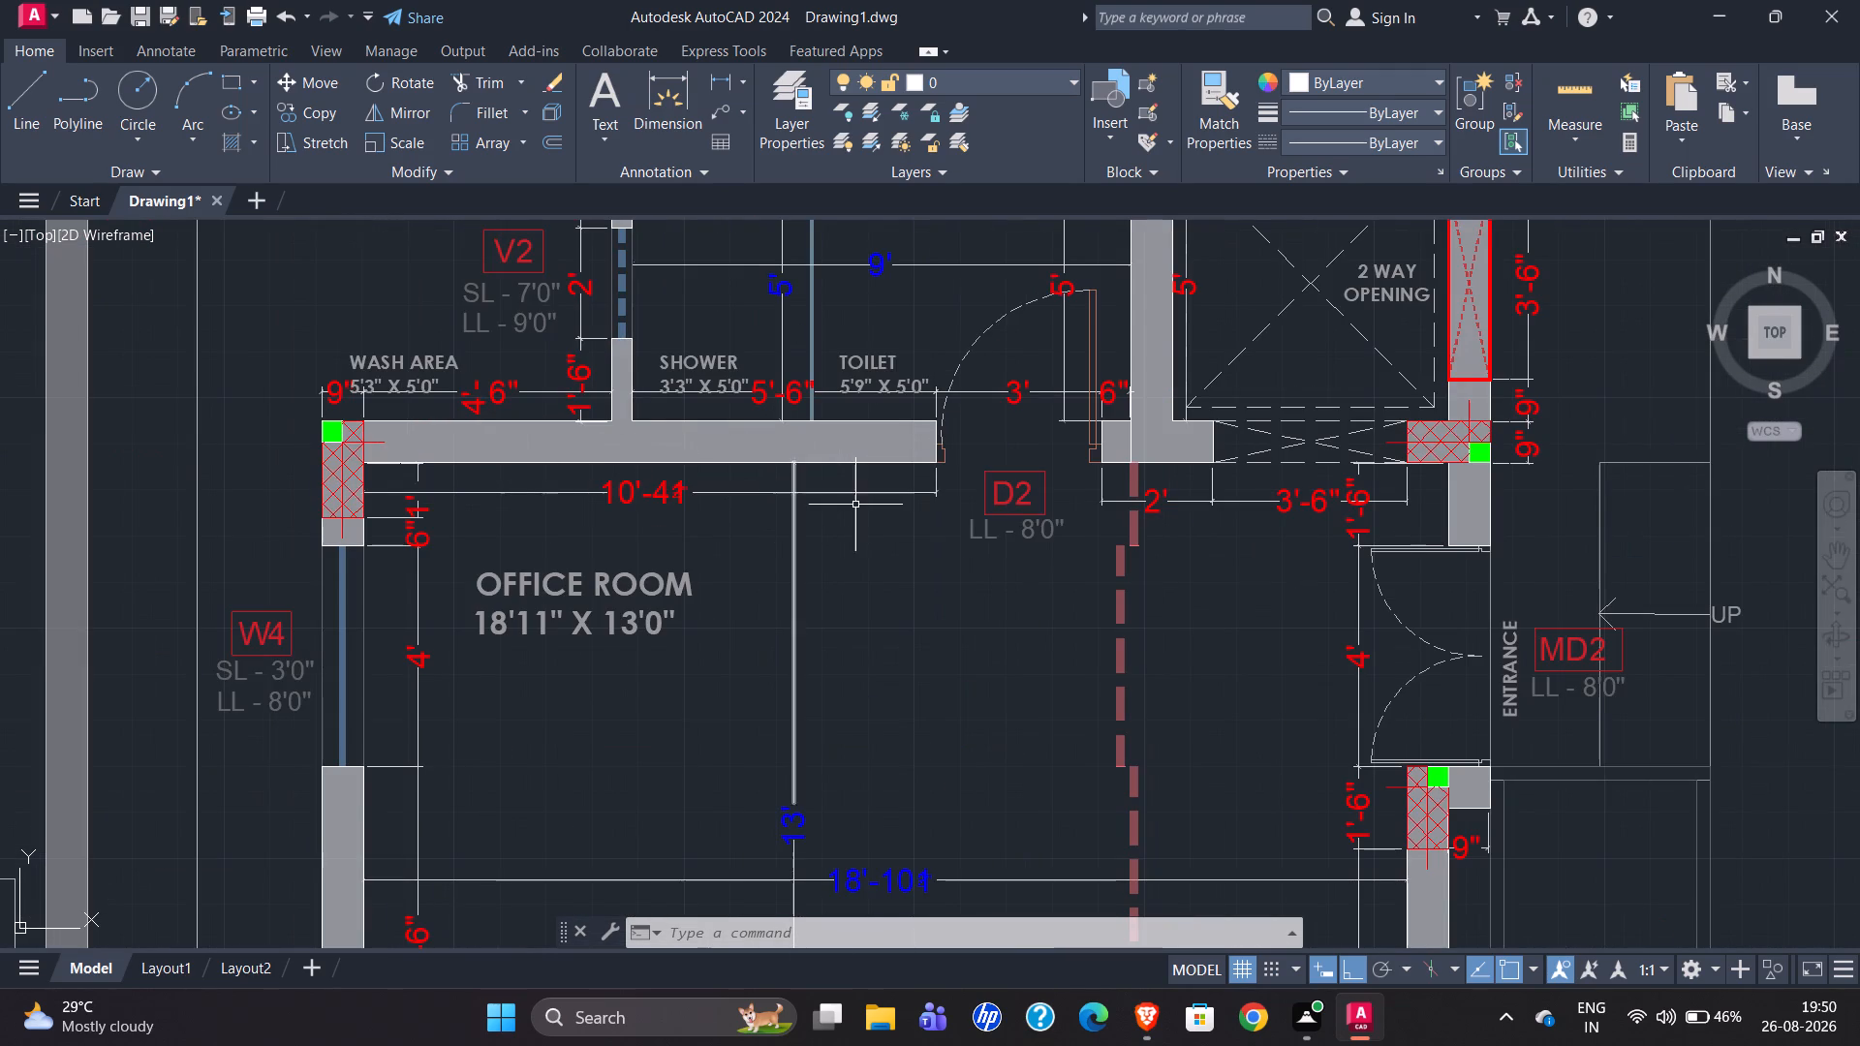
scroll(323, 492, up, 3)
scroll(330, 504, down, 1)
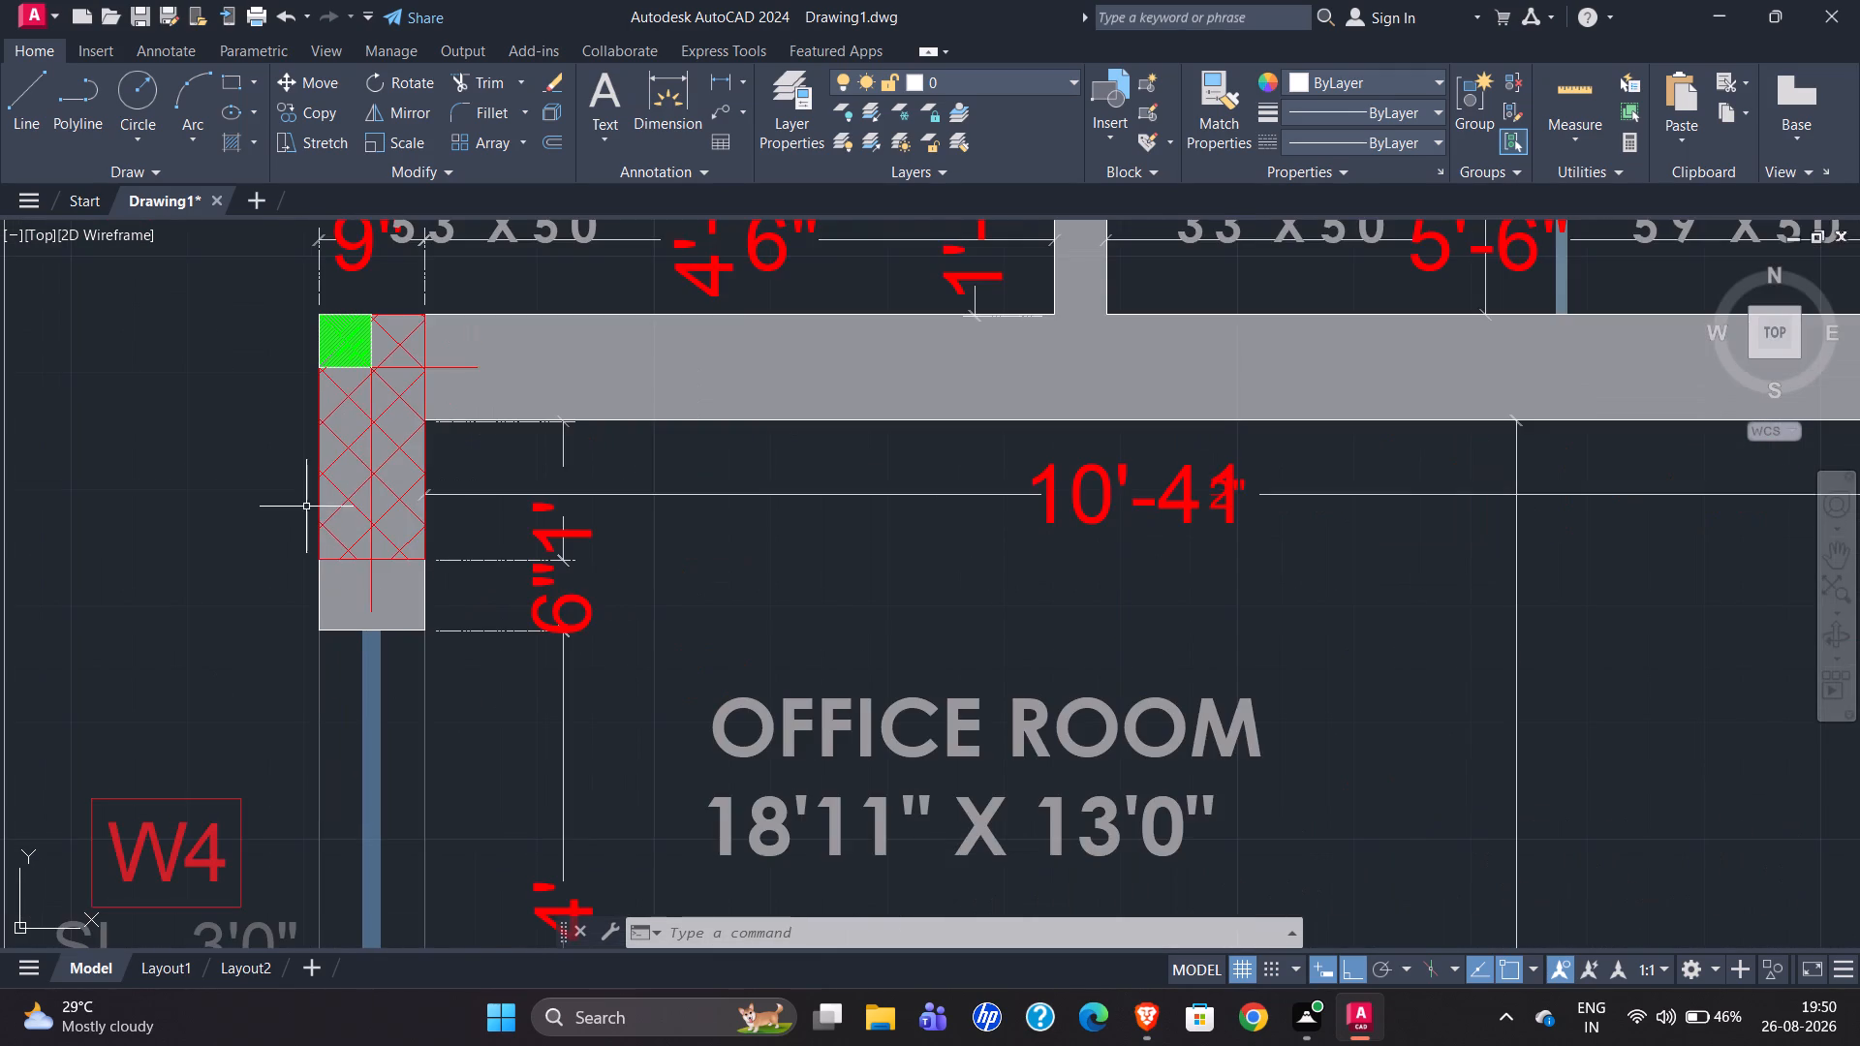
scroll(241, 529, down, 1)
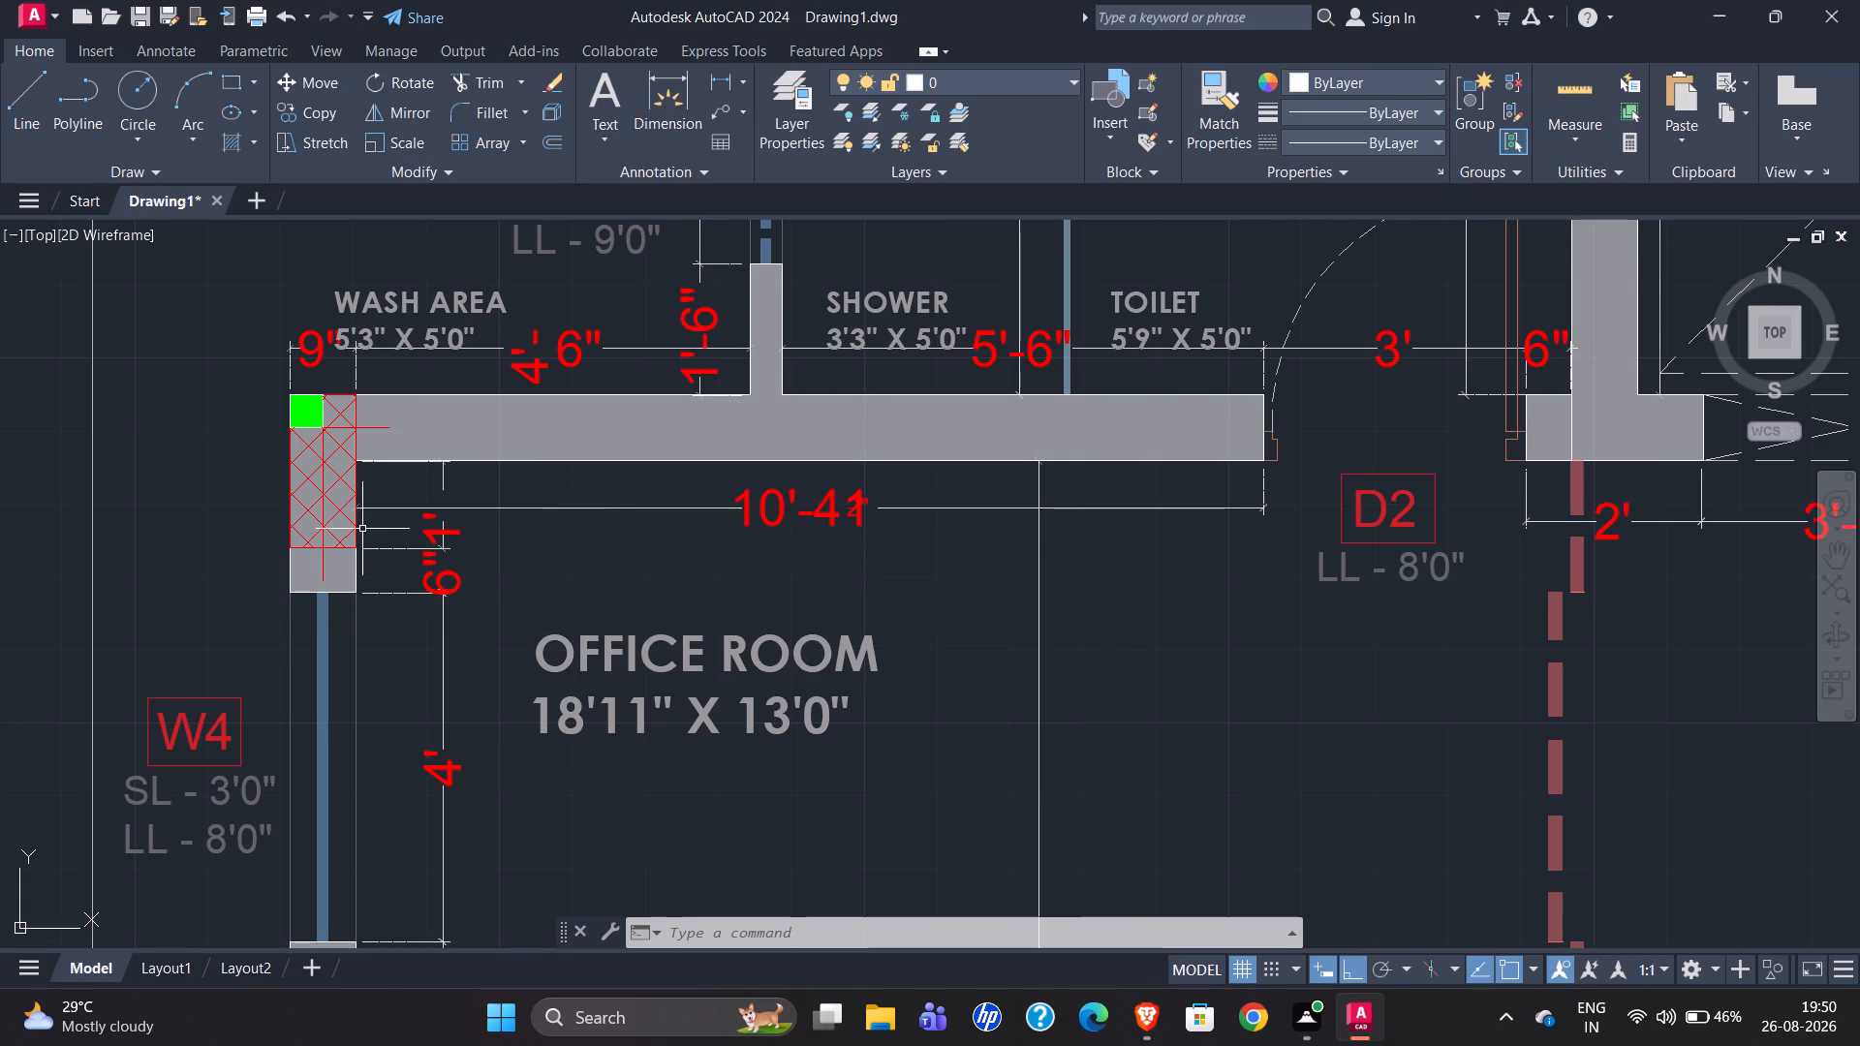
scroll(355, 529, down, 1)
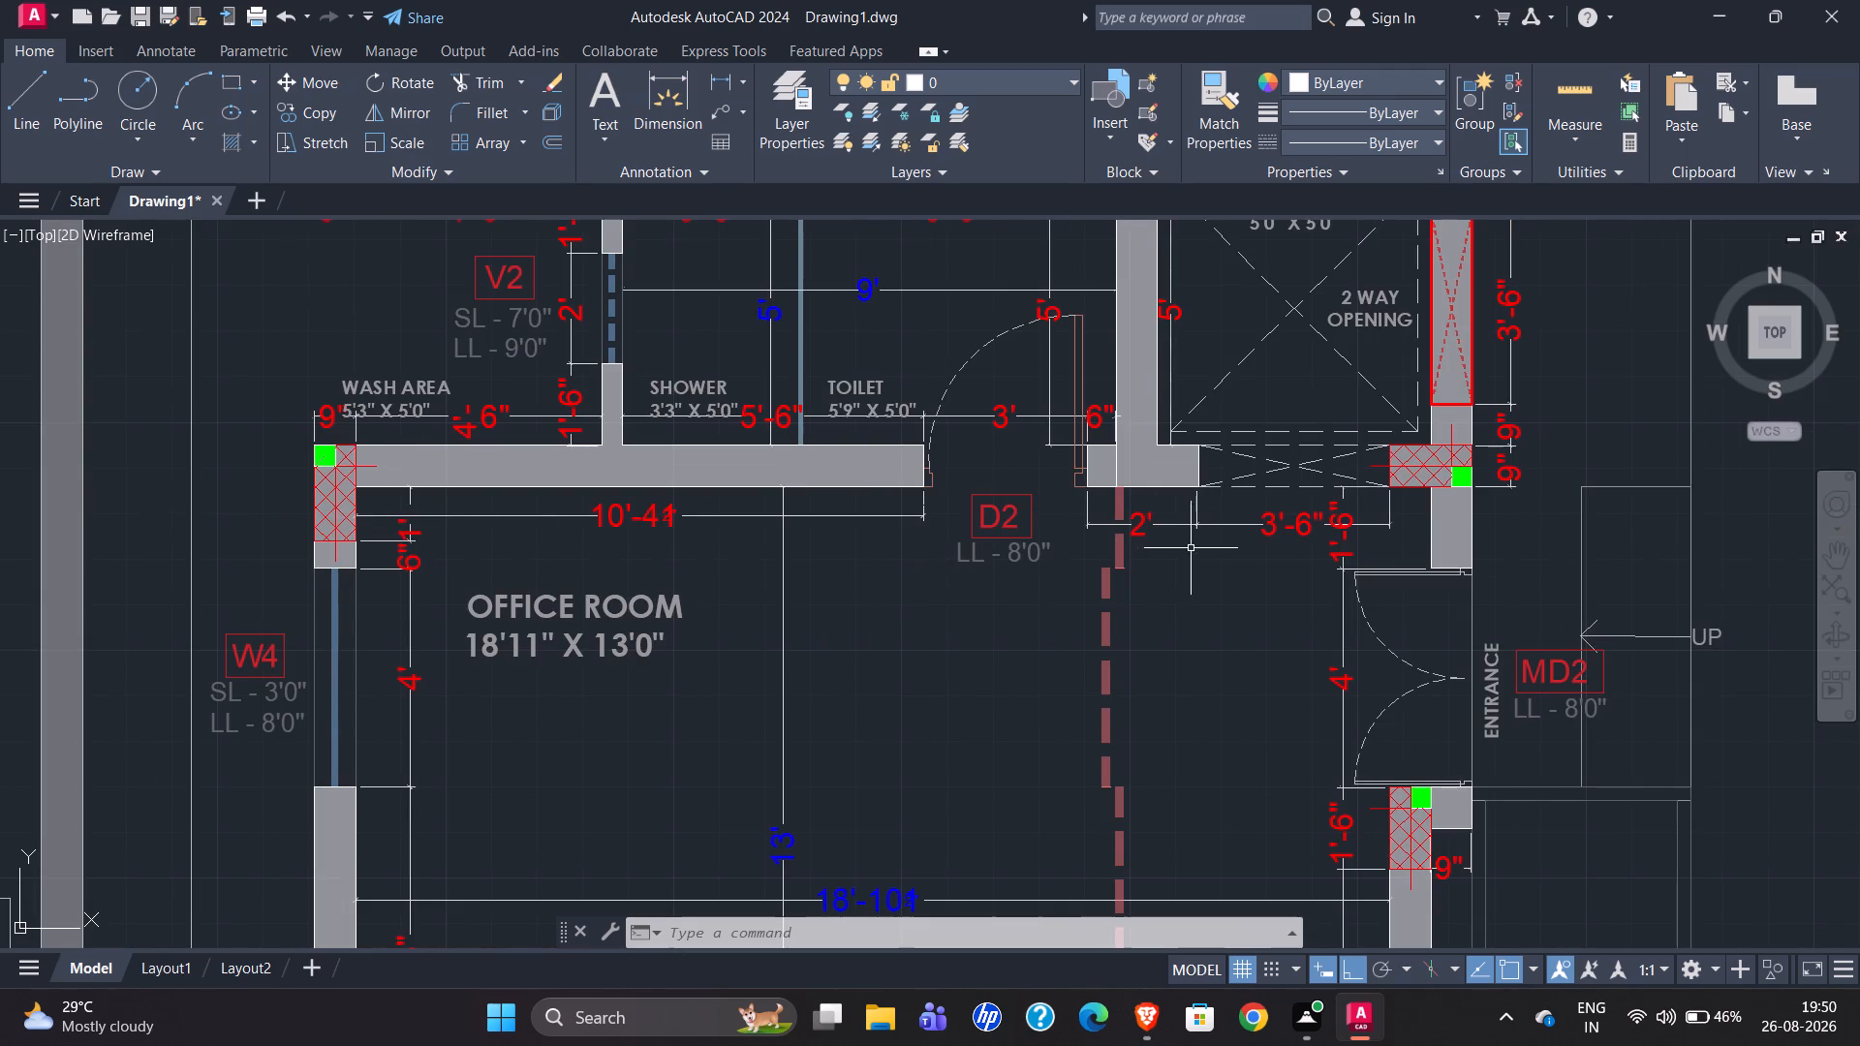
scroll(1068, 477, up, 2)
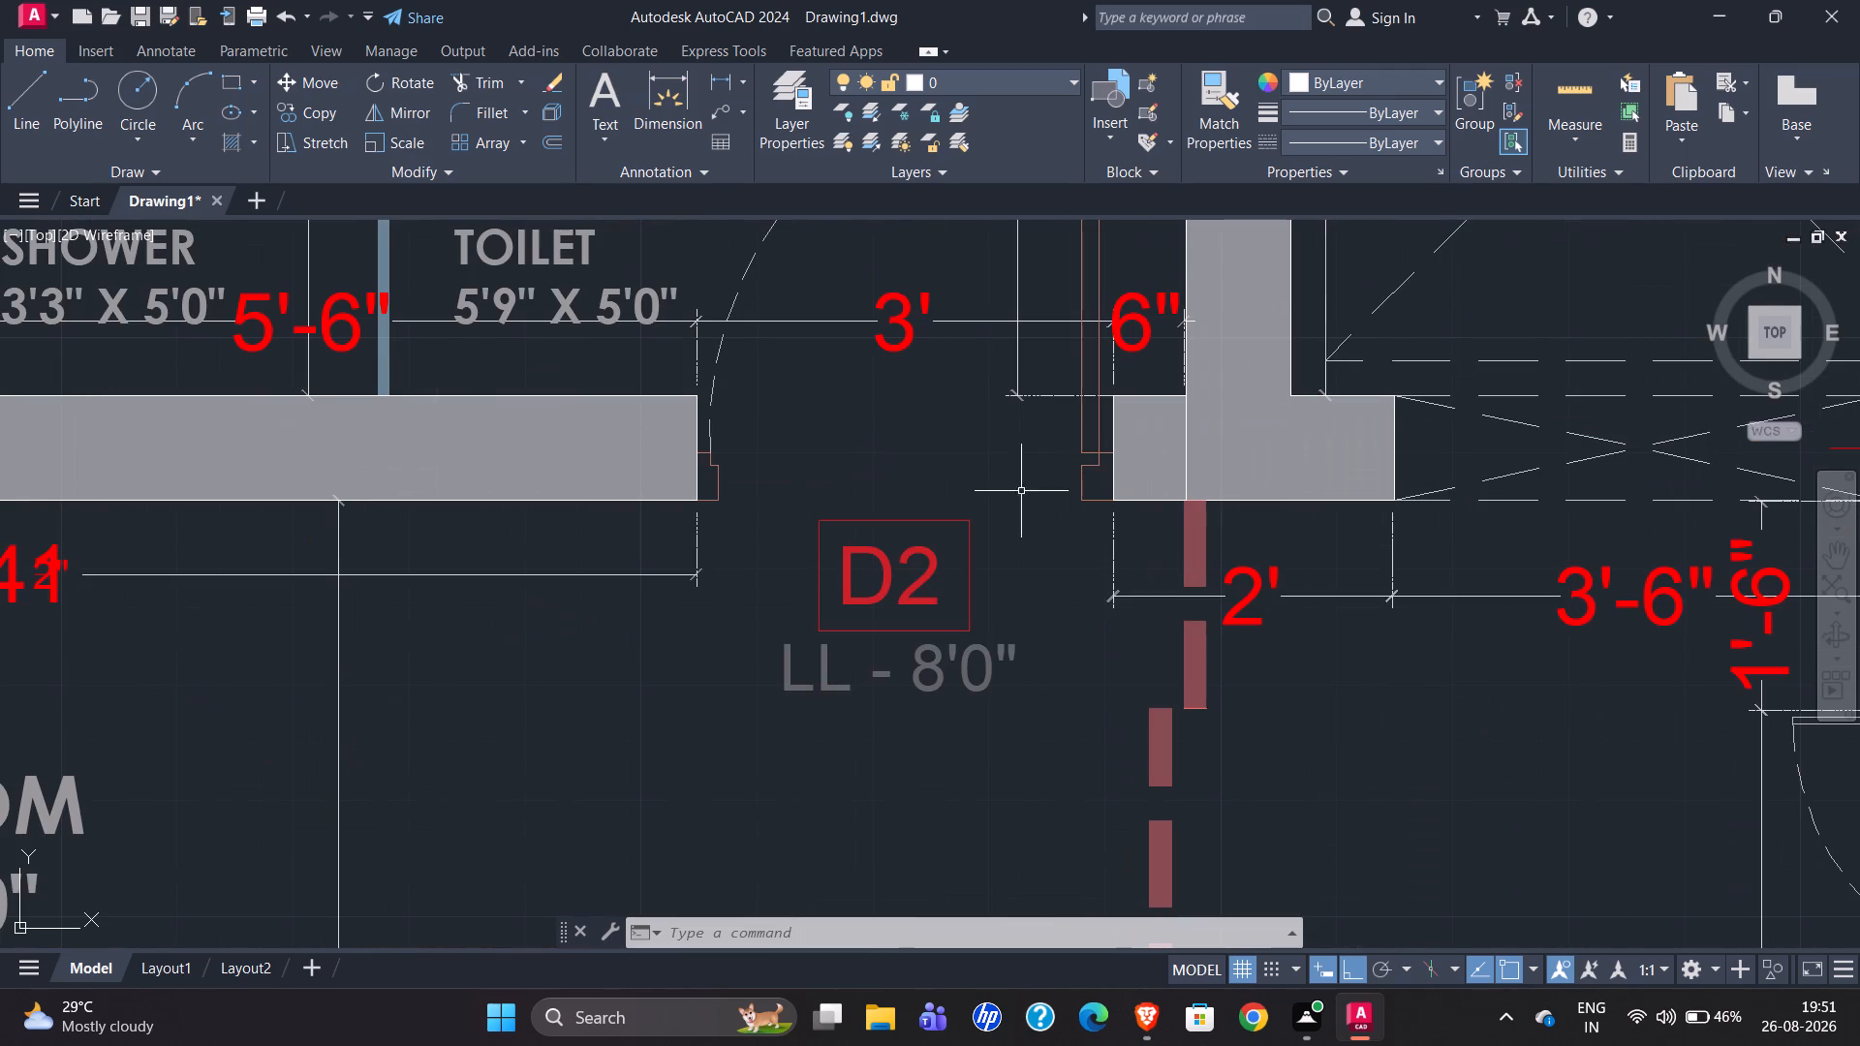
scroll(561, 468, down, 2)
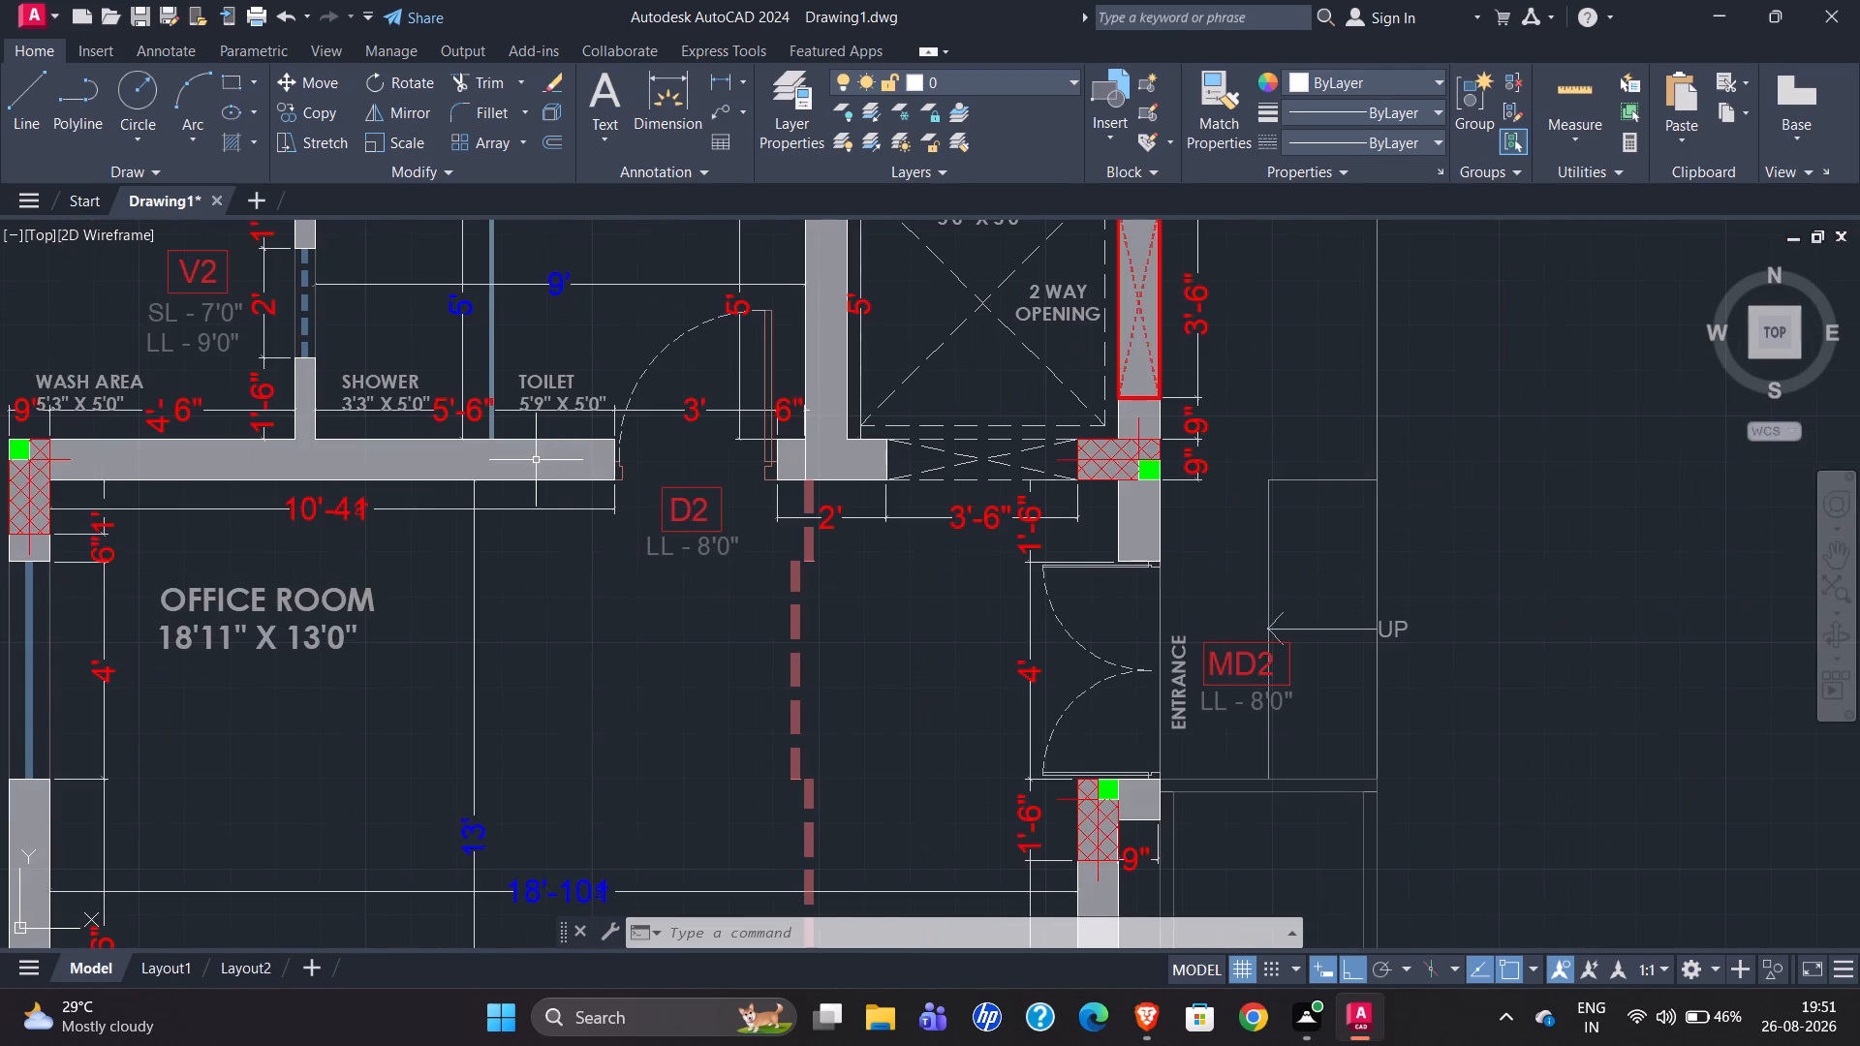
scroll(402, 416, down, 3)
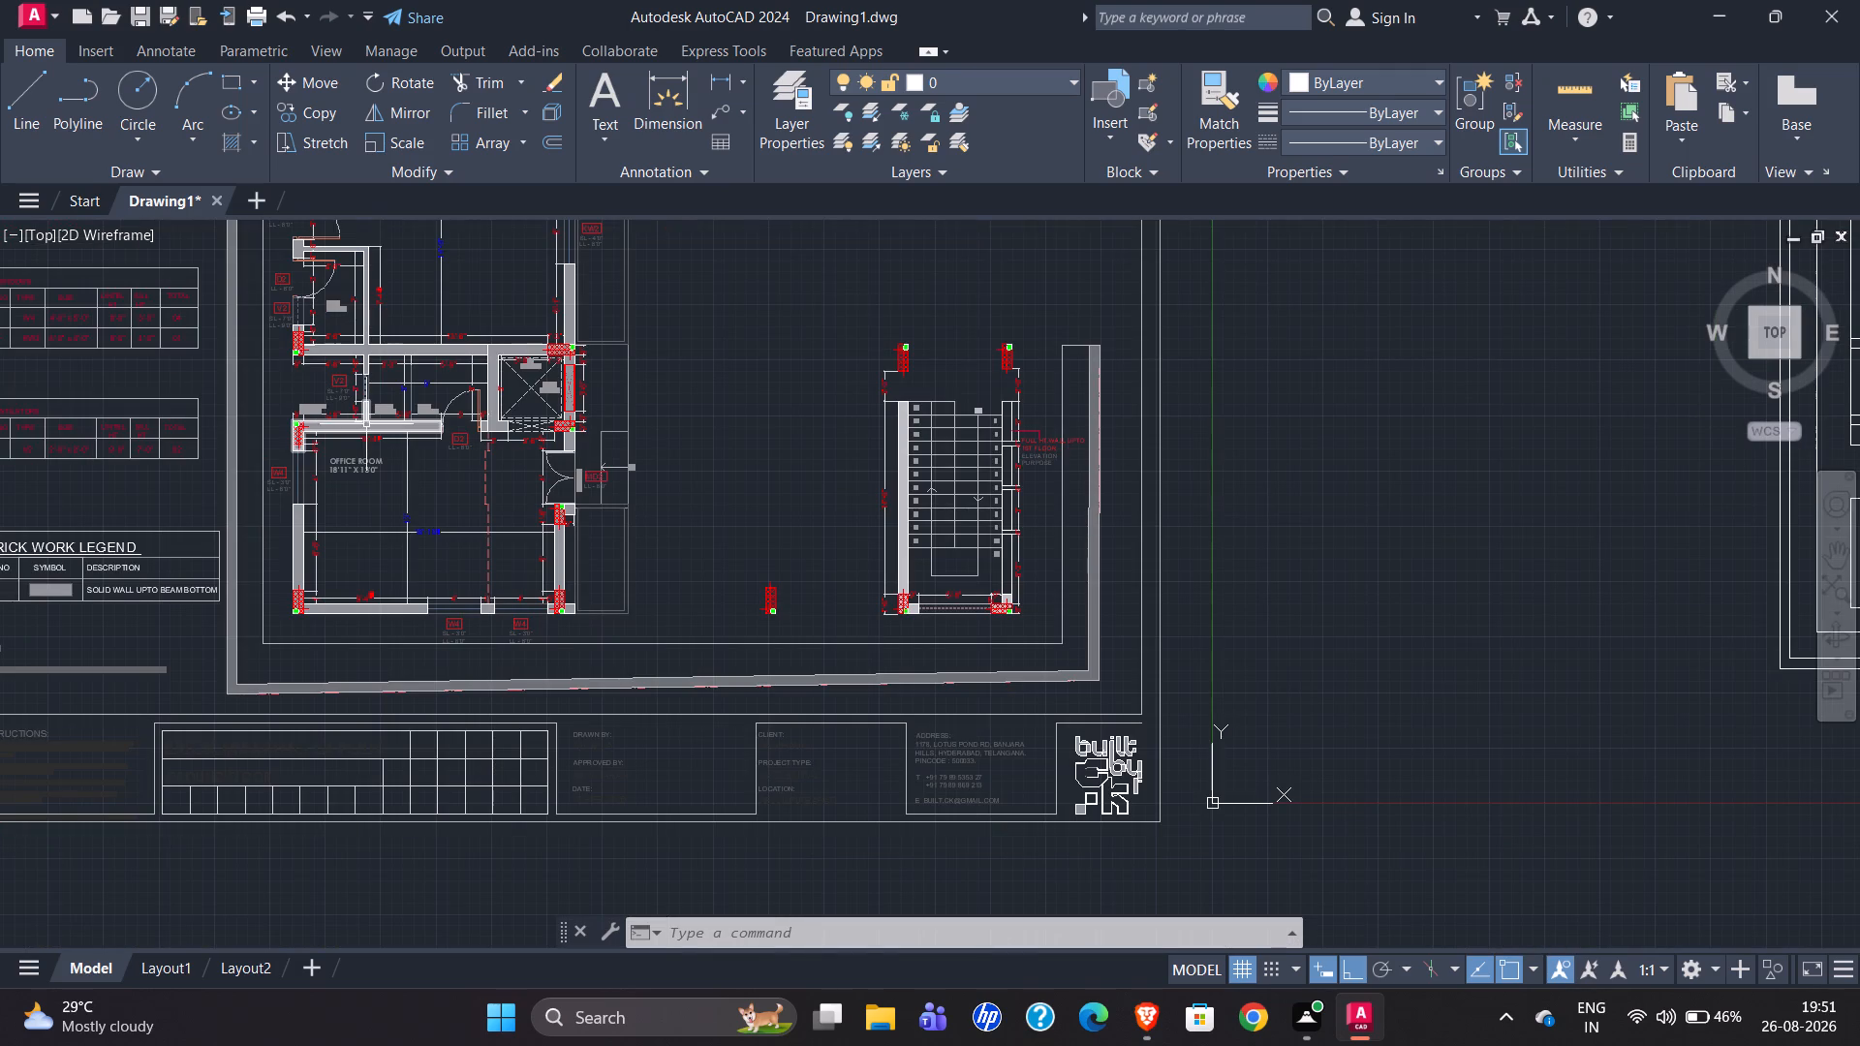
scroll(348, 582, down, 2)
scroll(977, 499, up, 3)
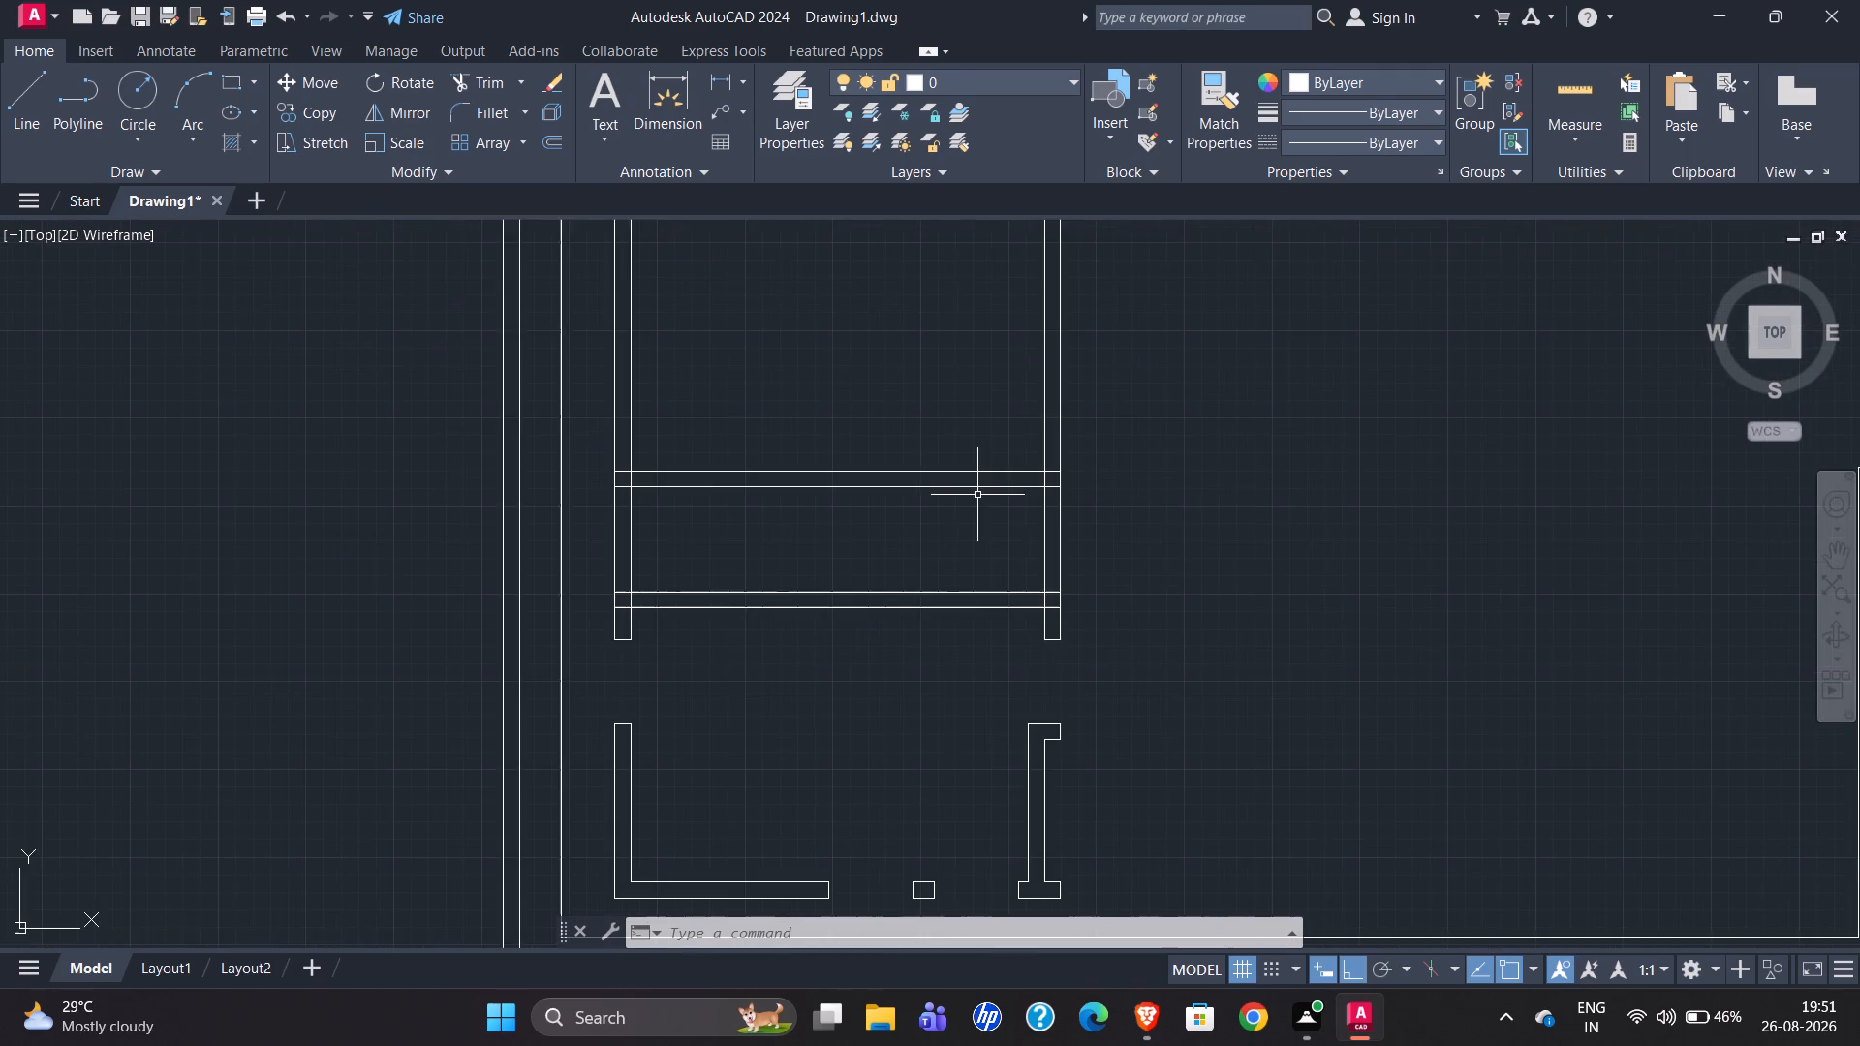
scroll(845, 548, down, 2)
scroll(732, 614, up, 4)
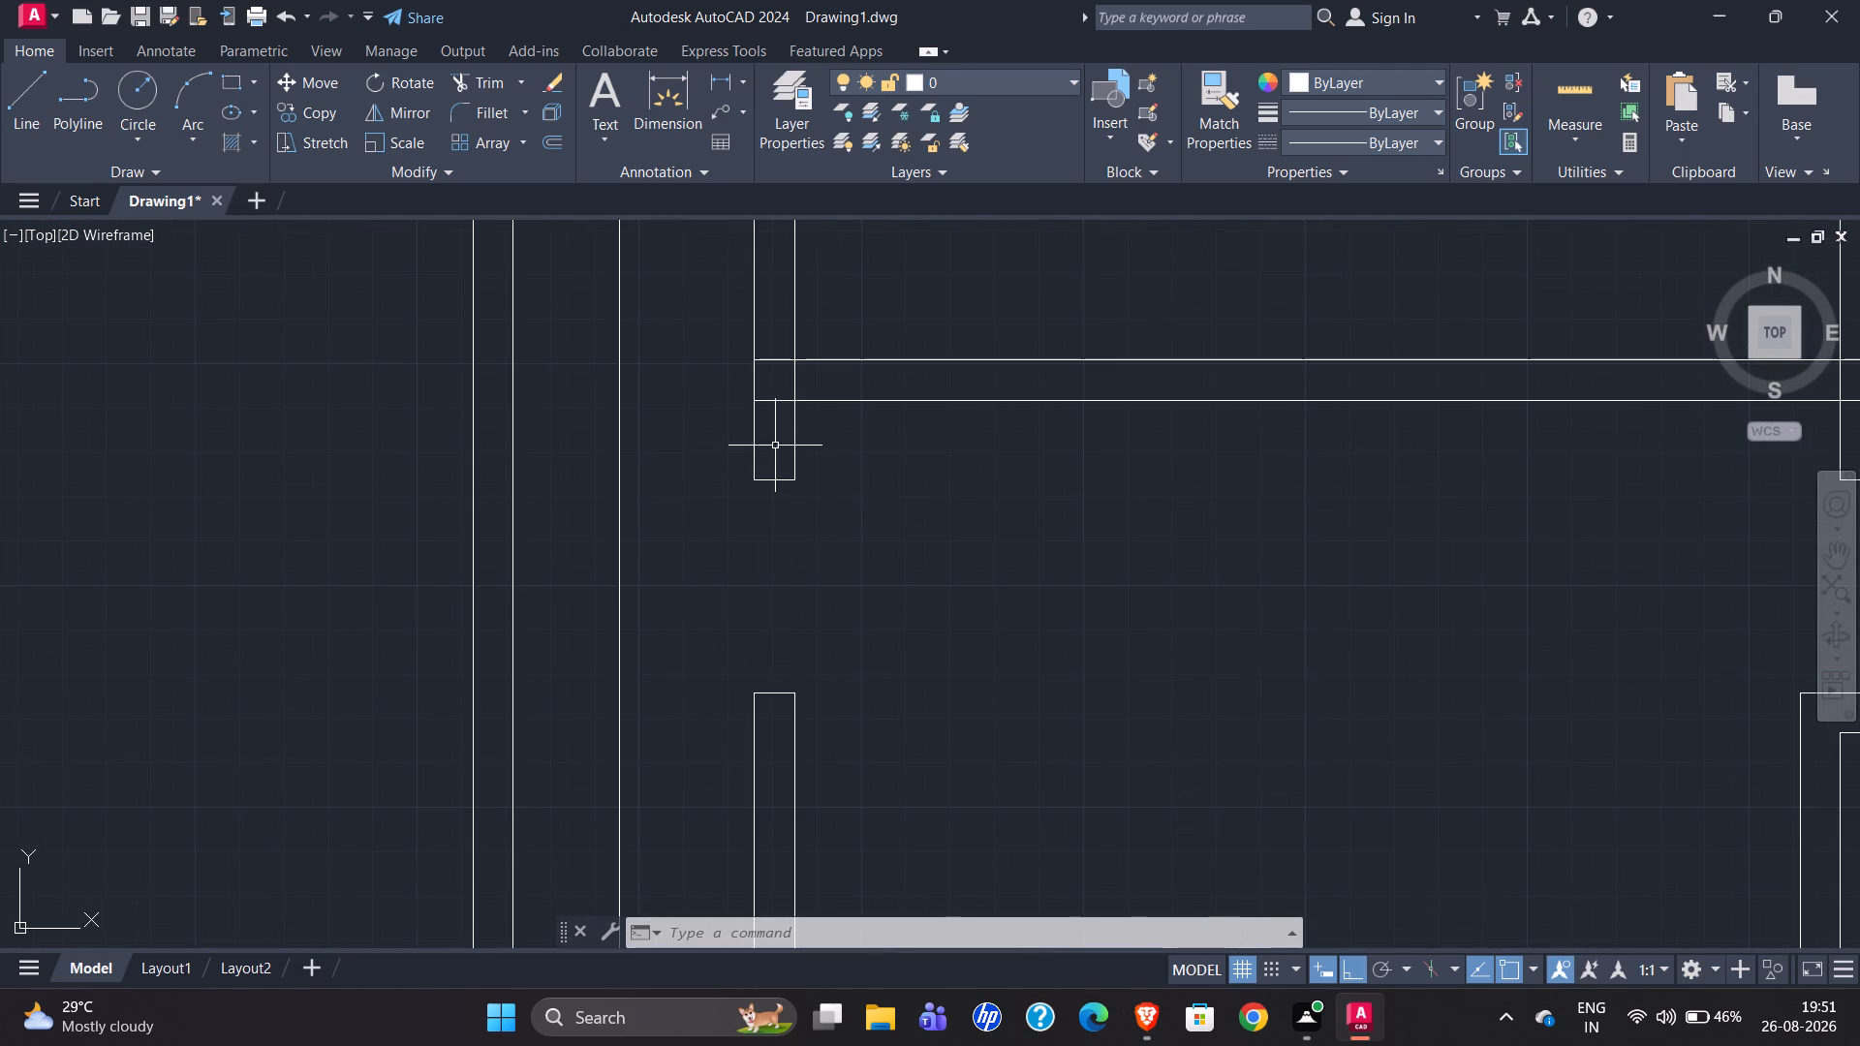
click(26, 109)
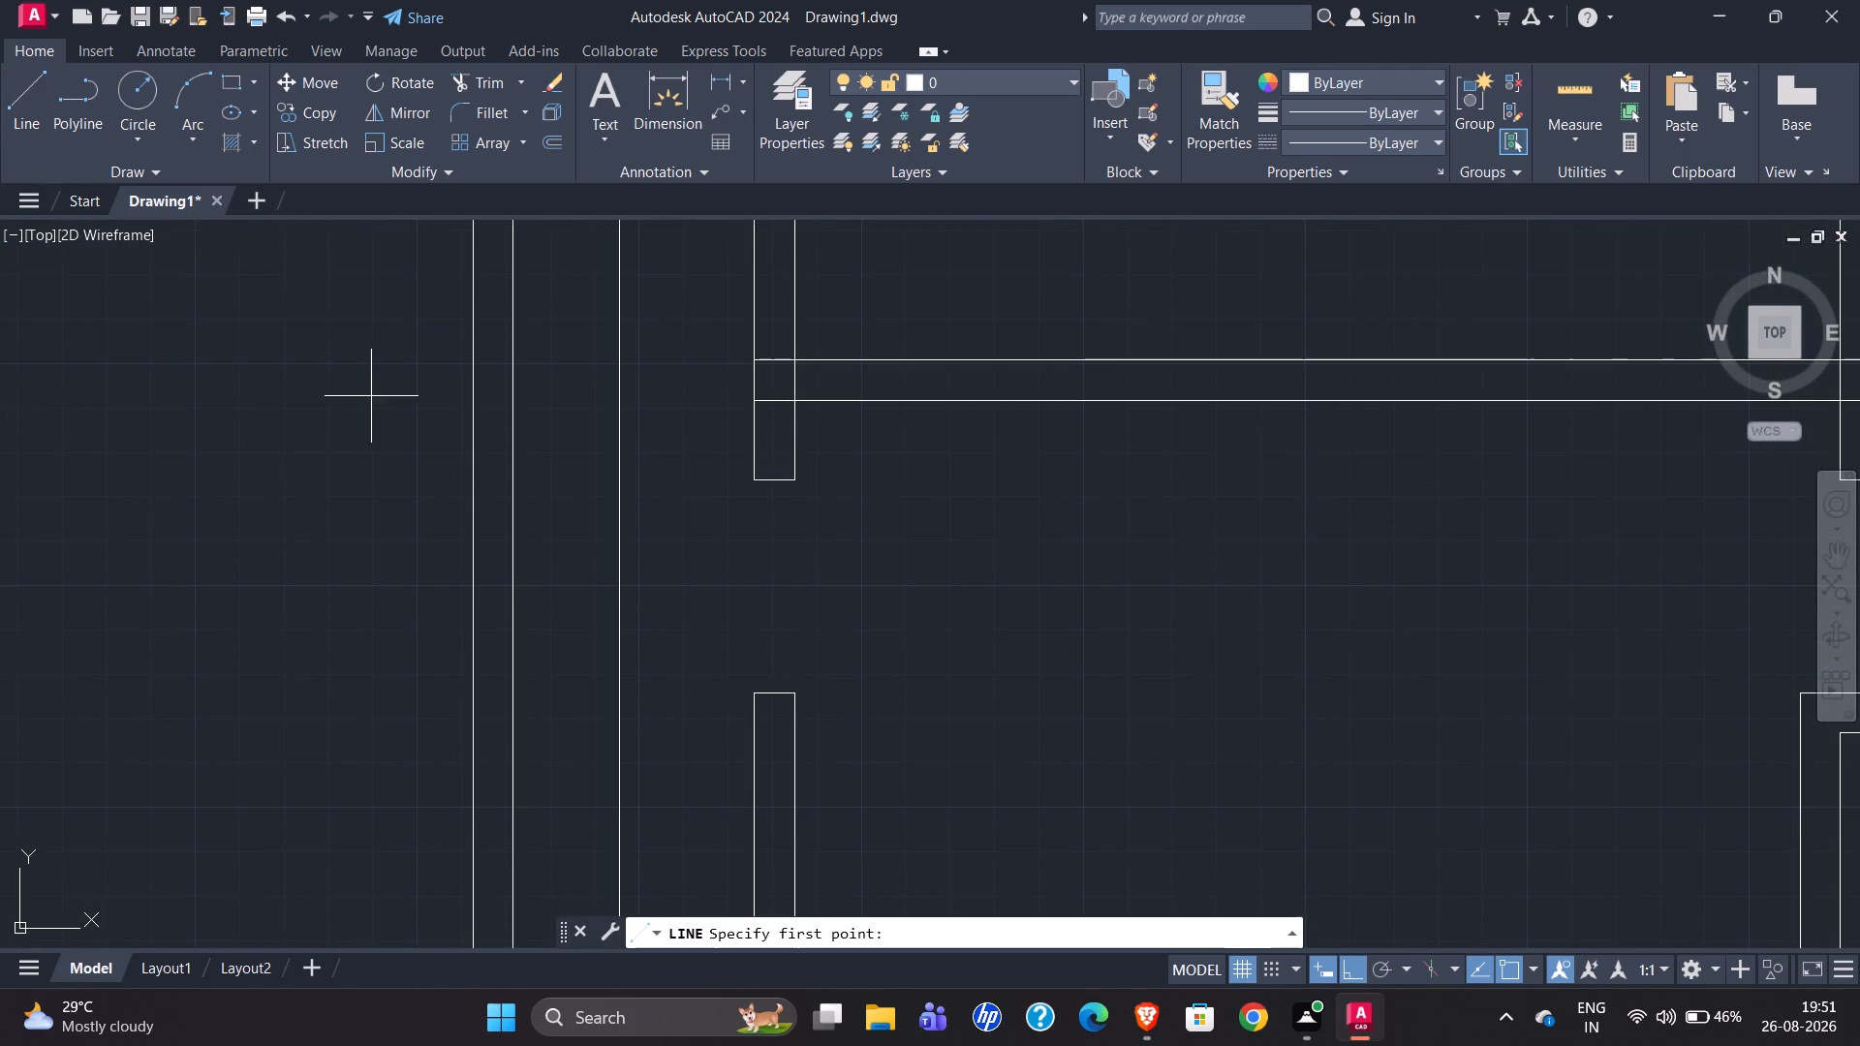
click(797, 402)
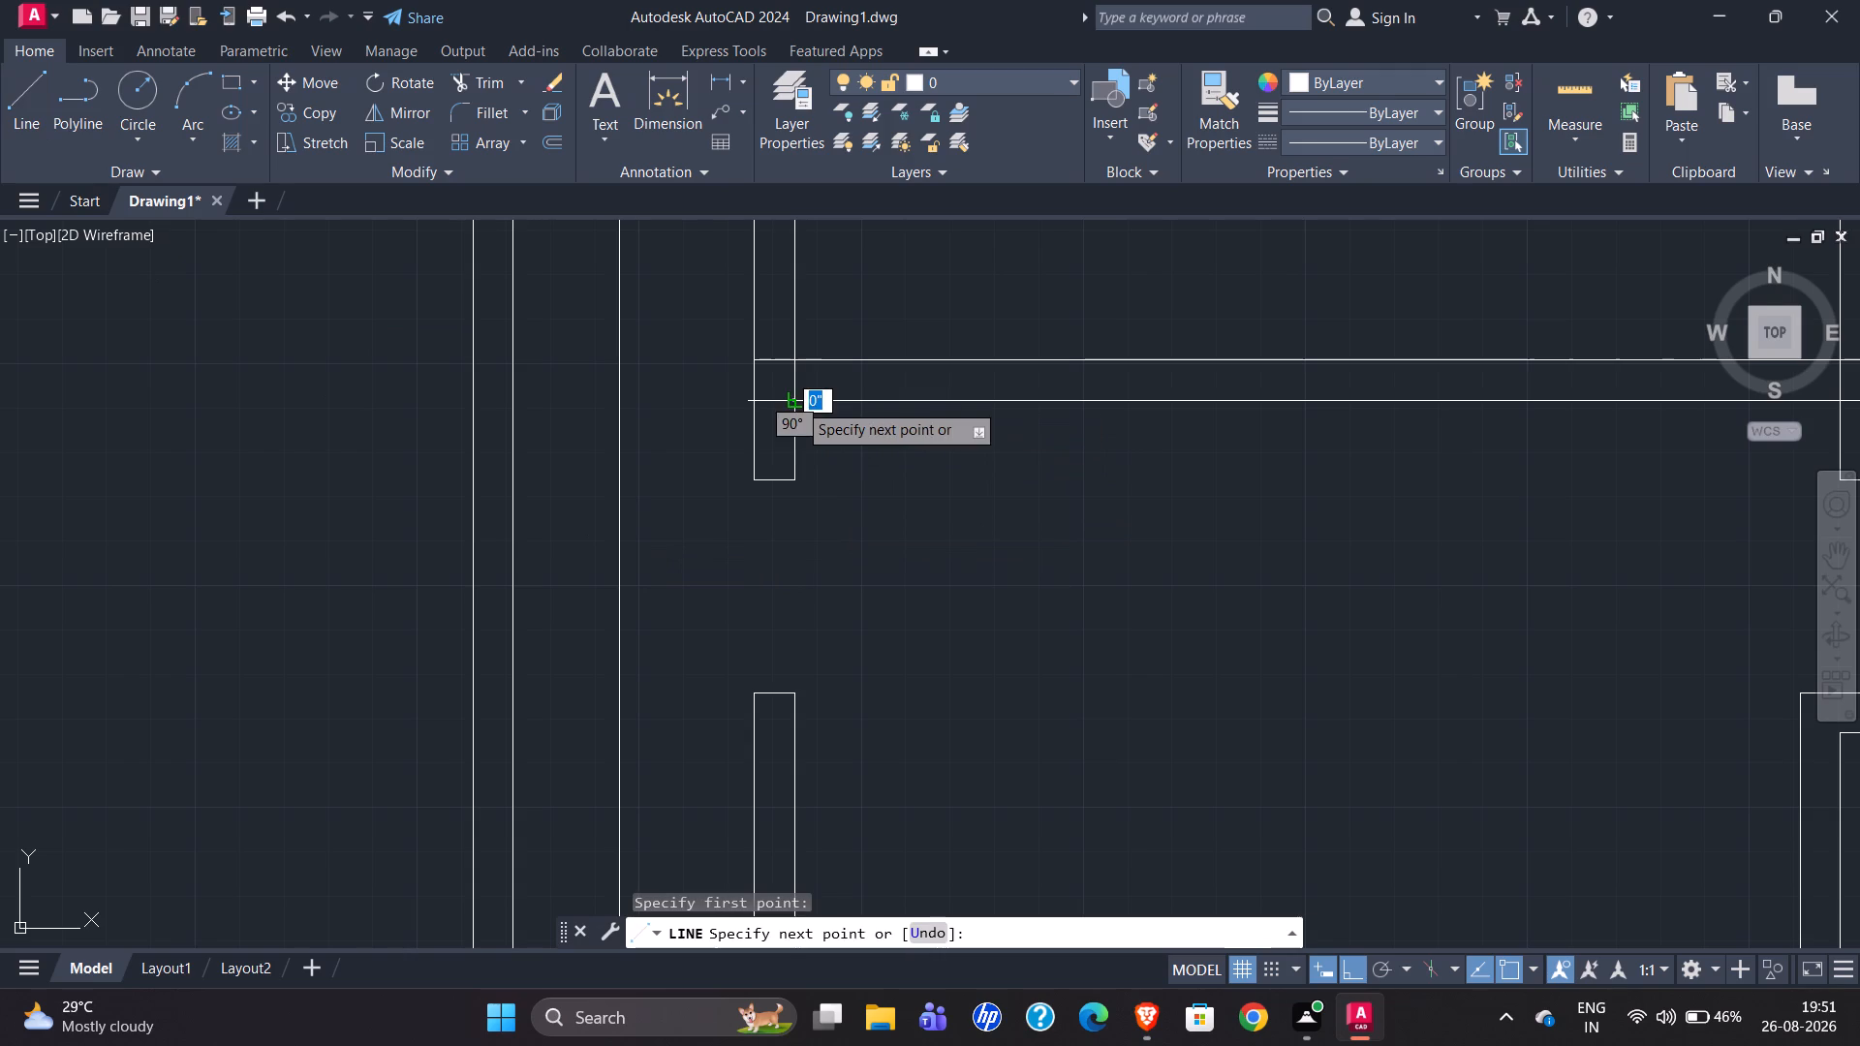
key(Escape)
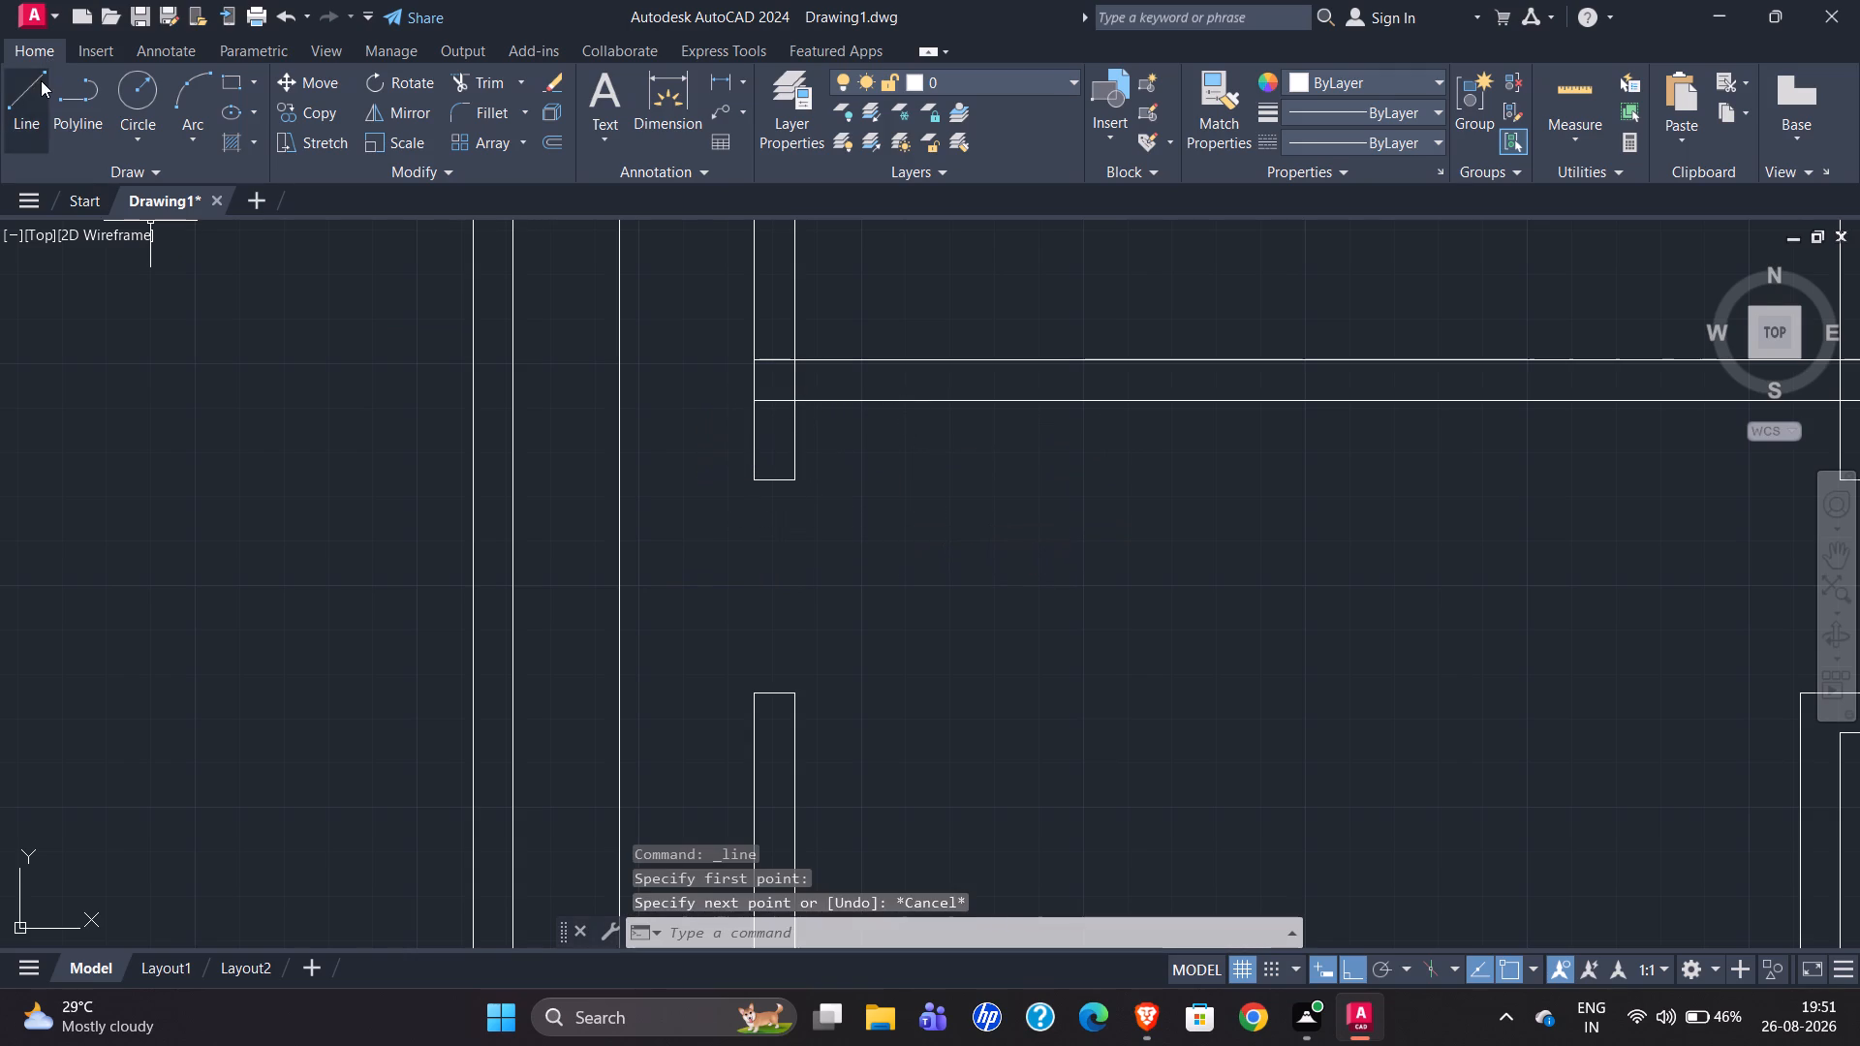
Draw a jamb line across the redrawn office room's north wall, tracked 10'4.5" east from the northwest inner corner.
click(41, 80)
text(tk)
key(Return)
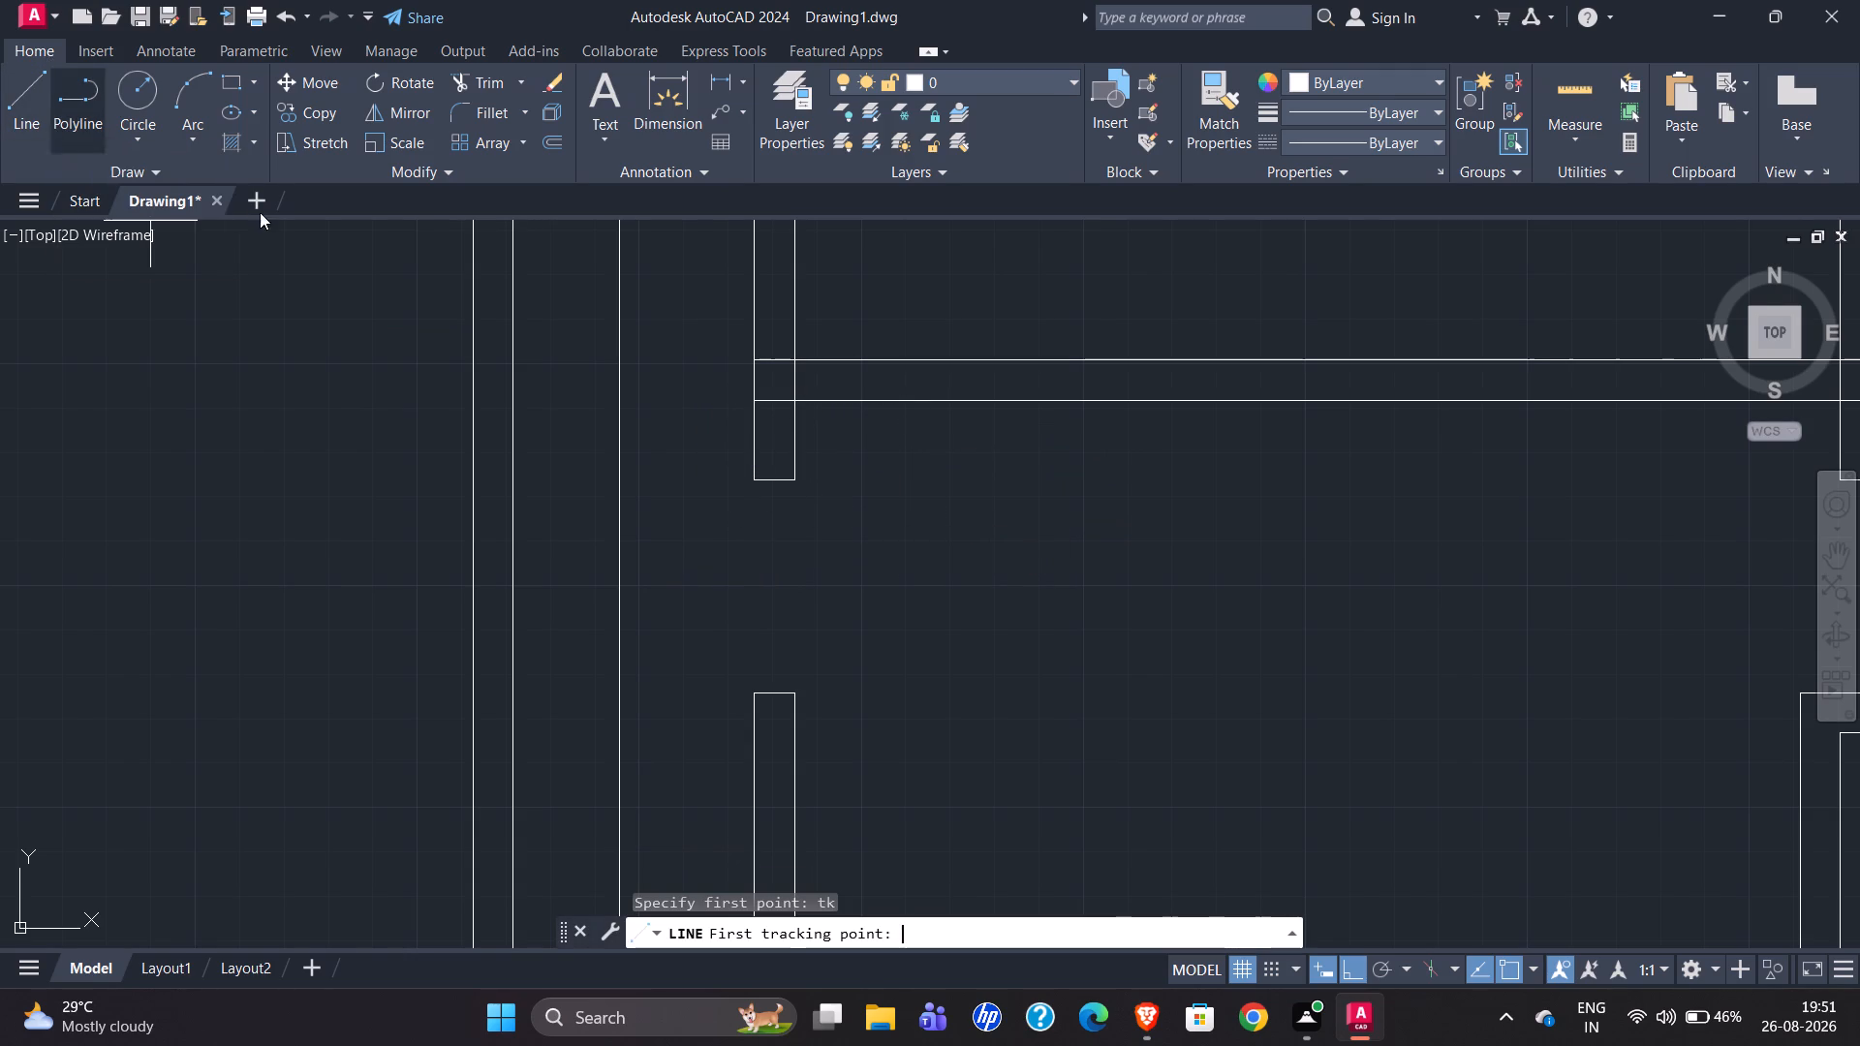
click(795, 402)
scroll(281, 552, down, 2)
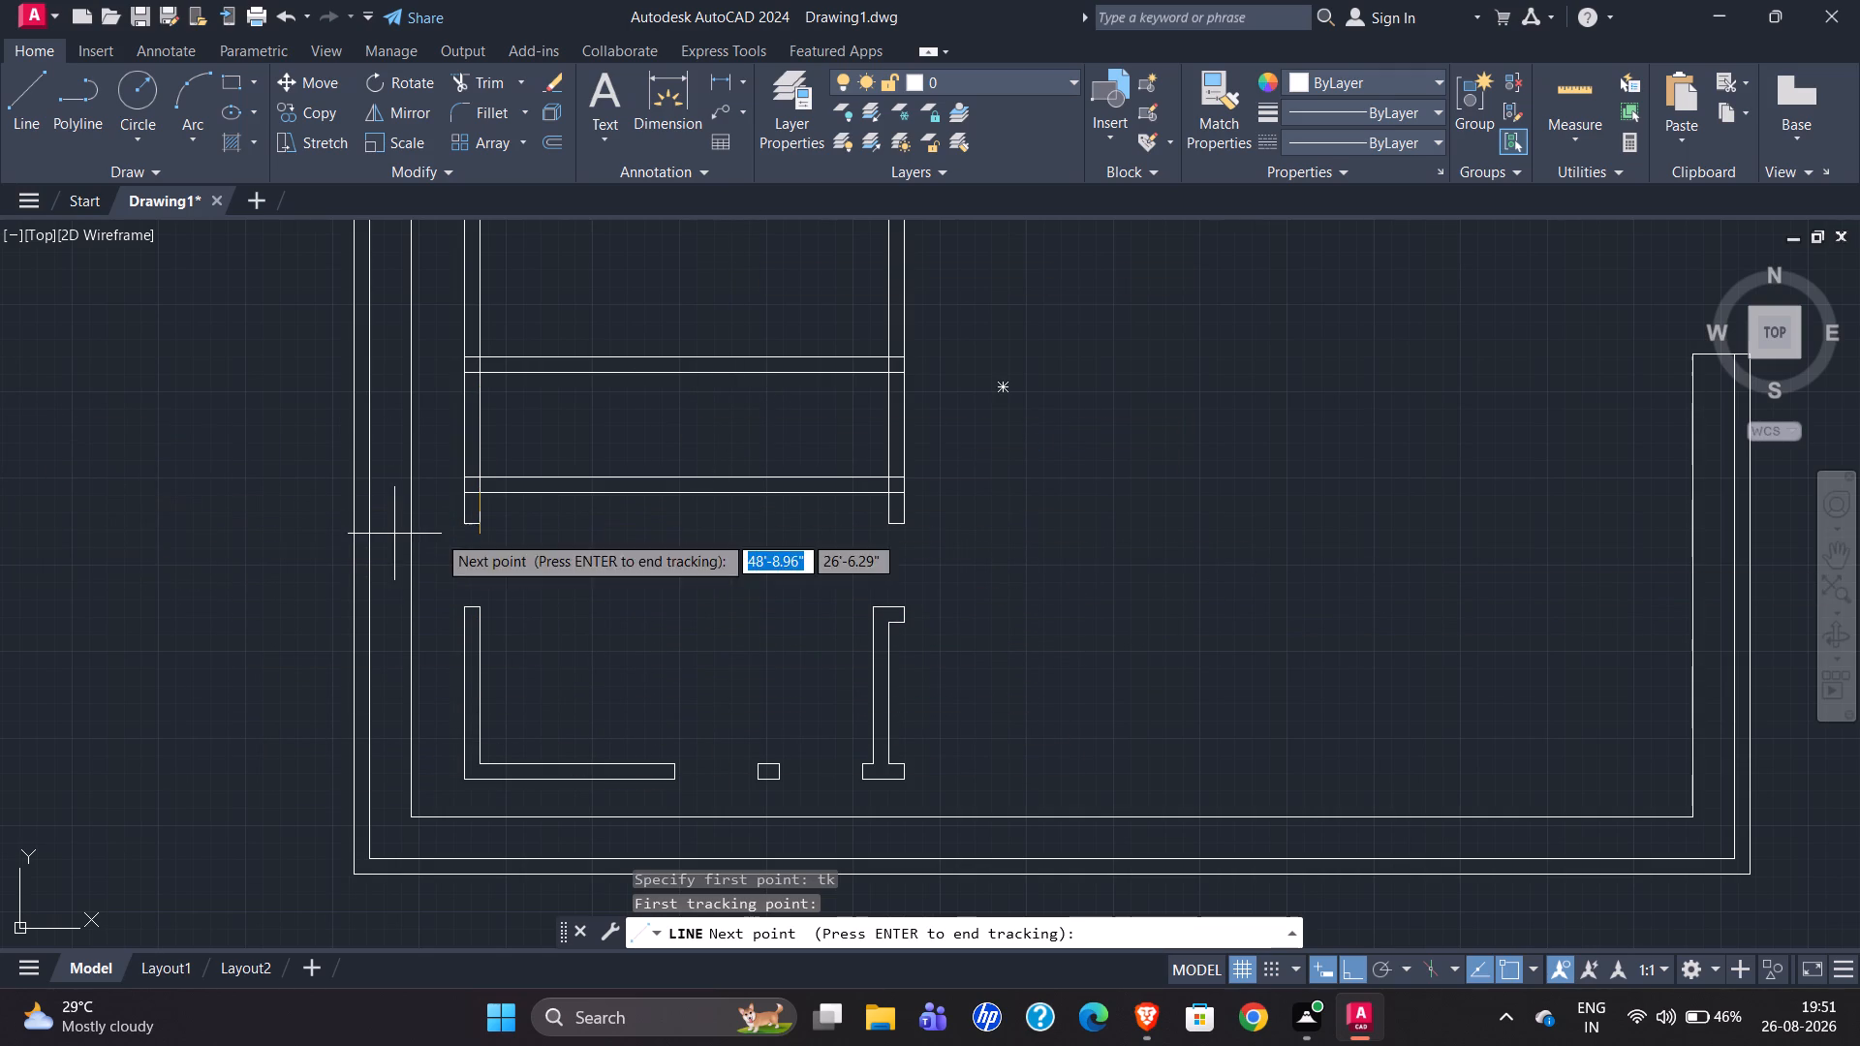
scroll(433, 526, up, 5)
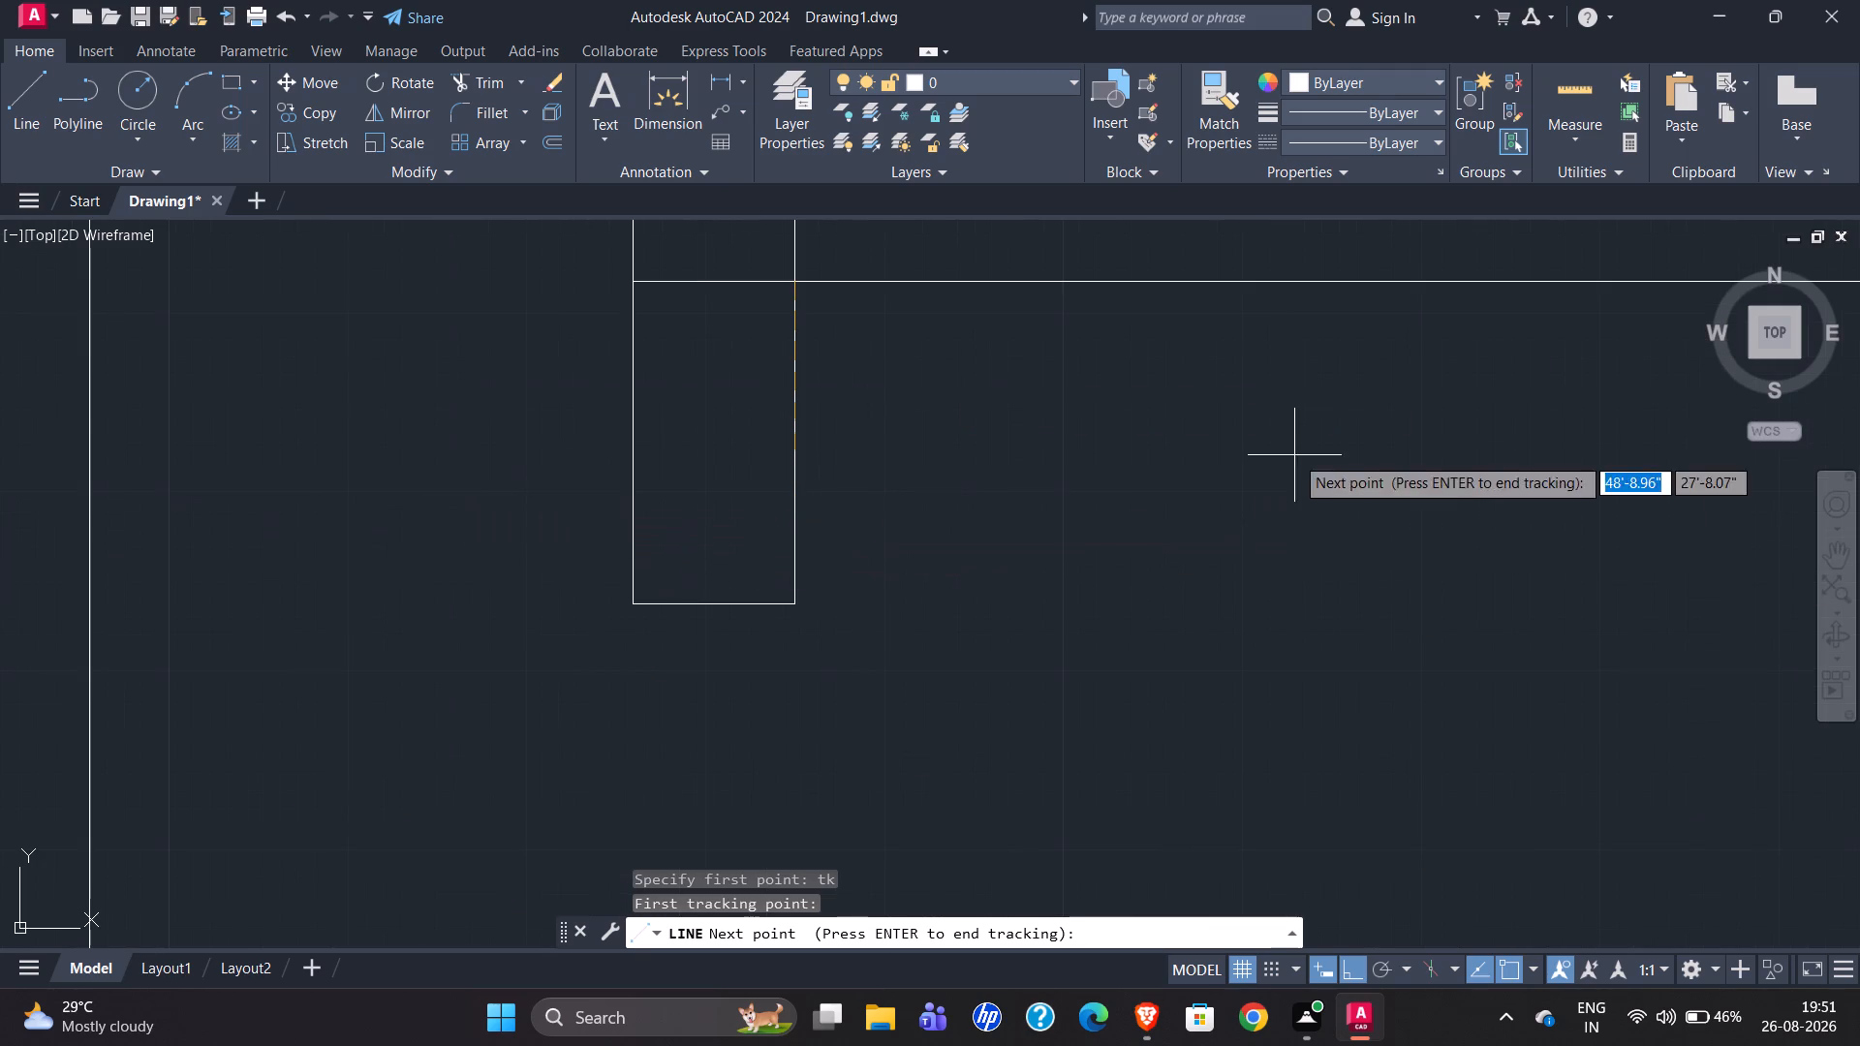
scroll(290, 540, down, 2)
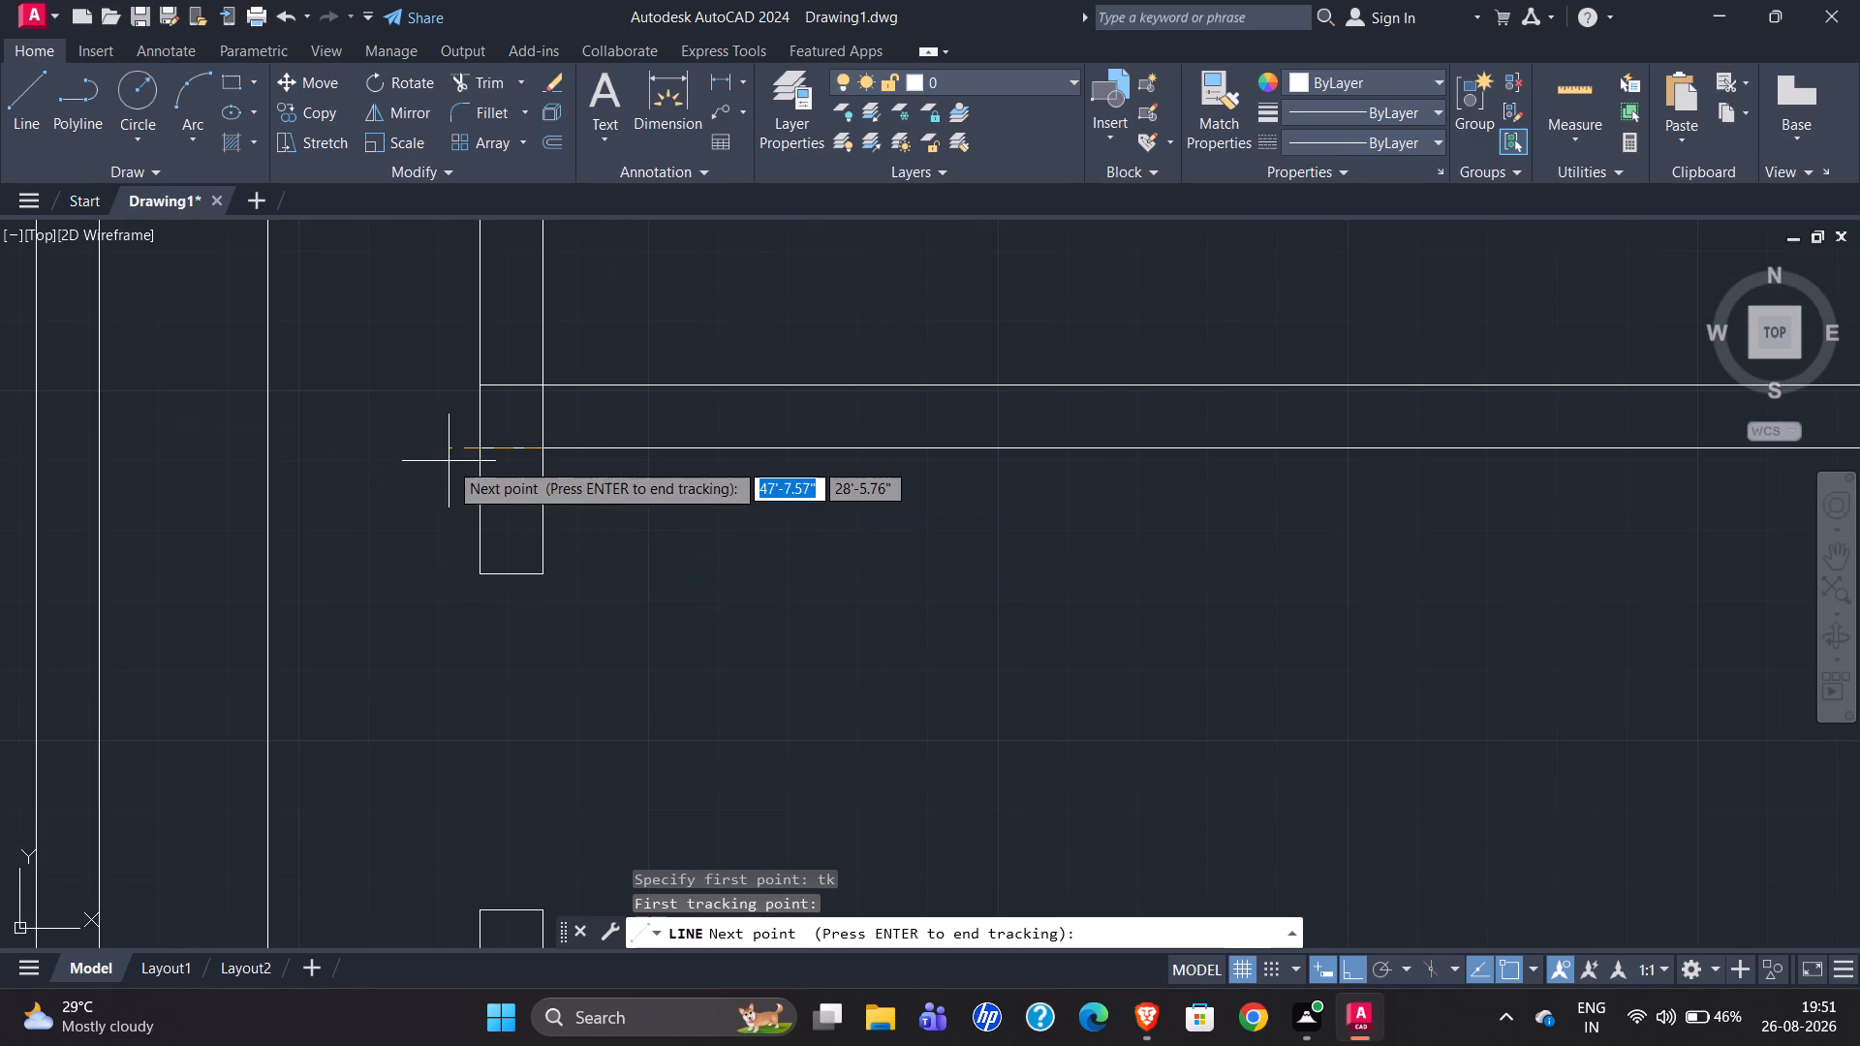
scroll(41, 496, down, 1)
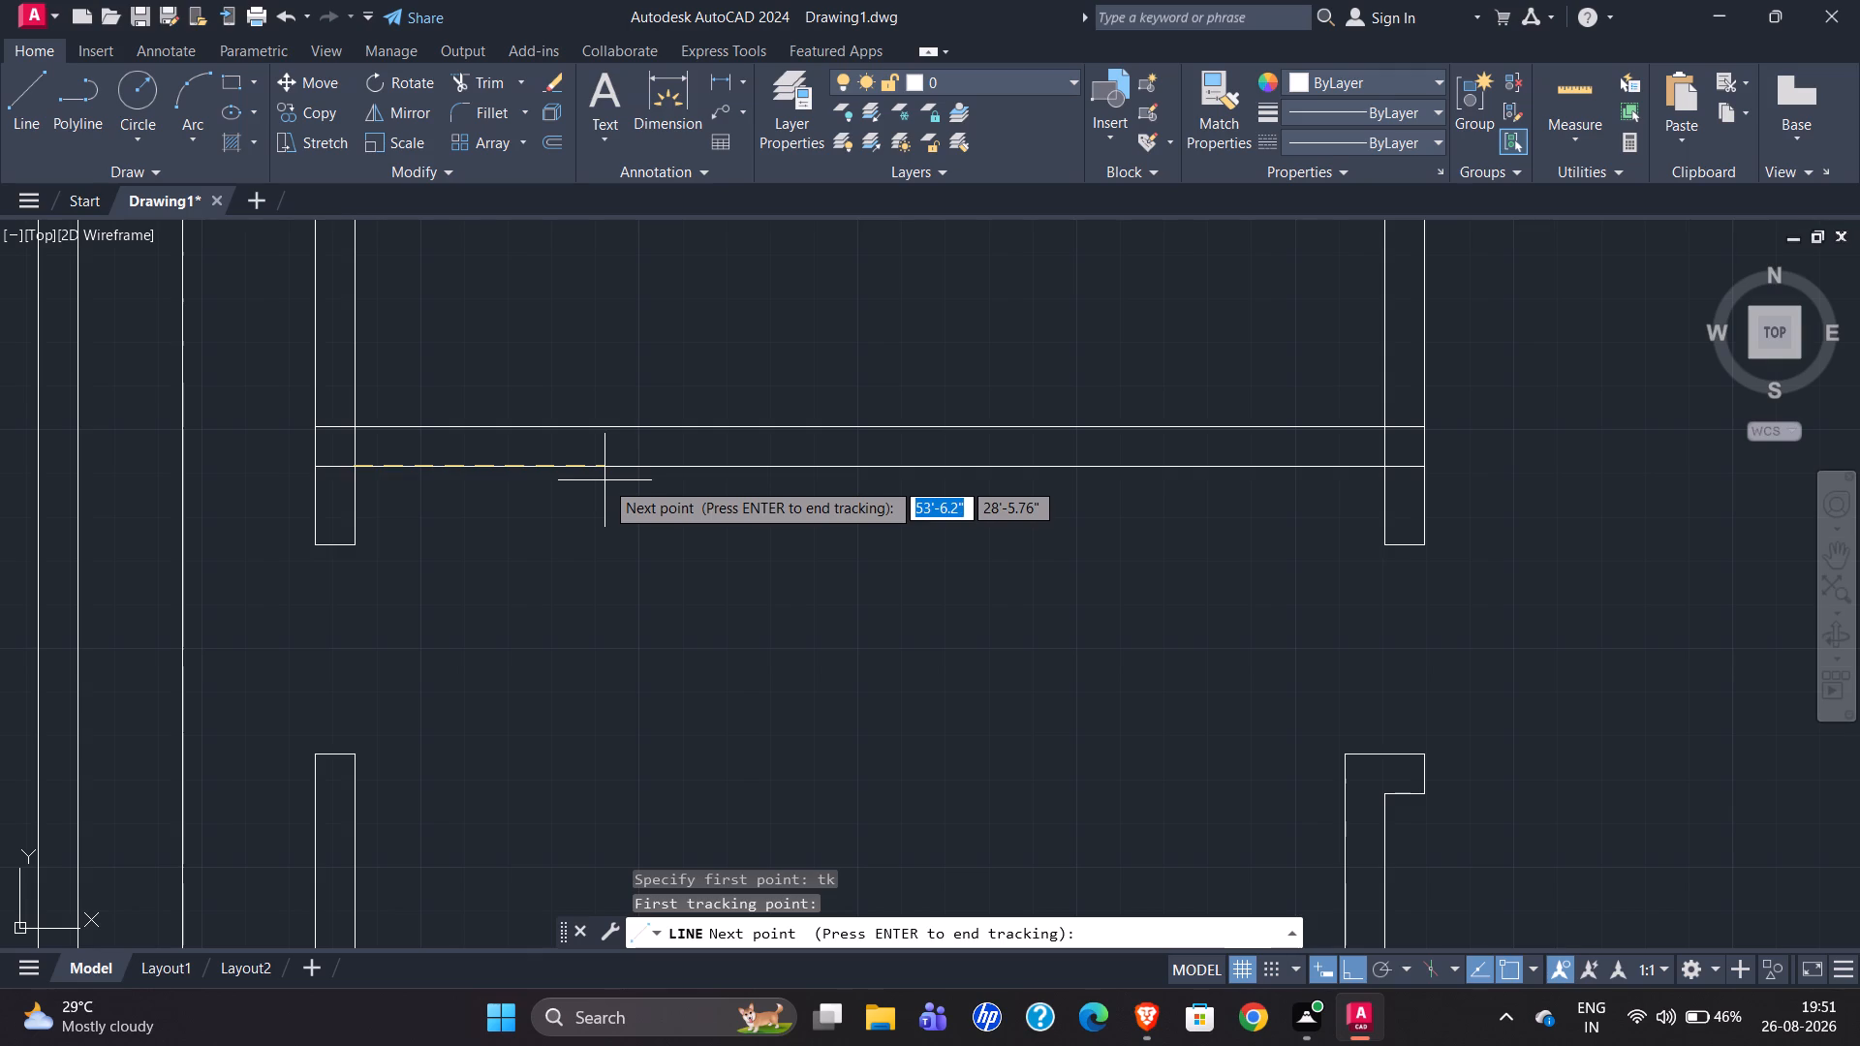
text(10)
text('4.5)
key(shift+quotedbl)
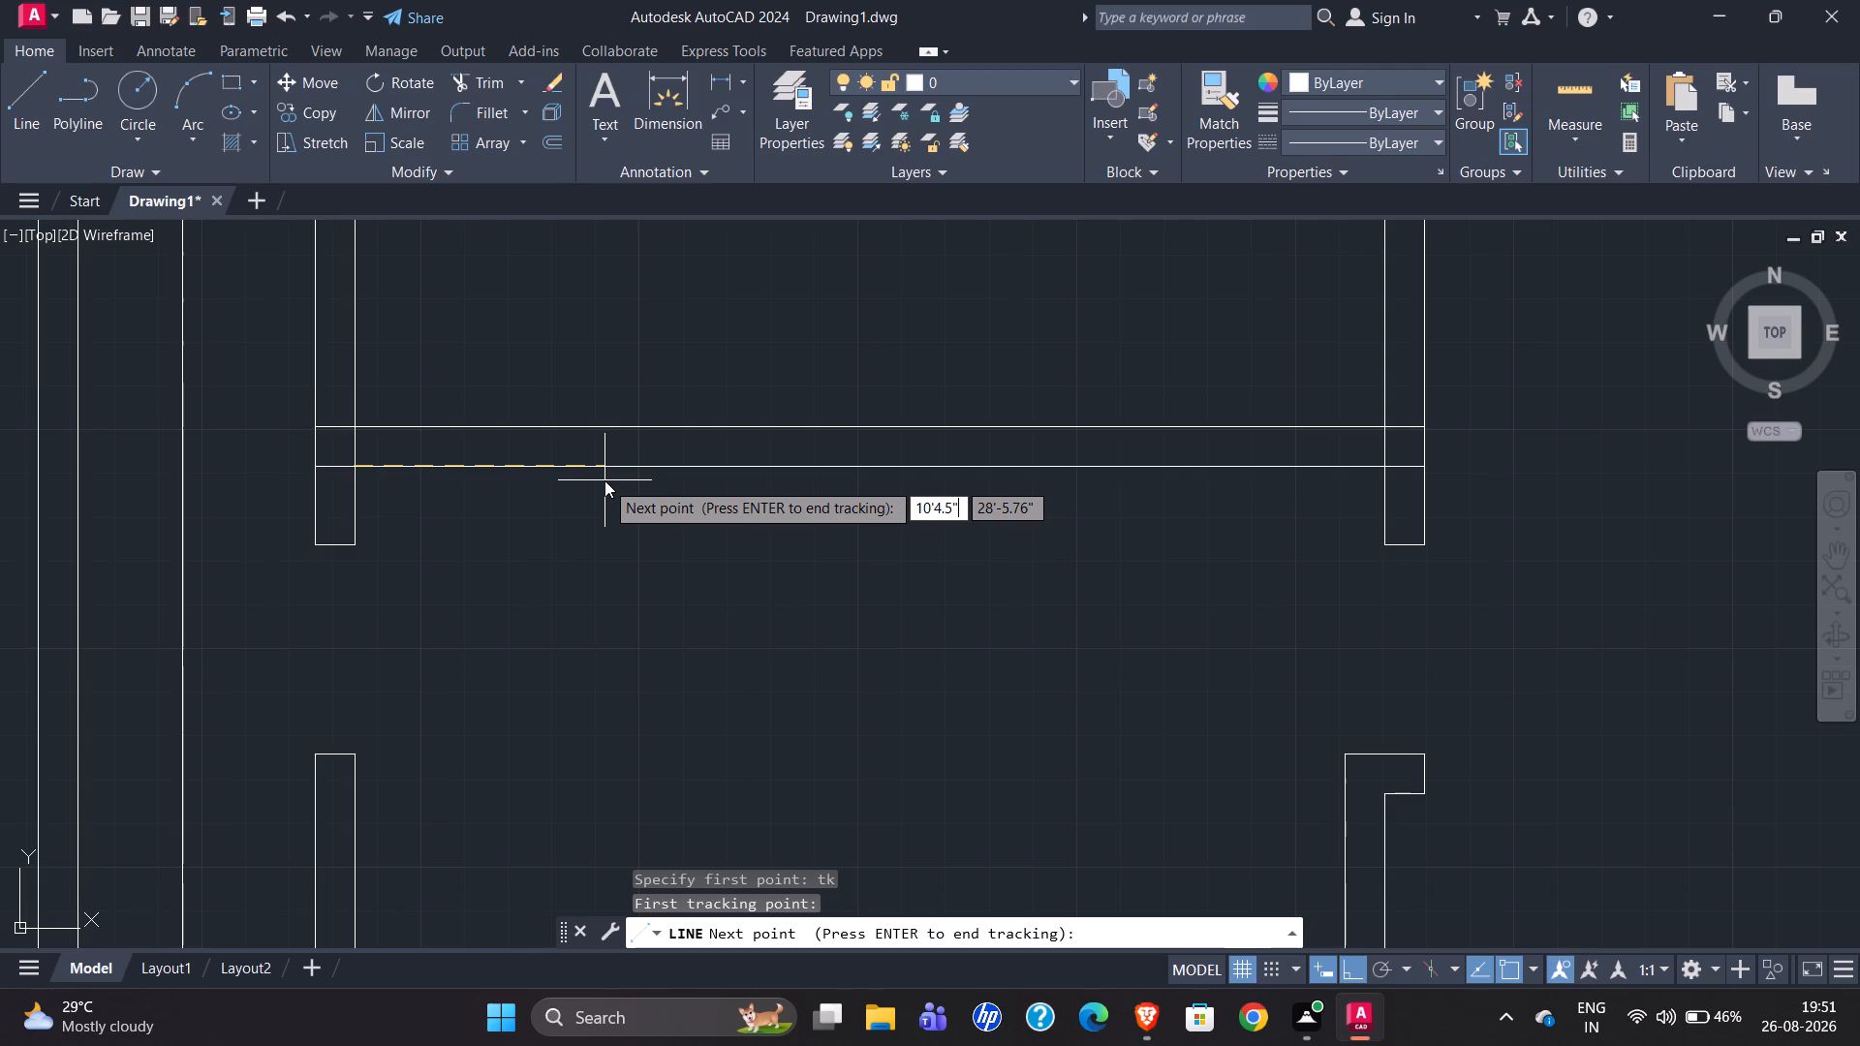
key(Return)
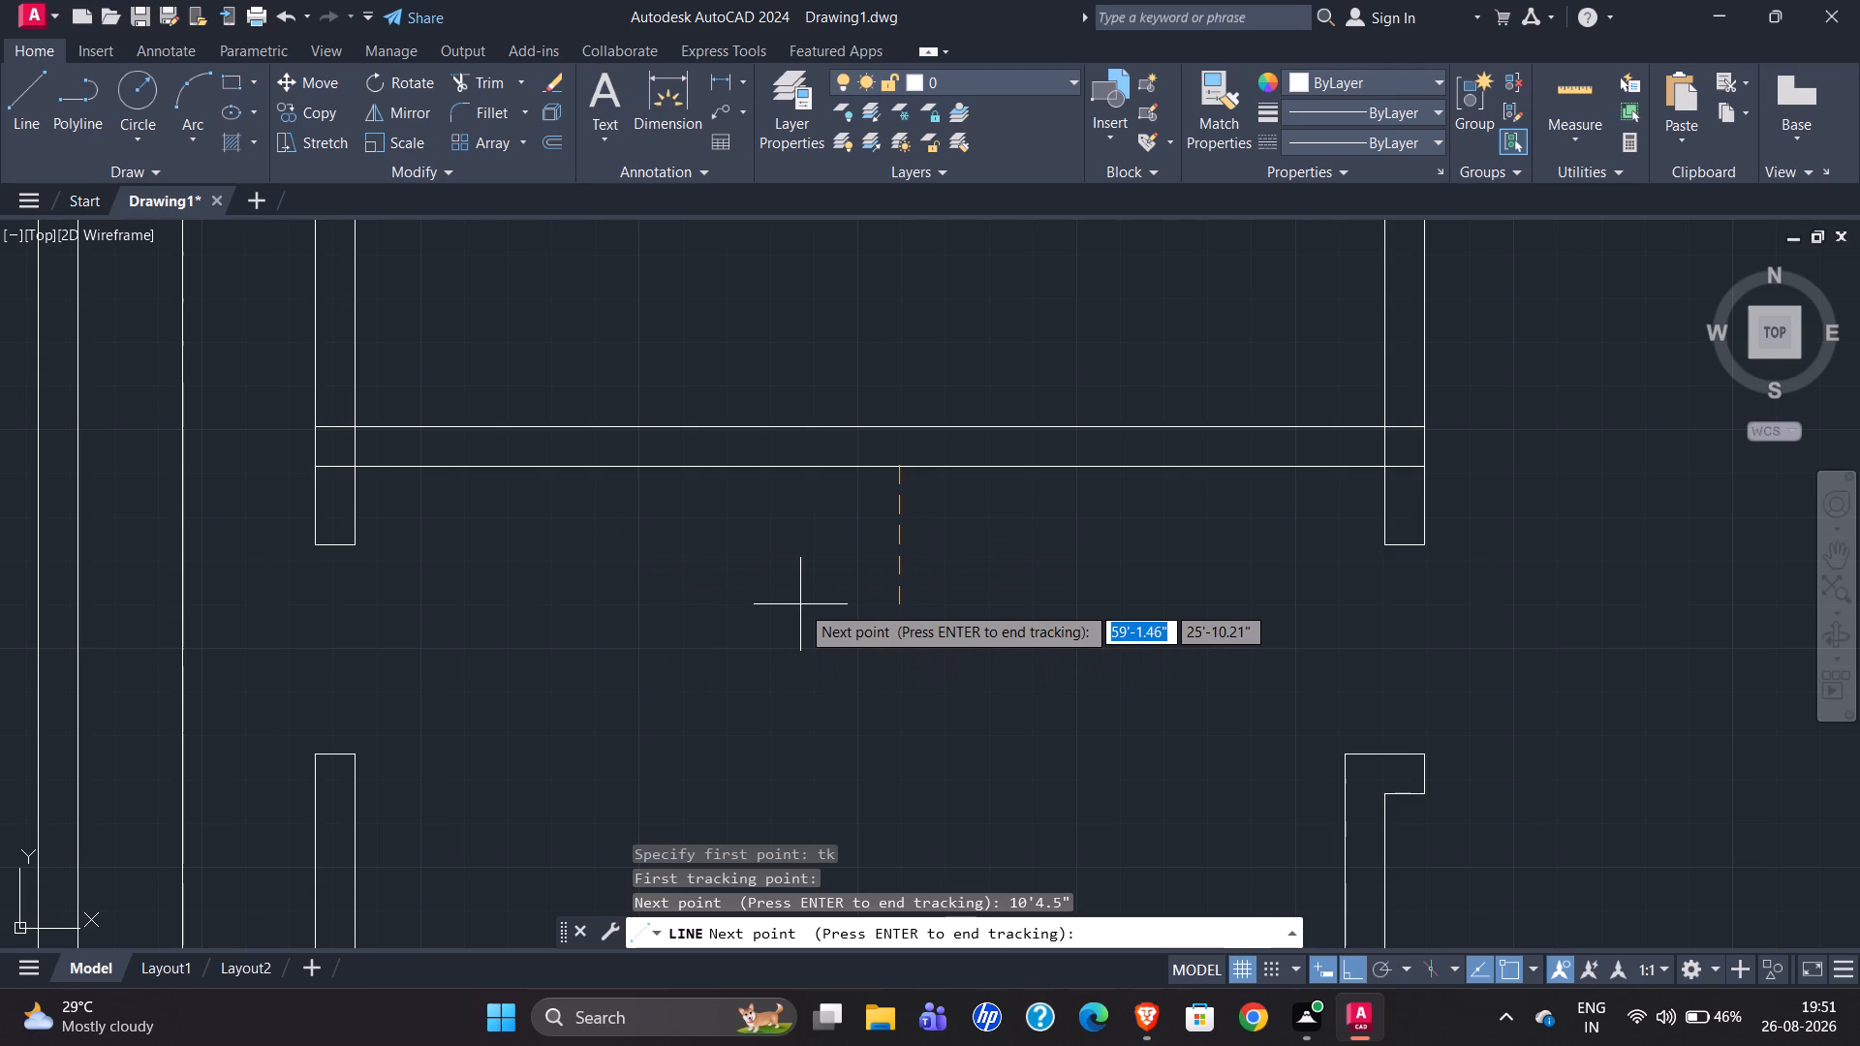
key(Return)
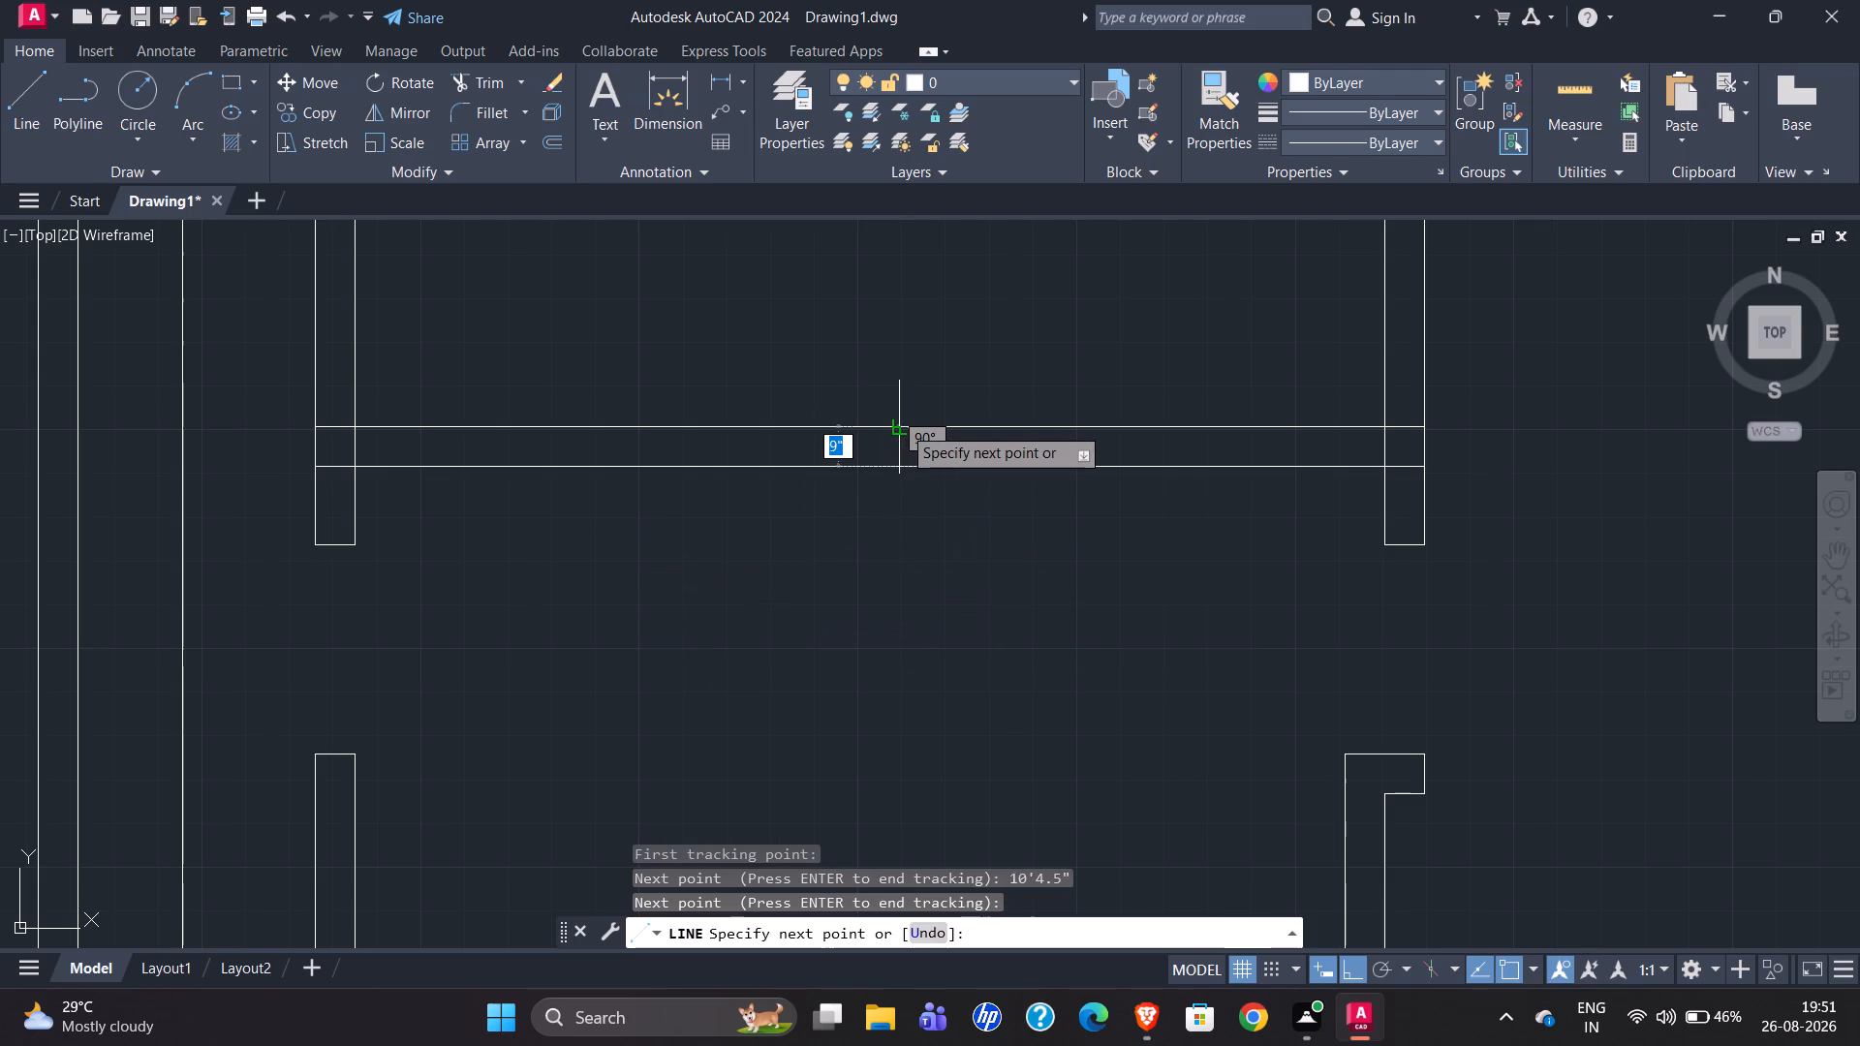
click(902, 425)
key(Escape)
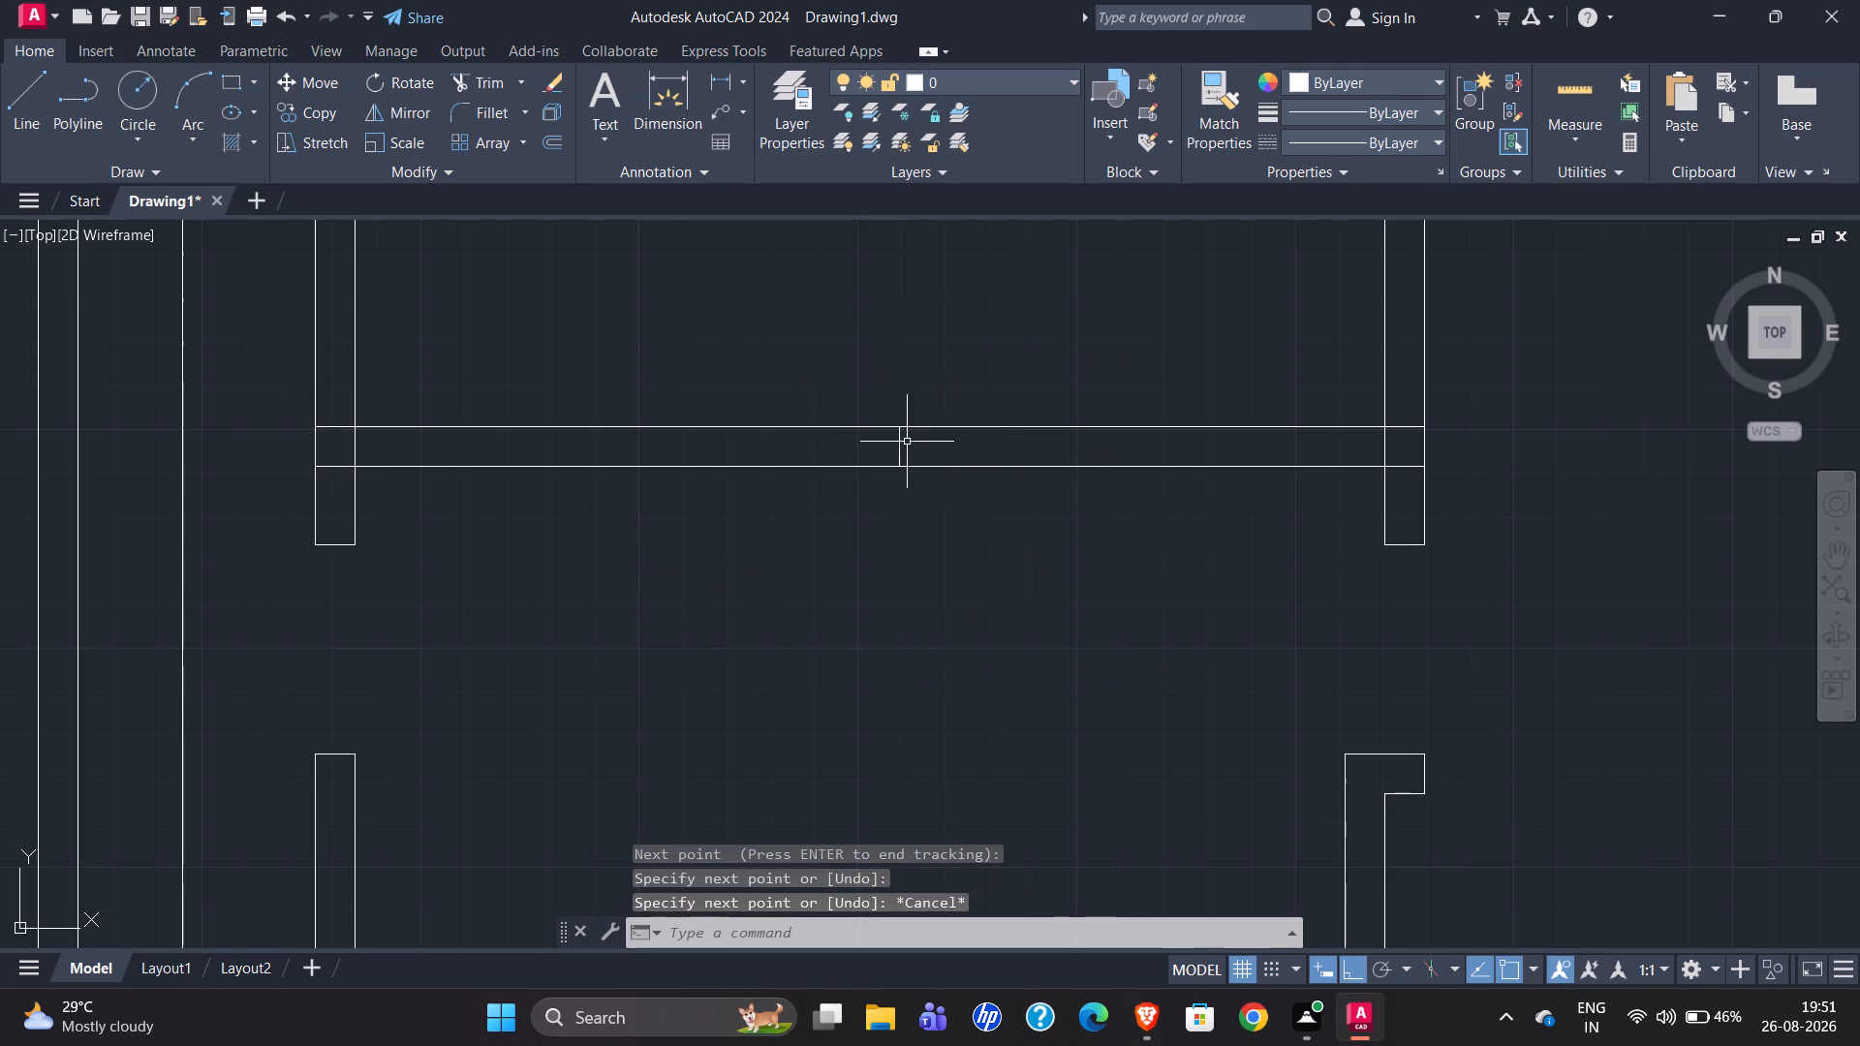
Offset the north wall's jamb line 3' east to mark the other side of the D2 door opening.
click(899, 439)
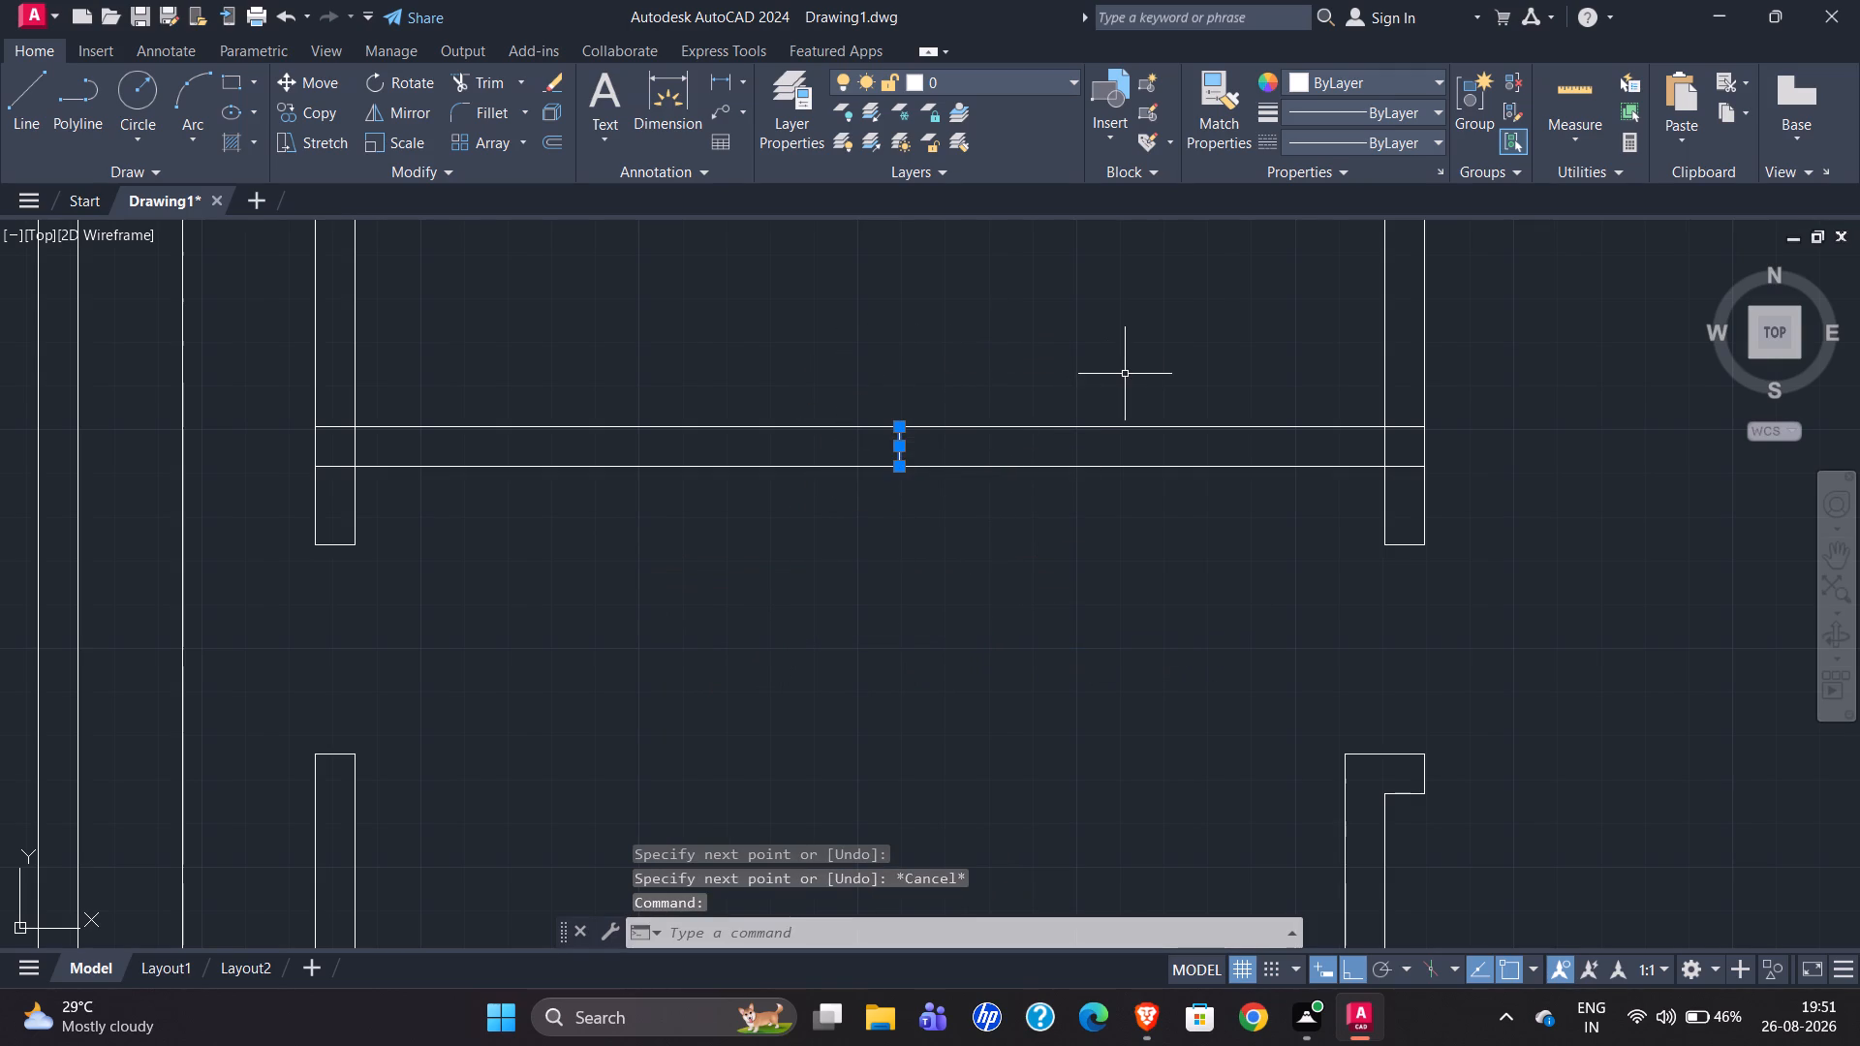
key(o)
key(Return)
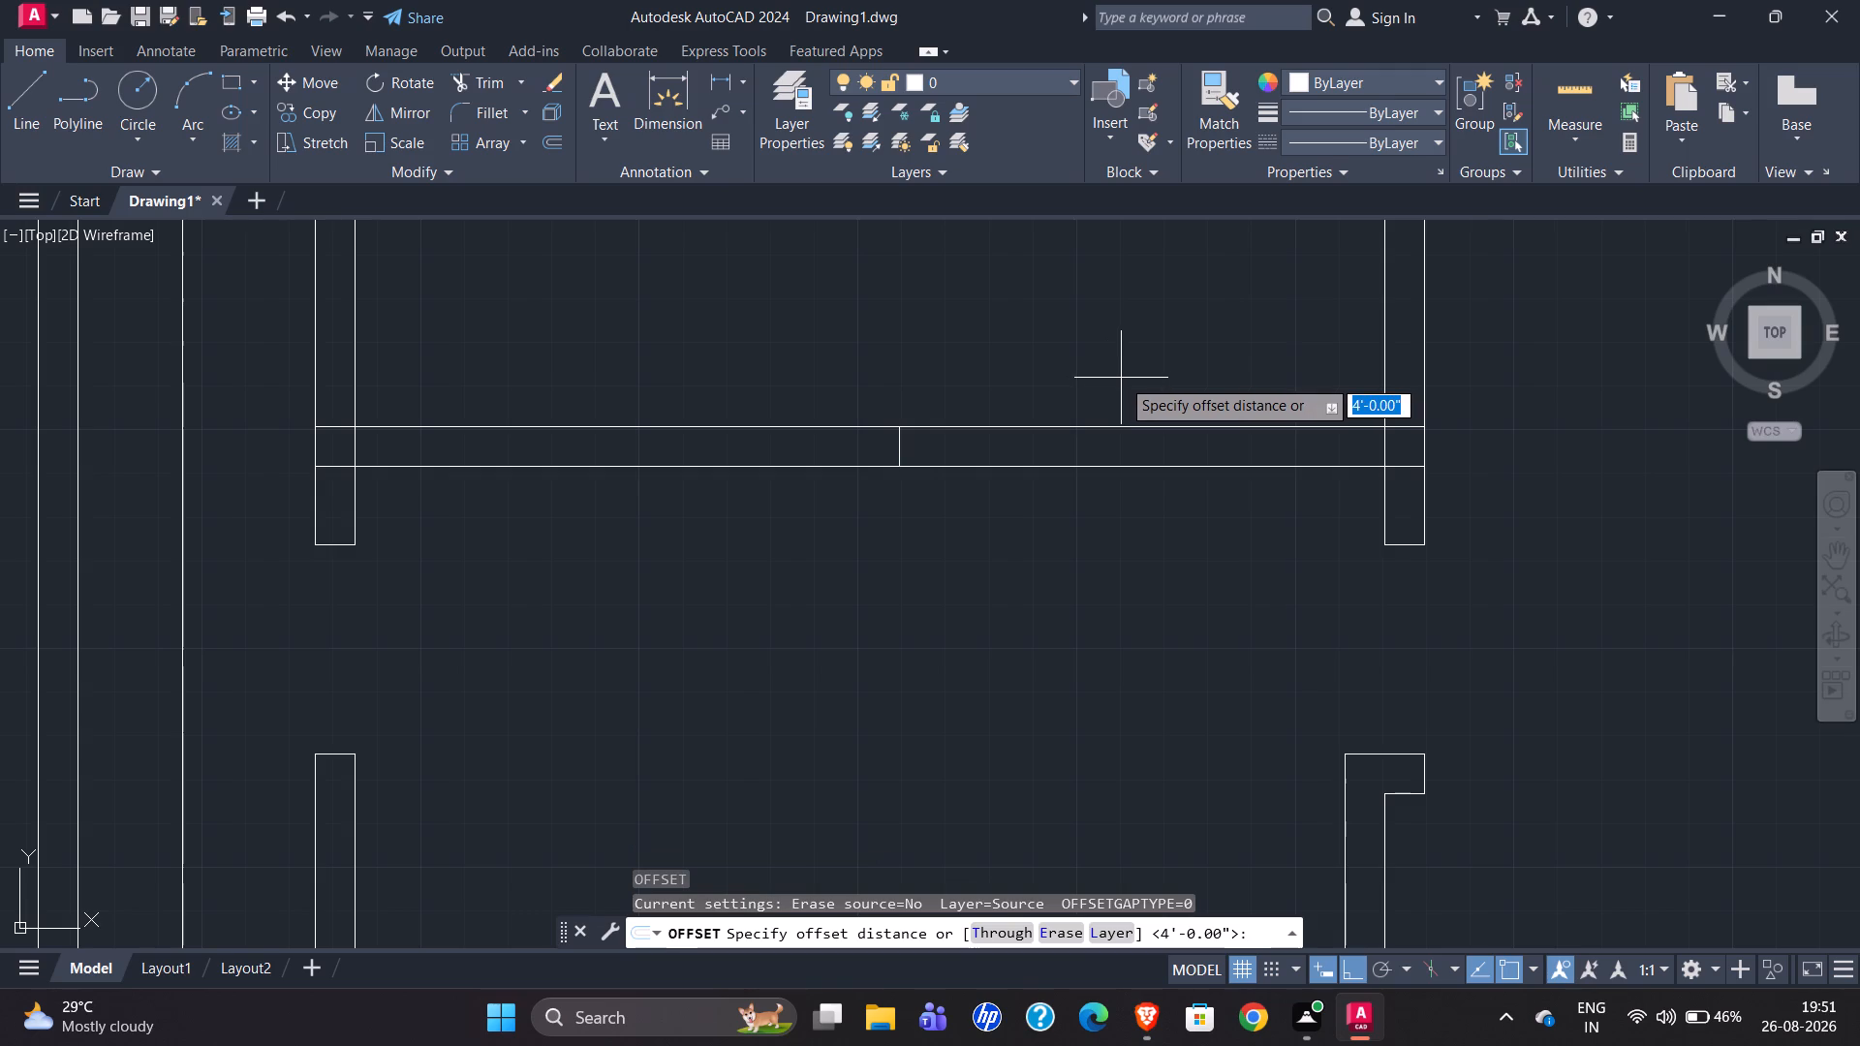
text(3')
key(Return)
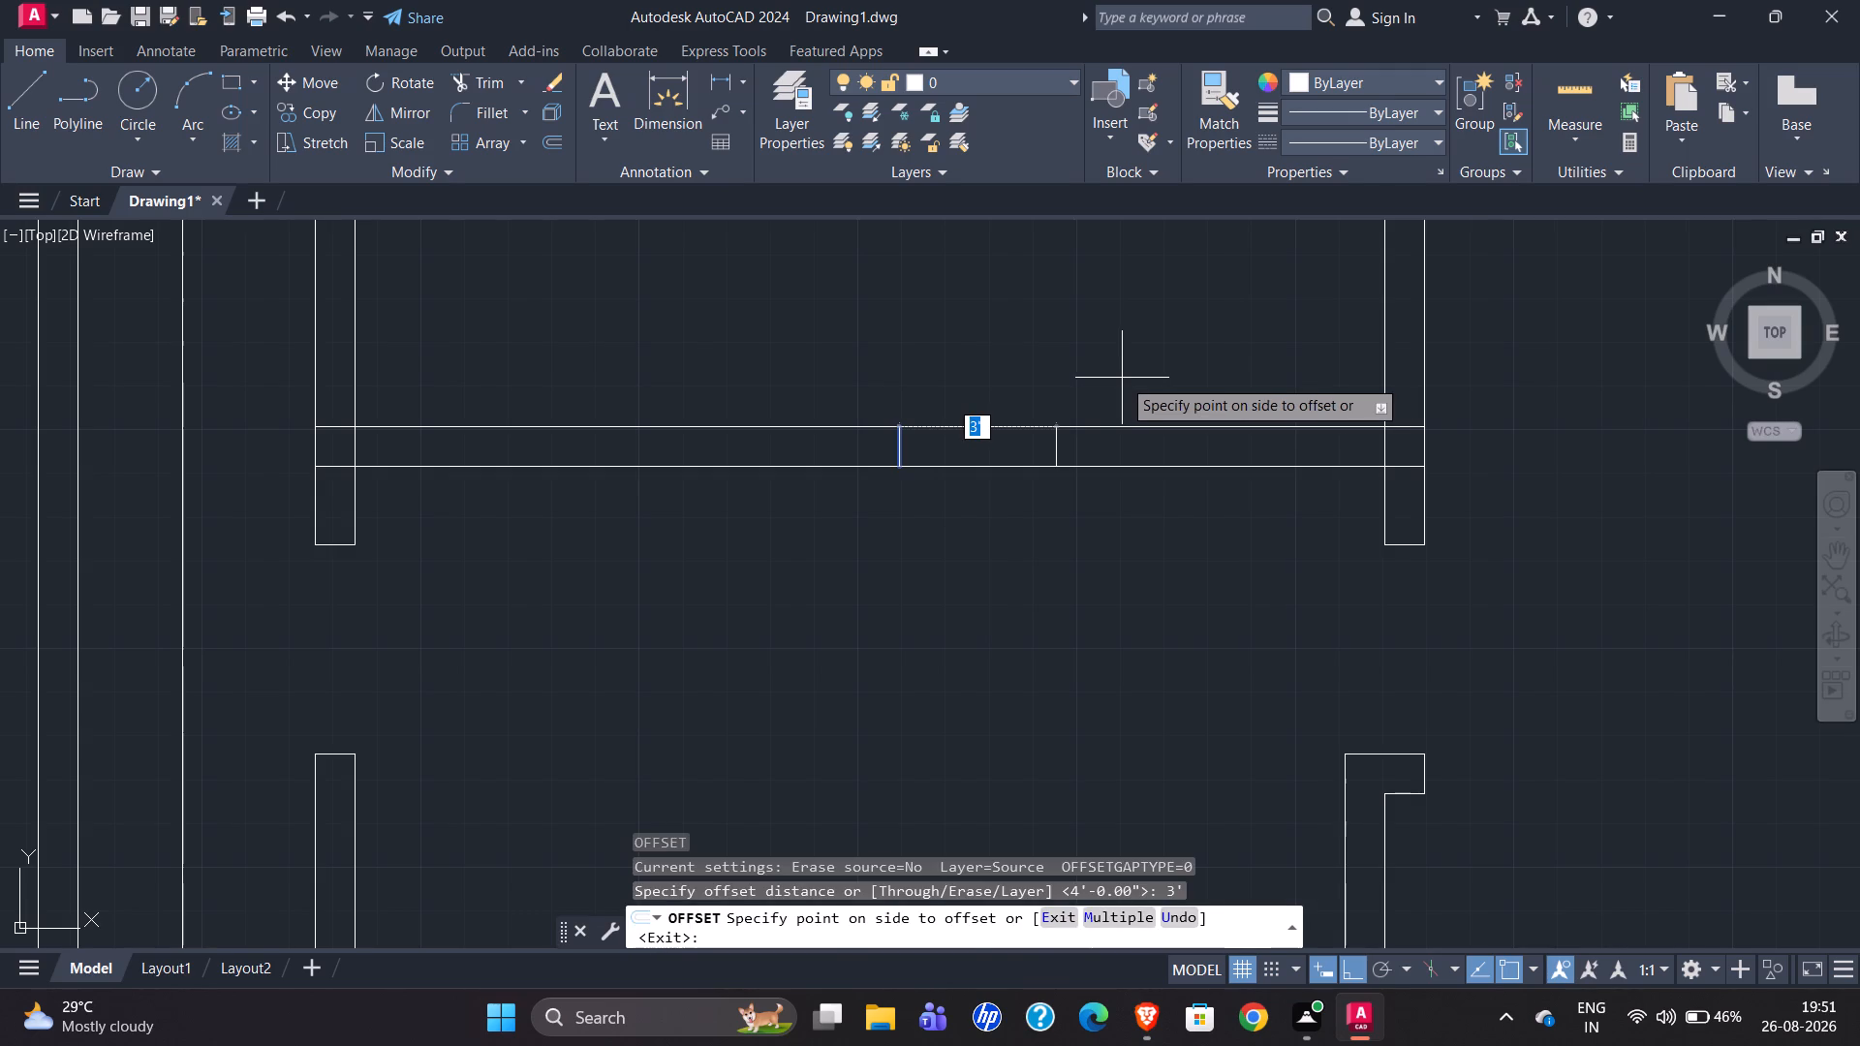
click(1125, 378)
Examine the original wall dimensions east of the D2 door, around the short wall piece and the lift opening.
scroll(1191, 419, down, 4)
scroll(198, 421, up, 4)
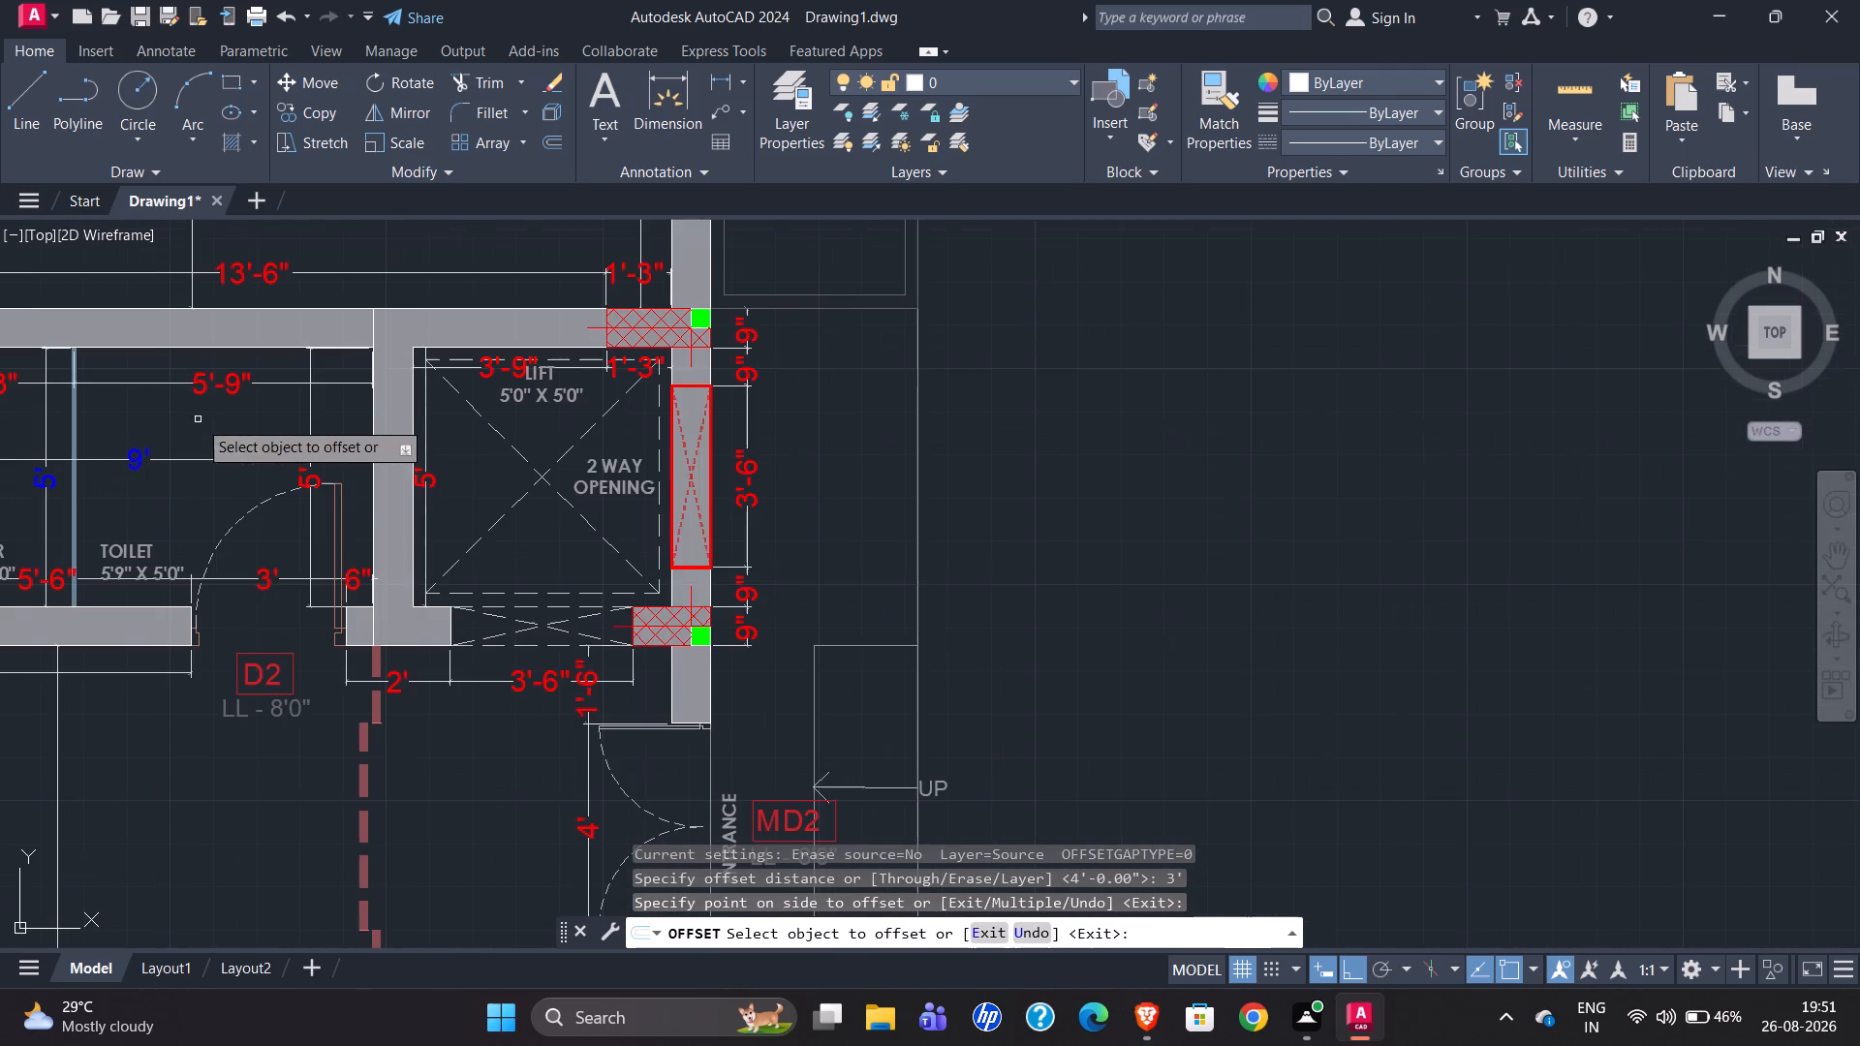
scroll(149, 589, down, 1)
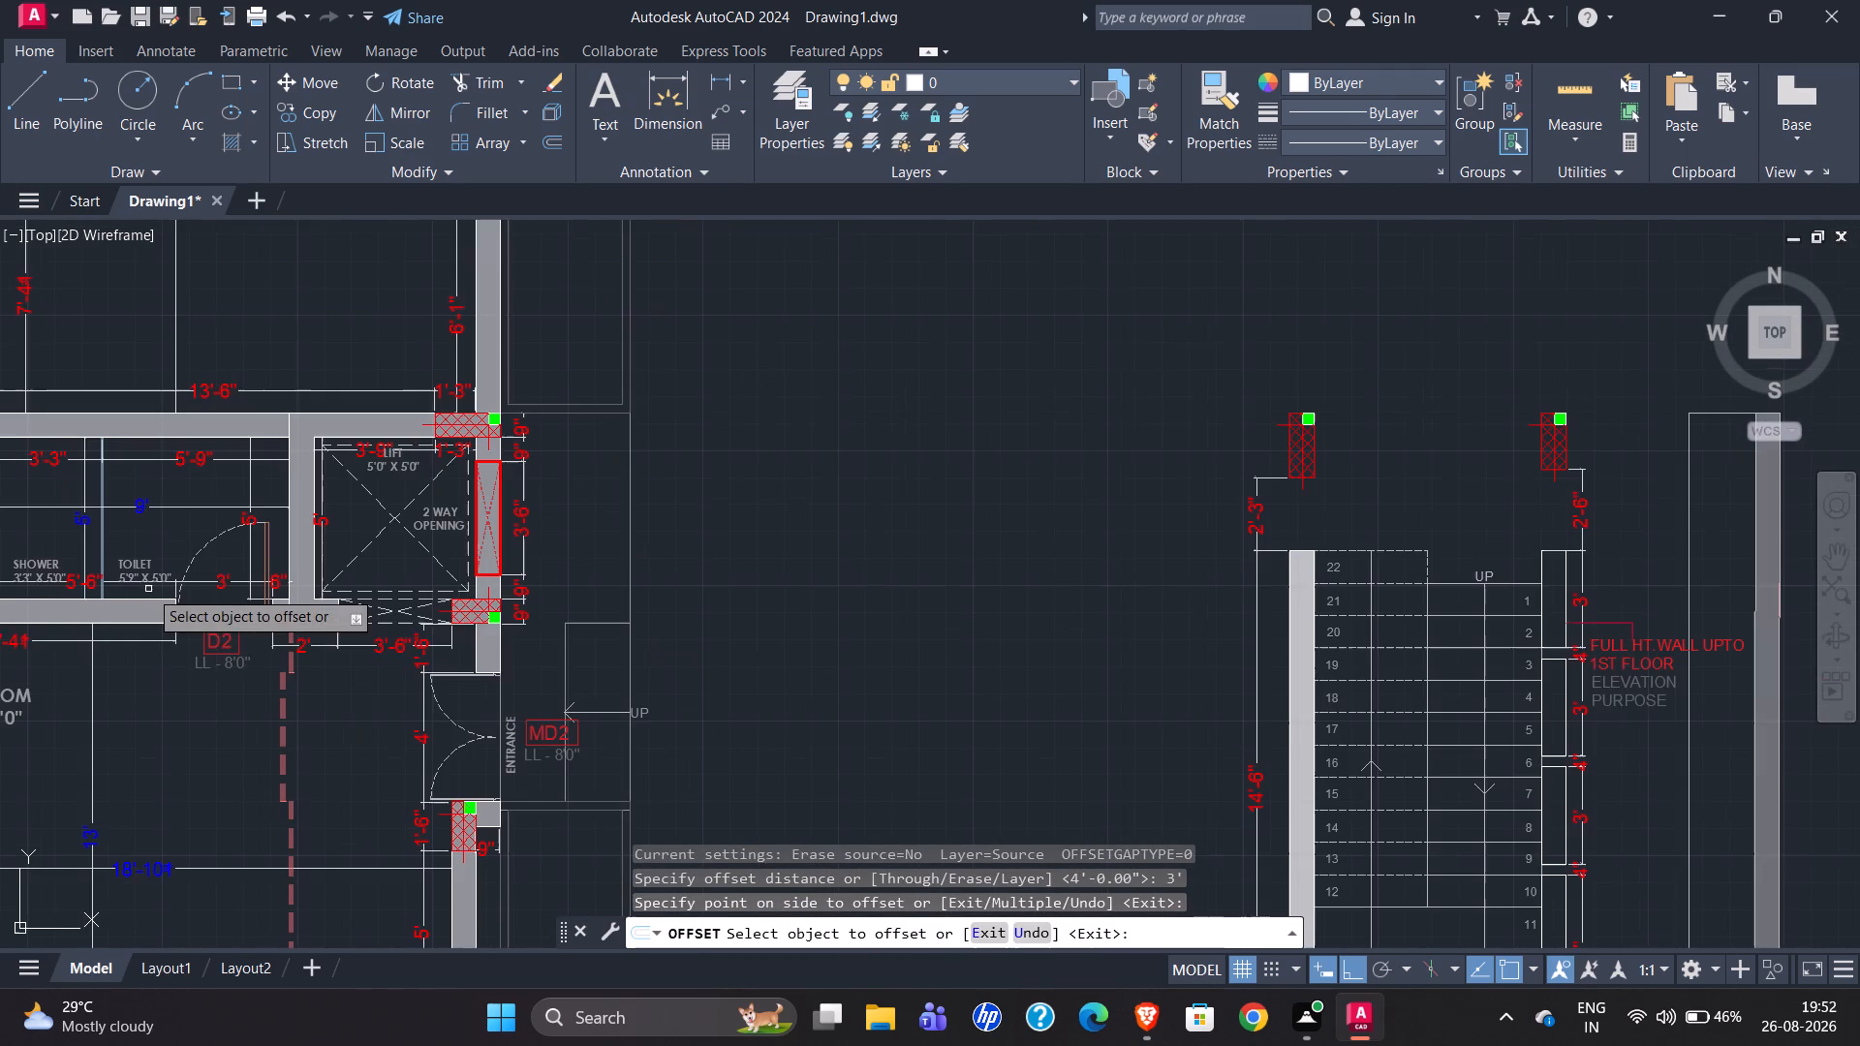
scroll(280, 629, up, 2)
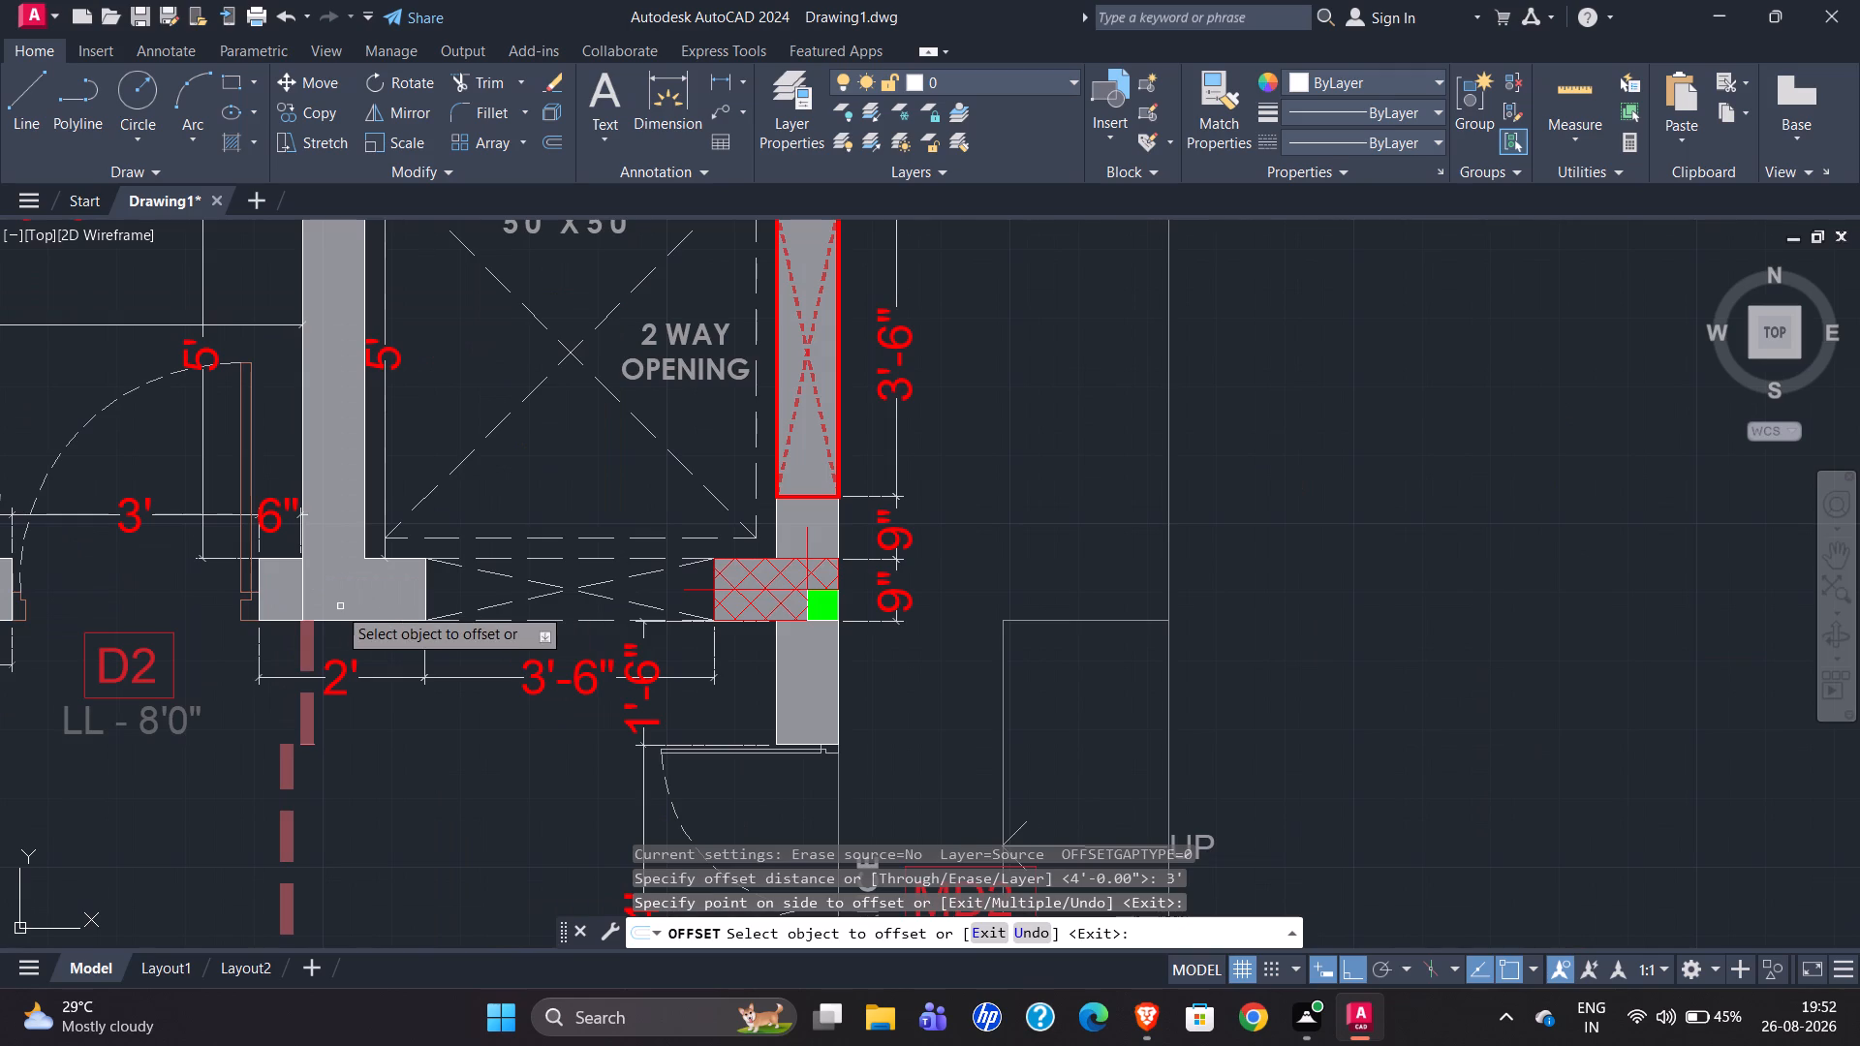
scroll(226, 616, down, 1)
scroll(298, 661, up, 2)
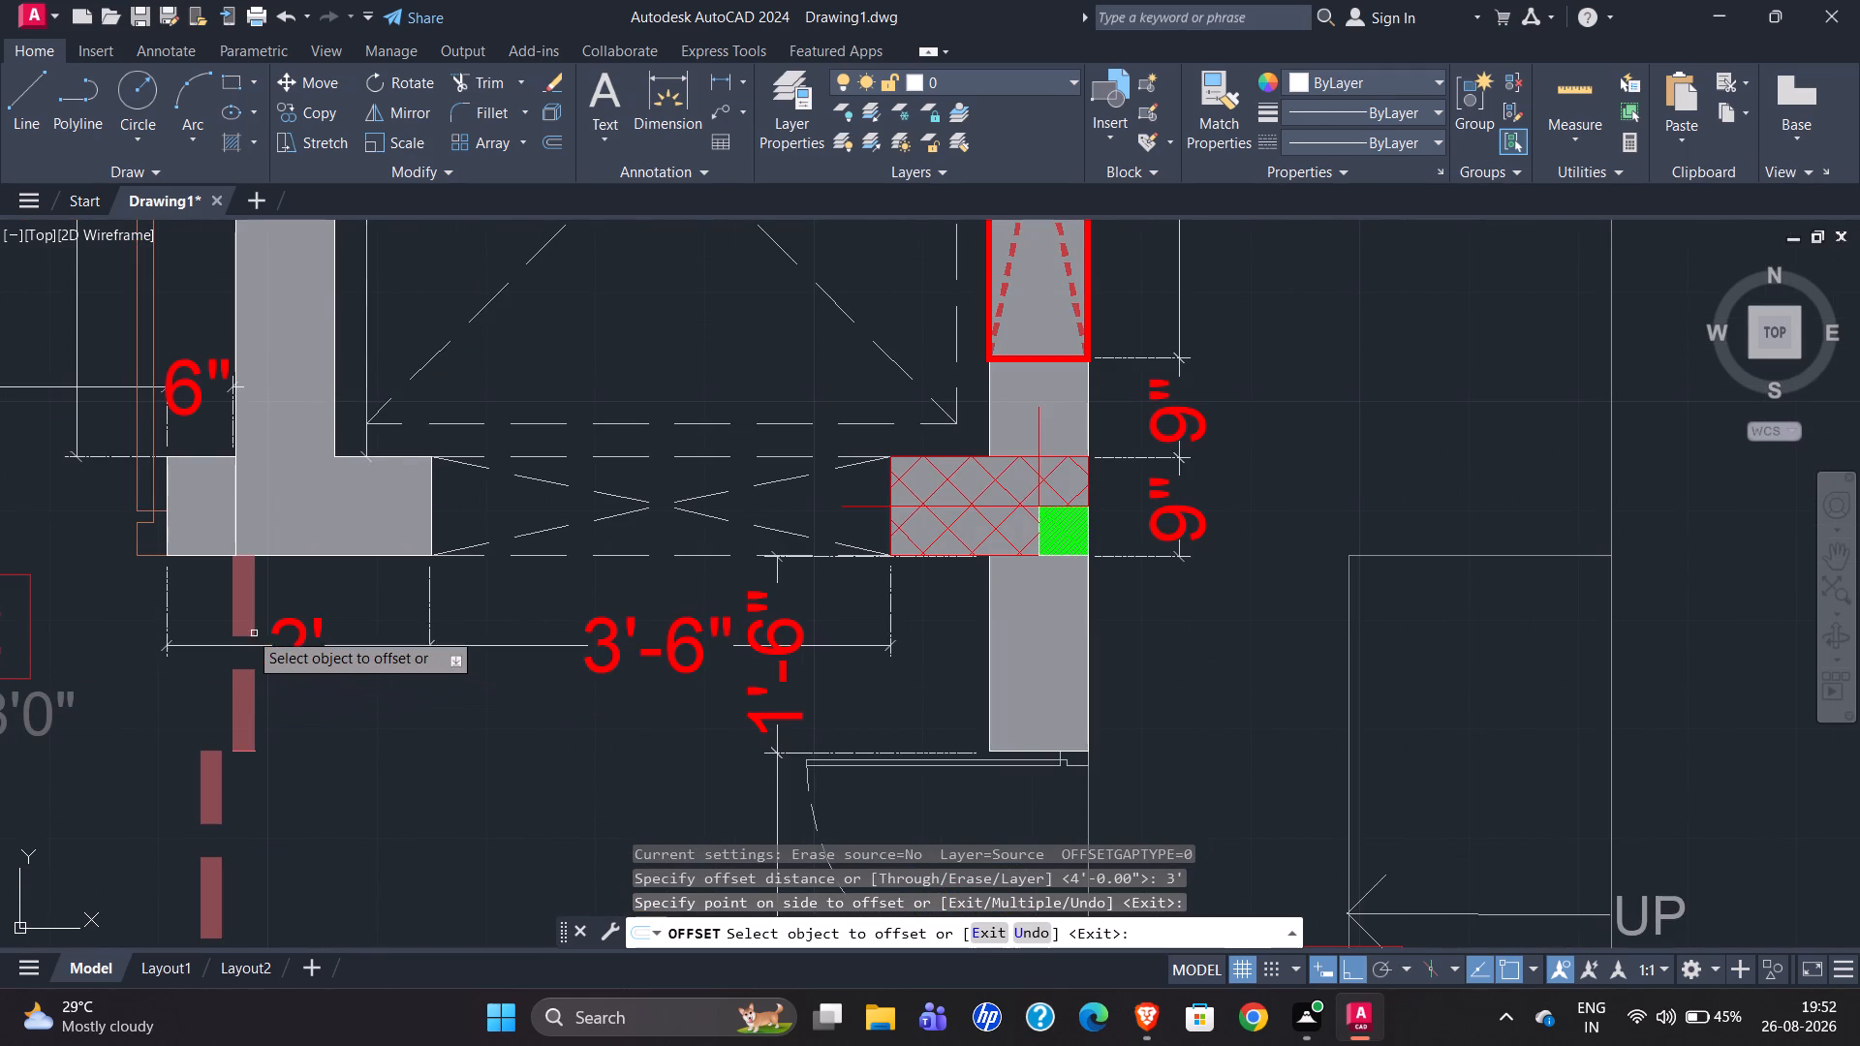
scroll(106, 594, down, 1)
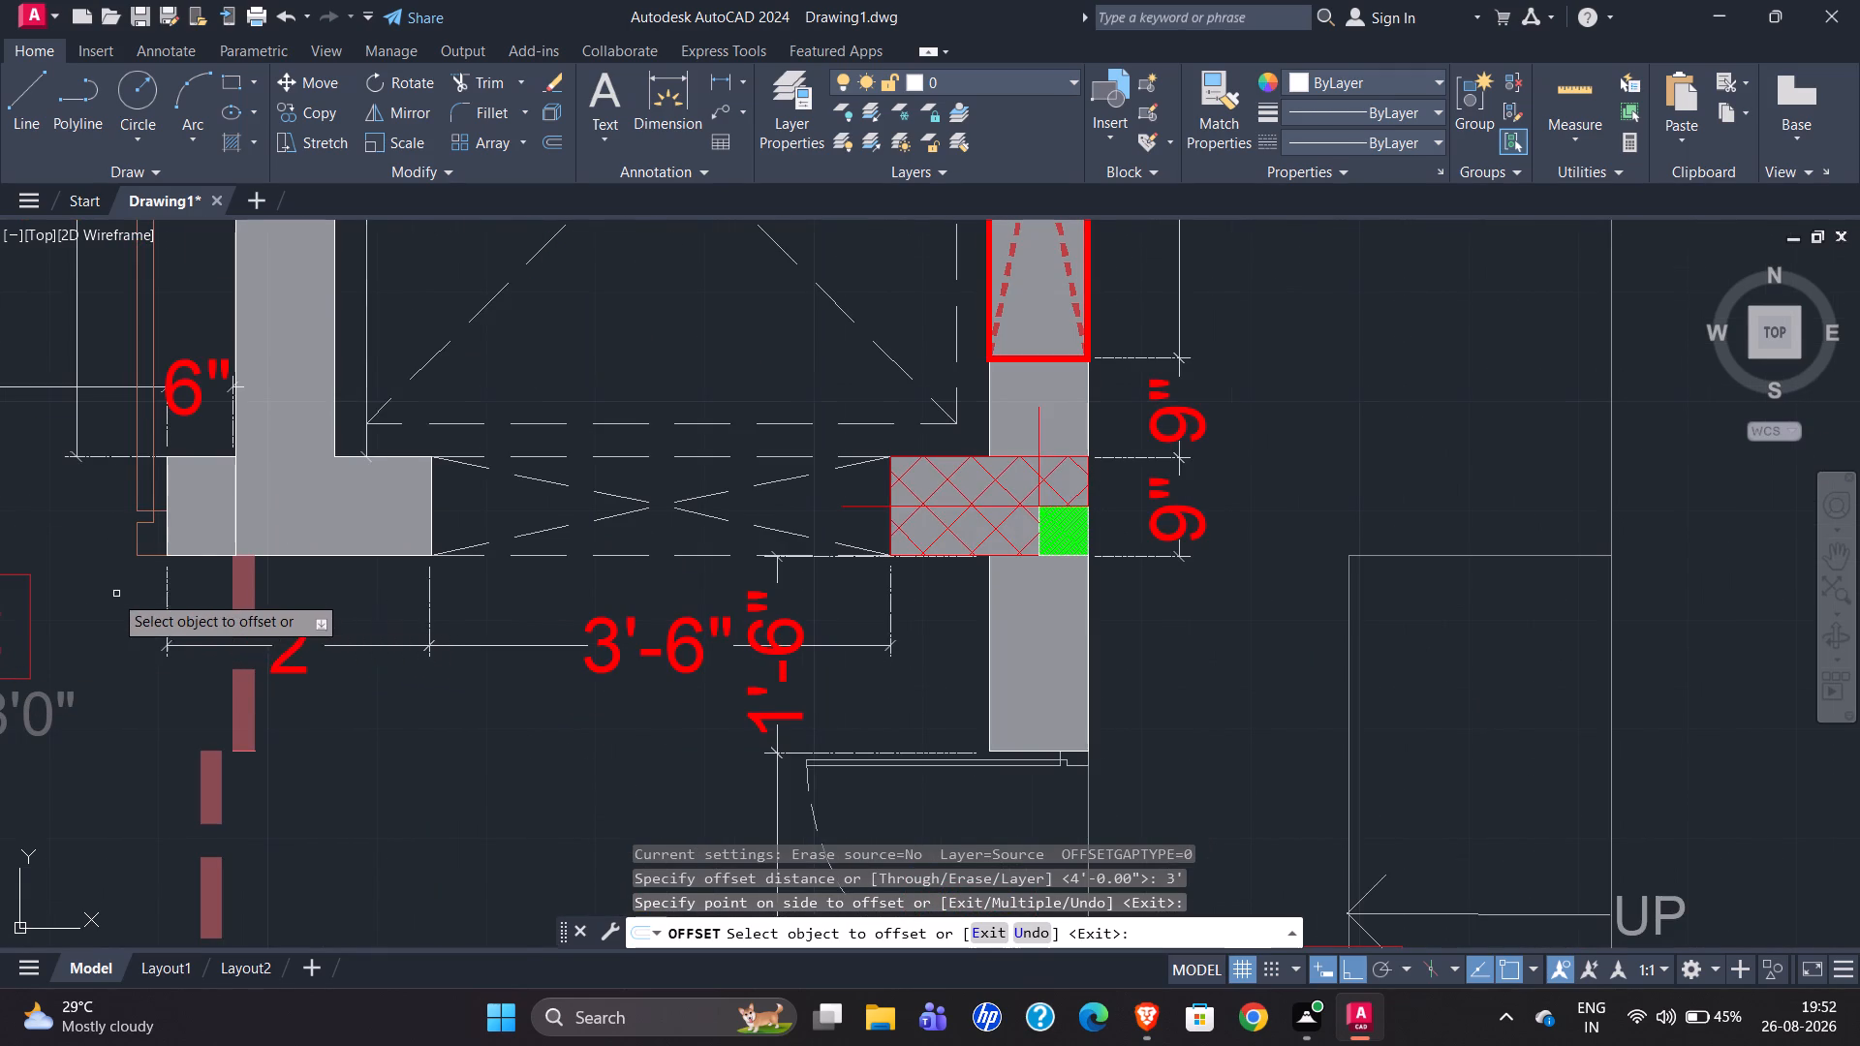
scroll(106, 594, down, 1)
scroll(123, 448, down, 3)
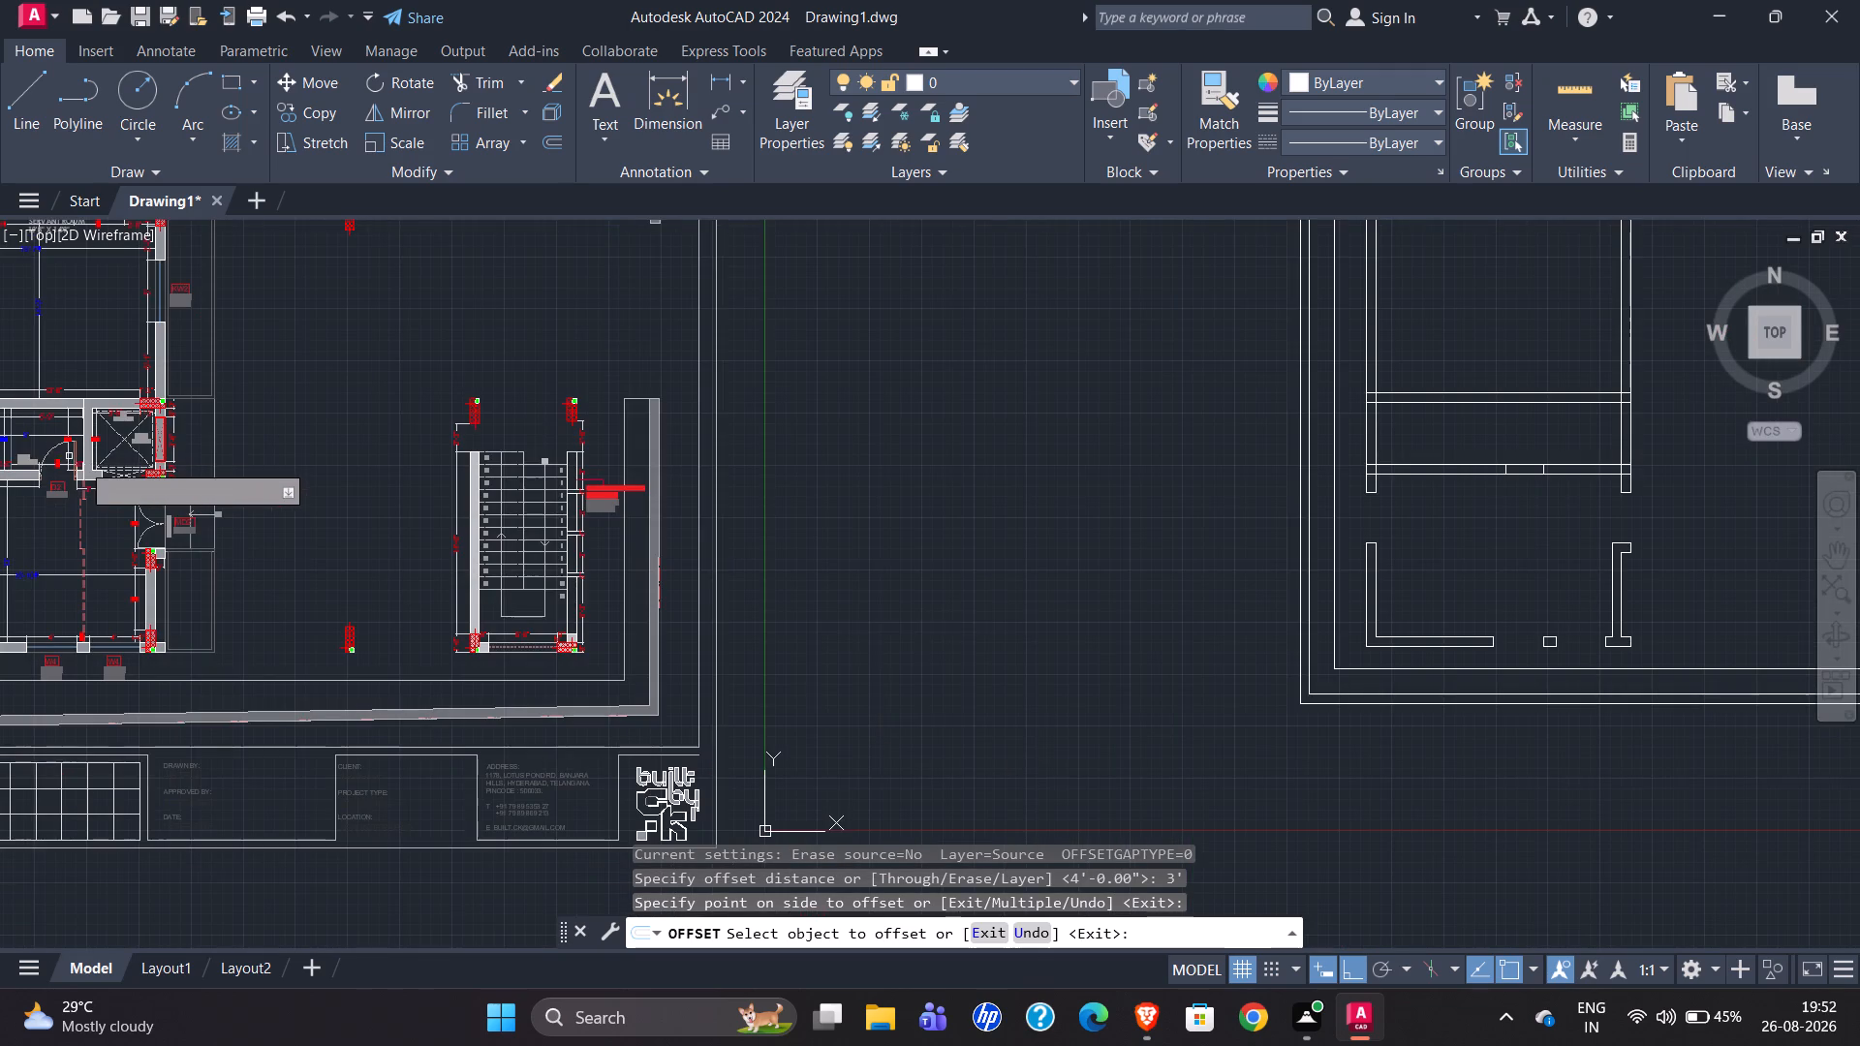
Offset the D2 door's east jamb line 2' east to mark the end of the wall piece beside the lift opening.
scroll(144, 605, down, 1)
scroll(975, 524, up, 5)
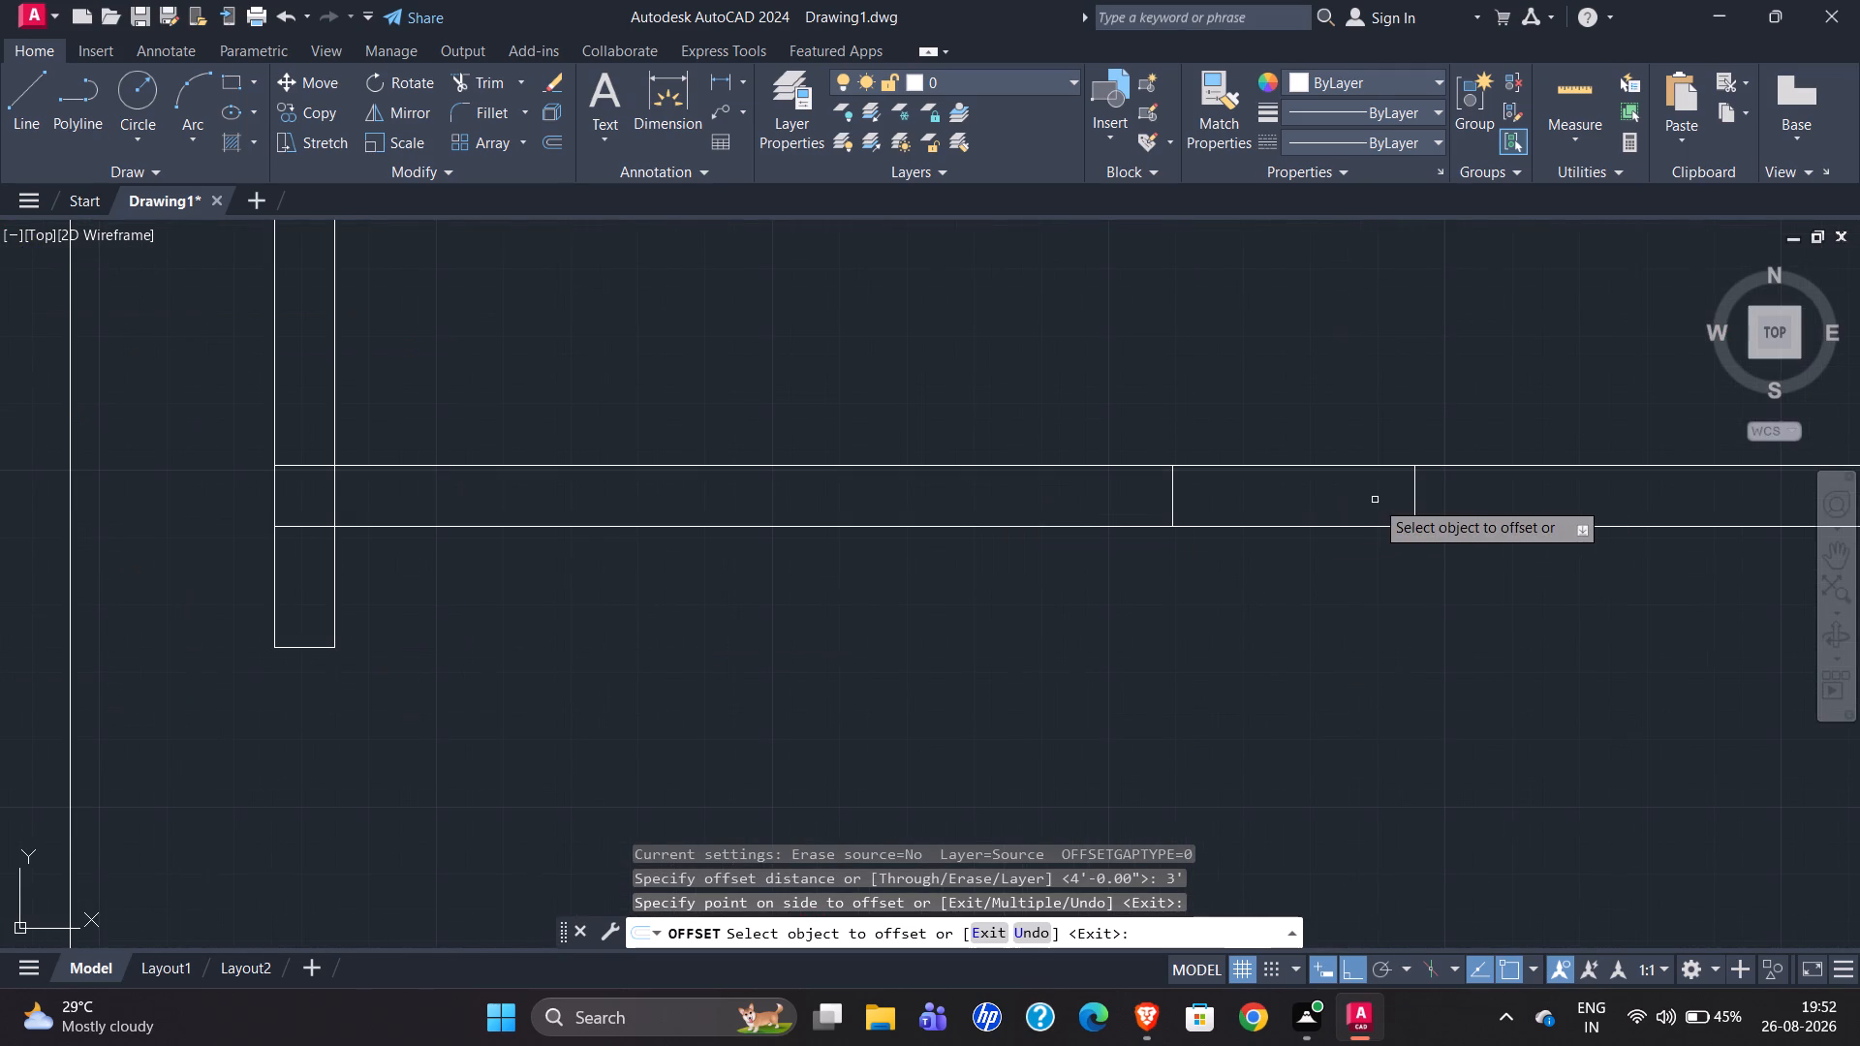
click(1415, 493)
scroll(391, 886, down, 1)
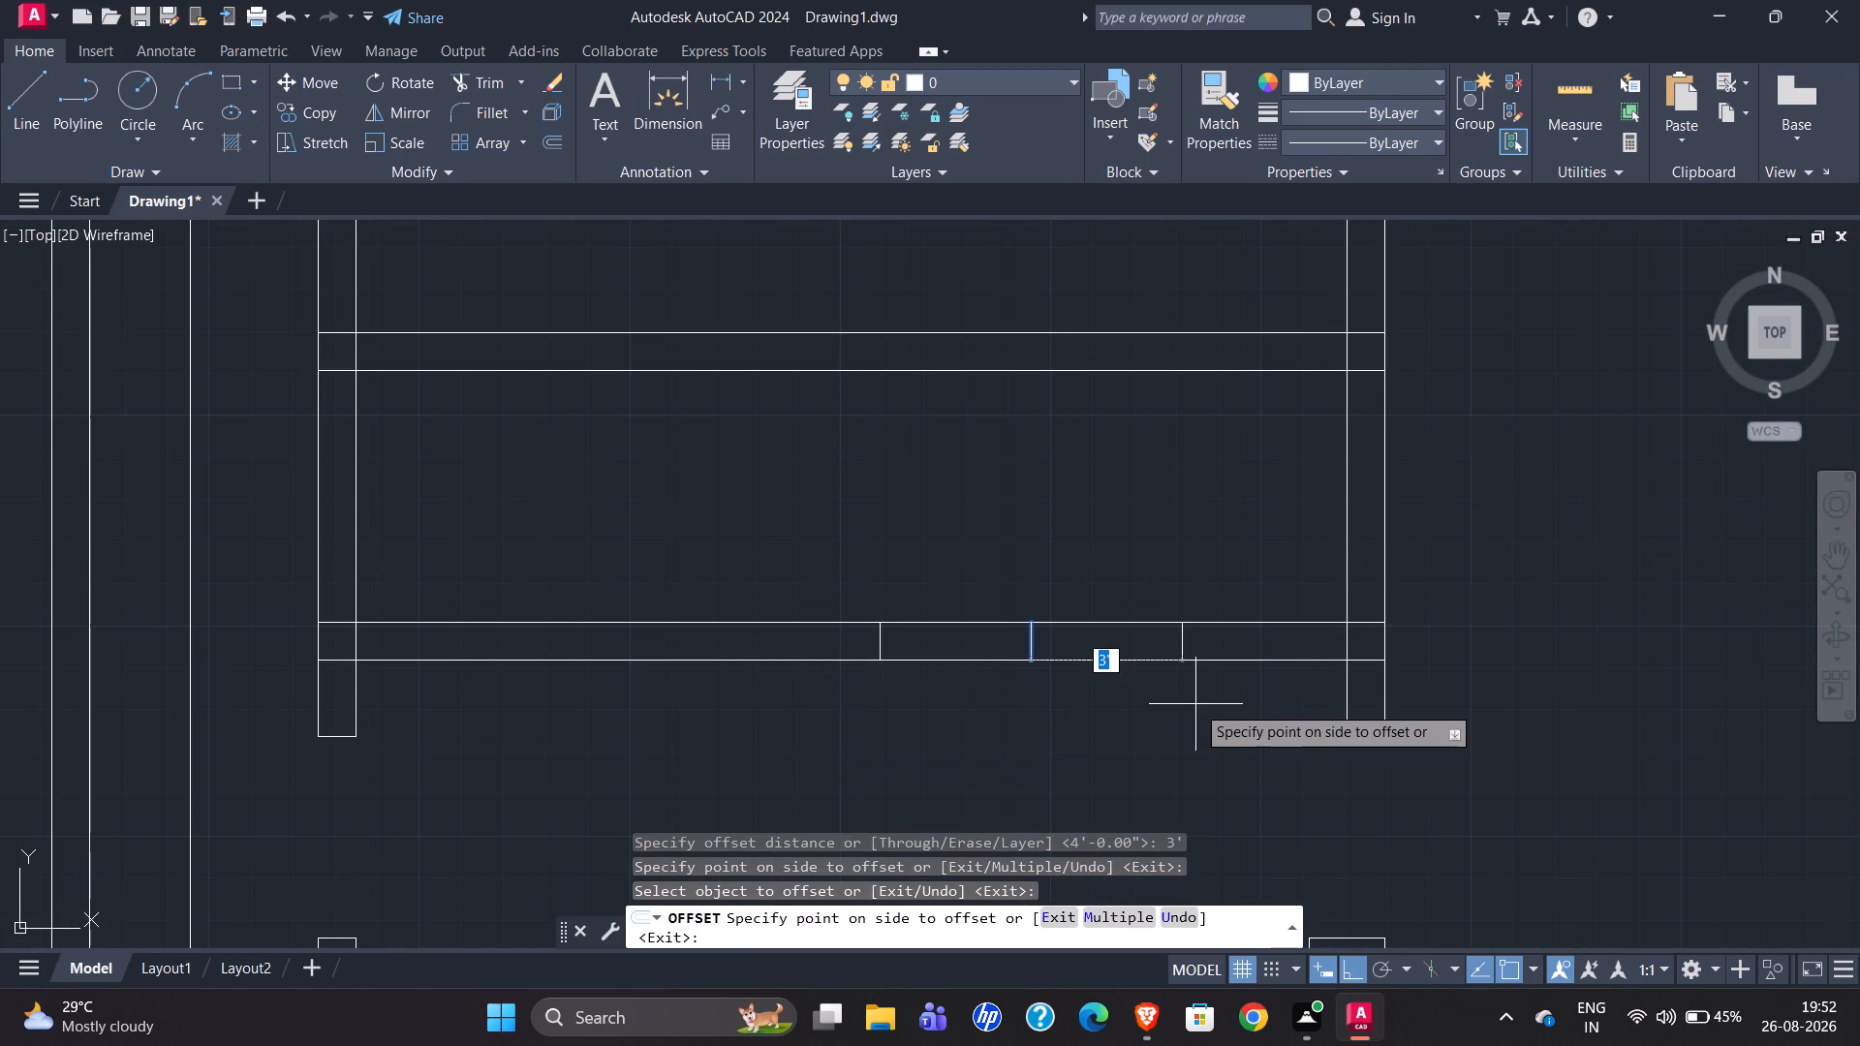
text(2')
key(Return)
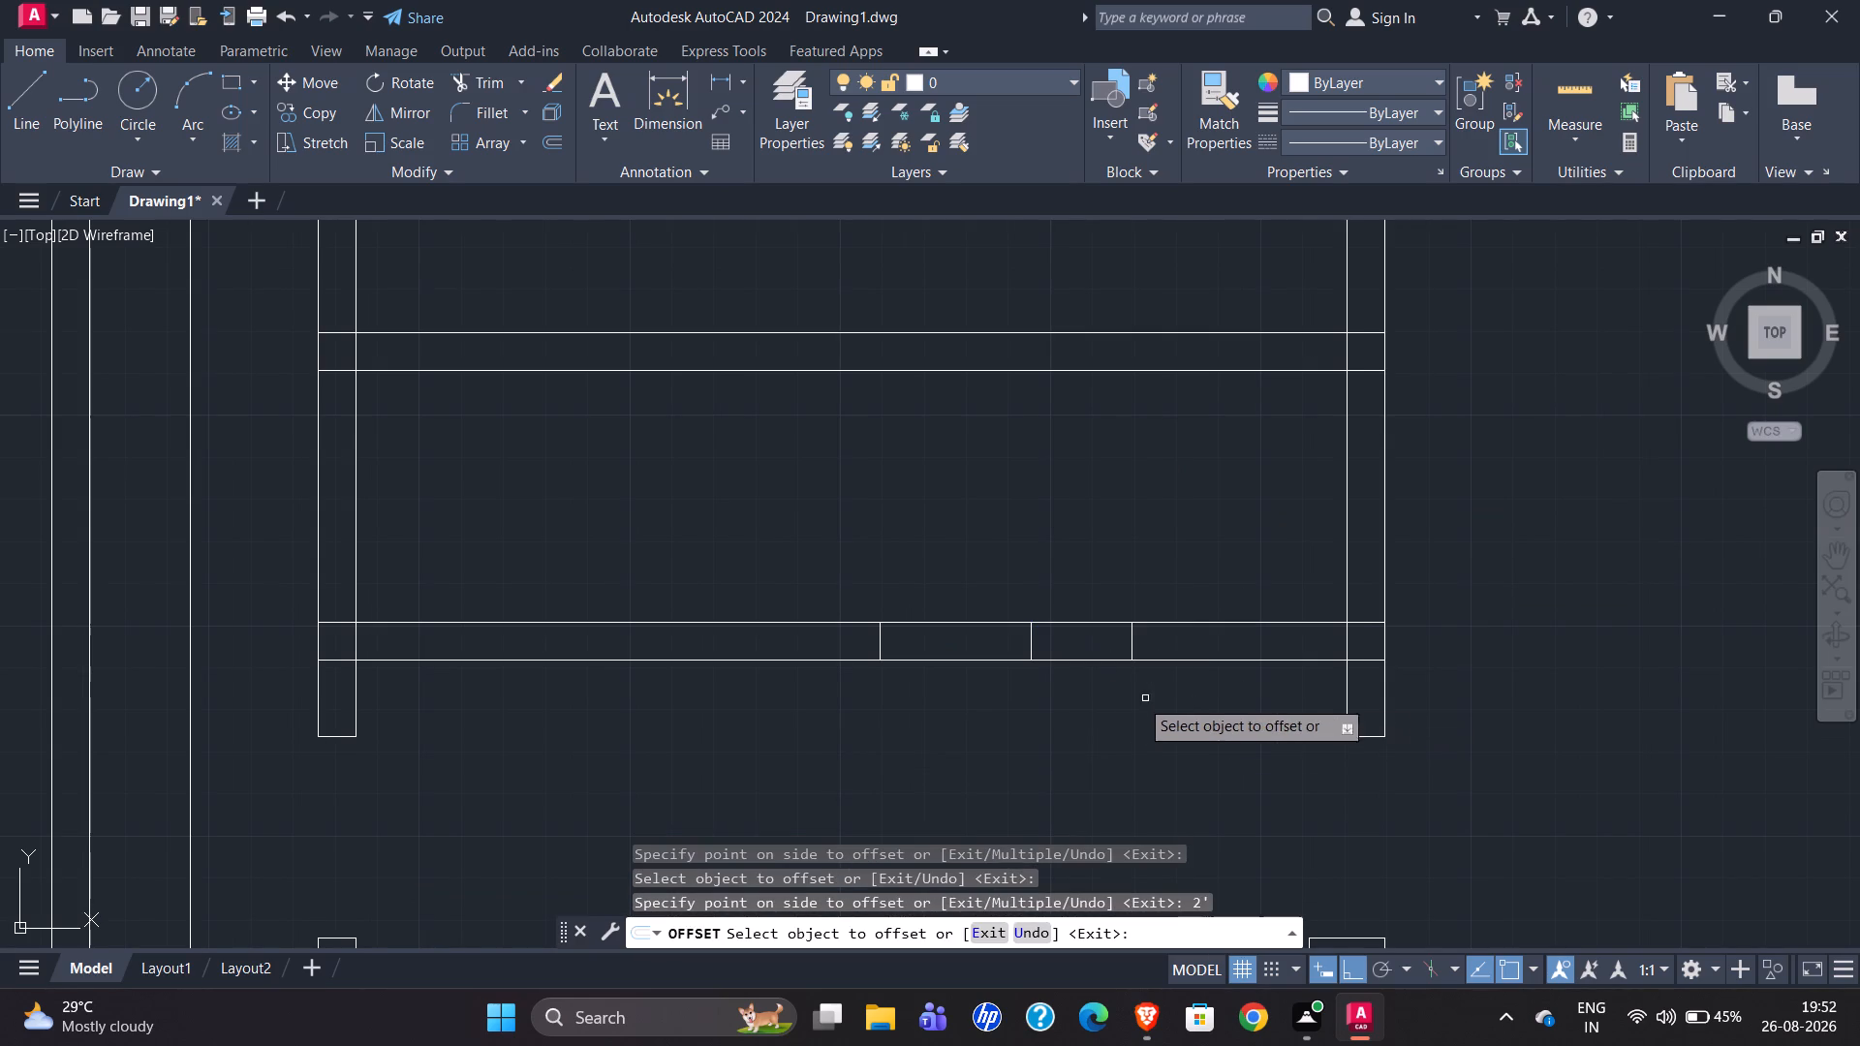
Offset the end line of the 2' wall piece 3'6" east to mark the far side of the lift opening.
click(1129, 640)
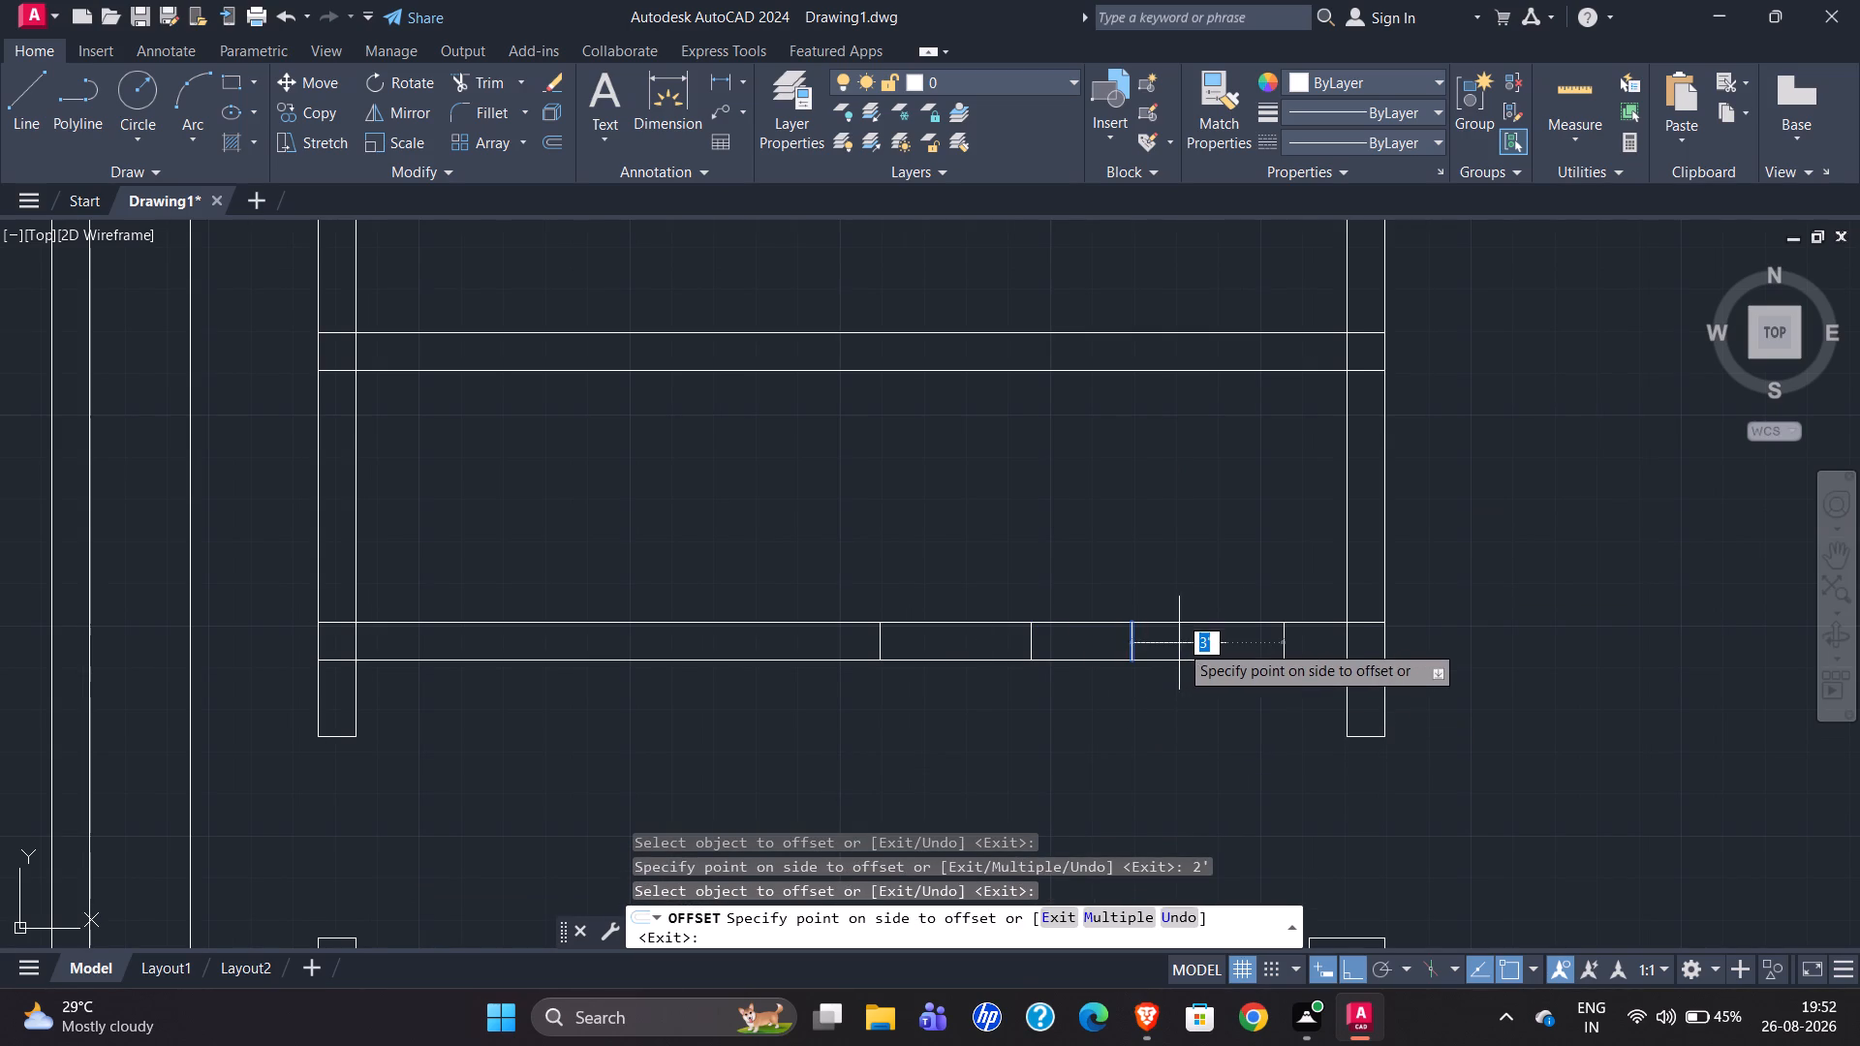
text(3'6")
key(Return)
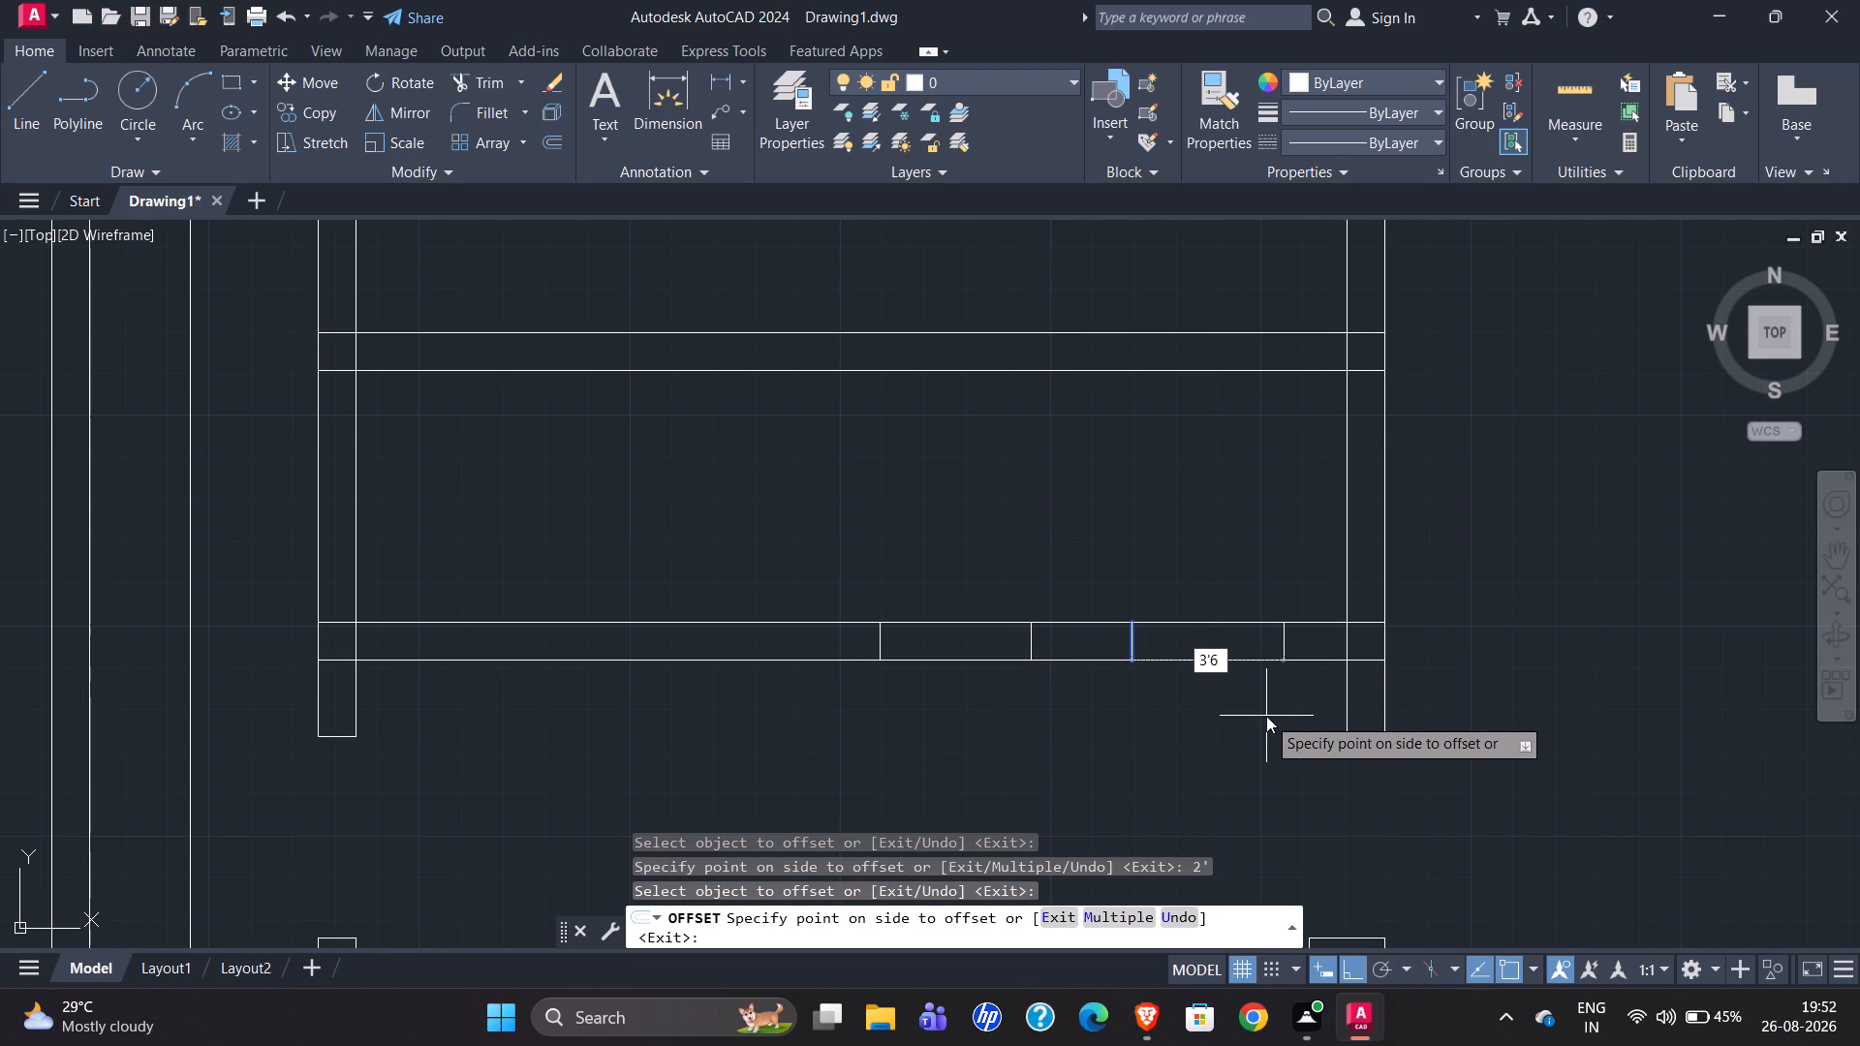
scroll(1384, 514, down, 2)
scroll(1038, 571, down, 2)
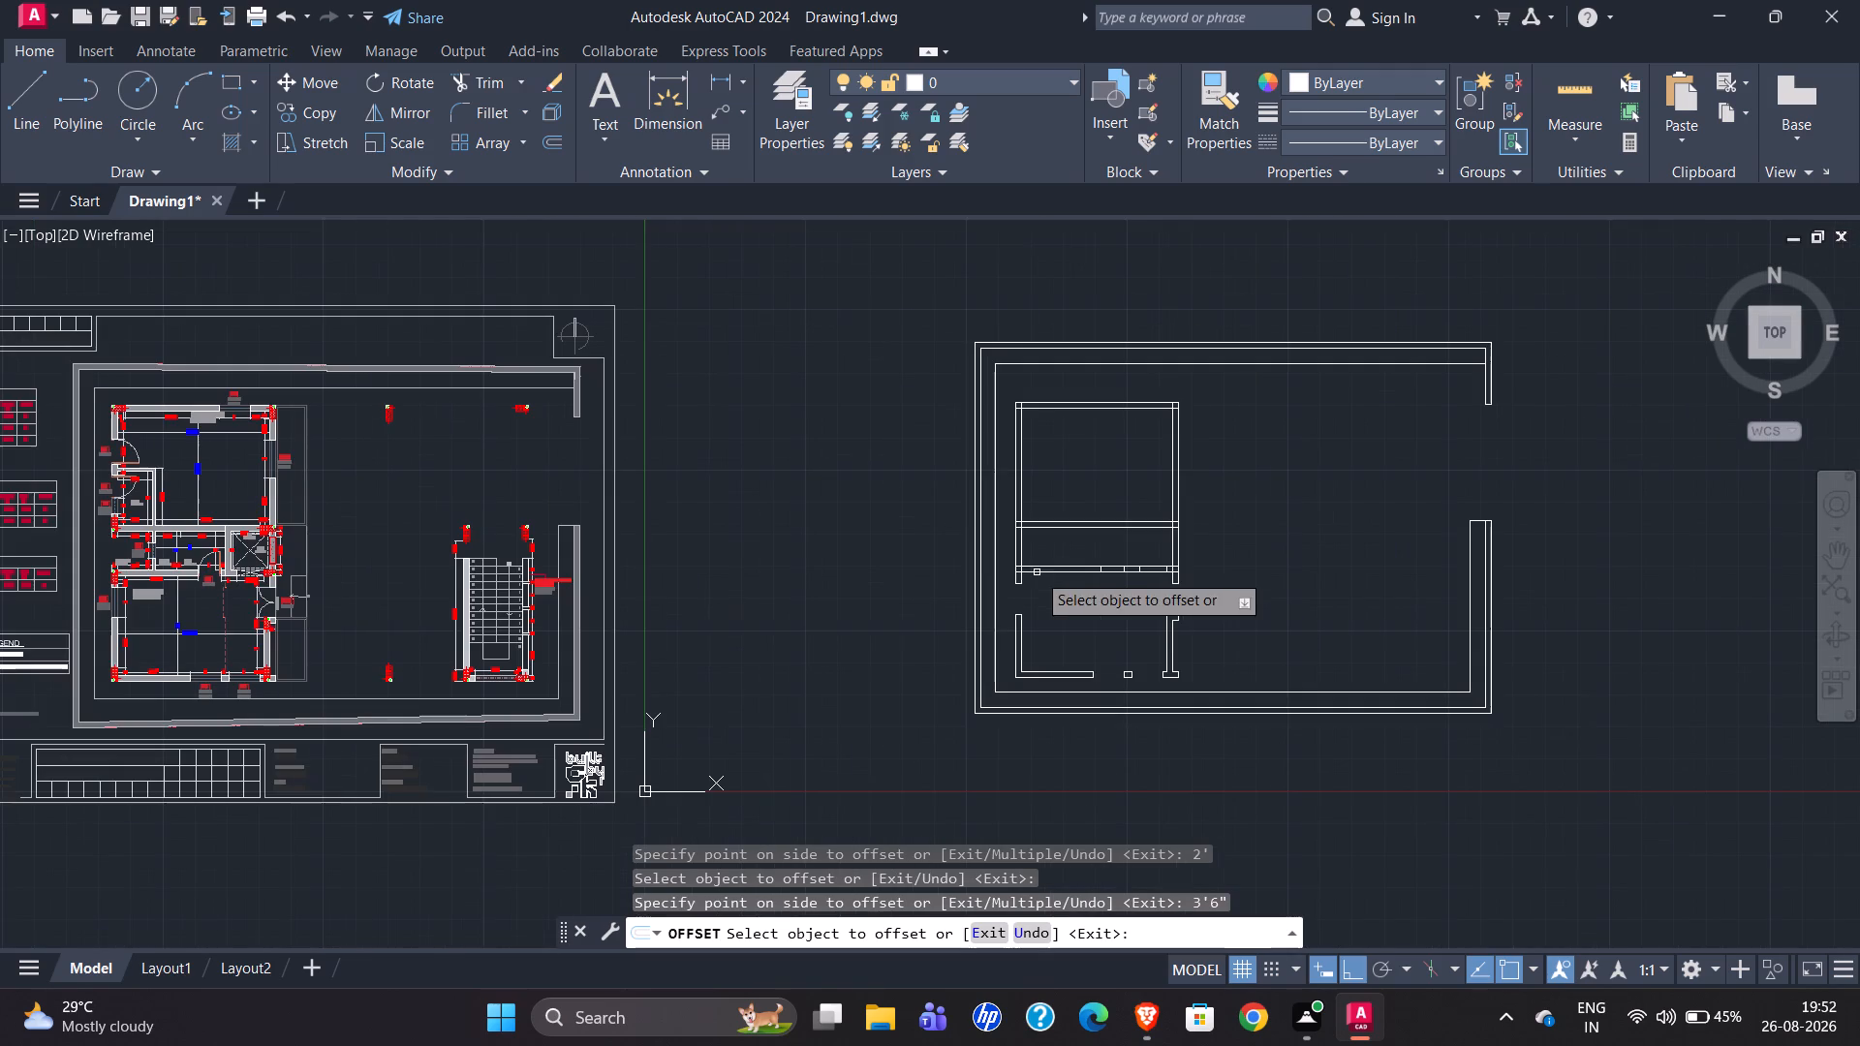
scroll(239, 581, up, 5)
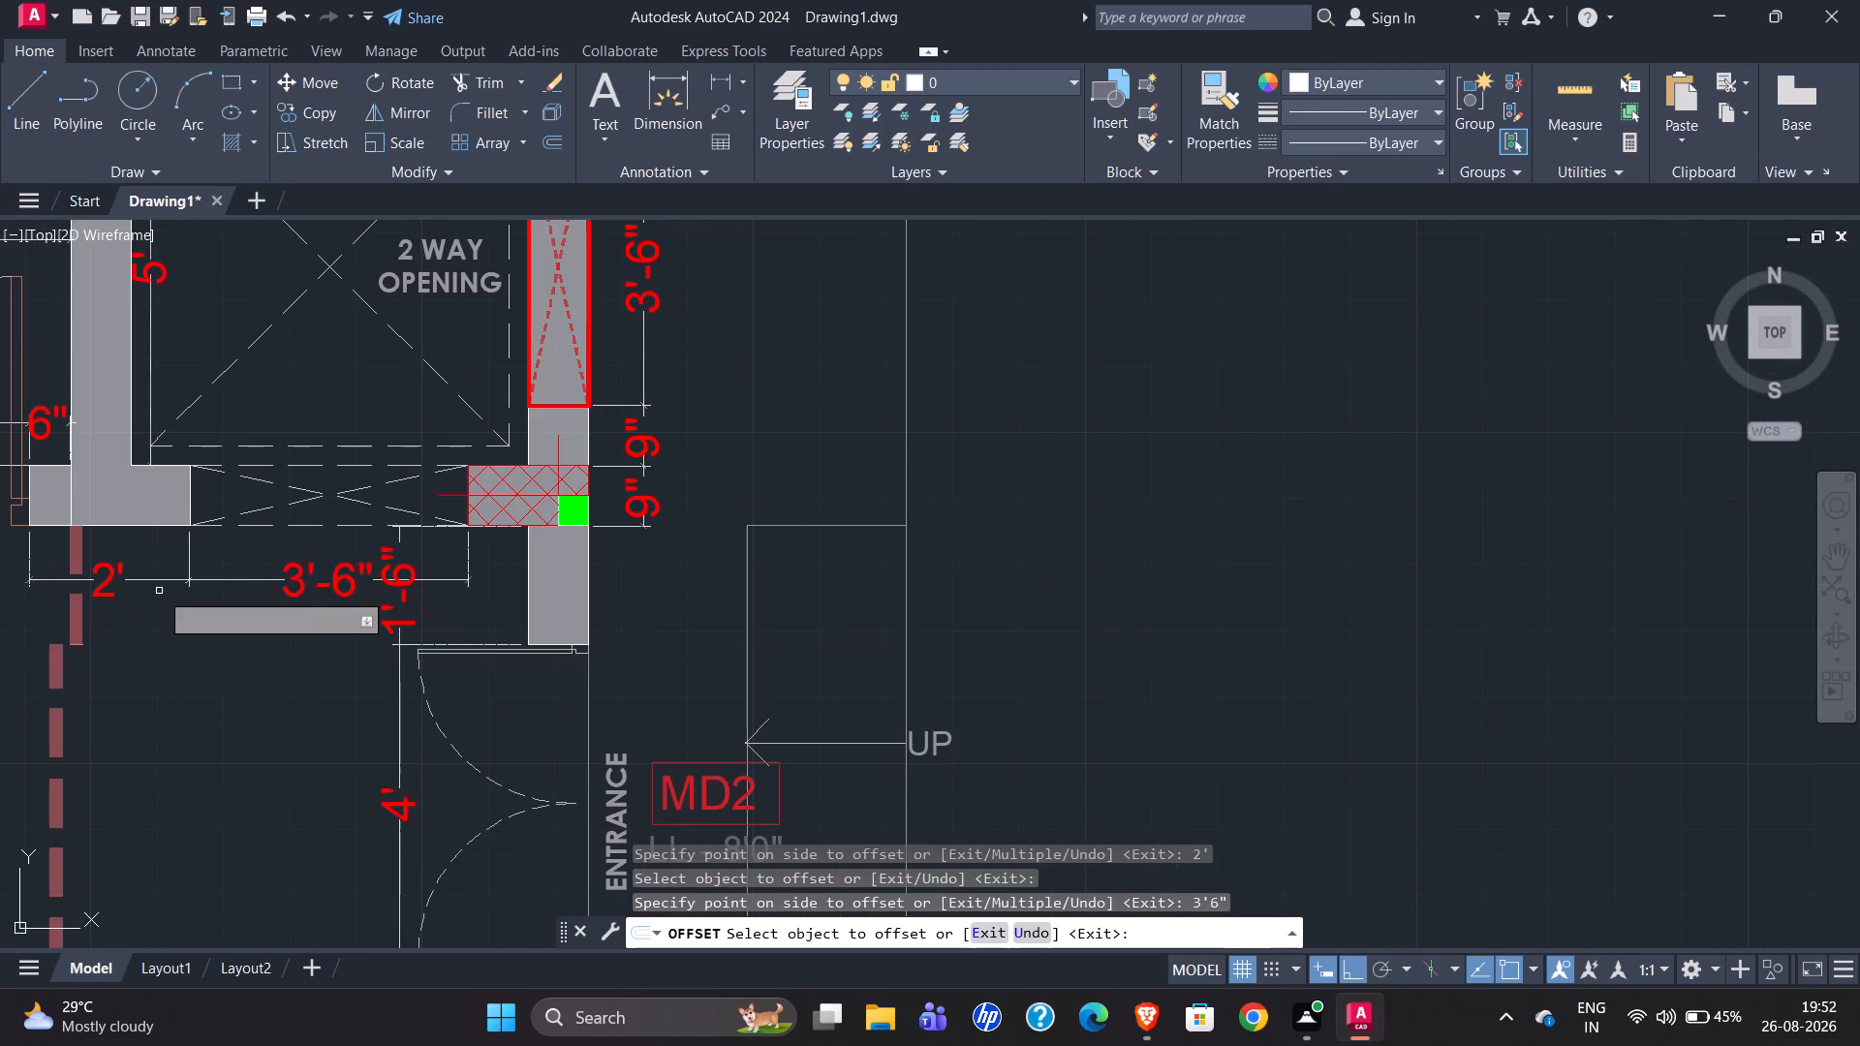
scroll(137, 599, down, 1)
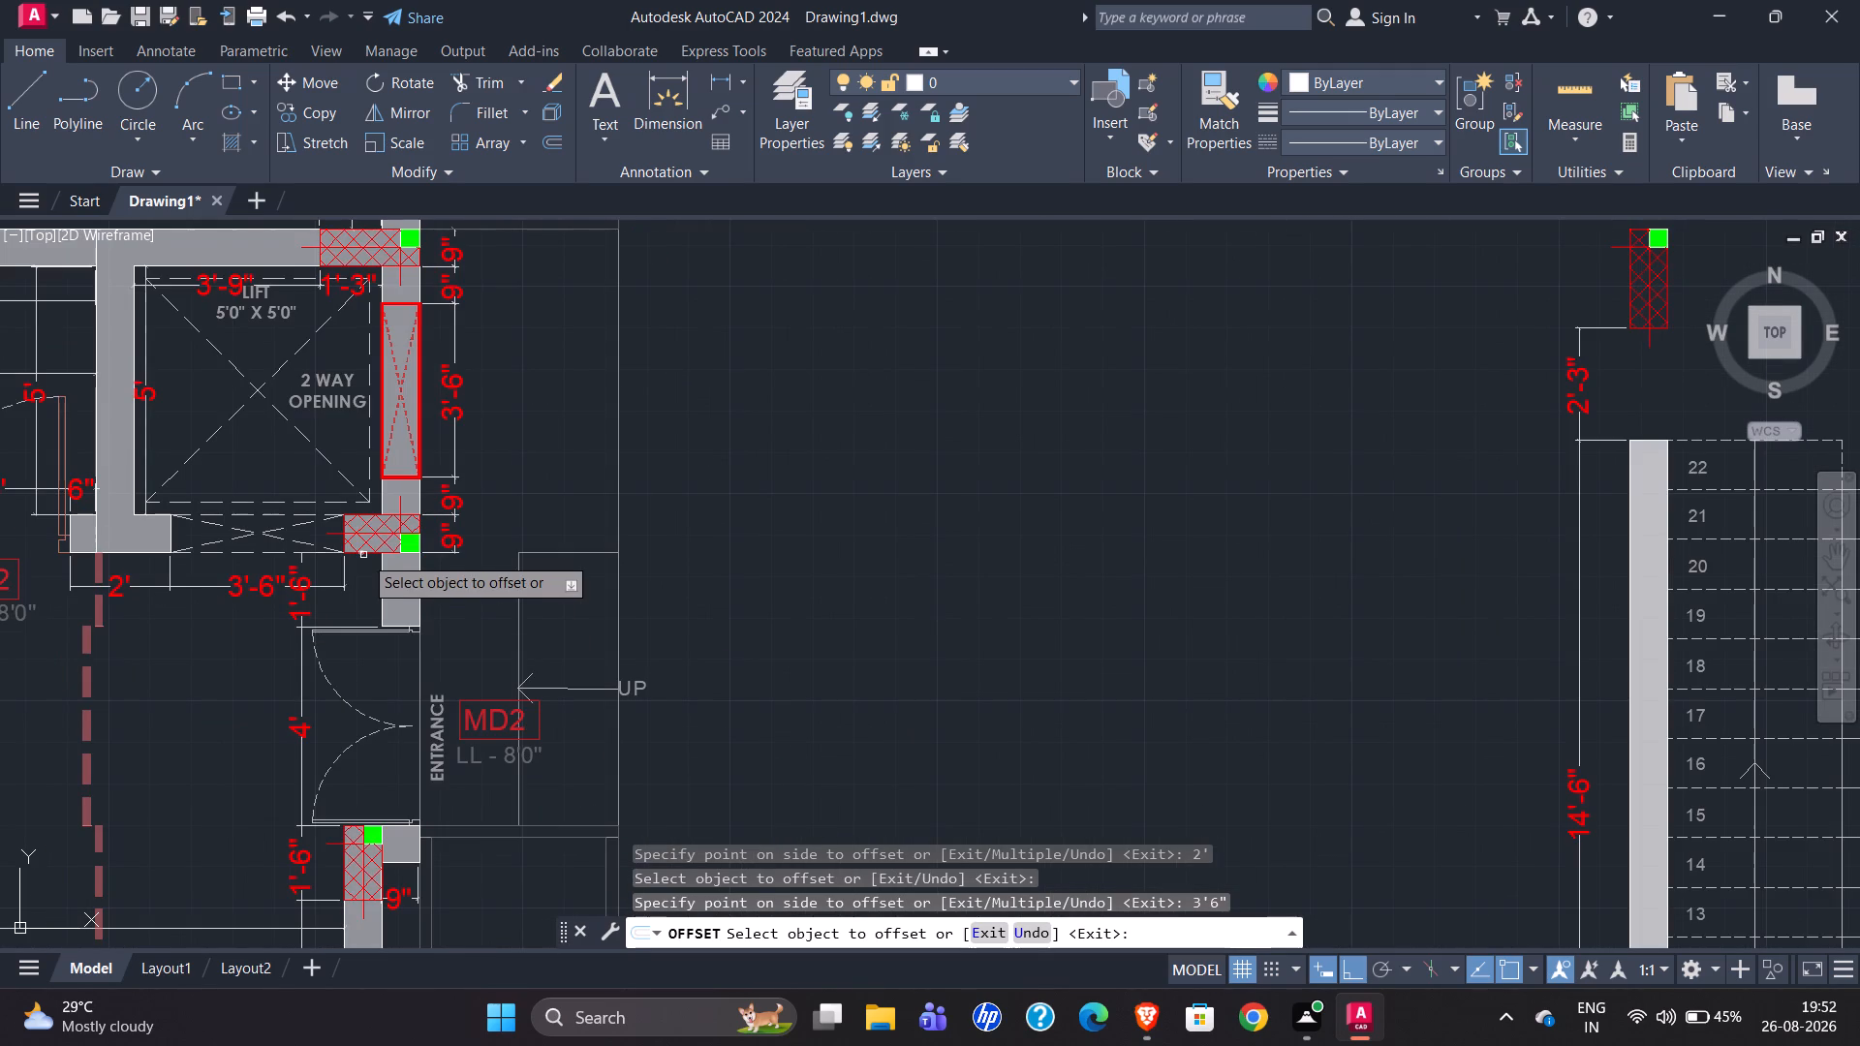
scroll(184, 551, down, 4)
scroll(1135, 593, up, 4)
key(Escape)
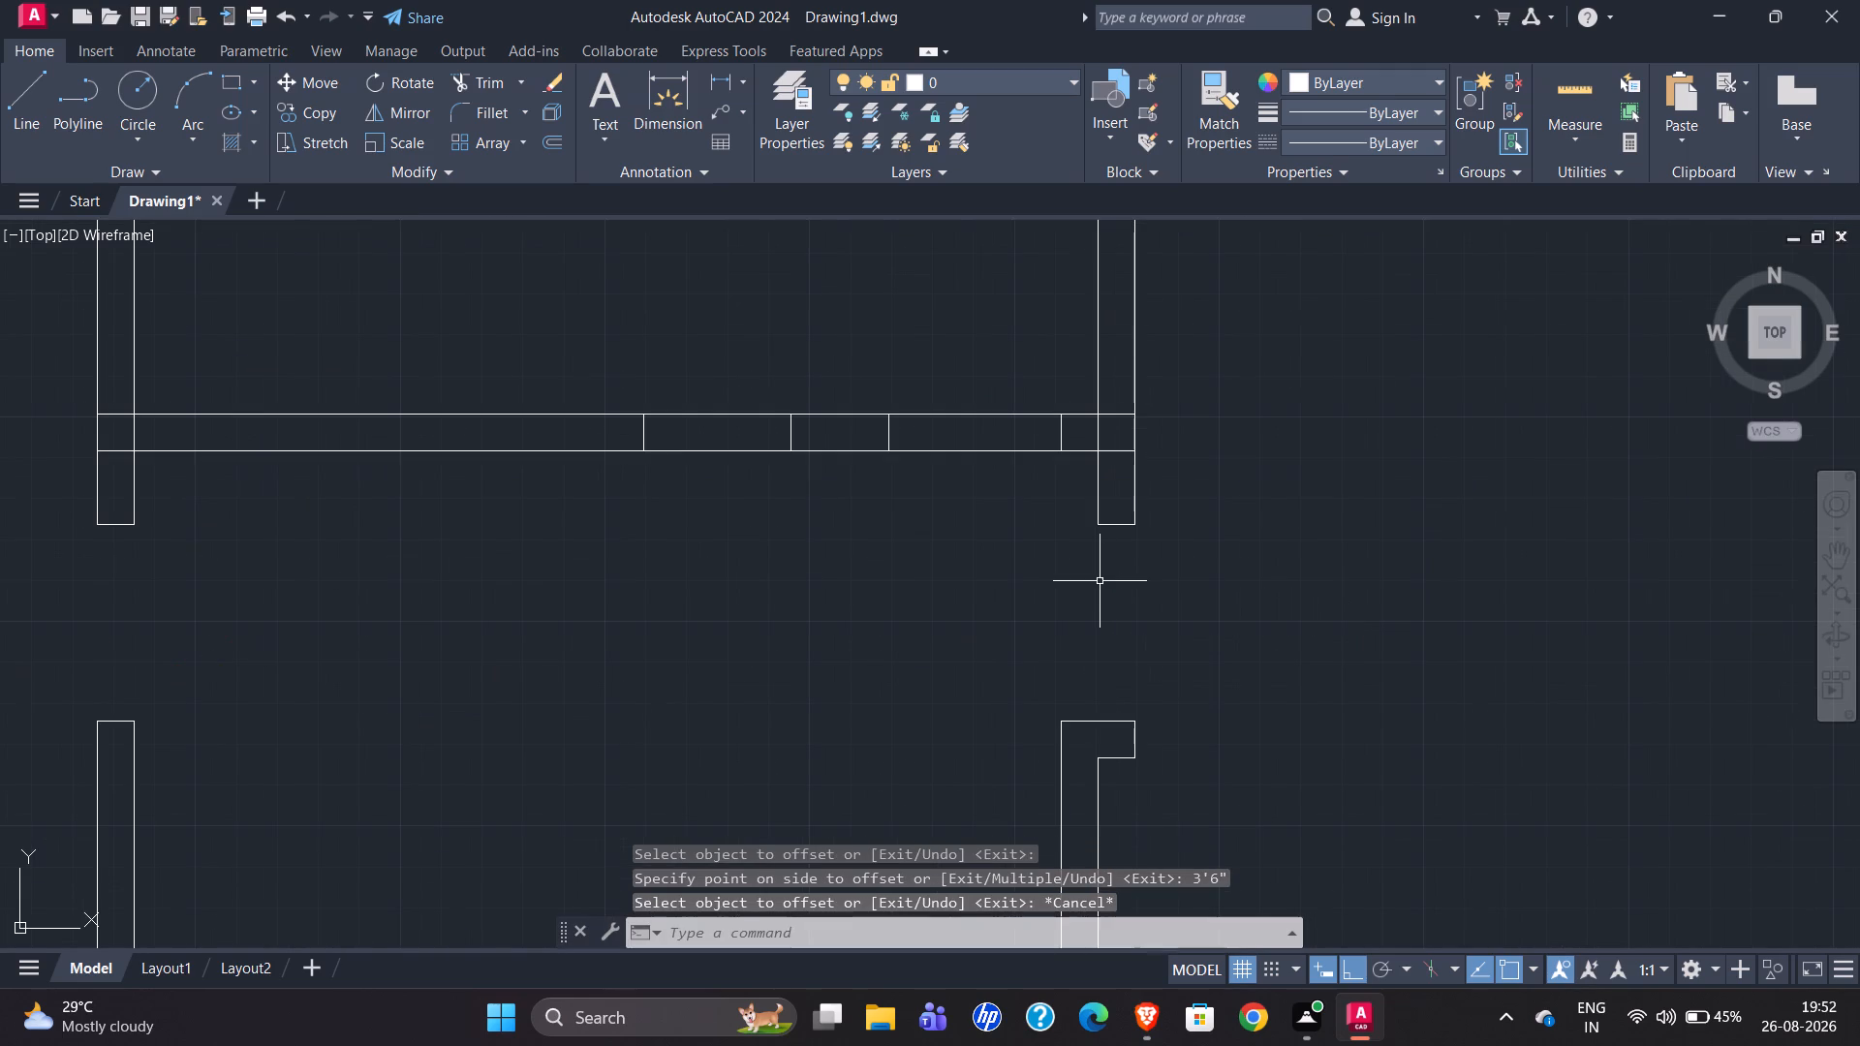
Trim the office room's north wall lines across the D2 door opening and the 3'6" lift opening.
text(tr)
key(Return)
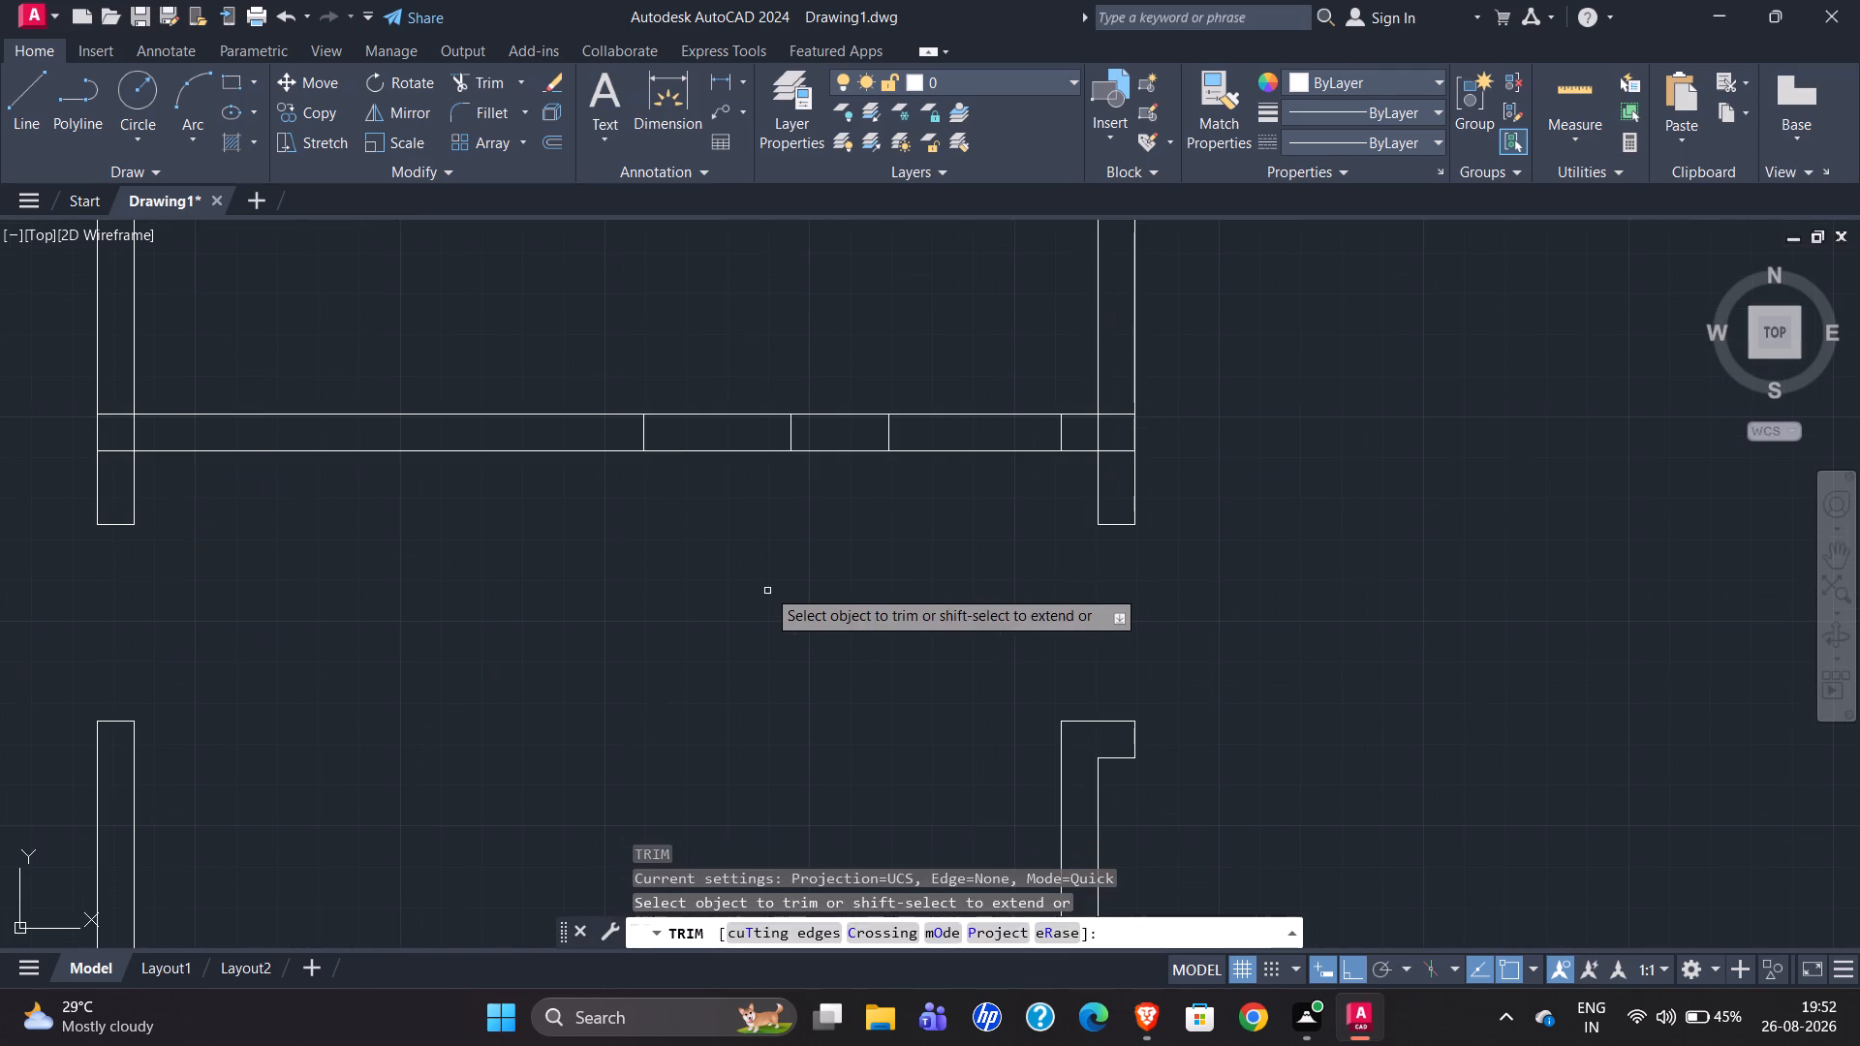
drag(763, 557, 1013, 604)
key(Escape)
Draw a 4' wide rectangle filling the western window opening in the office room's south wall, between the wall end and the small pier.
scroll(893, 616, down, 2)
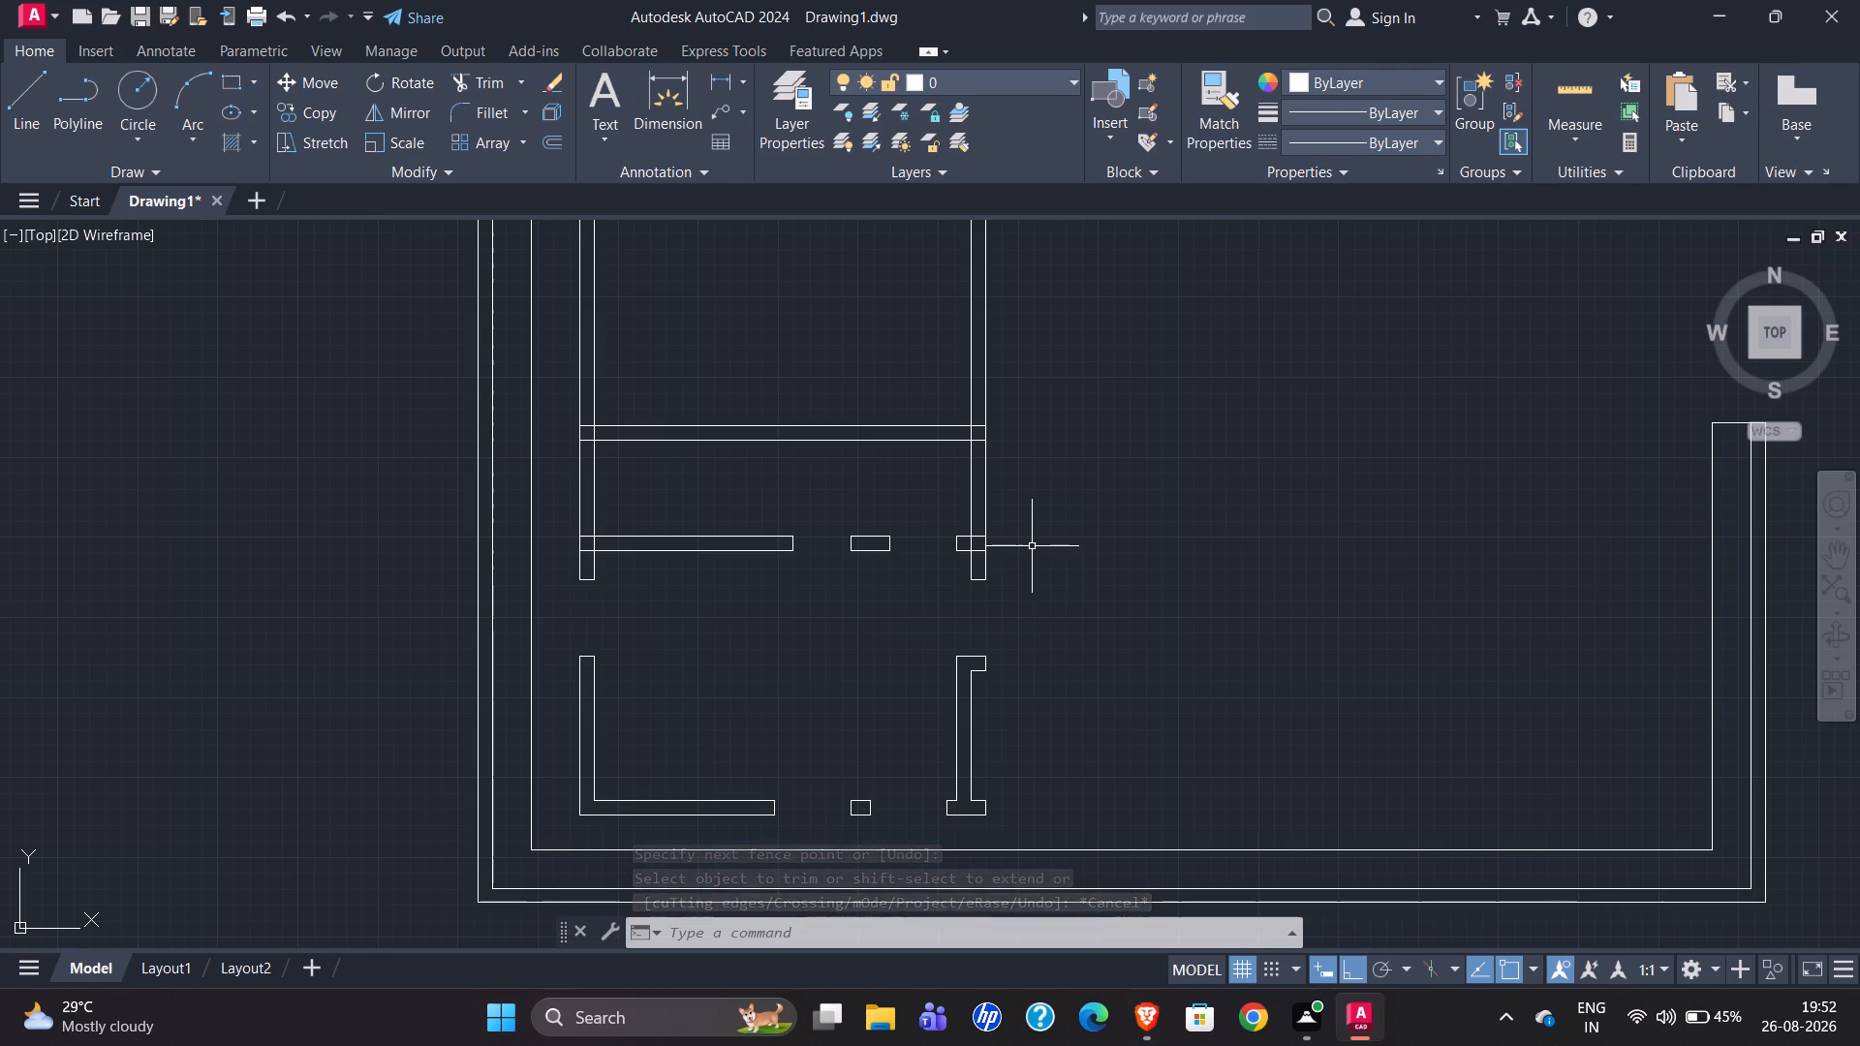
click(233, 73)
scroll(705, 194, down, 1)
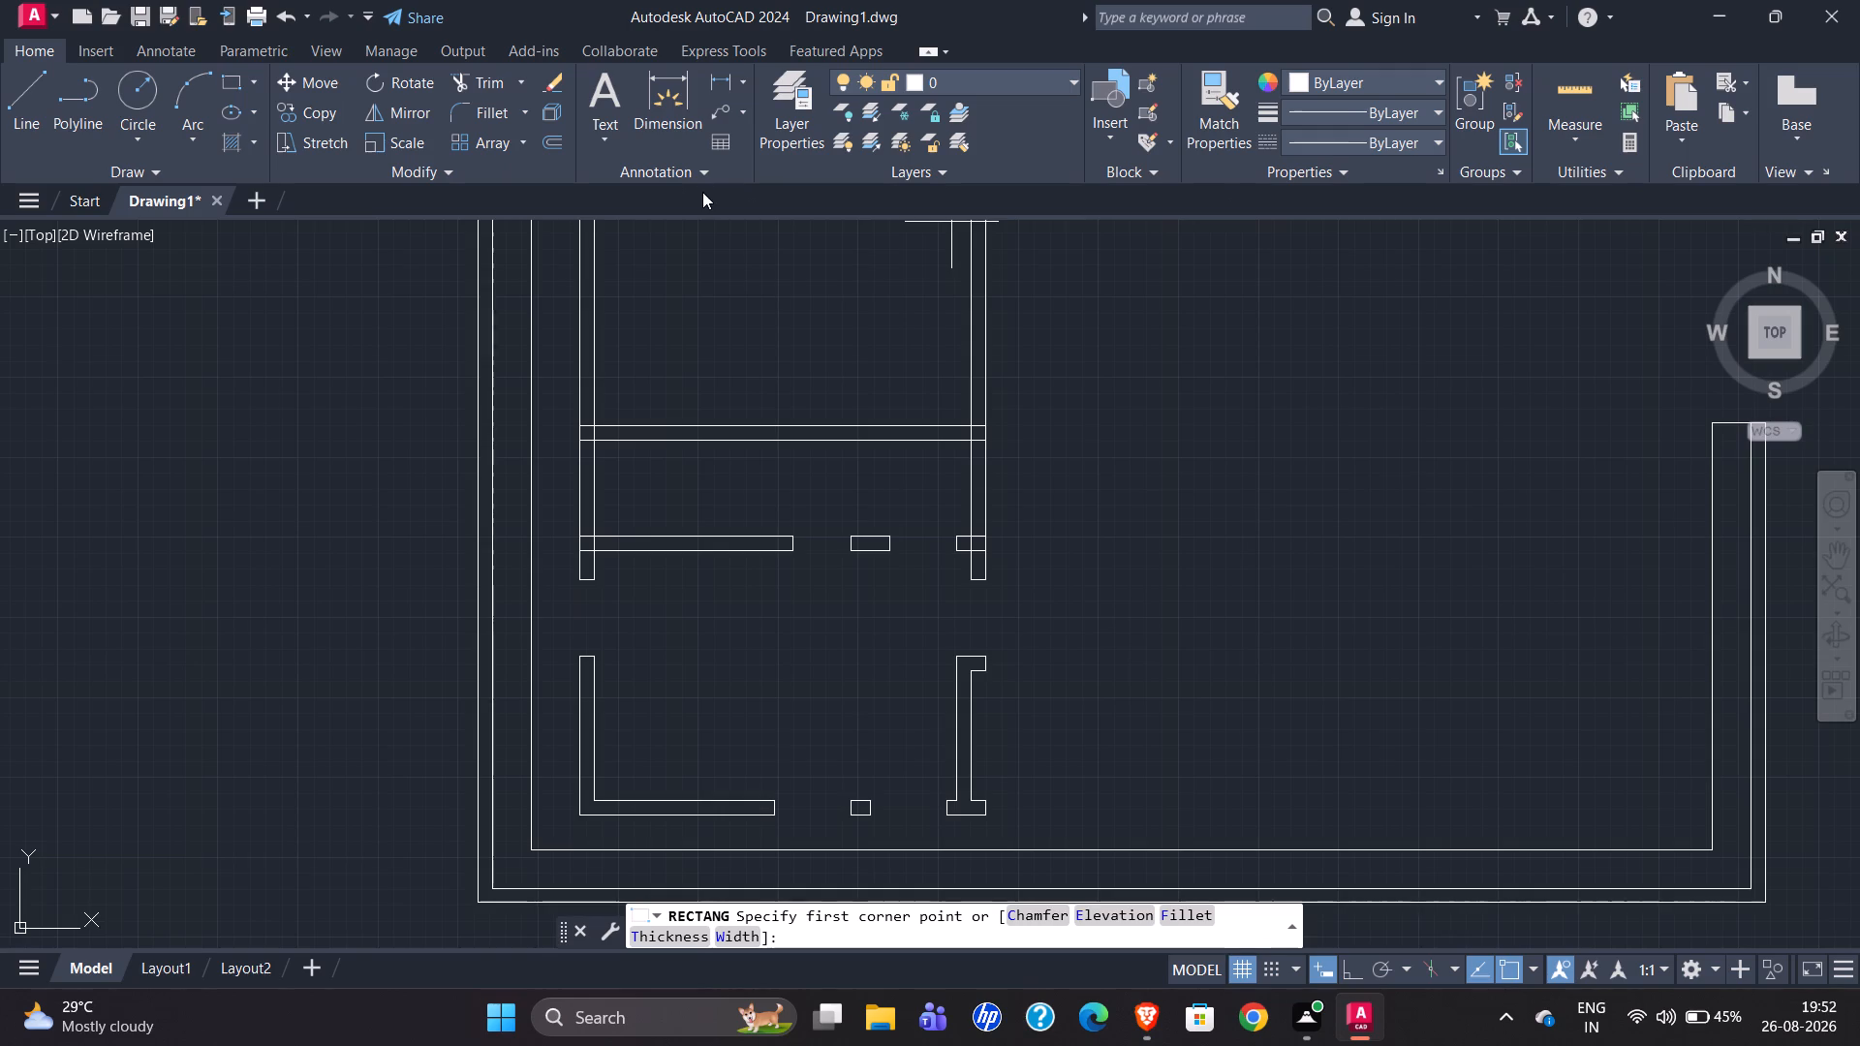
scroll(1009, 459, down, 2)
scroll(880, 635, up, 4)
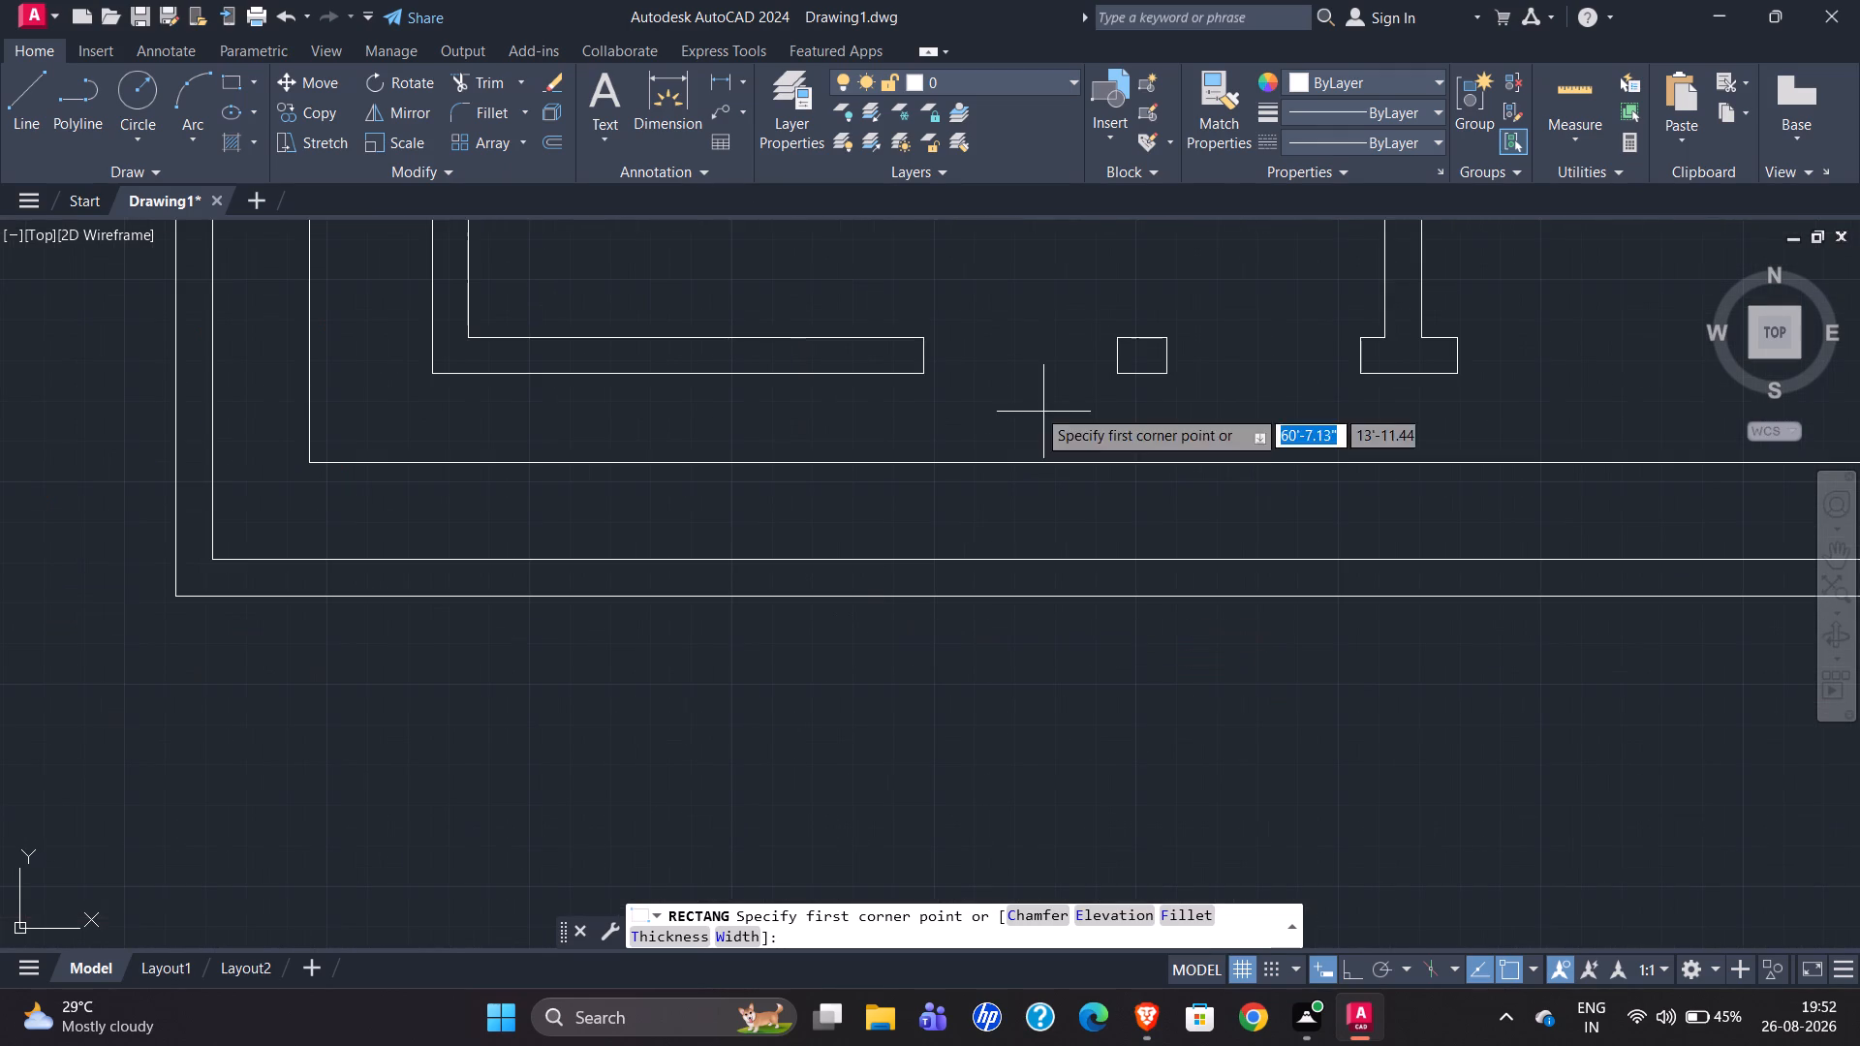
scroll(994, 376, up, 1)
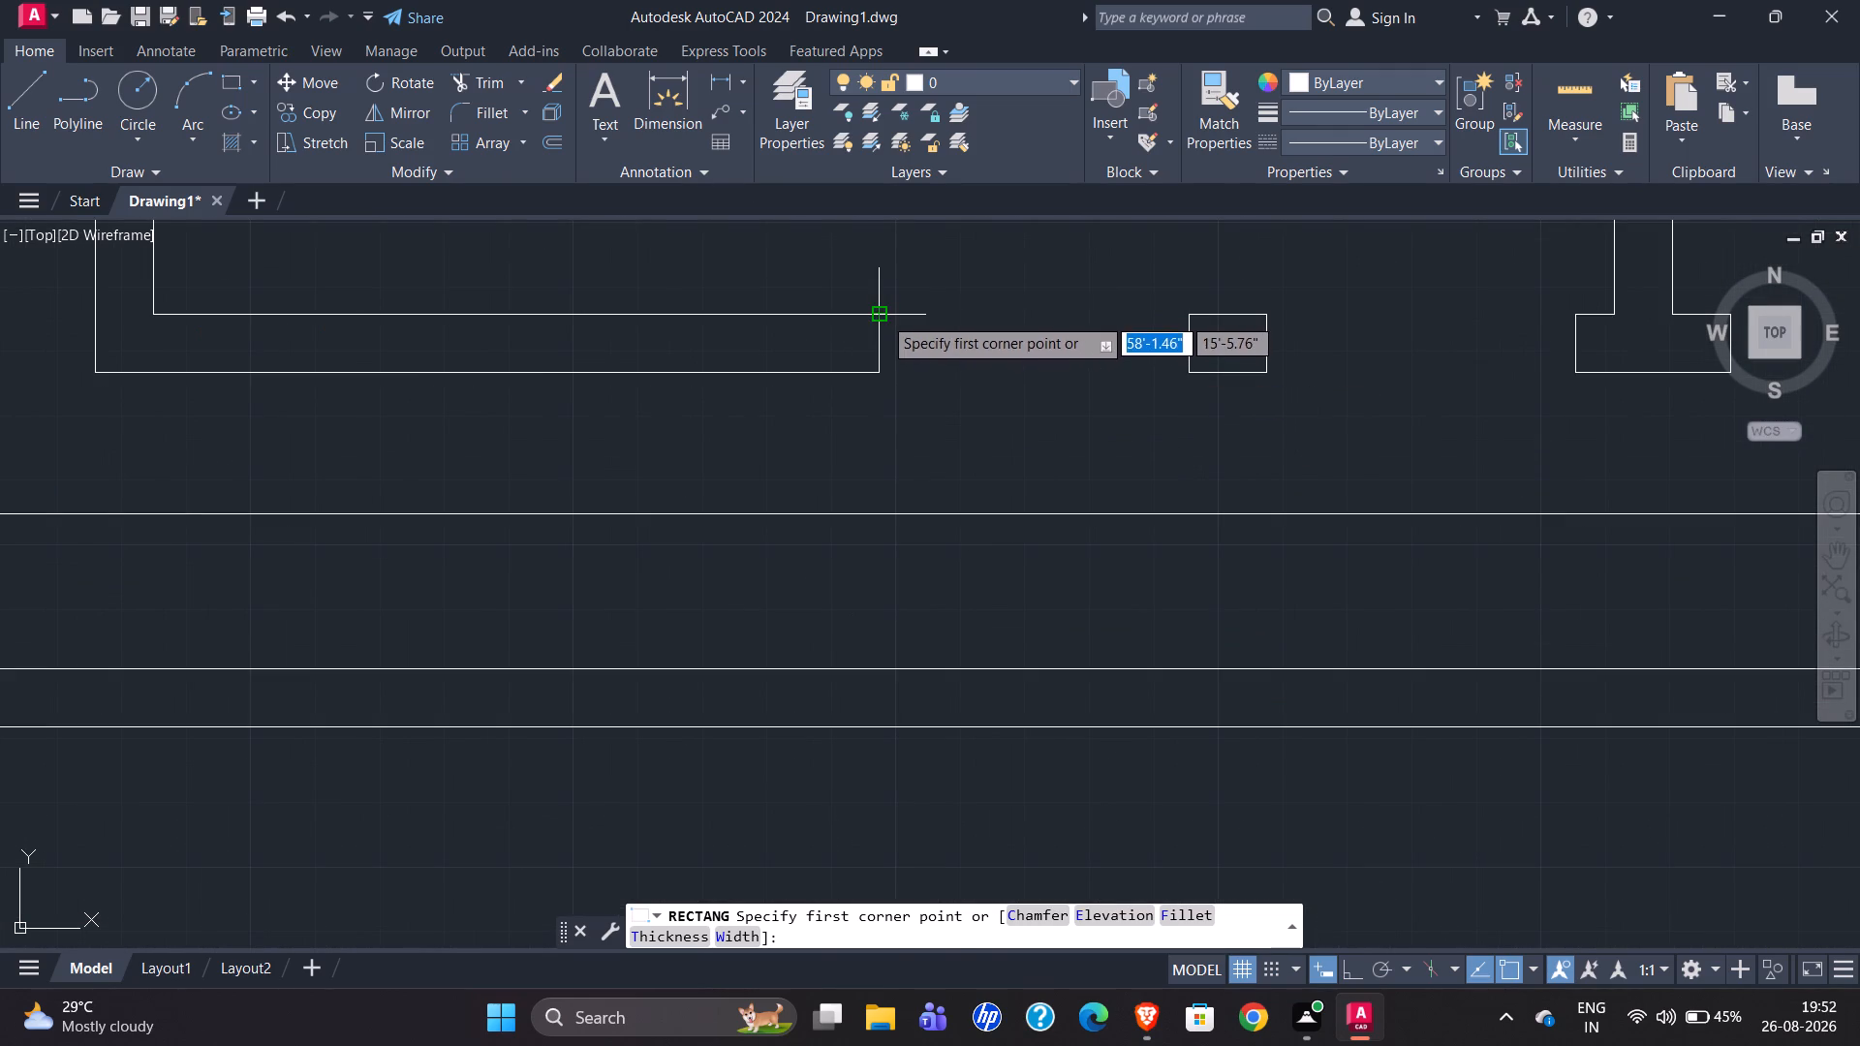
click(882, 316)
click(1188, 376)
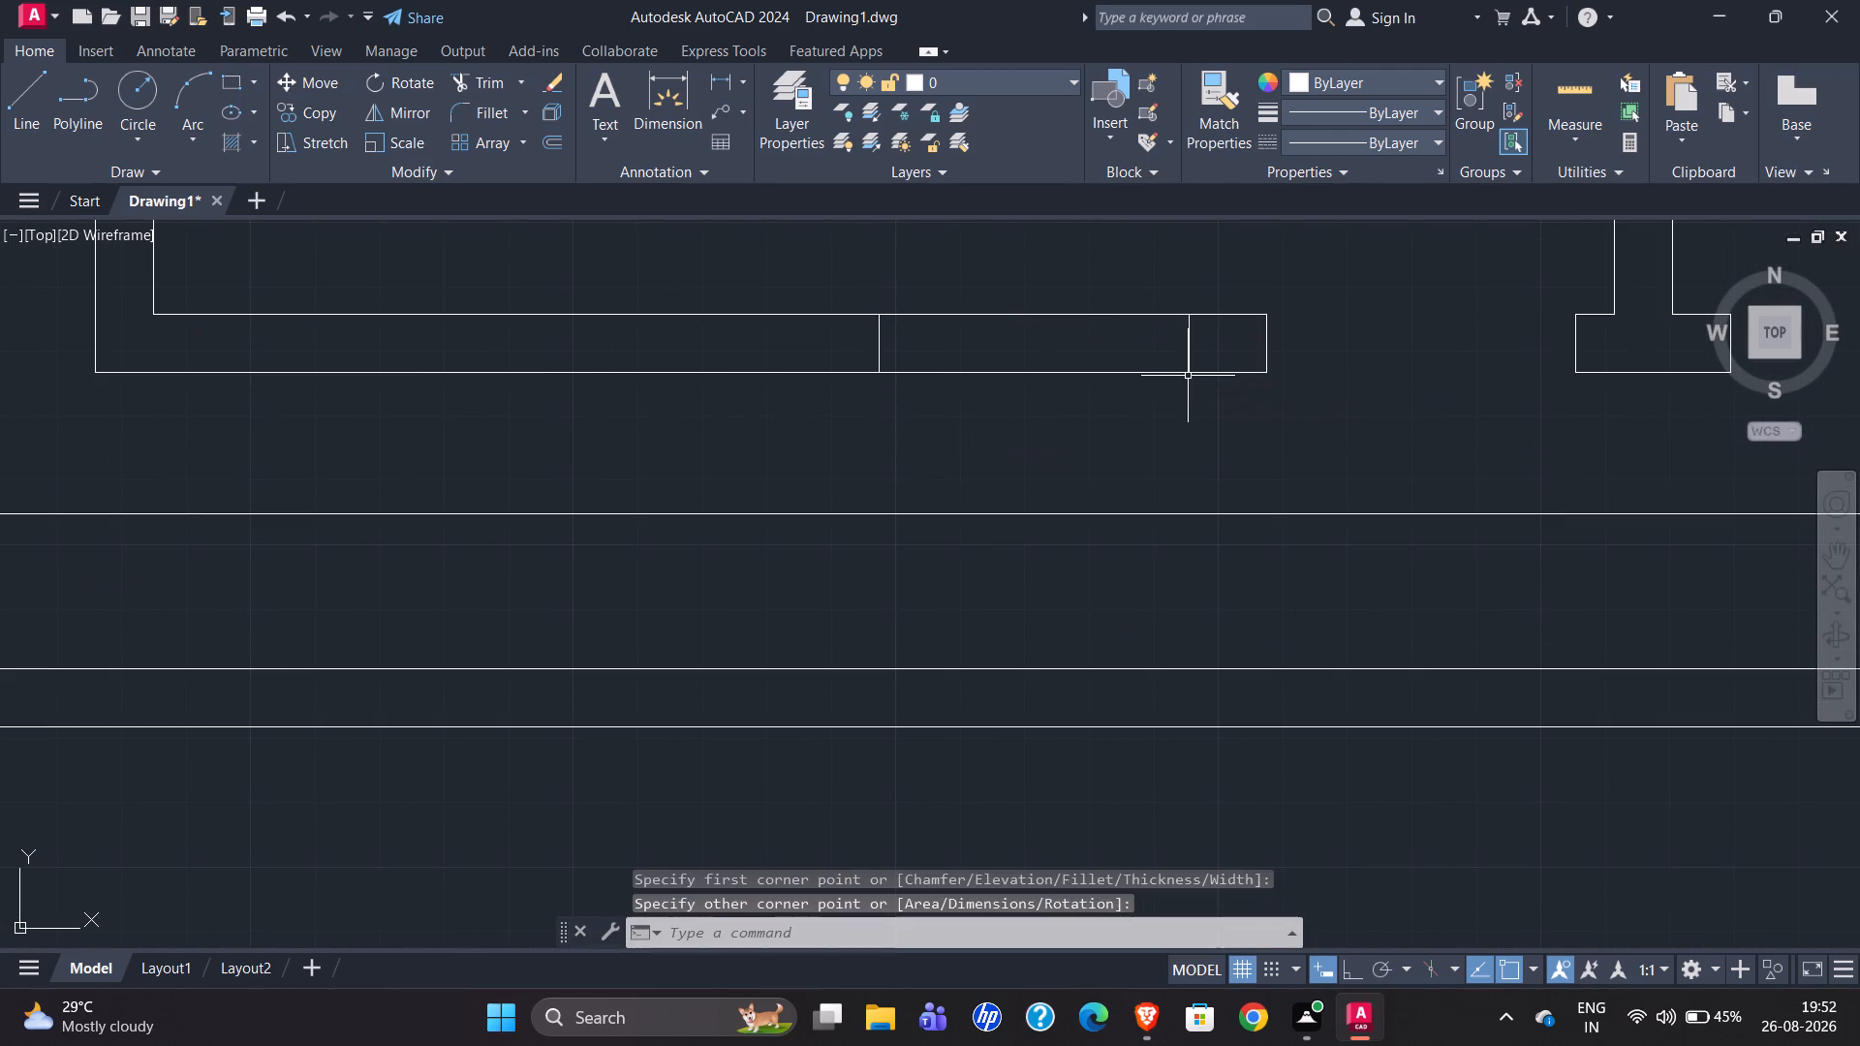
key(Escape)
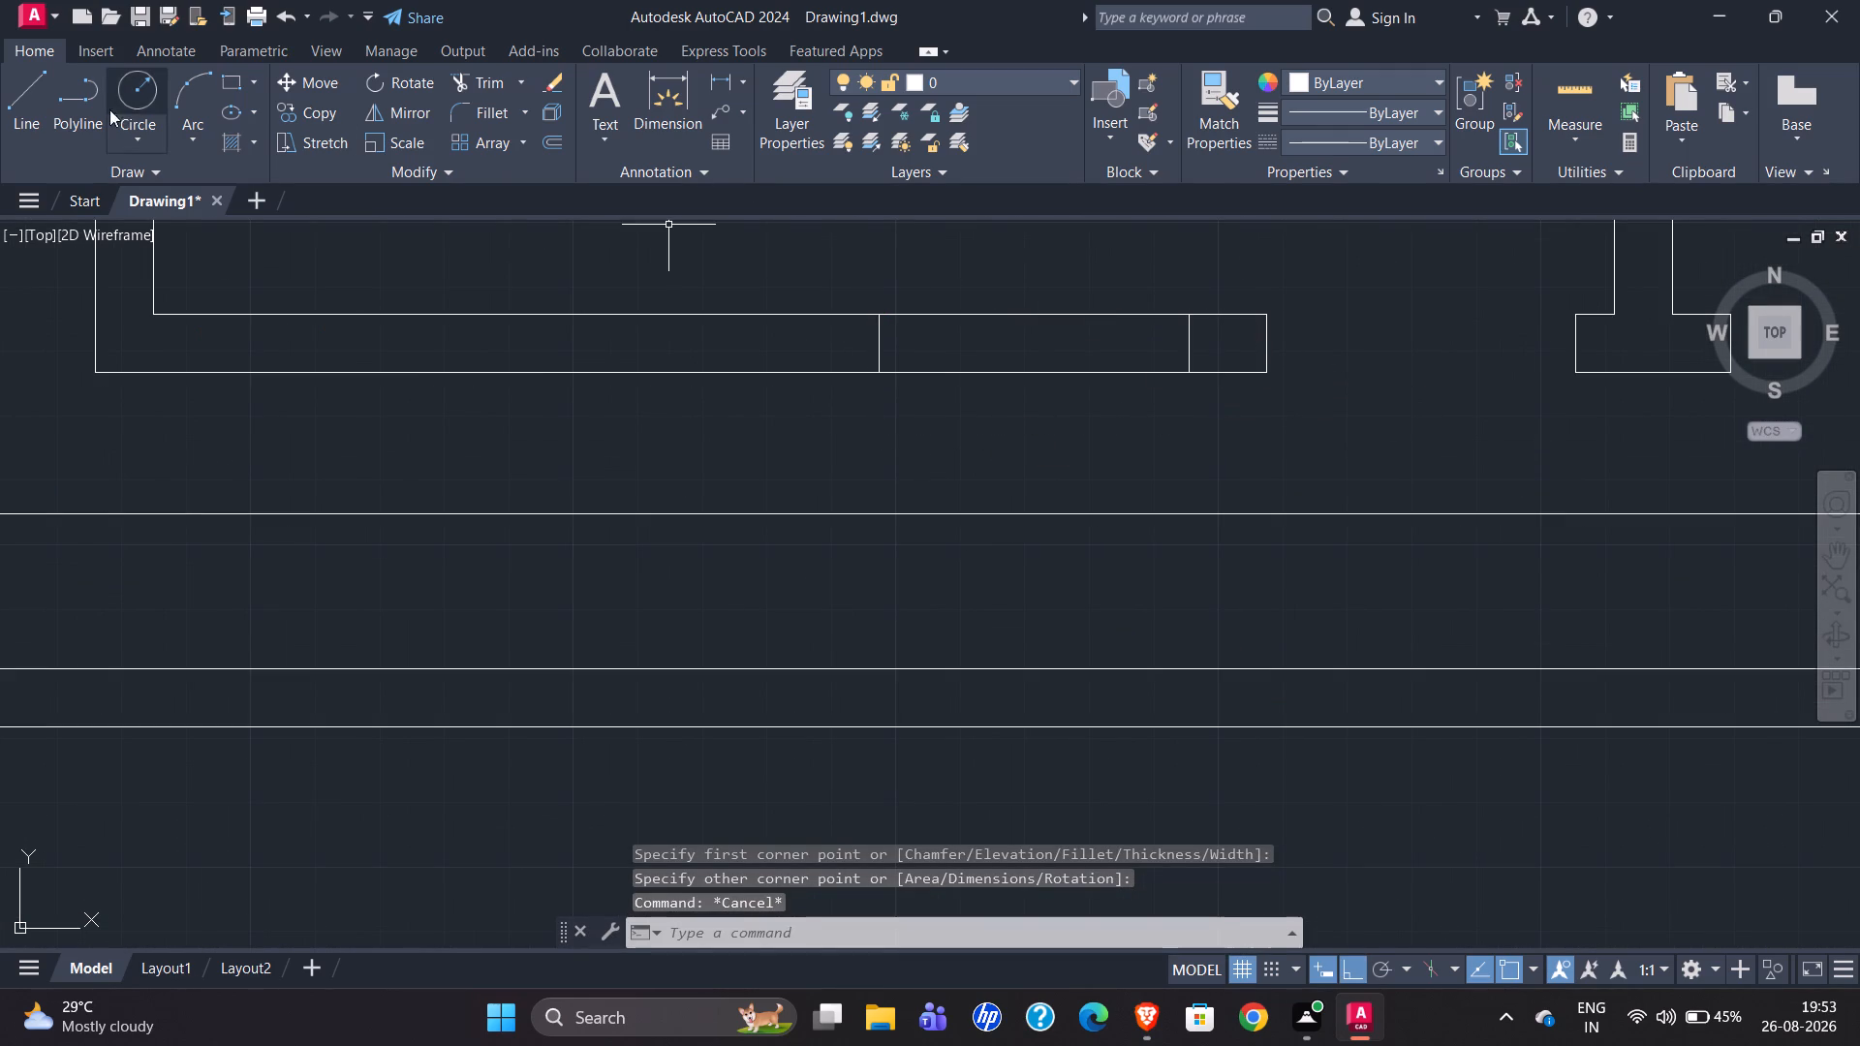
Change the colour of the south window rectangle to cyan.
click(971, 316)
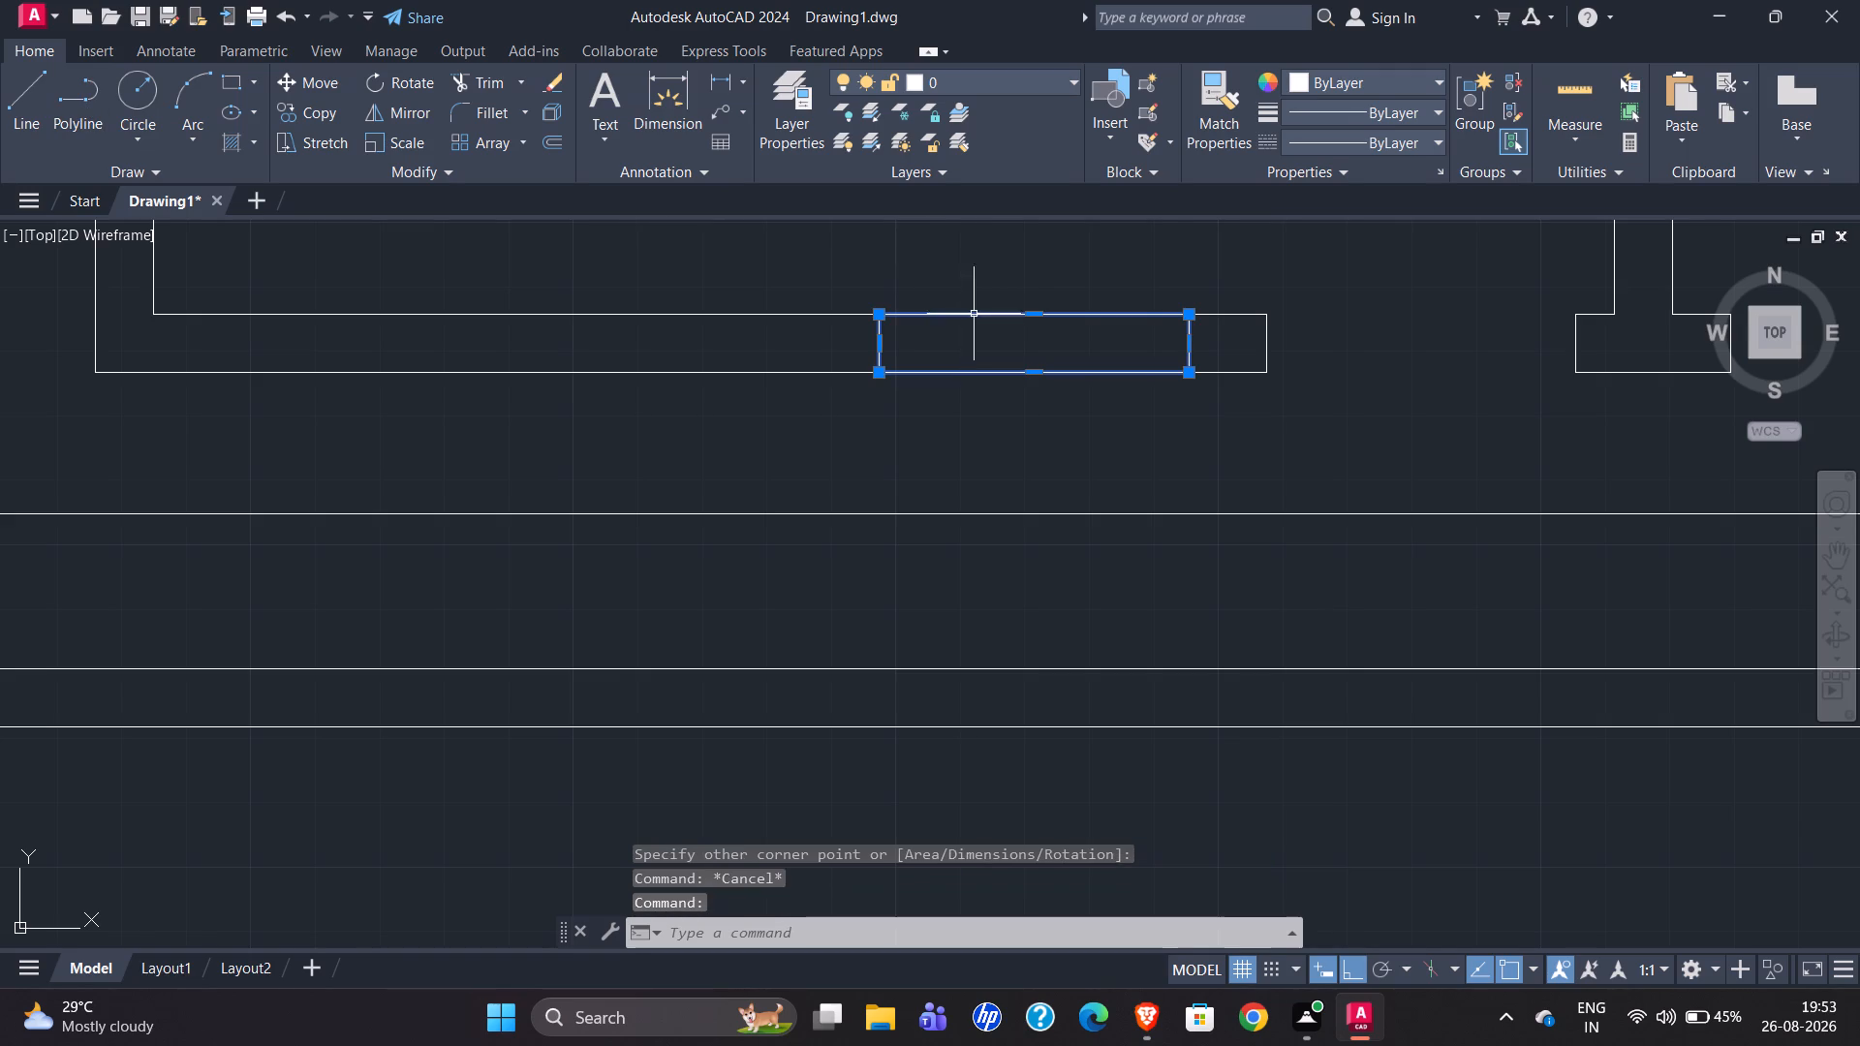
click(1401, 73)
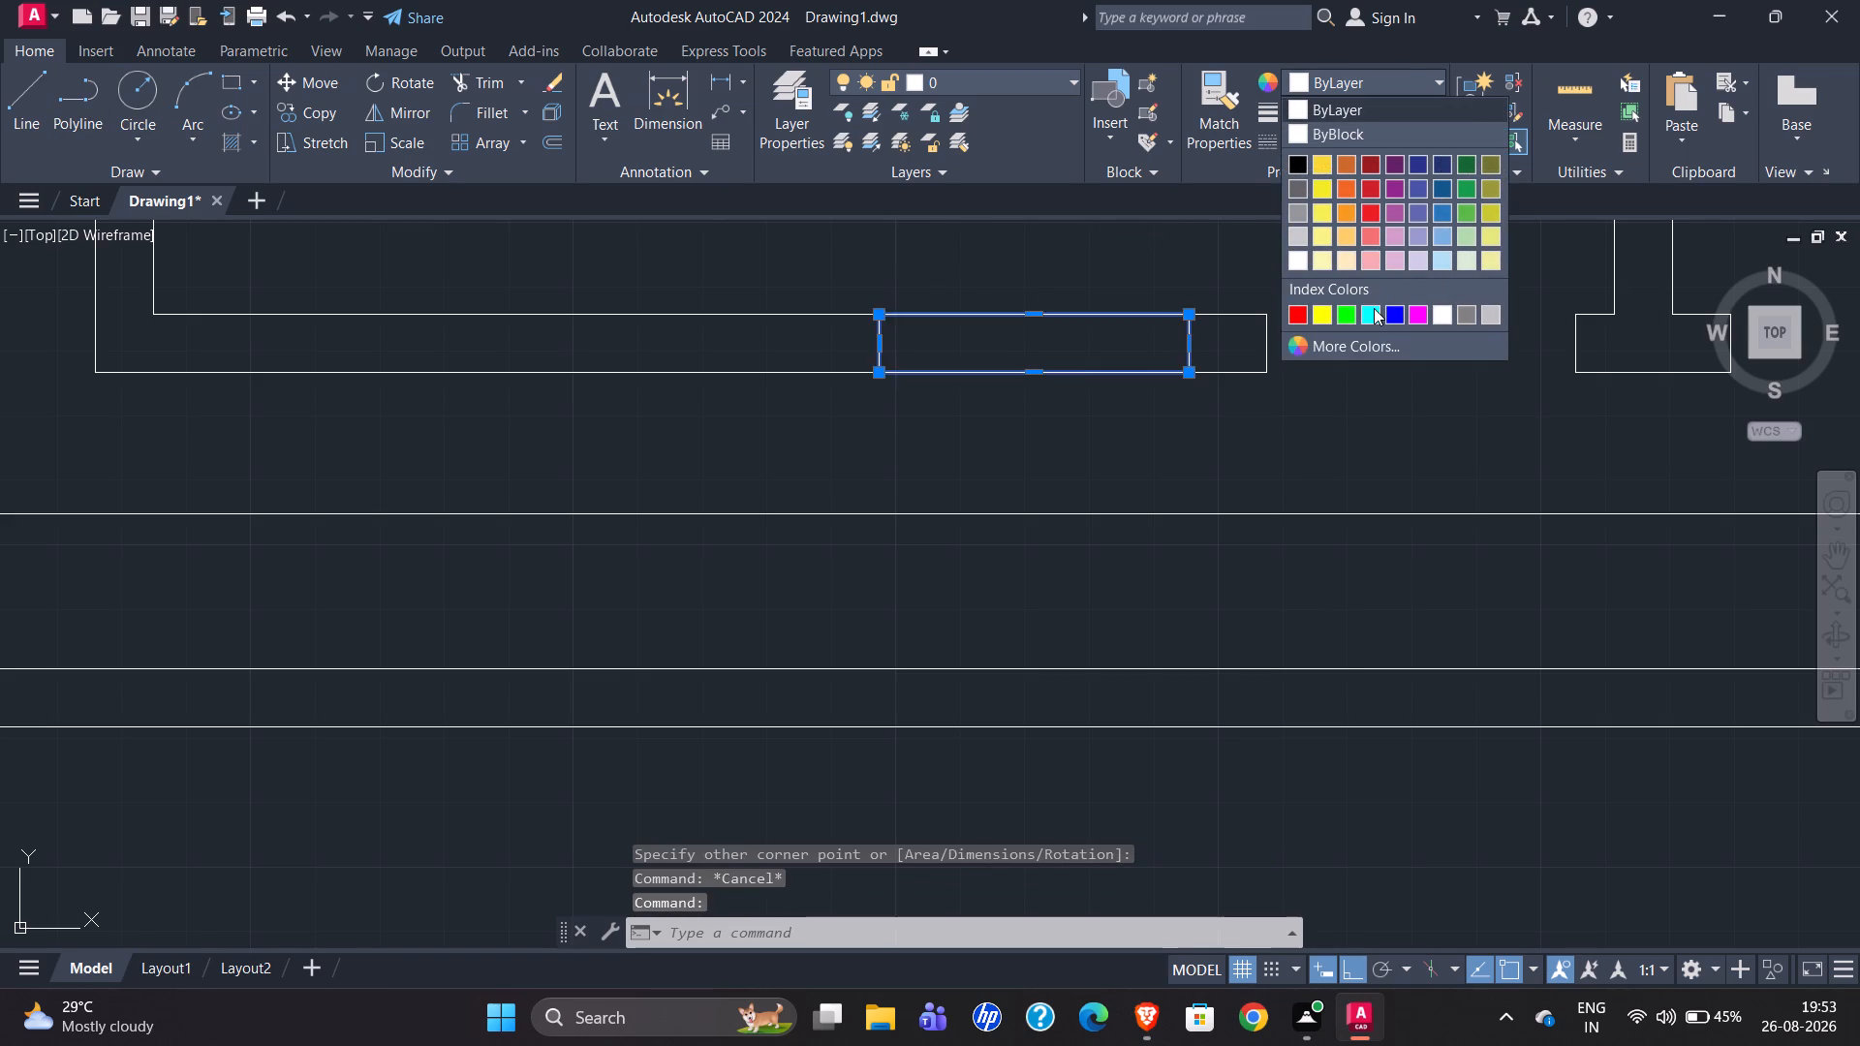
click(1370, 310)
key(Escape)
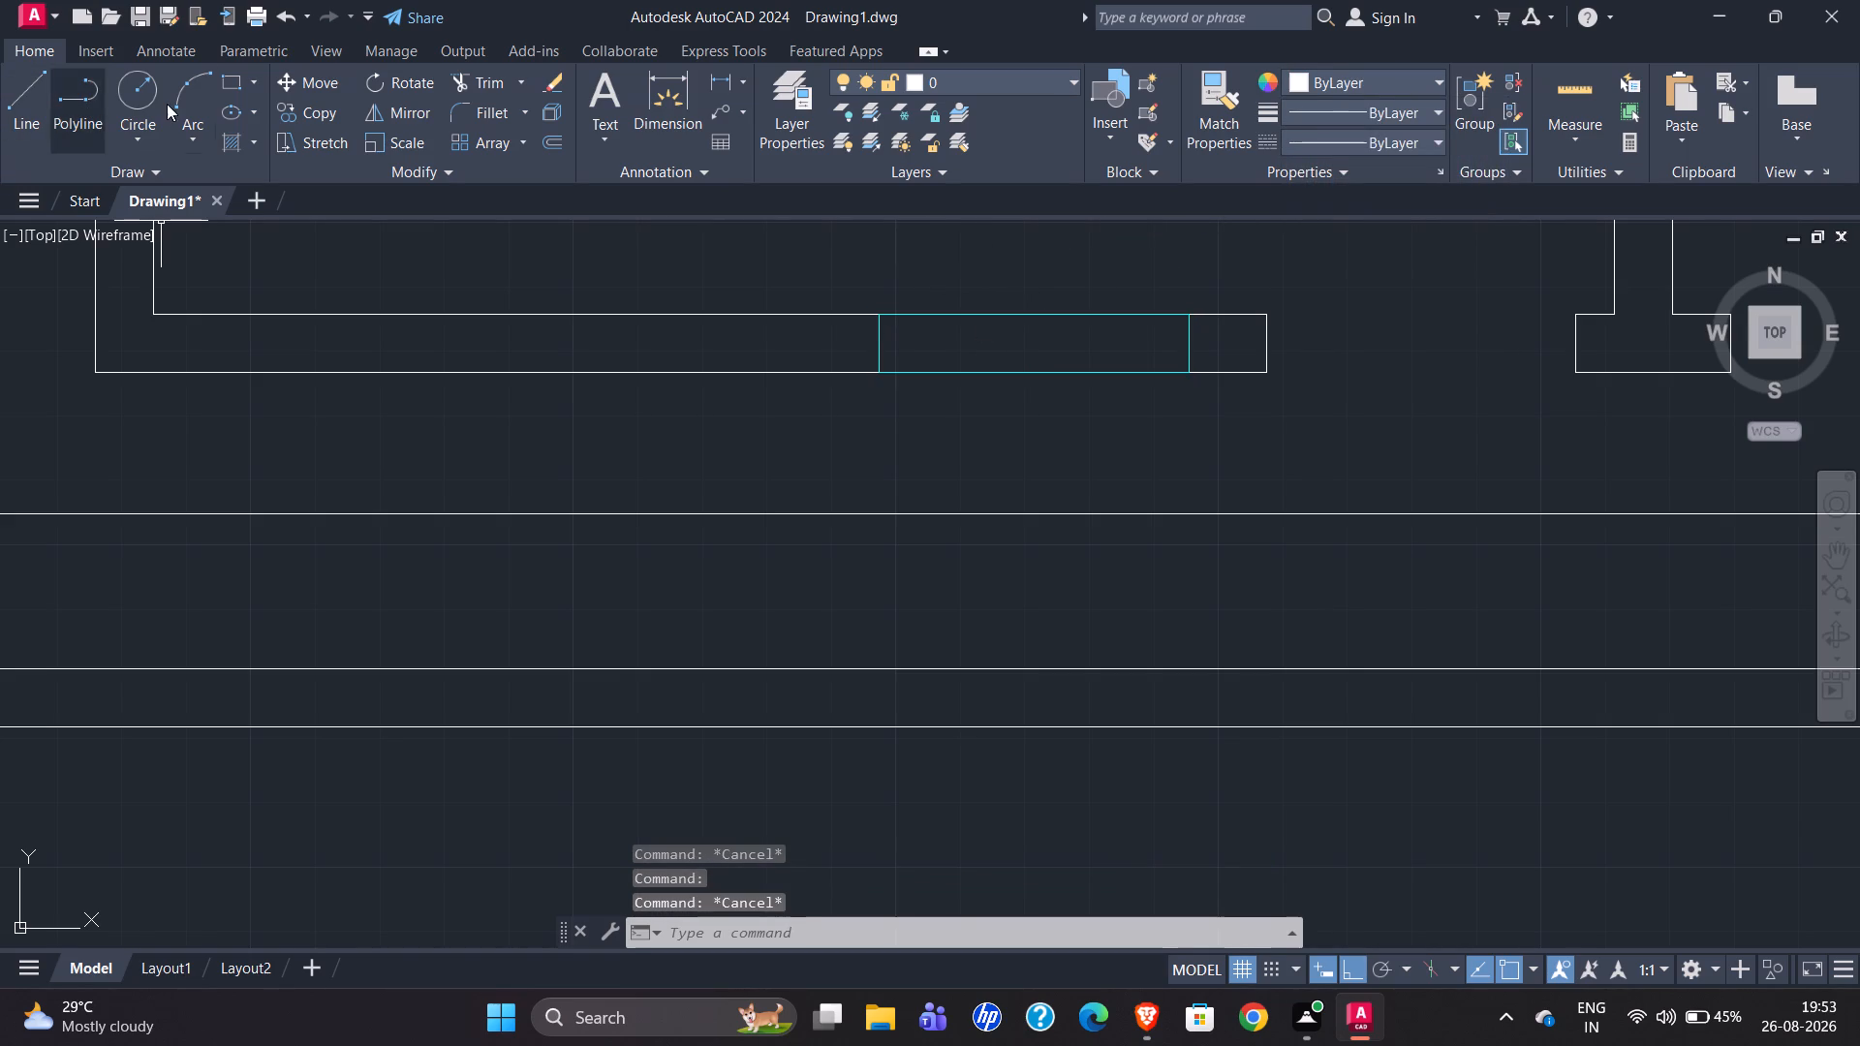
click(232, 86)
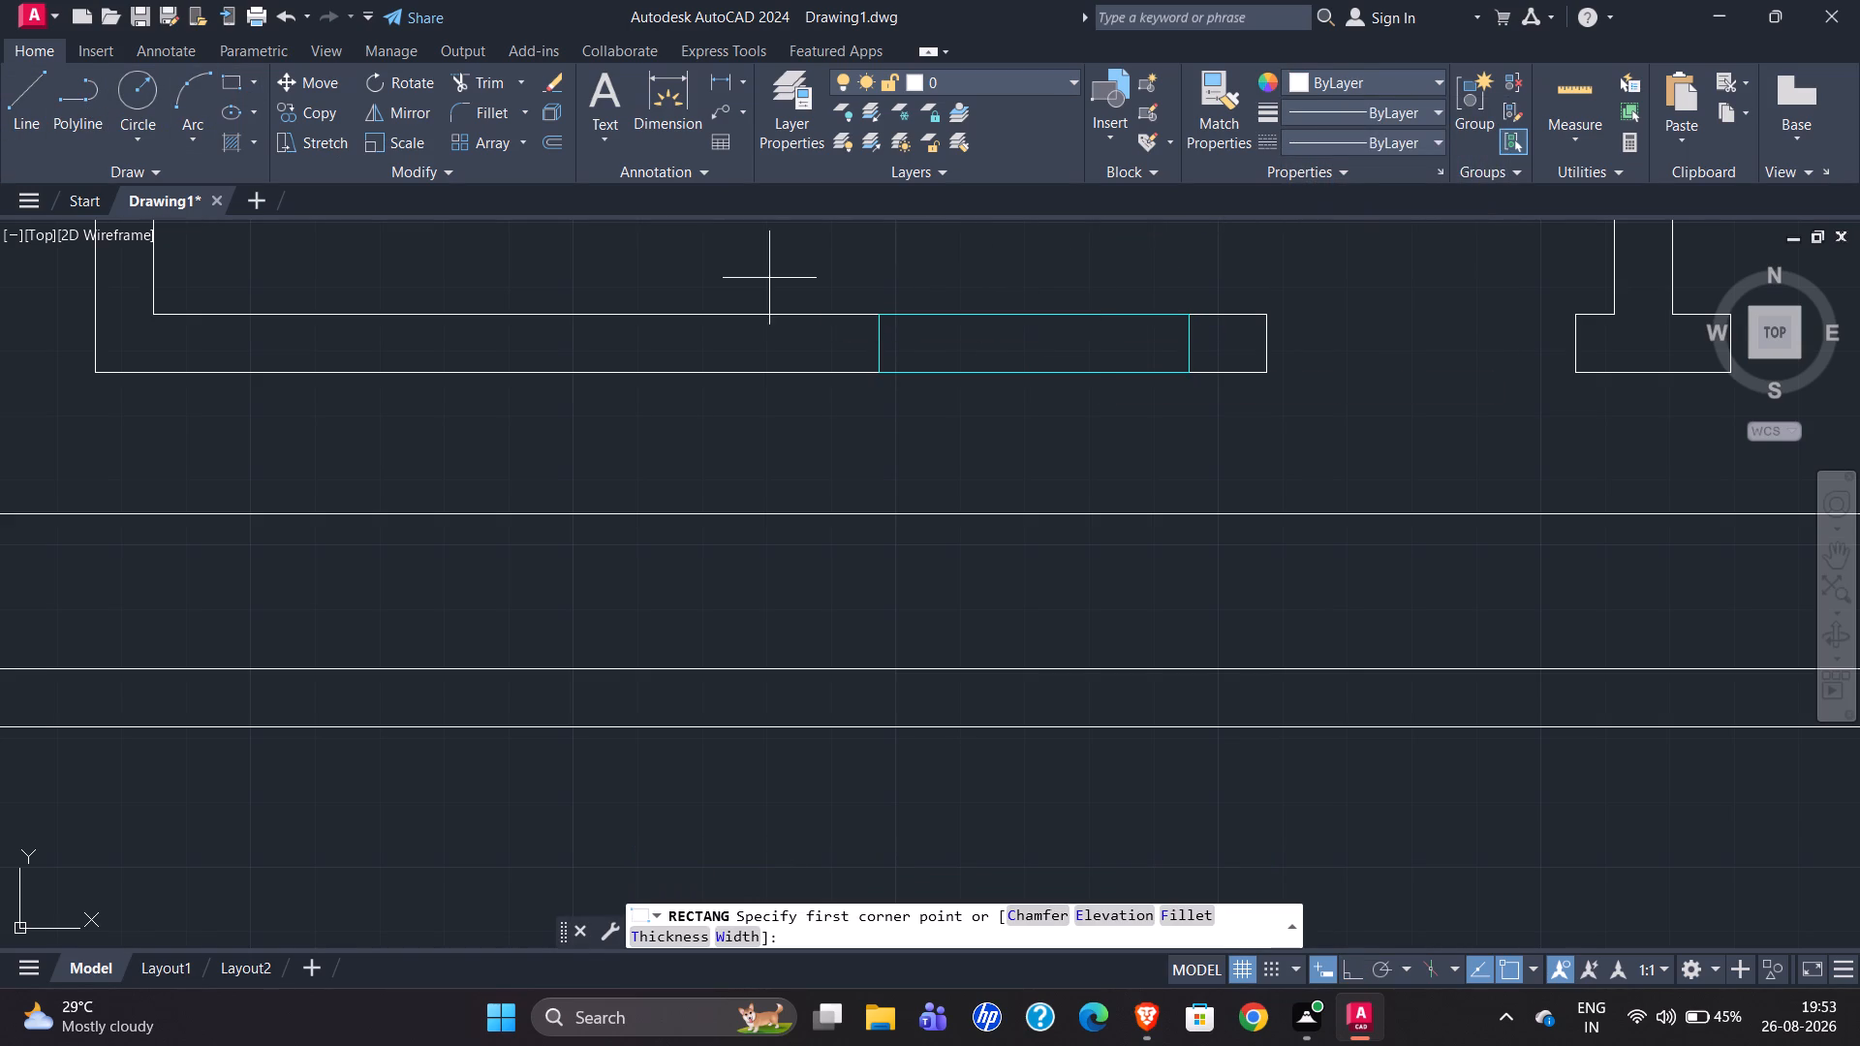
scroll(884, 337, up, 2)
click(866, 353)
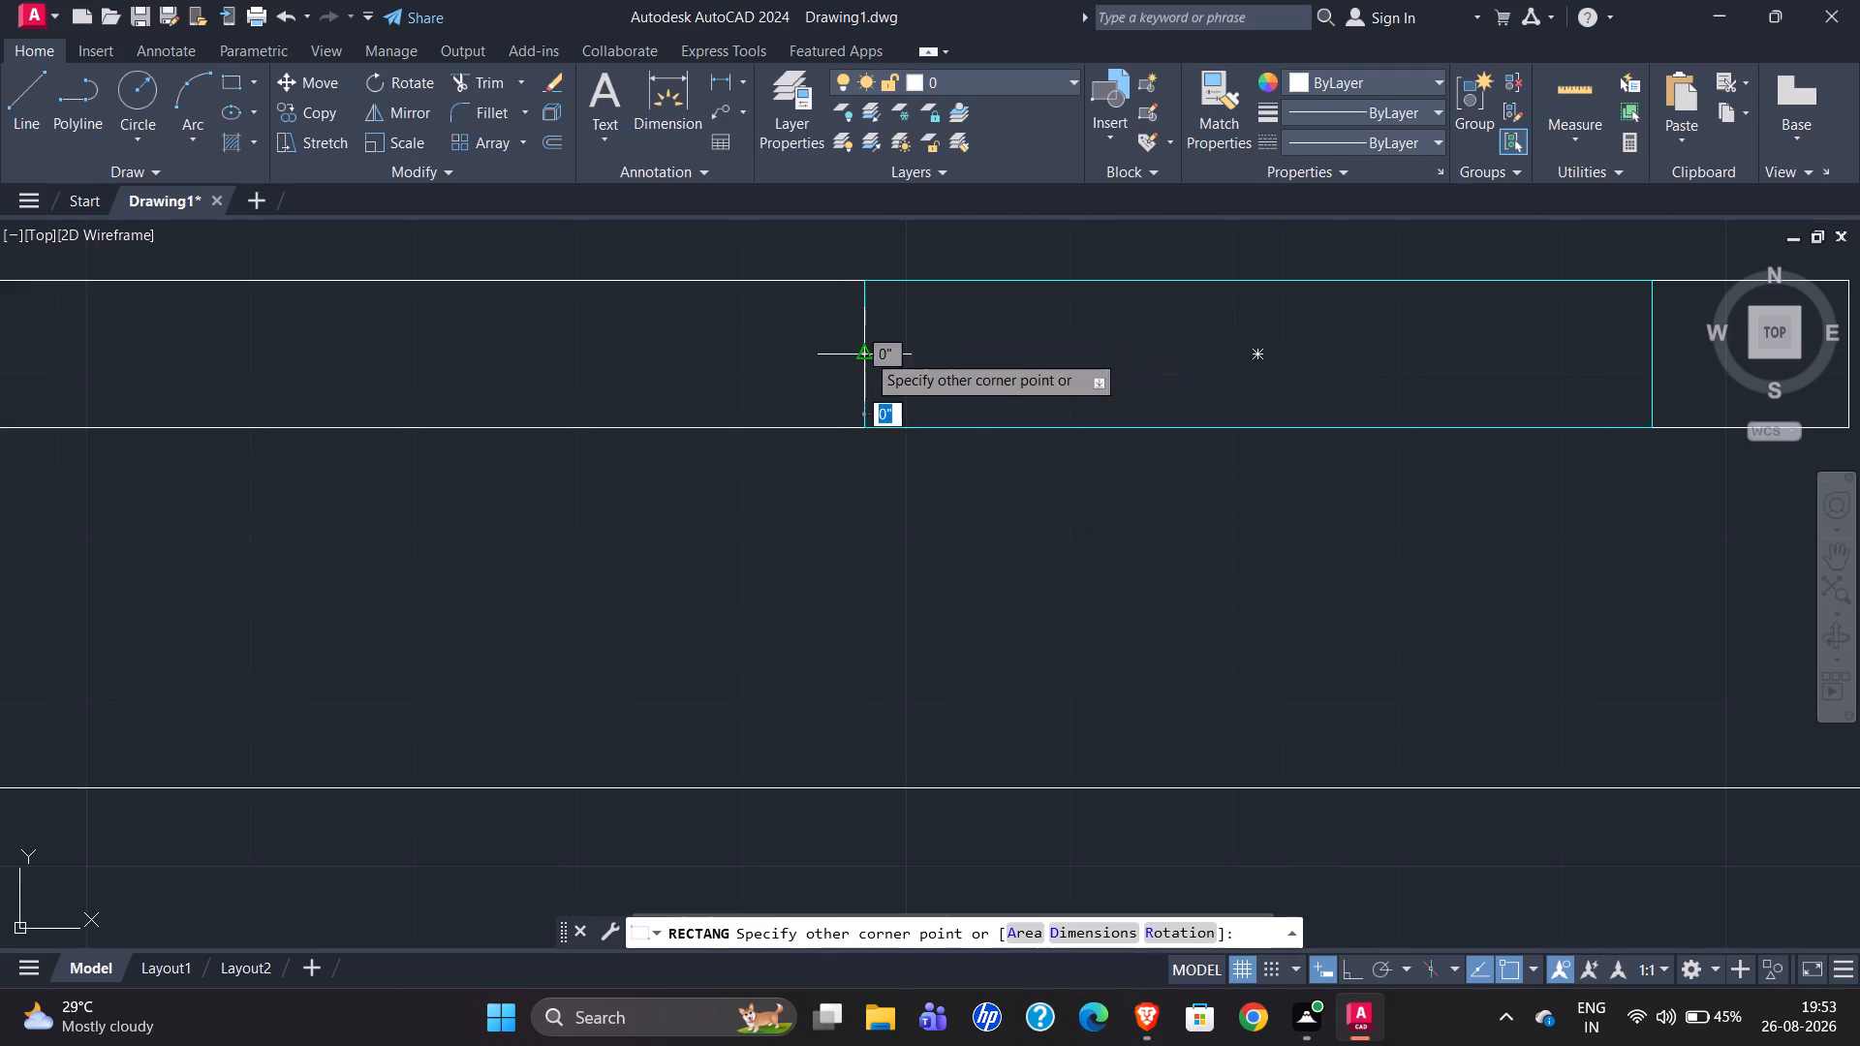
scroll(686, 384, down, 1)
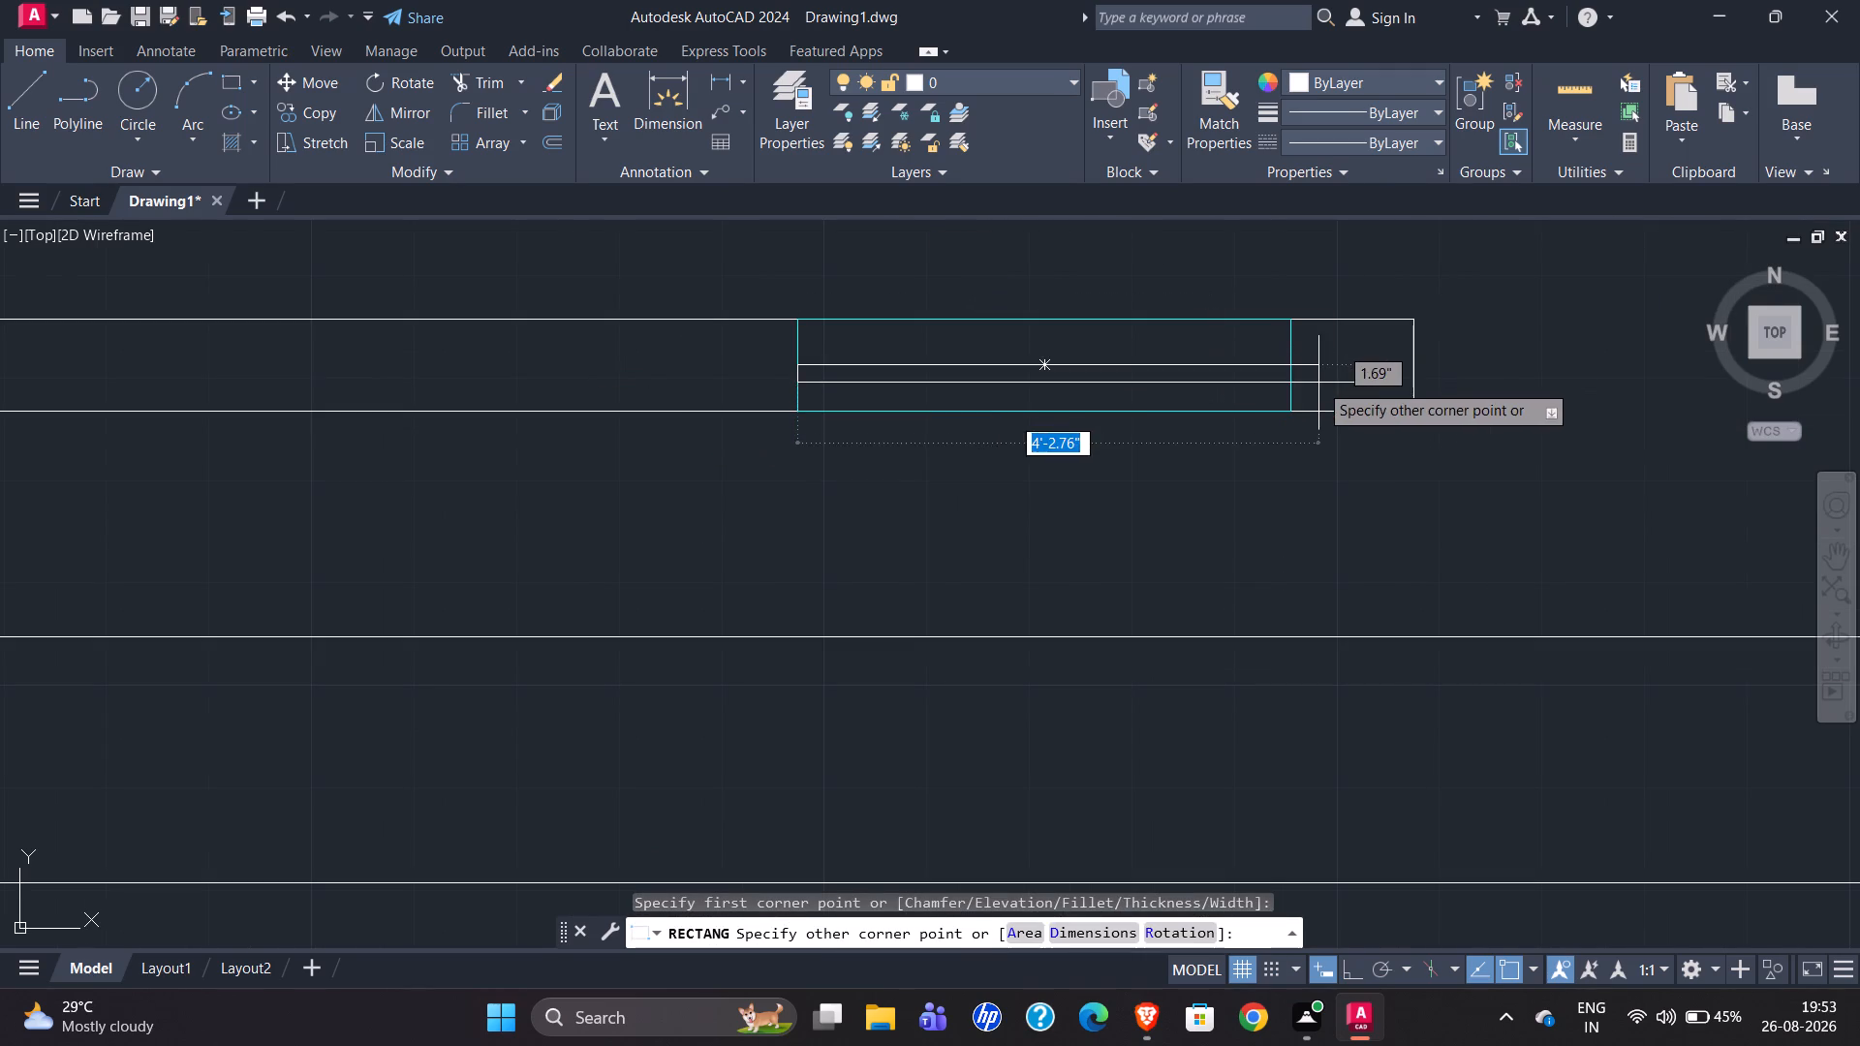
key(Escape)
Draw a 4' horizontal centre line through the window rectangle between the midpoints of its short sides.
click(23, 108)
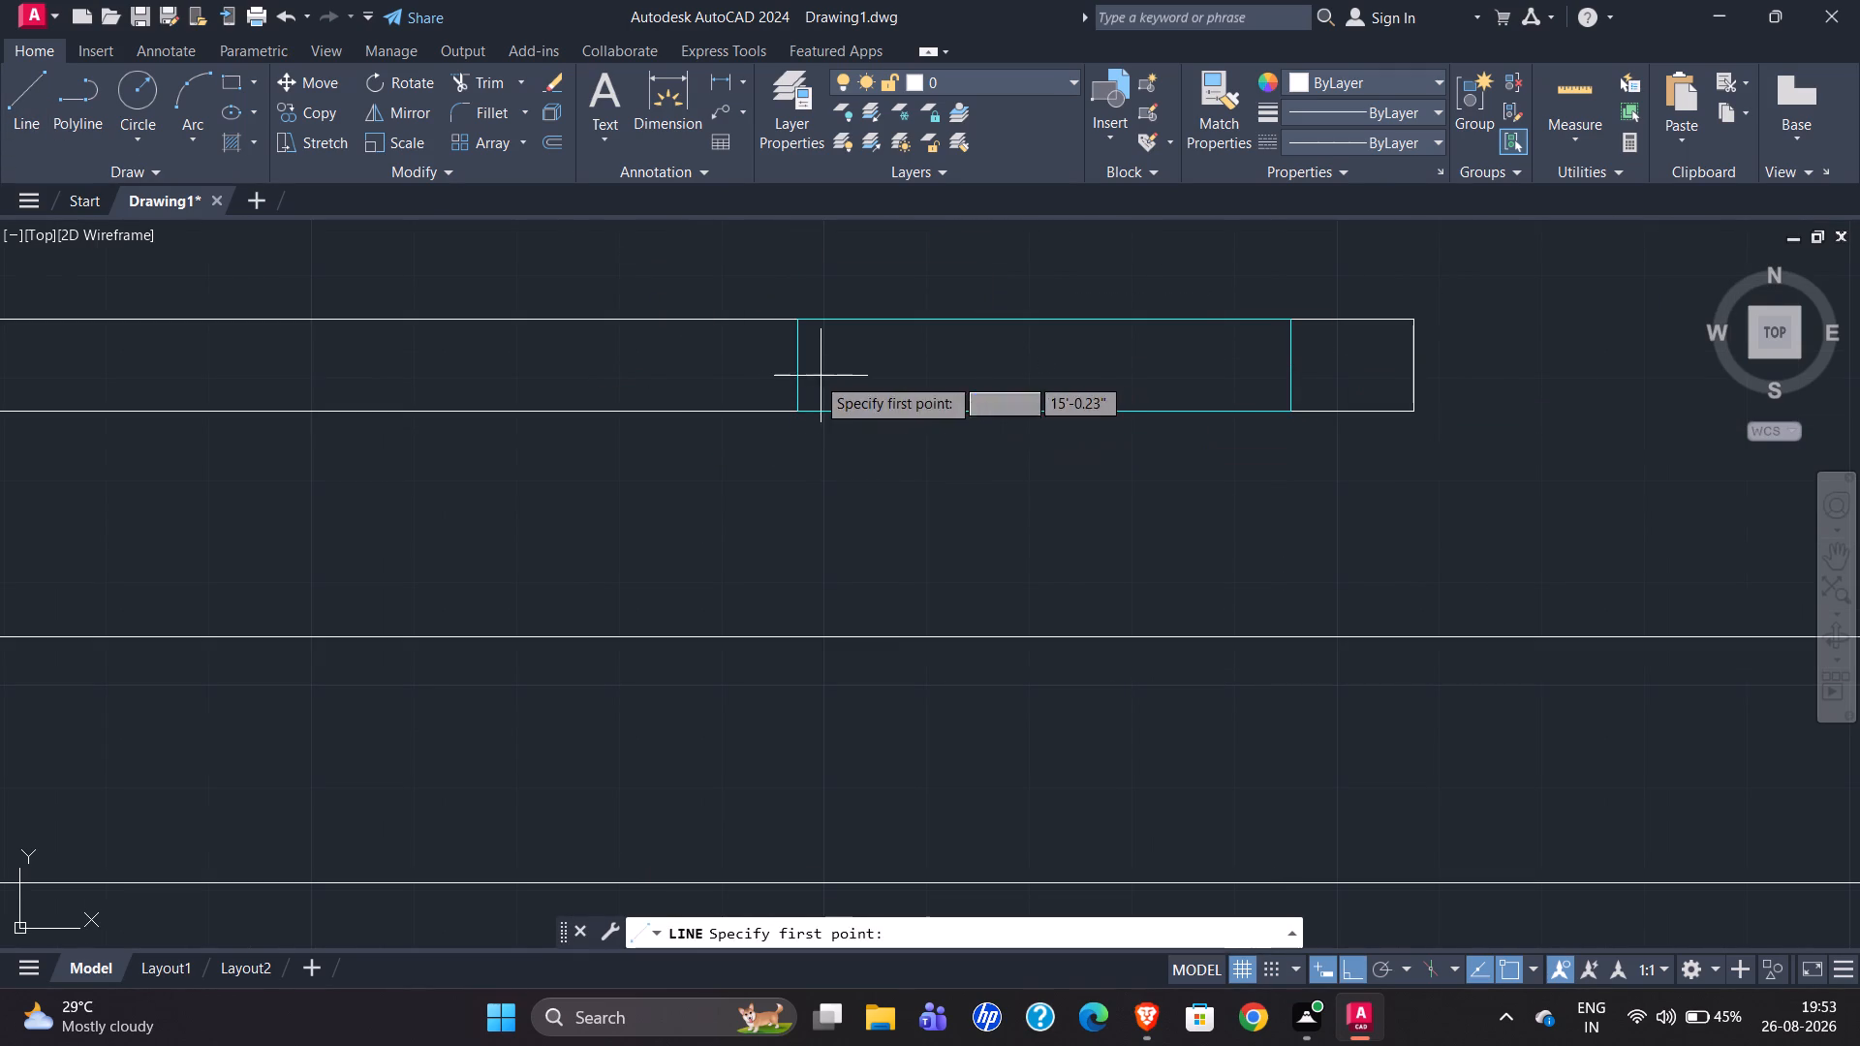
click(801, 366)
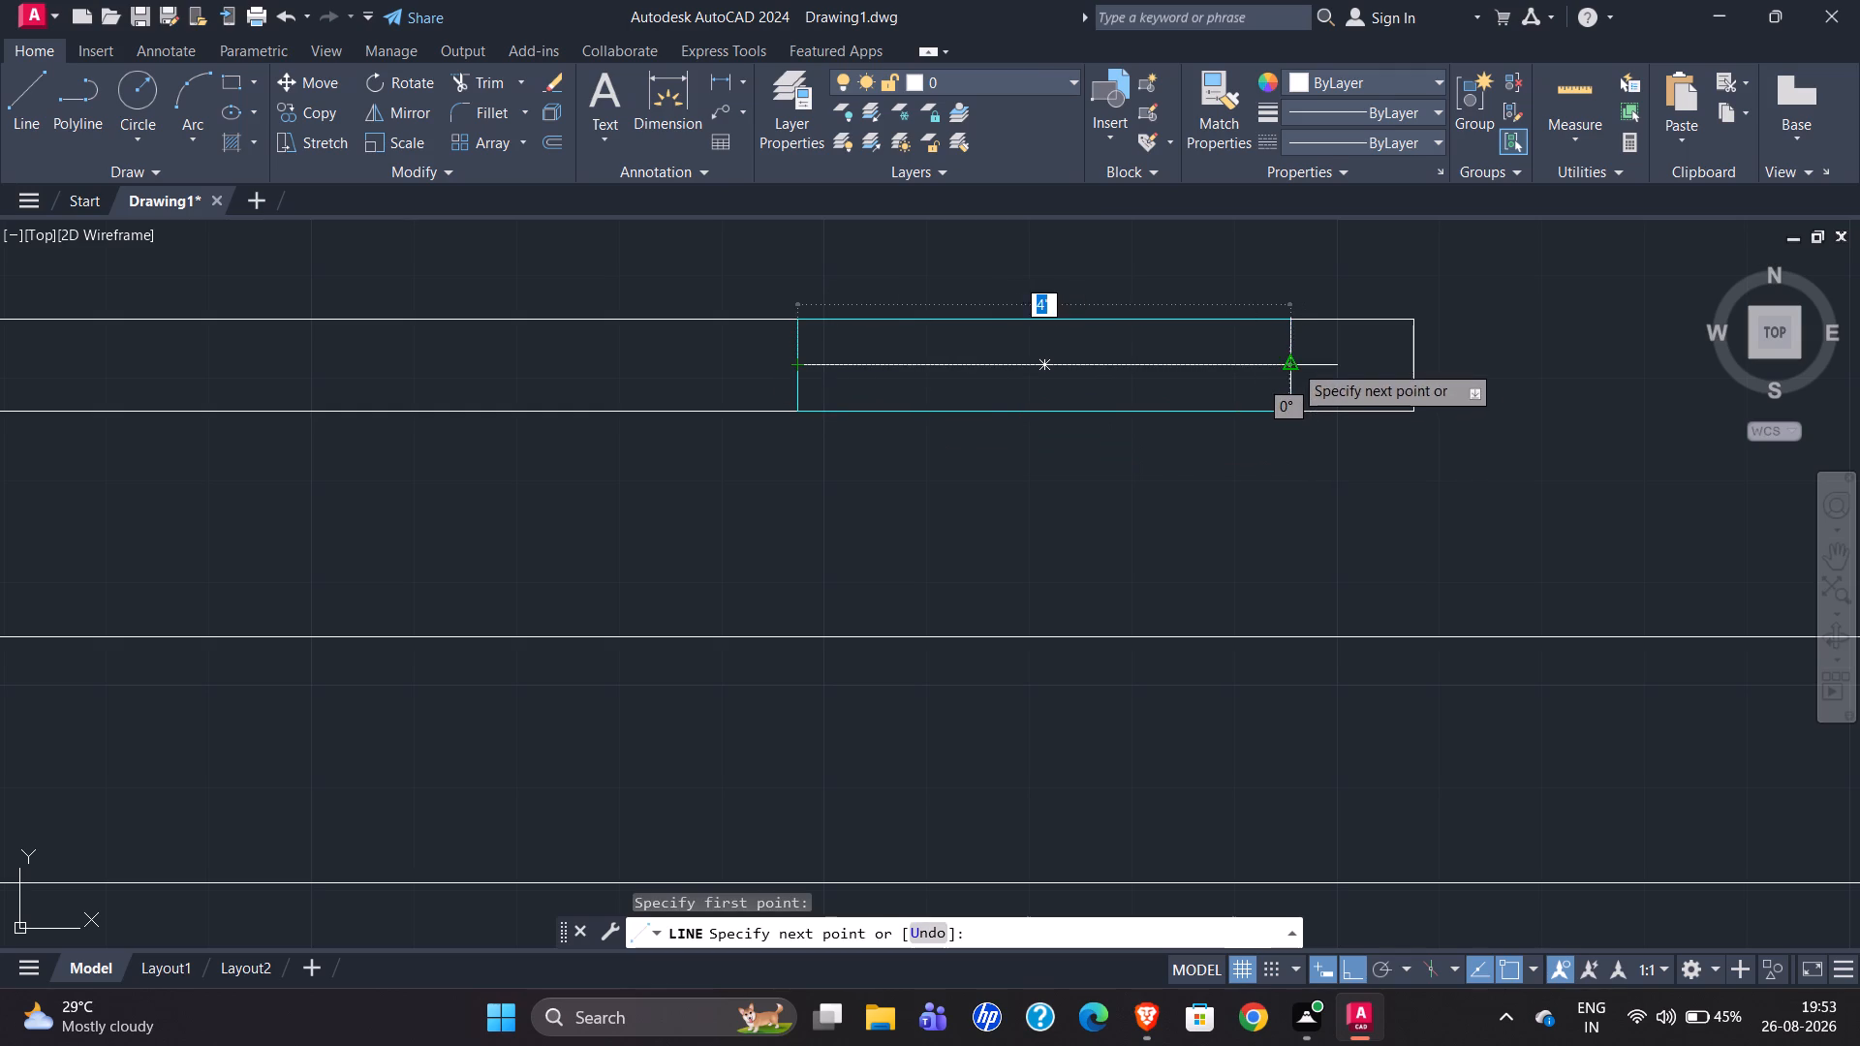
click(1293, 363)
key(Escape)
Offset the window's centre line 1" to the north and 1" to the south.
click(1171, 362)
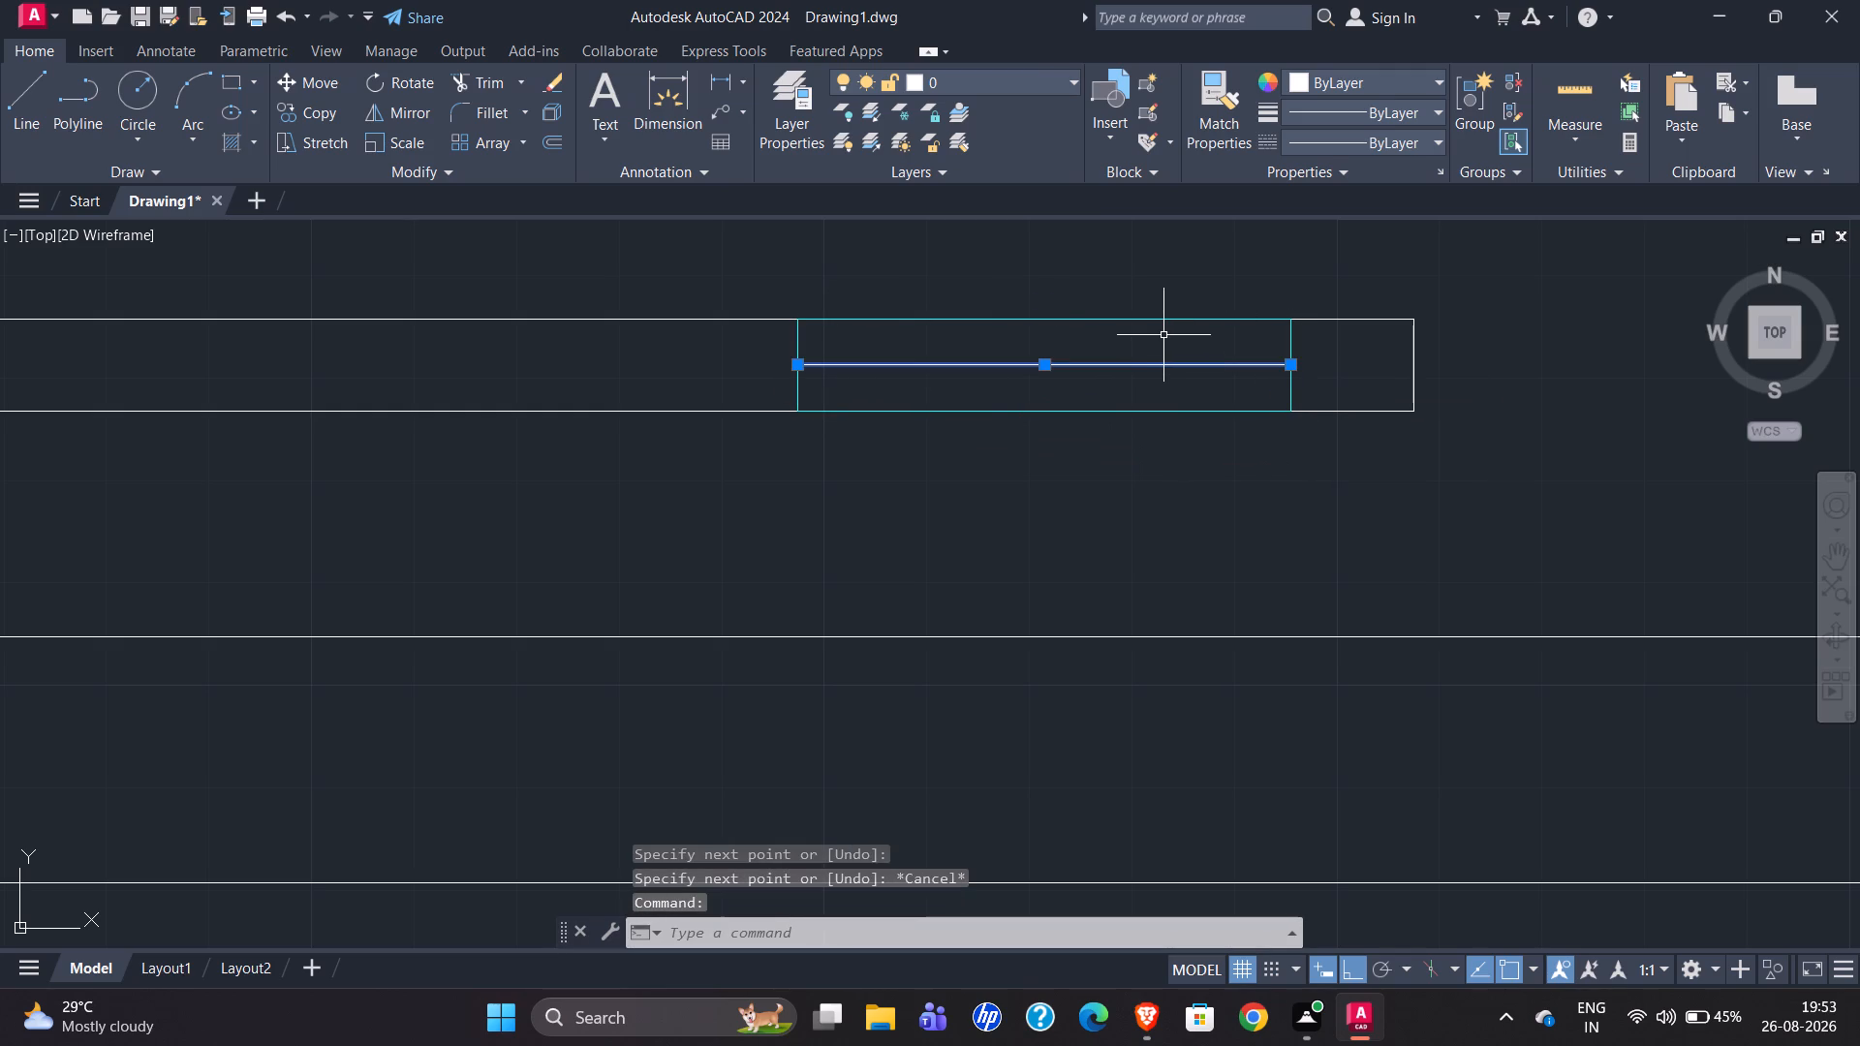
key(o)
key(Return)
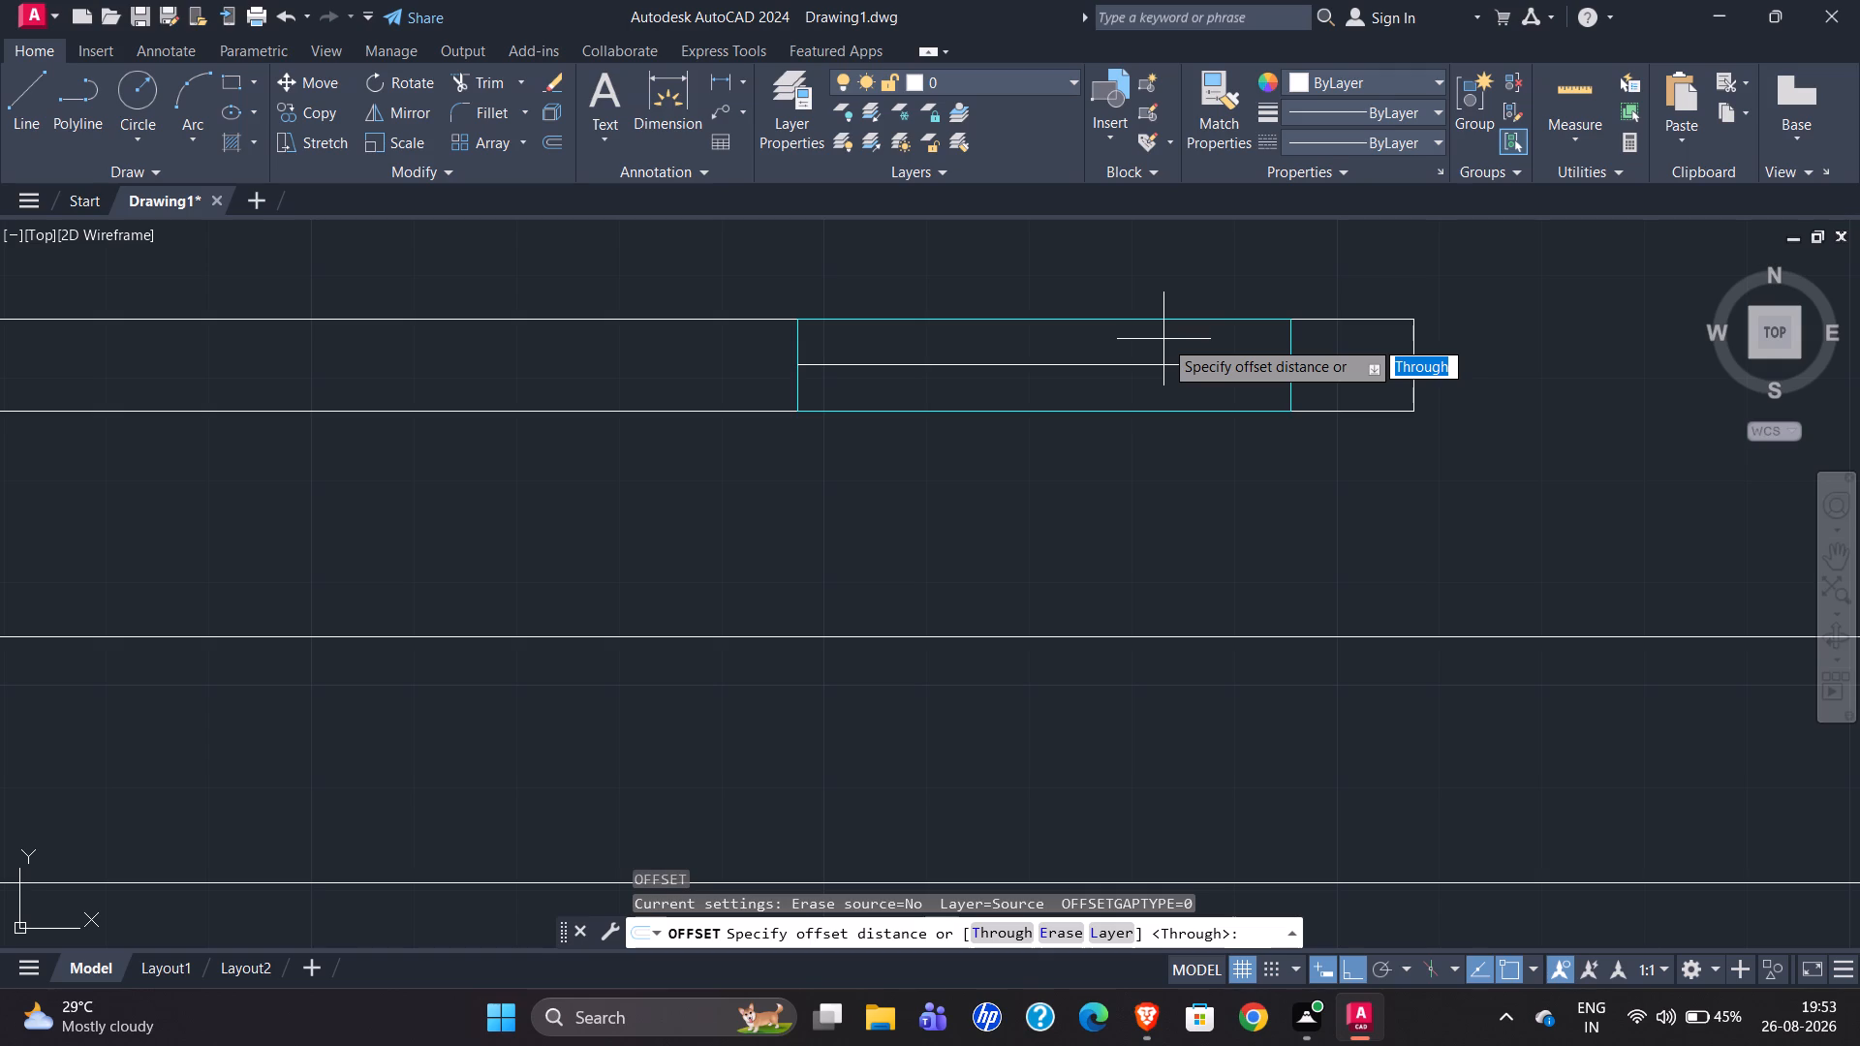
text(1')
key(Return)
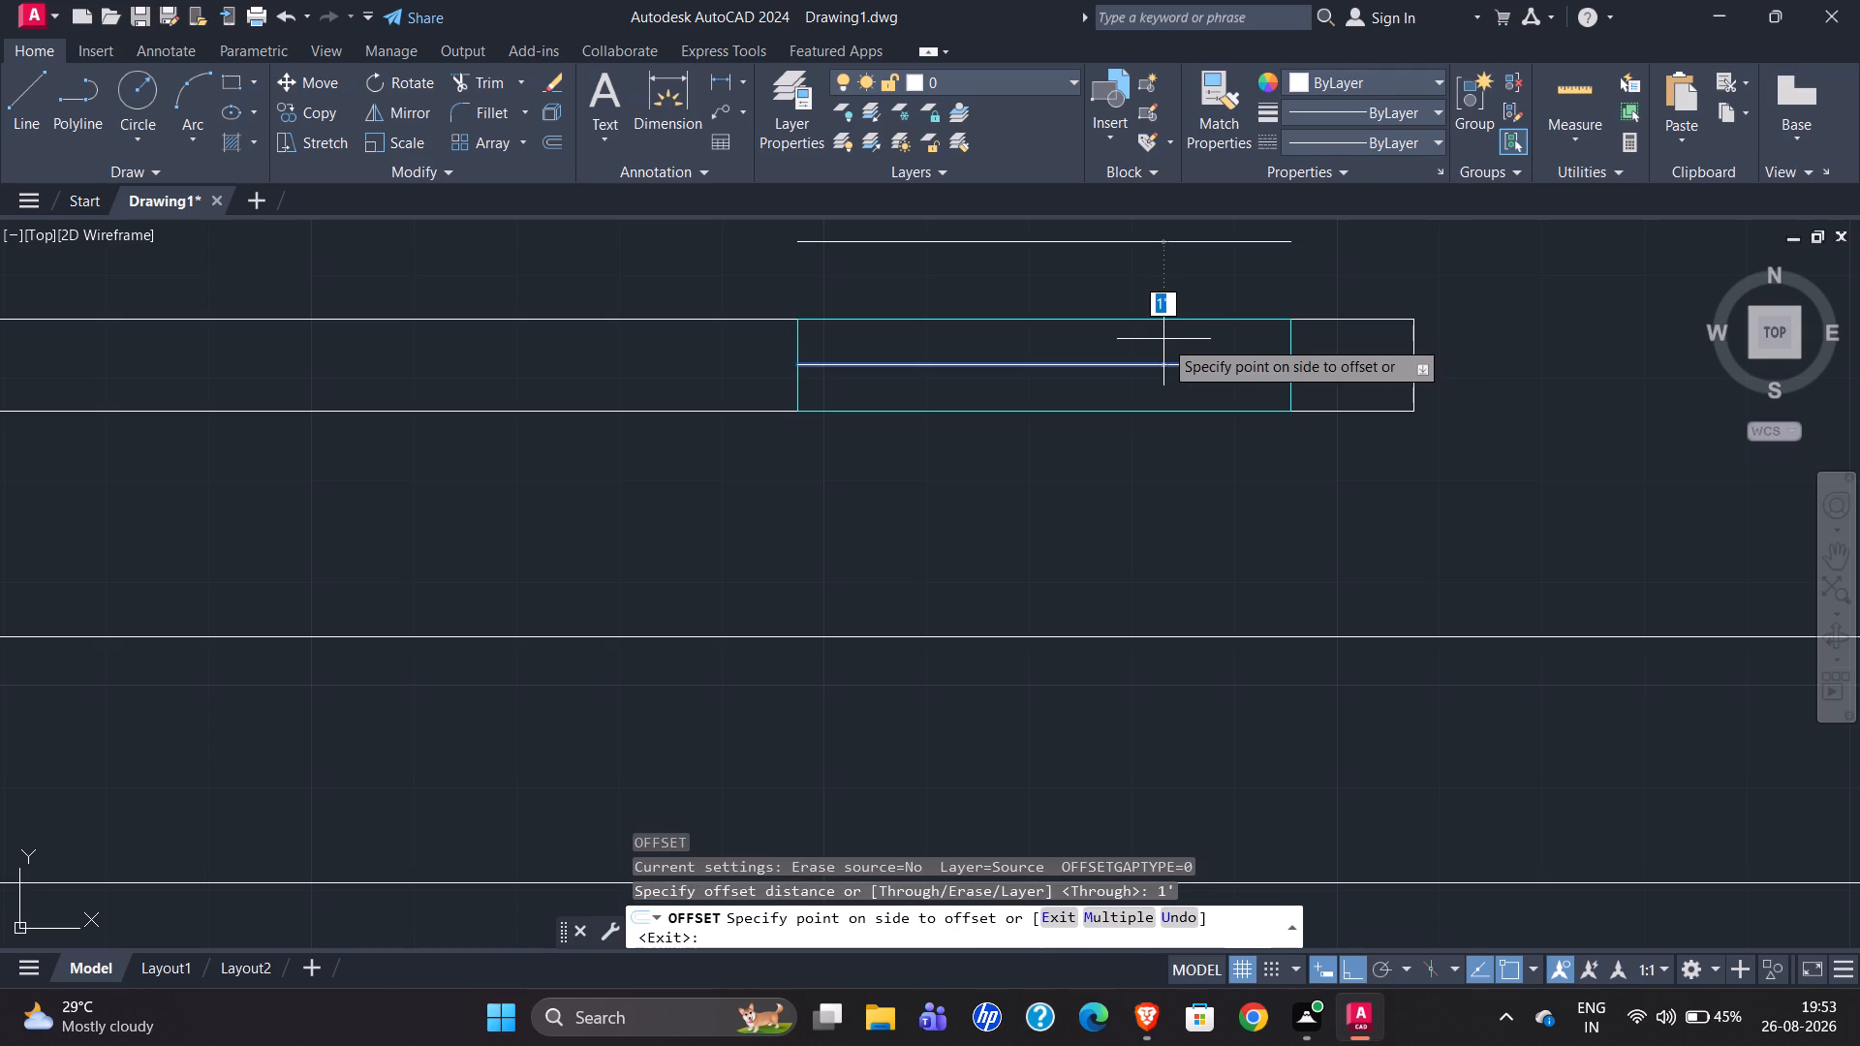
text(1")
key(Return)
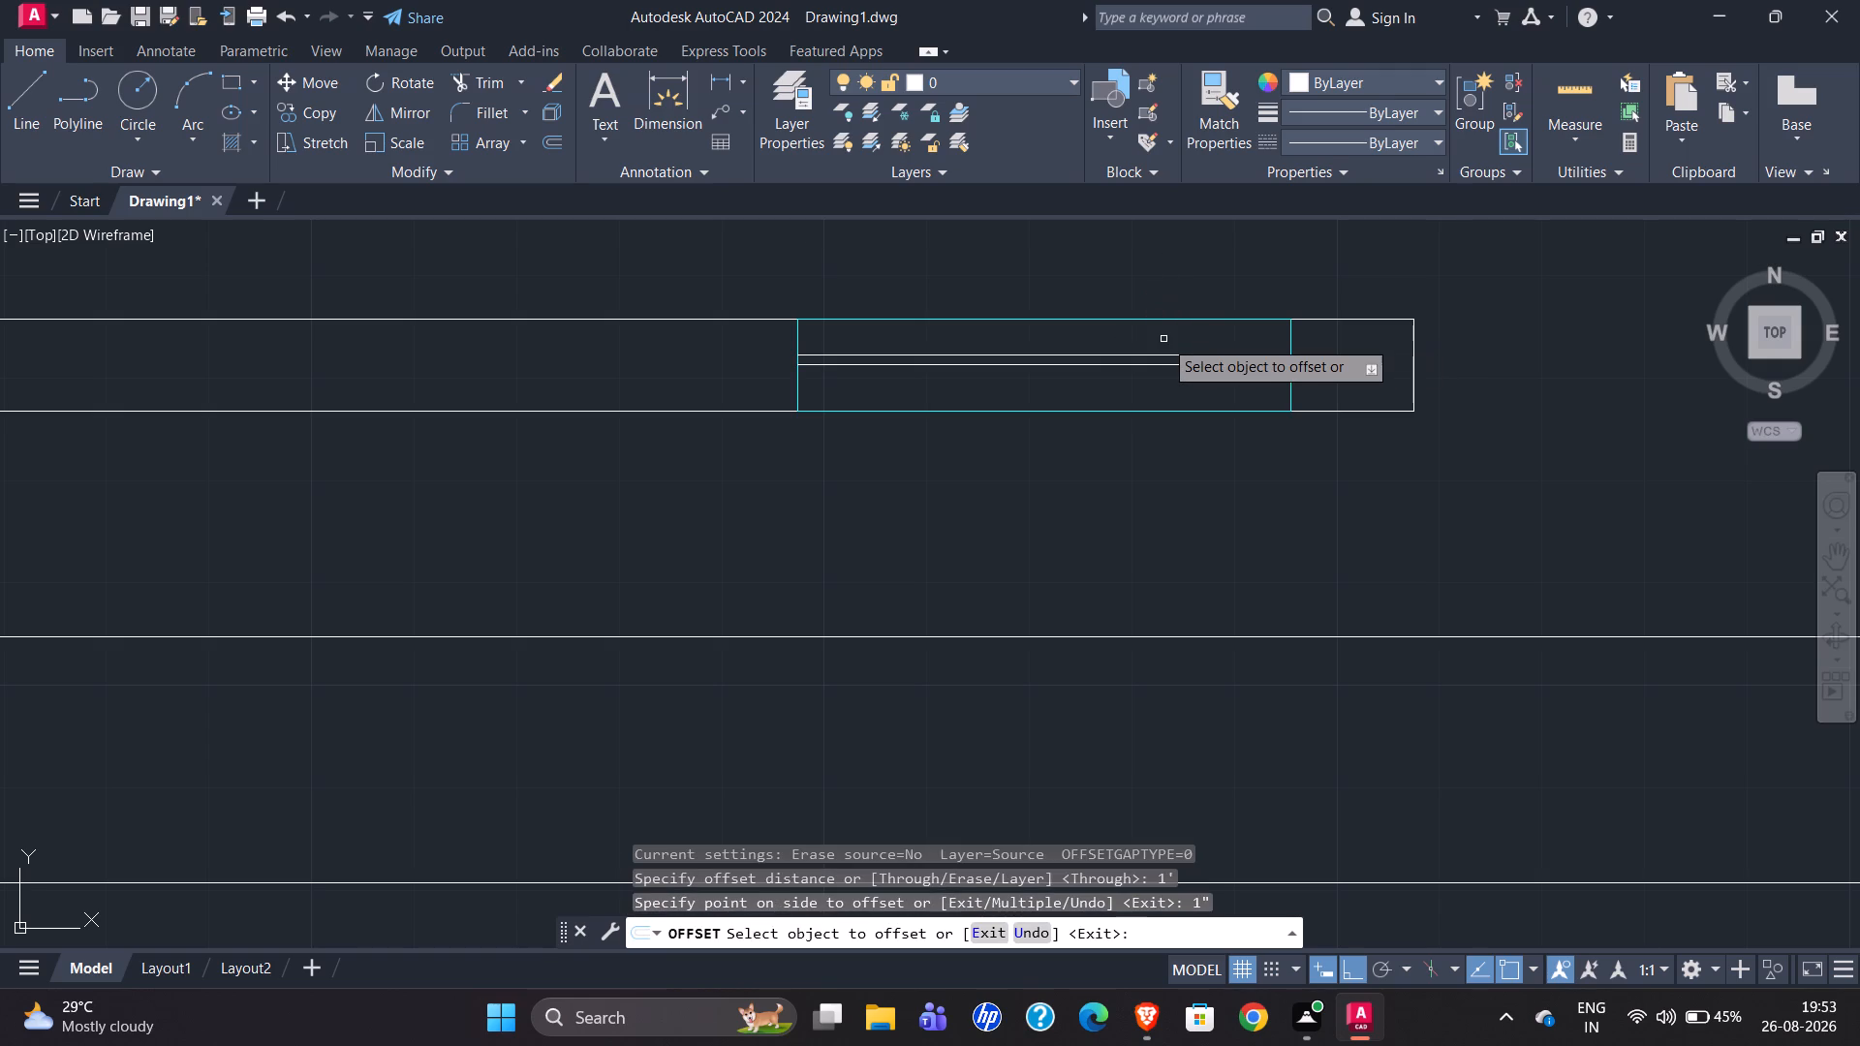
click(1145, 366)
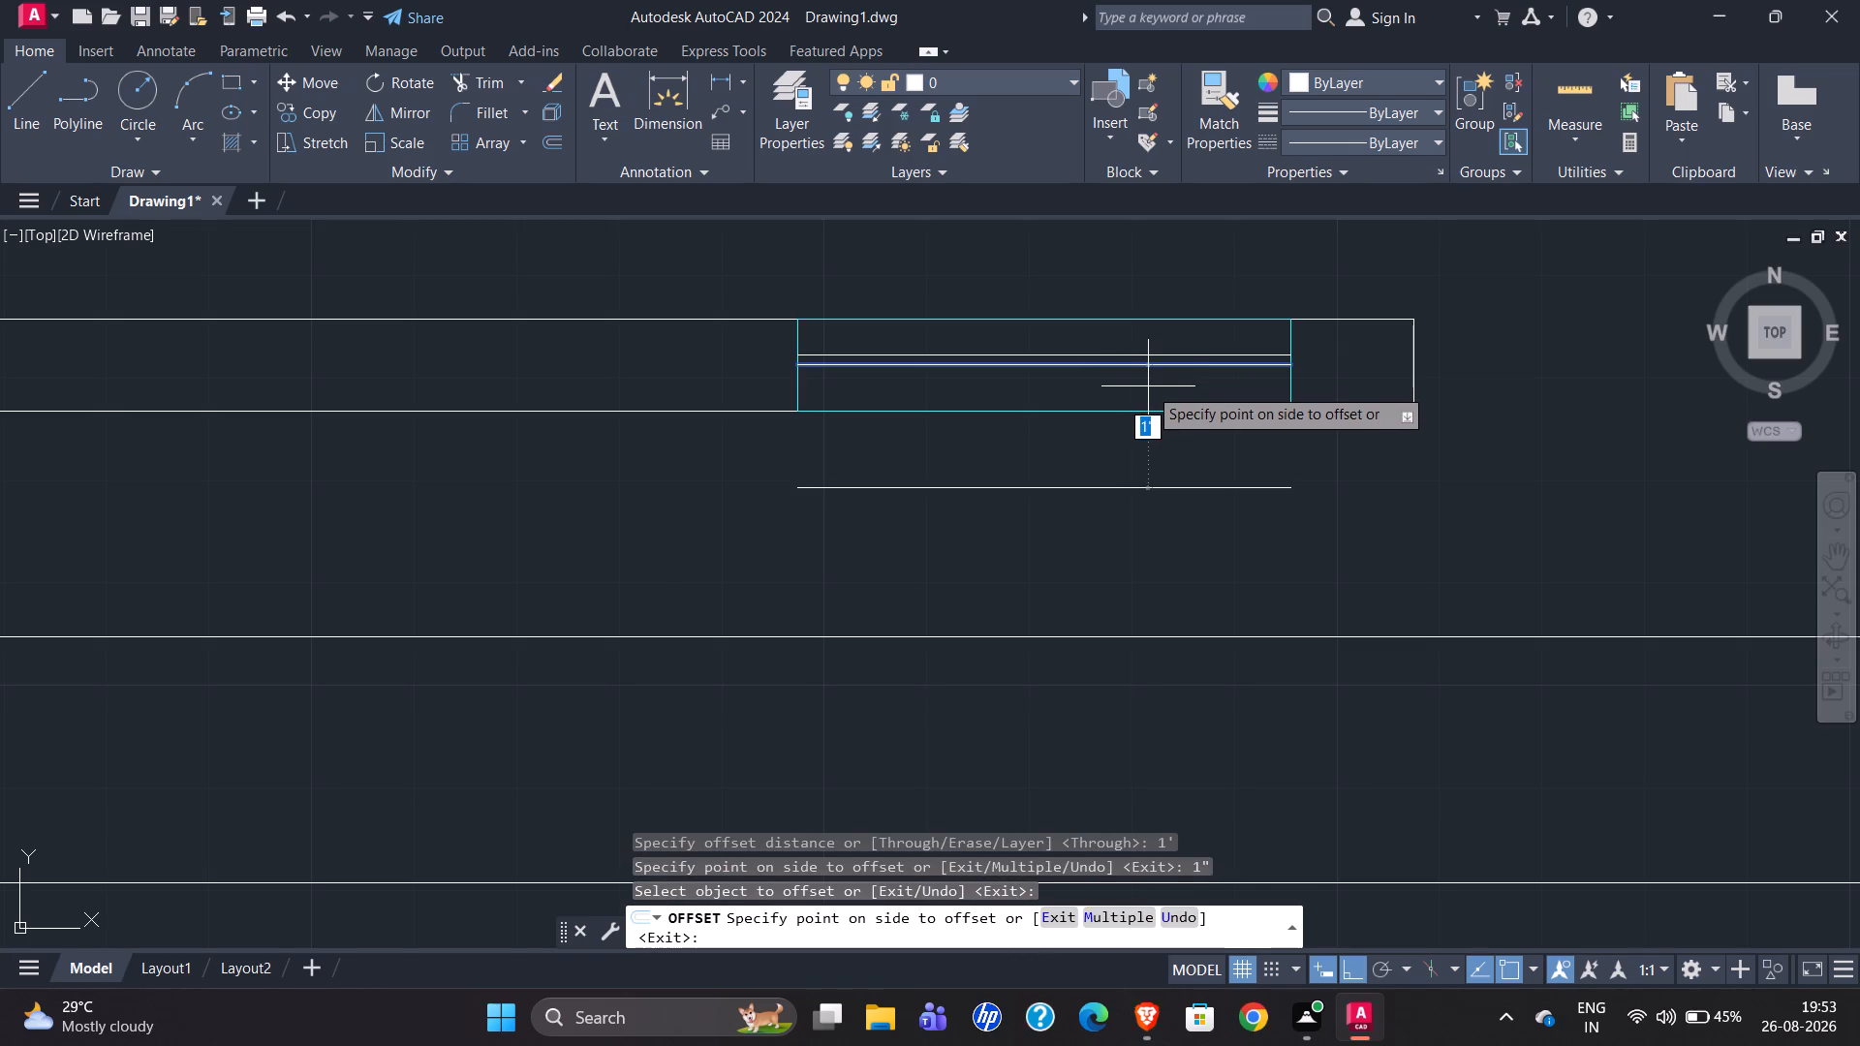
text(1")
key(Return)
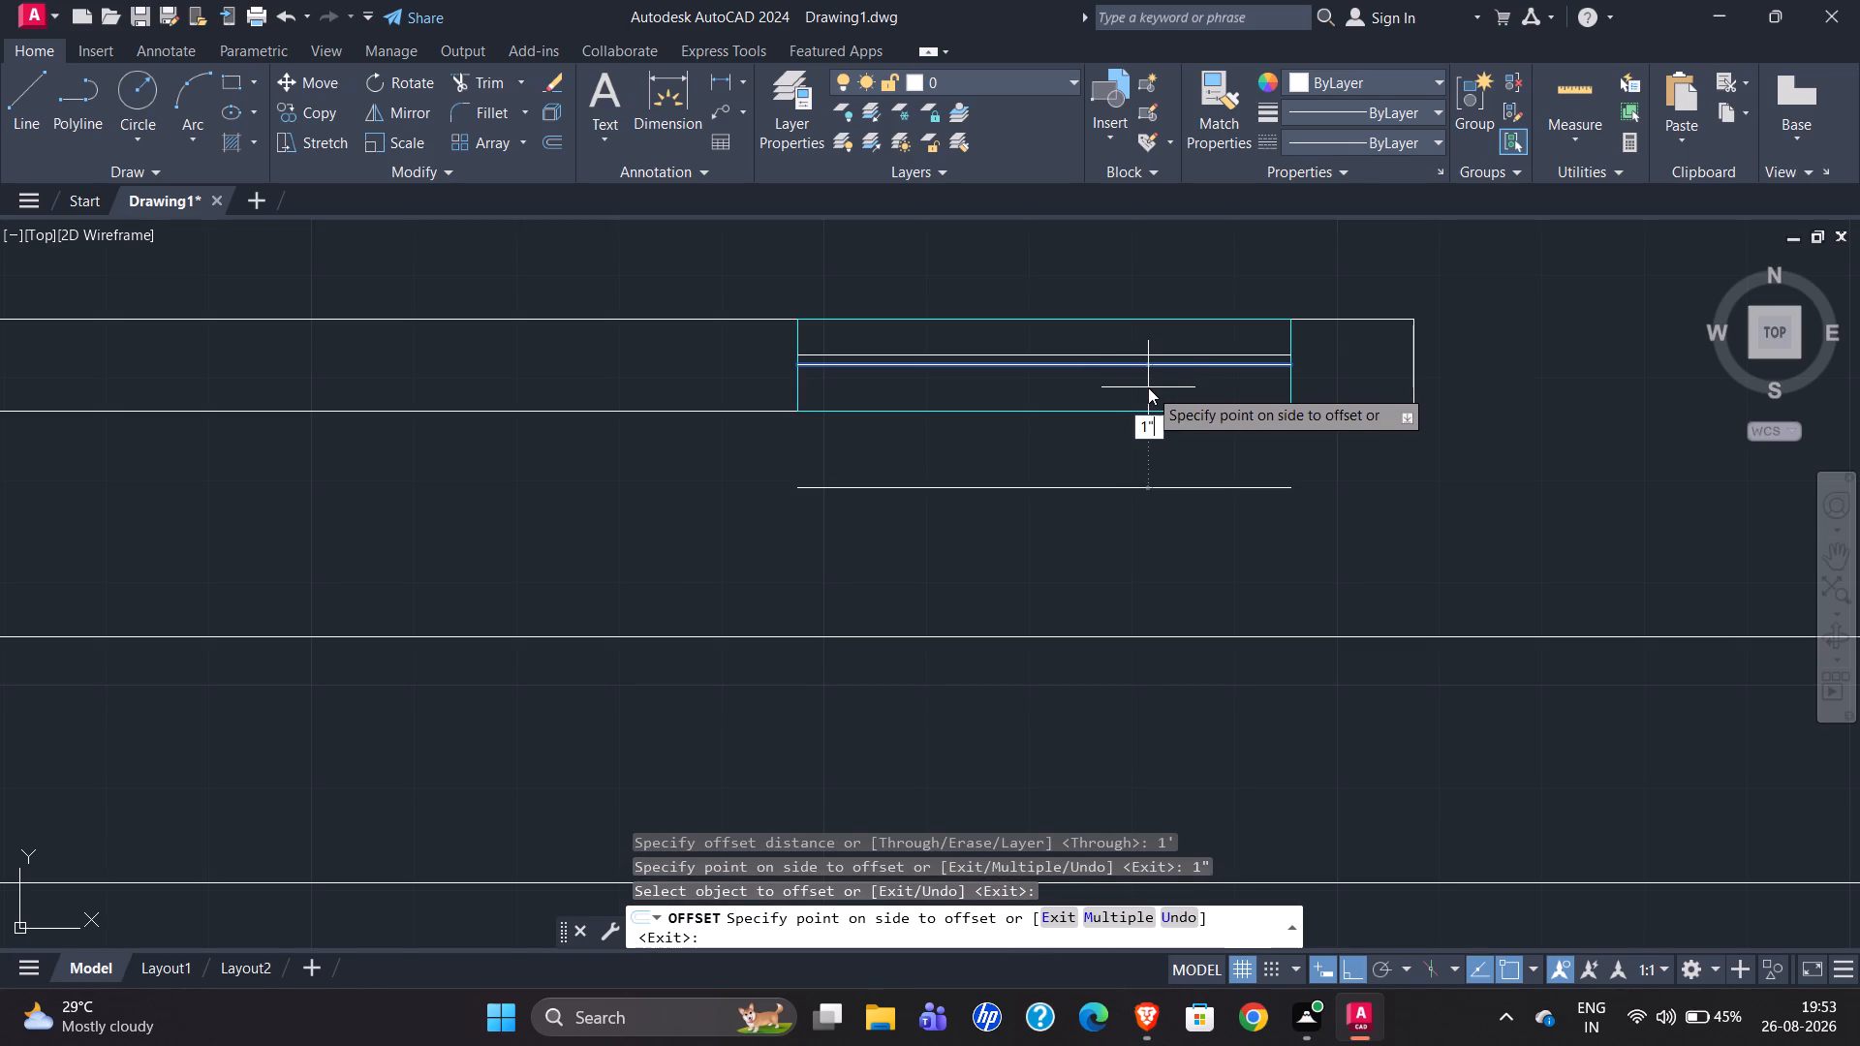
key(Escape)
Delete the original centre line of the window, keeping the two offset lines.
click(1053, 363)
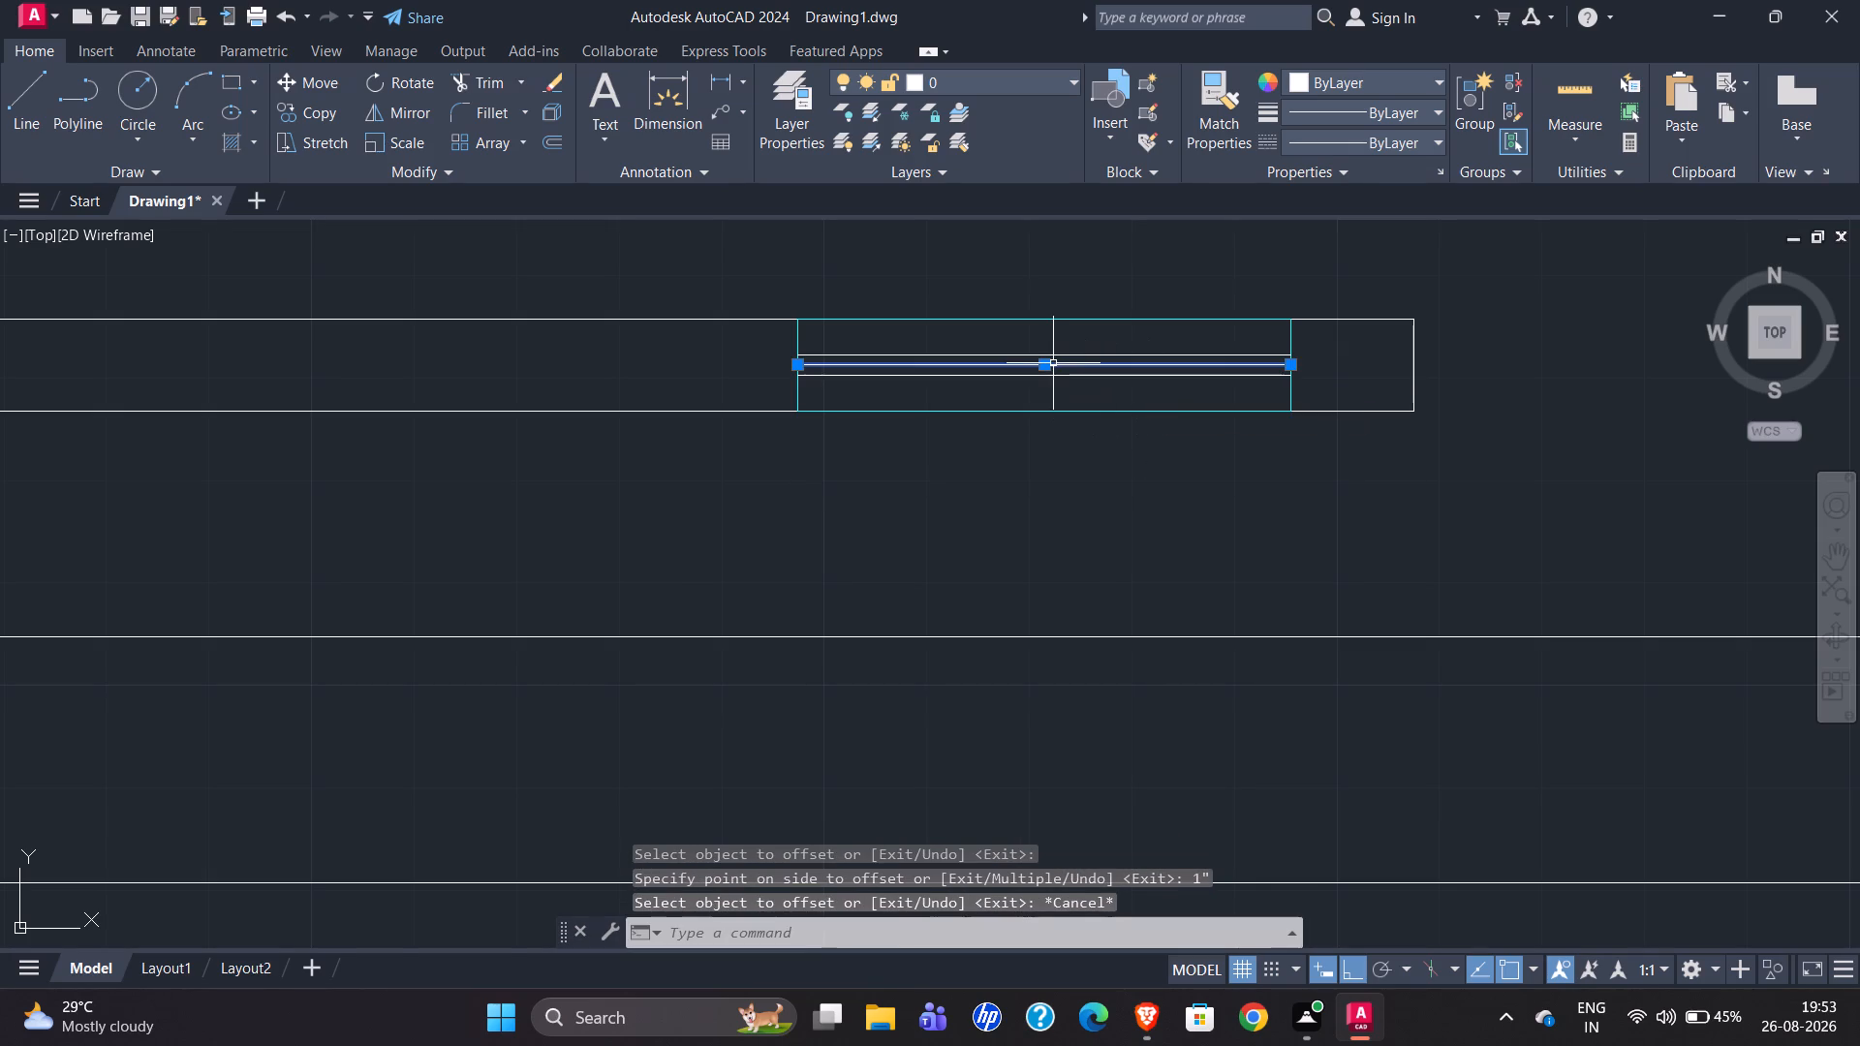
key(Delete)
Change the colour of the two inner window lines to cyan.
scroll(534, 424, down, 1)
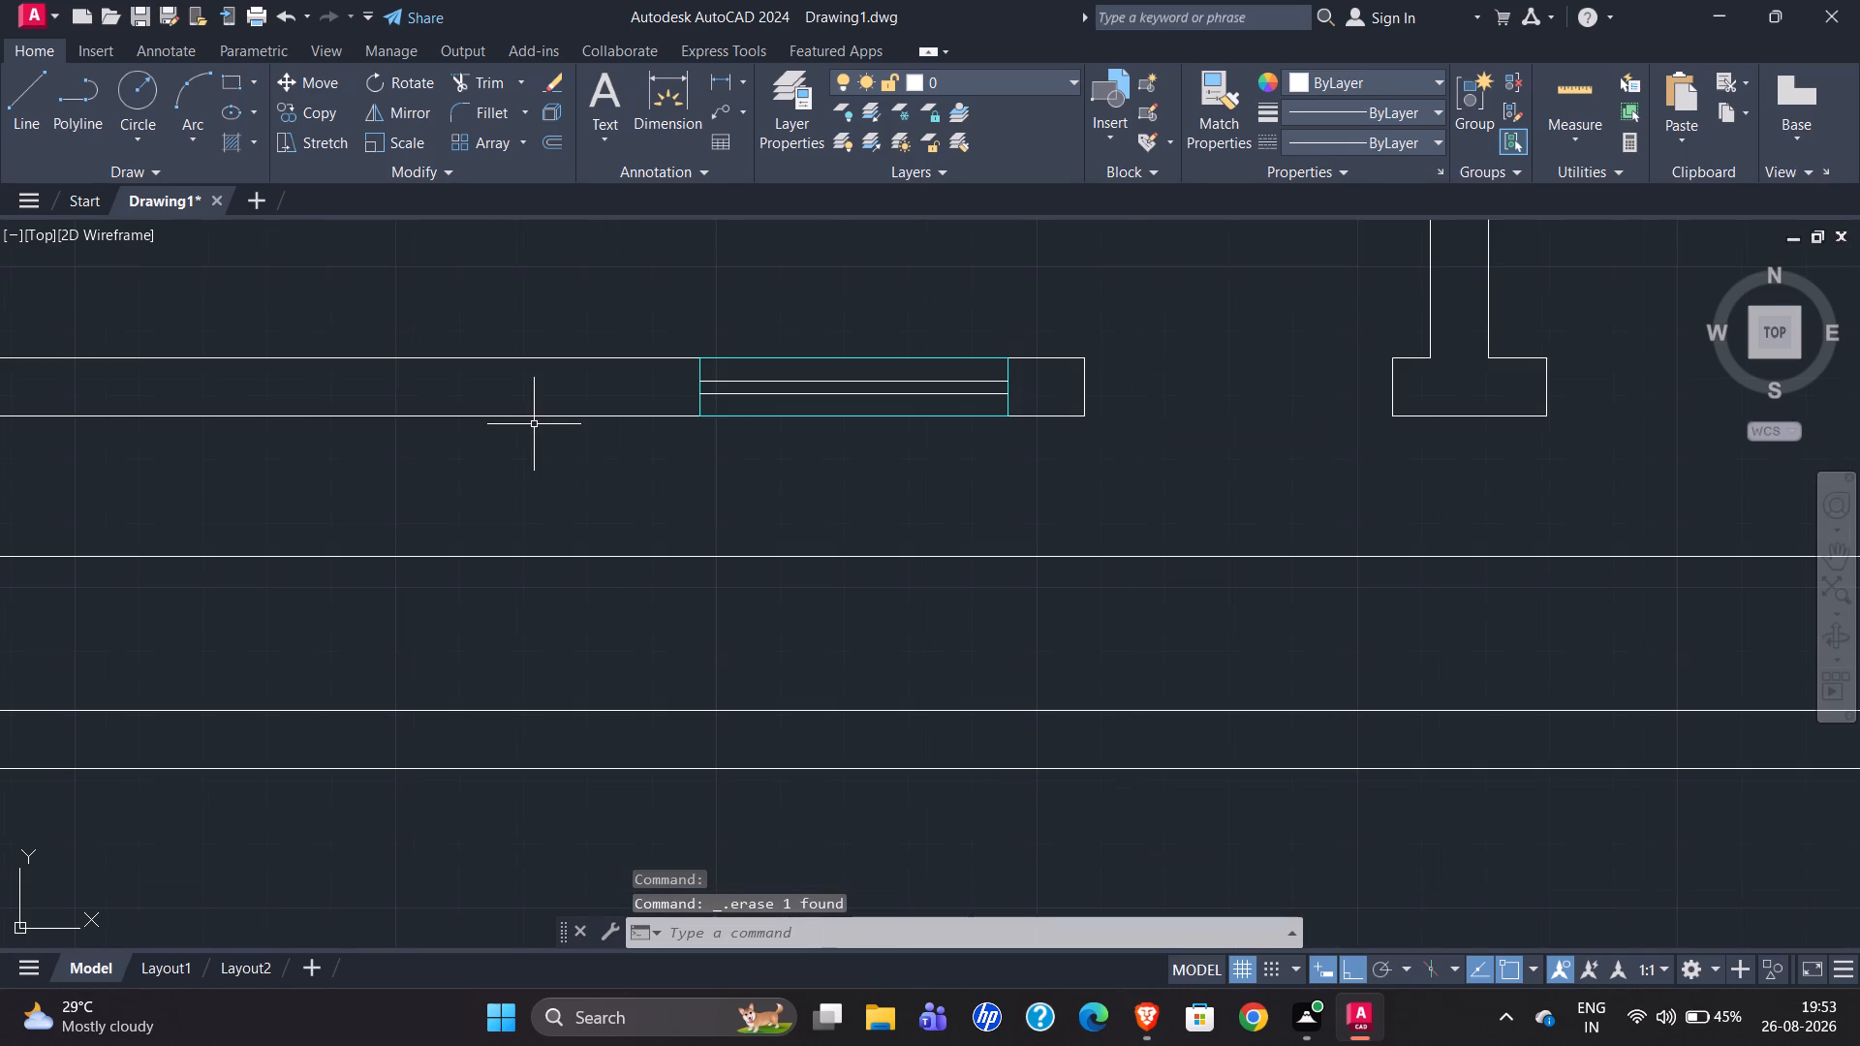
scroll(821, 385, up, 2)
drag(820, 360, 822, 410)
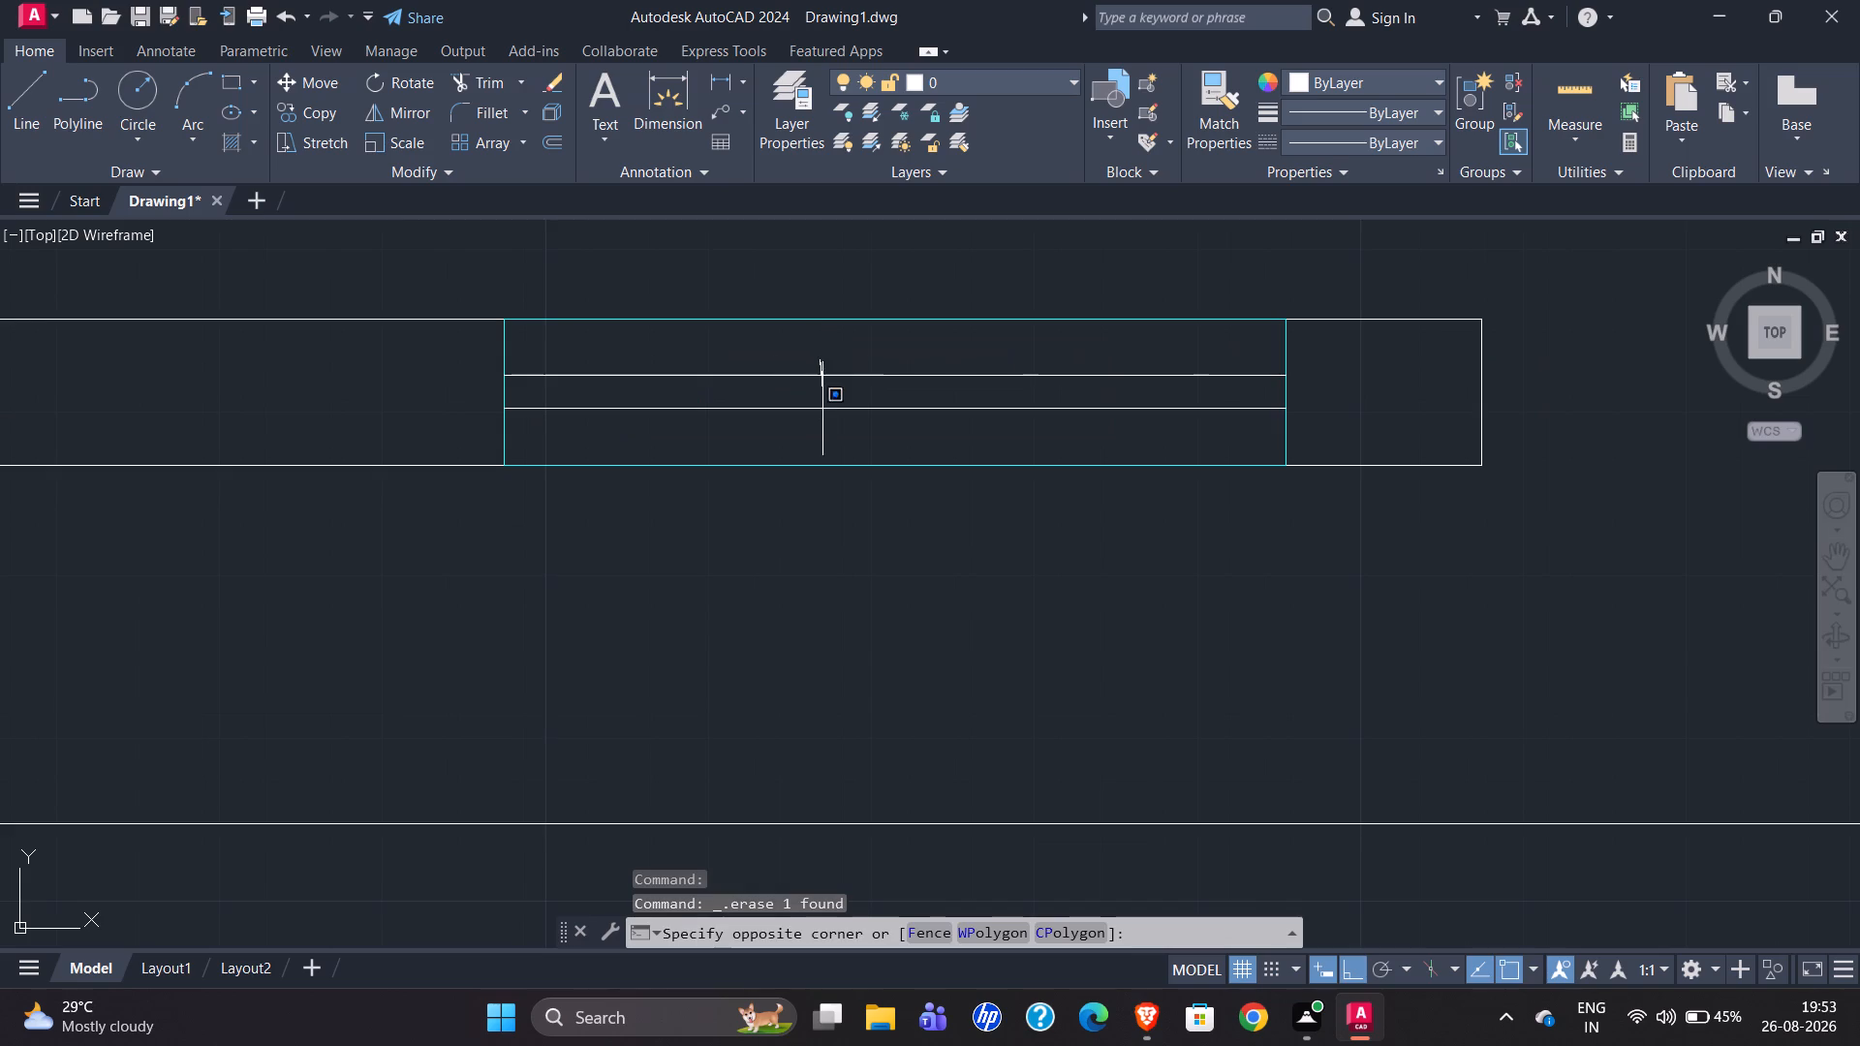
drag(822, 410, 822, 430)
drag(823, 425, 831, 412)
click(832, 404)
click(833, 403)
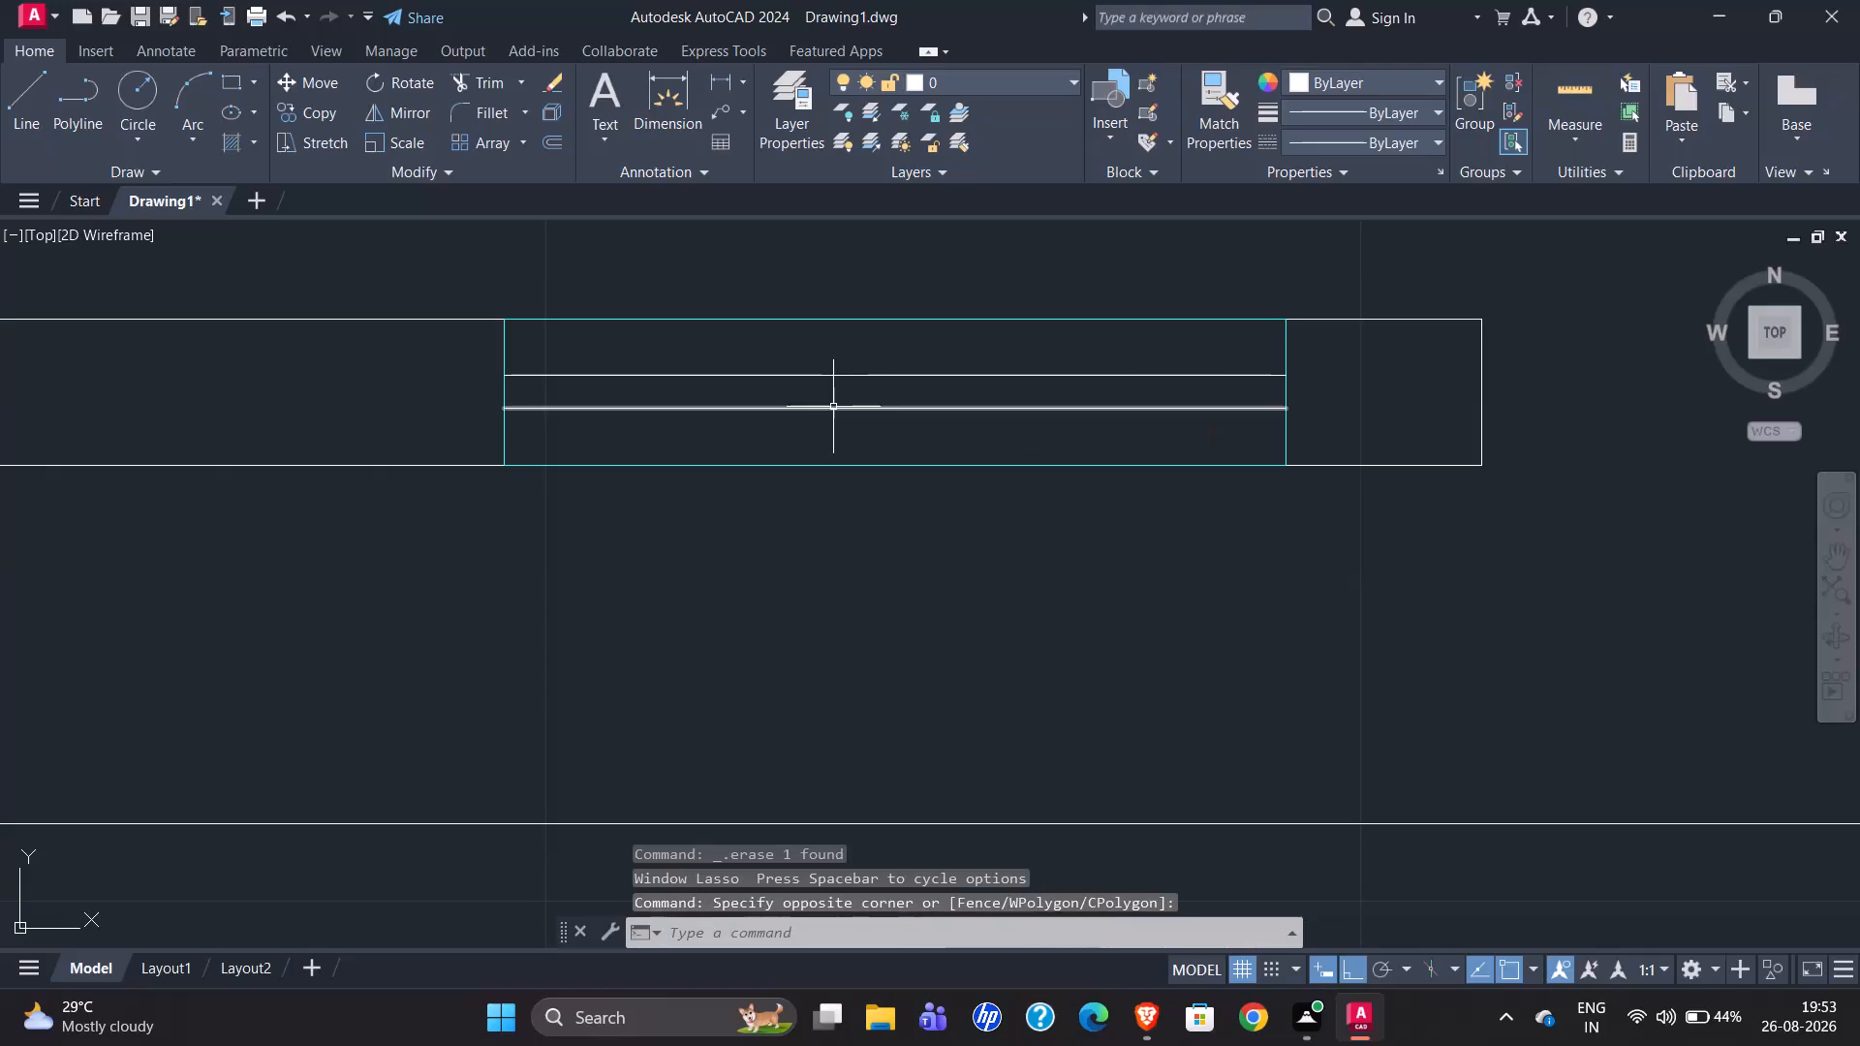
click(833, 407)
click(842, 377)
click(1385, 78)
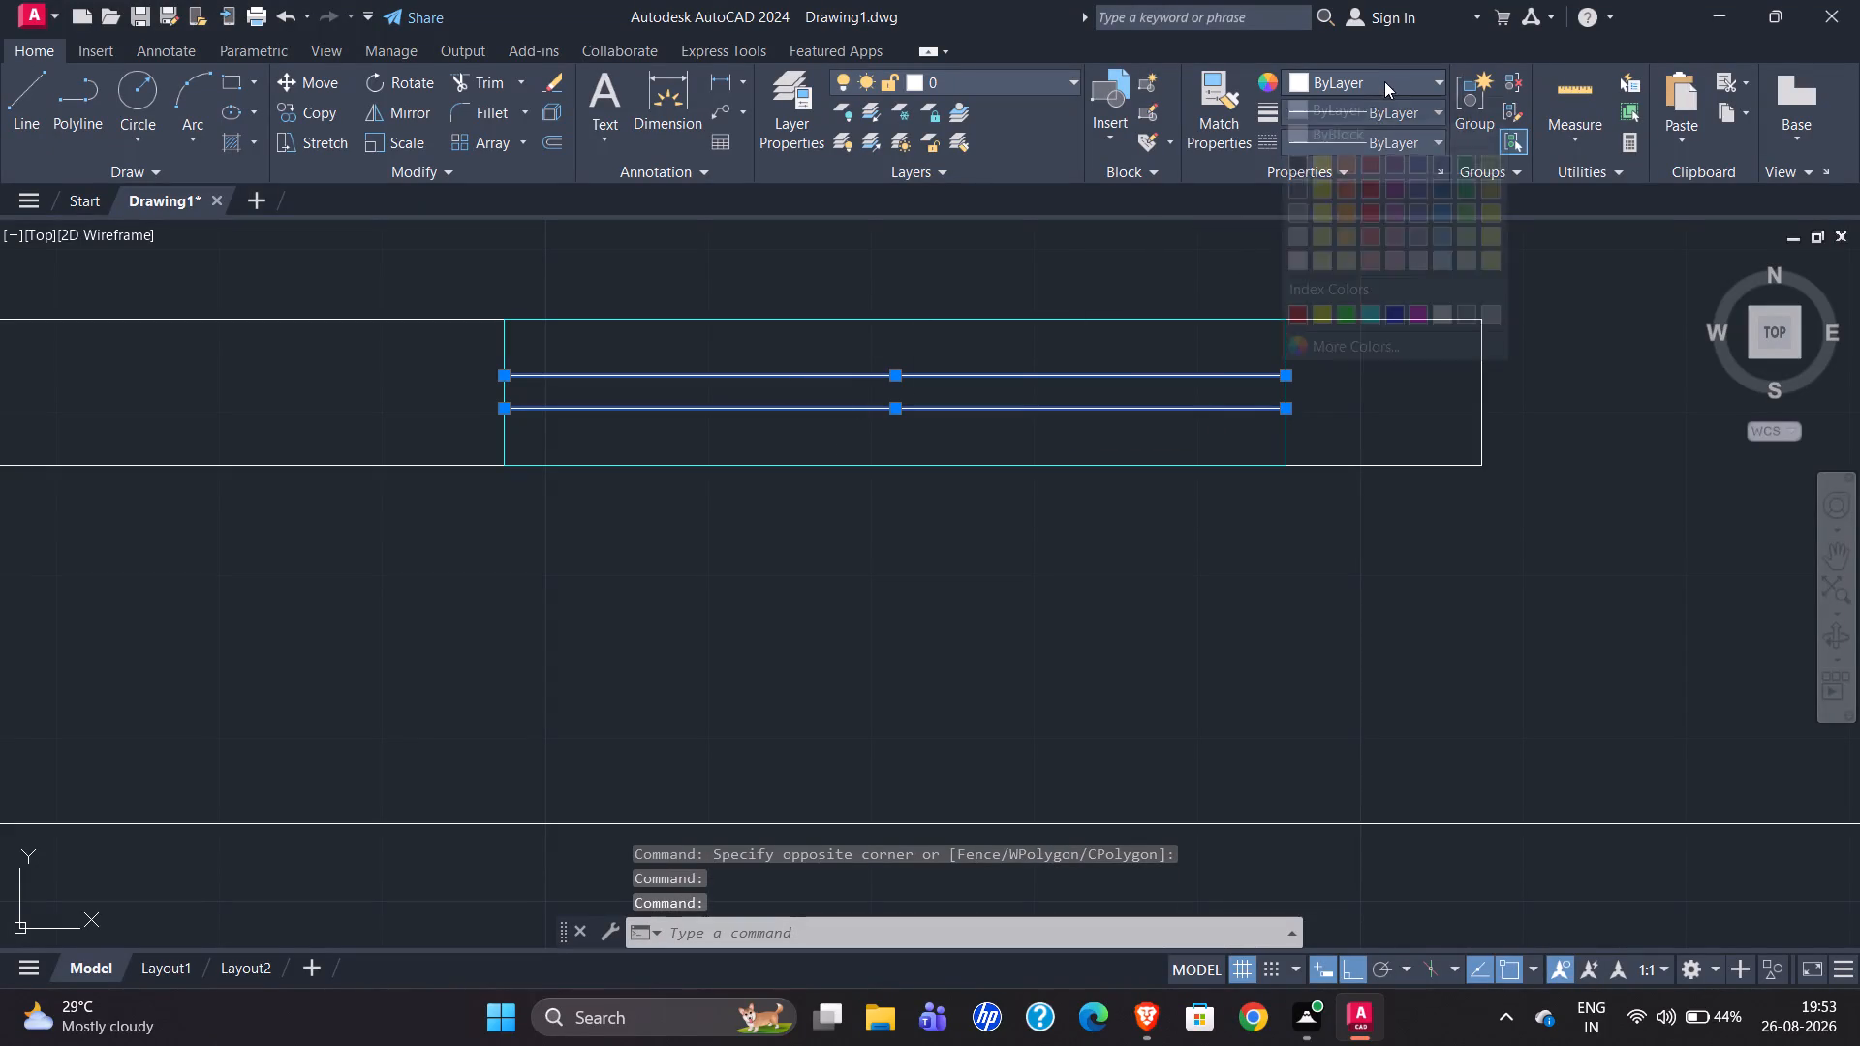
click(1373, 309)
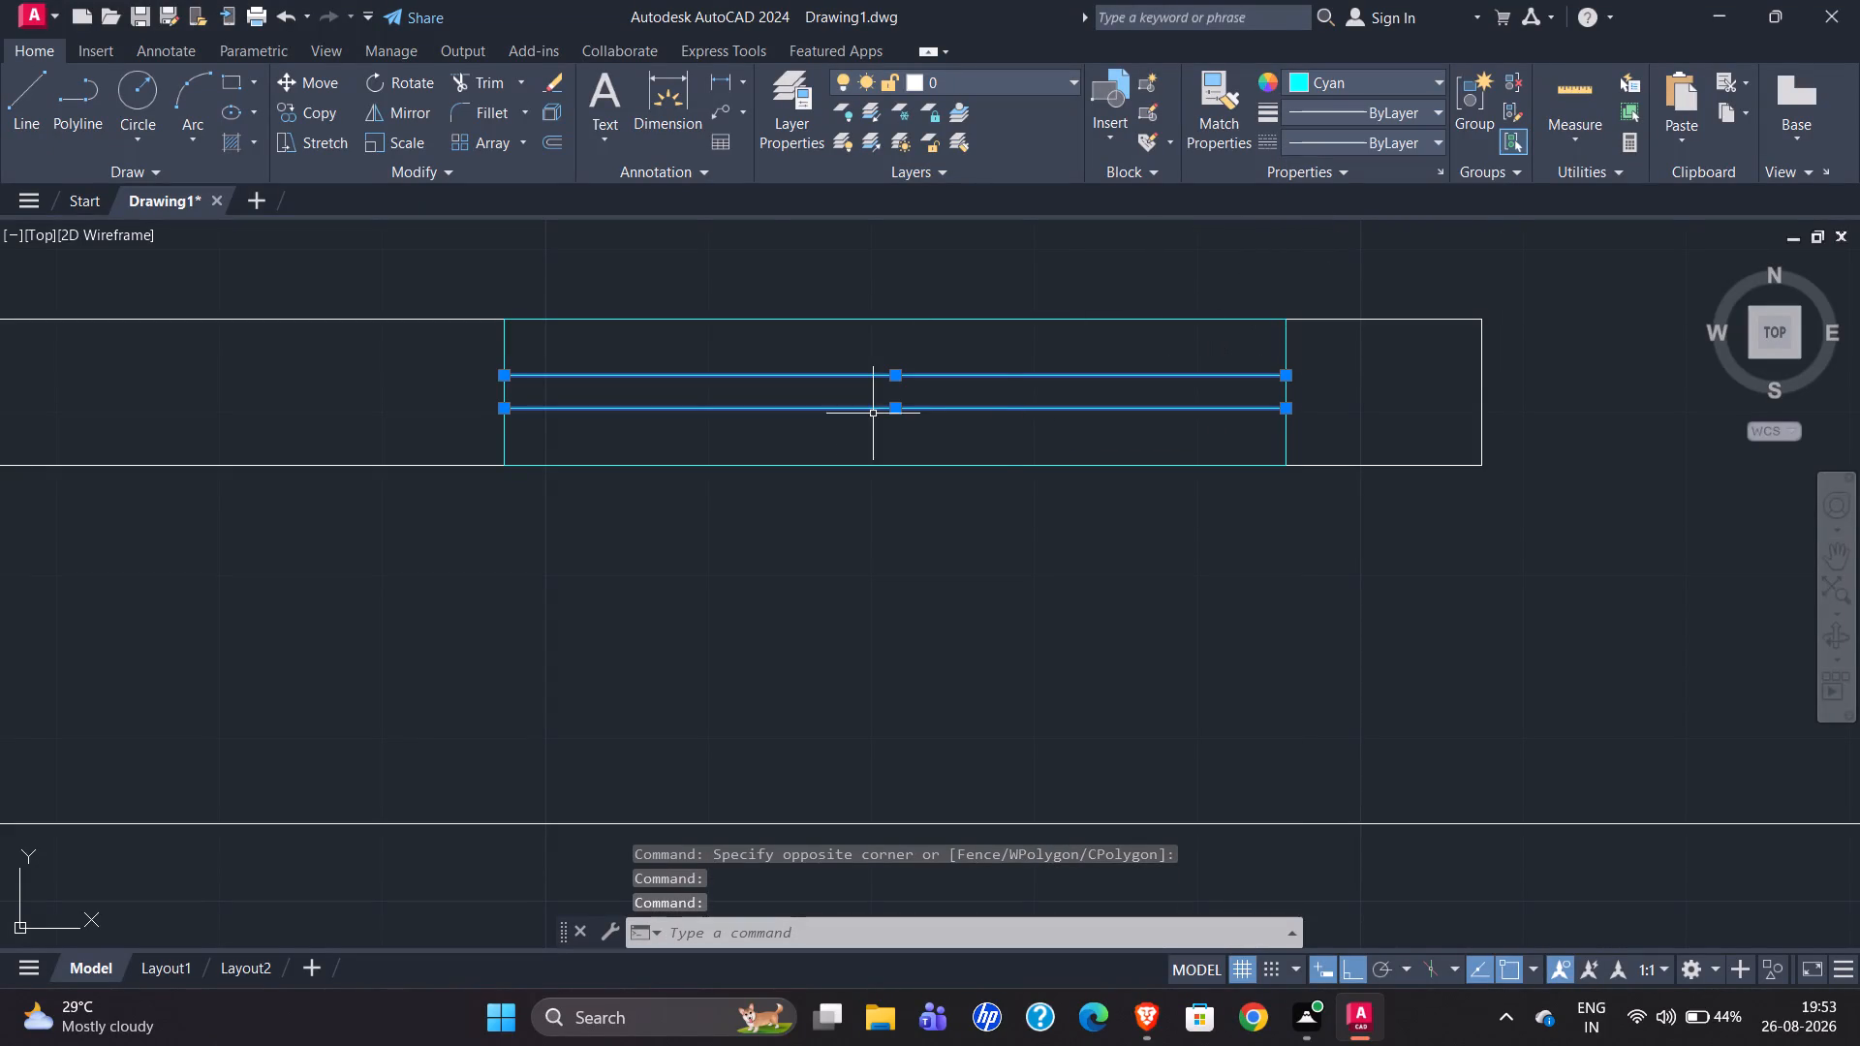
key(Escape)
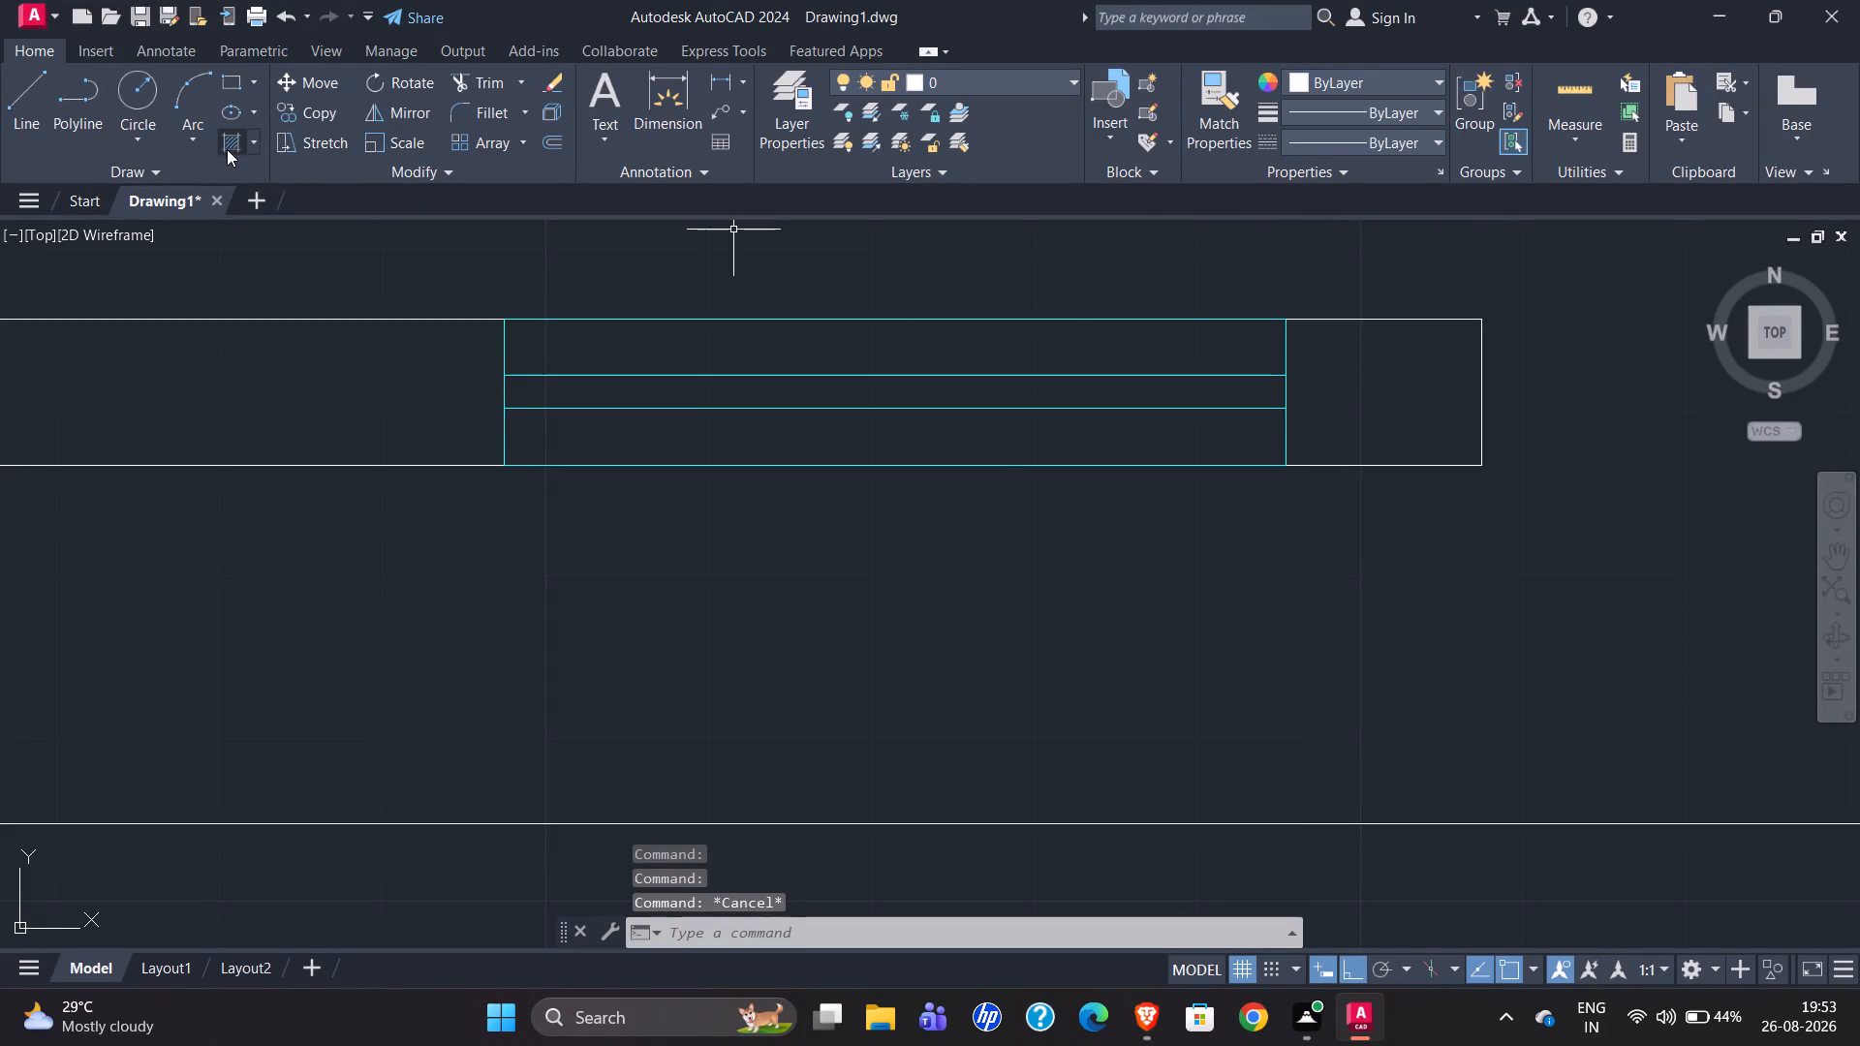
Hatch the narrow strip between the window's two inner lines with a solid cyan fill.
click(227, 146)
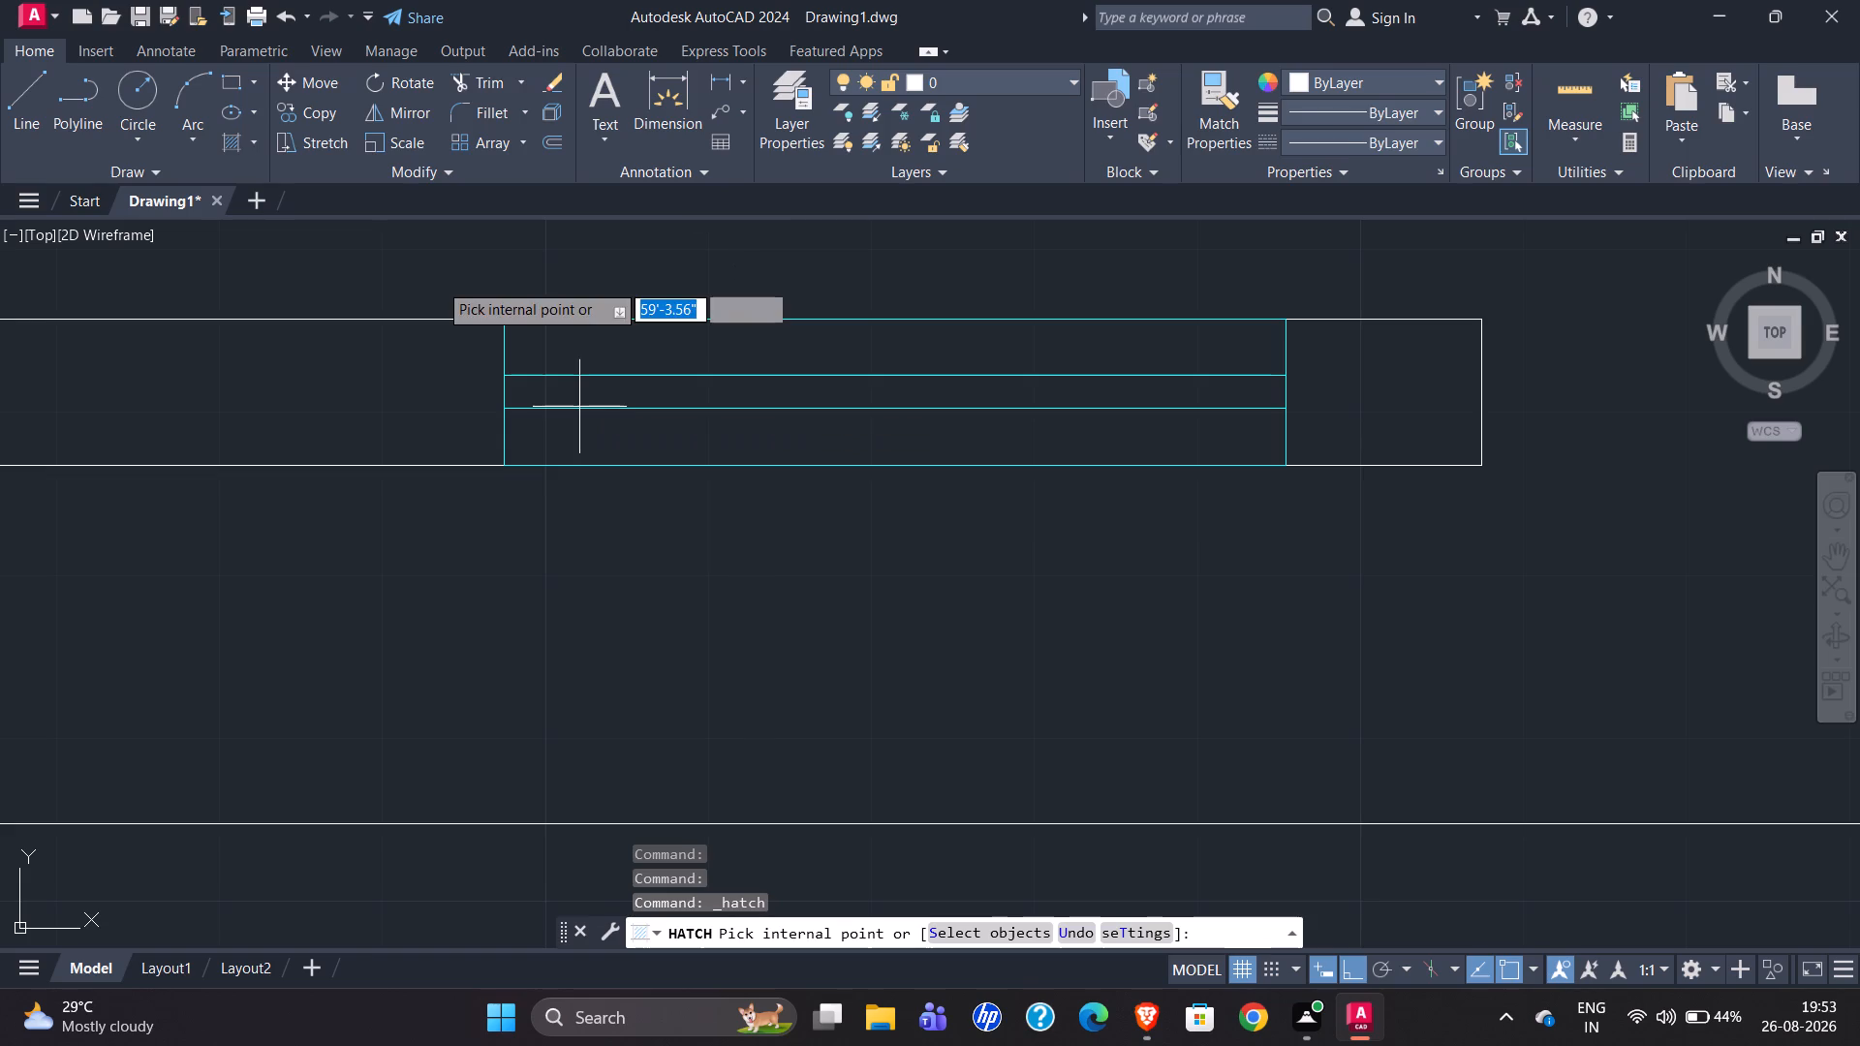
click(236, 114)
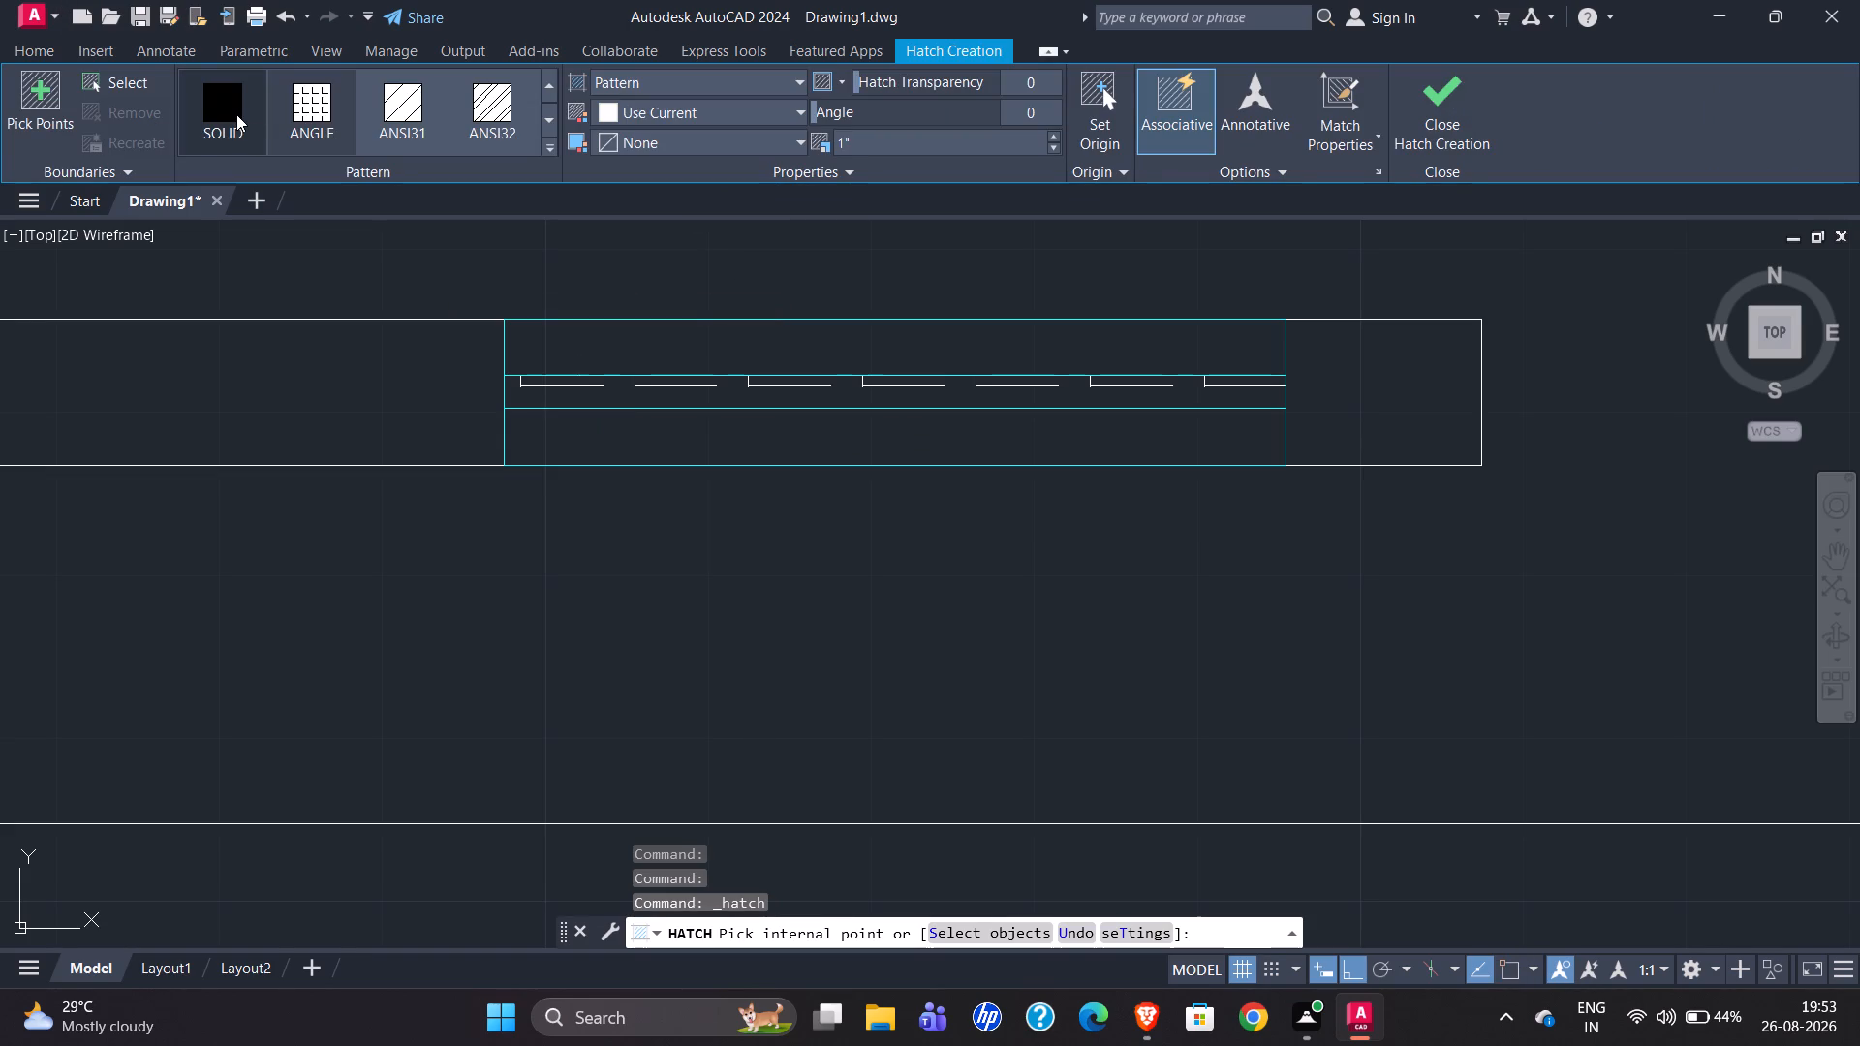
click(656, 115)
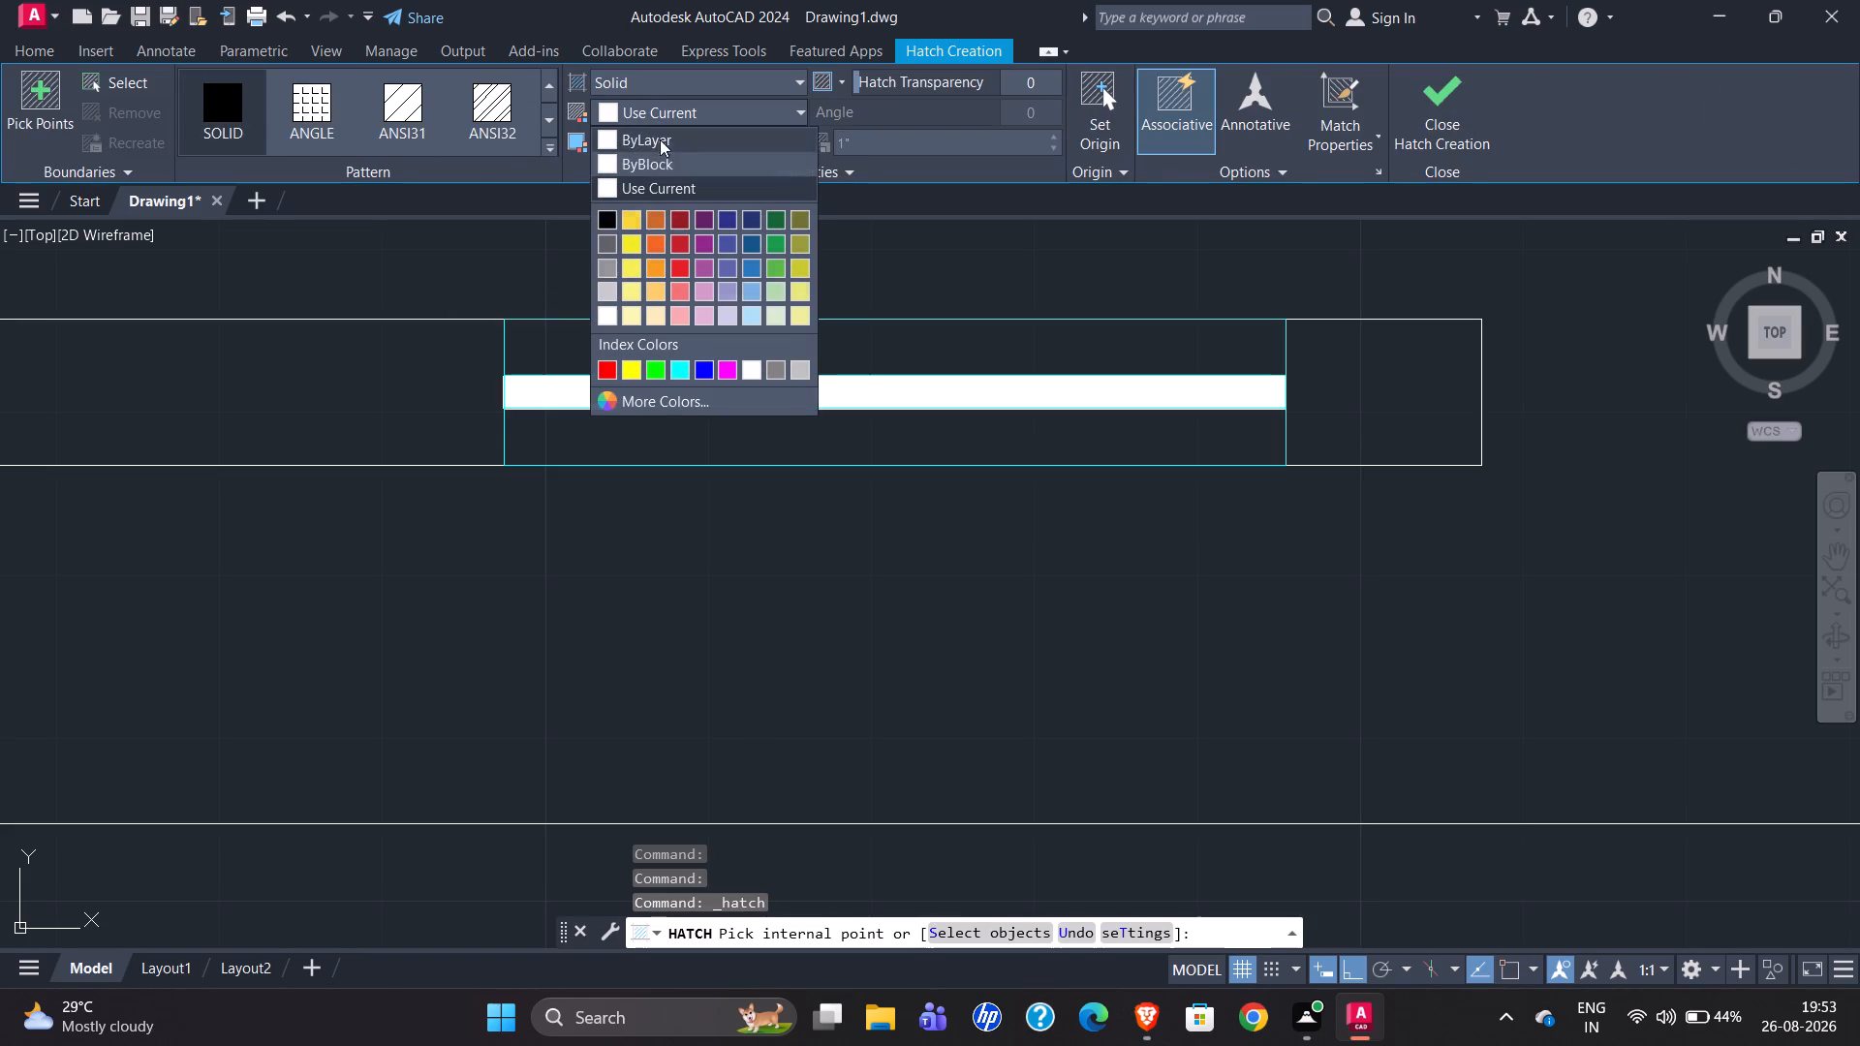
click(678, 361)
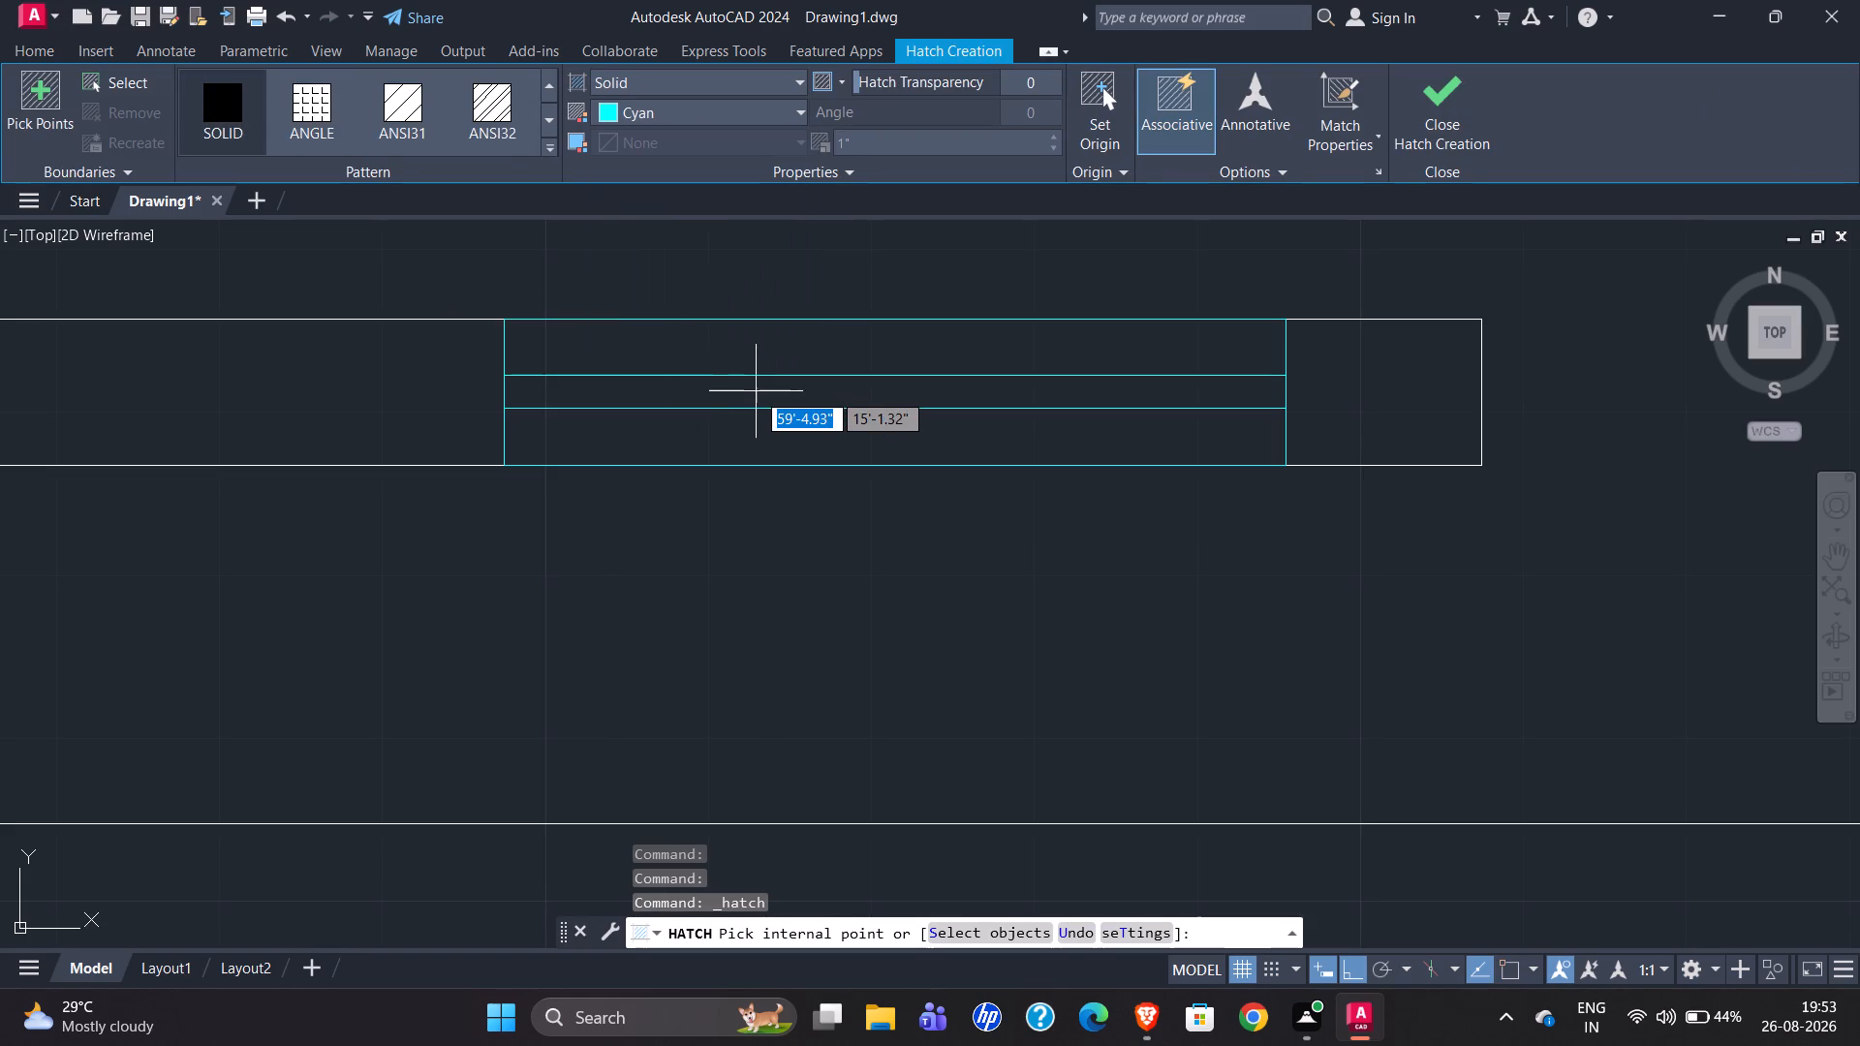
click(755, 396)
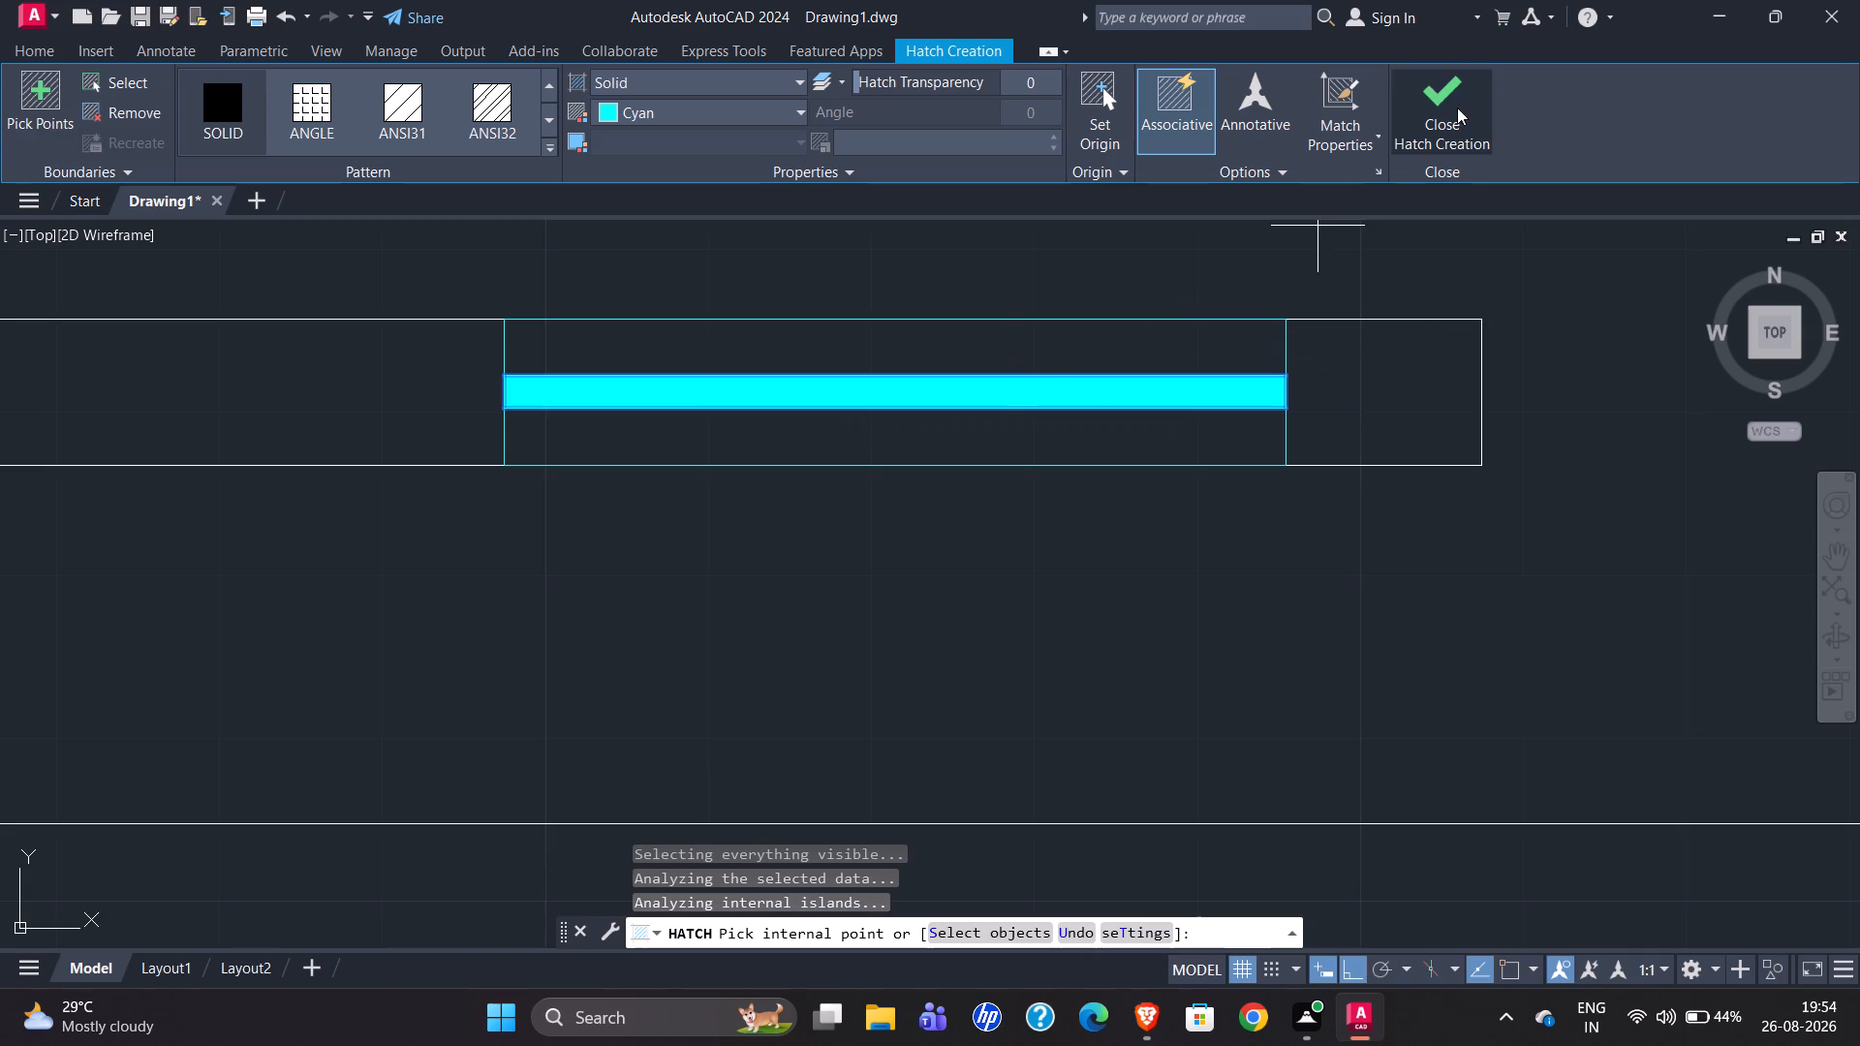
click(1457, 108)
Copy the complete window symbol from its southwest corner into the neighbouring south-wall opening, east of the short pier.
scroll(402, 498, down, 2)
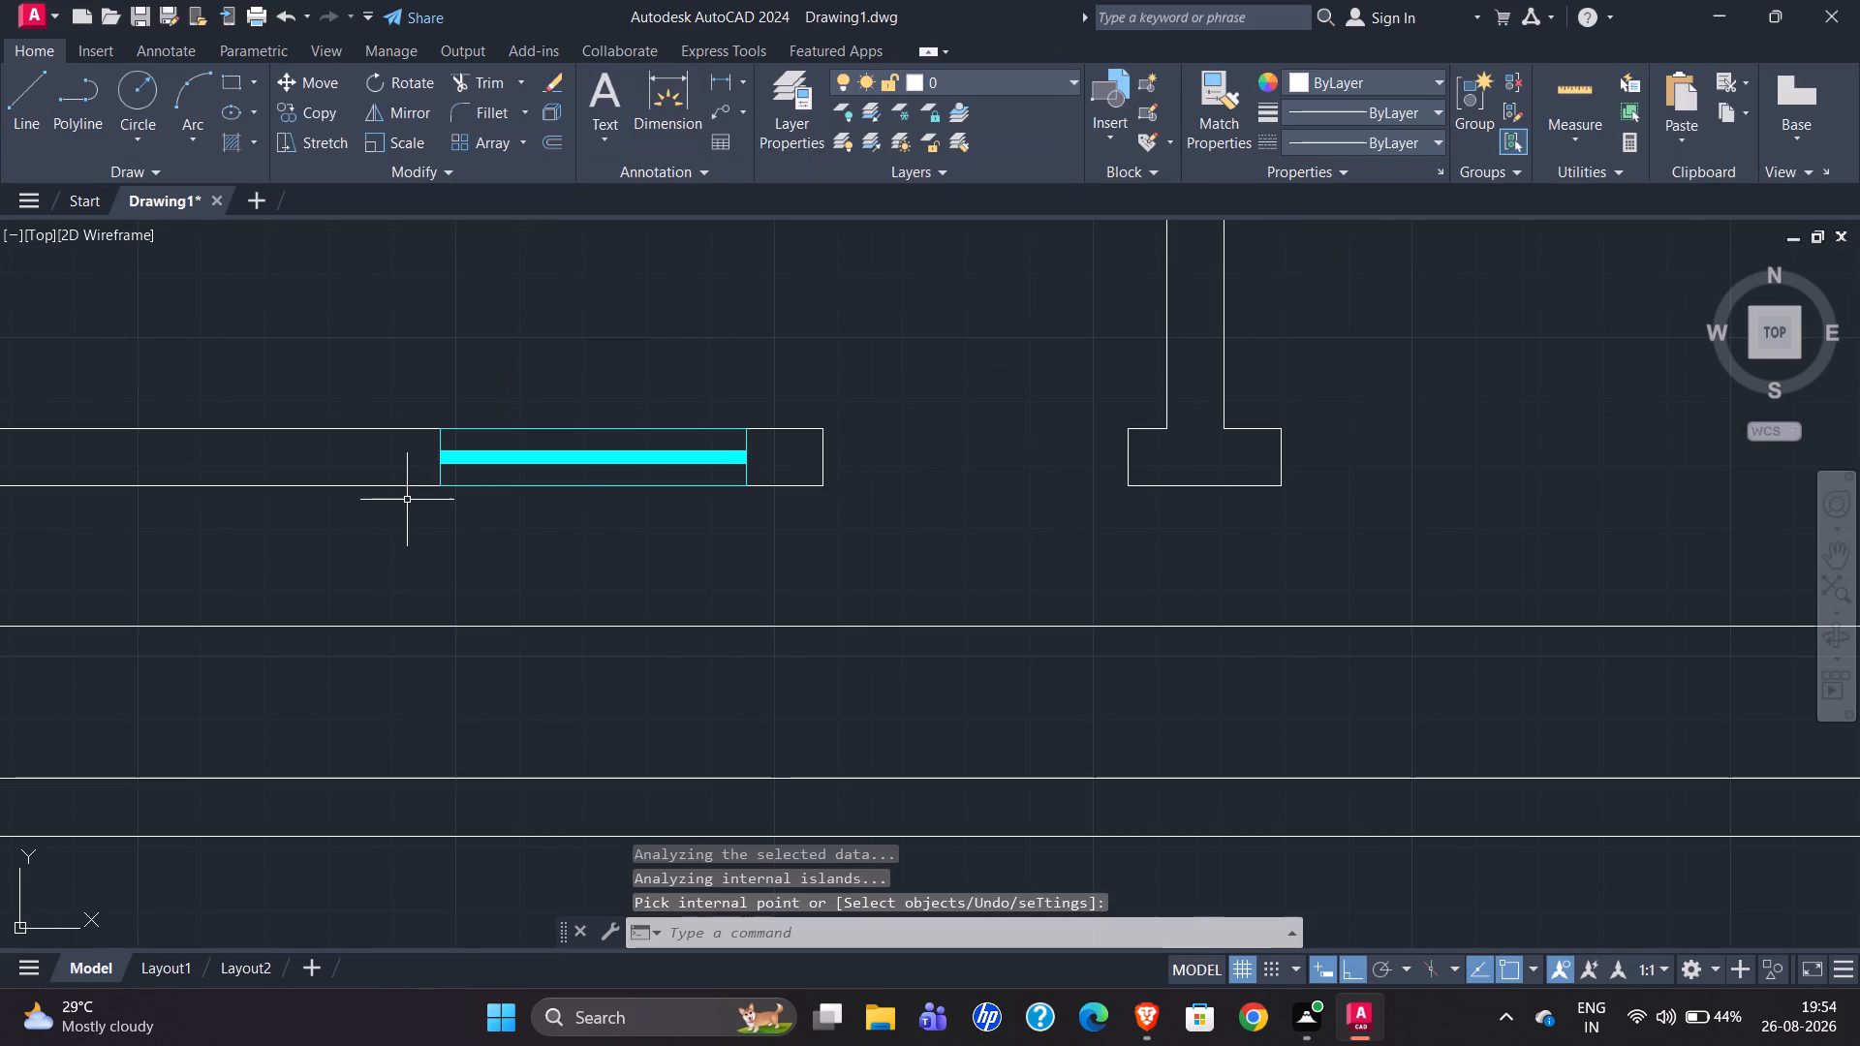
scroll(544, 531, up, 2)
scroll(456, 529, down, 1)
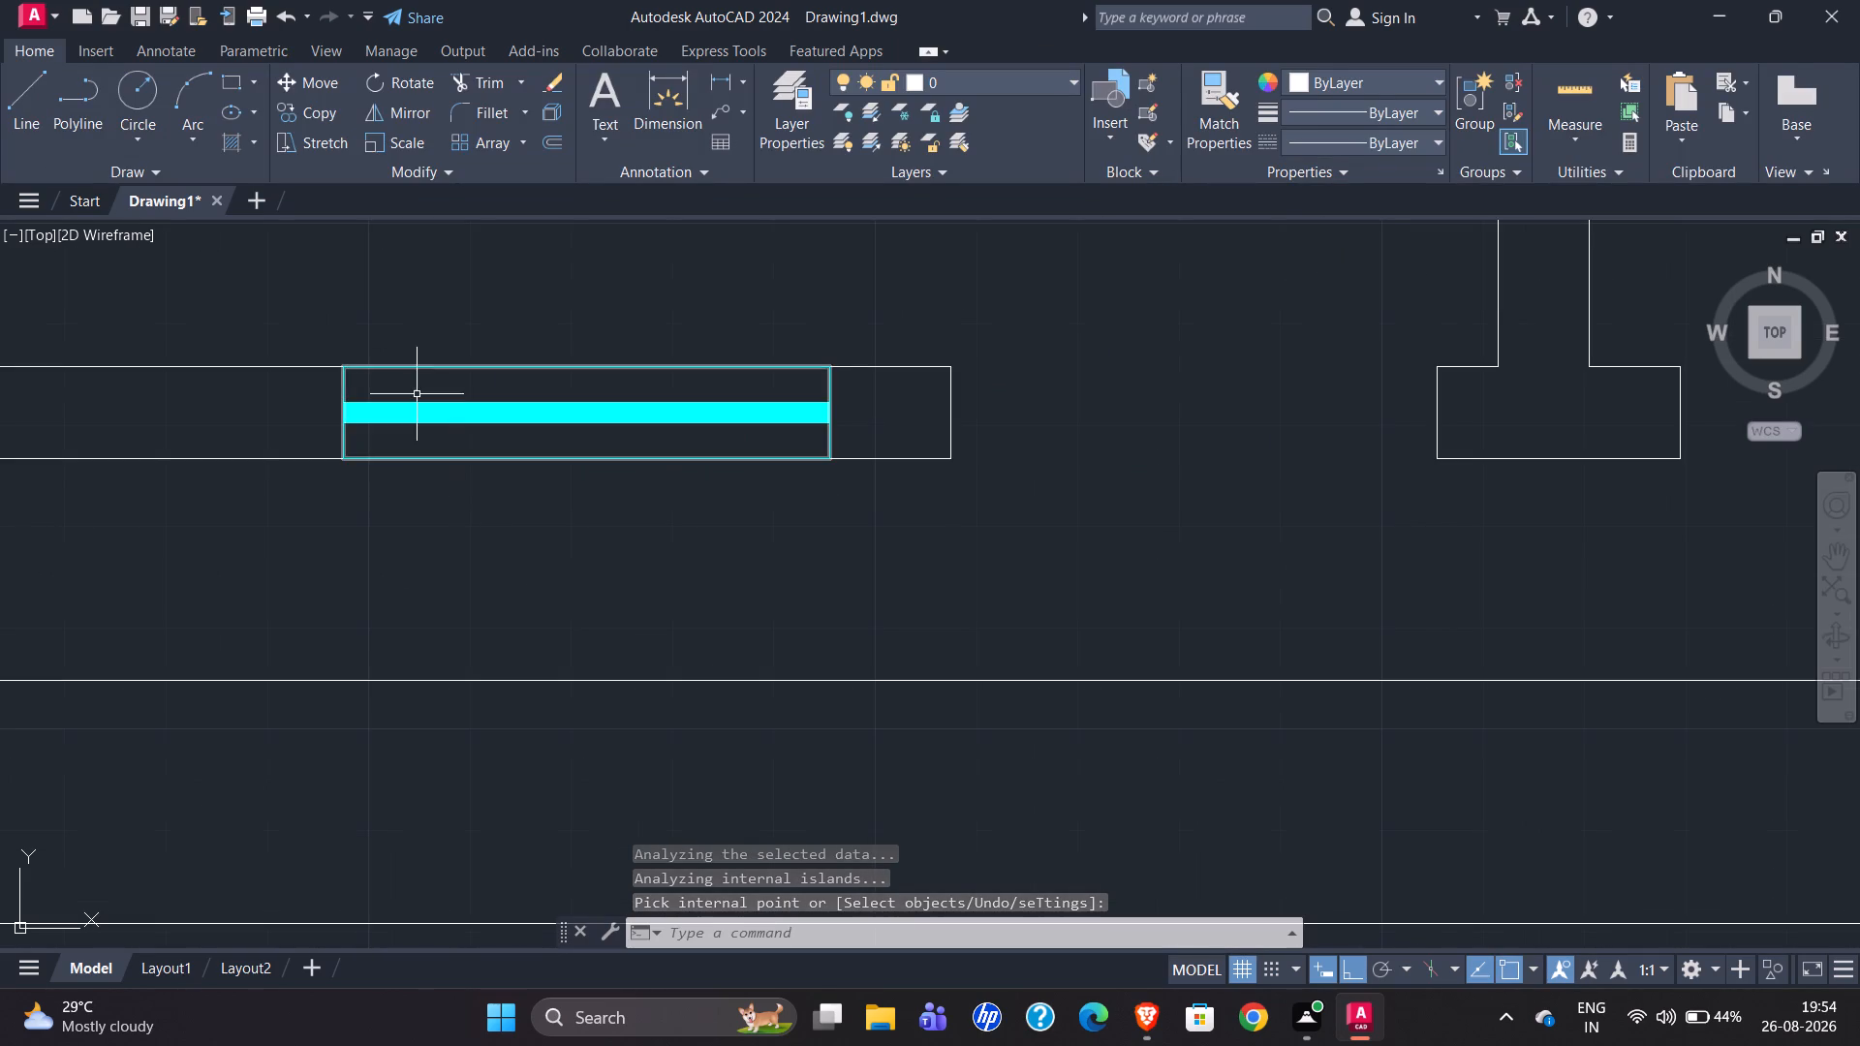
click(317, 321)
click(862, 526)
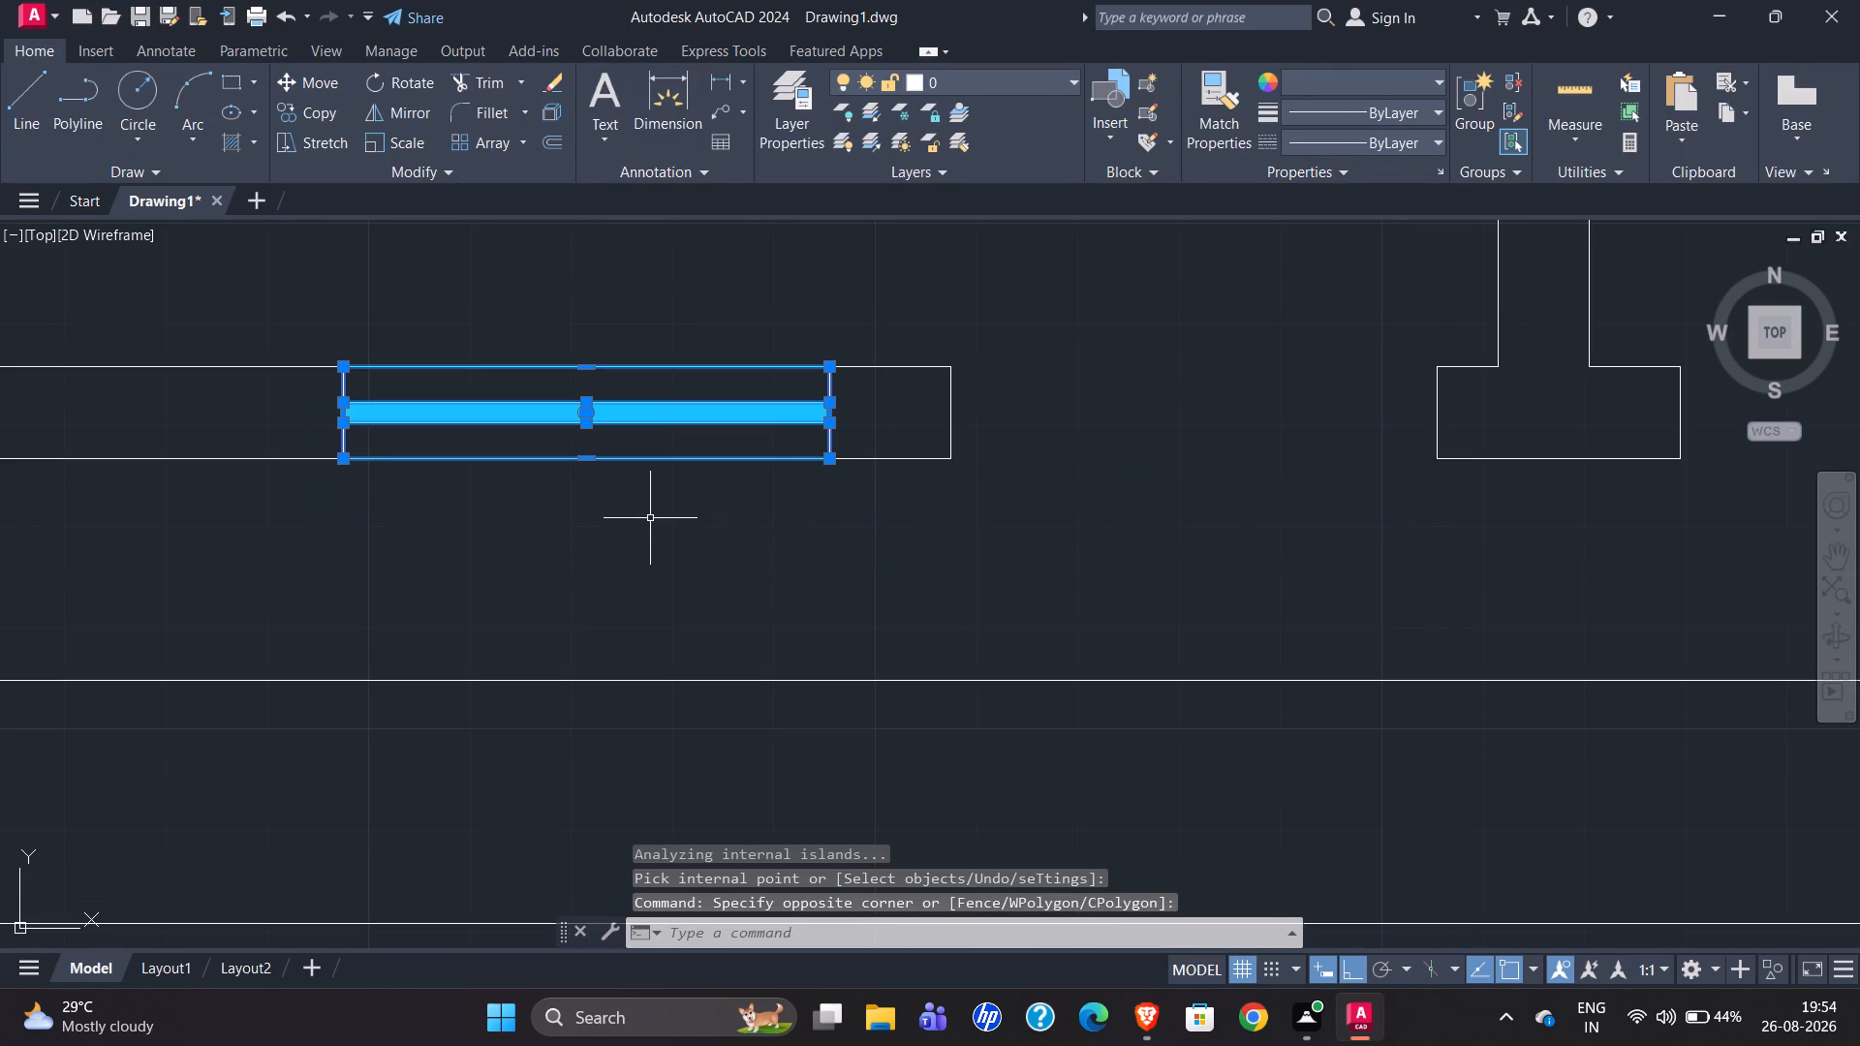
text(co)
key(Return)
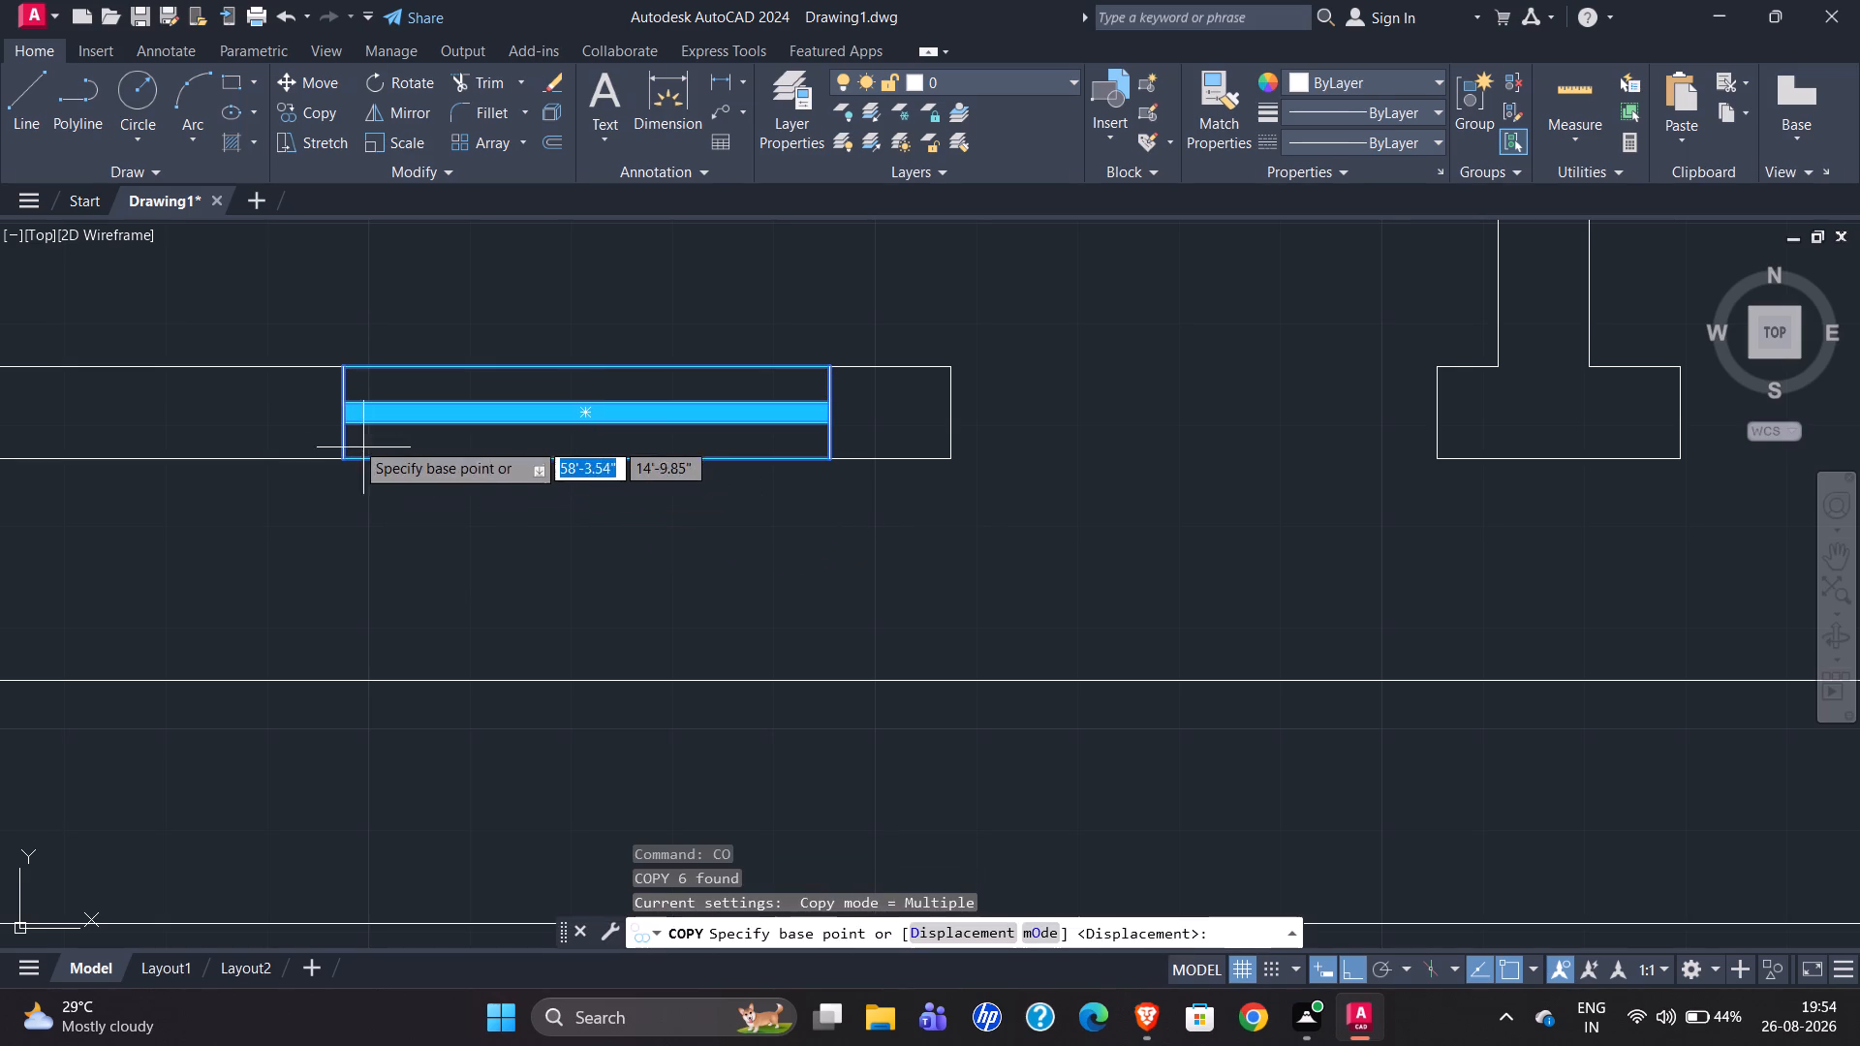
click(340, 455)
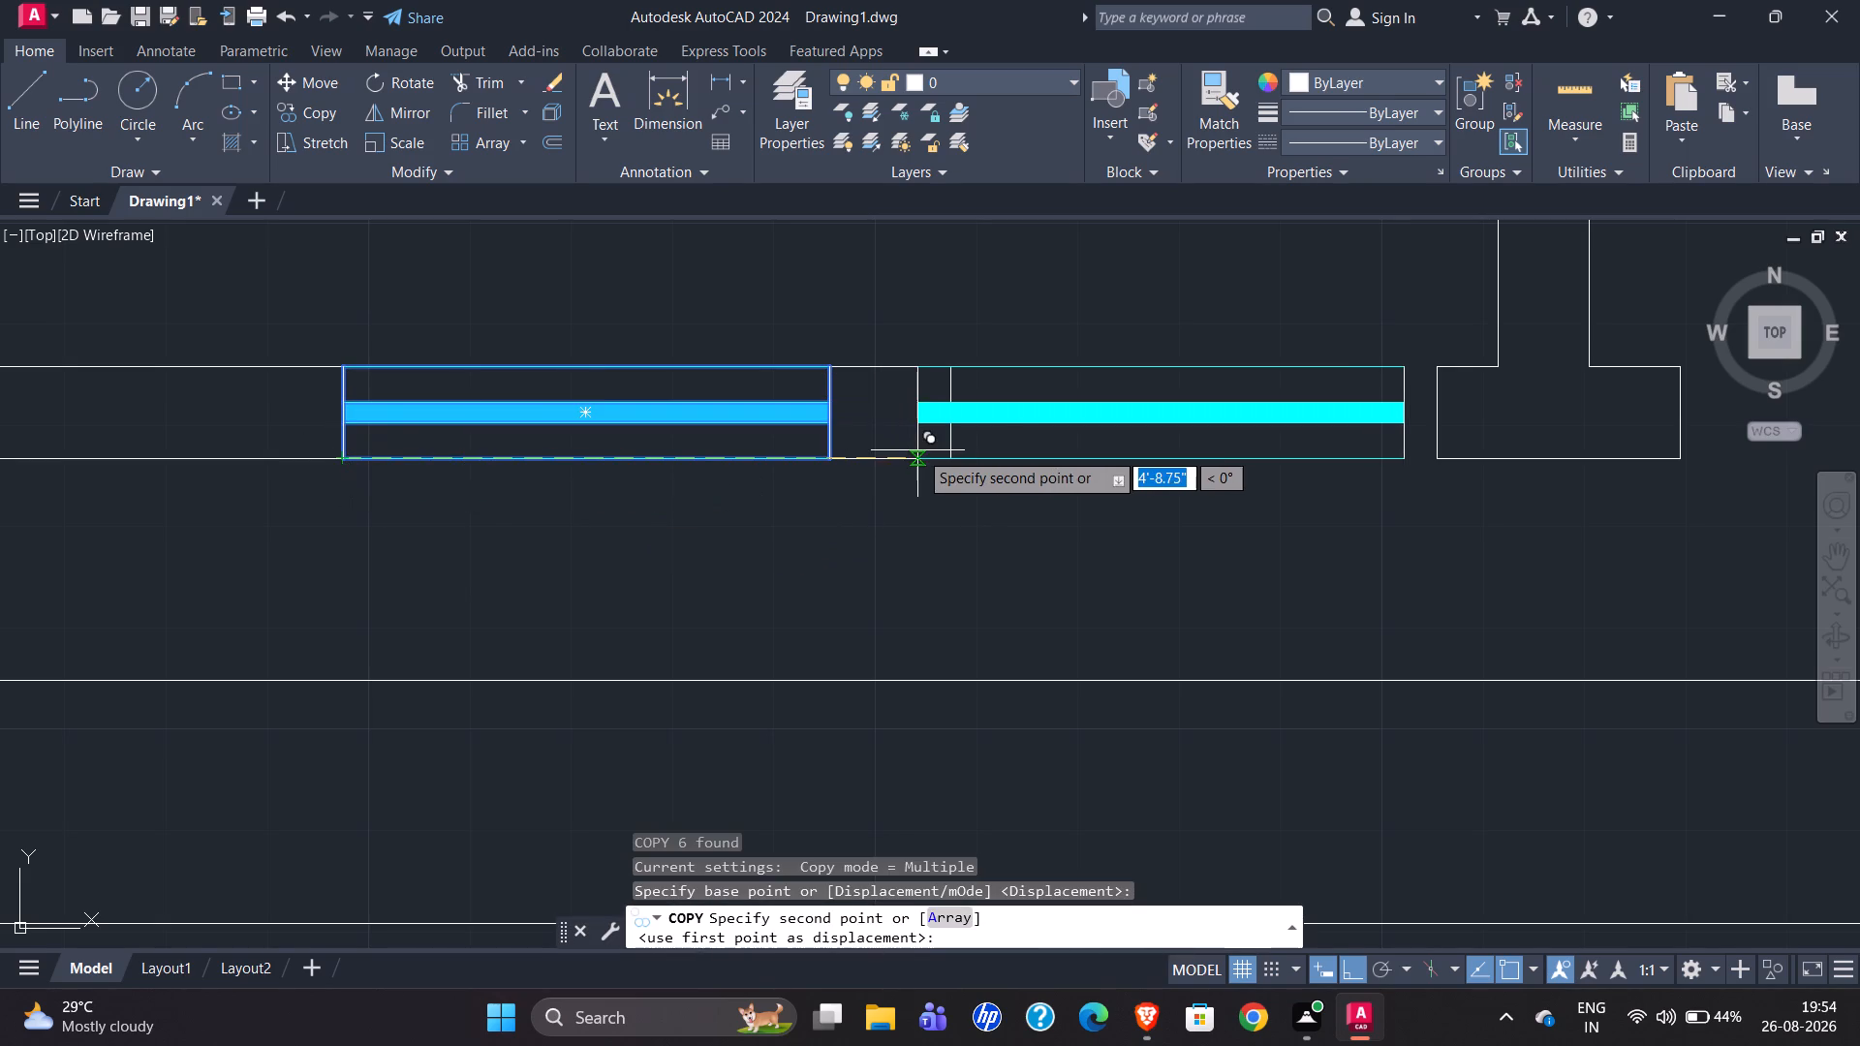
click(945, 453)
Place another copy of the window, with Ortho off, at the inner corner of the wall end south of the west-wall opening.
scroll(968, 551, down, 2)
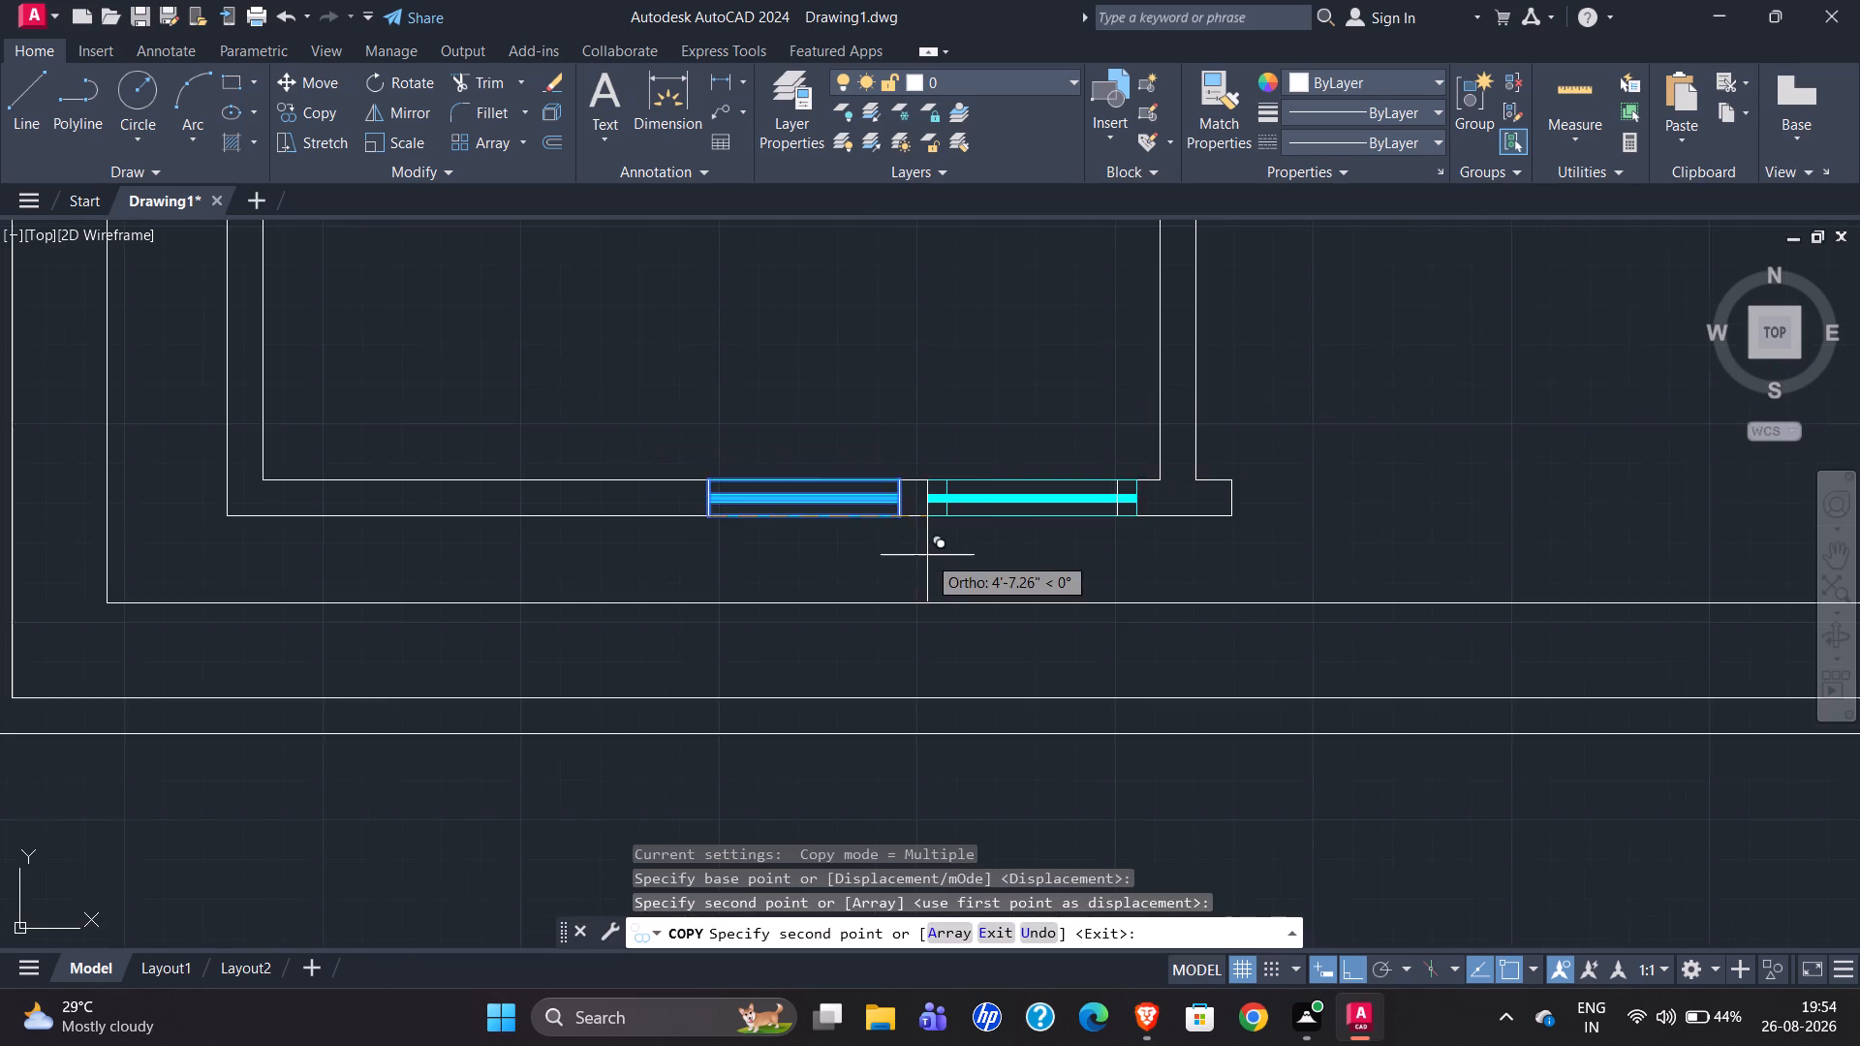
scroll(927, 555, down, 1)
scroll(1105, 493, down, 1)
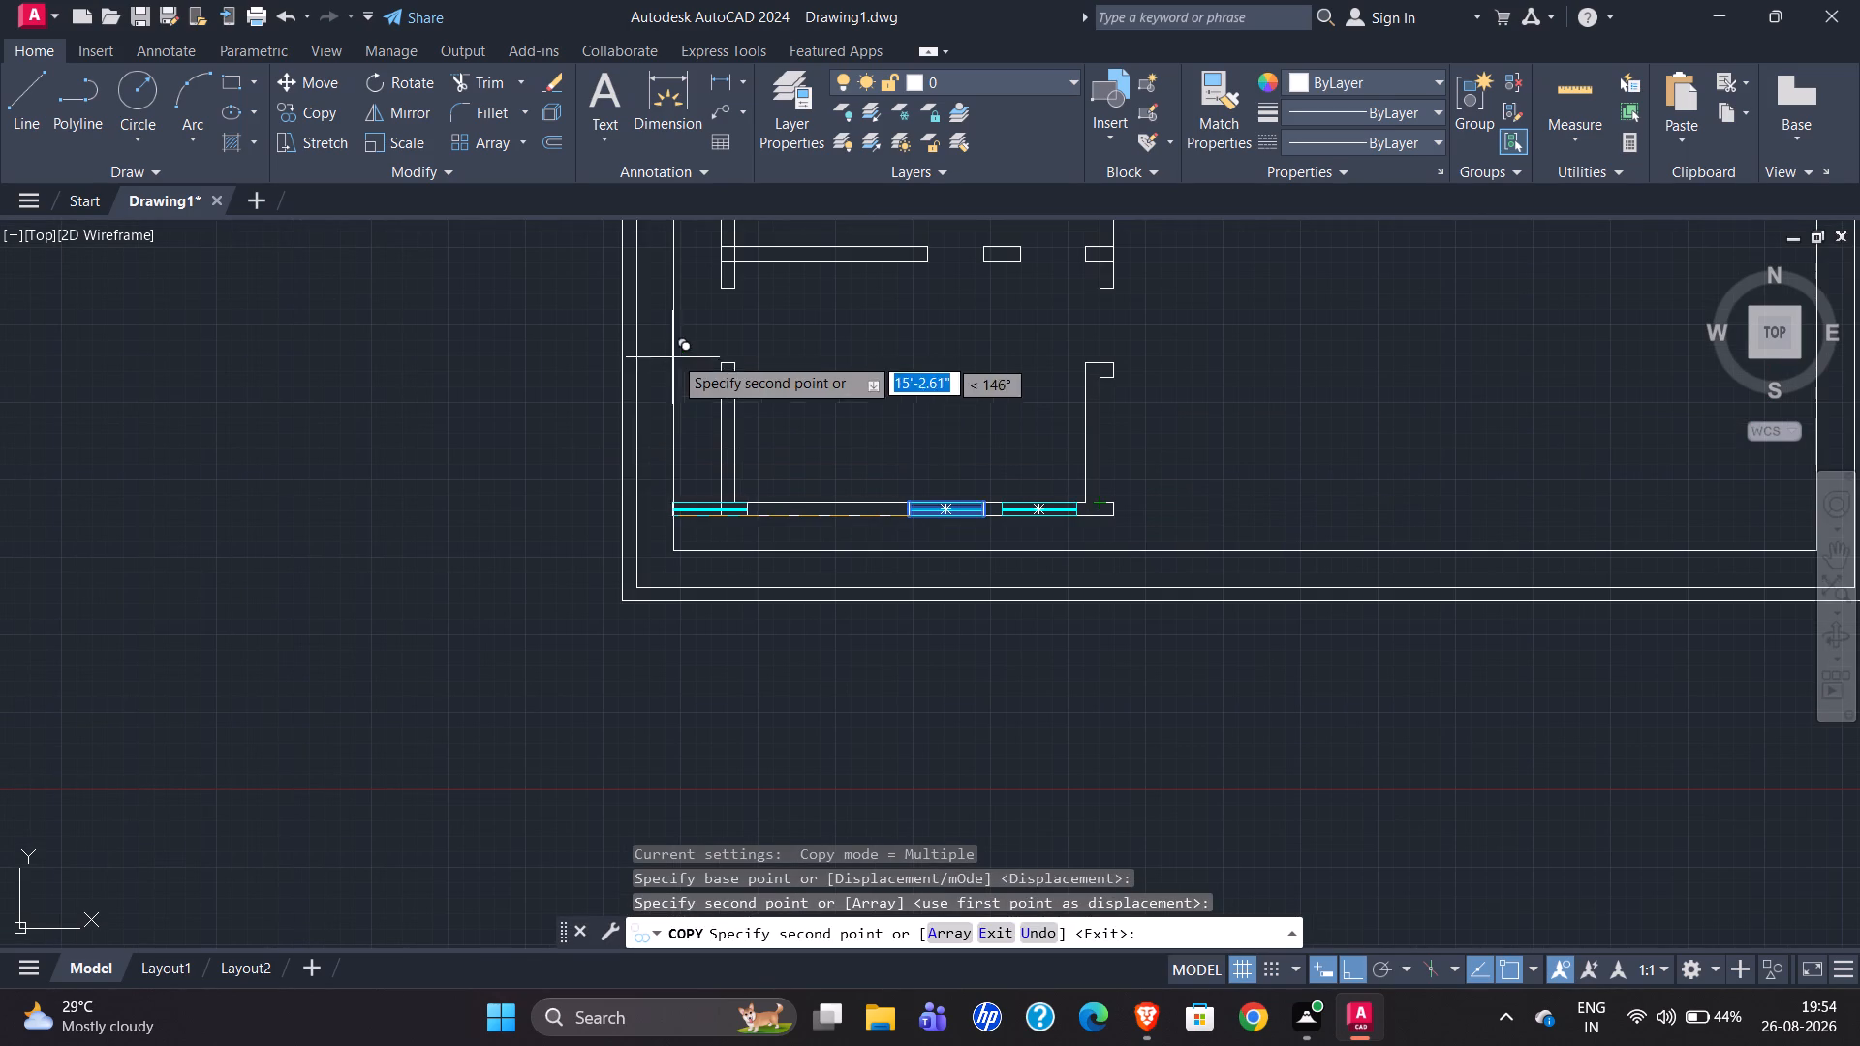
scroll(711, 279, up, 2)
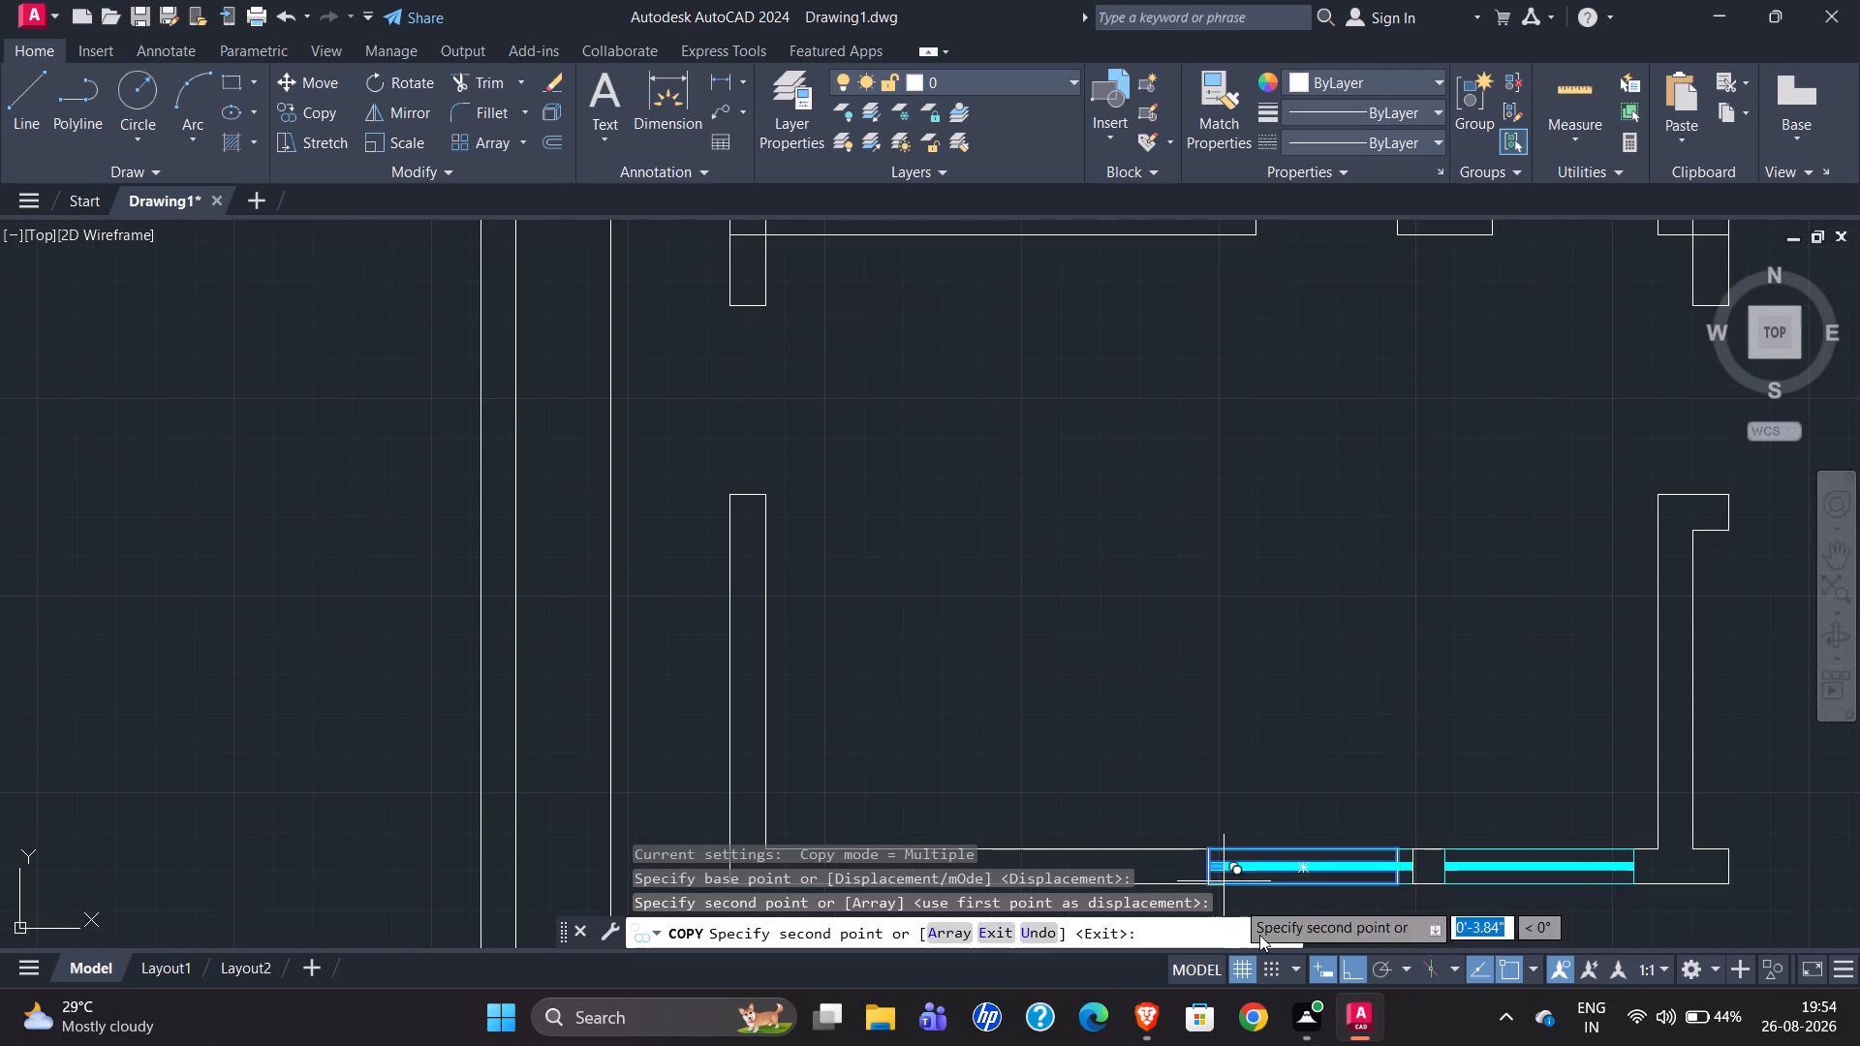
click(1348, 968)
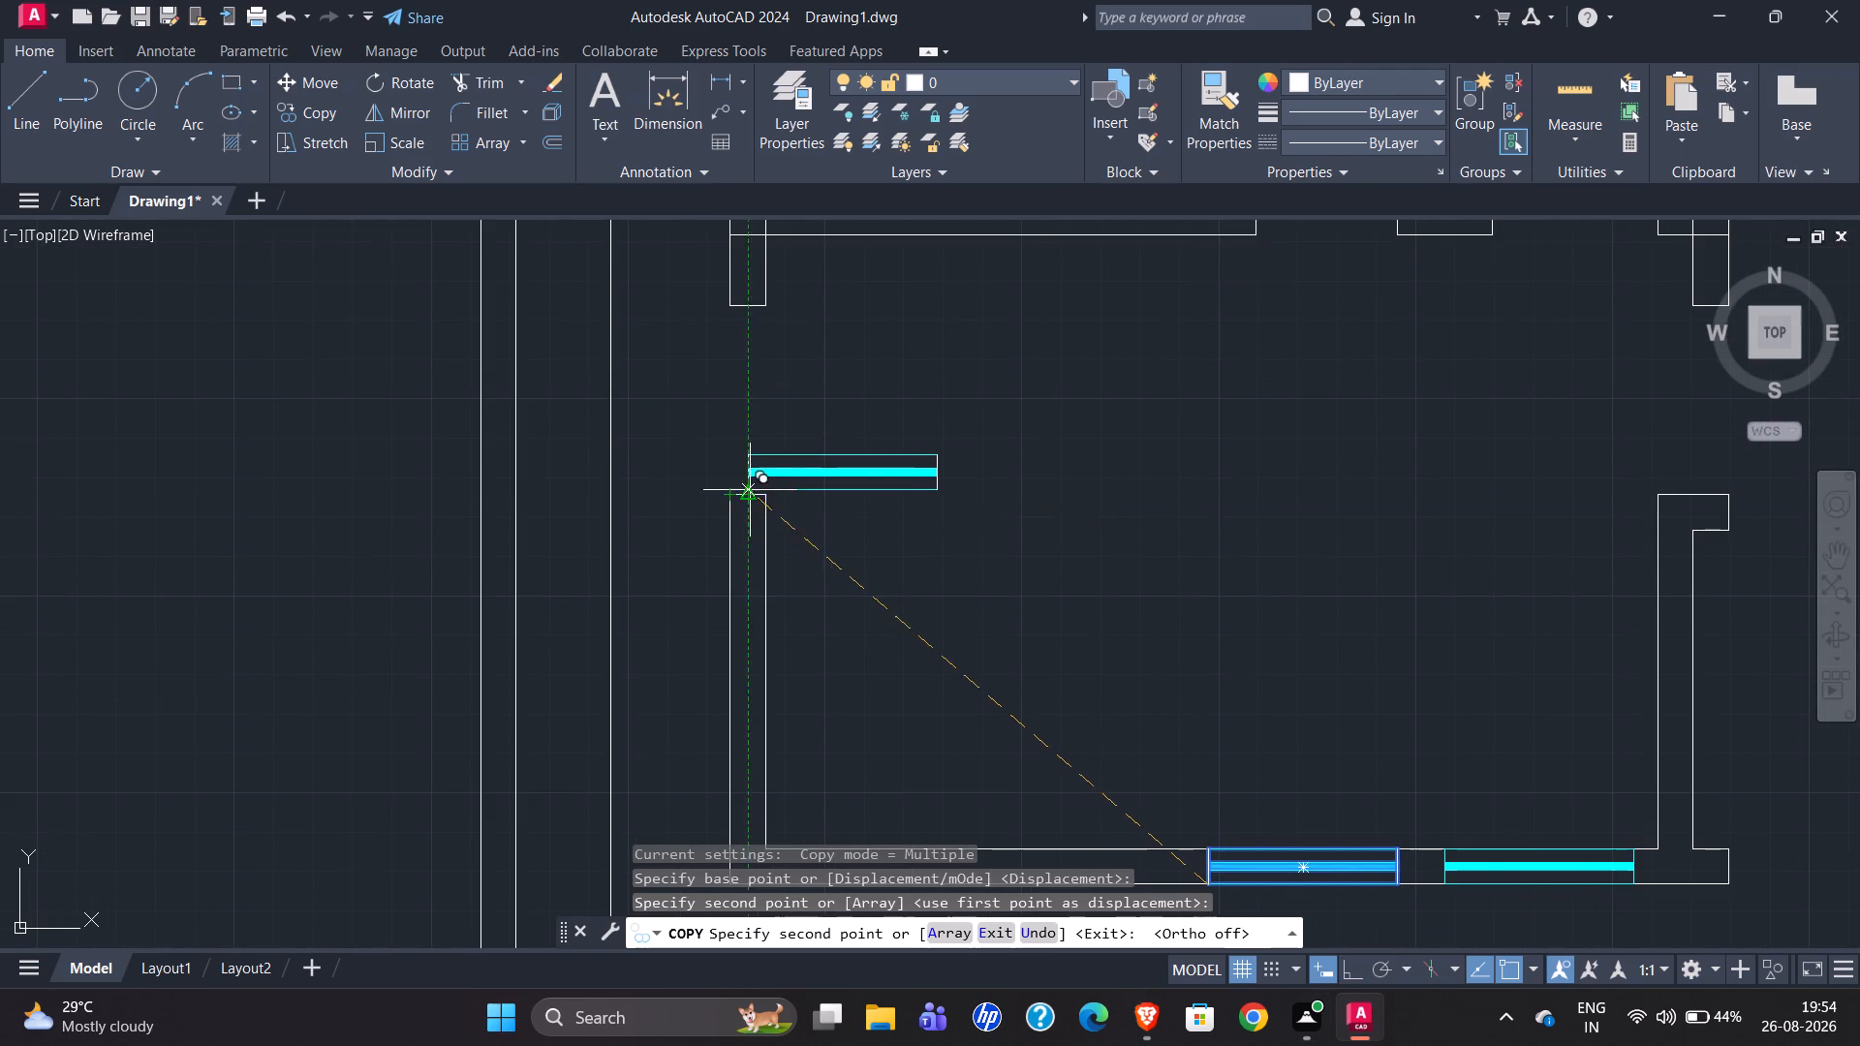
click(769, 487)
key(Escape)
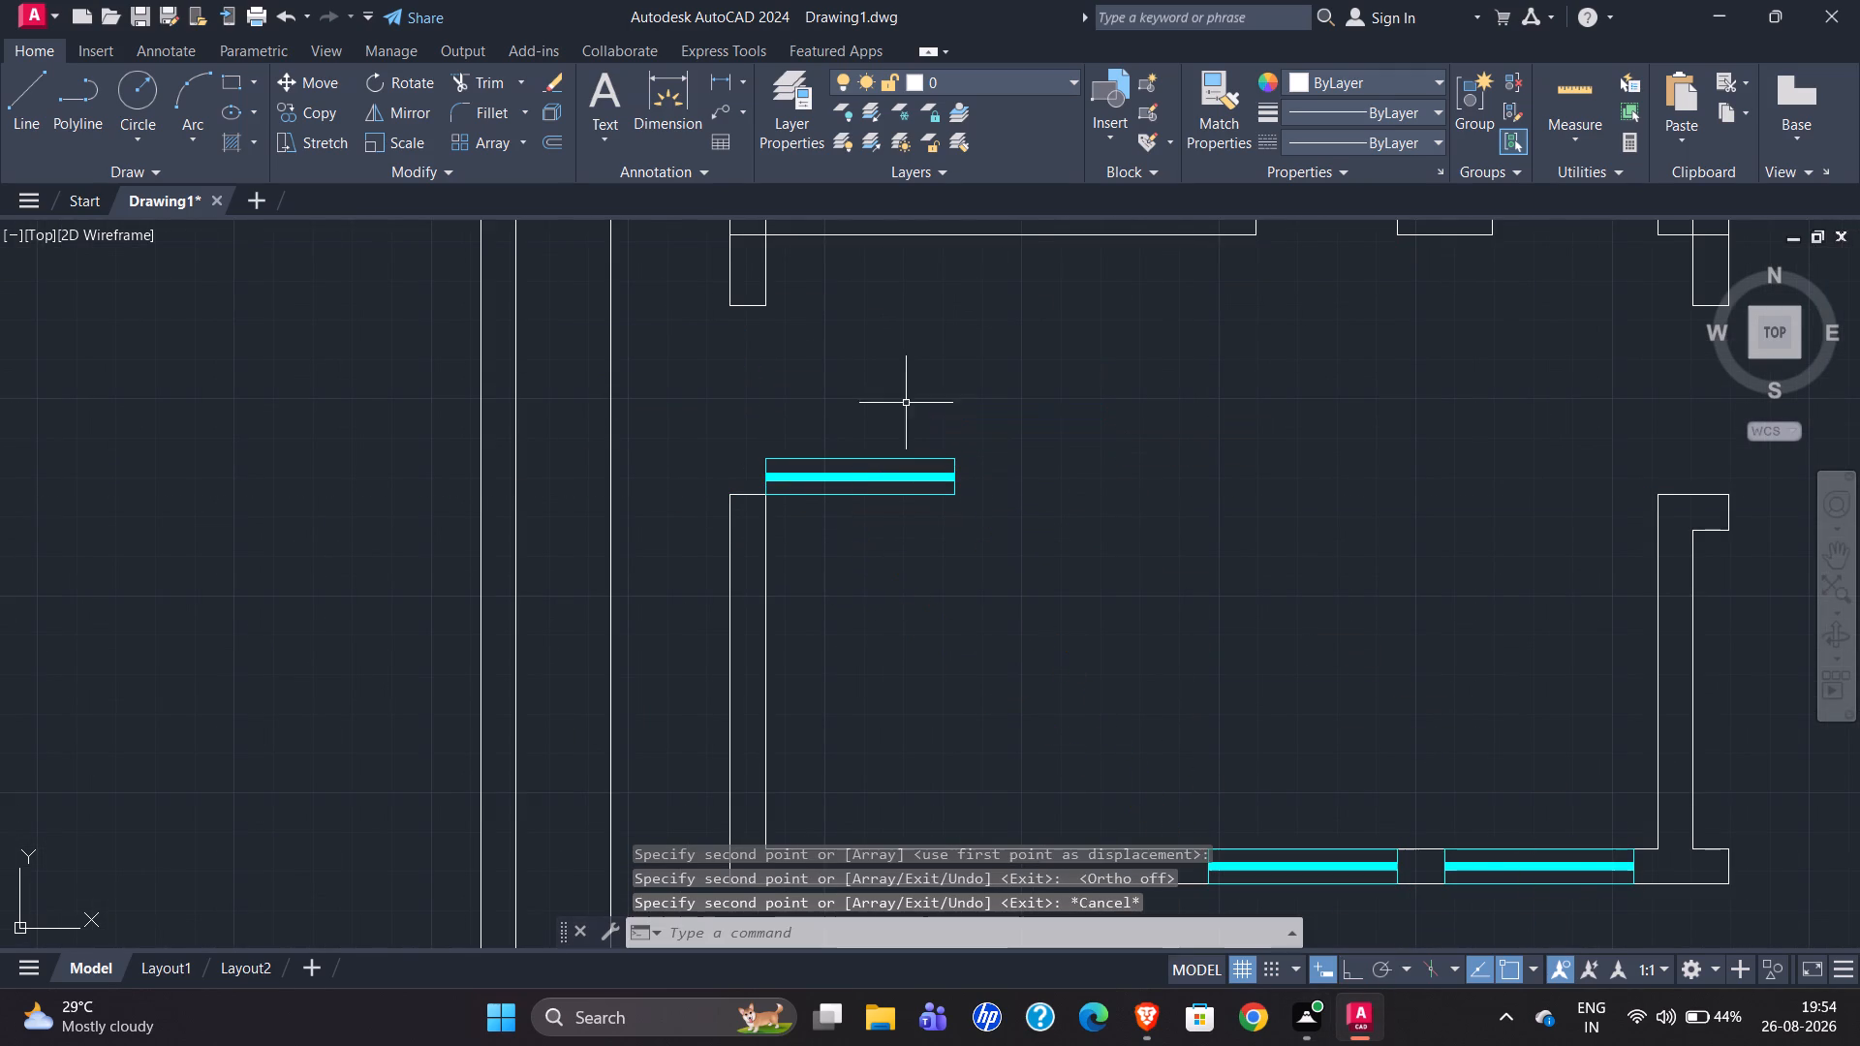
Rotate the copied window a quarter turn about its southwest corner so it fills the west-wall opening.
click(746, 430)
click(1028, 527)
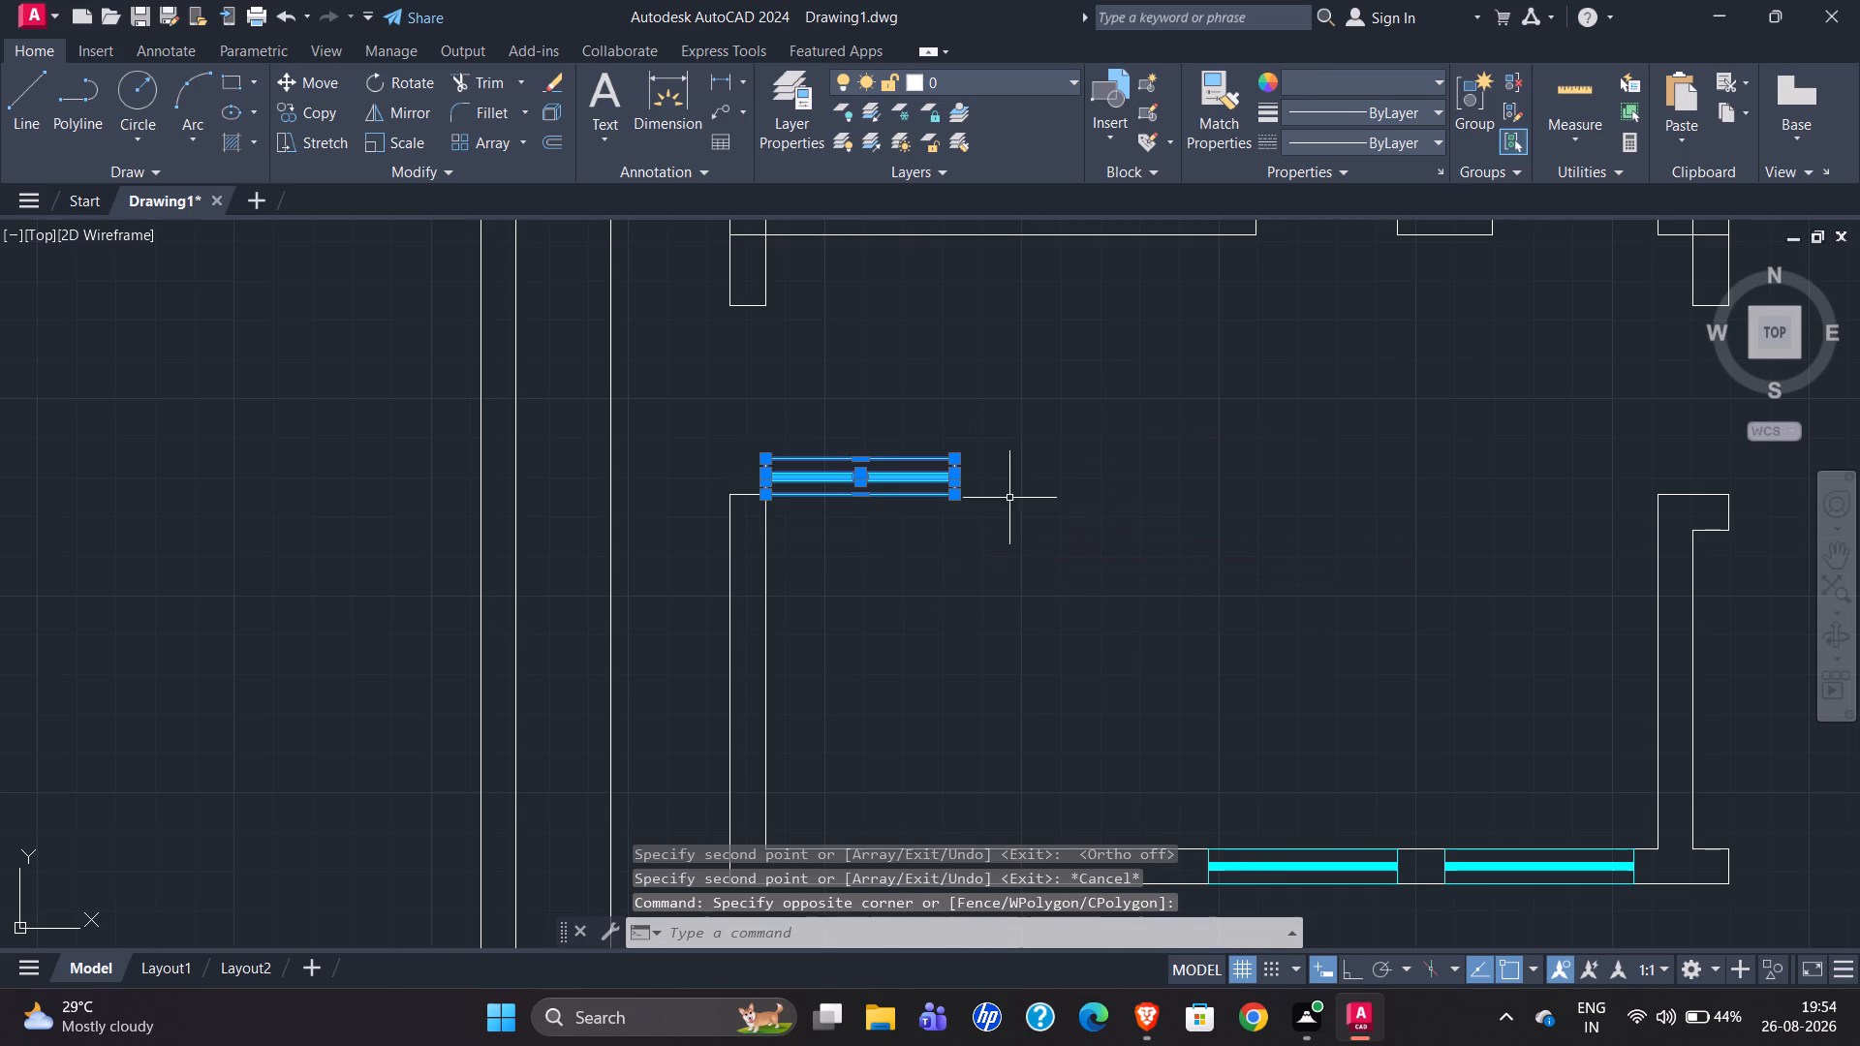
text(ro)
key(Return)
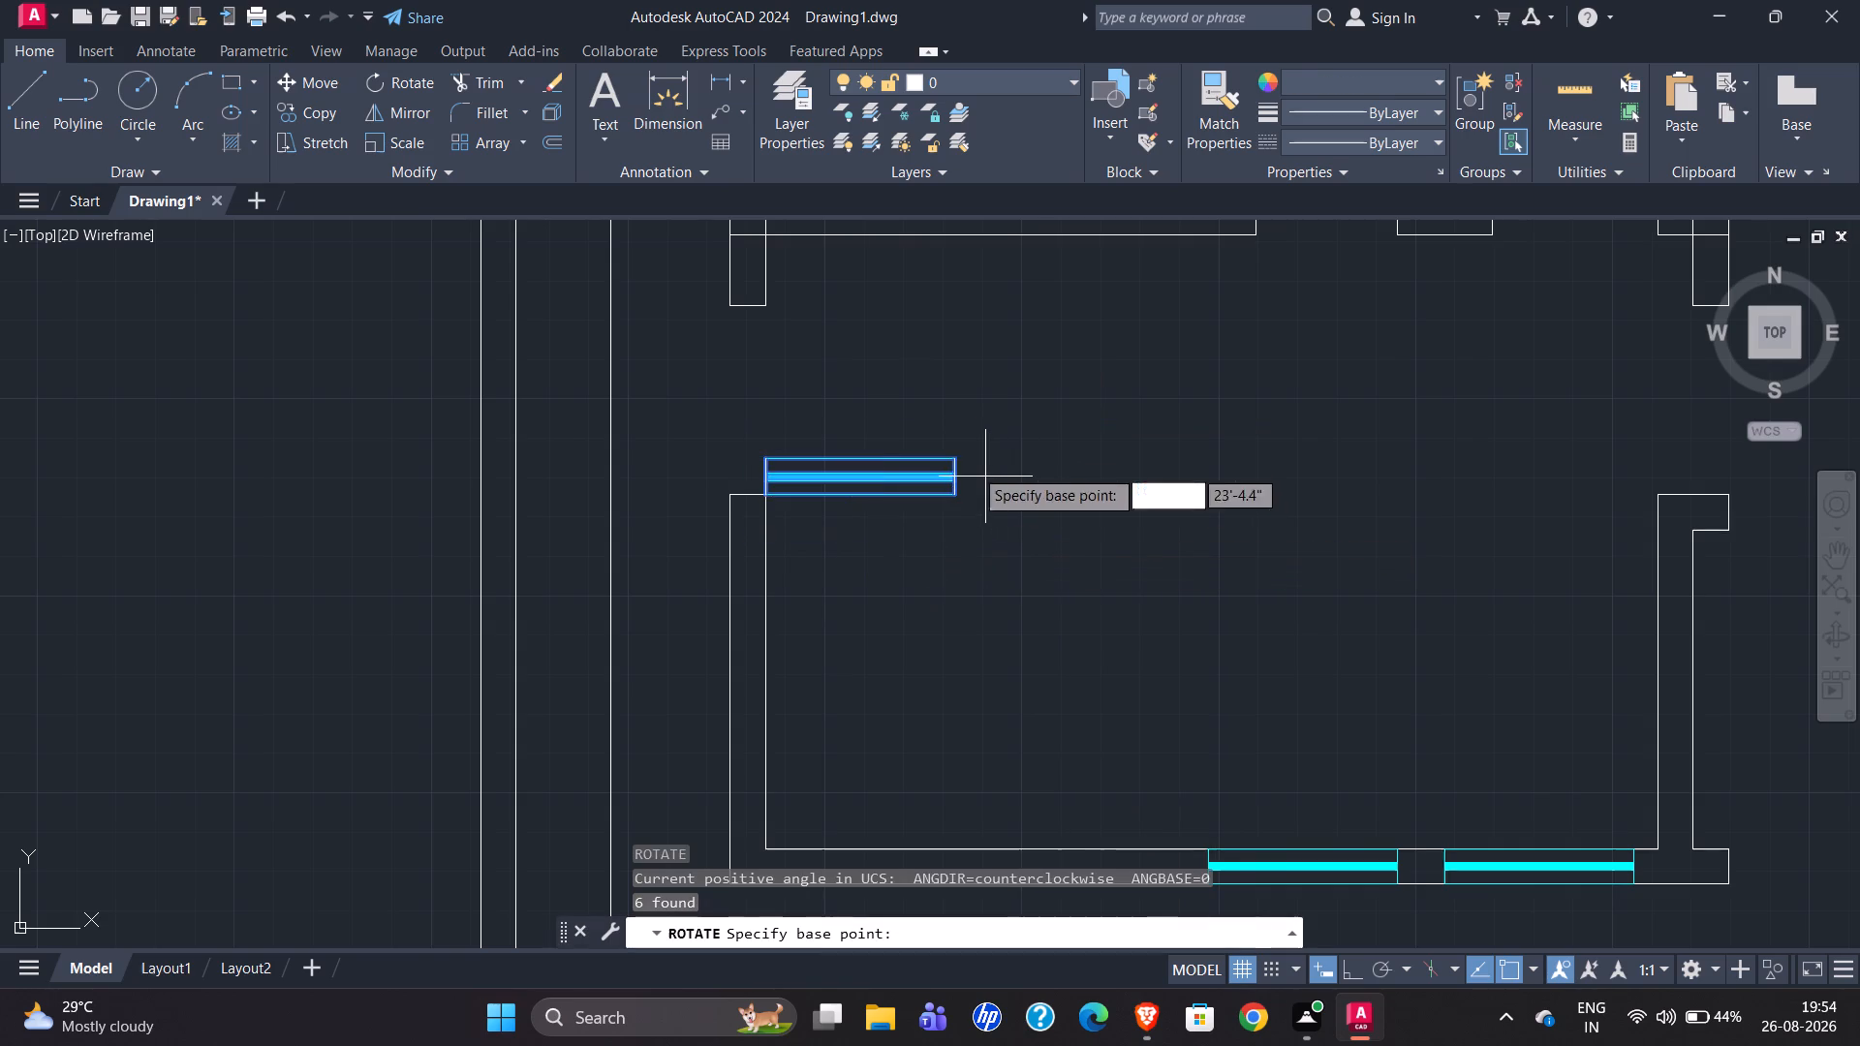
click(763, 494)
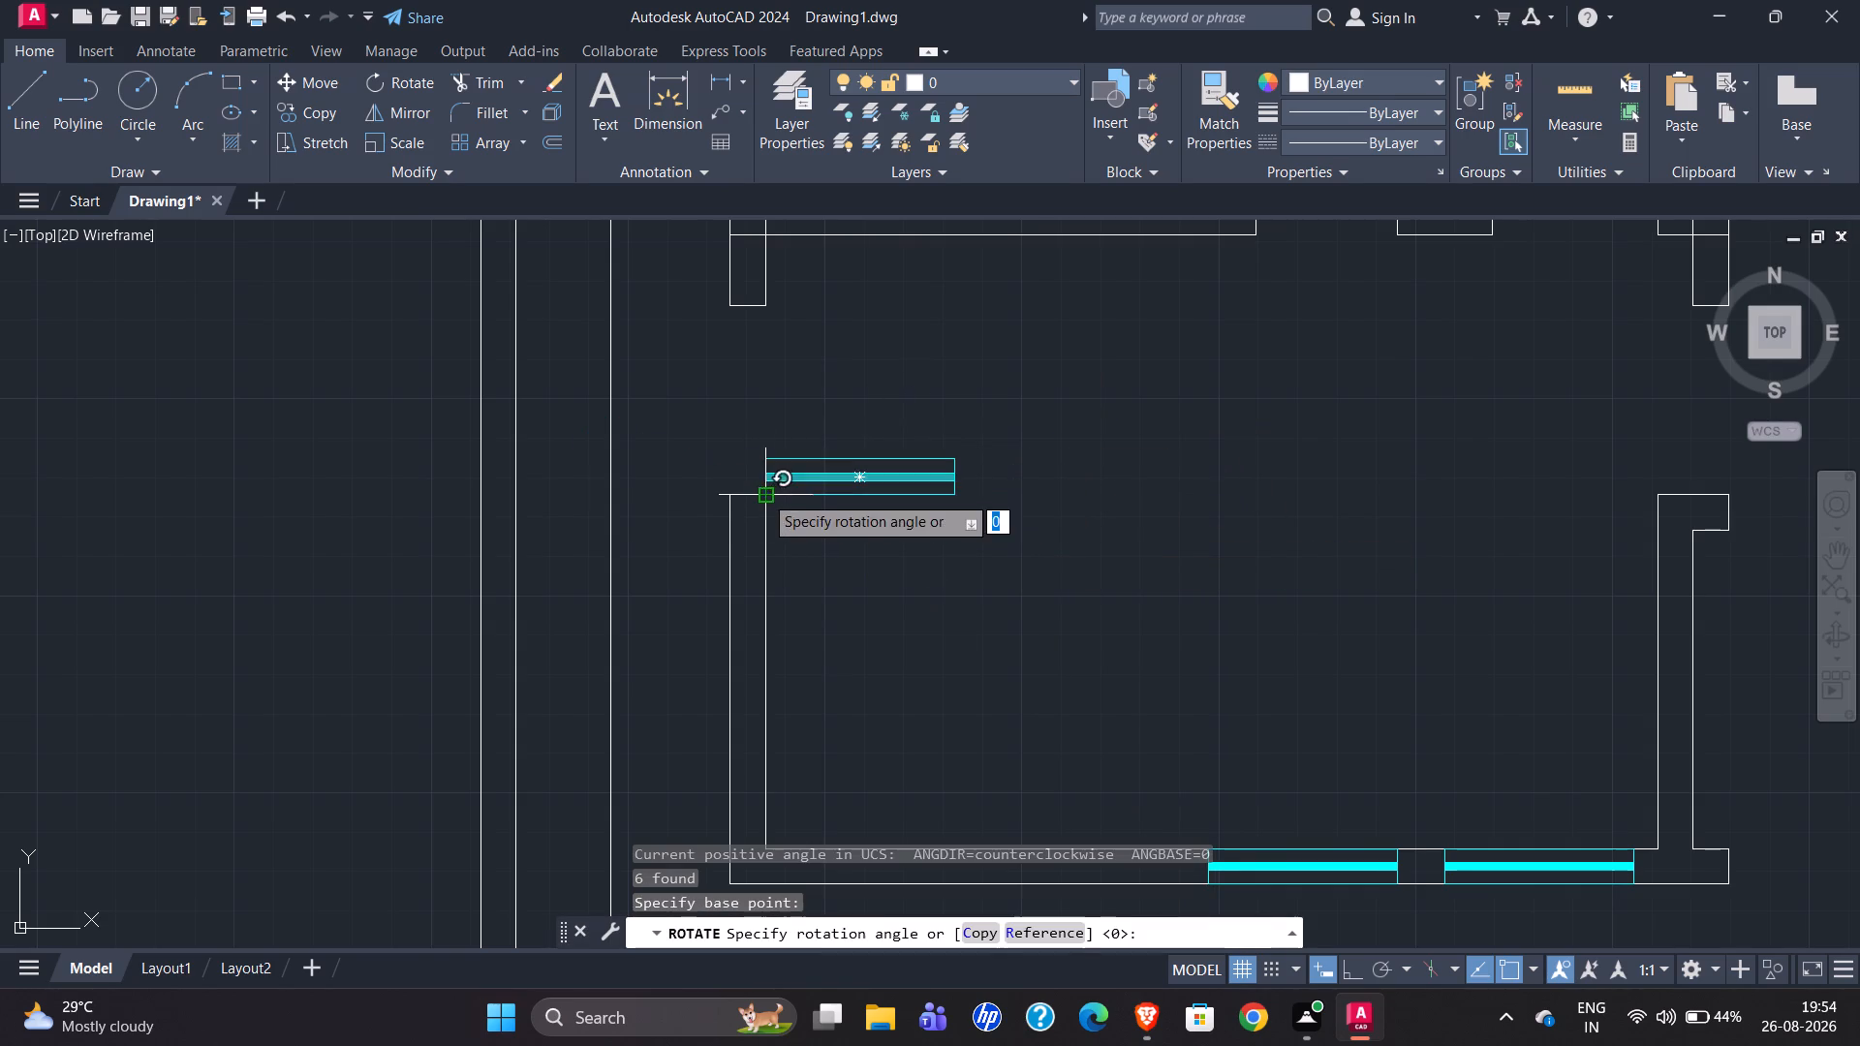
click(766, 300)
Examine the D2 and MD2 door openings and their surrounding dimensions in the original brick marking plan.
scroll(641, 517, down, 1)
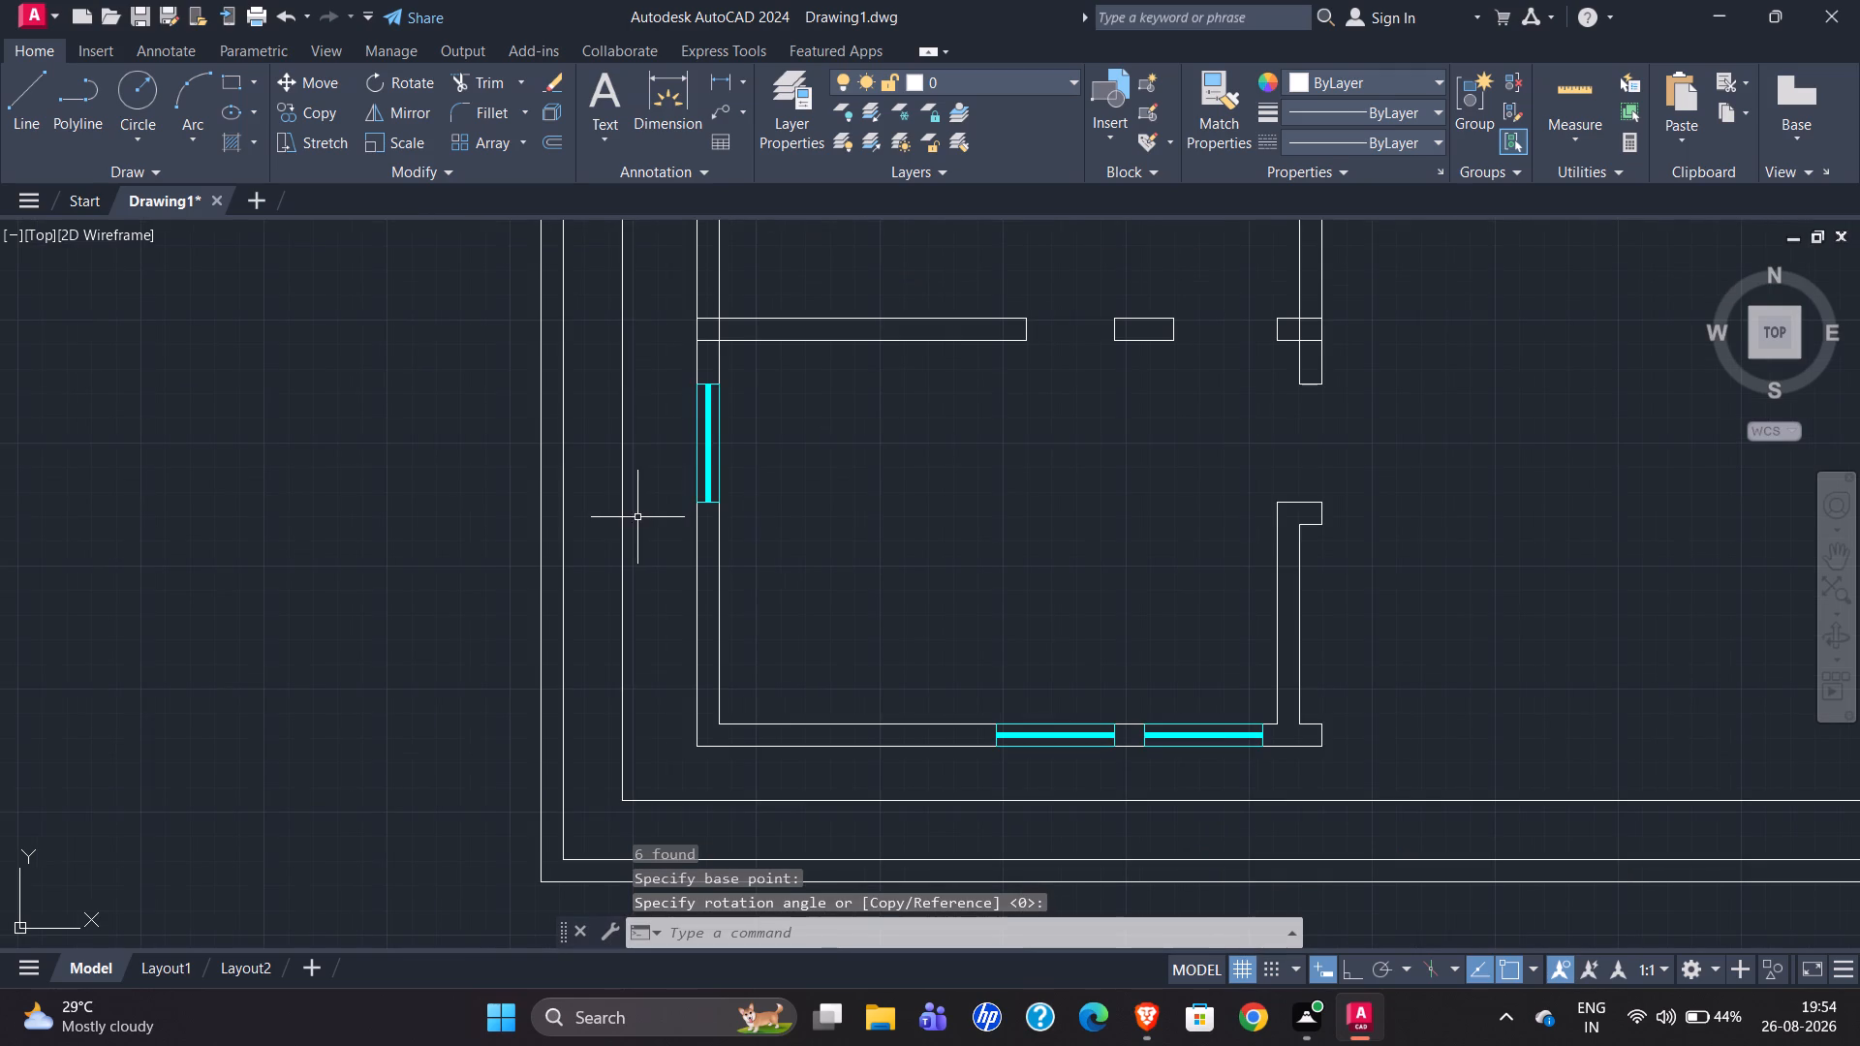
scroll(604, 536, down, 1)
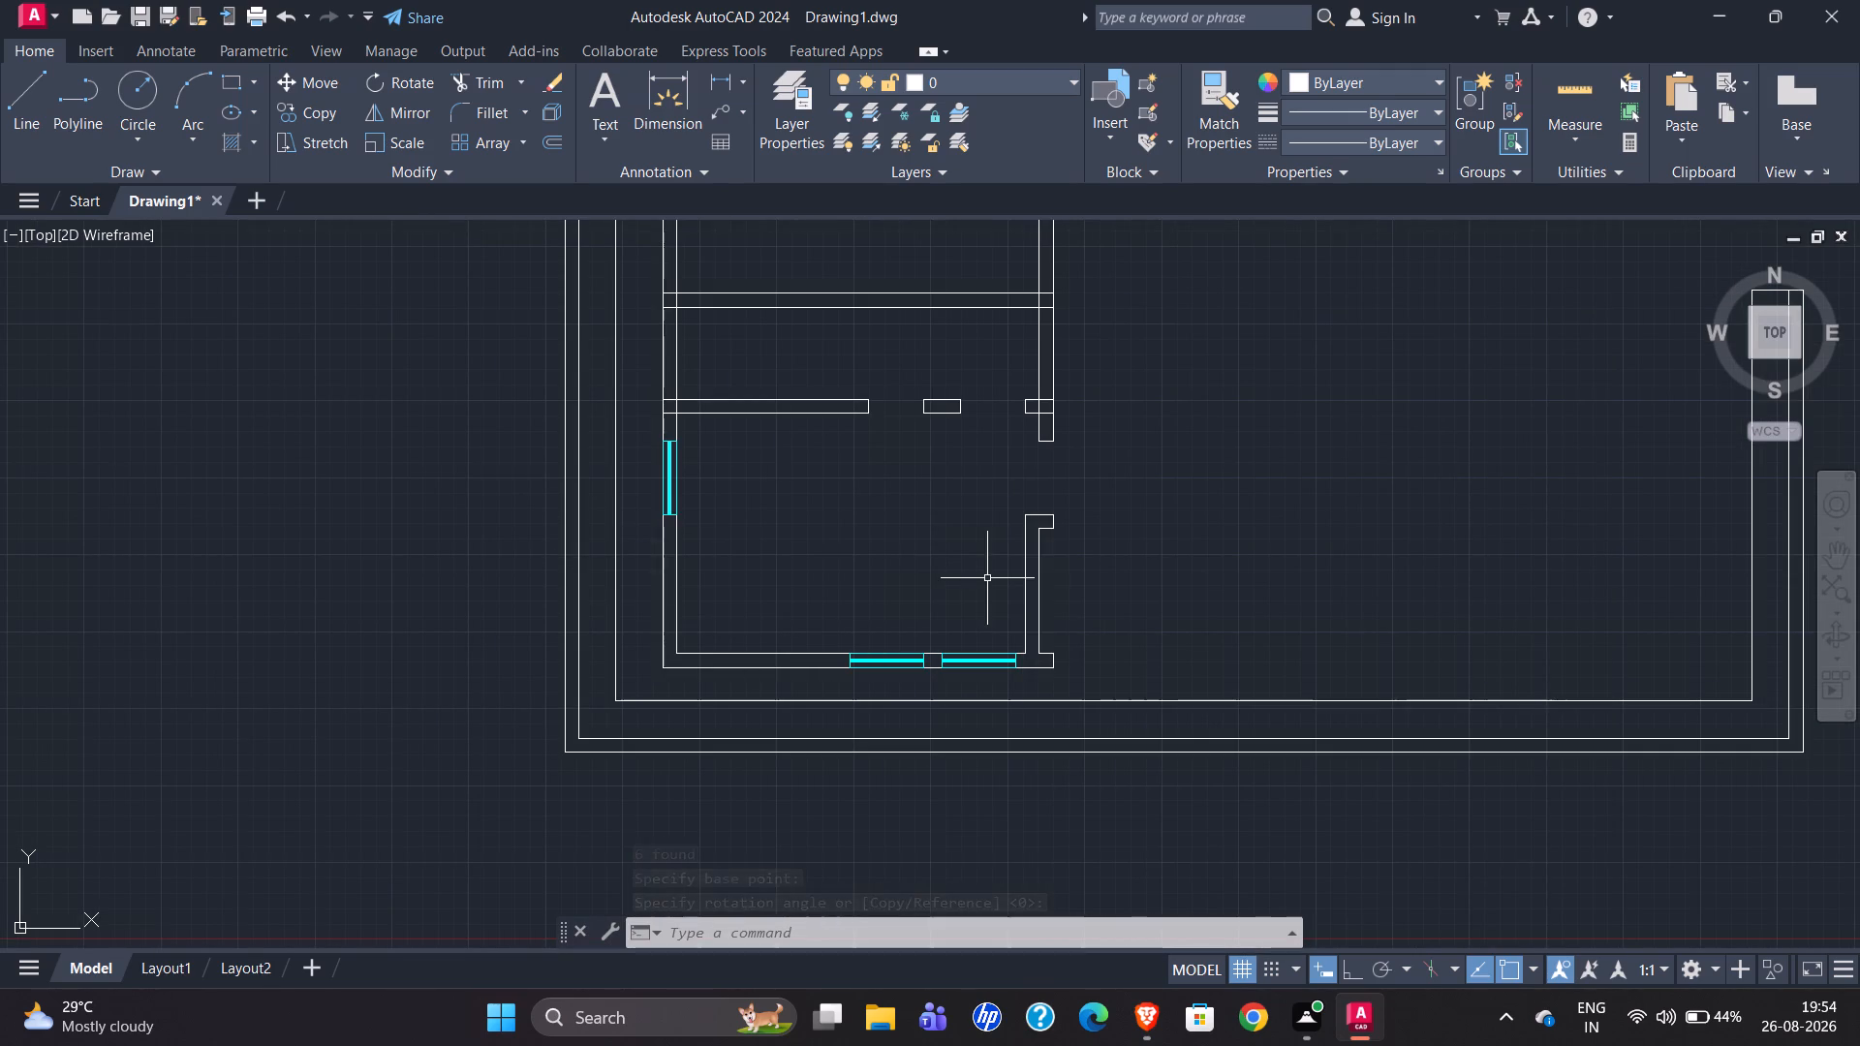
scroll(1155, 564, down, 2)
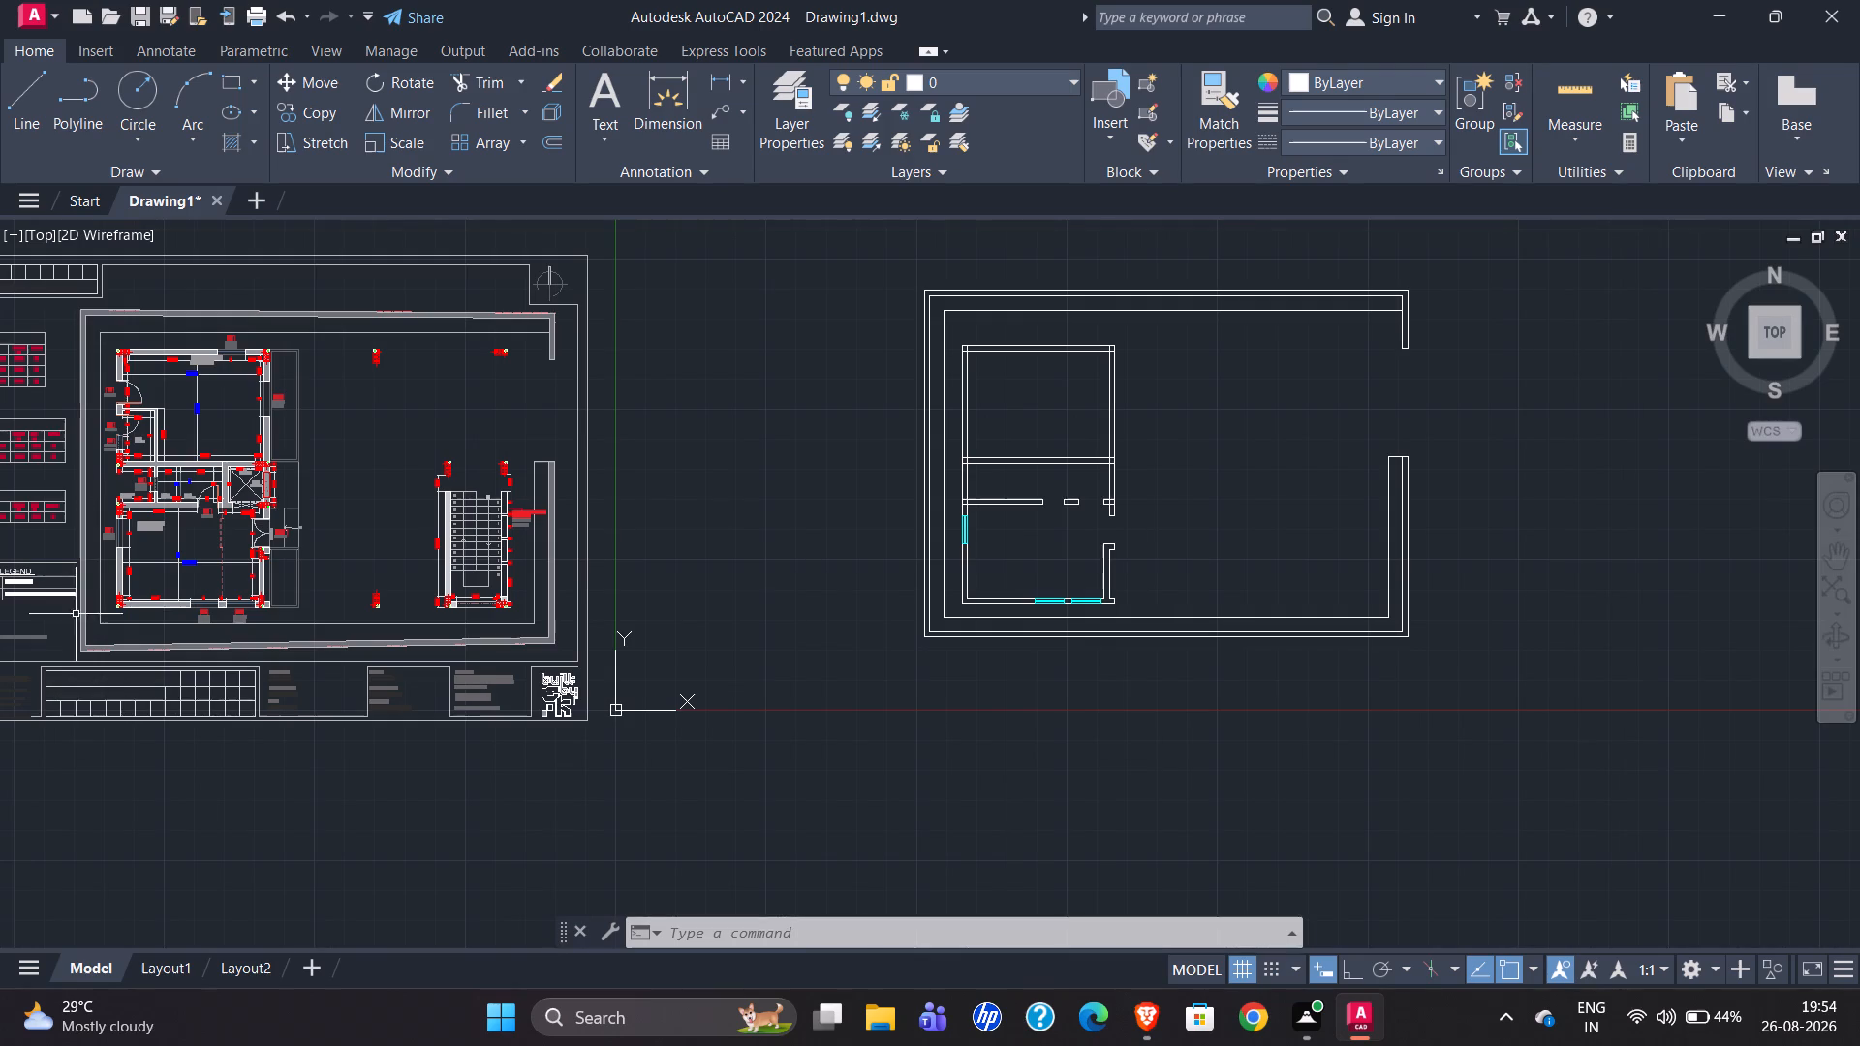
scroll(125, 545, up, 3)
scroll(627, 458, up, 3)
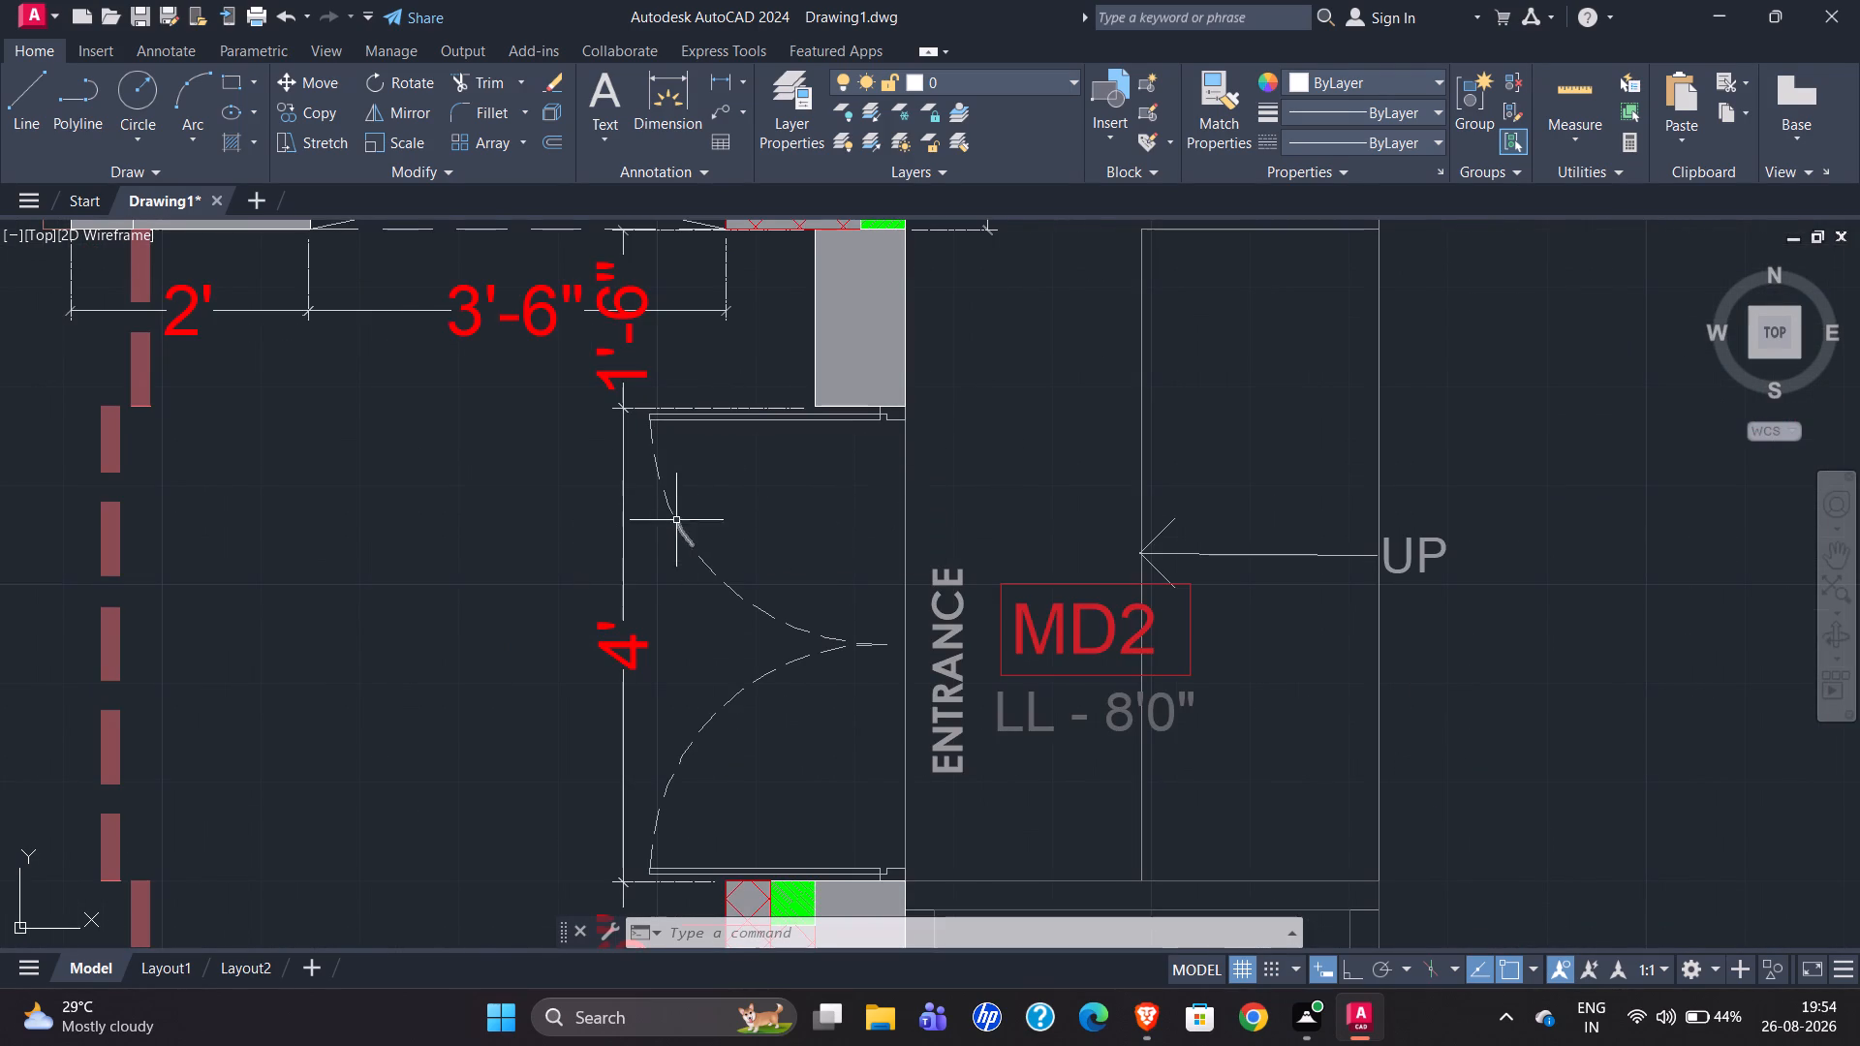
scroll(698, 572, down, 1)
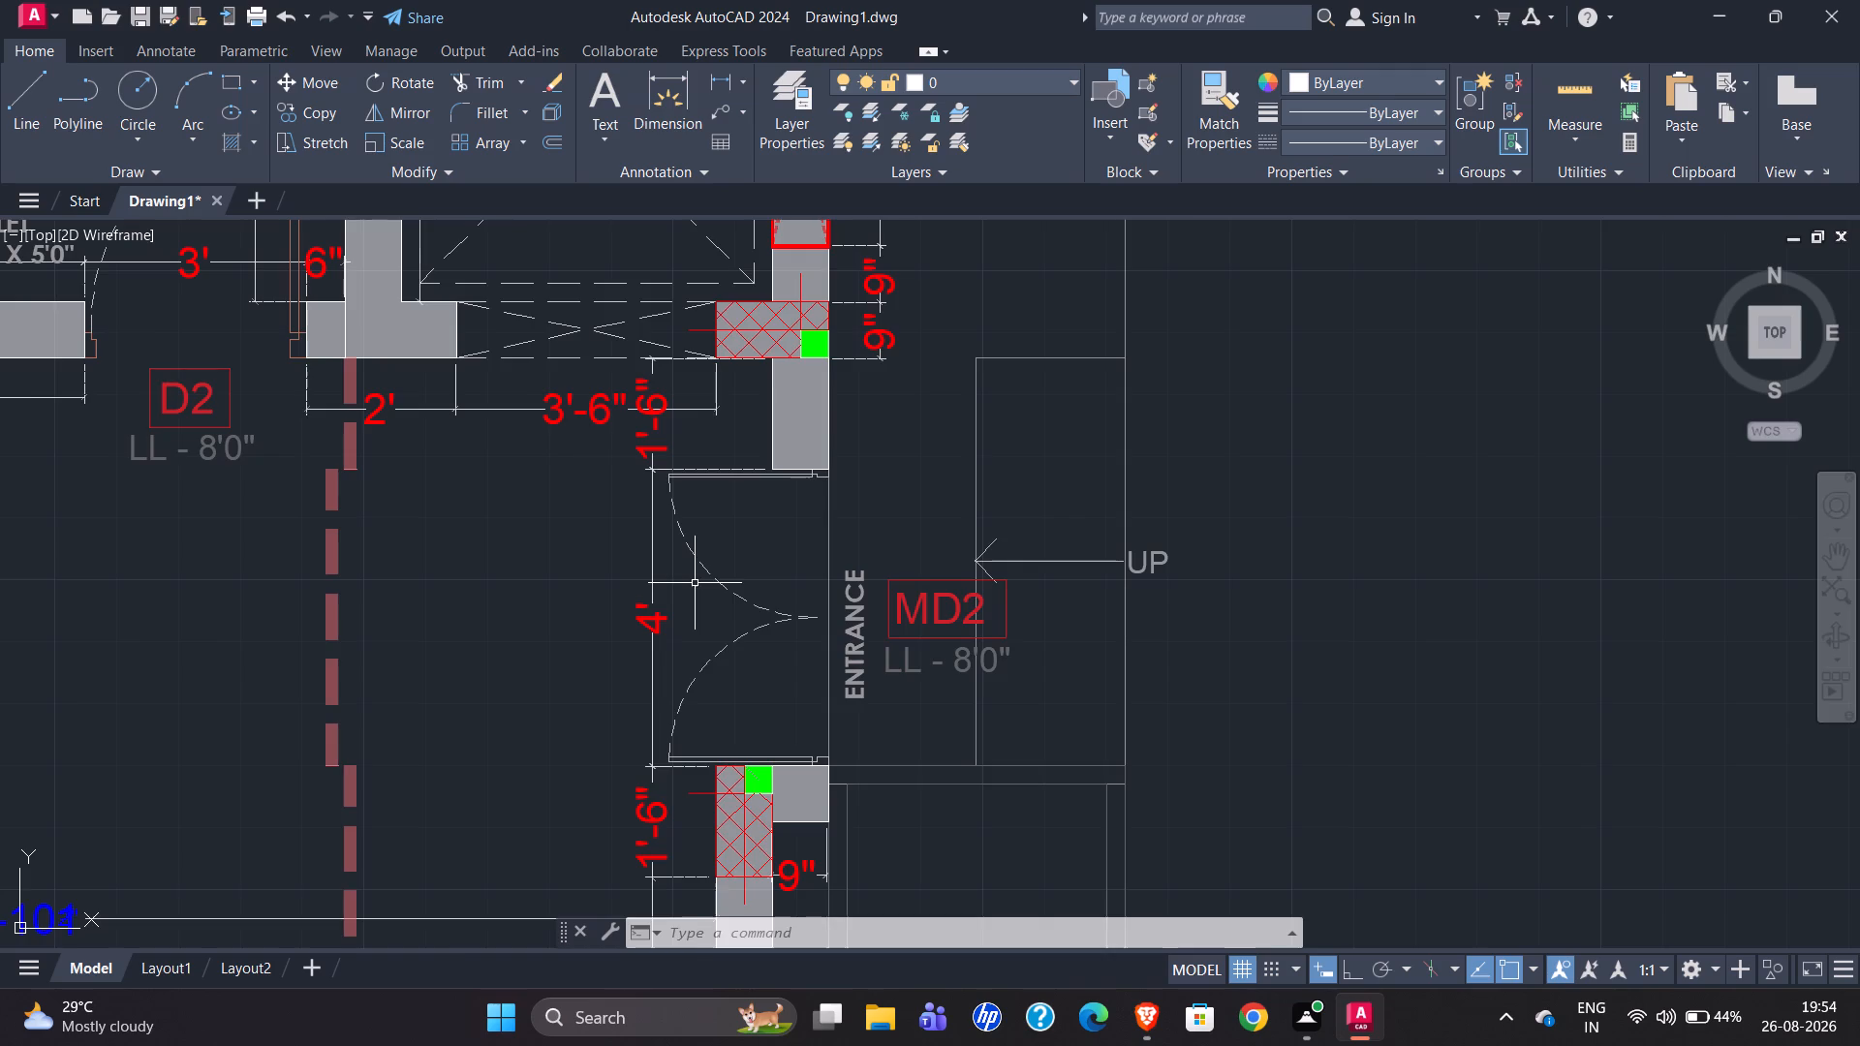
scroll(615, 647, down, 1)
scroll(404, 330, up, 1)
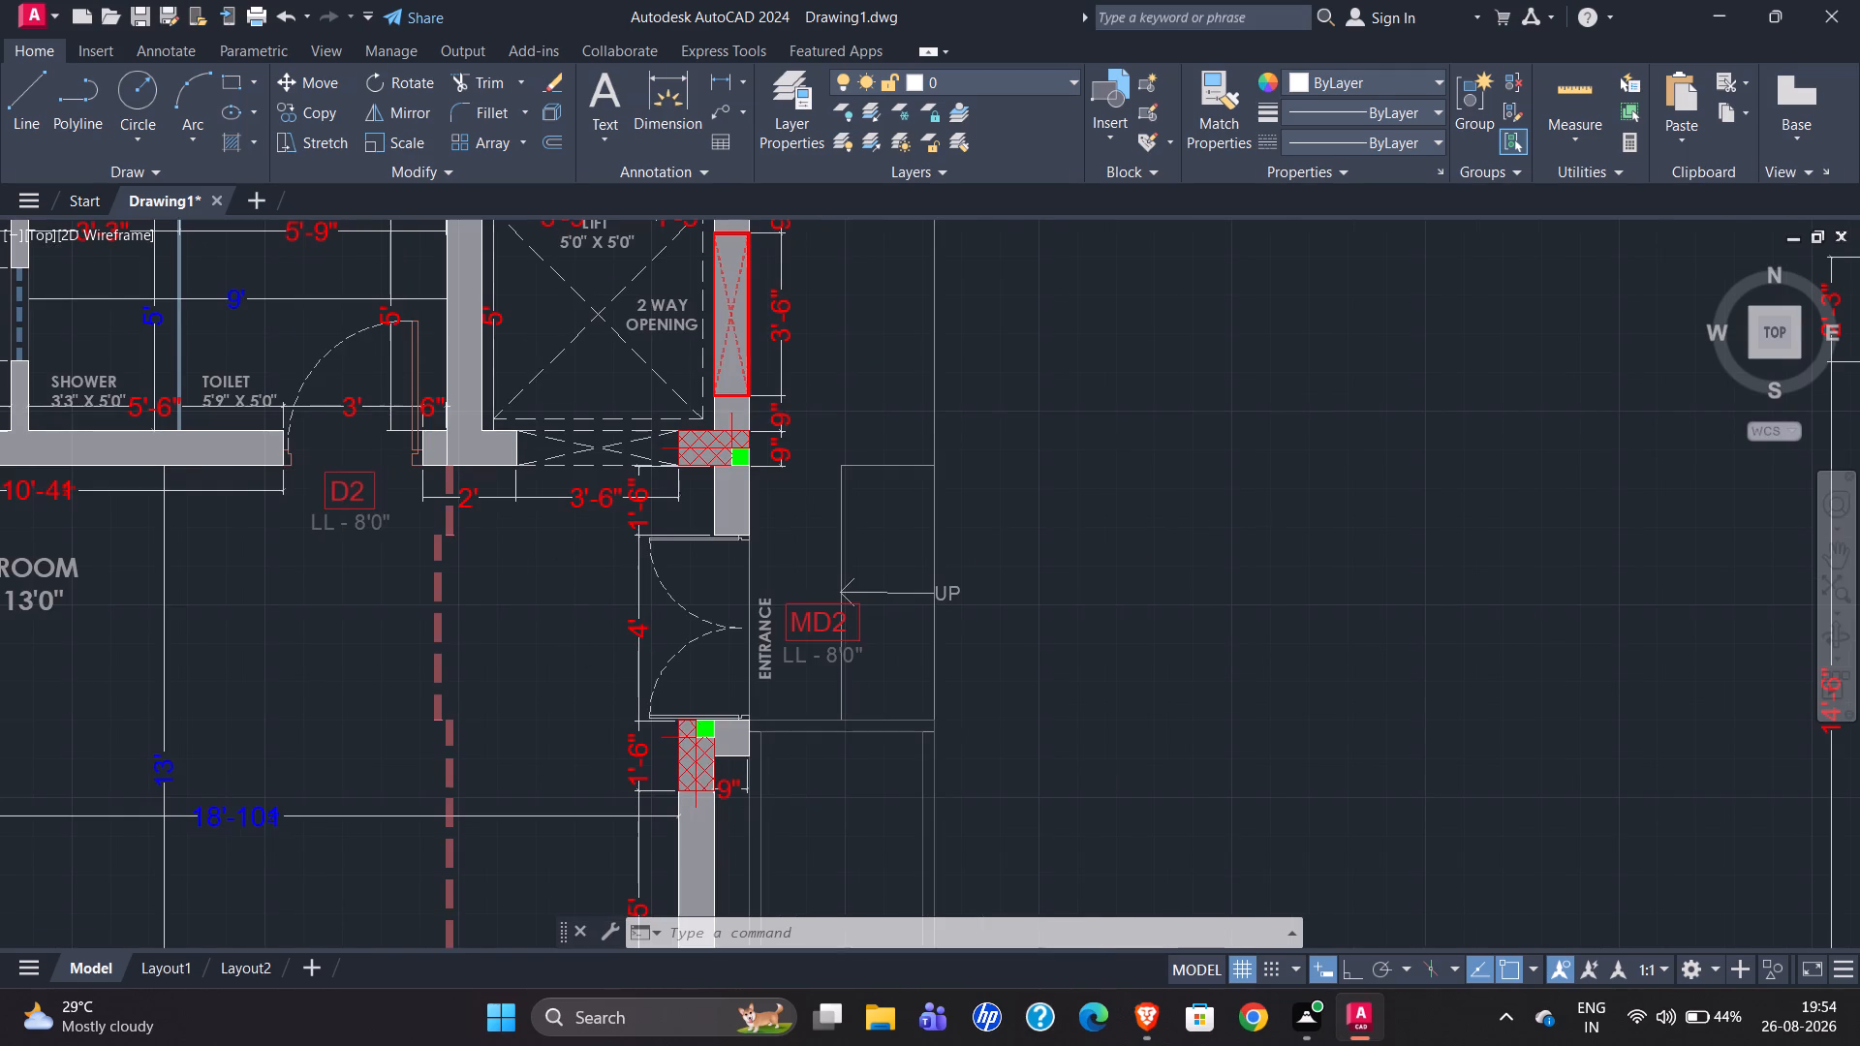
scroll(329, 363, down, 1)
scroll(279, 478, up, 4)
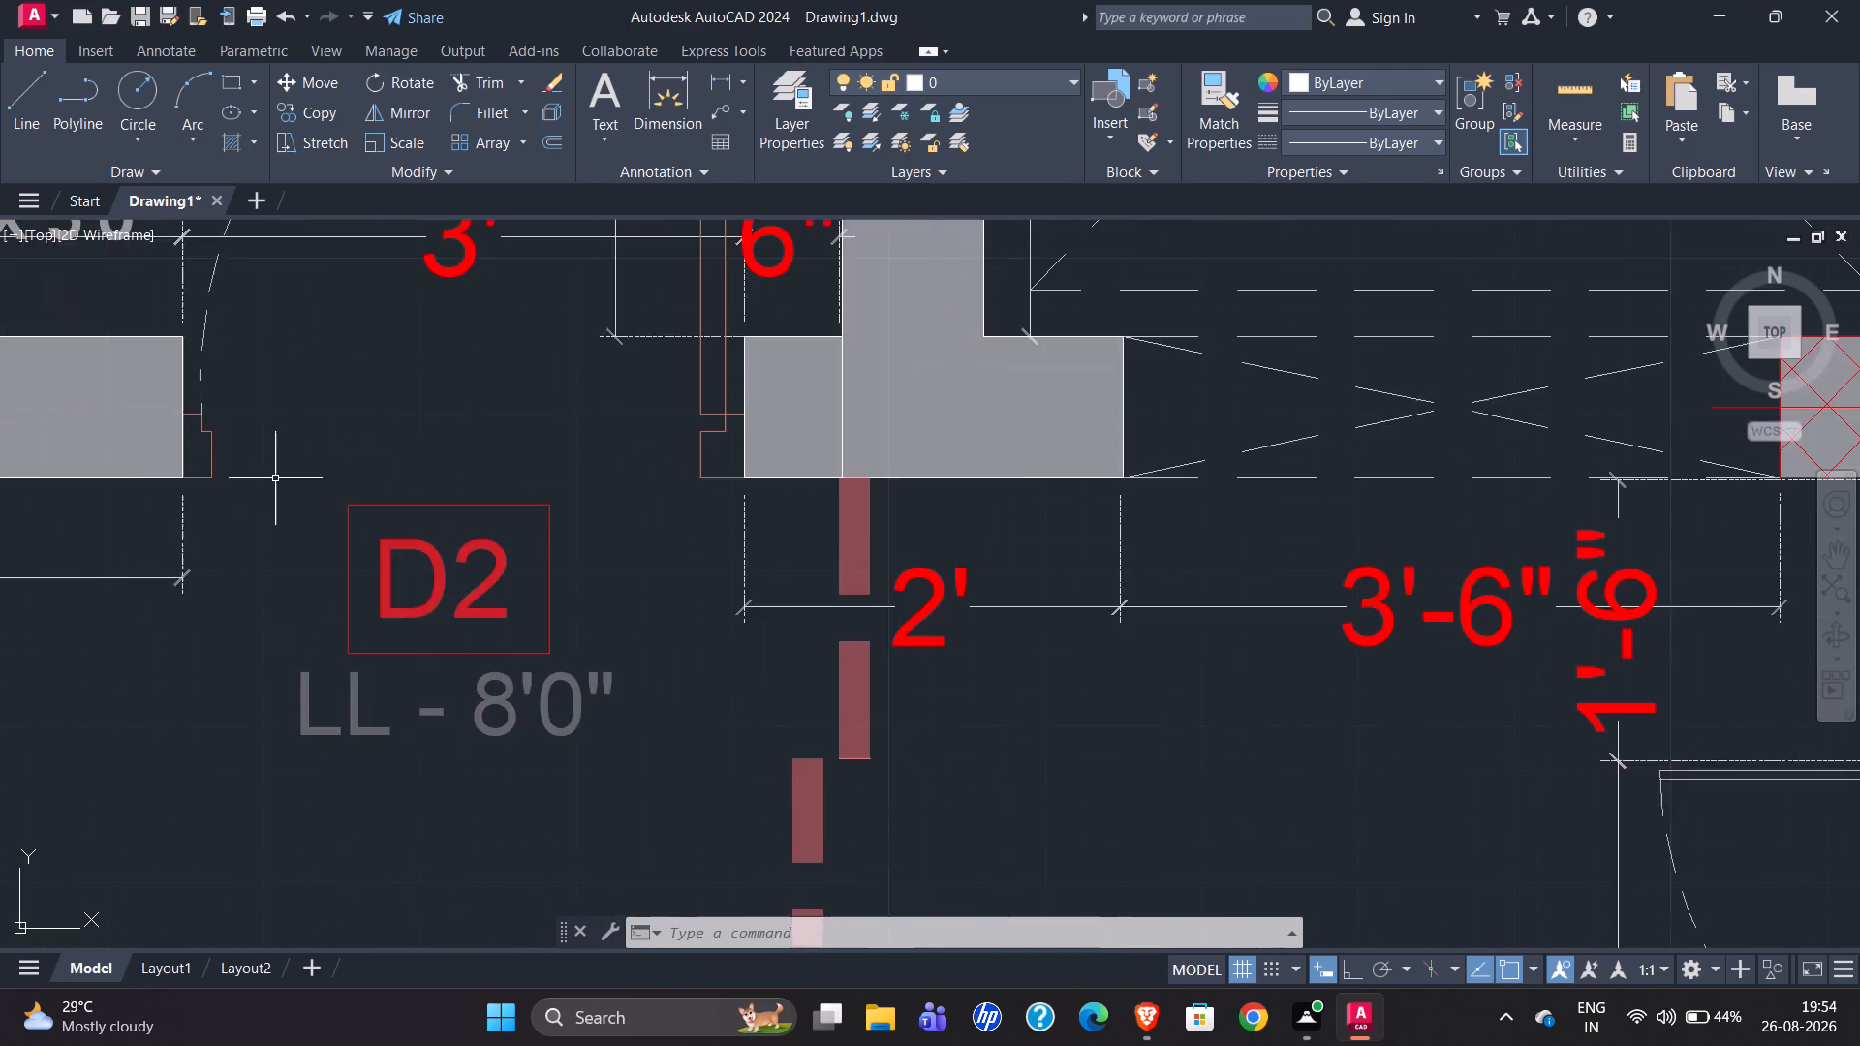
scroll(168, 464, down, 2)
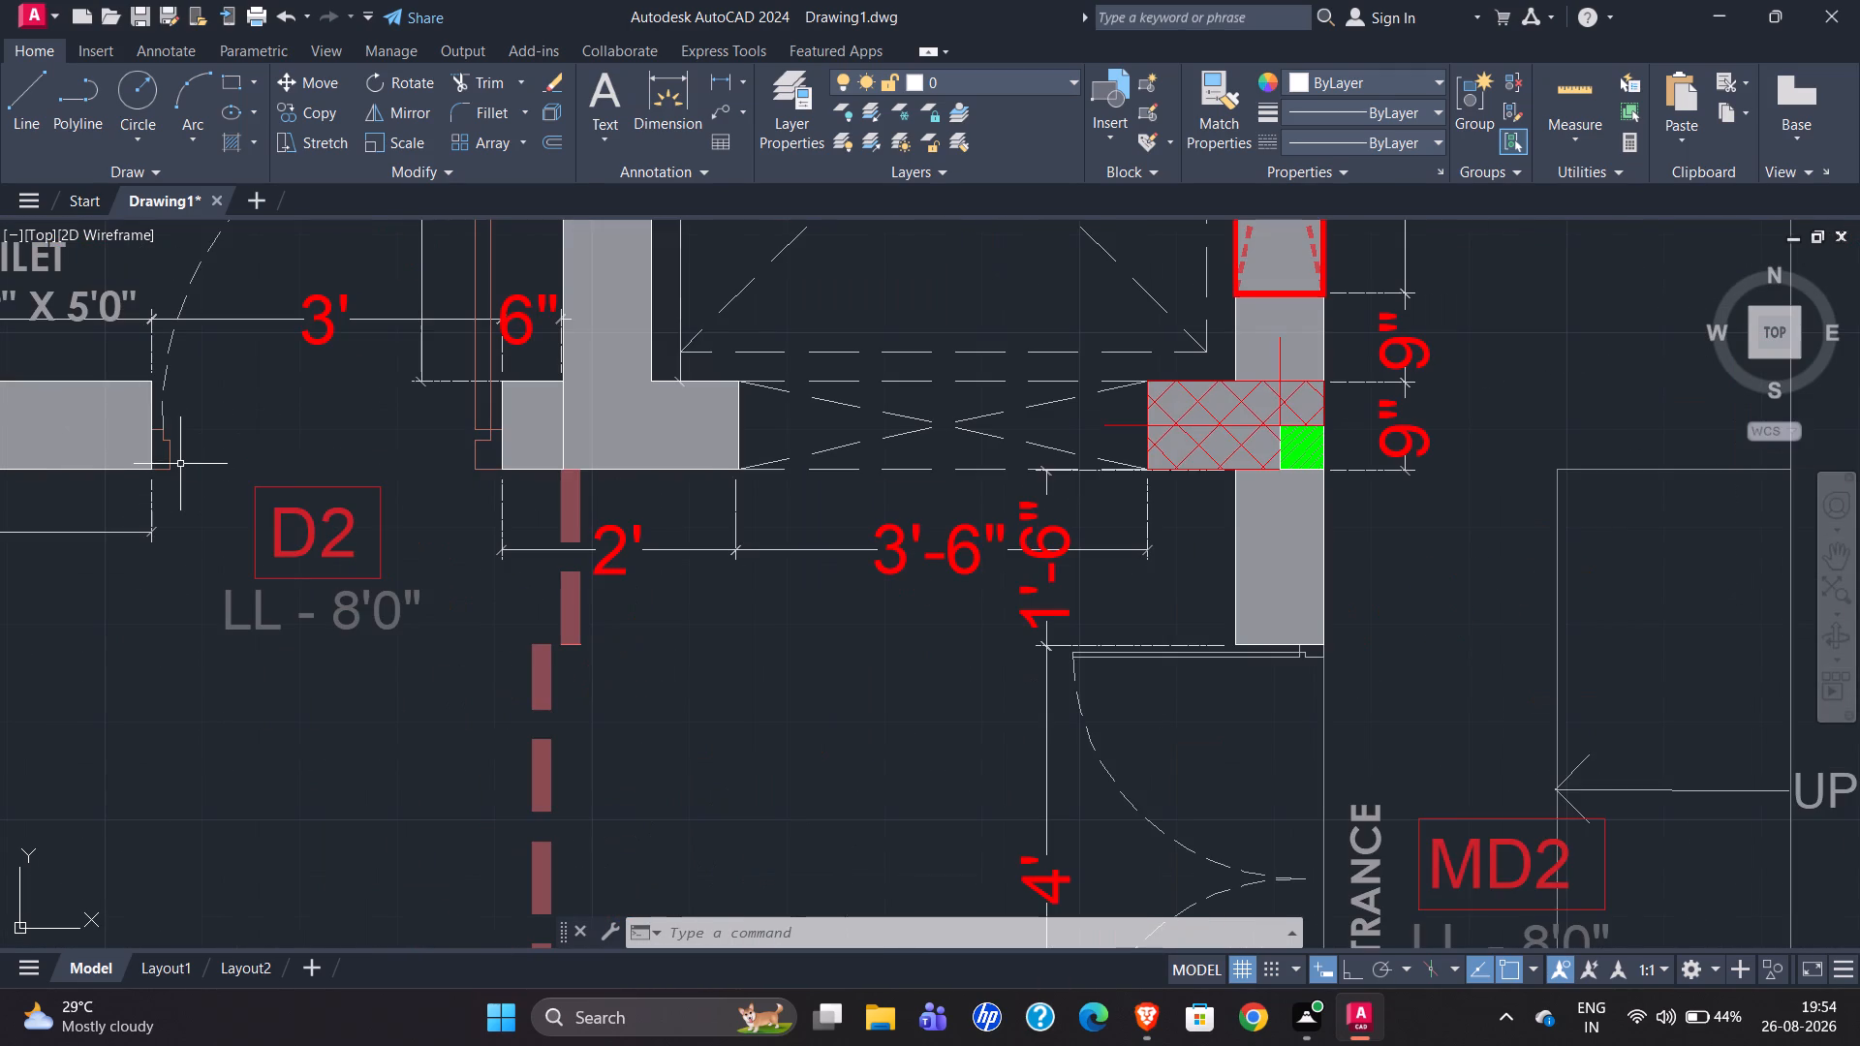
scroll(182, 464, down, 1)
scroll(170, 460, up, 1)
scroll(162, 460, down, 2)
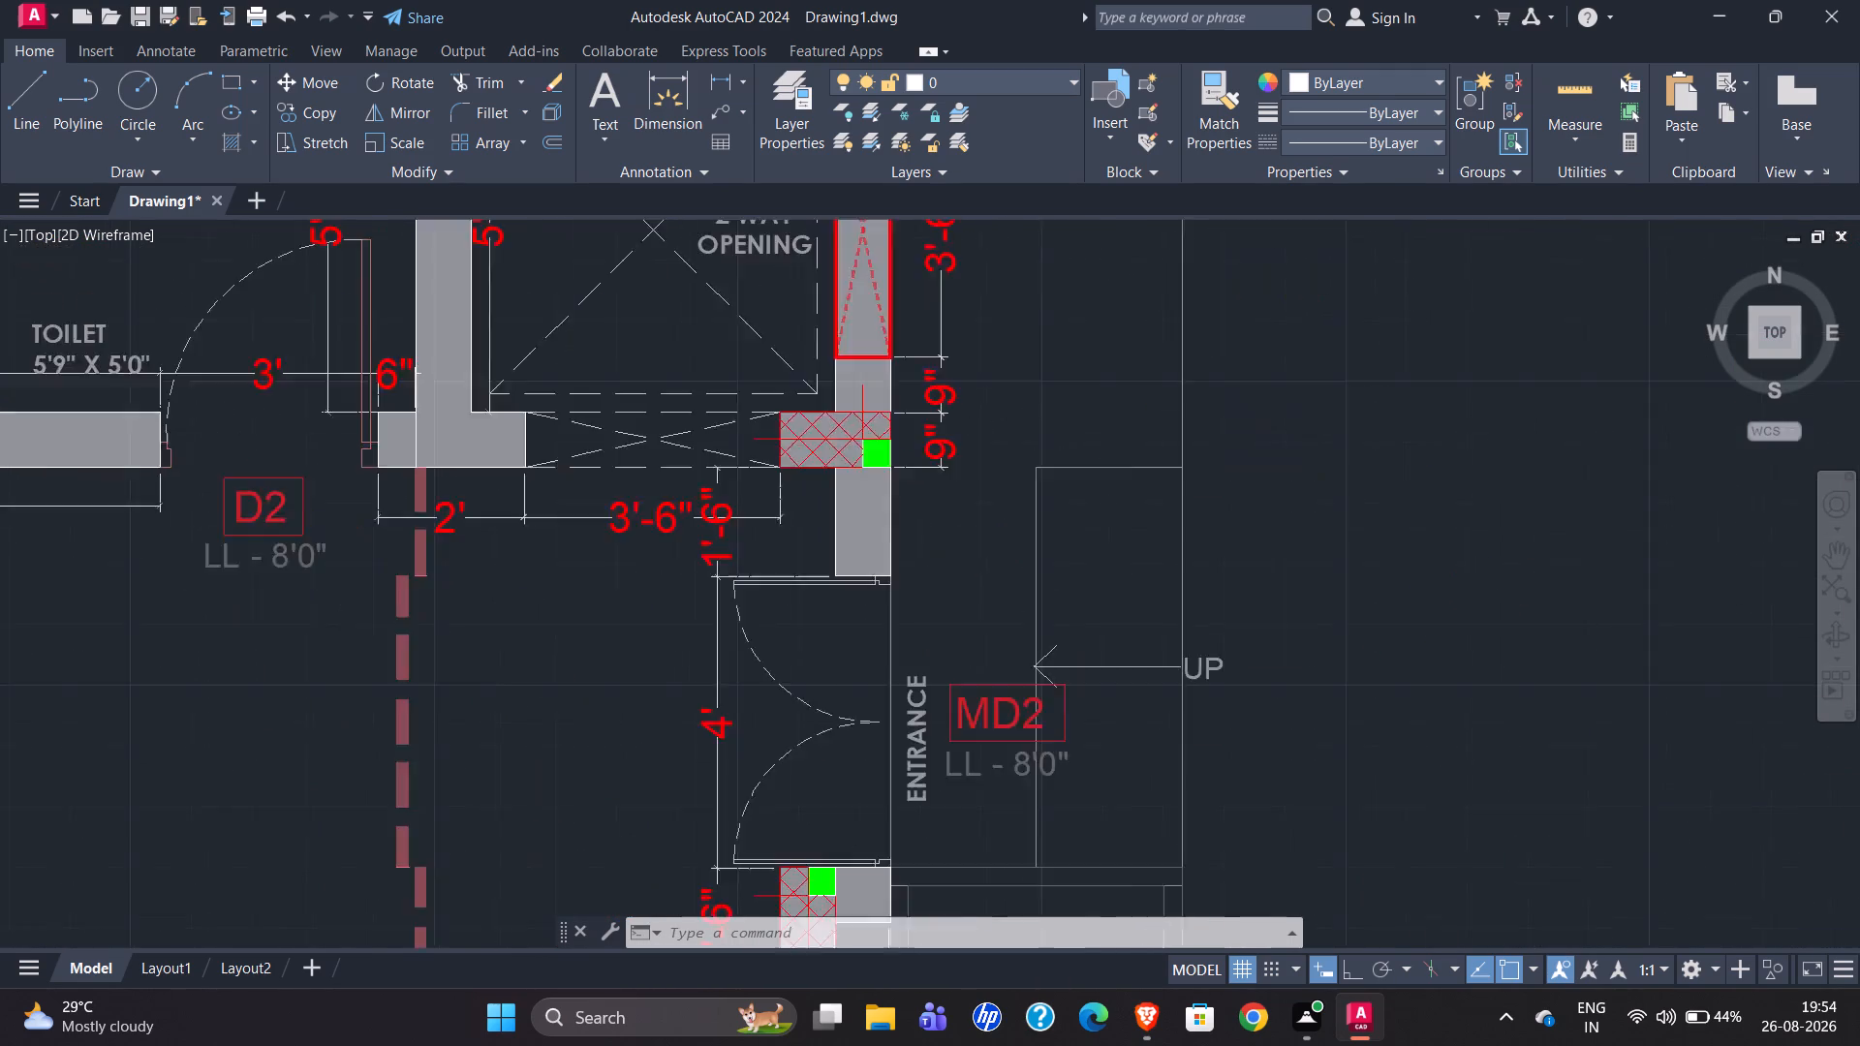
scroll(162, 460, down, 5)
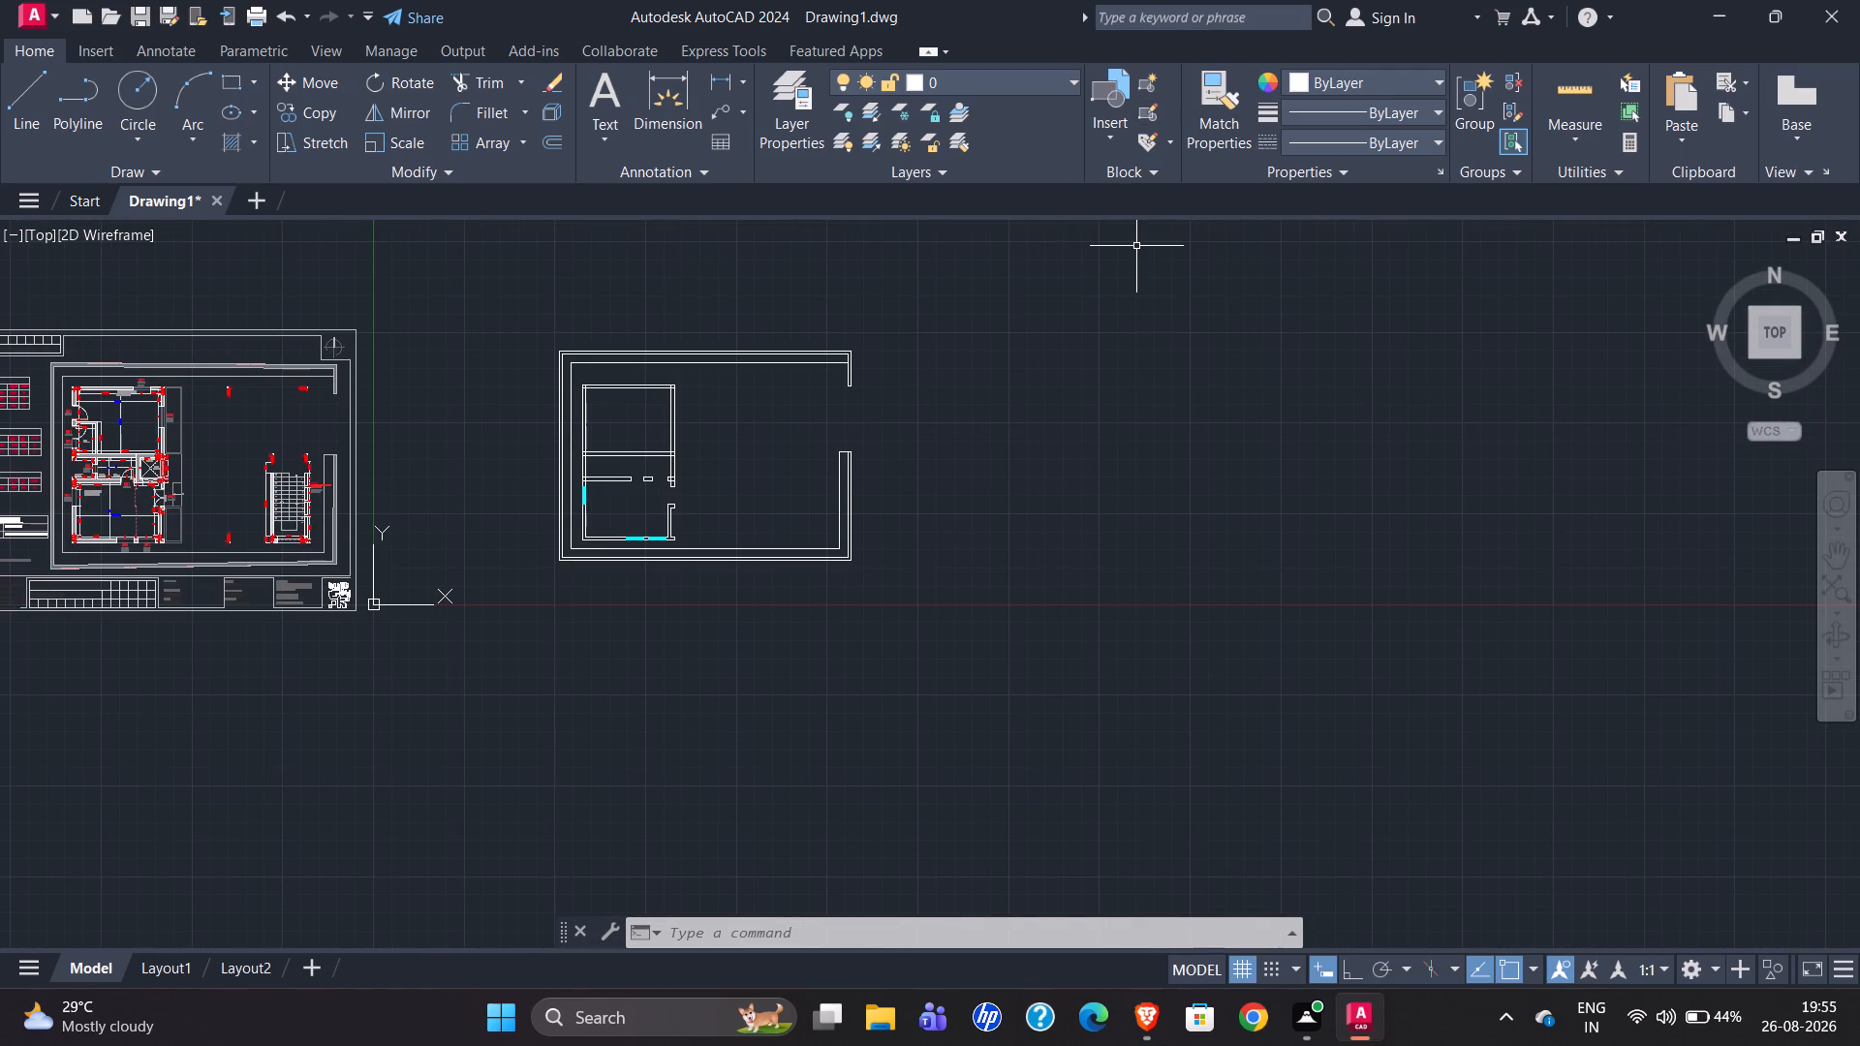
Insert the Door - Imperial block from the architectural tool palette in the empty space east of the redrawn plan.
key(ctrl+3)
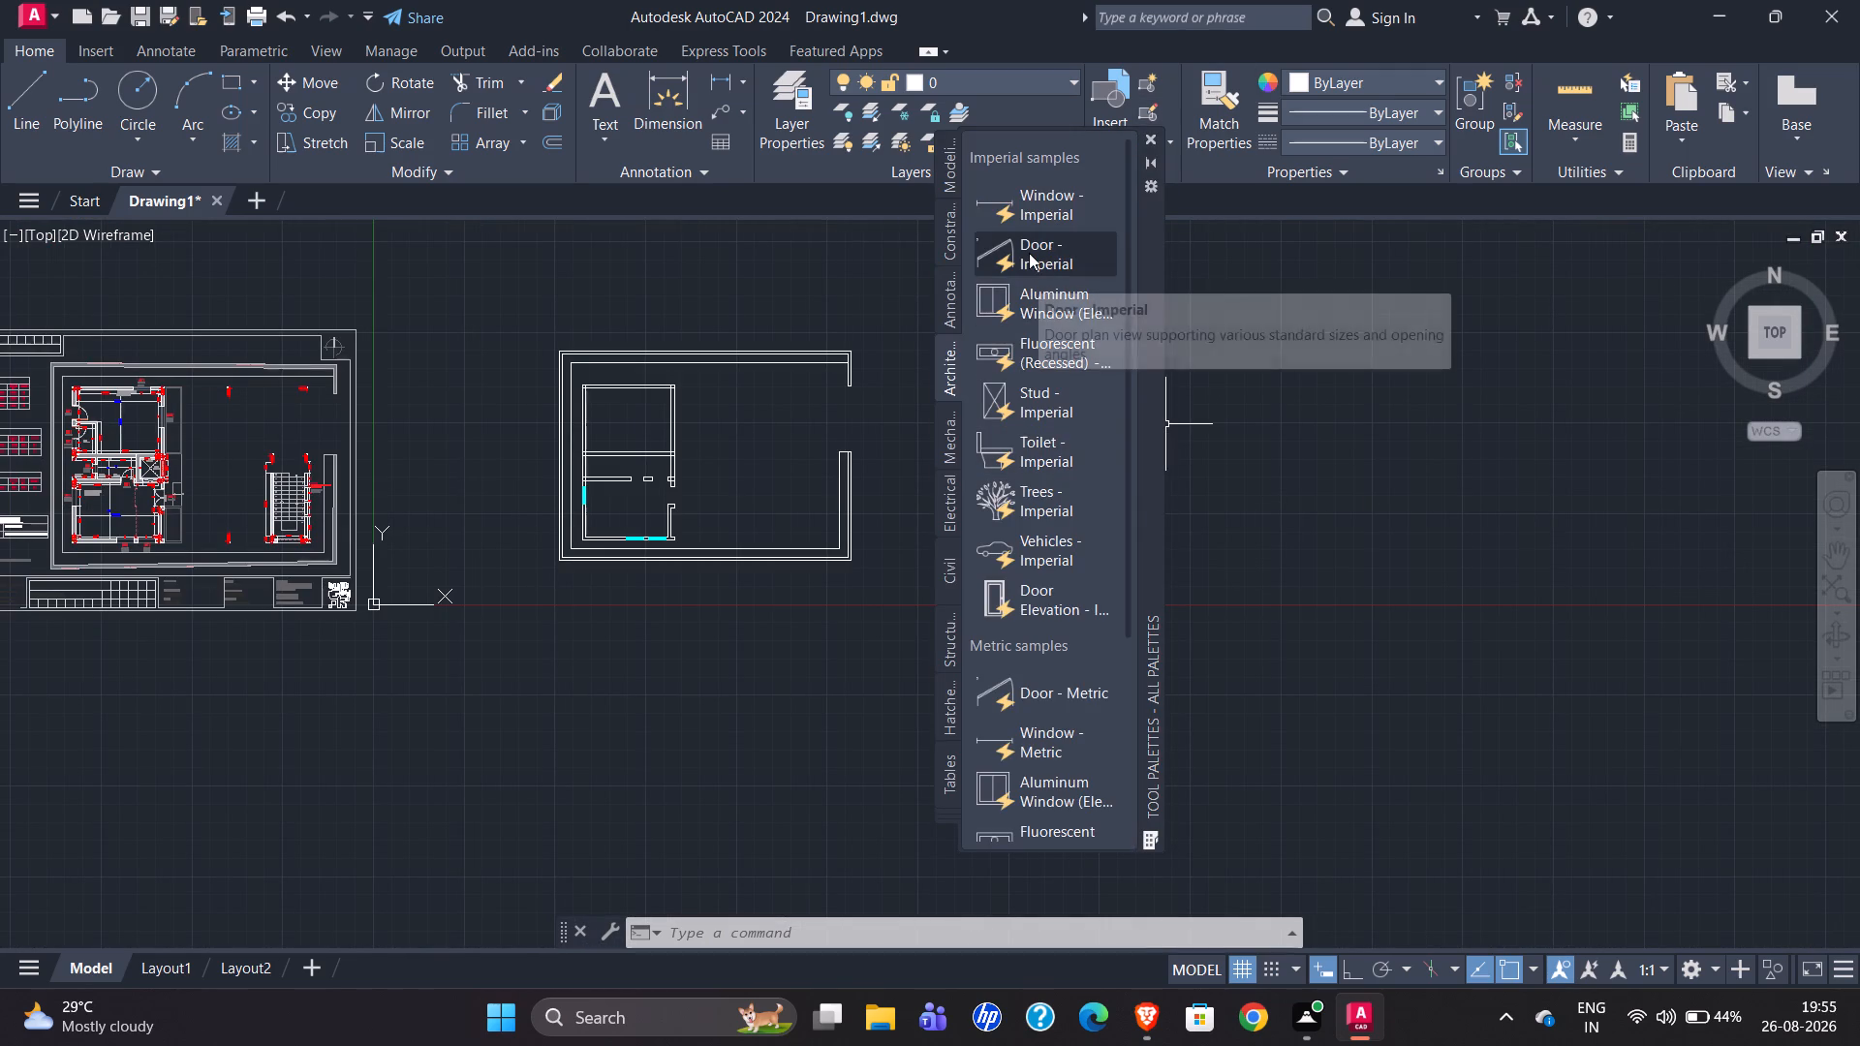
drag(1029, 253, 1261, 388)
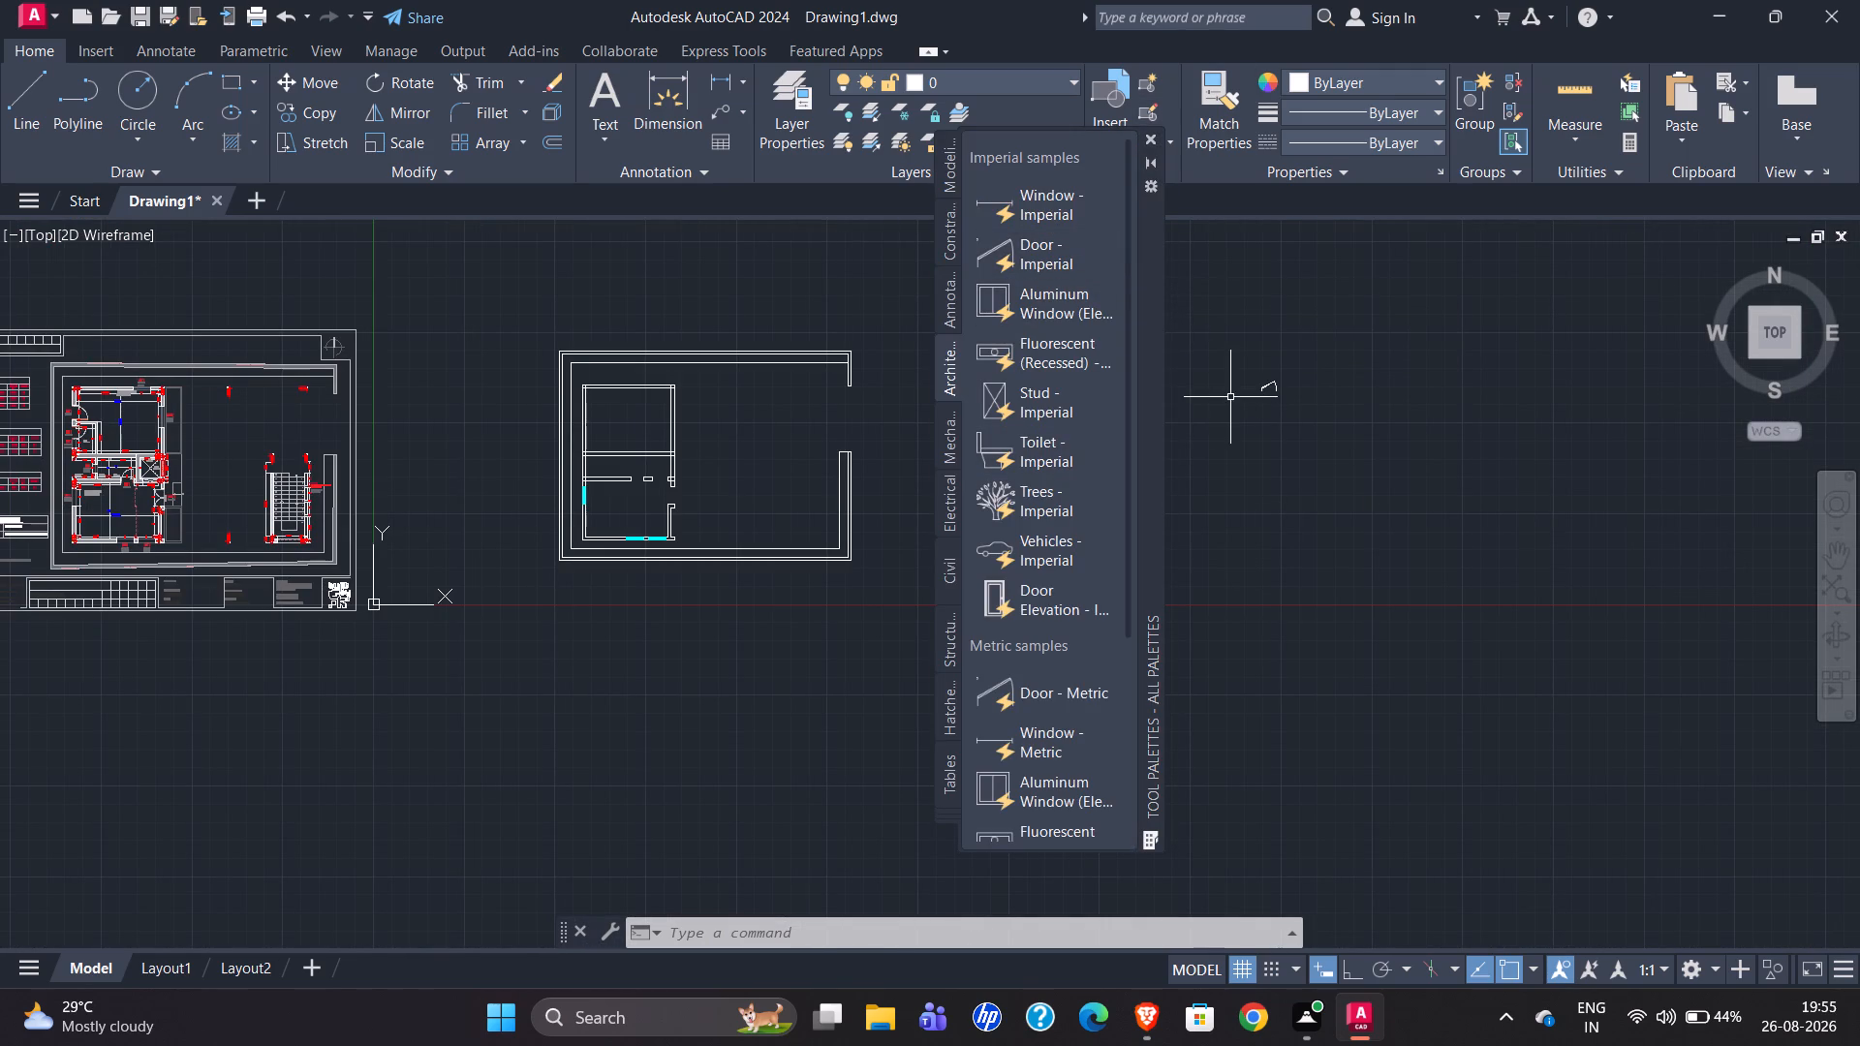
click(1148, 138)
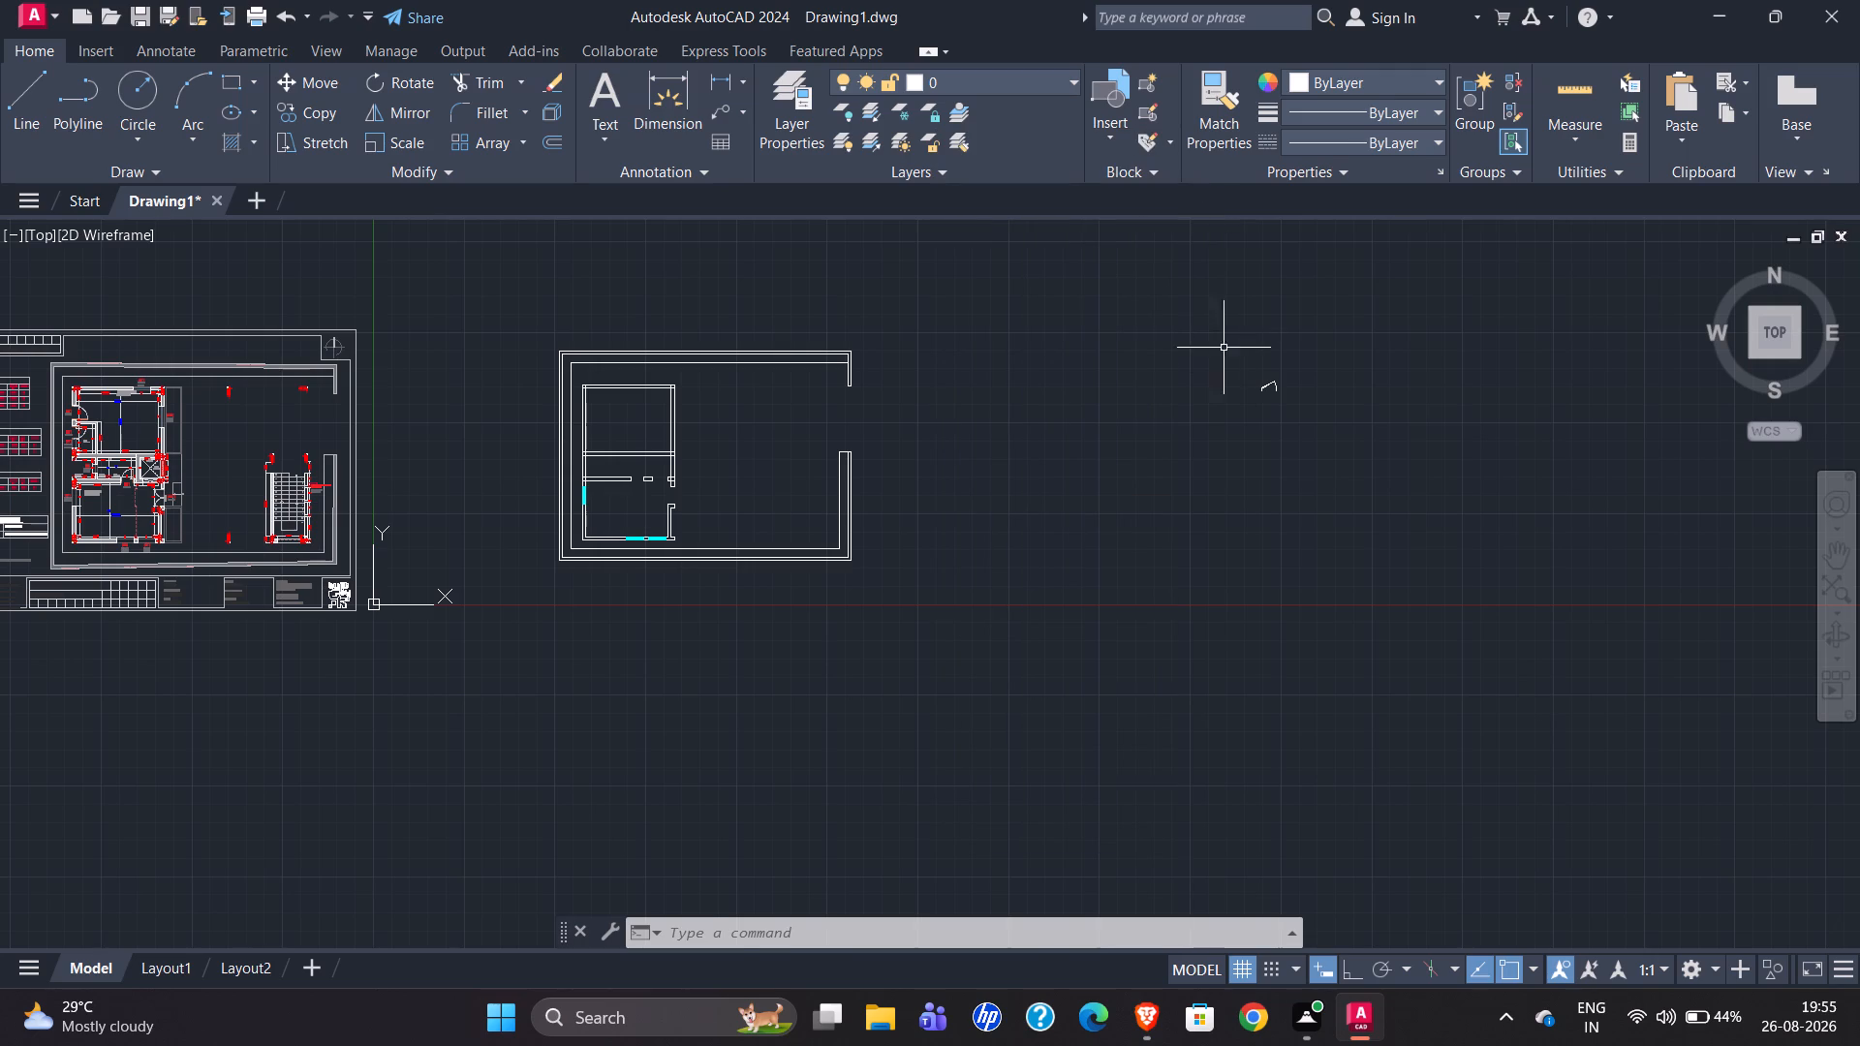
Move the door block from its hinge corner to just outside the entrance opening in the room's east wall.
click(1224, 348)
click(1326, 429)
key(m)
key(Return)
scroll(1268, 372, up, 4)
click(1201, 497)
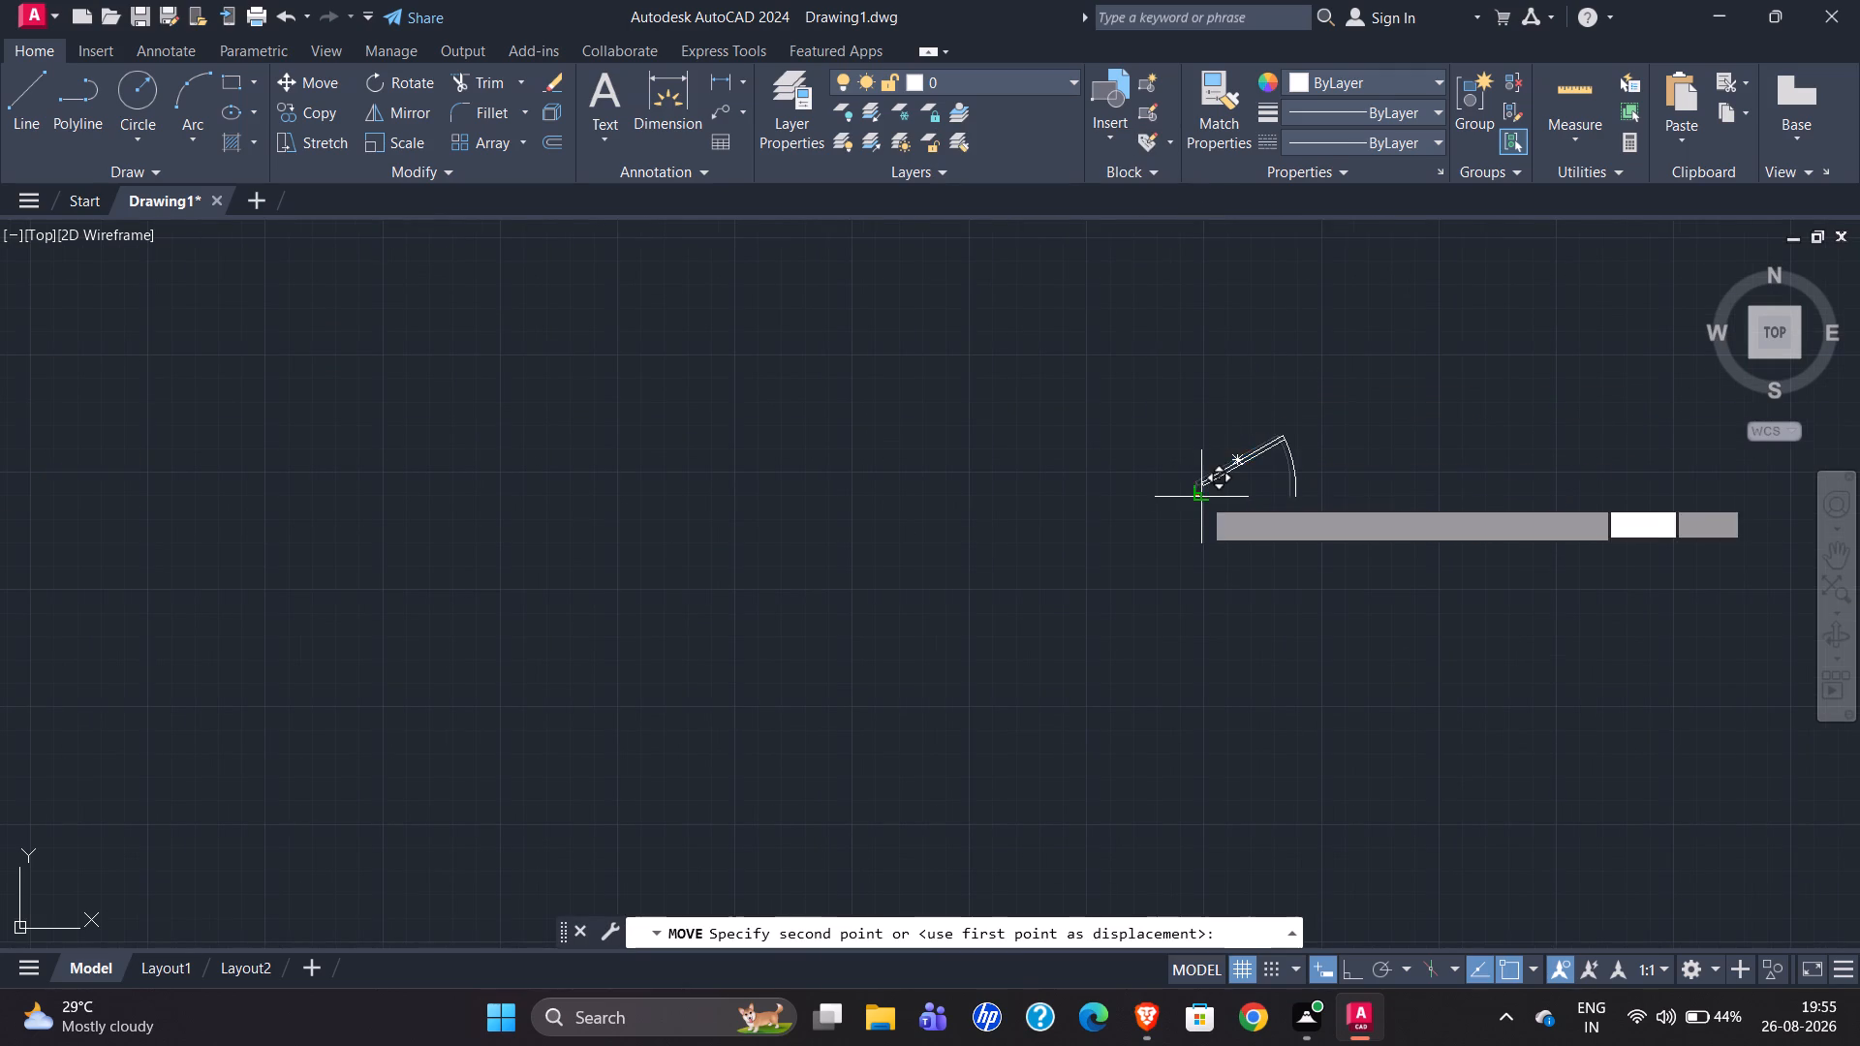
scroll(1339, 375, down, 3)
scroll(320, 692, up, 3)
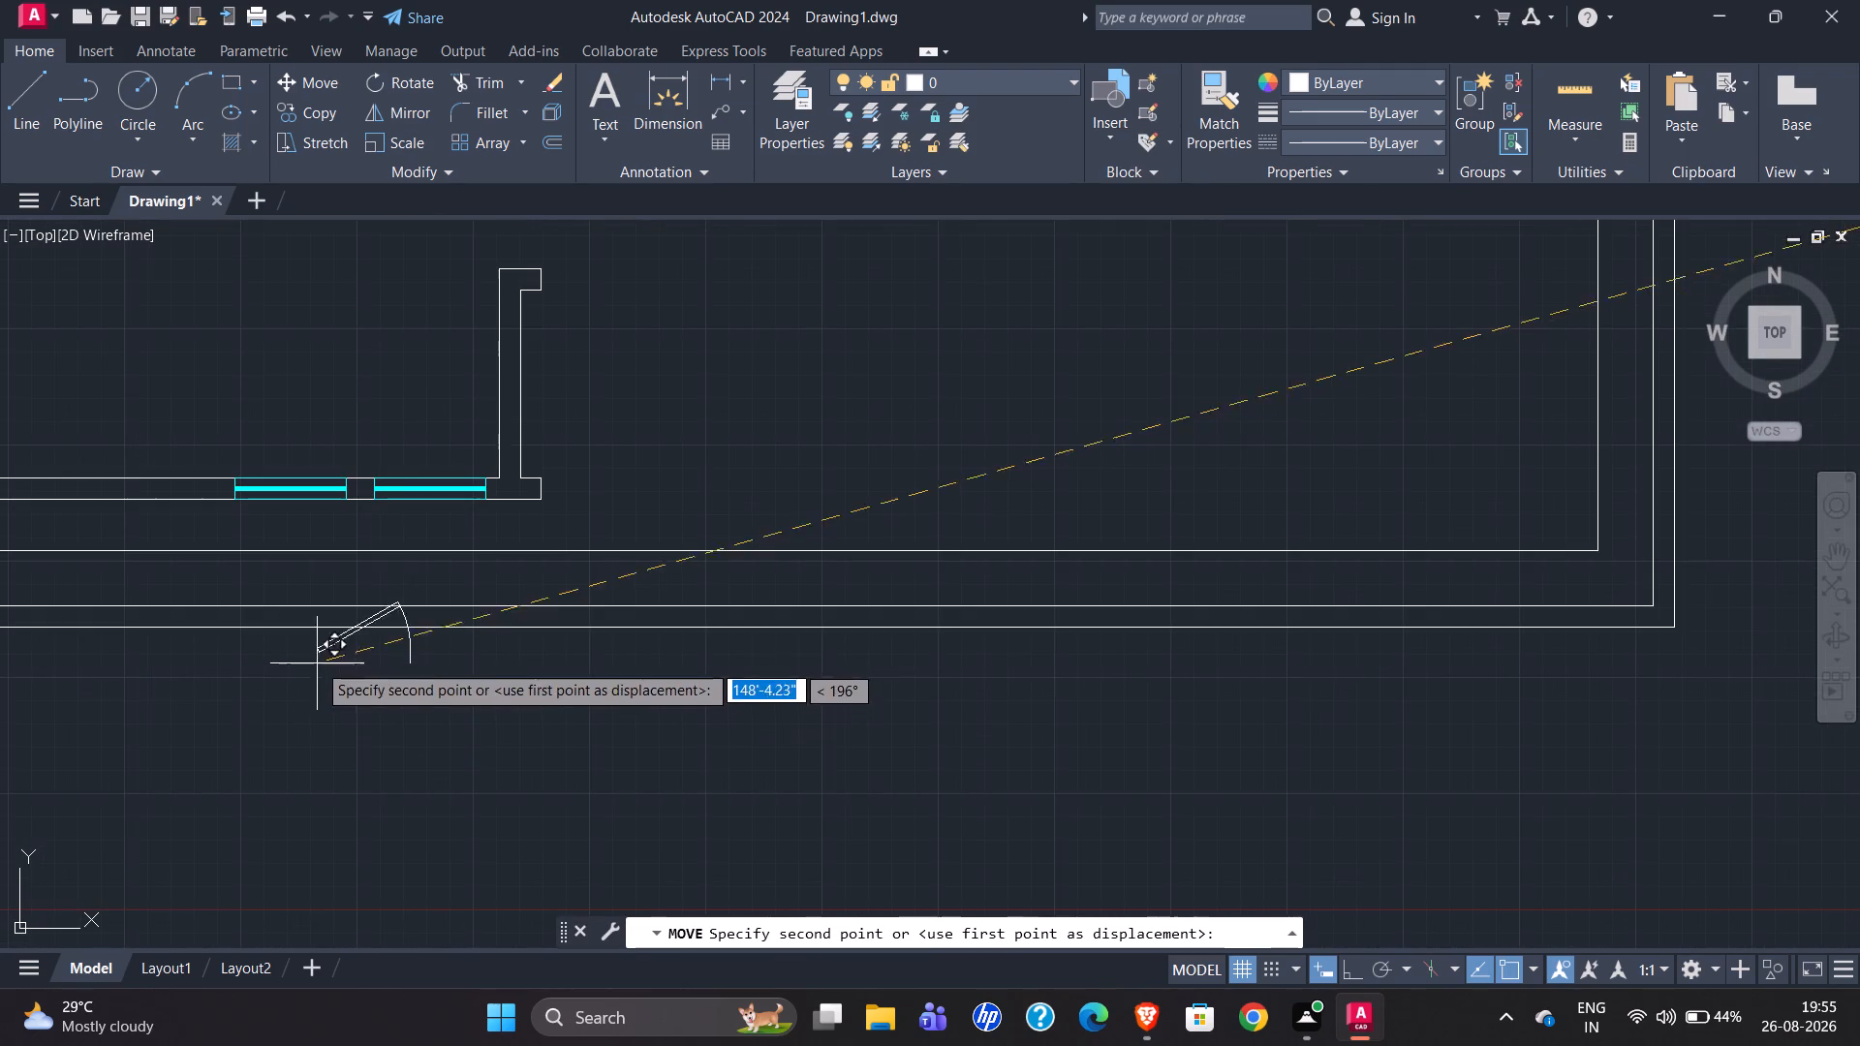
scroll(558, 682, down, 1)
click(590, 403)
key(Escape)
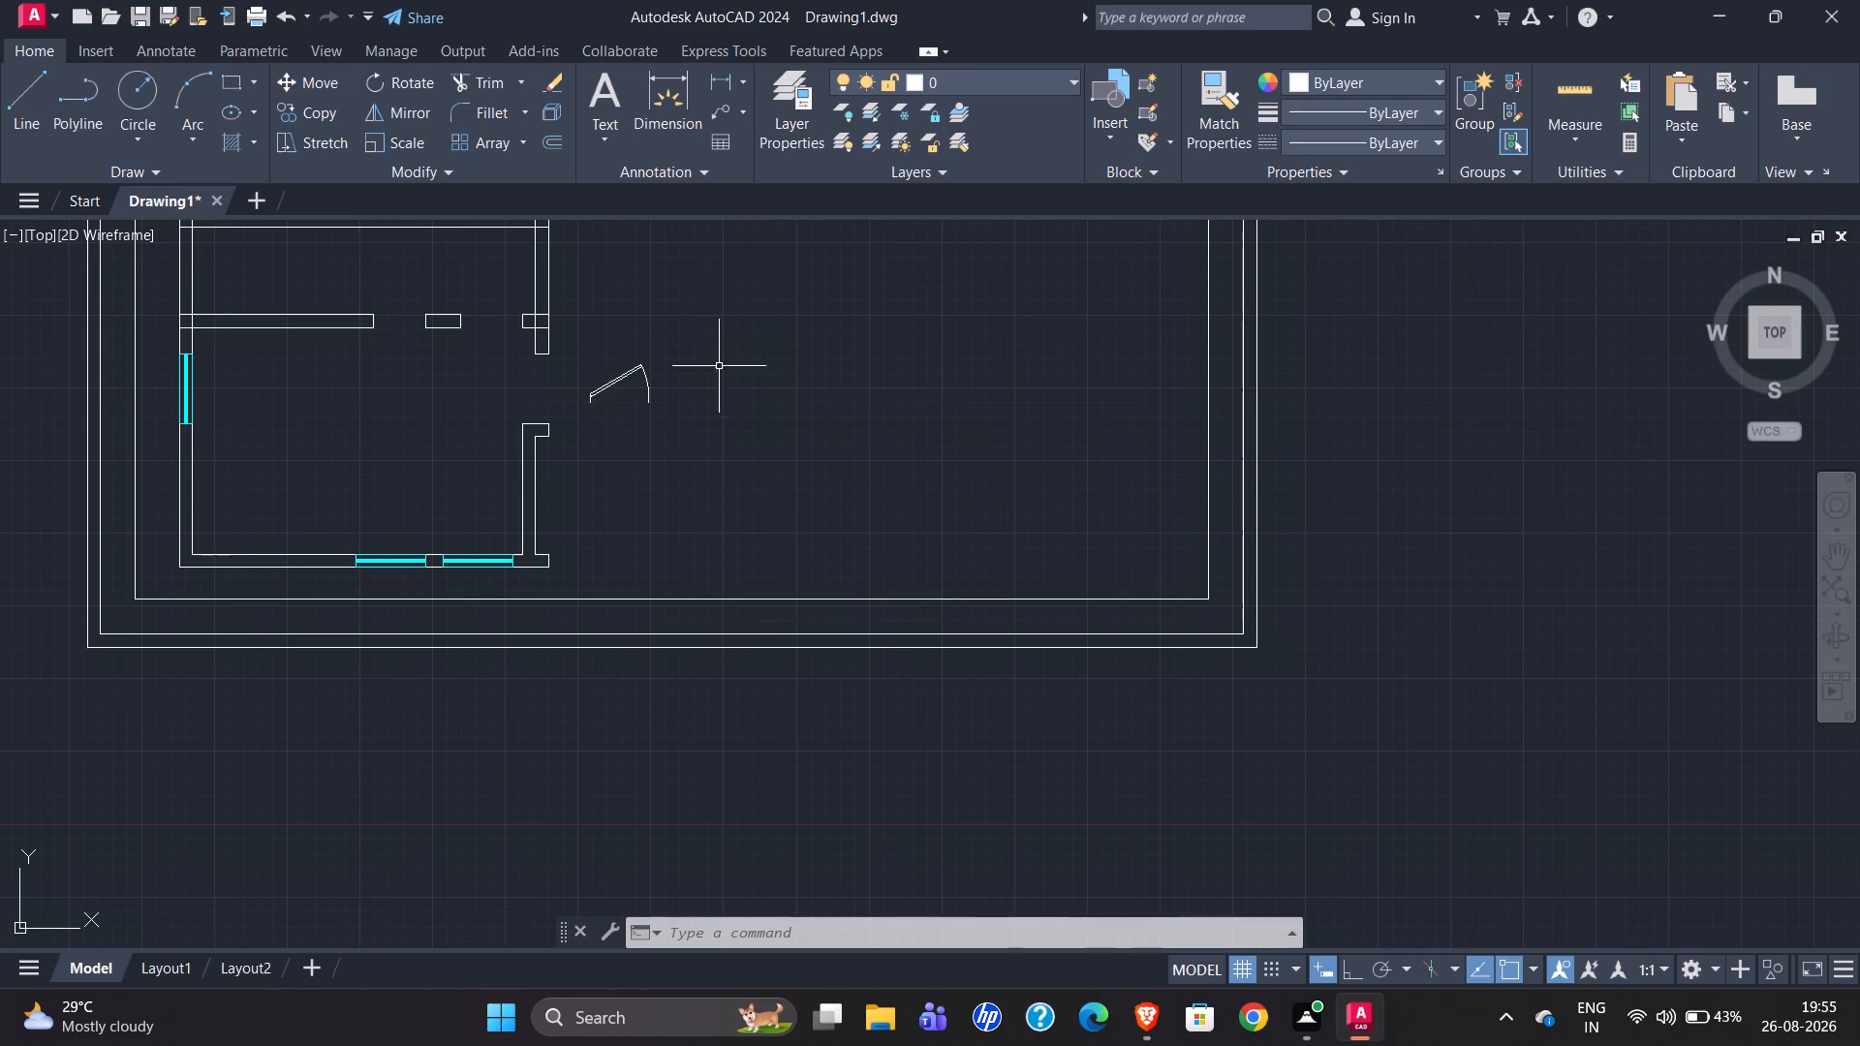
Set the inserted door block's swing to Open 90º.
scroll(456, 343, up, 3)
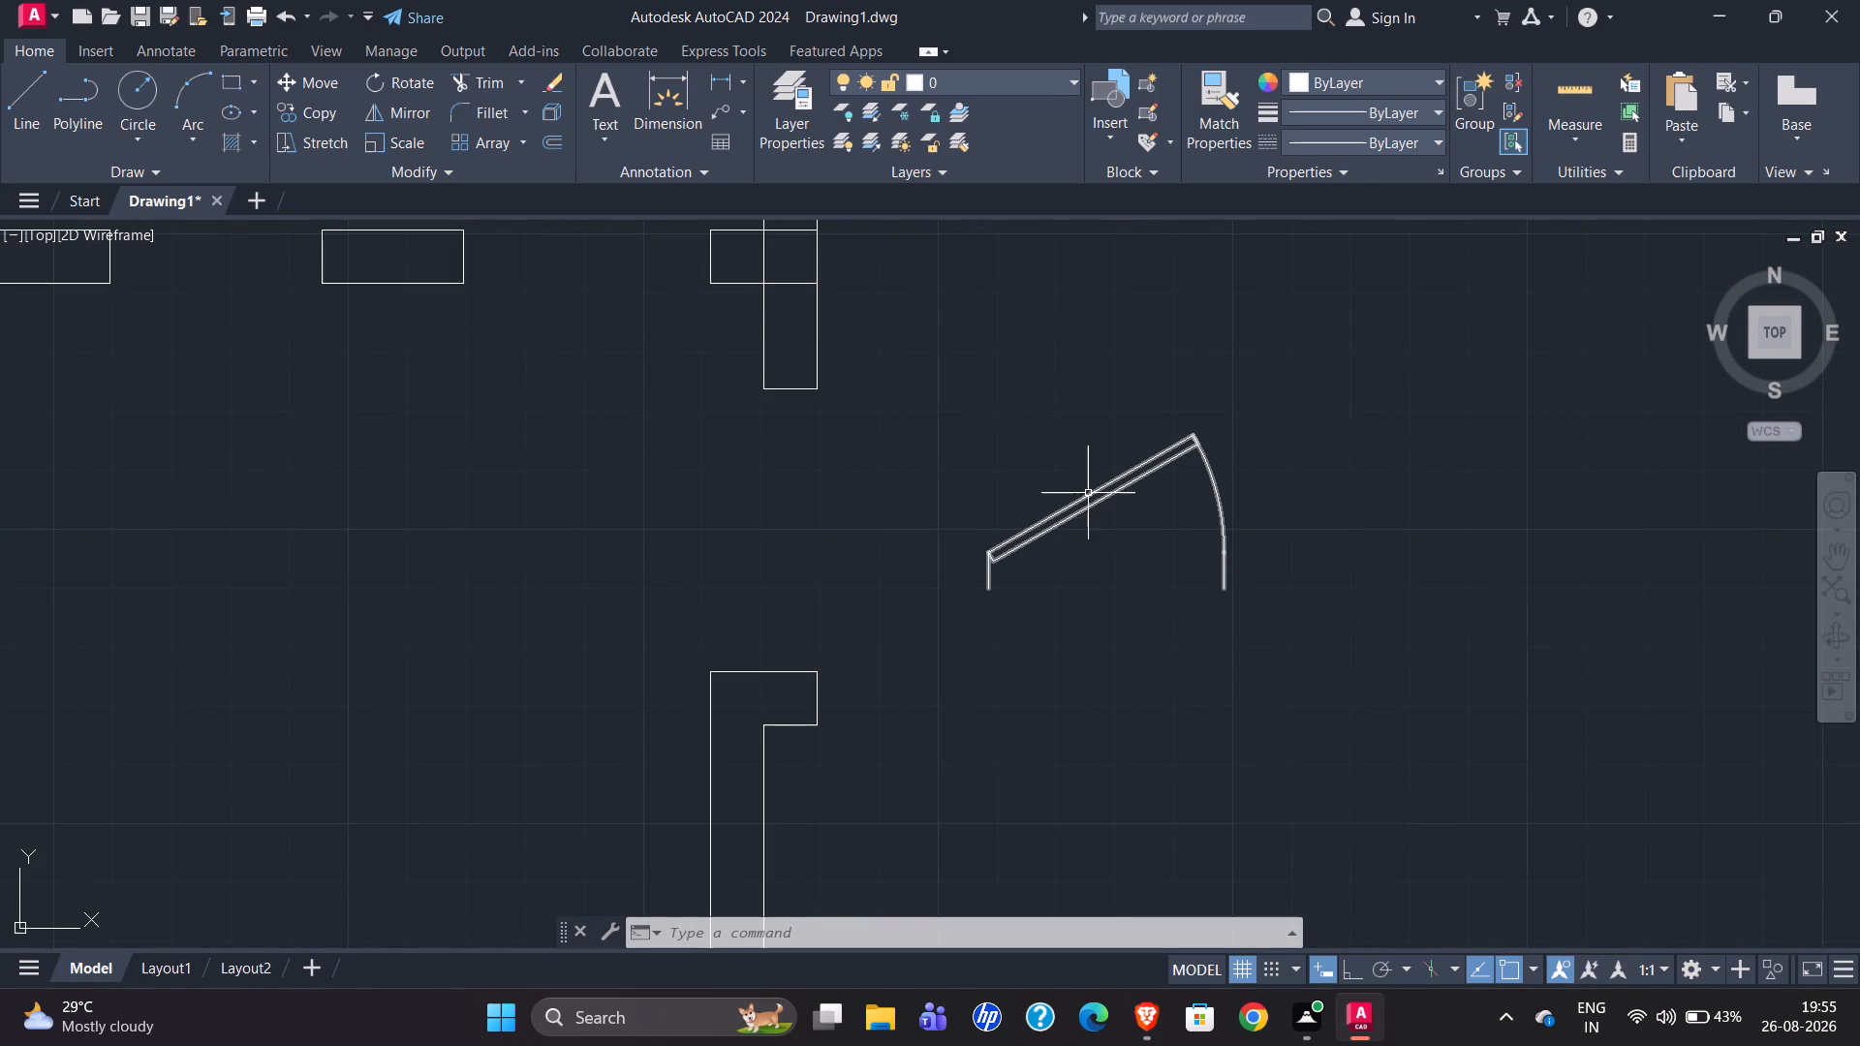
click(1079, 506)
click(964, 462)
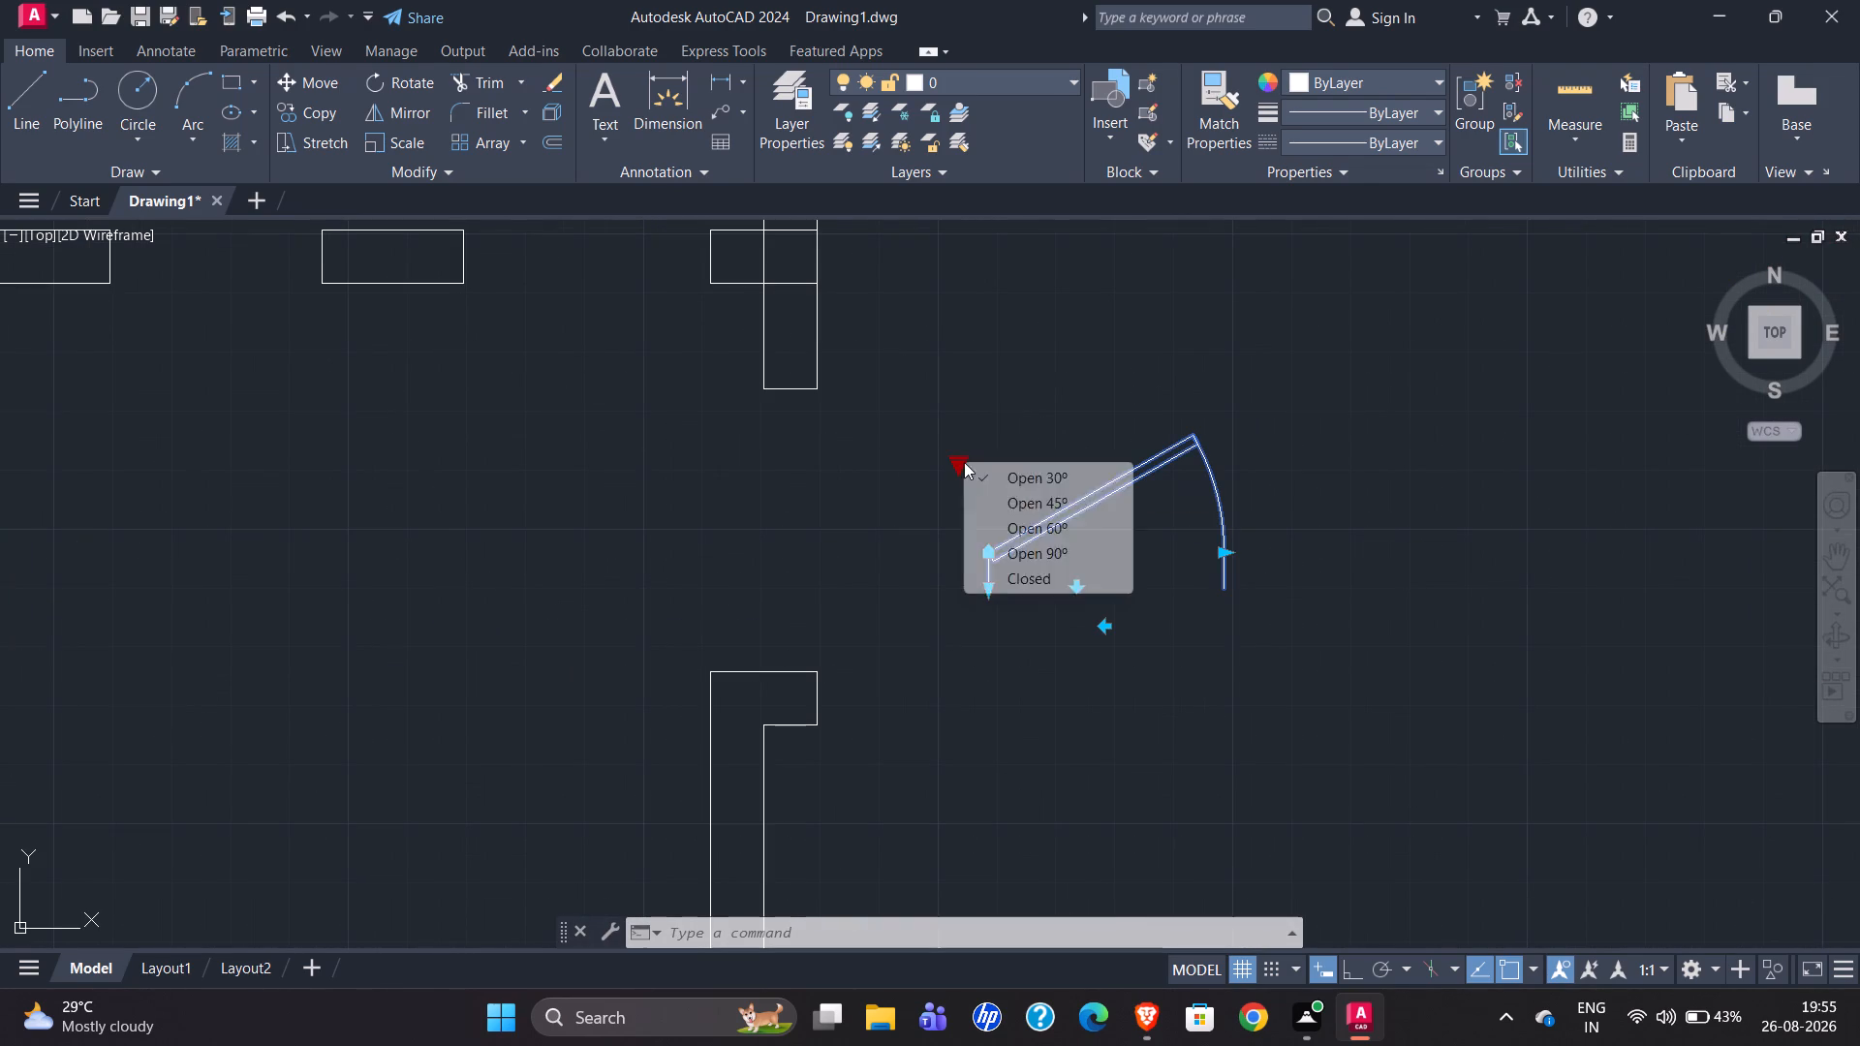
click(1051, 547)
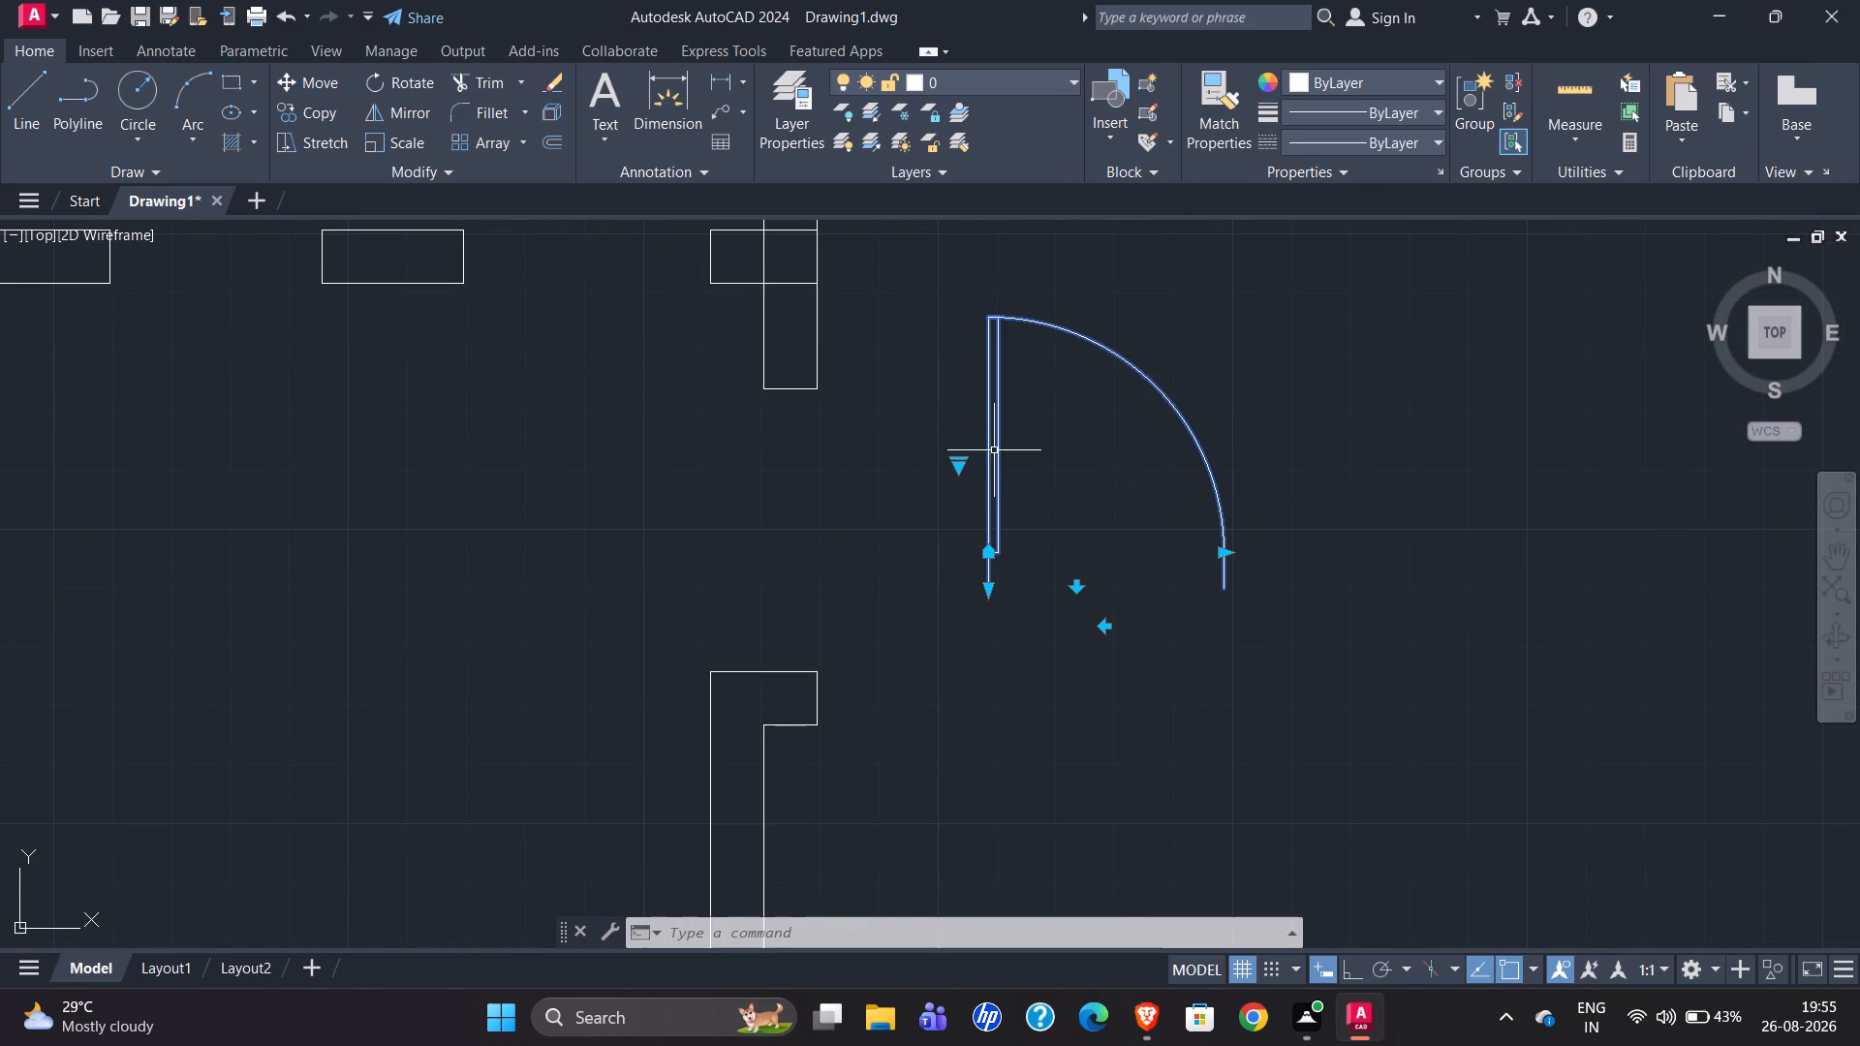
key(Escape)
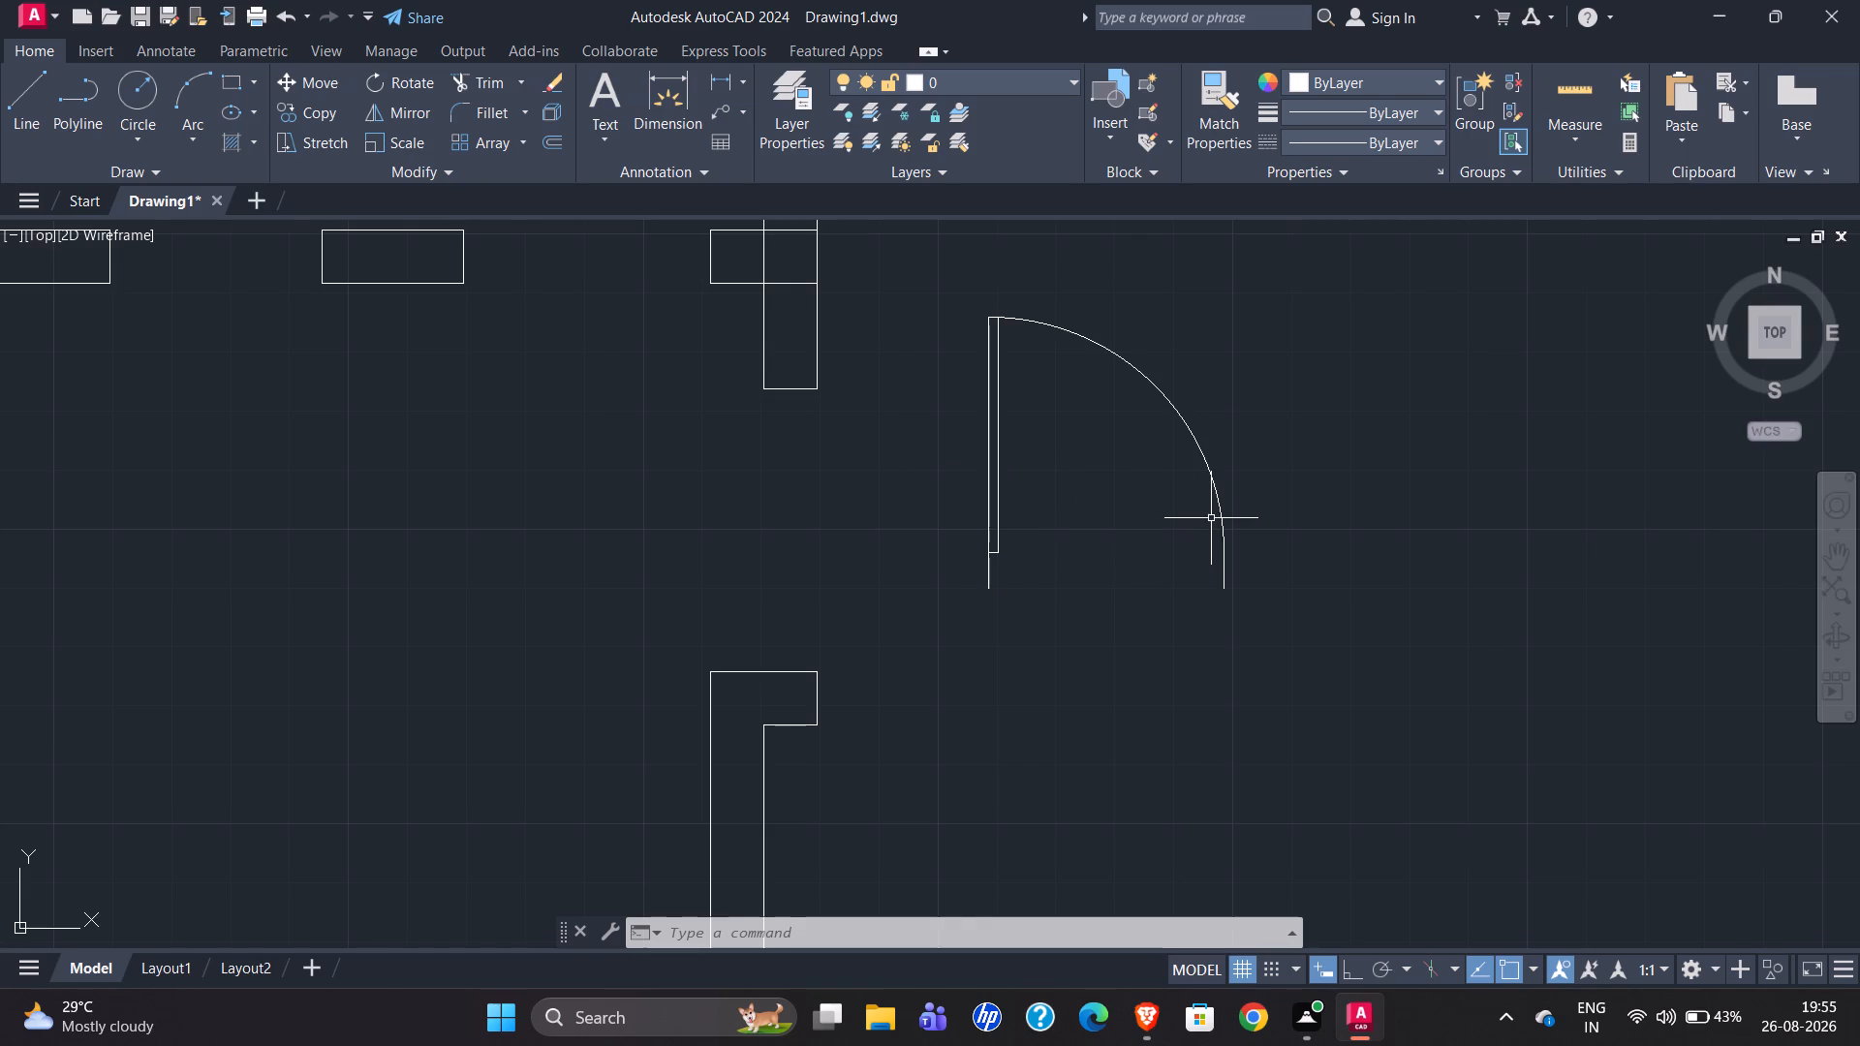
Examine the MD2 entrance door's leaves and its frame at the north jamb in the original brick marking plan.
scroll(1025, 549, down, 4)
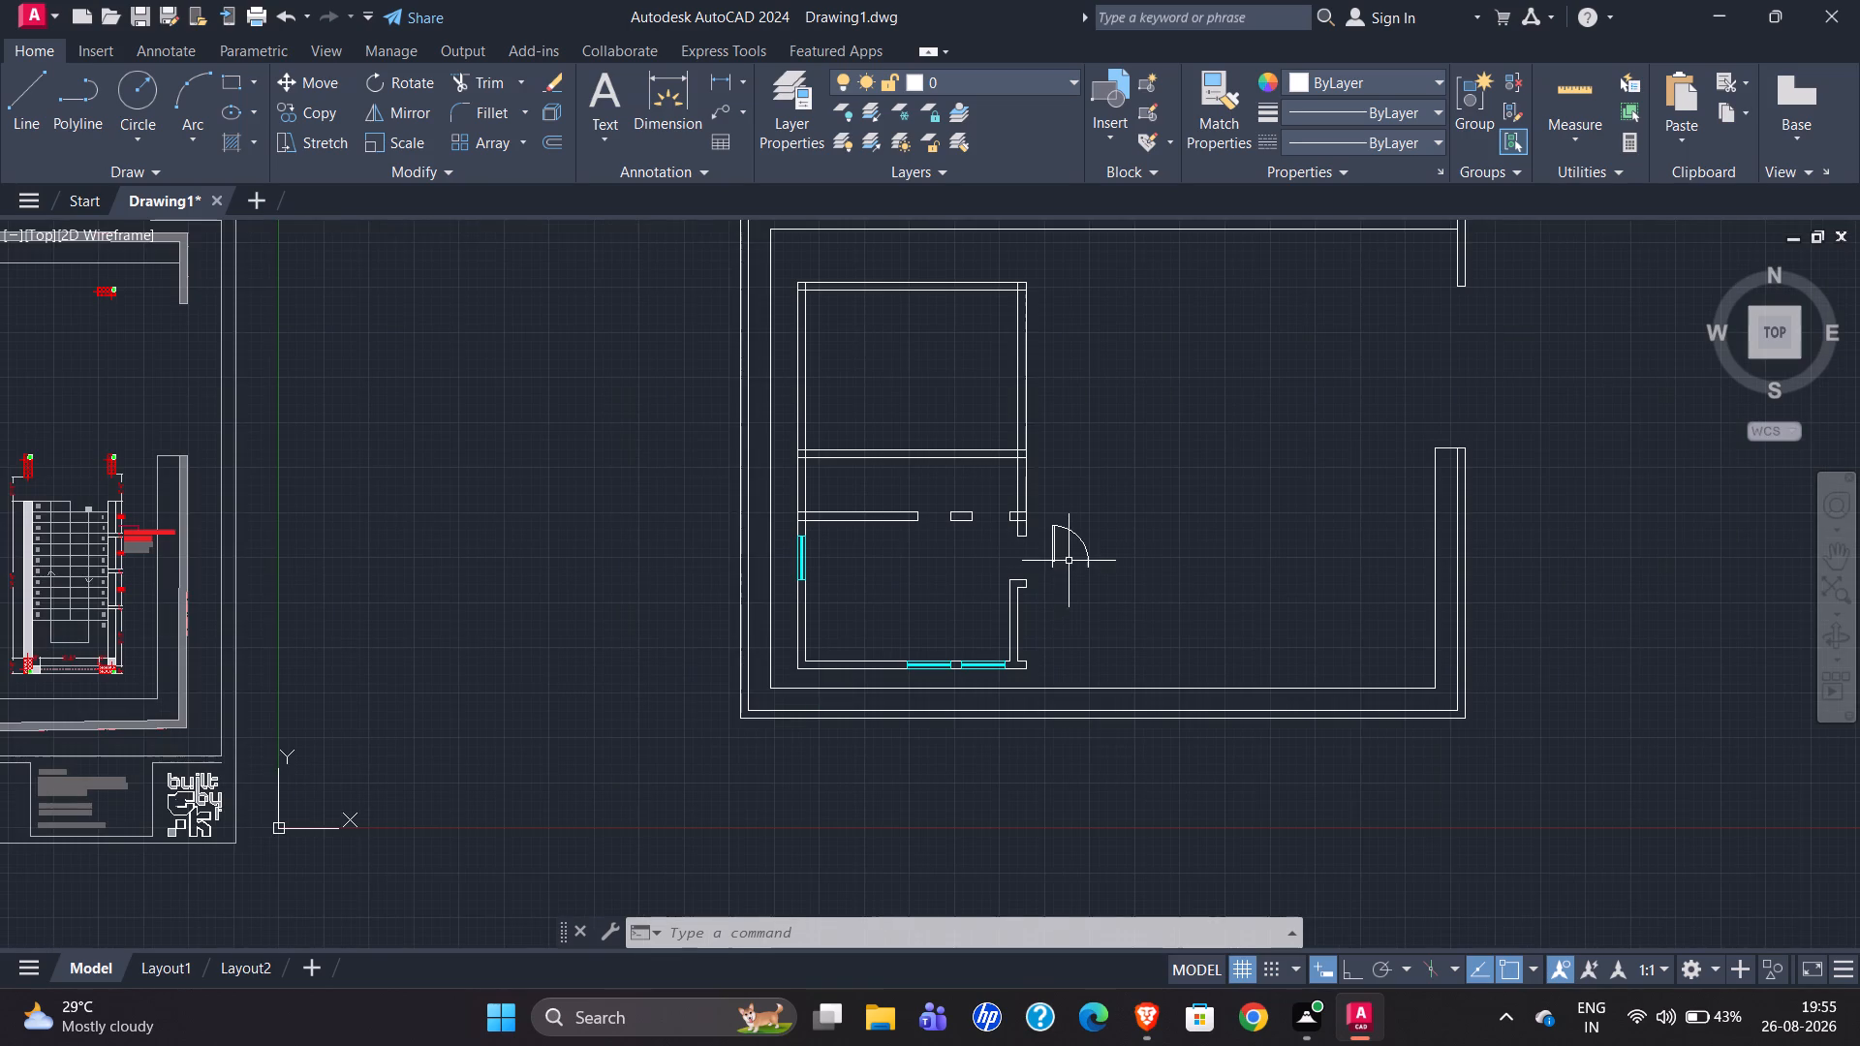
scroll(656, 598, down, 1)
scroll(15, 563, up, 2)
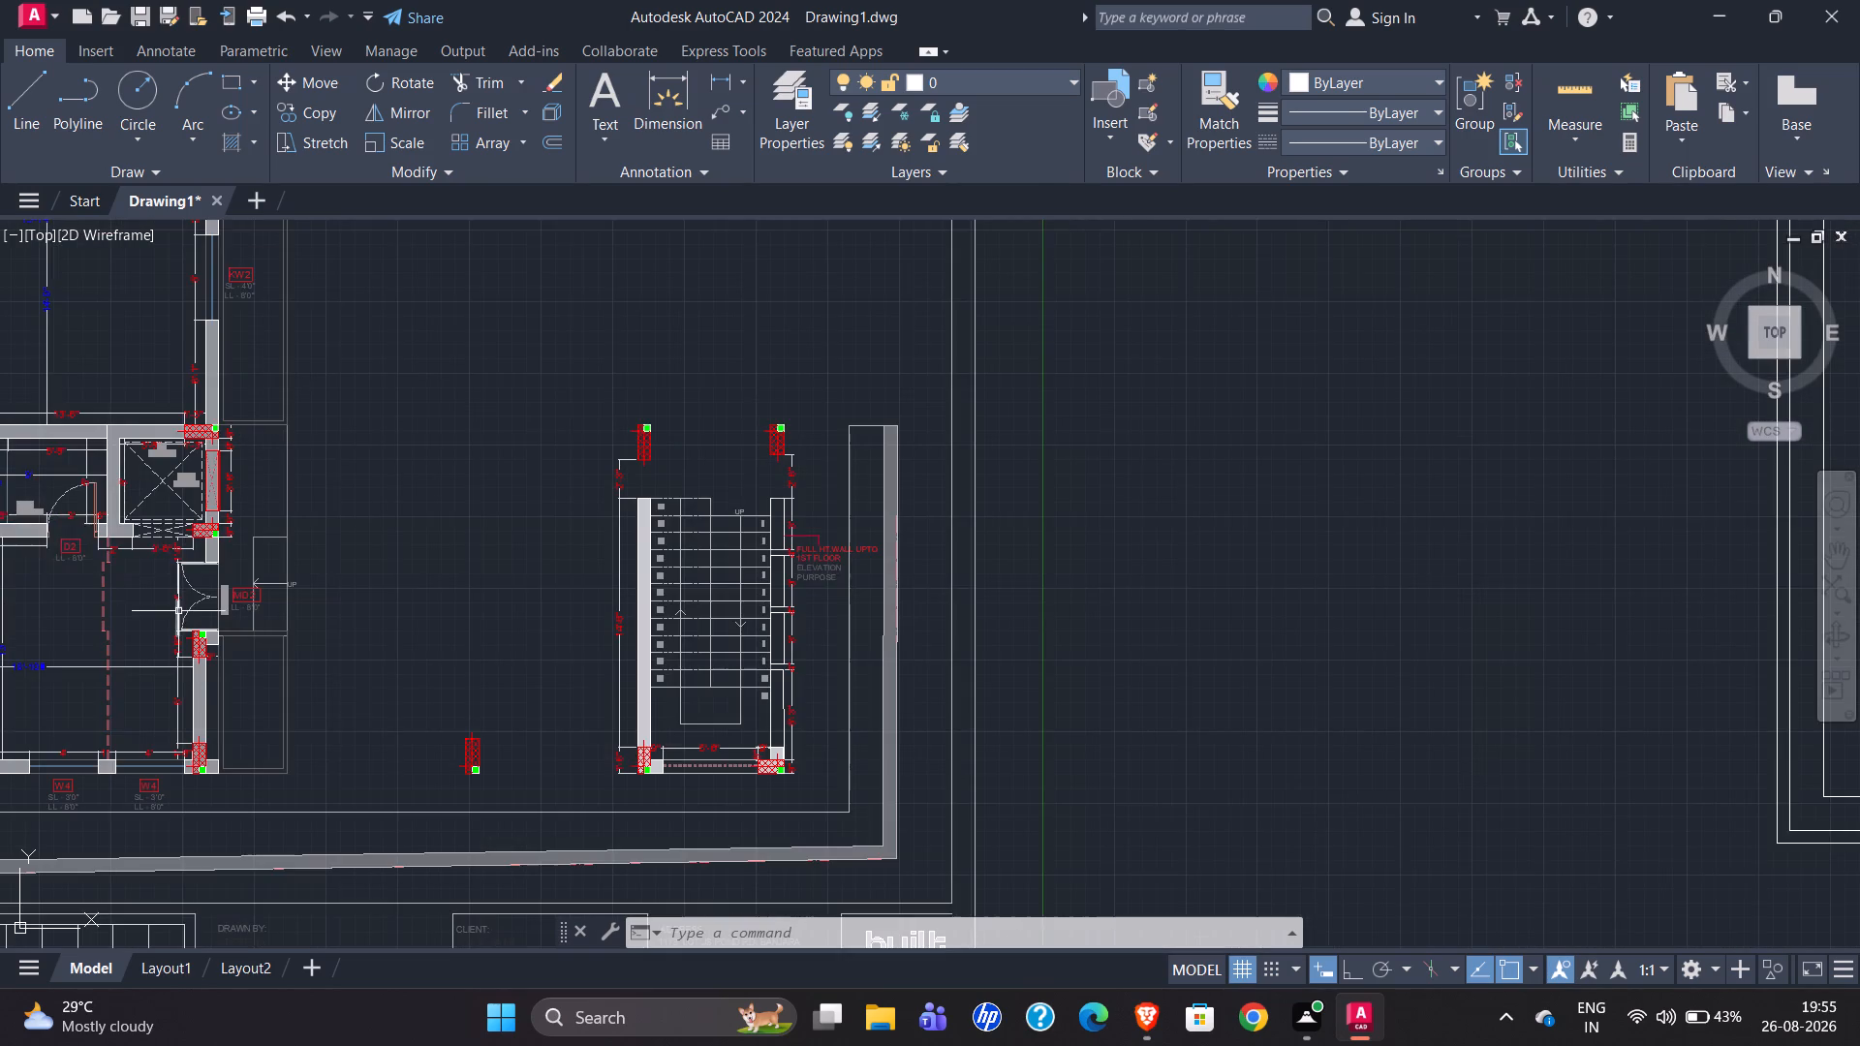
scroll(178, 610, up, 2)
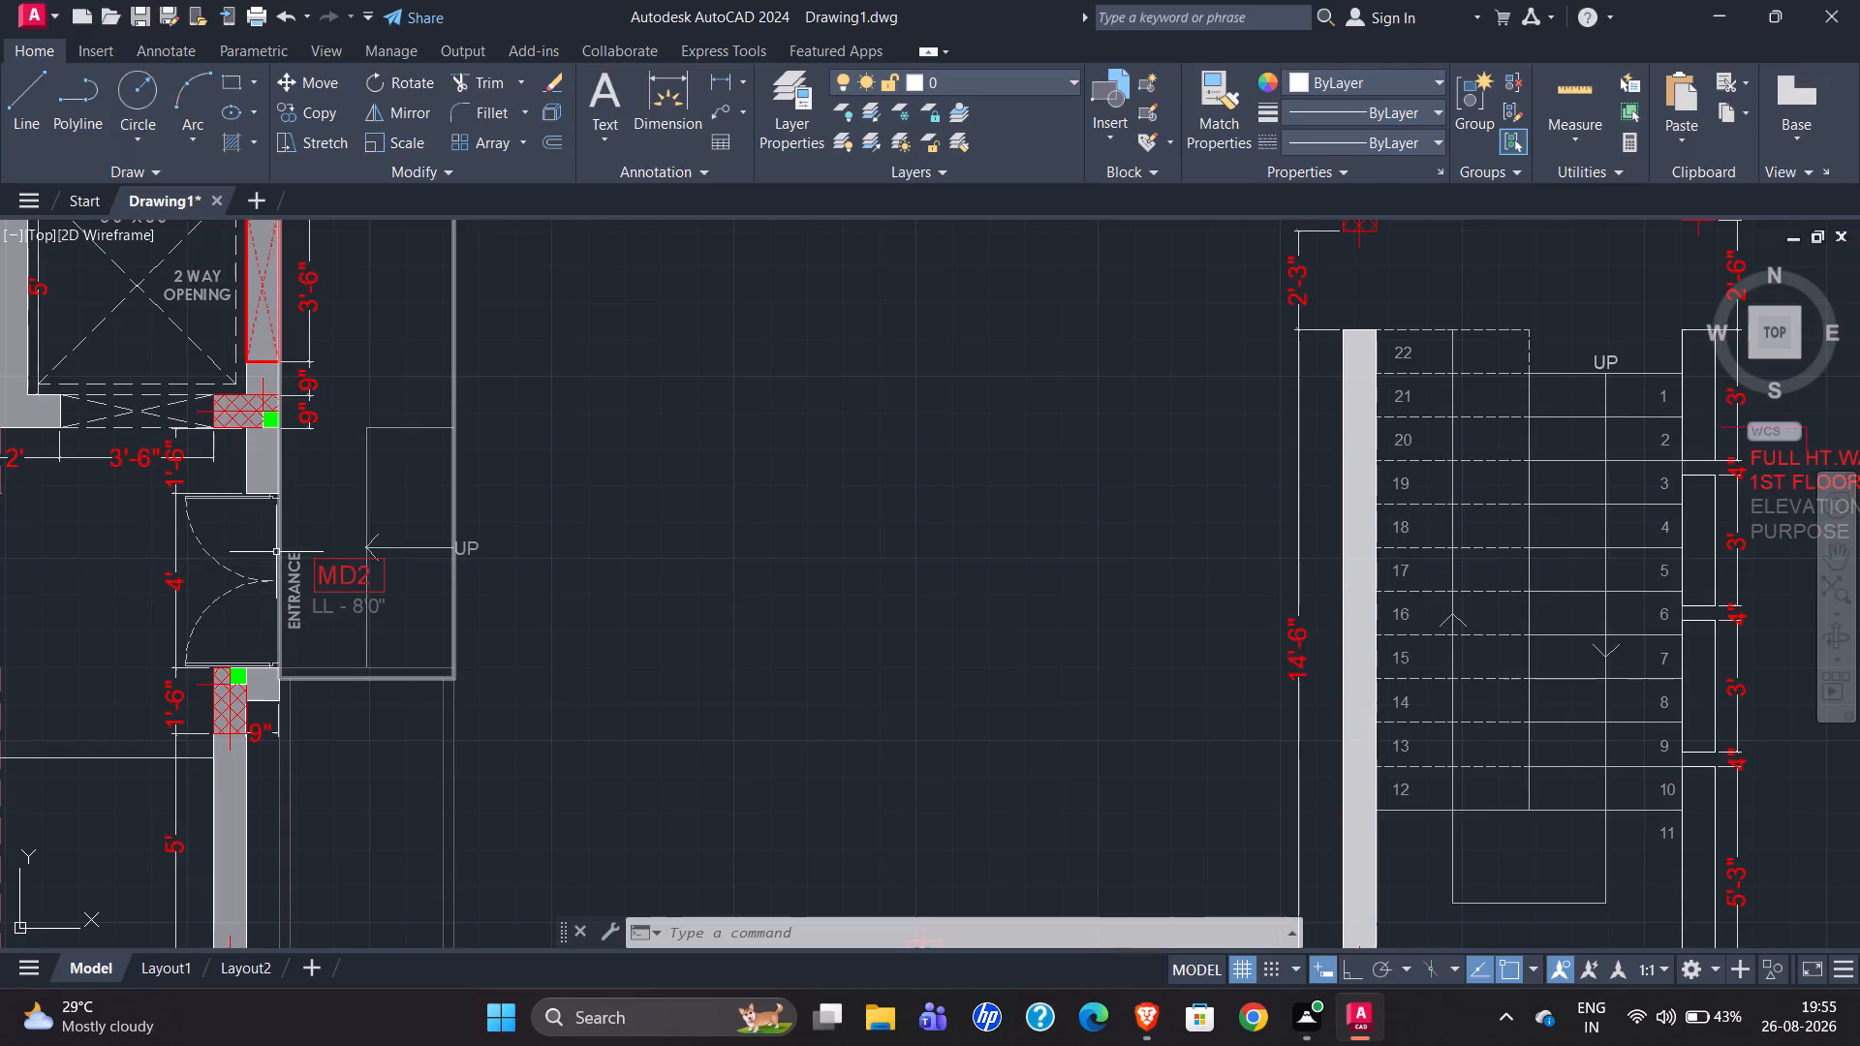
scroll(264, 506, up, 4)
scroll(265, 502, down, 1)
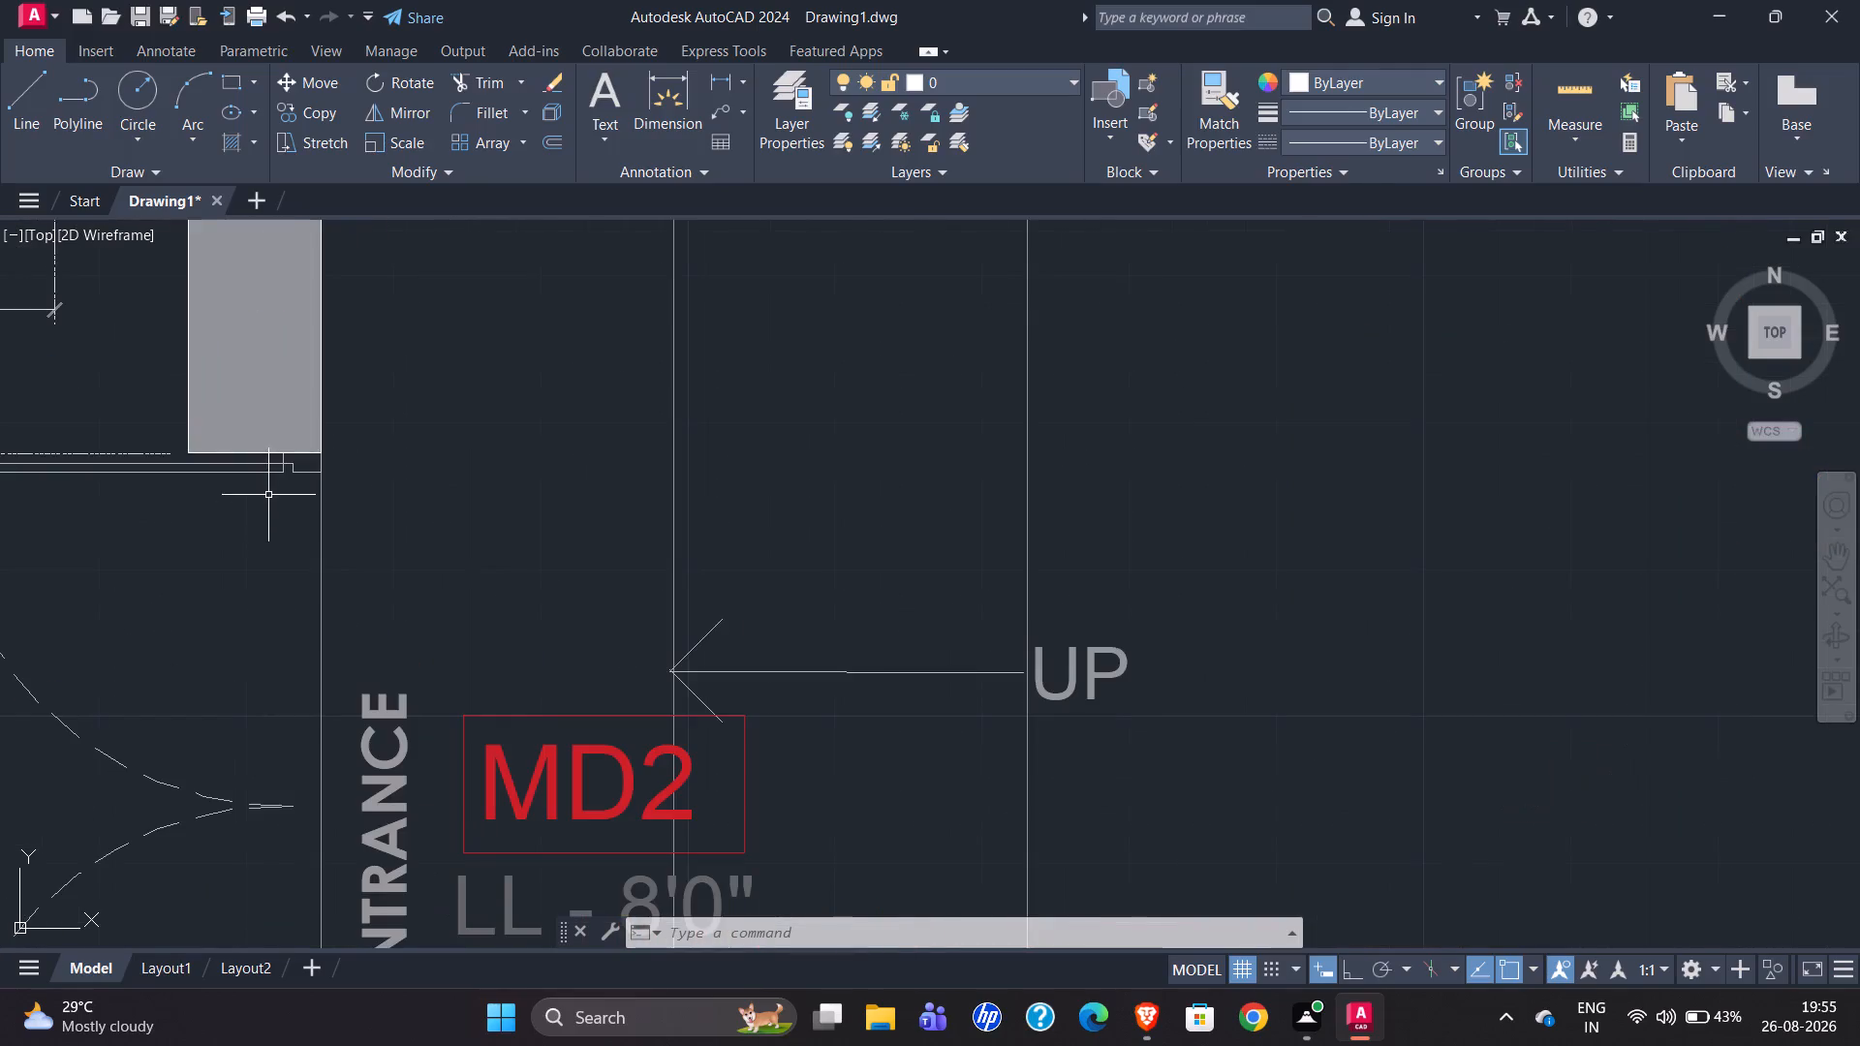
scroll(270, 471, up, 2)
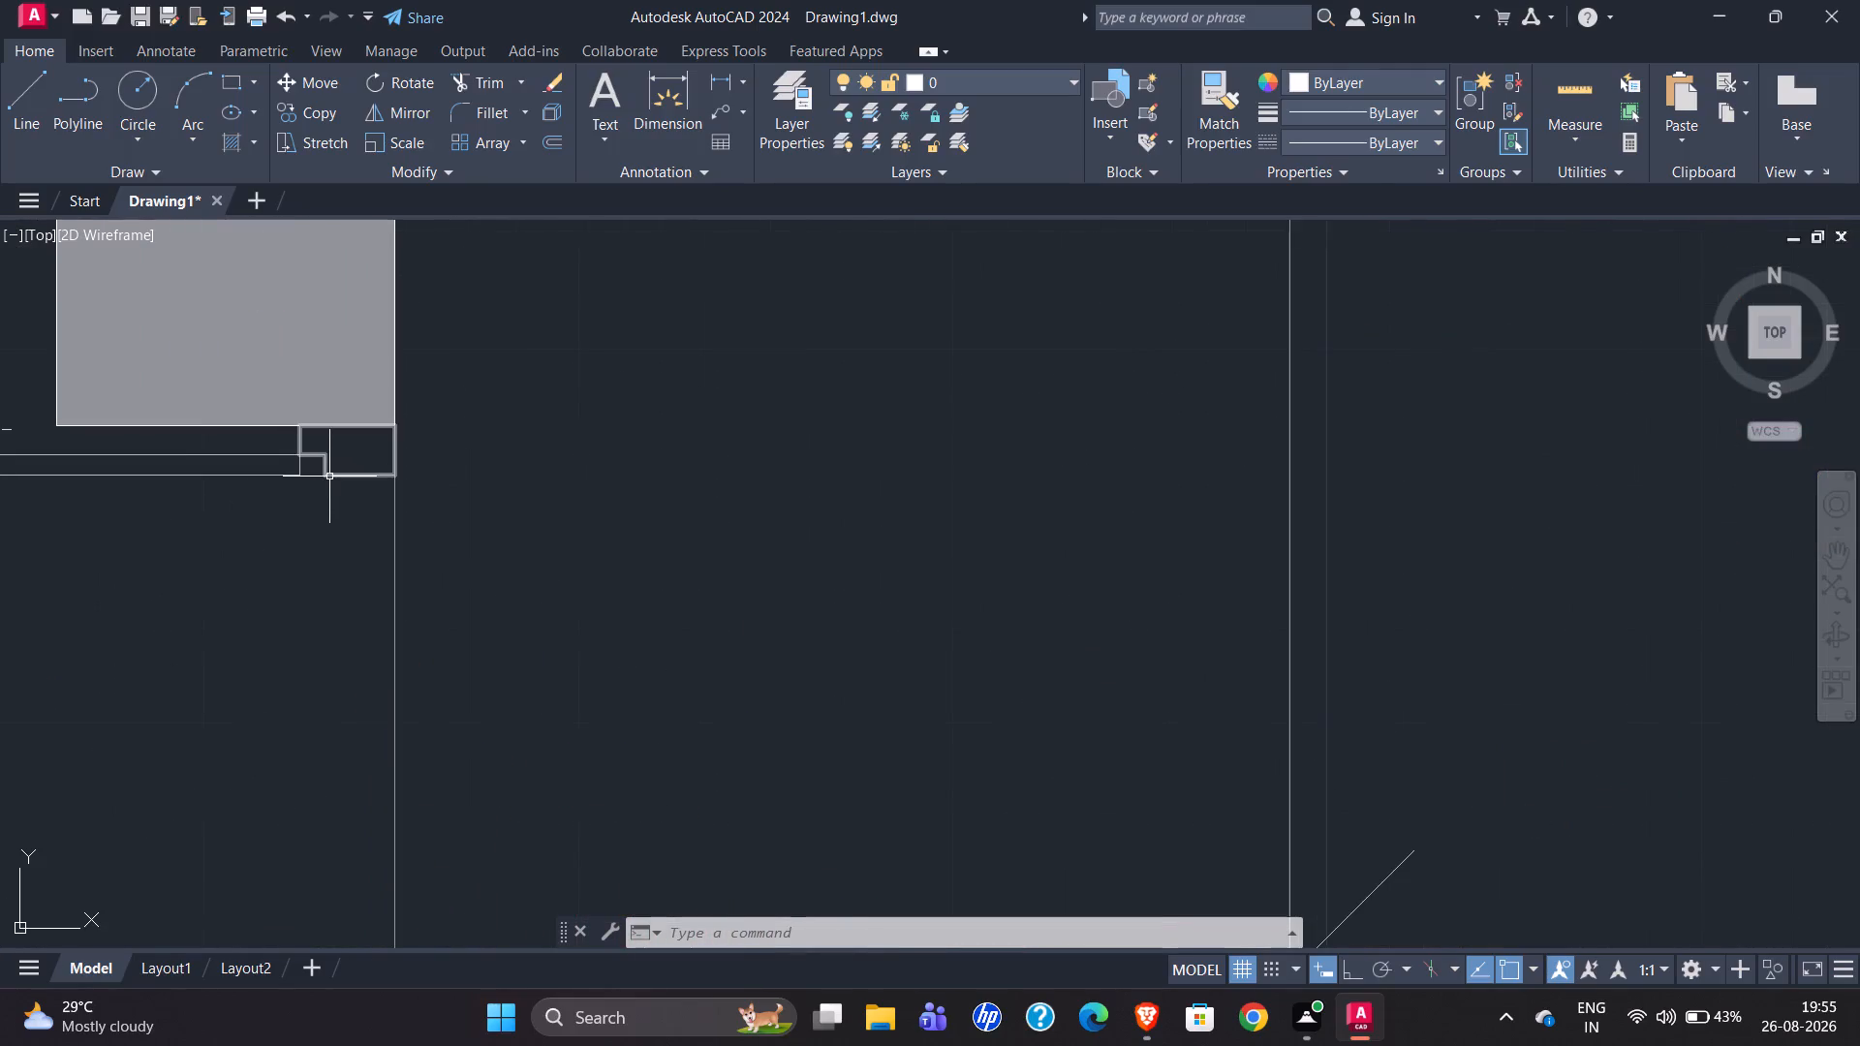
scroll(329, 477, down, 2)
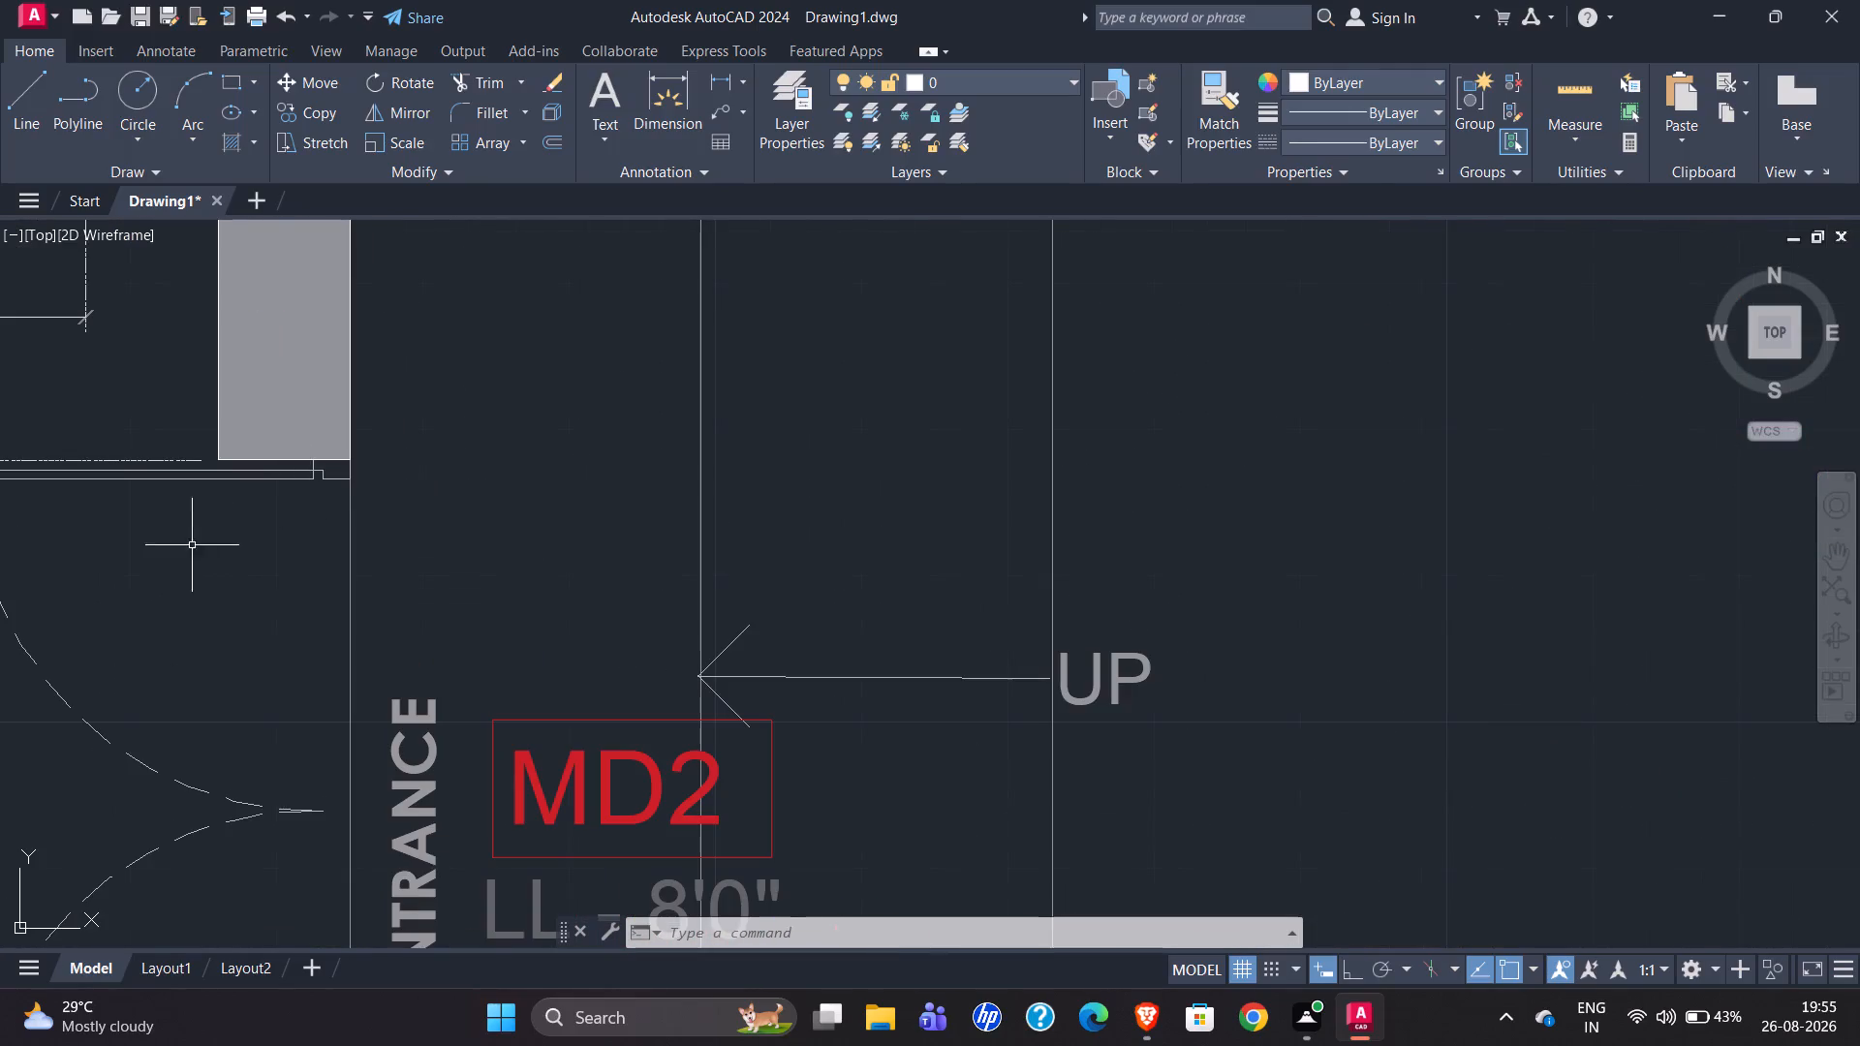
scroll(210, 483, down, 5)
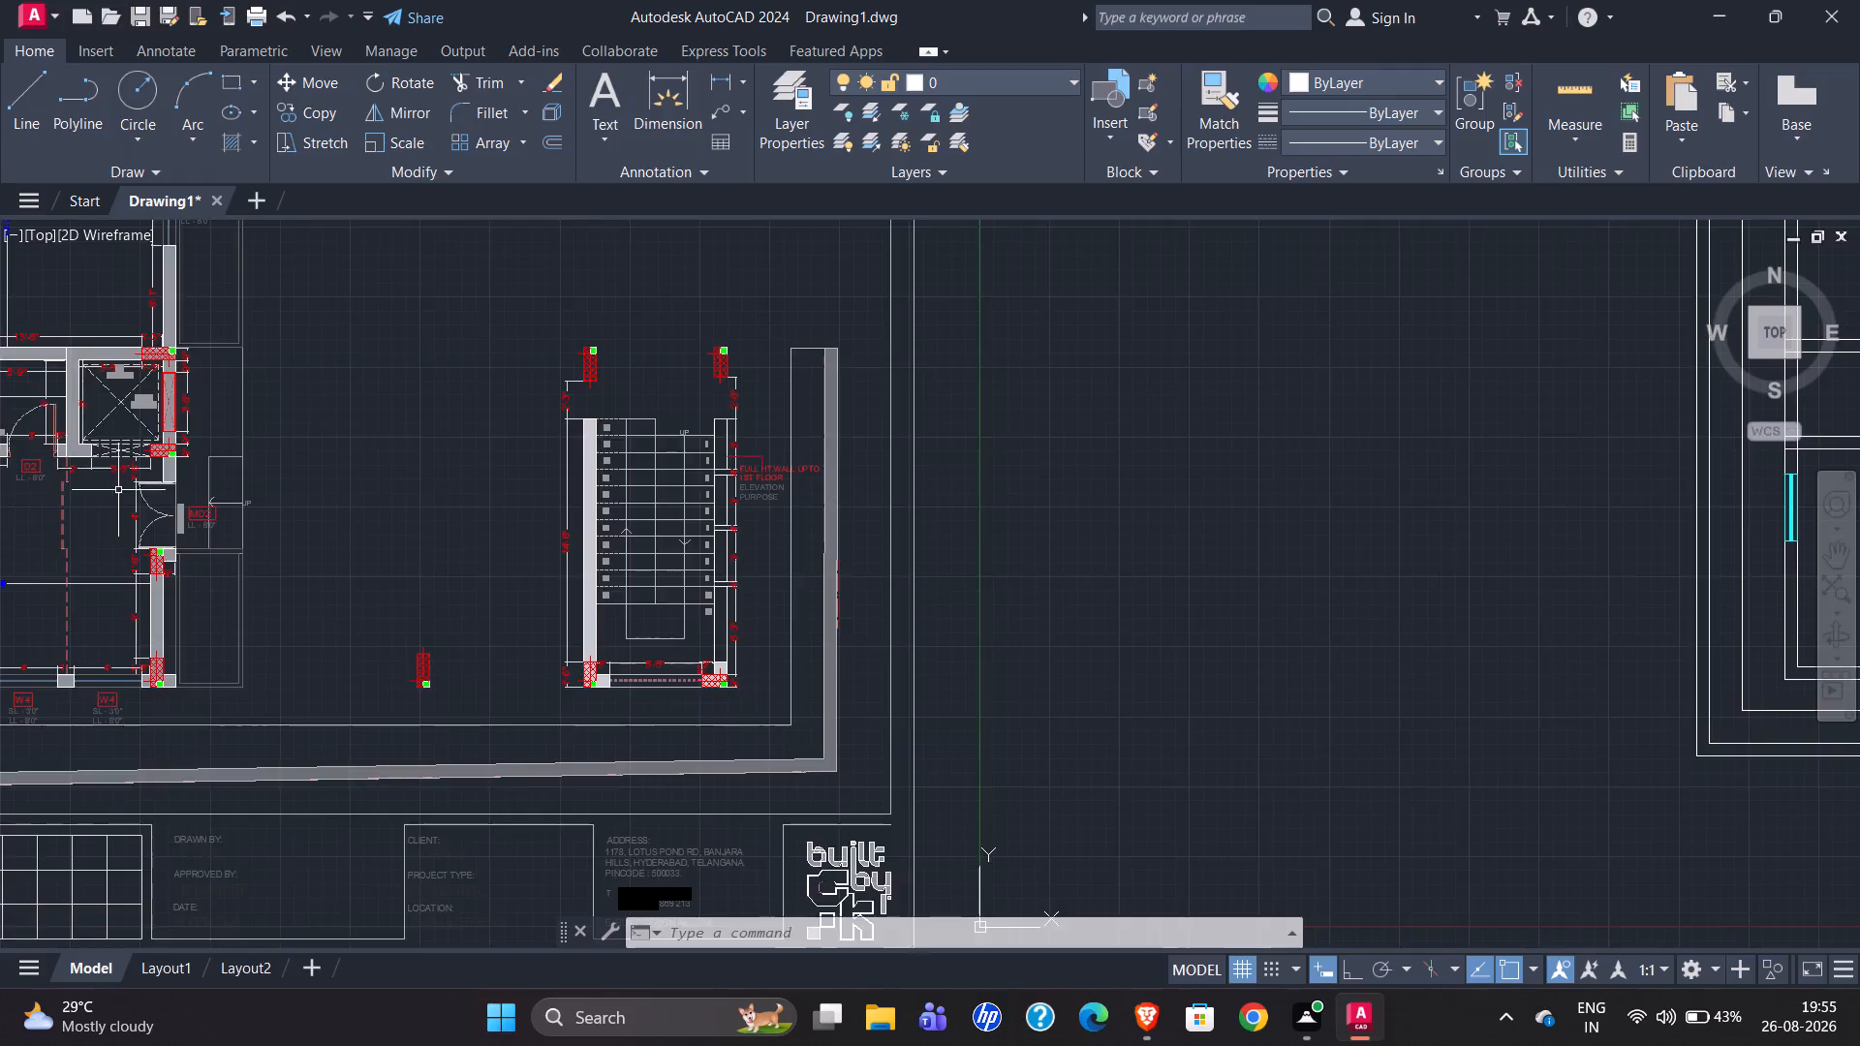
Resize the door block beside the redrawn entrance opening to a 2' width, keeping its hinge side fixed.
scroll(53, 514, down, 2)
scroll(912, 527, up, 4)
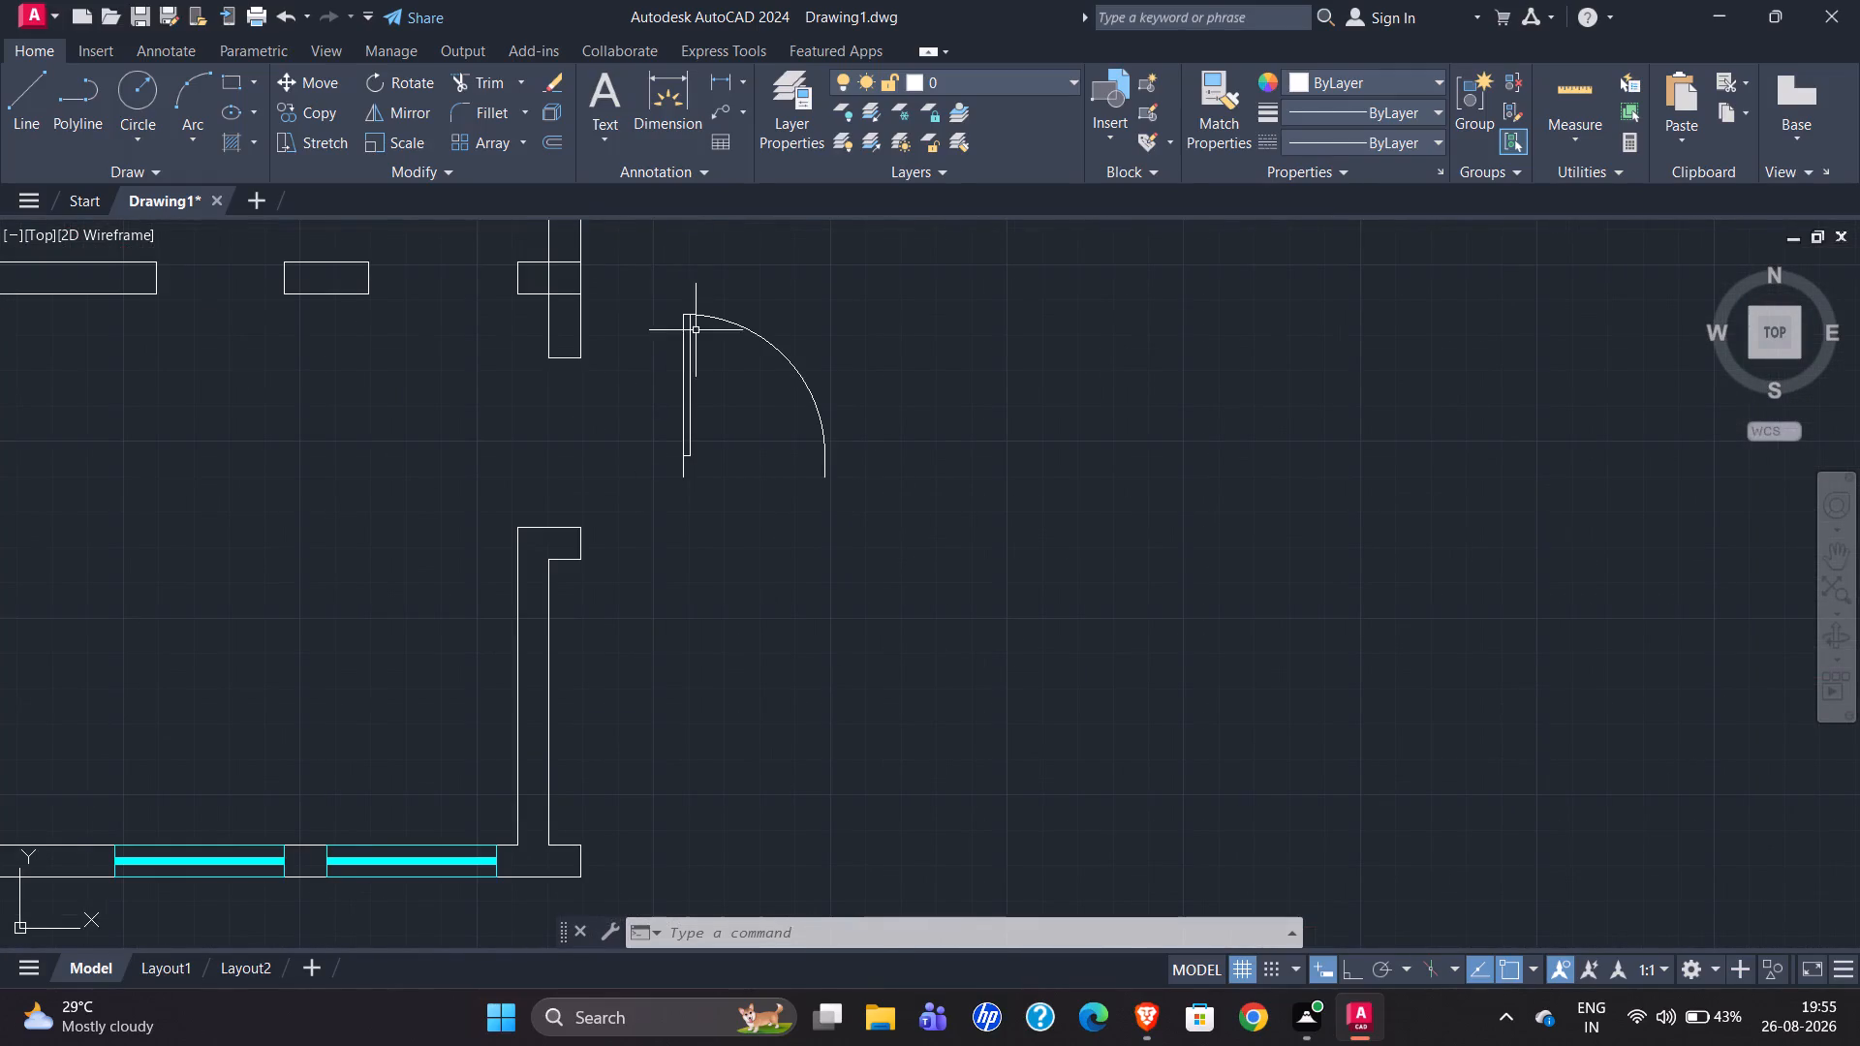
click(816, 400)
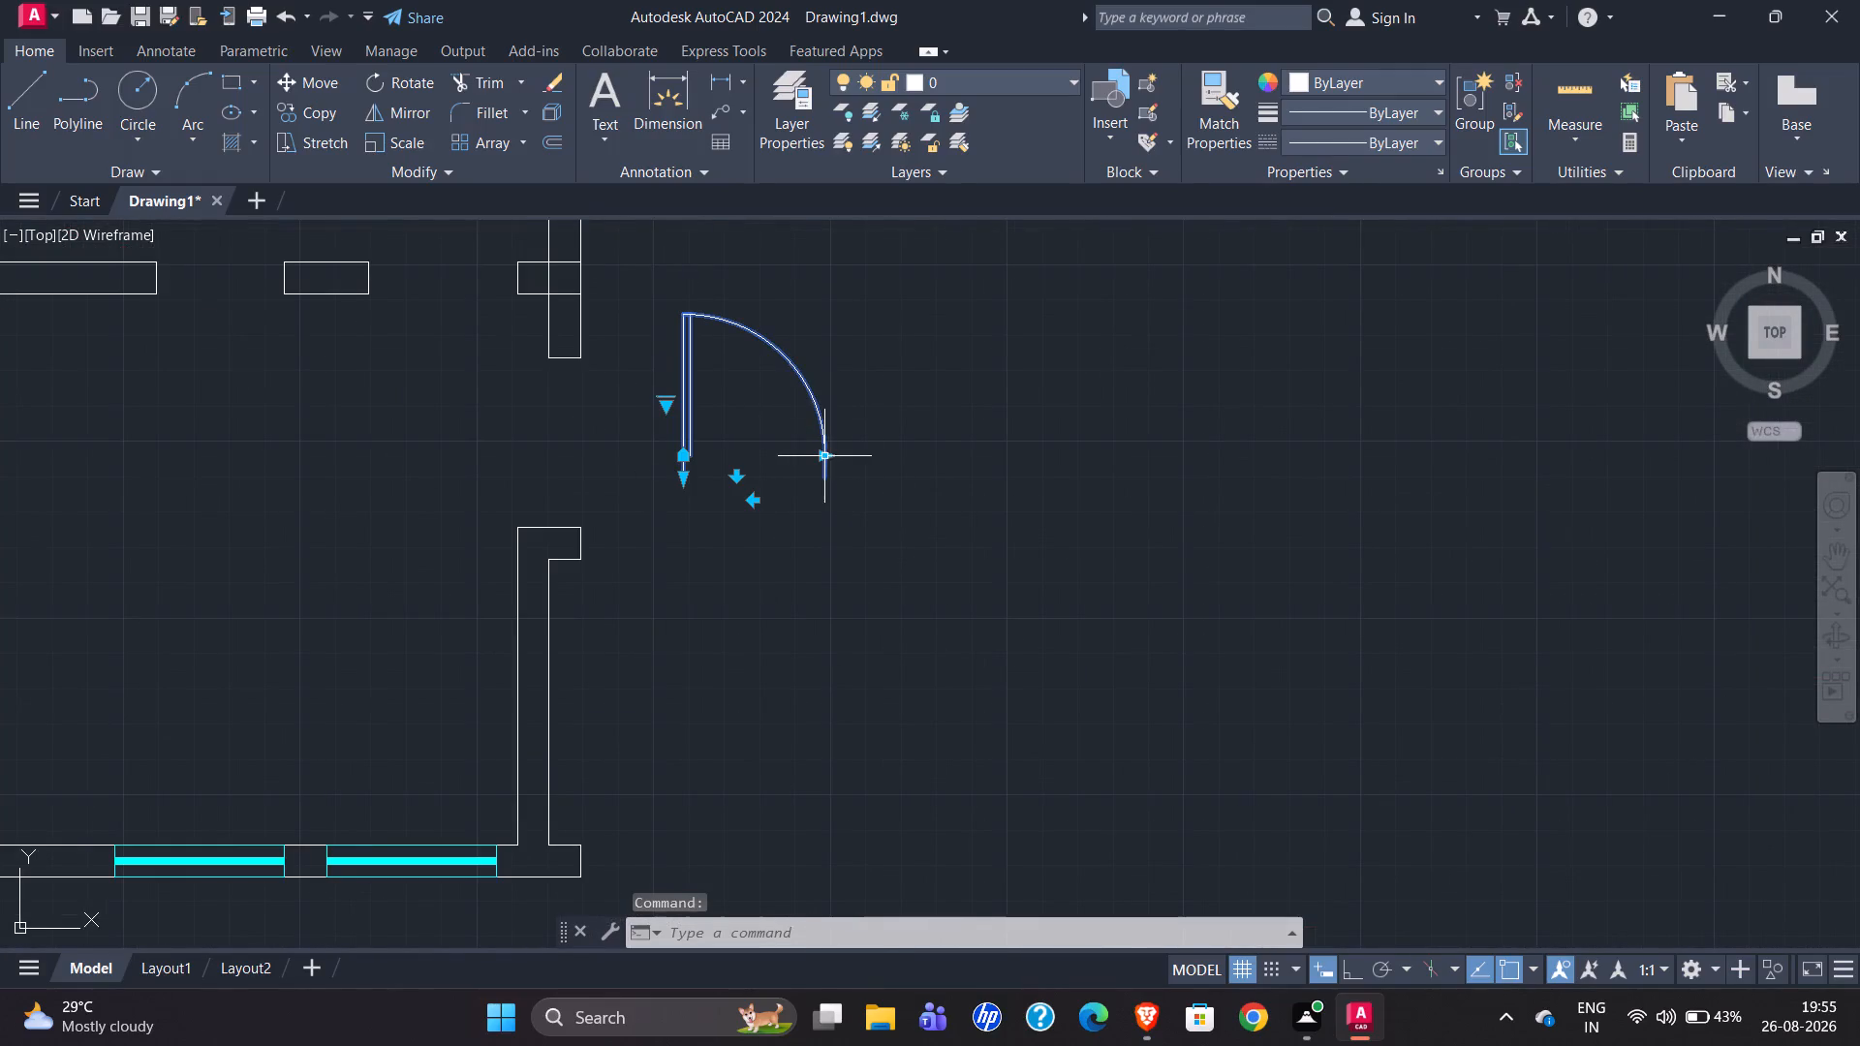
click(821, 459)
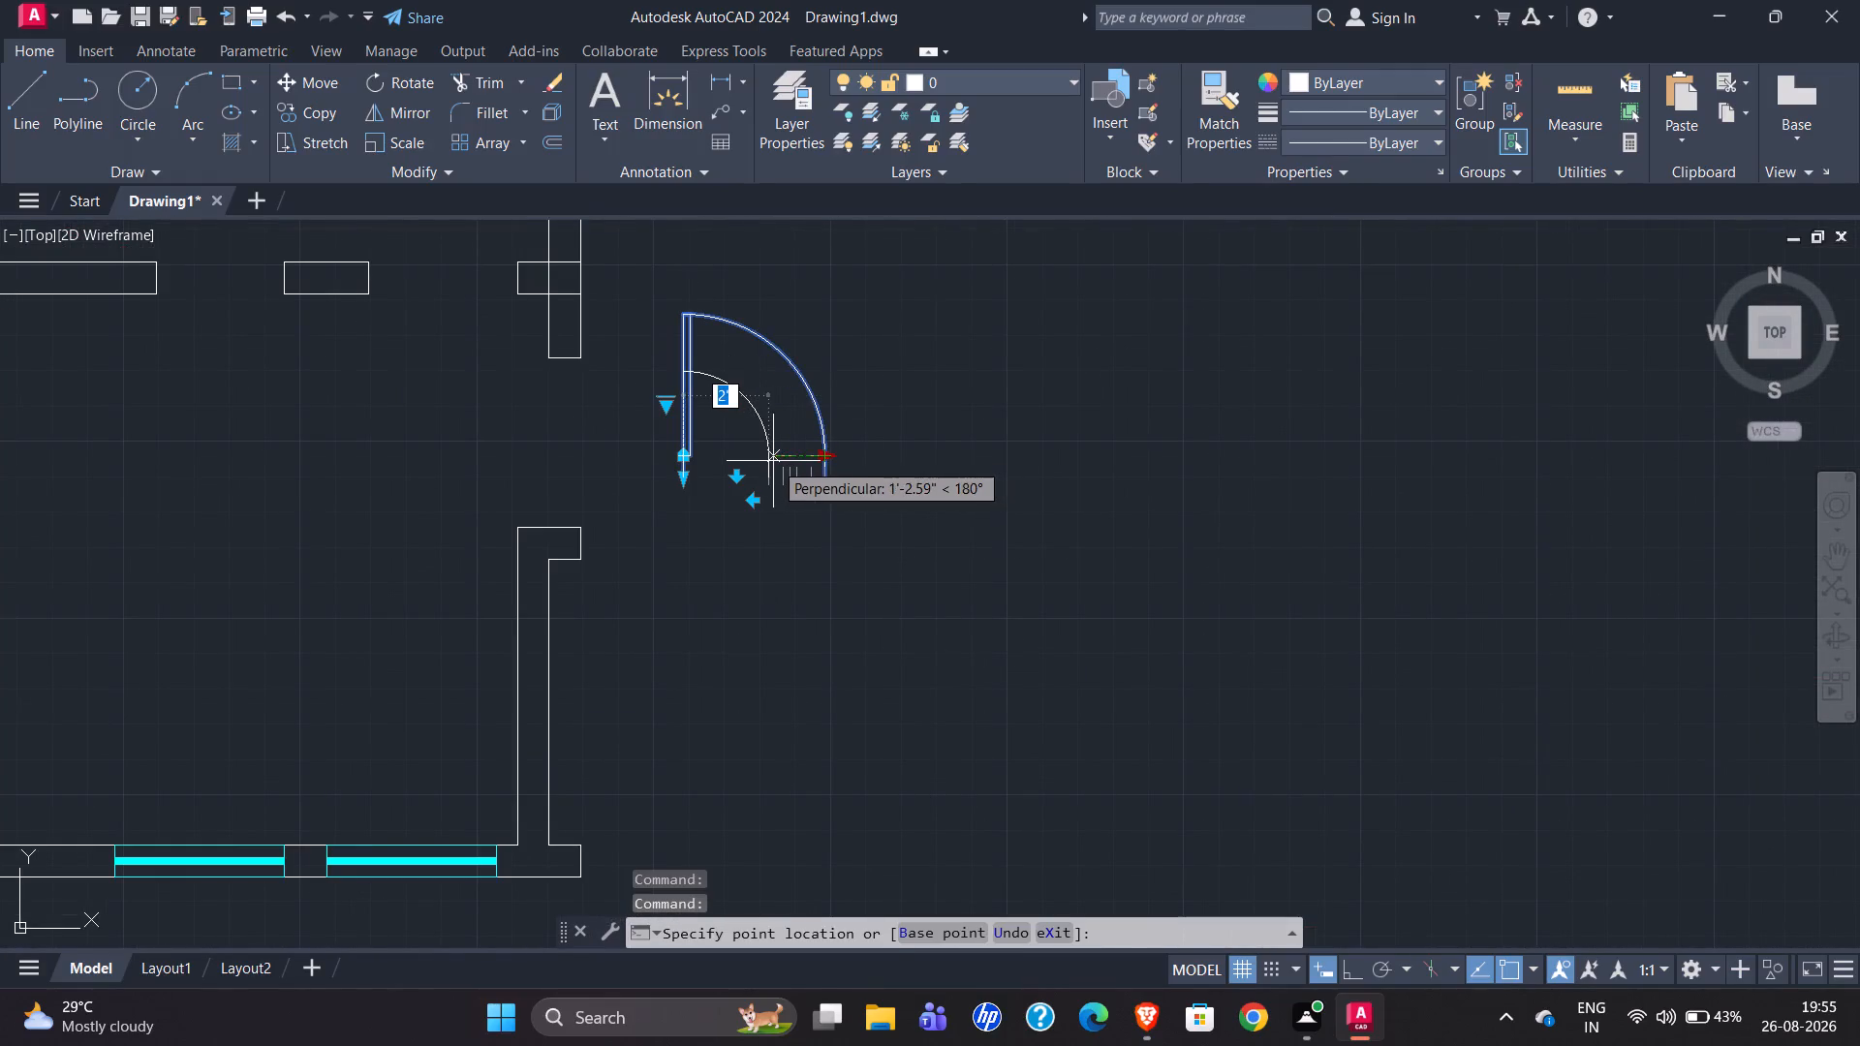
click(773, 461)
scroll(718, 471, up, 1)
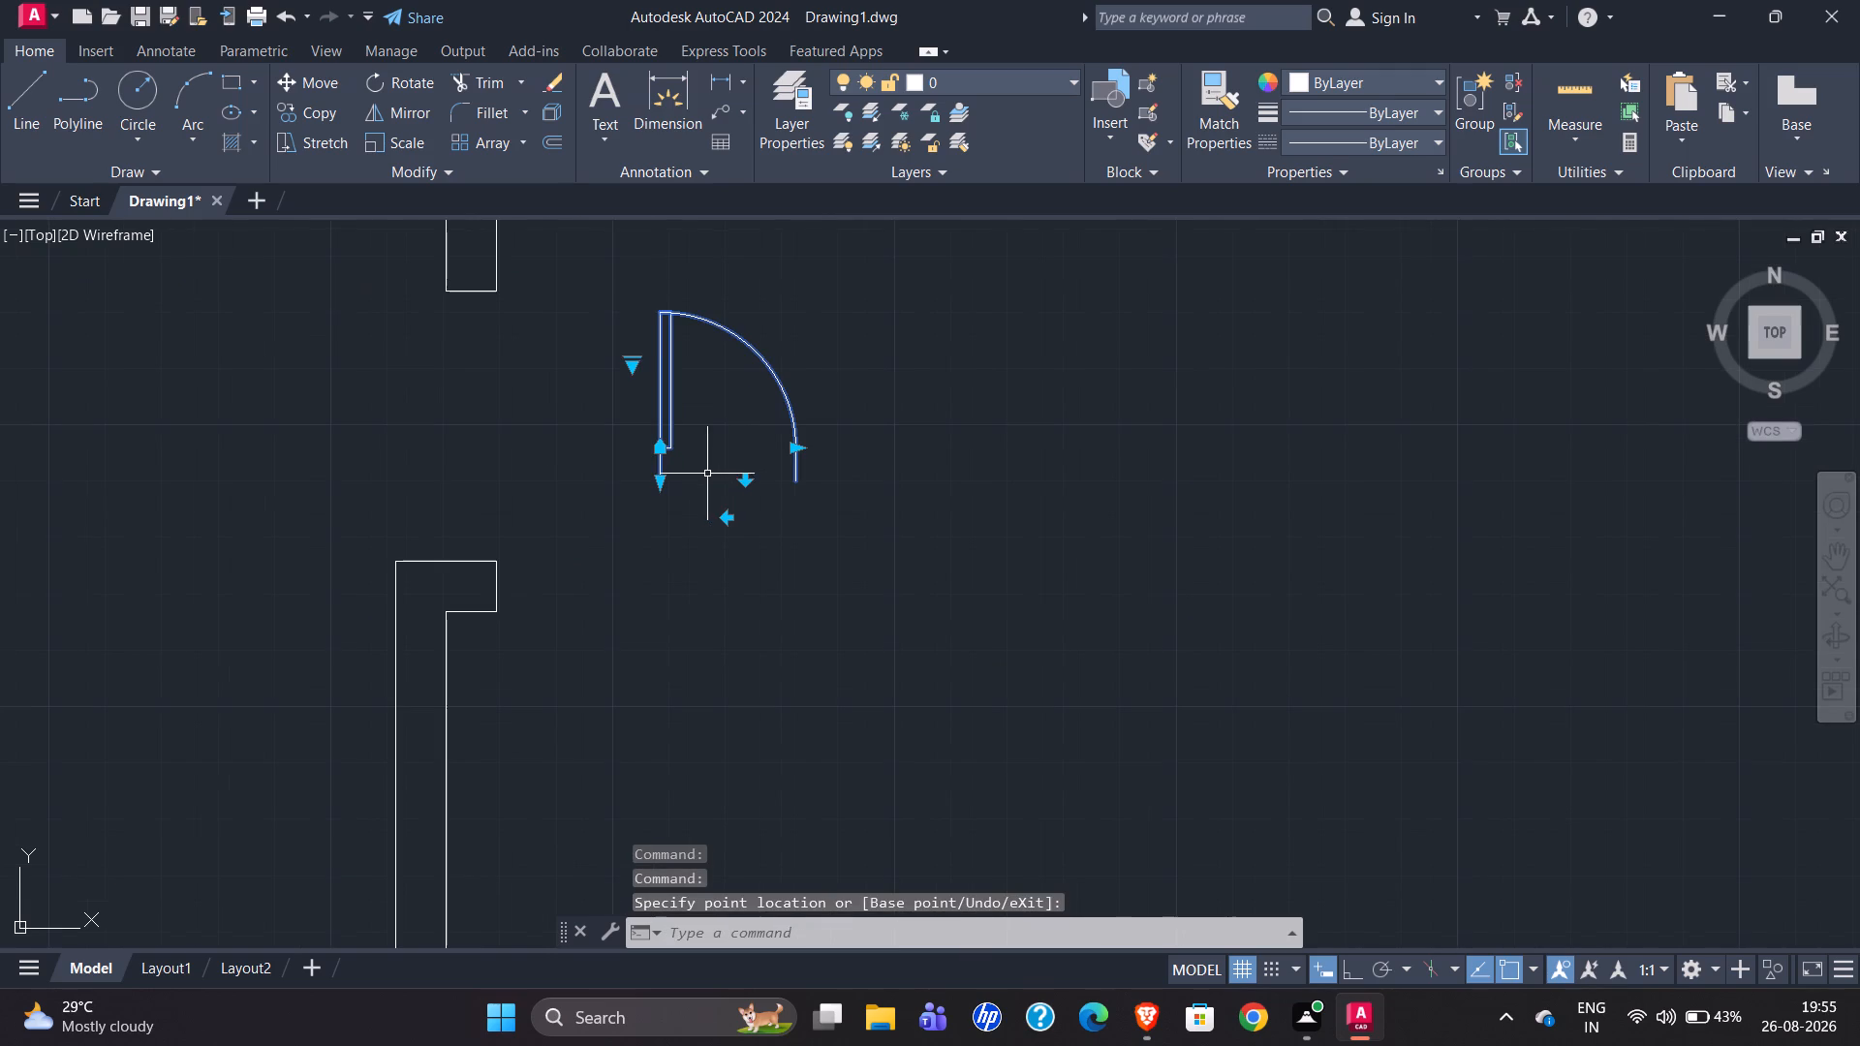
key(Escape)
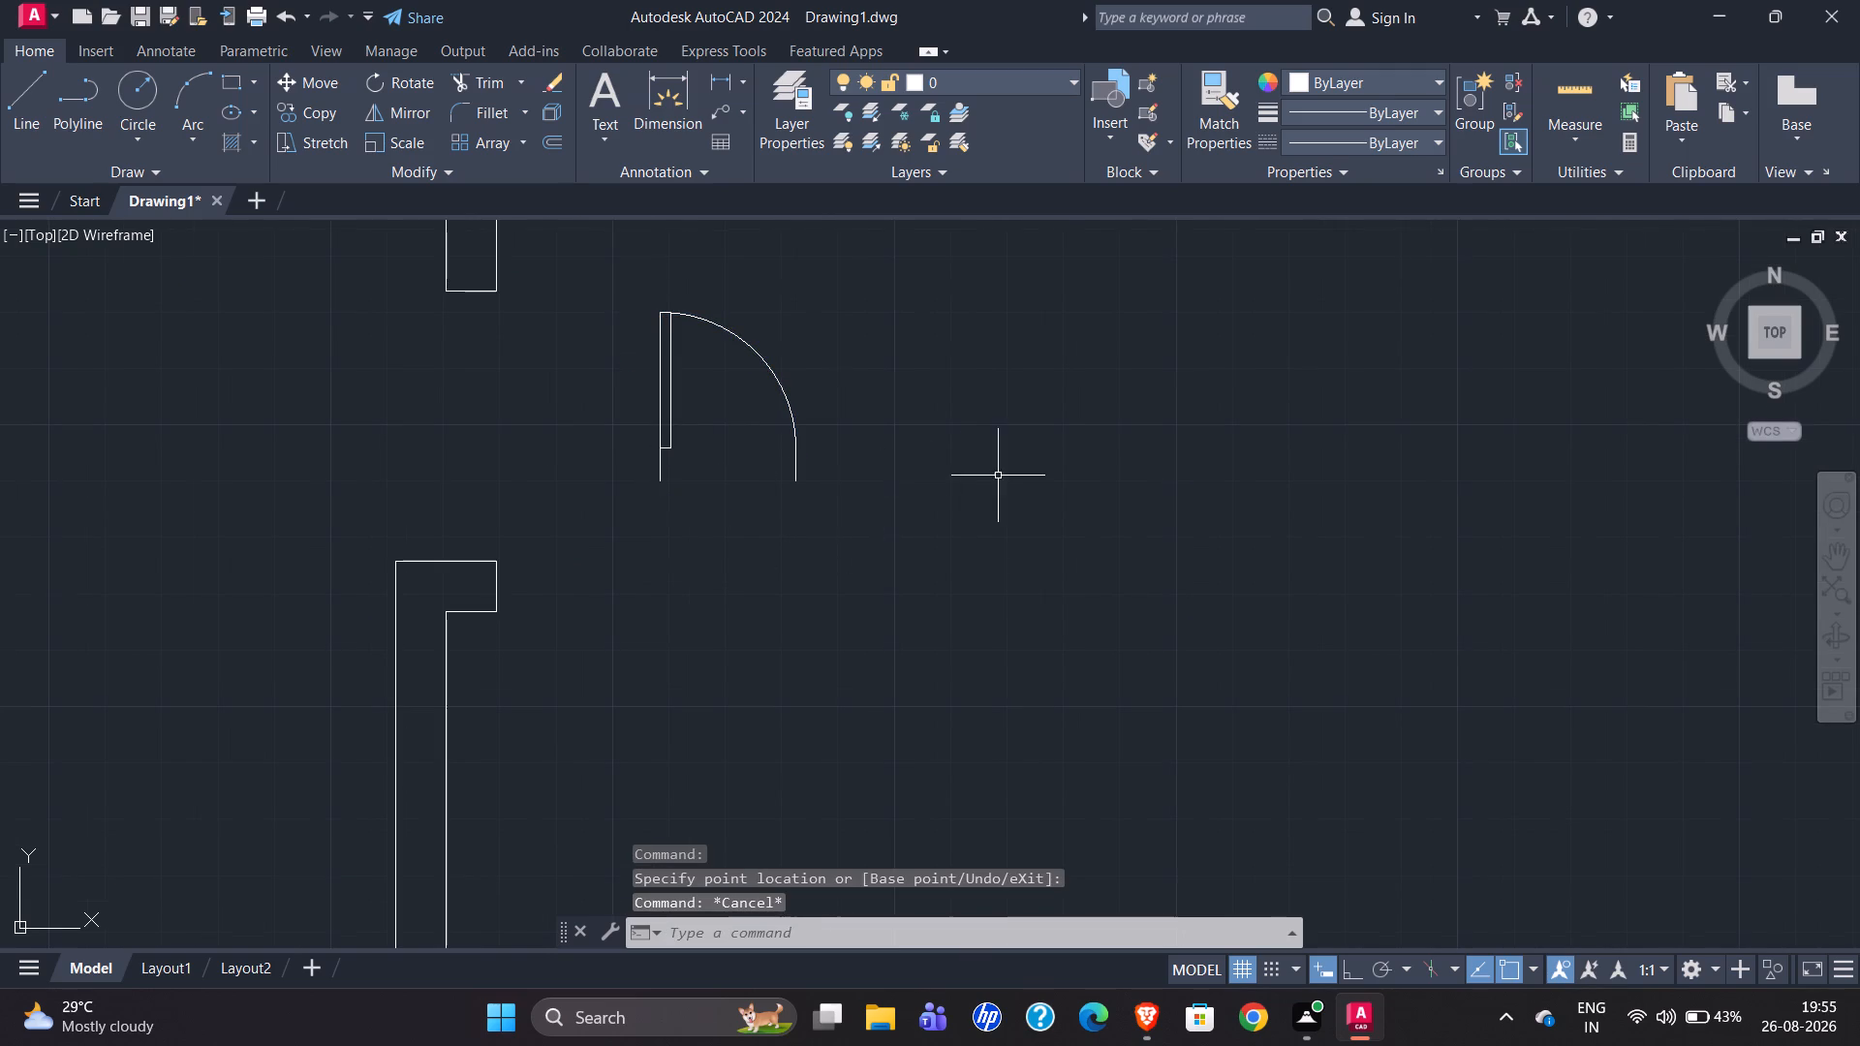
Measure the thickness of the MD2 door frame at the south jamb in the original plan, using a temporary line.
scroll(1000, 476, down, 4)
scroll(844, 492, down, 1)
scroll(78, 507, up, 5)
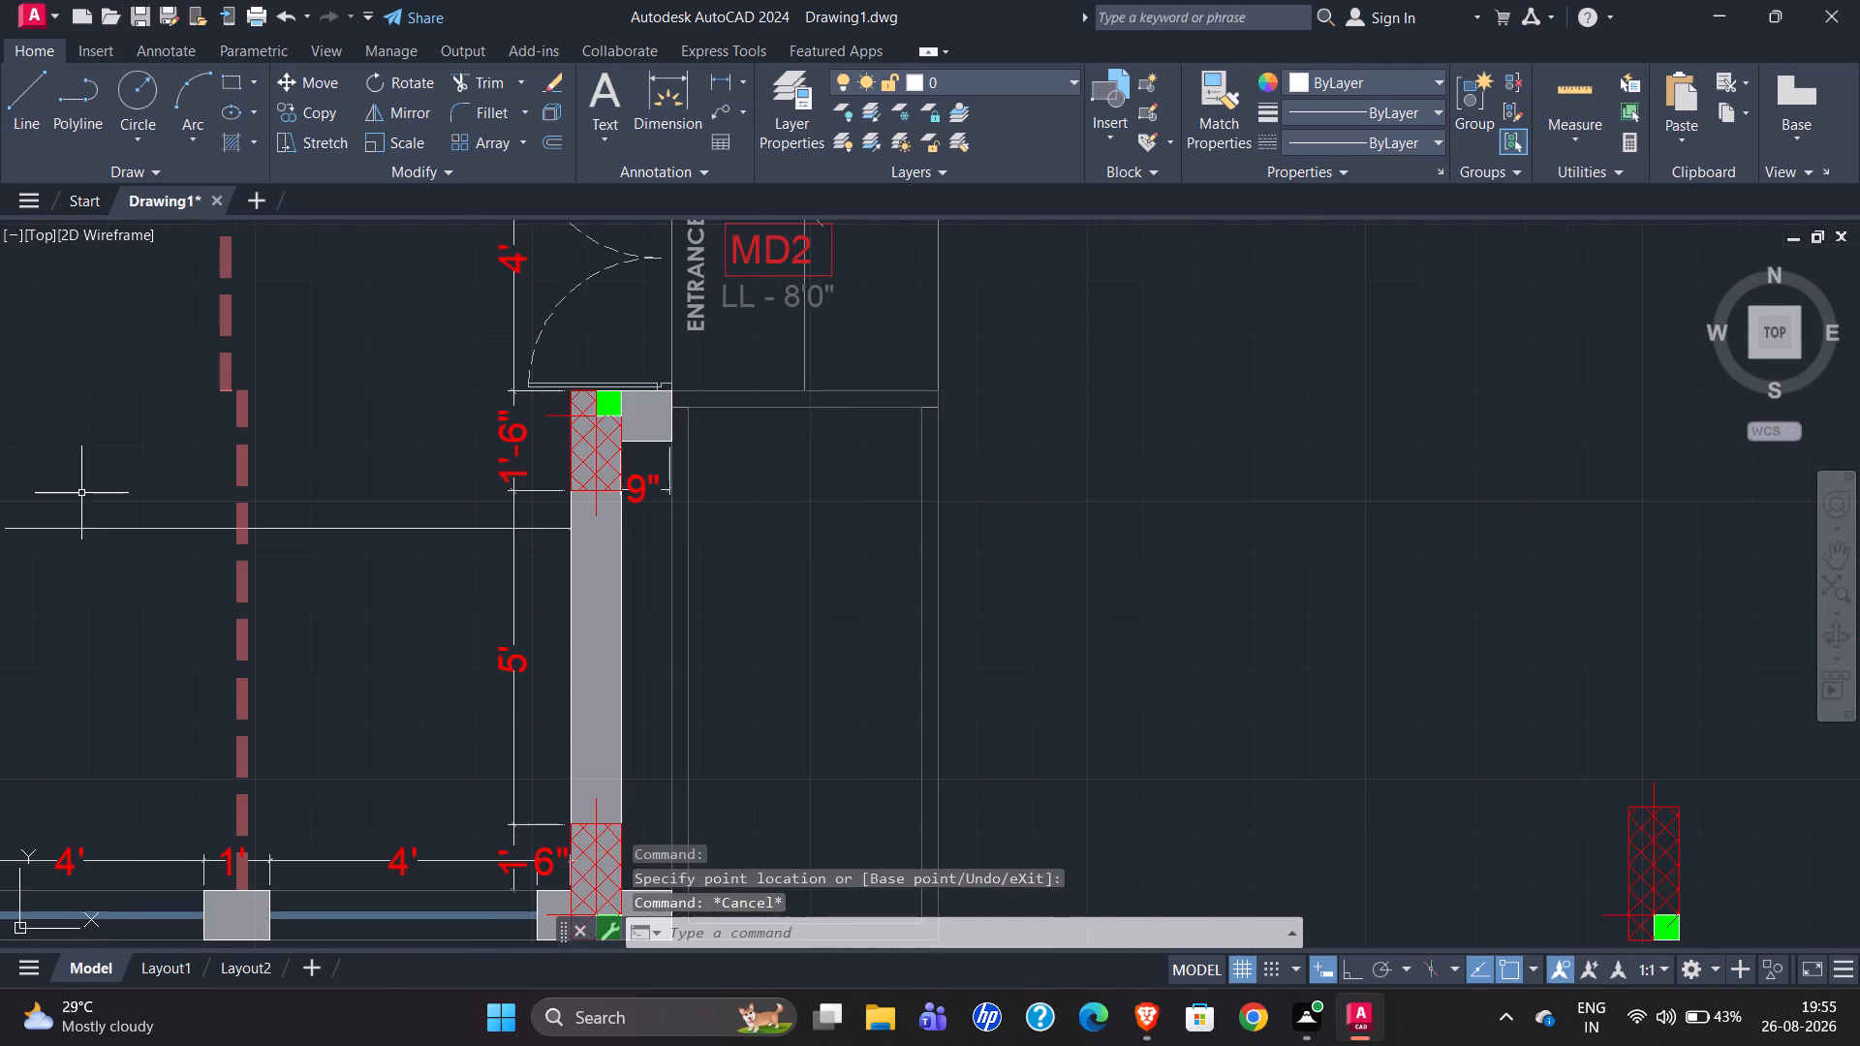
scroll(715, 373, up, 4)
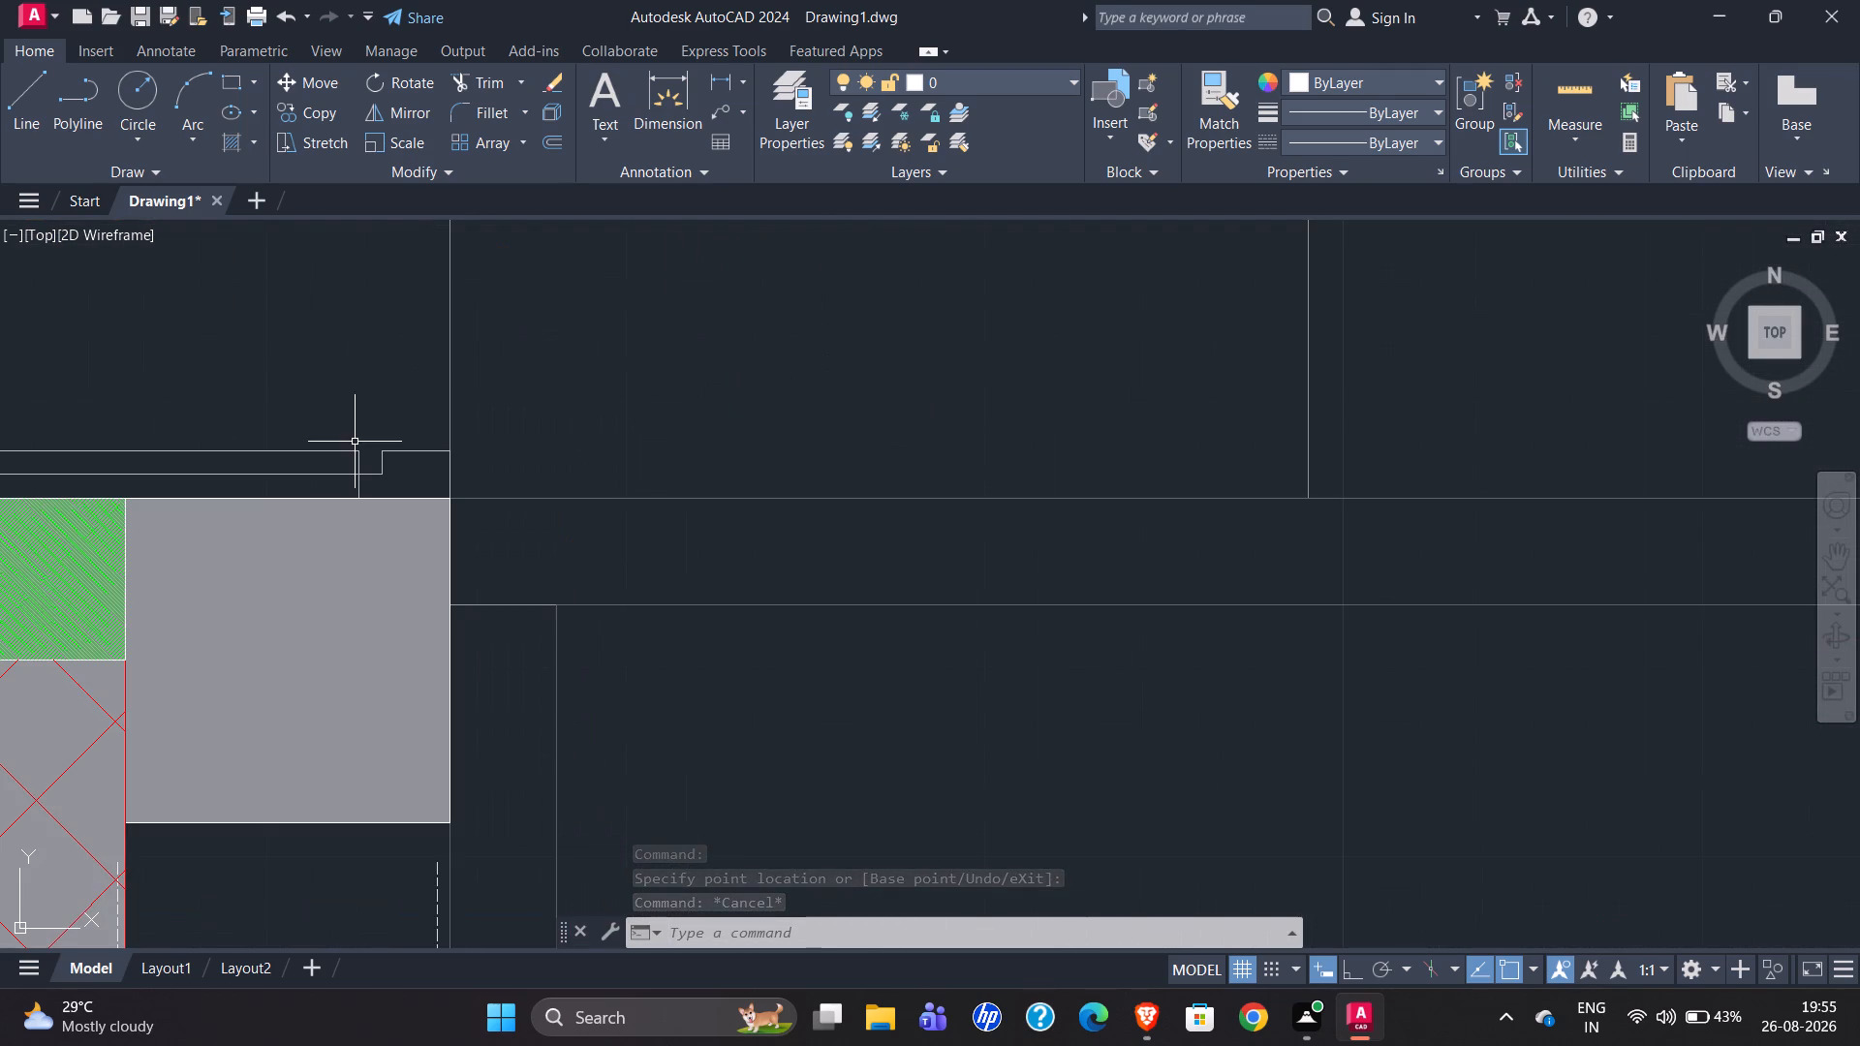
click(385, 457)
scroll(386, 462, up, 2)
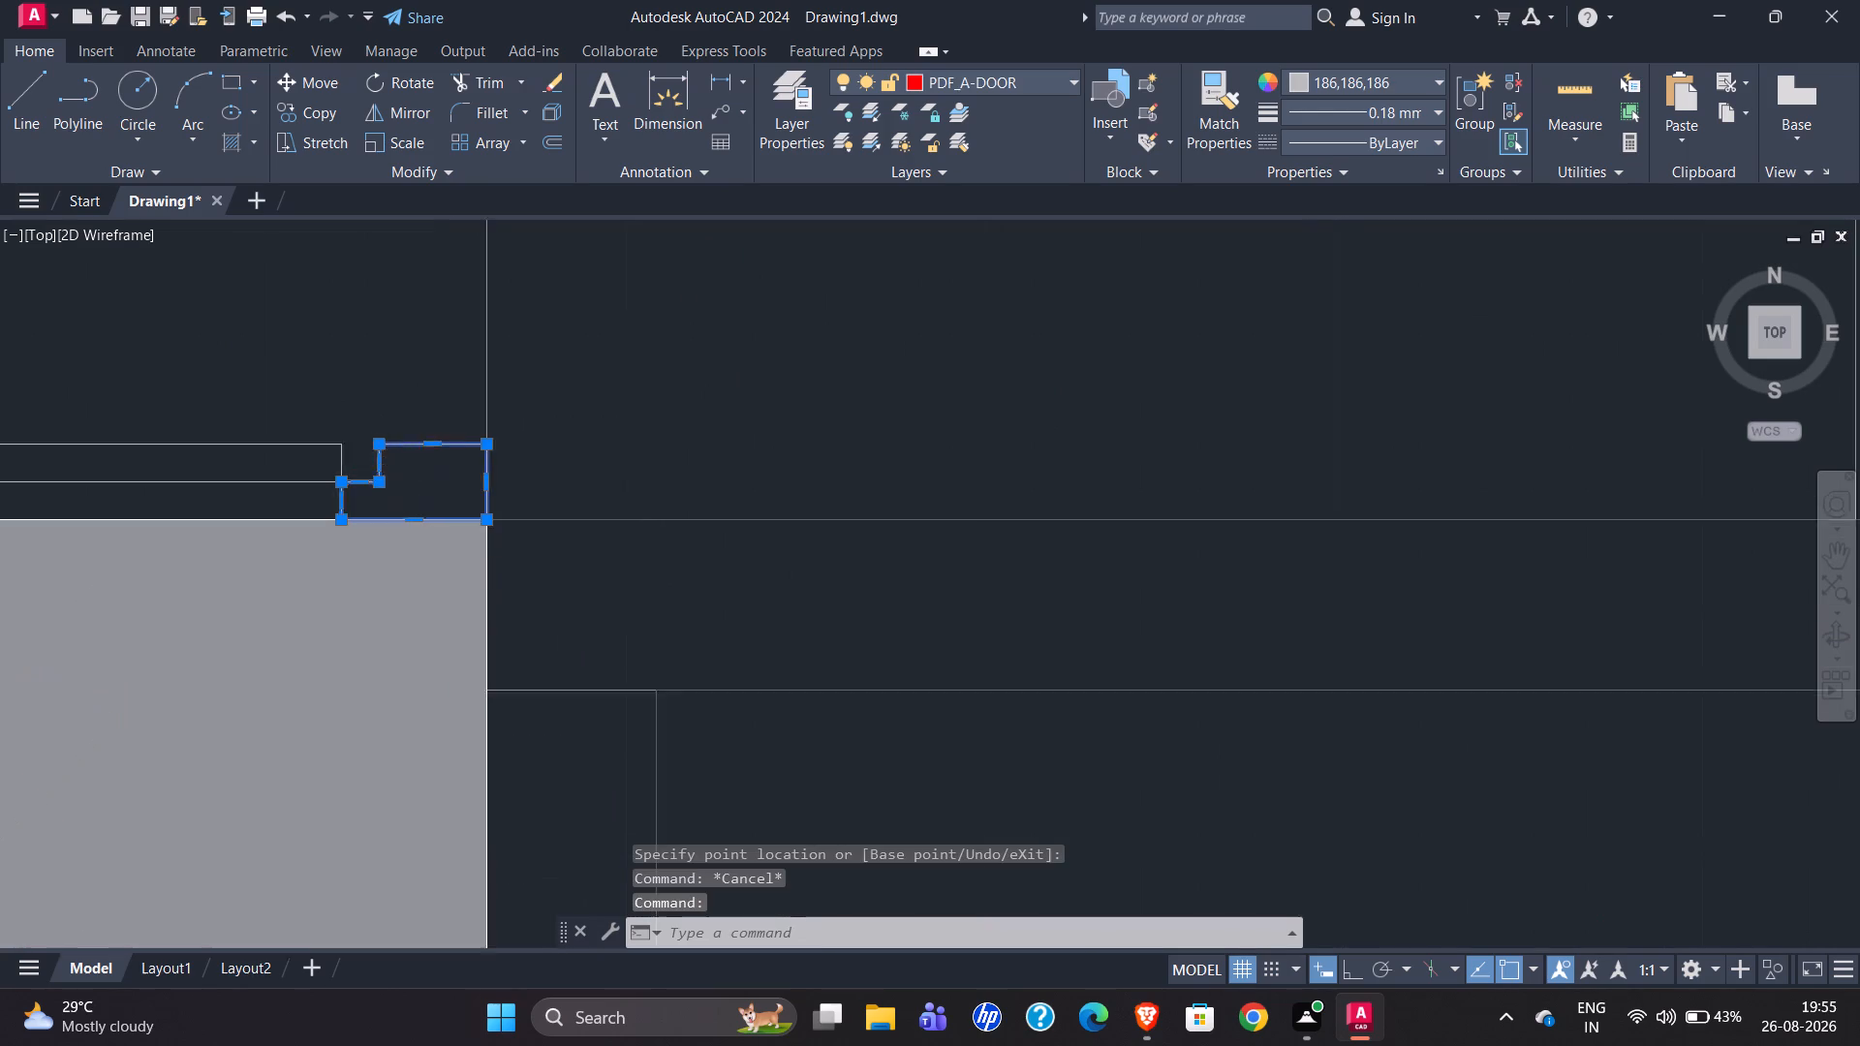
scroll(386, 462, up, 1)
click(14, 99)
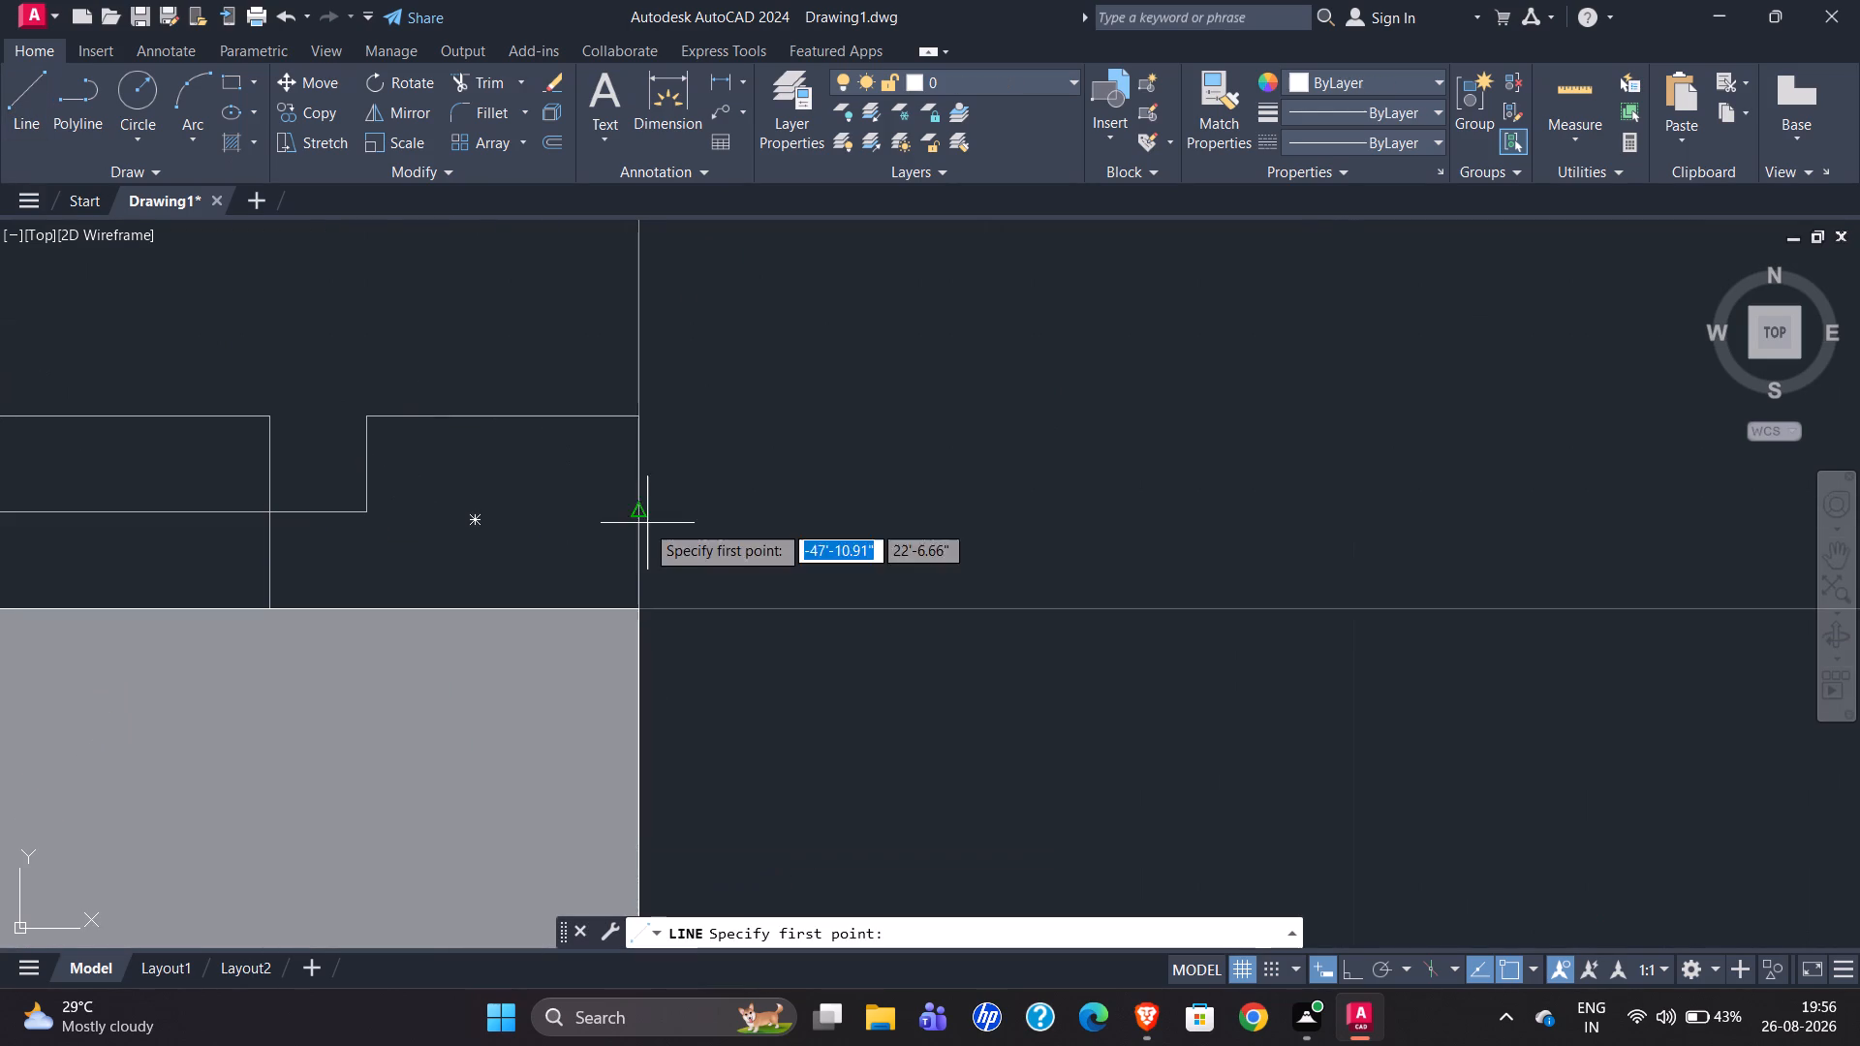
click(638, 420)
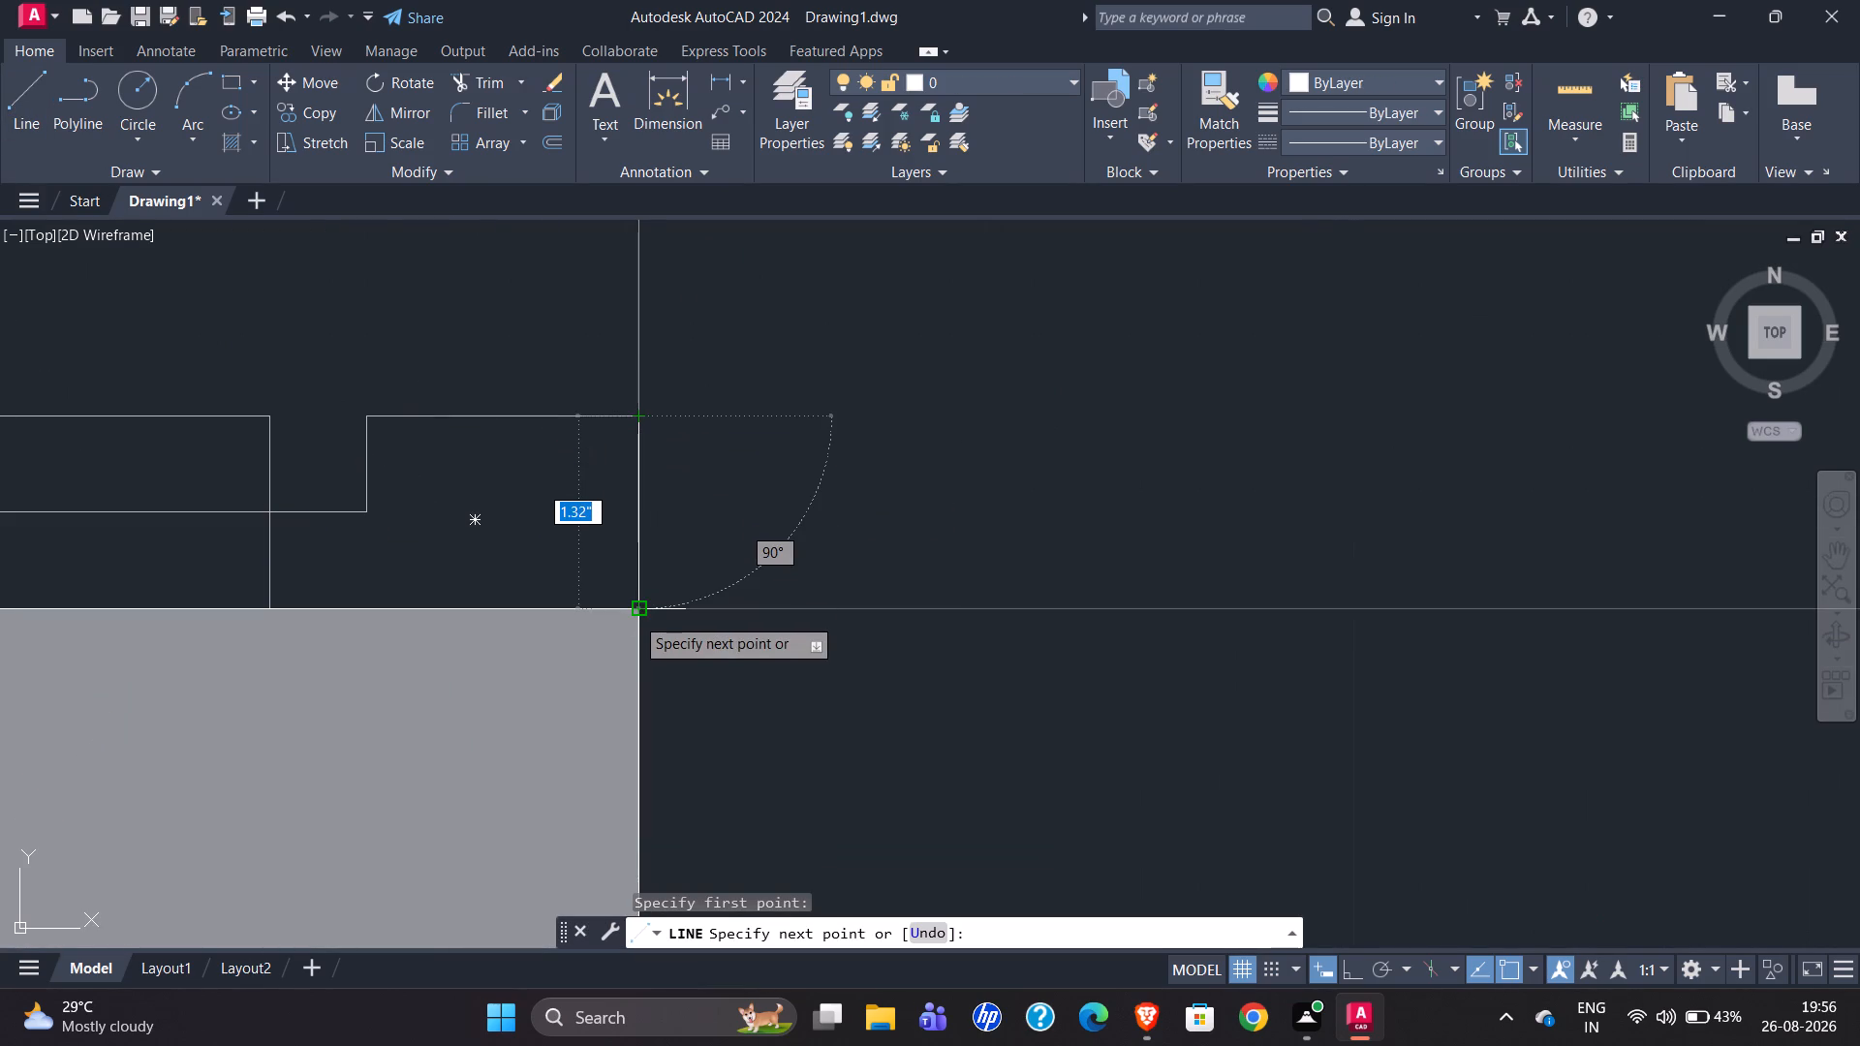
key(Escape)
Compare the original MD2 door frame's profile at the south jamb with the jamb ends of the inserted door block.
scroll(559, 508, down, 4)
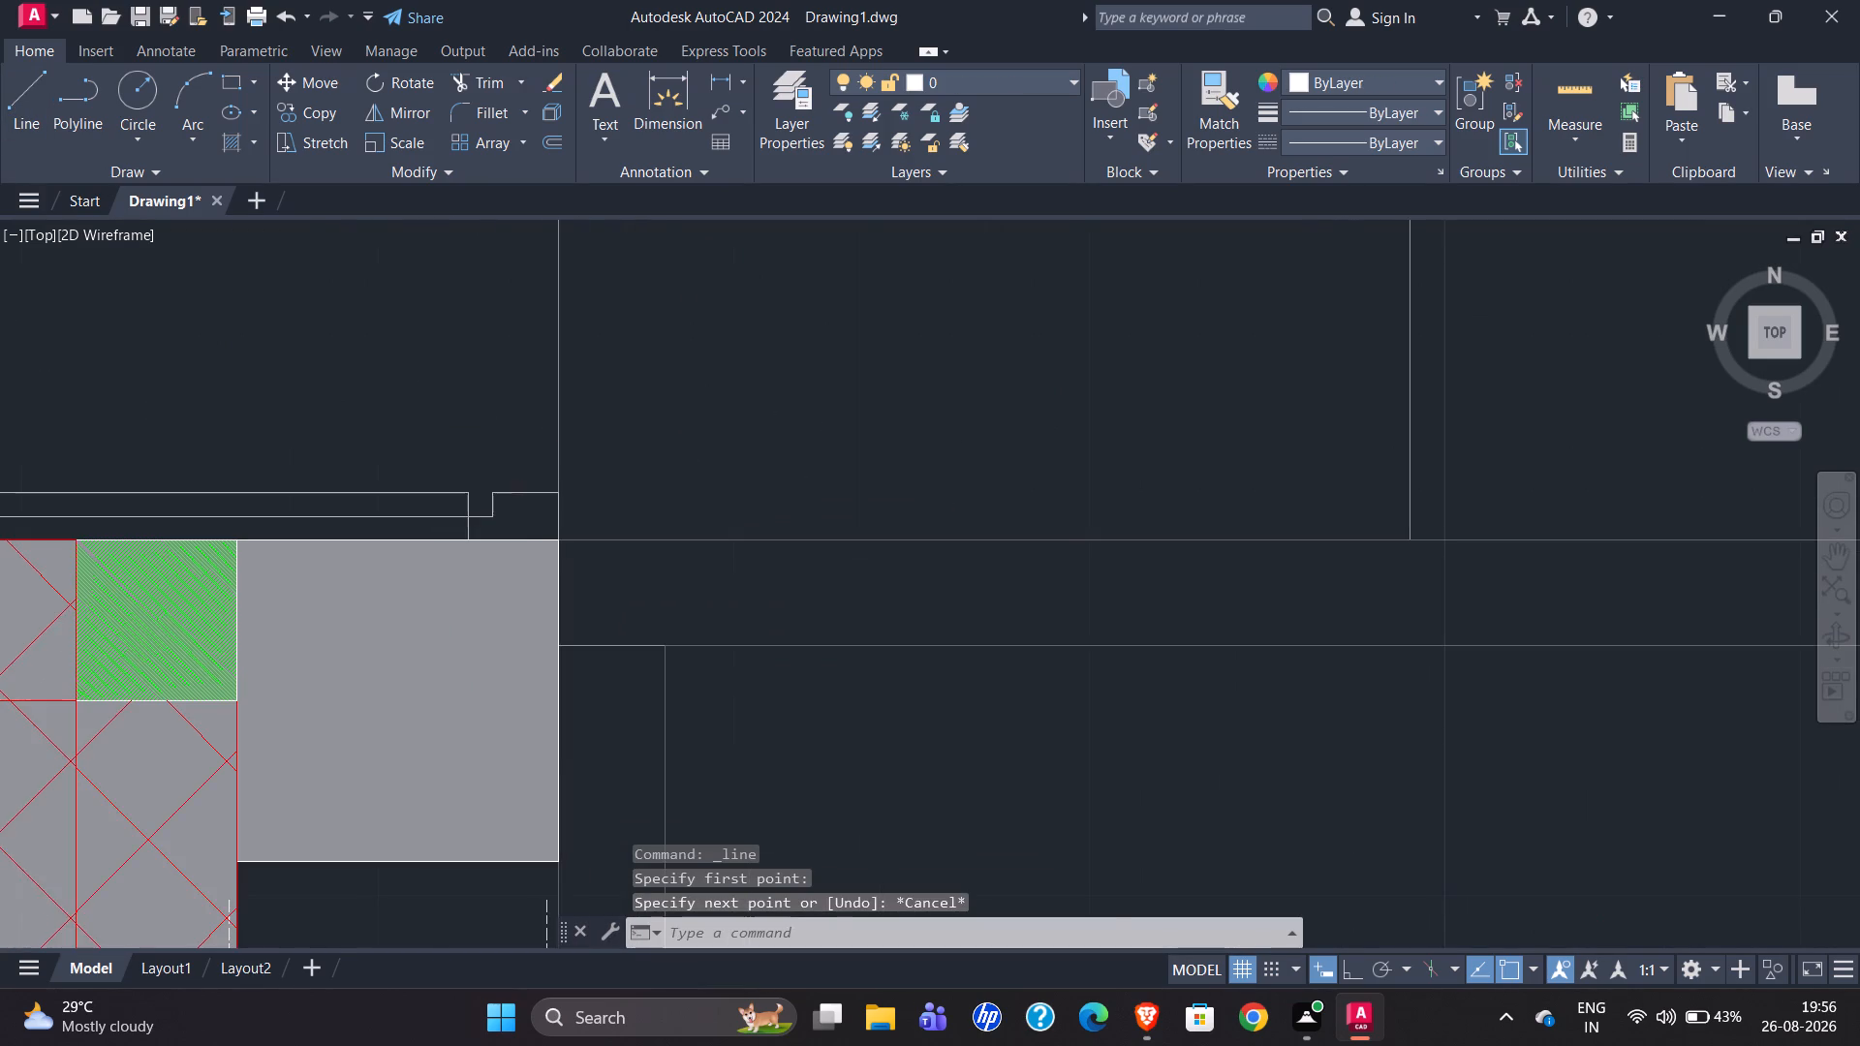
scroll(412, 512, down, 1)
scroll(419, 532, up, 5)
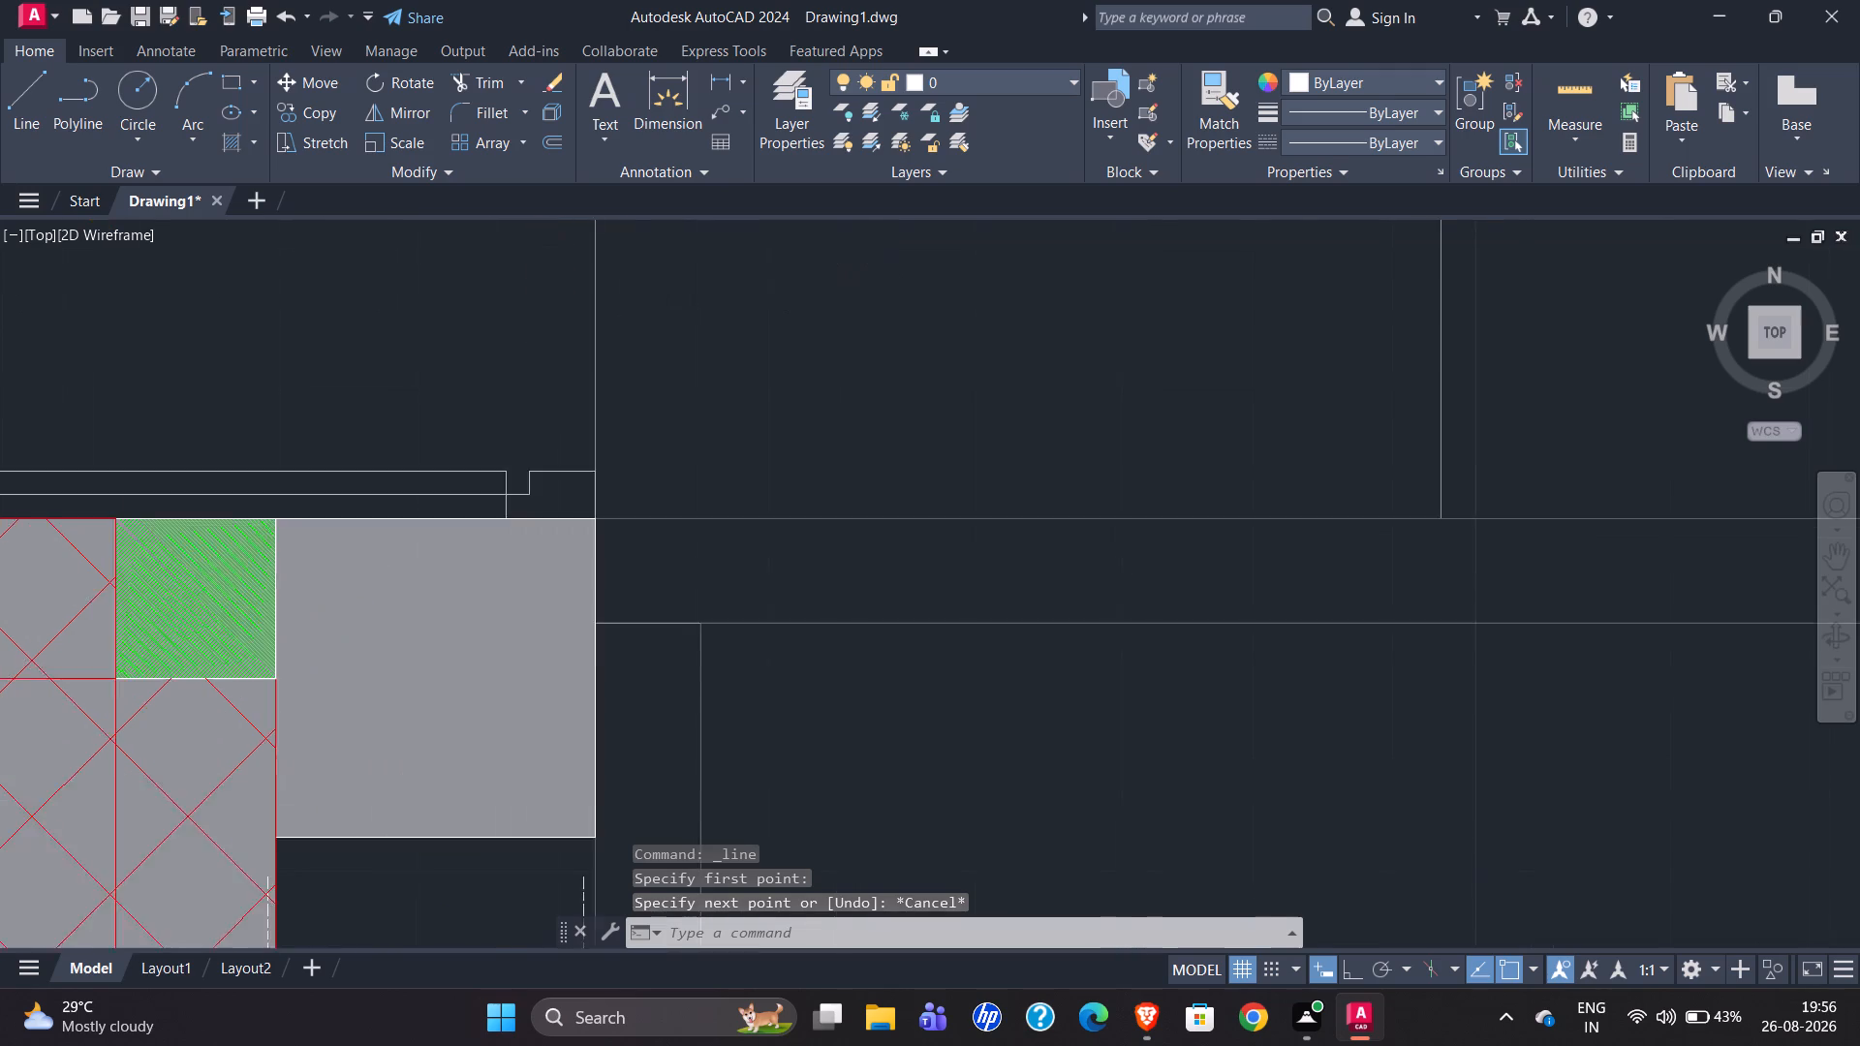
scroll(396, 536, down, 2)
scroll(708, 557, down, 2)
scroll(574, 595, down, 3)
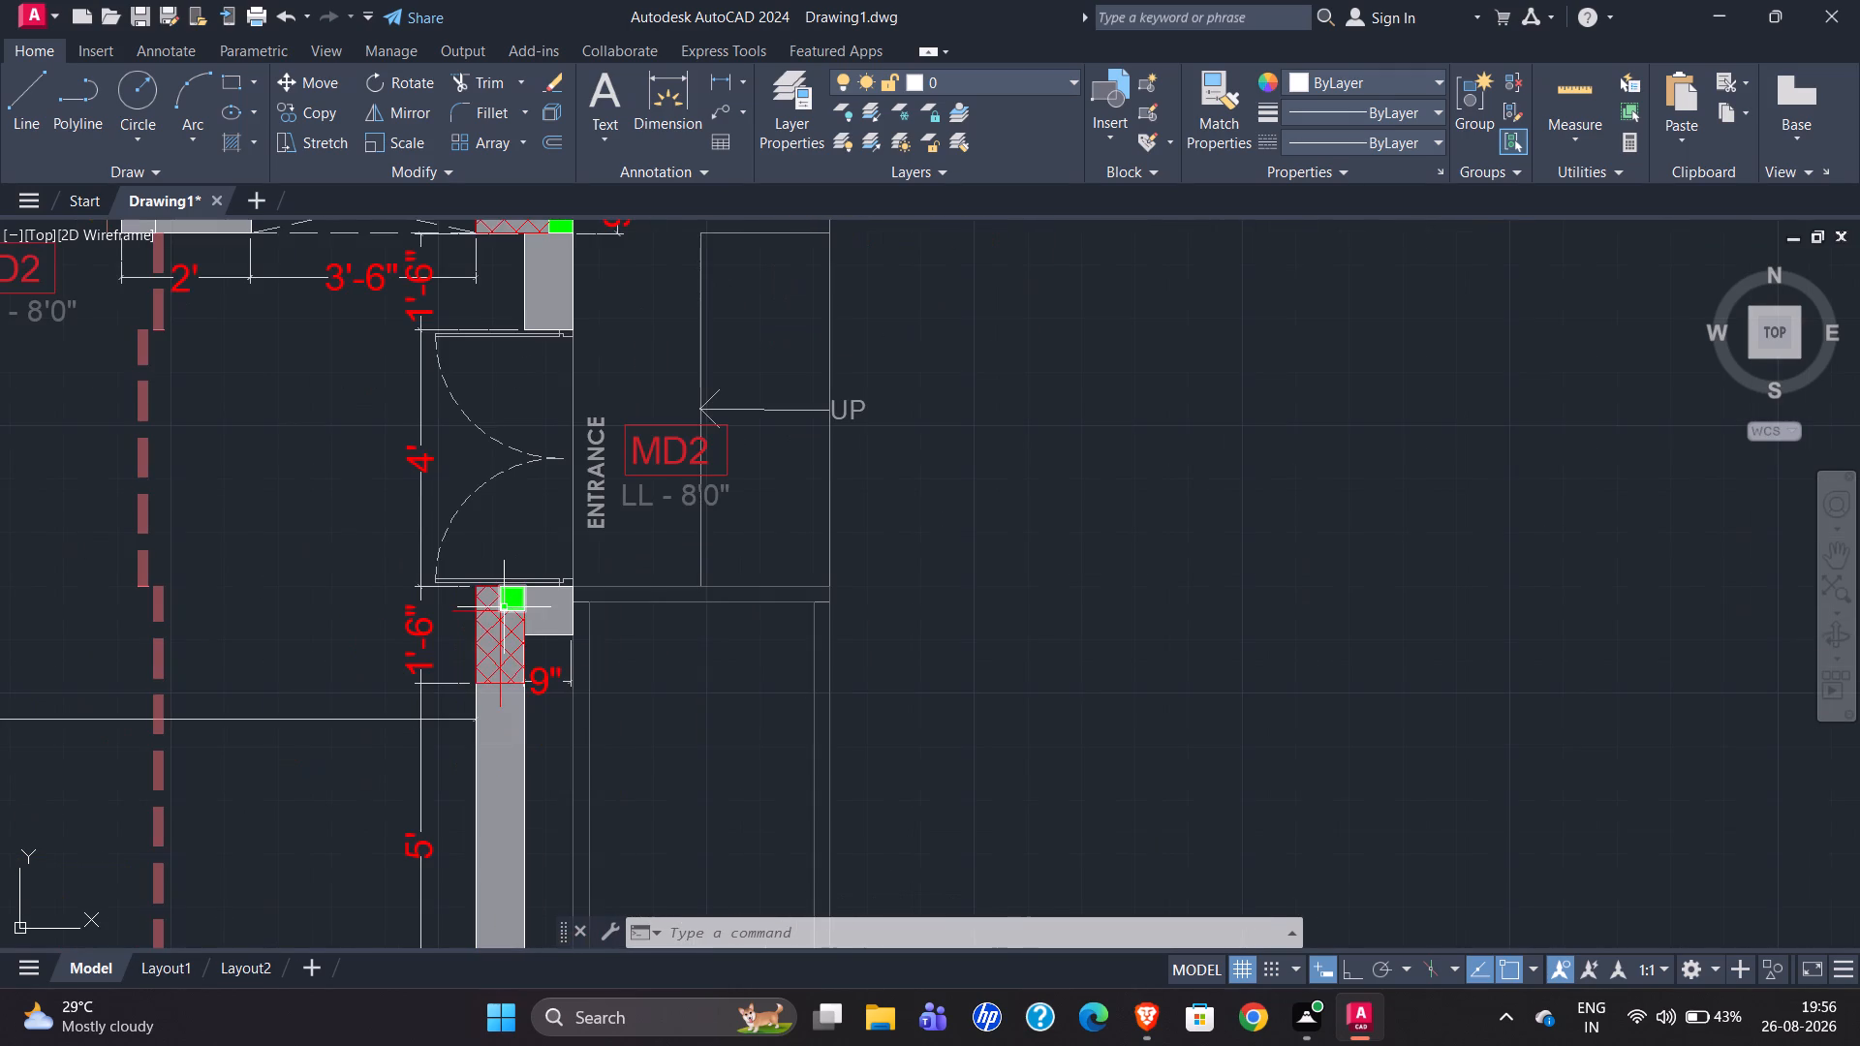
scroll(440, 606, down, 5)
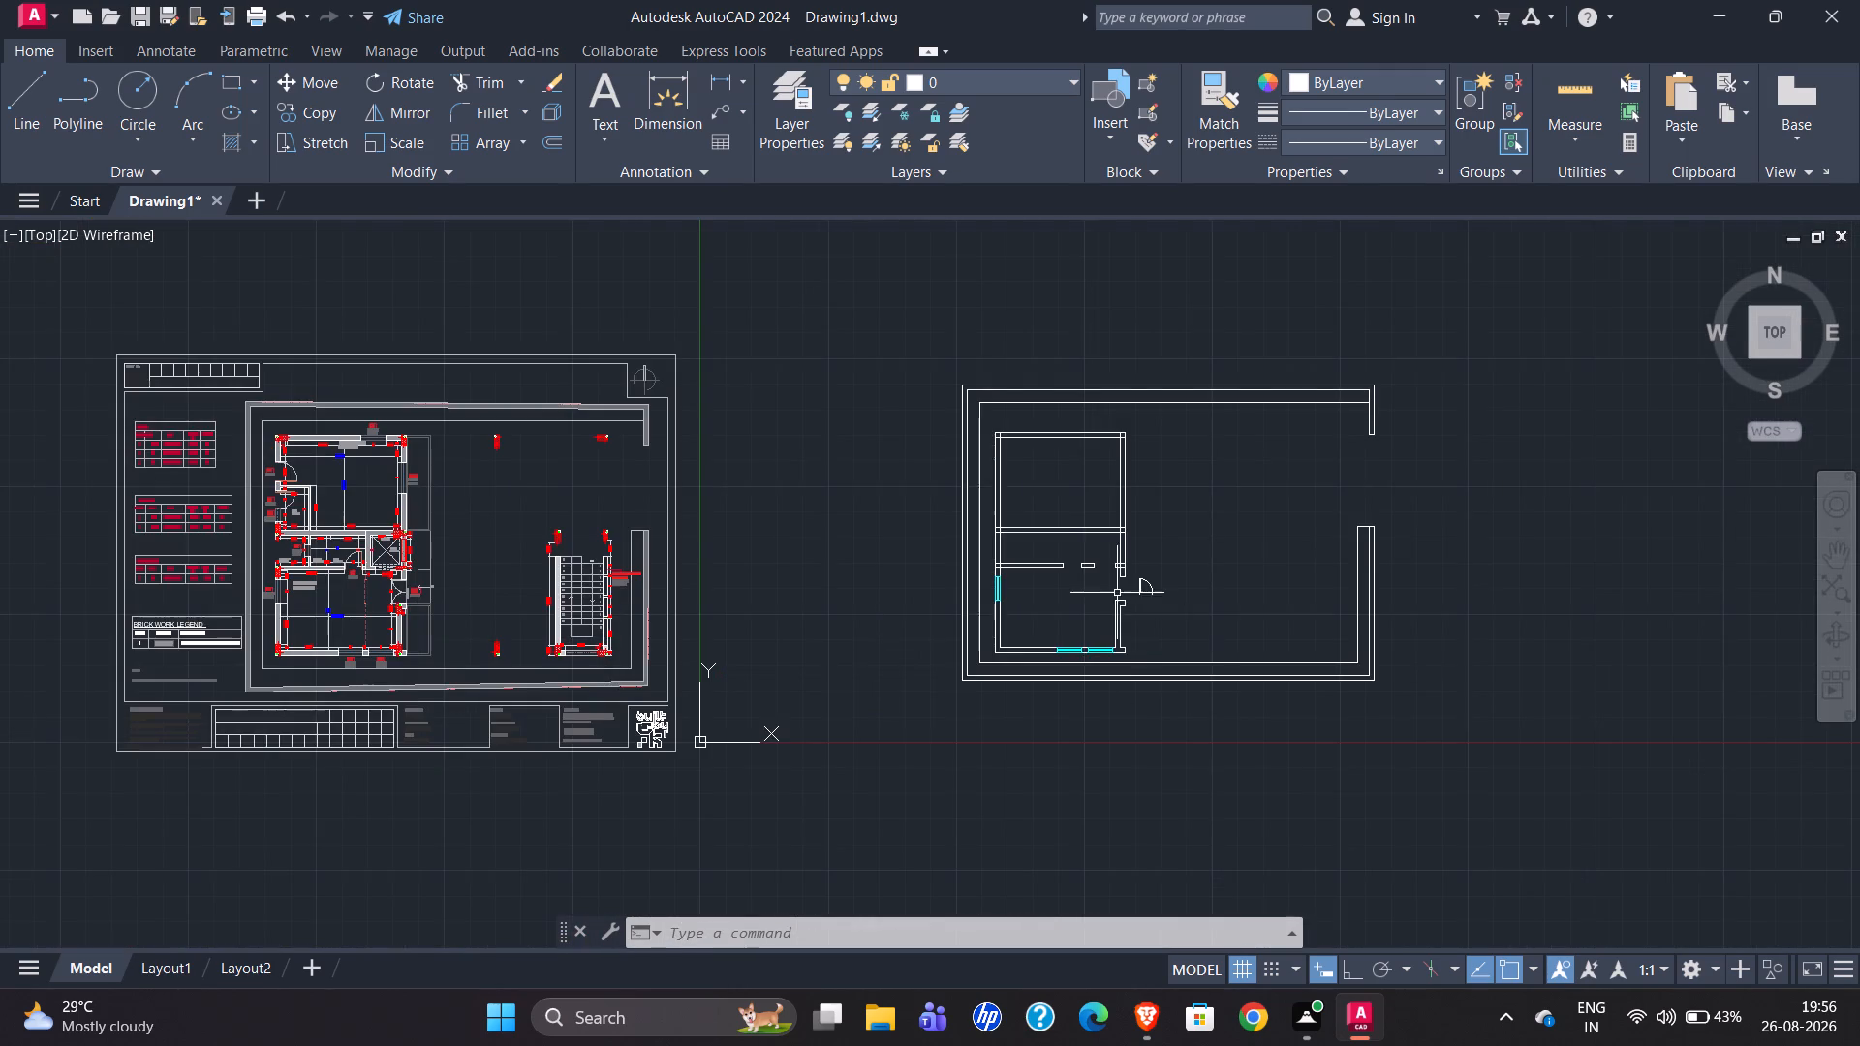
scroll(1116, 593, up, 5)
scroll(1374, 630, up, 4)
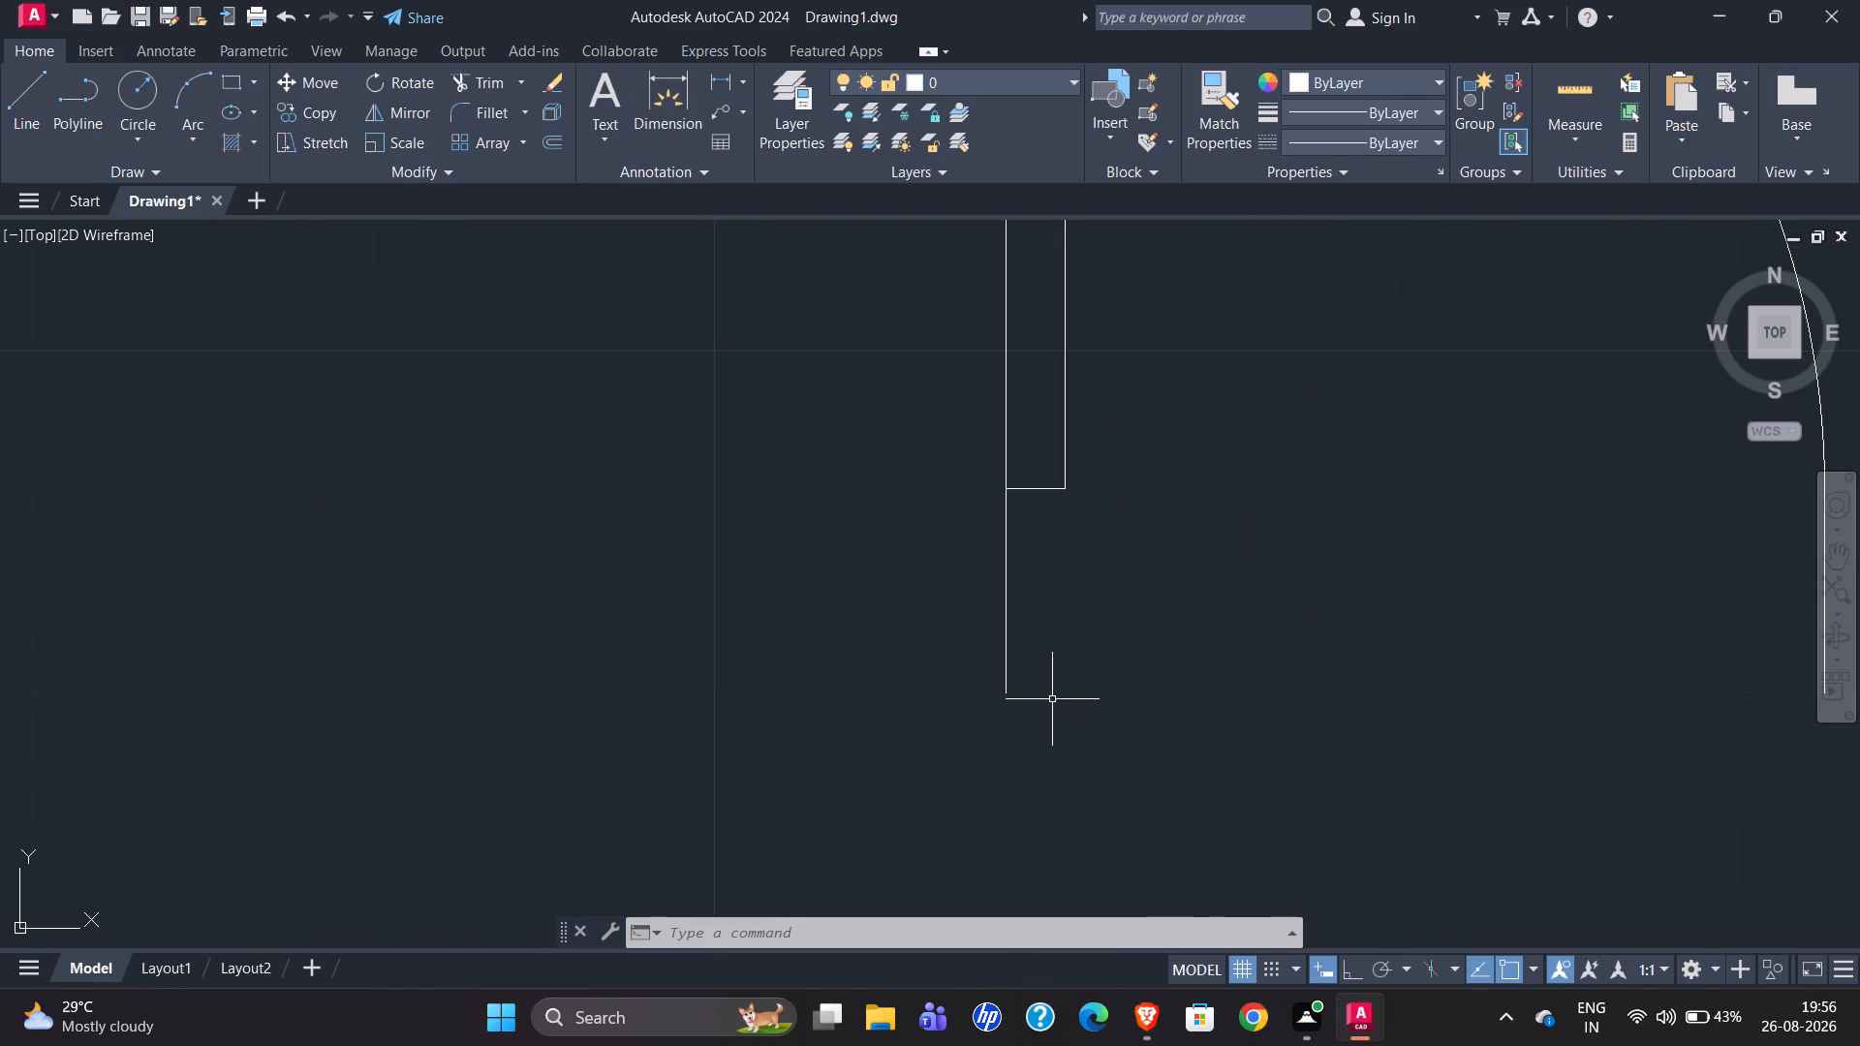
scroll(1067, 659, down, 4)
scroll(1142, 638, down, 5)
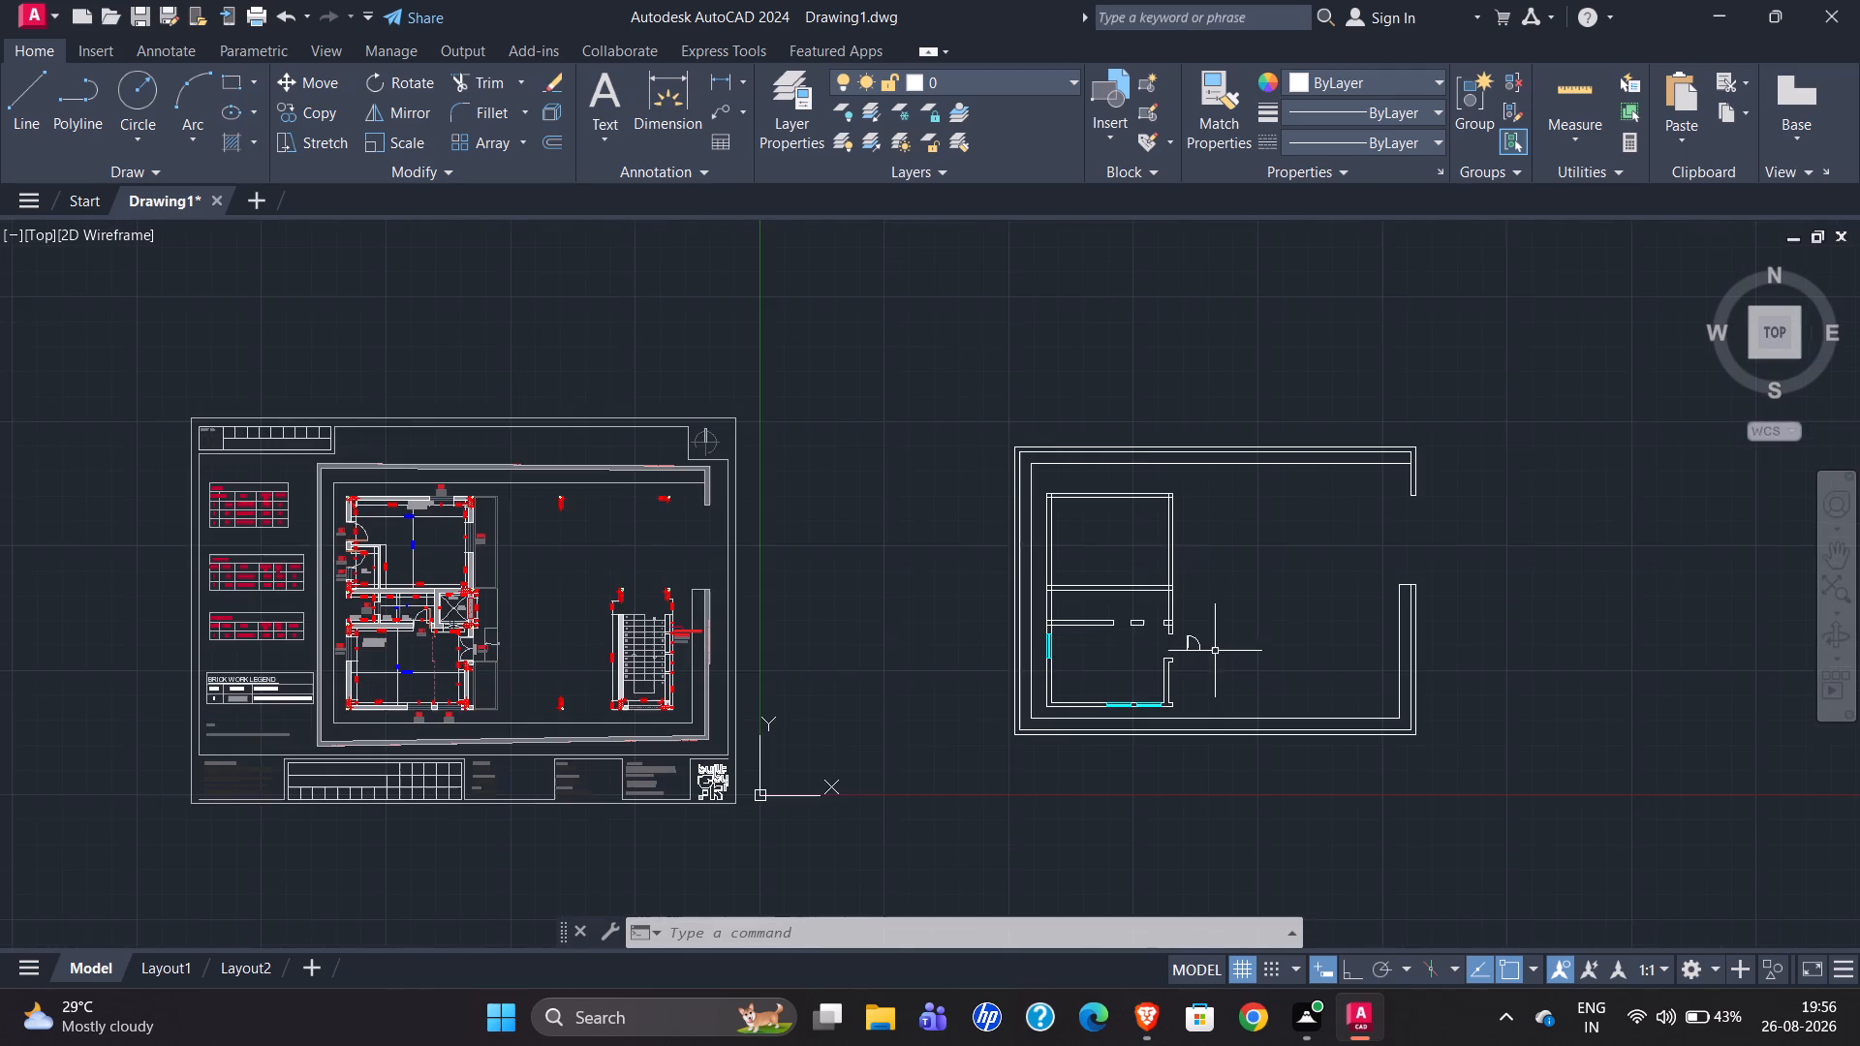
scroll(474, 648, up, 5)
scroll(485, 838, up, 2)
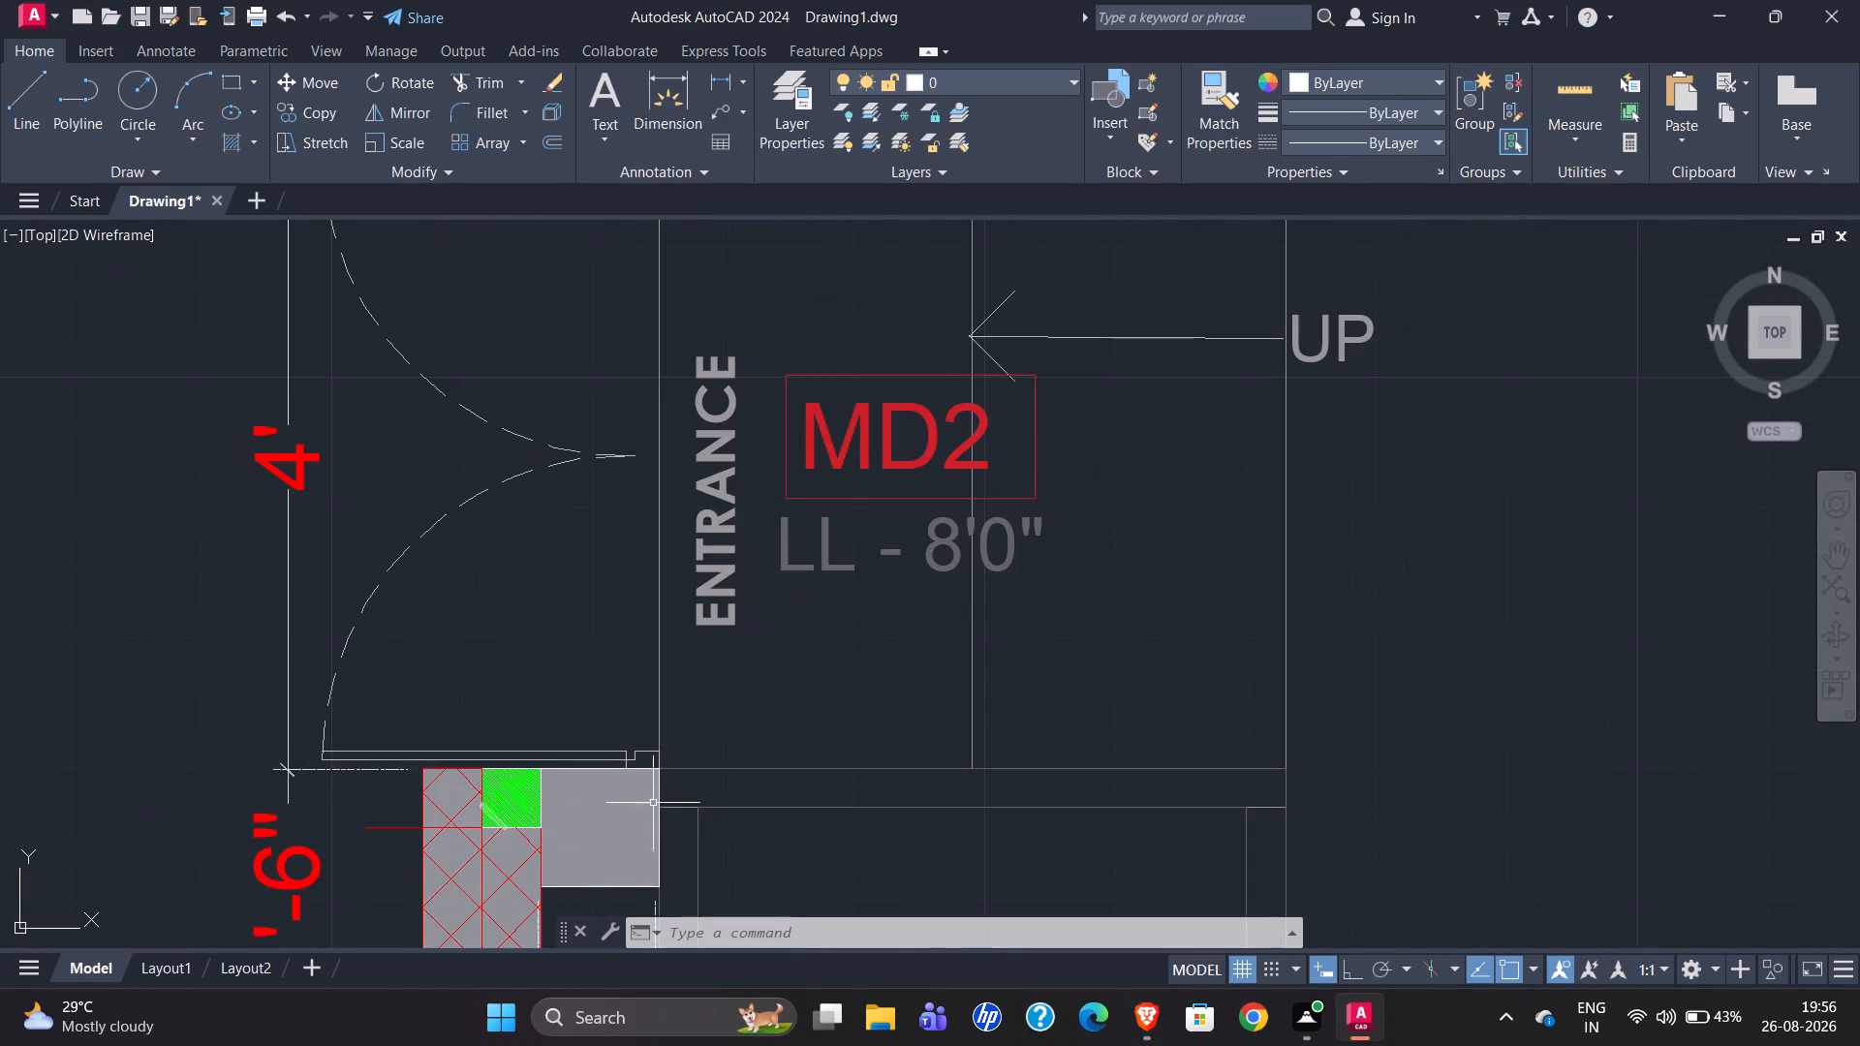
scroll(657, 796, up, 3)
scroll(605, 707, down, 2)
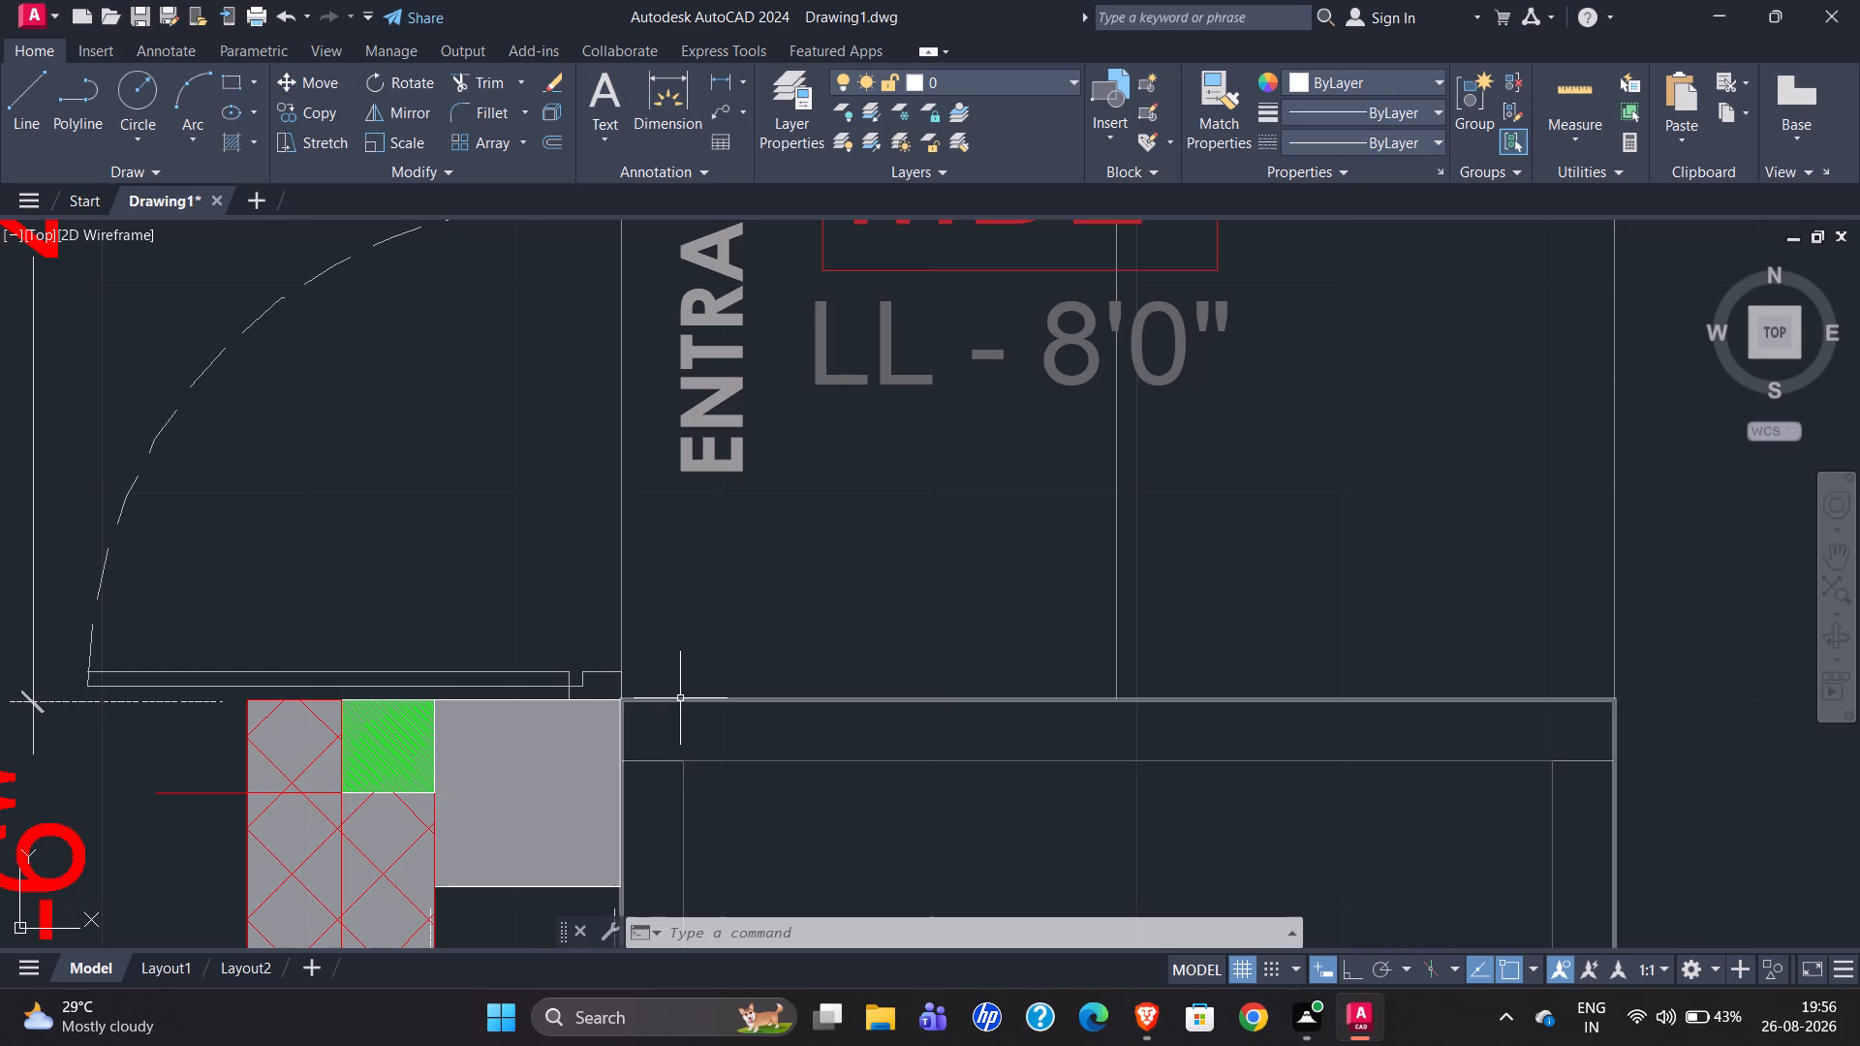
scroll(587, 679, up, 3)
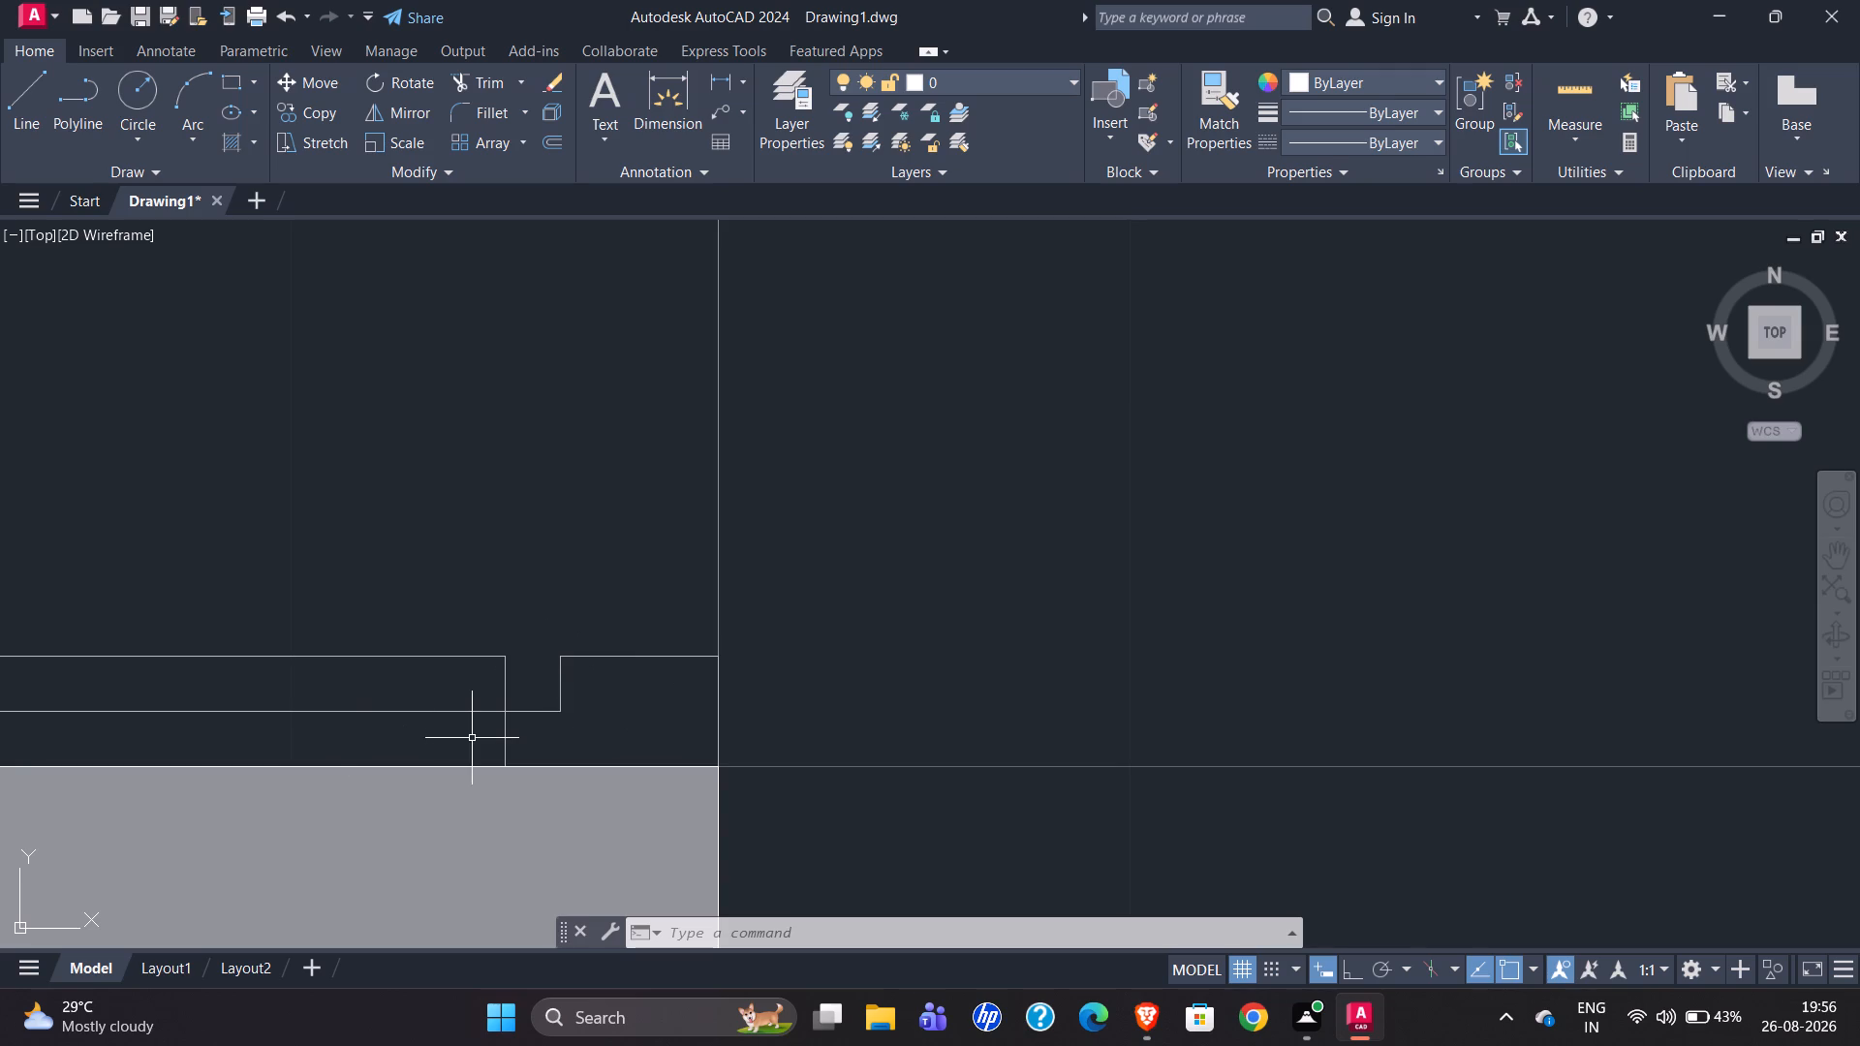
scroll(193, 762, down, 2)
scroll(111, 758, down, 2)
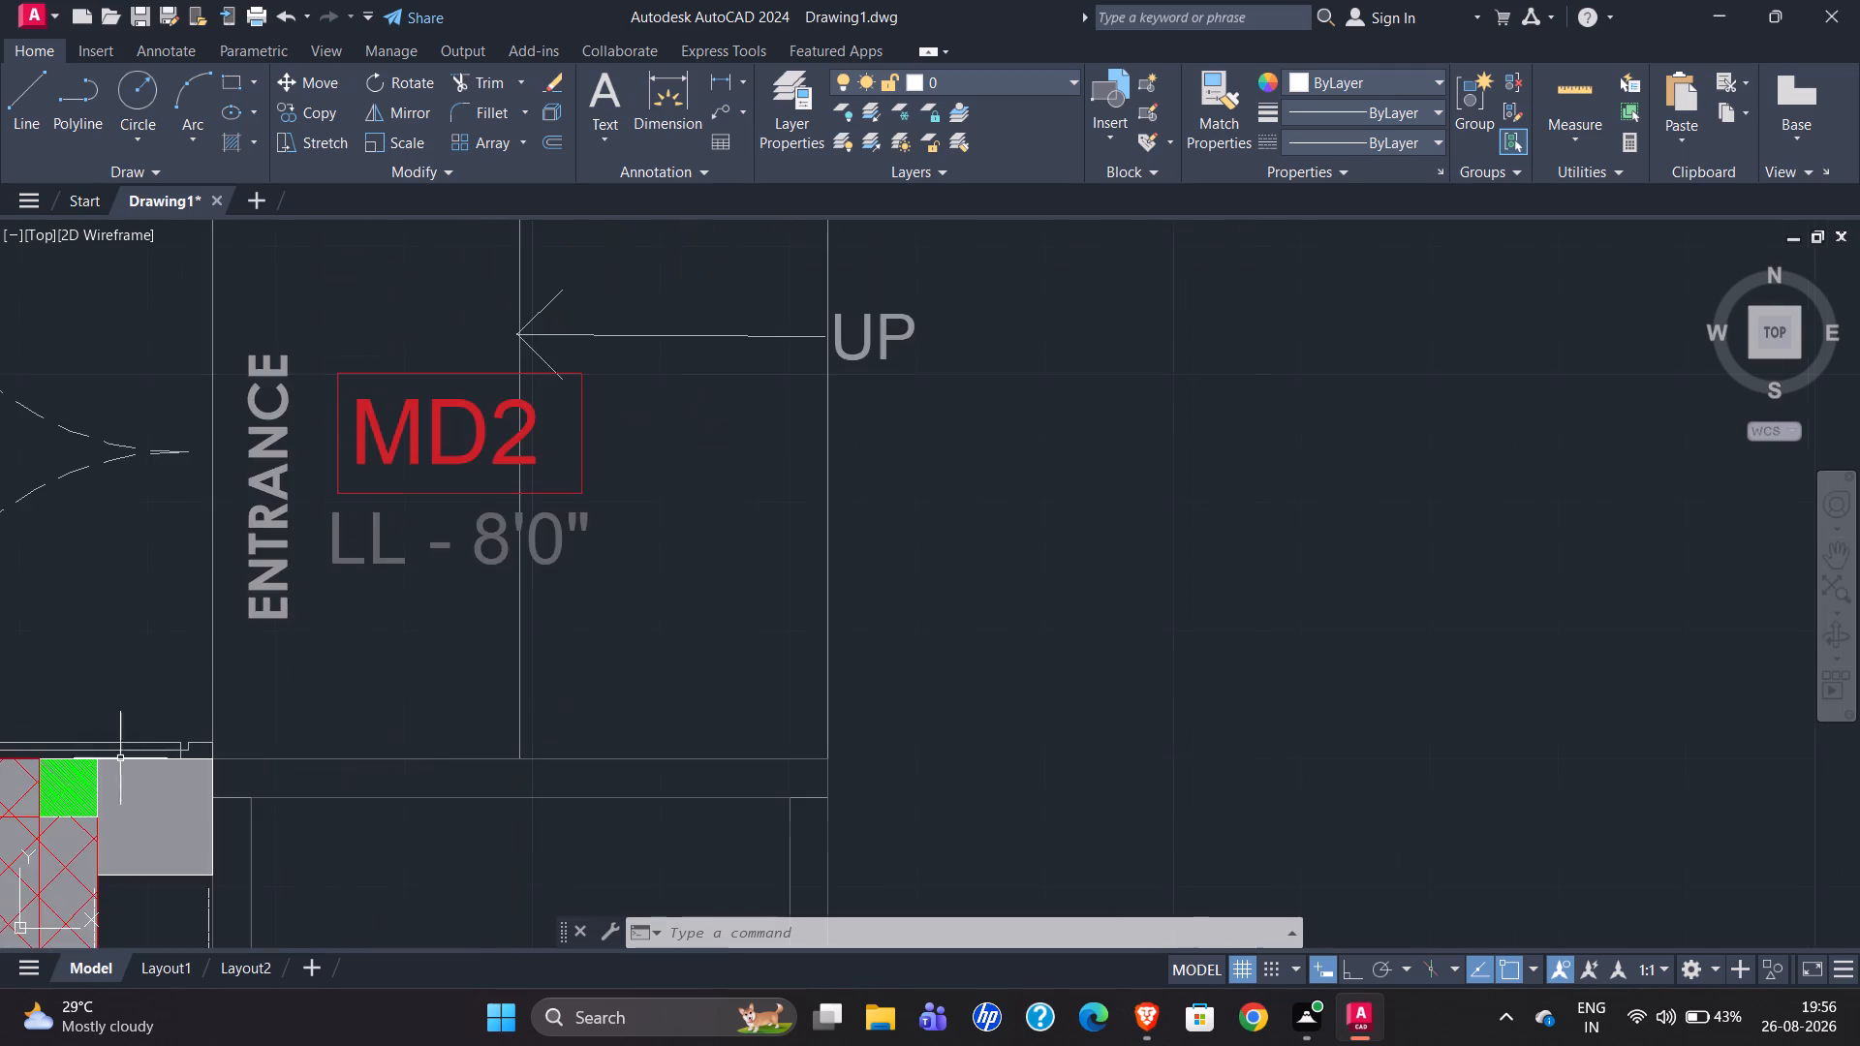
scroll(1124, 737, down, 2)
scroll(236, 706, down, 2)
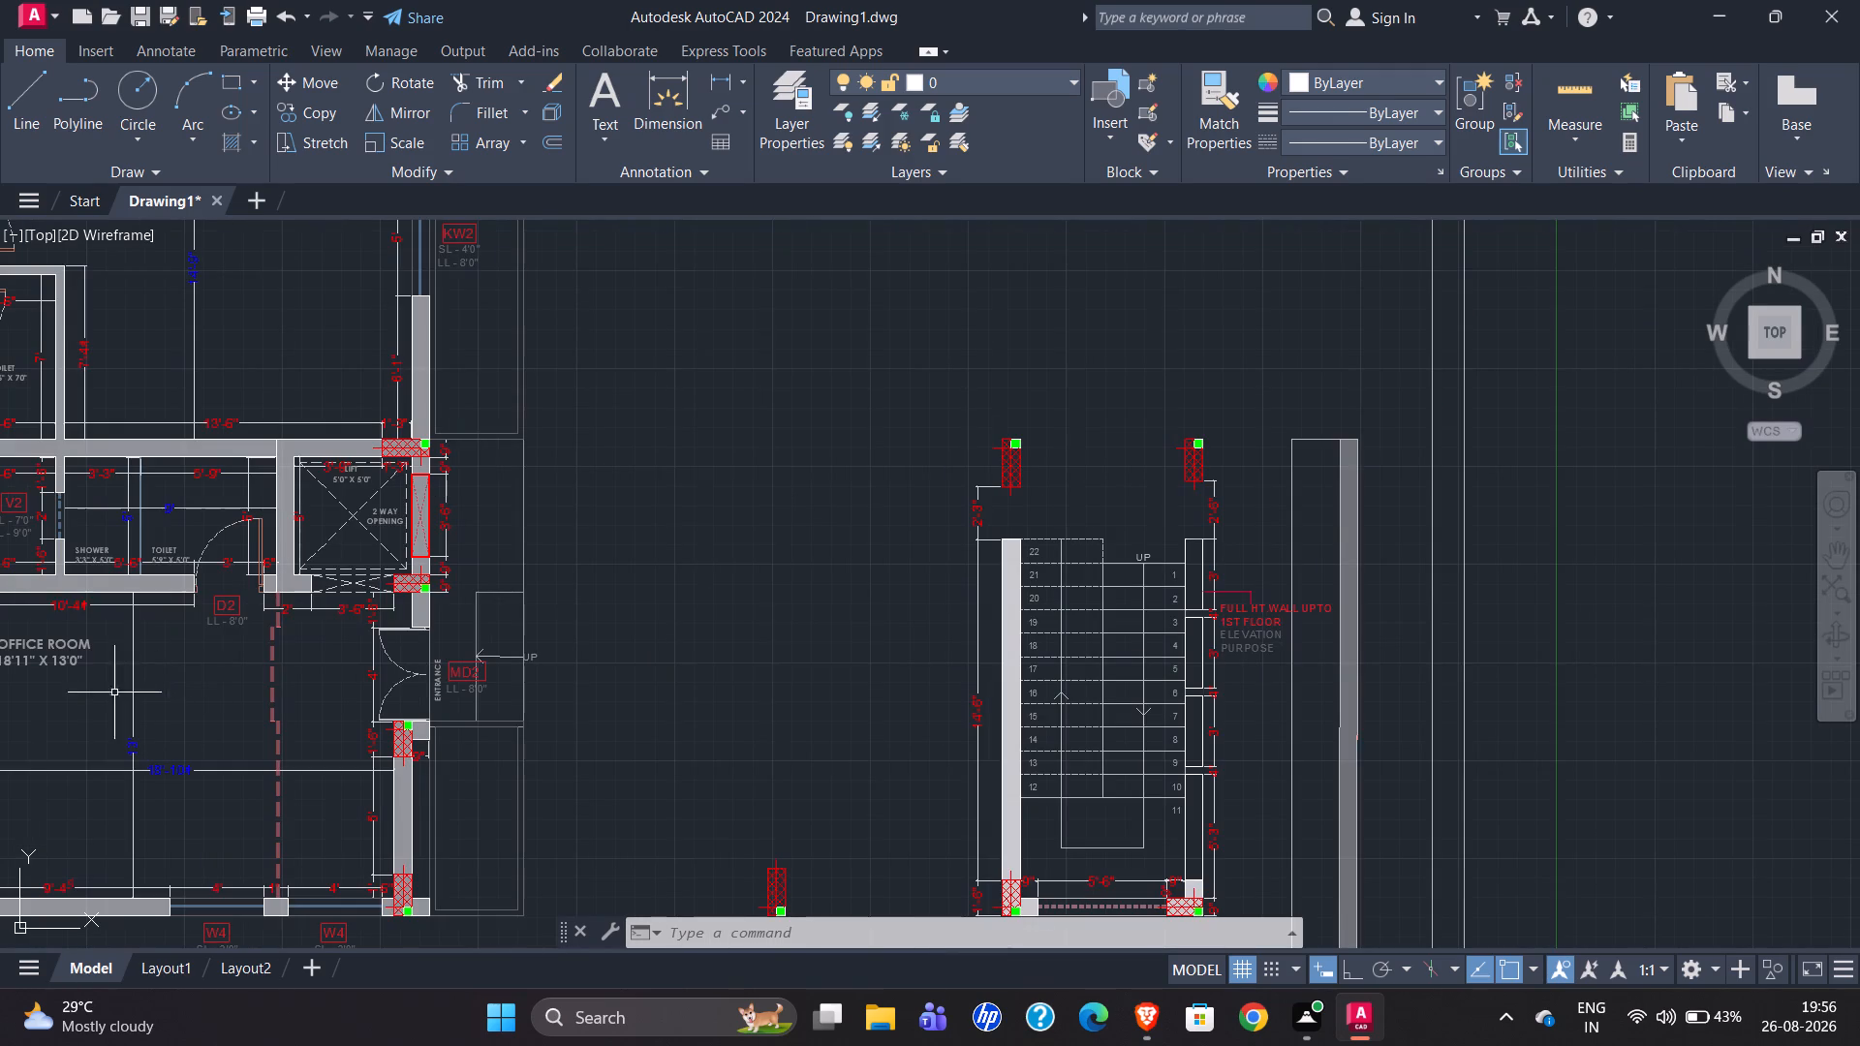
scroll(0, 620, down, 1)
scroll(617, 621, down, 2)
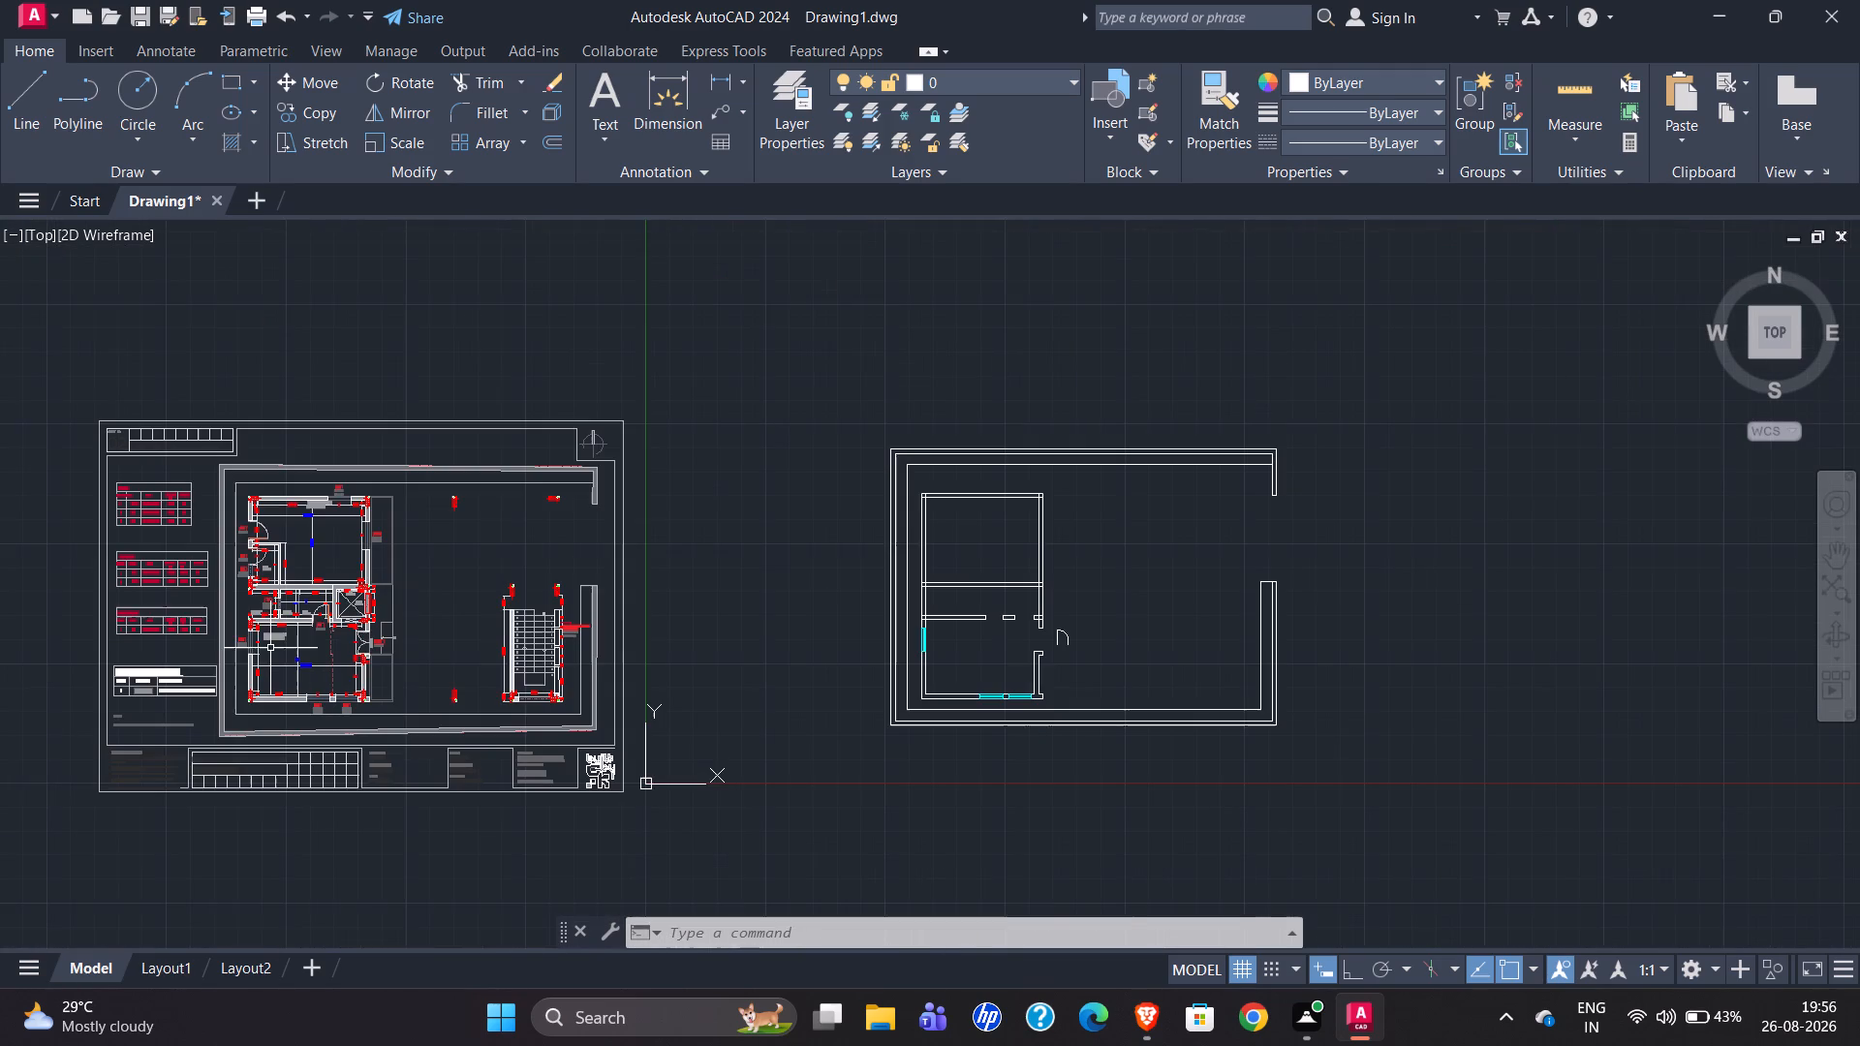
scroll(1043, 653, up, 4)
scroll(1224, 598, up, 1)
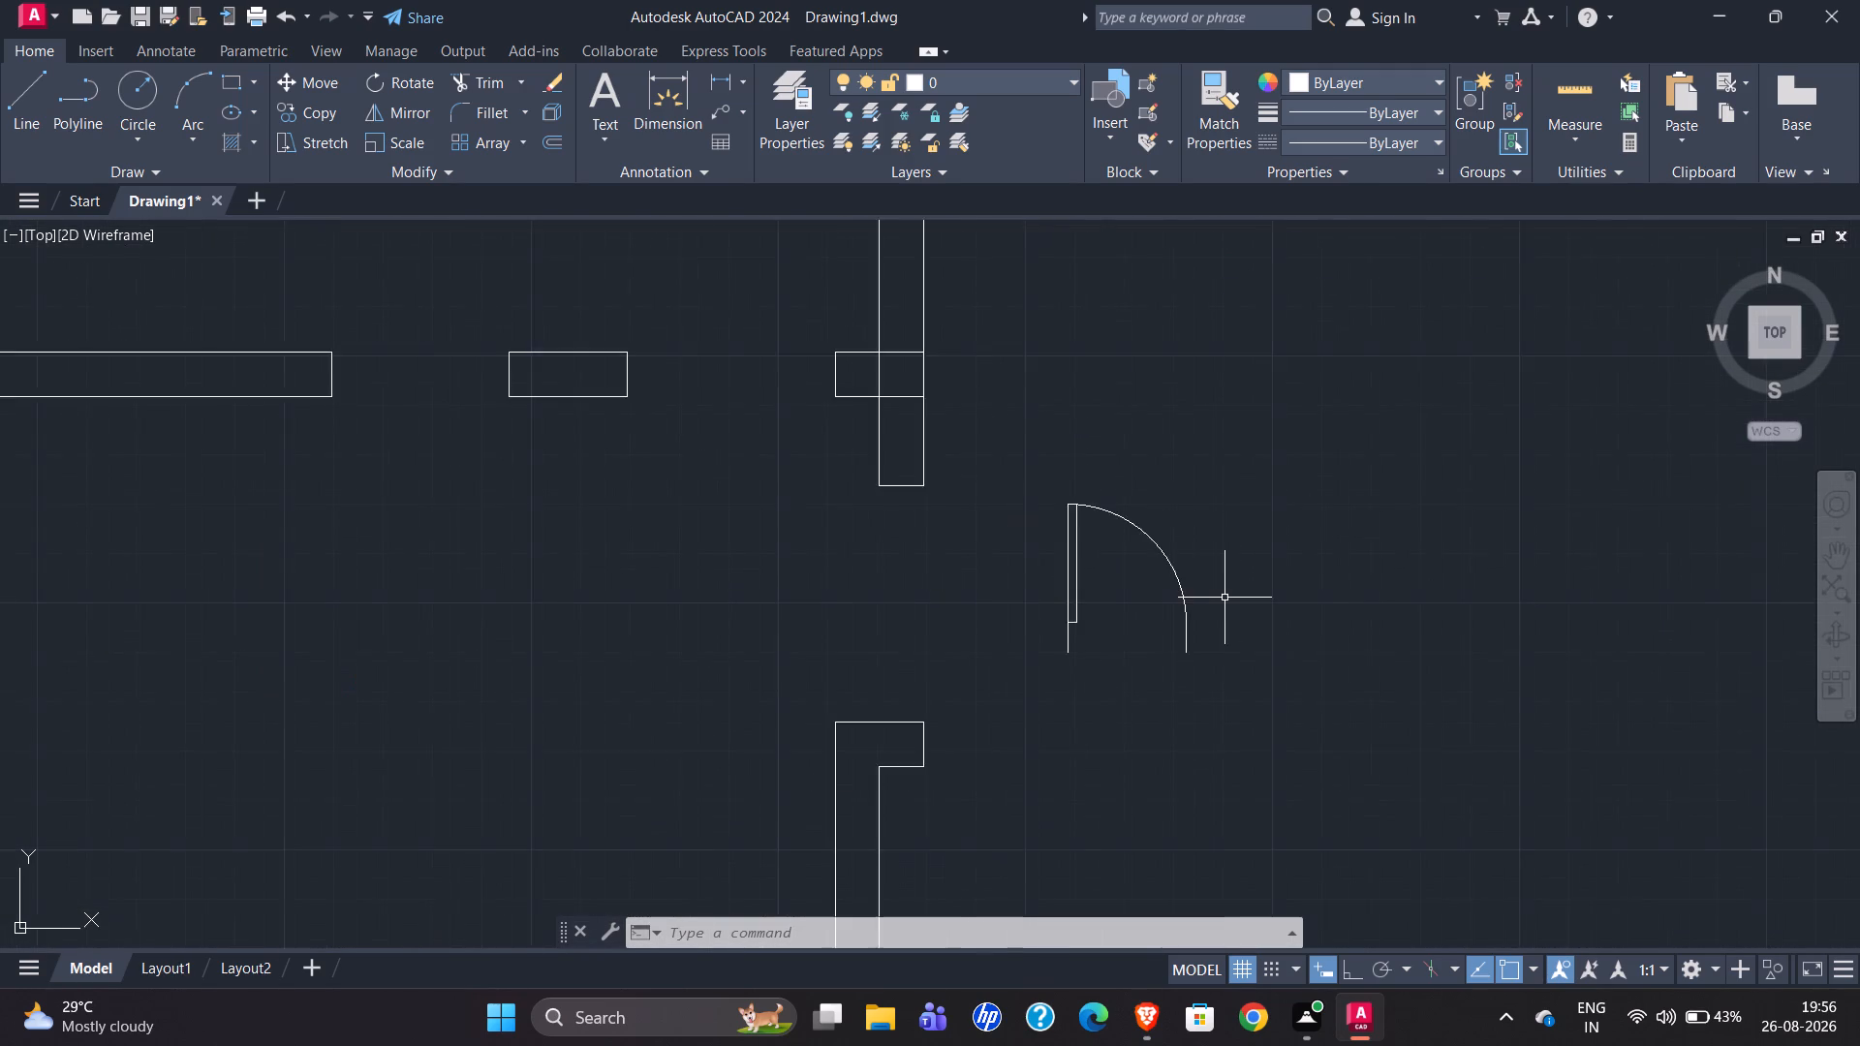
scroll(1224, 598, up, 2)
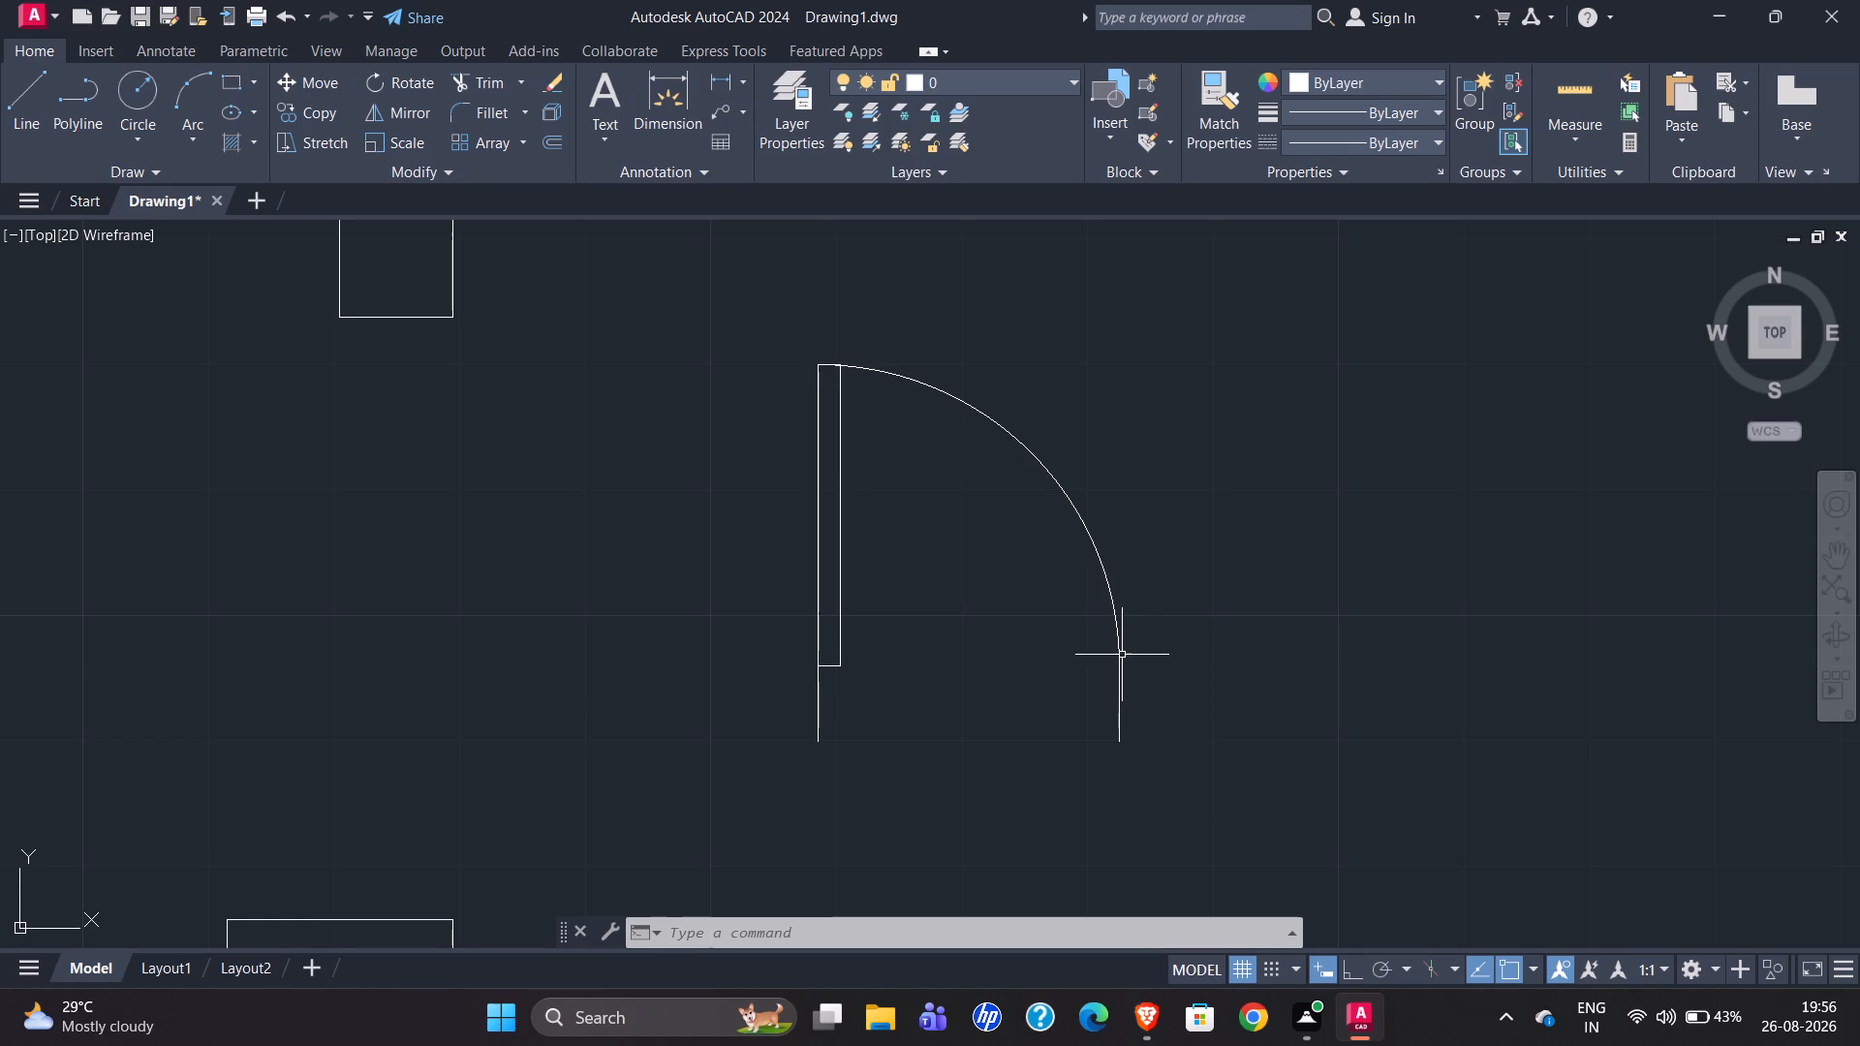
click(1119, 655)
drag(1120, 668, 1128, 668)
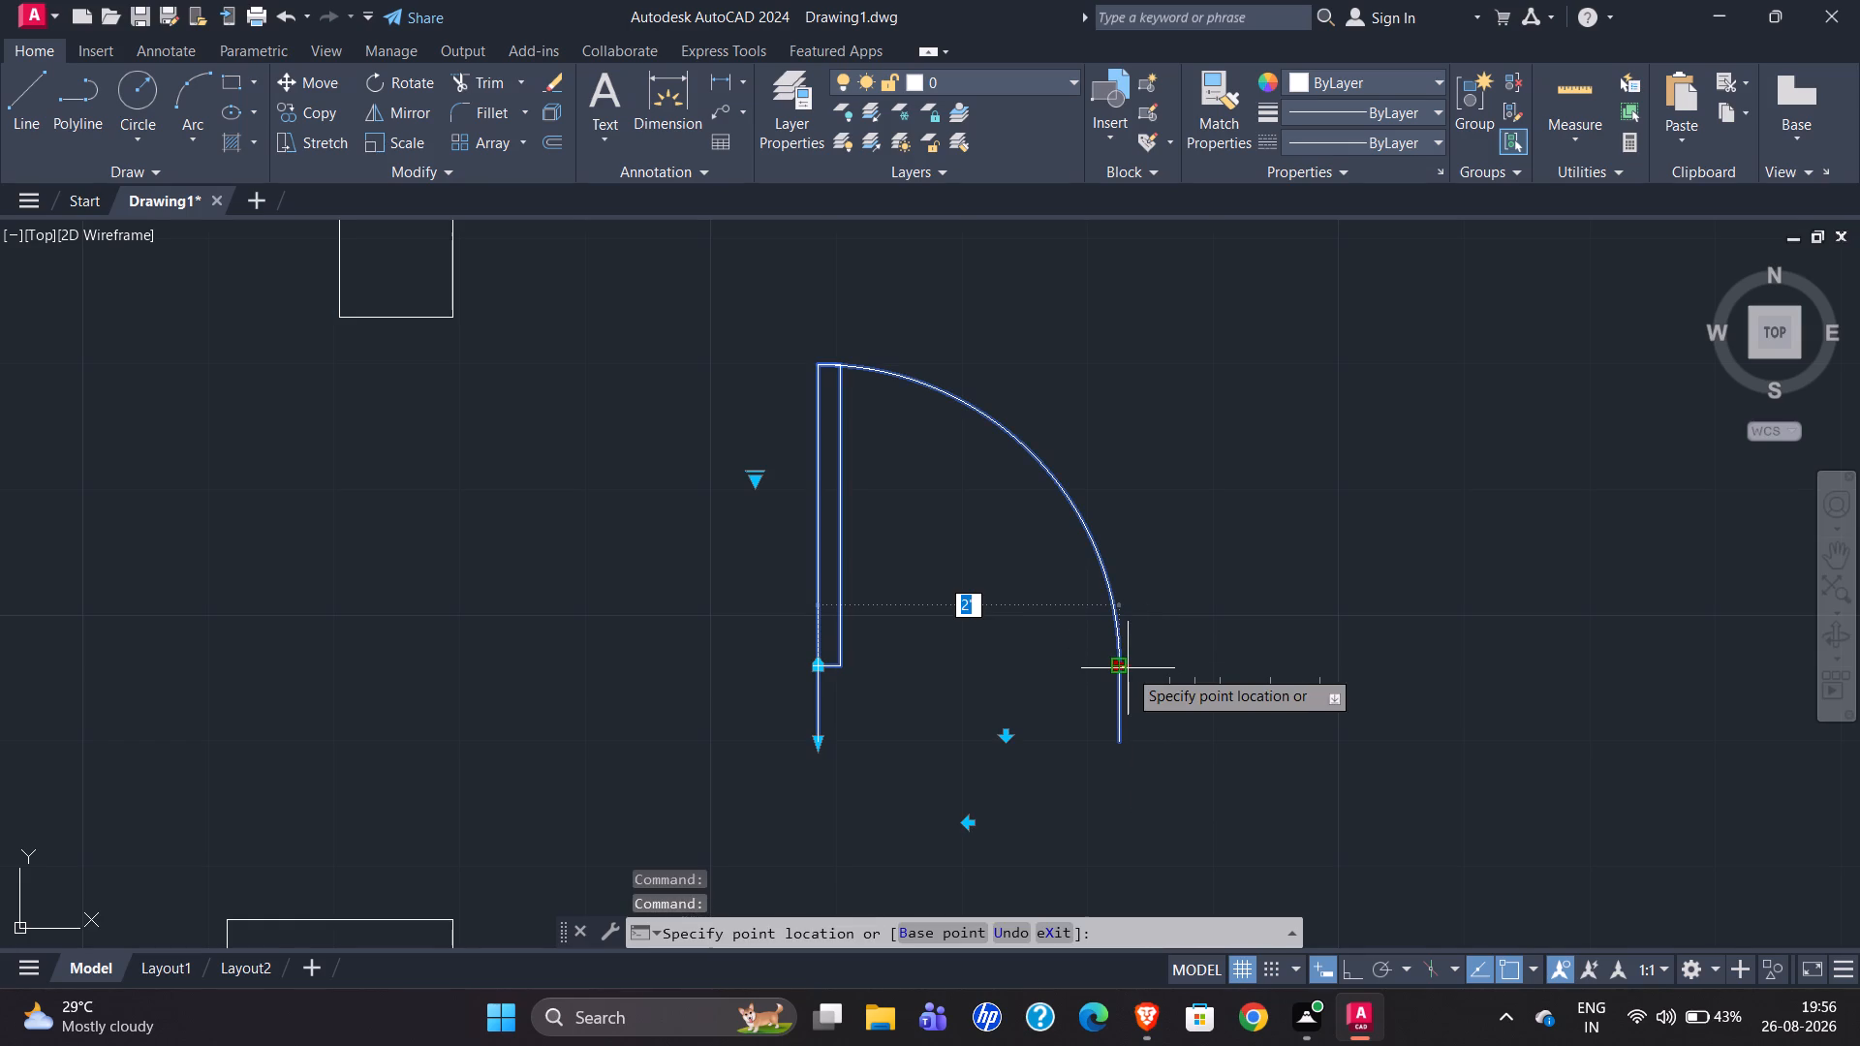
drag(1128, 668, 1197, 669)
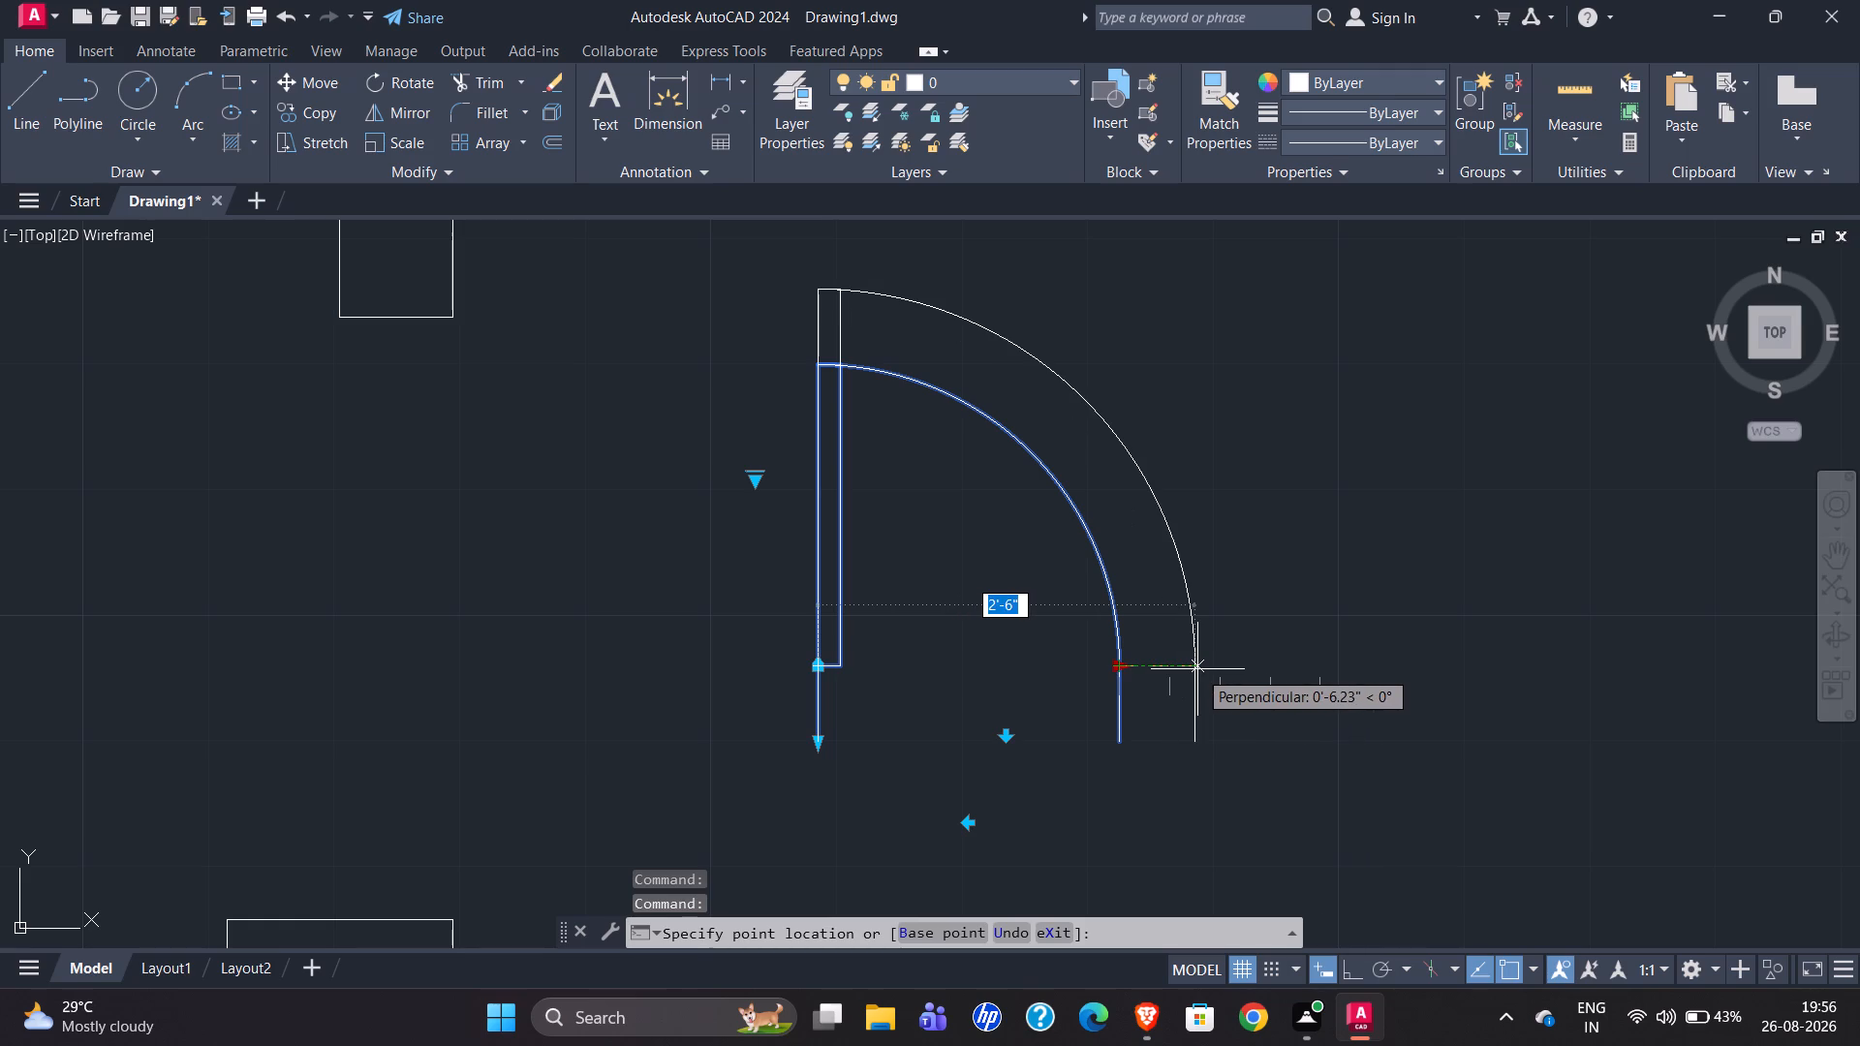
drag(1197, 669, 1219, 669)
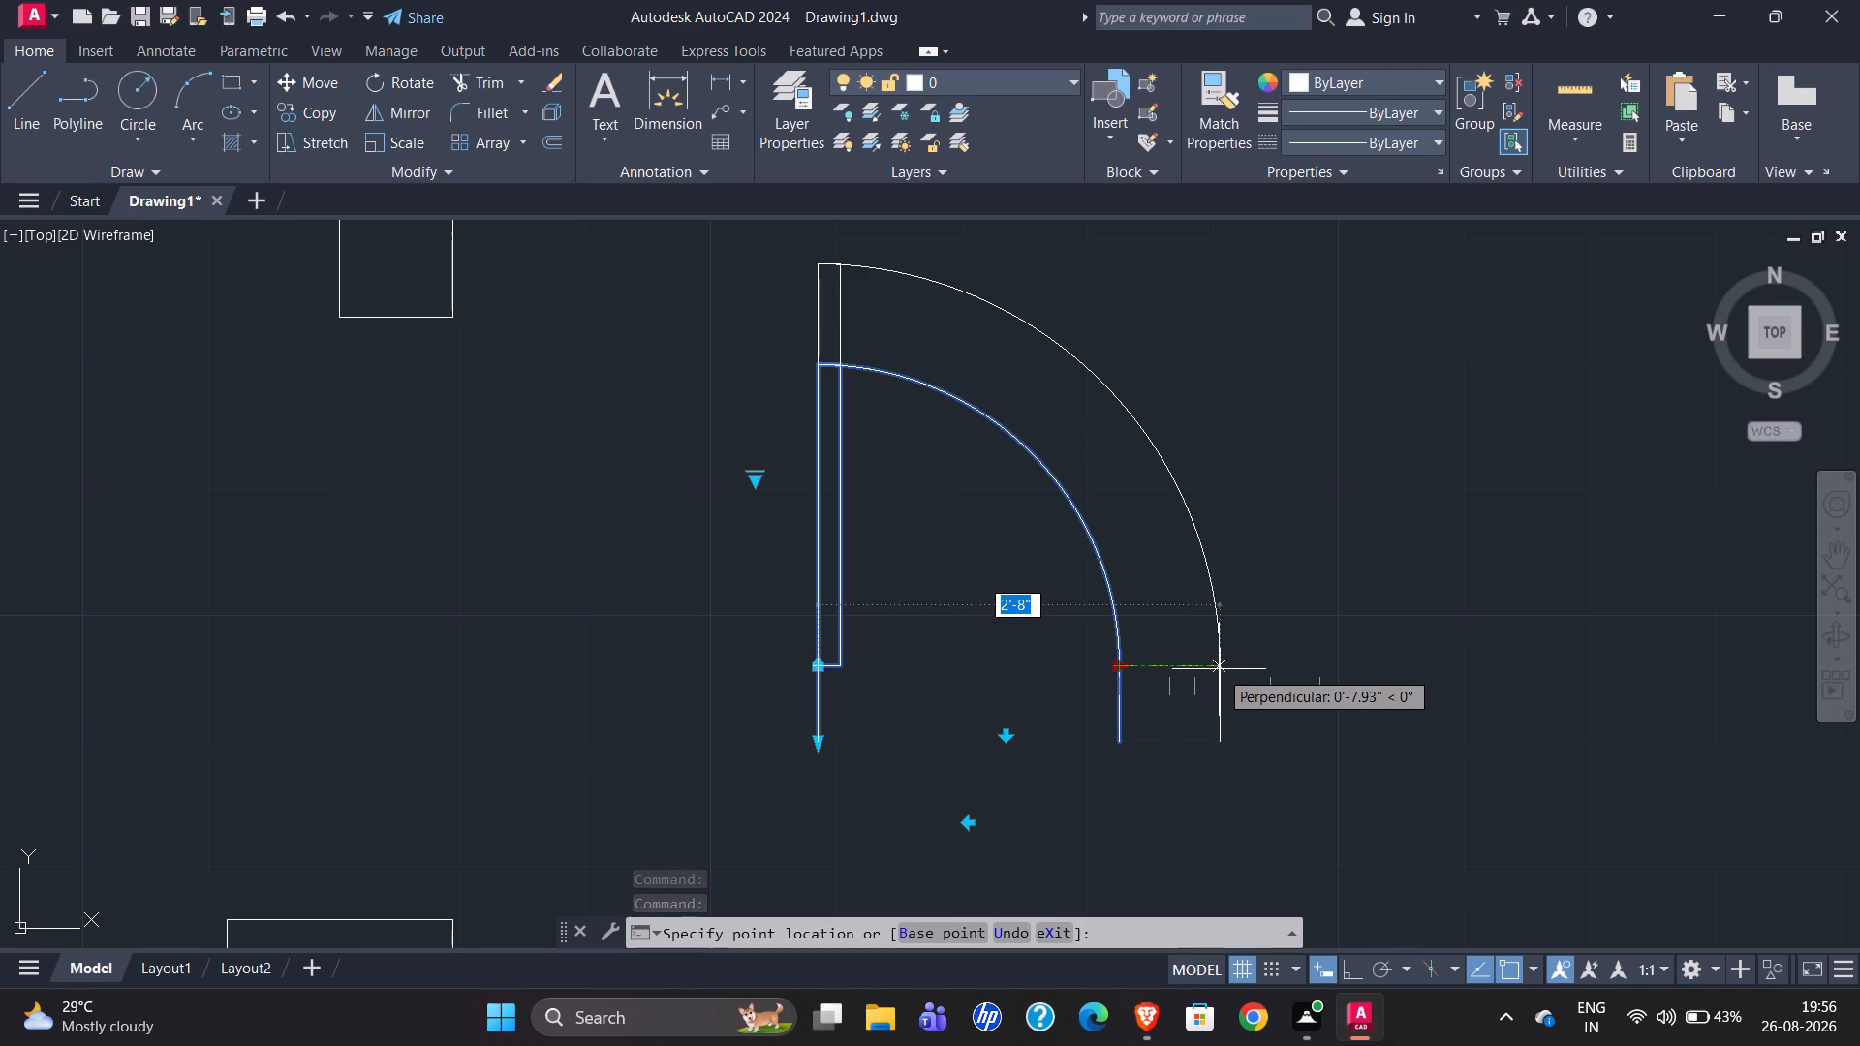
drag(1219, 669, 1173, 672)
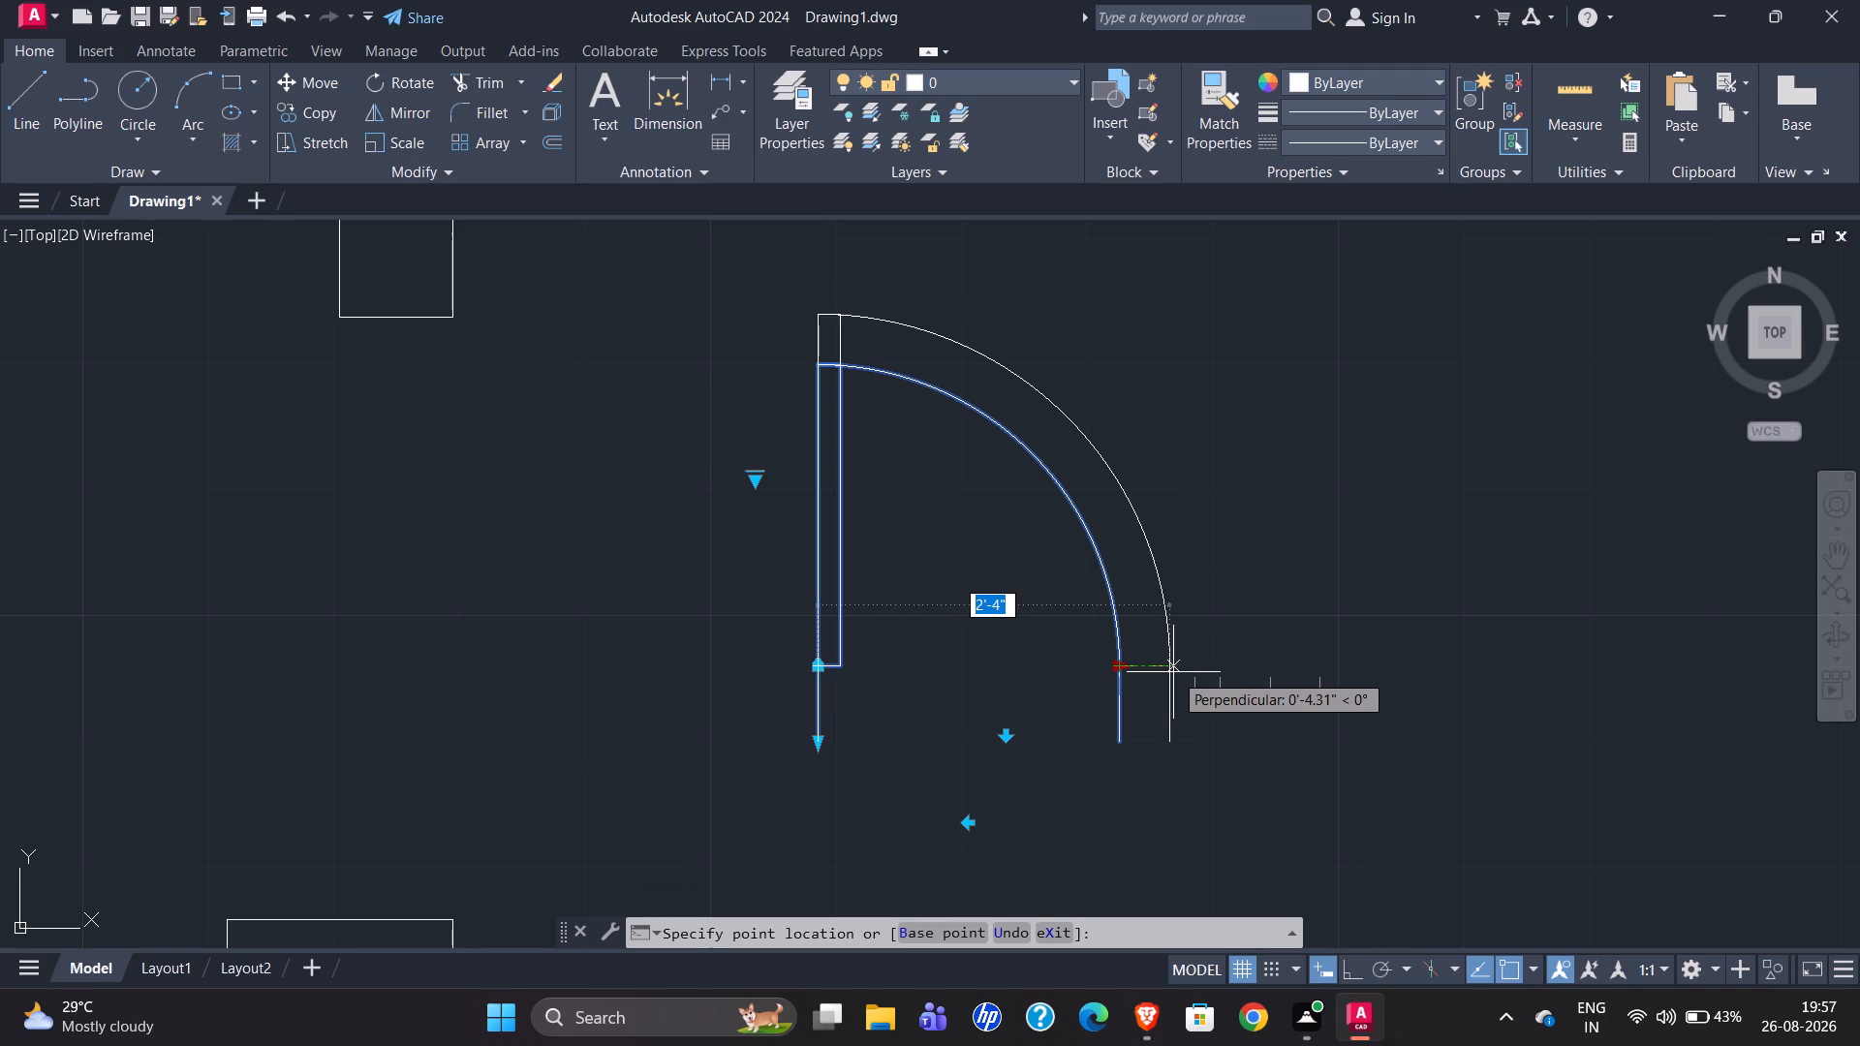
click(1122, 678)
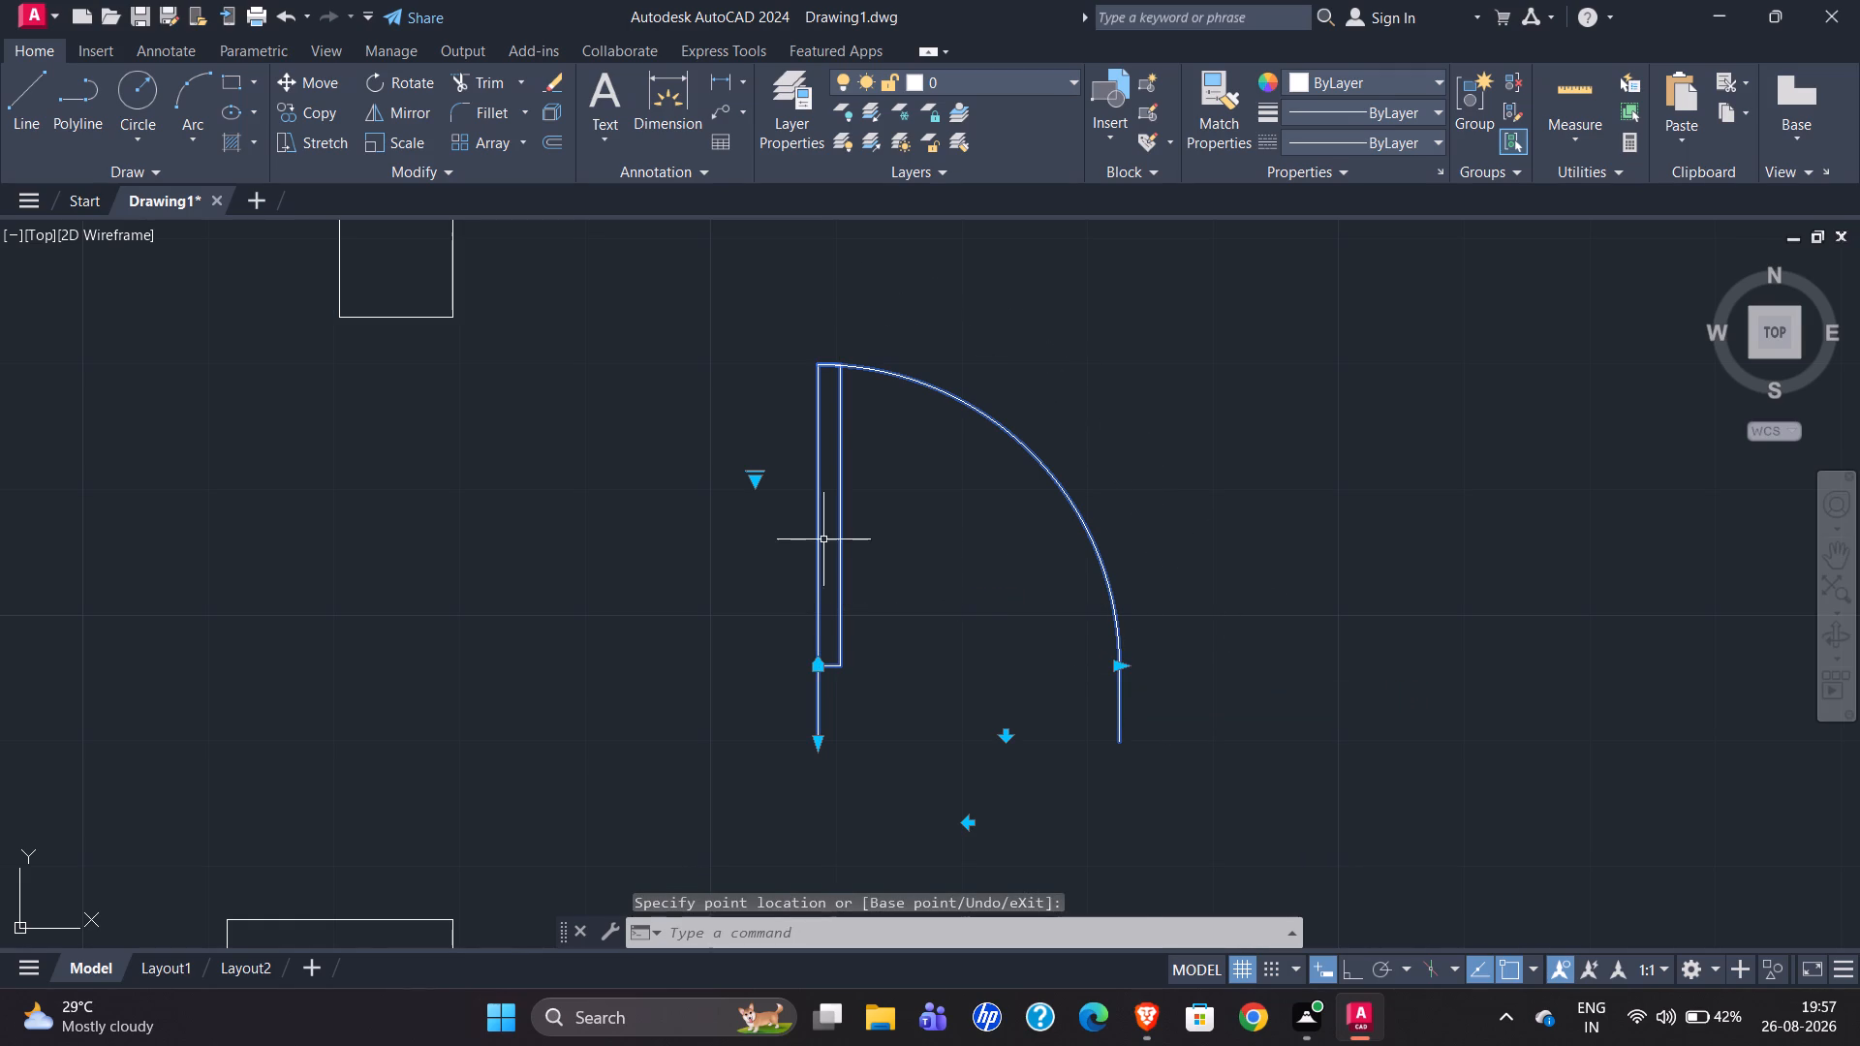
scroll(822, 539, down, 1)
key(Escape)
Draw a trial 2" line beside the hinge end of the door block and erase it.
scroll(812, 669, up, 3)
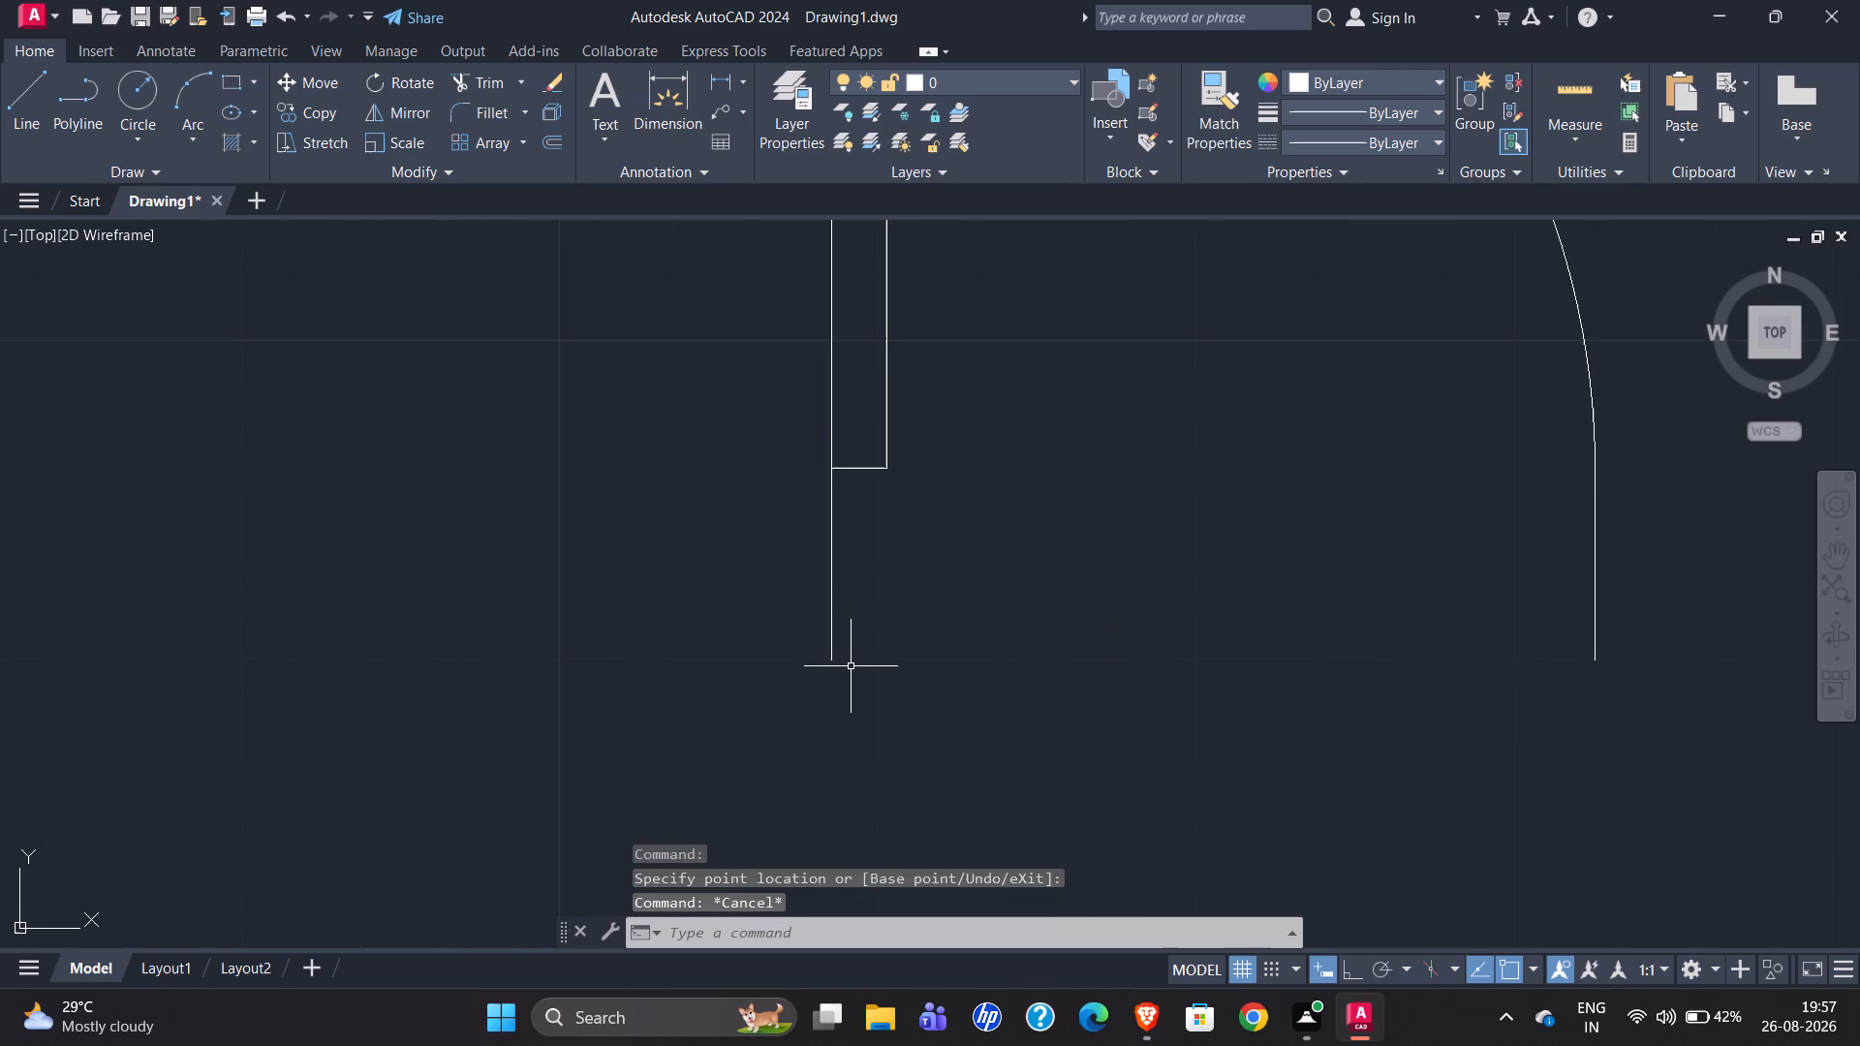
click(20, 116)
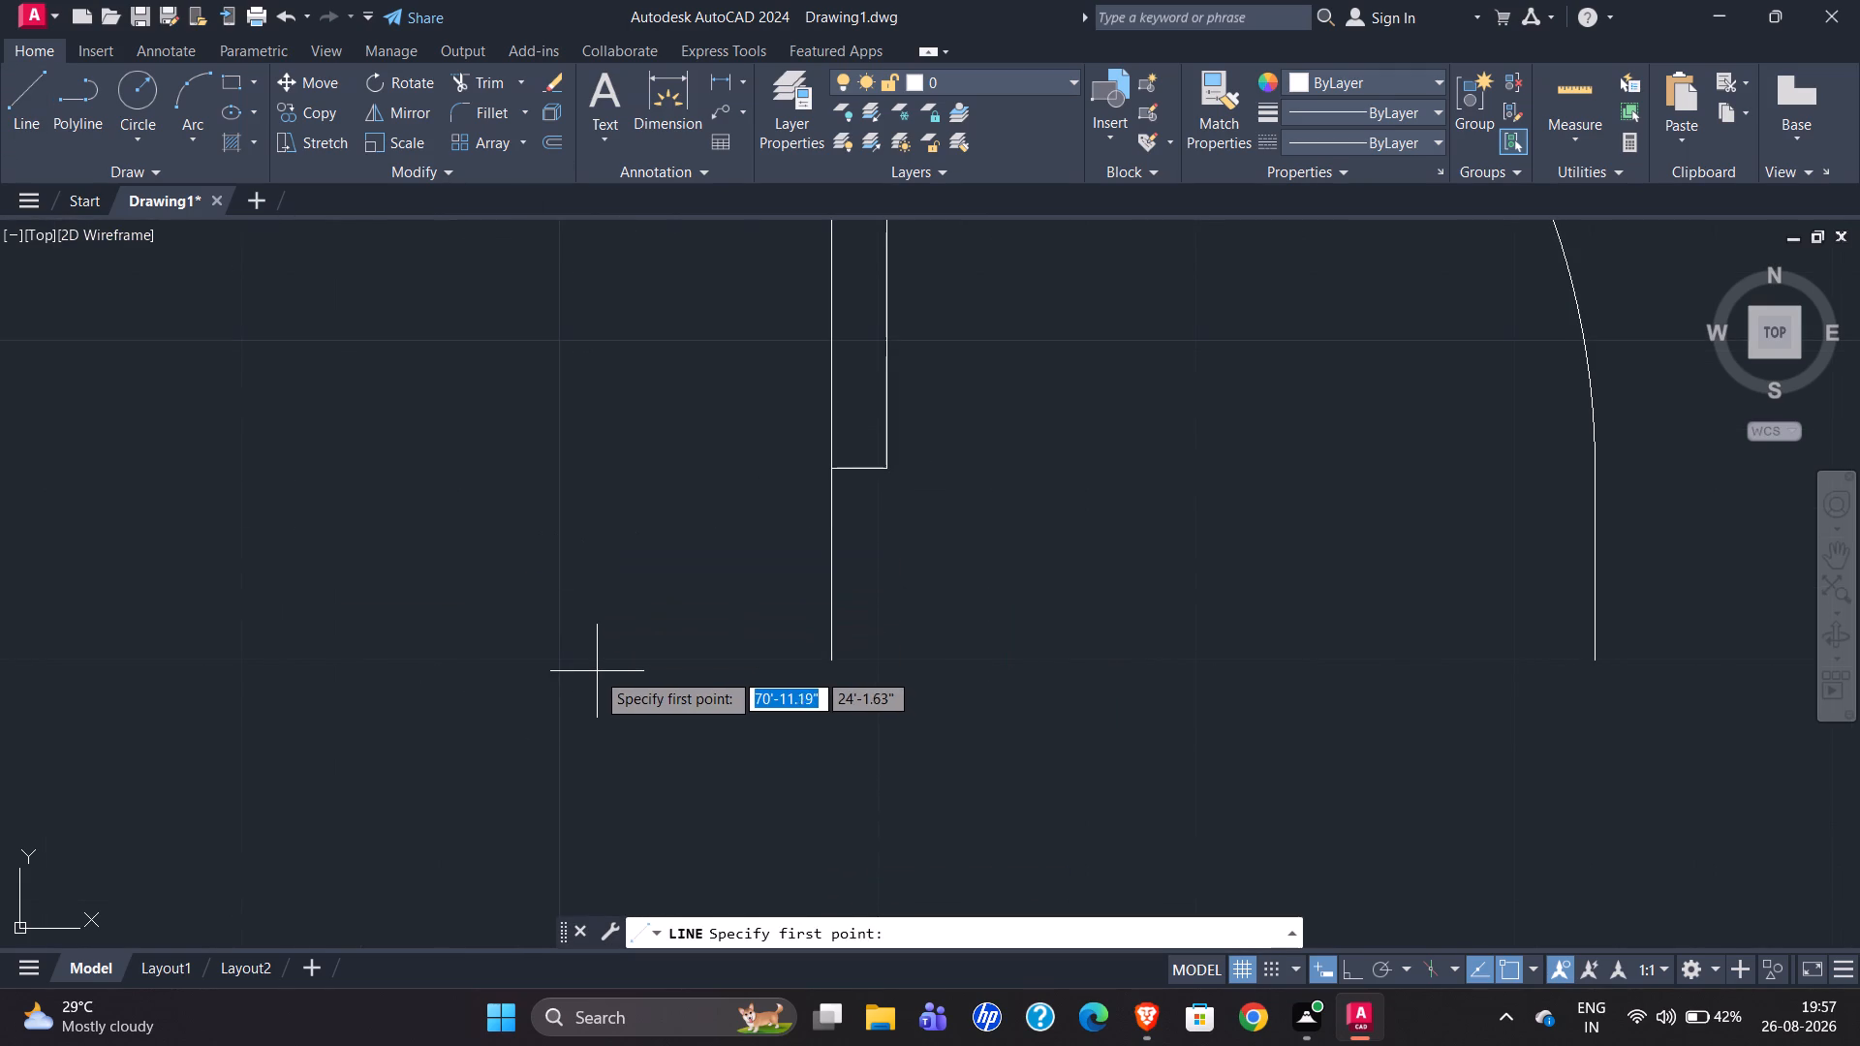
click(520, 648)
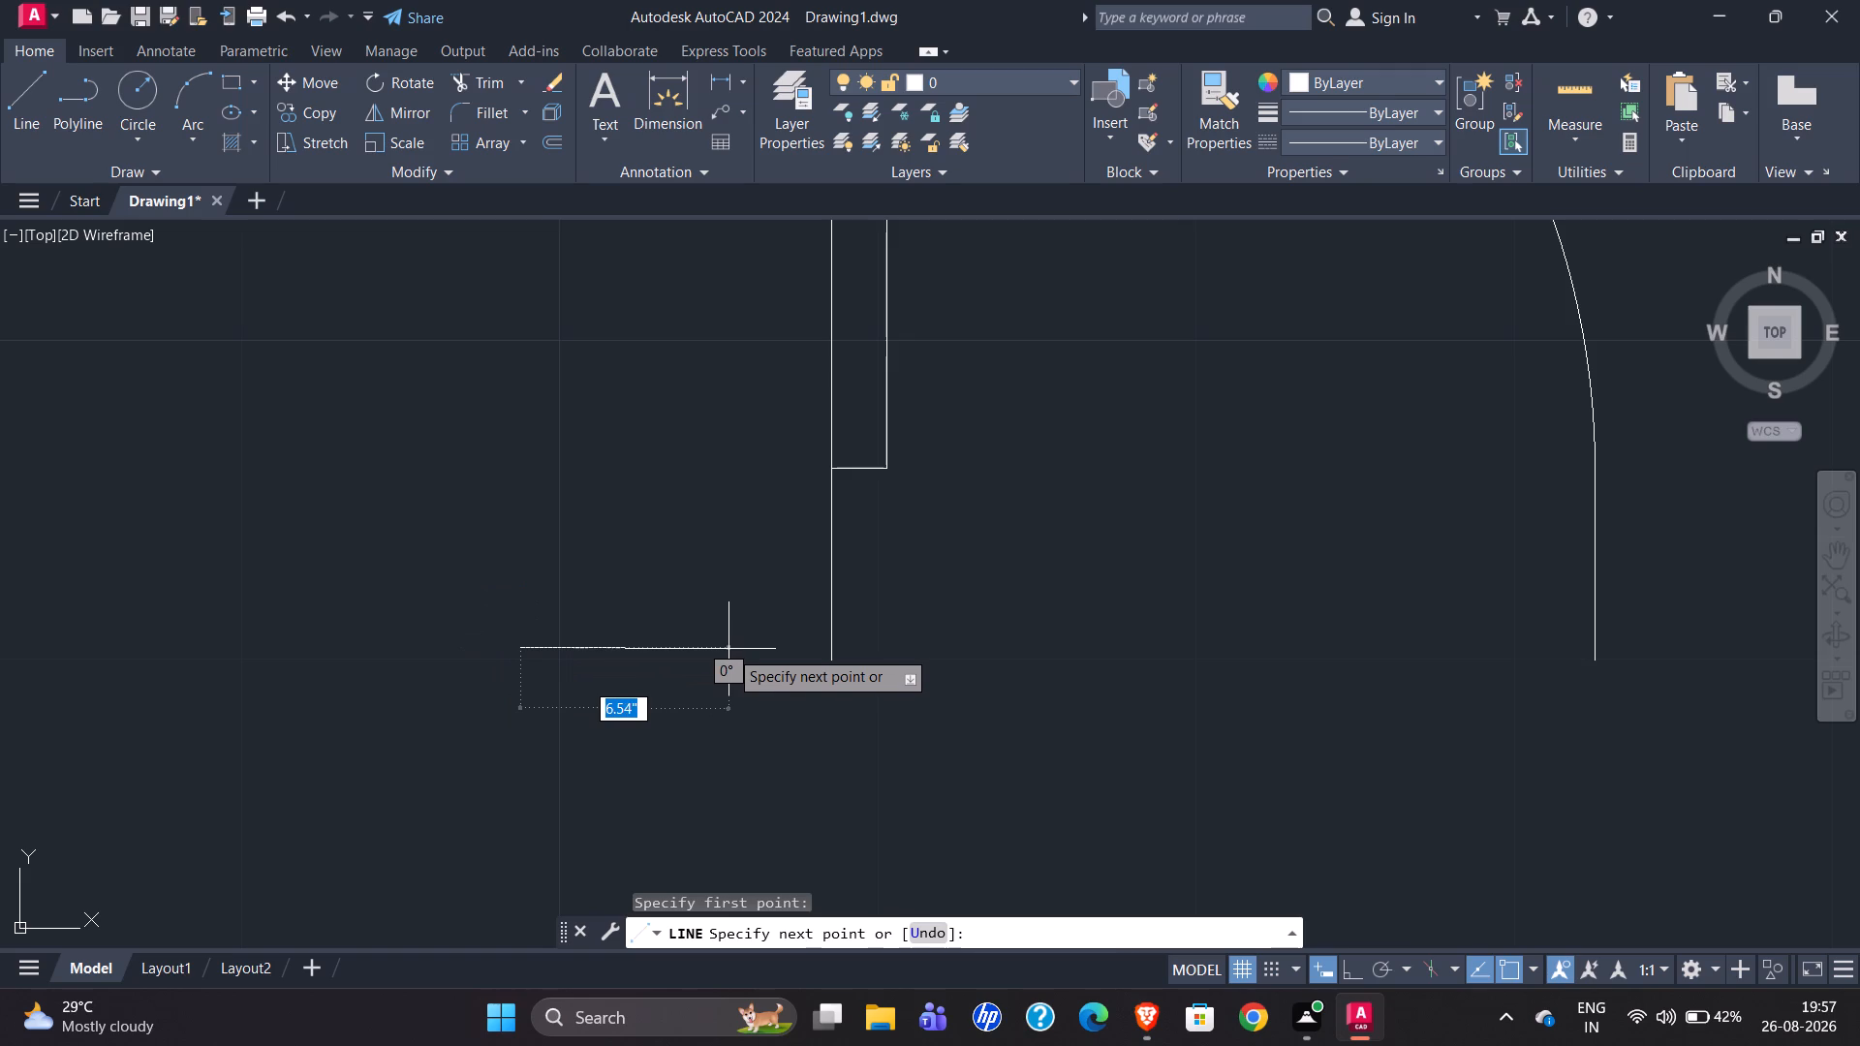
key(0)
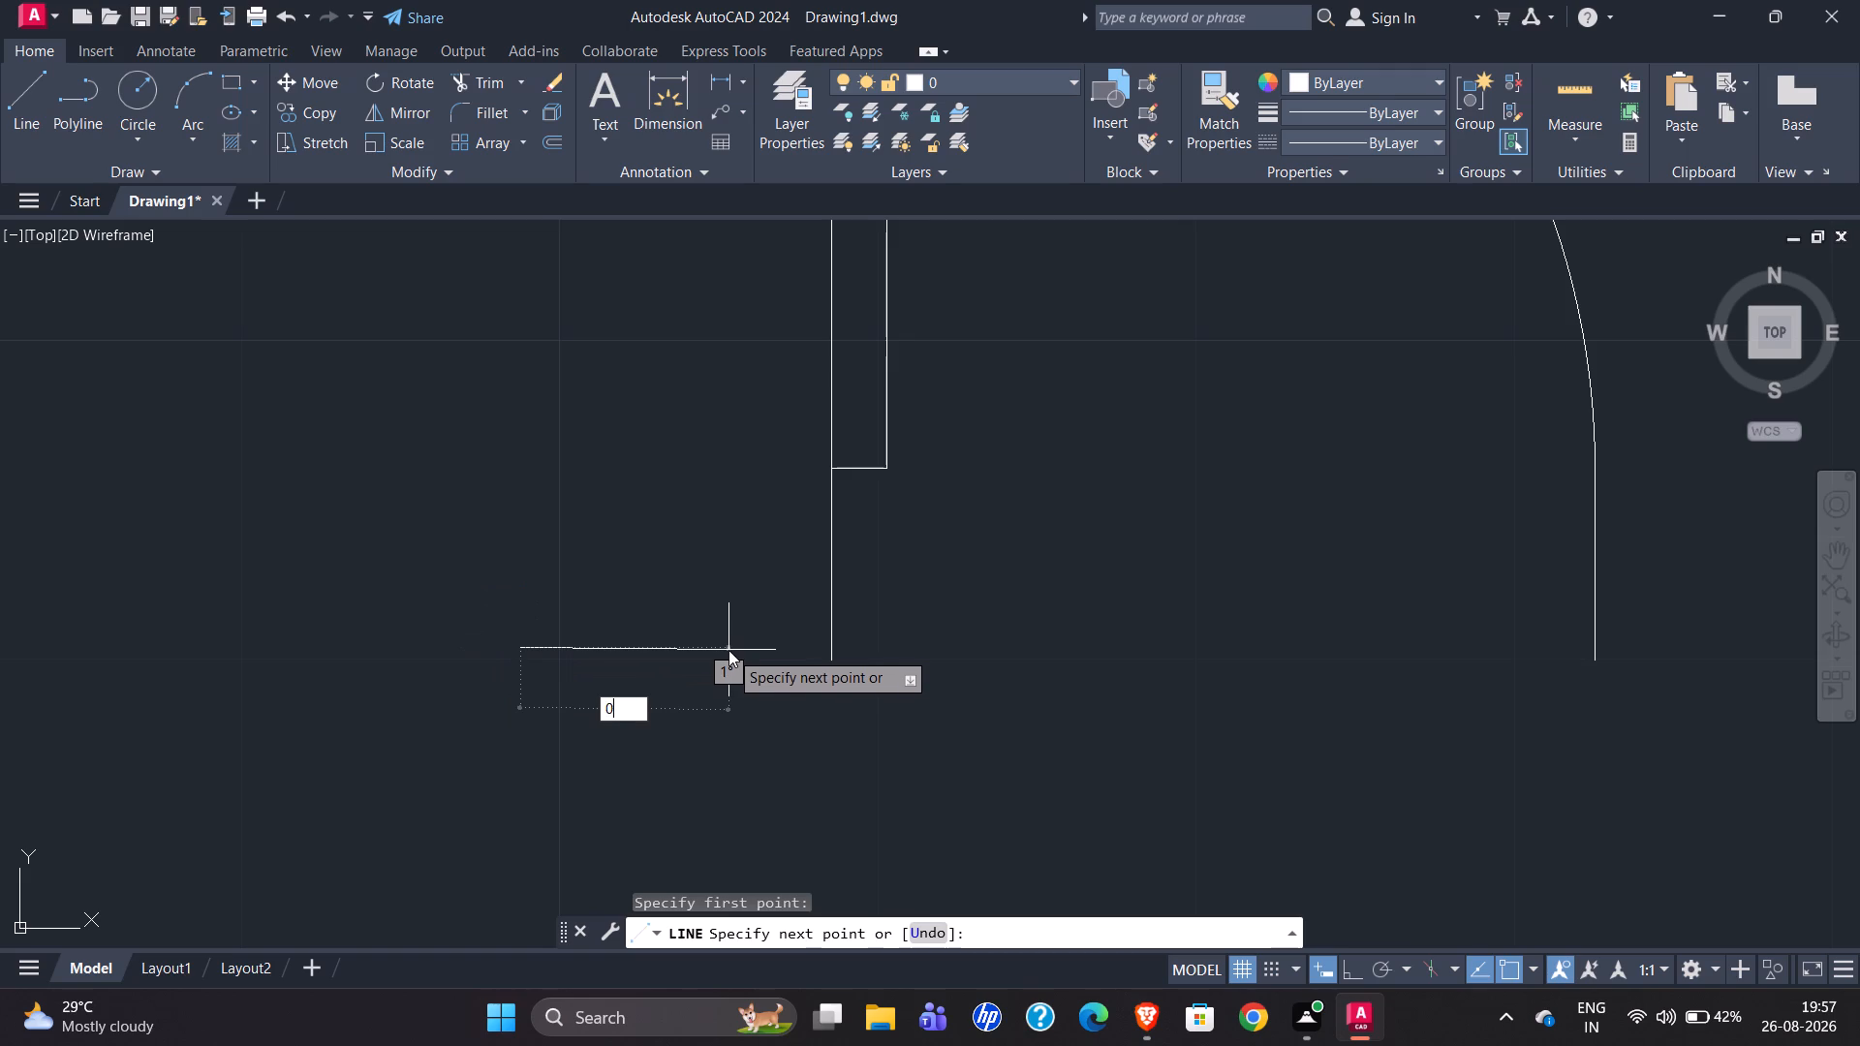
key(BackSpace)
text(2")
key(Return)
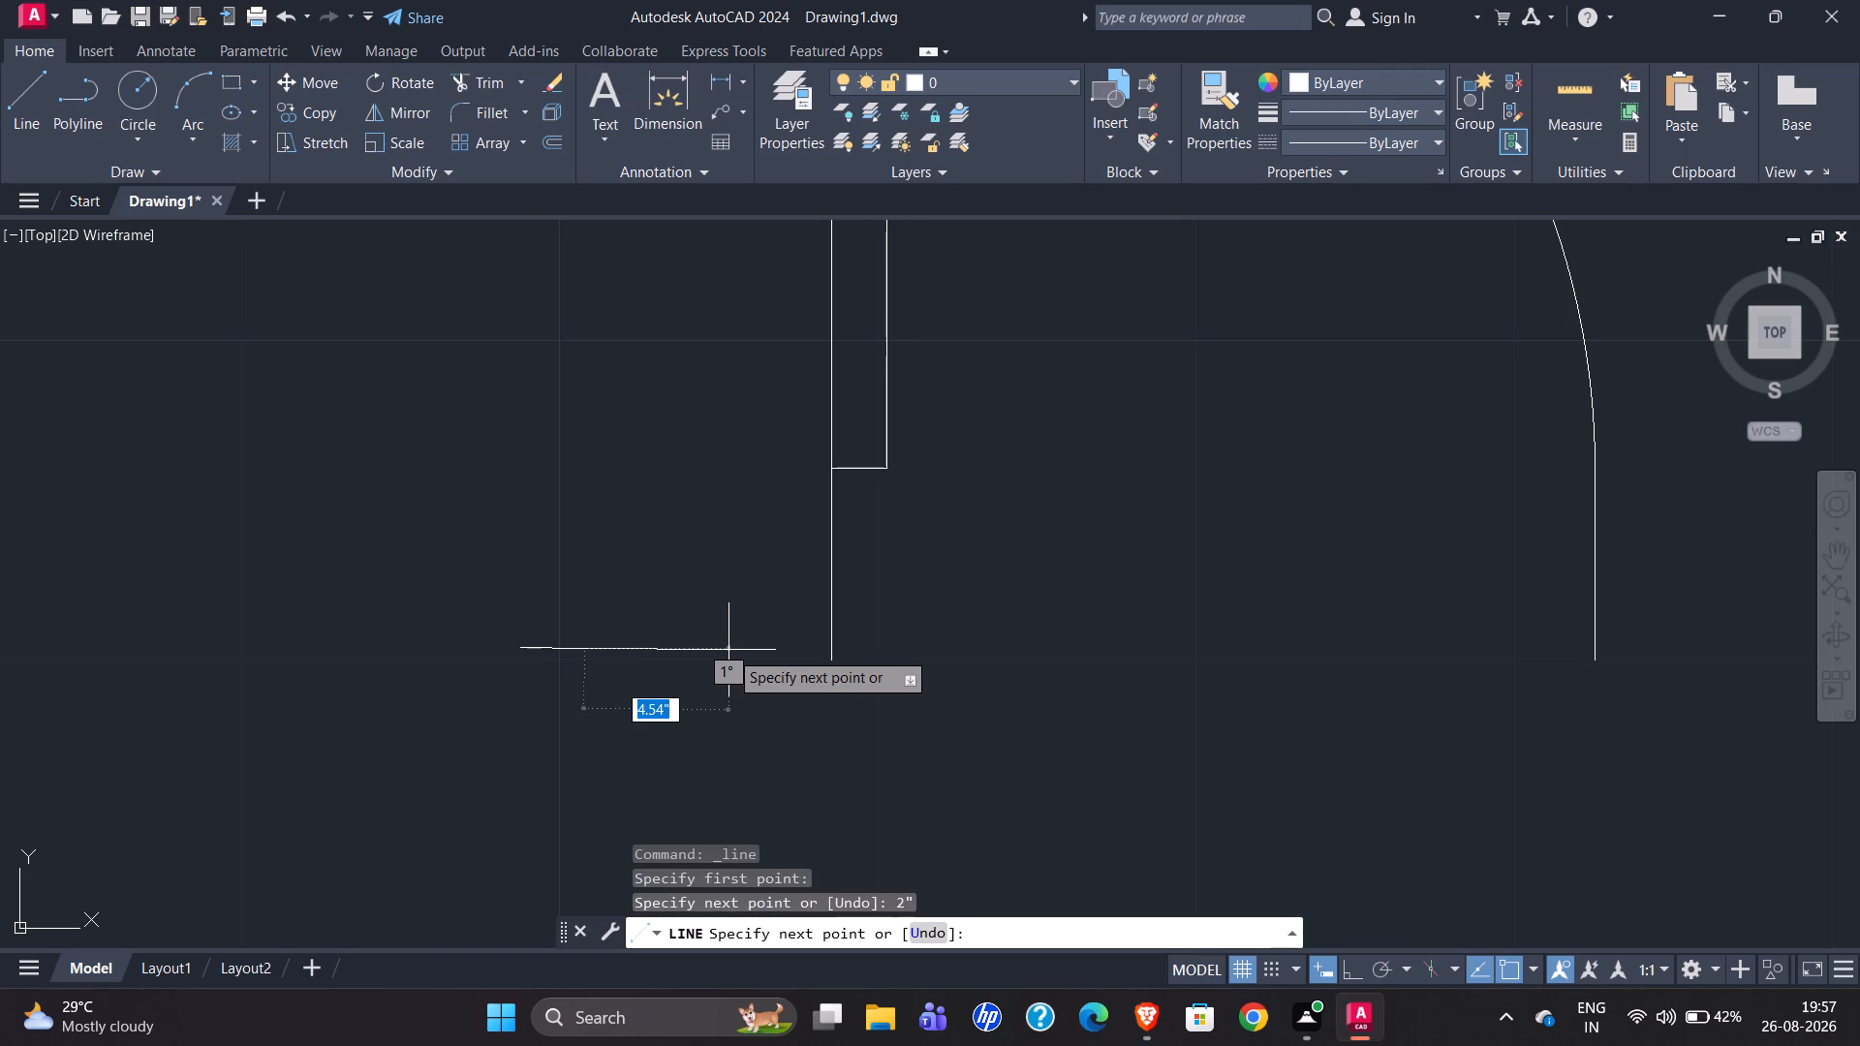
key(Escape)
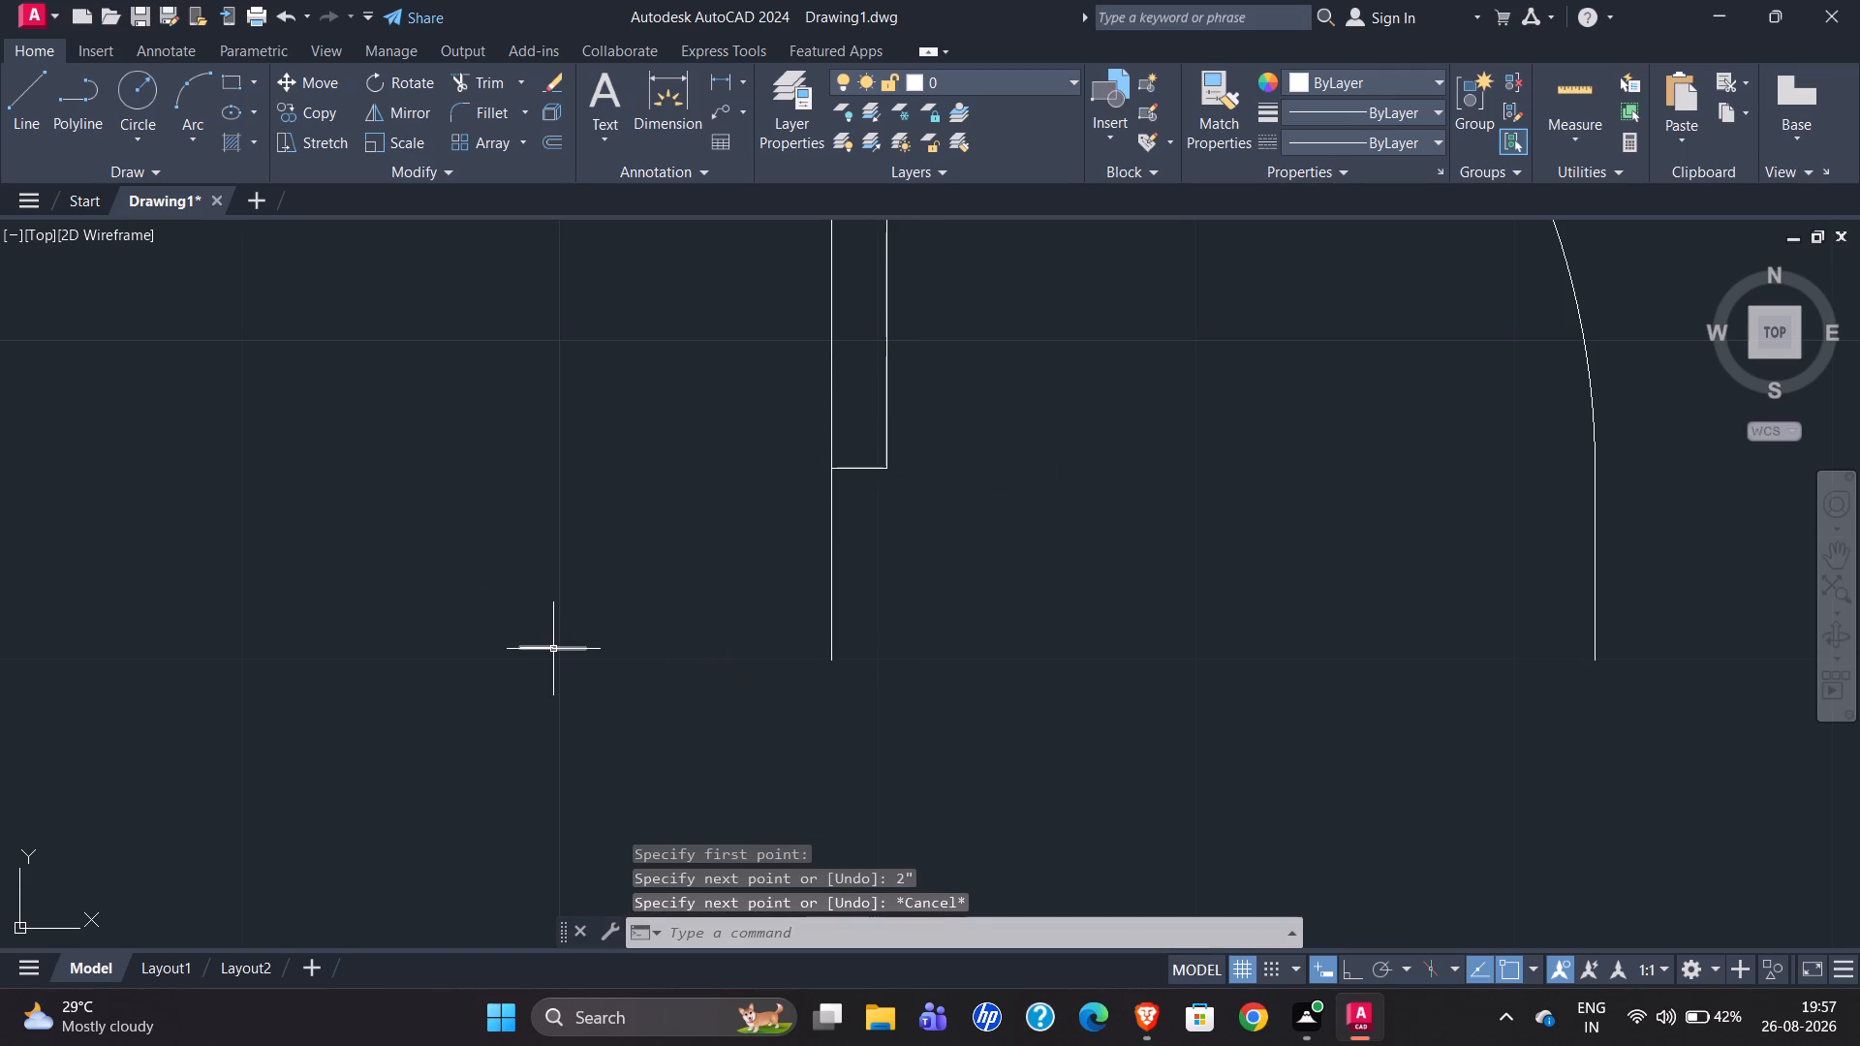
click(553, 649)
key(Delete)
With Ortho on, draw a 2" horizontal line west of the door block's hinge end as the frame profile's base.
click(1342, 970)
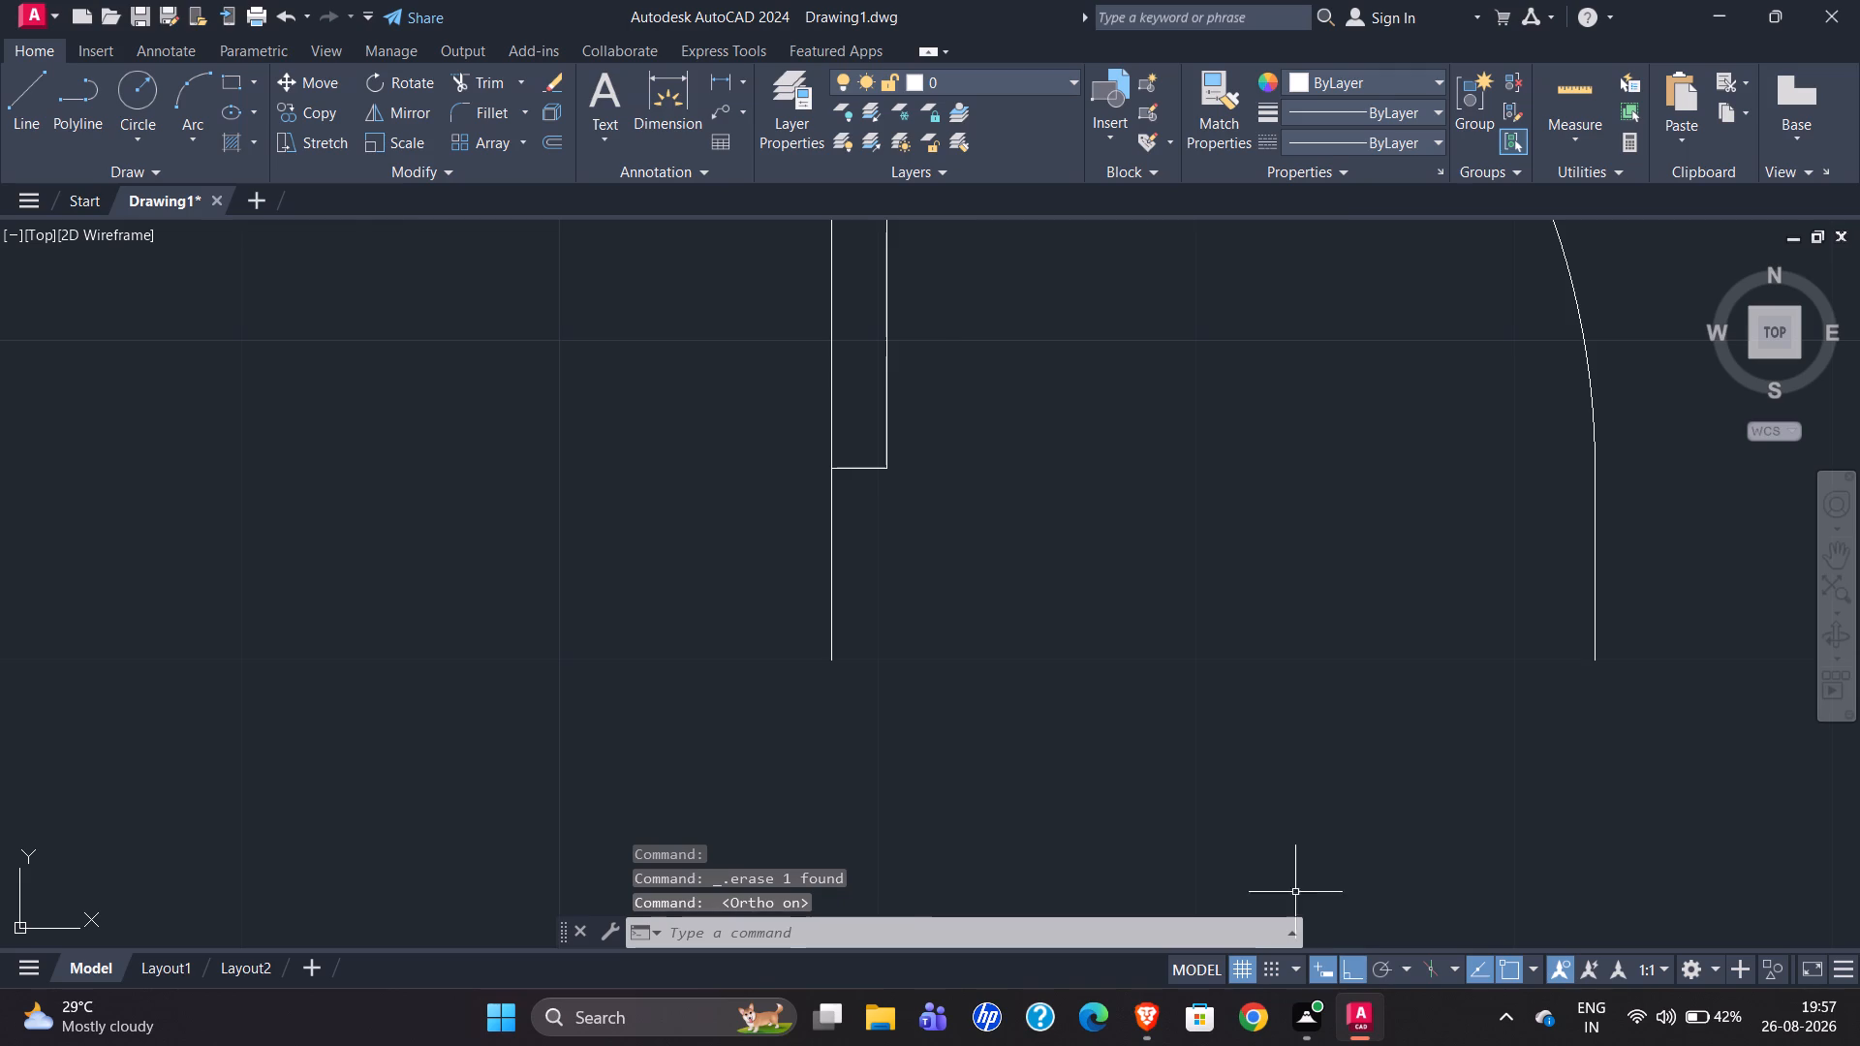
click(26, 93)
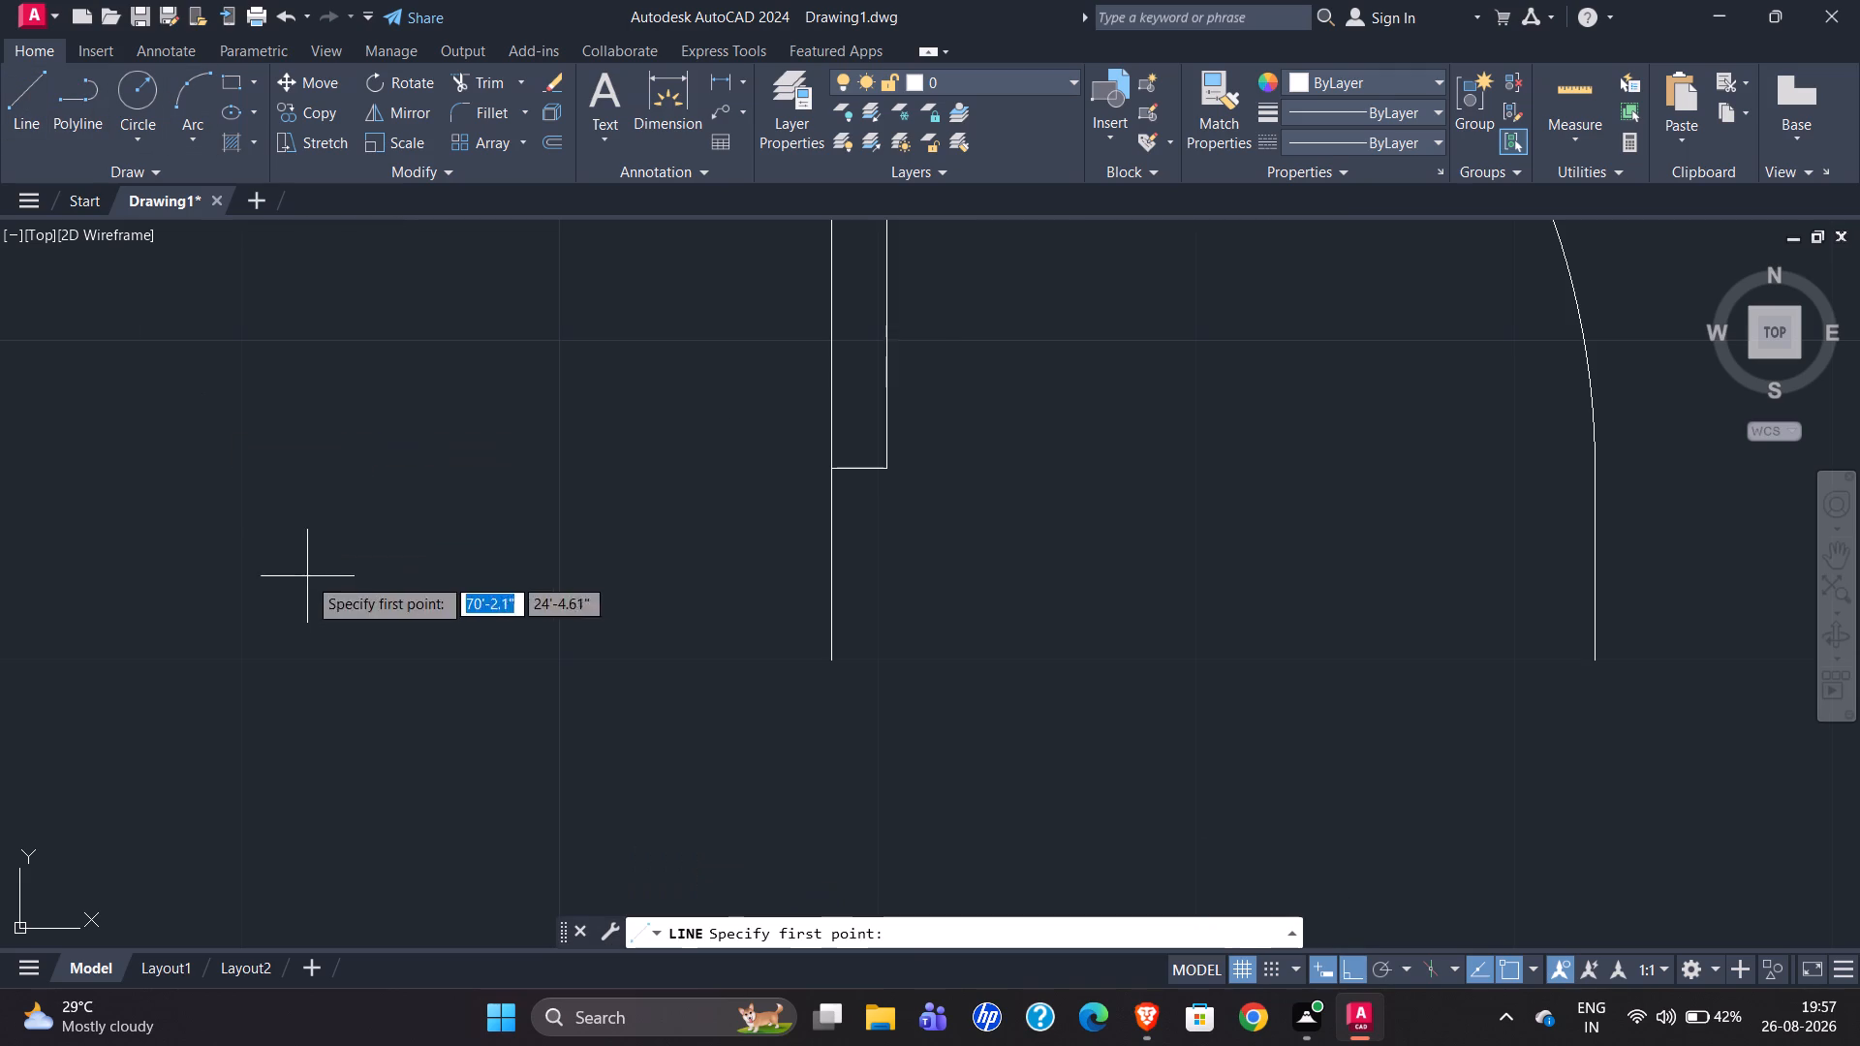
click(307, 576)
text(2")
key(Return)
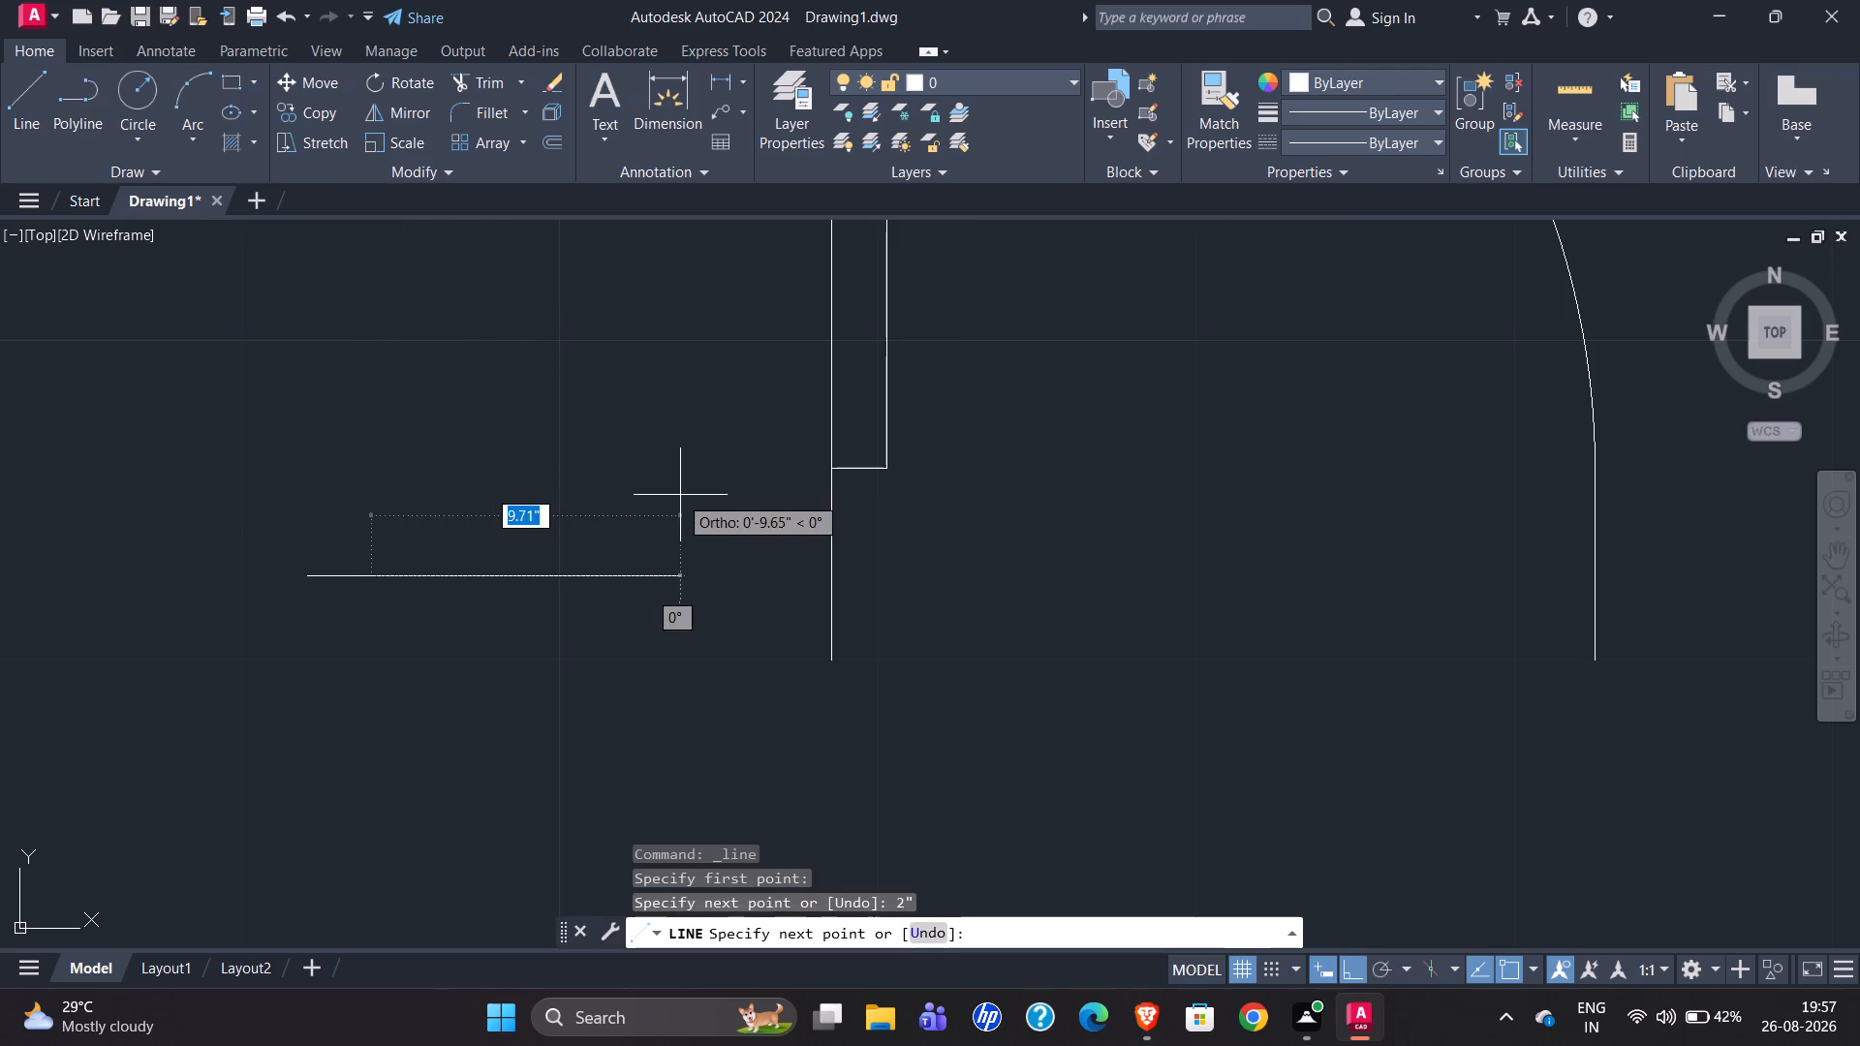
Examine the MD2 door frame's rebated profile at the south and north jambs in the original plan.
scroll(582, 565, down, 2)
scroll(692, 549, down, 1)
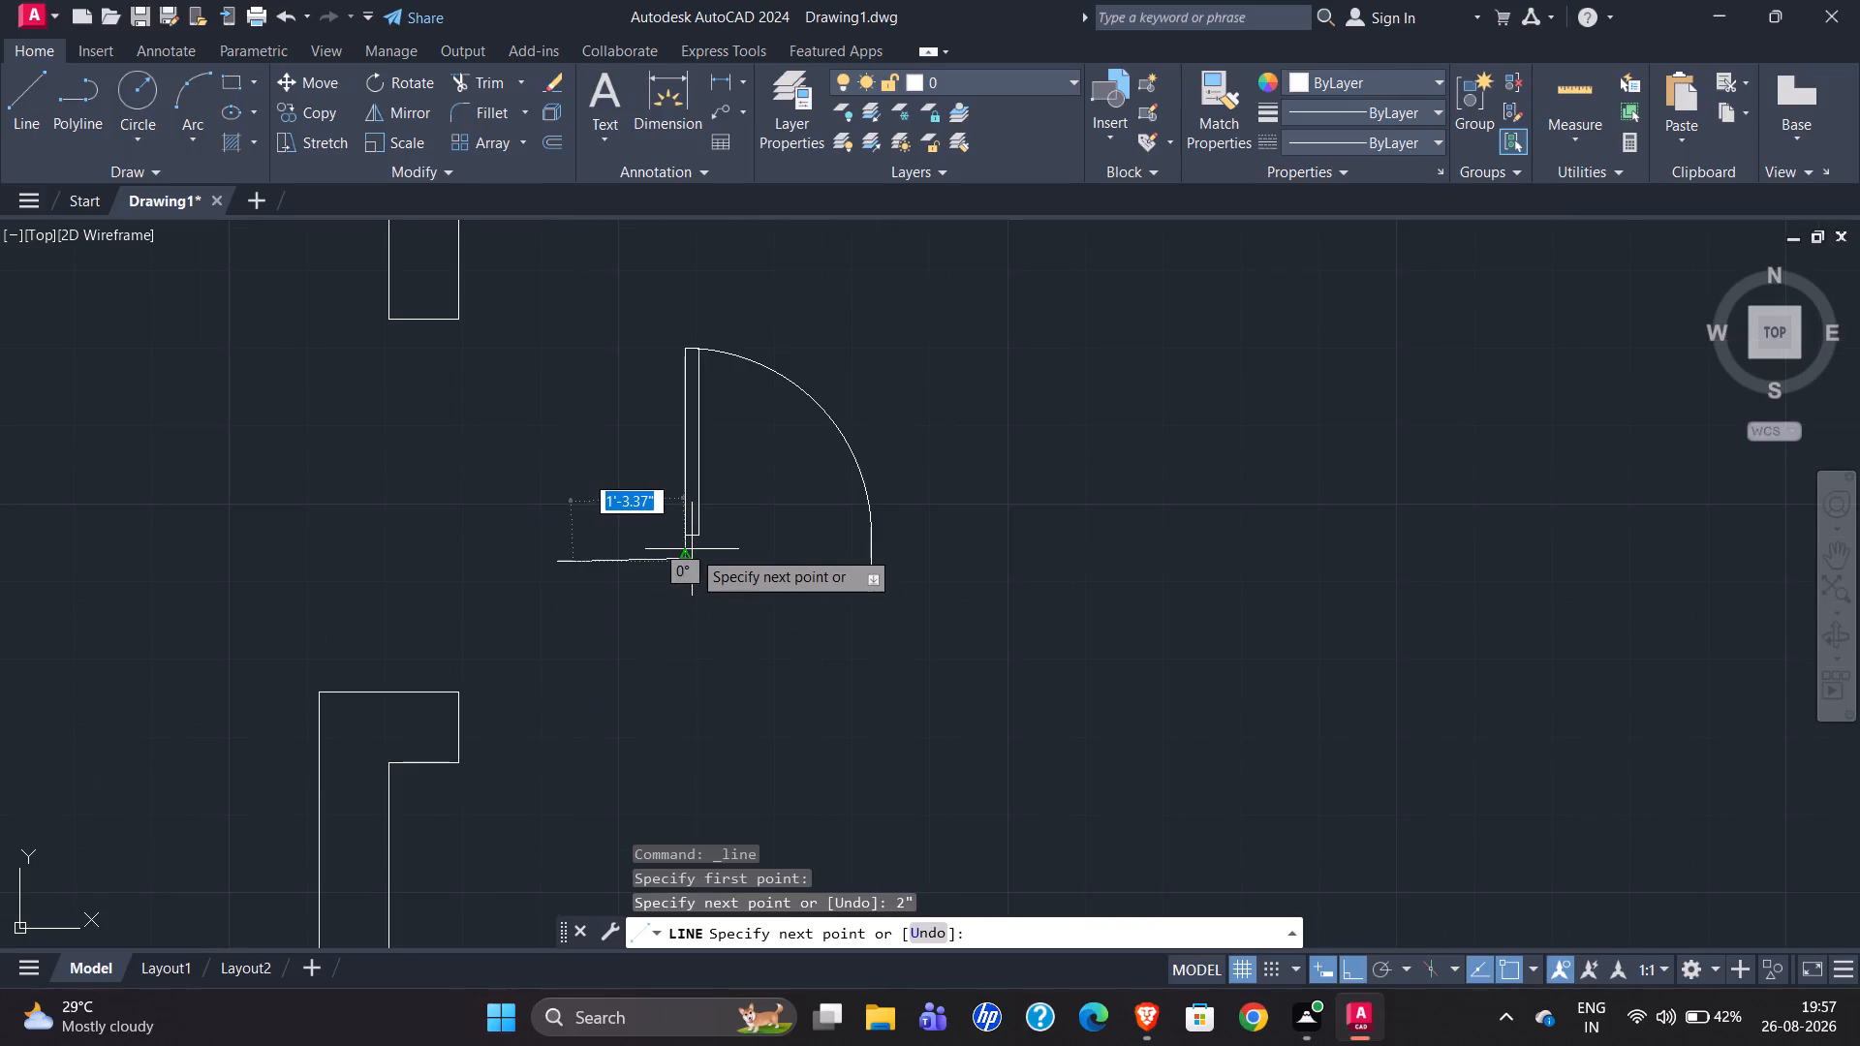
scroll(792, 522, down, 4)
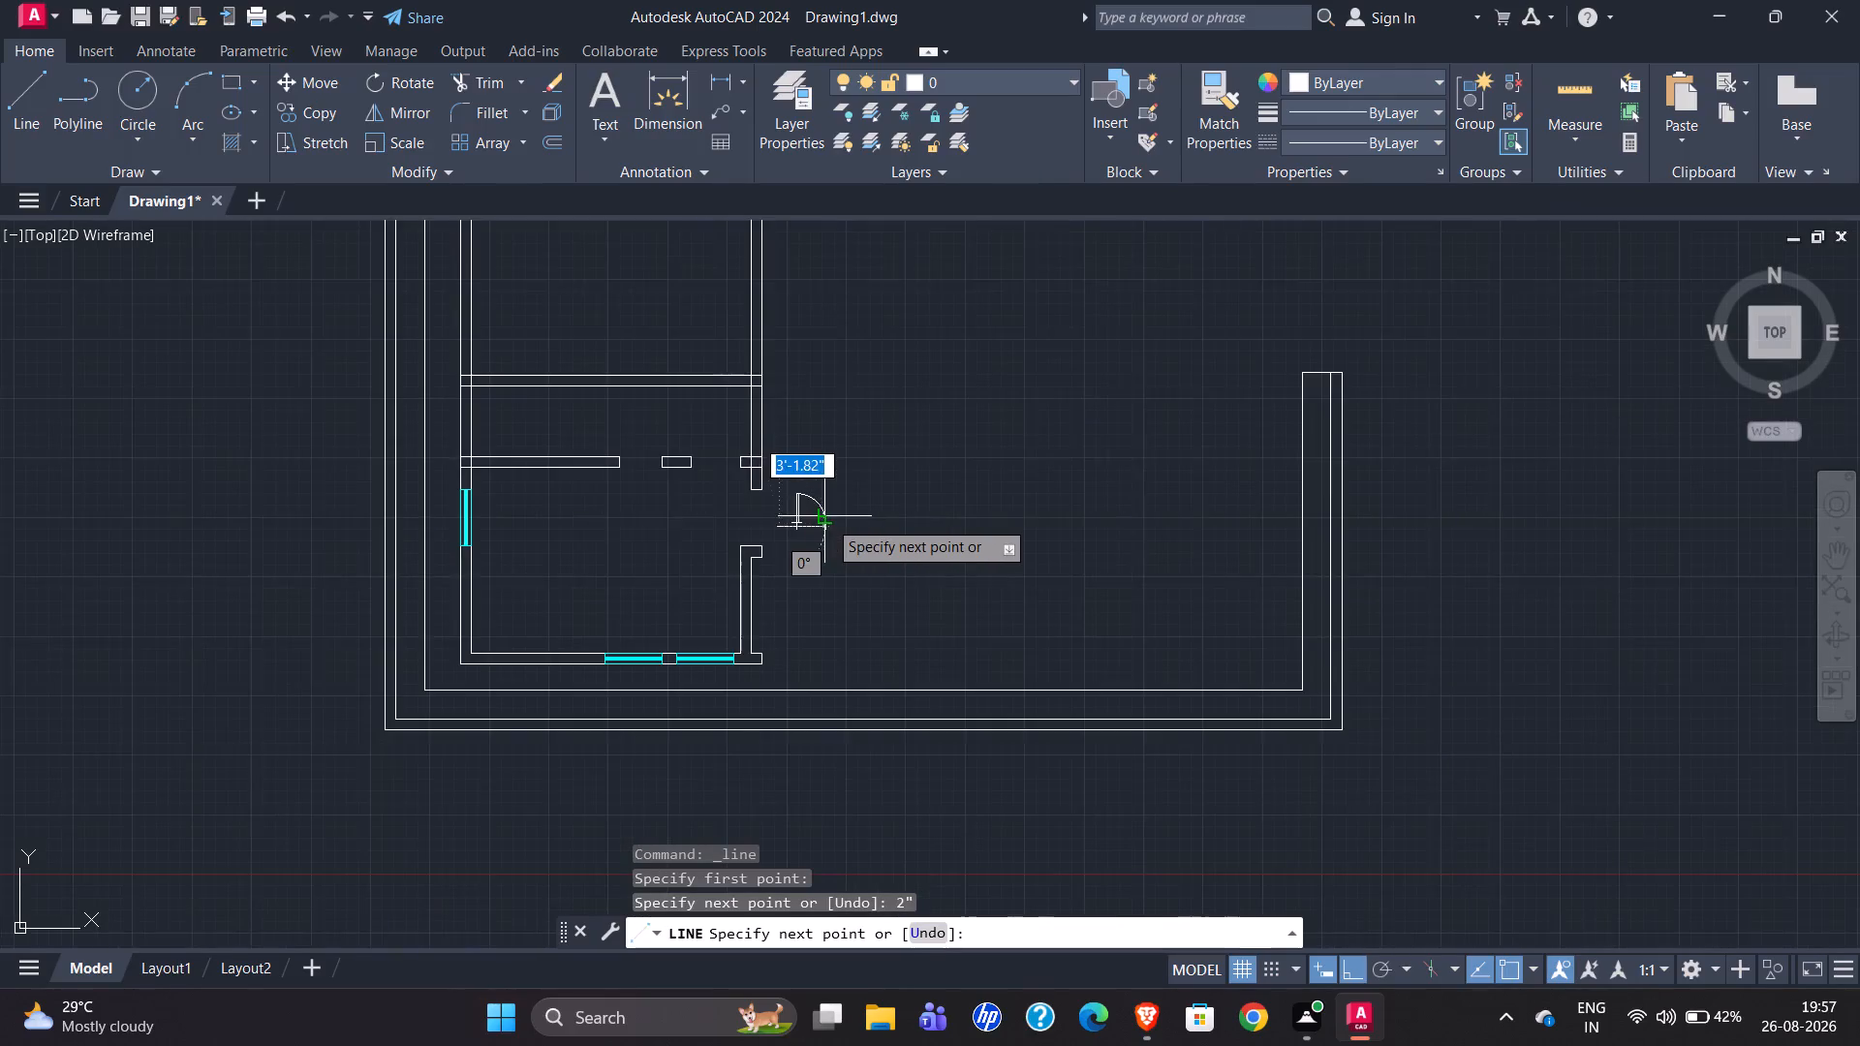
scroll(824, 519, down, 2)
scroll(224, 628, up, 4)
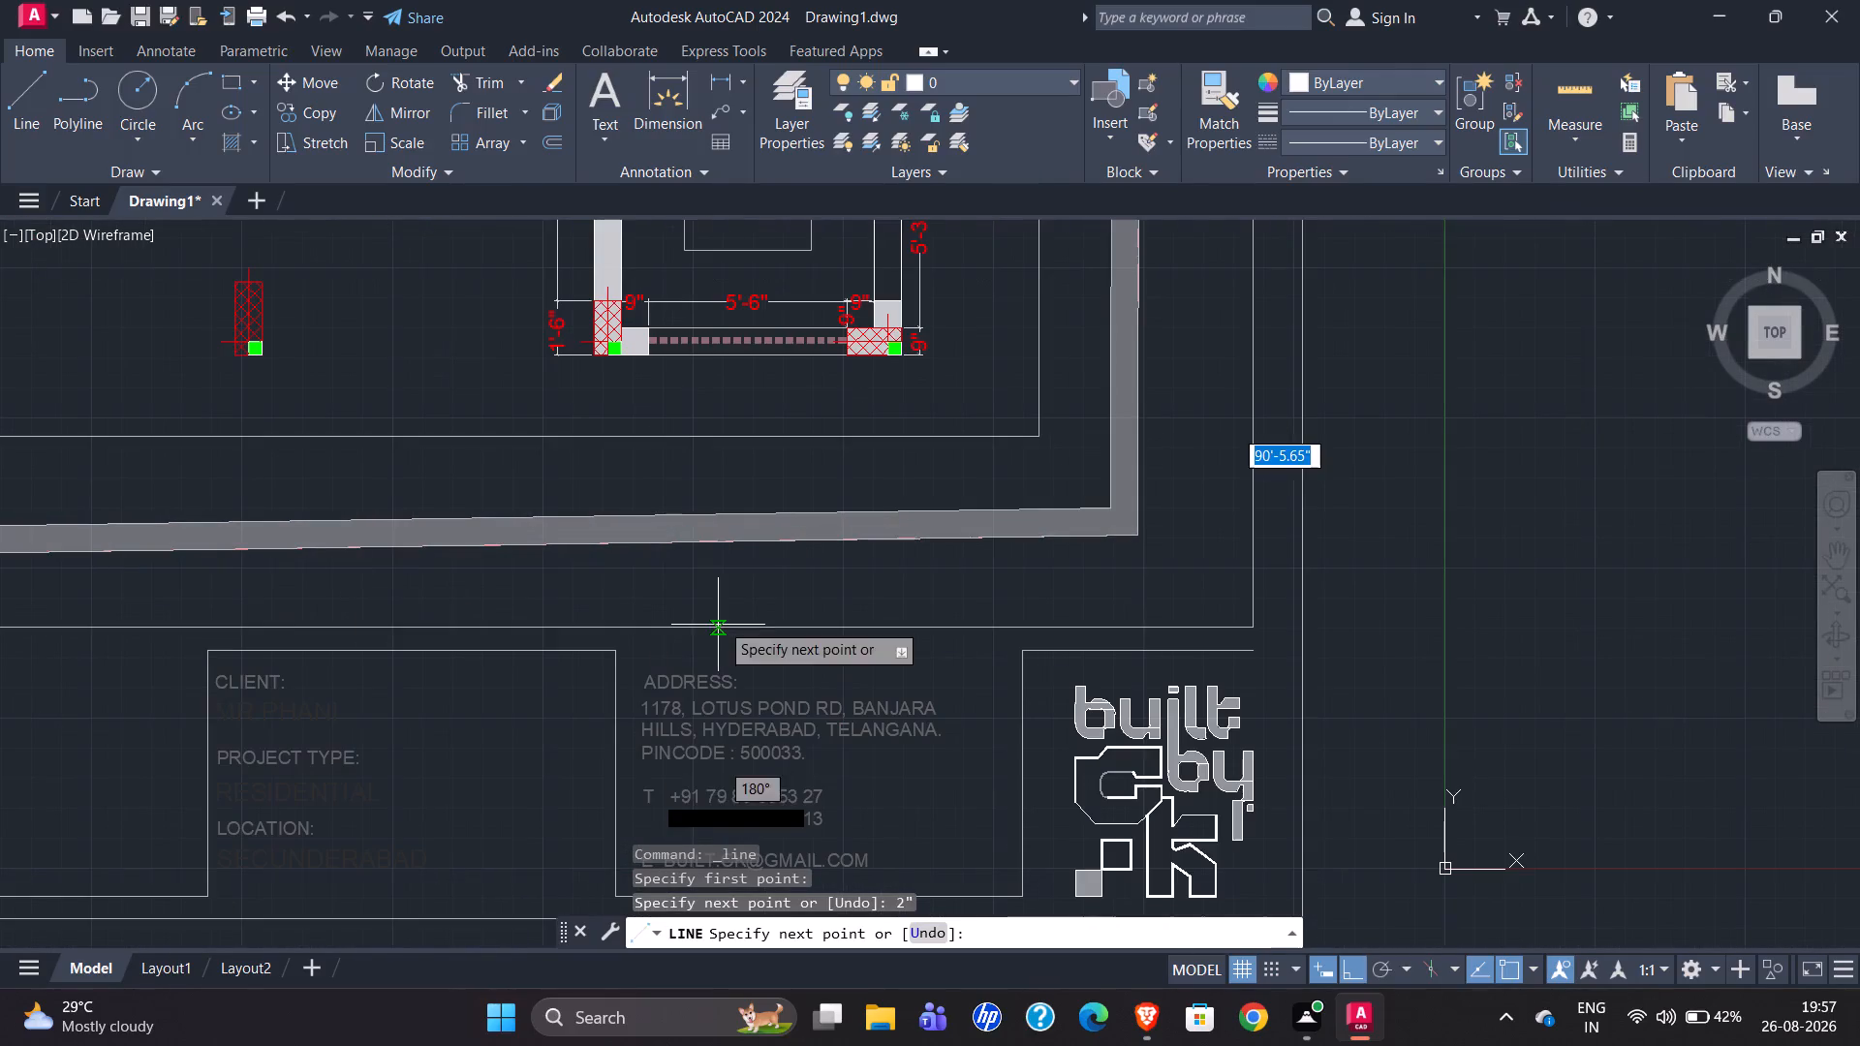
scroll(613, 632, down, 3)
scroll(239, 399, up, 4)
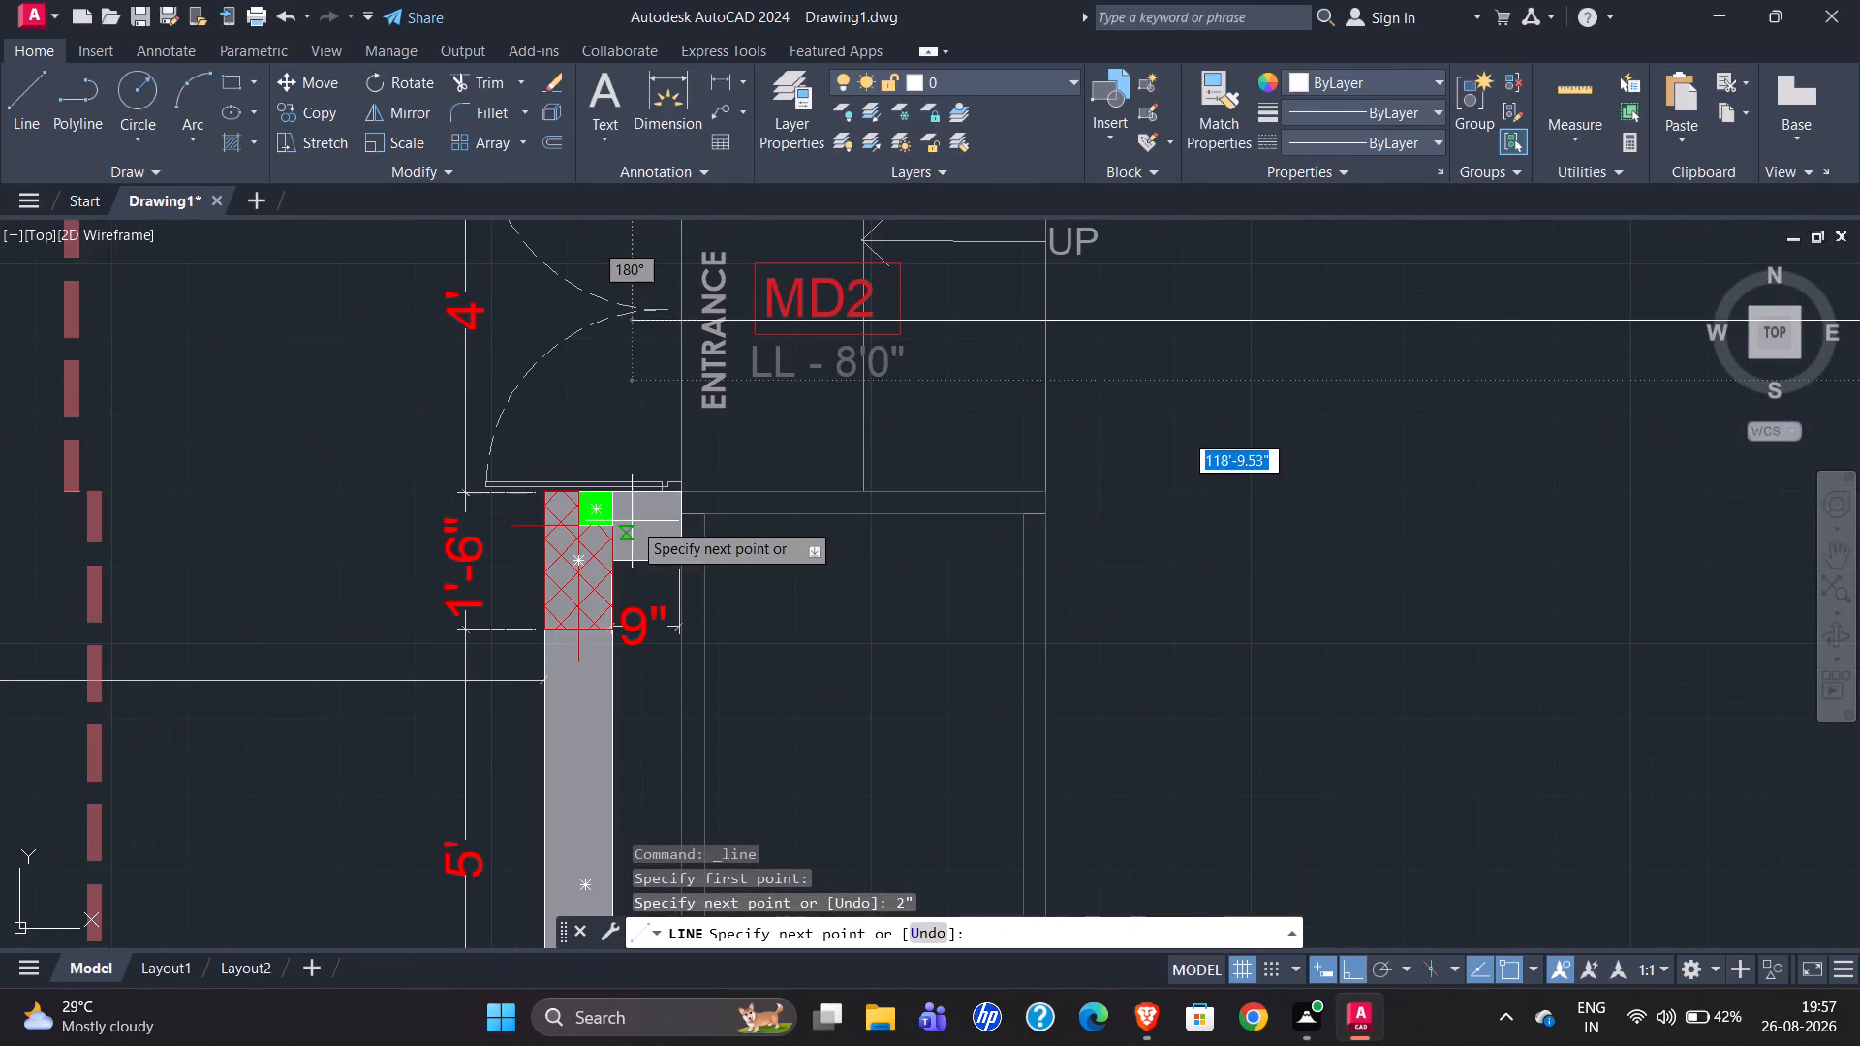
scroll(664, 502, up, 2)
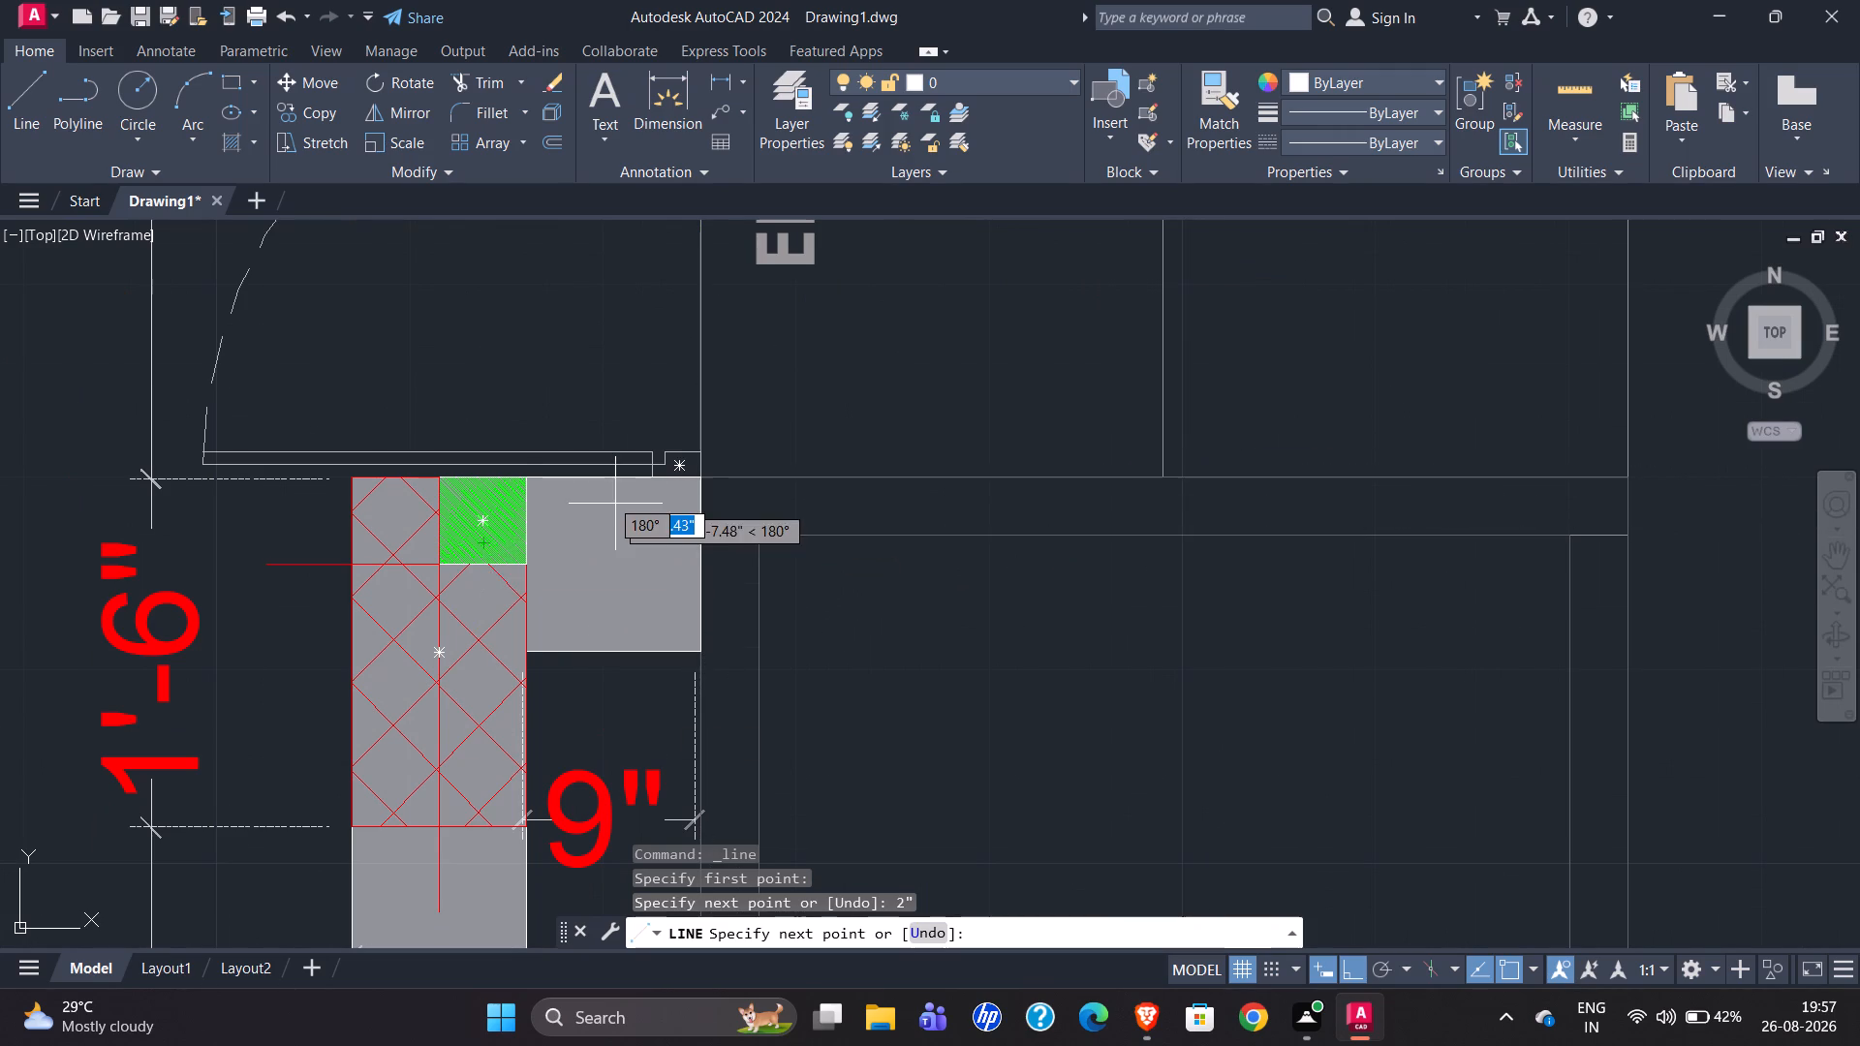
scroll(516, 522, down, 1)
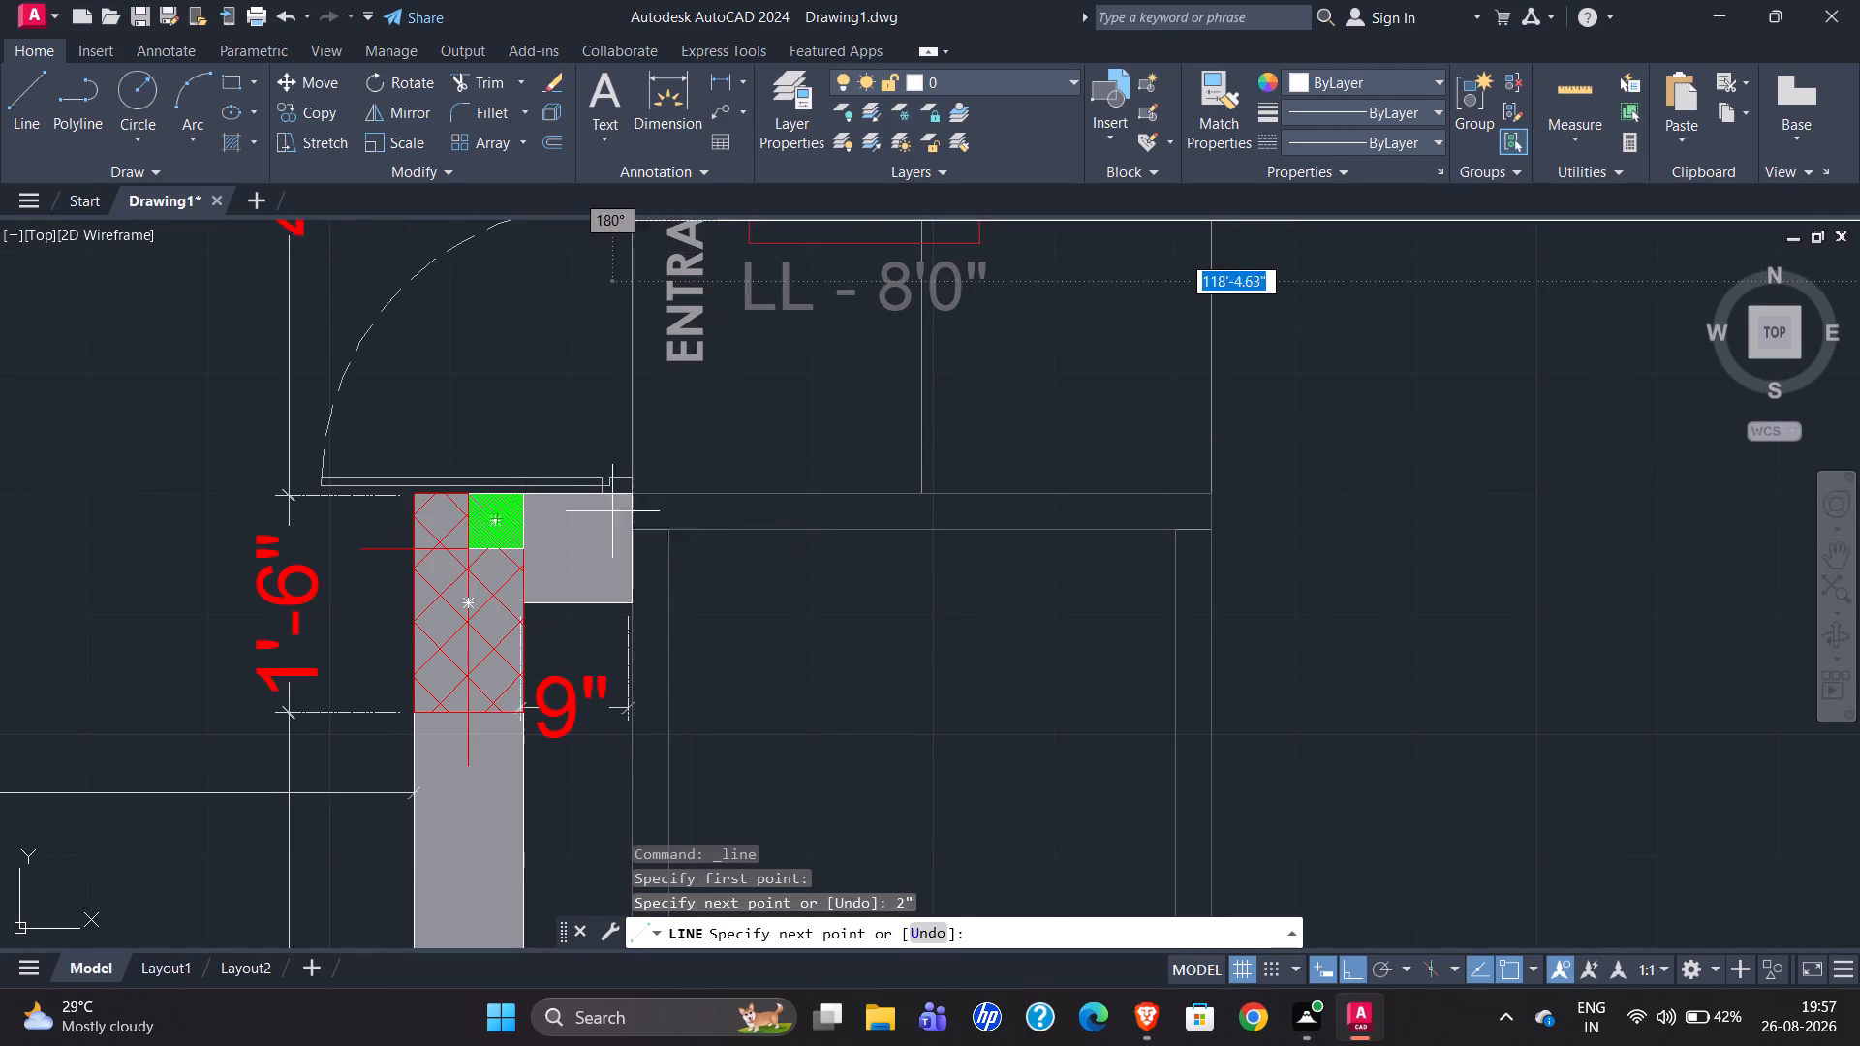
scroll(506, 531, down, 2)
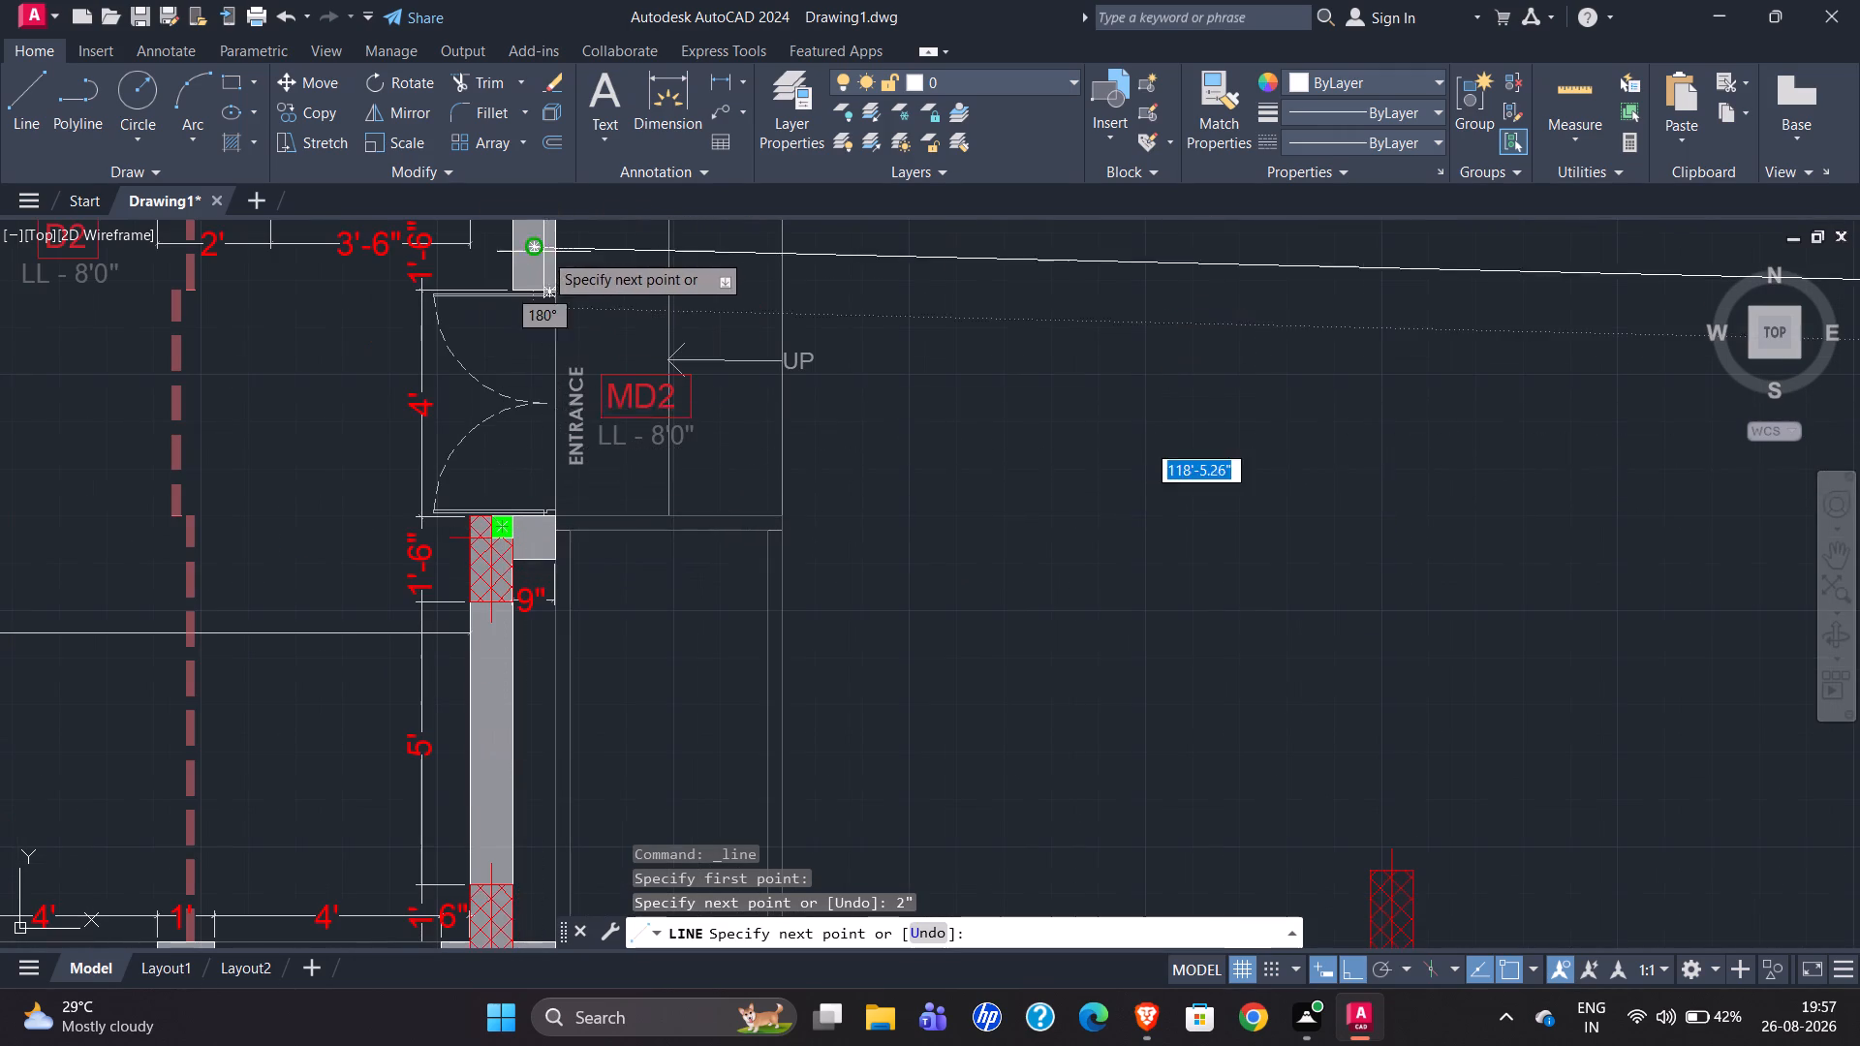
scroll(539, 255, up, 4)
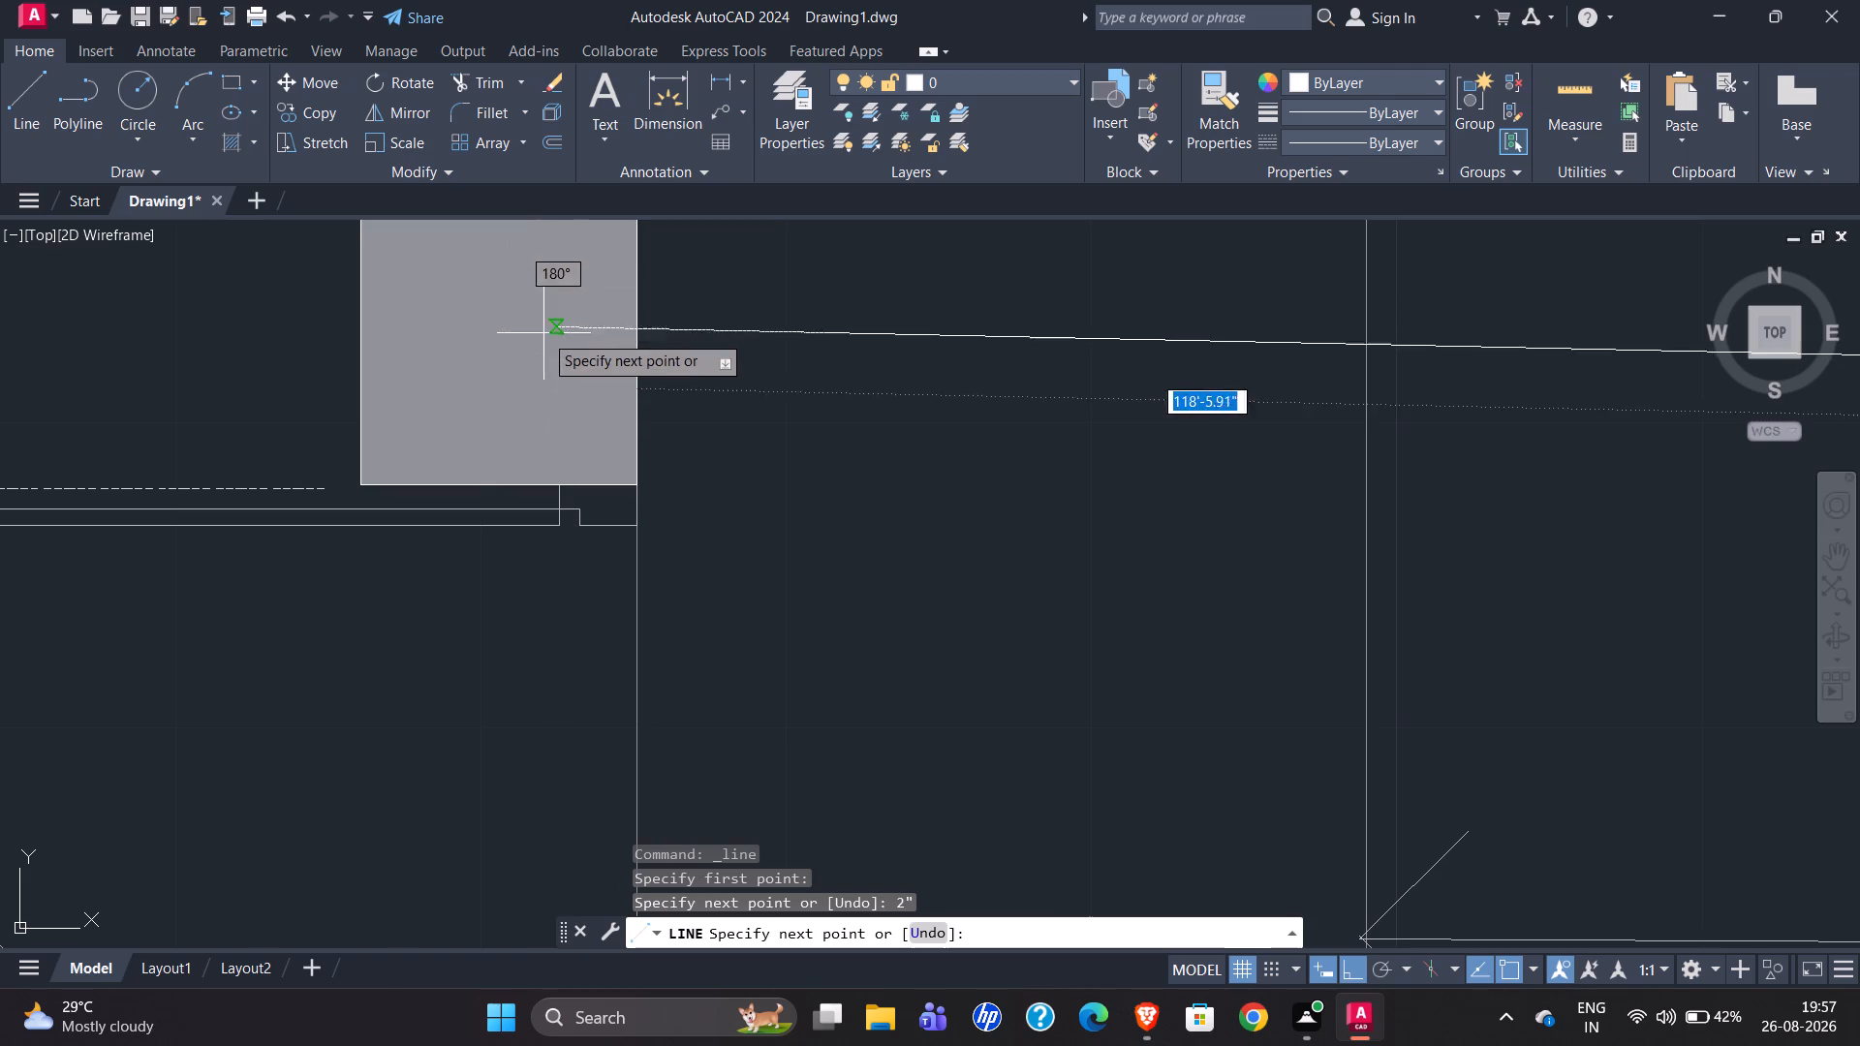
scroll(444, 358, down, 5)
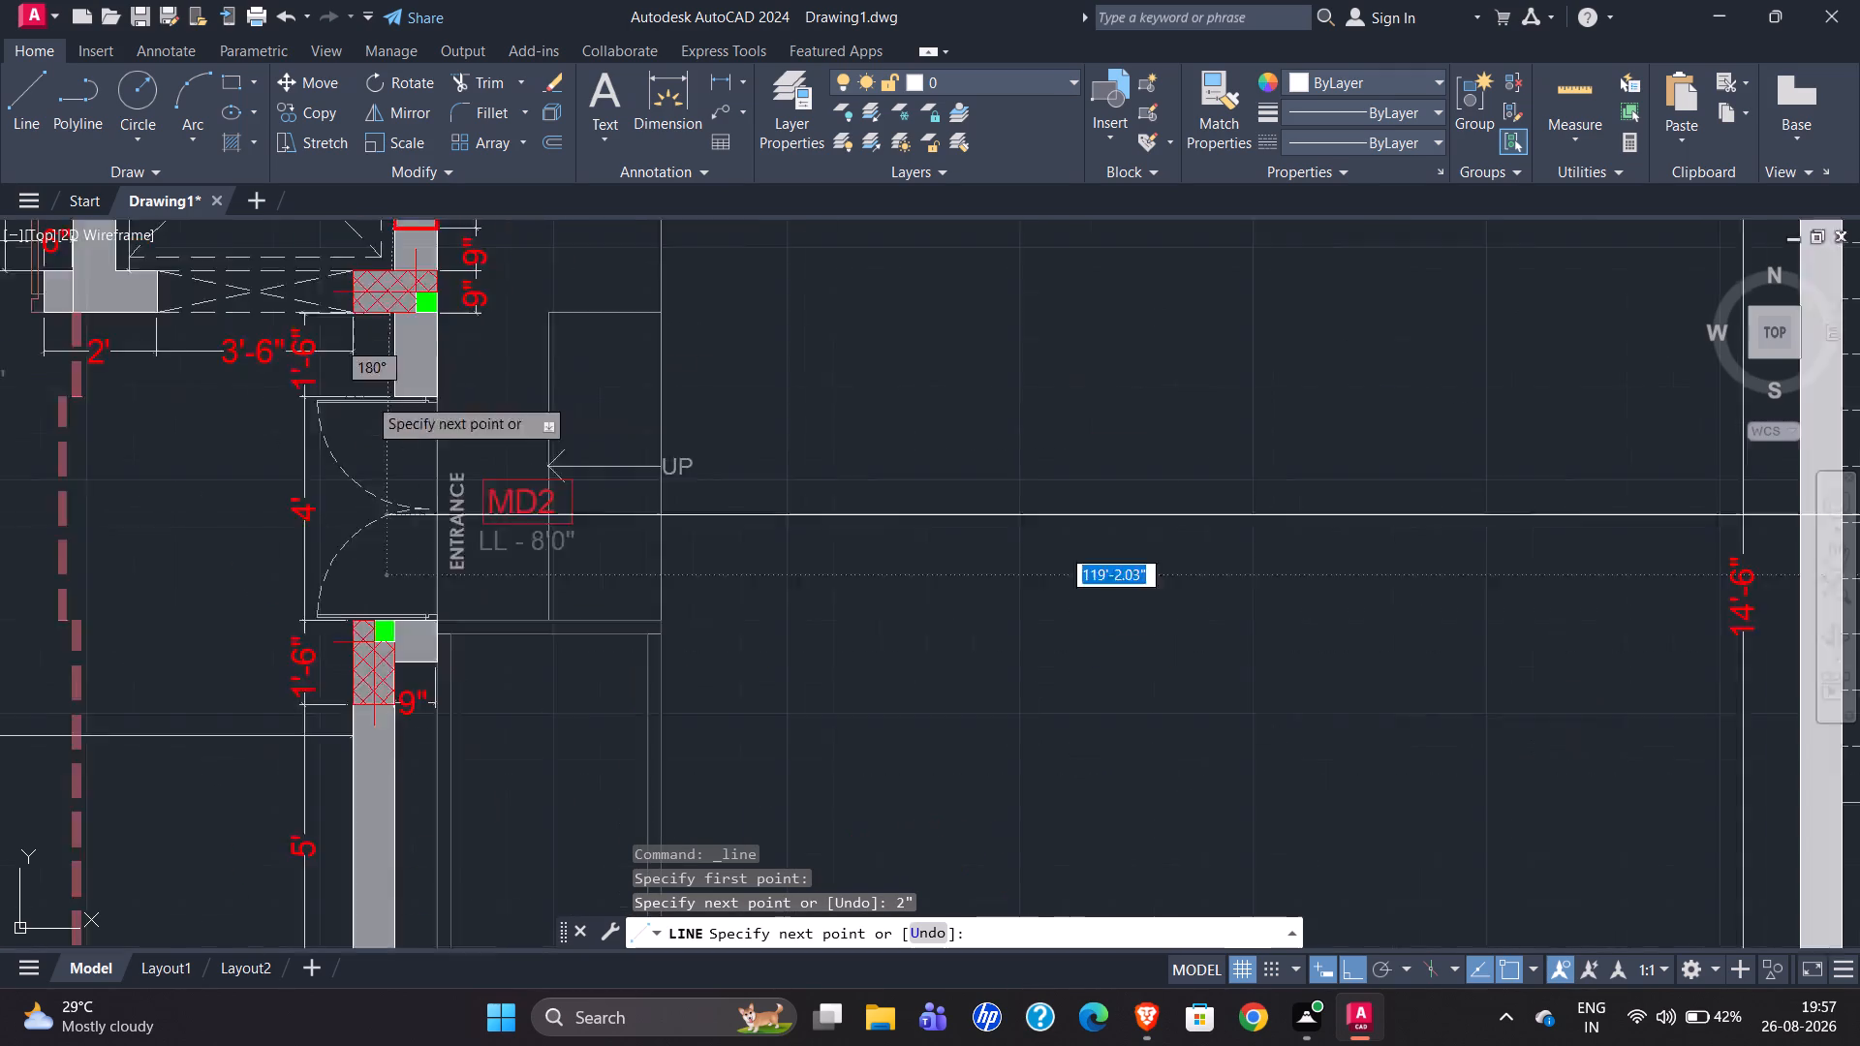
Continue the base line into a closed L-shaped frame profile: 2" north, 1" west, 2" north, 1" west, and back to the start point.
scroll(337, 396, down, 6)
scroll(553, 382, up, 6)
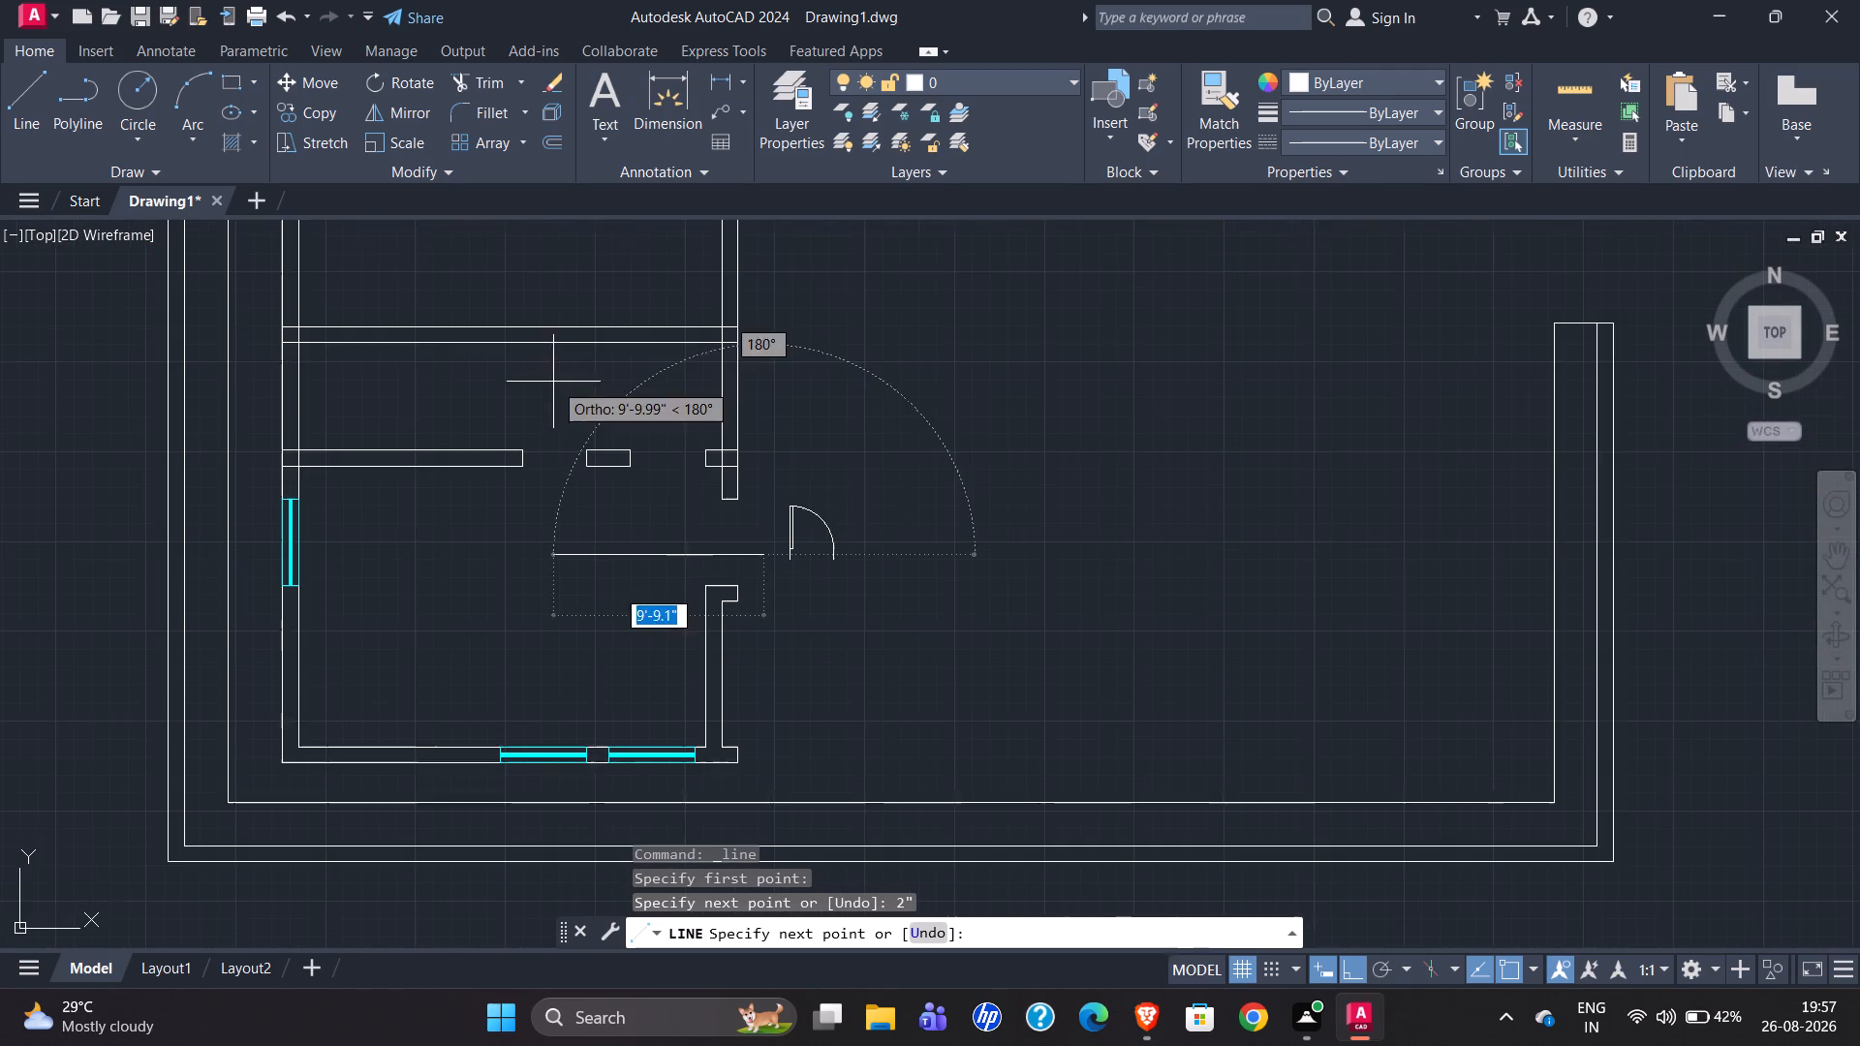
scroll(729, 543, up, 6)
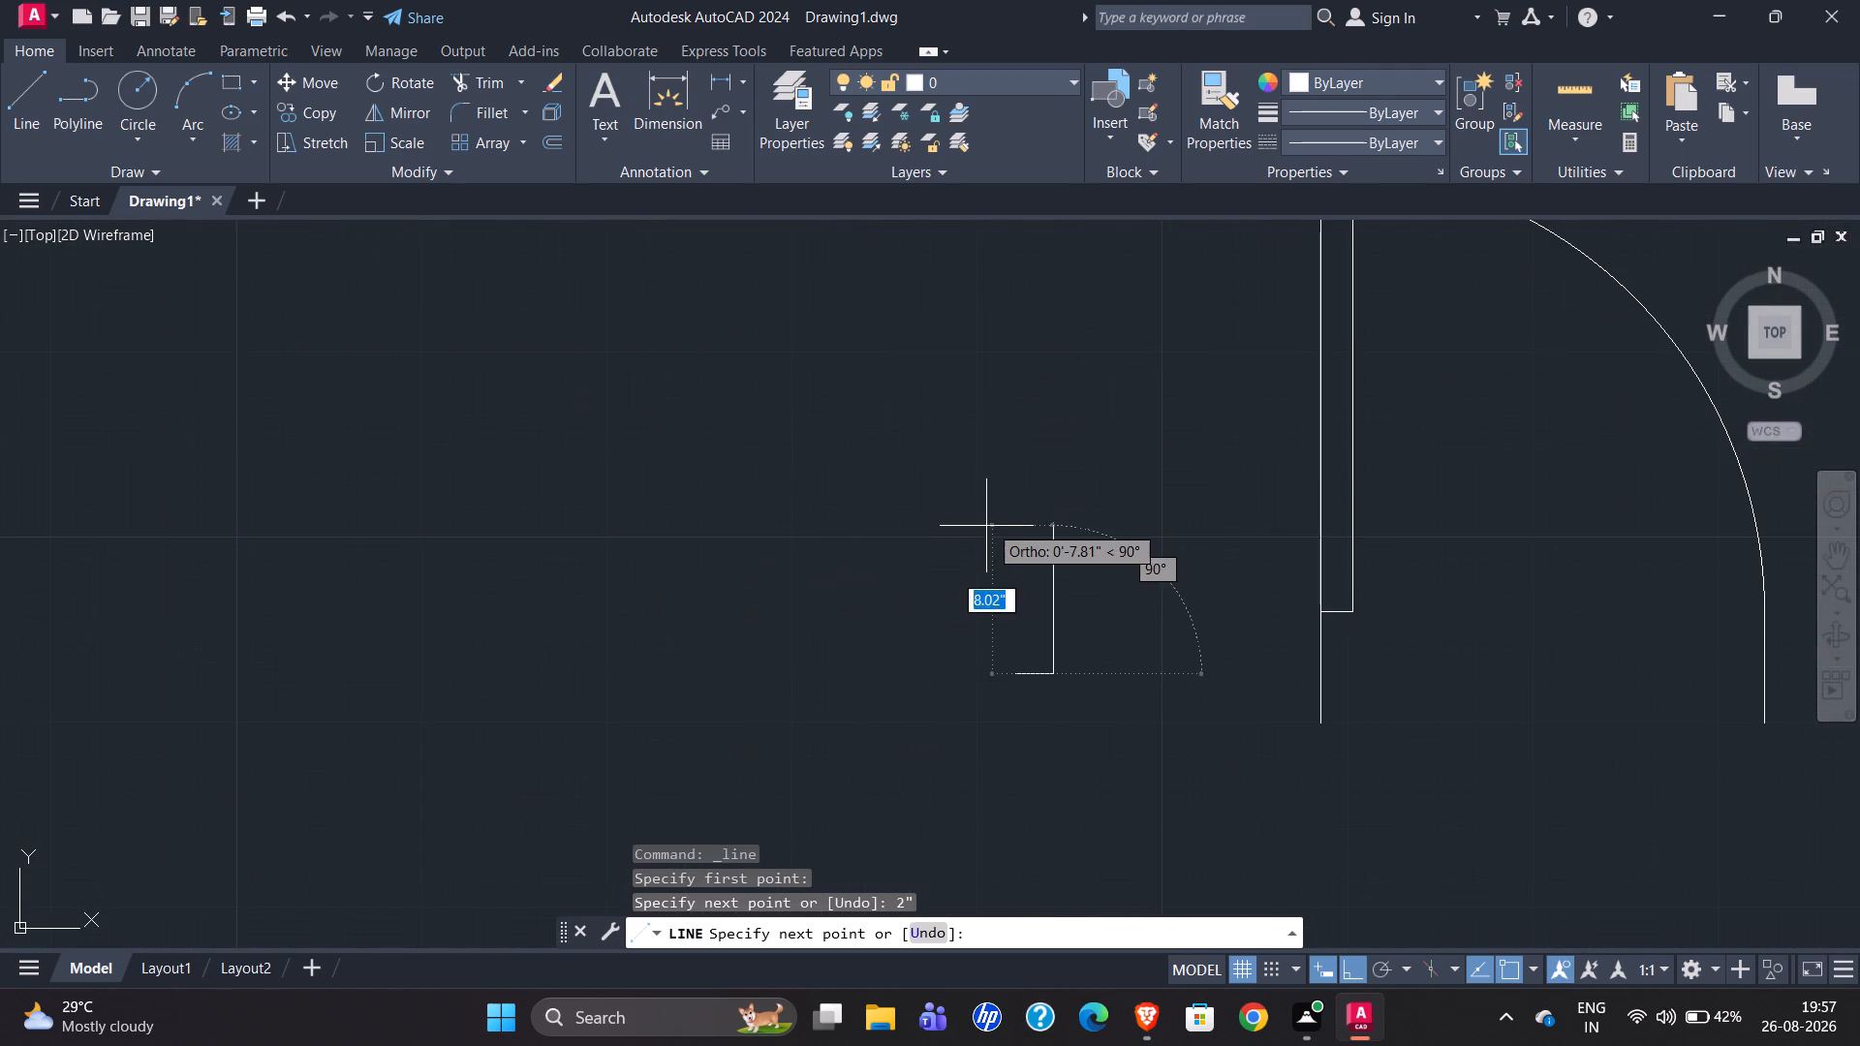
scroll(1066, 659, up, 3)
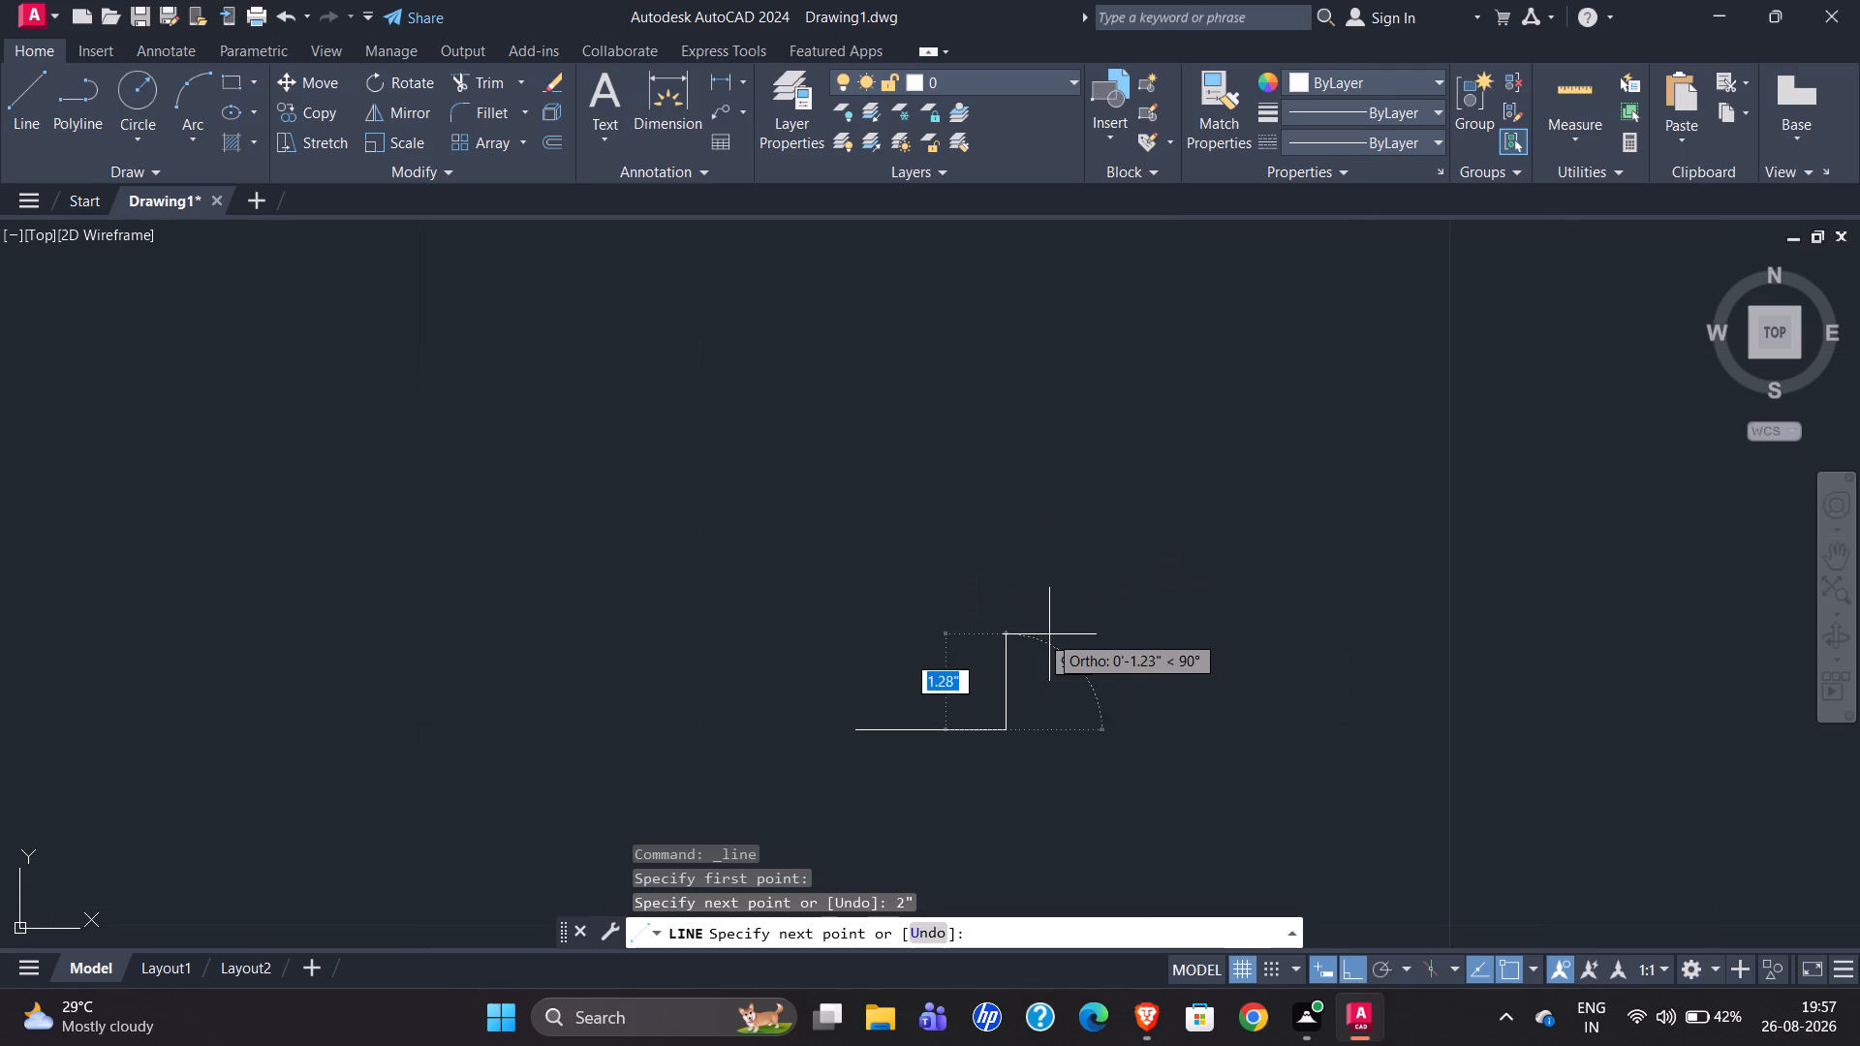
key(2)
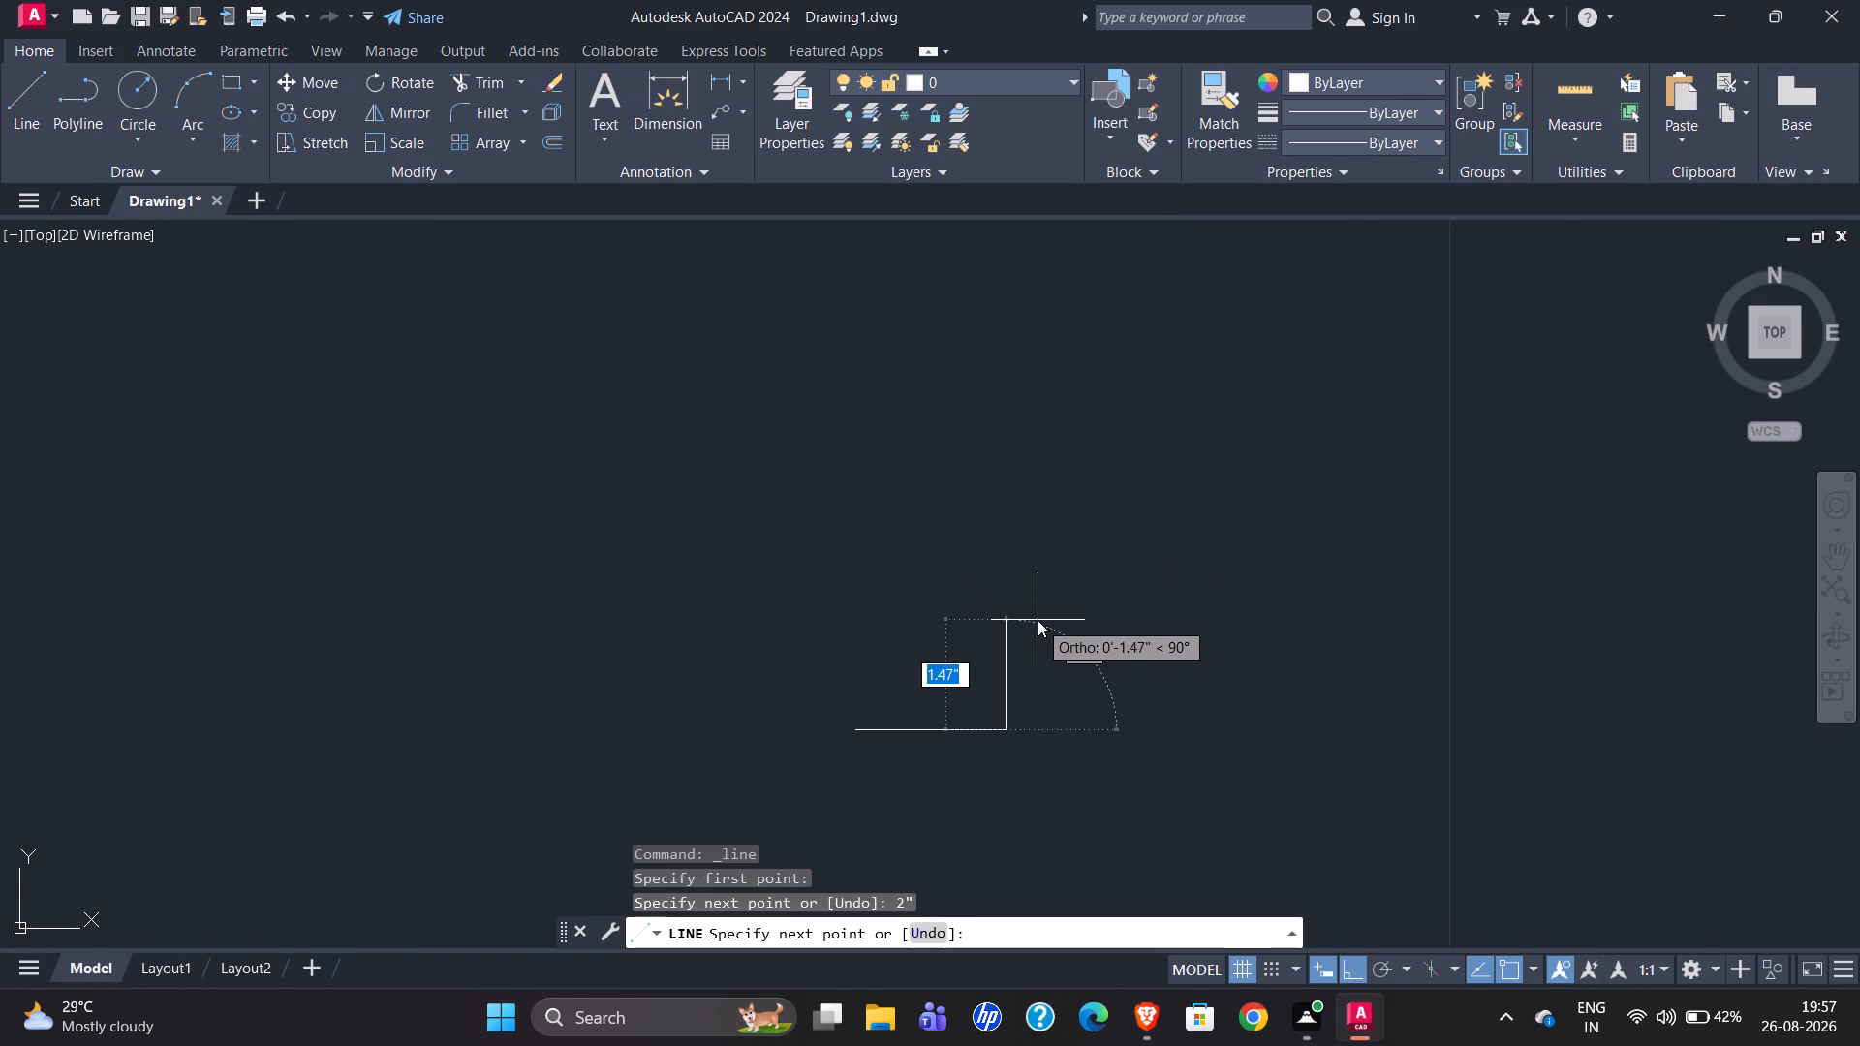
key(apostrophe)
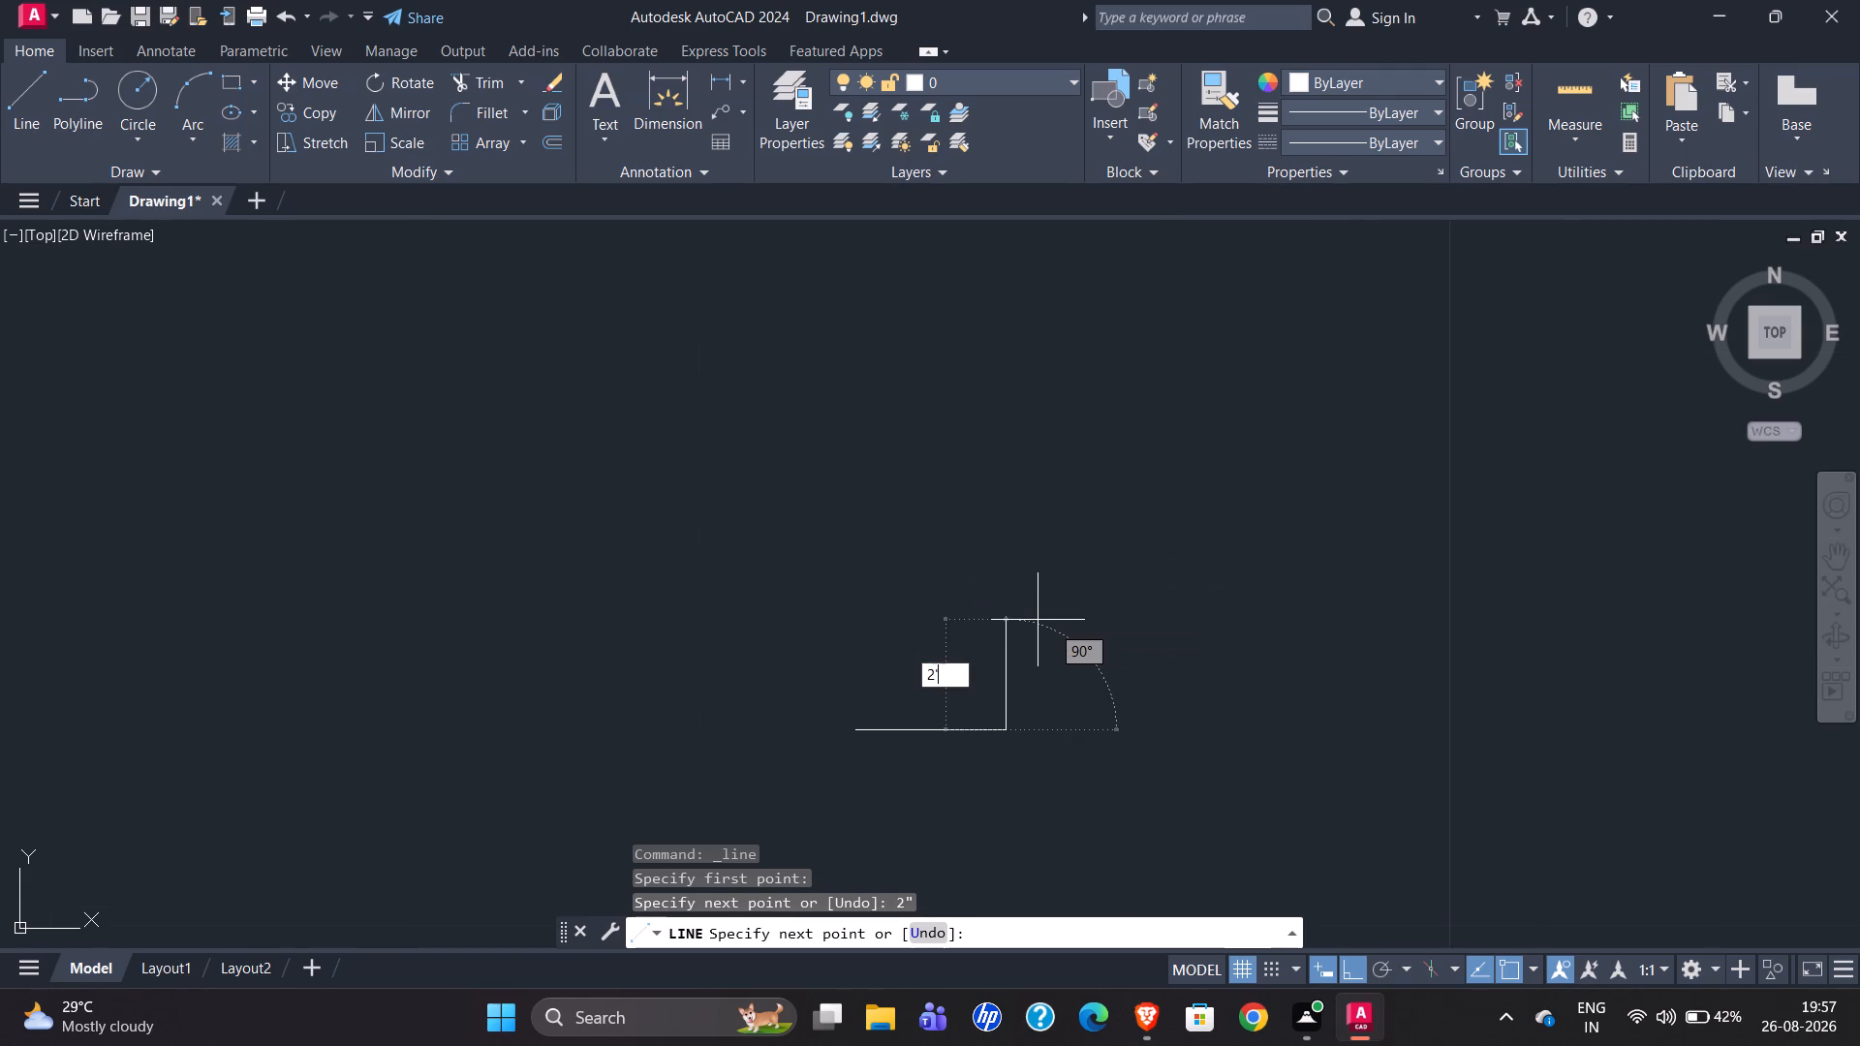
key(BackSpace)
key(shift+quotedbl)
key(Return)
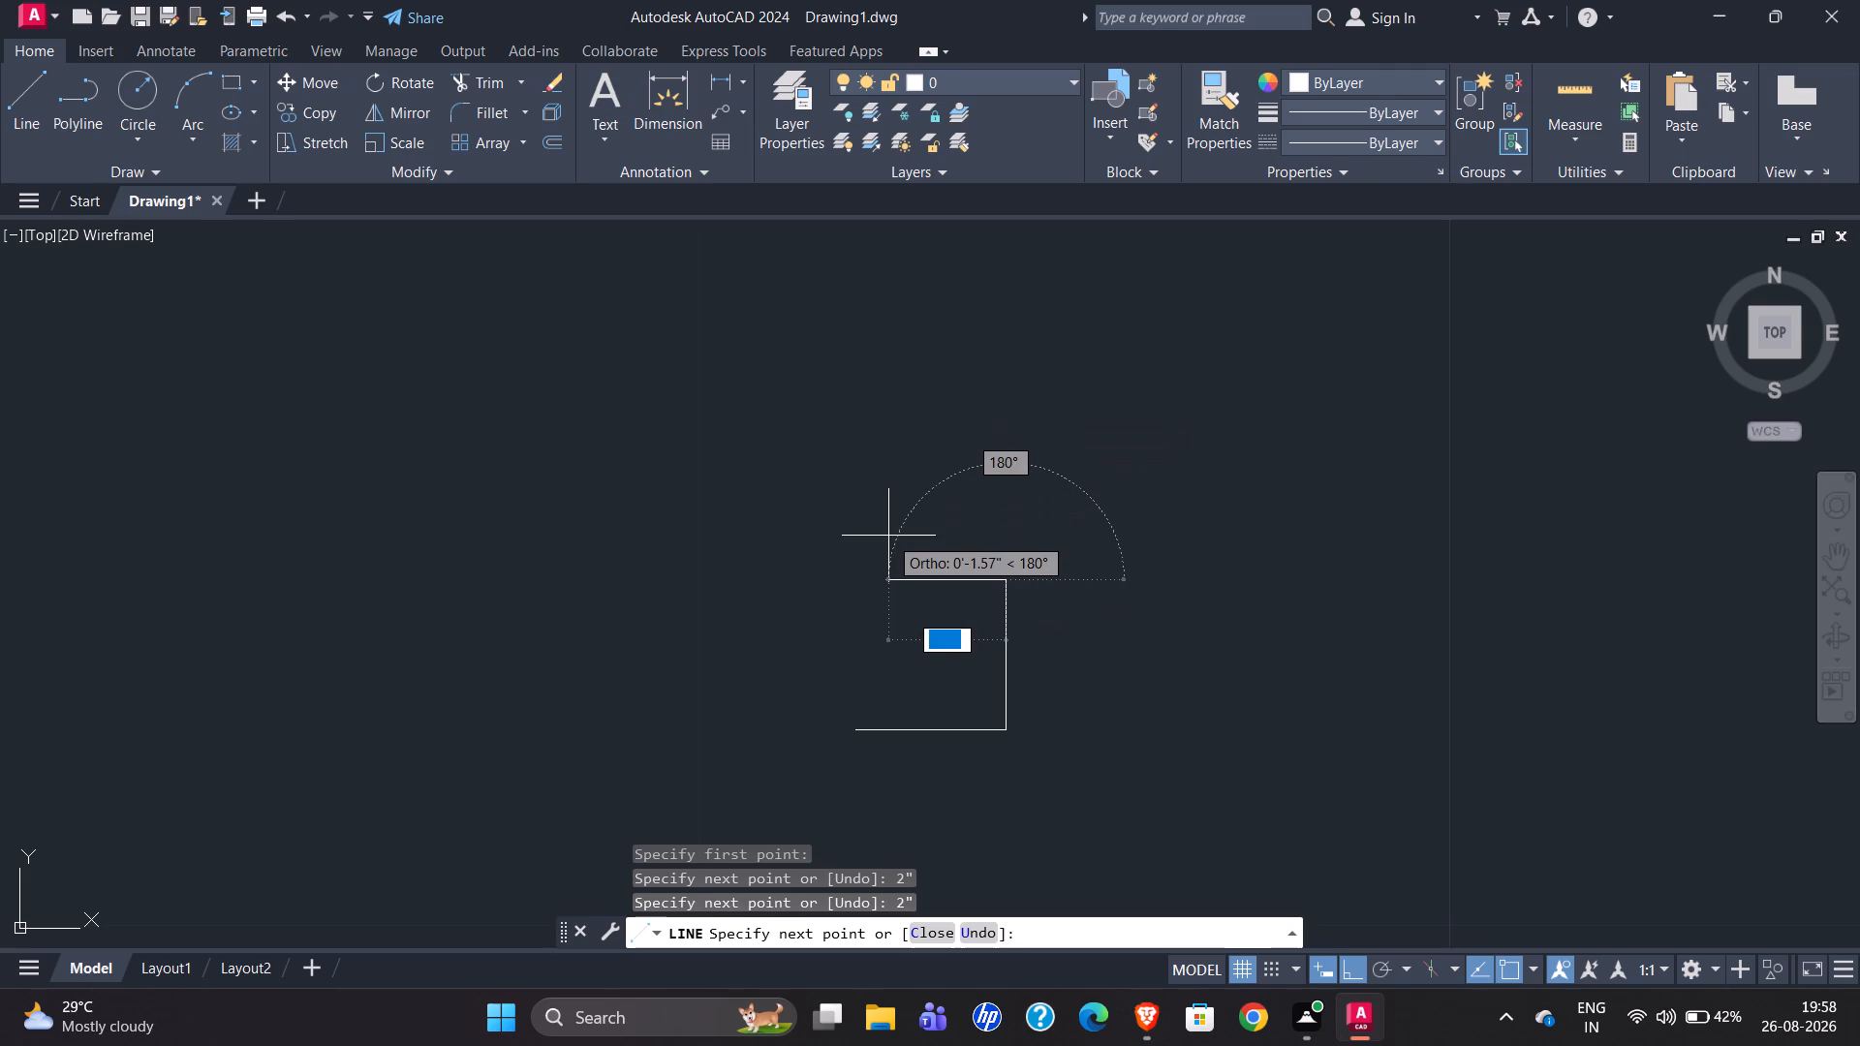
text(1")
key(Return)
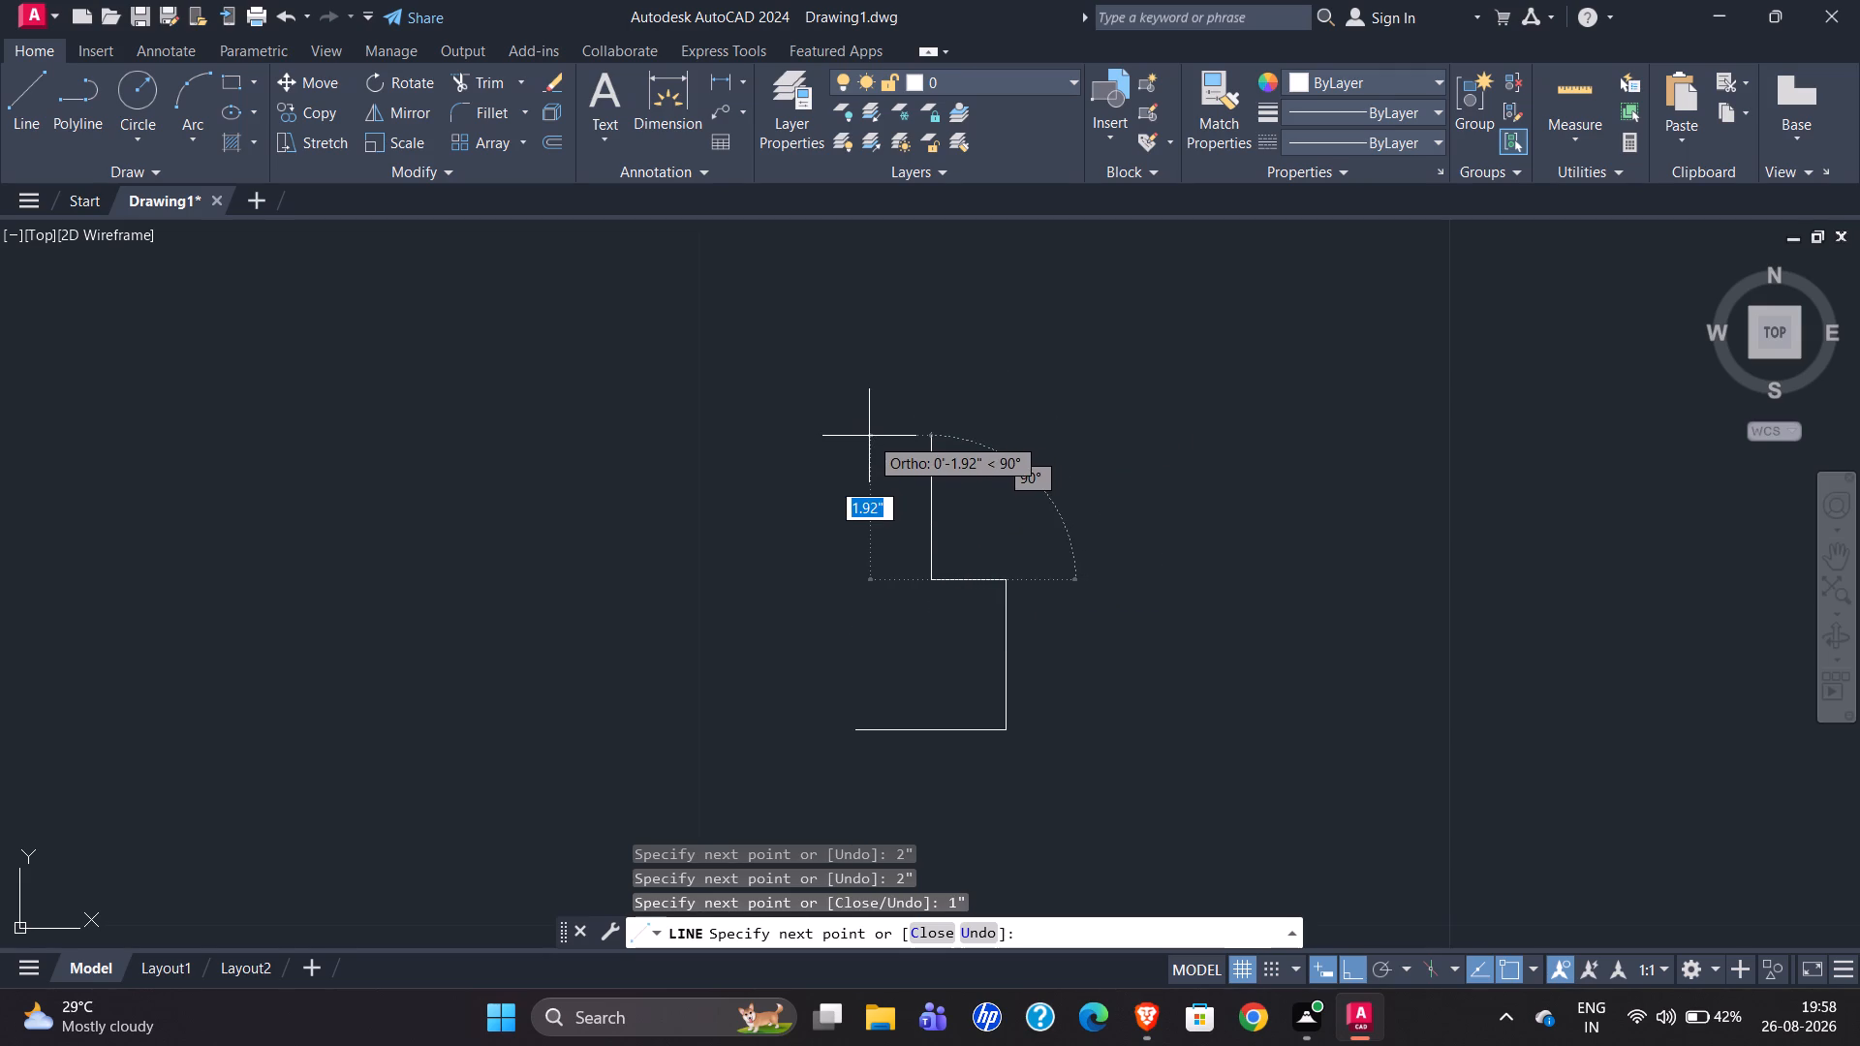
text(2")
key(Return)
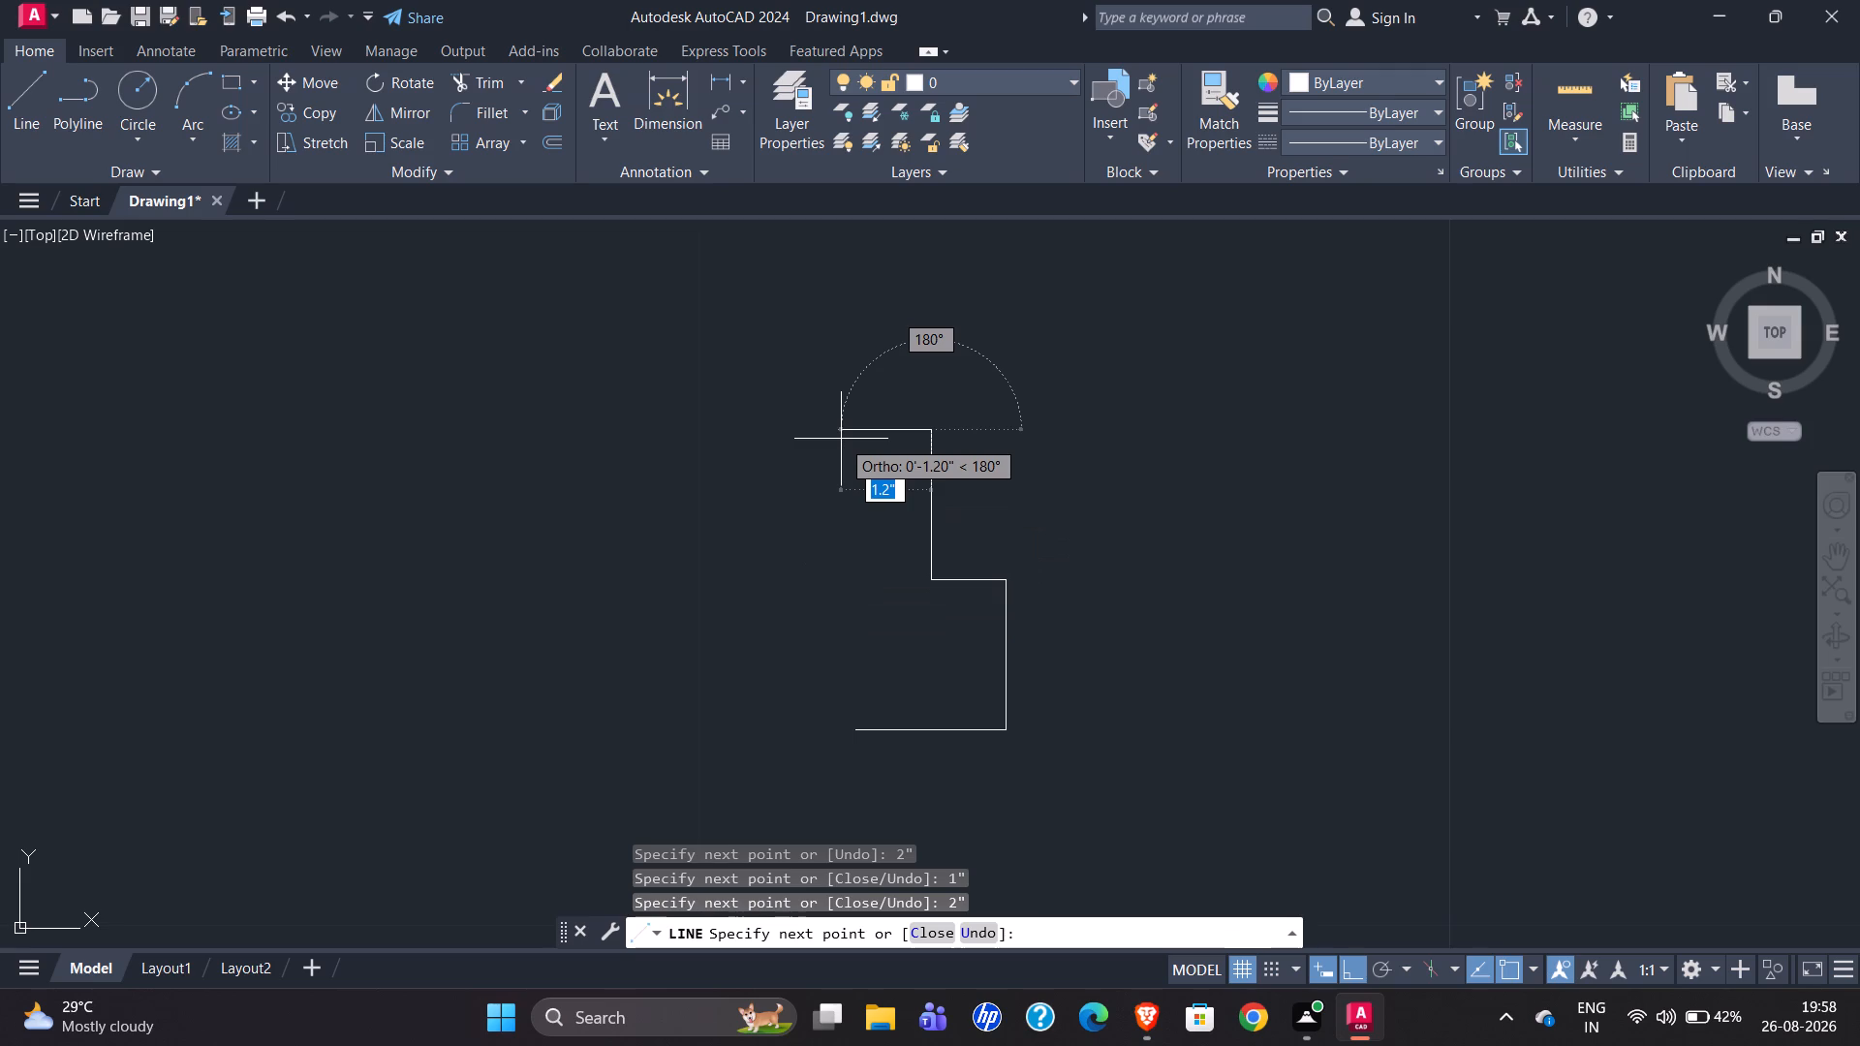
text(1")
key(Return)
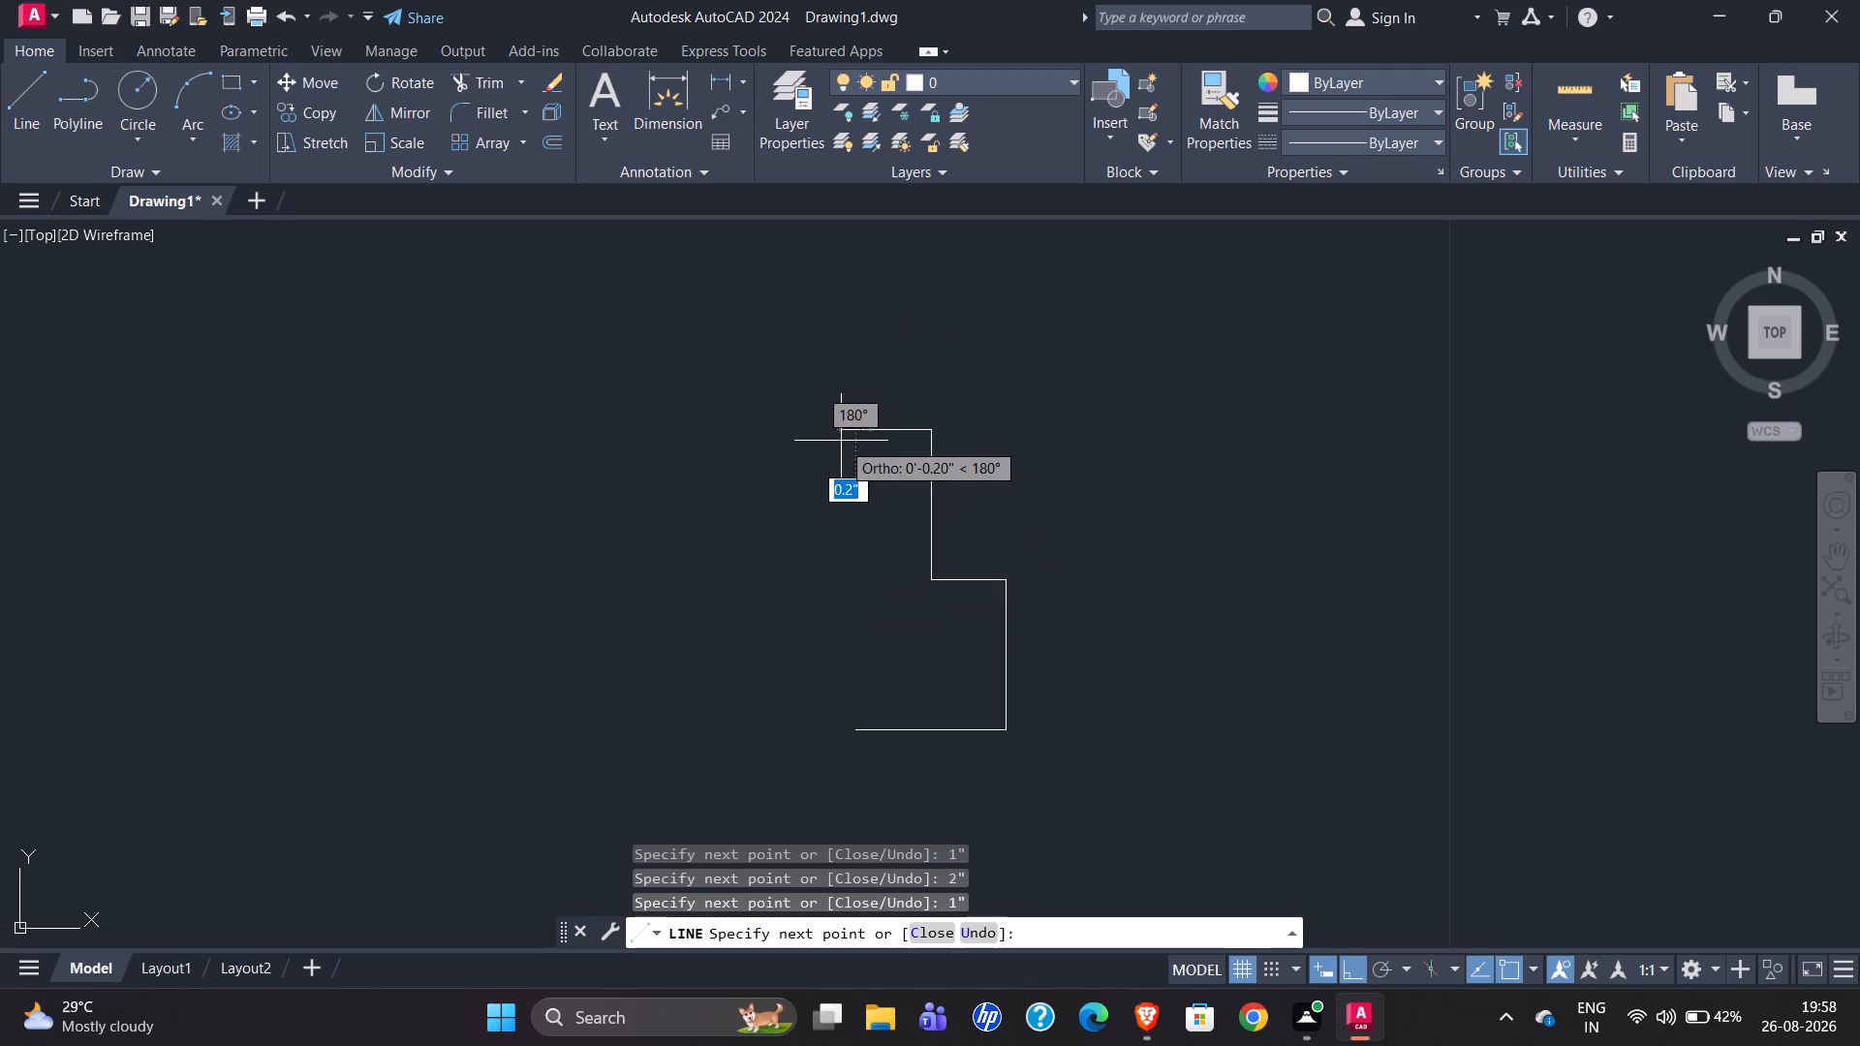
click(858, 731)
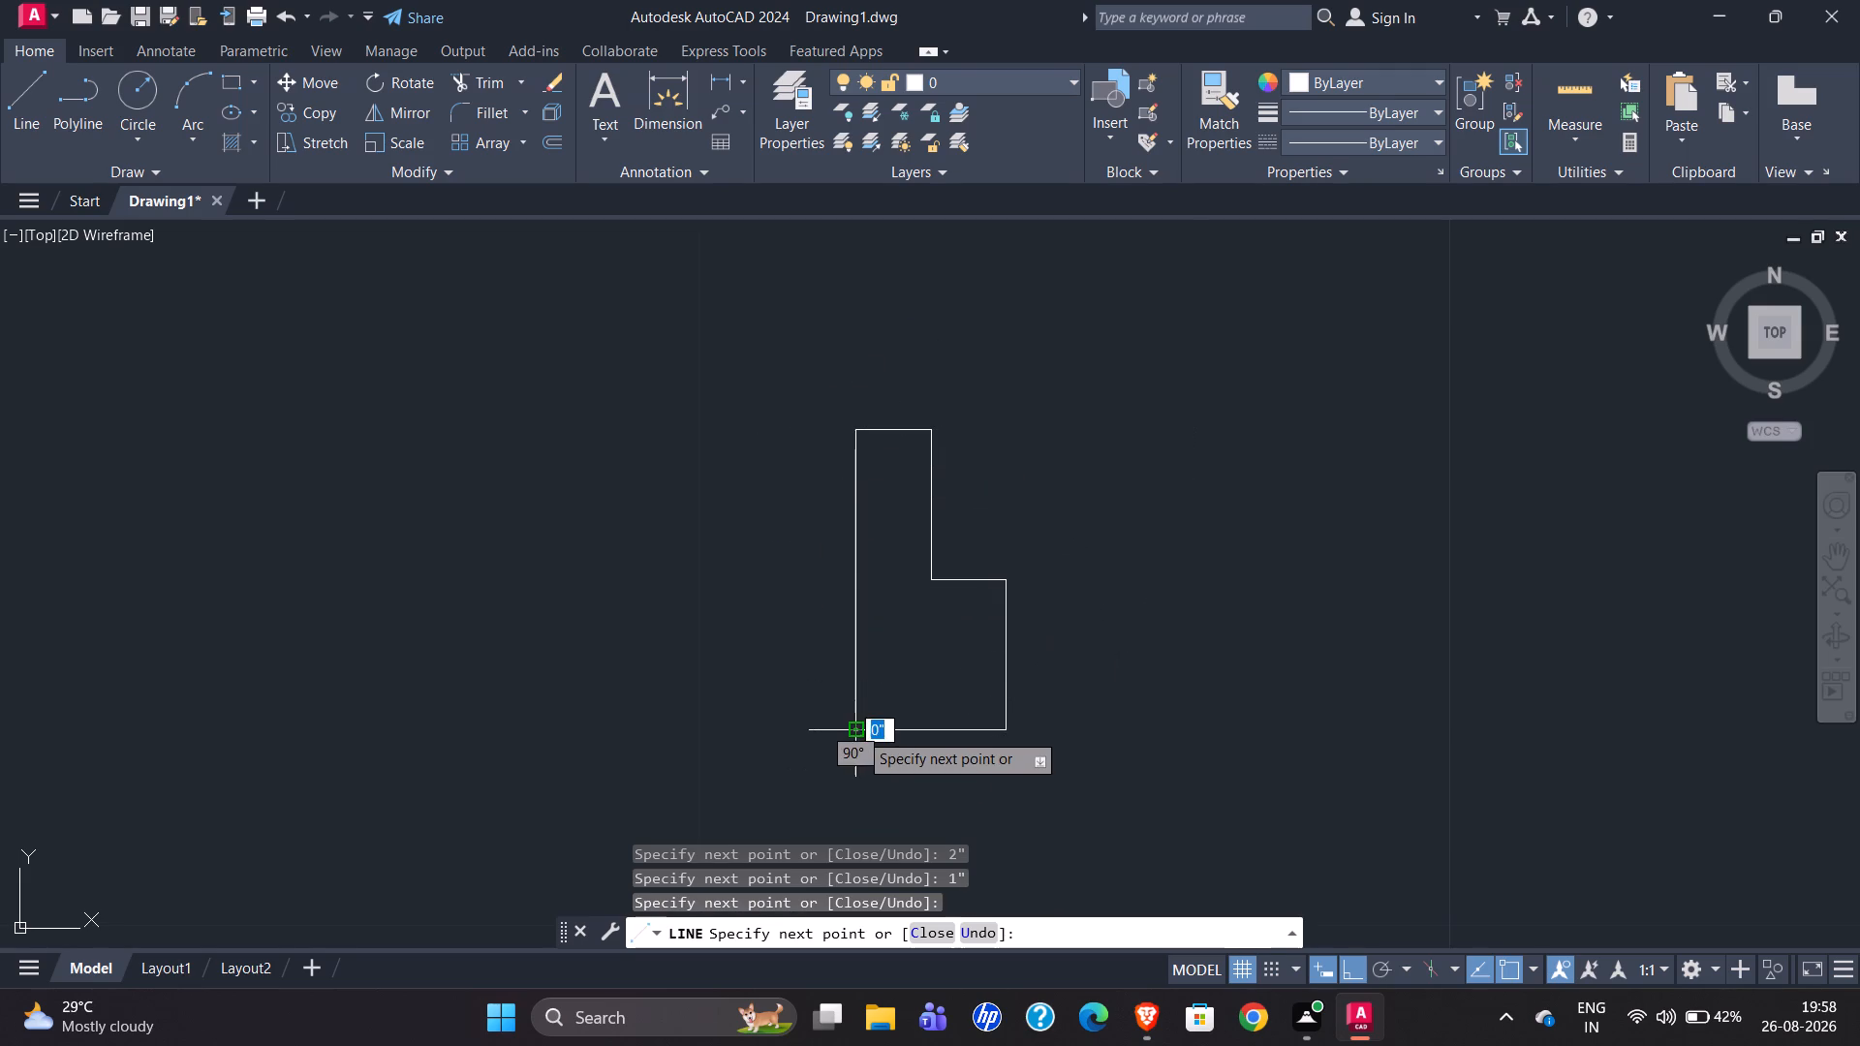
scroll(623, 374, down, 2)
key(Escape)
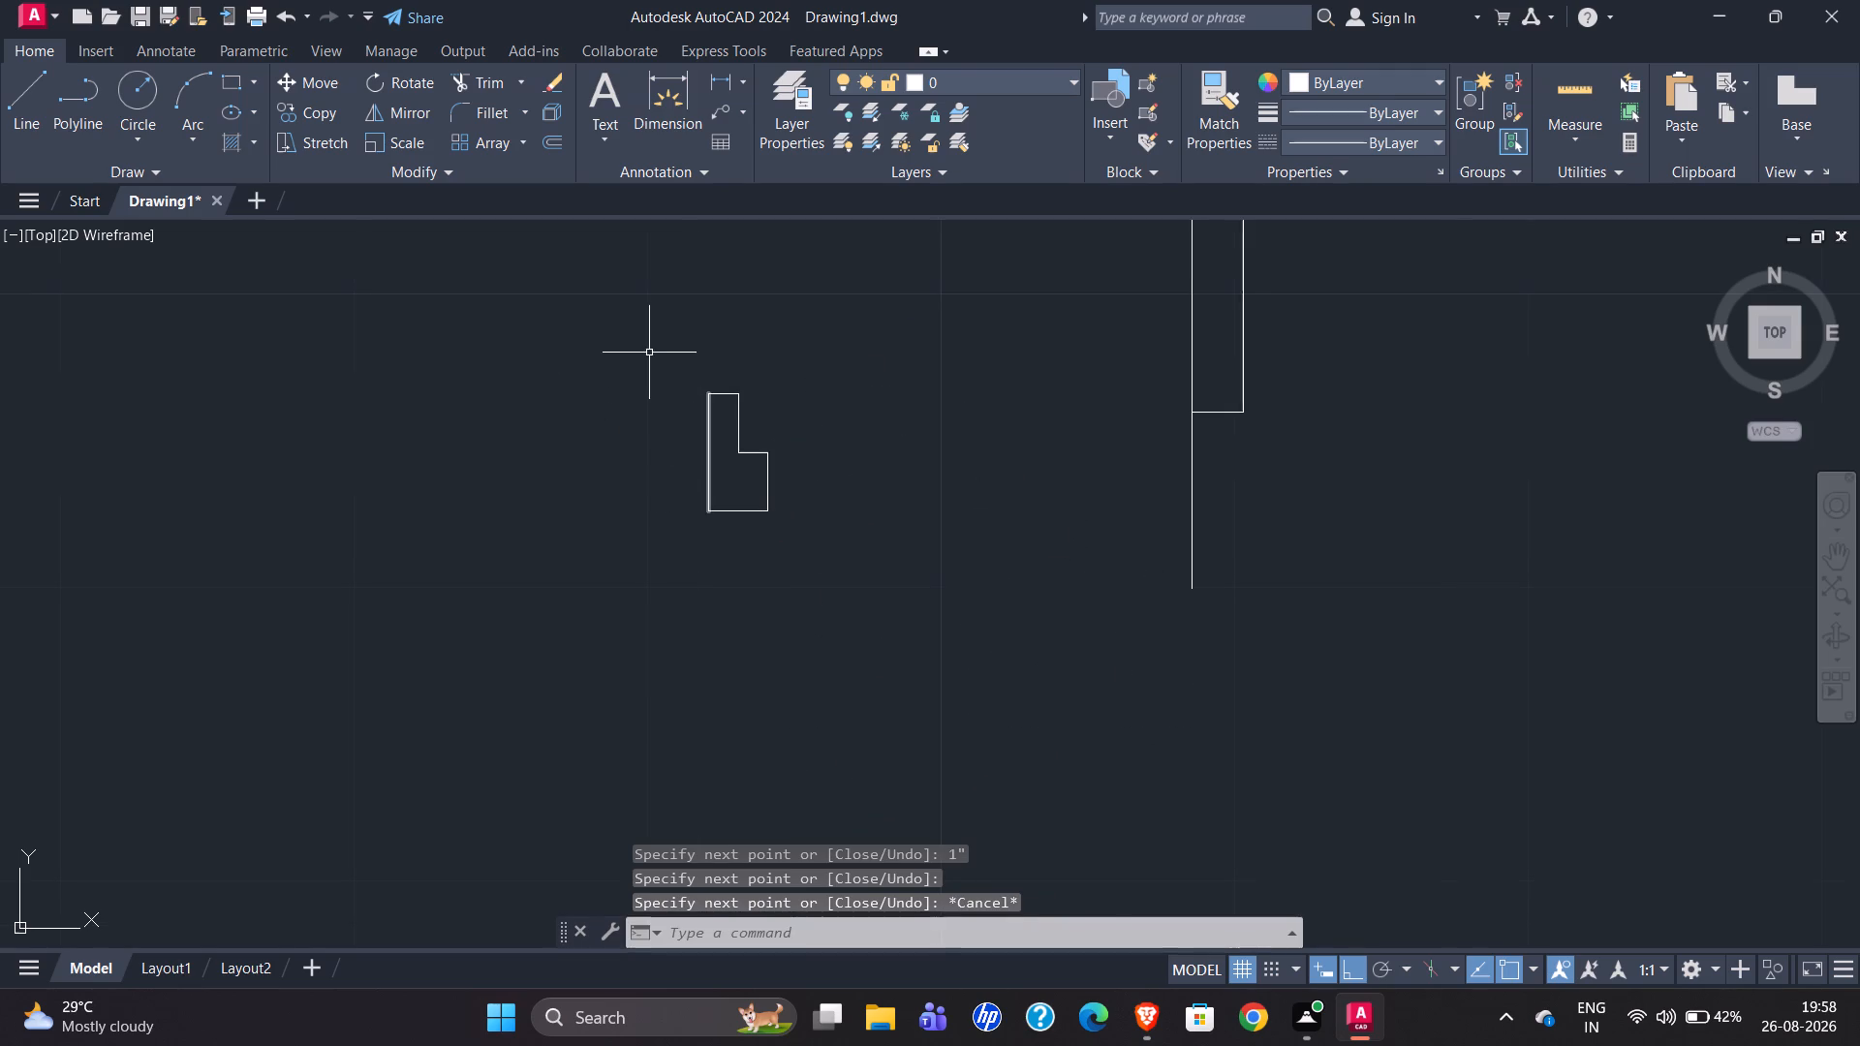
Join the six lines of the L-shaped frame profile into one polyline.
drag(649, 351, 658, 359)
click(855, 579)
key(l)
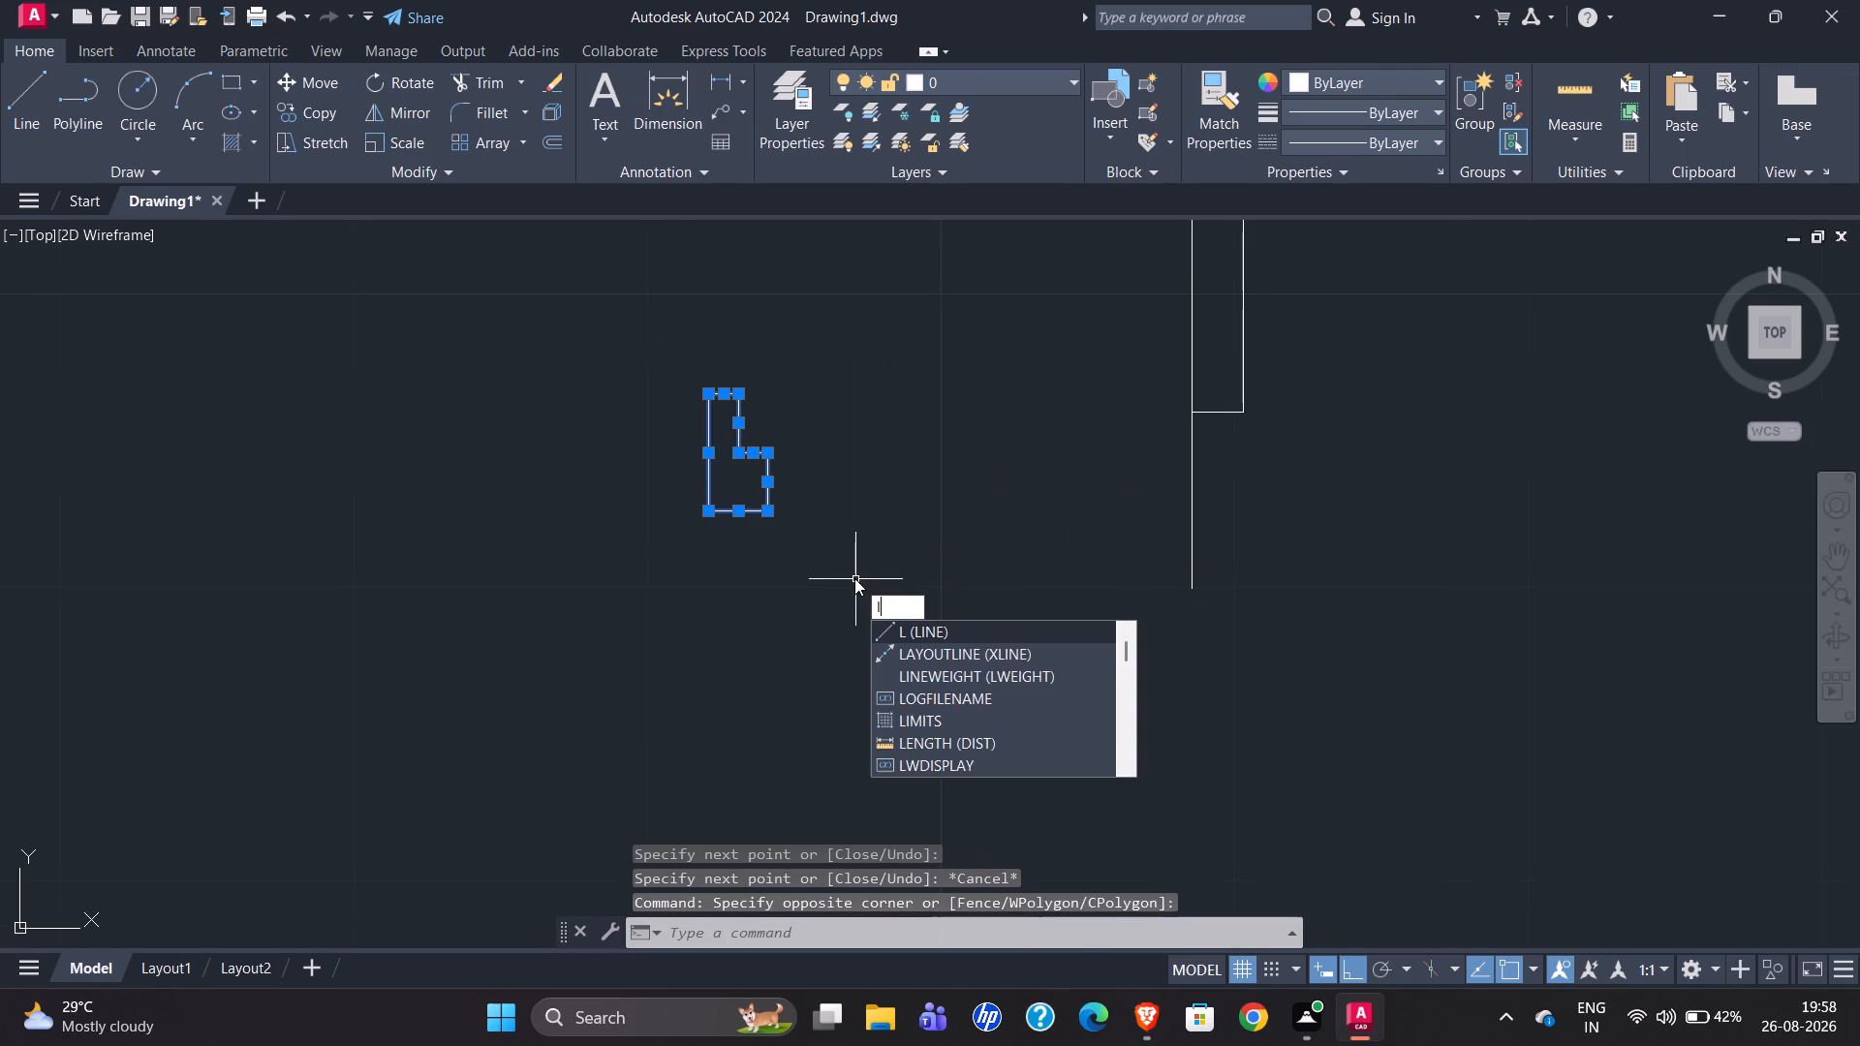
key(BackSpace)
key(j)
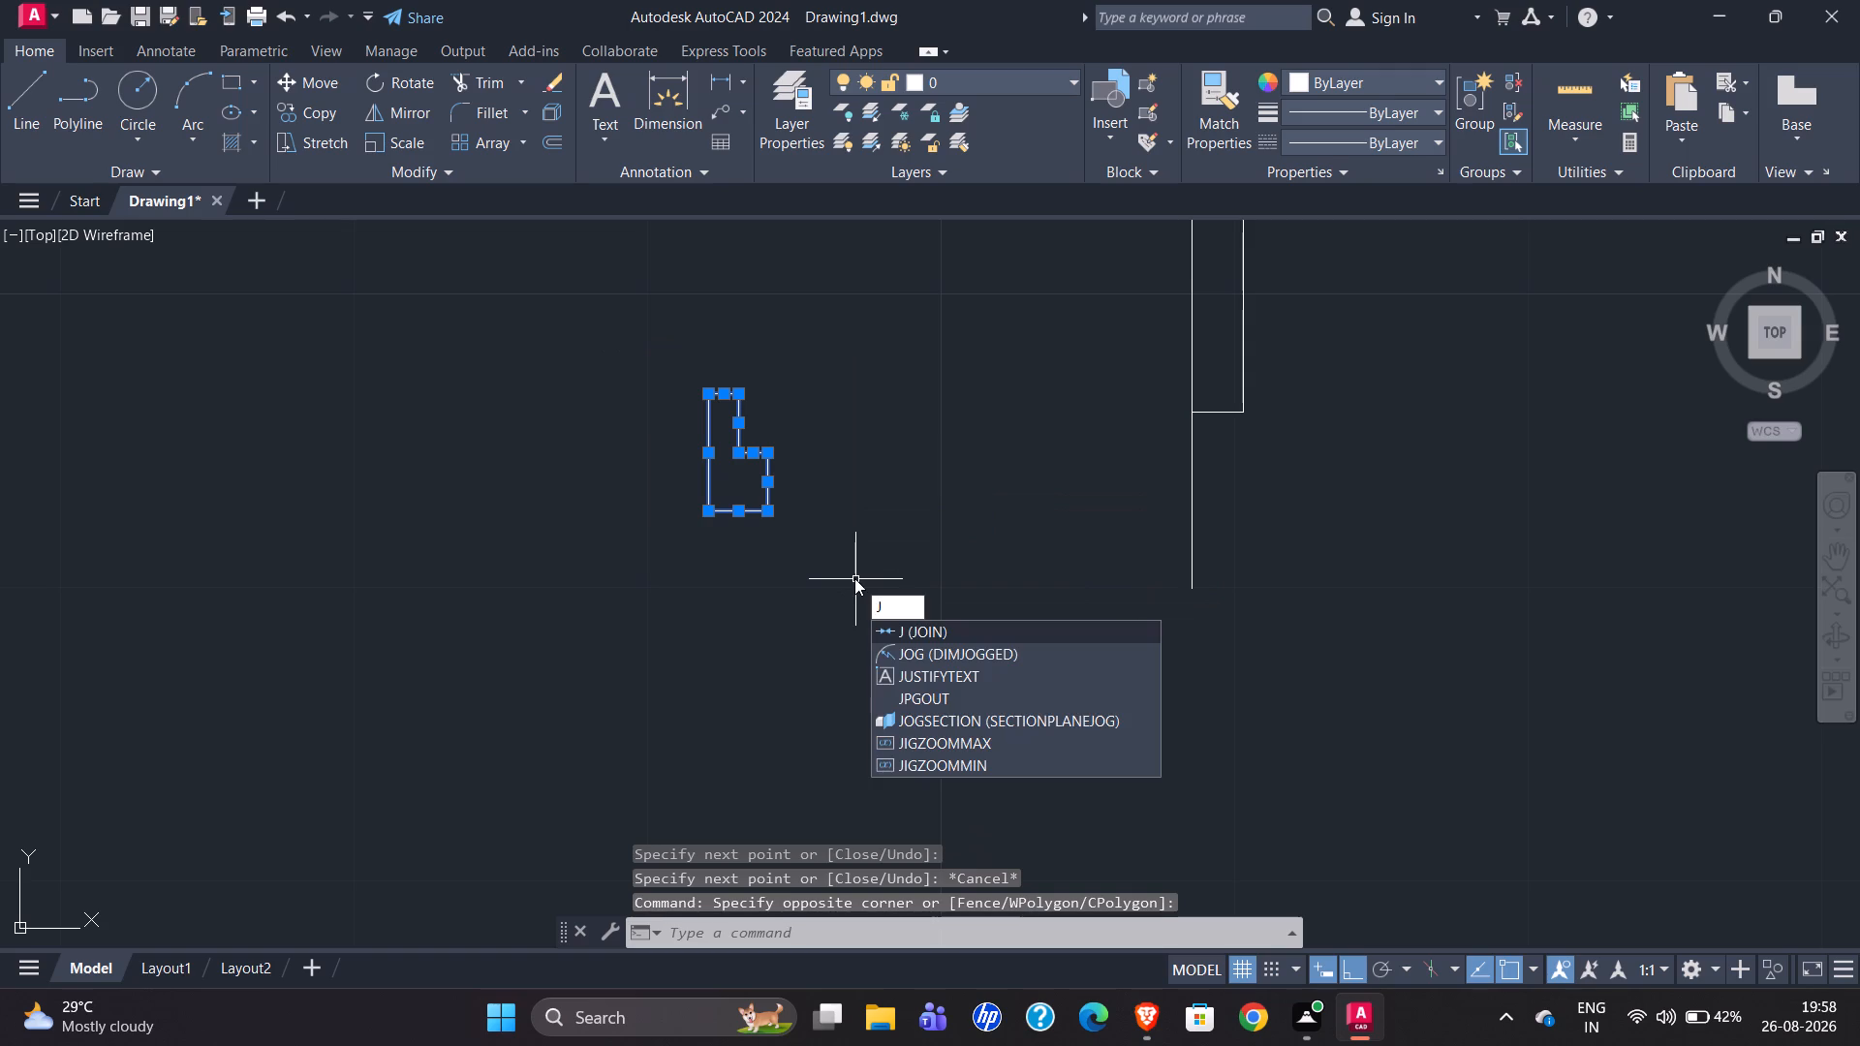
key(Return)
With Ortho off, move the frame profile by its southwest corner to just beside the south end of the door's hinge-side line.
click(669, 380)
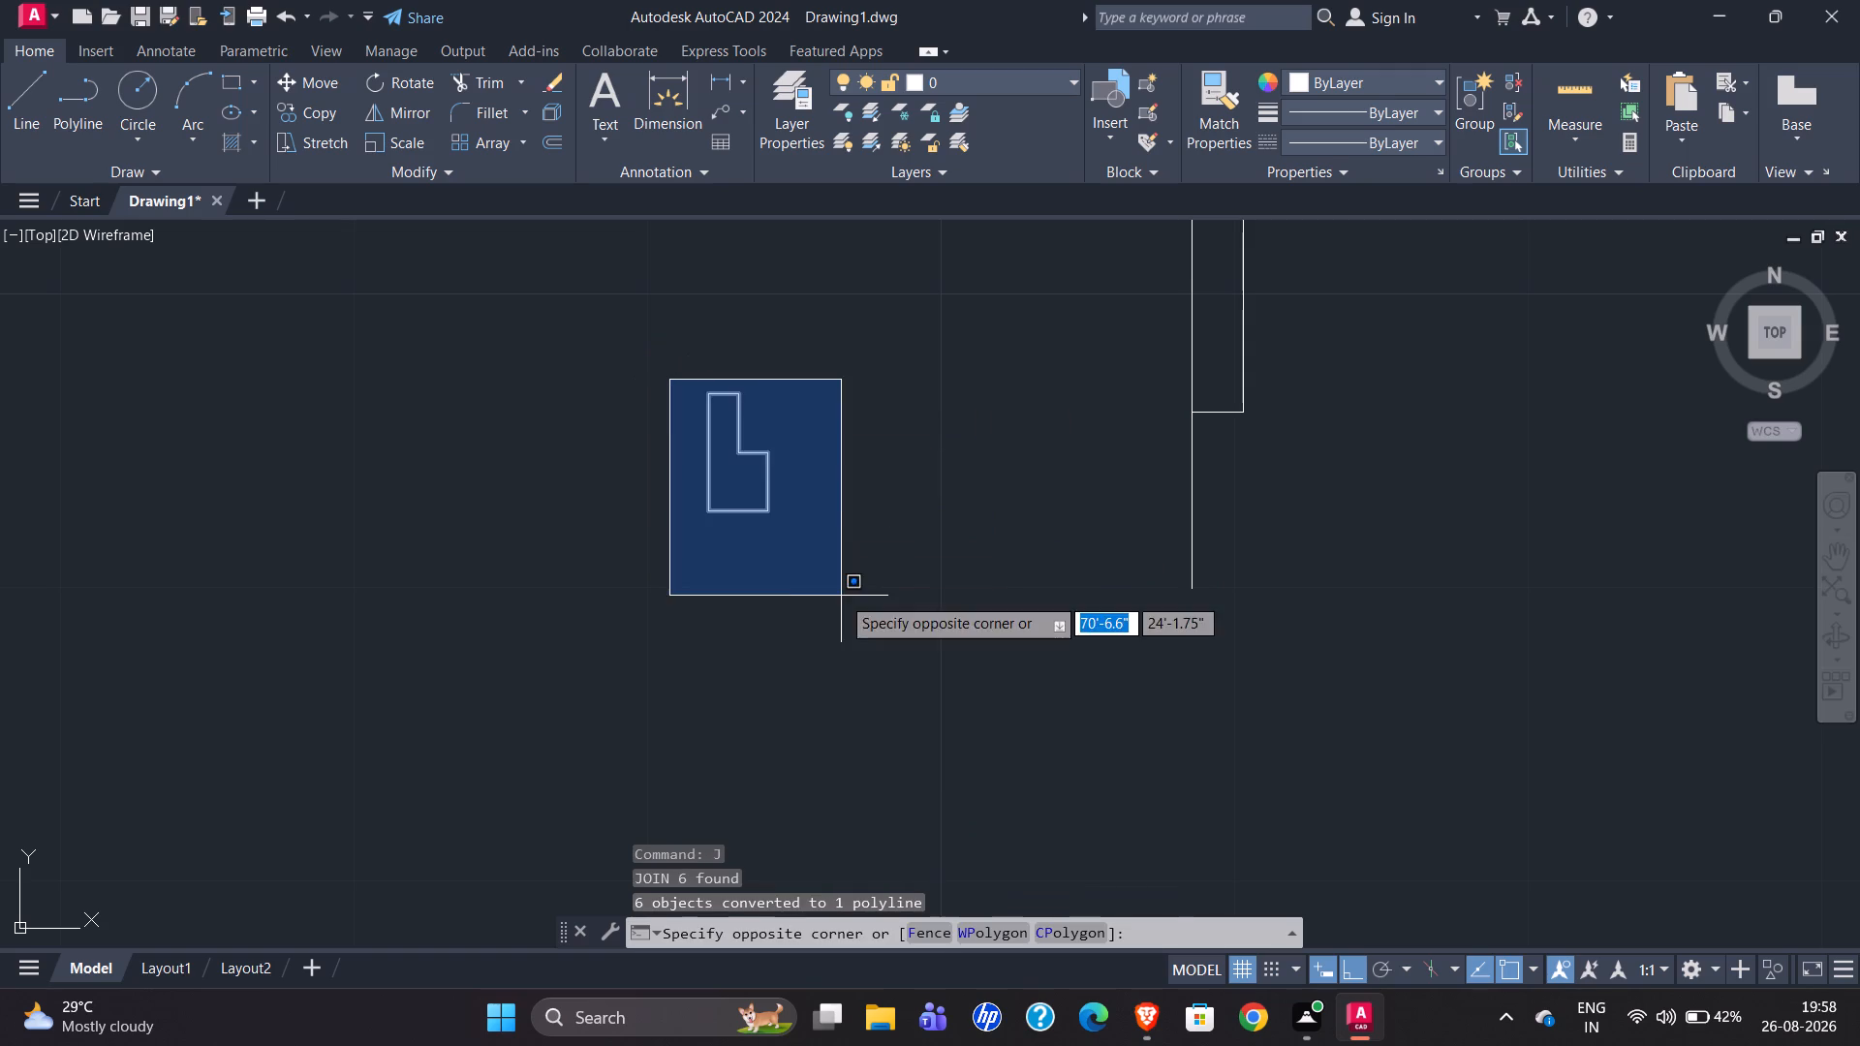
click(841, 596)
key(m)
key(Return)
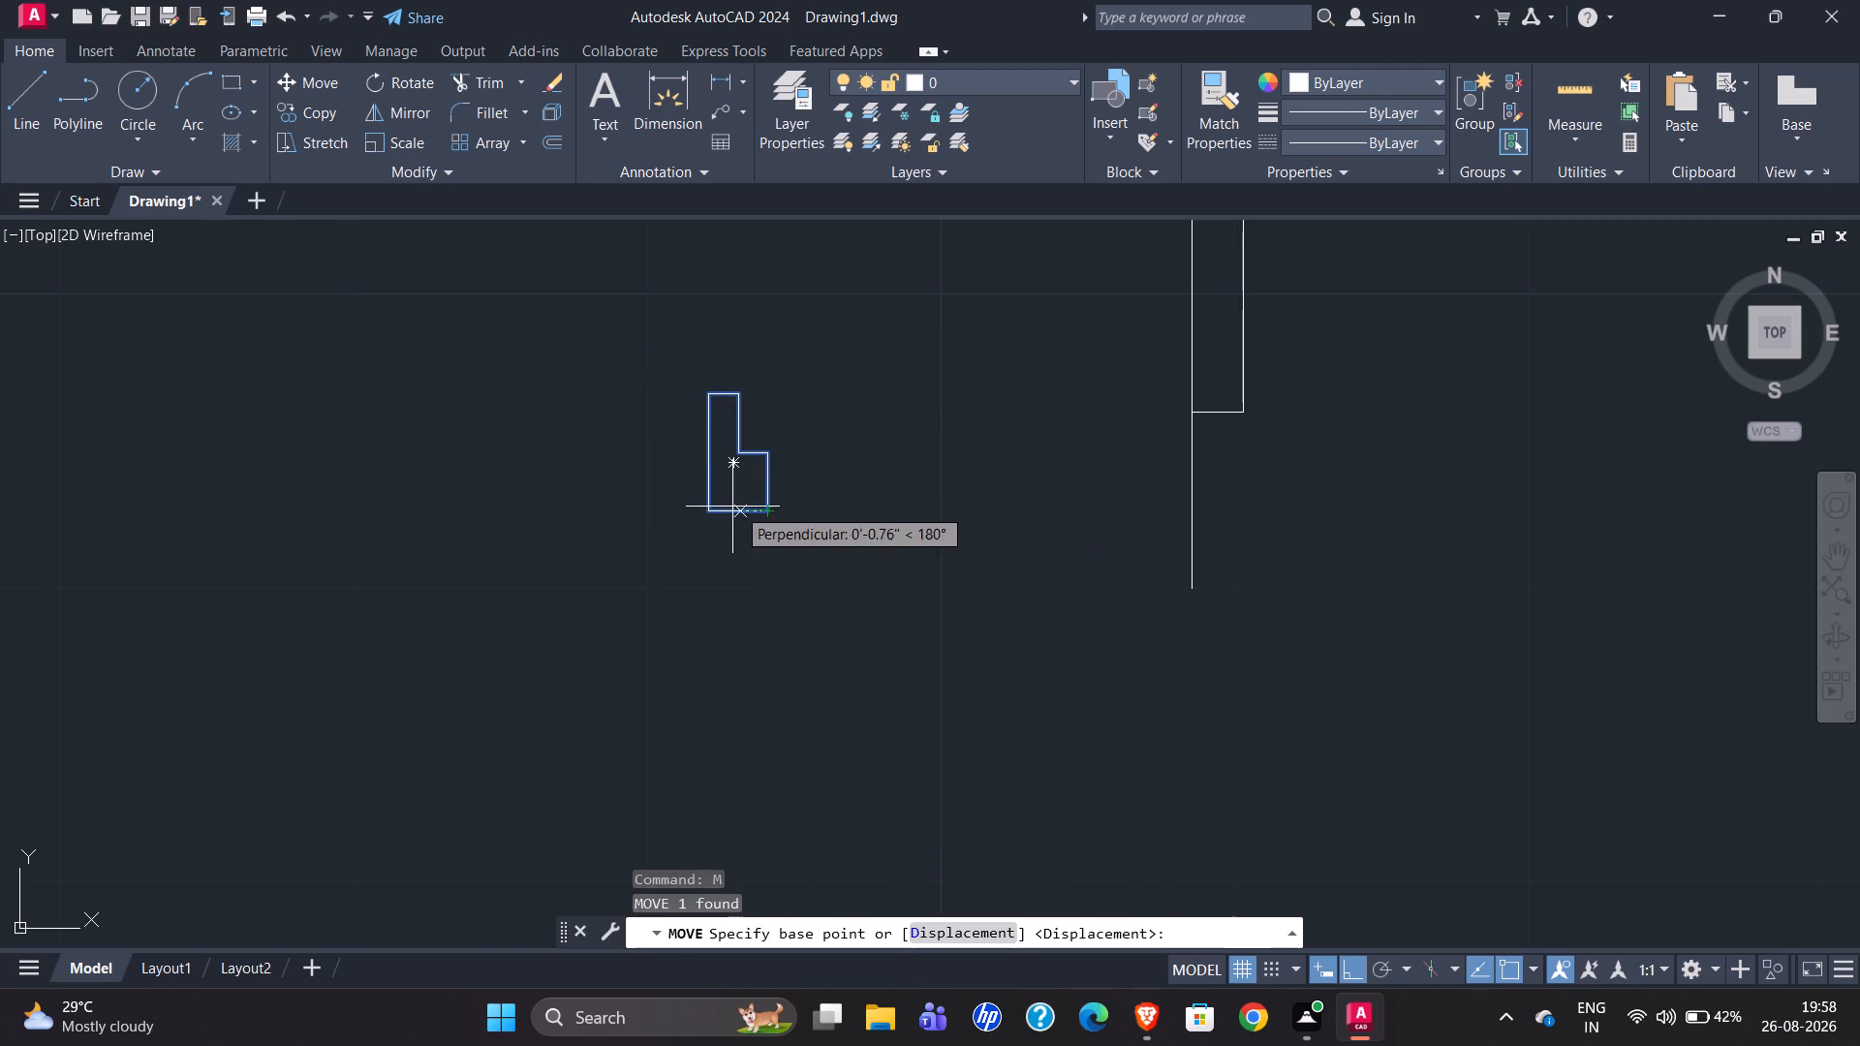
click(705, 508)
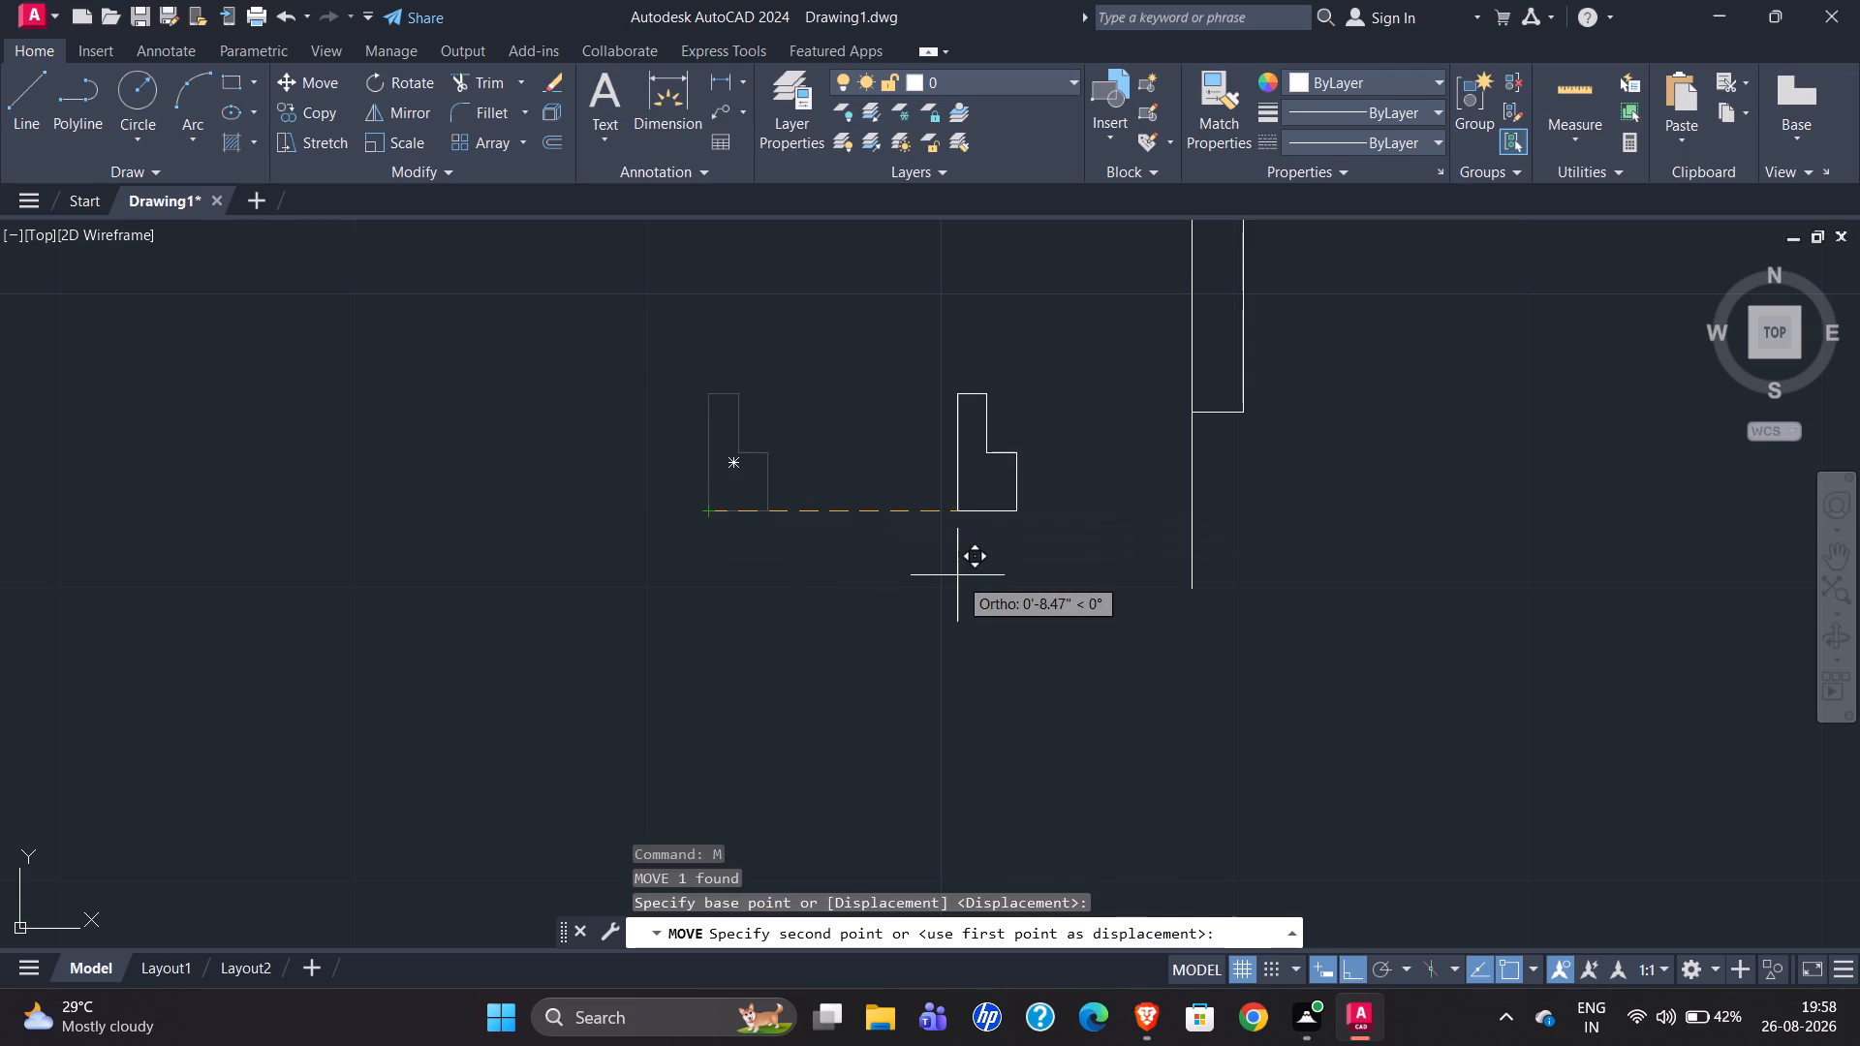
click(1349, 973)
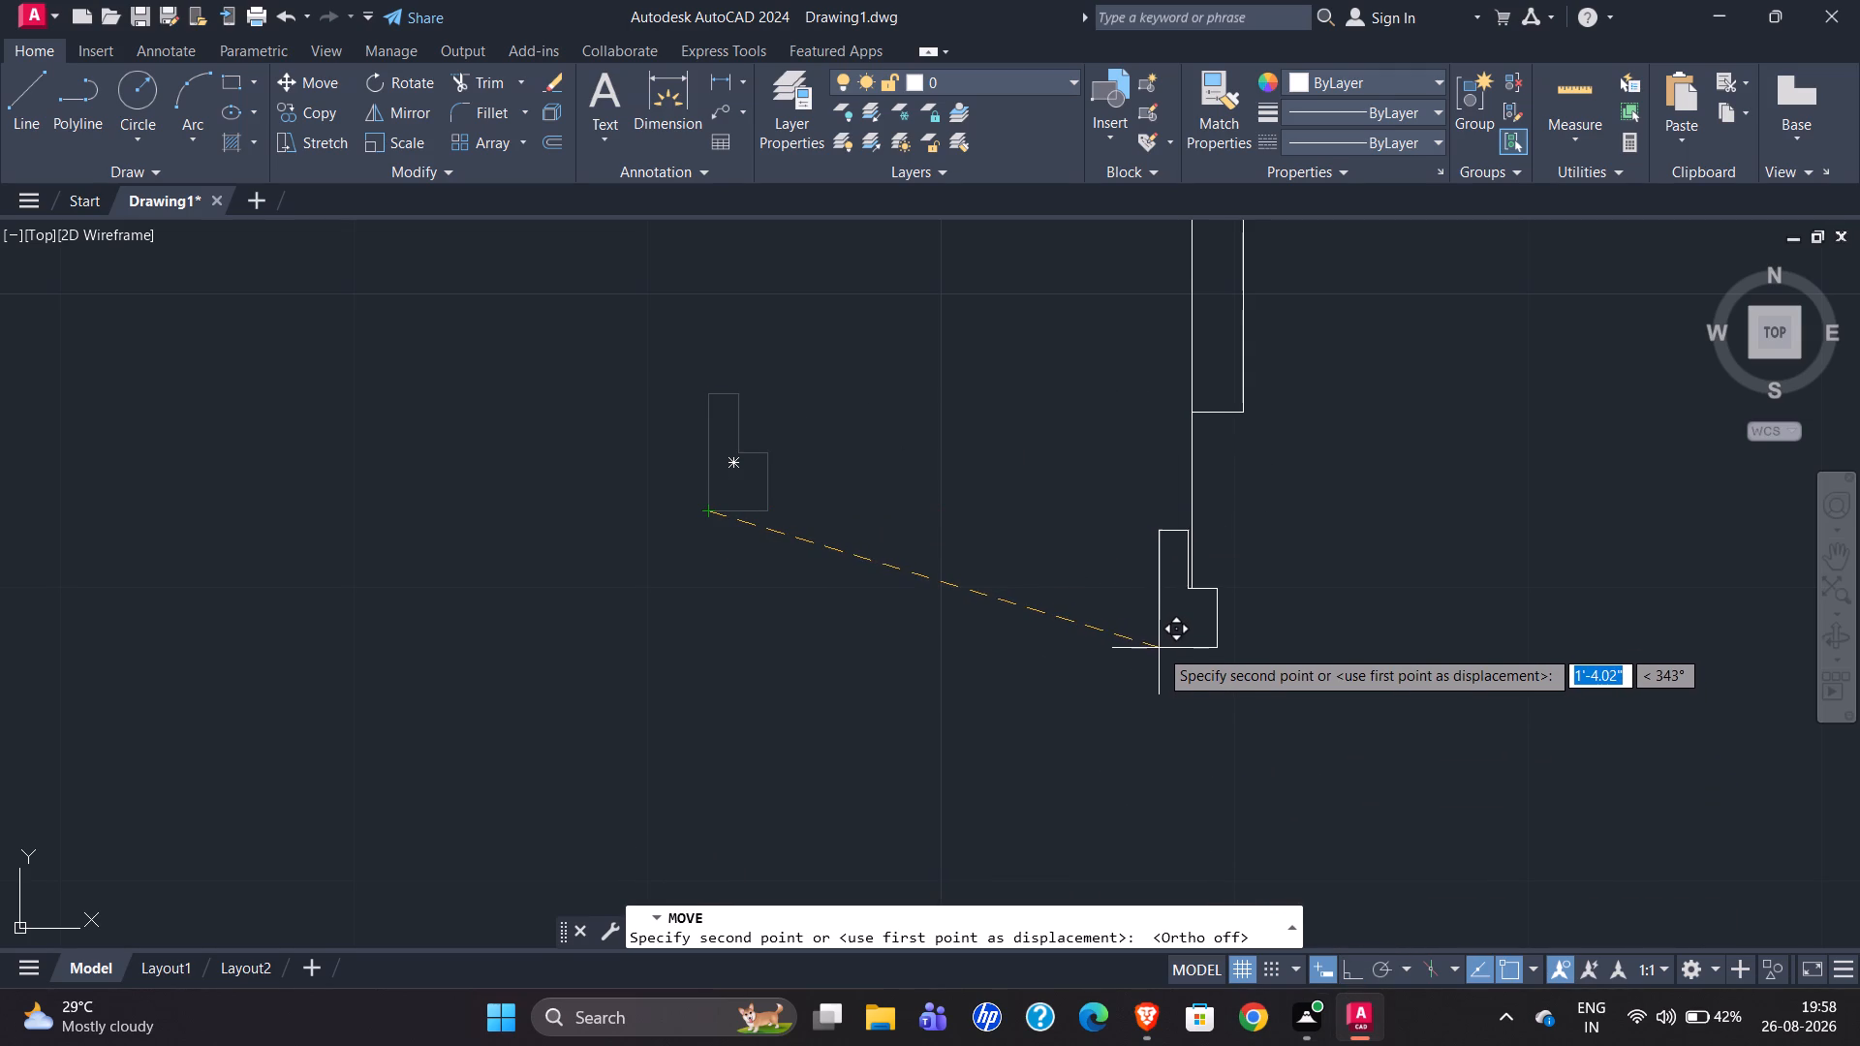
click(1149, 653)
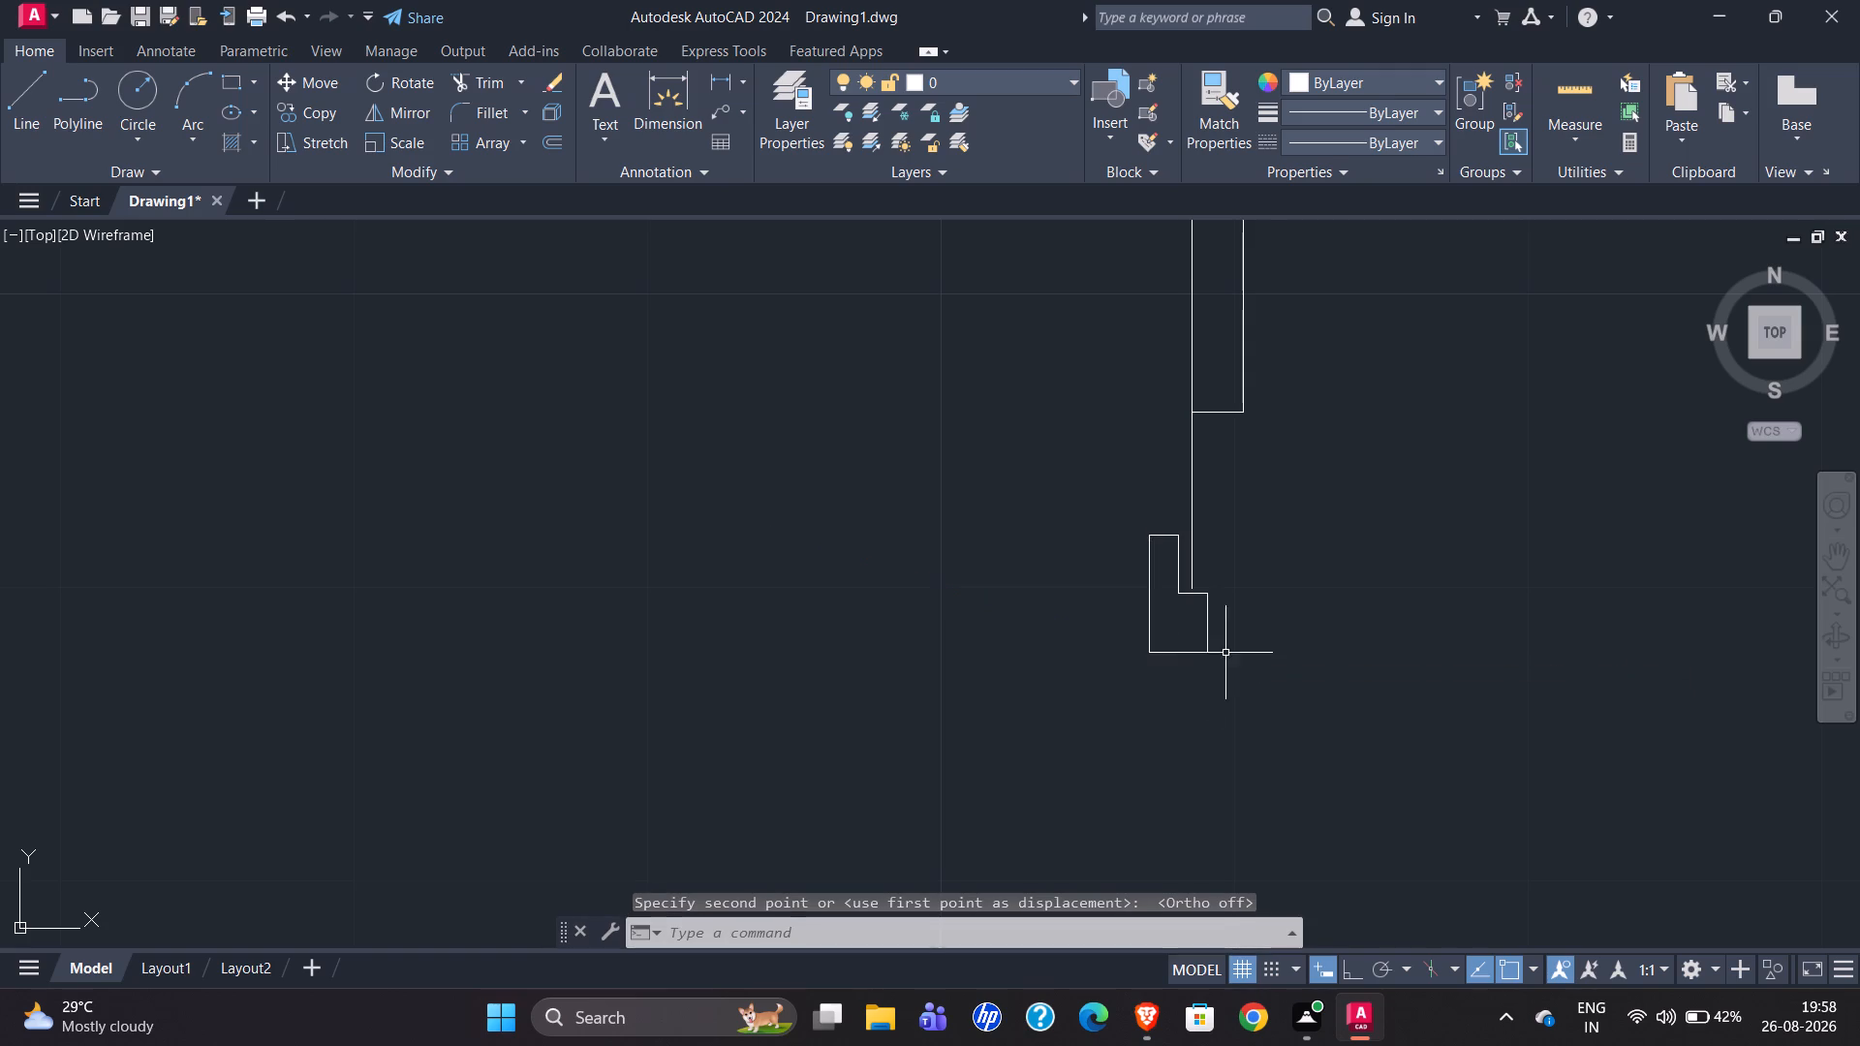
scroll(1193, 604, up, 2)
scroll(1046, 608, down, 3)
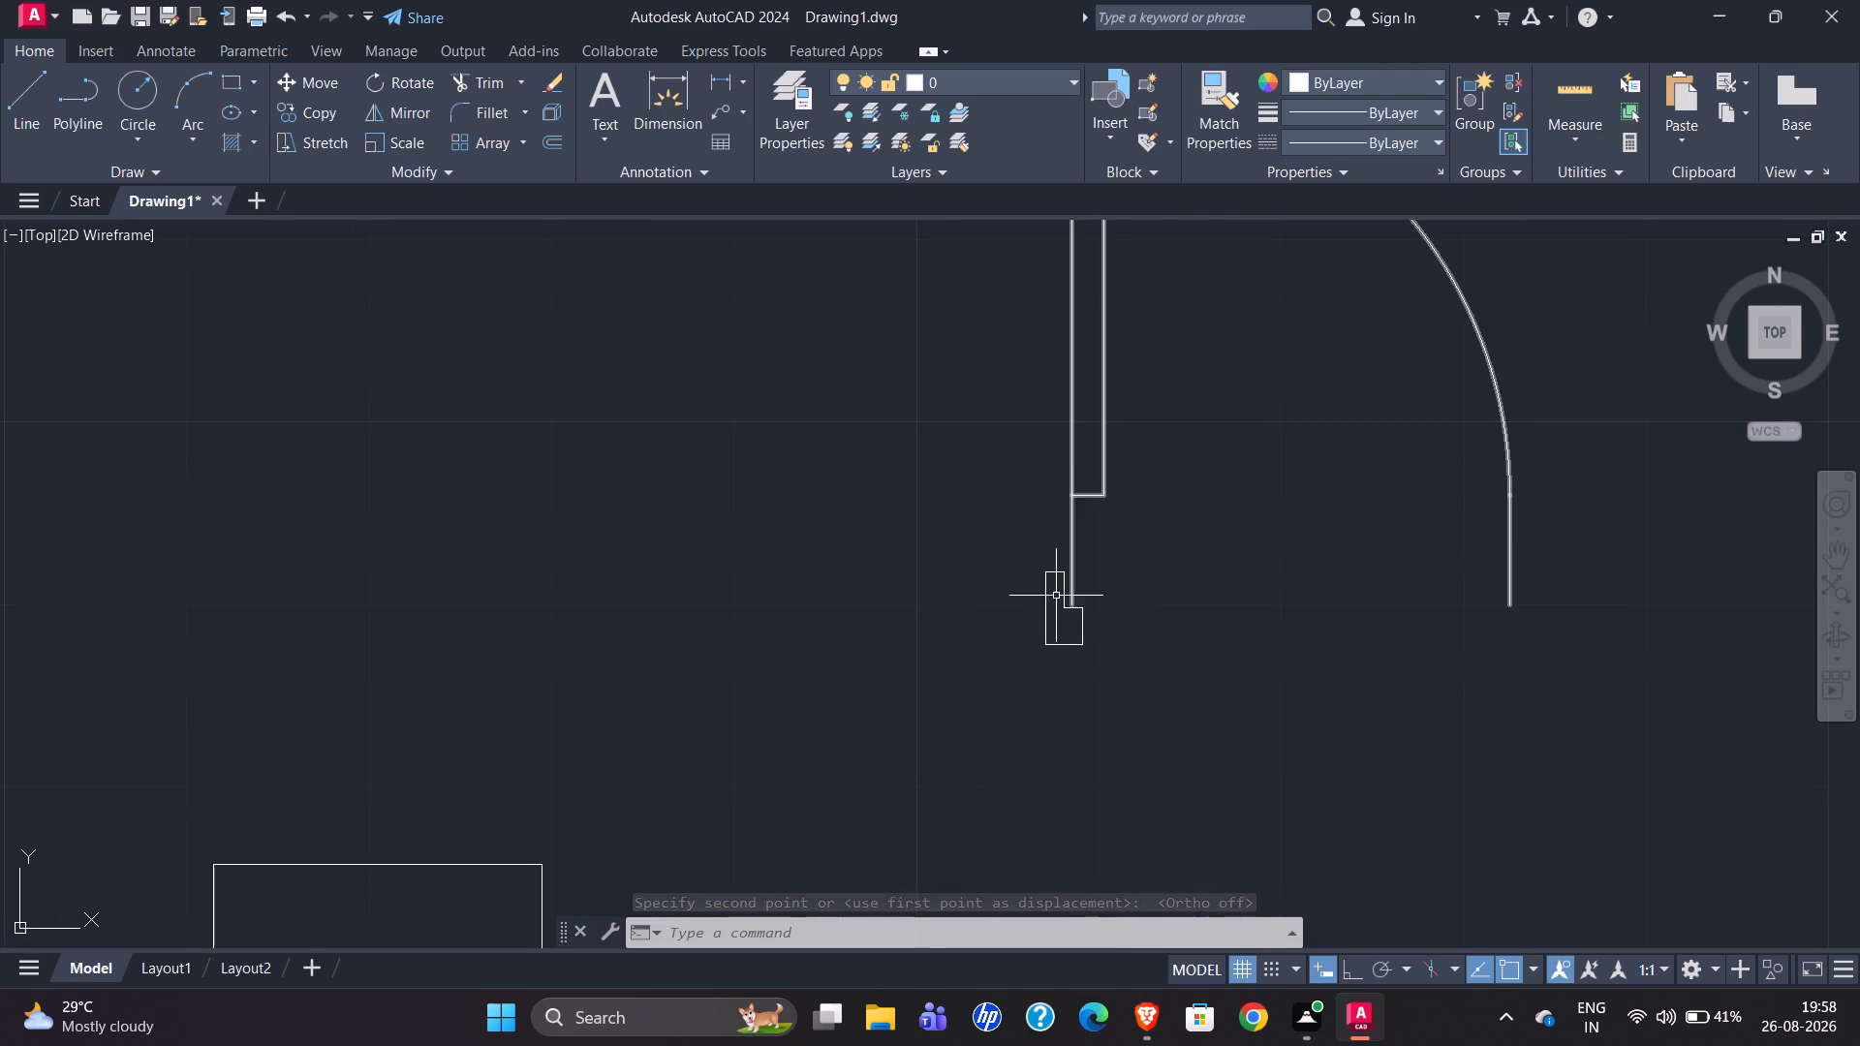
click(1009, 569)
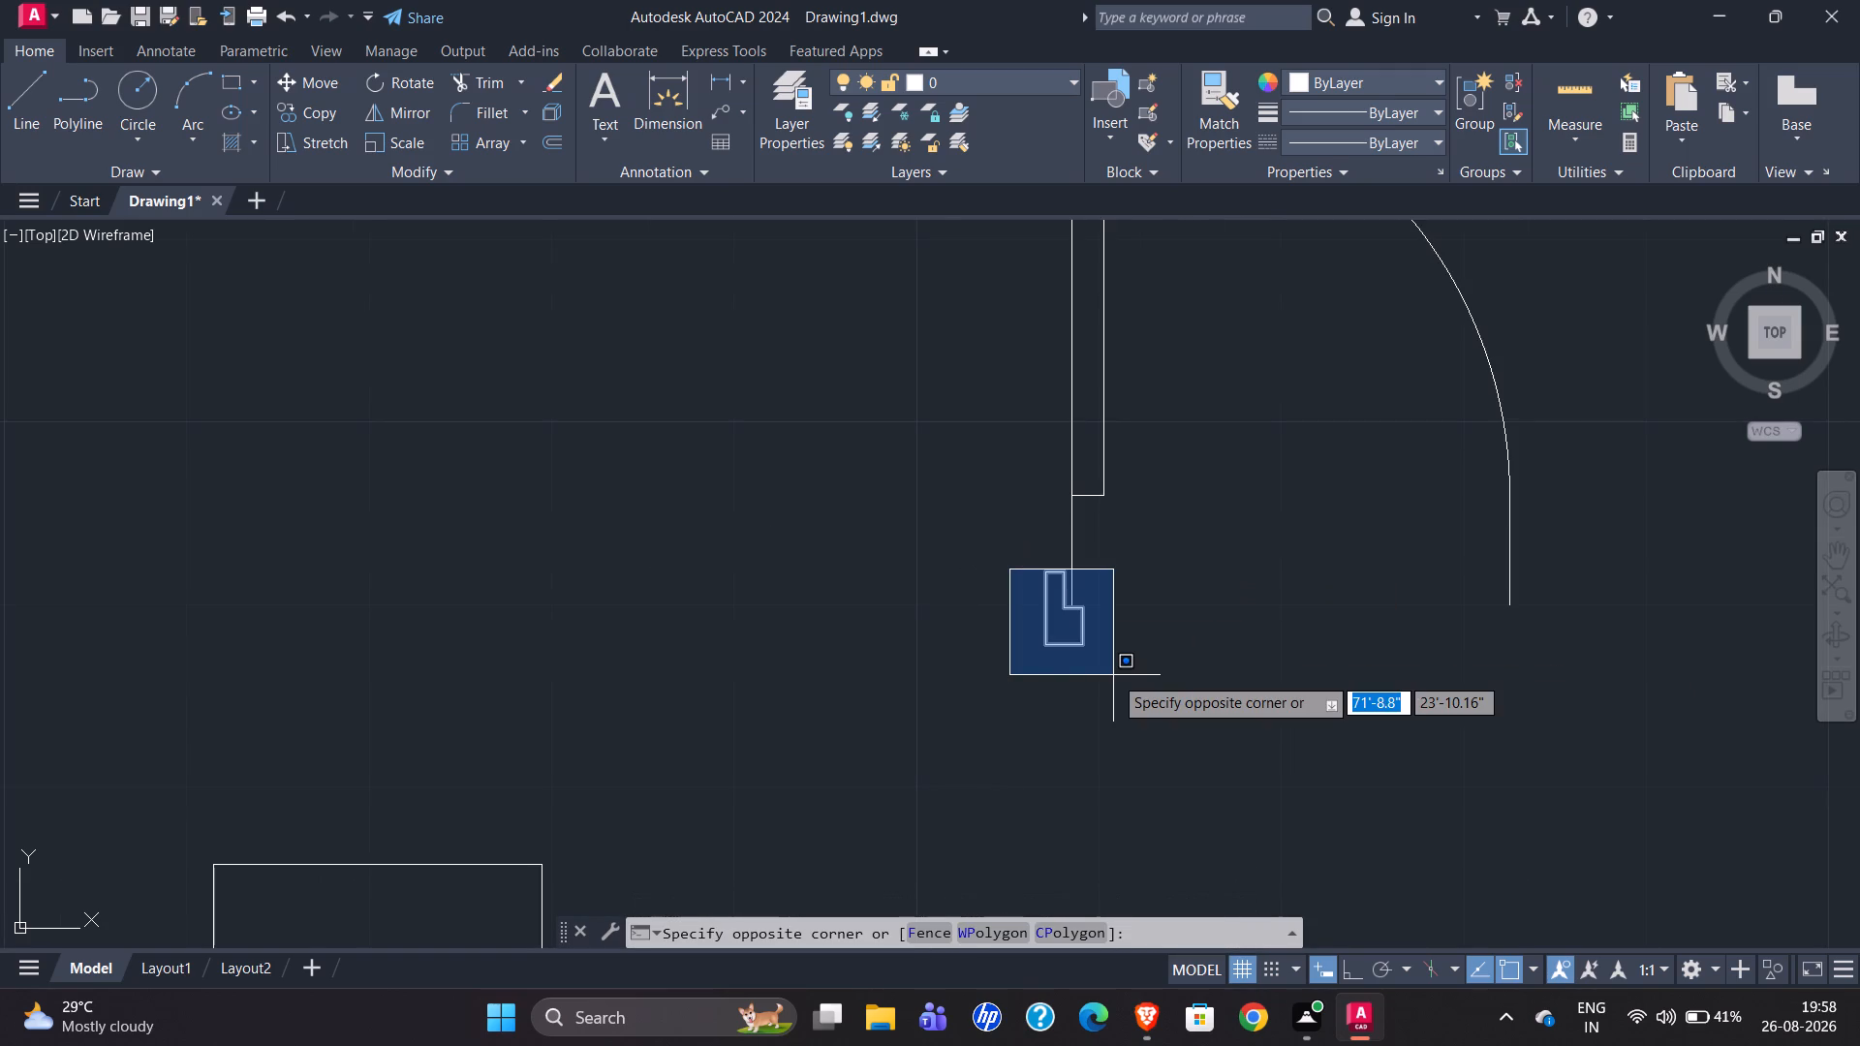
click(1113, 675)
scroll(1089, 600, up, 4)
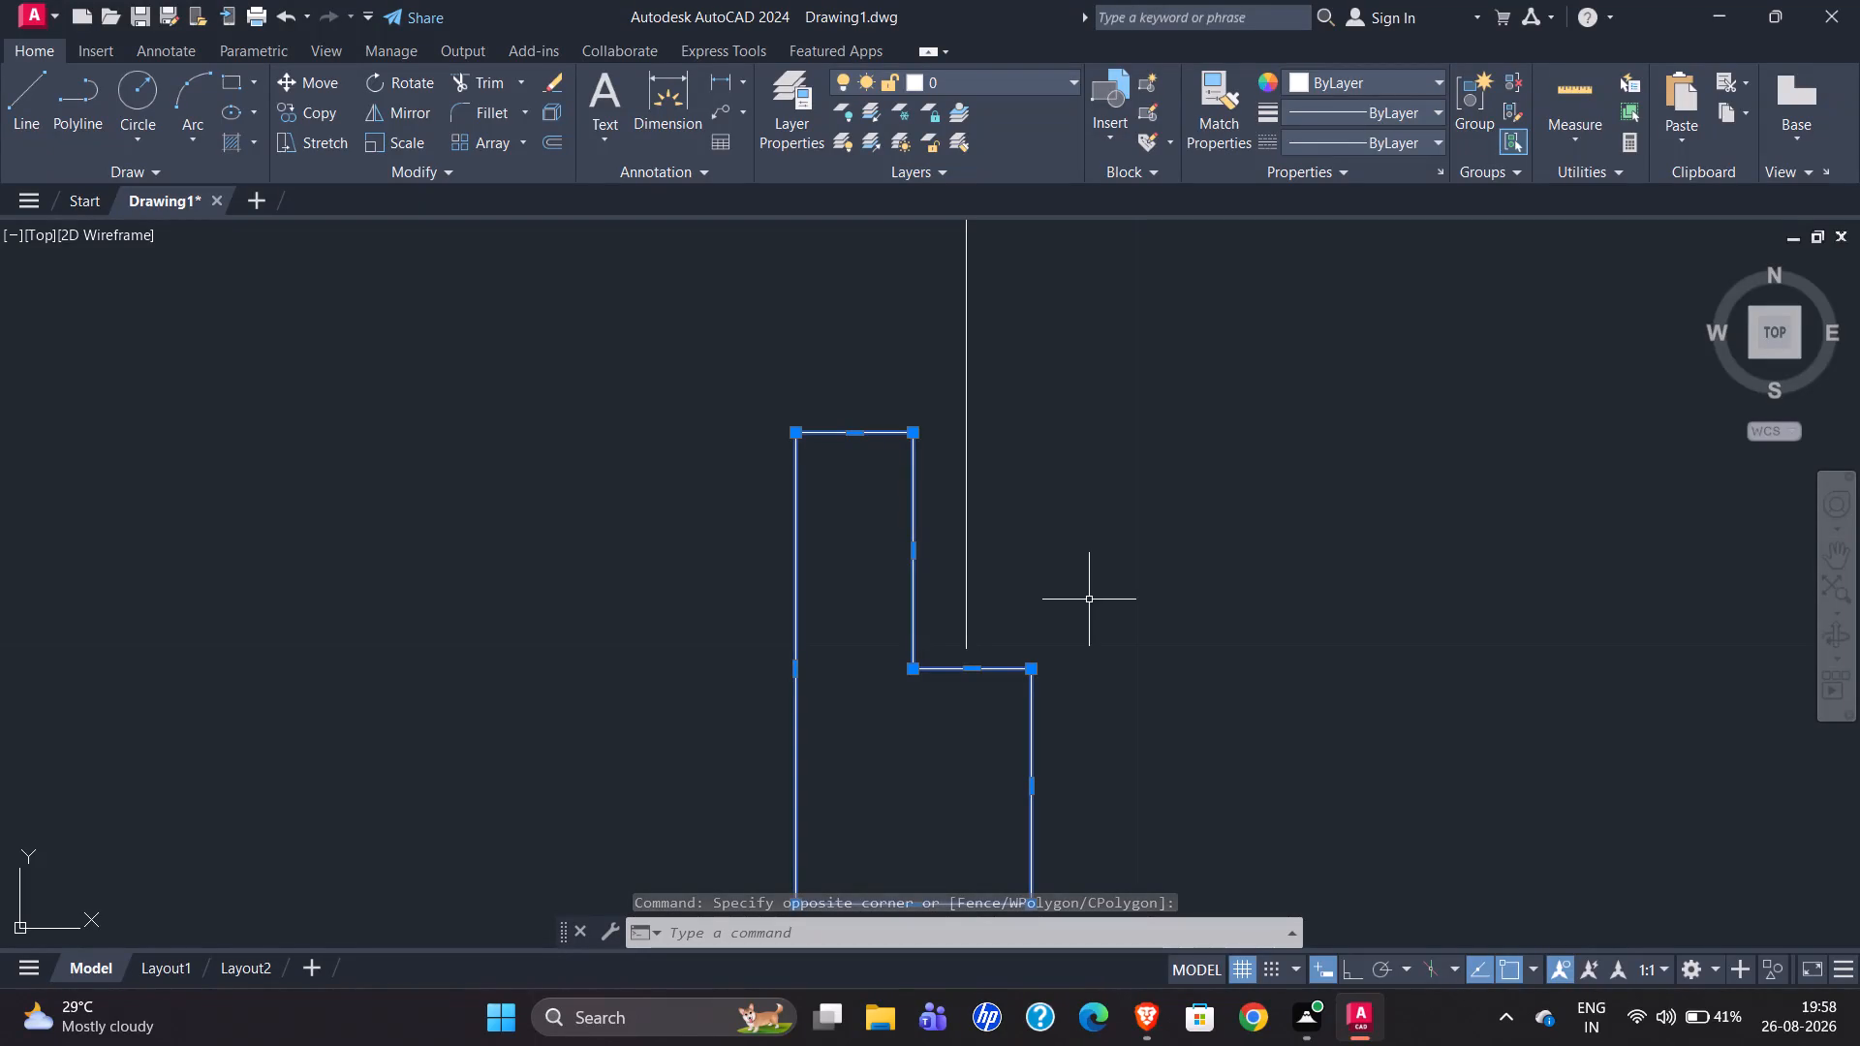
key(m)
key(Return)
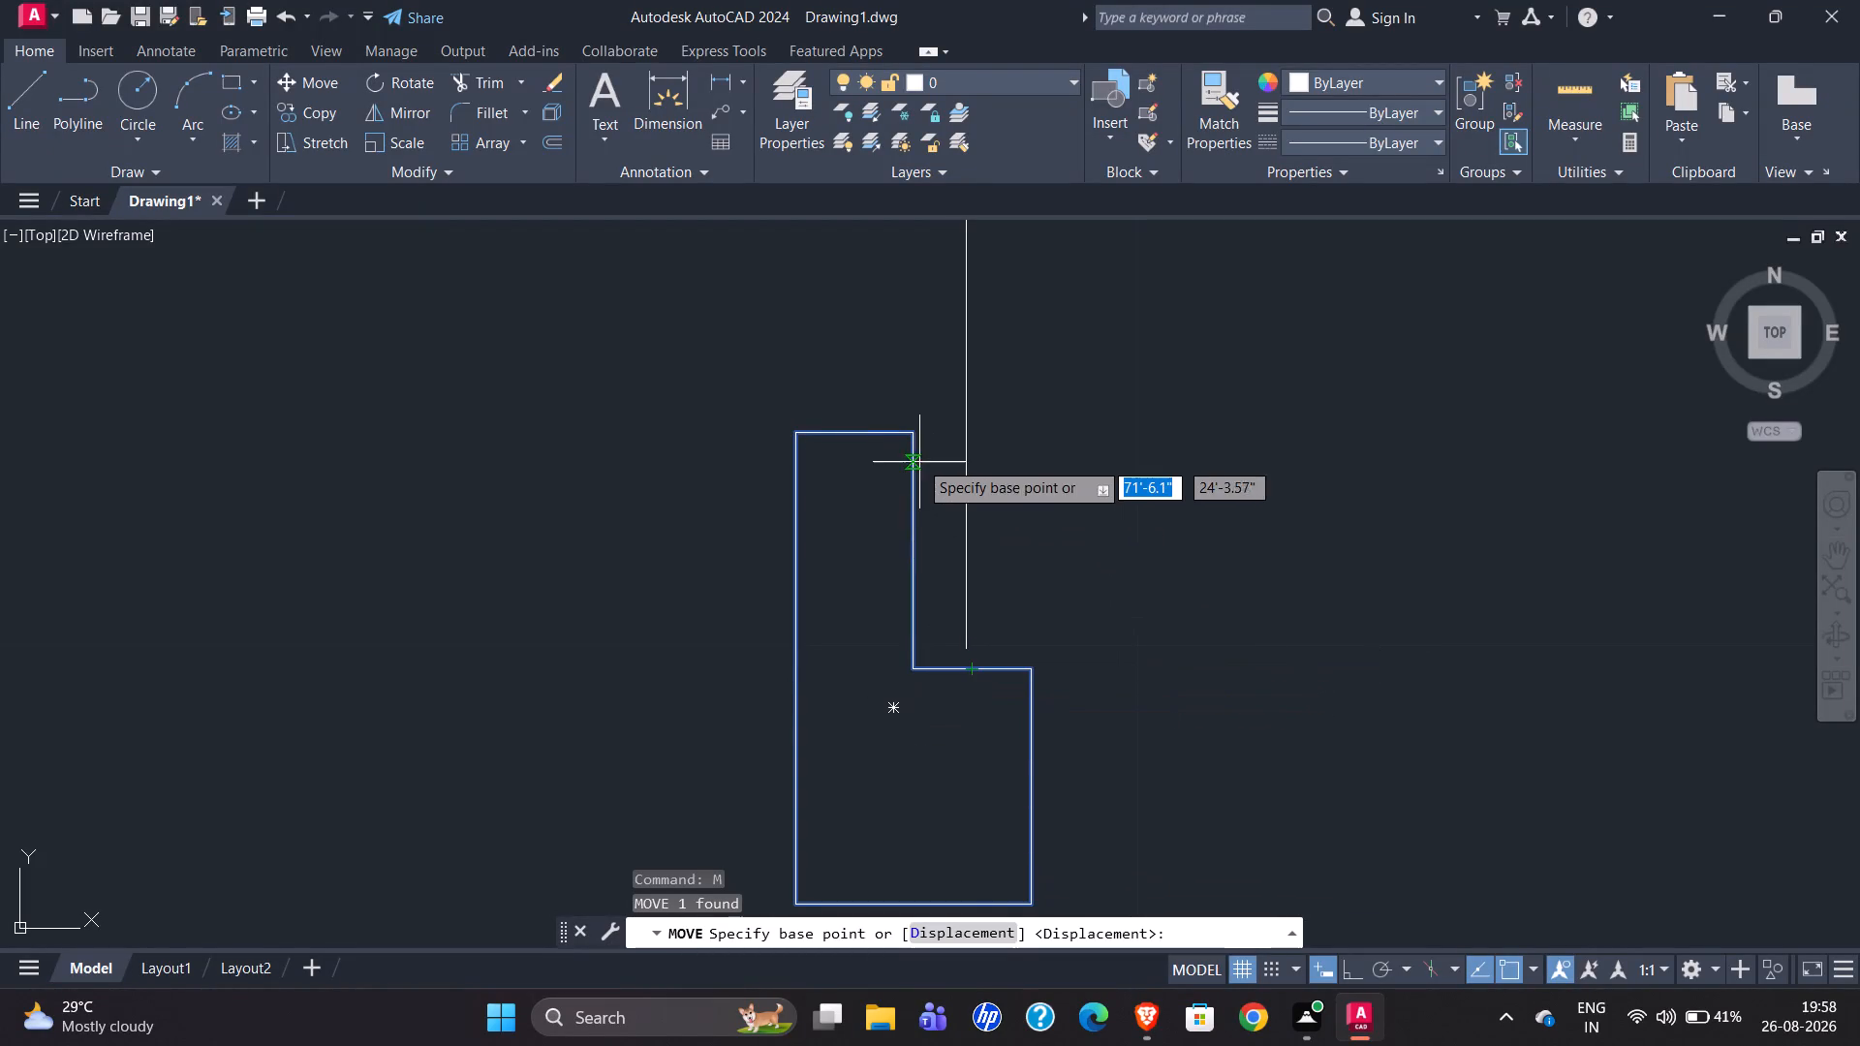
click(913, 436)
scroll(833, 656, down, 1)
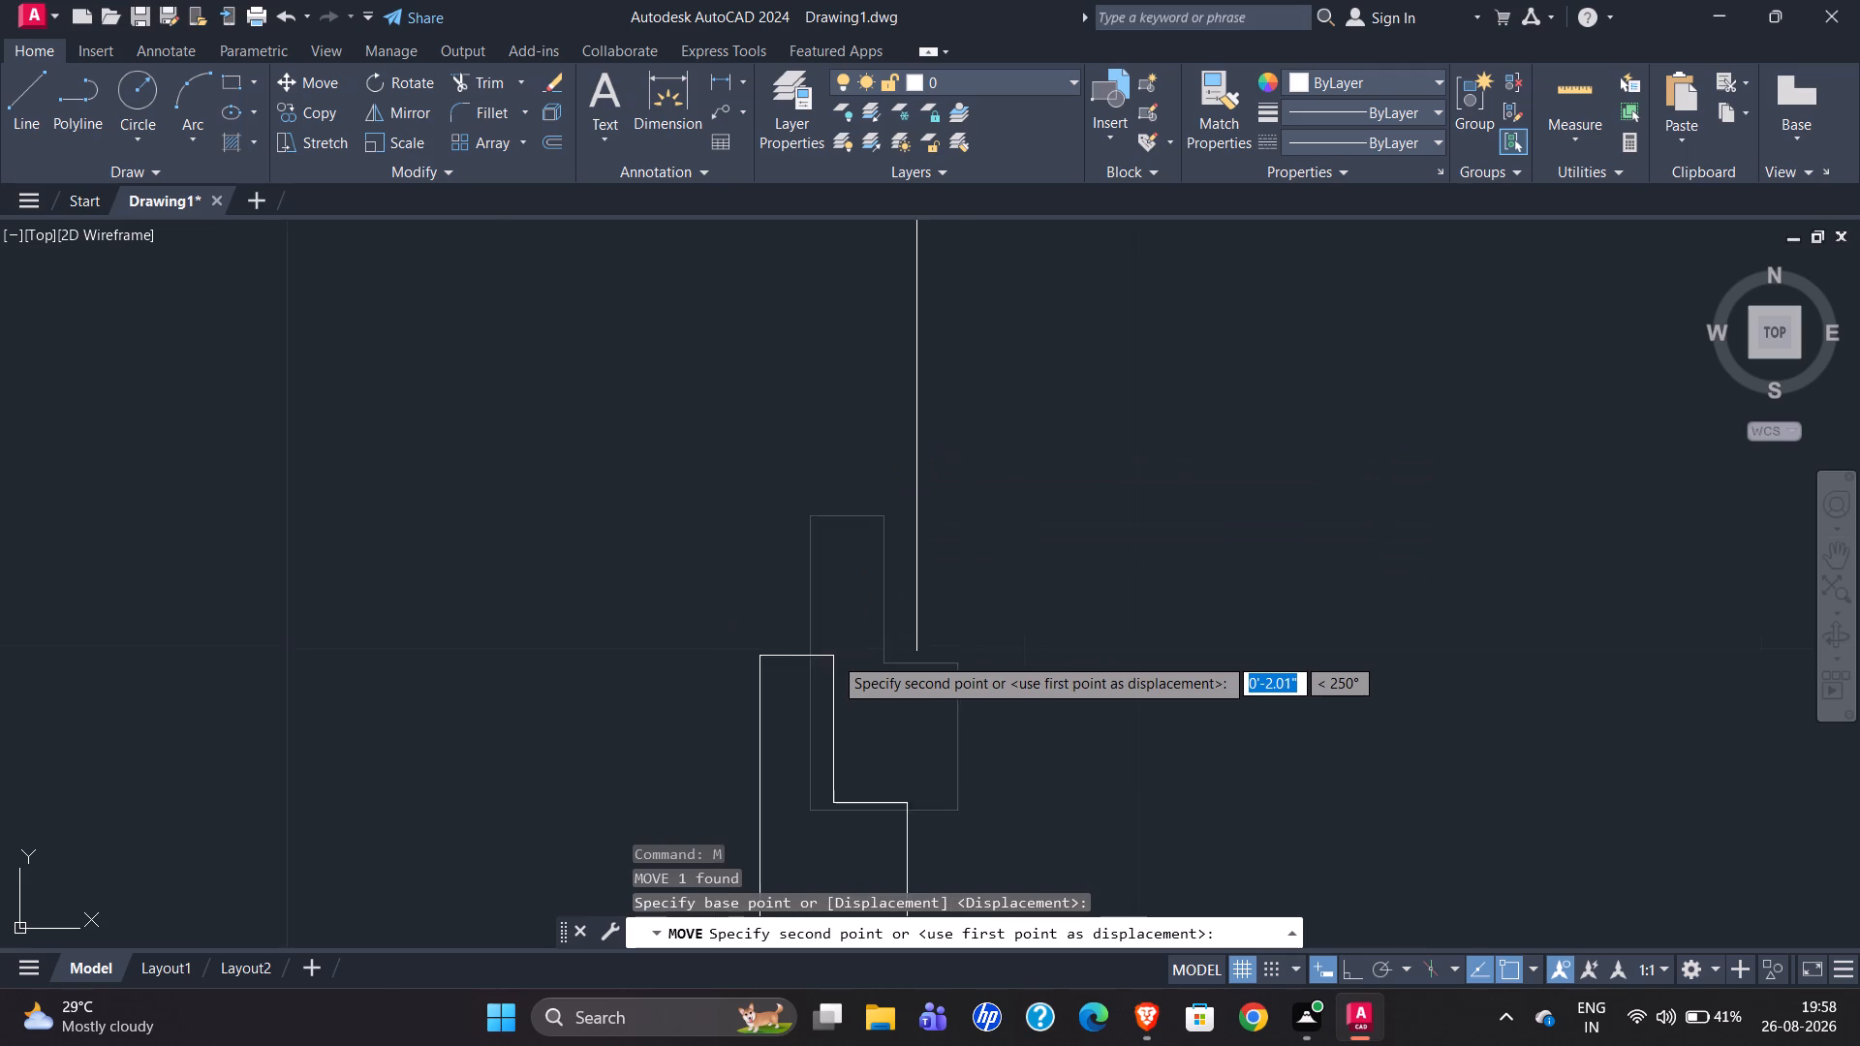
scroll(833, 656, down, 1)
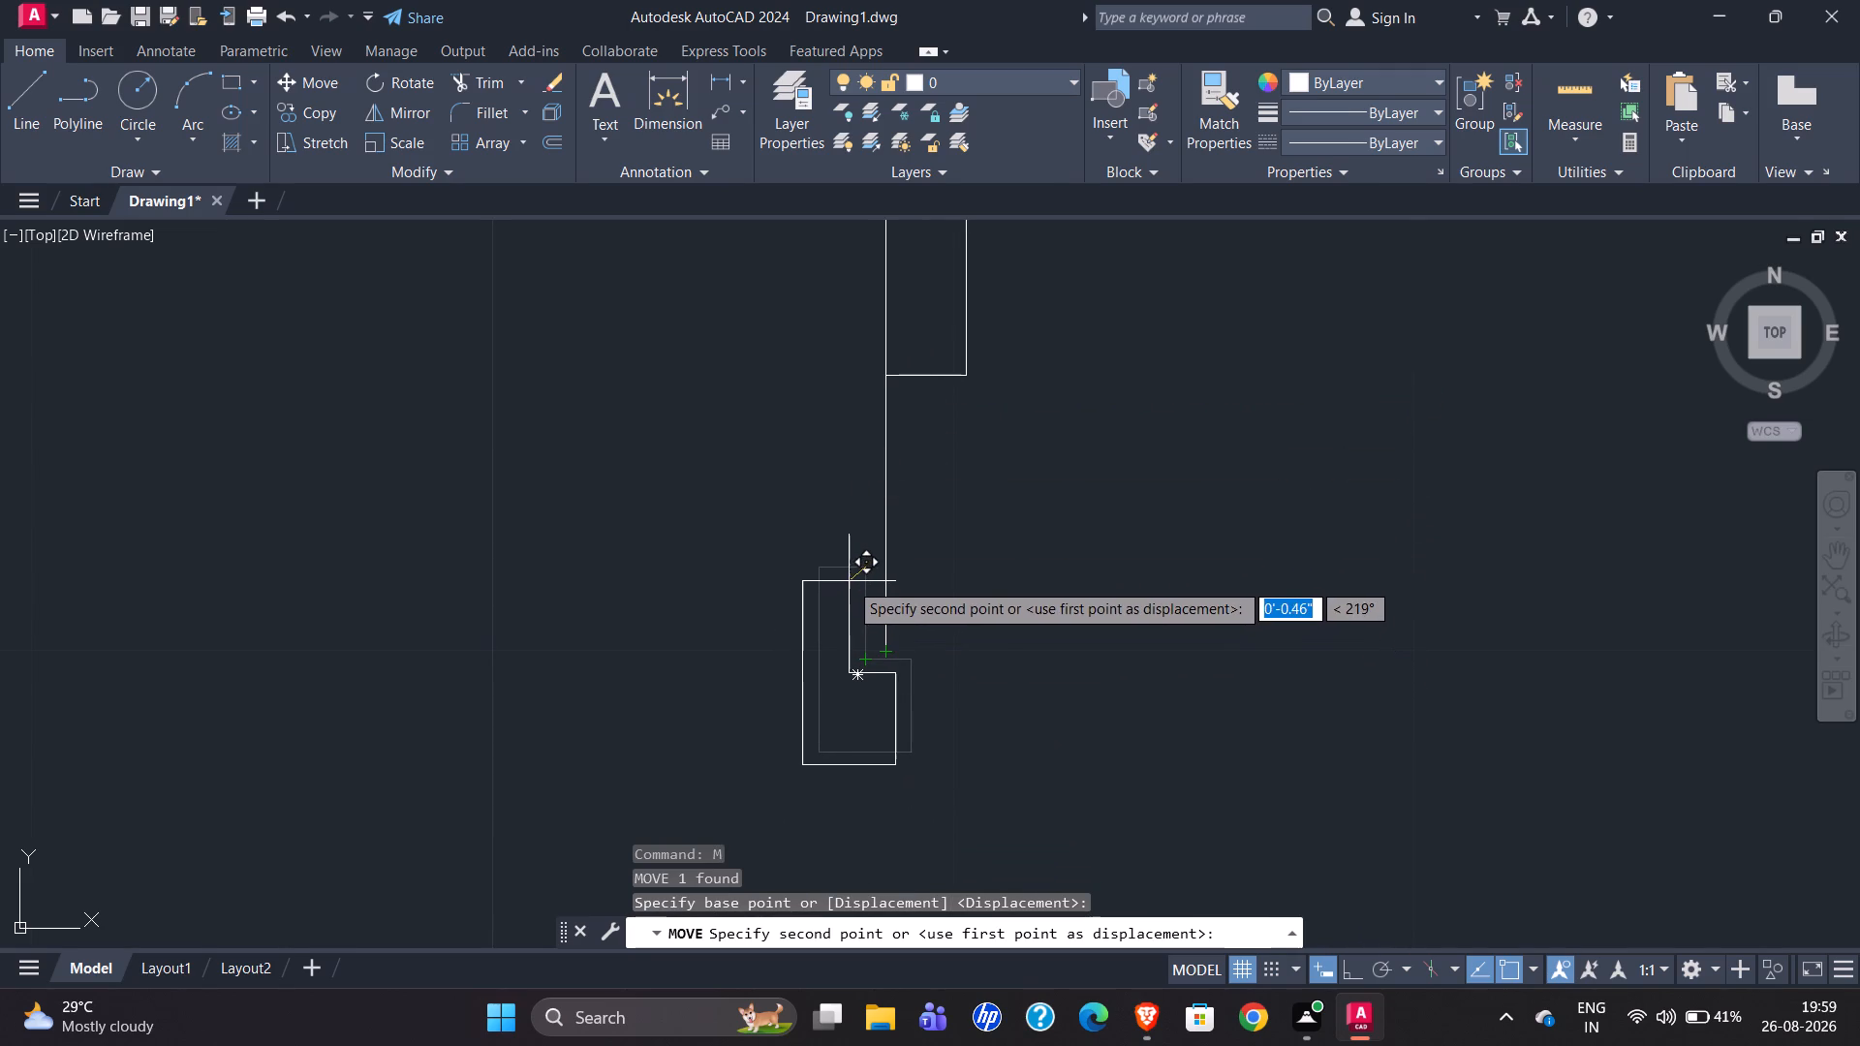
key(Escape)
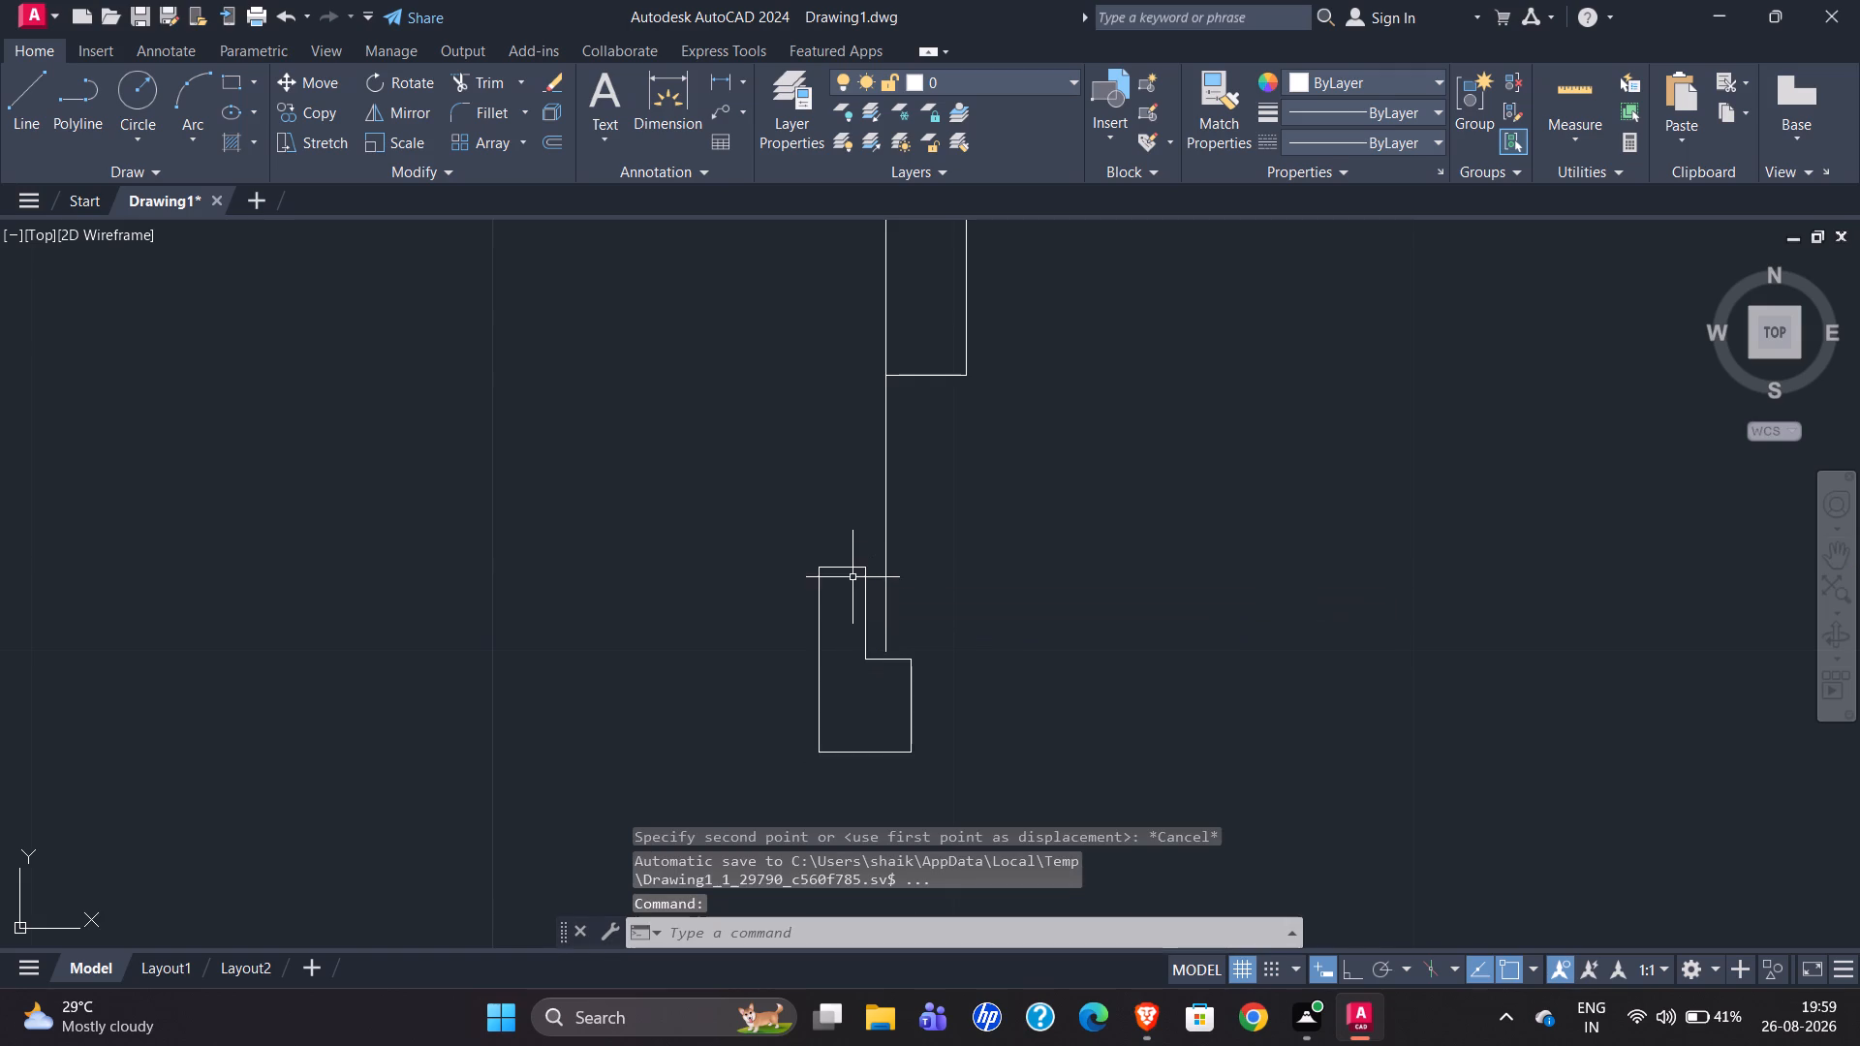
Move the frame profile by its inner rebate corner onto the south end of the door block's hinge-side line.
drag(805, 540, 811, 574)
click(941, 781)
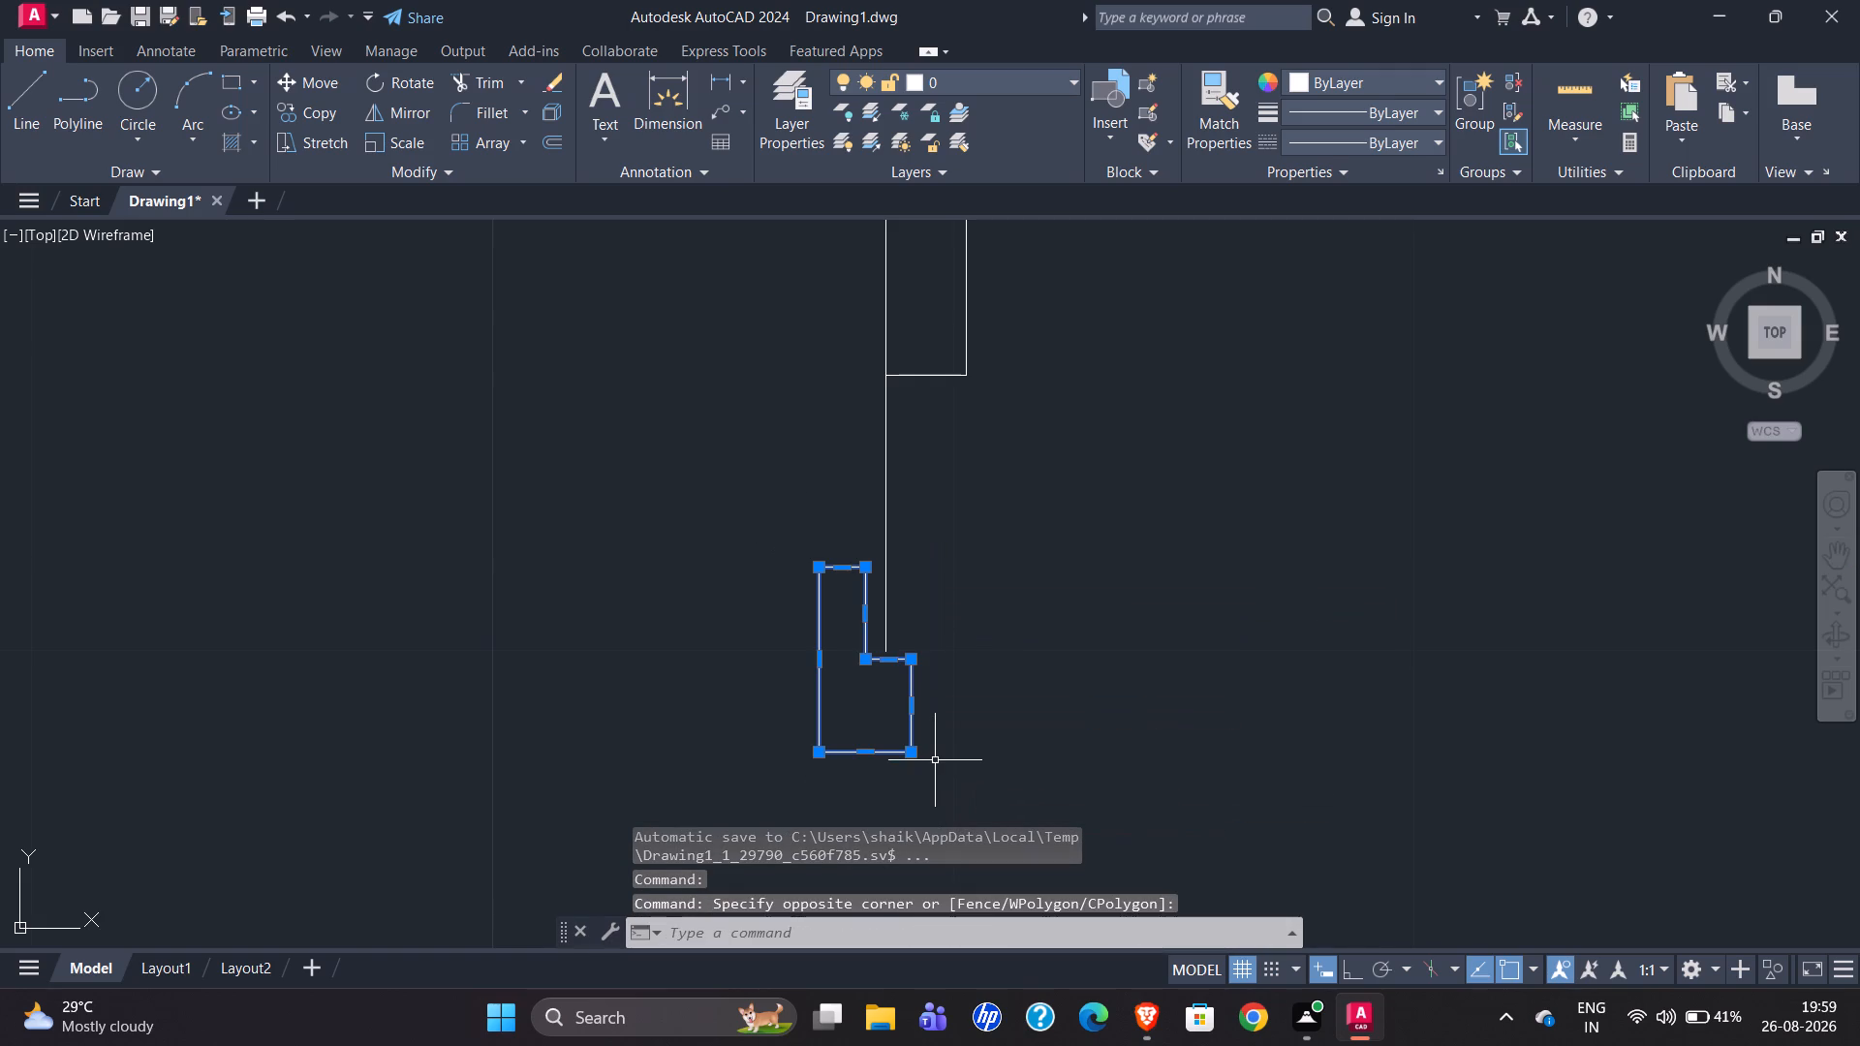
key(m)
key(Return)
scroll(884, 665, up, 3)
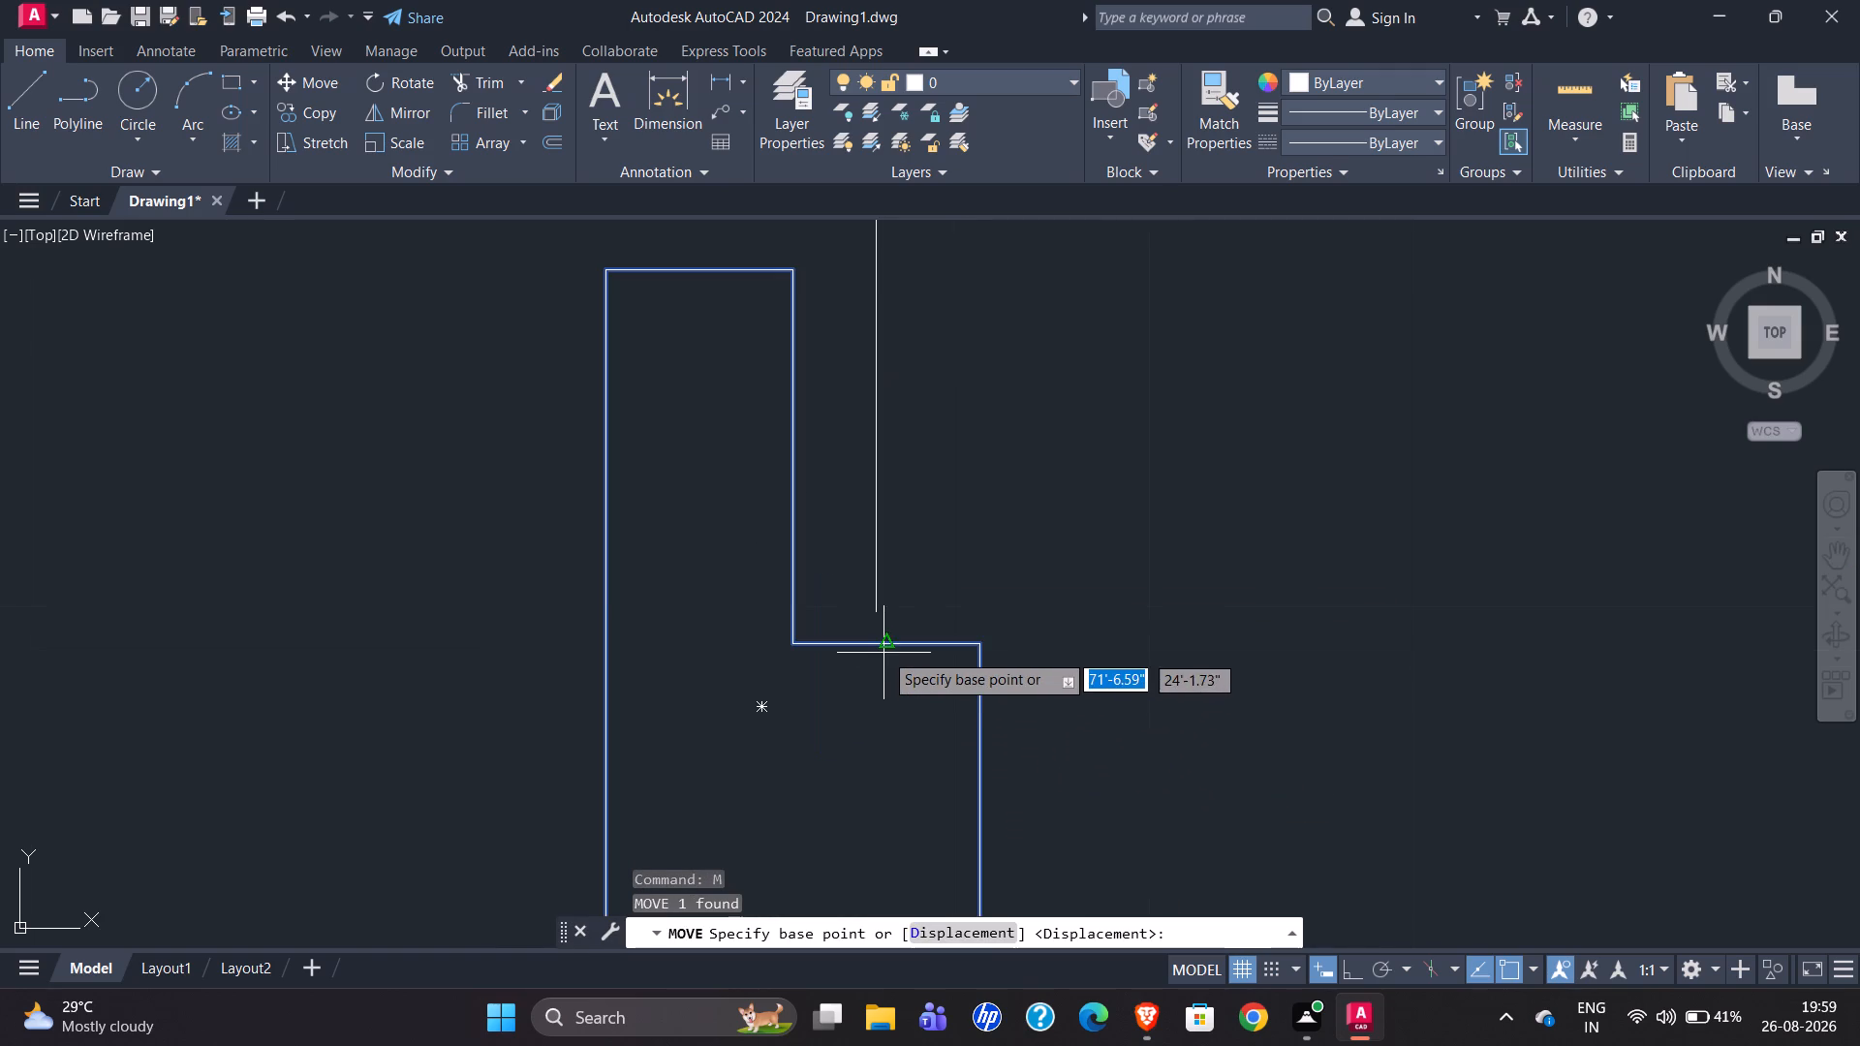
click(792, 644)
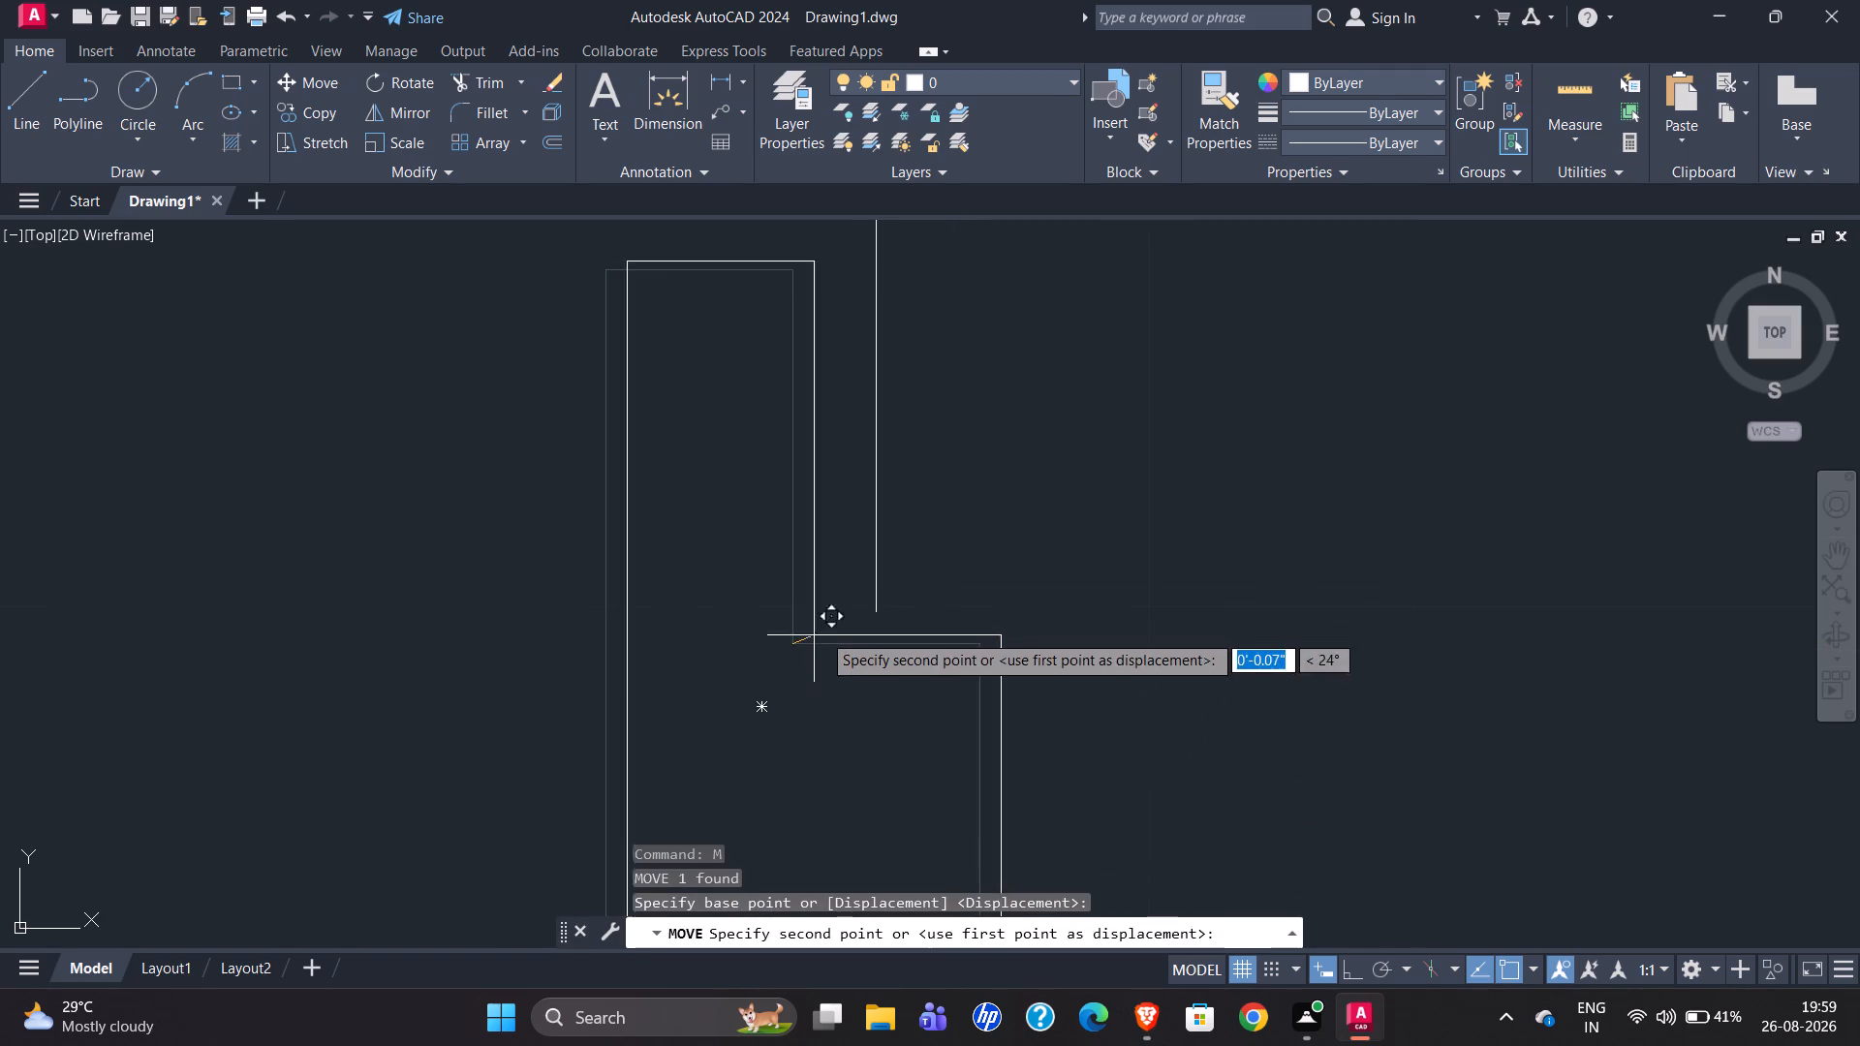
click(875, 616)
scroll(739, 676, down, 5)
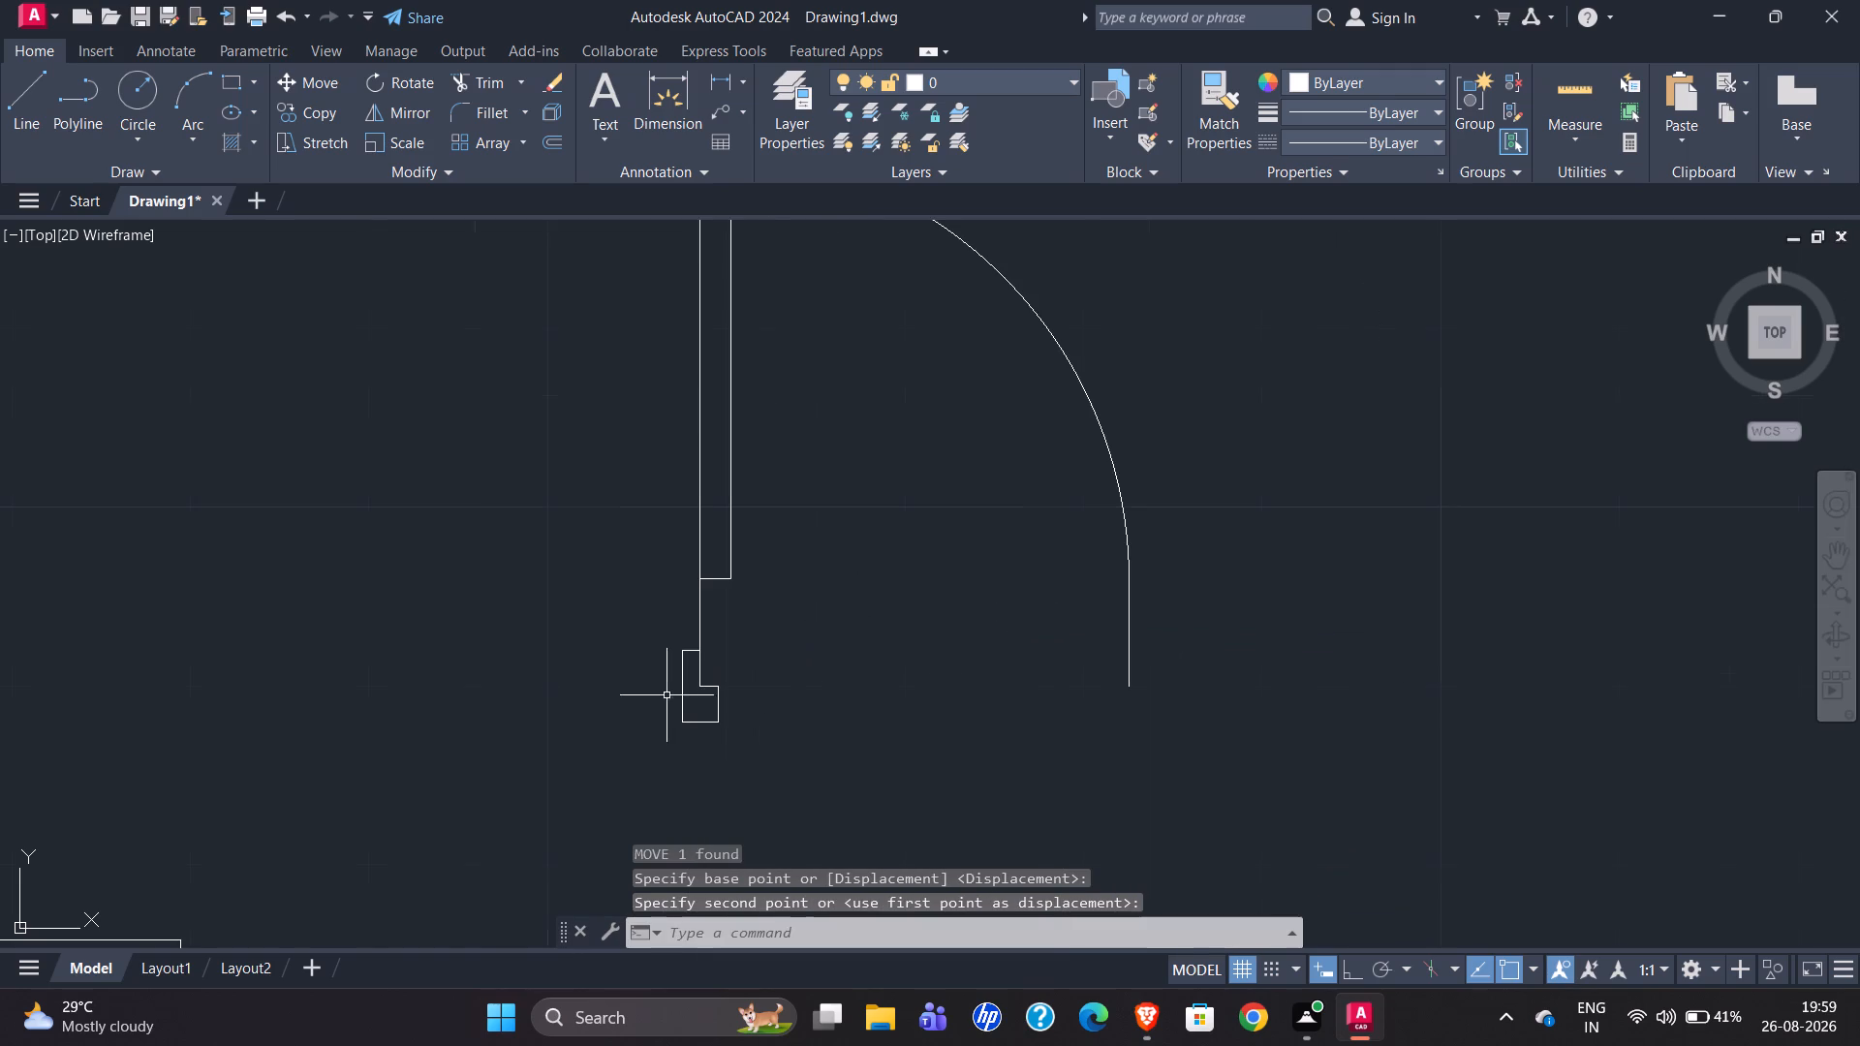
With Ortho on, mirror the frame profile about a vertical line through the door leaf's southeast corner, keeping the original.
drag(636, 618, 641, 628)
click(777, 785)
text(mi)
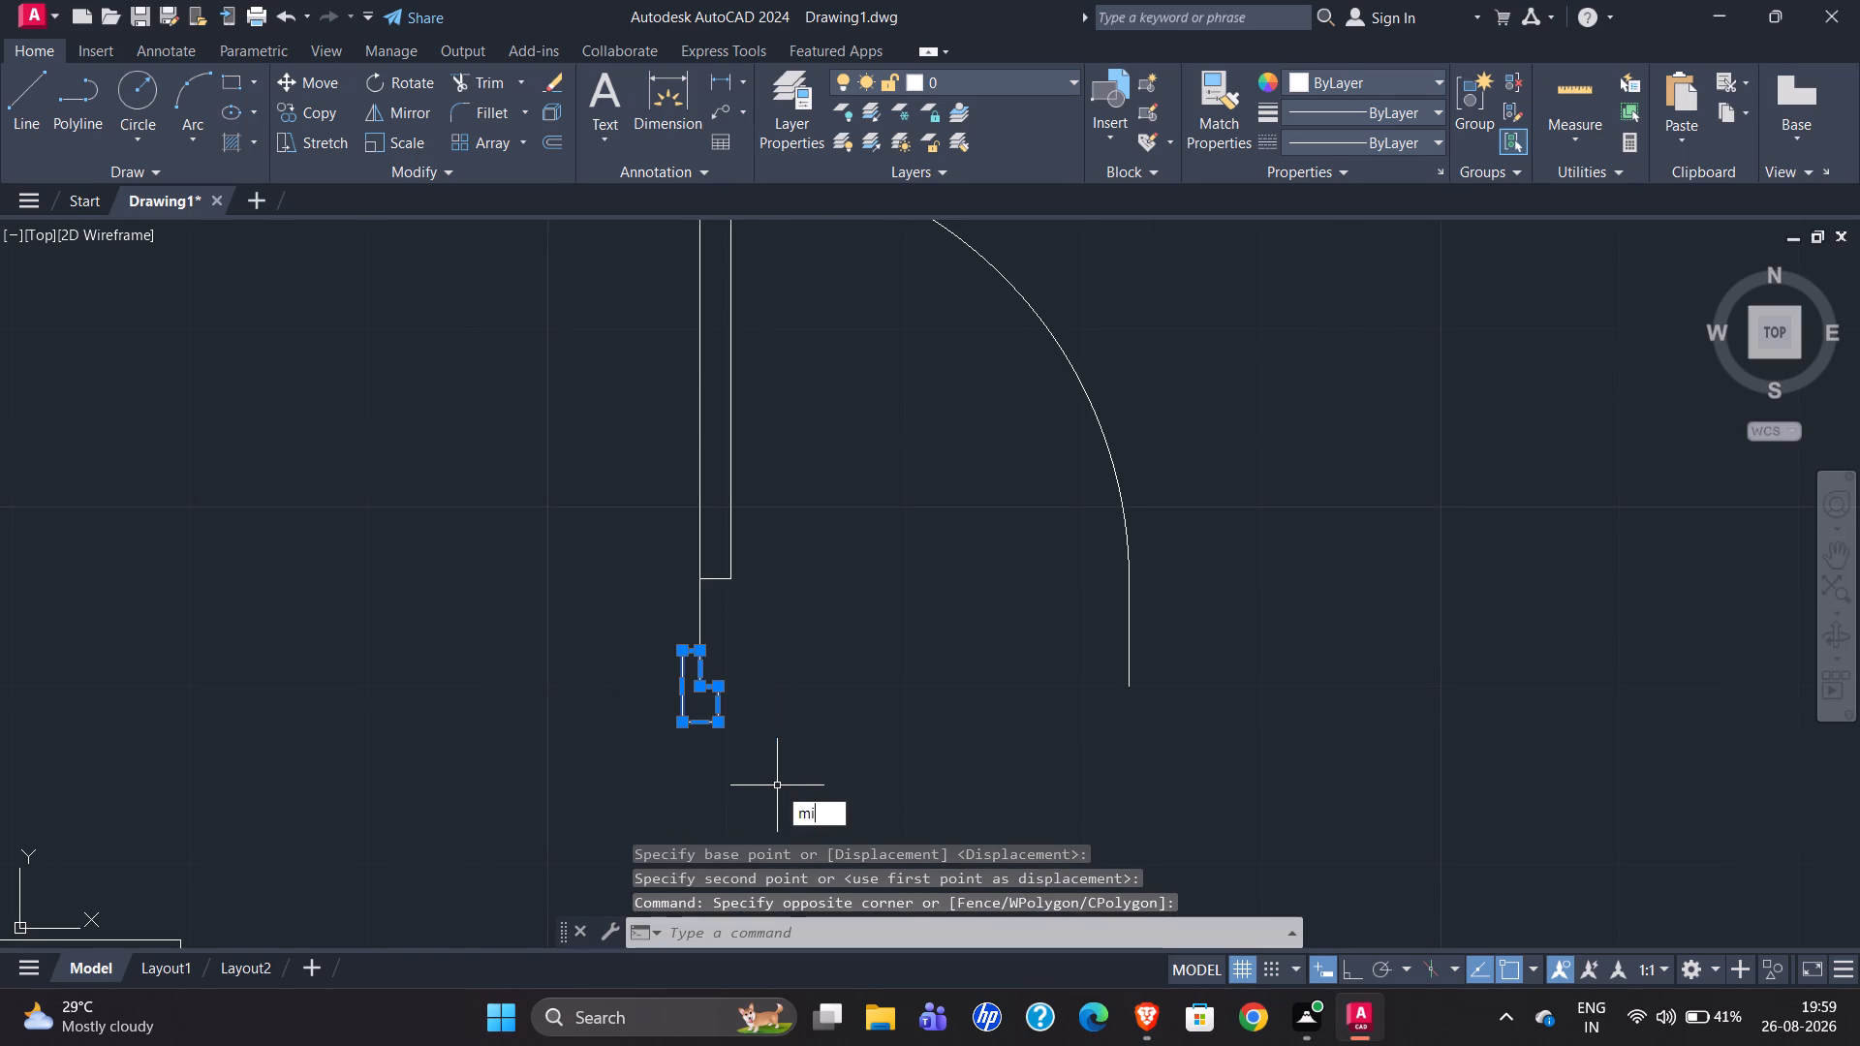
key(Return)
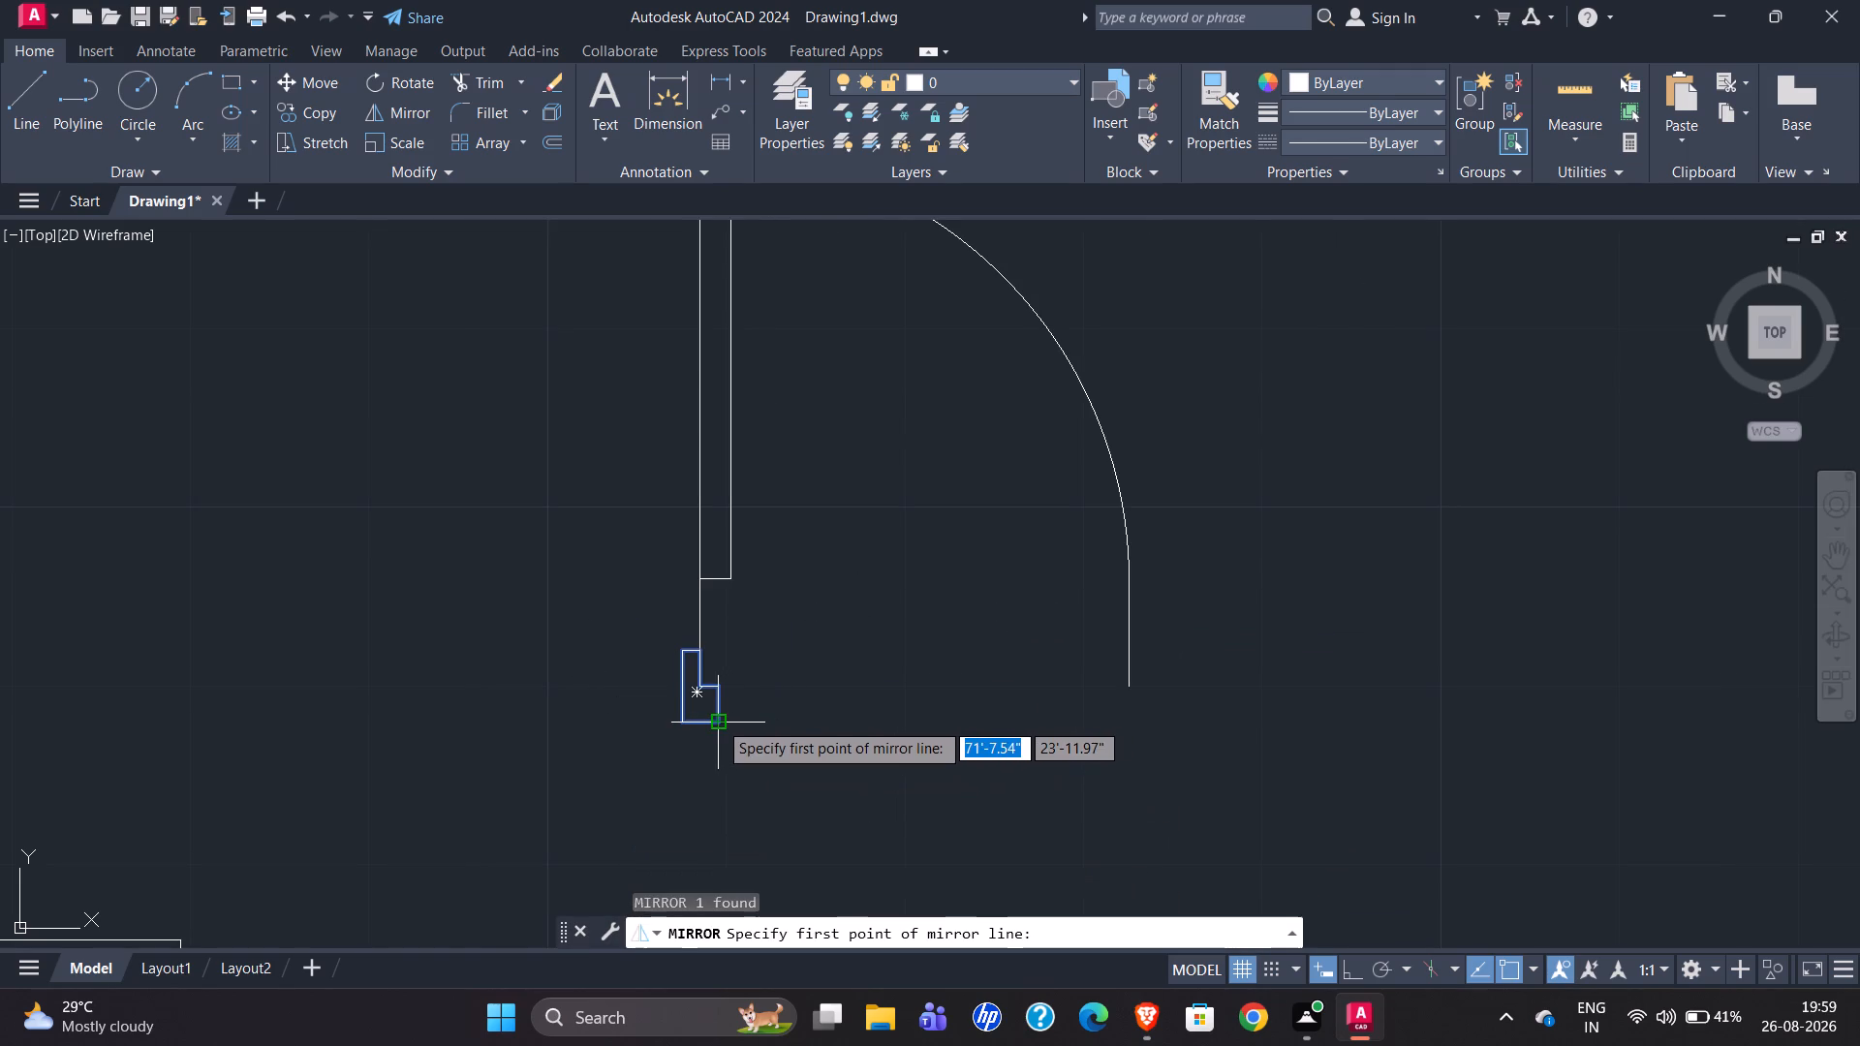
drag(734, 579, 734, 595)
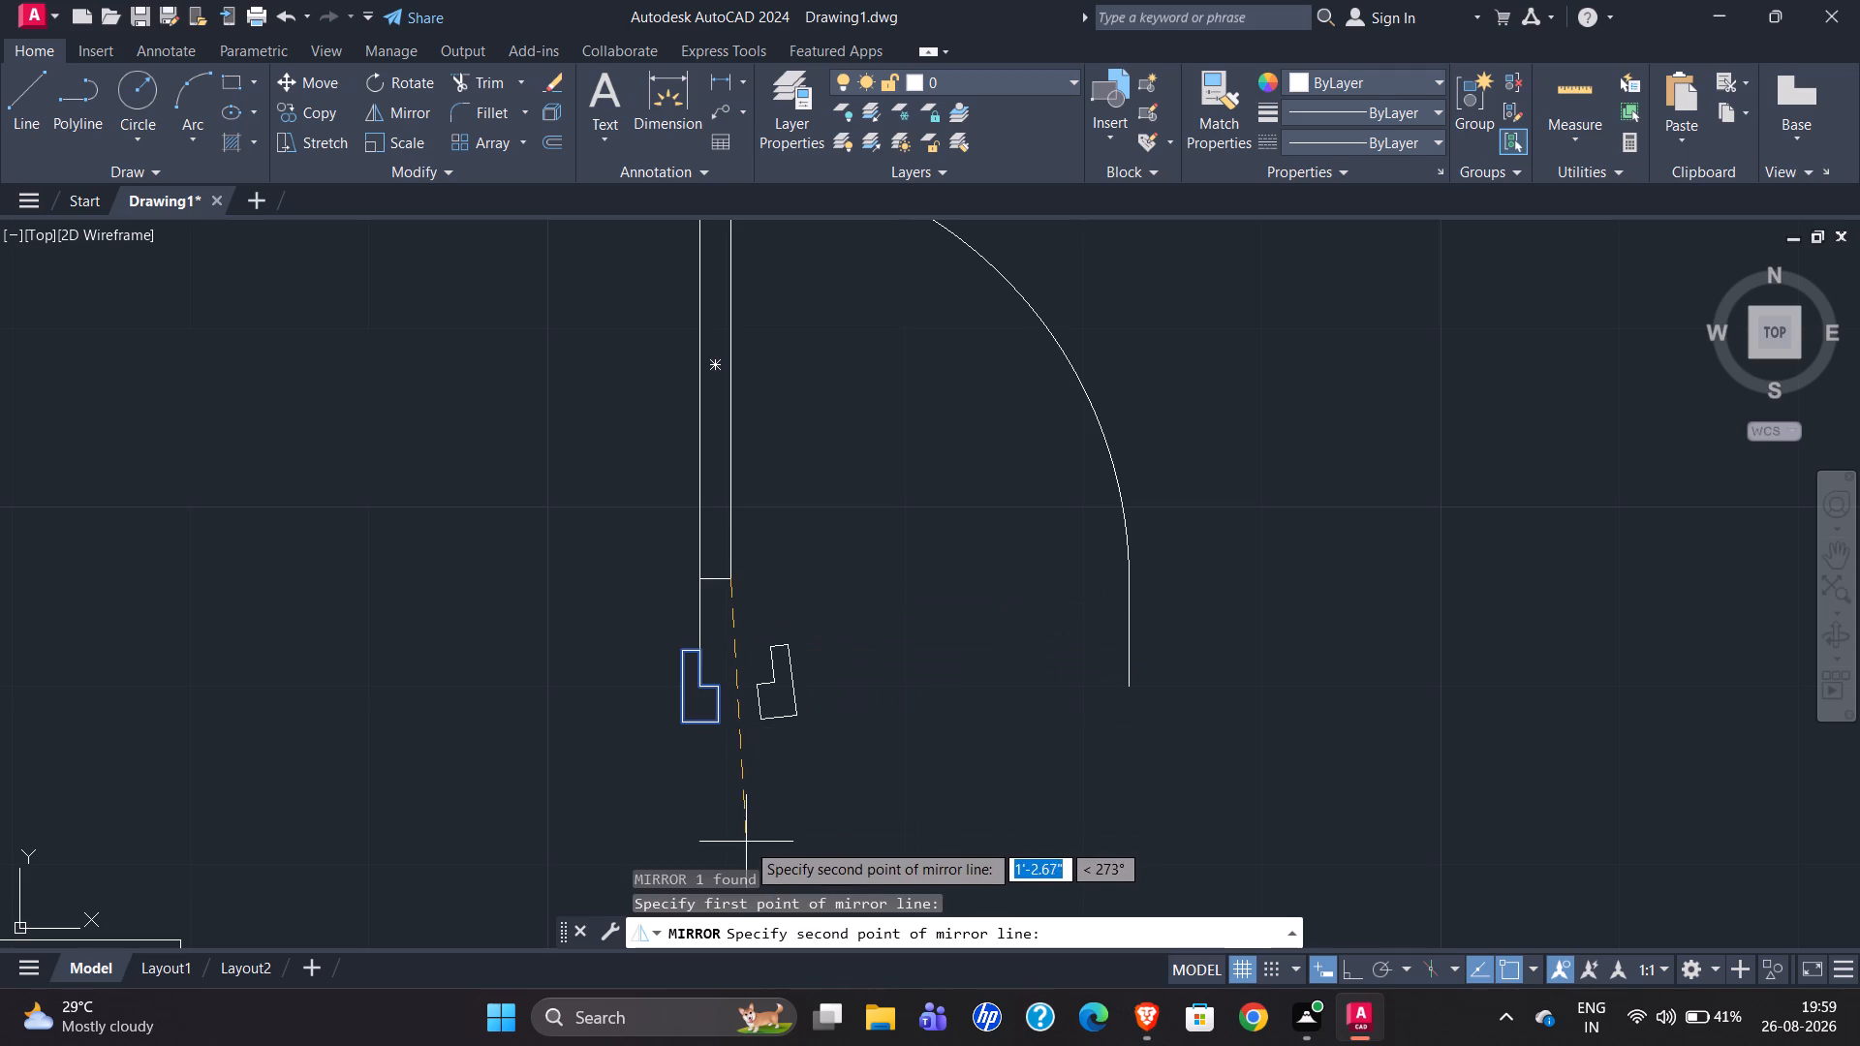
click(1352, 968)
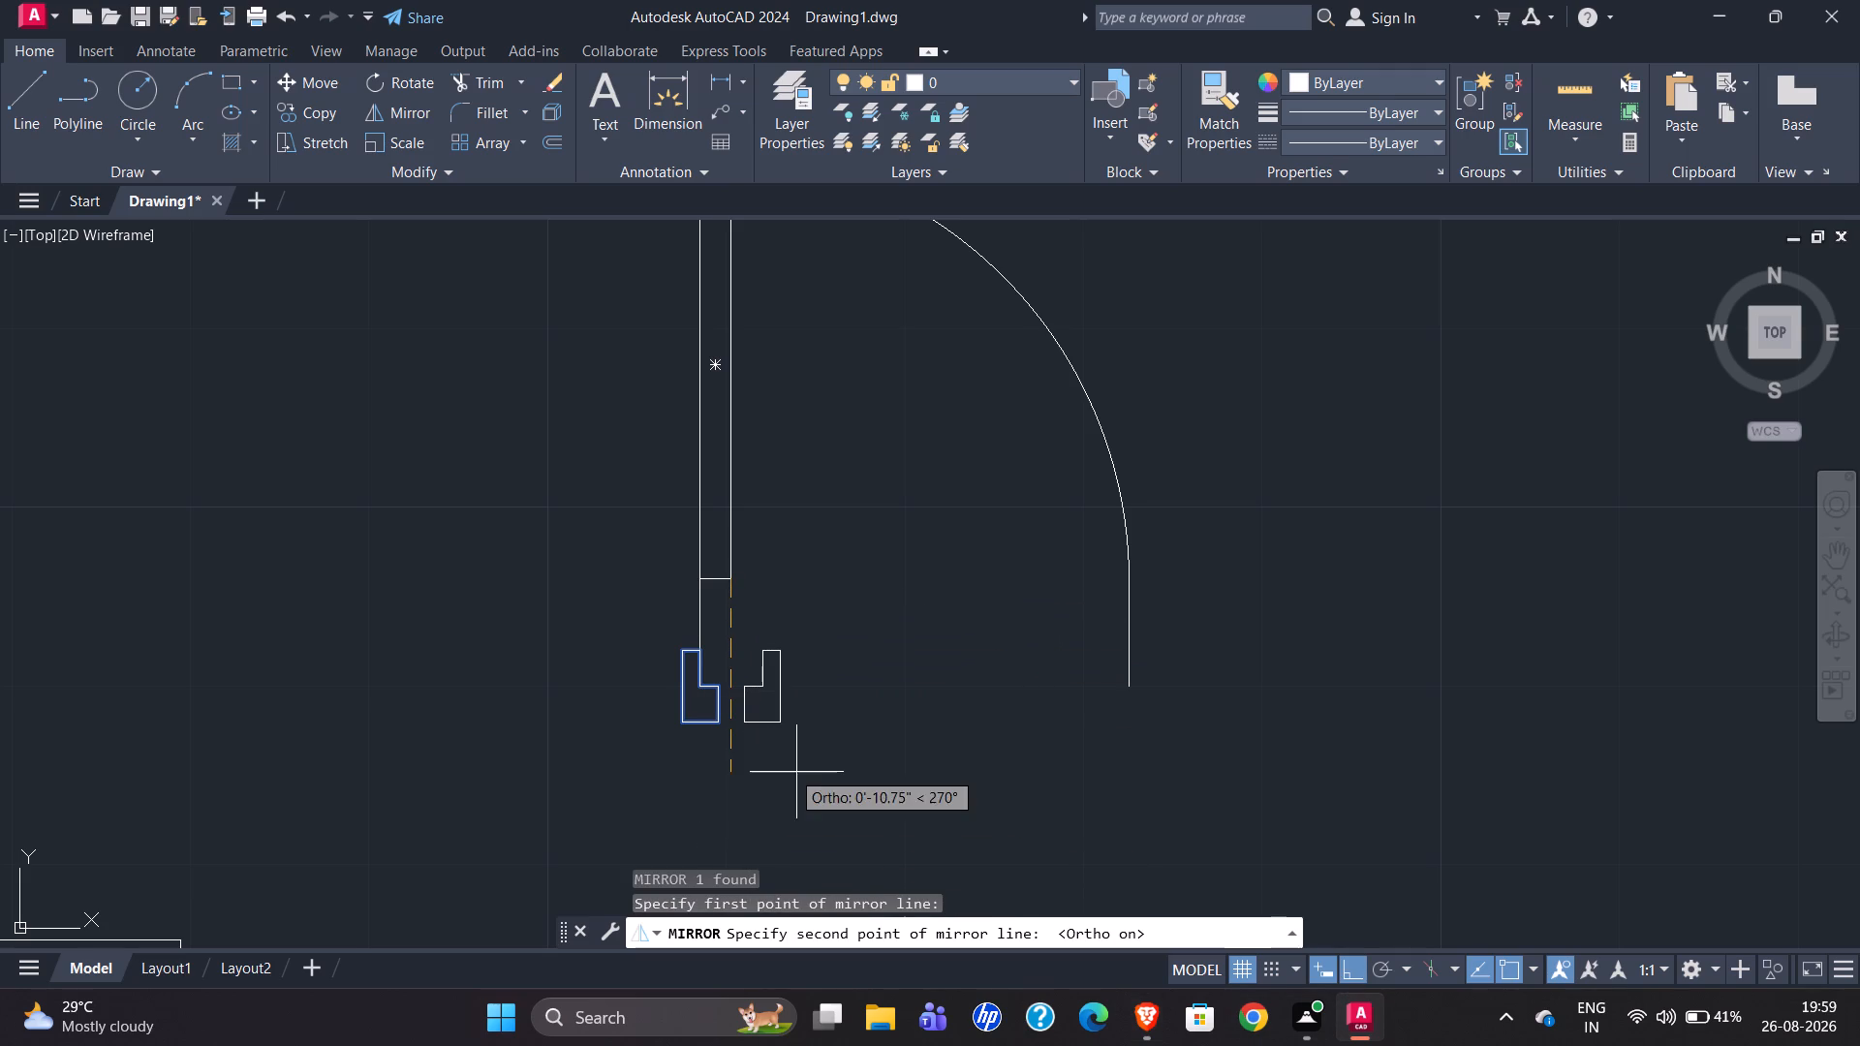
click(736, 786)
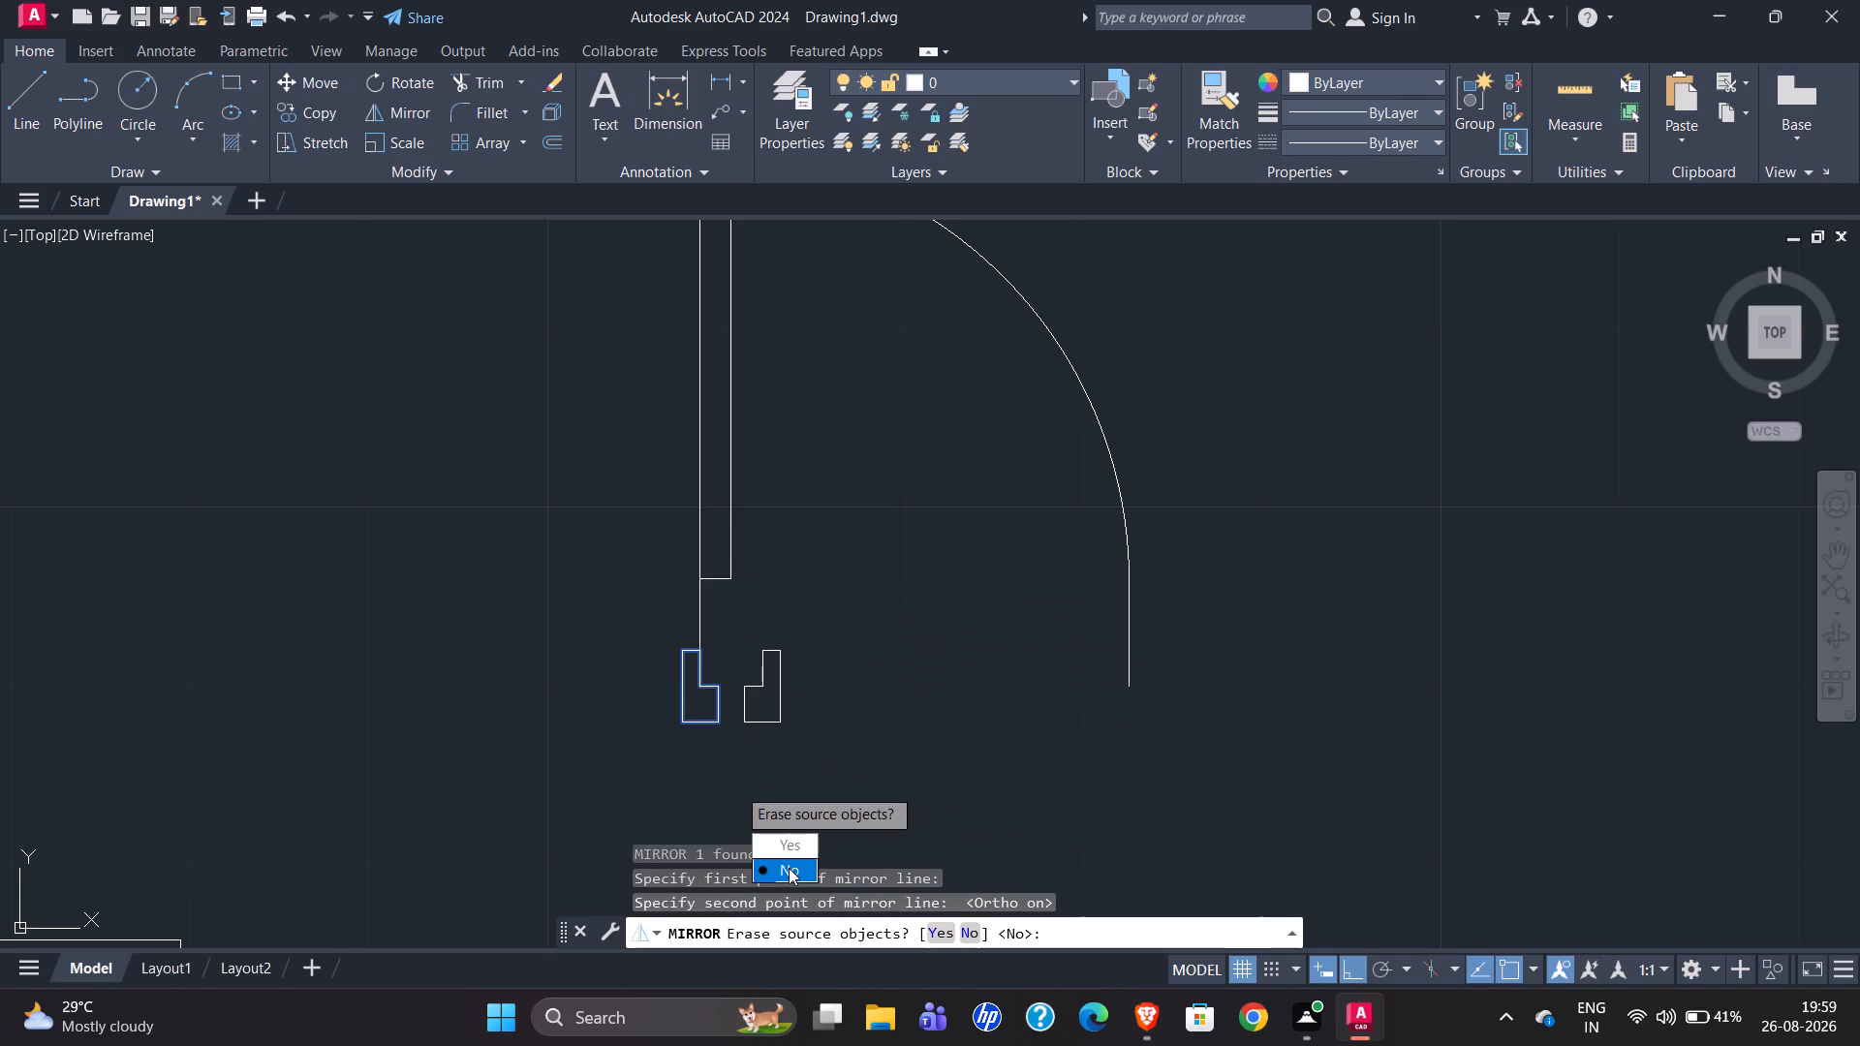
drag(789, 868, 736, 786)
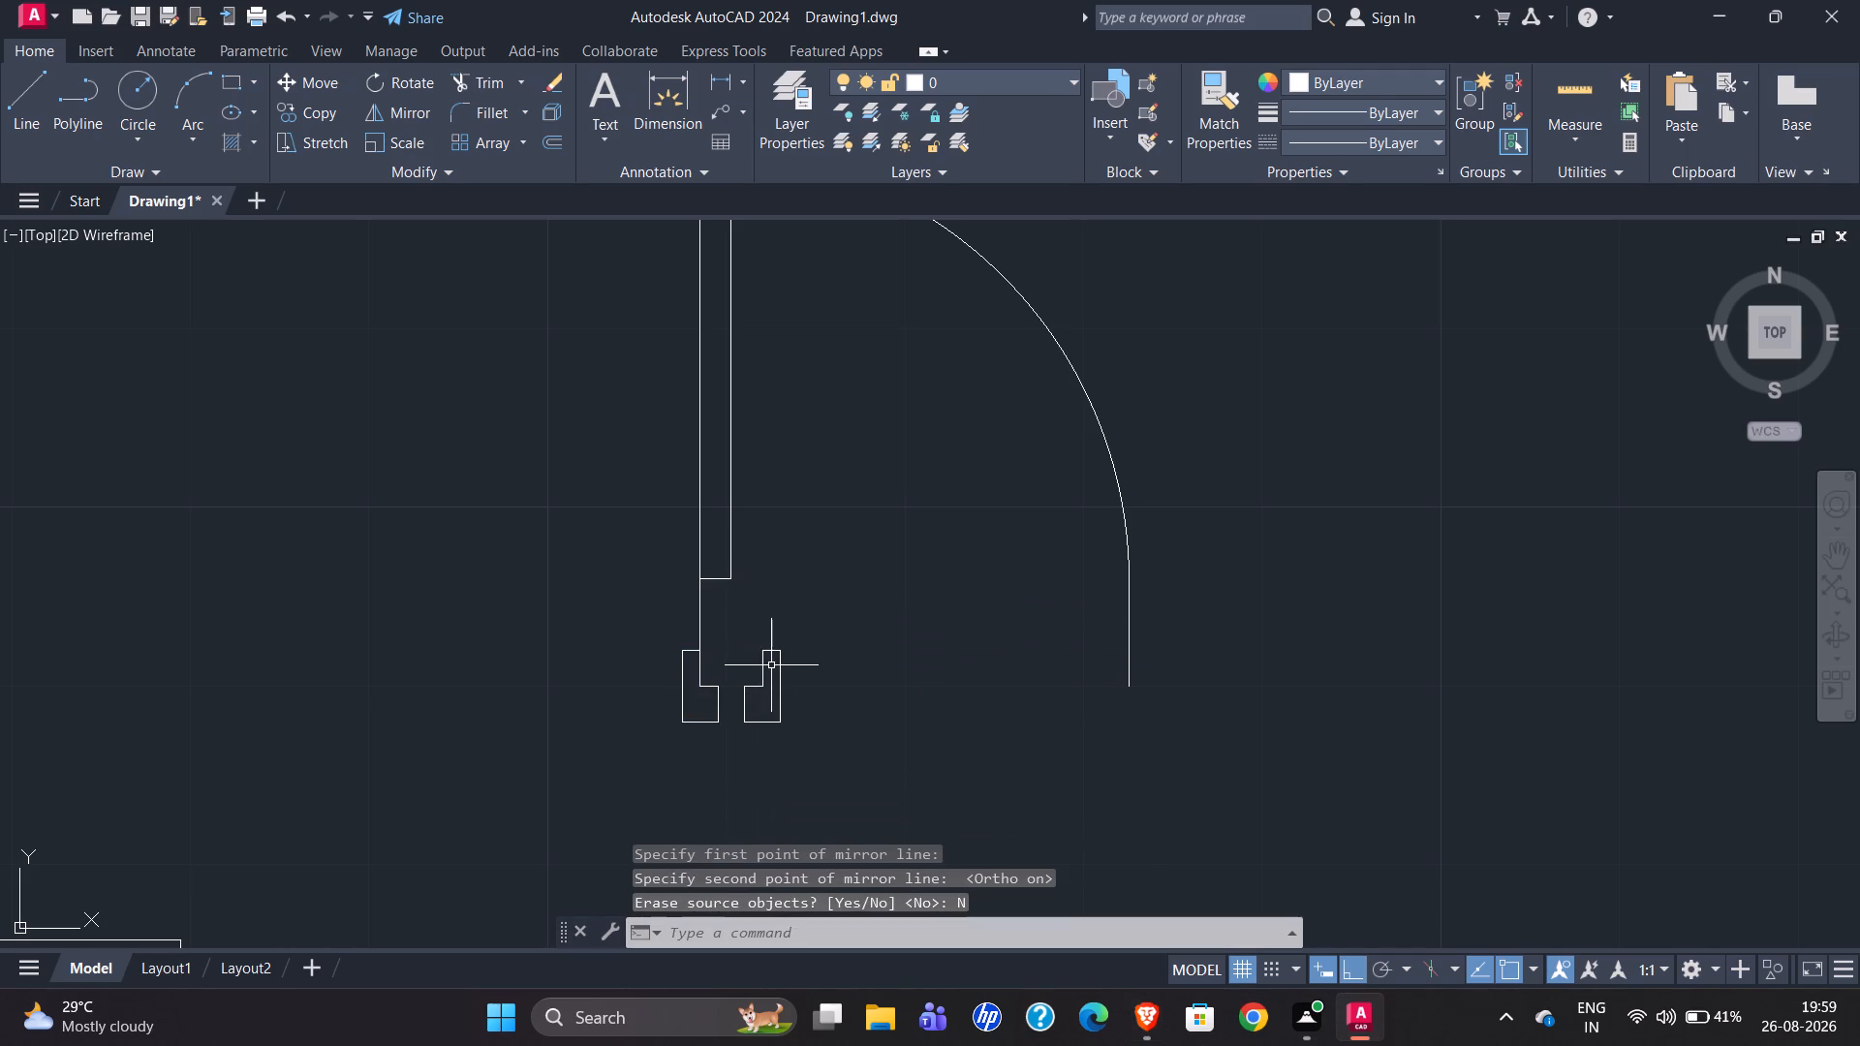
Move the mirrored profile by its inner rebate corner onto the south end of the line below the door's swing arc.
click(763, 663)
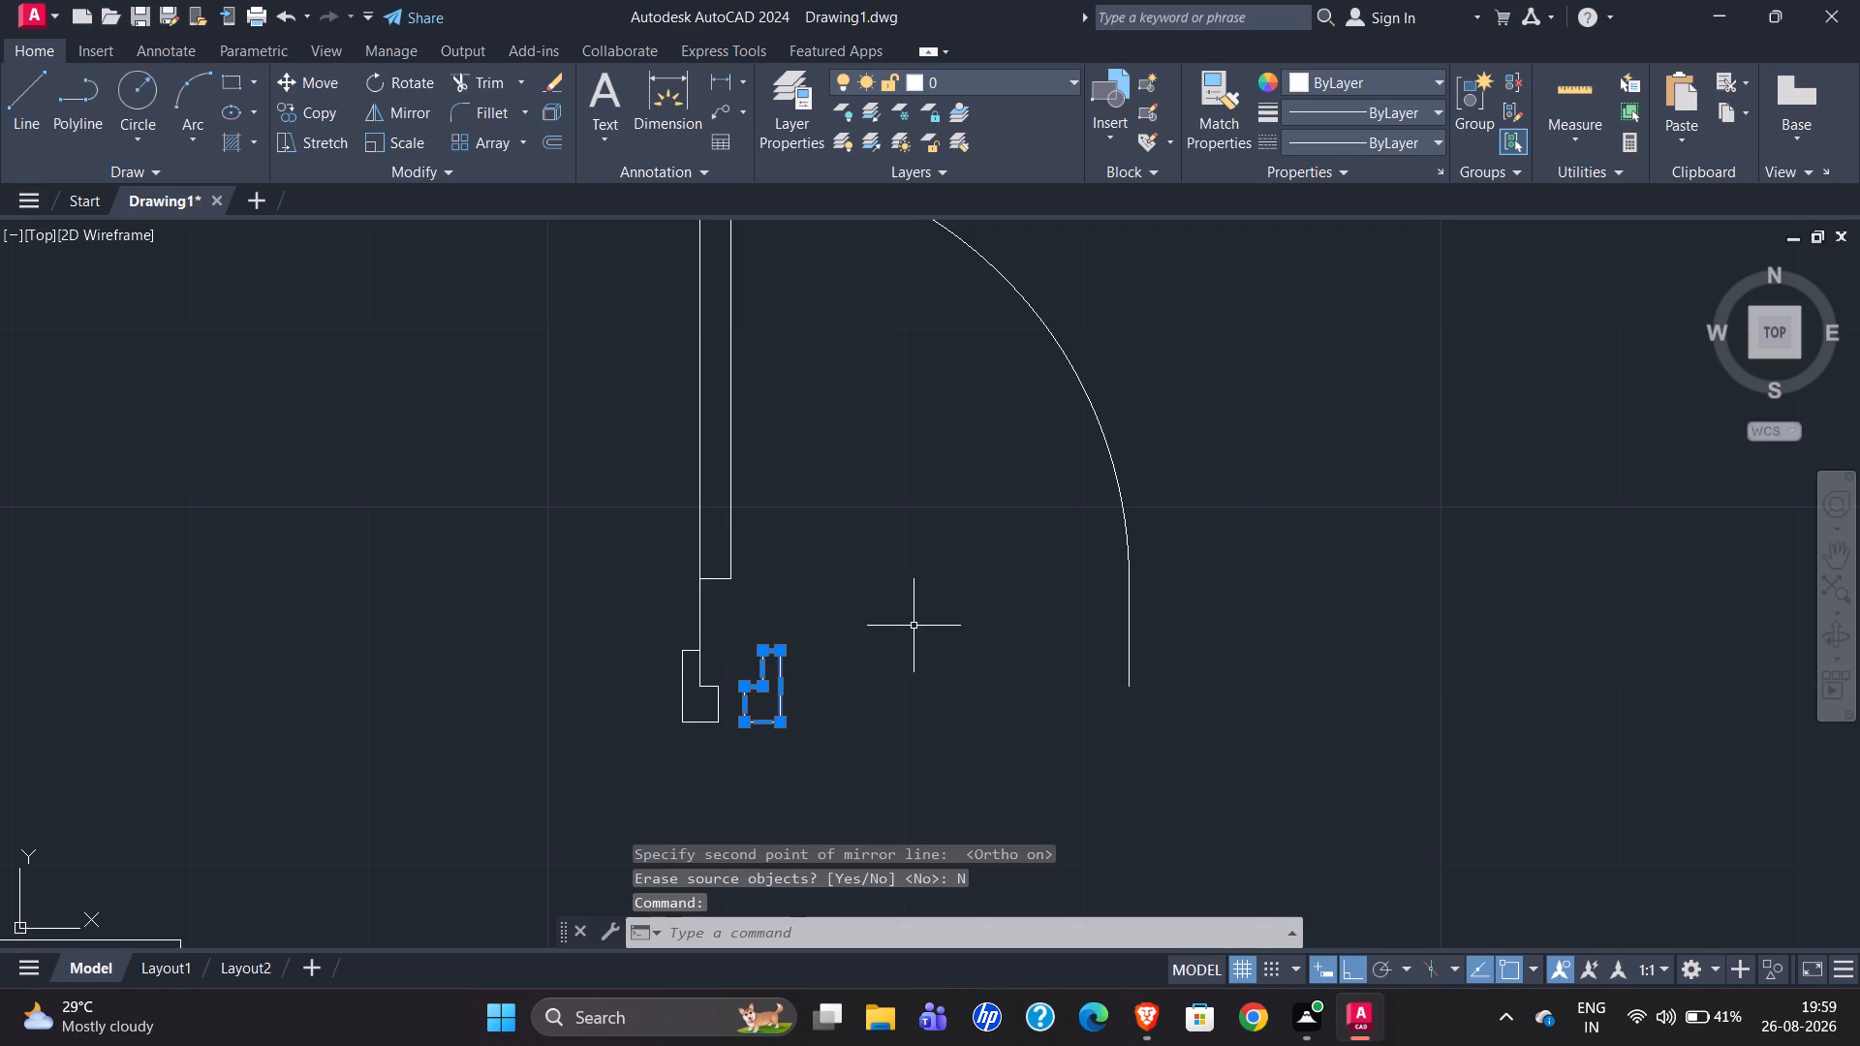
key(m)
key(Return)
scroll(741, 714, up, 2)
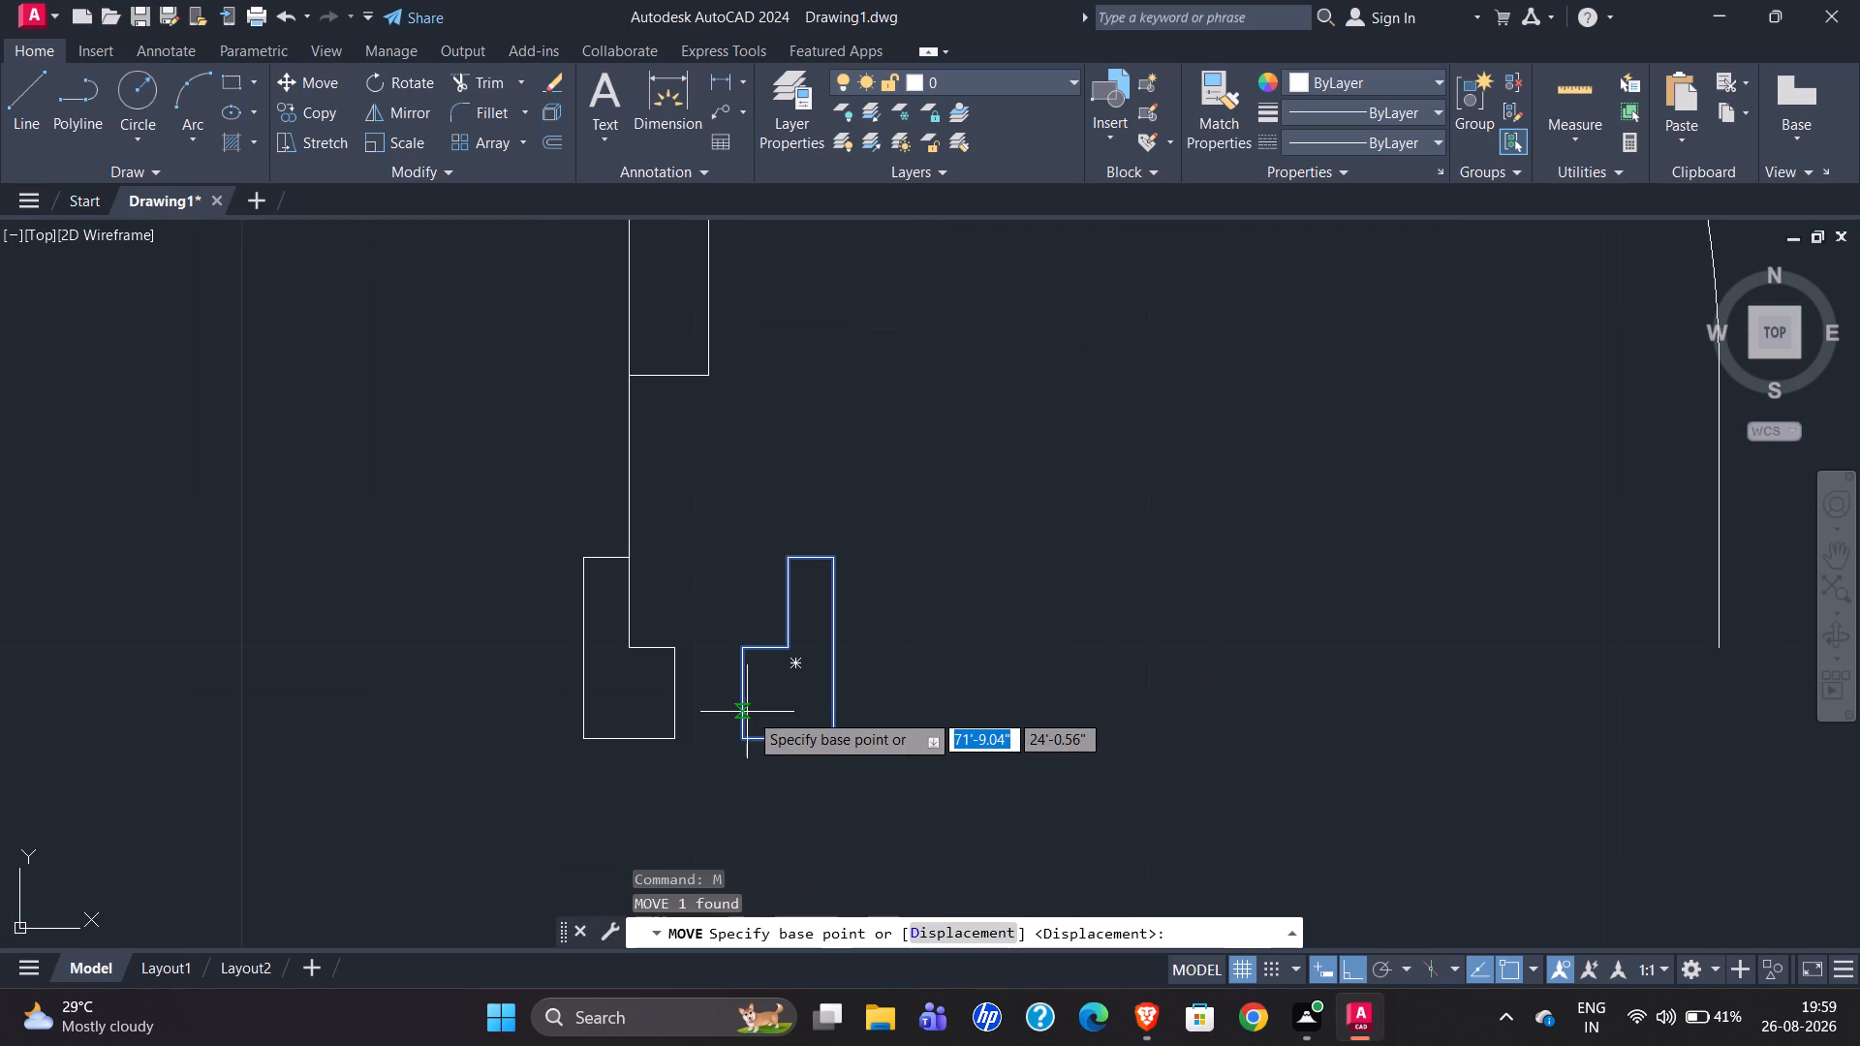
click(791, 643)
scroll(685, 668, down, 2)
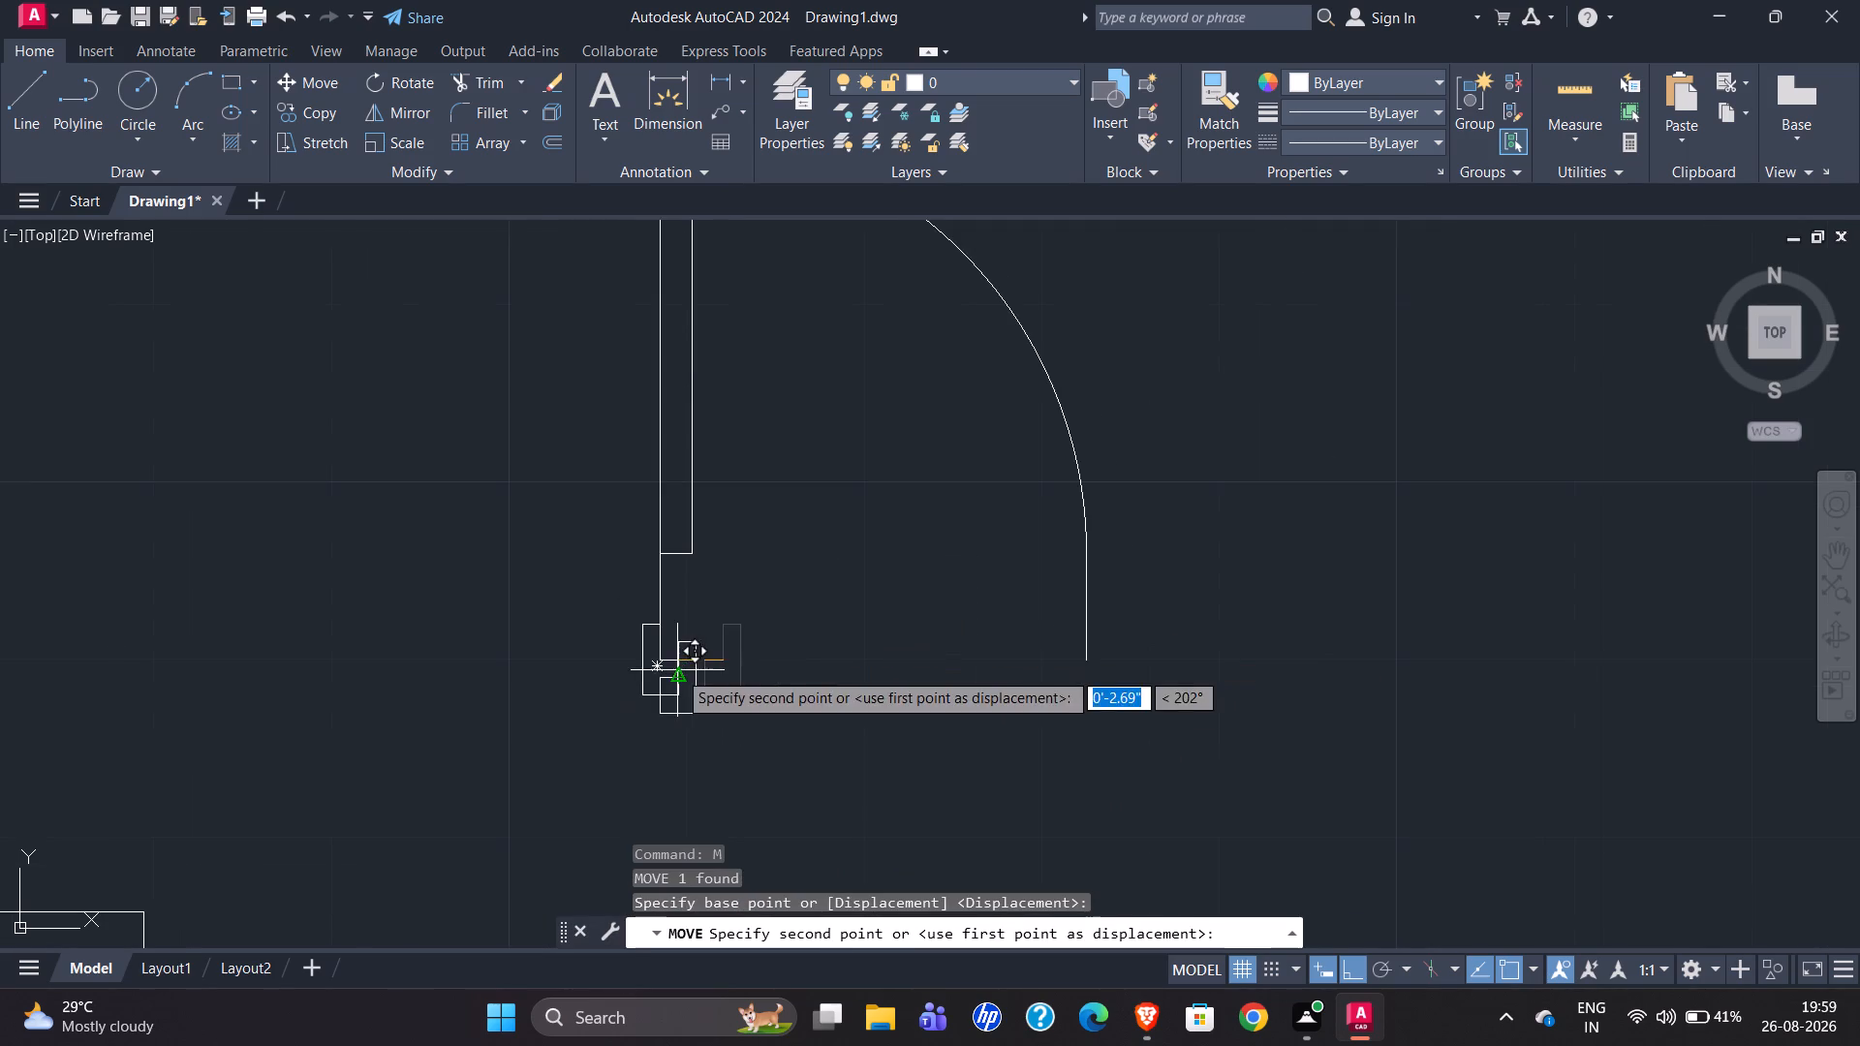
scroll(1084, 662, up, 4)
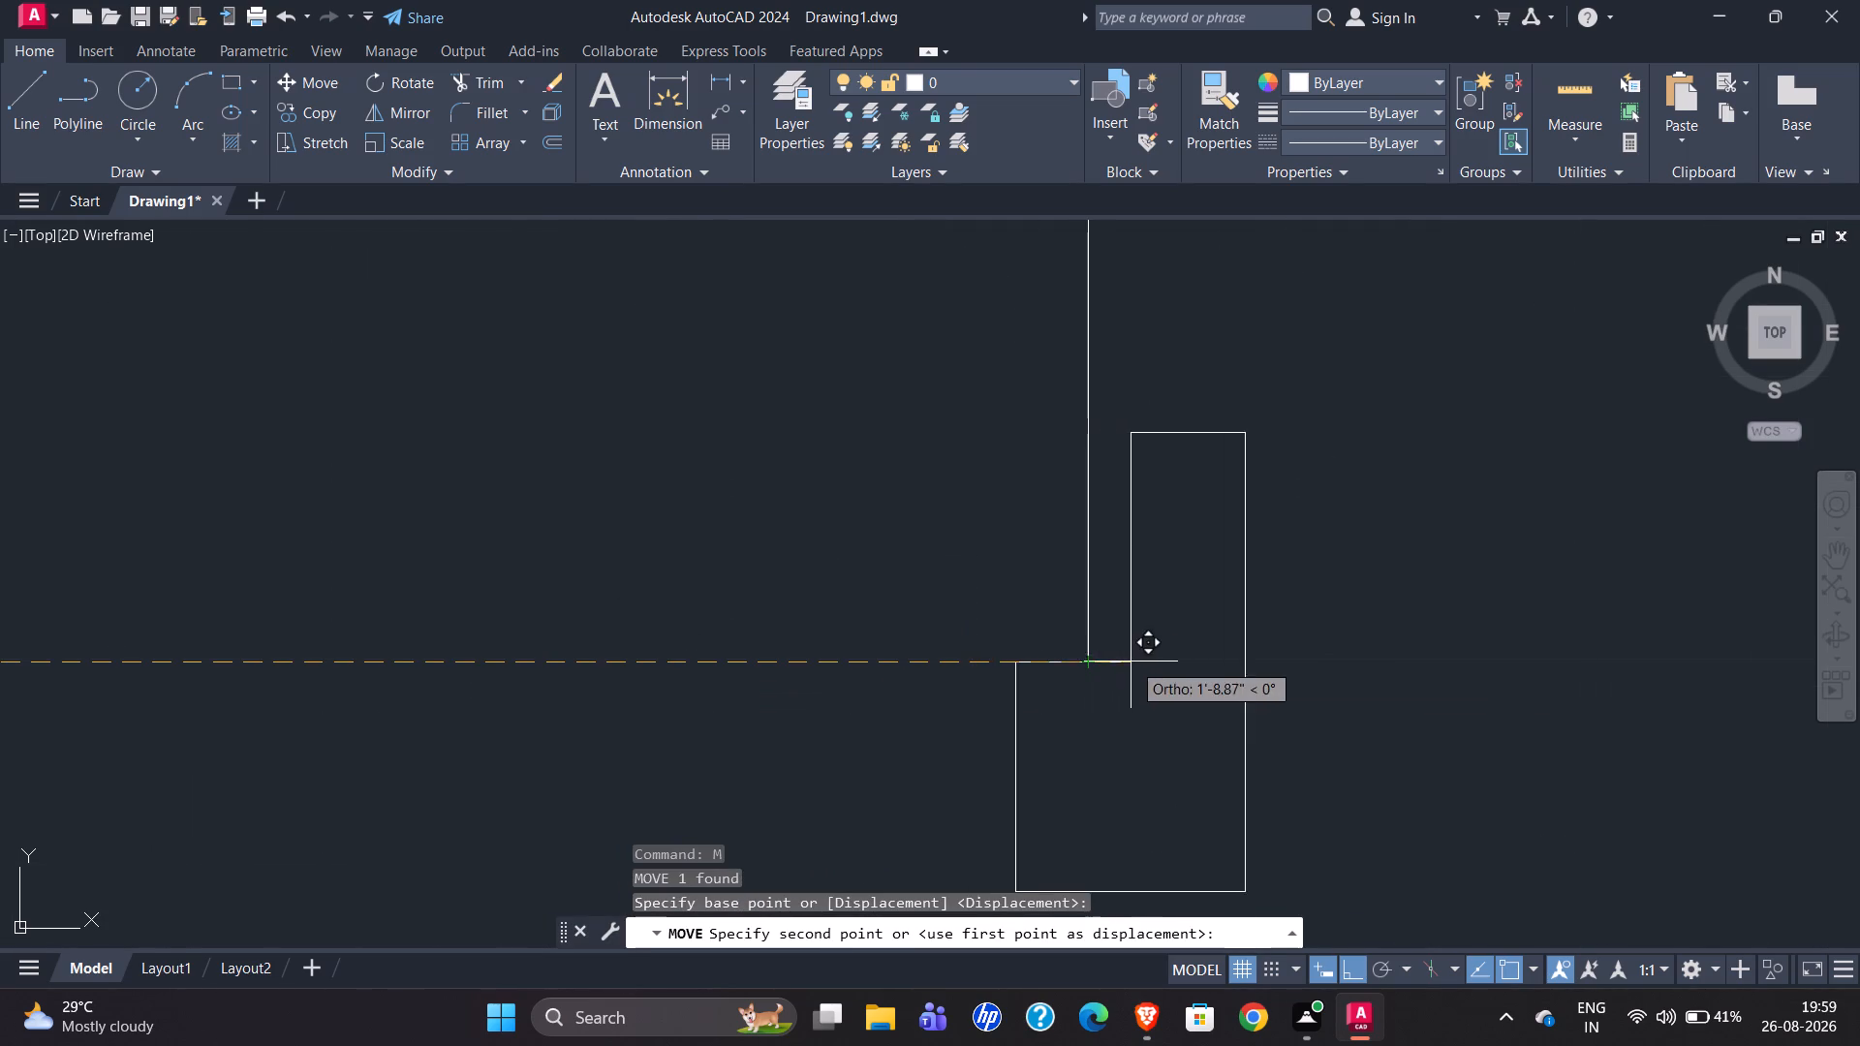
click(1084, 666)
scroll(1151, 535, down, 3)
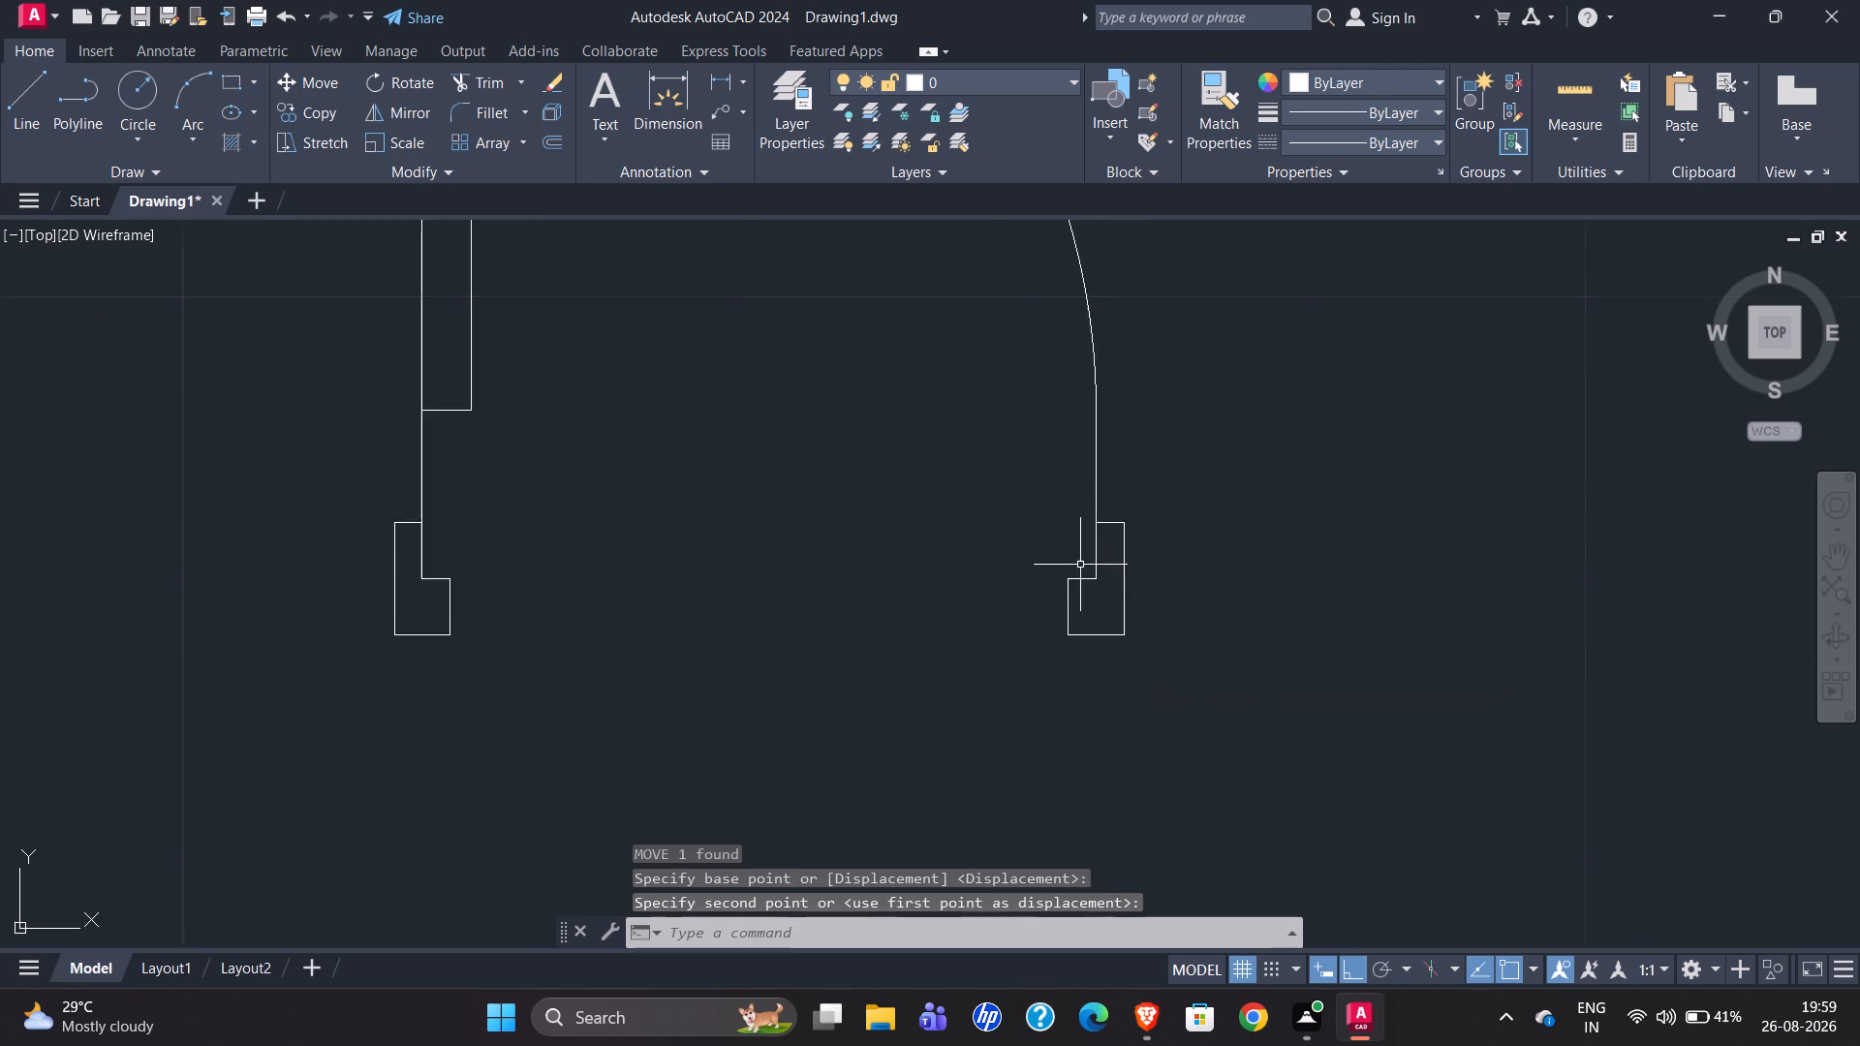
scroll(1079, 568, down, 1)
scroll(1017, 627, down, 2)
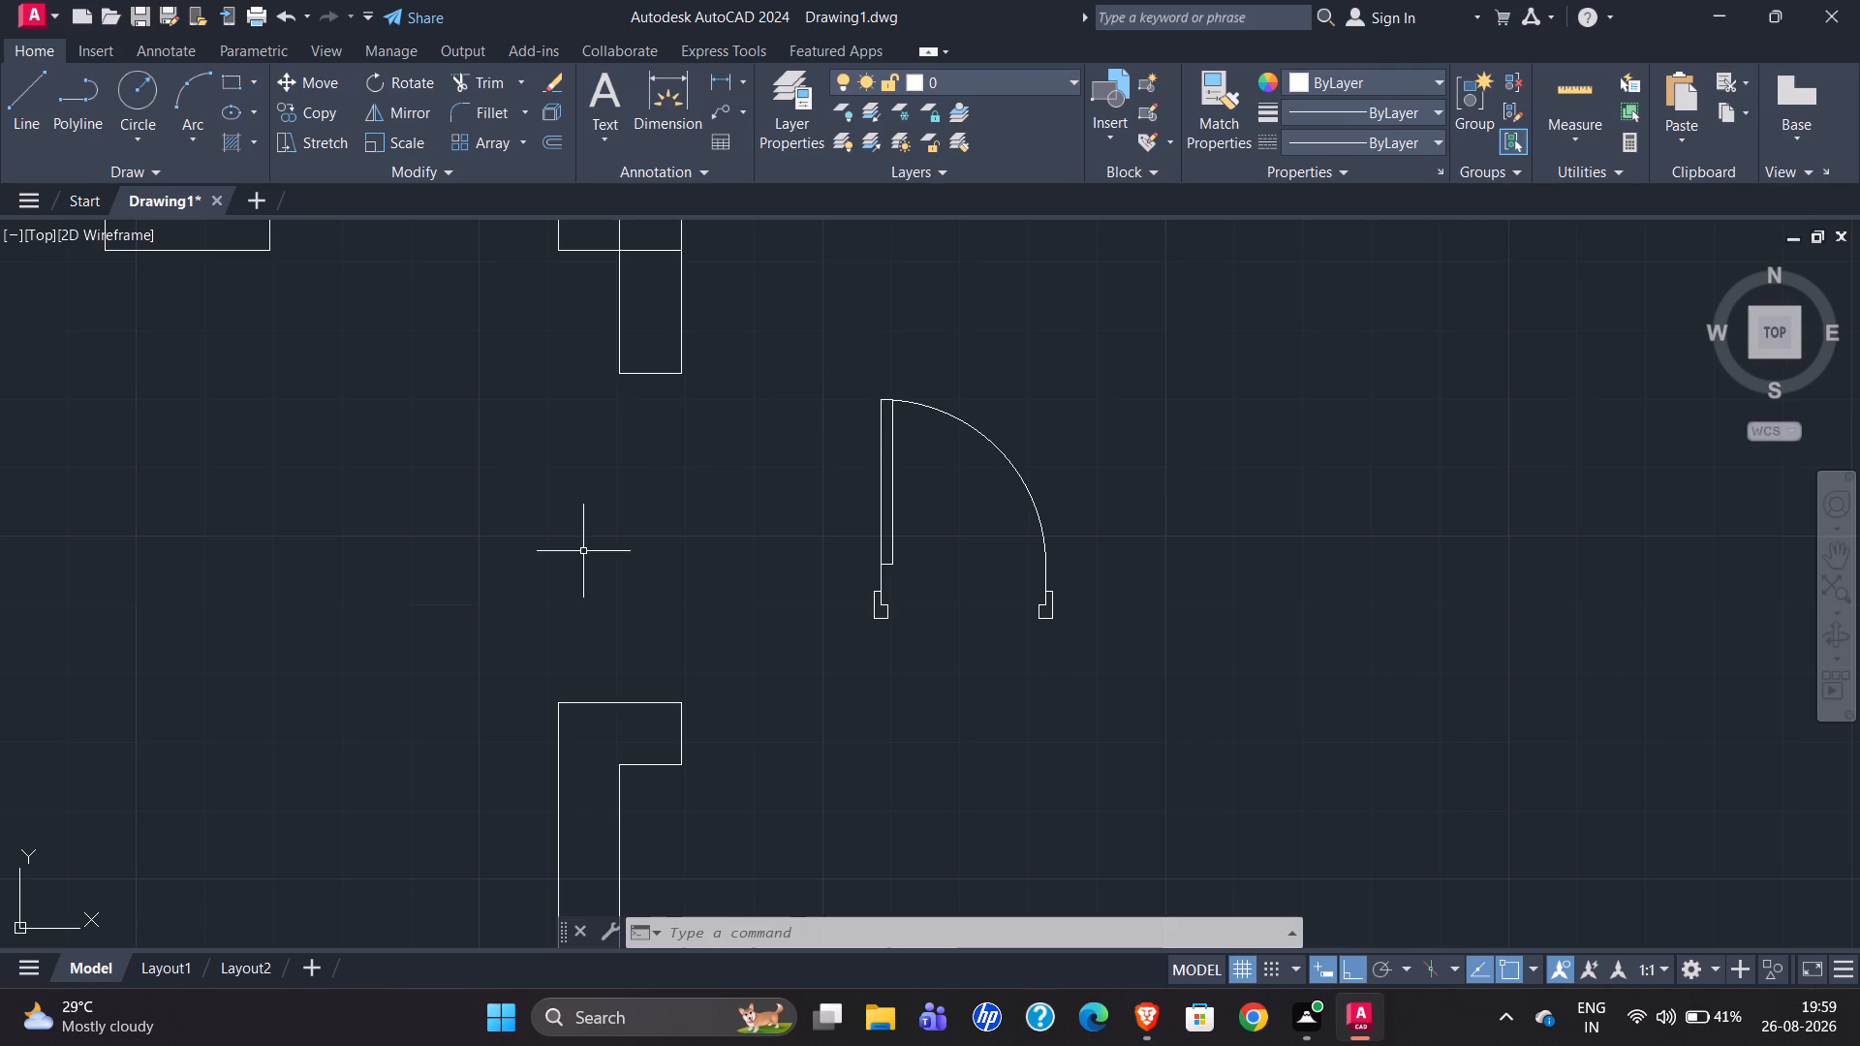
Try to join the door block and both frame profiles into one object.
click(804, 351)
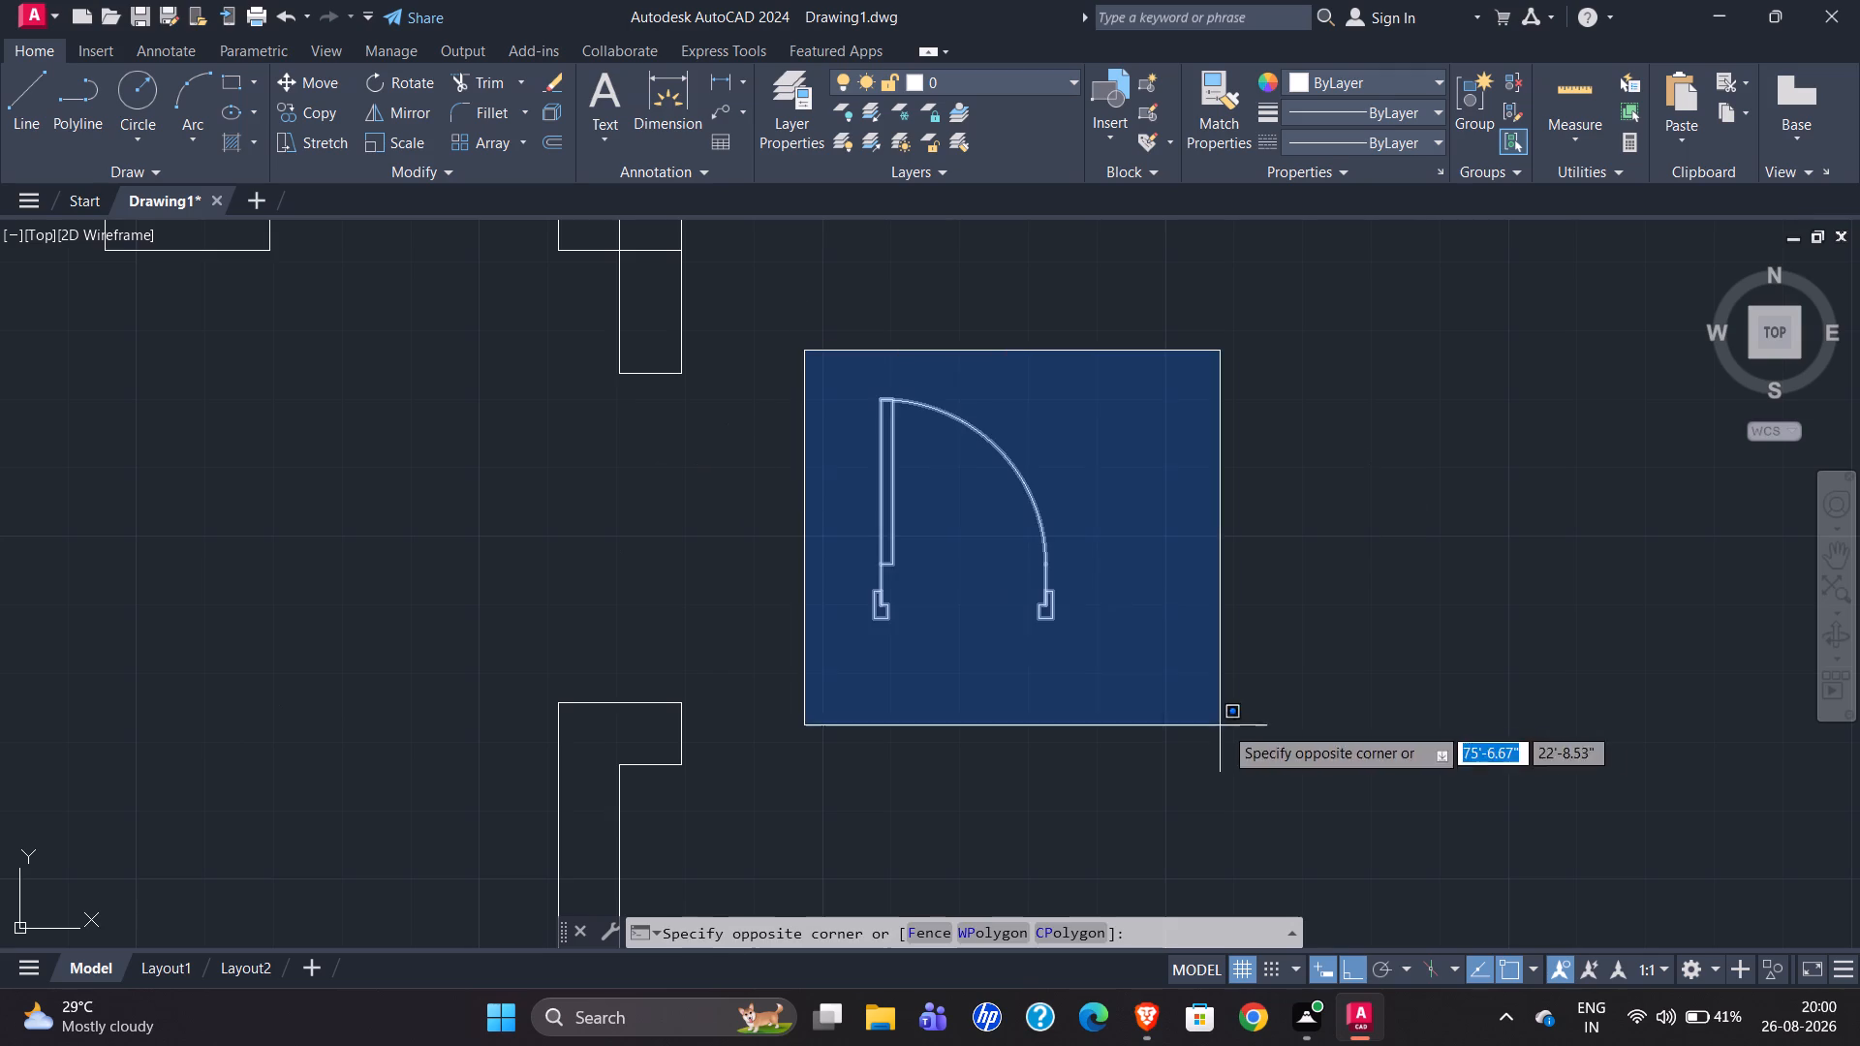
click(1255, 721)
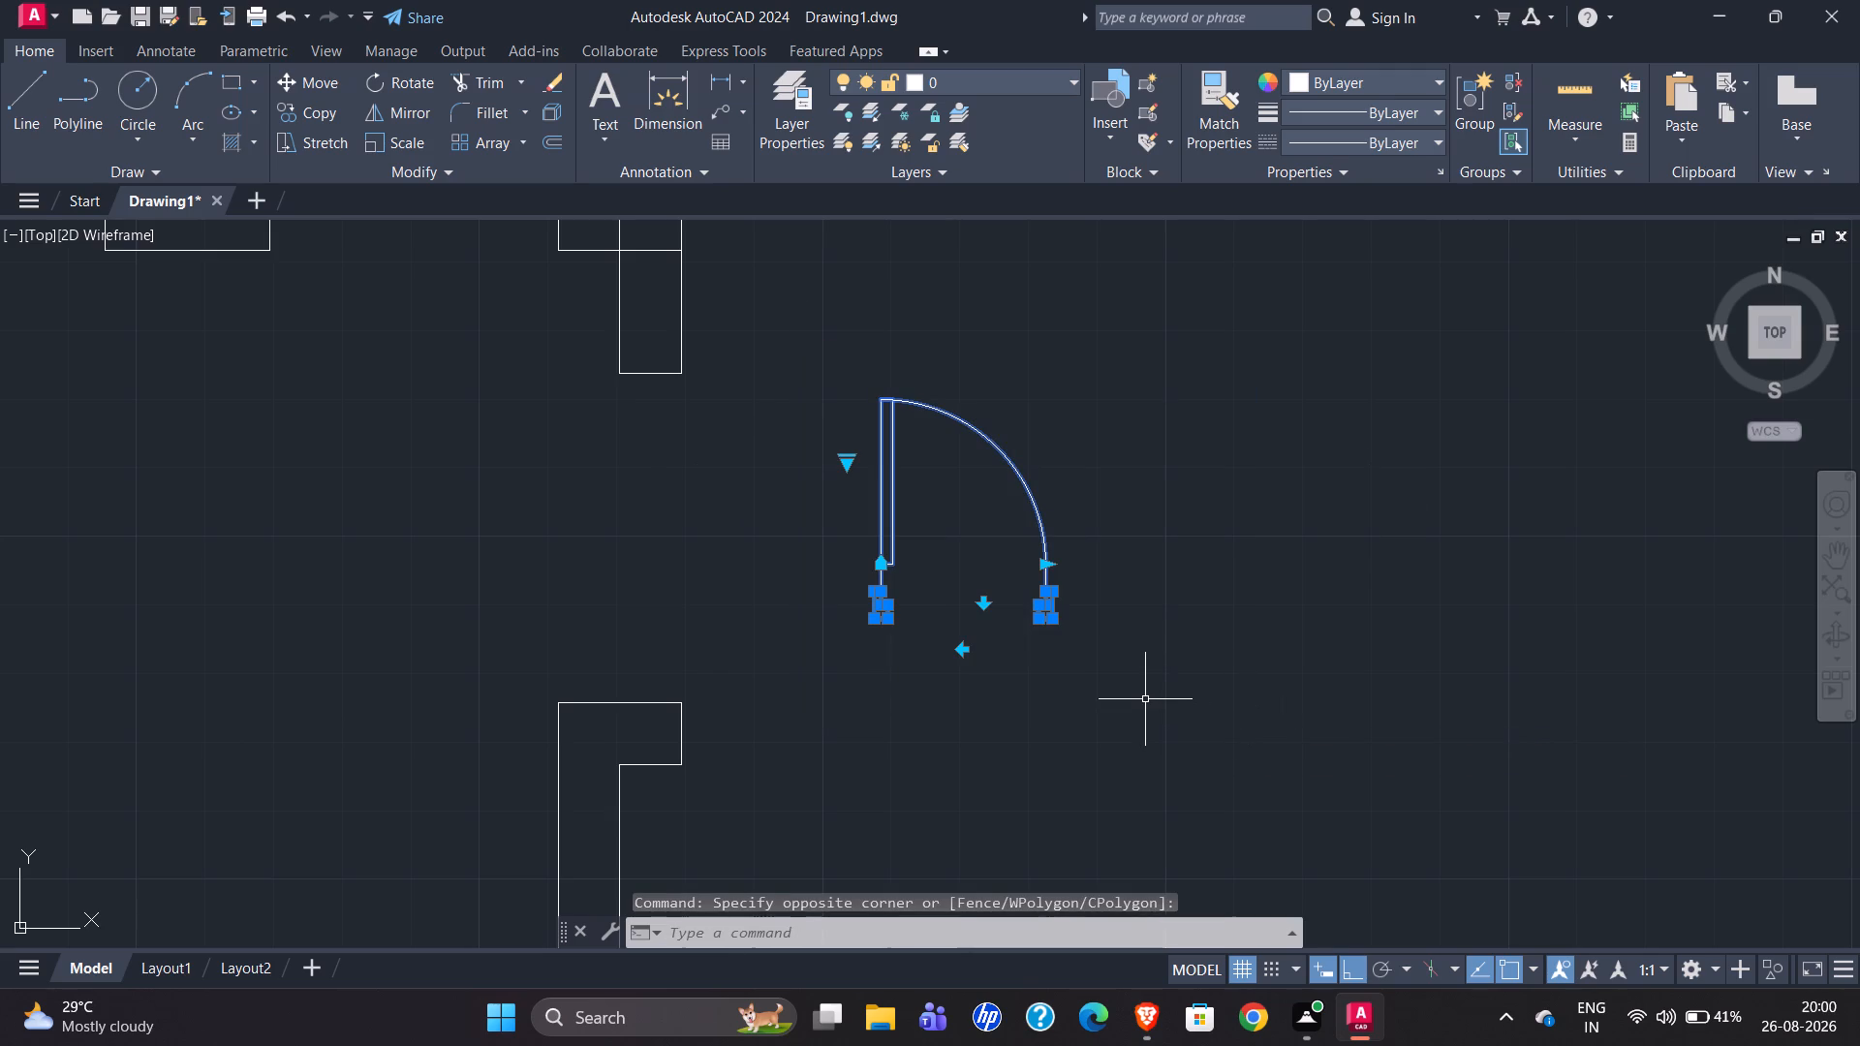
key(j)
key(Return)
Rotate the door block and both frame profiles 90° counterclockwise about the outer southwest corner of the hinge-side frame profile.
click(813, 323)
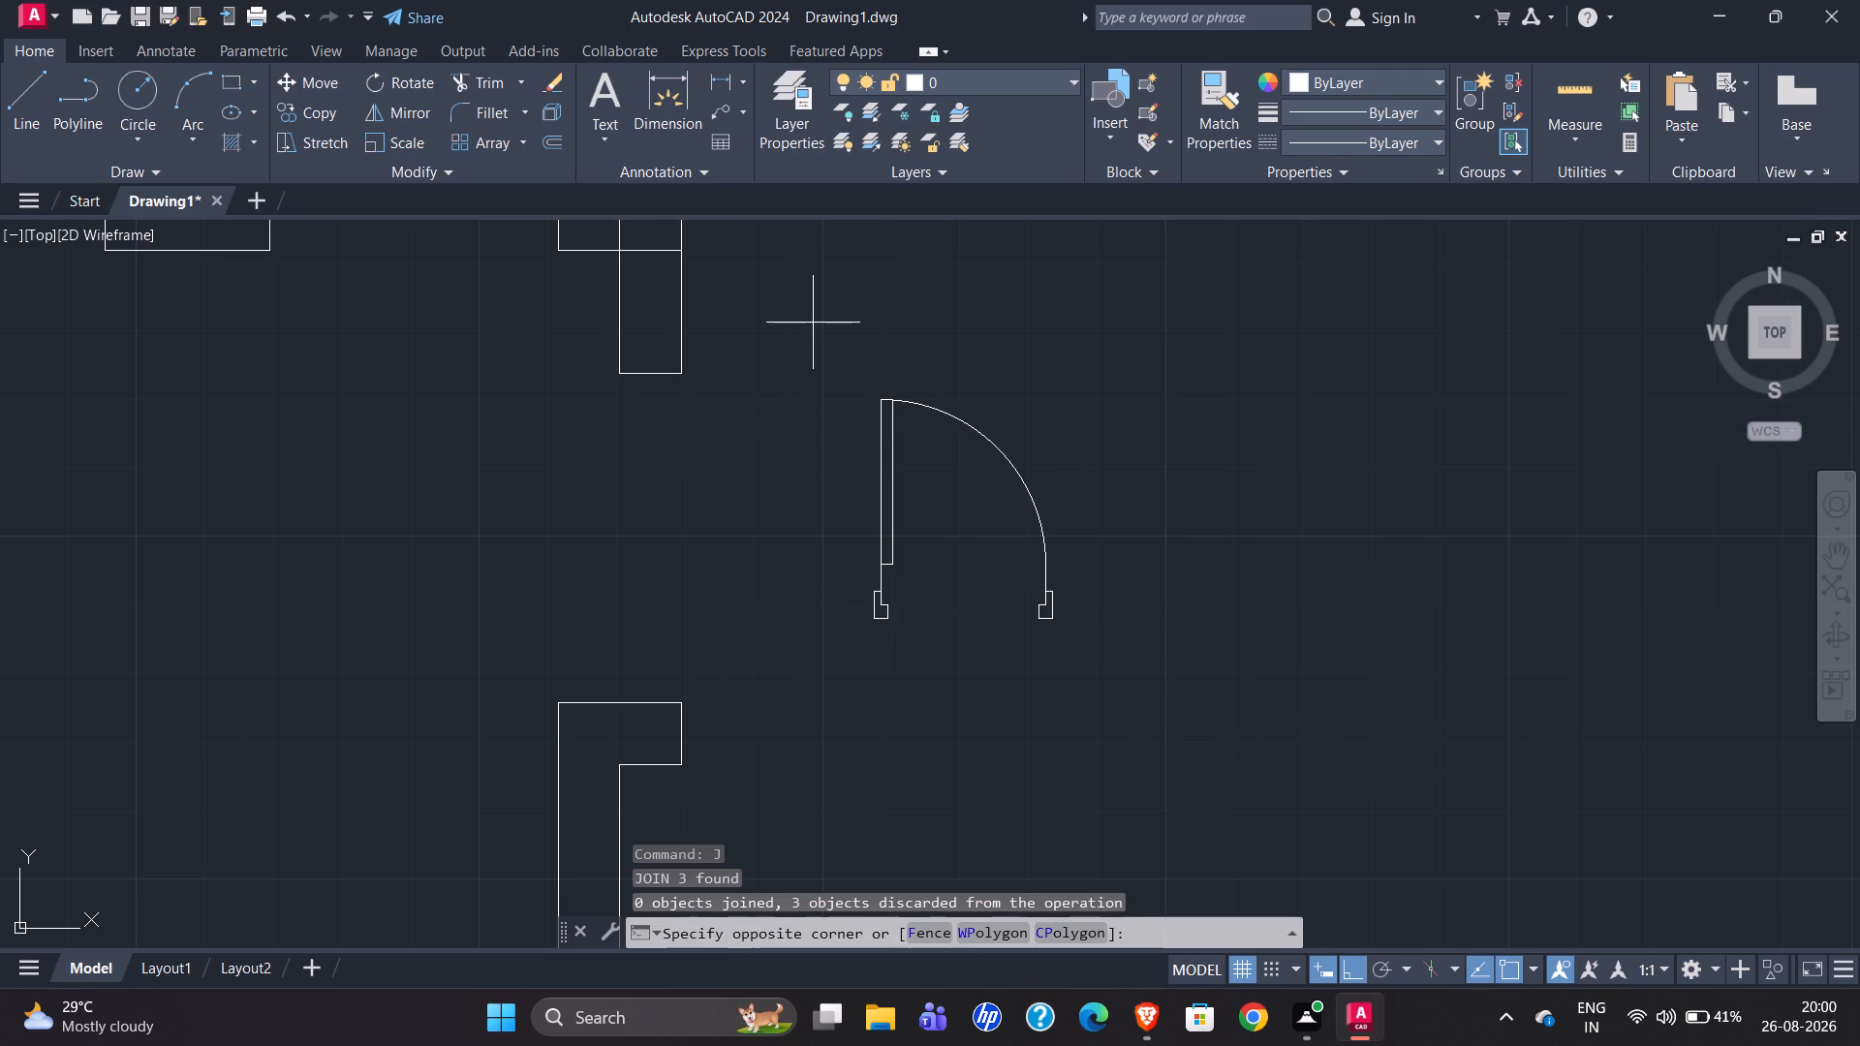
click(1150, 743)
scroll(1238, 692, up, 2)
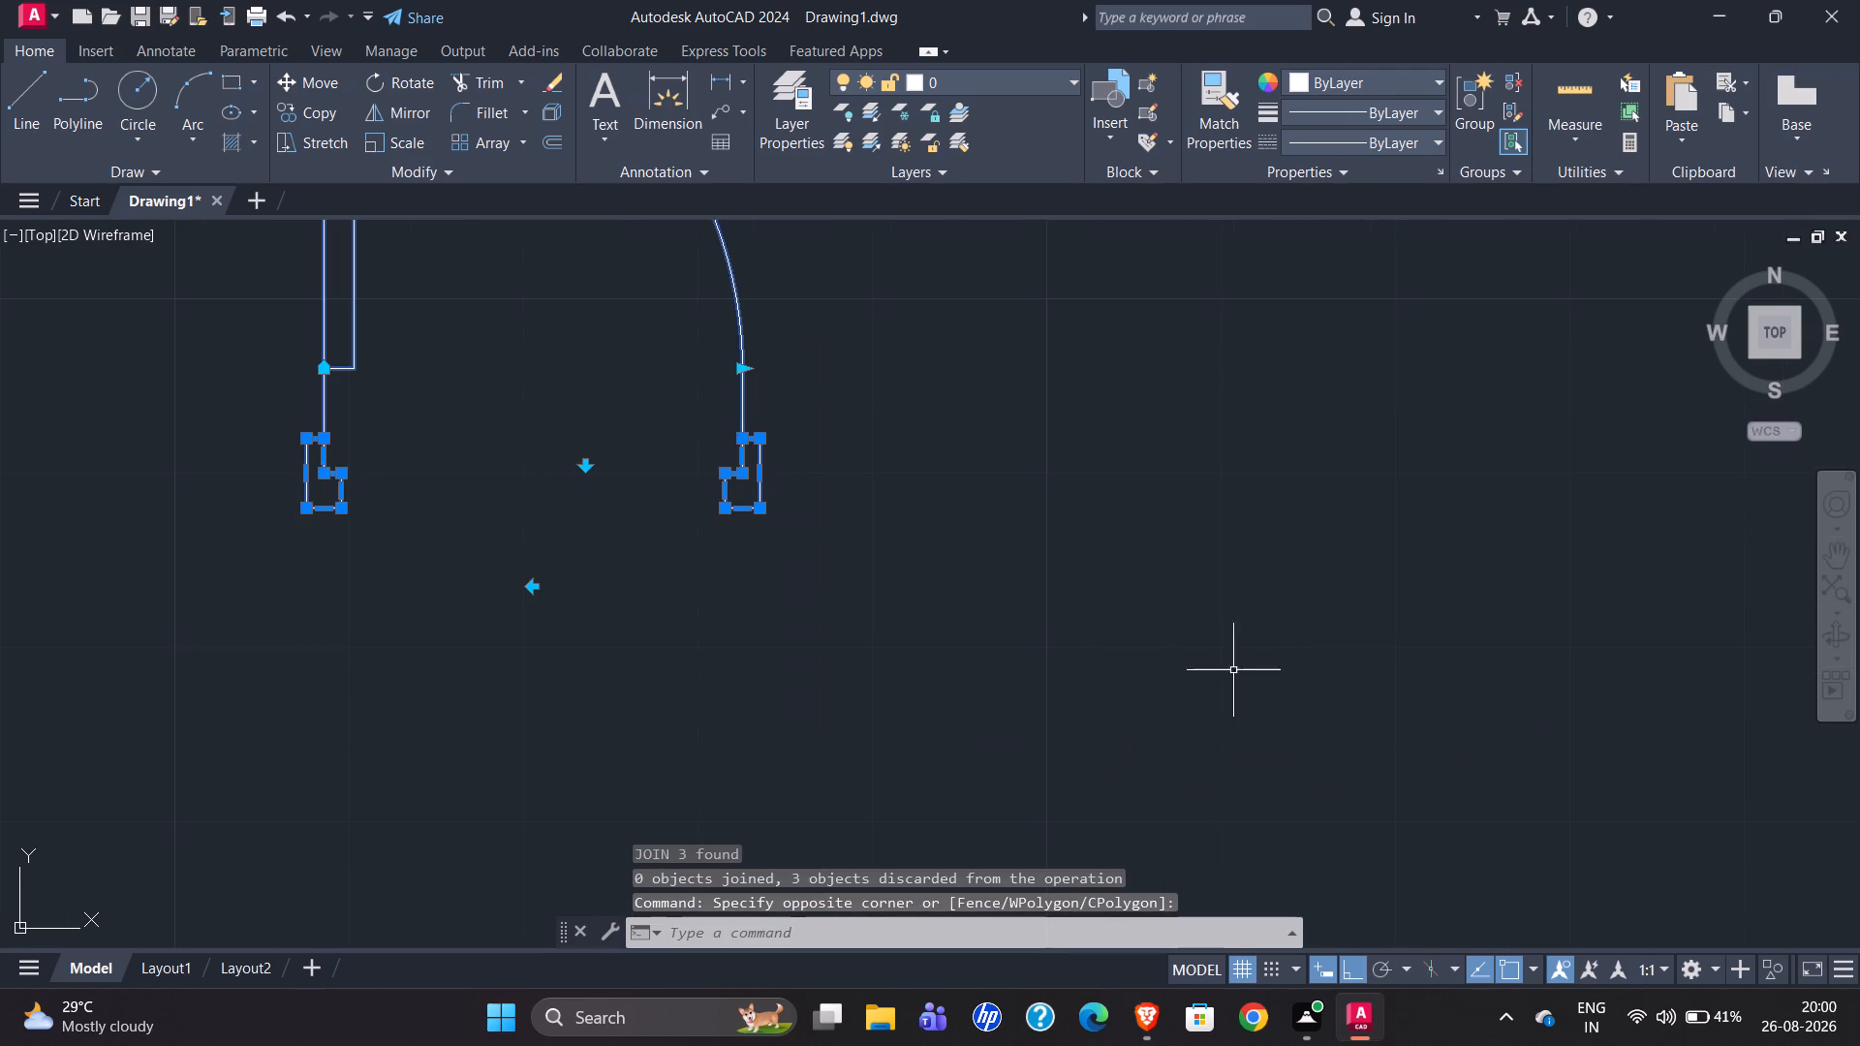
scroll(1178, 672, down, 4)
scroll(1094, 643, up, 2)
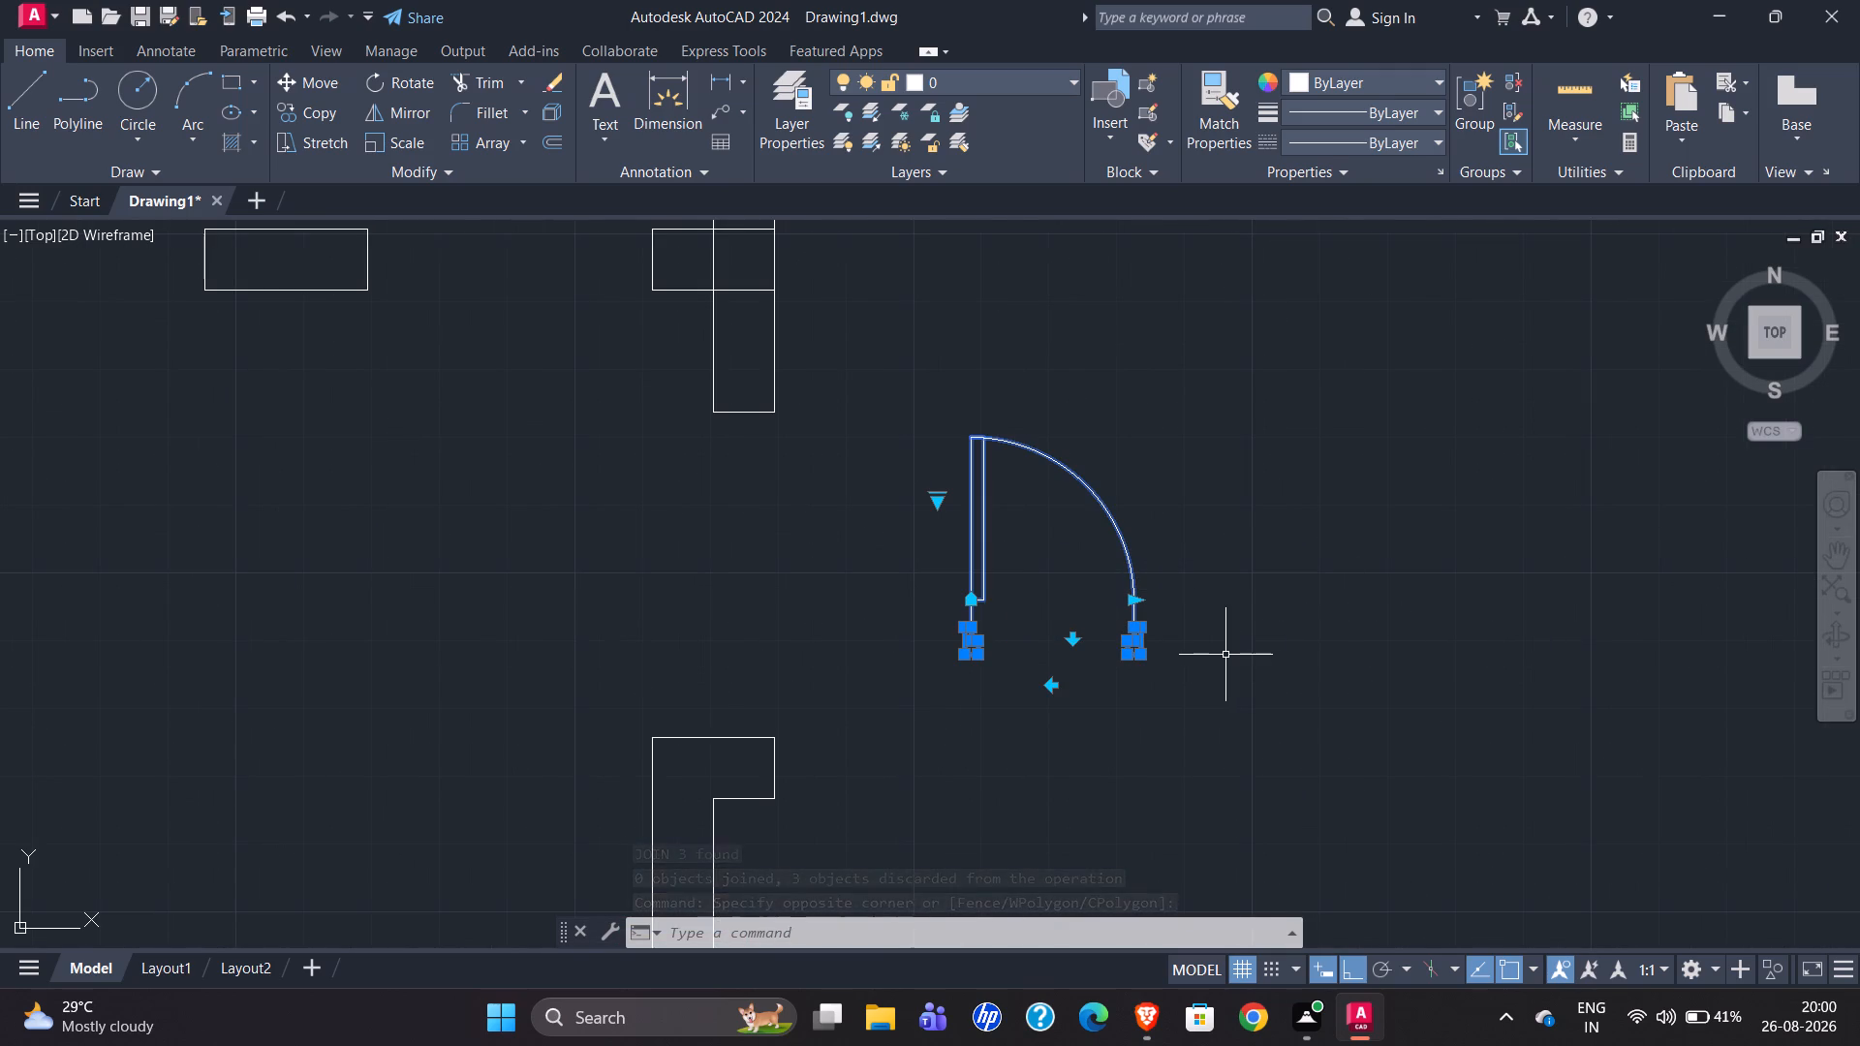
text(ro)
key(Return)
scroll(963, 655, up, 3)
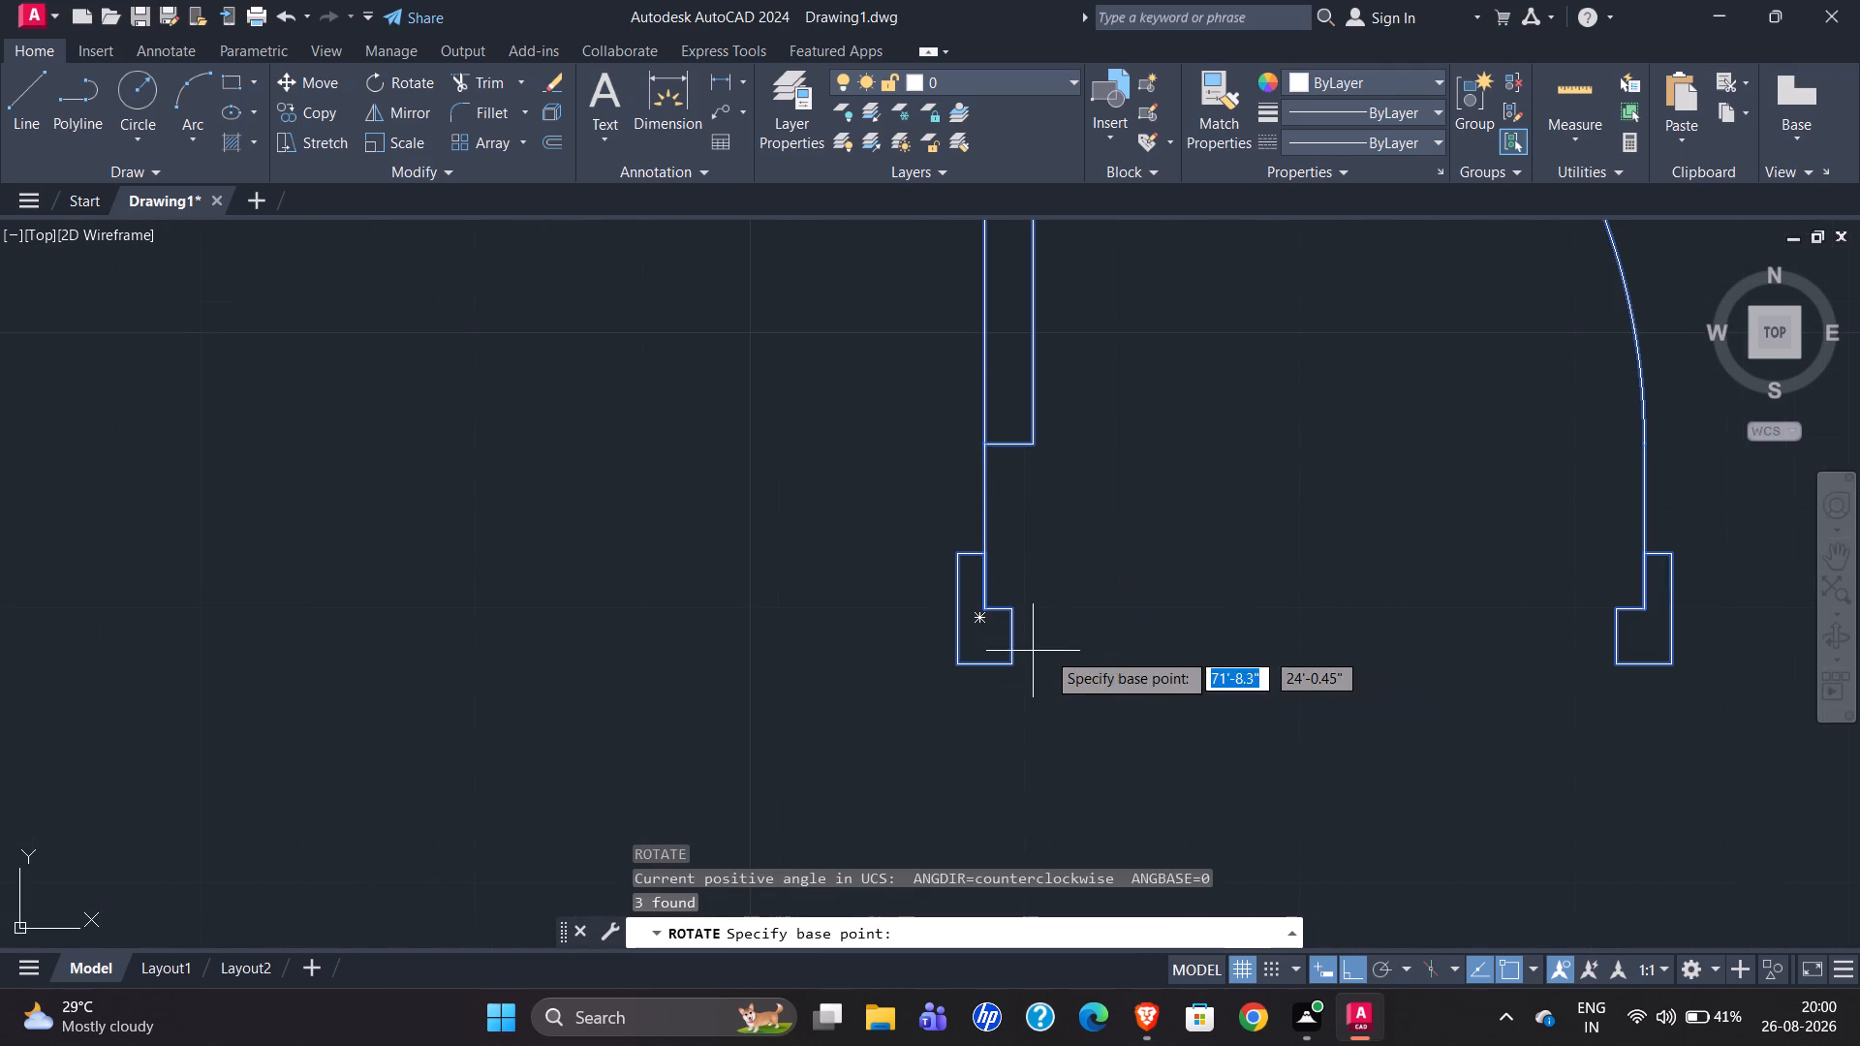
click(951, 663)
scroll(1067, 580, down, 2)
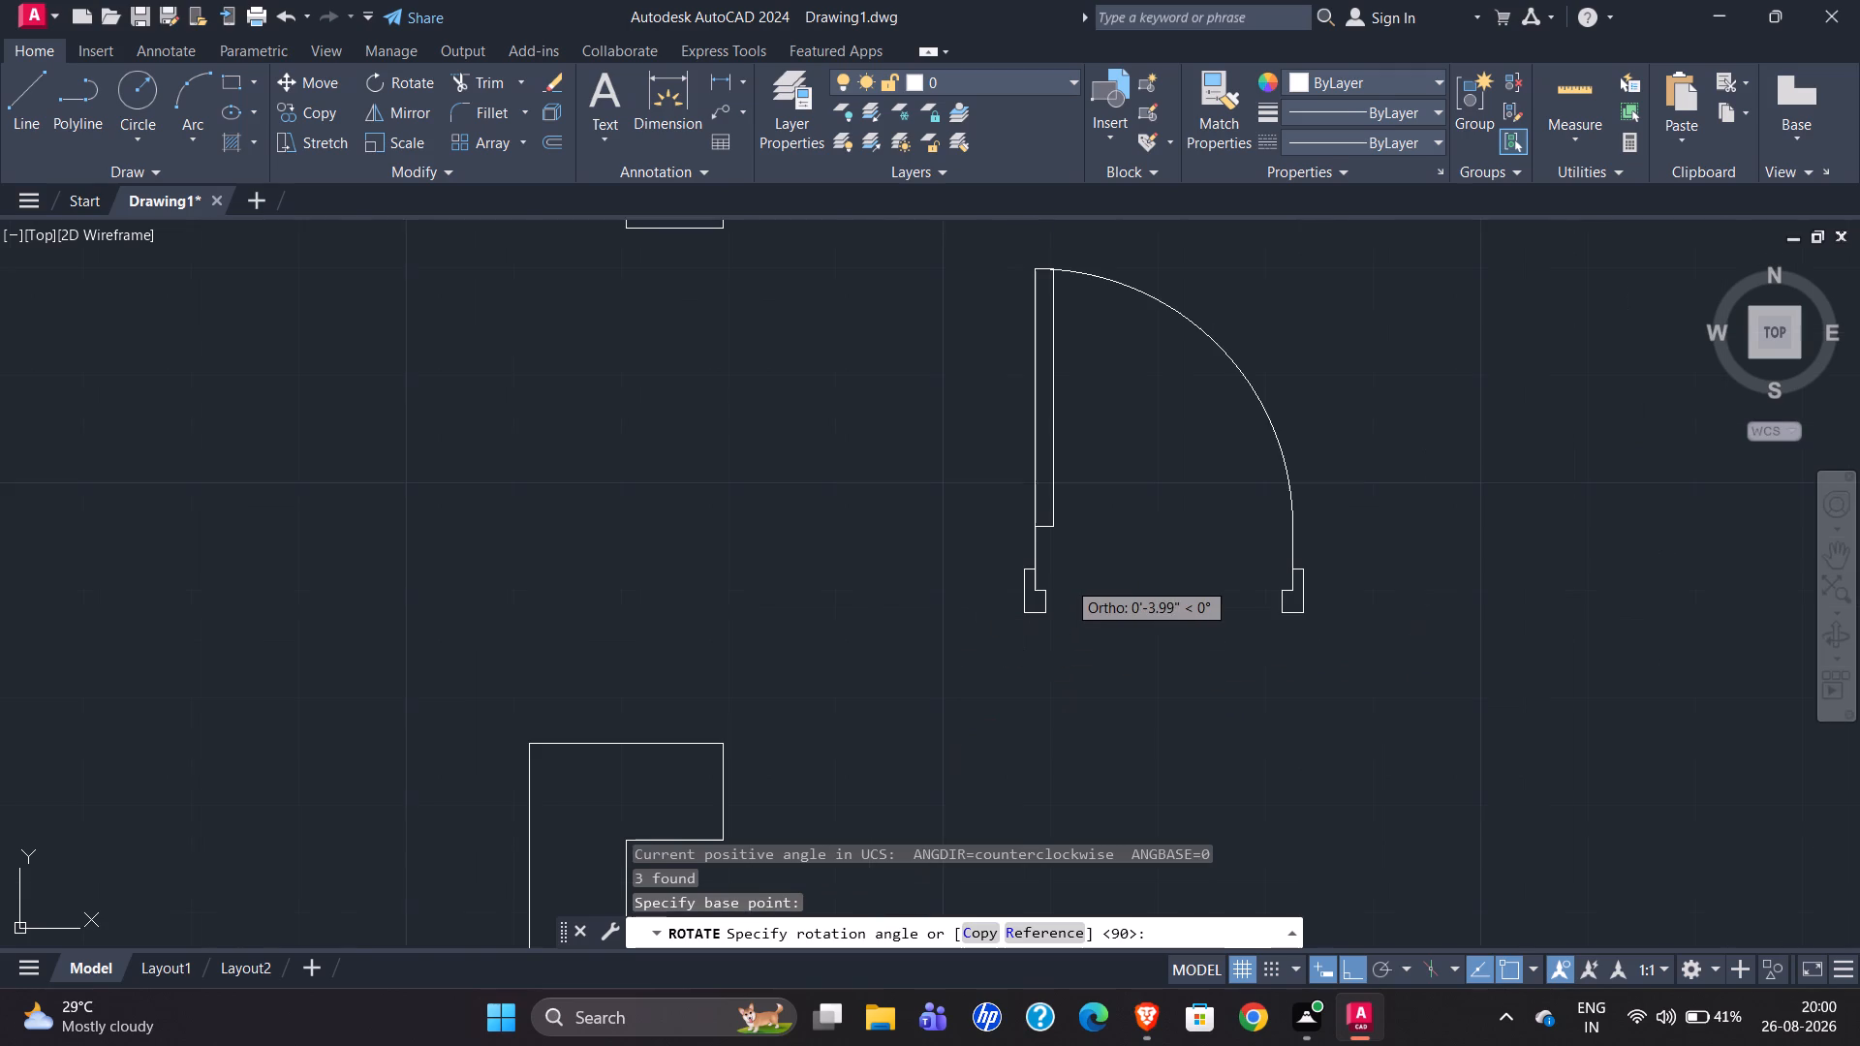
click(1068, 462)
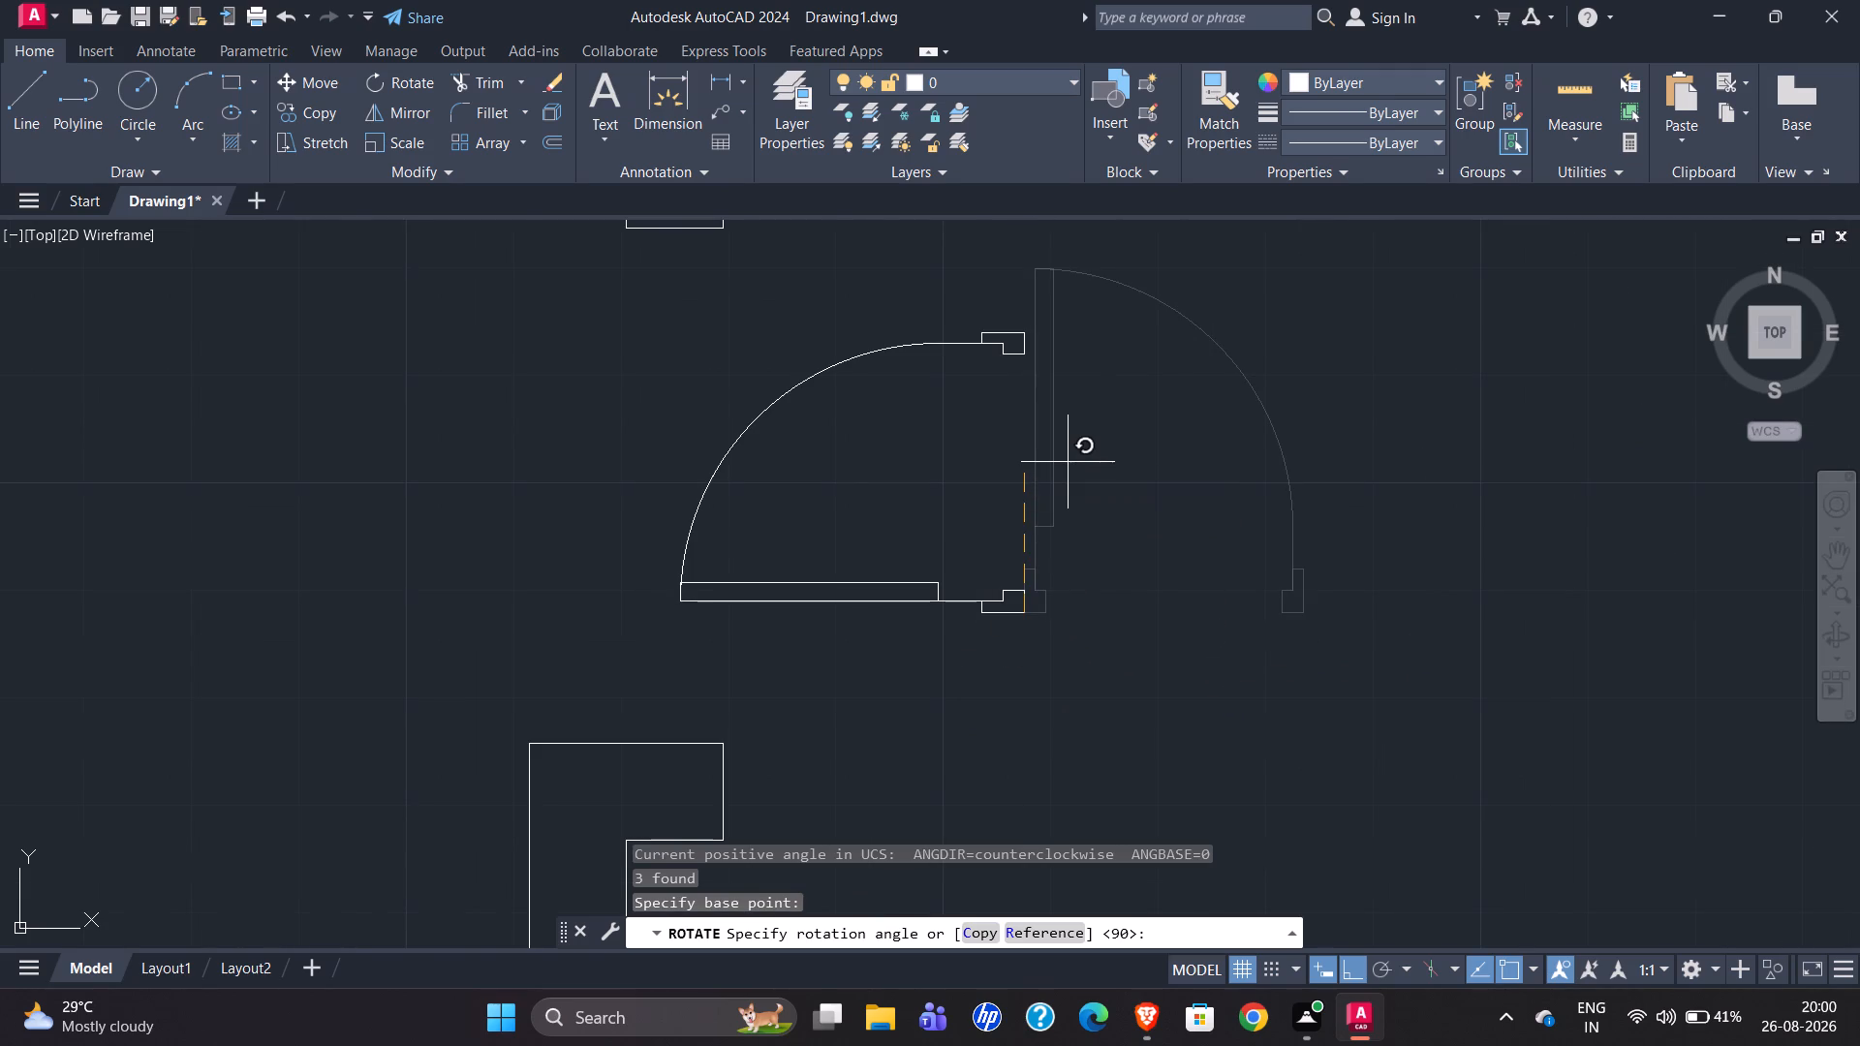
Move the door block with both frame profiles by its southeast corner onto the northeast corner of the wall south of the entrance opening.
drag(609, 392, 629, 415)
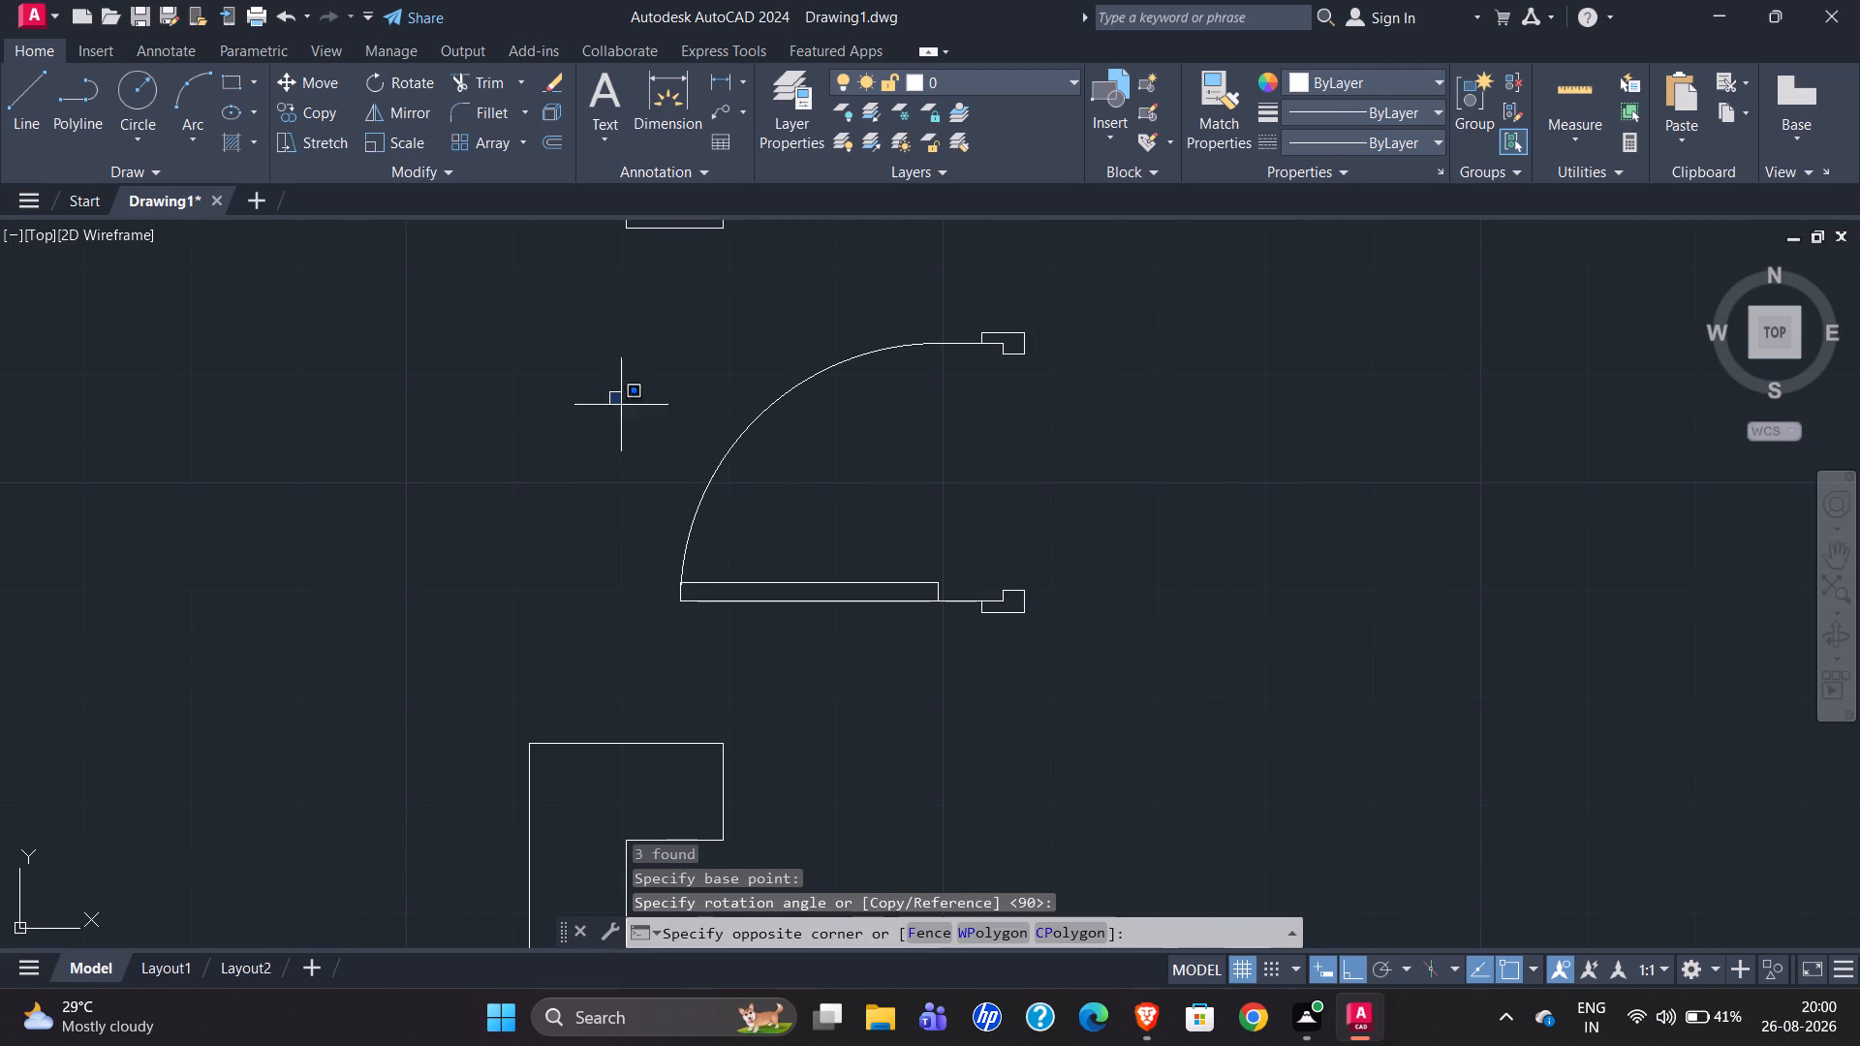
click(1168, 760)
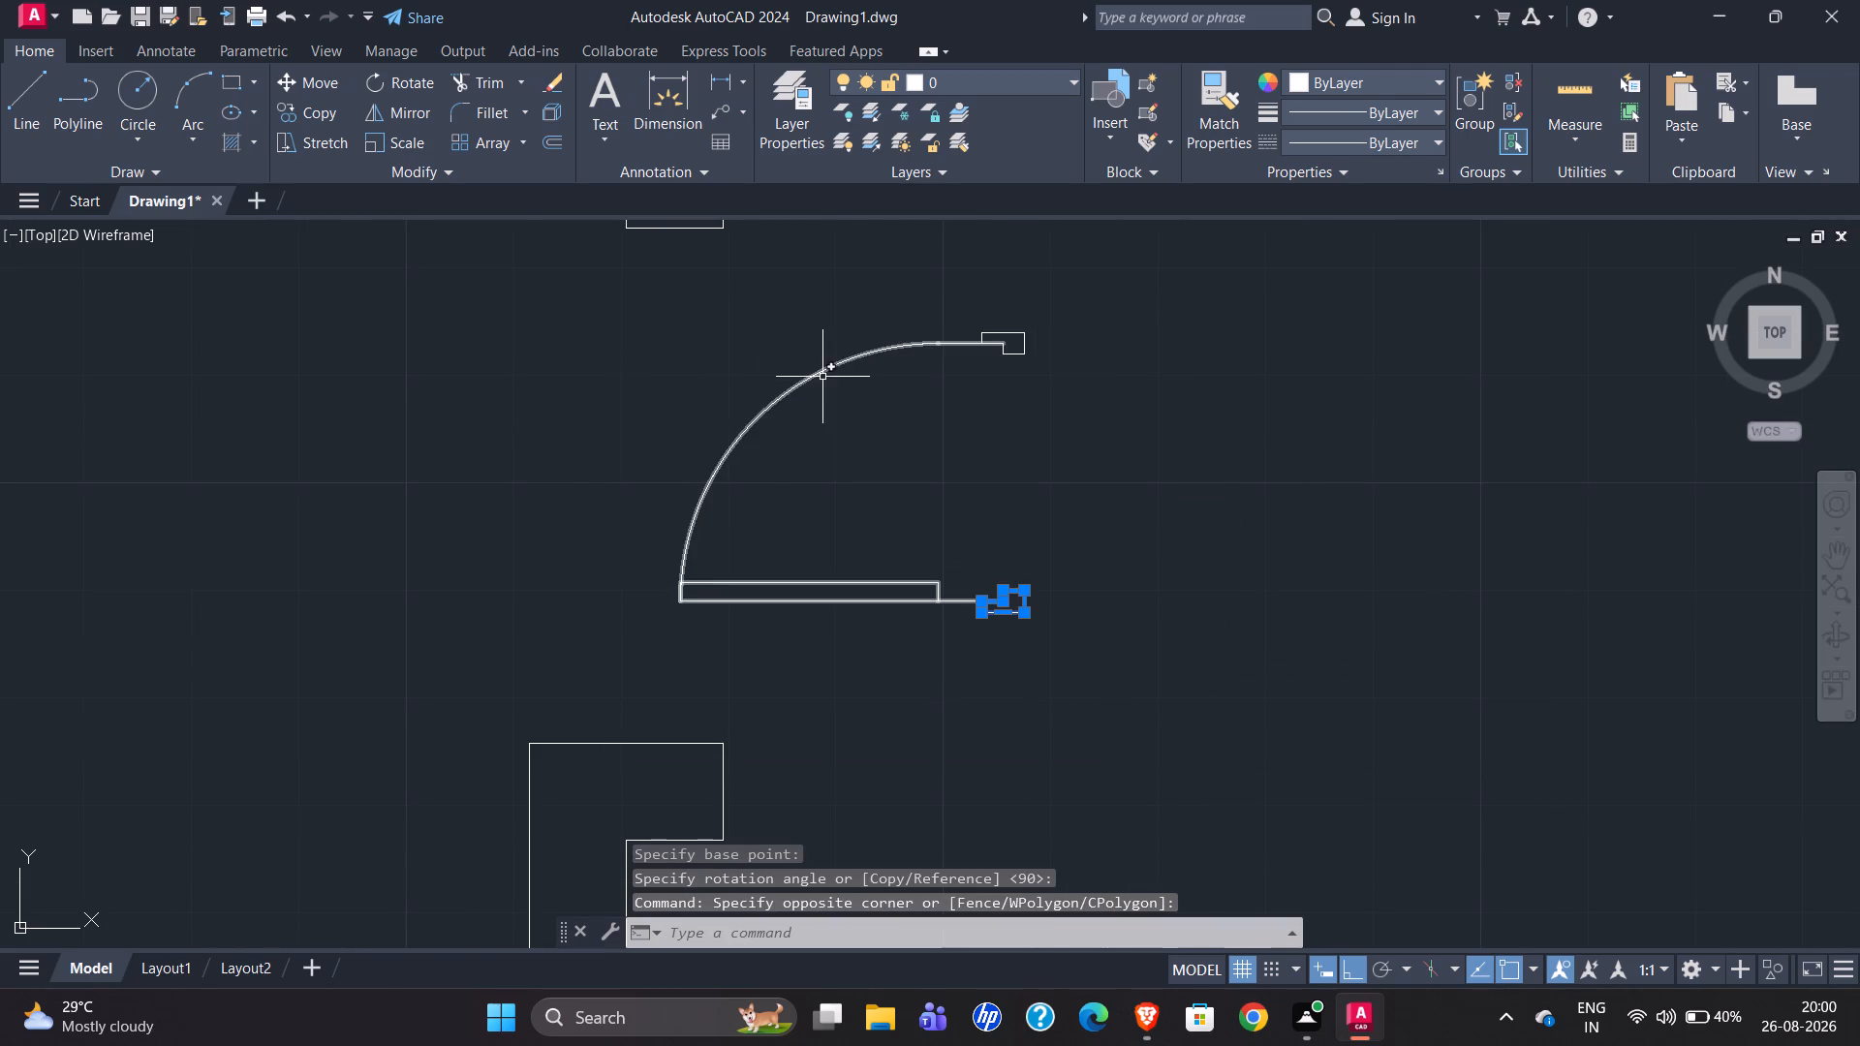
click(500, 257)
click(1237, 684)
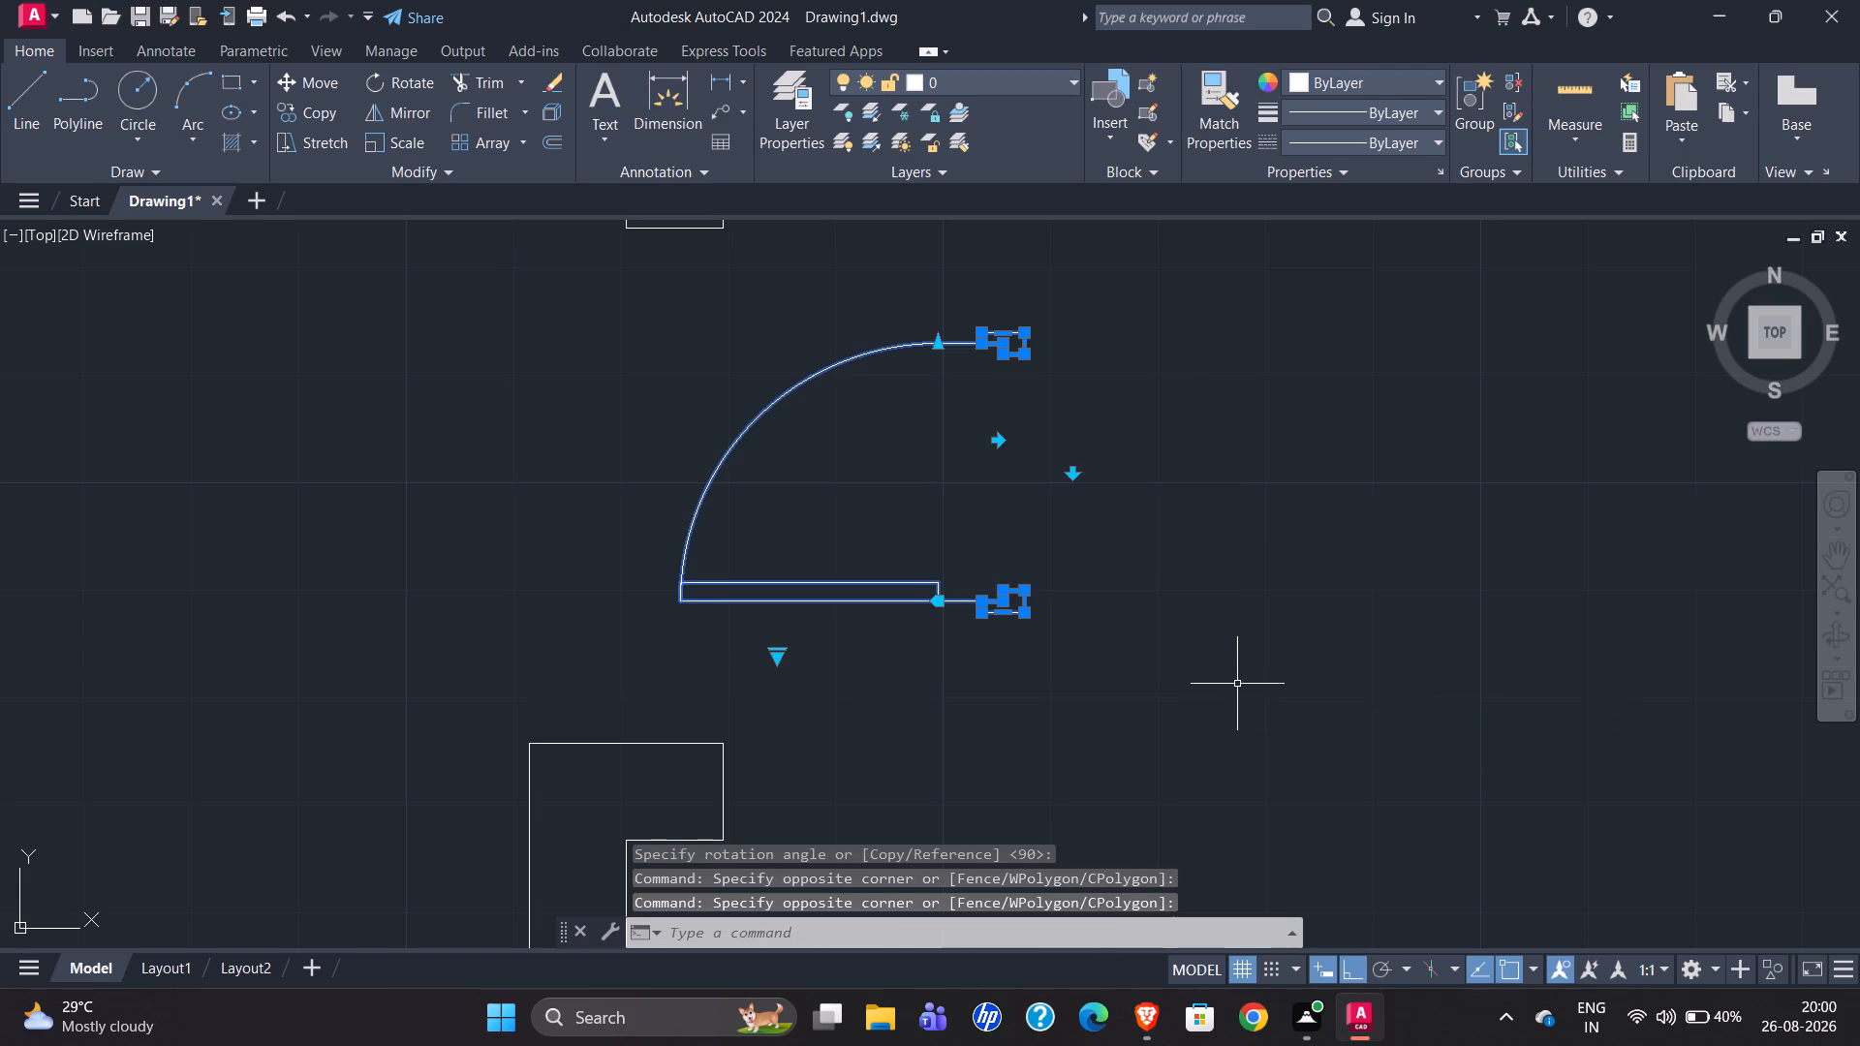
key(m)
key(Return)
scroll(1026, 630, up, 2)
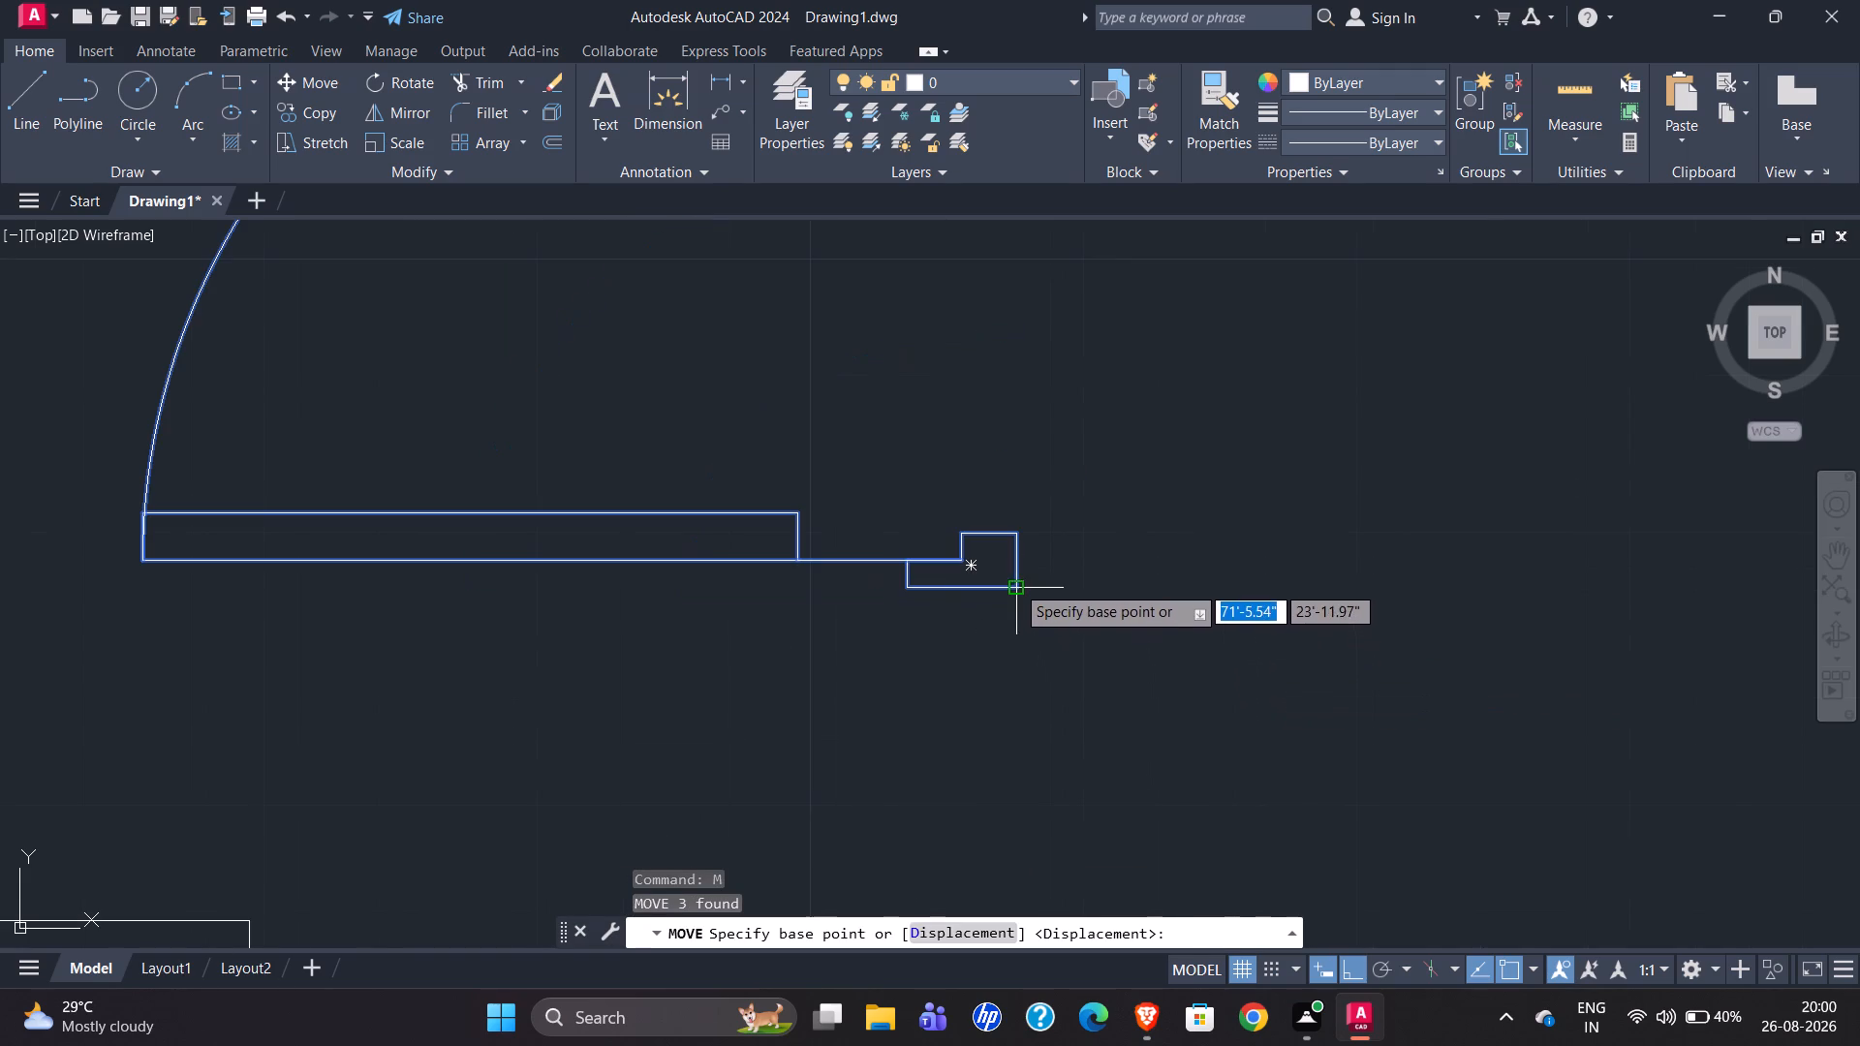
click(1015, 583)
scroll(1456, 486, down, 2)
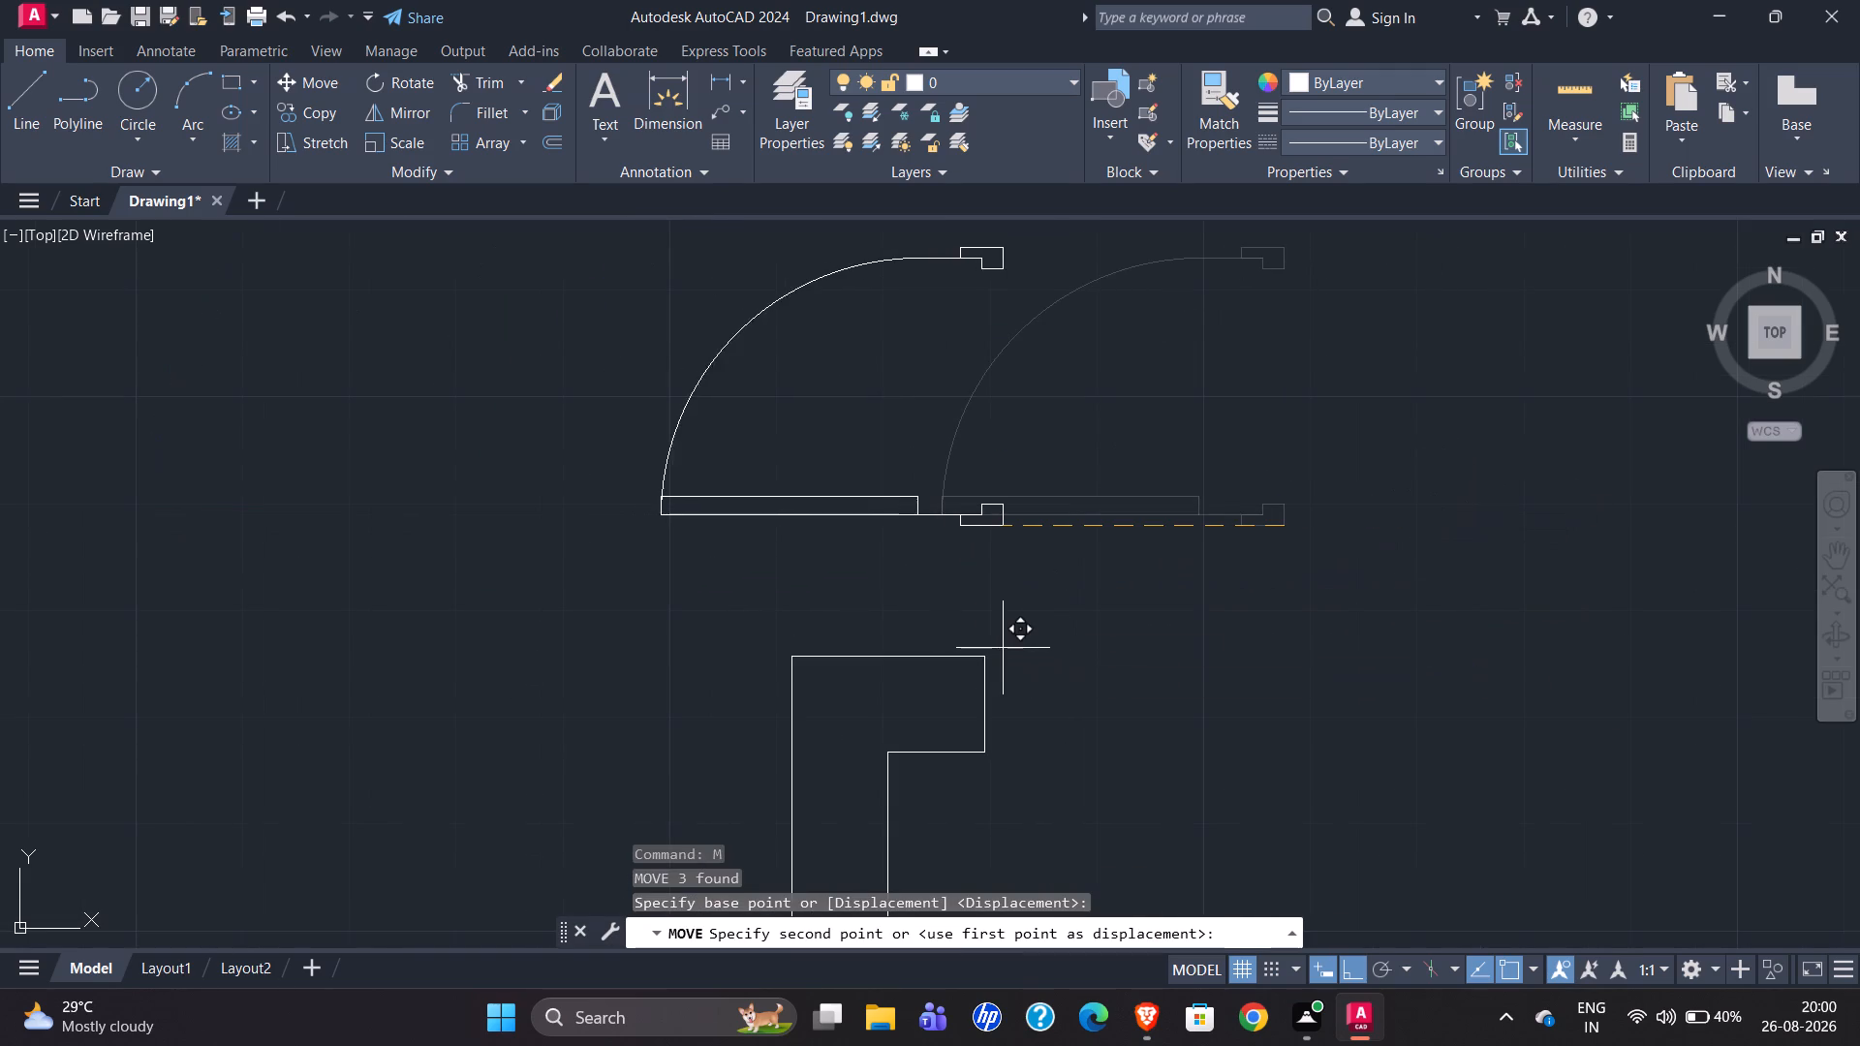
click(980, 657)
Examine the MD2 entrance door in the original plan and compare it with the door placed in the redrawn plan.
scroll(1031, 586, down, 2)
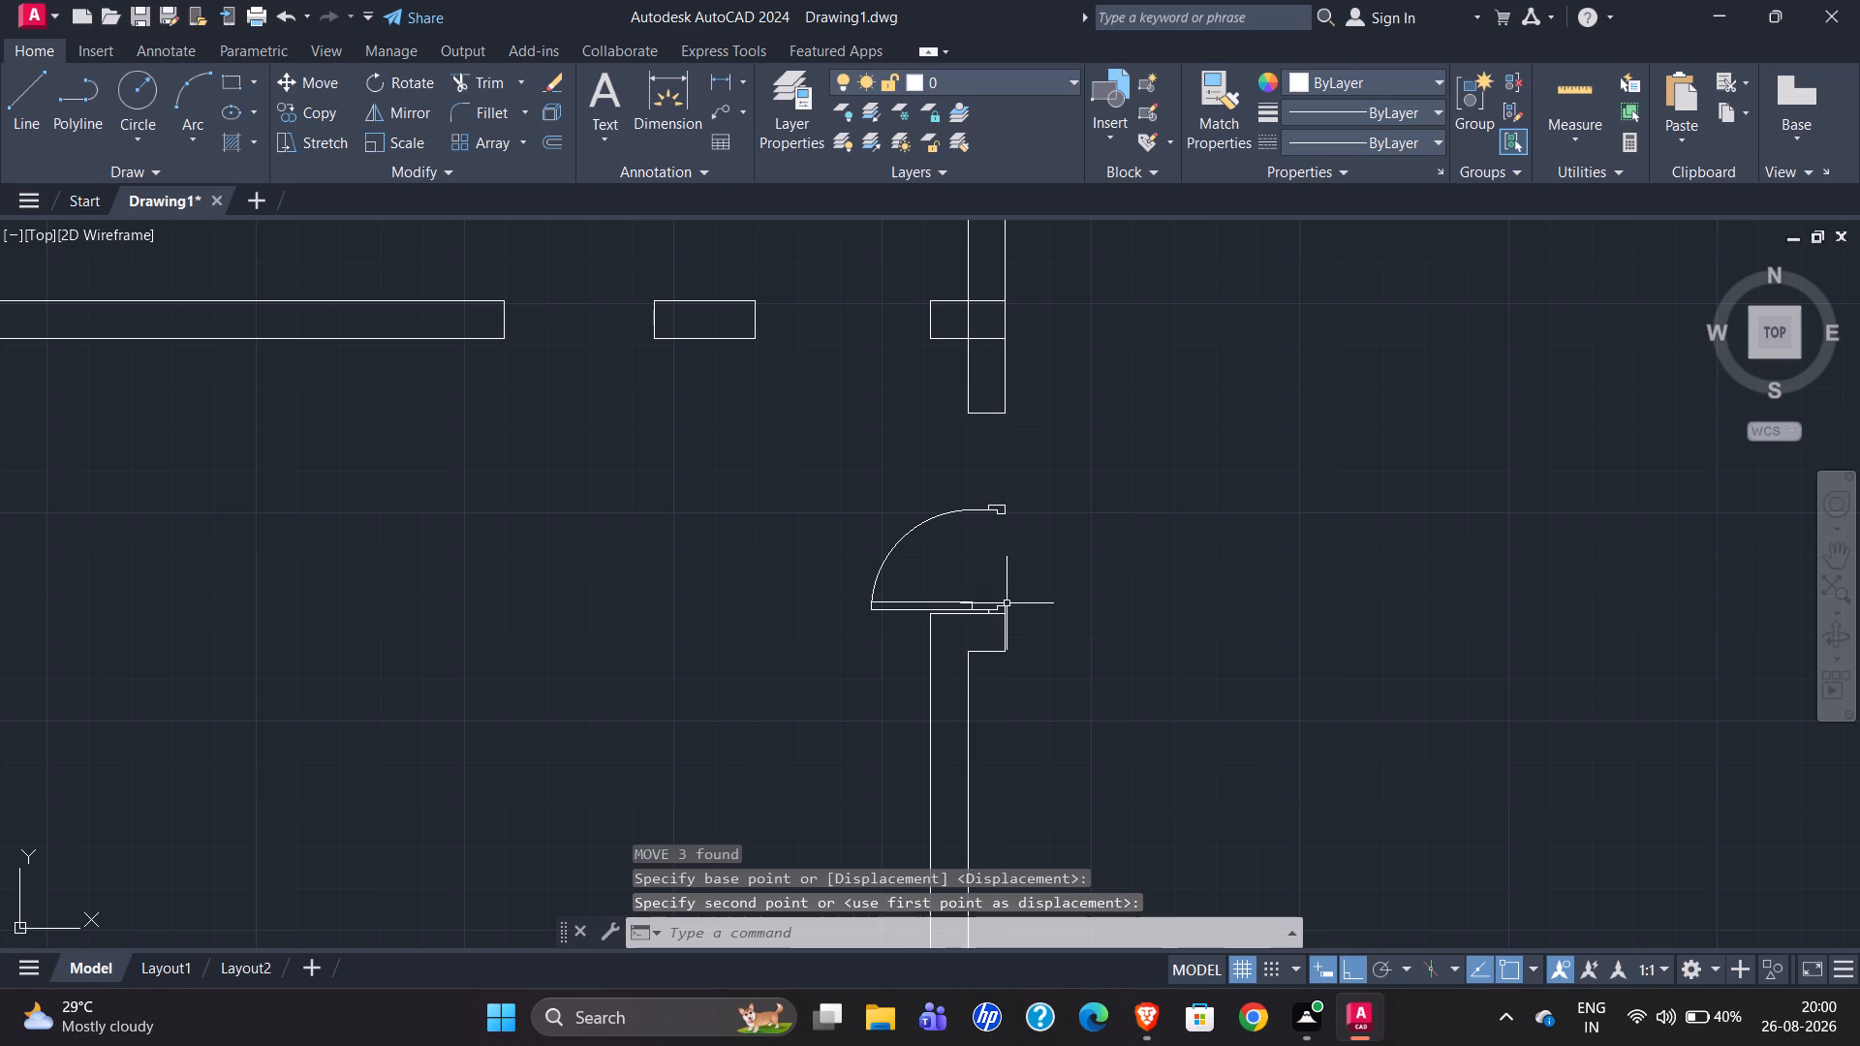
scroll(1056, 479, down, 4)
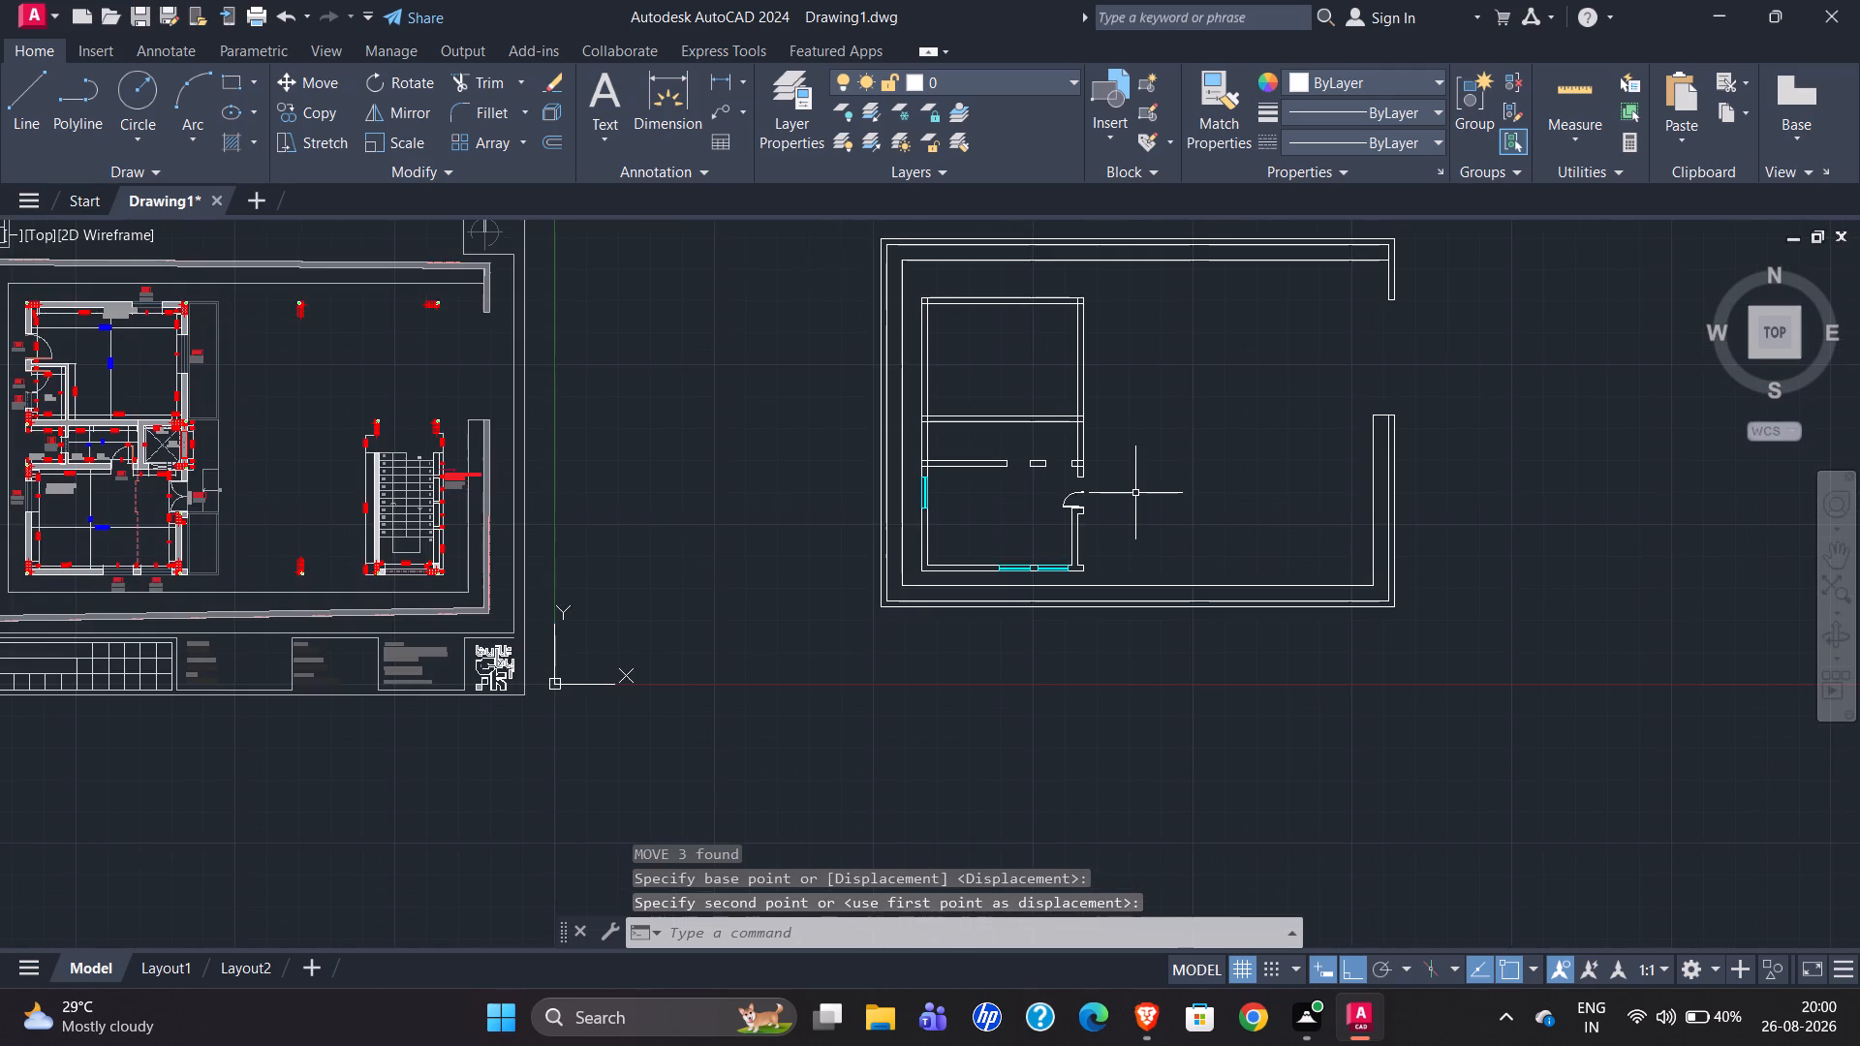
scroll(1135, 493, down, 2)
scroll(764, 489, up, 5)
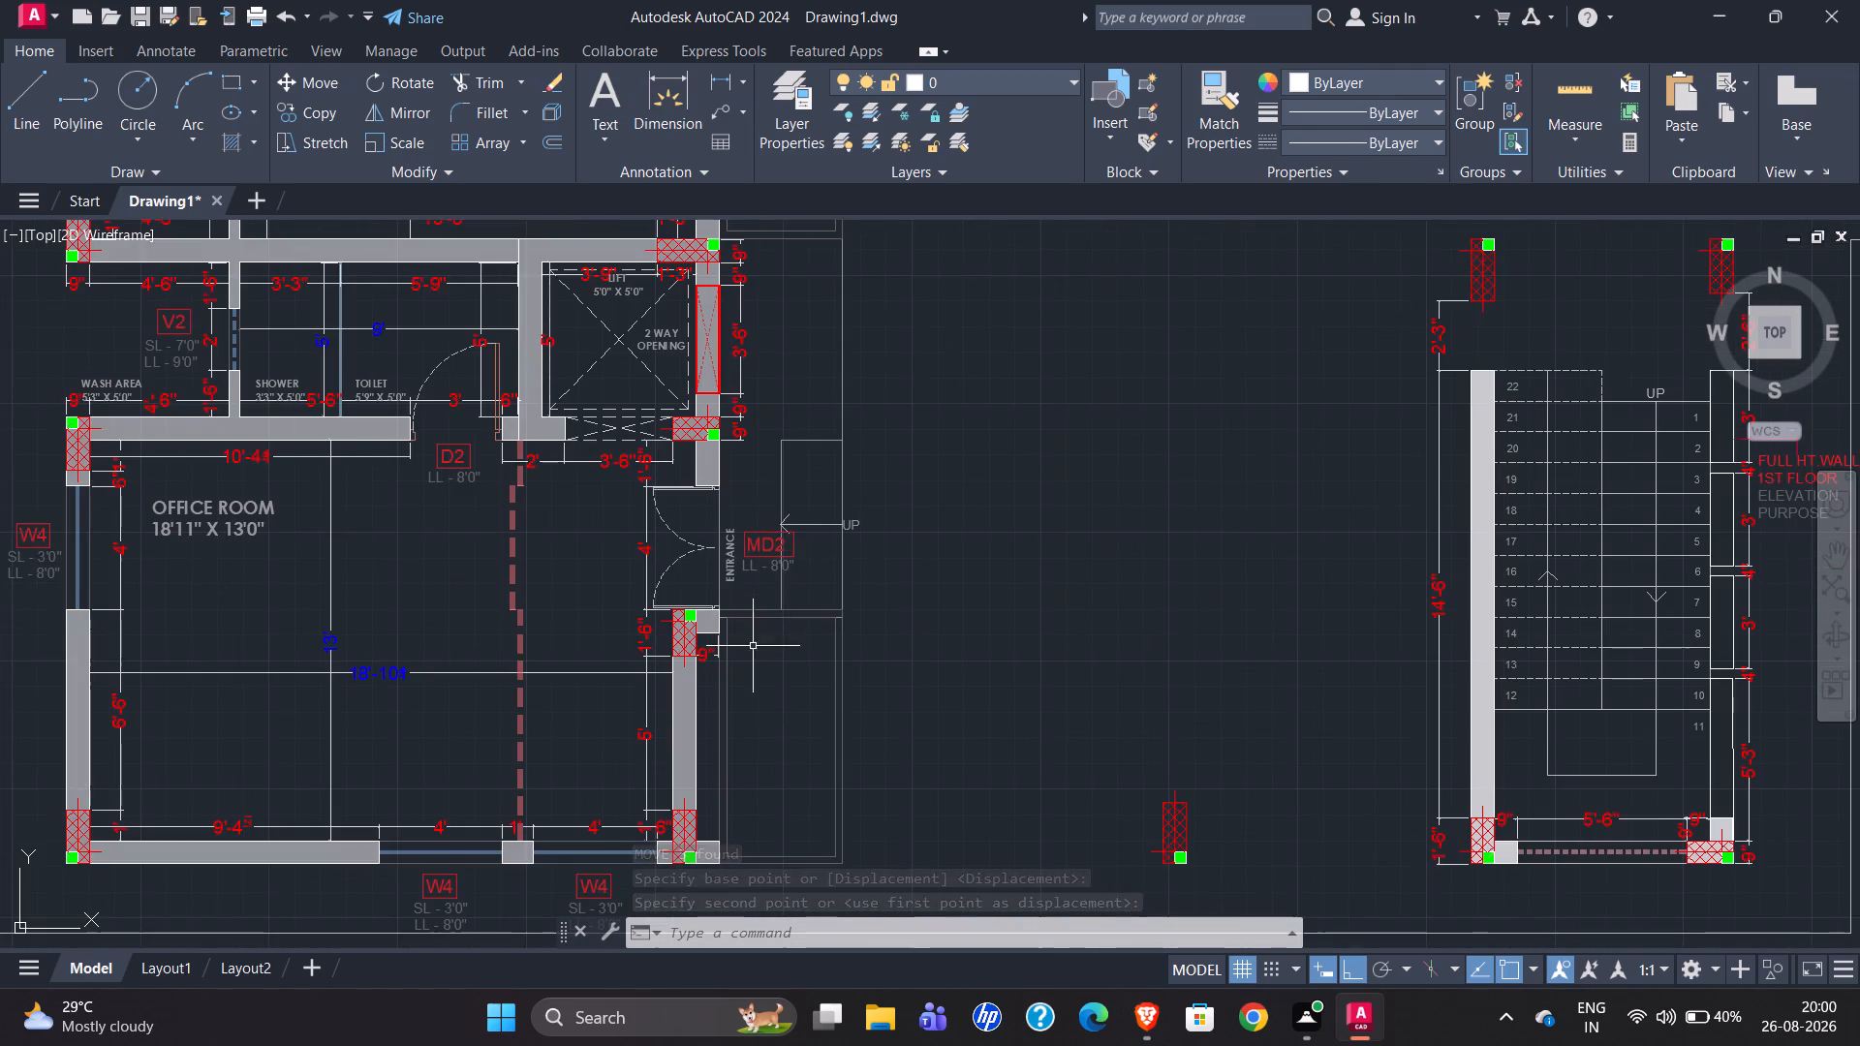
scroll(702, 648, up, 3)
scroll(486, 676, down, 6)
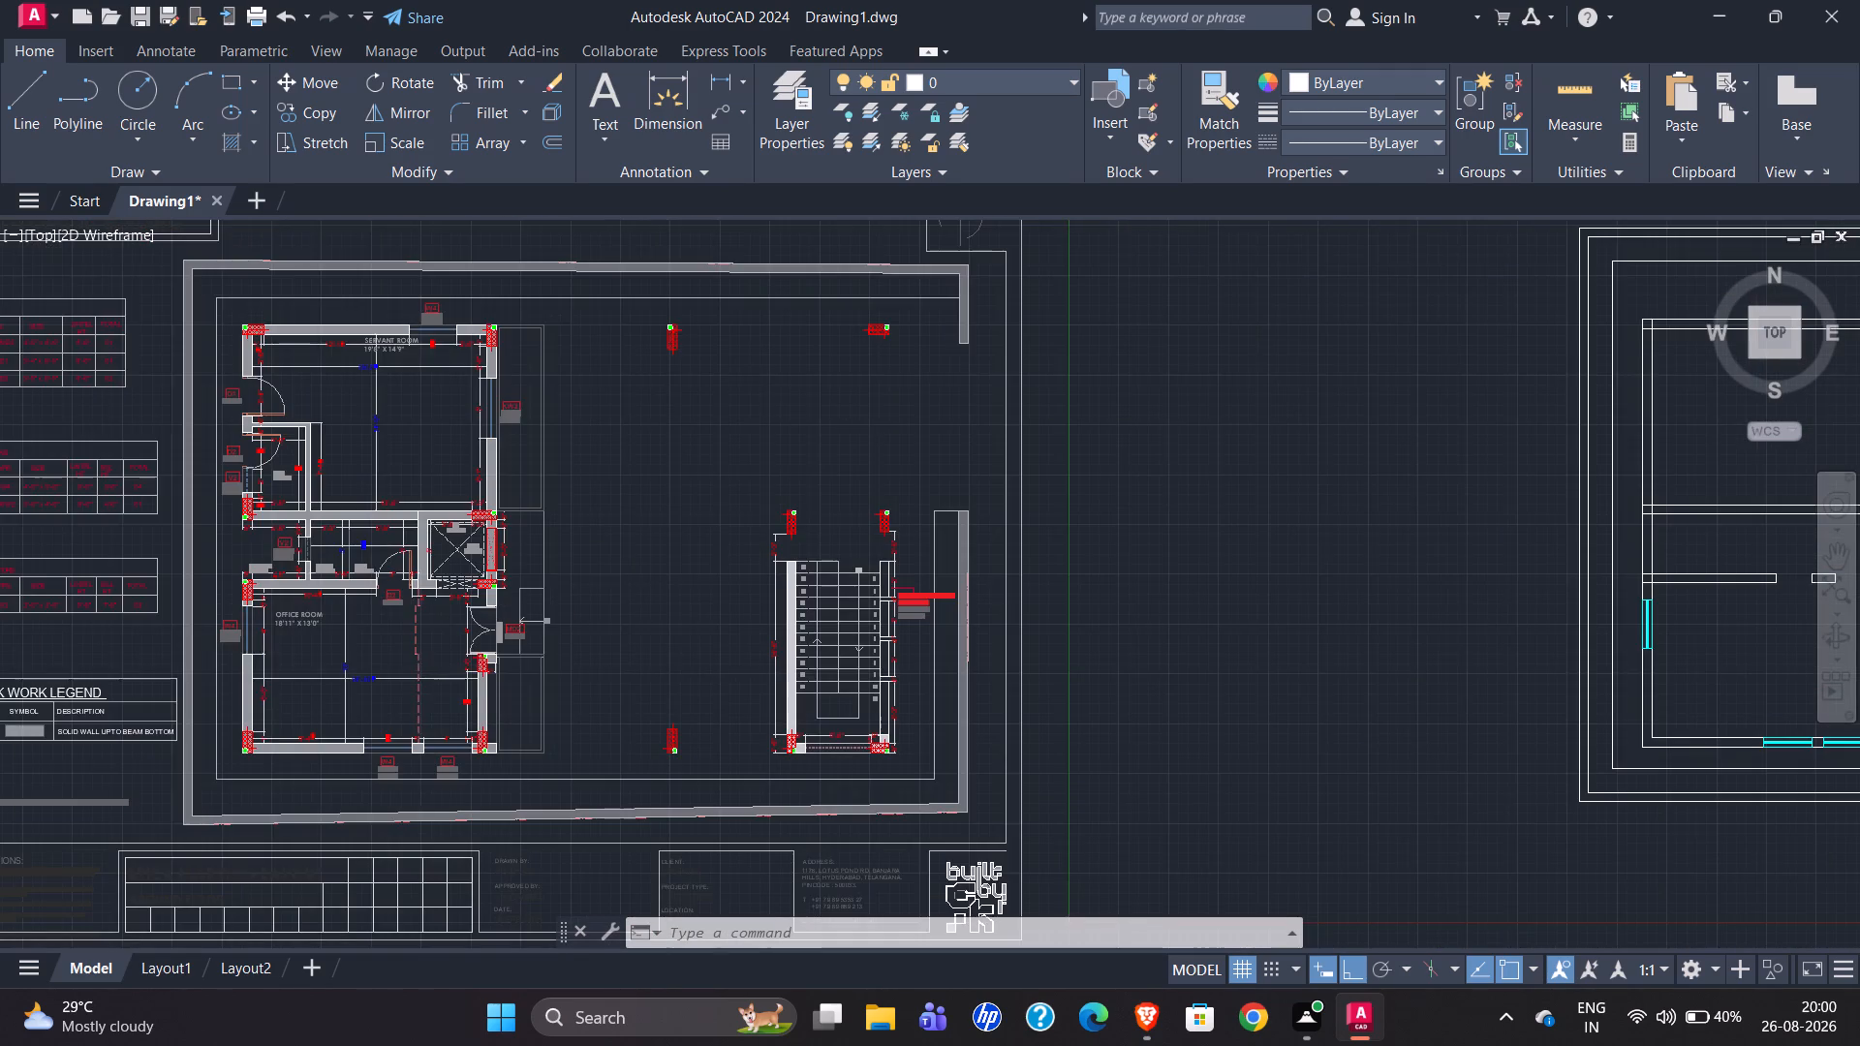
scroll(449, 665, down, 1)
scroll(1013, 672, up, 5)
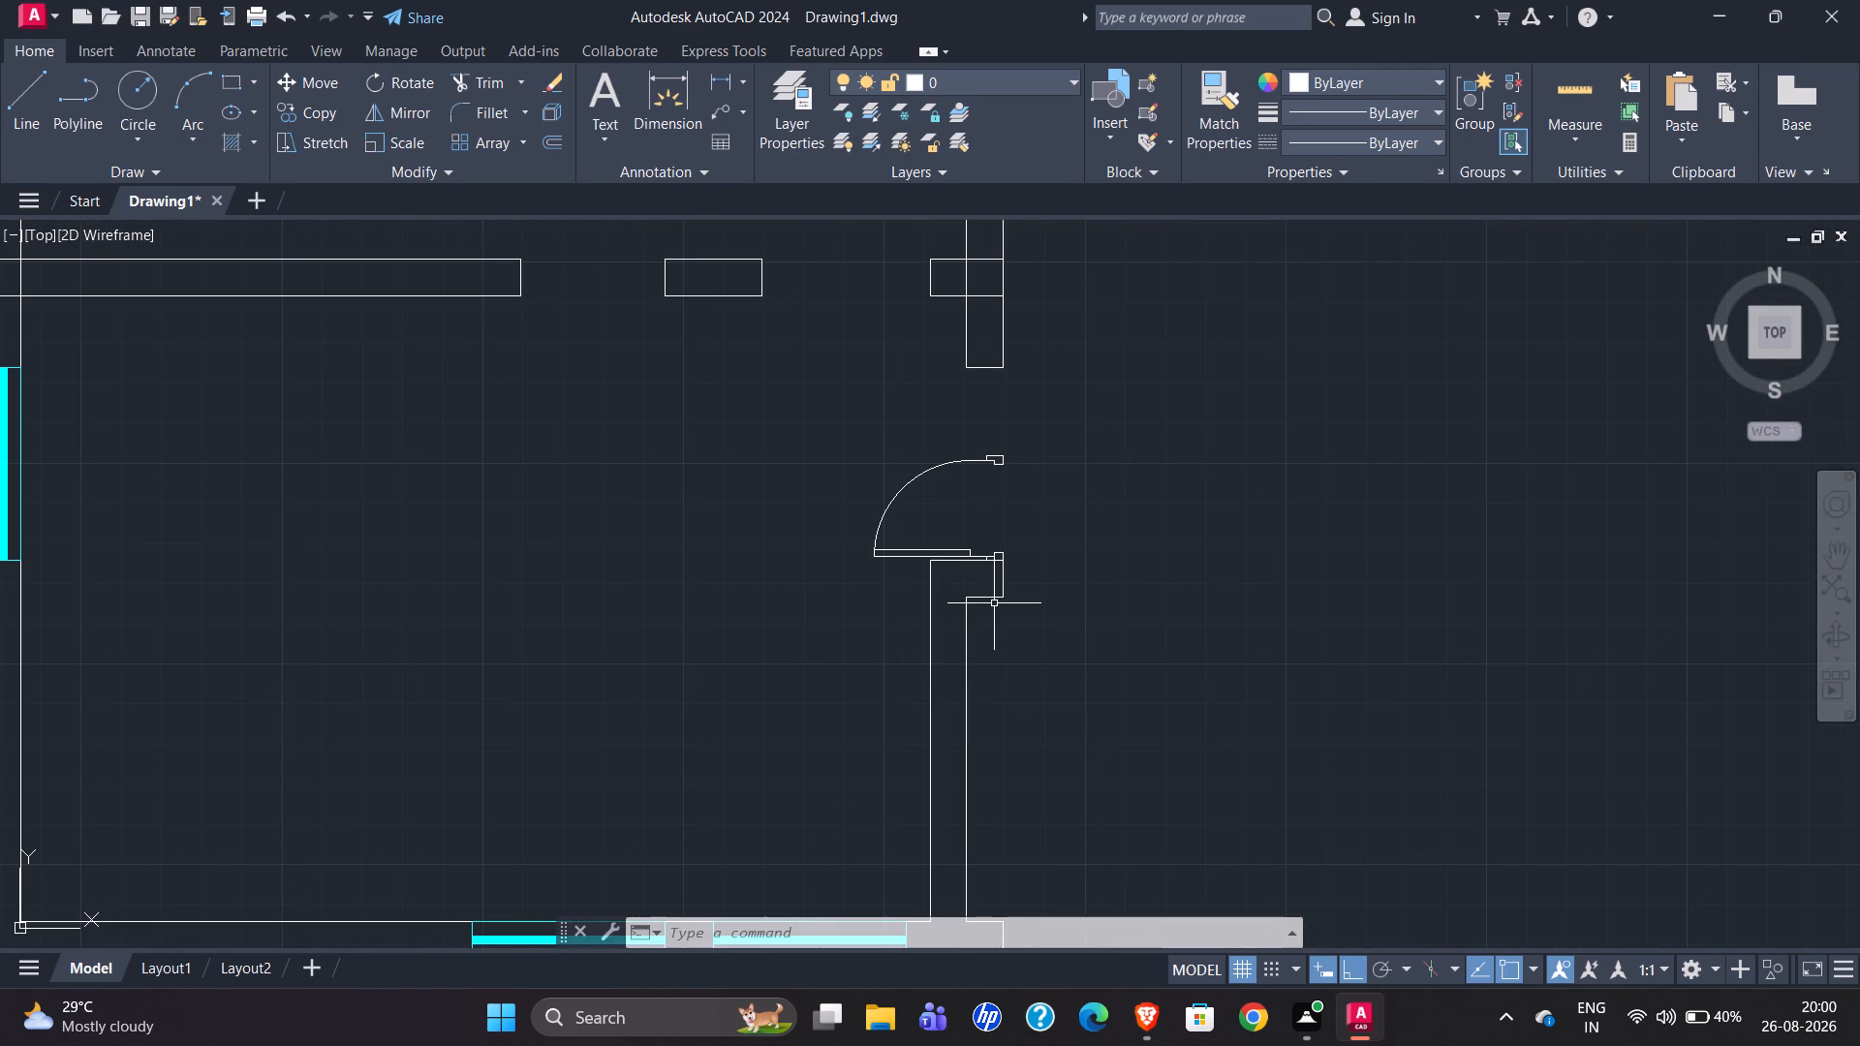
scroll(990, 429, up, 2)
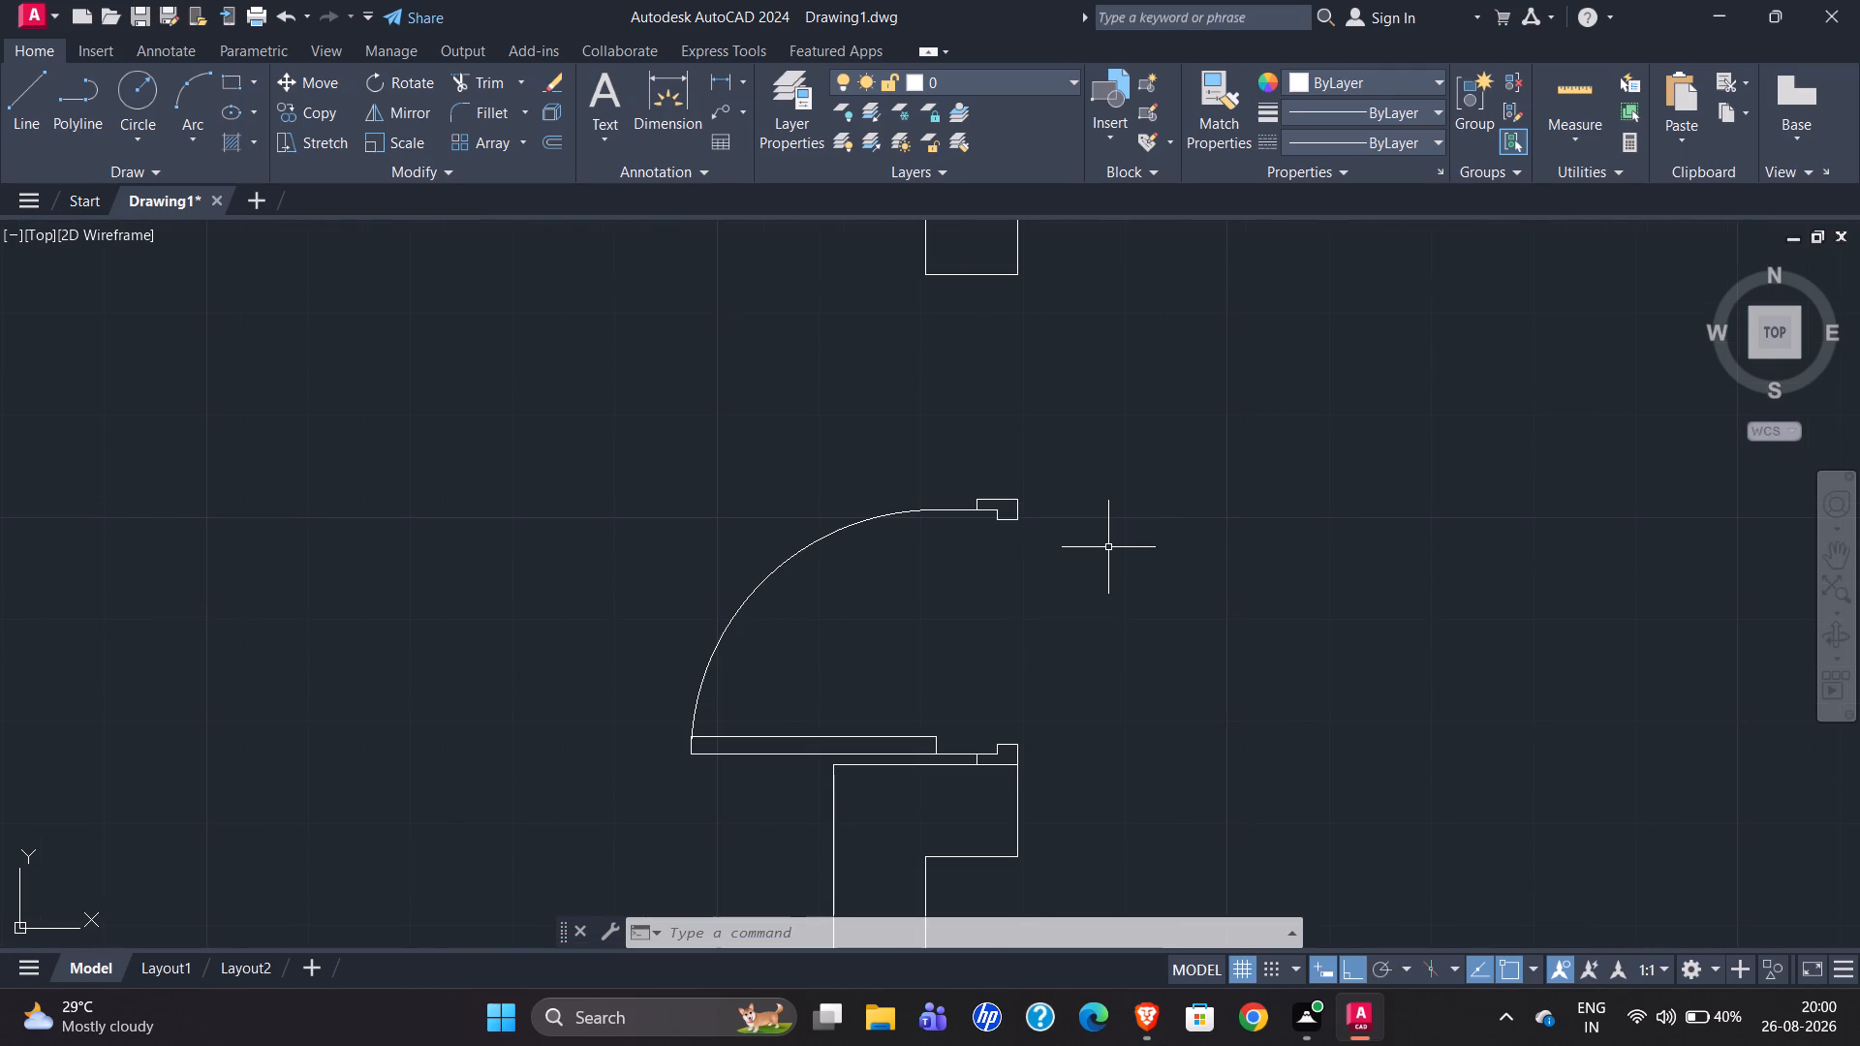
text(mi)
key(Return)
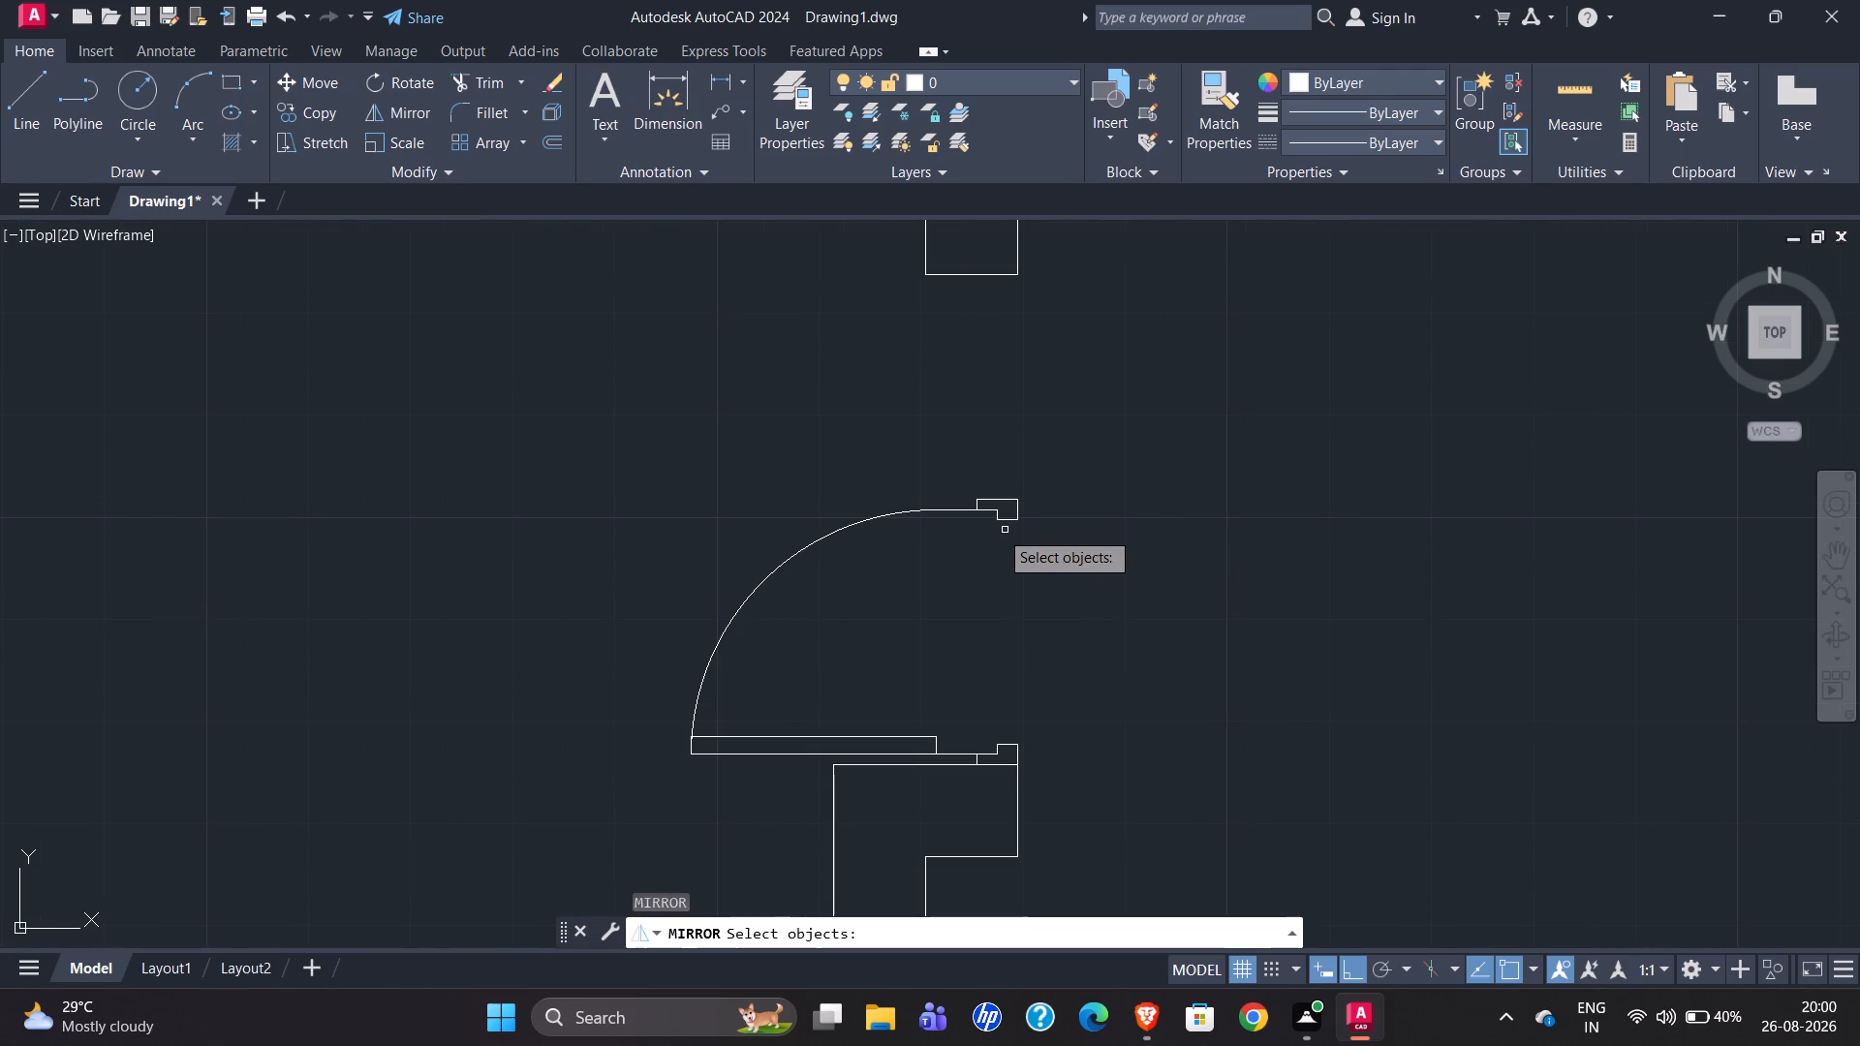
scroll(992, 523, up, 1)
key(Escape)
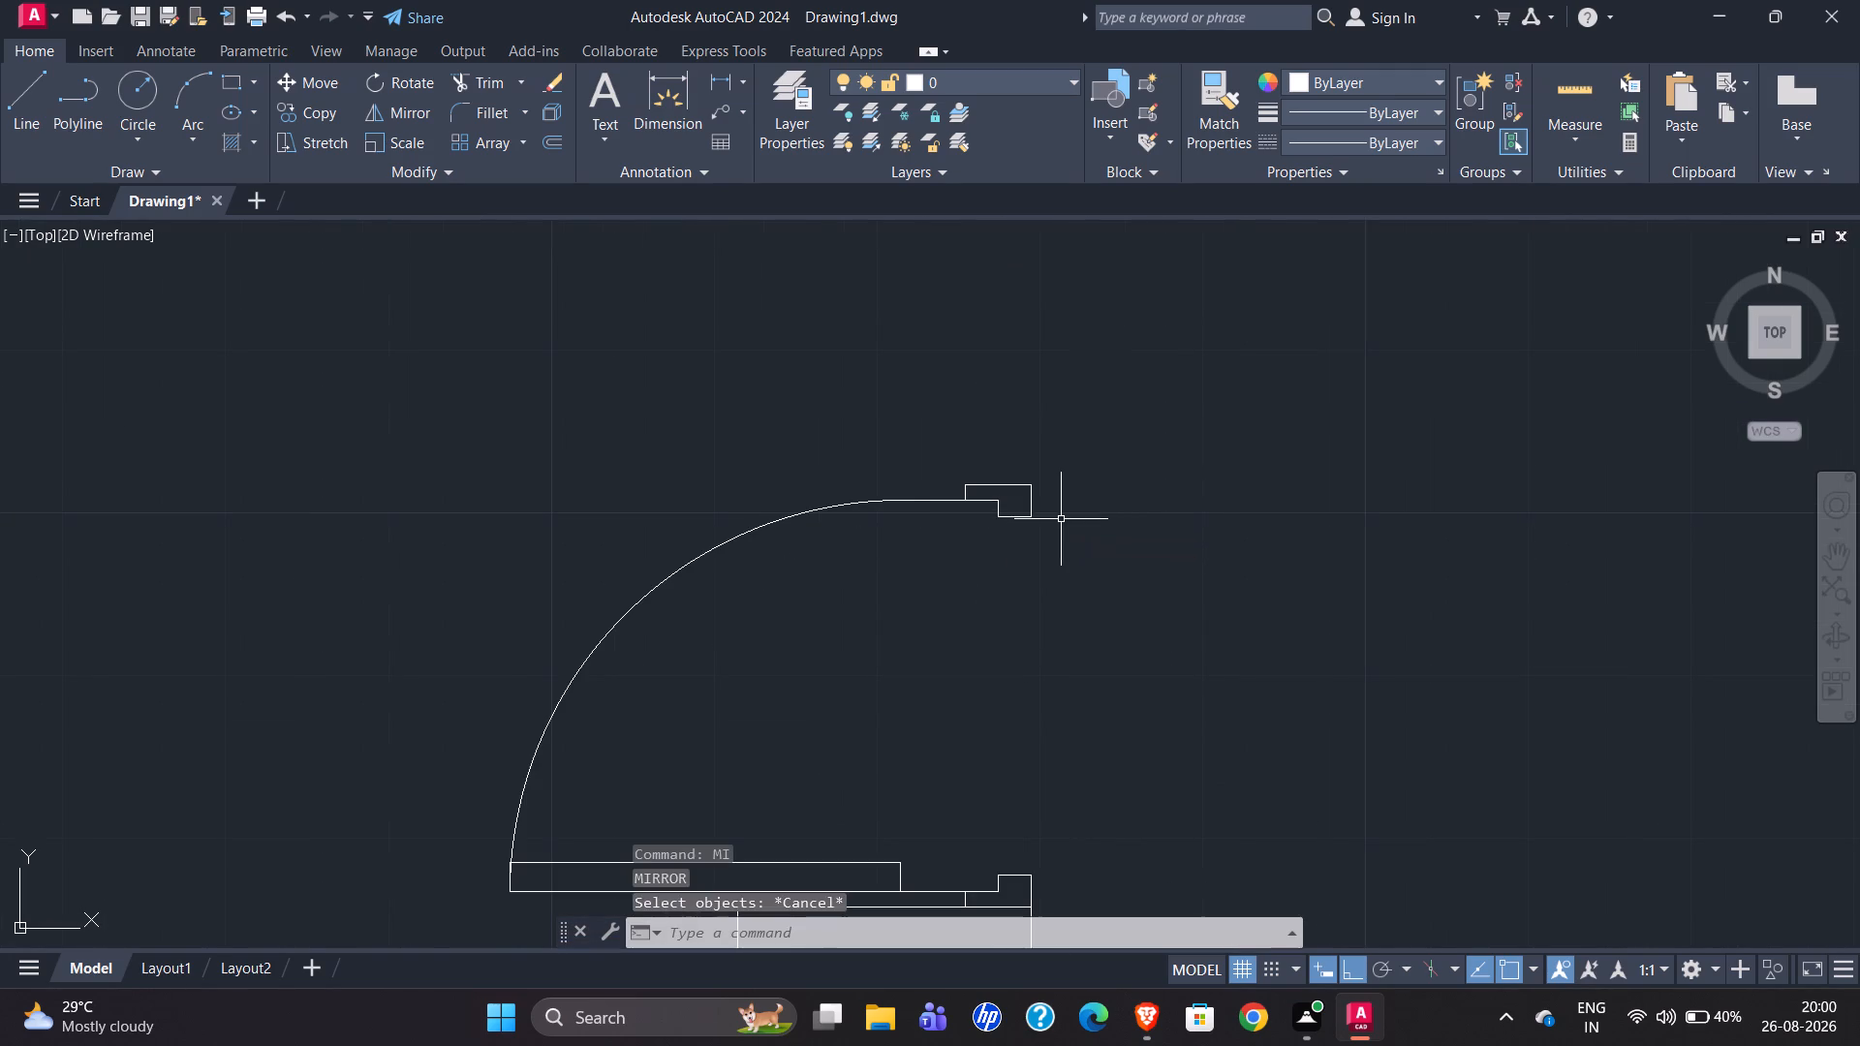
Mirror the door block about a horizontal line through its closing end at the northern frame profile, keeping the original.
click(864, 501)
scroll(1014, 456, down, 1)
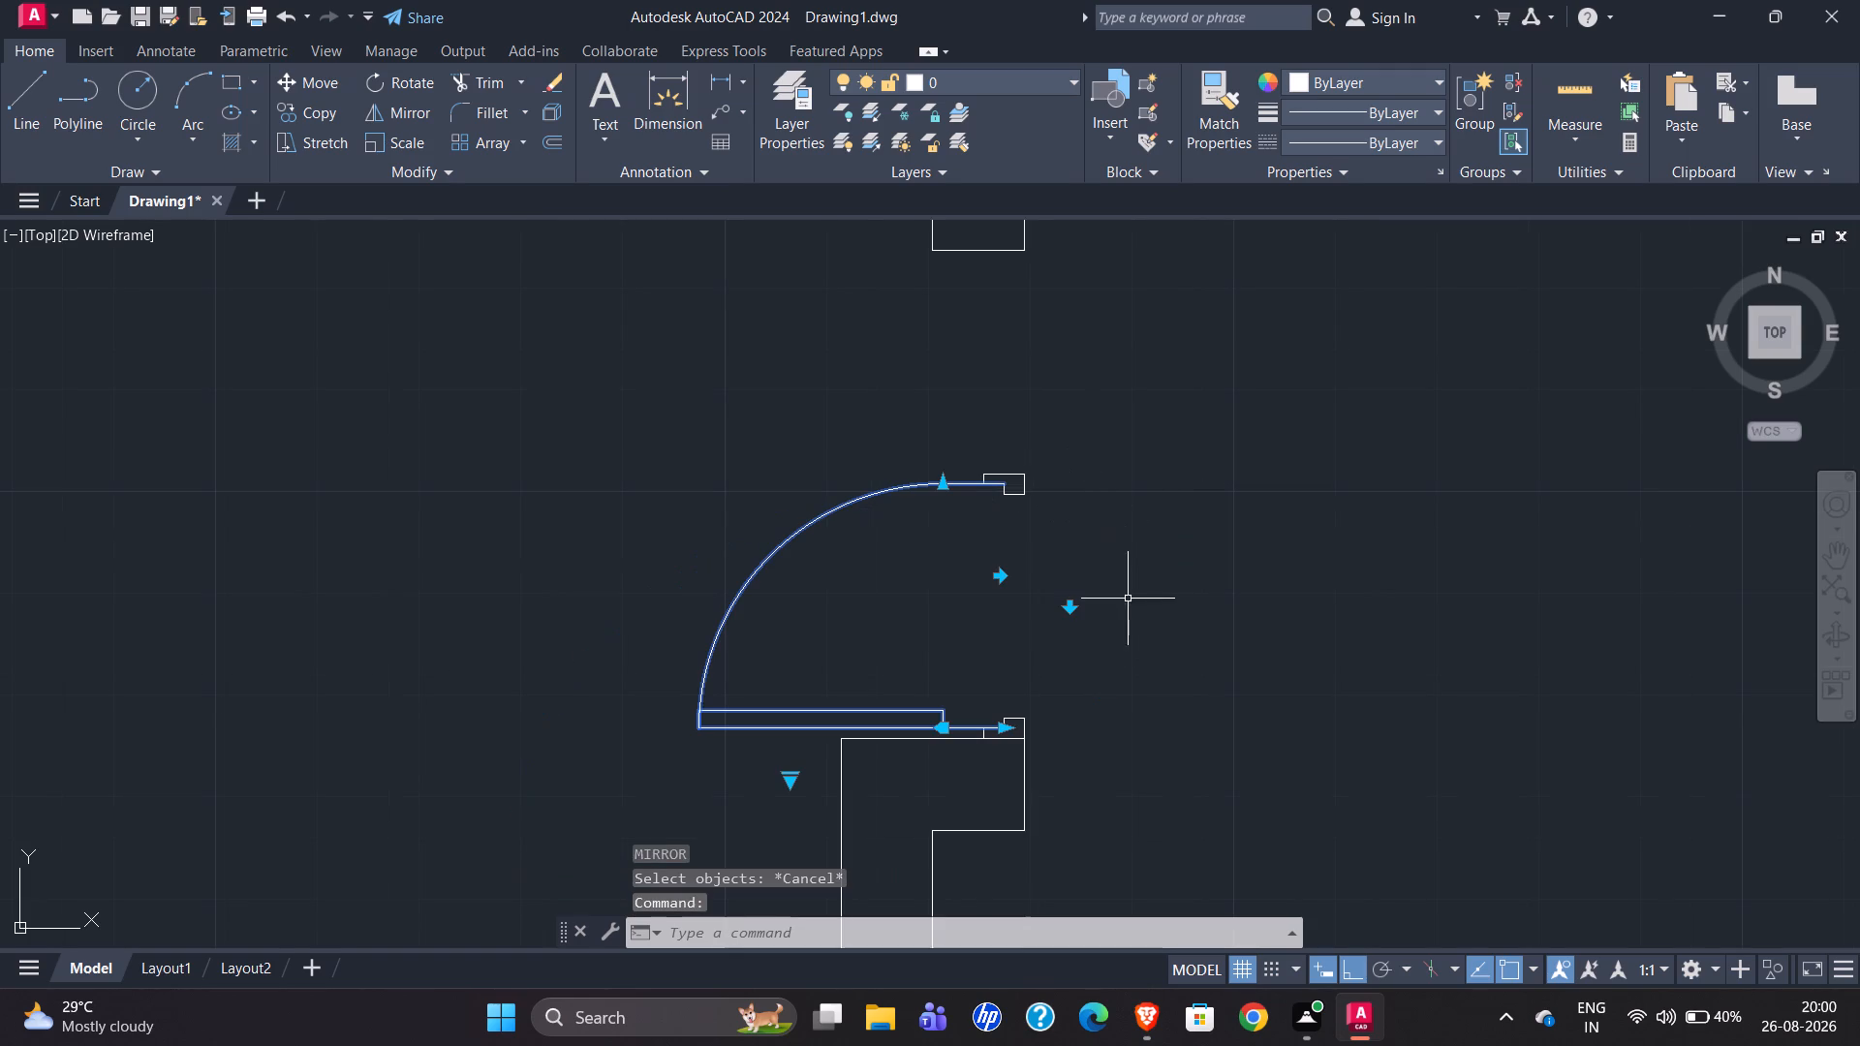
text(mi)
key(Return)
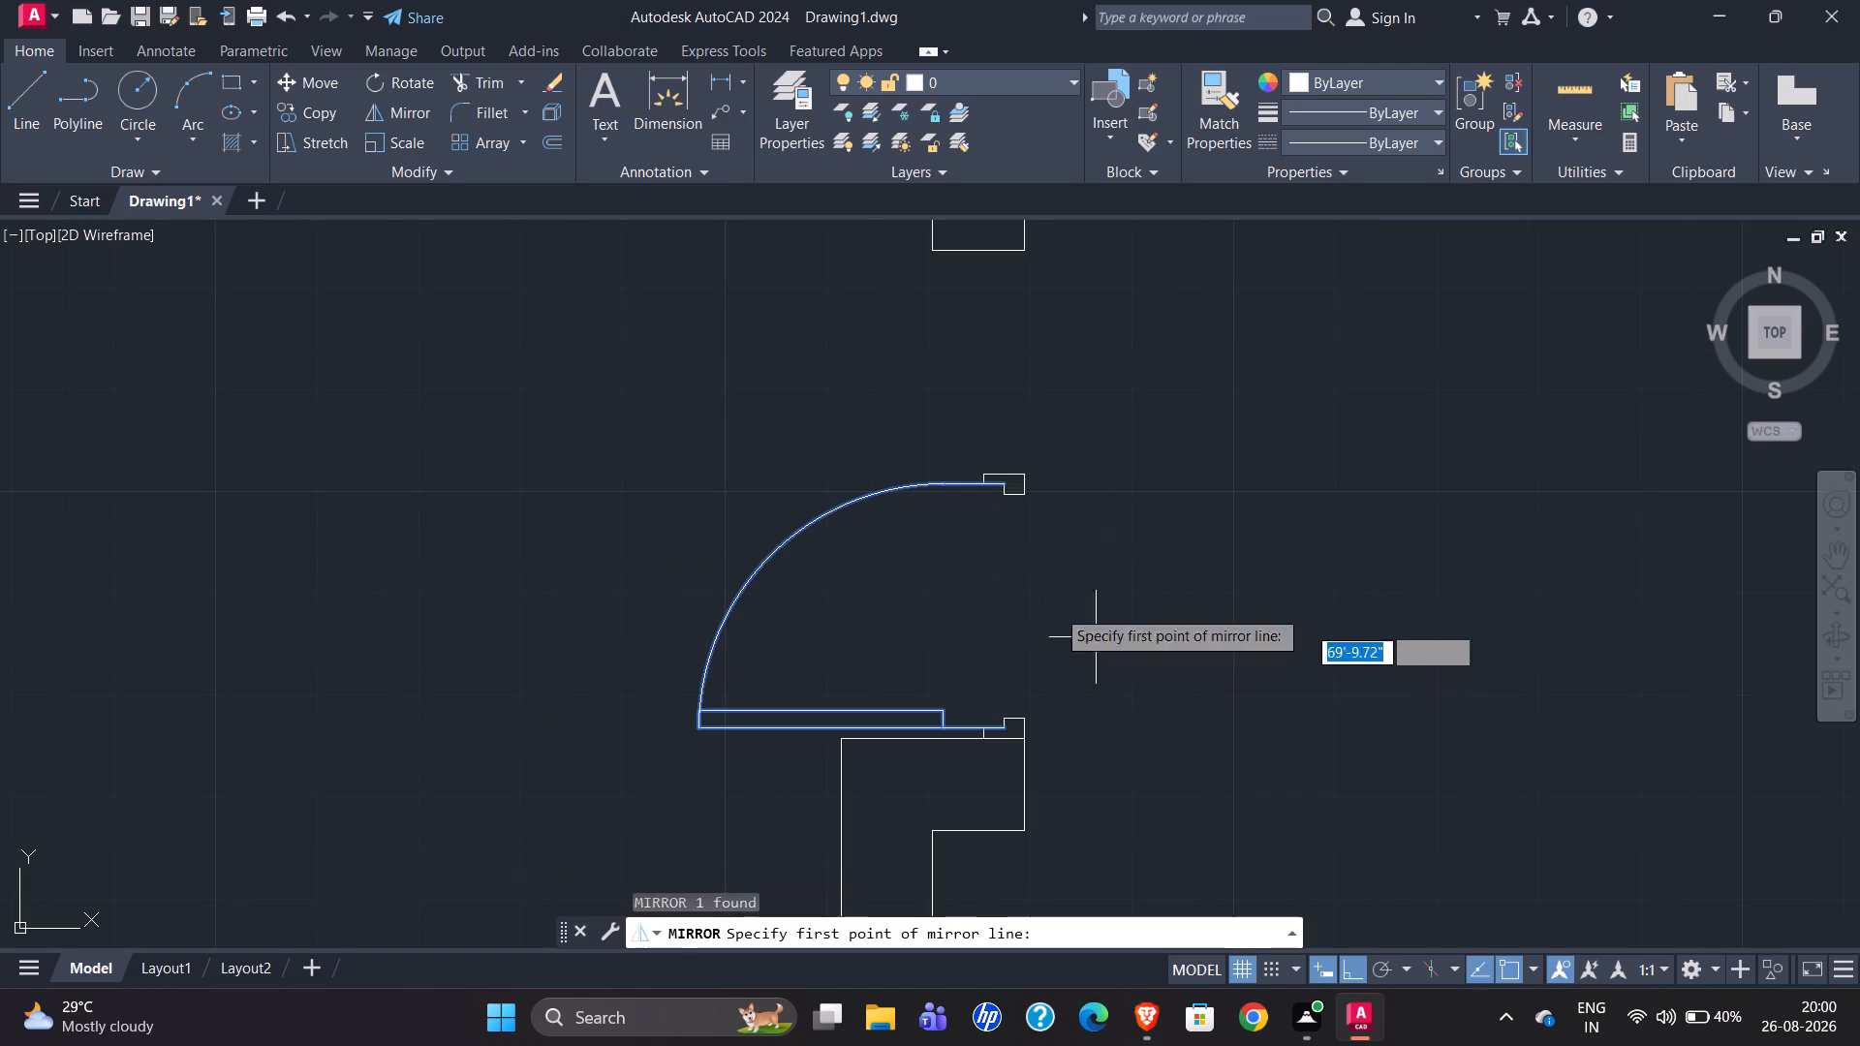
scroll(1007, 485, up, 4)
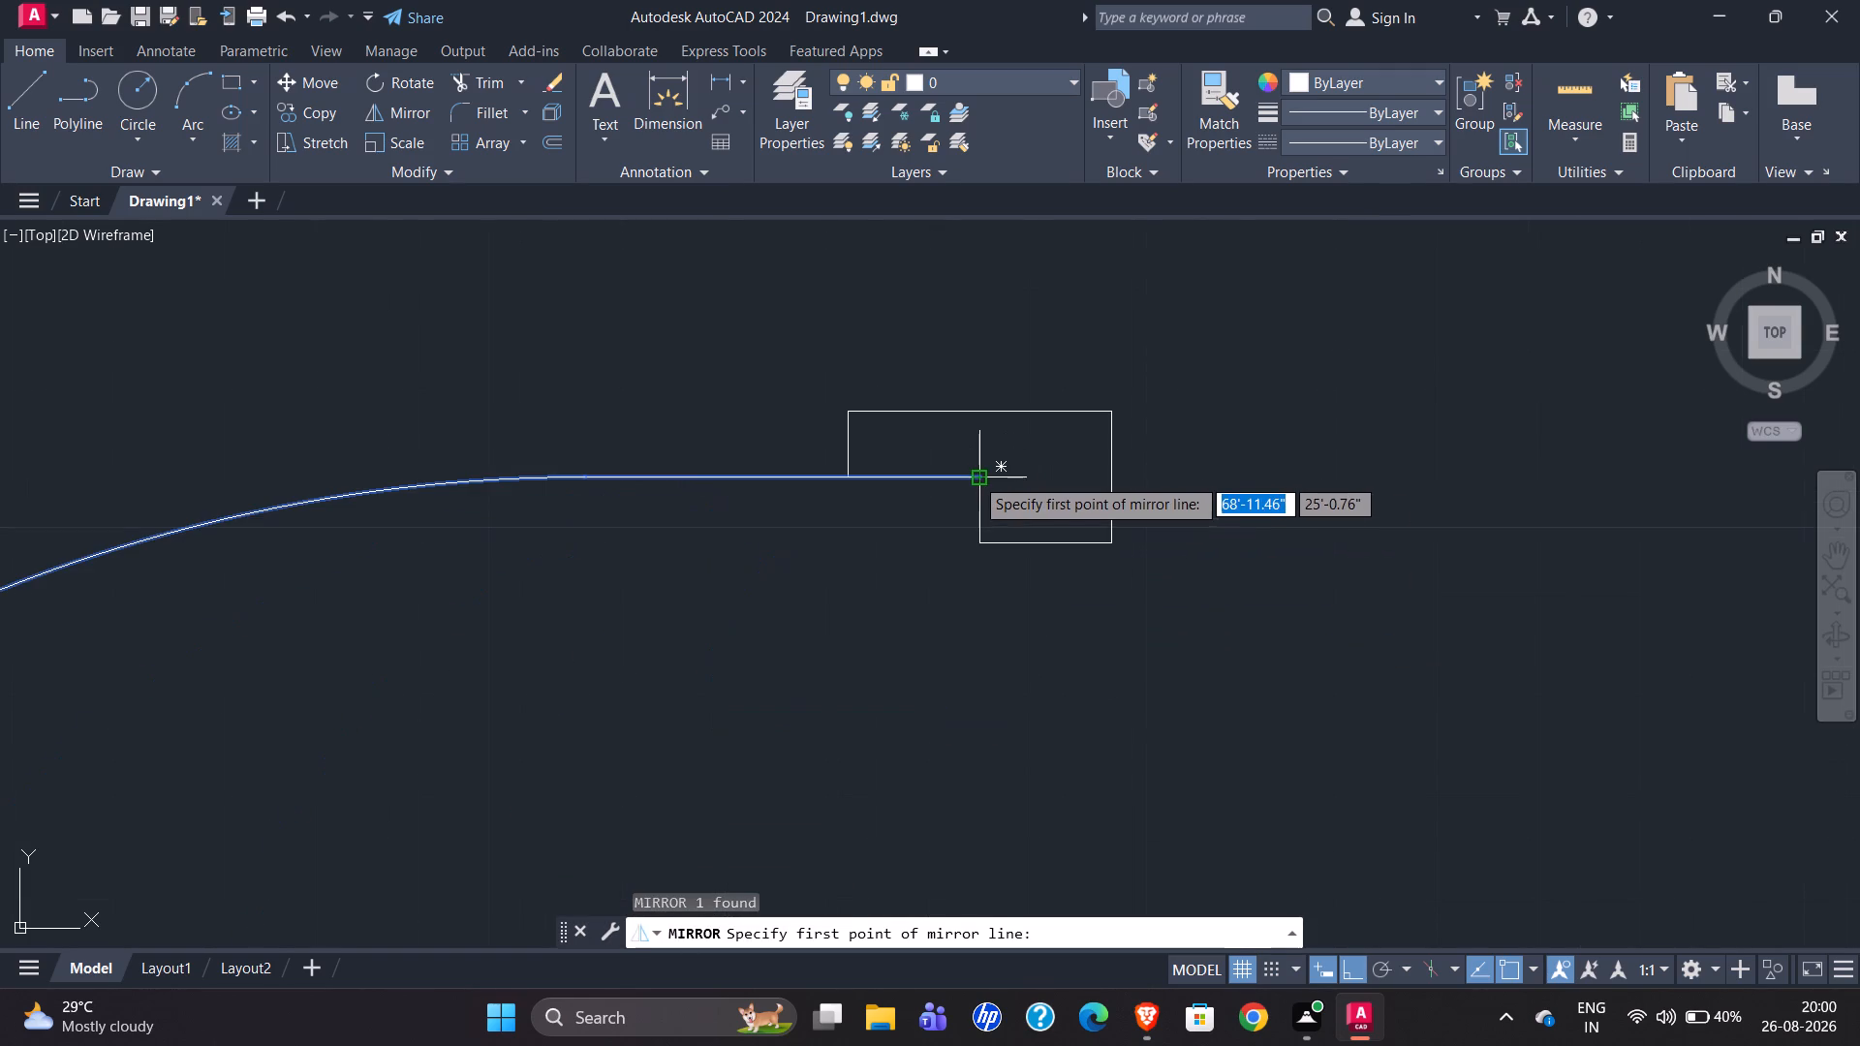
click(975, 477)
scroll(1835, 556, down, 2)
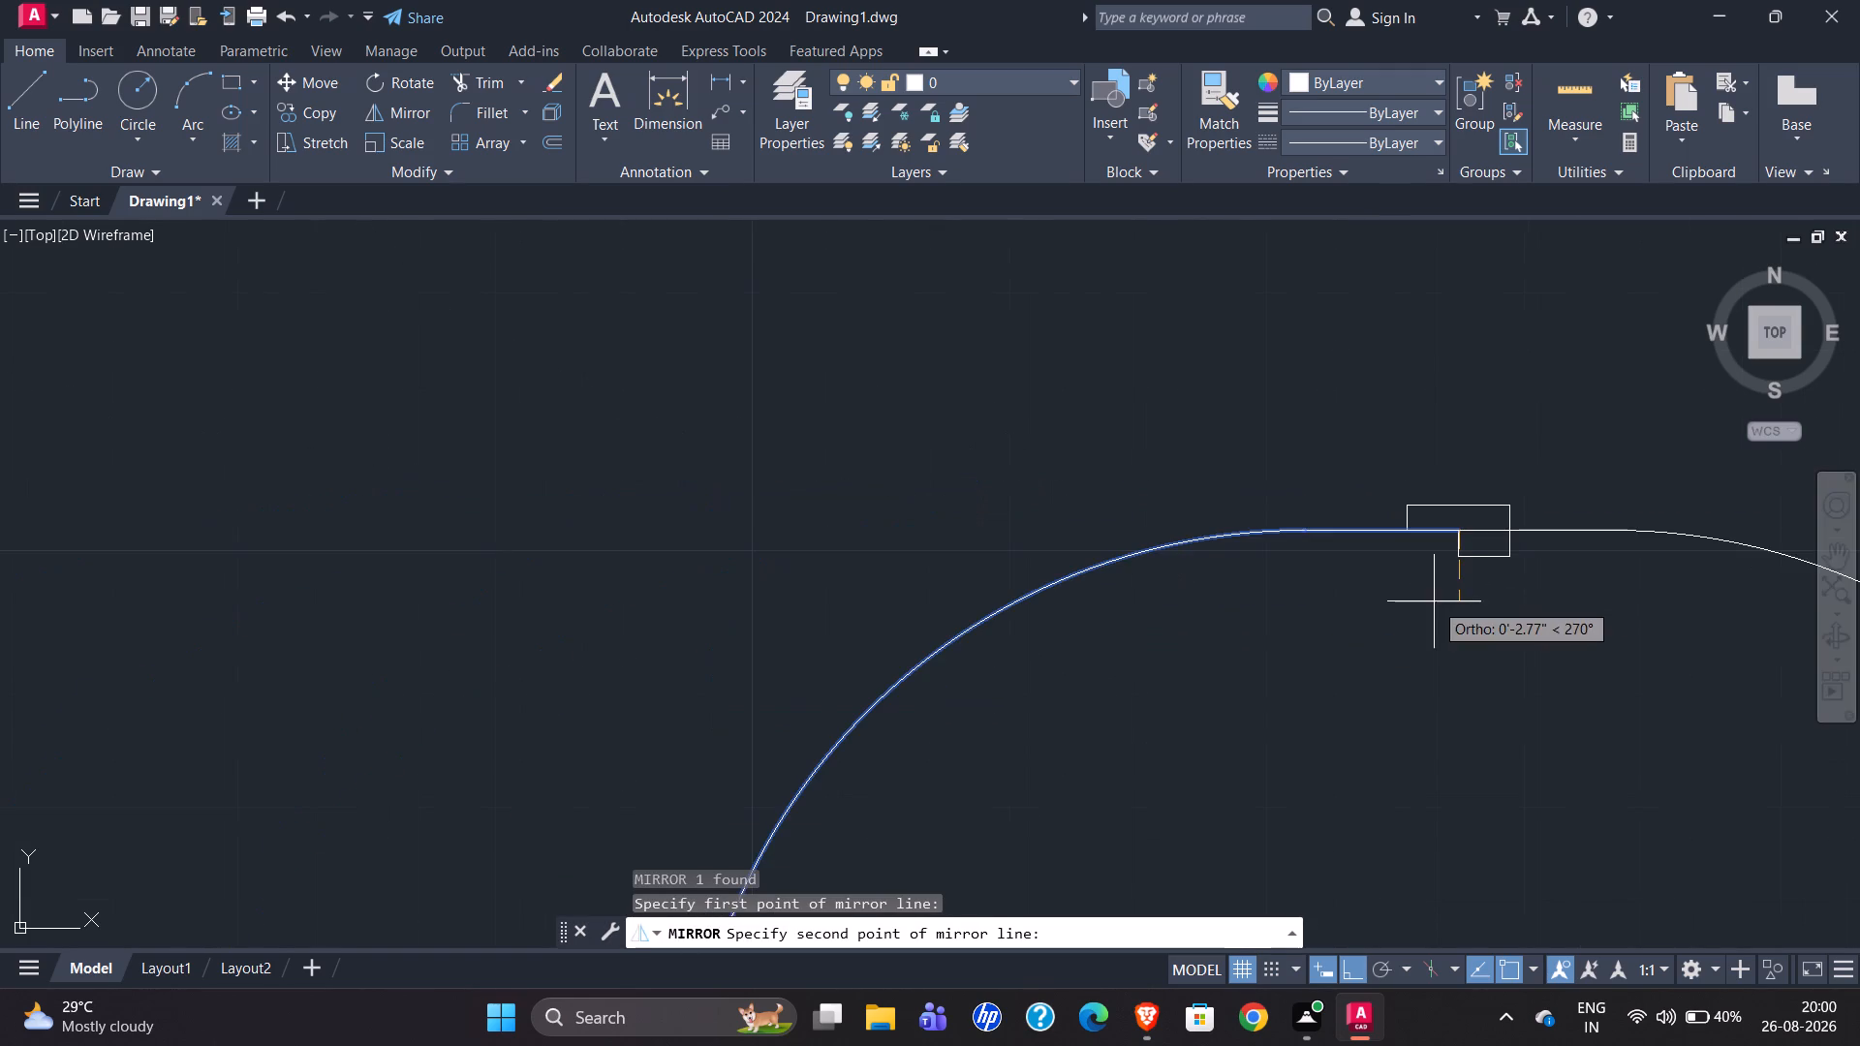
scroll(1151, 525, down, 2)
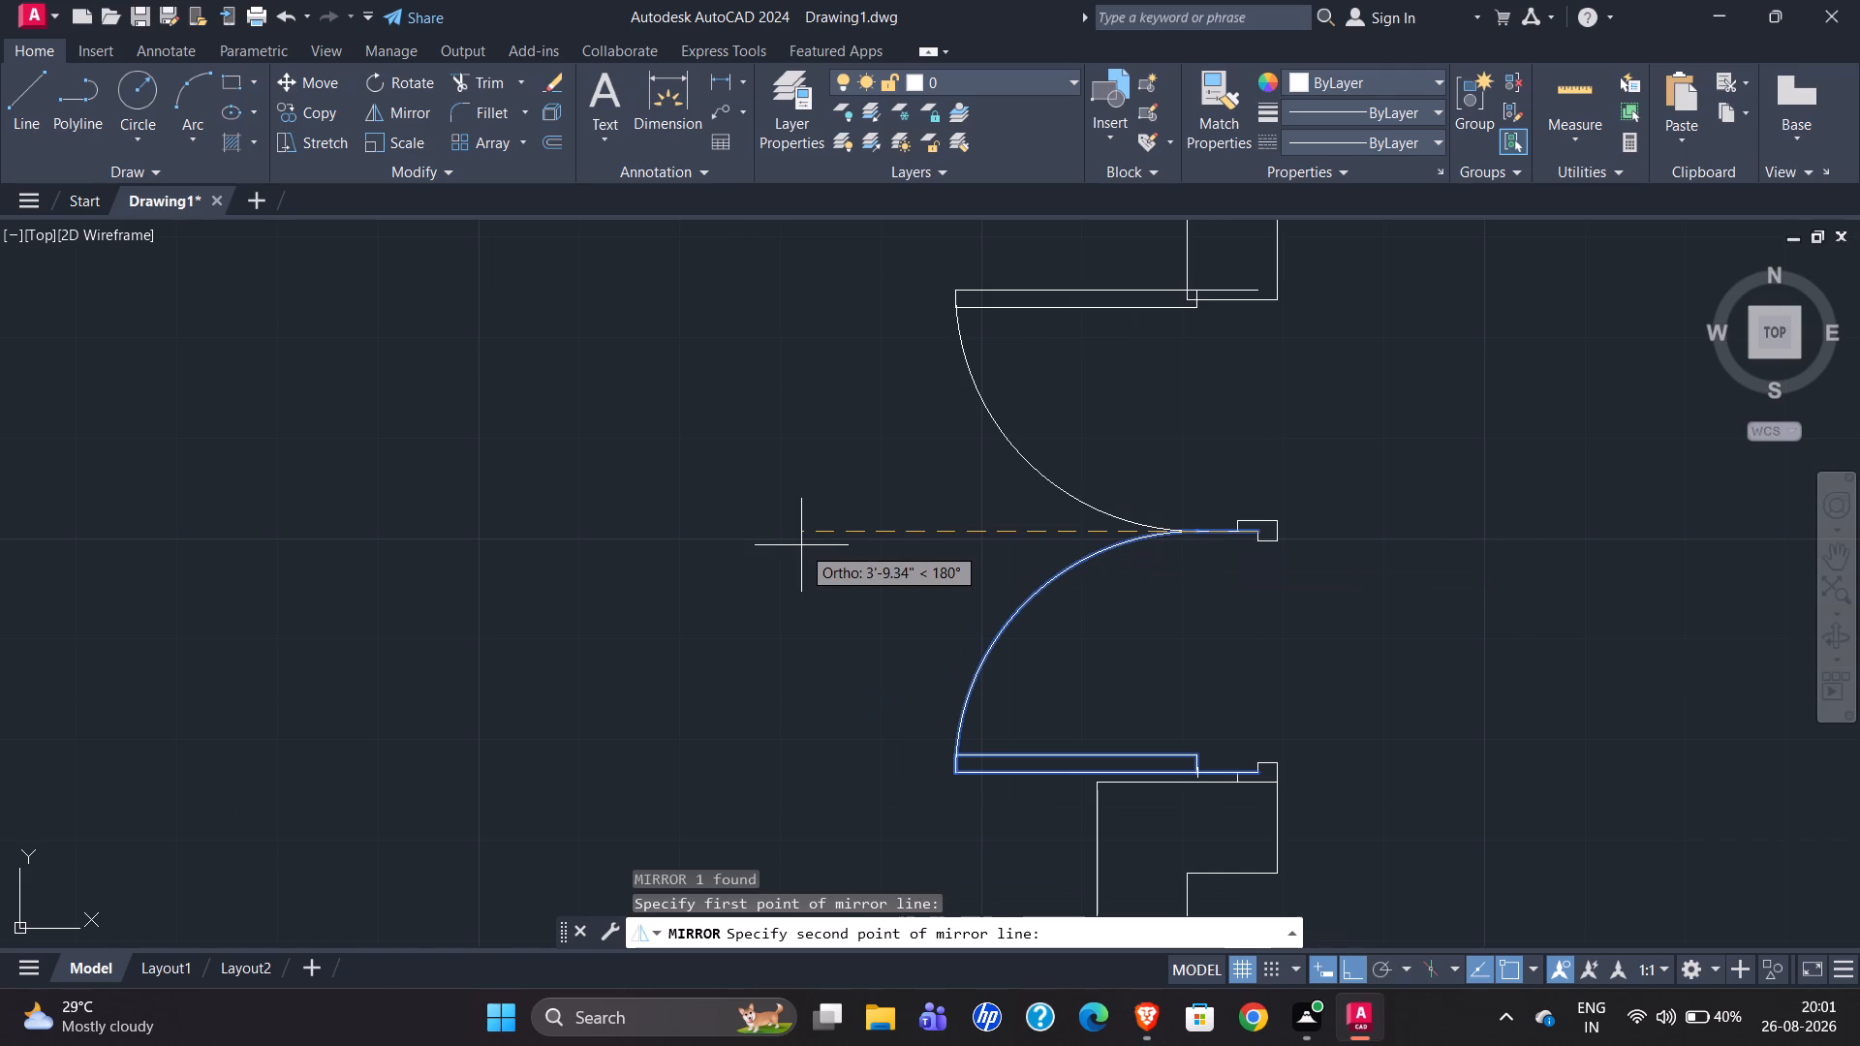
click(801, 545)
drag(833, 632, 801, 545)
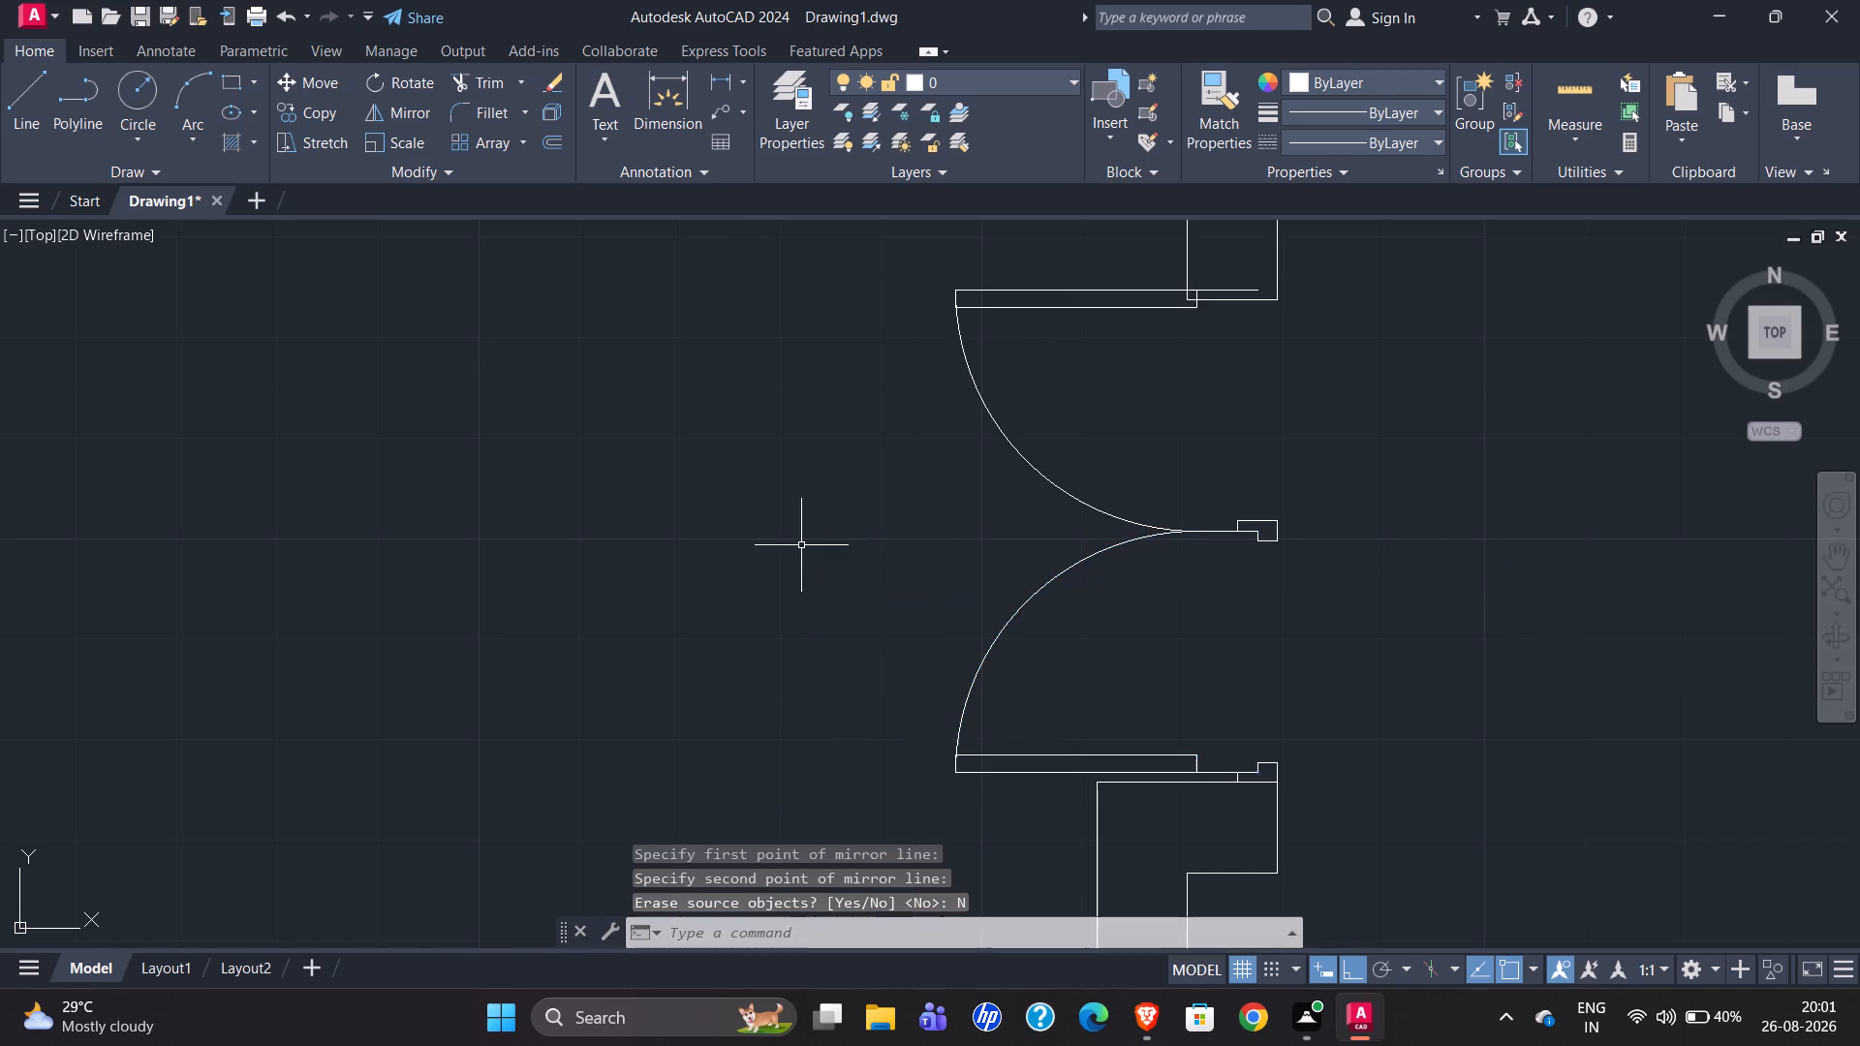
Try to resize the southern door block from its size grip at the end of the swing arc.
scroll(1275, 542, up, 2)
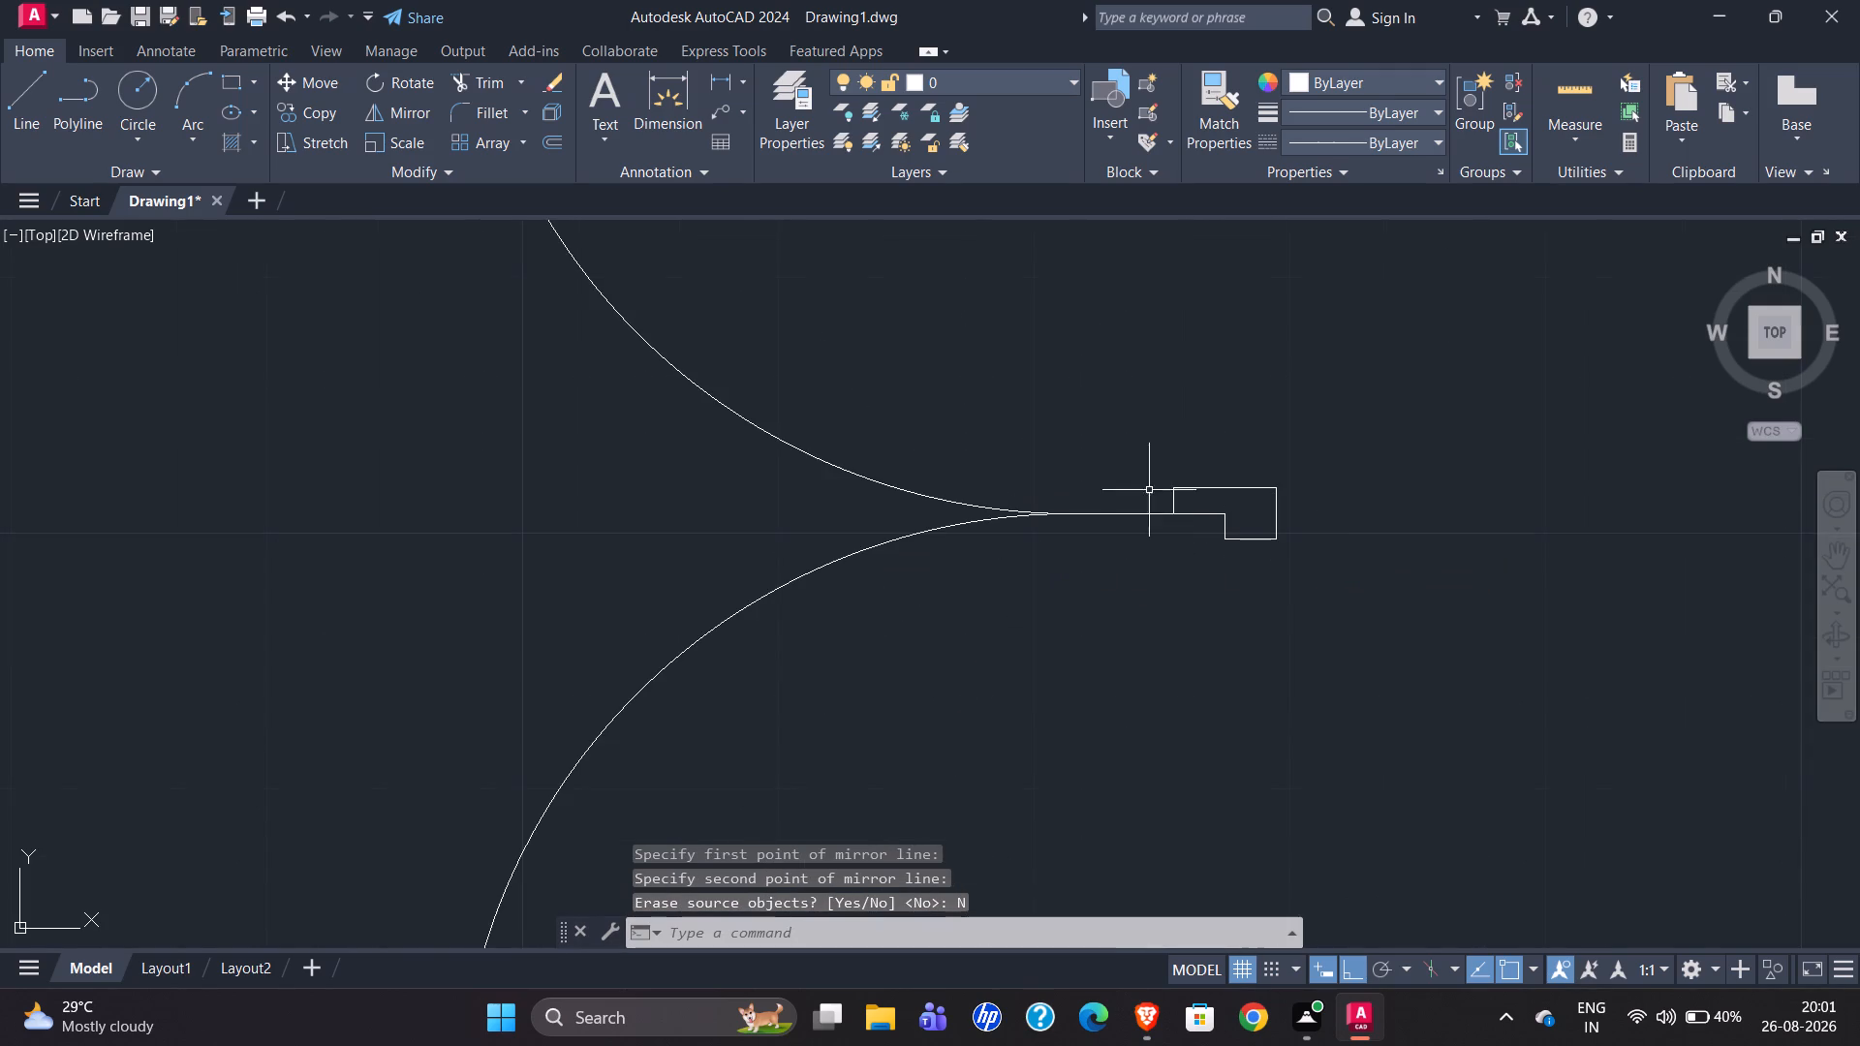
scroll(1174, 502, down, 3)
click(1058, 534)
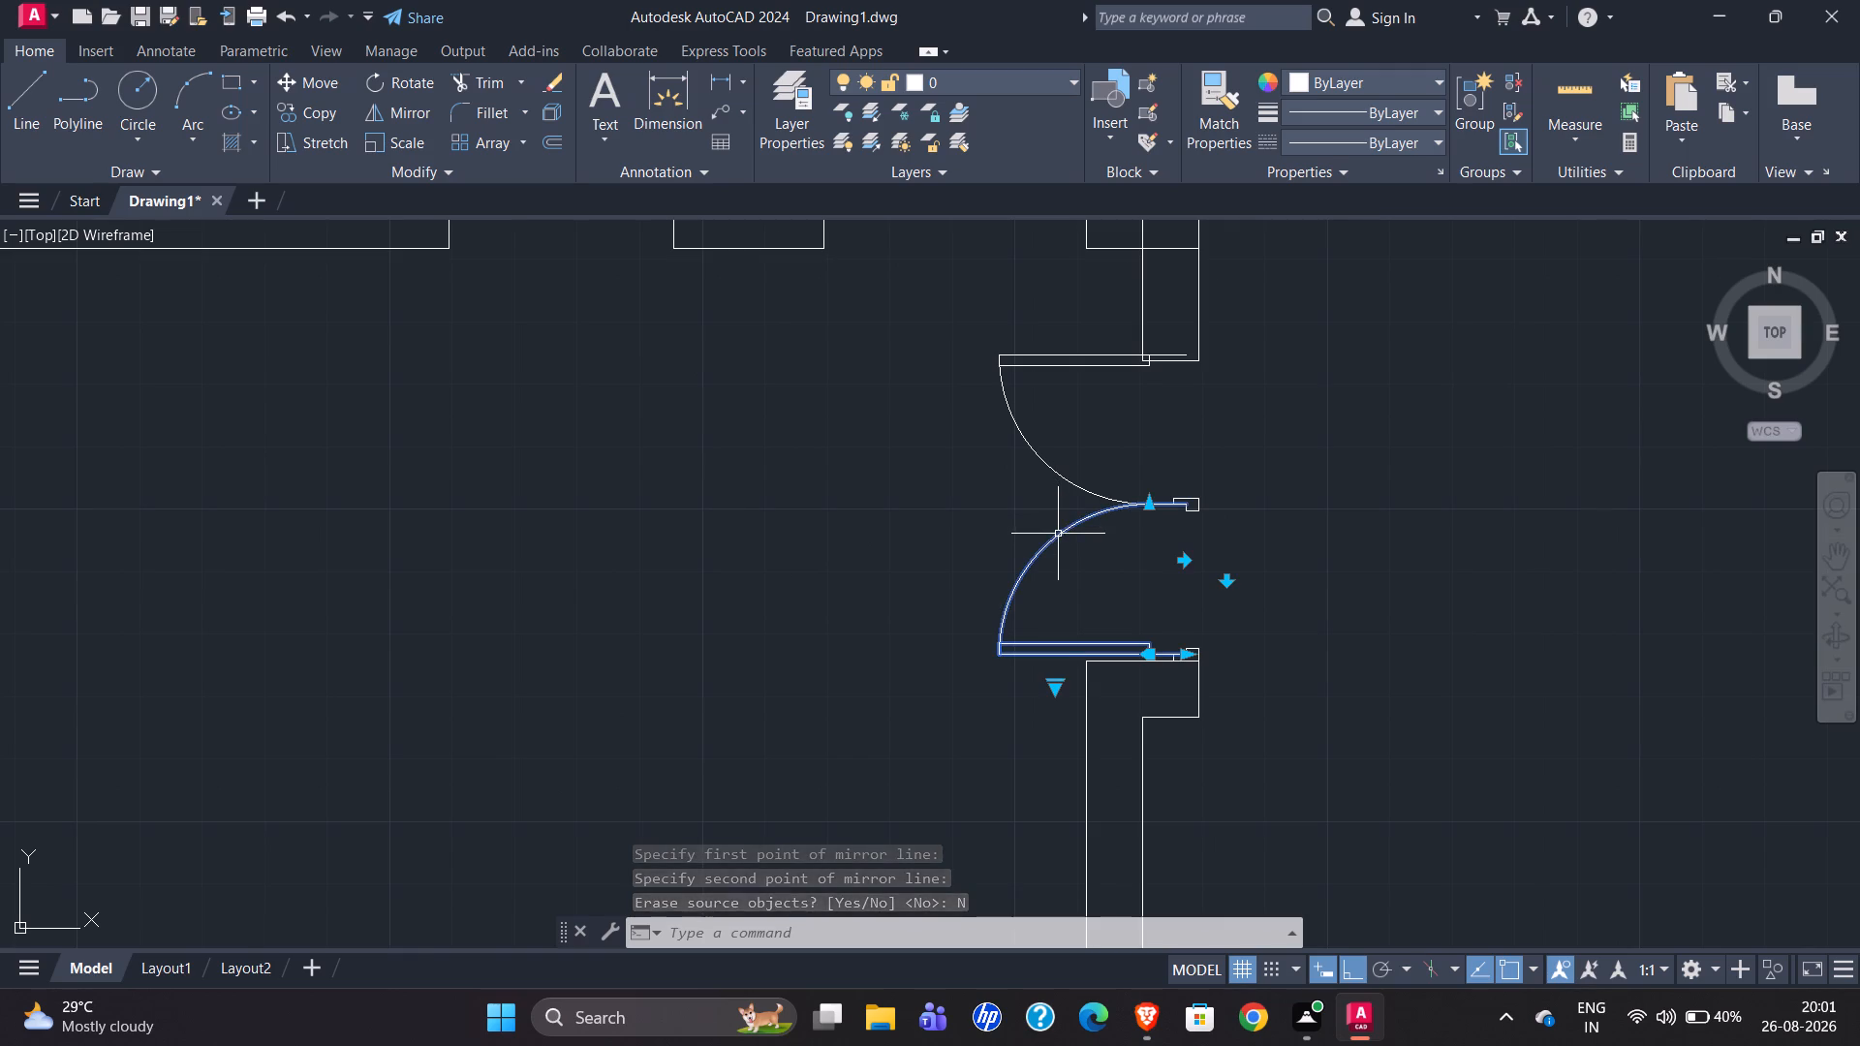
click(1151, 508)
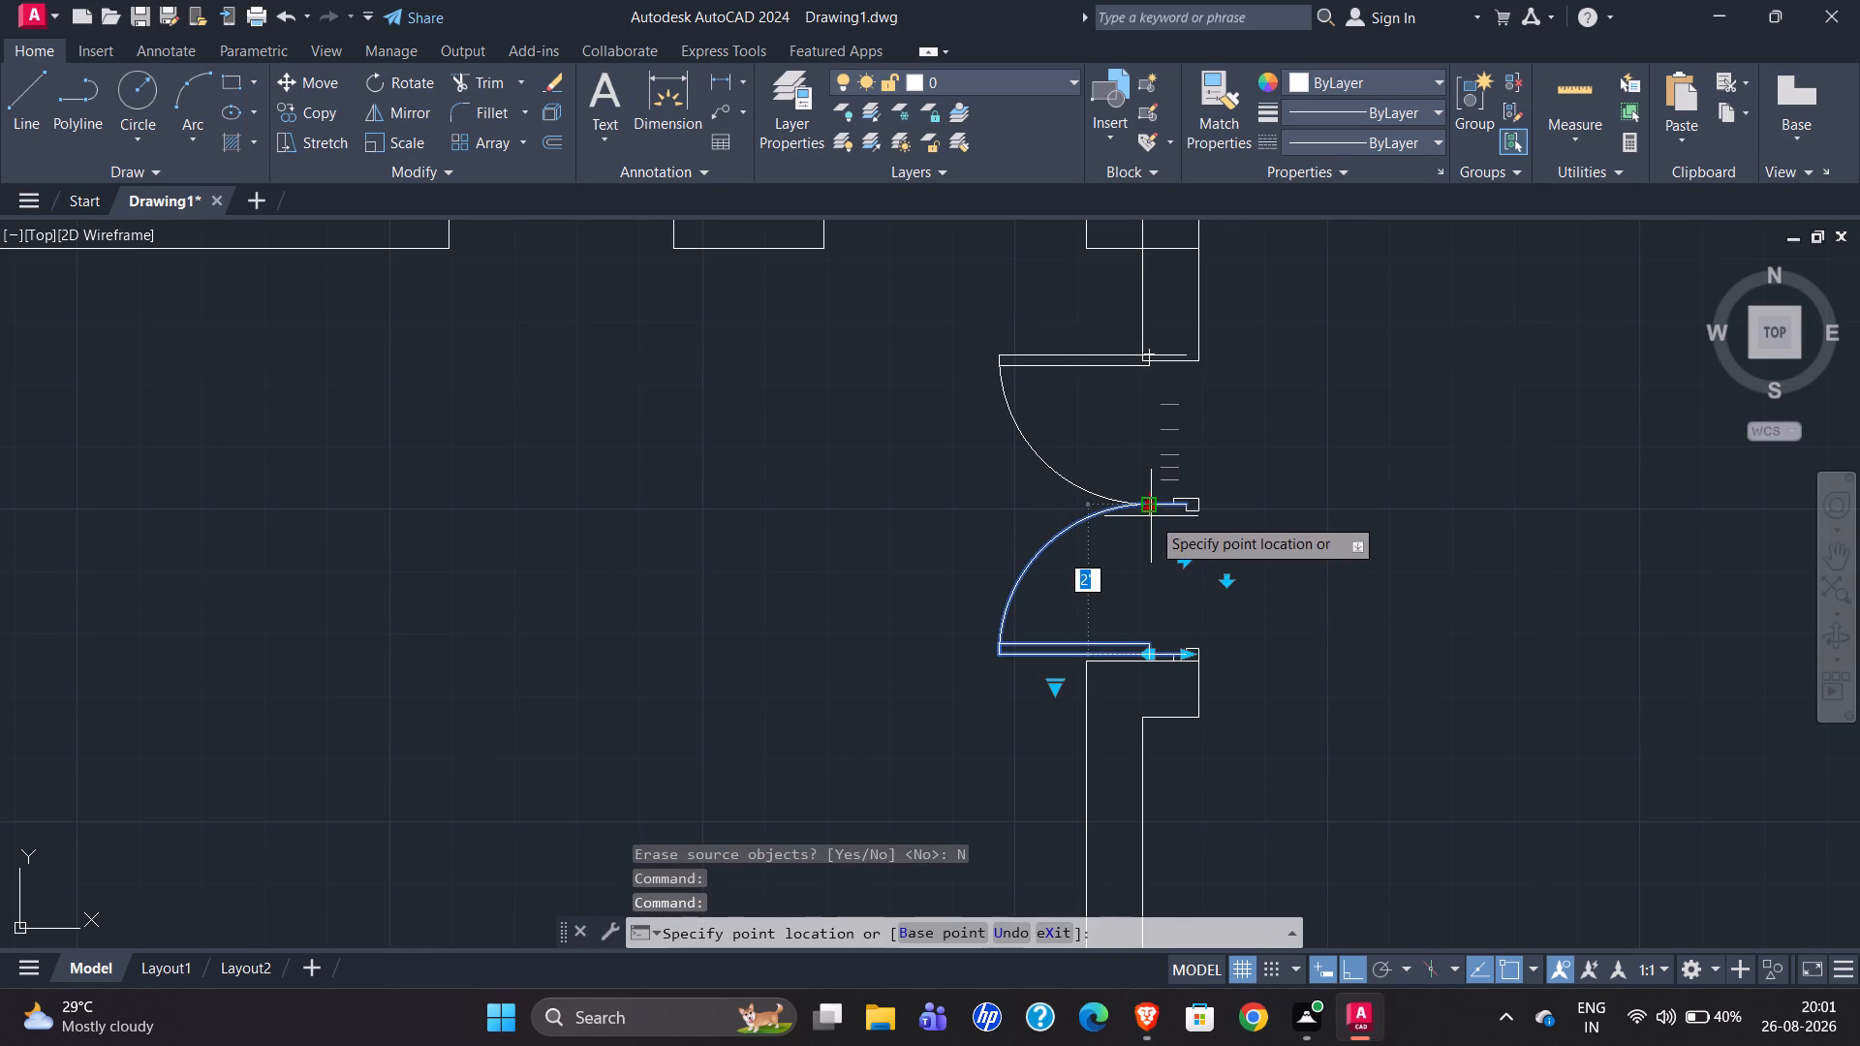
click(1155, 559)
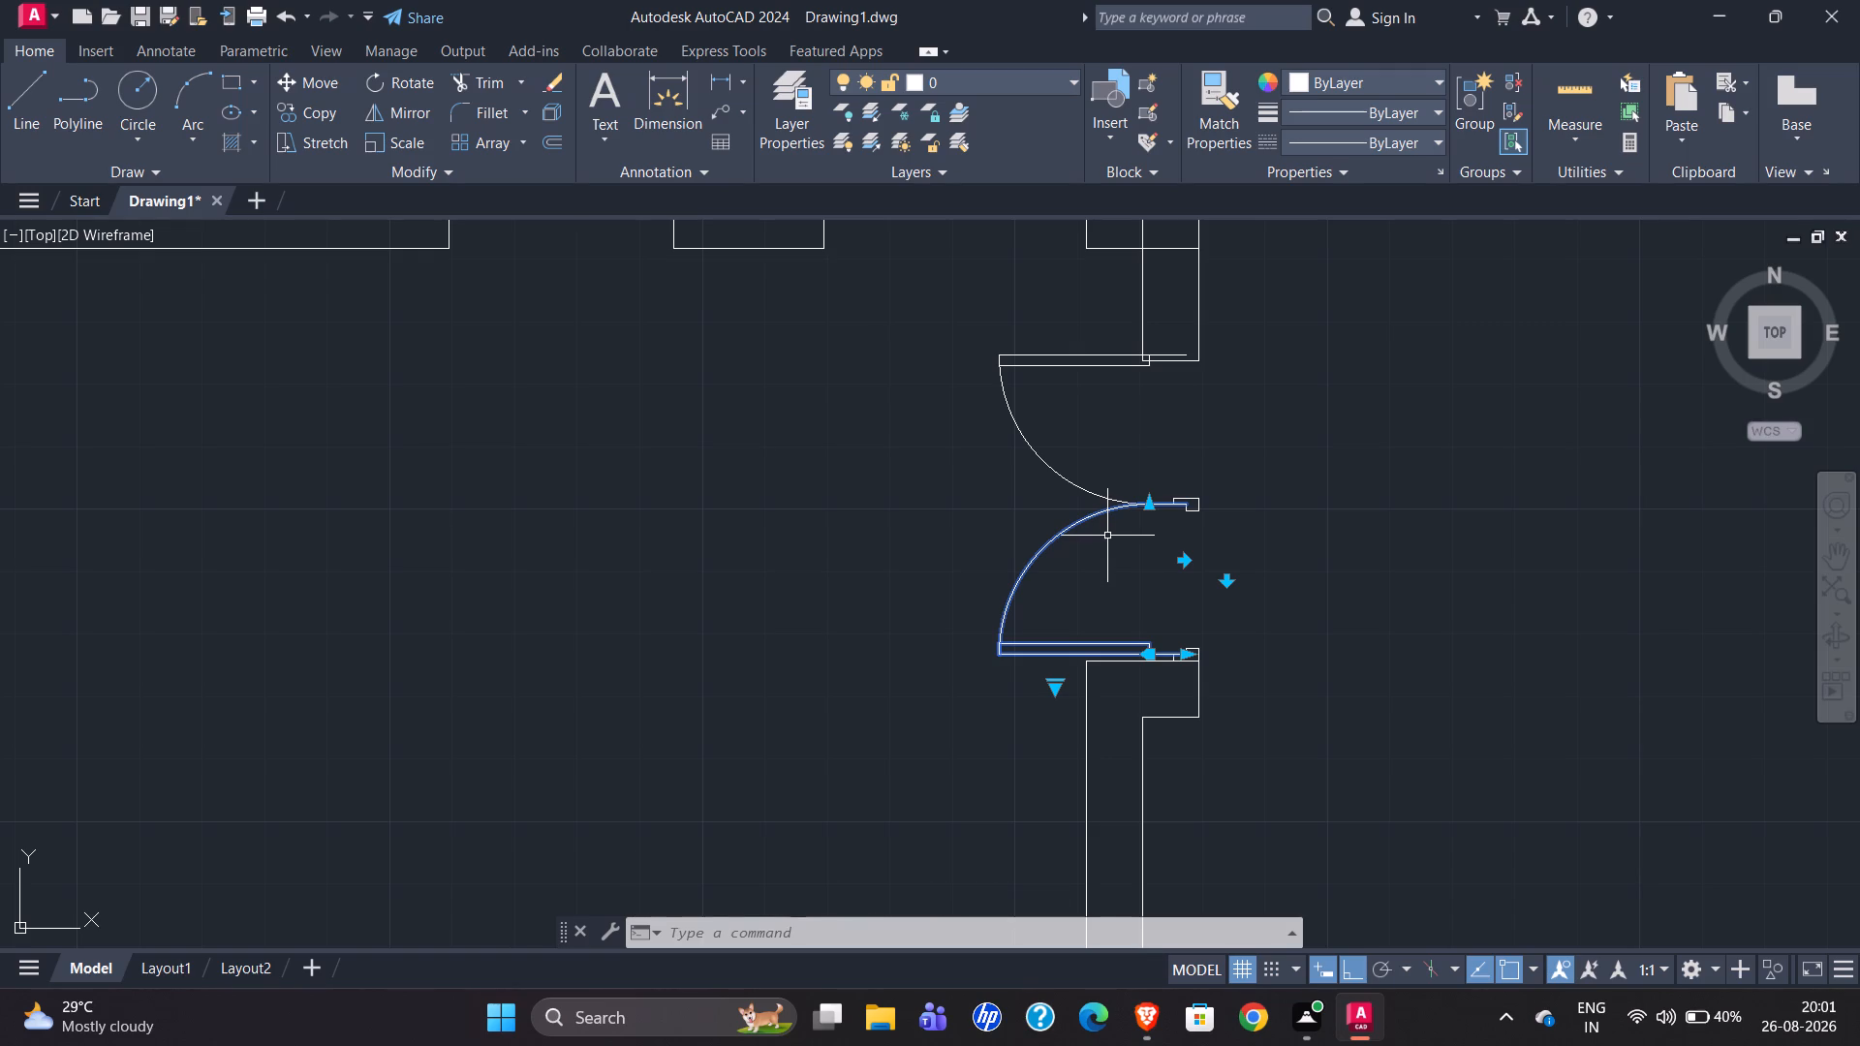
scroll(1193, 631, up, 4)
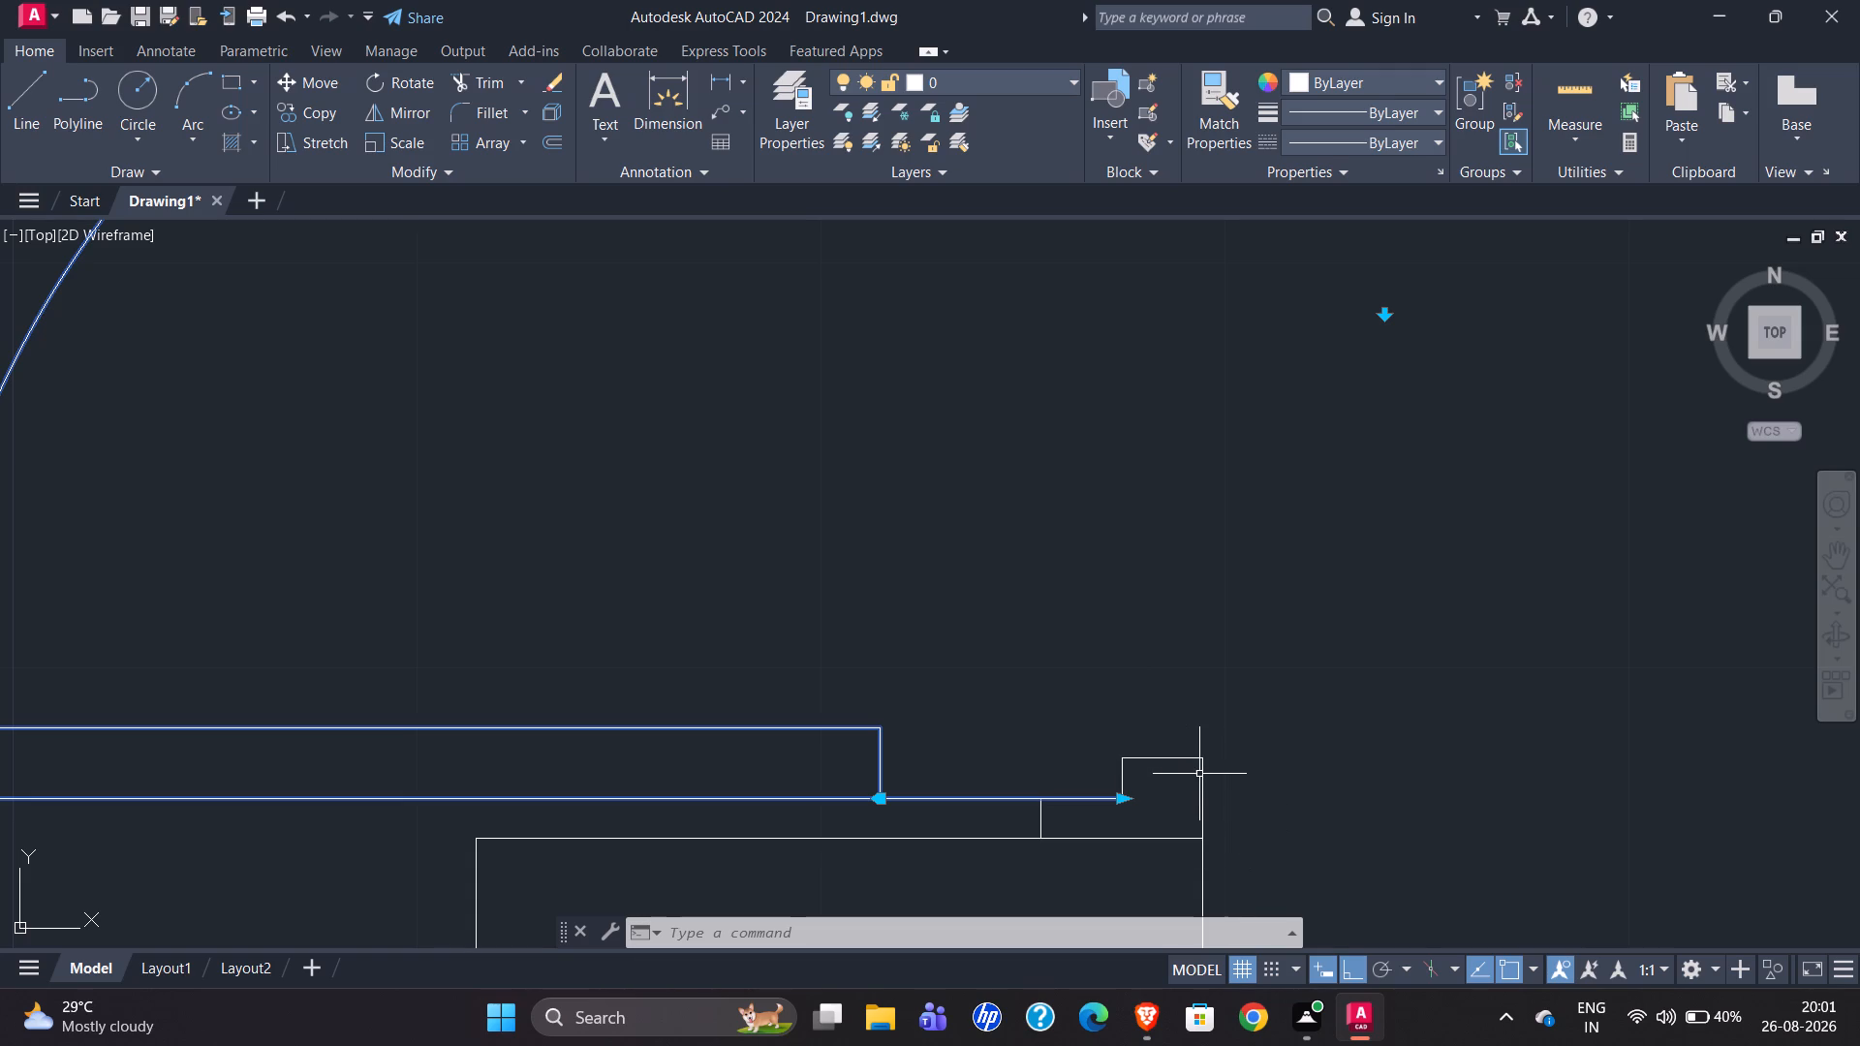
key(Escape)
Move the two entrance door frame profiles due east, clear of the door leaves and walls.
scroll(1093, 690, down, 1)
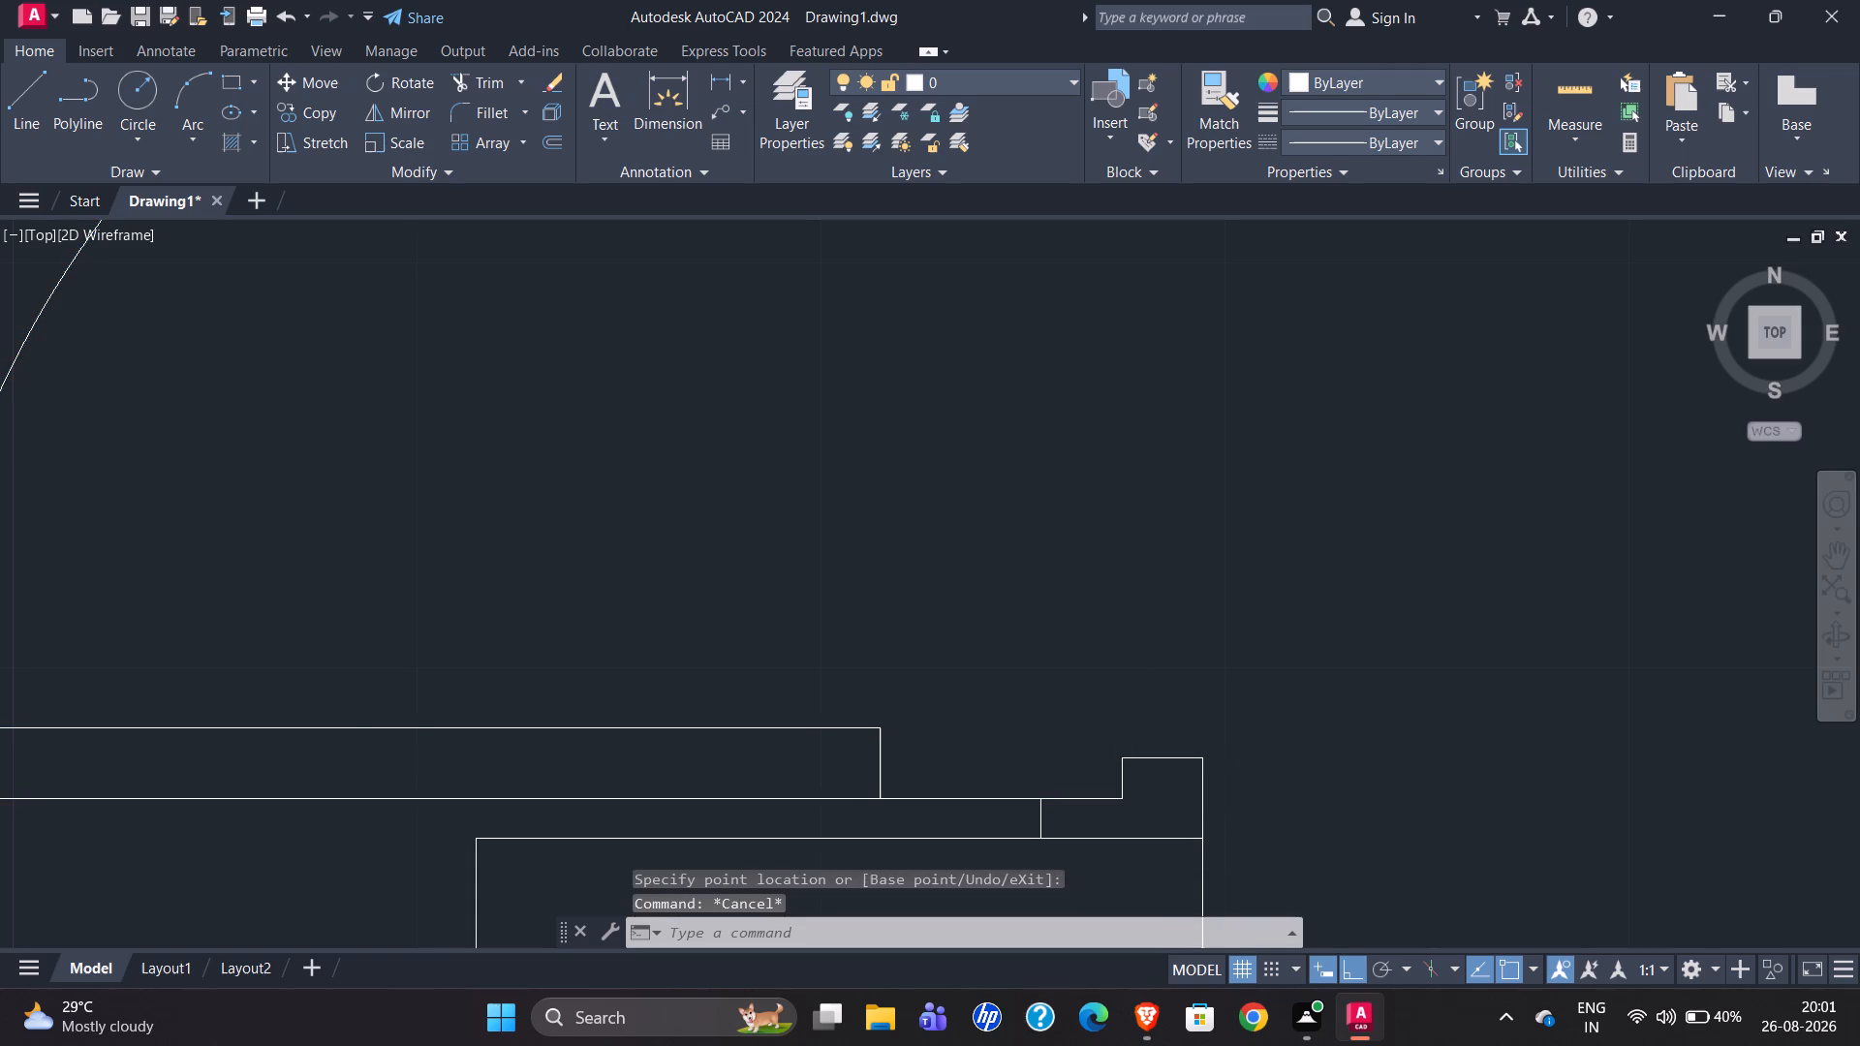
click(1164, 759)
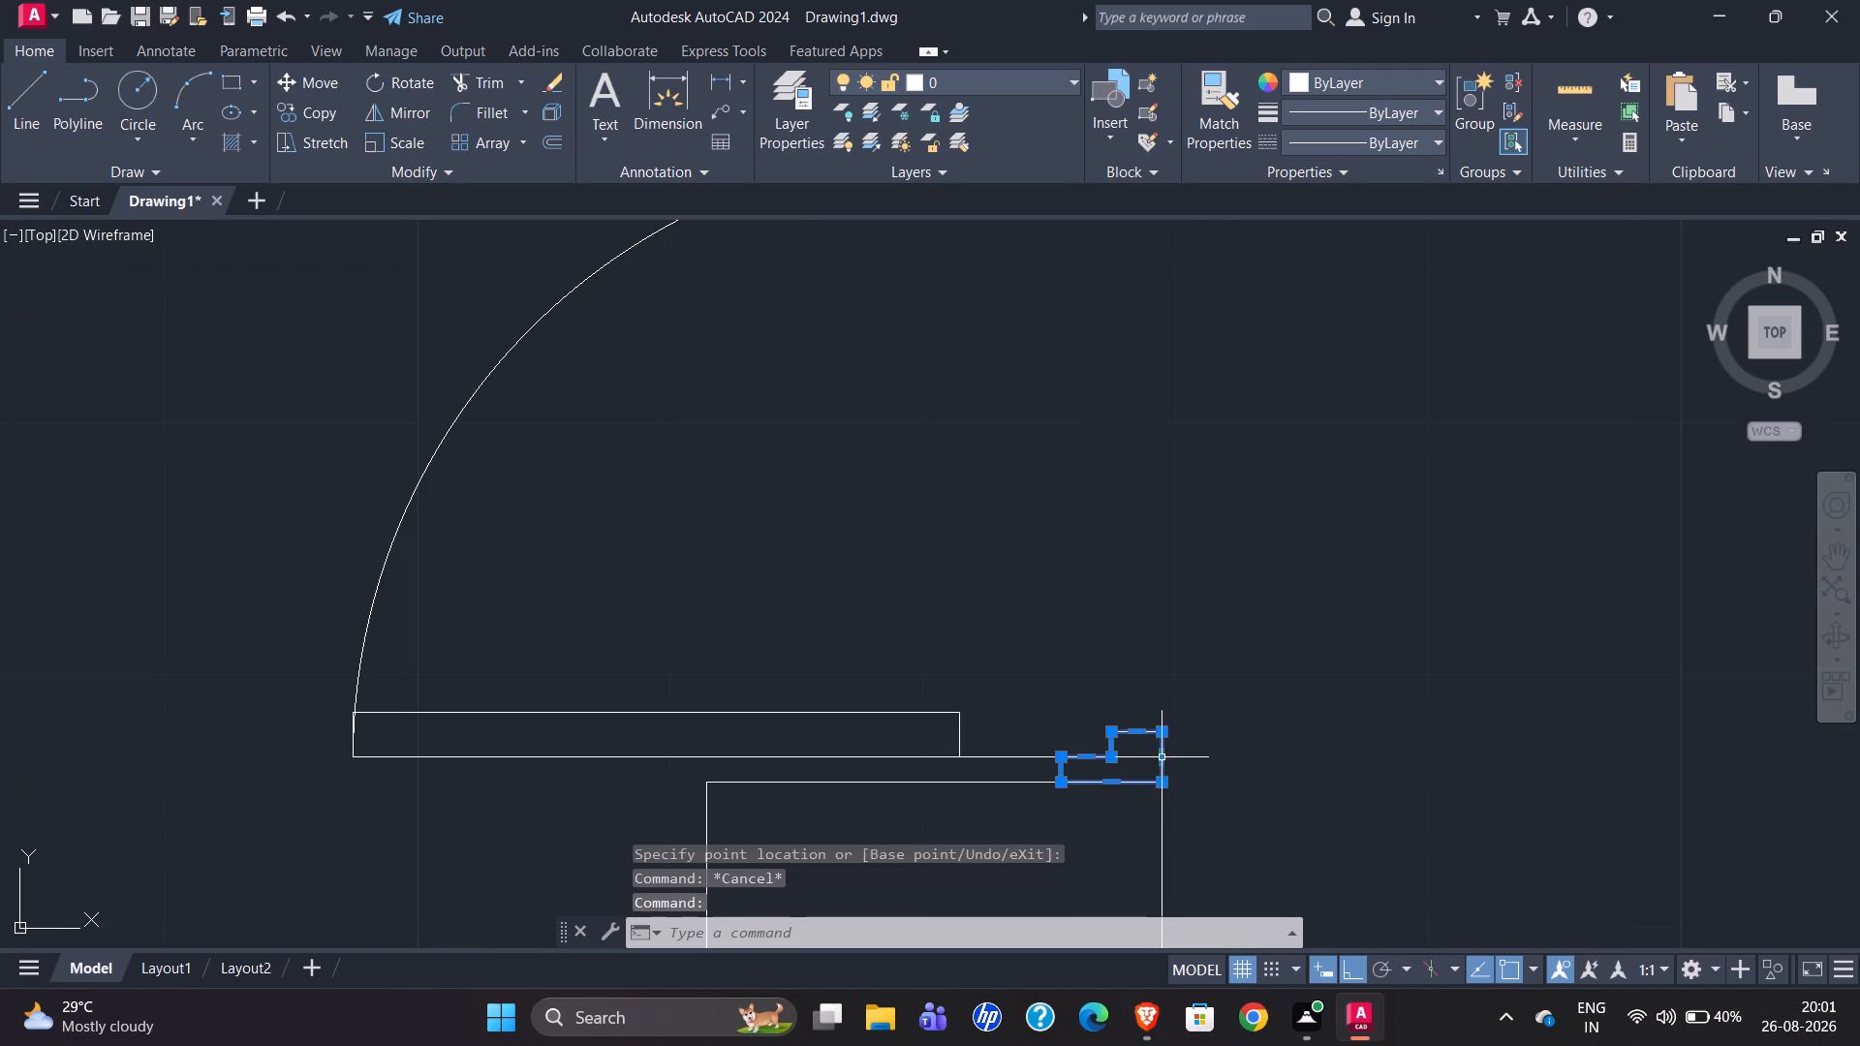
scroll(1059, 762, down, 2)
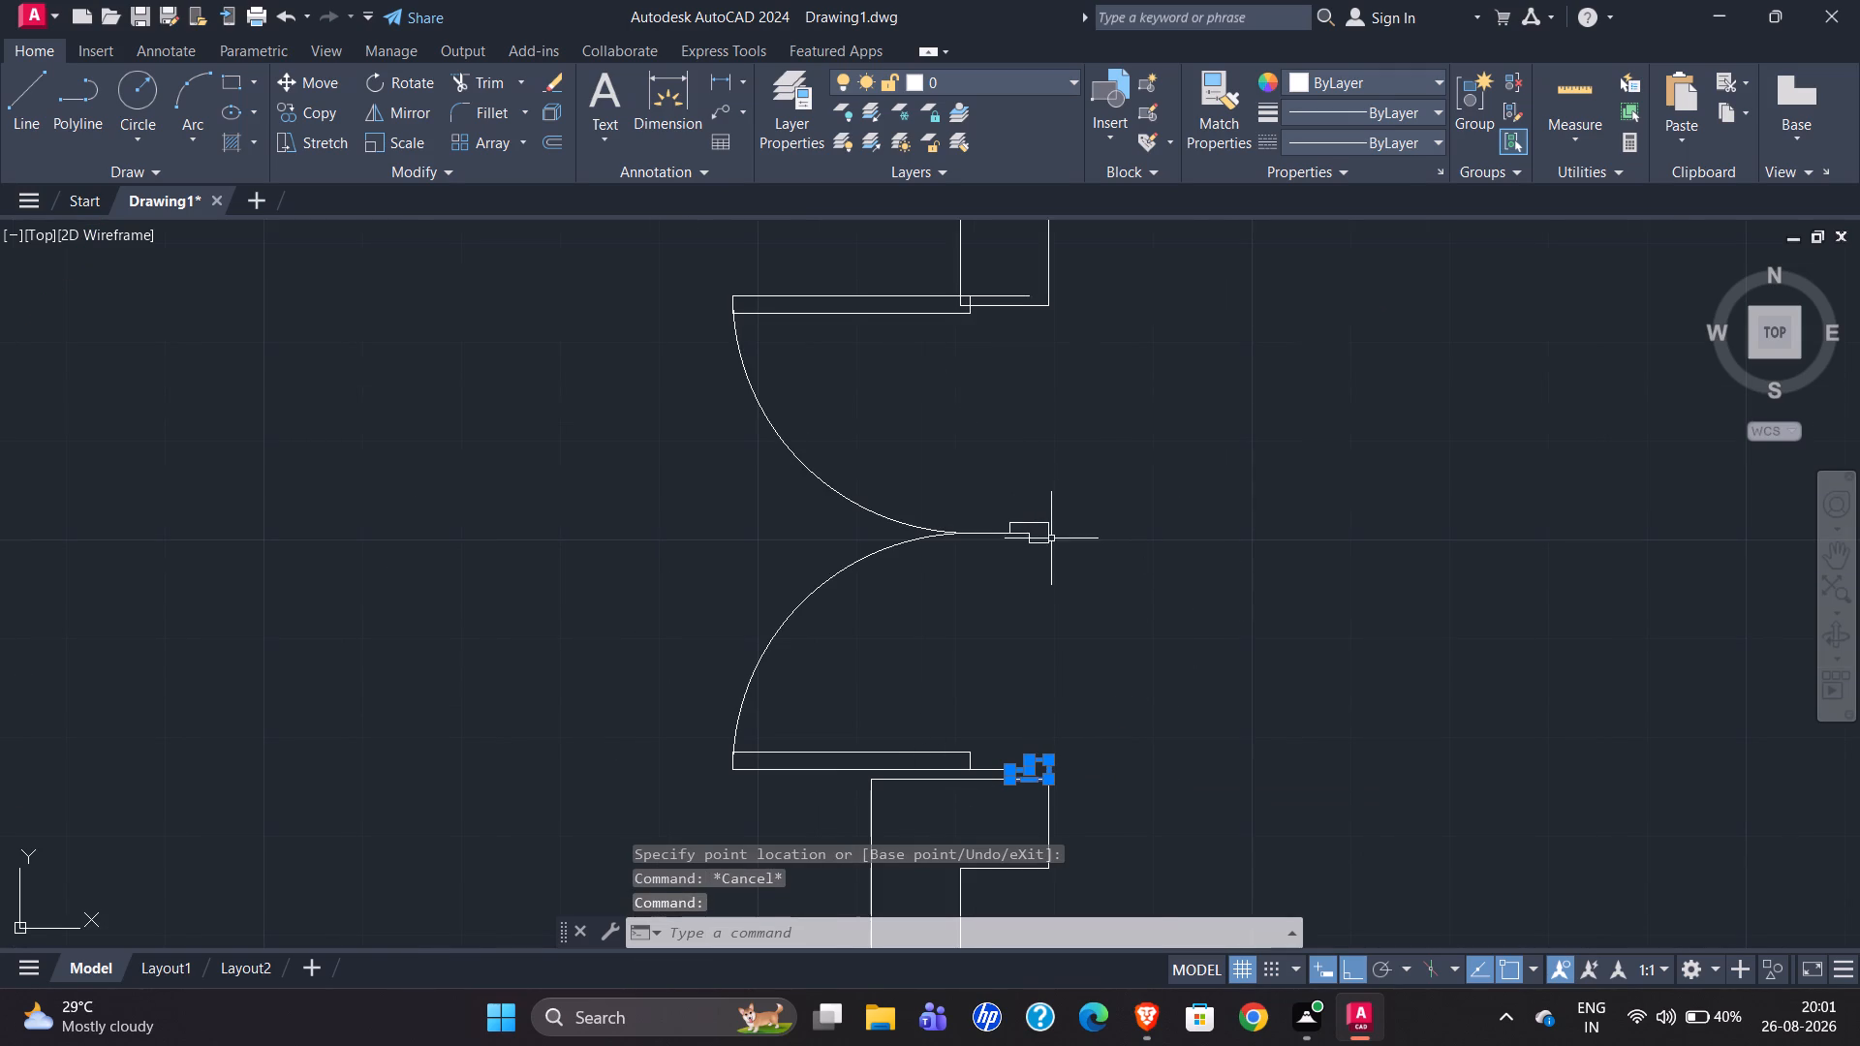
click(1045, 532)
key(m)
key(Return)
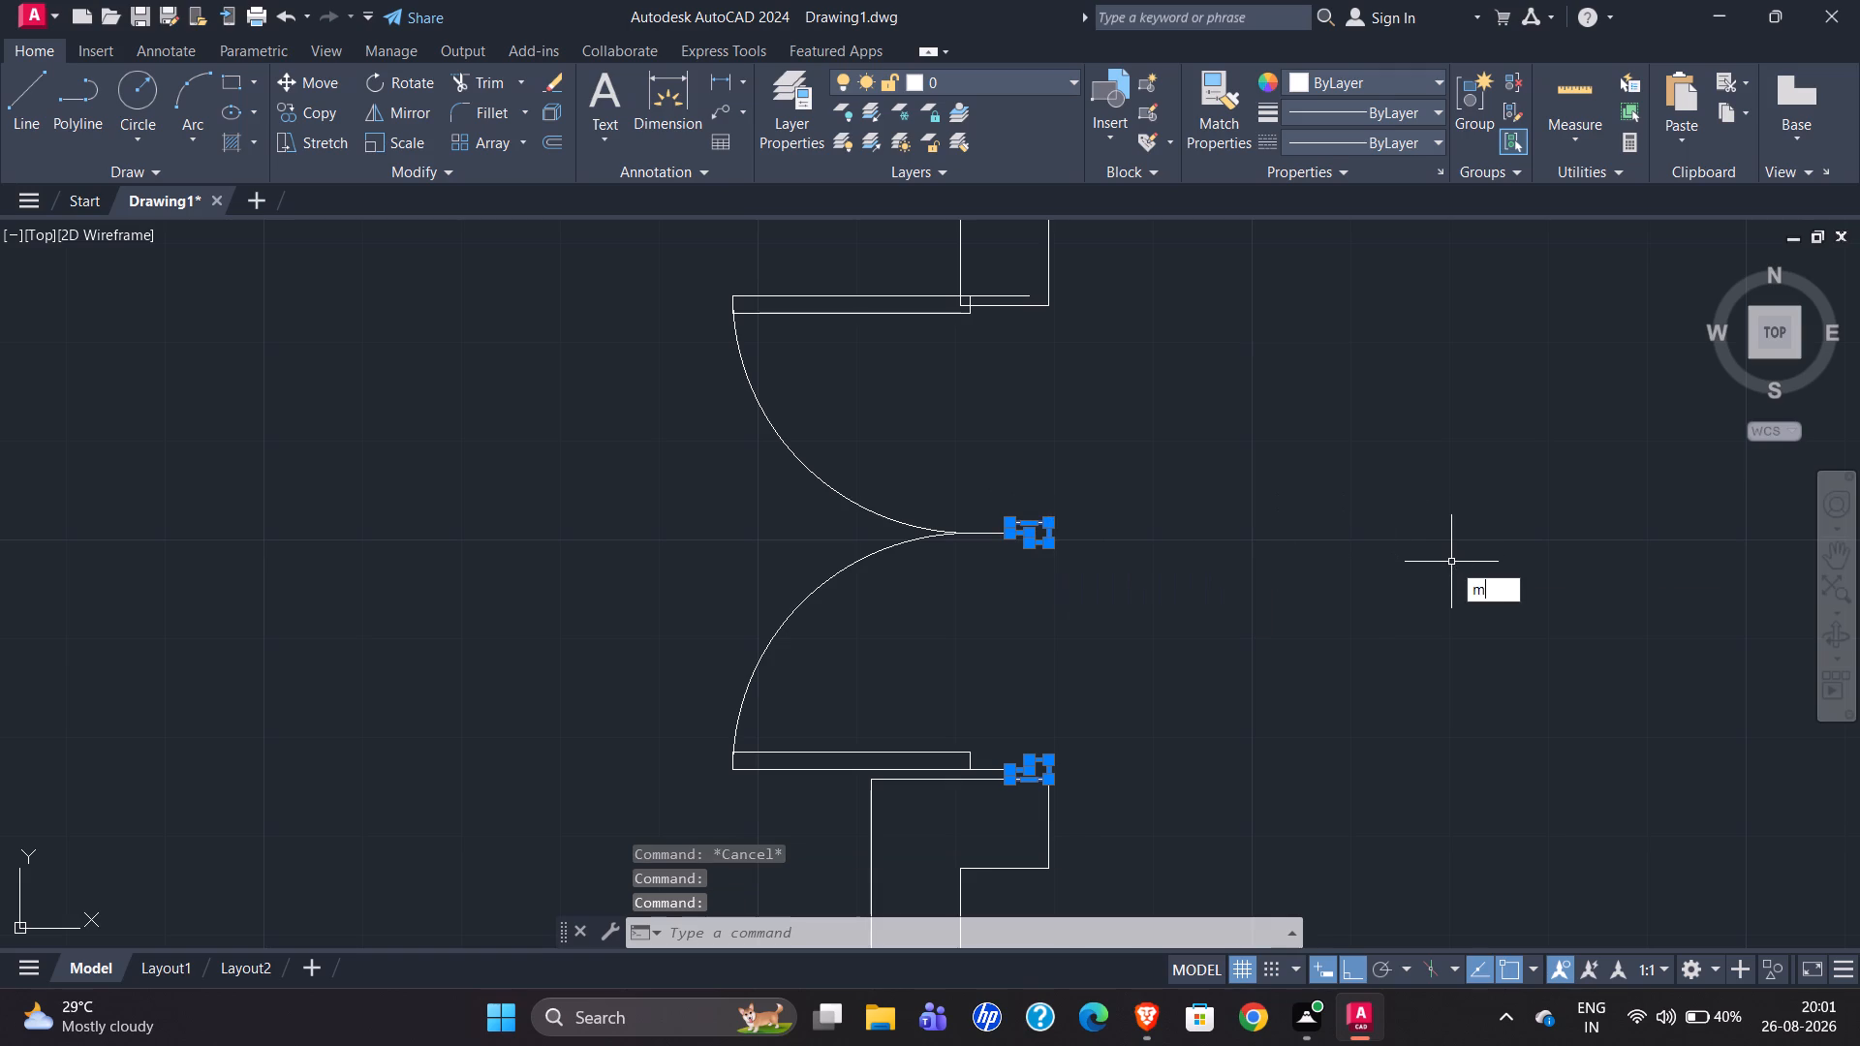
click(1048, 544)
click(1662, 536)
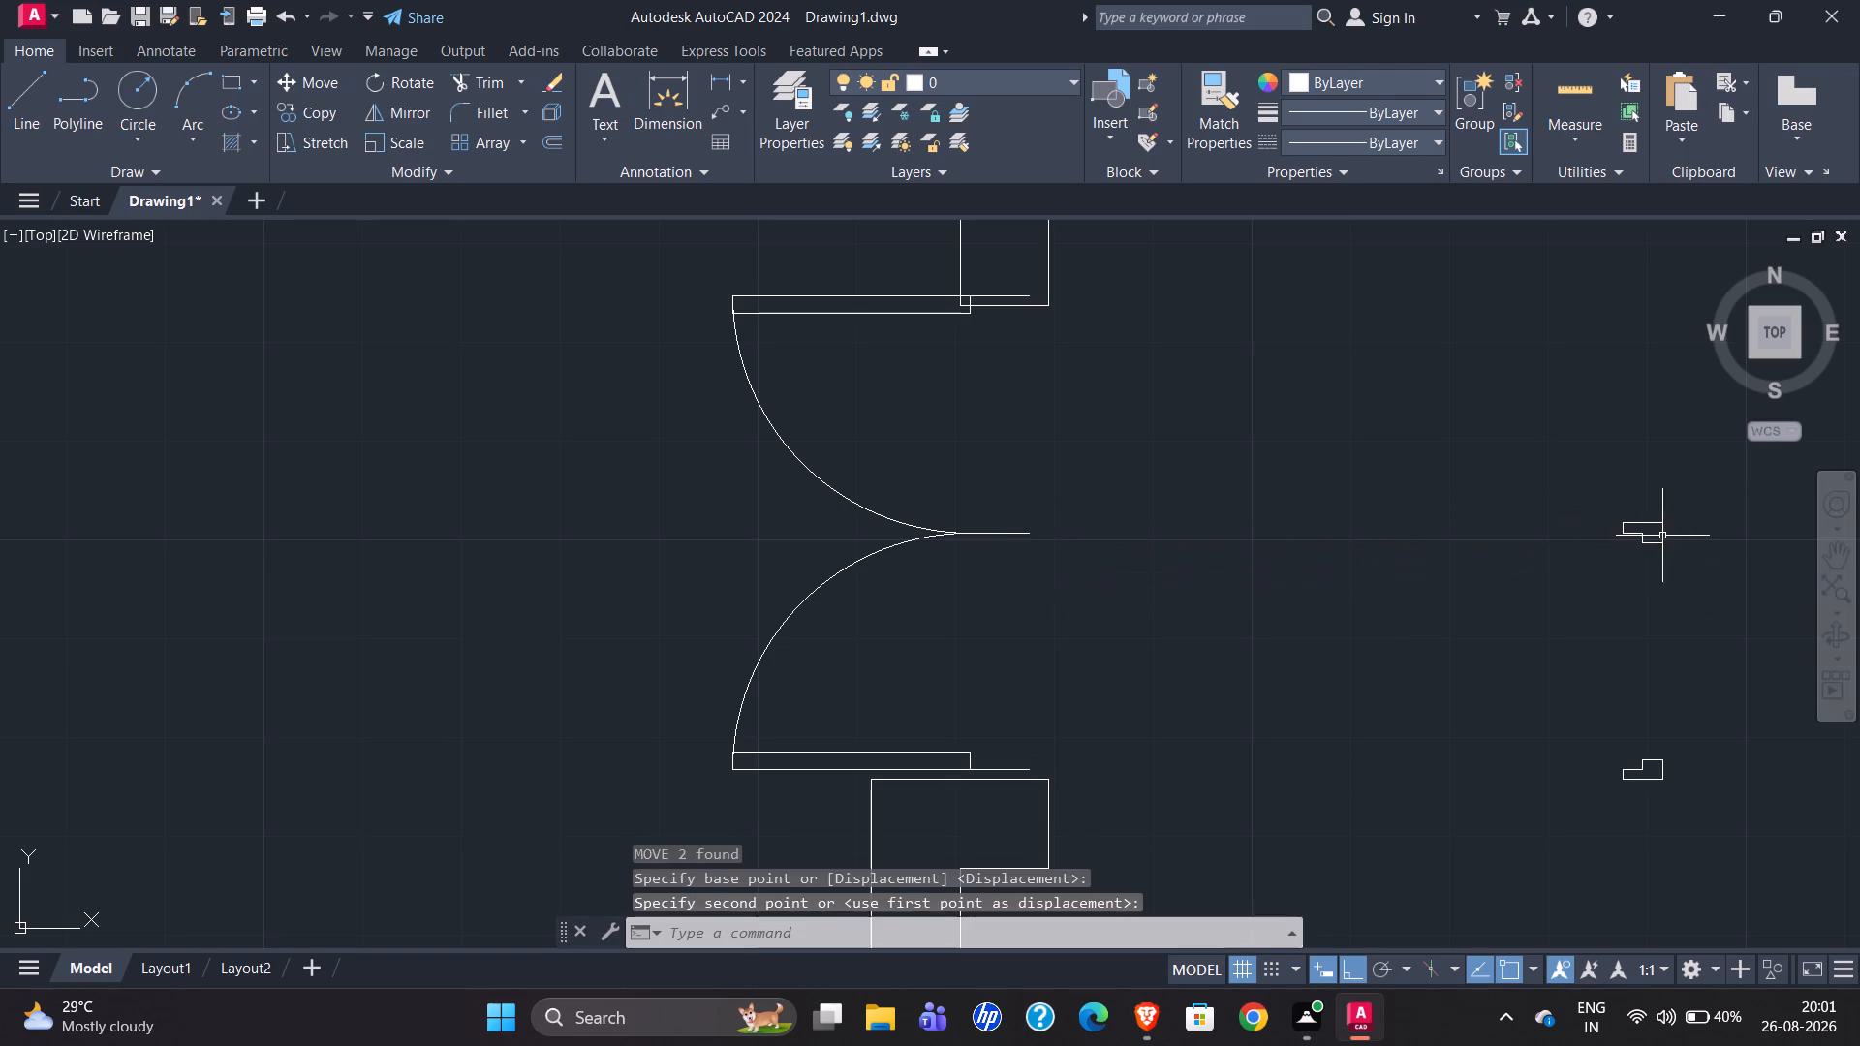
key(Escape)
Move both door leaves by the east end of the southern leaf's base line onto the northeast corner of the wall south of the entrance.
scroll(1021, 781, up, 2)
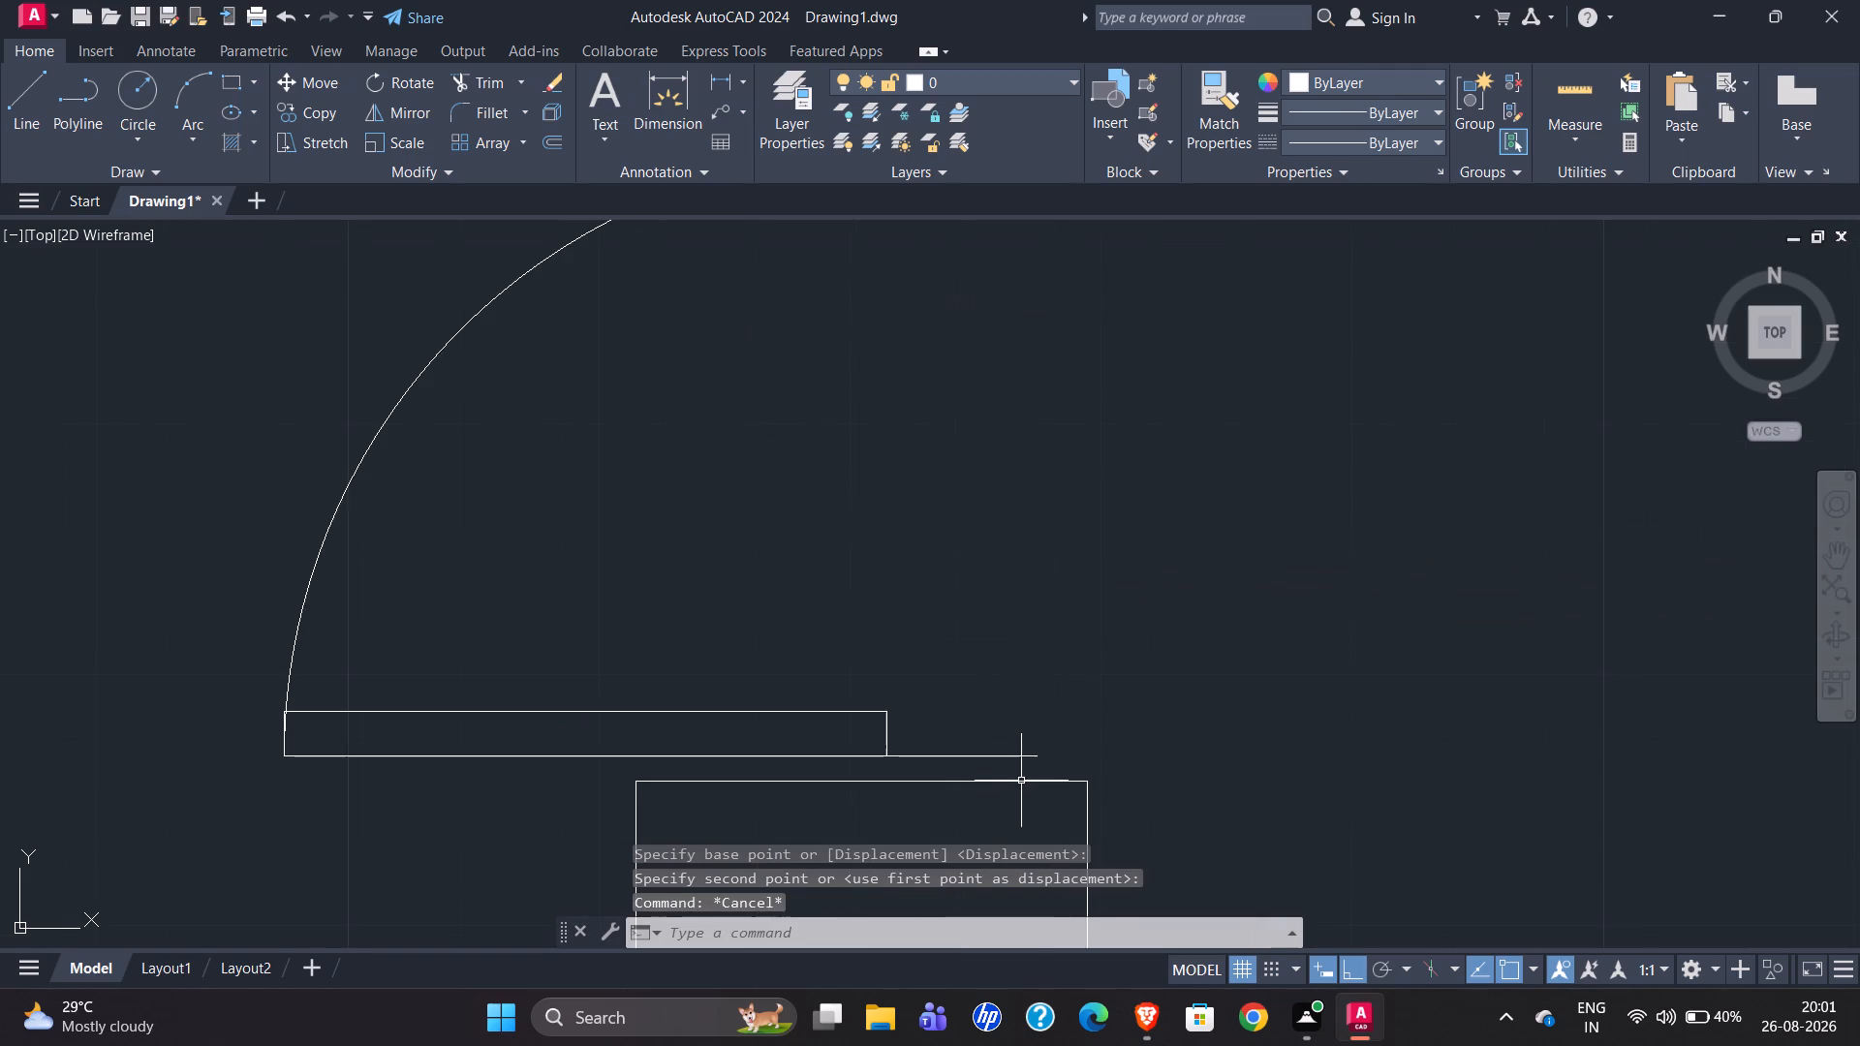
click(1022, 756)
scroll(964, 768, down, 1)
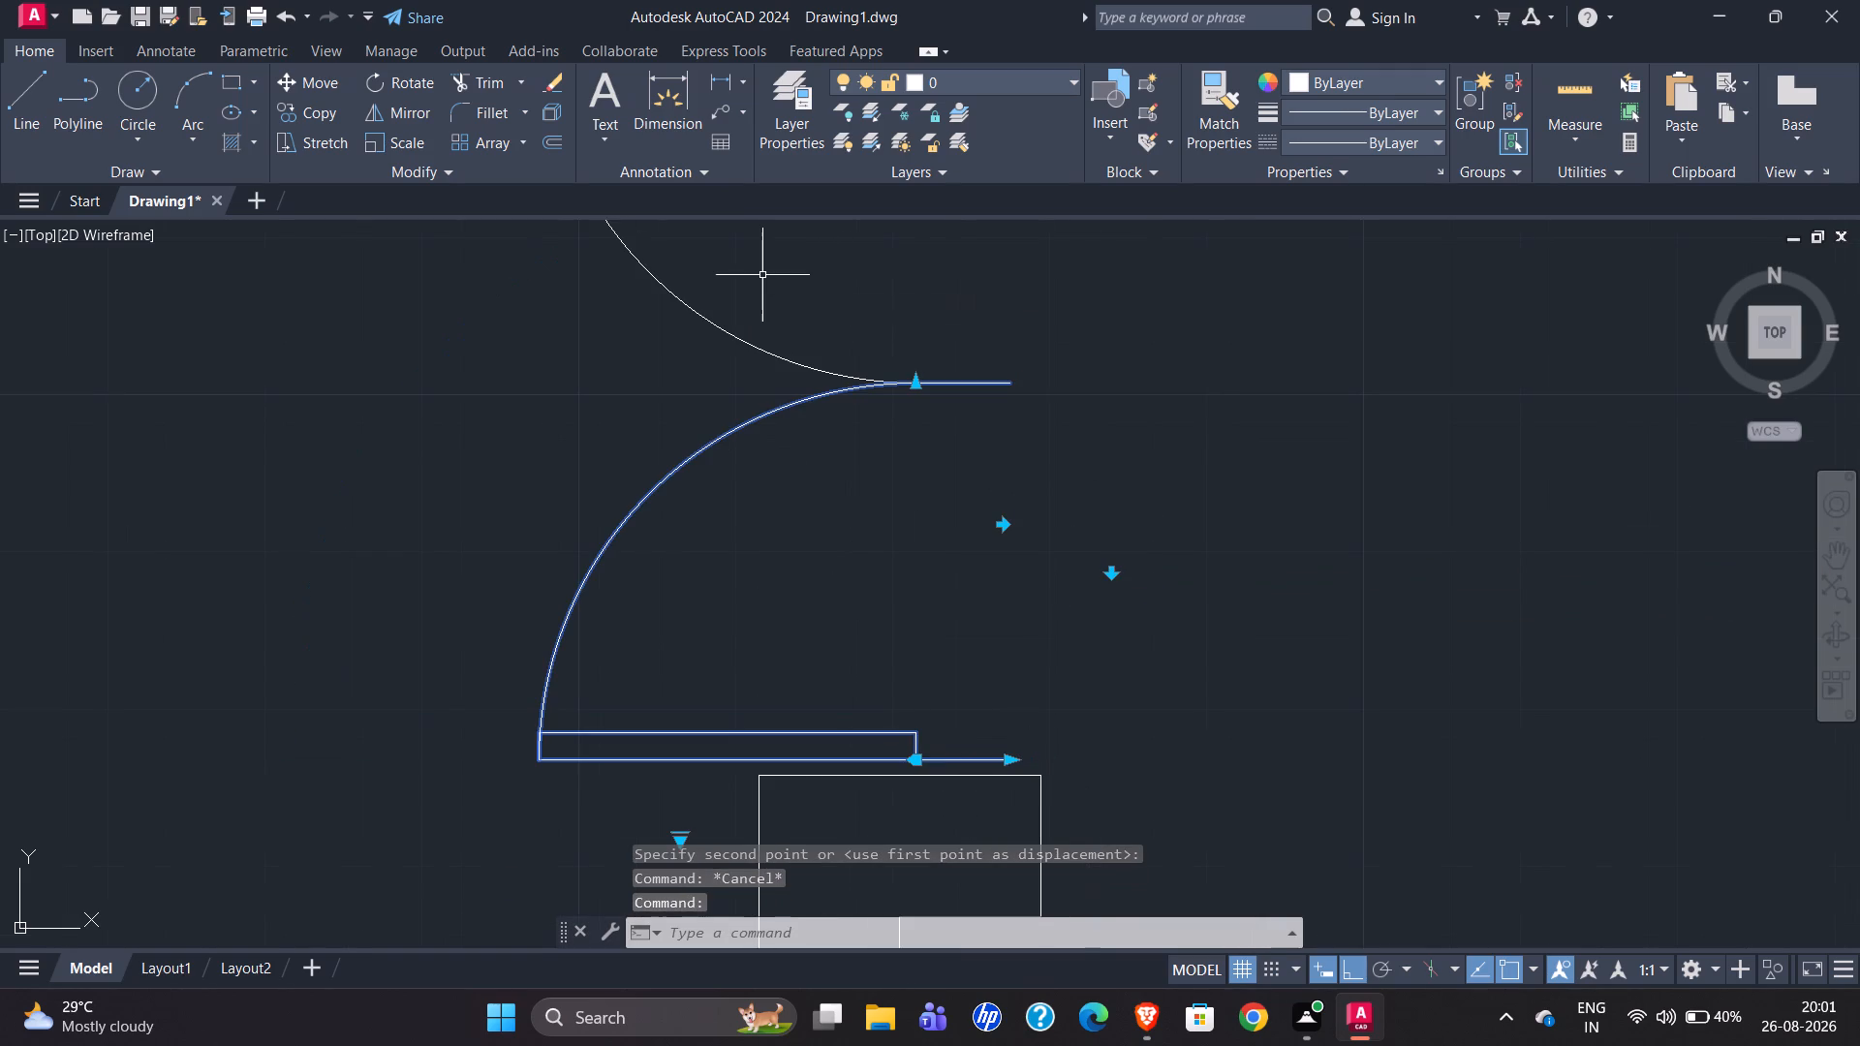
click(756, 349)
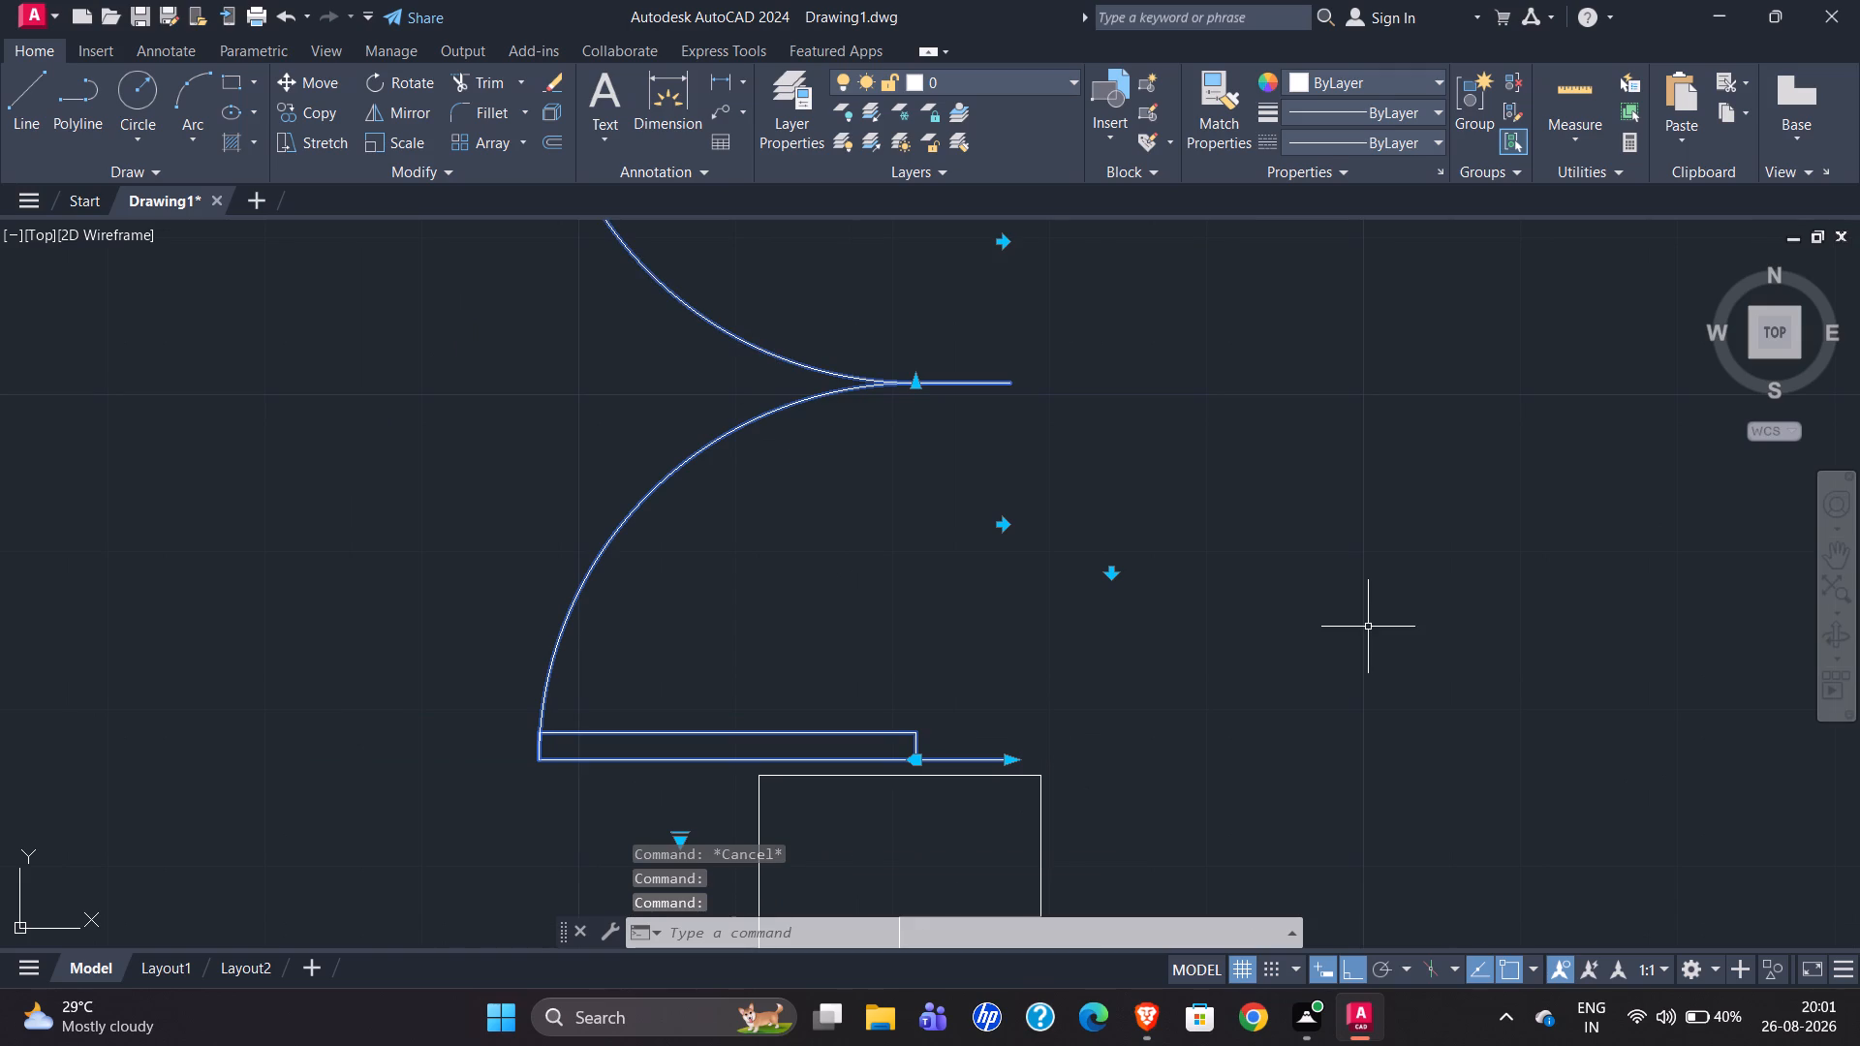
key(n)
key(BackSpace)
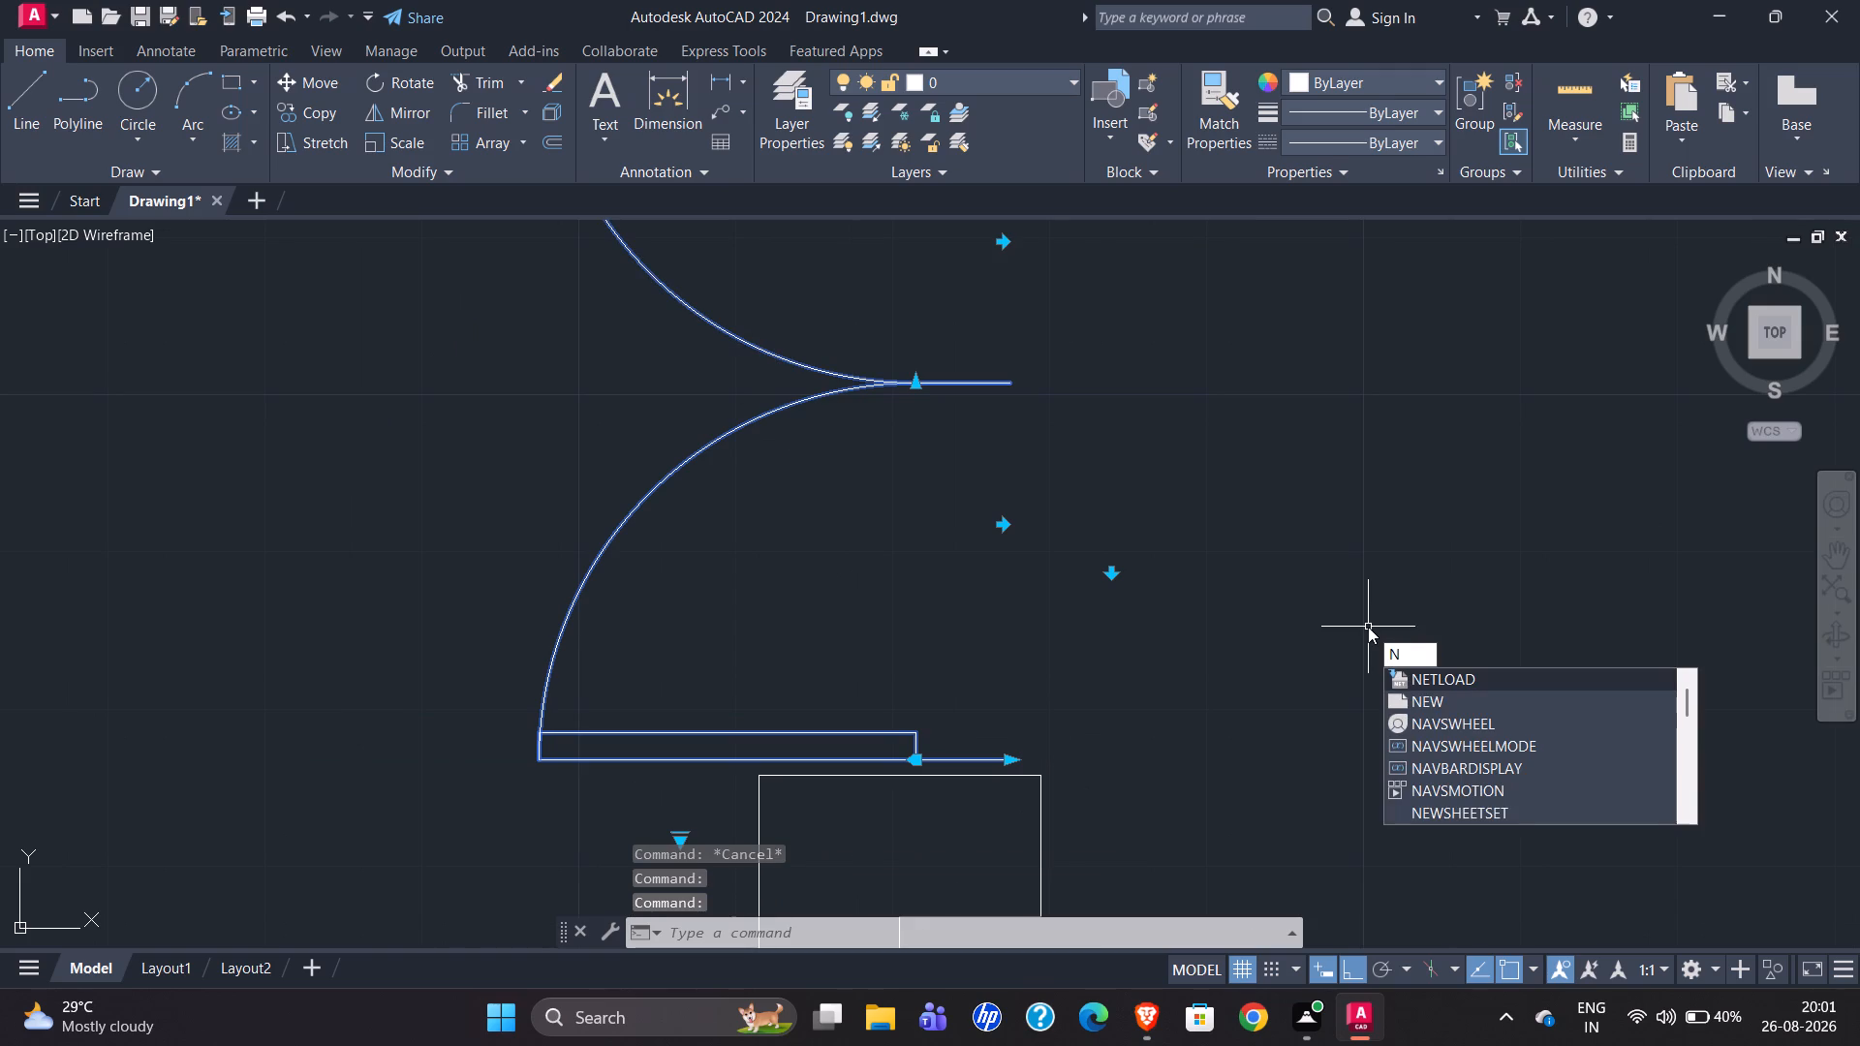
key(BackSpace)
key(m)
key(Return)
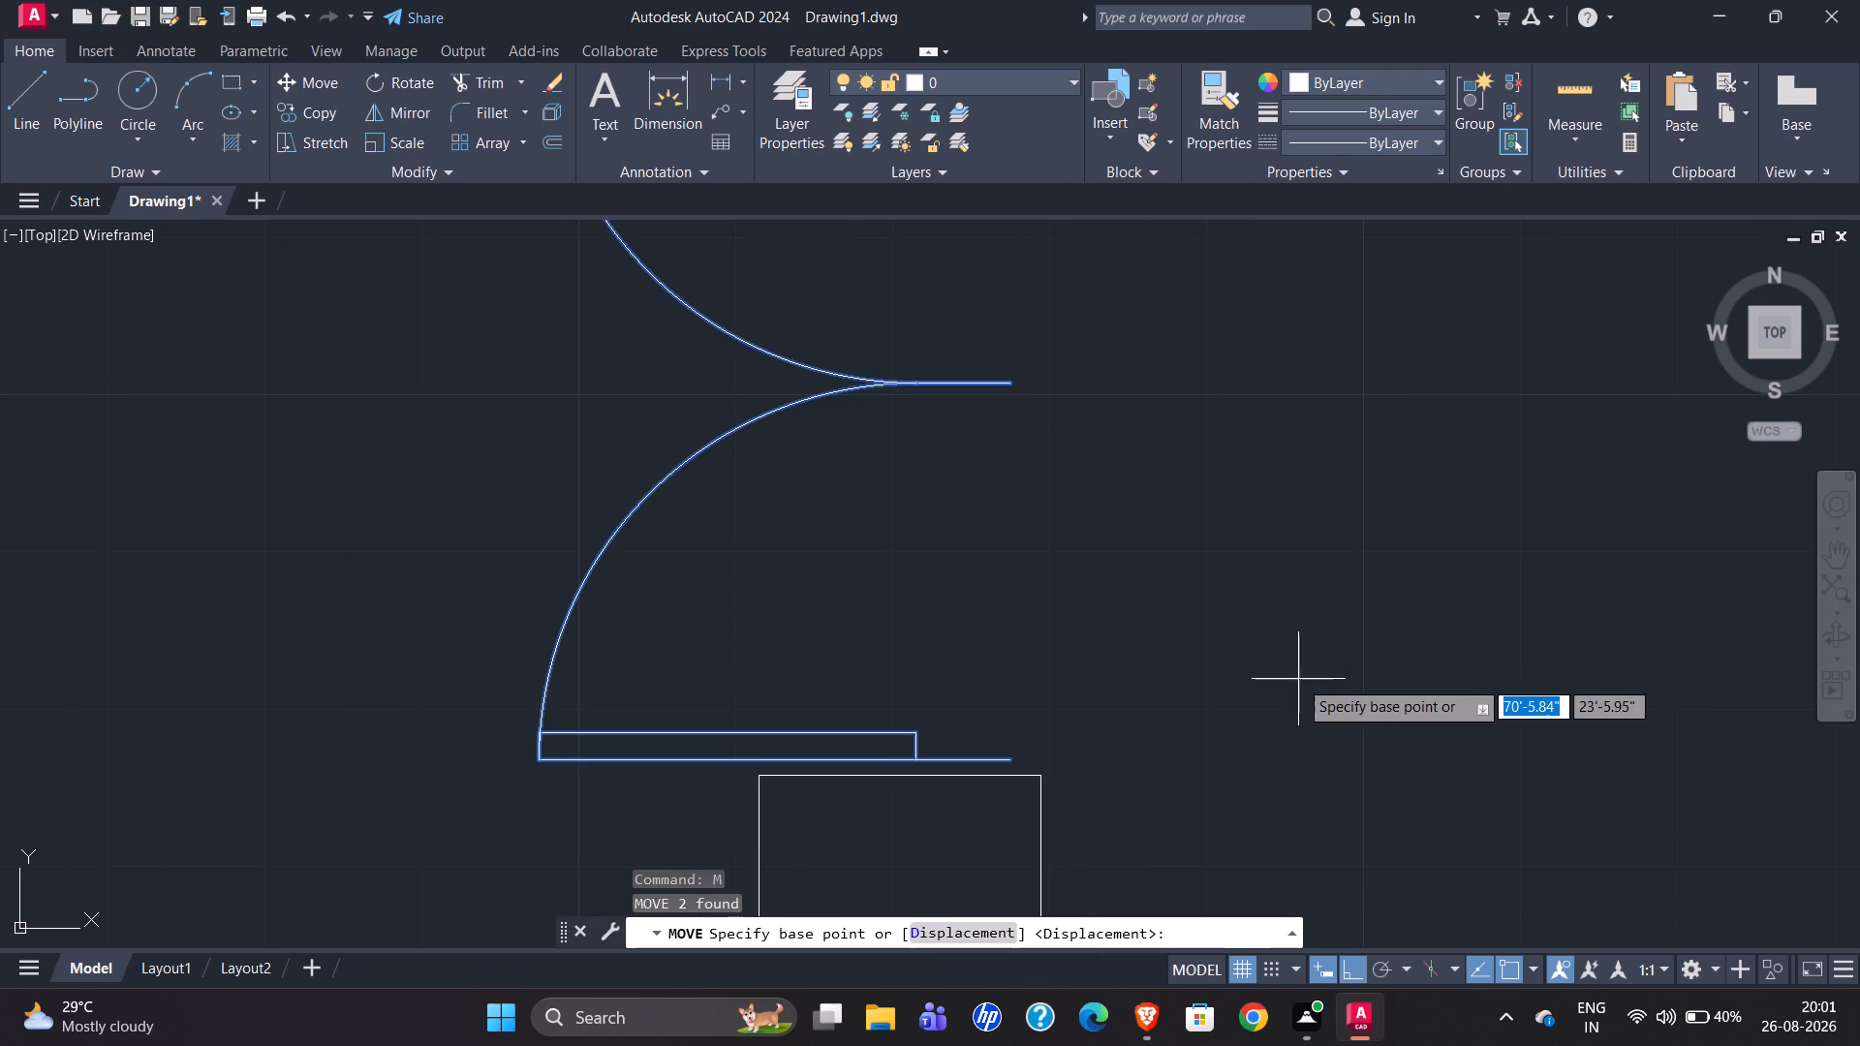
scroll(984, 779, up, 2)
click(1042, 738)
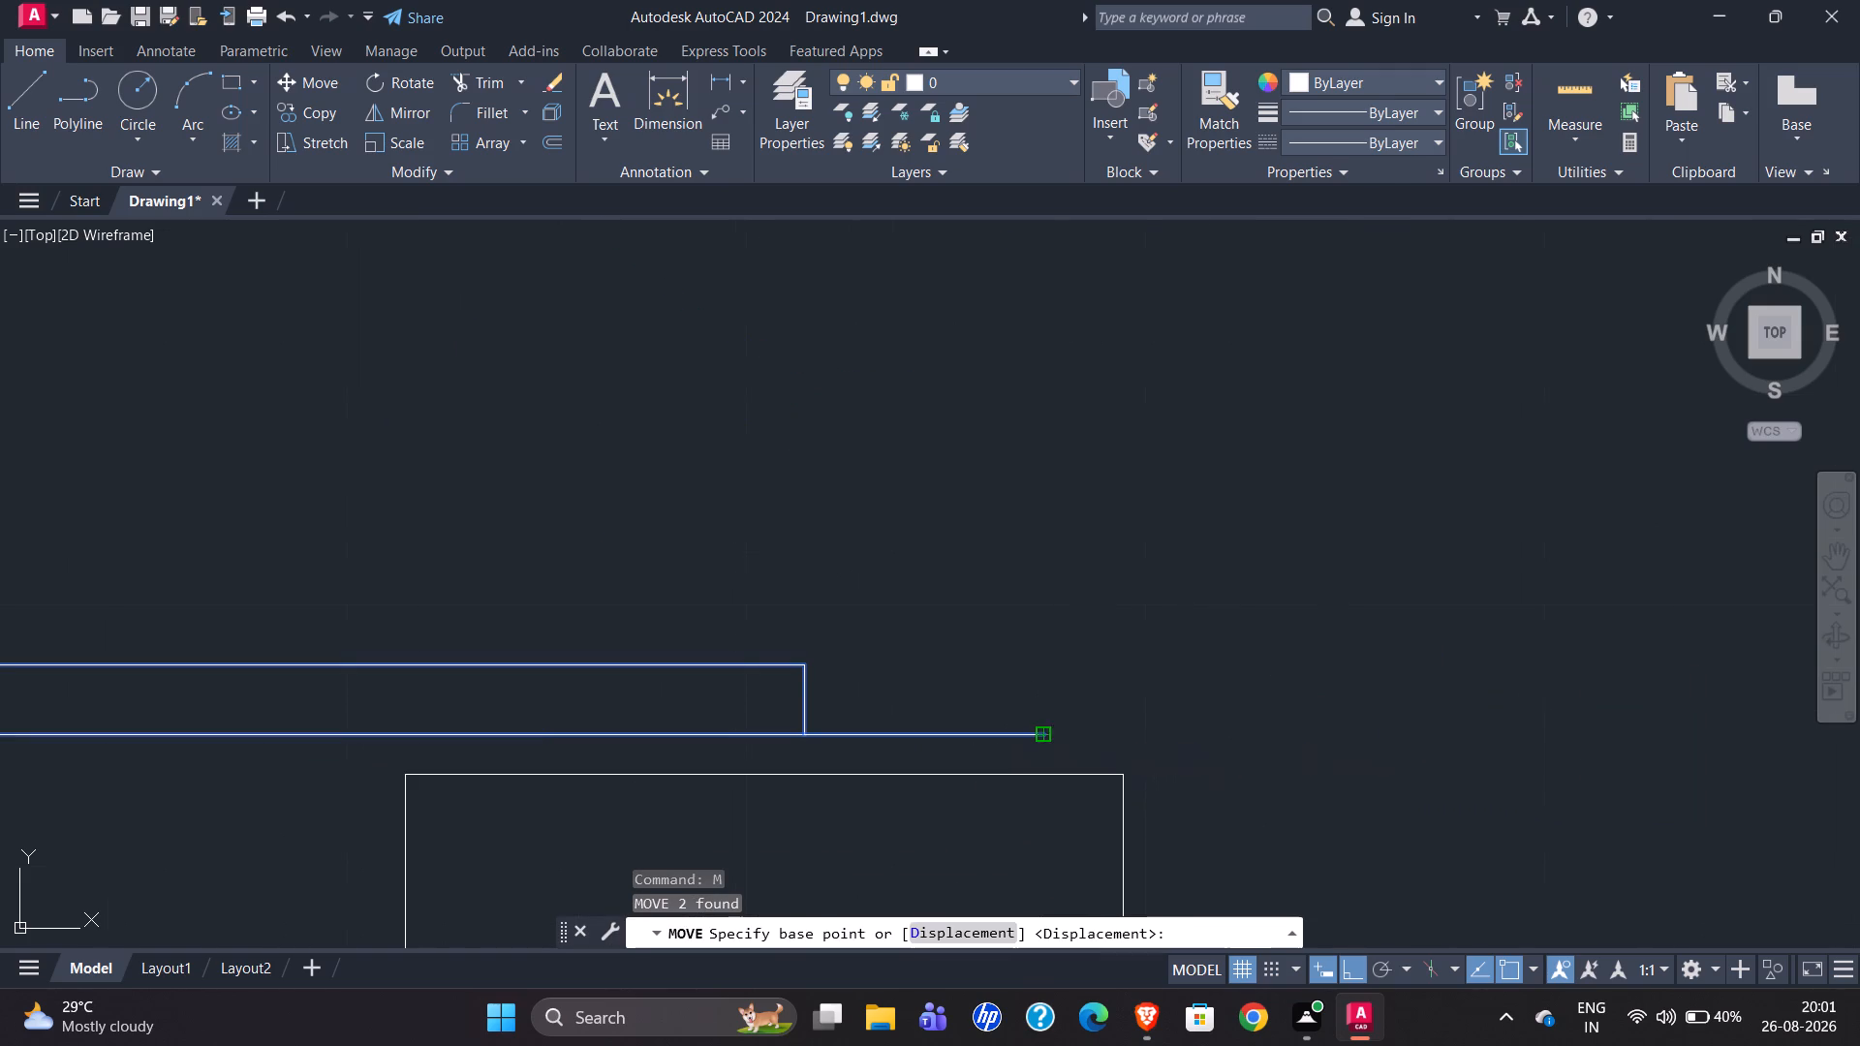
click(1123, 782)
scroll(868, 813, down, 3)
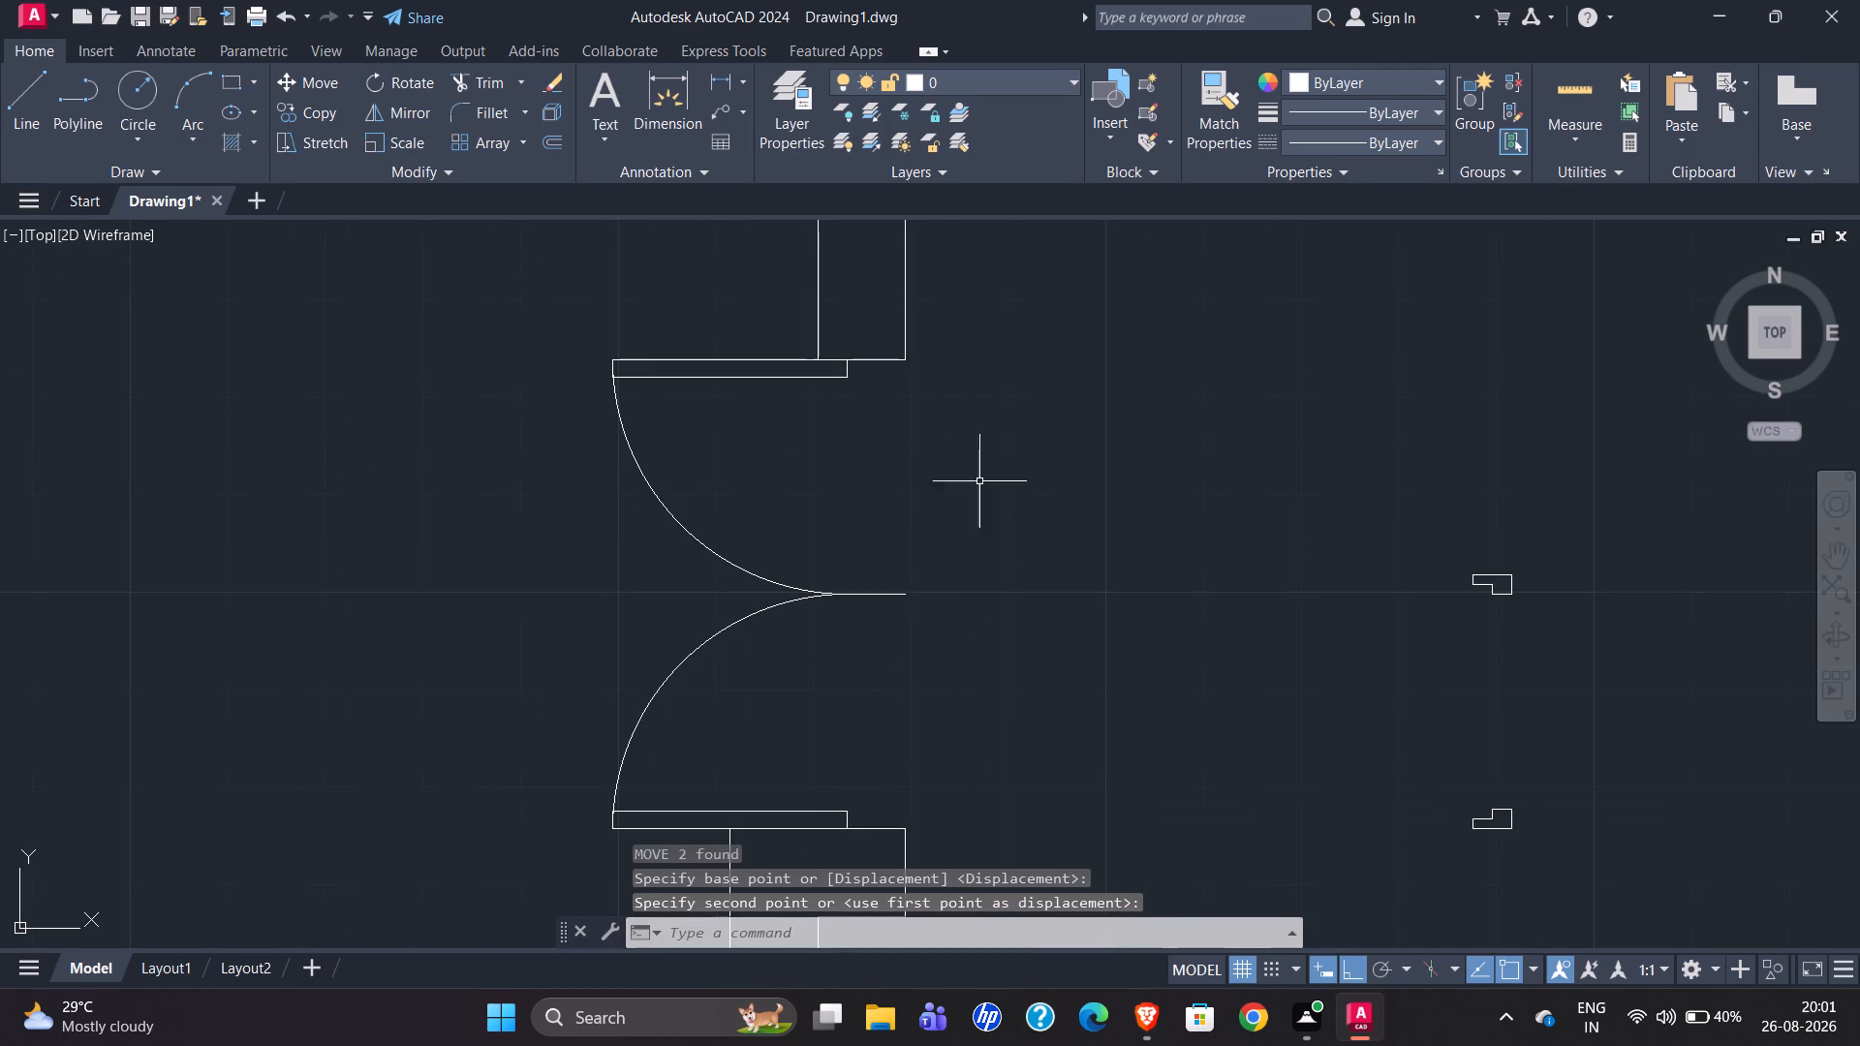
Move both frame profiles, with ortho off, to the southeast end of the long interior wall northwest of the entrance.
scroll(683, 396, down, 1)
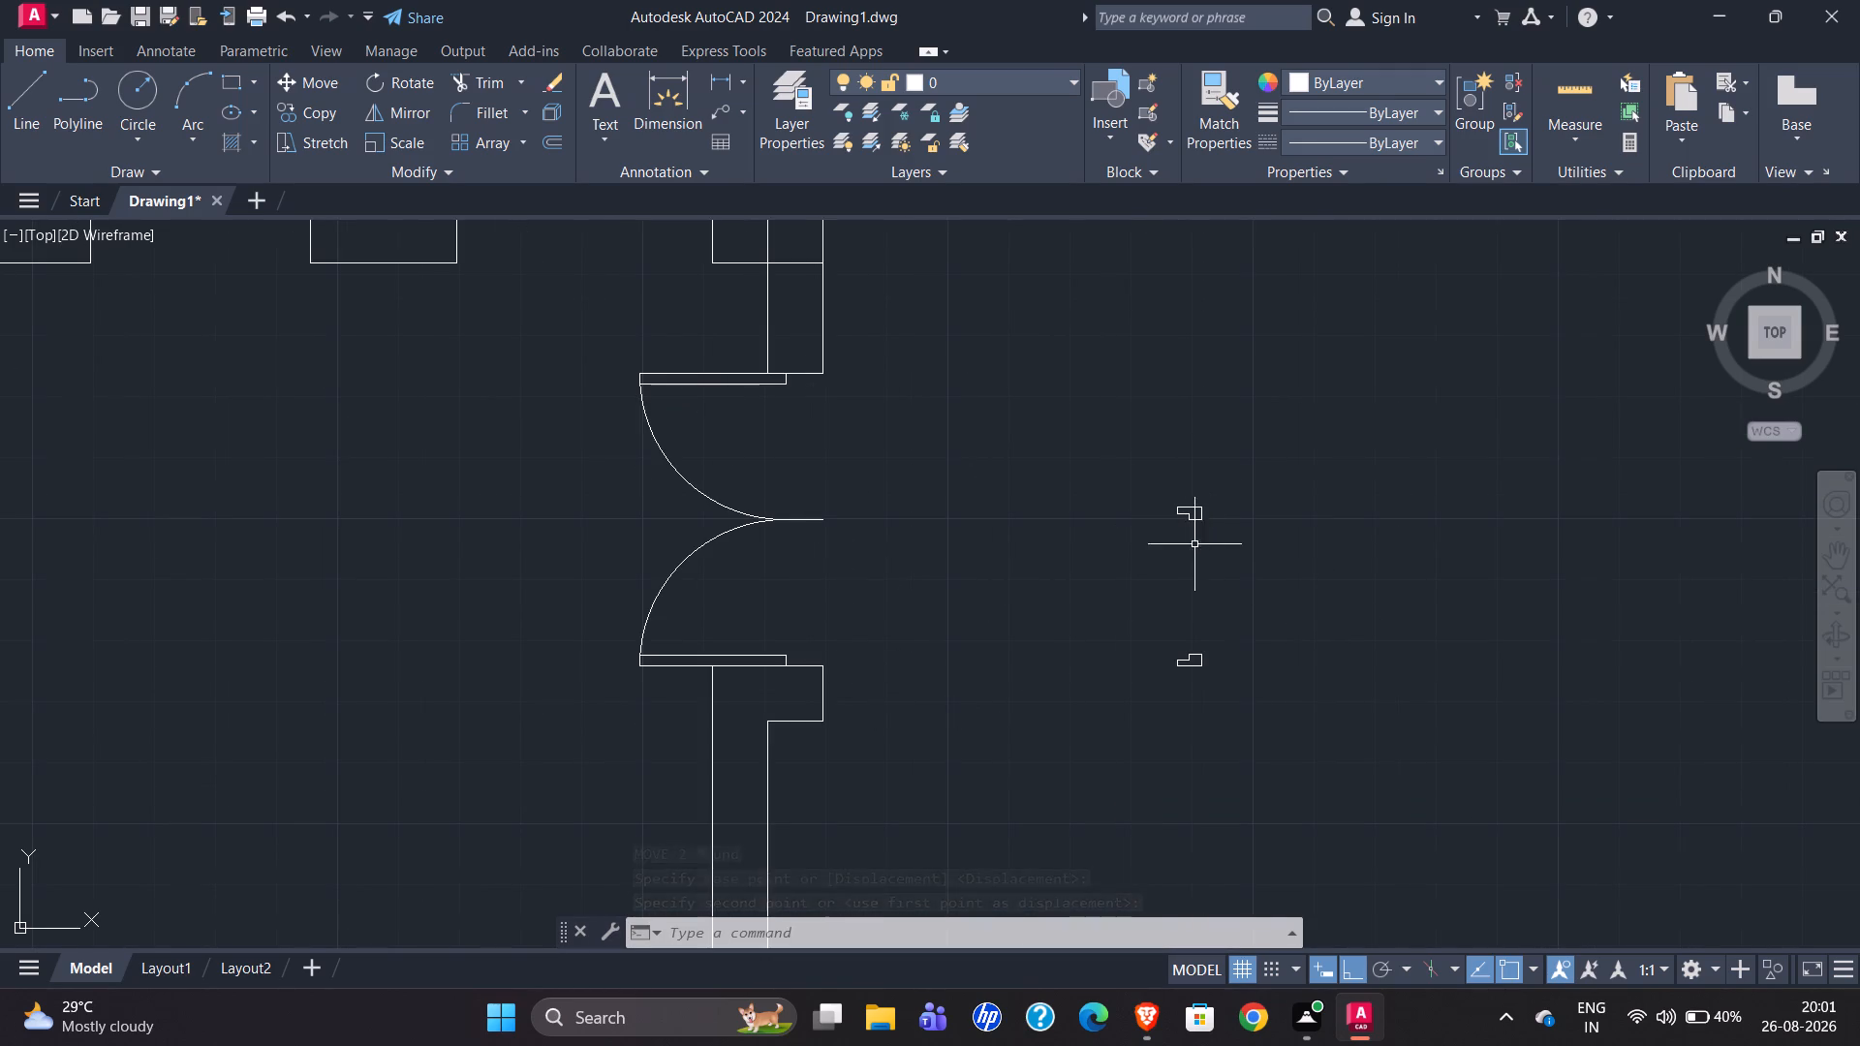
click(1140, 470)
click(1296, 781)
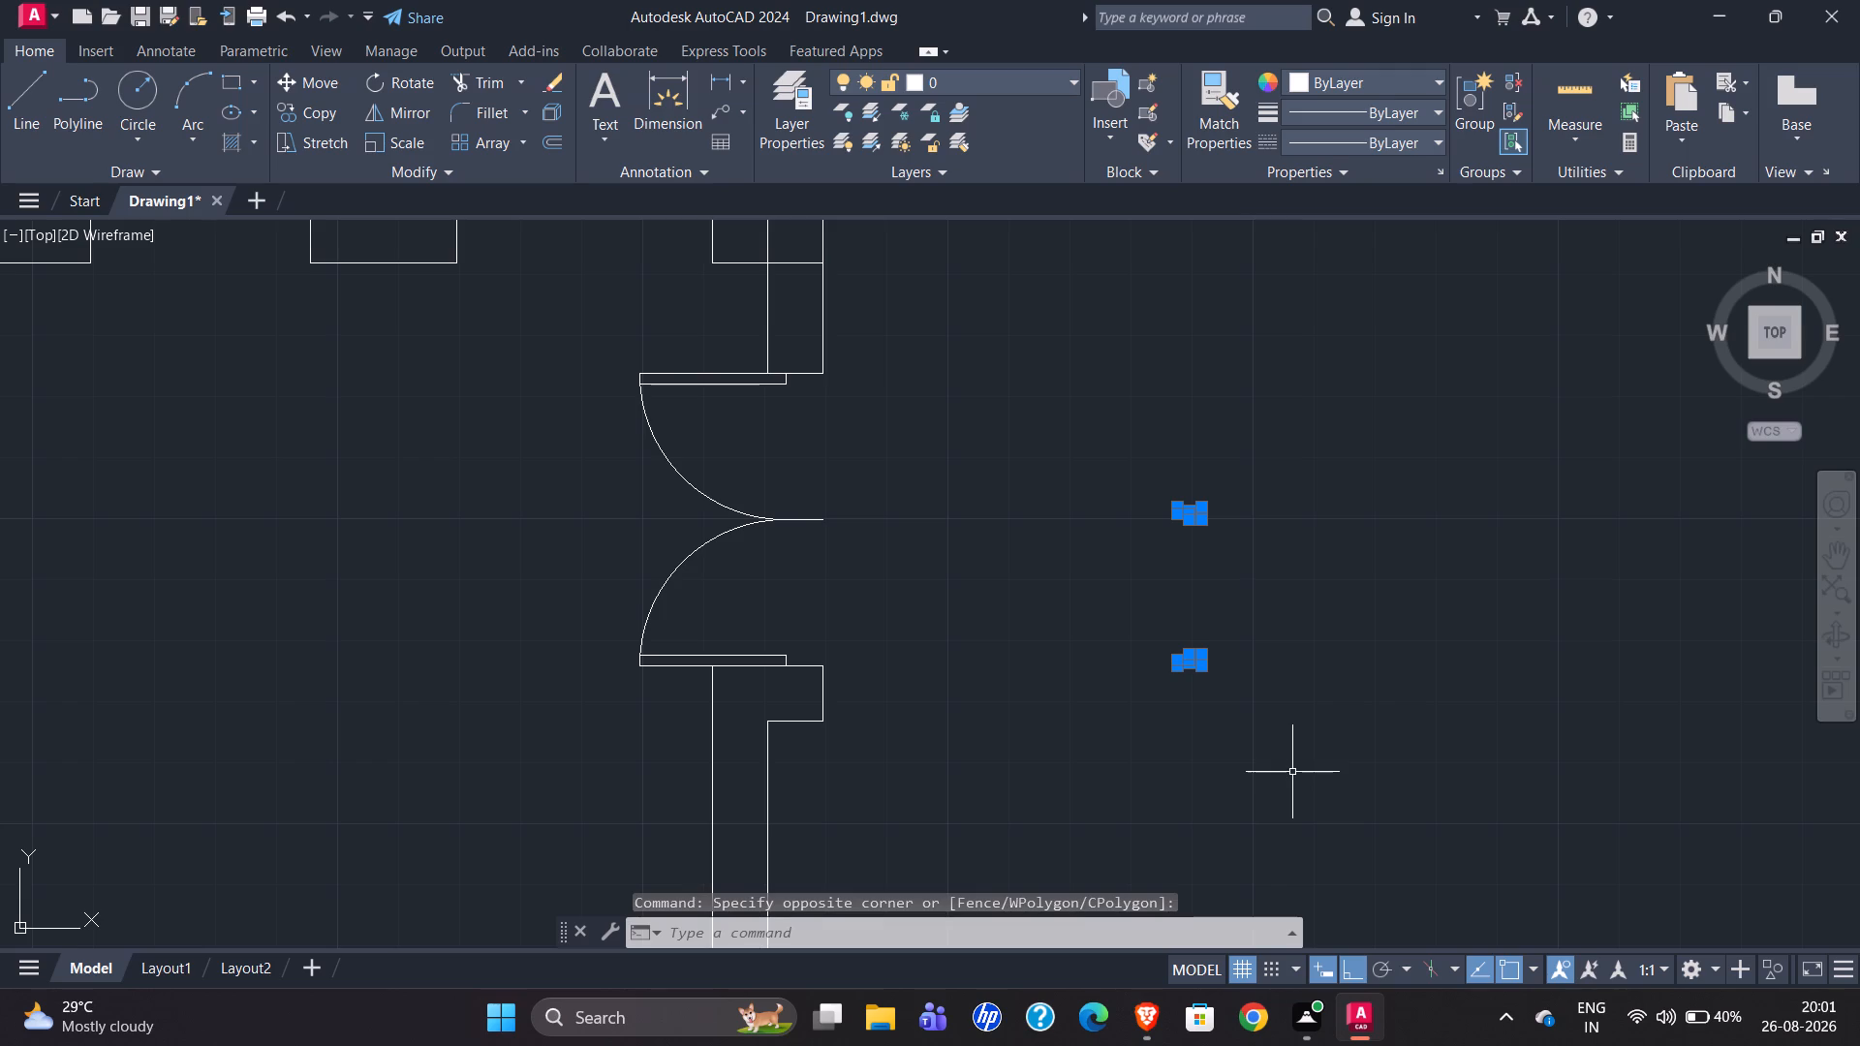
key(m)
key(Return)
scroll(1209, 668, up, 2)
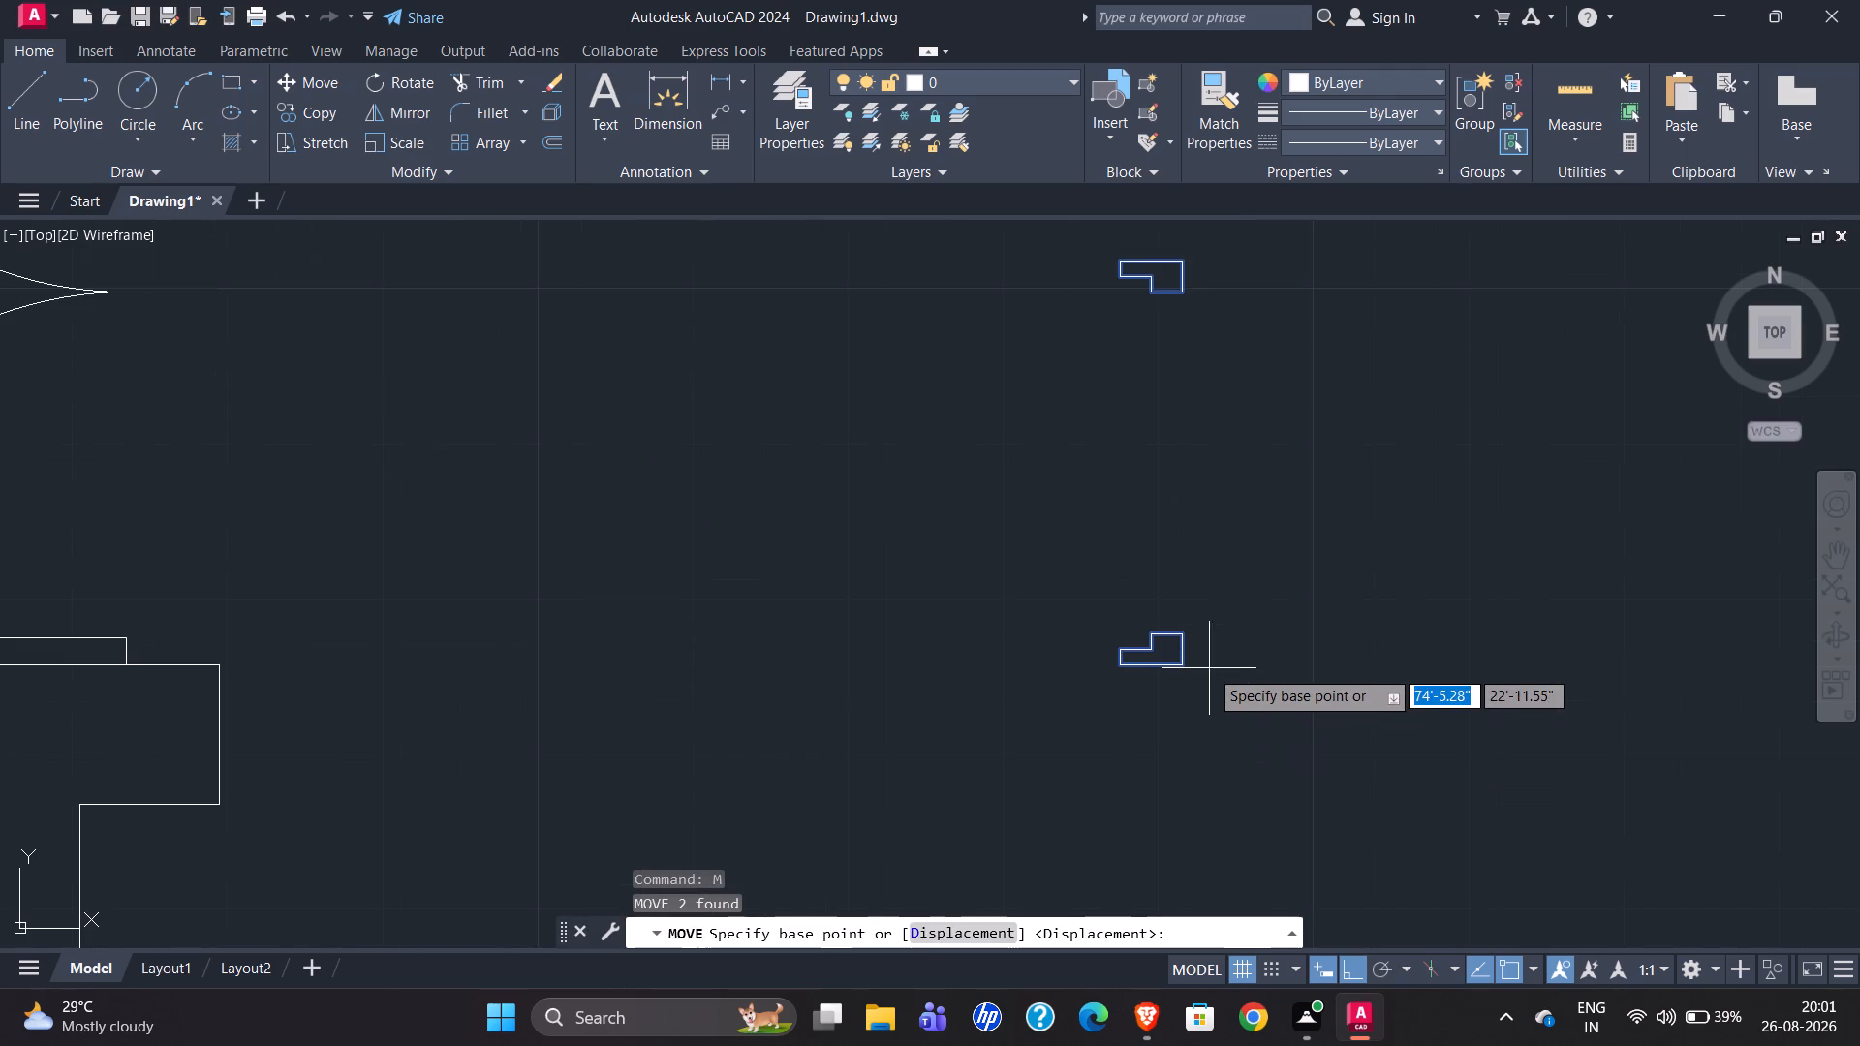
click(1199, 663)
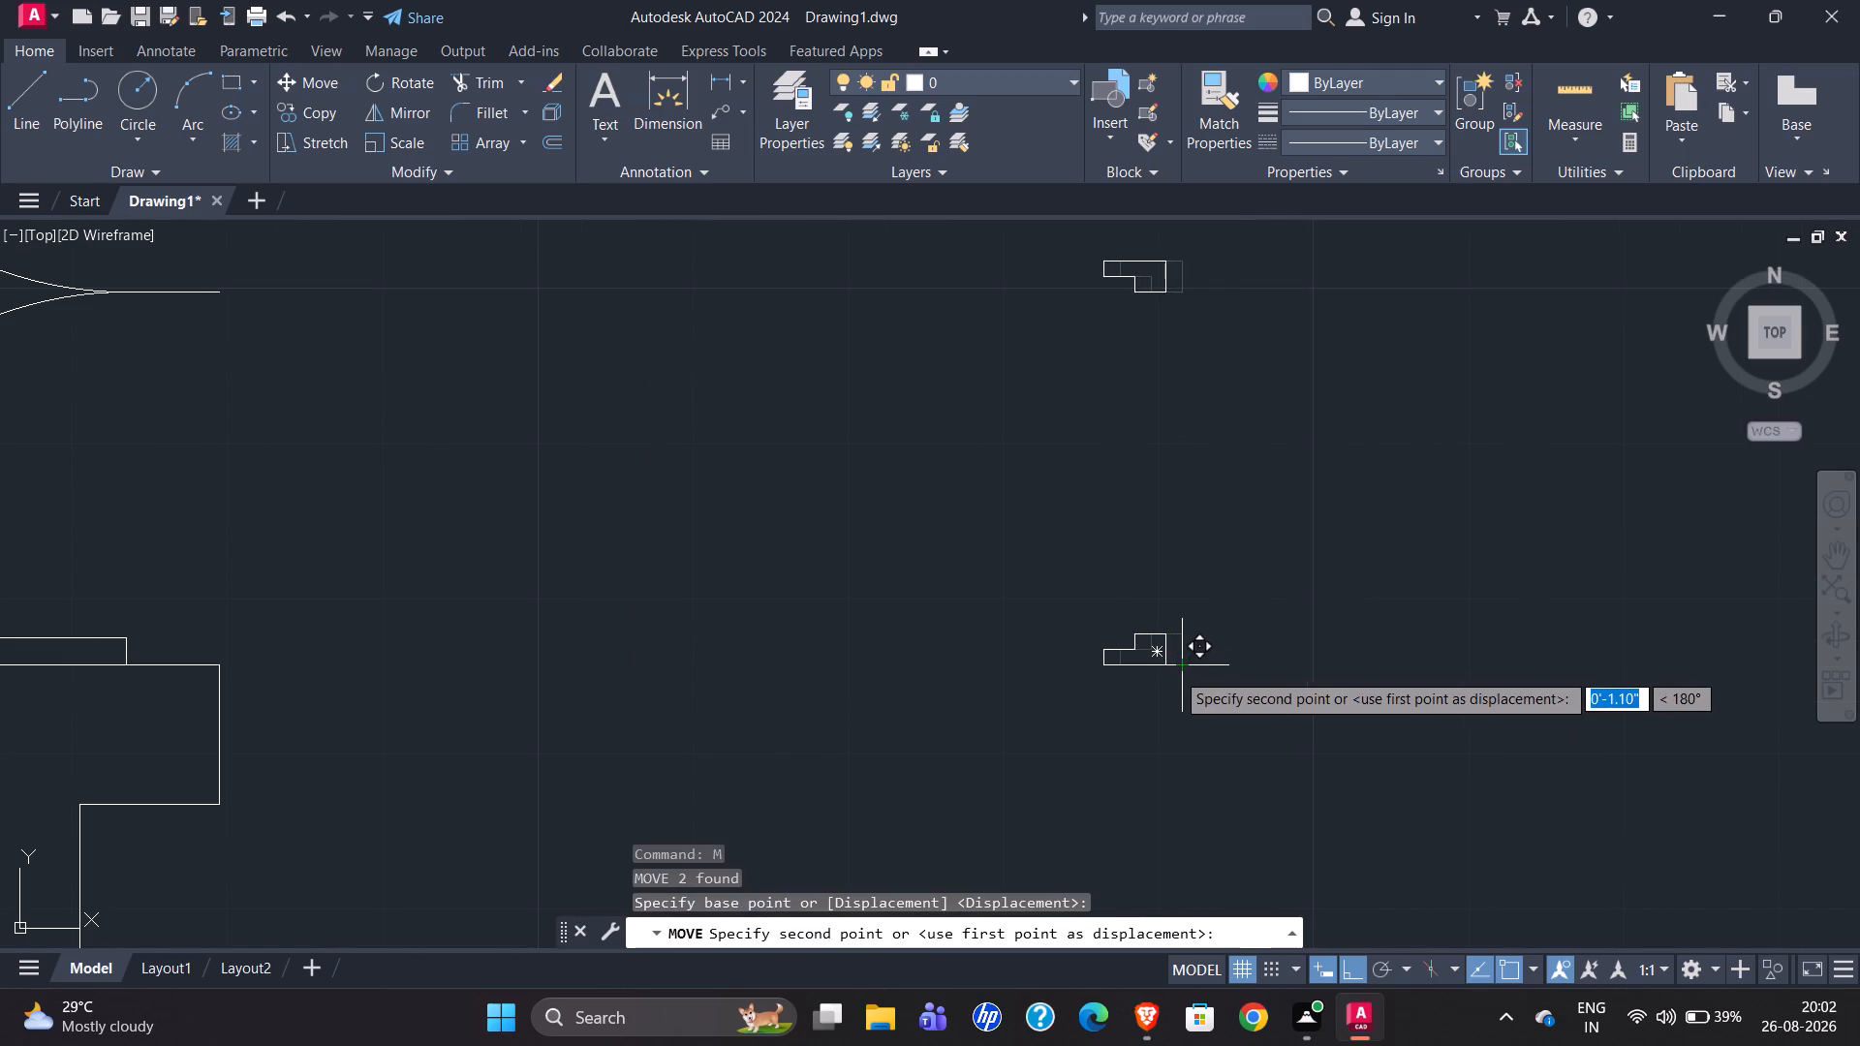
scroll(1405, 677, down, 3)
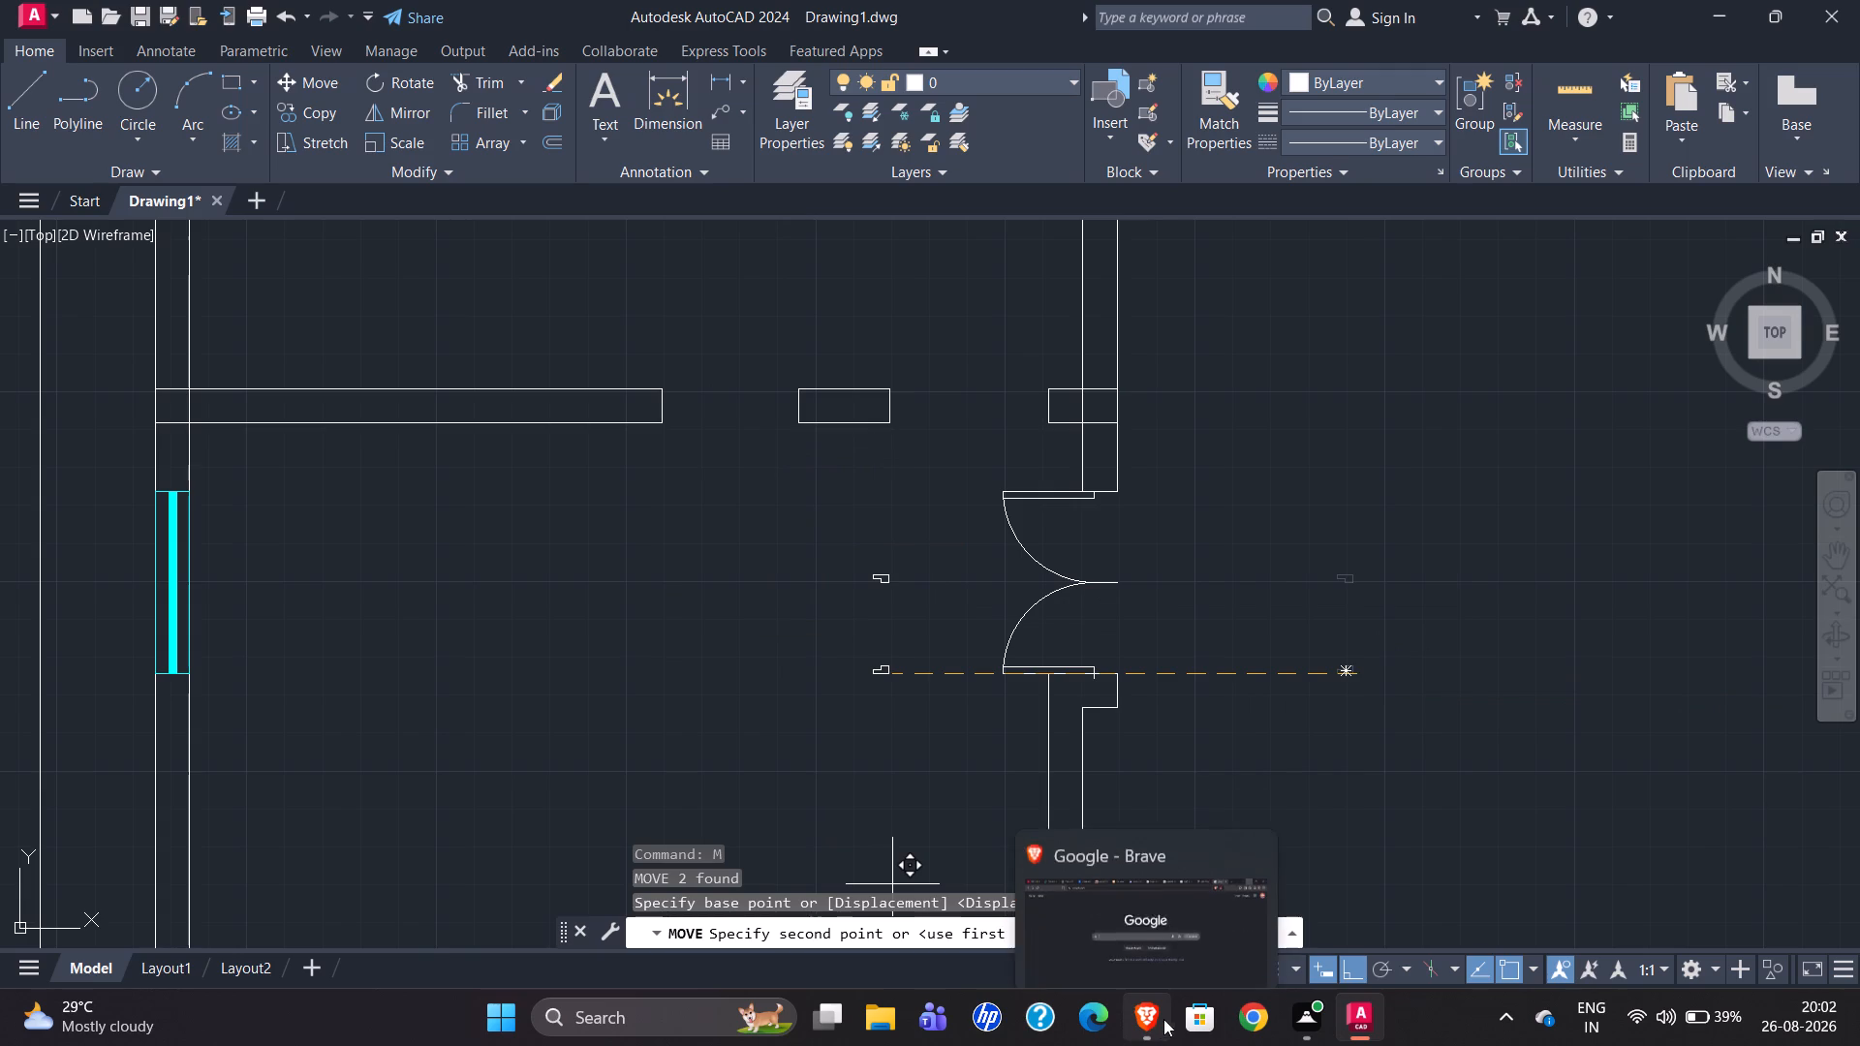
click(1361, 966)
scroll(649, 423, up, 5)
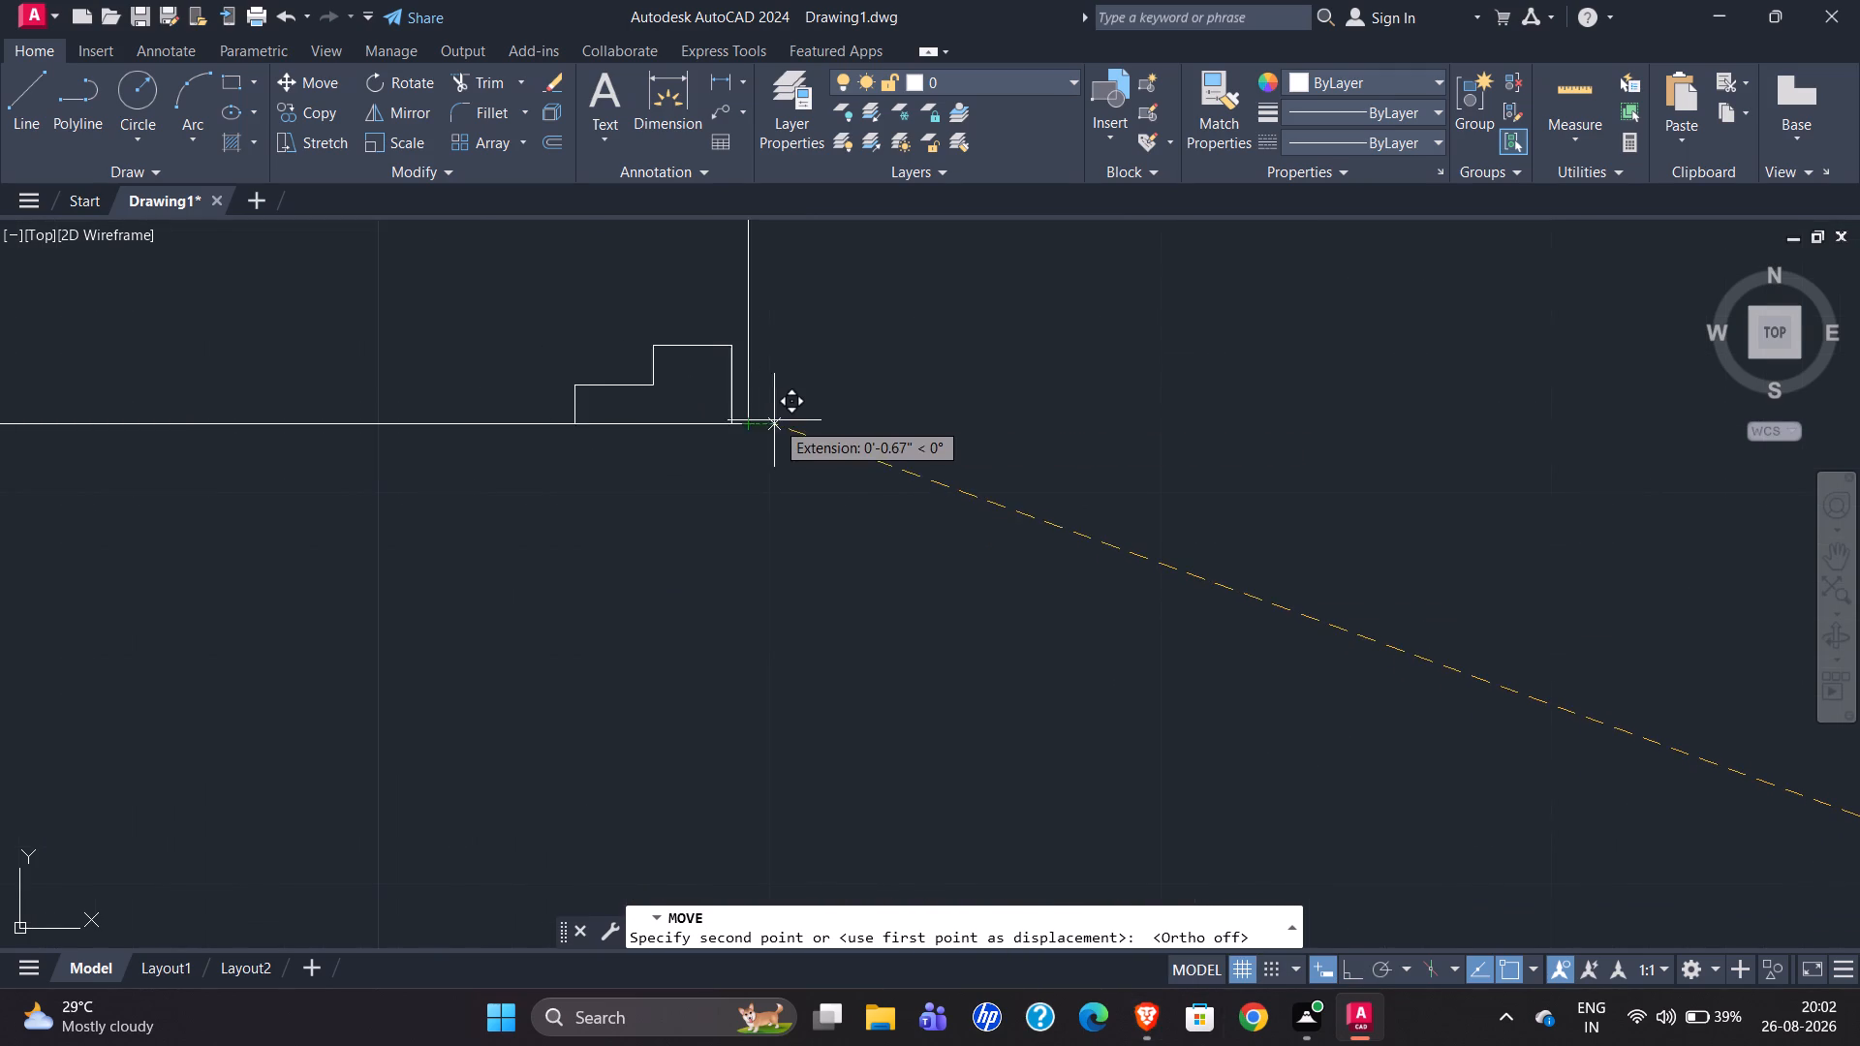
click(906, 429)
scroll(822, 583, down, 2)
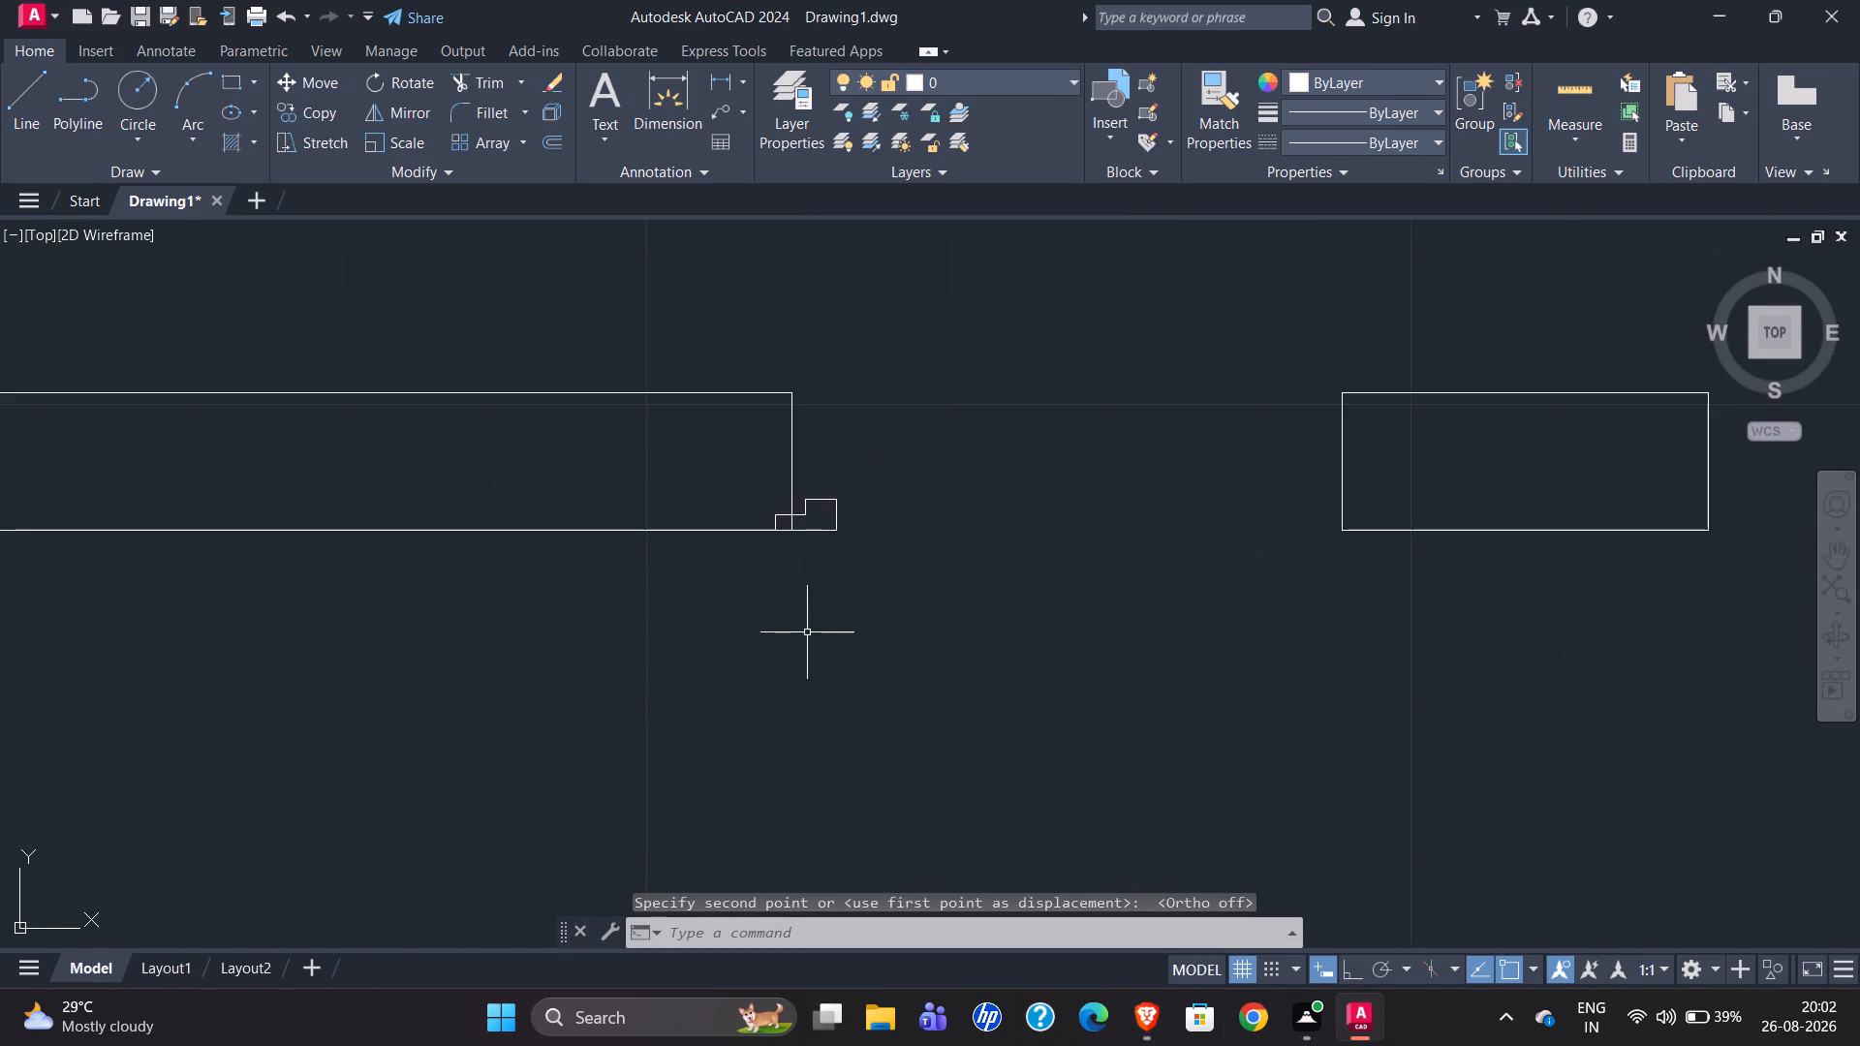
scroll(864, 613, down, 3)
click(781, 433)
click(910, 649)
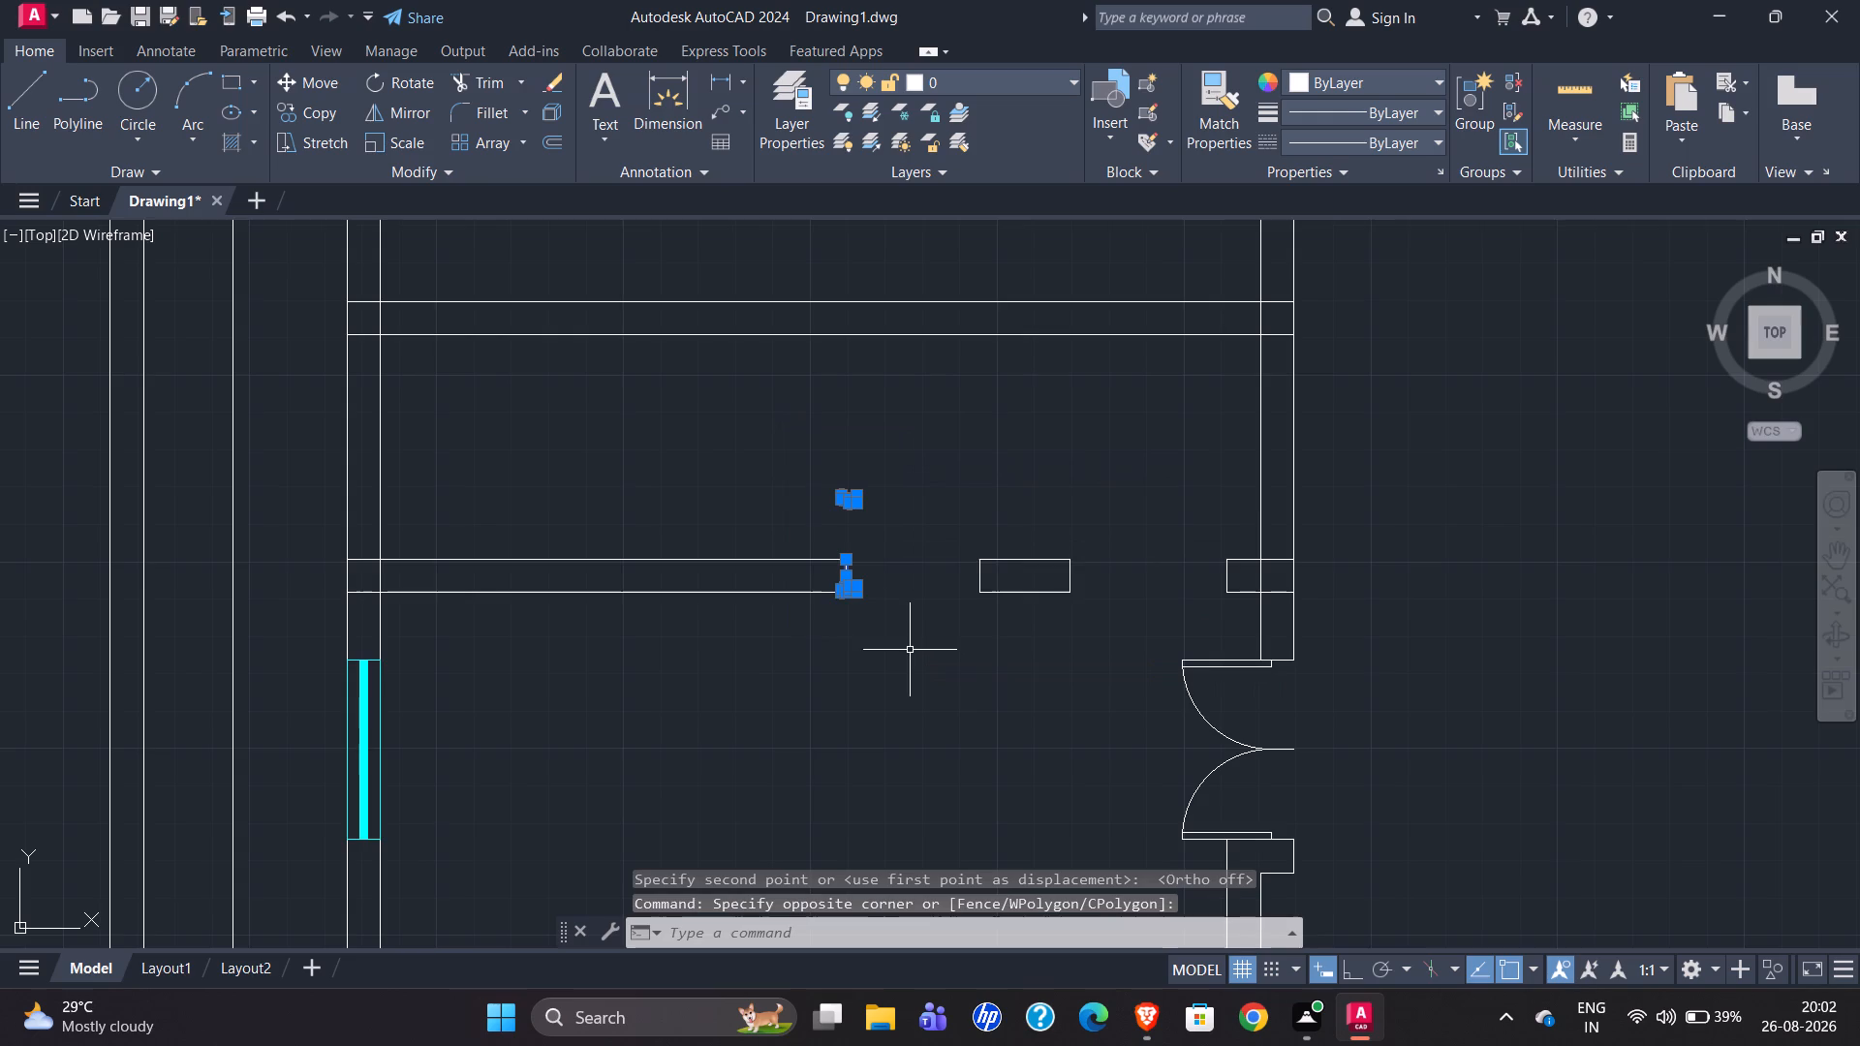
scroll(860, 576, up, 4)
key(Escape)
Rotate the southern frame profile 90° clockwise about its southeast corner using MOCORO, with ortho on.
click(792, 634)
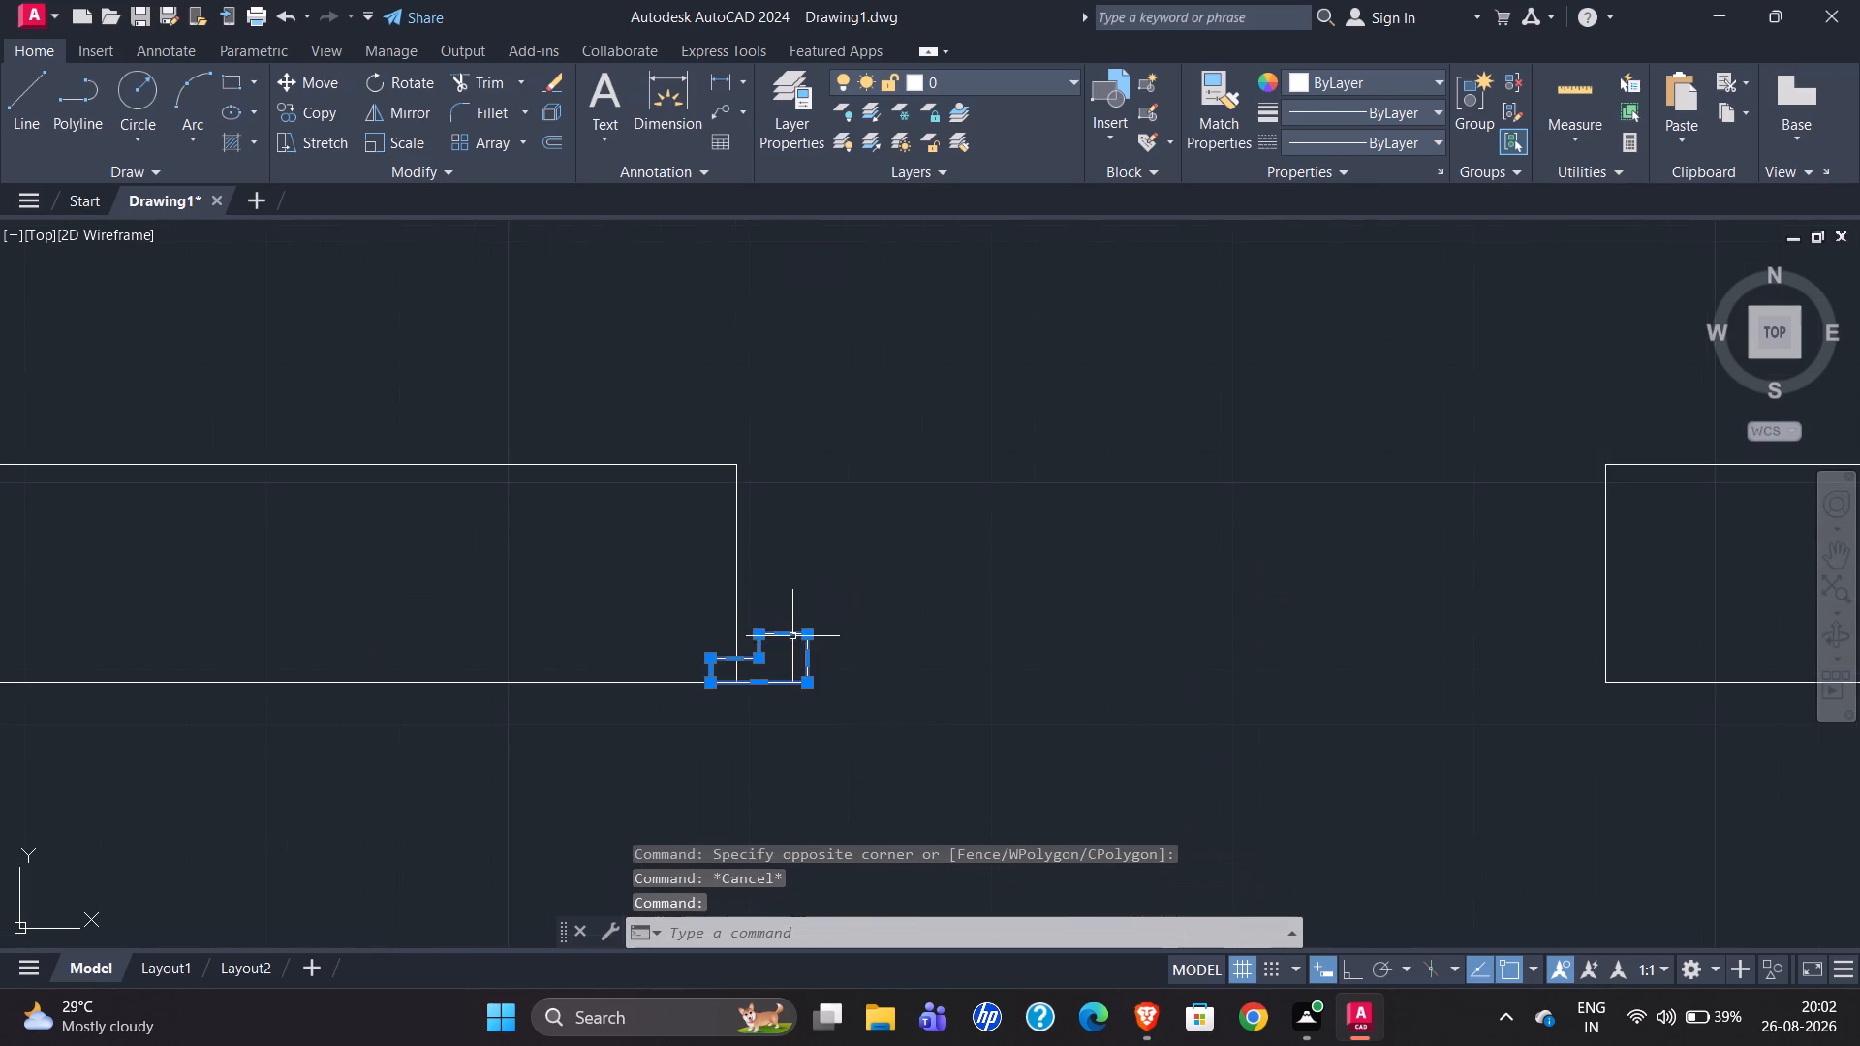
scroll(853, 604, down, 2)
scroll(881, 644, up, 3)
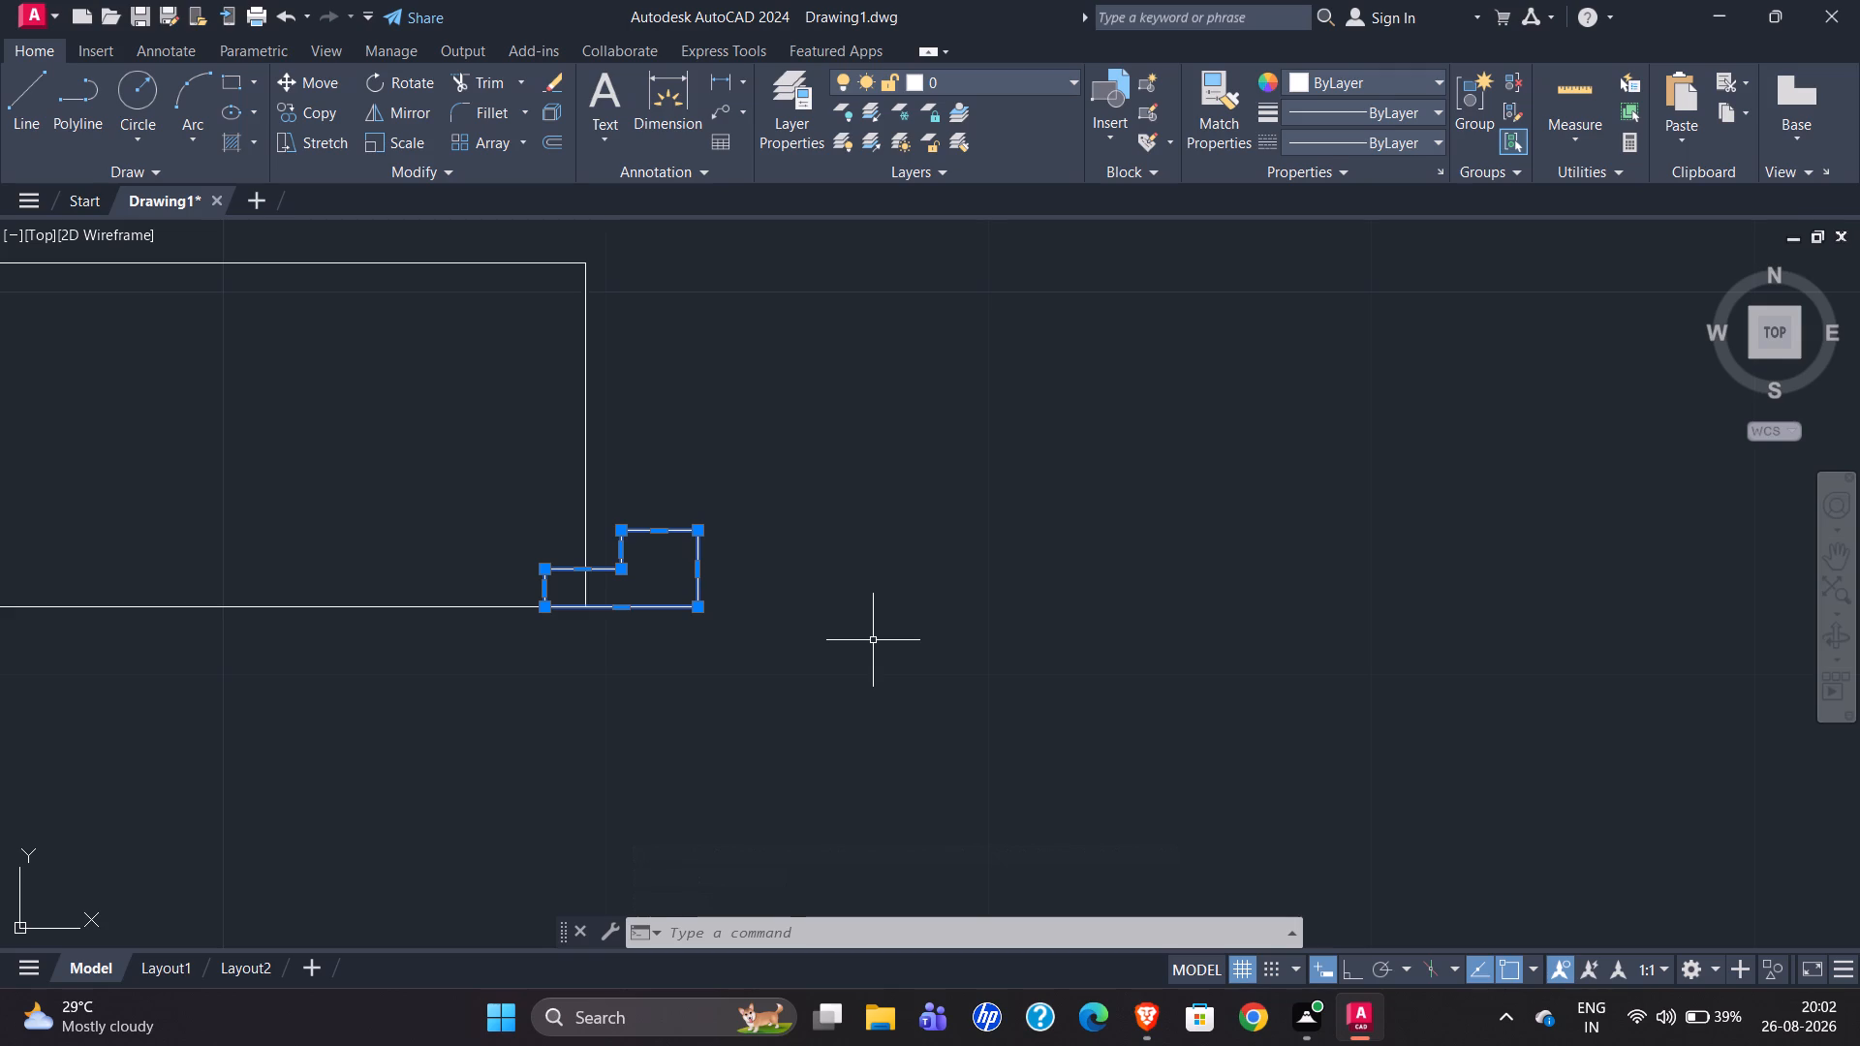
text(mo)
click(946, 737)
click(697, 610)
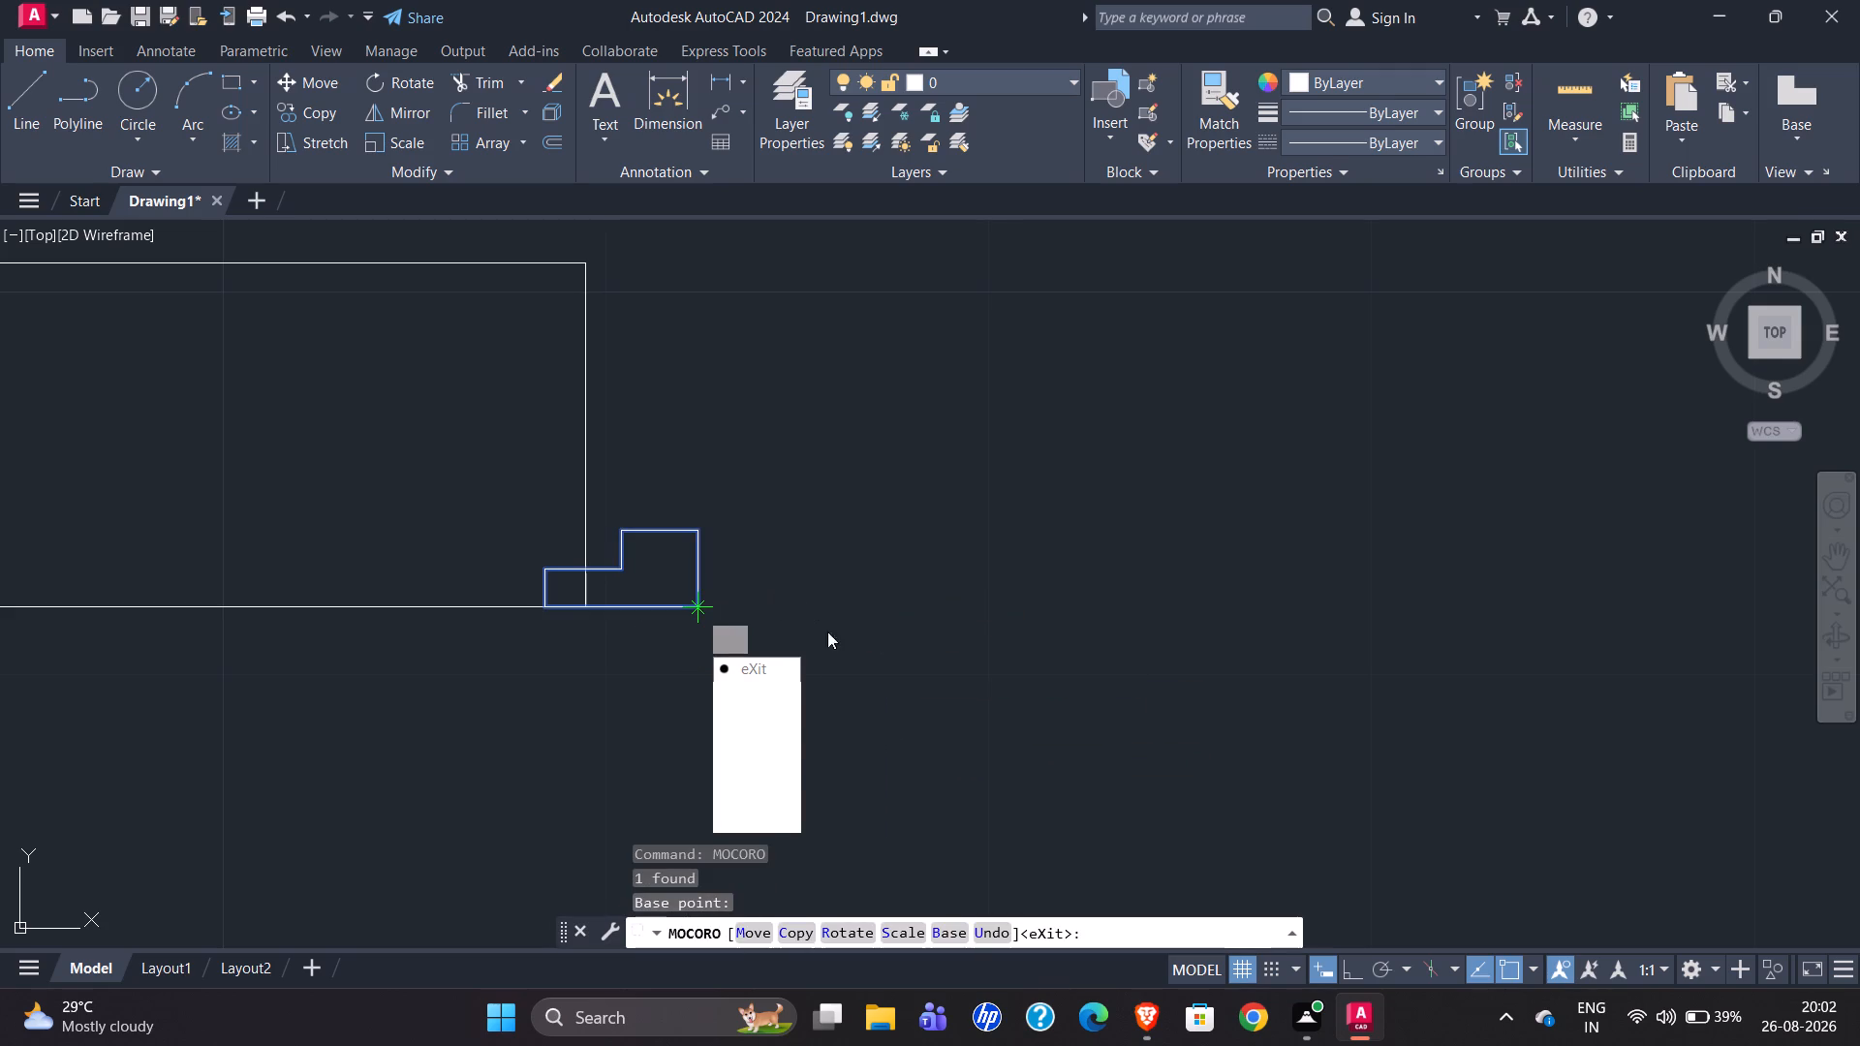
drag(760, 753, 697, 610)
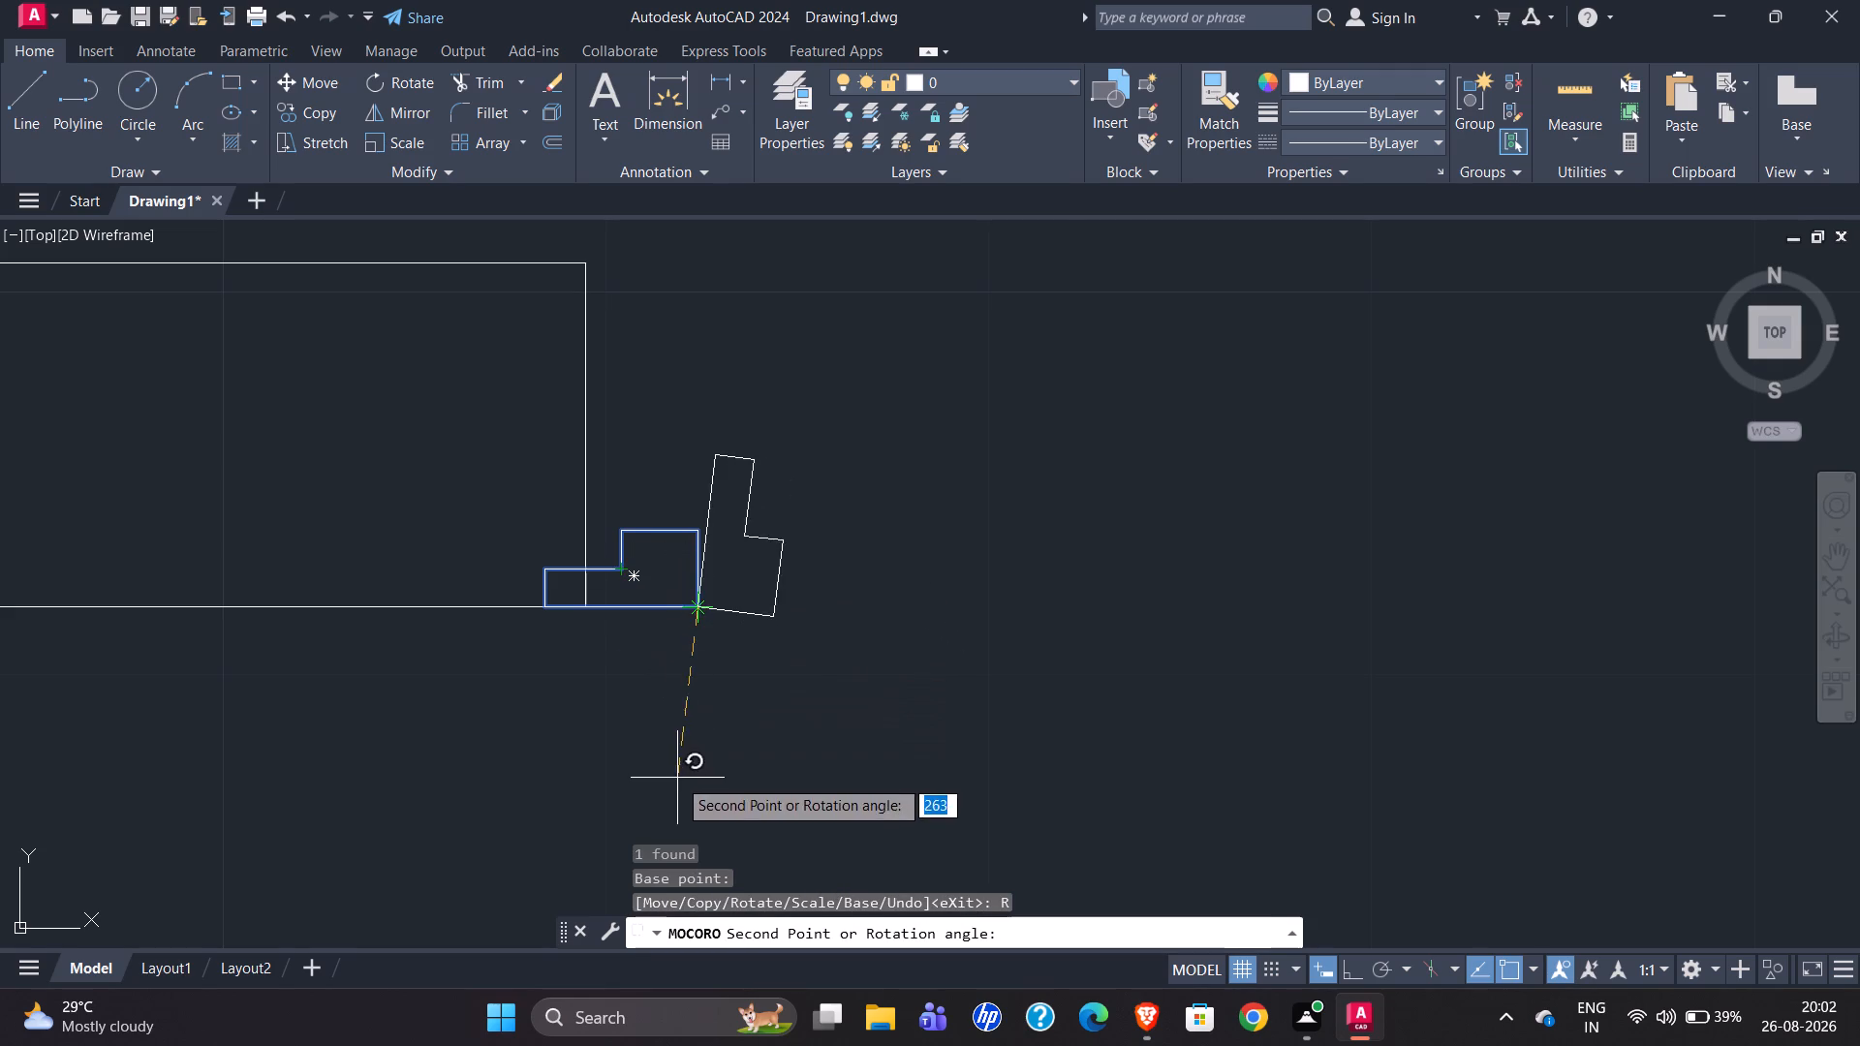
drag(1354, 966, 1345, 970)
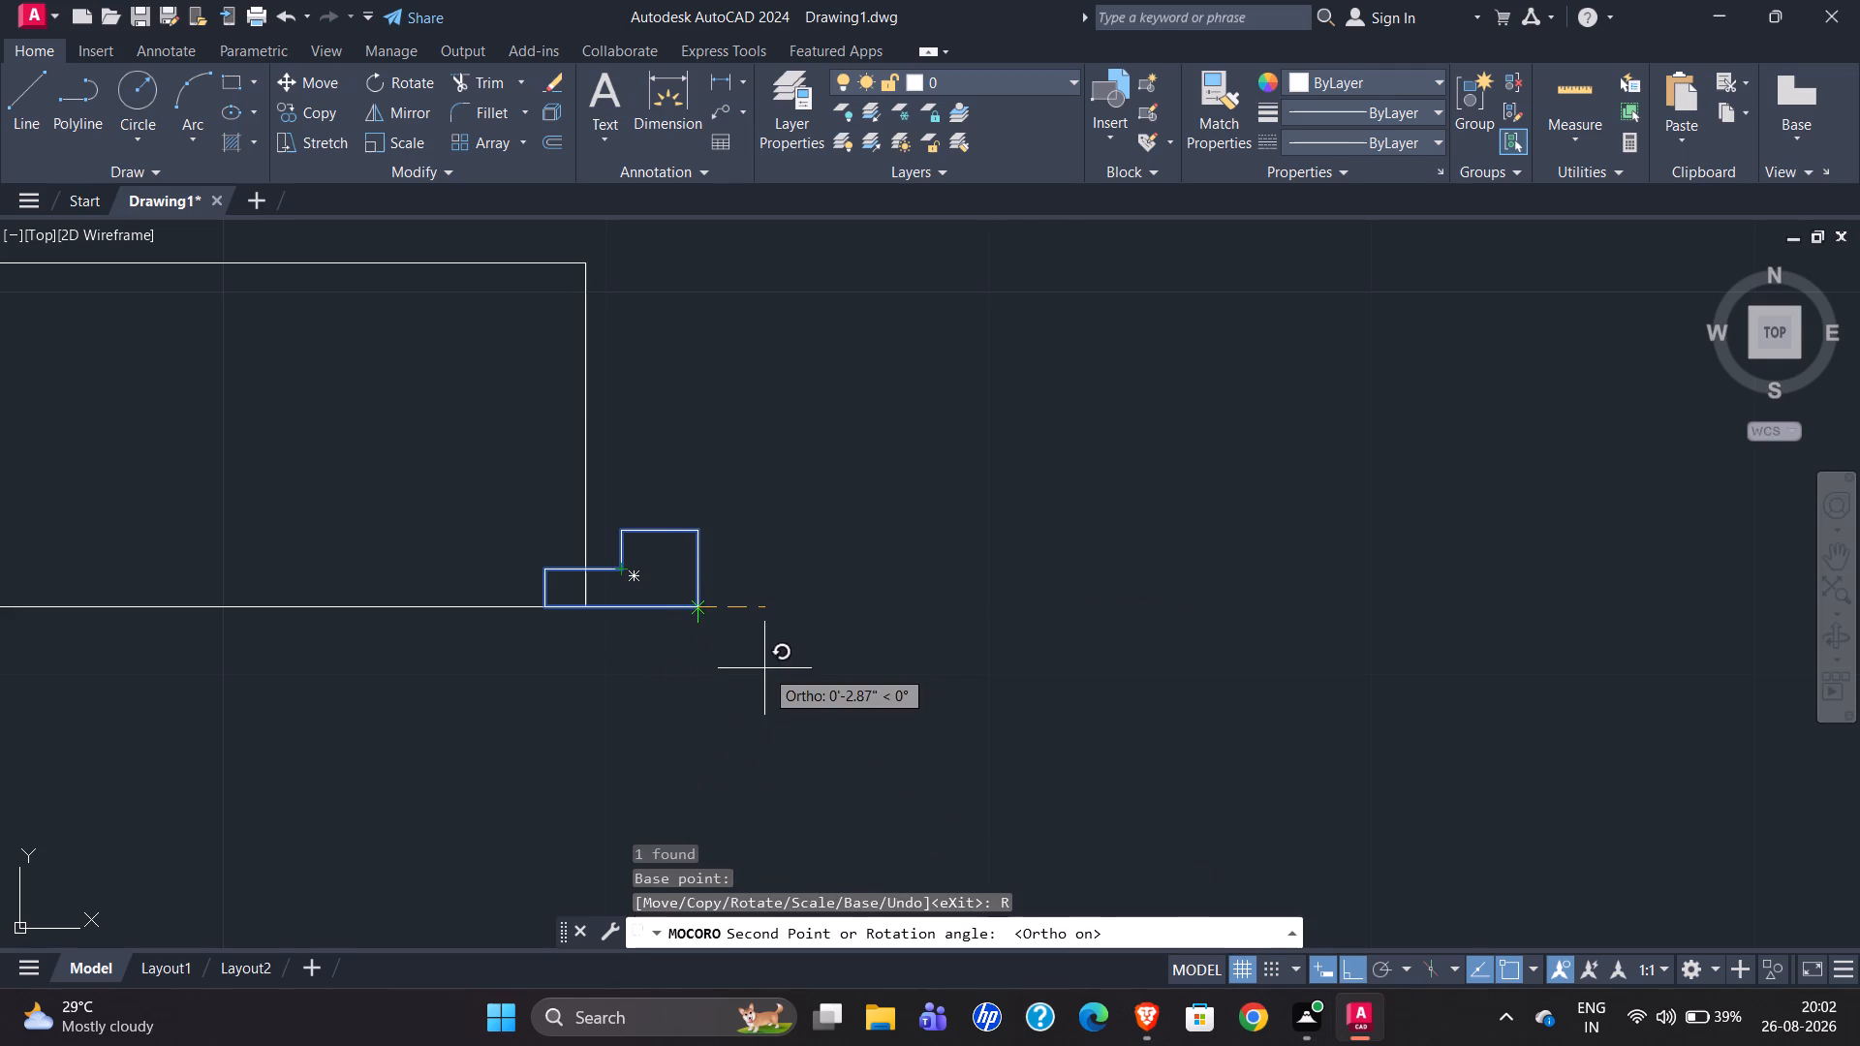
click(653, 714)
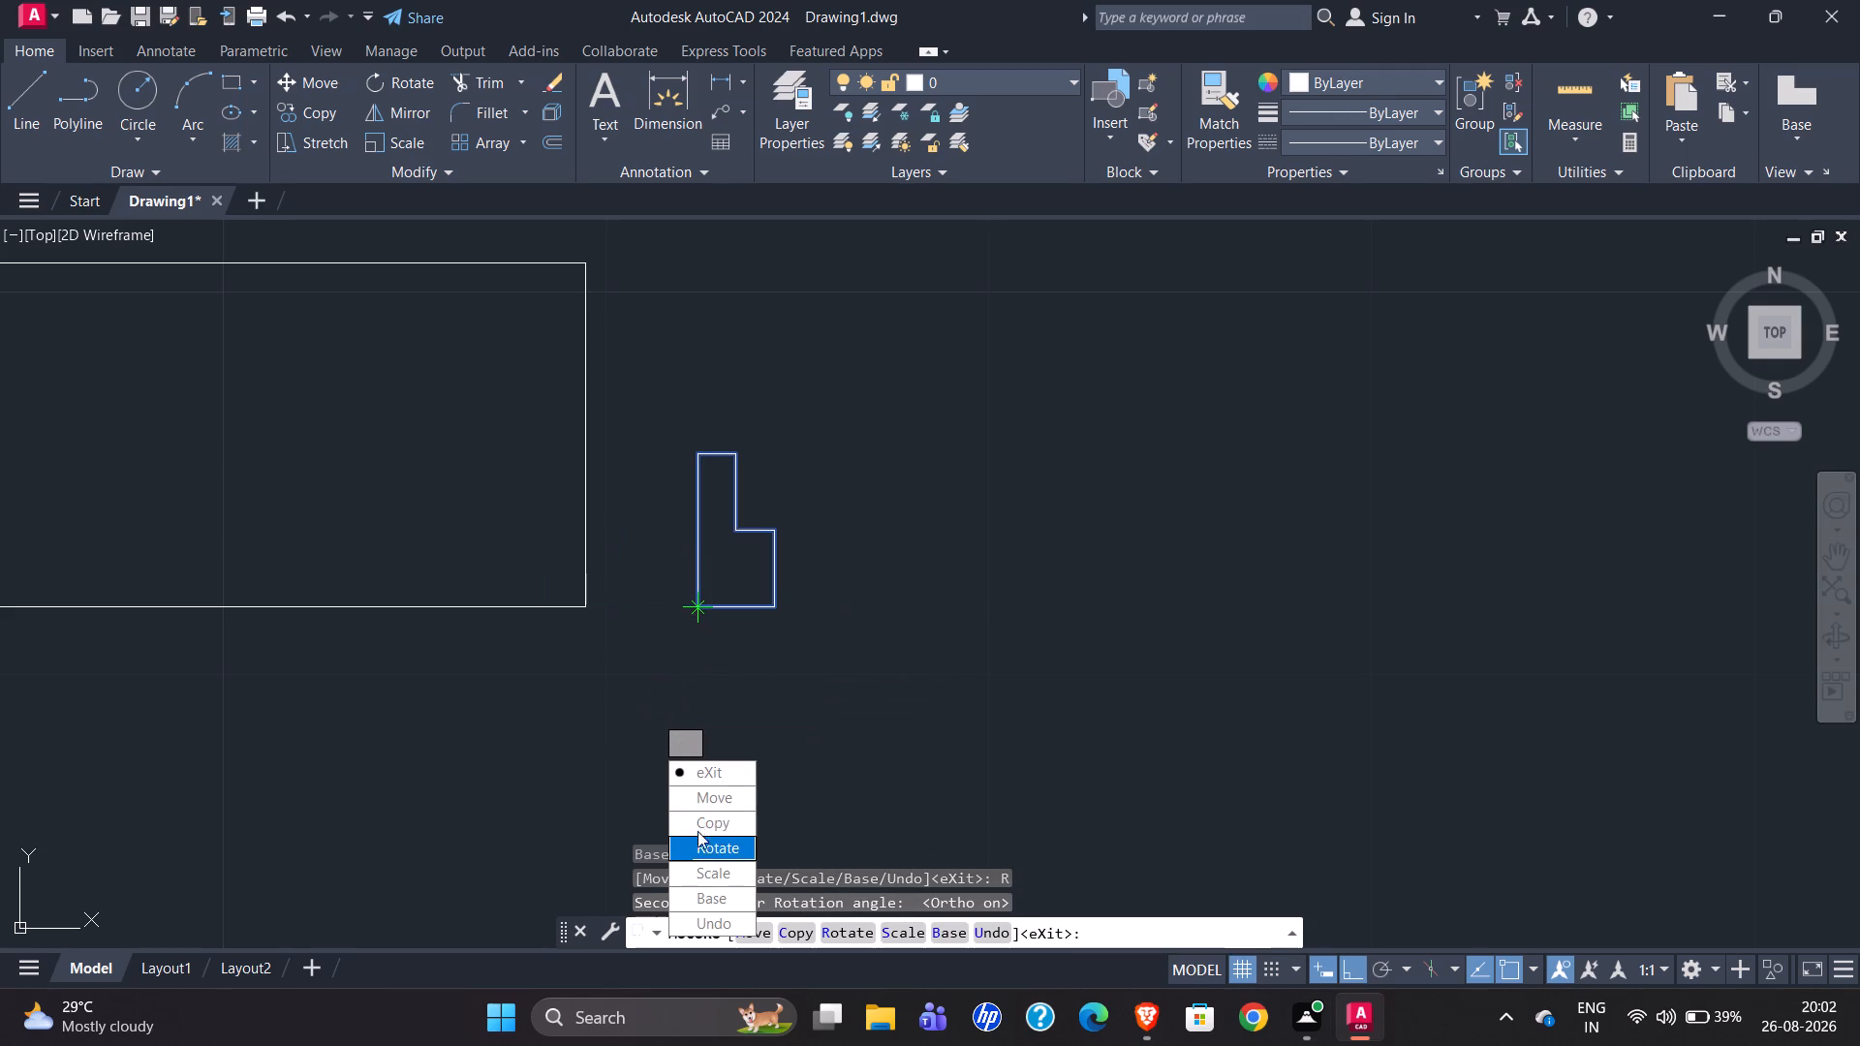
Move the rotated frame profile by its southwest corner onto the southeast corner of the long interior wall.
drag(709, 799, 653, 714)
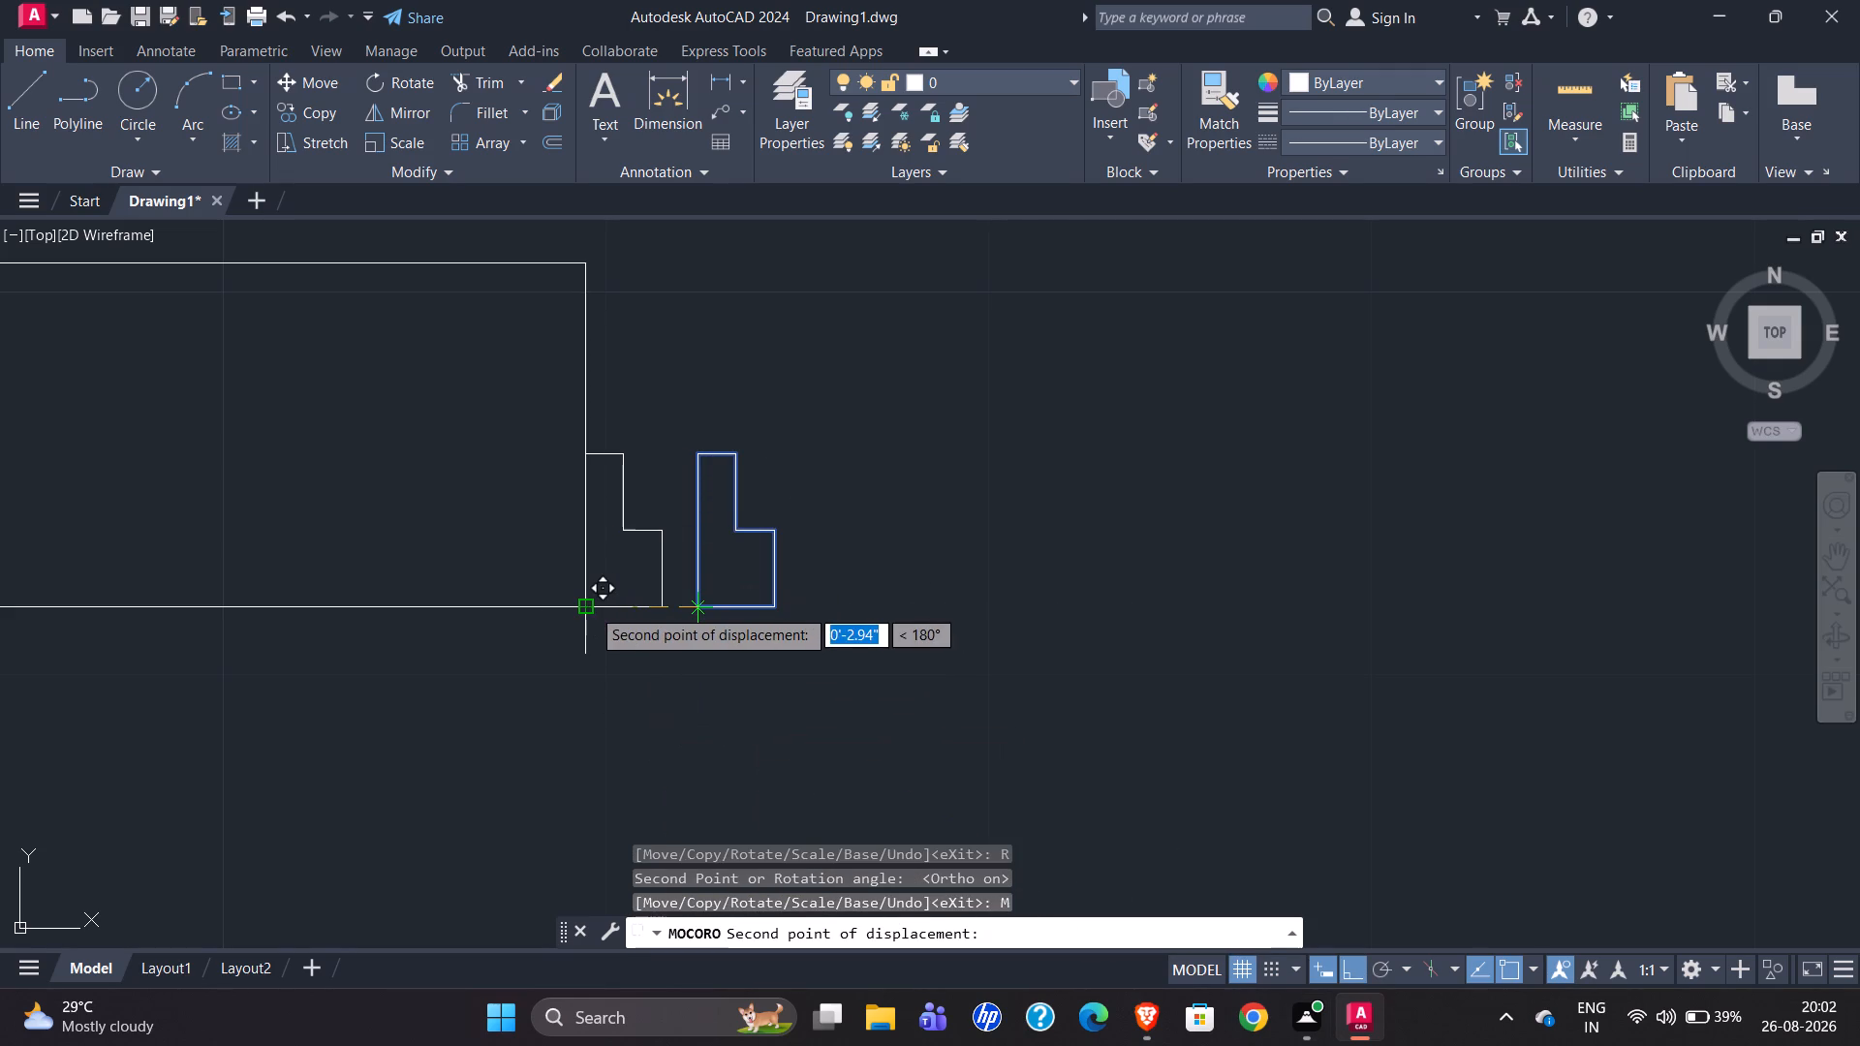
click(591, 607)
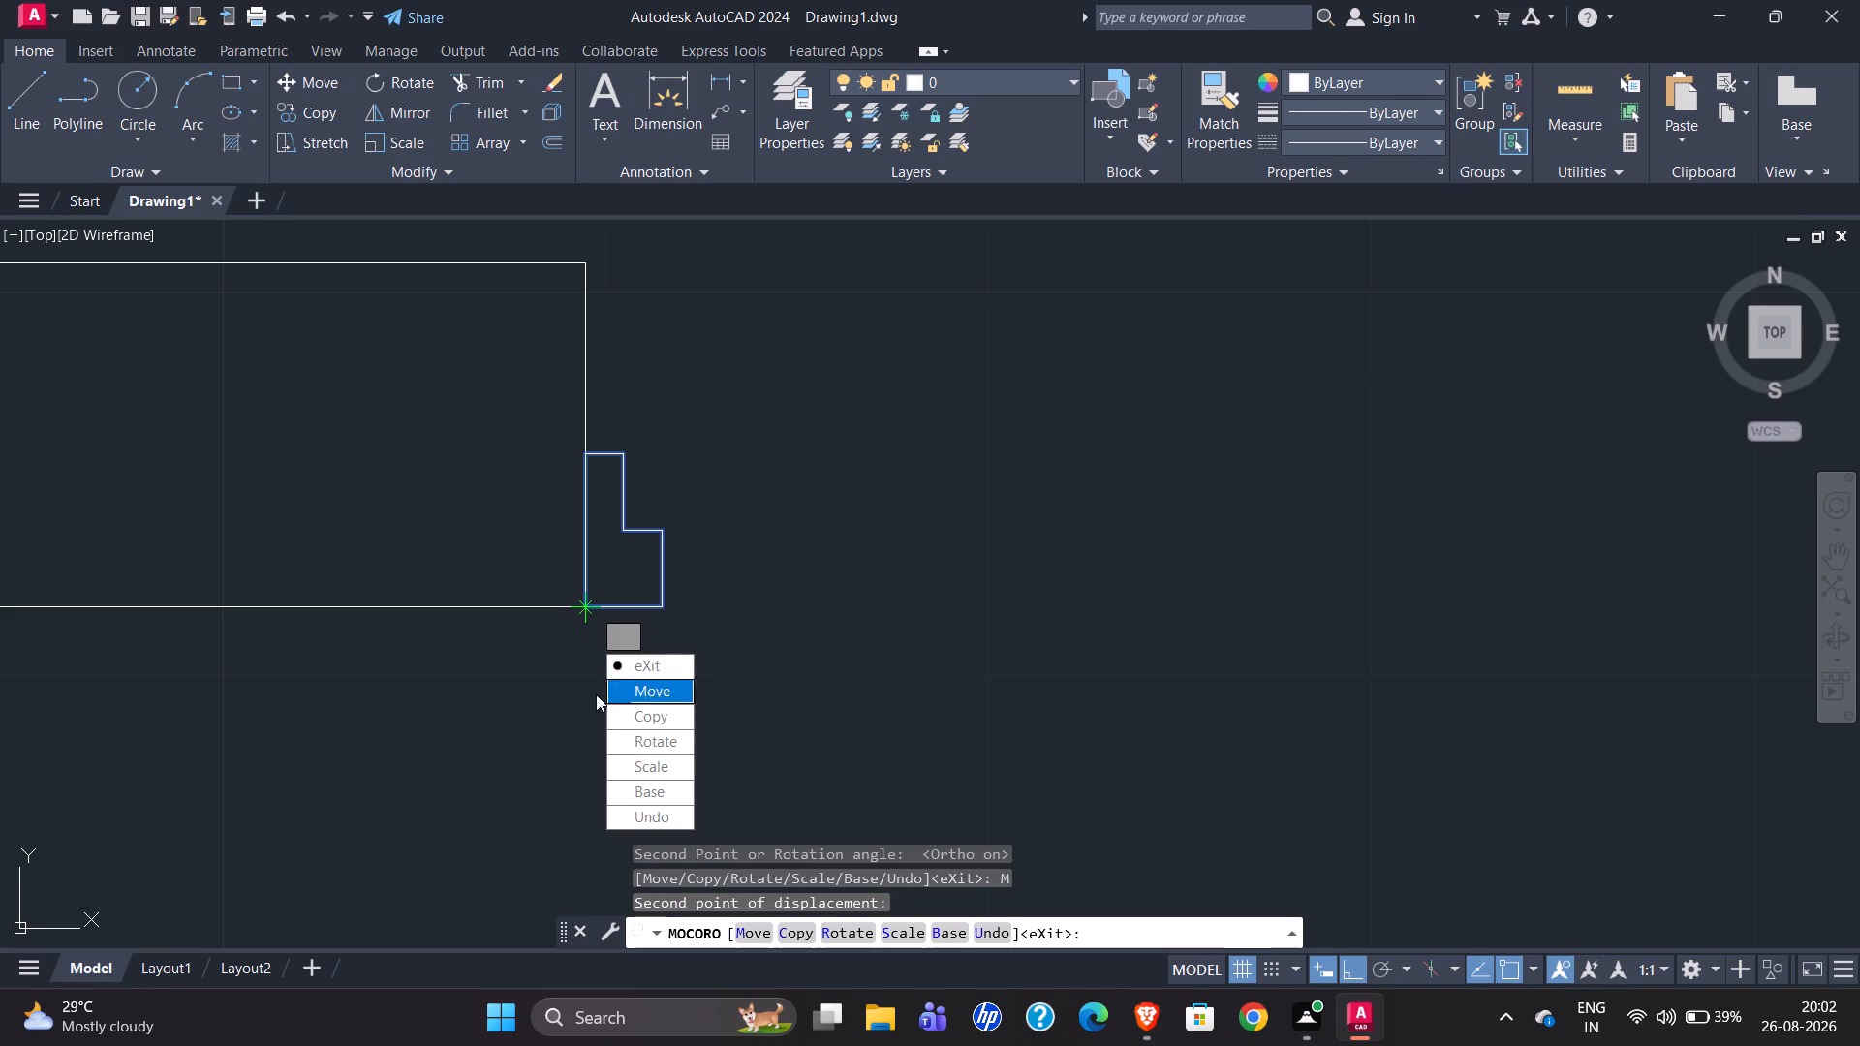
Copy the rotated frame profile onto the southwest corner of the short wall segment across the interior door opening.
scroll(515, 661, down, 1)
scroll(647, 620, down, 3)
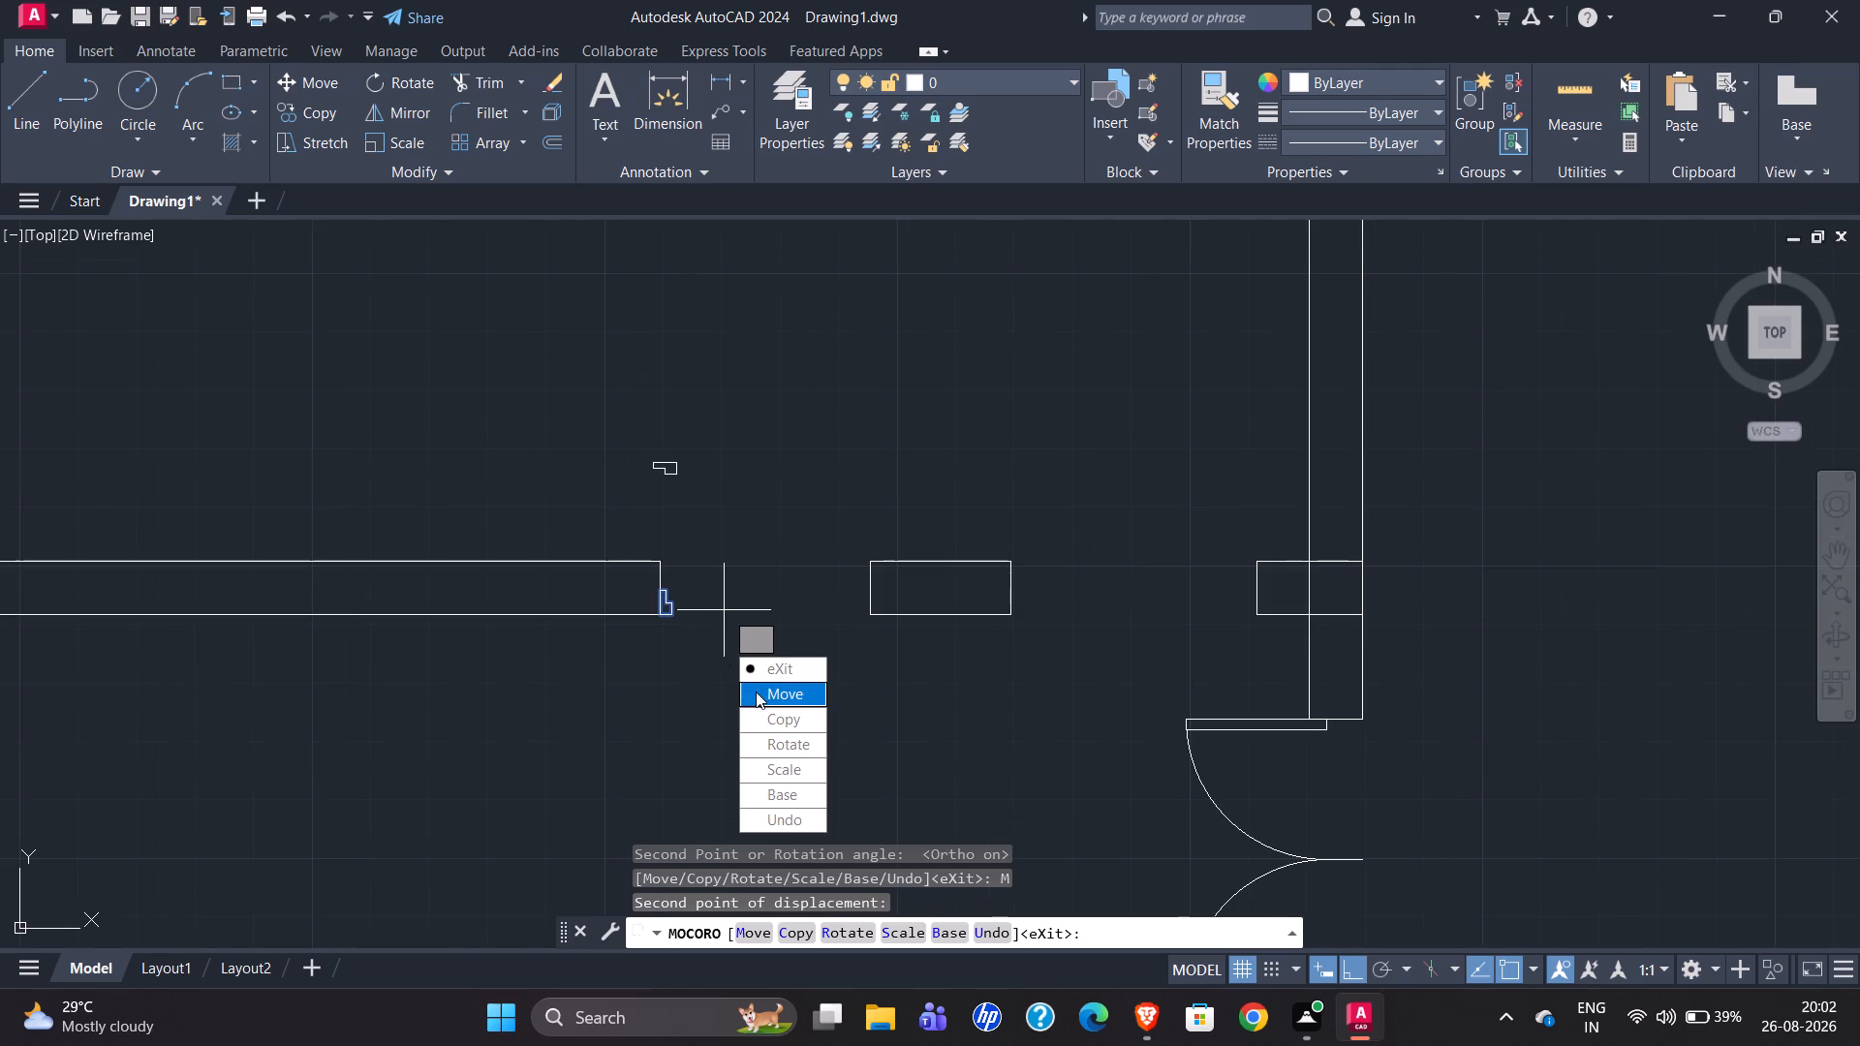
scroll(803, 668, up, 1)
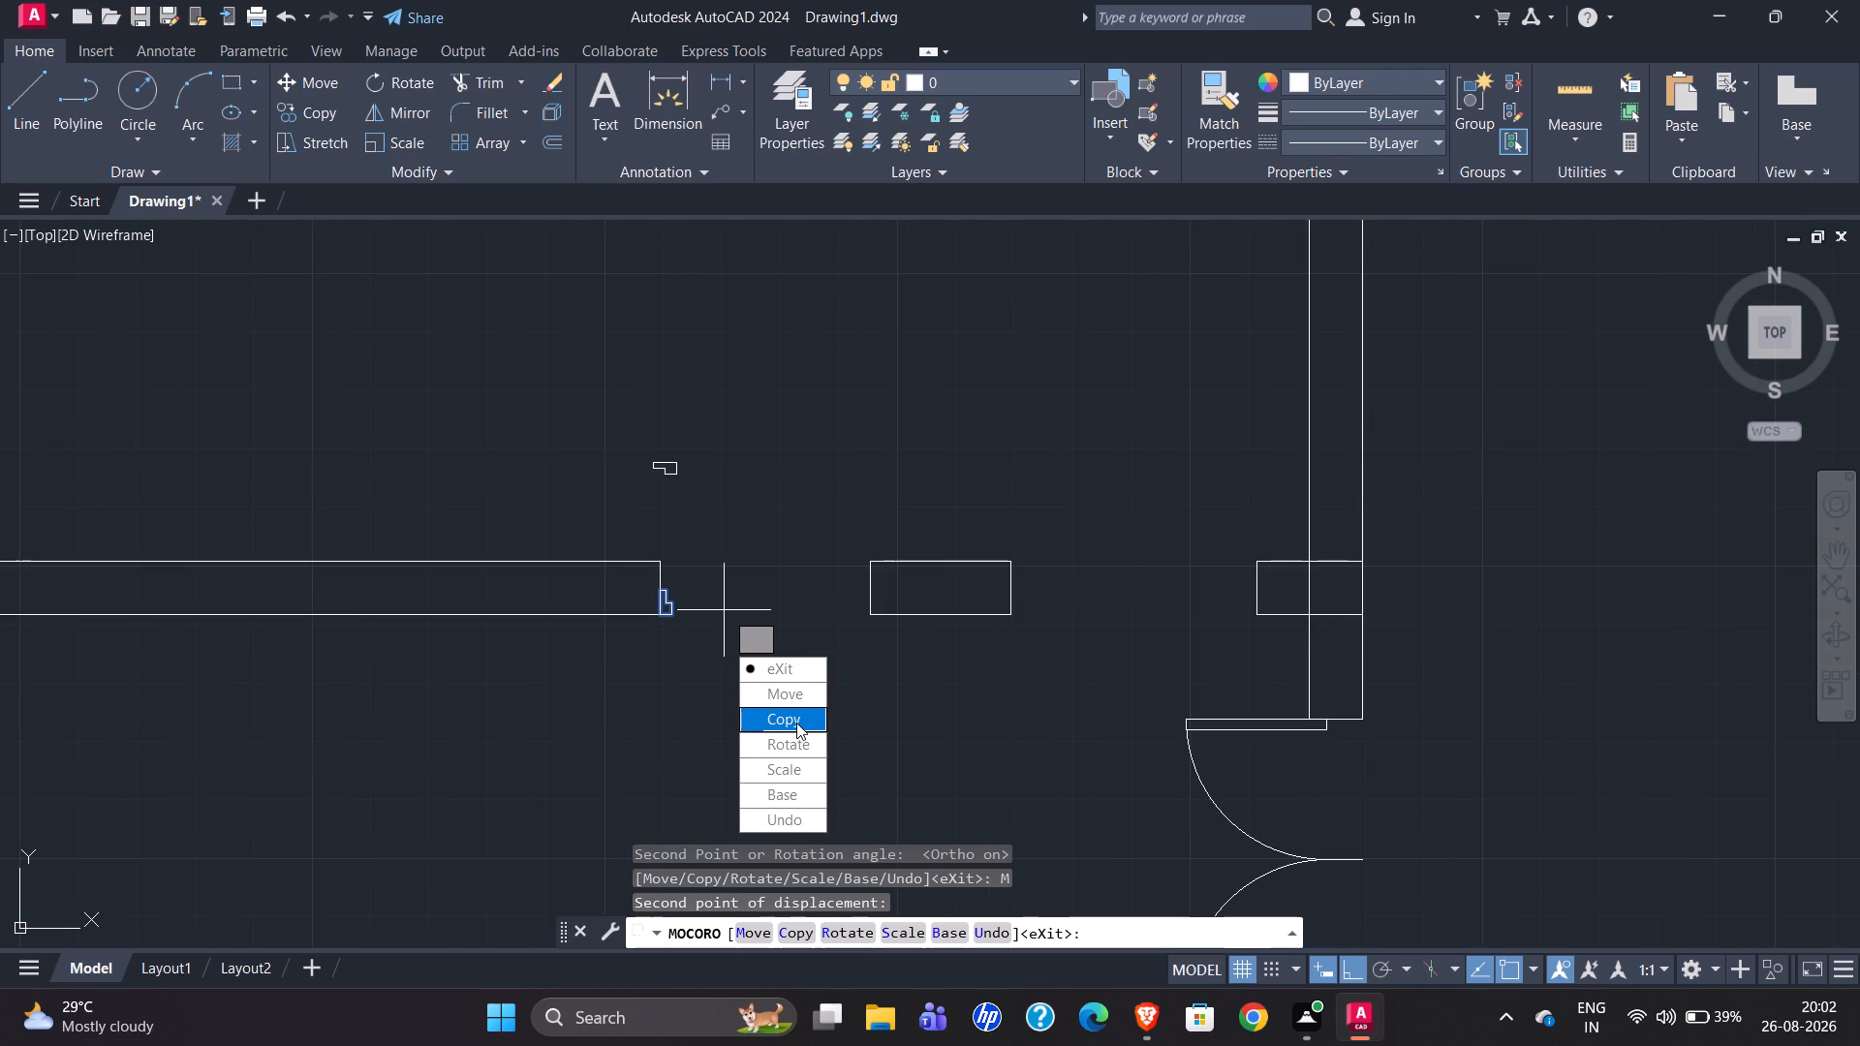
drag(796, 723, 591, 607)
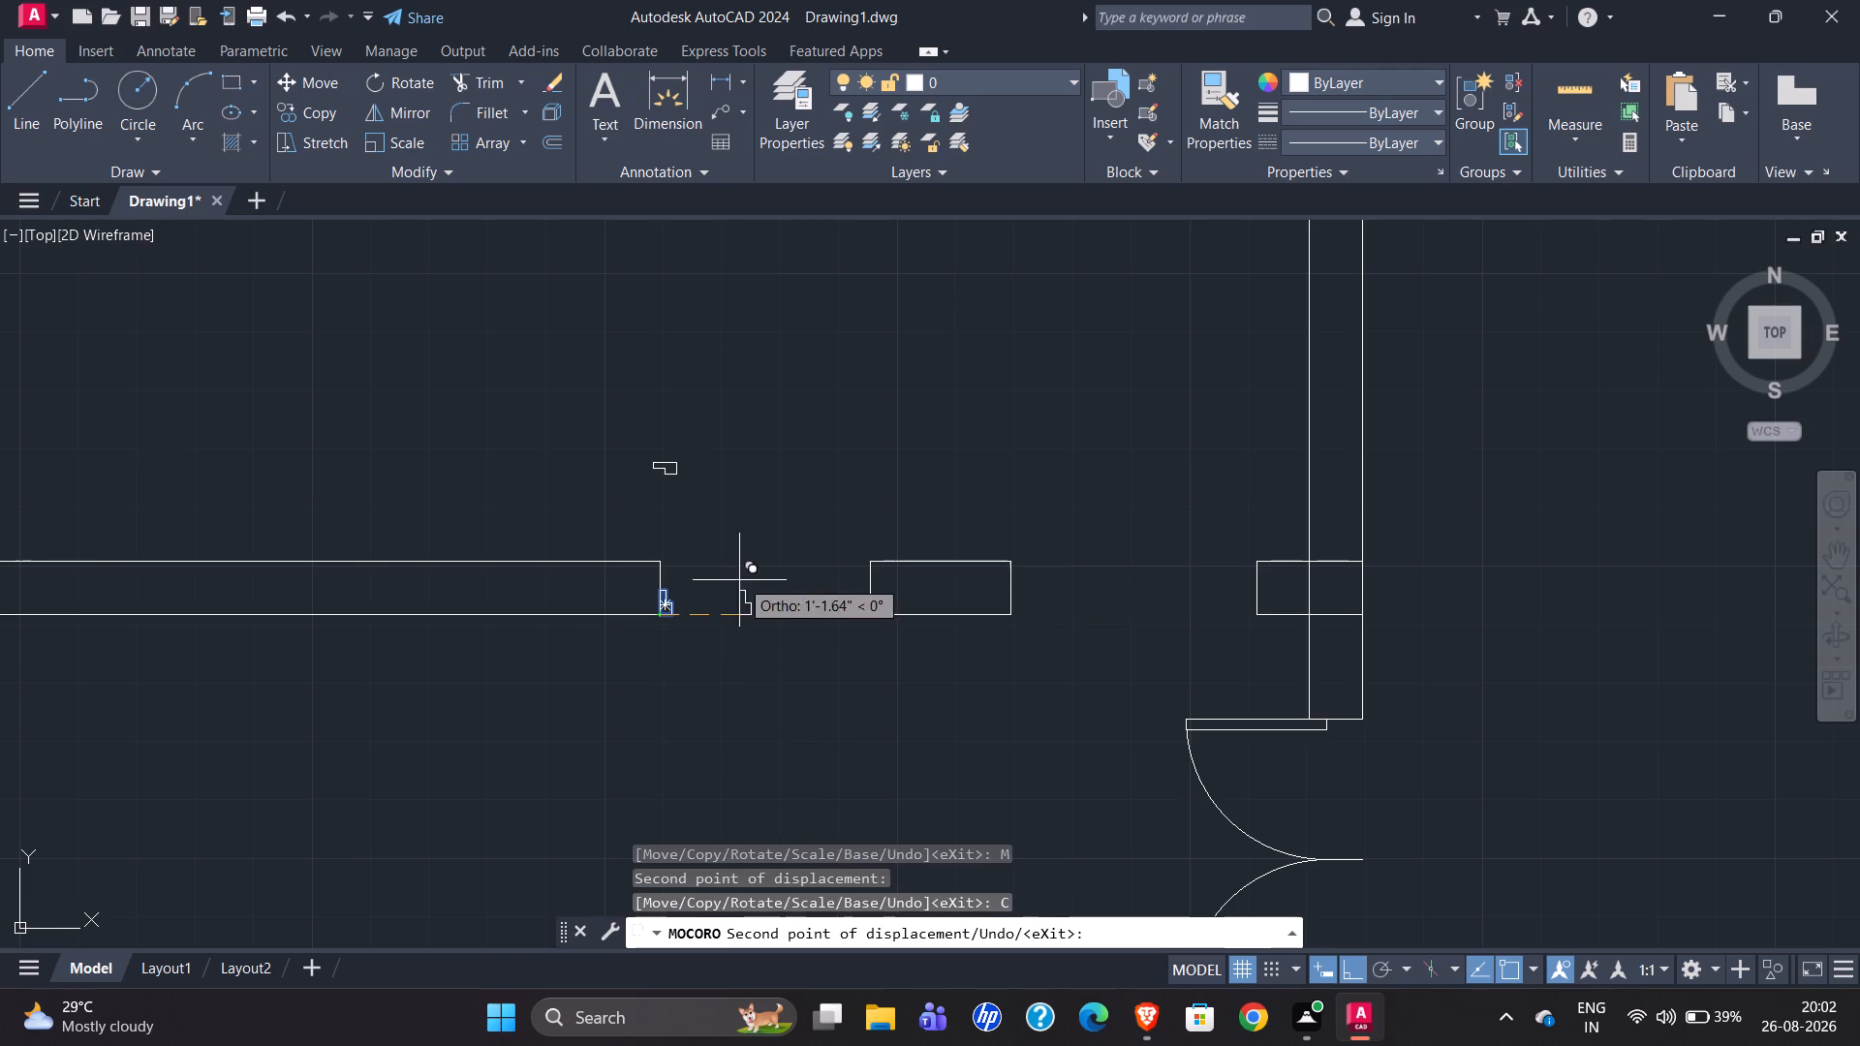
scroll(832, 617, up, 4)
click(1050, 614)
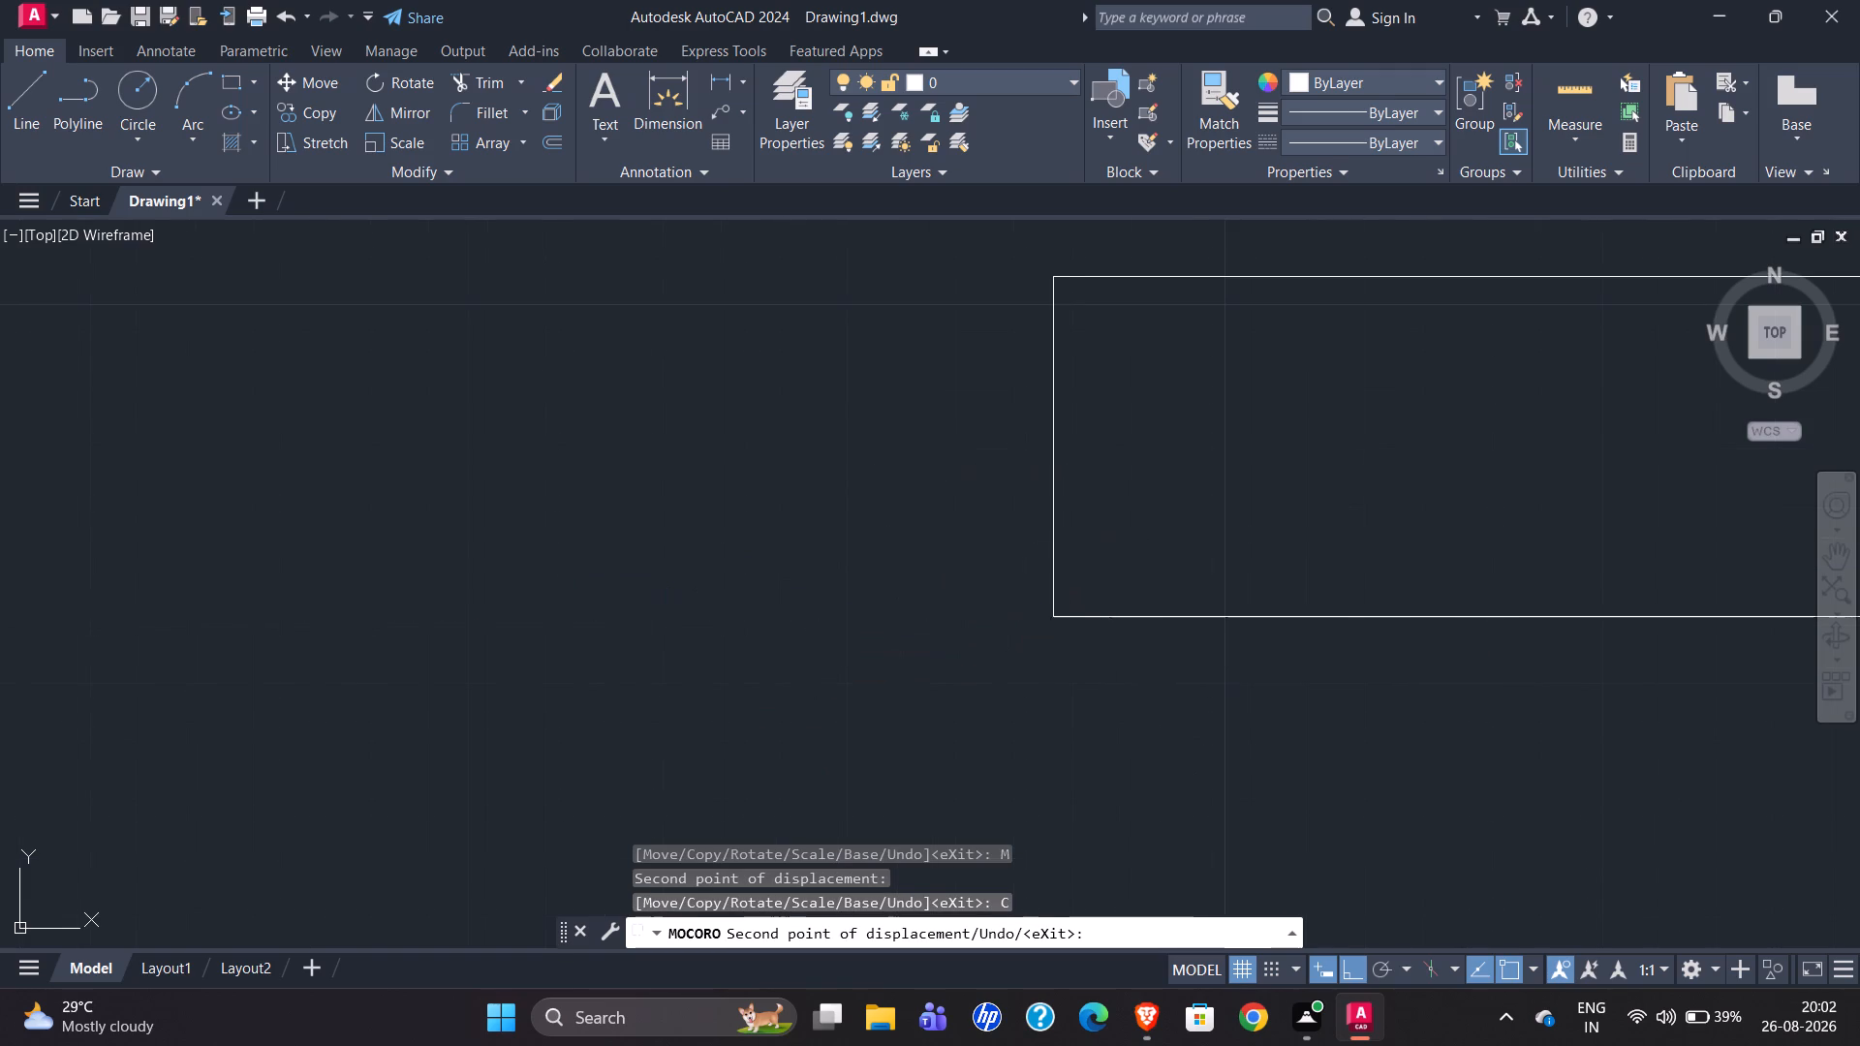
key(Escape)
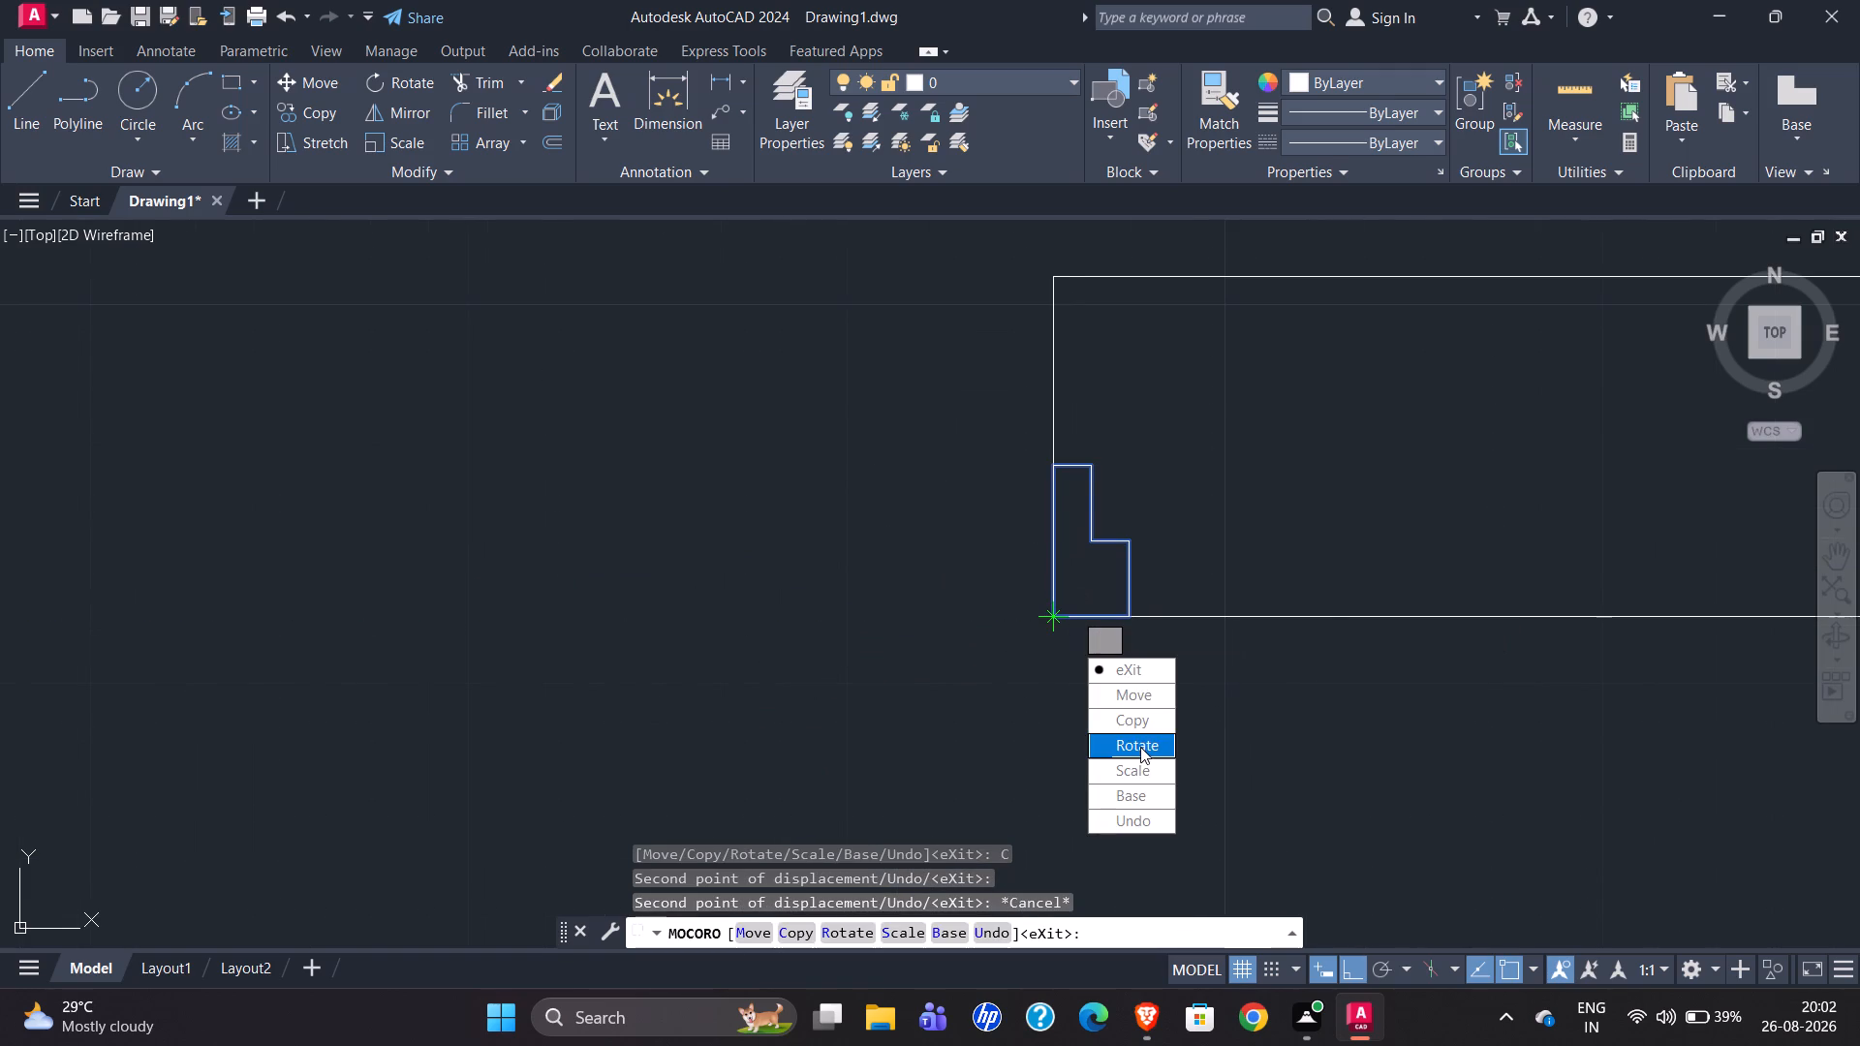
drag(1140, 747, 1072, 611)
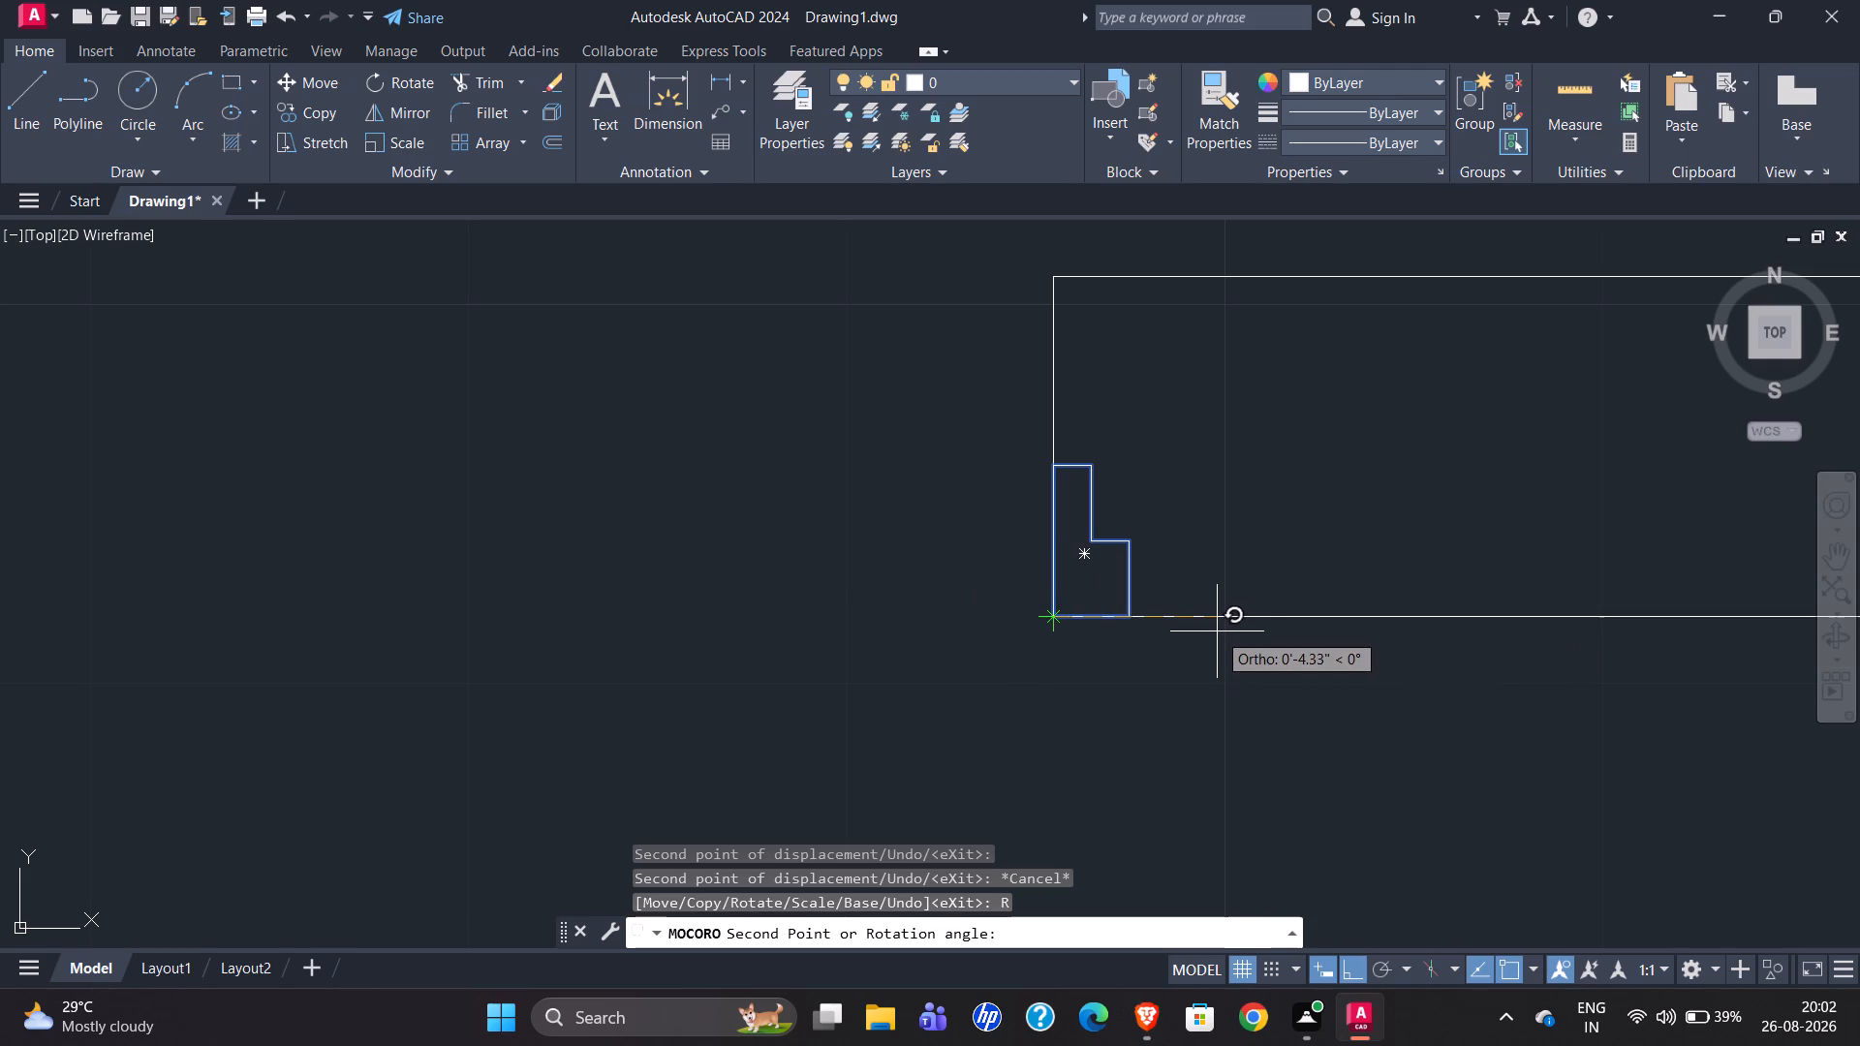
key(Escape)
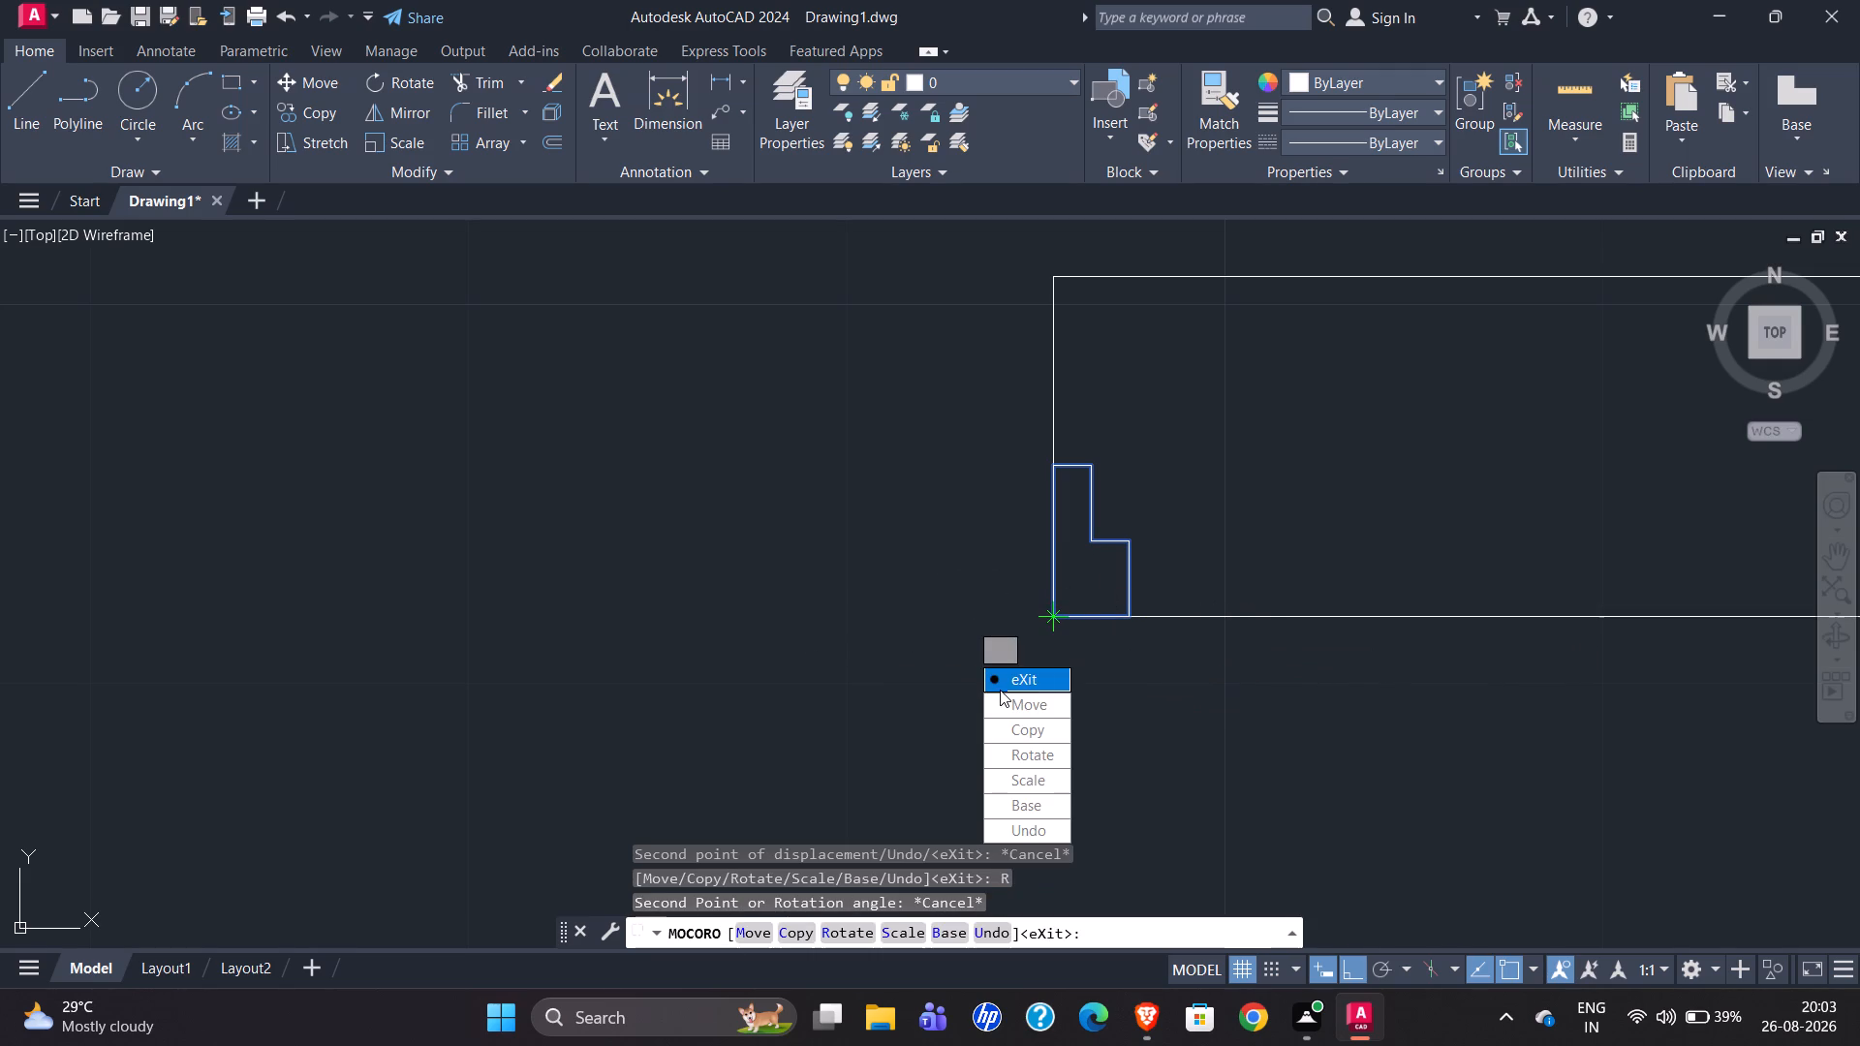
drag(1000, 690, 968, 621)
Mirror the frame profile on the short wall segment about that wall's west edge, erasing the source profile.
scroll(1075, 586, down, 3)
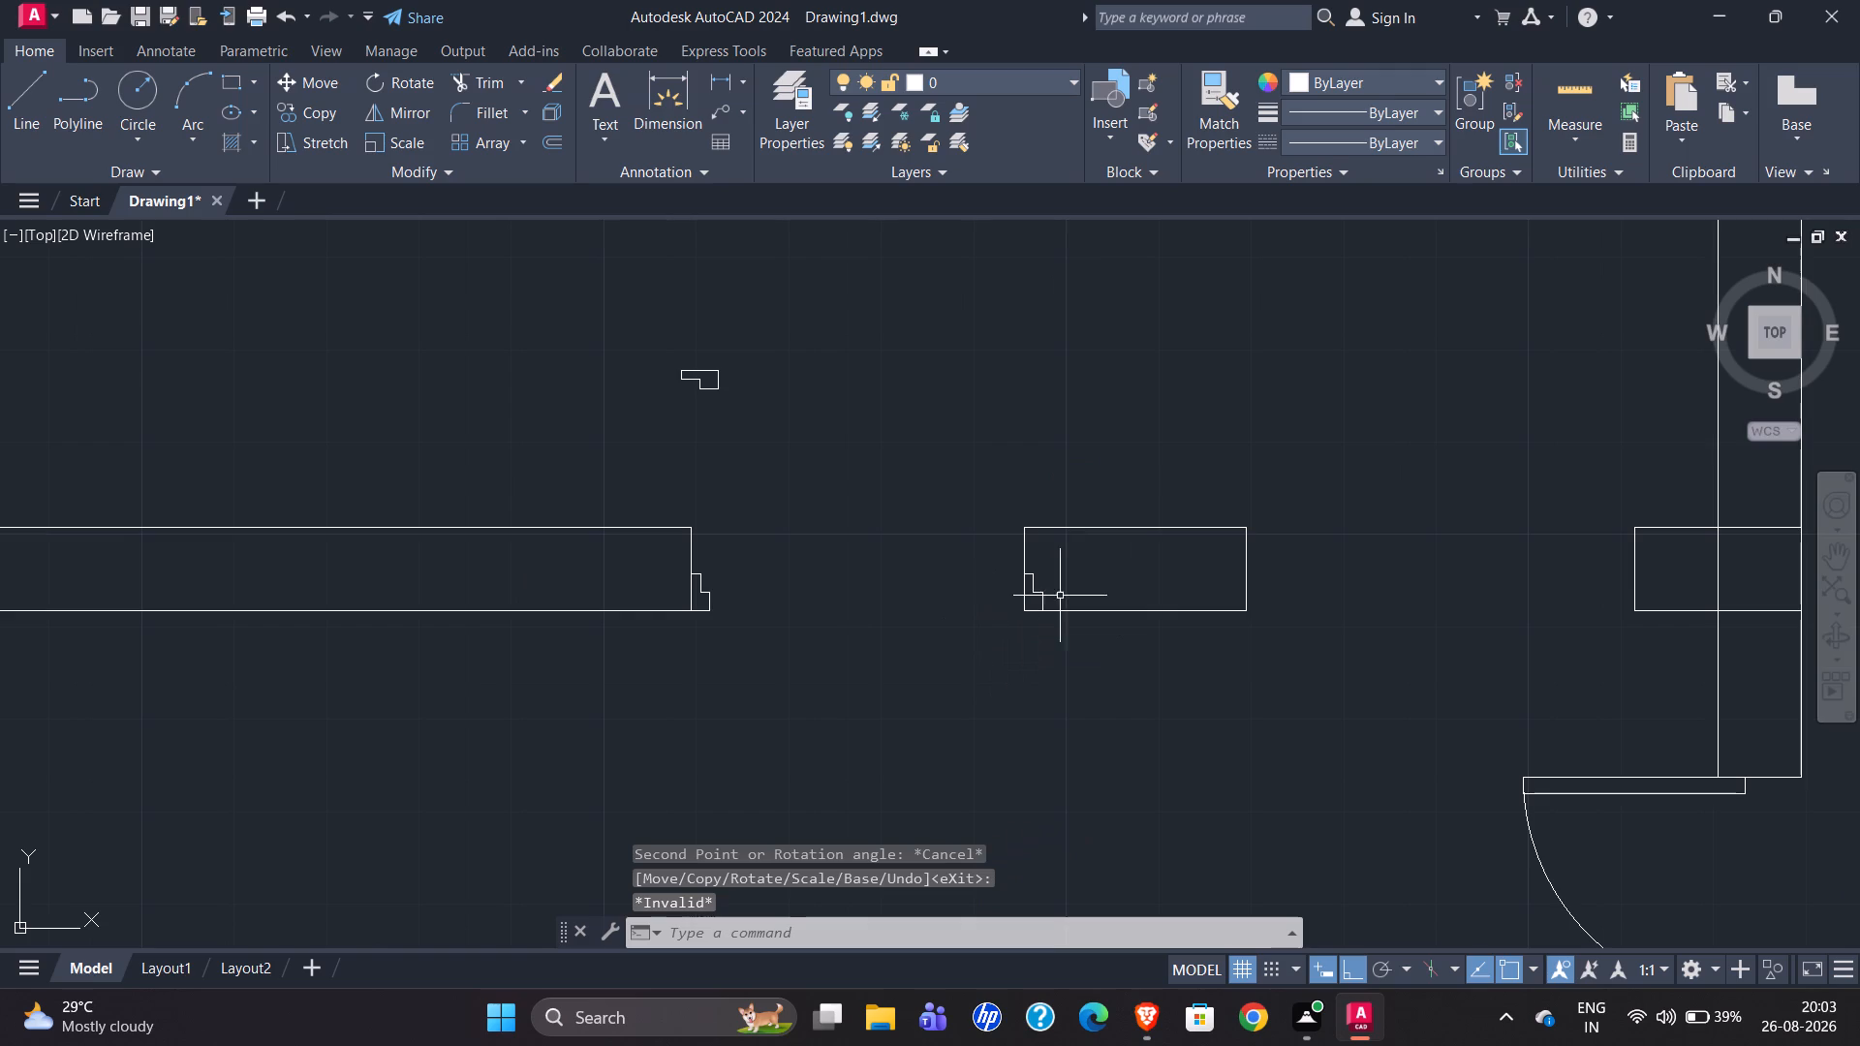
click(1042, 598)
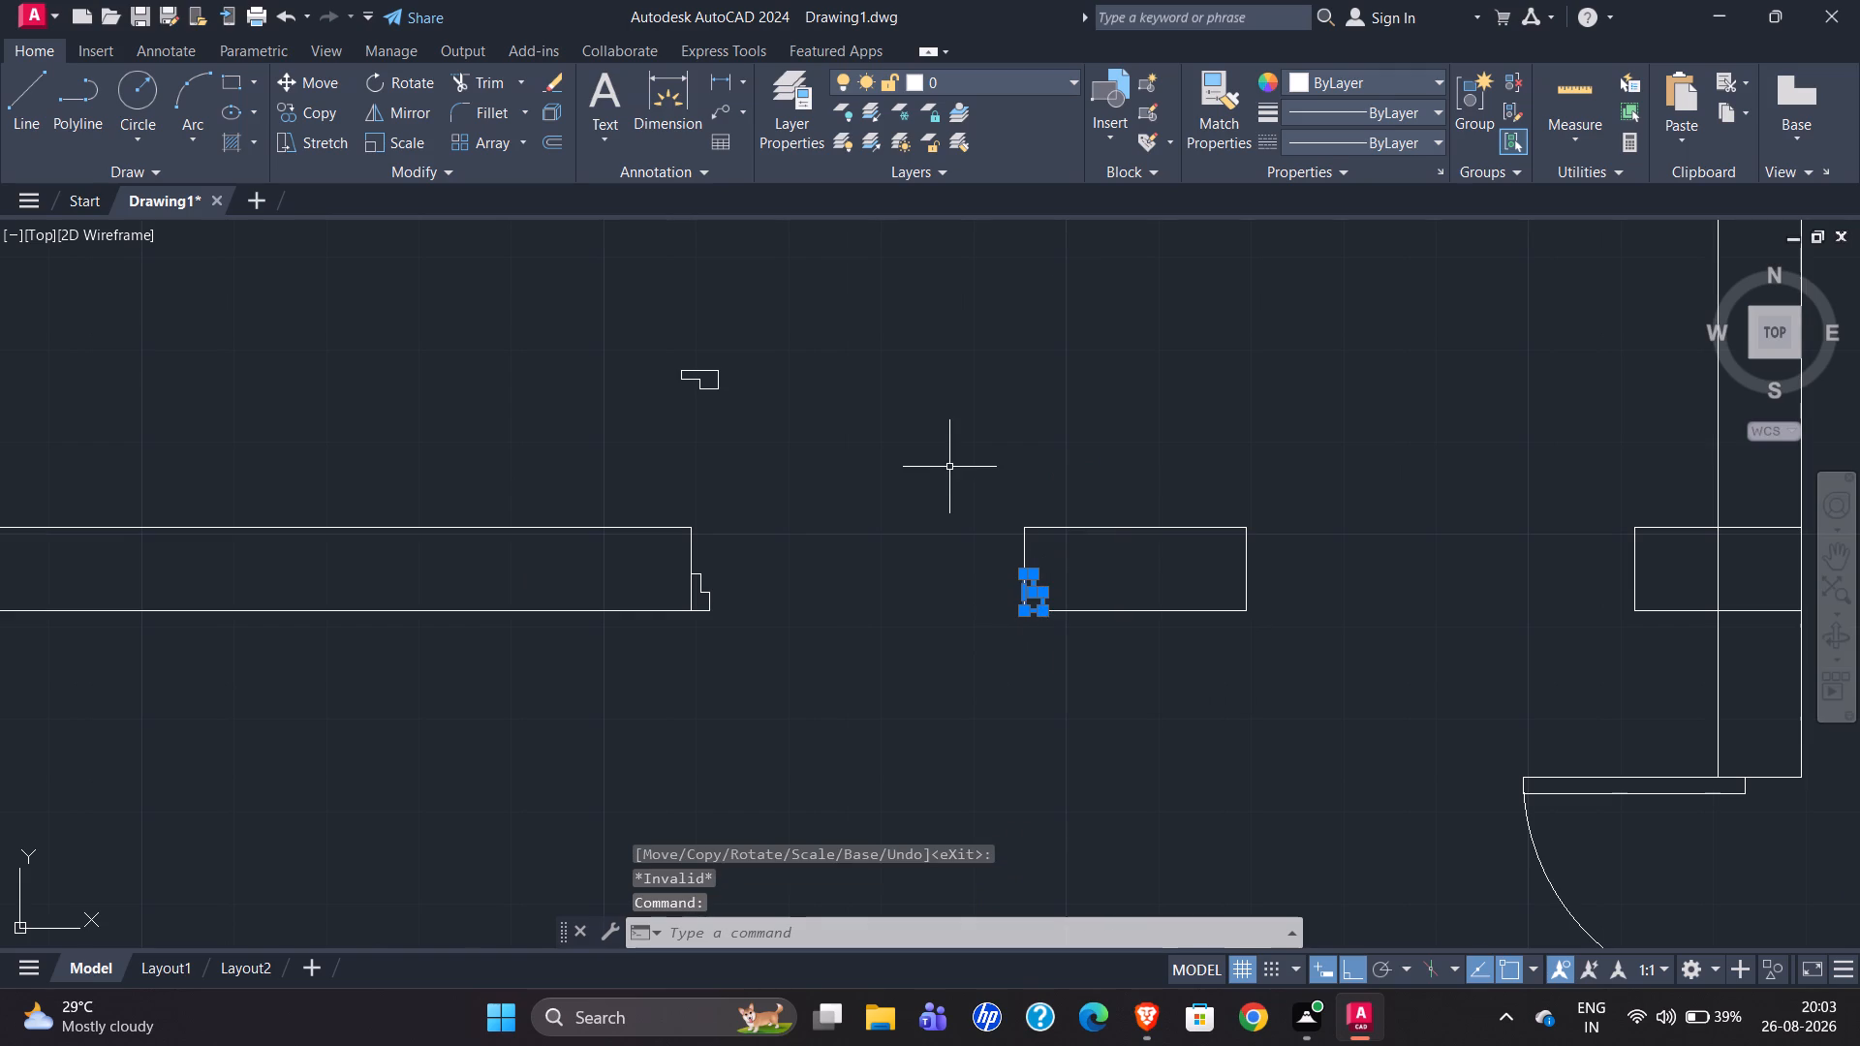
key(m)
key(i)
key(Return)
scroll(1069, 618, up, 5)
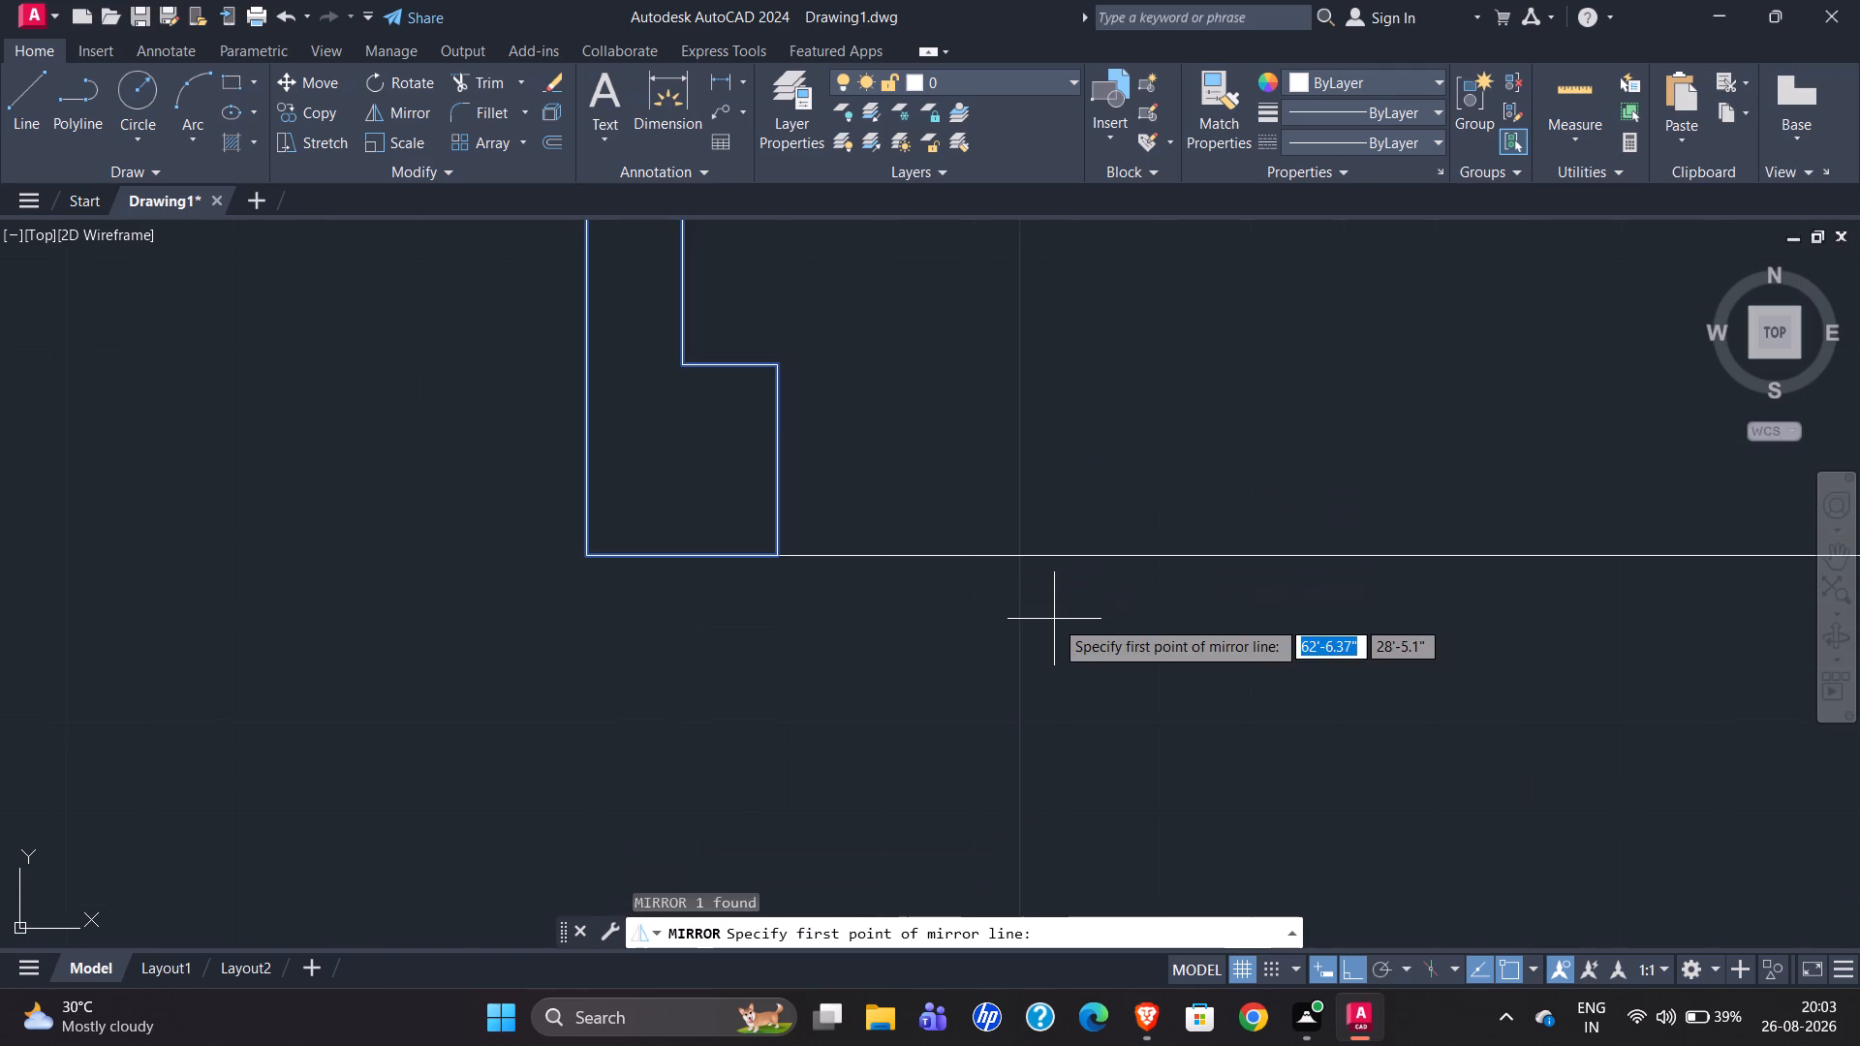
scroll(830, 610, down, 2)
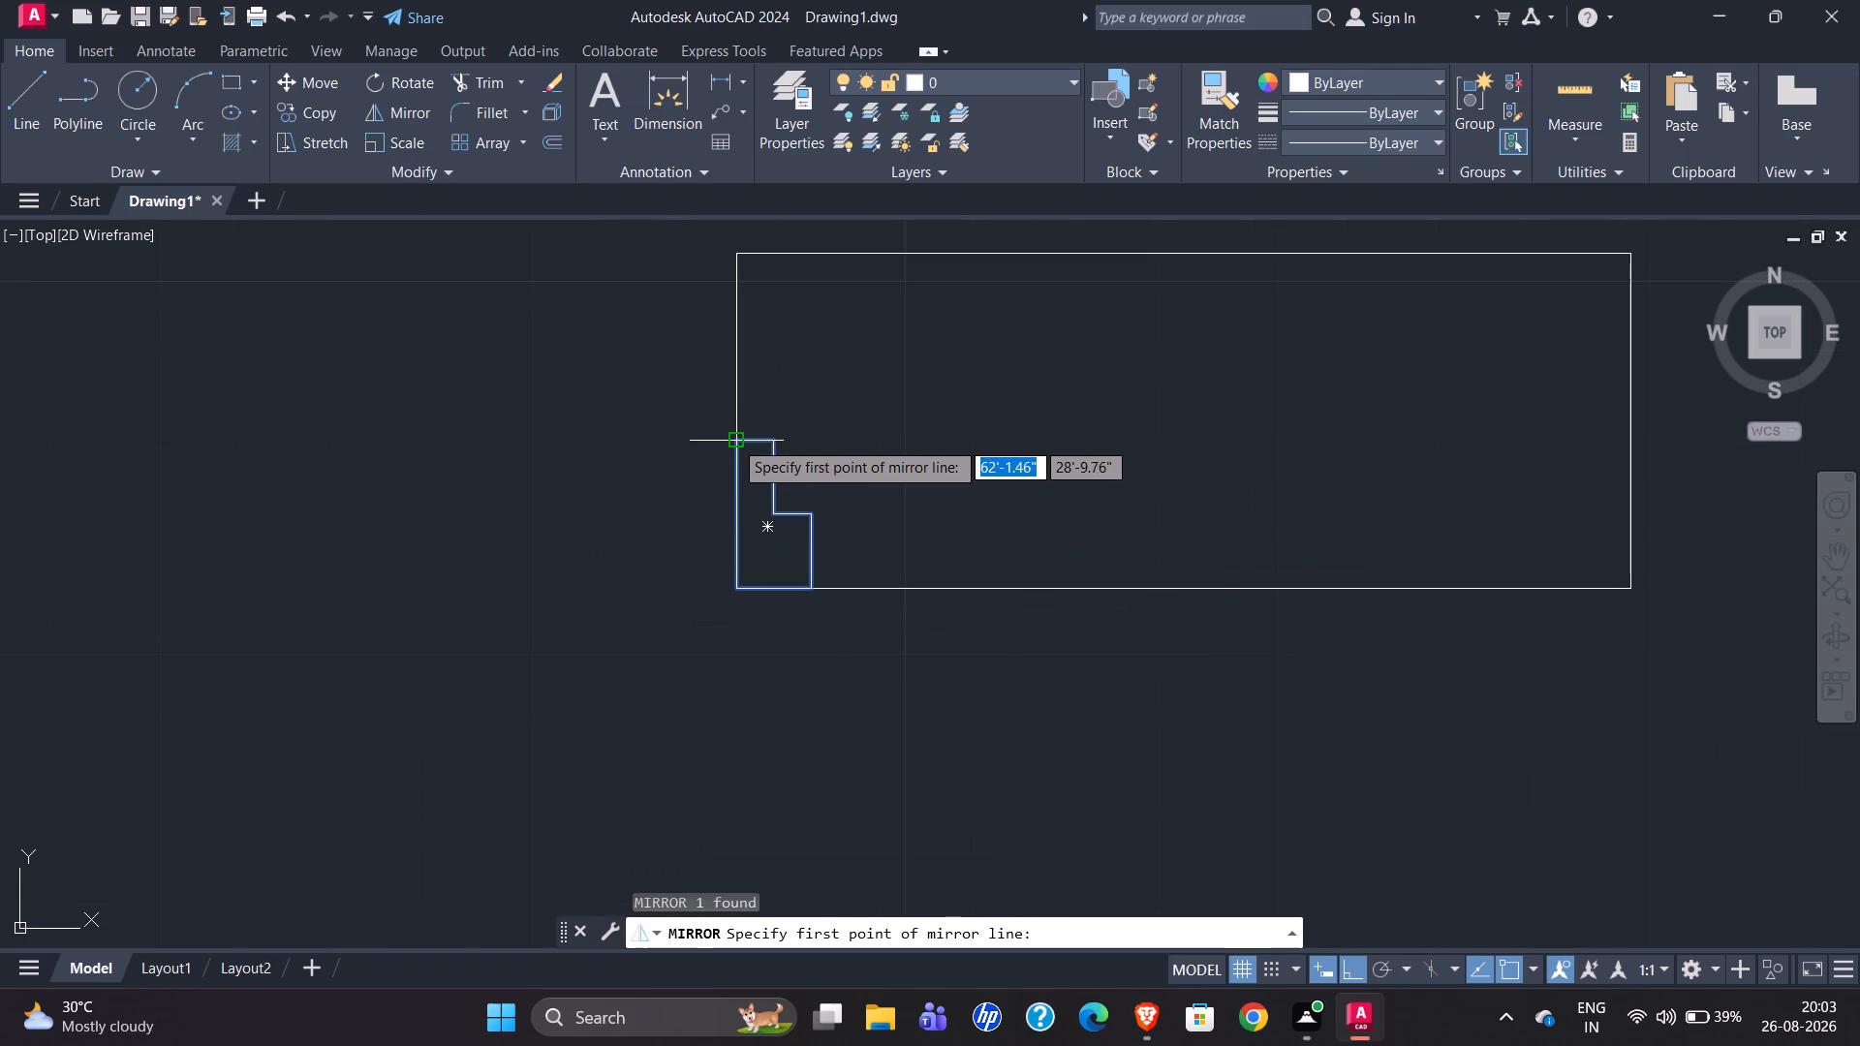
click(733, 439)
click(735, 708)
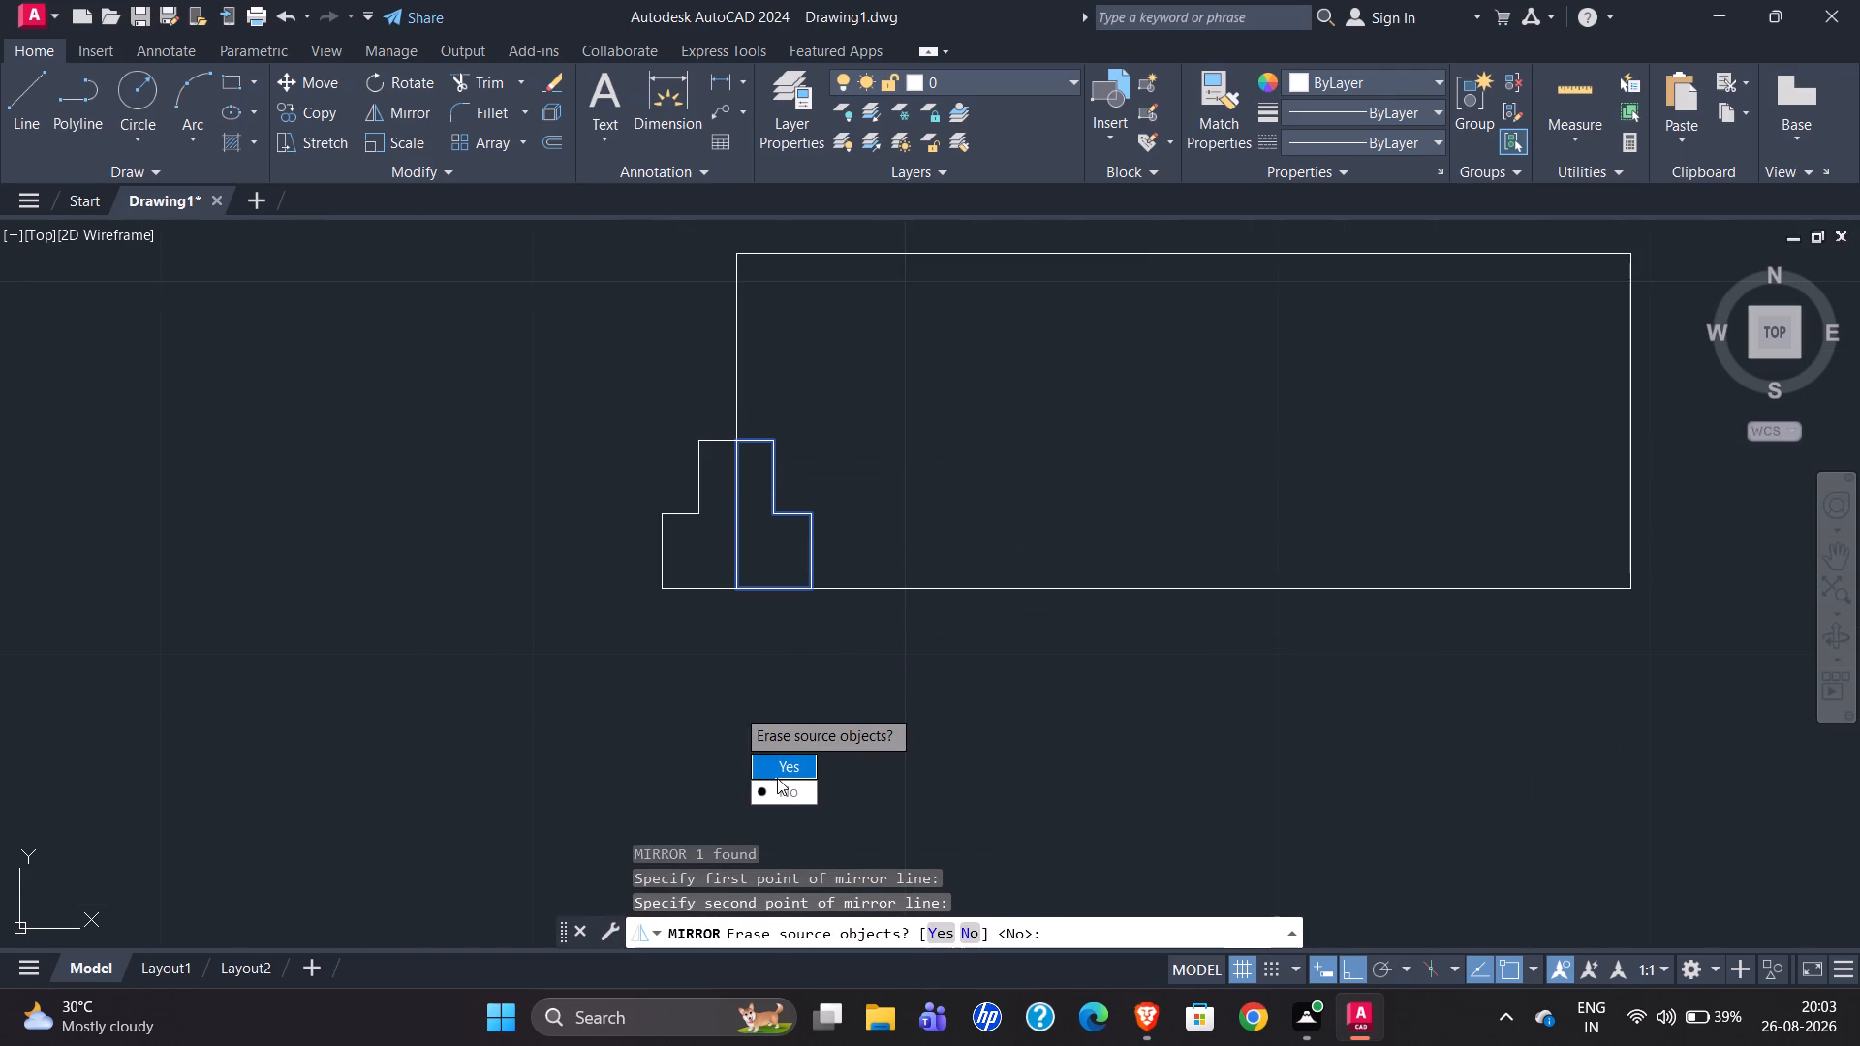
drag(782, 769, 735, 708)
scroll(946, 587, down, 3)
scroll(1063, 606, down, 2)
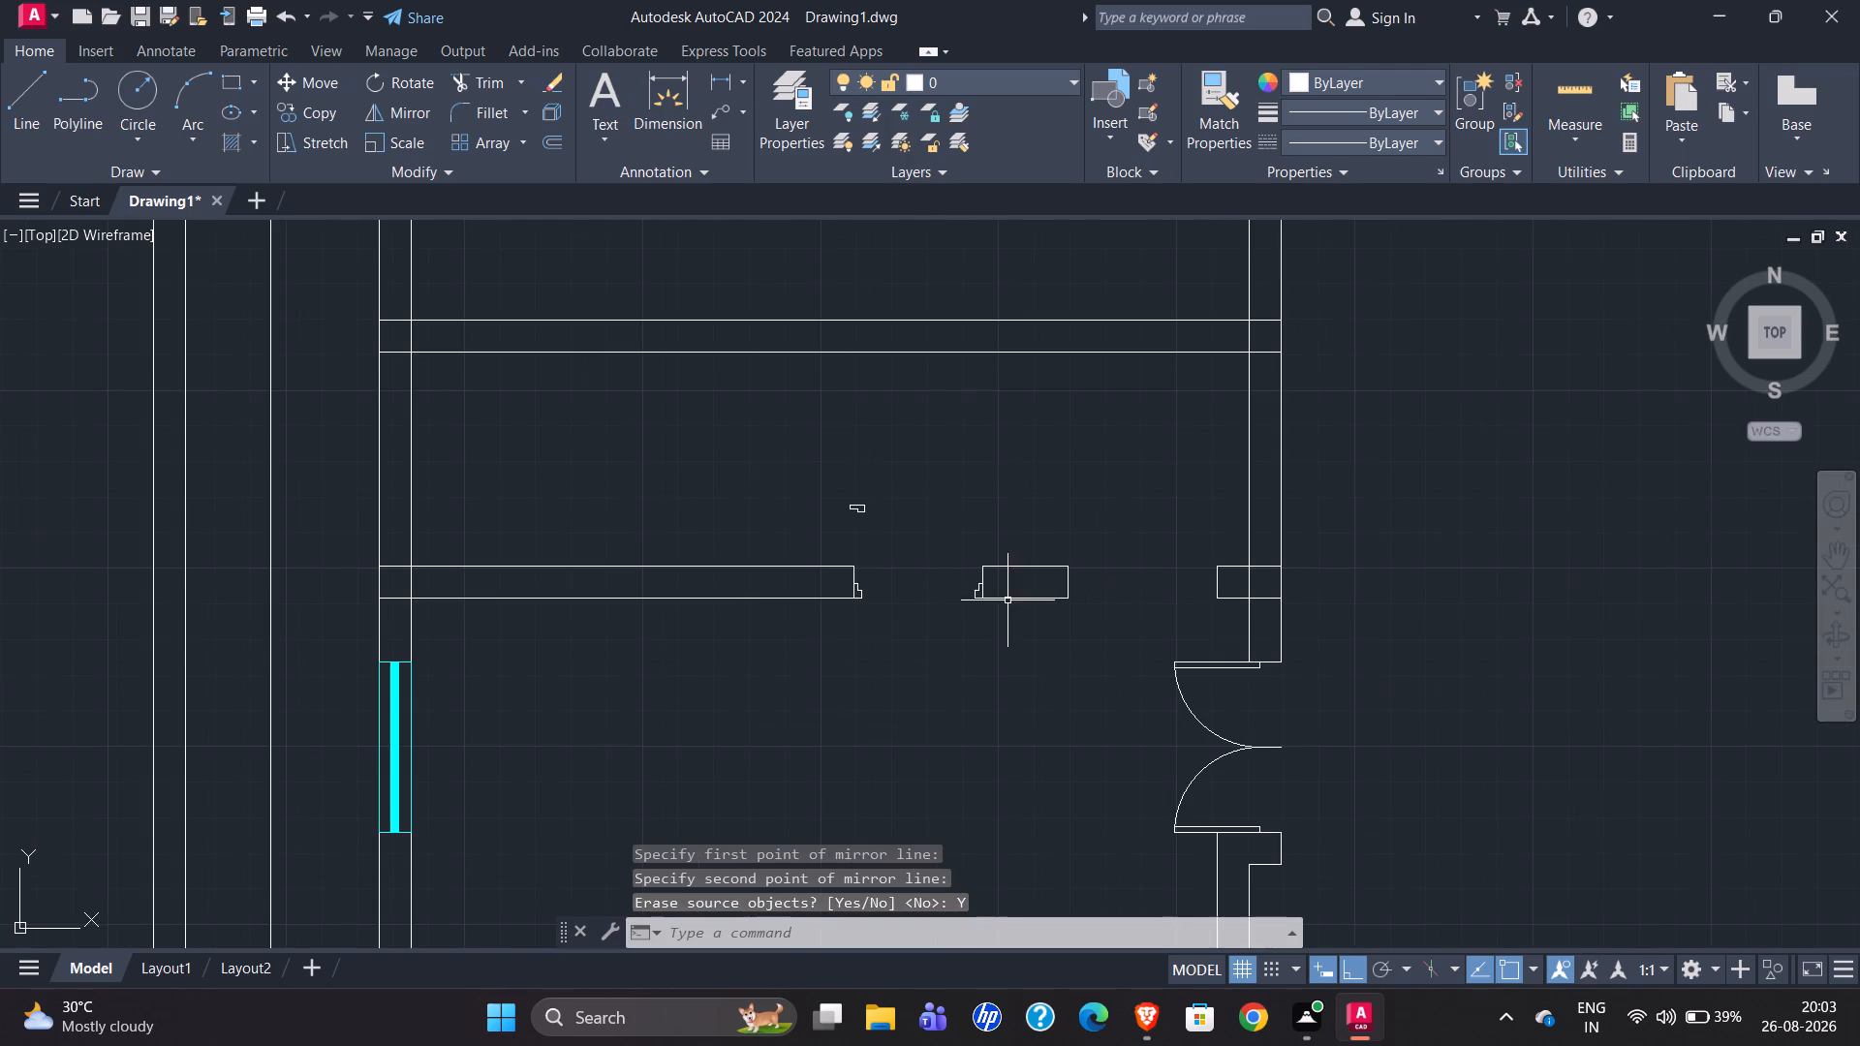
scroll(674, 604, down, 1)
key(Escape)
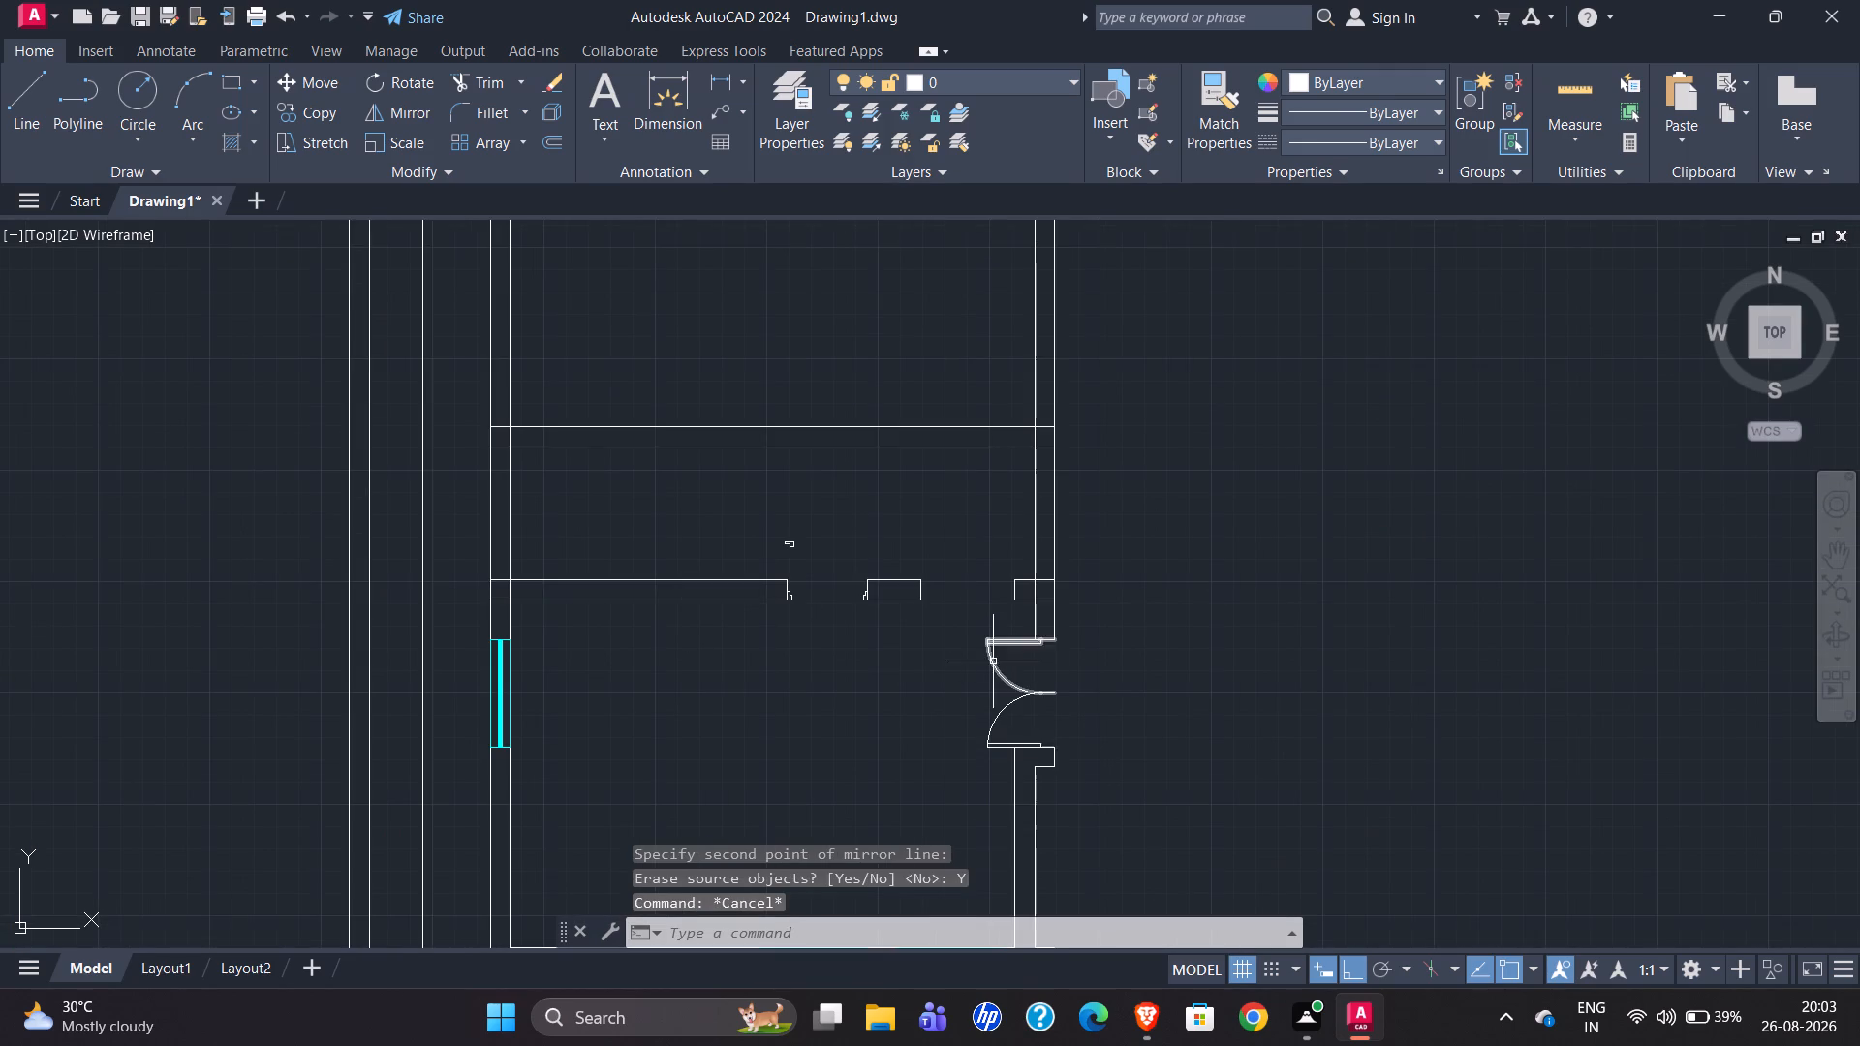
Copy the northern entrance door leaf by its northeast corner onto the ledge midpoint of the short wall segment's frame profile.
click(993, 661)
text(co)
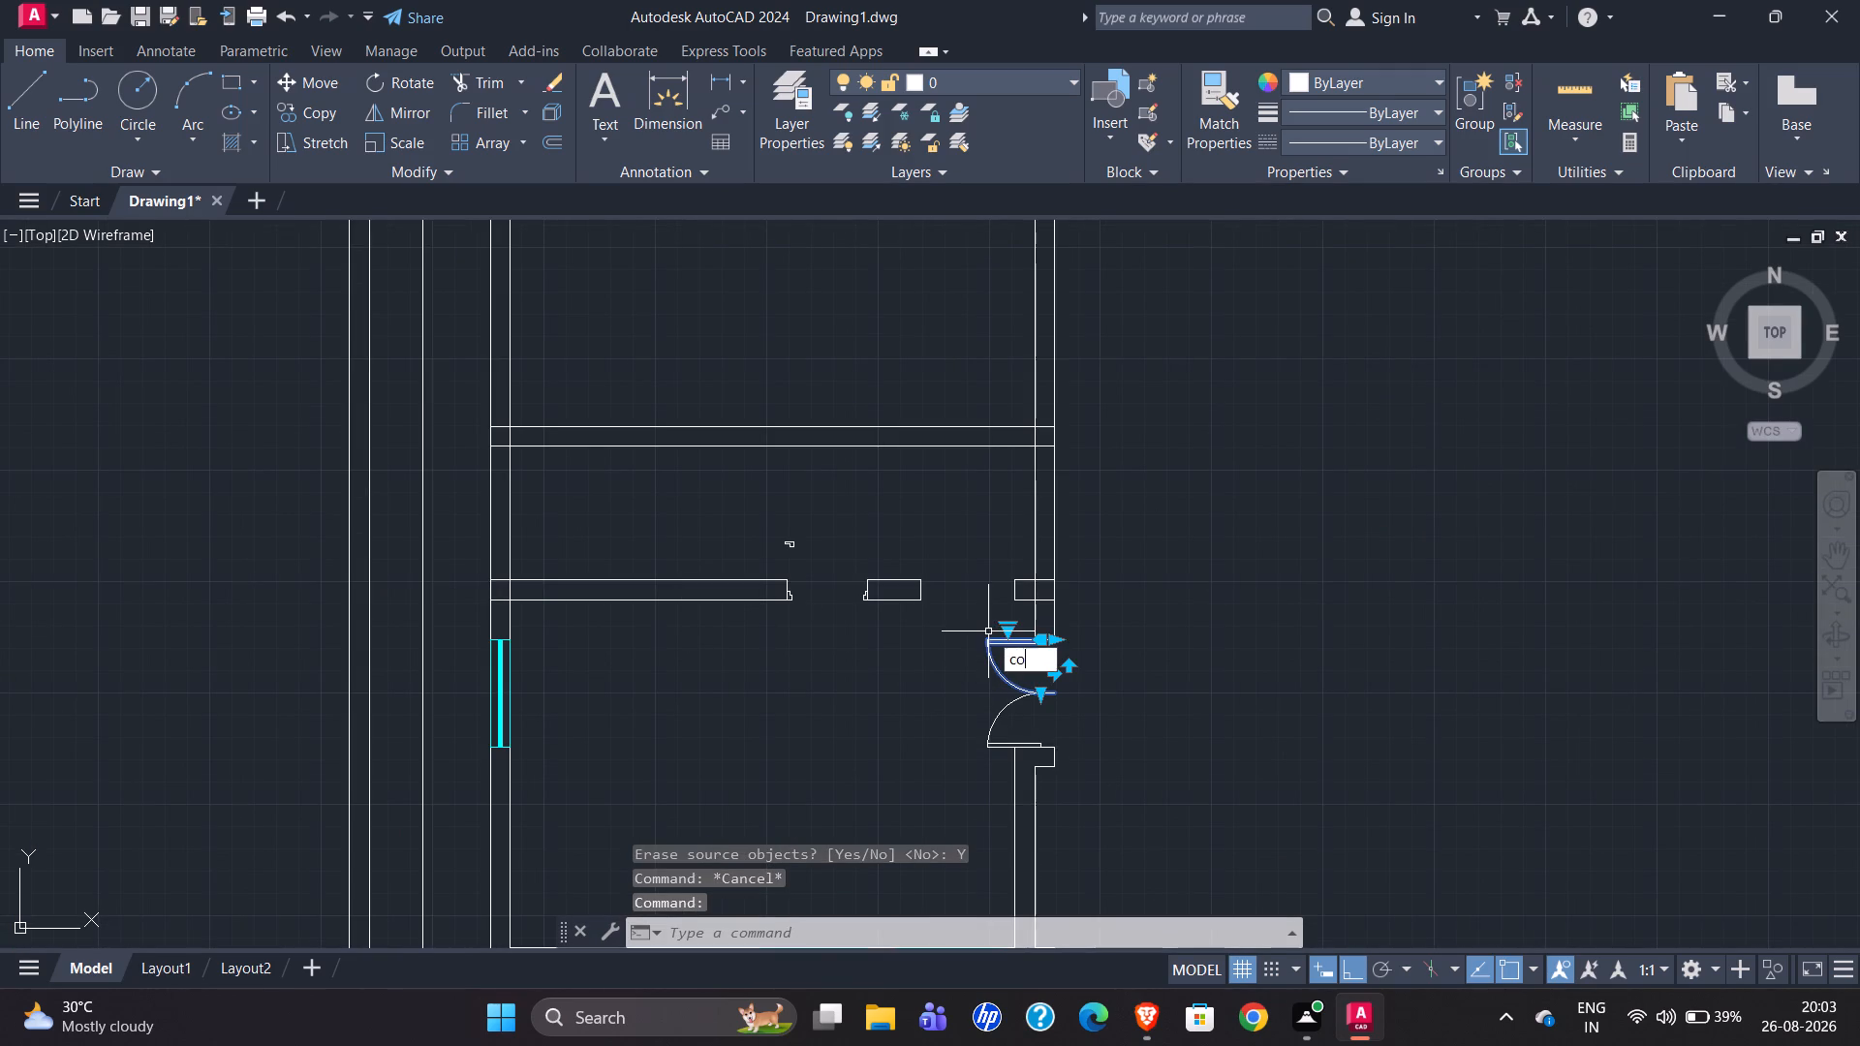
key(Return)
scroll(998, 643, up, 4)
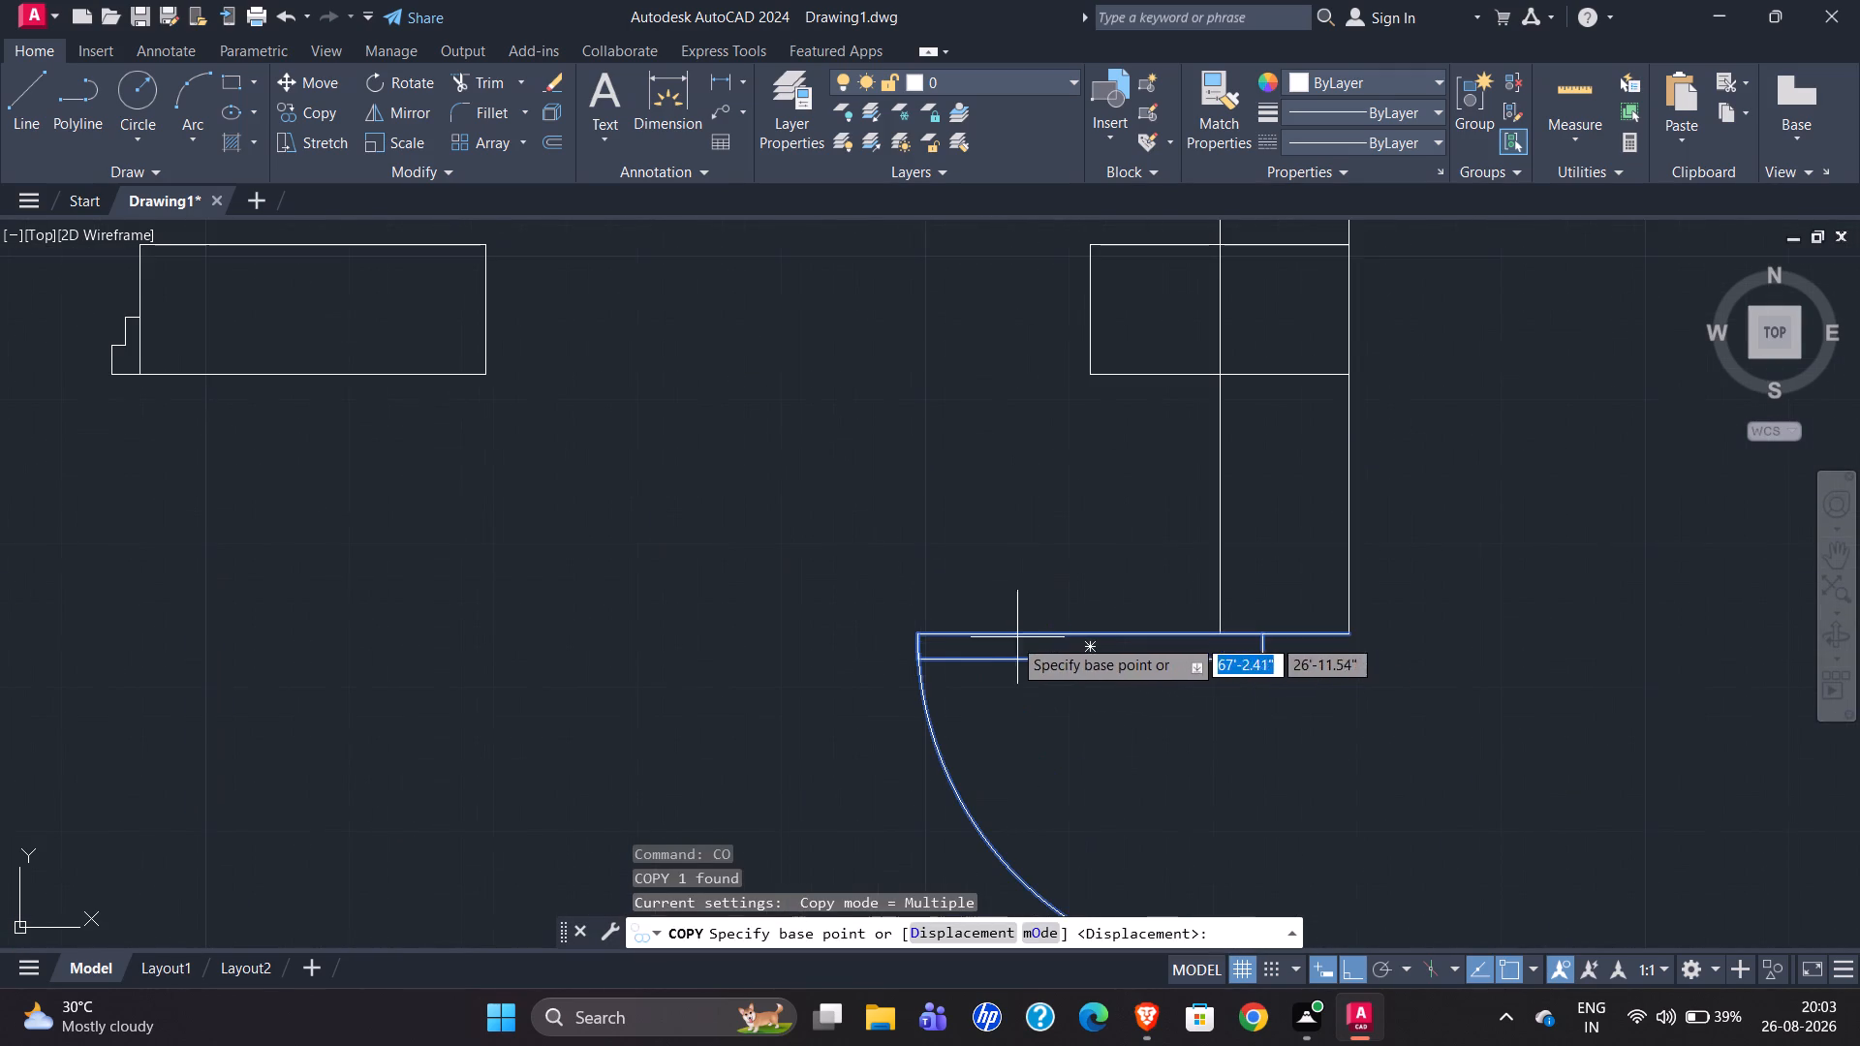
click(1347, 632)
scroll(477, 619, down, 3)
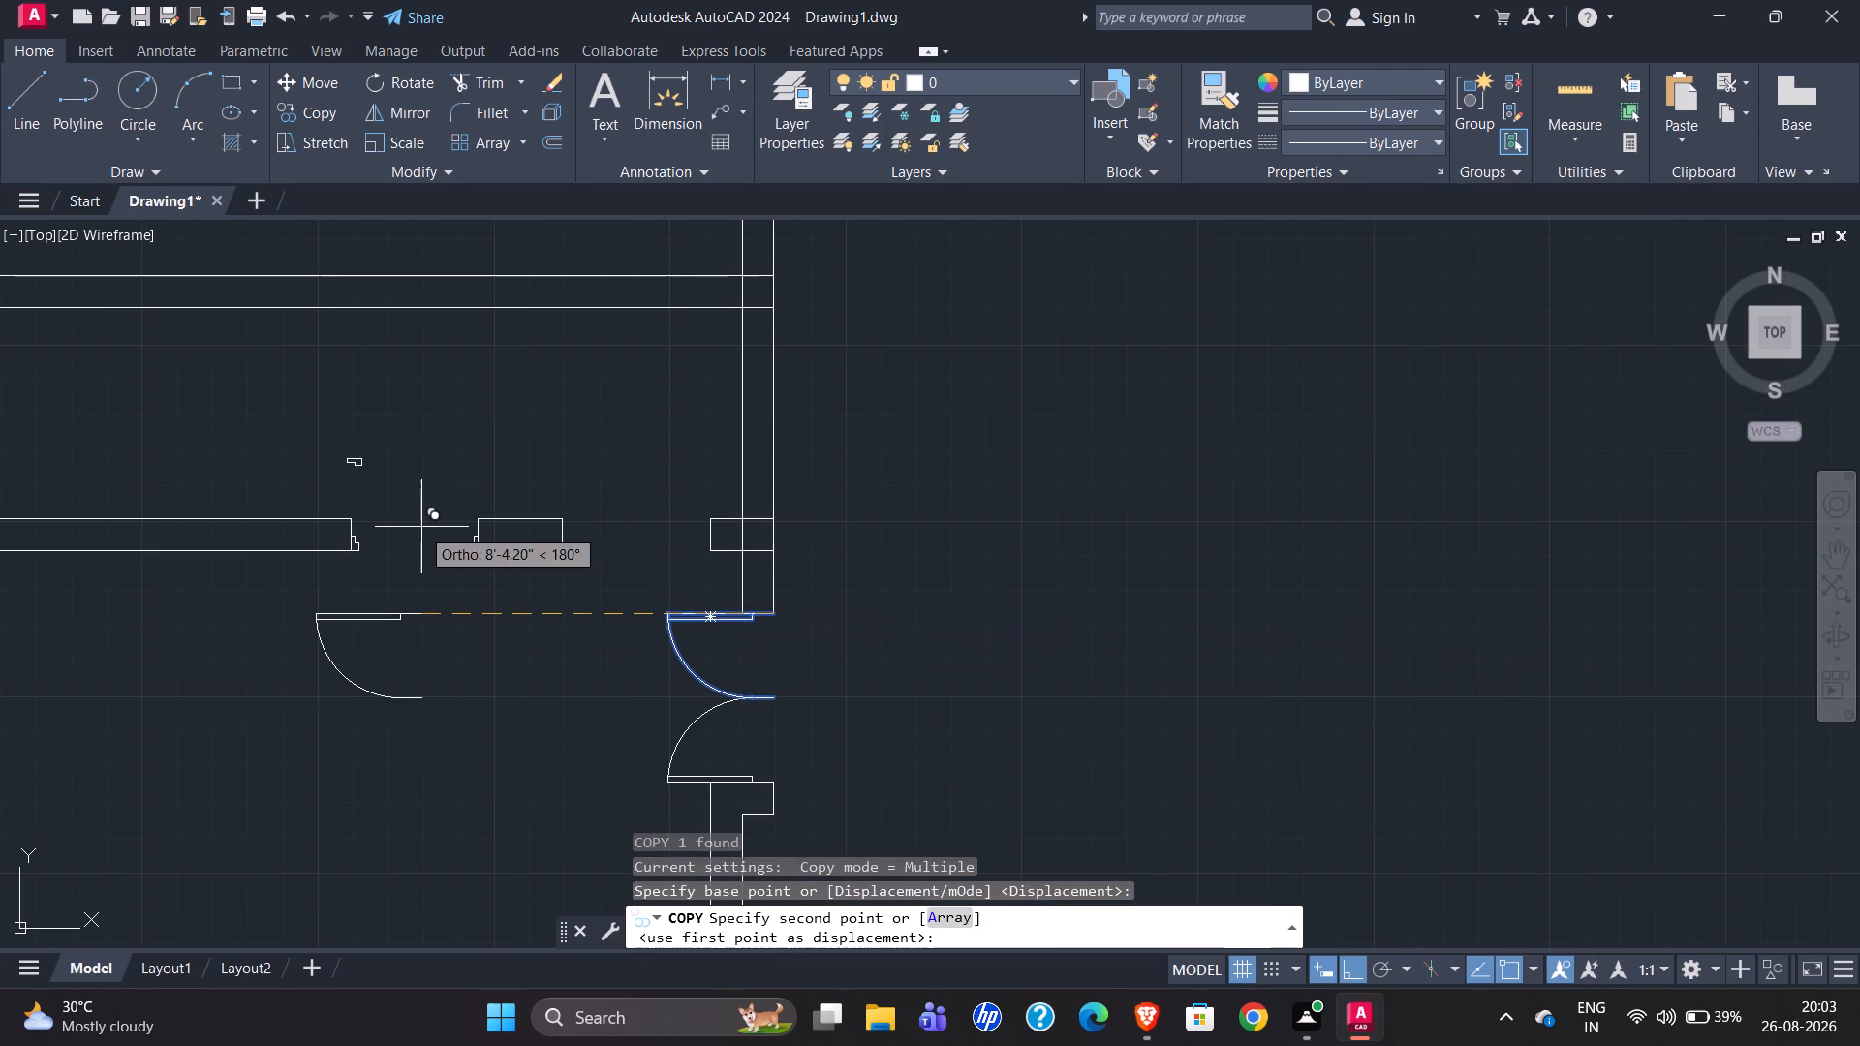
scroll(444, 569, up, 4)
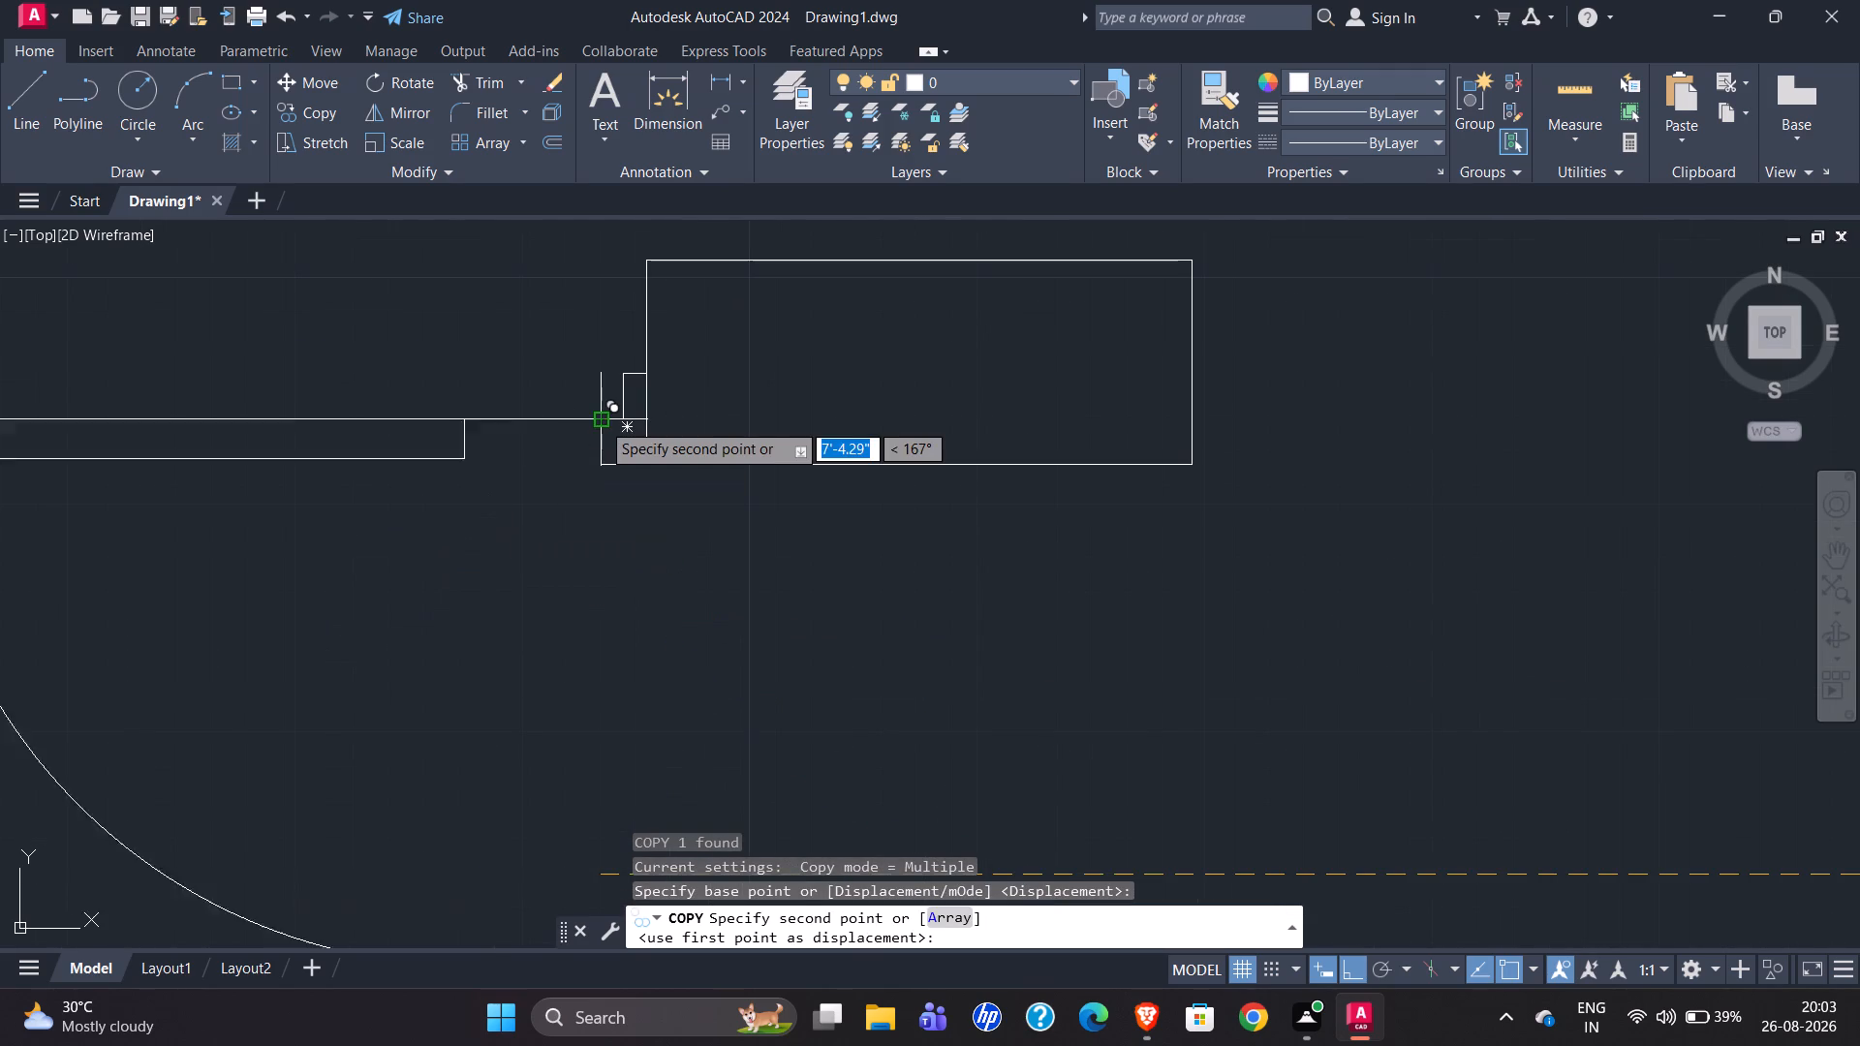
scroll(609, 419, up, 4)
click(609, 421)
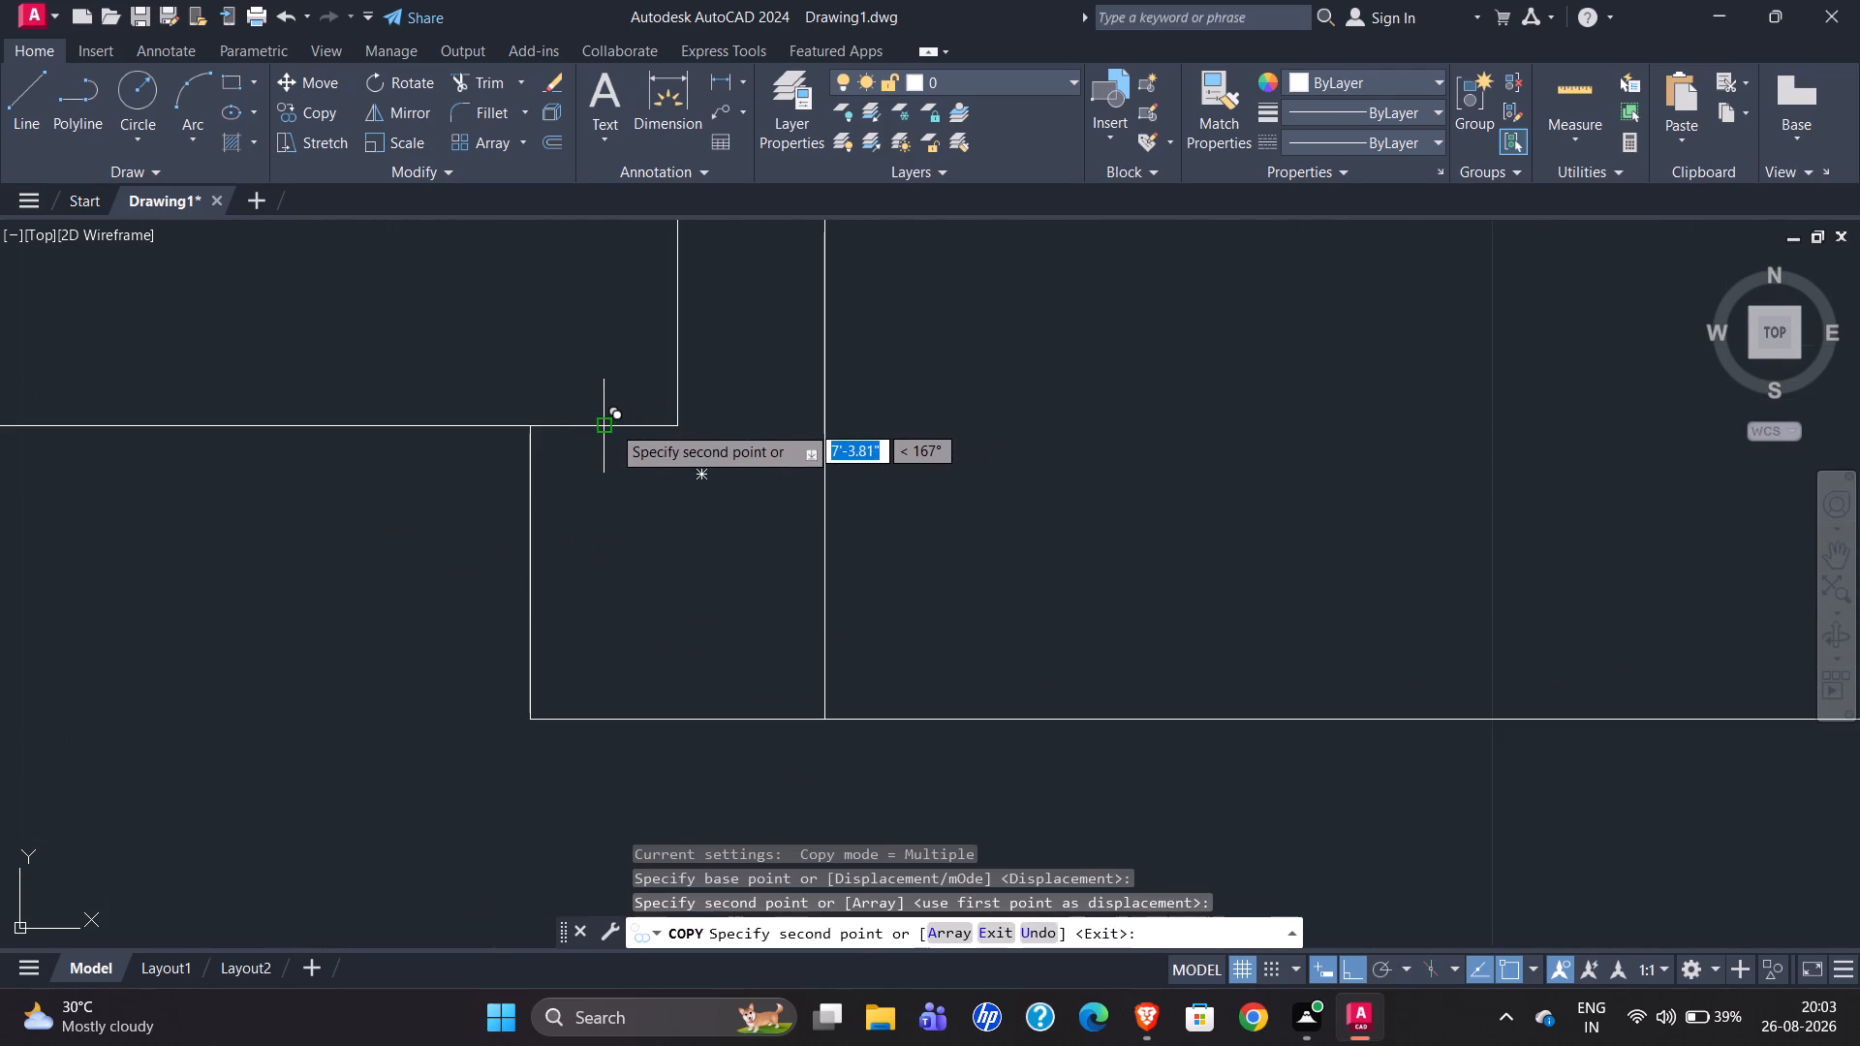
scroll(647, 436, down, 5)
key(Escape)
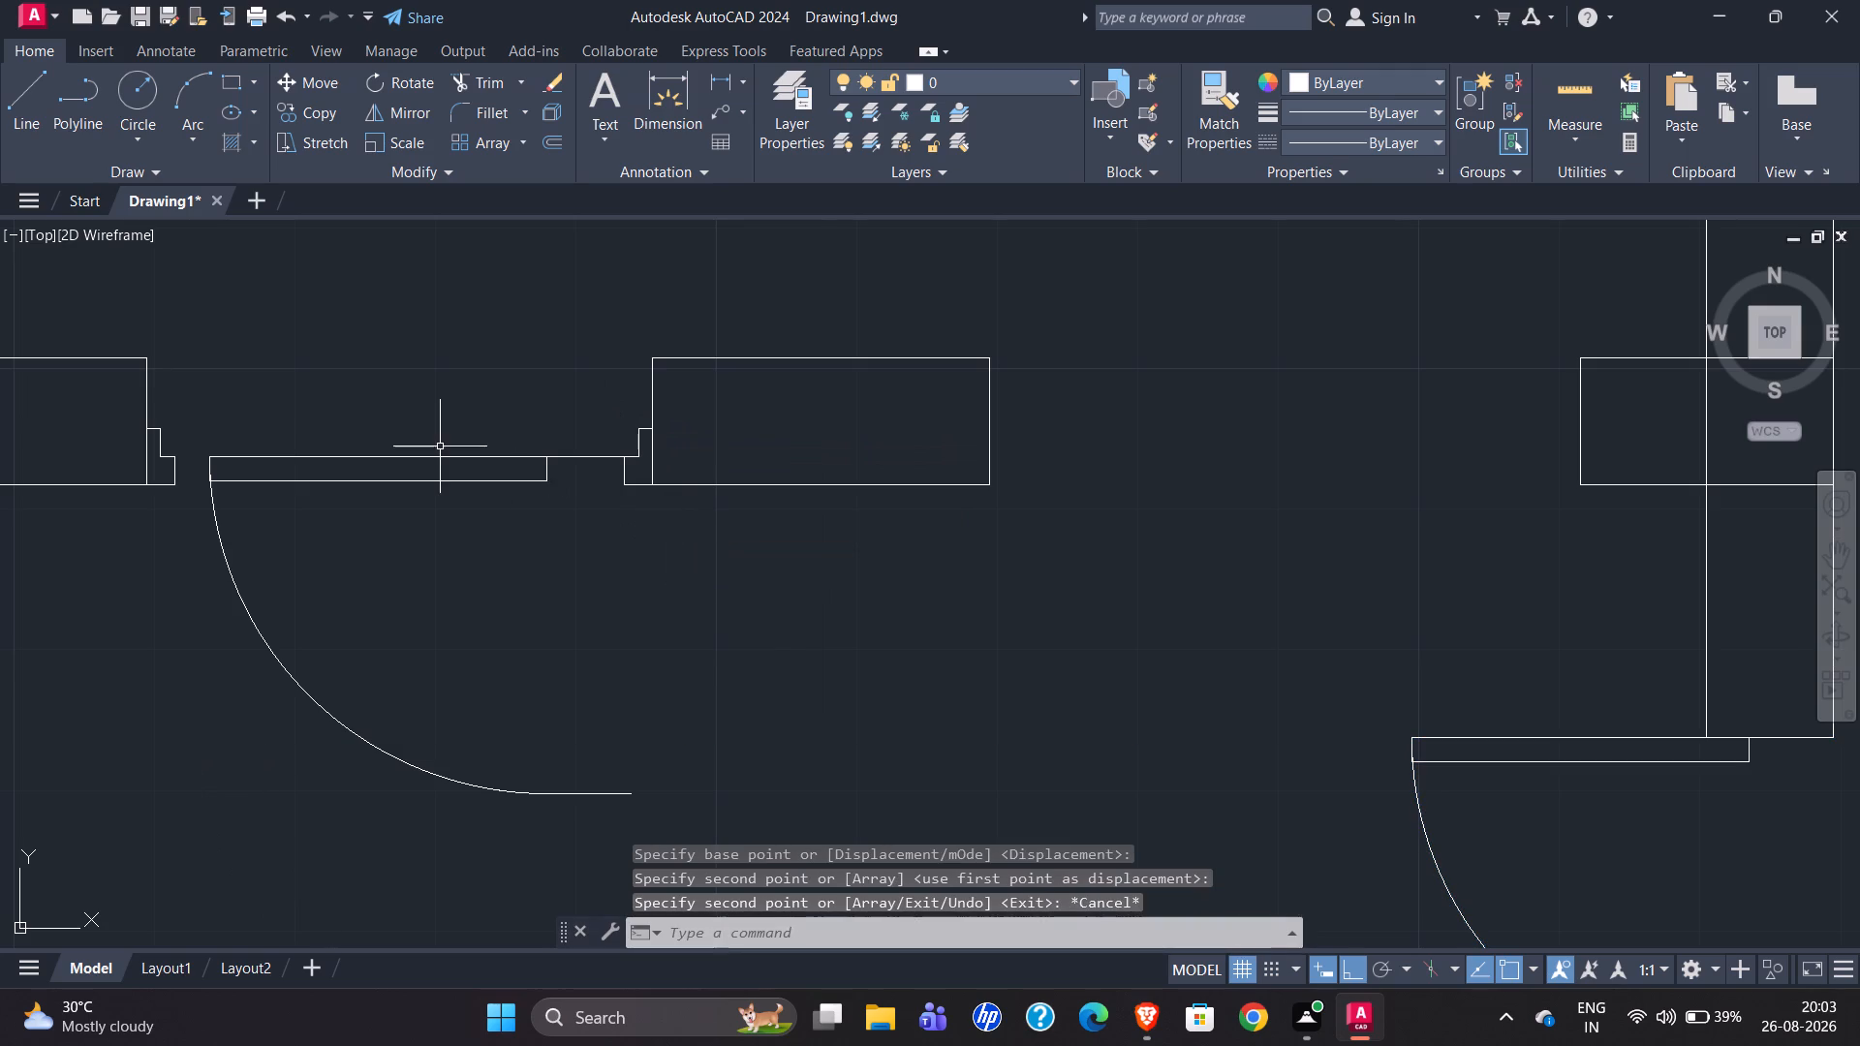
Rotate the copied door 90° clockwise about the frame ledge midpoint, with ortho on, so that it opens northward.
click(442, 456)
key(r)
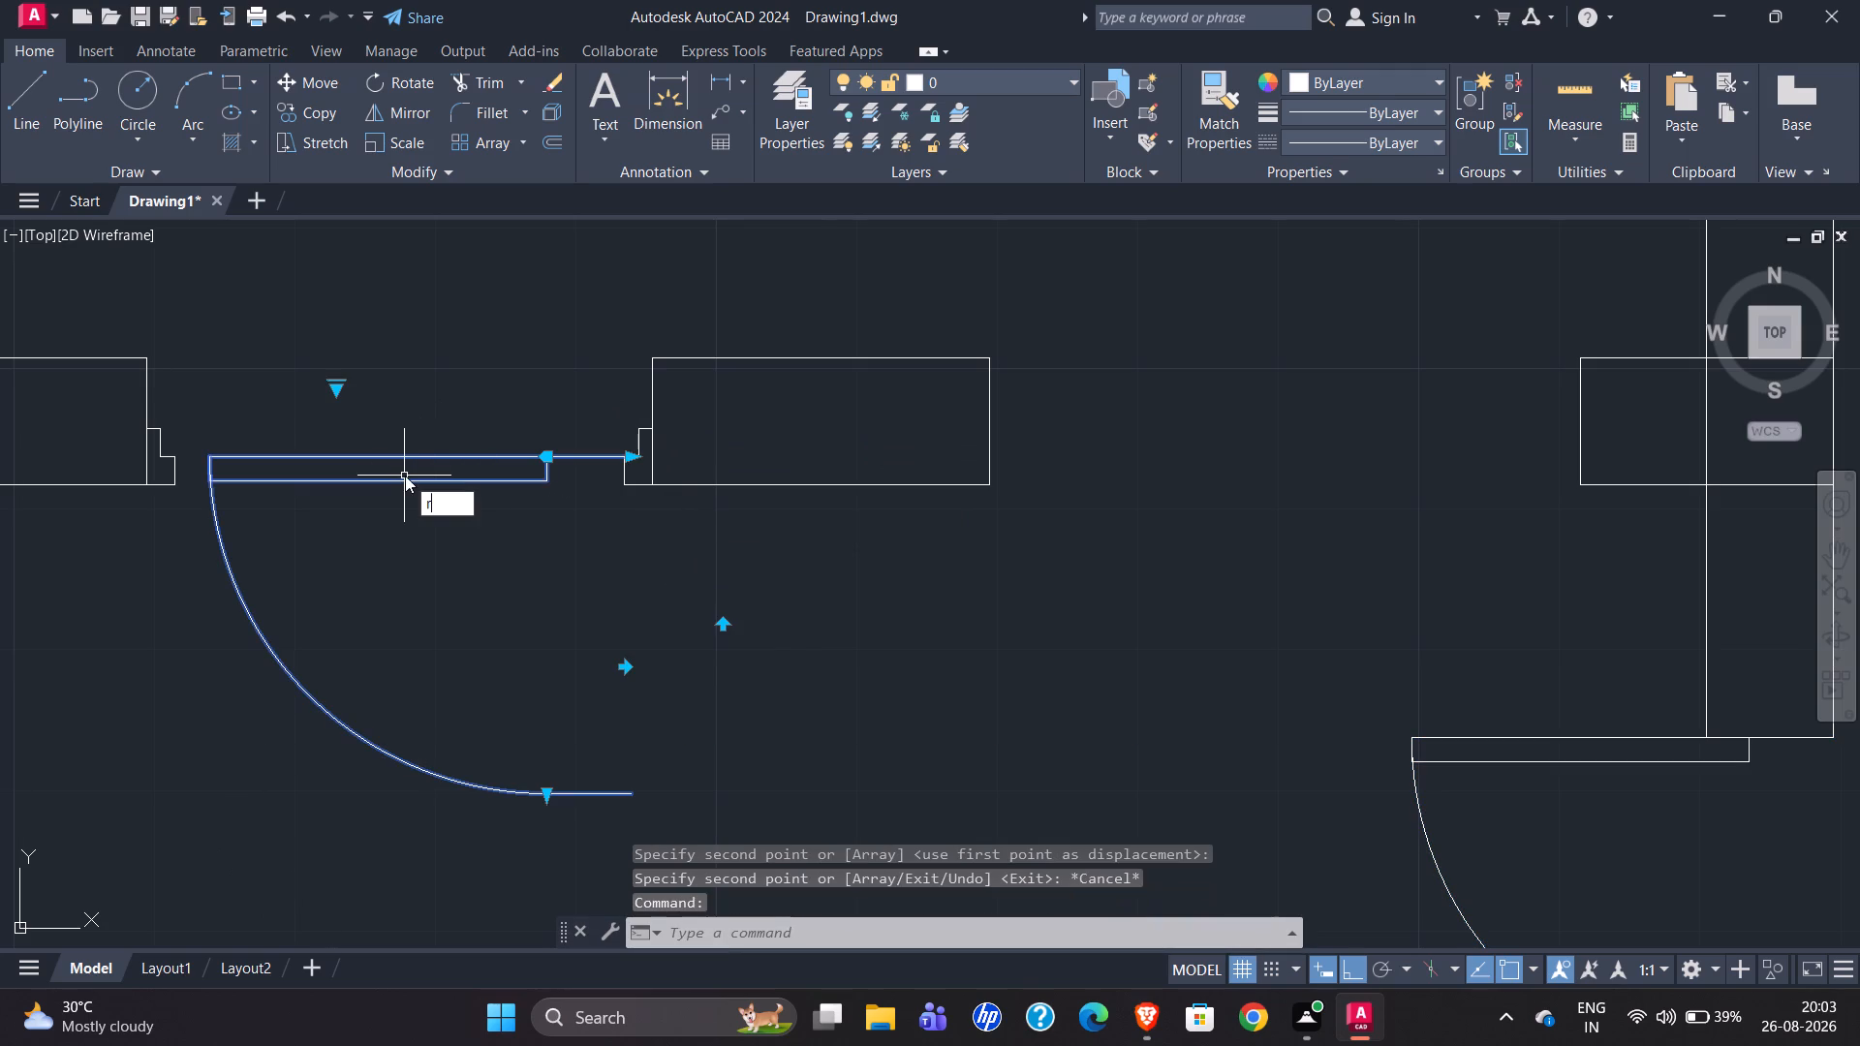
key(o)
key(Return)
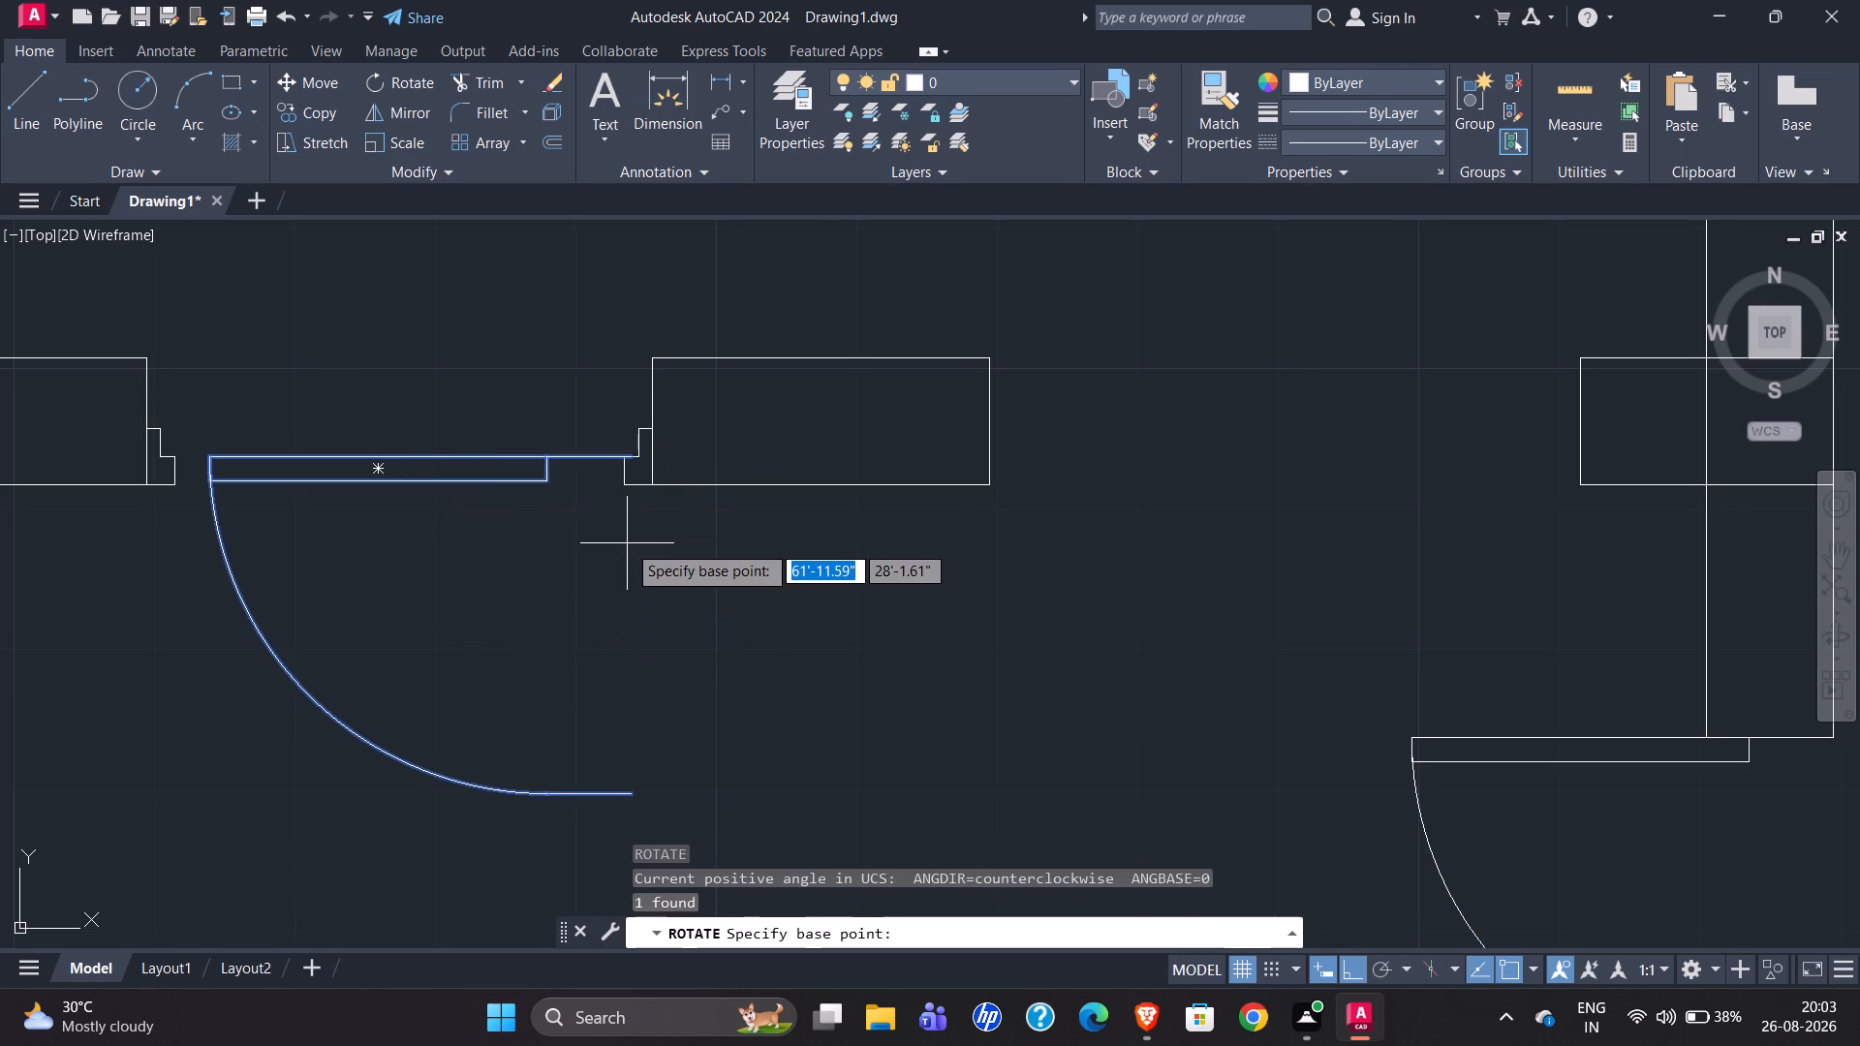
scroll(638, 459, up, 4)
click(576, 446)
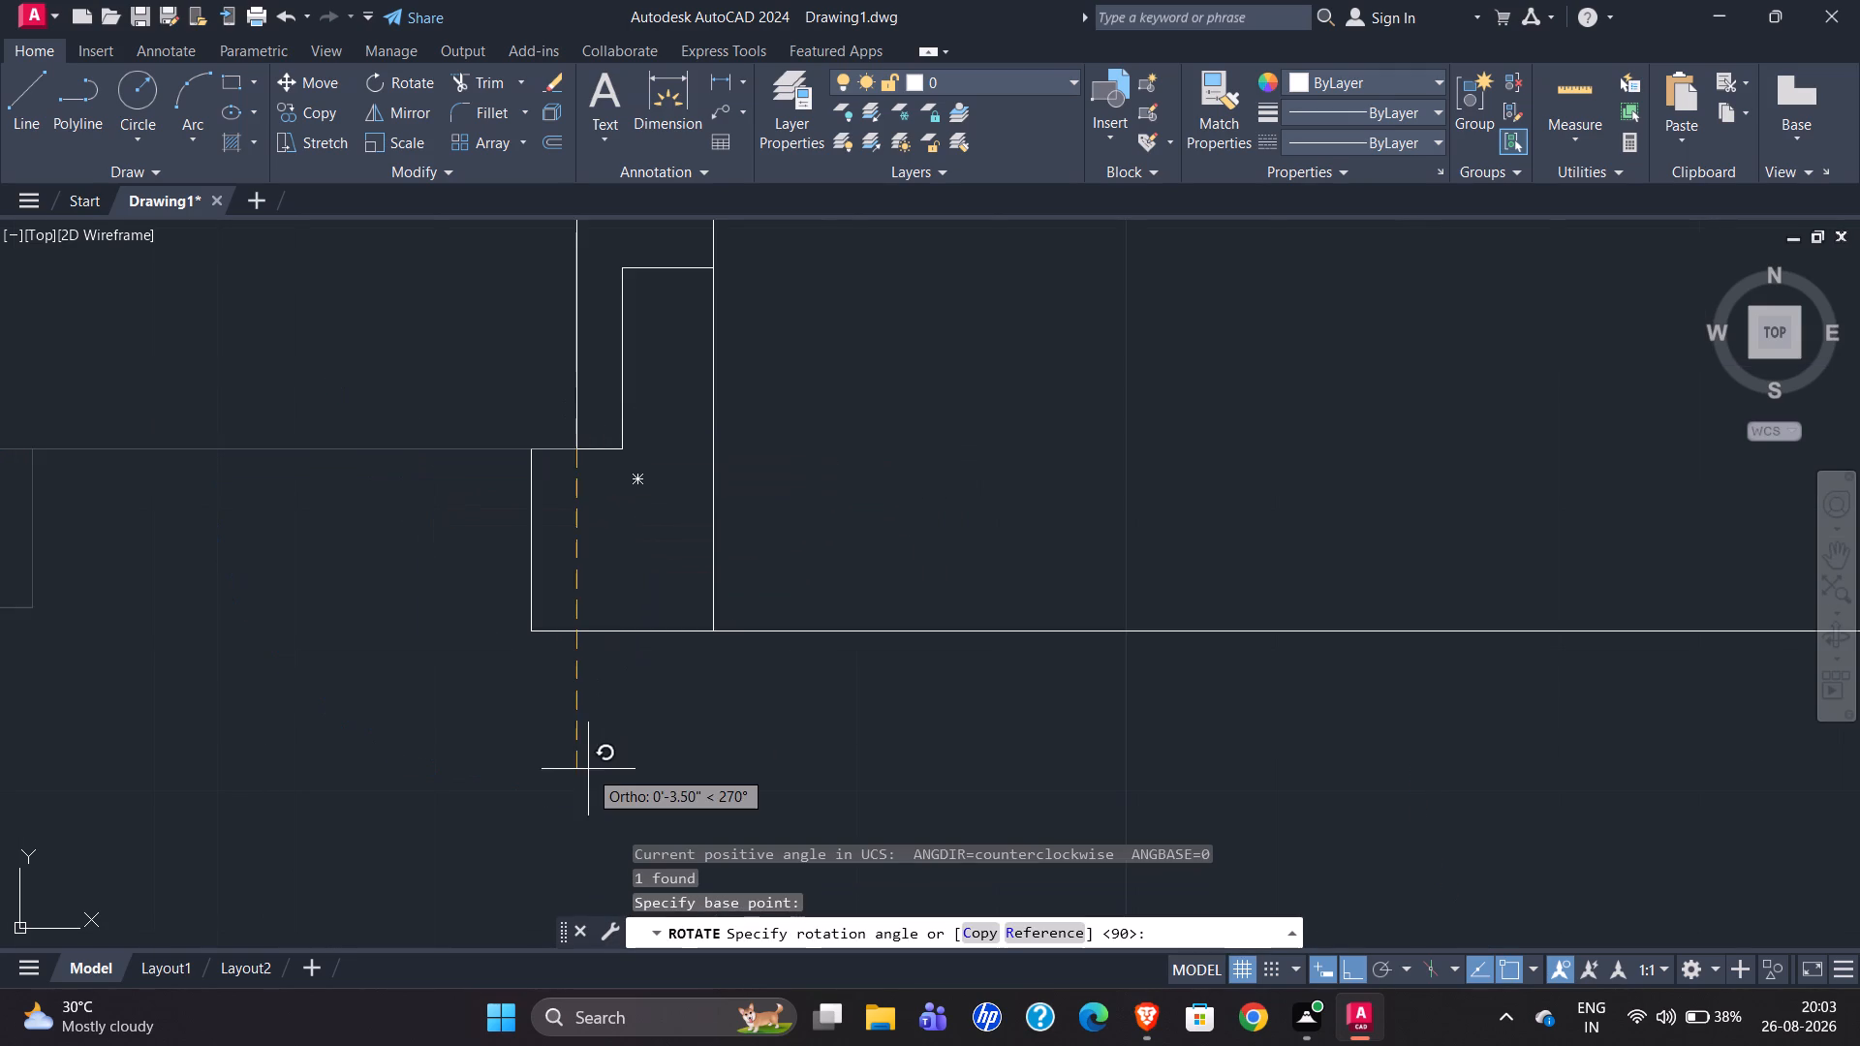
click(582, 807)
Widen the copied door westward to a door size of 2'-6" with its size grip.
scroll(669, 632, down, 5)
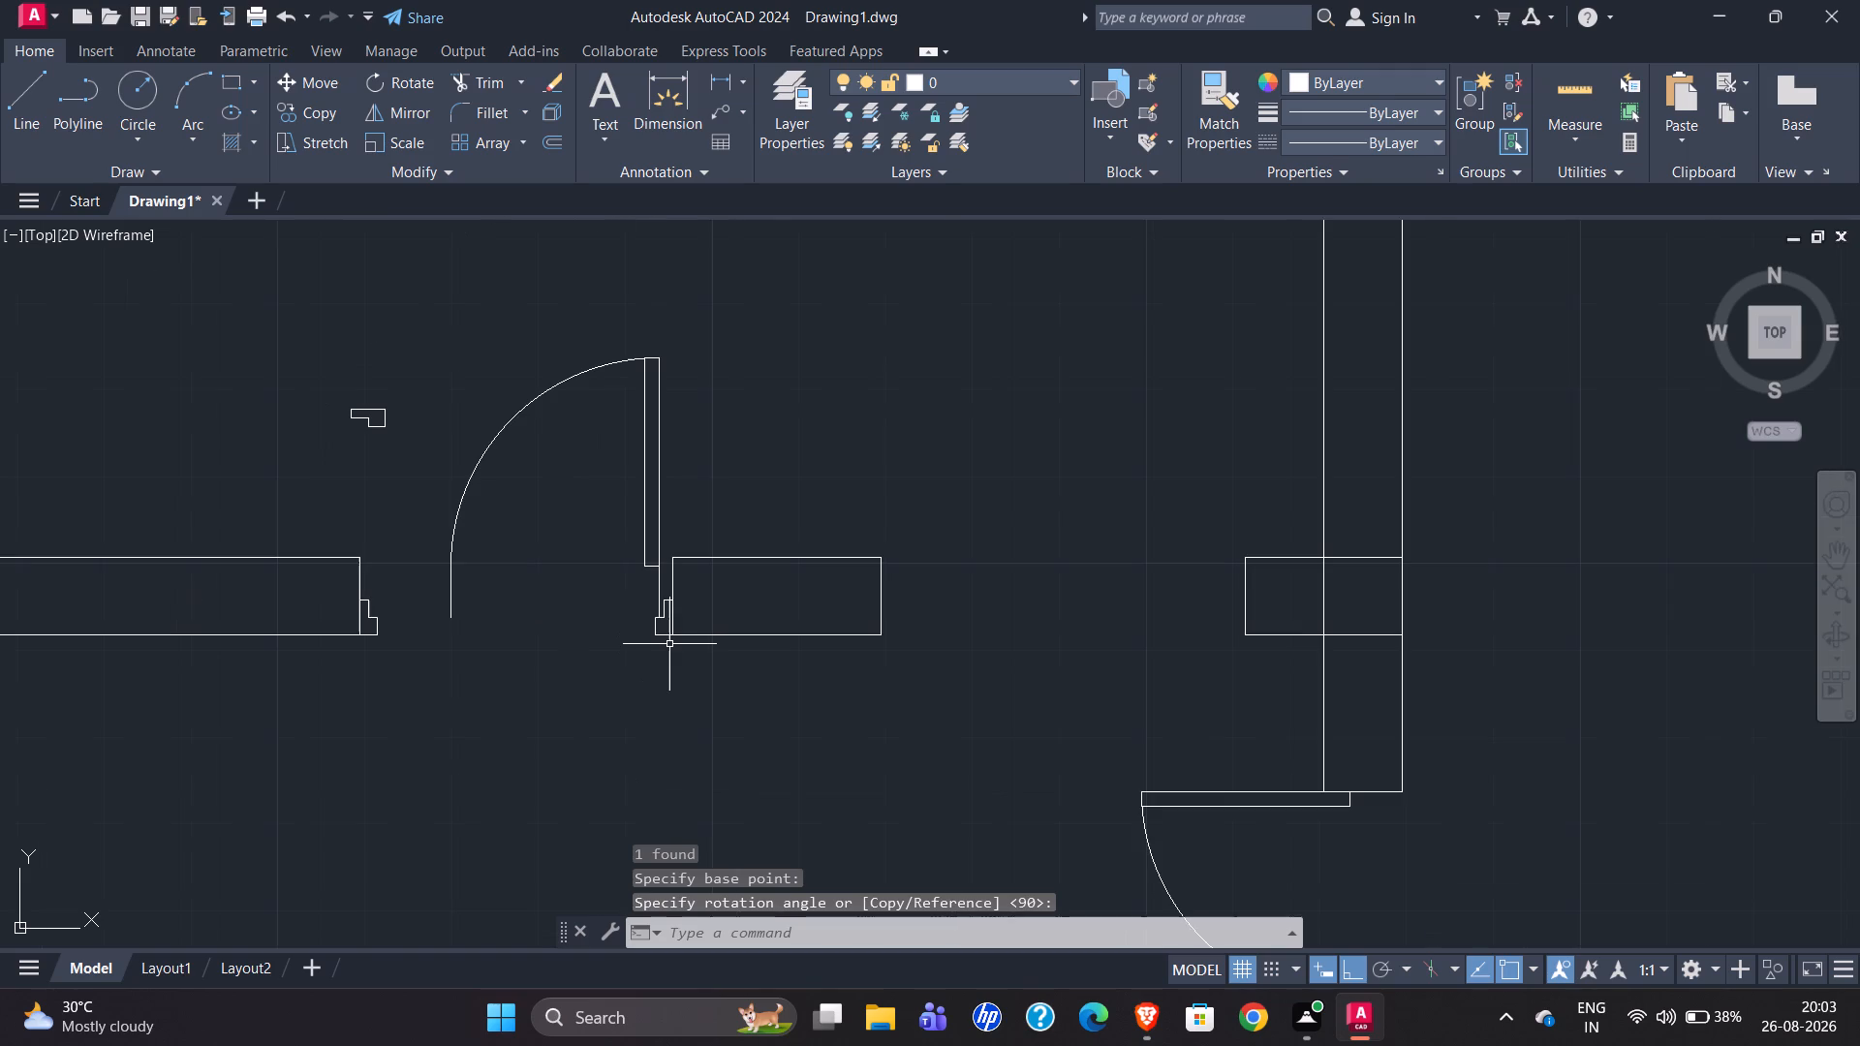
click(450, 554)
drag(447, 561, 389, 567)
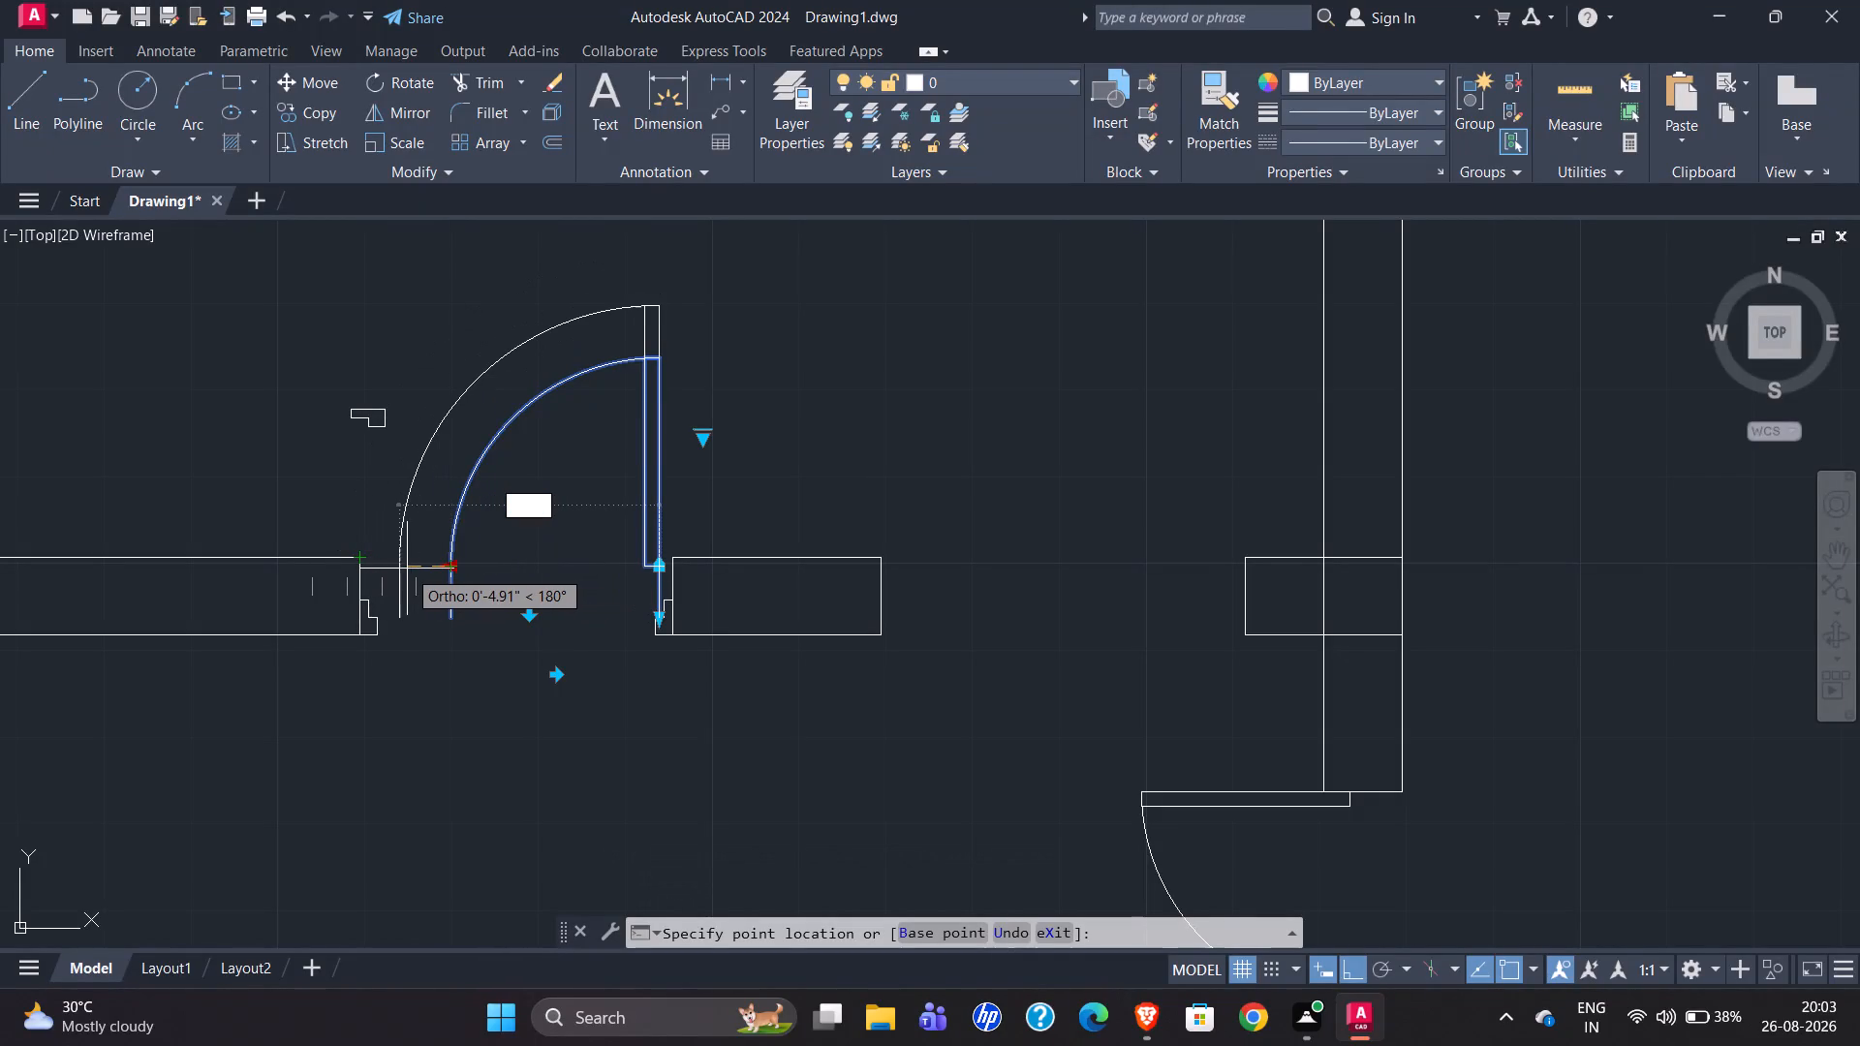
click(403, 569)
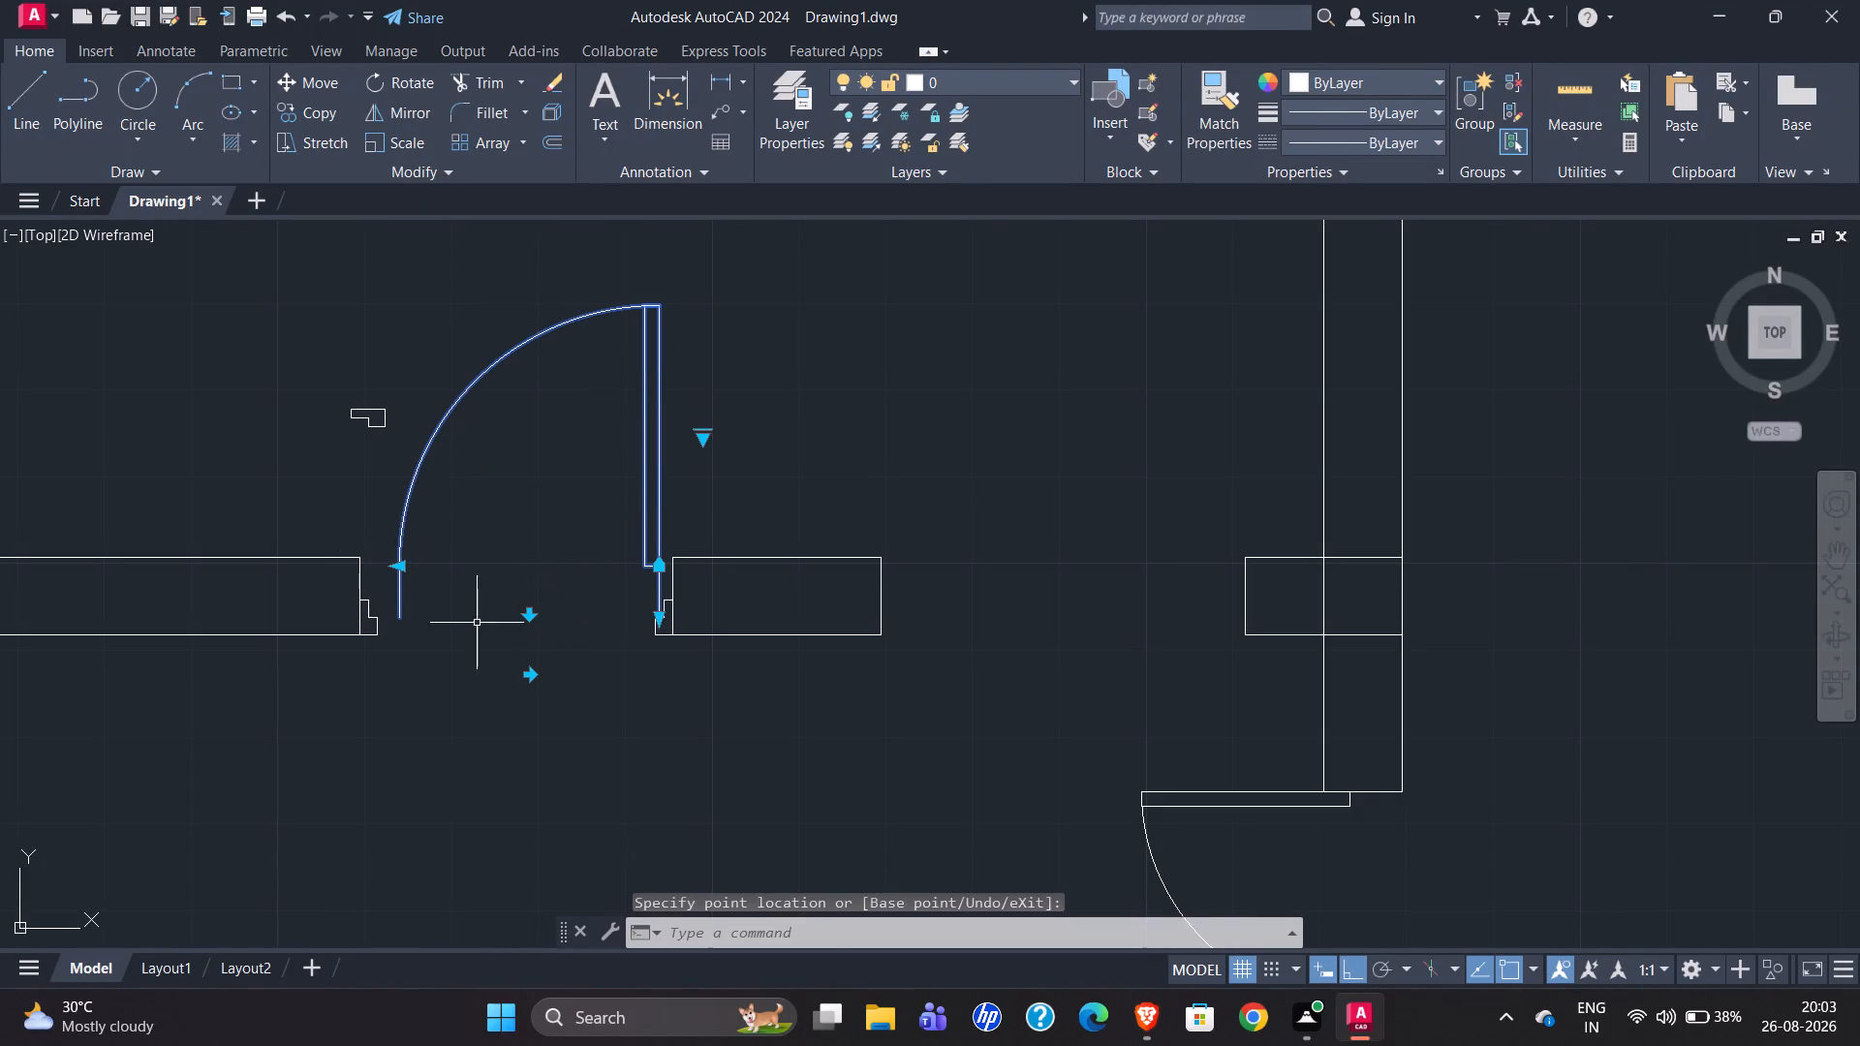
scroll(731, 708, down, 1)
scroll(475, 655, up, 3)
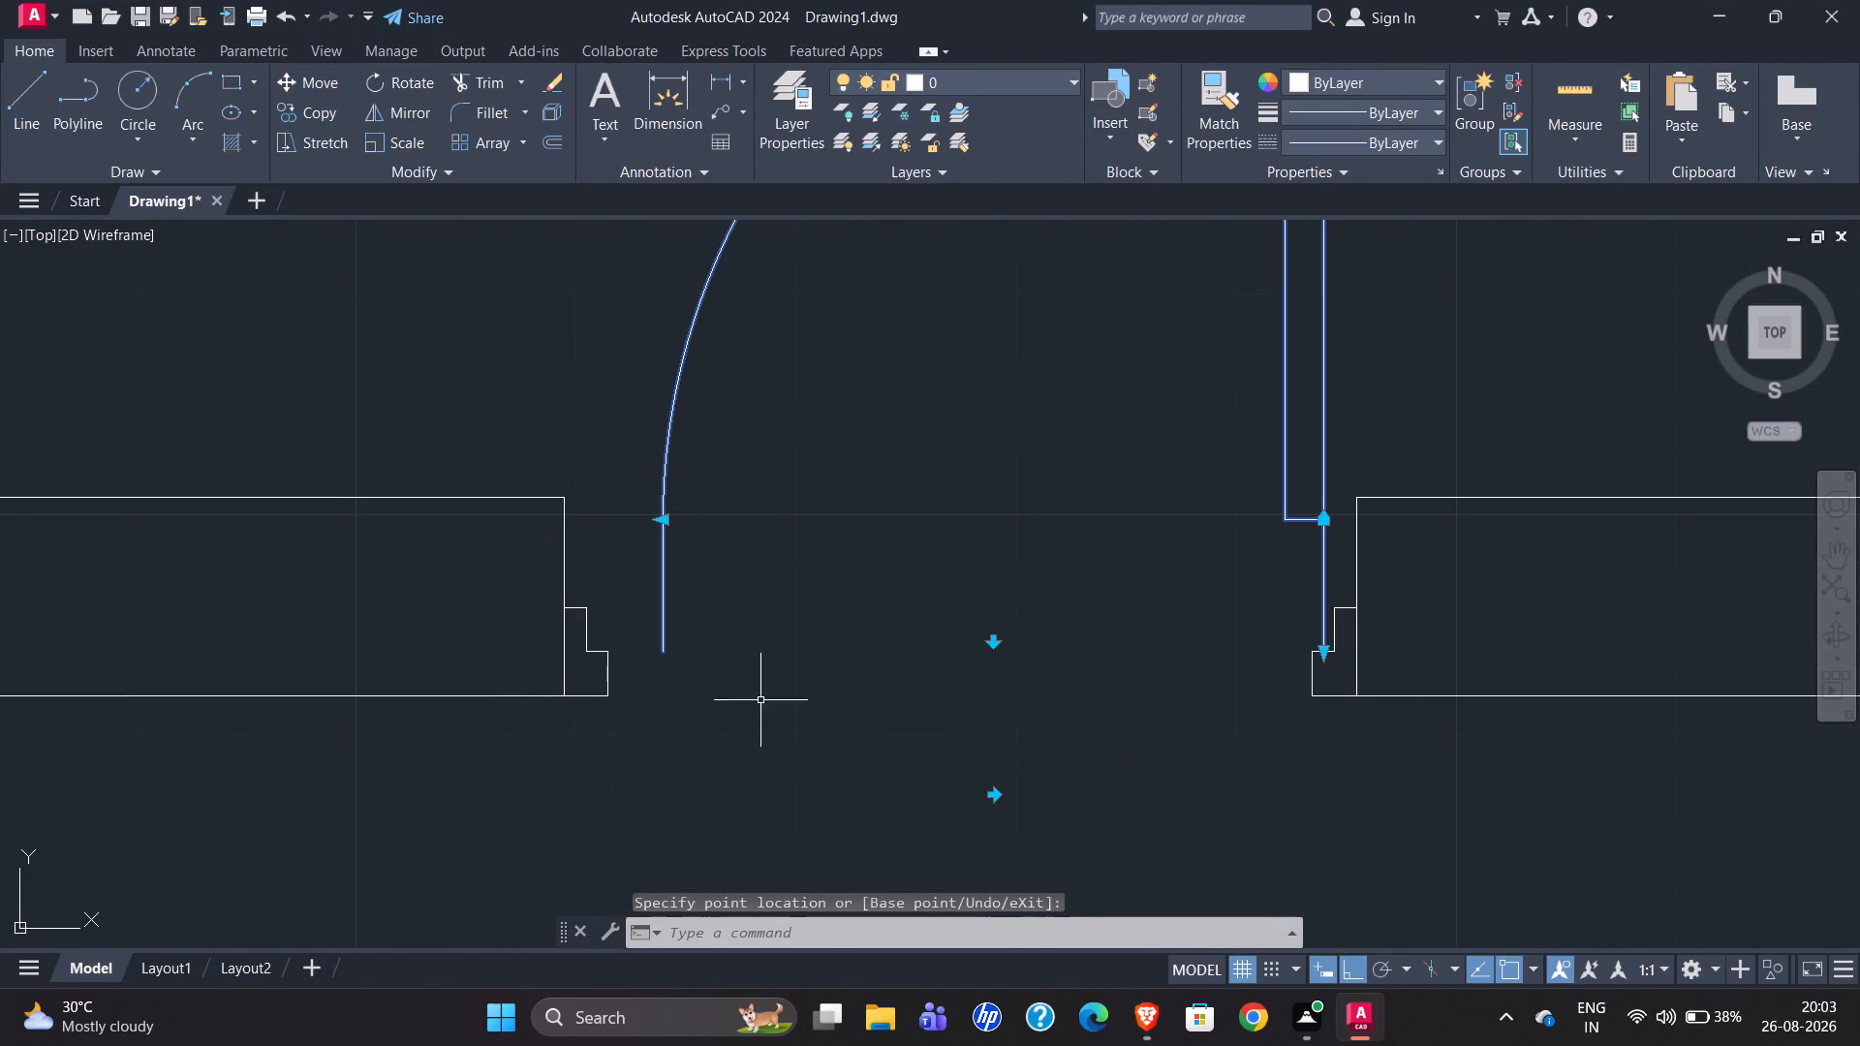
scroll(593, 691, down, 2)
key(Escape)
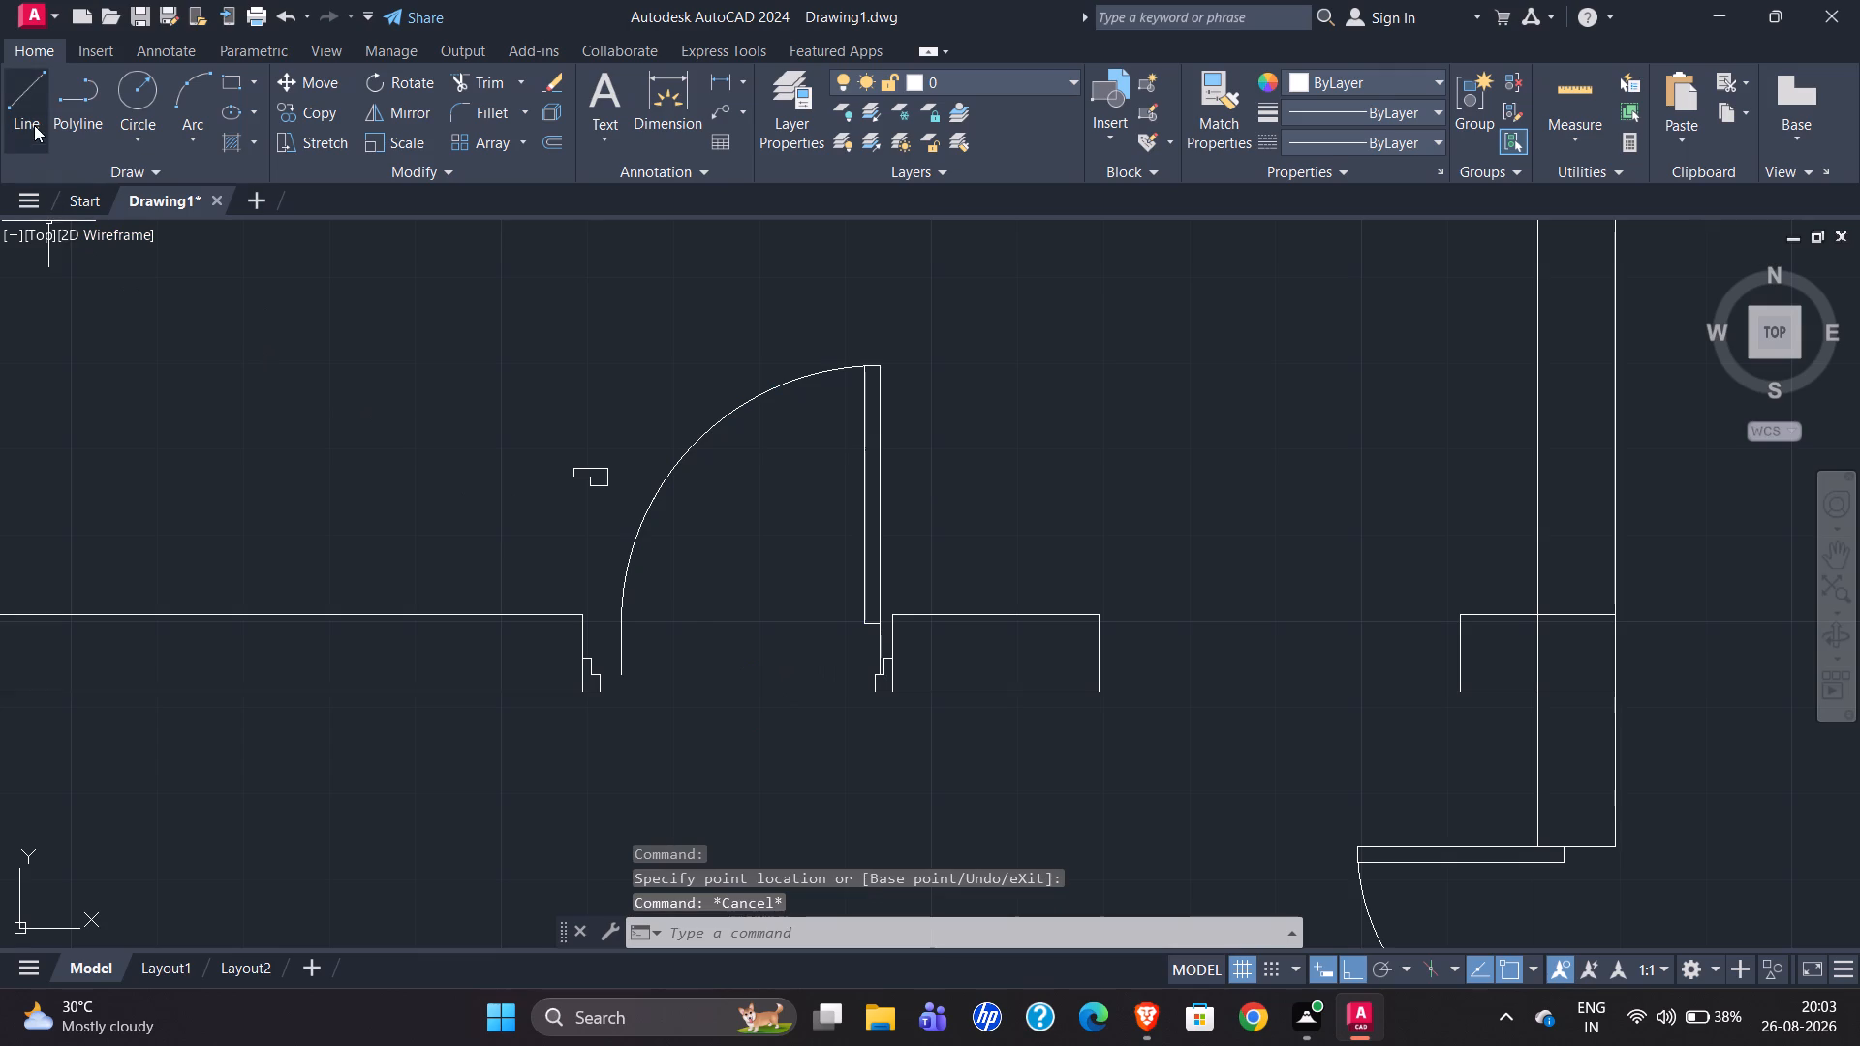
Check the door opening's width between the facing northern wall corners using a temporary line.
click(34, 125)
click(576, 614)
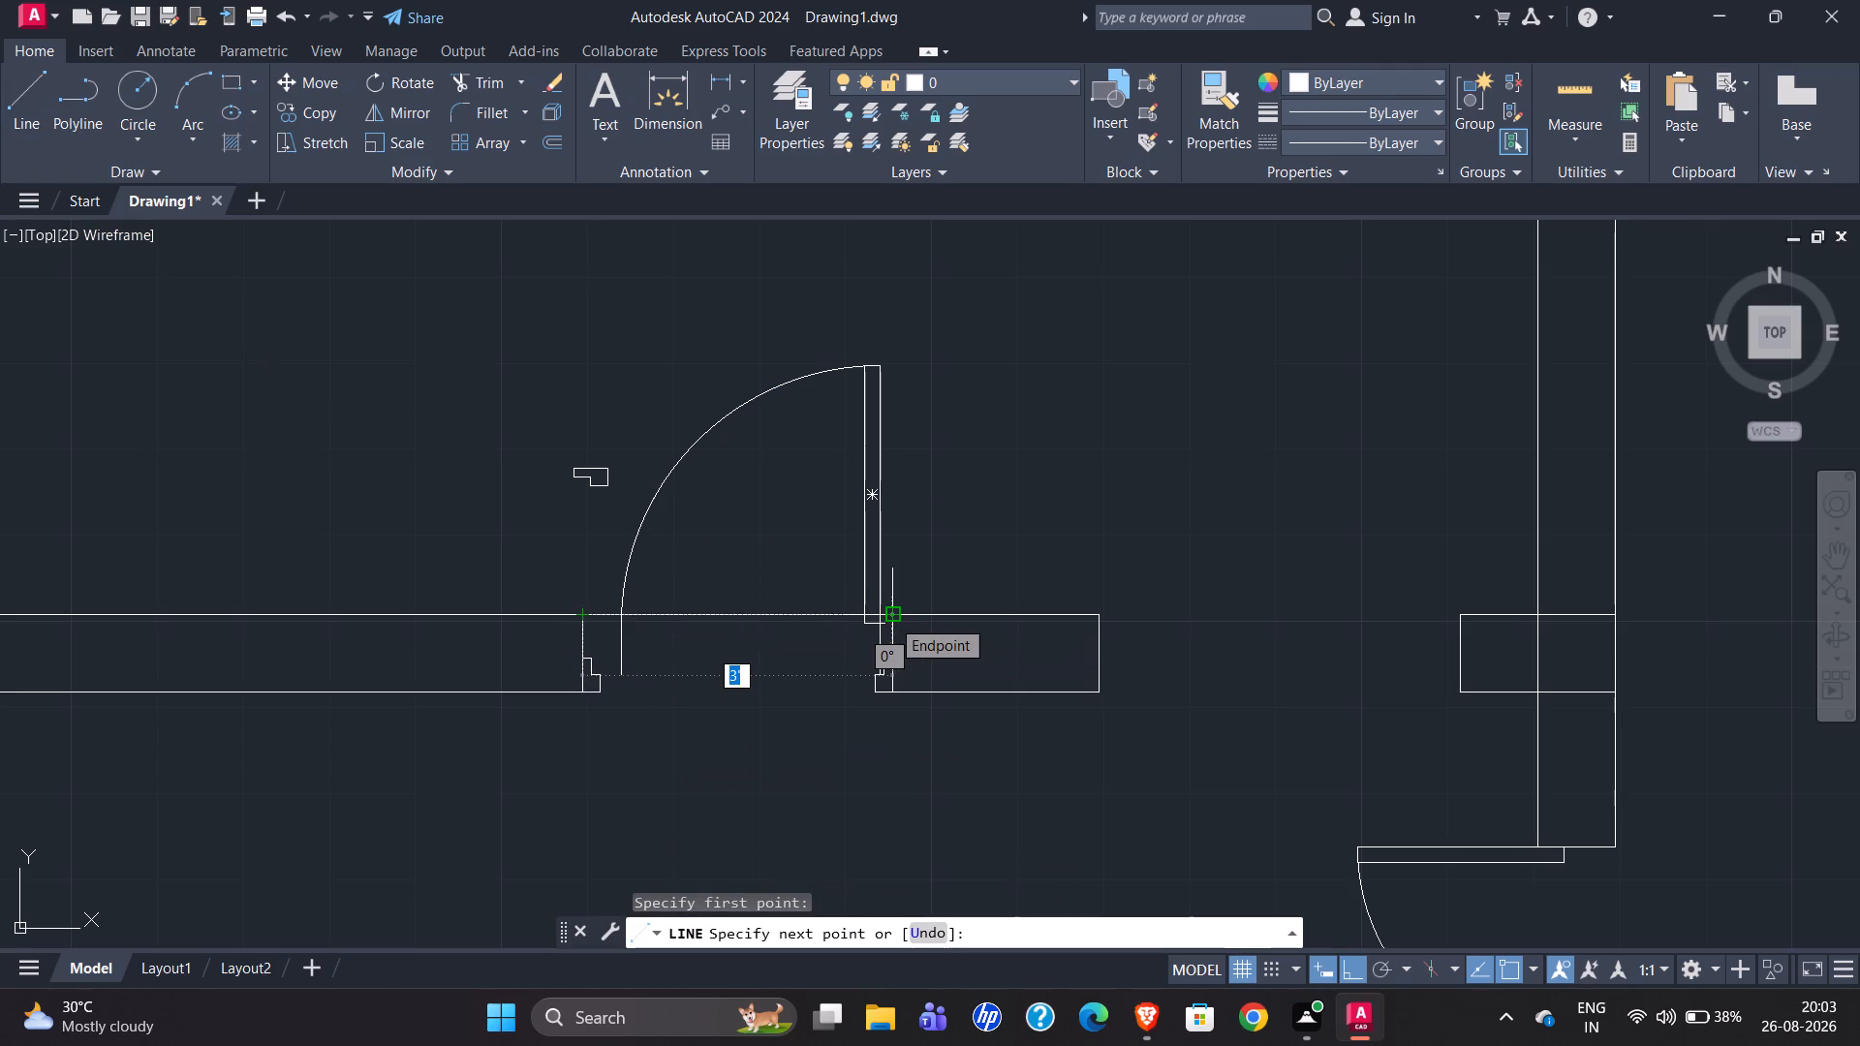
key(Escape)
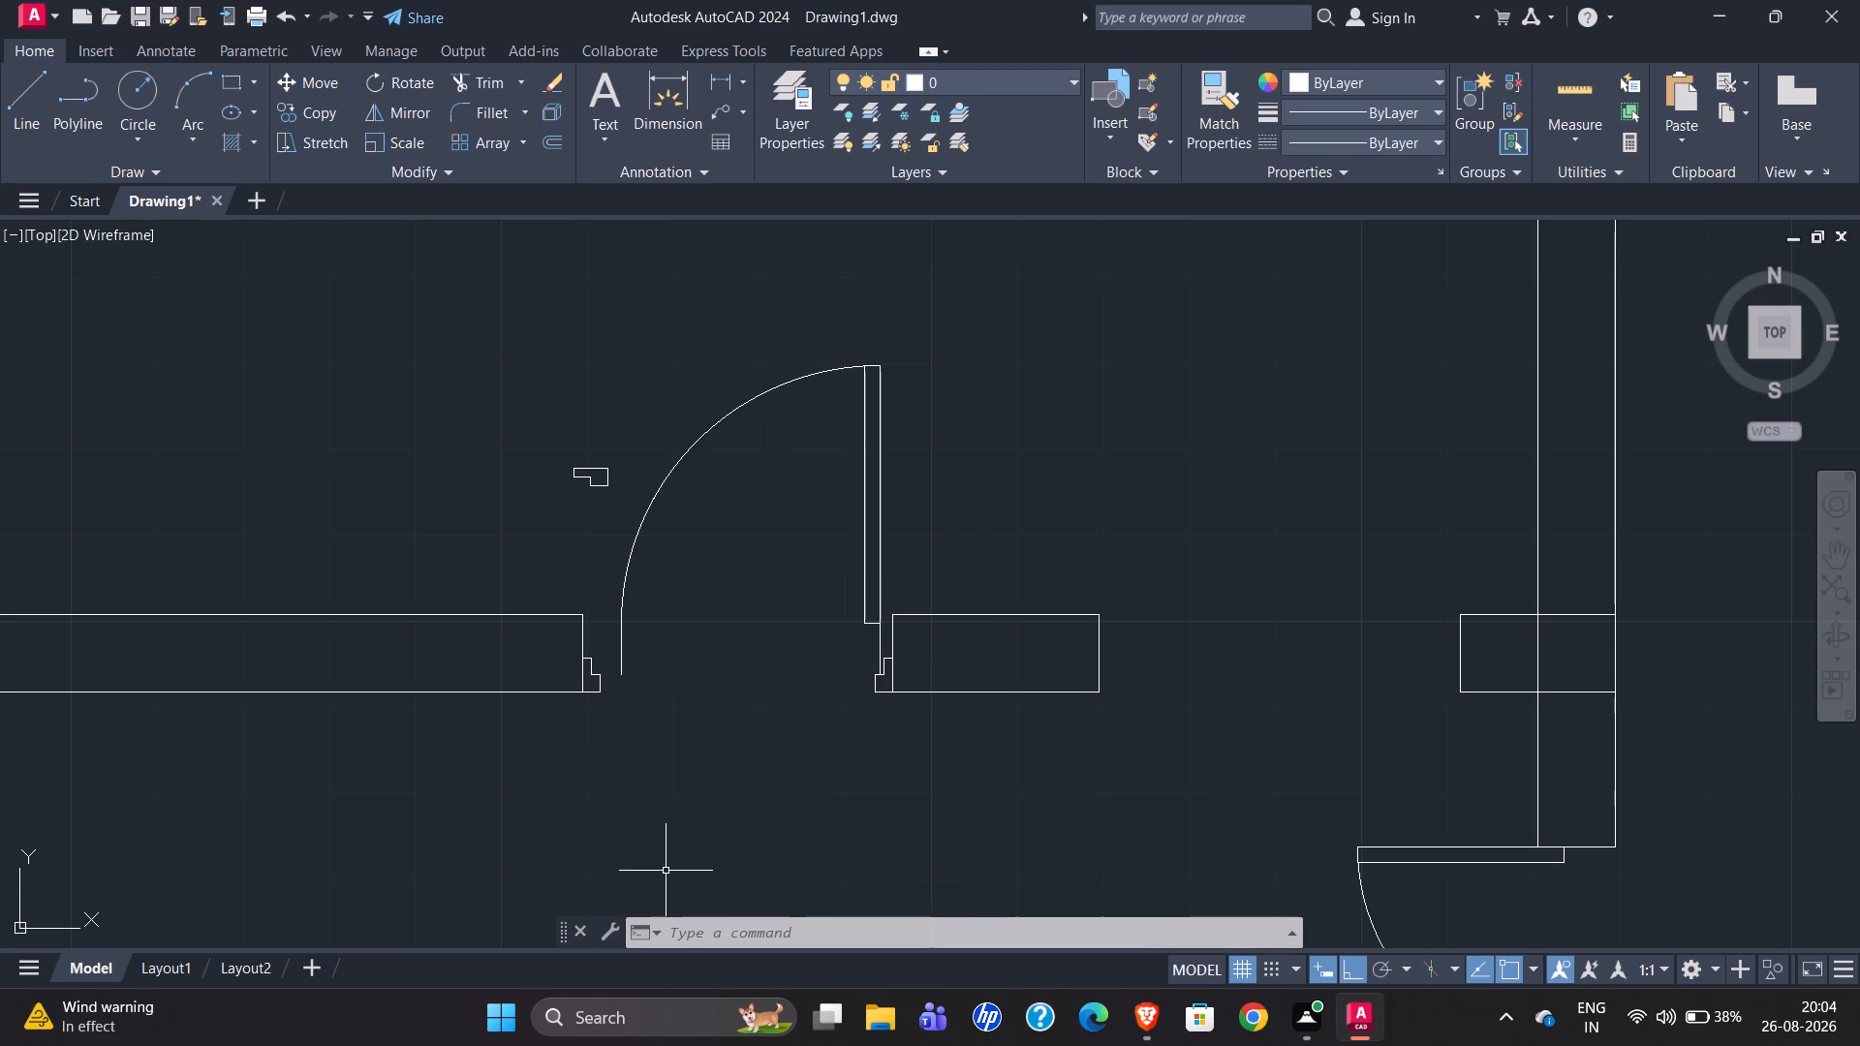
scroll(650, 657, up, 2)
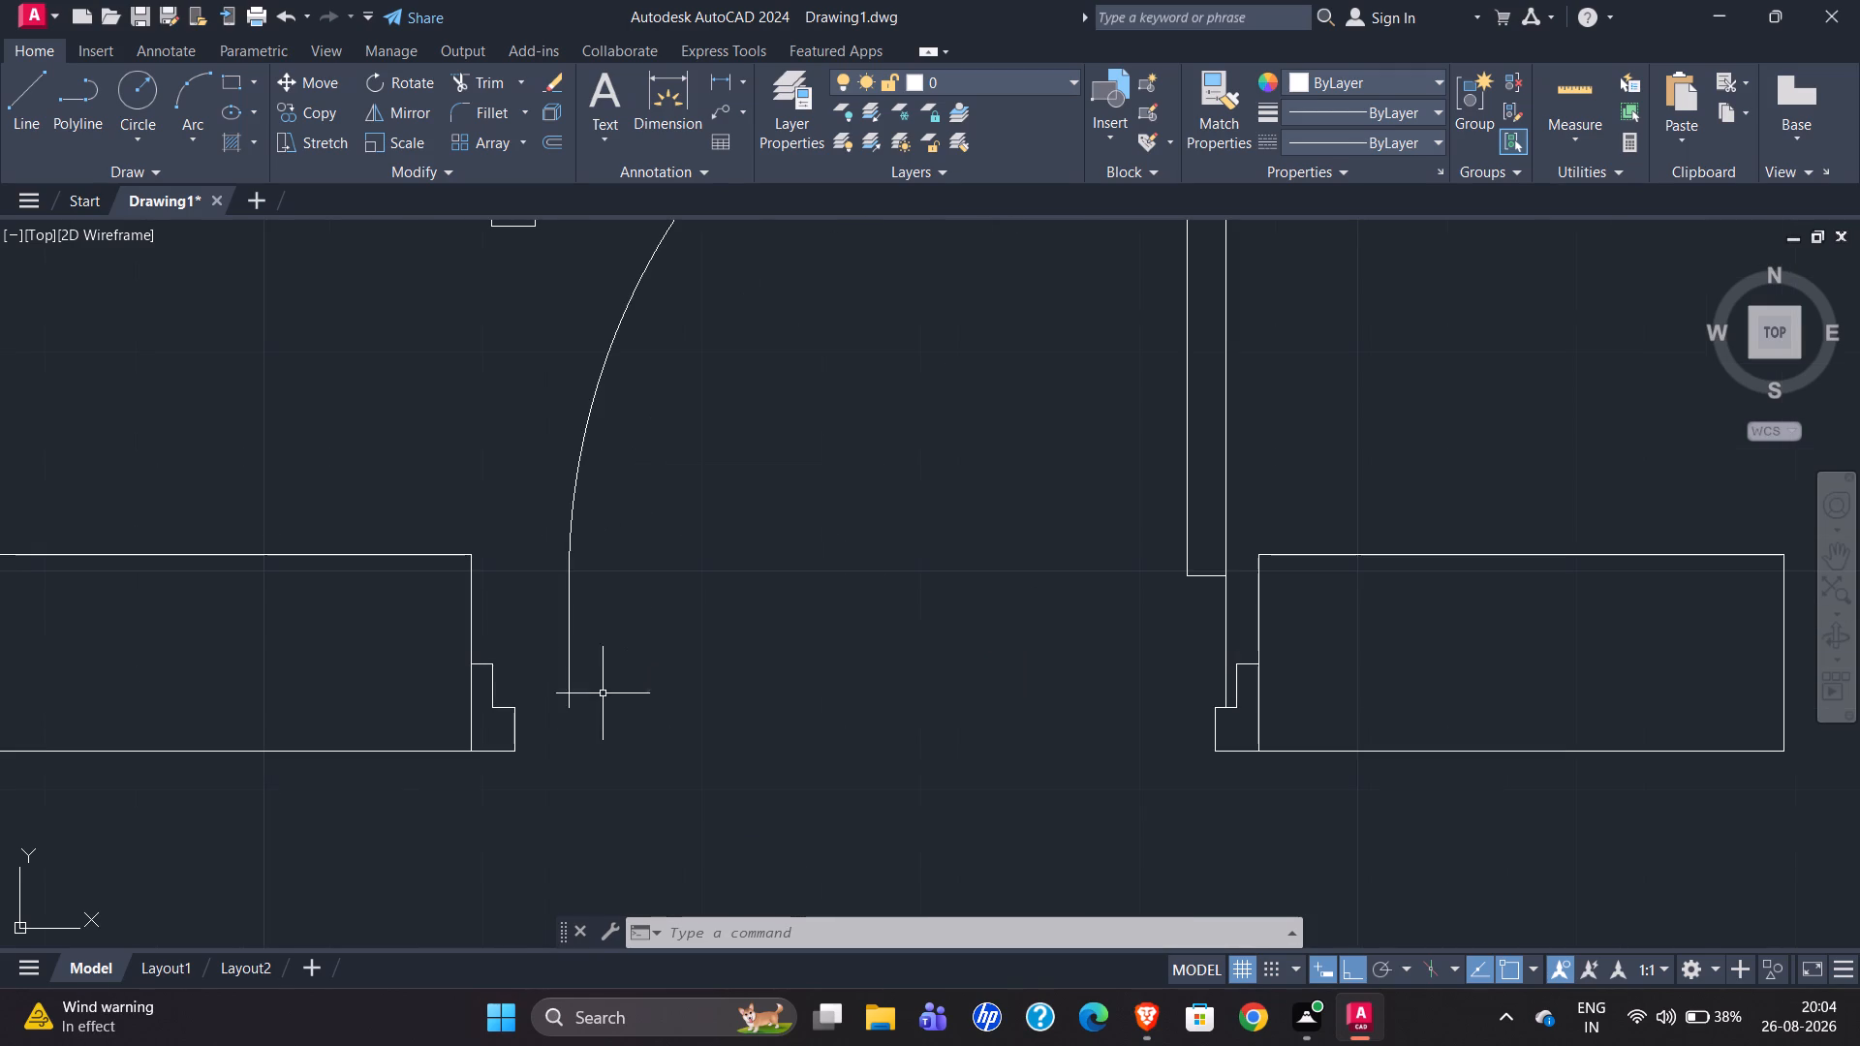
click(15, 113)
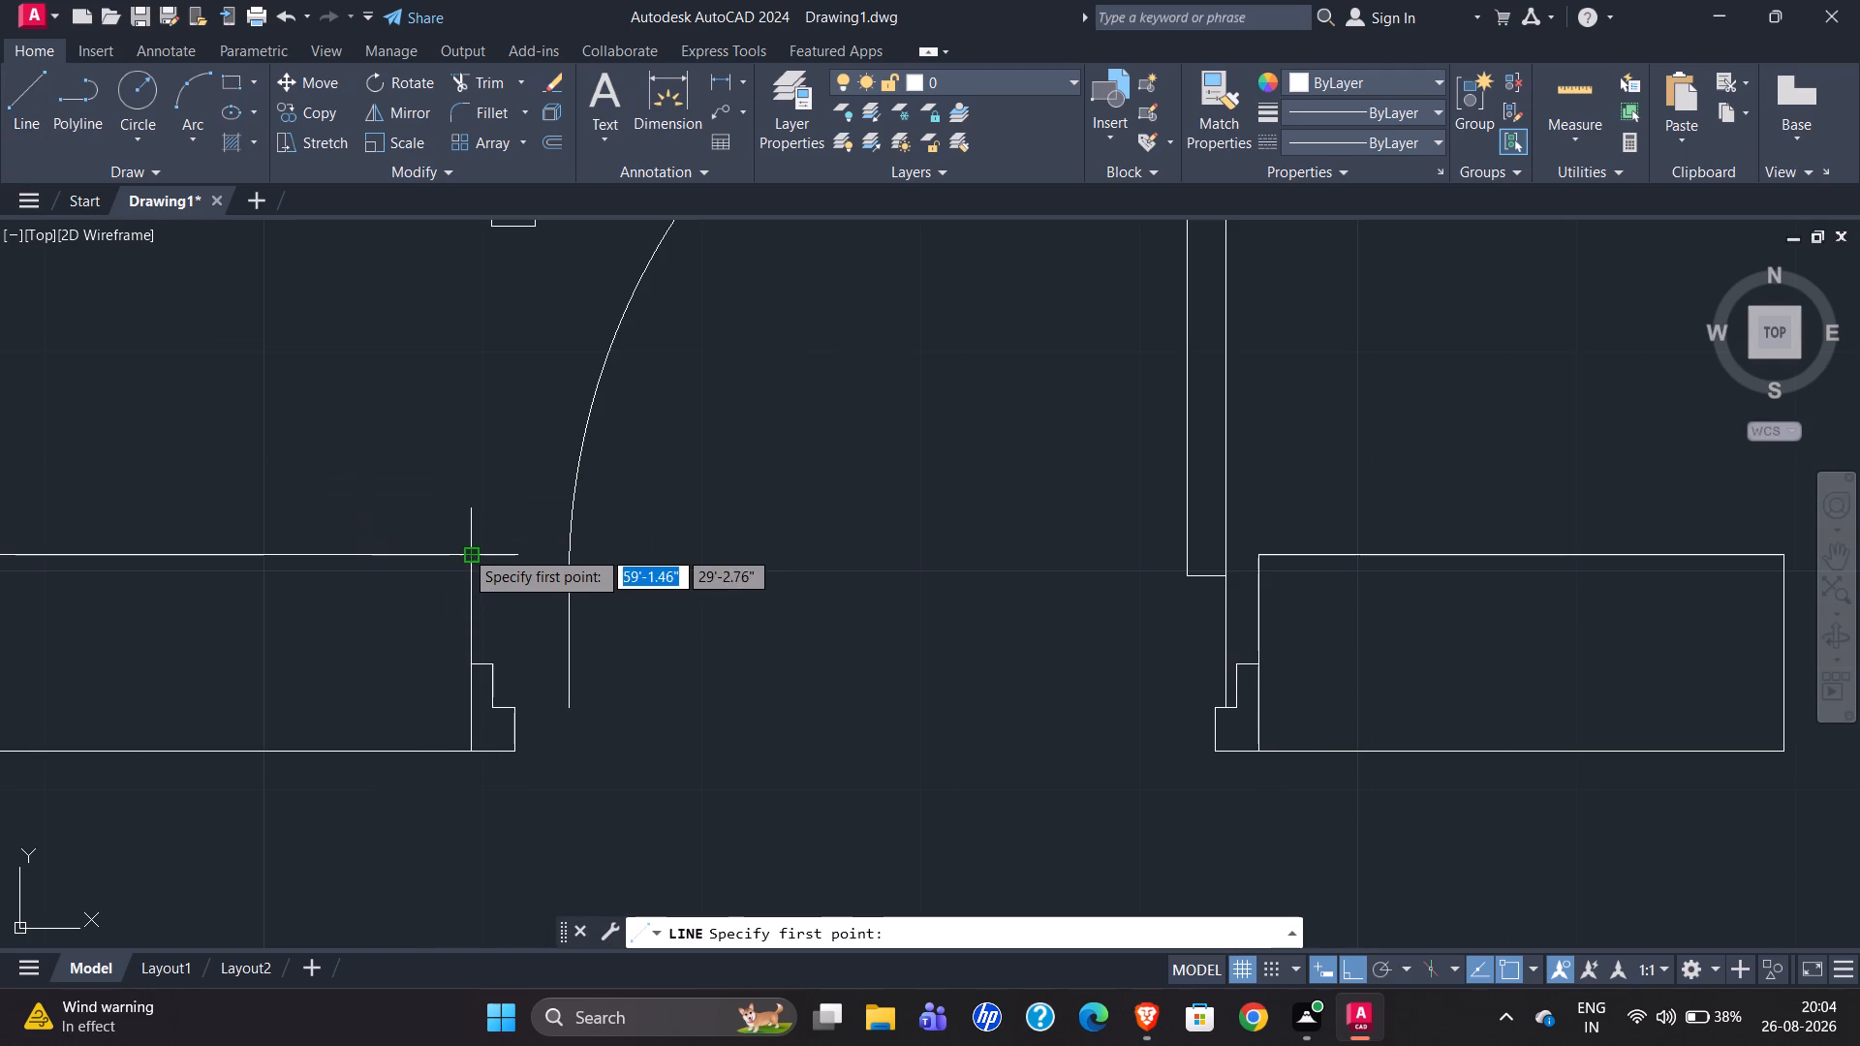
click(467, 551)
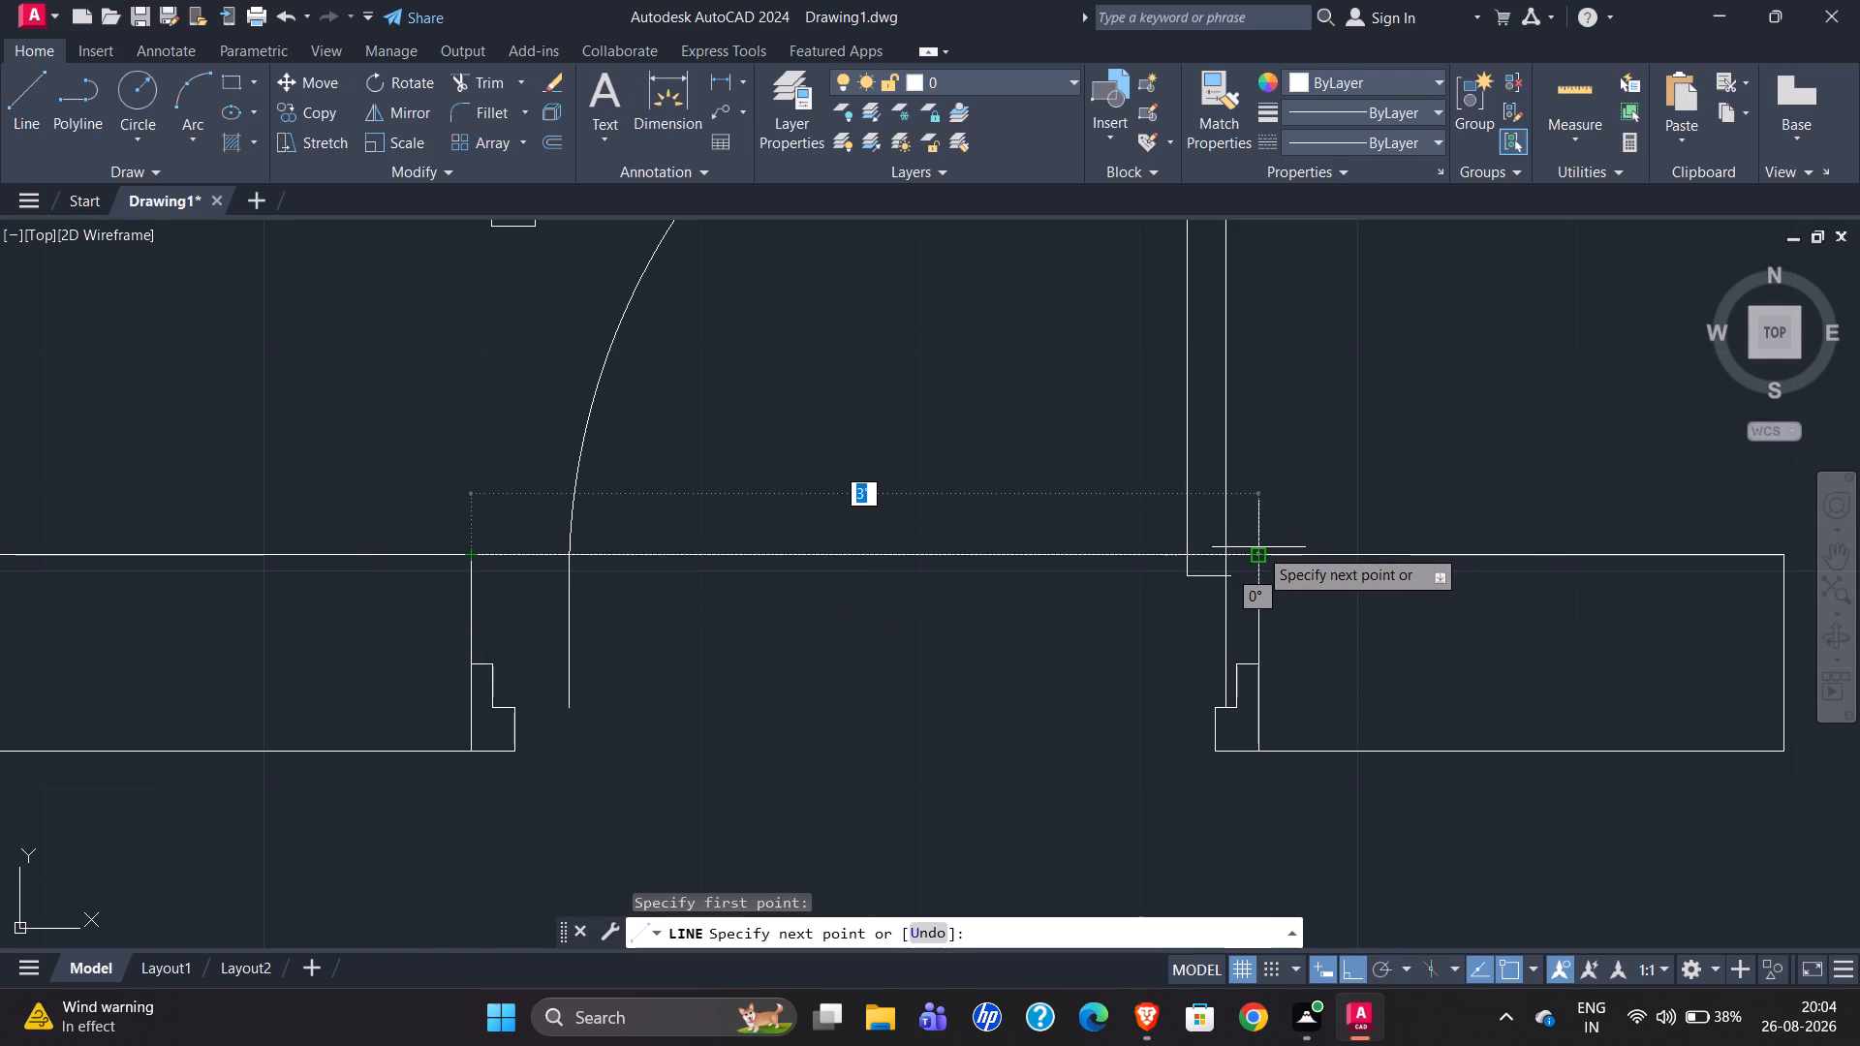
key(Escape)
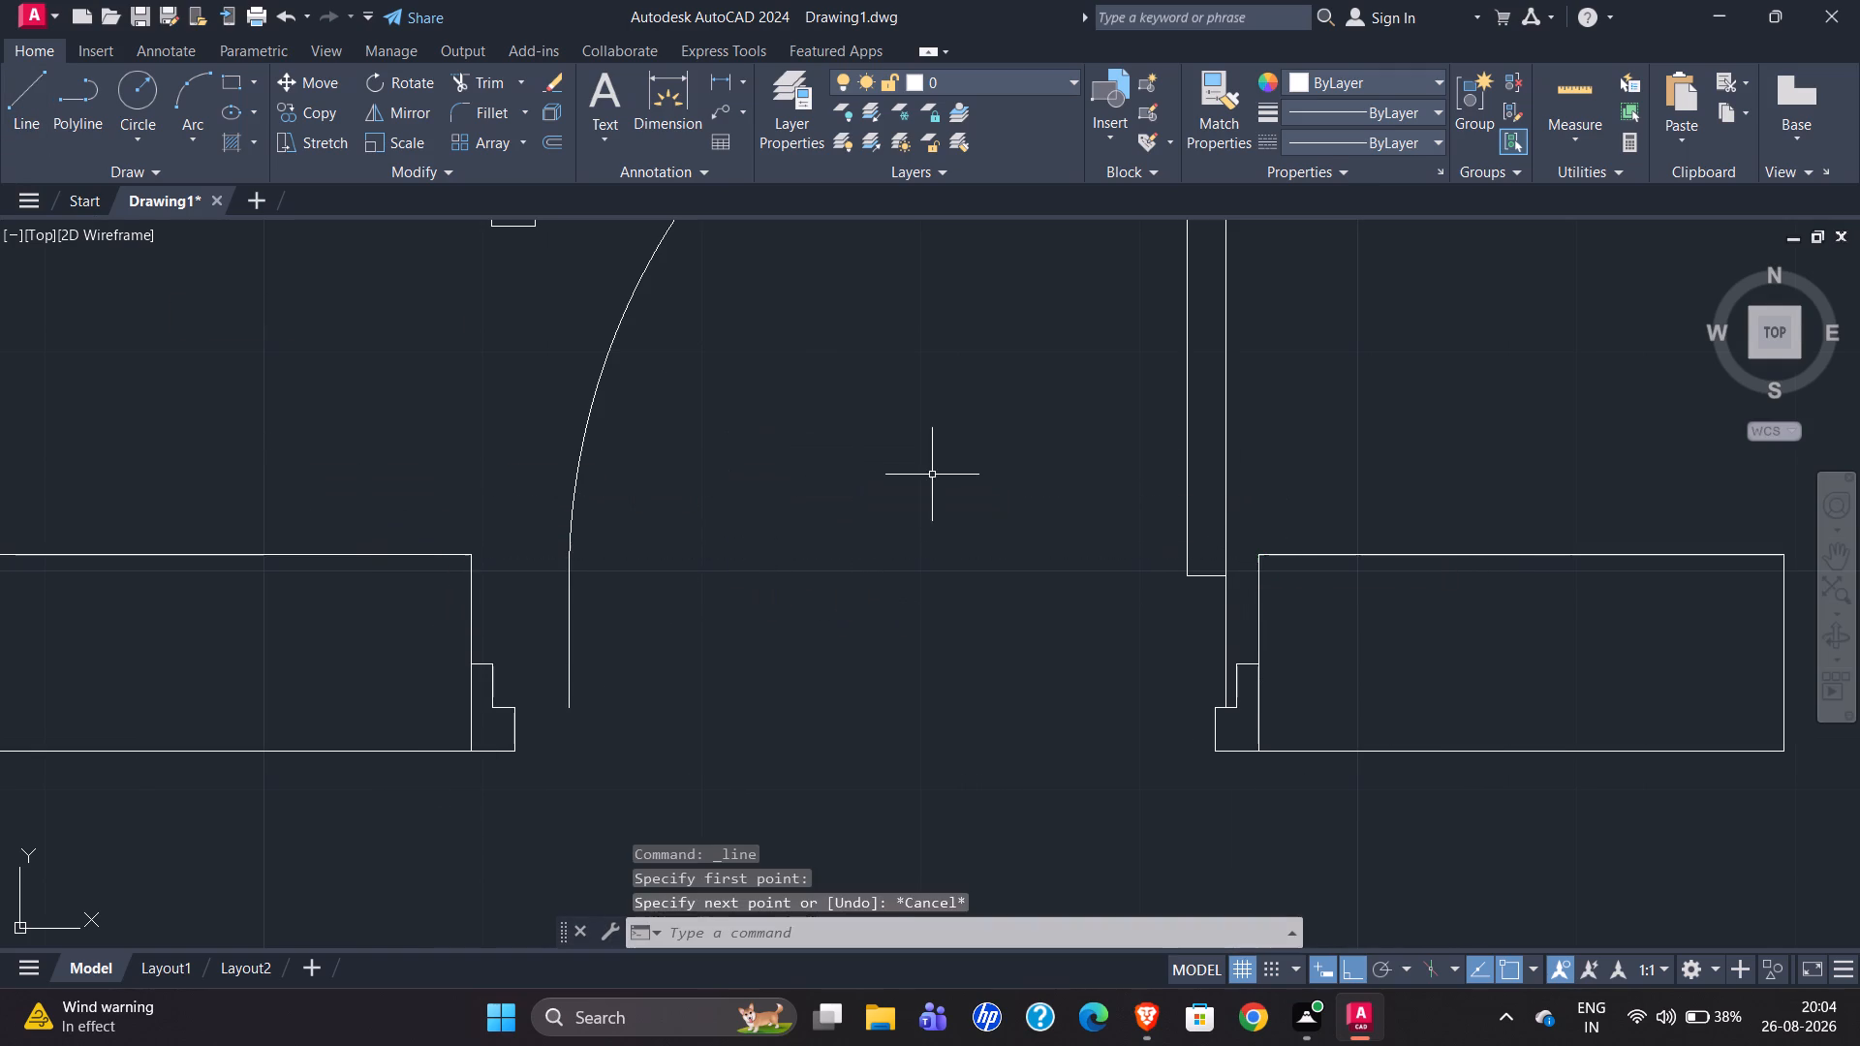
Widen the interior door further west with its size grip, to the size increment nearest the opposite frame profile.
click(1226, 540)
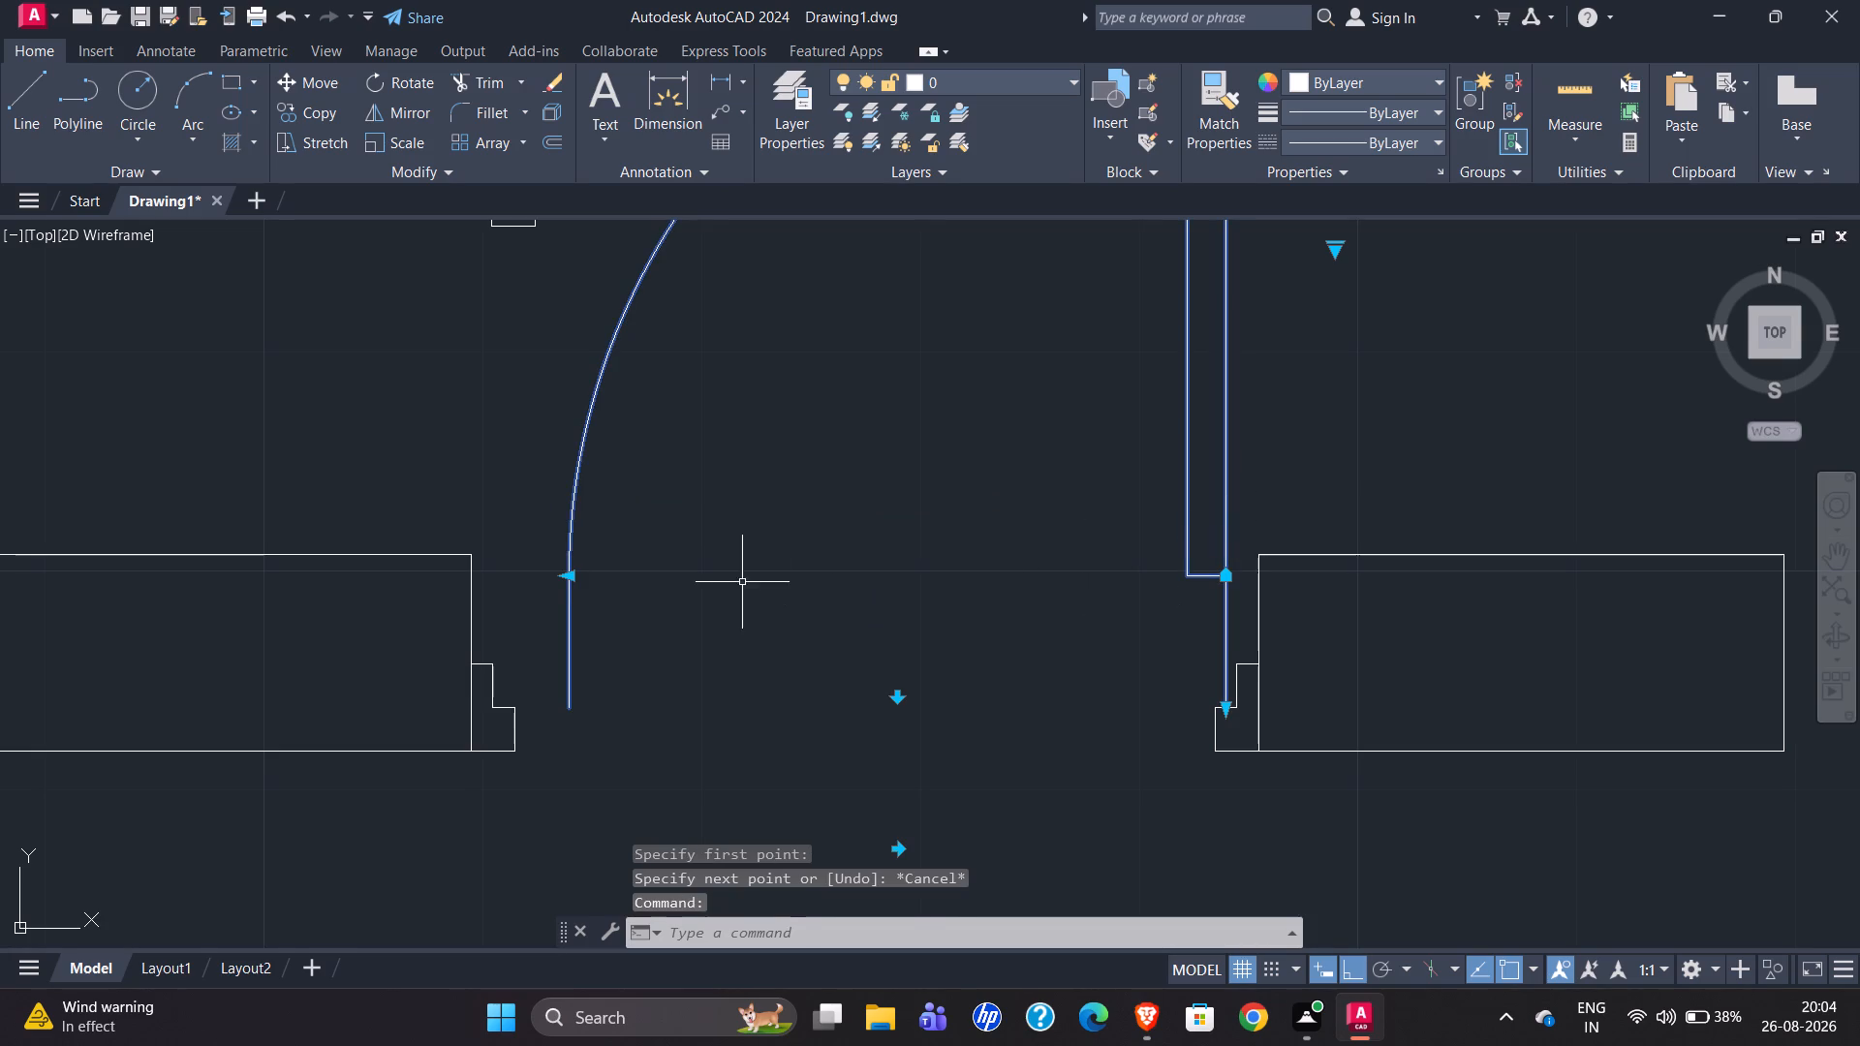
click(562, 571)
click(569, 574)
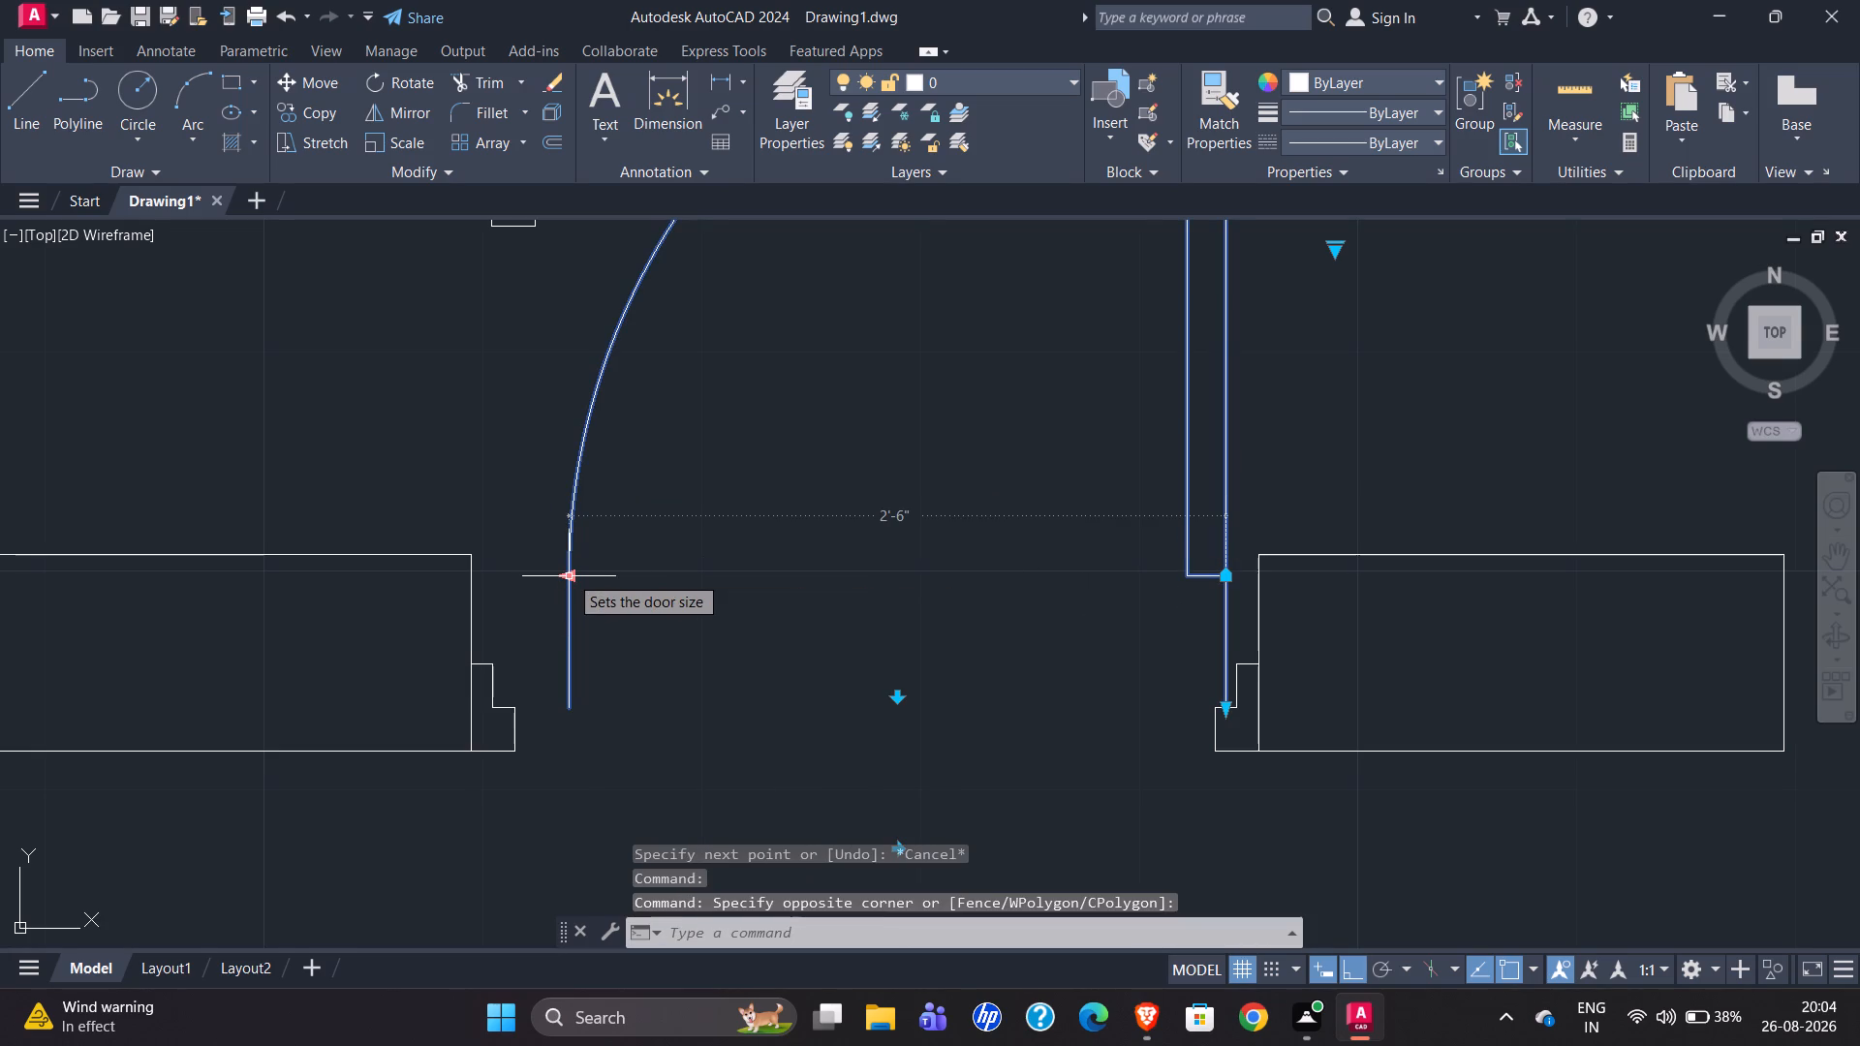
click(572, 575)
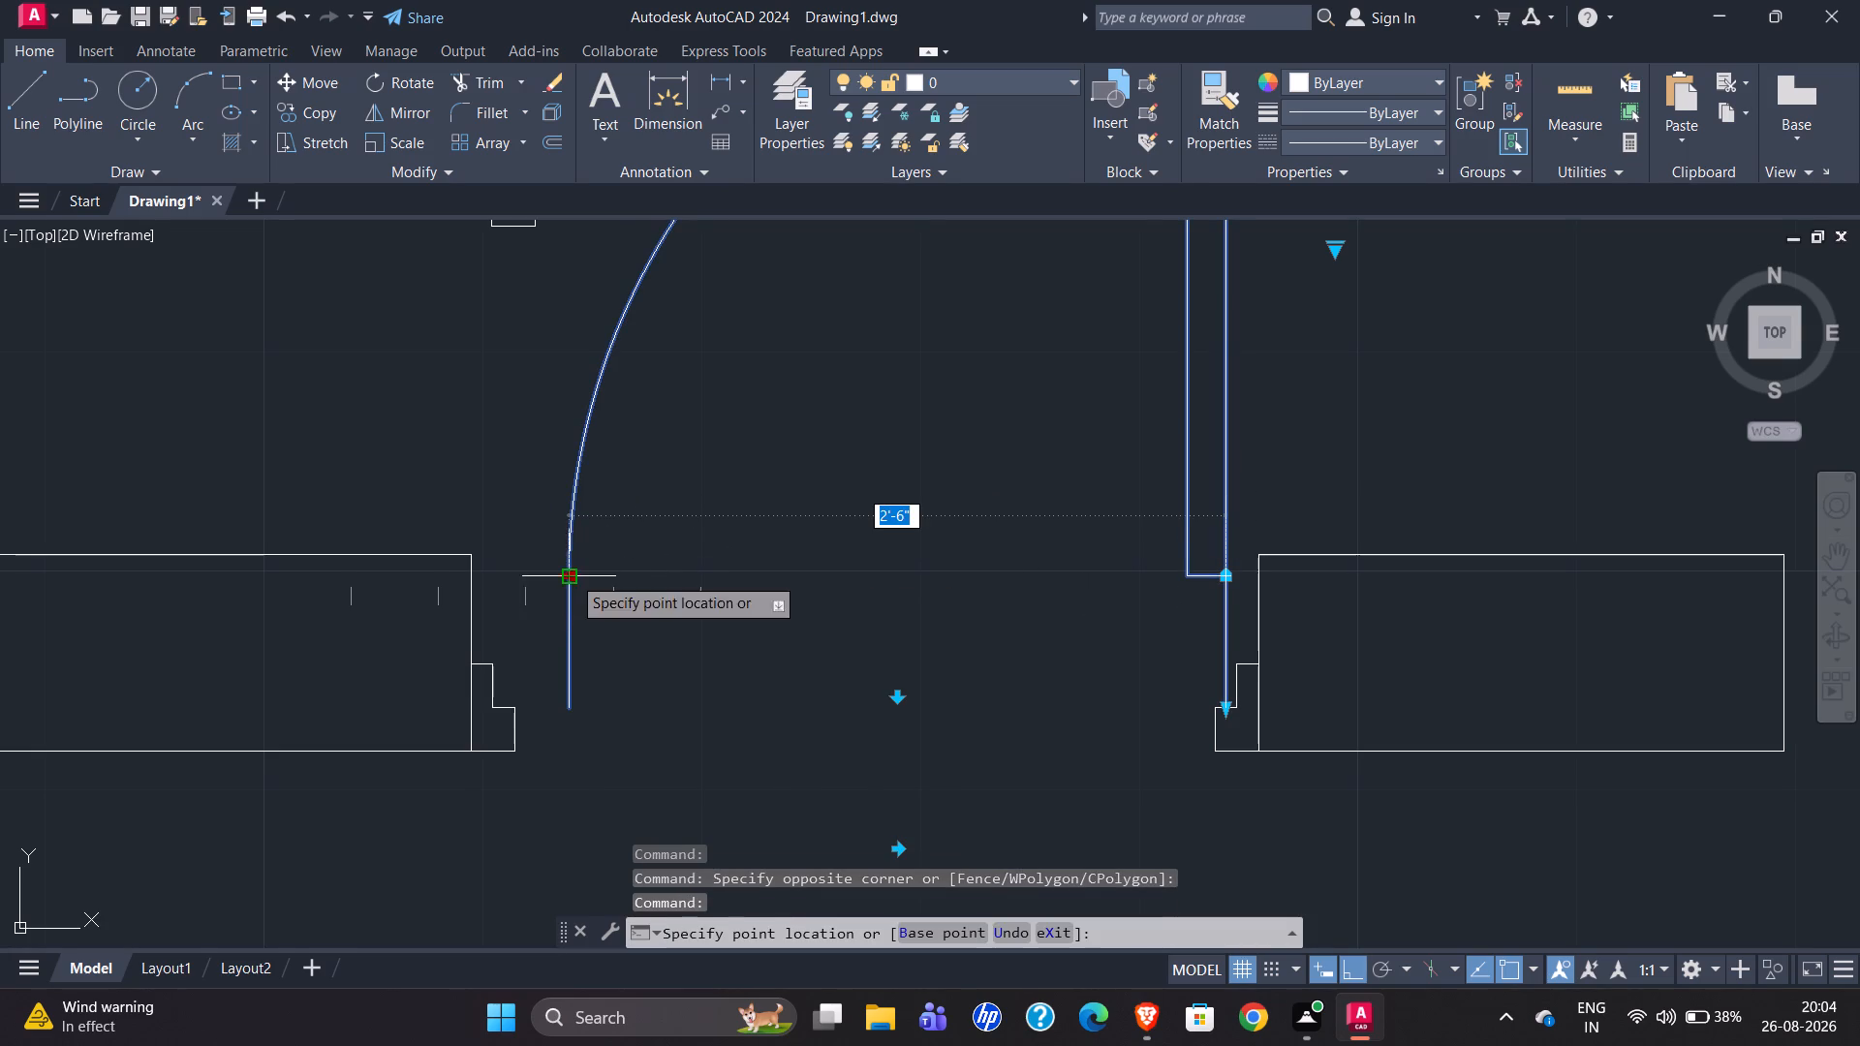
click(519, 570)
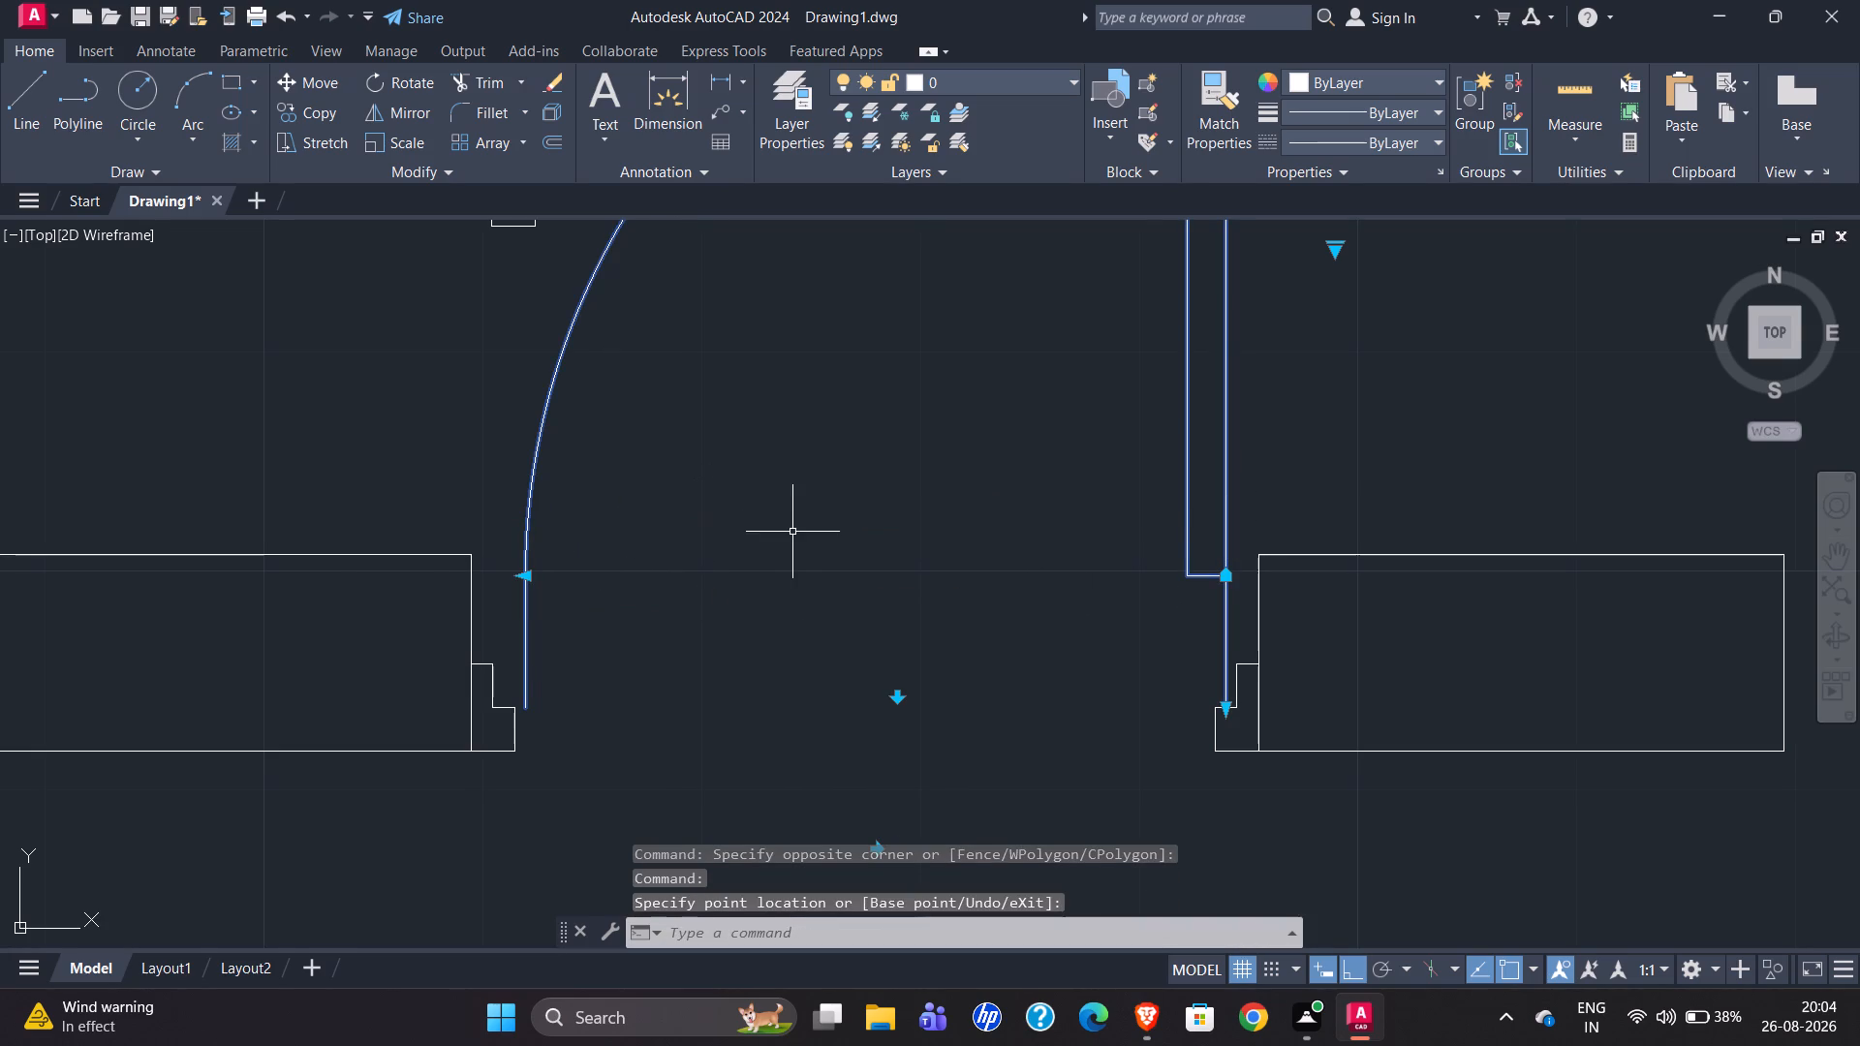
key(Escape)
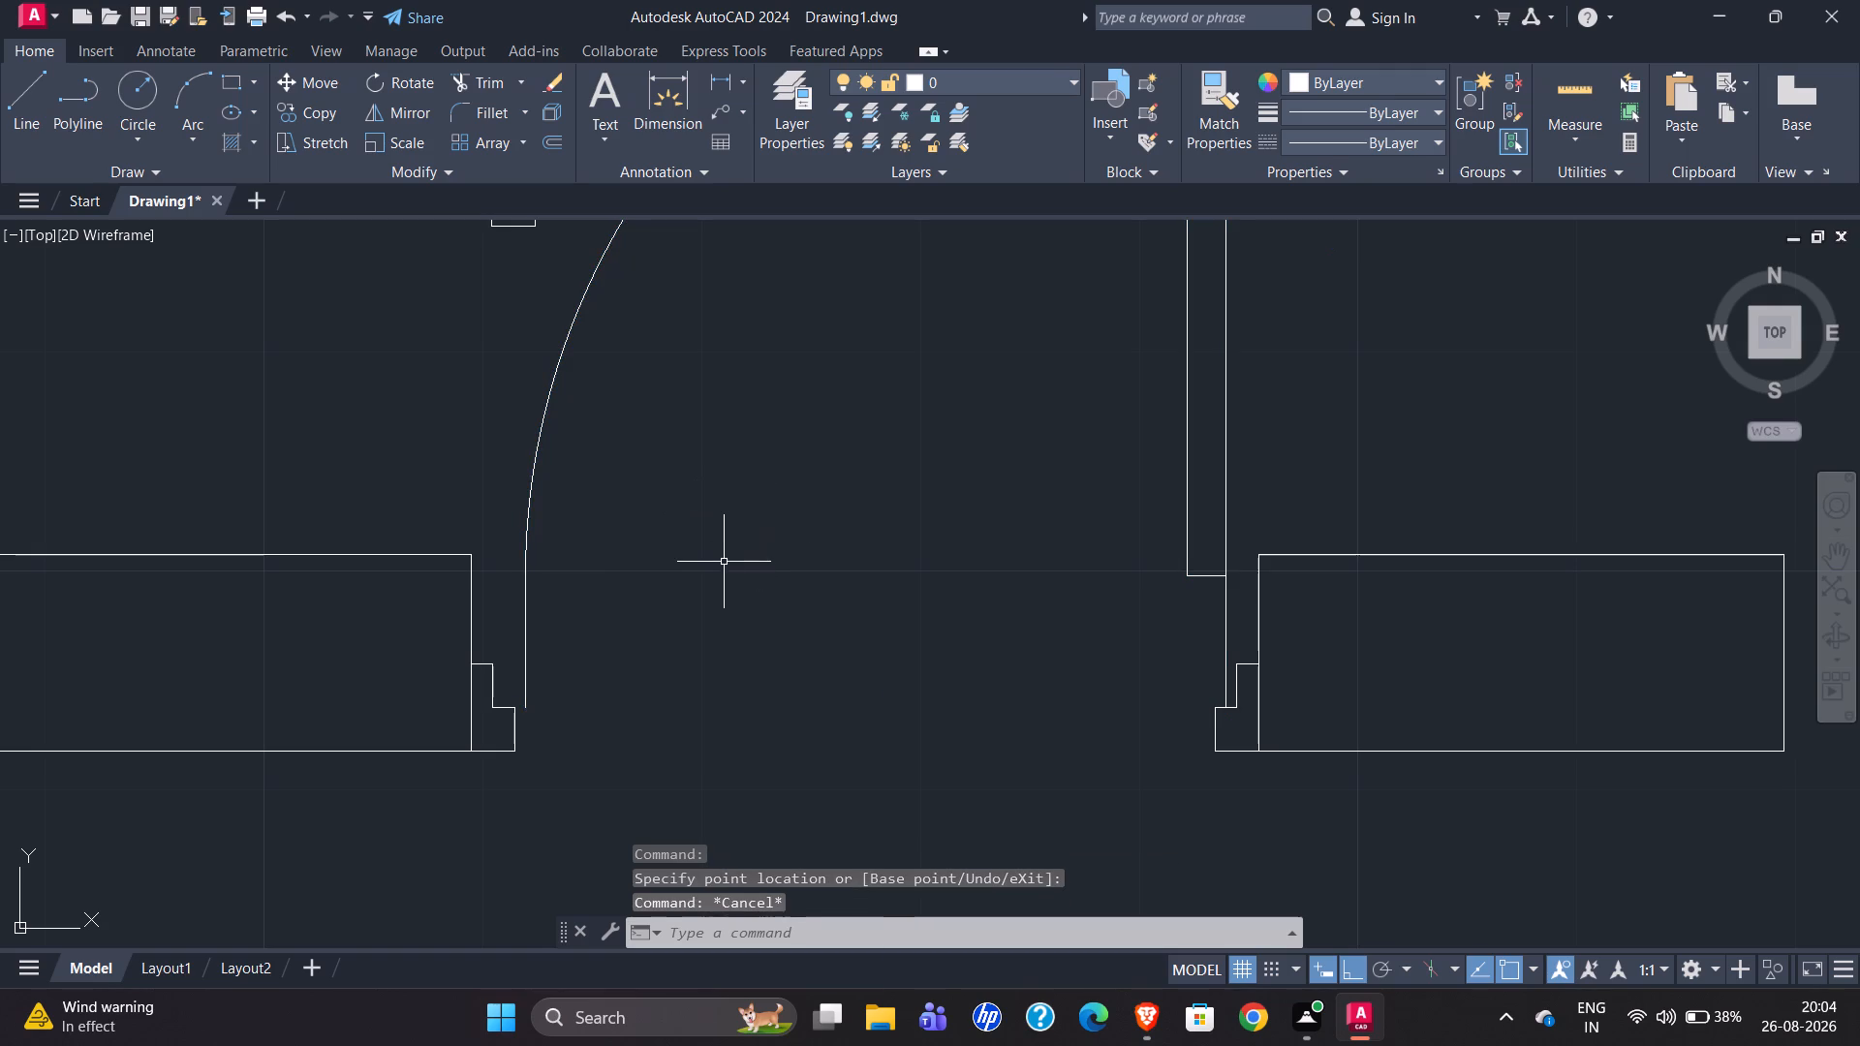
scroll(1262, 709, up, 2)
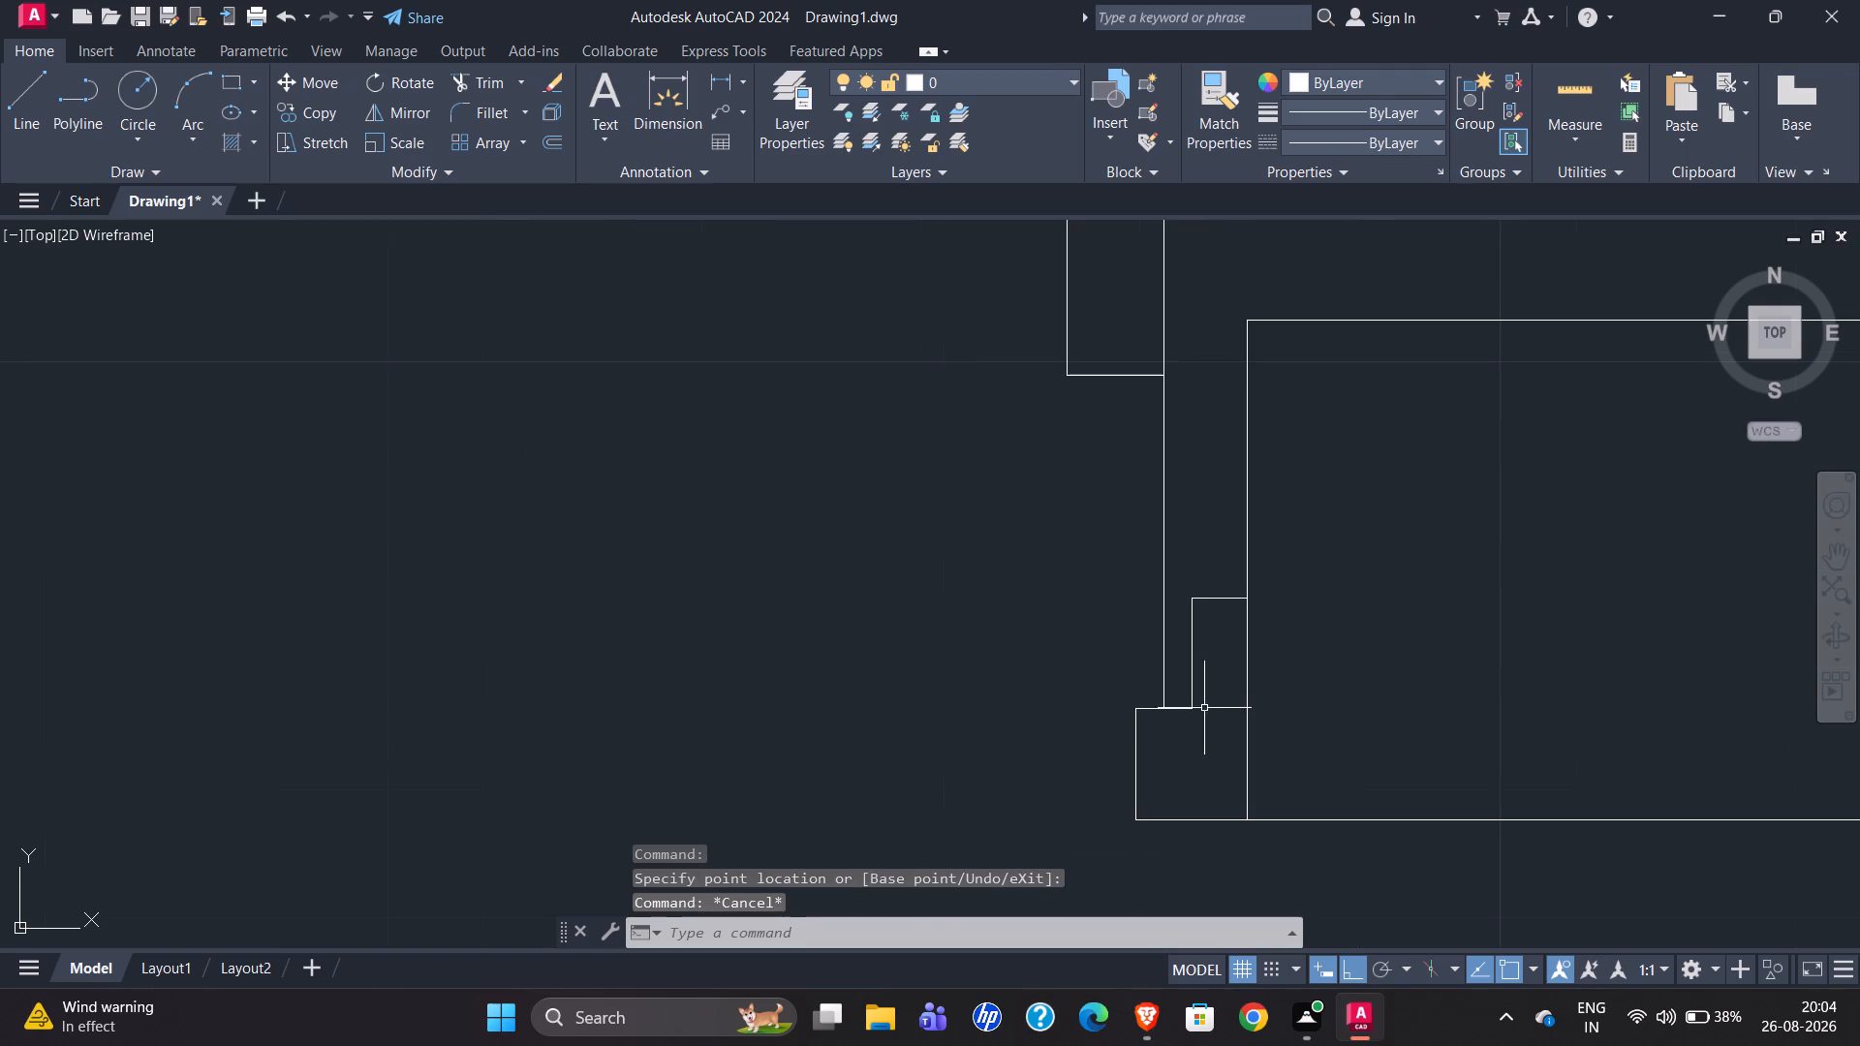
Move the interior door west from the eastern frame profile's ledge midpoint to the ledge's outer corner.
scroll(1142, 723, down, 2)
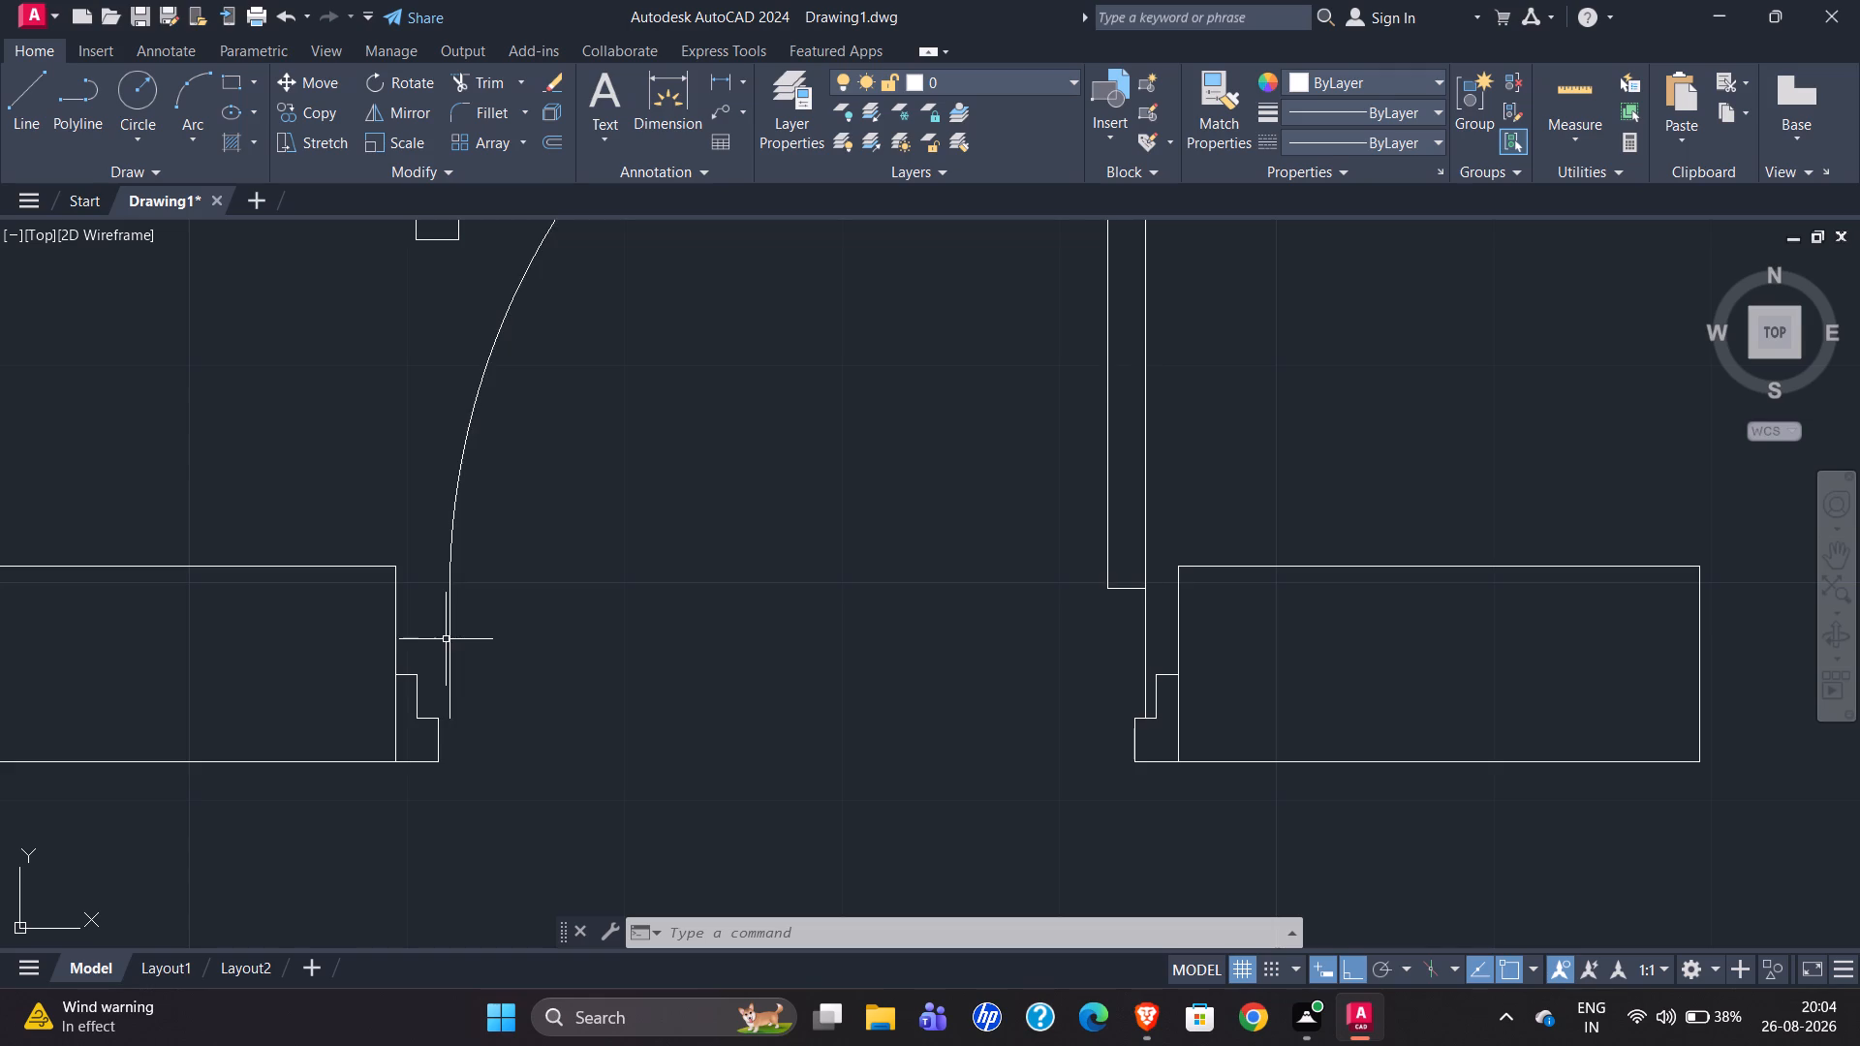
click(1148, 634)
scroll(1159, 741, up, 2)
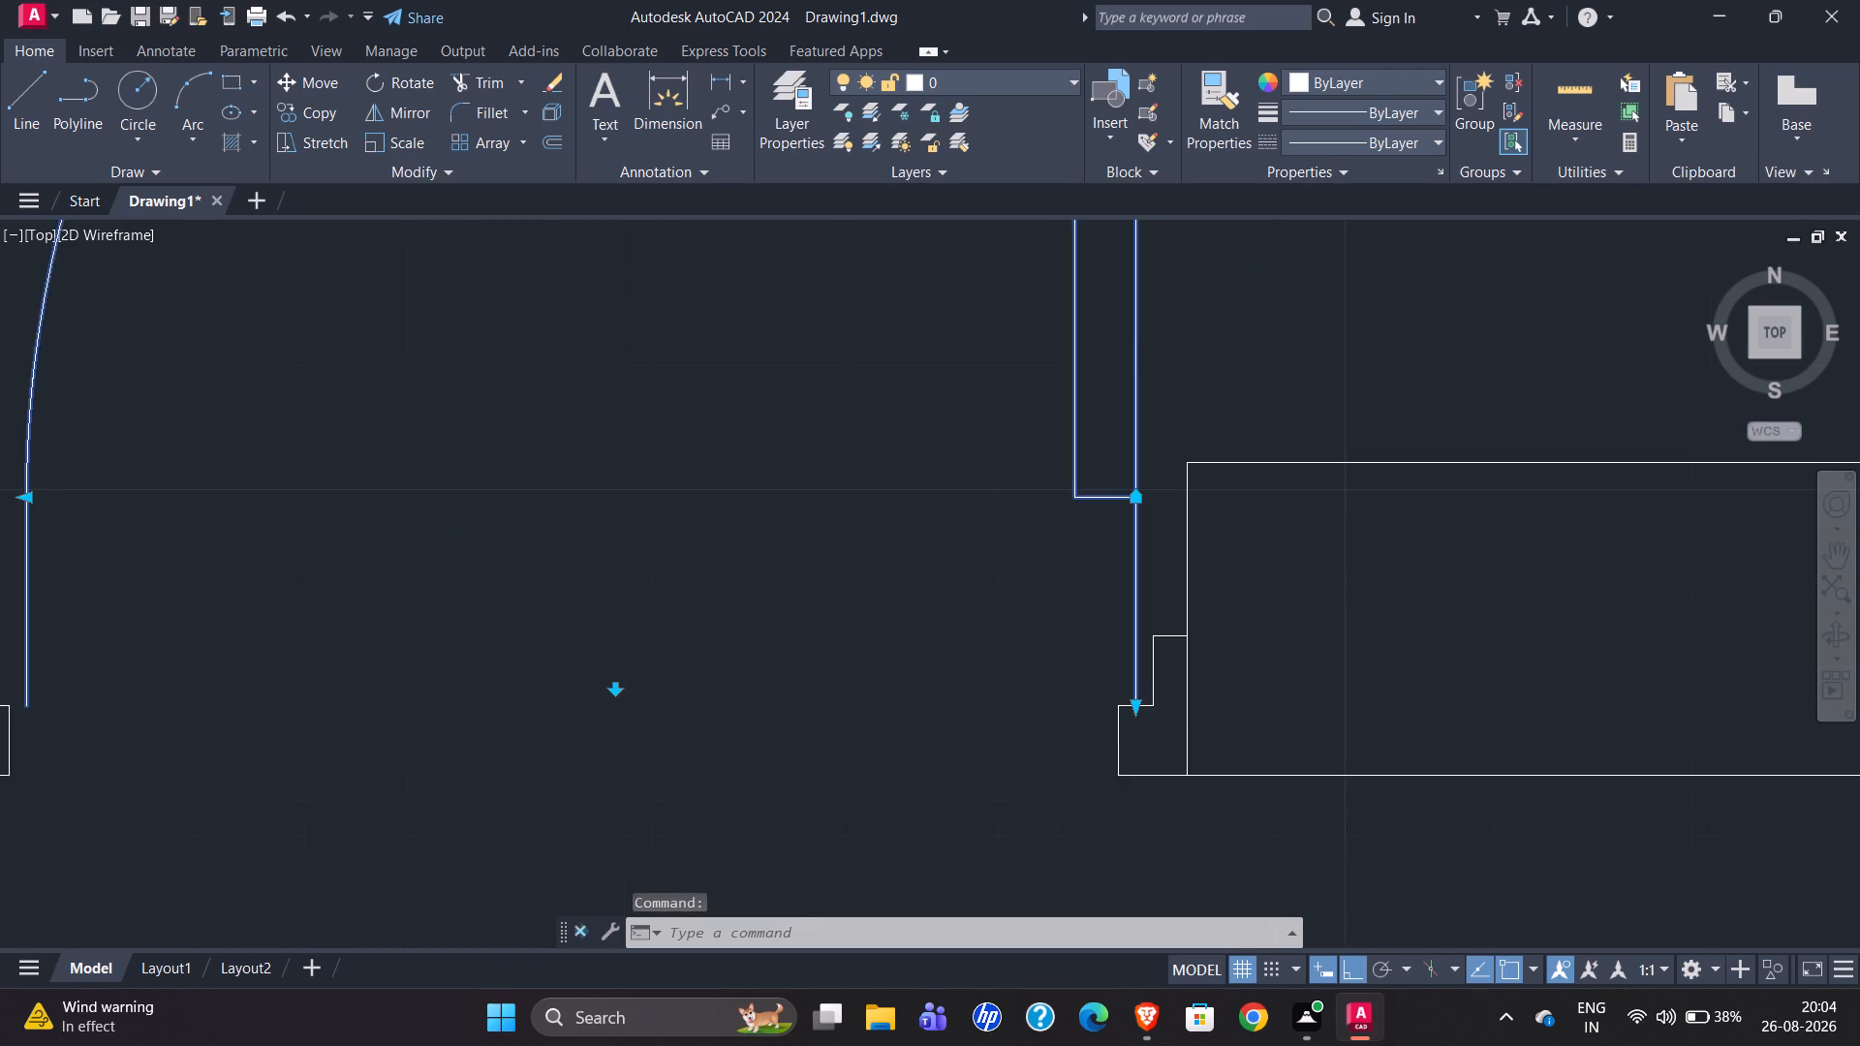
key(m)
key(Return)
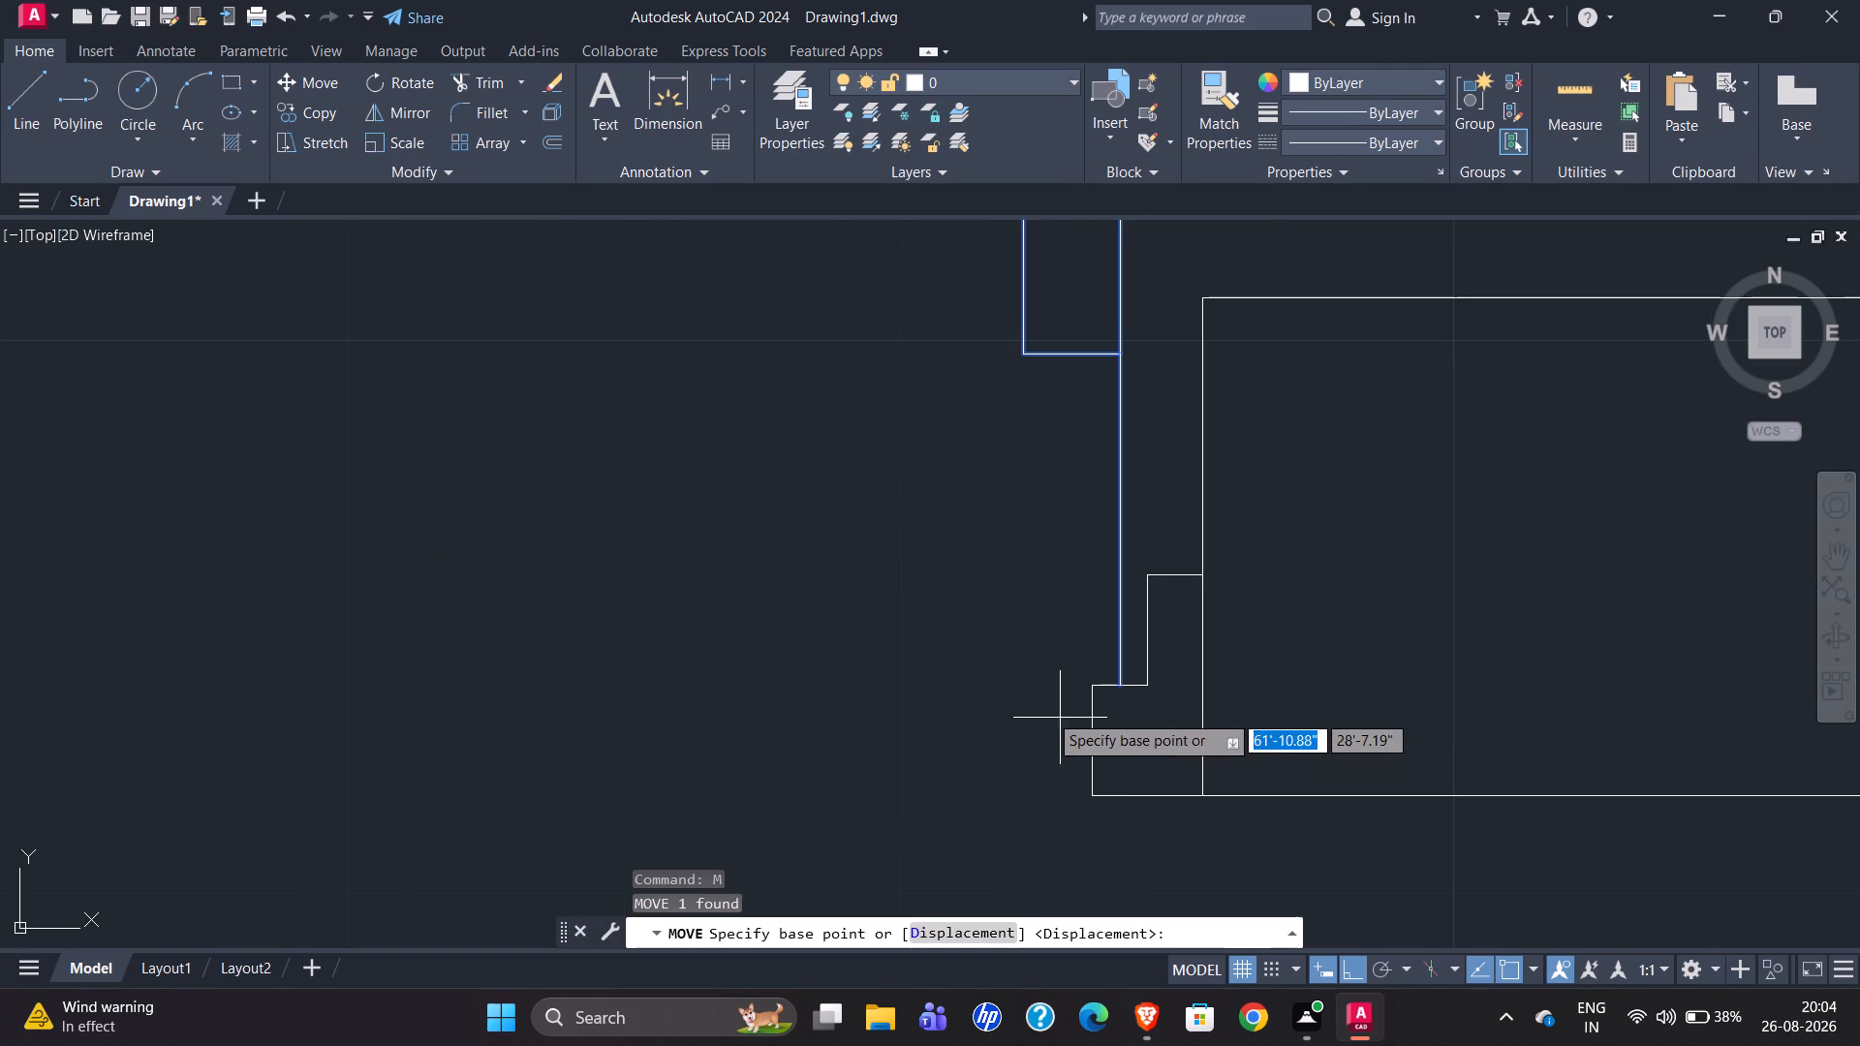
click(1123, 687)
click(1097, 688)
scroll(1184, 654, down, 1)
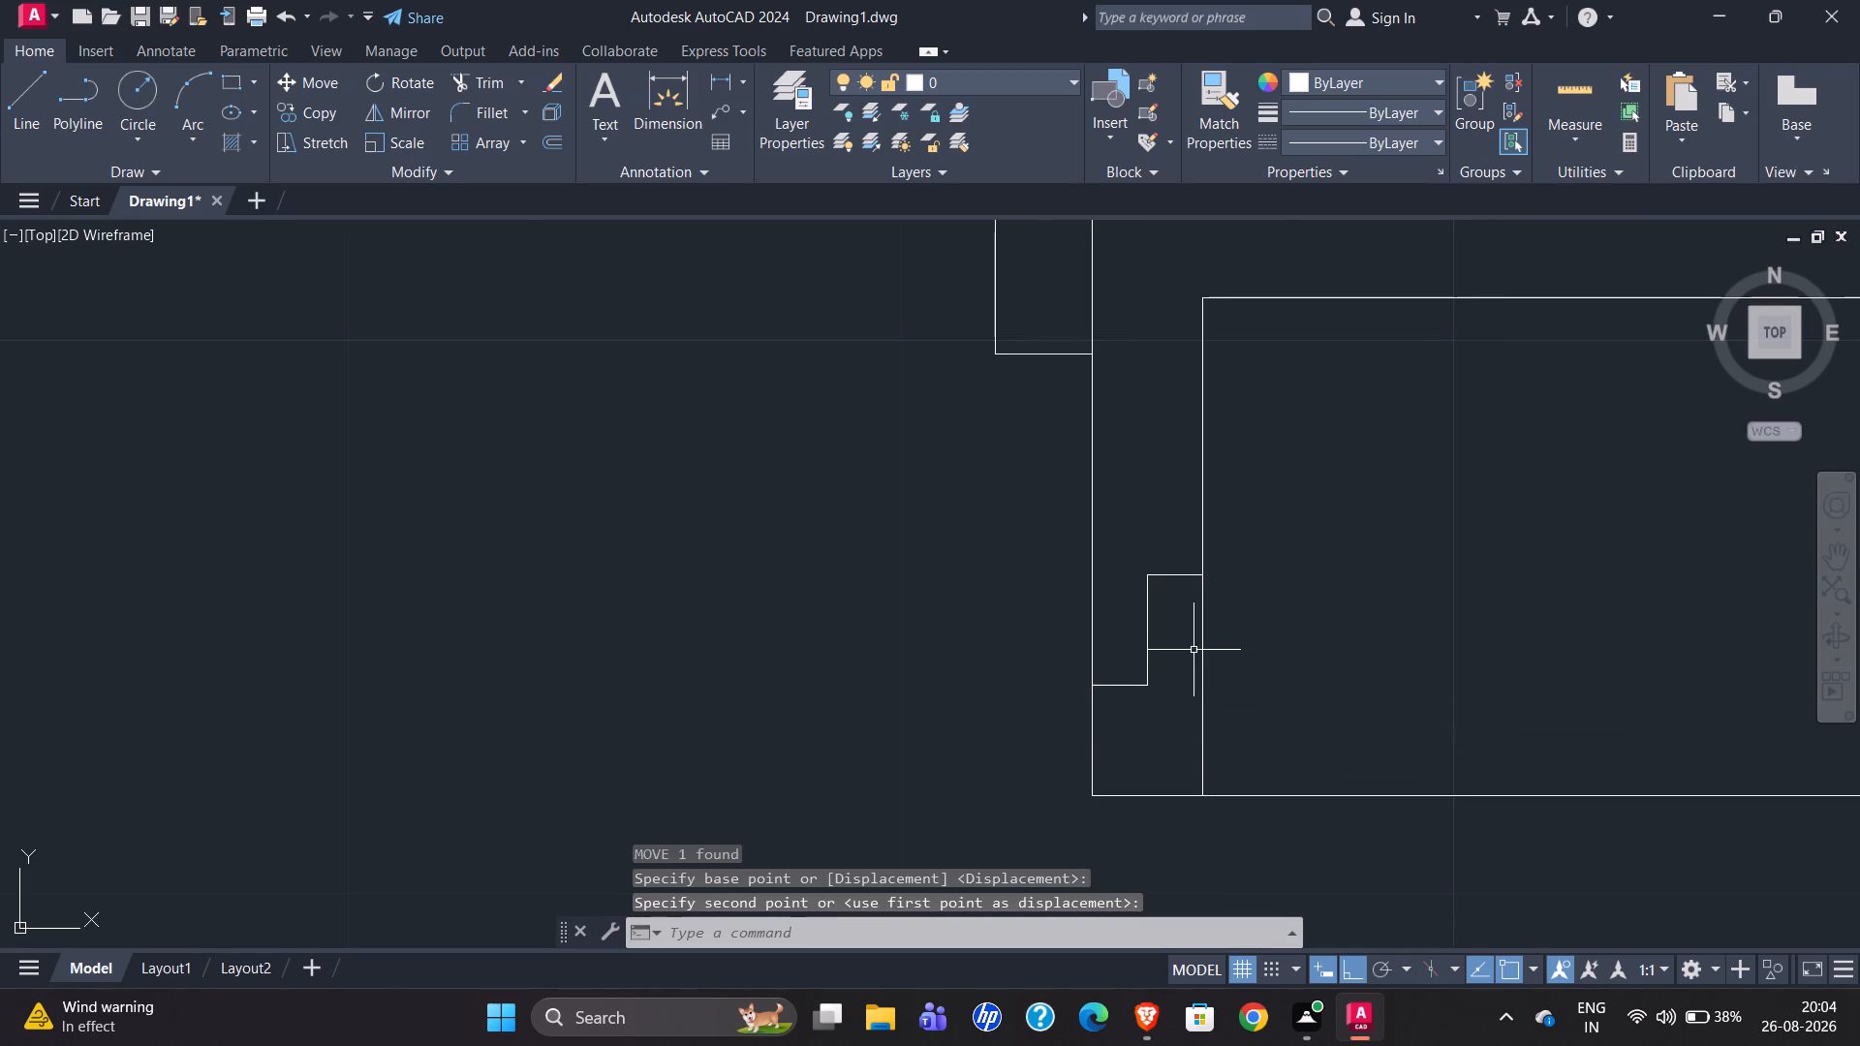
Examine the D2 toilet door opening and its frame profiles on both sides in the original plan.
scroll(1172, 661, down, 1)
scroll(514, 775, down, 2)
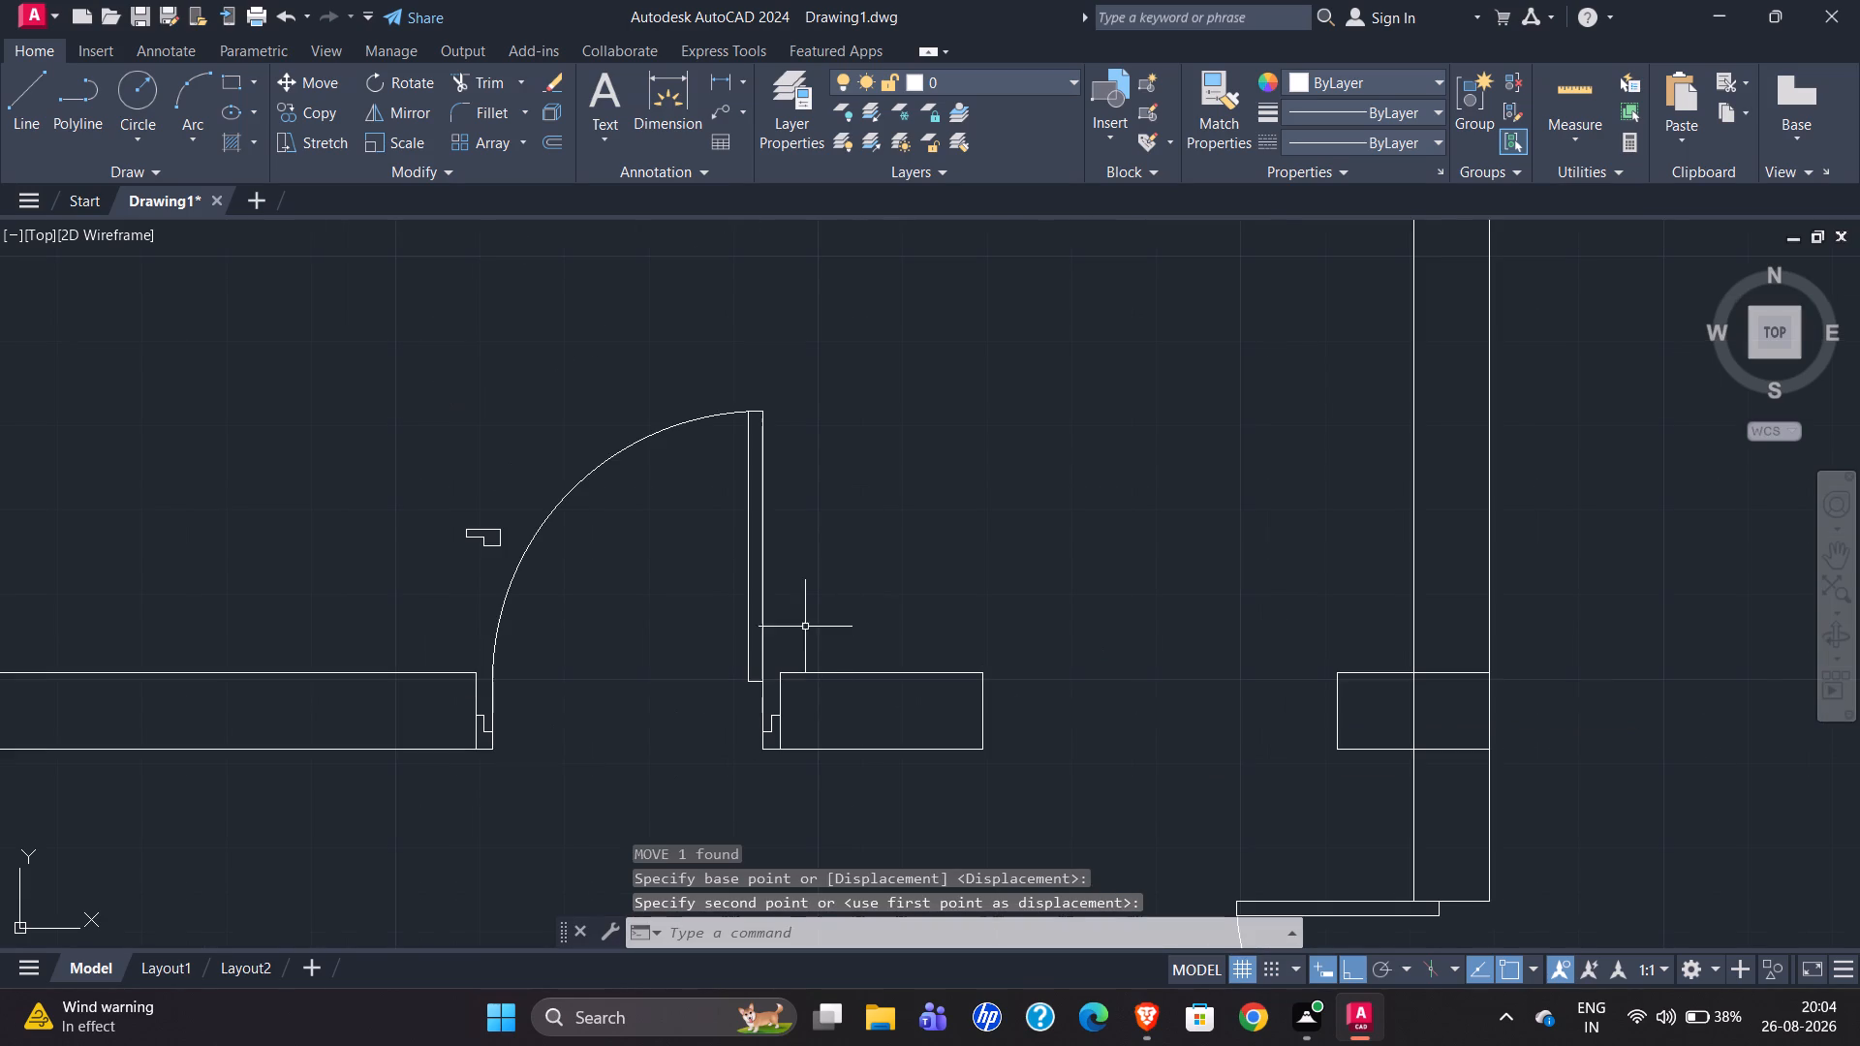
click(755, 609)
scroll(983, 584, down, 5)
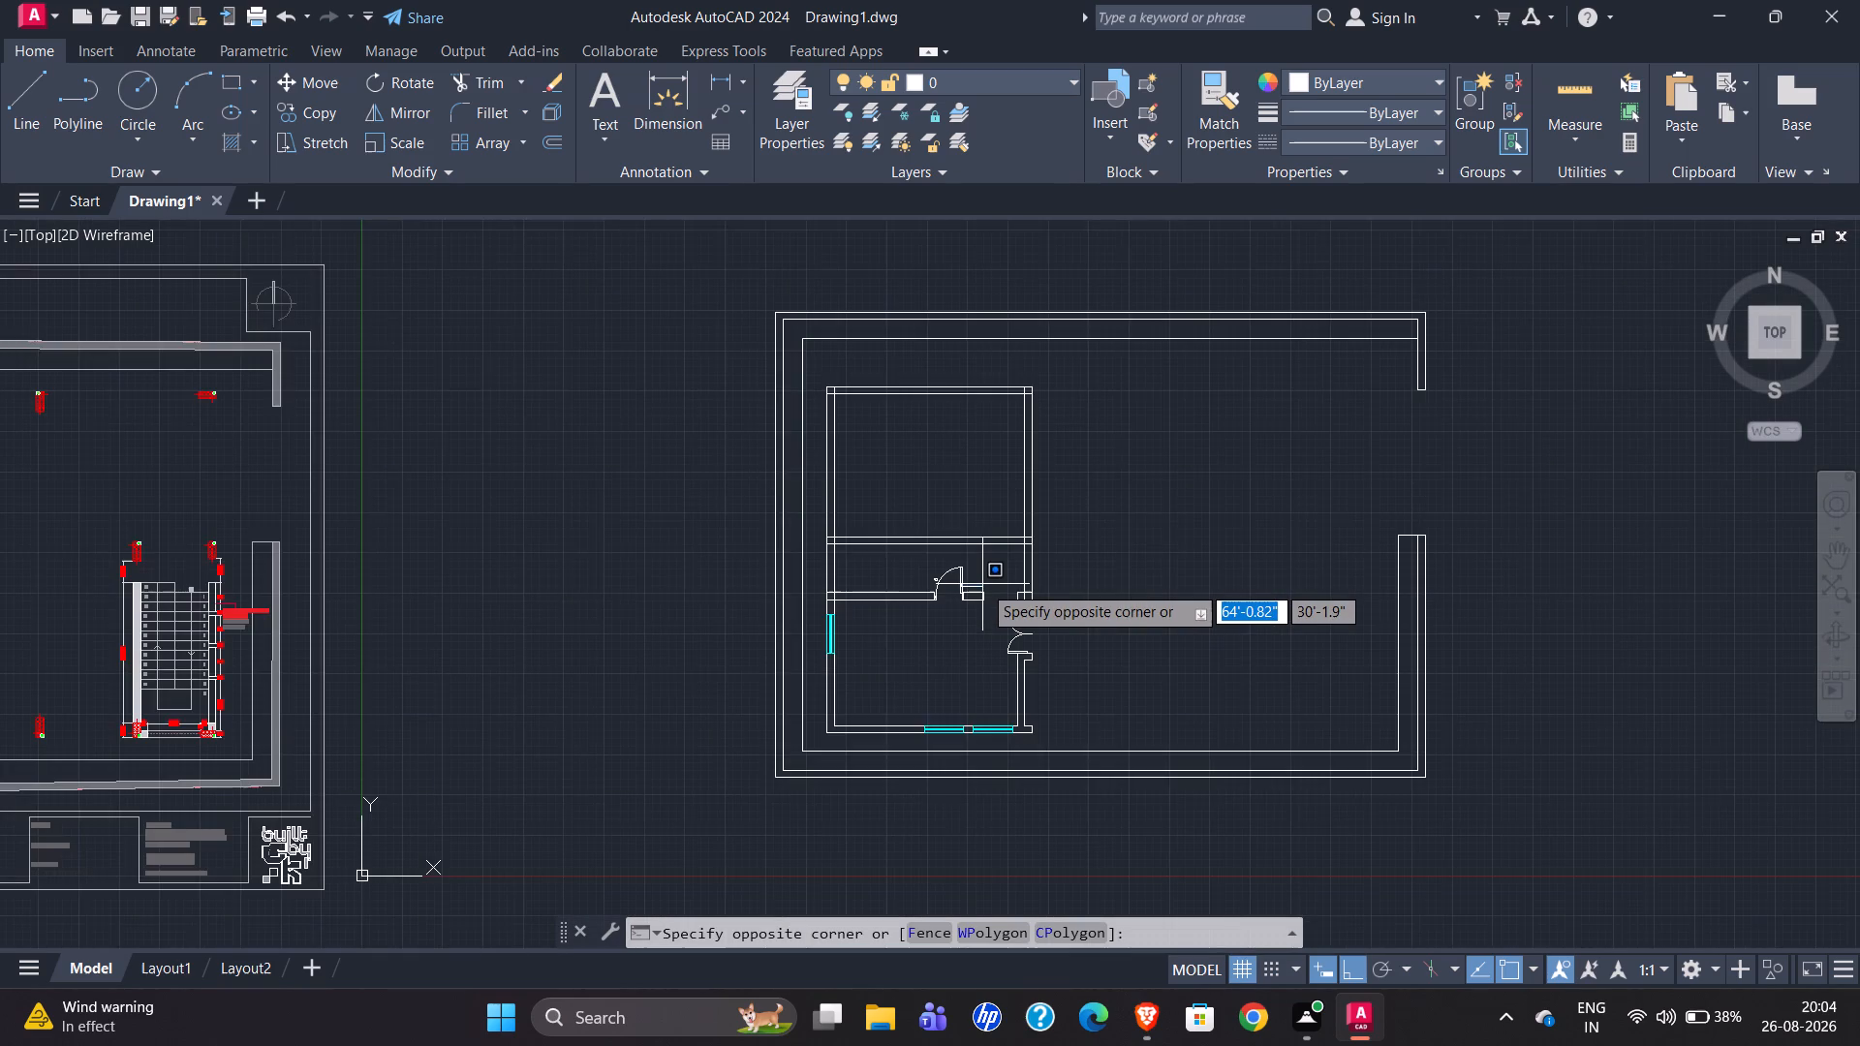
scroll(982, 584, down, 1)
scroll(178, 584, up, 4)
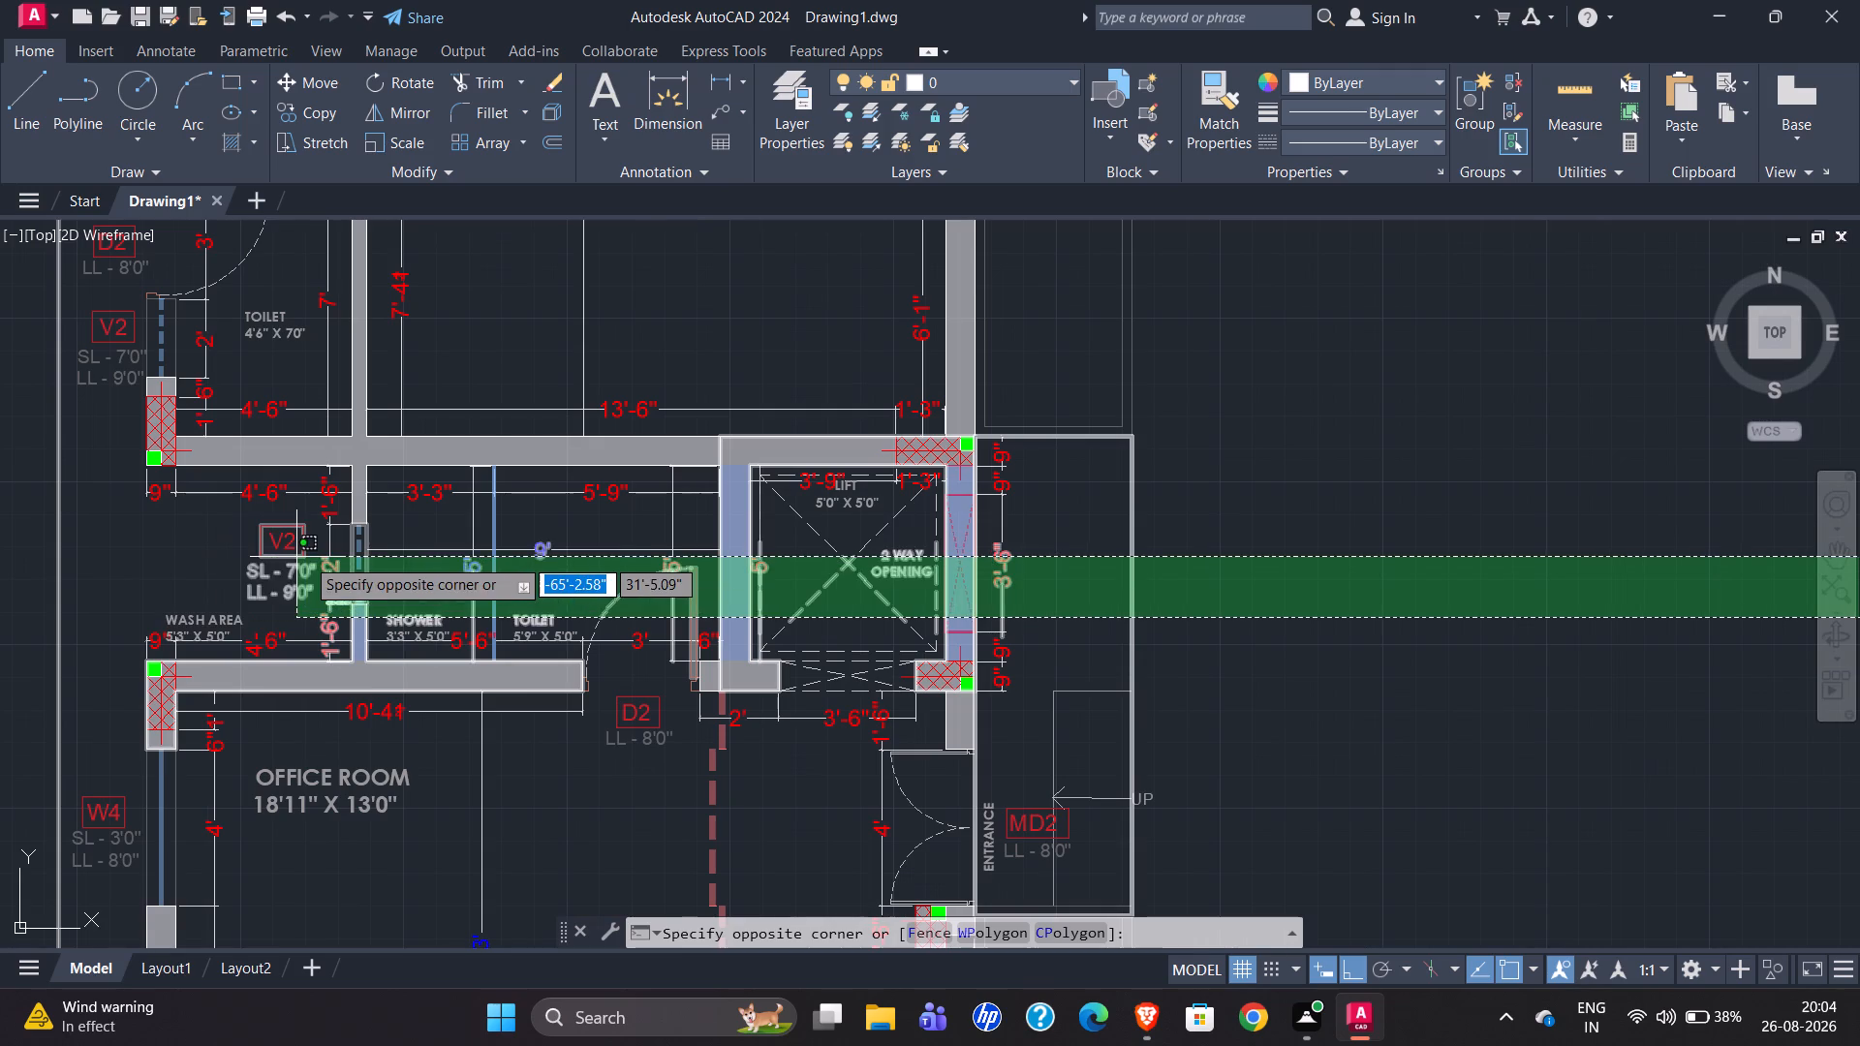
scroll(424, 714, down, 3)
scroll(742, 700, down, 1)
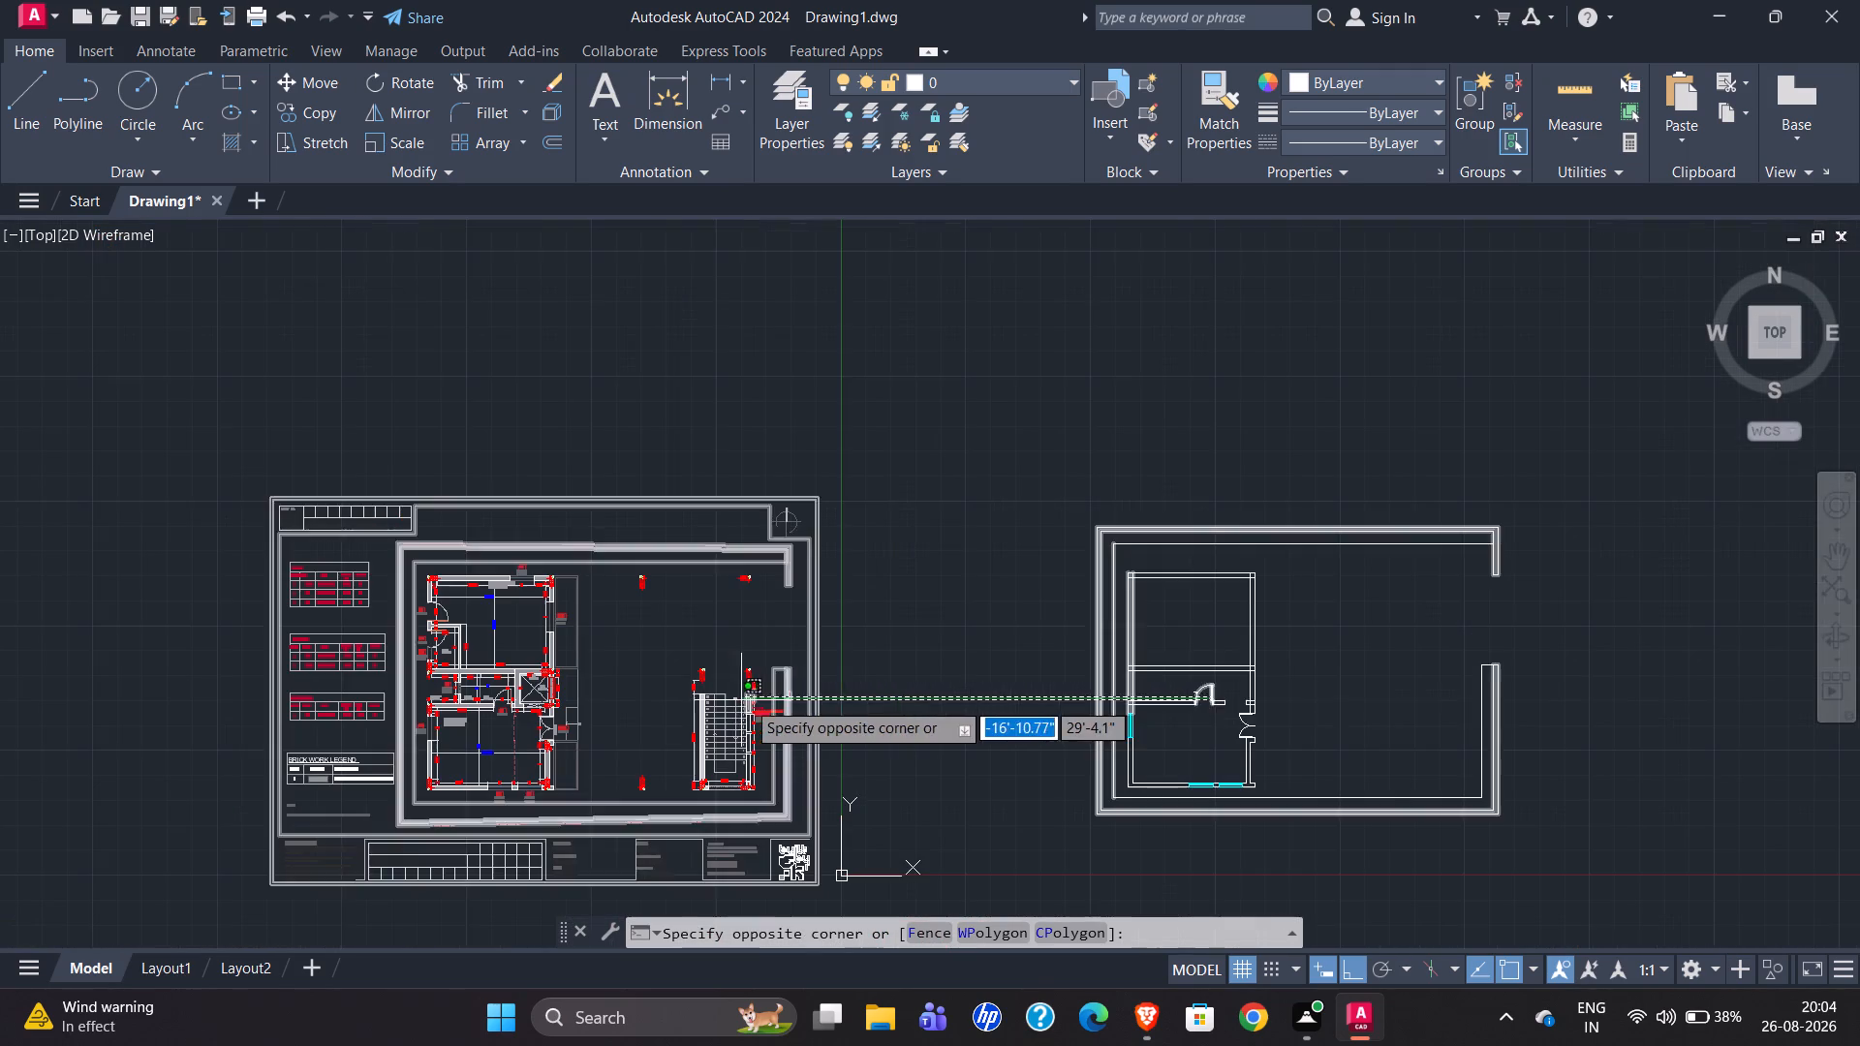
click(1175, 750)
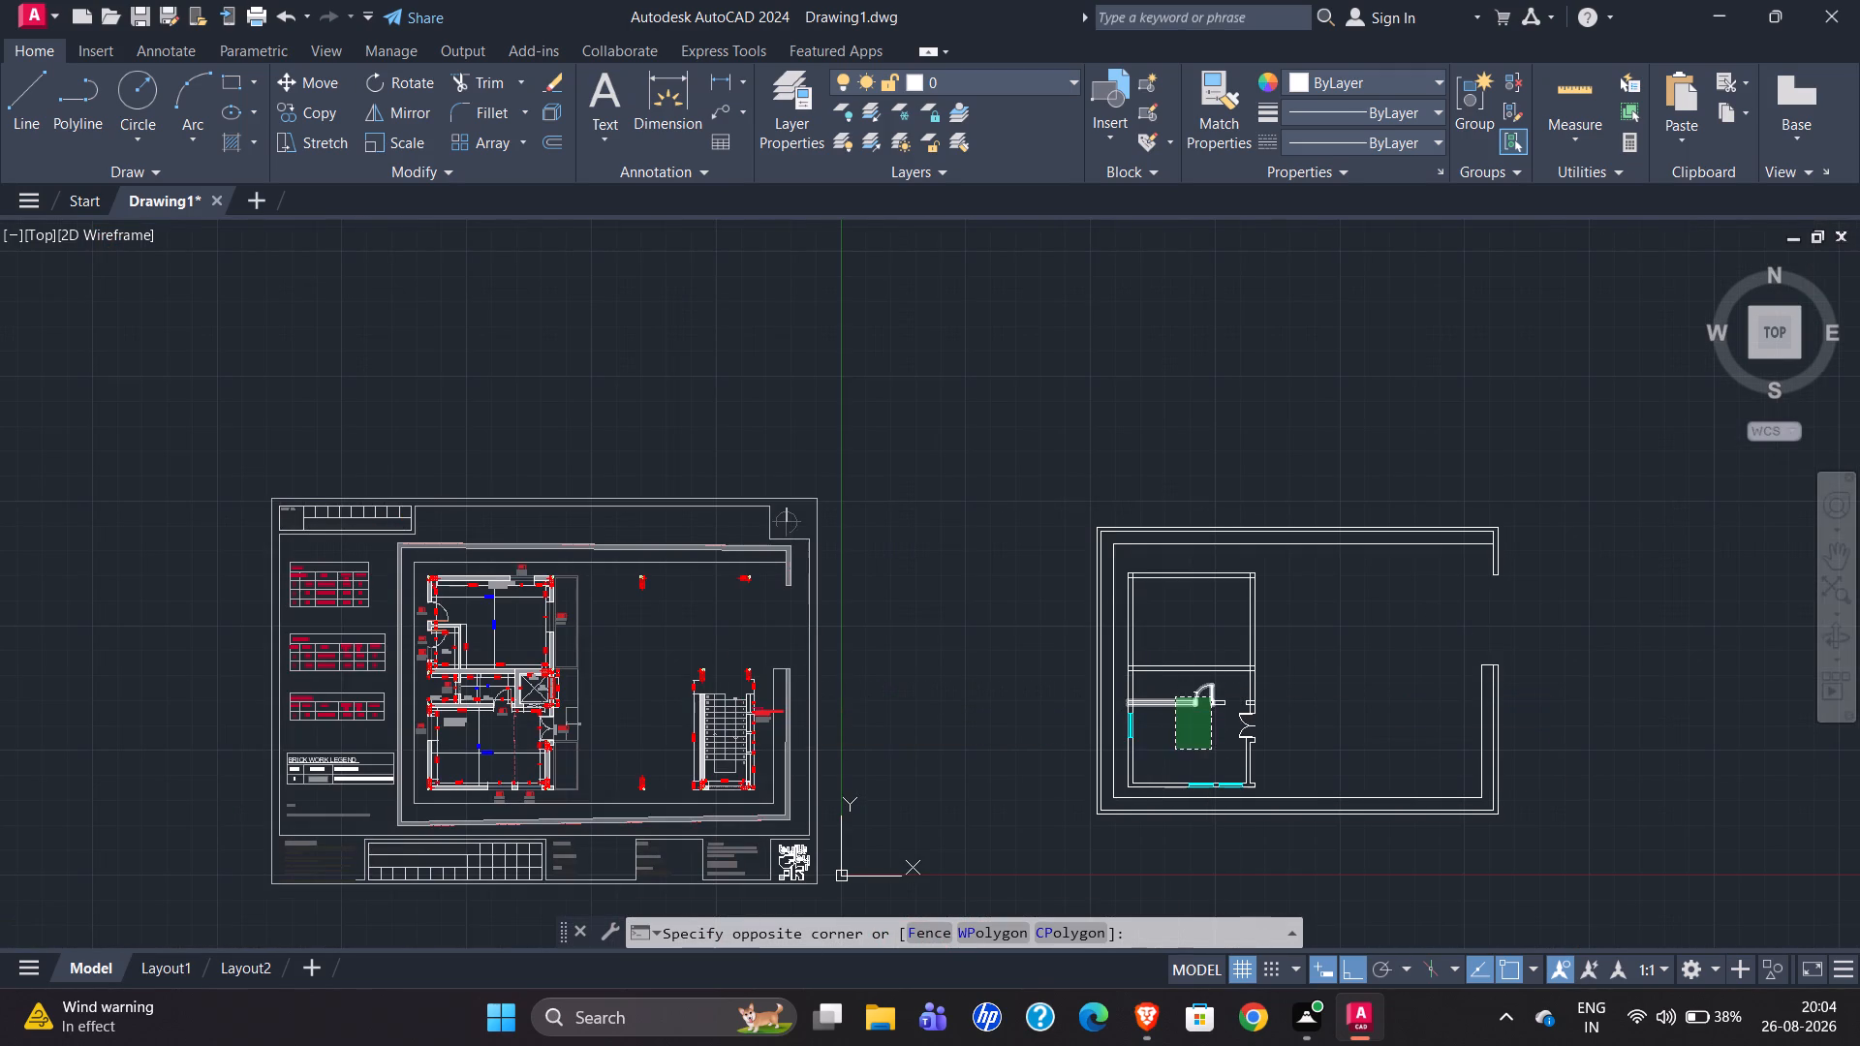
scroll(1194, 737, up, 5)
key(Escape)
scroll(1048, 693, down, 3)
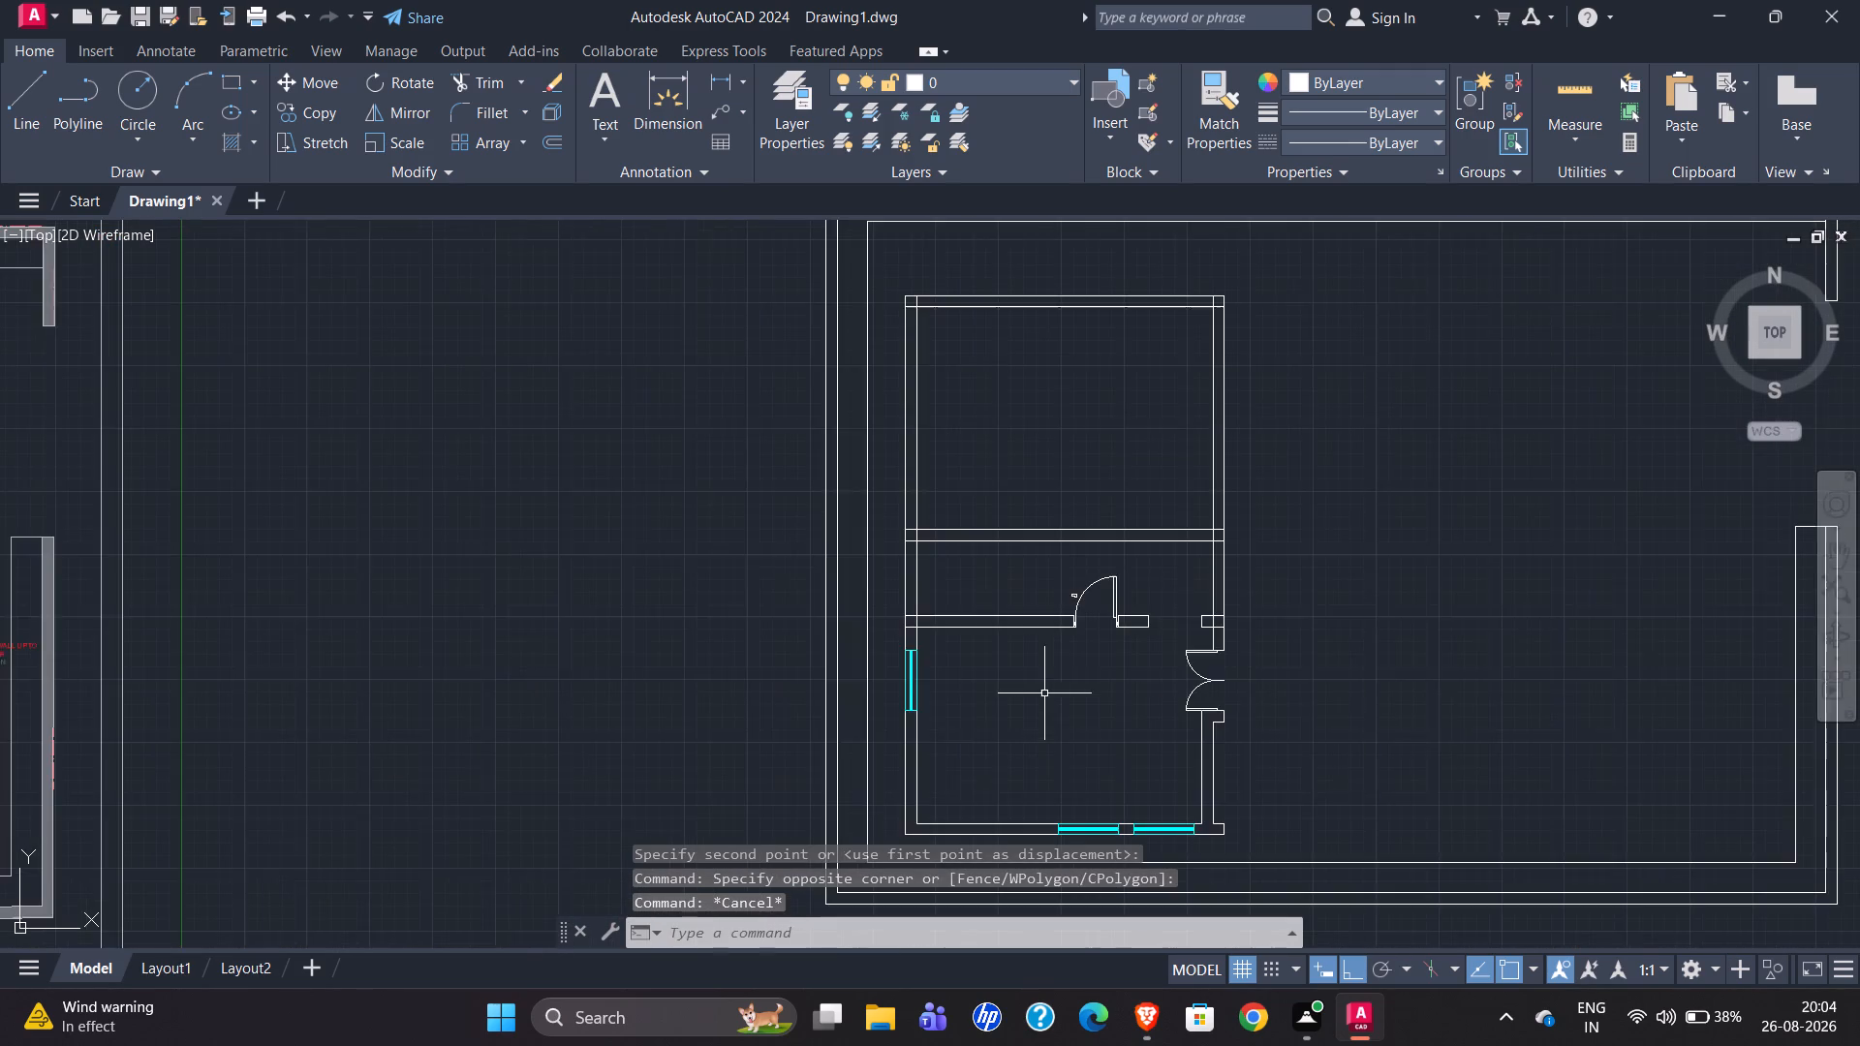
scroll(1351, 675, down, 1)
scroll(413, 700, down, 1)
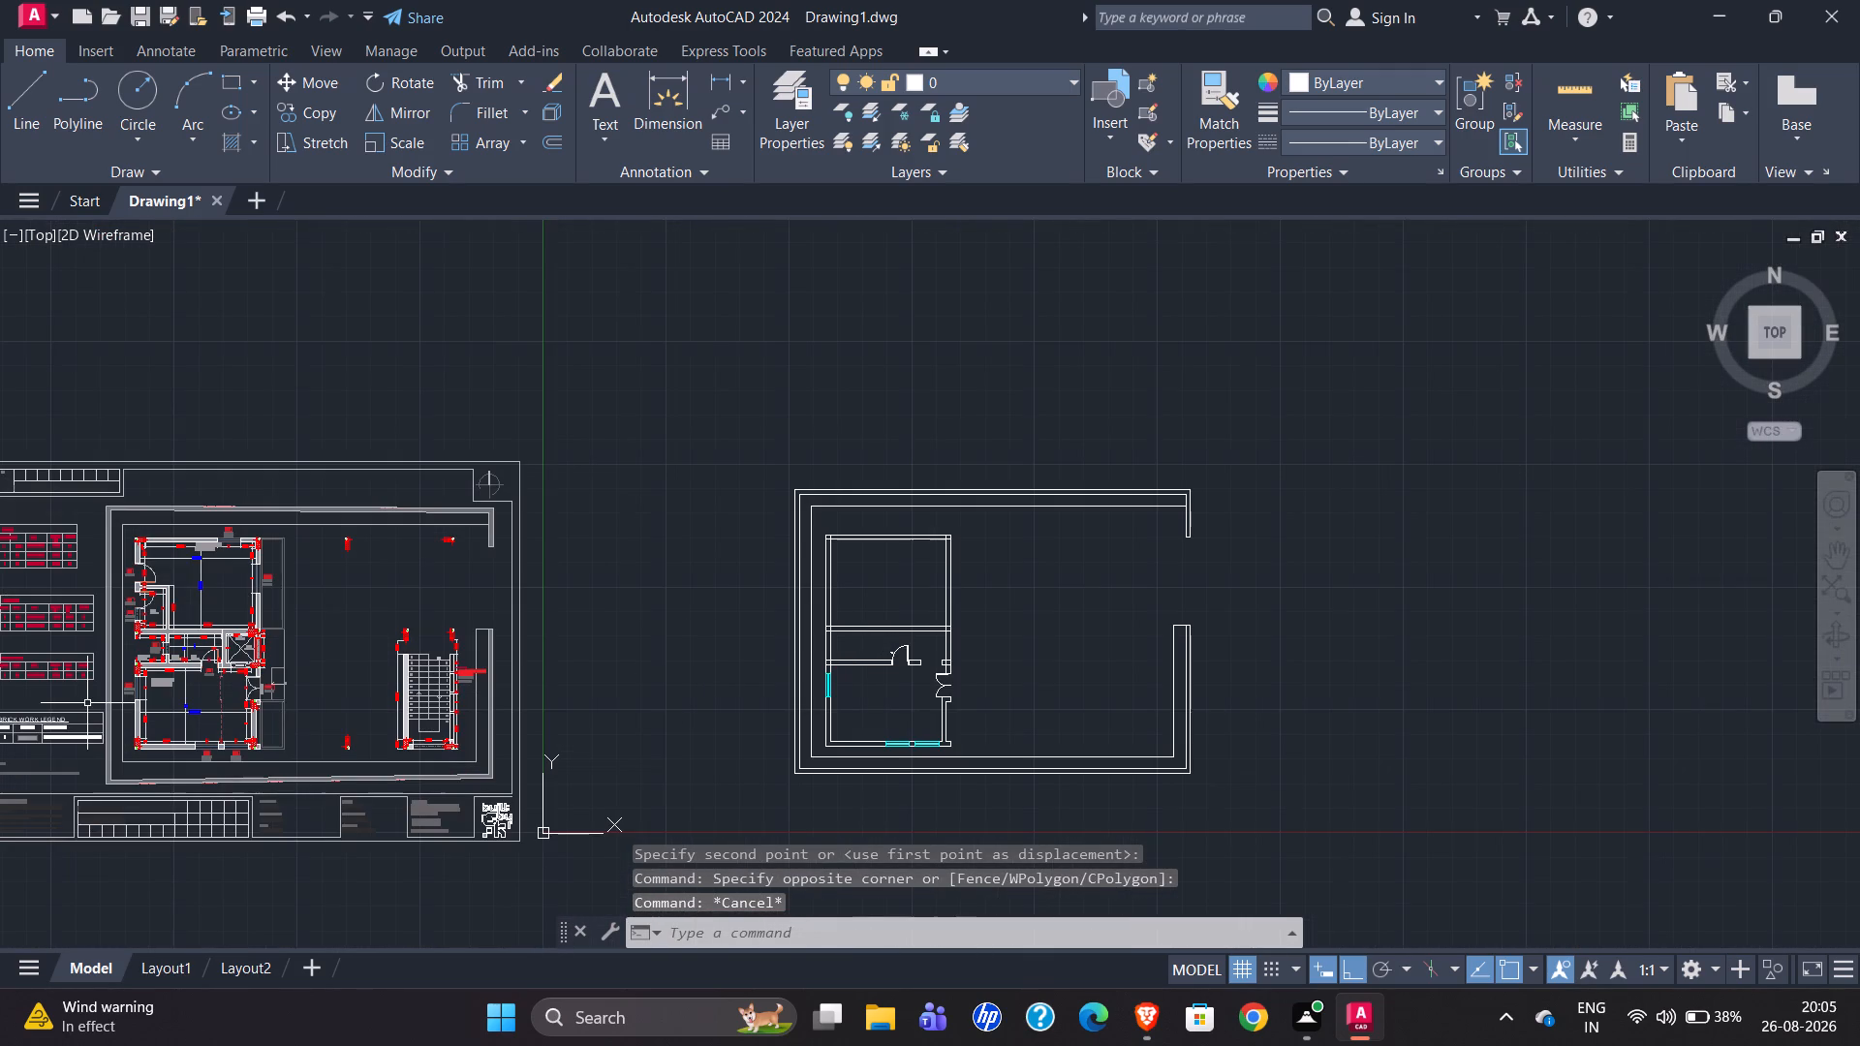
scroll(161, 706, up, 3)
scroll(381, 583, up, 3)
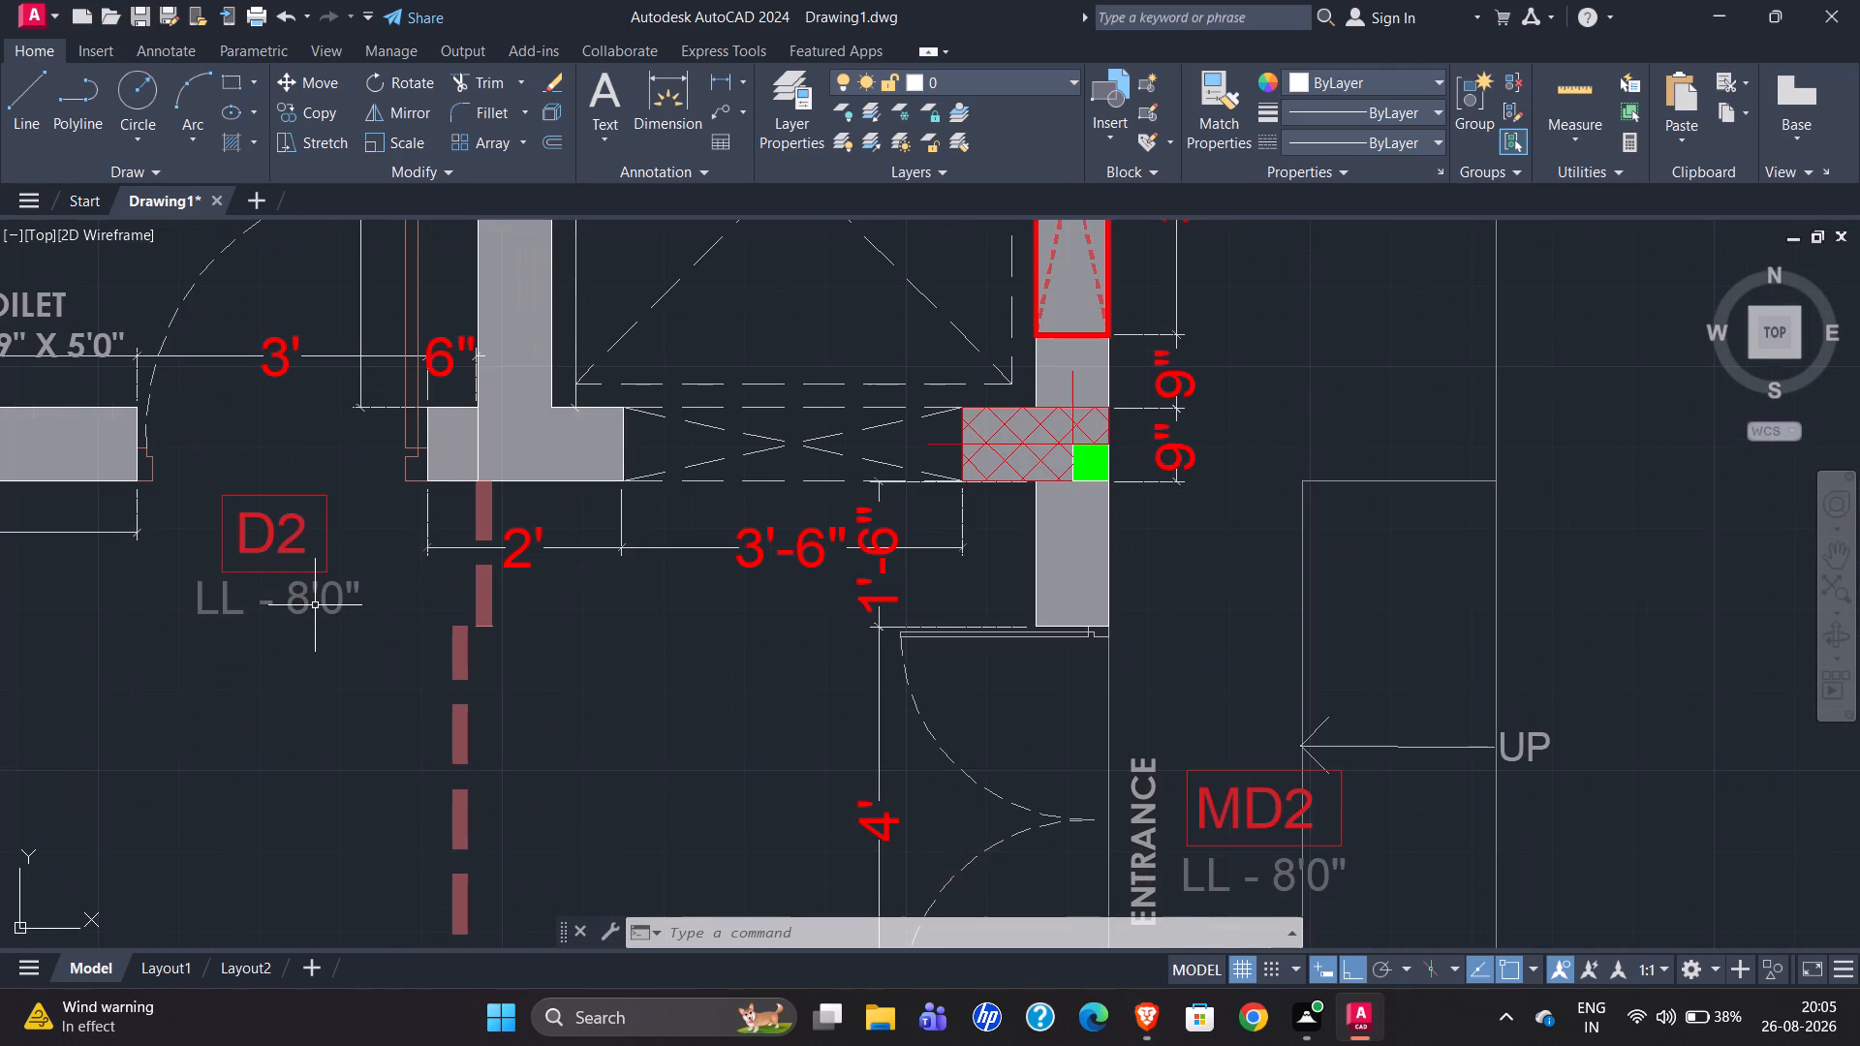
scroll(279, 629, down, 1)
scroll(120, 471, up, 4)
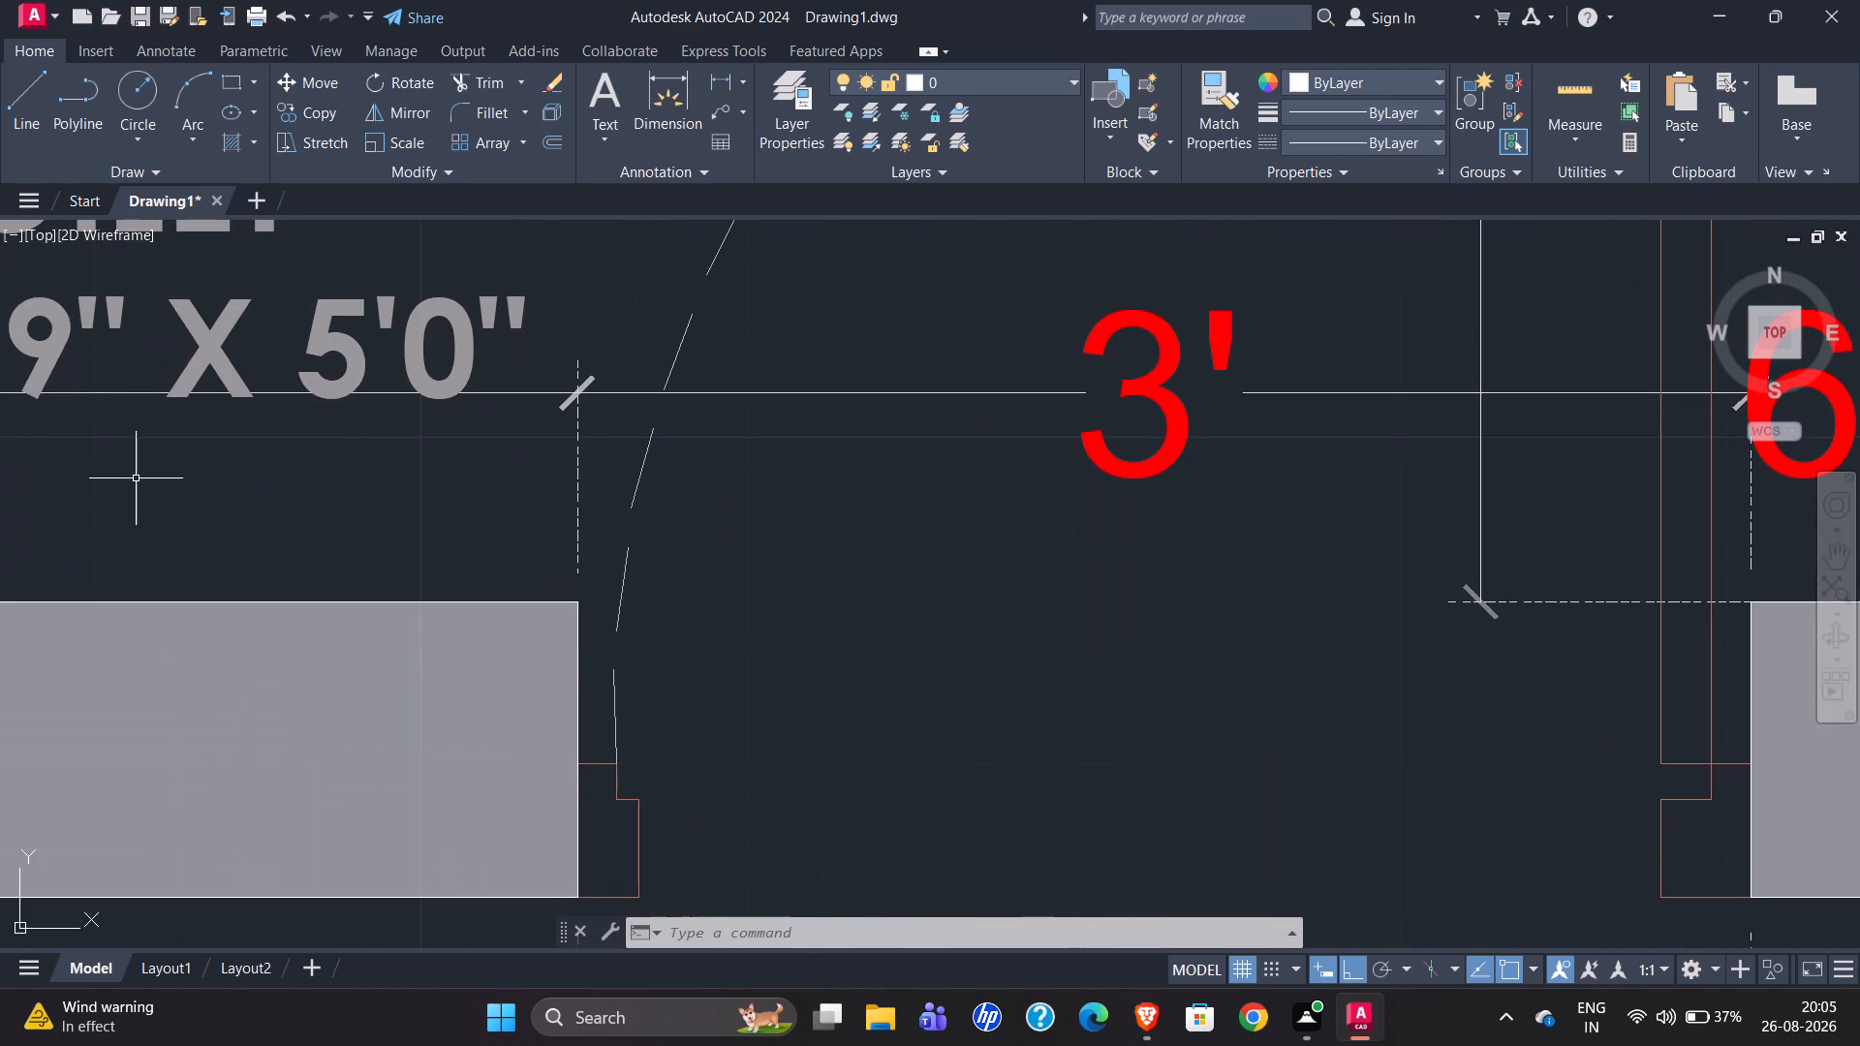
scroll(201, 484, down, 1)
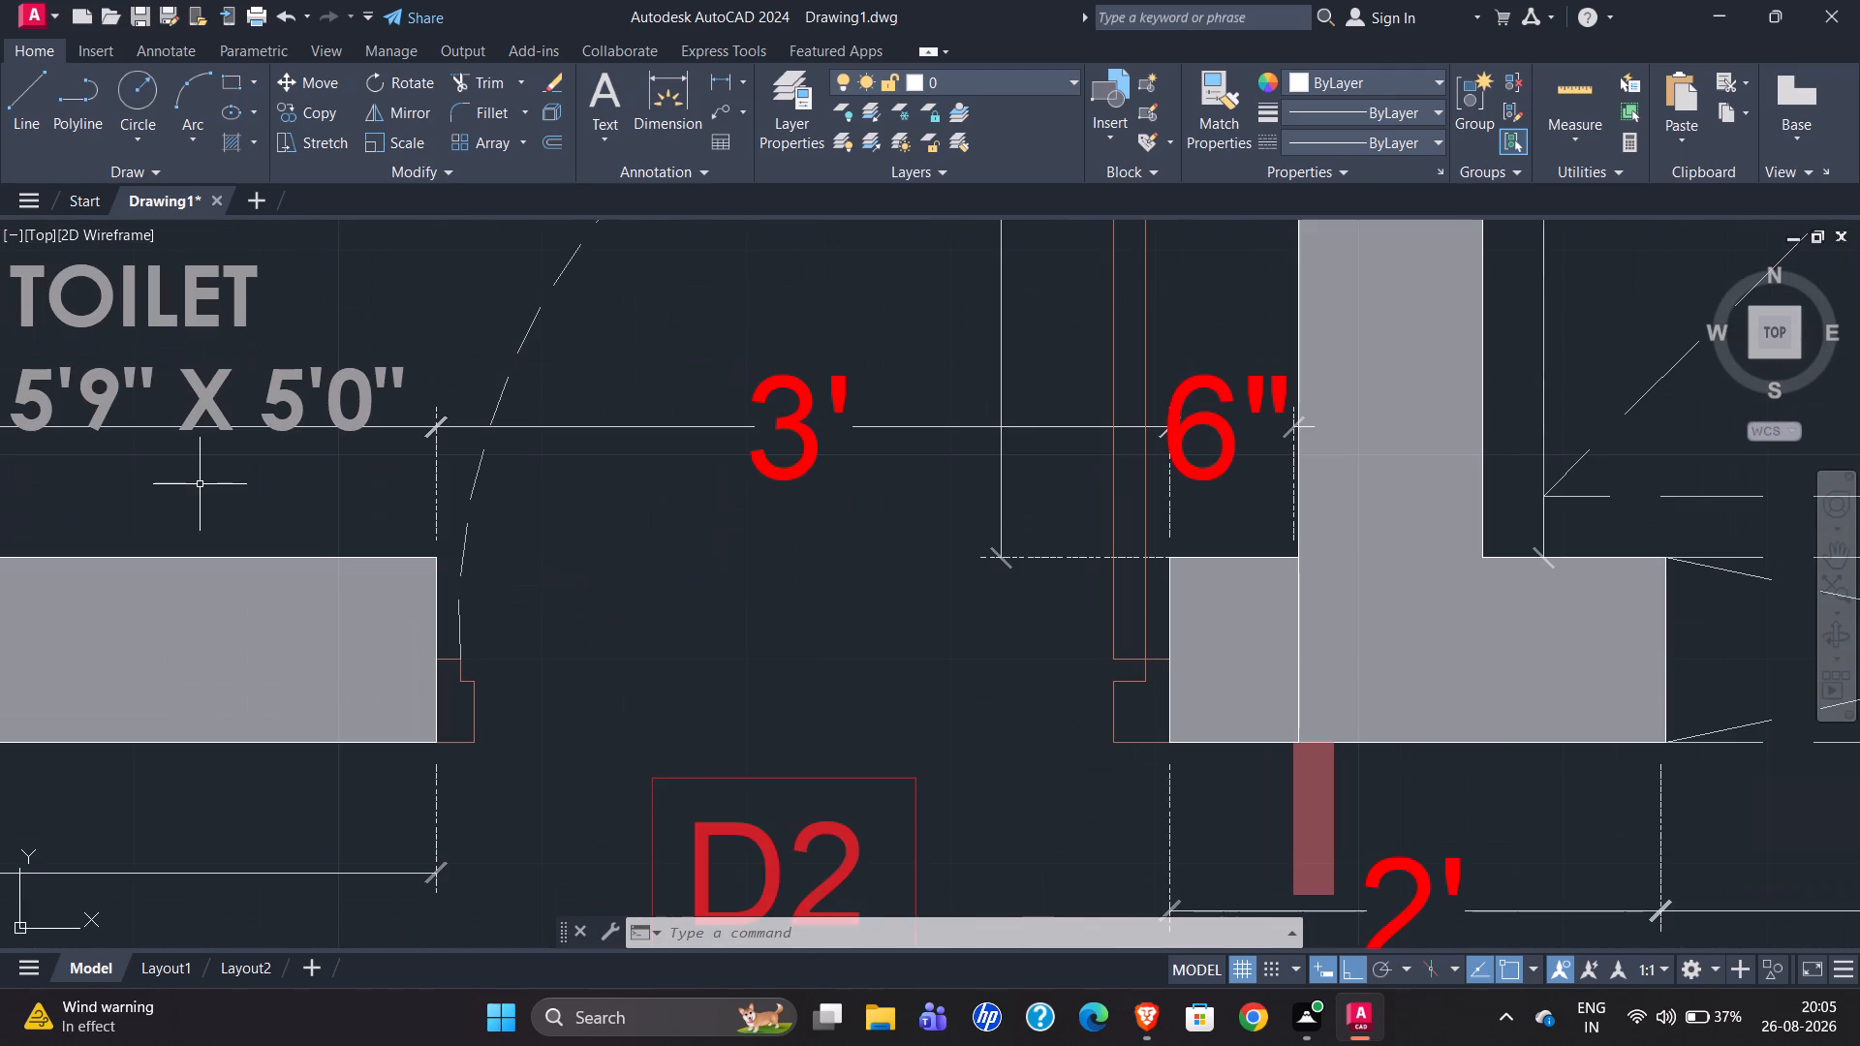
scroll(161, 487, down, 2)
scroll(263, 557, up, 4)
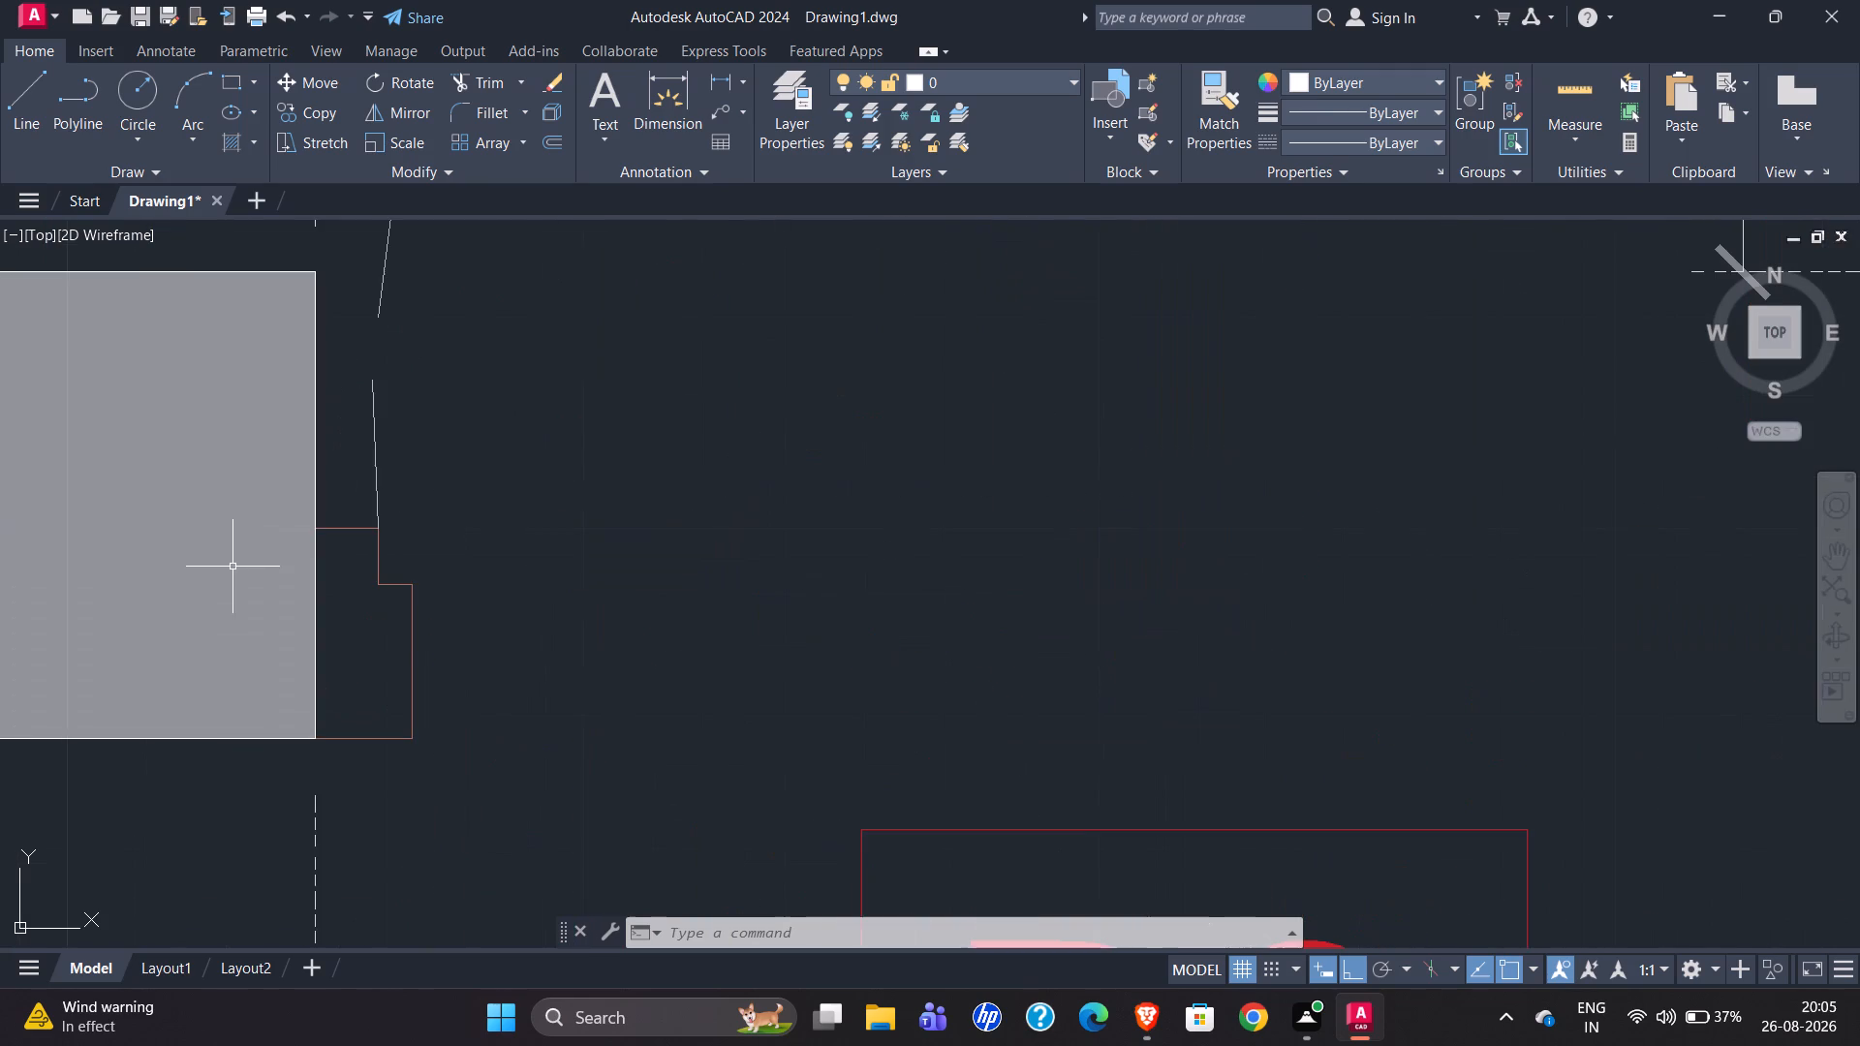
scroll(174, 617, down, 2)
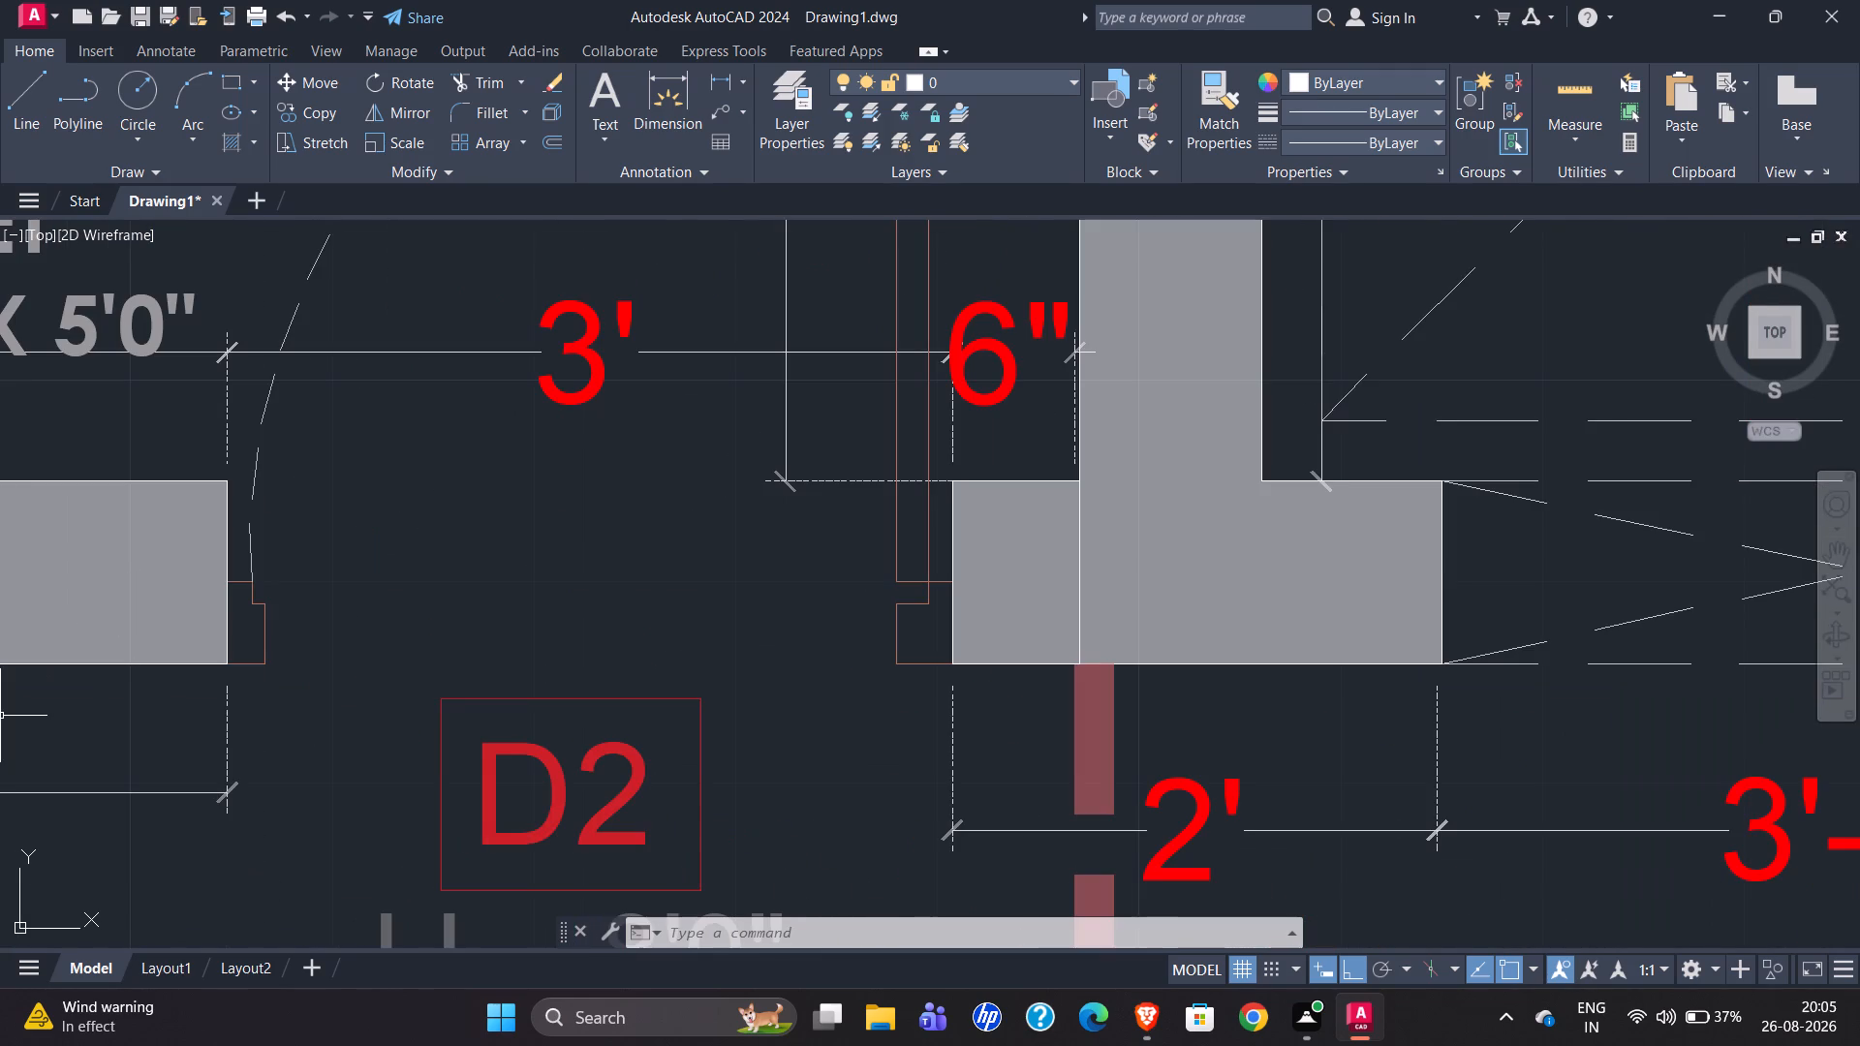
scroll(0, 685, down, 5)
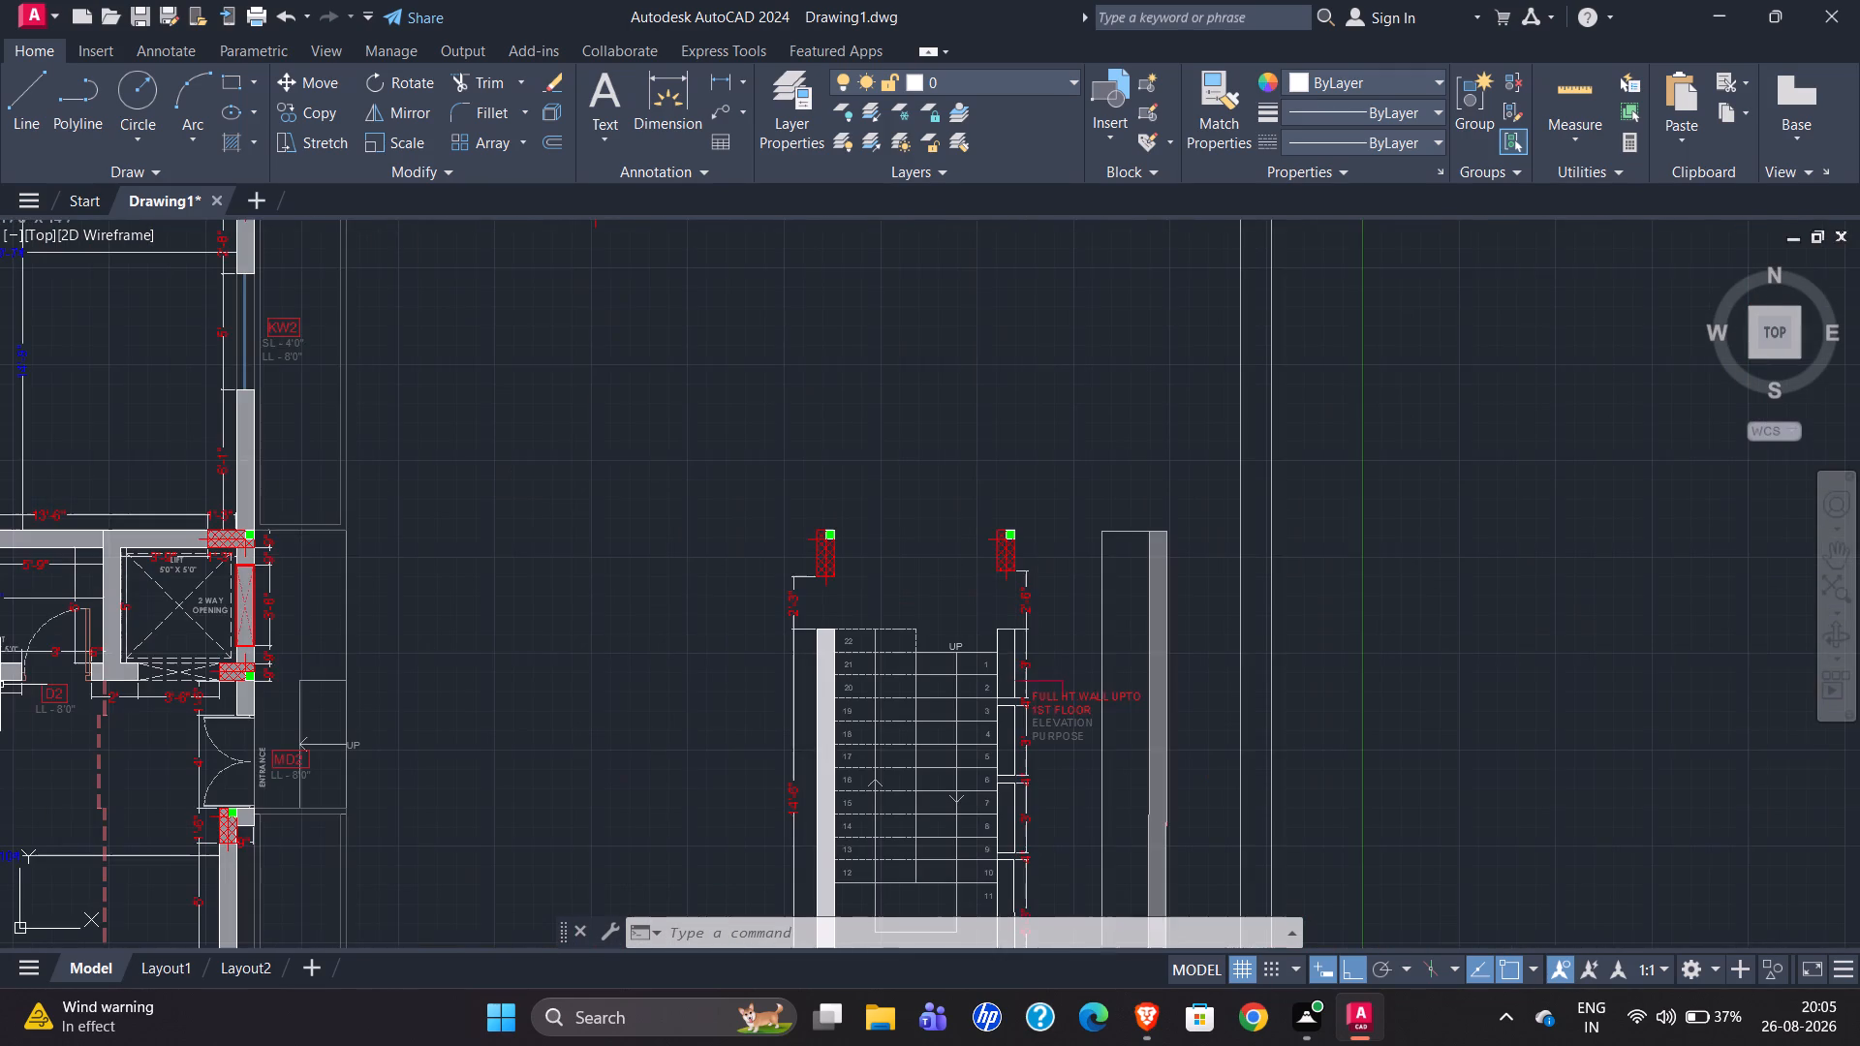
Stretch the upper inner edge of the western frame profile east to line up with its lower outer edge.
scroll(0, 672, down, 2)
scroll(1073, 657, up, 4)
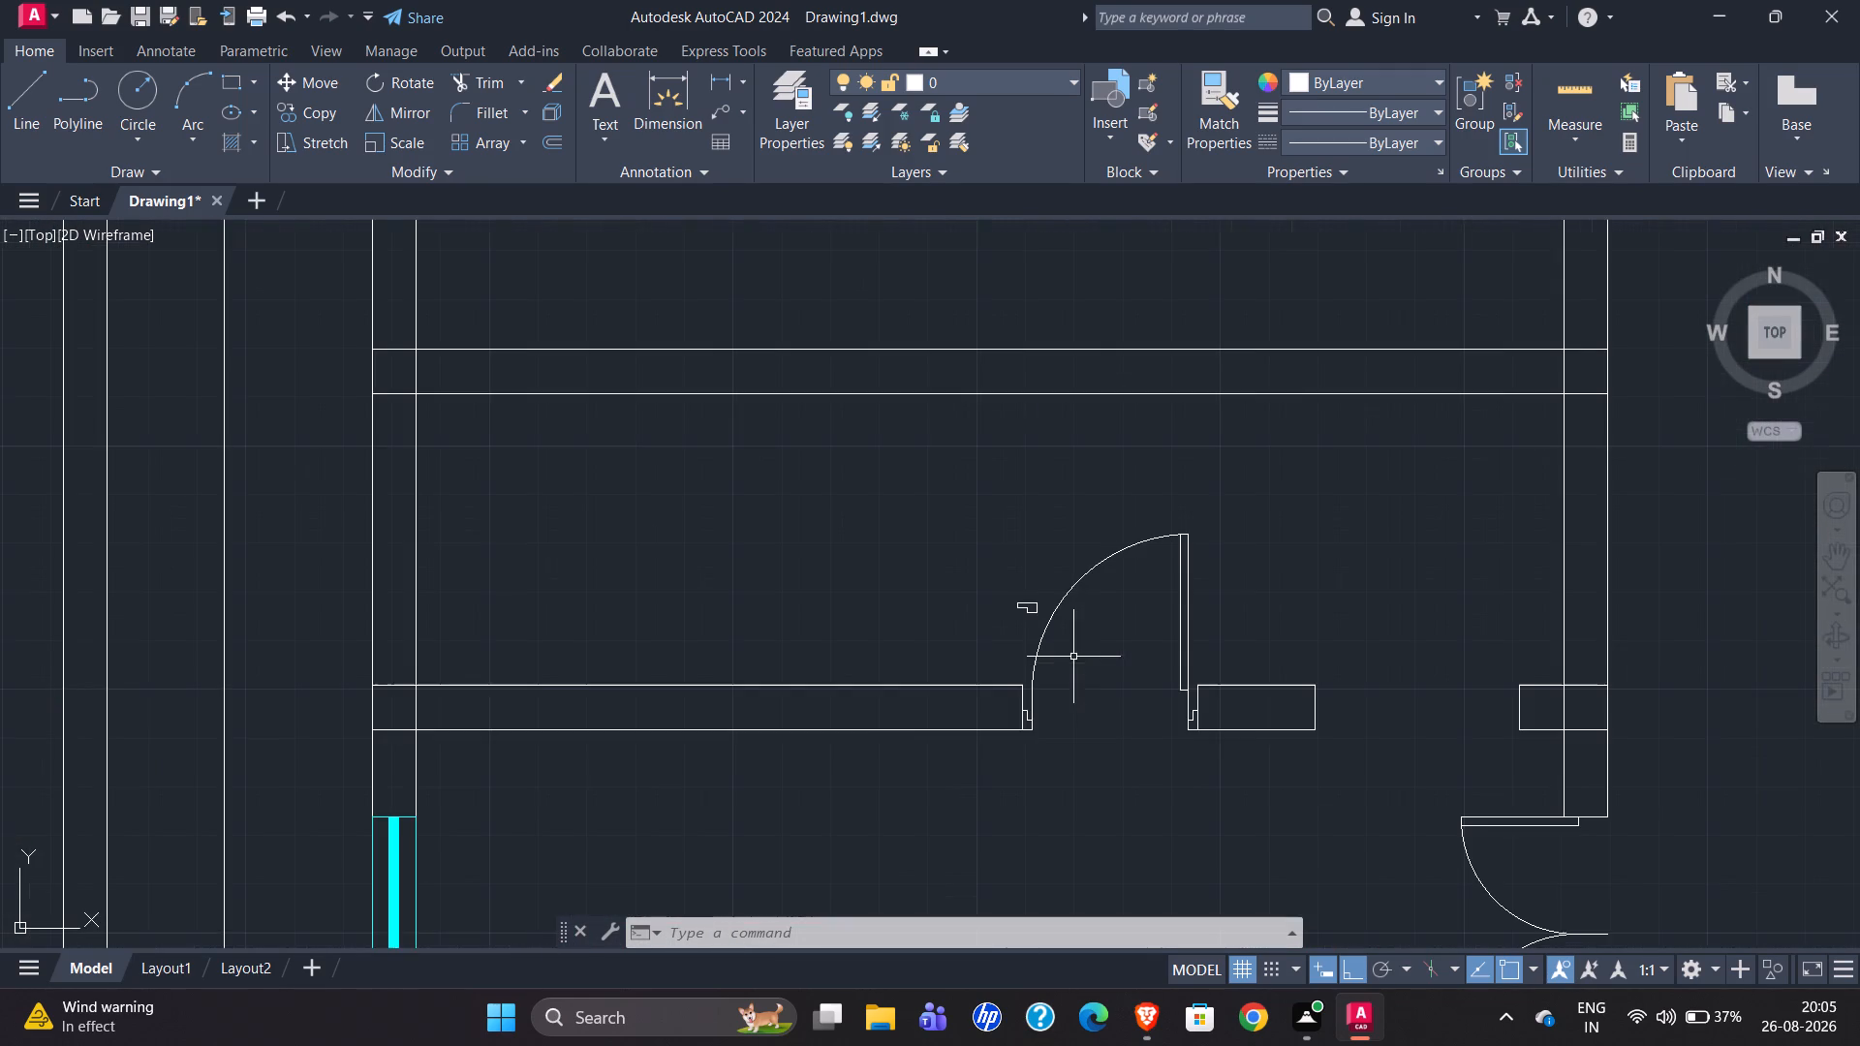
scroll(1157, 732, up, 3)
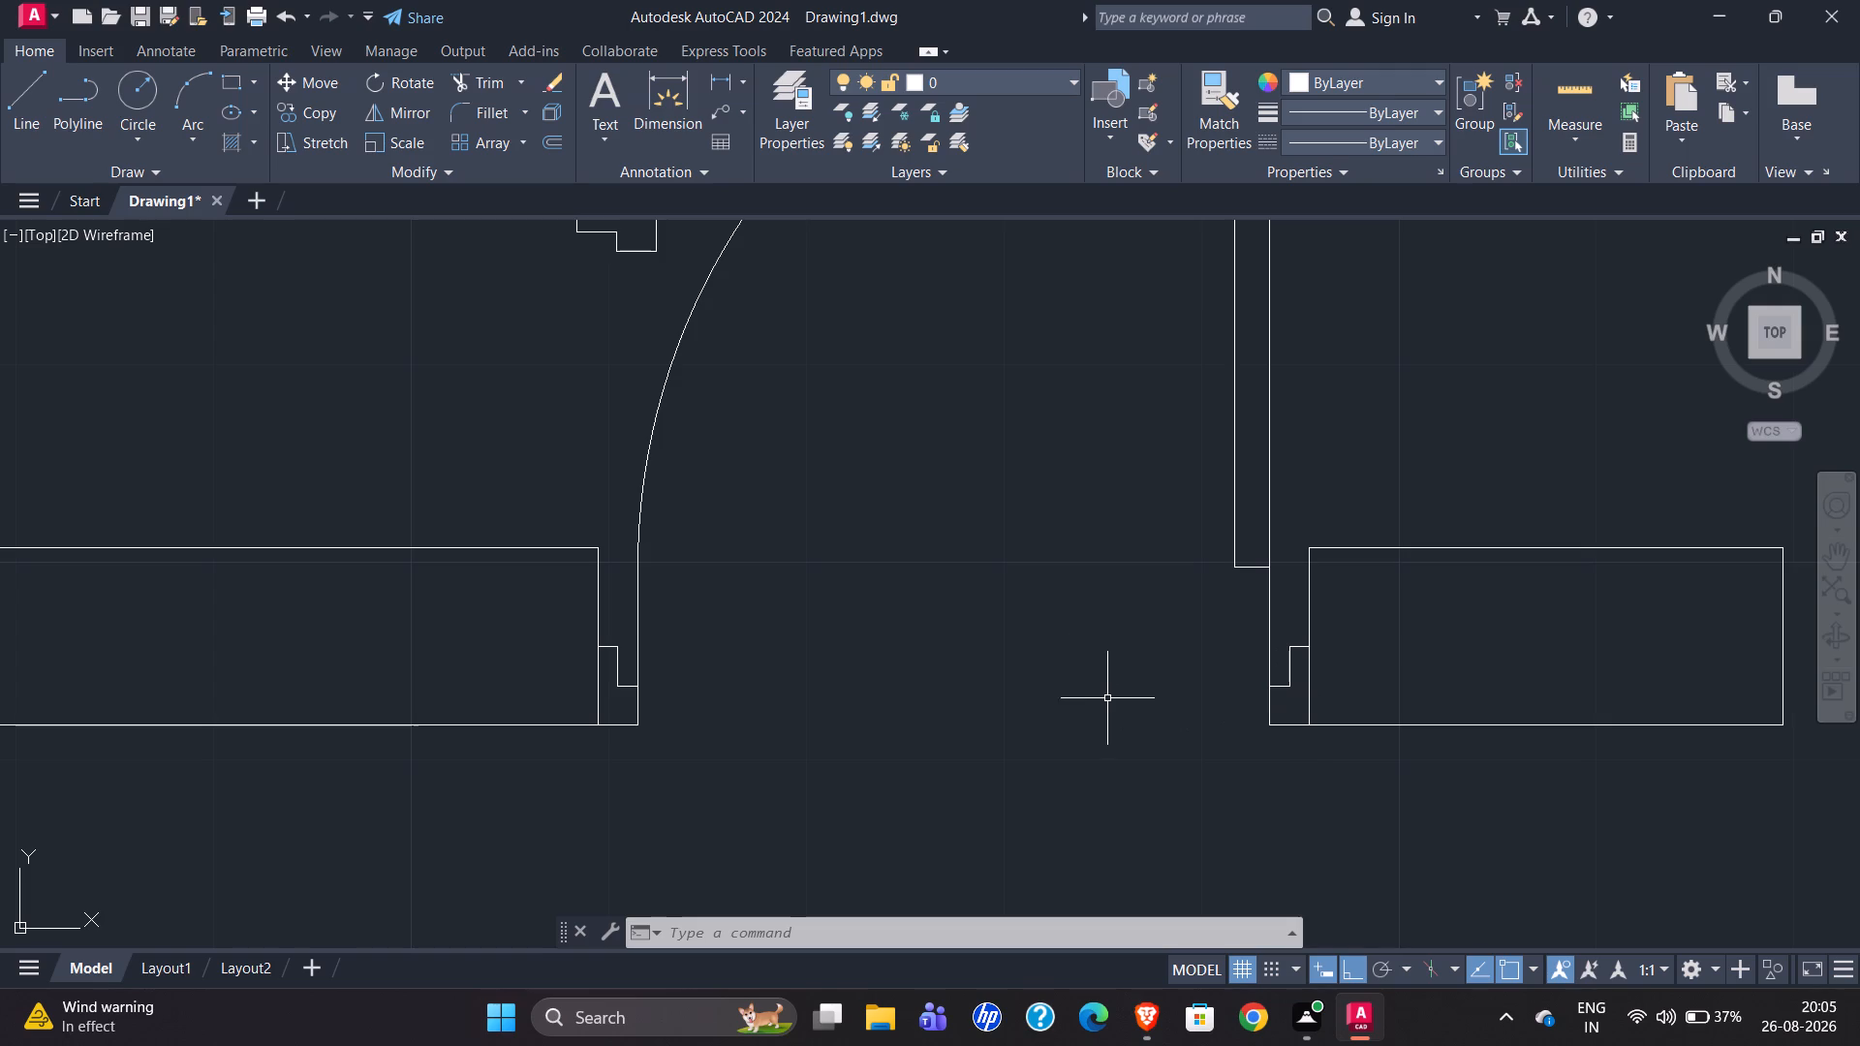
scroll(638, 695, up, 1)
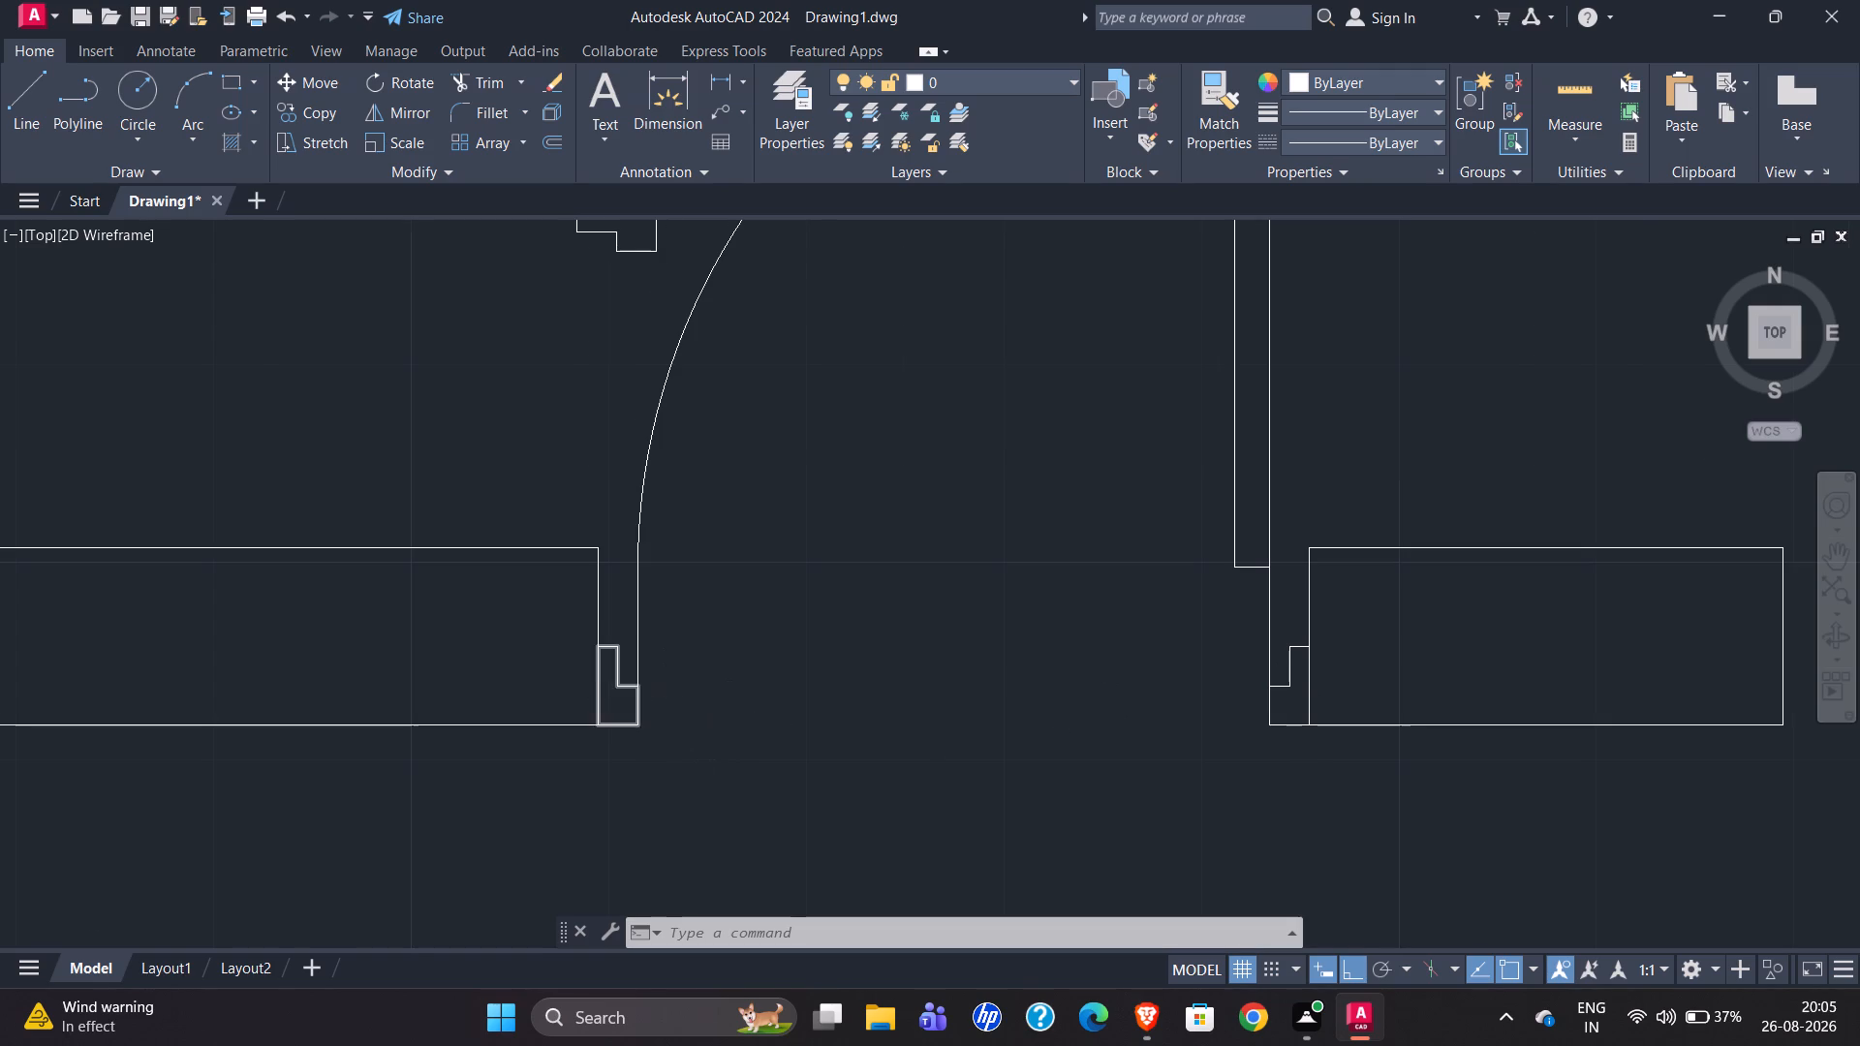
scroll(638, 695, up, 1)
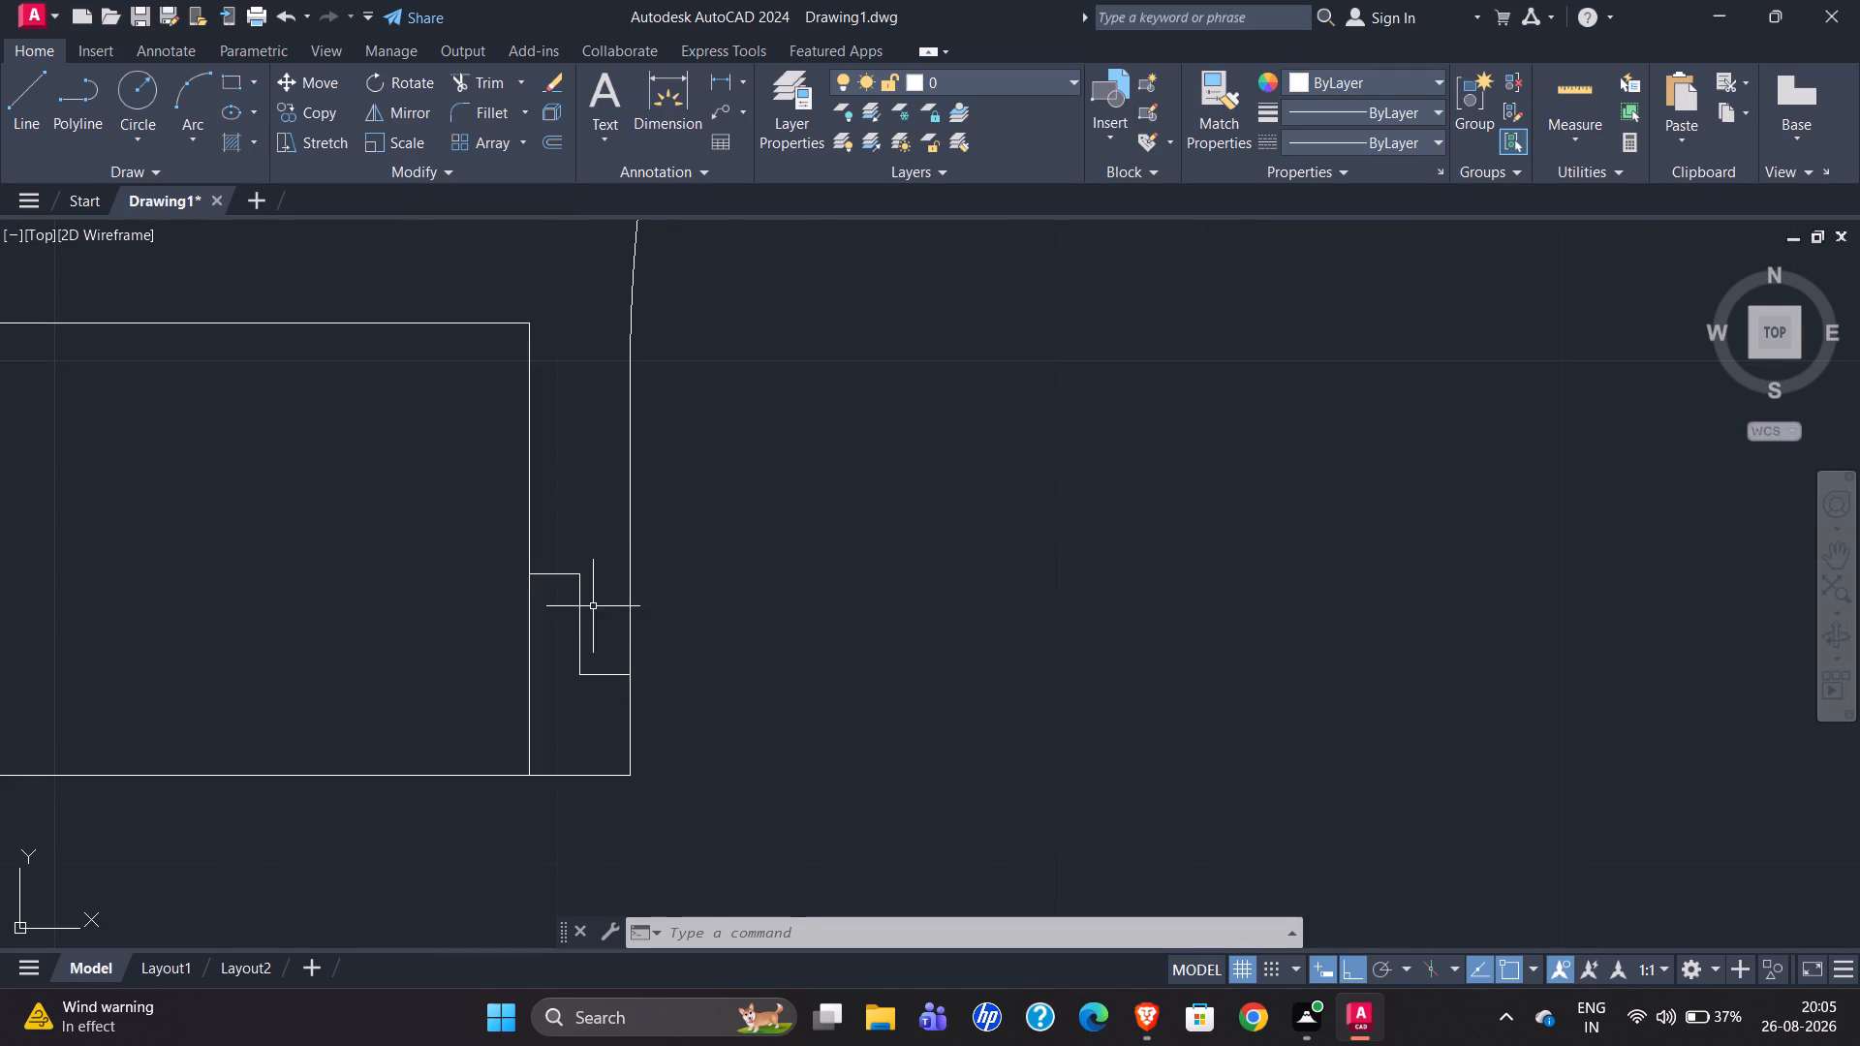
click(579, 610)
click(577, 629)
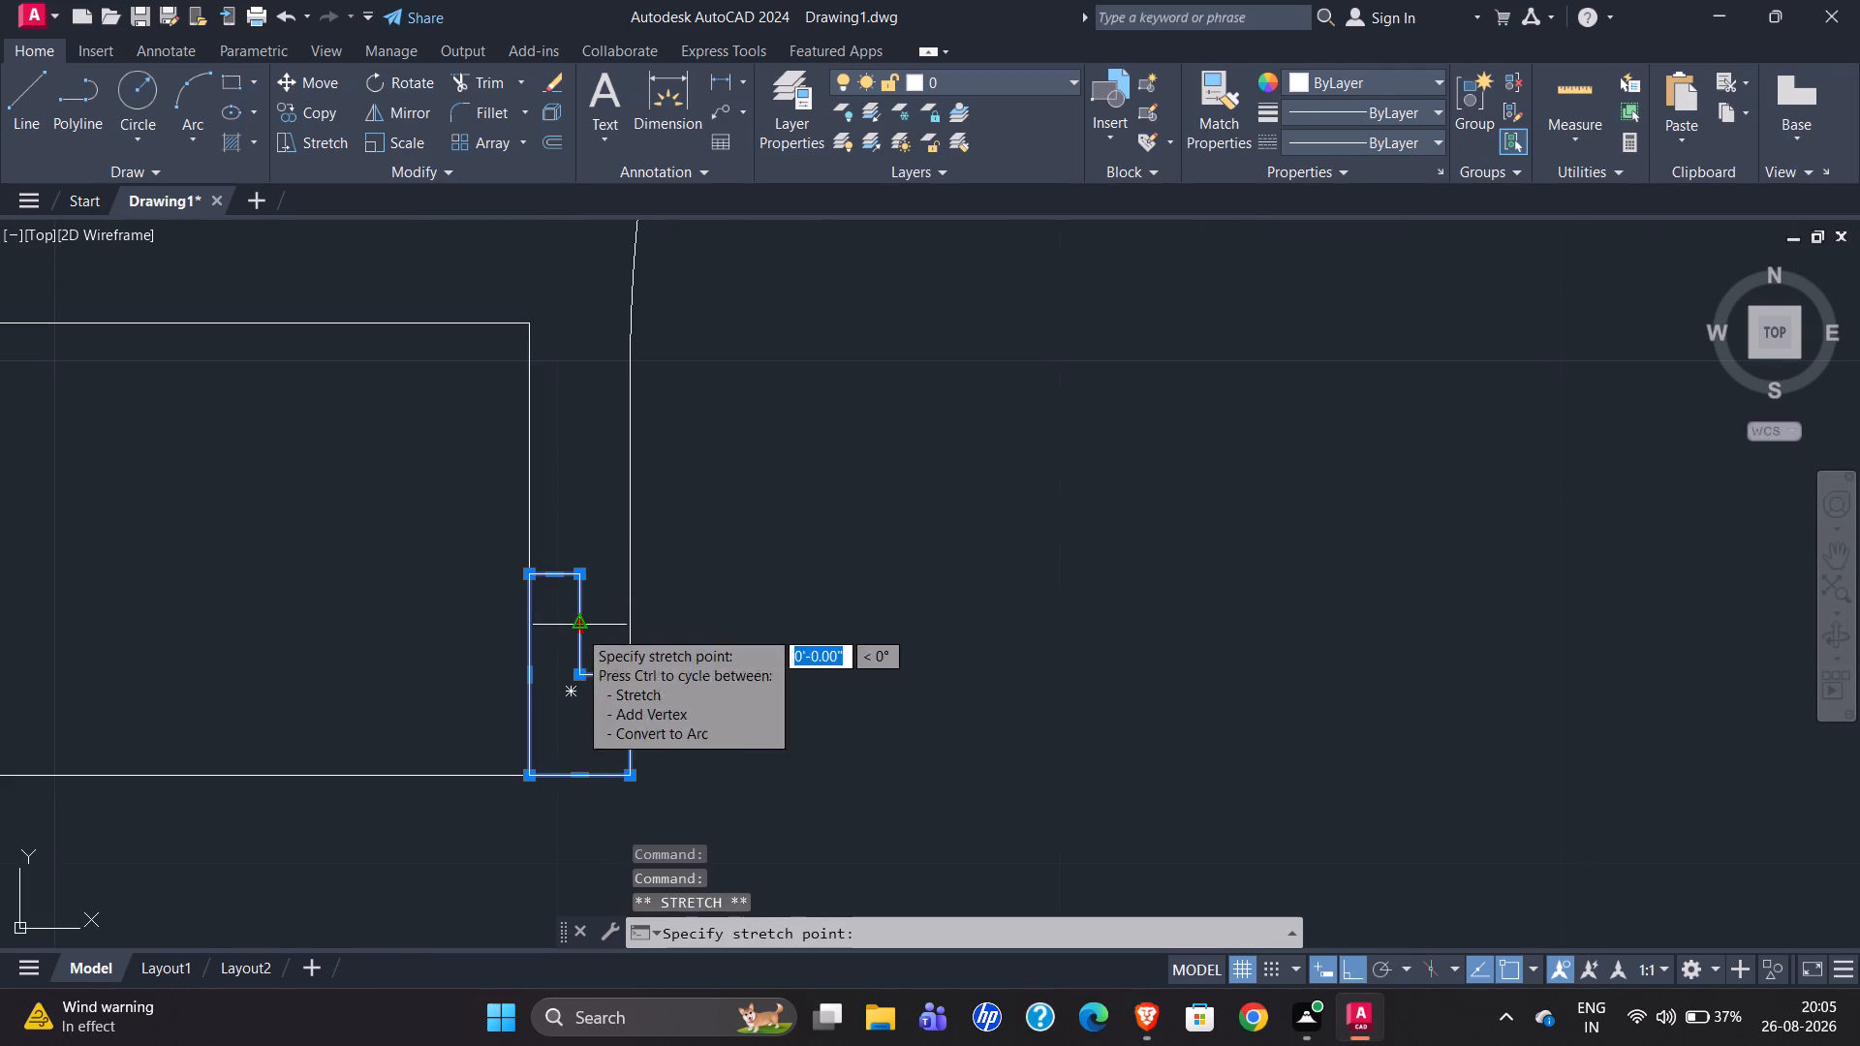
click(634, 630)
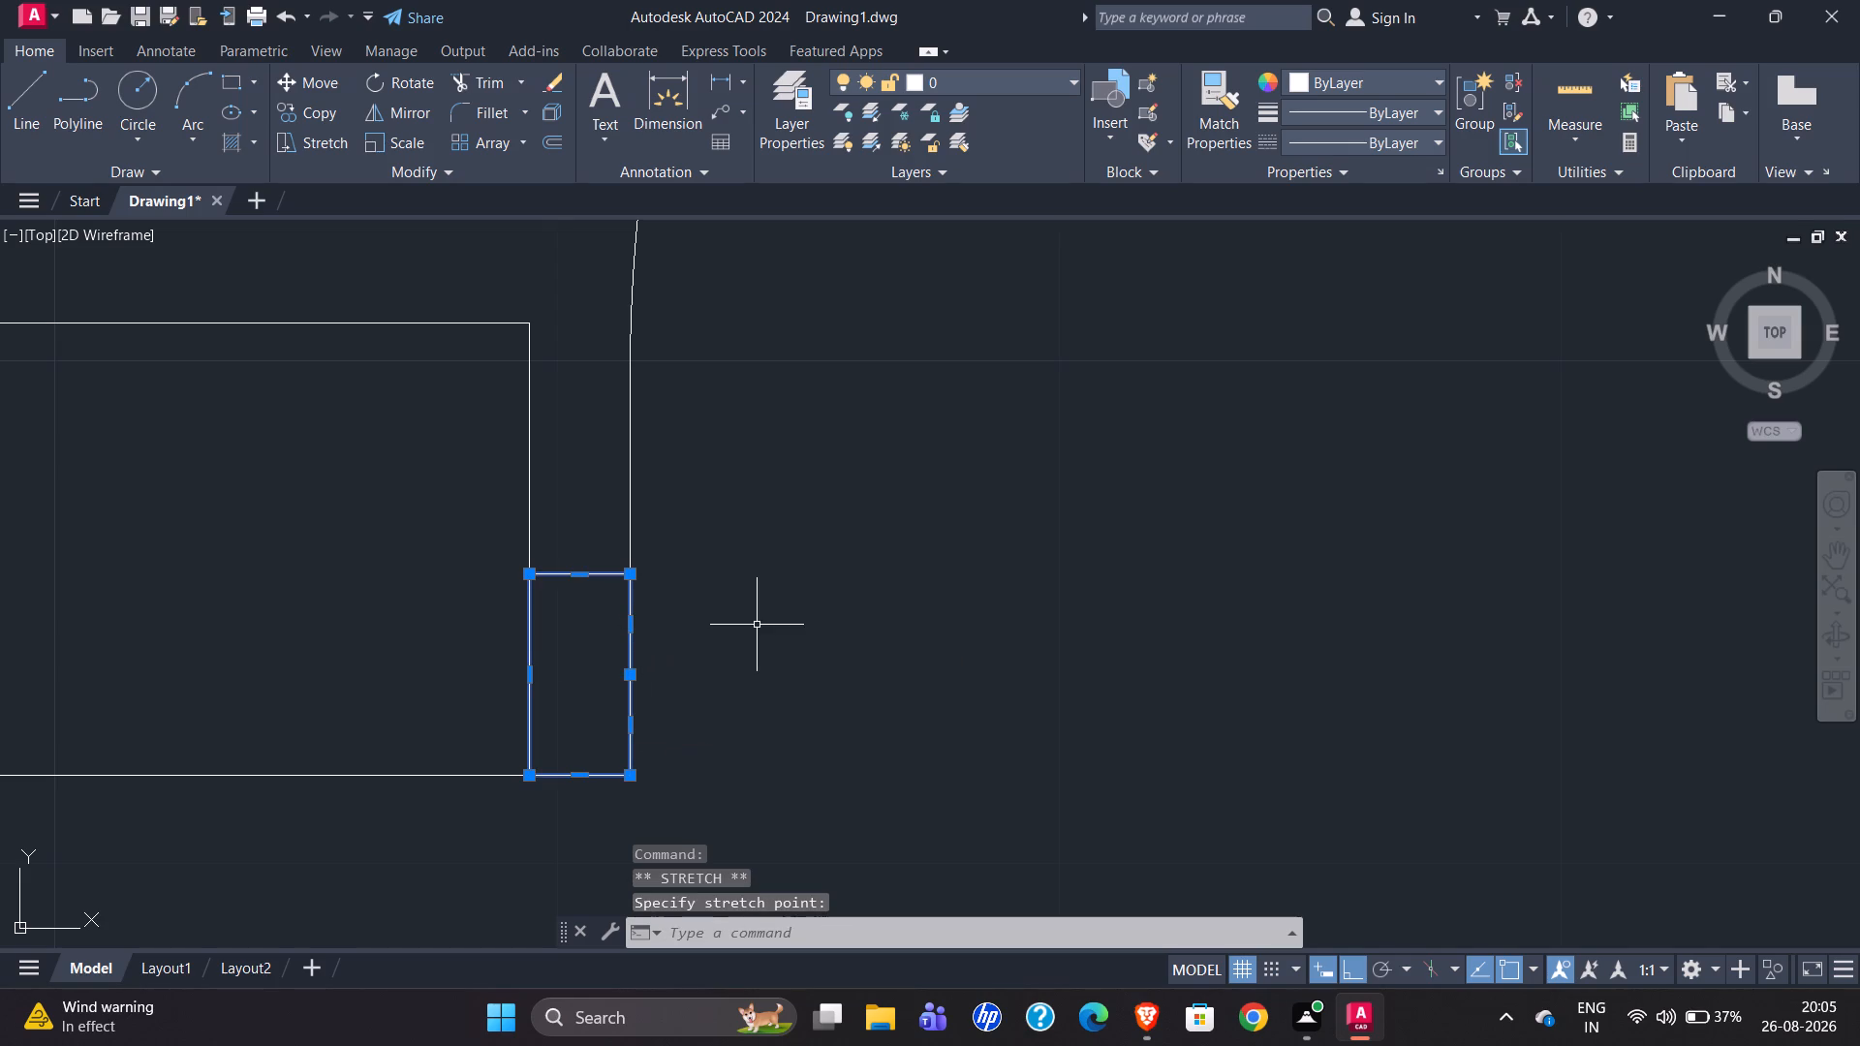
Stretch the lower outer edge of the western frame profile 1" further east.
click(628, 723)
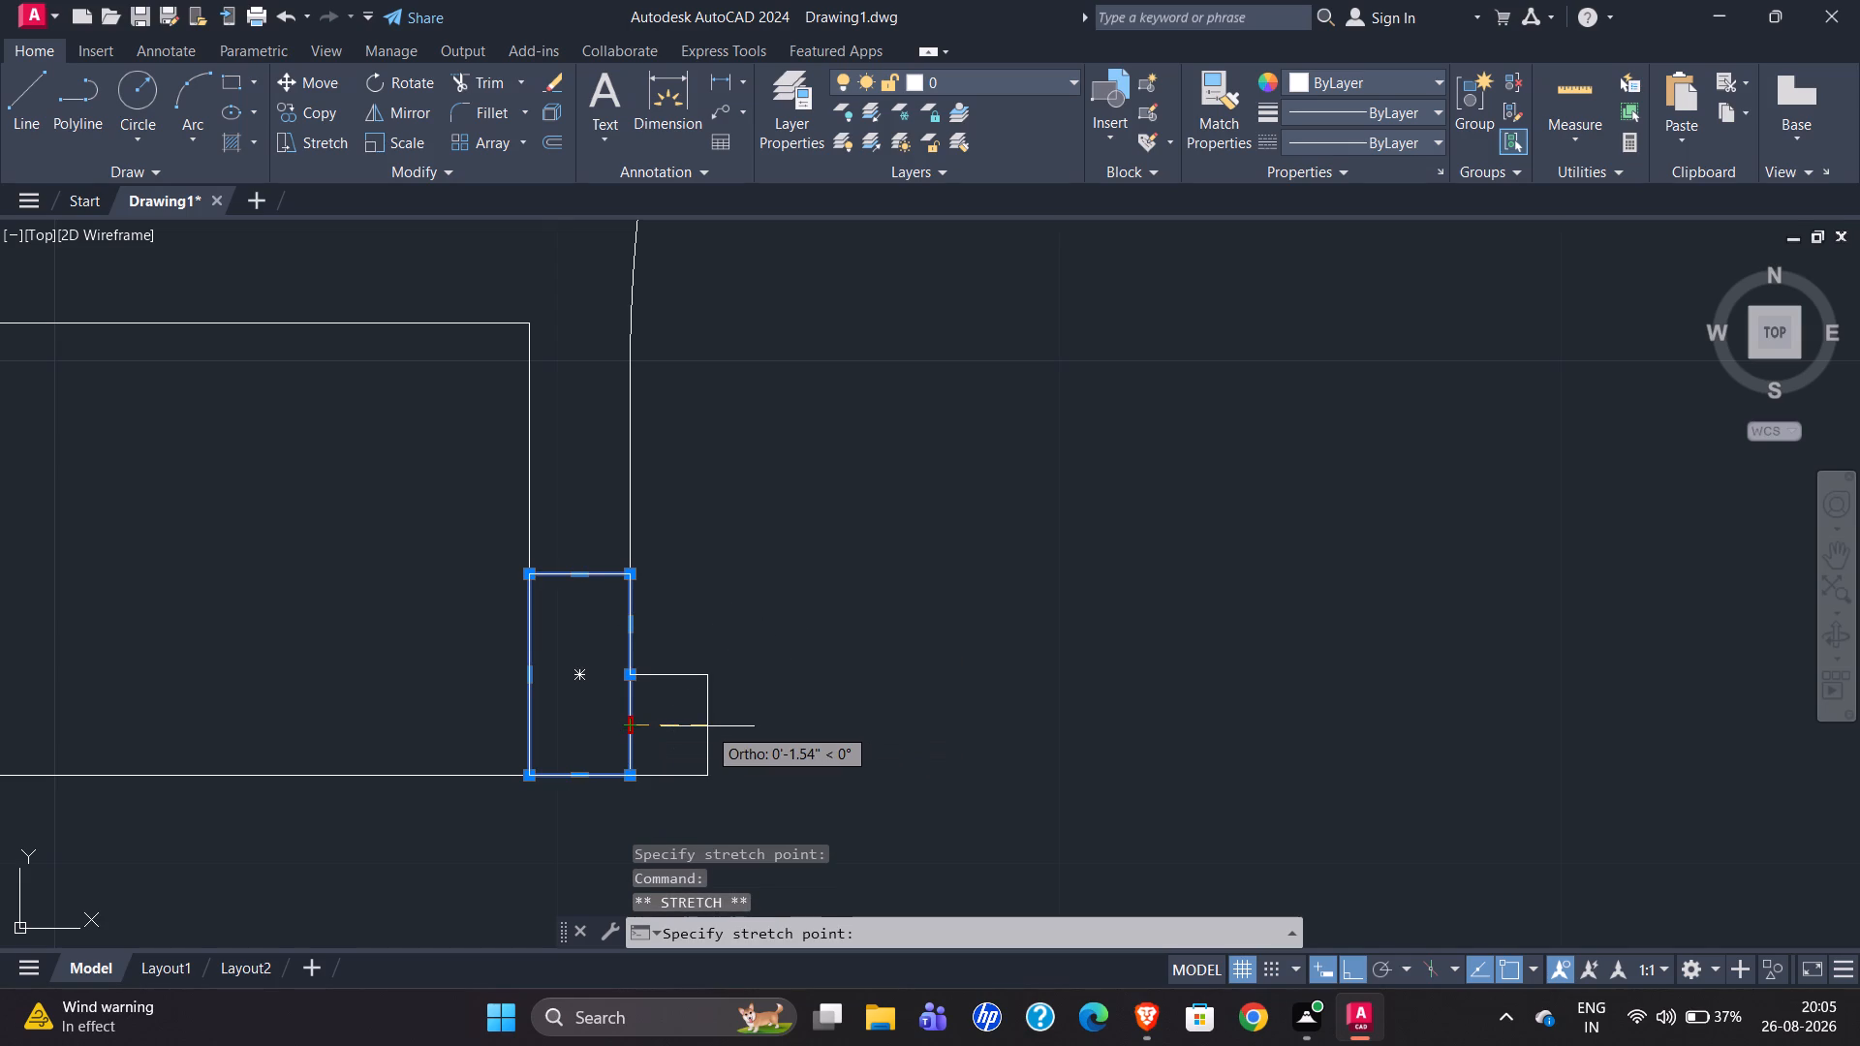
text(1")
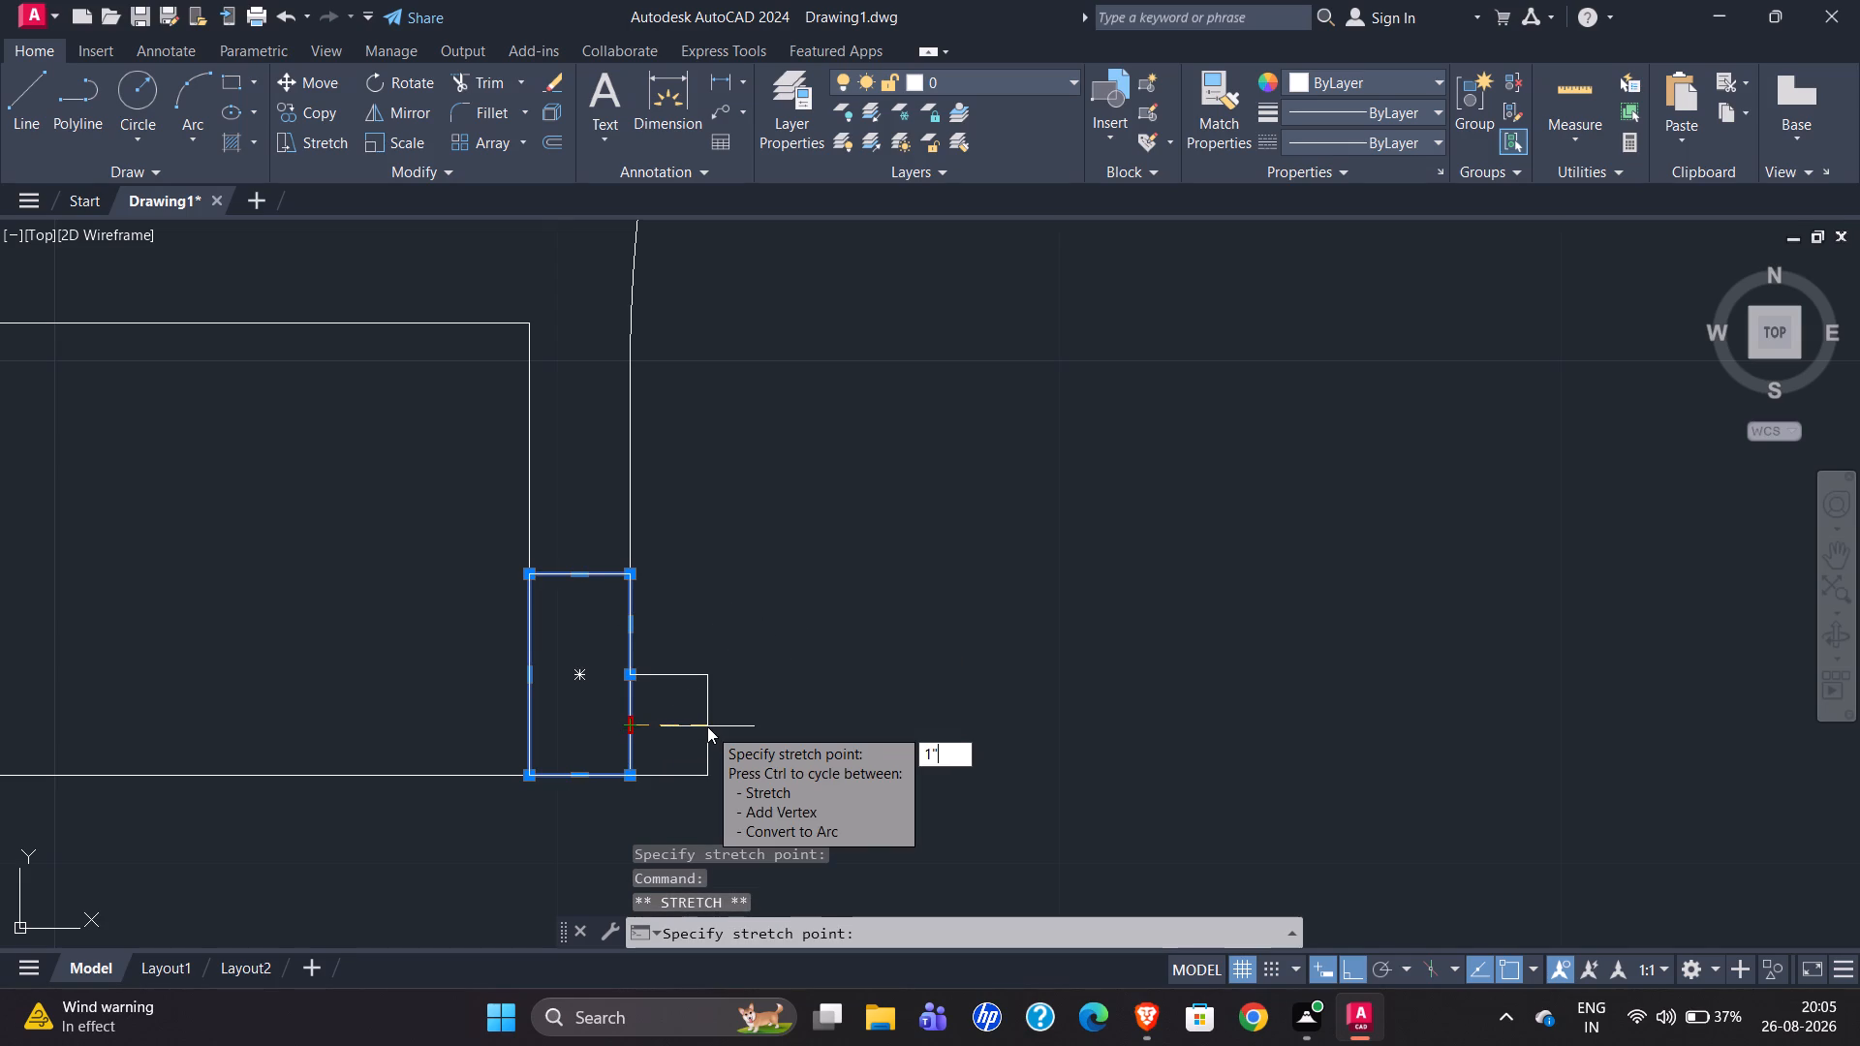
key(Return)
scroll(490, 627, down, 3)
scroll(523, 674, up, 2)
key(Escape)
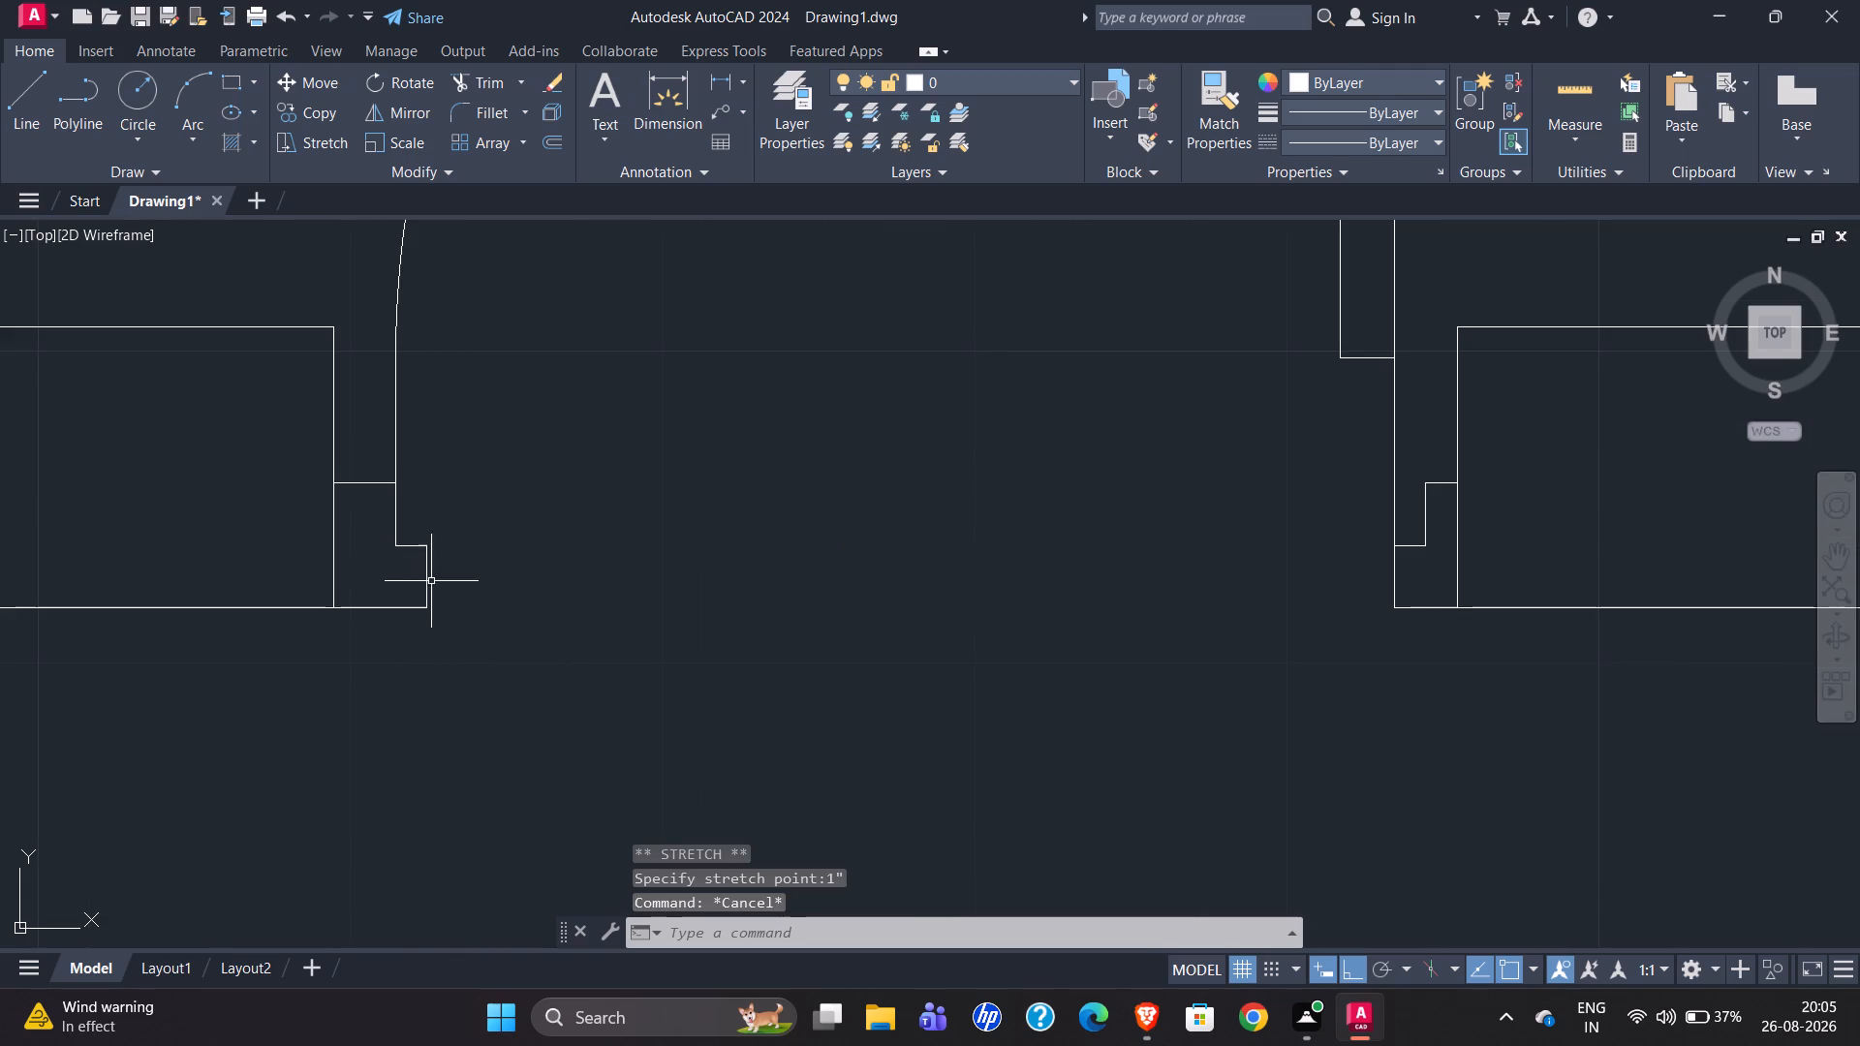
Delete the frame profile on the eastern side of the interior door opening.
scroll(311, 606, down, 2)
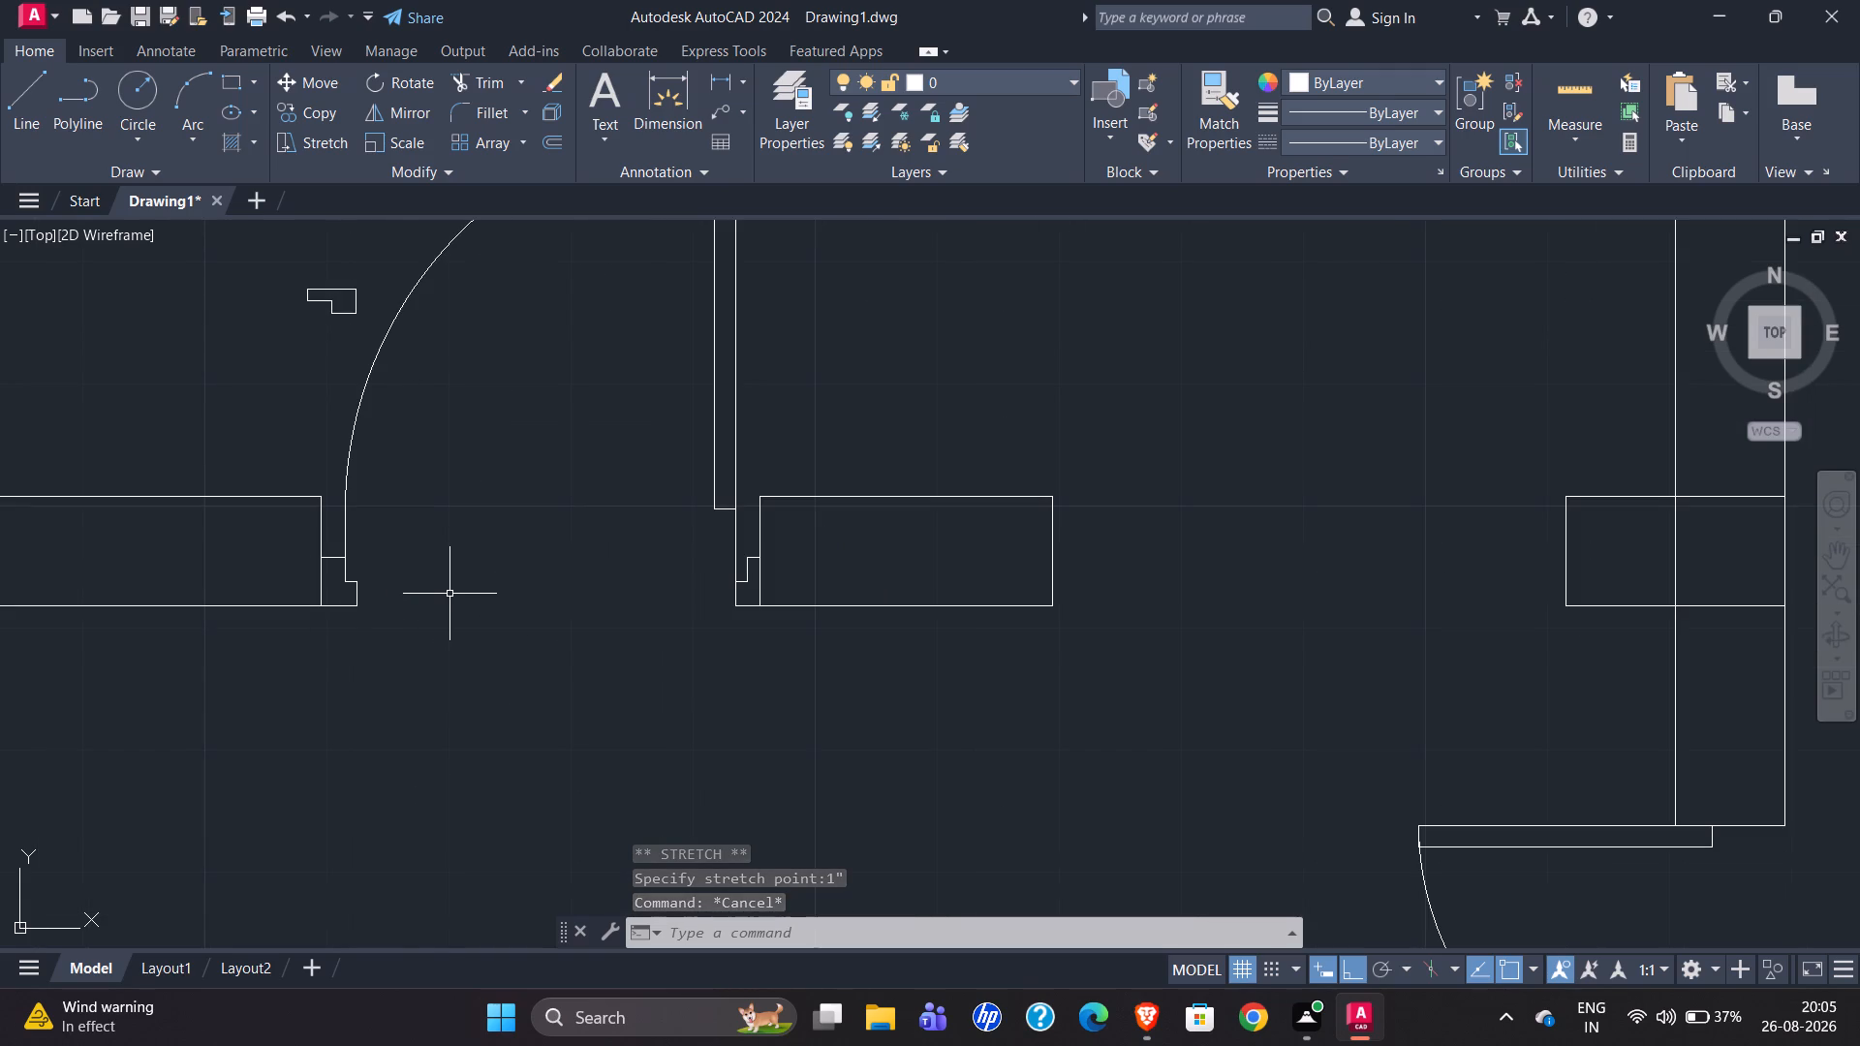
scroll(557, 624, up, 1)
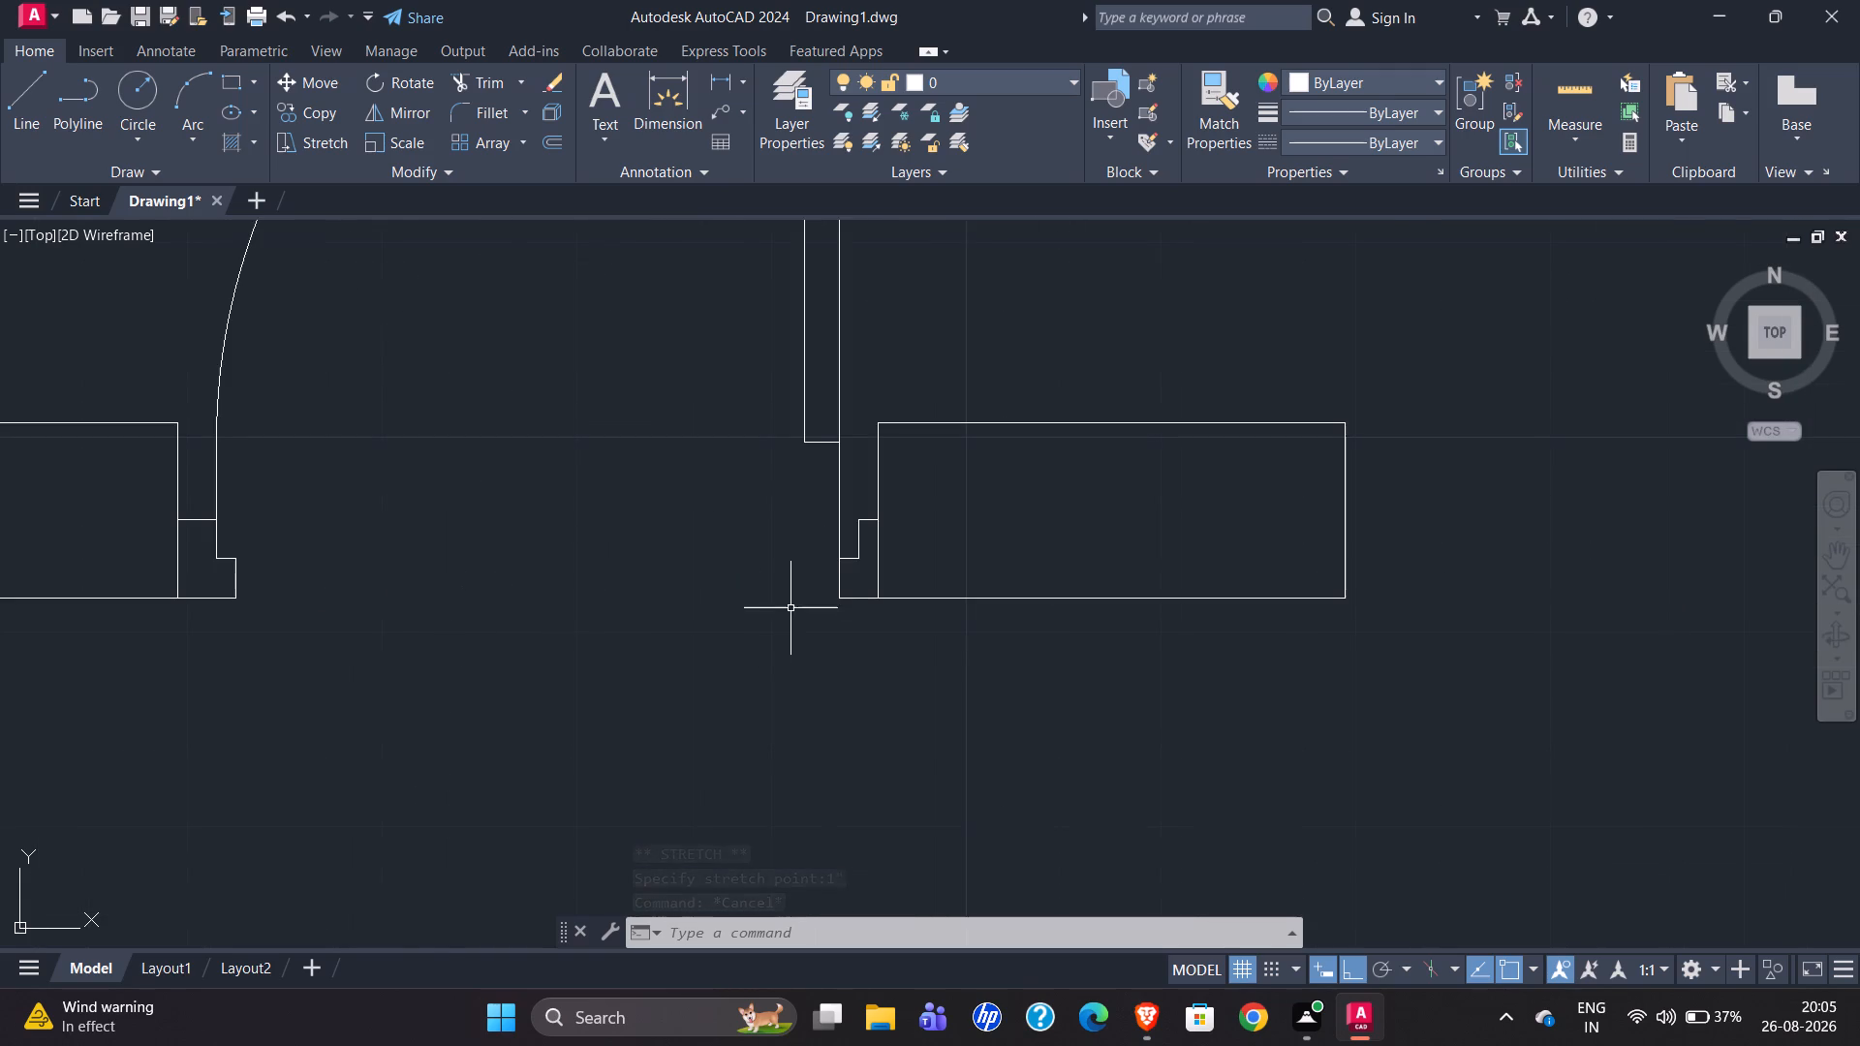
click(857, 558)
key(Delete)
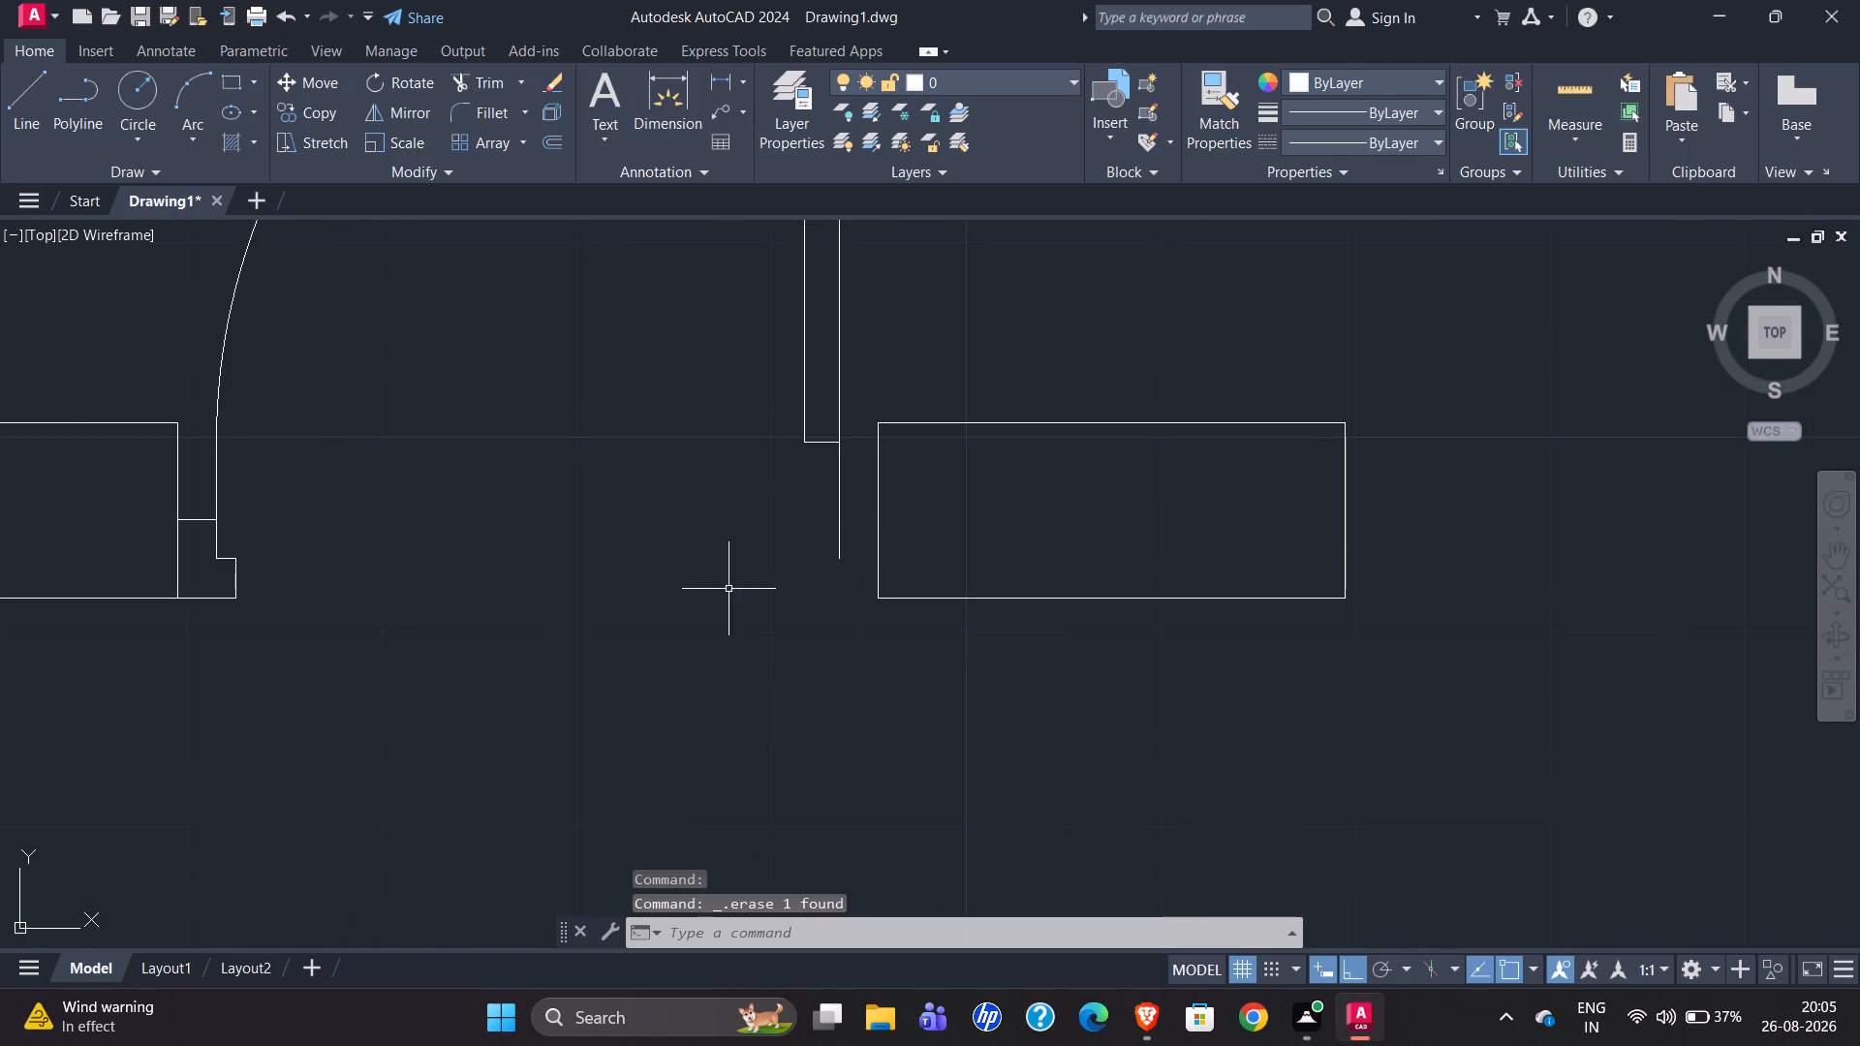
Mirror the western frame profile about a vertical line through its lower outer corner, keeping the original.
click(237, 579)
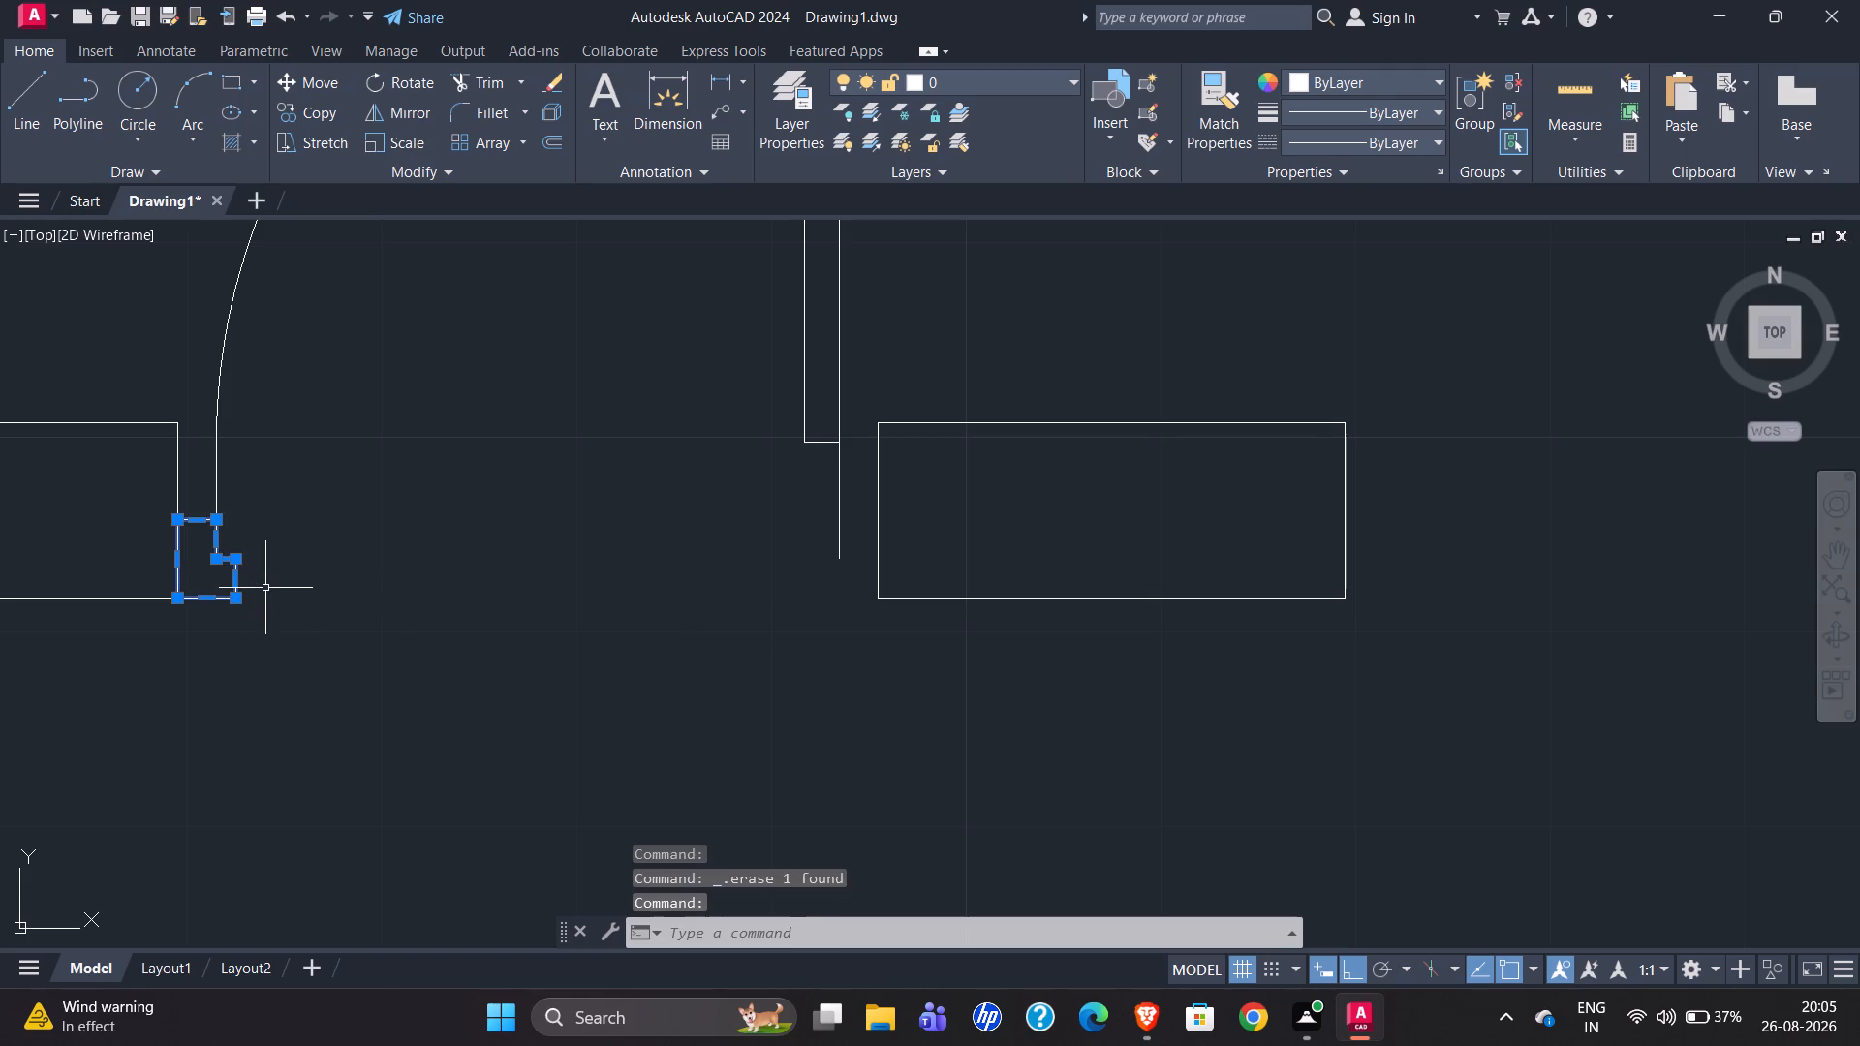
text(mi)
key(Return)
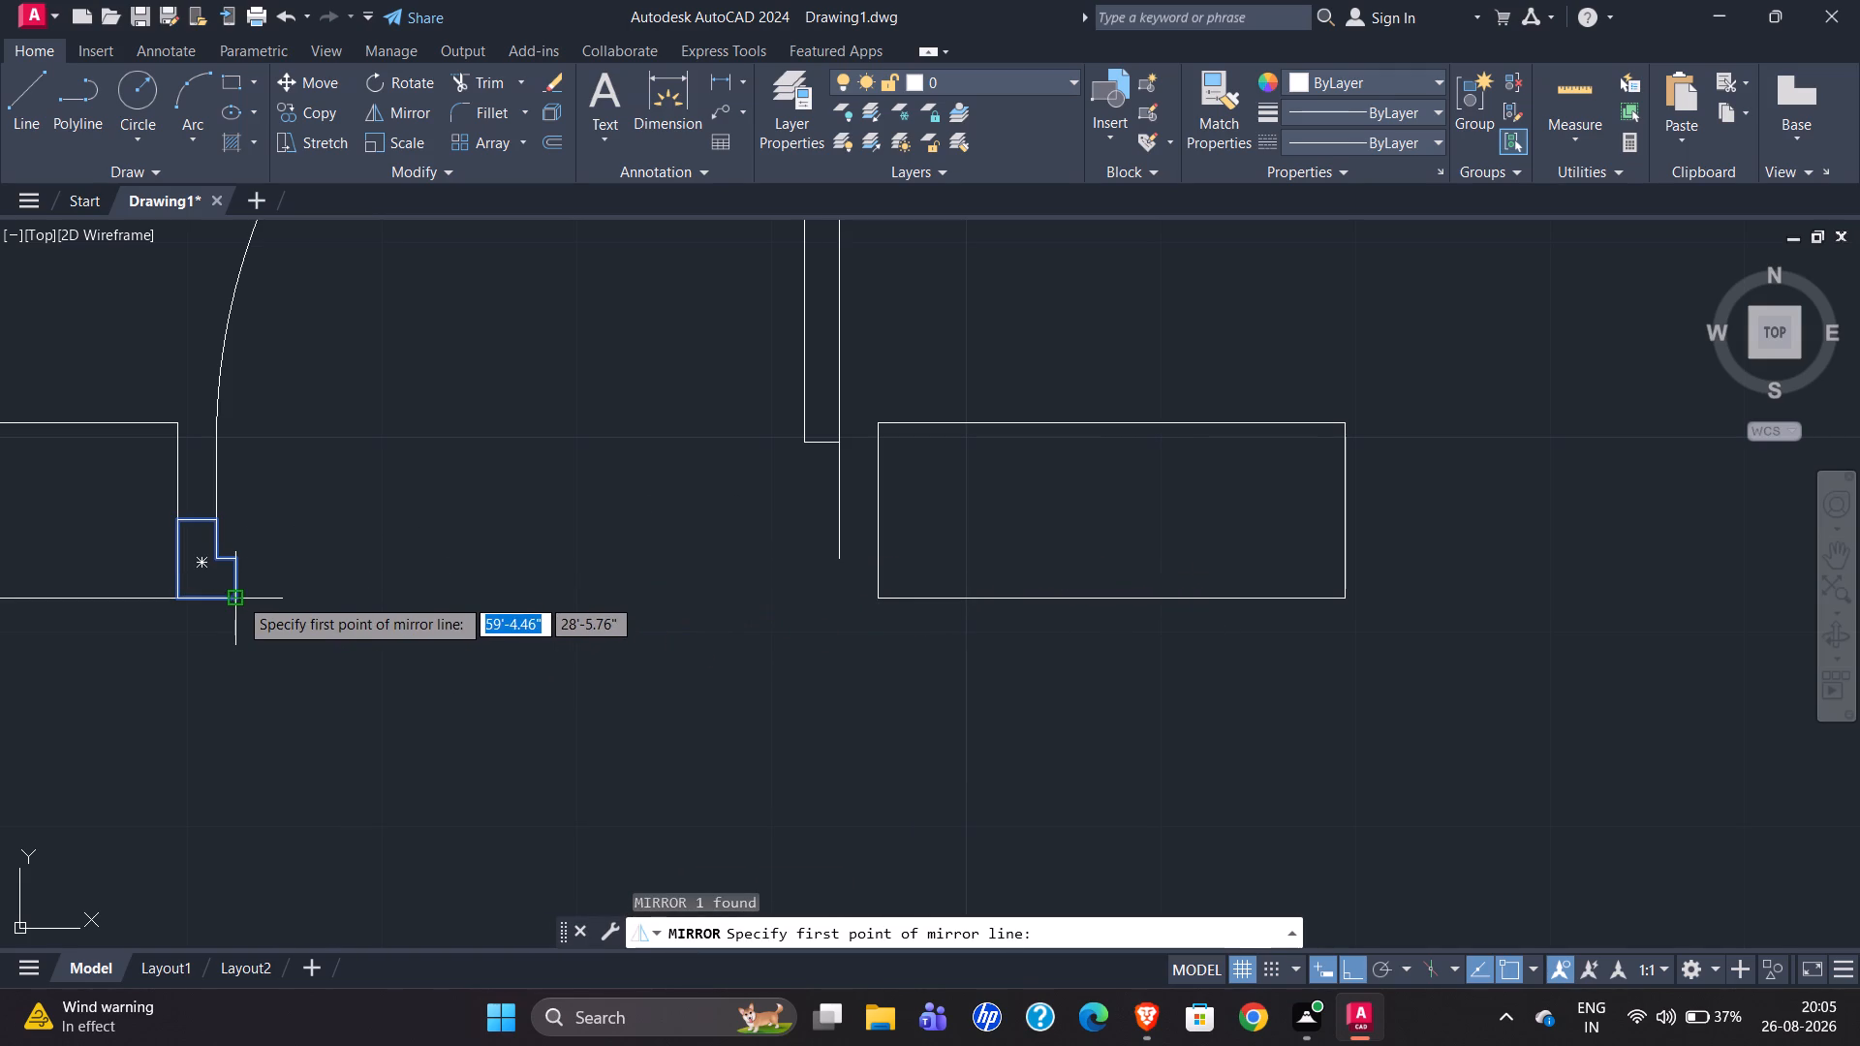
scroll(332, 632, down, 2)
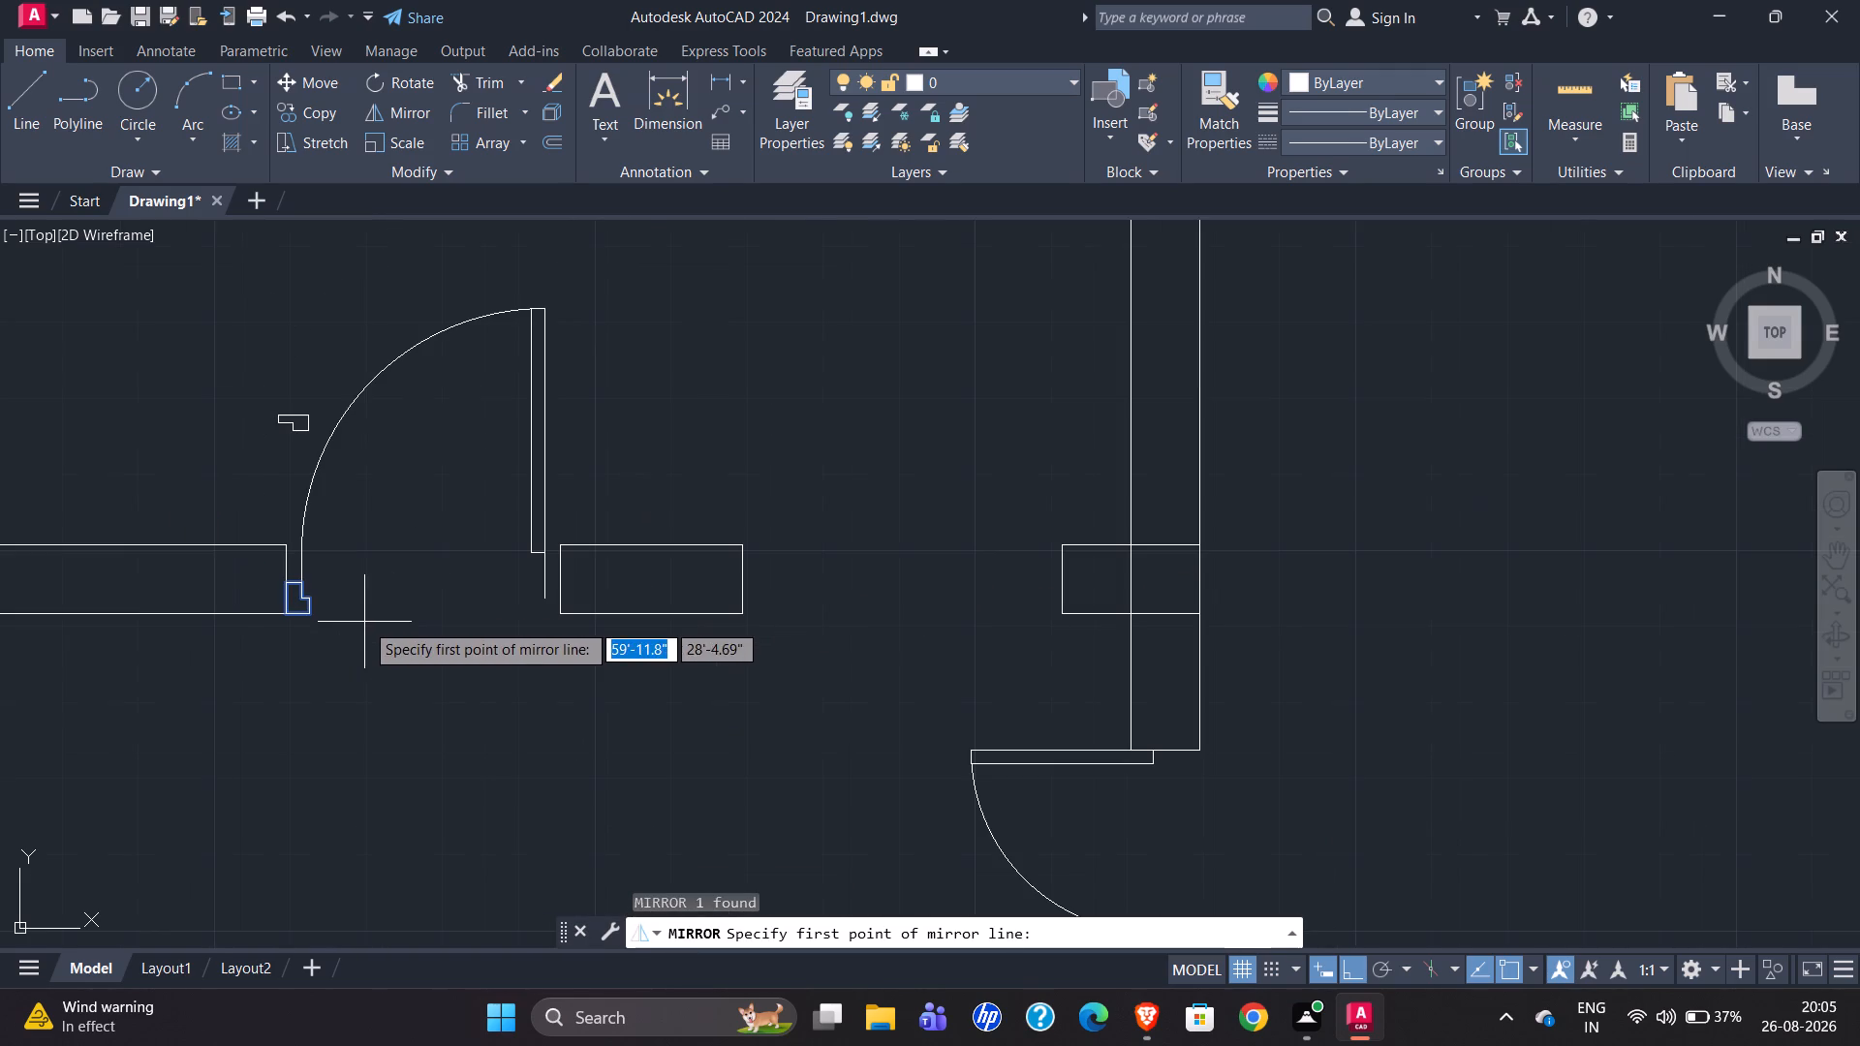
scroll(306, 611, up, 3)
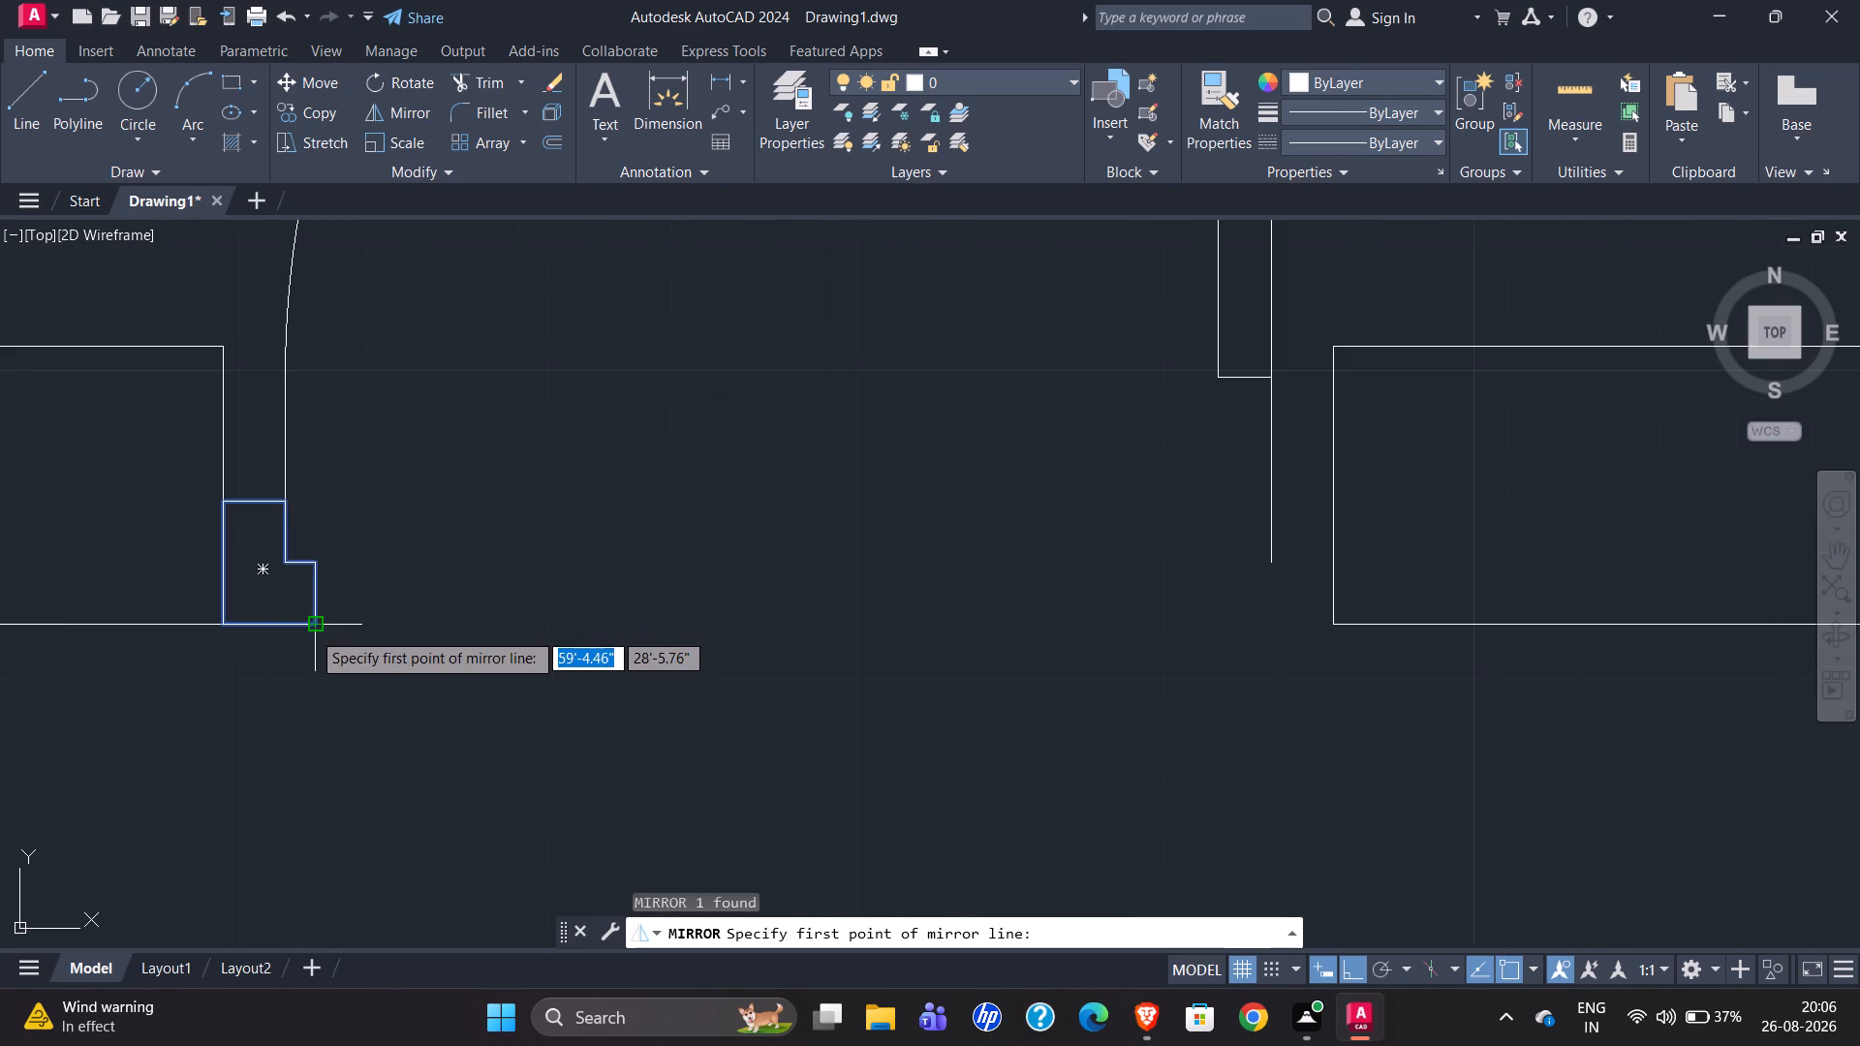
click(311, 629)
click(333, 422)
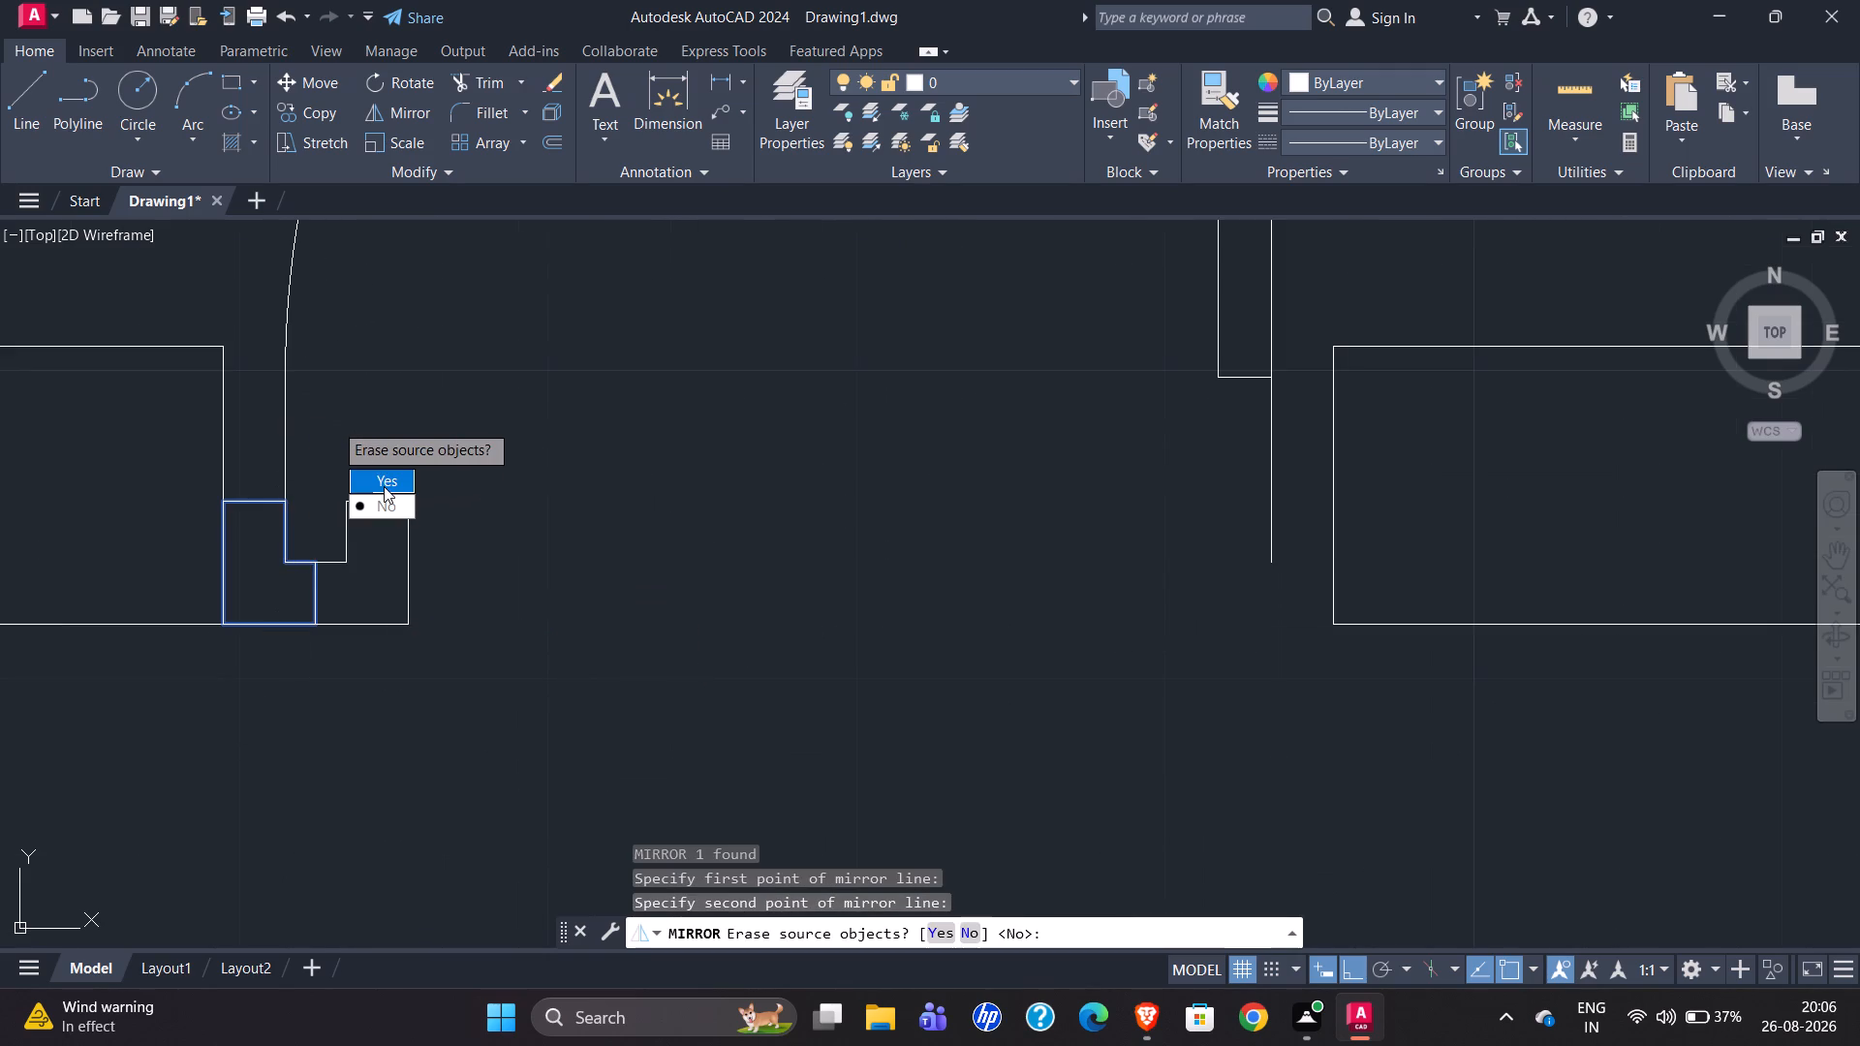
drag(394, 506, 333, 422)
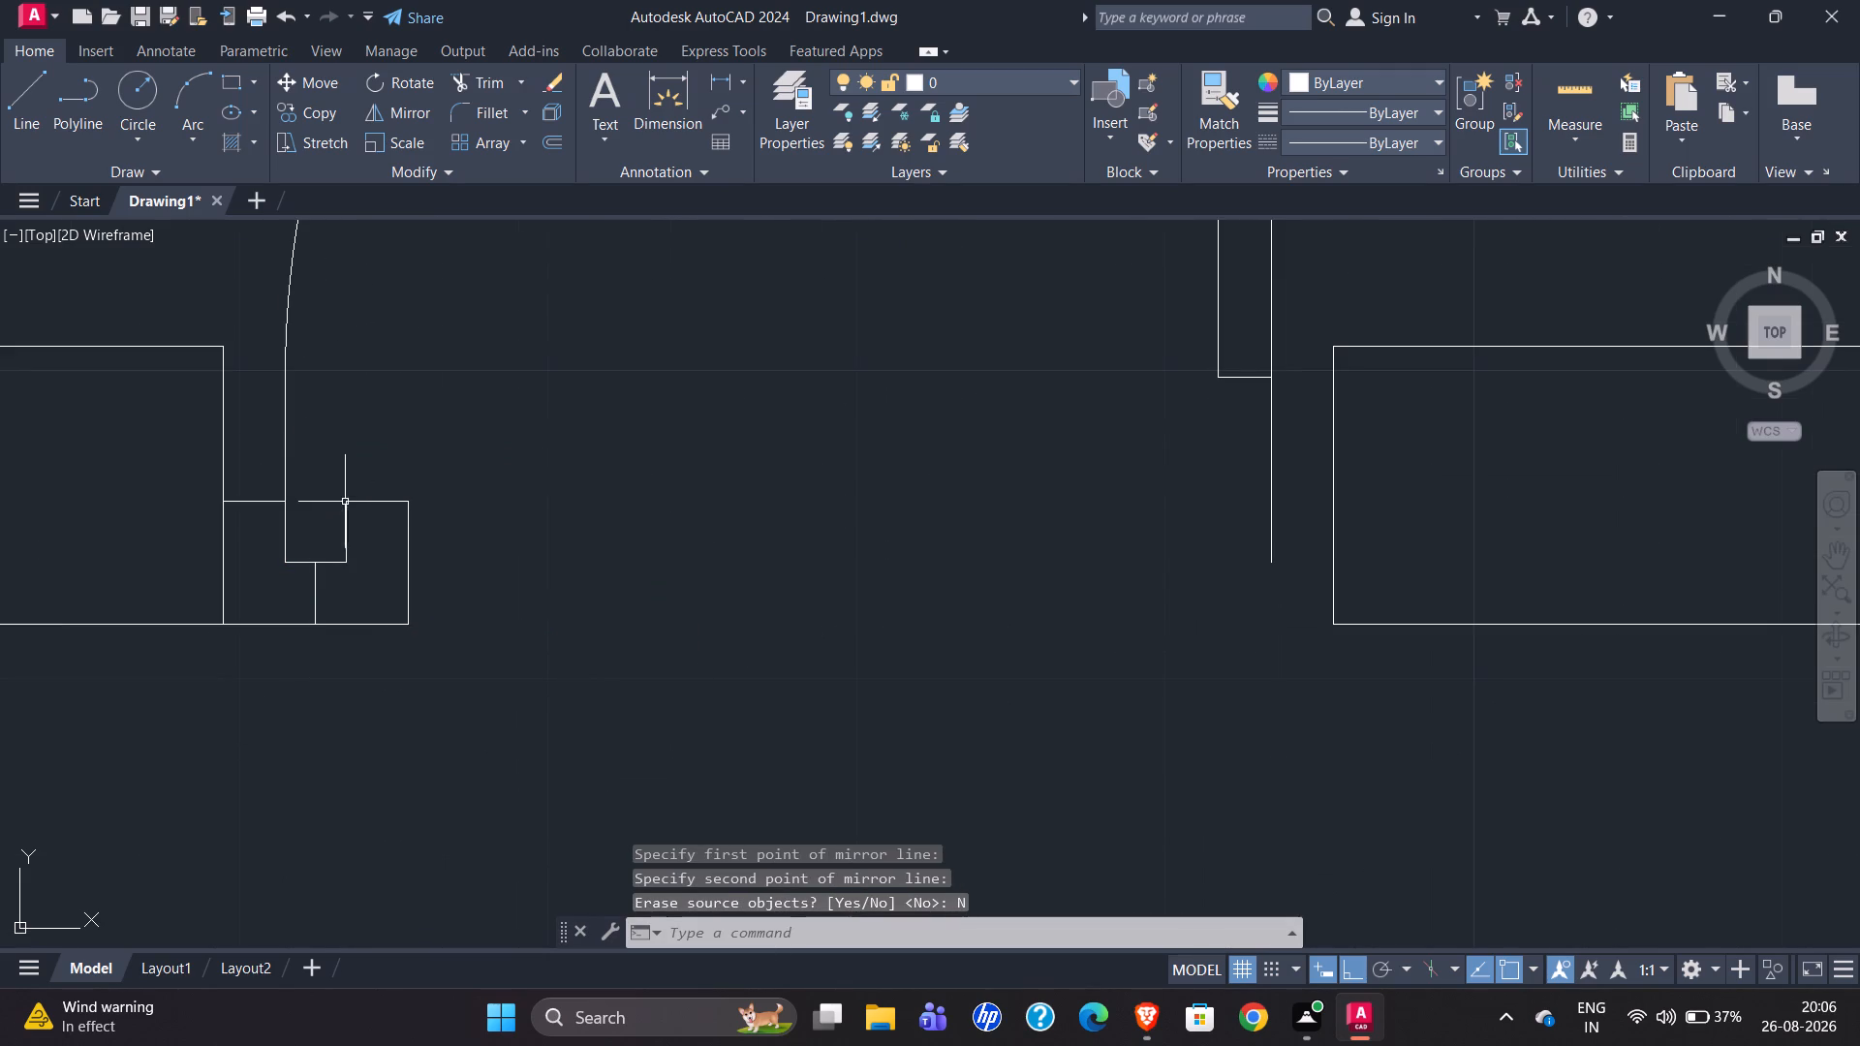
Move the mirrored frame profile by its lower outer corner to the lower corner of the wall east of the door opening.
click(345, 502)
key(m)
key(Return)
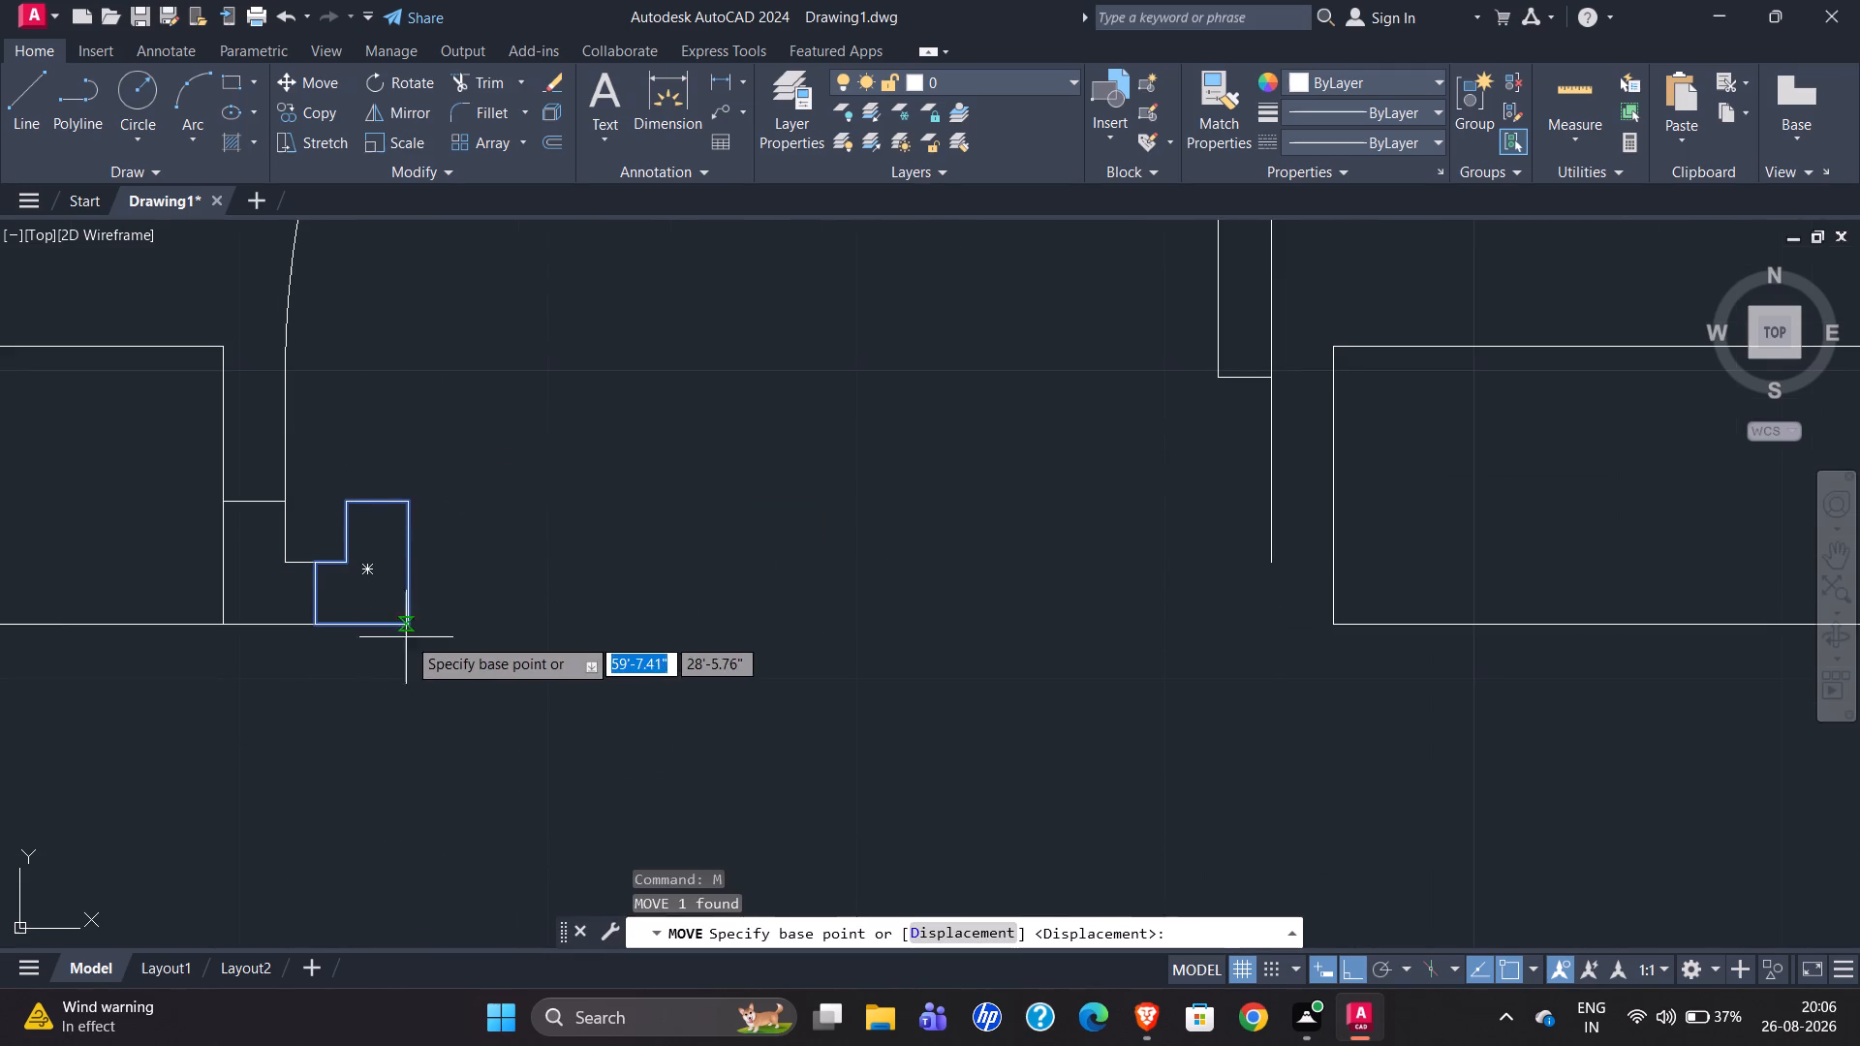
click(405, 618)
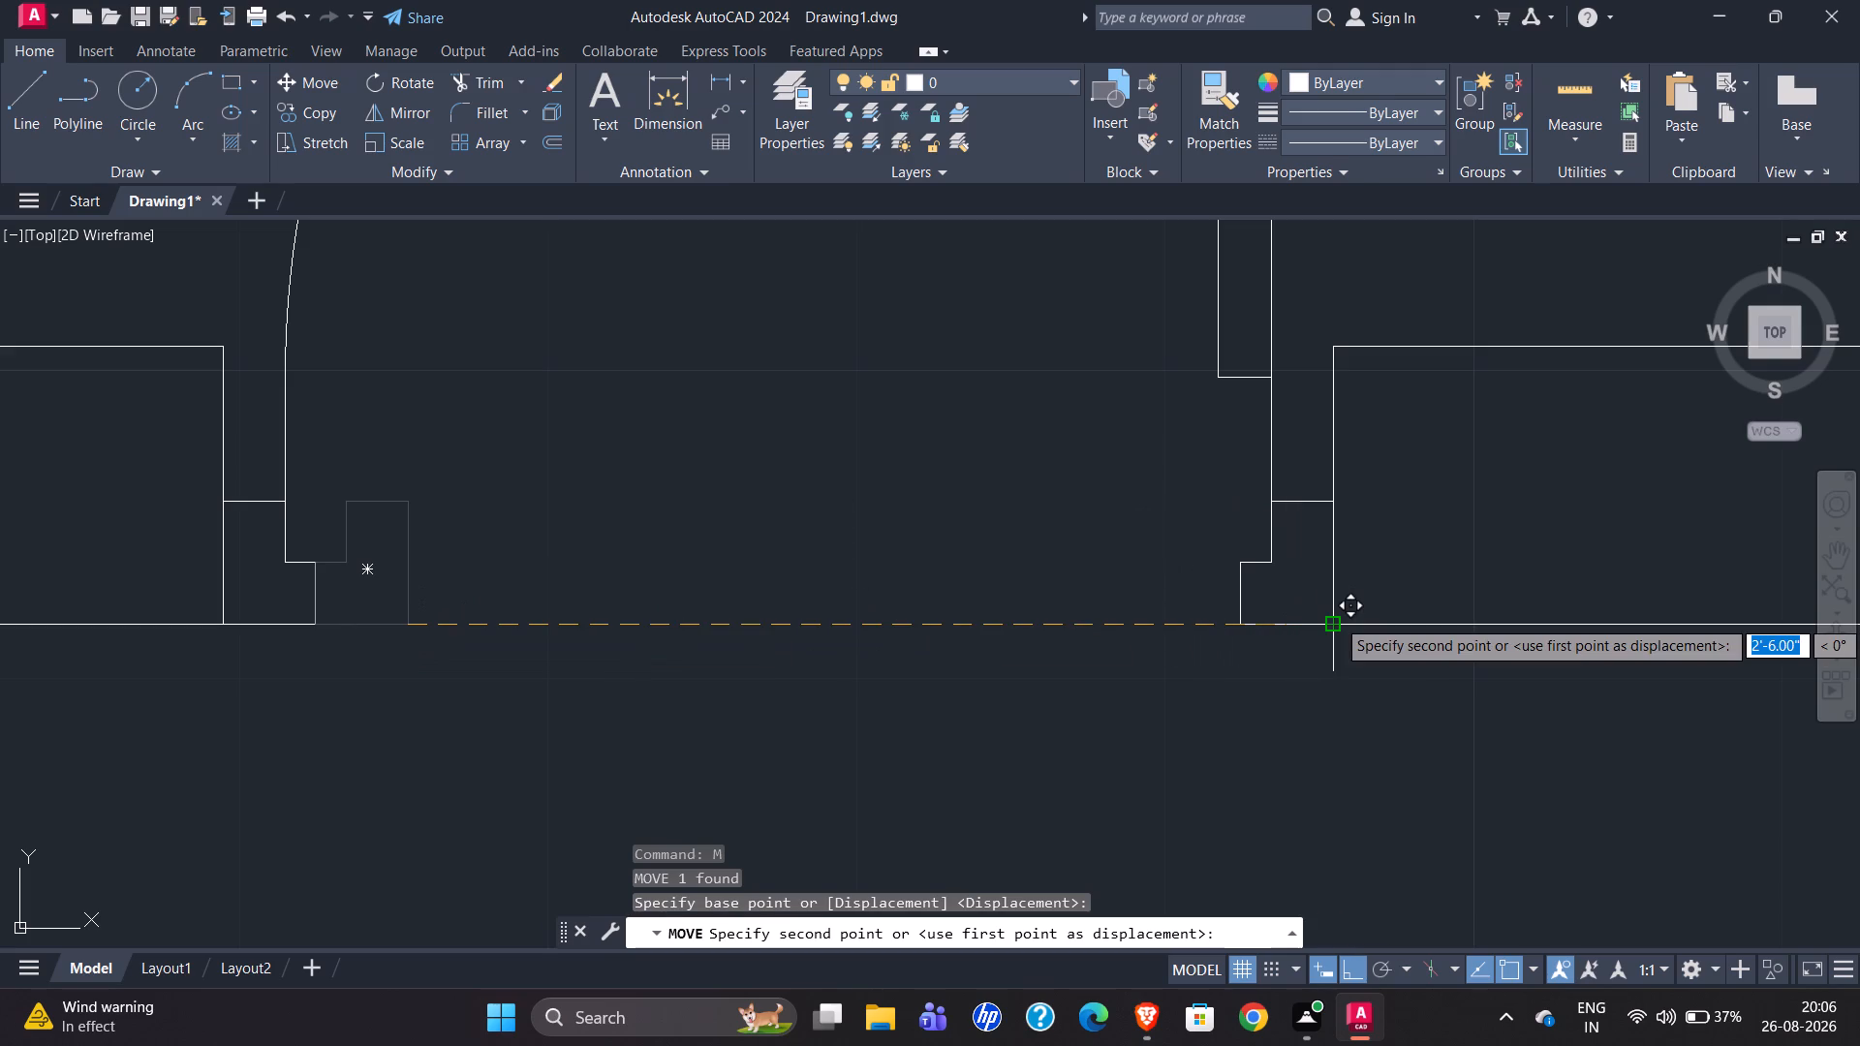
click(1336, 618)
scroll(917, 509, down, 2)
key(Escape)
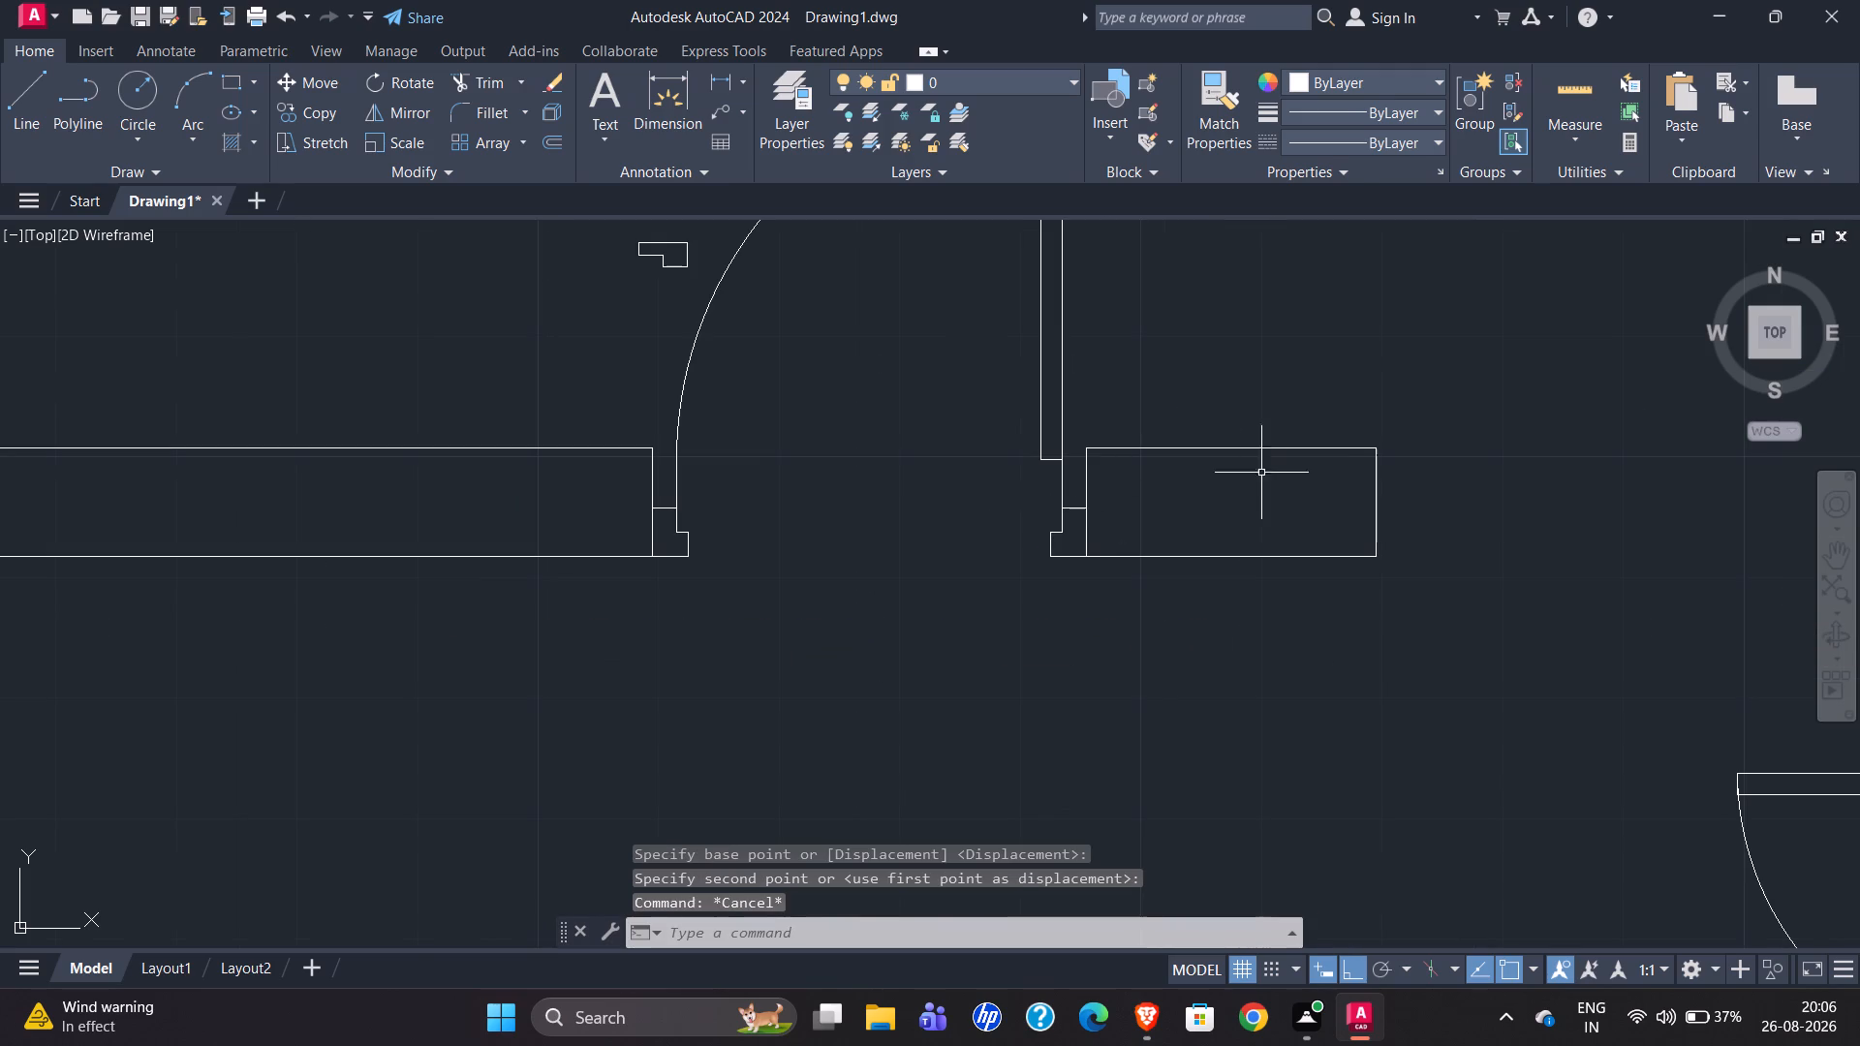
Delete the spare frame profile lying beside the interior door's swing arc.
scroll(856, 572, down, 2)
scroll(1010, 560, down, 2)
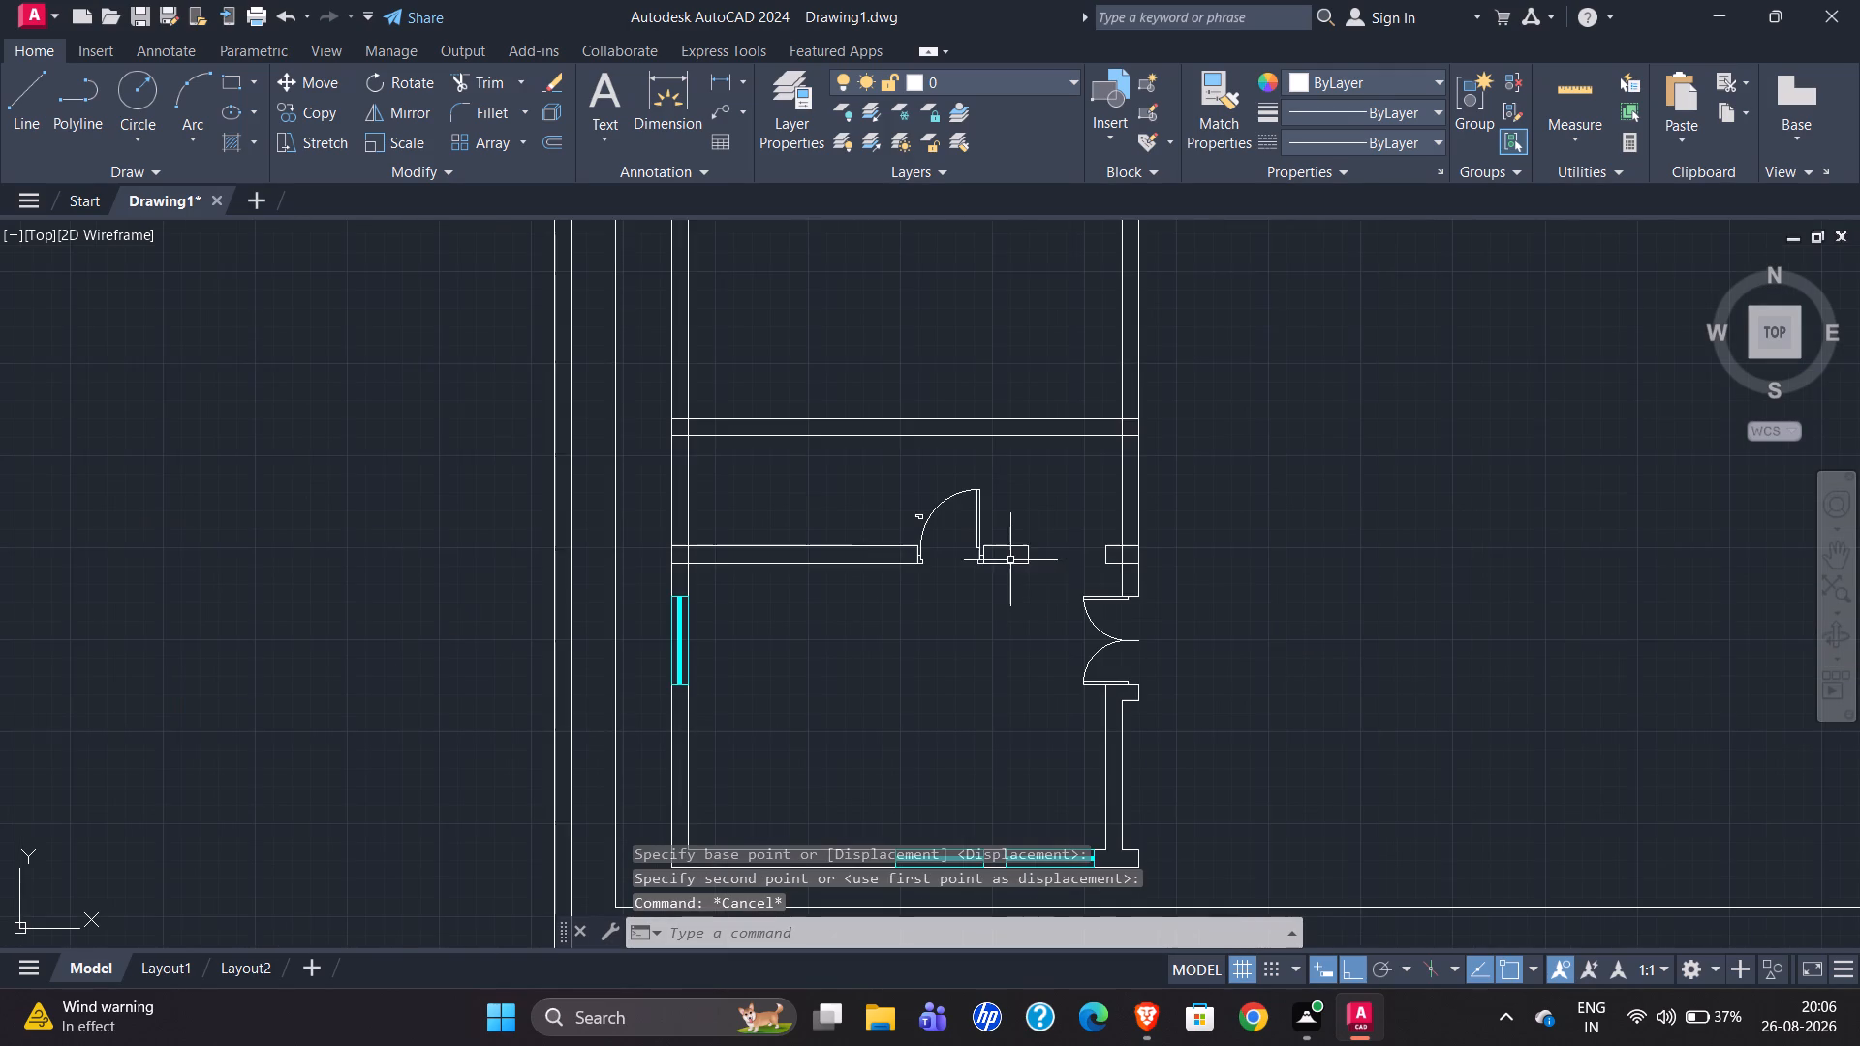
scroll(875, 510, up, 3)
click(1031, 538)
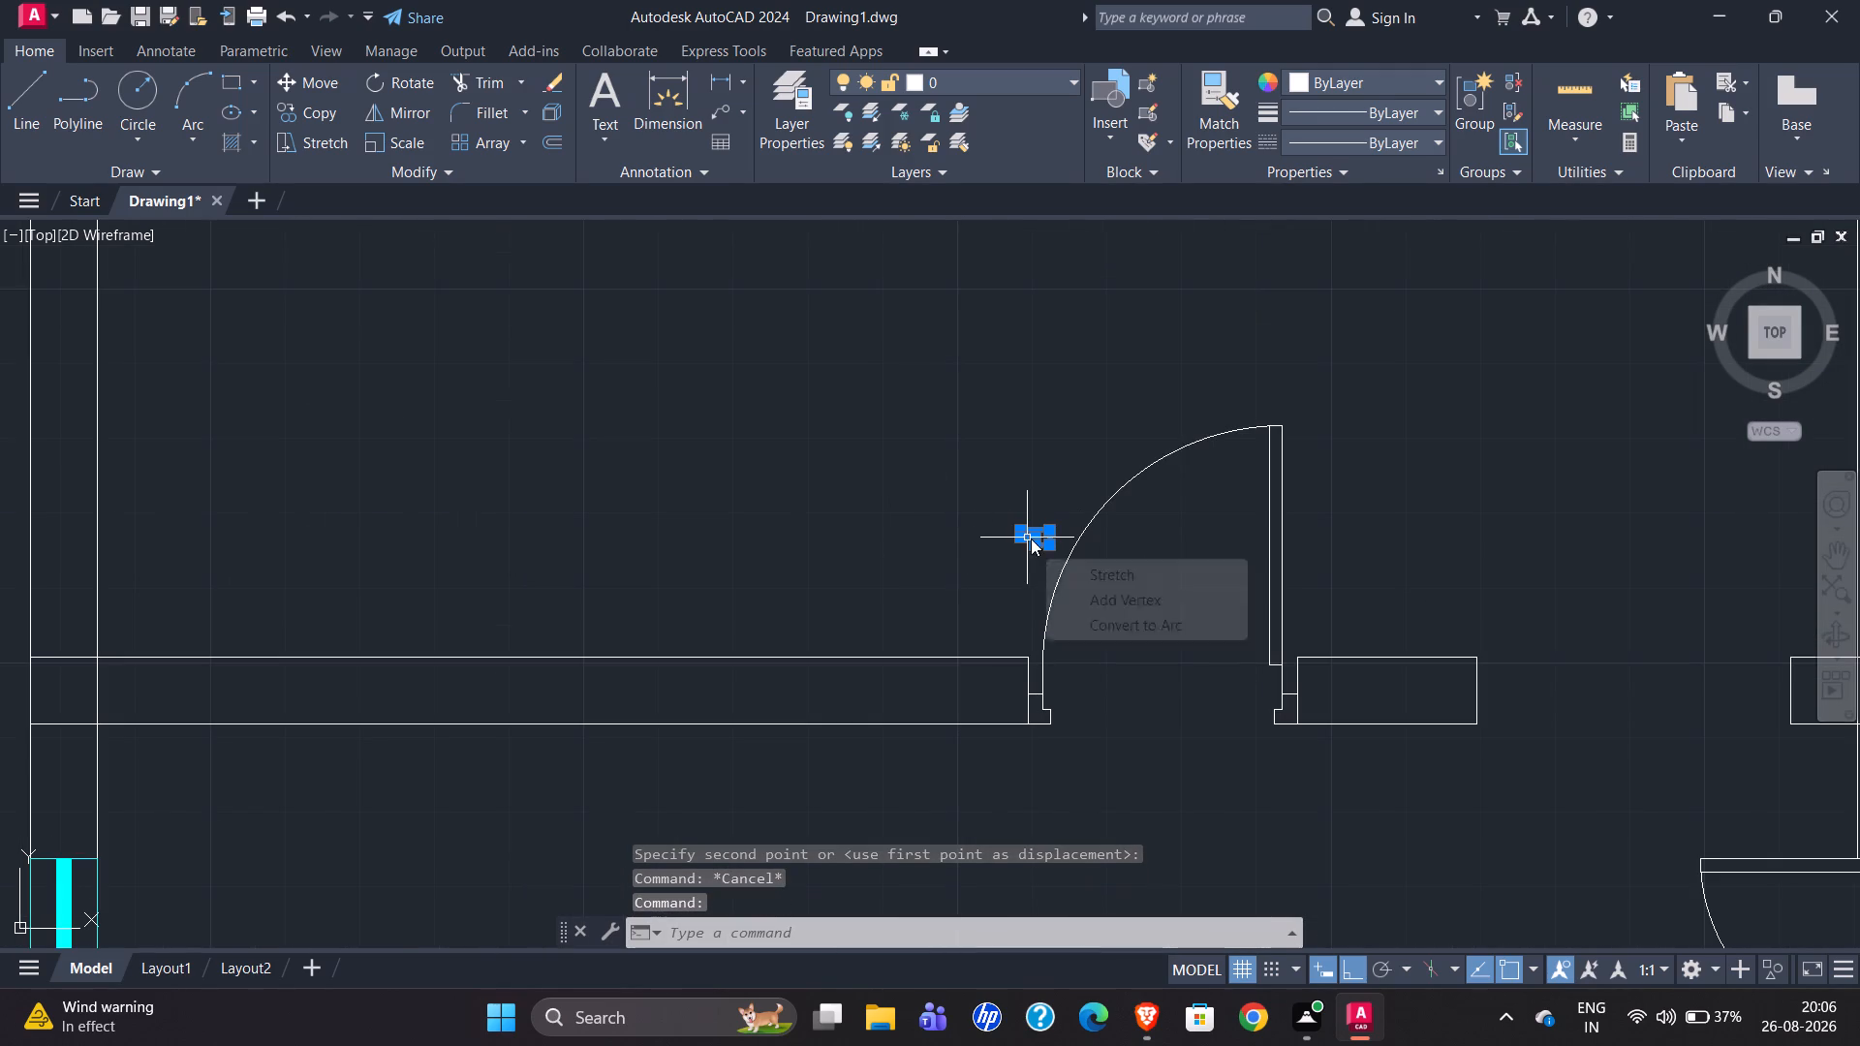
key(Delete)
Examine the wash area, shower, toilet and lift layout in the original plan, including partition wall positions and dimensions.
scroll(851, 492, down, 2)
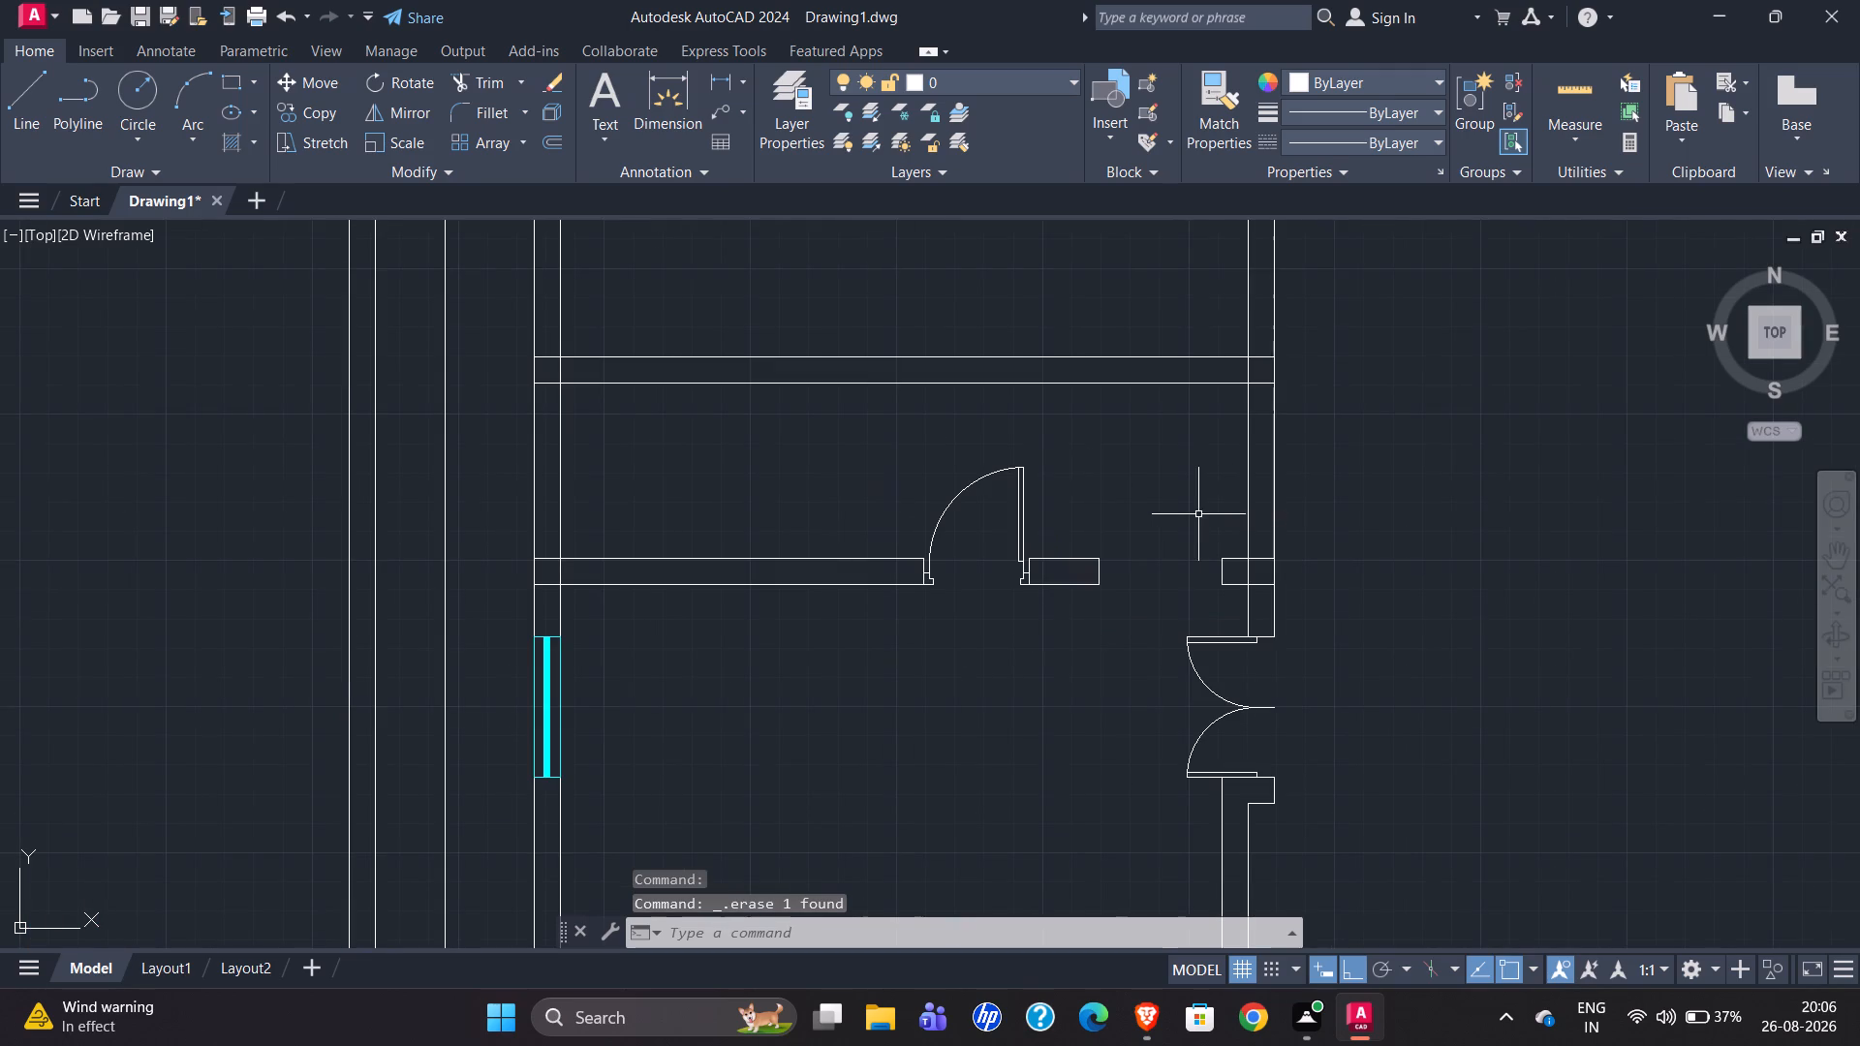
scroll(1176, 513, down, 1)
scroll(1139, 516, up, 4)
scroll(1138, 515, down, 2)
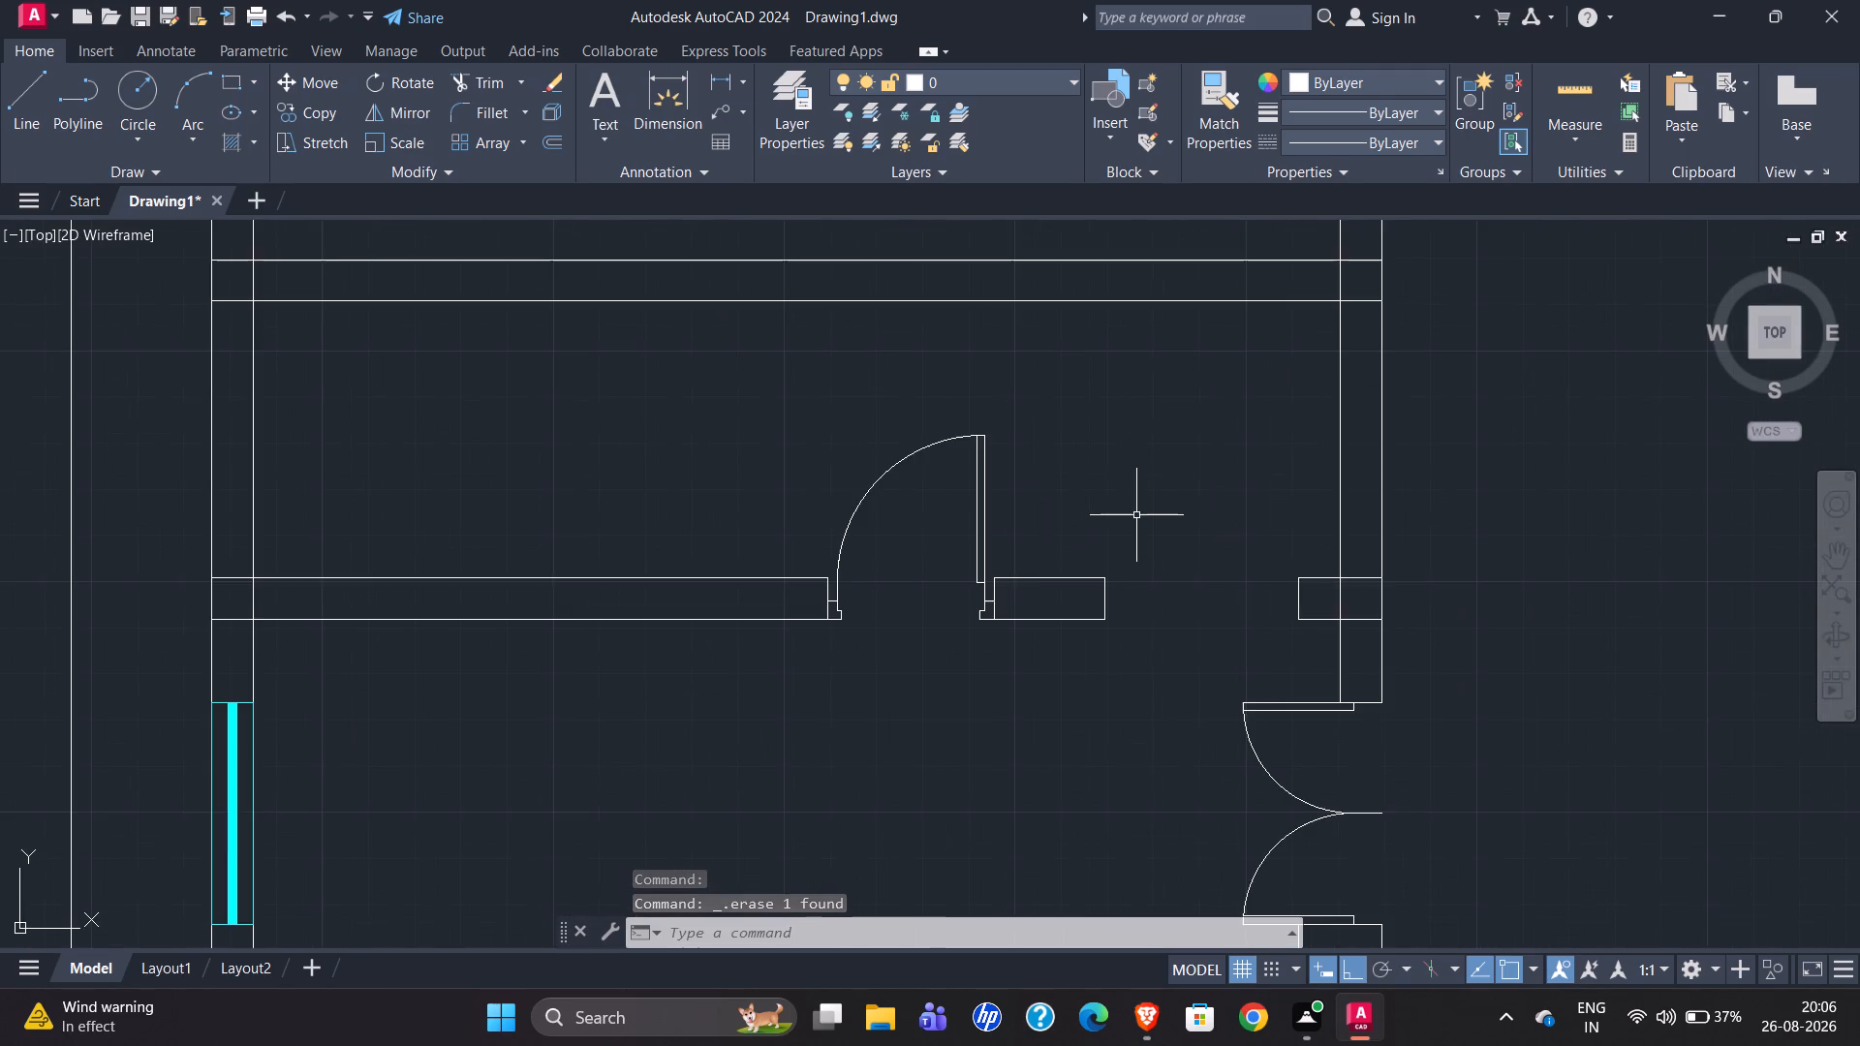
scroll(1135, 515, down, 1)
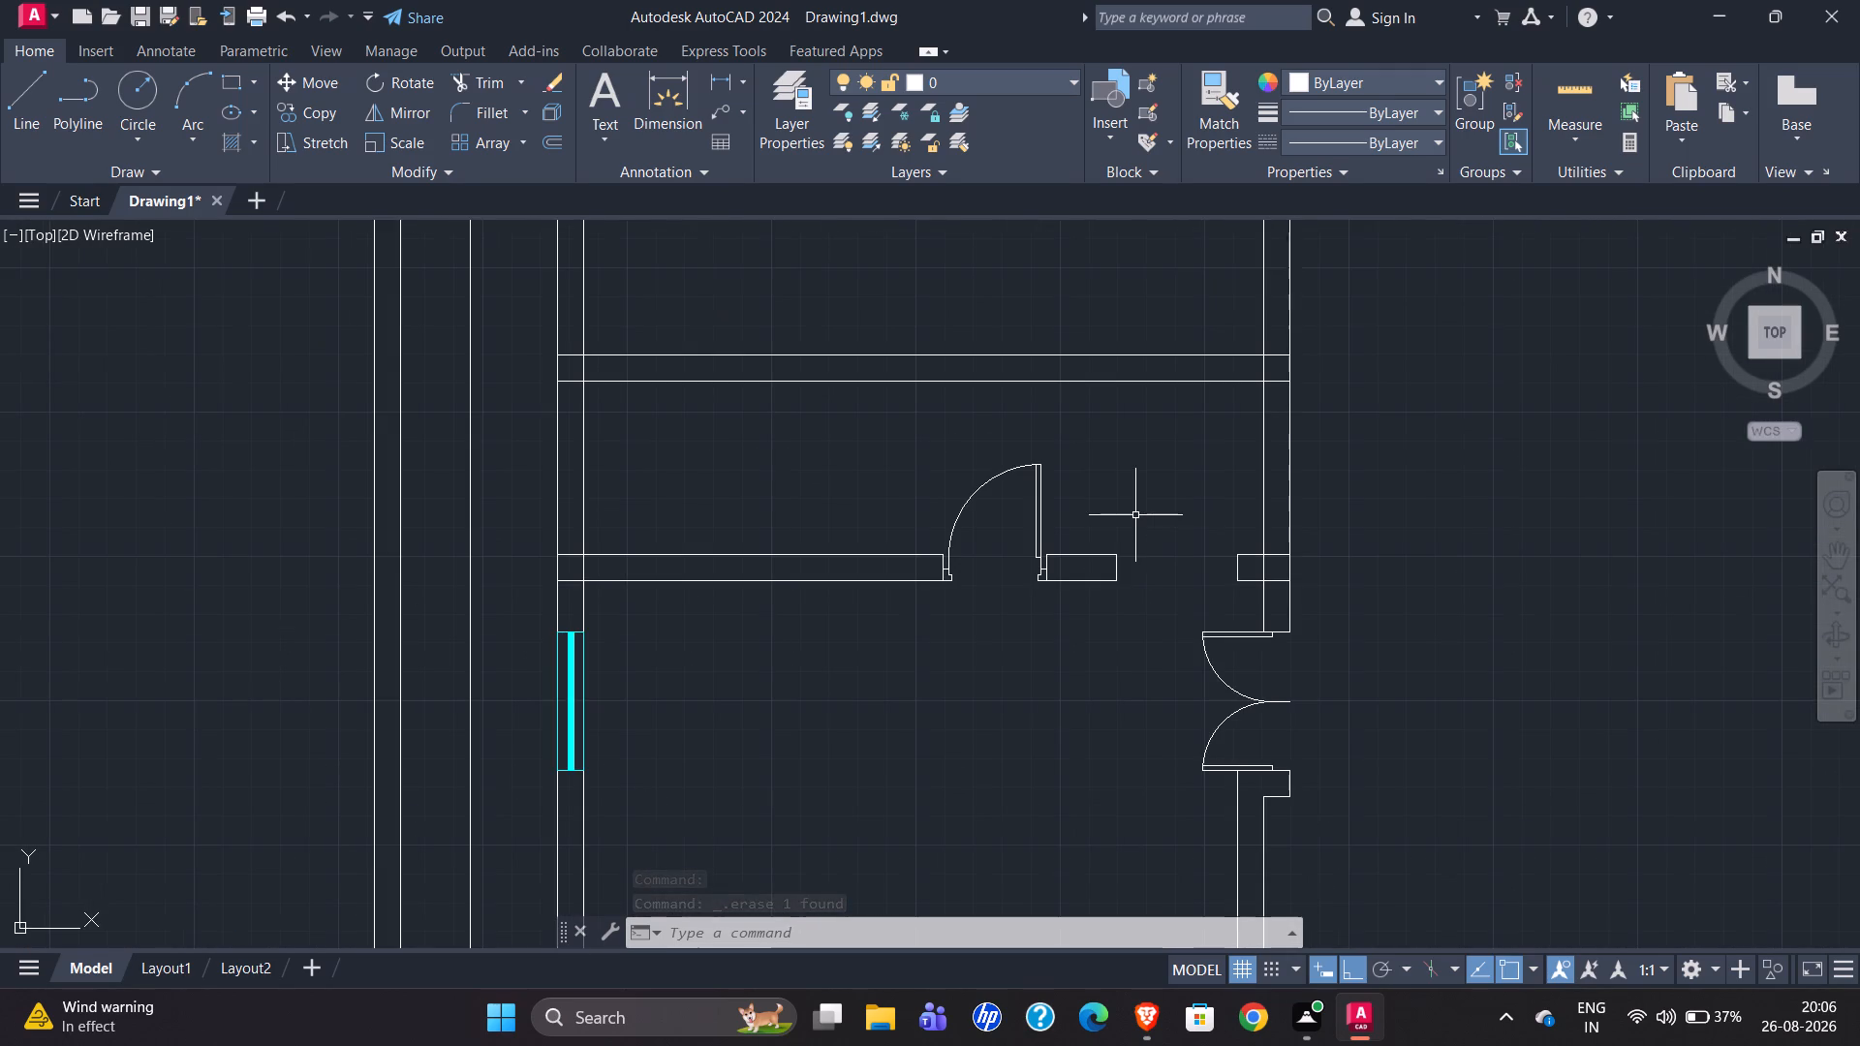
scroll(688, 368, down, 1)
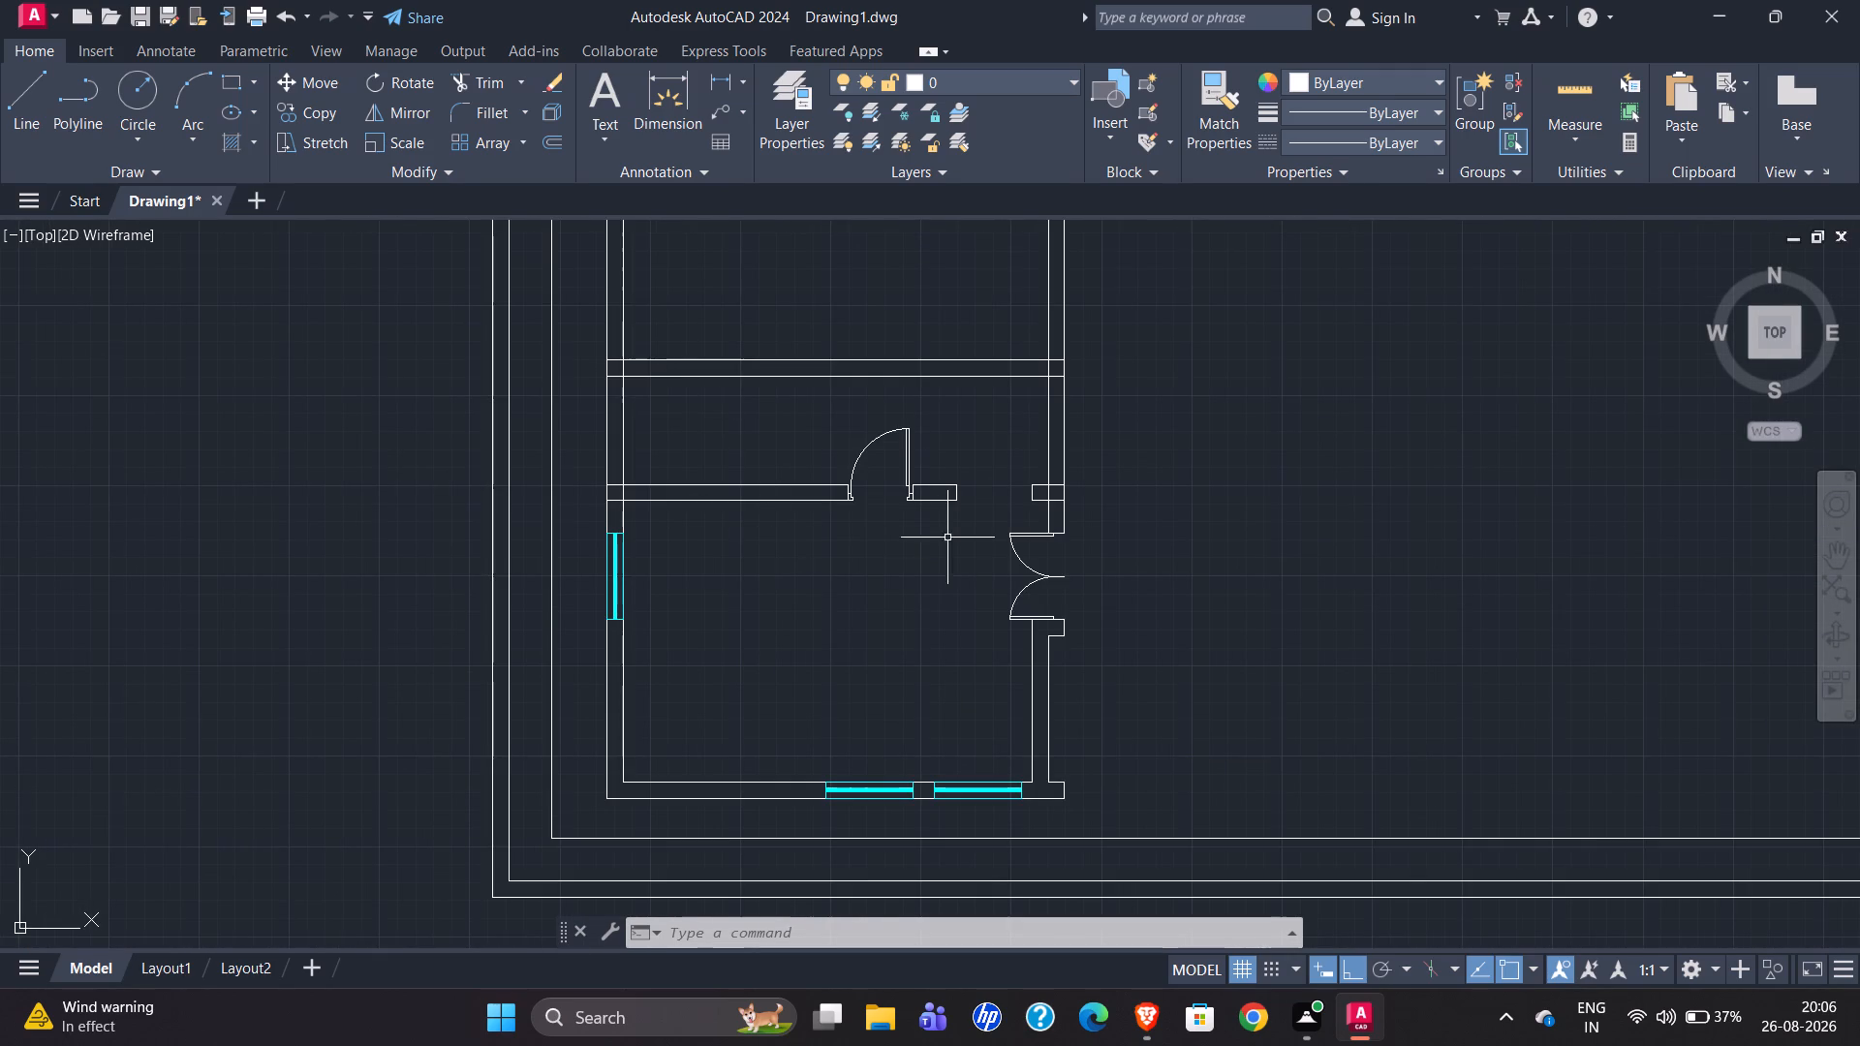
scroll(1037, 562, down, 3)
scroll(318, 621, up, 4)
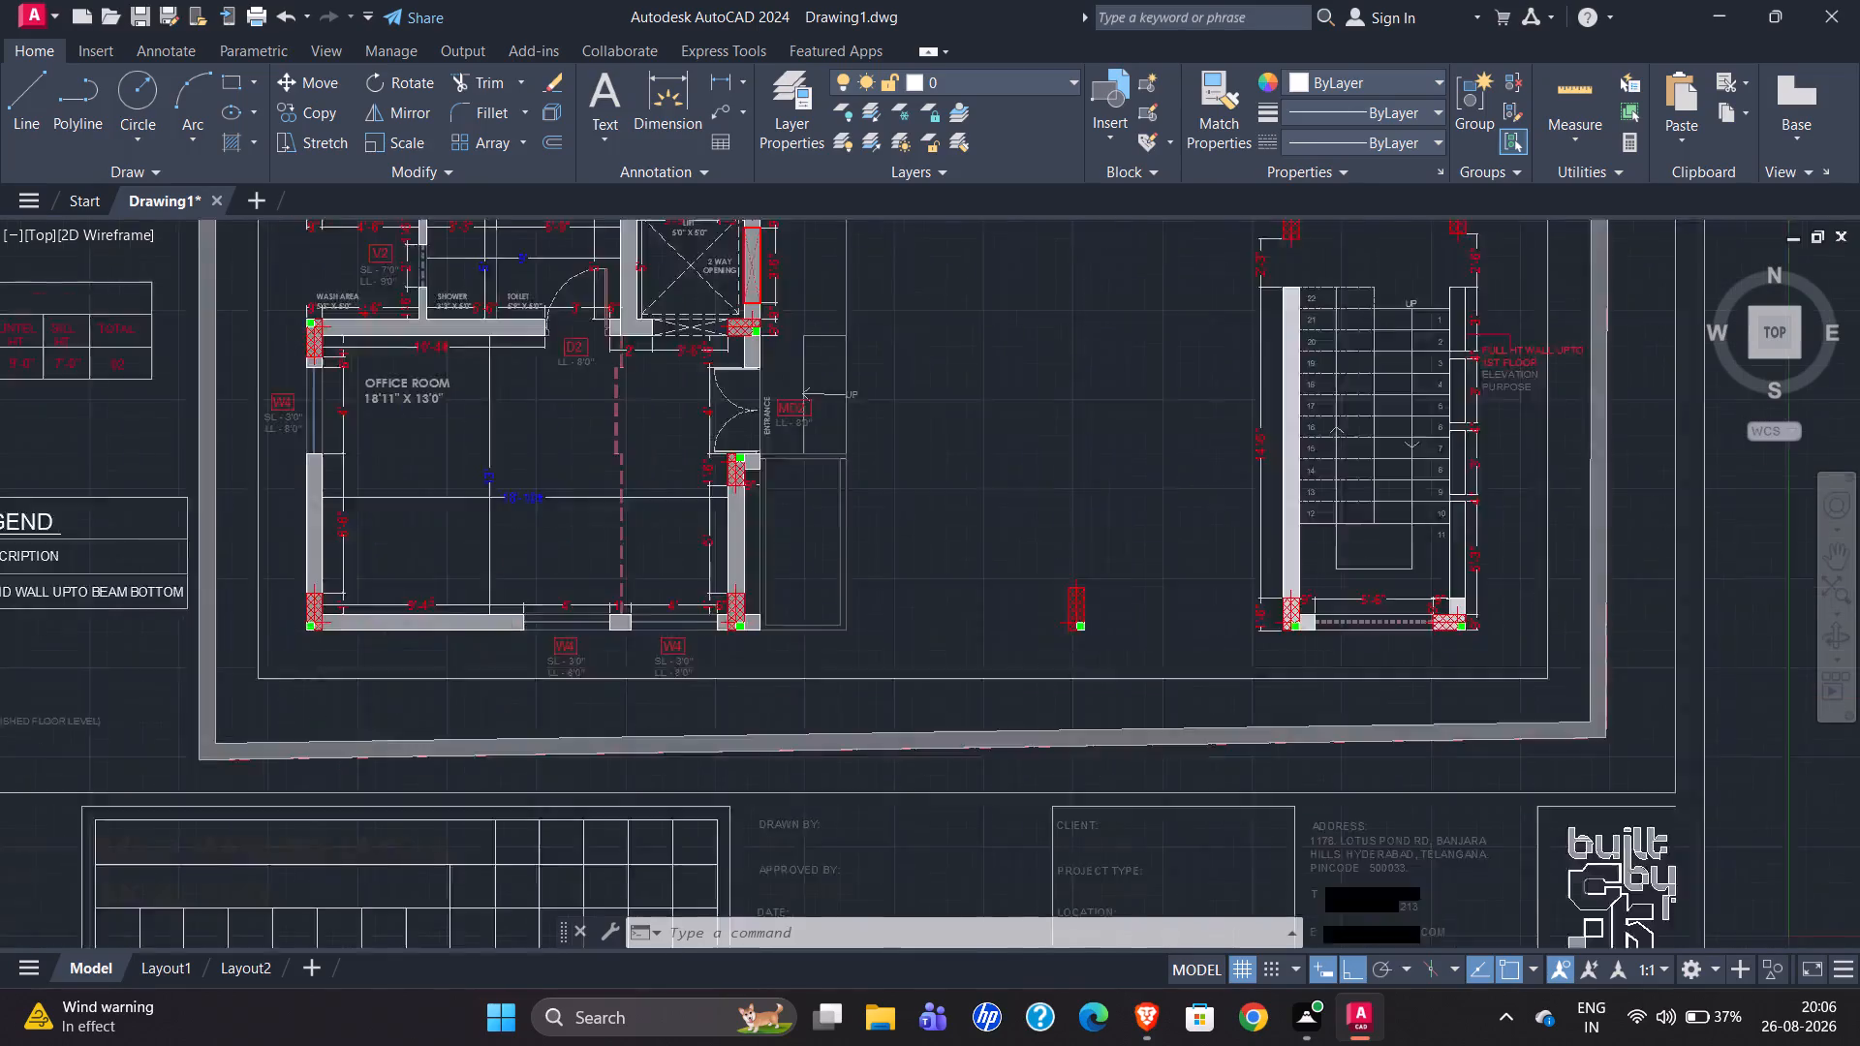
scroll(246, 687, down, 1)
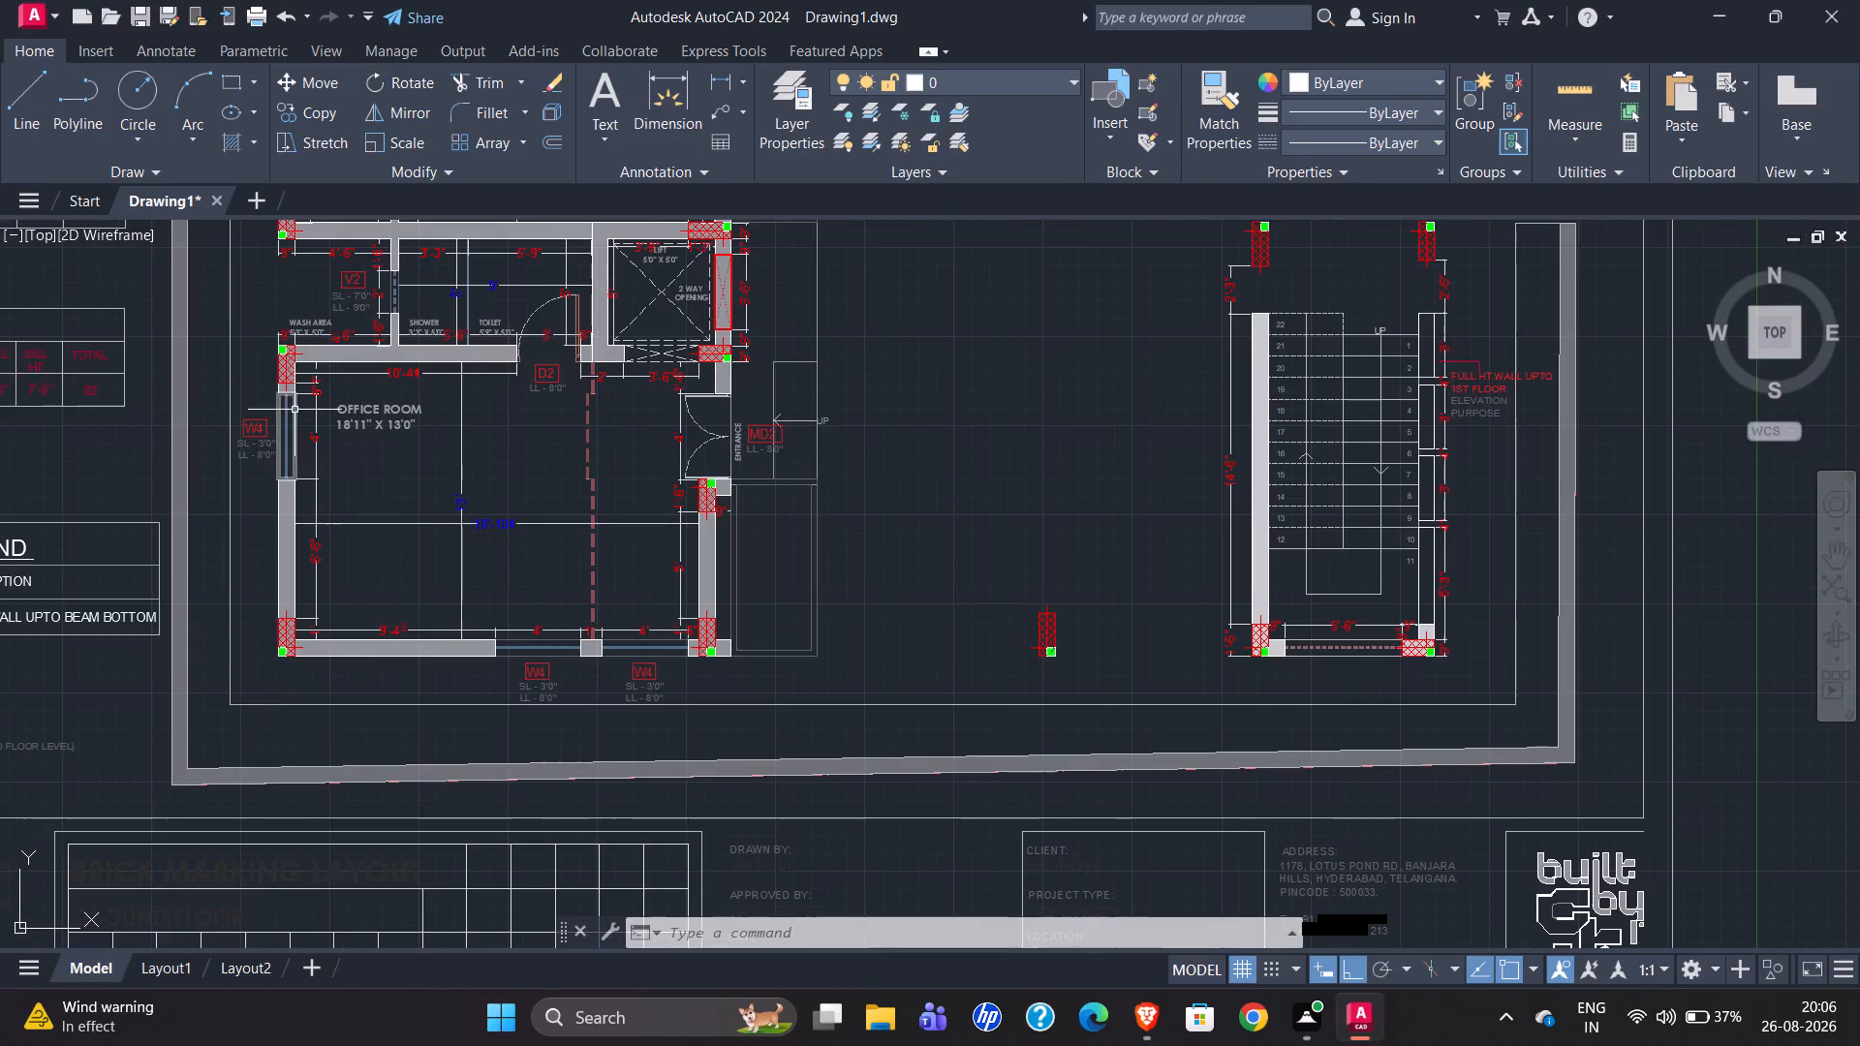
scroll(328, 448, down, 1)
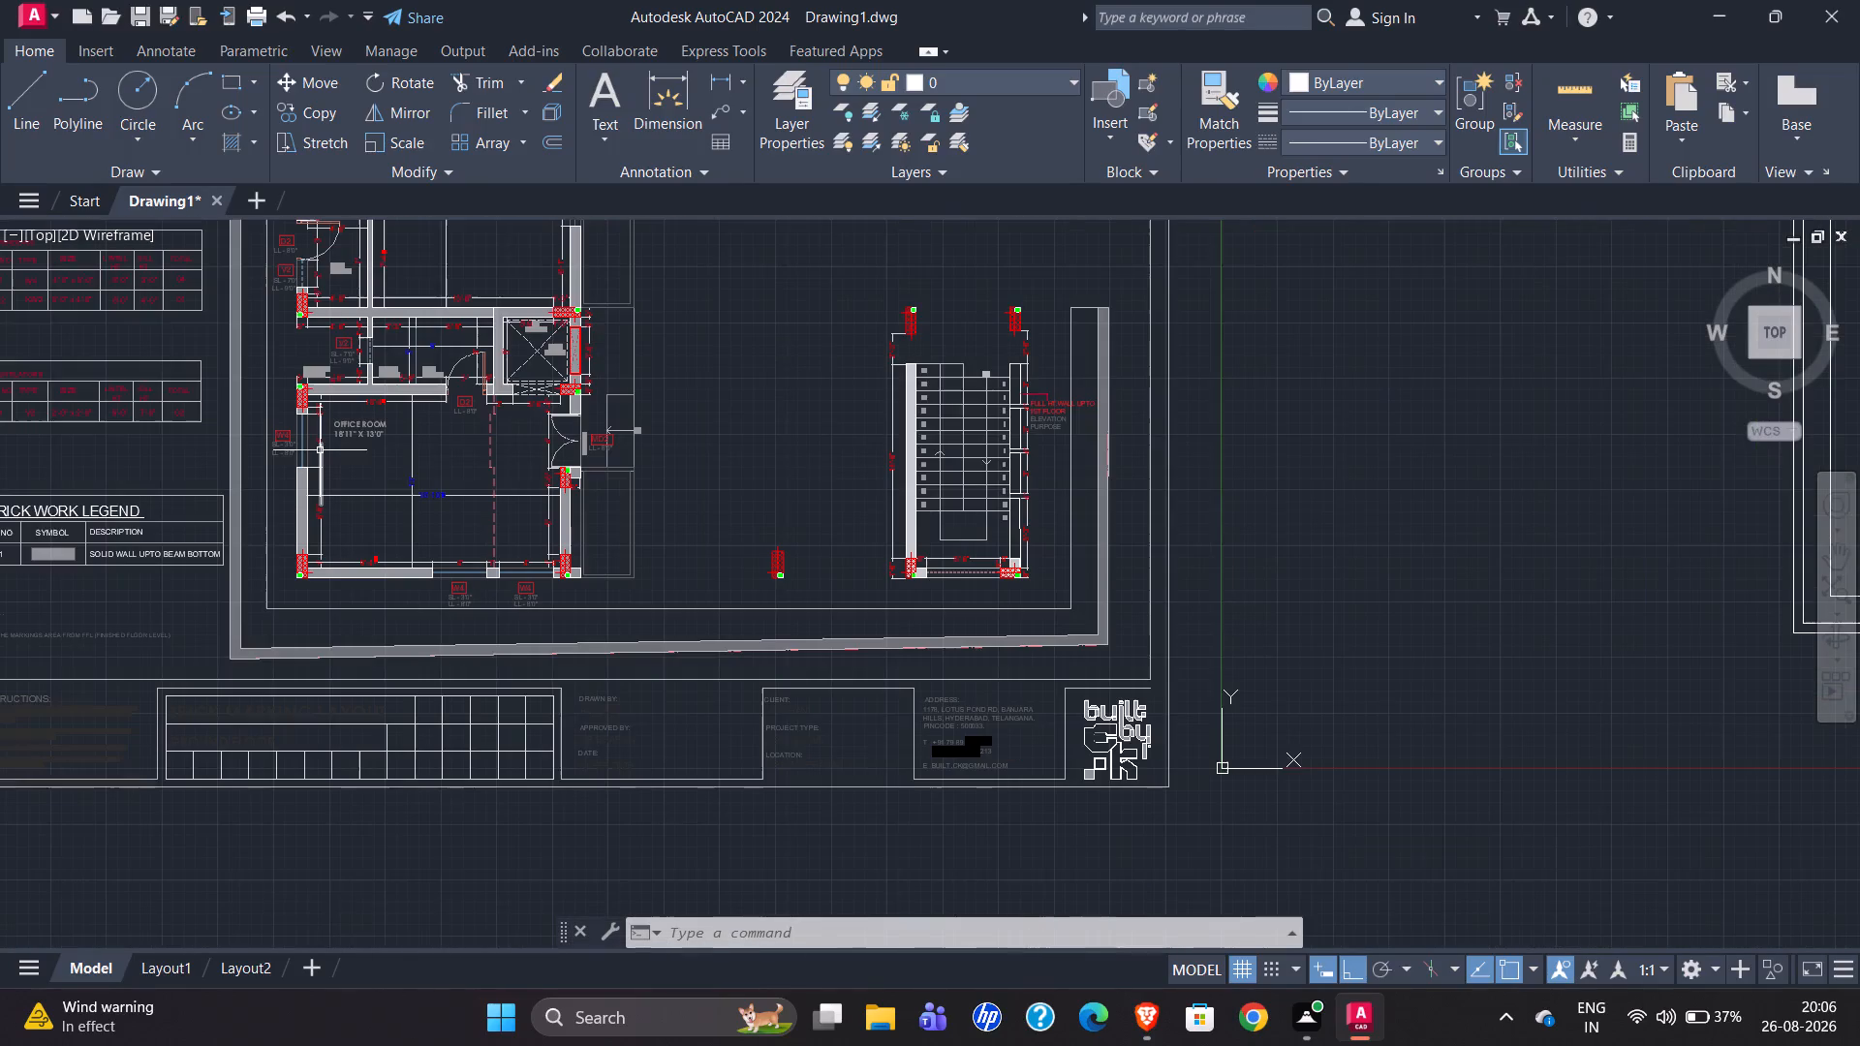
scroll(554, 364, up, 3)
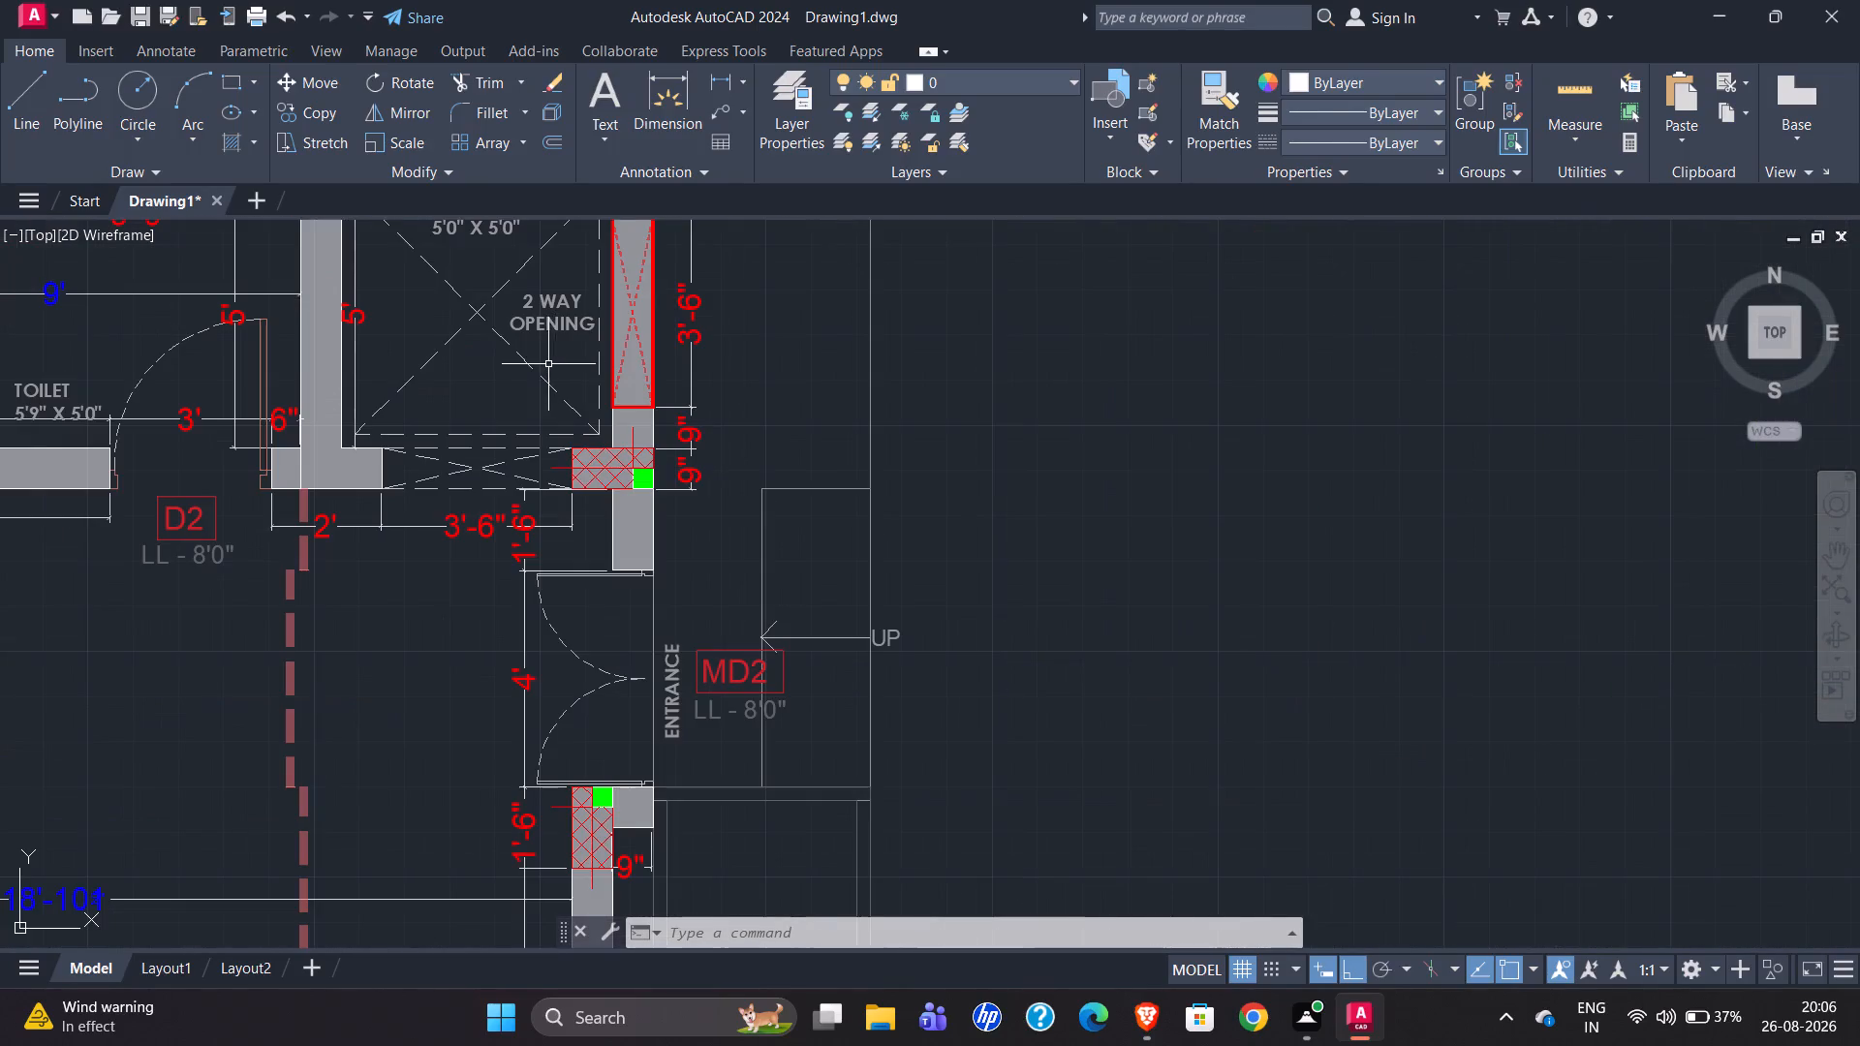
scroll(474, 380, down, 4)
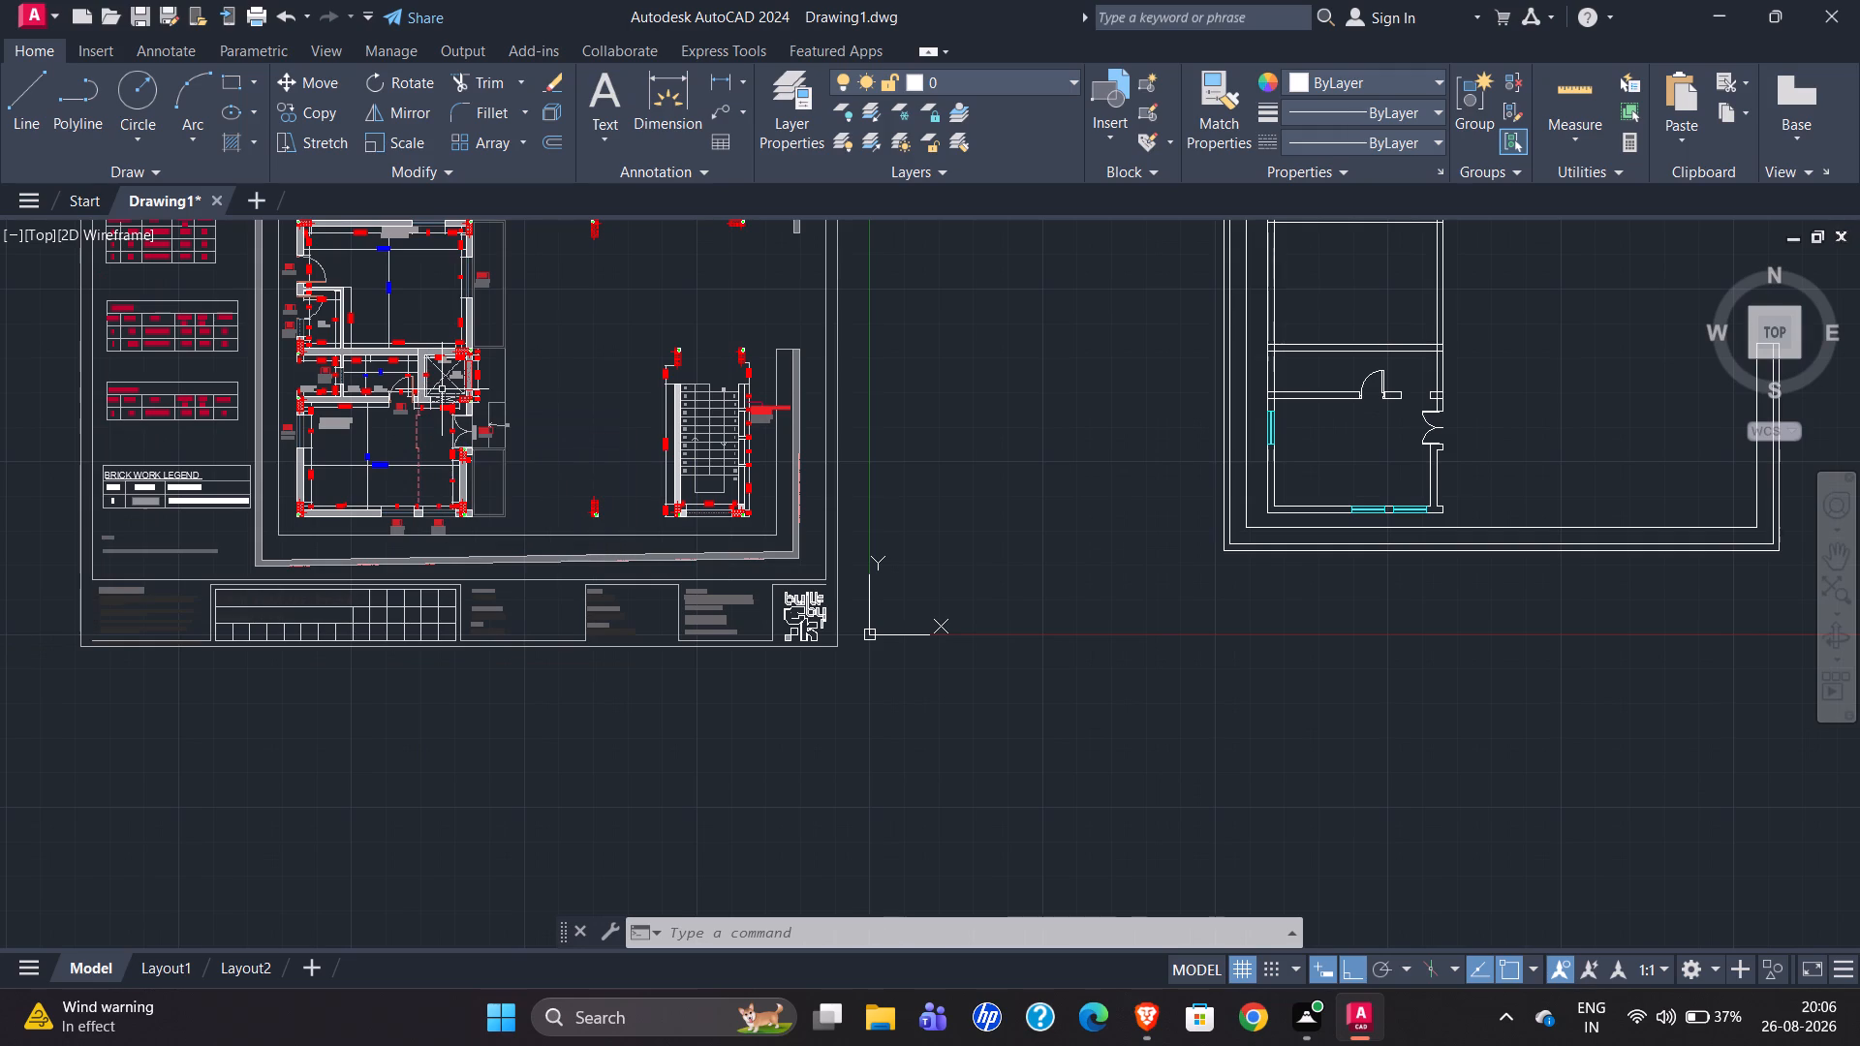
scroll(470, 411, up, 4)
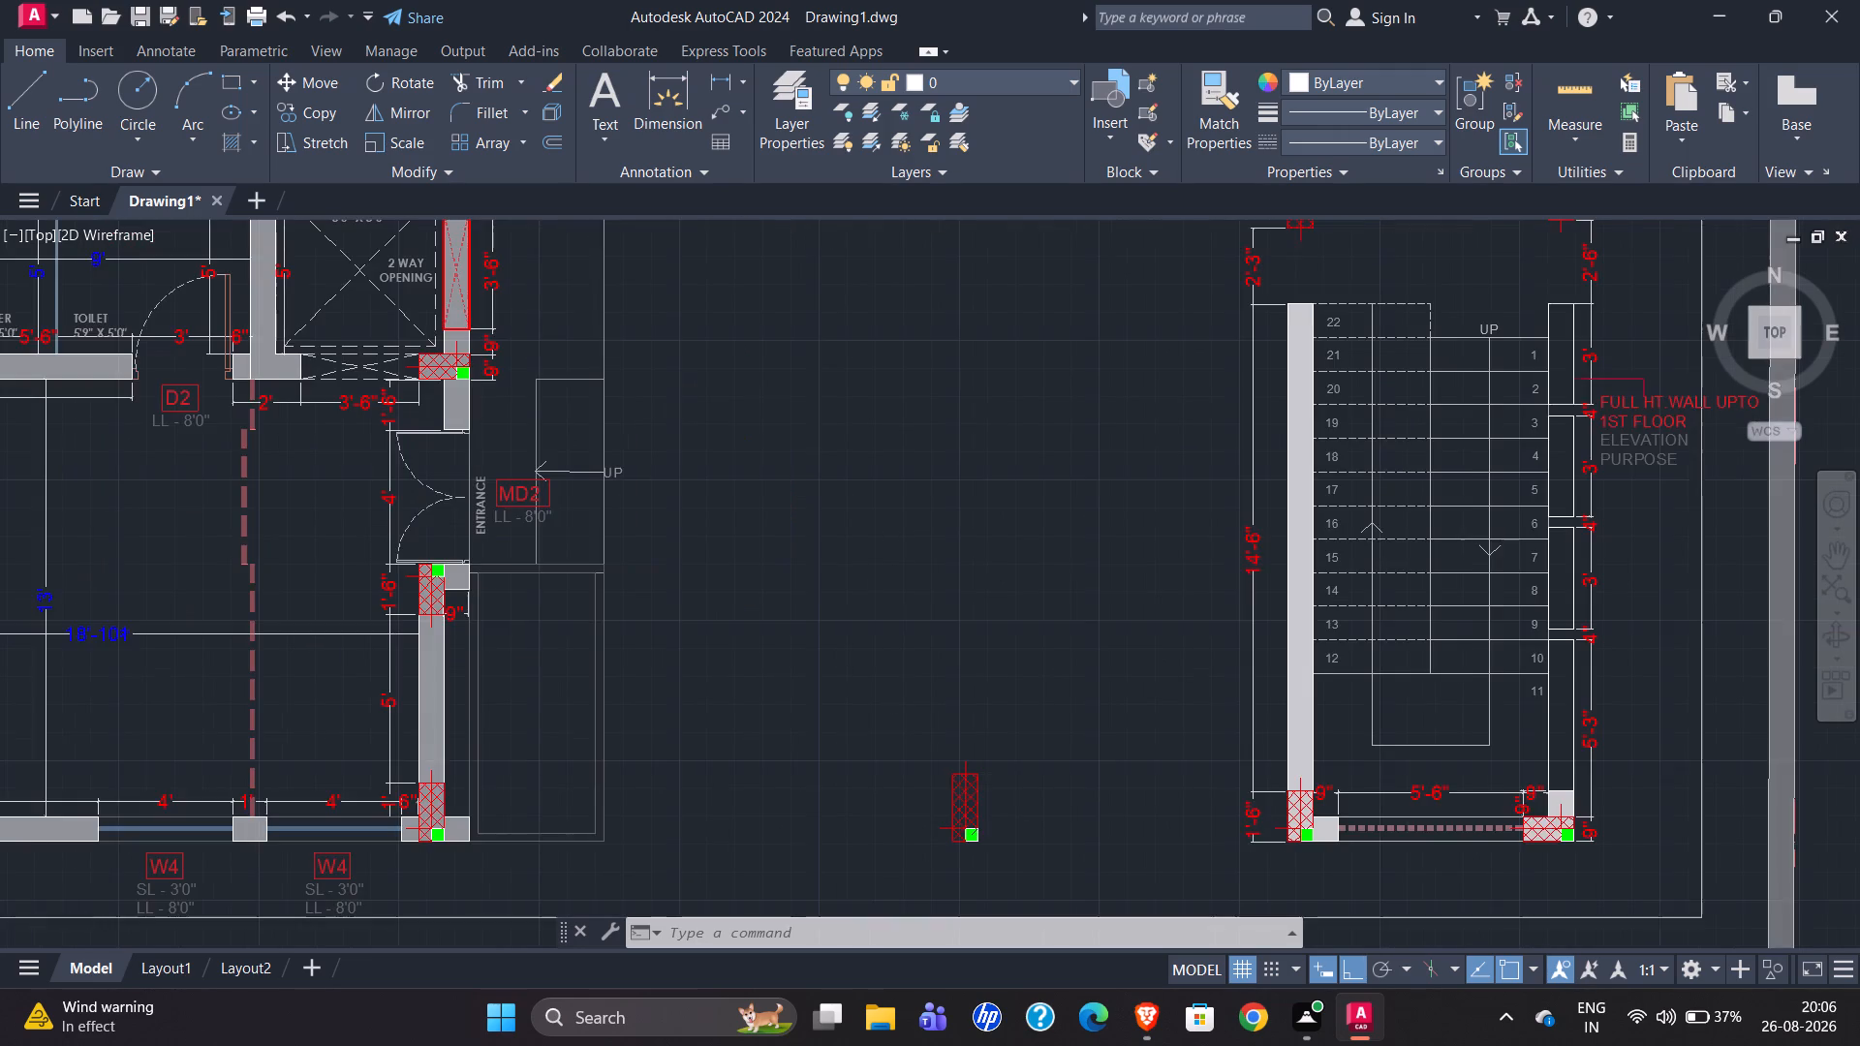
scroll(470, 411, down, 2)
scroll(122, 314, up, 2)
scroll(155, 350, down, 2)
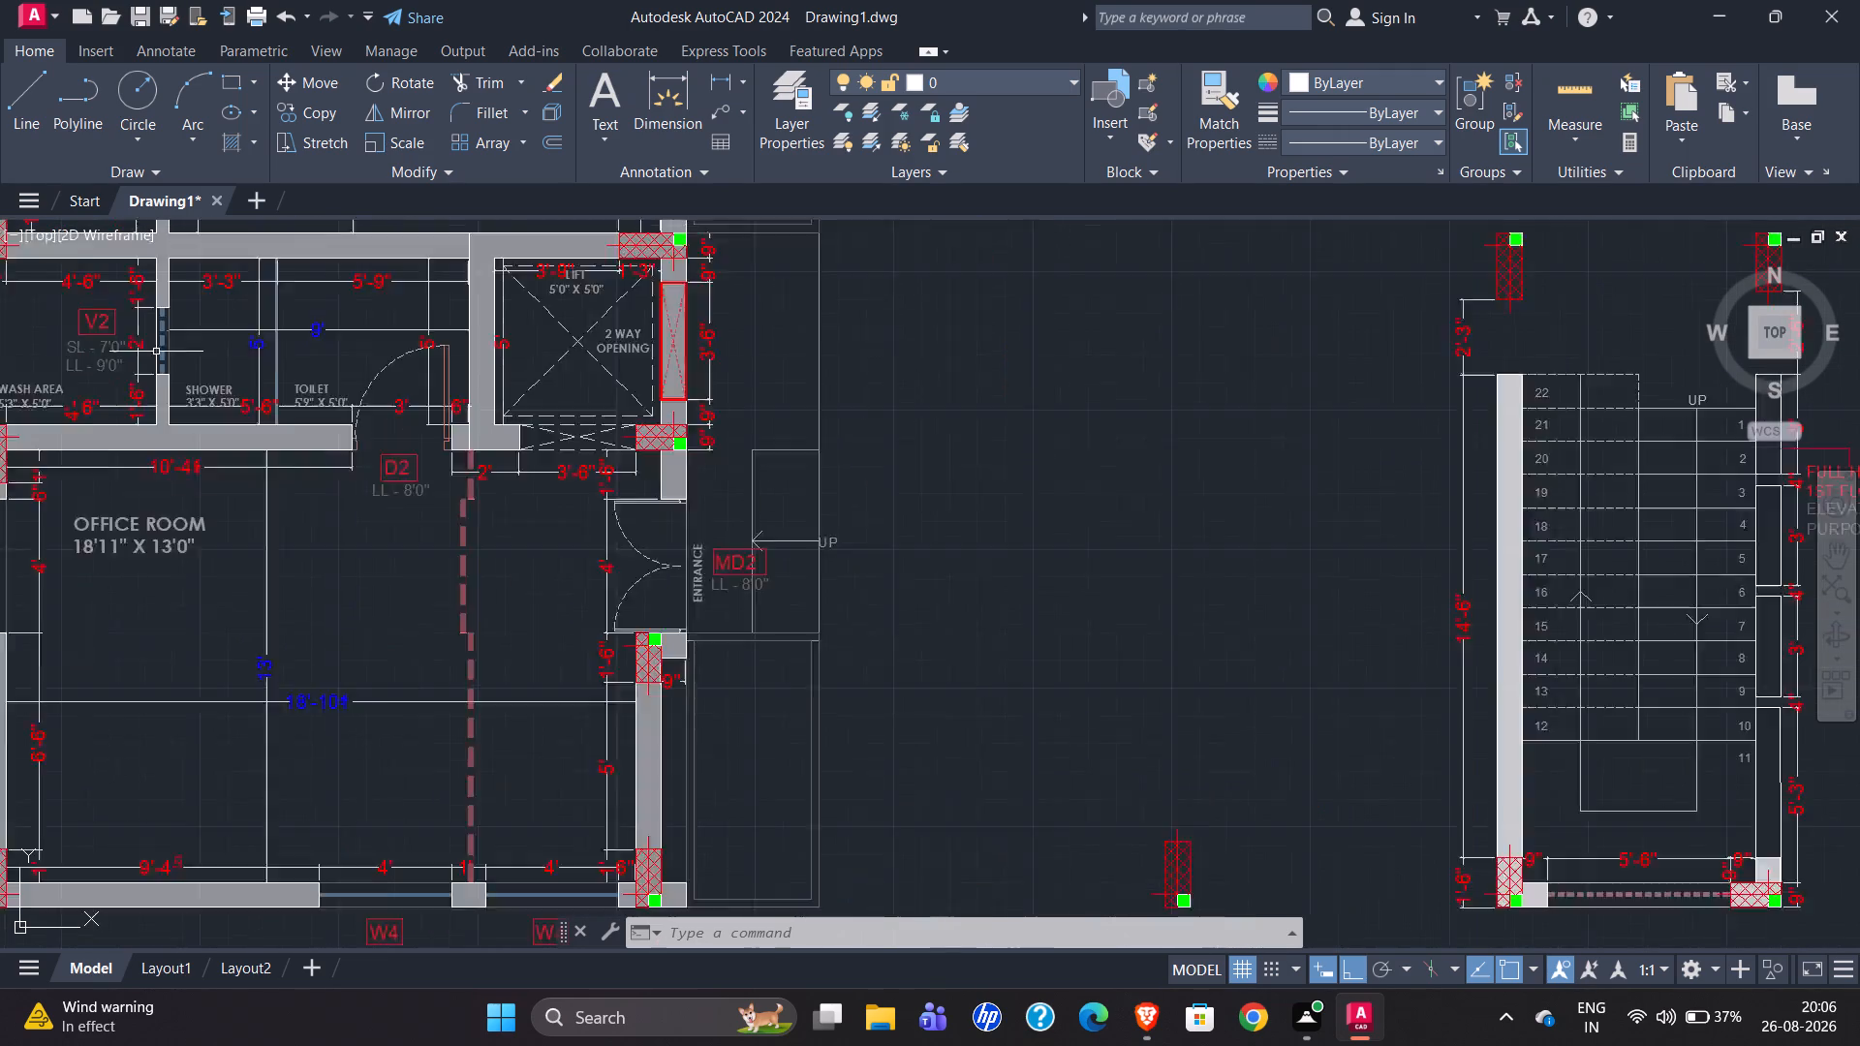
scroll(67, 365, up, 2)
scroll(96, 370, down, 1)
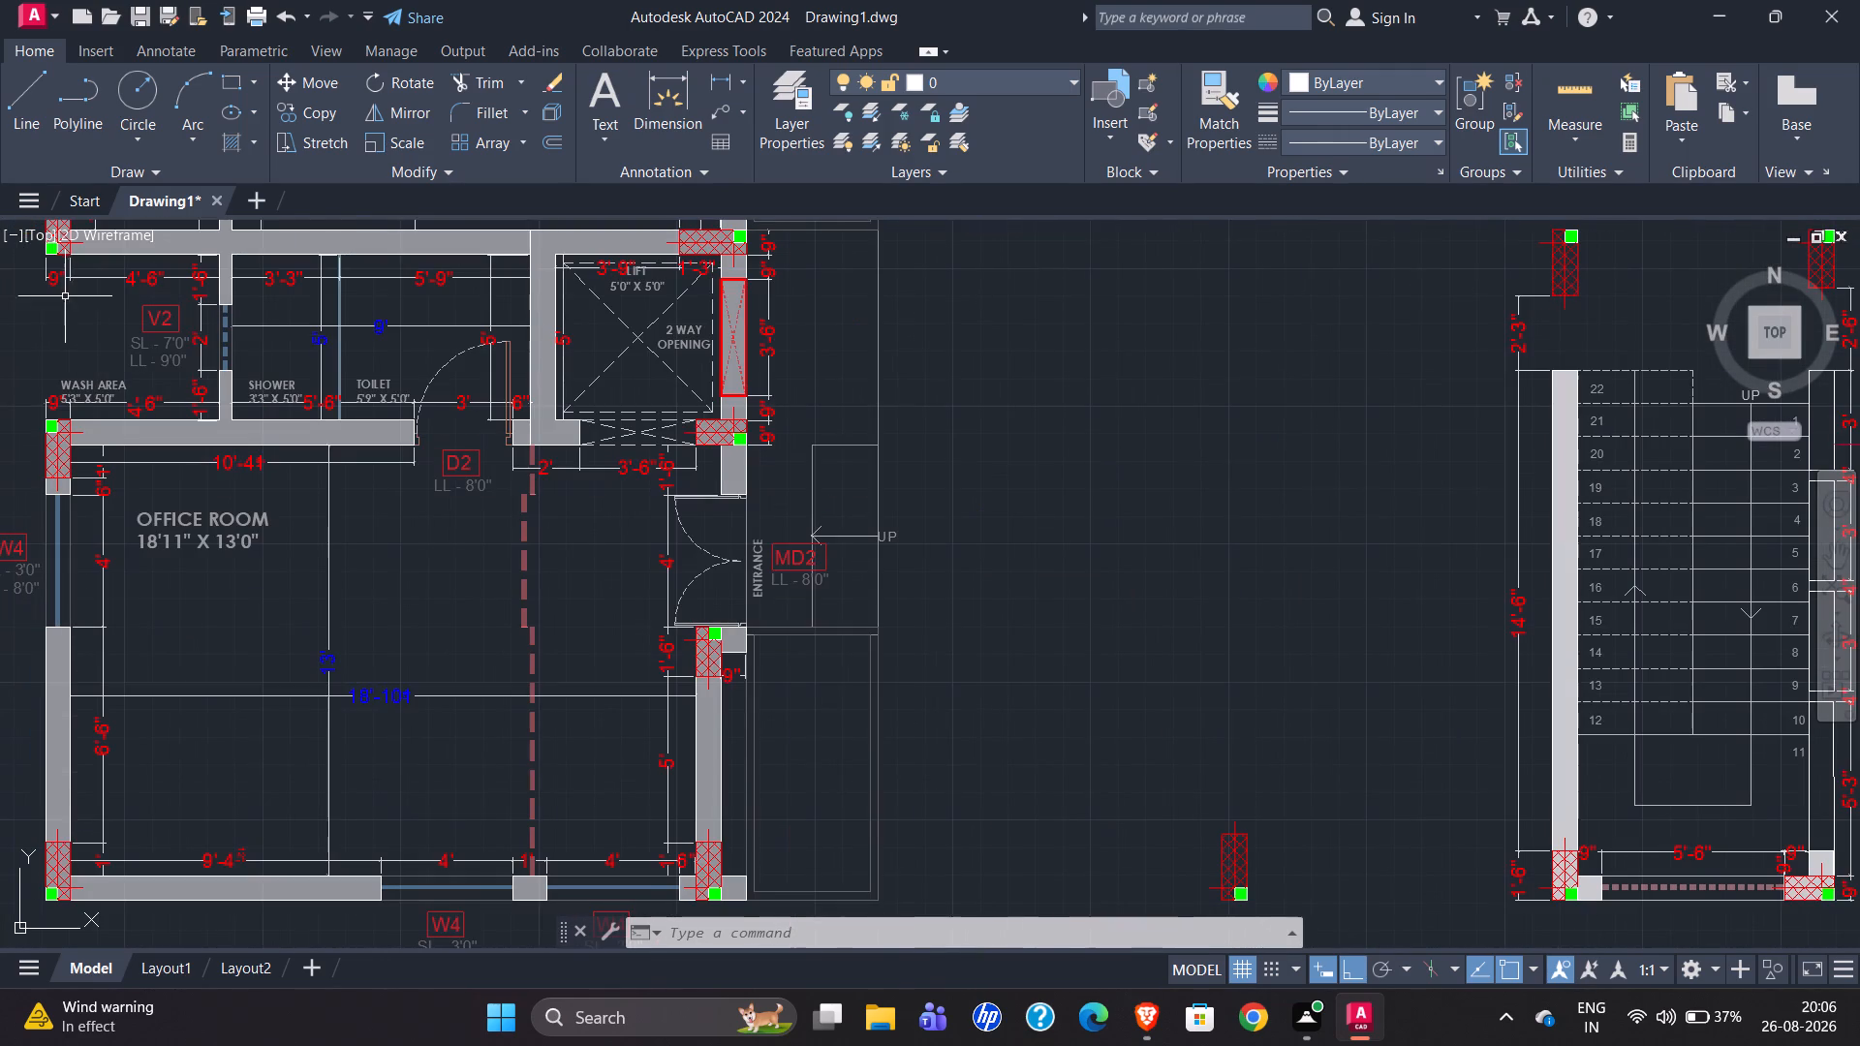
scroll(55, 257, up, 2)
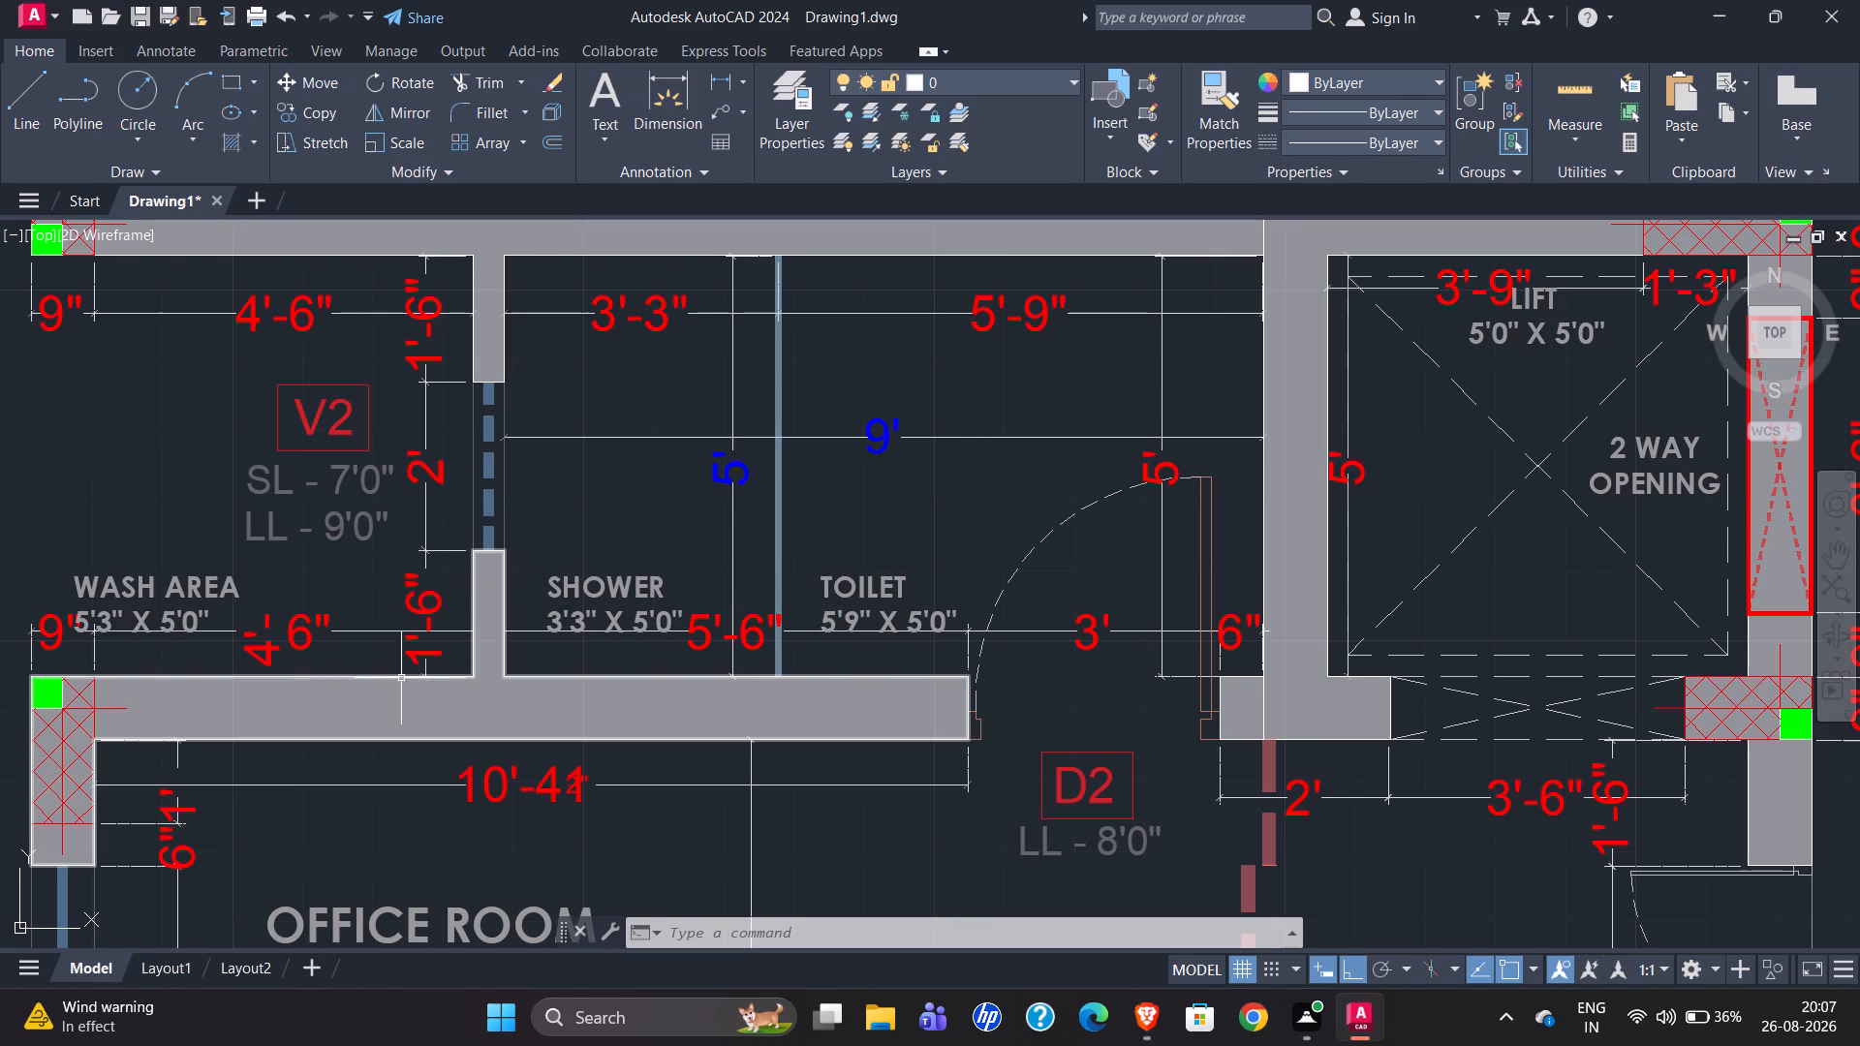
scroll(255, 660, up, 2)
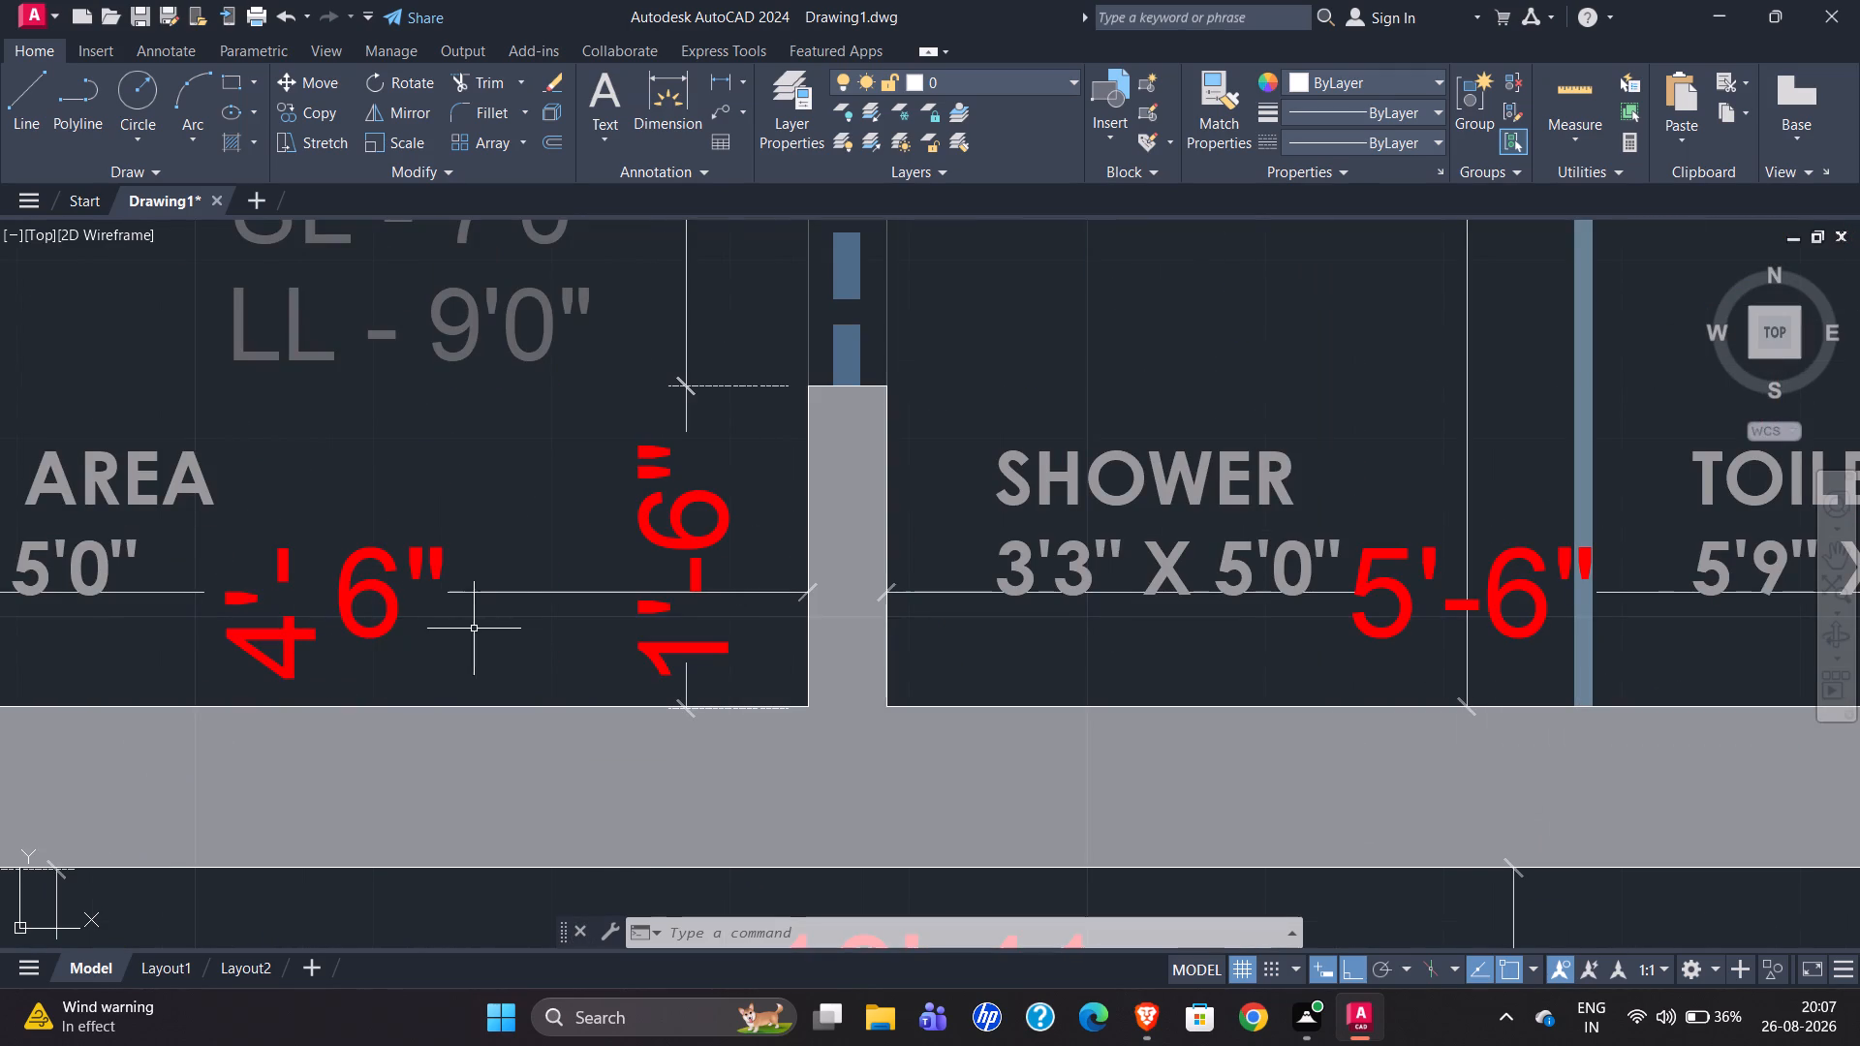
scroll(356, 618, down, 1)
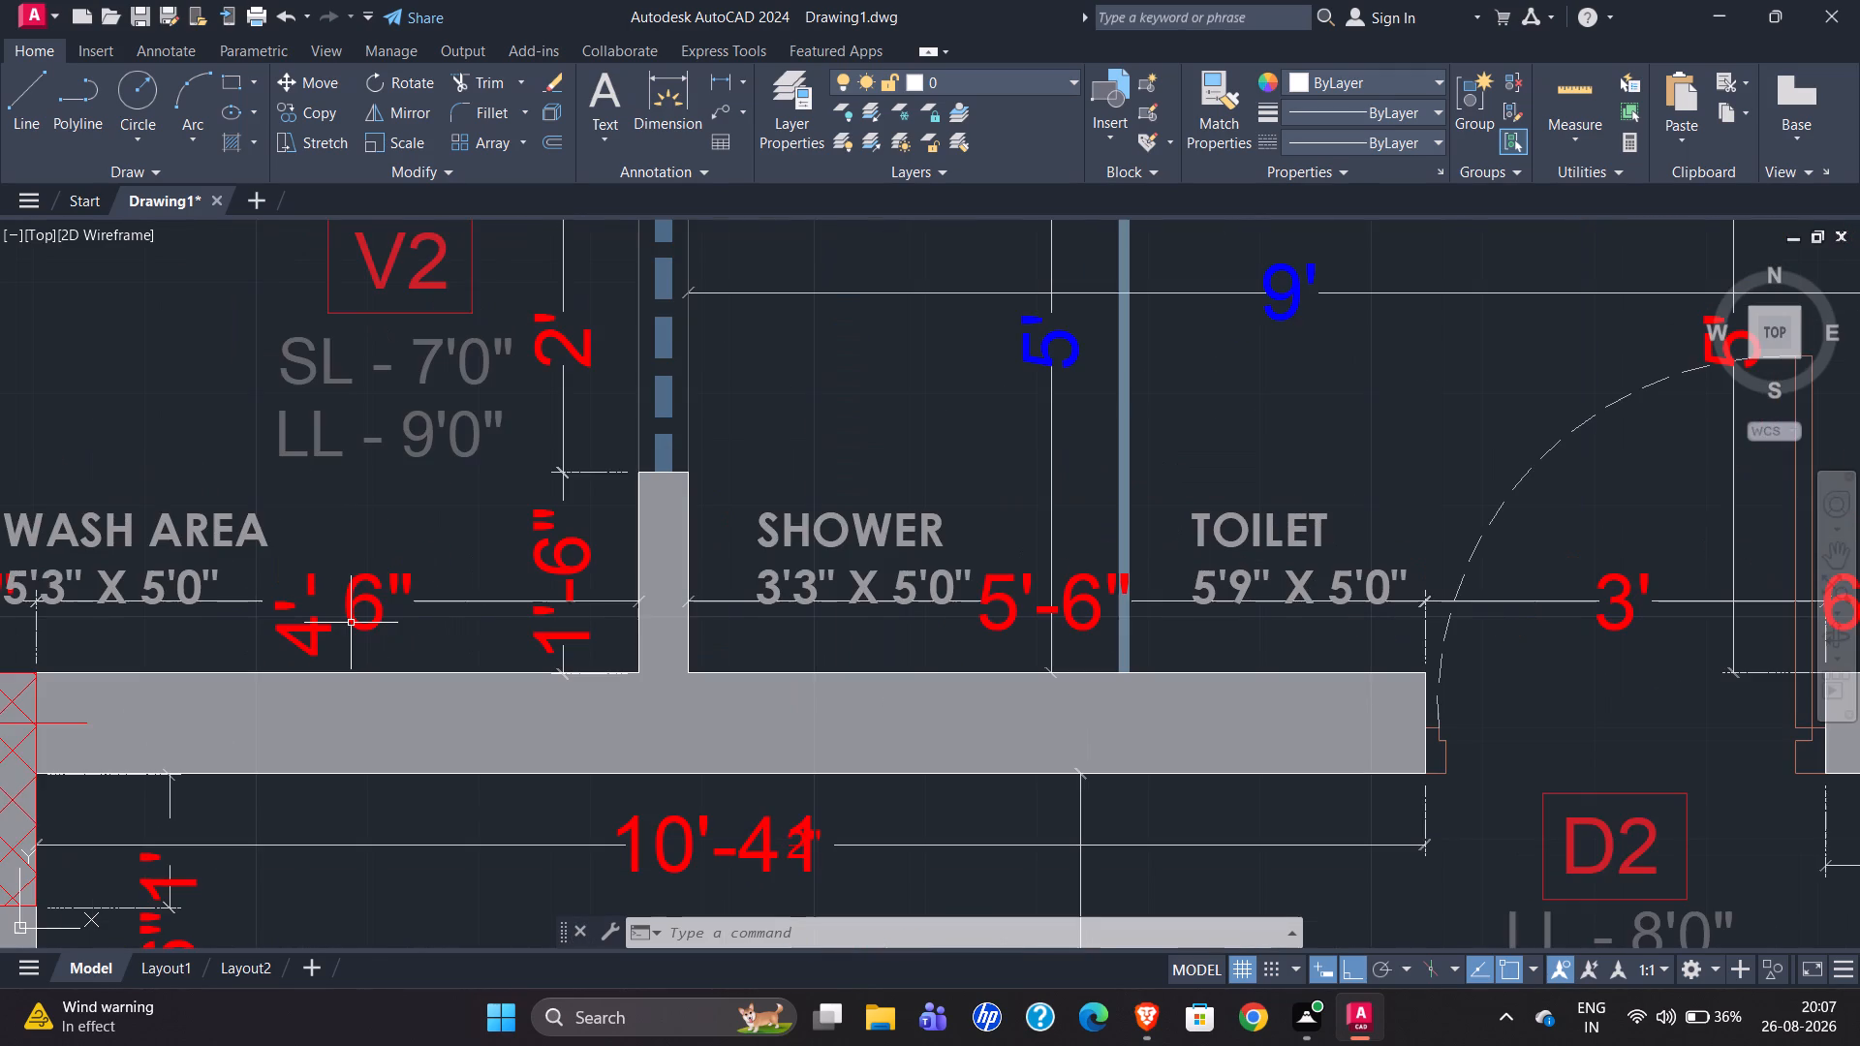
scroll(302, 693, down, 1)
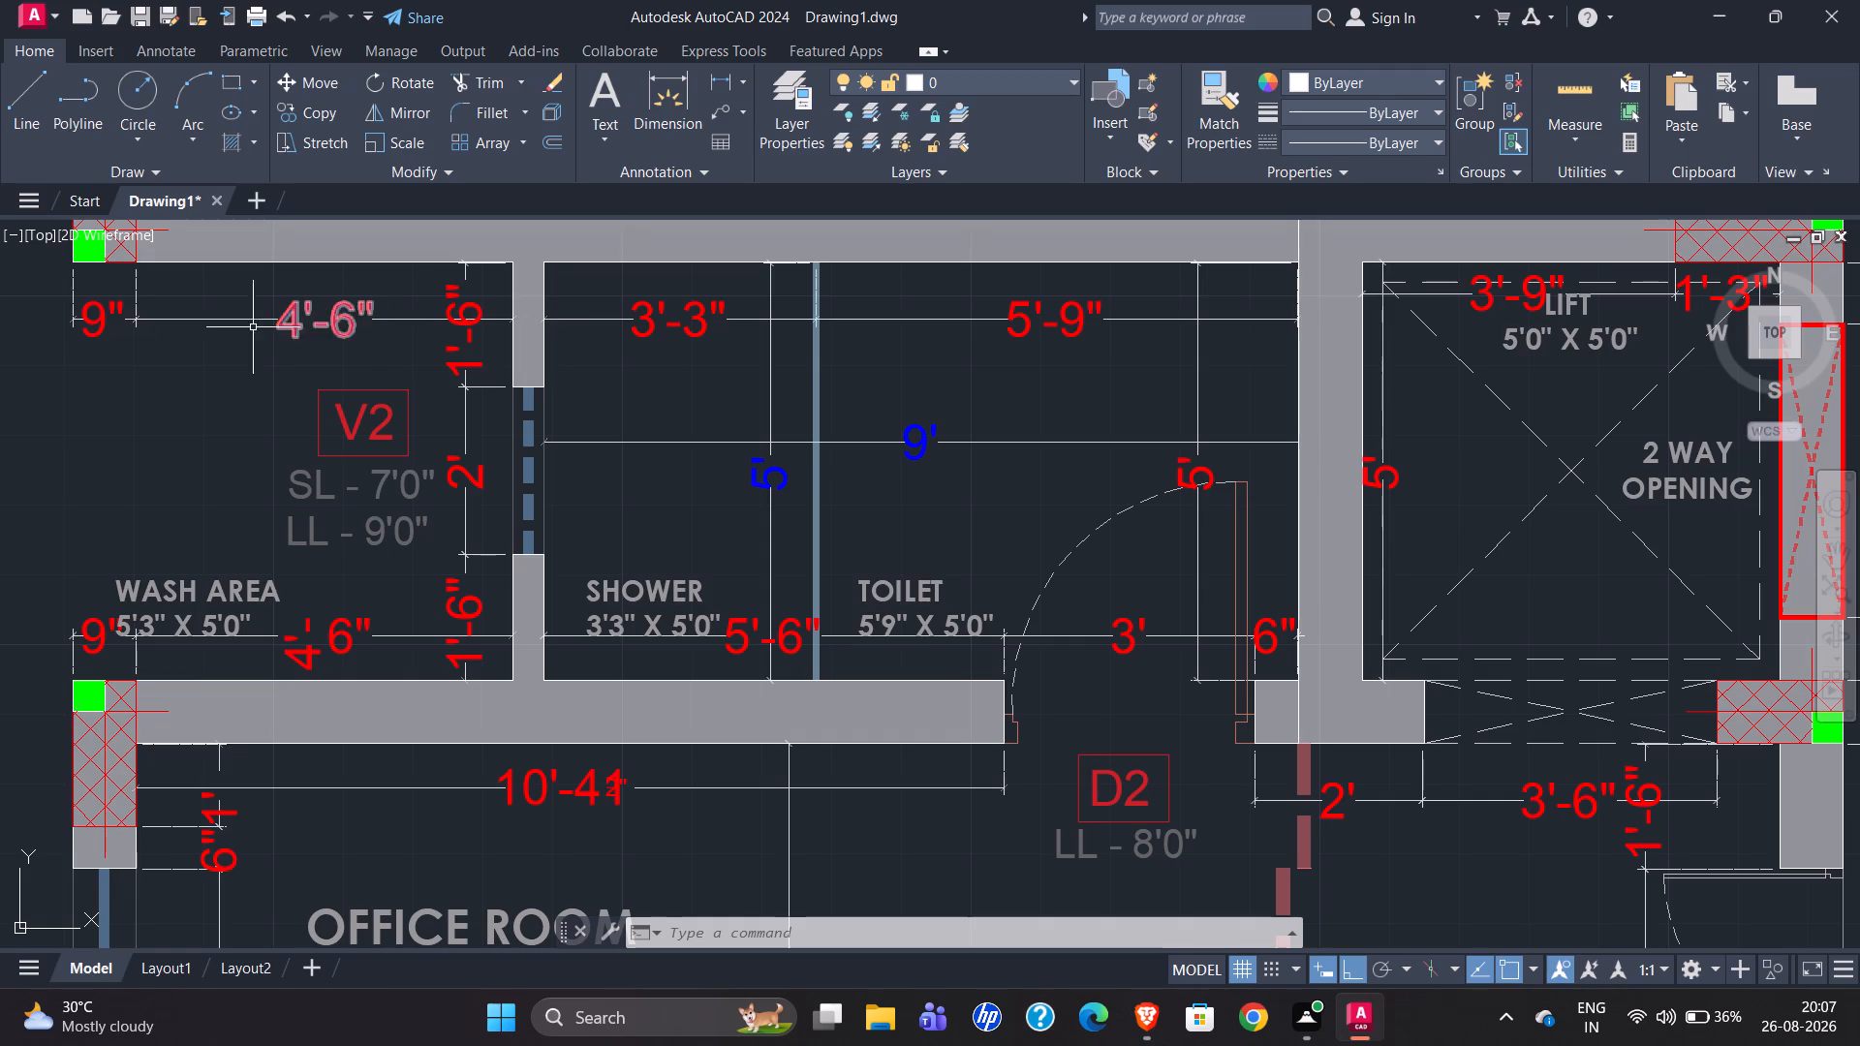
scroll(133, 327, down, 2)
scroll(52, 327, down, 3)
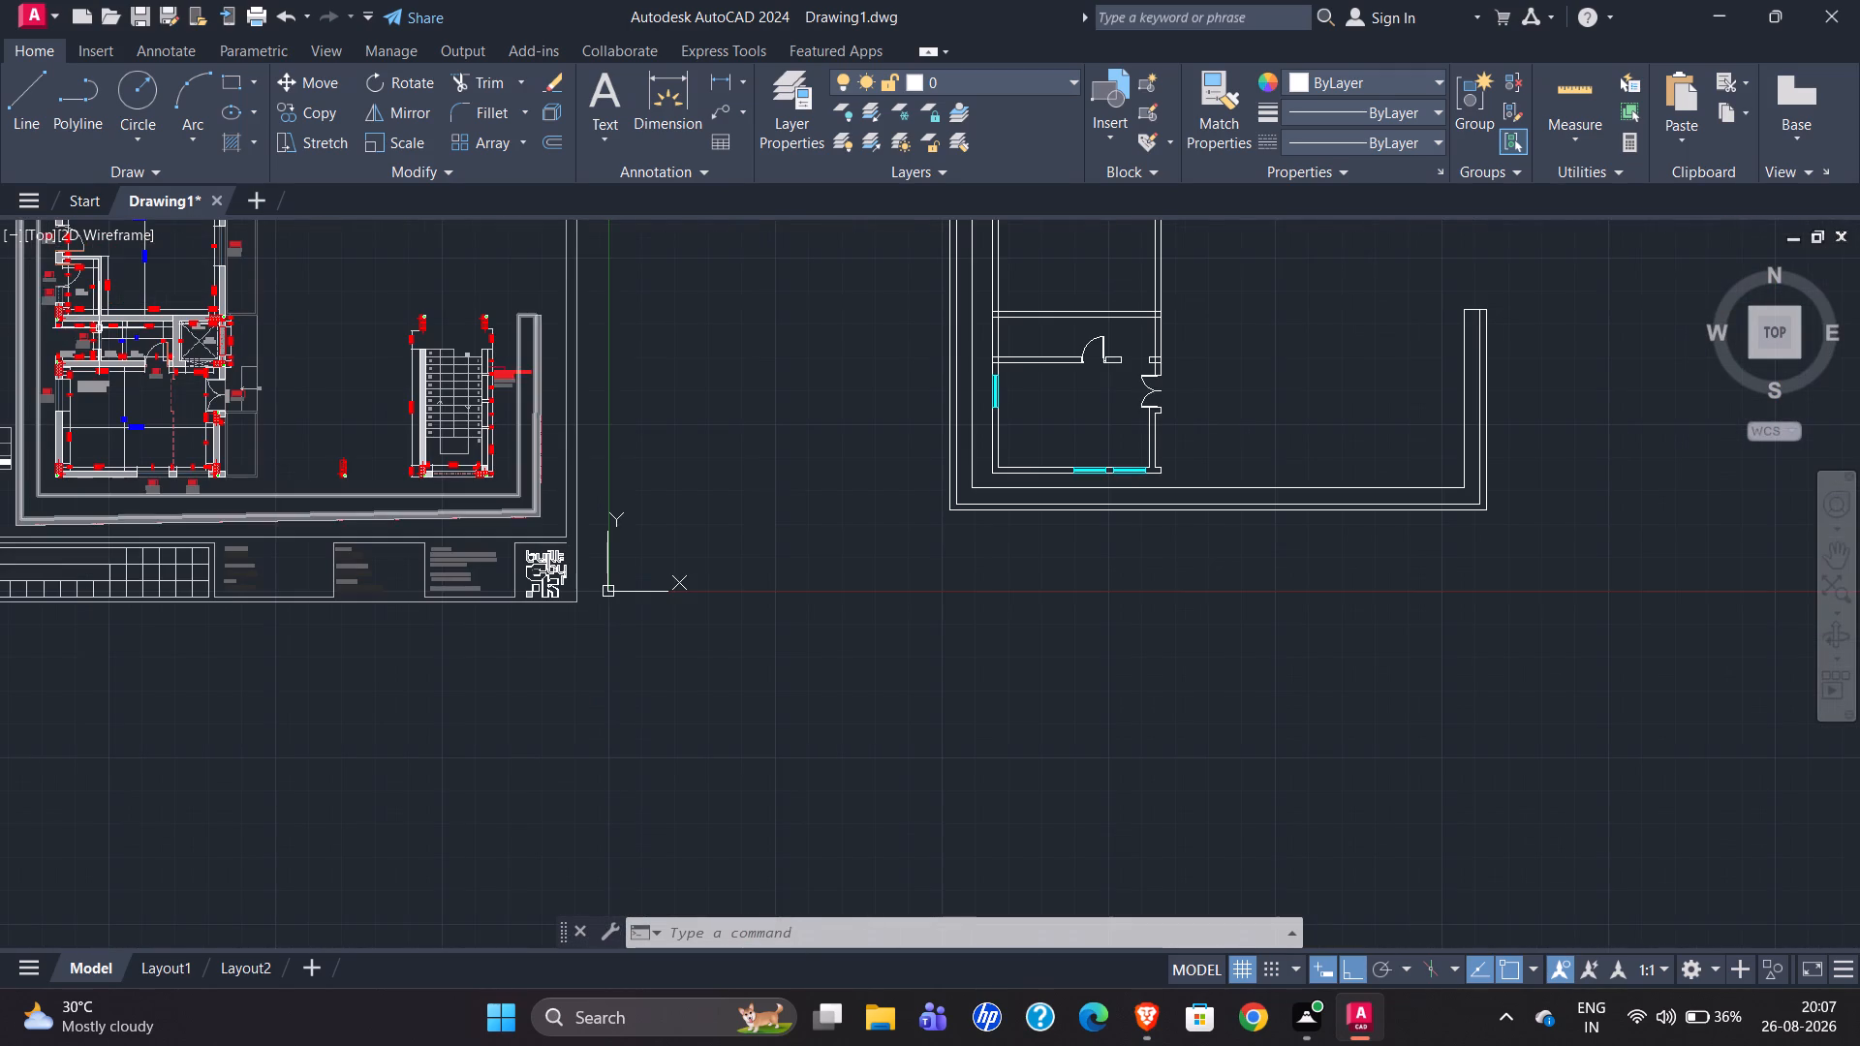
scroll(1023, 313, up, 3)
scroll(915, 337, up, 2)
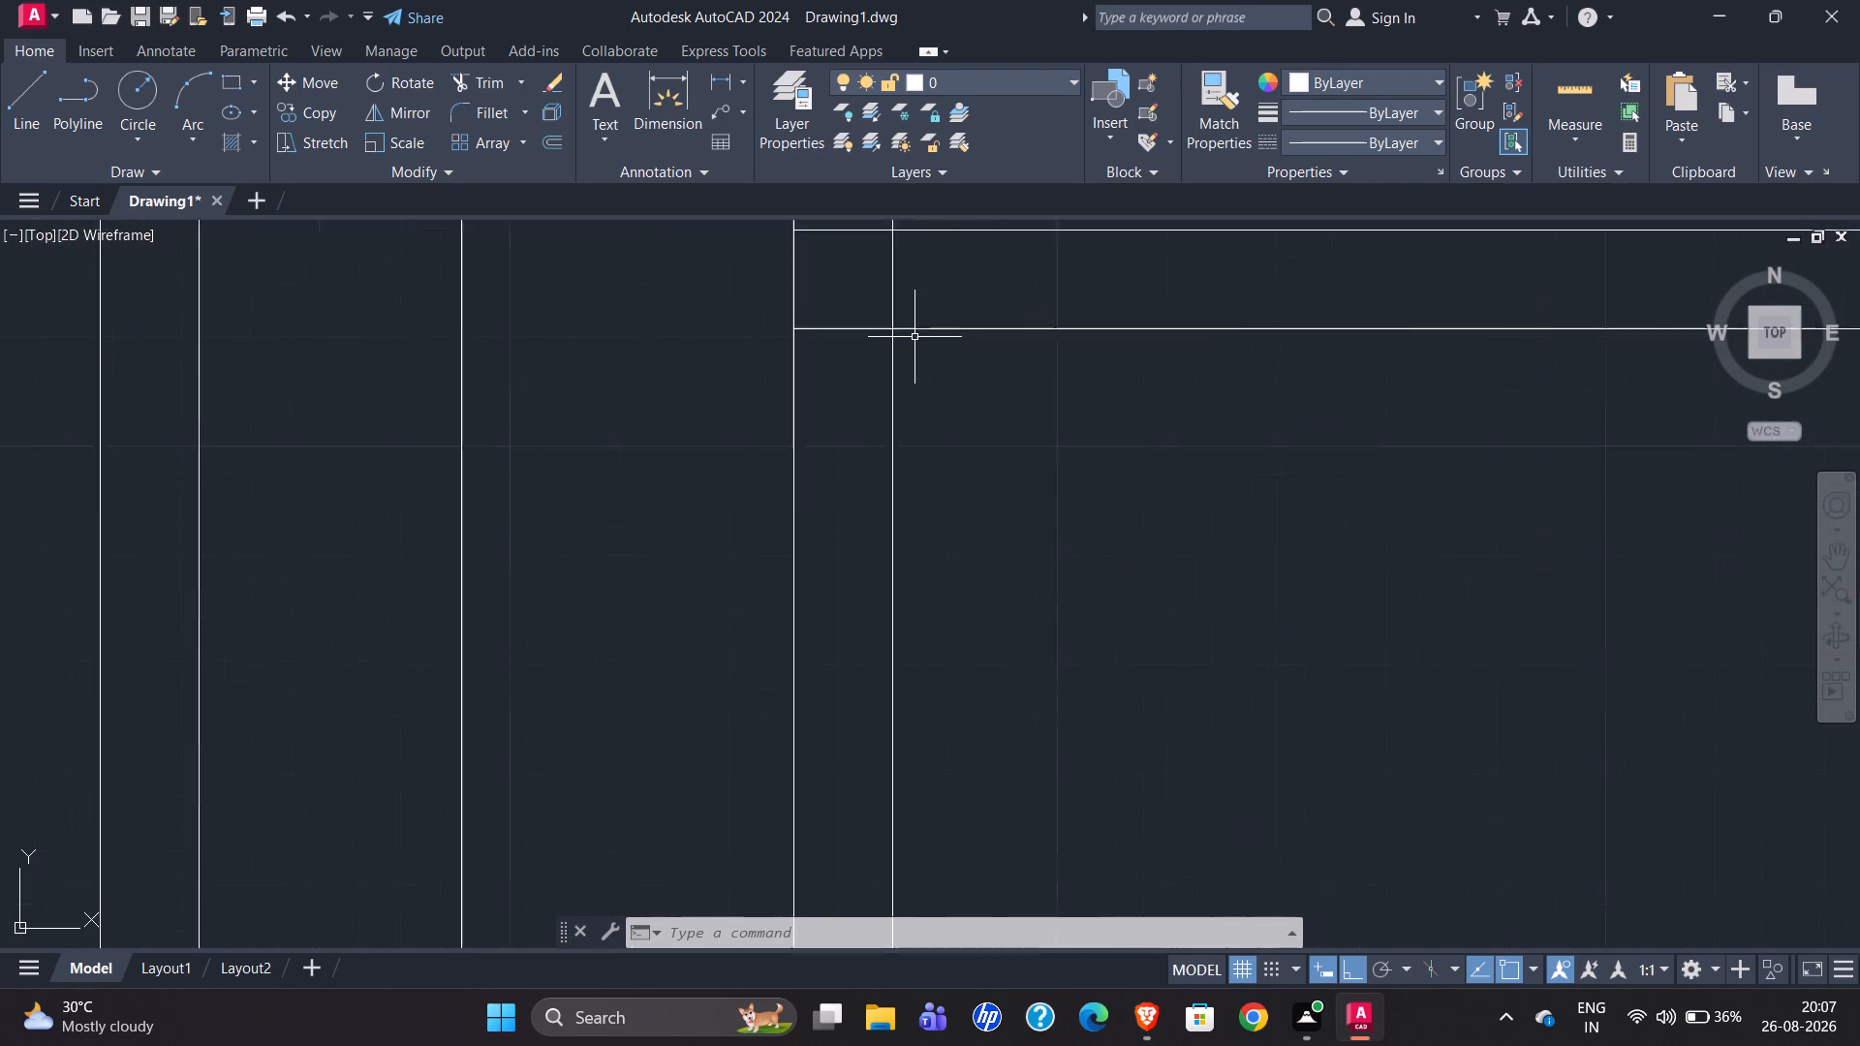
scroll(914, 337, up, 2)
scroll(861, 354, down, 5)
scroll(861, 354, up, 1)
scroll(861, 354, down, 2)
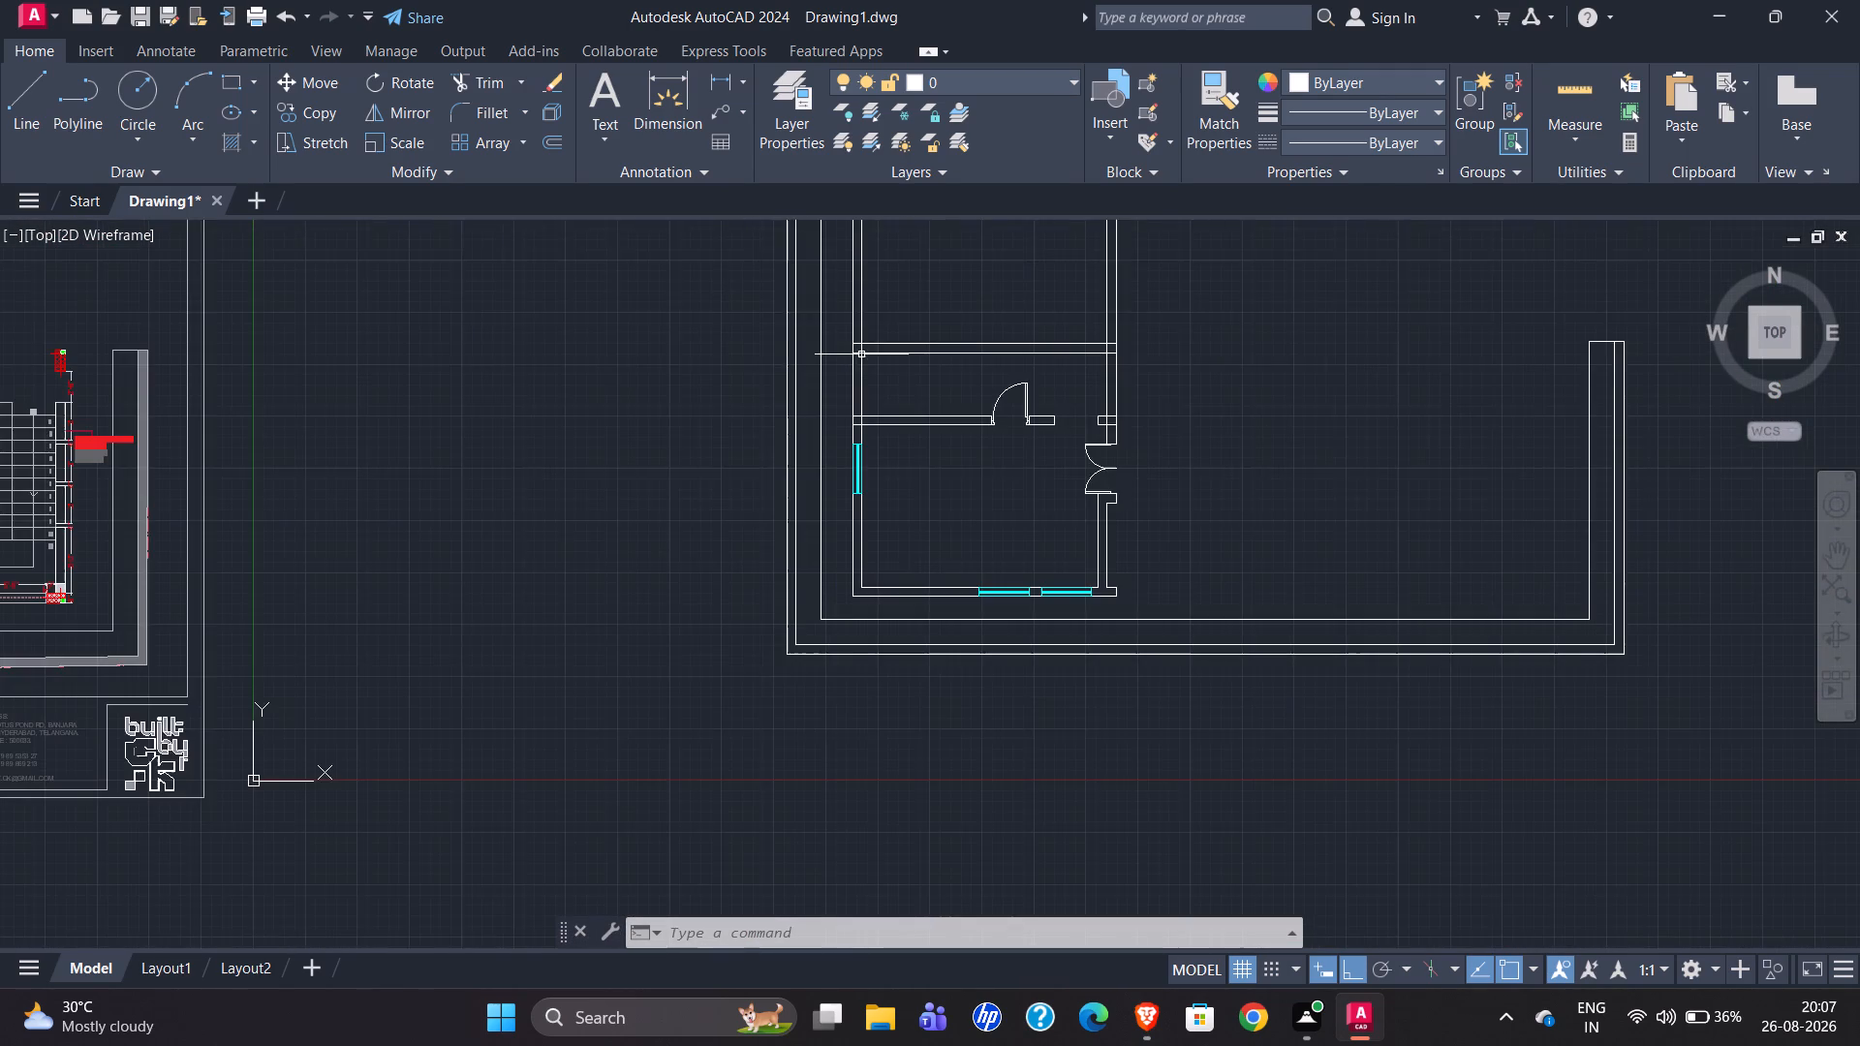
scroll(886, 354, down, 2)
scroll(260, 360, up, 4)
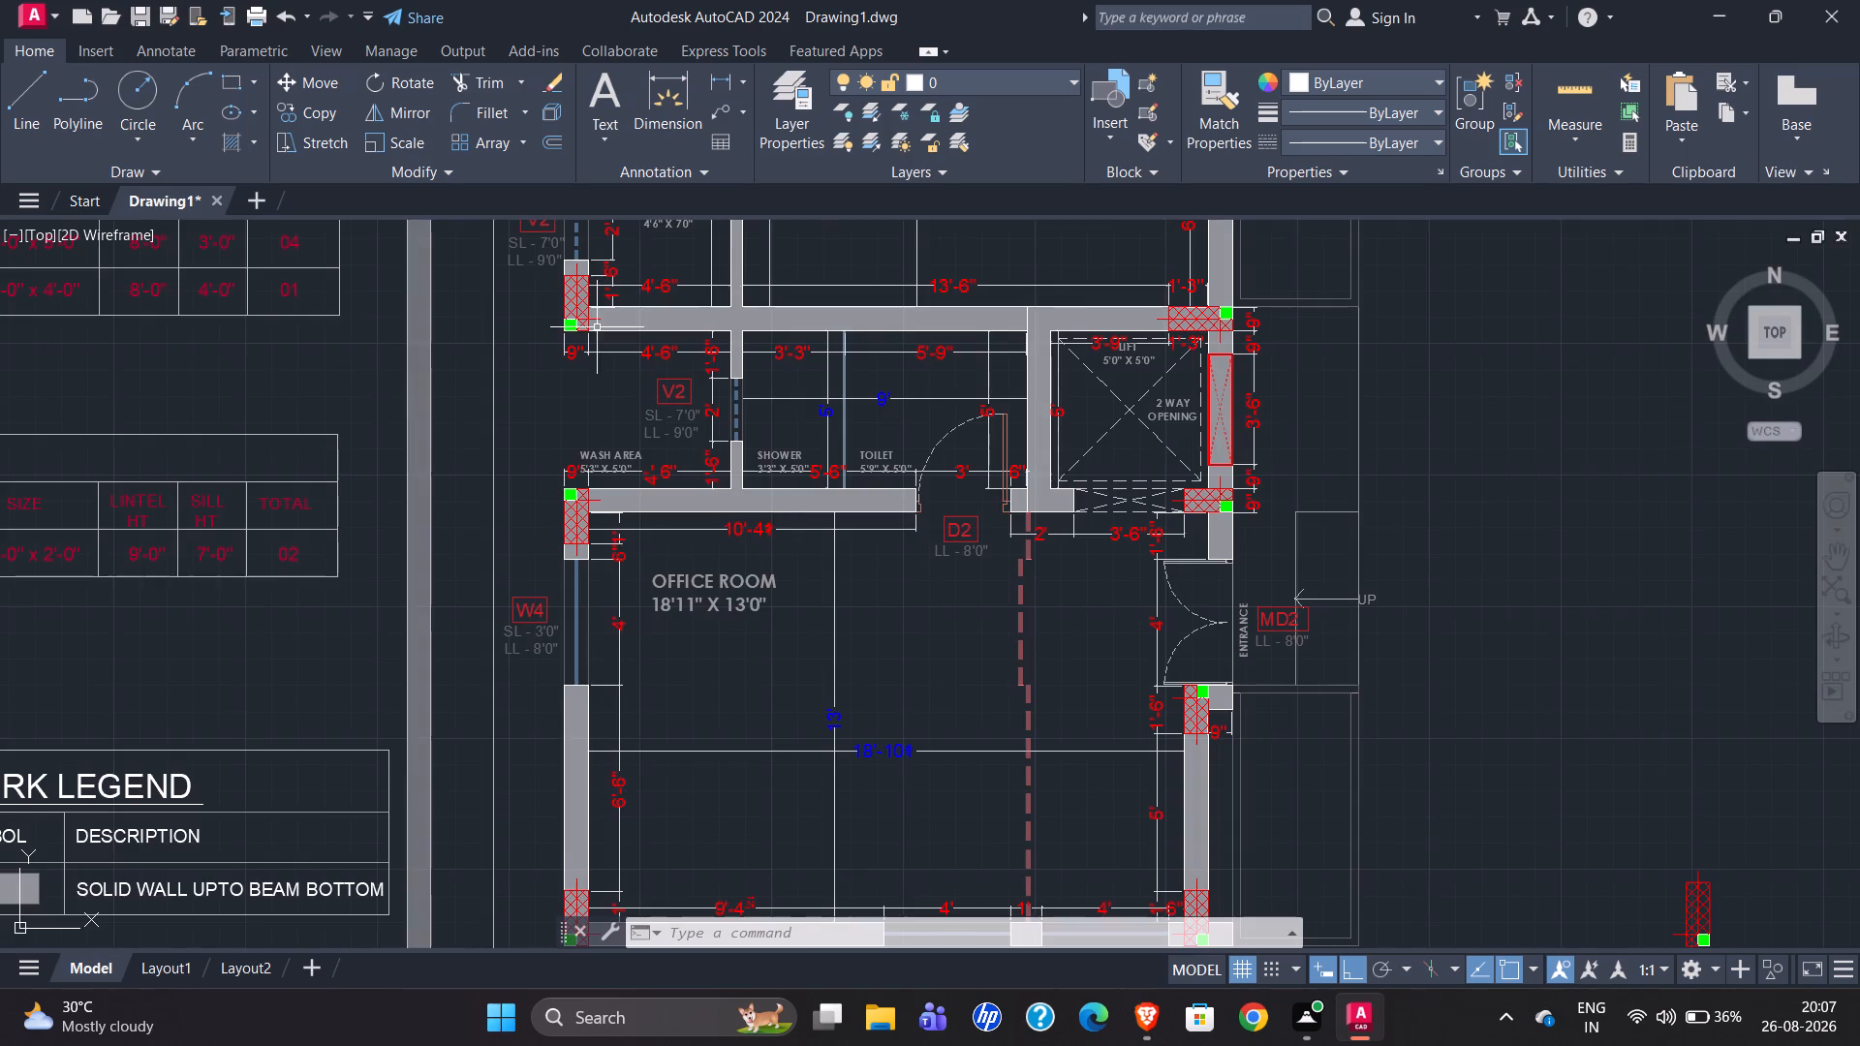
scroll(626, 324, up, 2)
scroll(268, 353, down, 6)
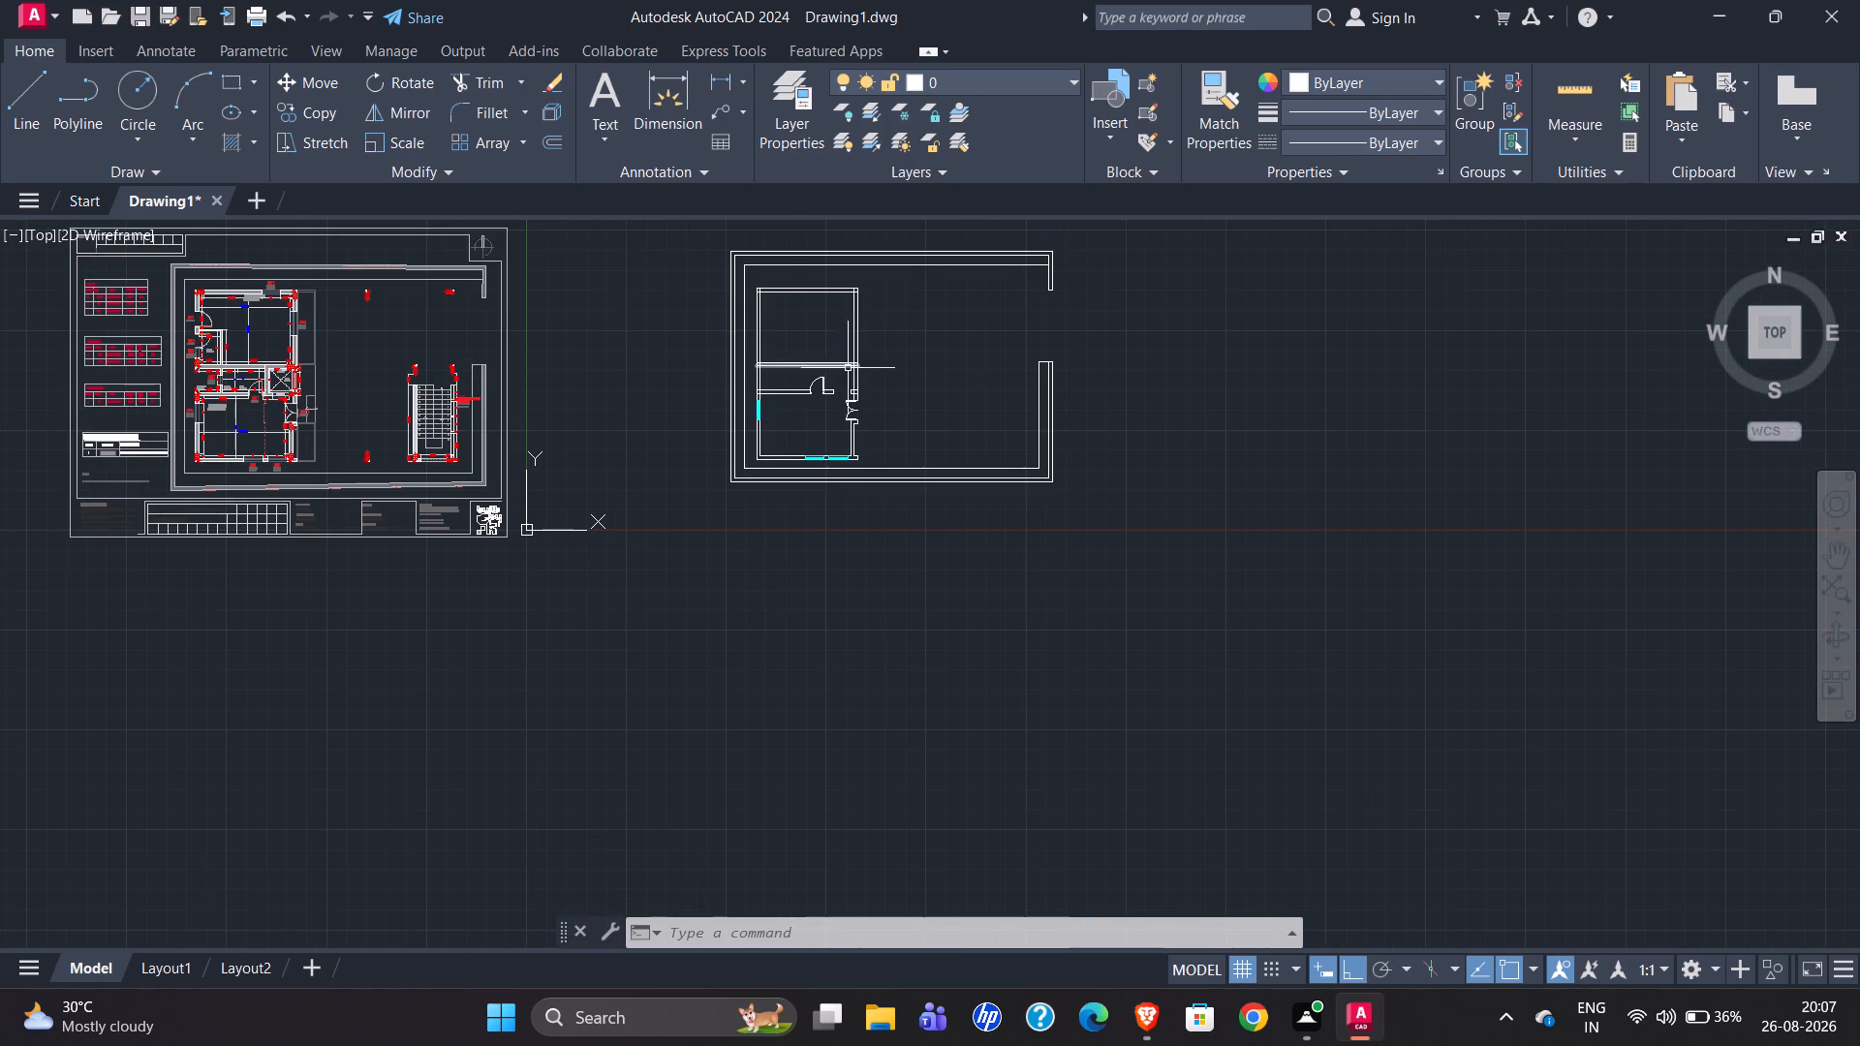
Draw a vertical line along the western wall's inner face, spanning the wash area between its two horizontal walls.
scroll(759, 382, up, 6)
scroll(710, 401, down, 2)
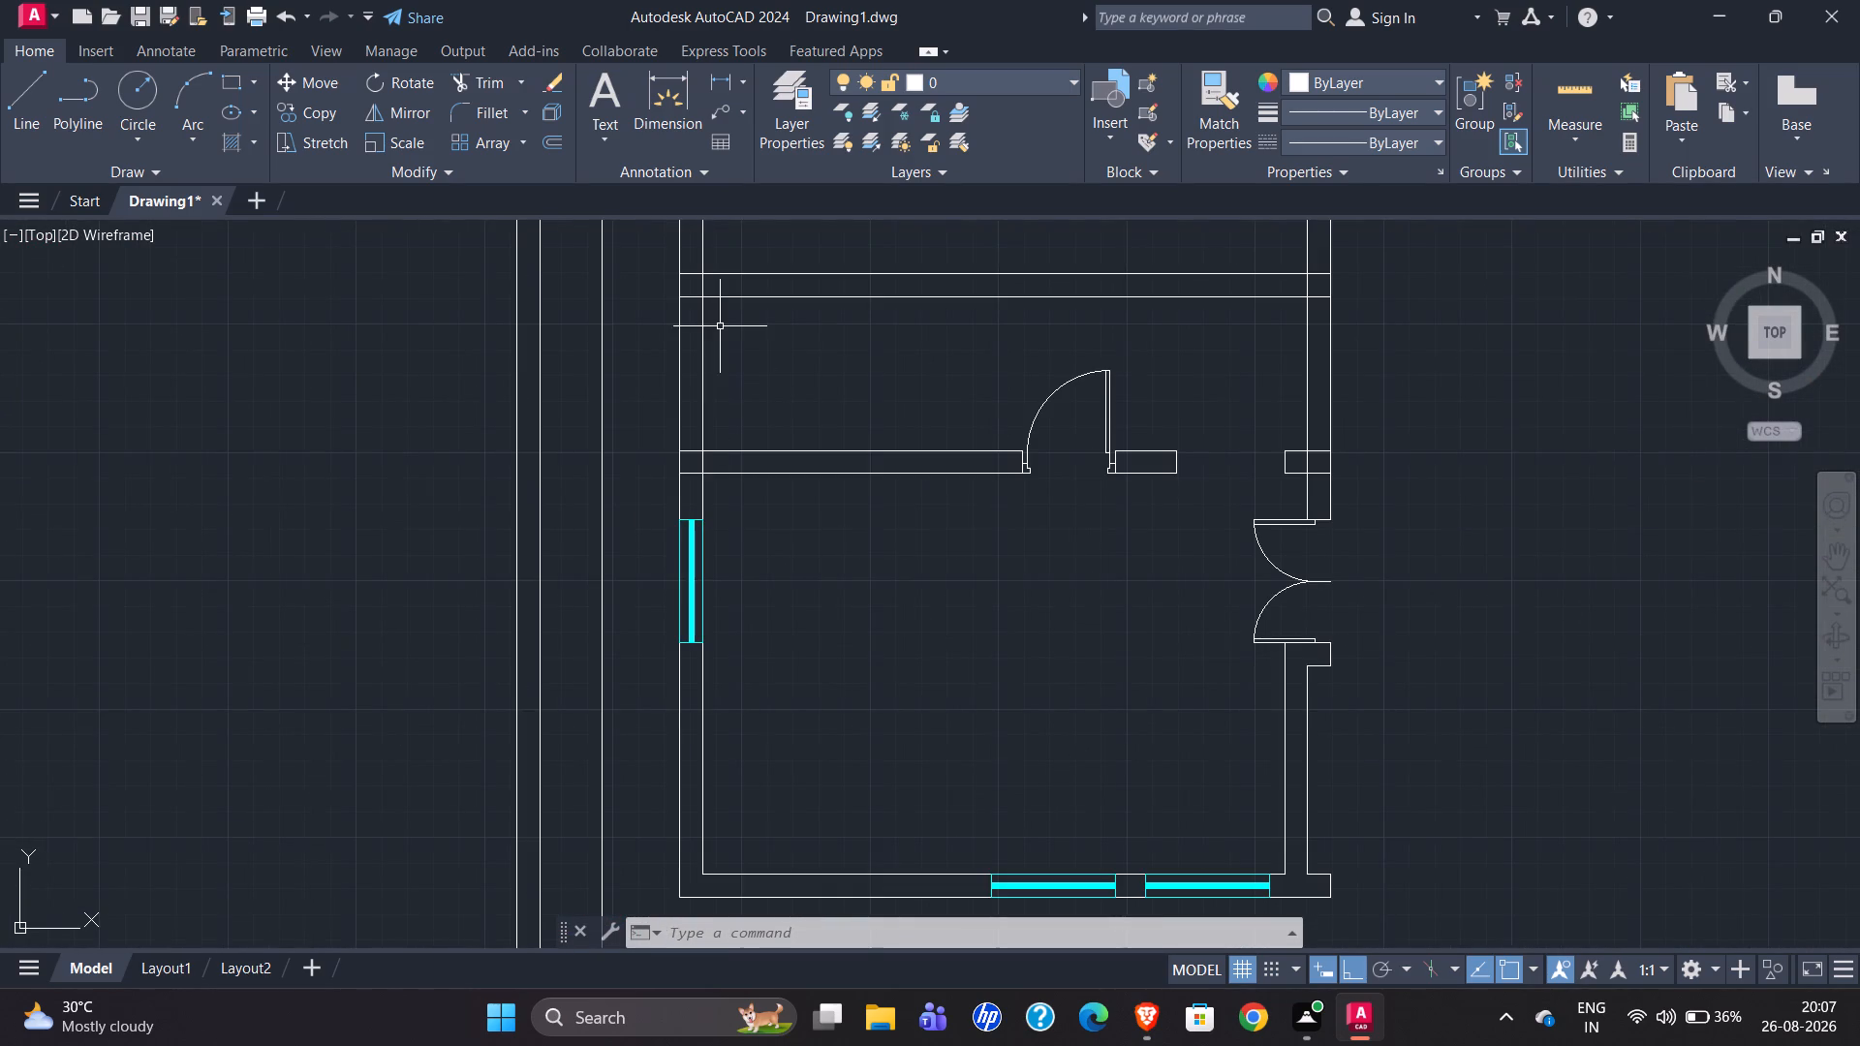
scroll(700, 292, up, 1)
click(13, 92)
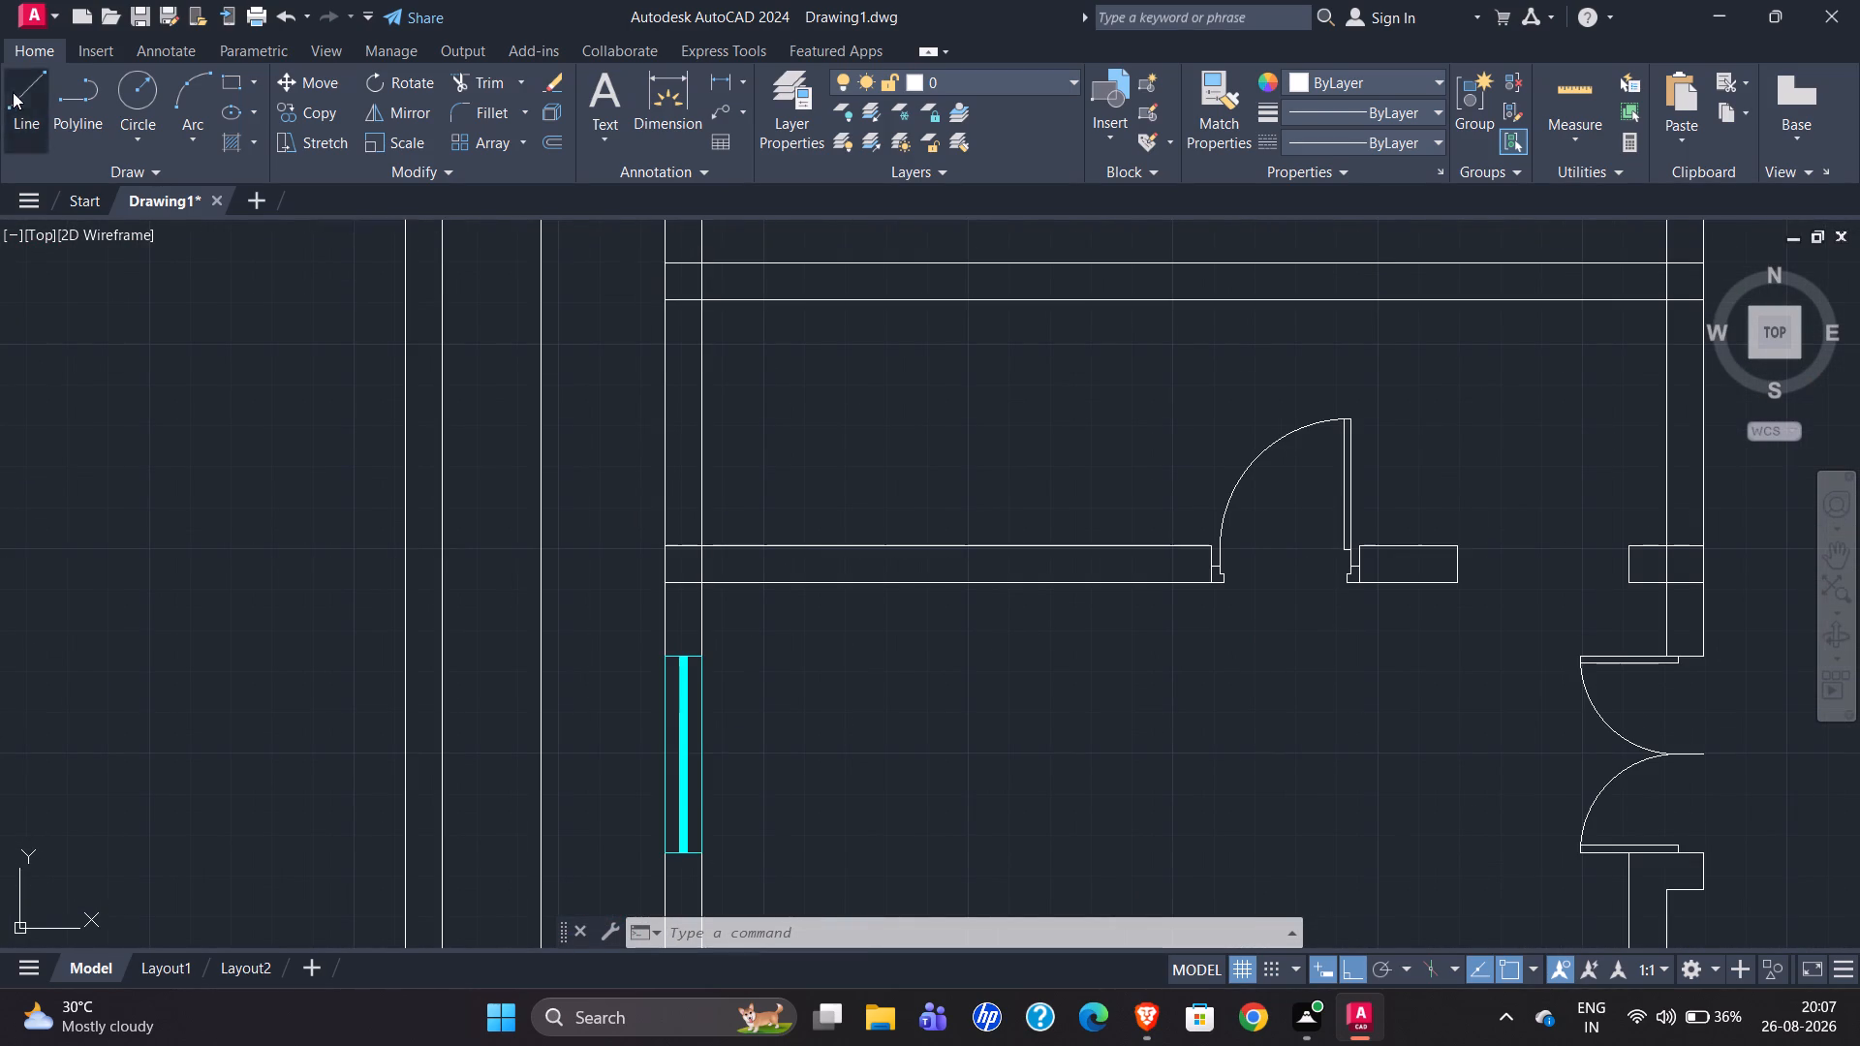
click(700, 300)
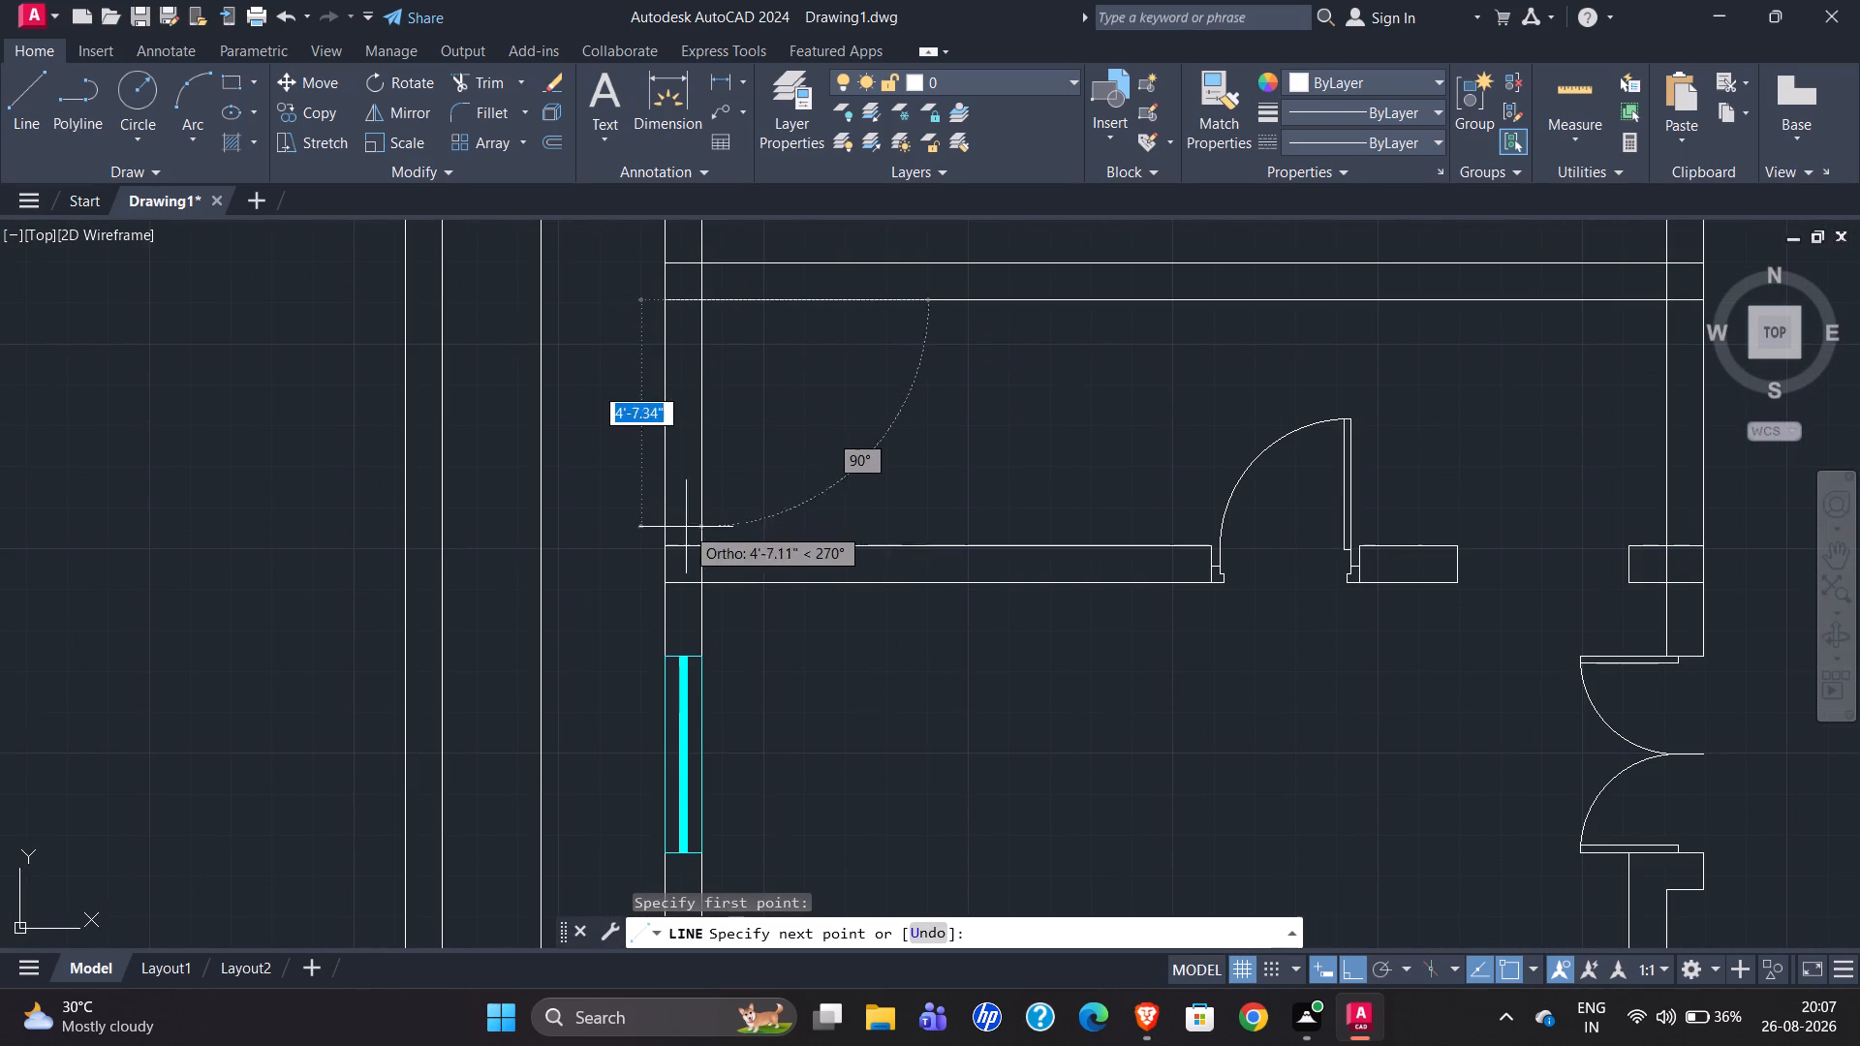
click(701, 544)
key(Escape)
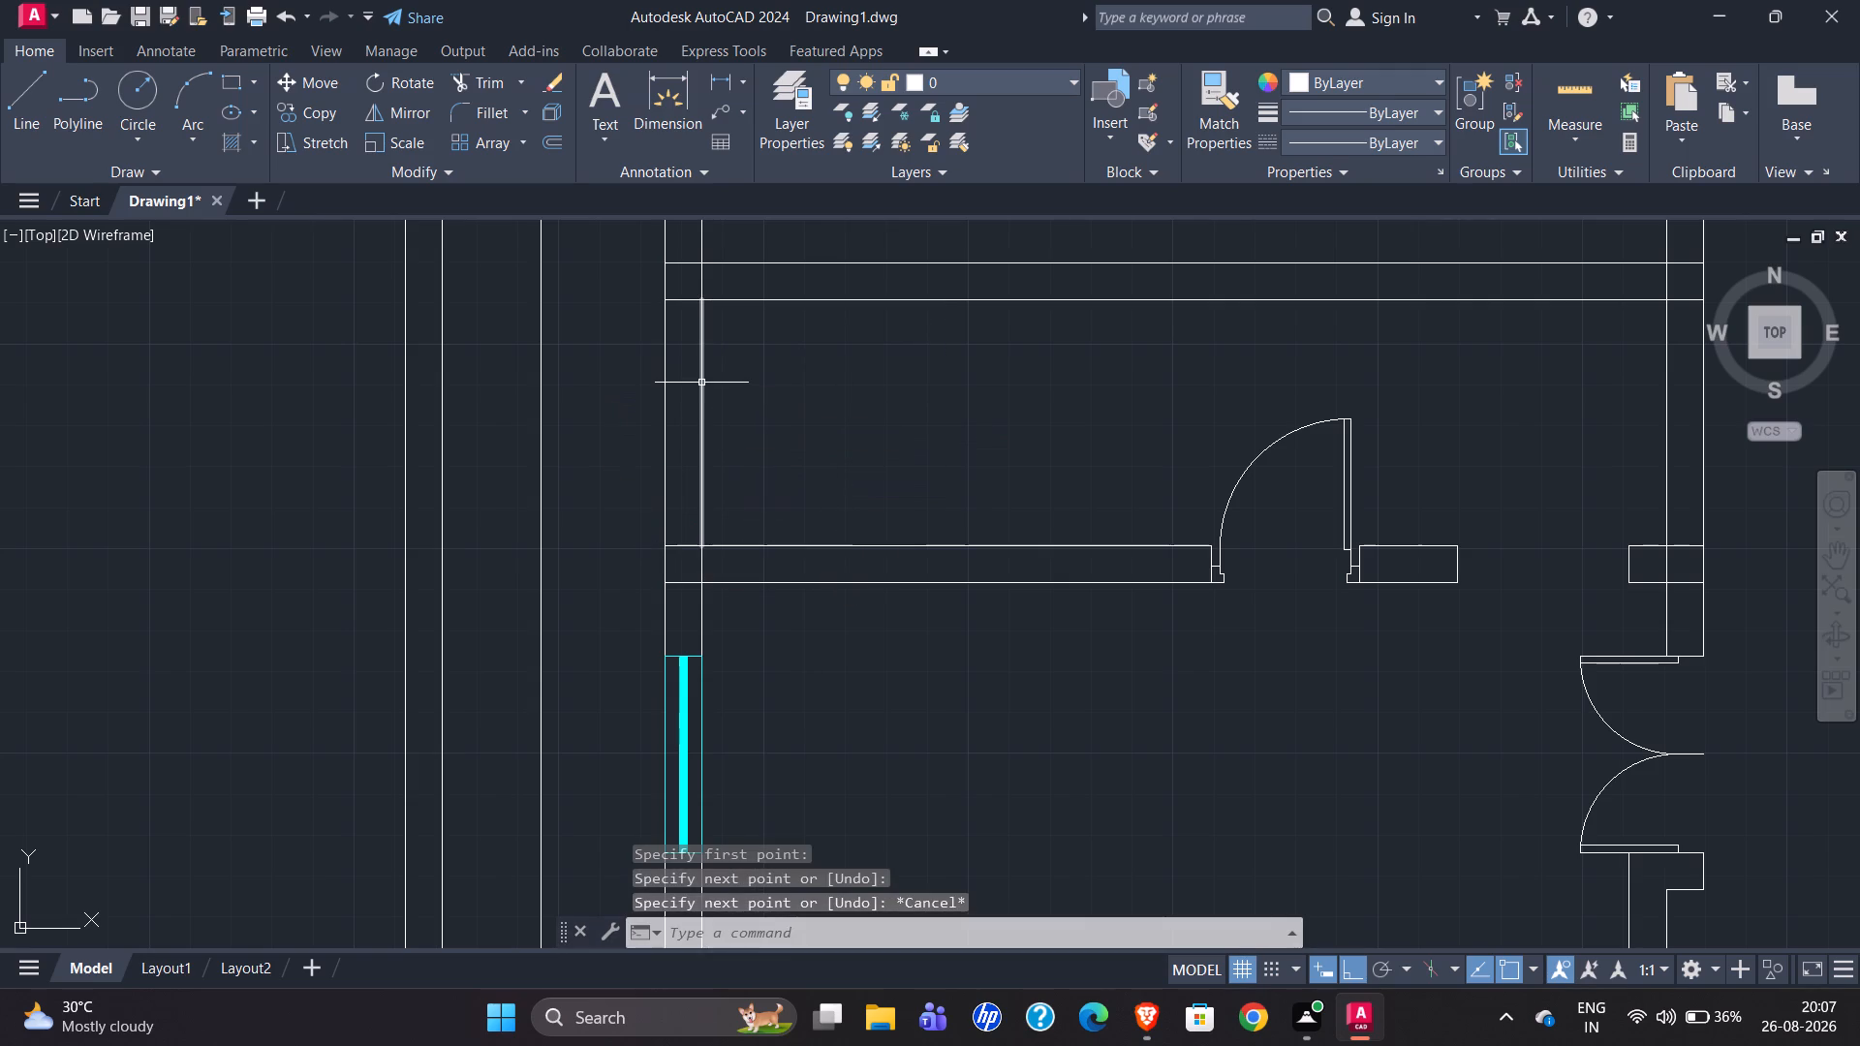
Offset the new vertical line 4'6" eastward as the wash area's side of the partition.
click(701, 383)
key(o)
key(Return)
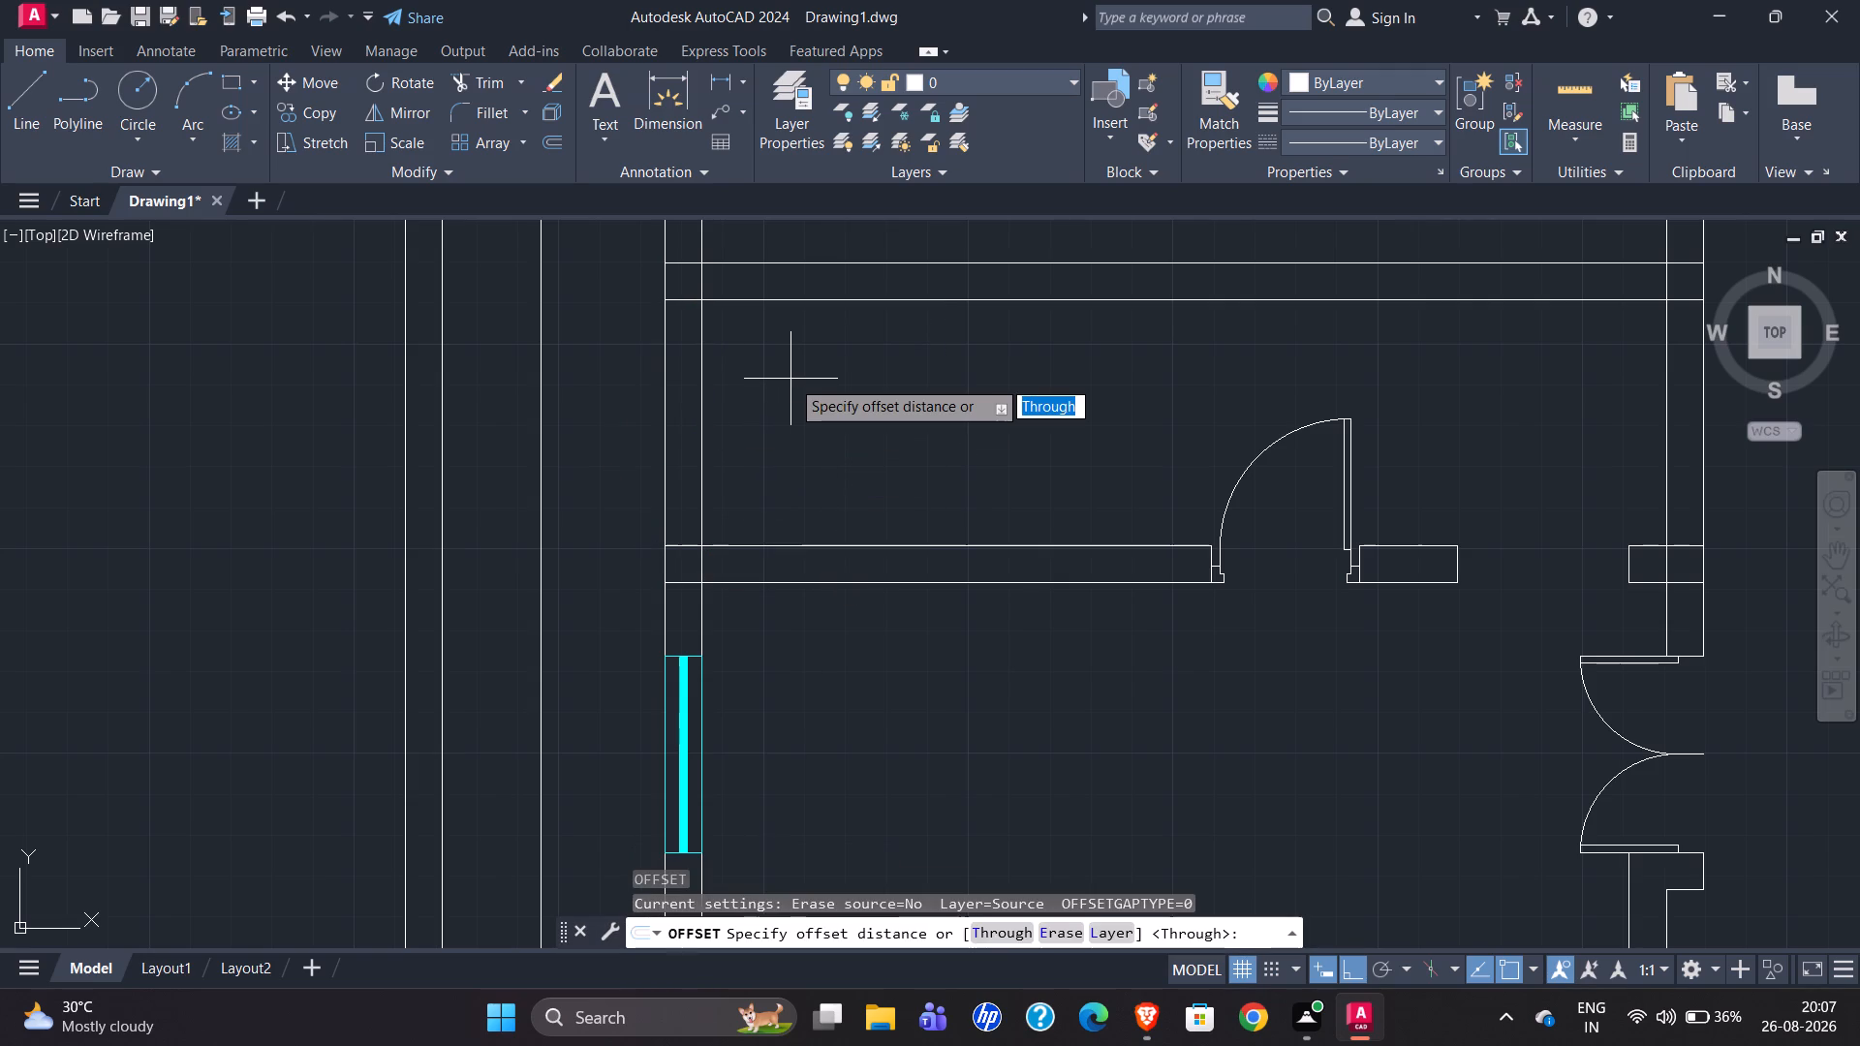
text(4'6")
key(Return)
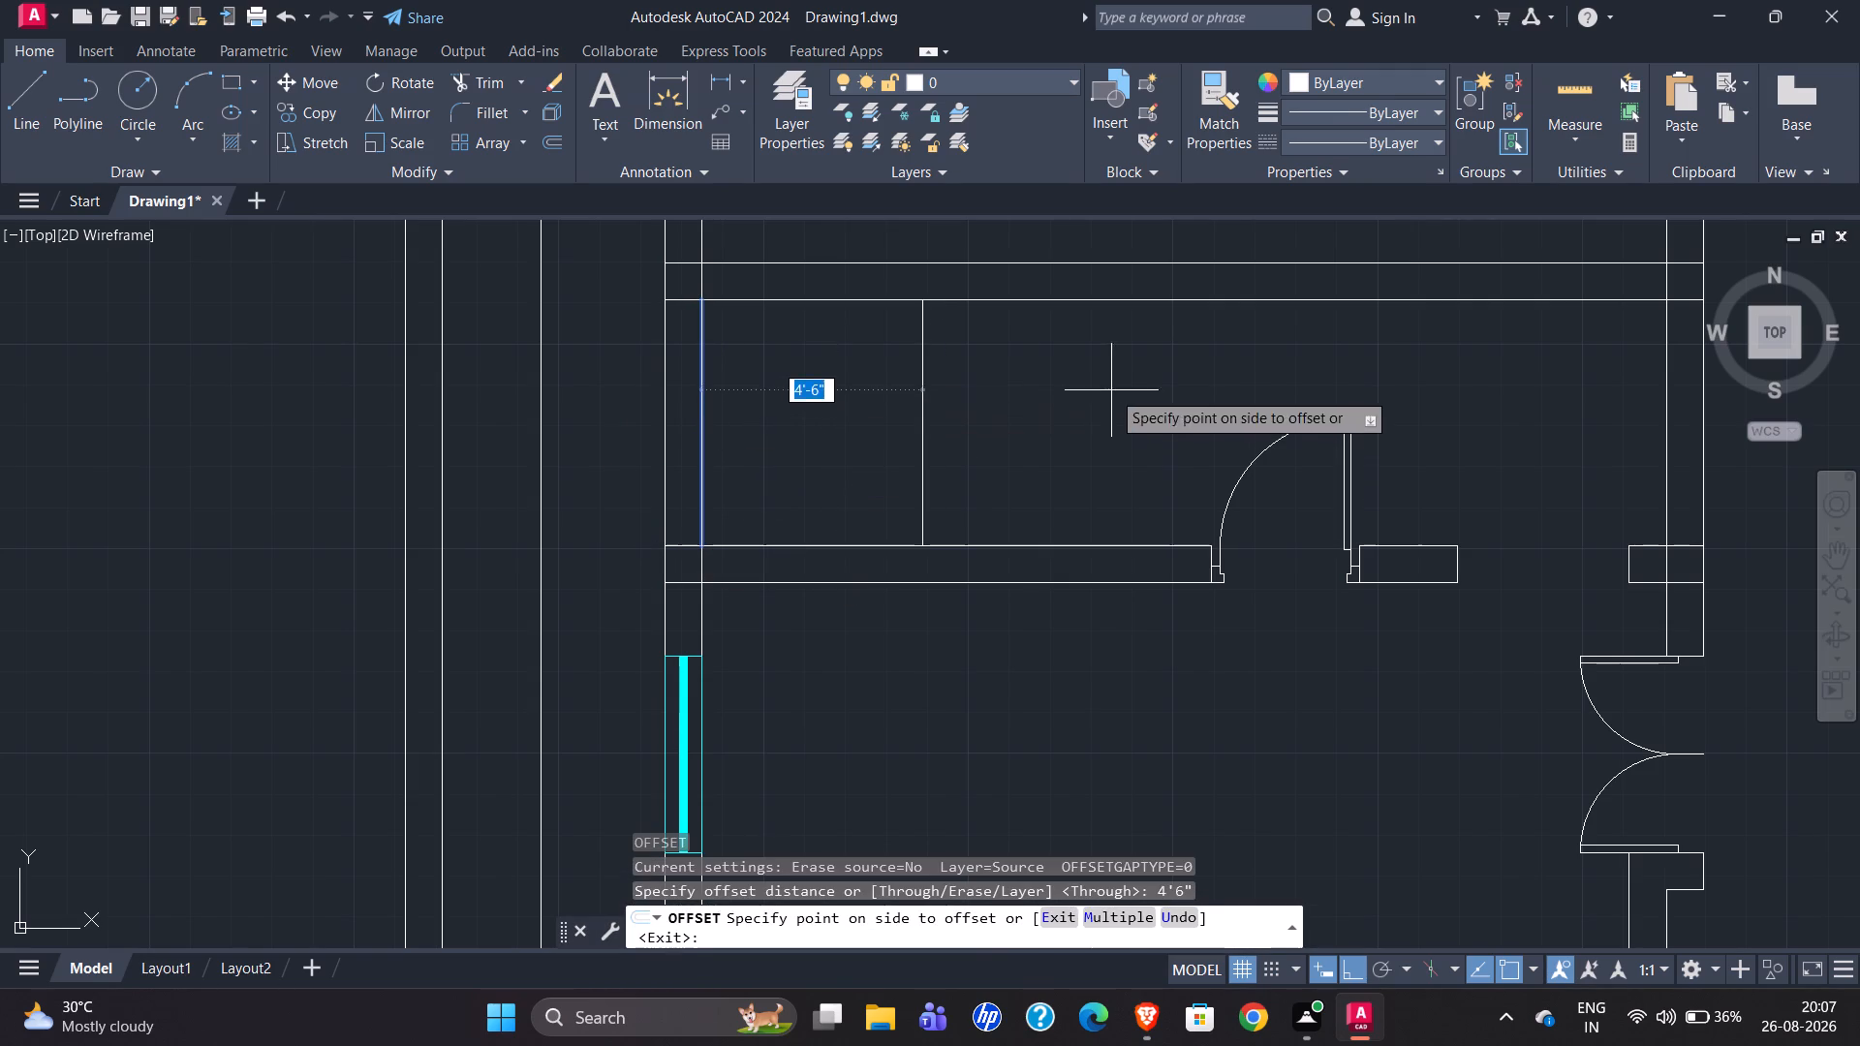
click(1112, 390)
click(920, 380)
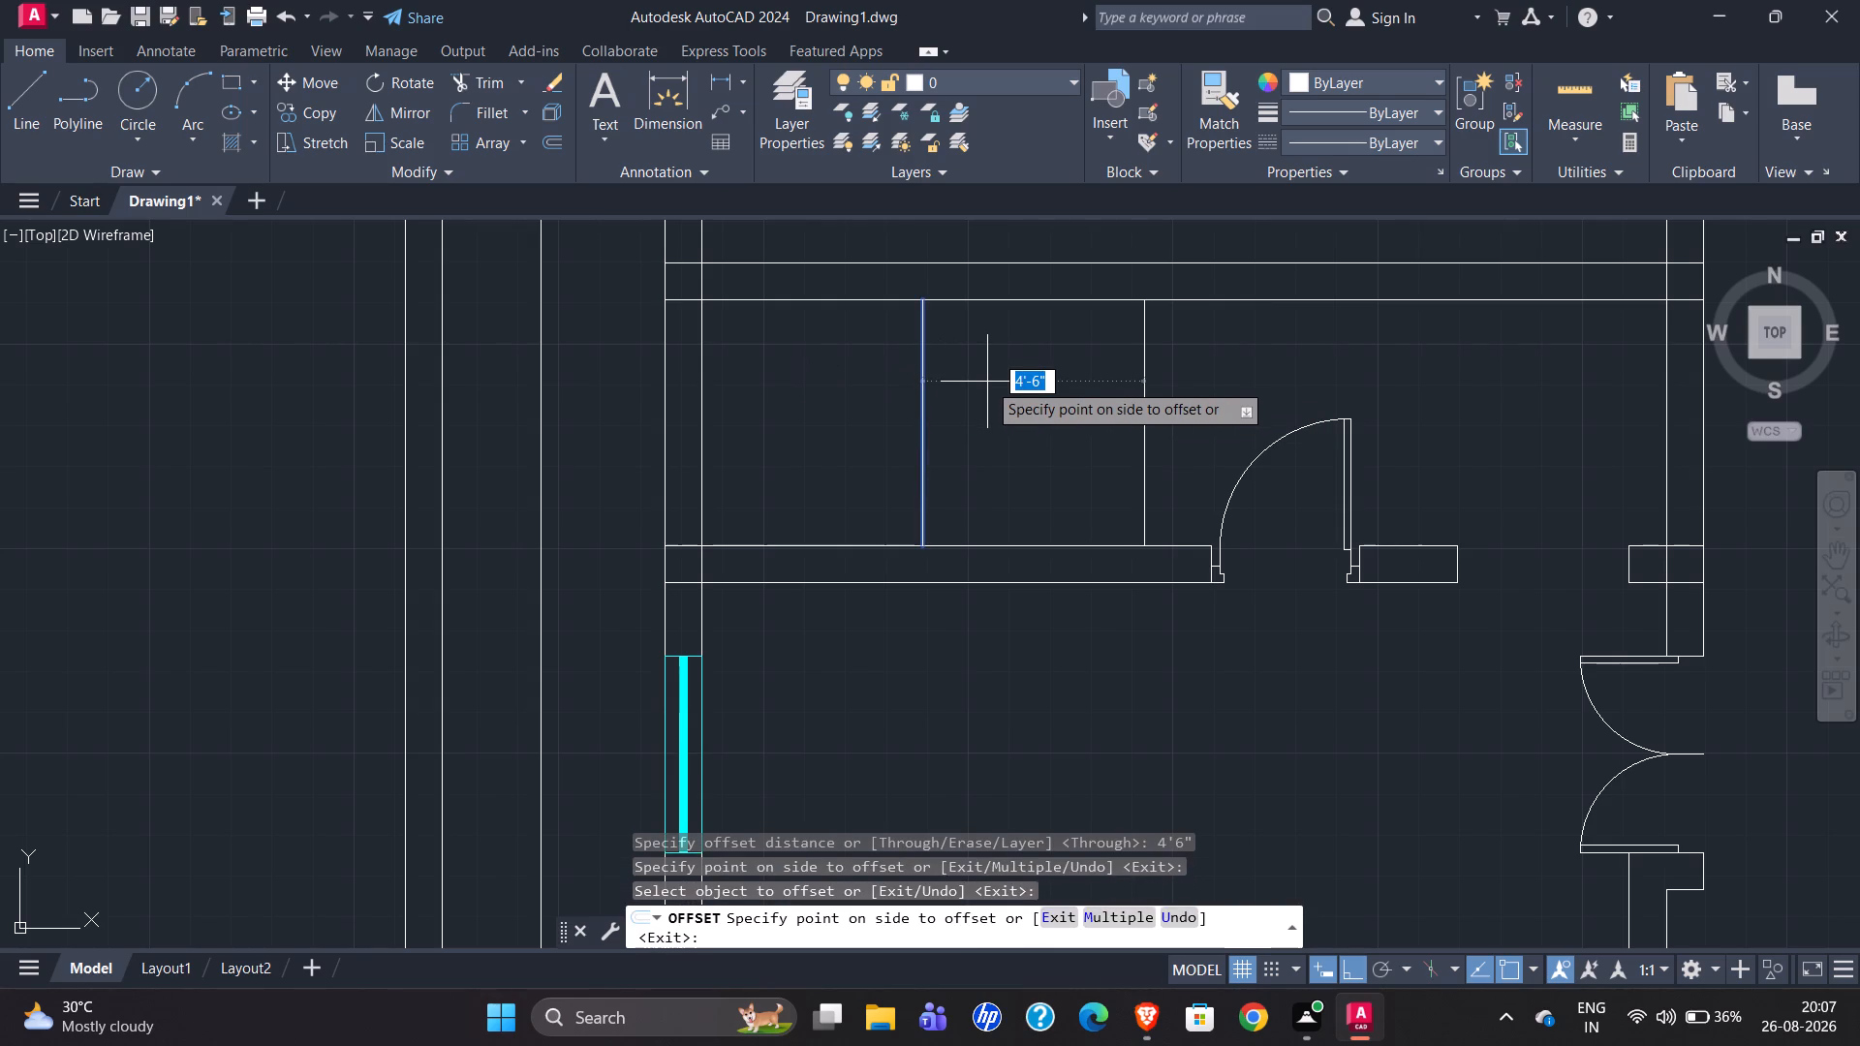
scroll(1216, 378, down, 4)
scroll(260, 389, up, 5)
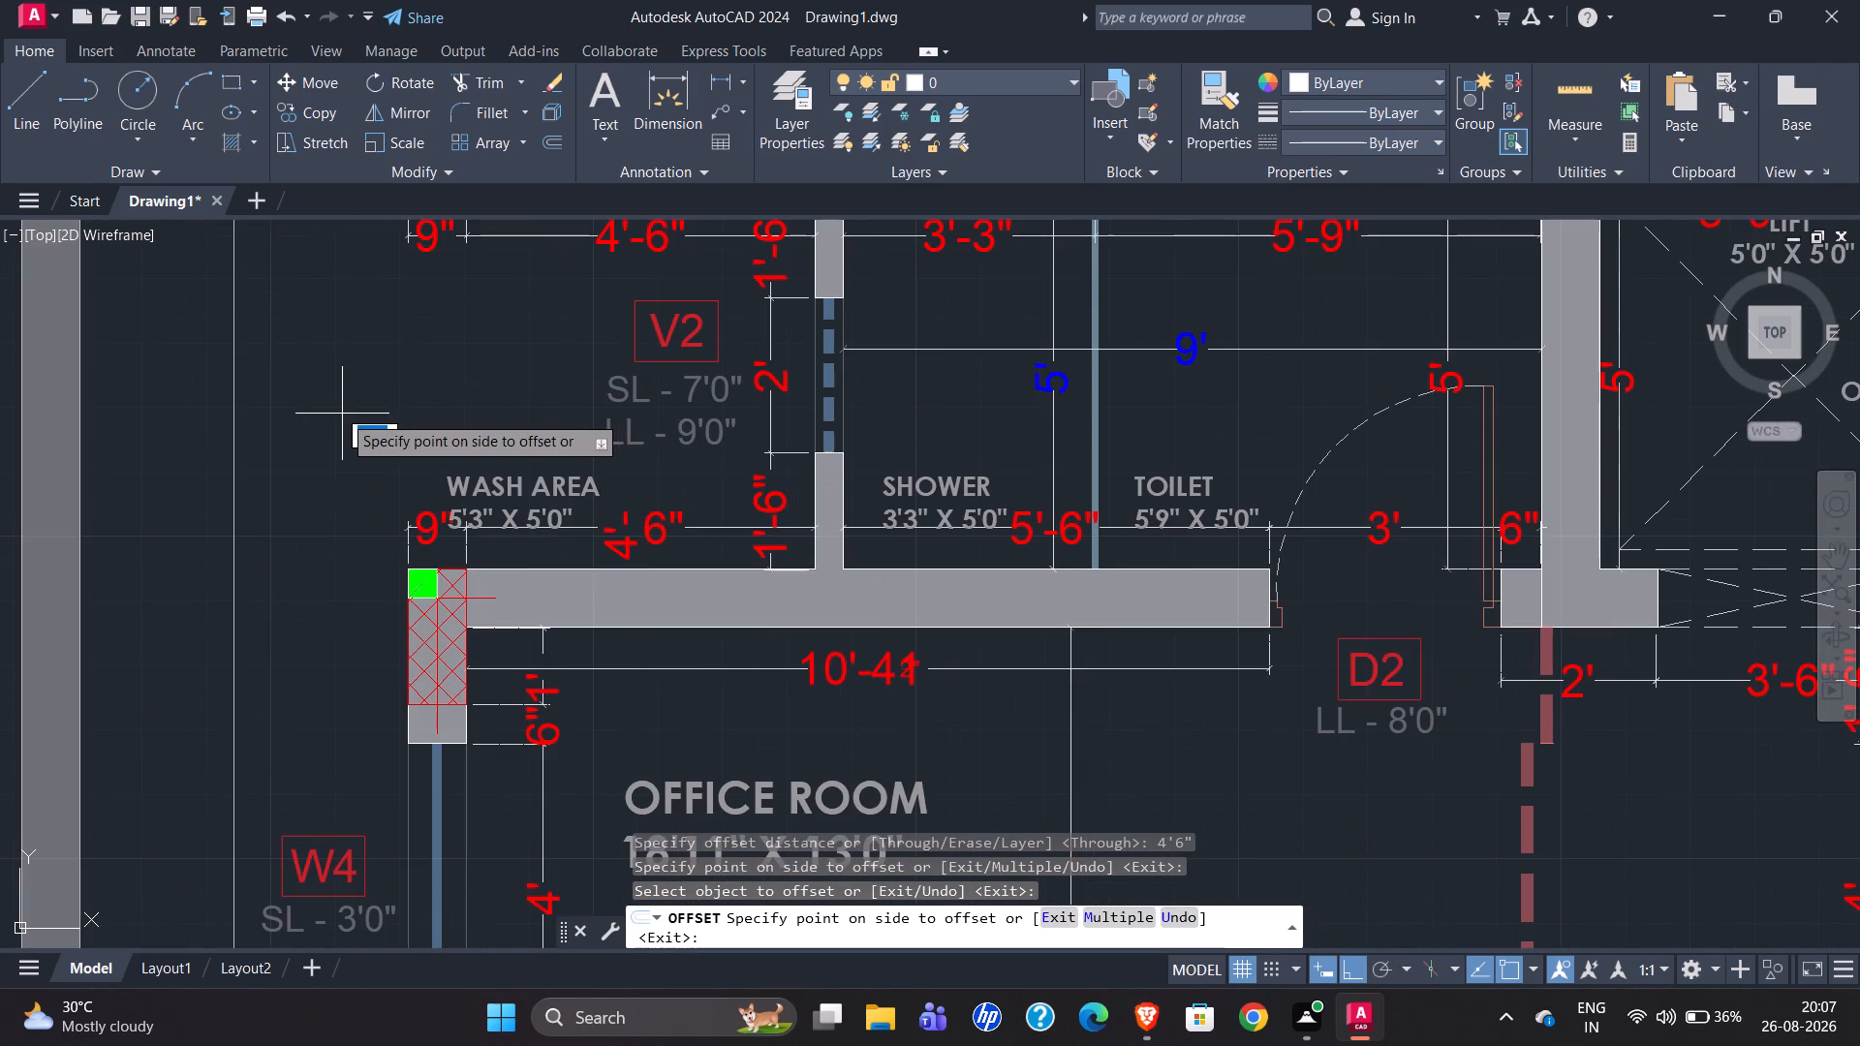
key(Escape)
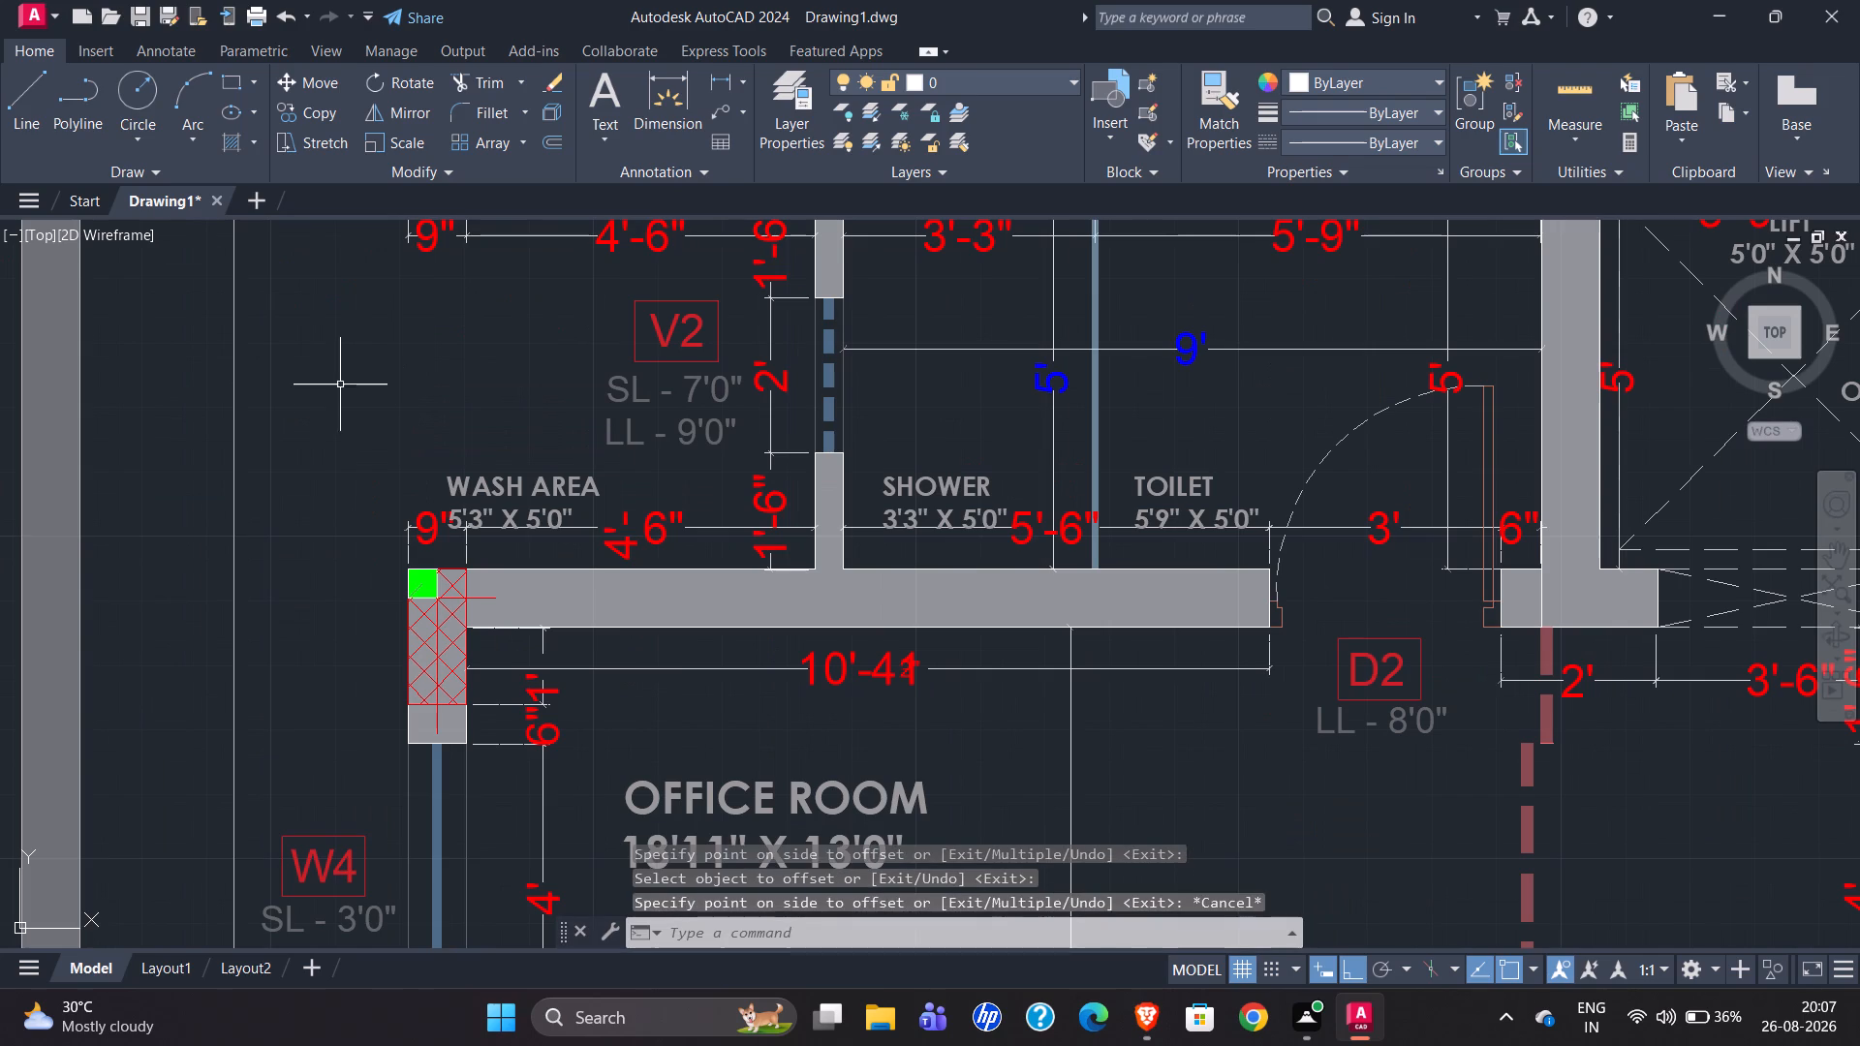
Check the thickness of the partition between the wash area and shower in the original plan.
click(31, 106)
scroll(848, 609, up, 3)
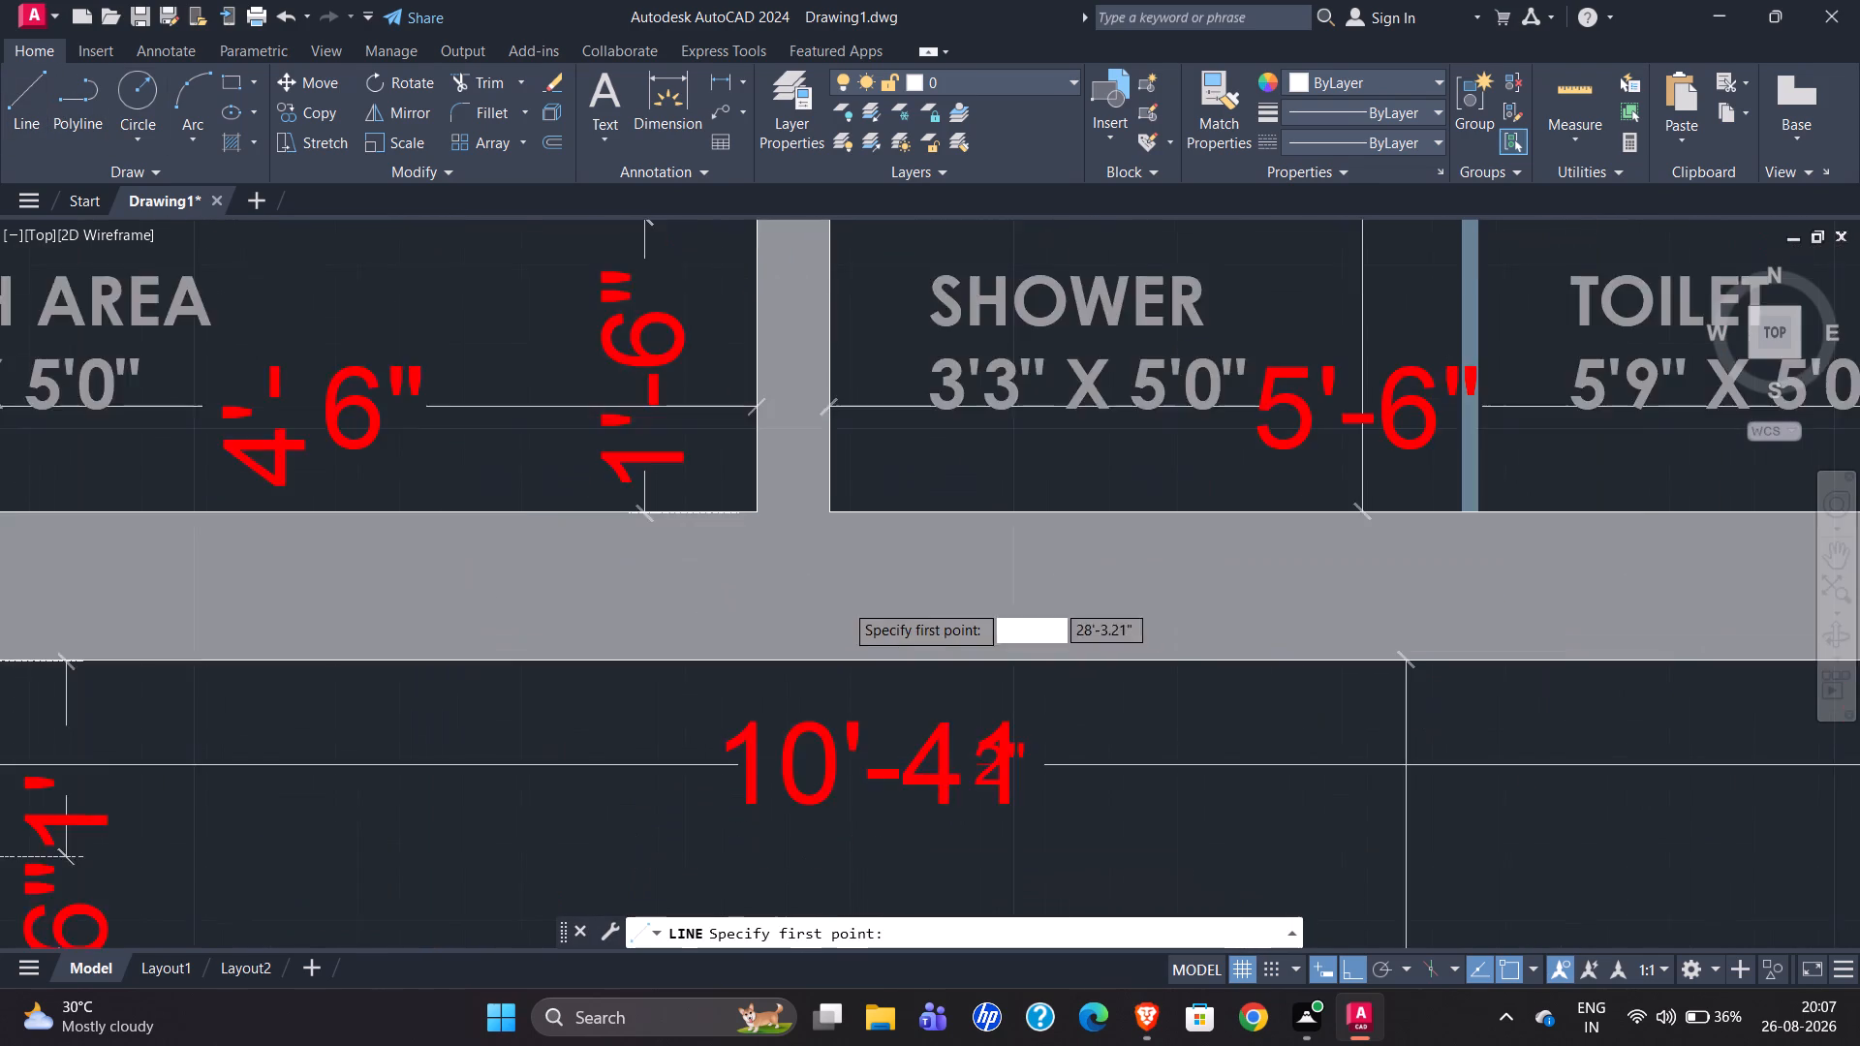
click(698, 456)
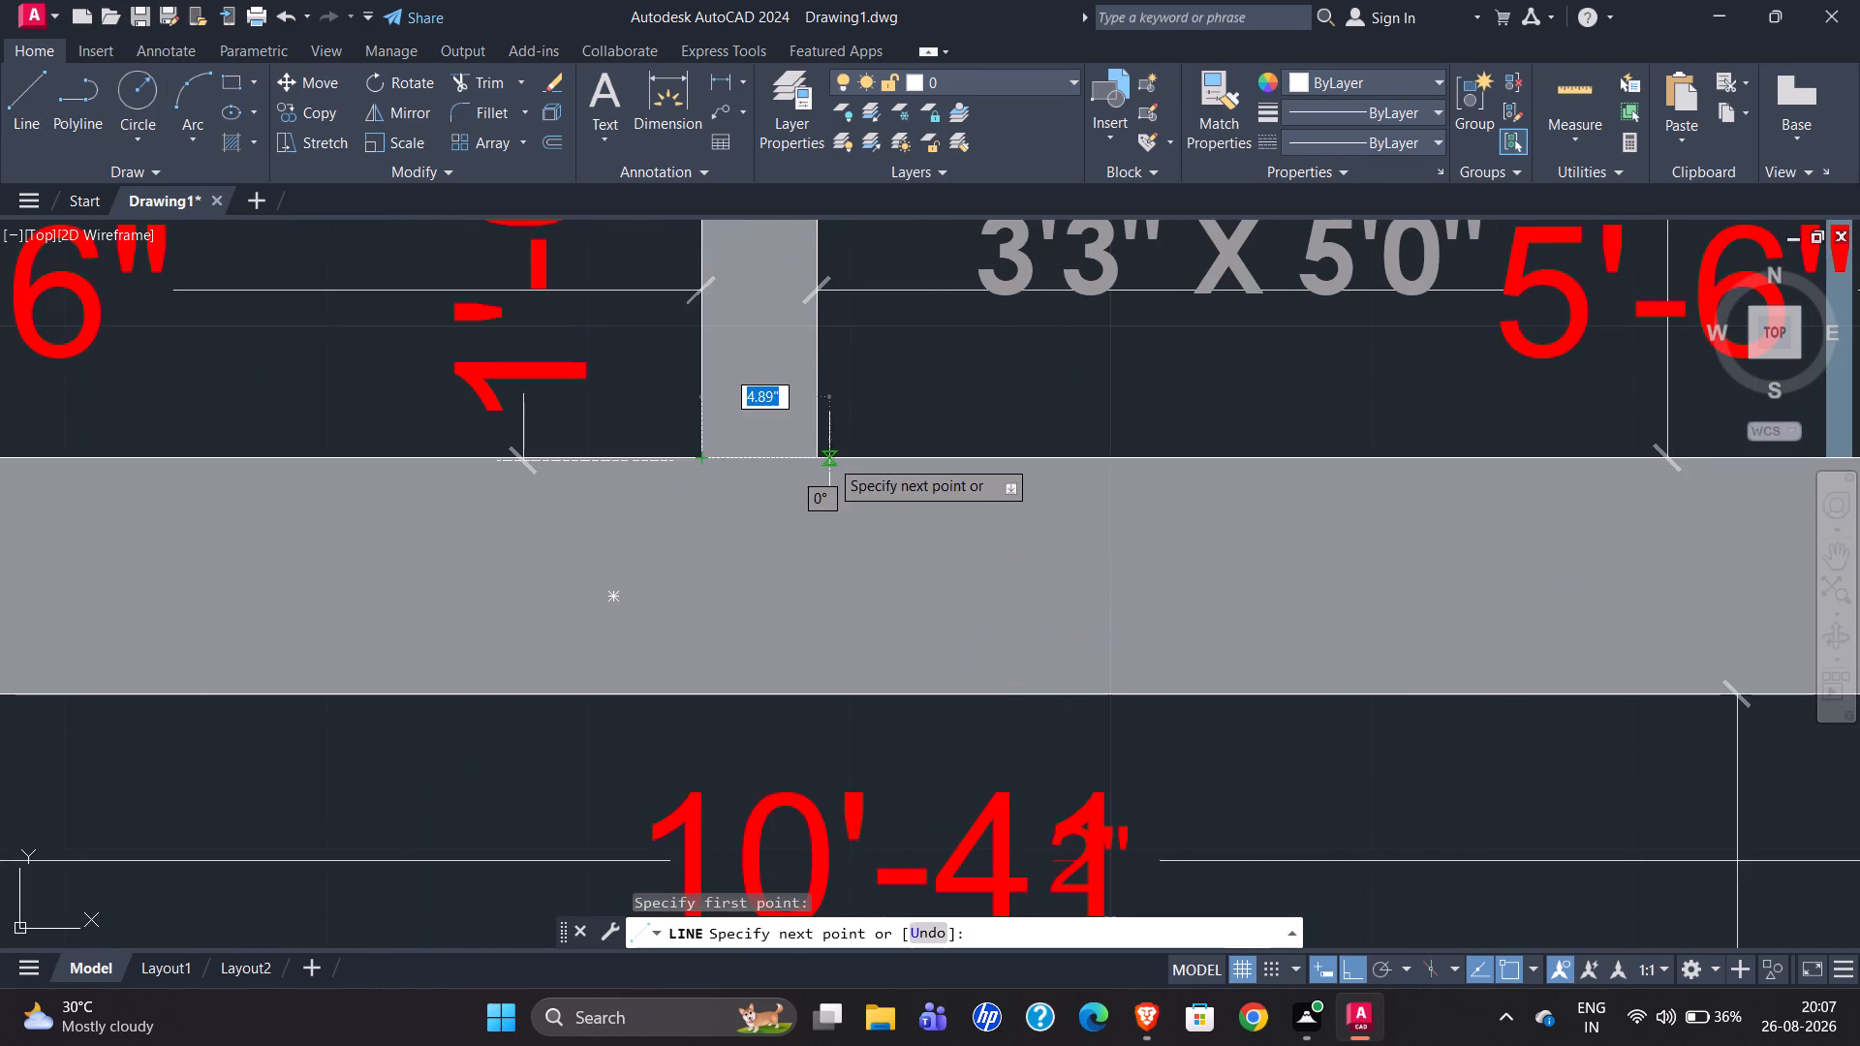
key(Escape)
Offset the wash area partition line 4.5" eastward in the redrawn plan to give the partition its thickness.
scroll(482, 528, down, 4)
scroll(401, 547, down, 1)
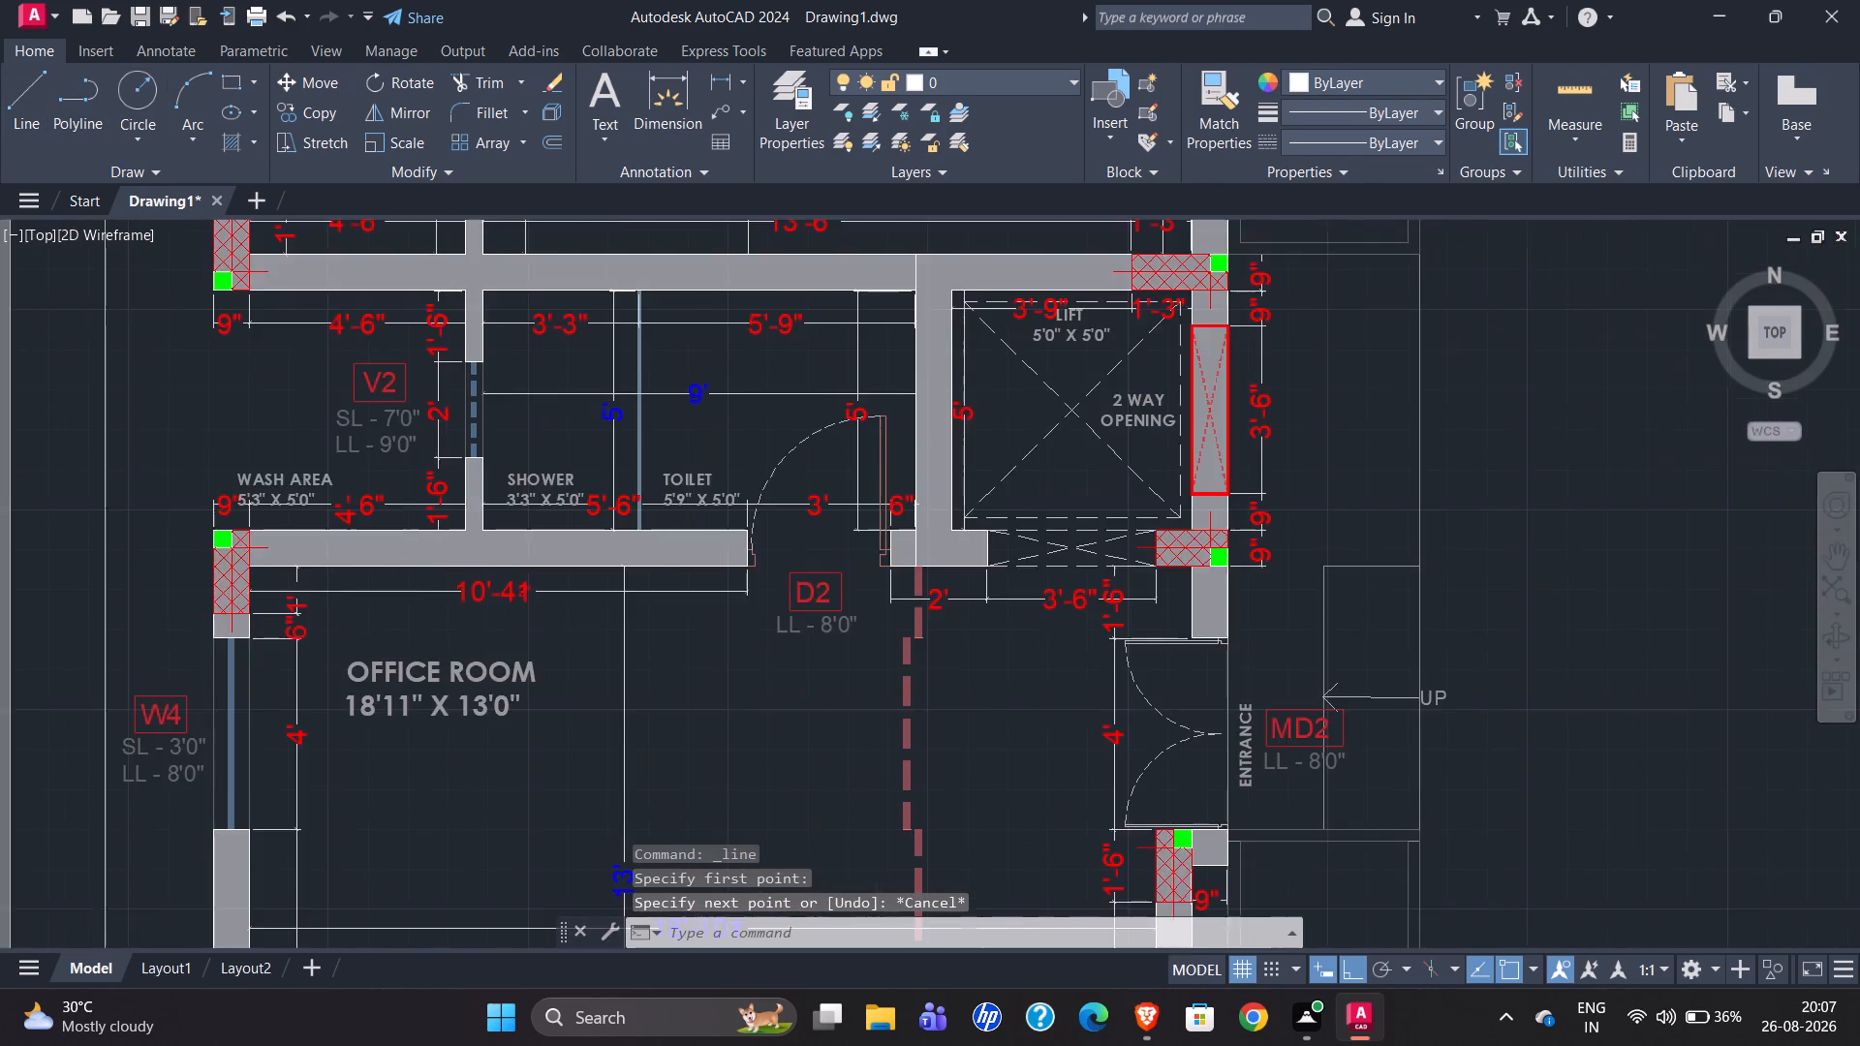
scroll(220, 474, down, 4)
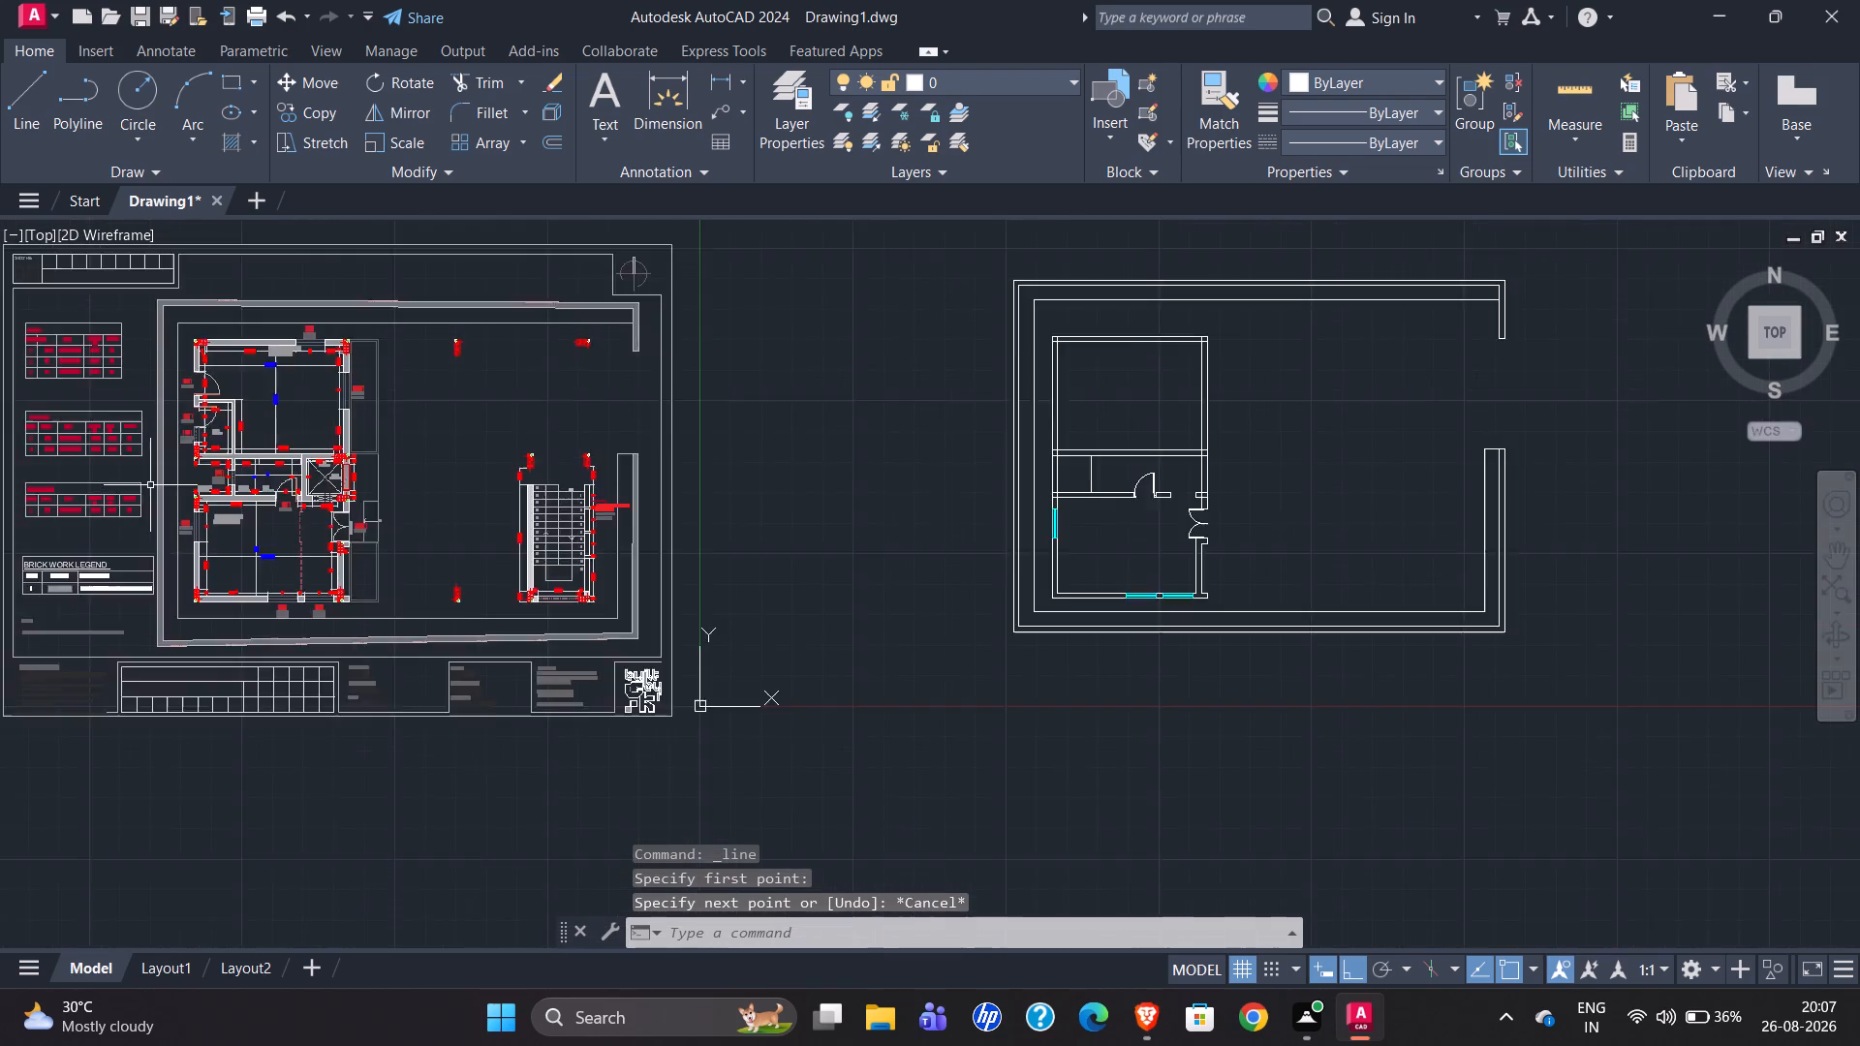
scroll(750, 487, up, 5)
click(619, 418)
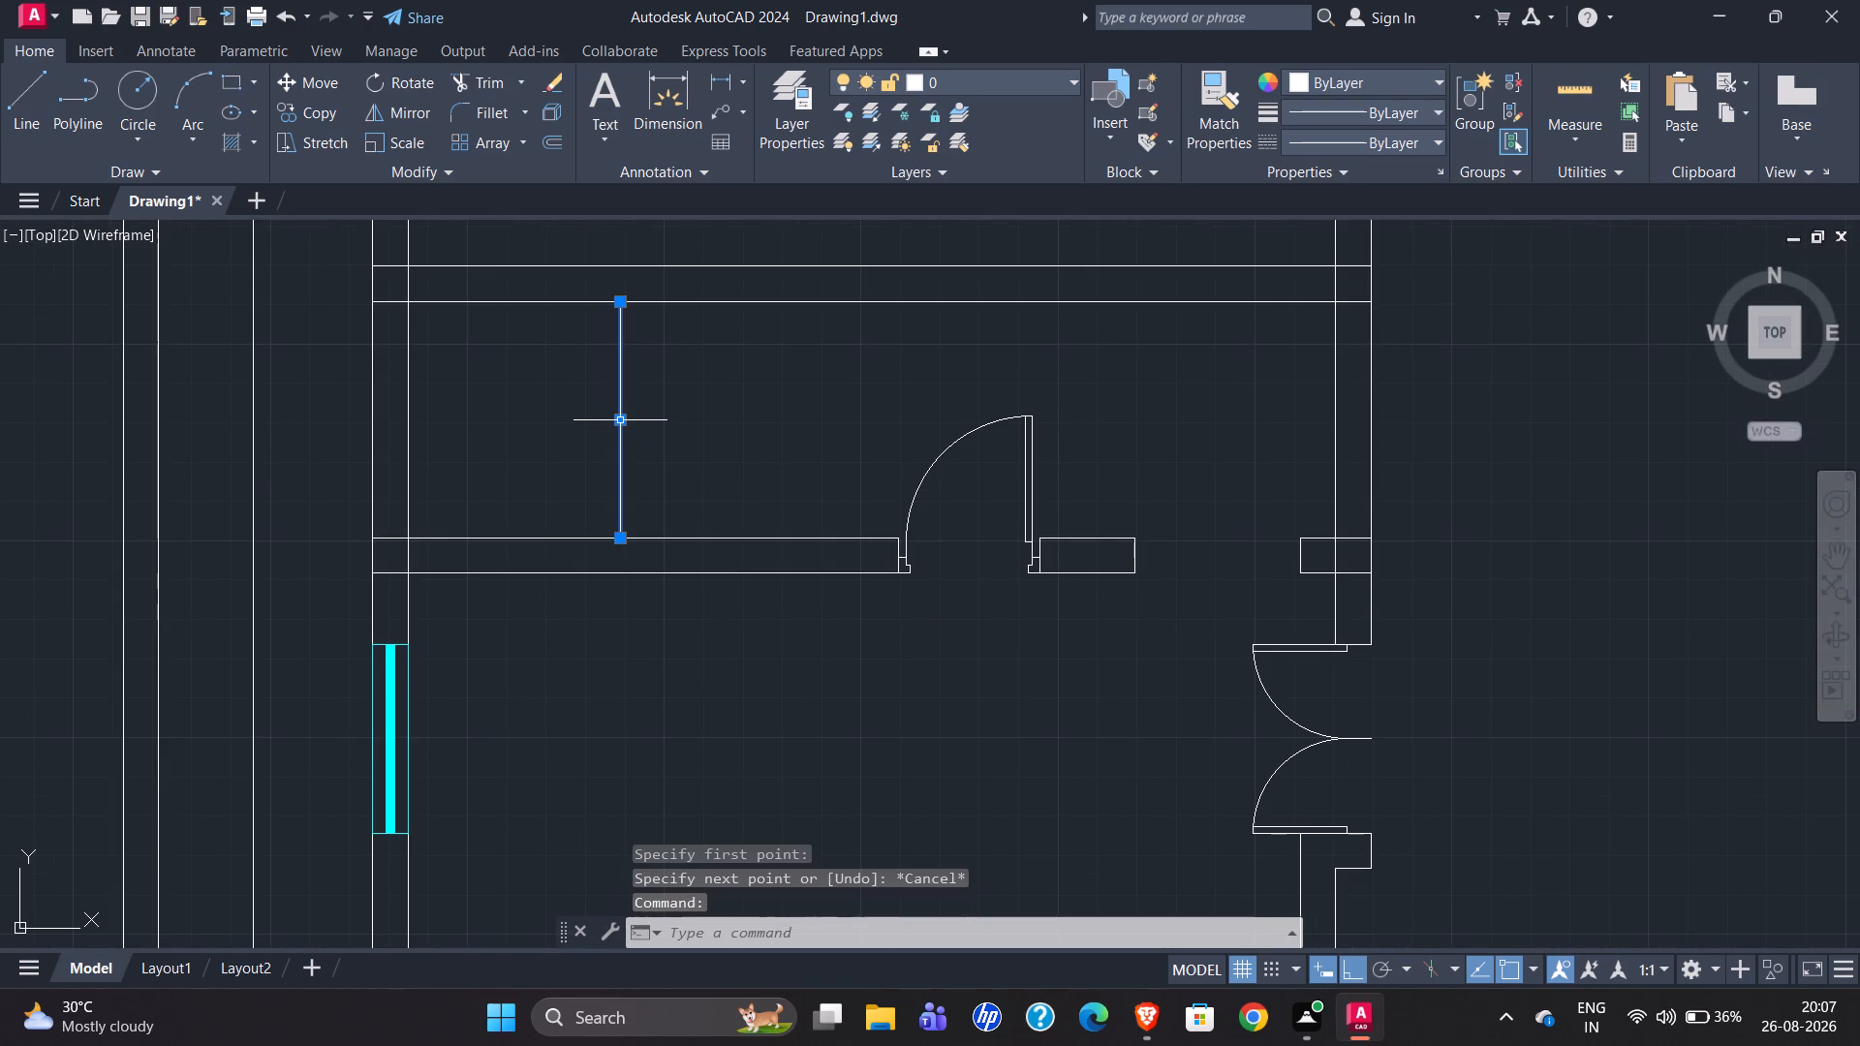
key(o)
key(Return)
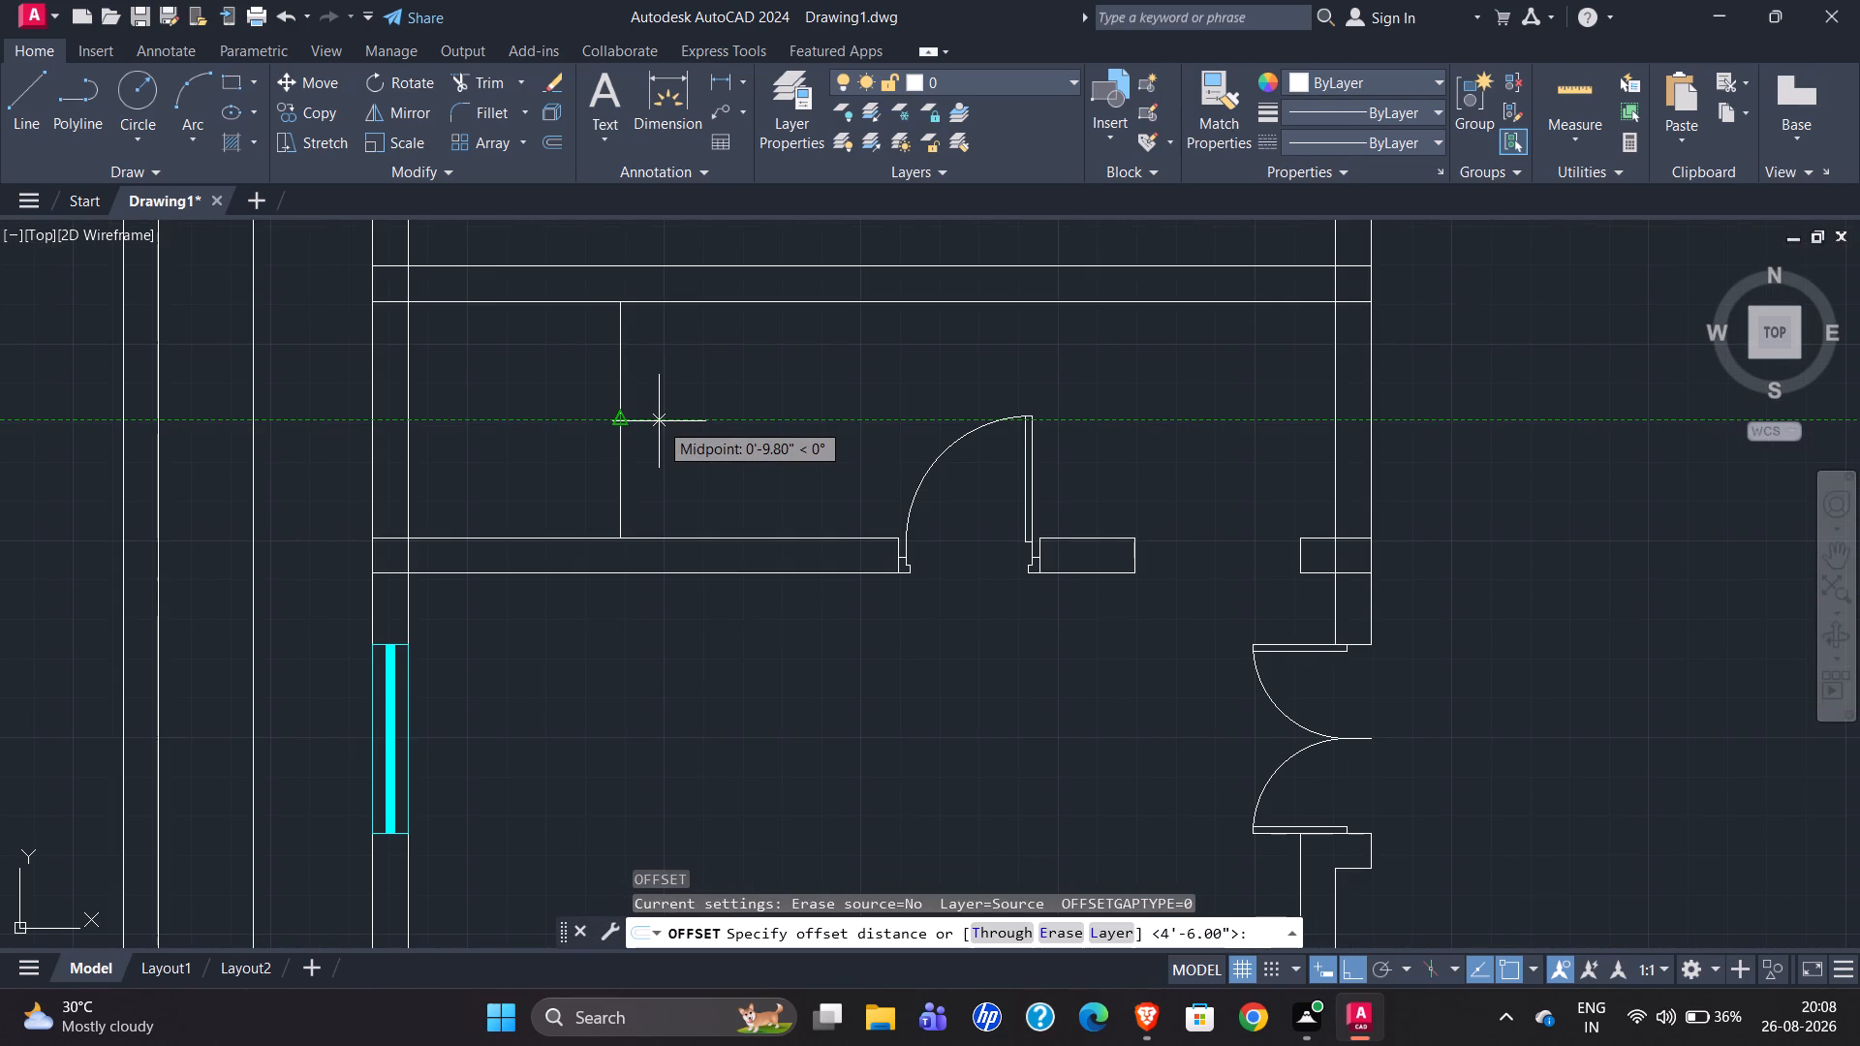
text(4.5")
key(Return)
click(724, 422)
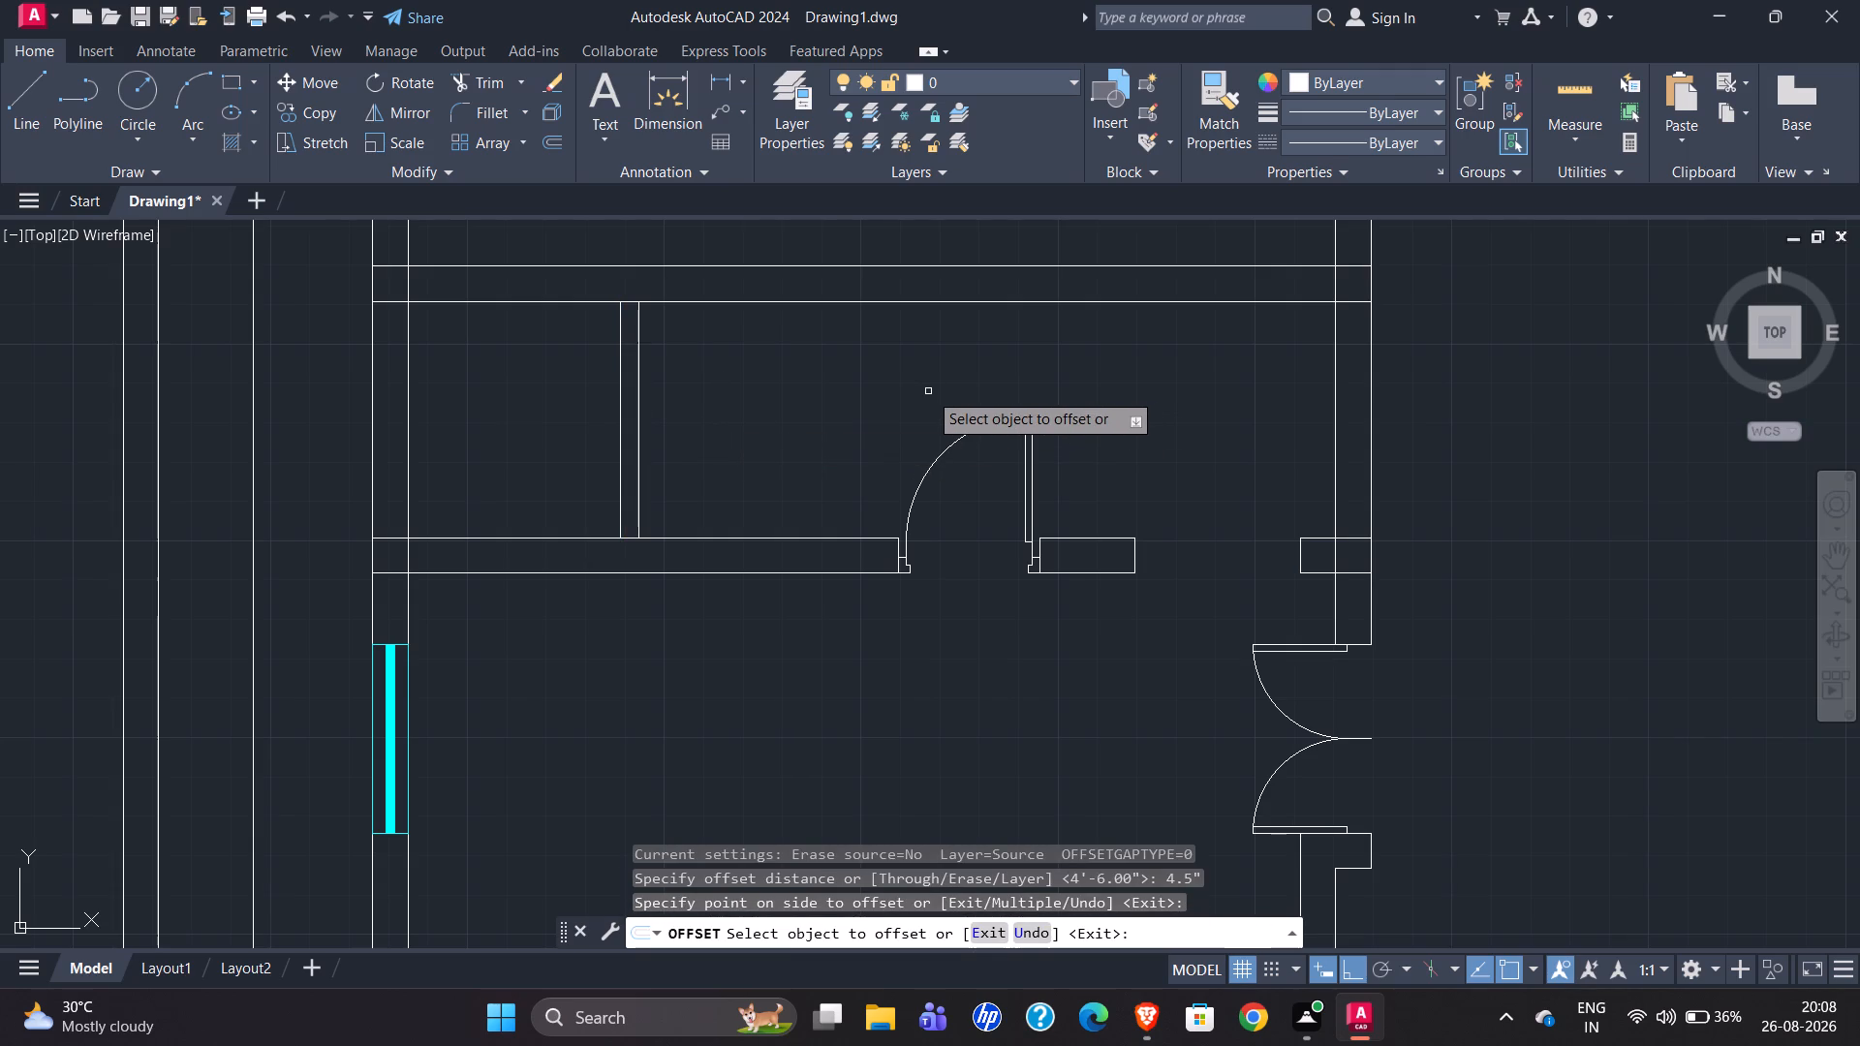
Examine the shower, toilet and lift layout in the original plan, including room widths and the wall beside the lift.
scroll(917, 393, down, 4)
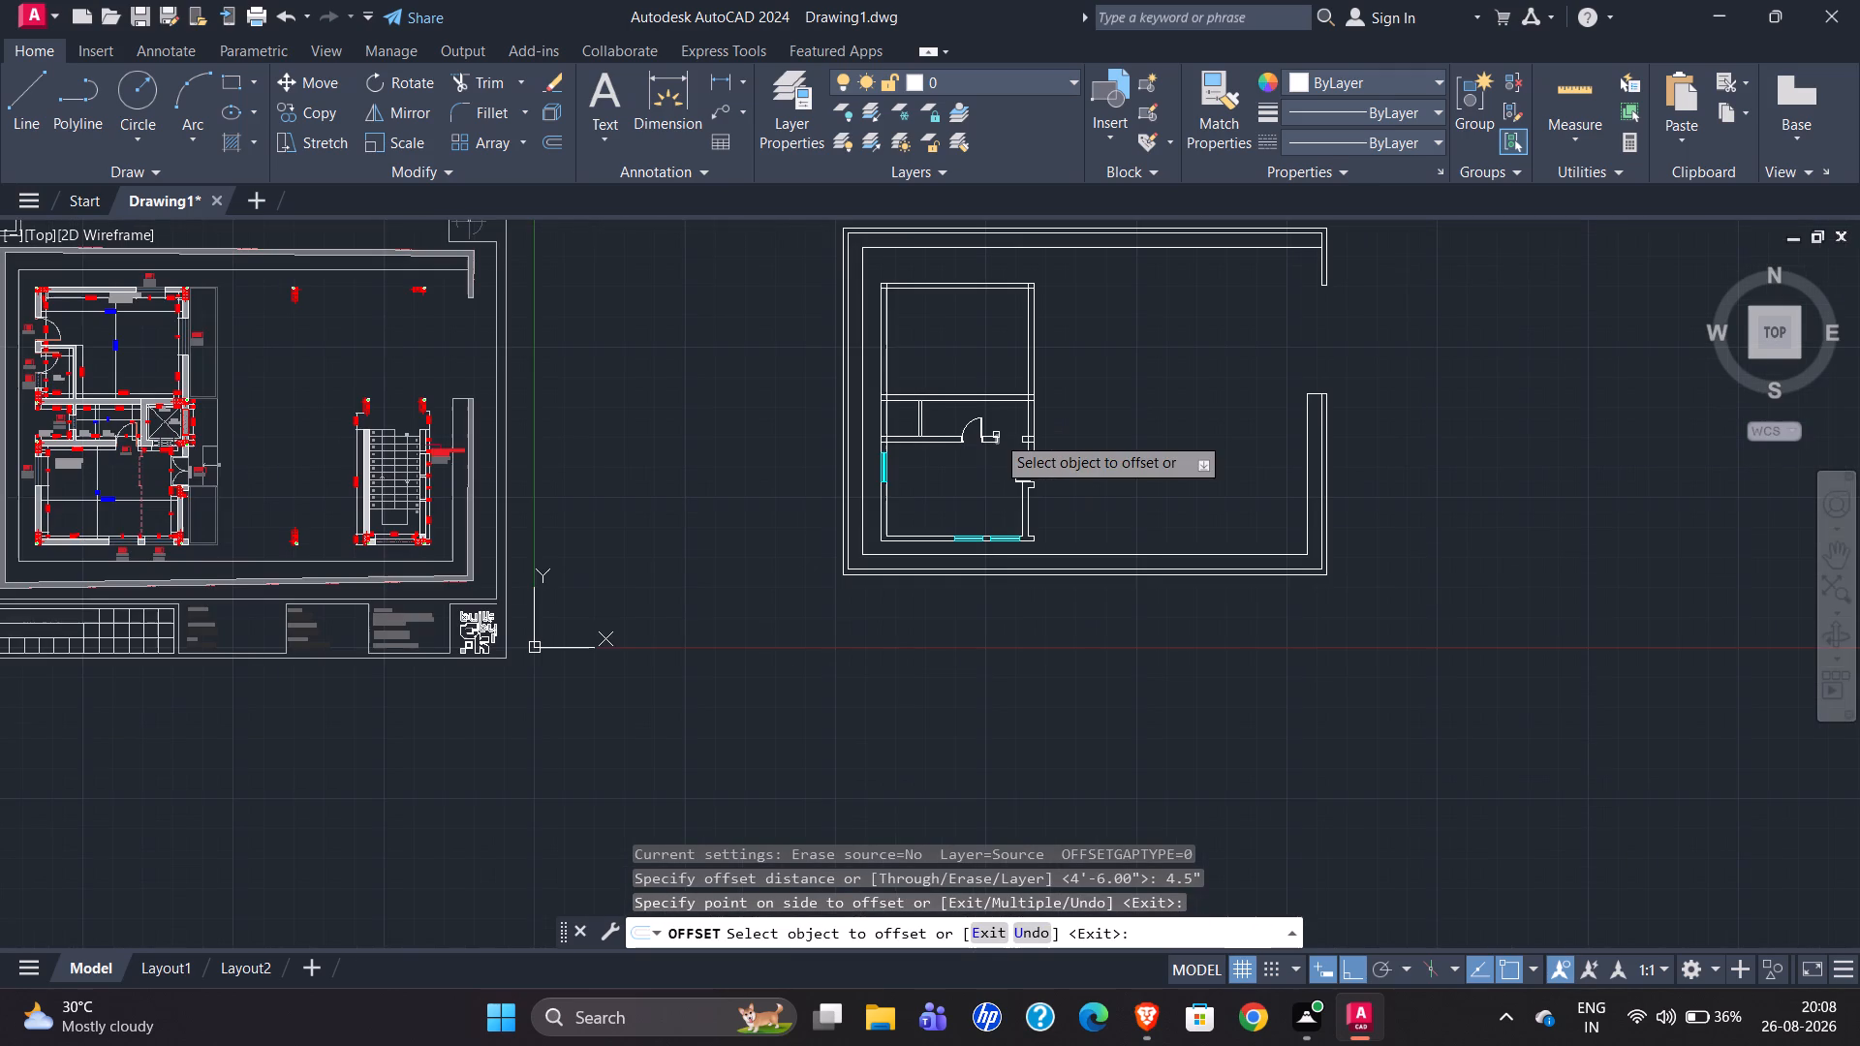
scroll(2, 402, up, 3)
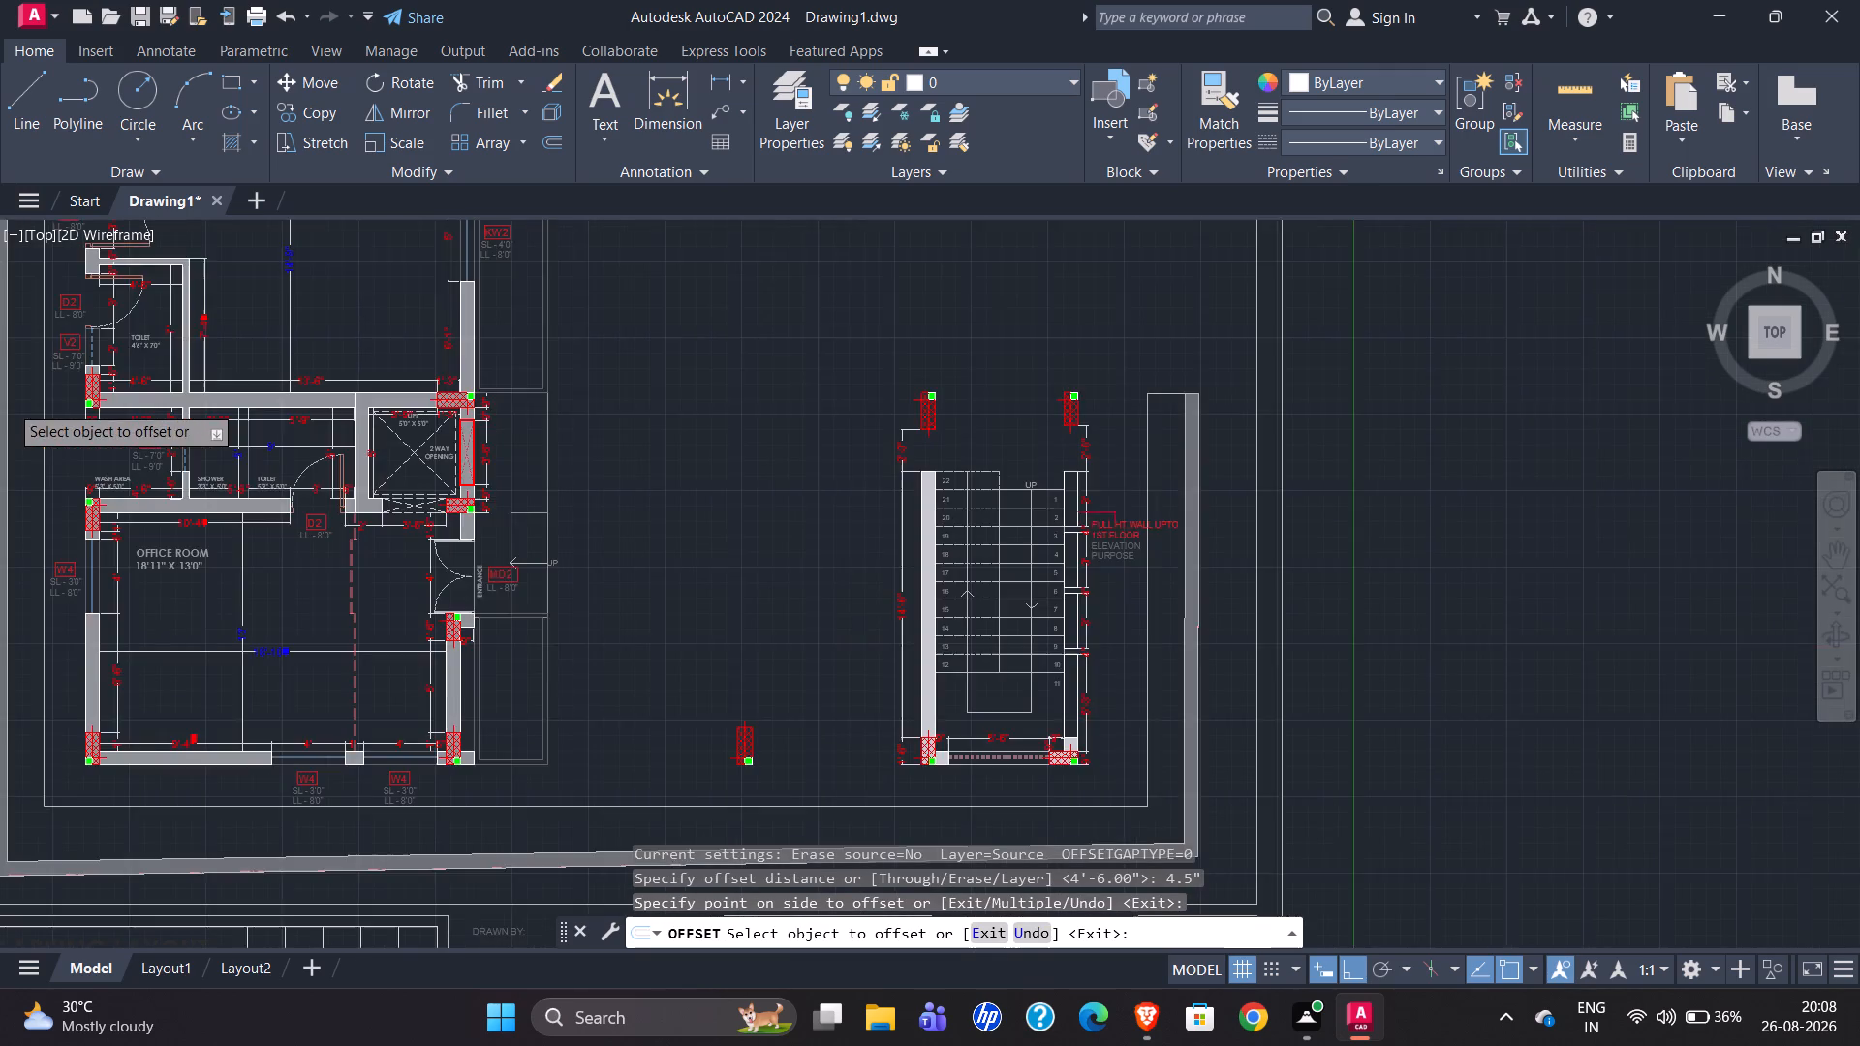
scroll(305, 501, up, 2)
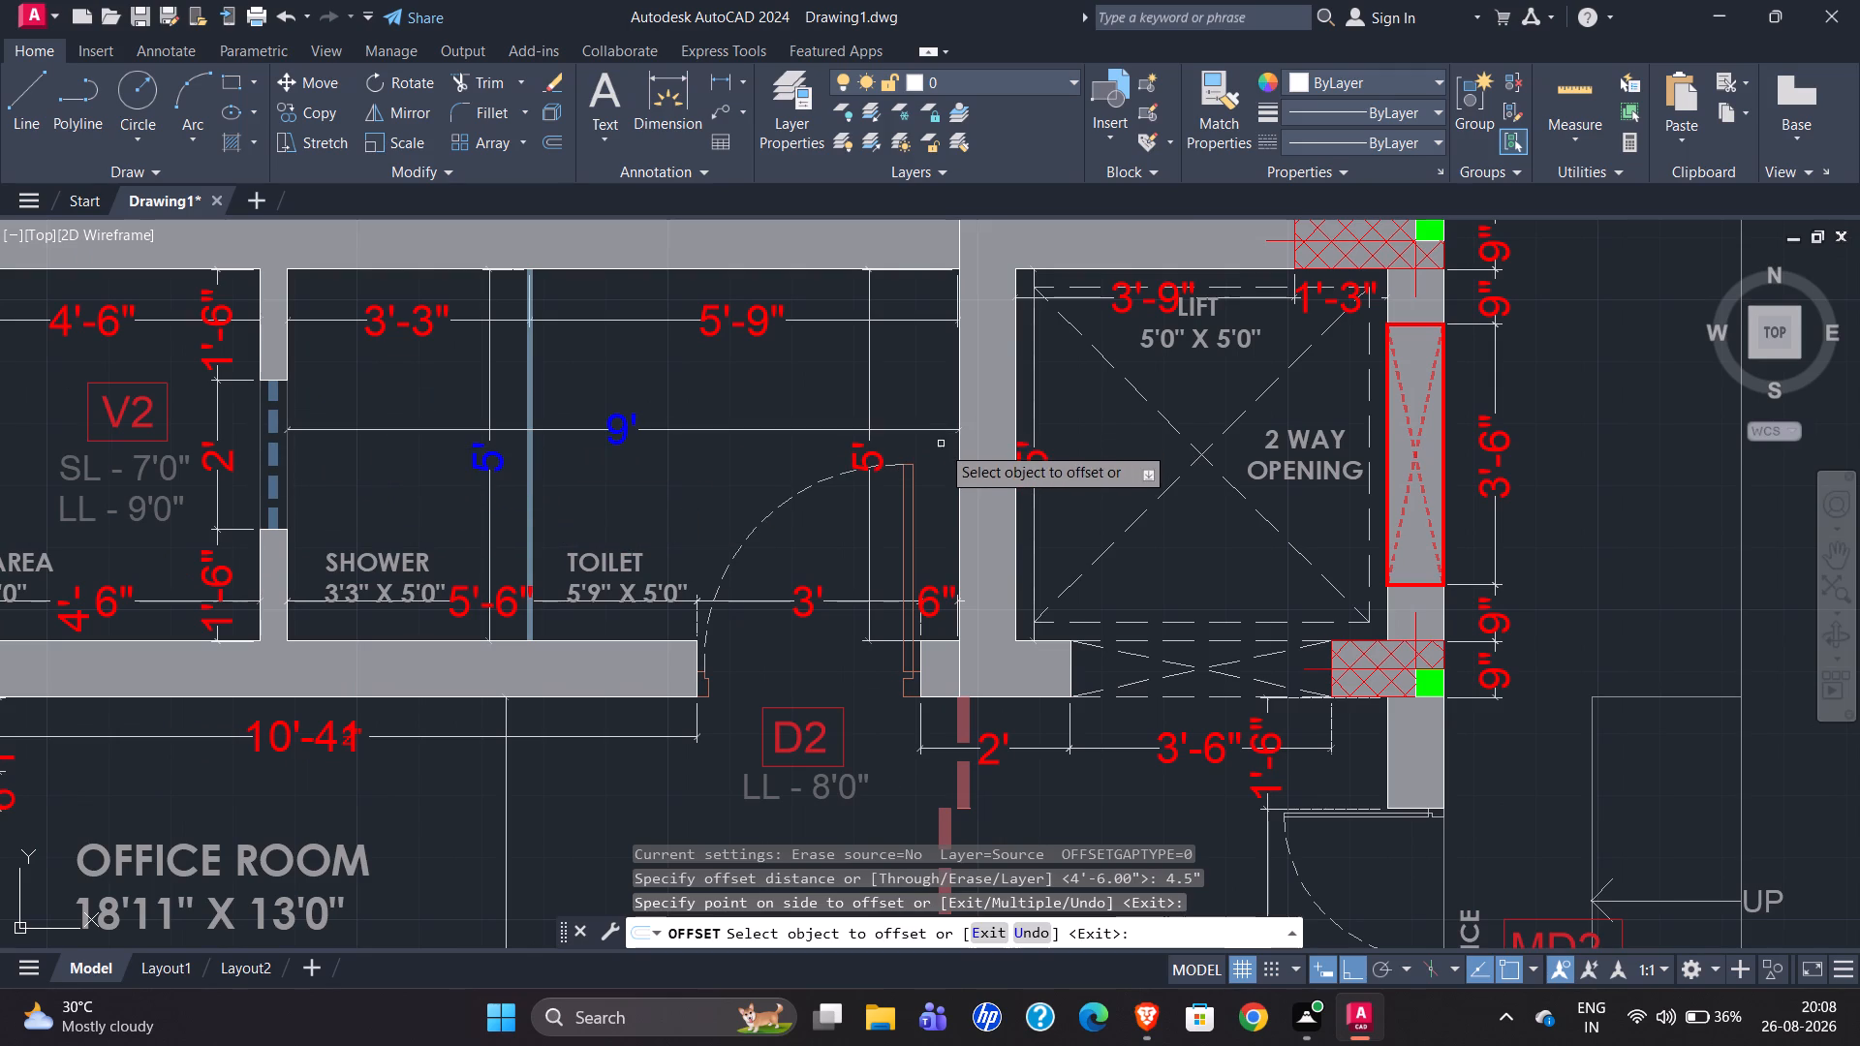
scroll(319, 430, down, 2)
scroll(649, 458, up, 2)
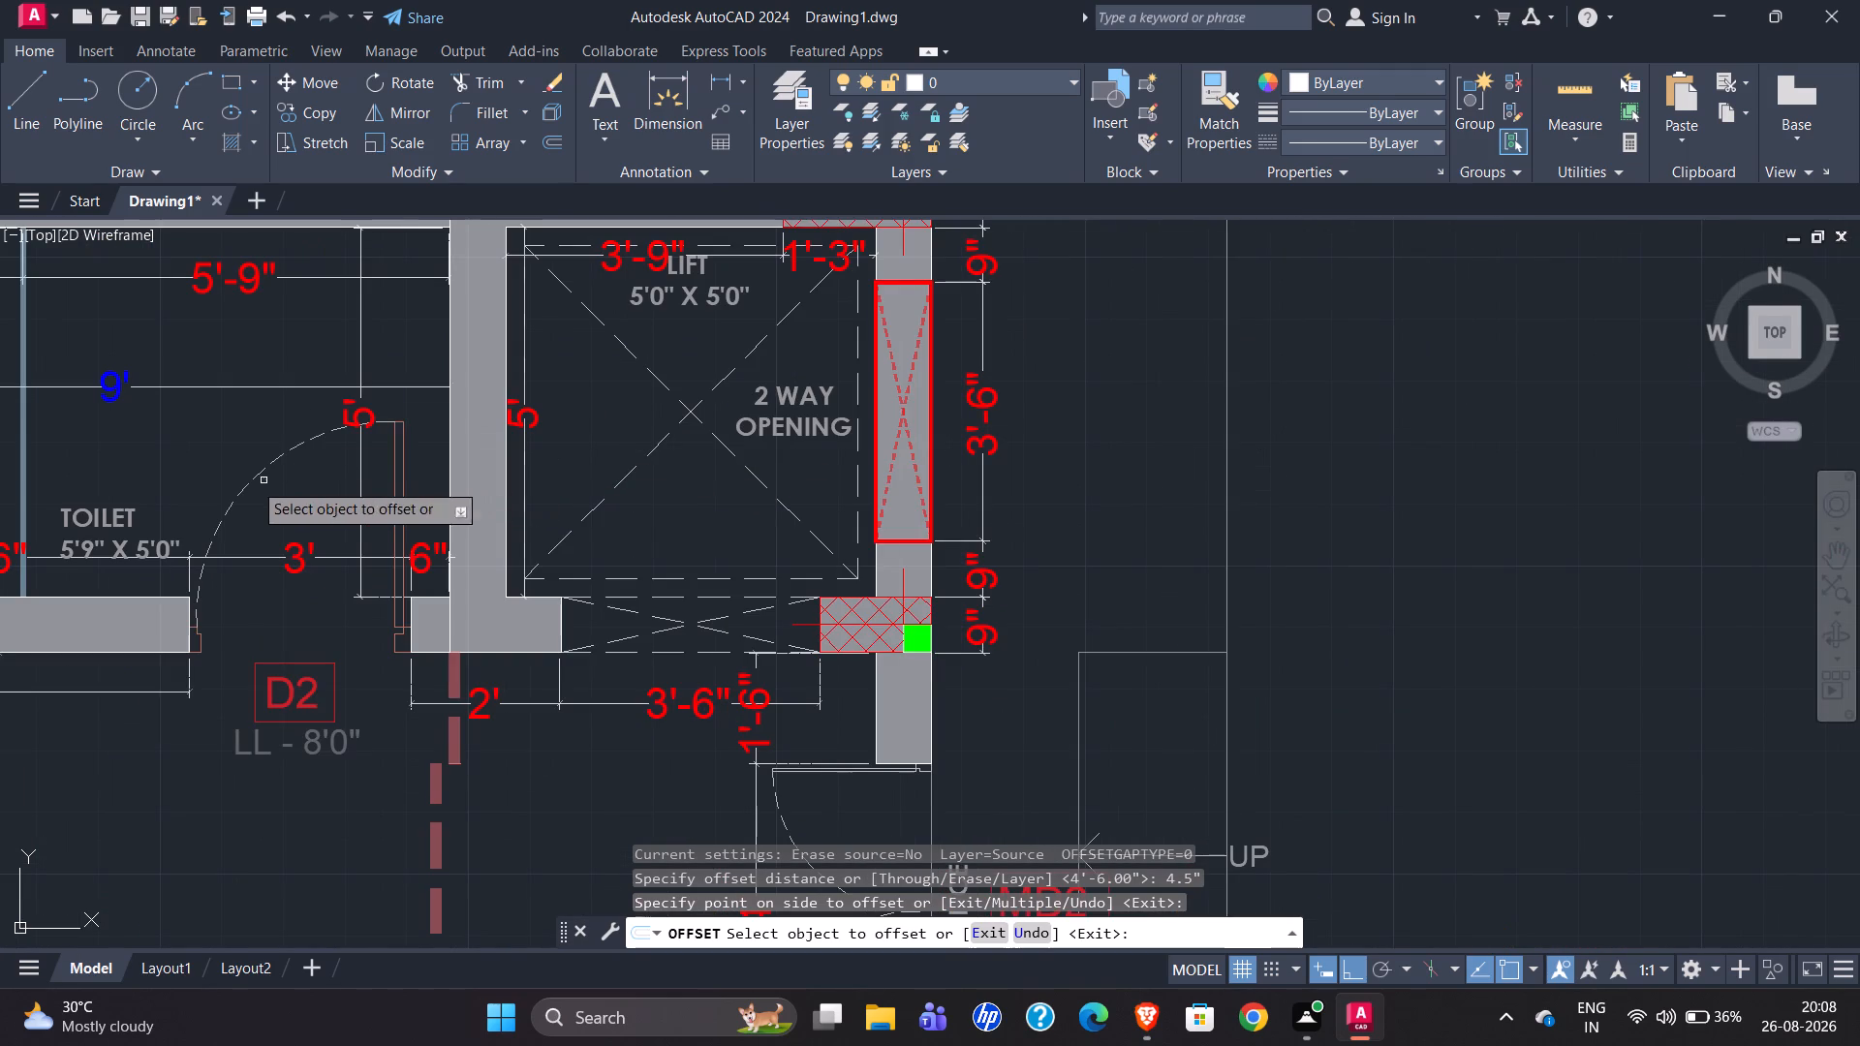
scroll(210, 495, down, 1)
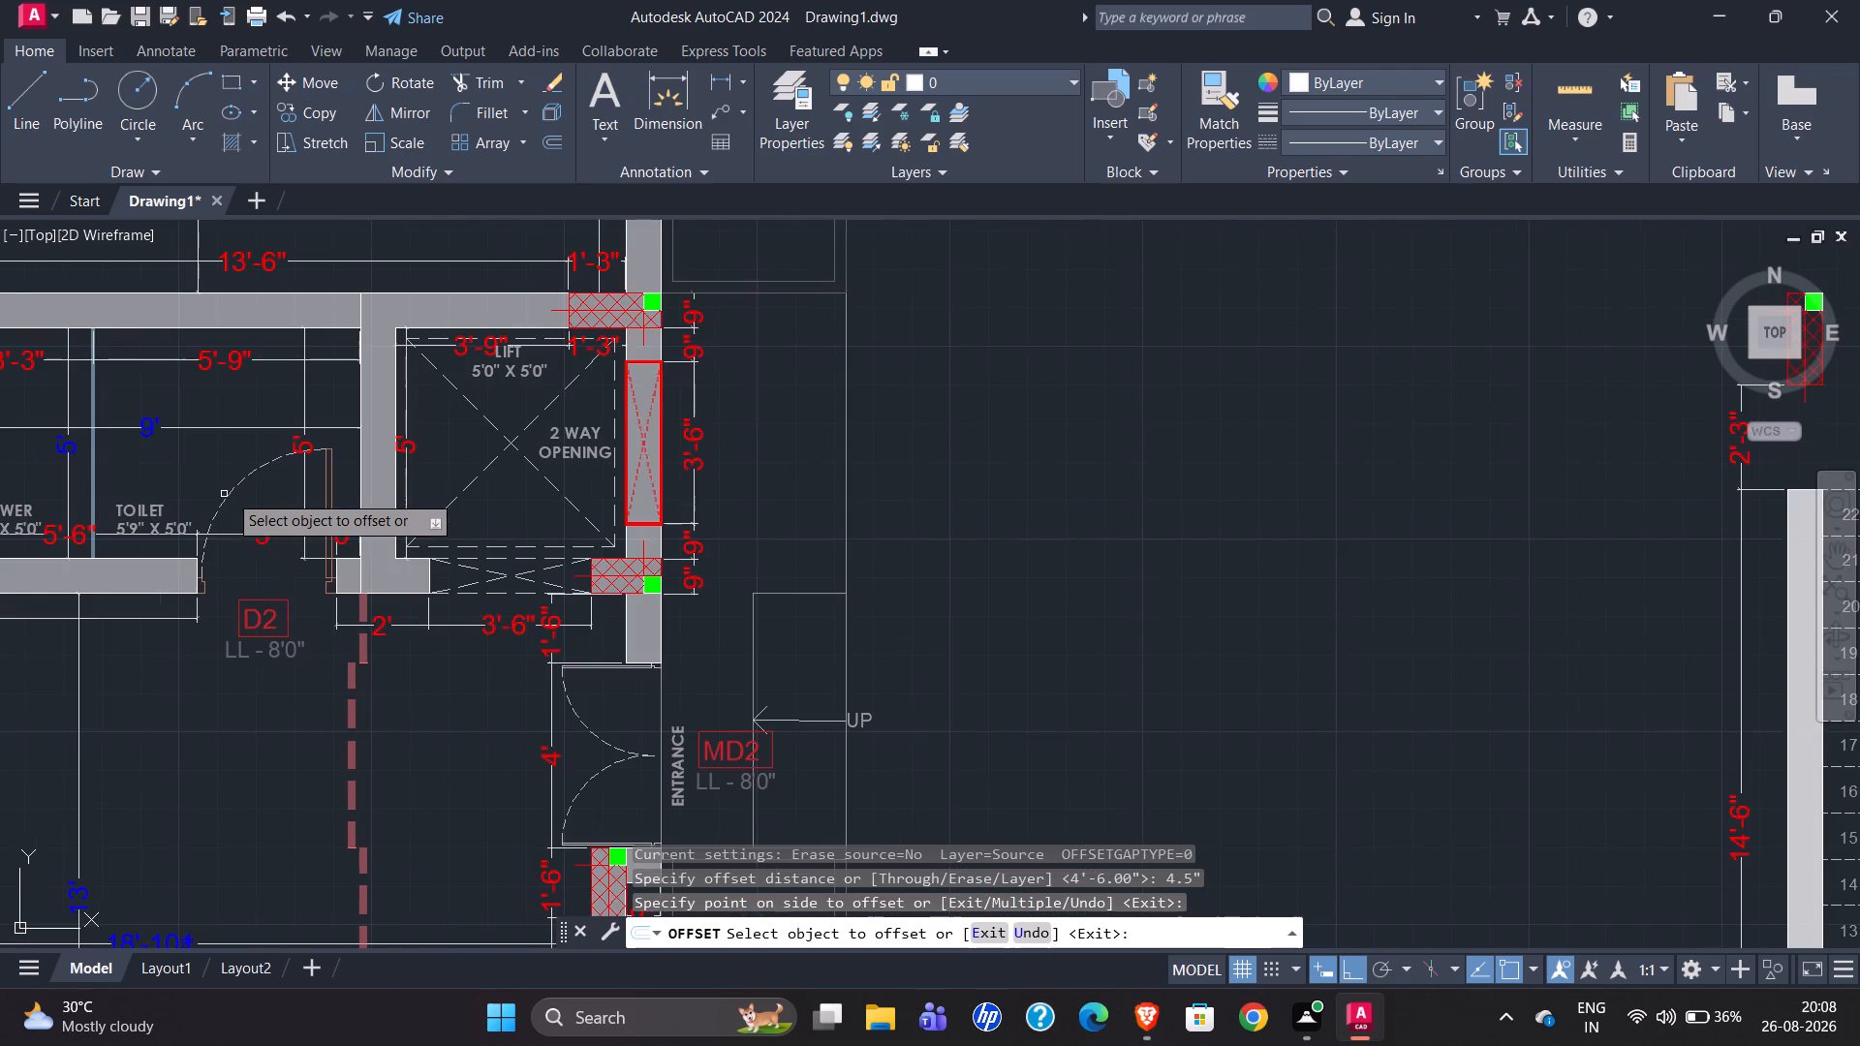
scroll(573, 335, up, 2)
scroll(385, 362, down, 2)
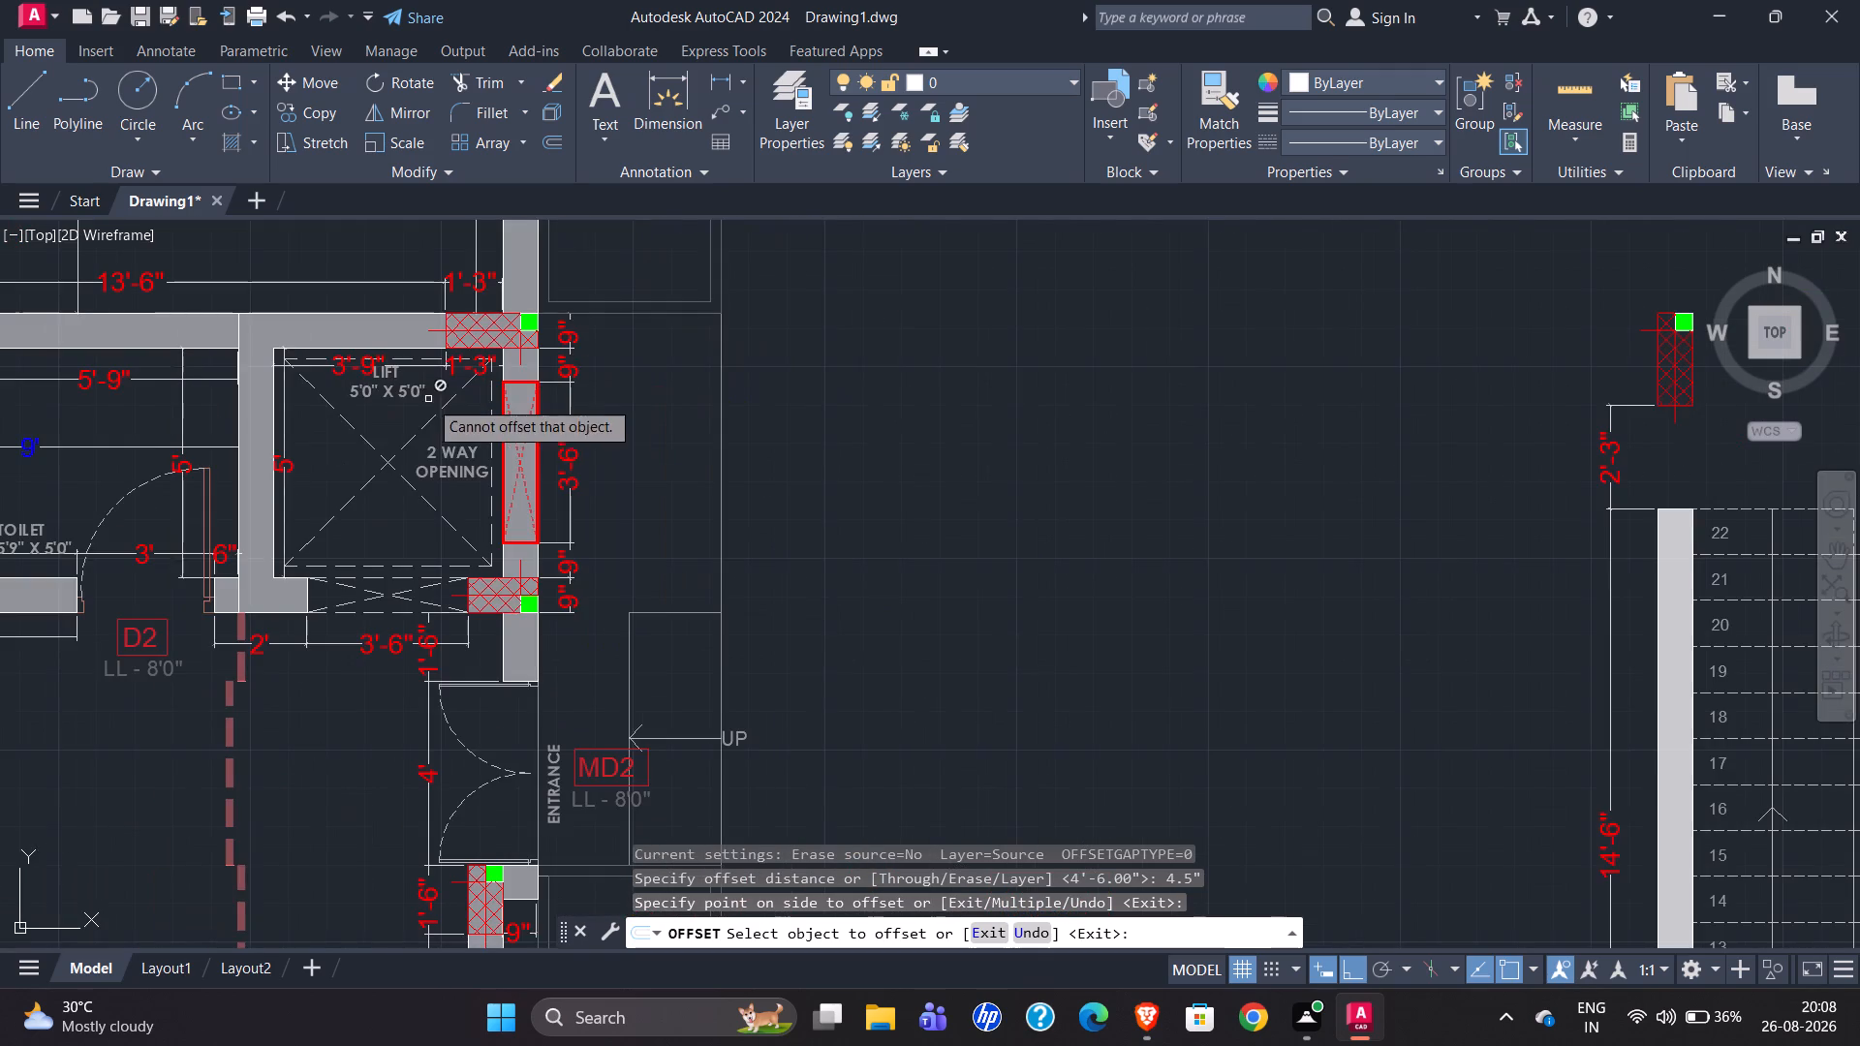
scroll(397, 414, up, 2)
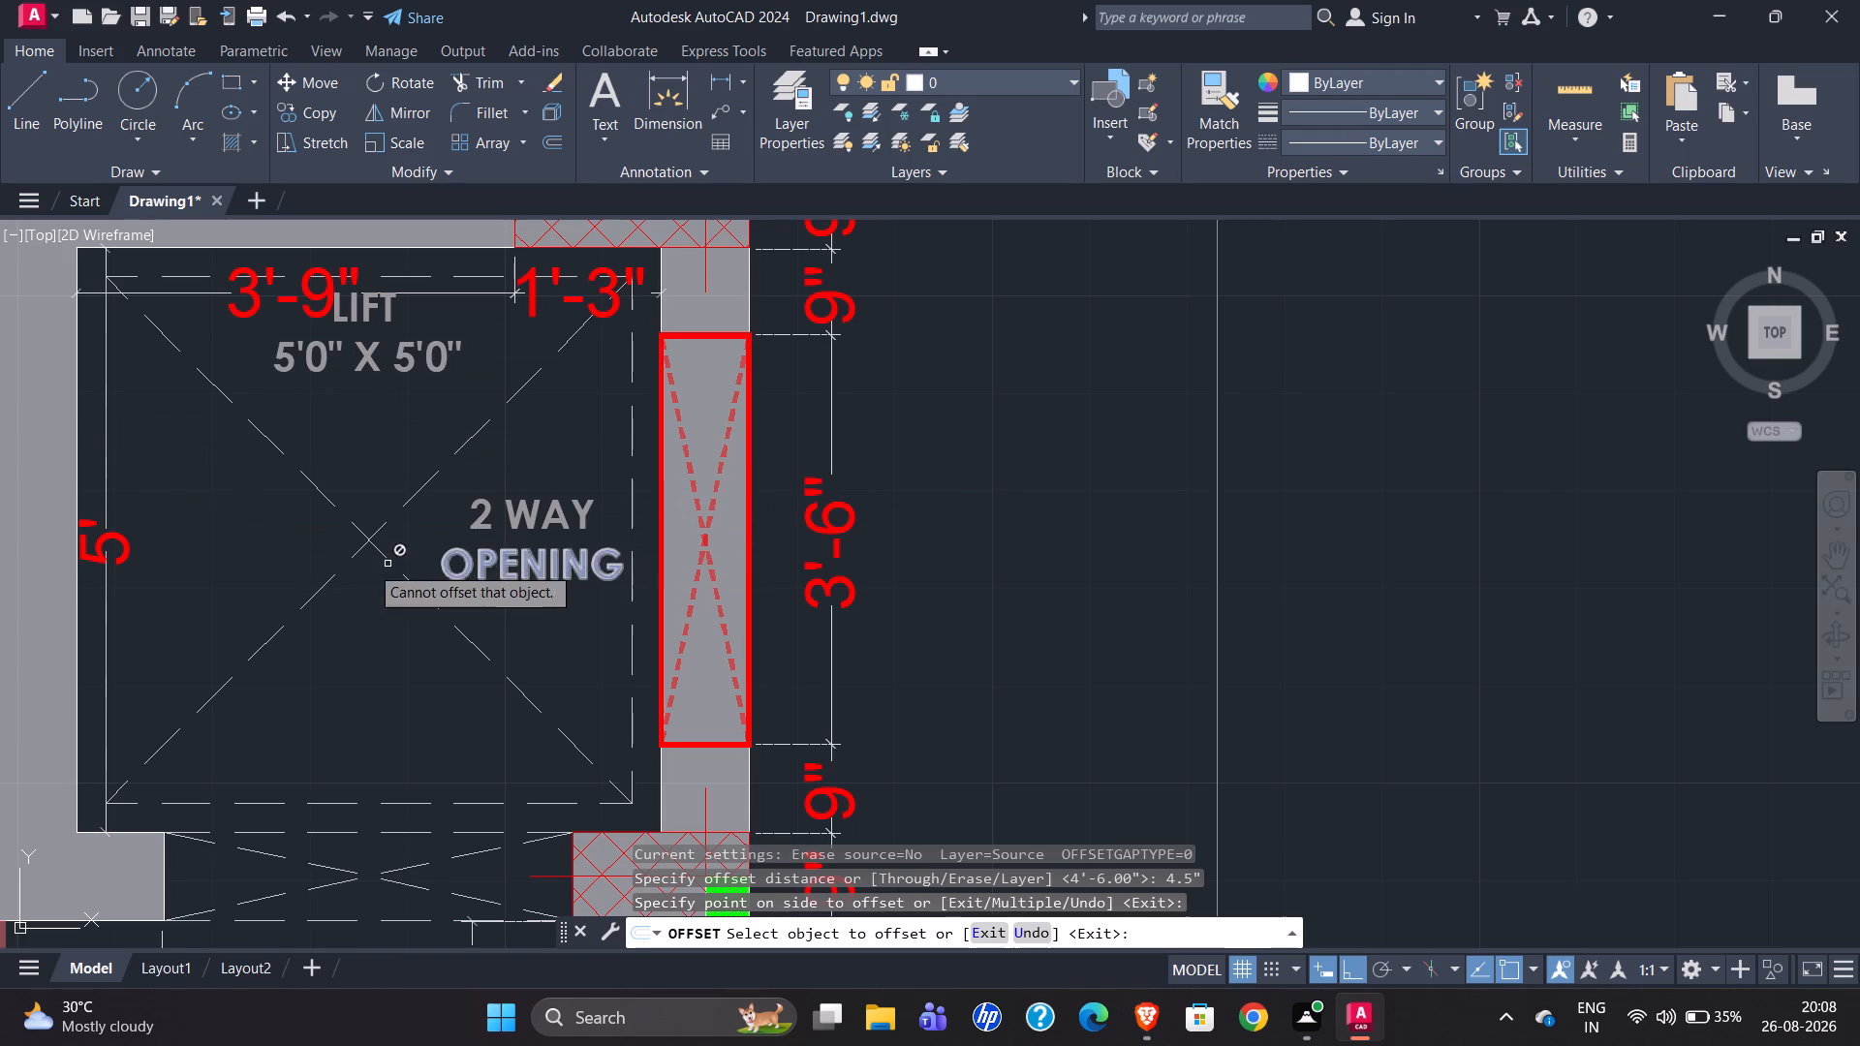
scroll(550, 484, down, 3)
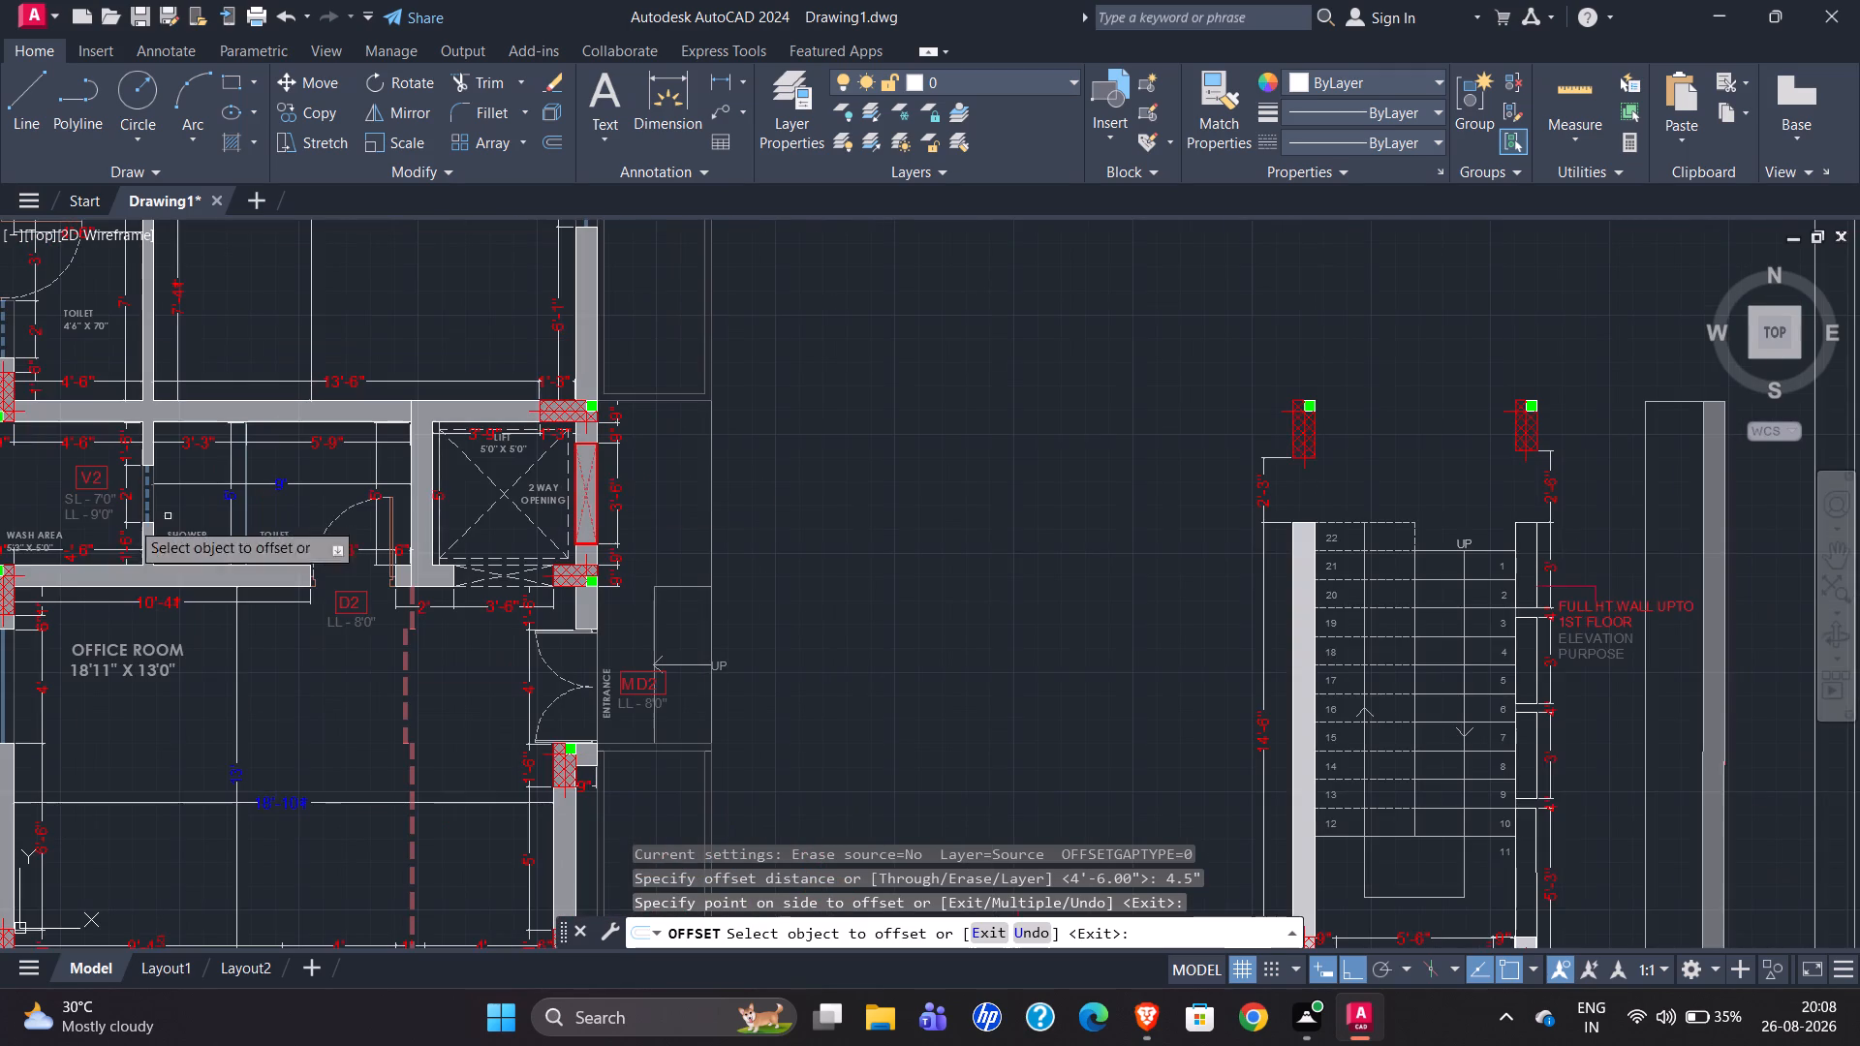
scroll(191, 534, up, 4)
Build the wall between toilet and lift by offsetting the partition's eastern face 9' eastward, and that copy a further 9".
scroll(209, 500, down, 2)
scroll(32, 513, down, 3)
scroll(179, 479, down, 2)
scroll(977, 477, up, 4)
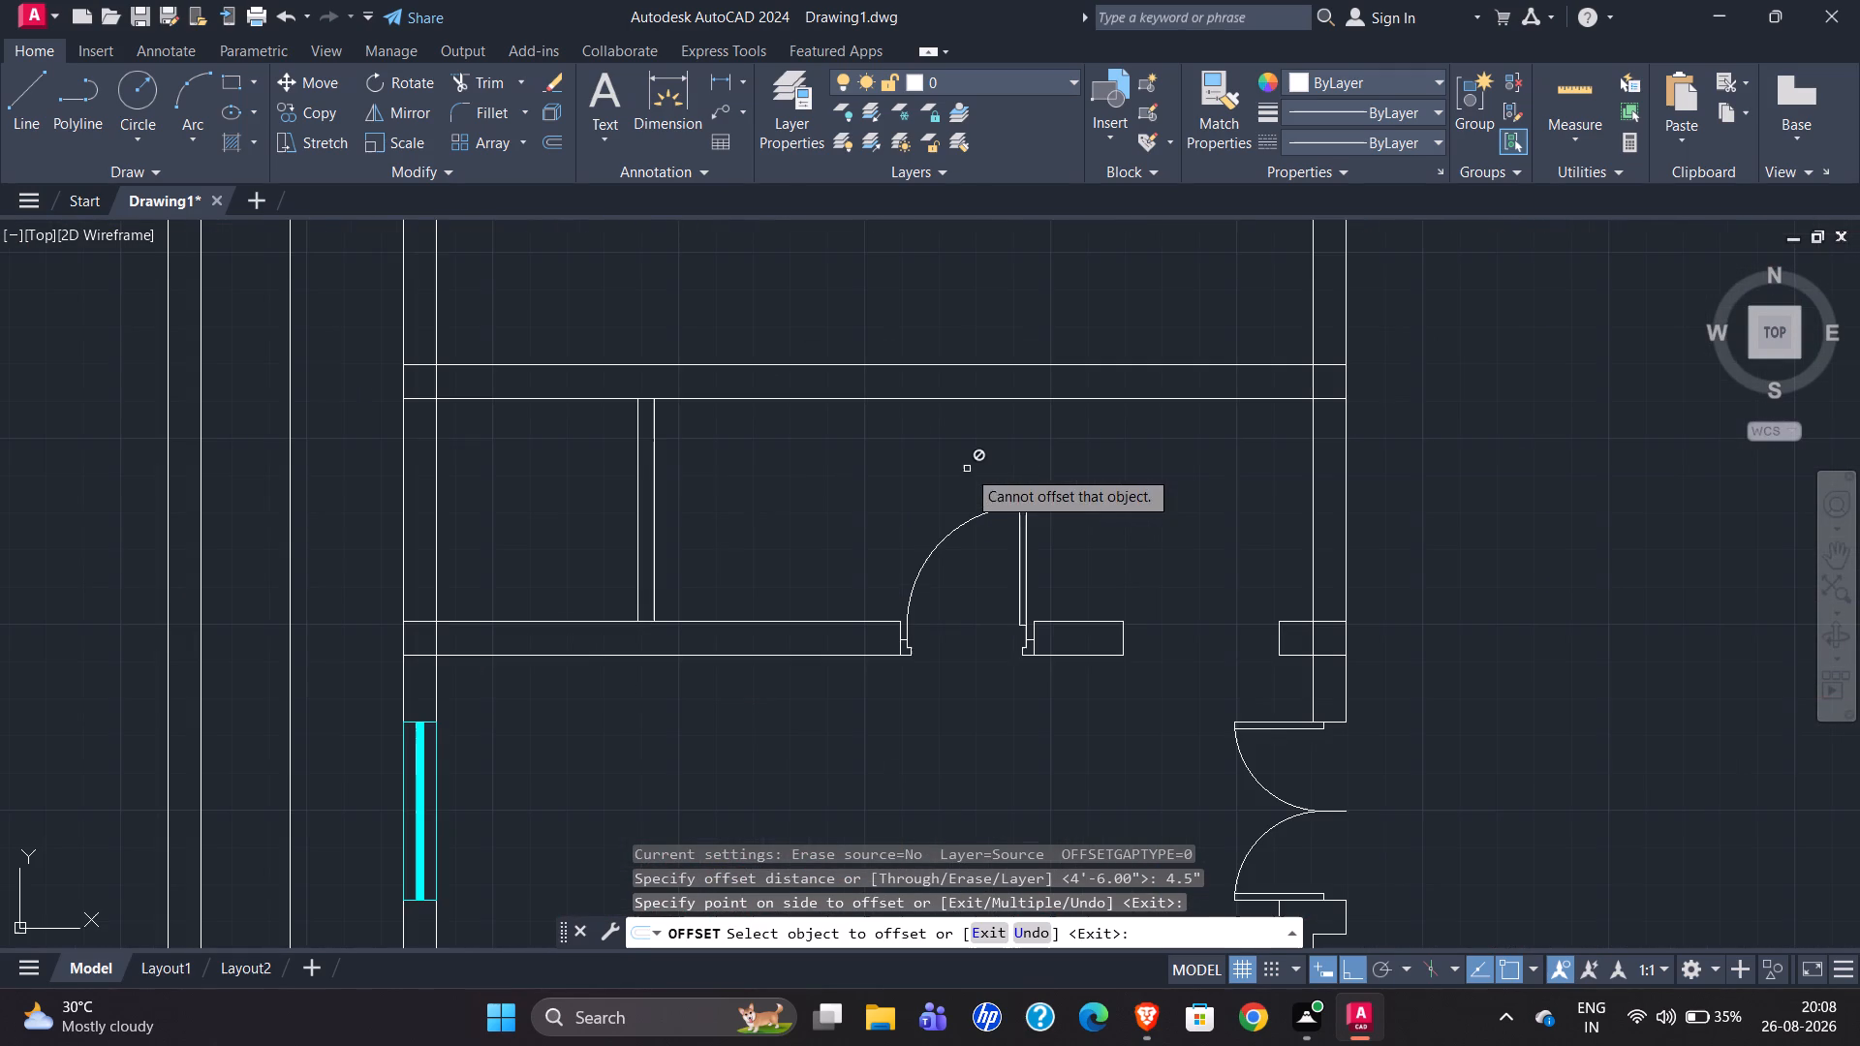
click(653, 469)
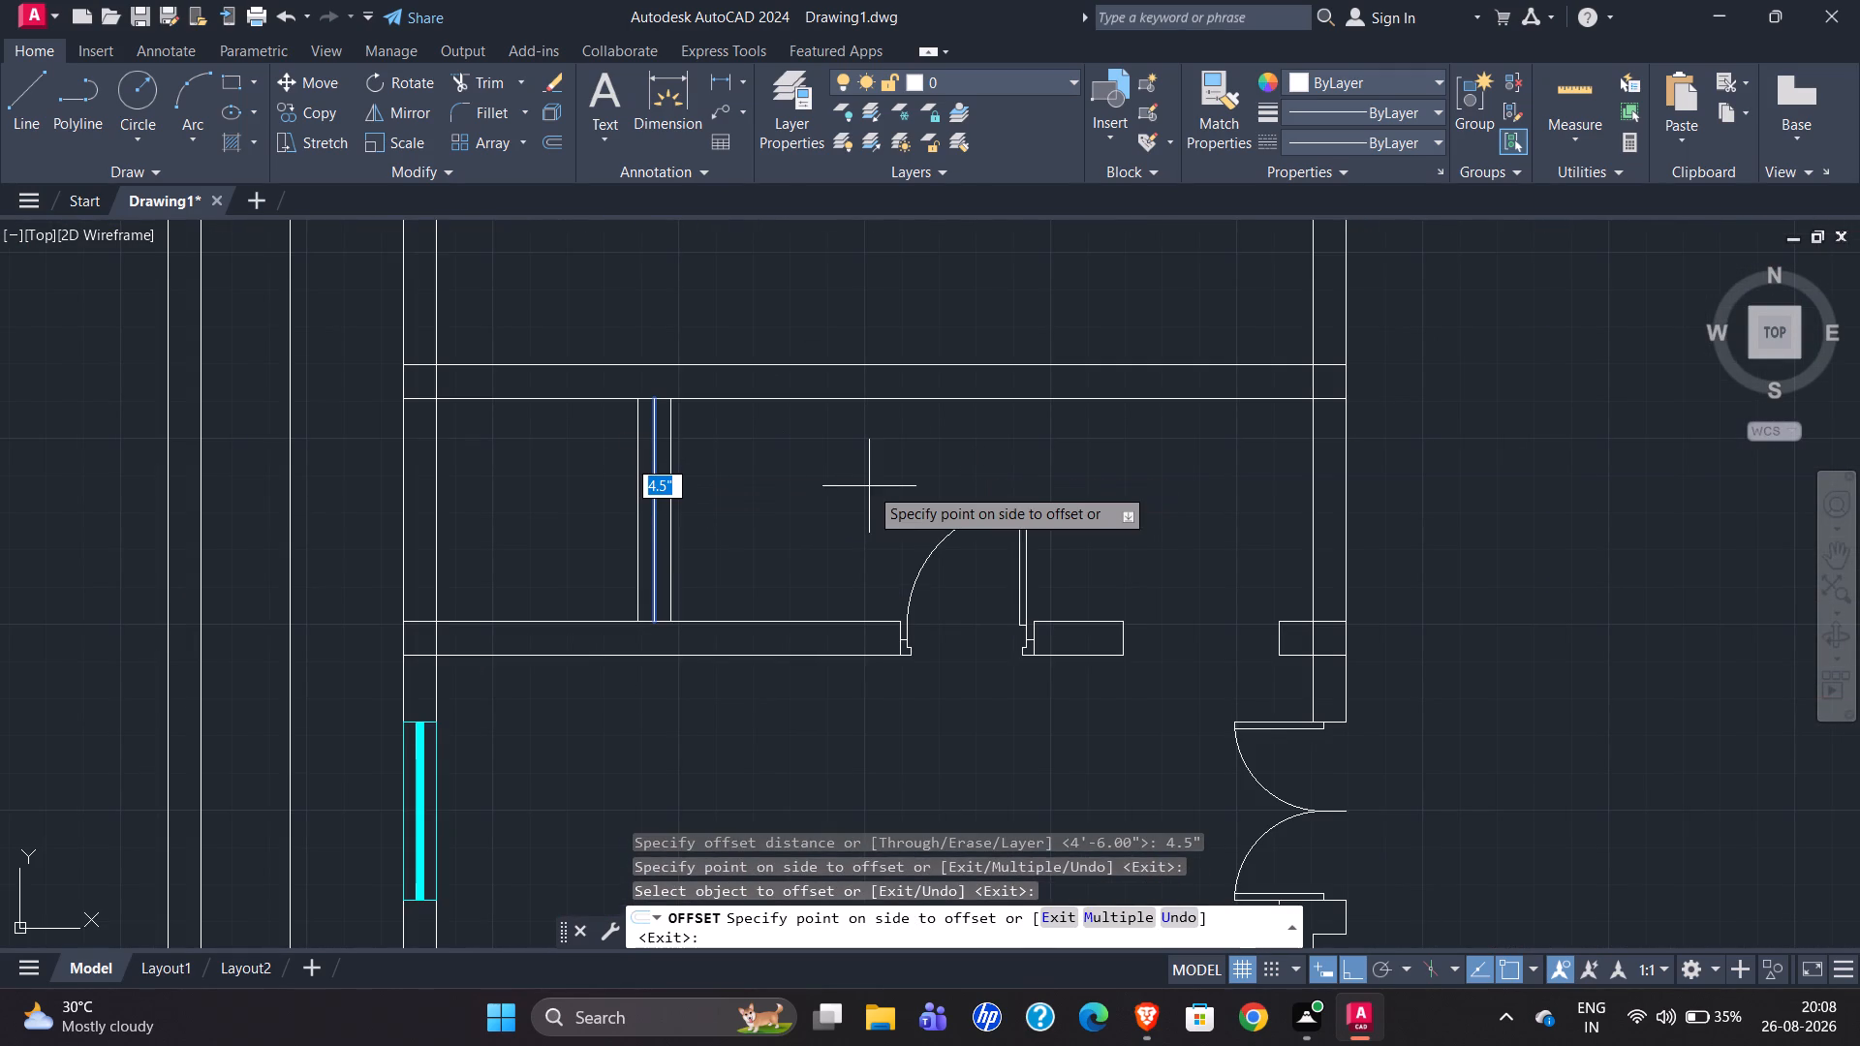
text(9')
key(Return)
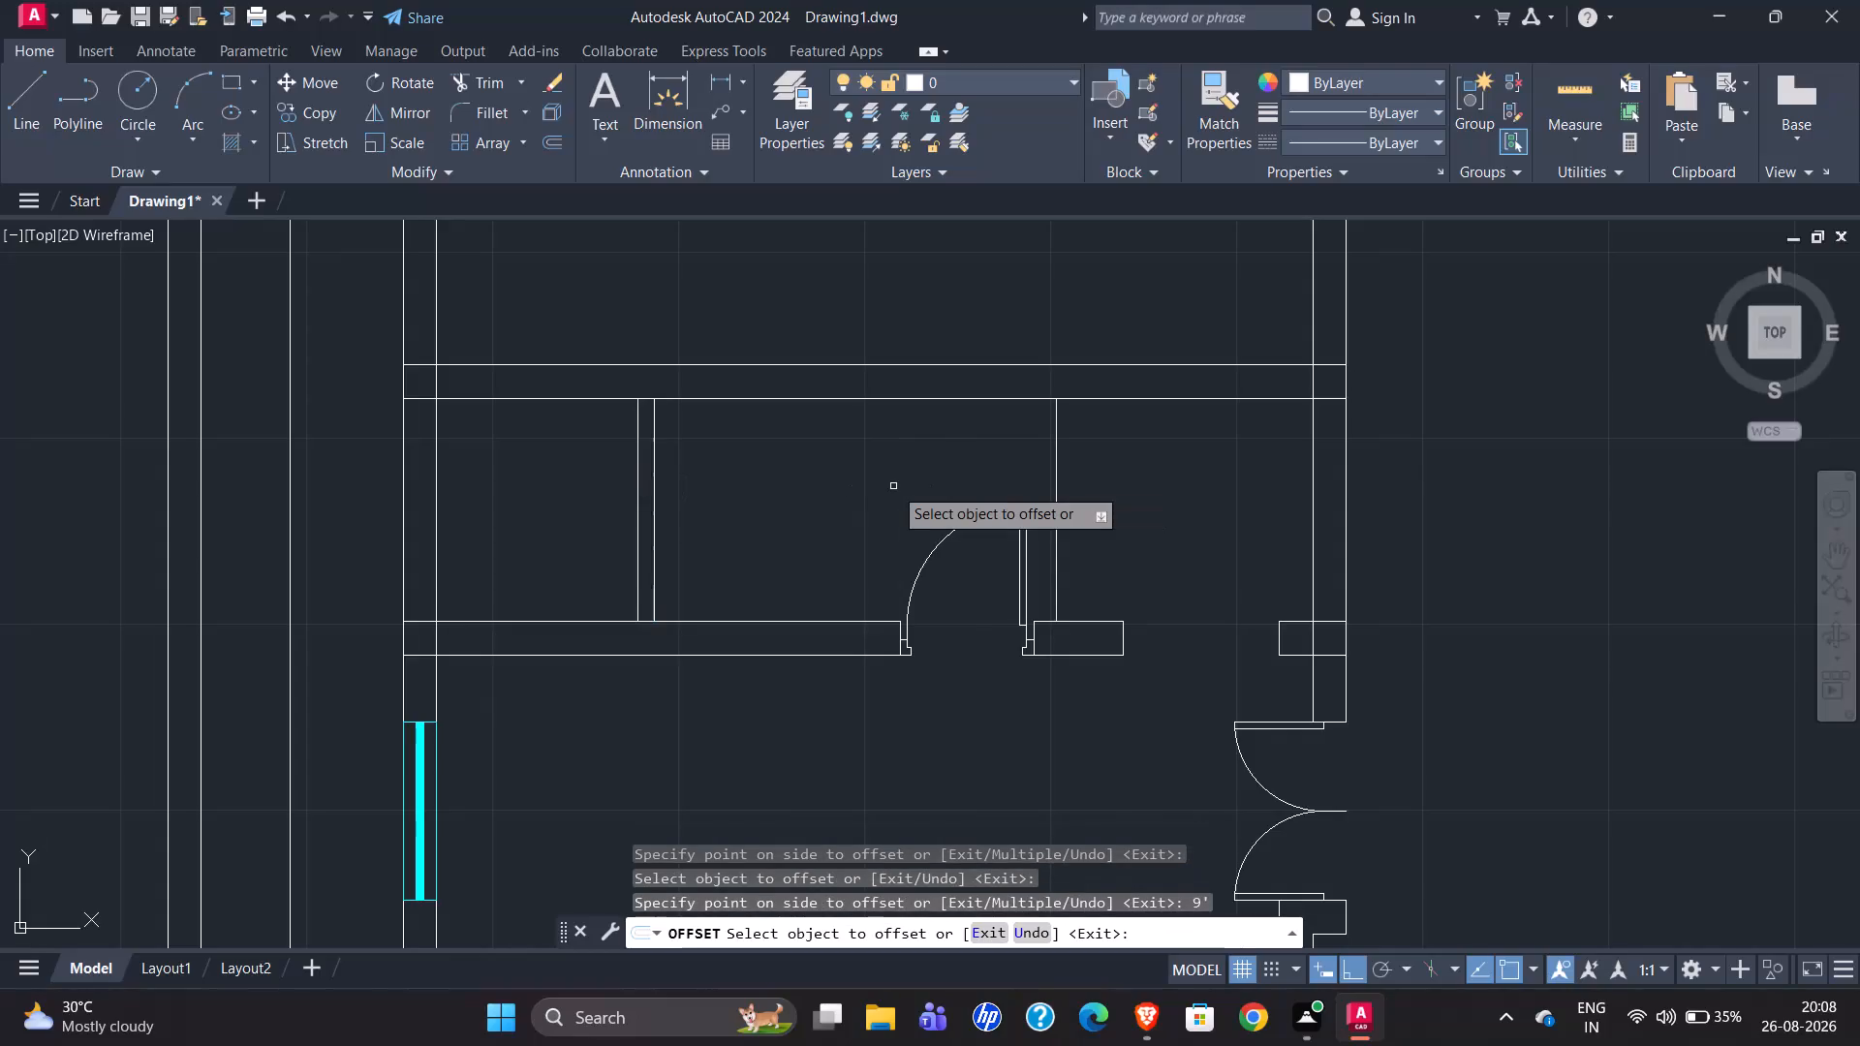
click(1055, 495)
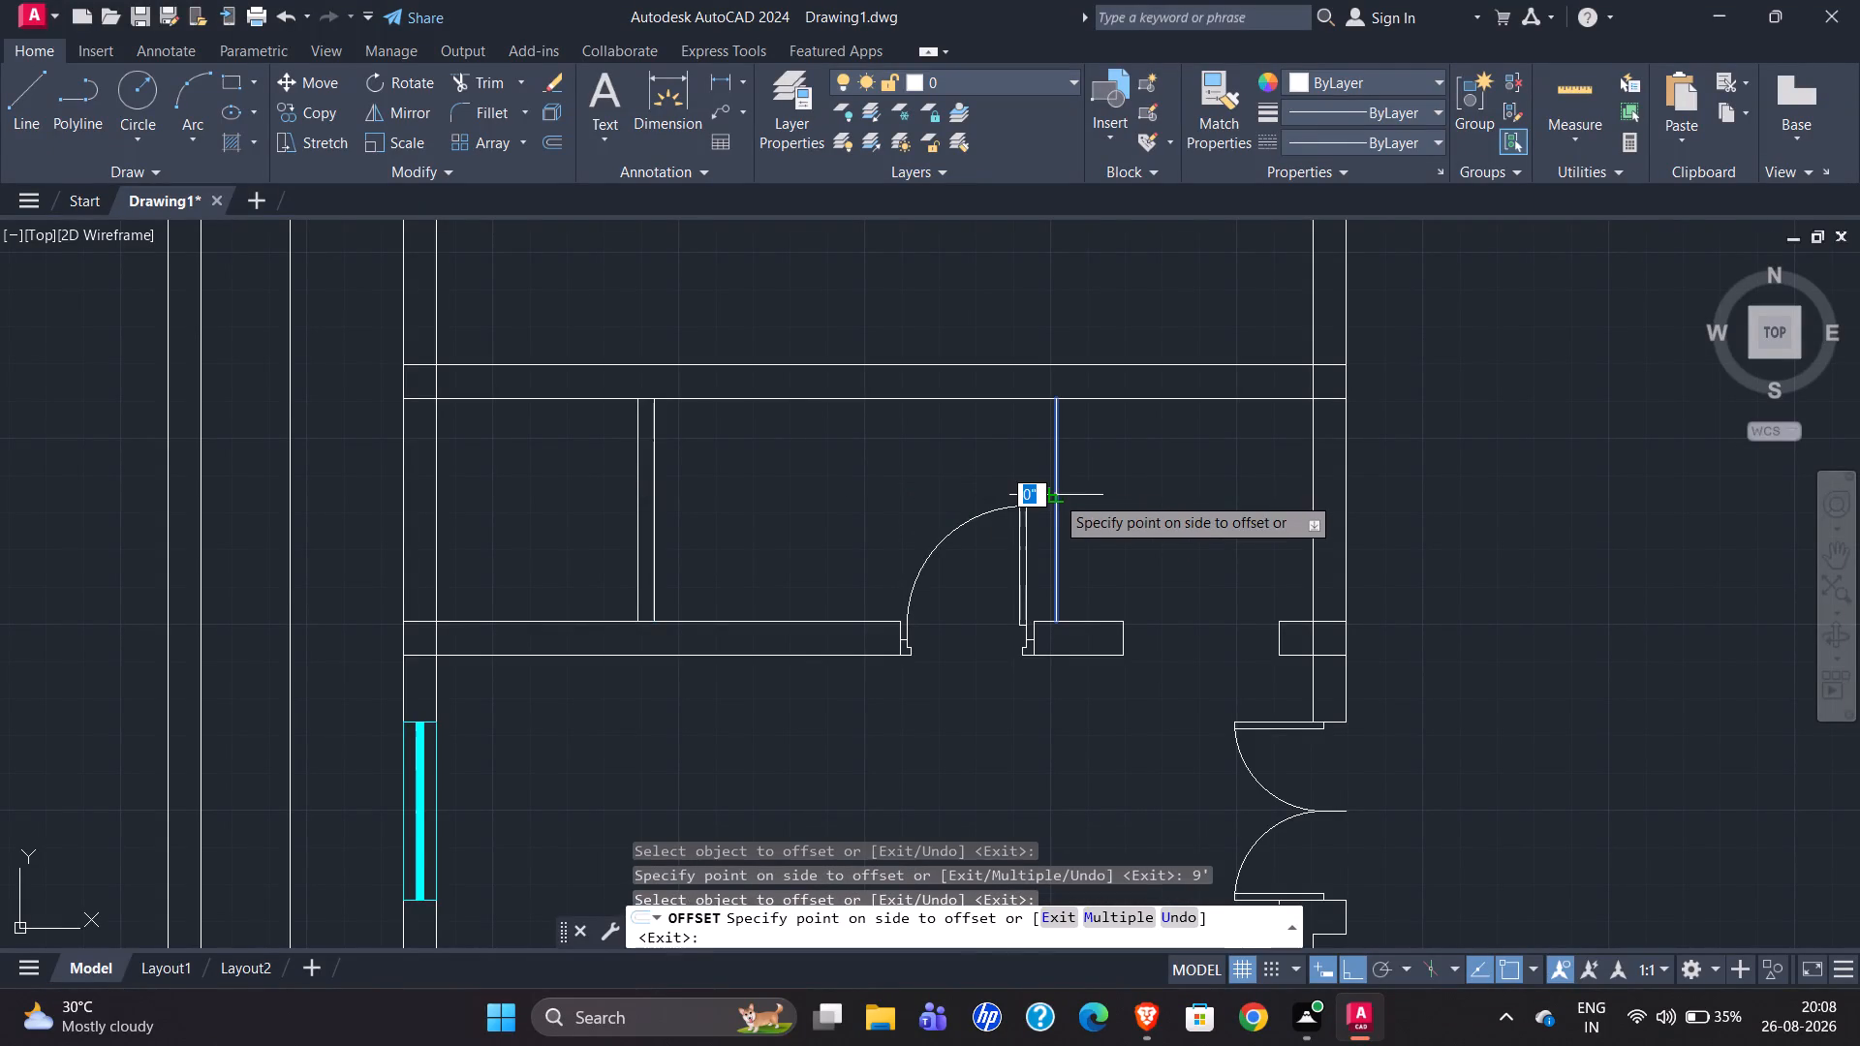
text(9")
key(Return)
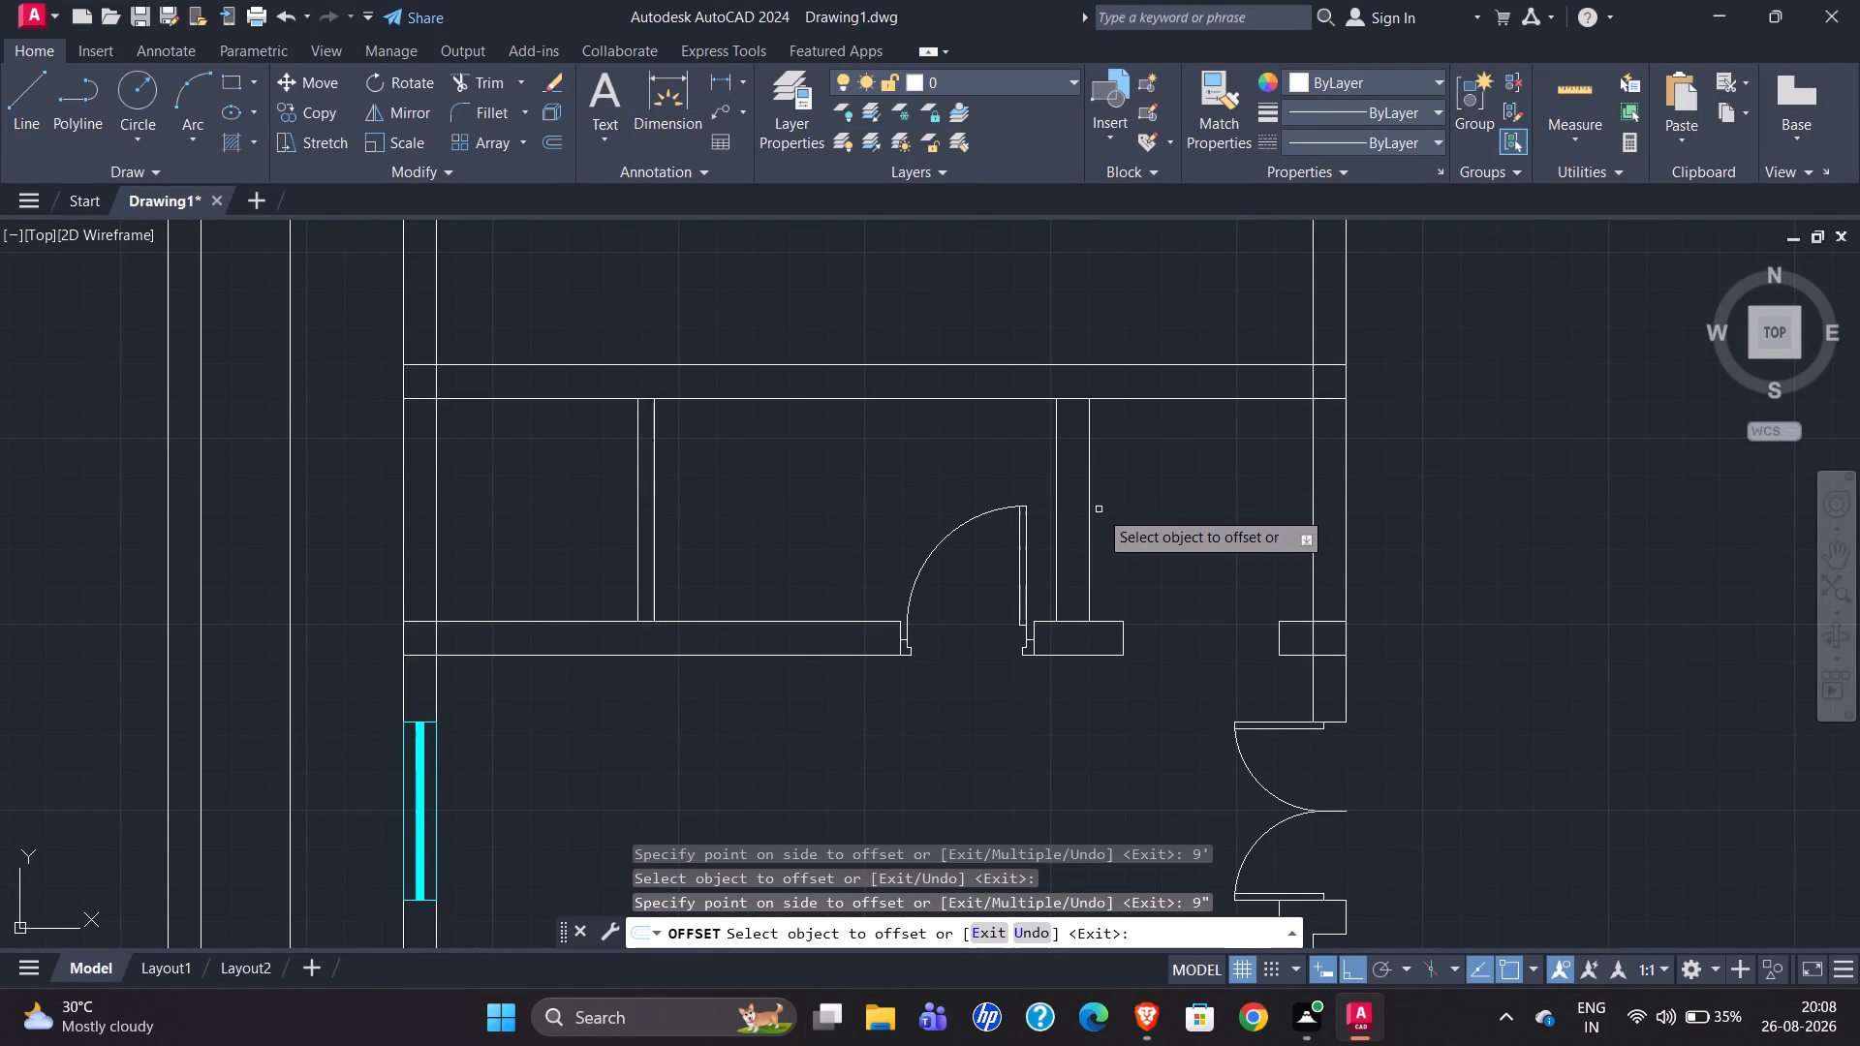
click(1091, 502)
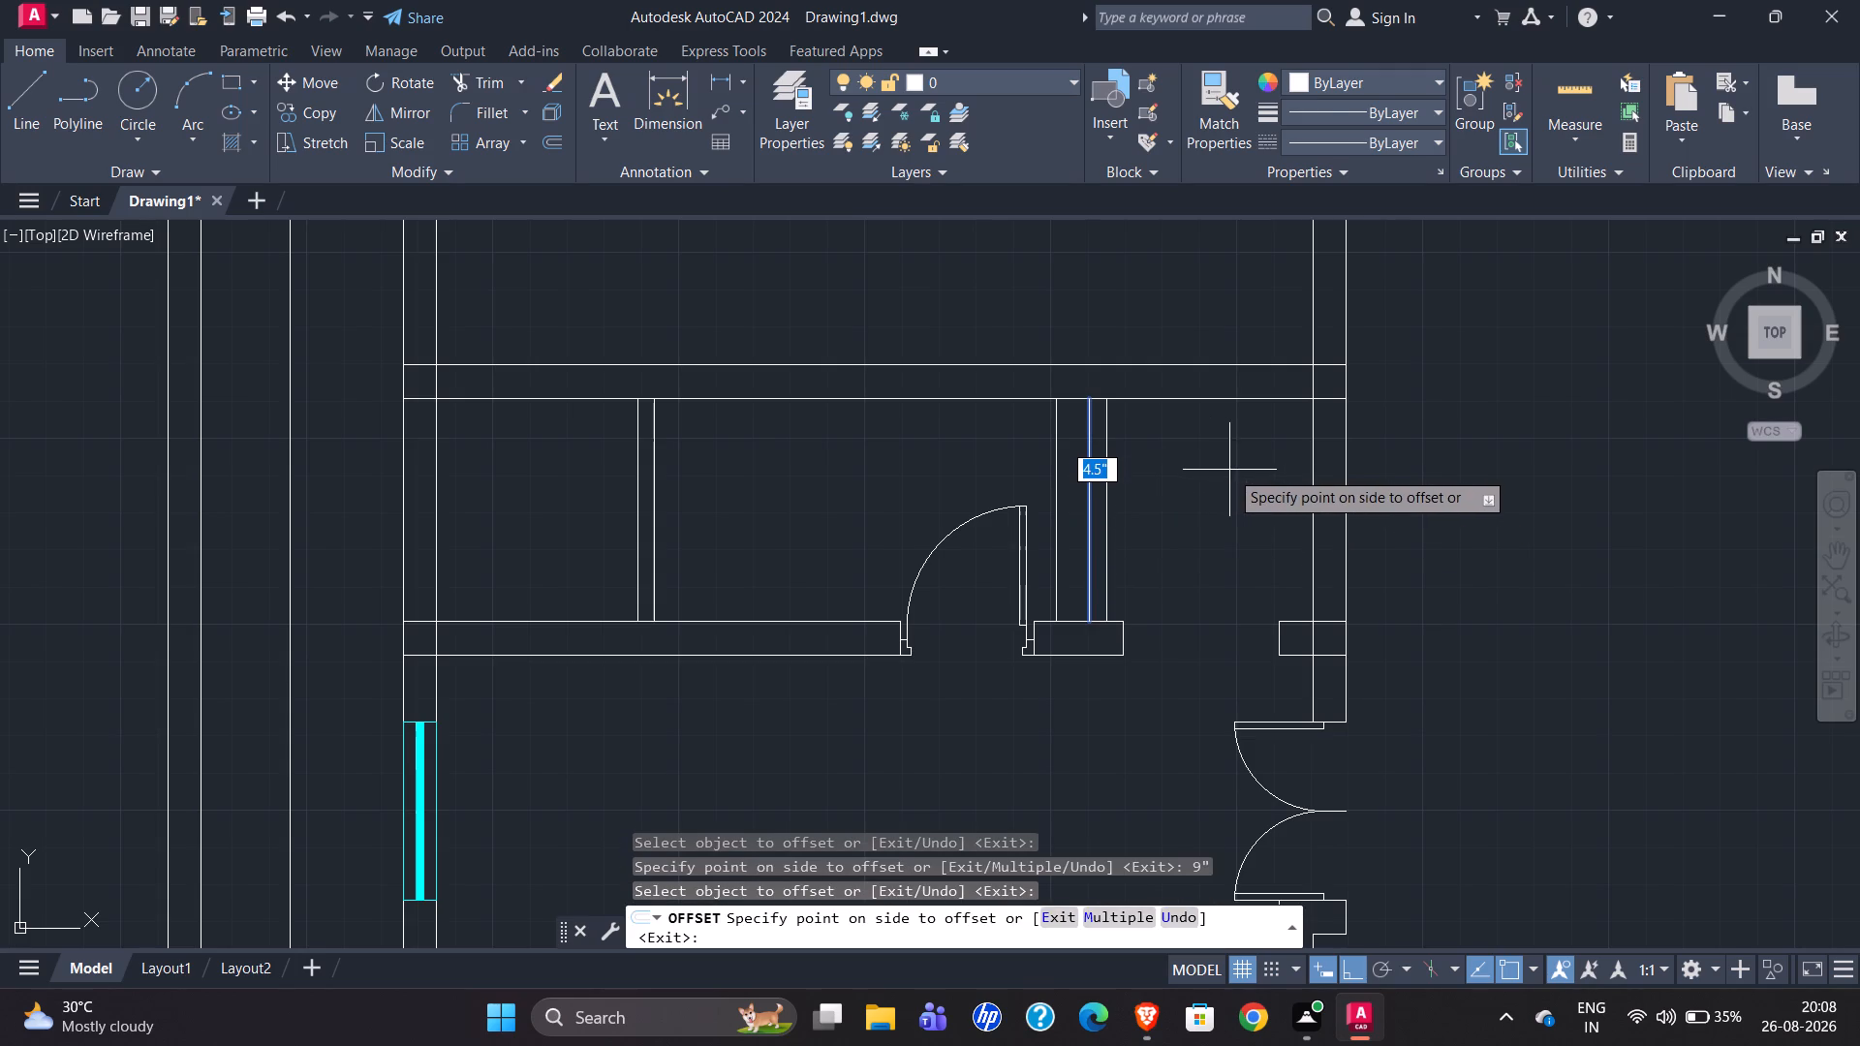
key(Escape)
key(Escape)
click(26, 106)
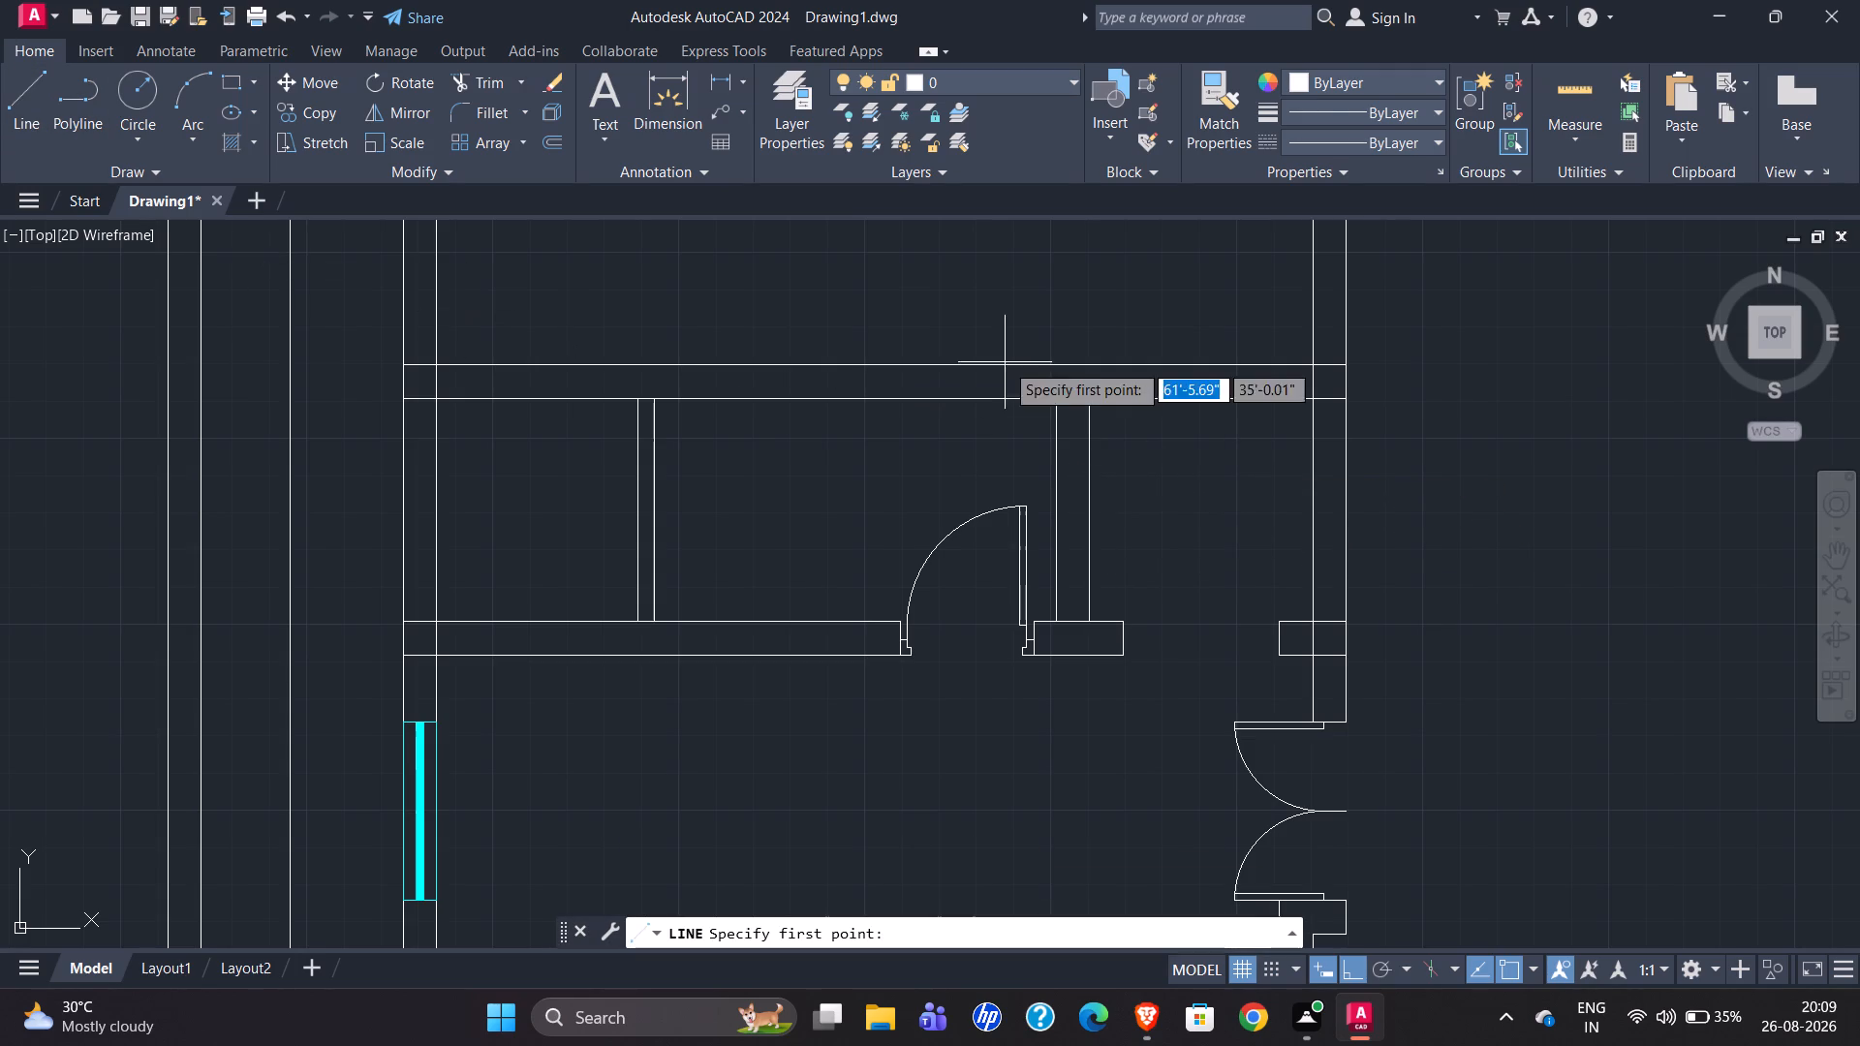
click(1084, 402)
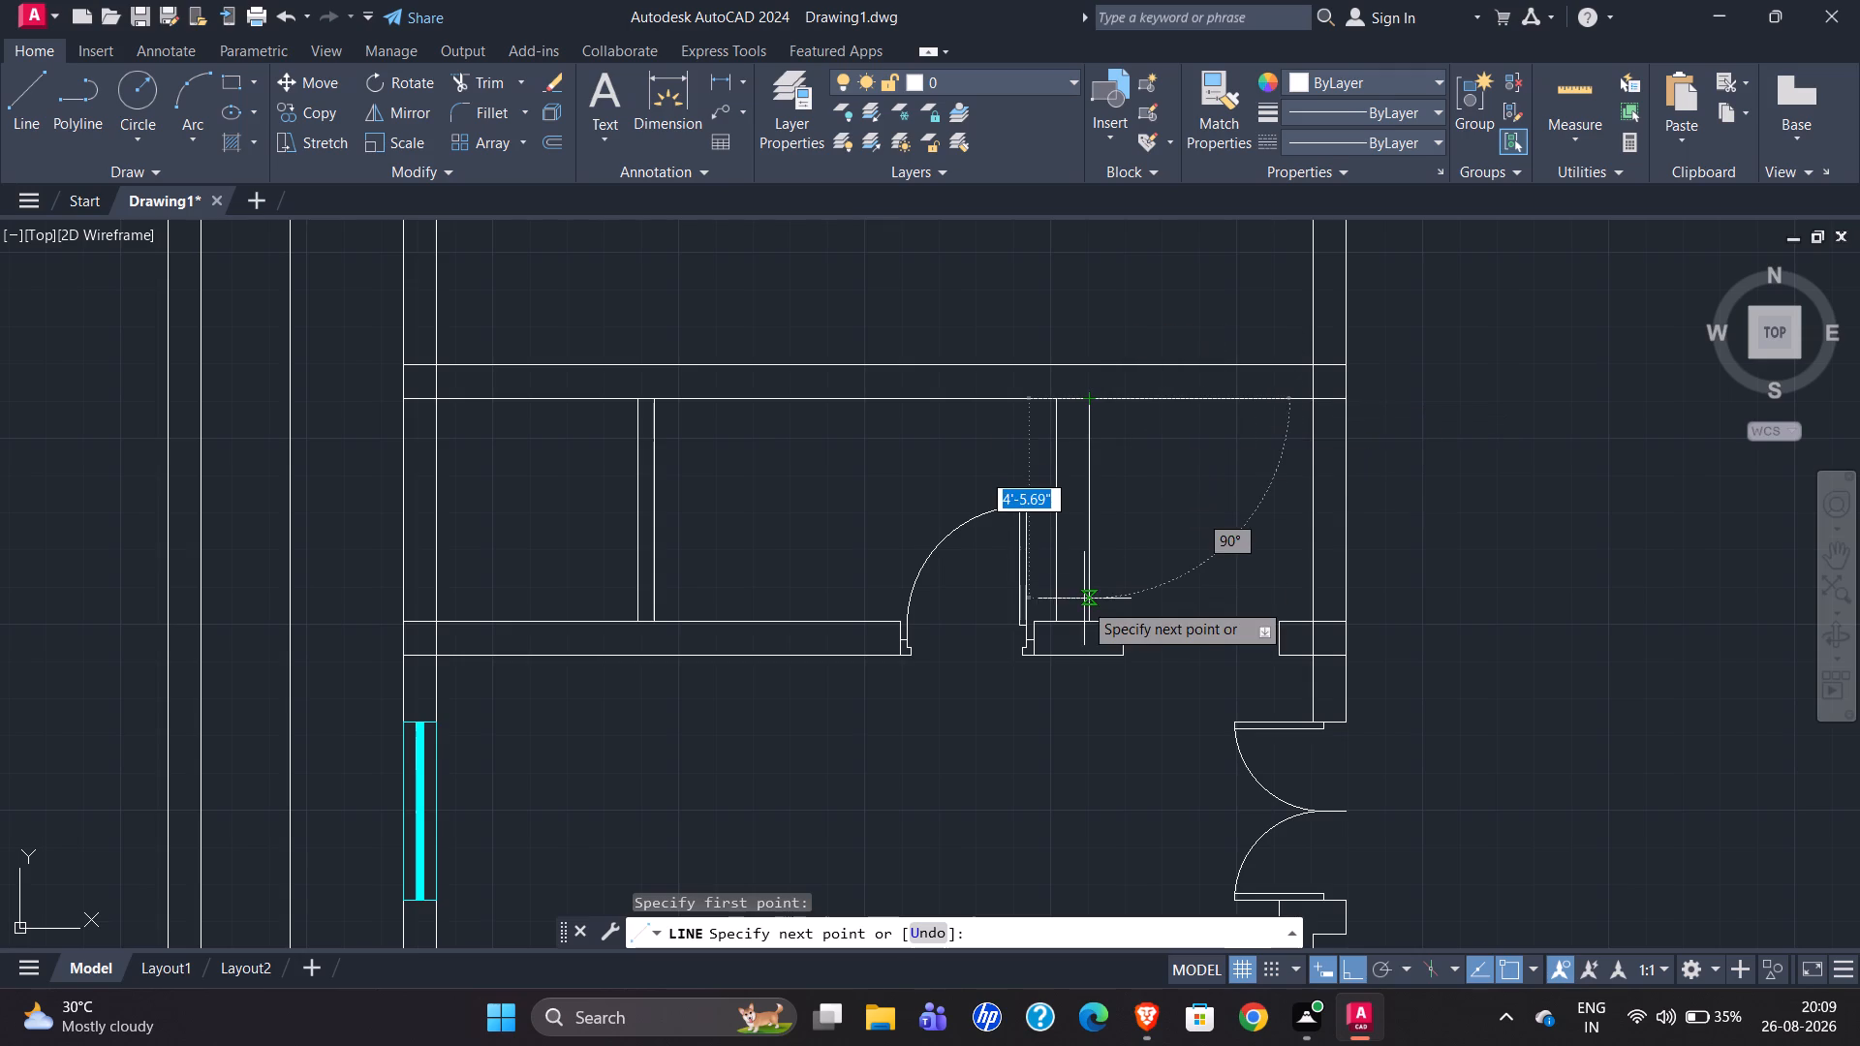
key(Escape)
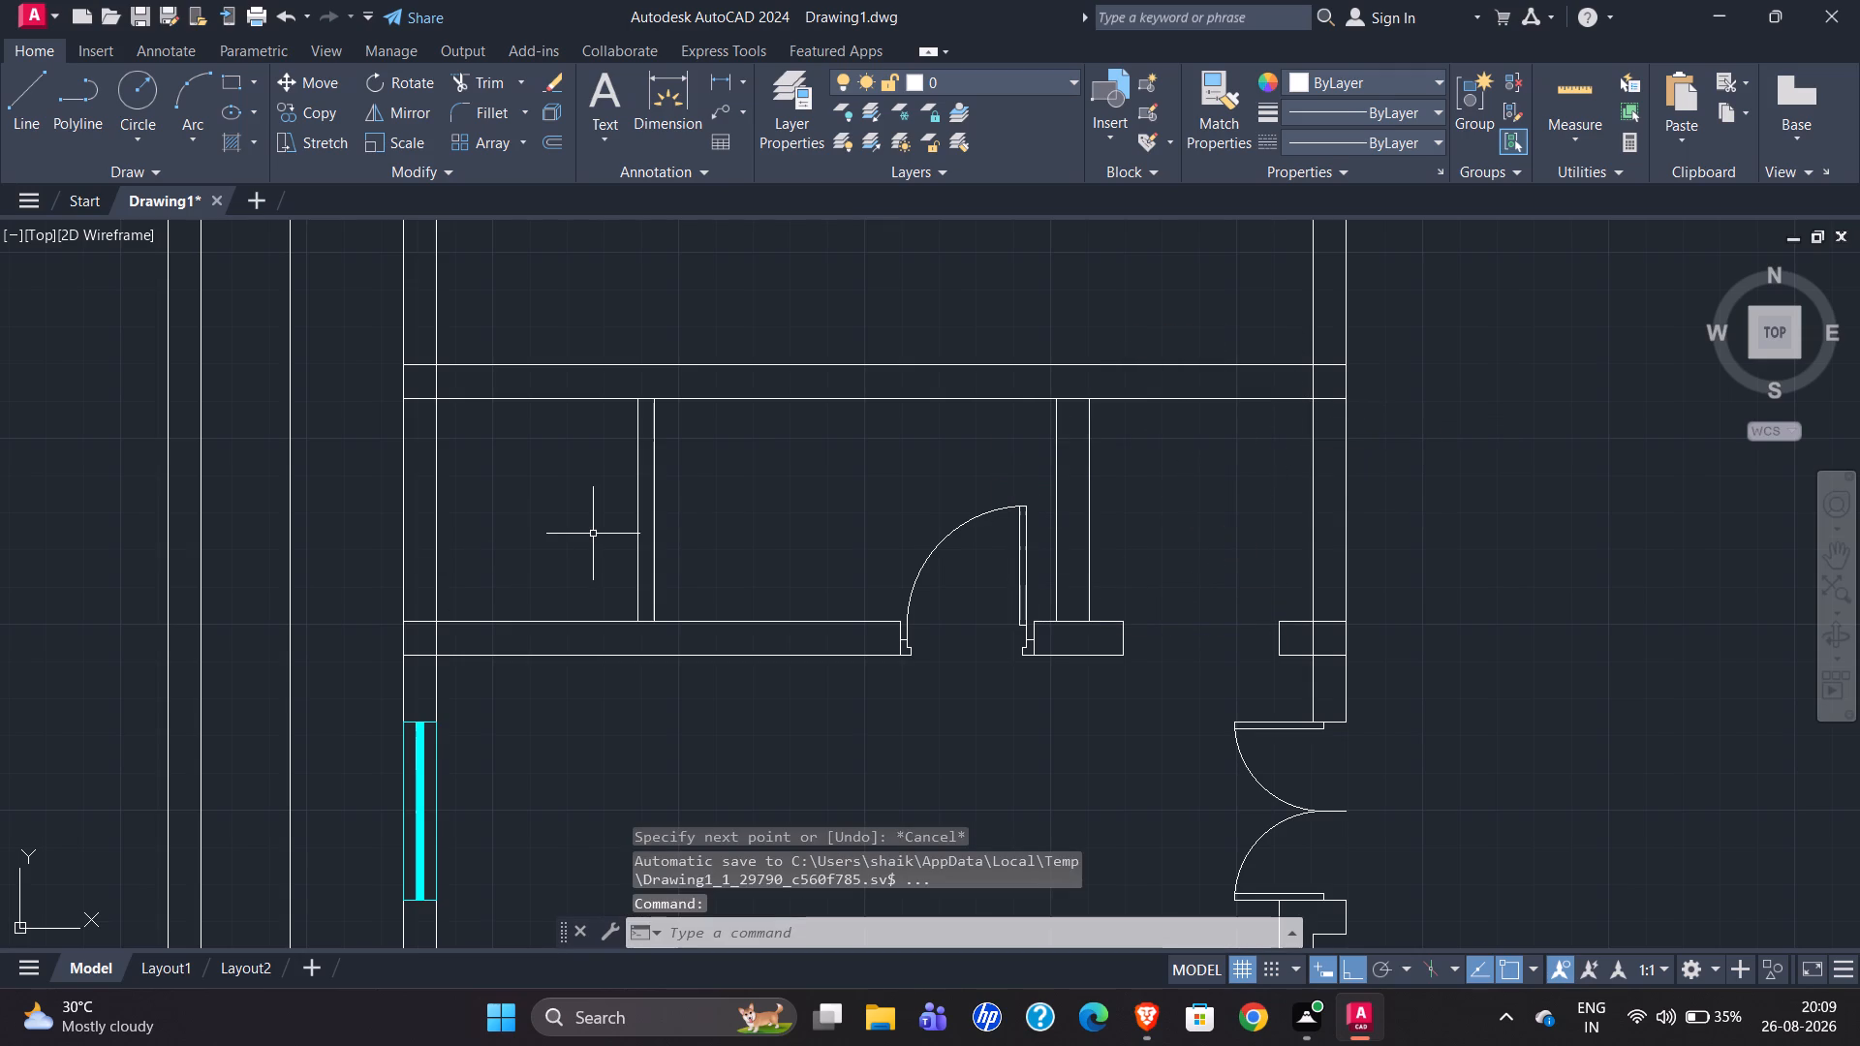
Trim away the western wall lines between the two horizontal walls to open the wash area's outer side.
text(tr)
key(Return)
drag(475, 510, 369, 502)
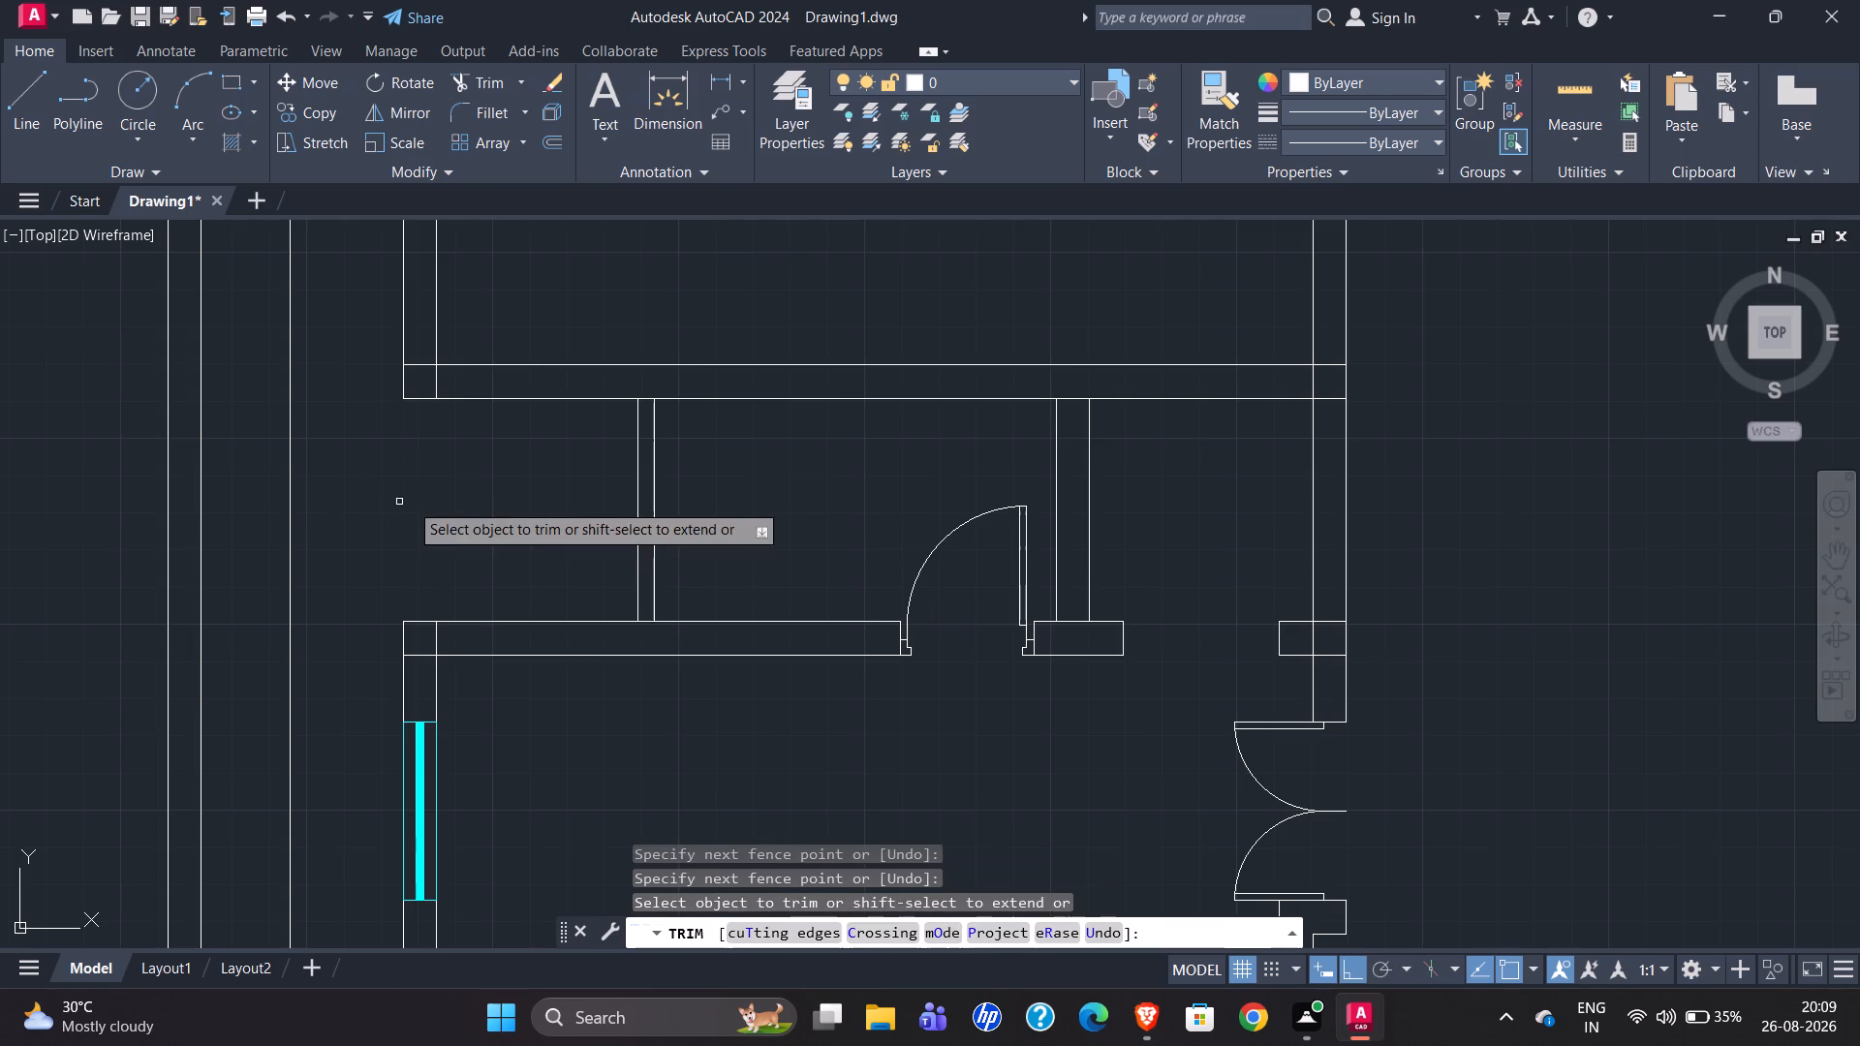
Trim the overlapping lines where the toilet-lift wall meets the lower horizontal wall and at both western corners beside the wash area.
drag(1083, 637, 1077, 592)
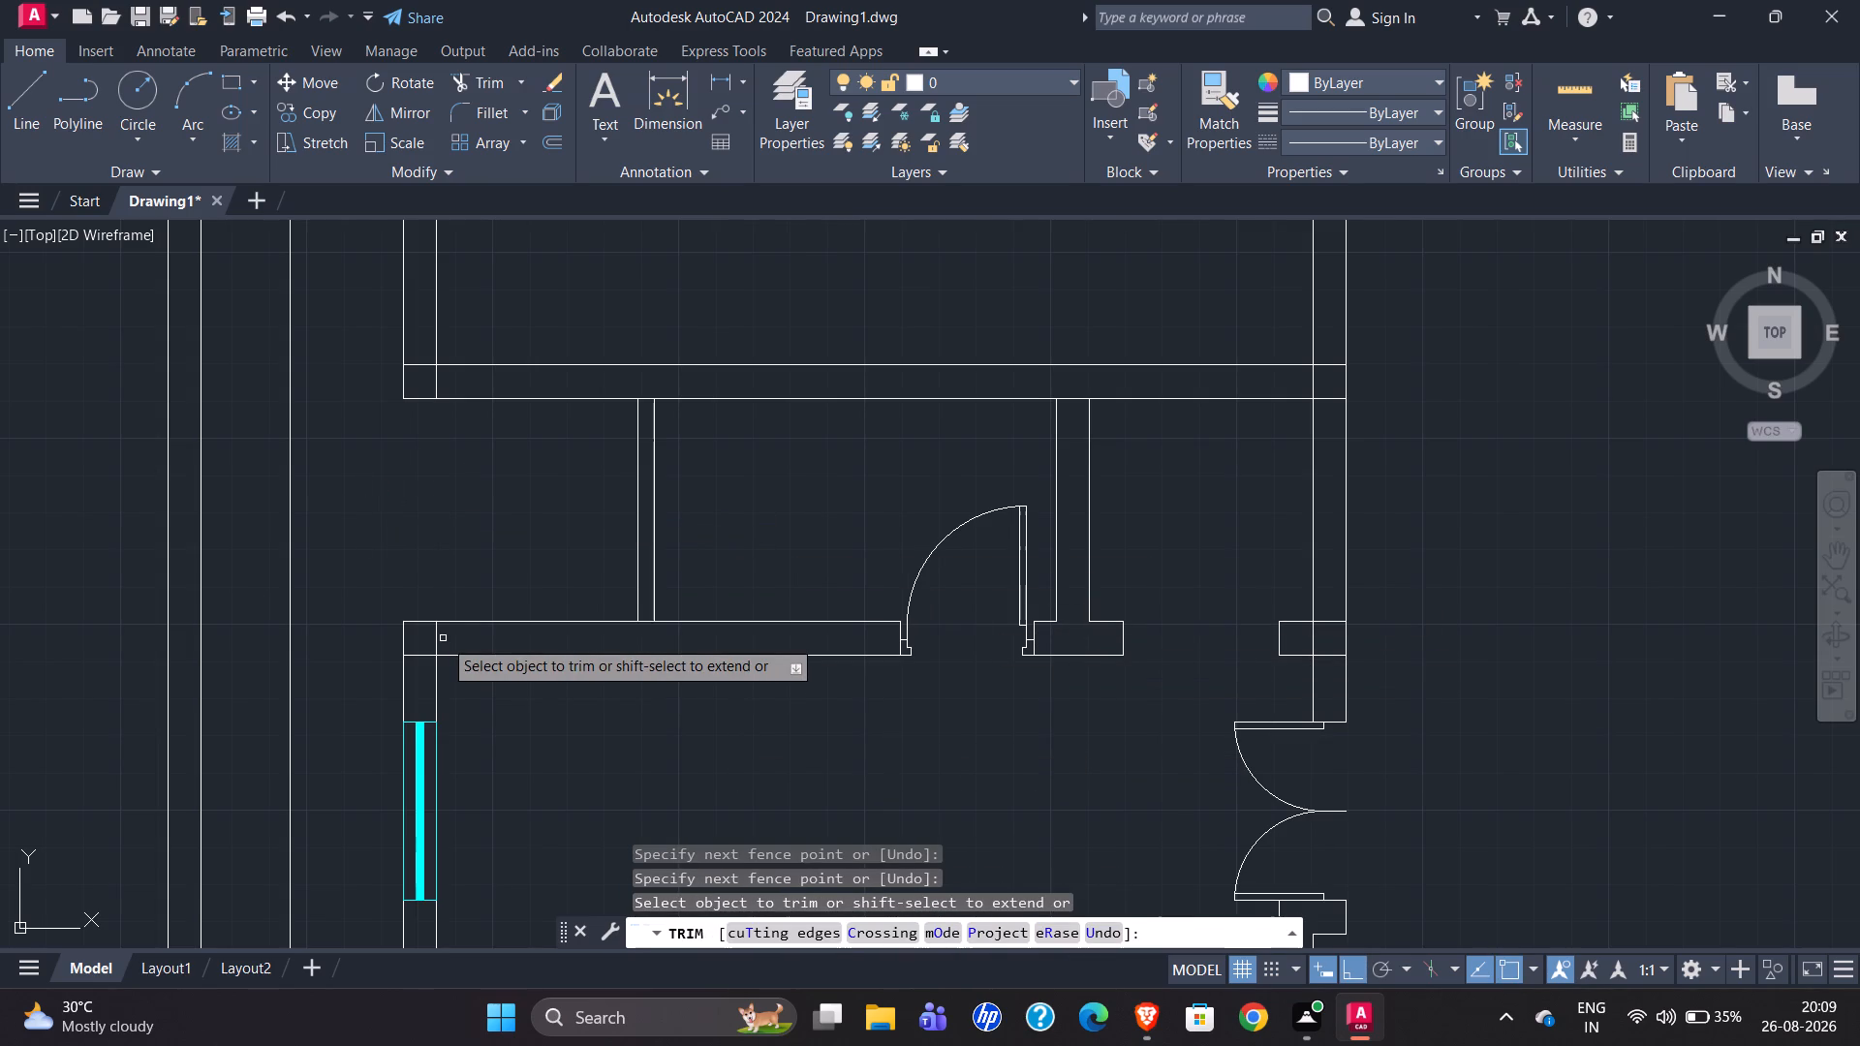
drag(445, 637, 420, 665)
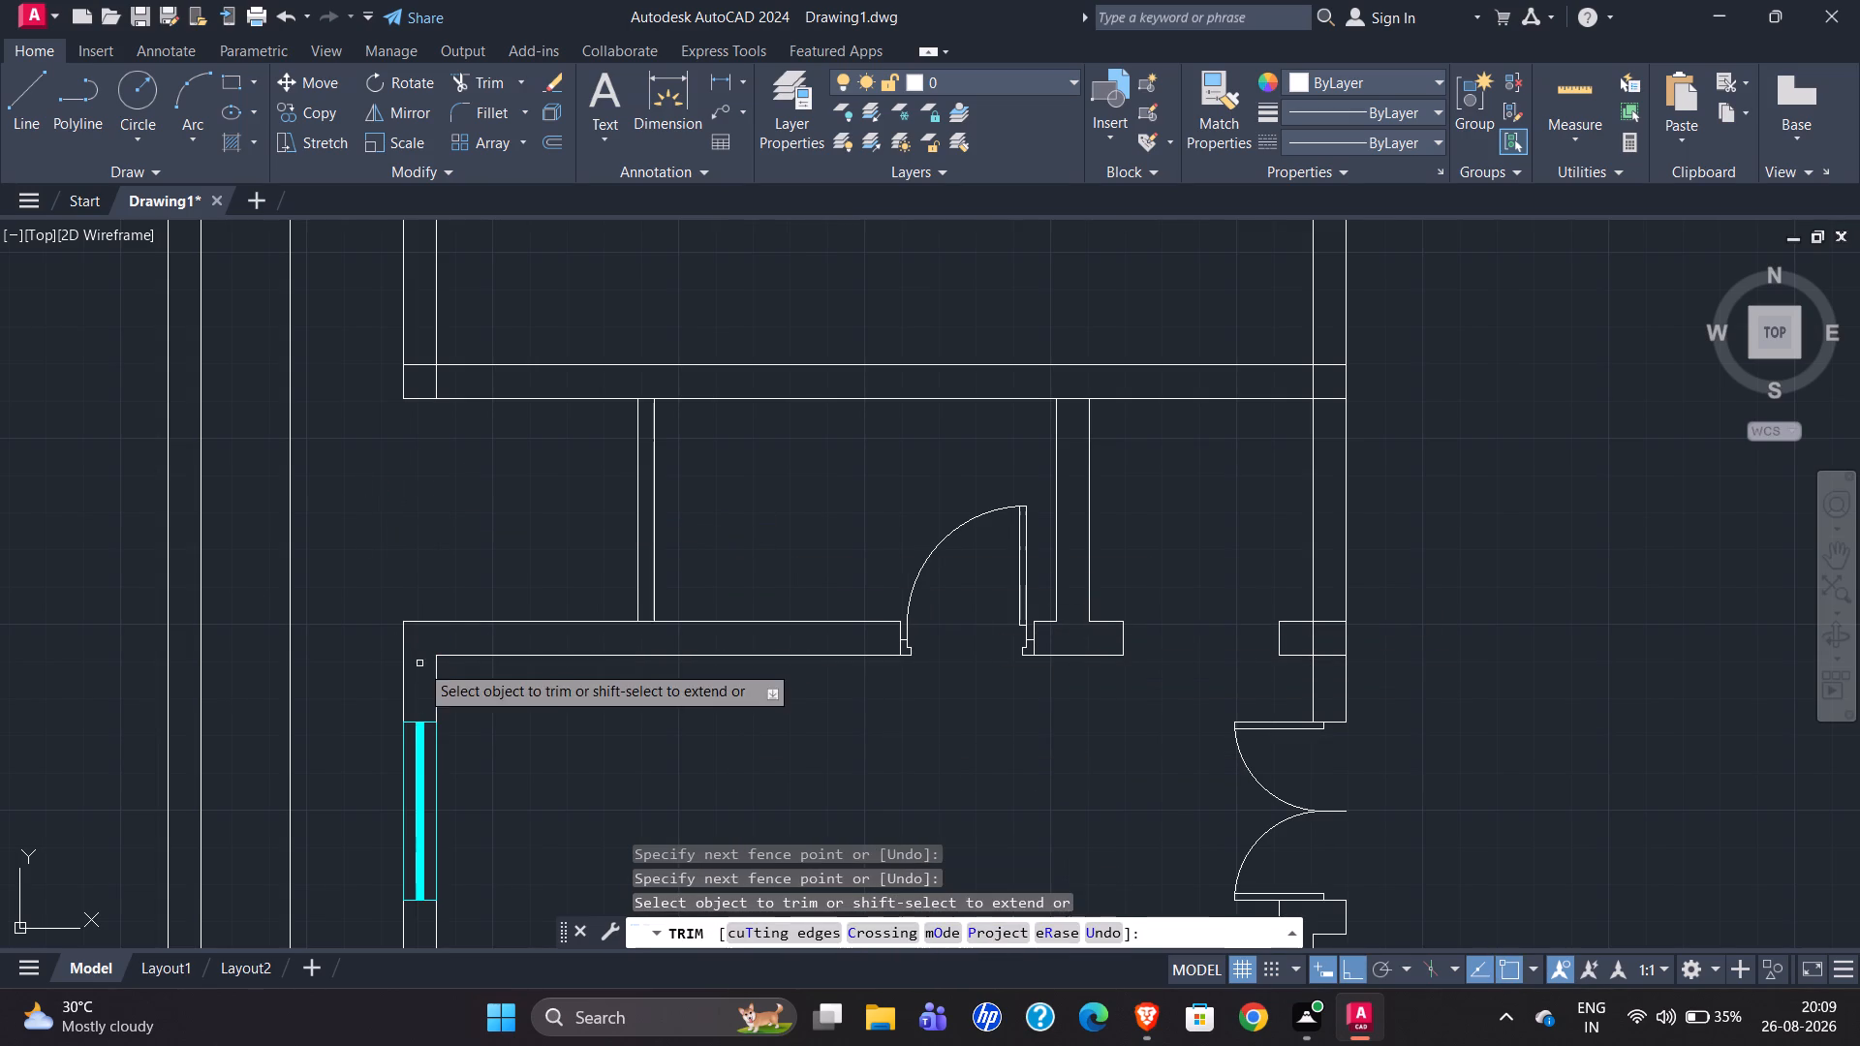
drag(420, 352, 425, 370)
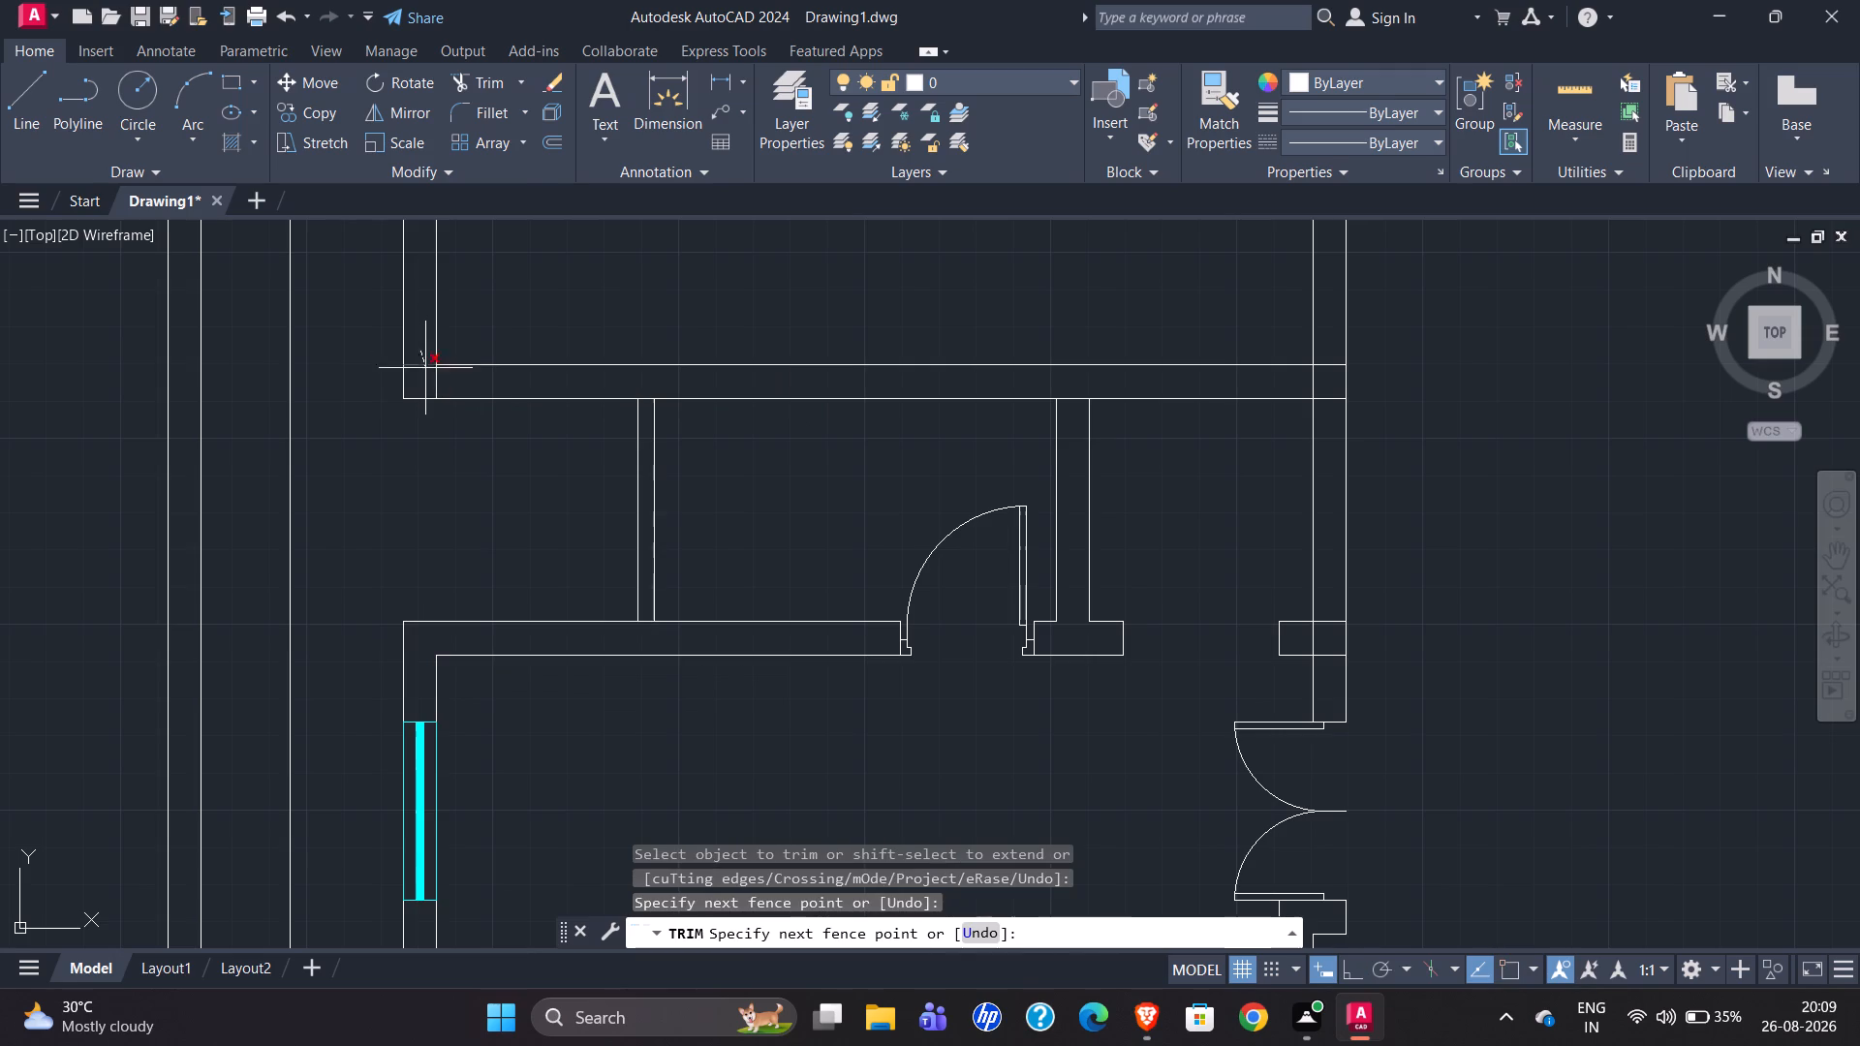
drag(425, 370, 440, 383)
key(Escape)
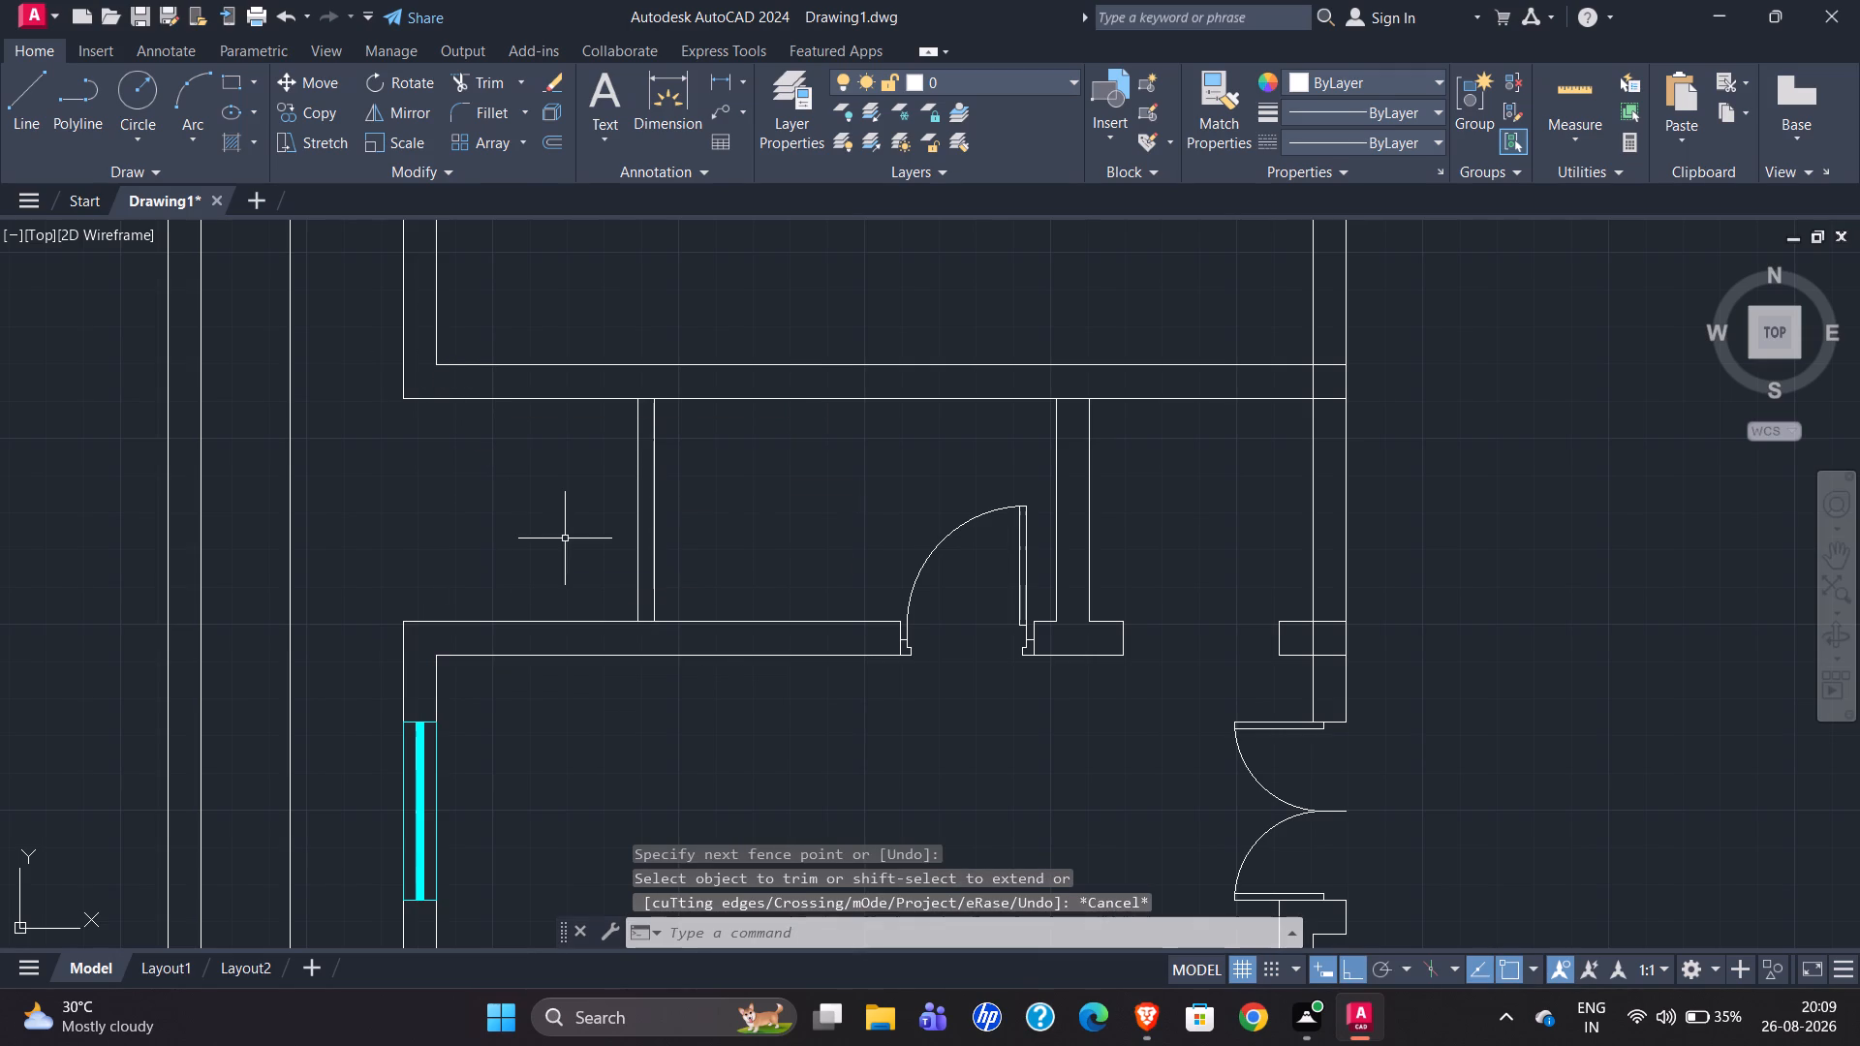
Examine the wash area, shower, toilet and lift walls in the original plan and compare them with the redrawn walls.
scroll(1014, 575, down, 1)
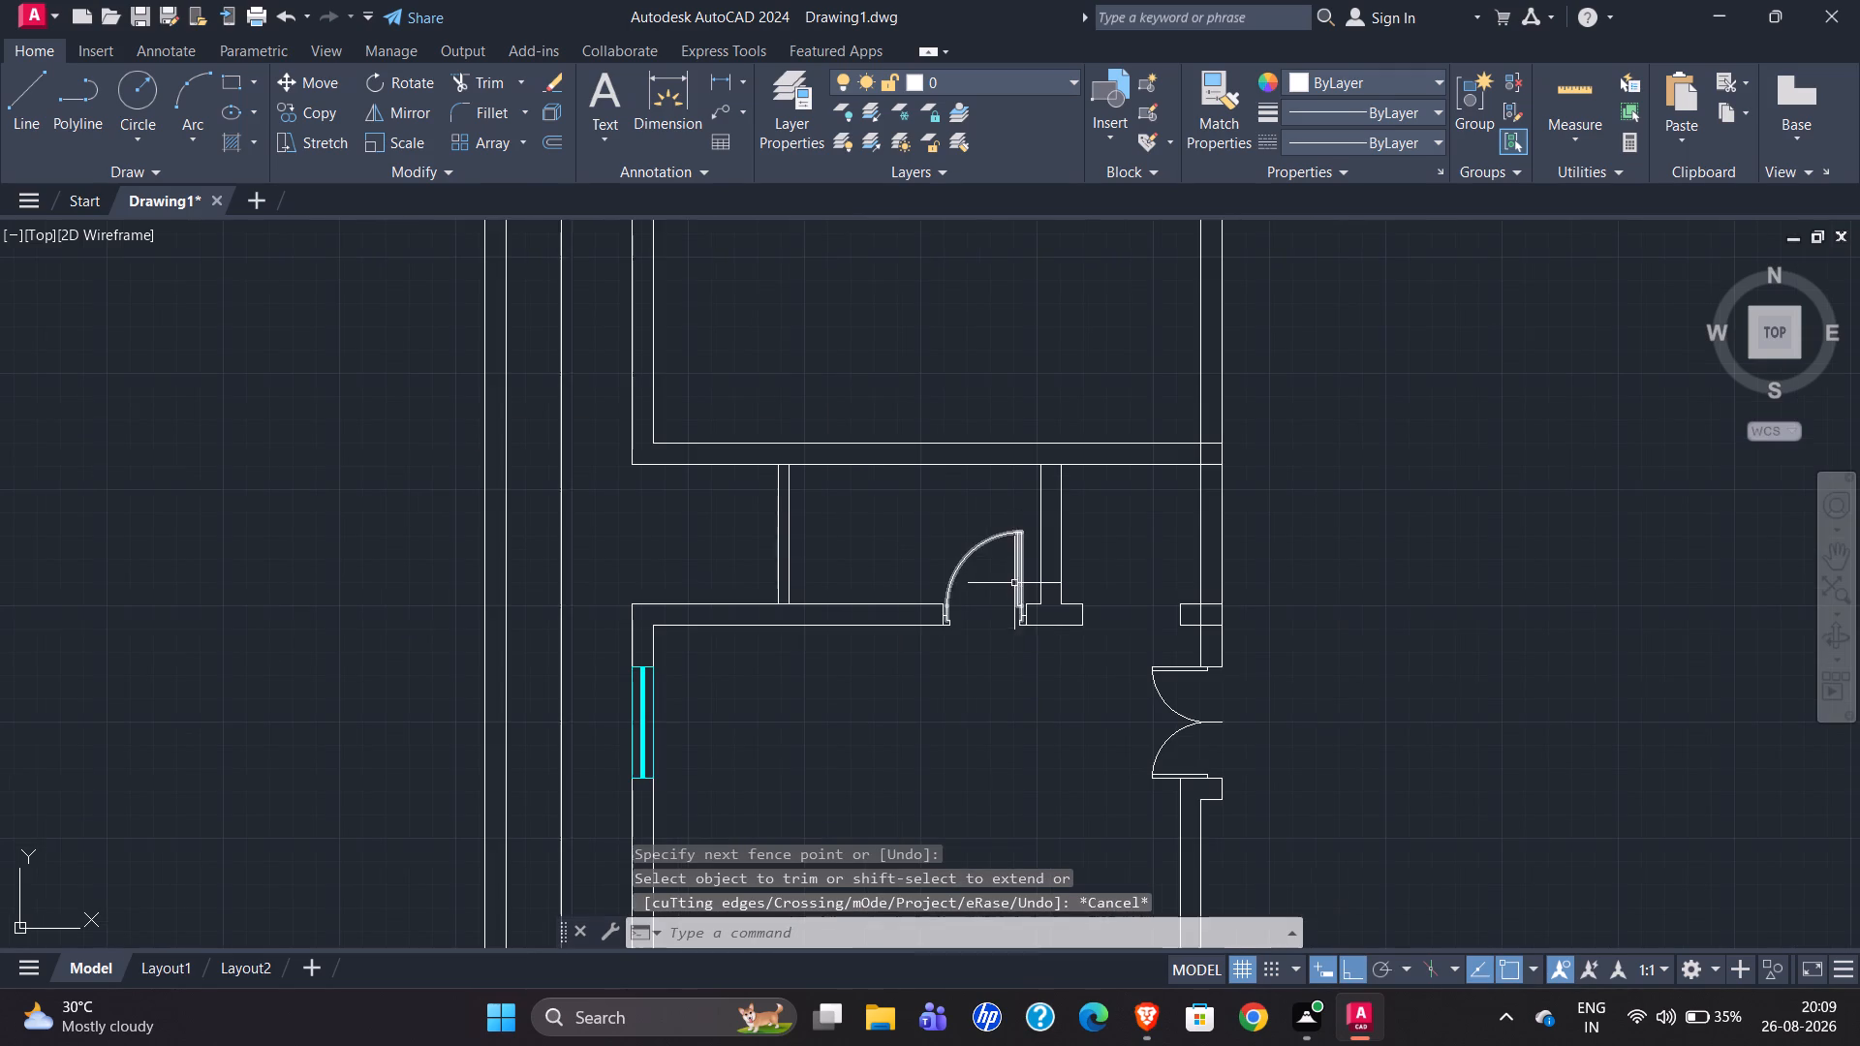
scroll(1011, 631, up, 4)
scroll(1095, 558, down, 4)
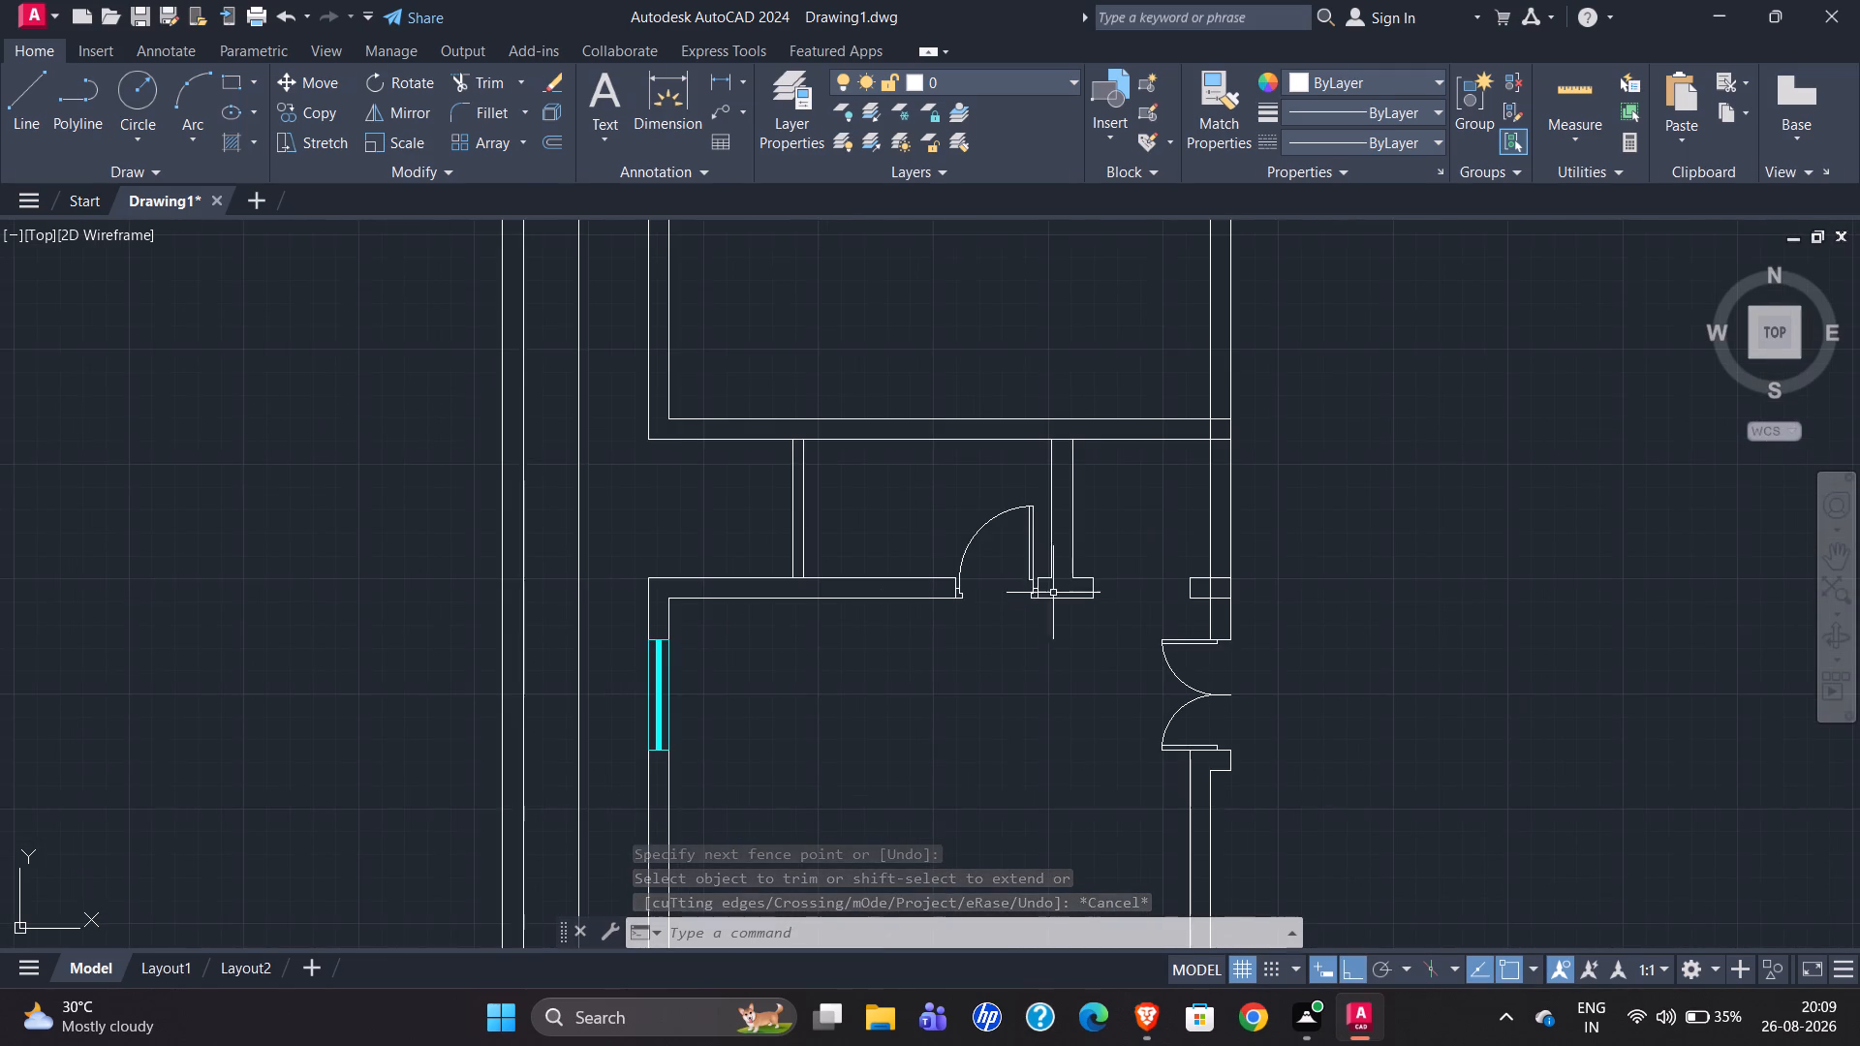
scroll(1055, 594, up, 4)
scroll(1020, 577, down, 7)
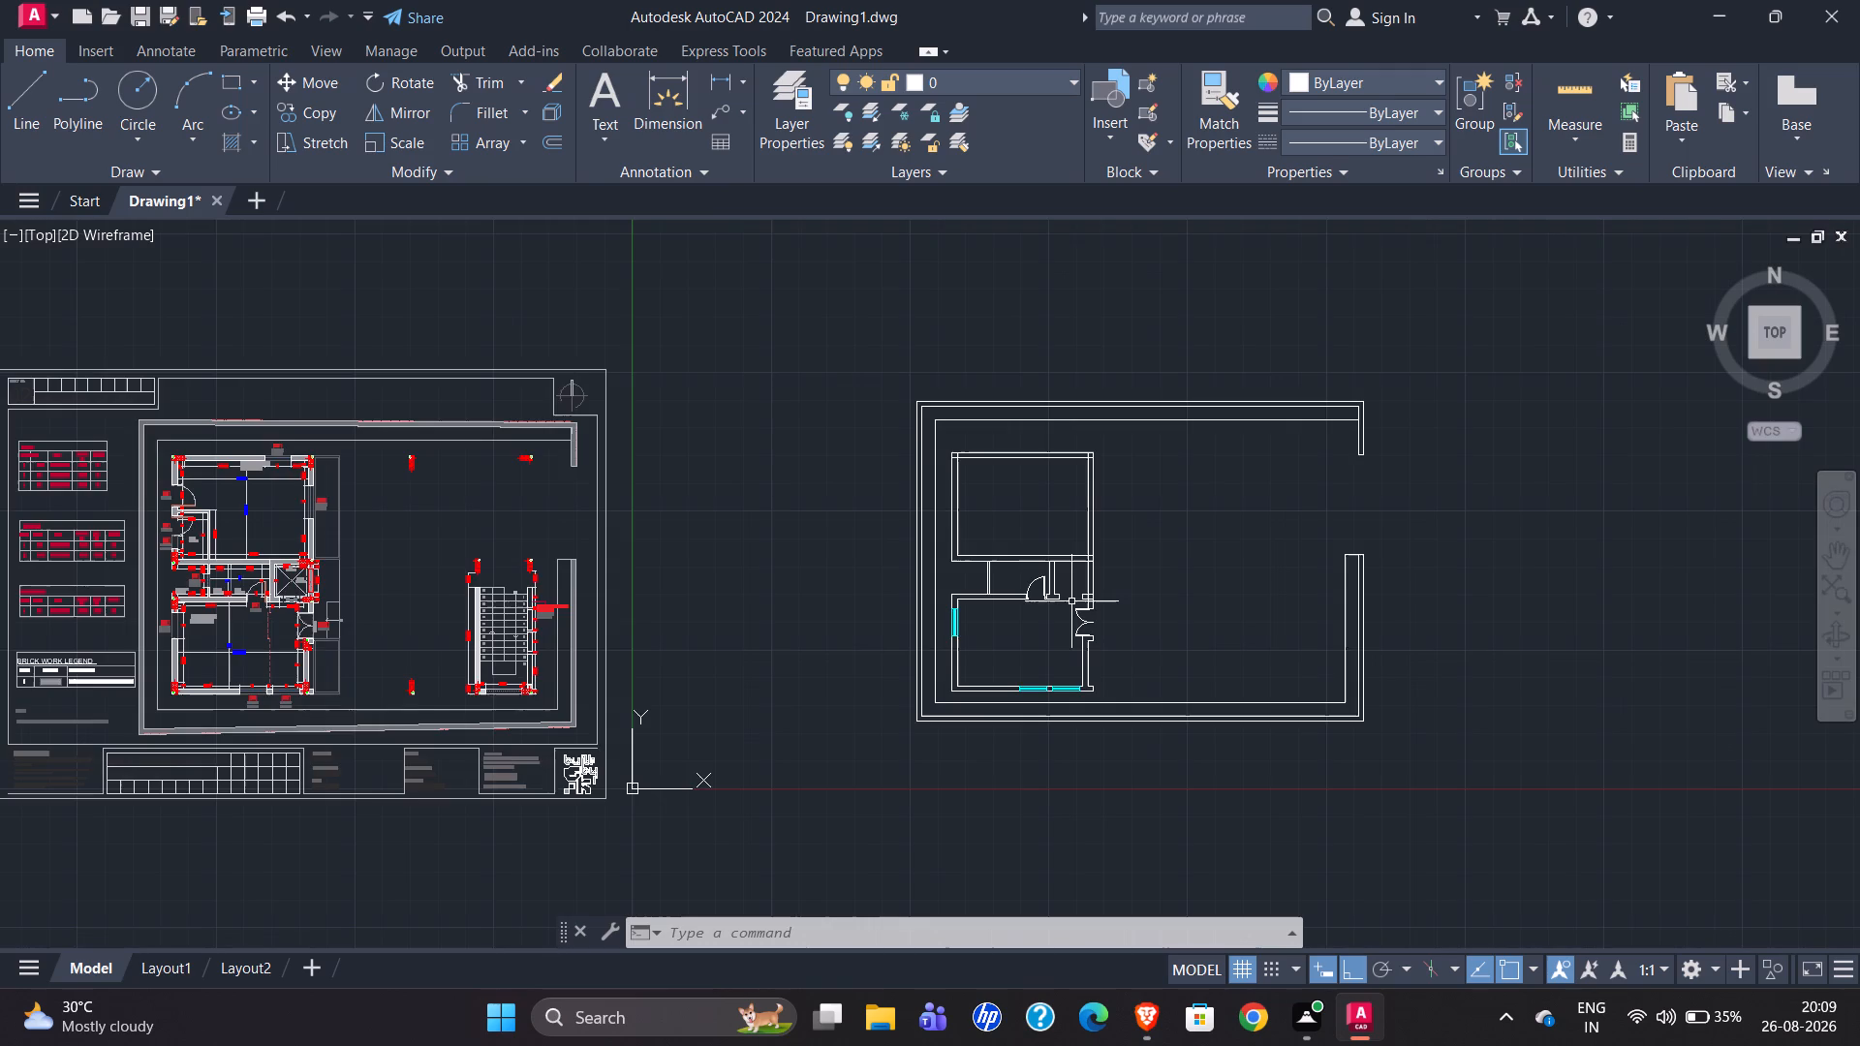
scroll(1071, 601, down, 1)
scroll(573, 600, up, 5)
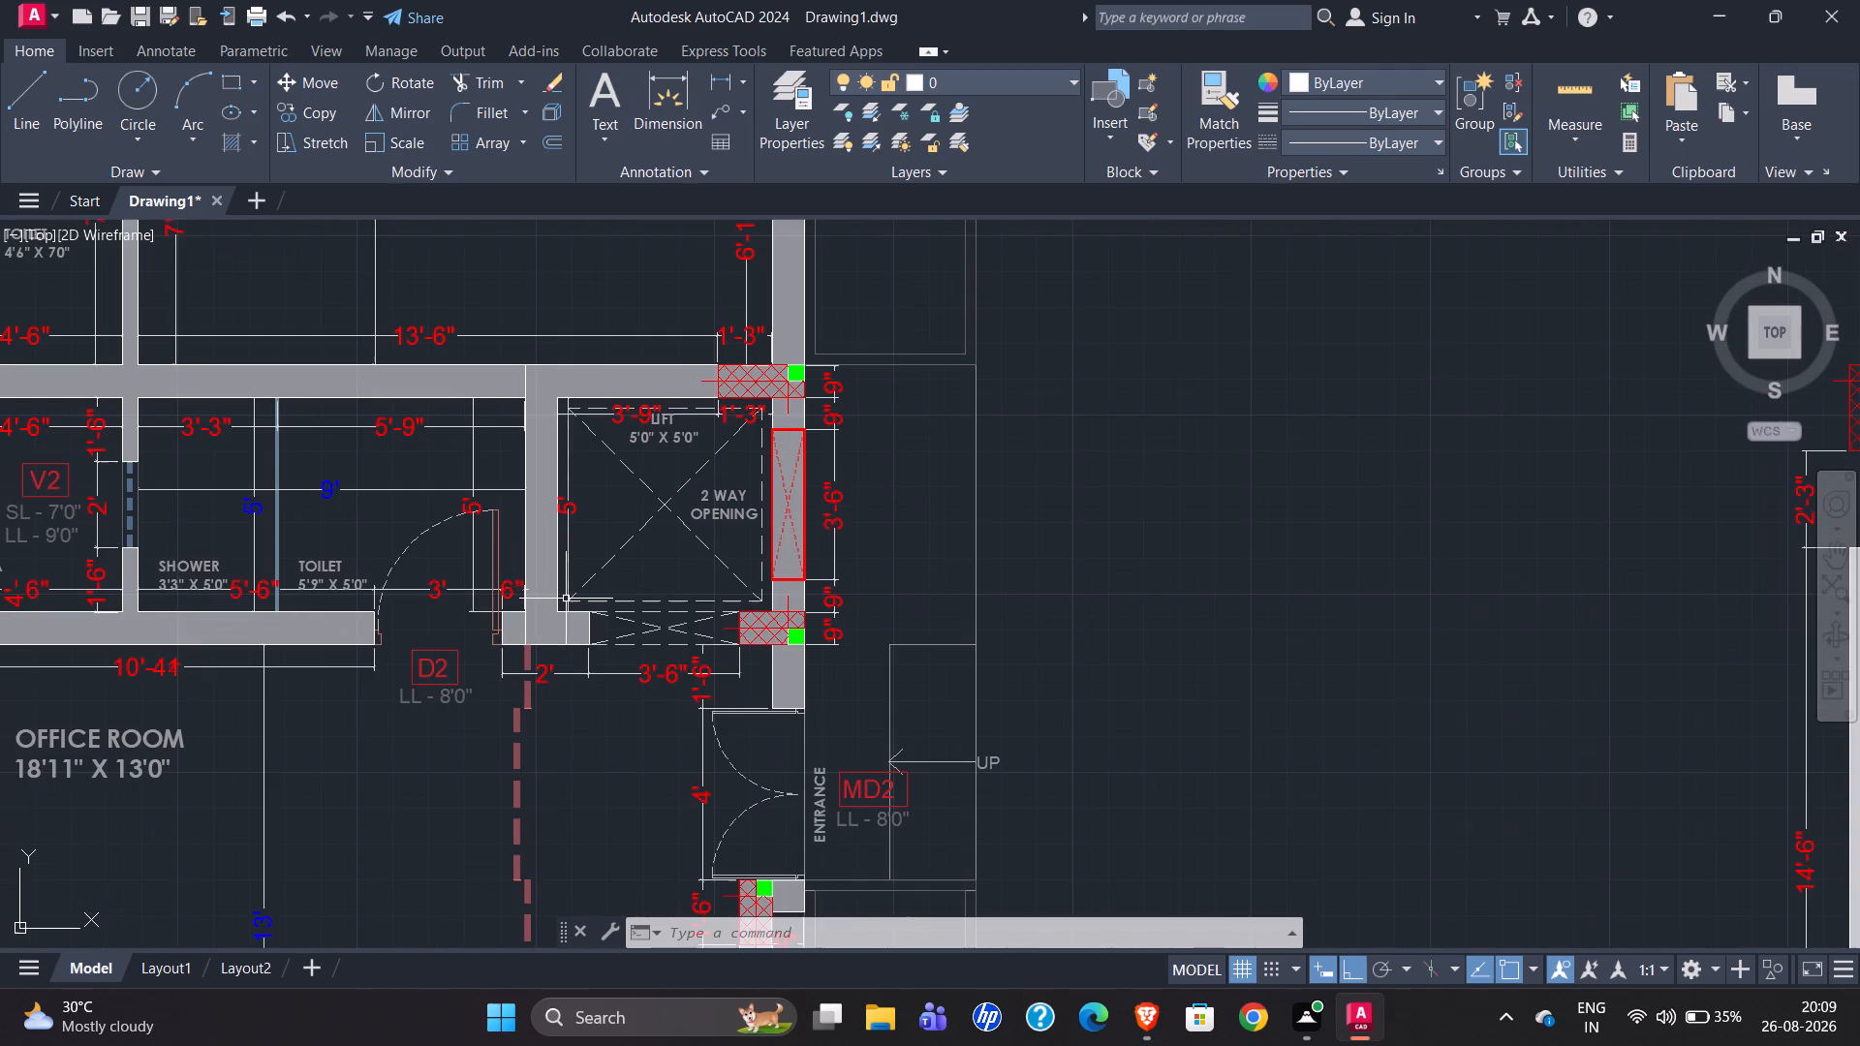
scroll(499, 603, down, 1)
scroll(175, 503, up, 2)
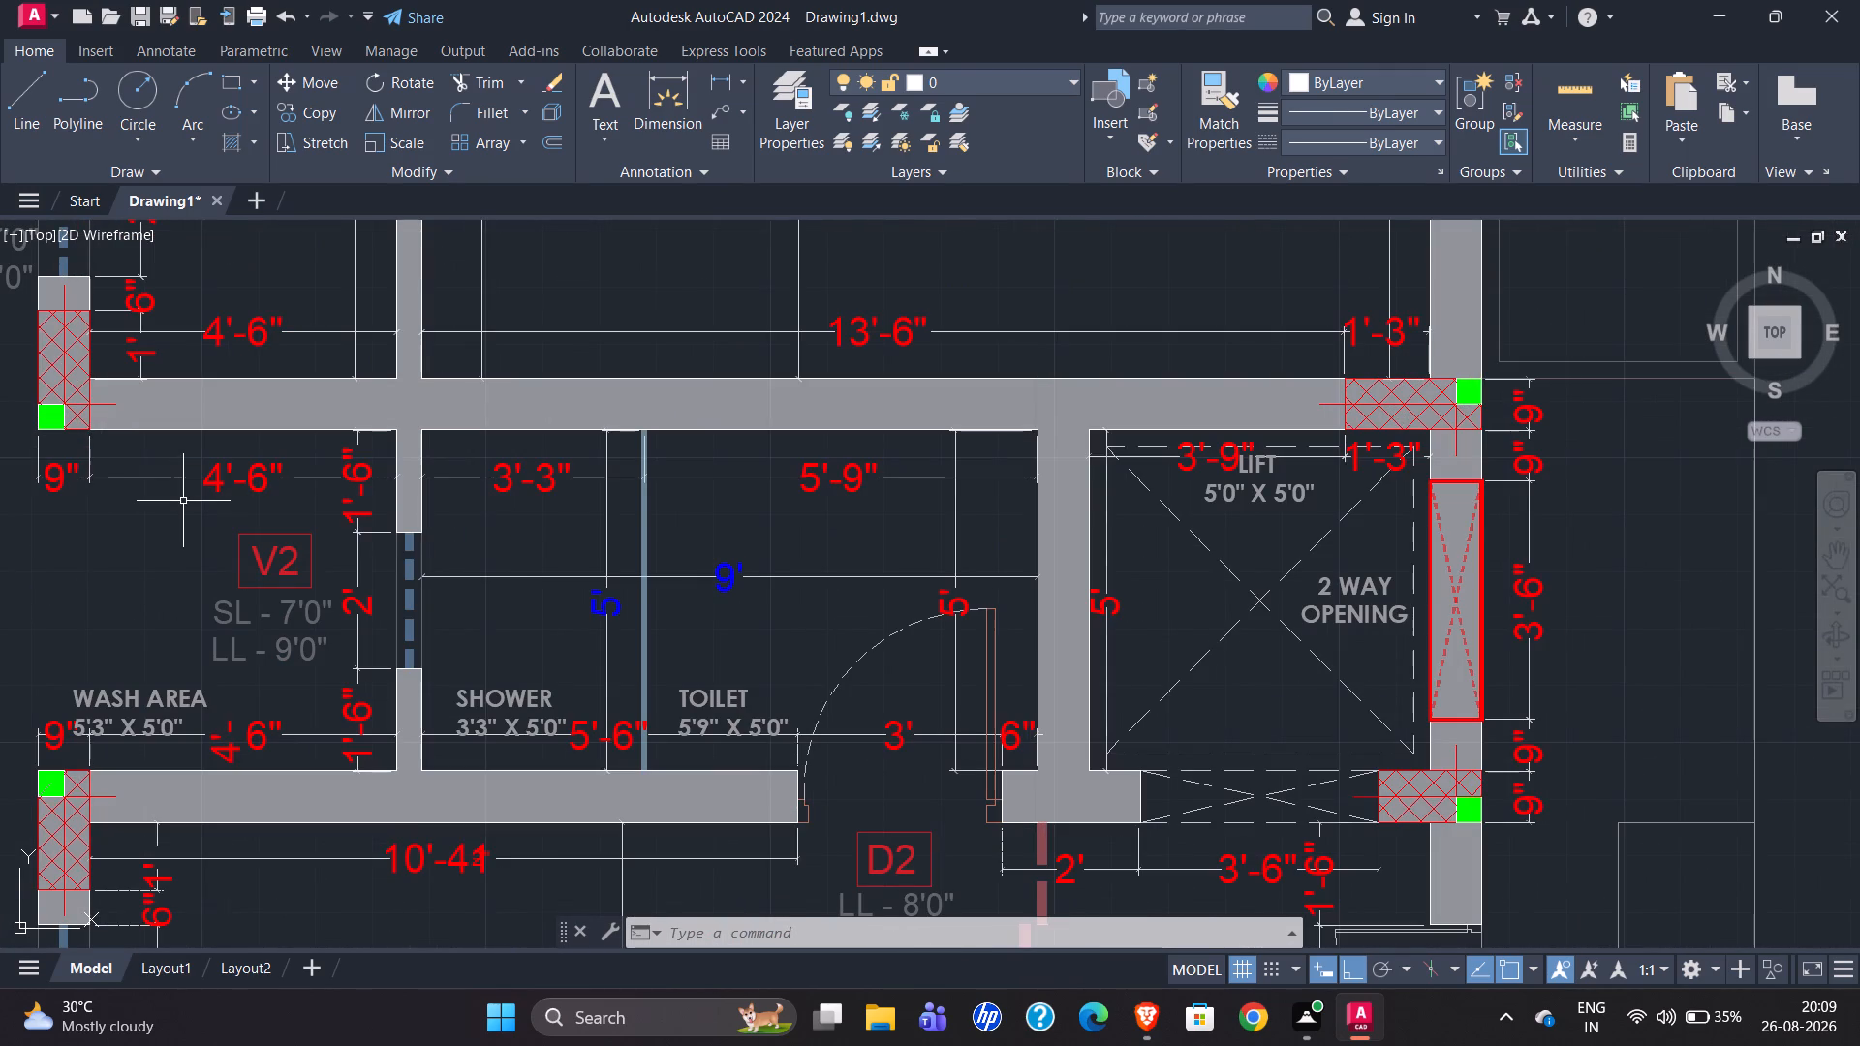
scroll(181, 501, down, 3)
scroll(153, 463, up, 4)
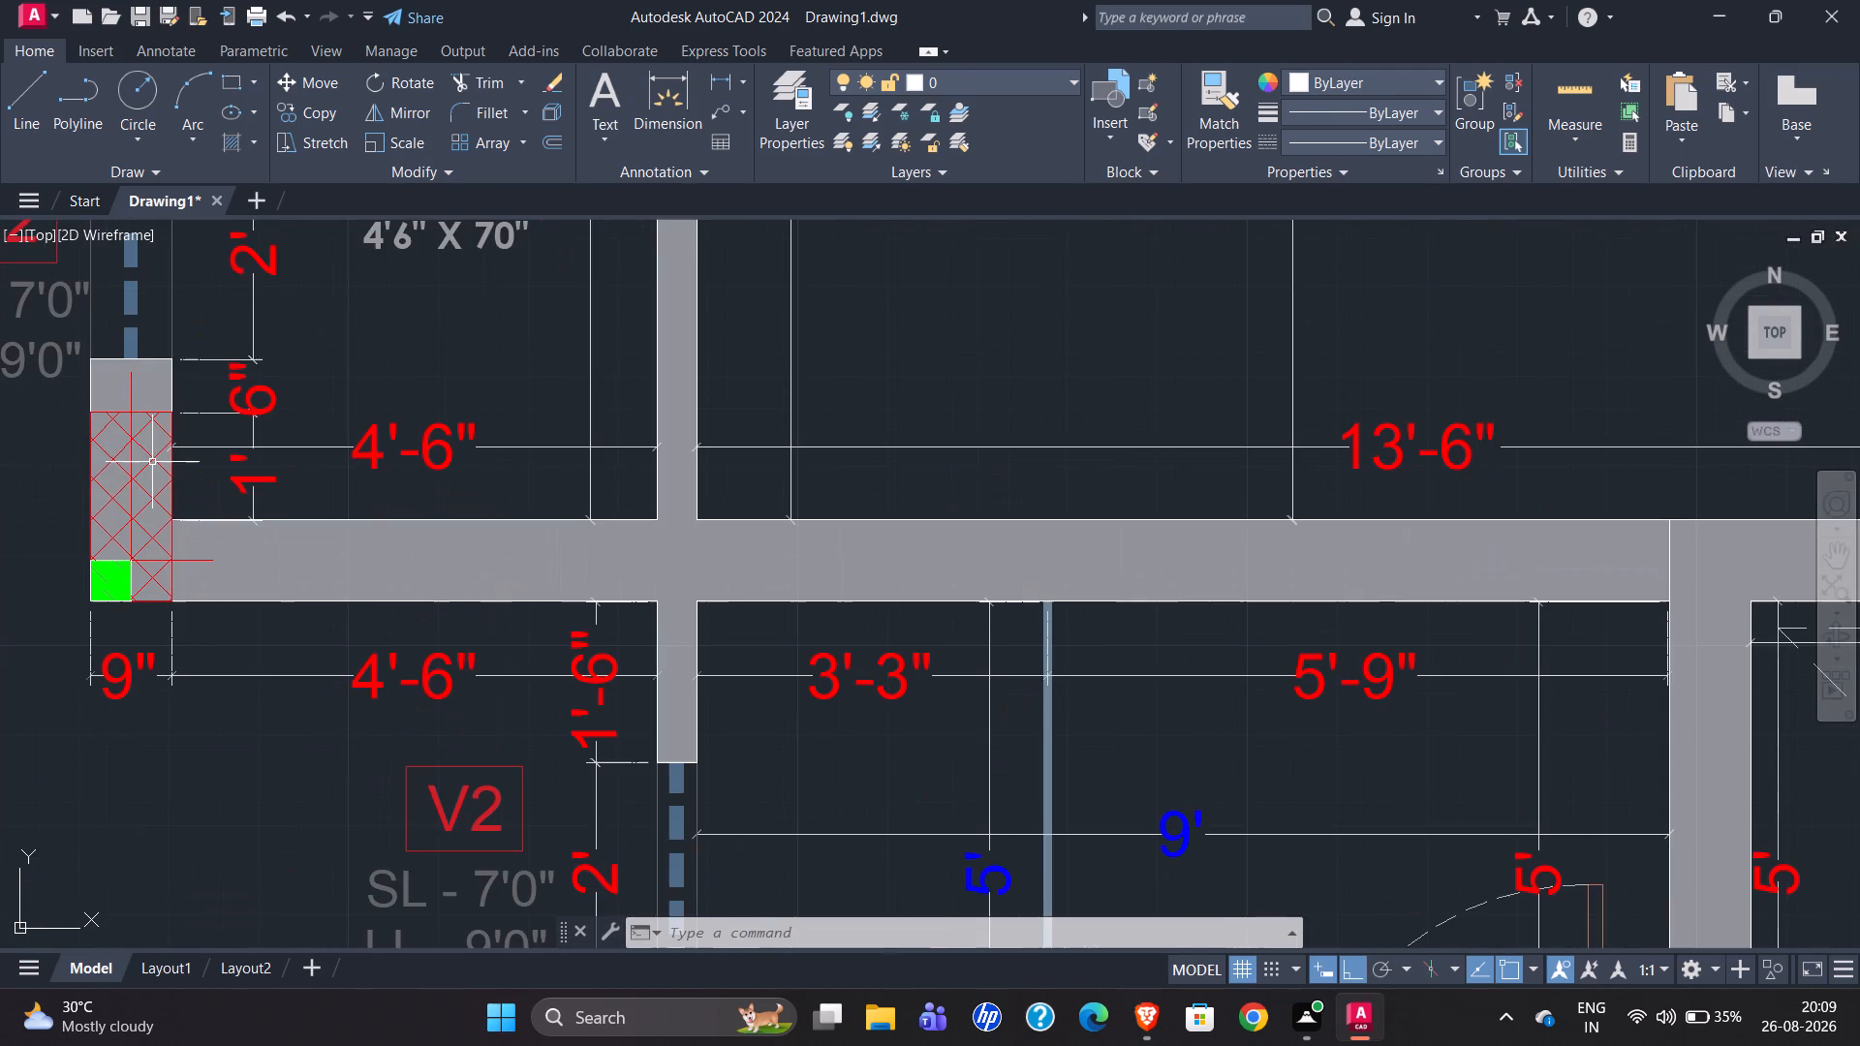
scroll(152, 462, down, 3)
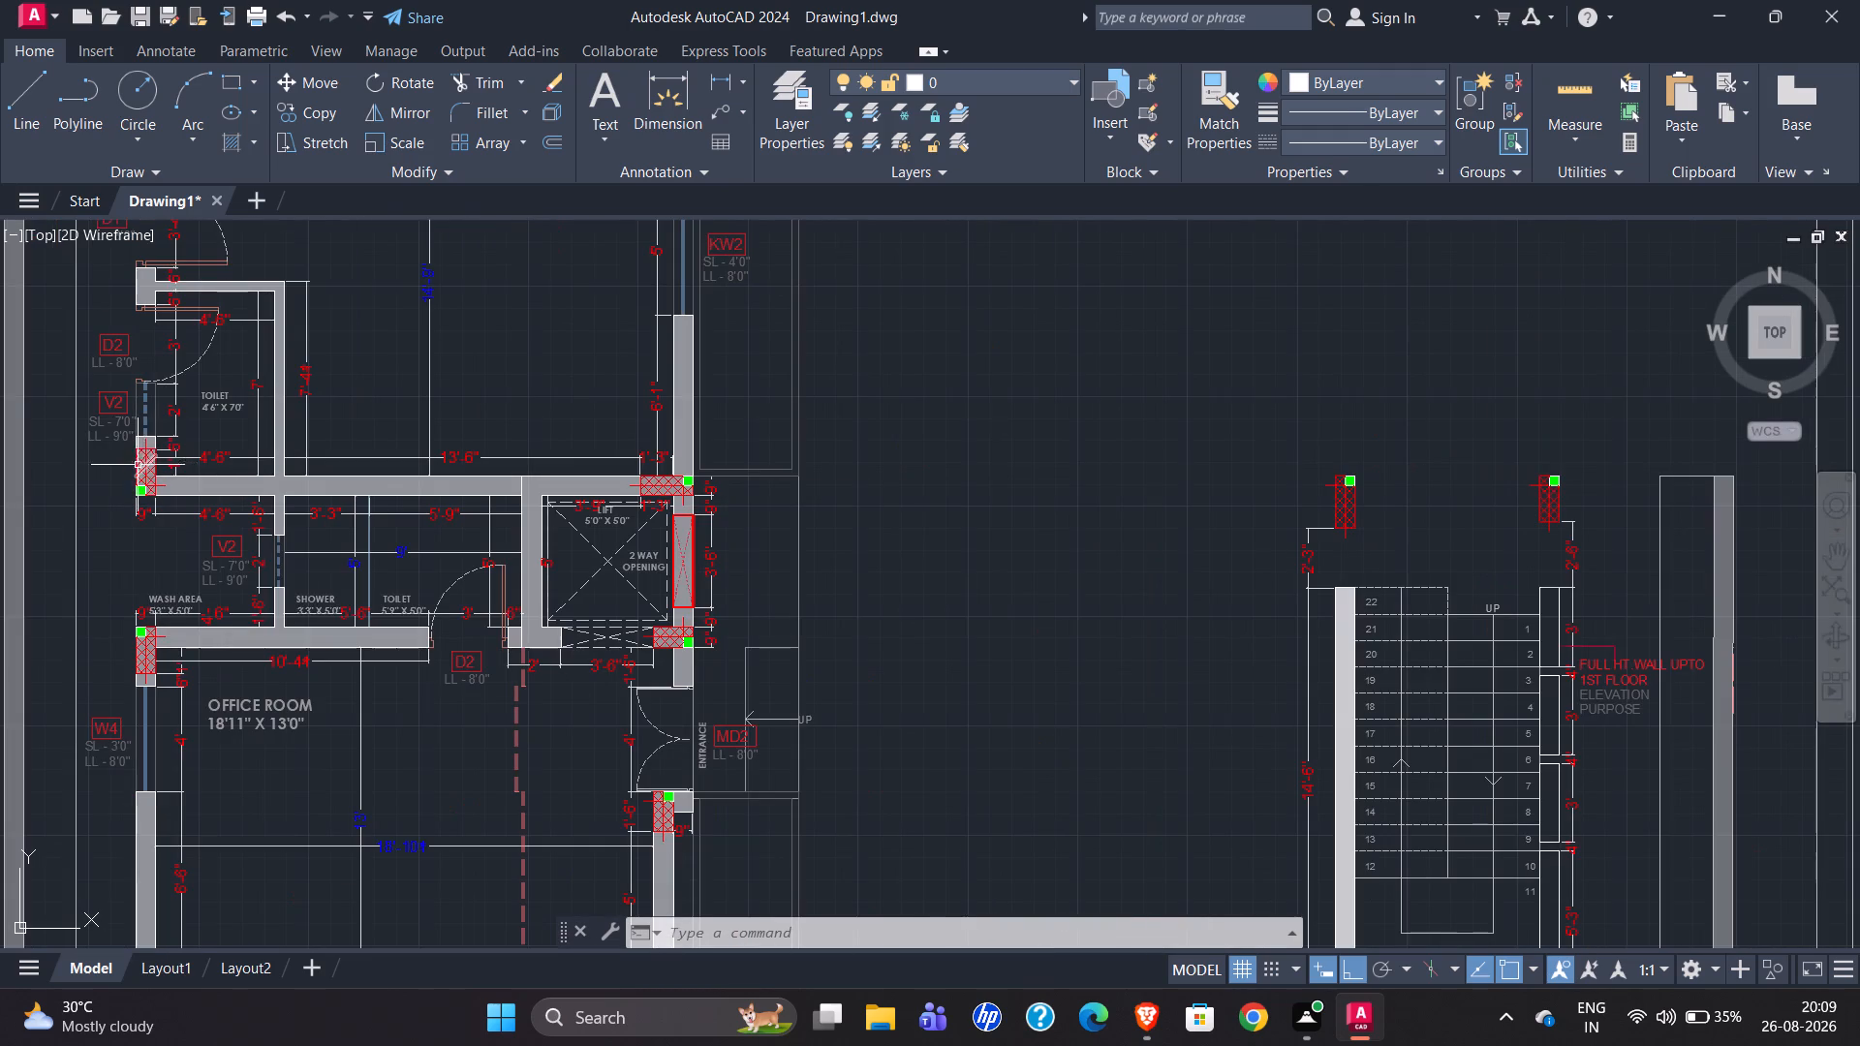
scroll(132, 467, down, 2)
scroll(1487, 543, up, 3)
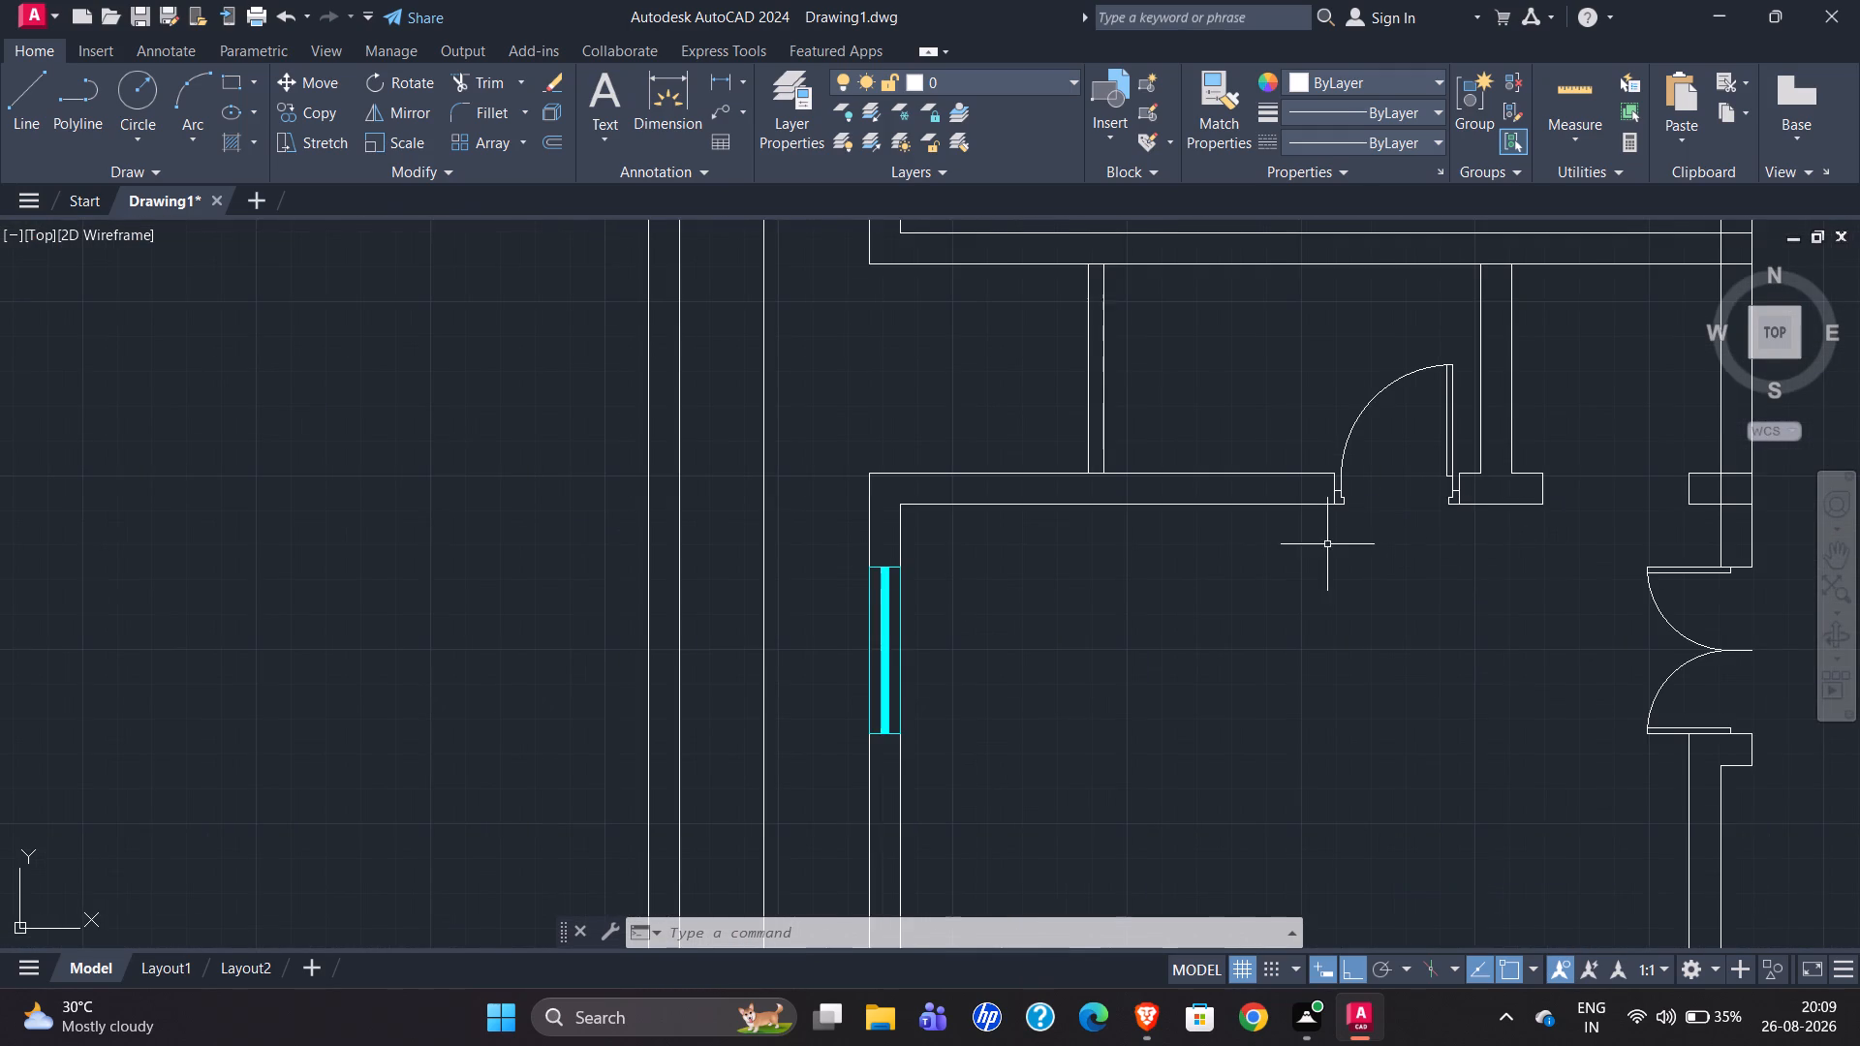
scroll(1091, 604, down, 2)
scroll(1288, 479, up, 3)
scroll(1261, 491, down, 2)
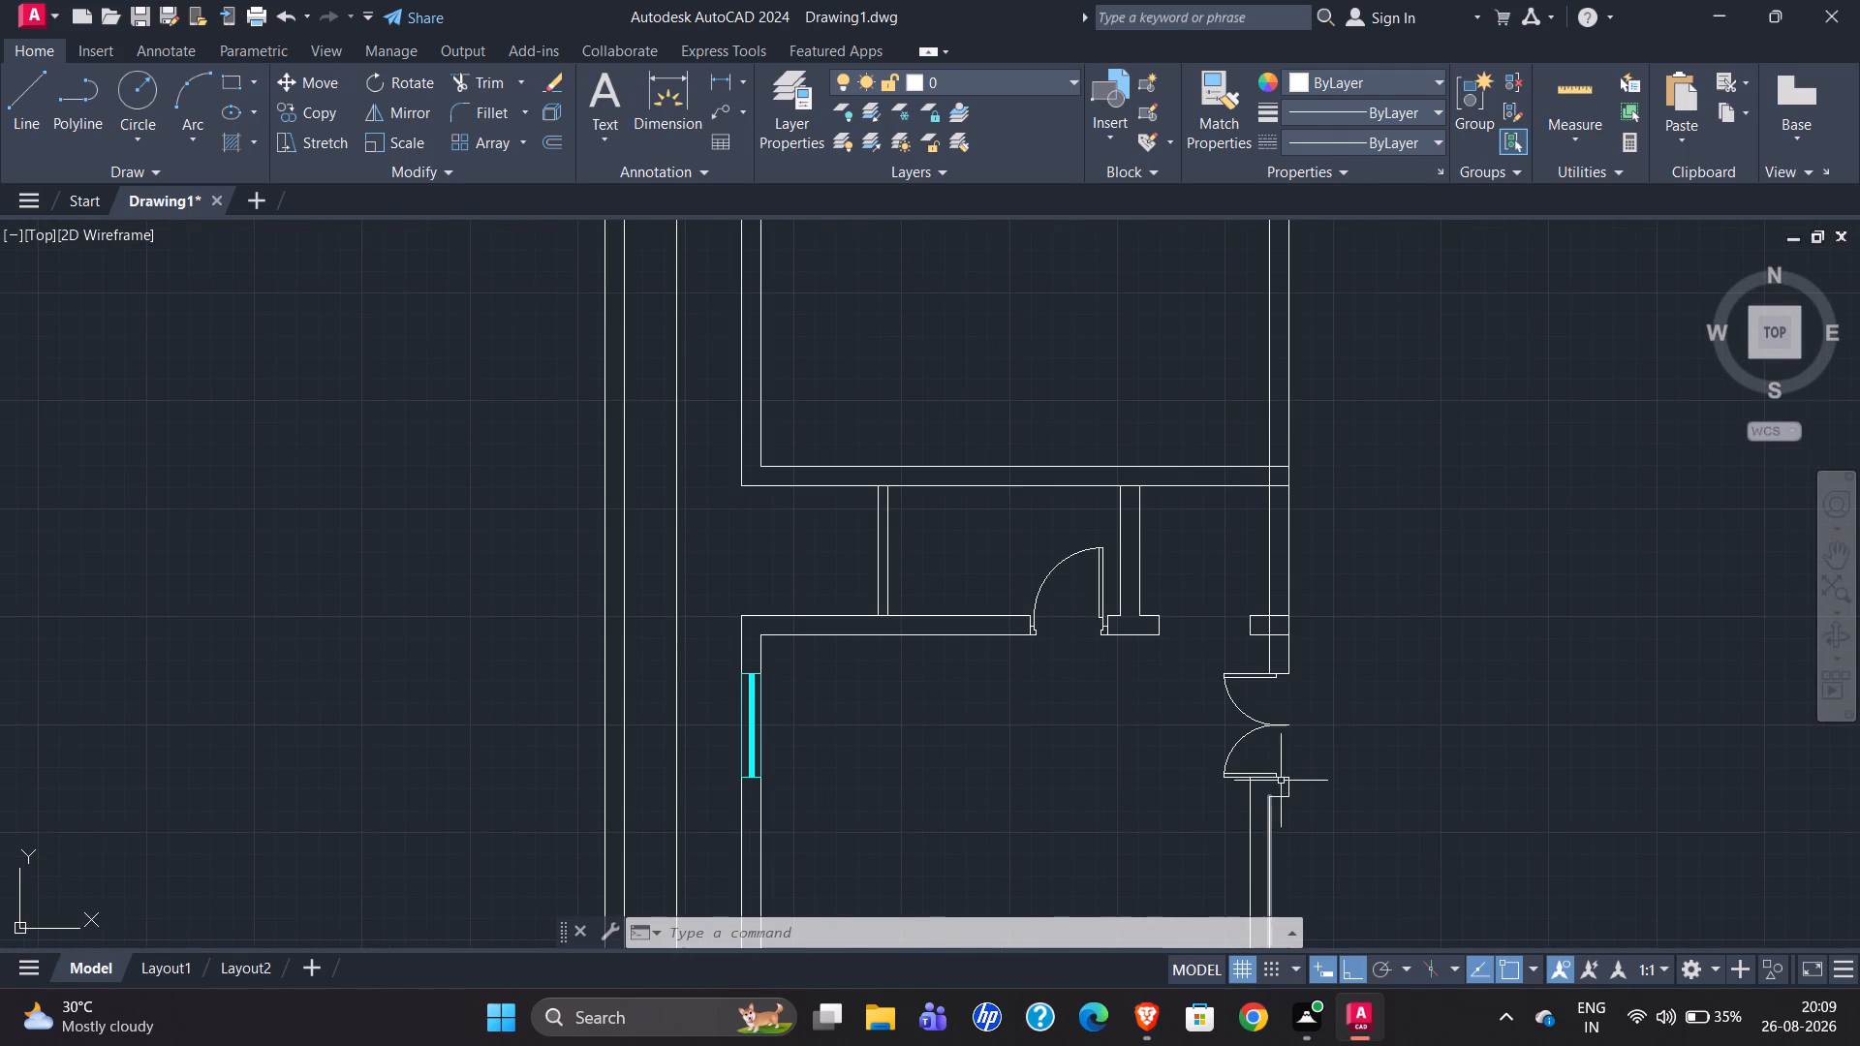
scroll(1413, 611, down, 1)
scroll(1330, 609, down, 2)
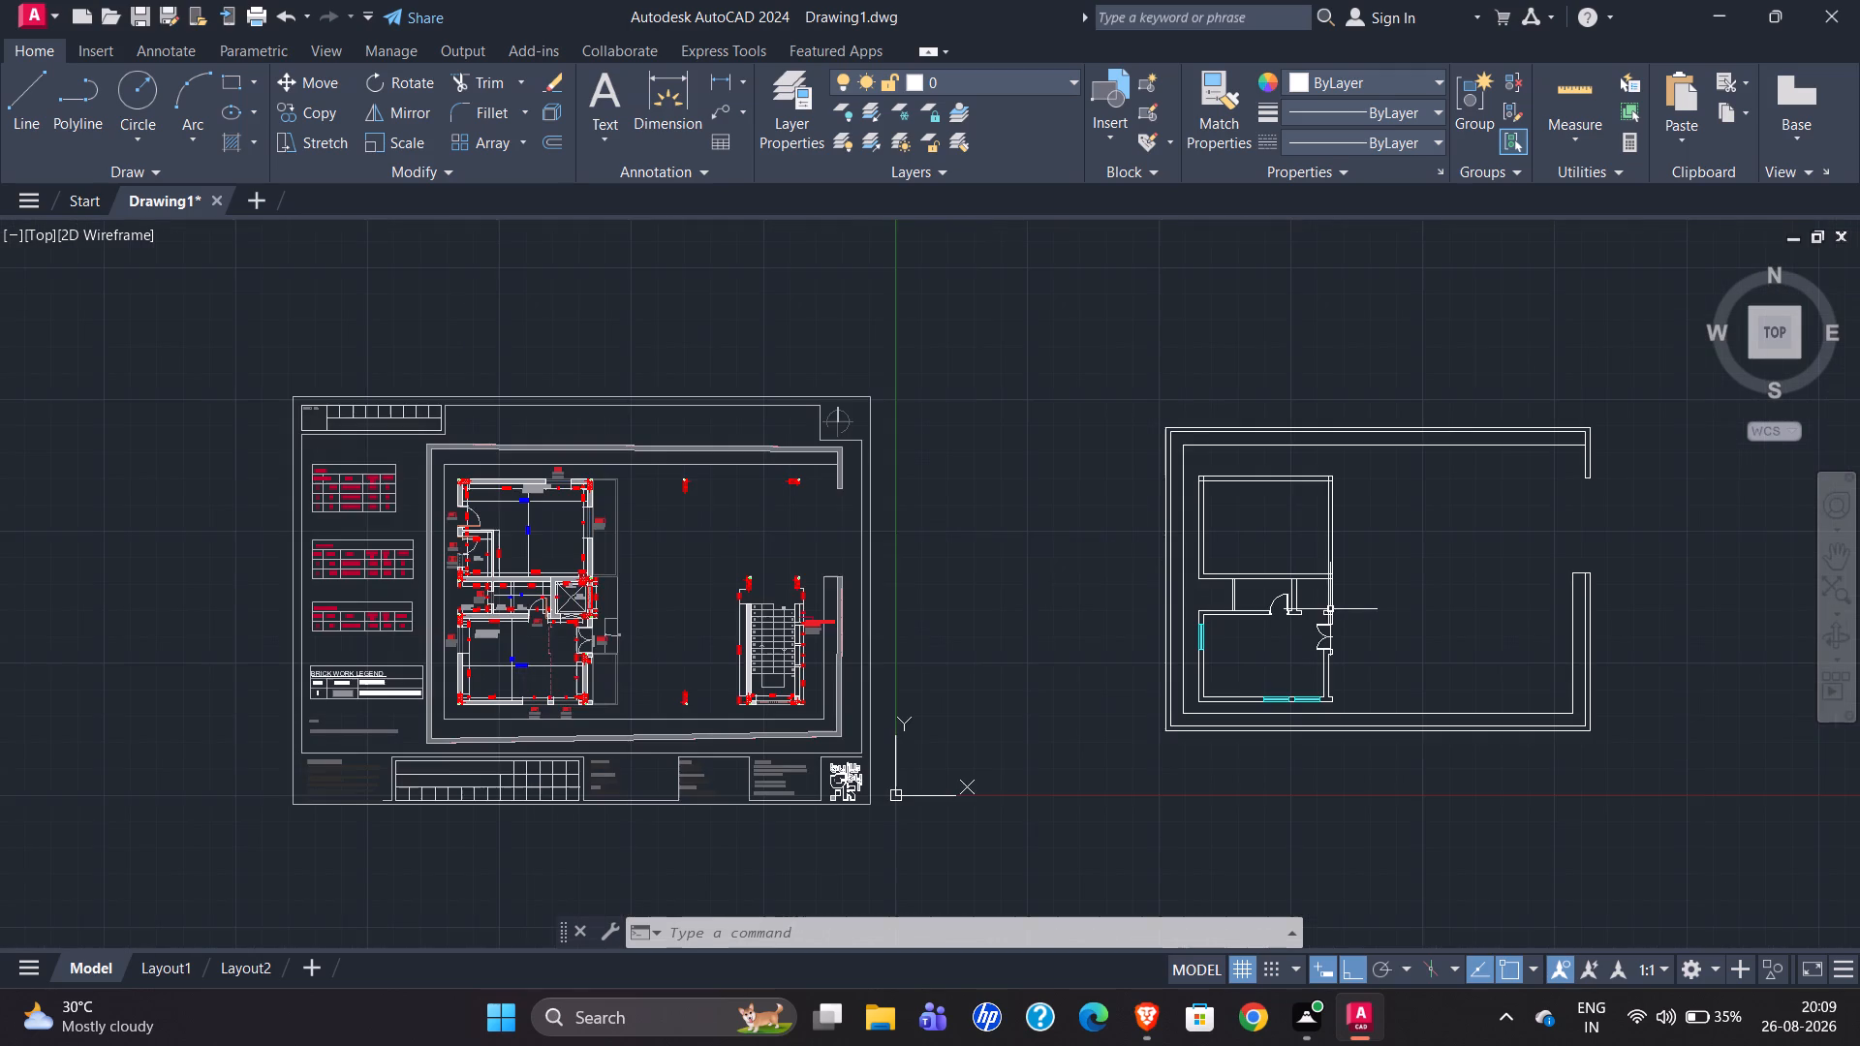
scroll(584, 622, up, 4)
scroll(603, 600, down, 3)
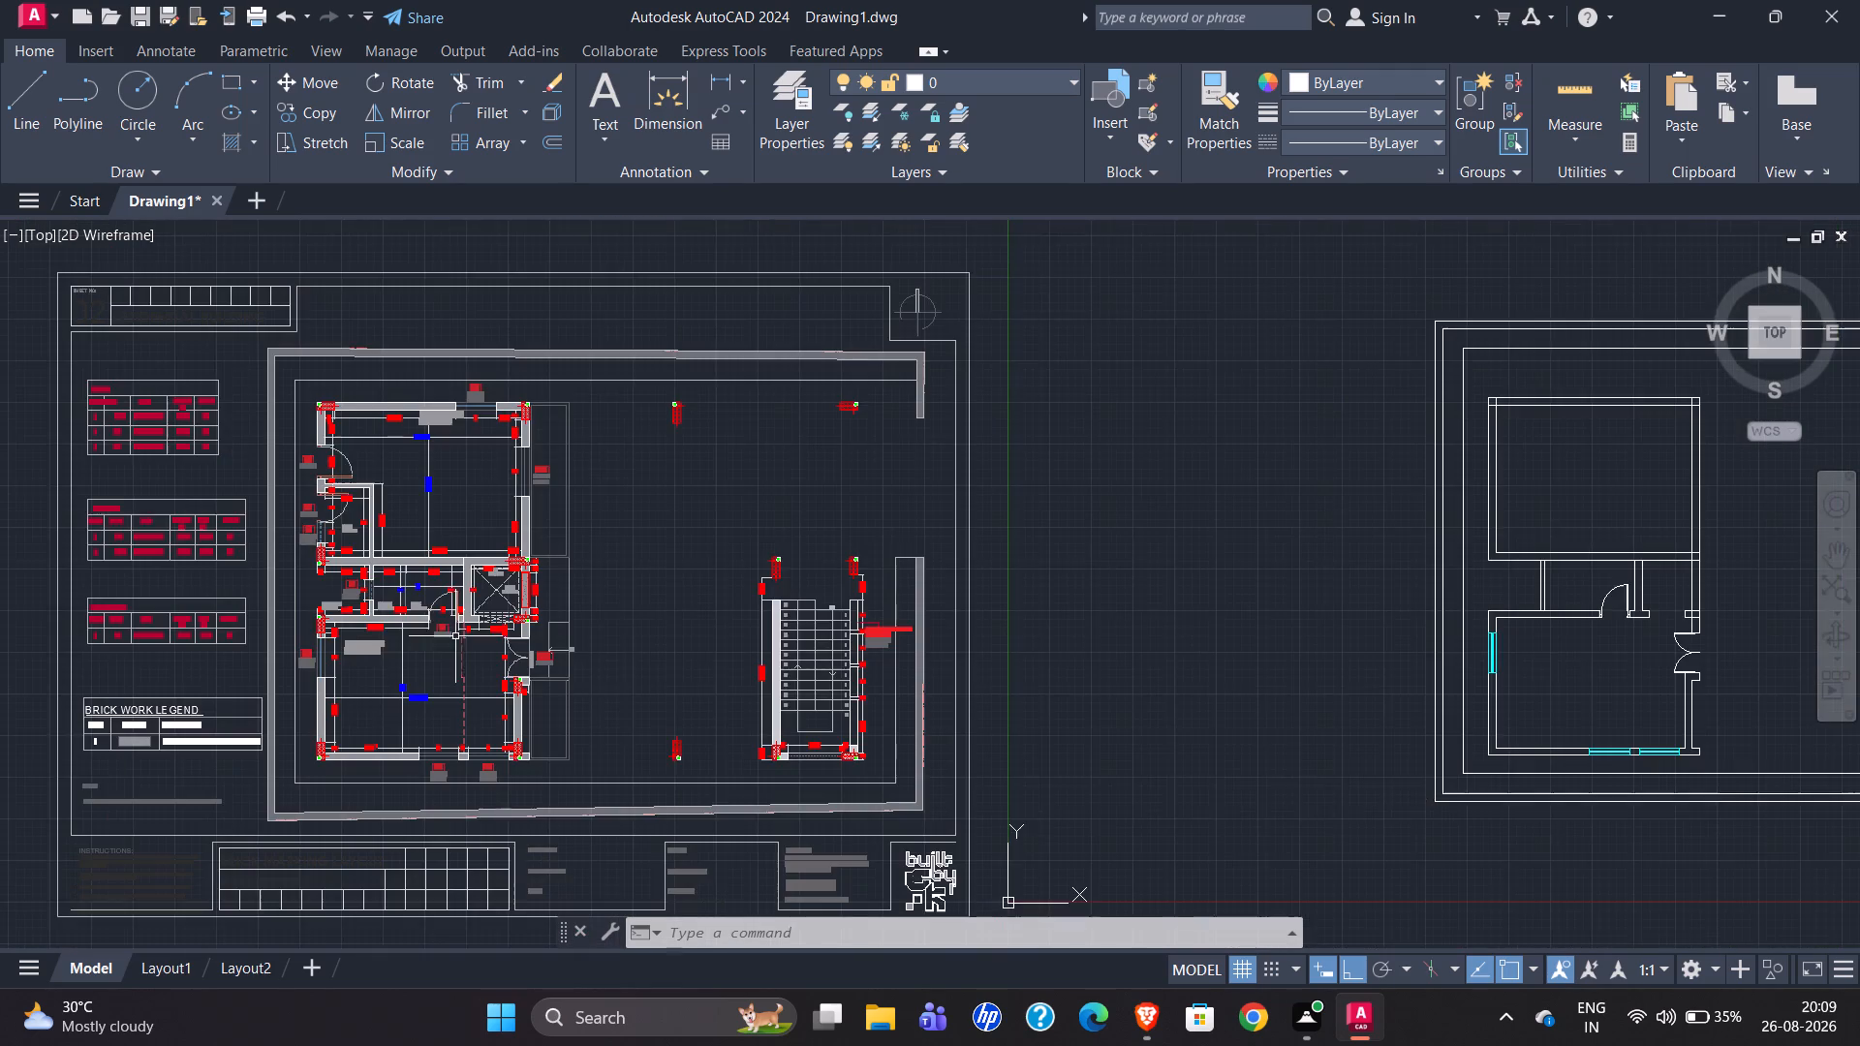
scroll(374, 631, down, 1)
scroll(1207, 599, up, 4)
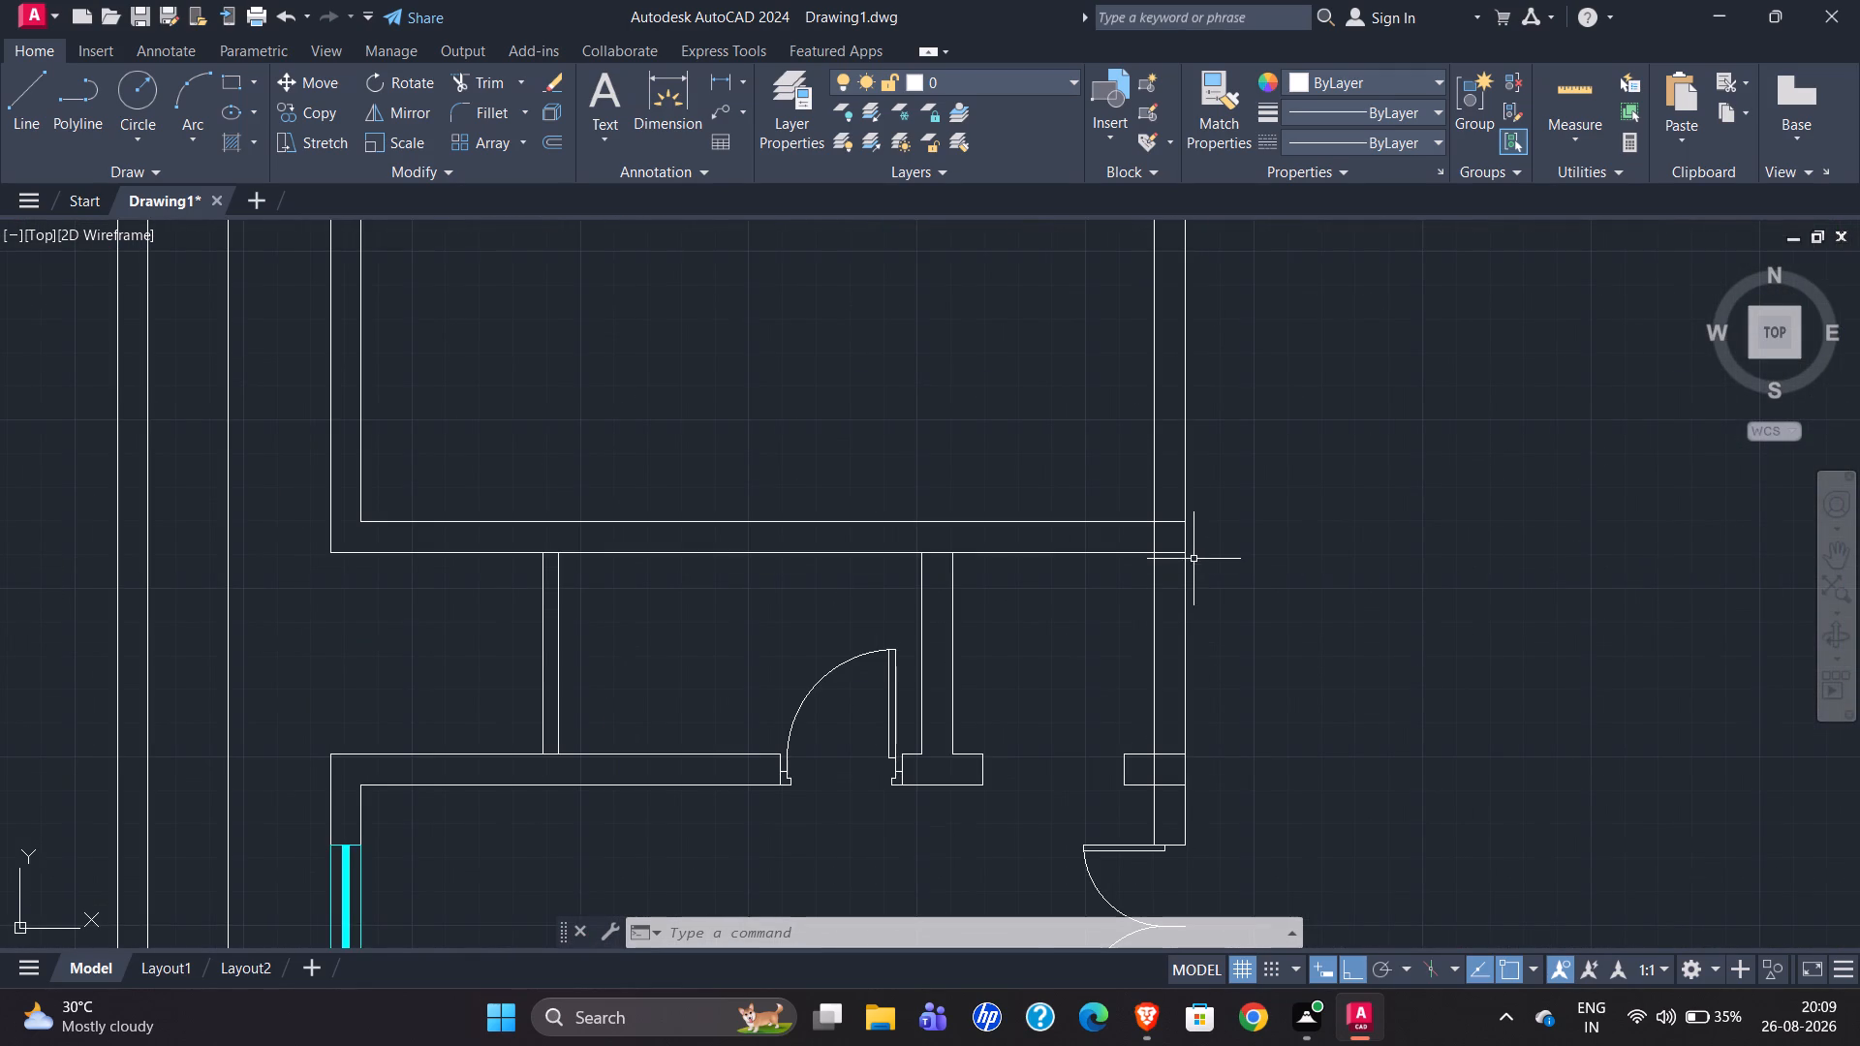
Trim the overlapping lines where the eastern wall meets the upper horizontal wall and the short wall stub below the lift.
key(t)
key(r)
key(Return)
scroll(1188, 558, up, 2)
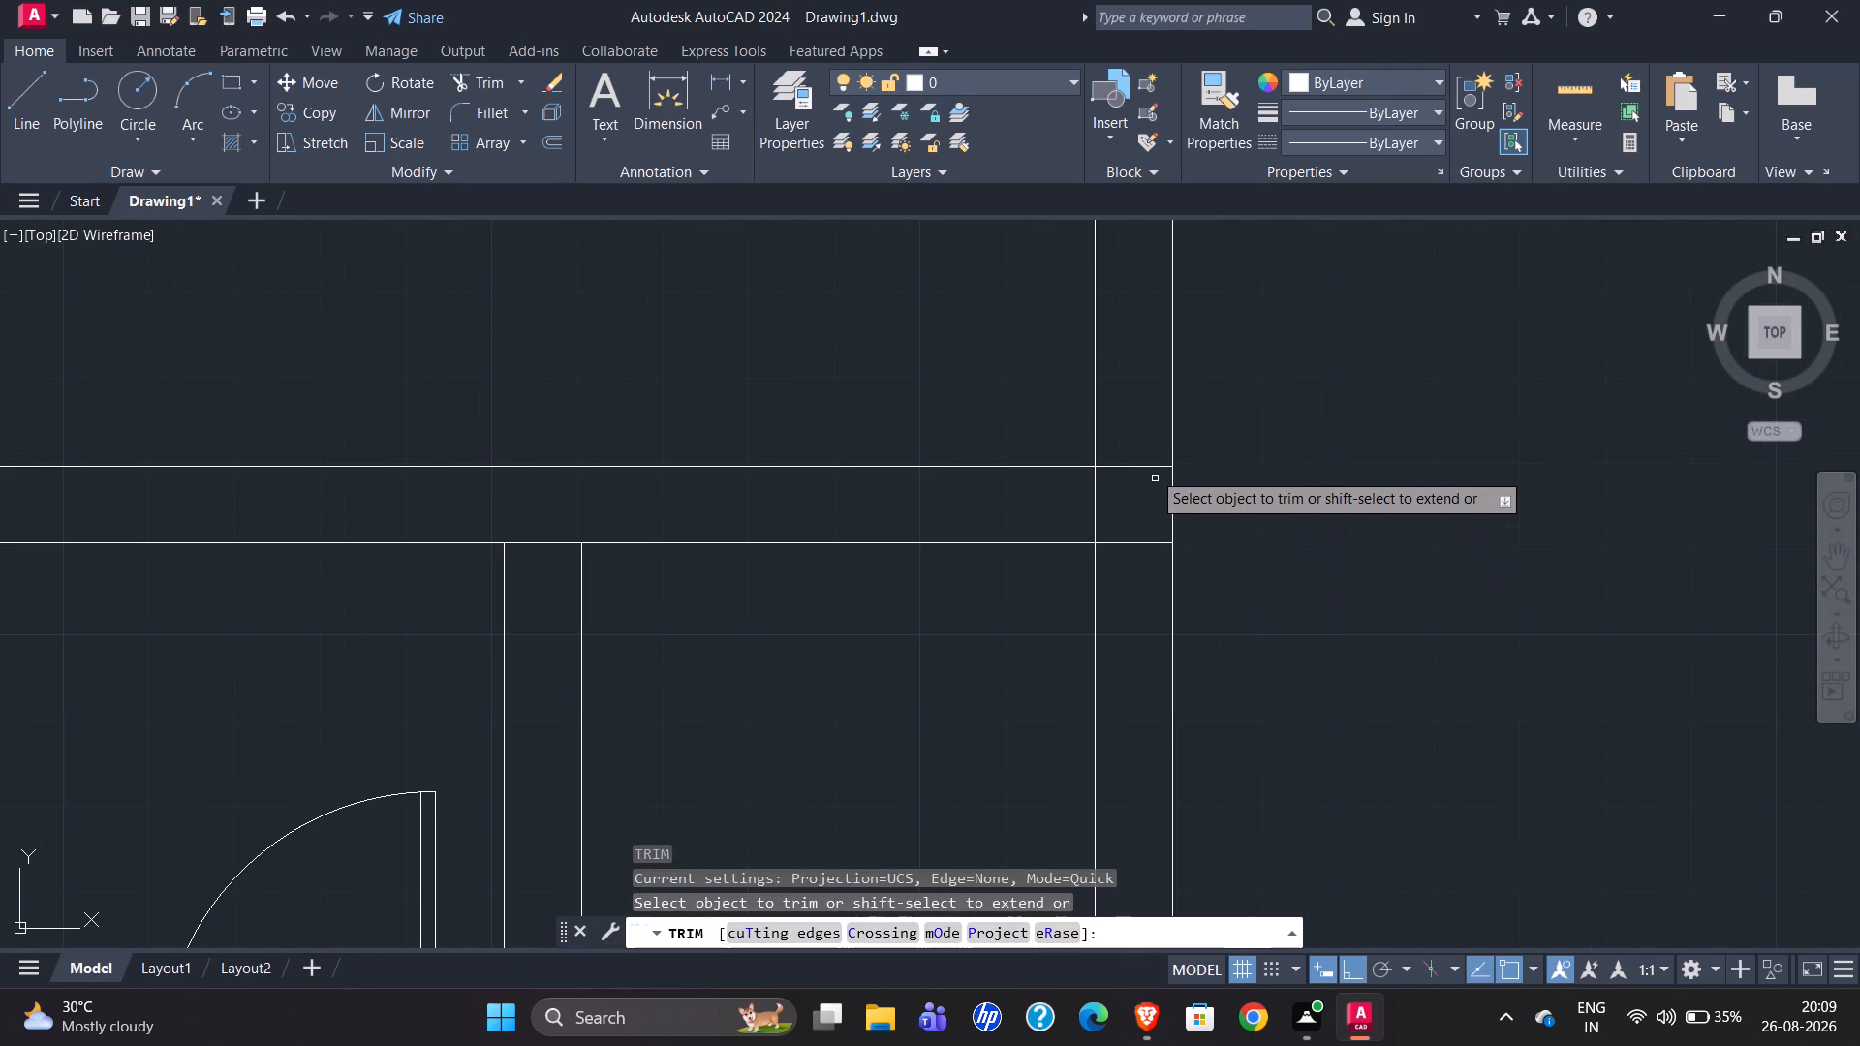
drag(1129, 405, 1126, 575)
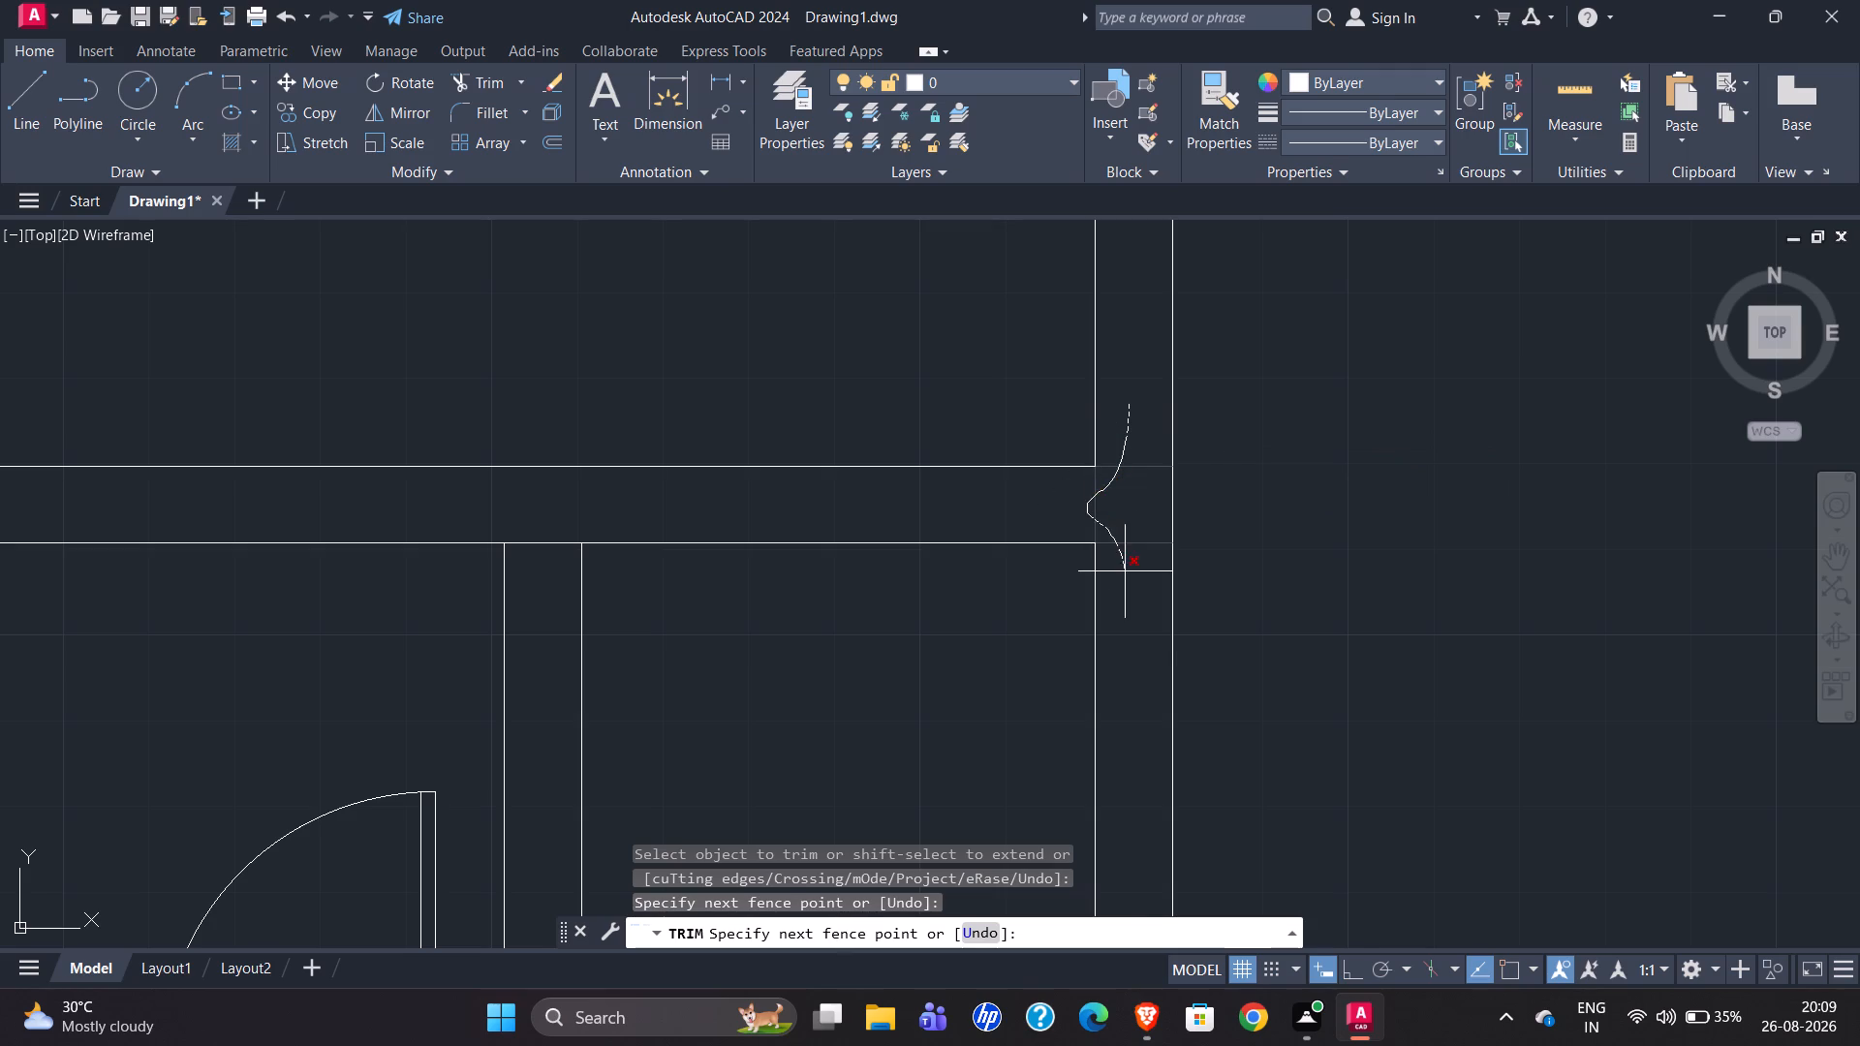
drag(1126, 575, 1126, 607)
scroll(1258, 458, down, 2)
scroll(1207, 776, up, 3)
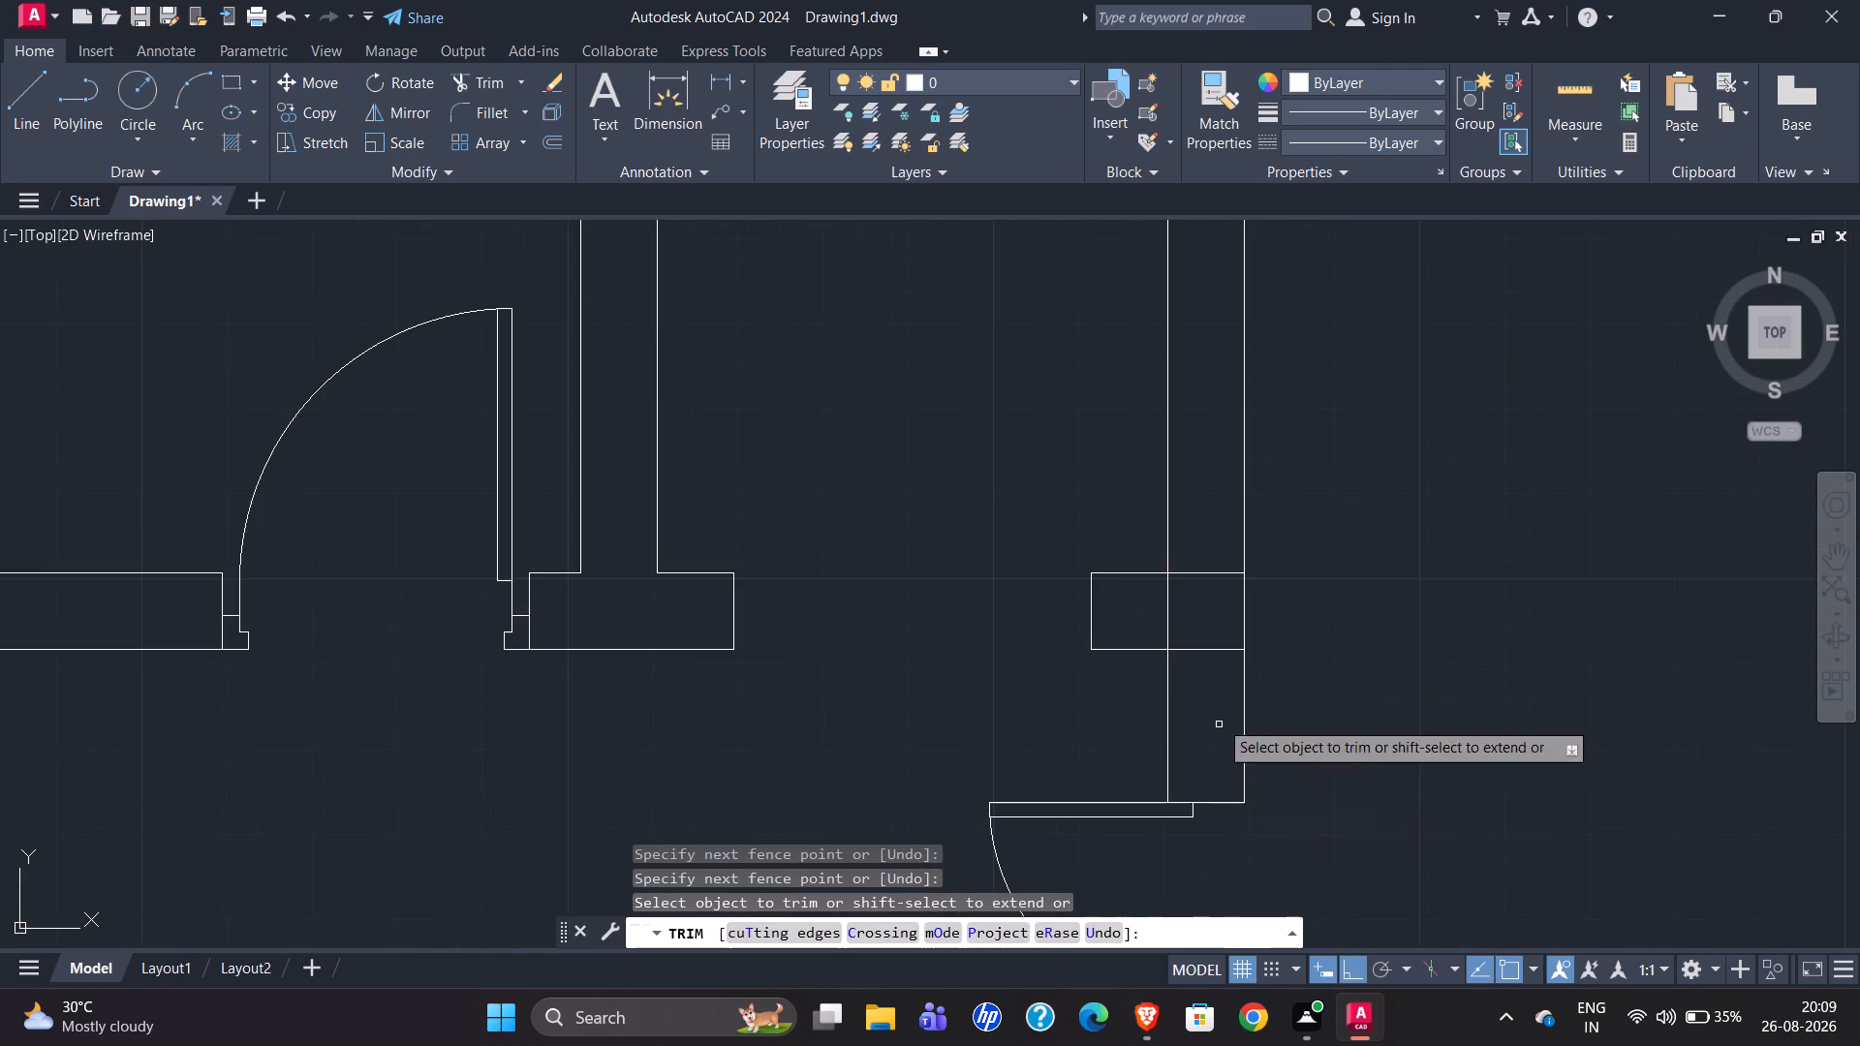
drag(1201, 442, 1199, 669)
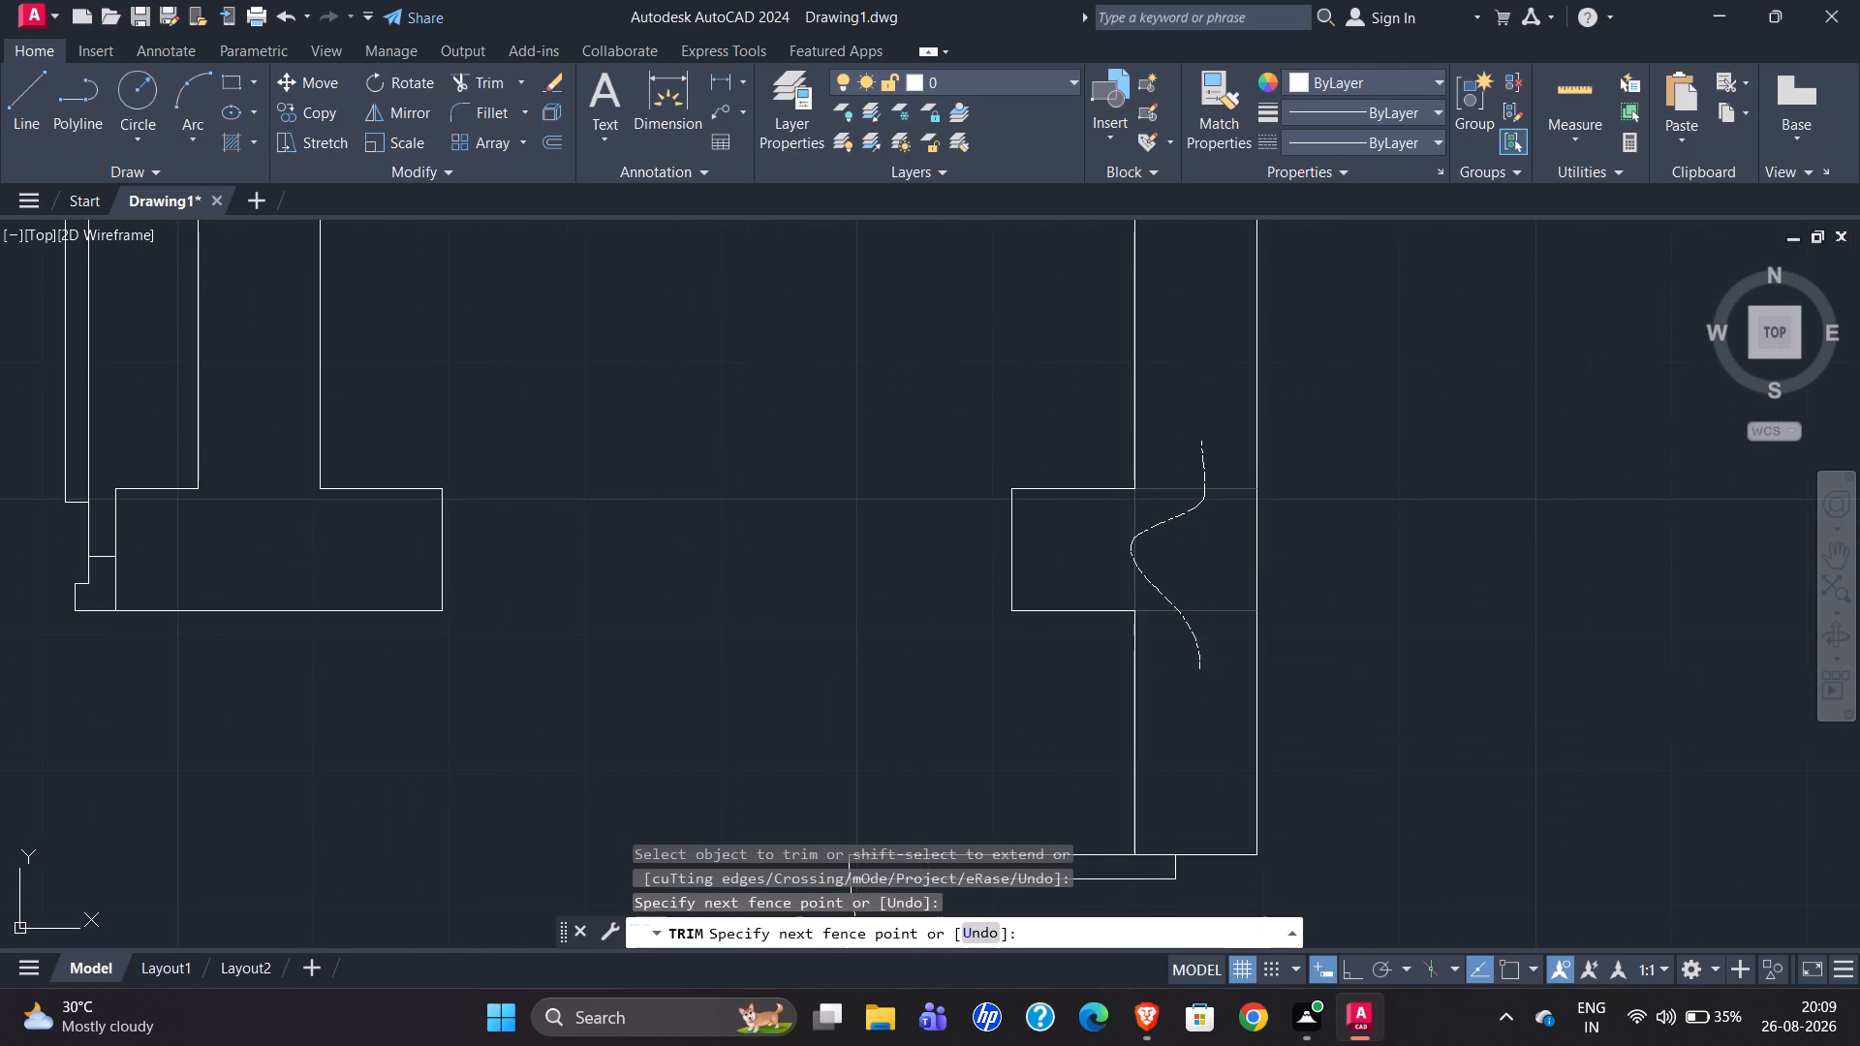
scroll(1390, 508, down, 4)
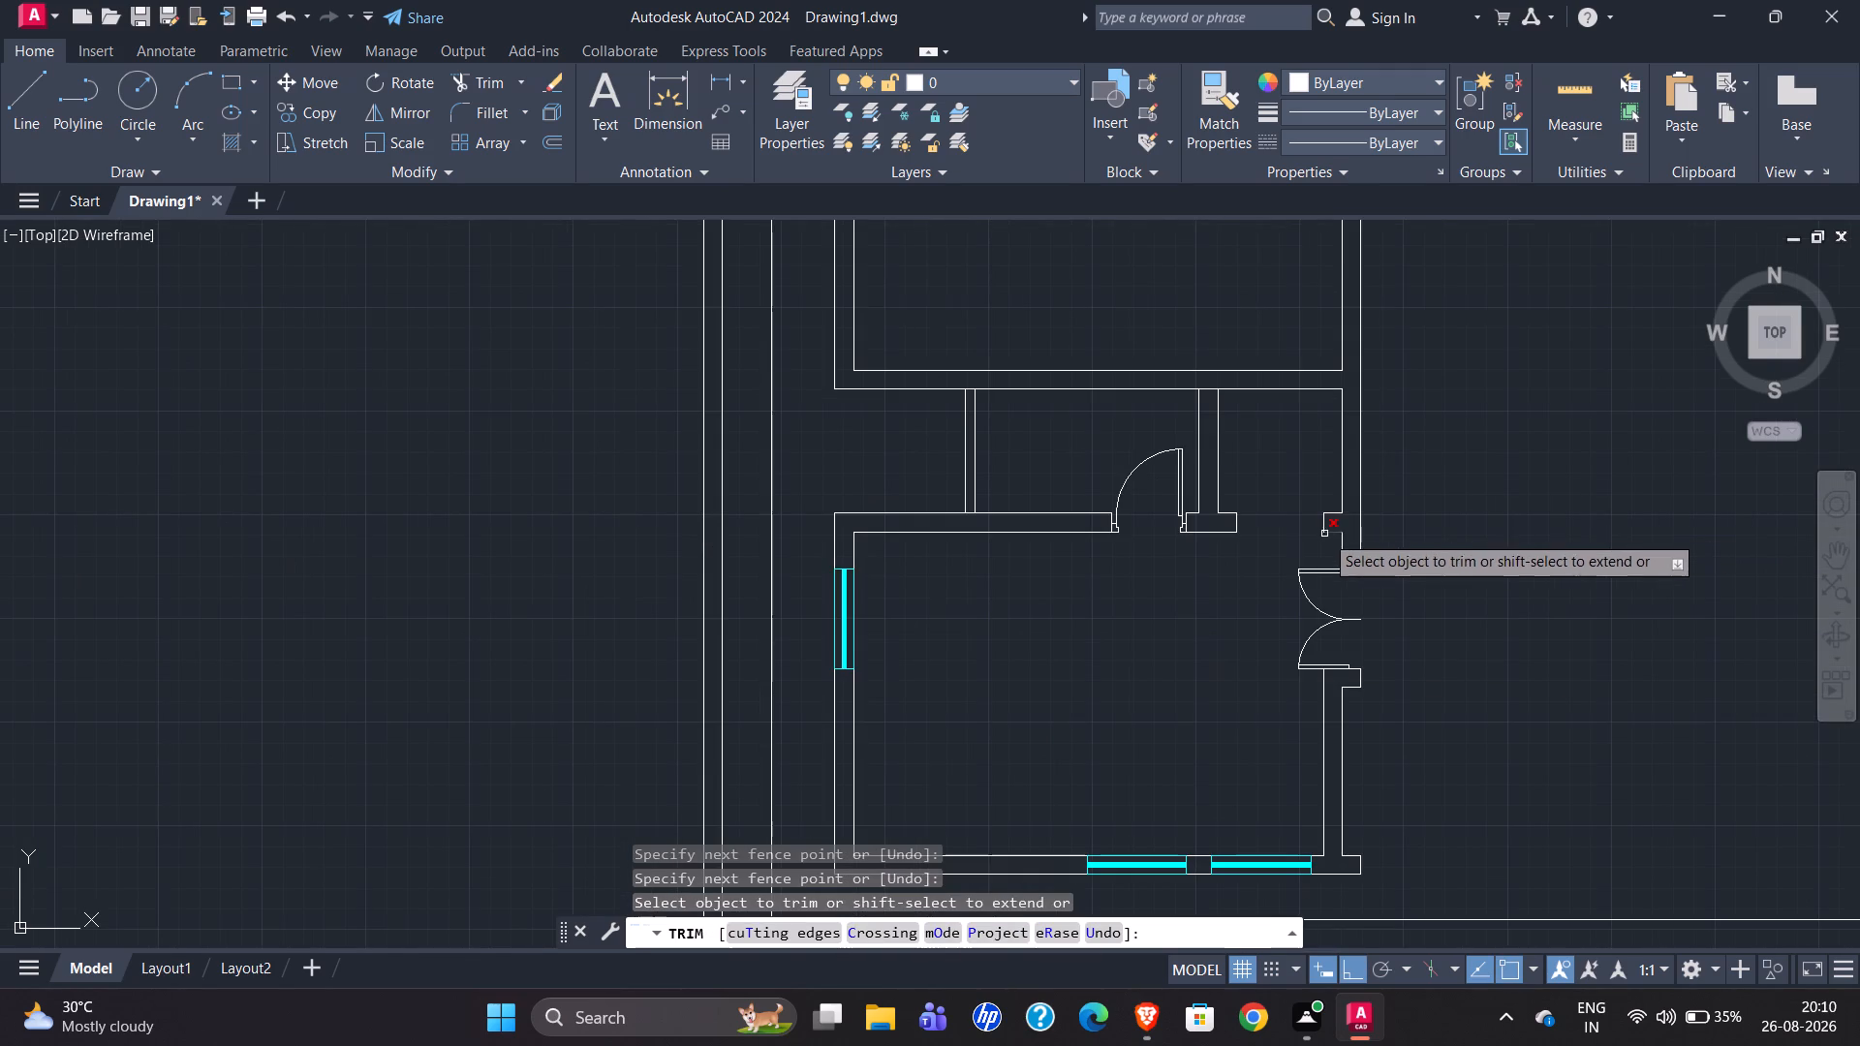
Trim the horizontal wall lines crossing both ends of the wash area partition to merge it with the adjoining walls.
scroll(986, 400, up, 4)
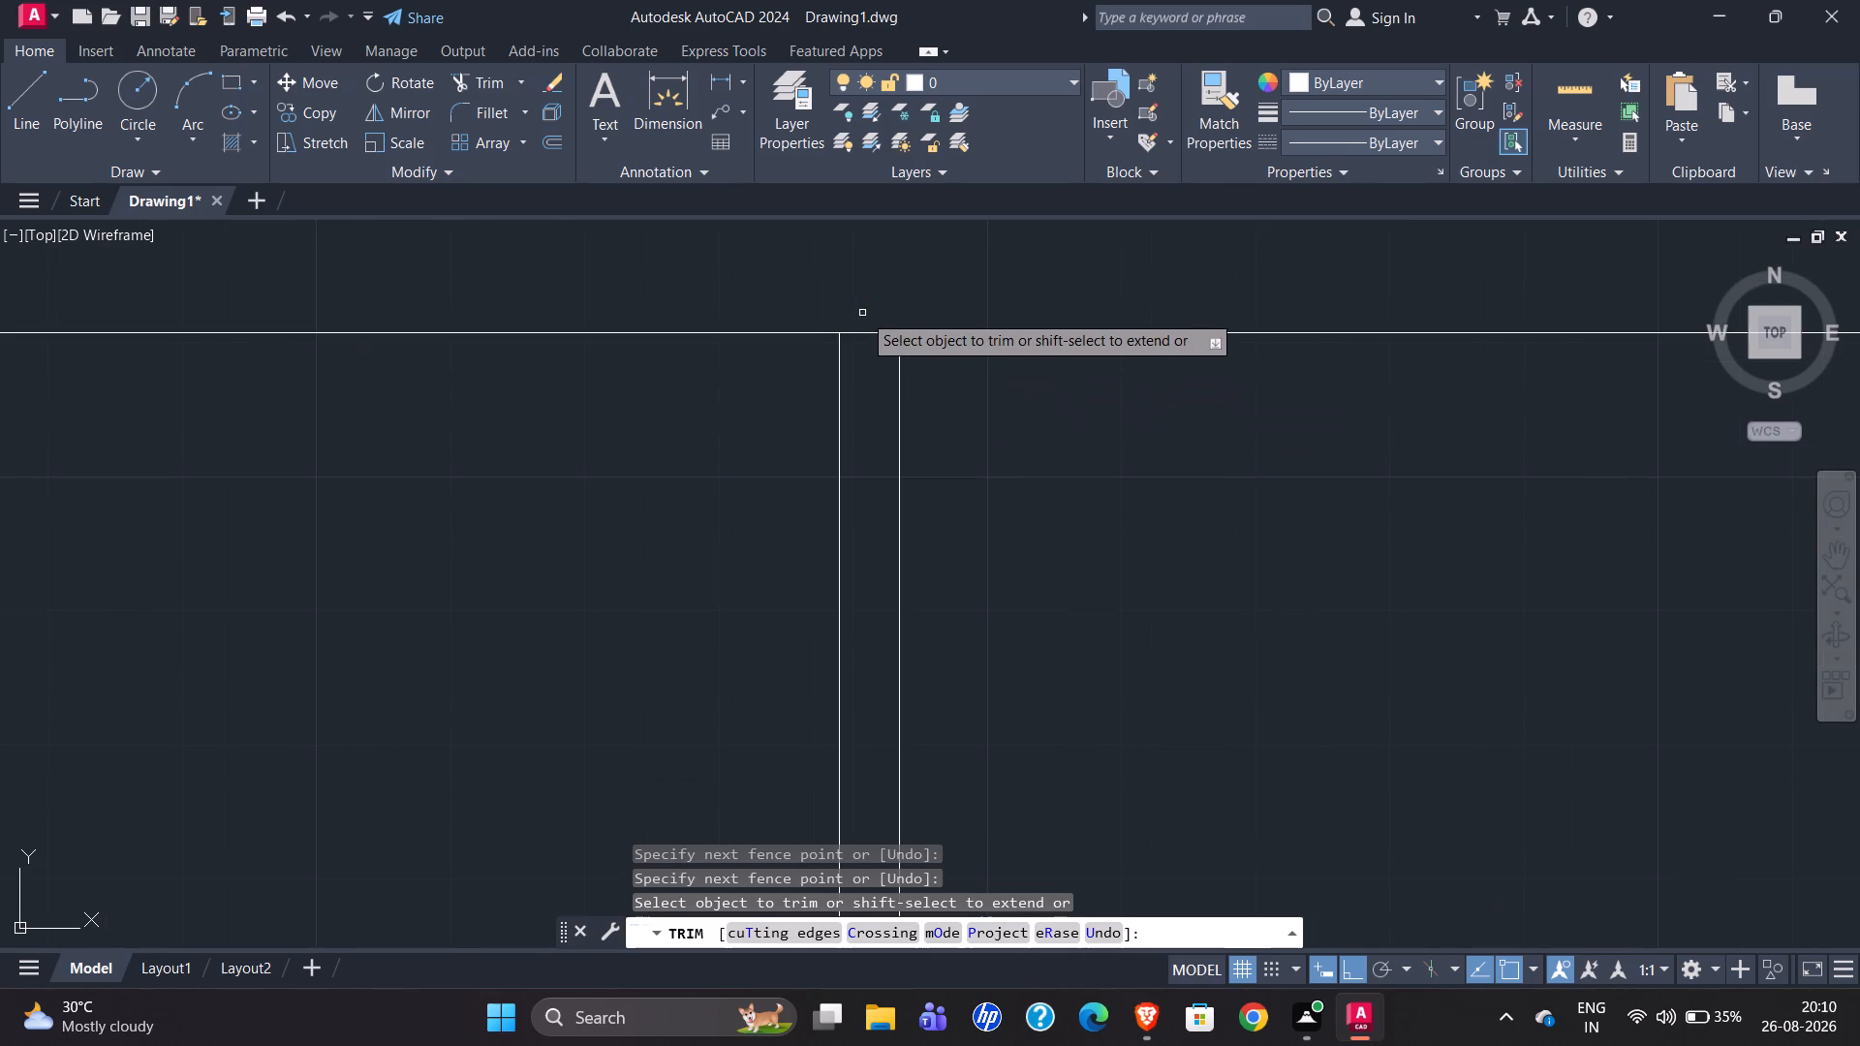
drag(862, 313, 876, 401)
scroll(1086, 354, down, 3)
scroll(1025, 563, up, 3)
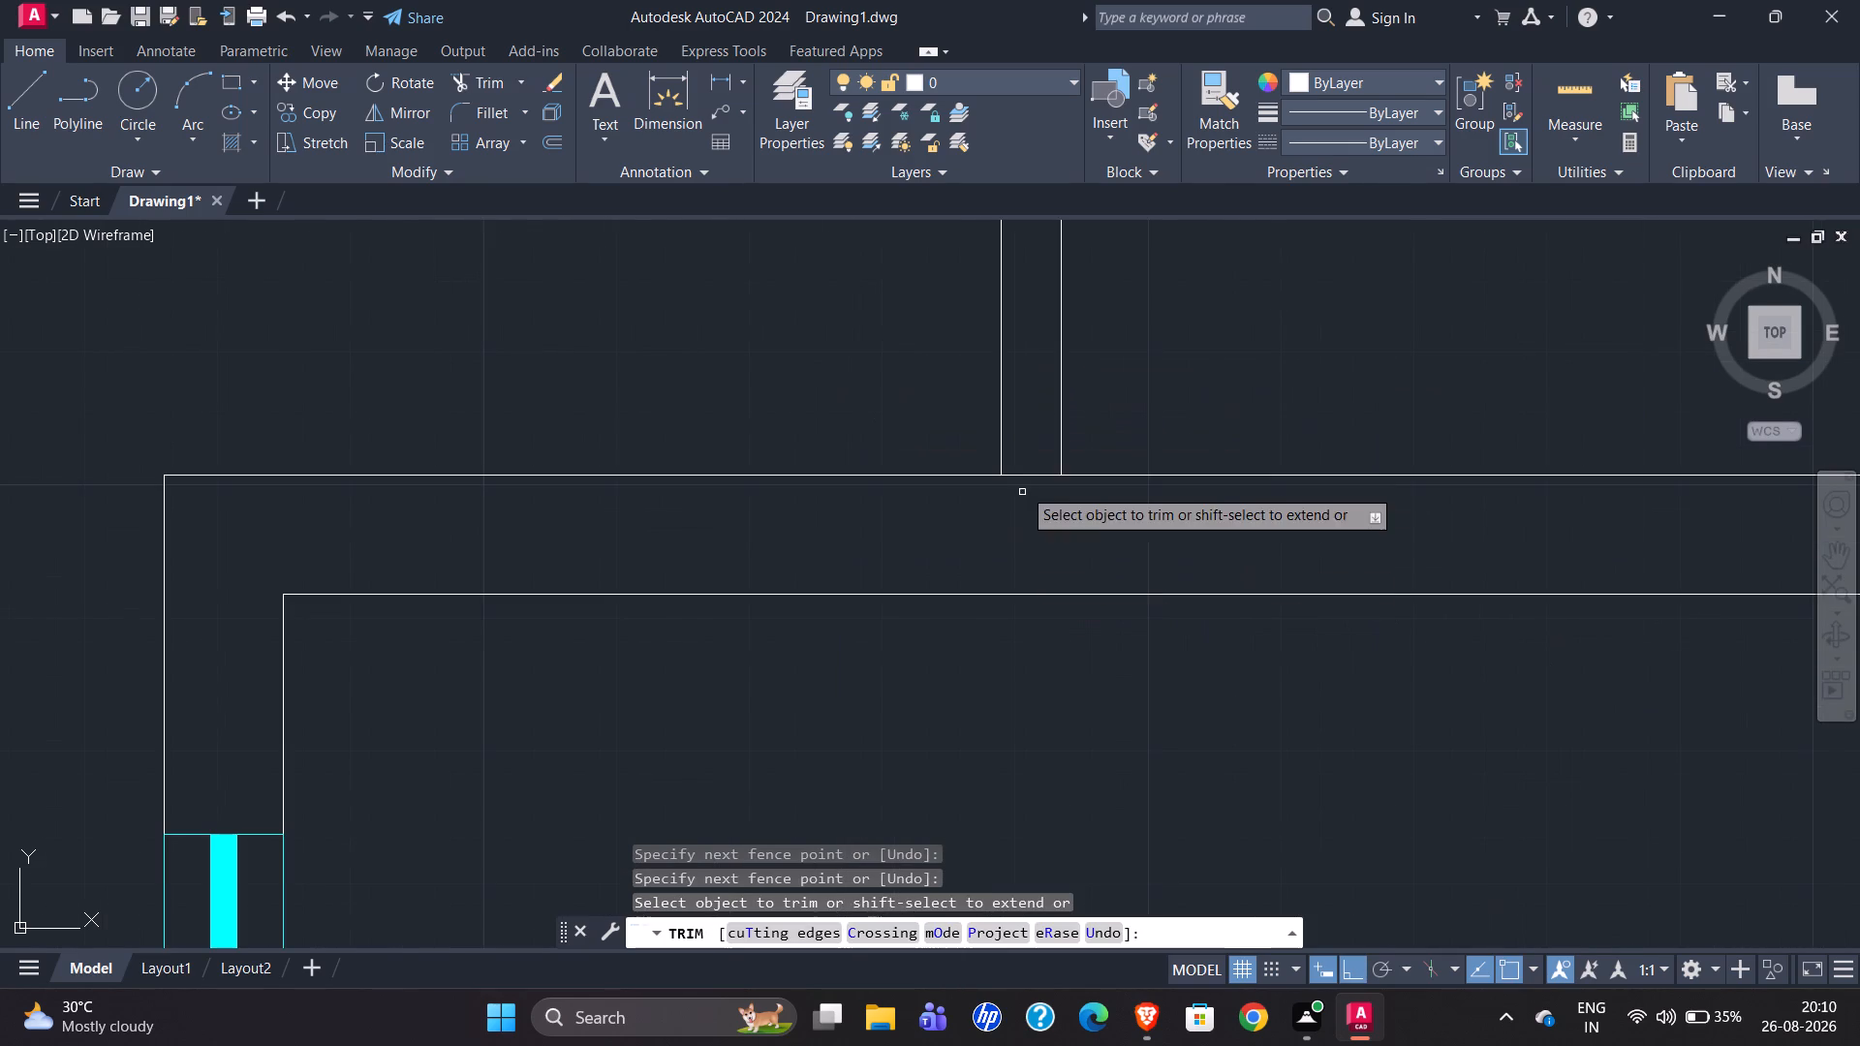
drag(1024, 435, 1028, 500)
scroll(897, 572, down, 4)
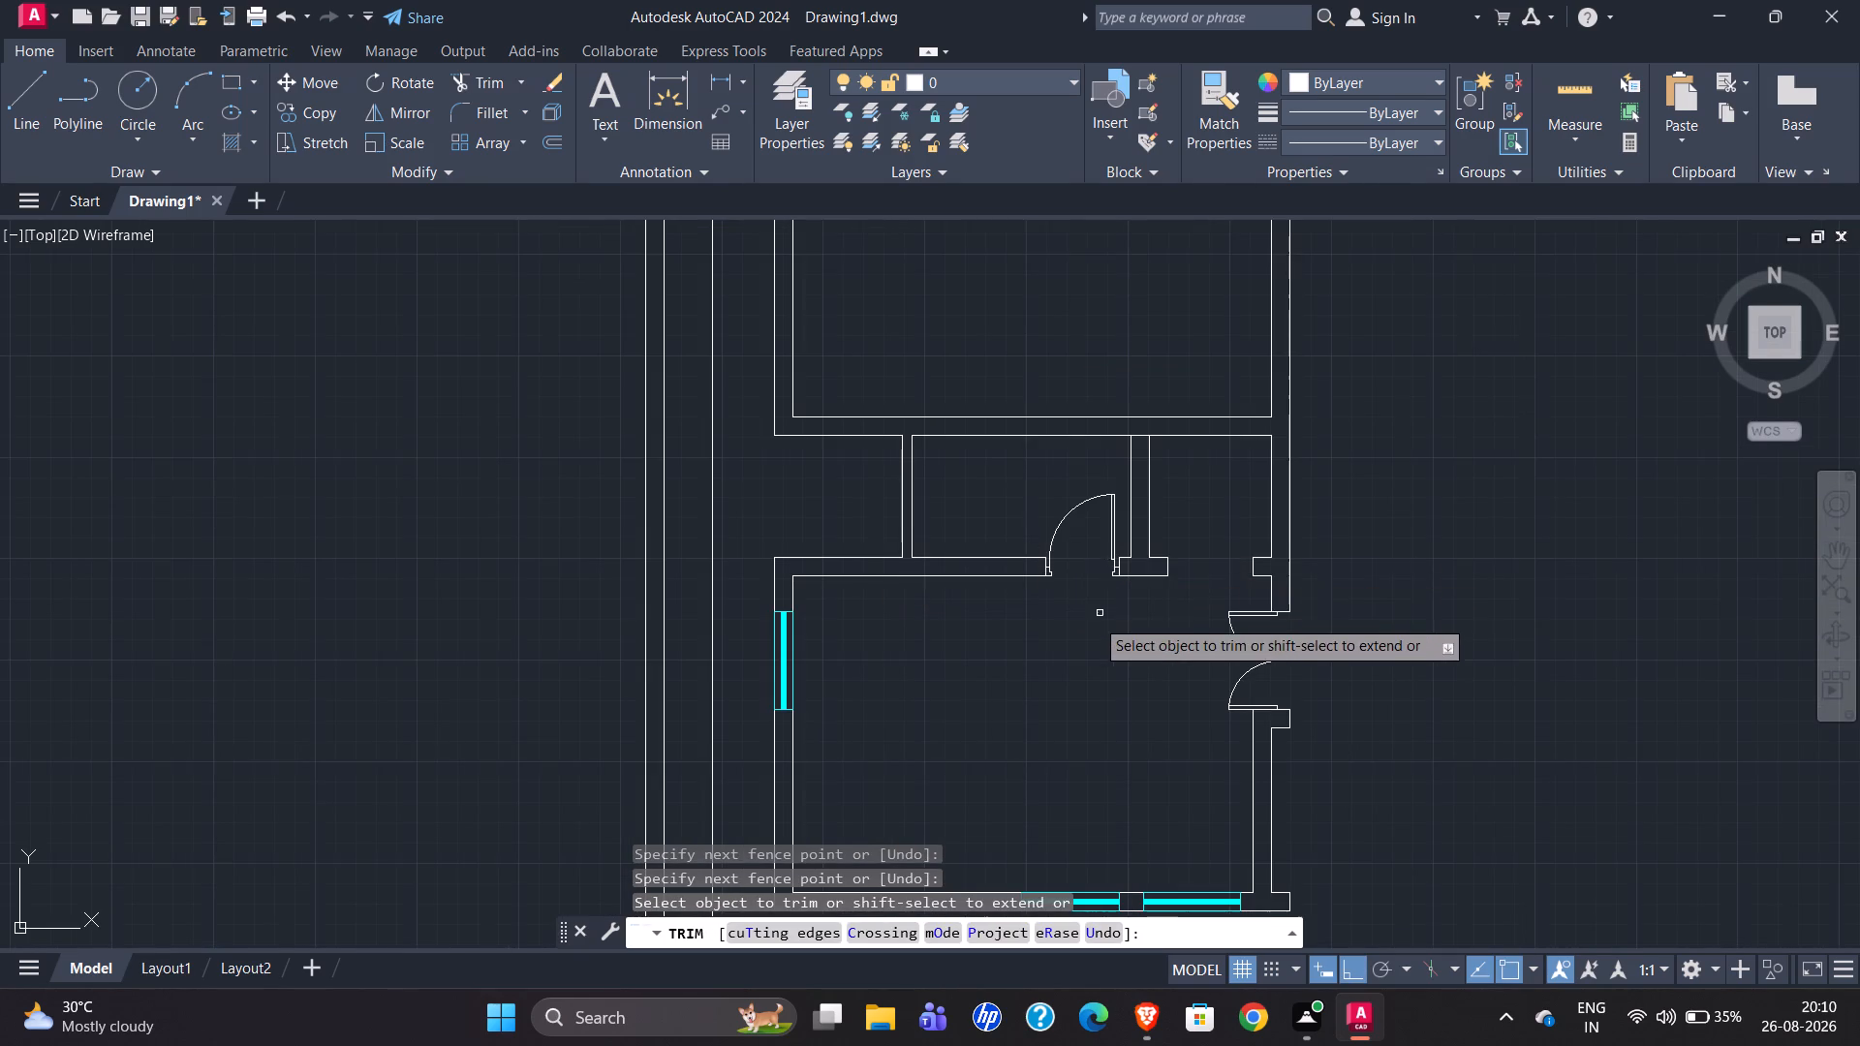
Trim the line across the northern end of the toilet-lift wall to join it with the upper horizontal wall.
scroll(1073, 425, down, 2)
scroll(1007, 617, up, 3)
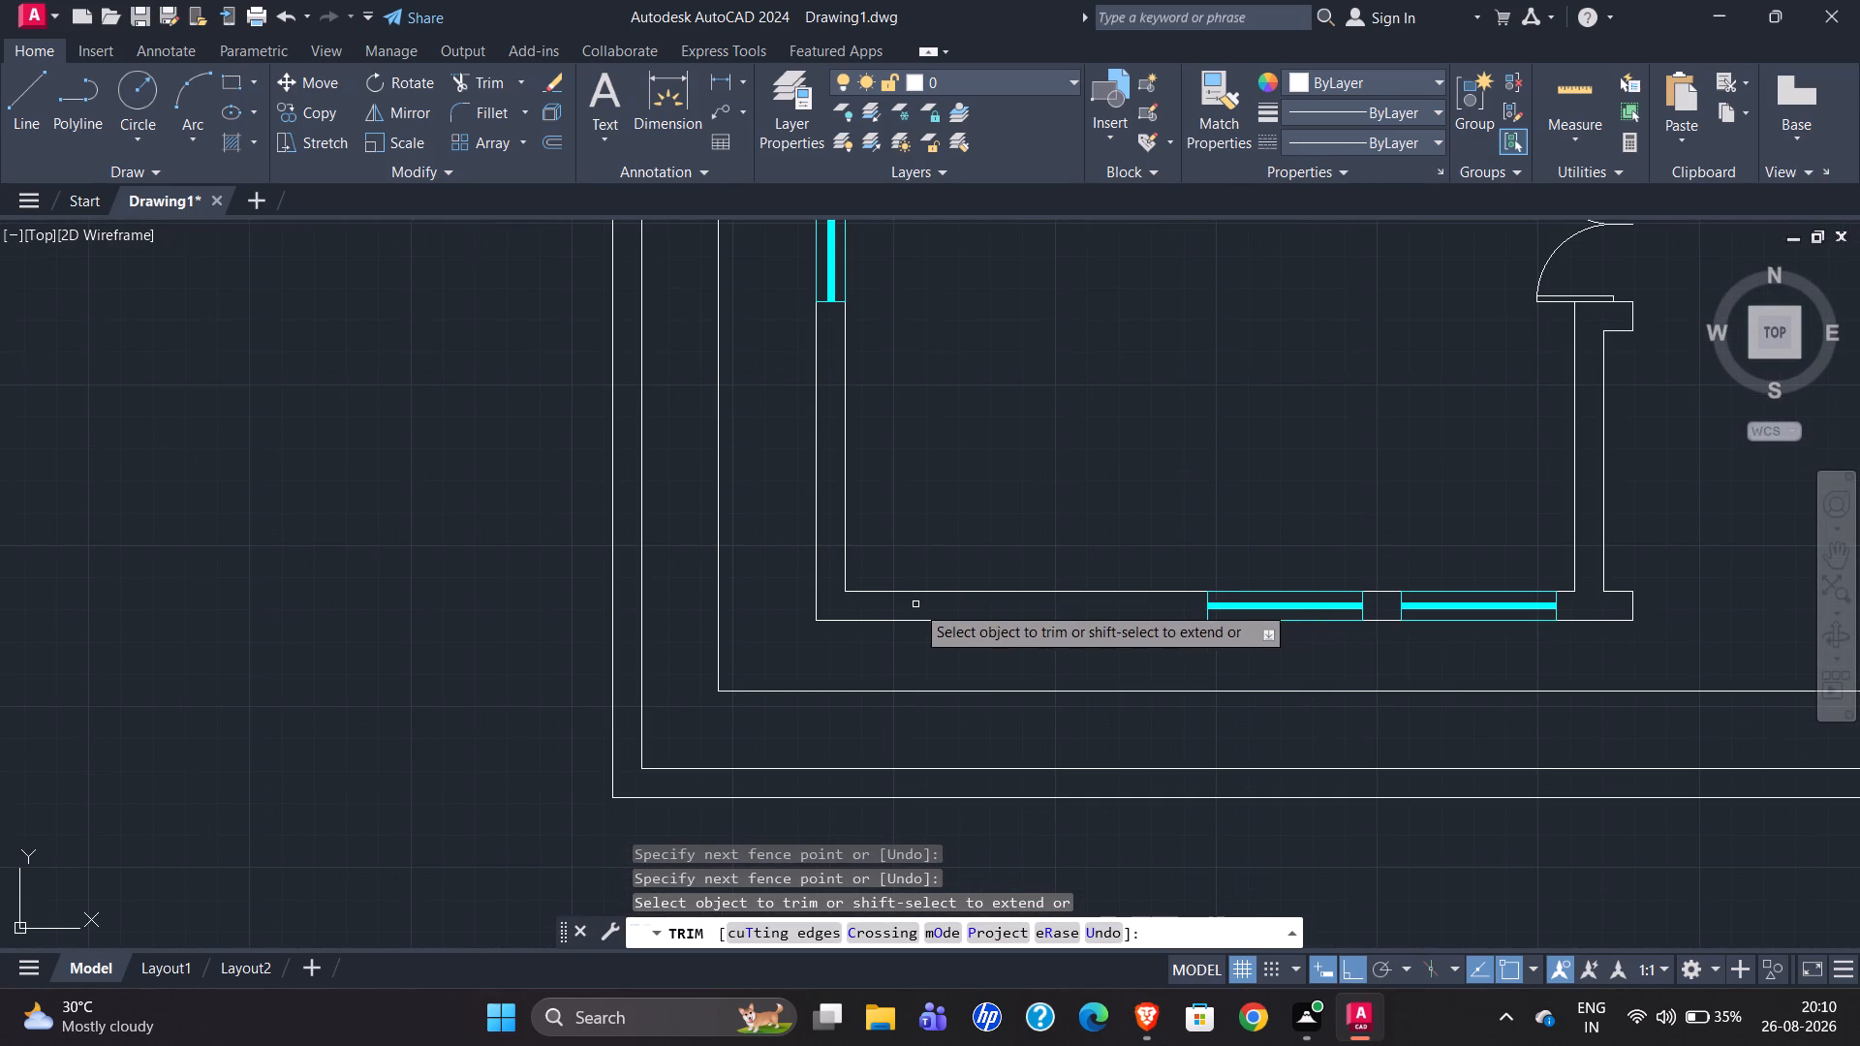
scroll(995, 603, down, 2)
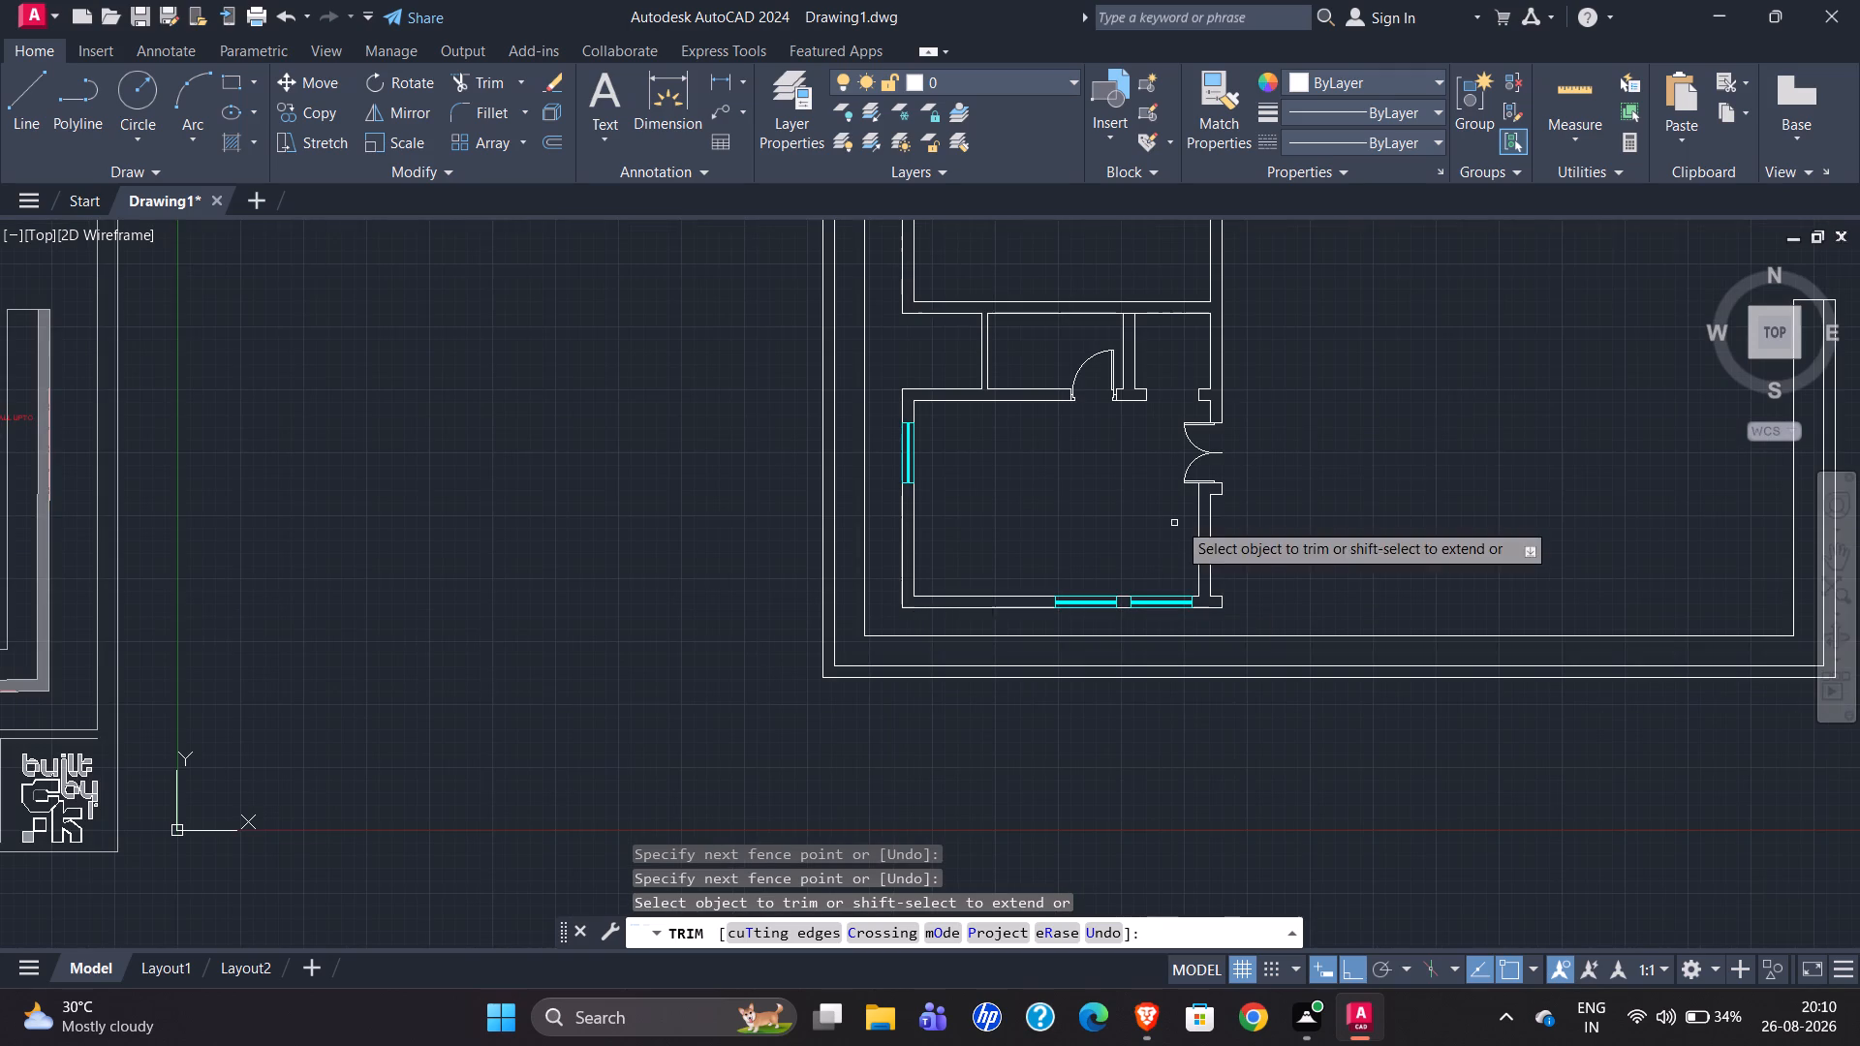
scroll(1201, 392, up, 4)
scroll(920, 524, down, 2)
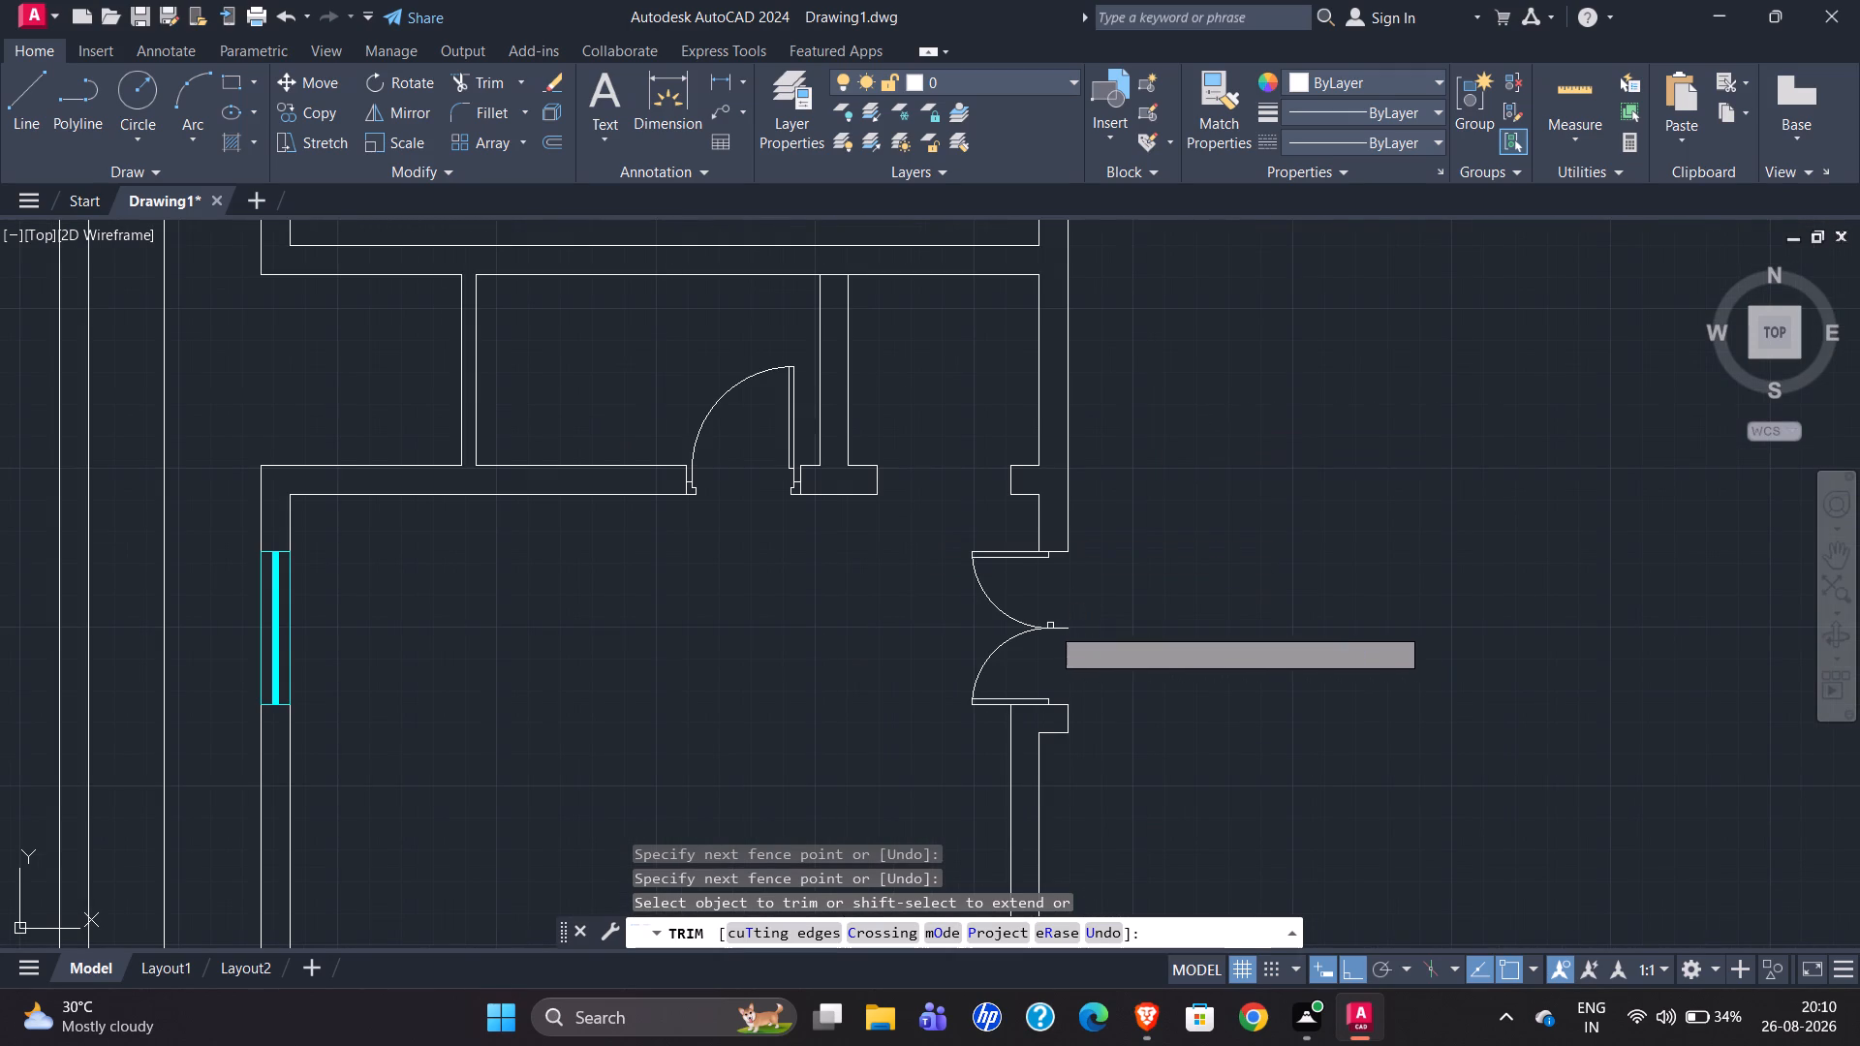
scroll(1039, 581, down, 1)
scroll(973, 760, down, 2)
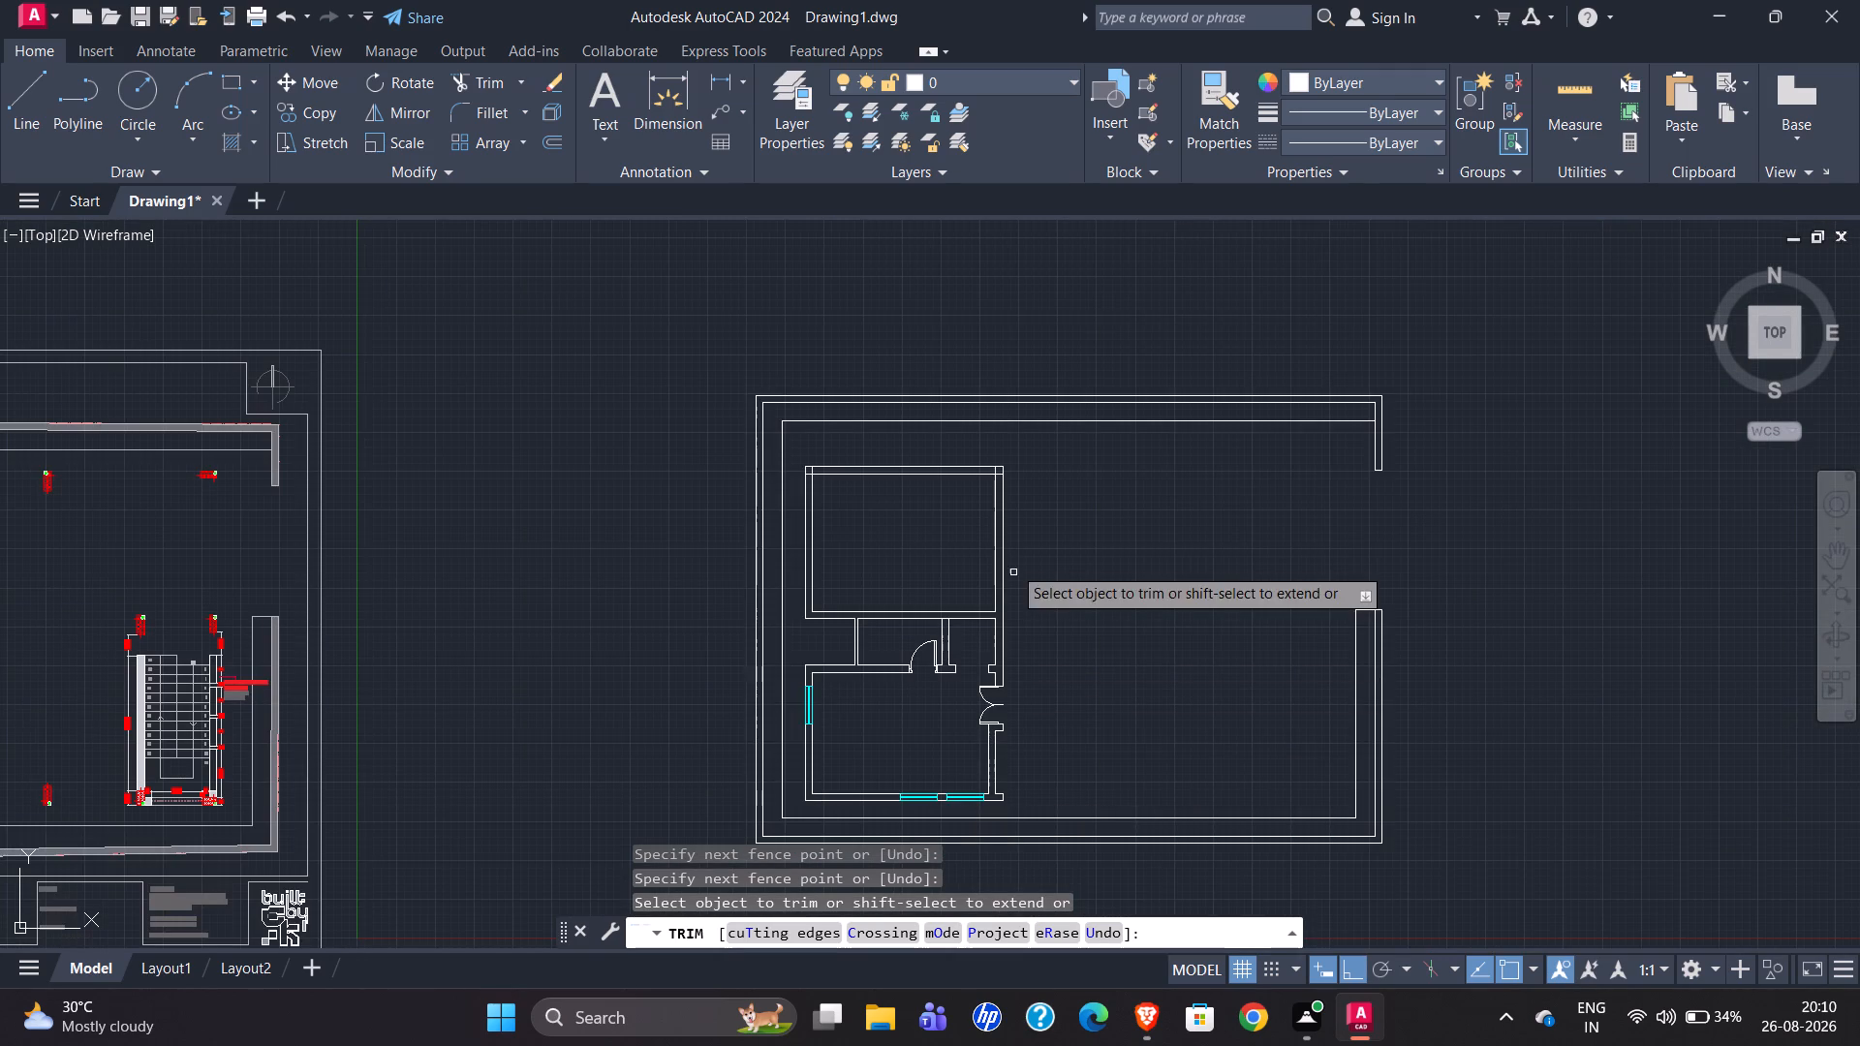
scroll(986, 475, up, 4)
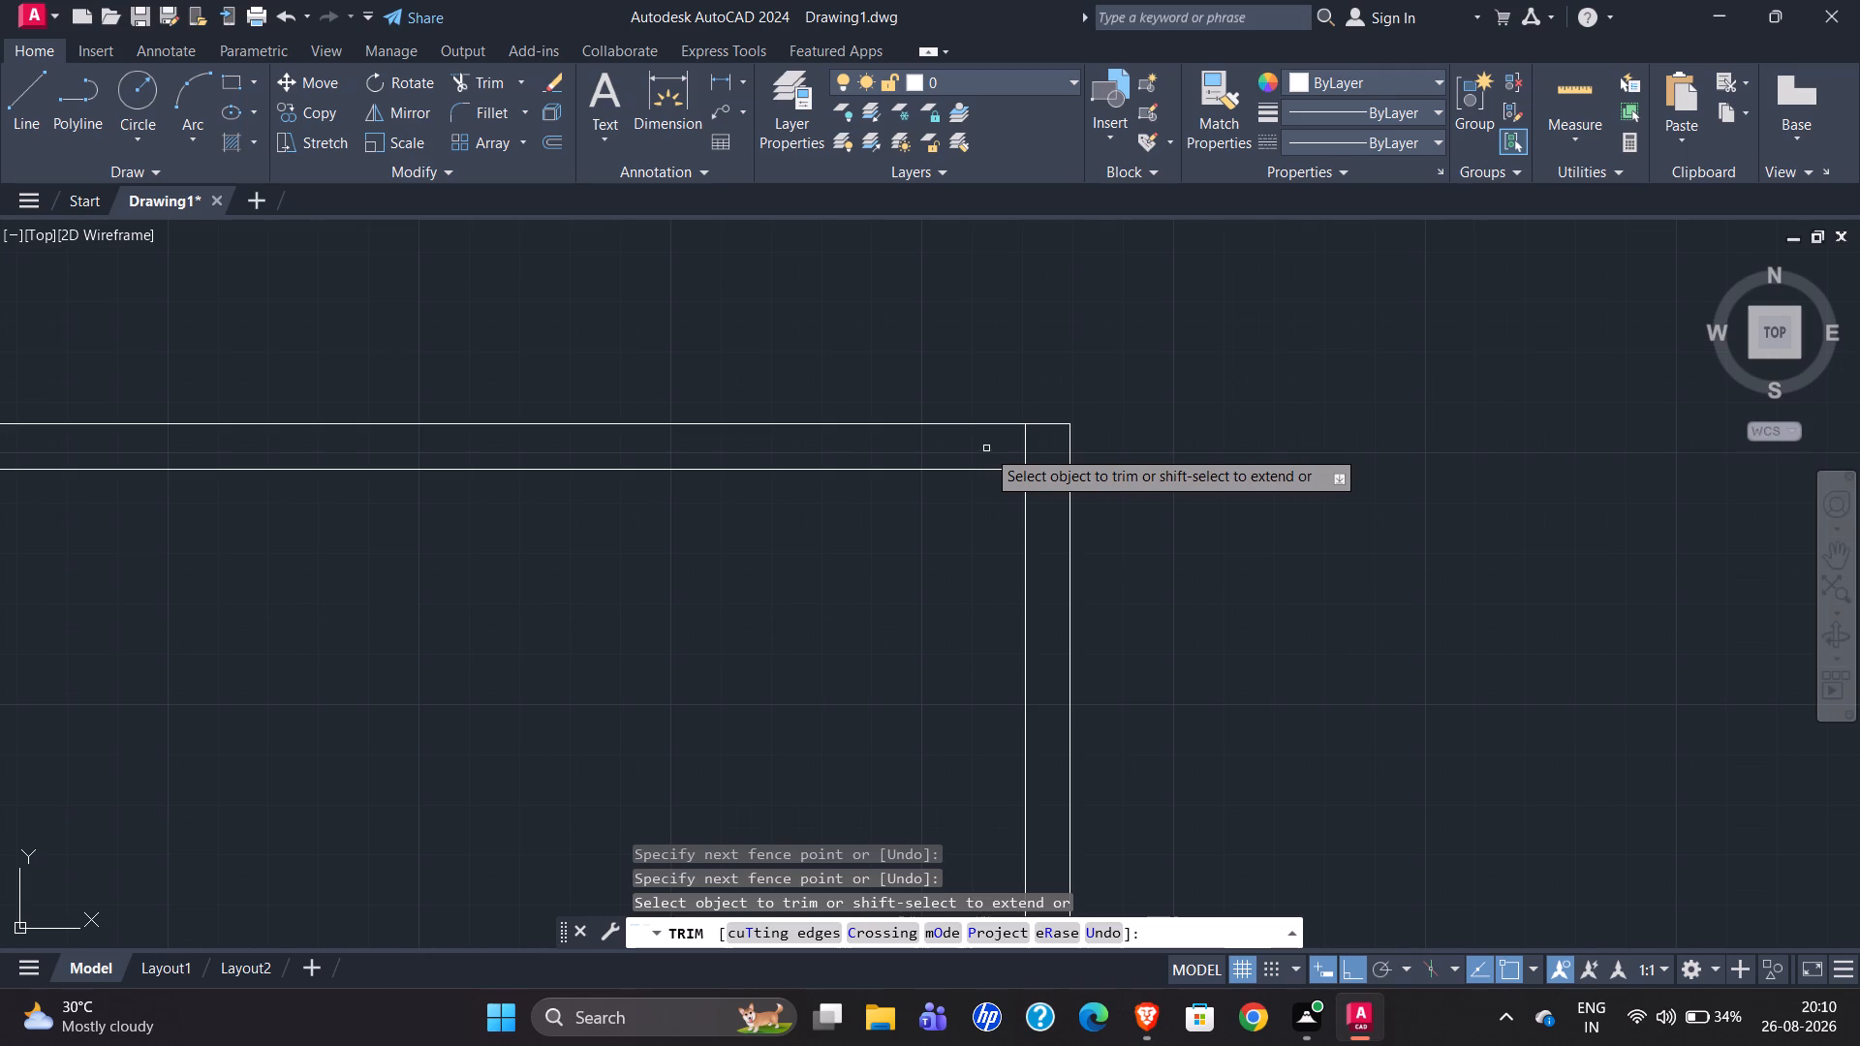
scroll(1178, 408, down, 2)
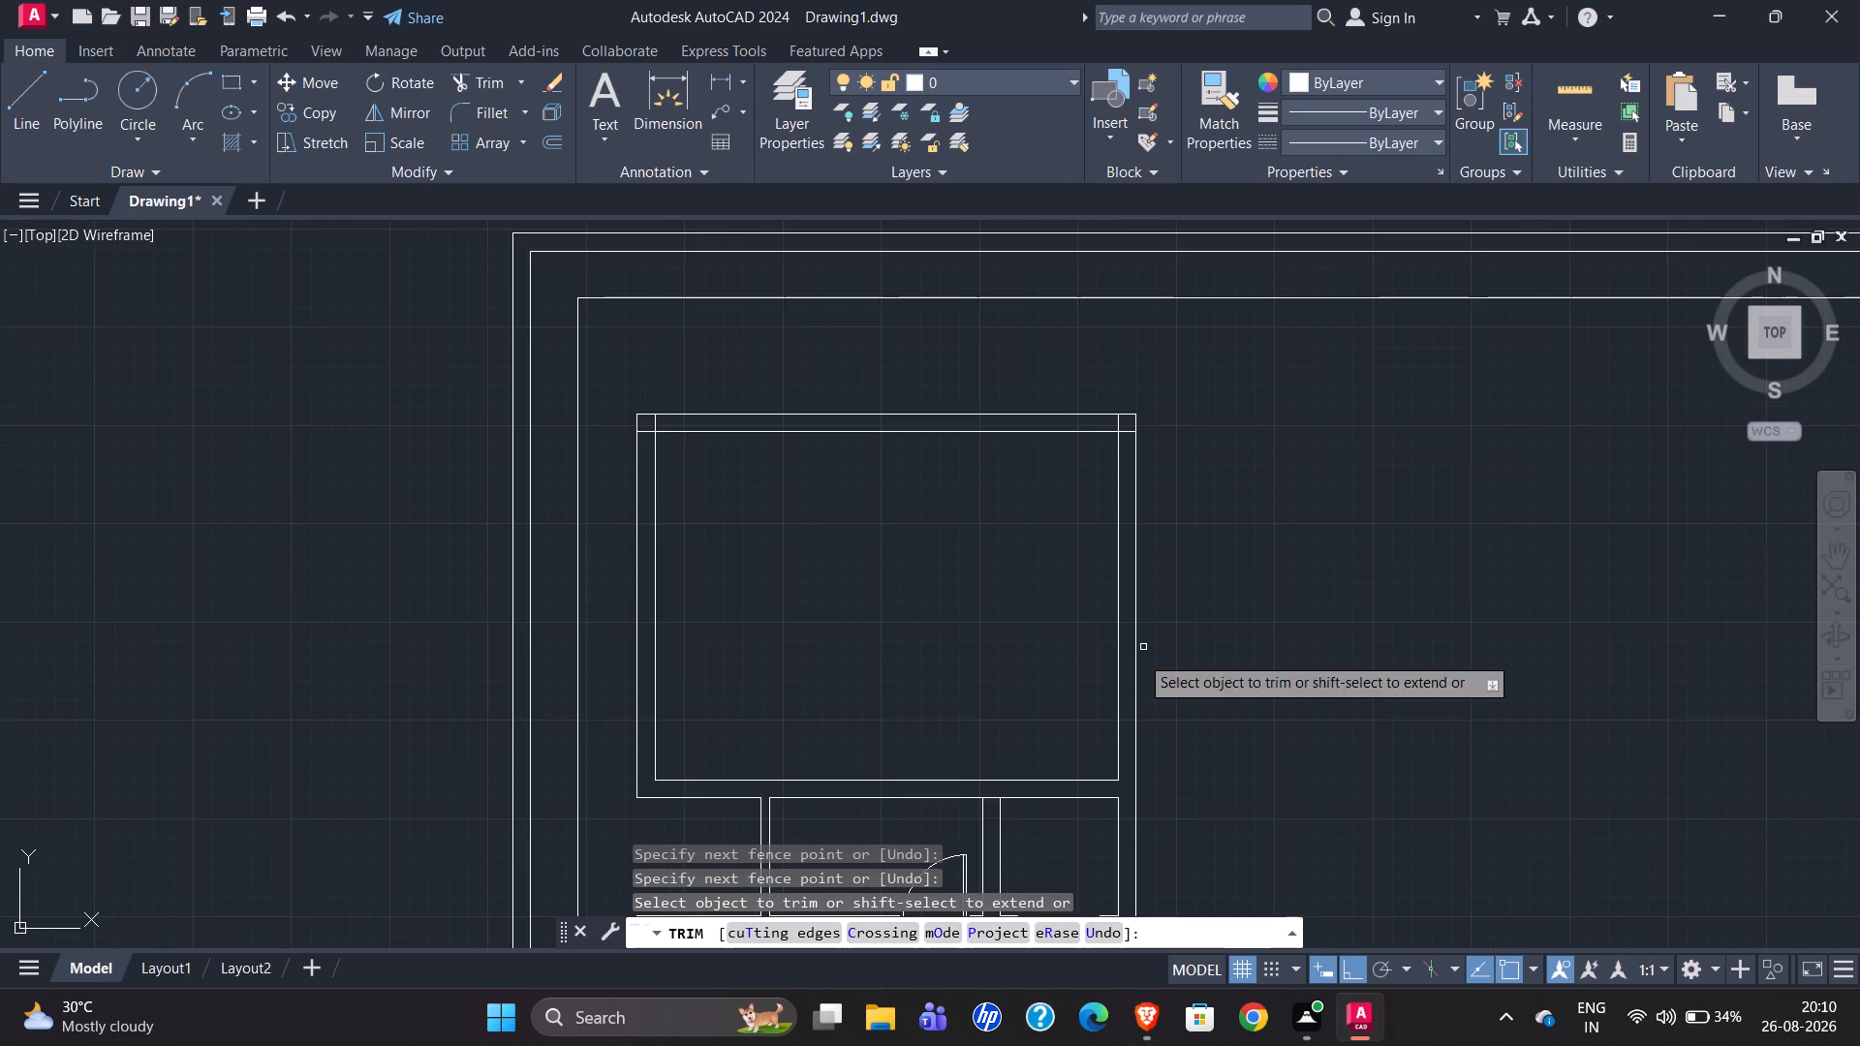
scroll(1258, 512, down, 1)
scroll(1091, 728, up, 3)
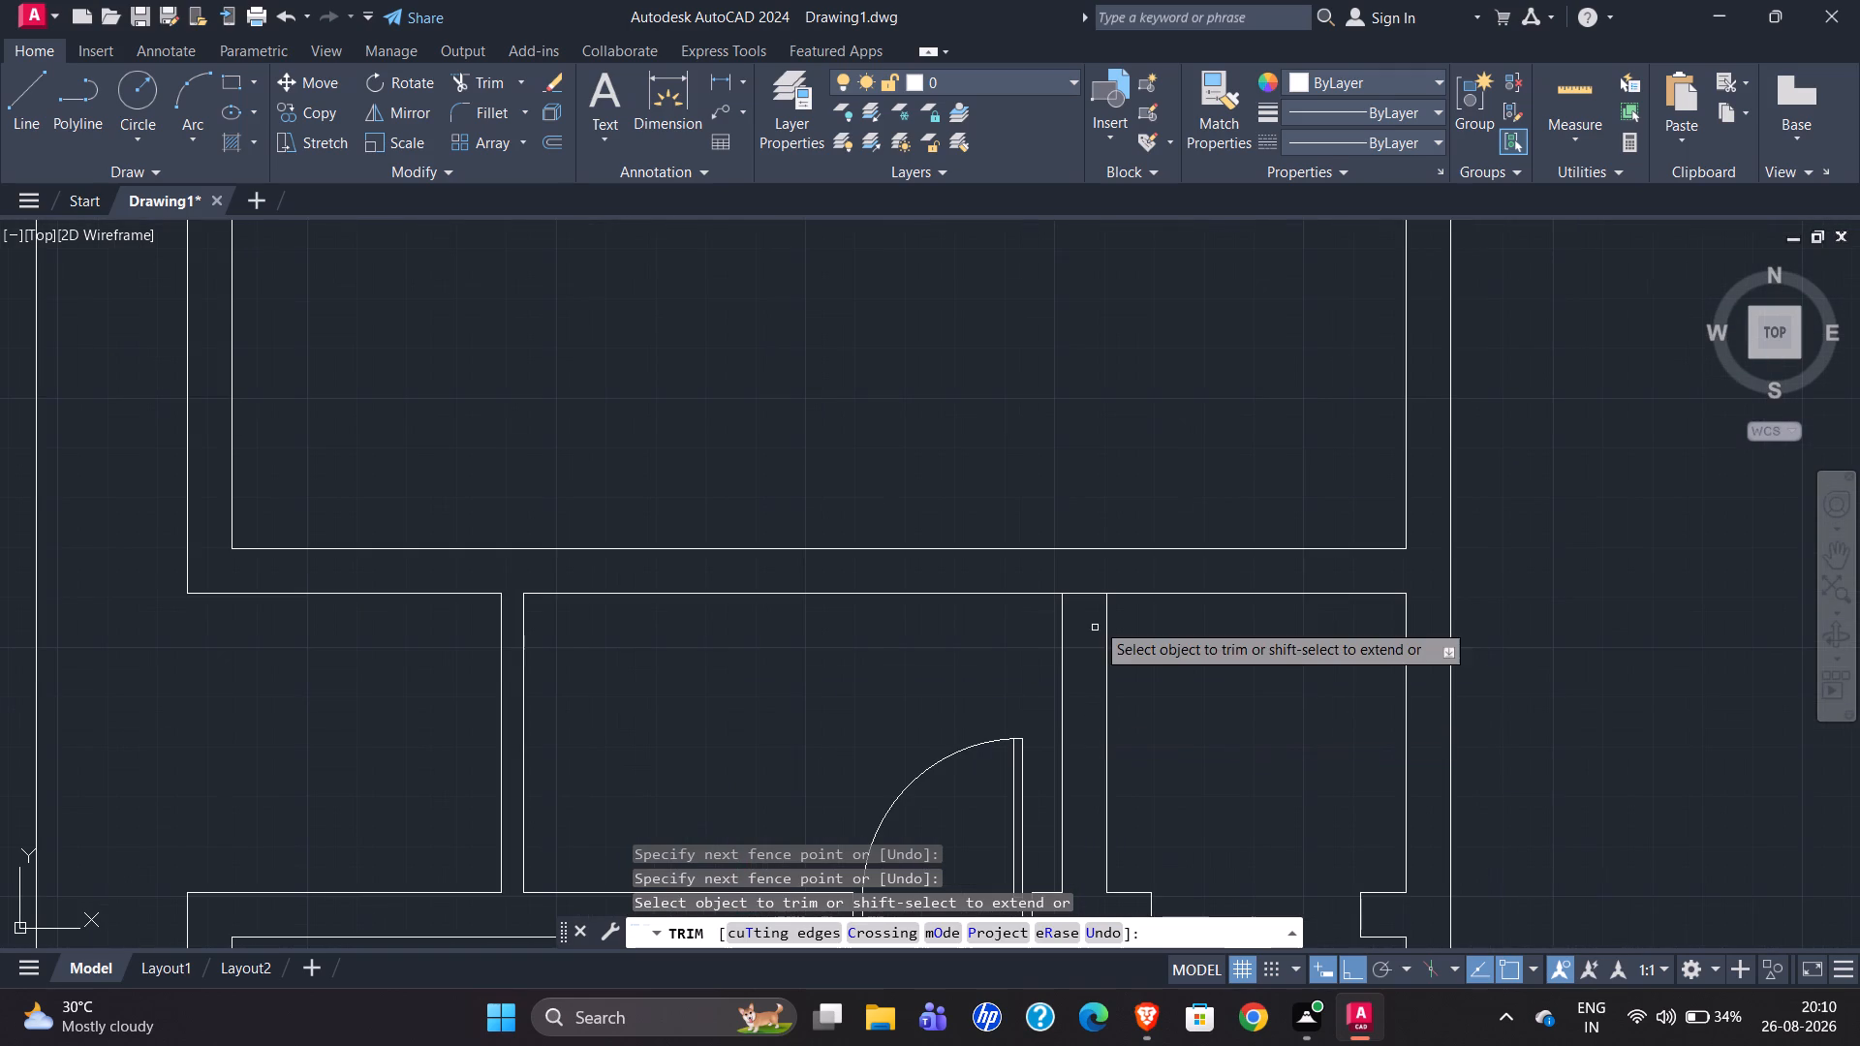
drag(1092, 577, 1083, 654)
scroll(1552, 426, down, 2)
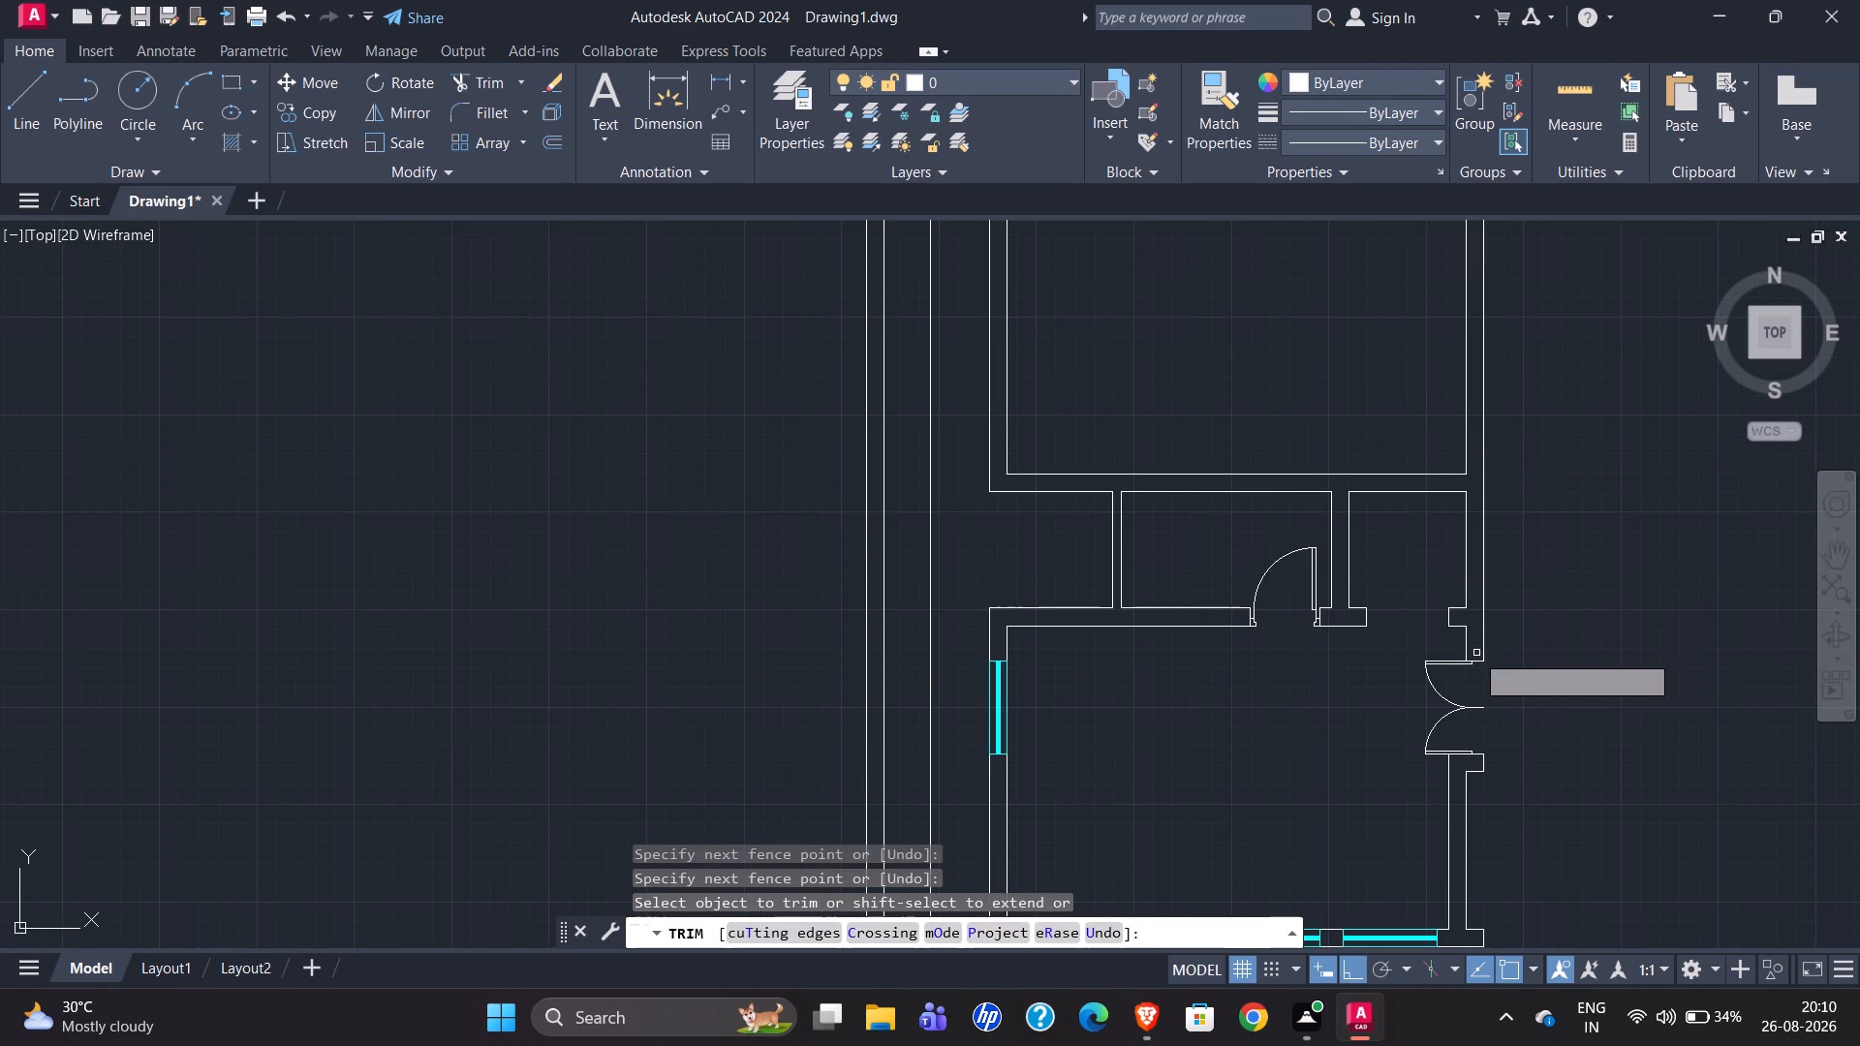
key(Escape)
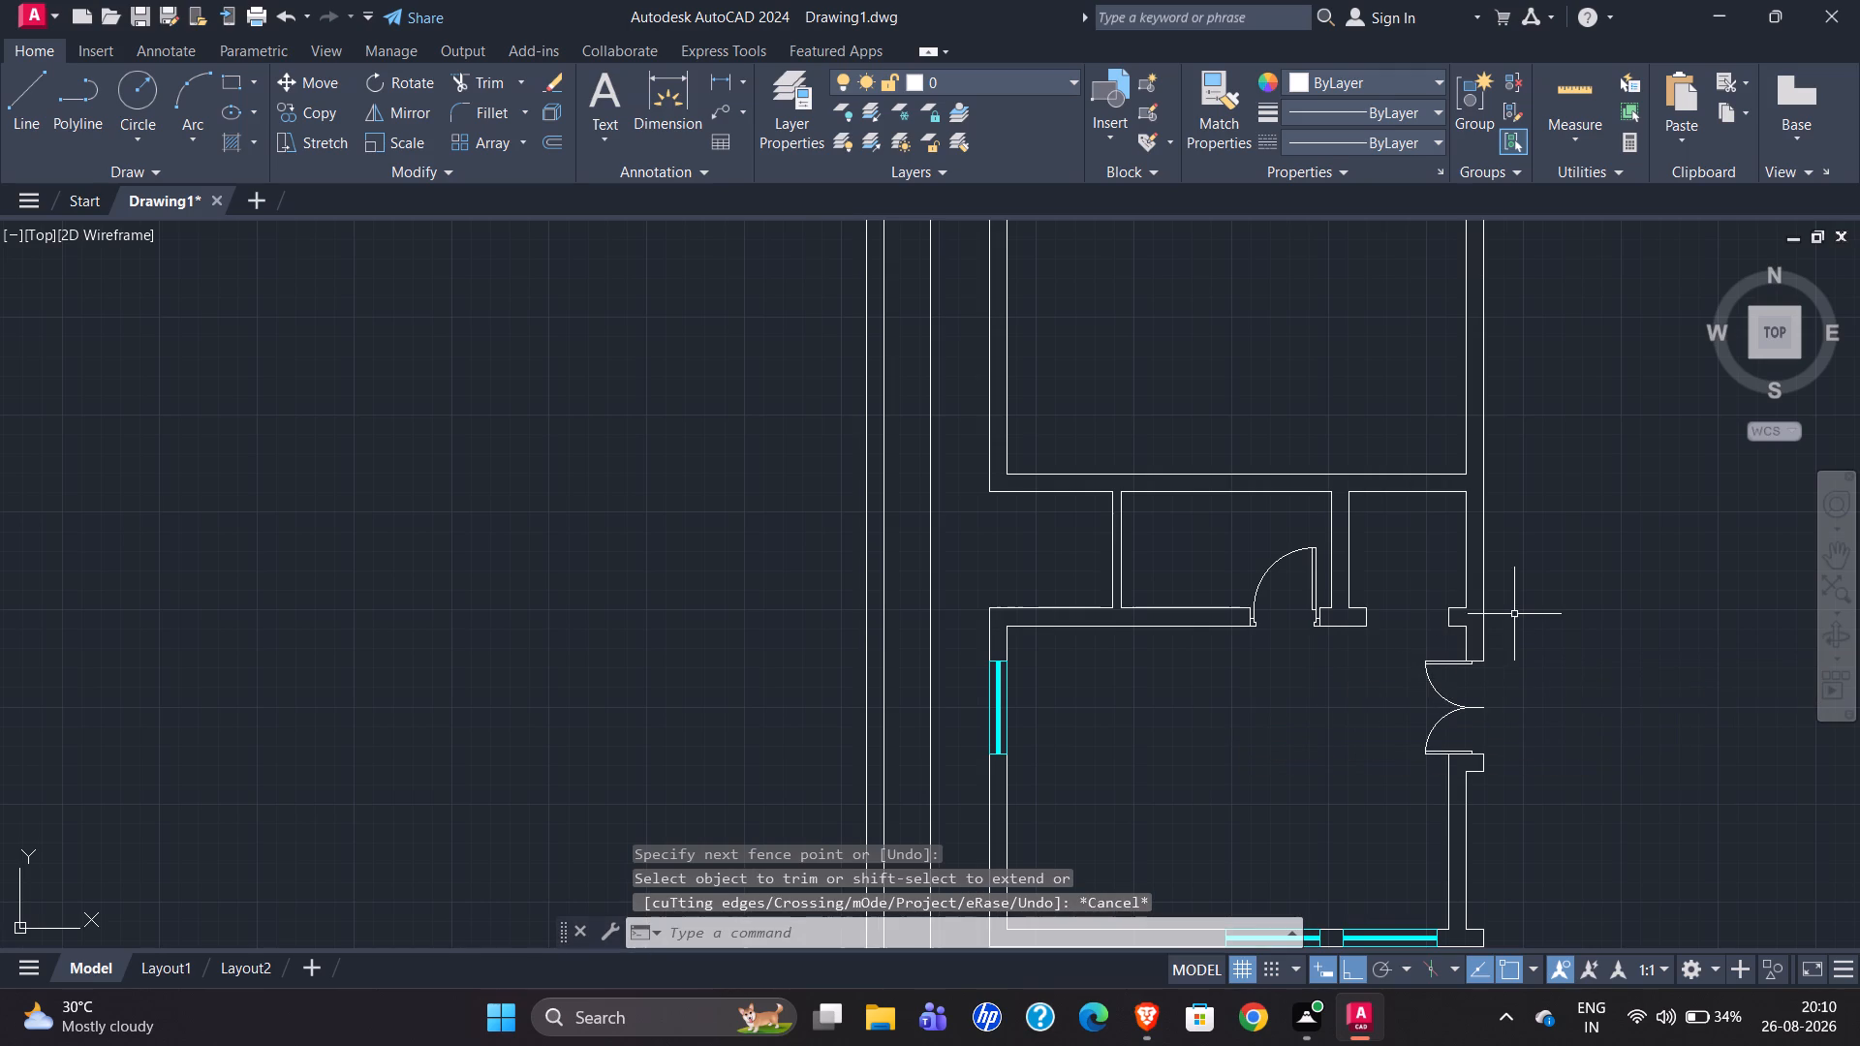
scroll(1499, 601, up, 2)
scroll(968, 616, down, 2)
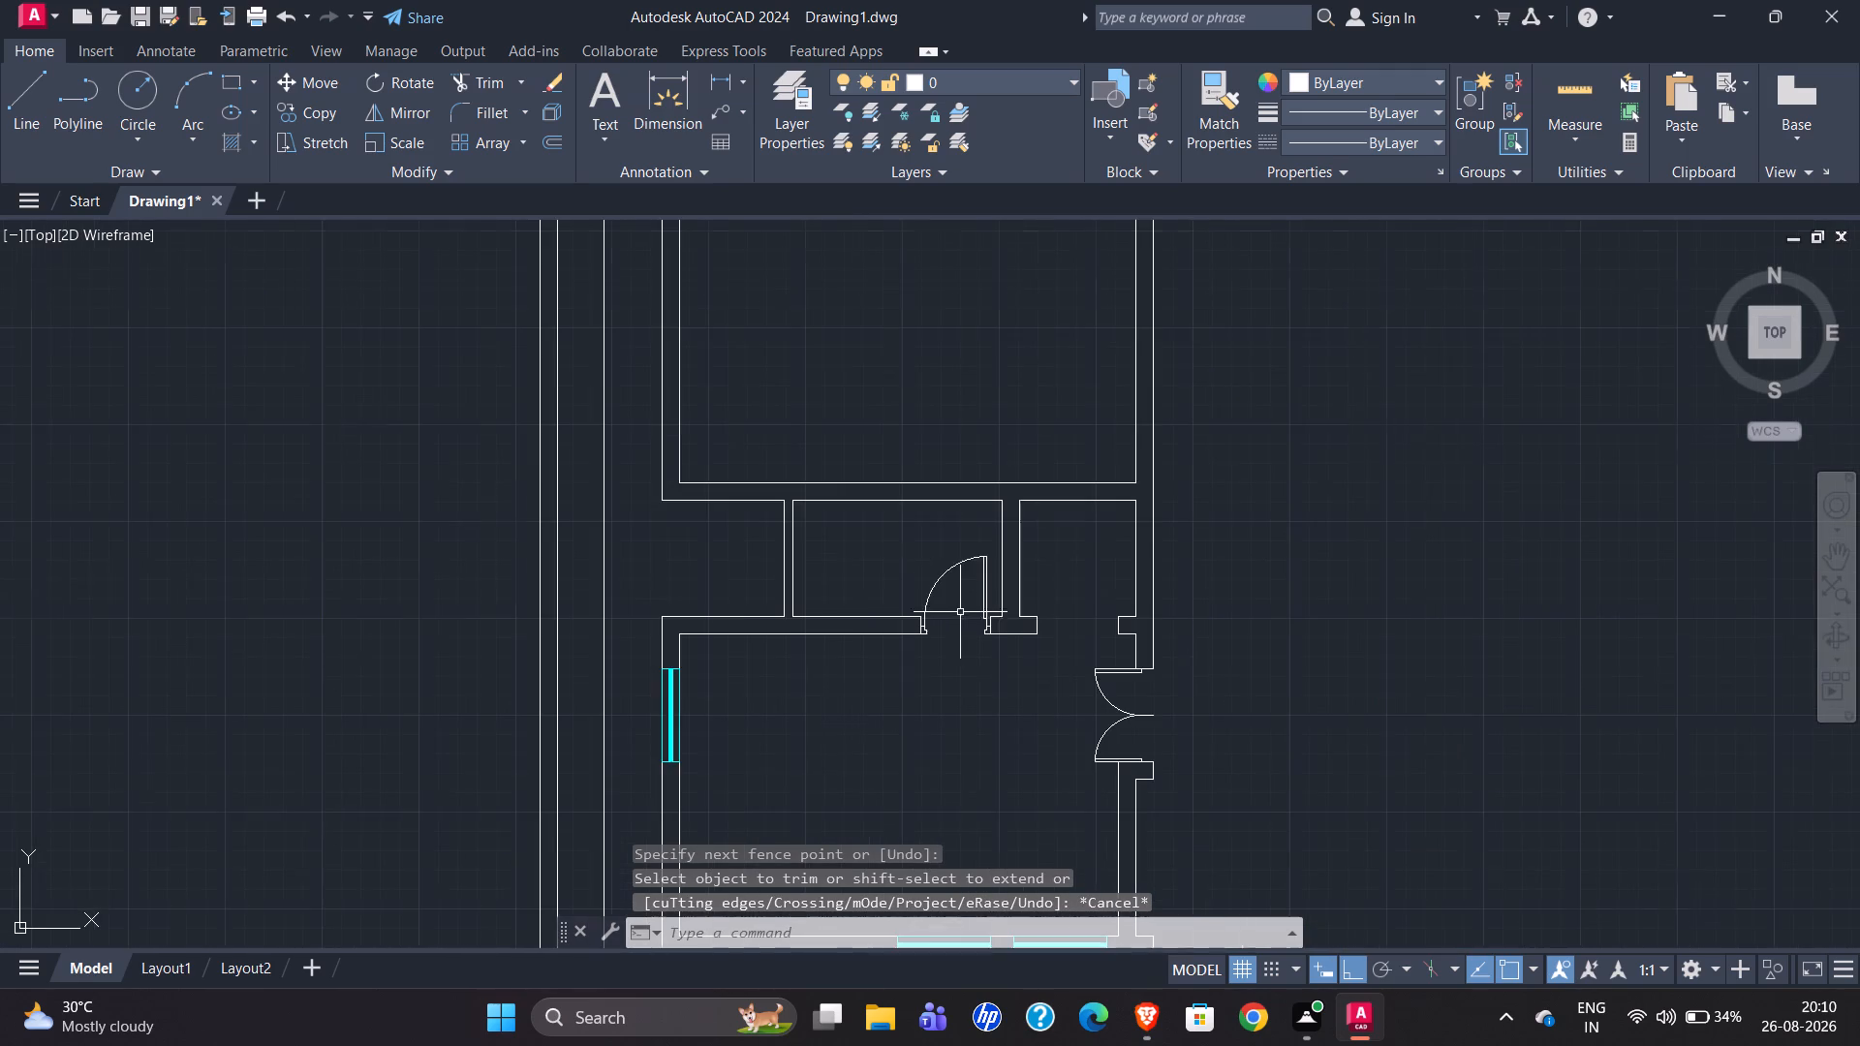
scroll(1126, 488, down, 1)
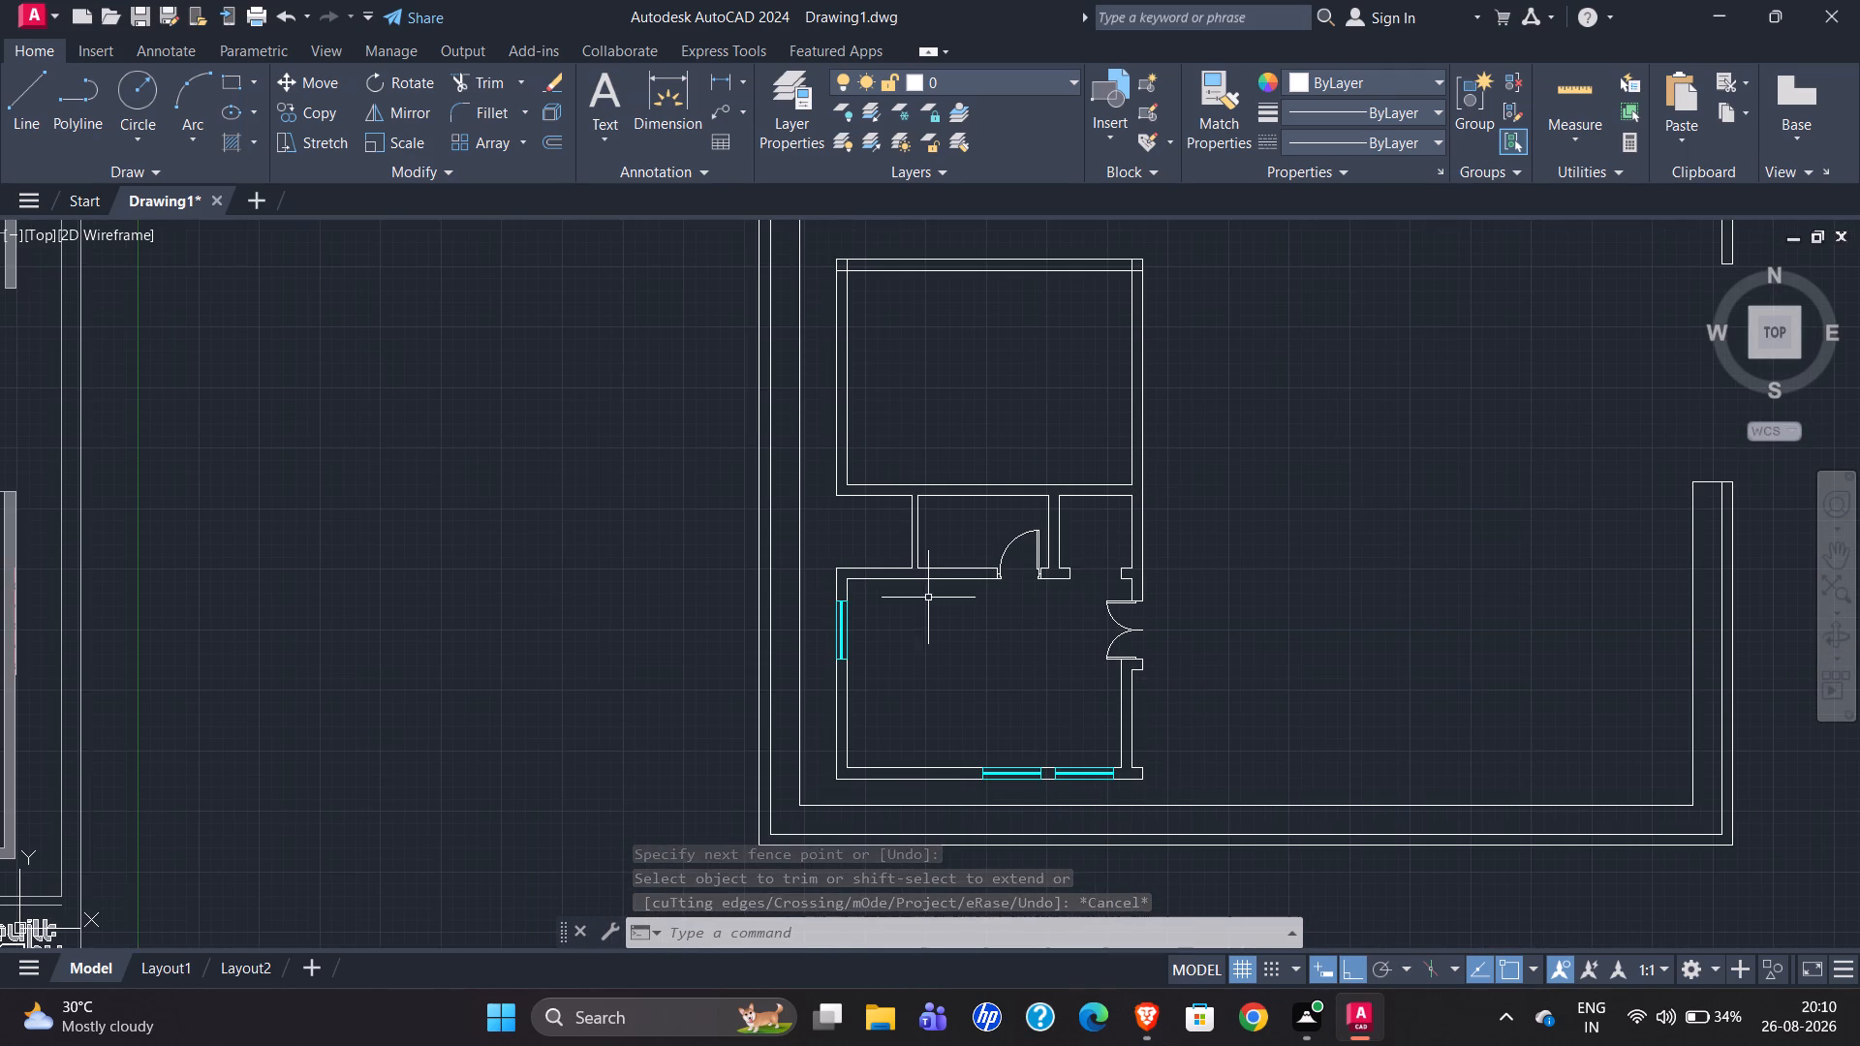
Examine the lift, its opening towards the office room and the nearby dimensions in the original plan.
scroll(1145, 552, down, 2)
scroll(415, 598, up, 2)
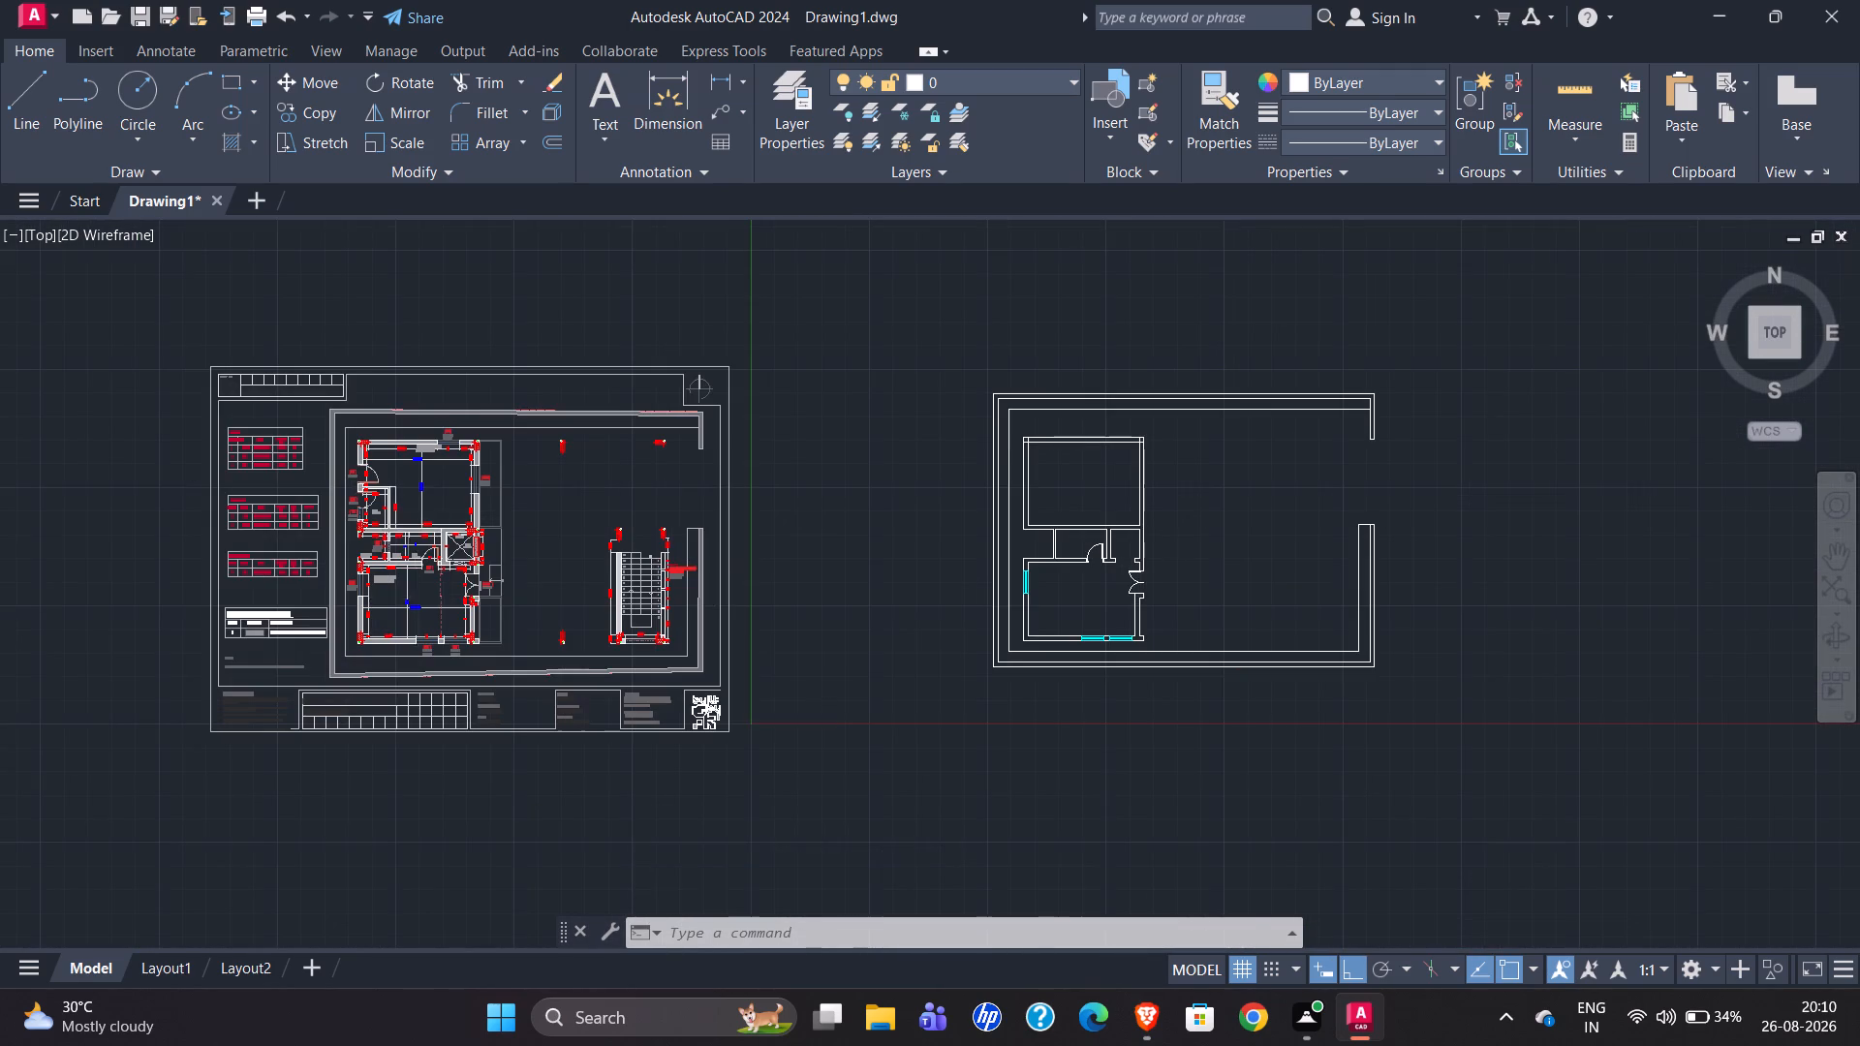
scroll(415, 597, up, 3)
scroll(348, 587, down, 1)
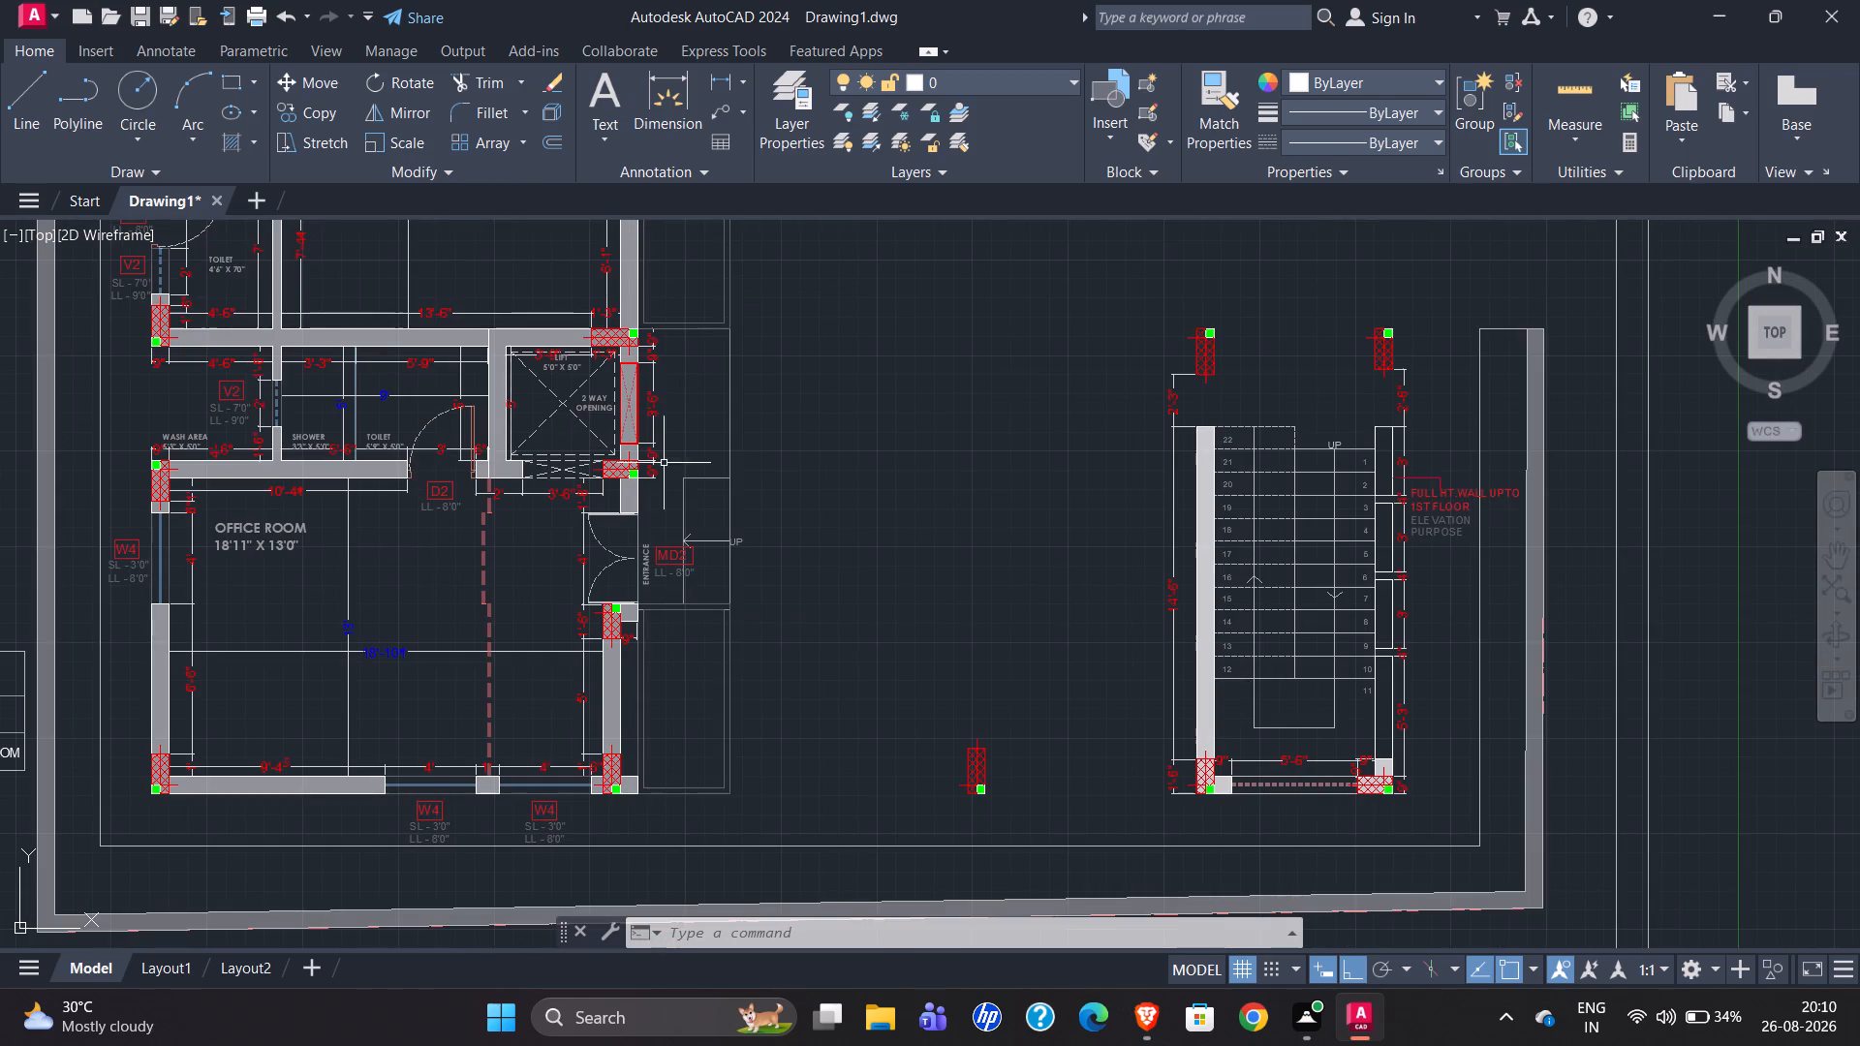
scroll(617, 442, up, 2)
scroll(225, 504, down, 1)
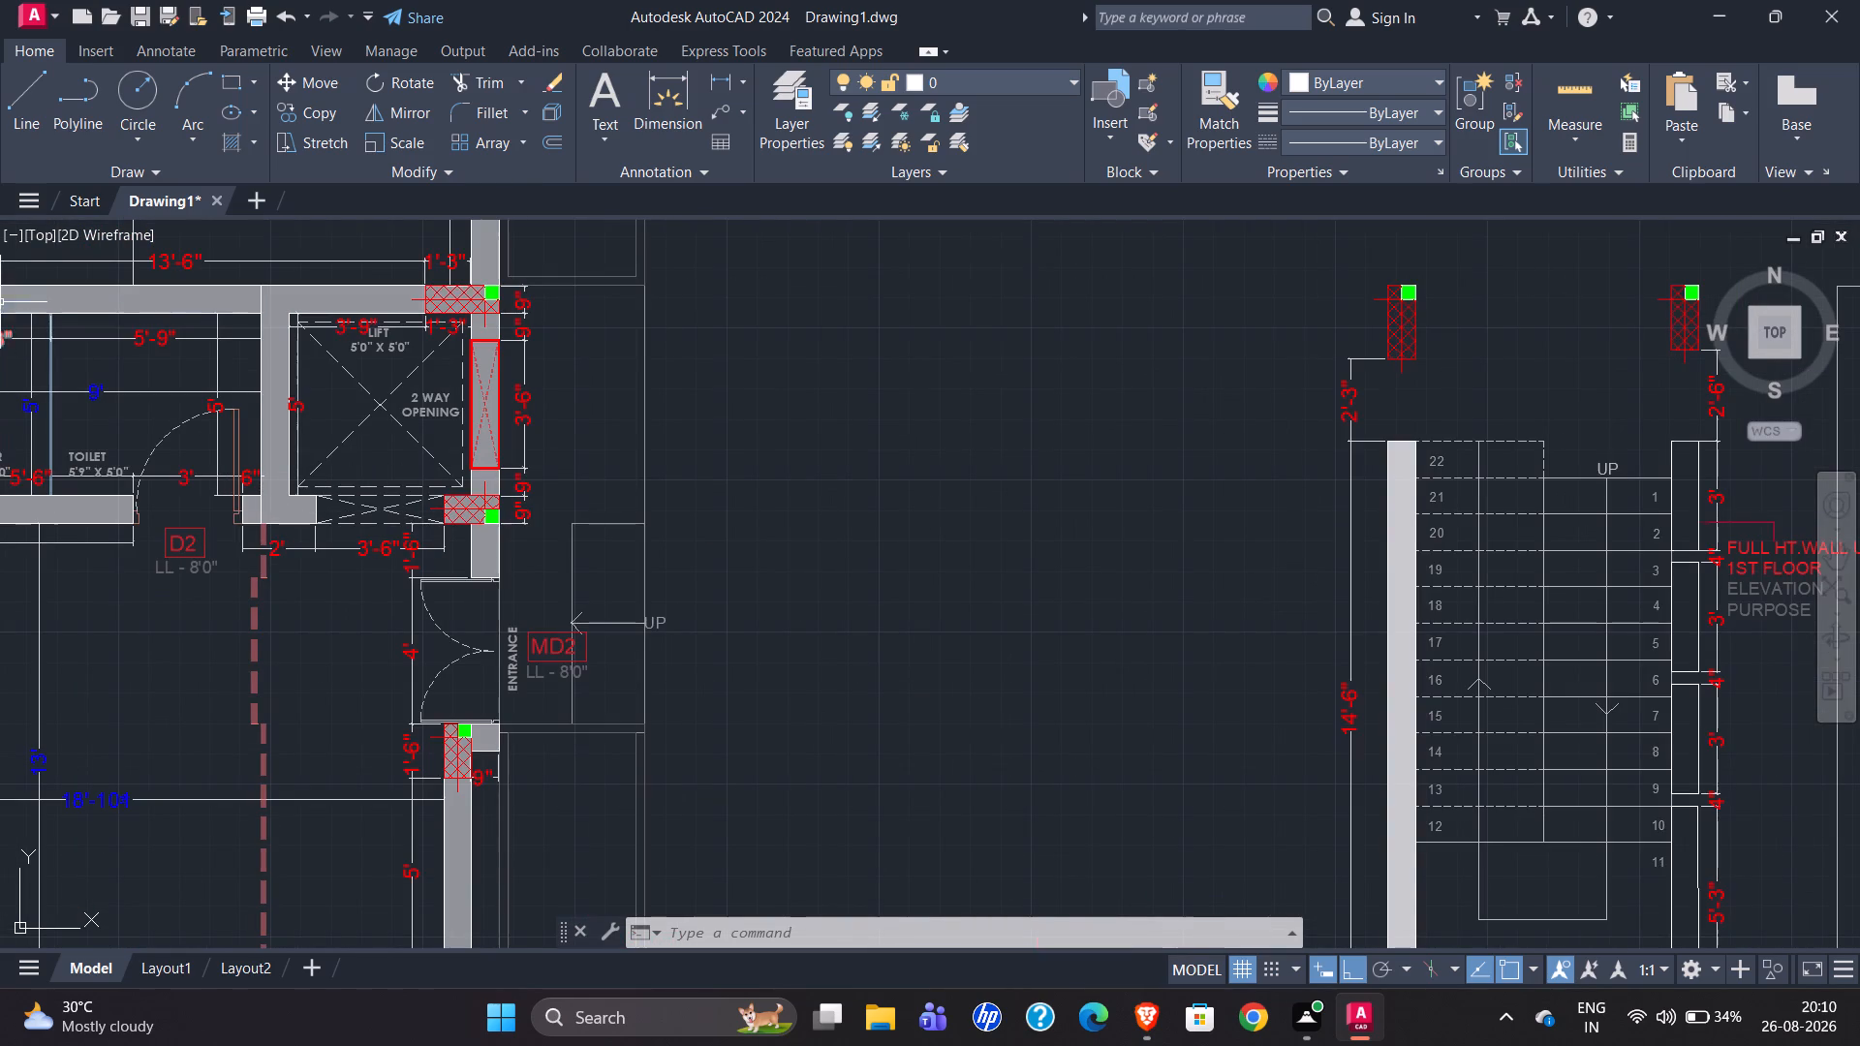
scroll(357, 342, up, 3)
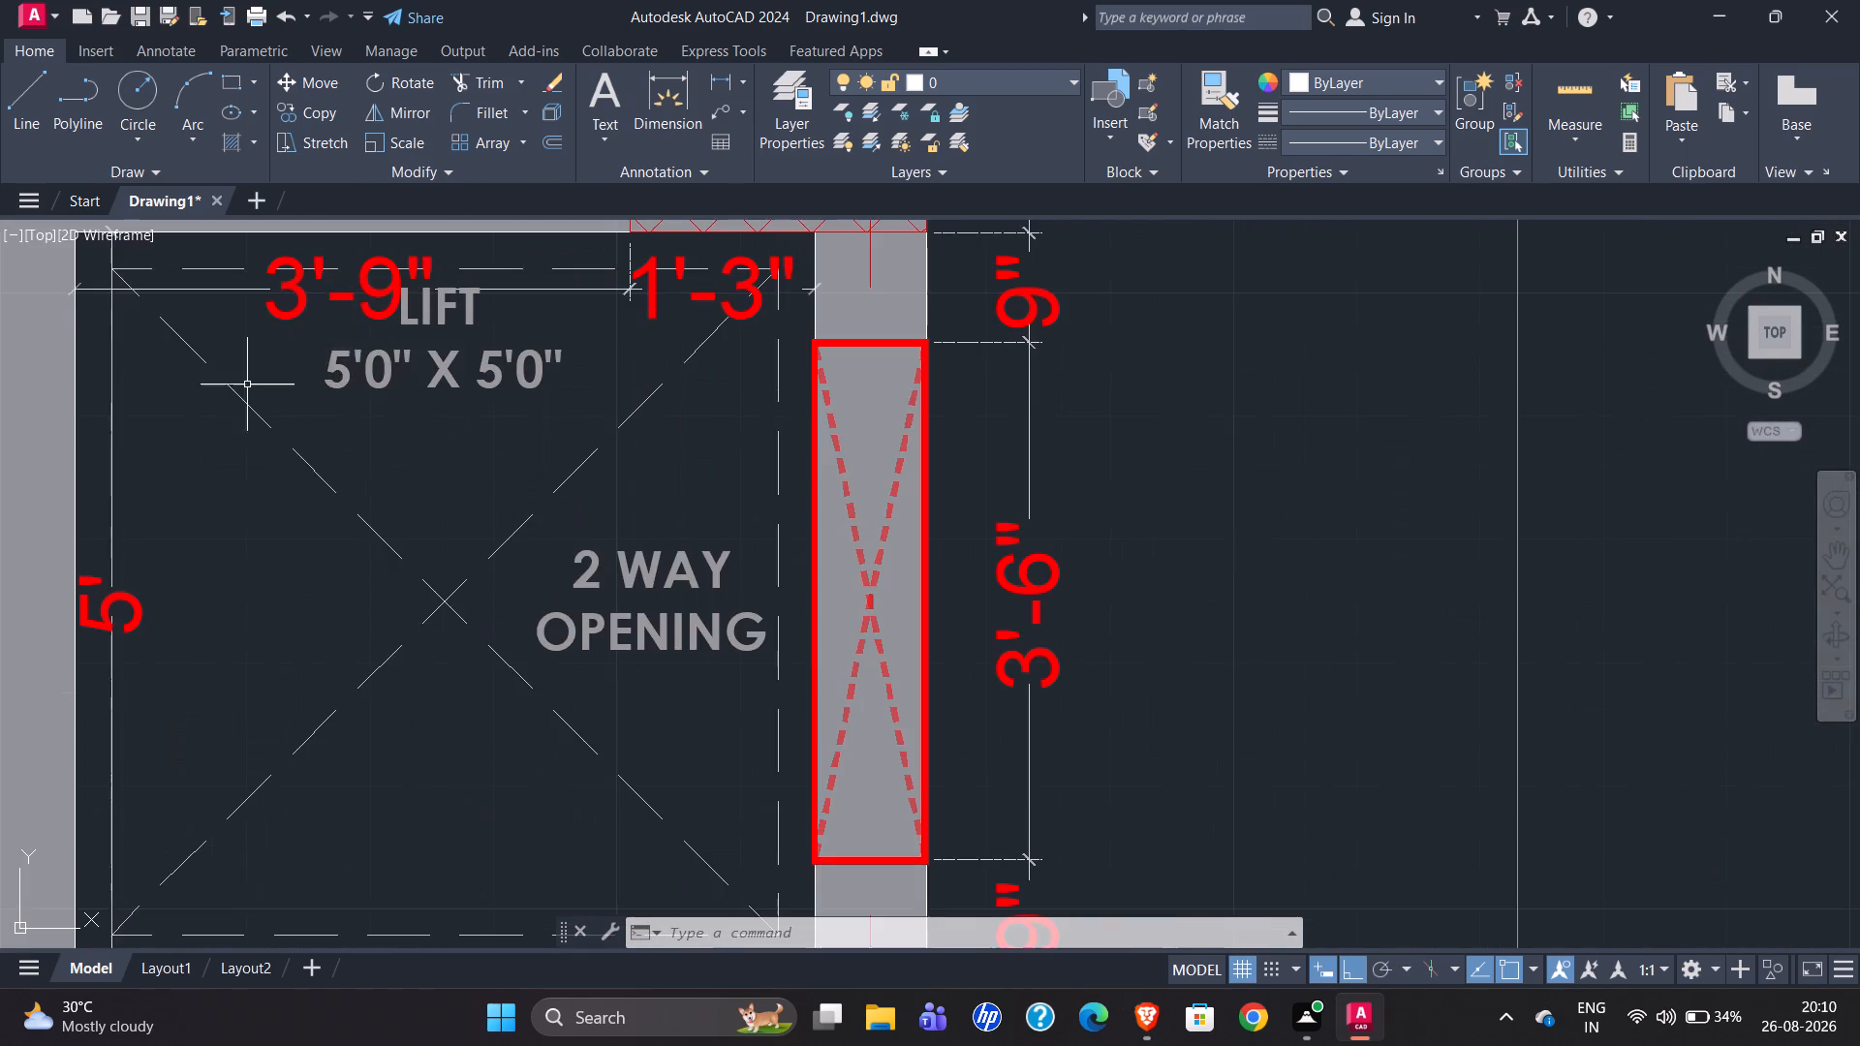
scroll(191, 405, down, 2)
scroll(0, 354, down, 2)
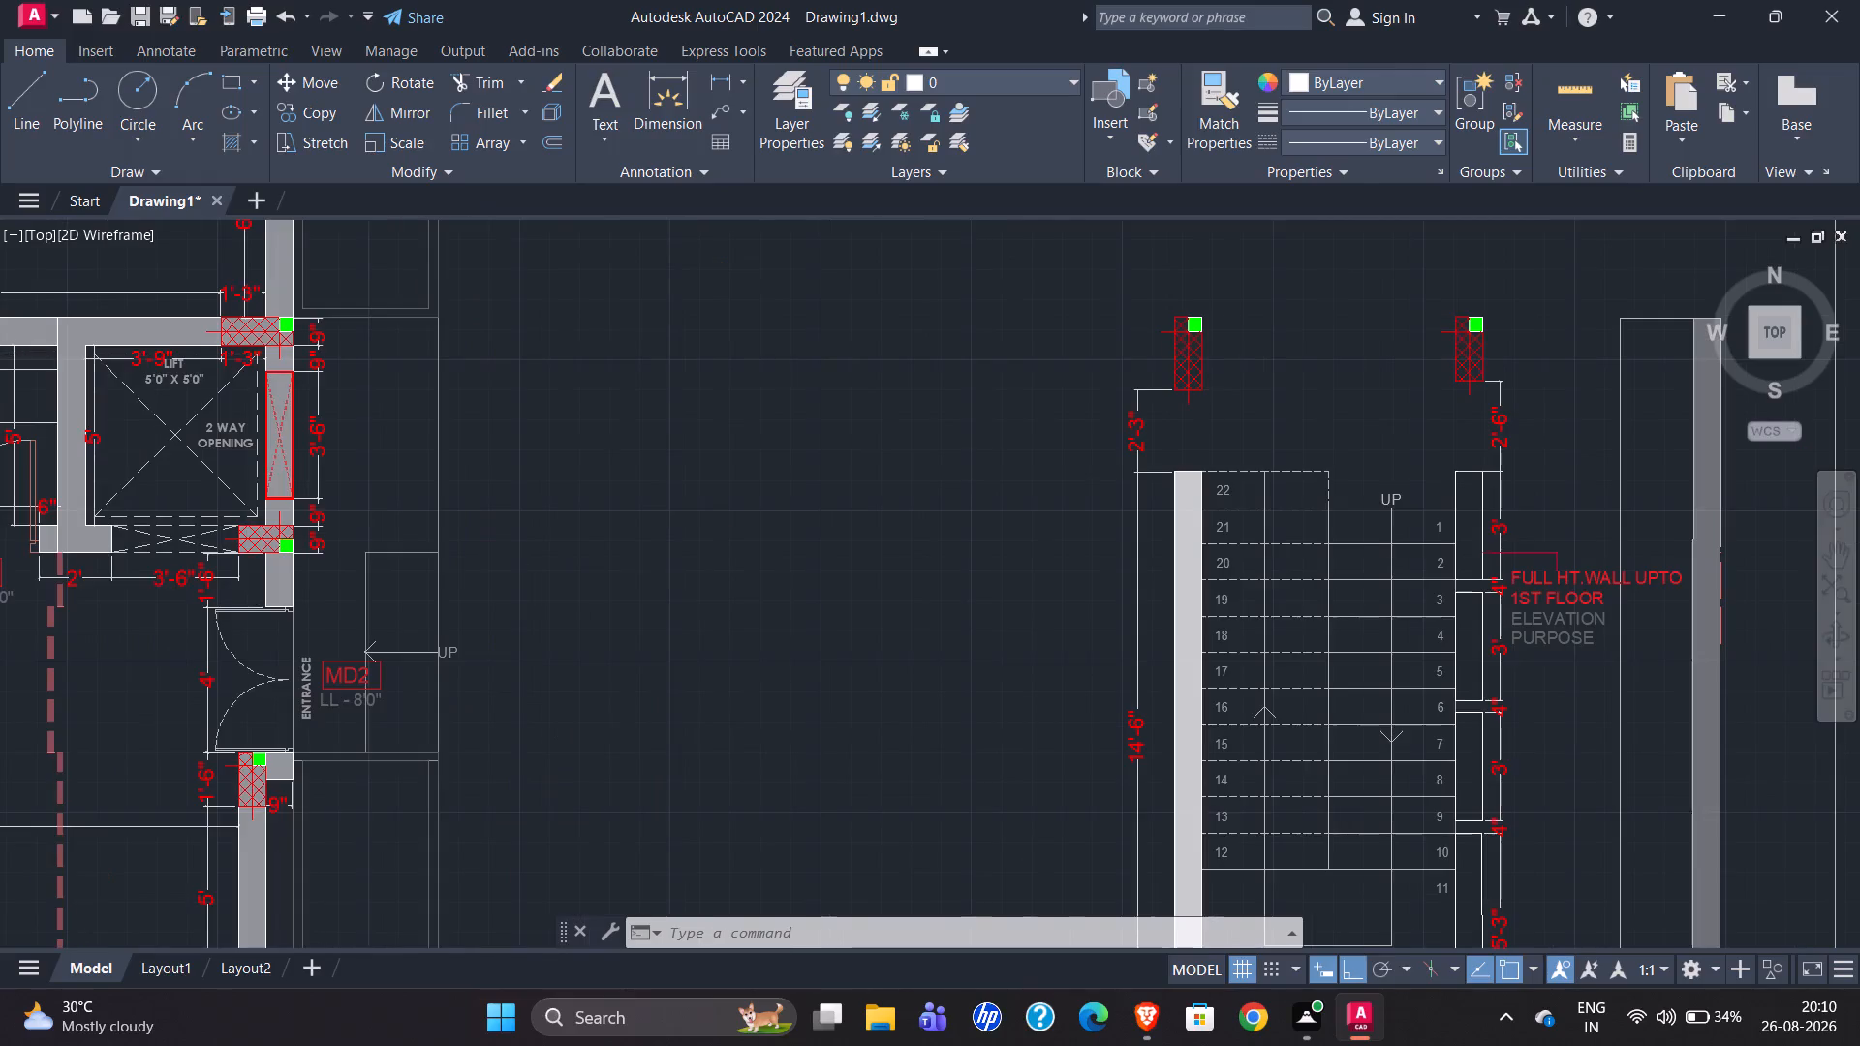
scroll(0, 350, down, 1)
scroll(142, 482, down, 2)
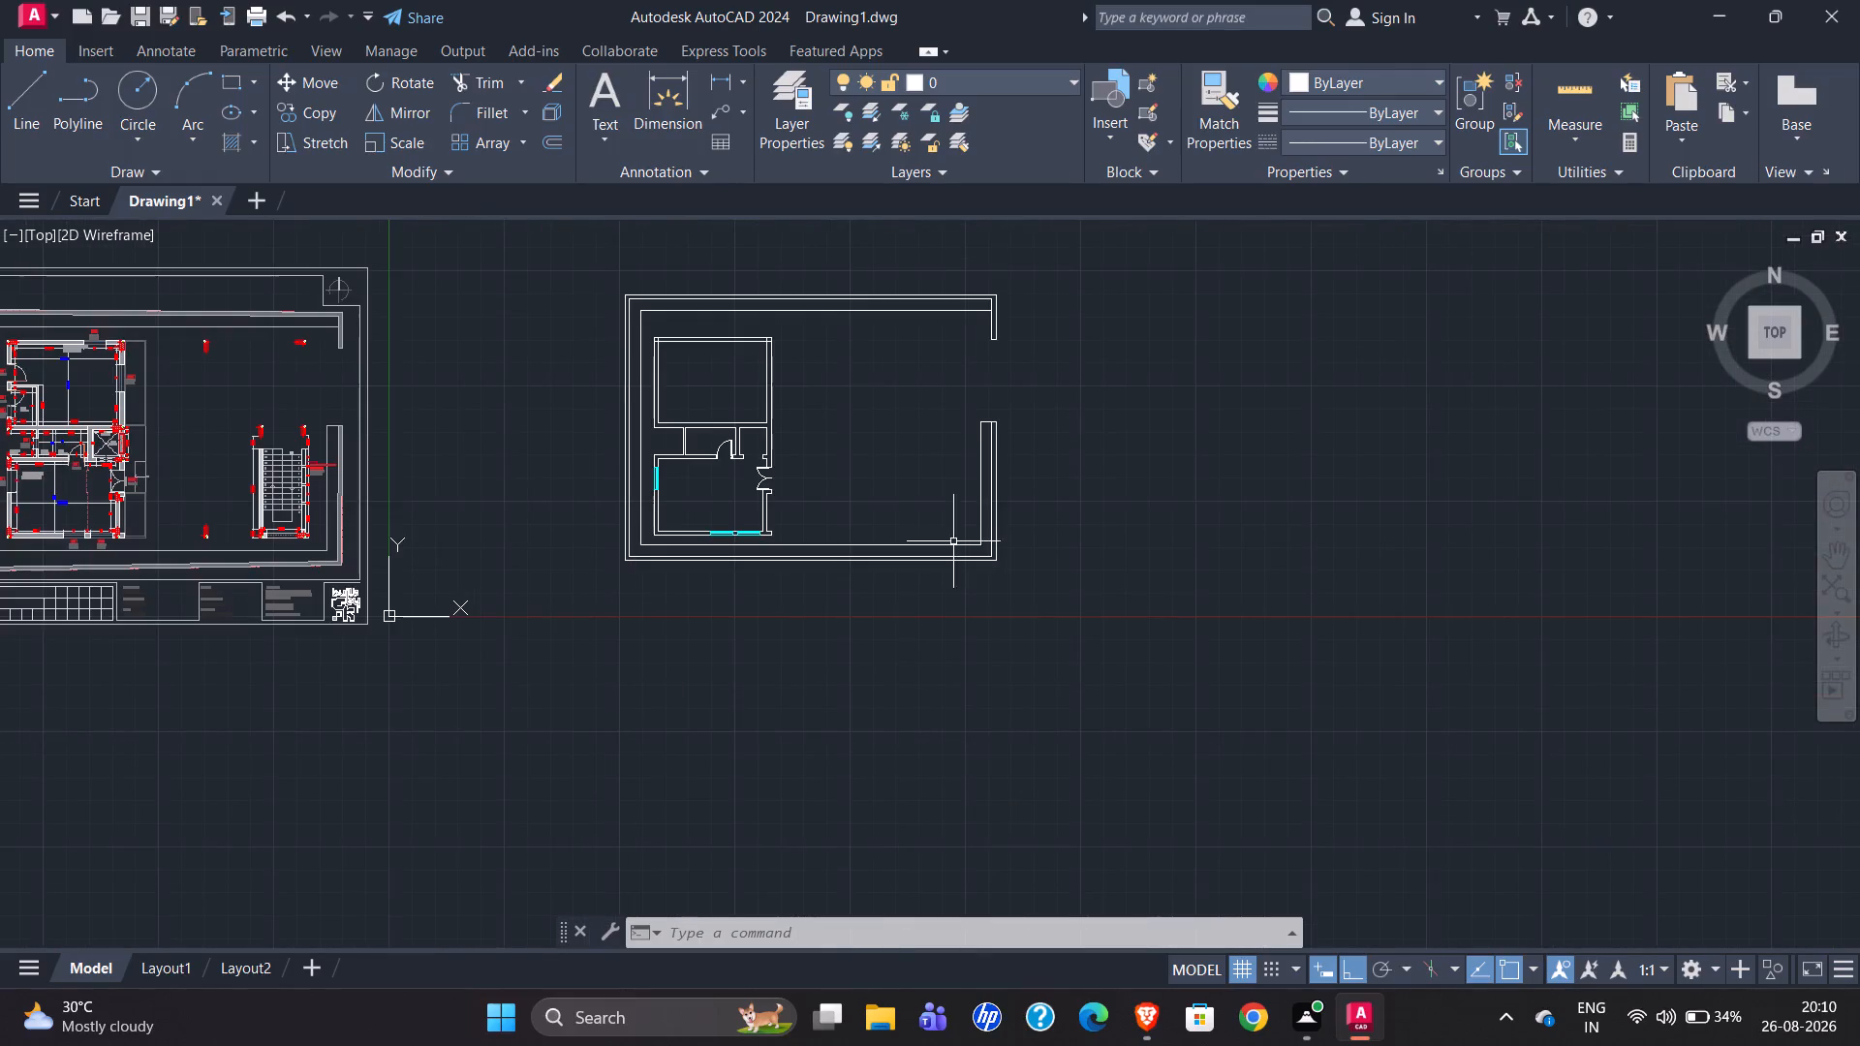
Load the ISO dash linetype ACAD_ISO02W100 and make it the current linetype.
scroll(760, 454, up, 4)
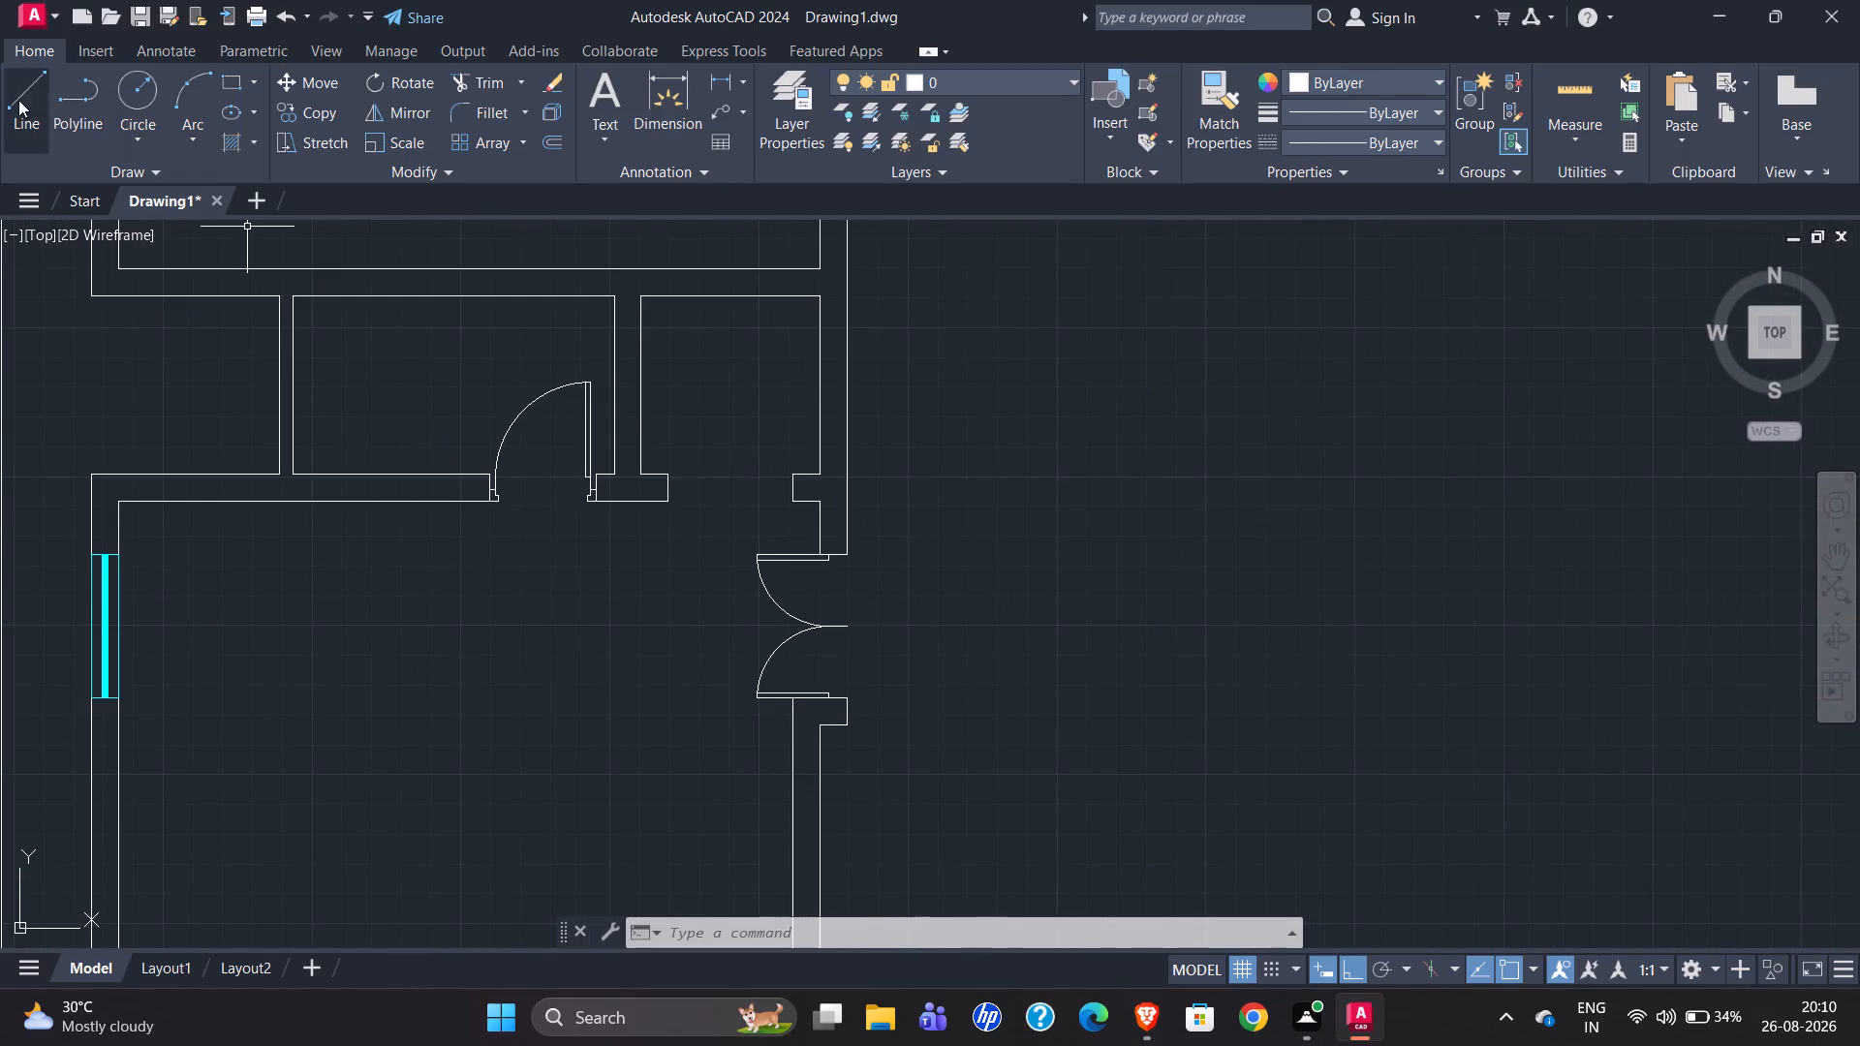
click(20, 104)
click(1420, 141)
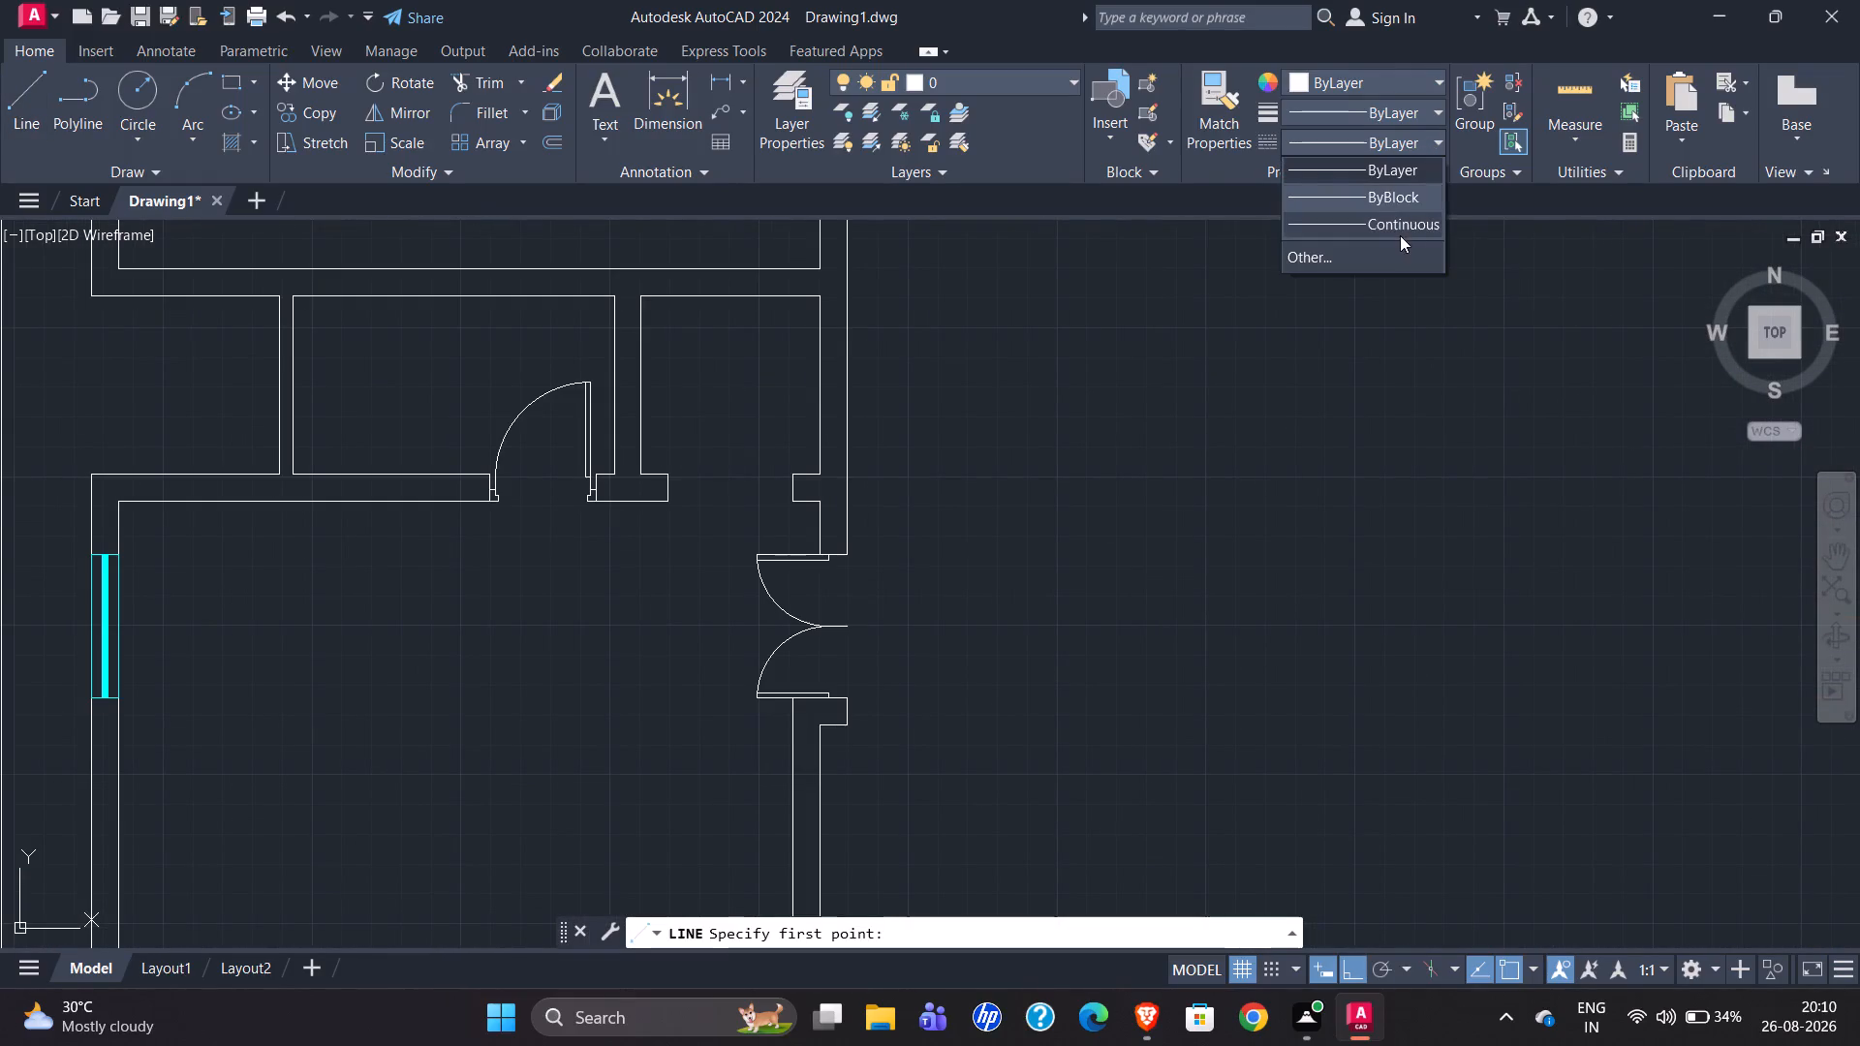
click(1370, 250)
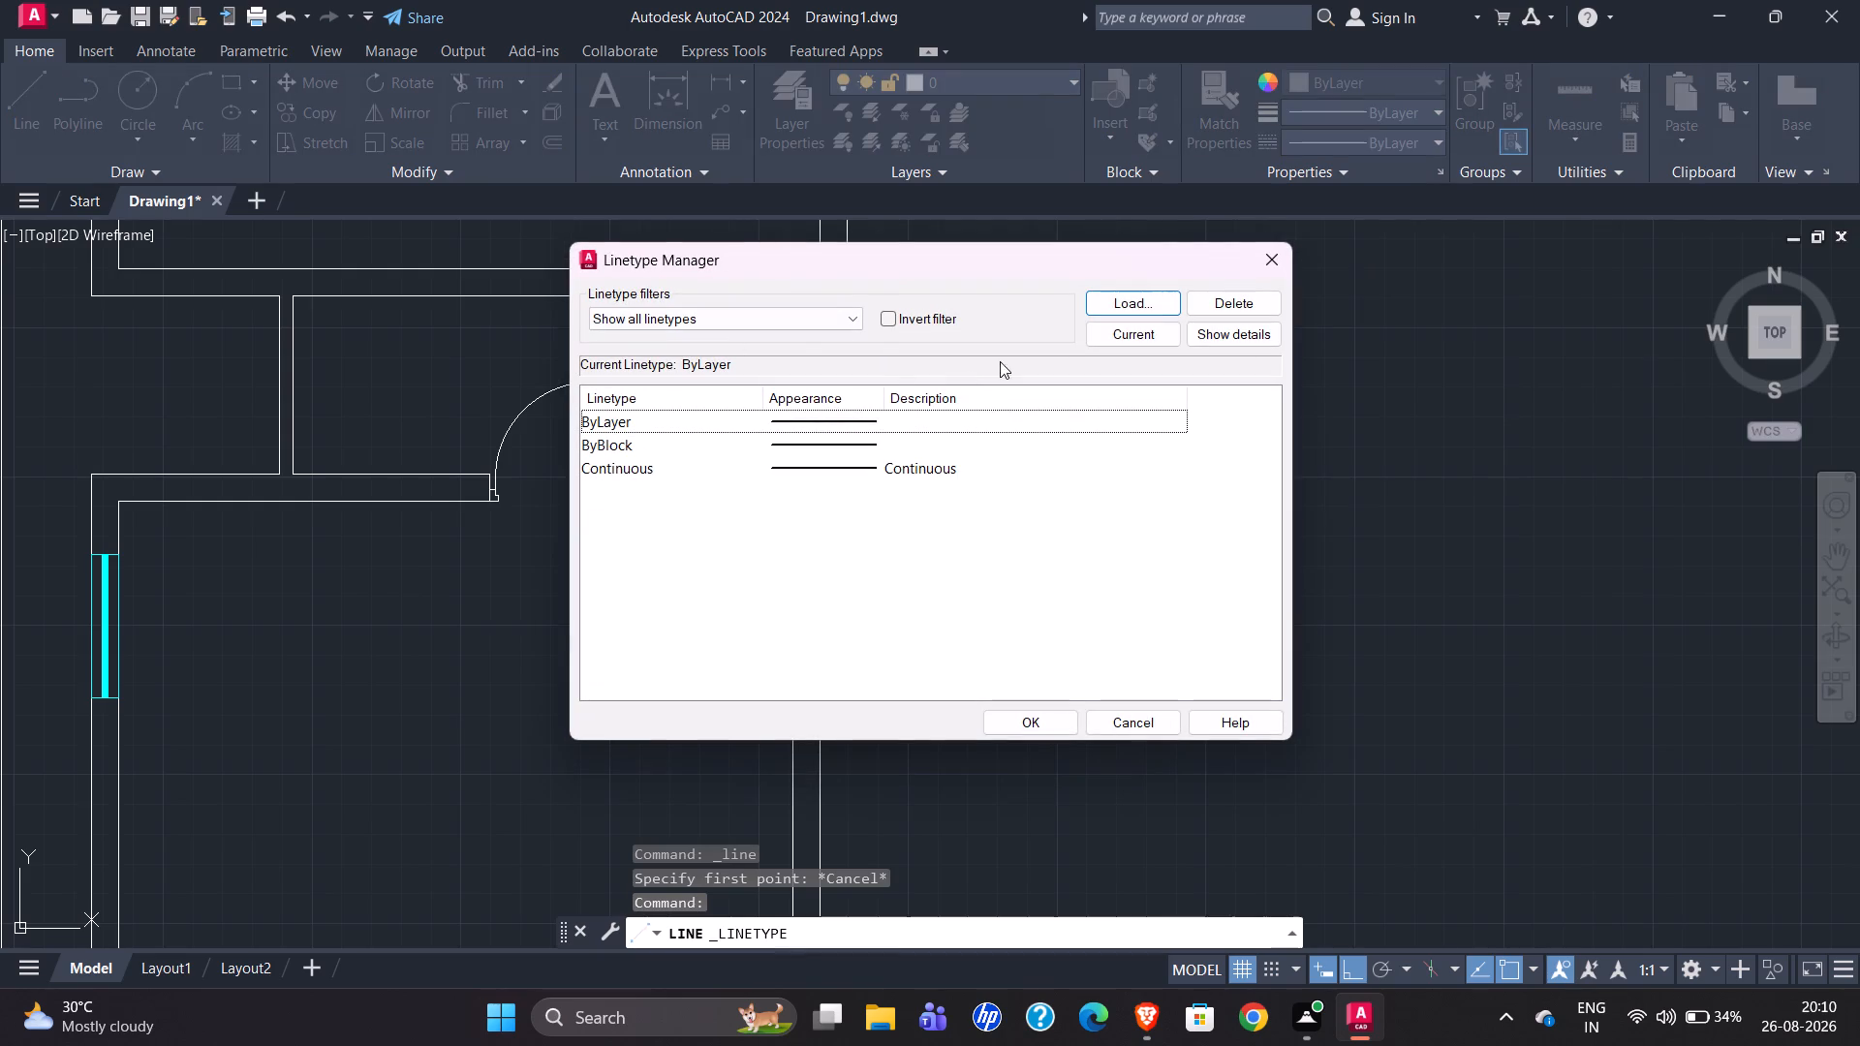
click(1140, 299)
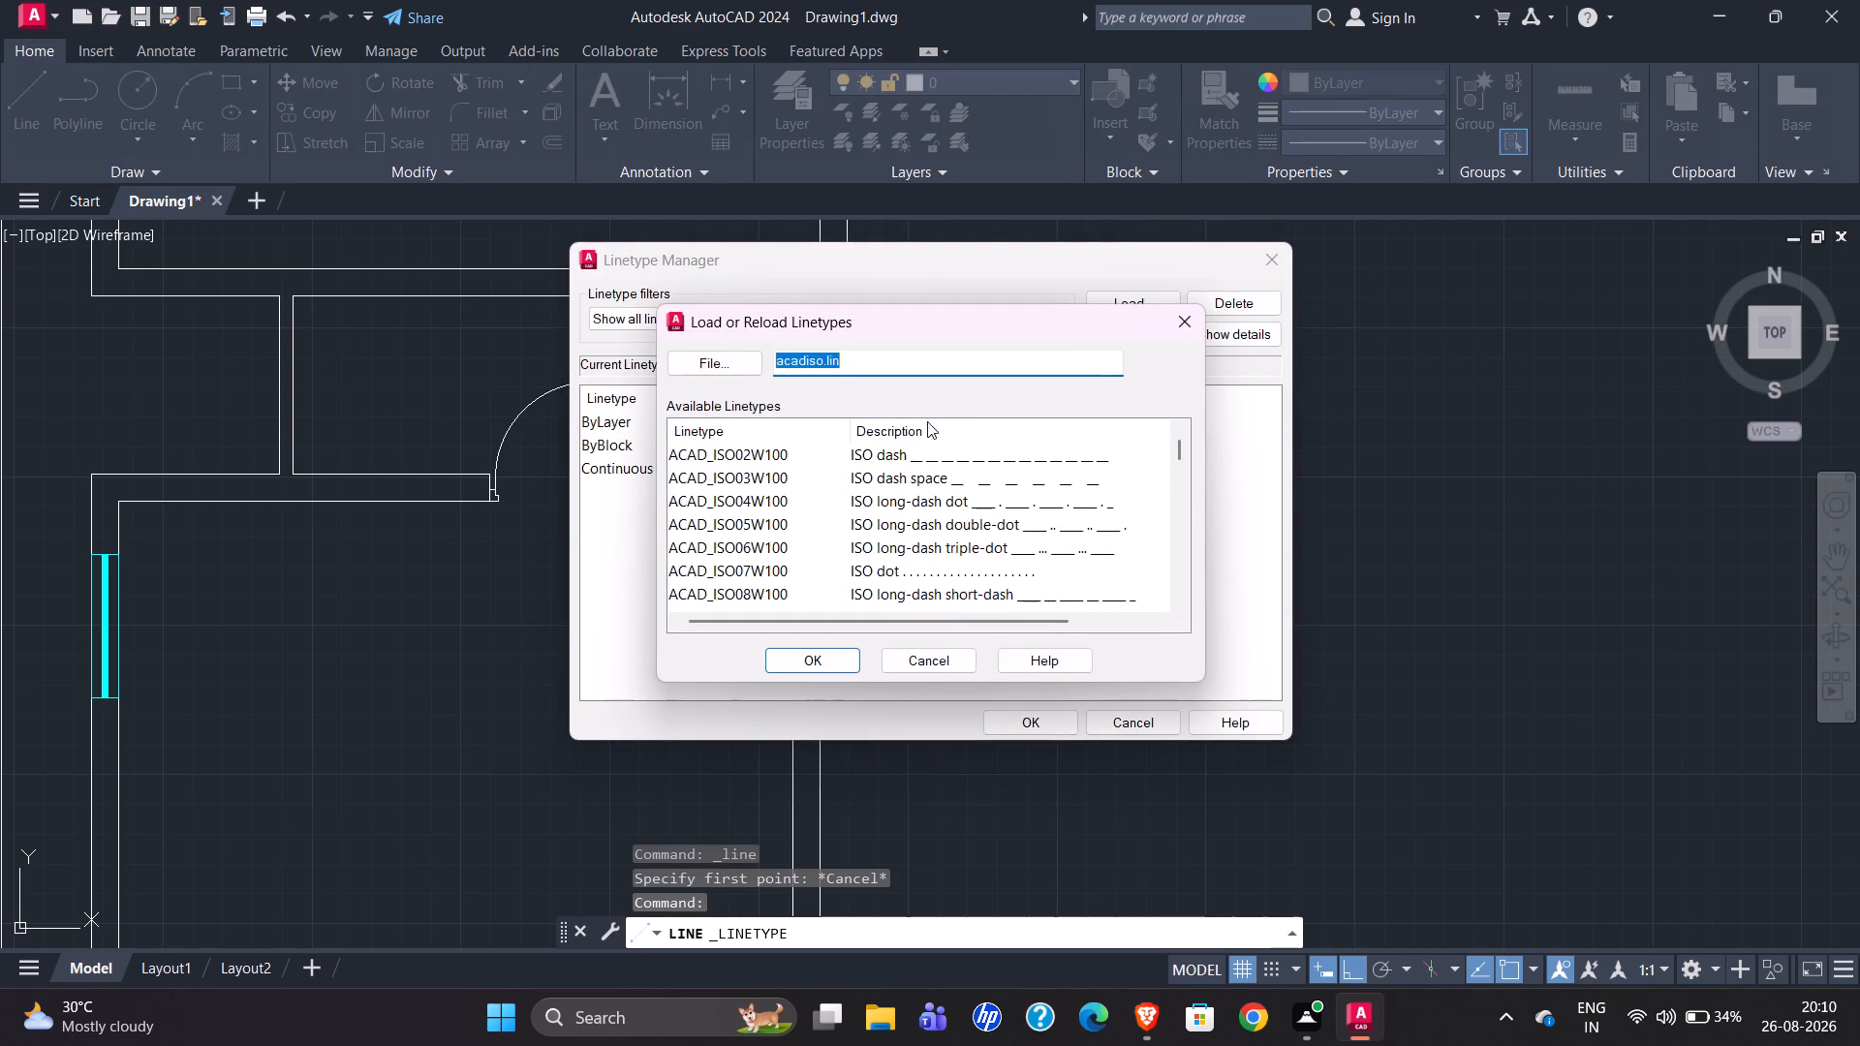
click(937, 452)
click(843, 661)
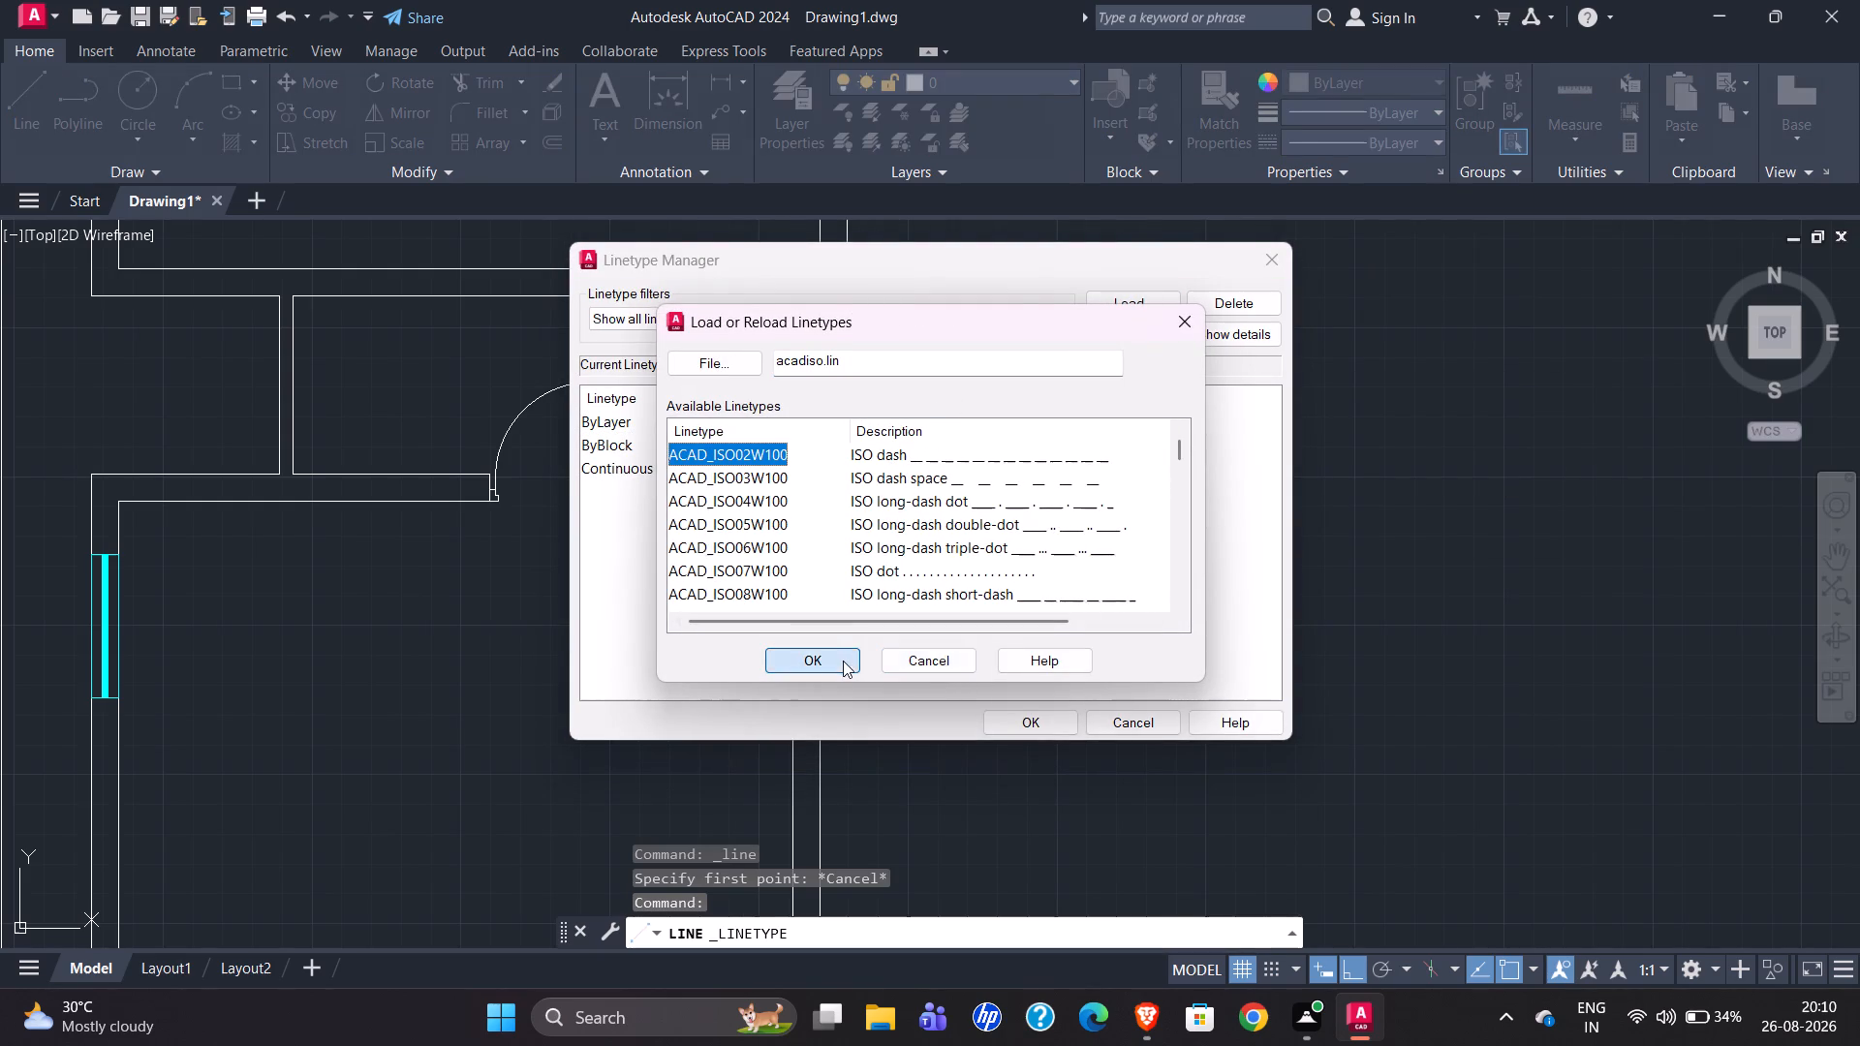
click(1040, 722)
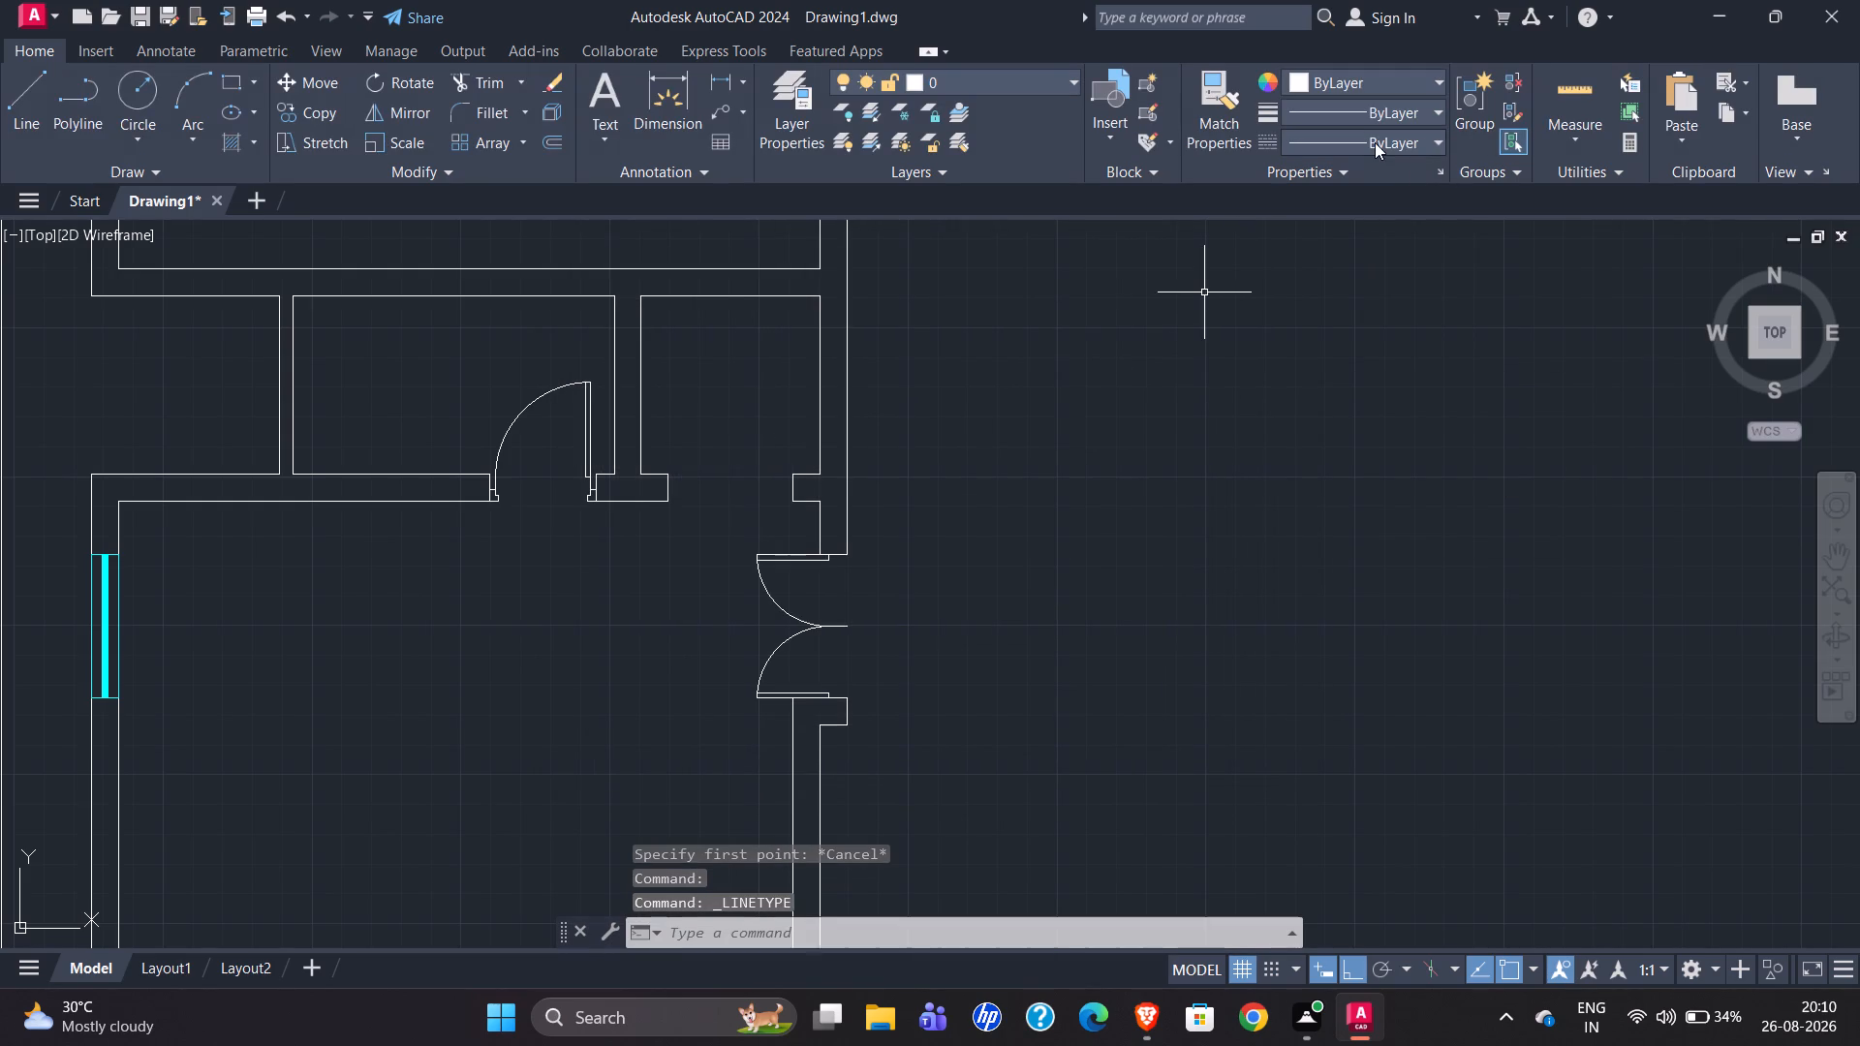
click(1375, 142)
click(1384, 231)
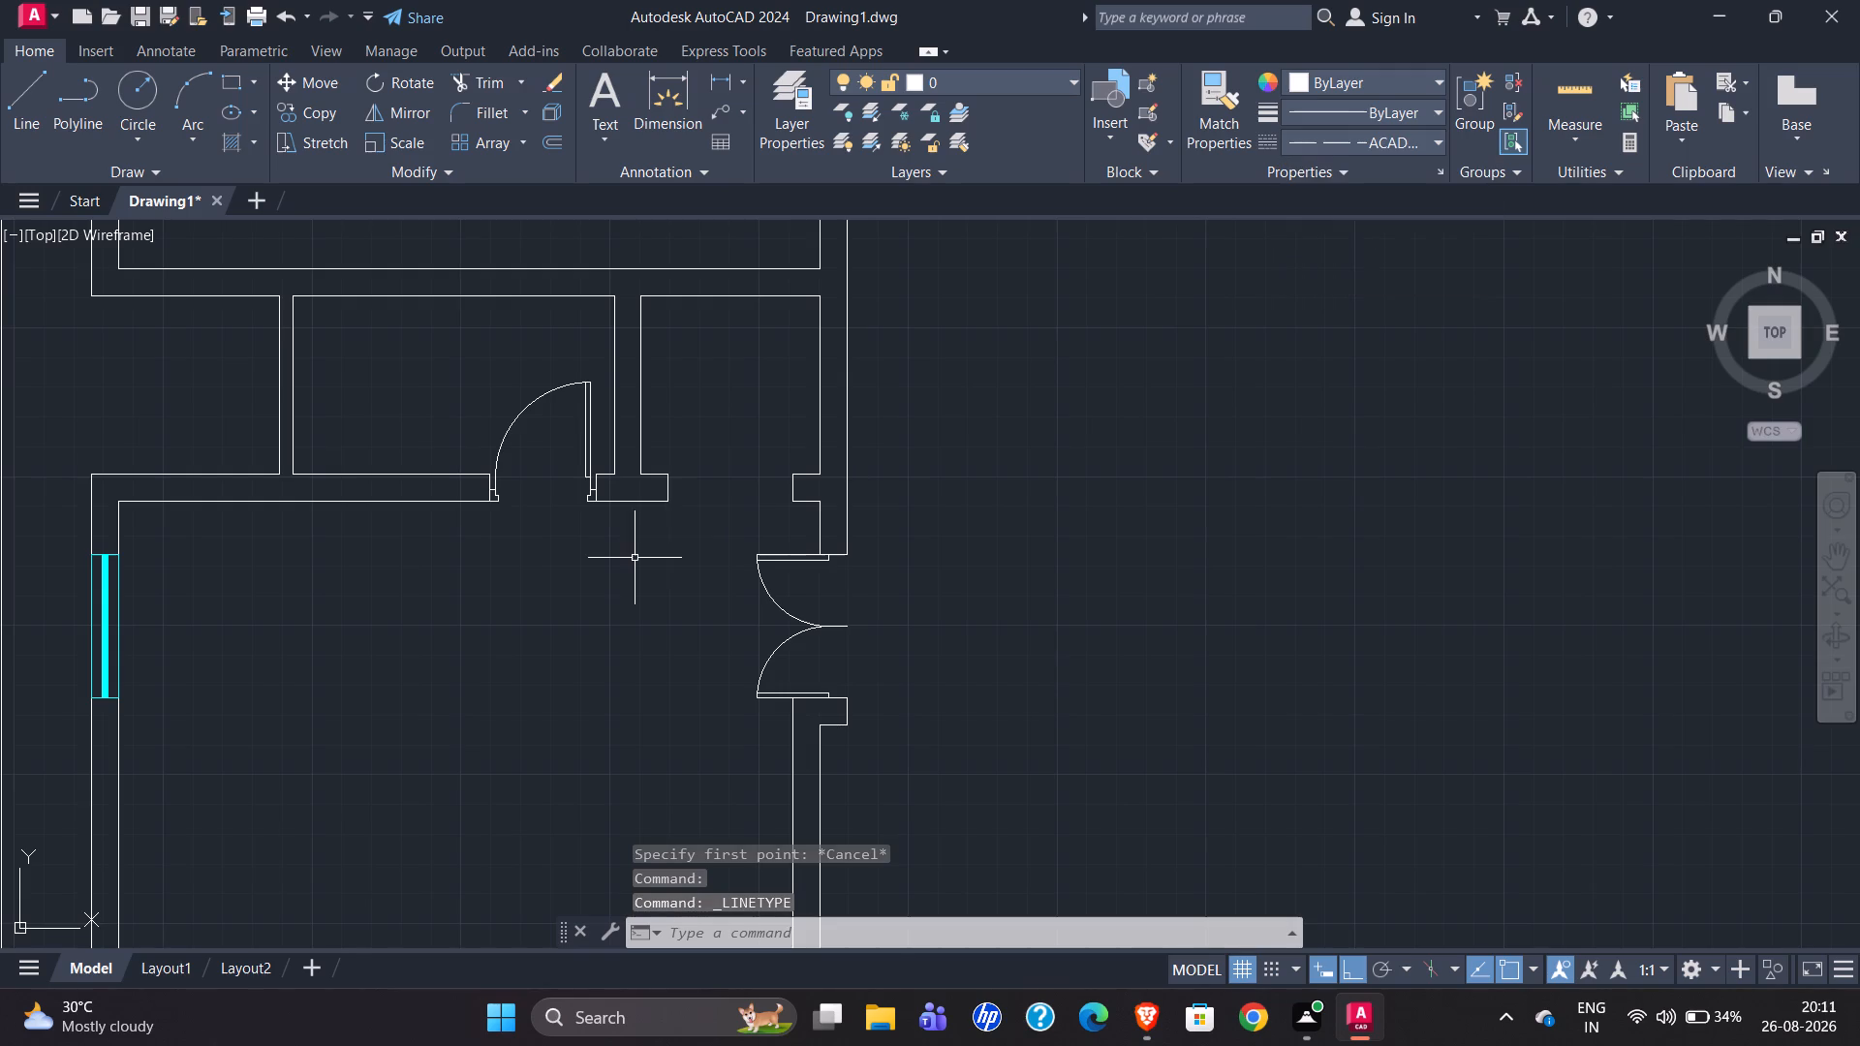
Draw a dashed polyline across the 3'-6" lift opening, forming both horizontal edges and the two crossing diagonals, with Ortho off.
scroll(716, 493, up, 2)
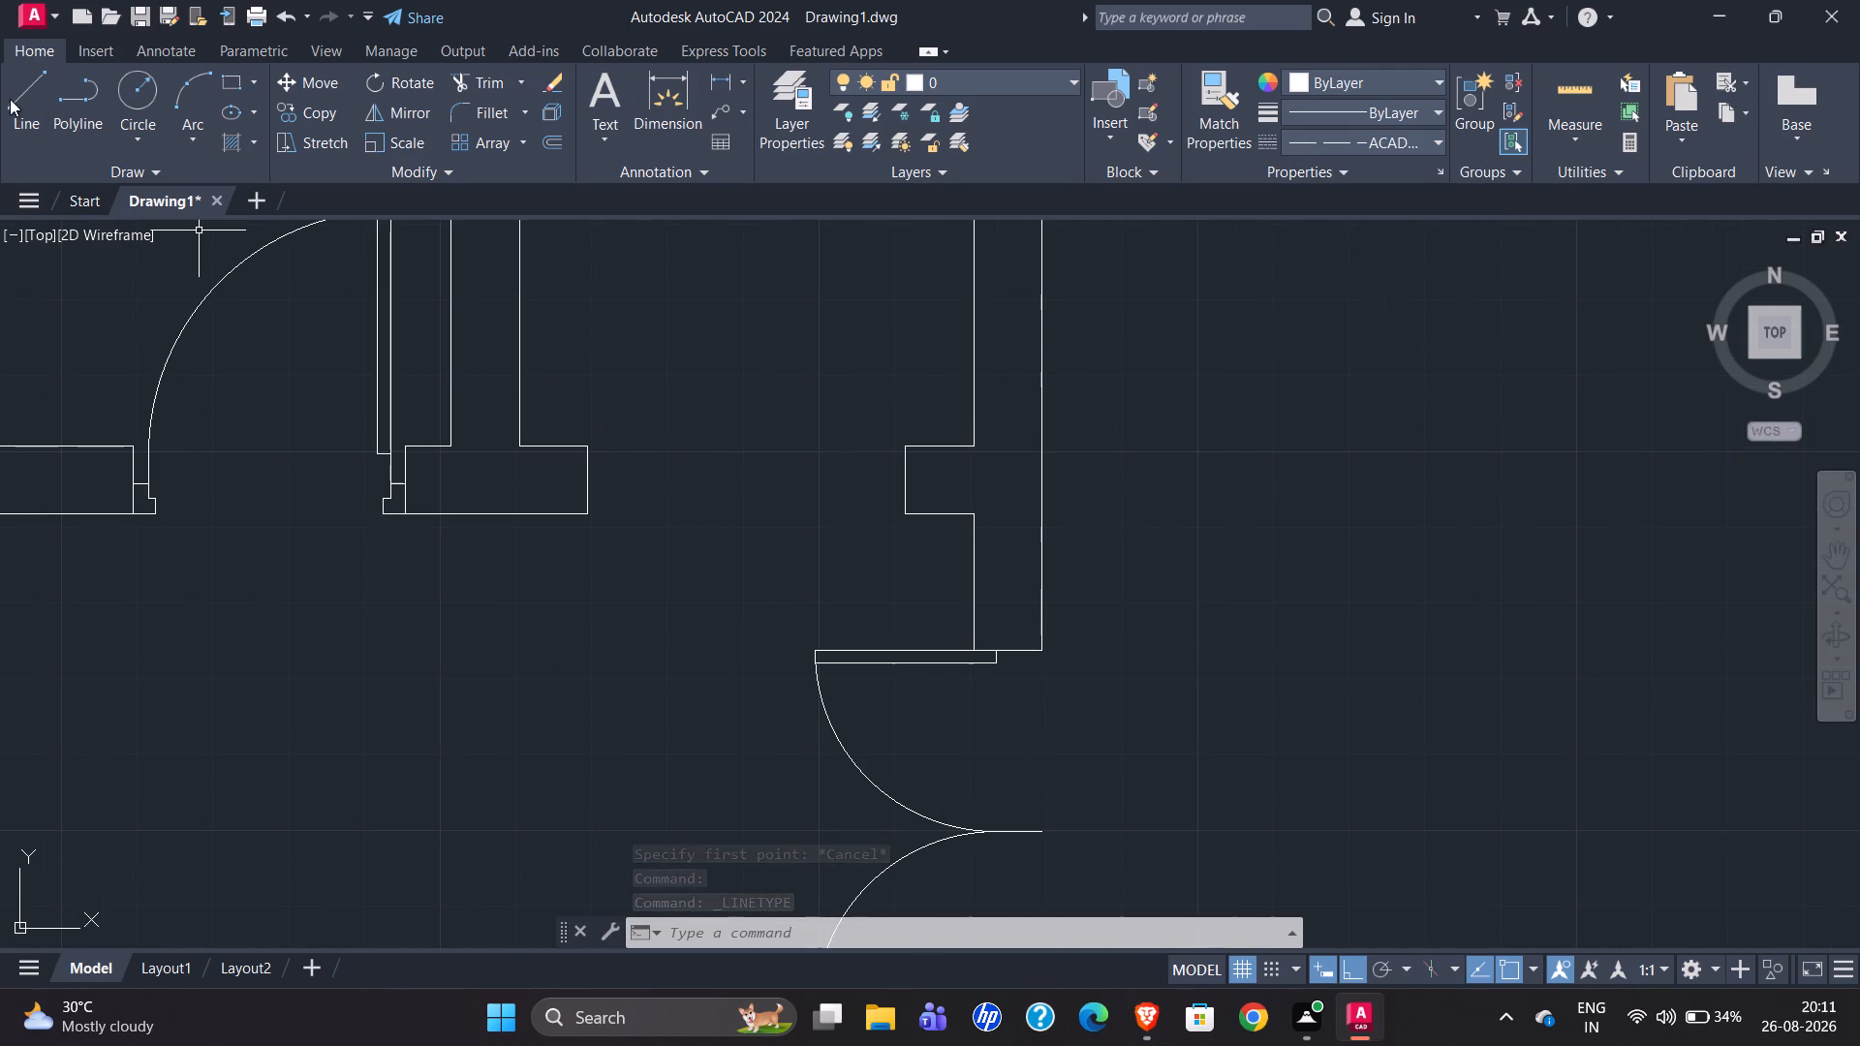
click(20, 97)
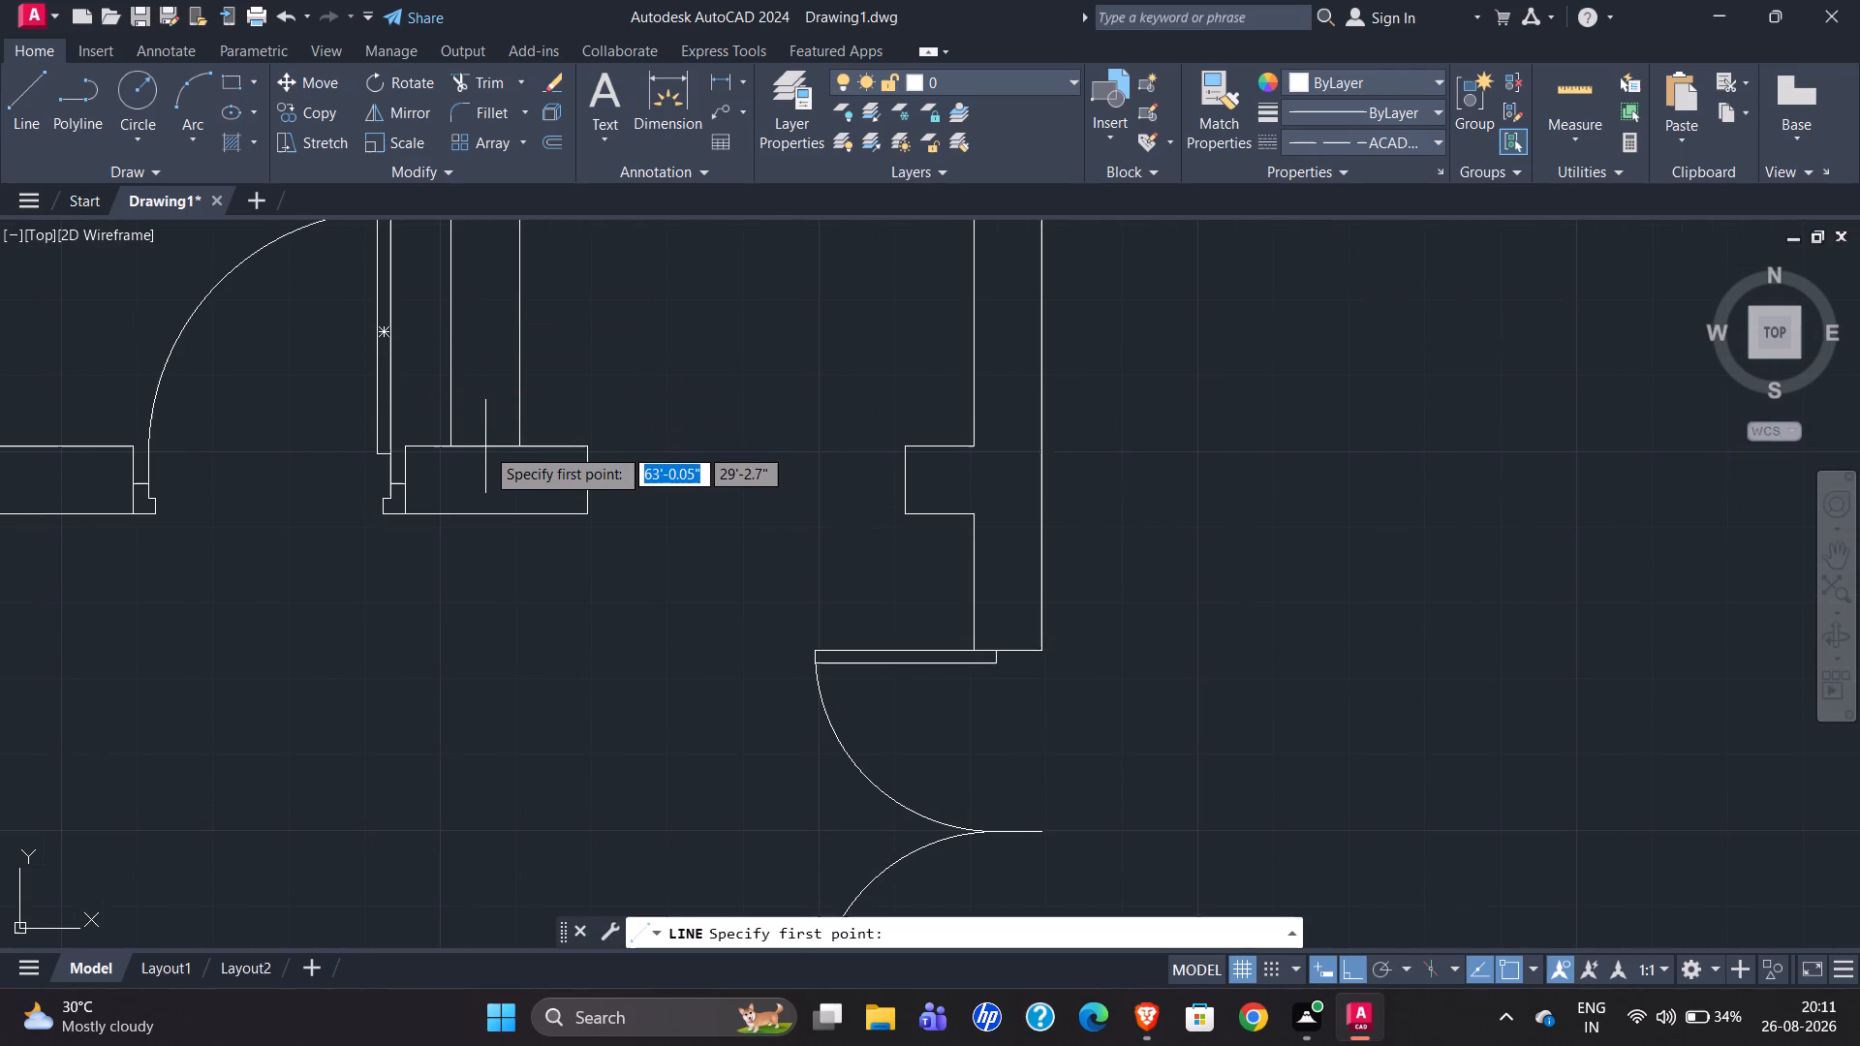
click(90, 100)
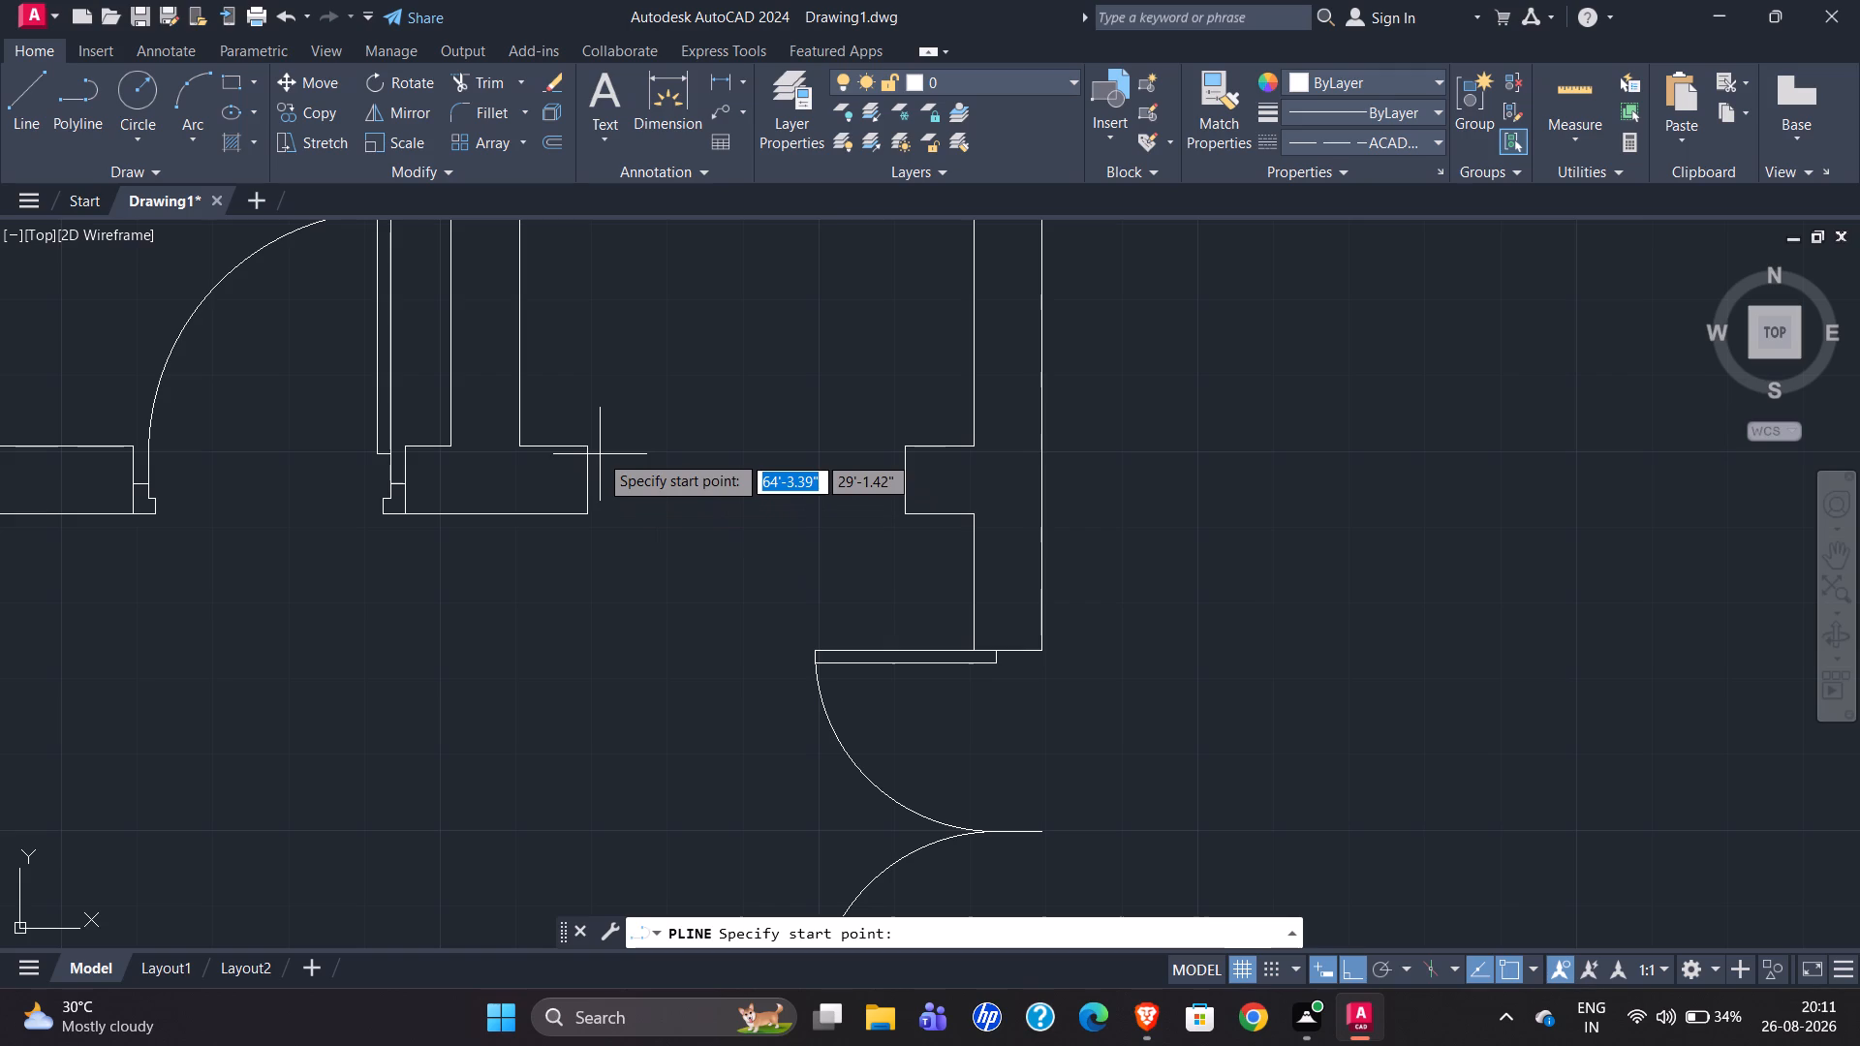
click(584, 448)
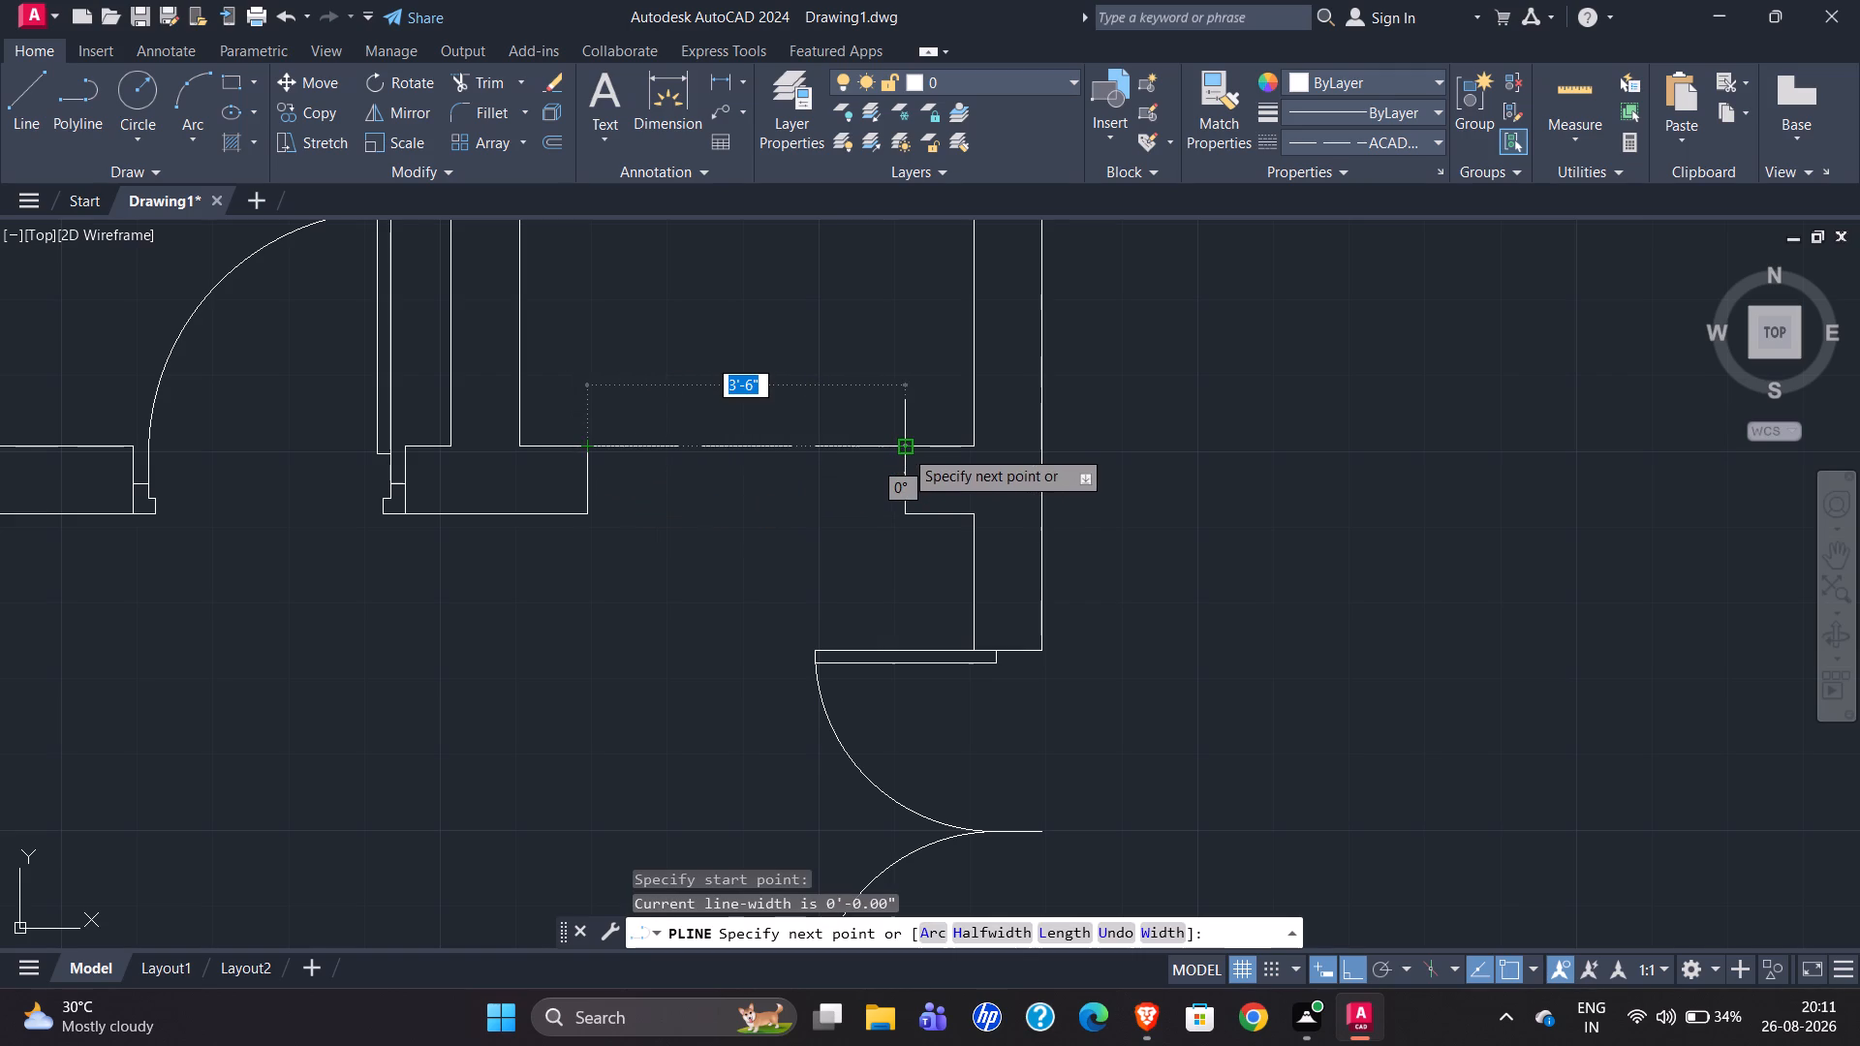
click(905, 444)
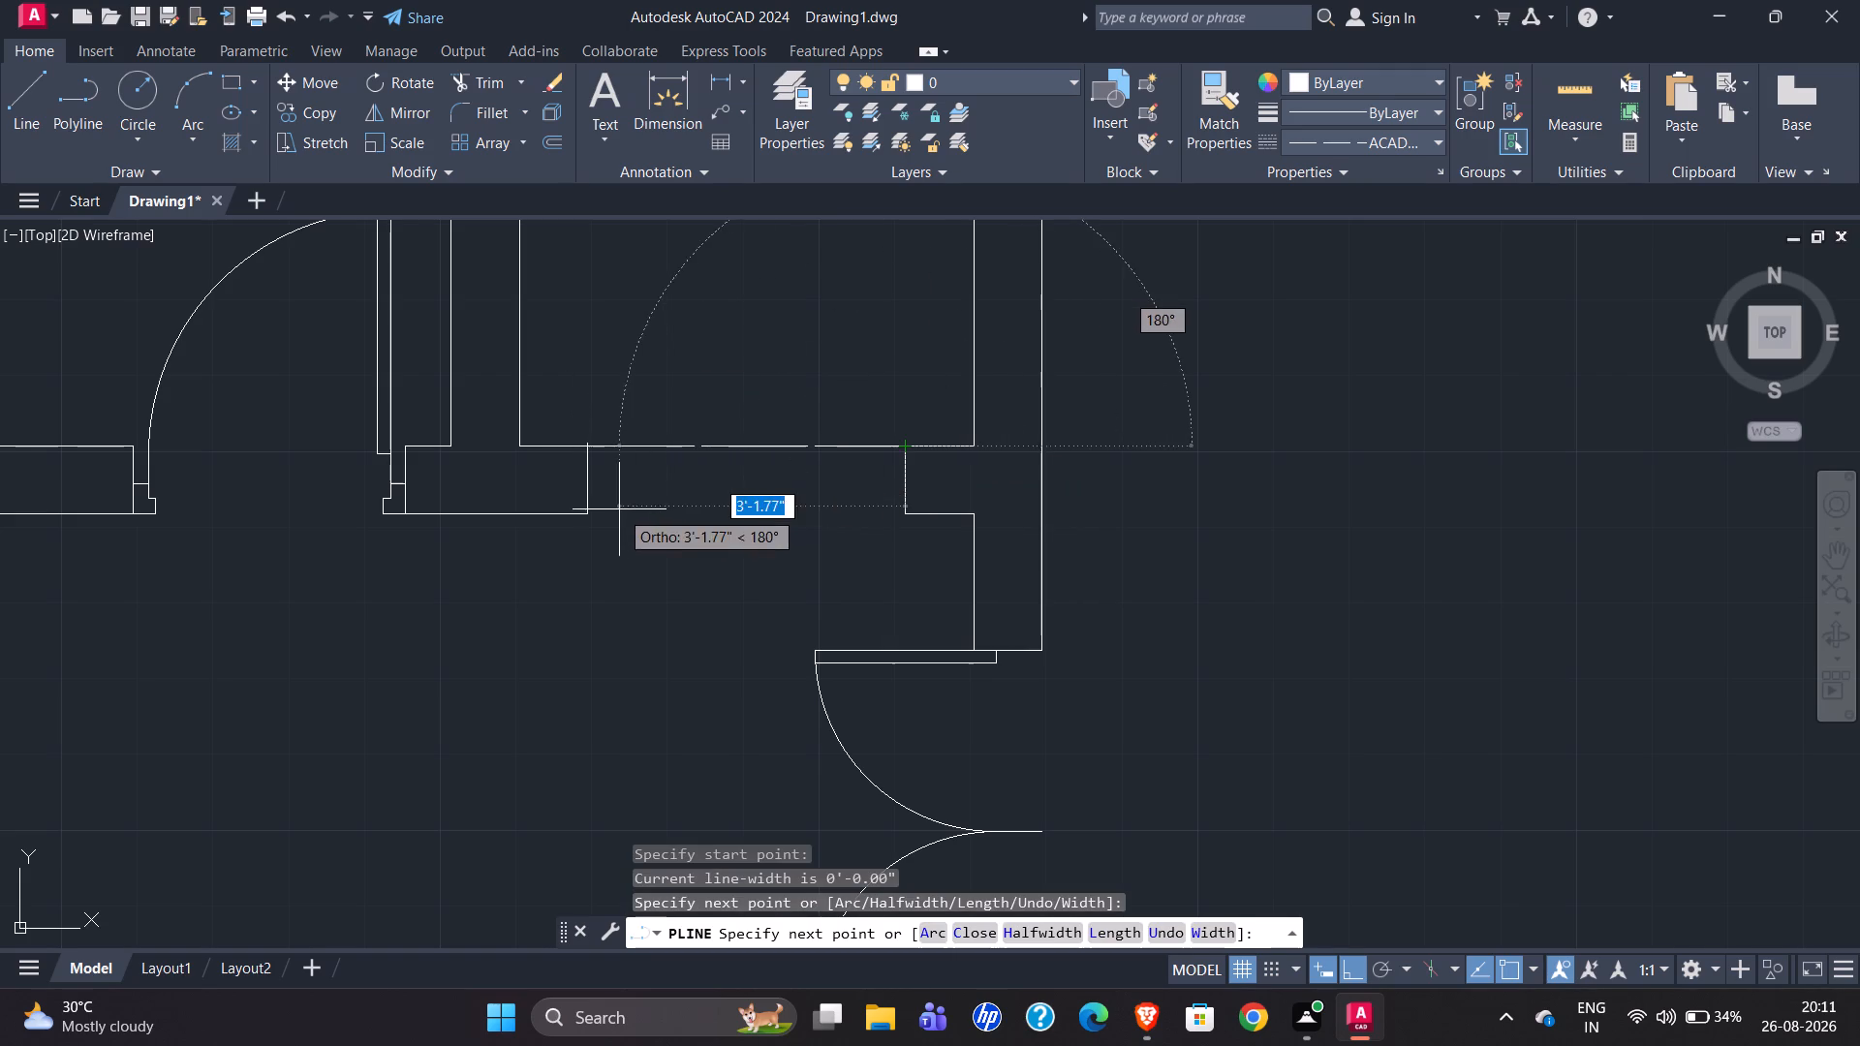
click(1348, 969)
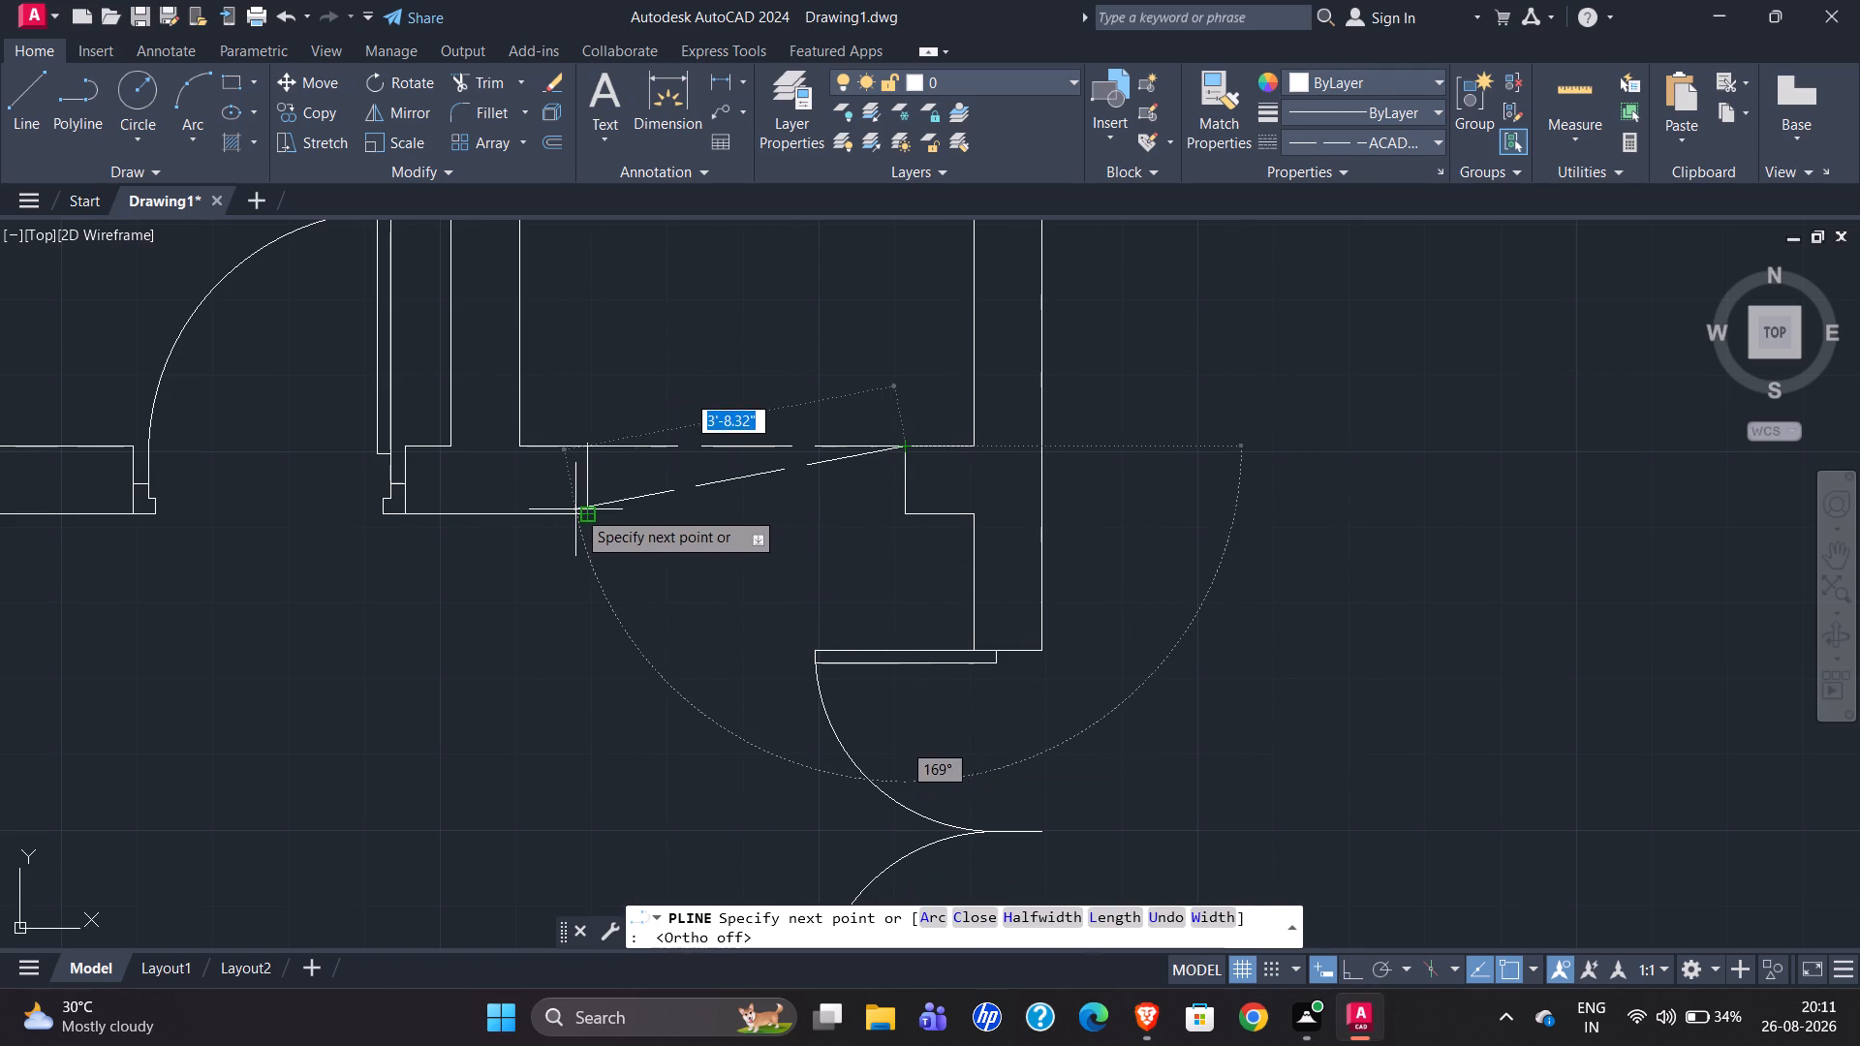
click(582, 509)
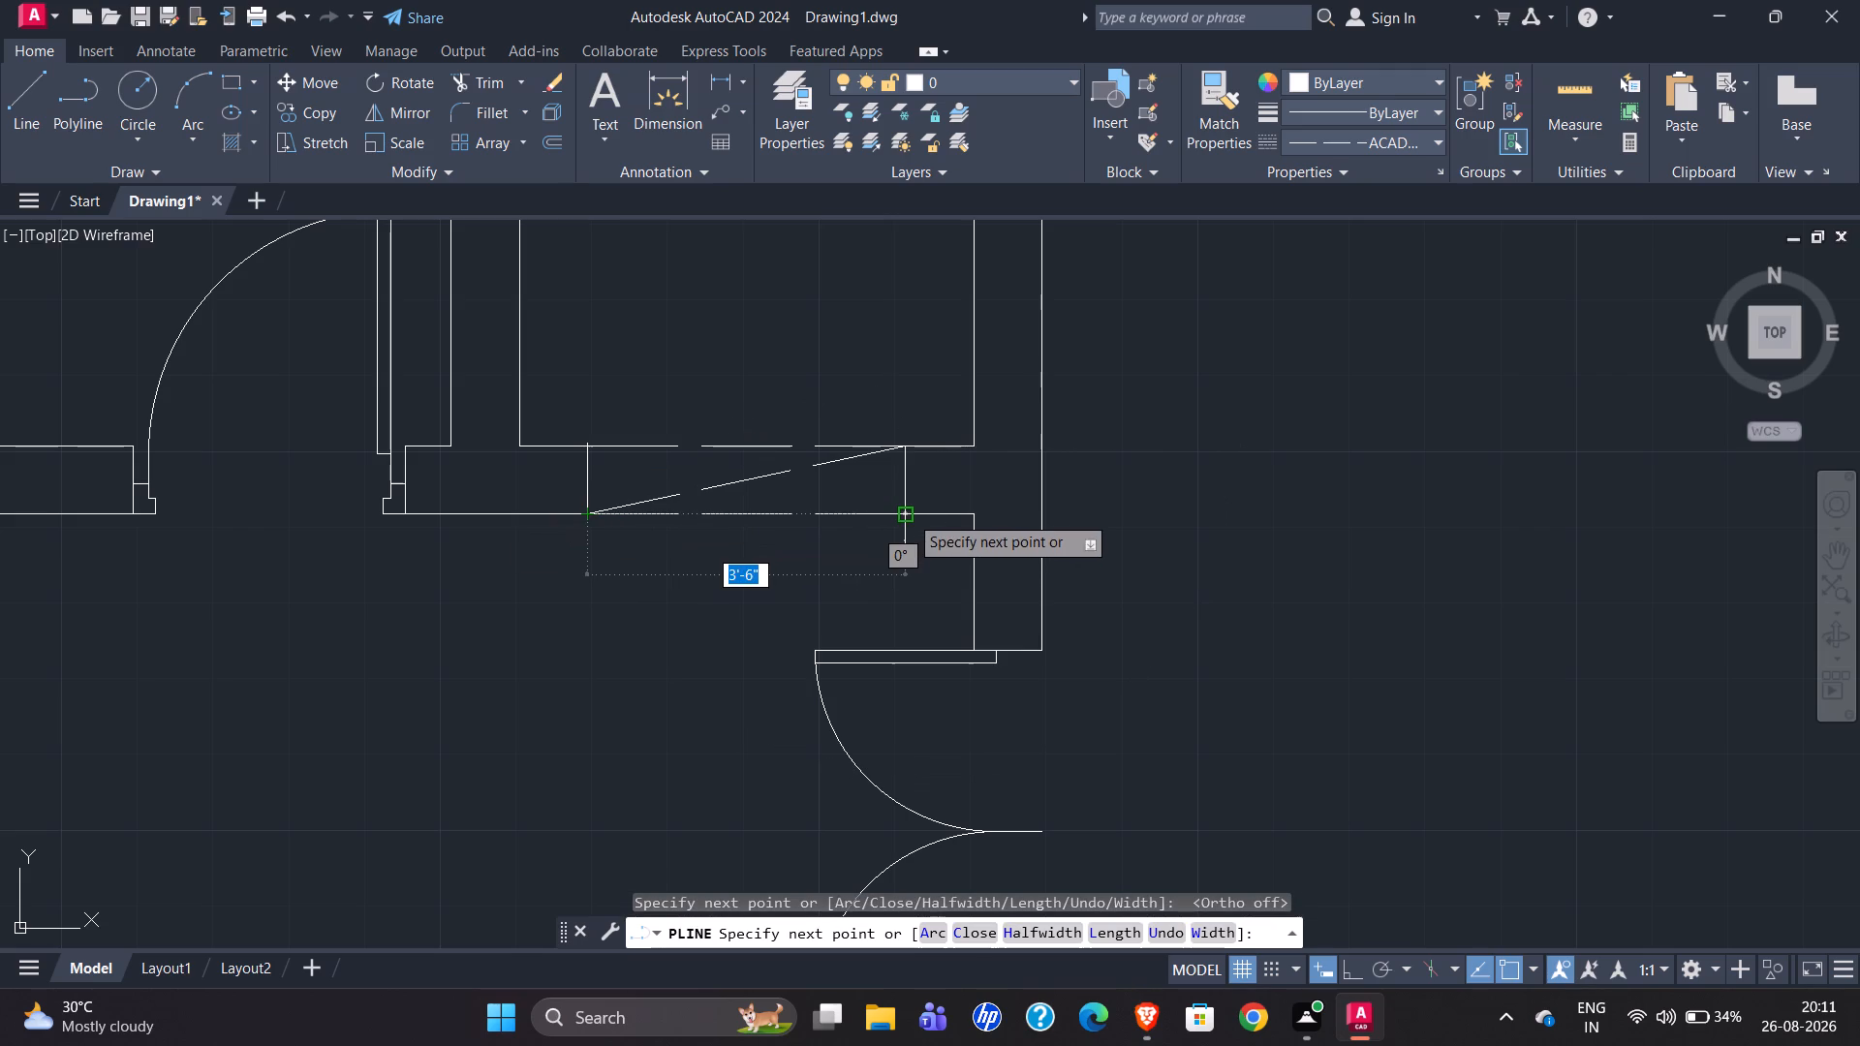
click(909, 514)
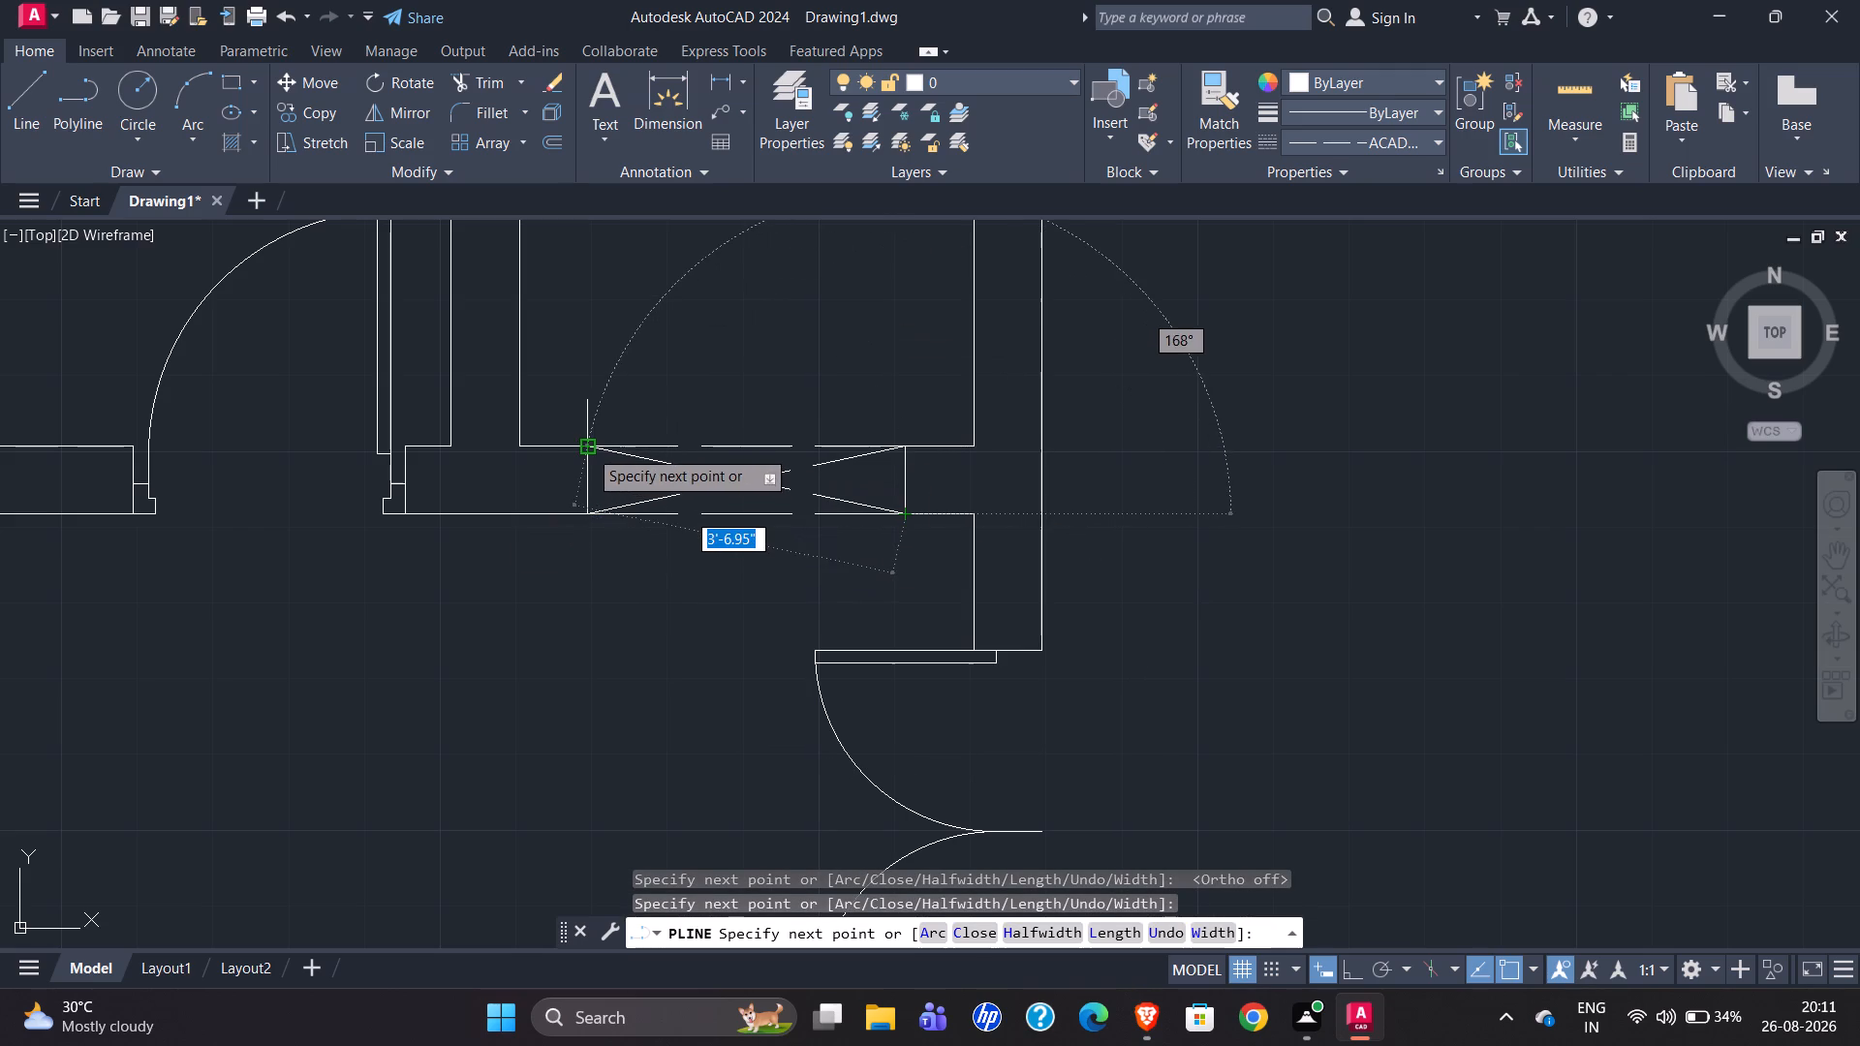
click(588, 448)
scroll(728, 569, down, 2)
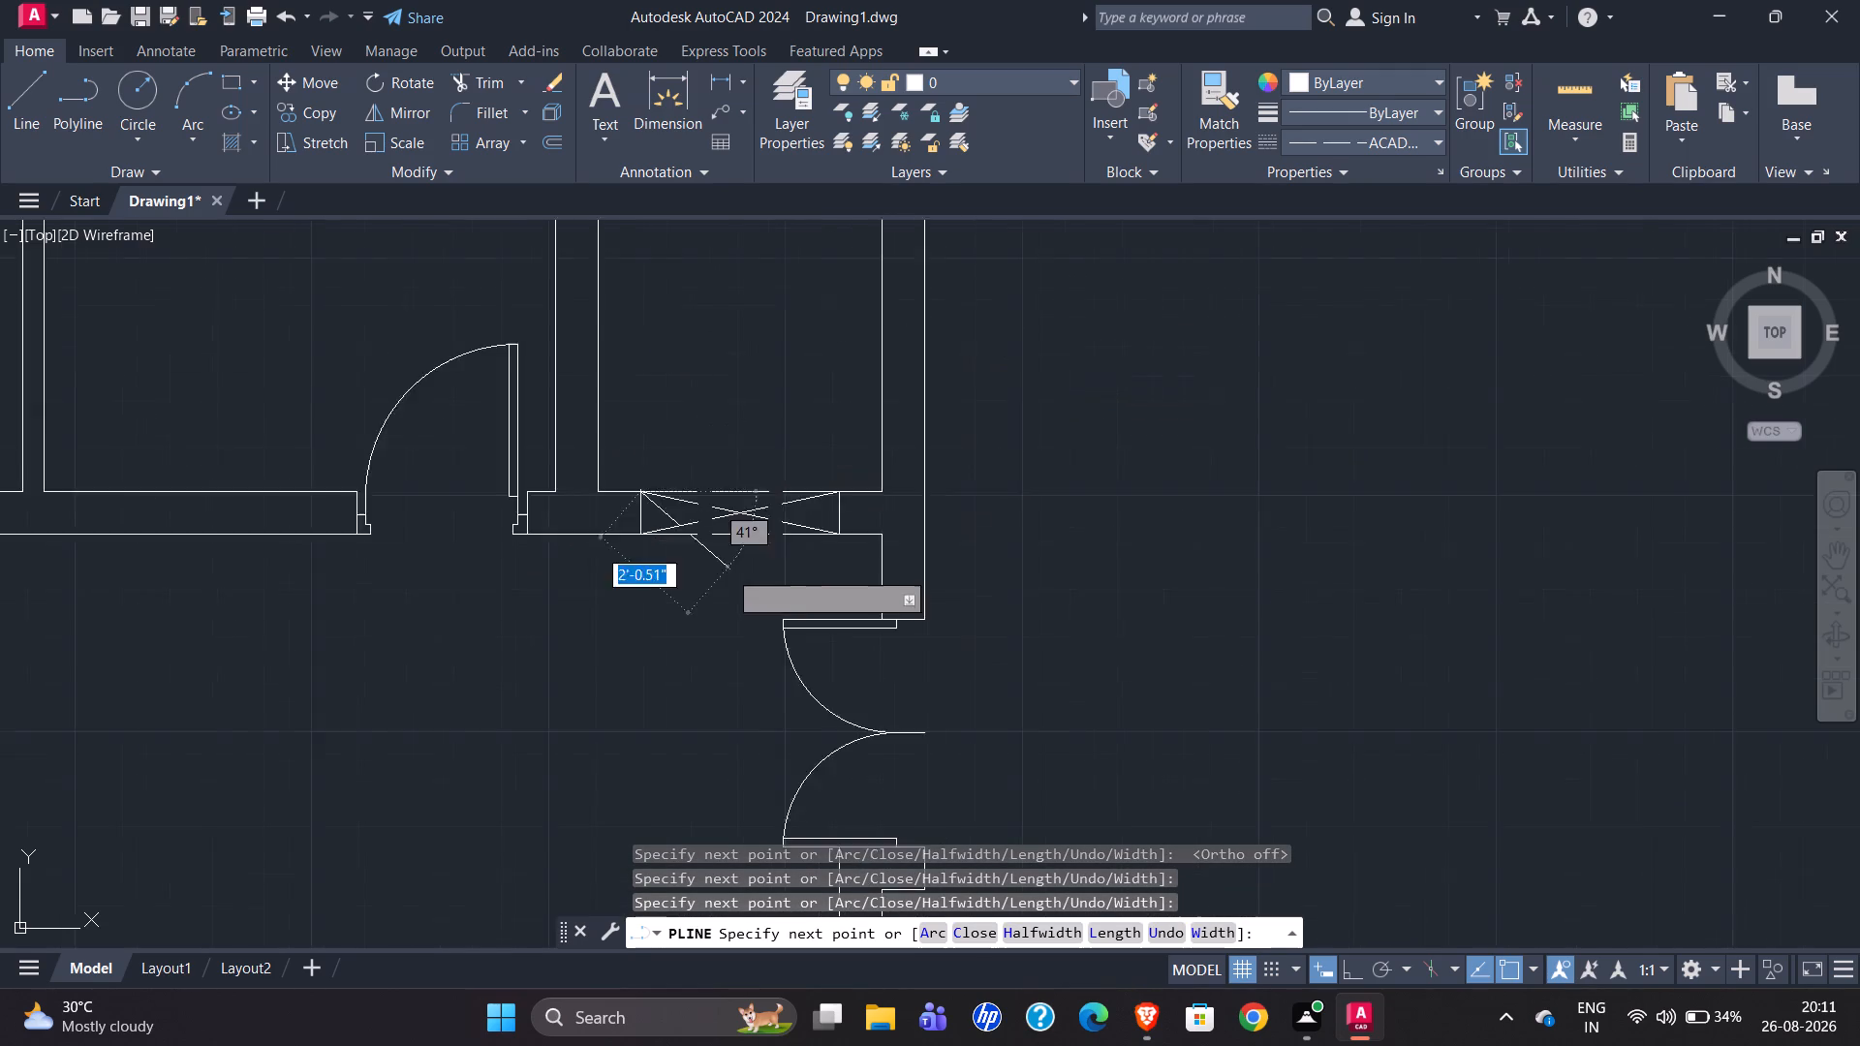
scroll(844, 561, down, 1)
scroll(668, 467, up, 2)
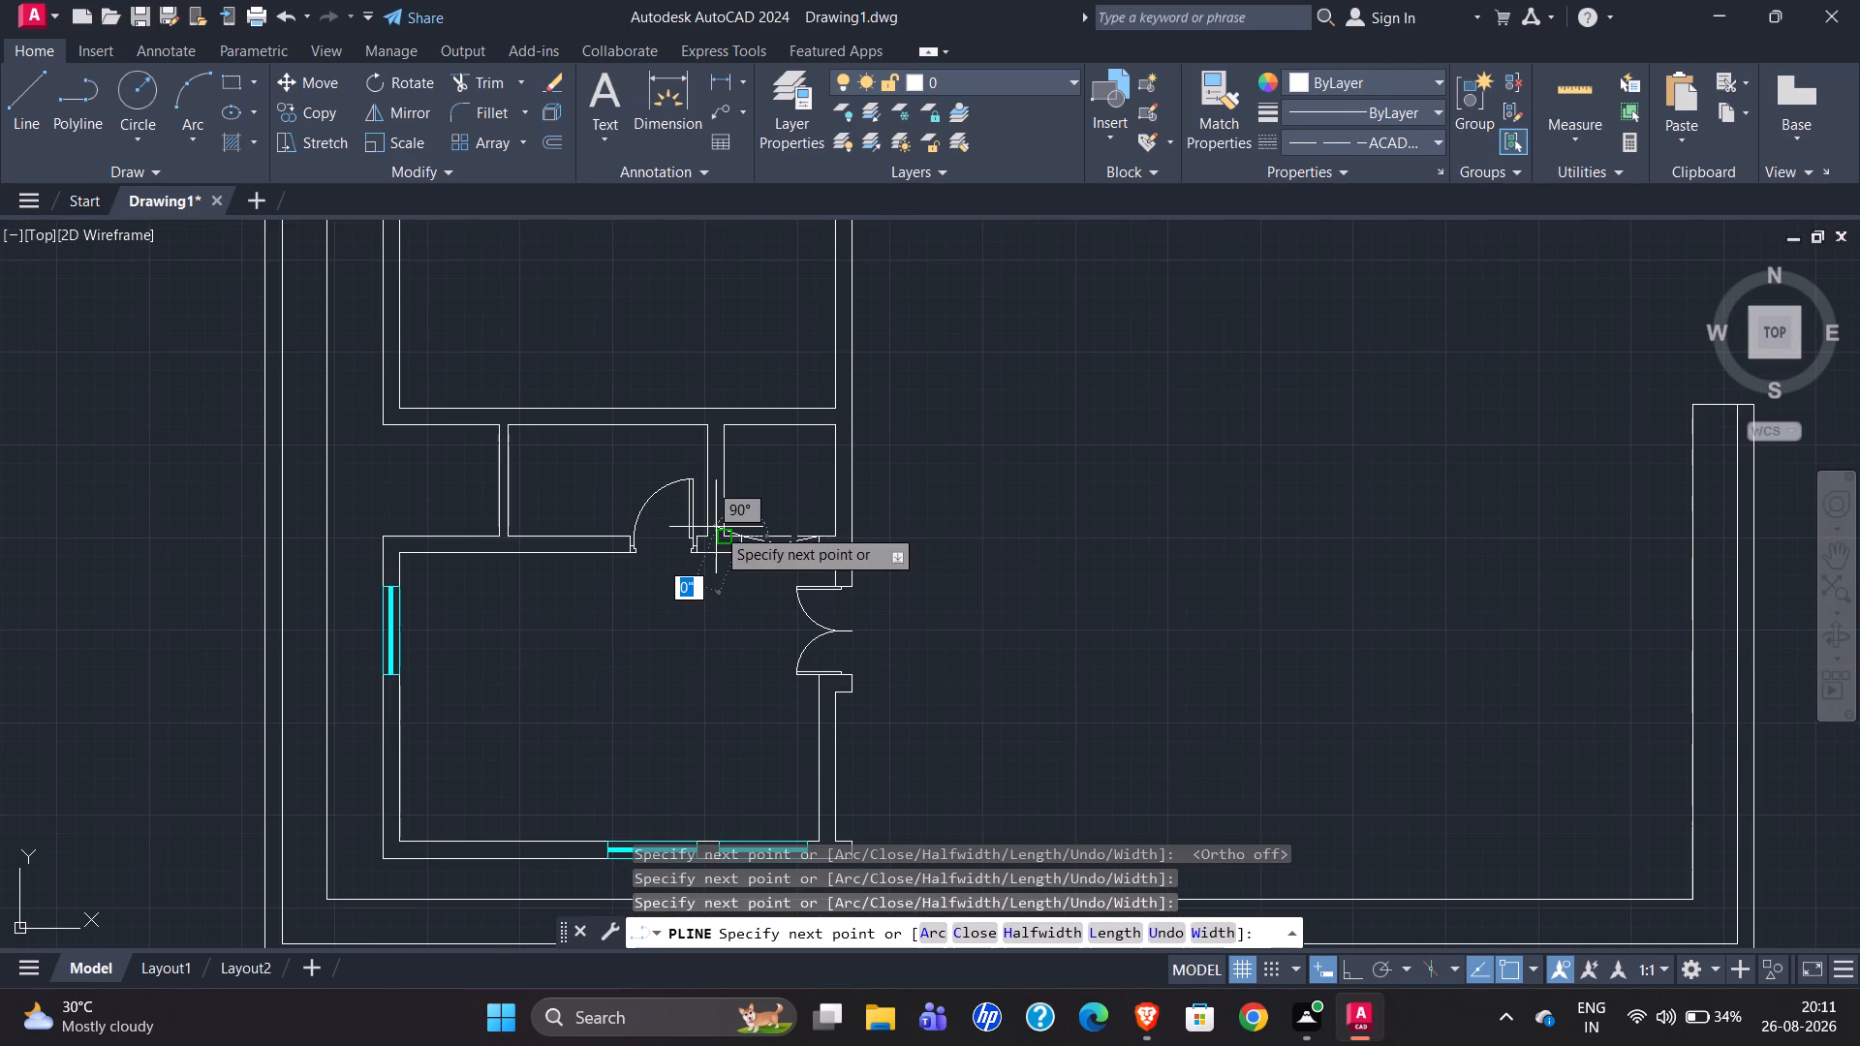
key(Escape)
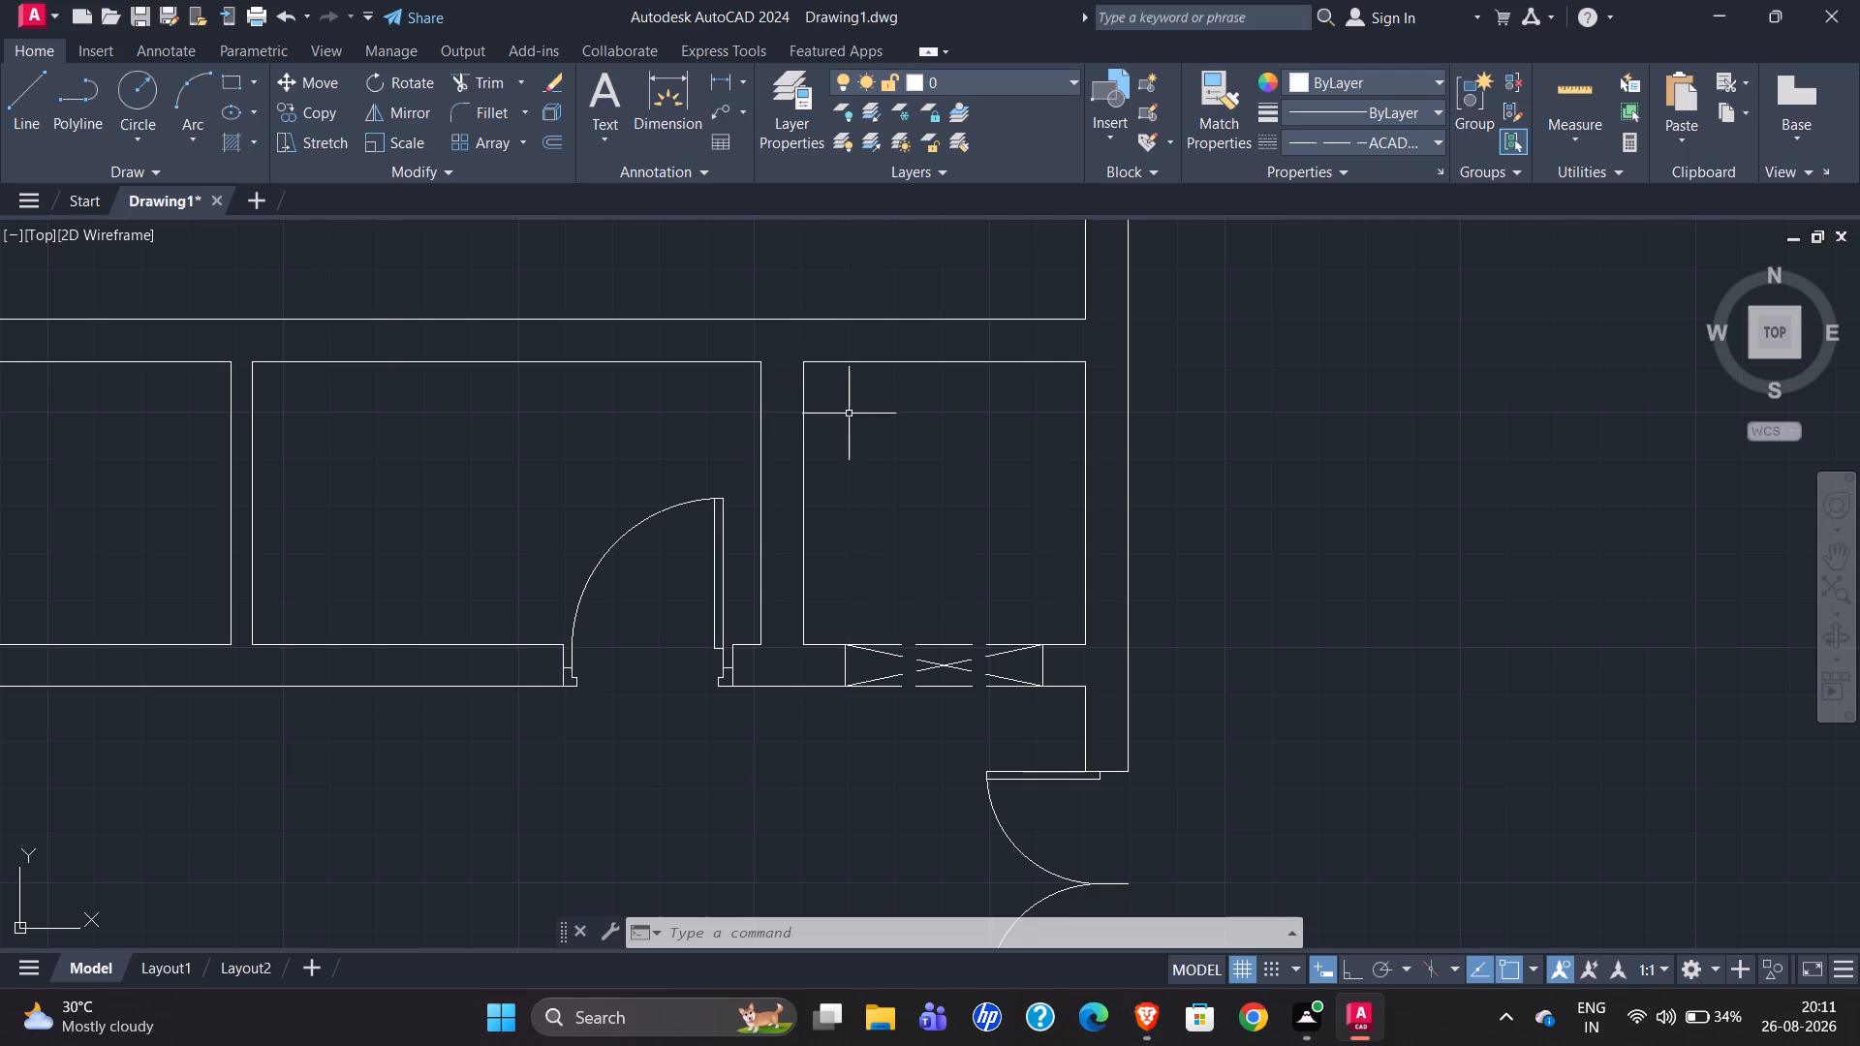
key(Escape)
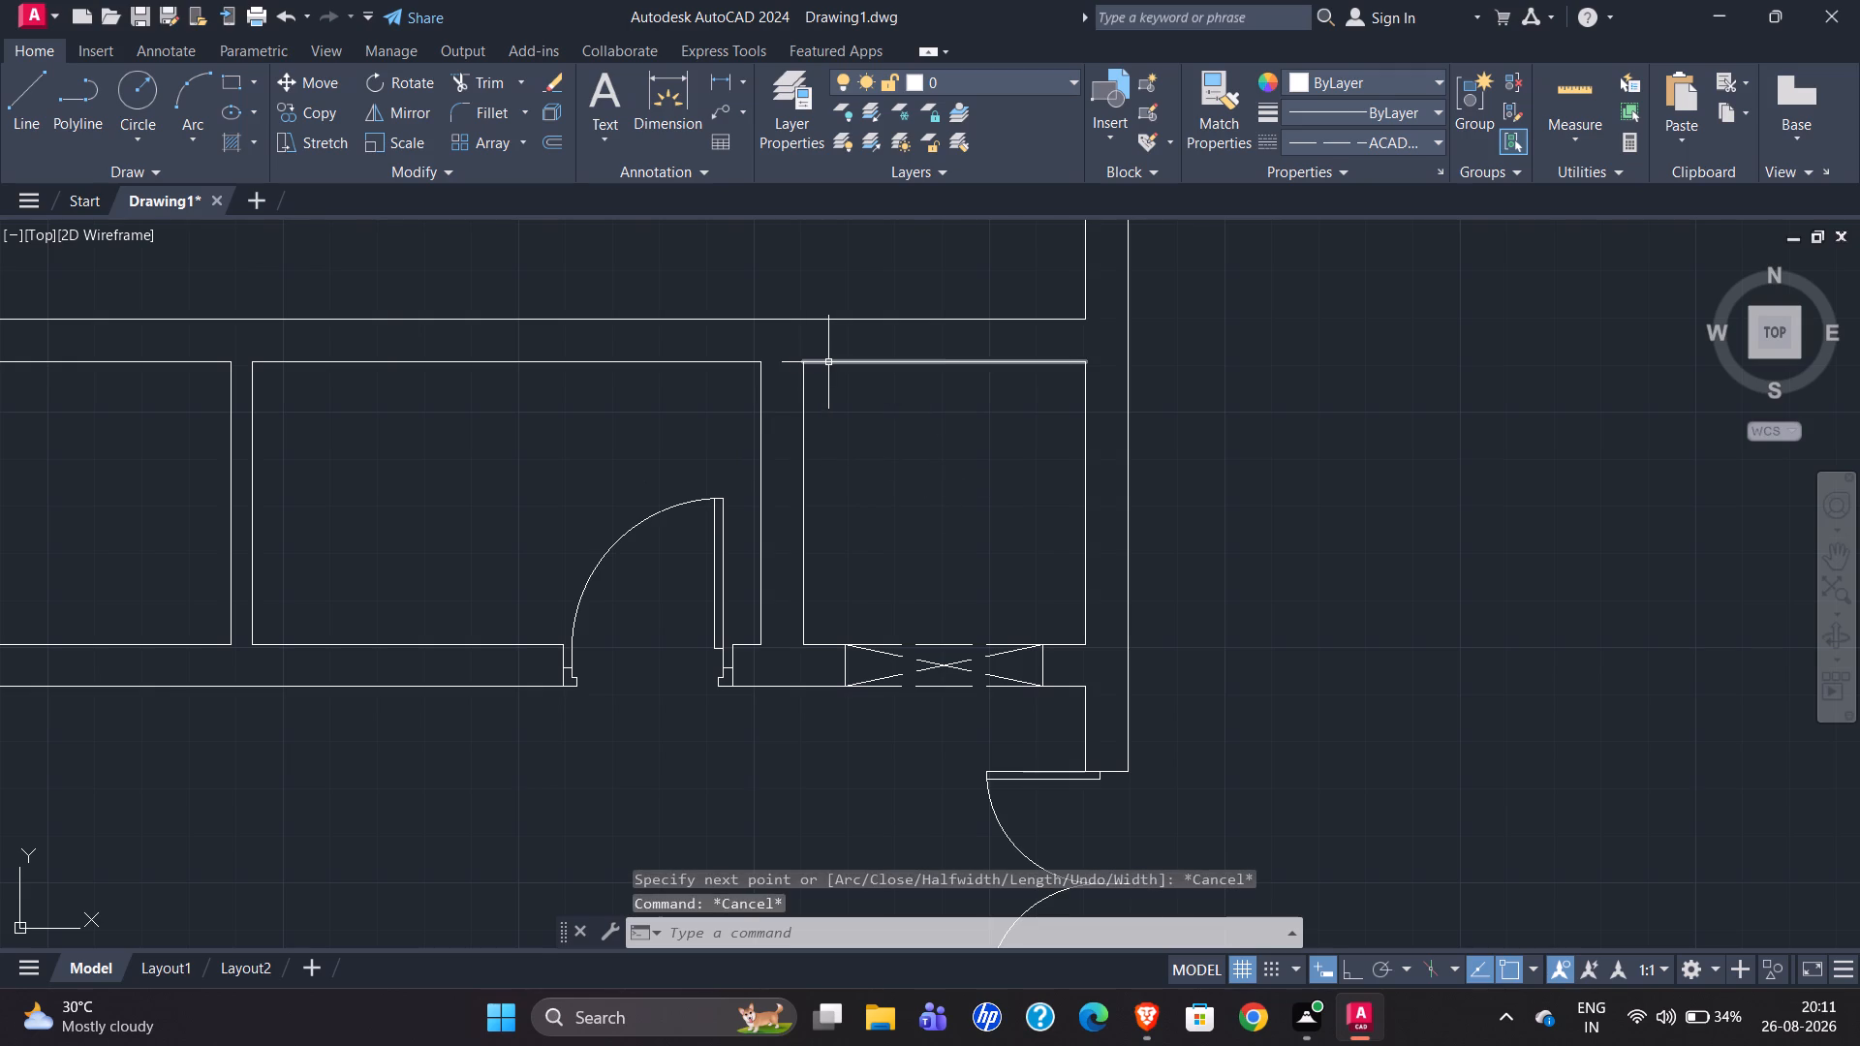
Select the redrawn lift's inner wall lines and examine the dashed lift outline and its wall clearance in the original plan.
click(828, 362)
click(801, 404)
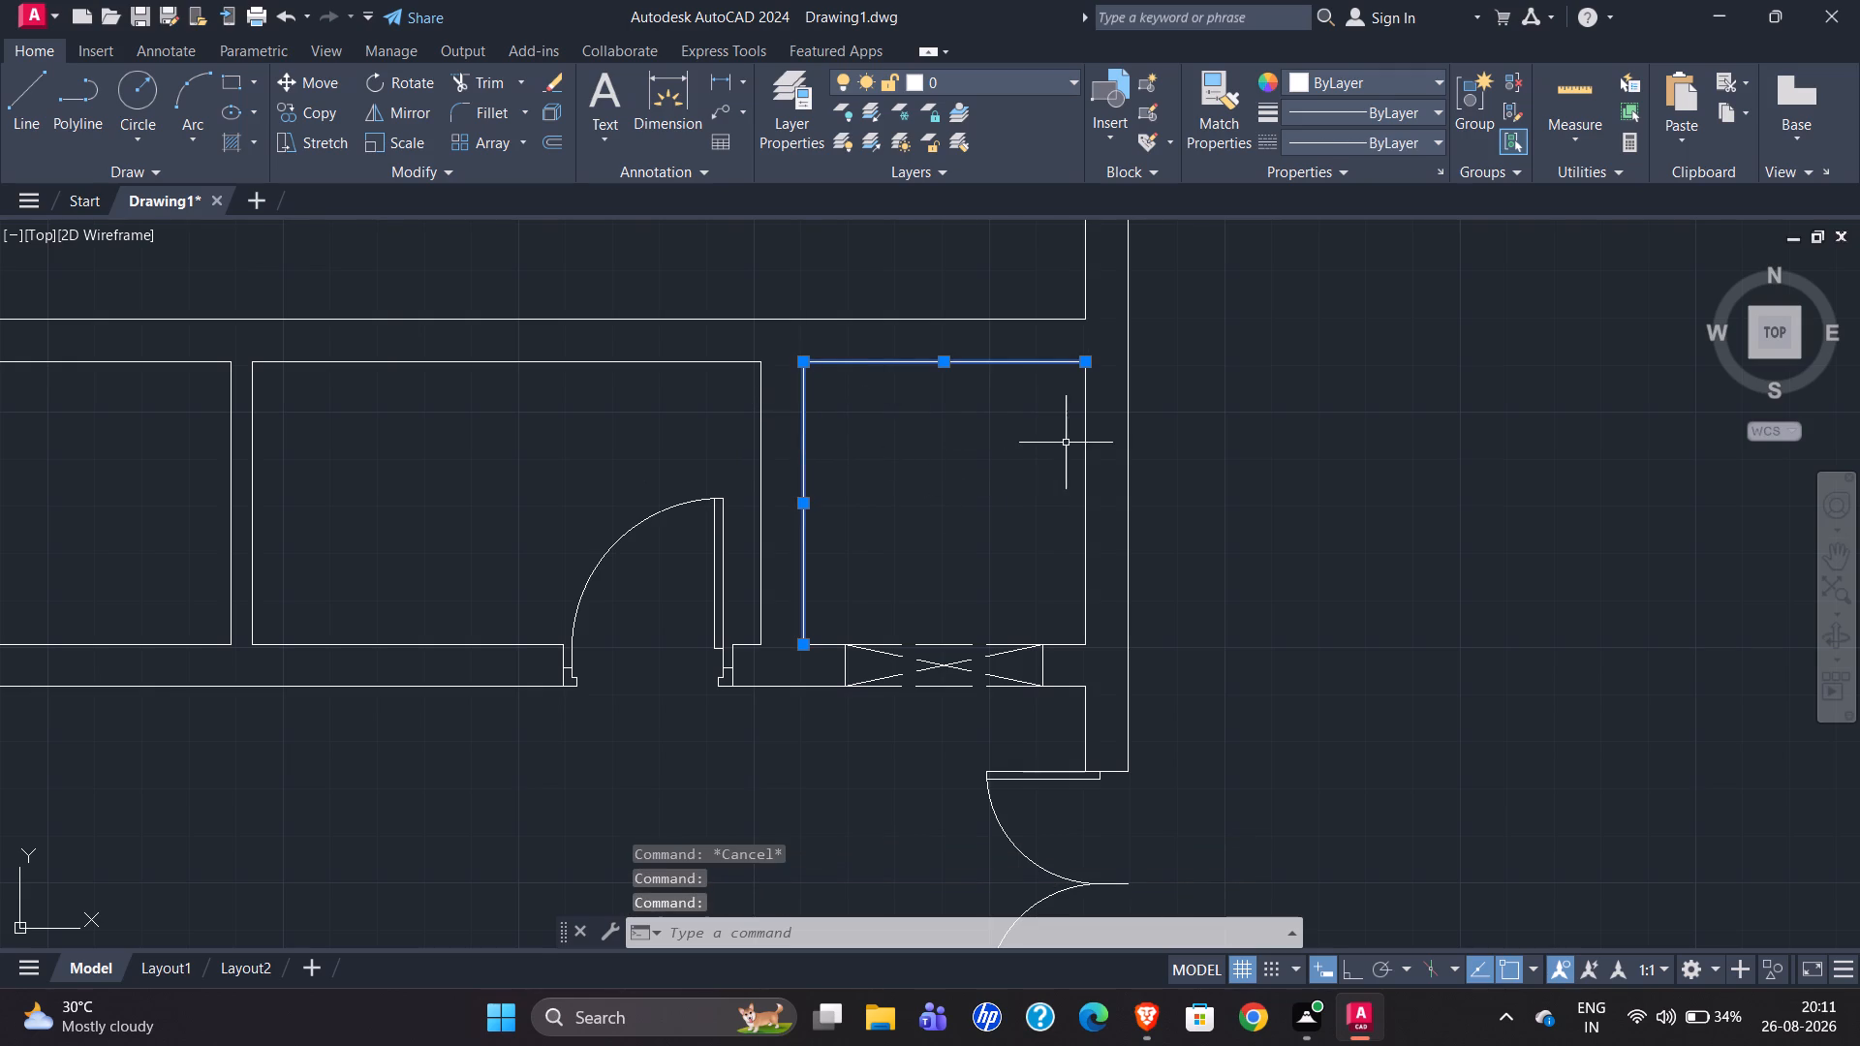
click(1088, 445)
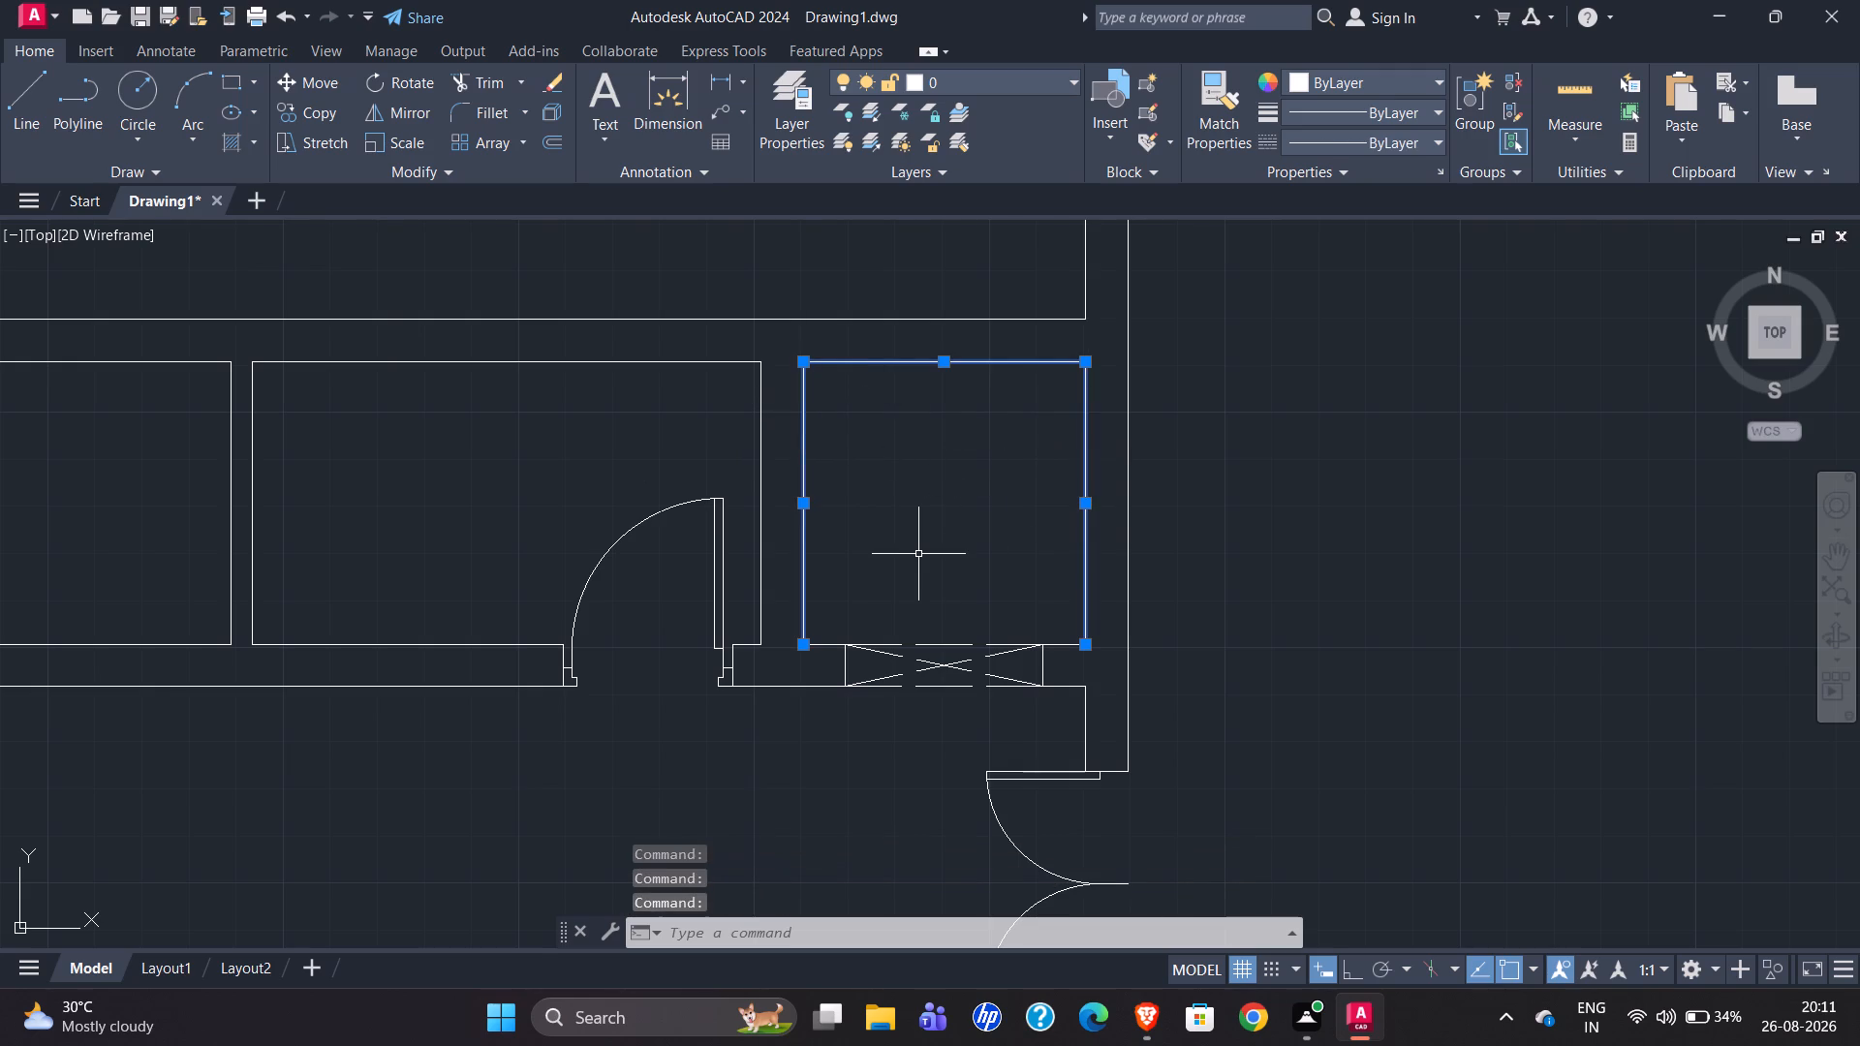
scroll(1165, 579, down, 3)
scroll(1007, 567, down, 1)
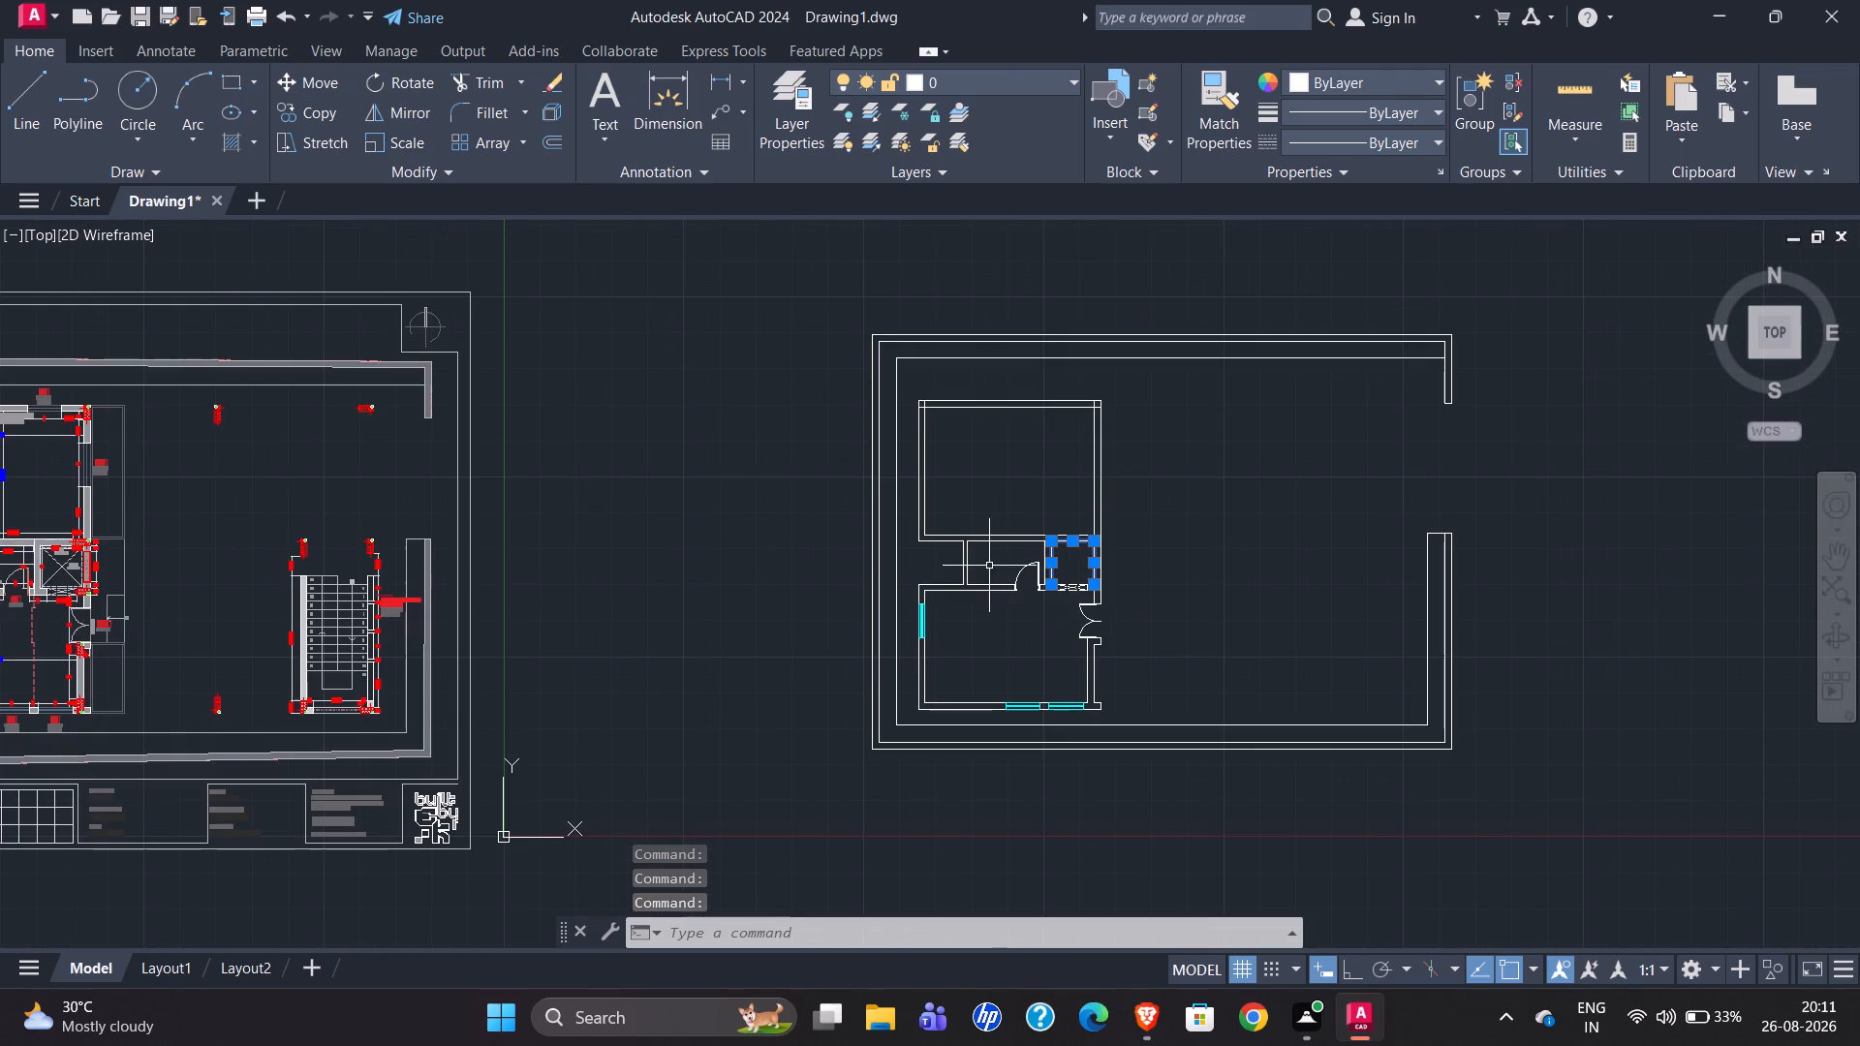
scroll(558, 595, down, 1)
scroll(173, 605, up, 4)
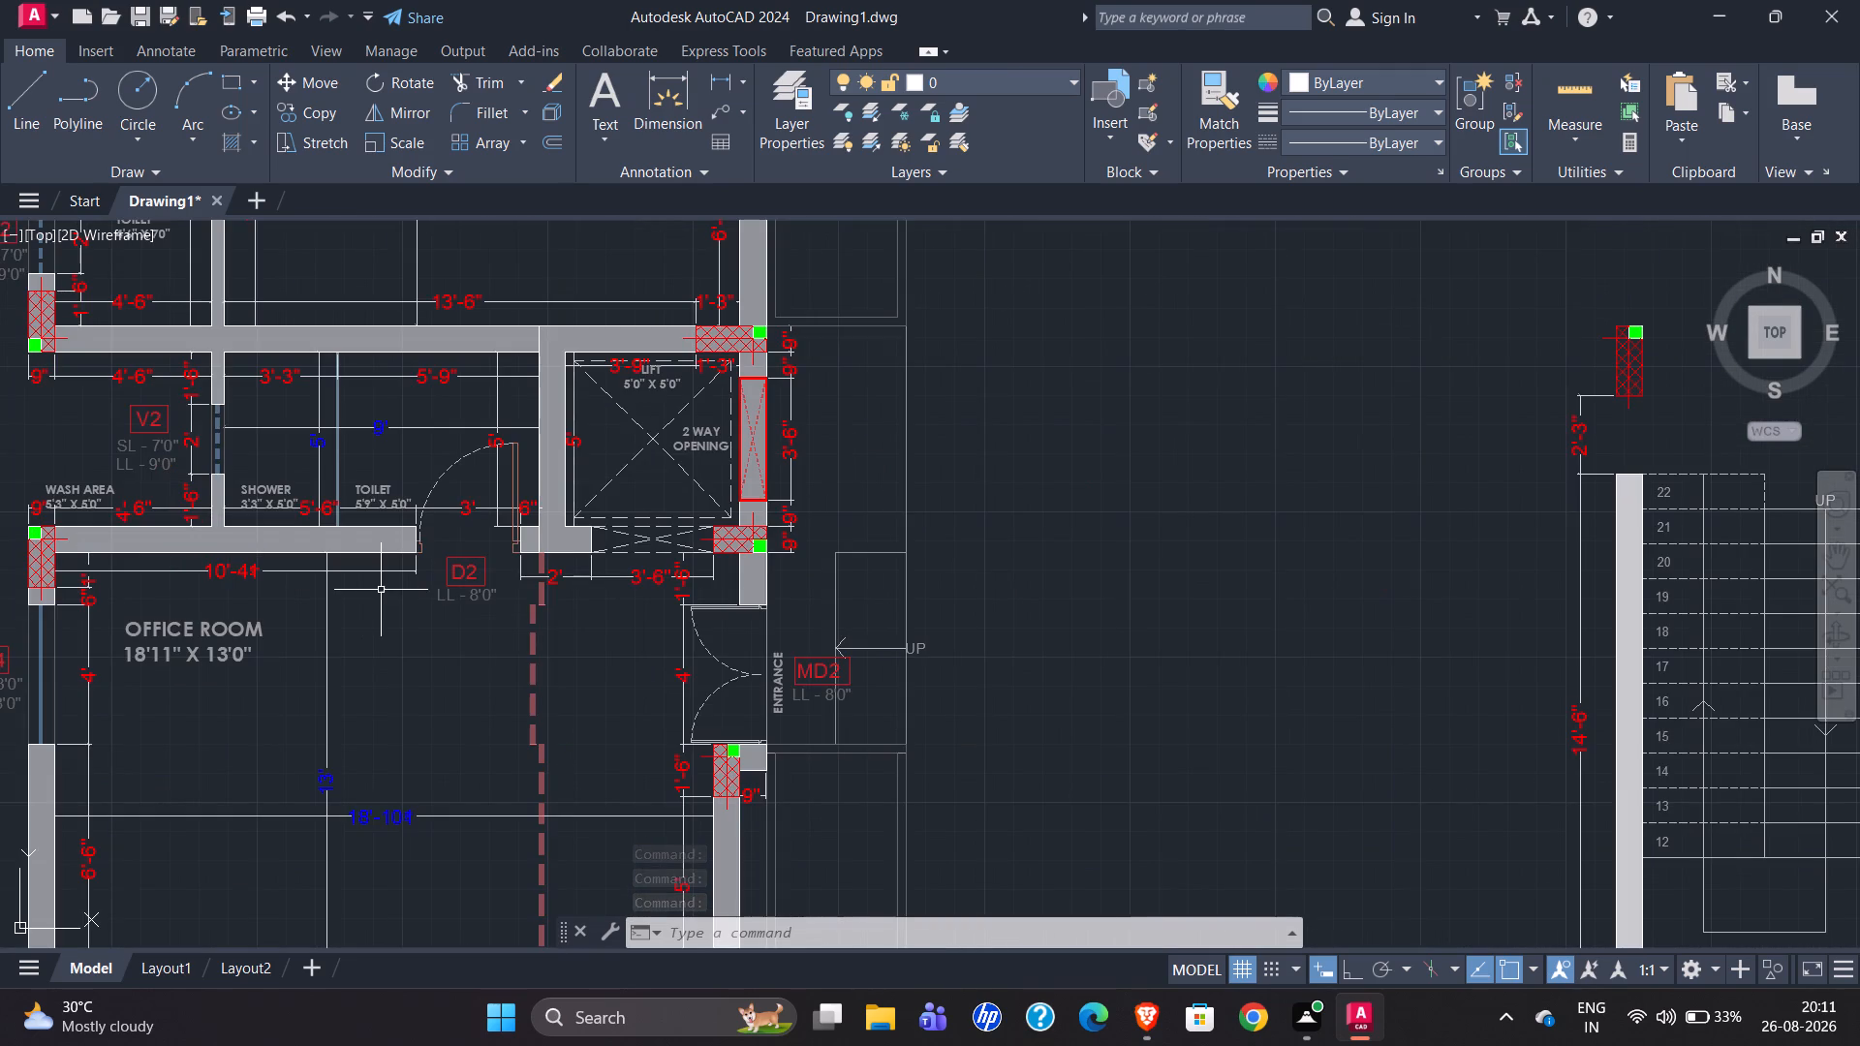
scroll(665, 539, up, 2)
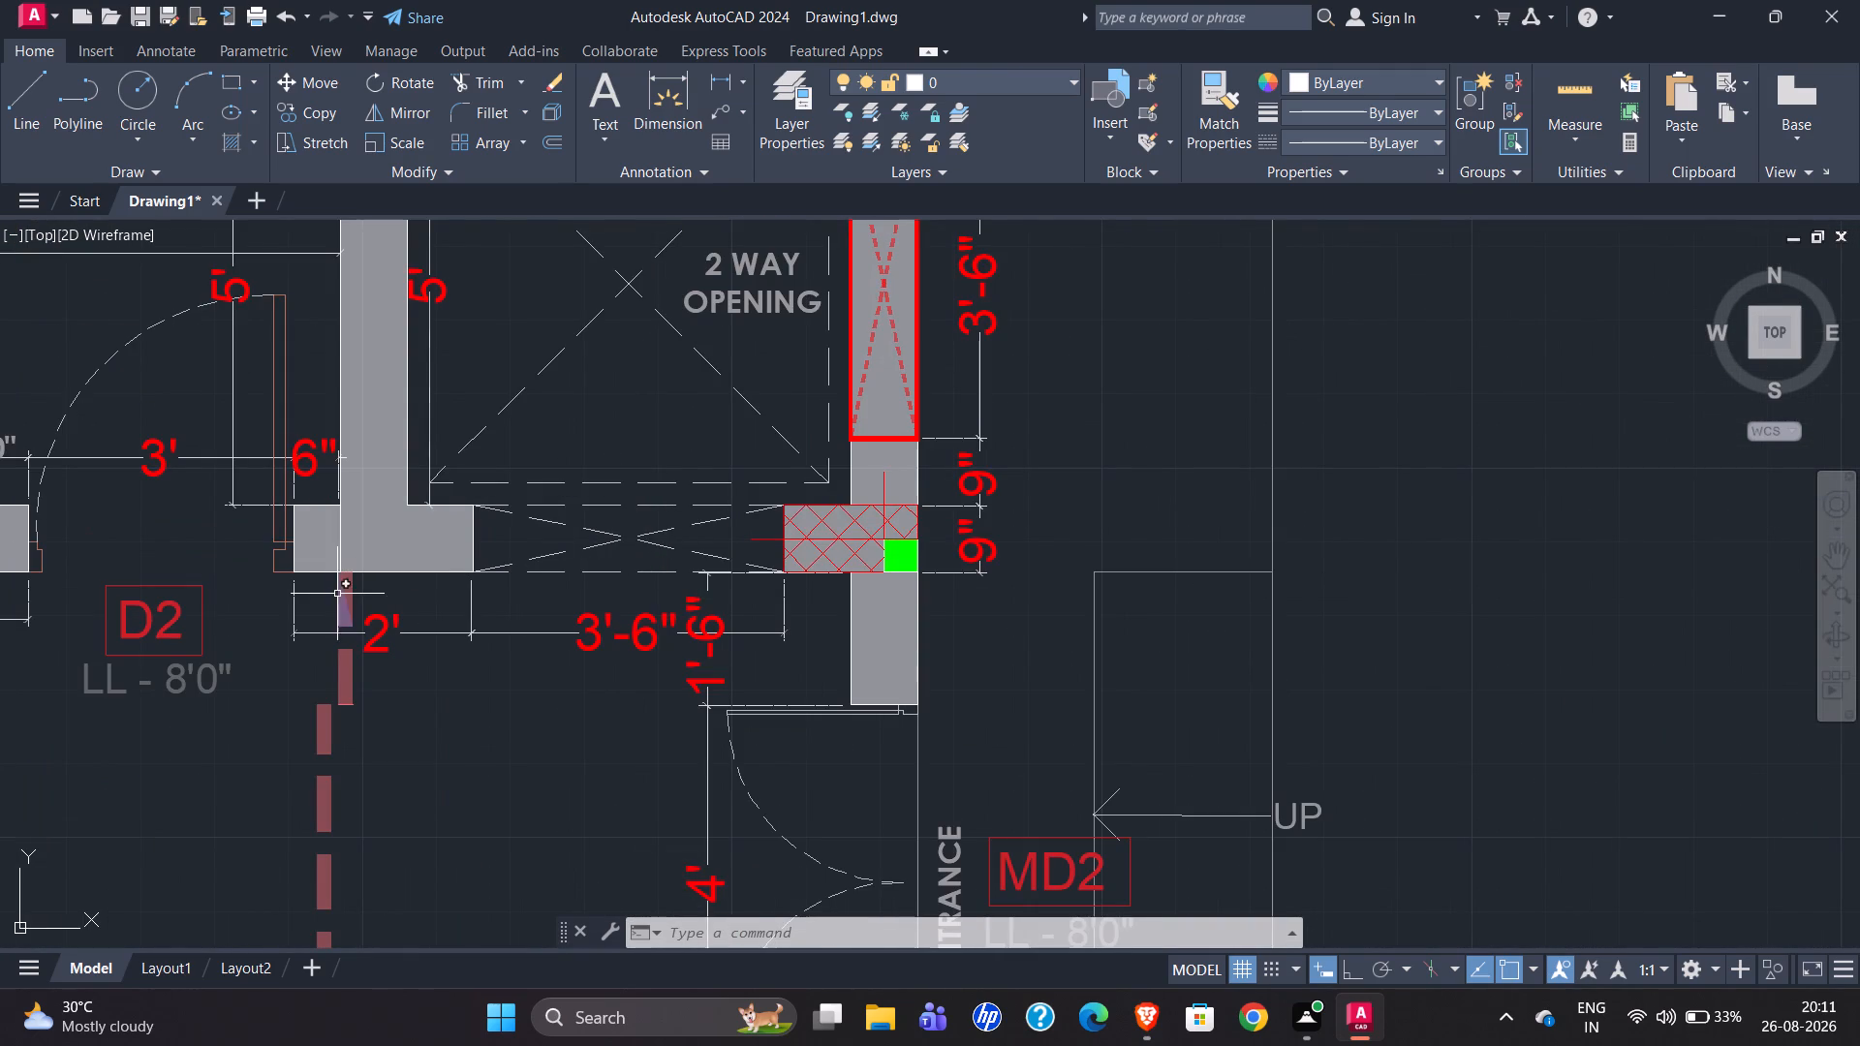
scroll(189, 623, down, 1)
scroll(83, 626, down, 1)
scroll(247, 416, up, 2)
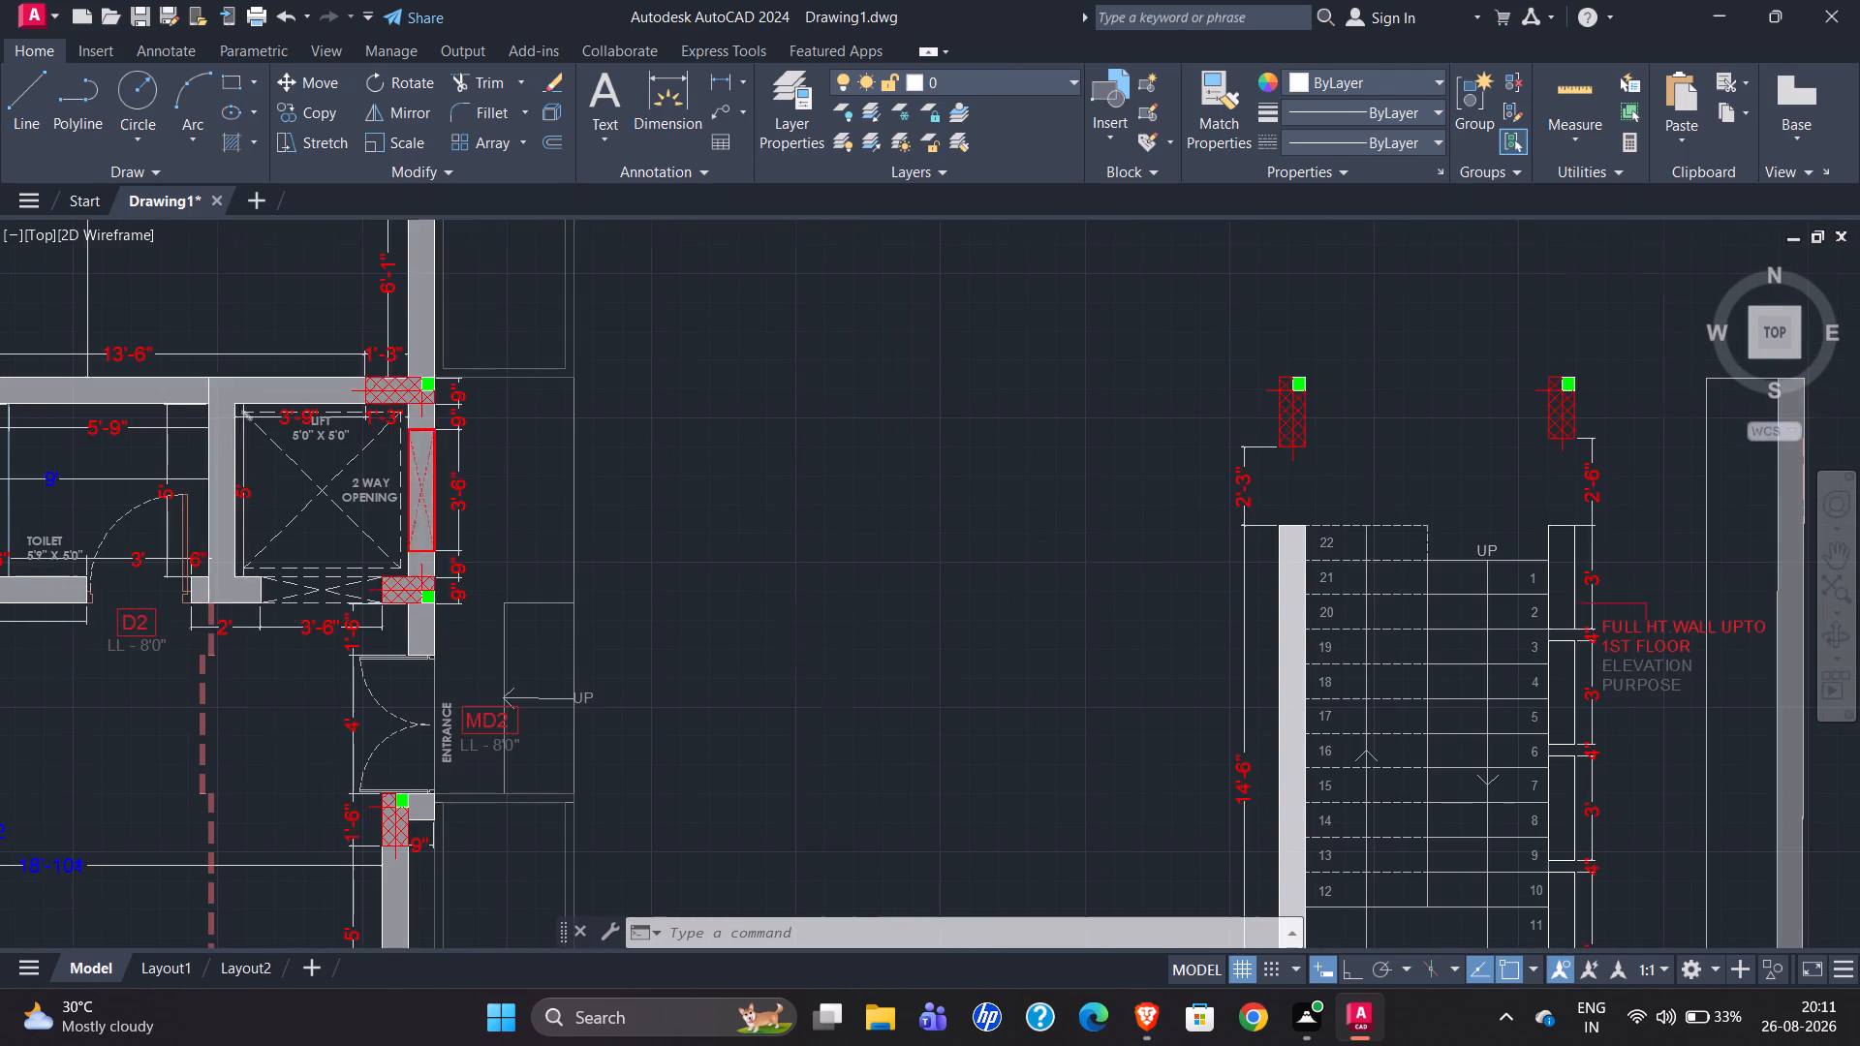
scroll(247, 416, up, 1)
scroll(240, 377, down, 4)
scroll(123, 378, down, 1)
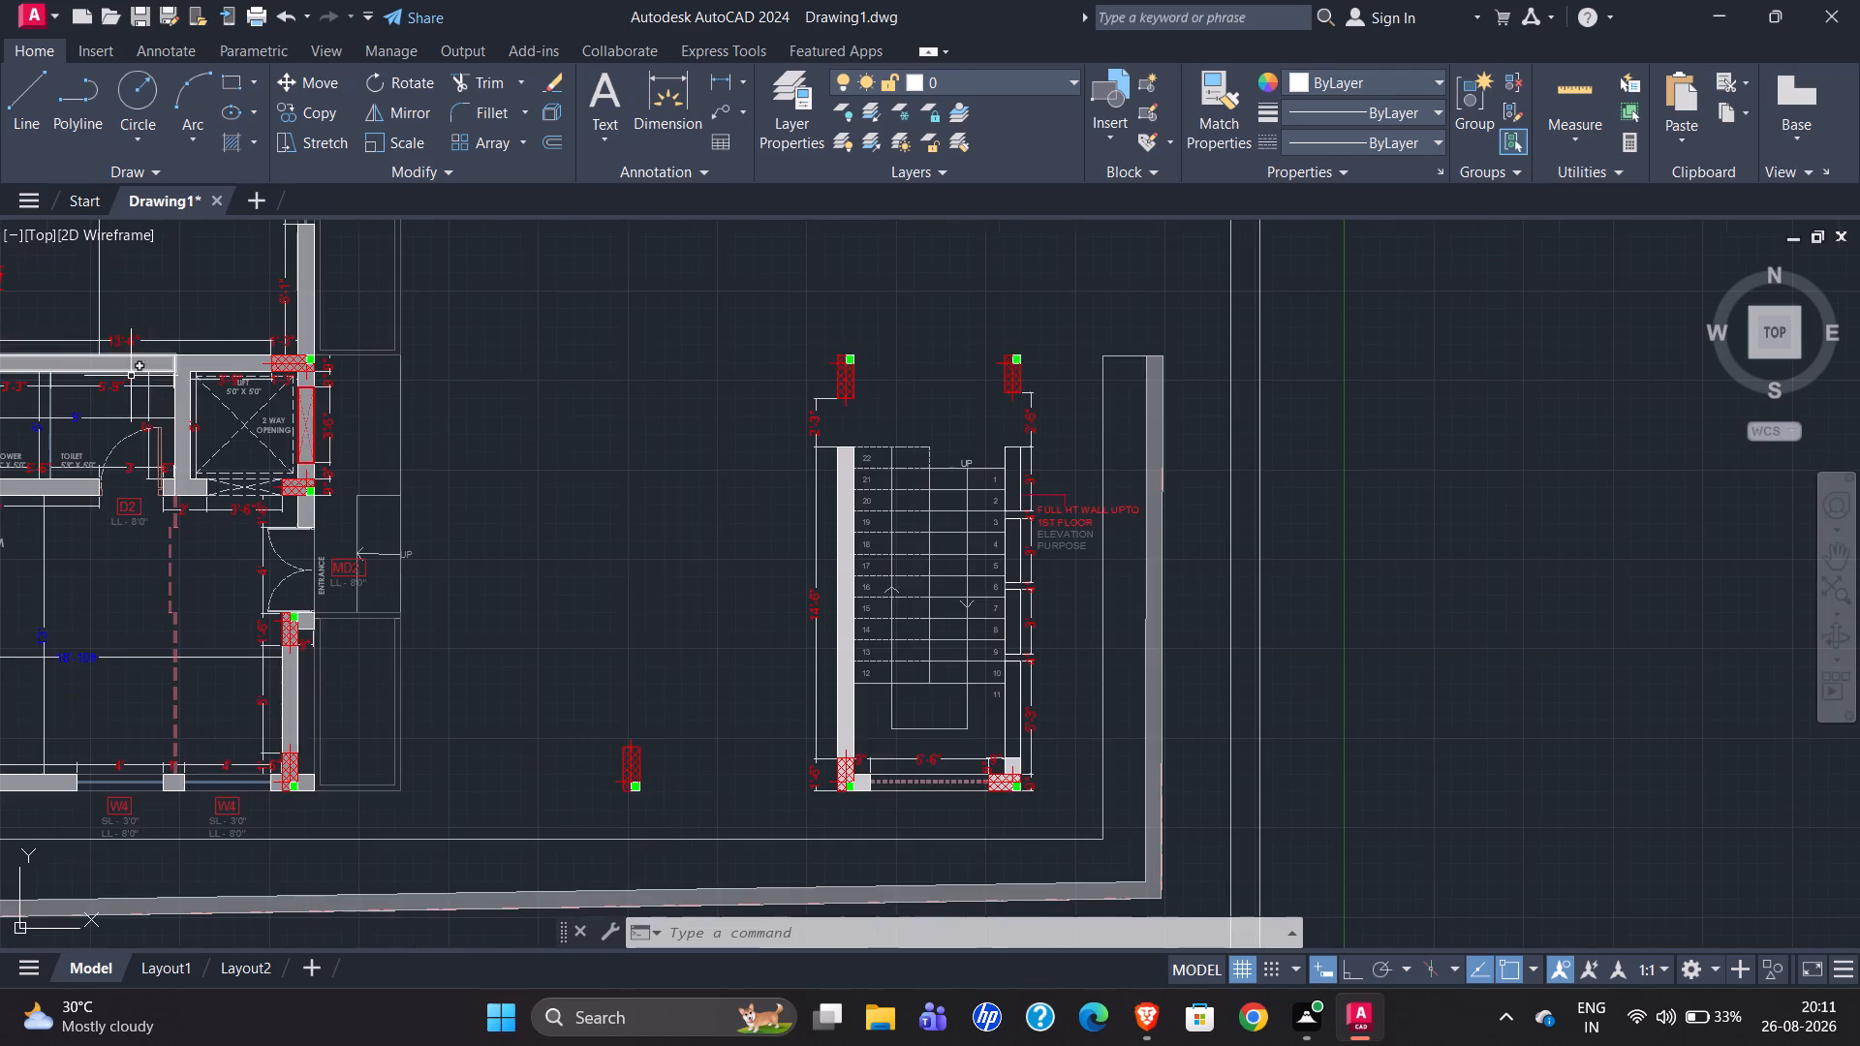
scroll(109, 383, down, 2)
Offset the redrawn lift's upper wall line and both inner side wall lines 2" into the lift.
scroll(764, 396, up, 5)
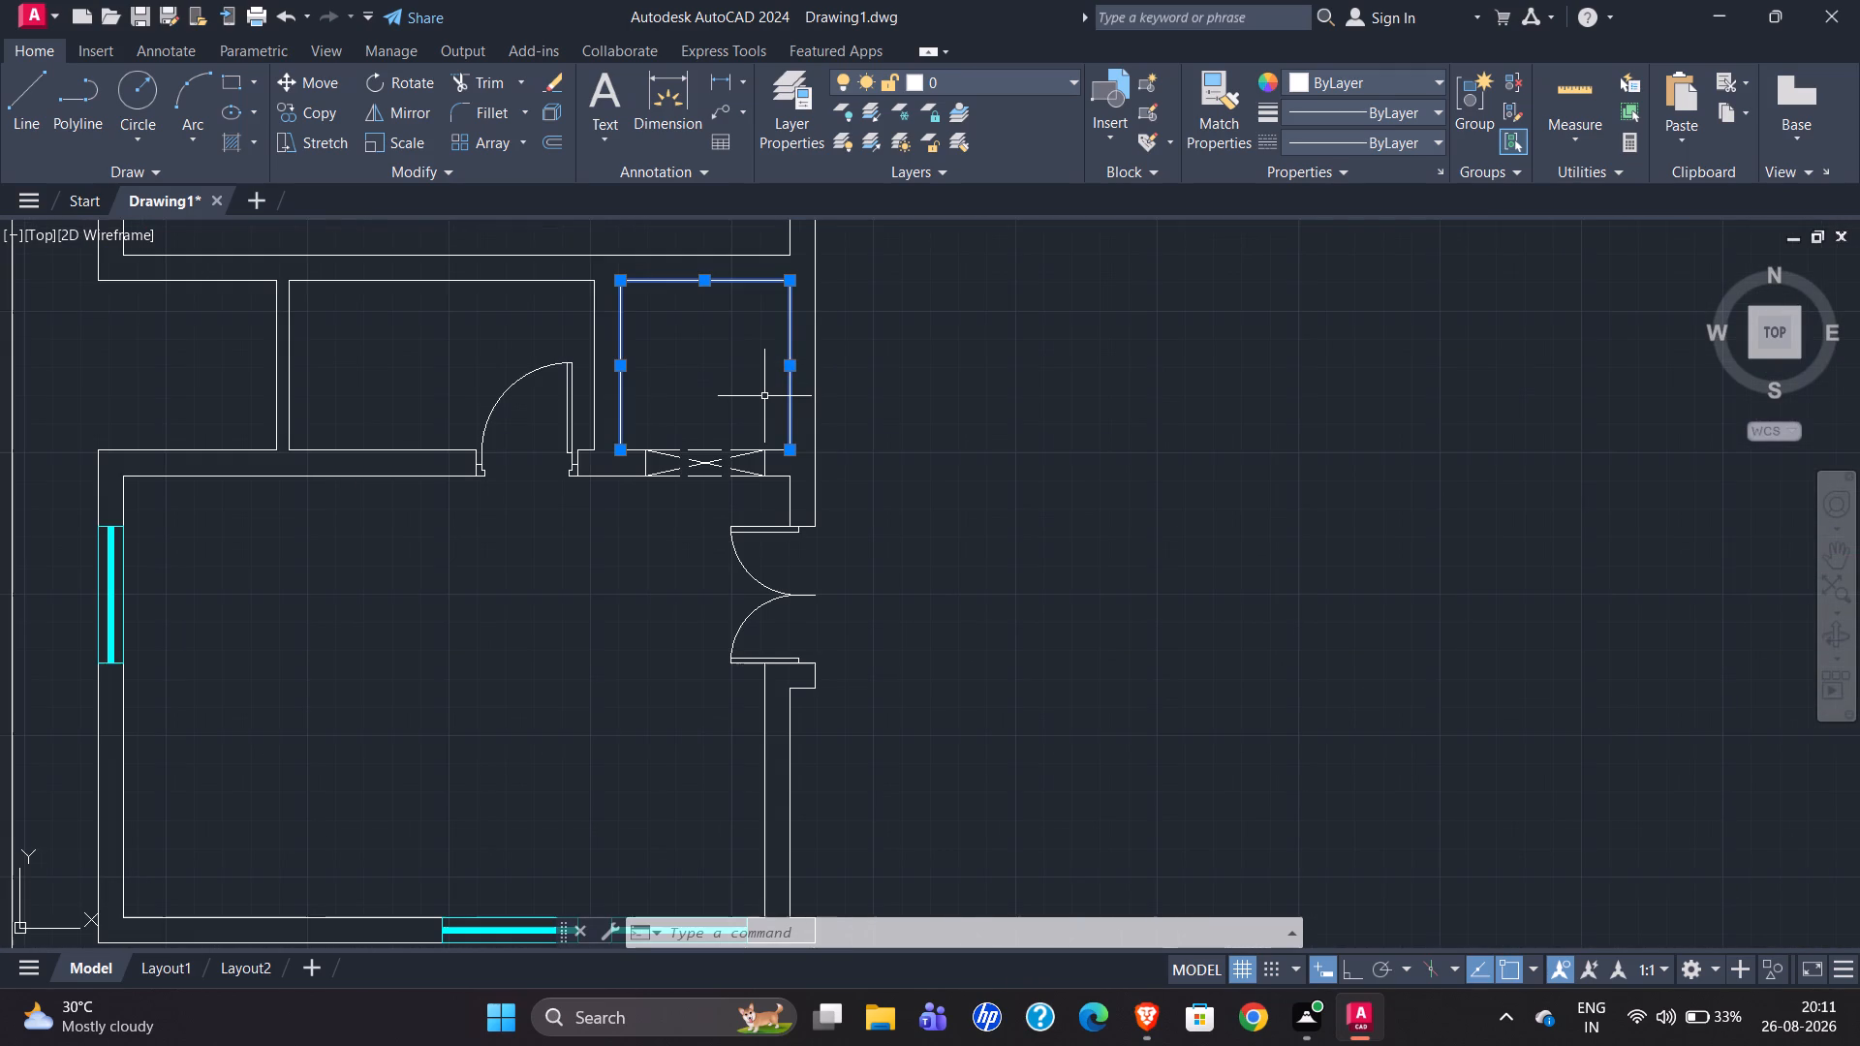
key(o)
key(Return)
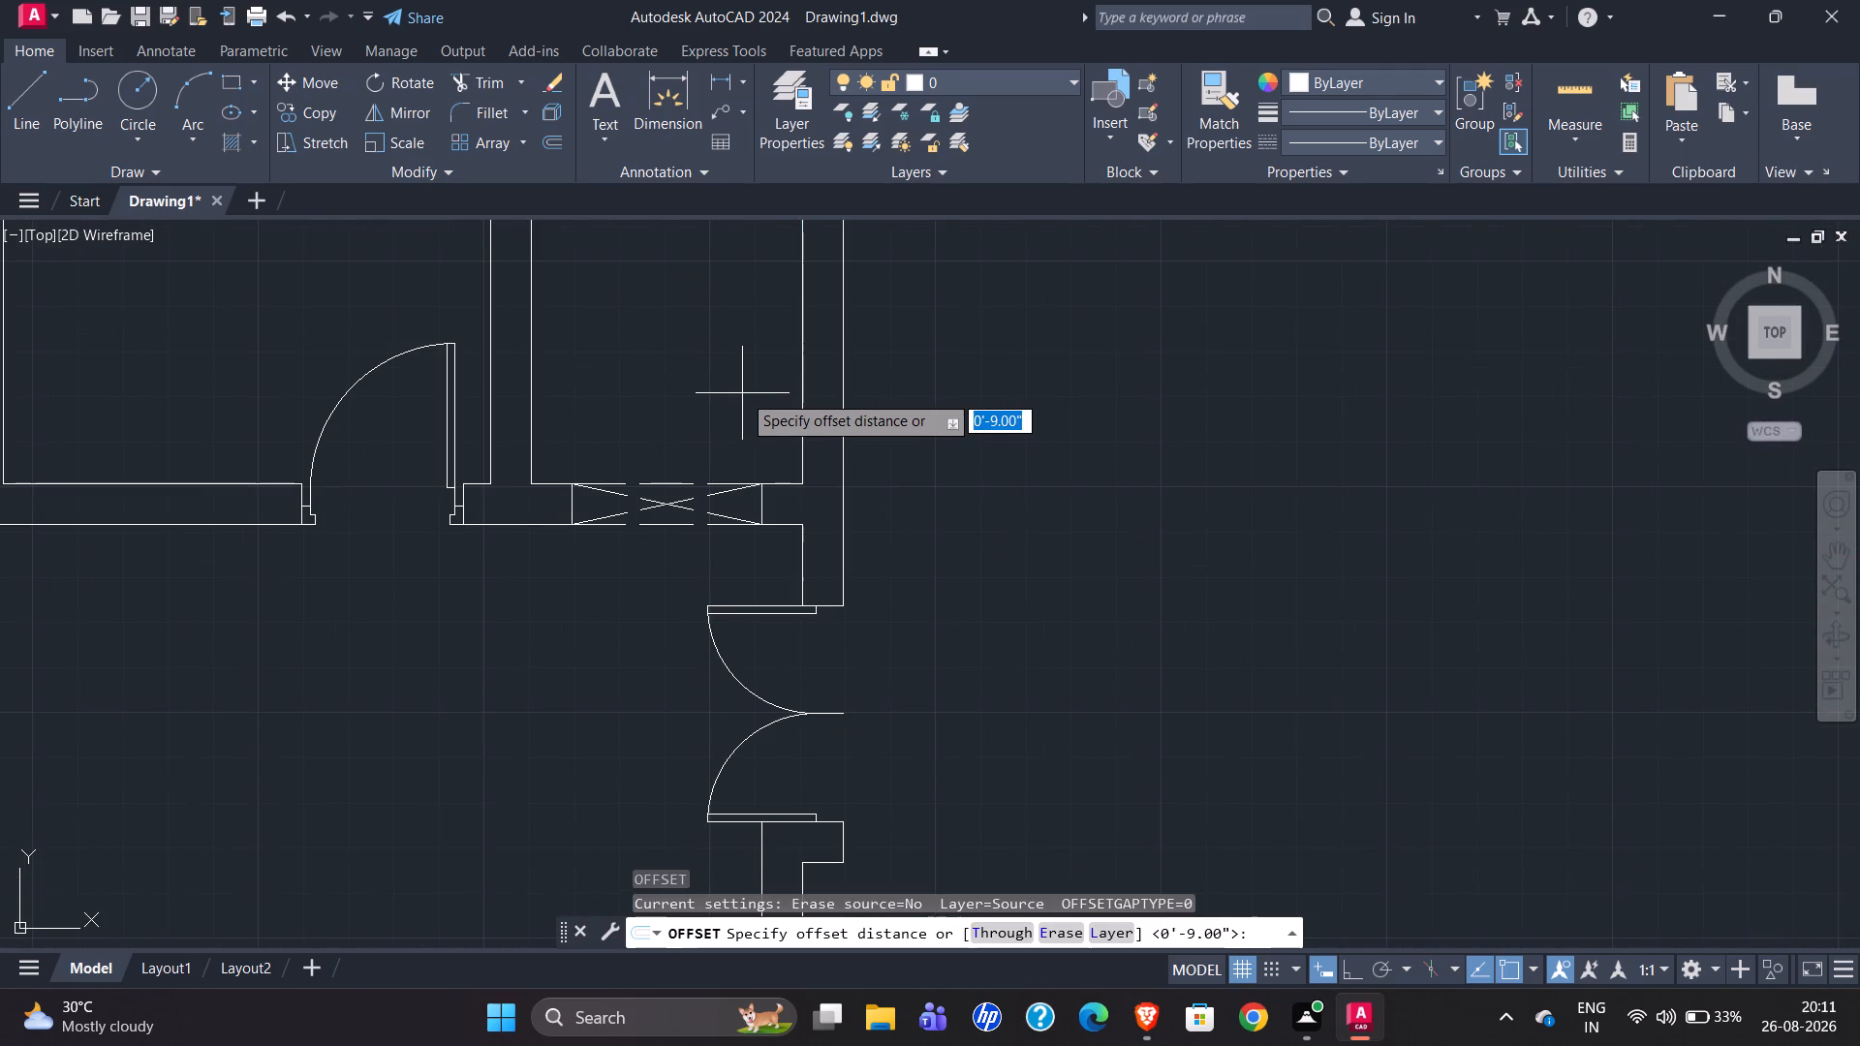
text(2")
key(Return)
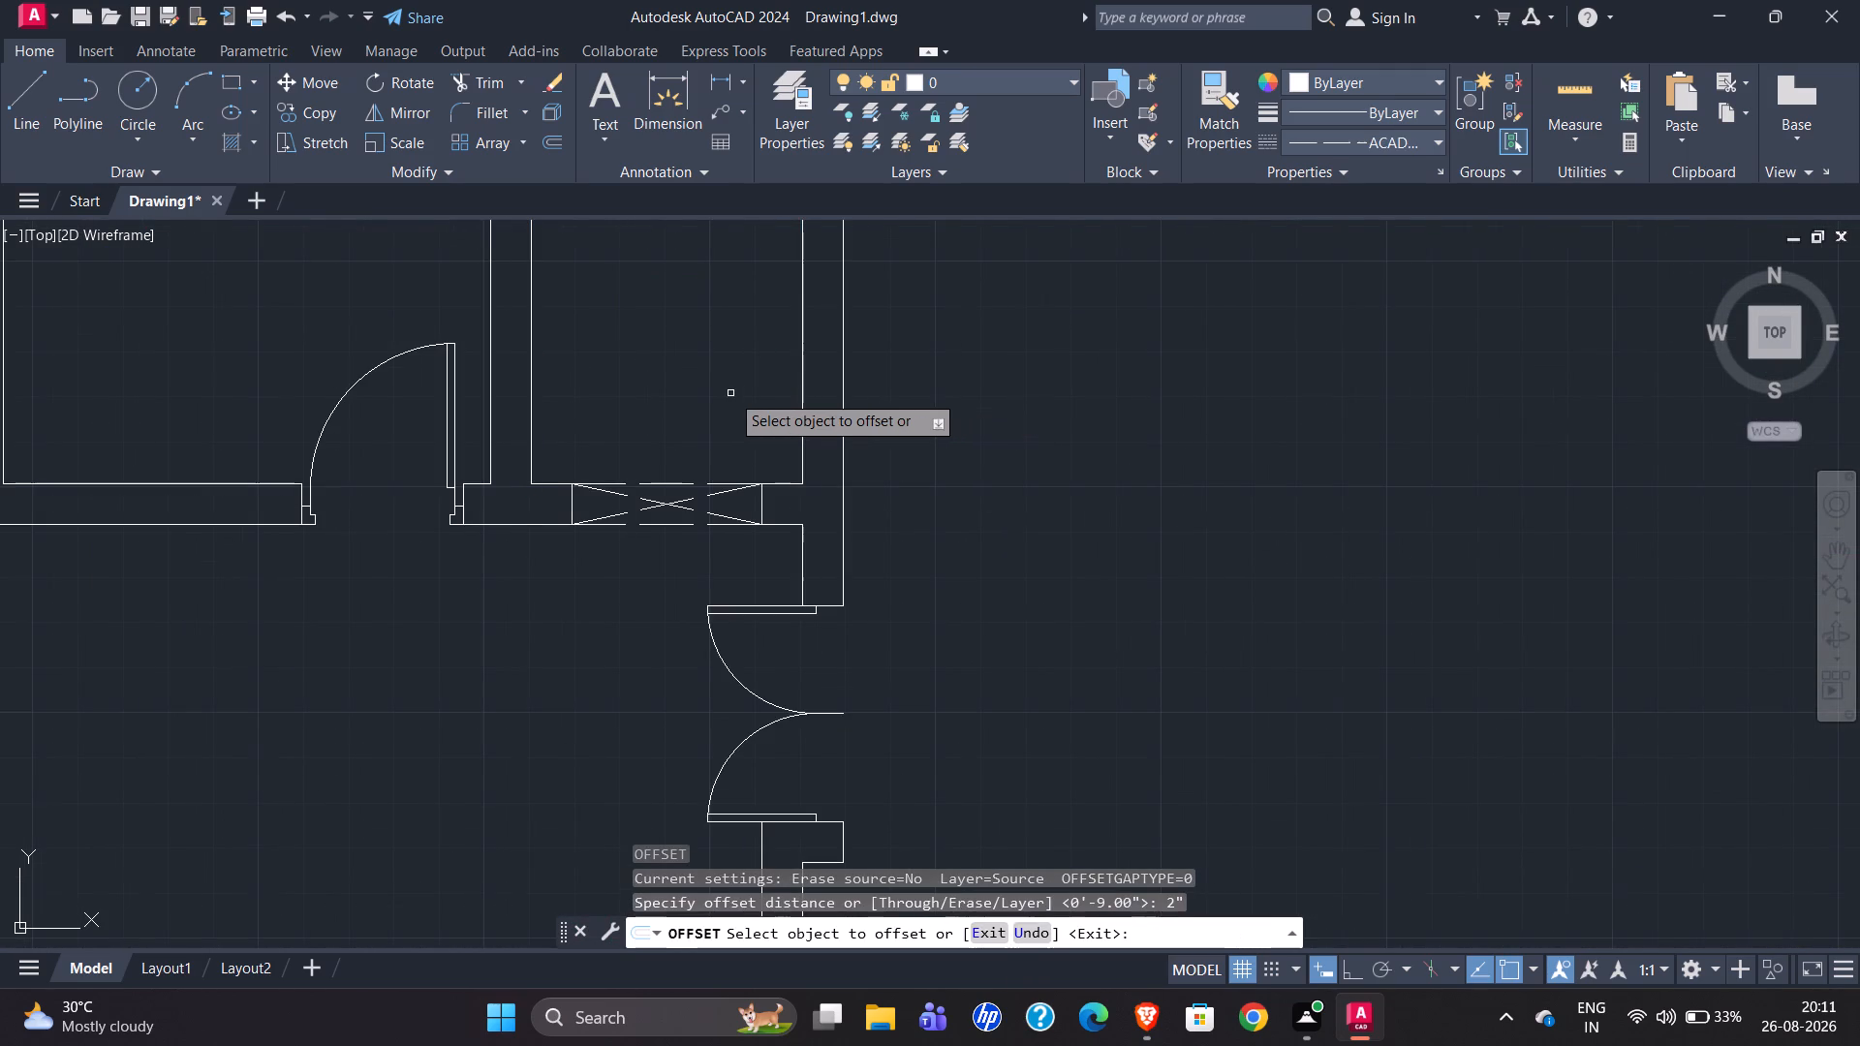
scroll(702, 407, down, 1)
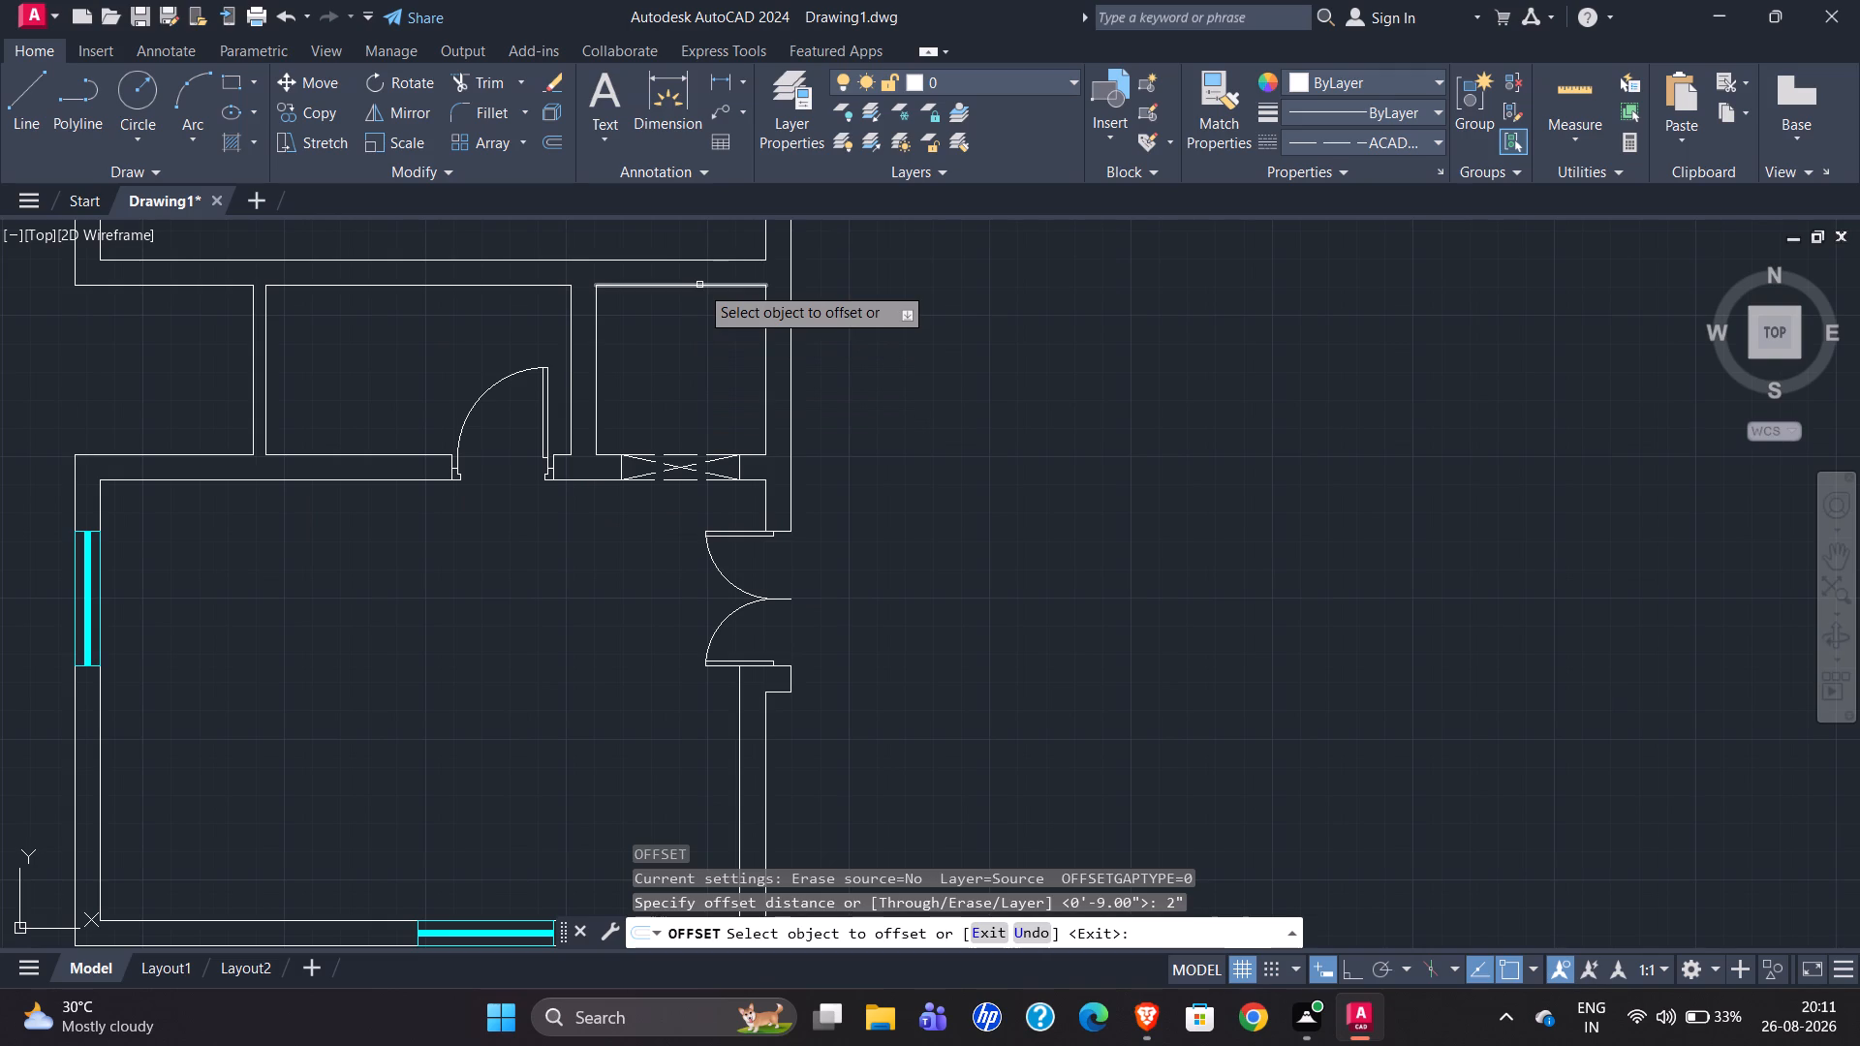
click(699, 285)
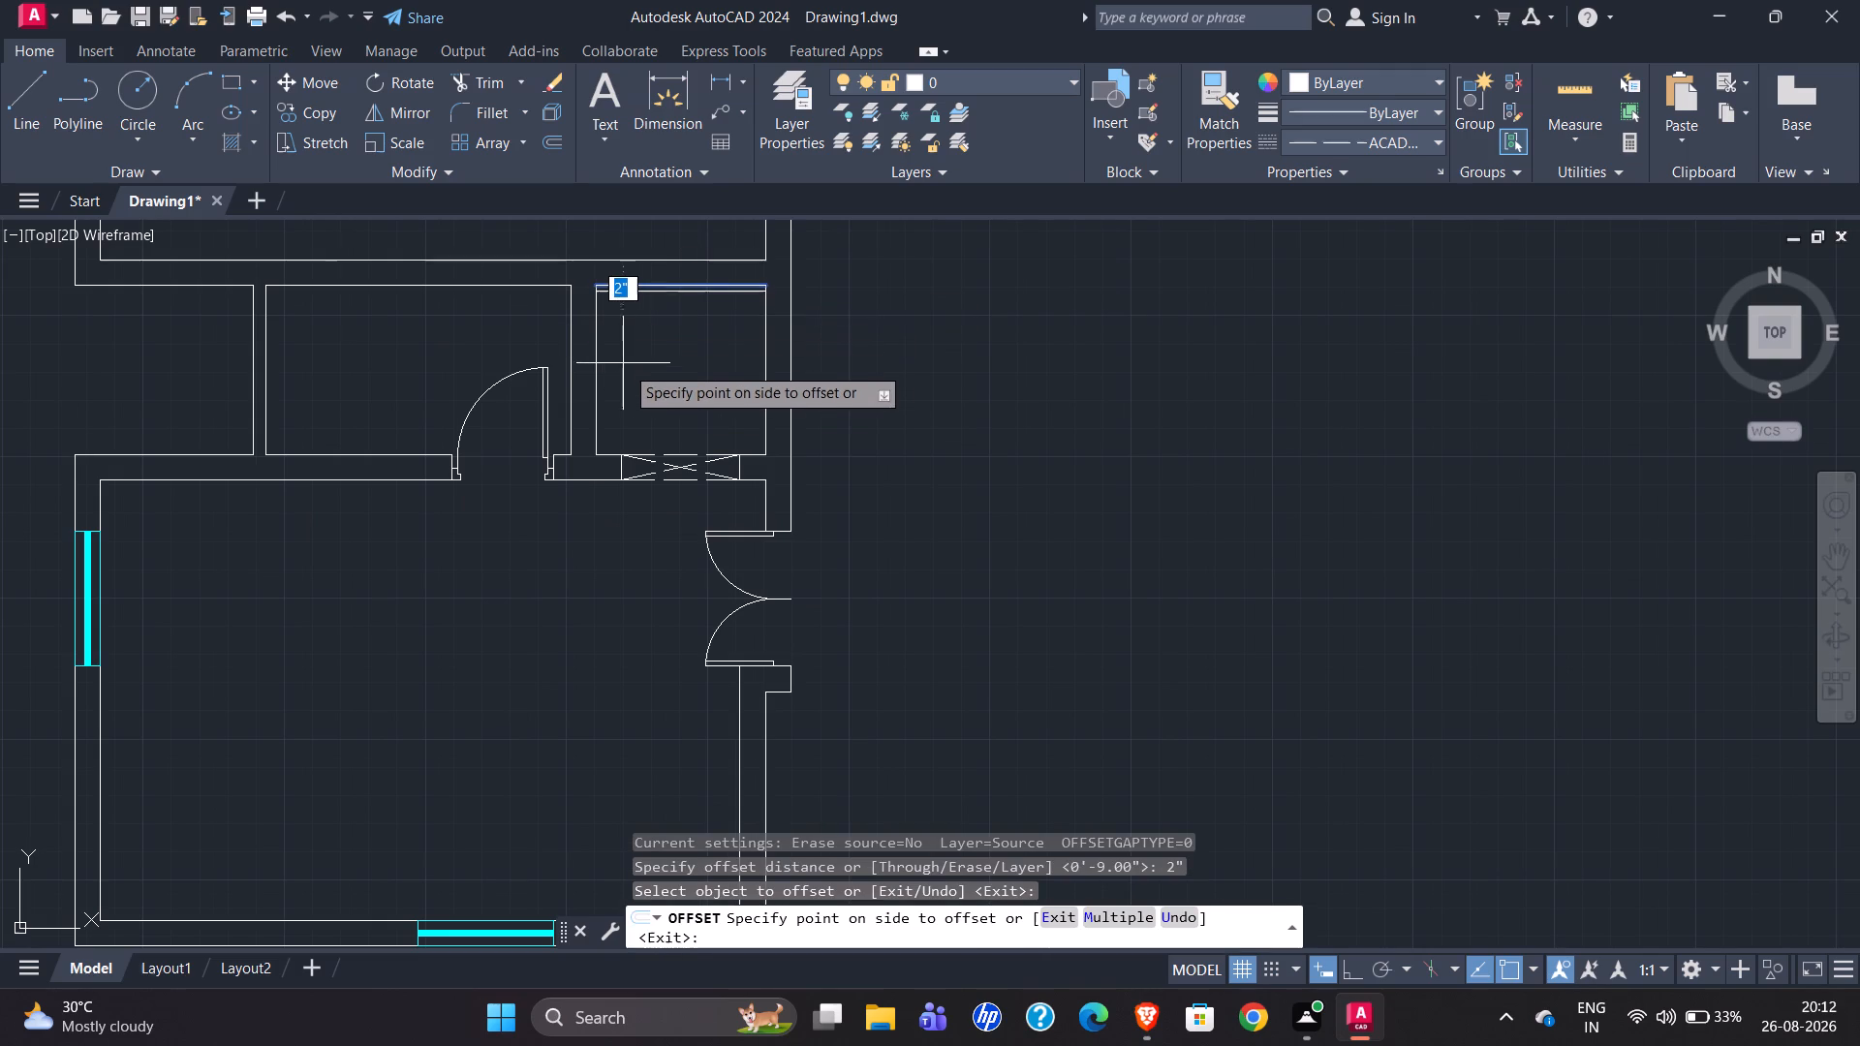
click(656, 368)
click(595, 350)
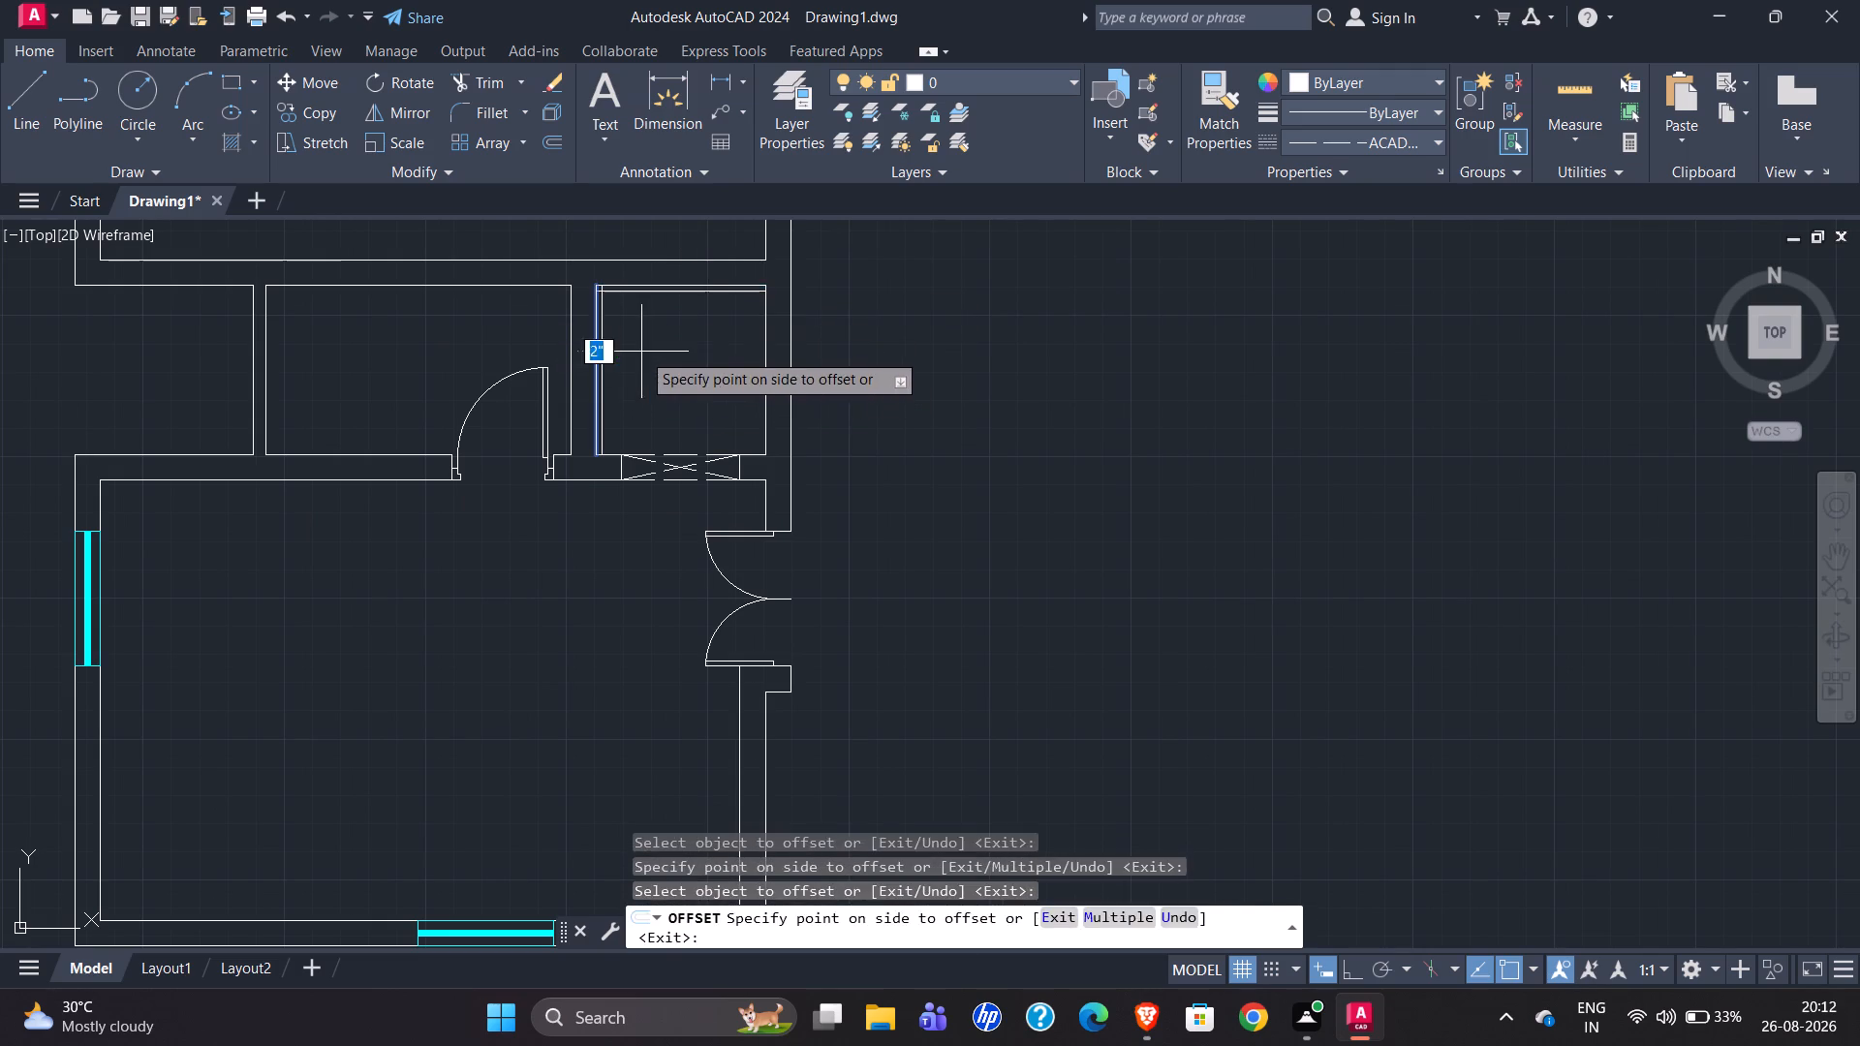
click(641, 352)
click(765, 361)
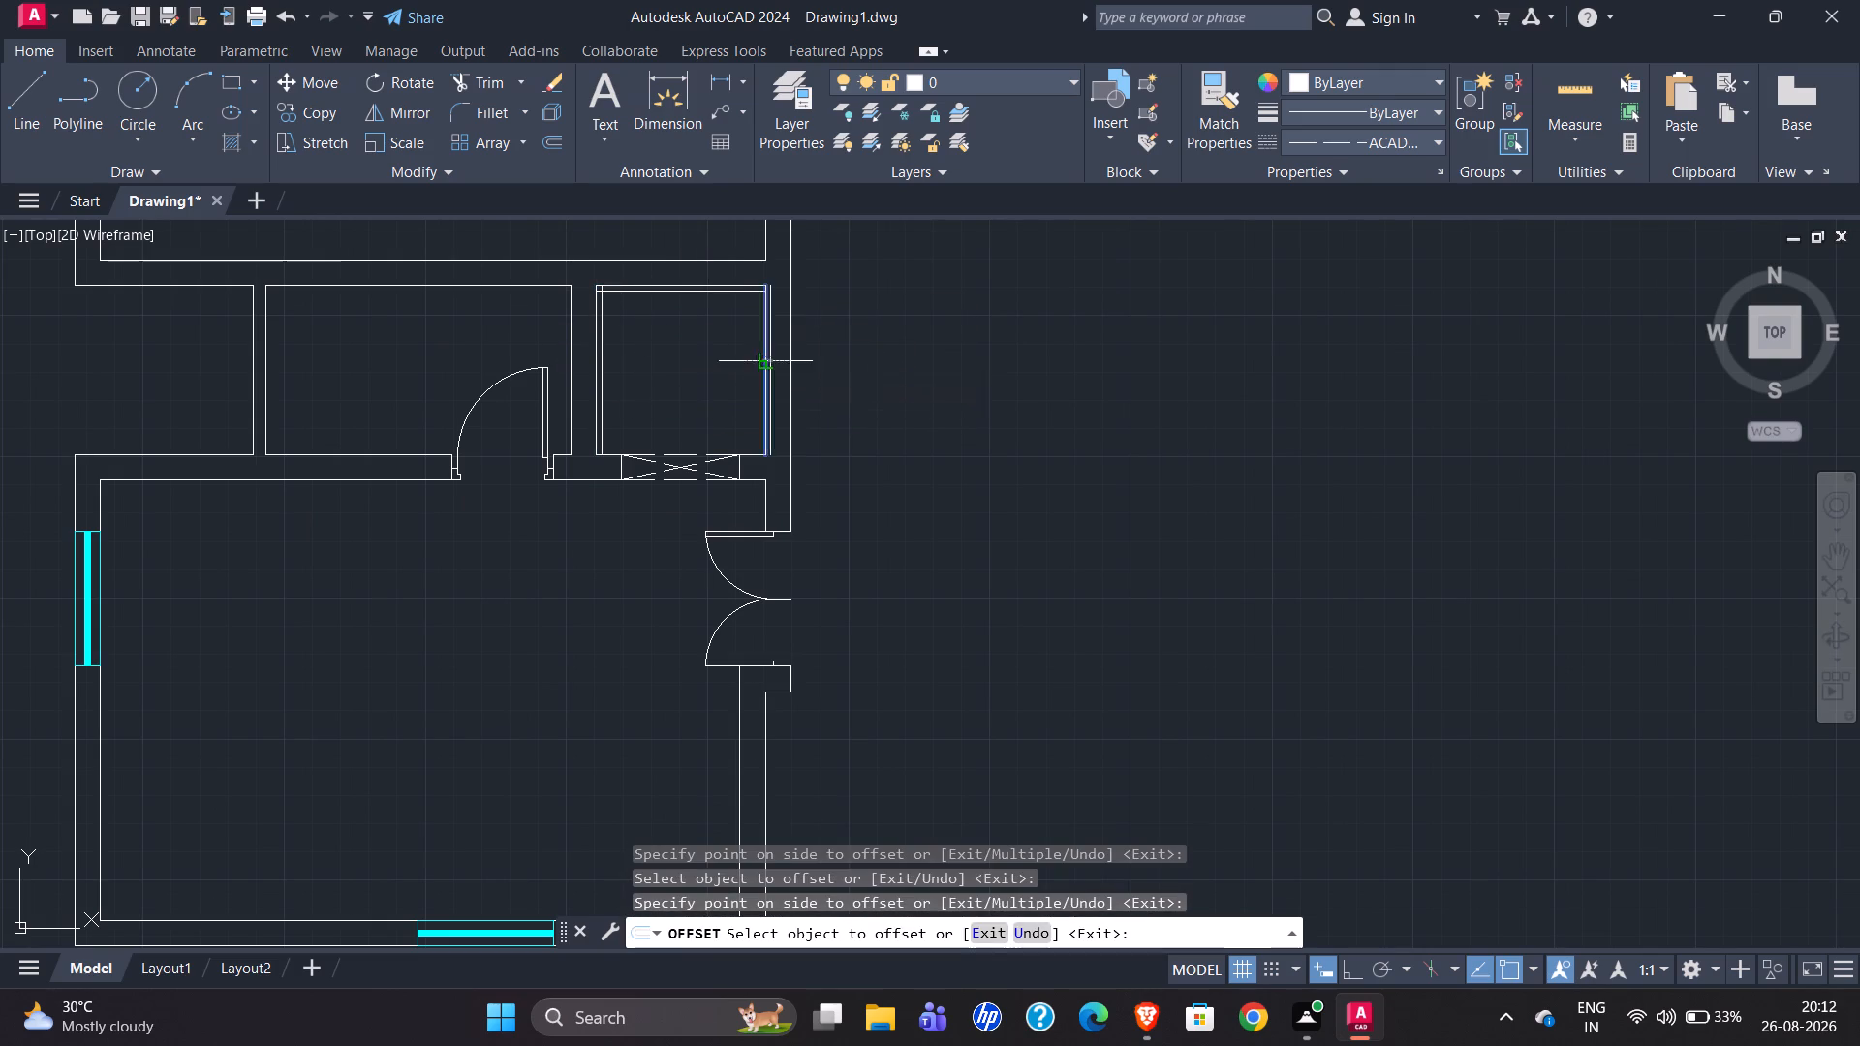
click(721, 357)
Offset the two short wall lines on either side of the dashed lift opening 2" into the lift.
scroll(635, 449, up, 3)
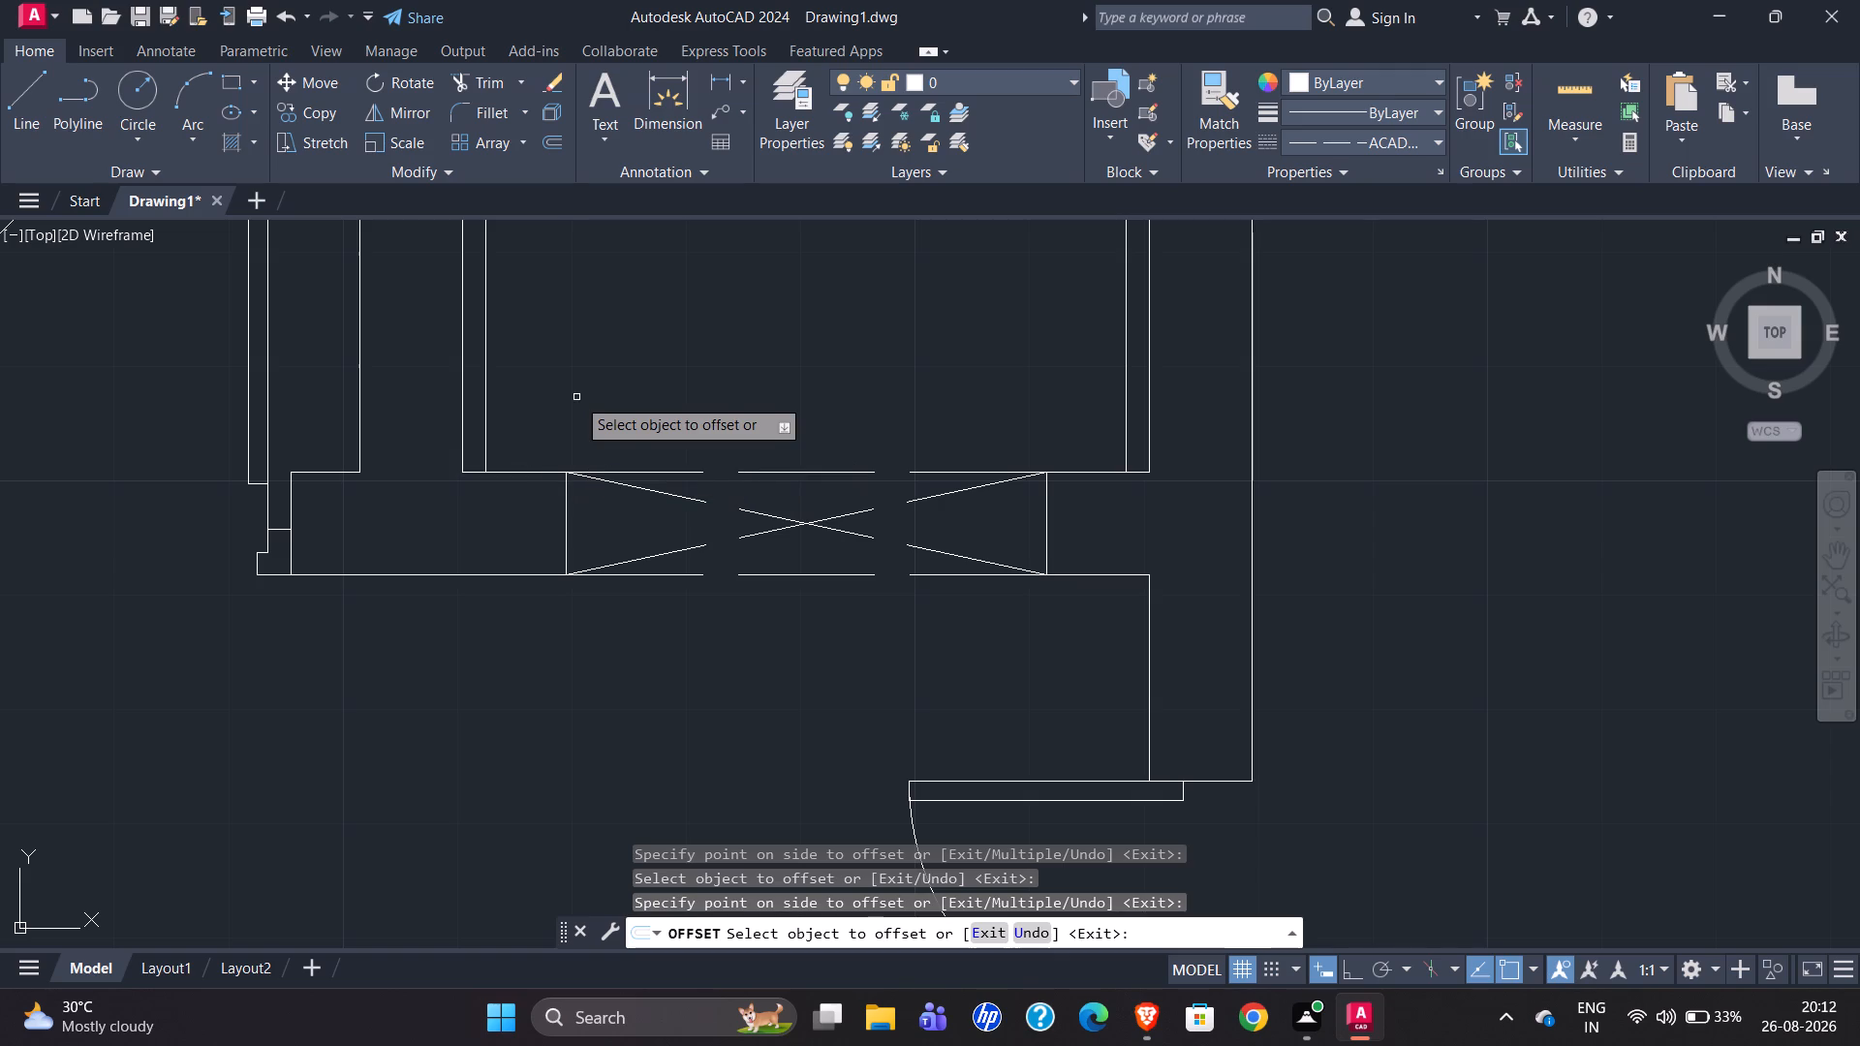
click(509, 472)
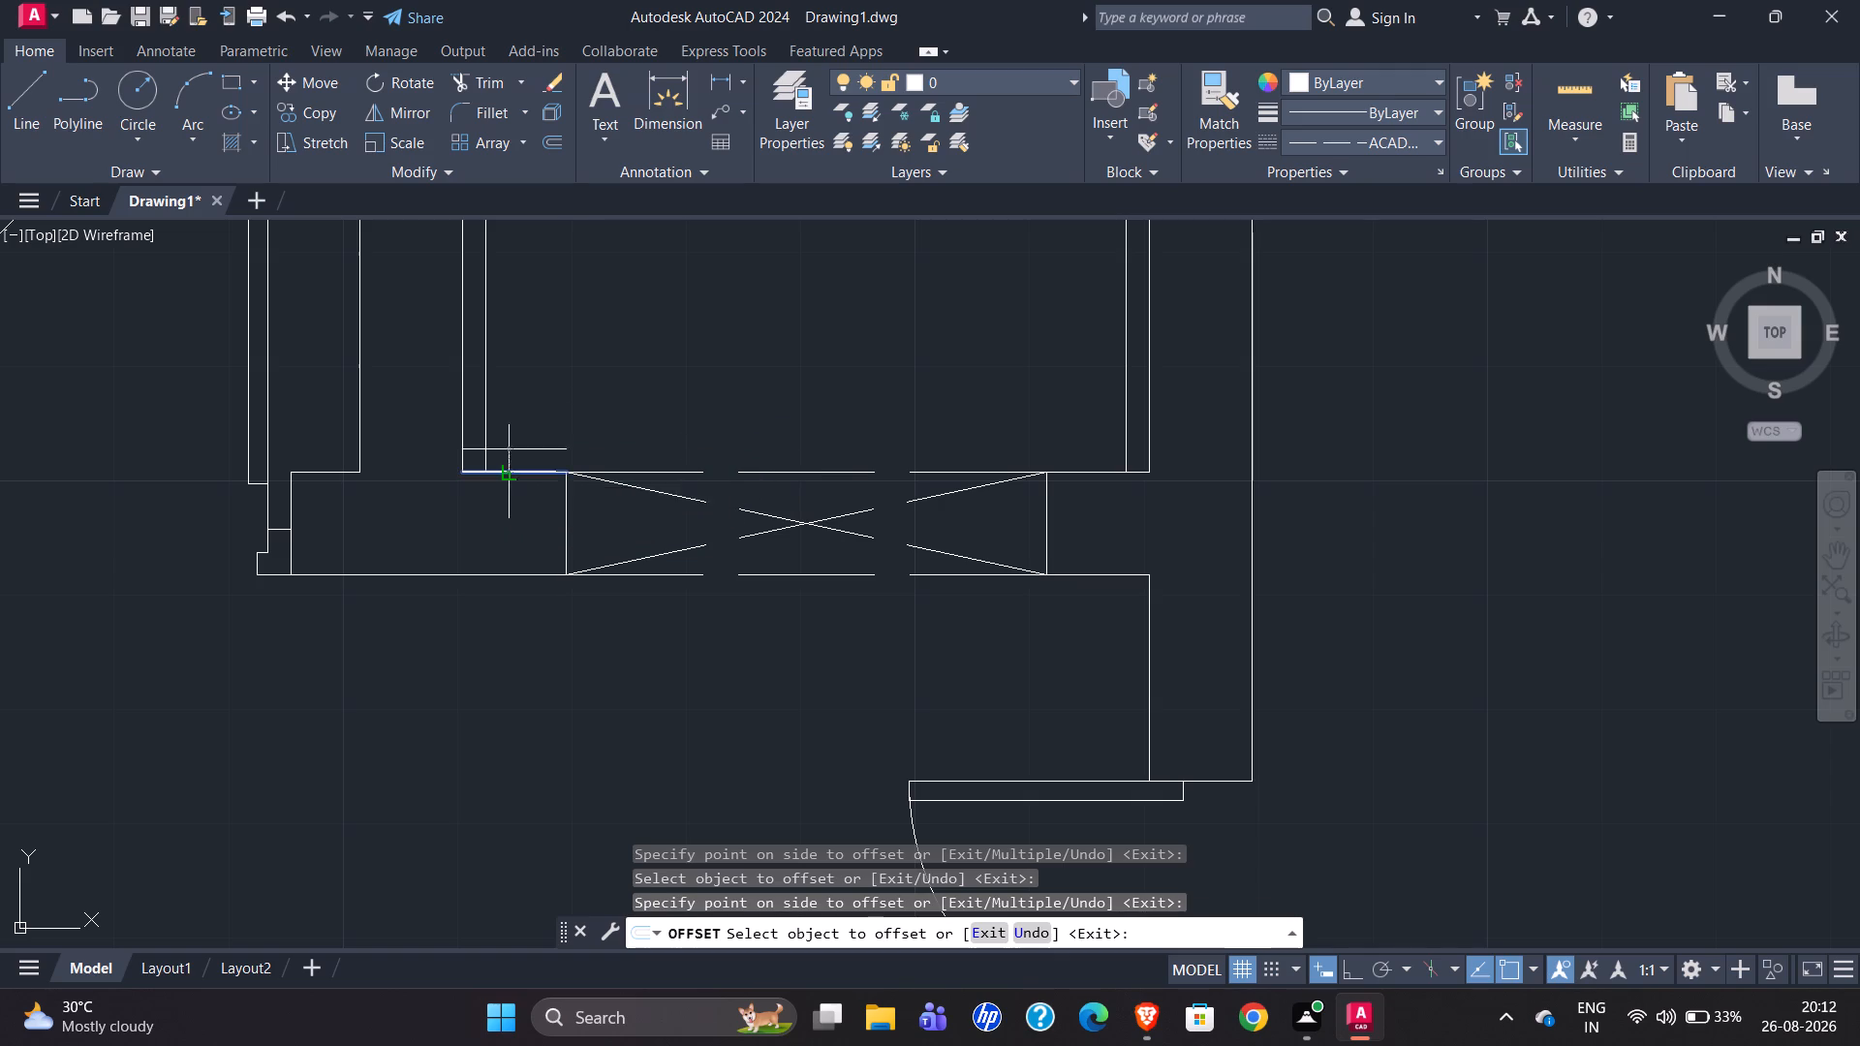
click(540, 431)
click(1092, 470)
click(1086, 424)
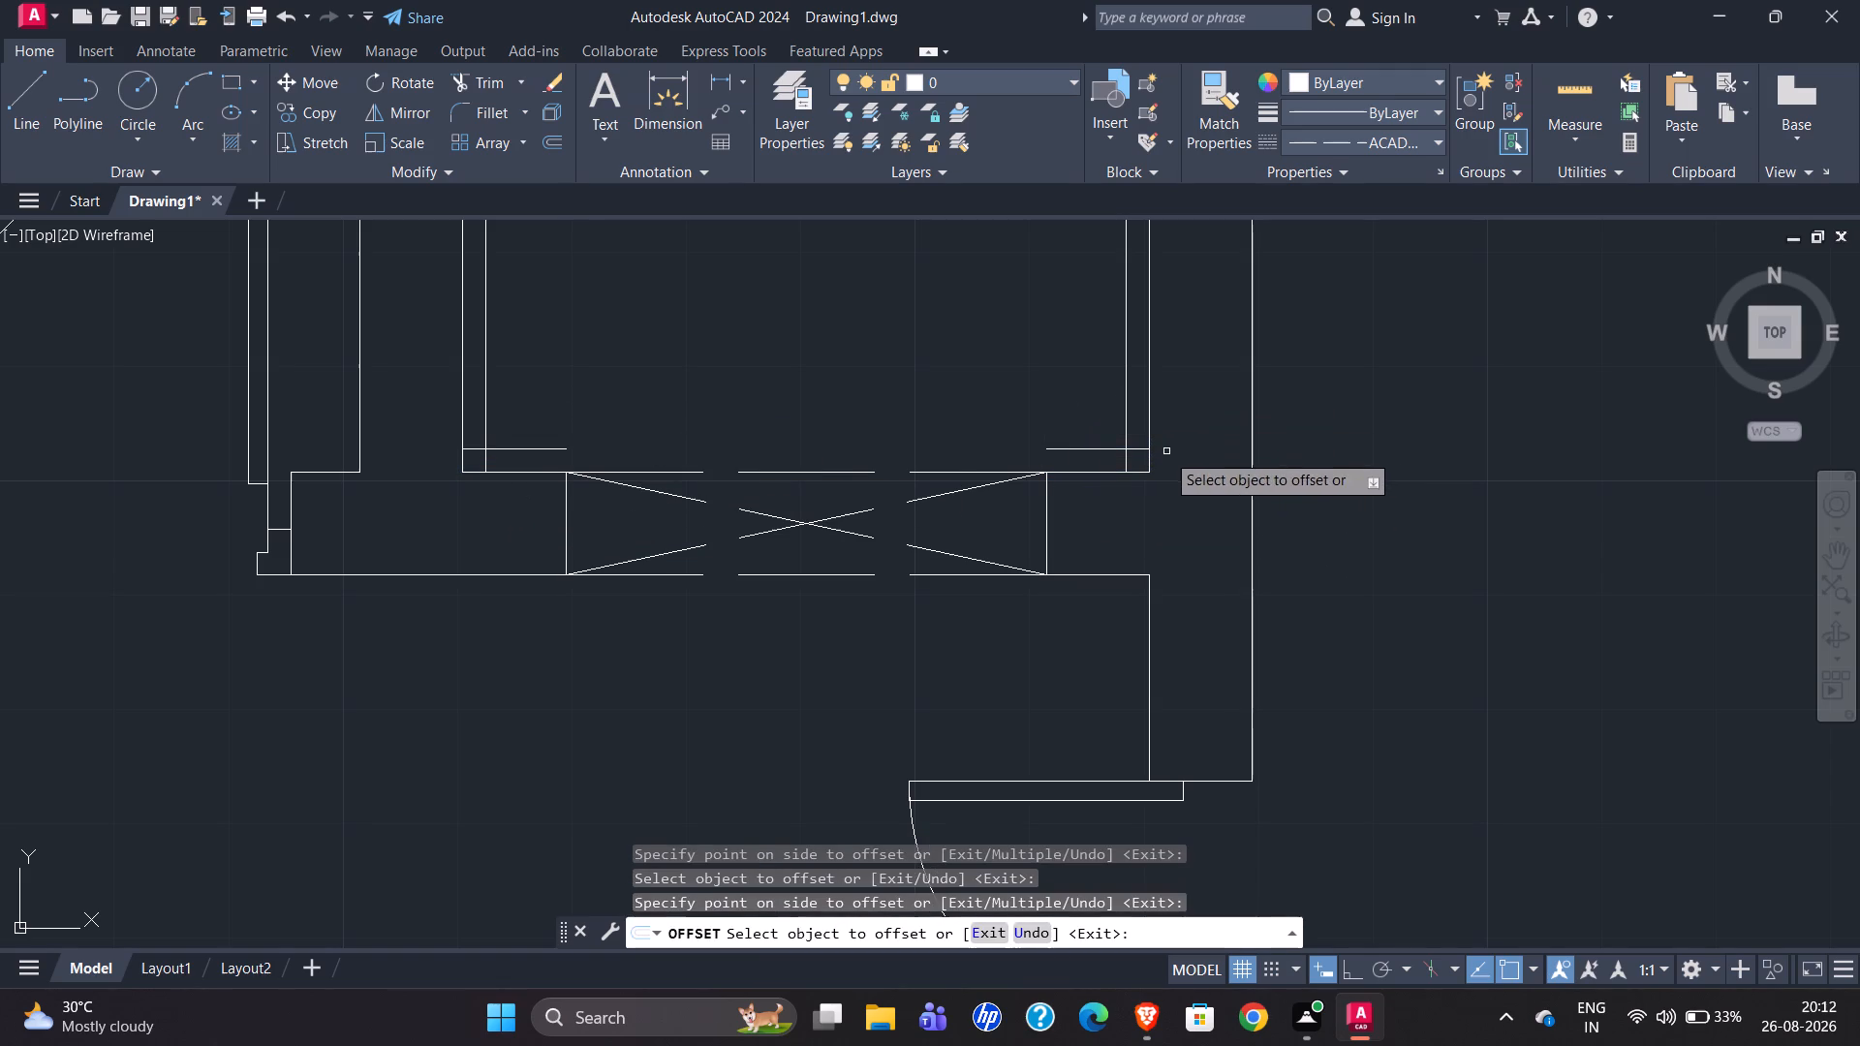
key(Escape)
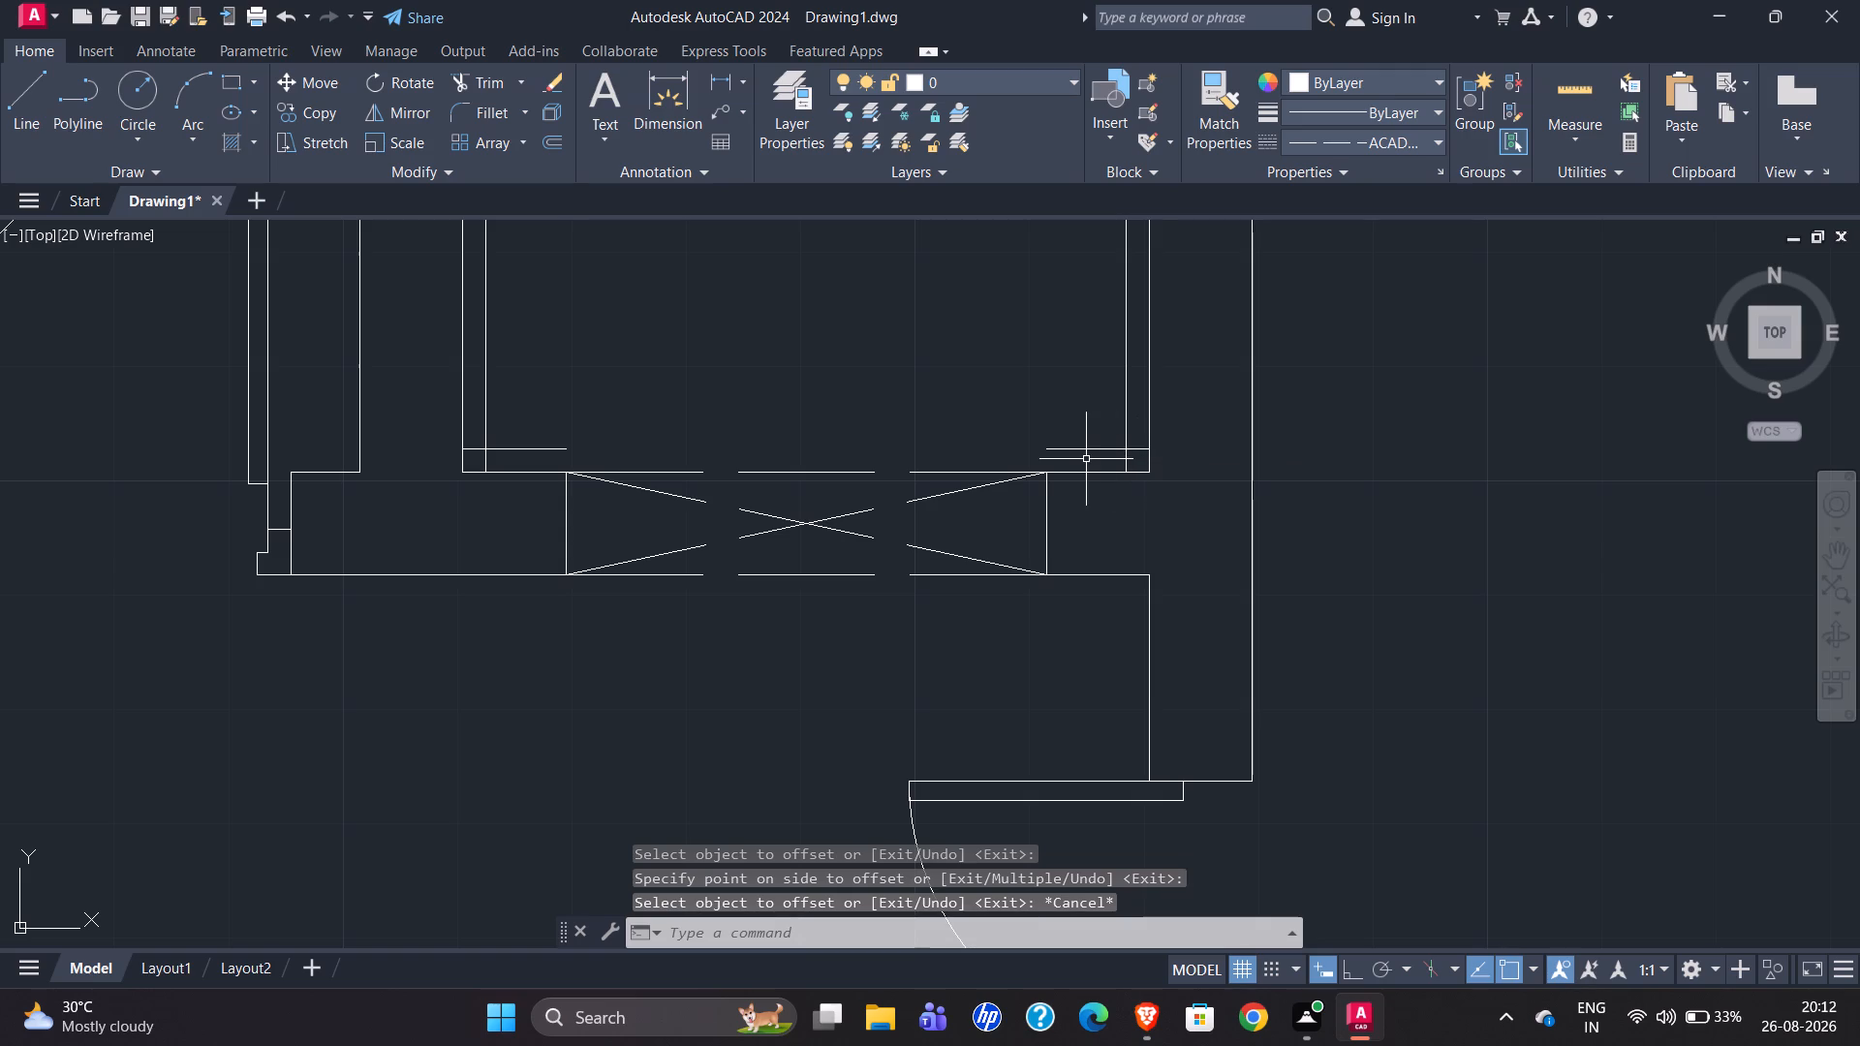
Join the two short offset lines above the lift opening into one continuous line.
key(j)
key(Return)
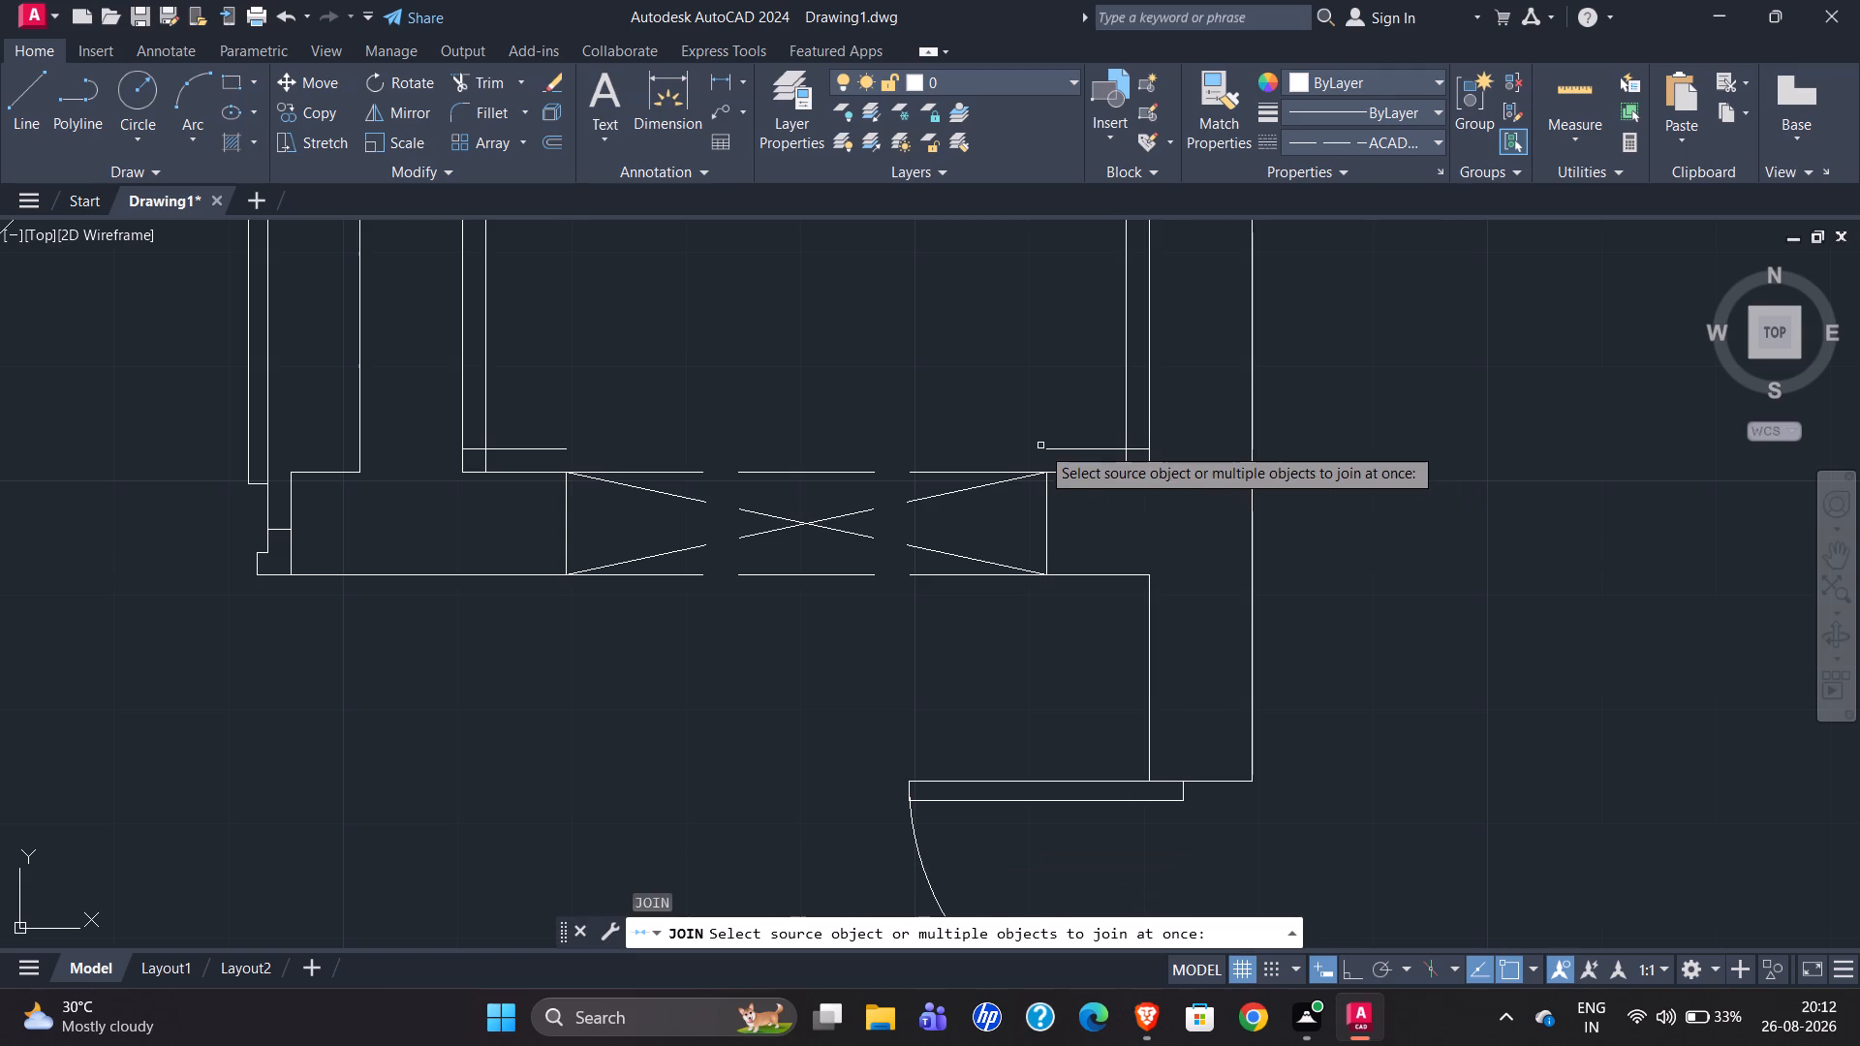
click(1053, 449)
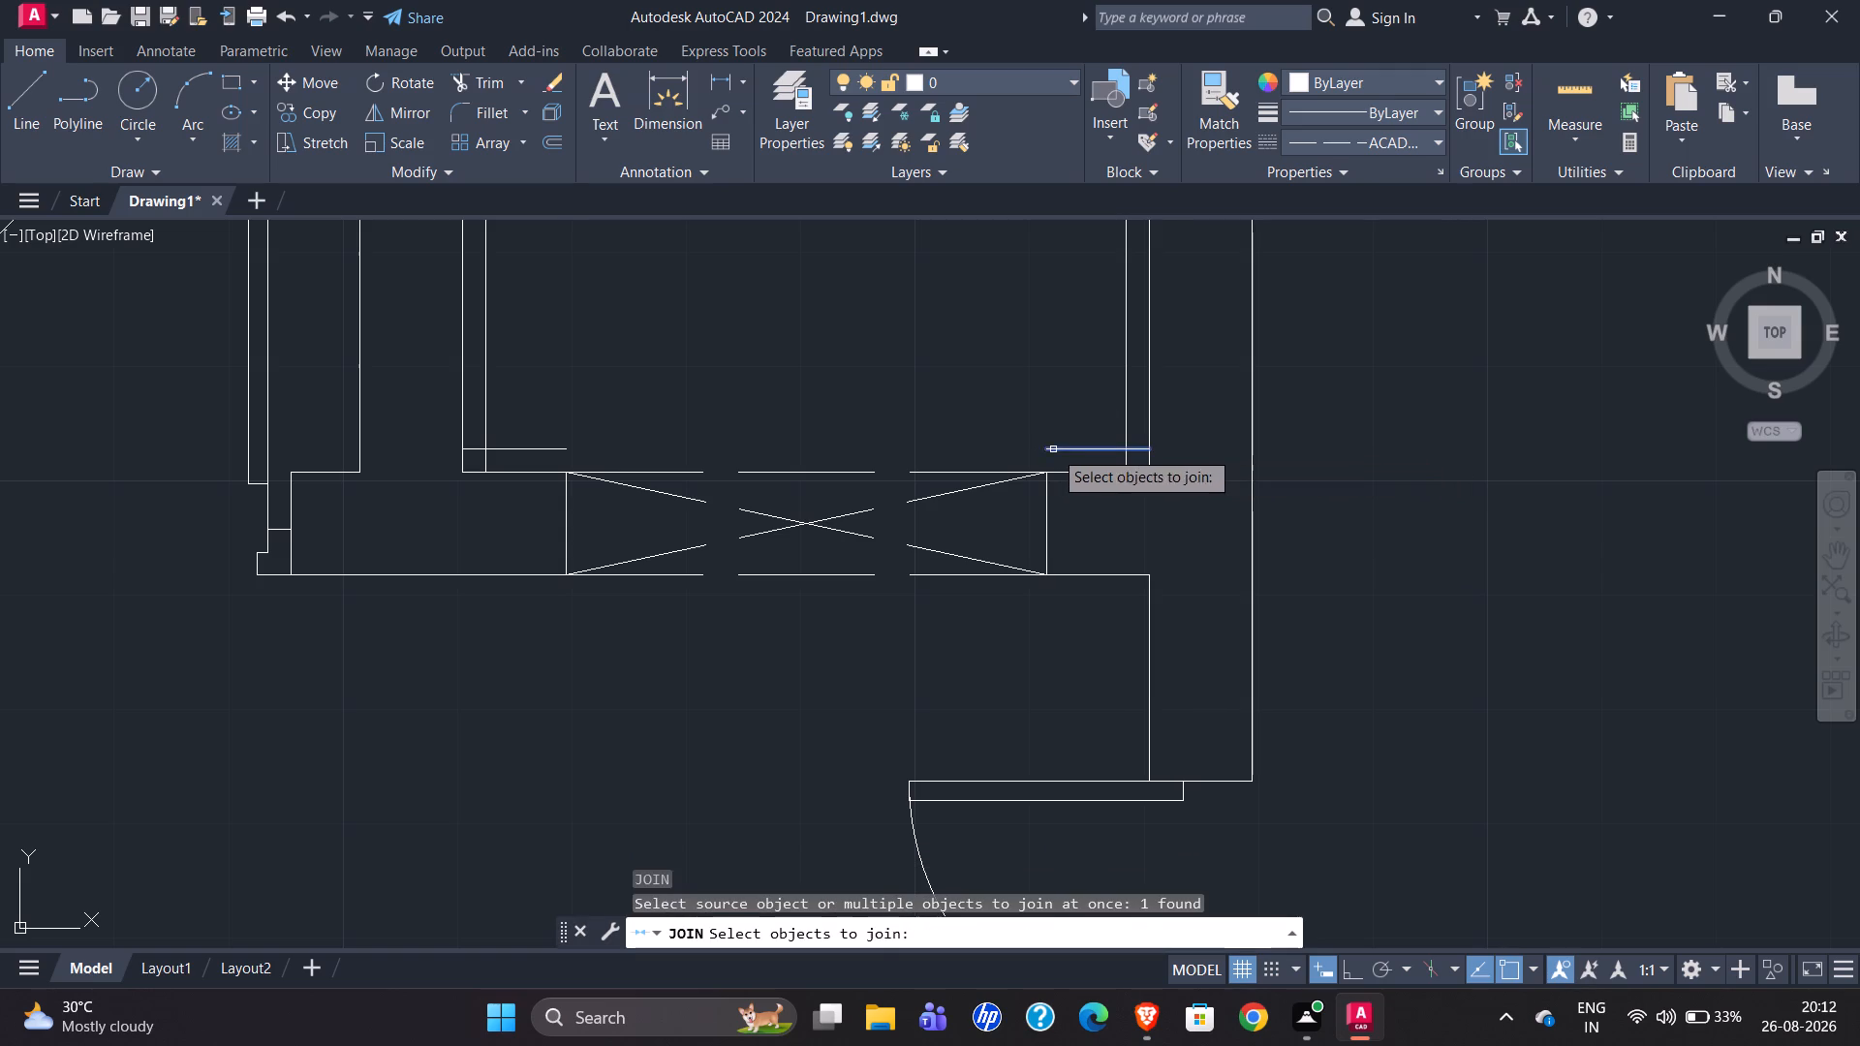
click(537, 450)
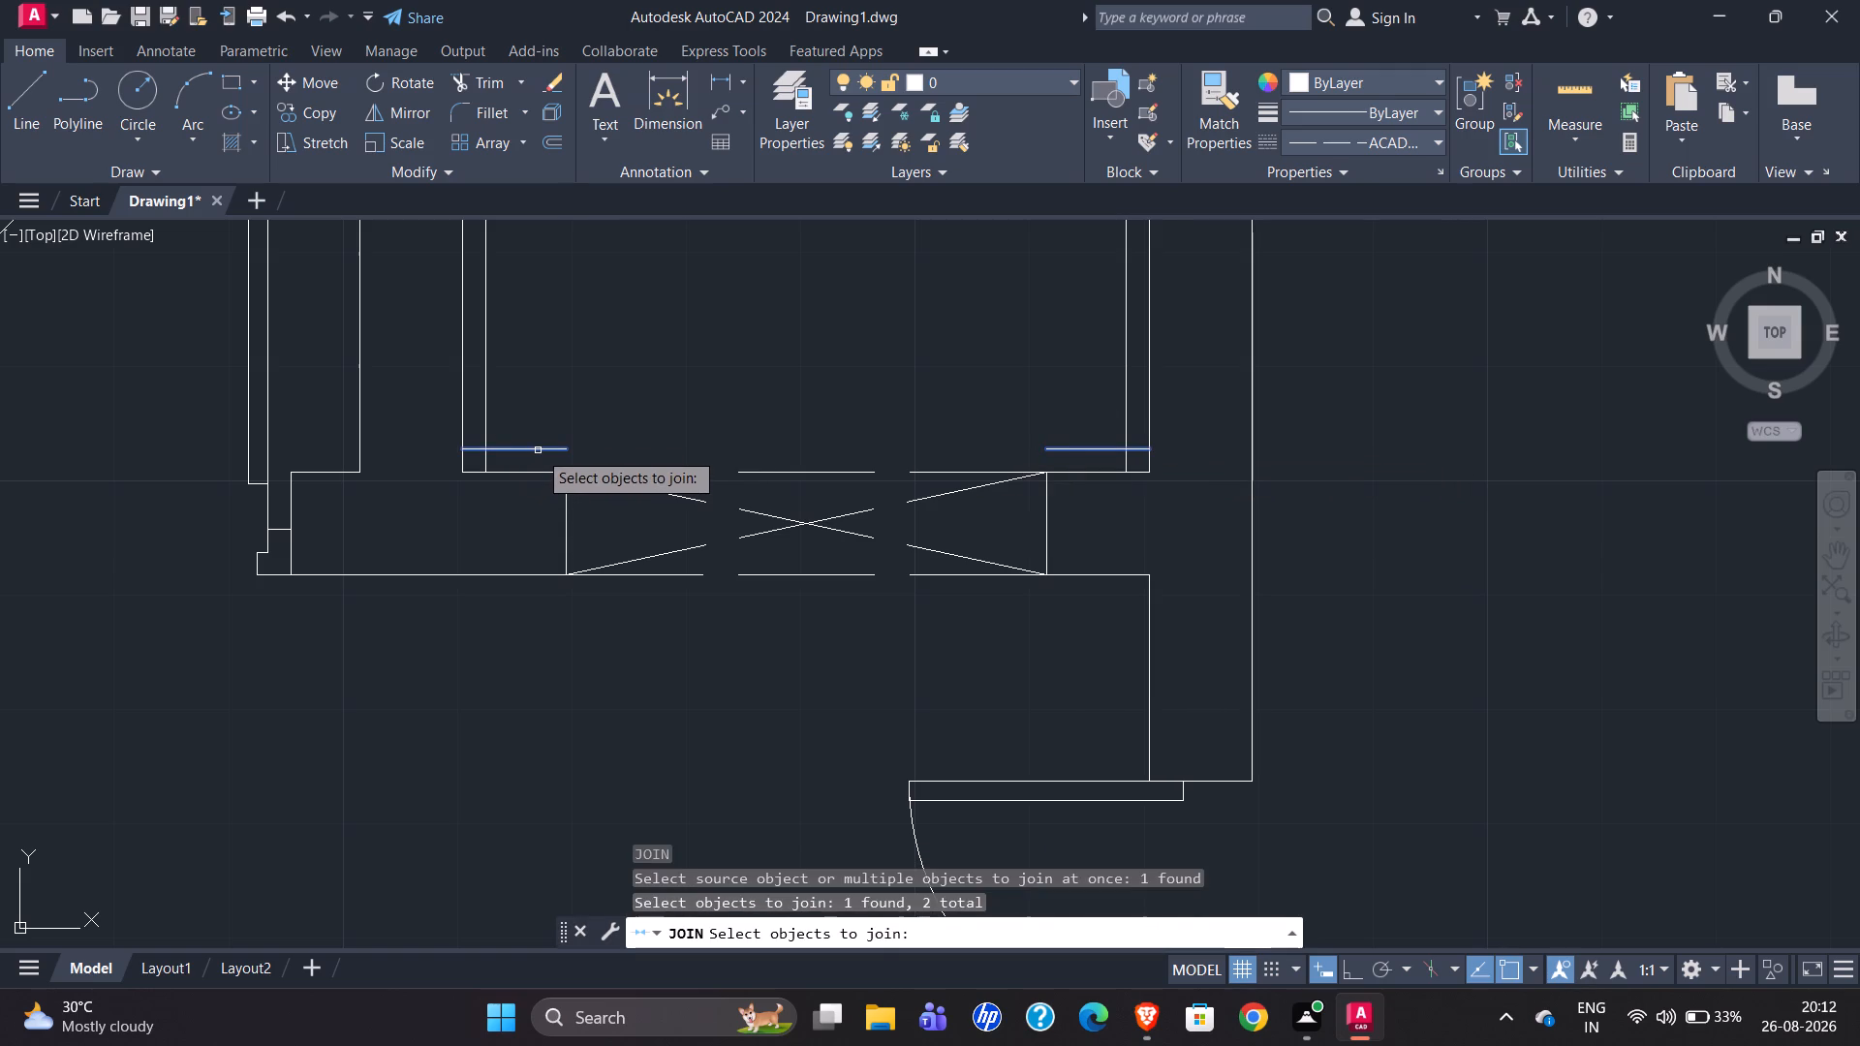
key(Return)
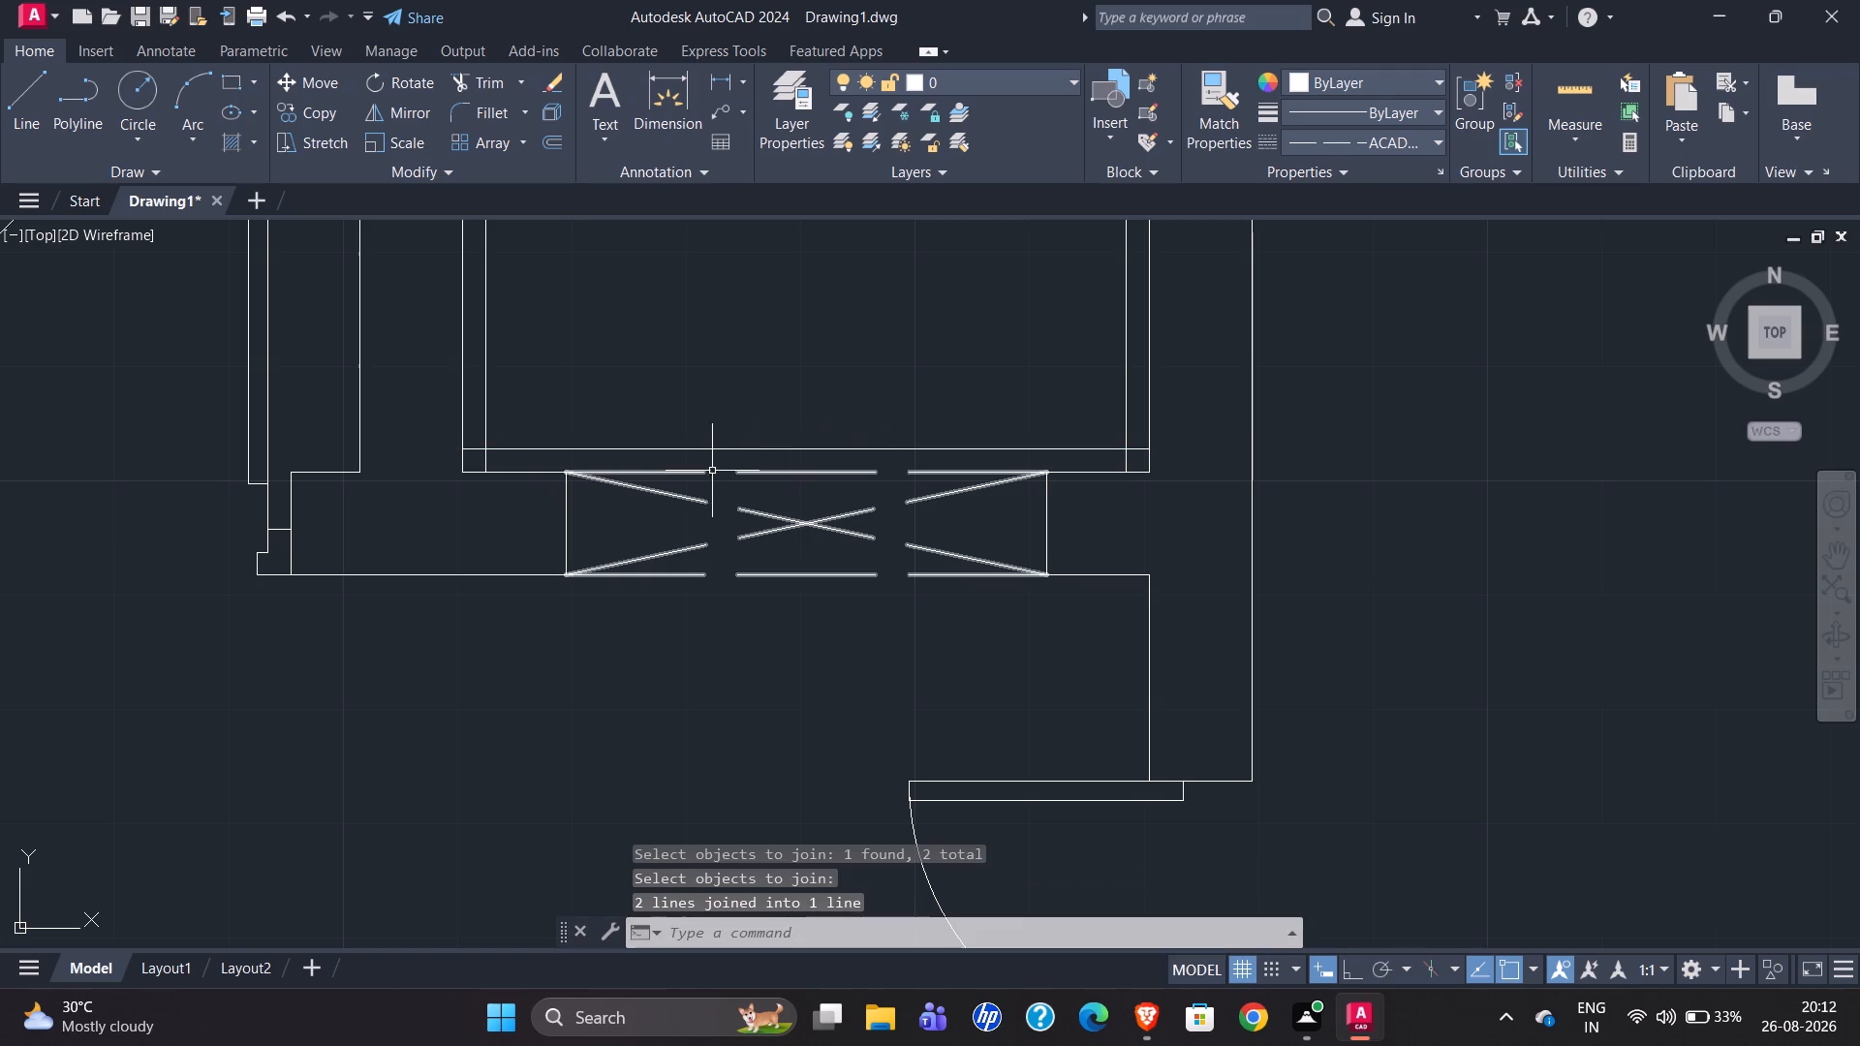
key(Escape)
Trim the overhanging ends of the offset lines at all four lift corners to leave a clean inner rectangle.
text(tr)
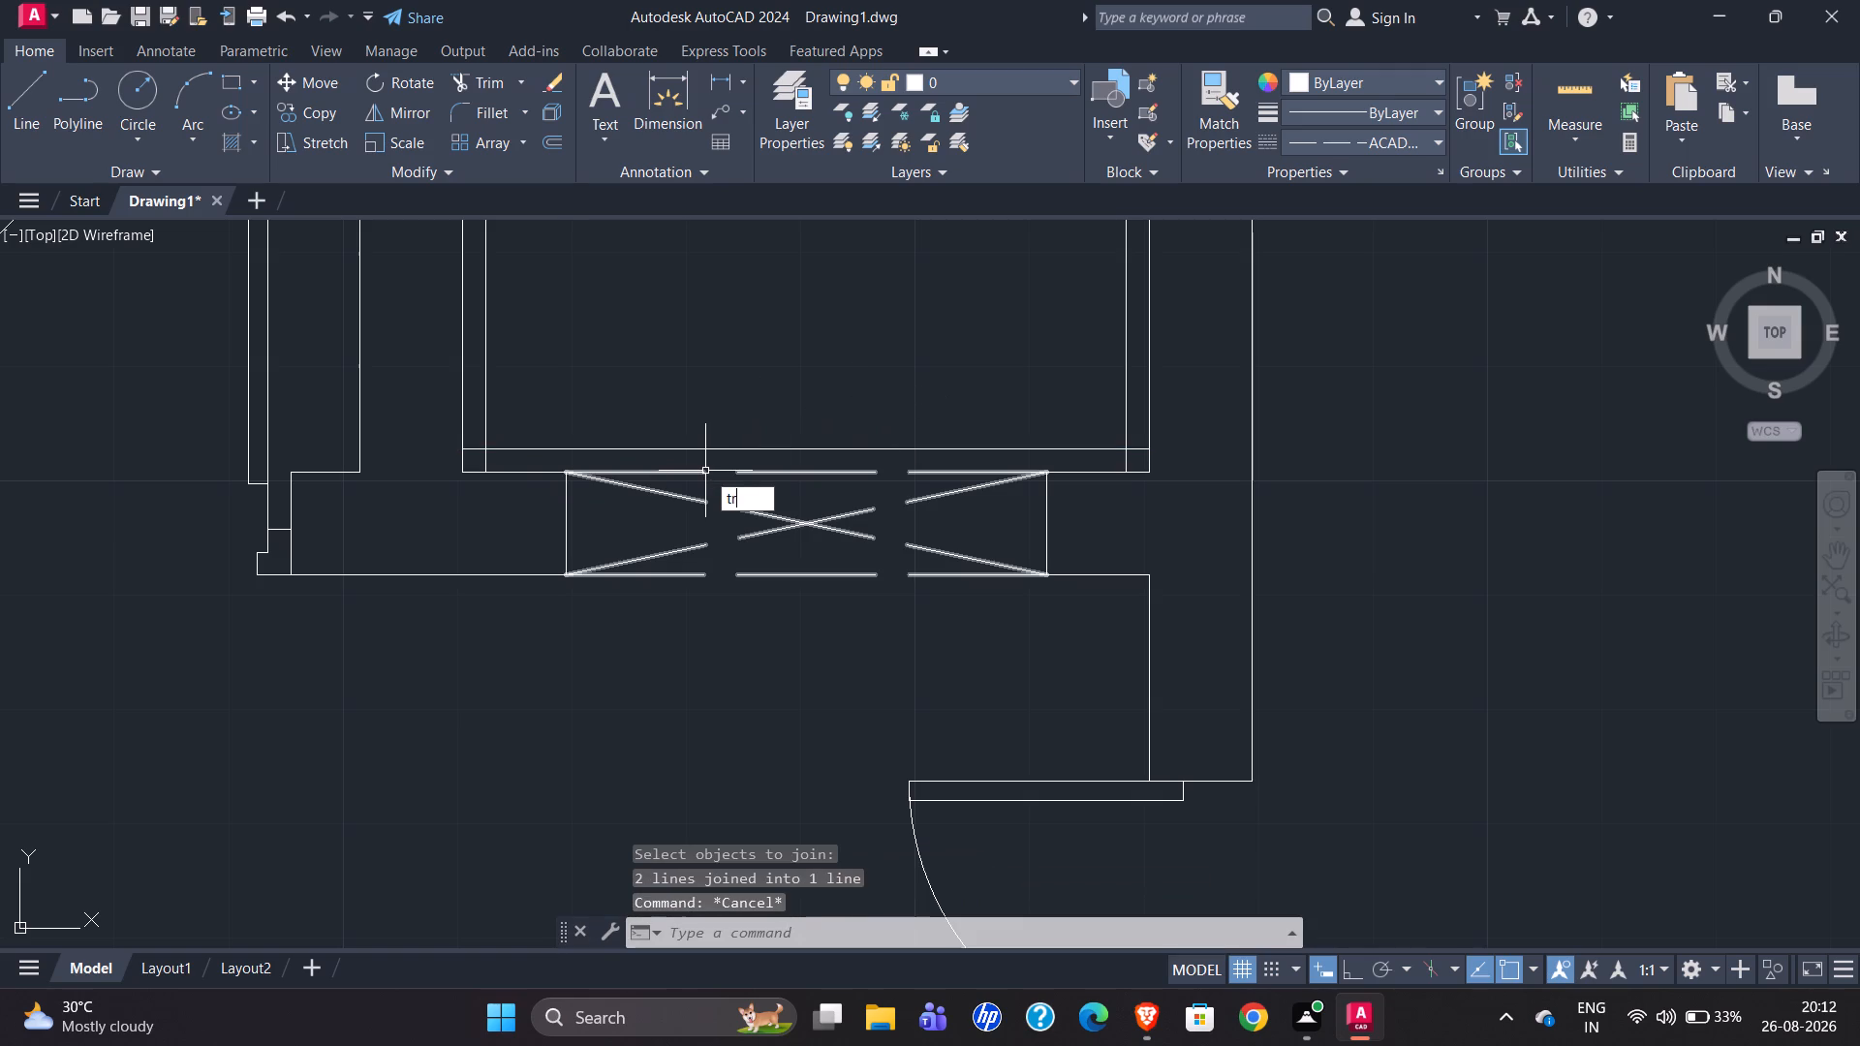
key(Return)
scroll(512, 448, up, 3)
drag(358, 415, 473, 522)
scroll(241, 563, down, 4)
scroll(671, 558, up, 5)
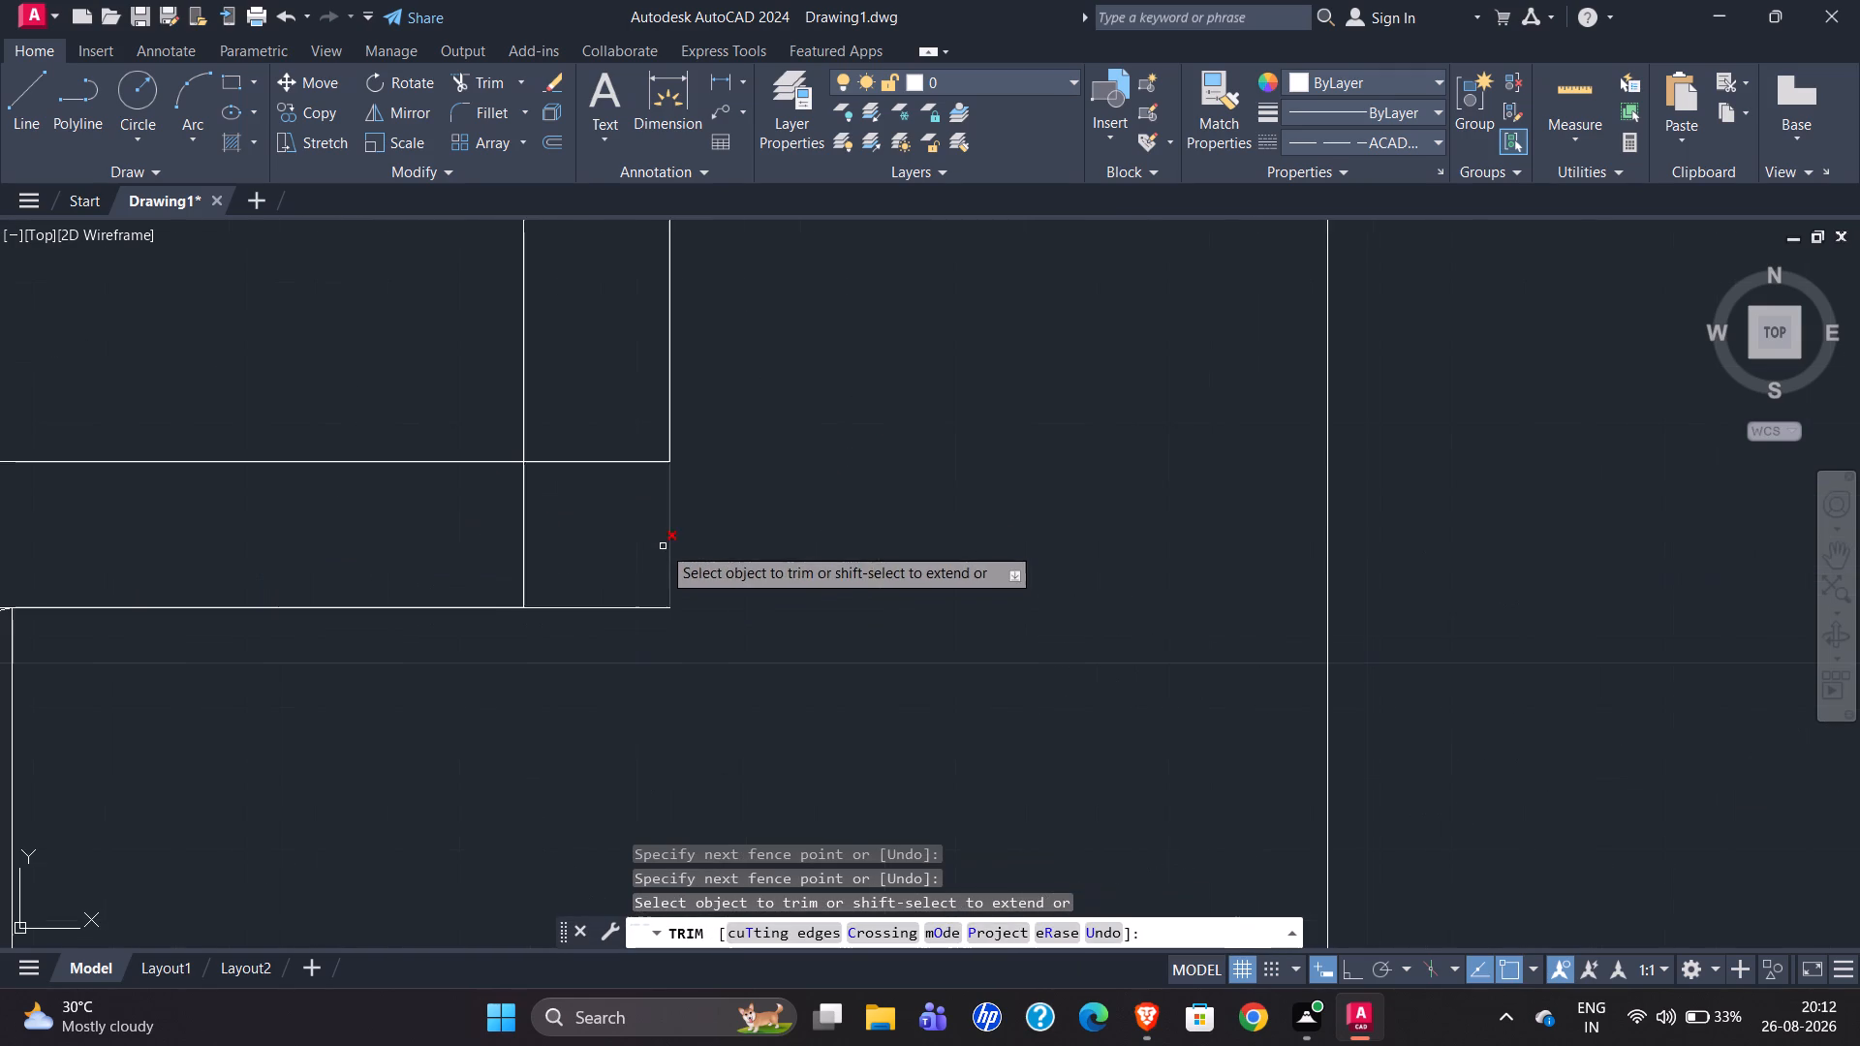
drag(454, 514, 603, 438)
scroll(592, 512, down, 5)
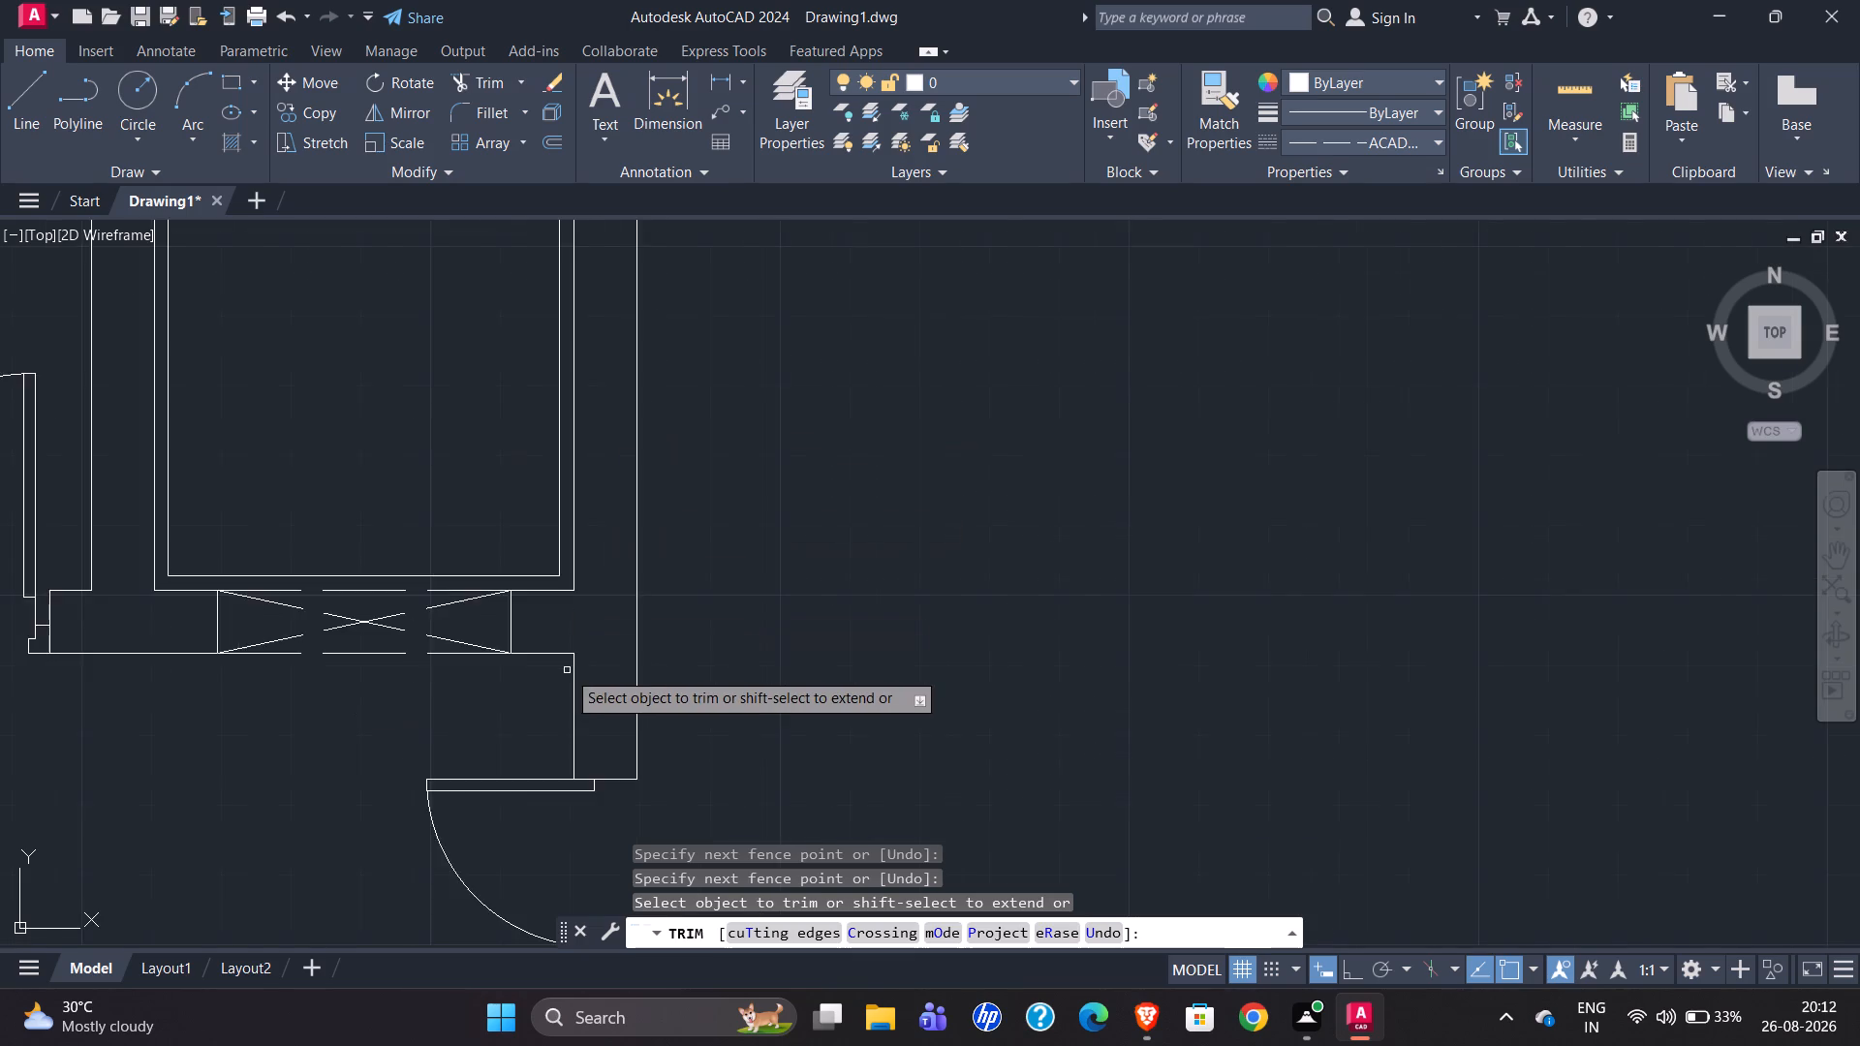
scroll(568, 670, down, 2)
scroll(548, 474, up, 6)
drag(728, 535, 808, 628)
scroll(1028, 500, down, 4)
scroll(559, 505, up, 5)
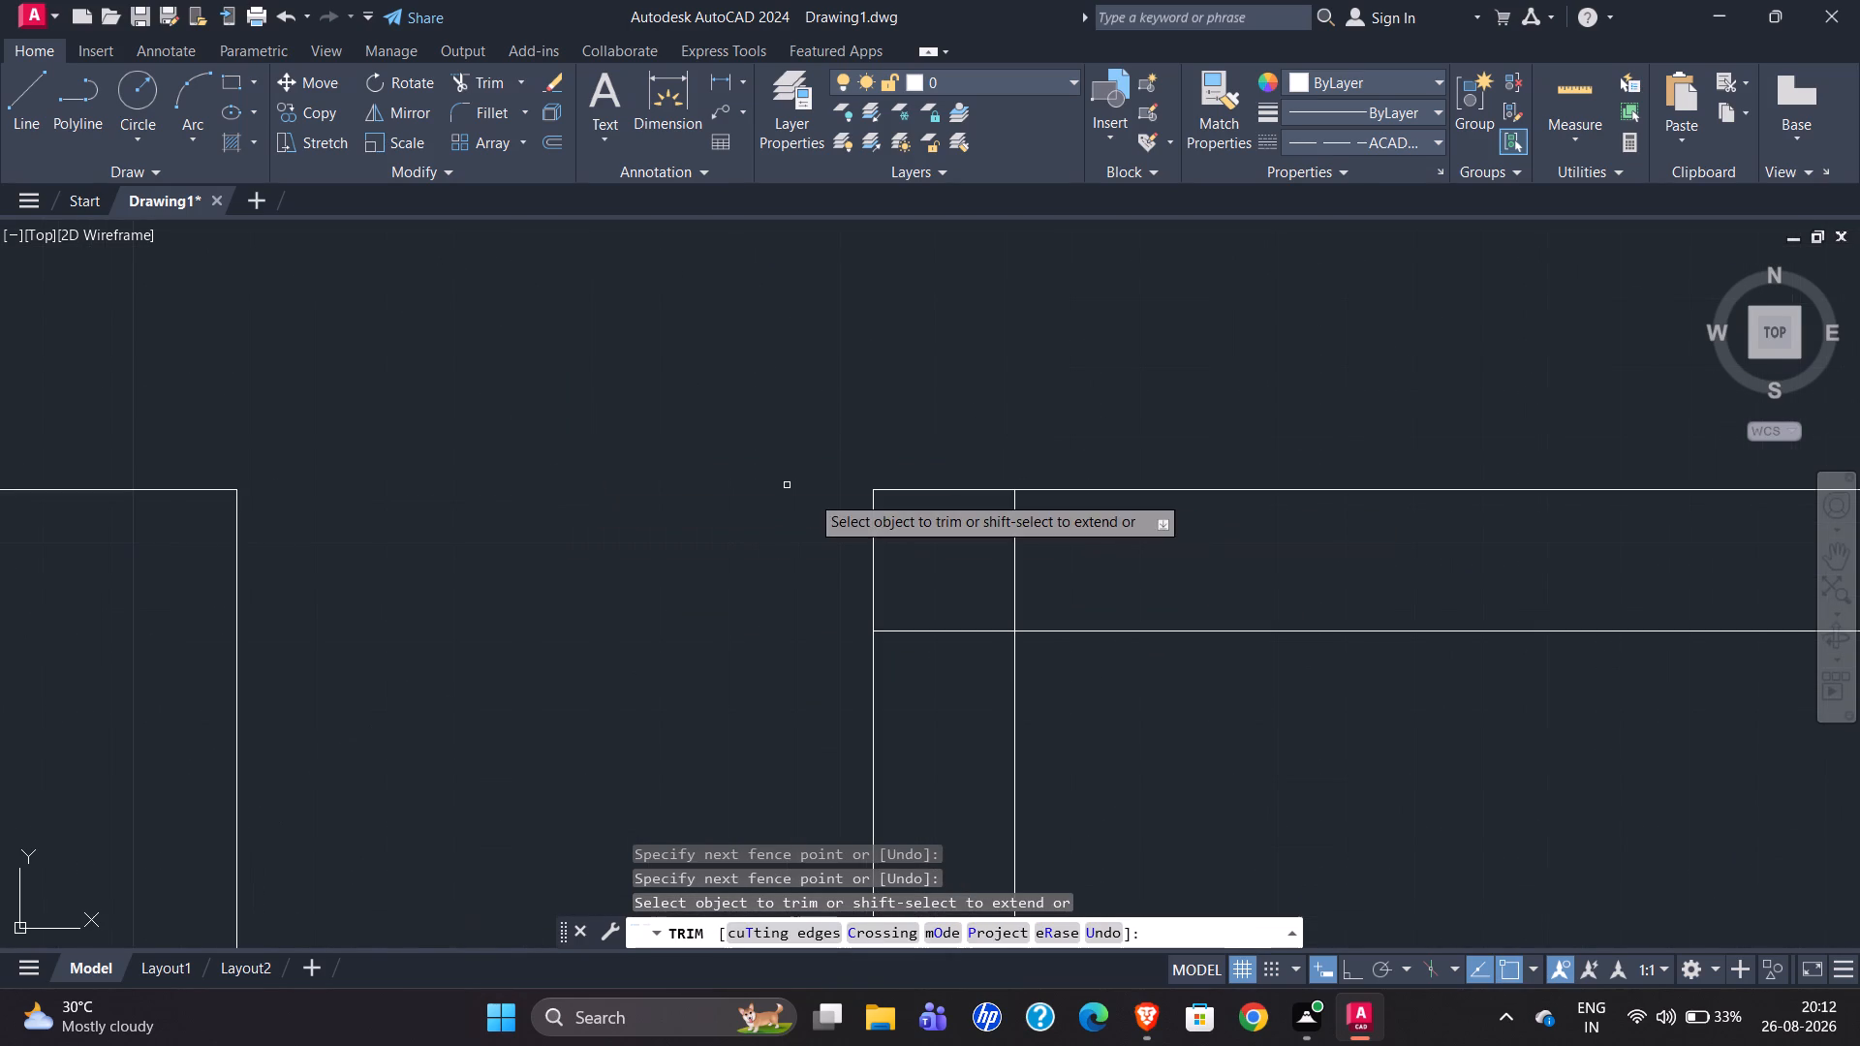
drag(935, 668, 1116, 559)
scroll(621, 344, down, 4)
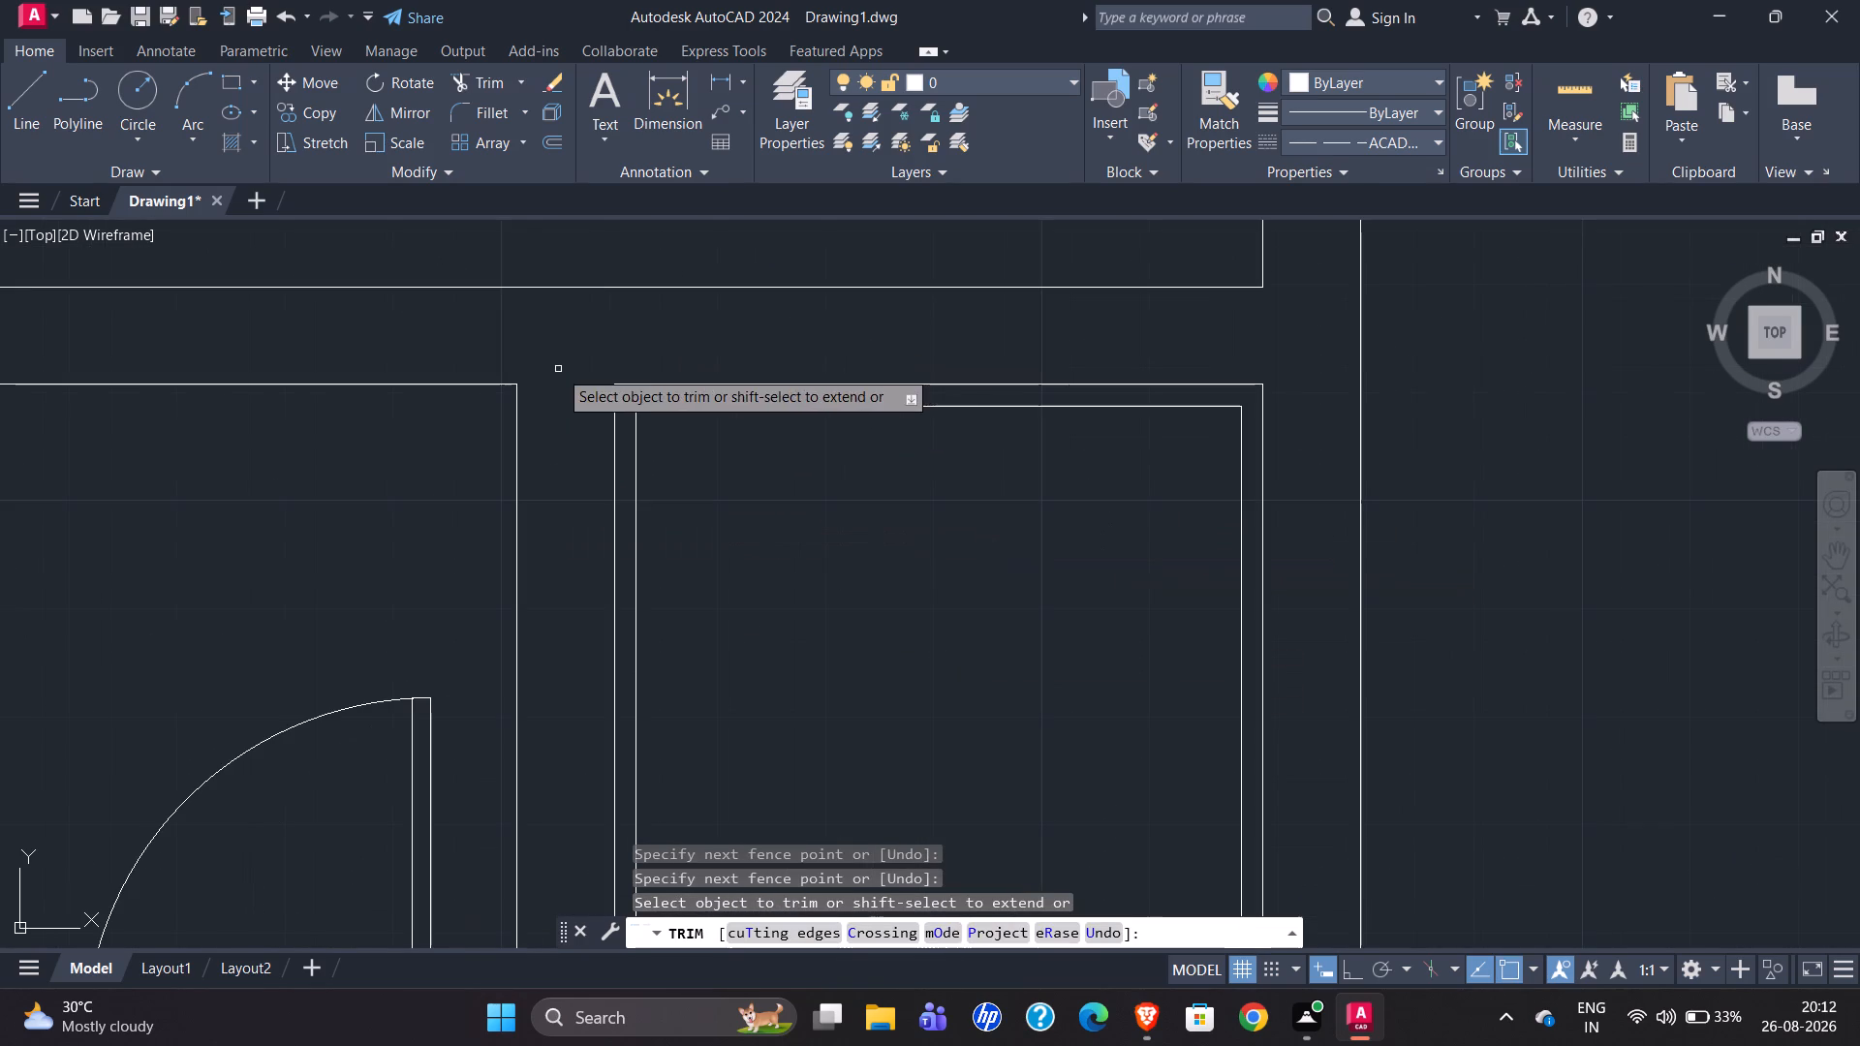
key(Escape)
Join the four lines of the lift's inner rectangle into a single polyline.
scroll(786, 405, down, 2)
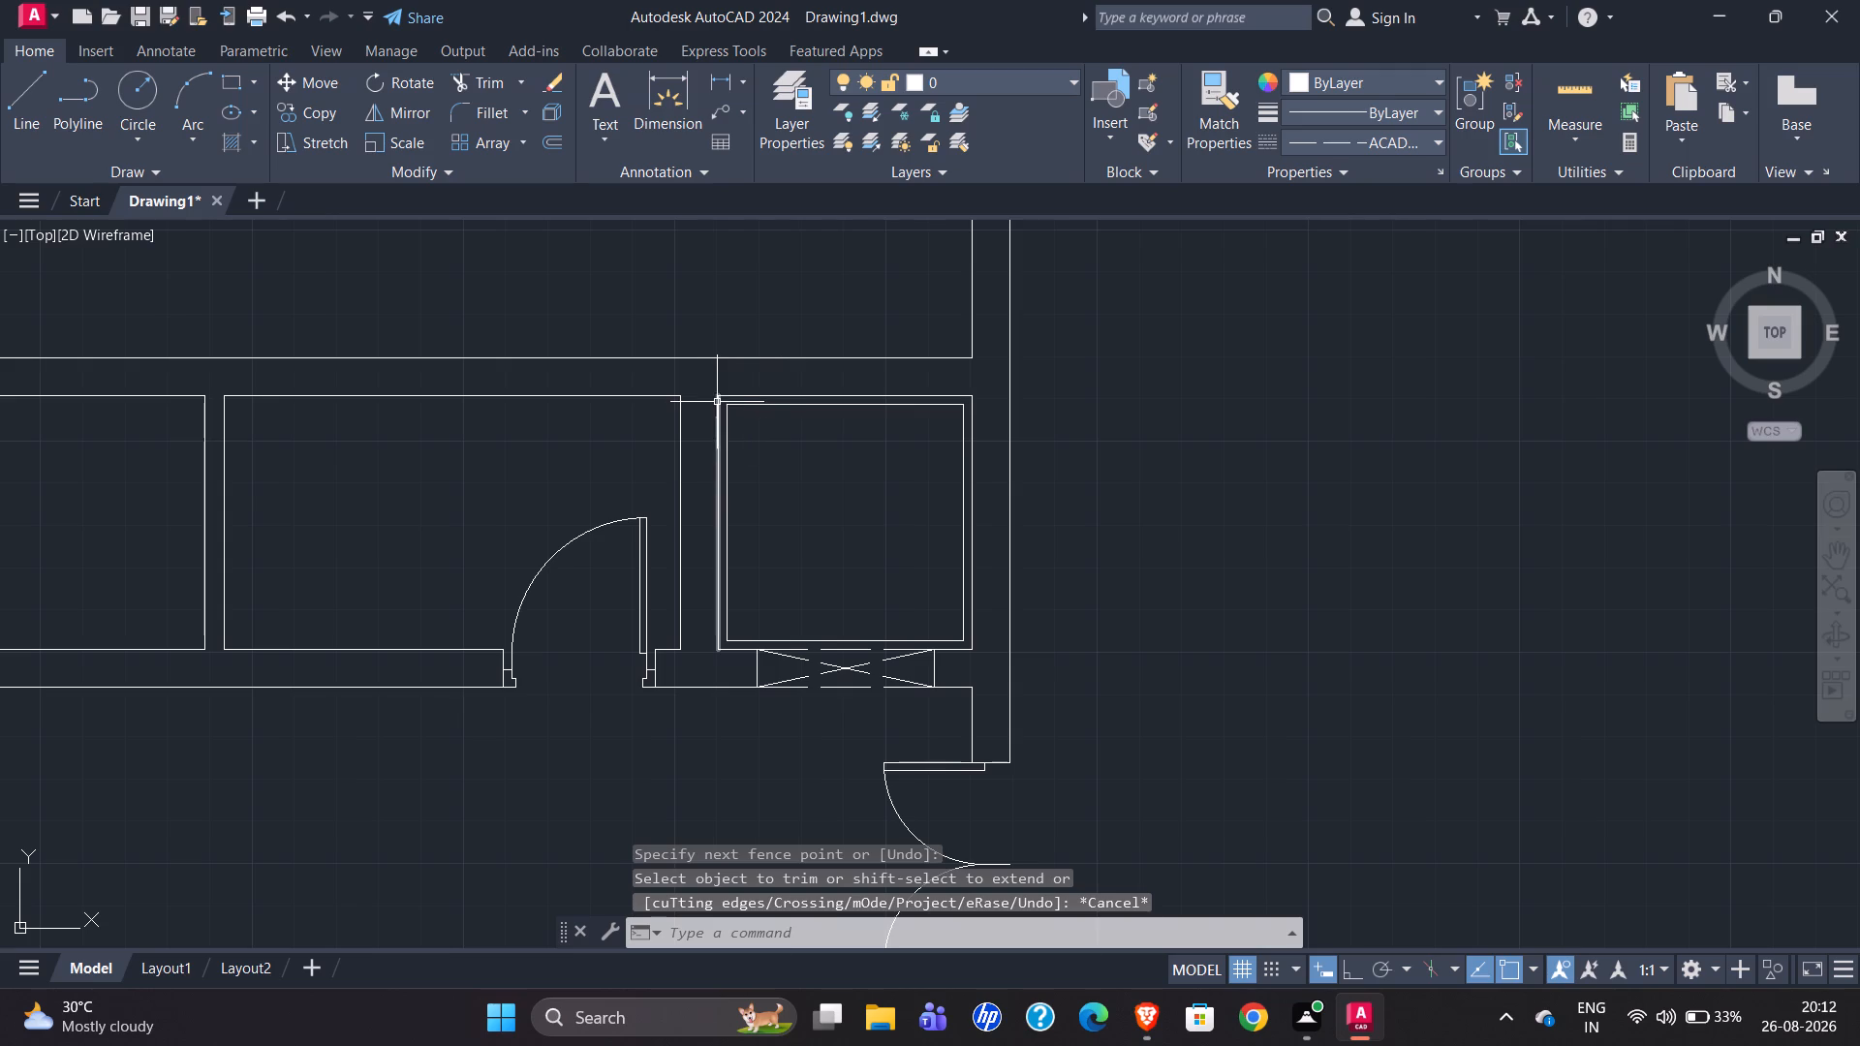
click(723, 401)
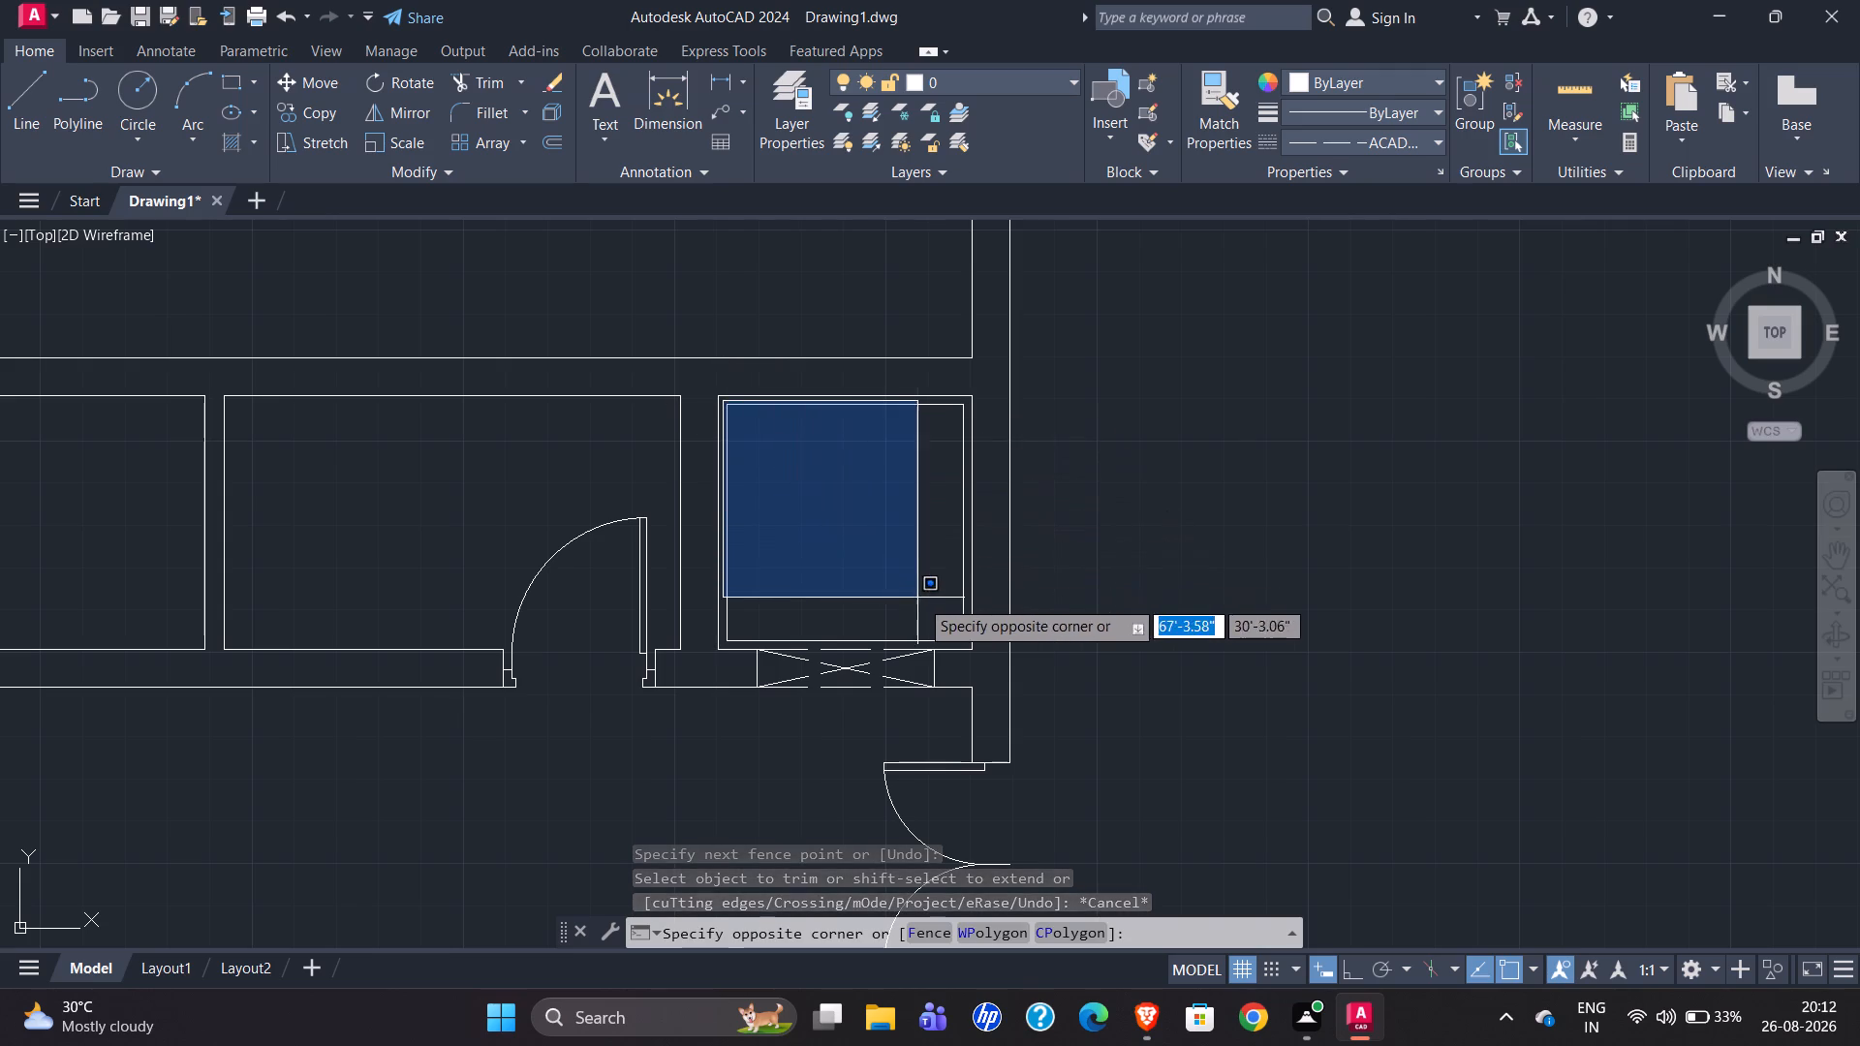
scroll(961, 647, up, 2)
click(973, 643)
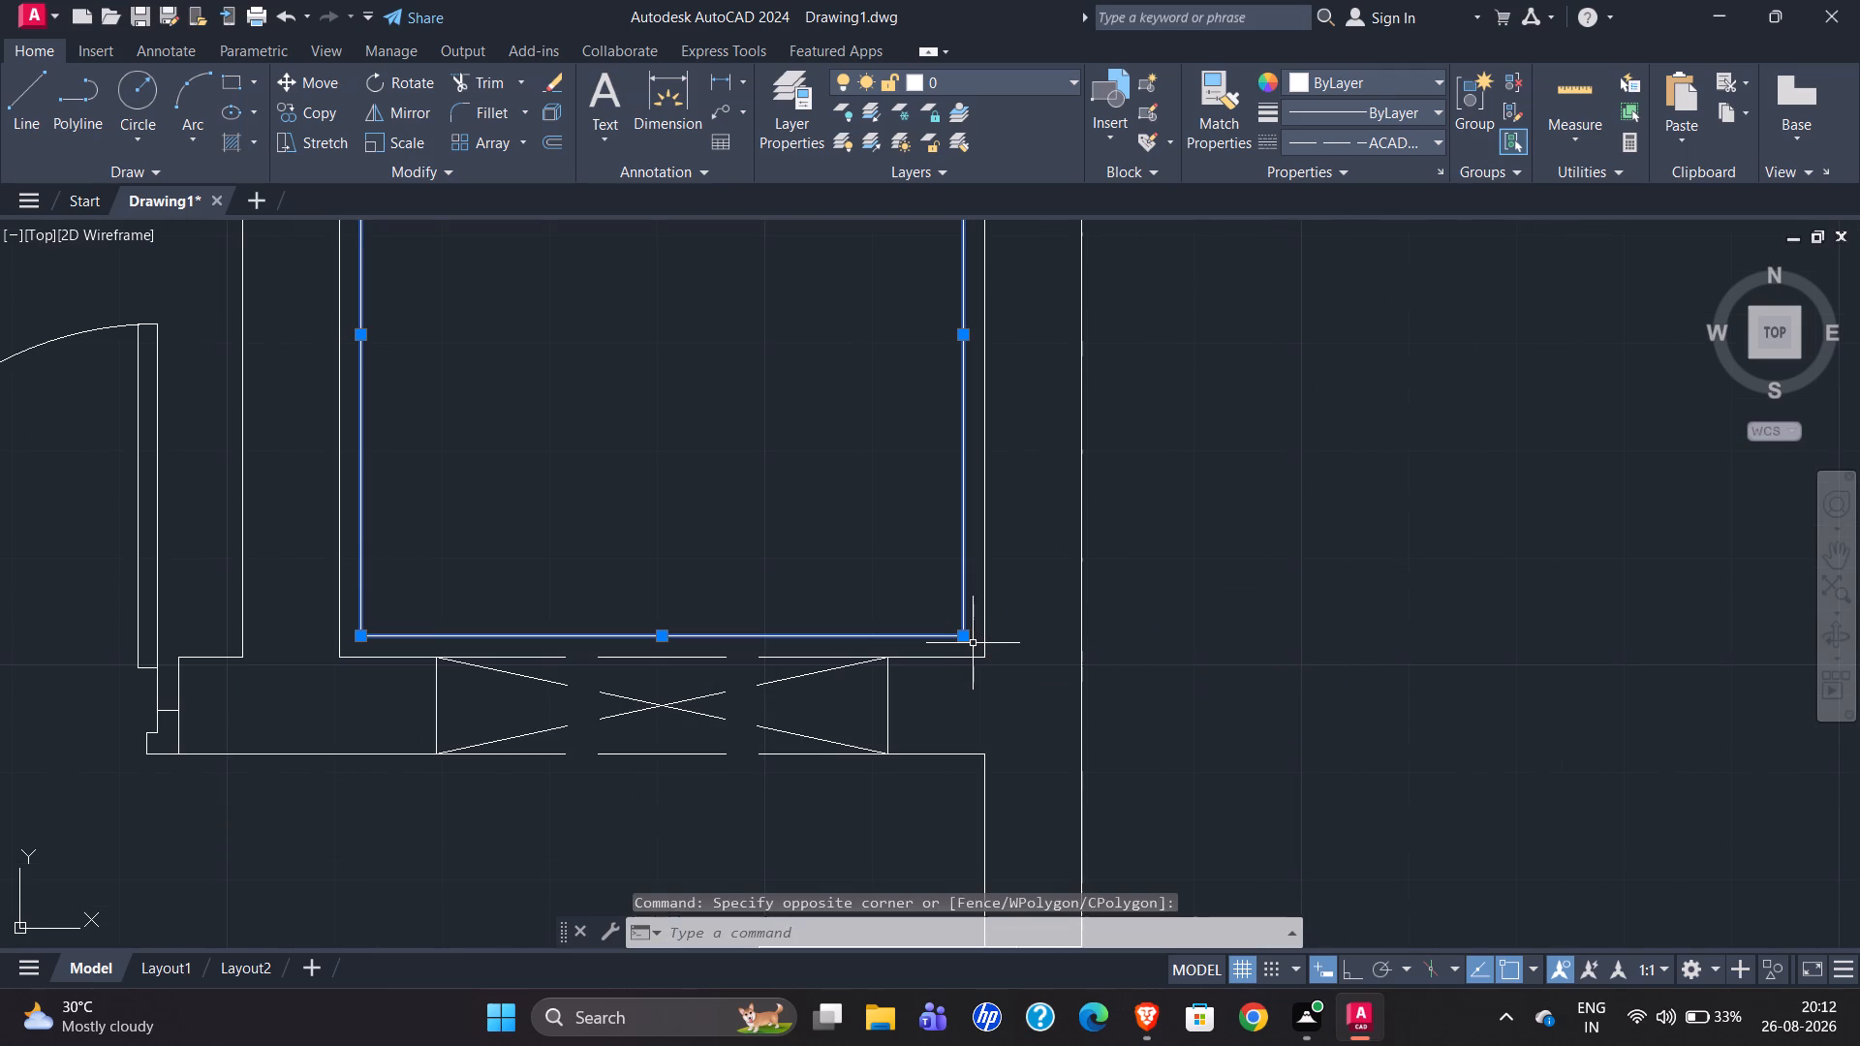
key(j)
key(Return)
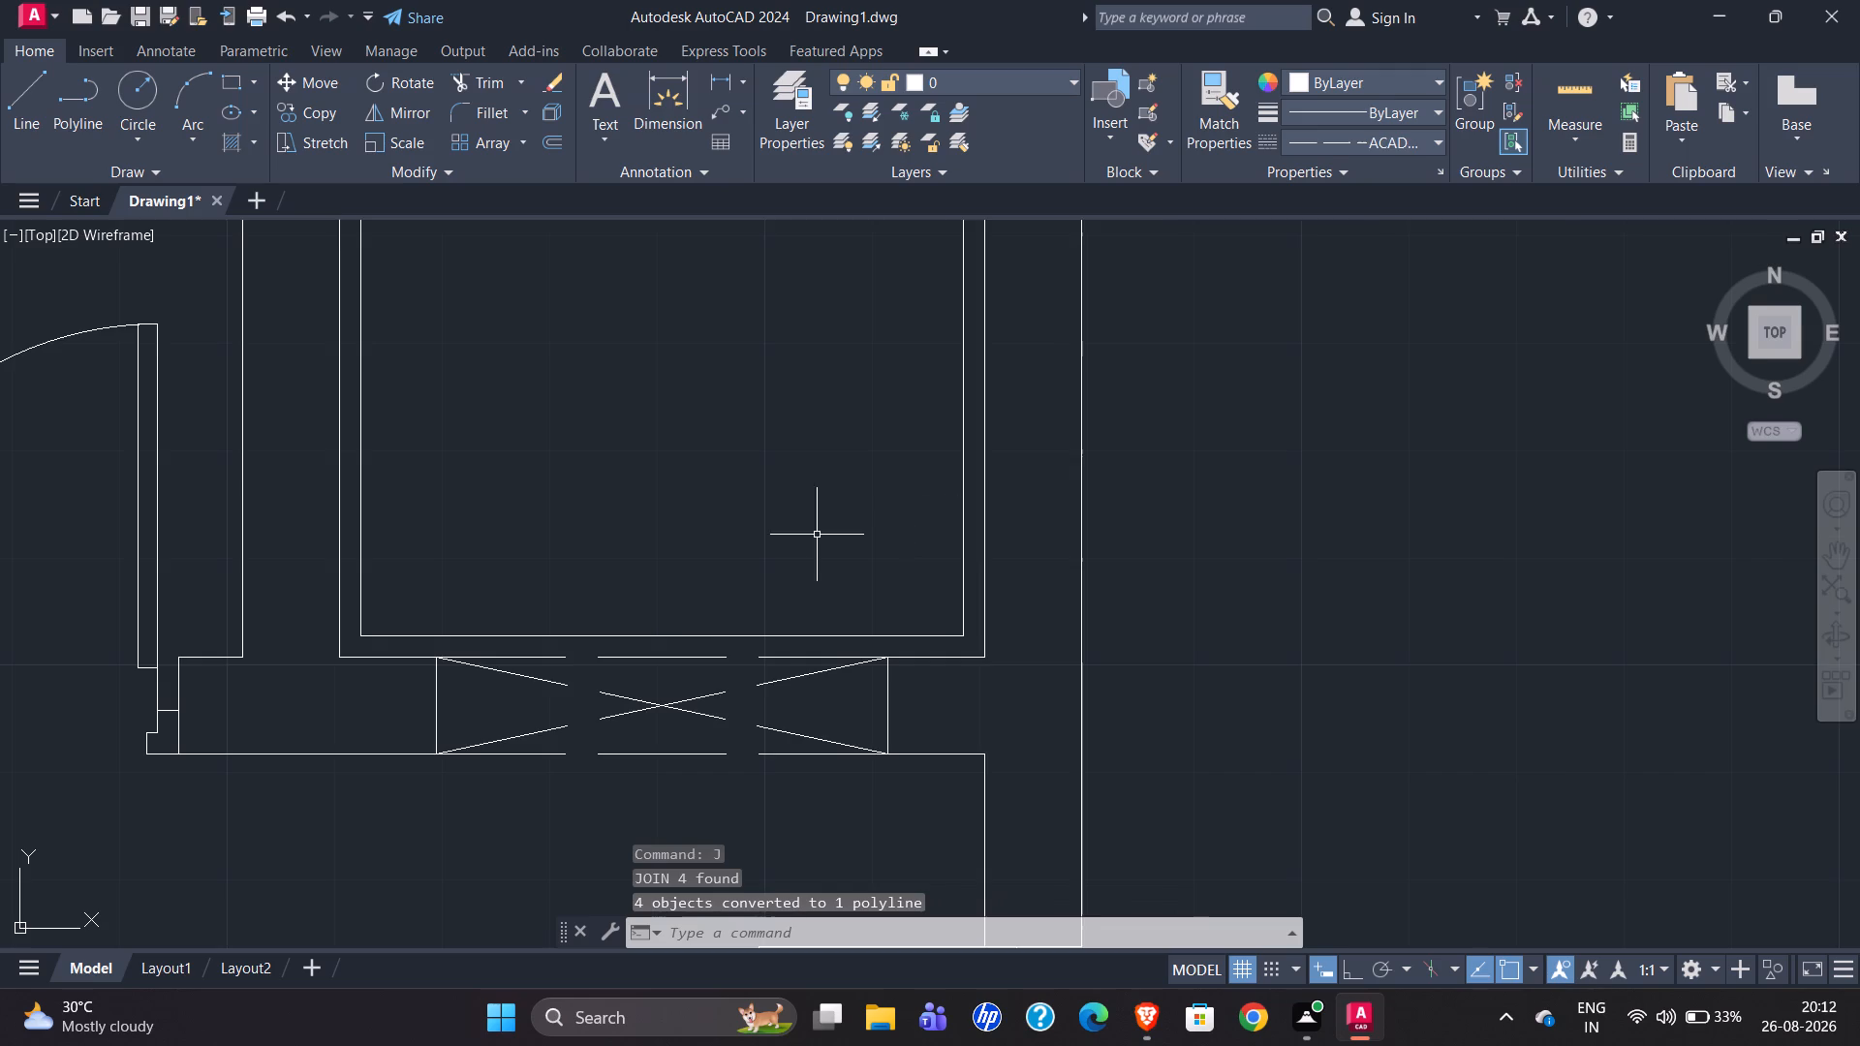
Change the linetype of the lift's inner rectangle to ACAD_ISO02W100.
scroll(744, 552, down, 1)
click(768, 605)
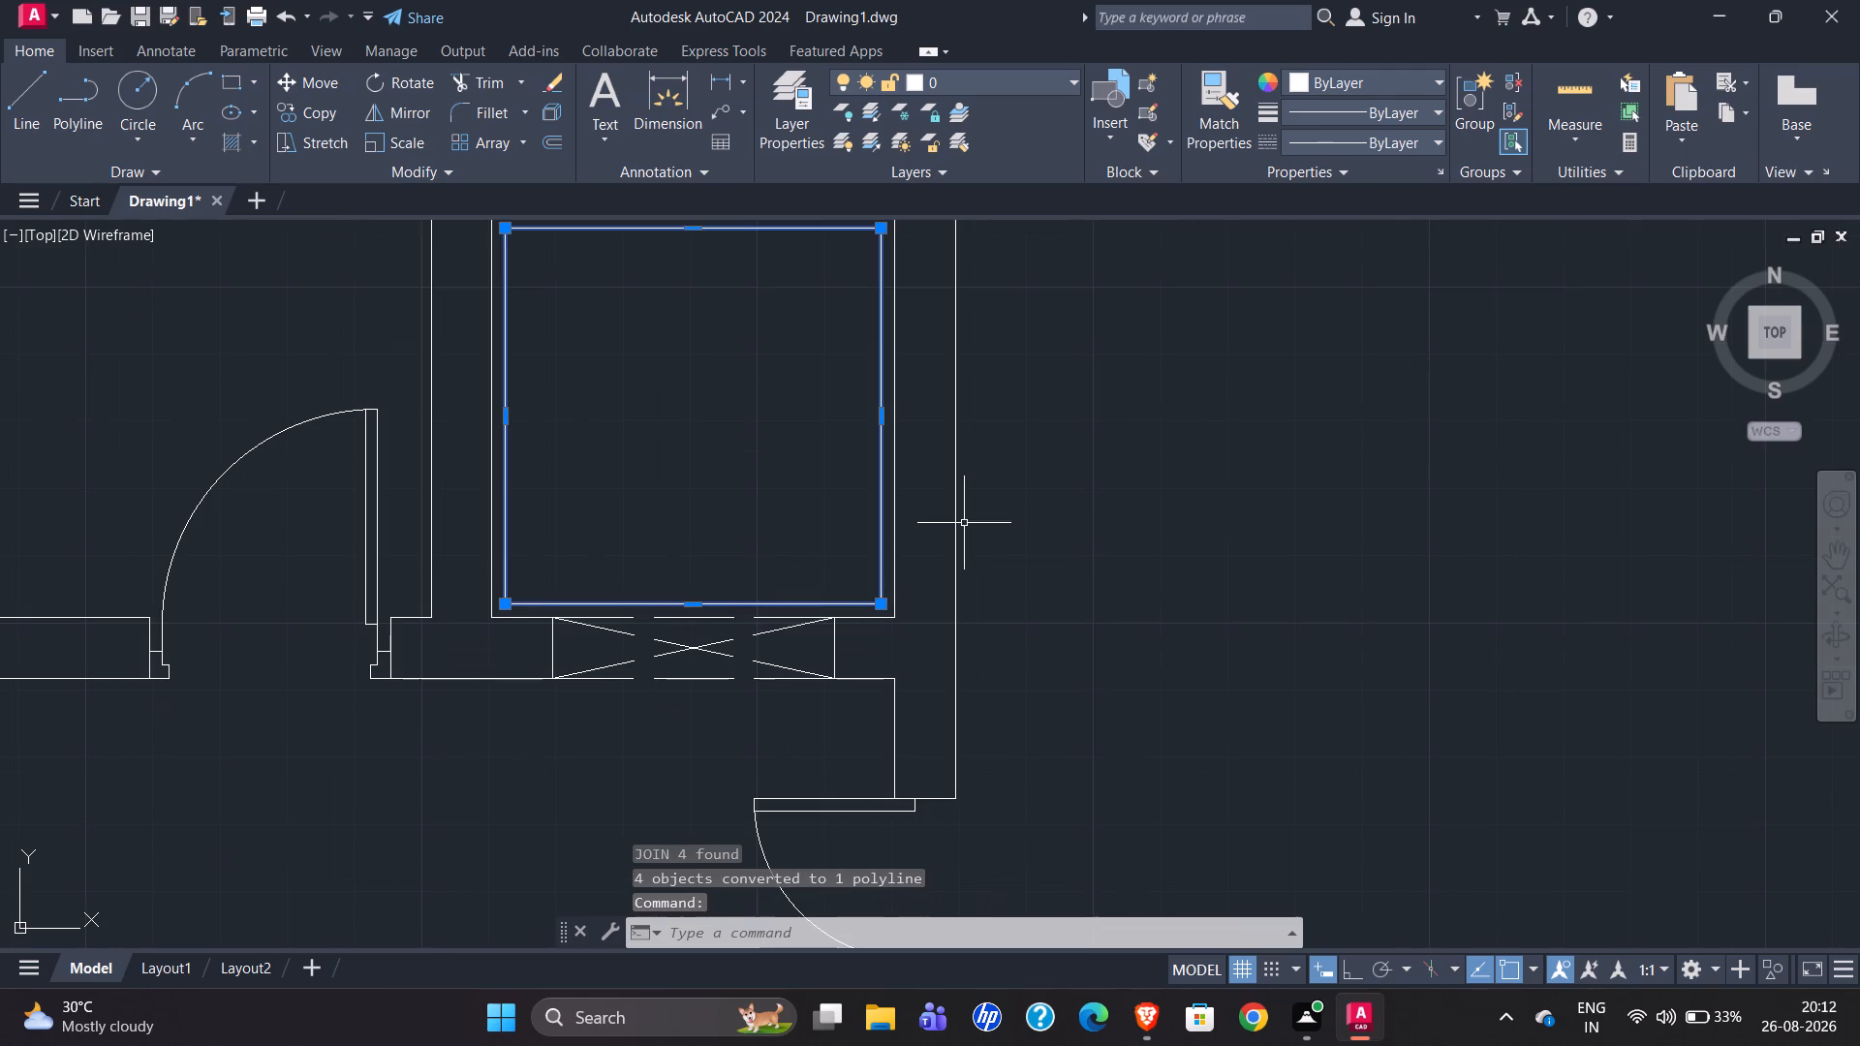
click(1412, 144)
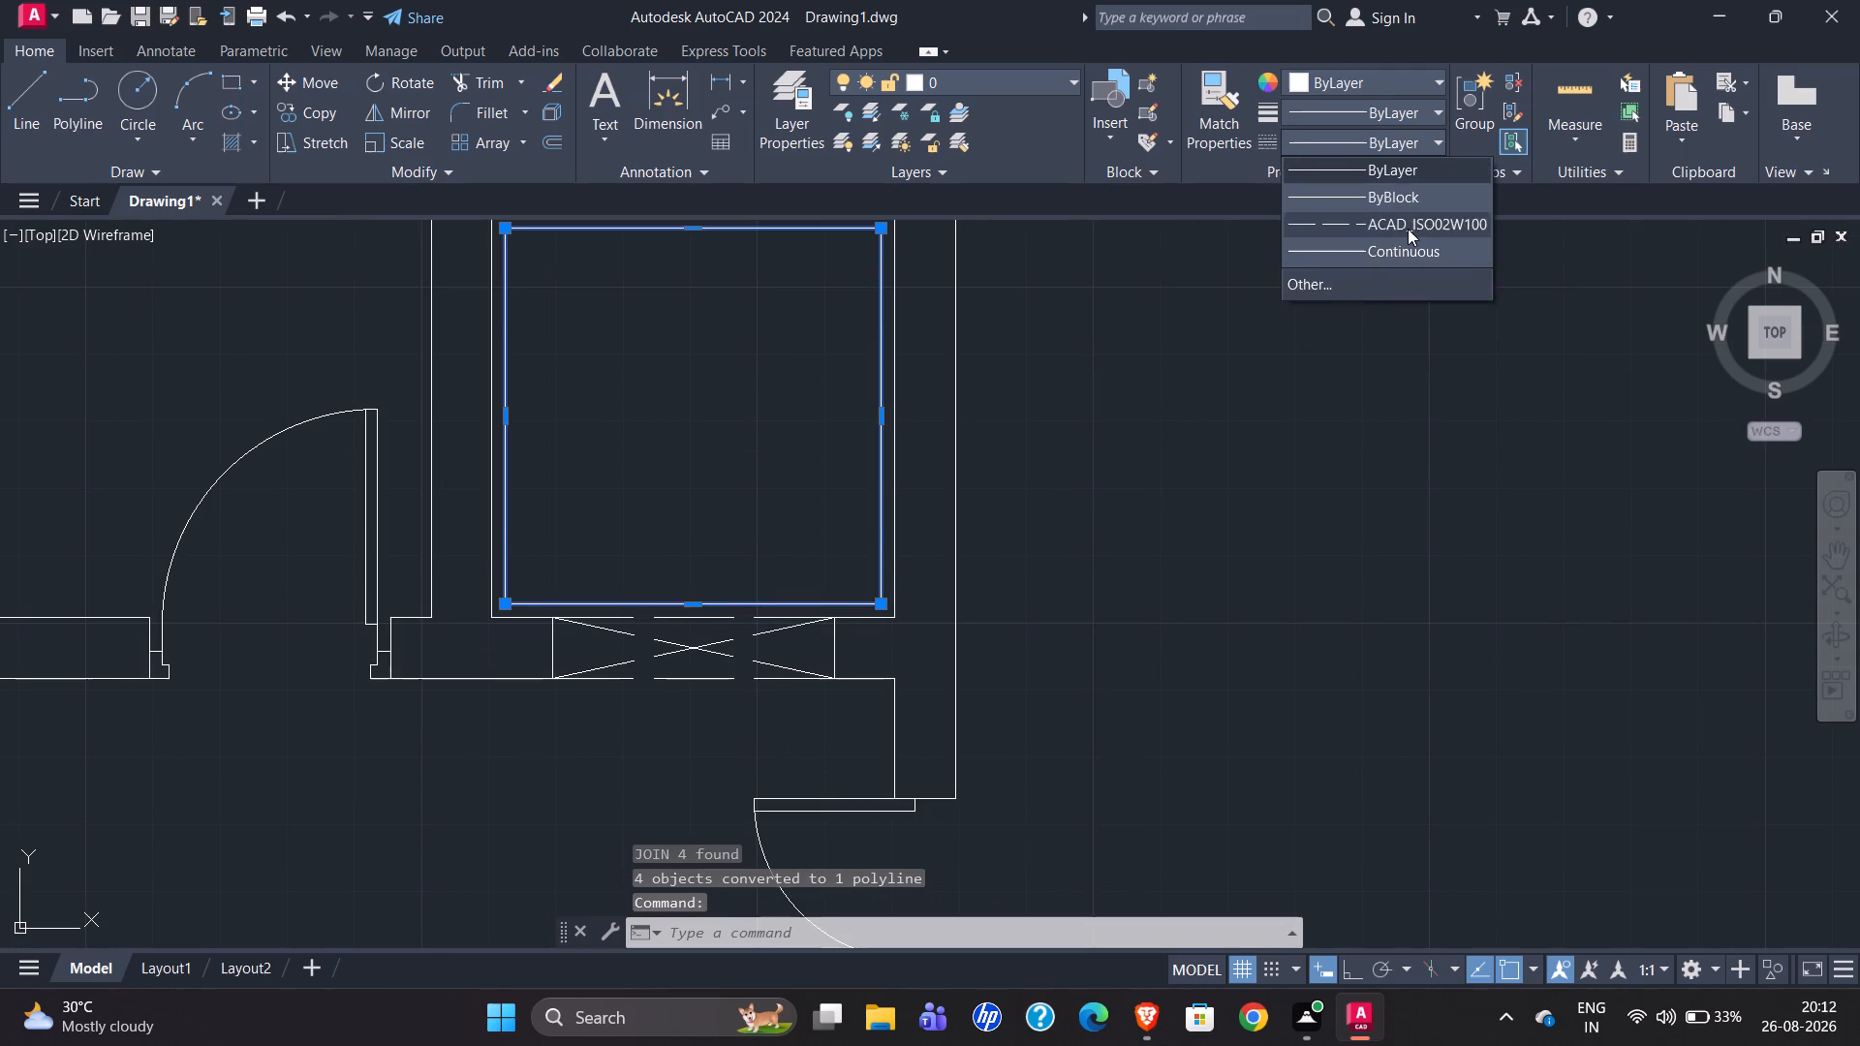
click(1408, 229)
key(Escape)
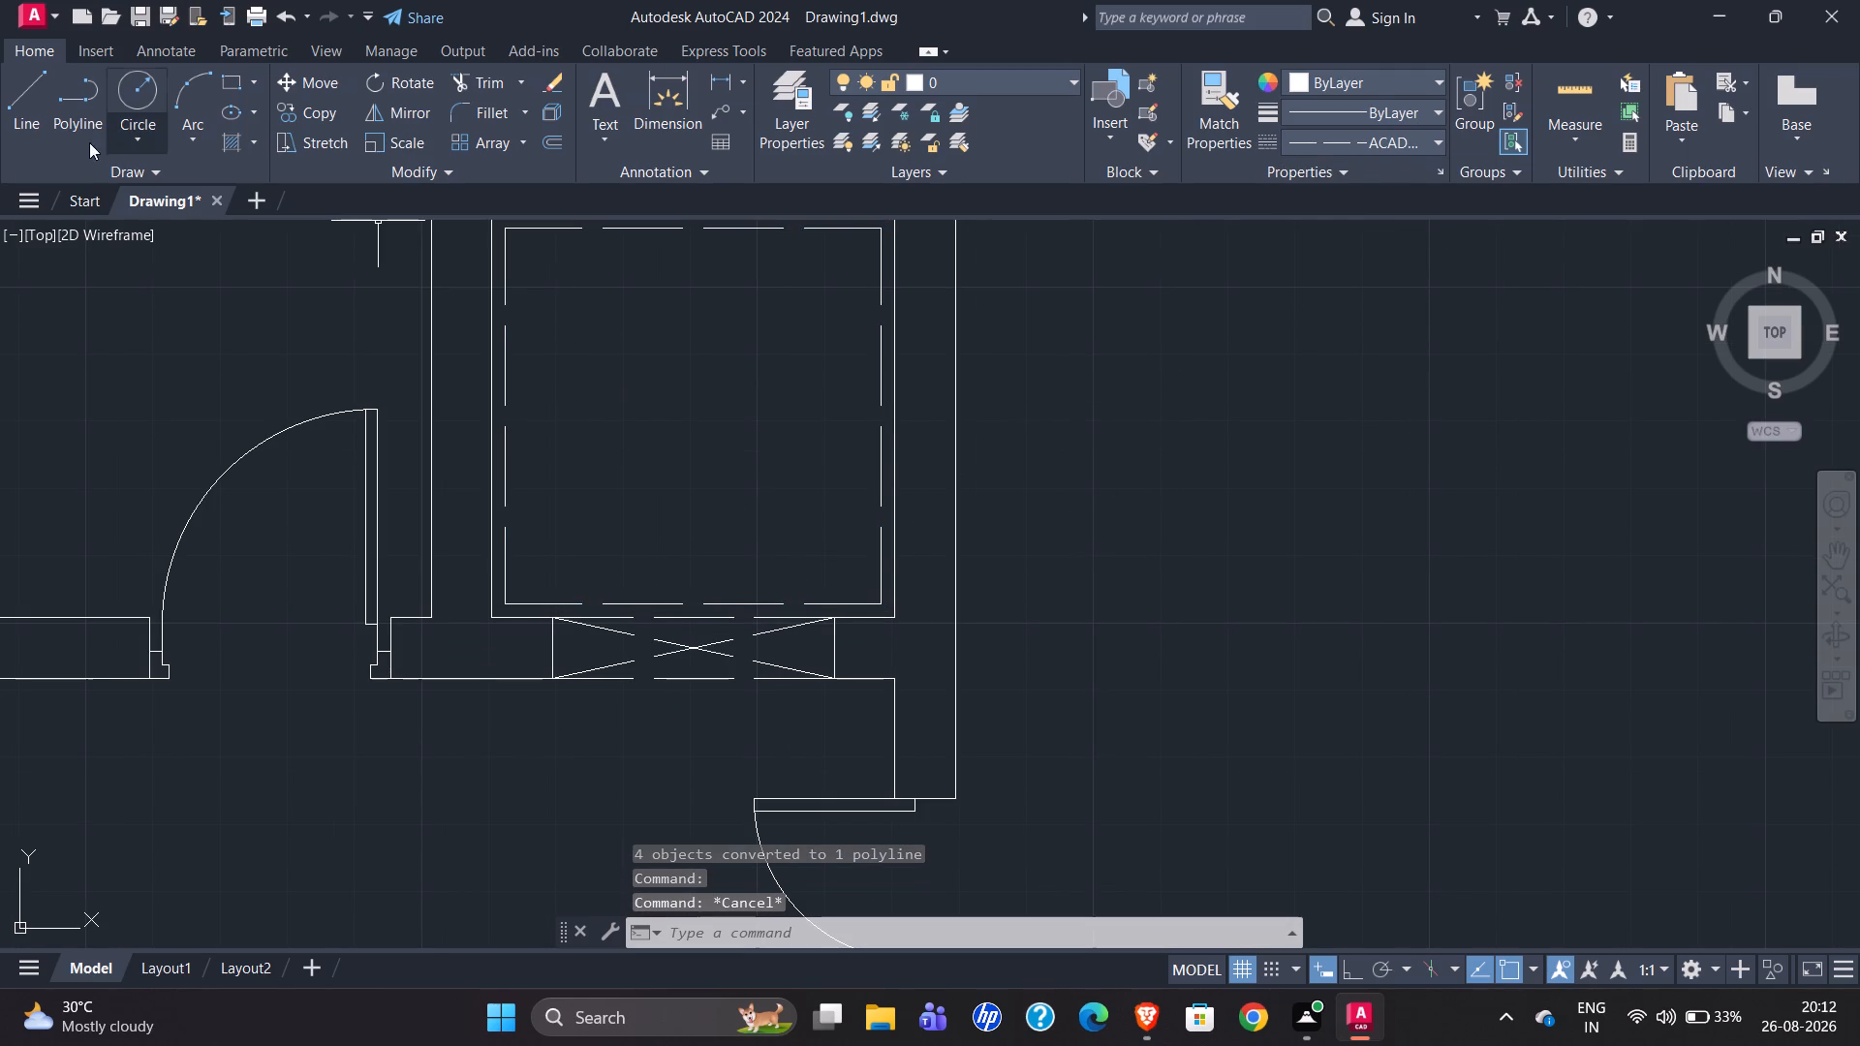
Draw two crossing dashed diagonal lines between opposite corners of the lift's inner rectangle.
click(15, 102)
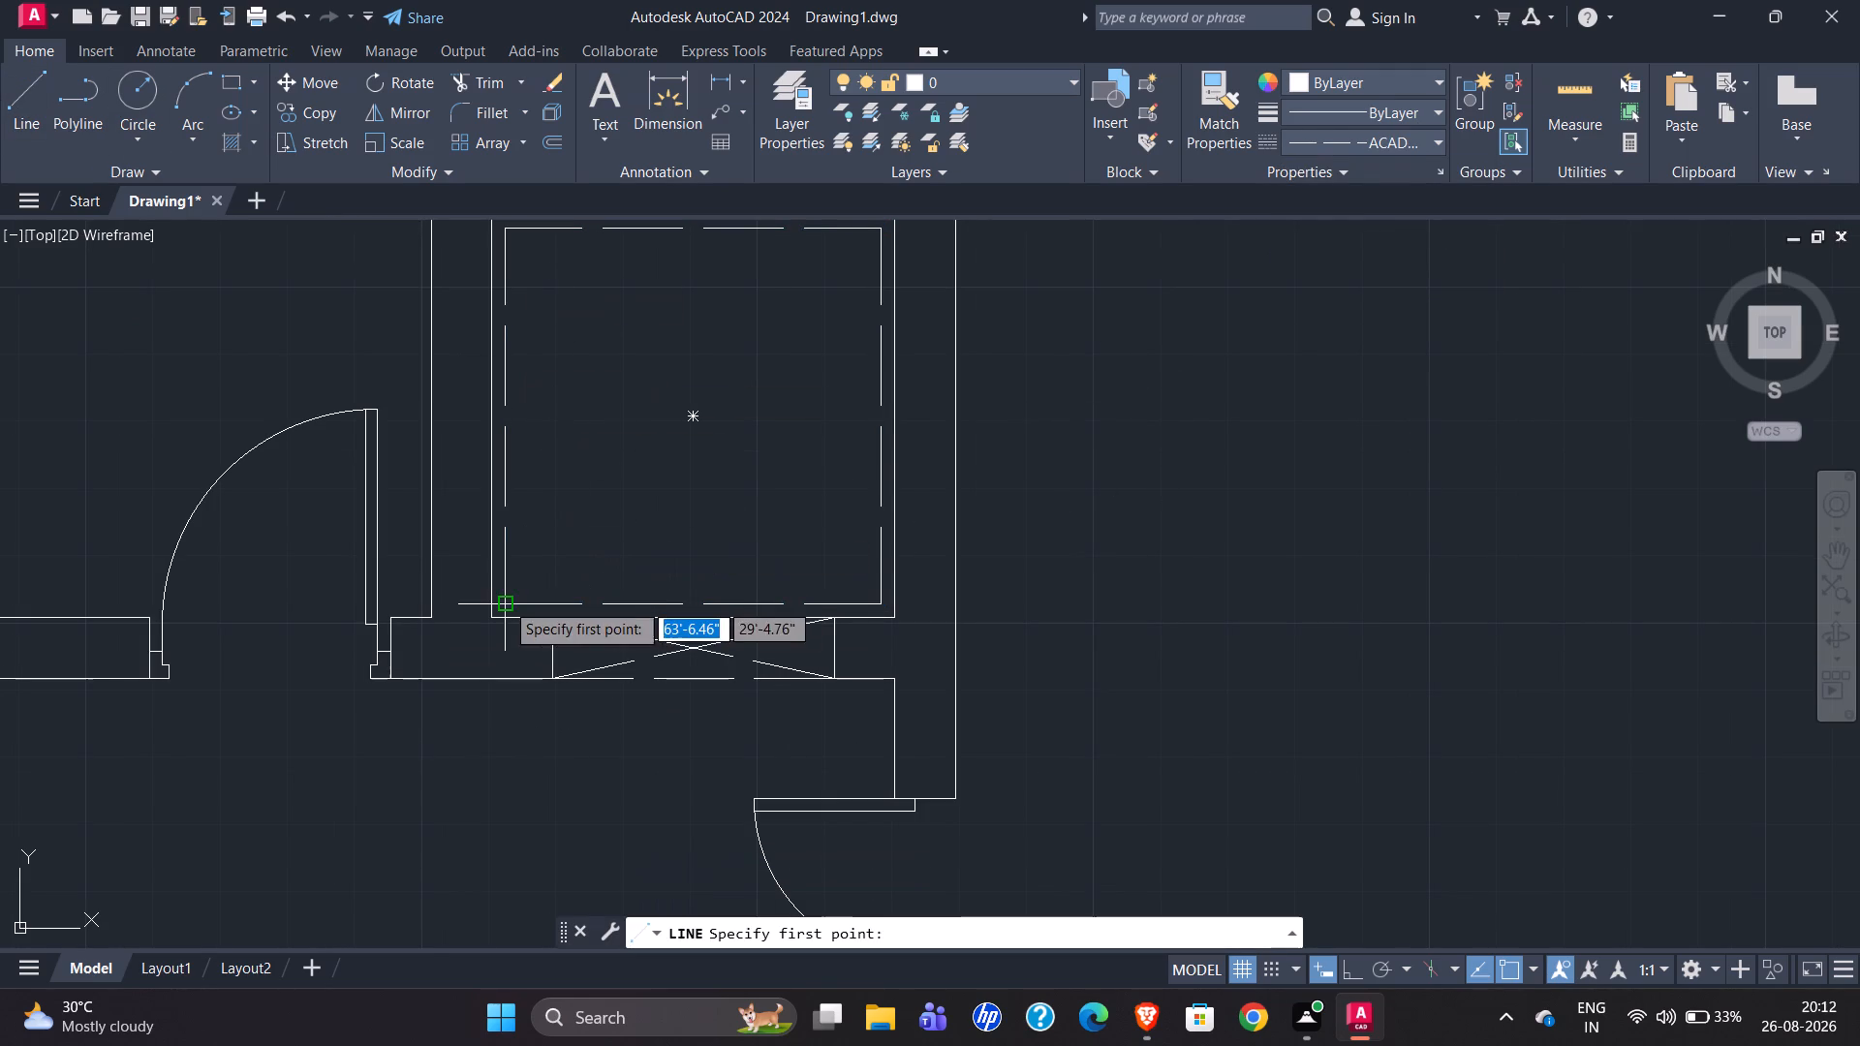
click(505, 601)
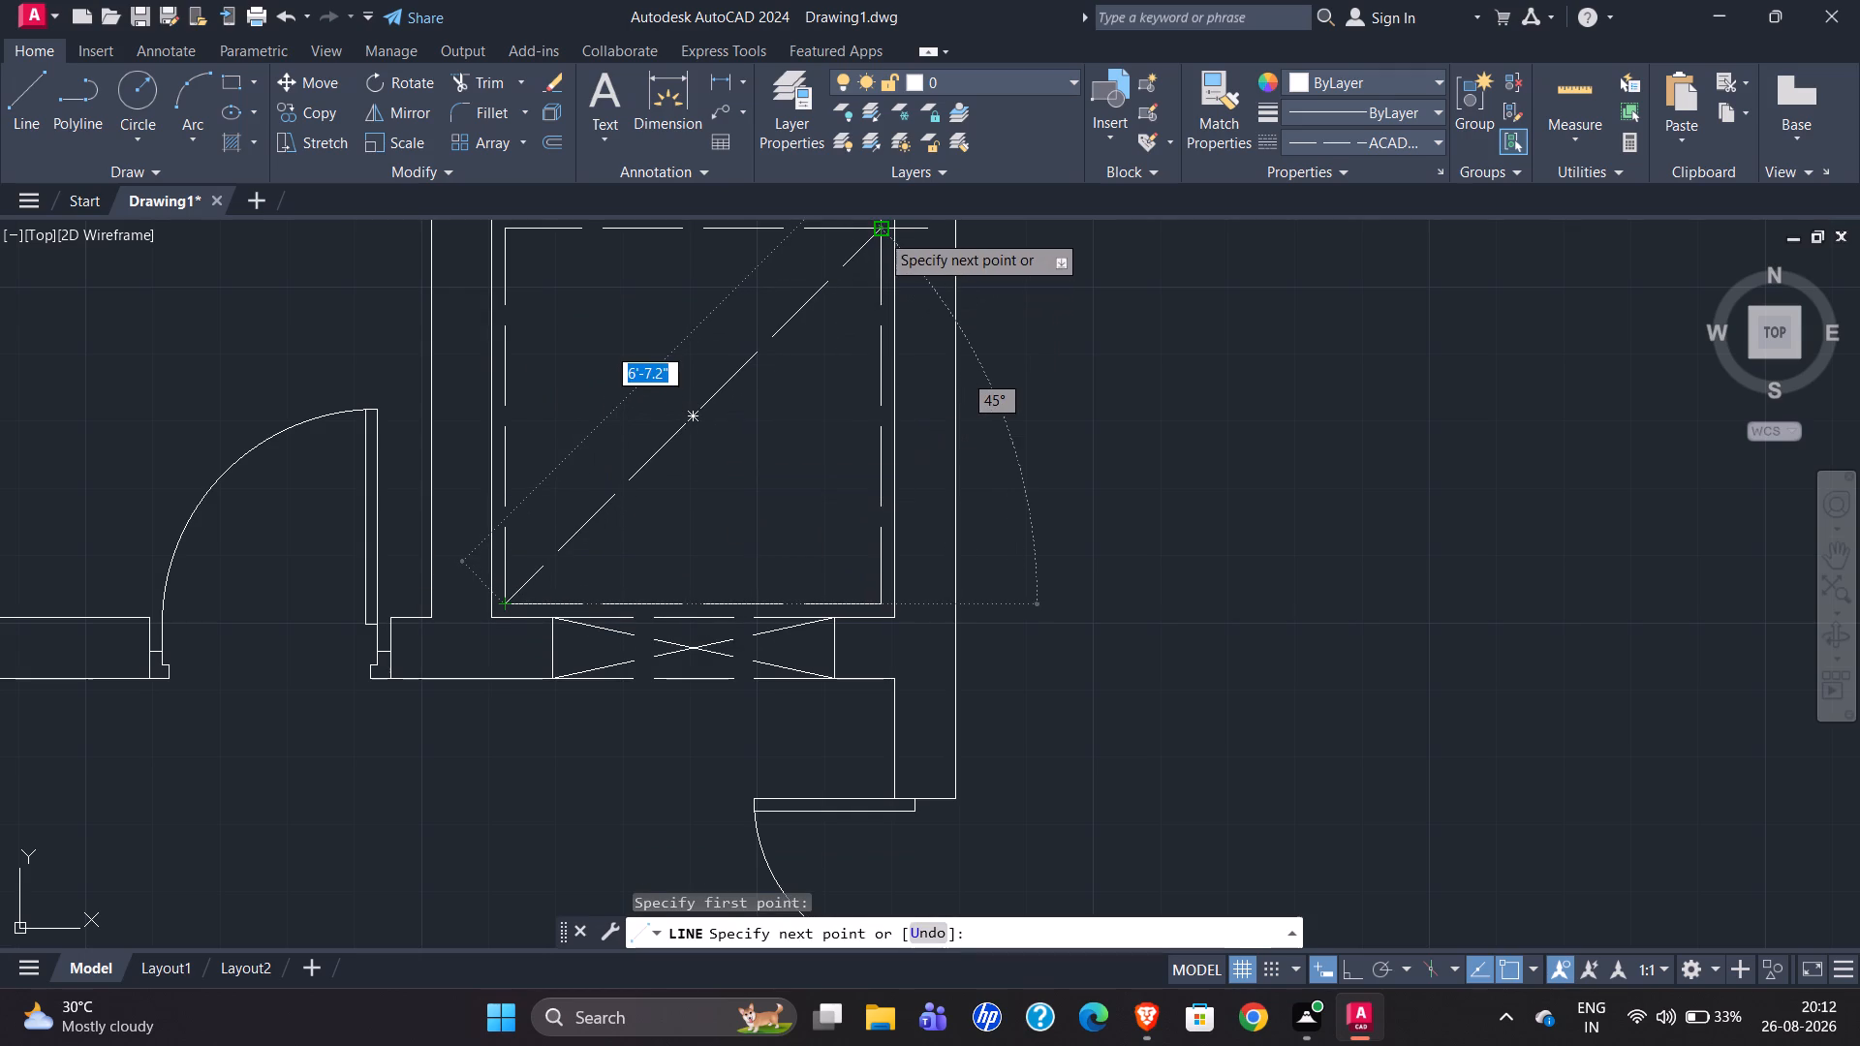
click(880, 232)
key(Escape)
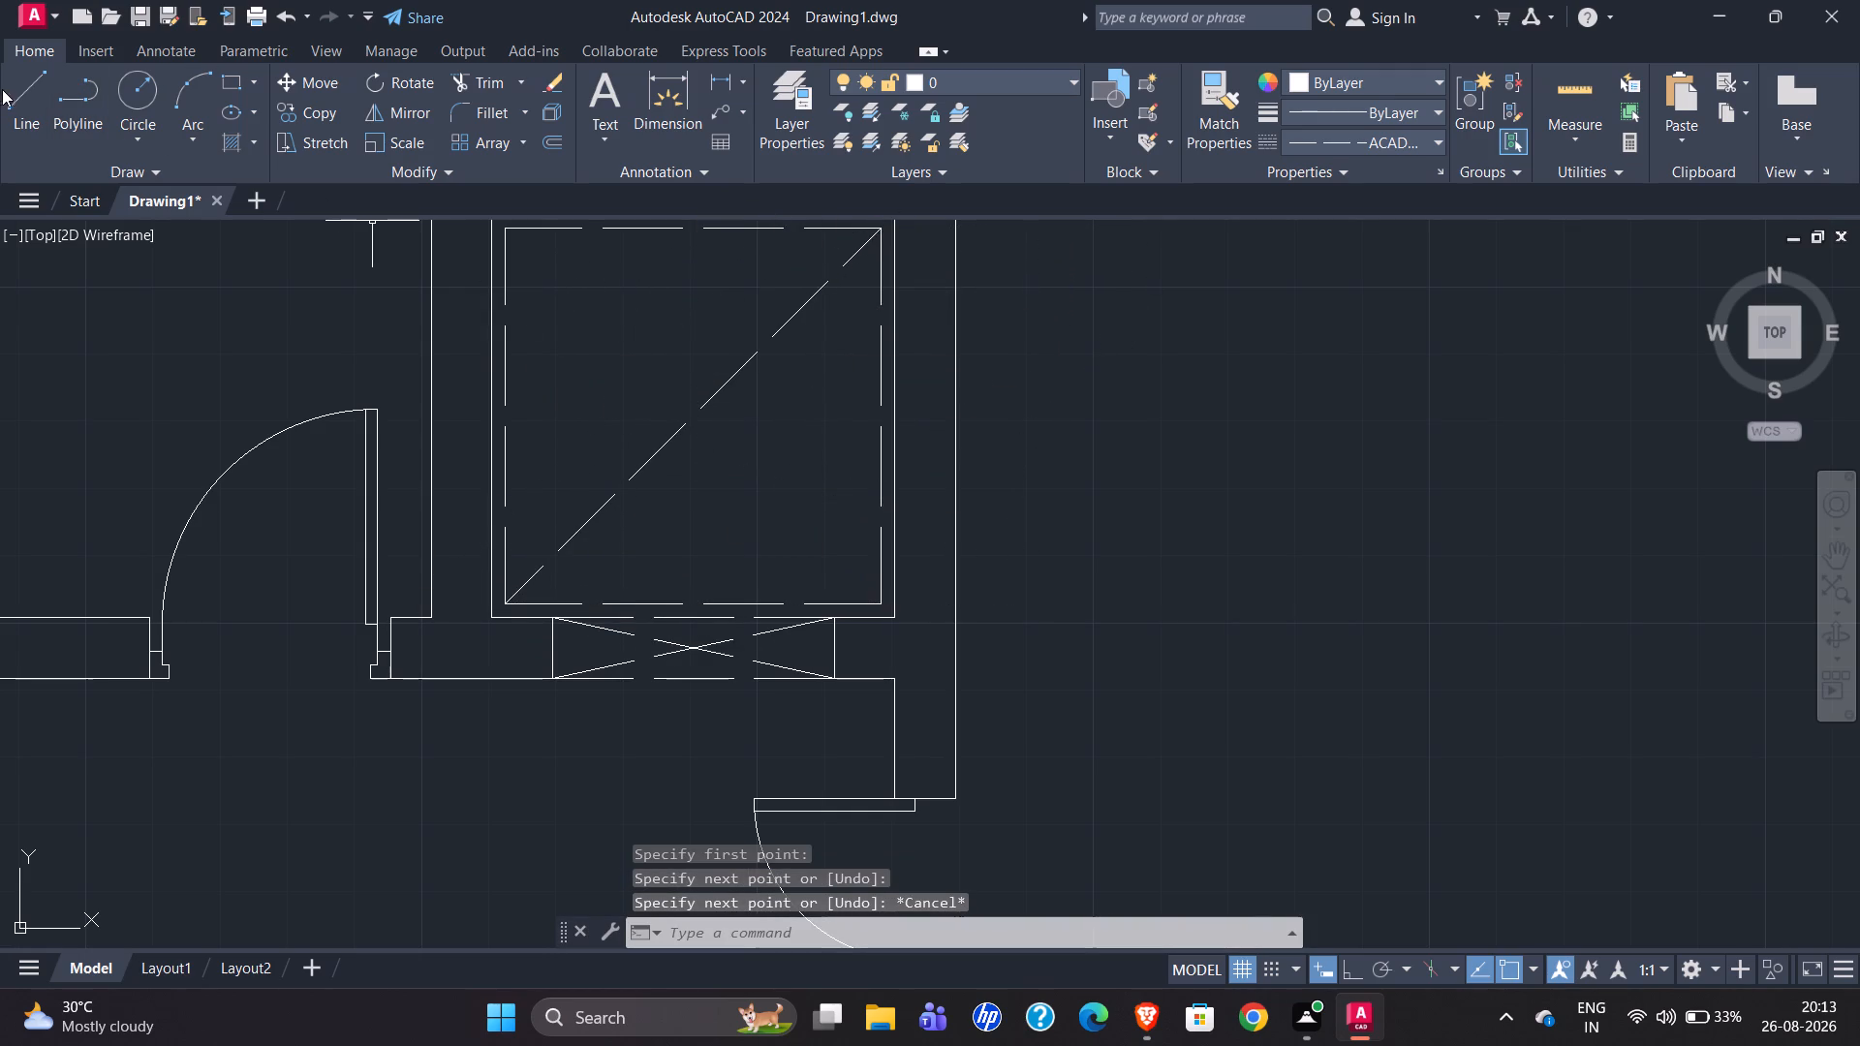
click(17, 95)
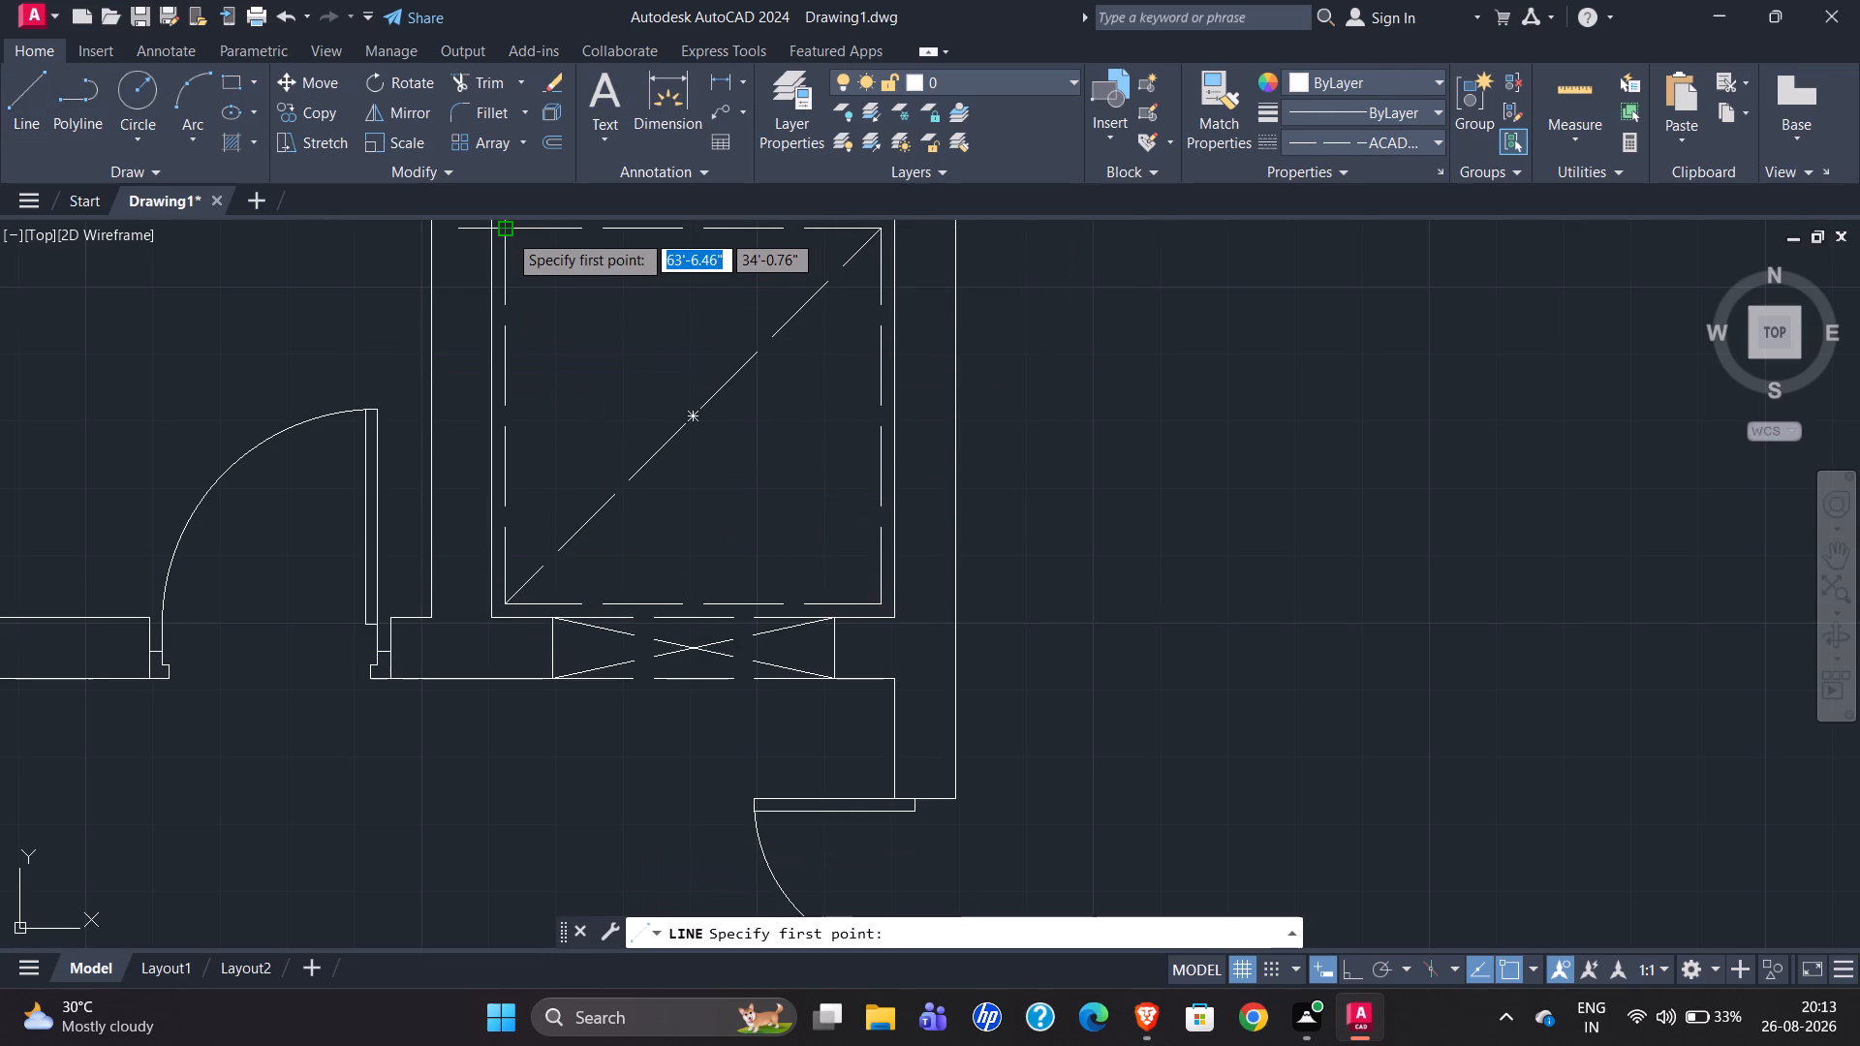
click(508, 232)
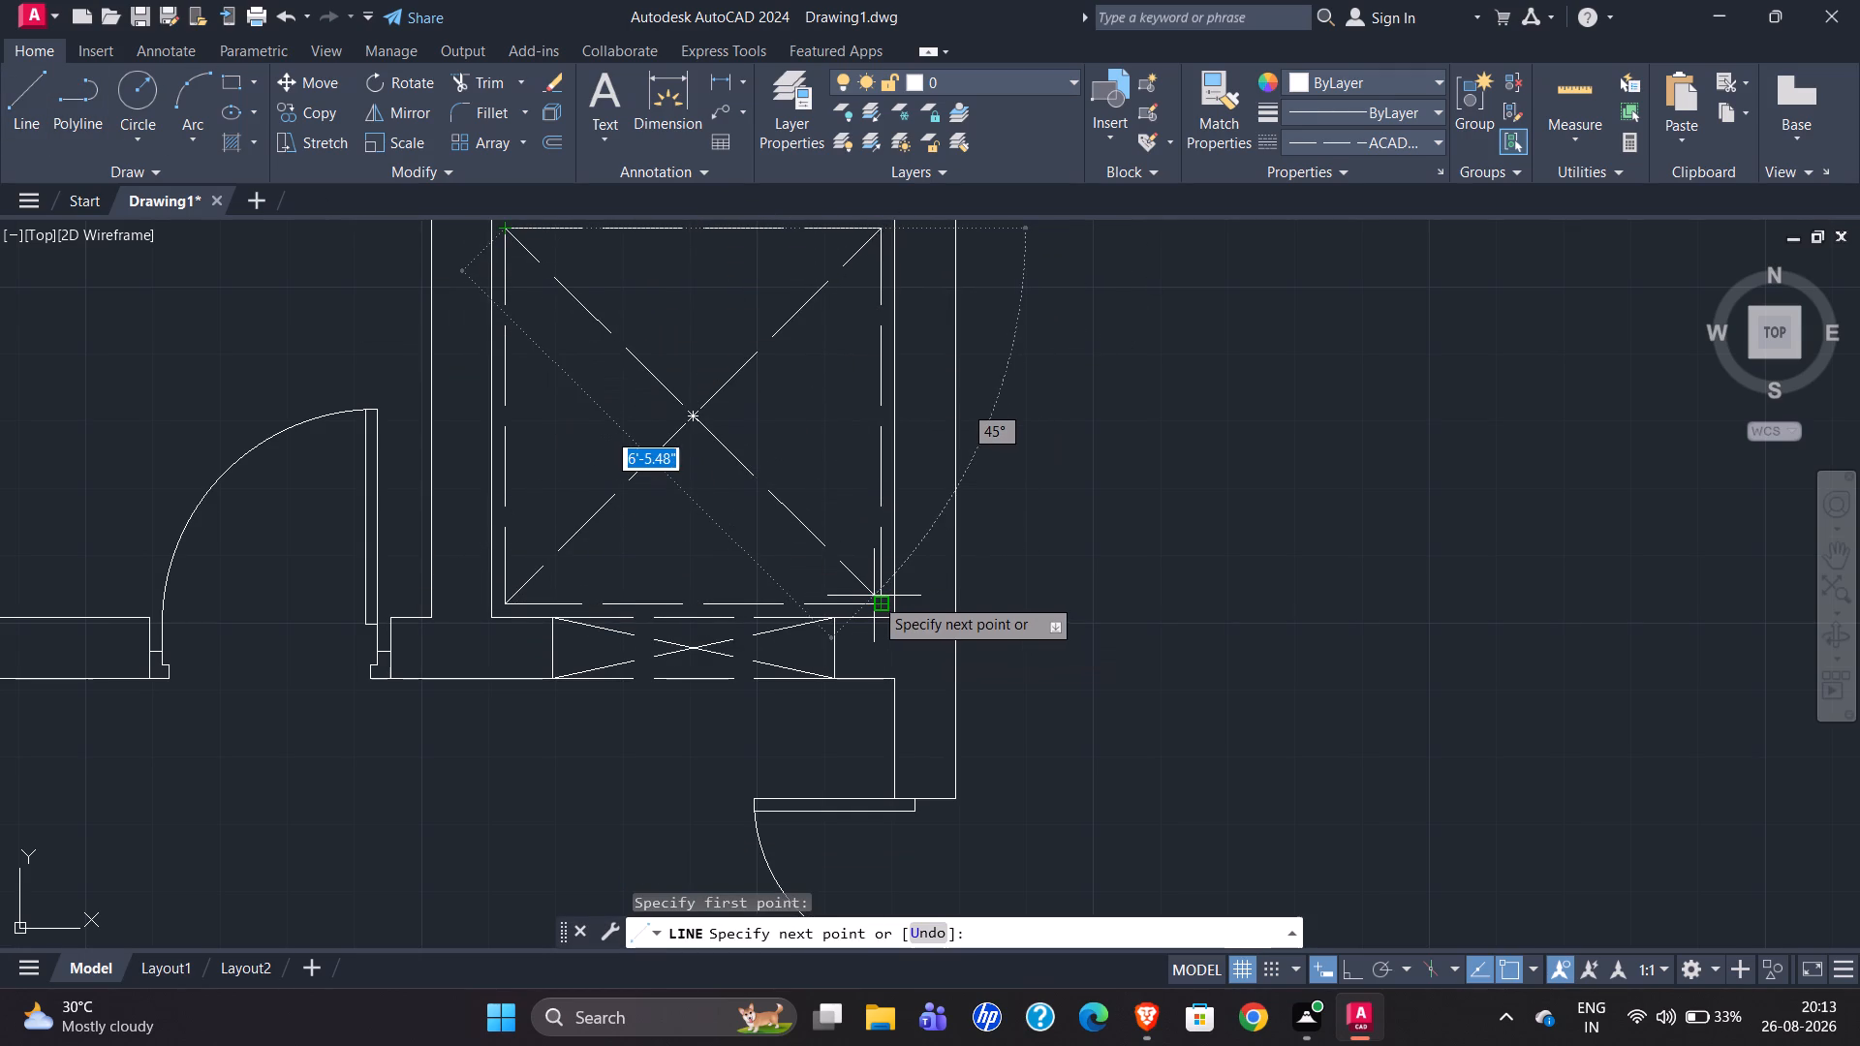
click(877, 603)
key(Escape)
Examine the original plan's lift, its two-way opening in the outer wall and the adjoining toilet and shower dimensions.
scroll(790, 502, down, 1)
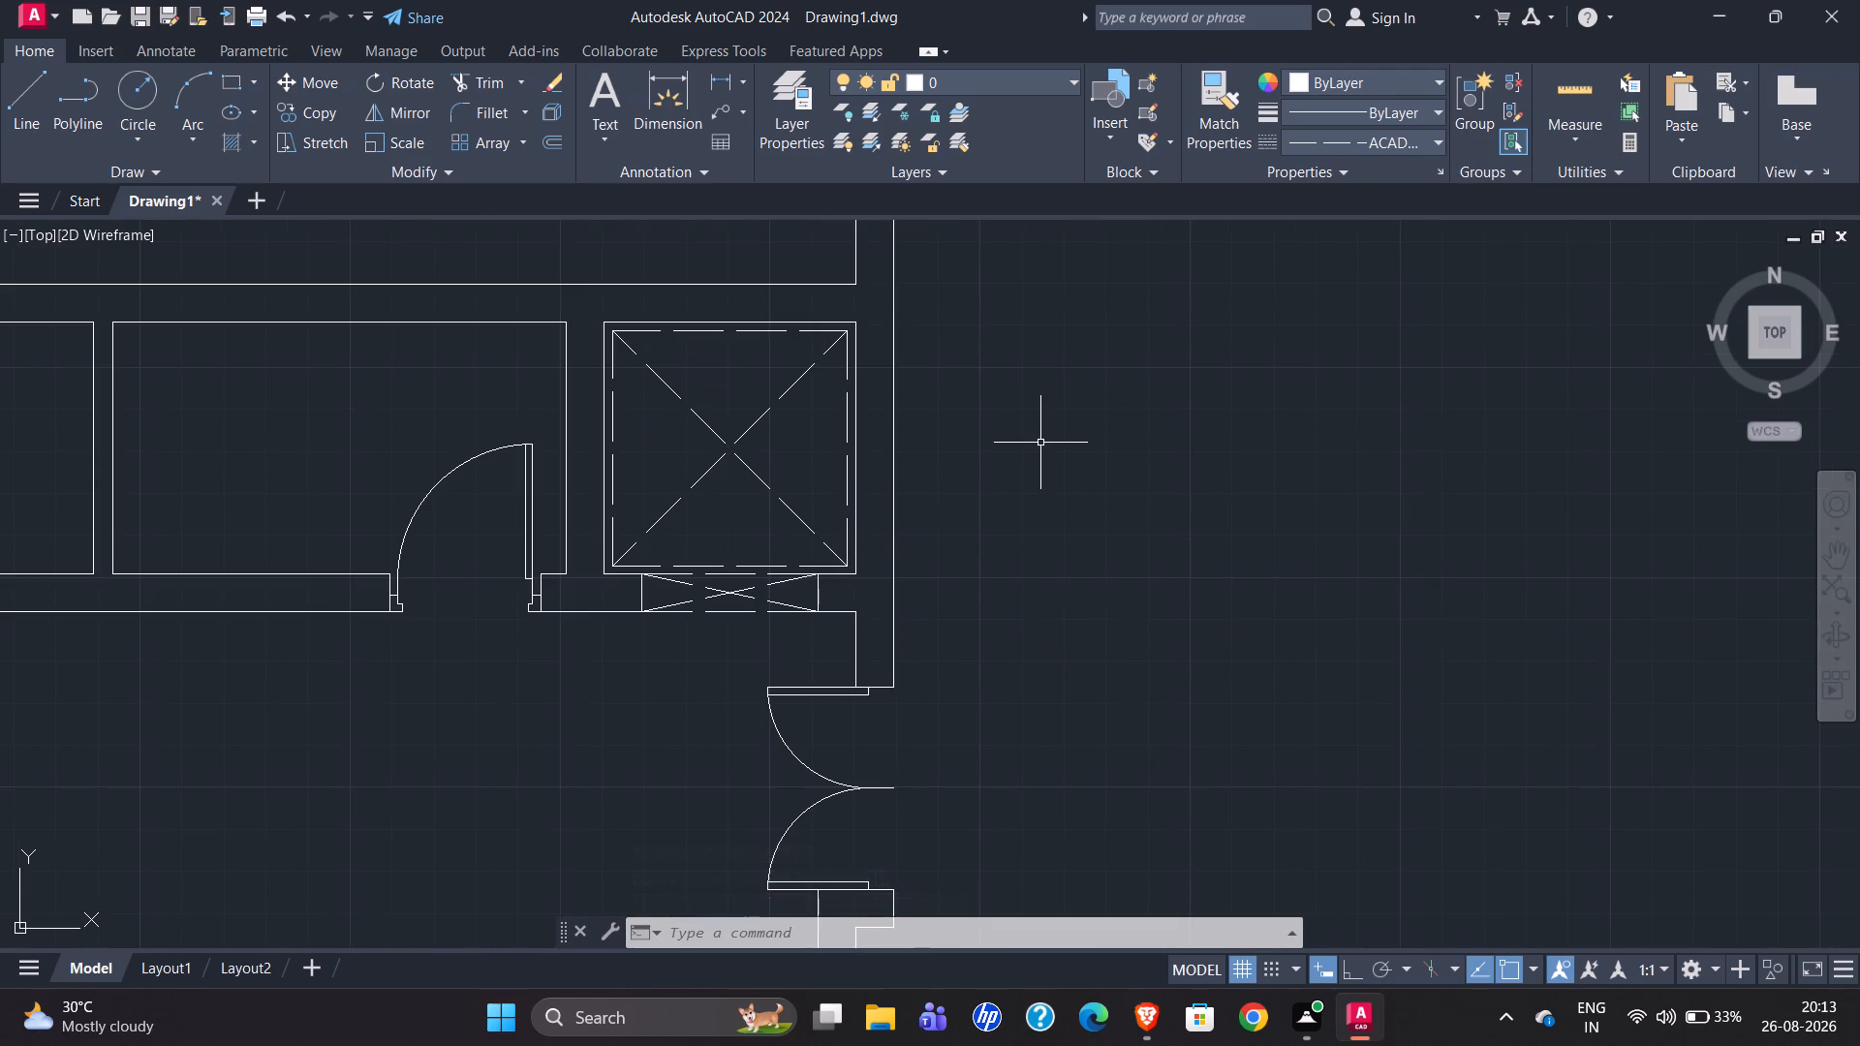
scroll(1038, 434, down, 4)
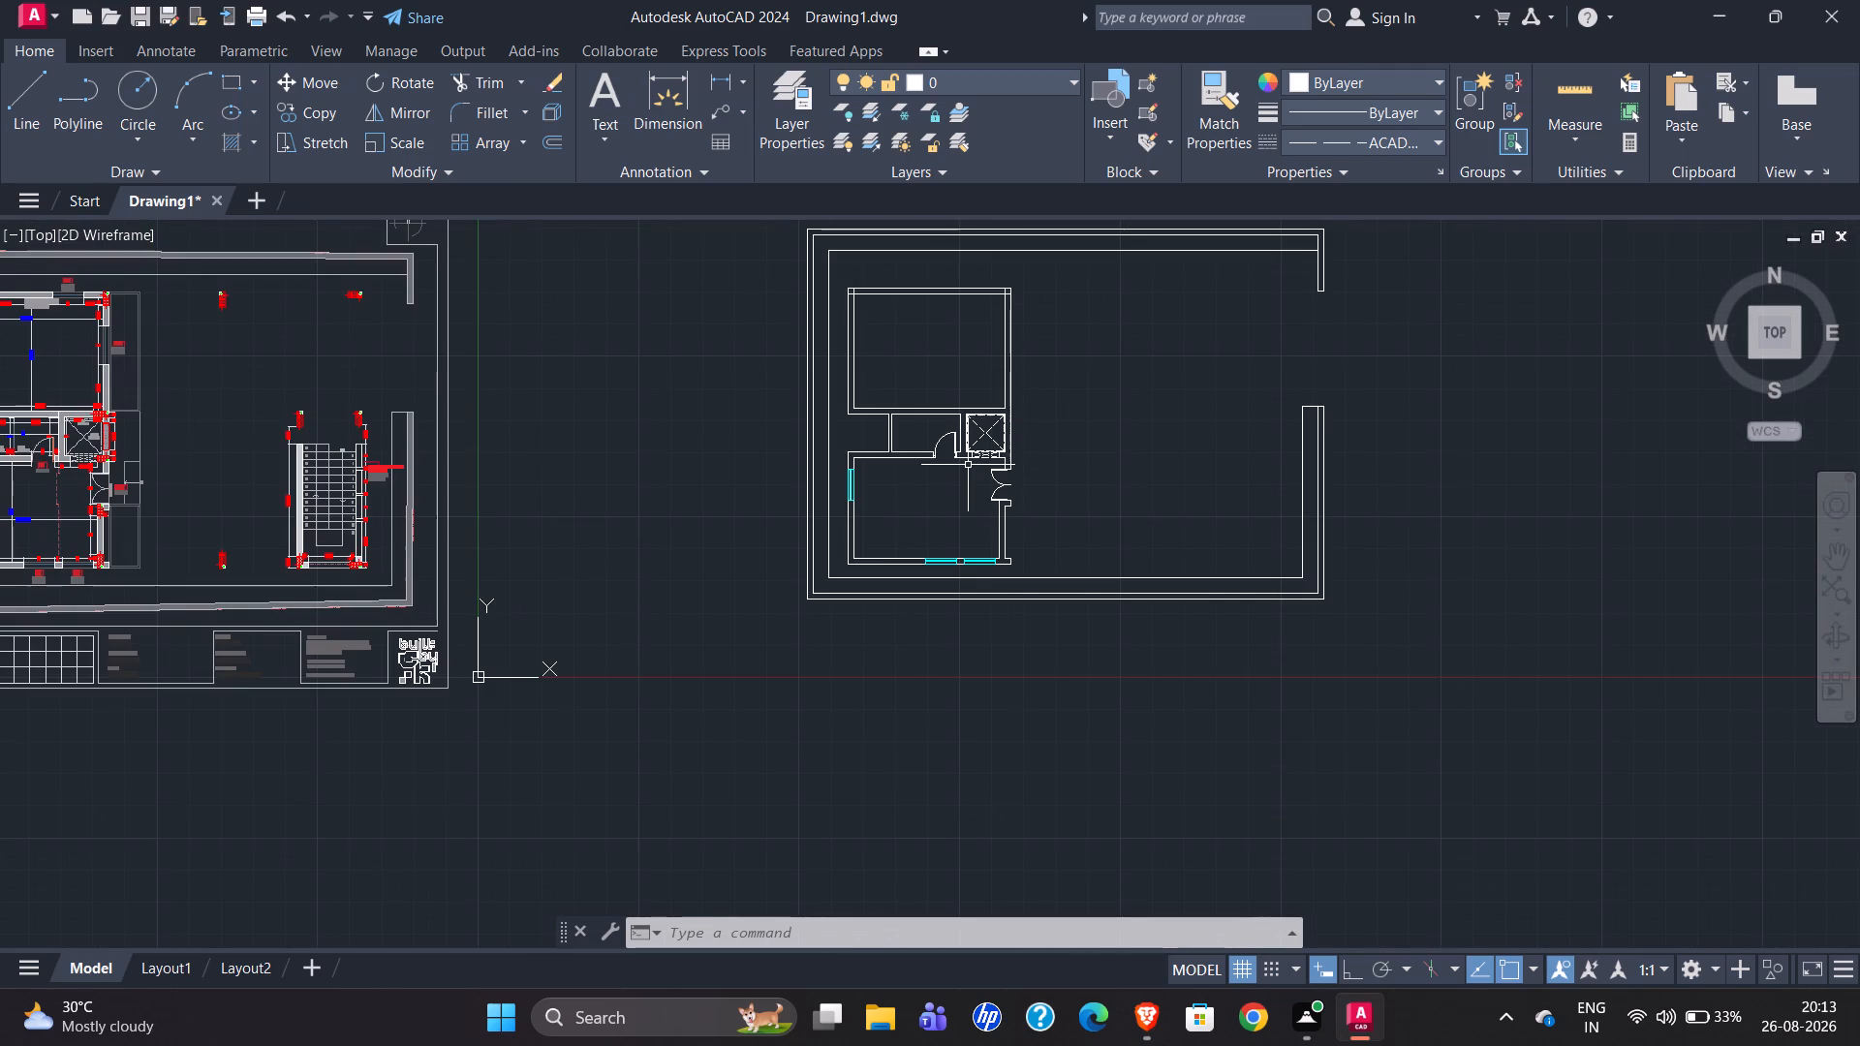
scroll(850, 499, down, 1)
scroll(298, 463, up, 4)
scroll(782, 473, up, 2)
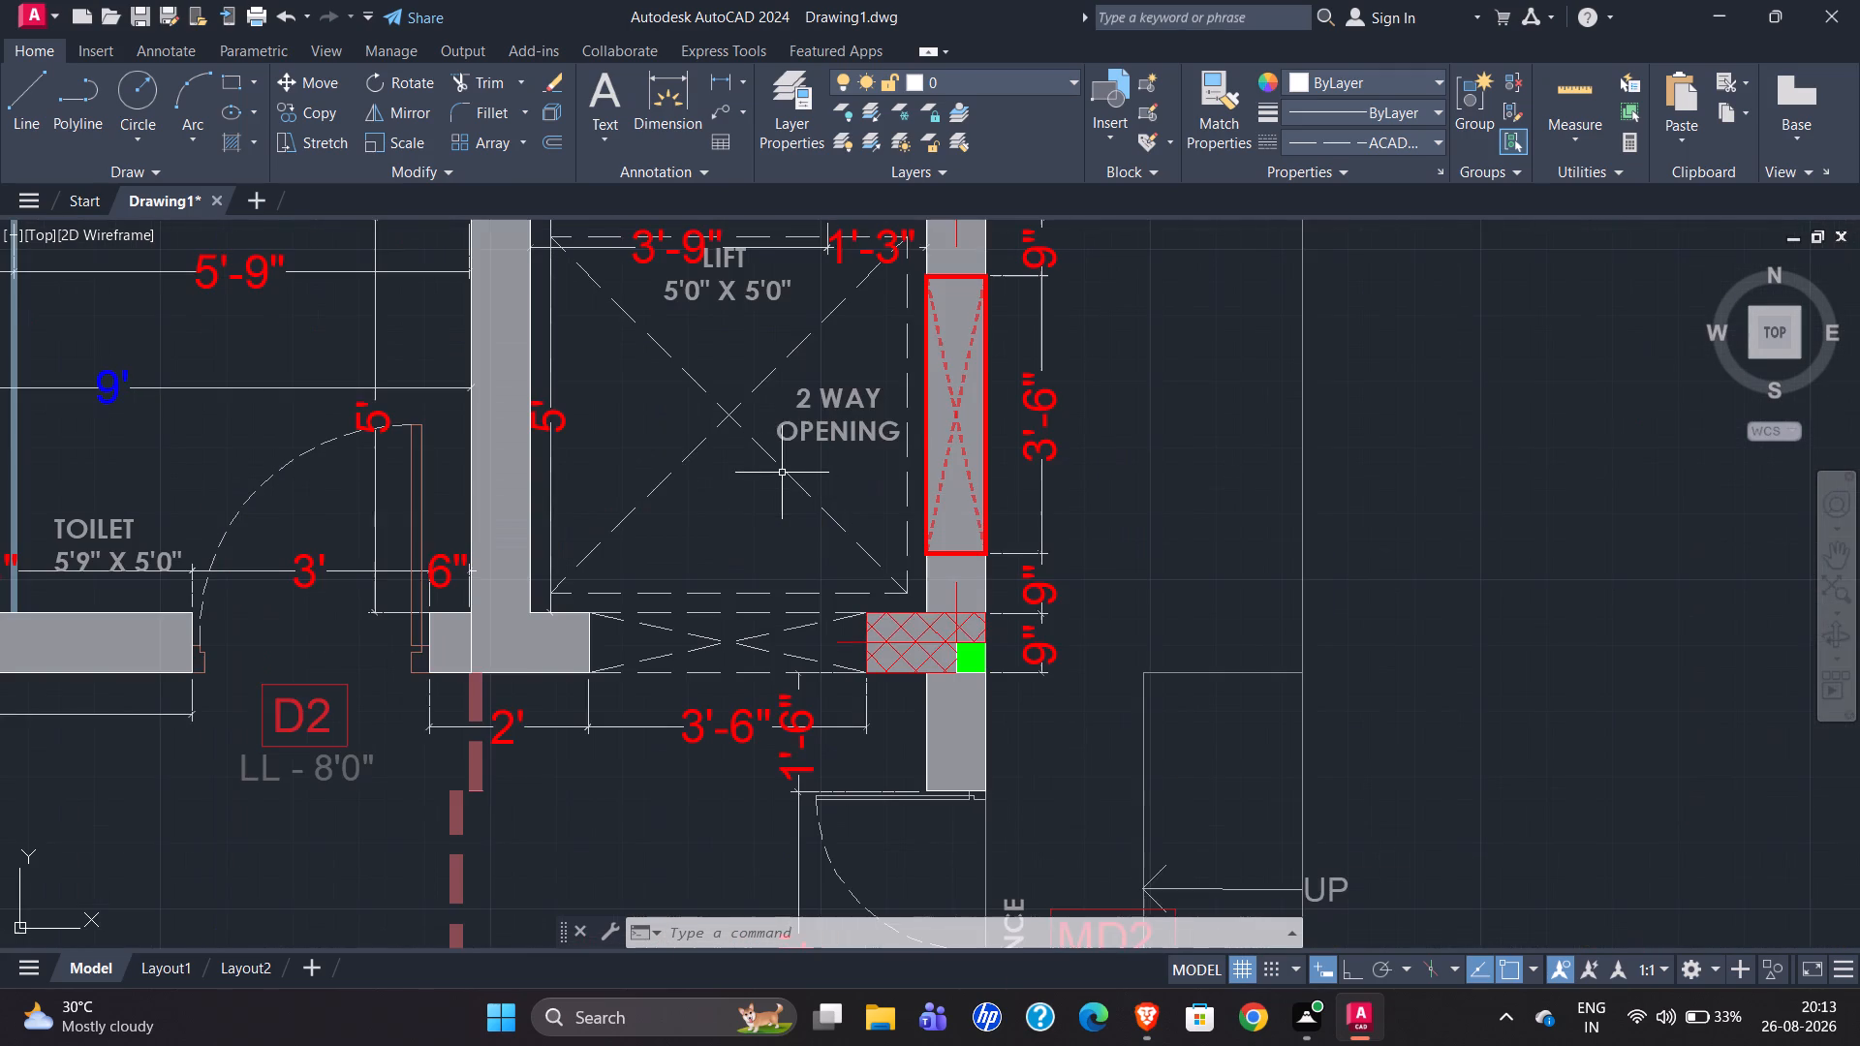
scroll(448, 477, down, 1)
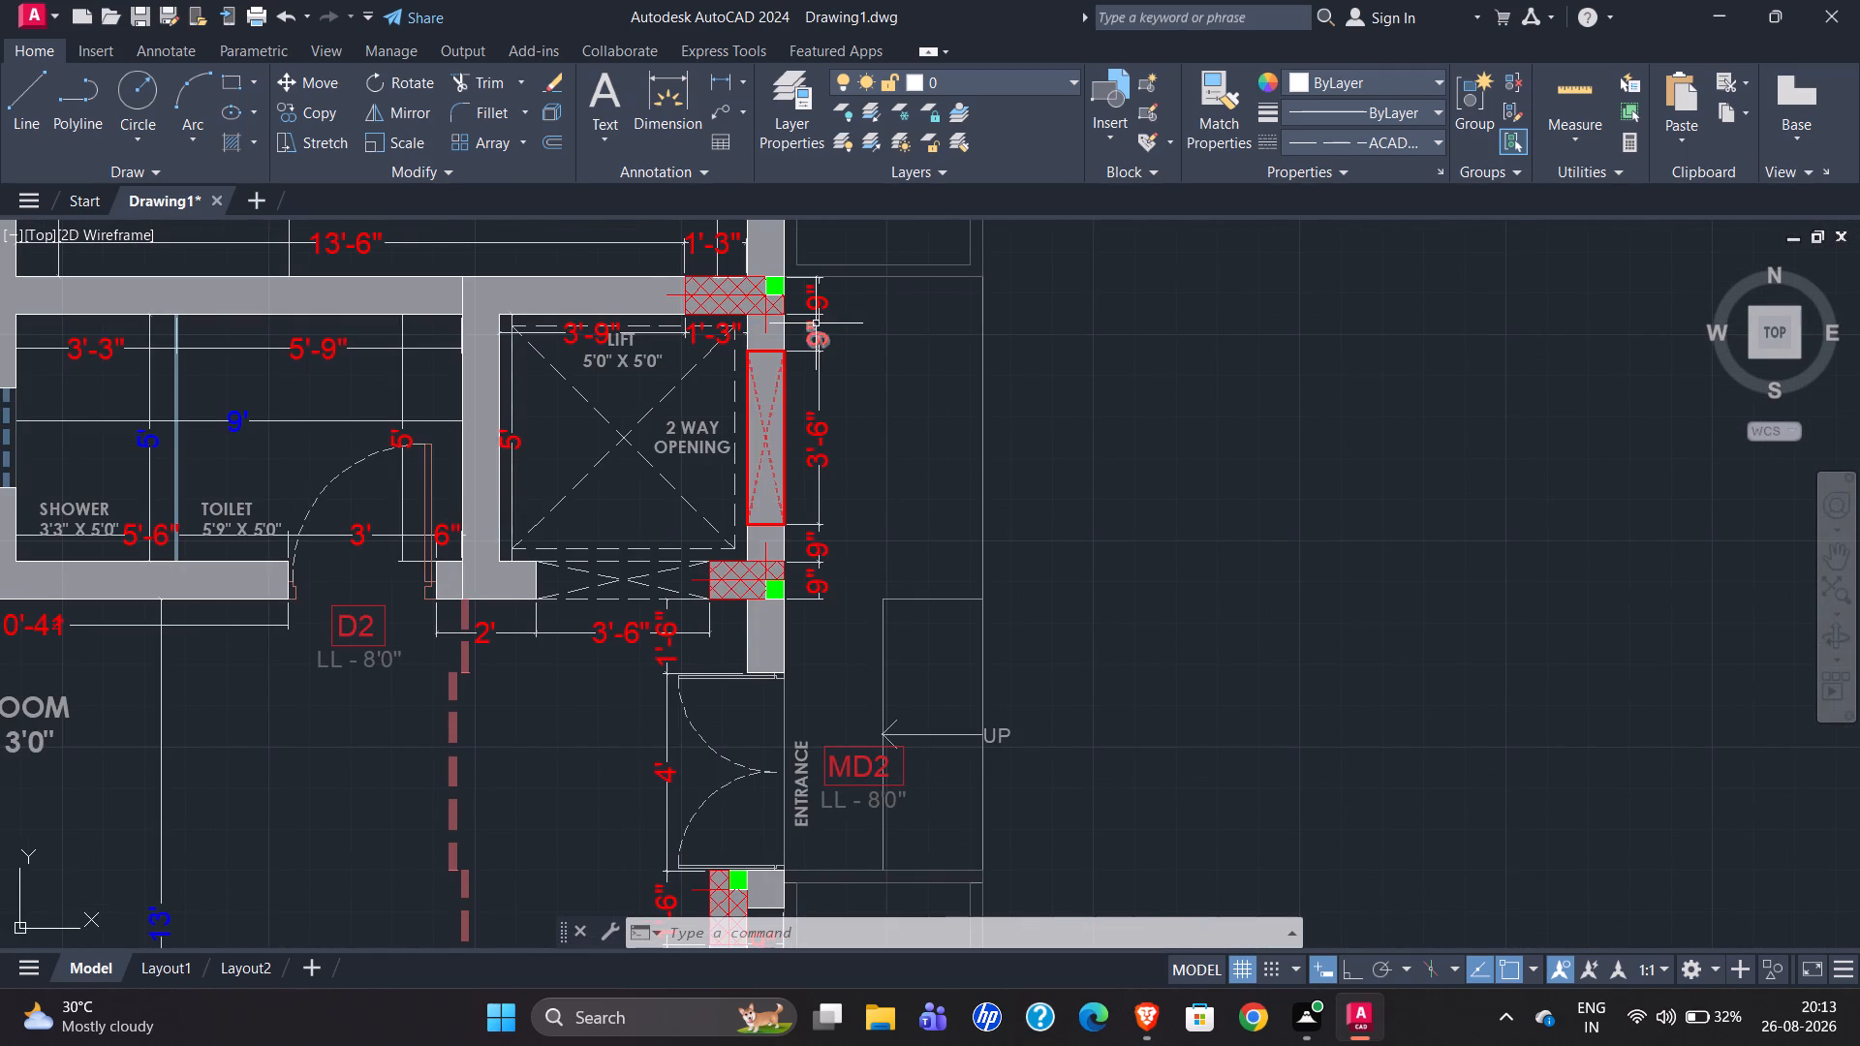
scroll(503, 473, down, 2)
scroll(349, 415, up, 3)
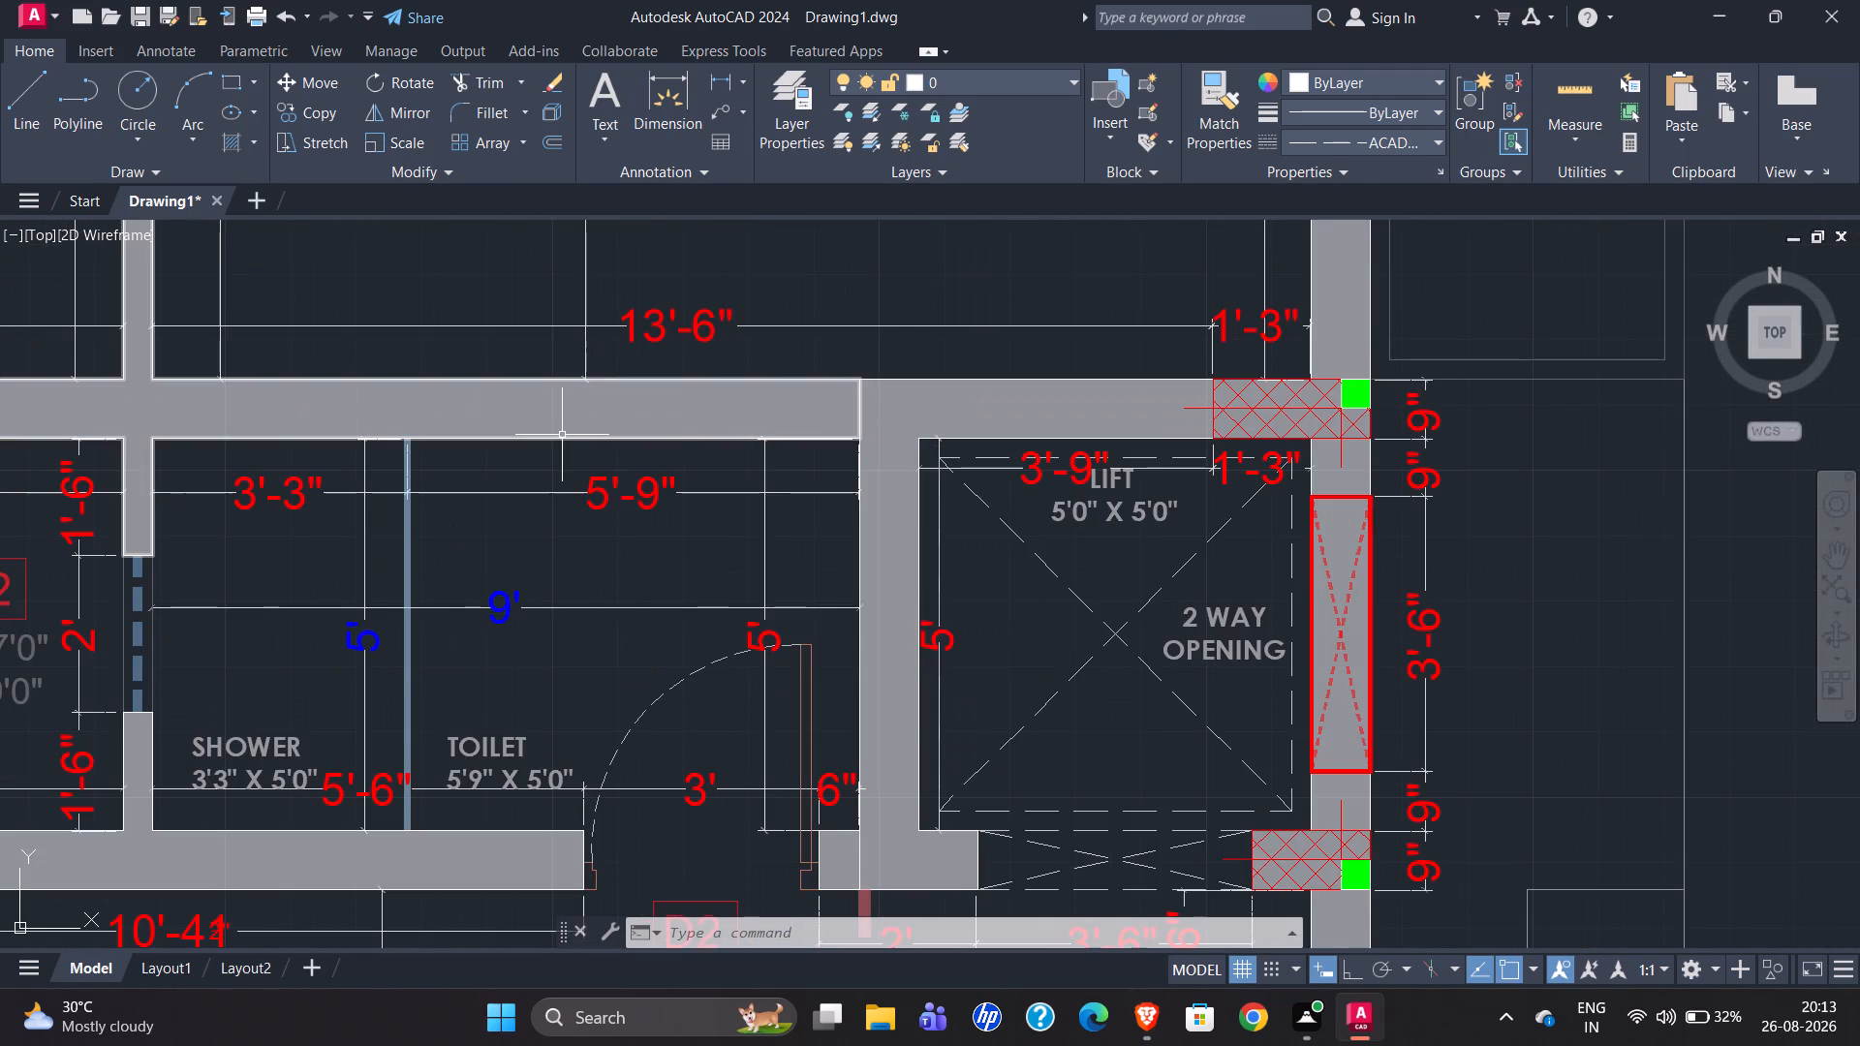
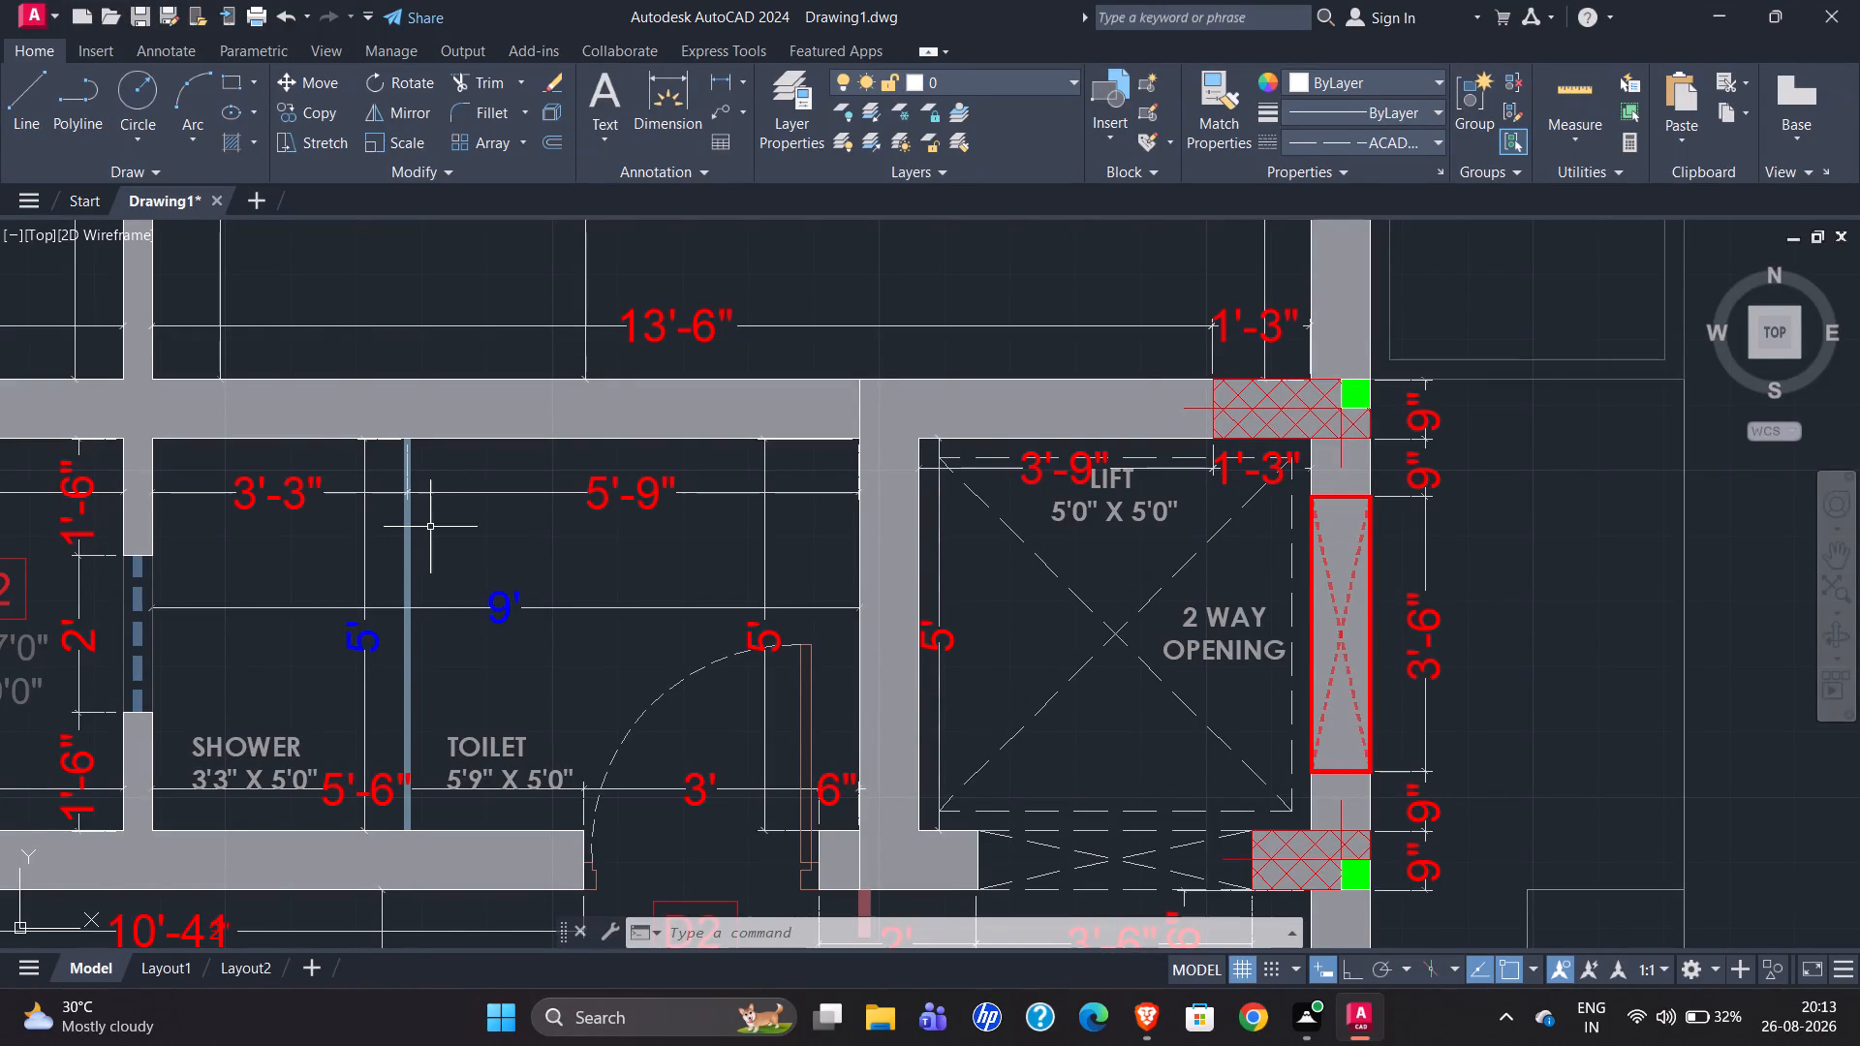
Examine the glass partition between the shower and toilet, and its dimensions, in the reference plan.
scroll(430, 527, up, 3)
scroll(299, 372, up, 2)
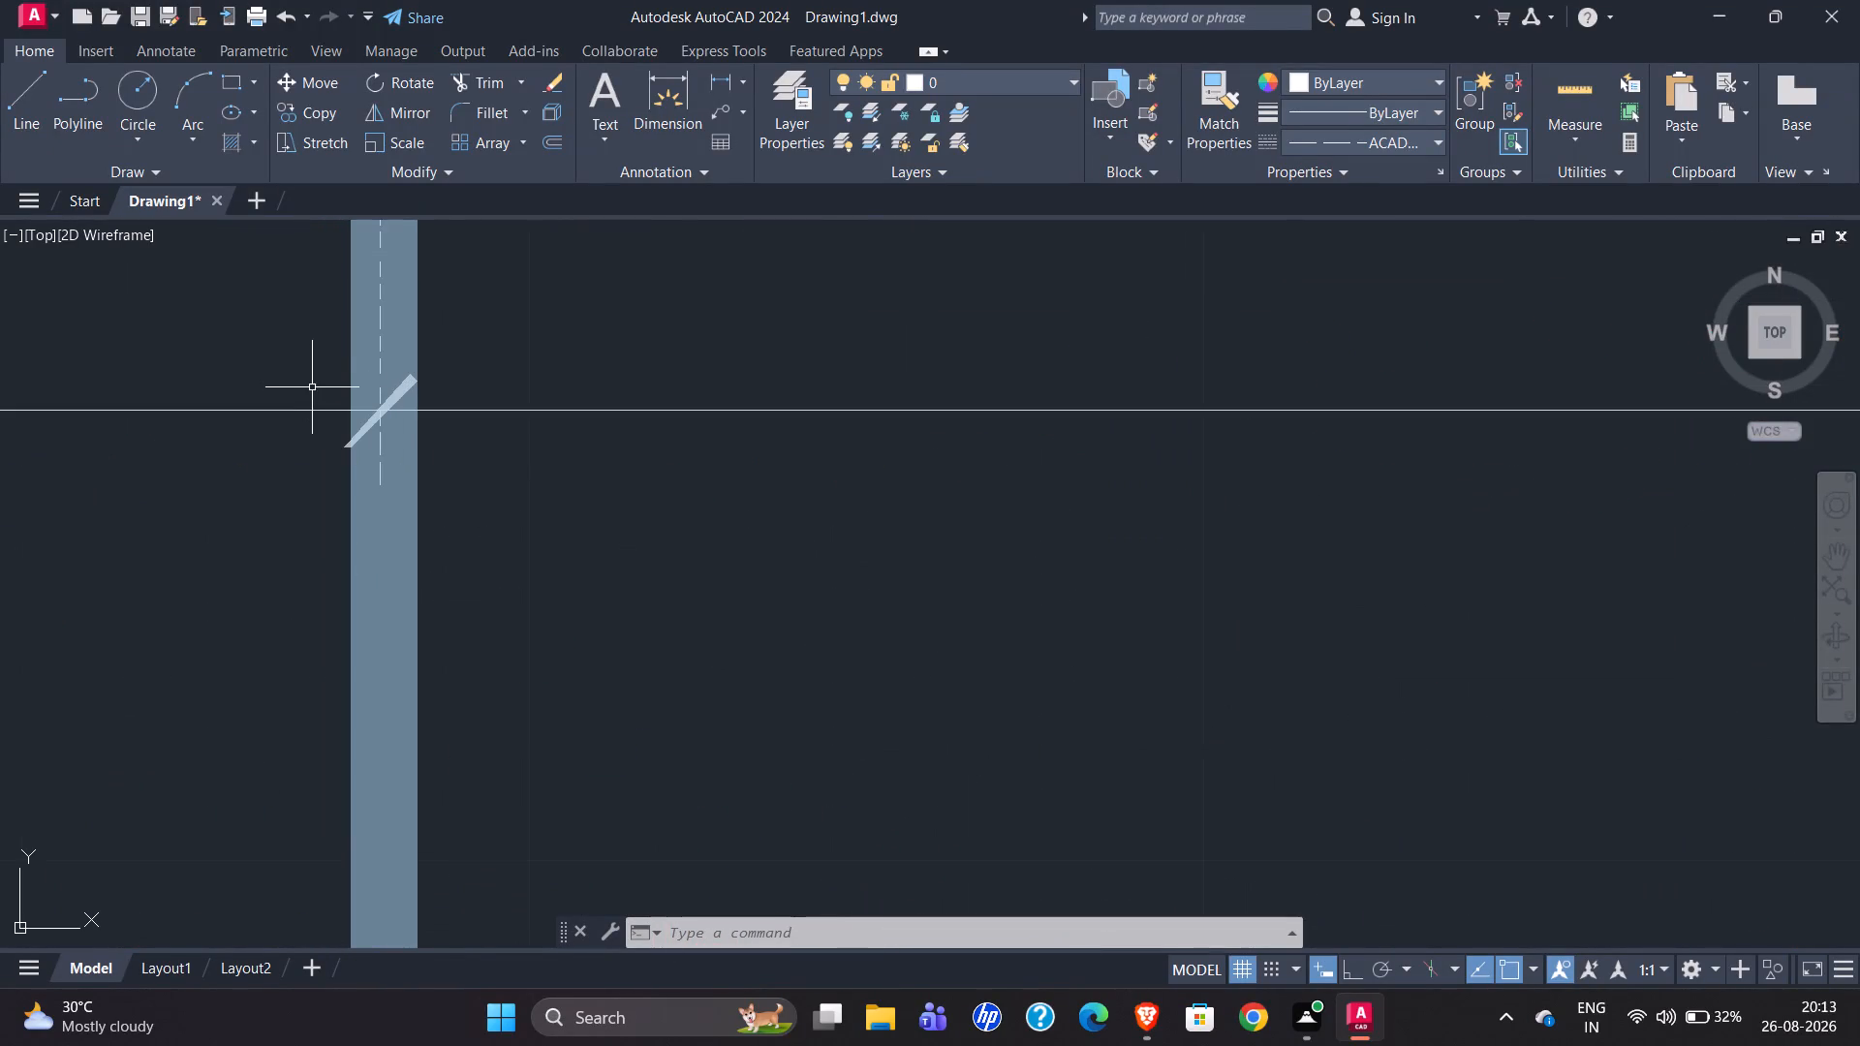
scroll(310, 391, down, 7)
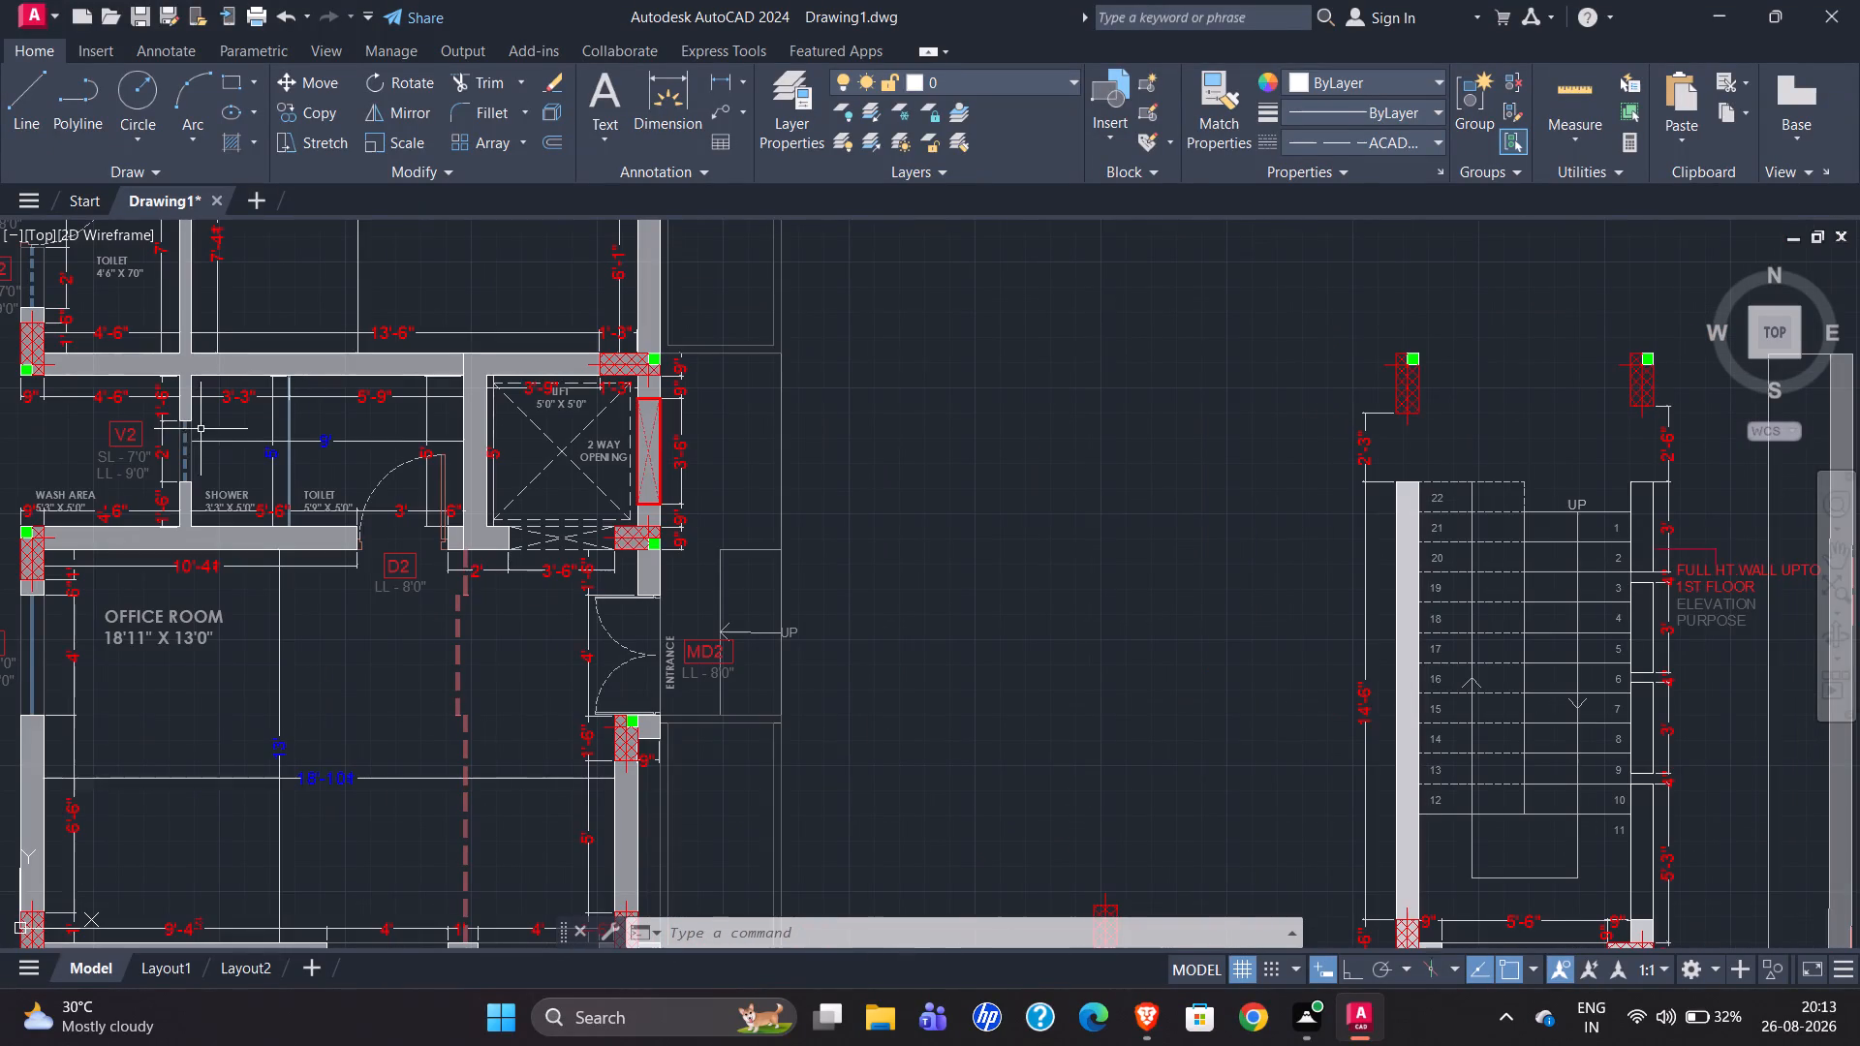
scroll(275, 396, up, 5)
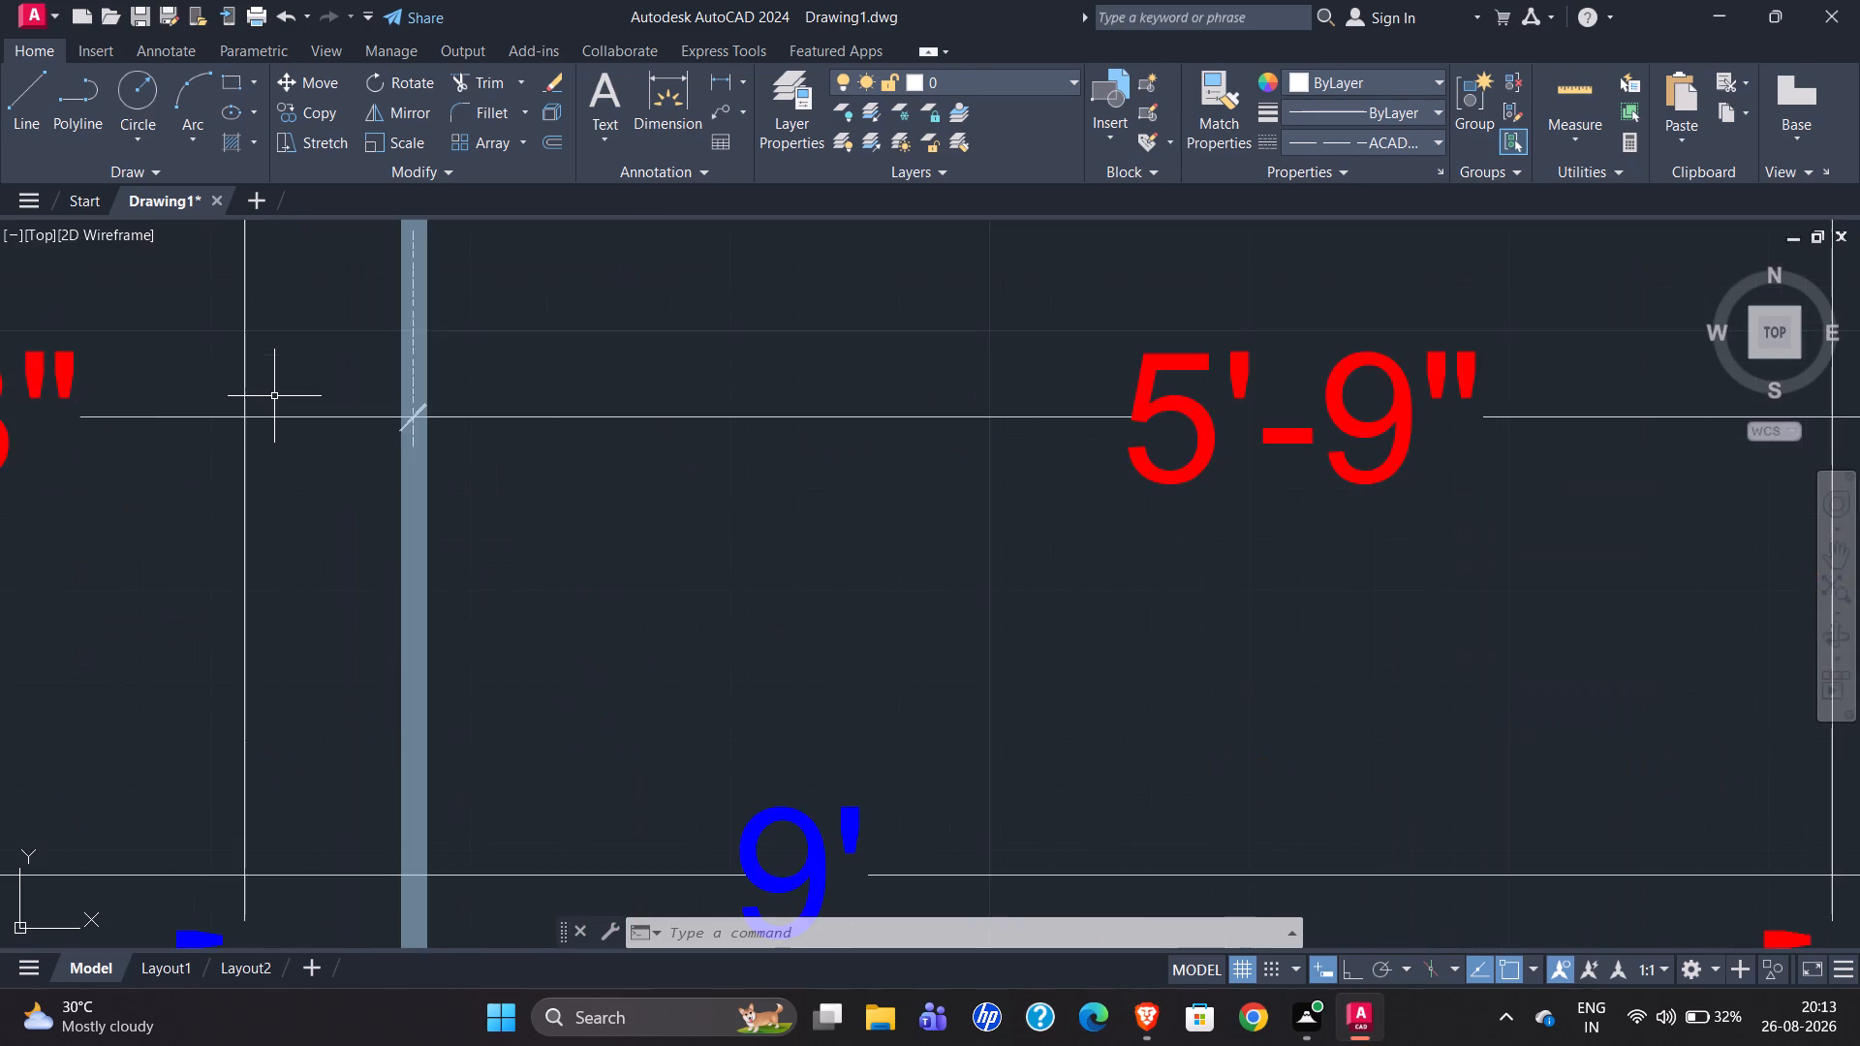
scroll(274, 396, down, 3)
scroll(268, 397, up, 4)
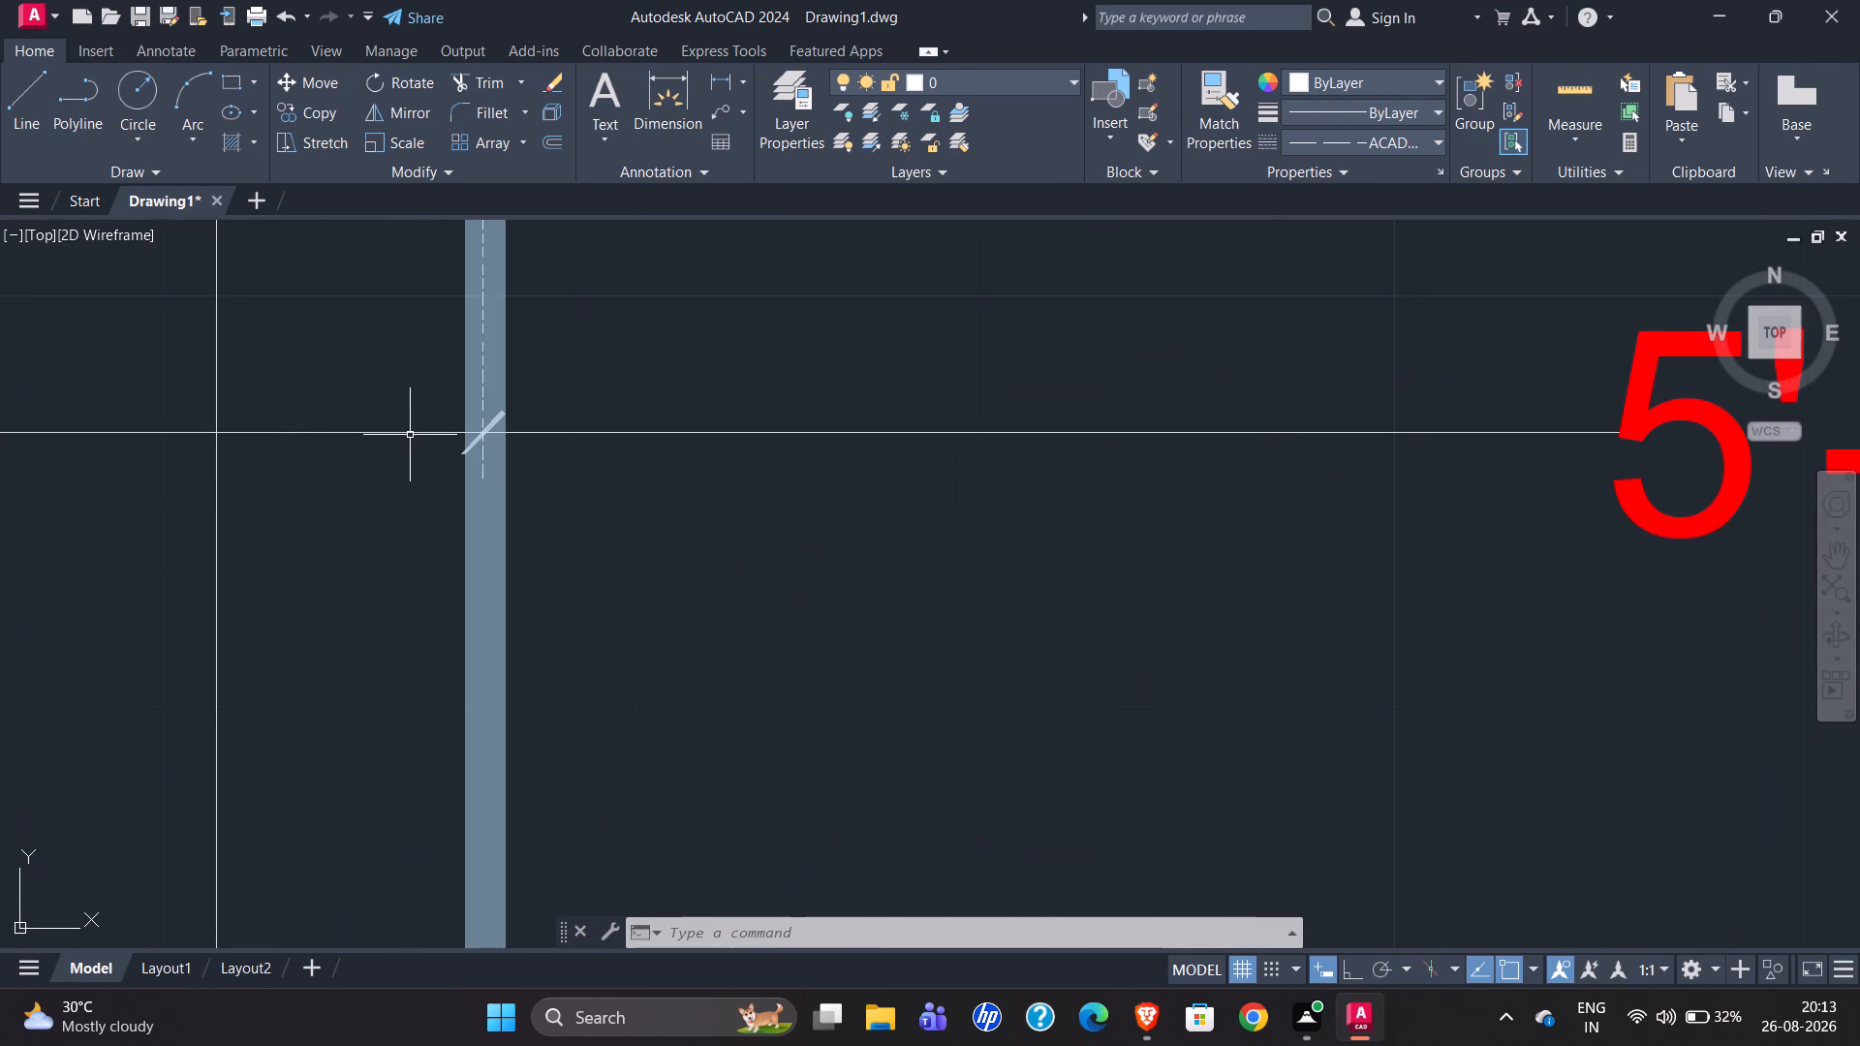
scroll(438, 435, up, 5)
scroll(785, 490, up, 3)
scroll(514, 464, down, 7)
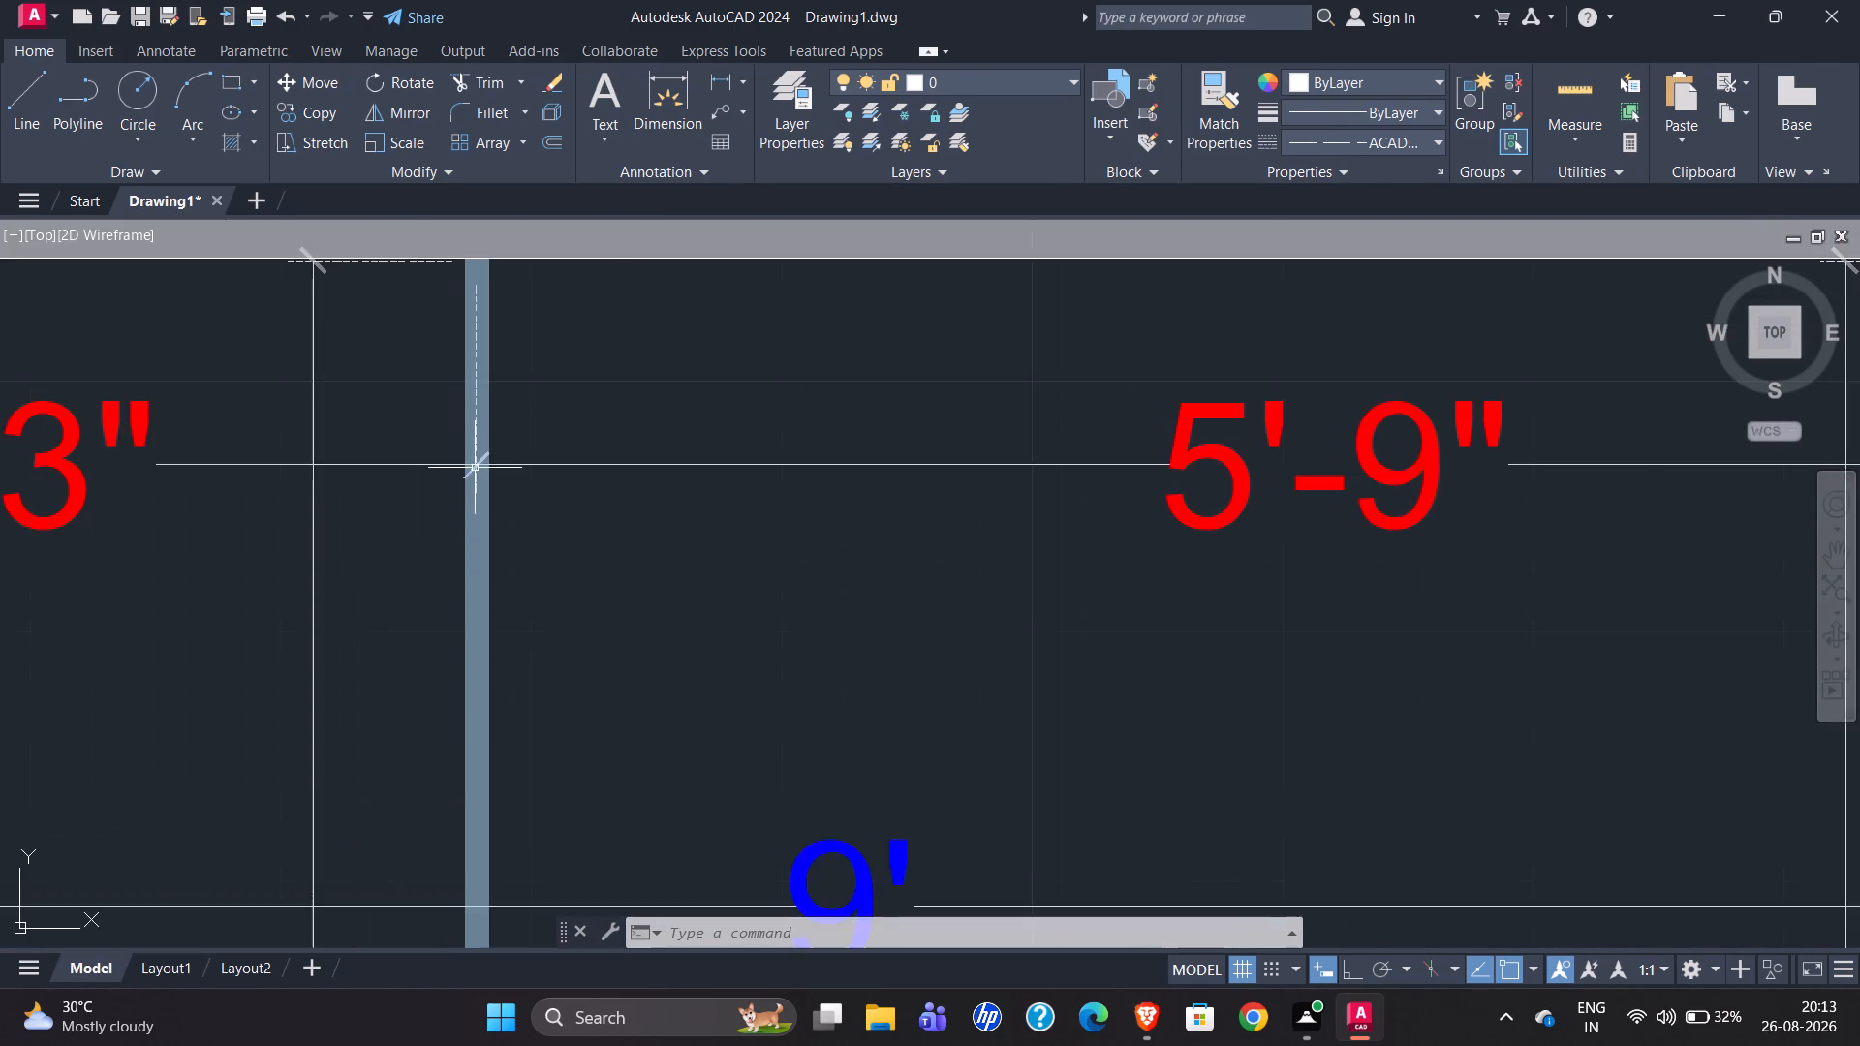
scroll(475, 468, down, 8)
scroll(316, 455, down, 3)
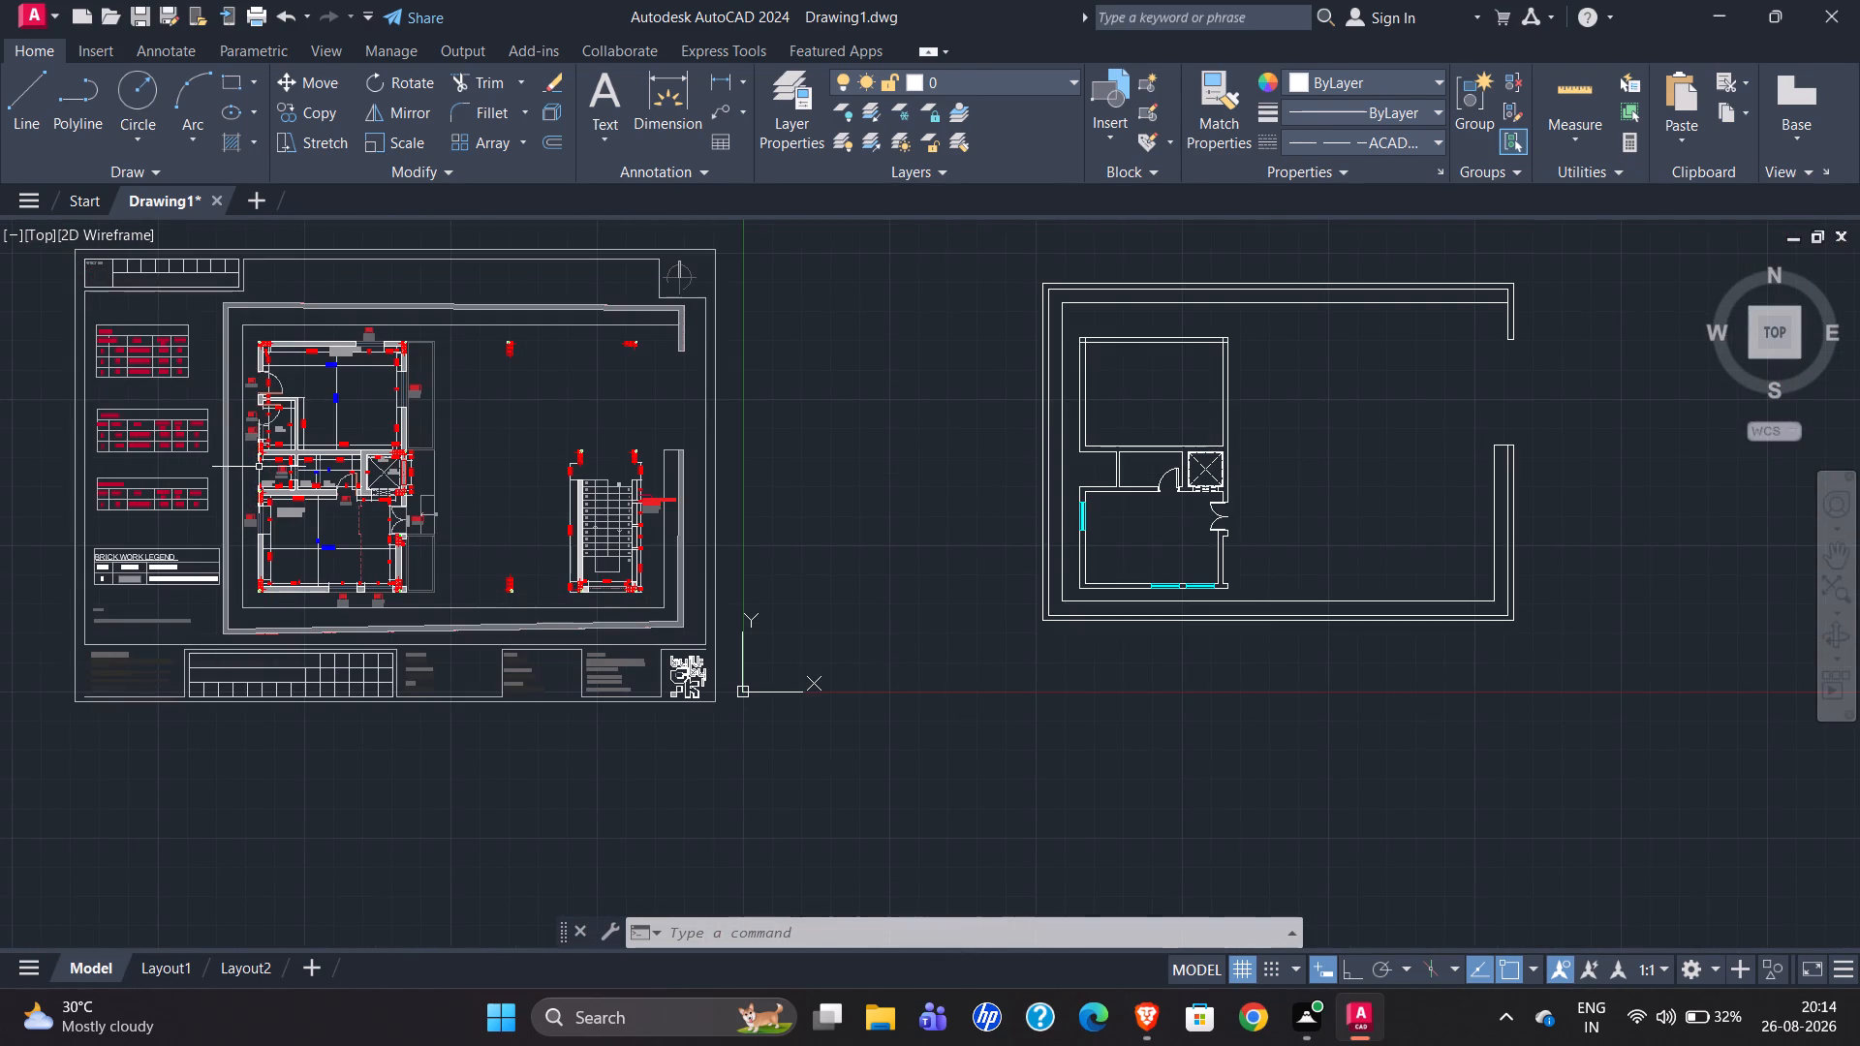
In the redrawn plan, offset the shower-side face of the wash area/shower wall 3'3" into the toilet room.
scroll(1129, 461, up, 4)
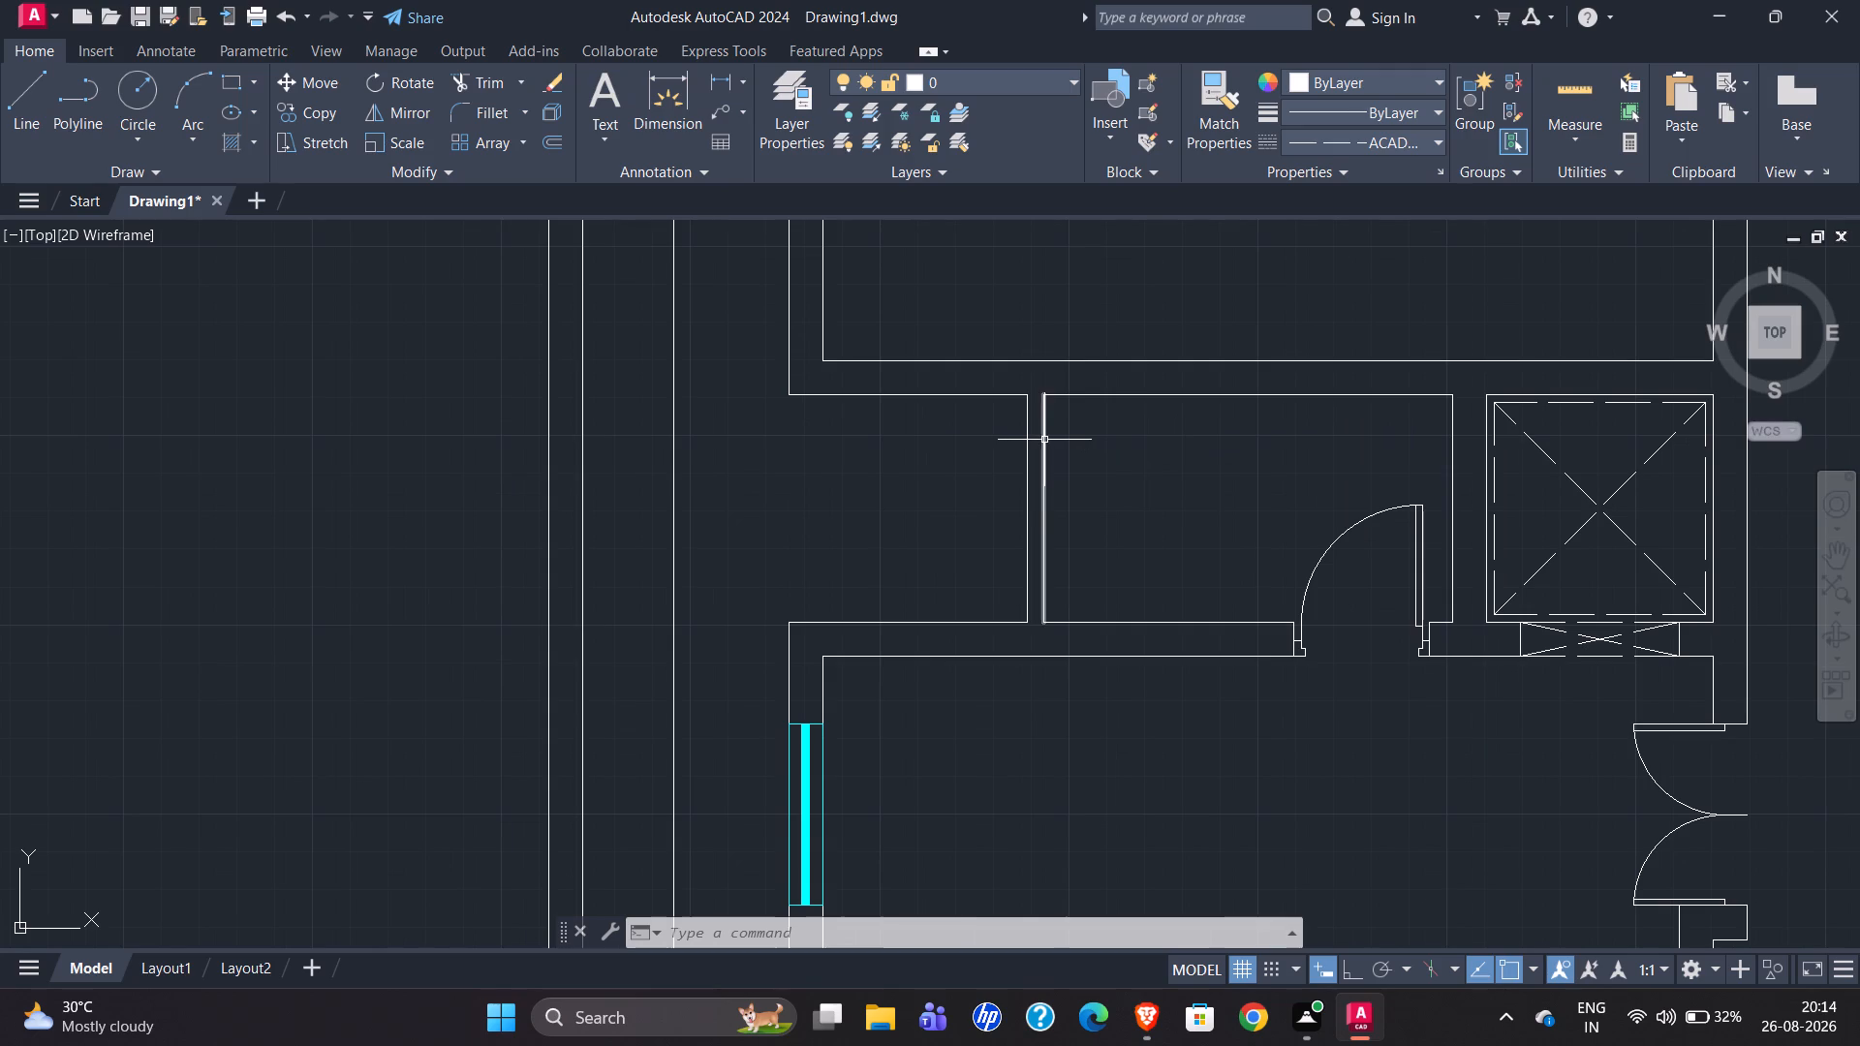
click(1044, 440)
key(o)
key(Return)
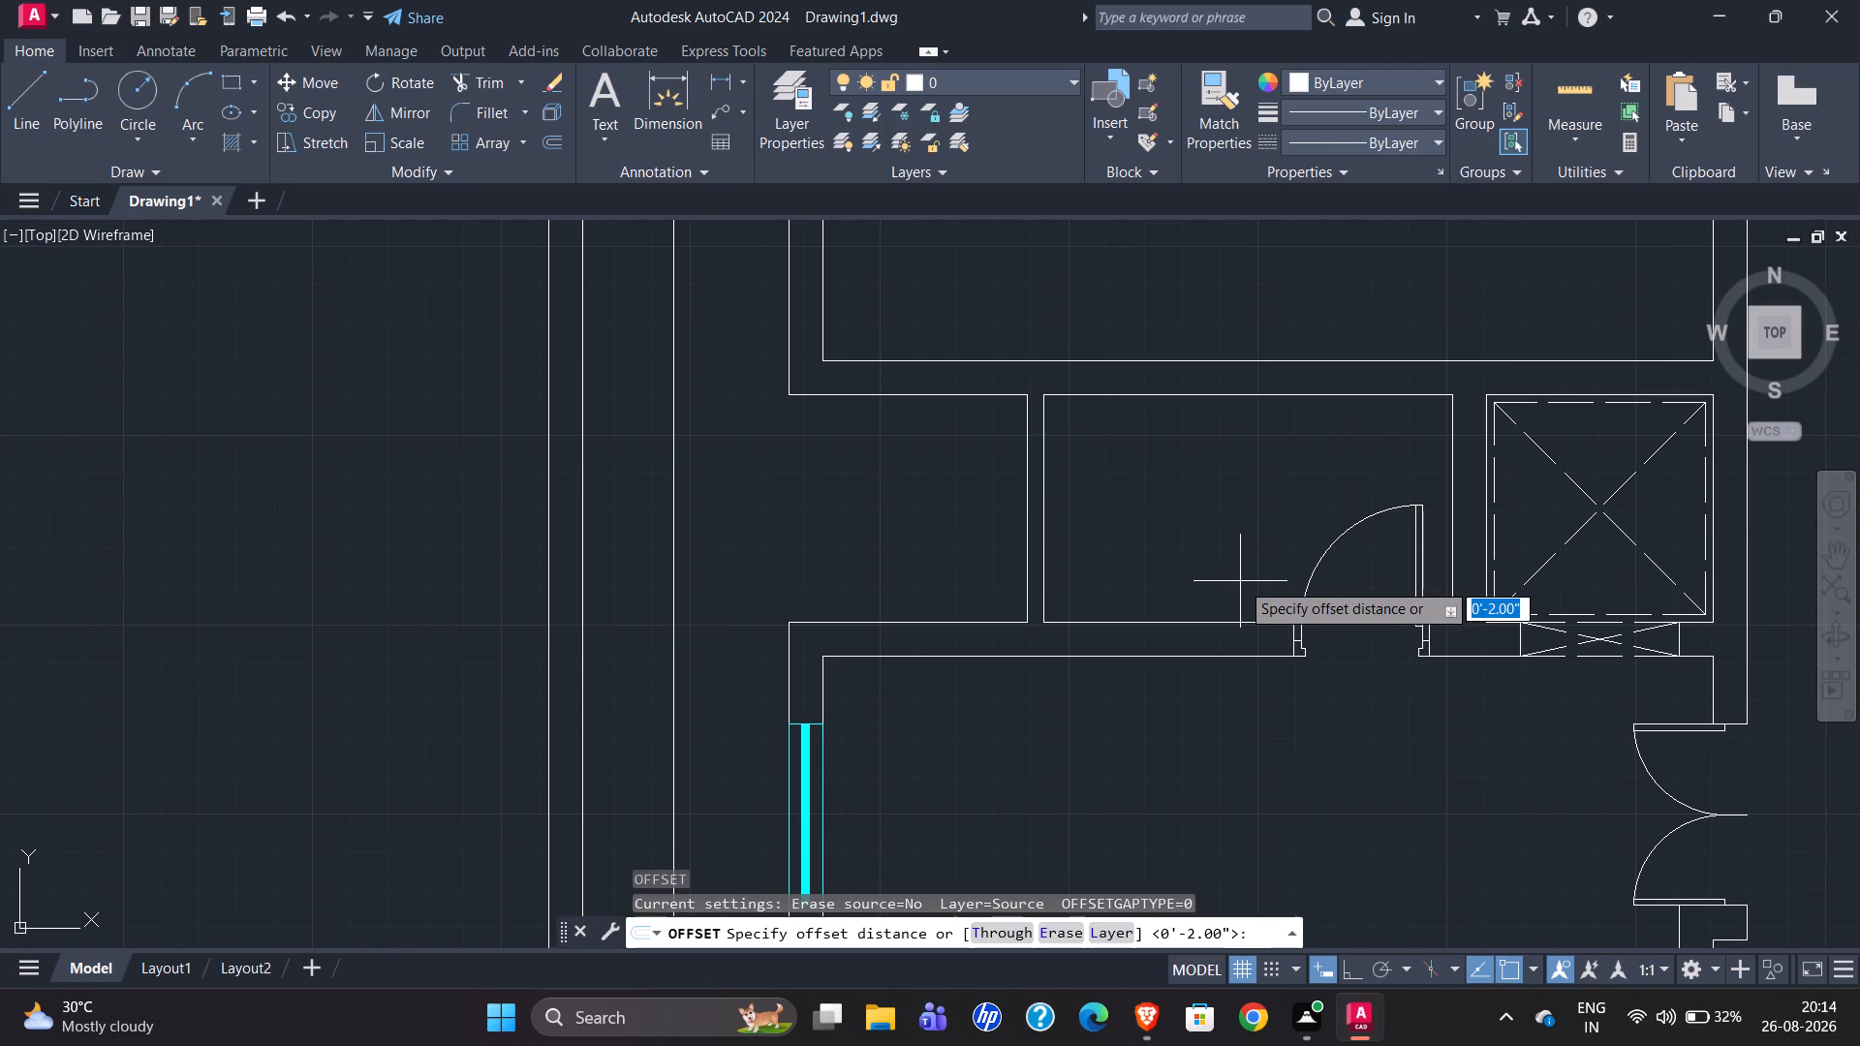
text(3'3")
key(Return)
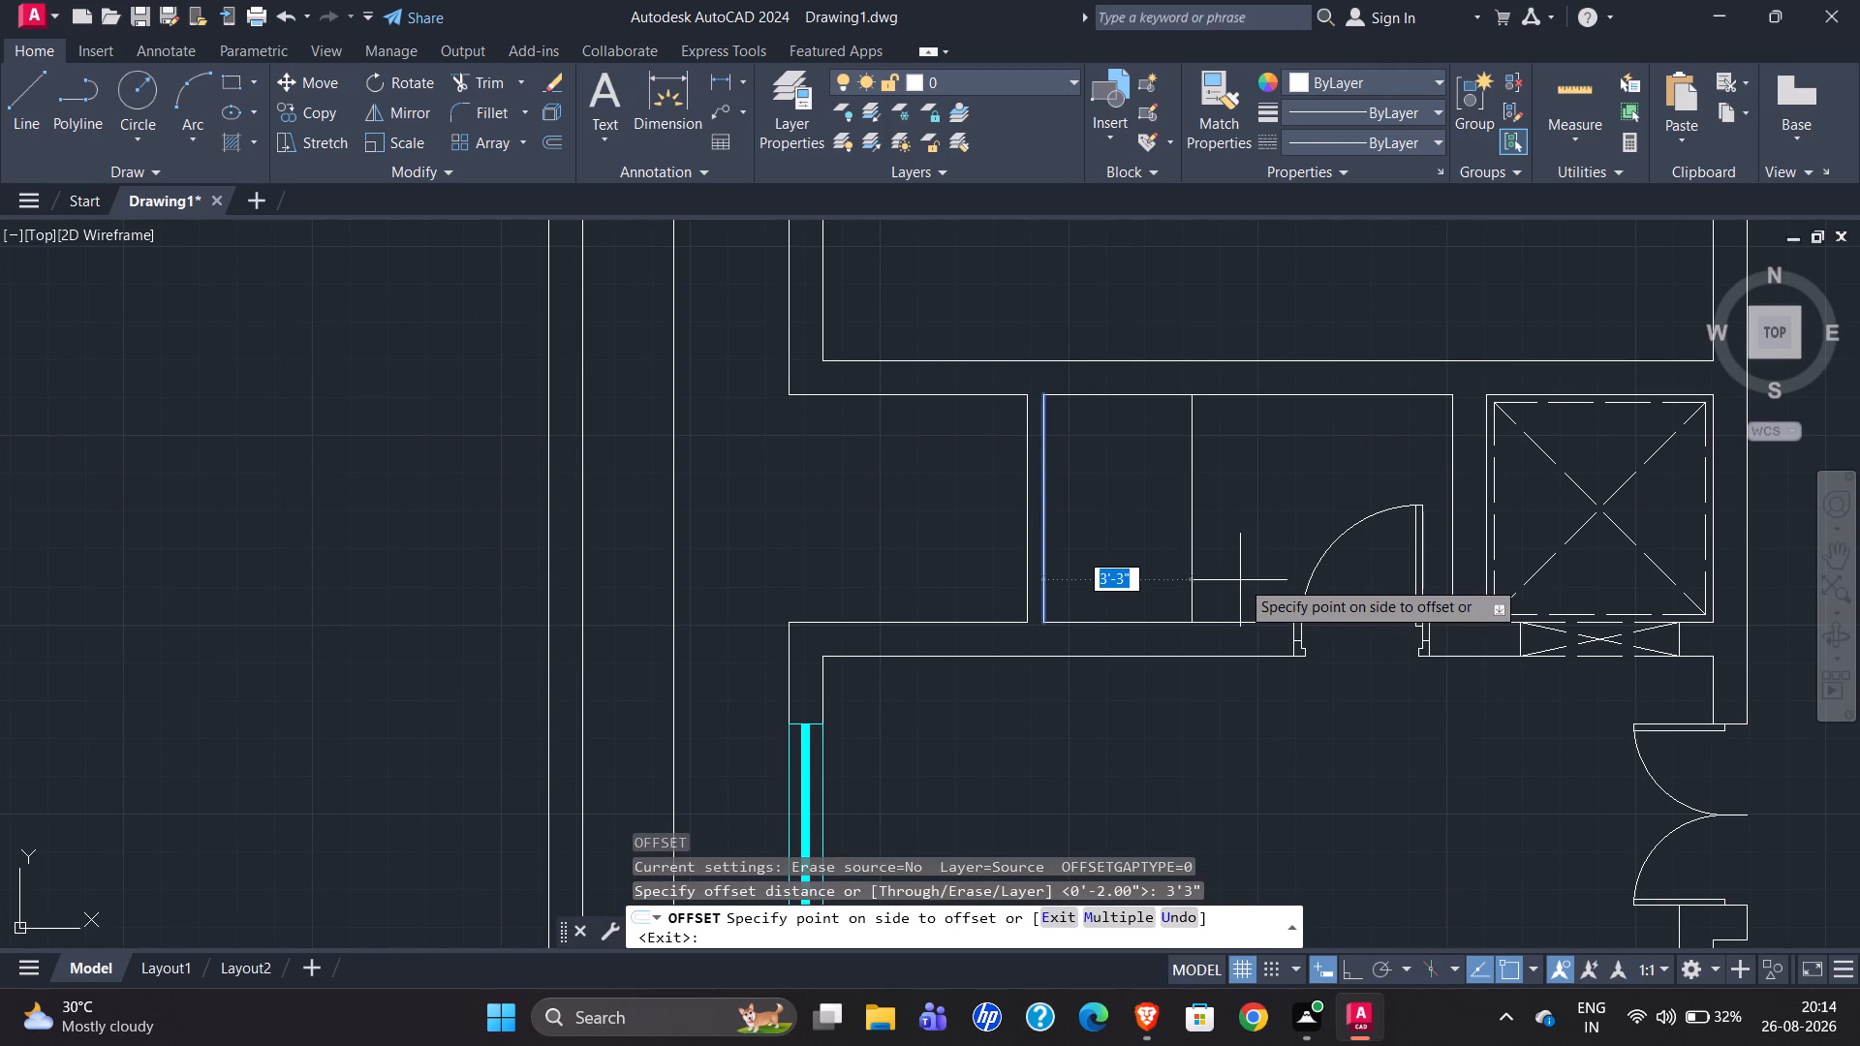
click(1253, 569)
Offset the new partition line 0.5" to each side.
click(1193, 495)
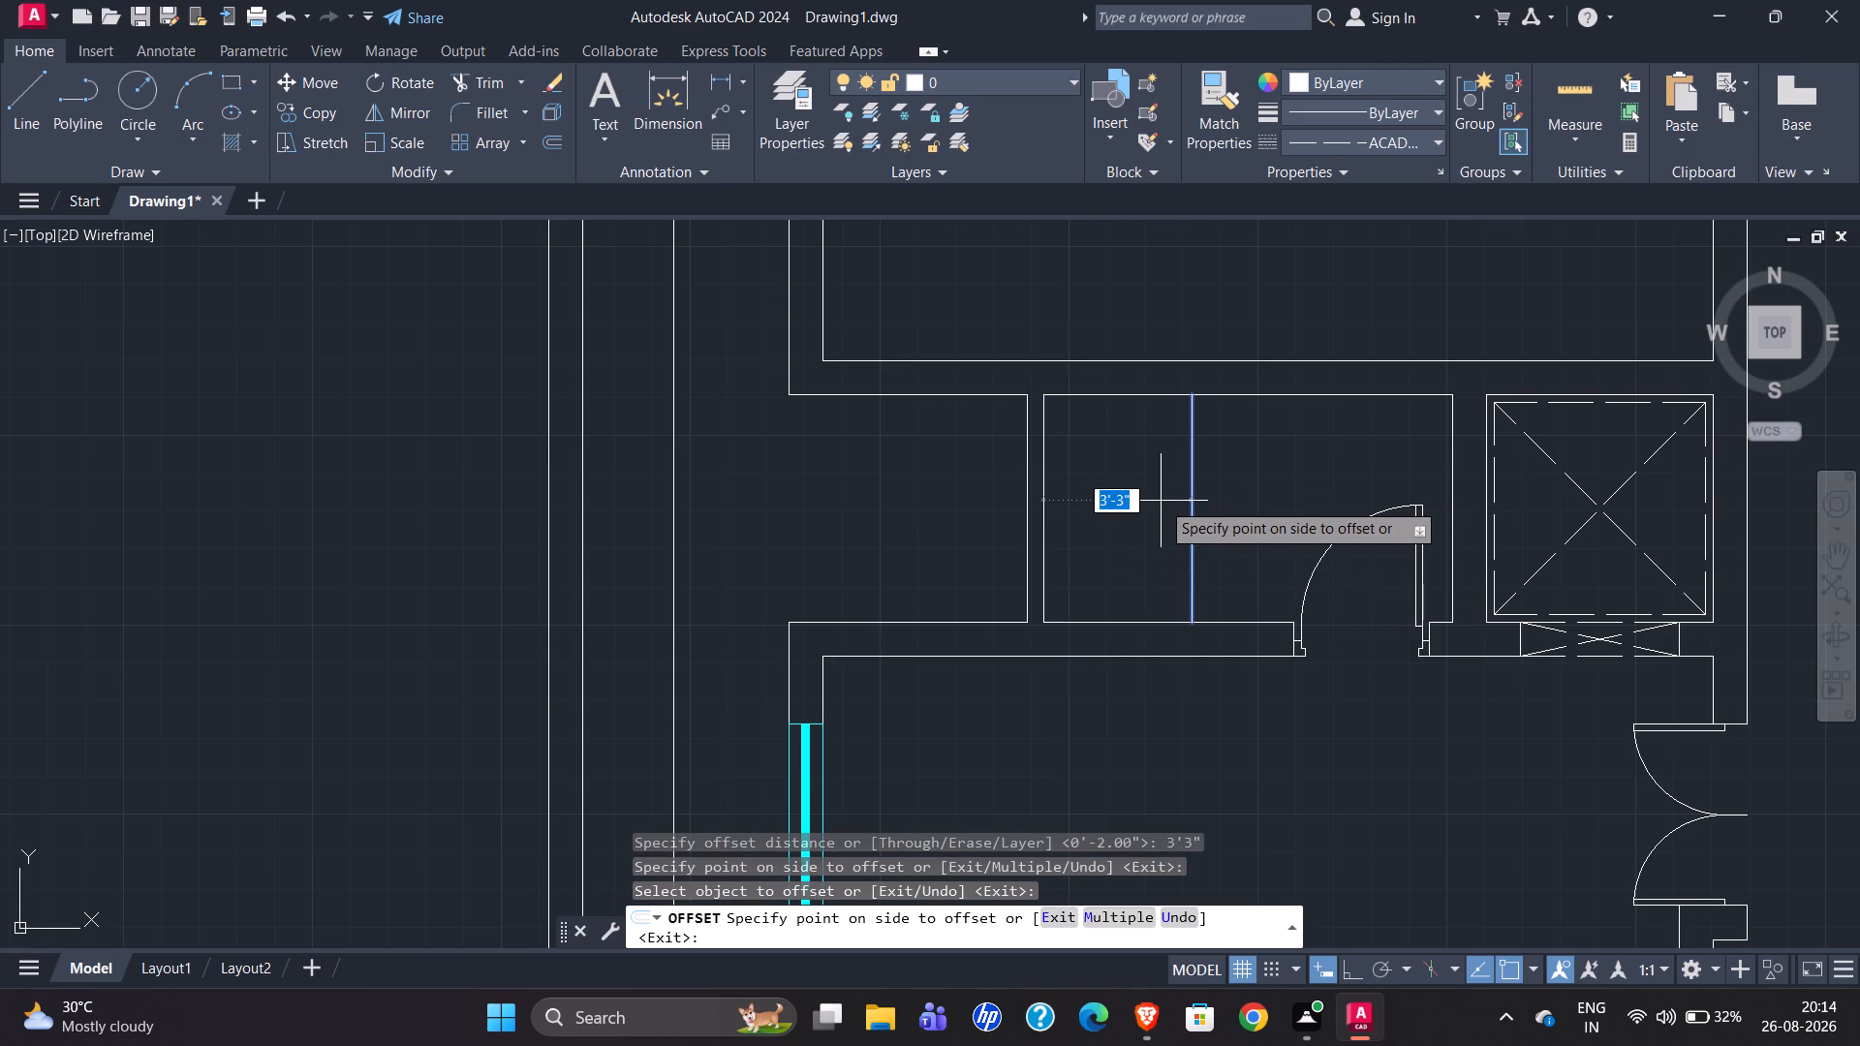
text(0.5")
key(Return)
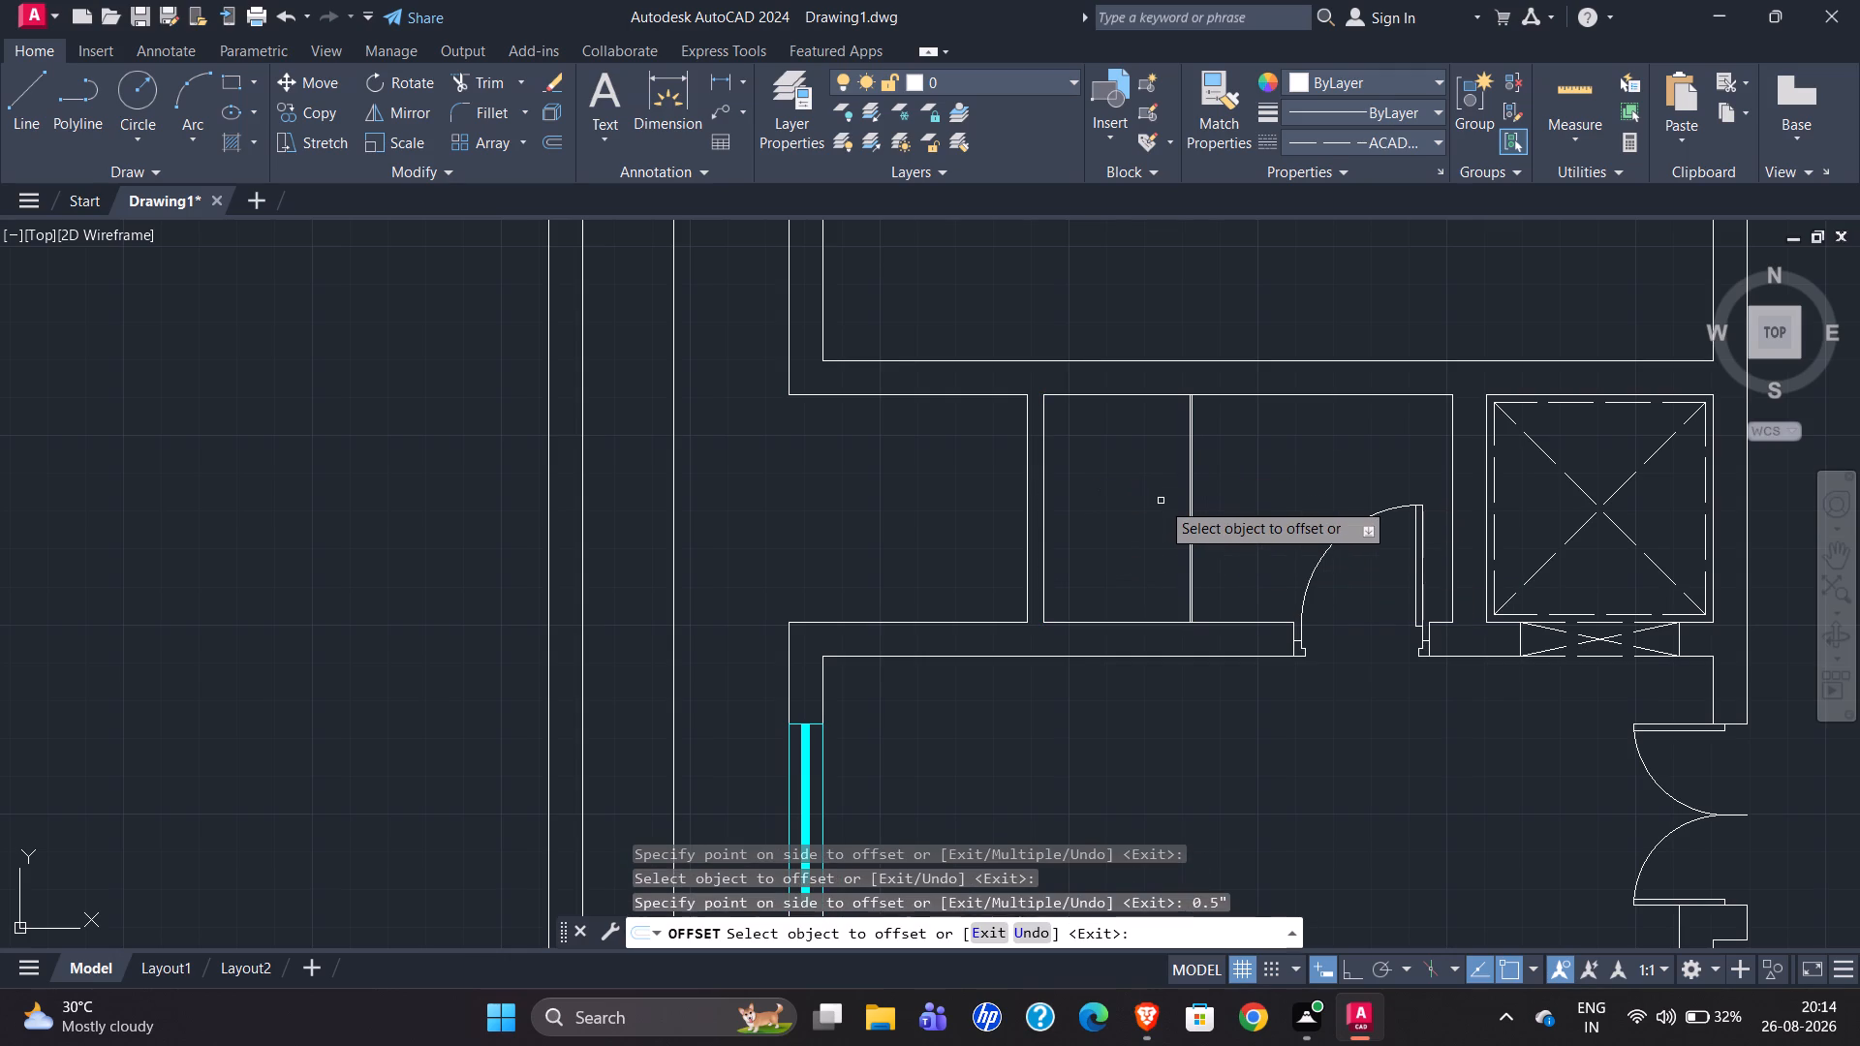
click(1153, 497)
scroll(1217, 431, up, 4)
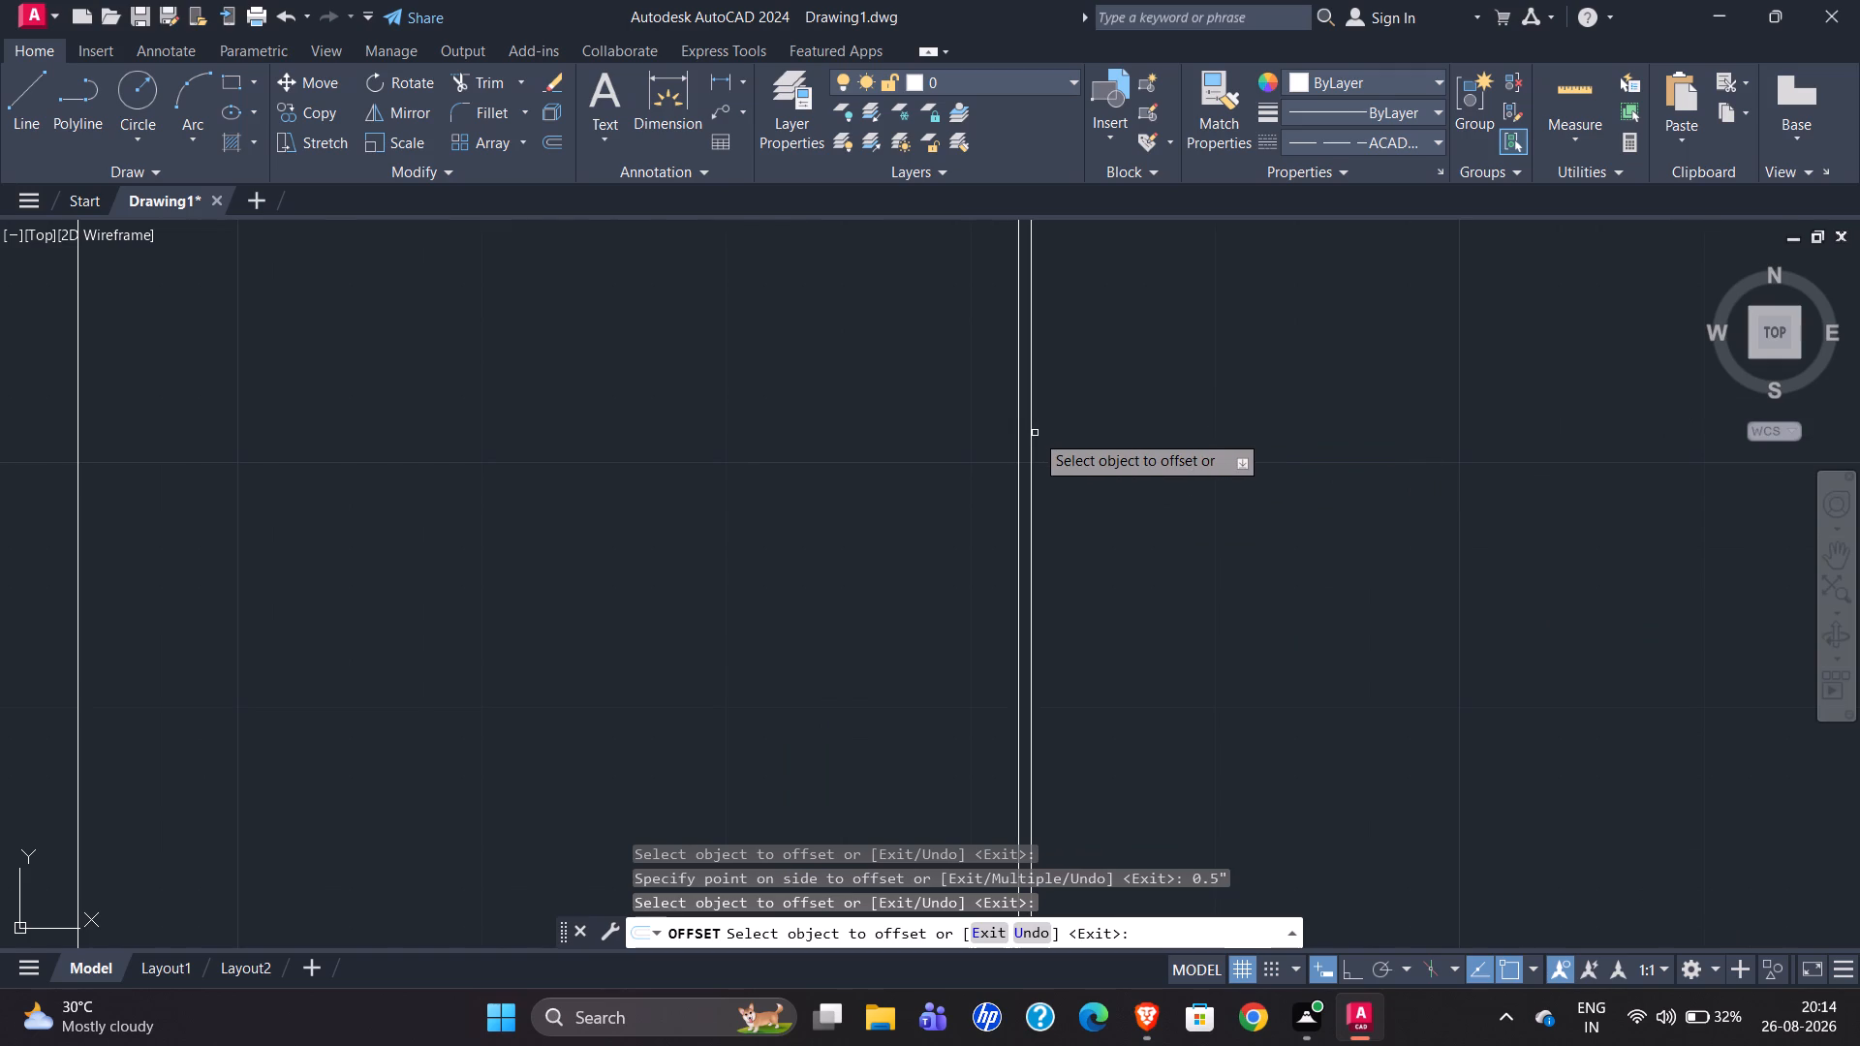
click(1033, 437)
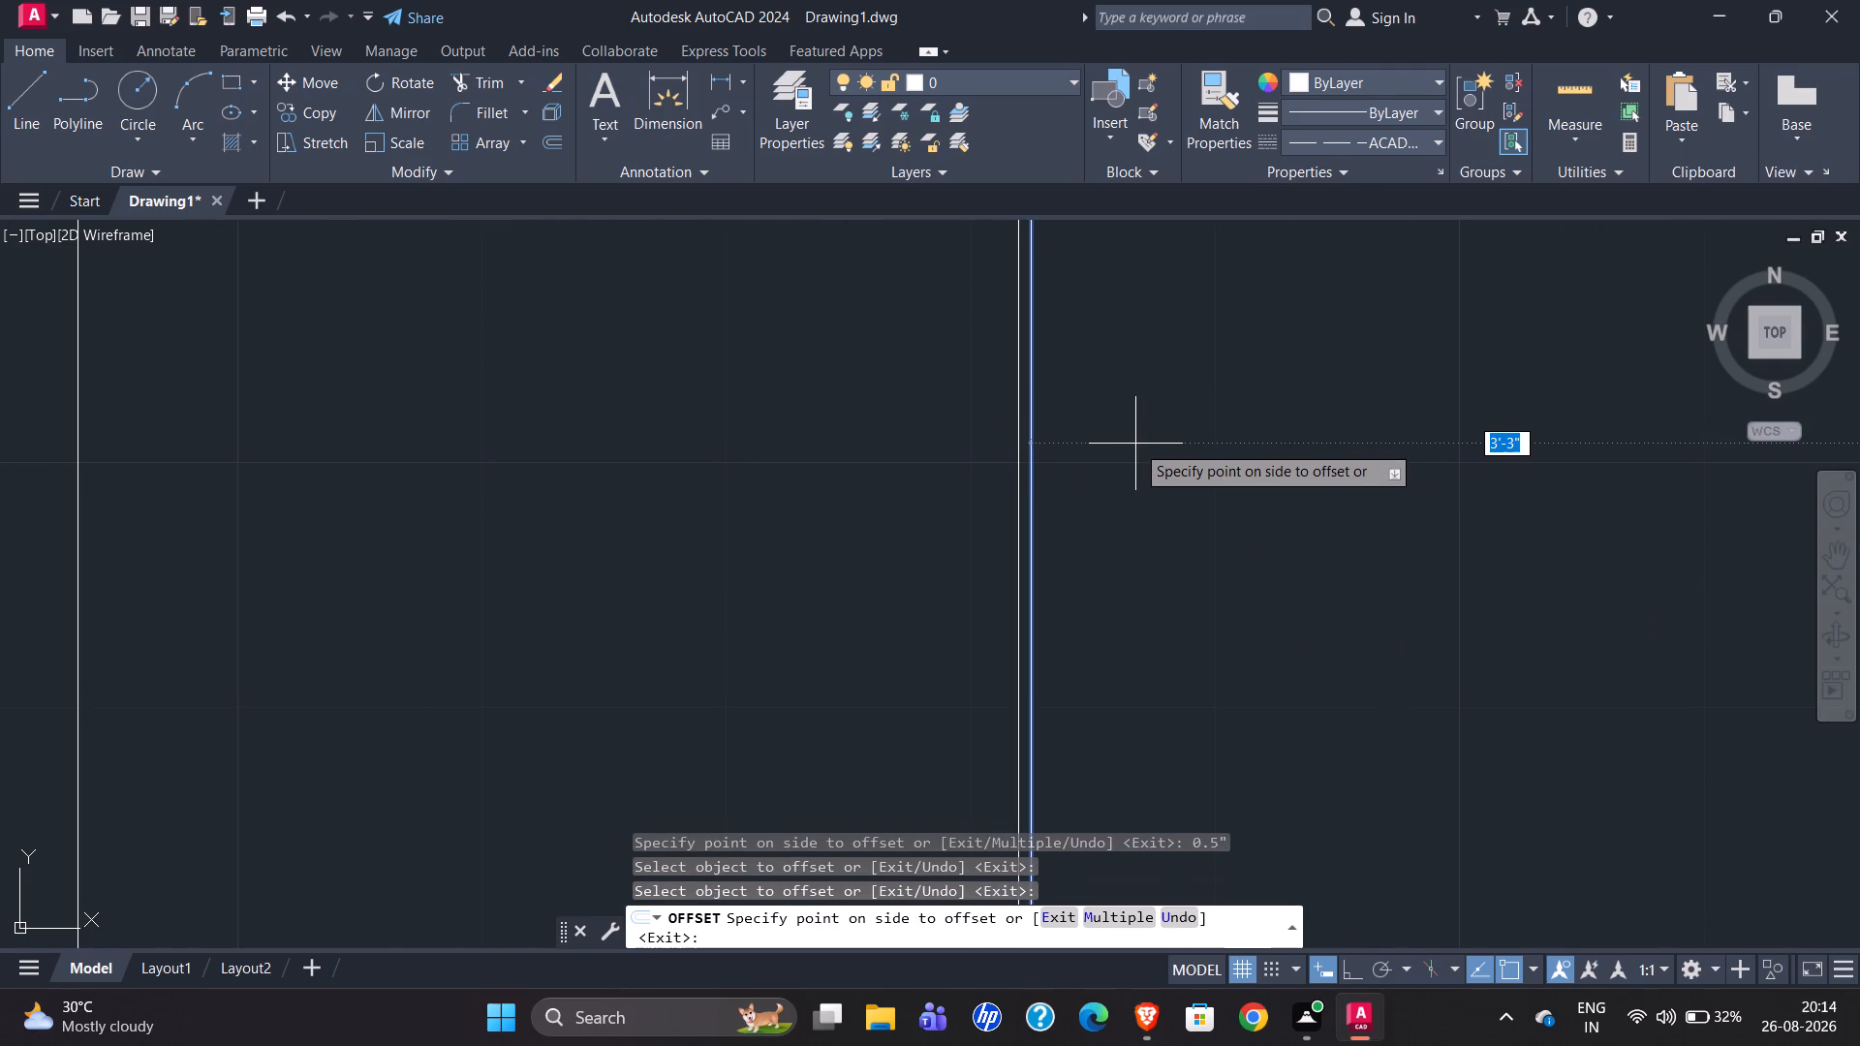
text(0.5)
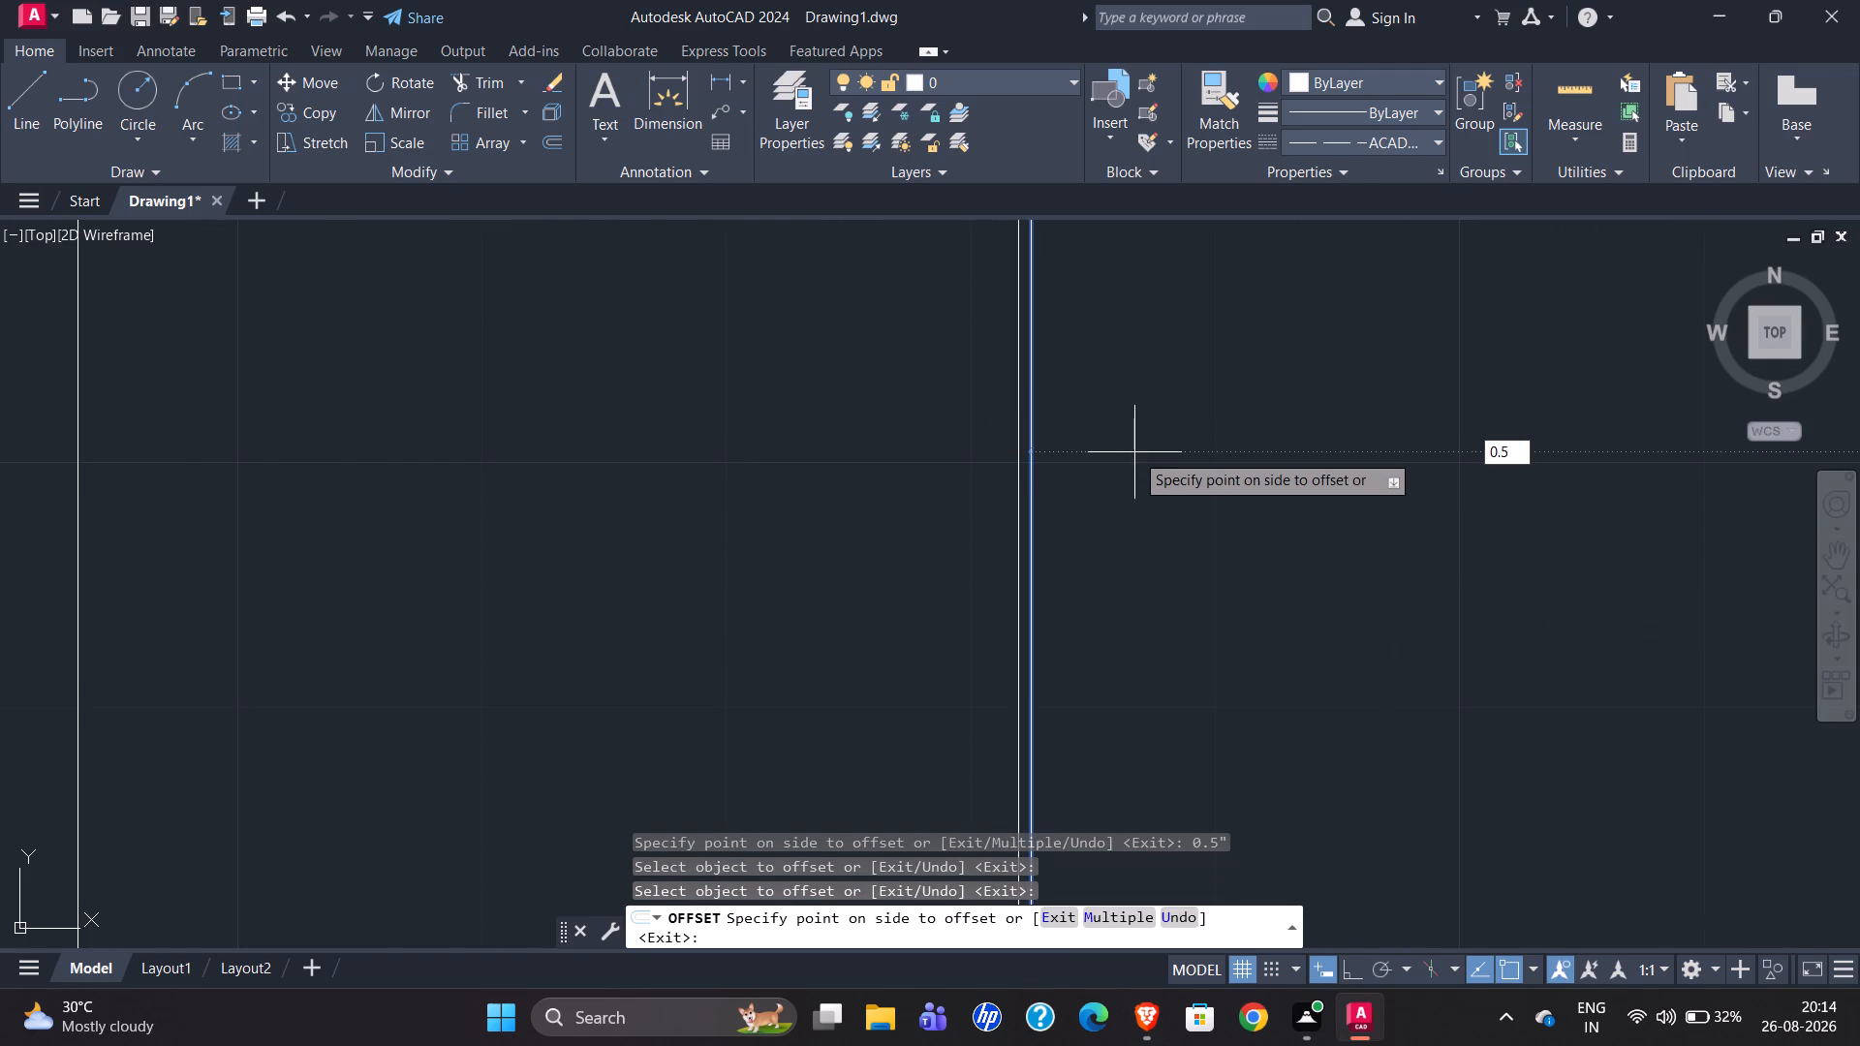
key(shift+quotedbl)
key(Return)
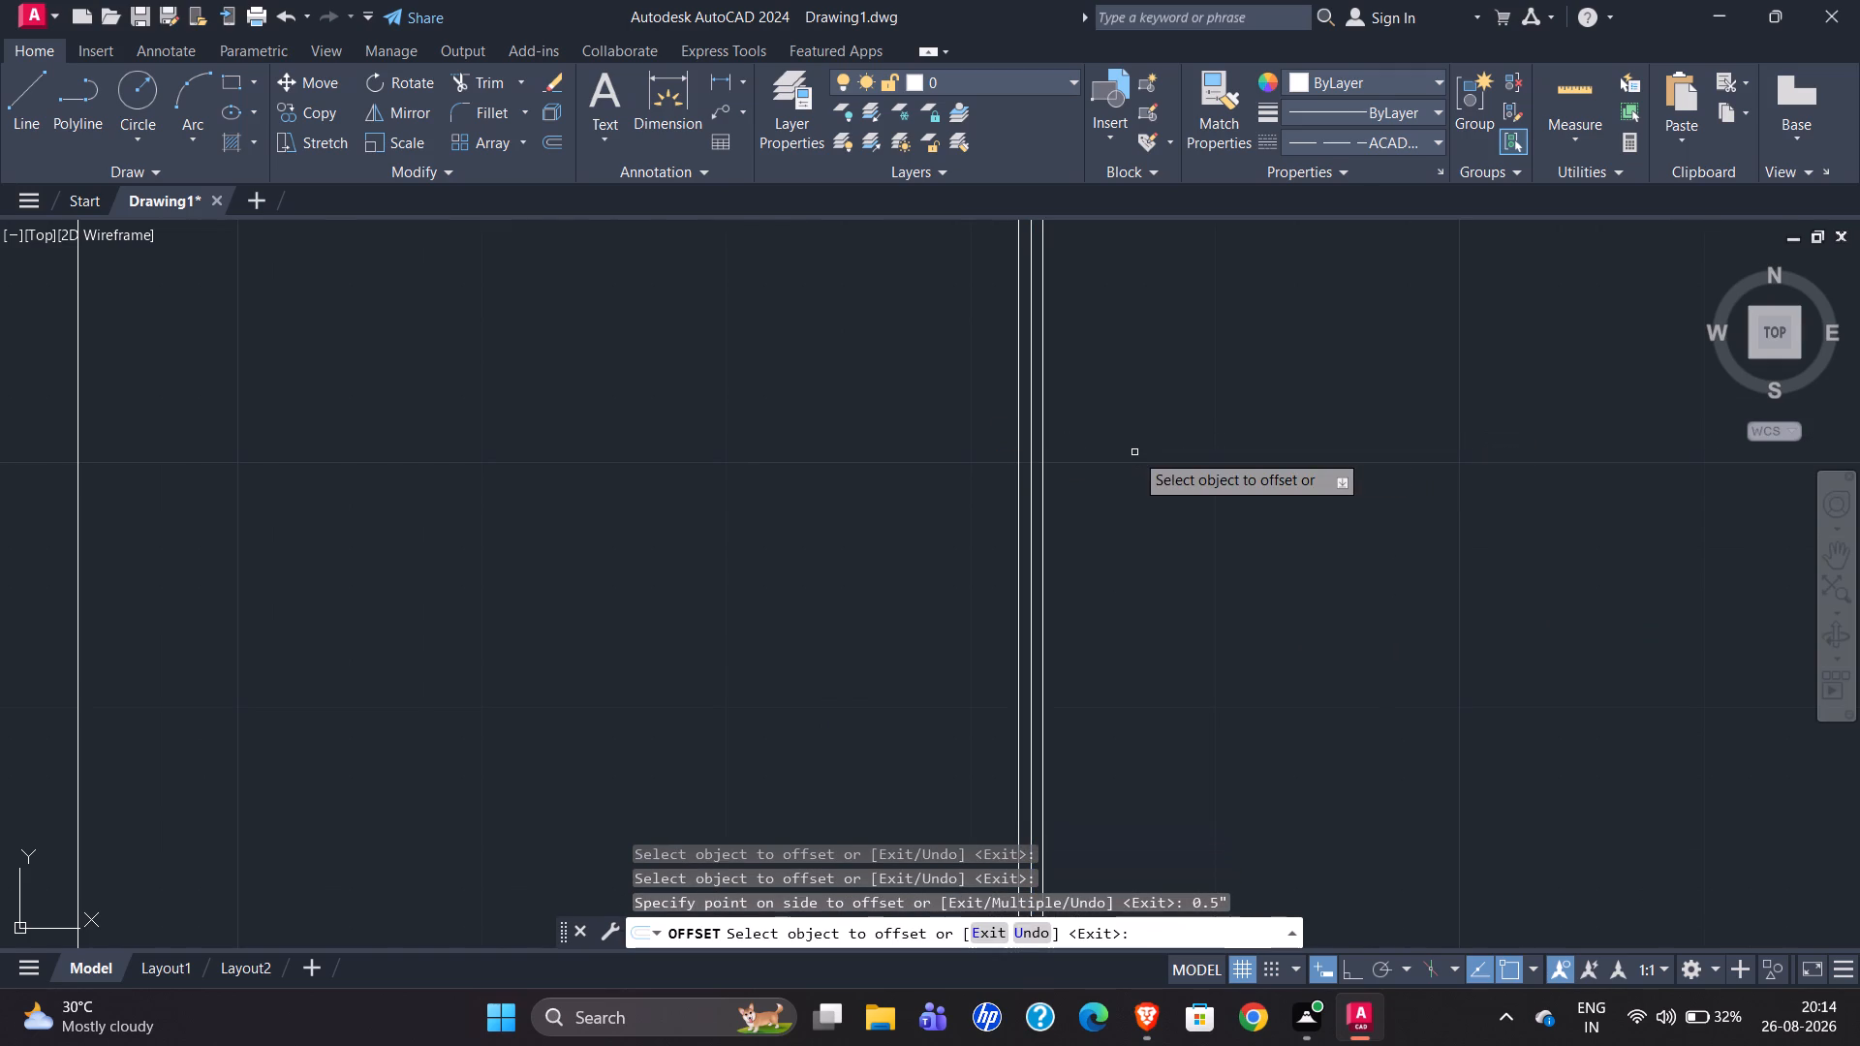
key(Escape)
Delete the middle line of the three partition lines.
click(1030, 434)
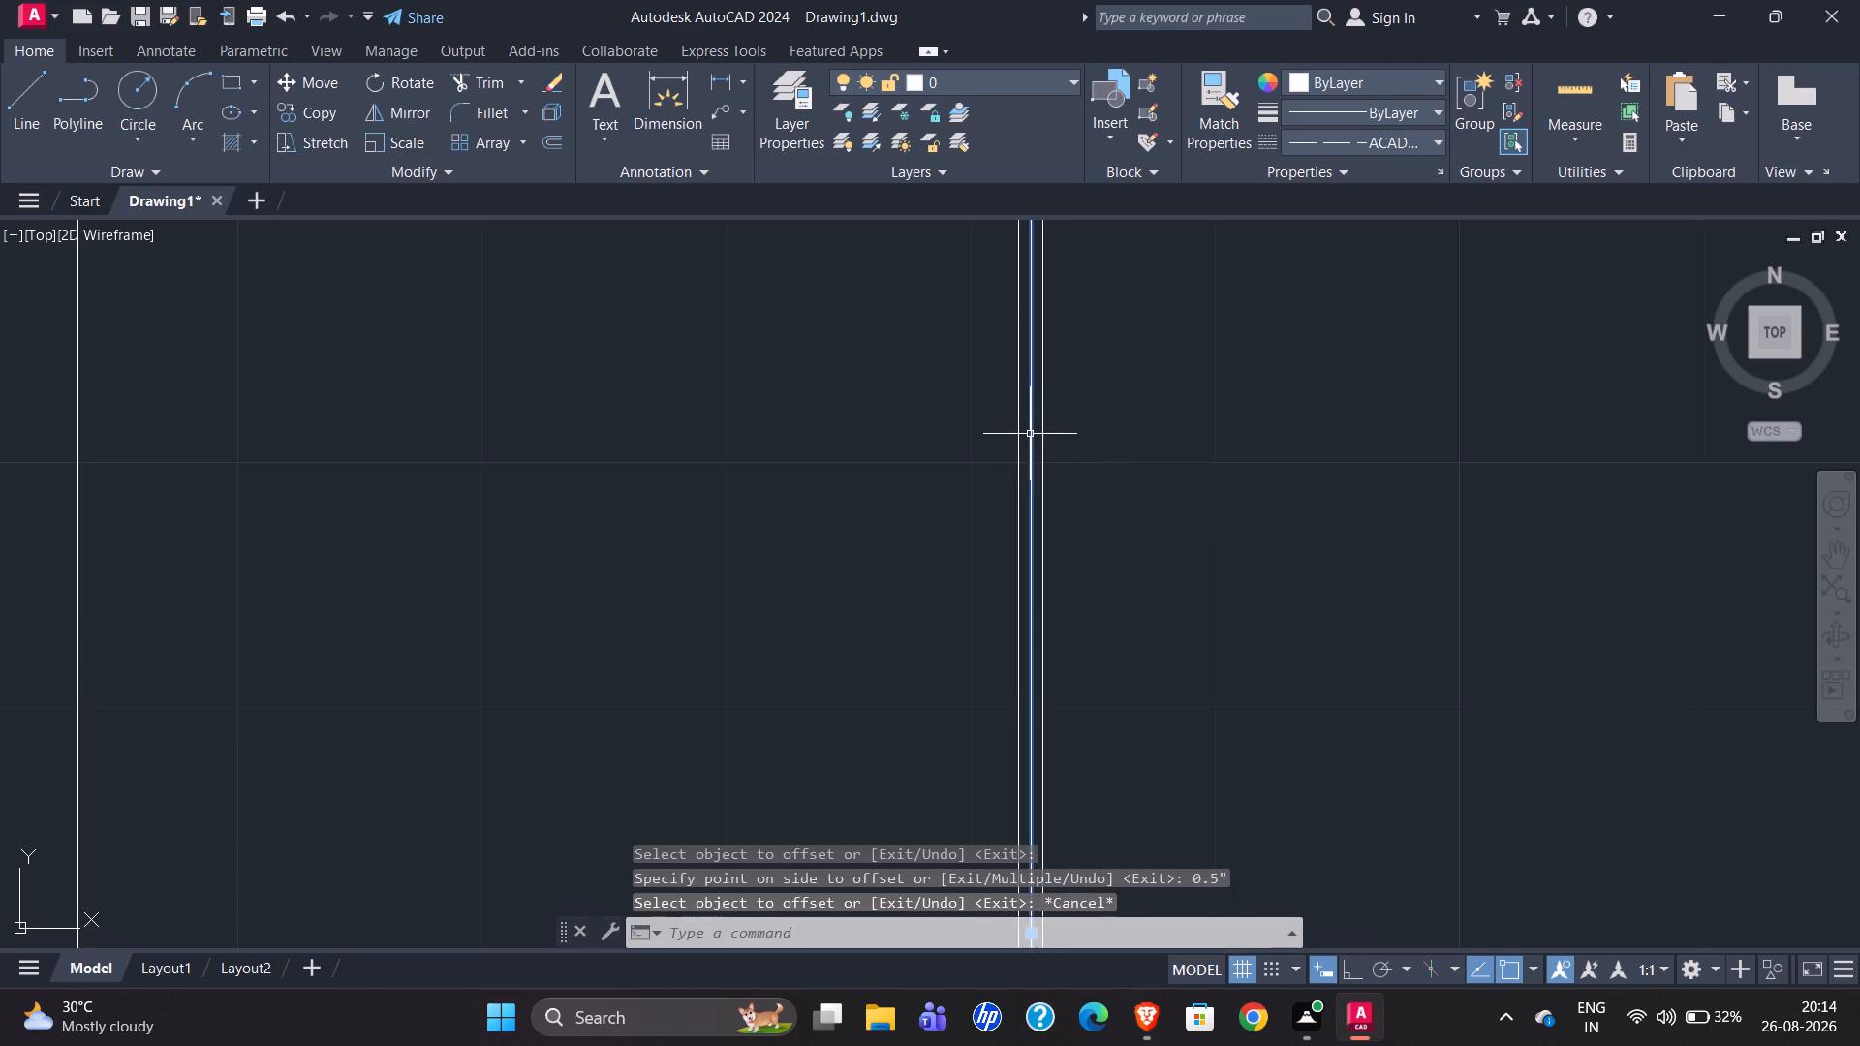
key(Delete)
Fill the strip between the two partition lines with a solid cyan hatch.
scroll(940, 491, down, 4)
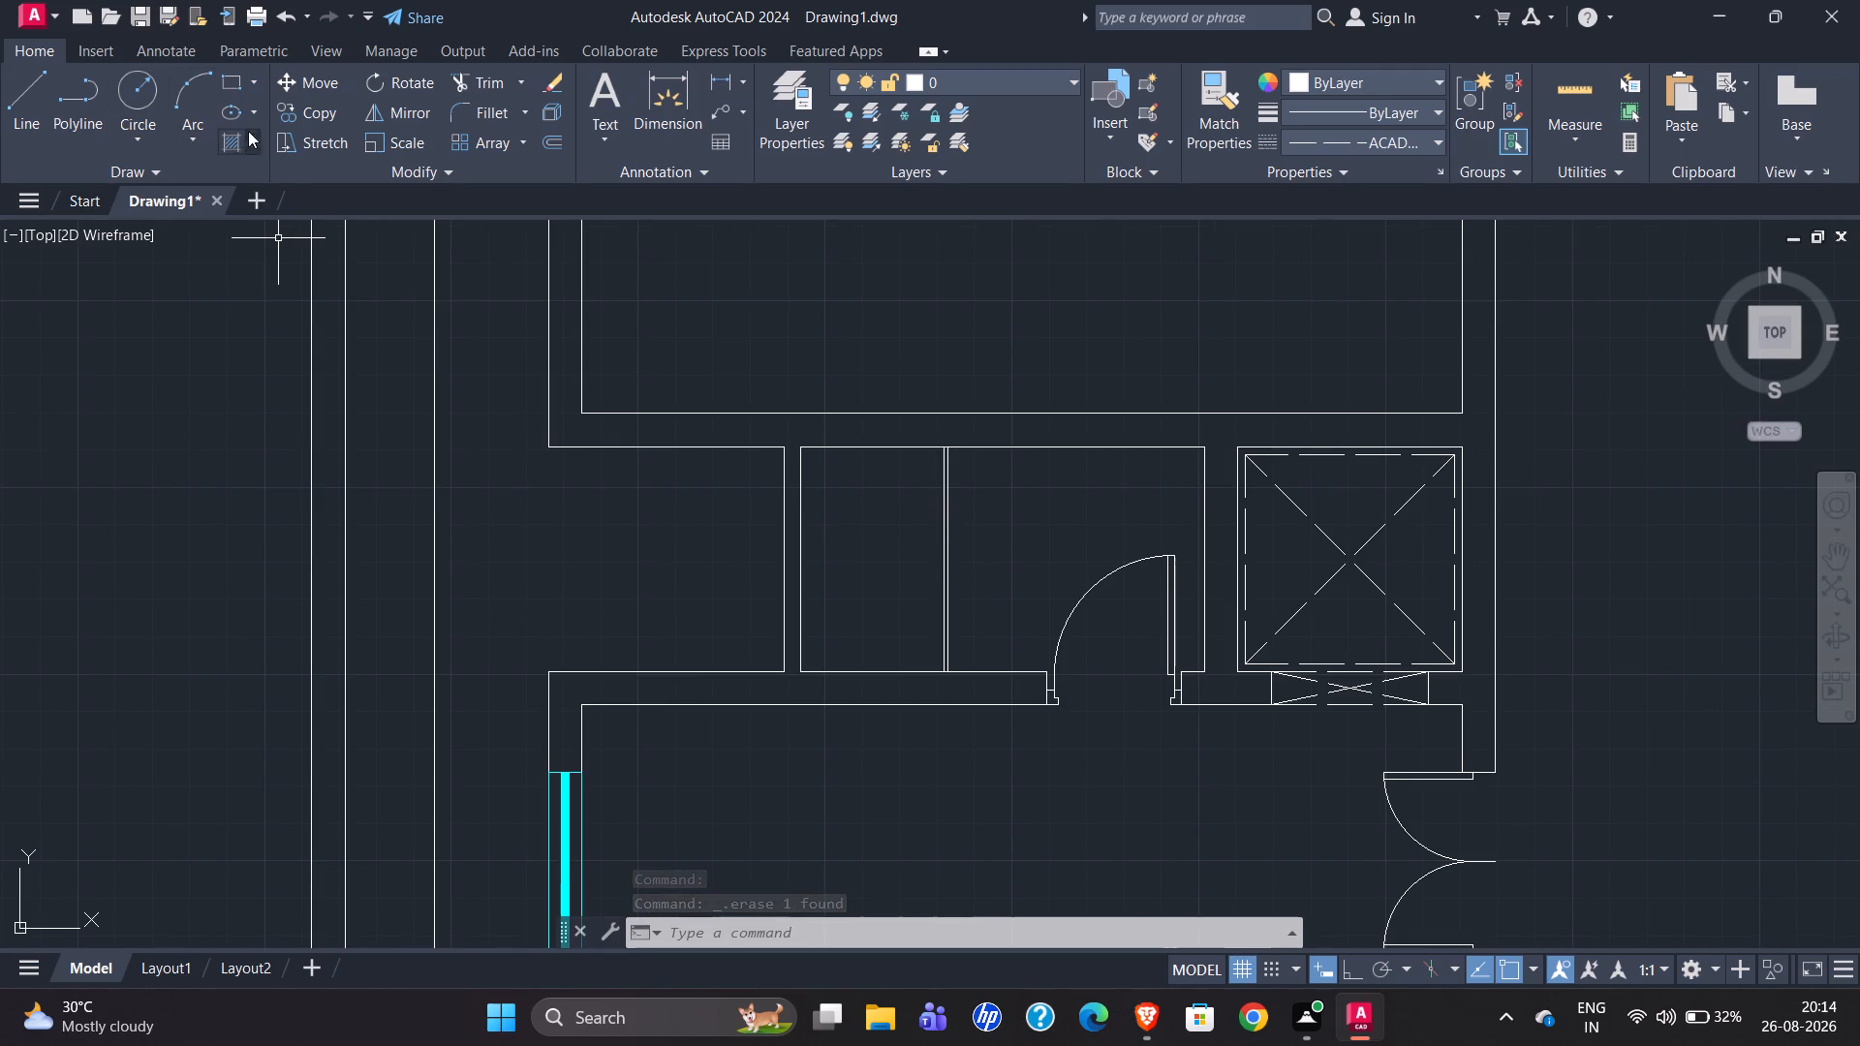
click(229, 154)
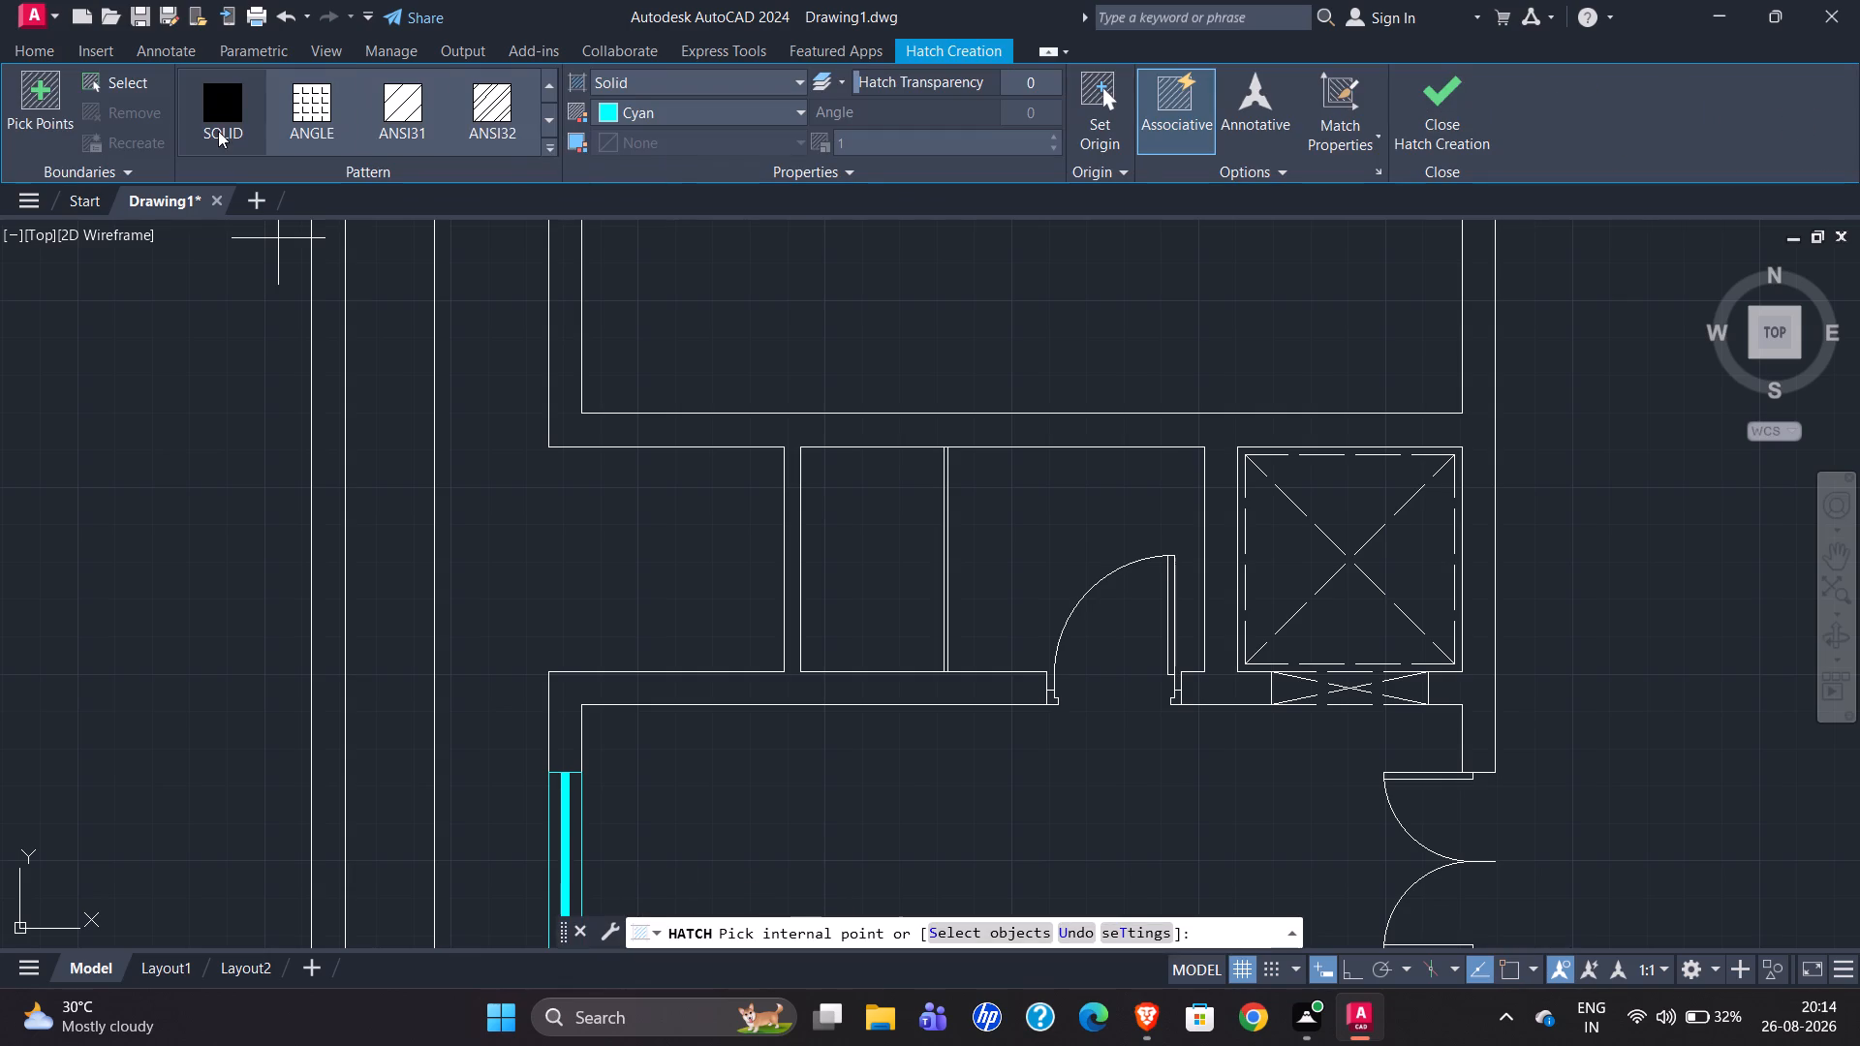
scroll(933, 508, up, 3)
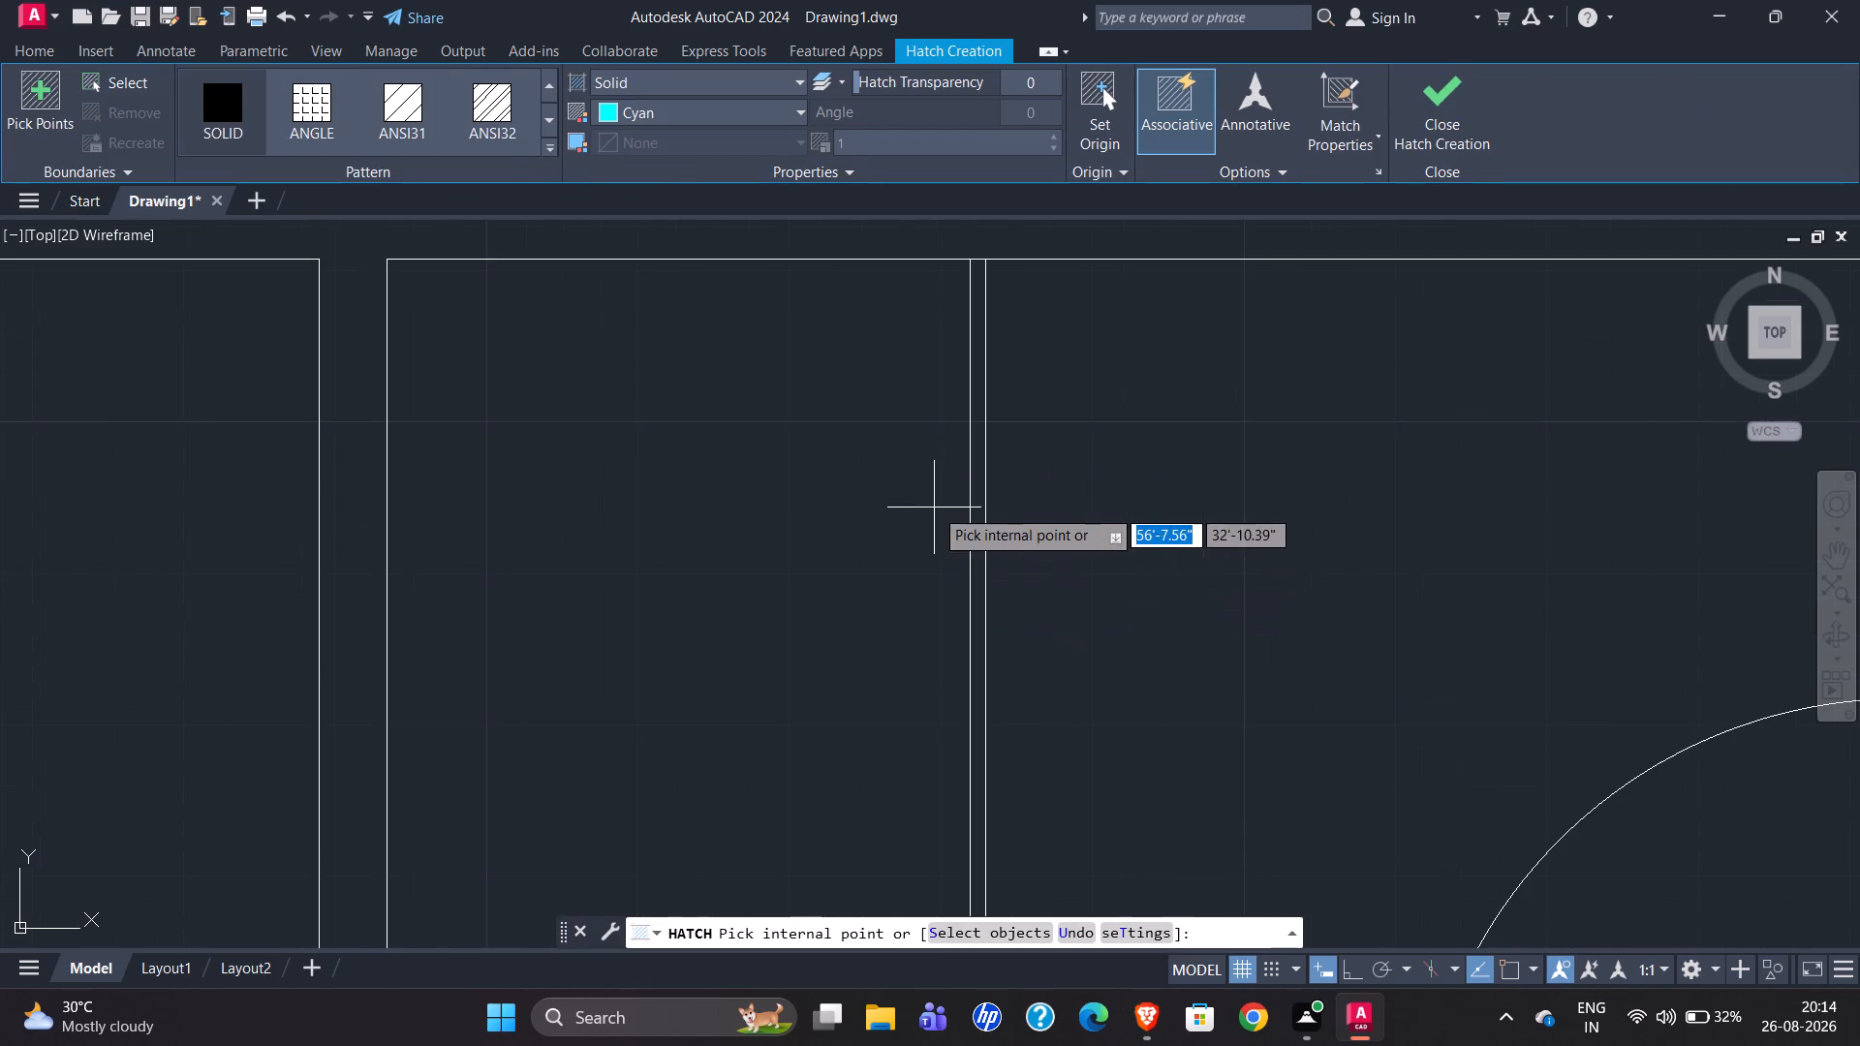
click(977, 453)
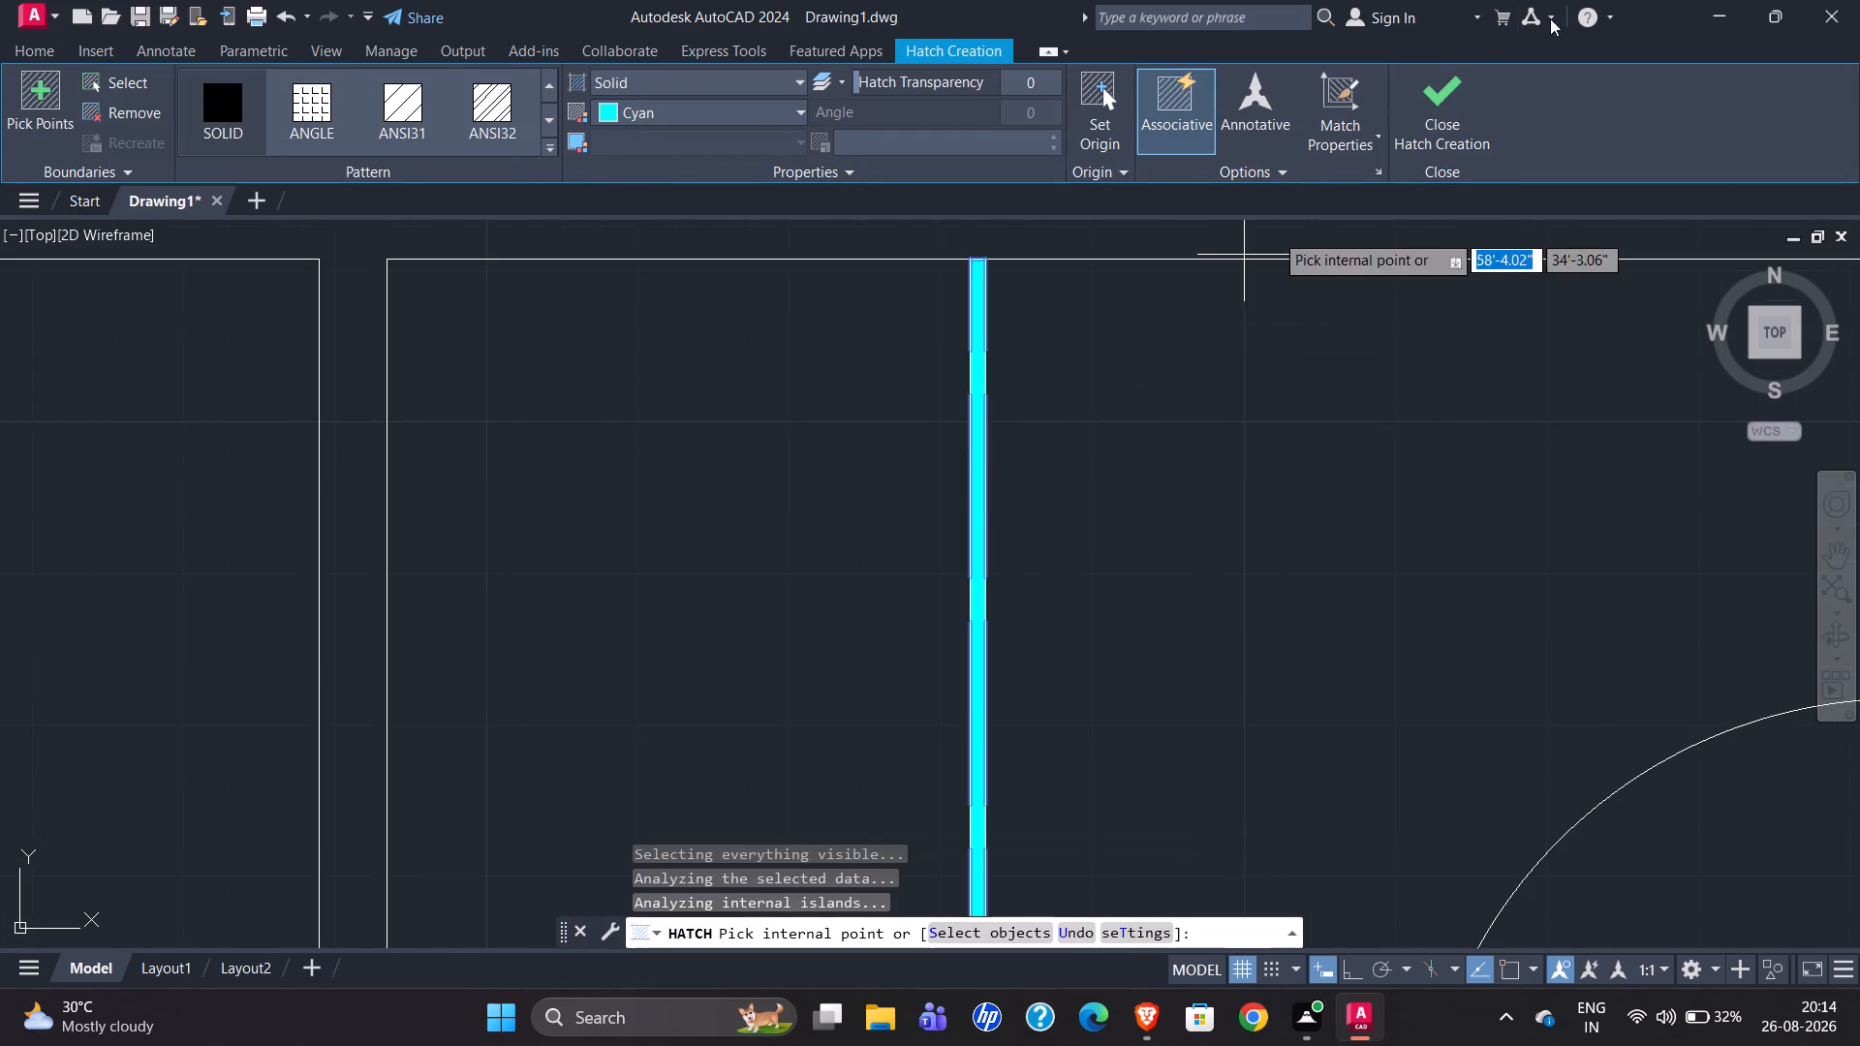
click(1460, 103)
scroll(856, 433, down, 3)
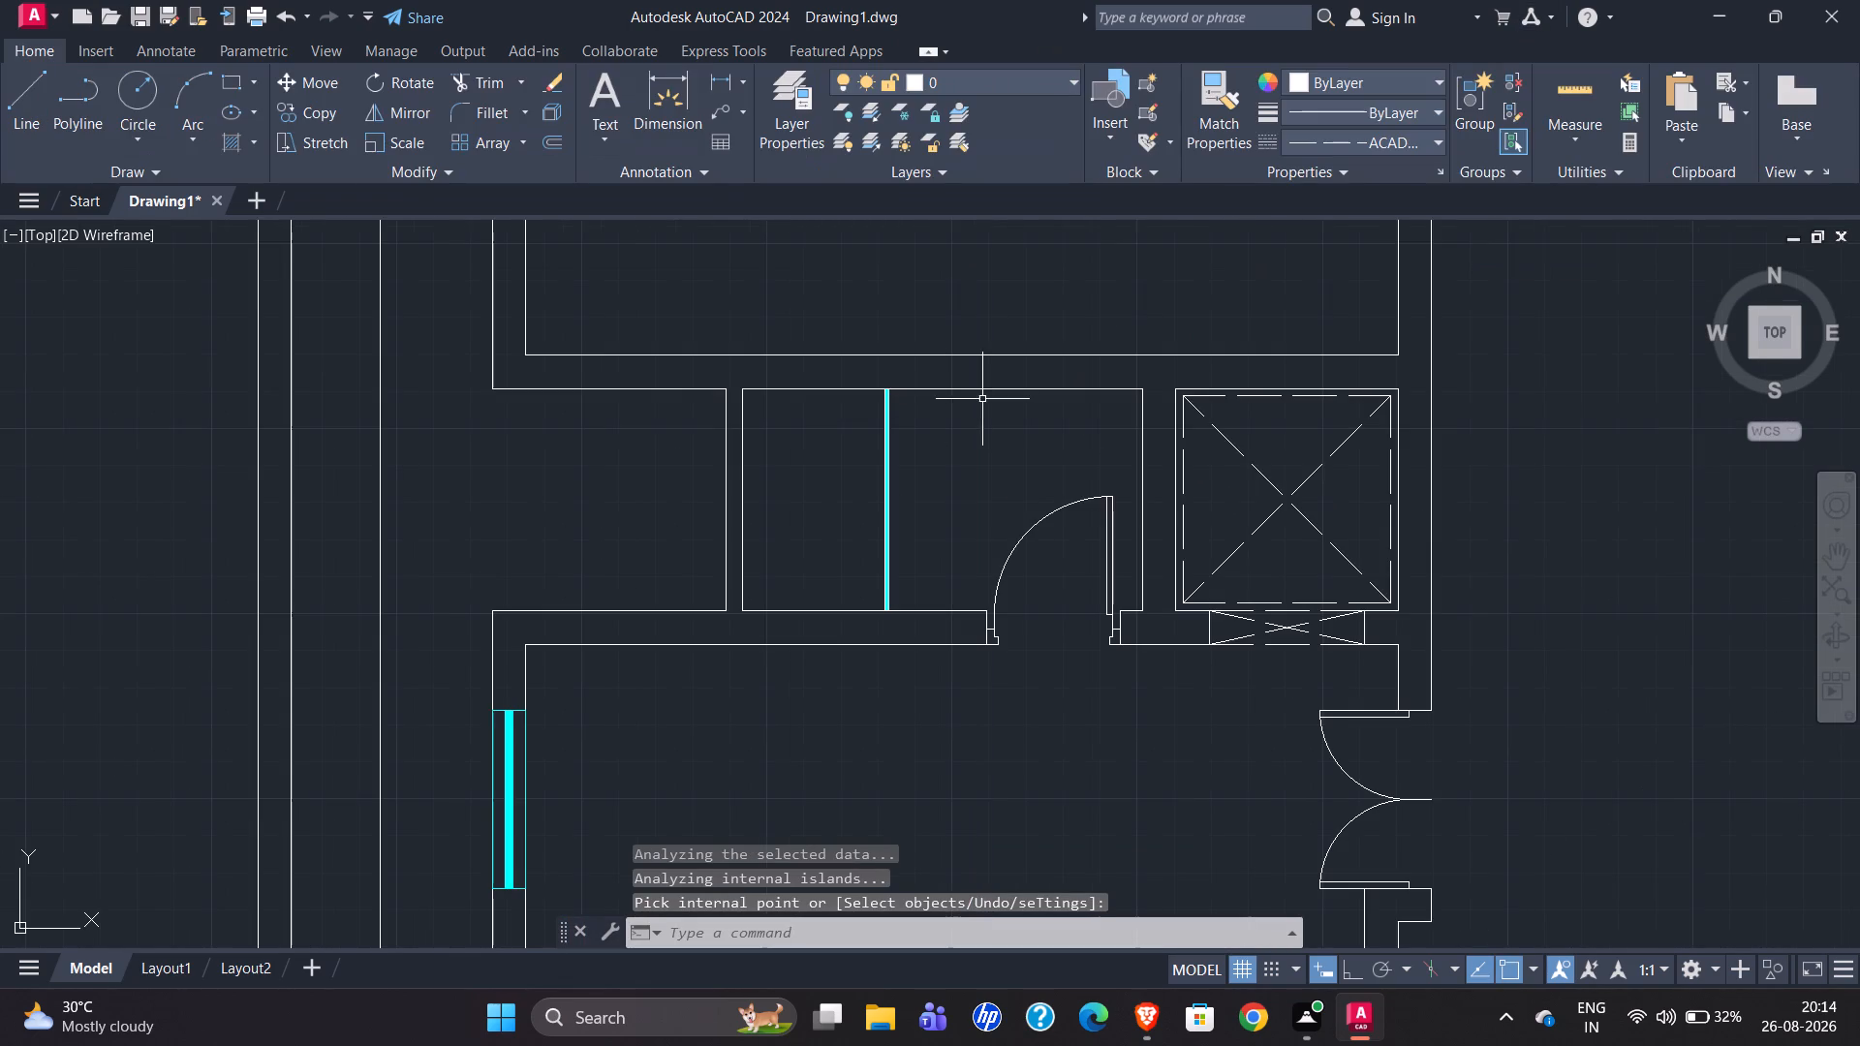
key(Escape)
Examine the V2 ventilator opening in the wall between the wash area and shower in the reference plan.
scroll(1091, 532, down, 2)
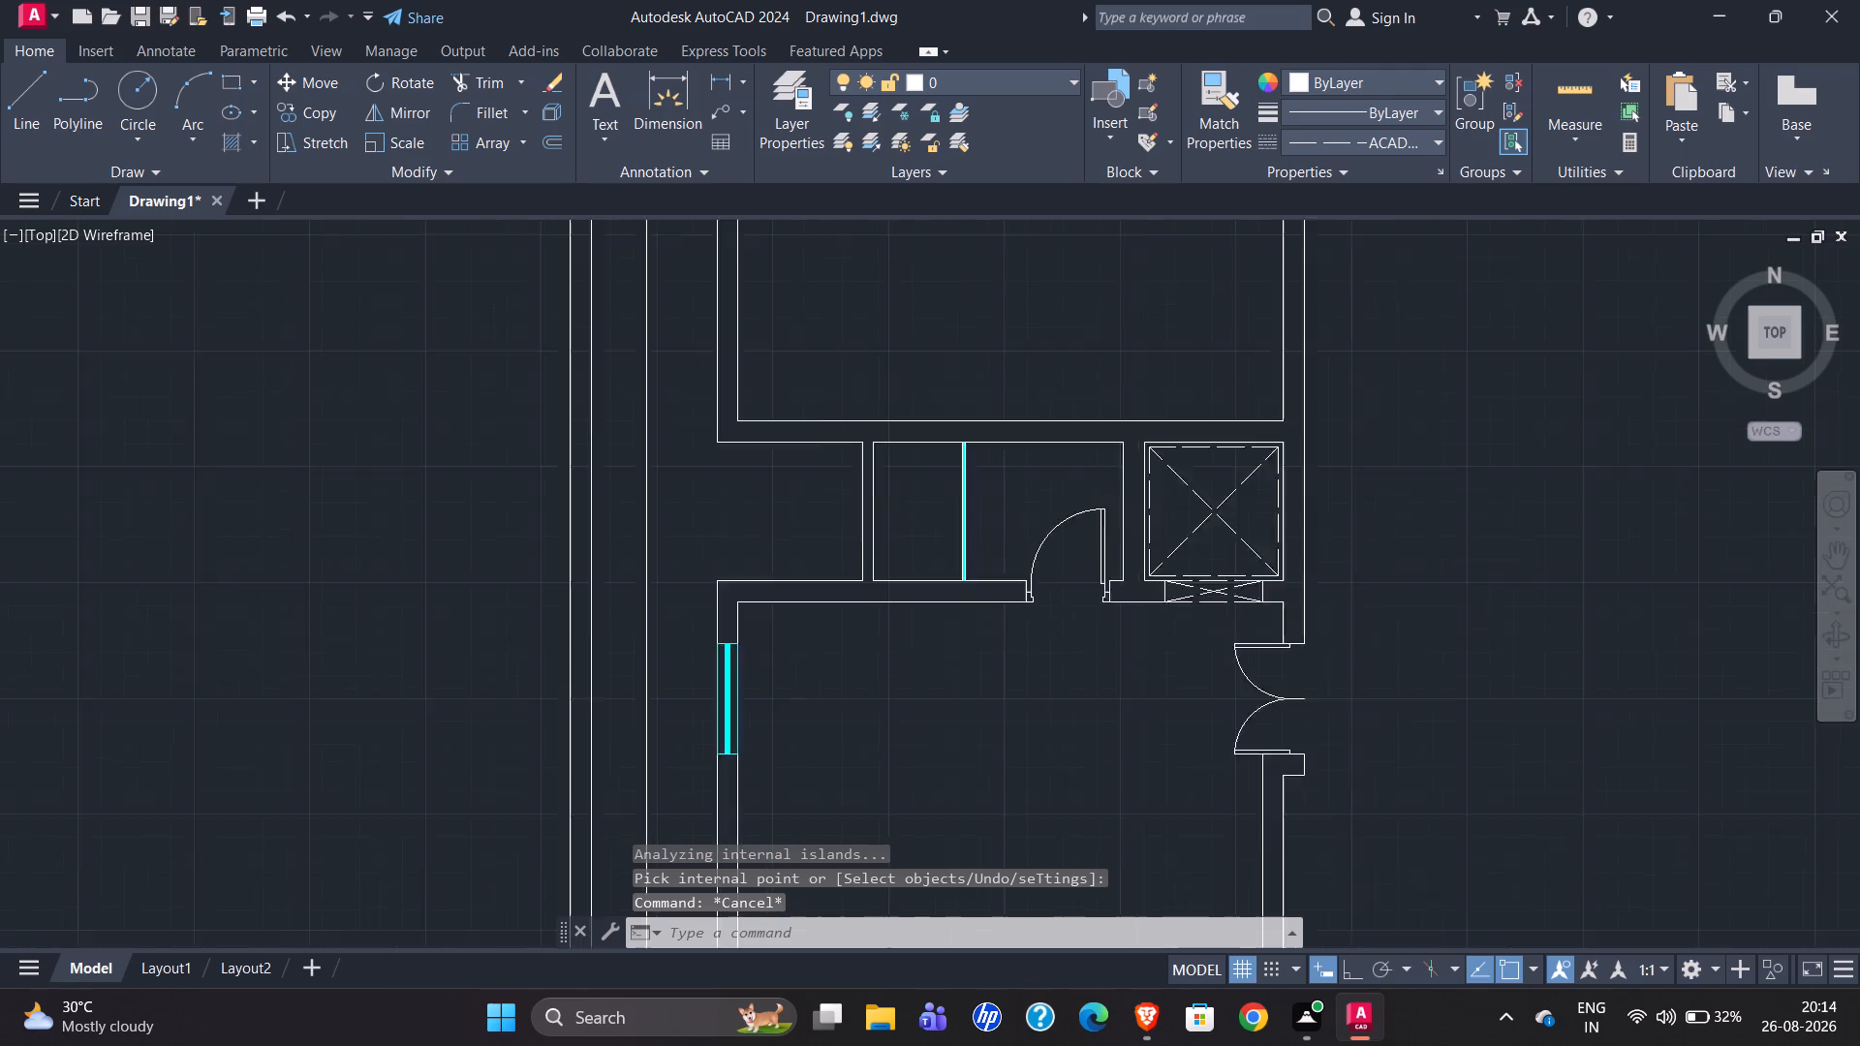
scroll(1015, 587, up, 4)
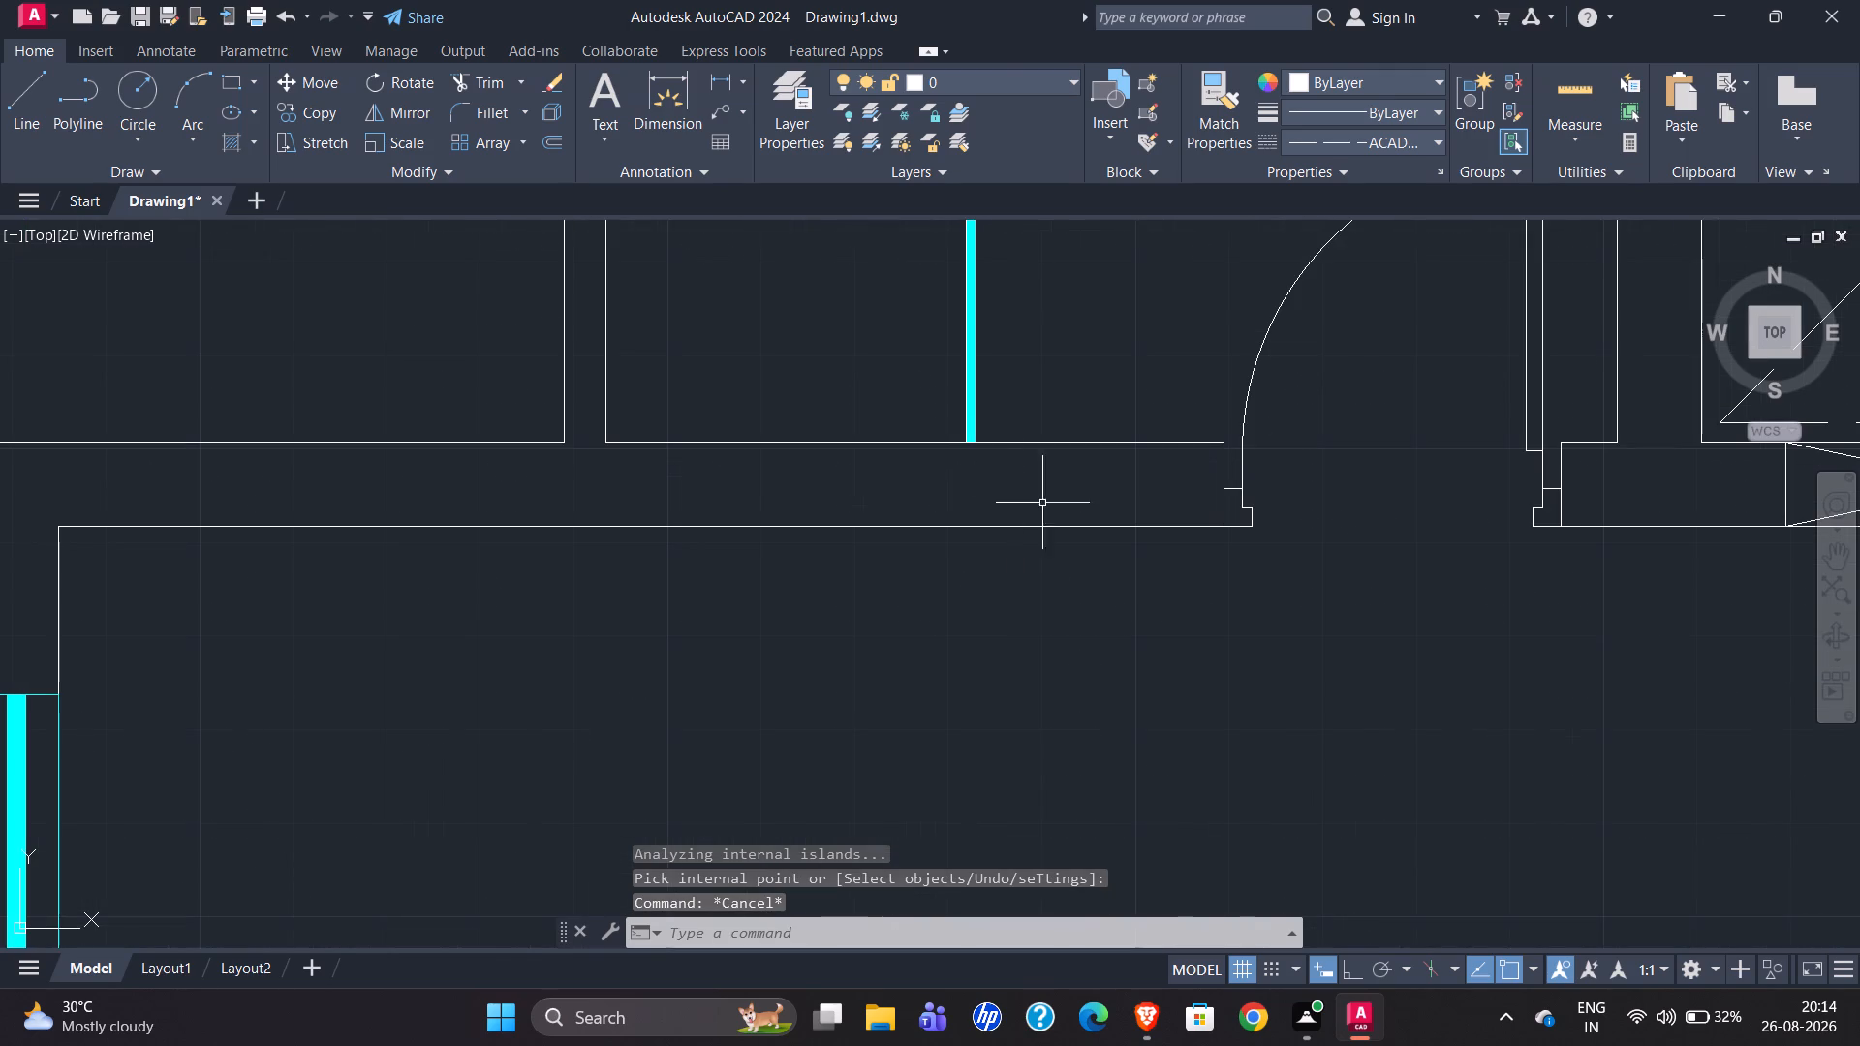
scroll(1060, 526, down, 6)
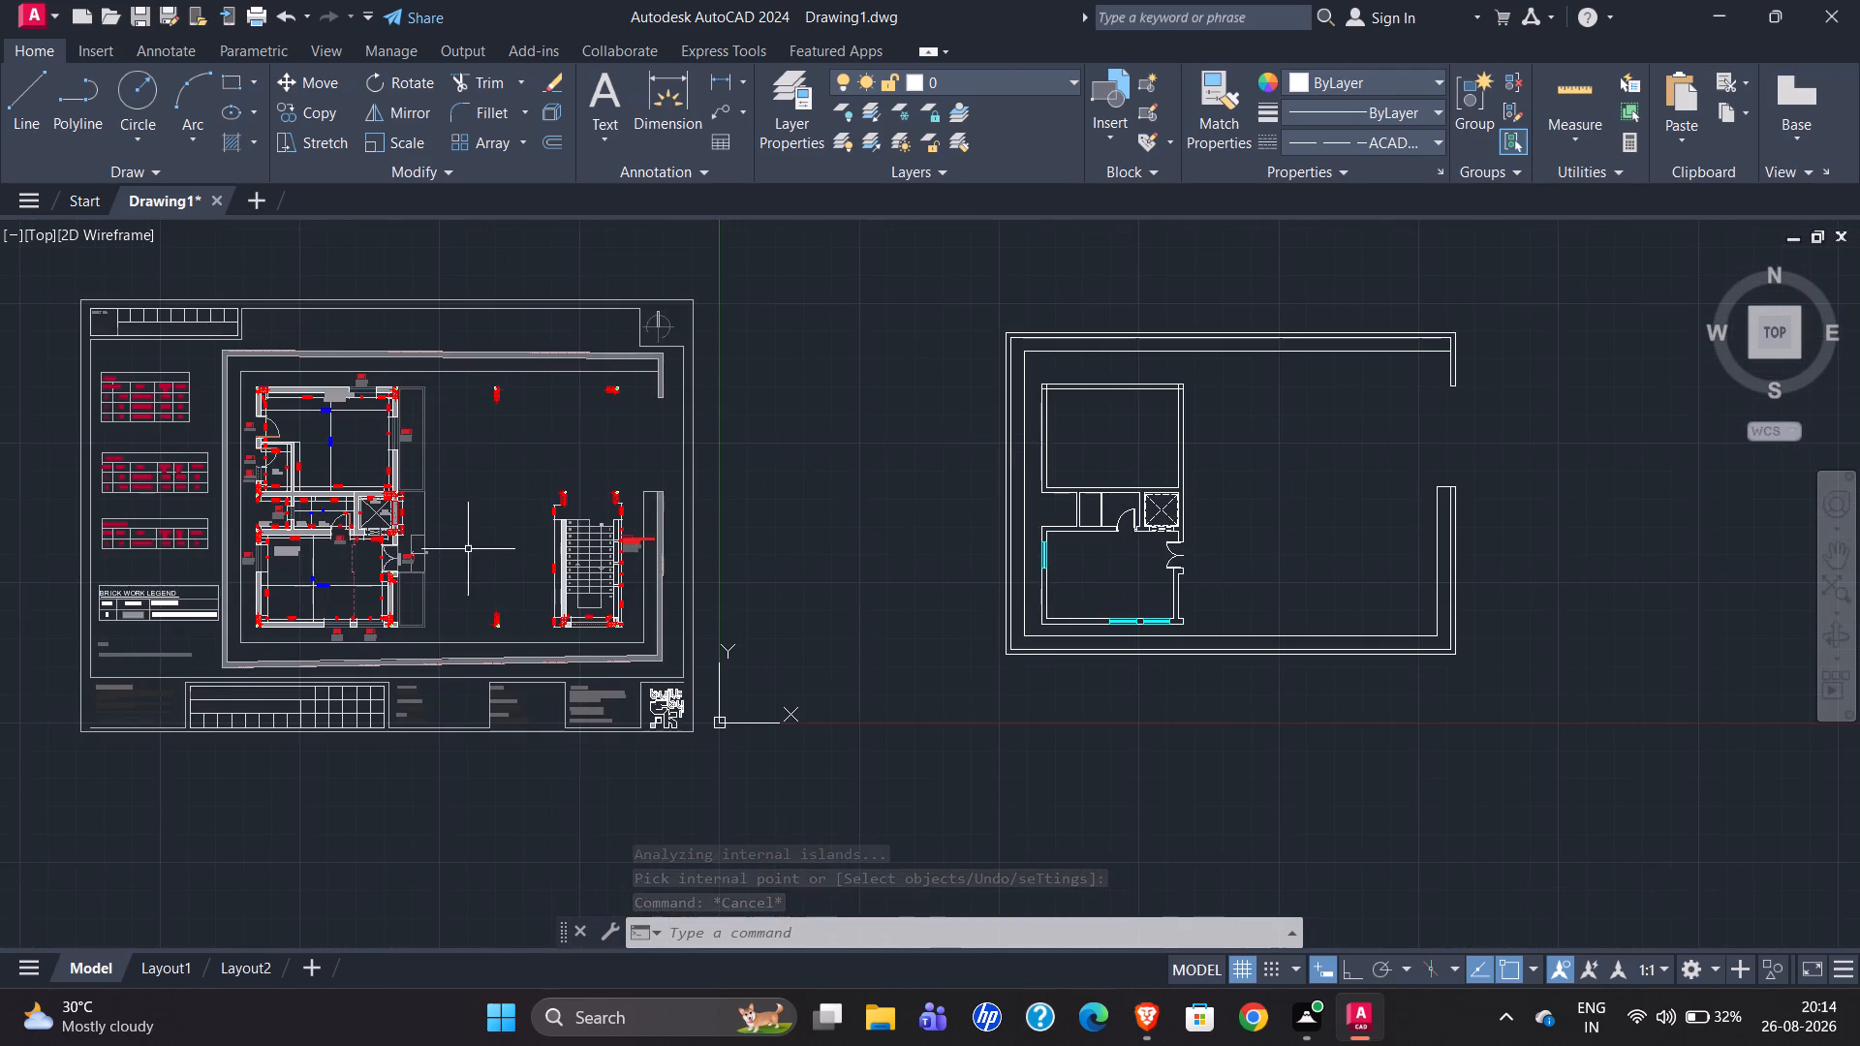
scroll(282, 500, up, 5)
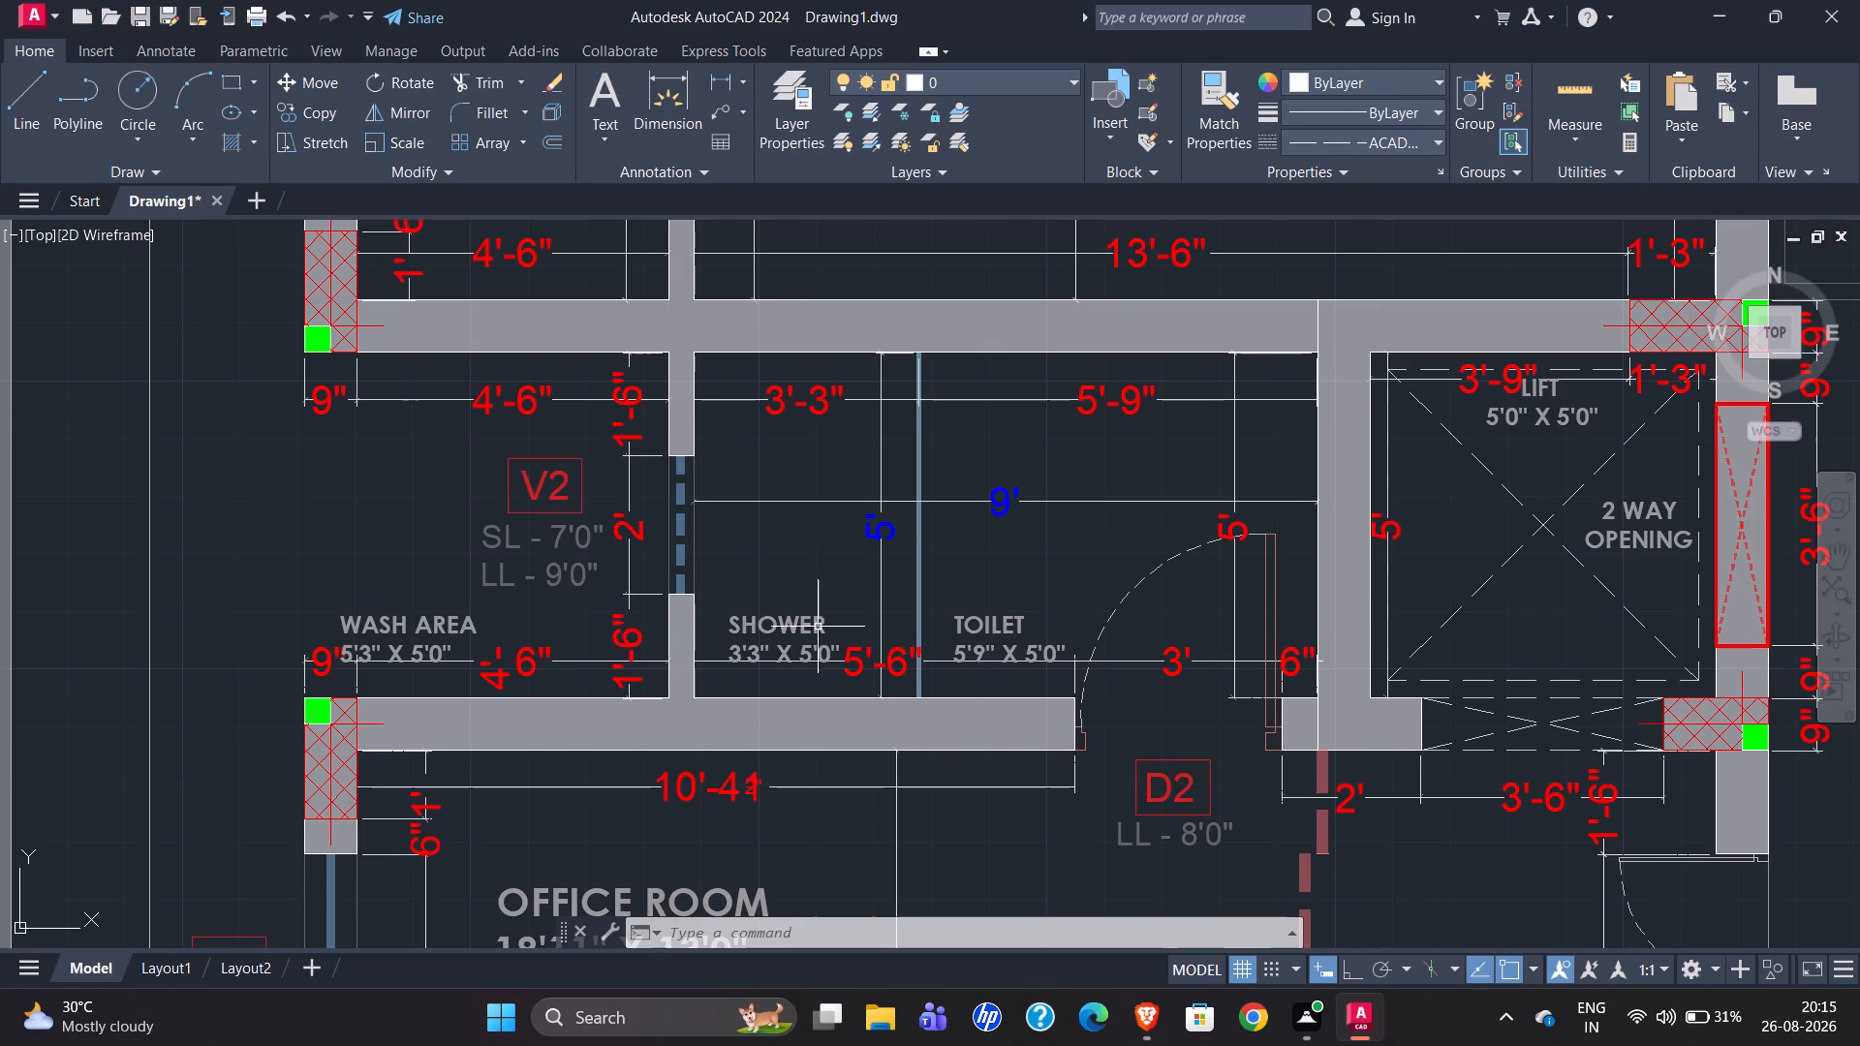
scroll(447, 614, down, 4)
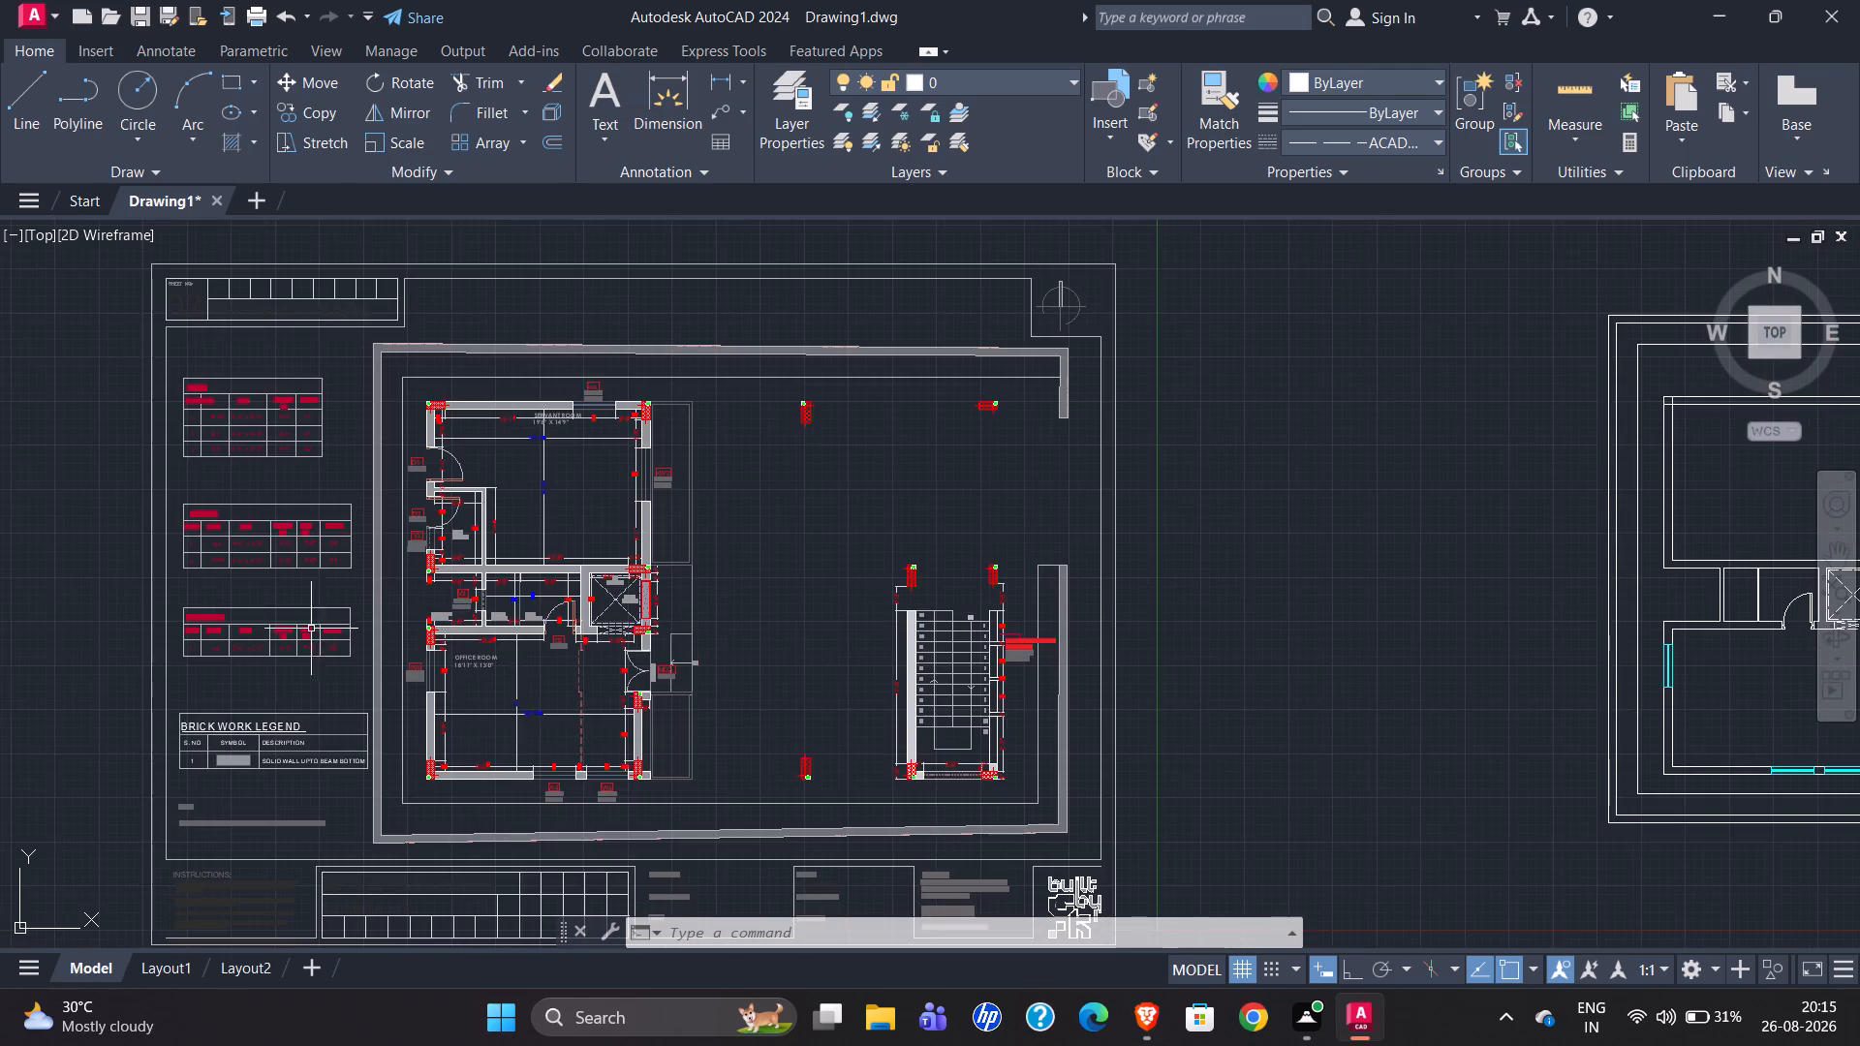
scroll(0, 599, down, 1)
scroll(1069, 612, up, 3)
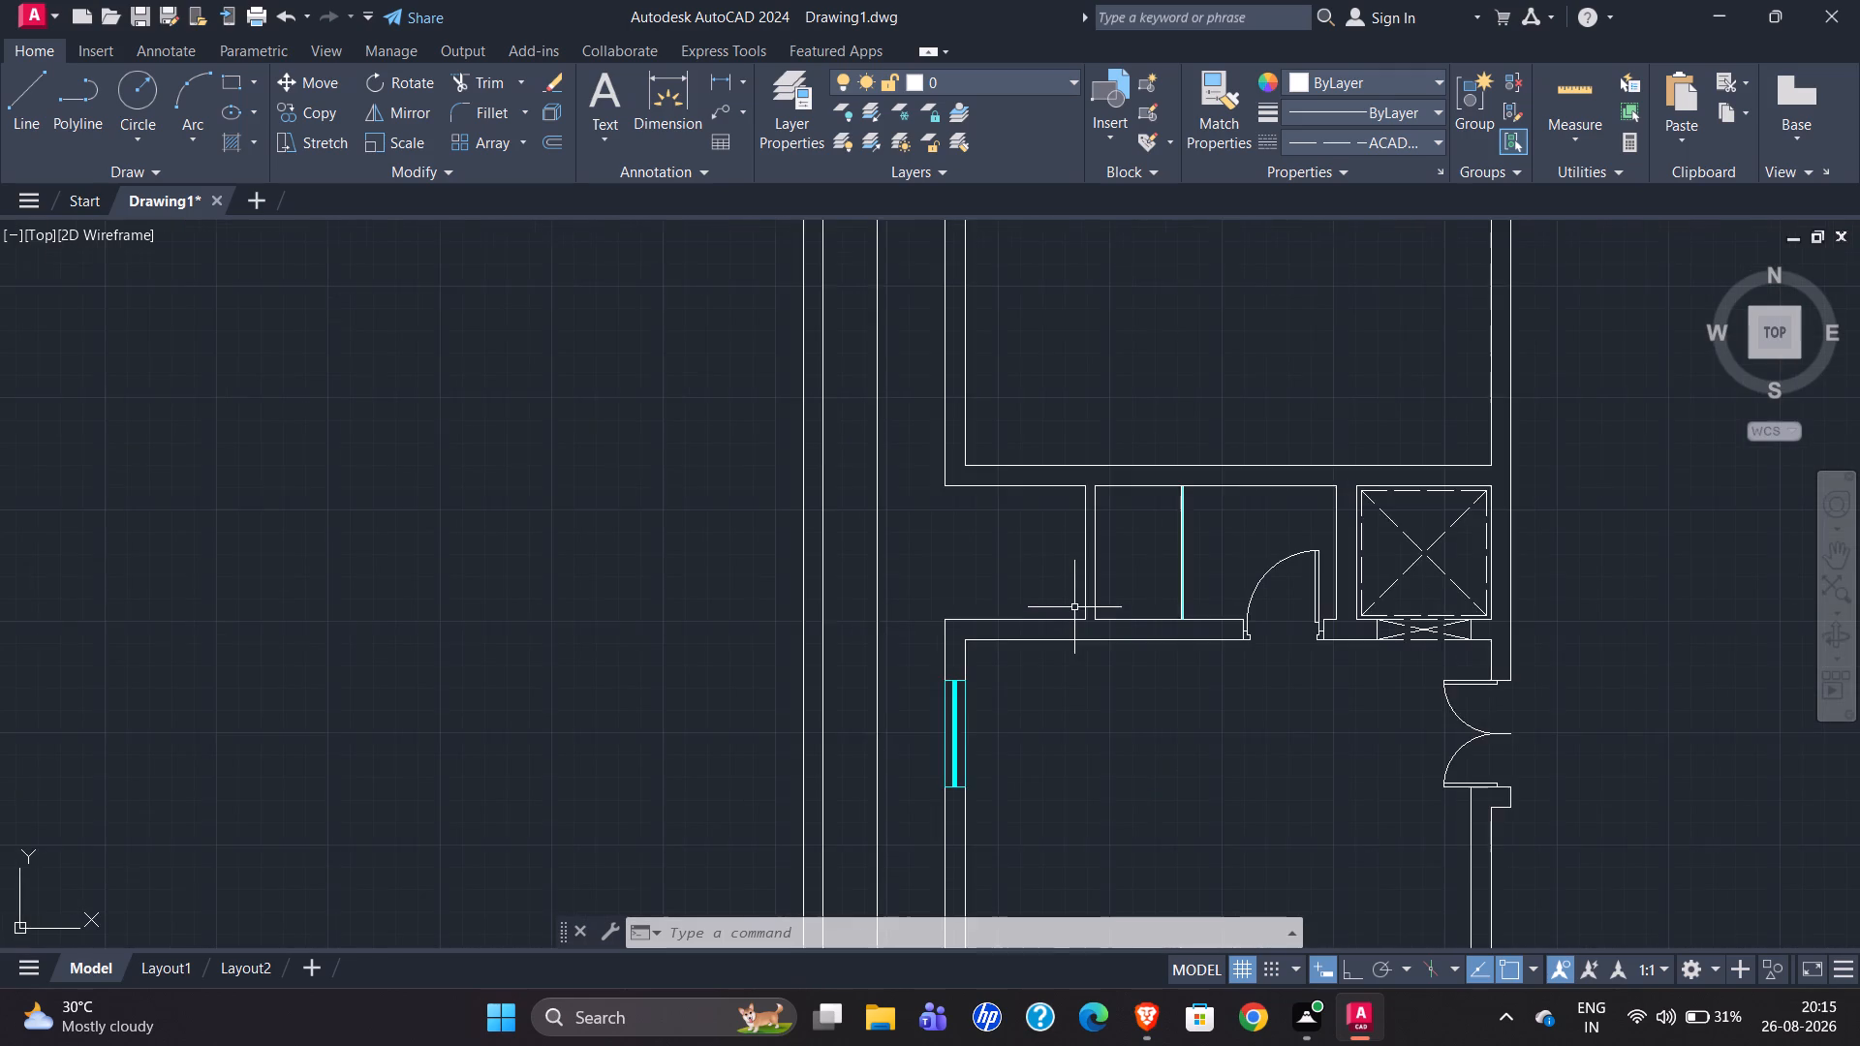
scroll(1080, 595, up, 3)
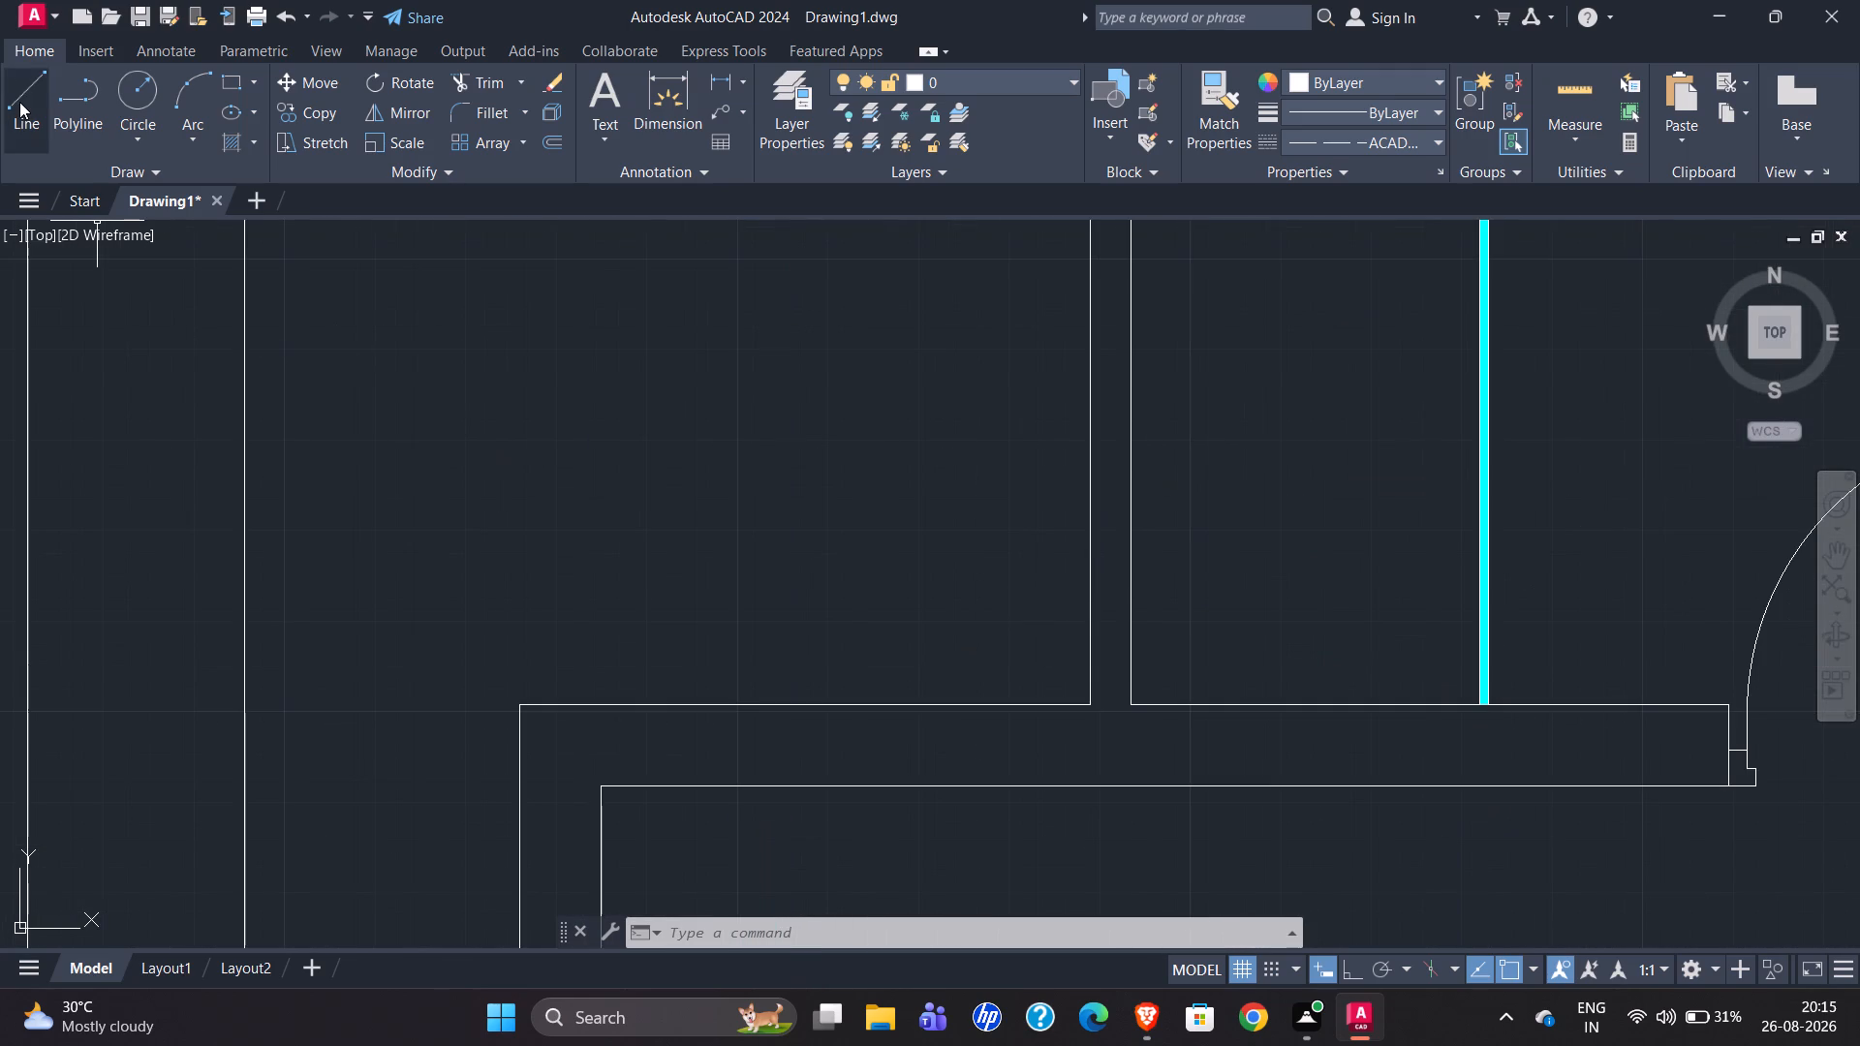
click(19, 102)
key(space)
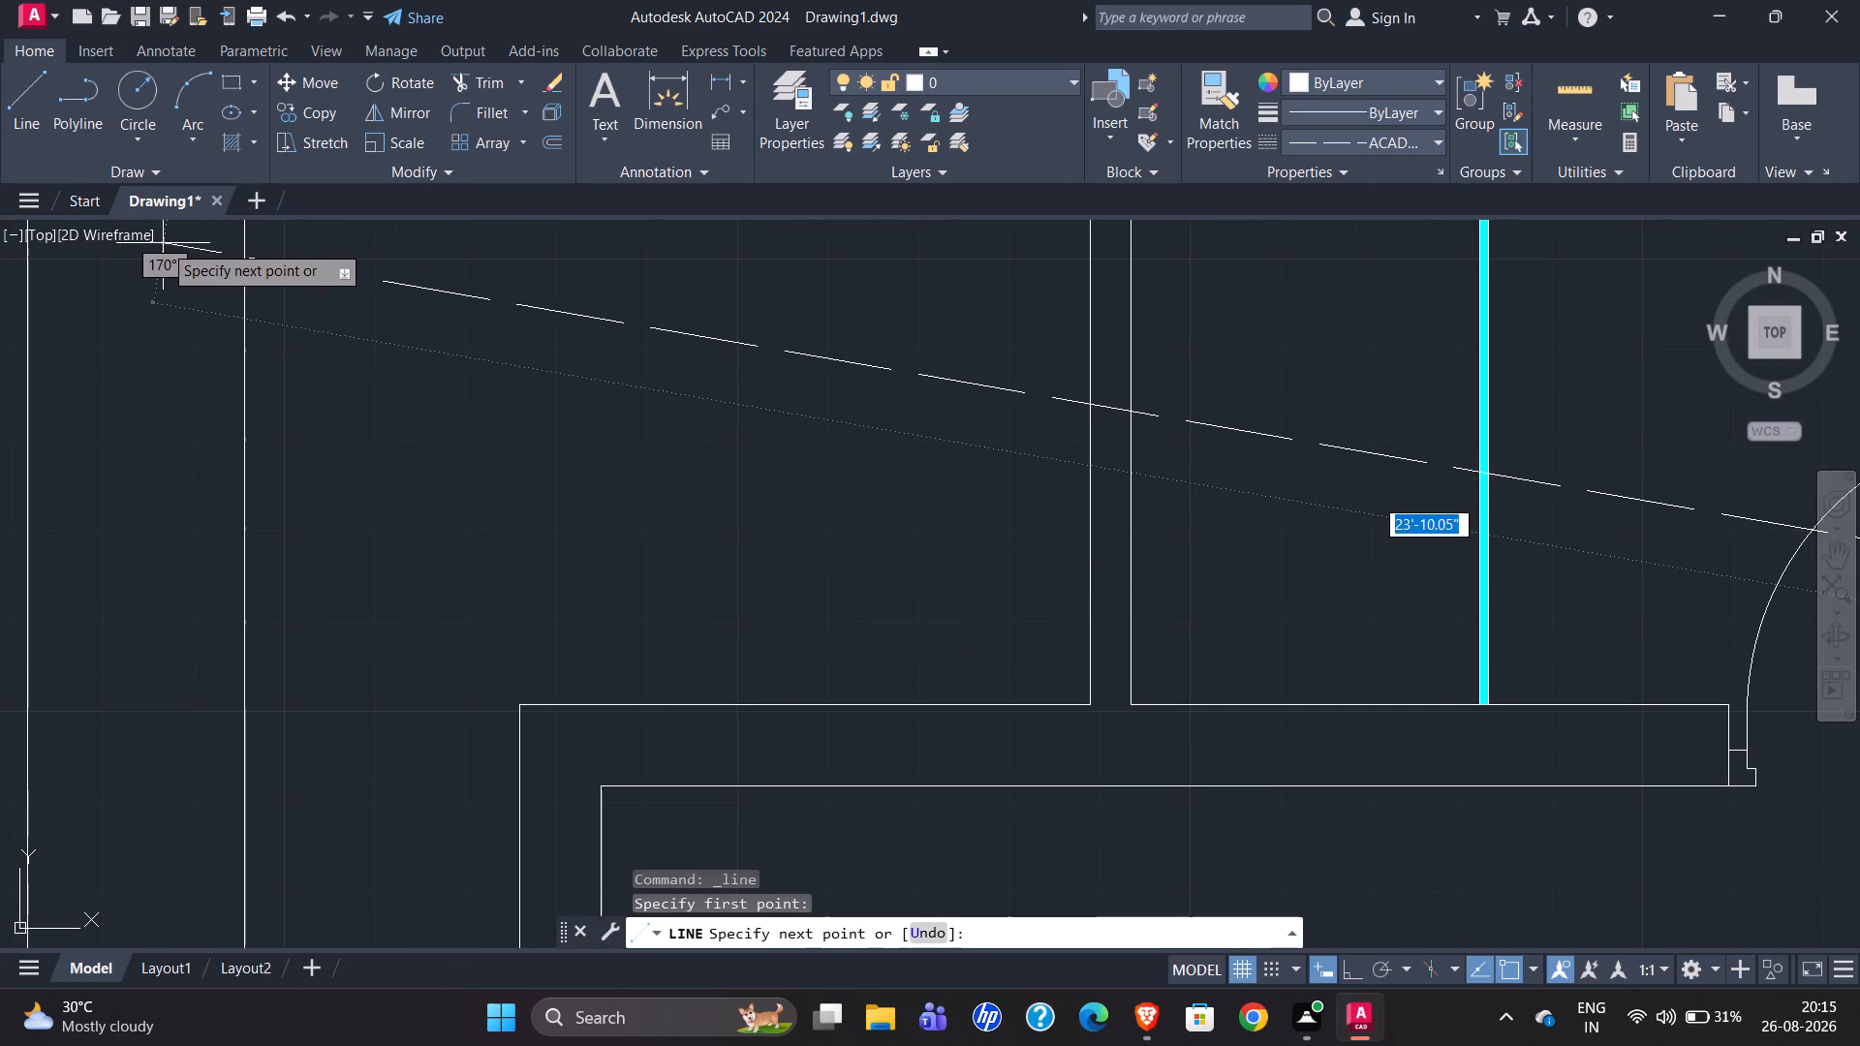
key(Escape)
Draw a jamb line across the wall left of the shower, tracked 1'6" up from the wall's lower corner.
scroll(308, 431, down, 2)
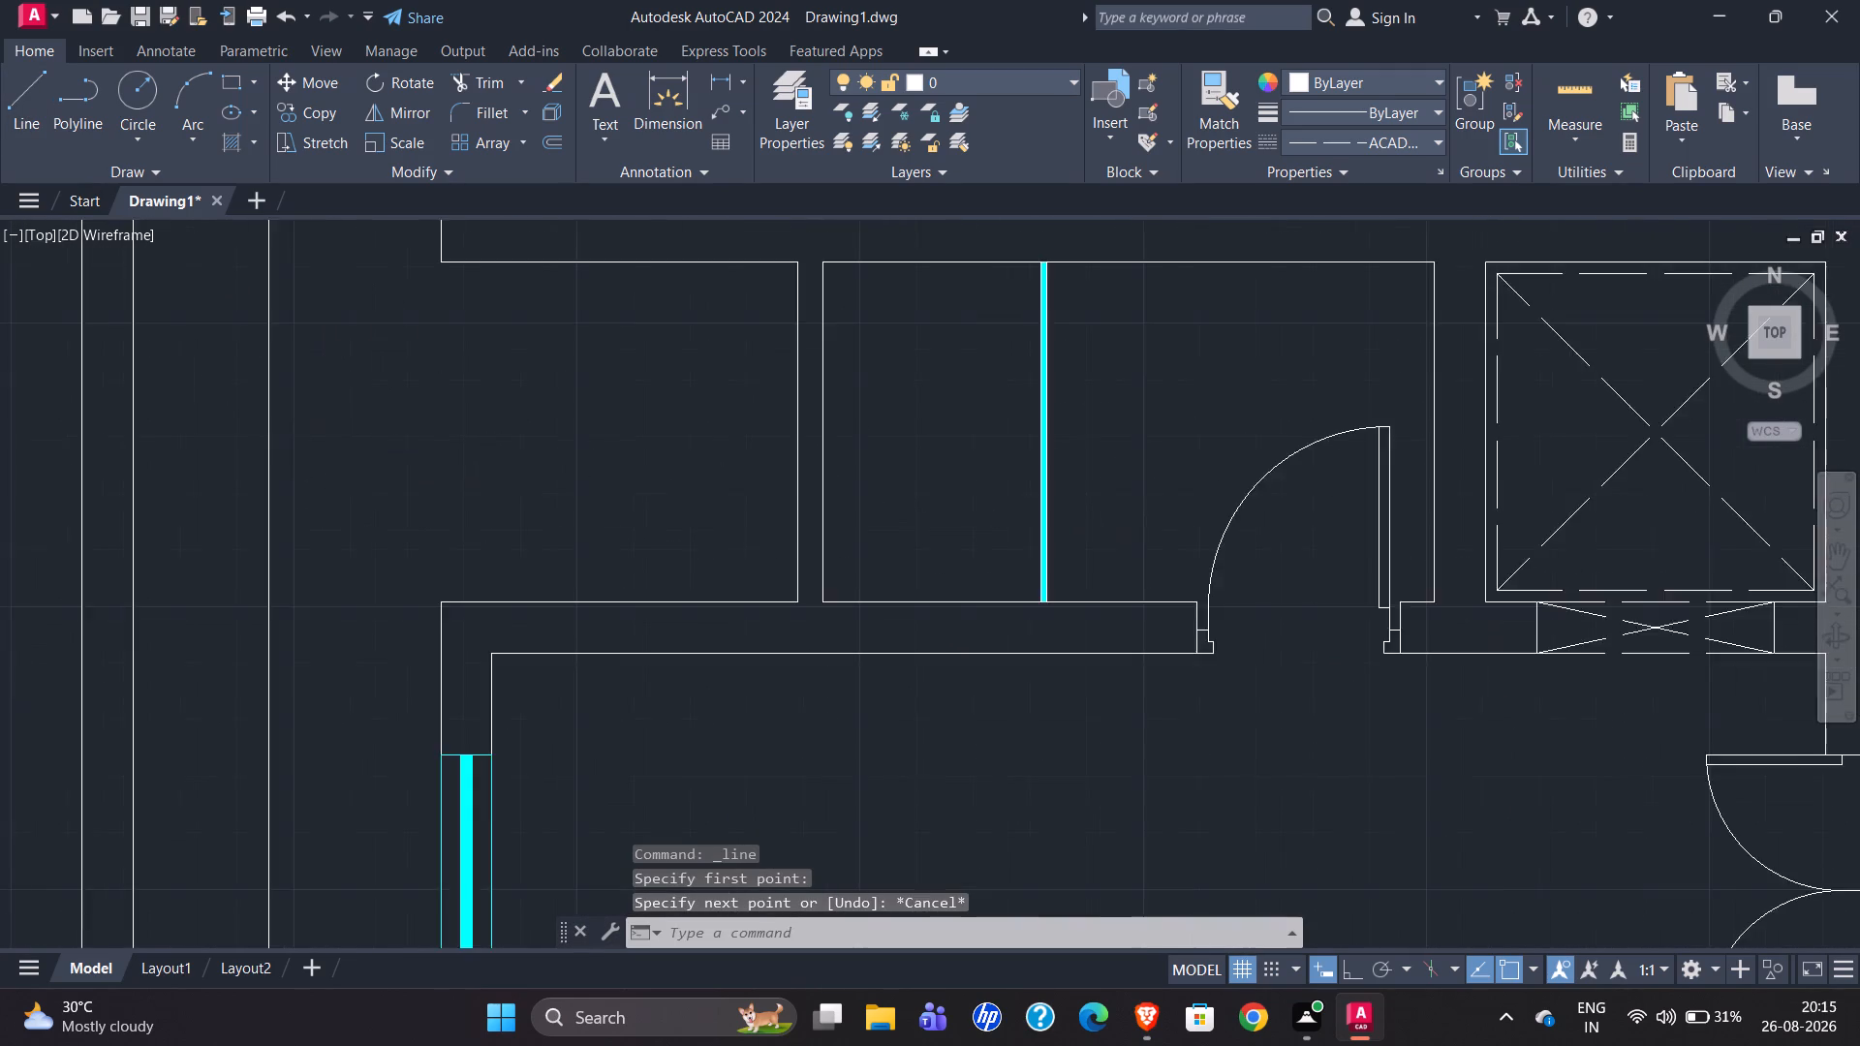
click(24, 114)
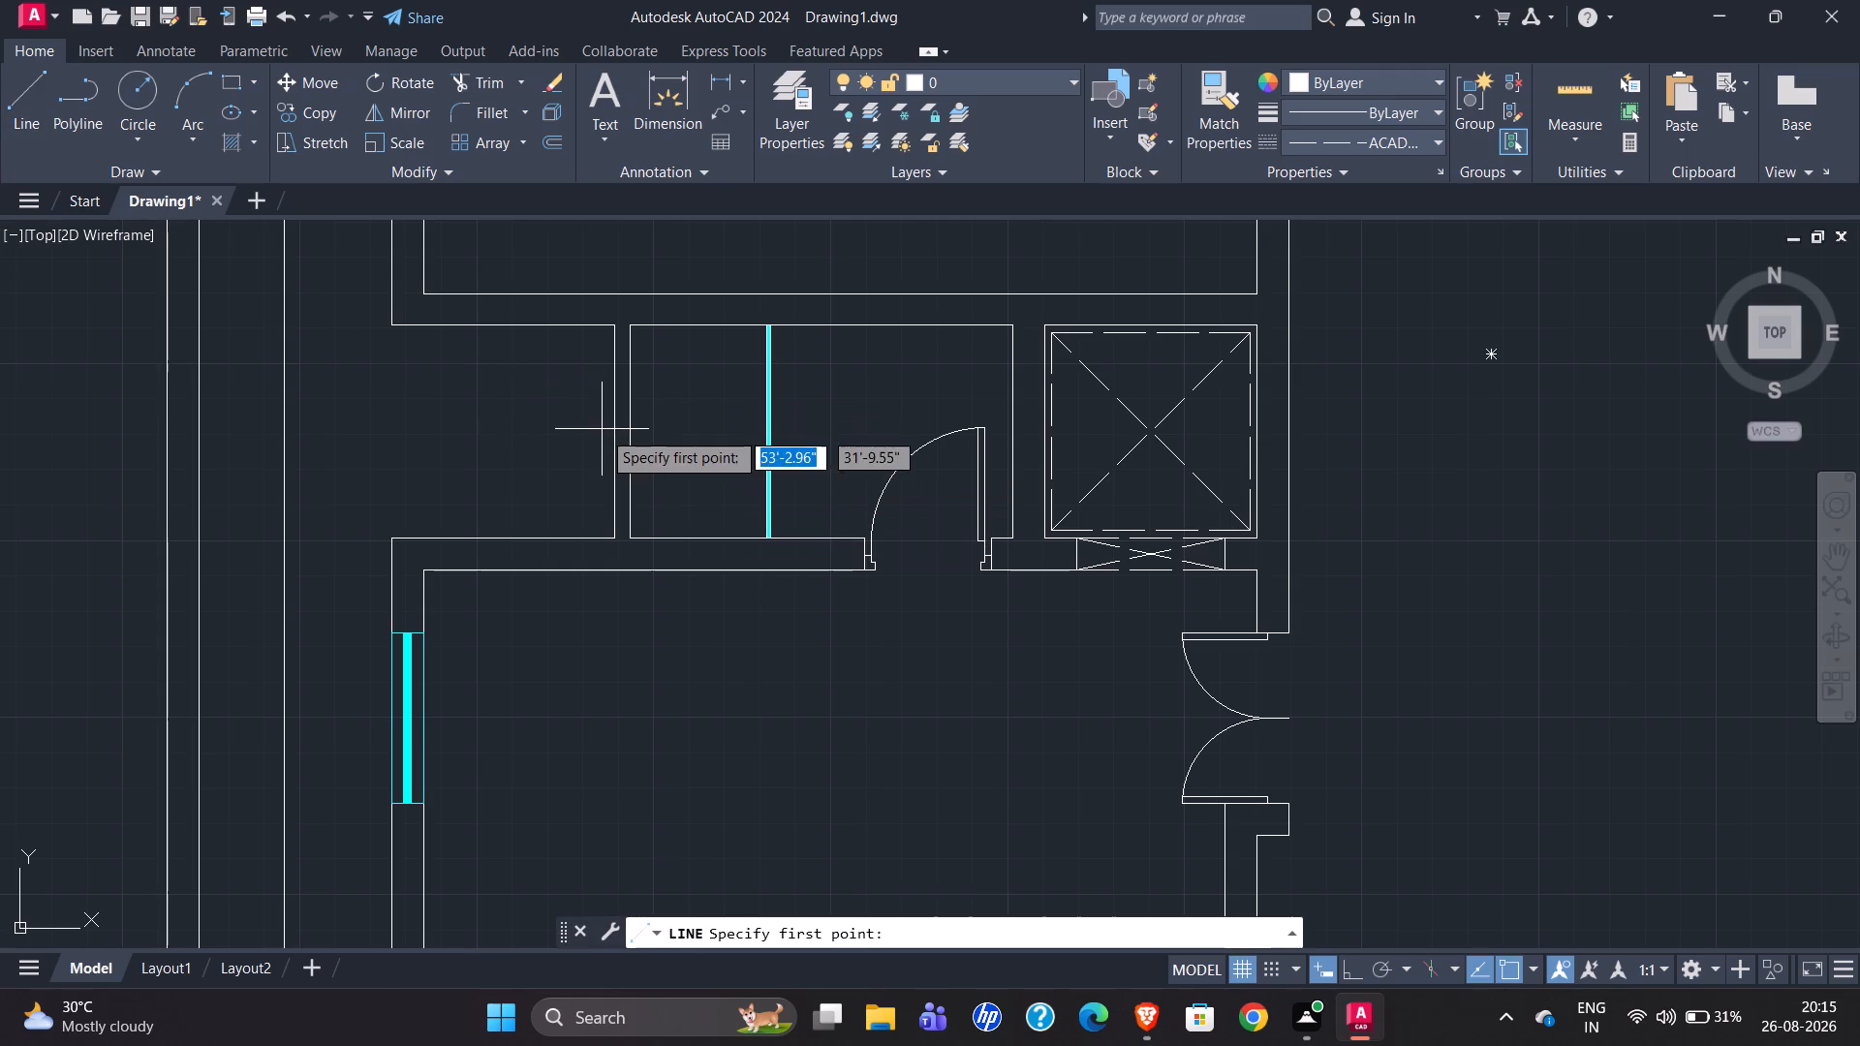
text(tk)
key(Return)
scroll(629, 538, up, 2)
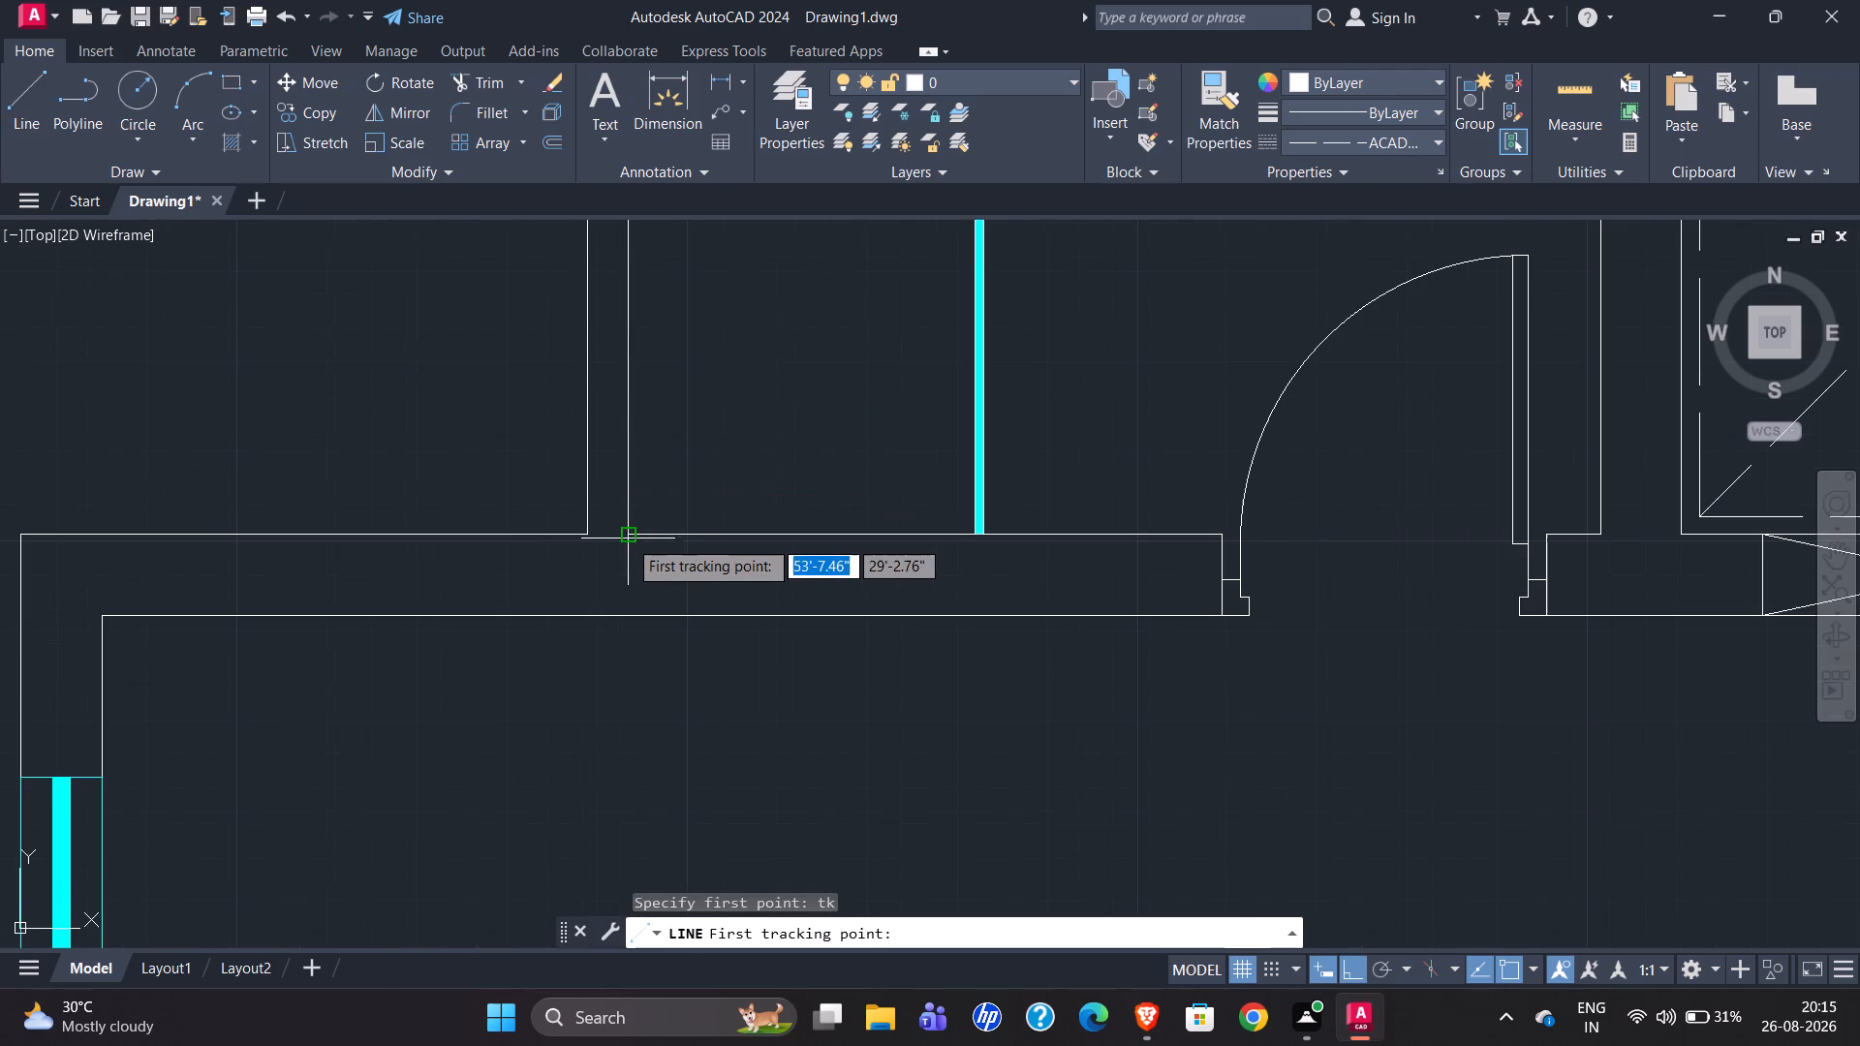
click(580, 532)
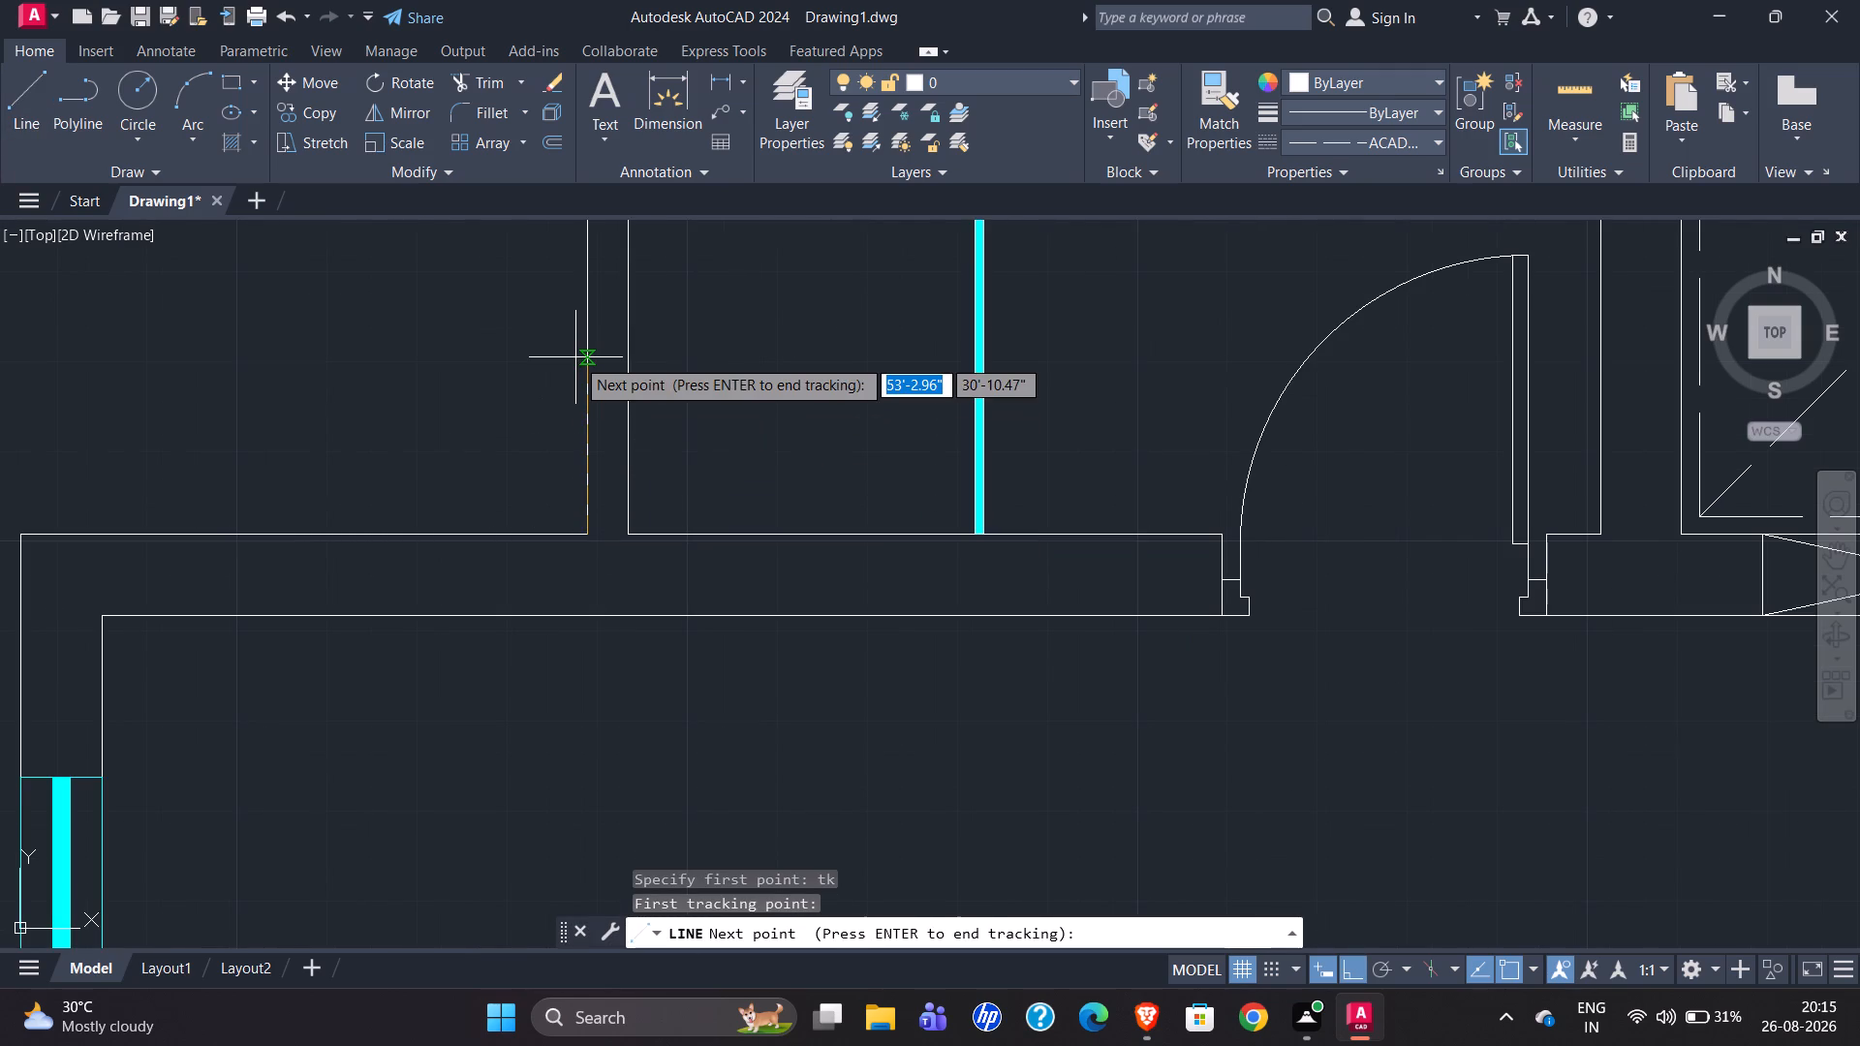
key(1)
text('6")
key(Return)
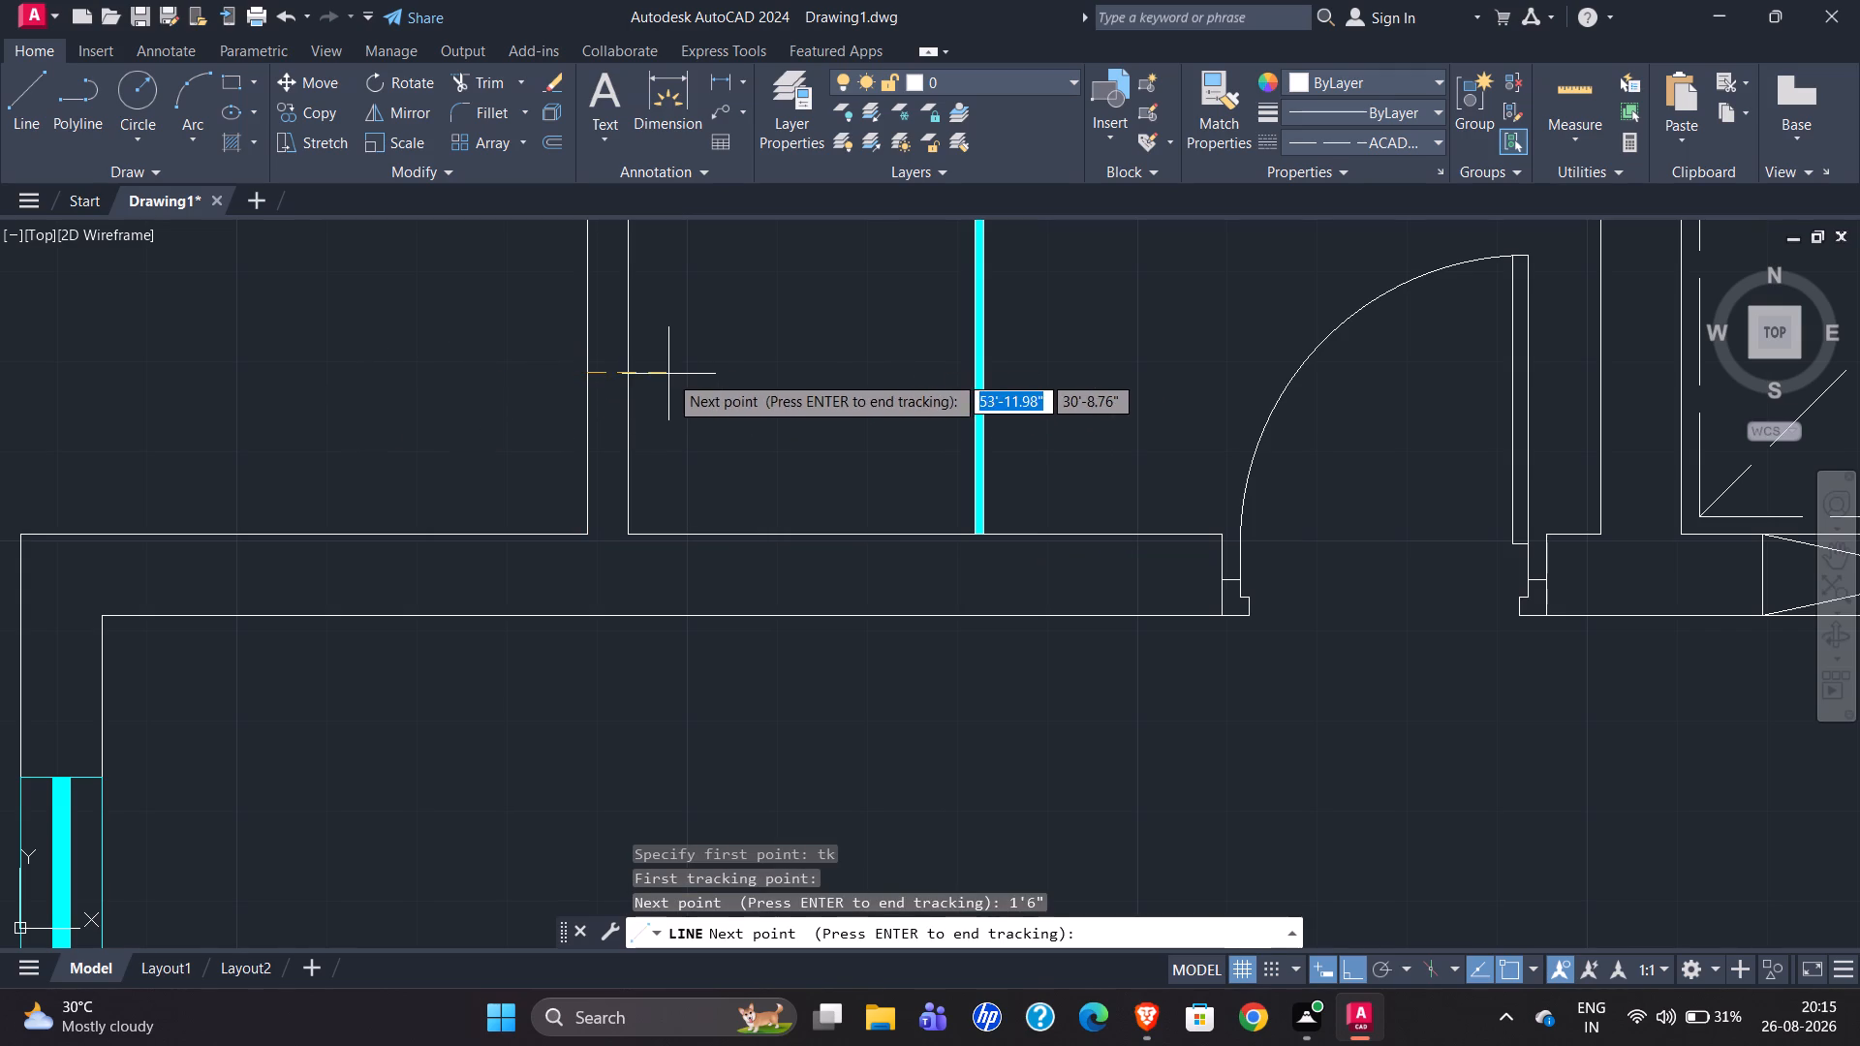
key(Return)
click(630, 373)
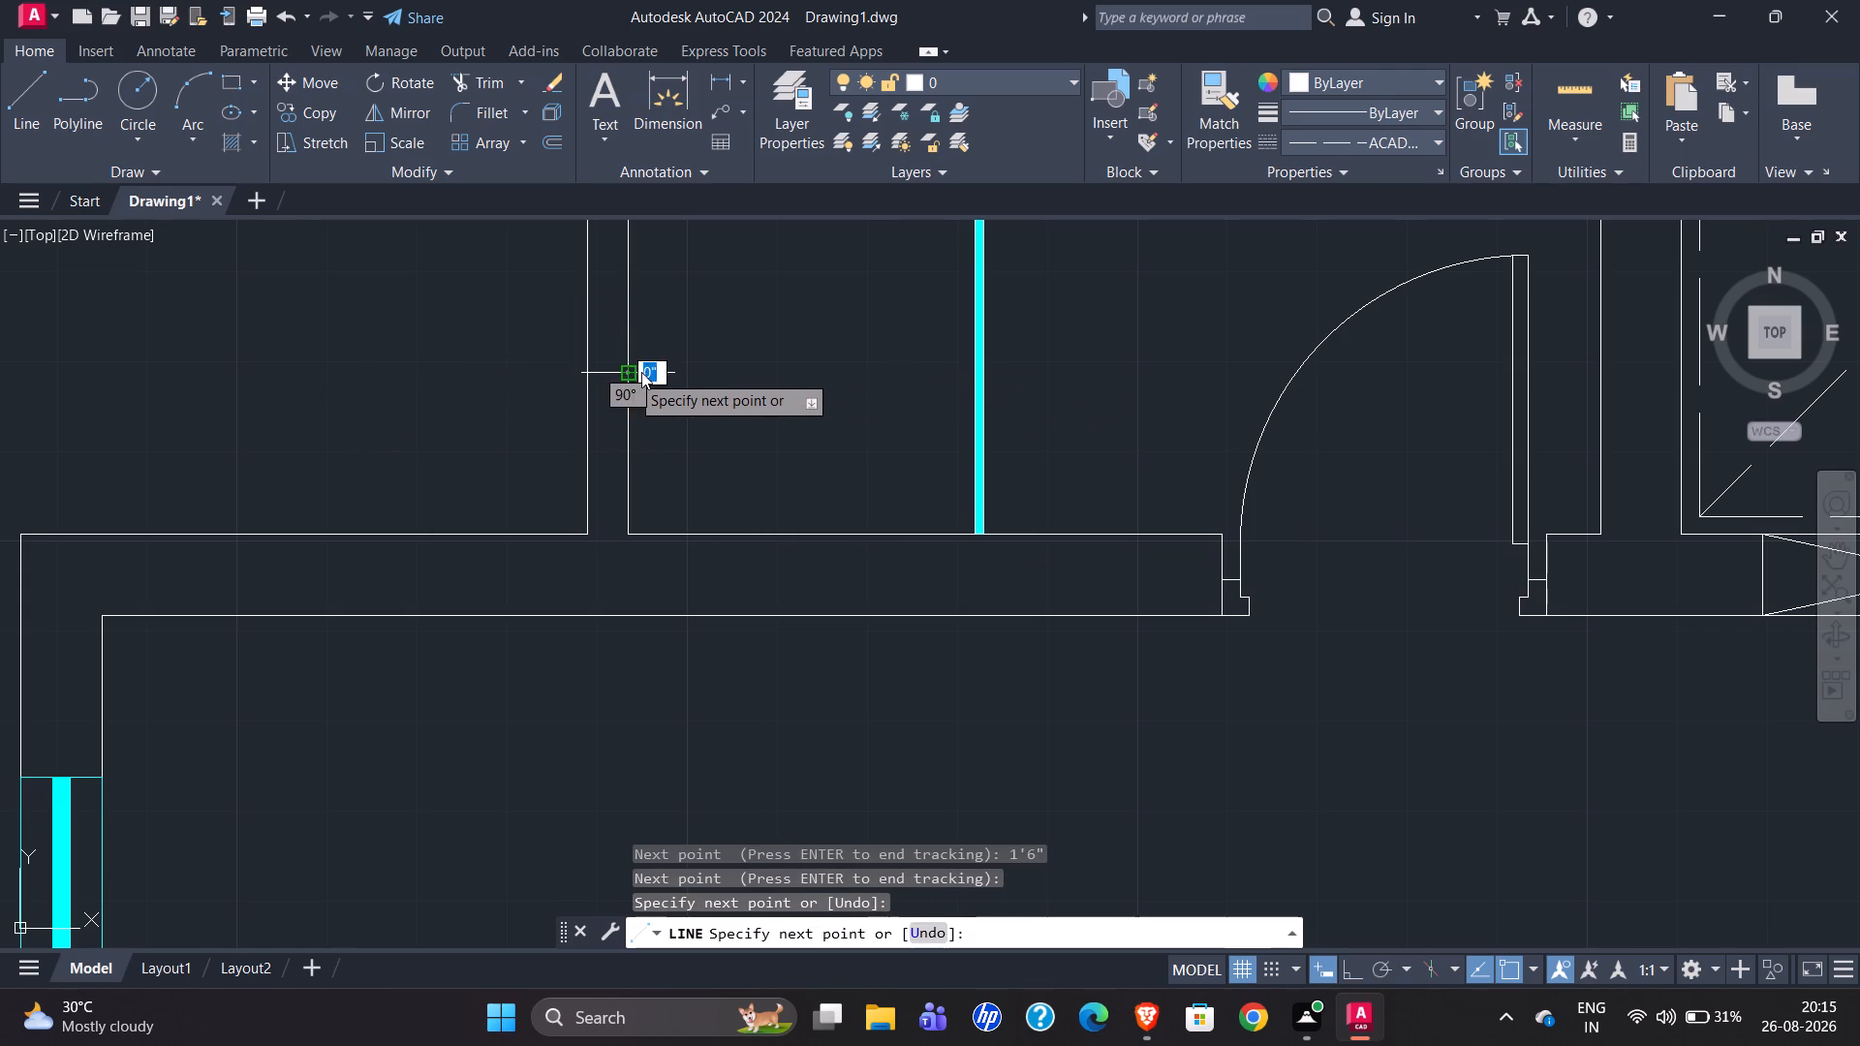
key(Escape)
Offset the new jamb line 2' upward to mark the other side of the V2 ventilator opening.
click(605, 372)
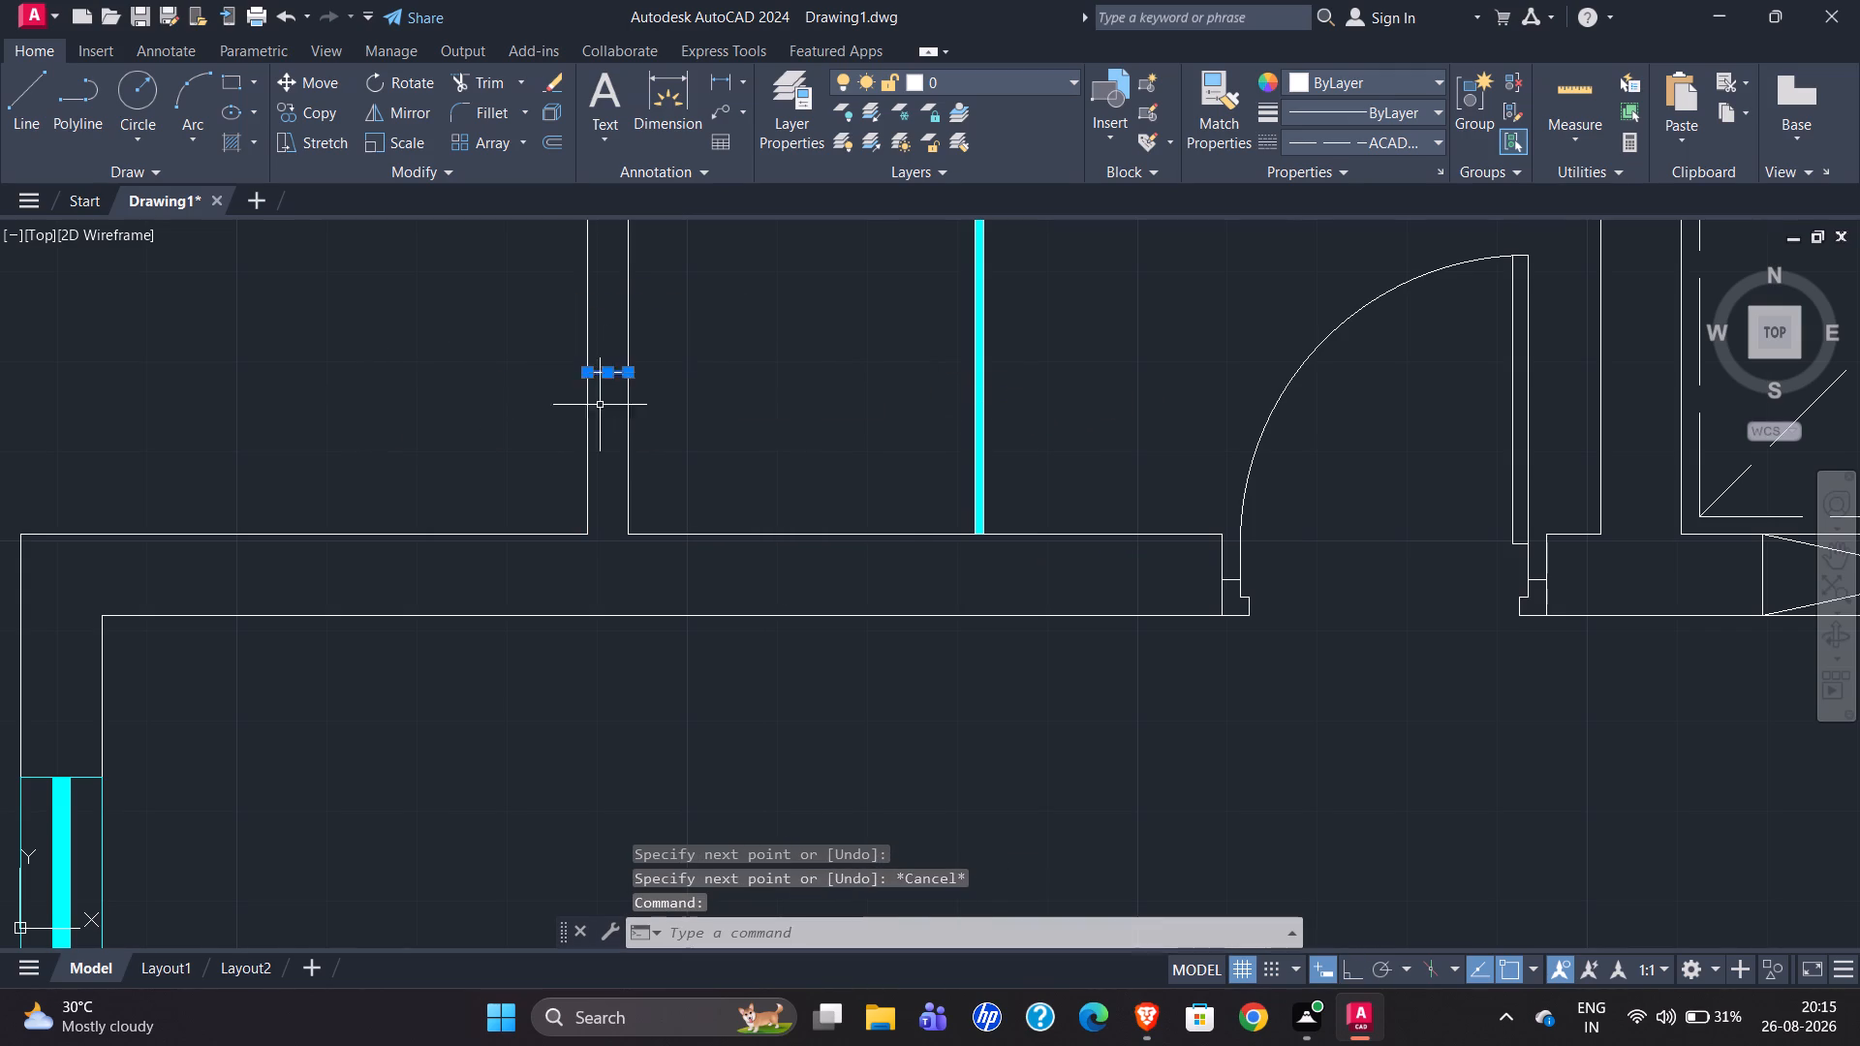
scroll(571, 498, down, 2)
key(o)
key(Return)
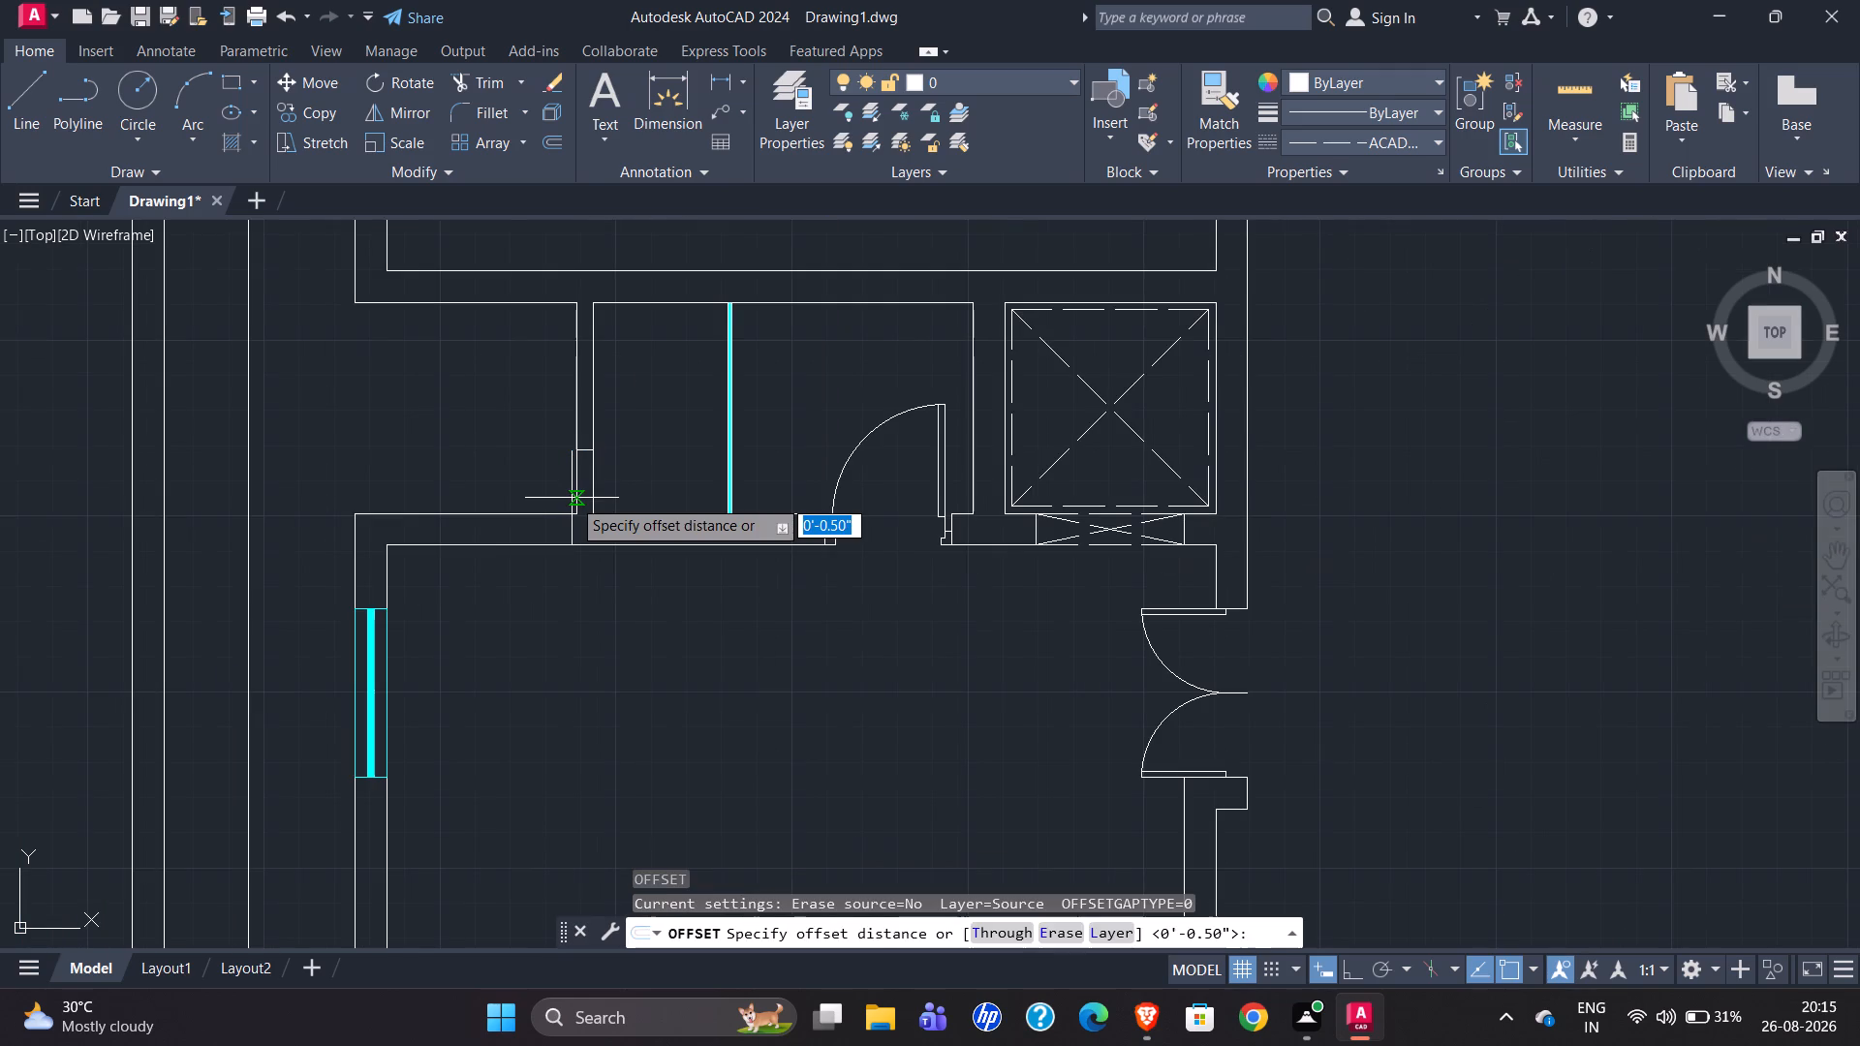
text(2')
key(Return)
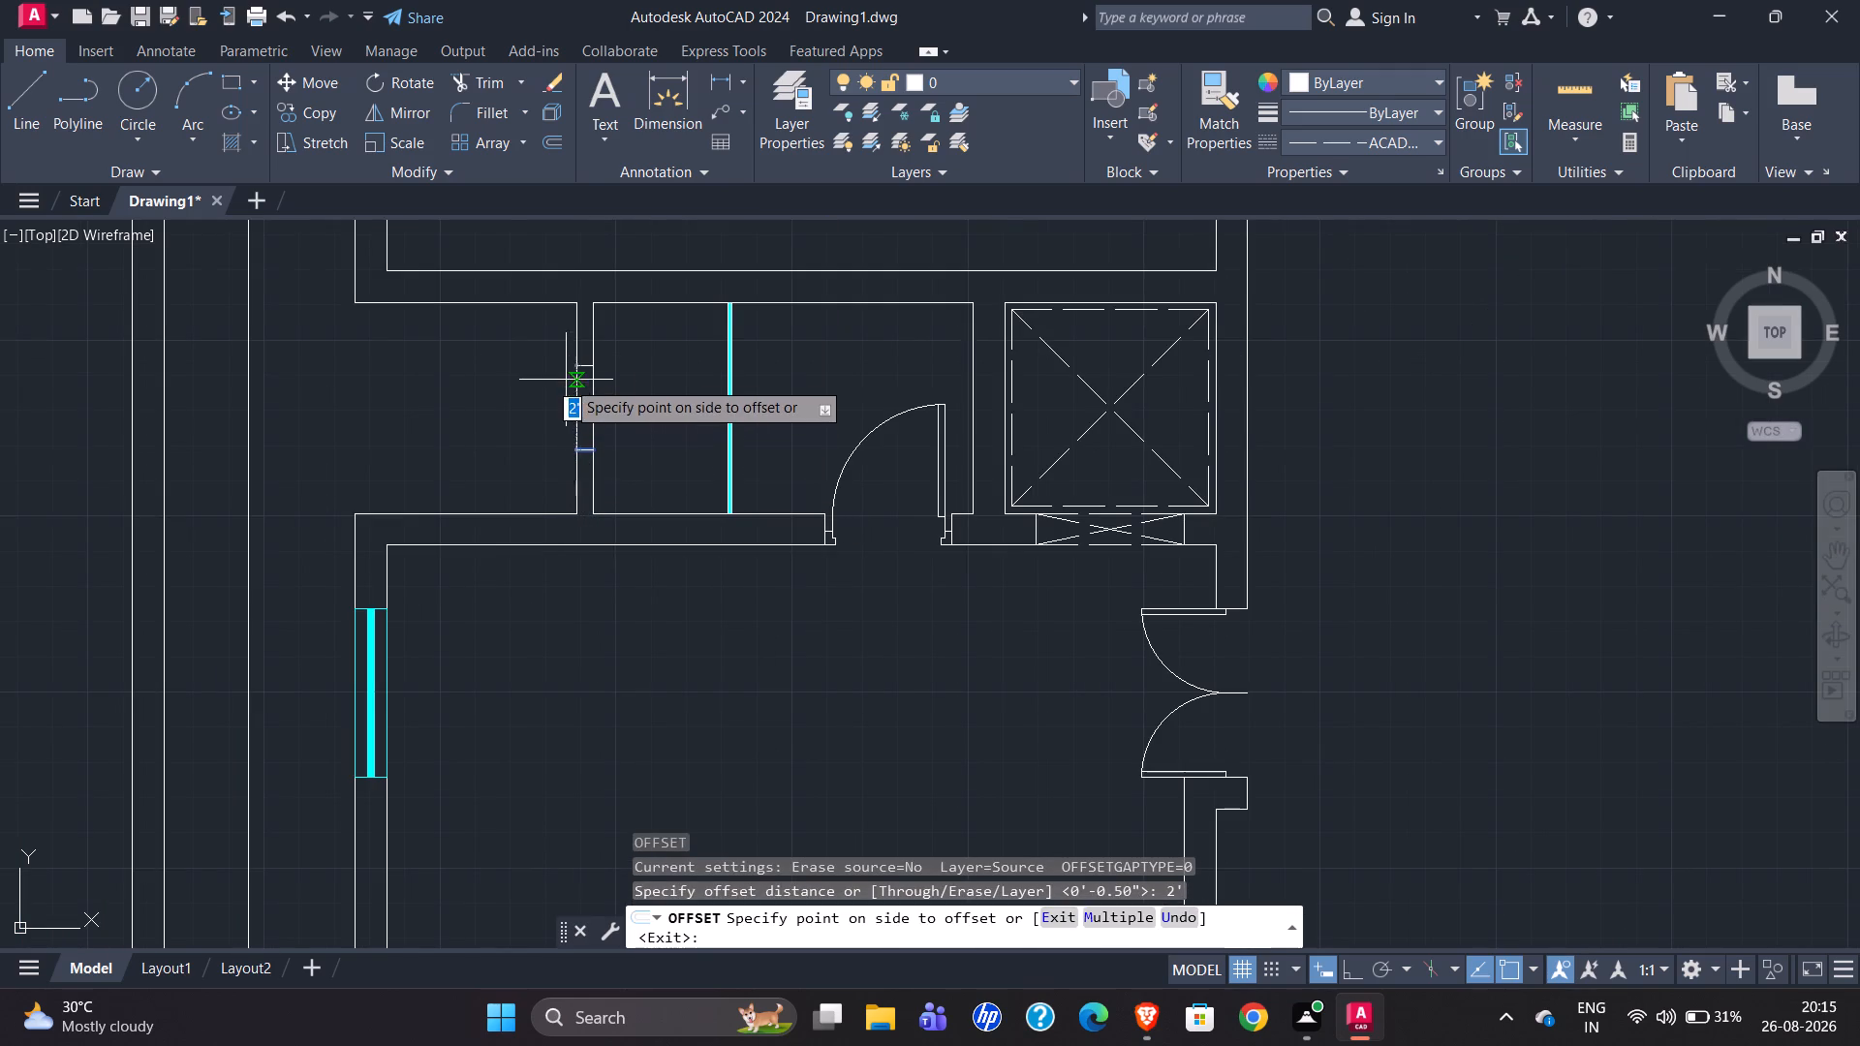
click(551, 369)
scroll(571, 326, up, 2)
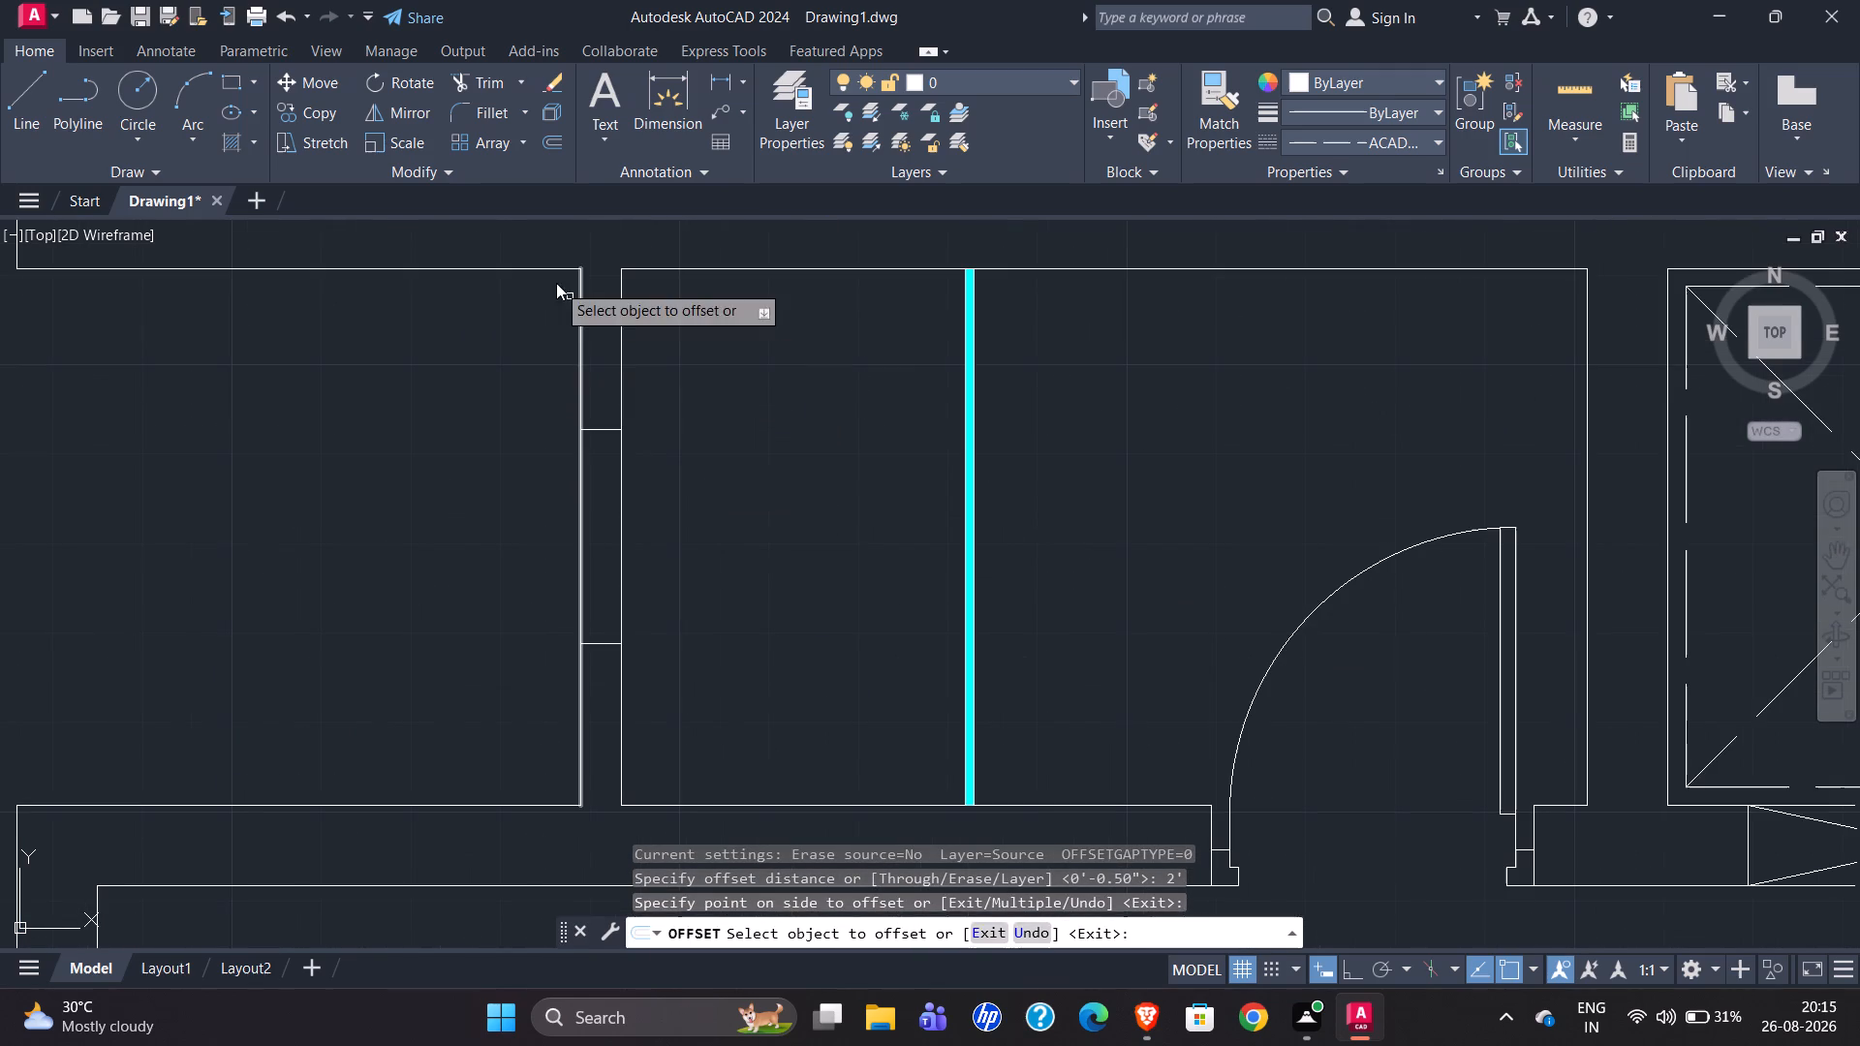
key(Escape)
Check the distance from the wall's upper corner down to the upper jamb line.
click(28, 94)
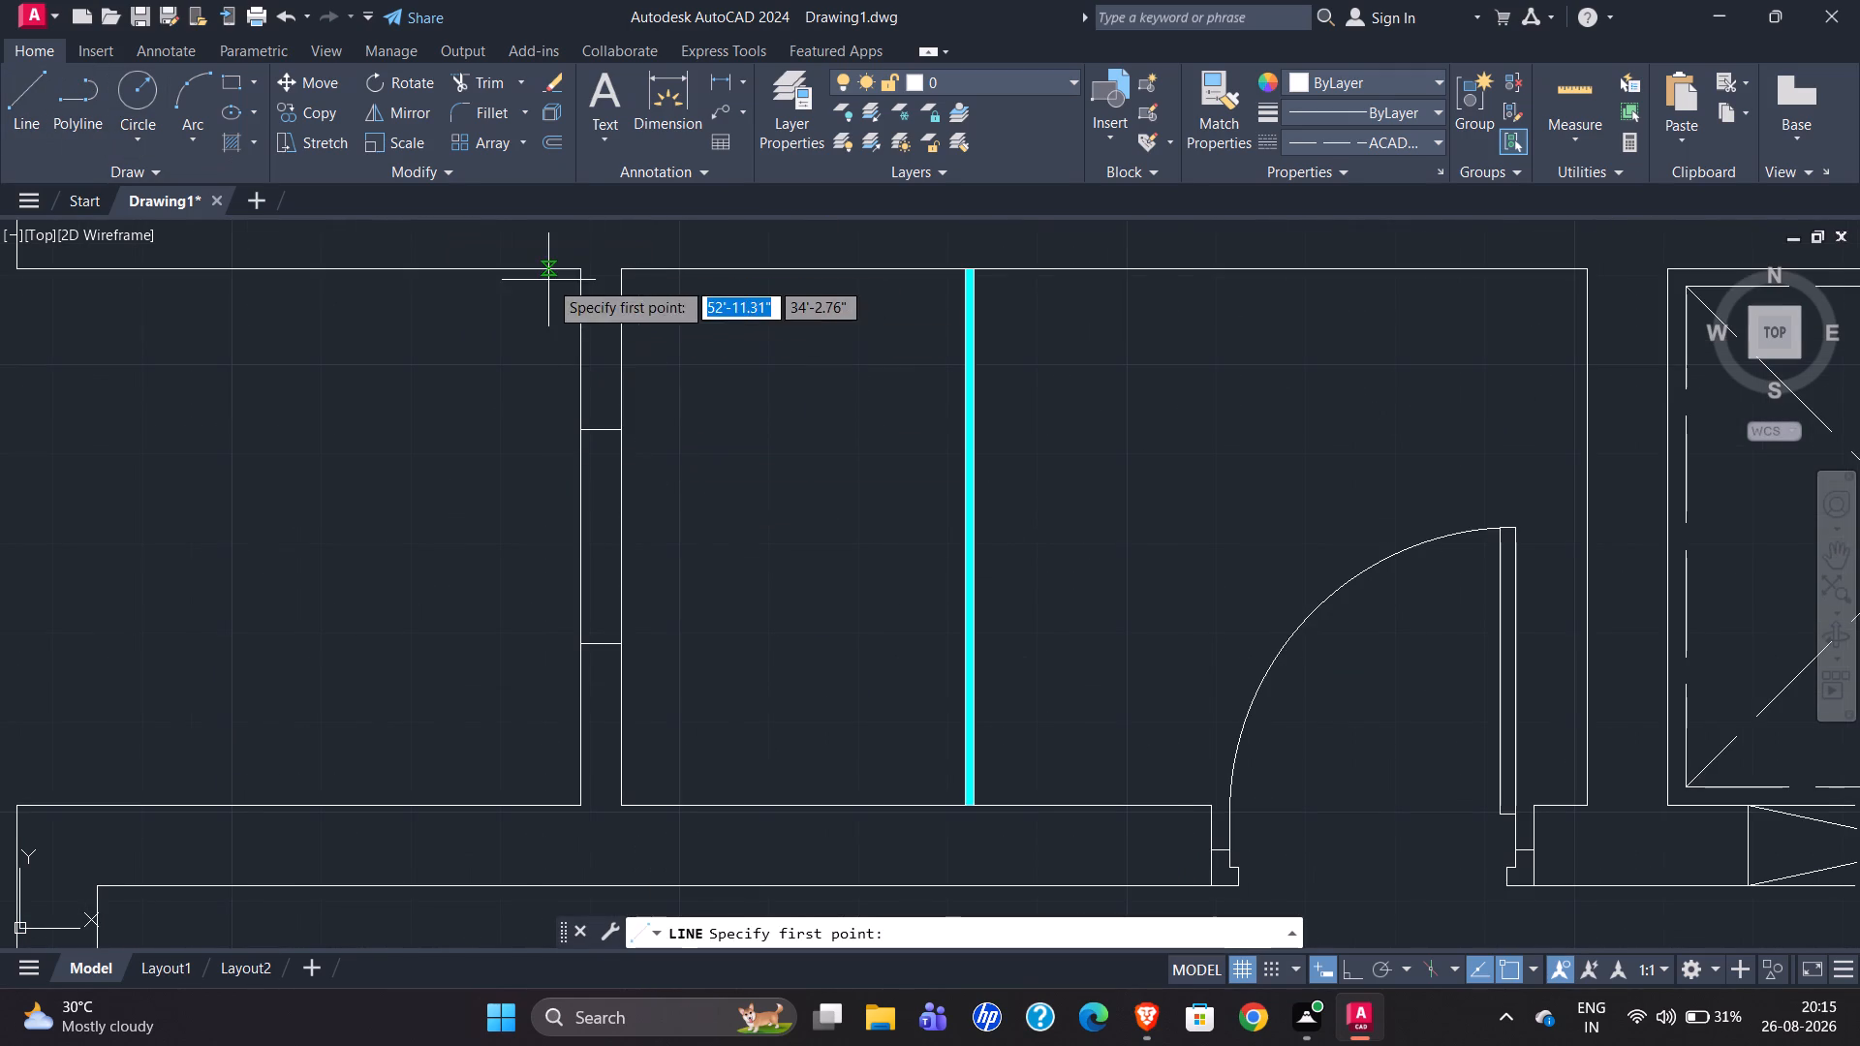
click(583, 273)
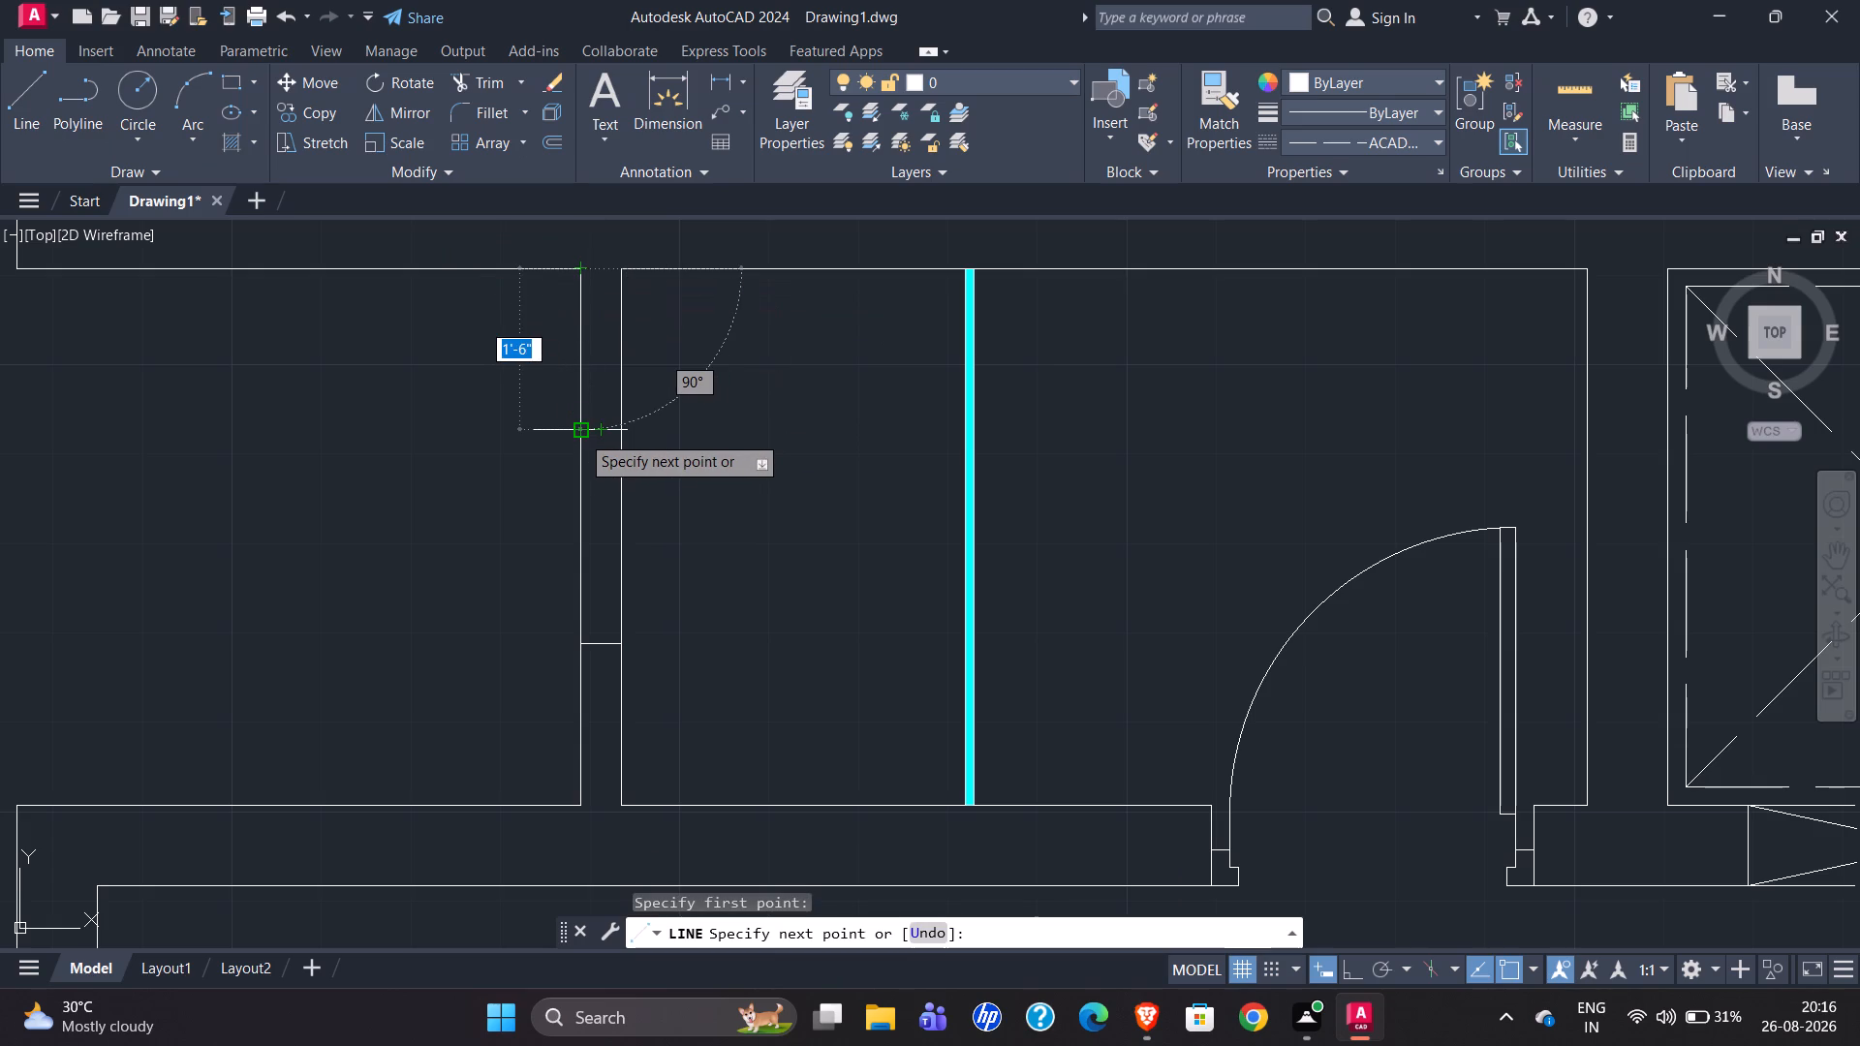
key(Escape)
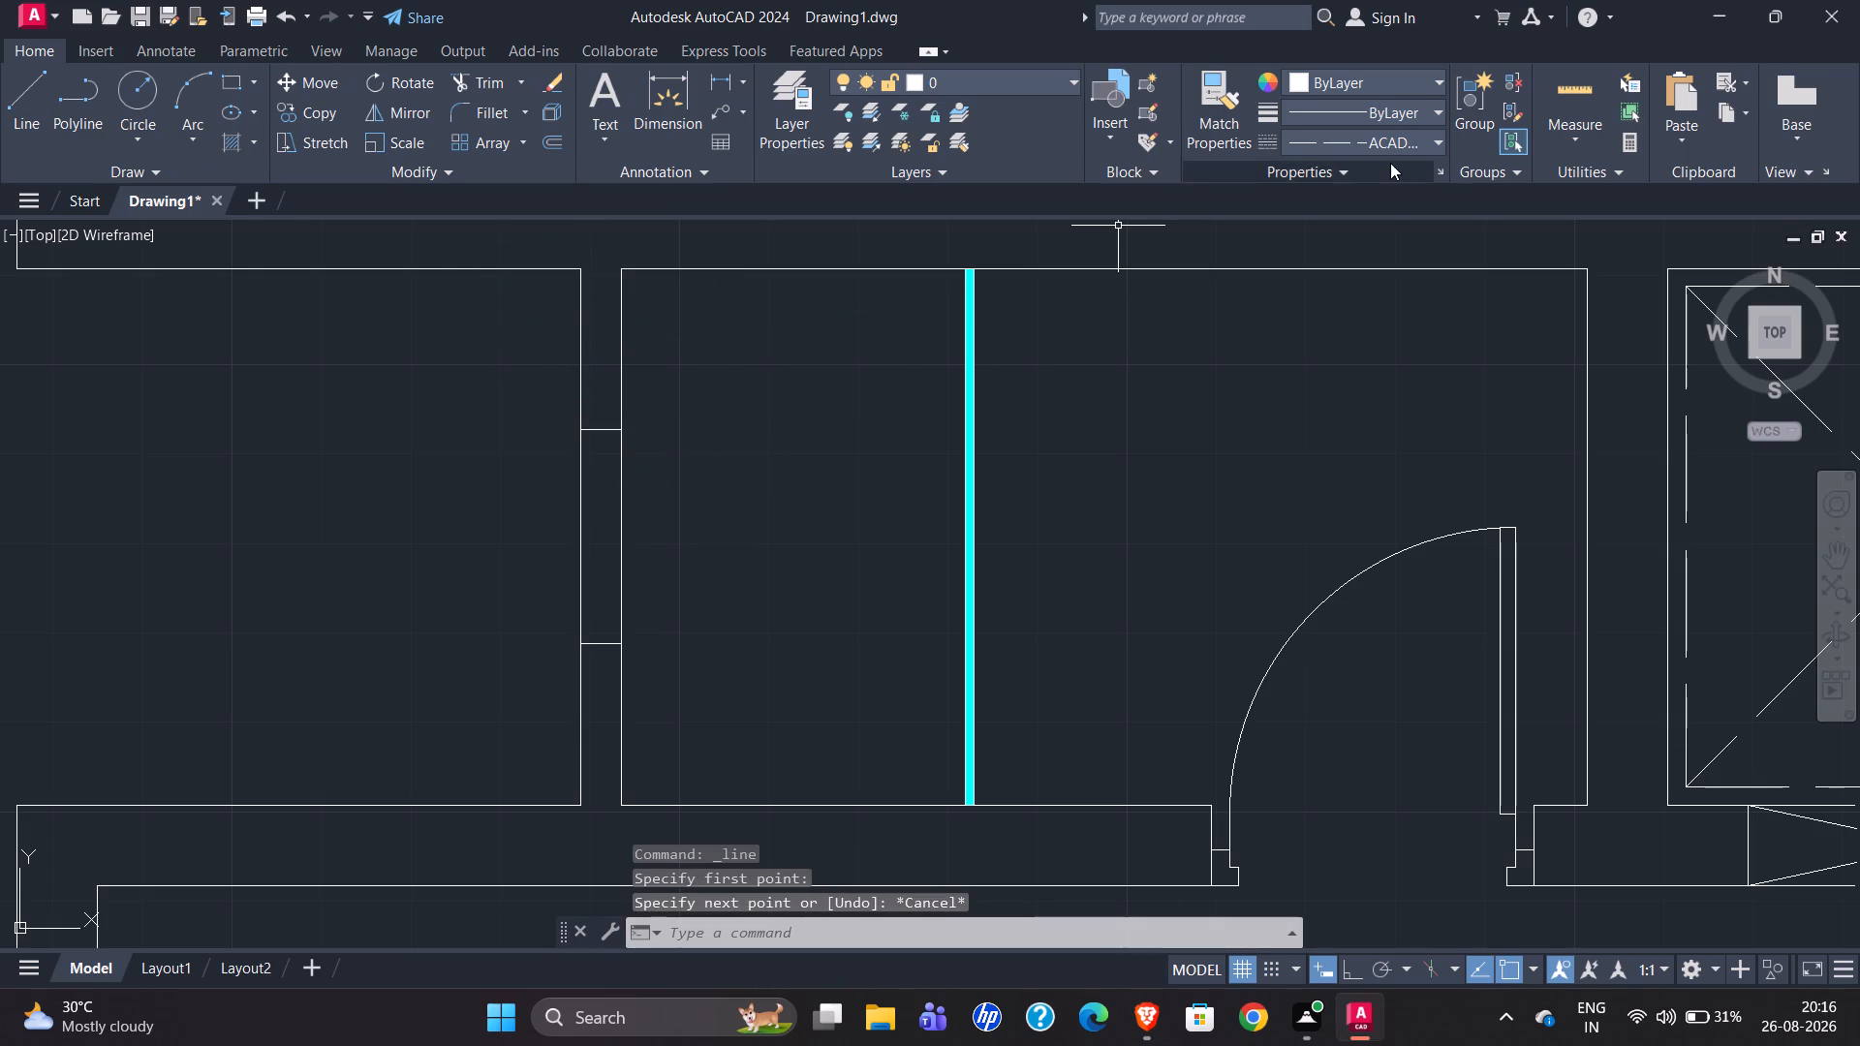
Set the current linetype to ByLayer.
click(1394, 146)
click(1358, 180)
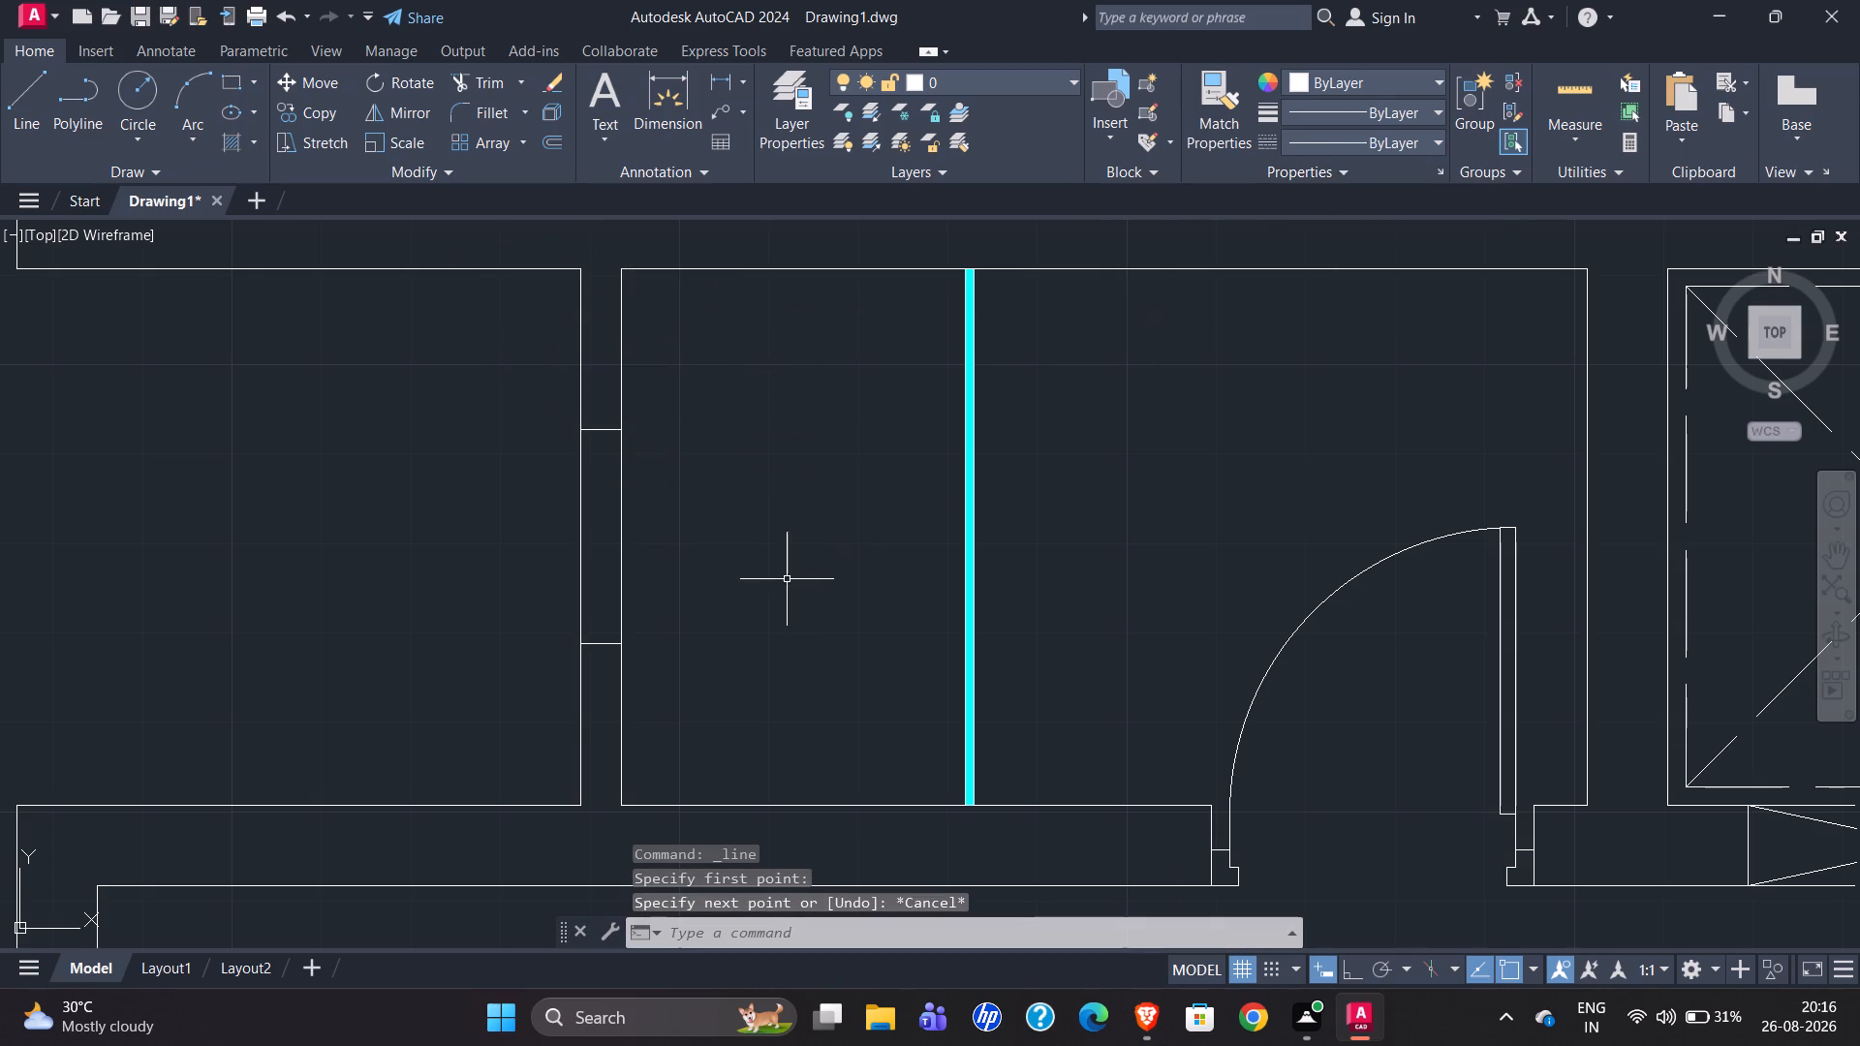
Trim both wall faces between the two jamb lines to open the V2 ventilator gap.
text(tr)
key(Return)
drag(706, 527, 709, 529)
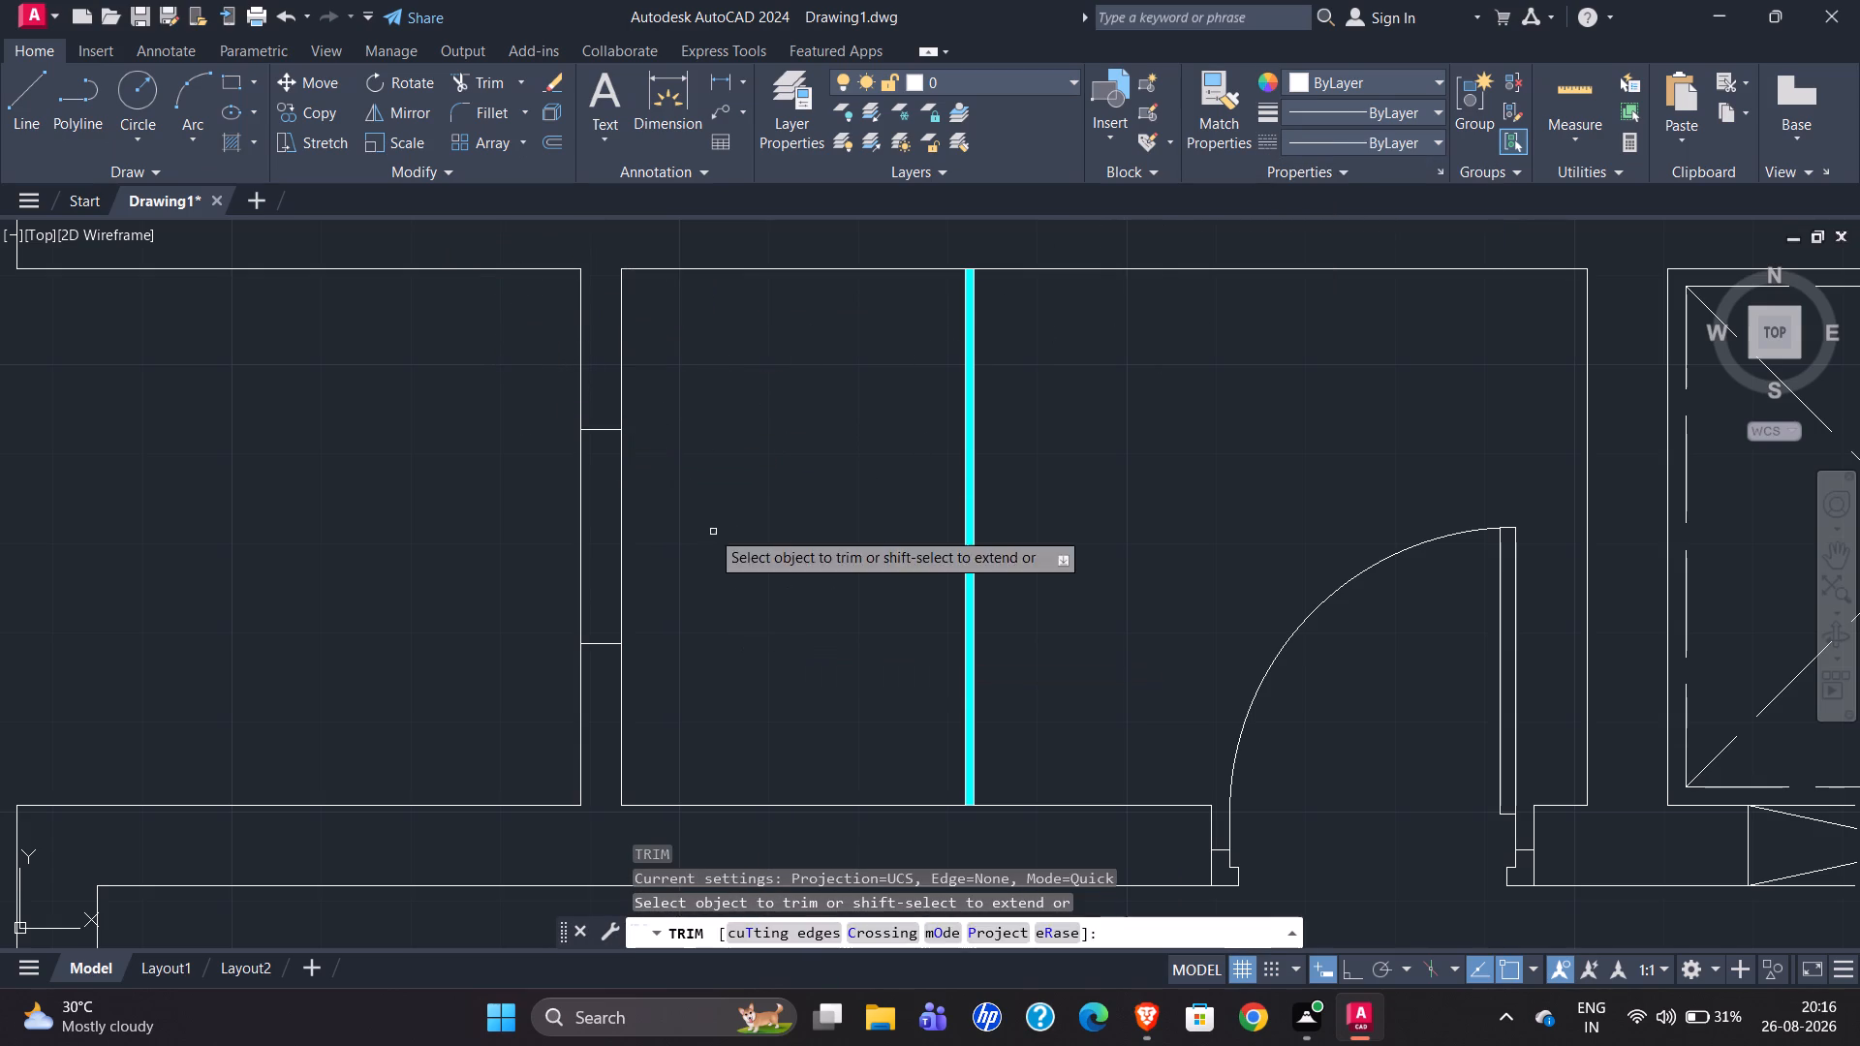
drag(709, 529, 466, 532)
click(466, 532)
key(Escape)
scroll(804, 532, down, 2)
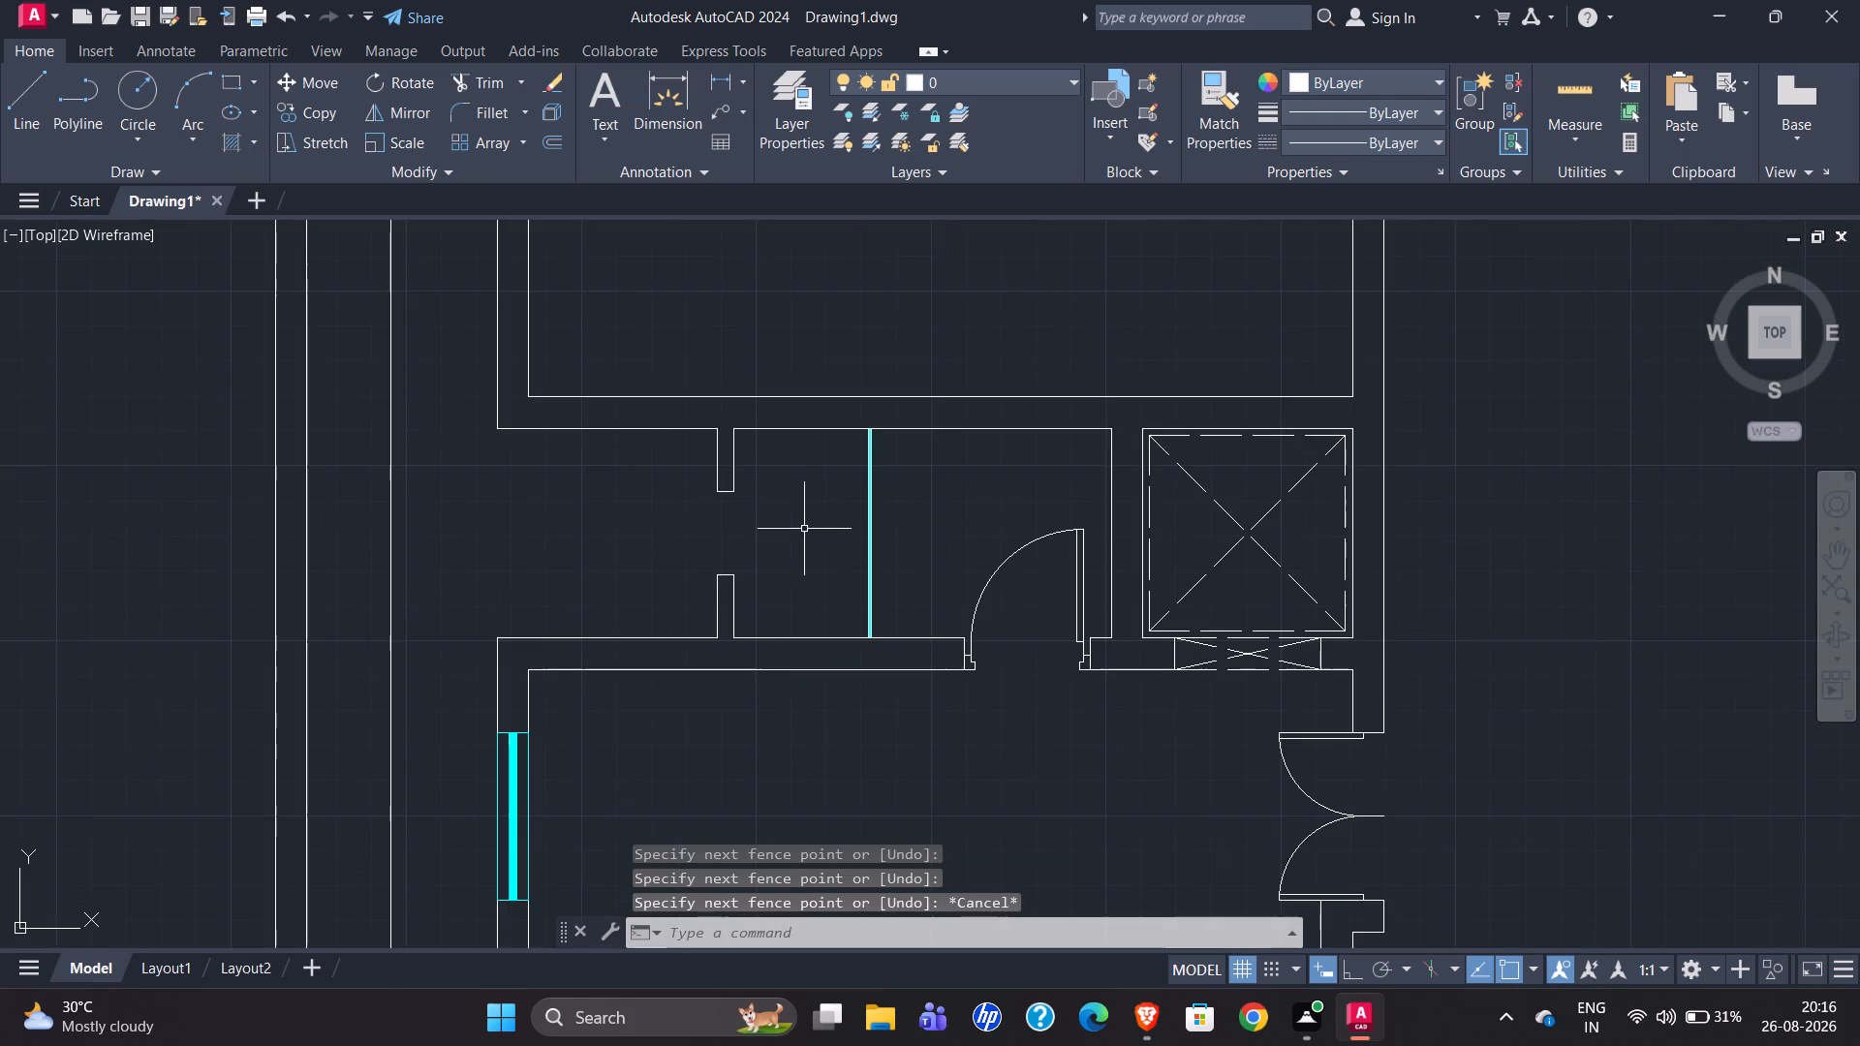
Copy the frame and two glass lines of the bottom wall's left window to the ventilator opening's lower-right jamb corner.
scroll(825, 479, down, 2)
scroll(681, 629, up, 3)
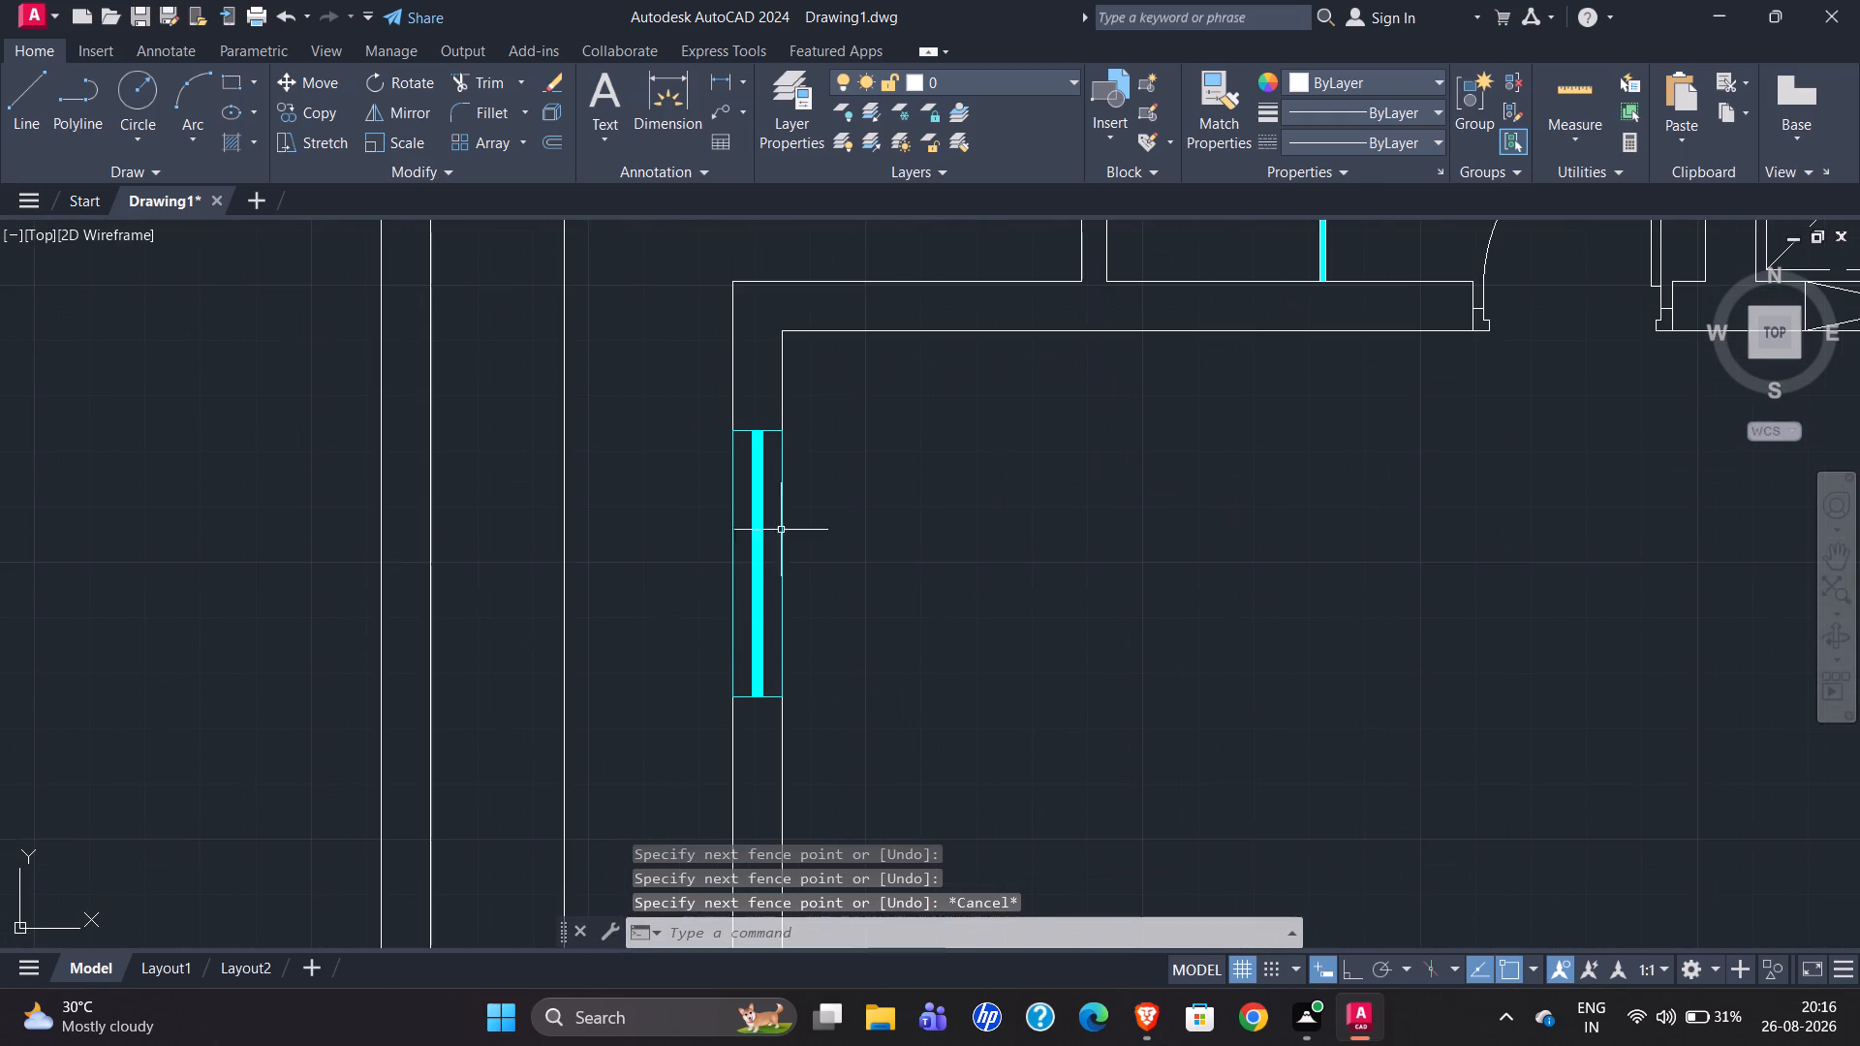
scroll(734, 411, down, 2)
scroll(1045, 755, up, 2)
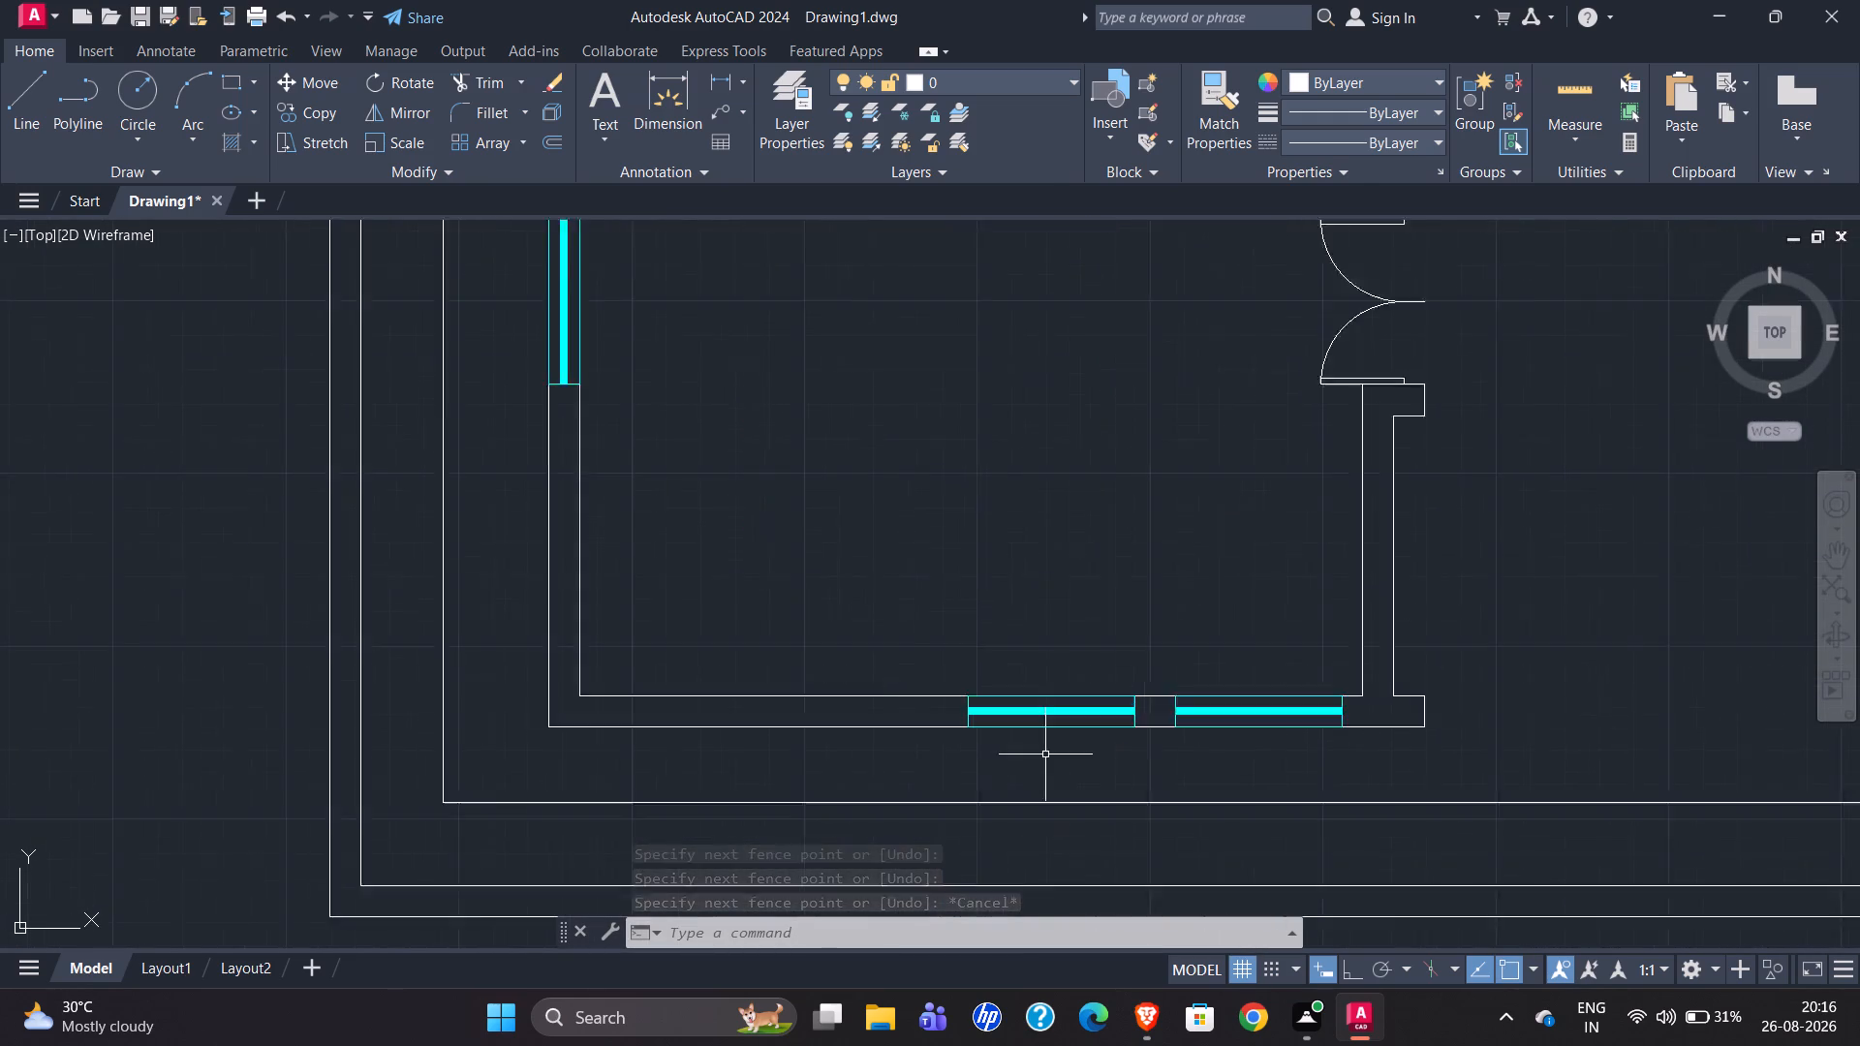
click(1037, 709)
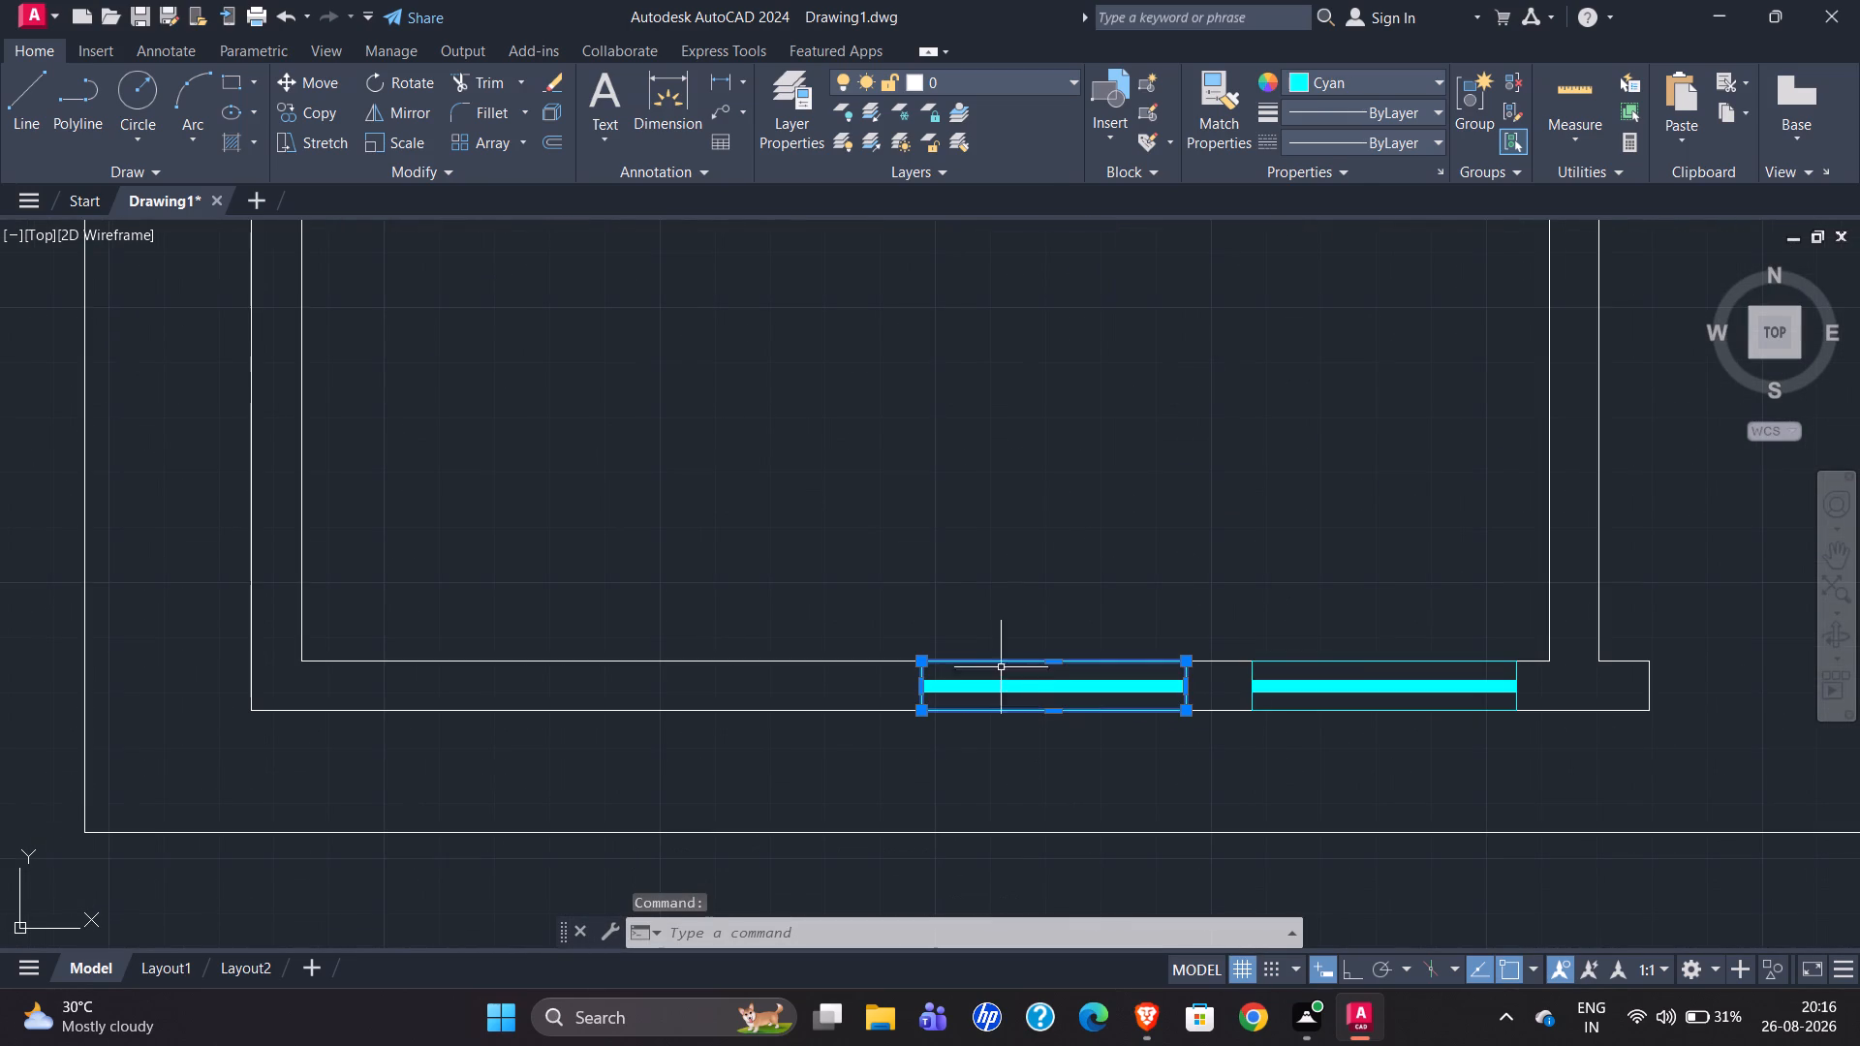
scroll(1069, 696, up, 2)
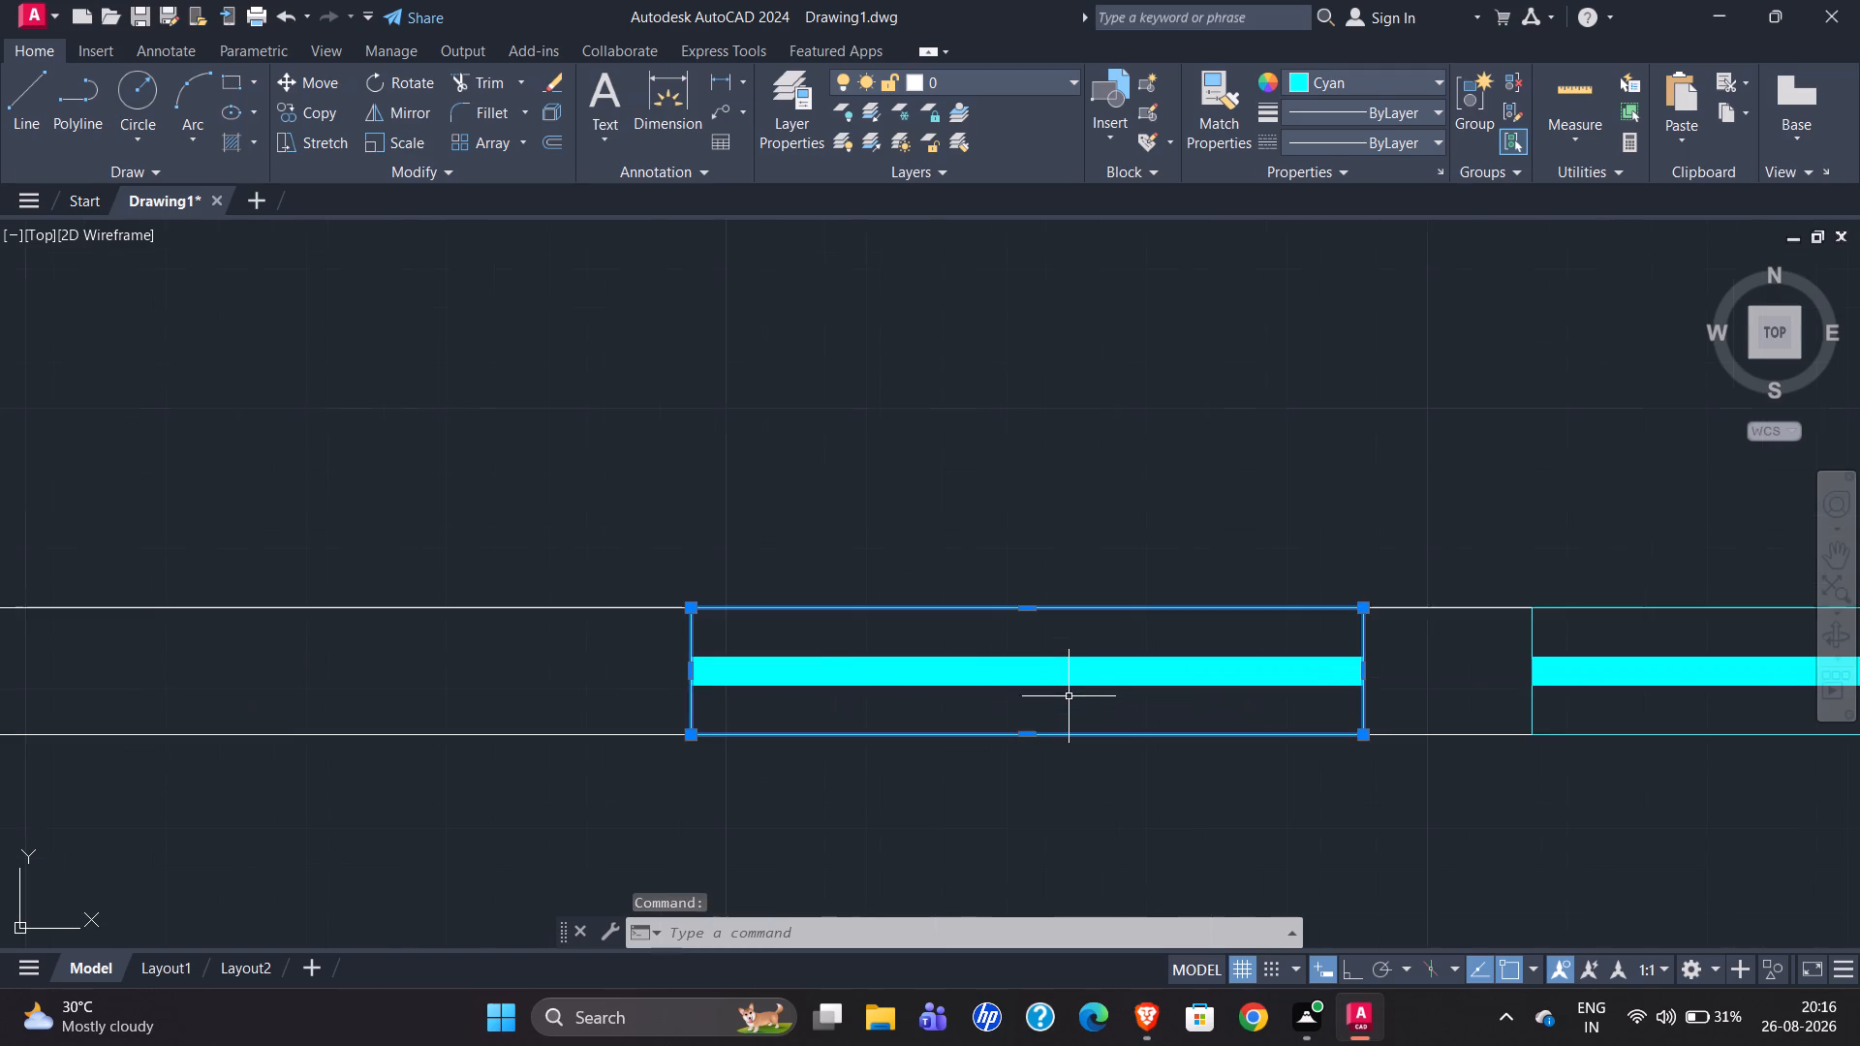
click(1069, 688)
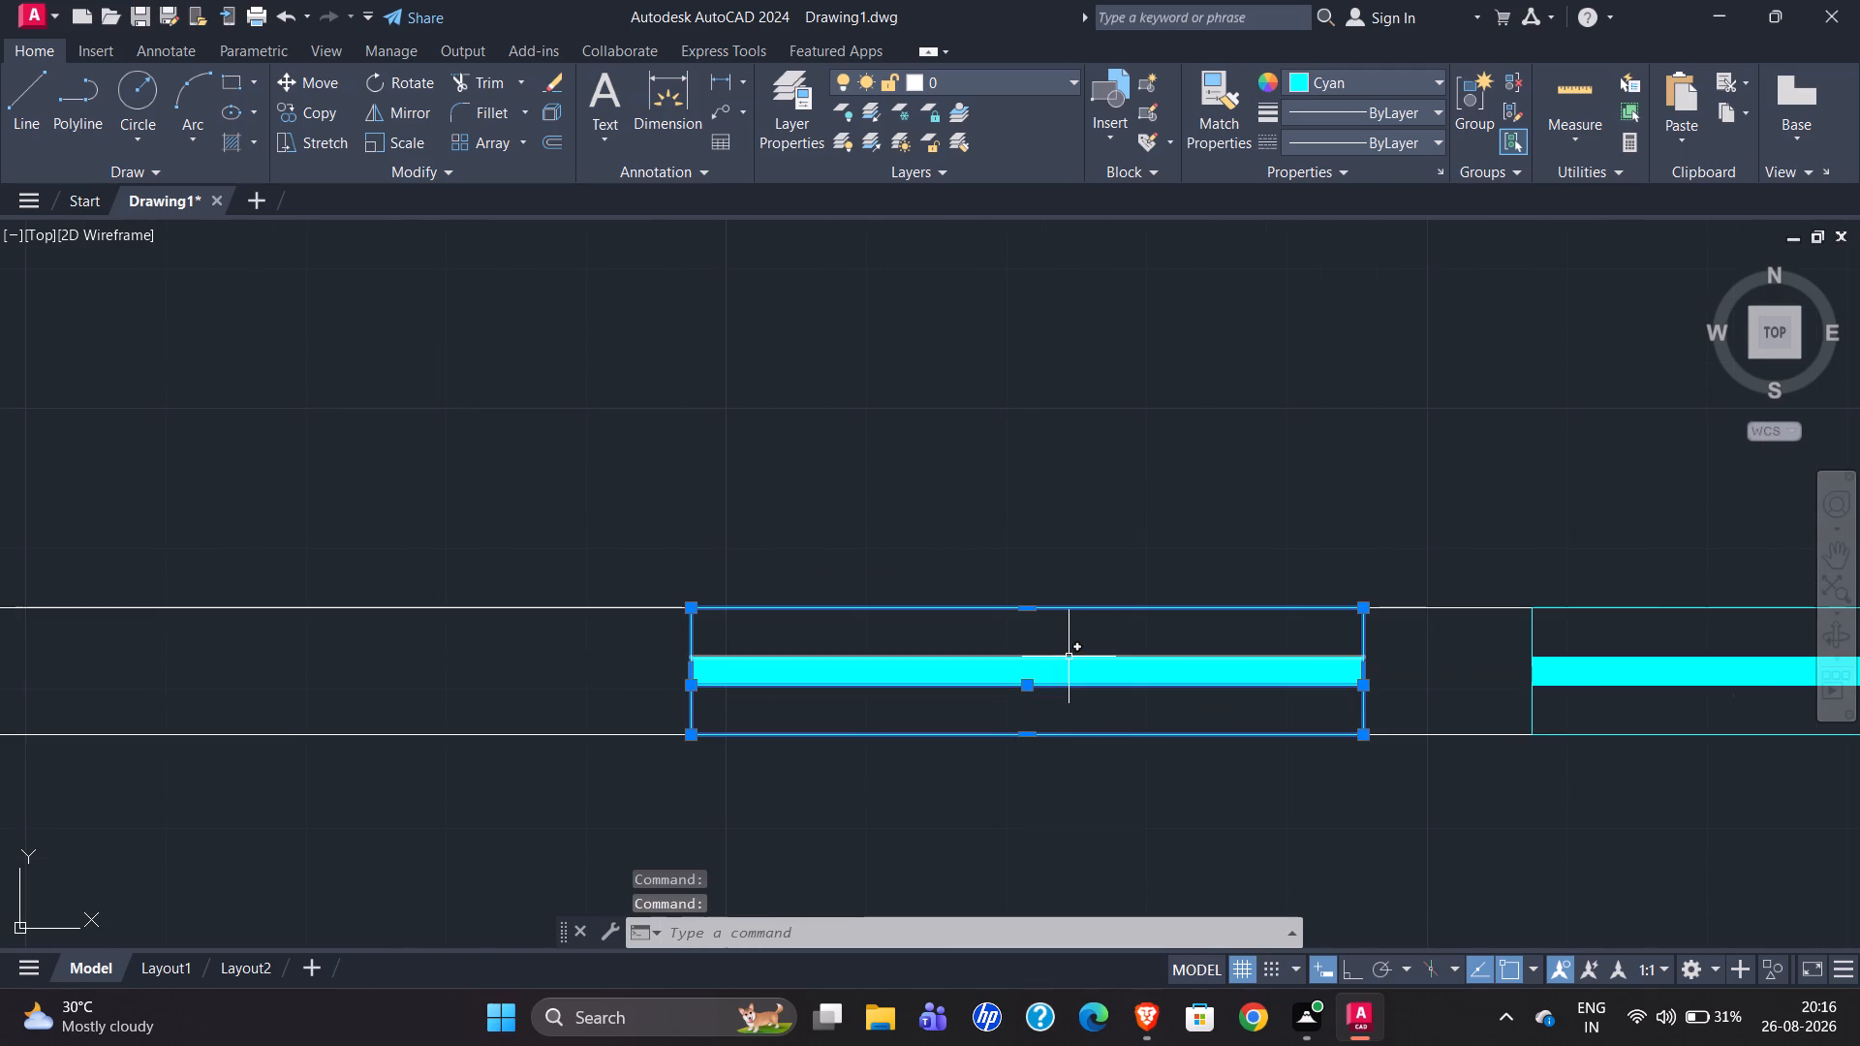
click(1069, 656)
text(co)
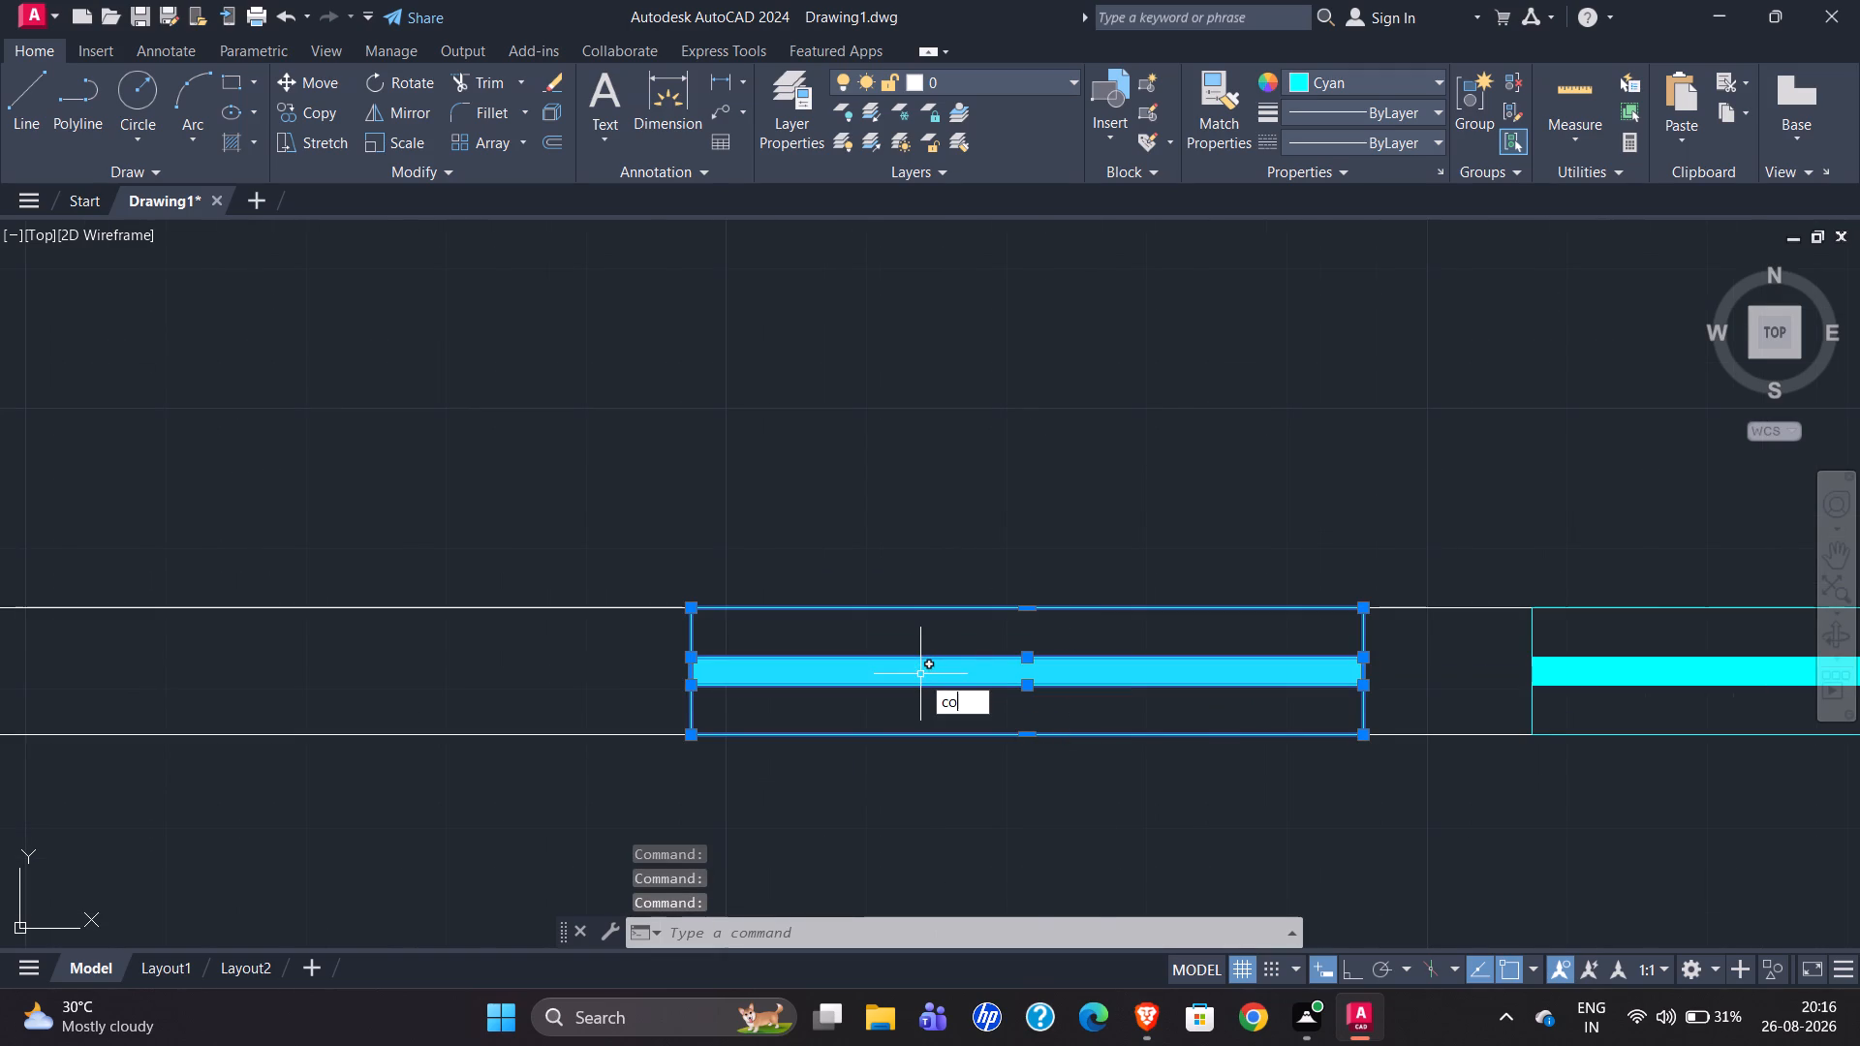
key(Return)
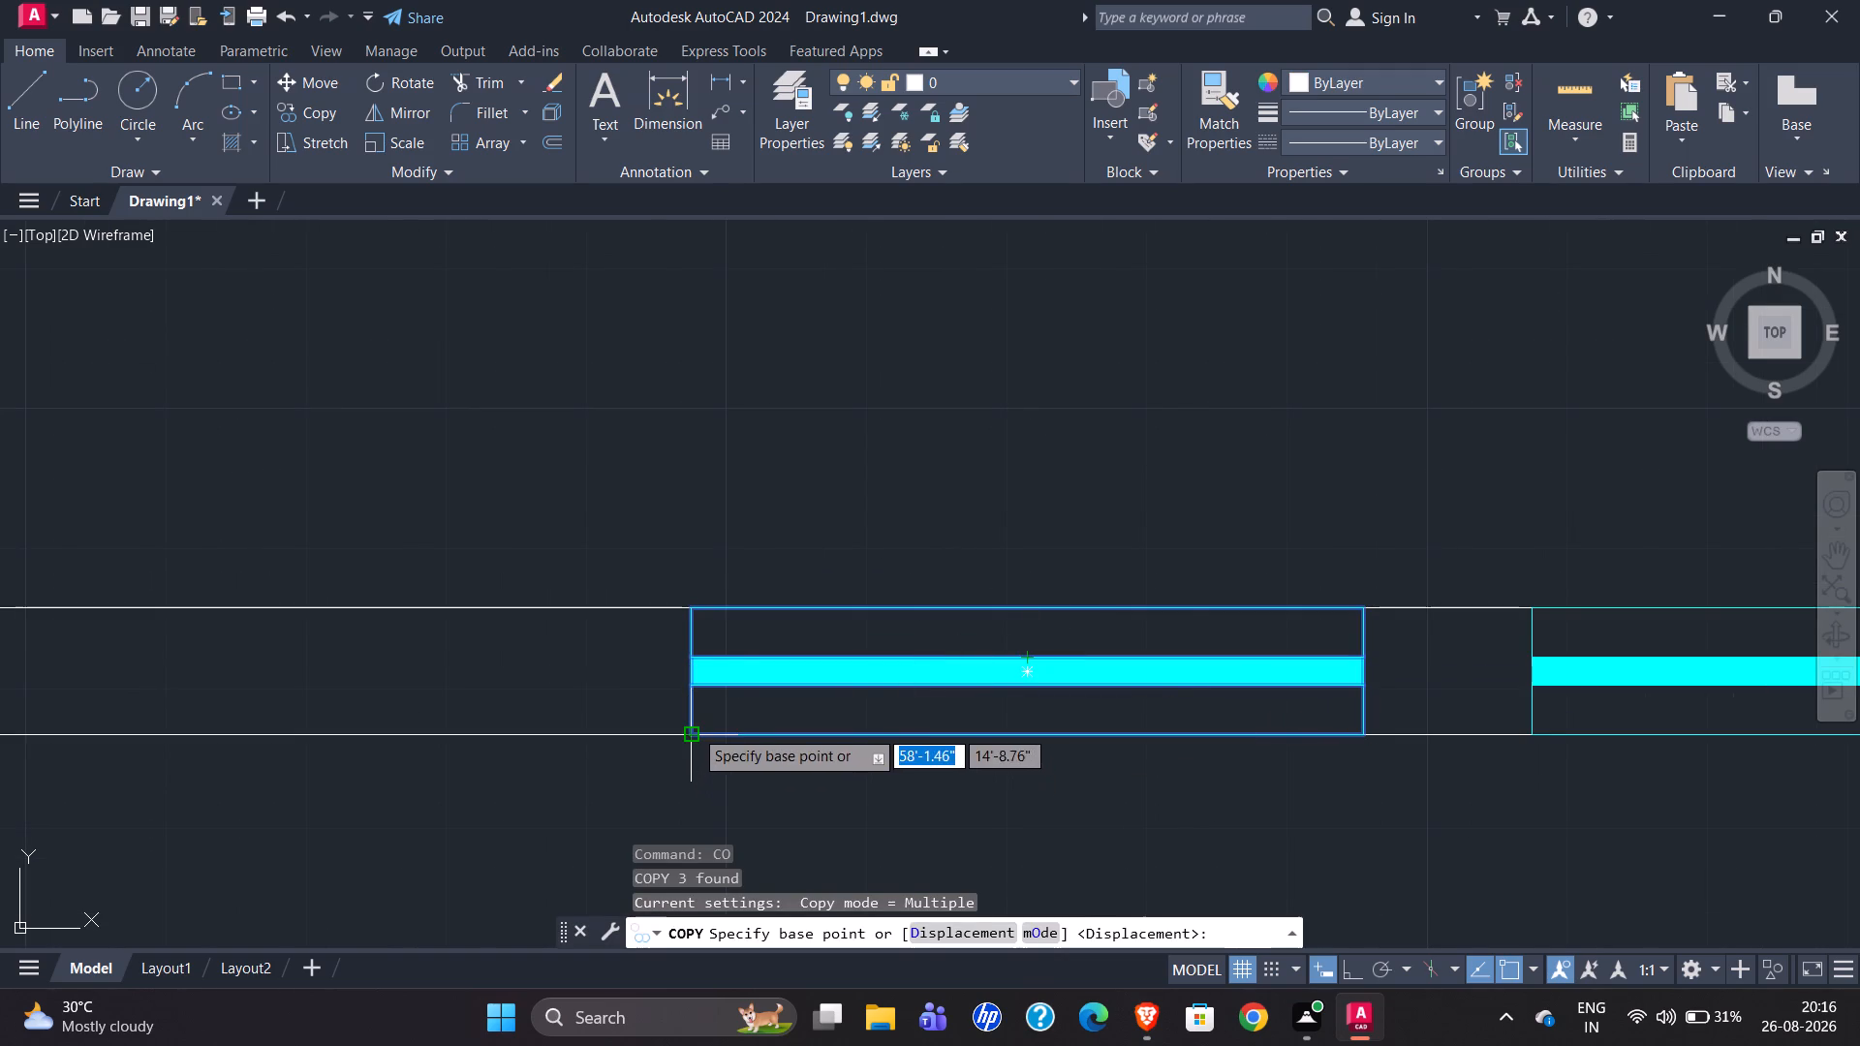
click(694, 728)
scroll(654, 599, down, 4)
scroll(615, 749, down, 1)
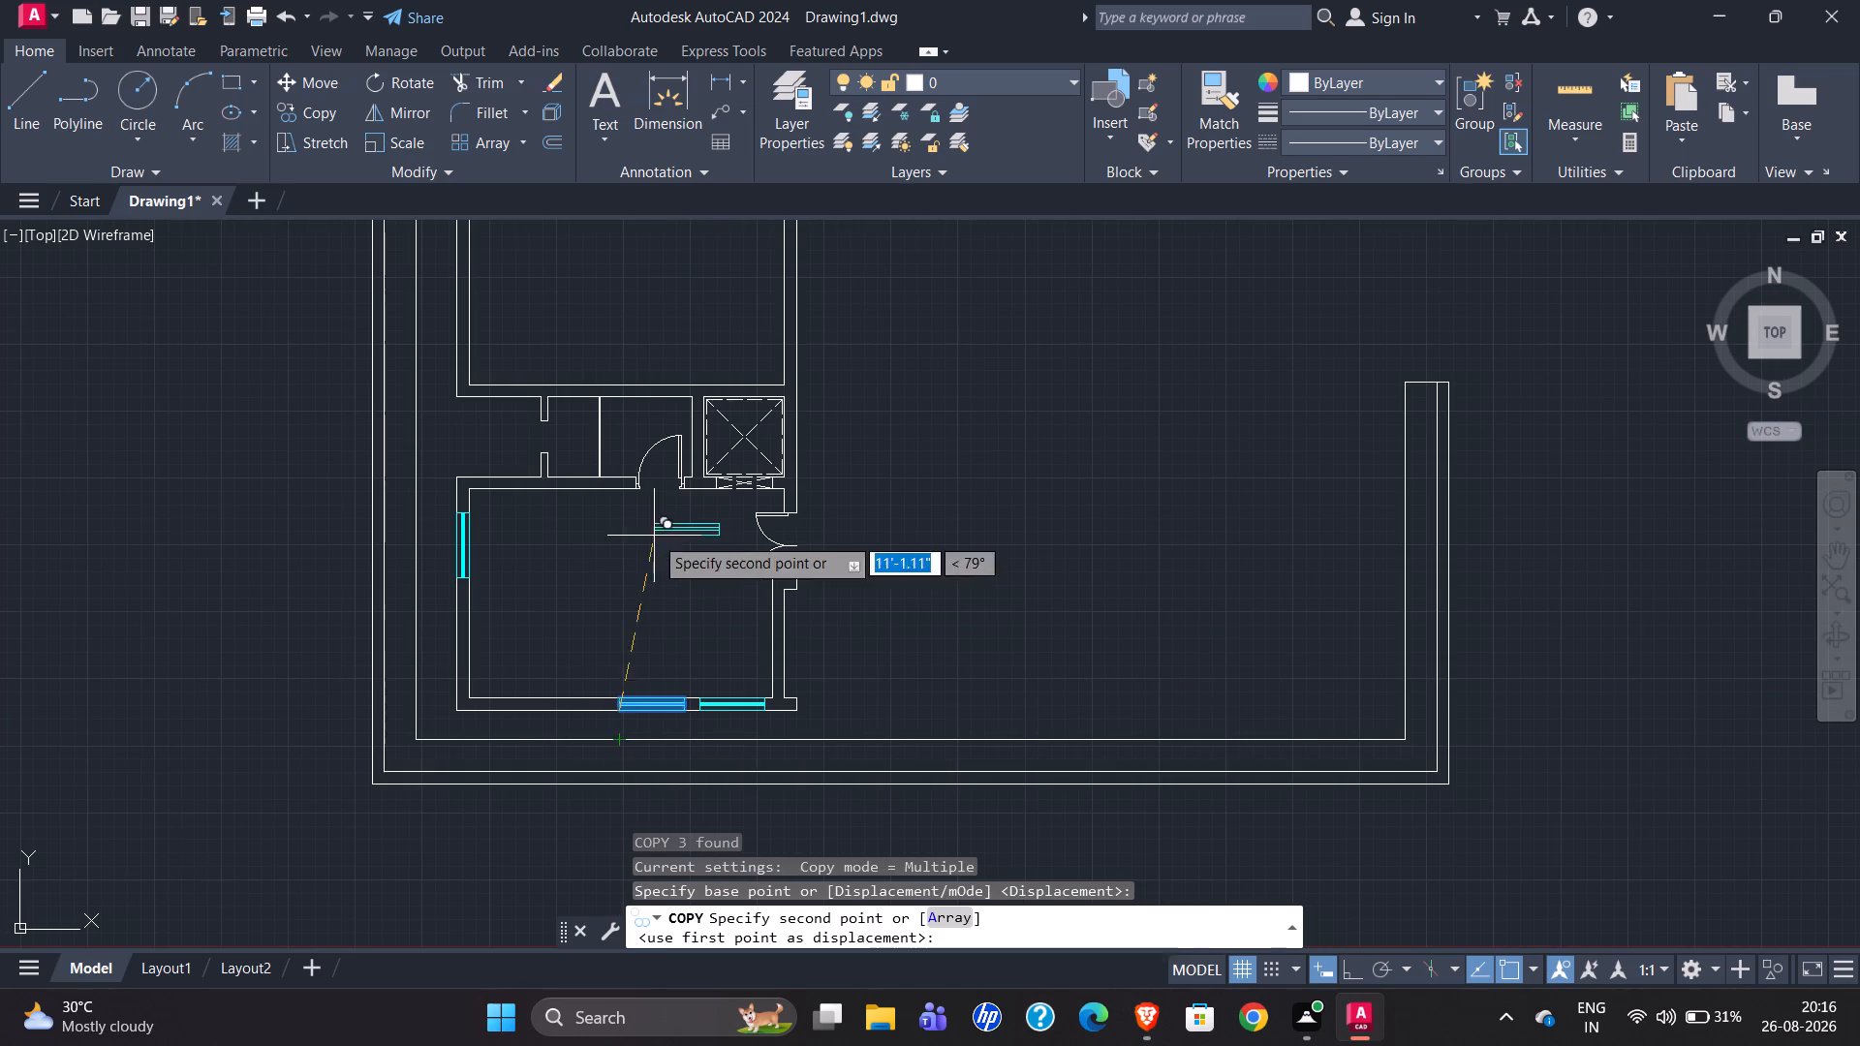
scroll(538, 437, up, 5)
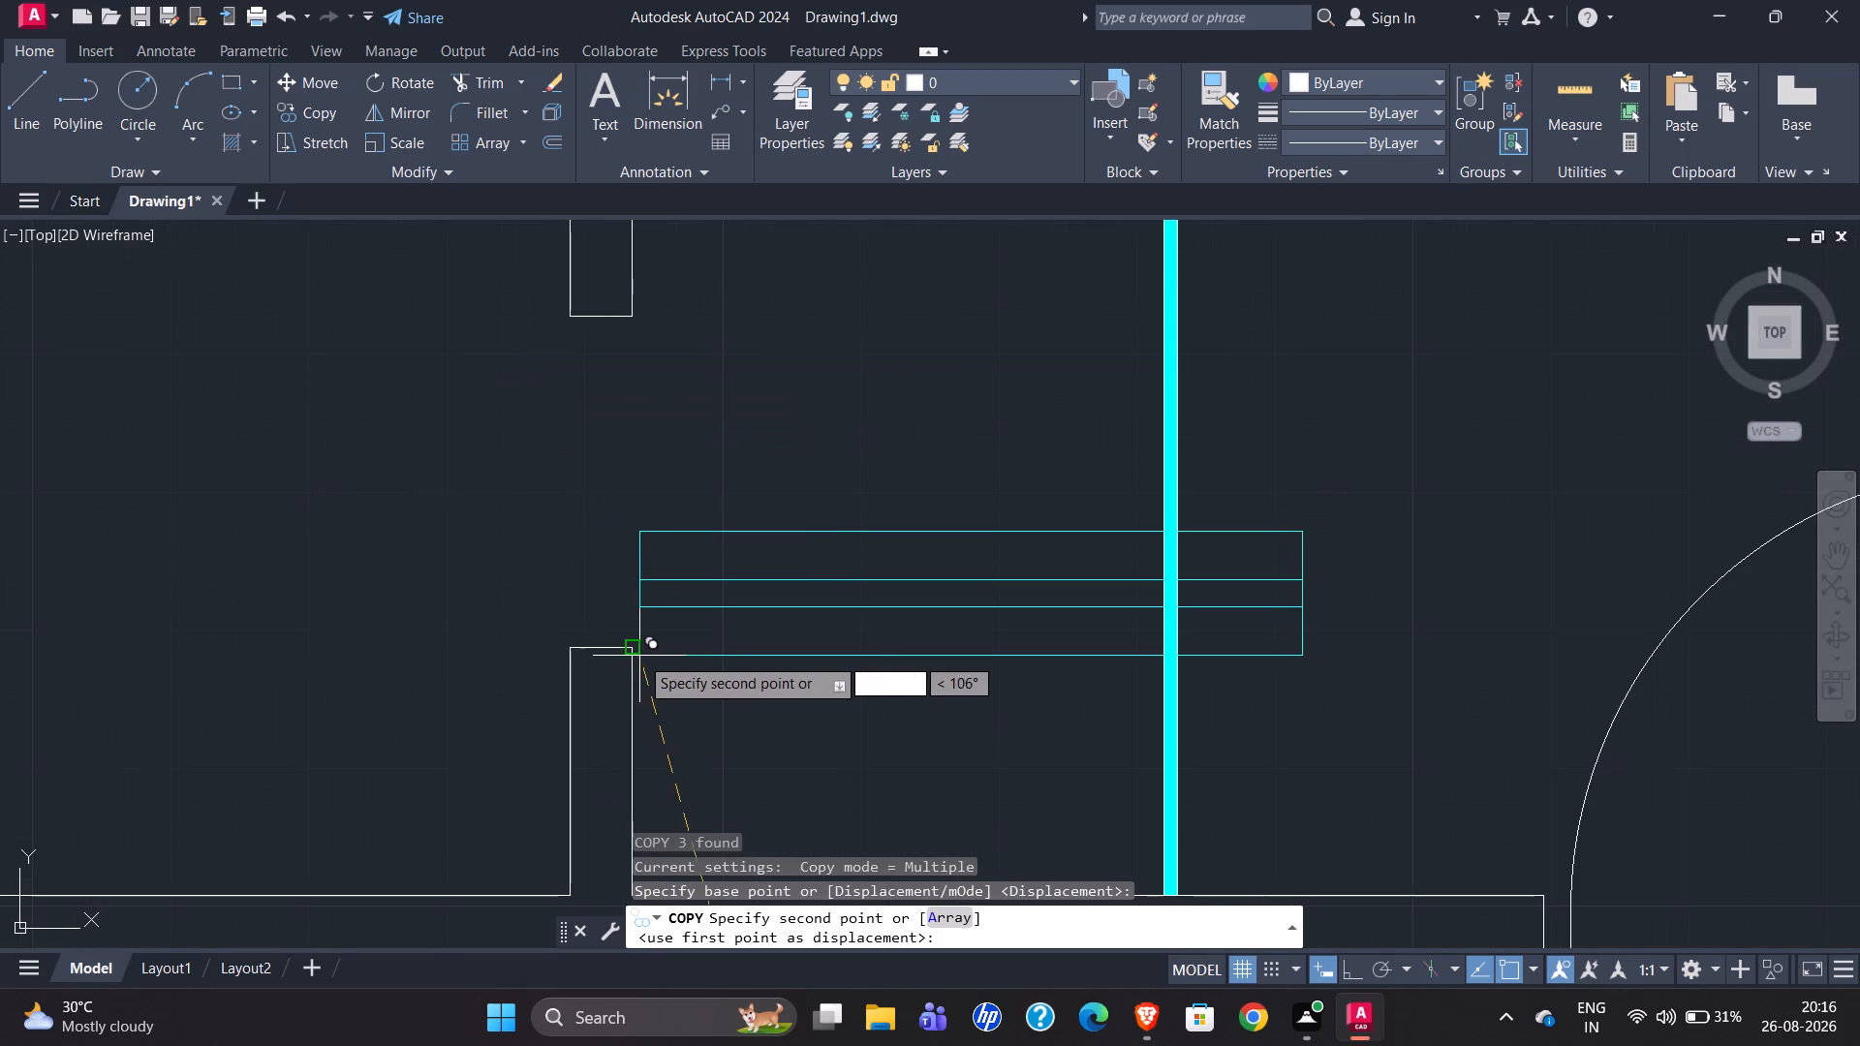
click(635, 651)
key(Escape)
Rotate the copied window 90° about its lower-left corner with MOCORO, with Ortho turned on.
click(557, 479)
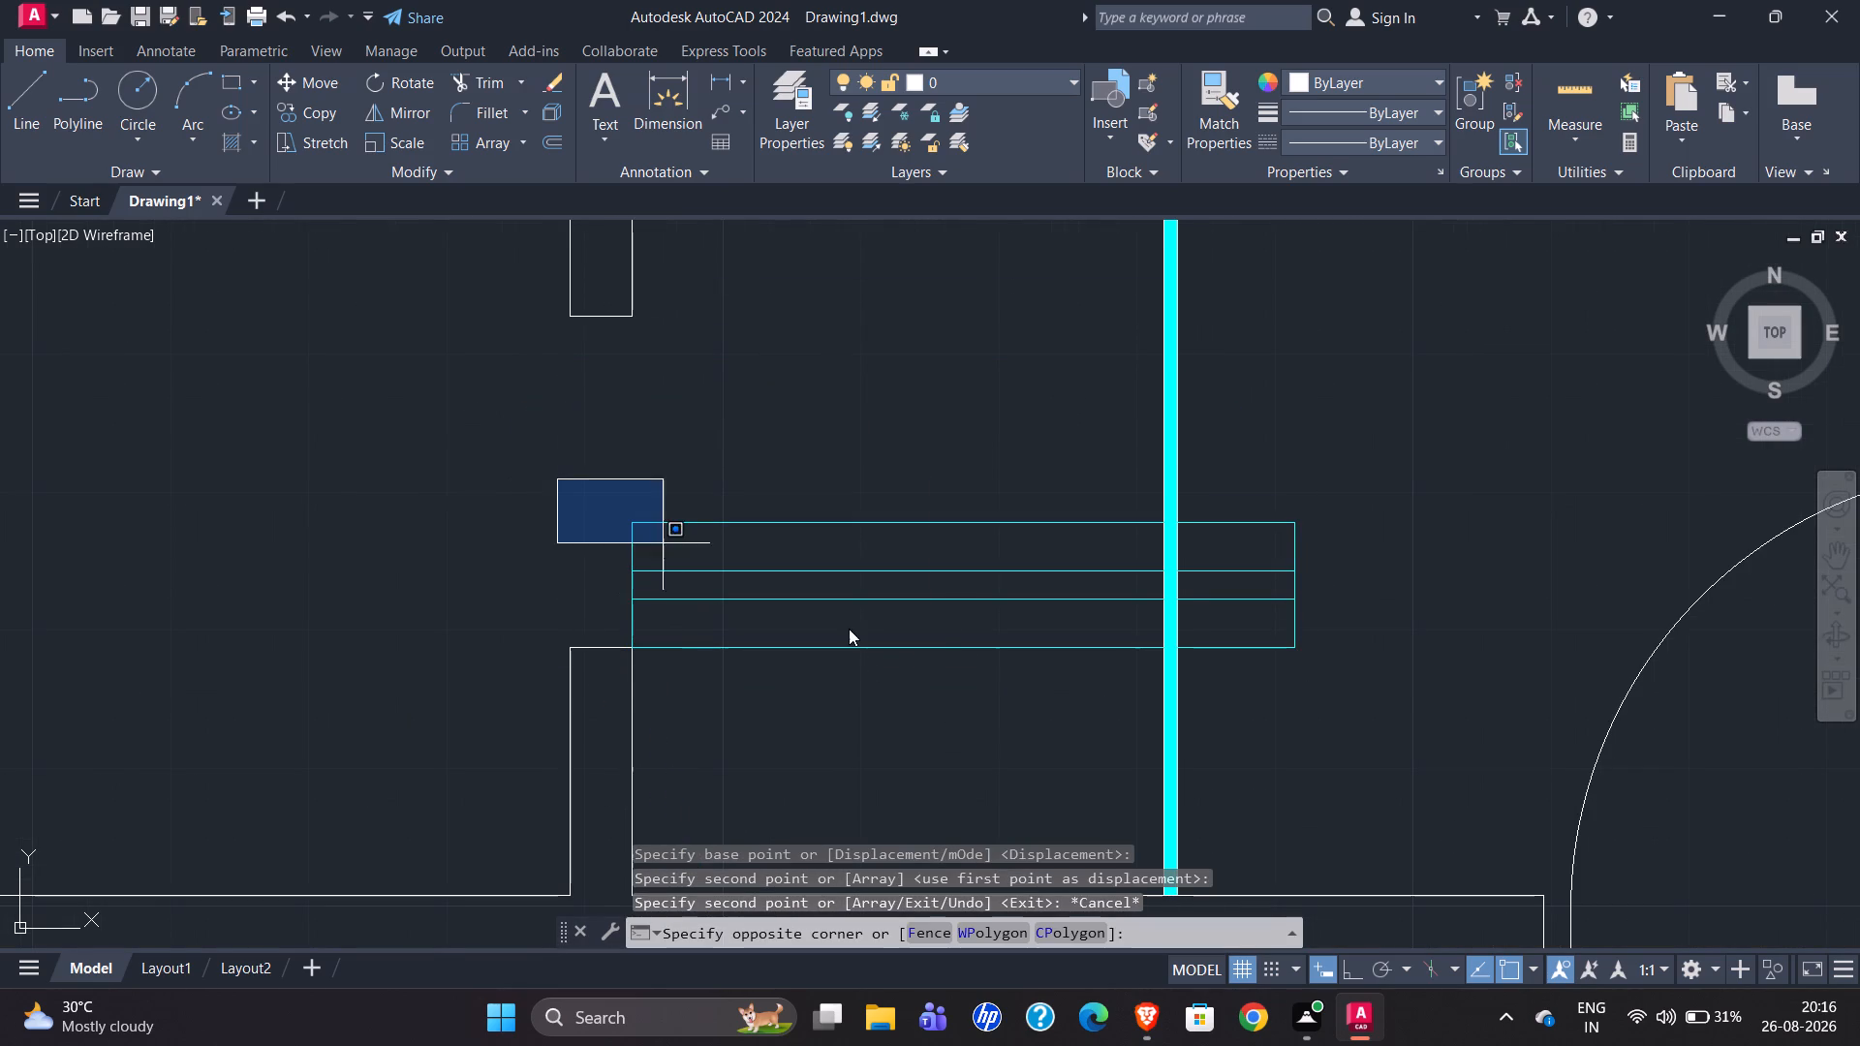
click(1374, 686)
key(Escape)
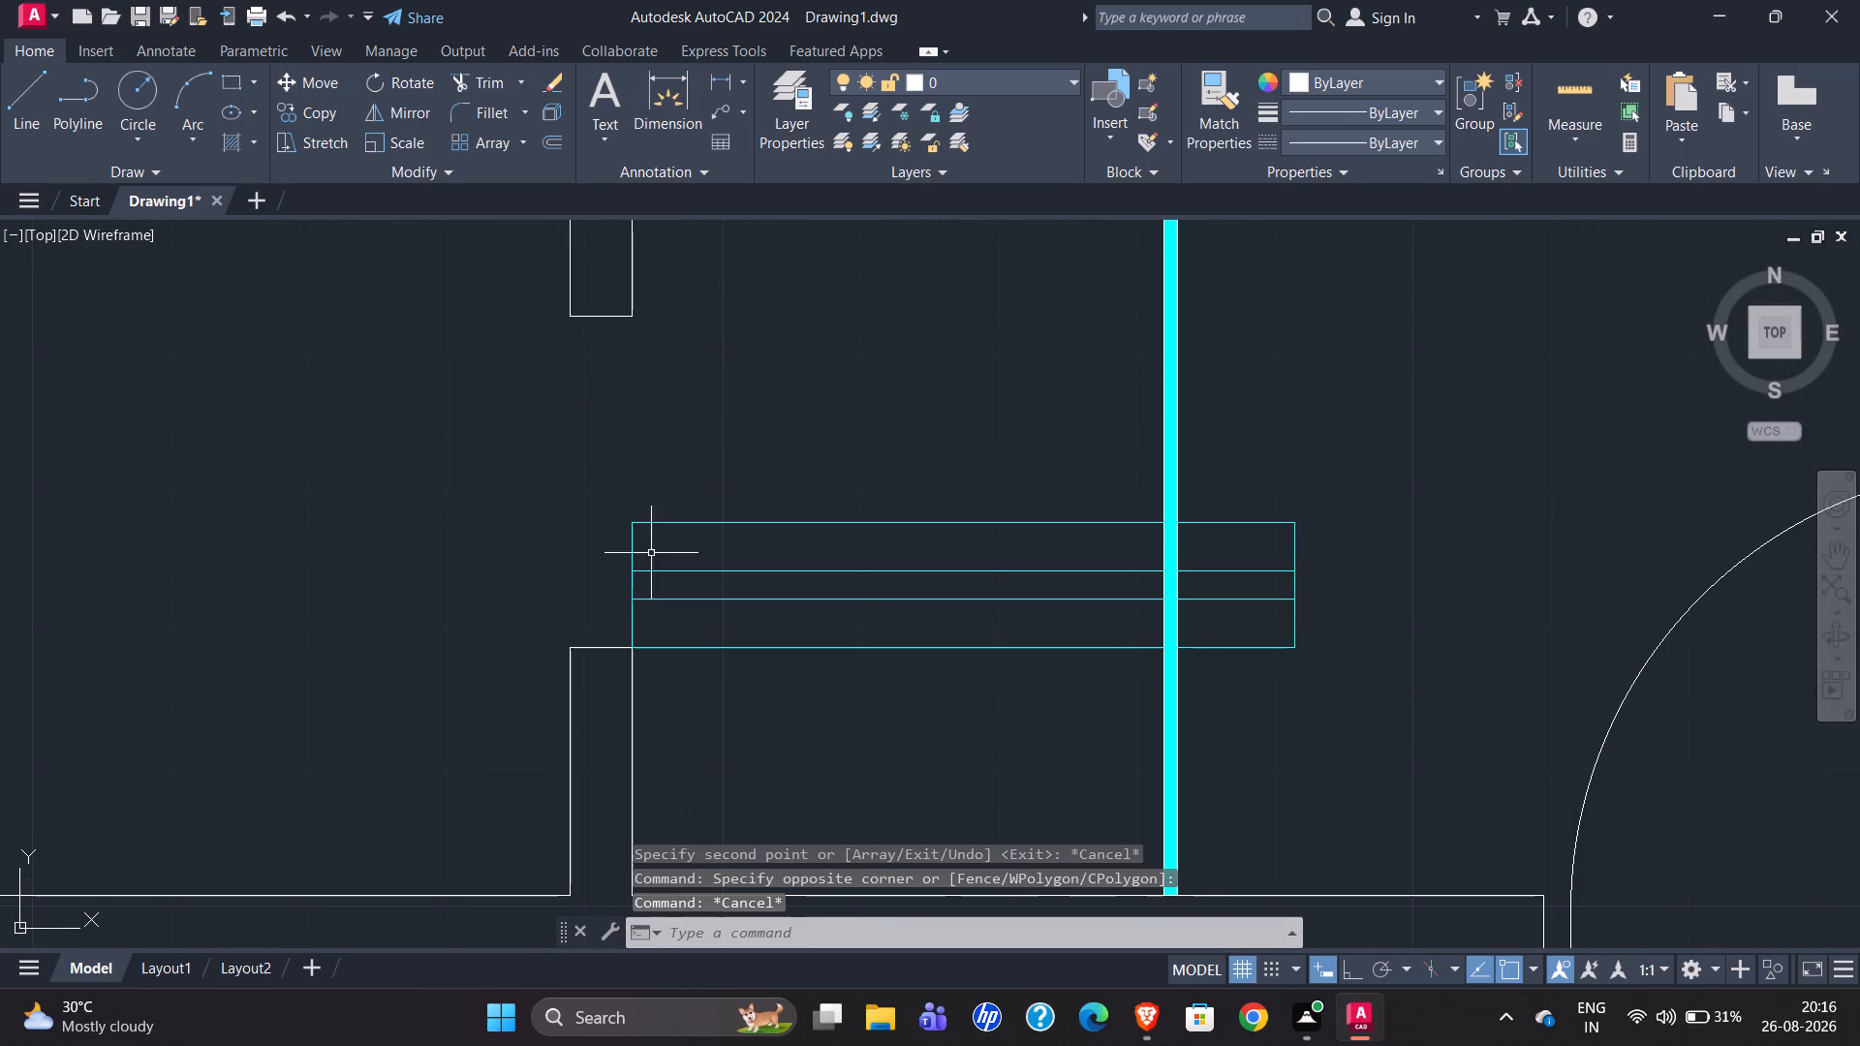
click(603, 482)
click(1347, 680)
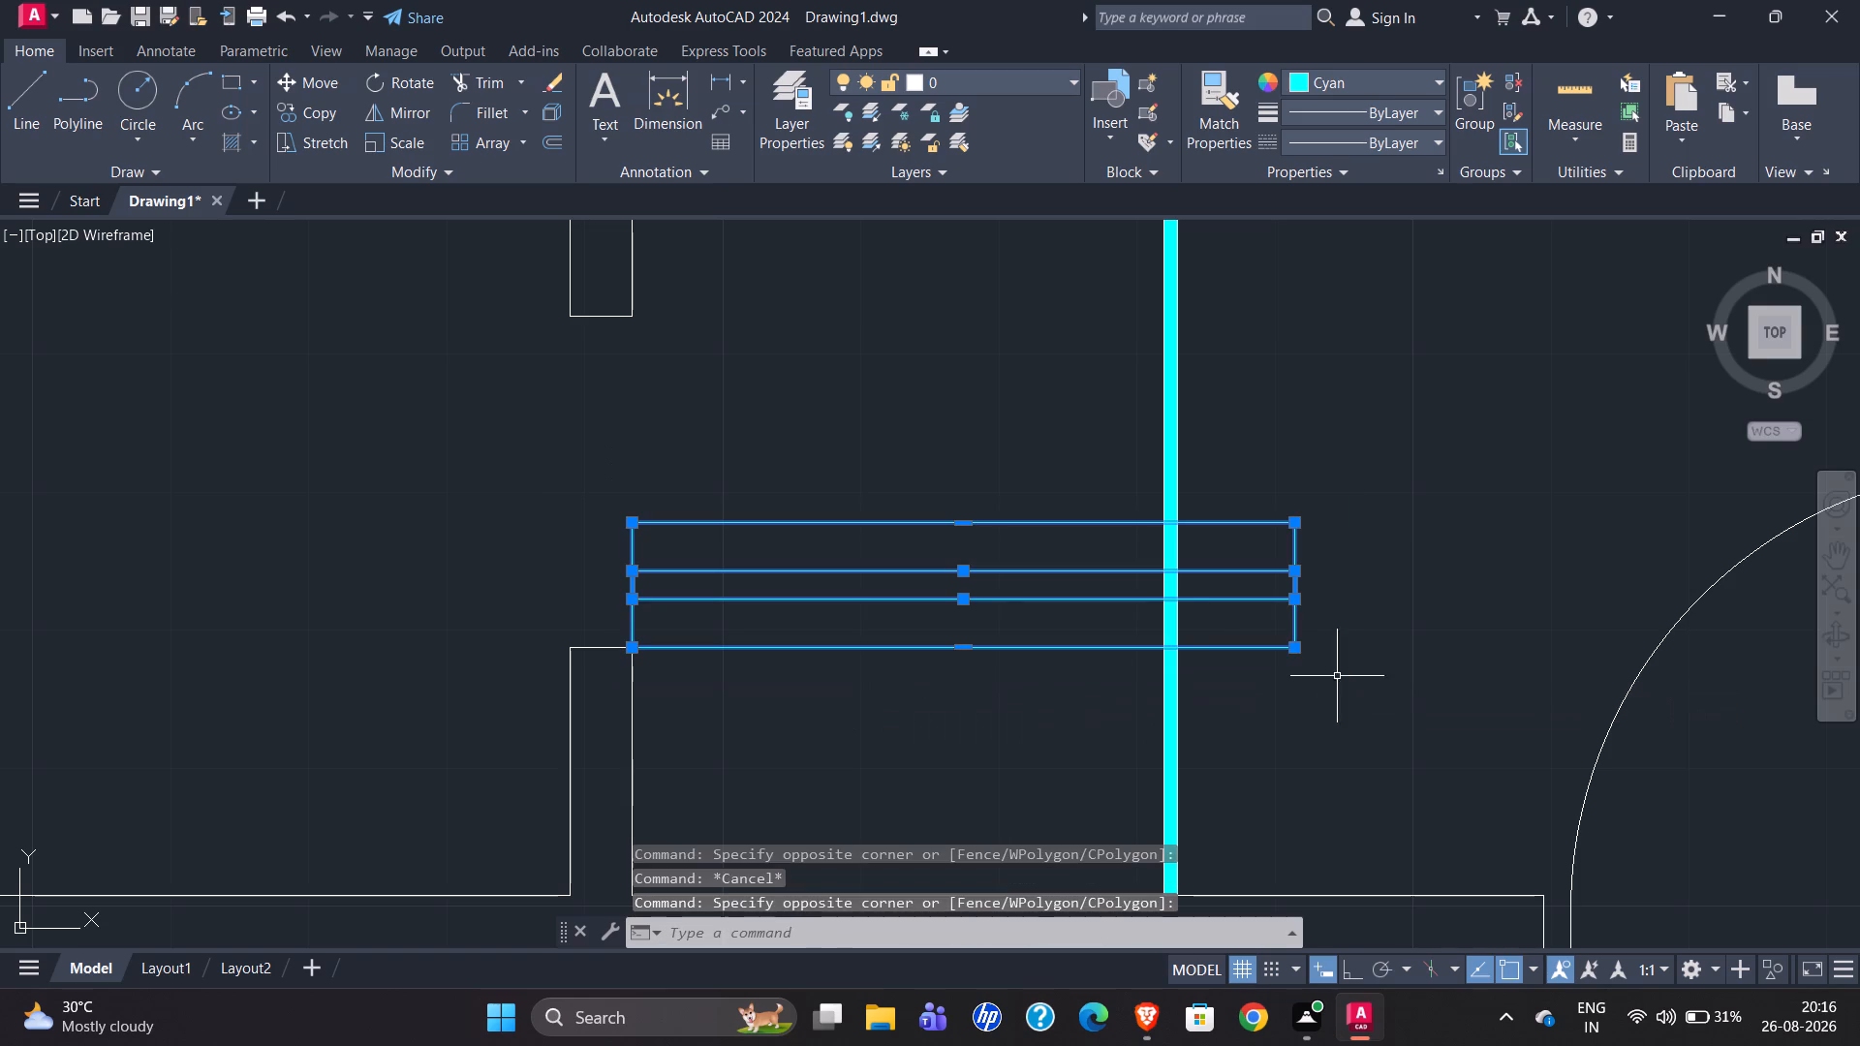
text(mo)
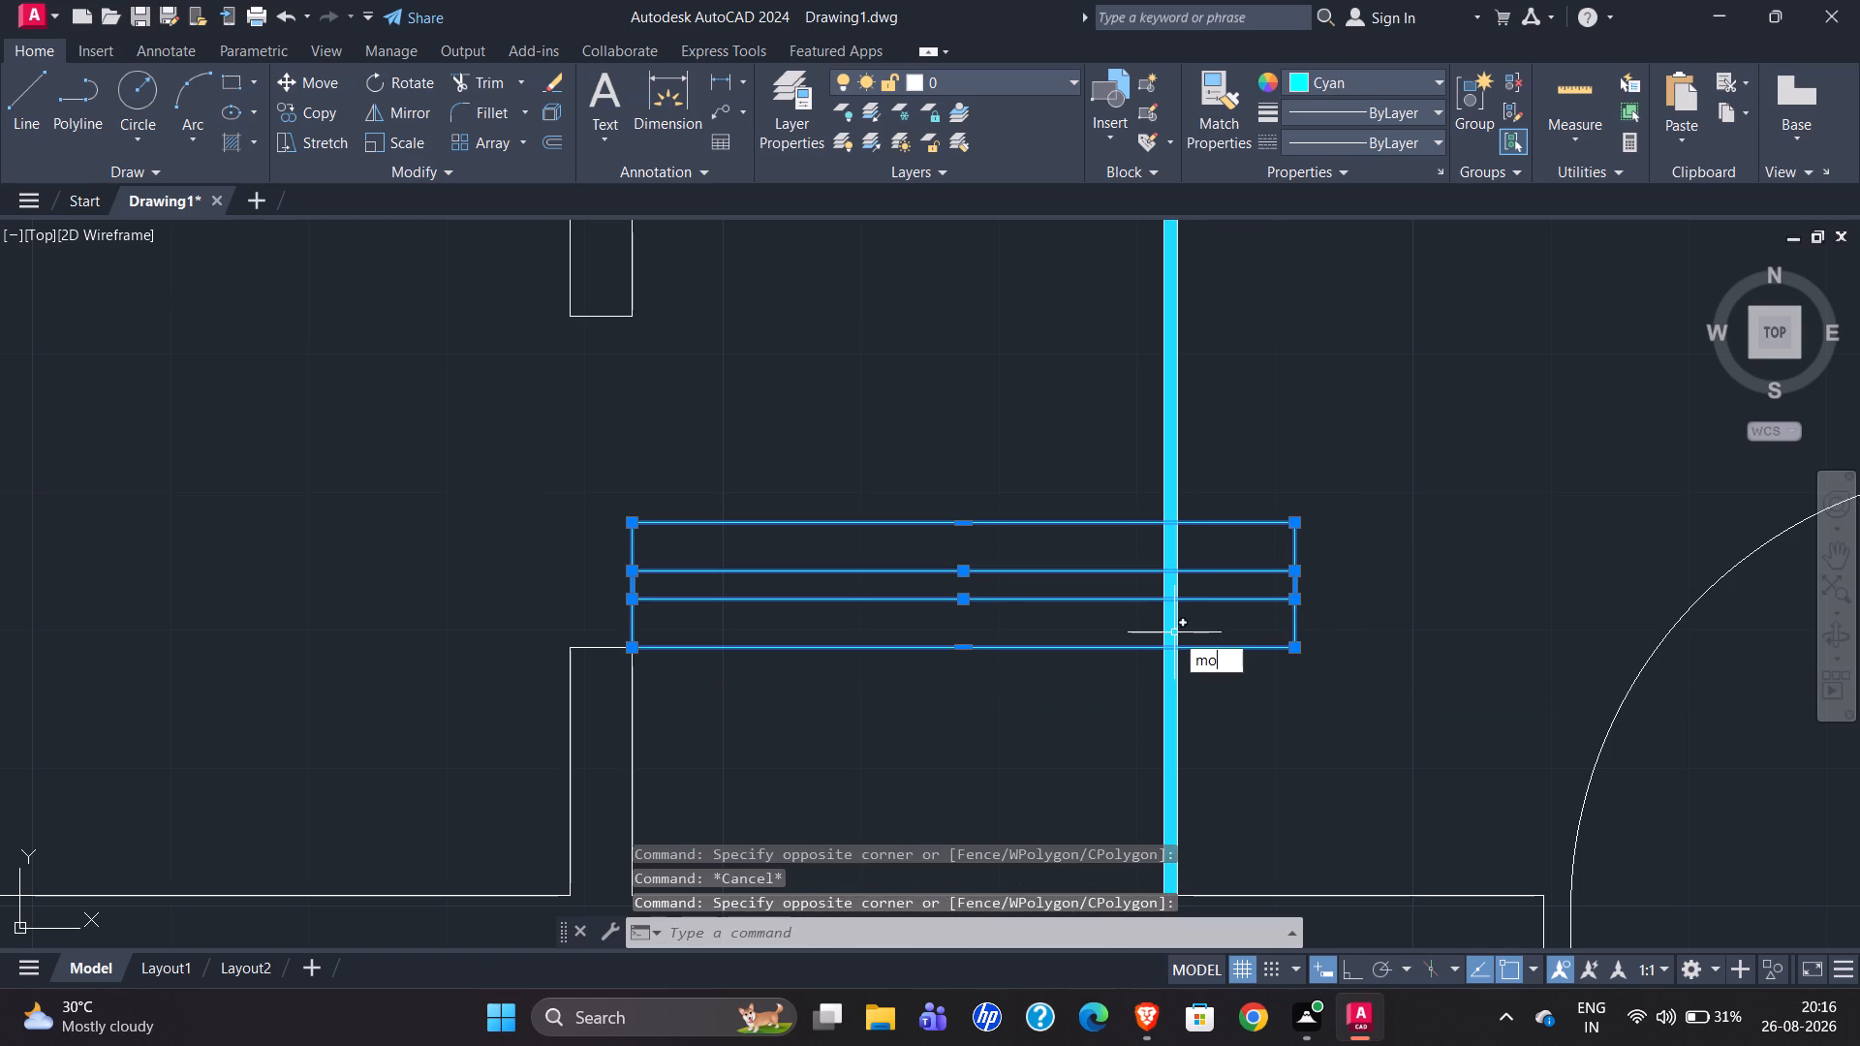
click(1272, 733)
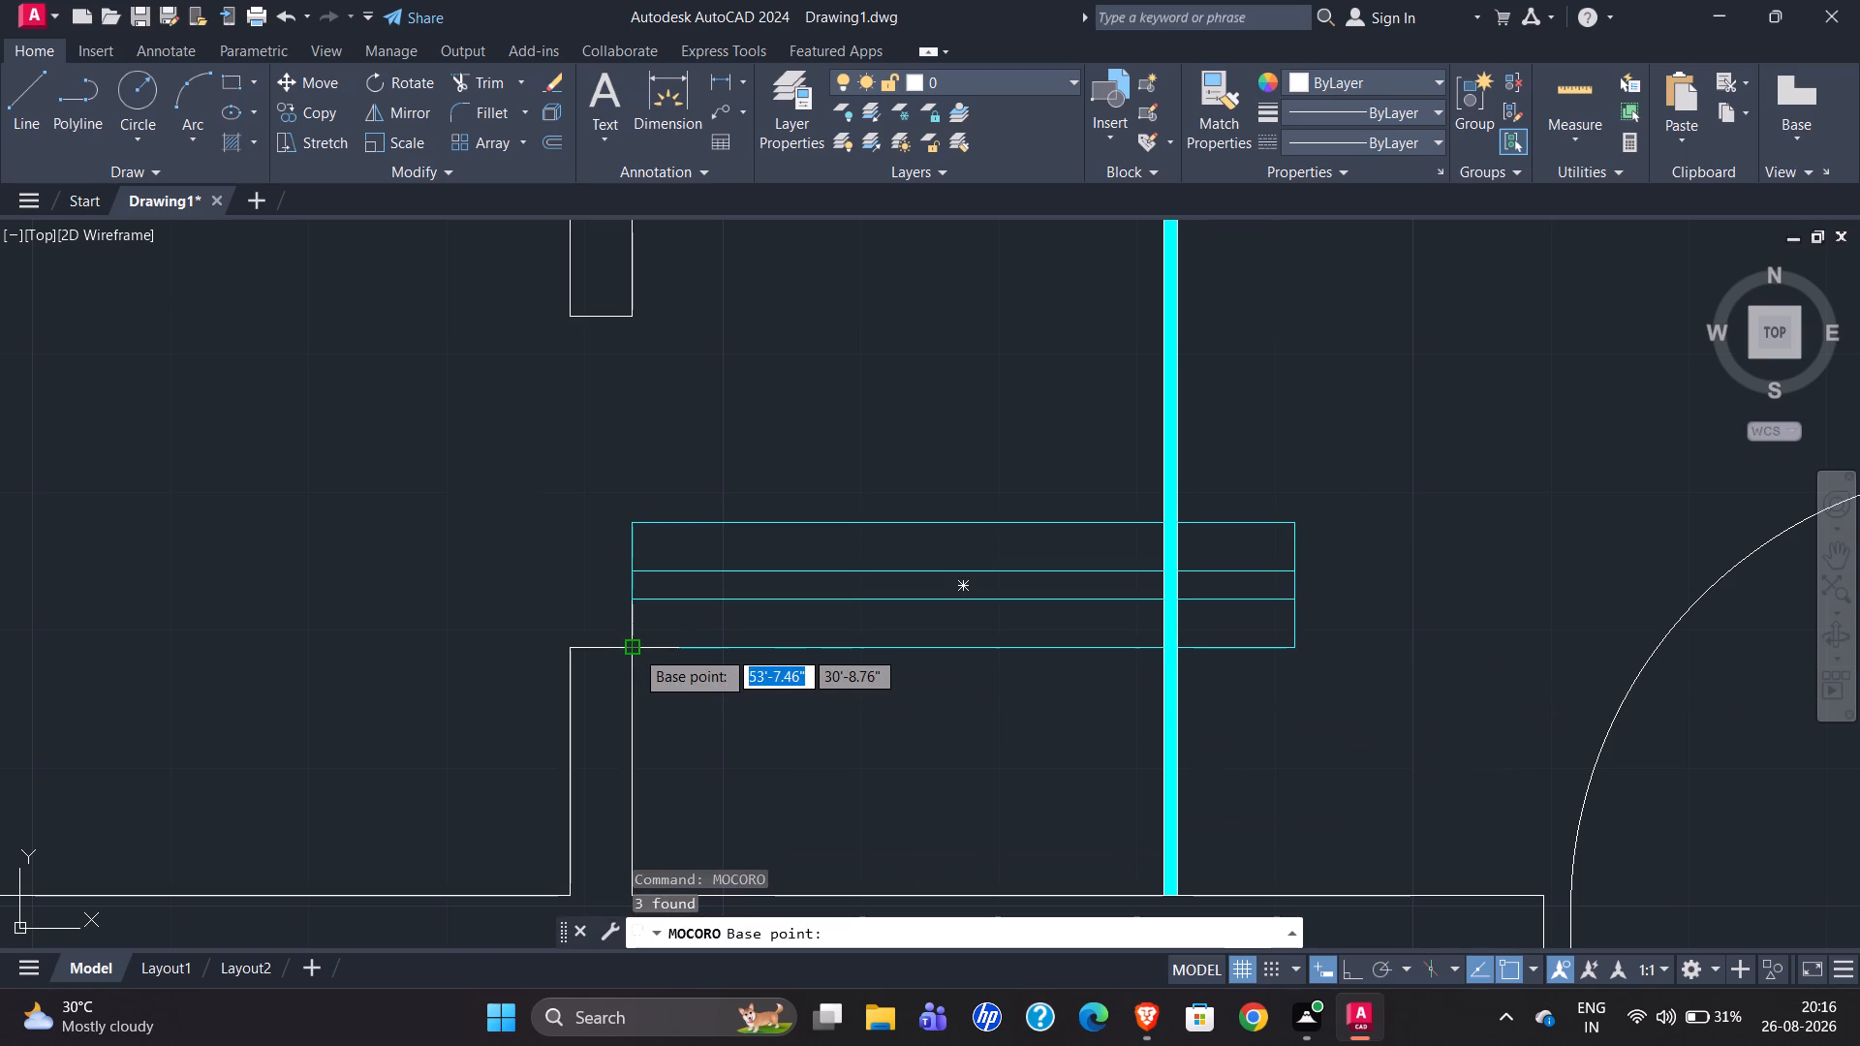
click(635, 648)
drag(724, 784, 635, 648)
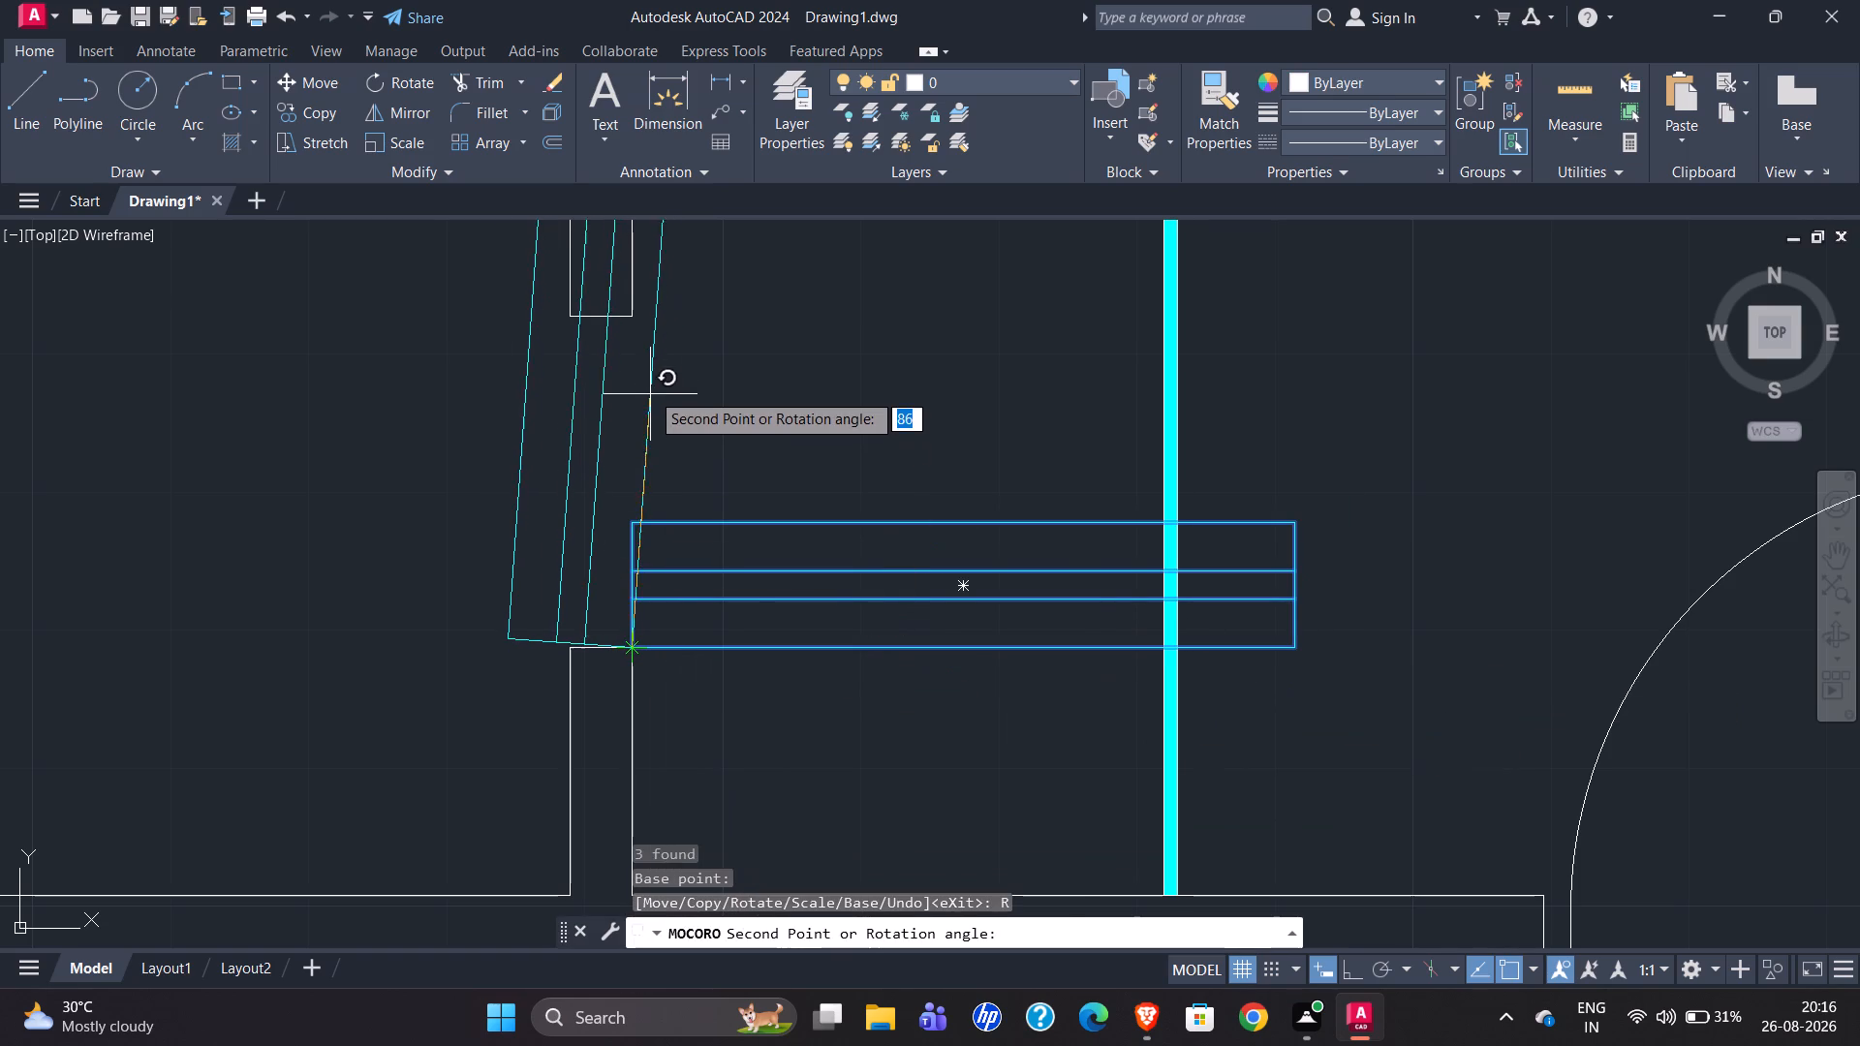
click(1353, 969)
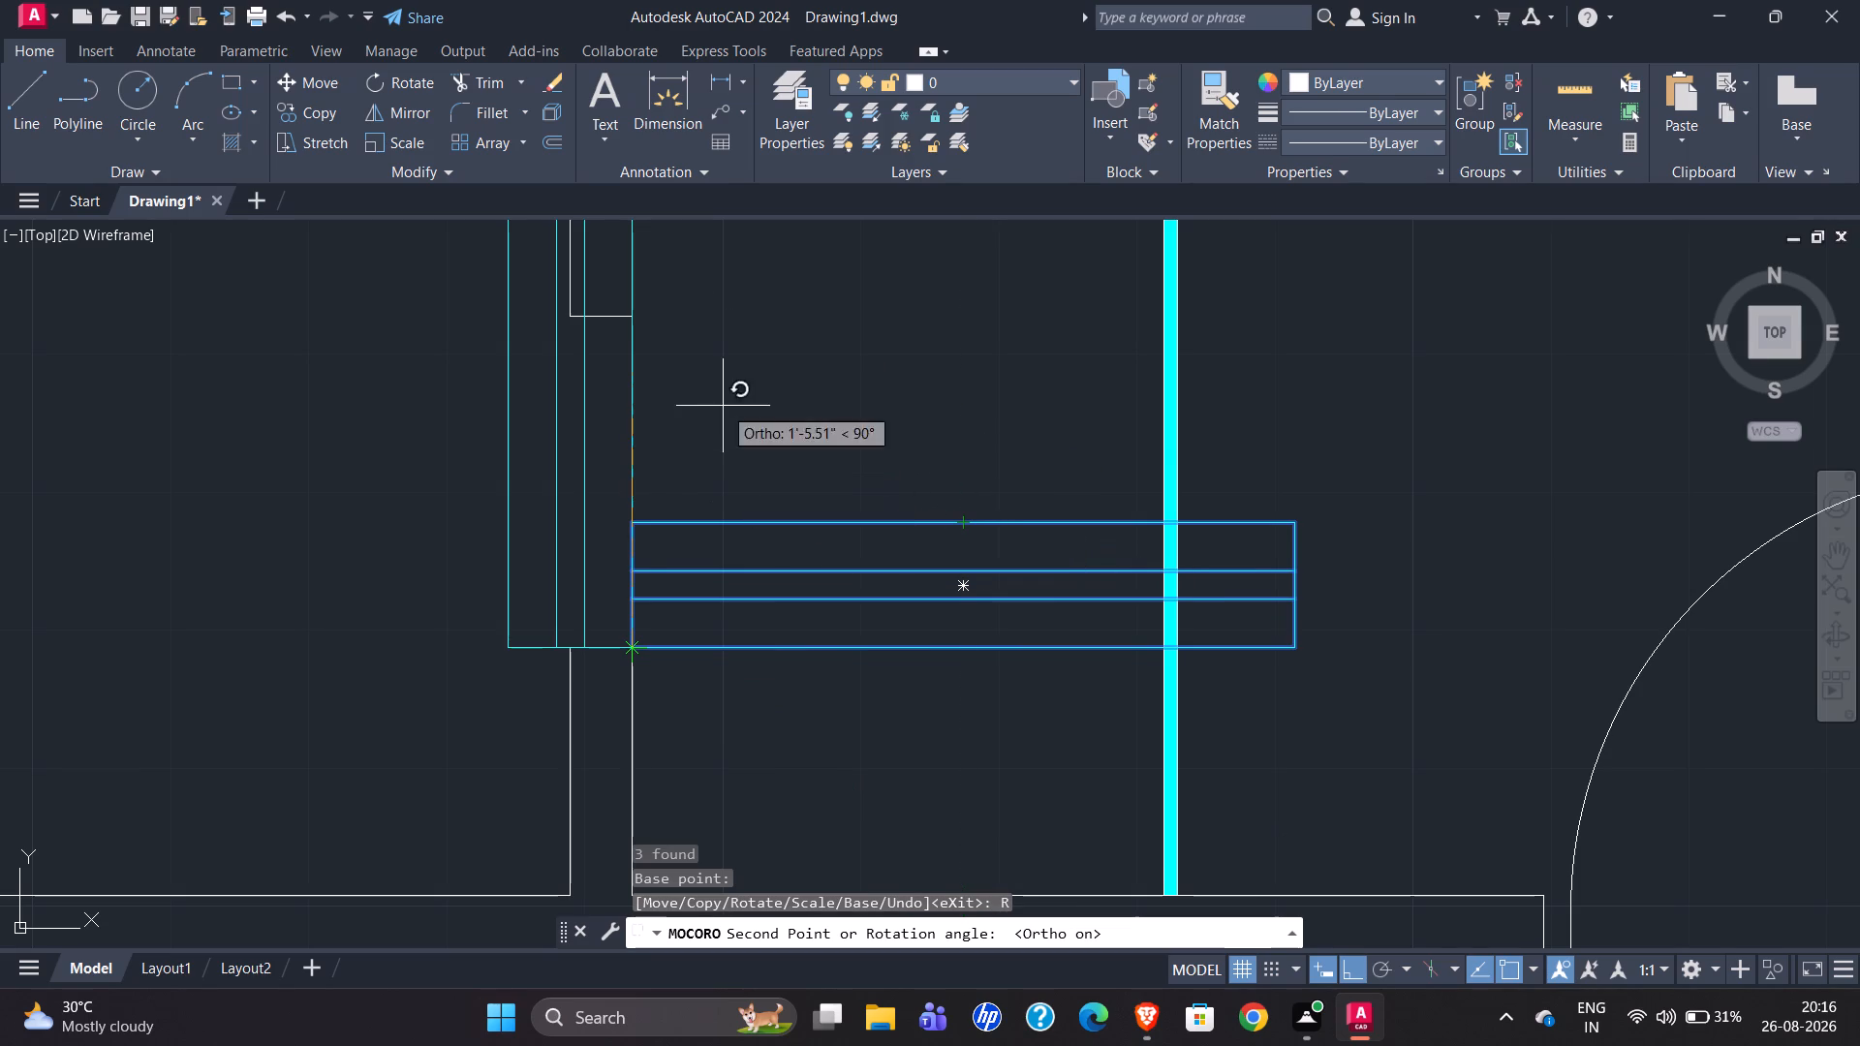
click(710, 338)
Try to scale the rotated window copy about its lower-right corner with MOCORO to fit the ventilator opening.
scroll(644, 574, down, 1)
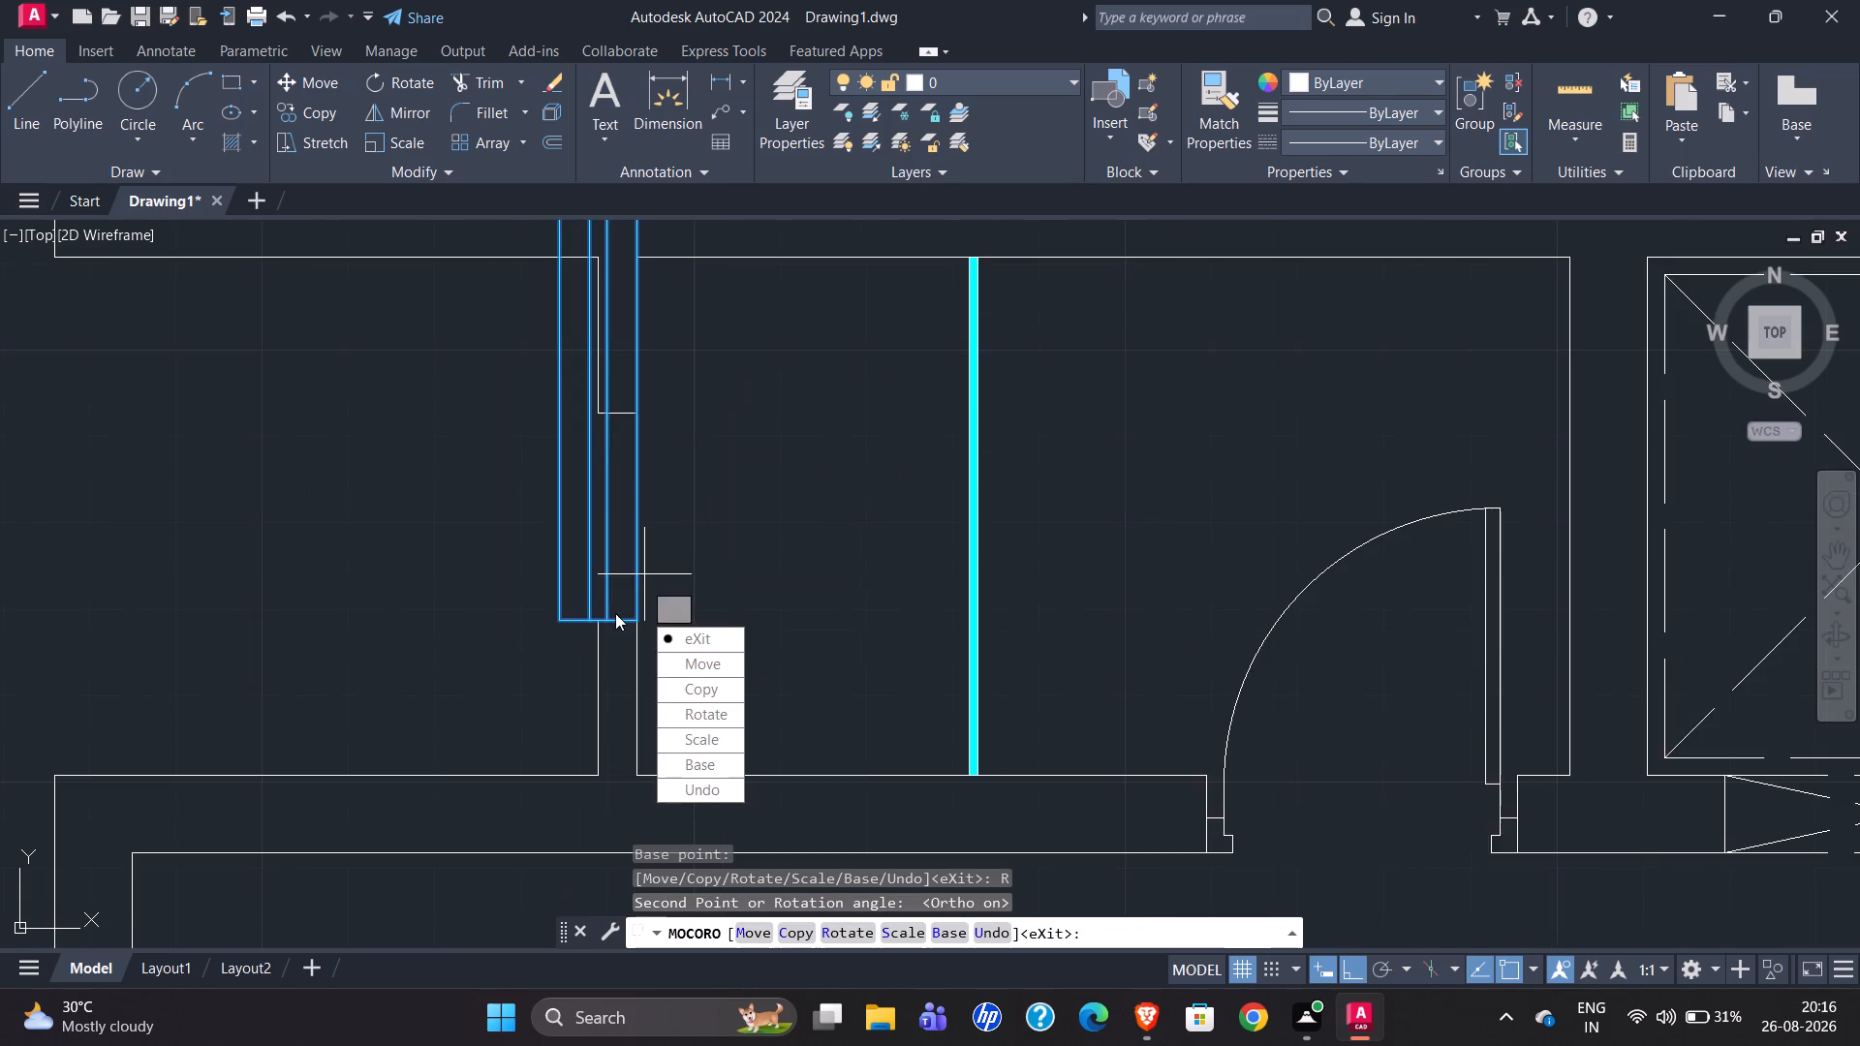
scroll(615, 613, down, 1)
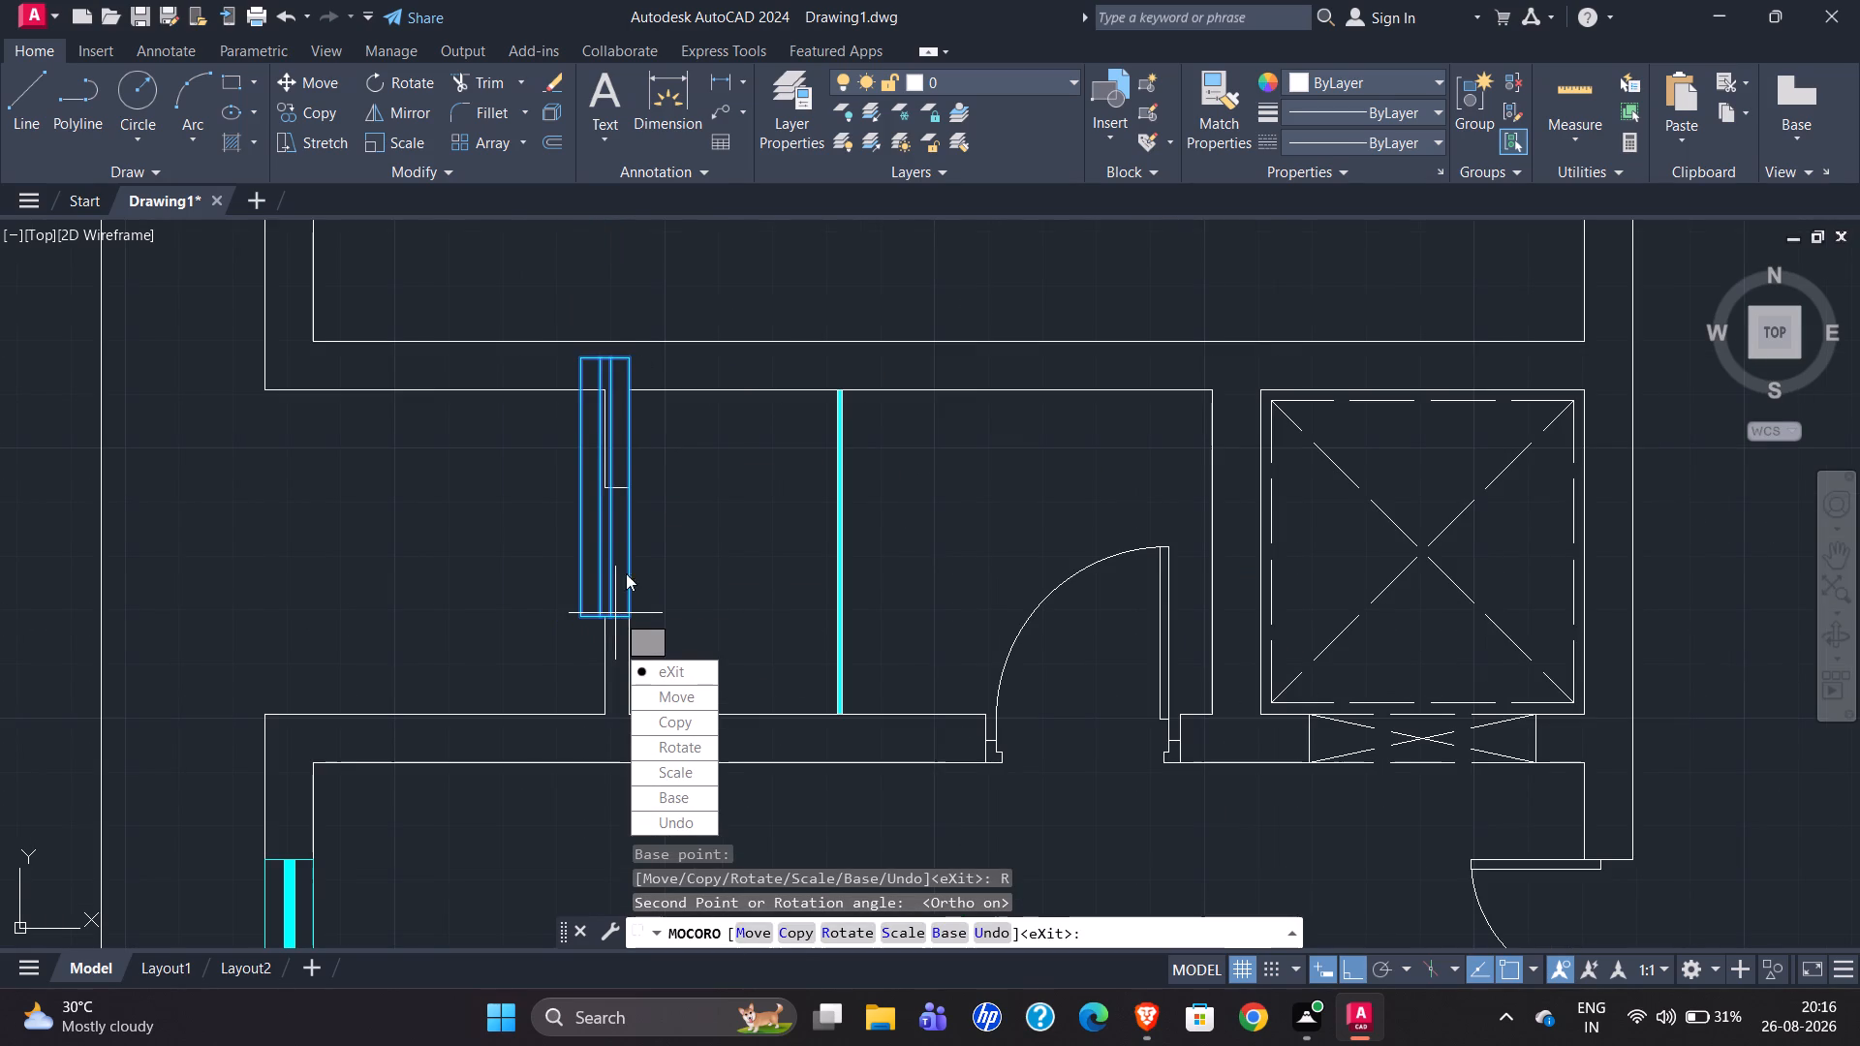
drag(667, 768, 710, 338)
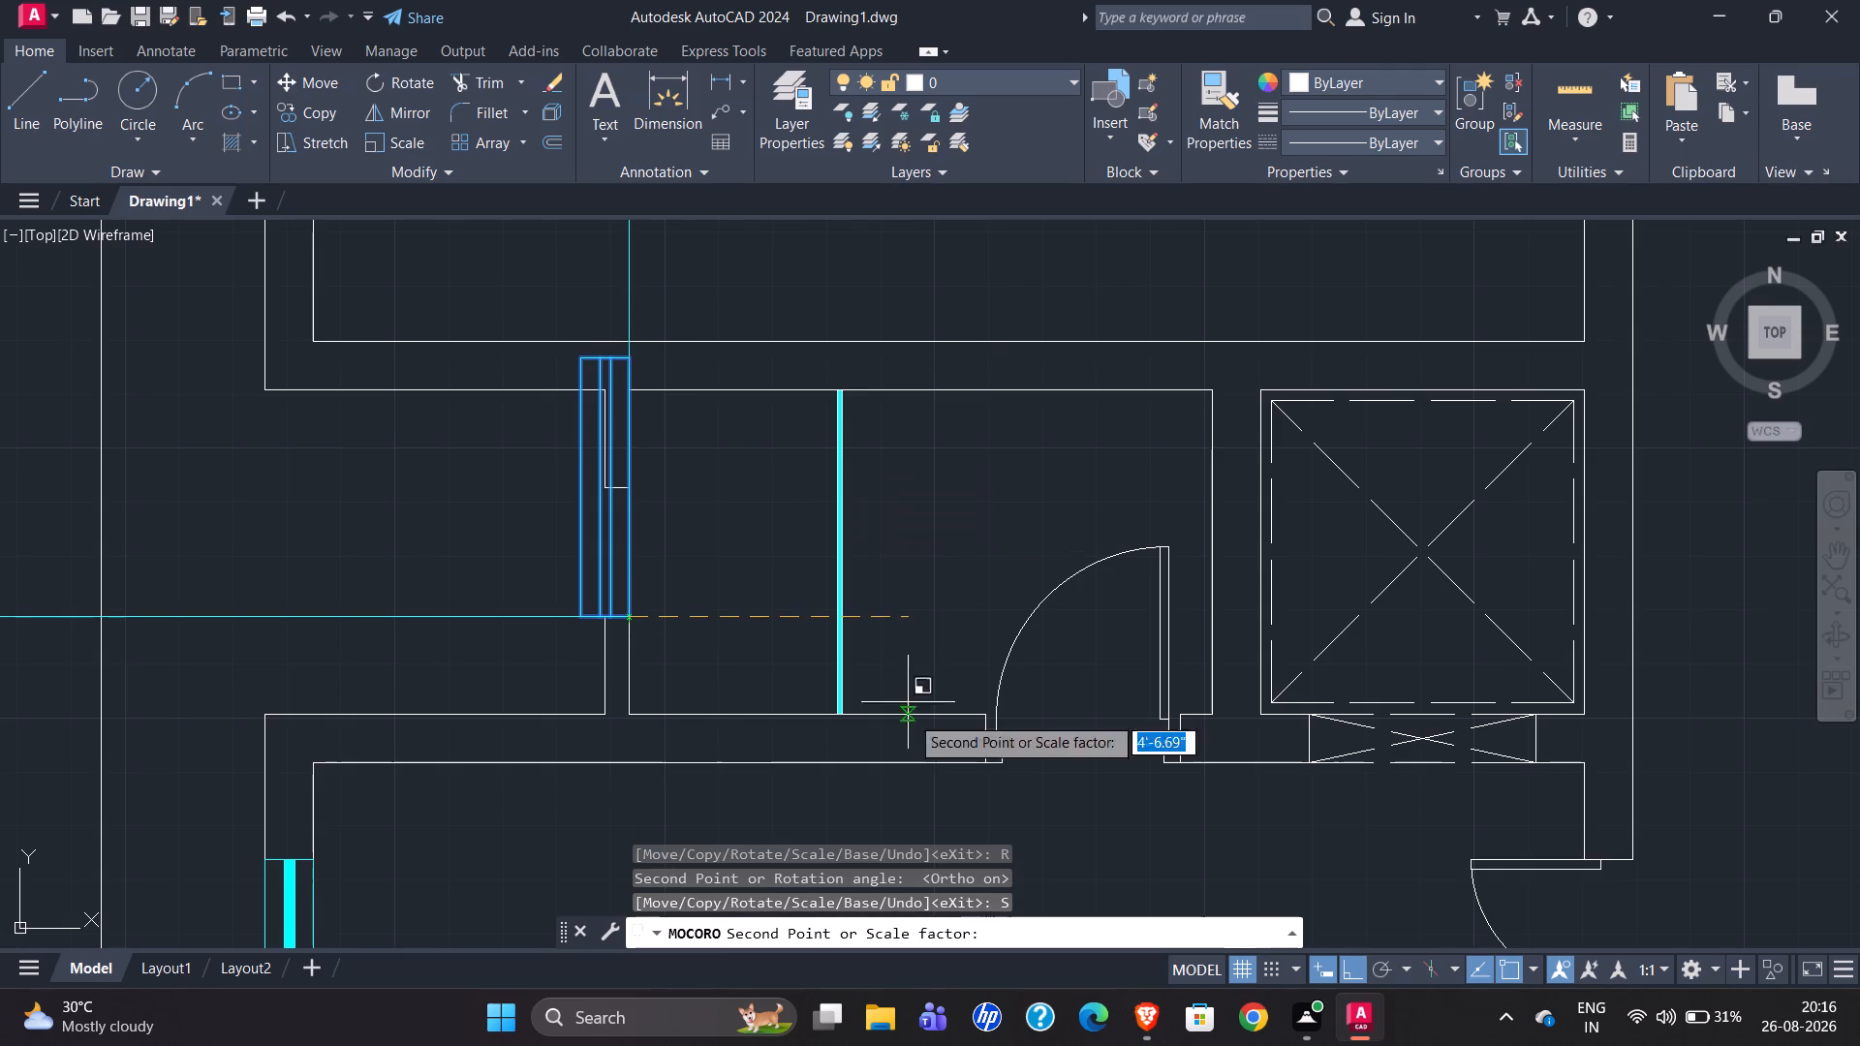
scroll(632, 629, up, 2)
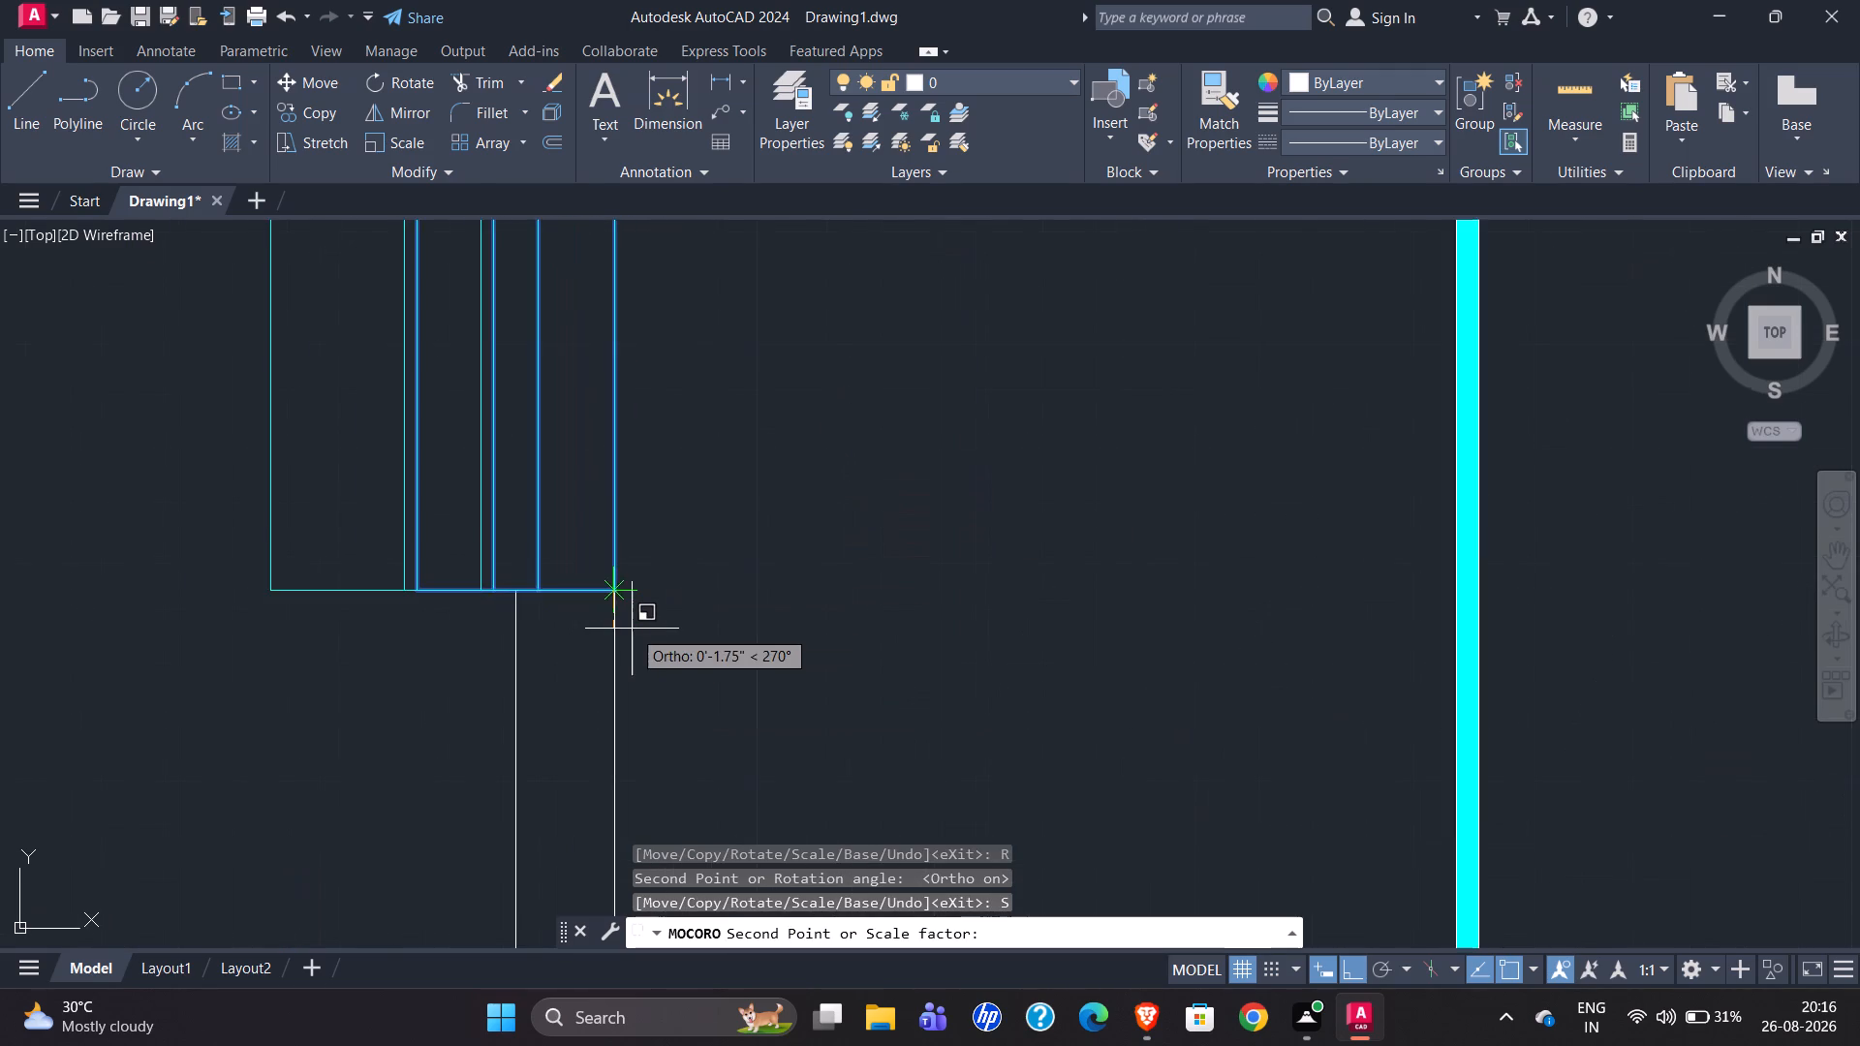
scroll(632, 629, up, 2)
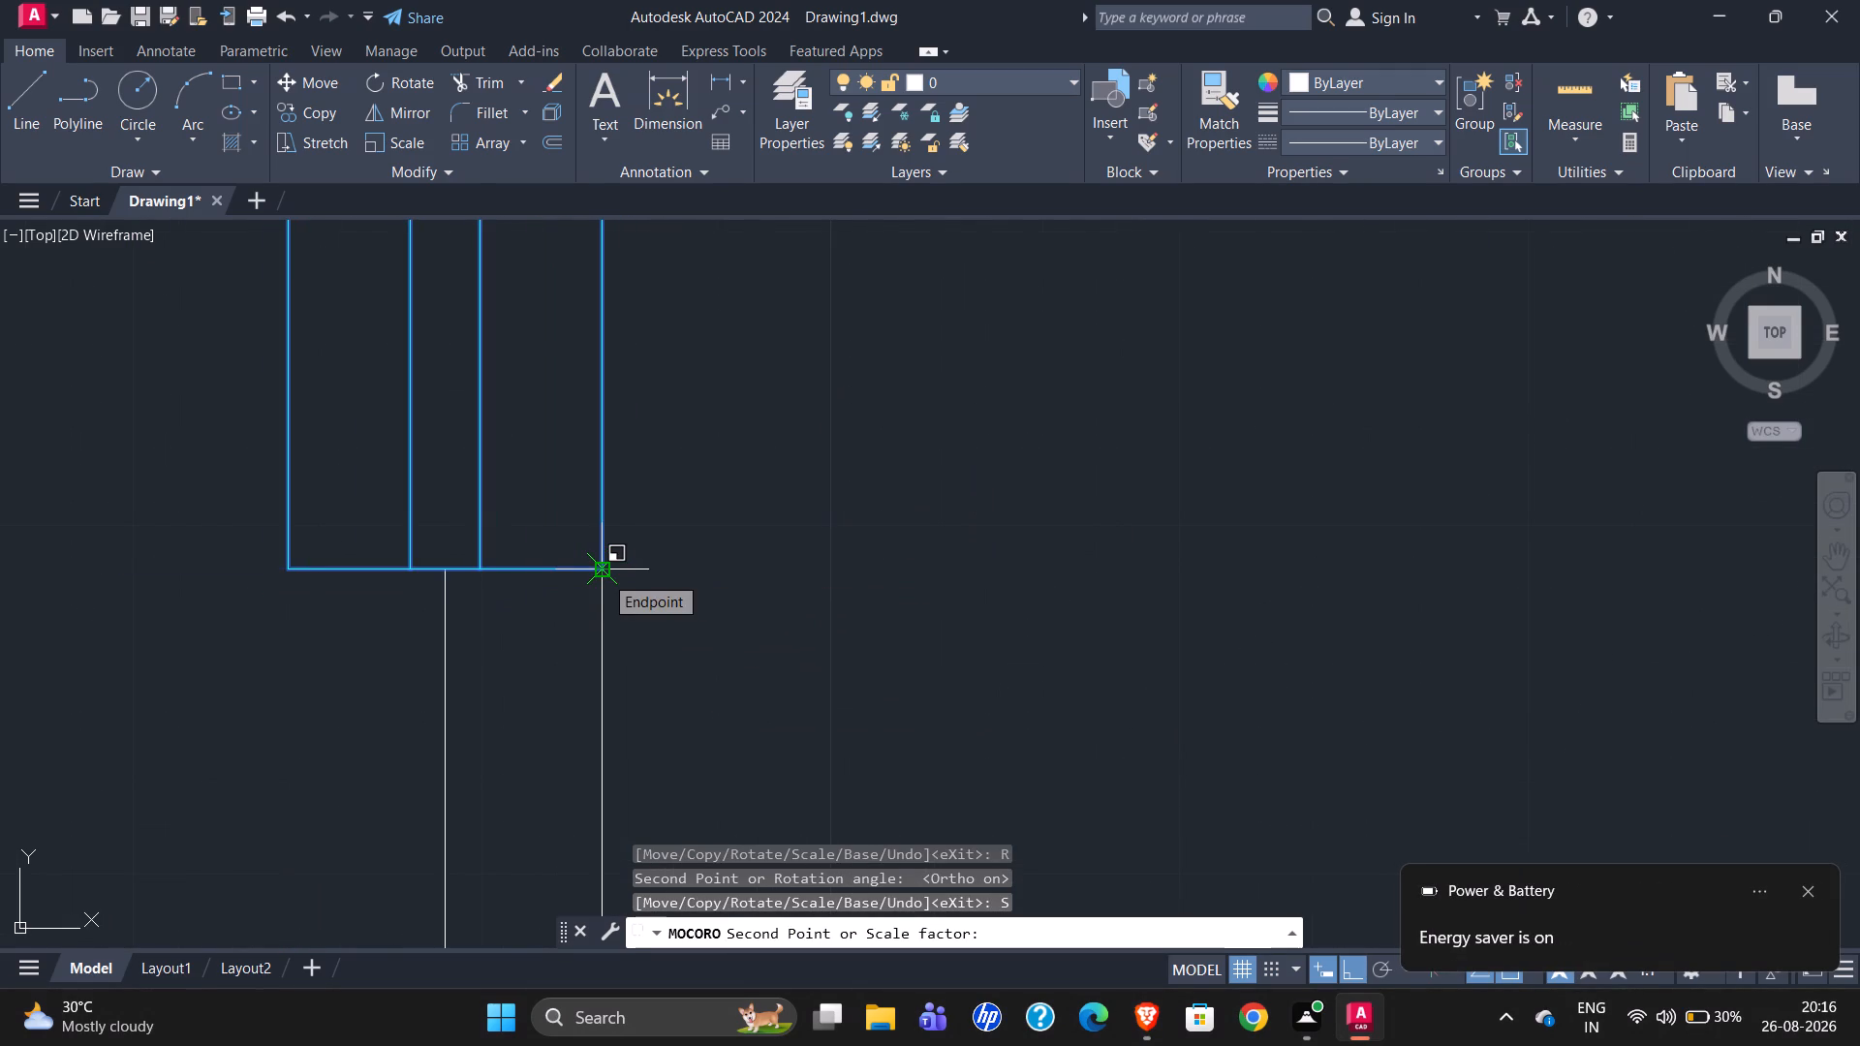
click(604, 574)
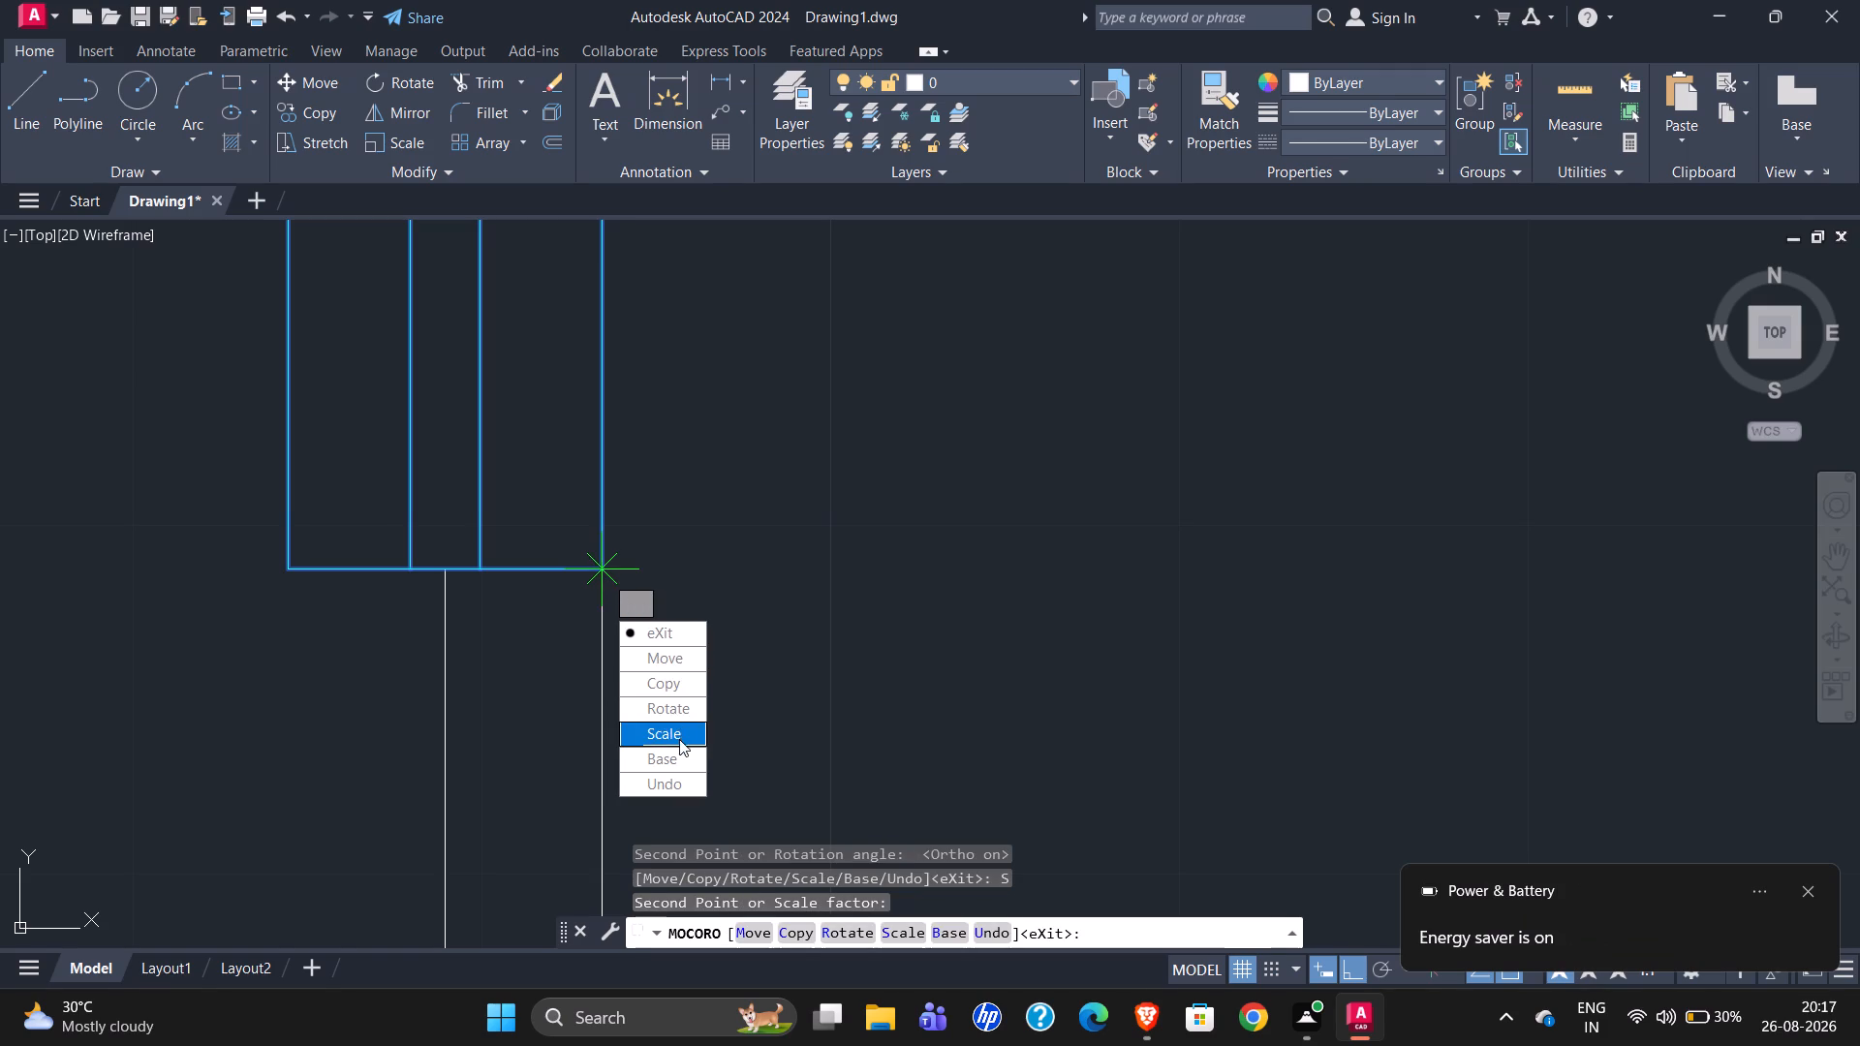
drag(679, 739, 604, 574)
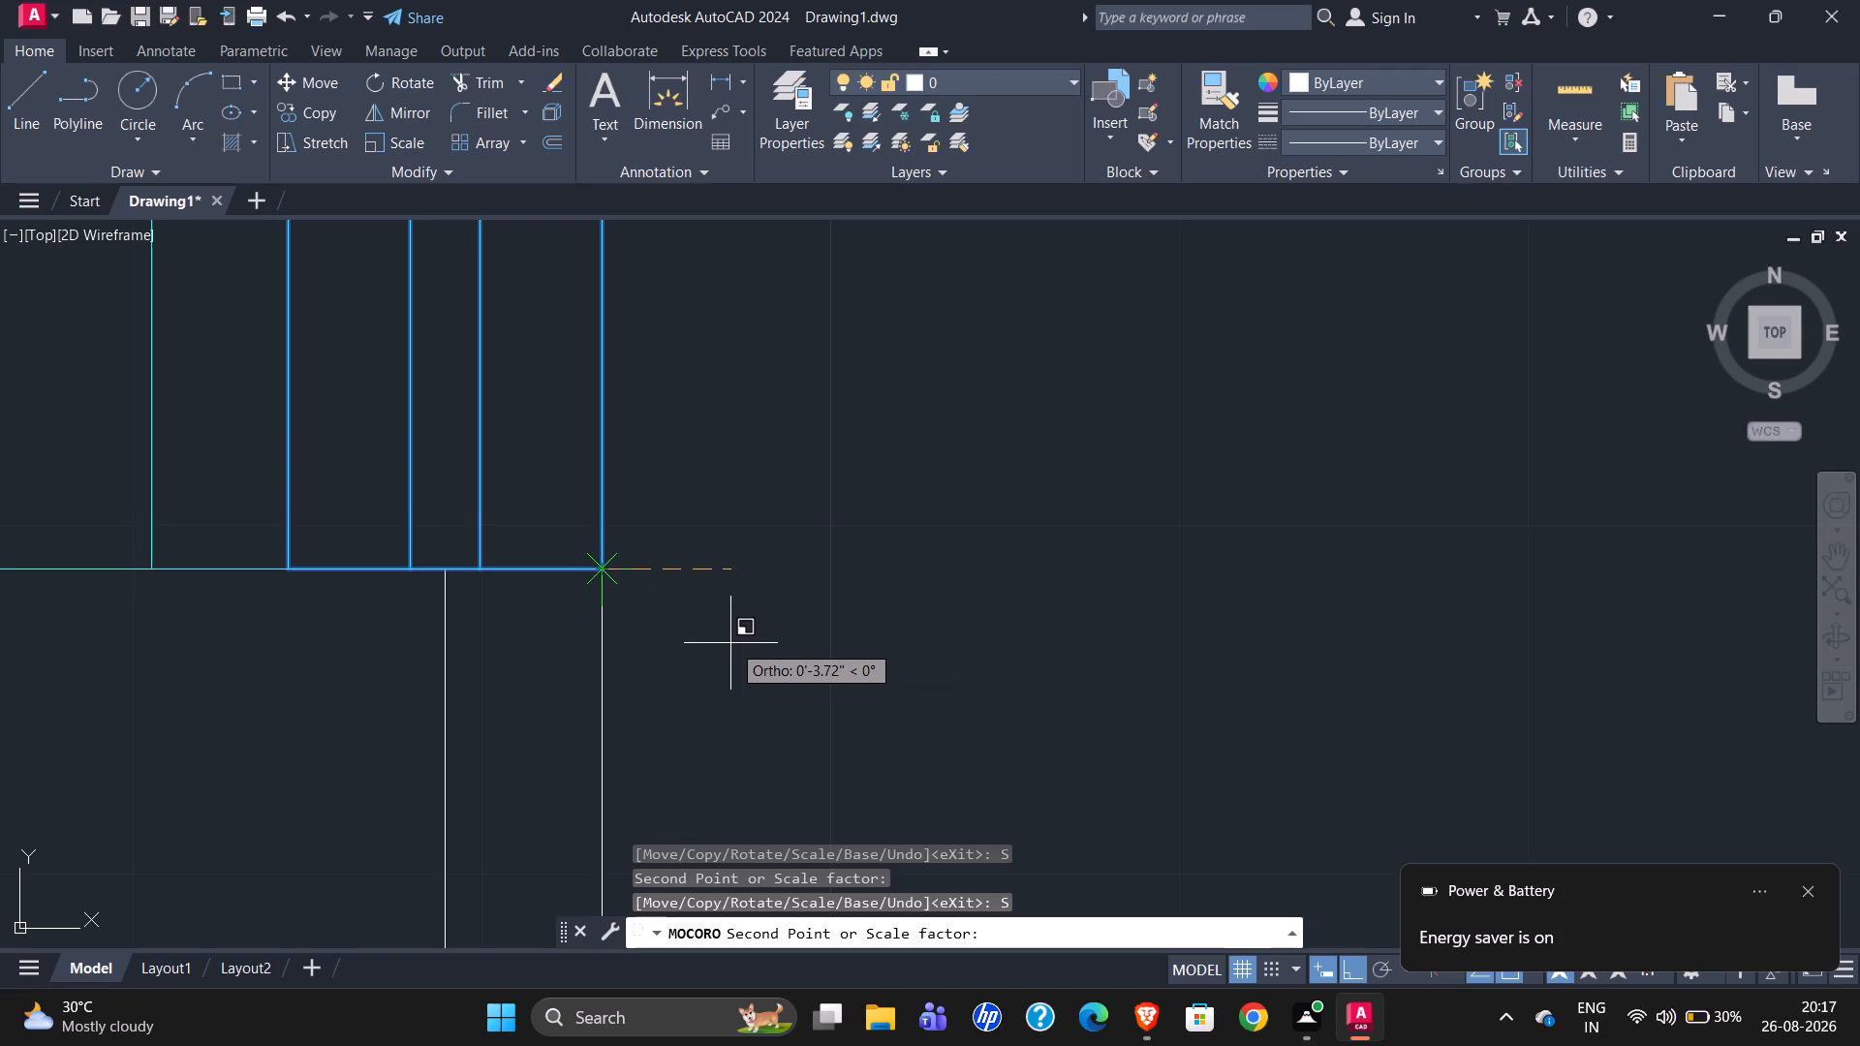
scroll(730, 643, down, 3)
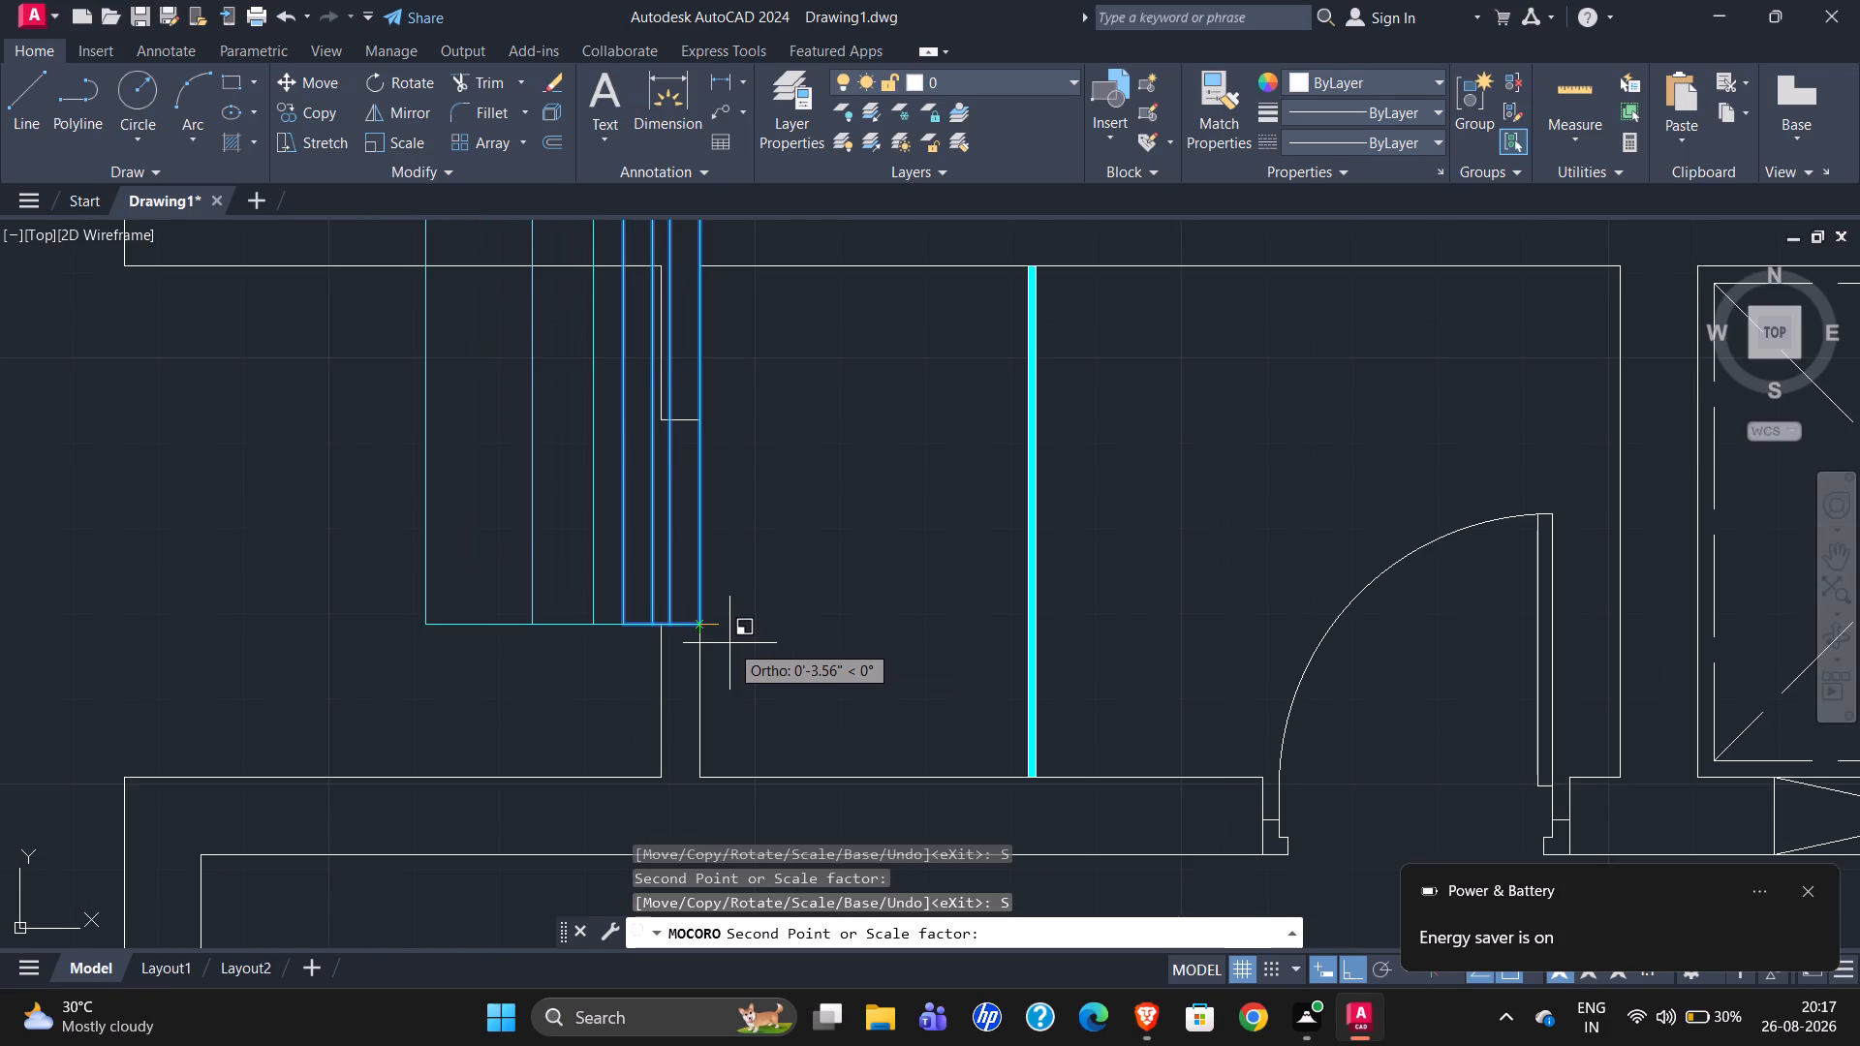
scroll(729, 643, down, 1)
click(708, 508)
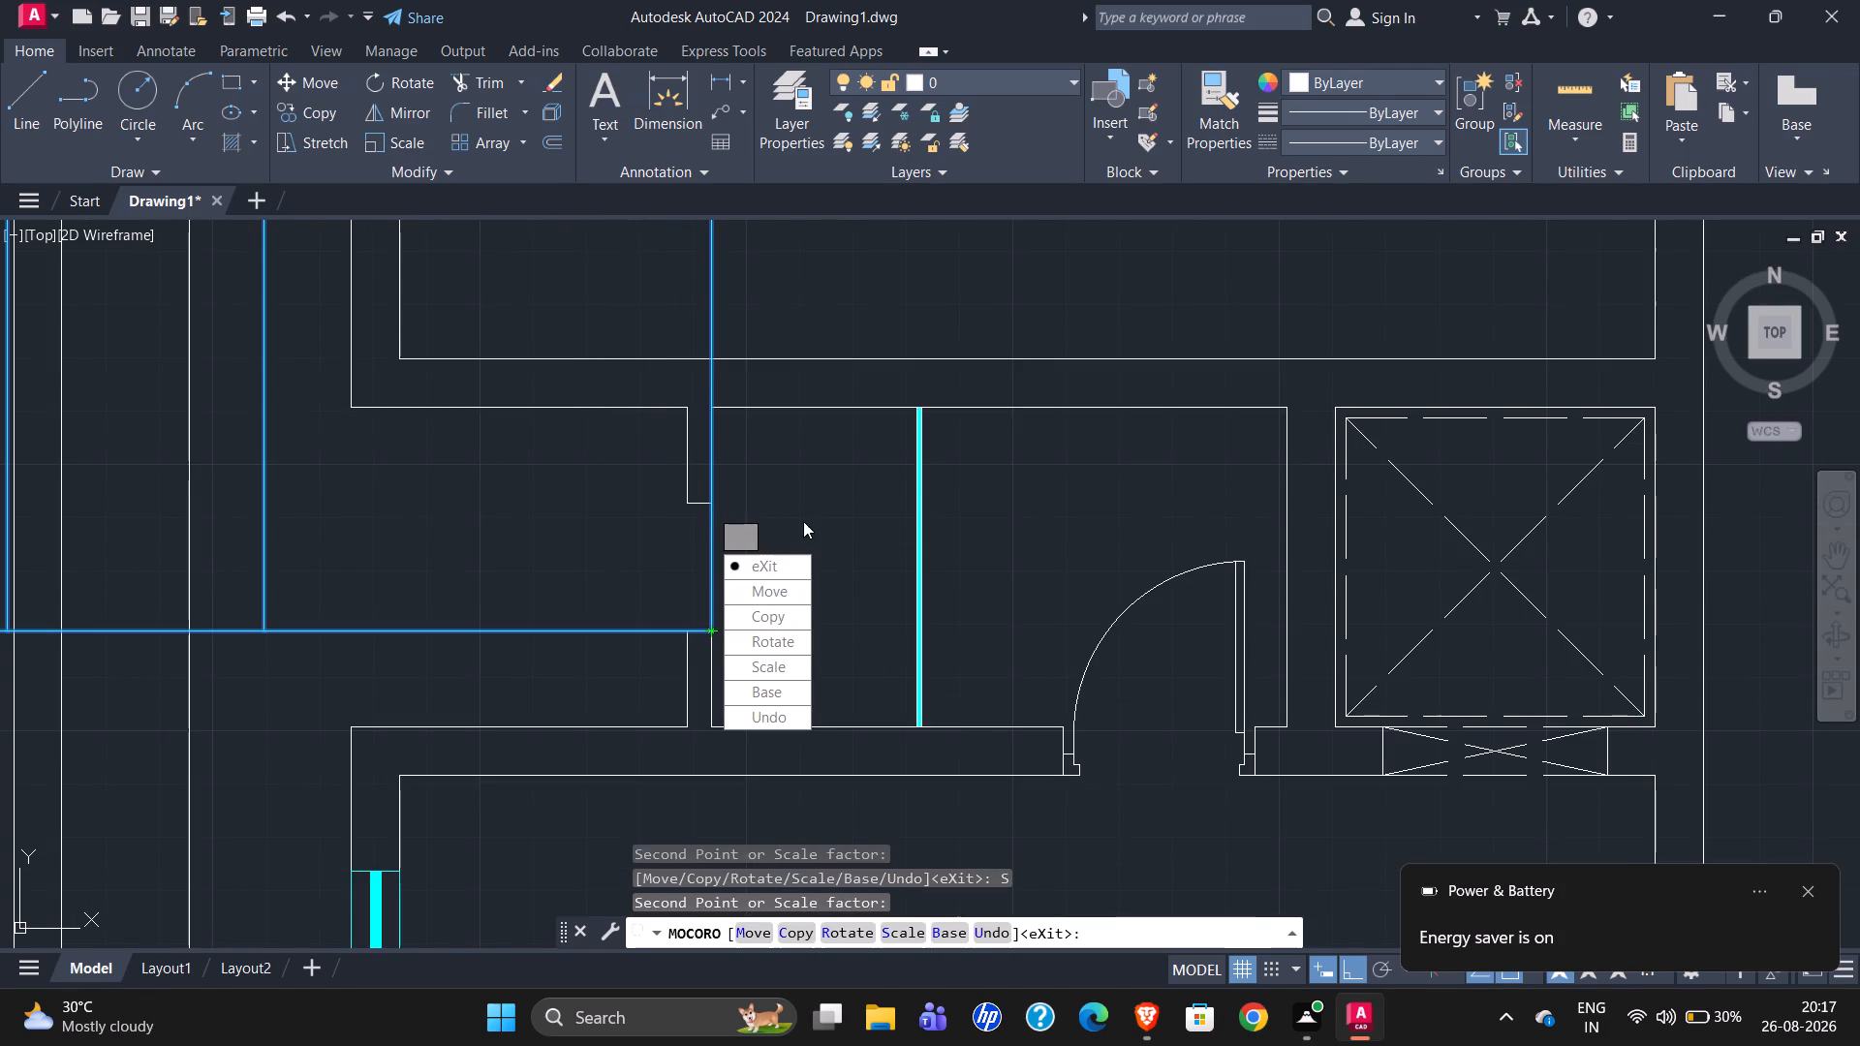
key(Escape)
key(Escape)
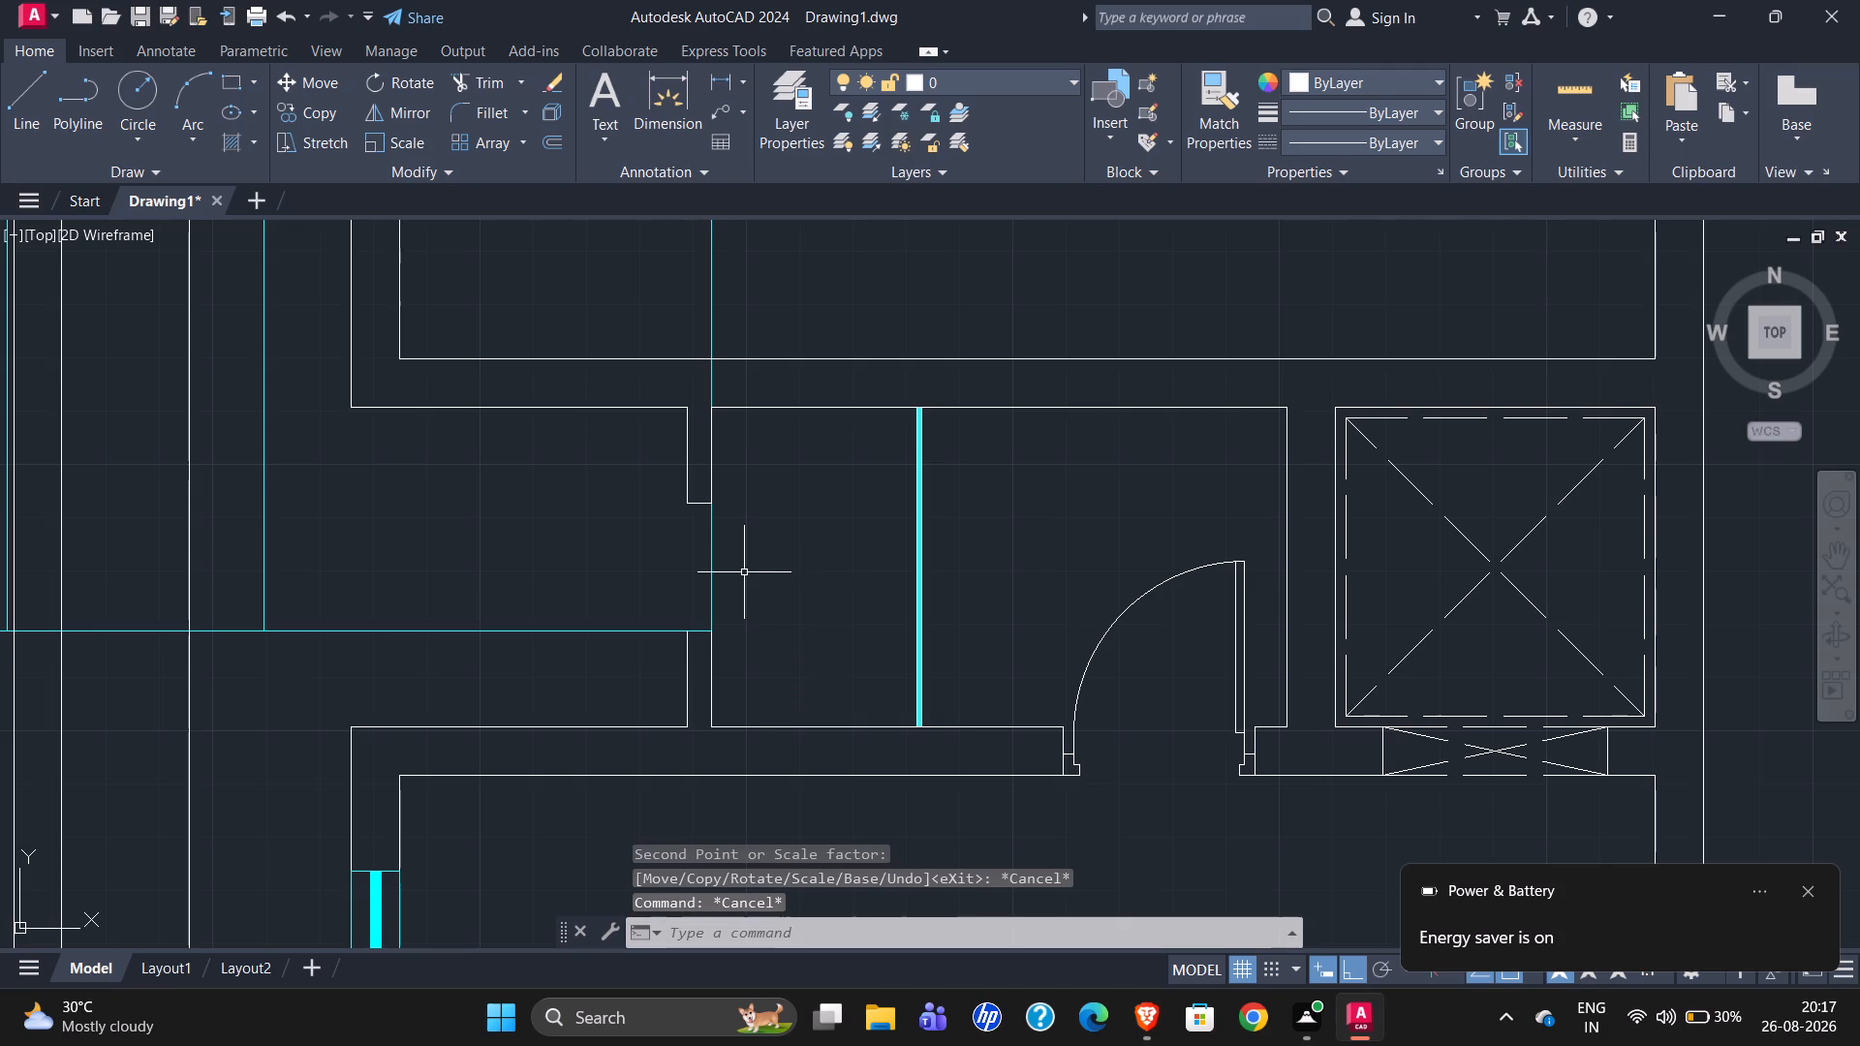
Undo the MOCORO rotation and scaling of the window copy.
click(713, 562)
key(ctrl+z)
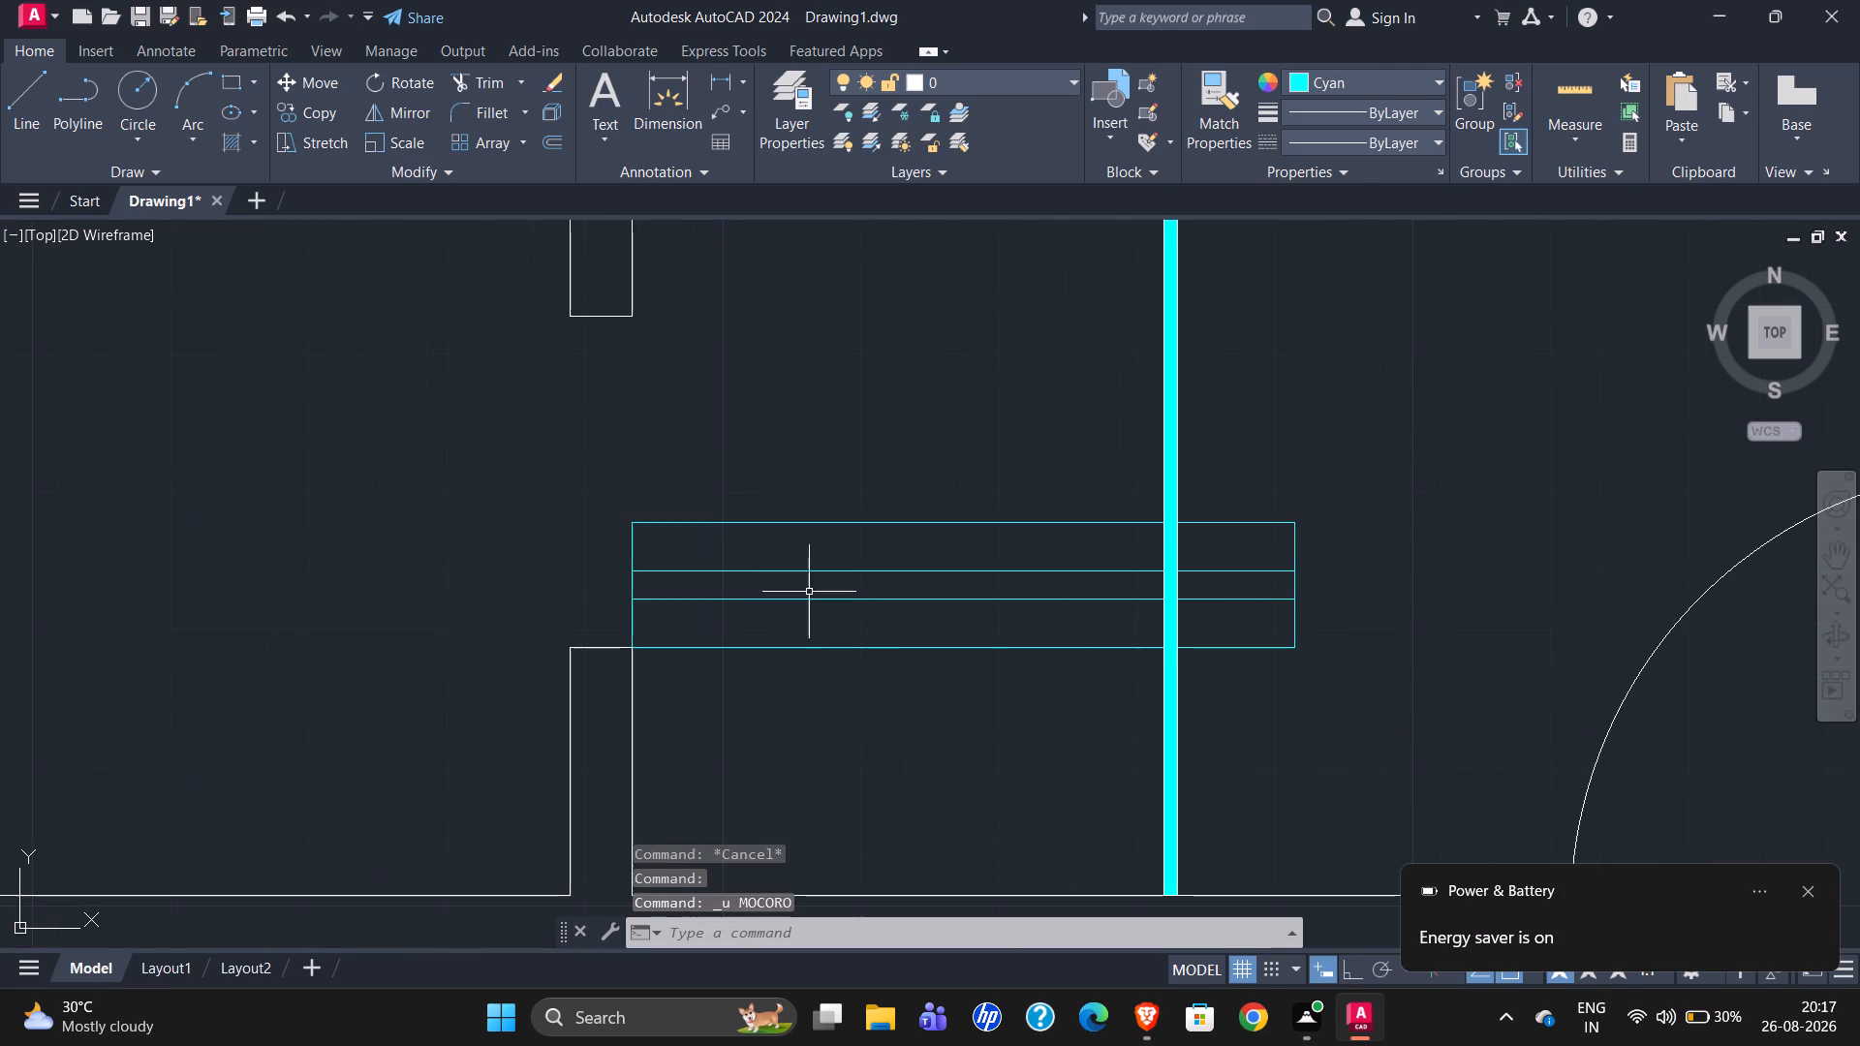
Rotate the window copy's frame and glass lines 90° about its lower-left corner with Rotate, with Ortho turned on.
scroll(672, 542, down, 1)
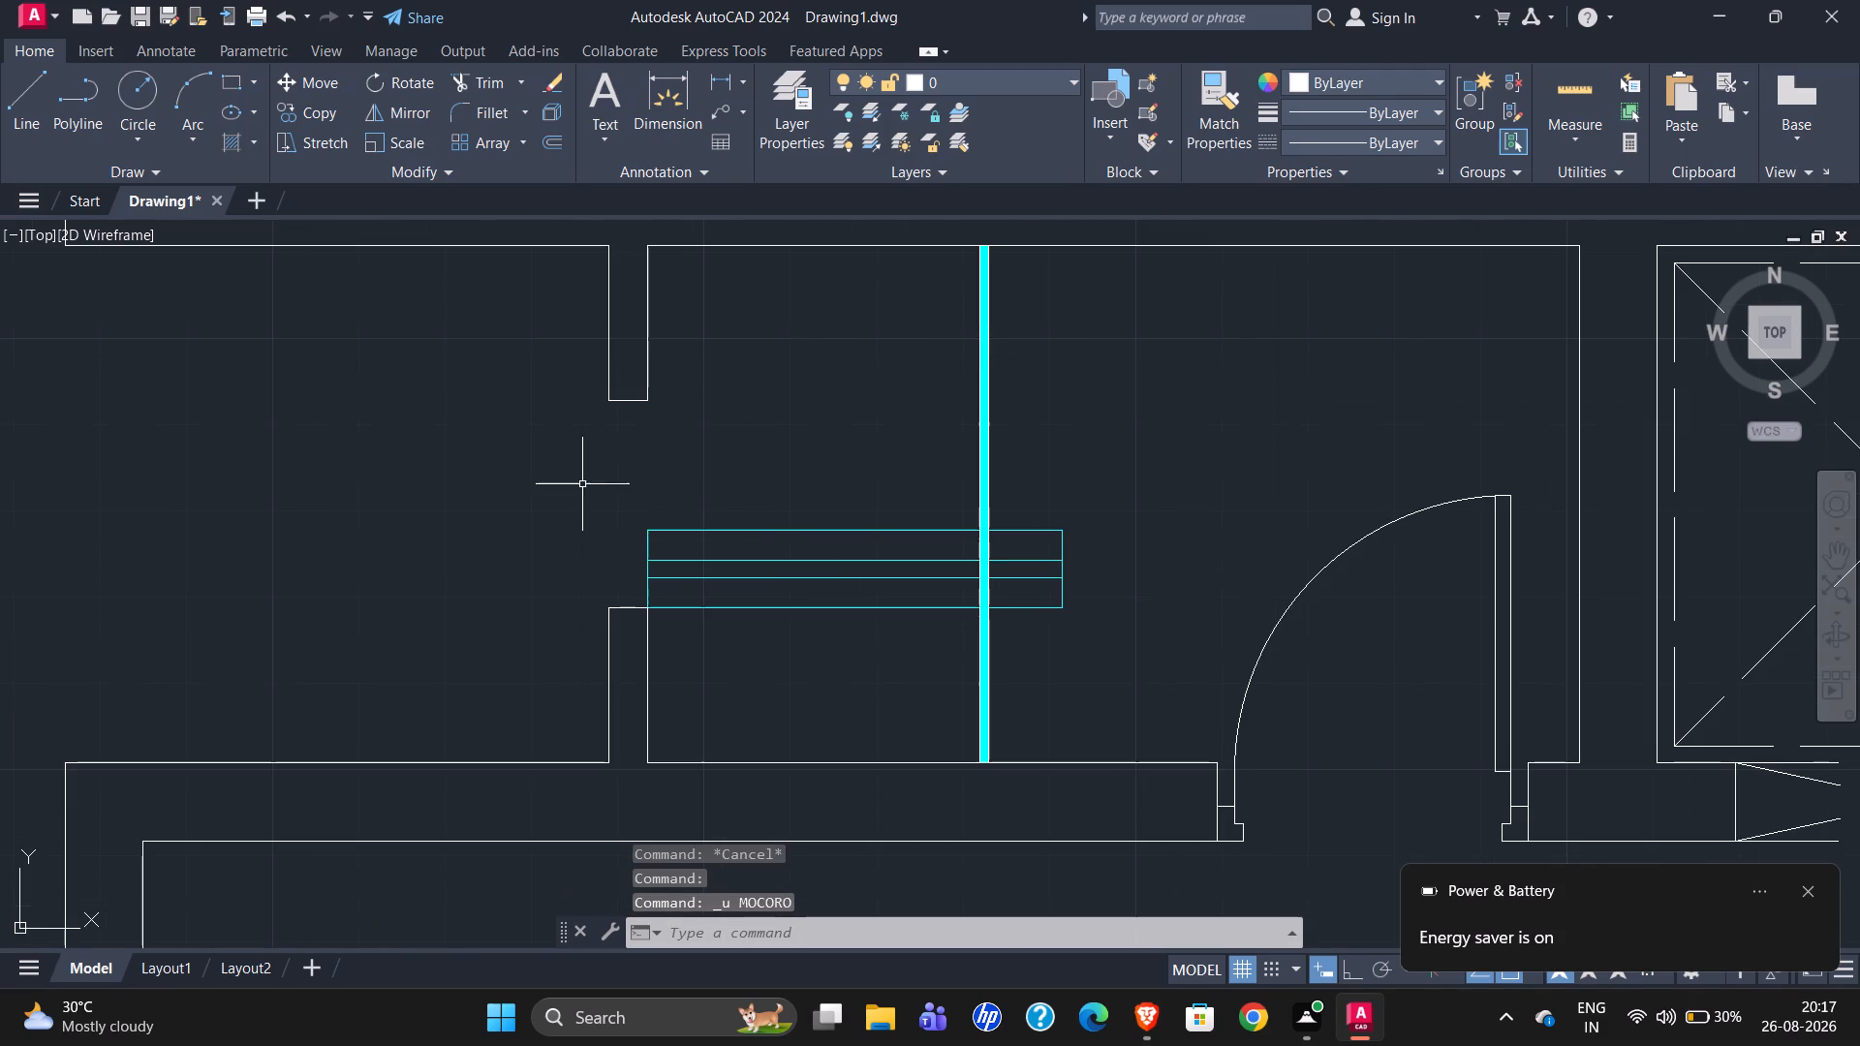
drag(582, 484, 604, 499)
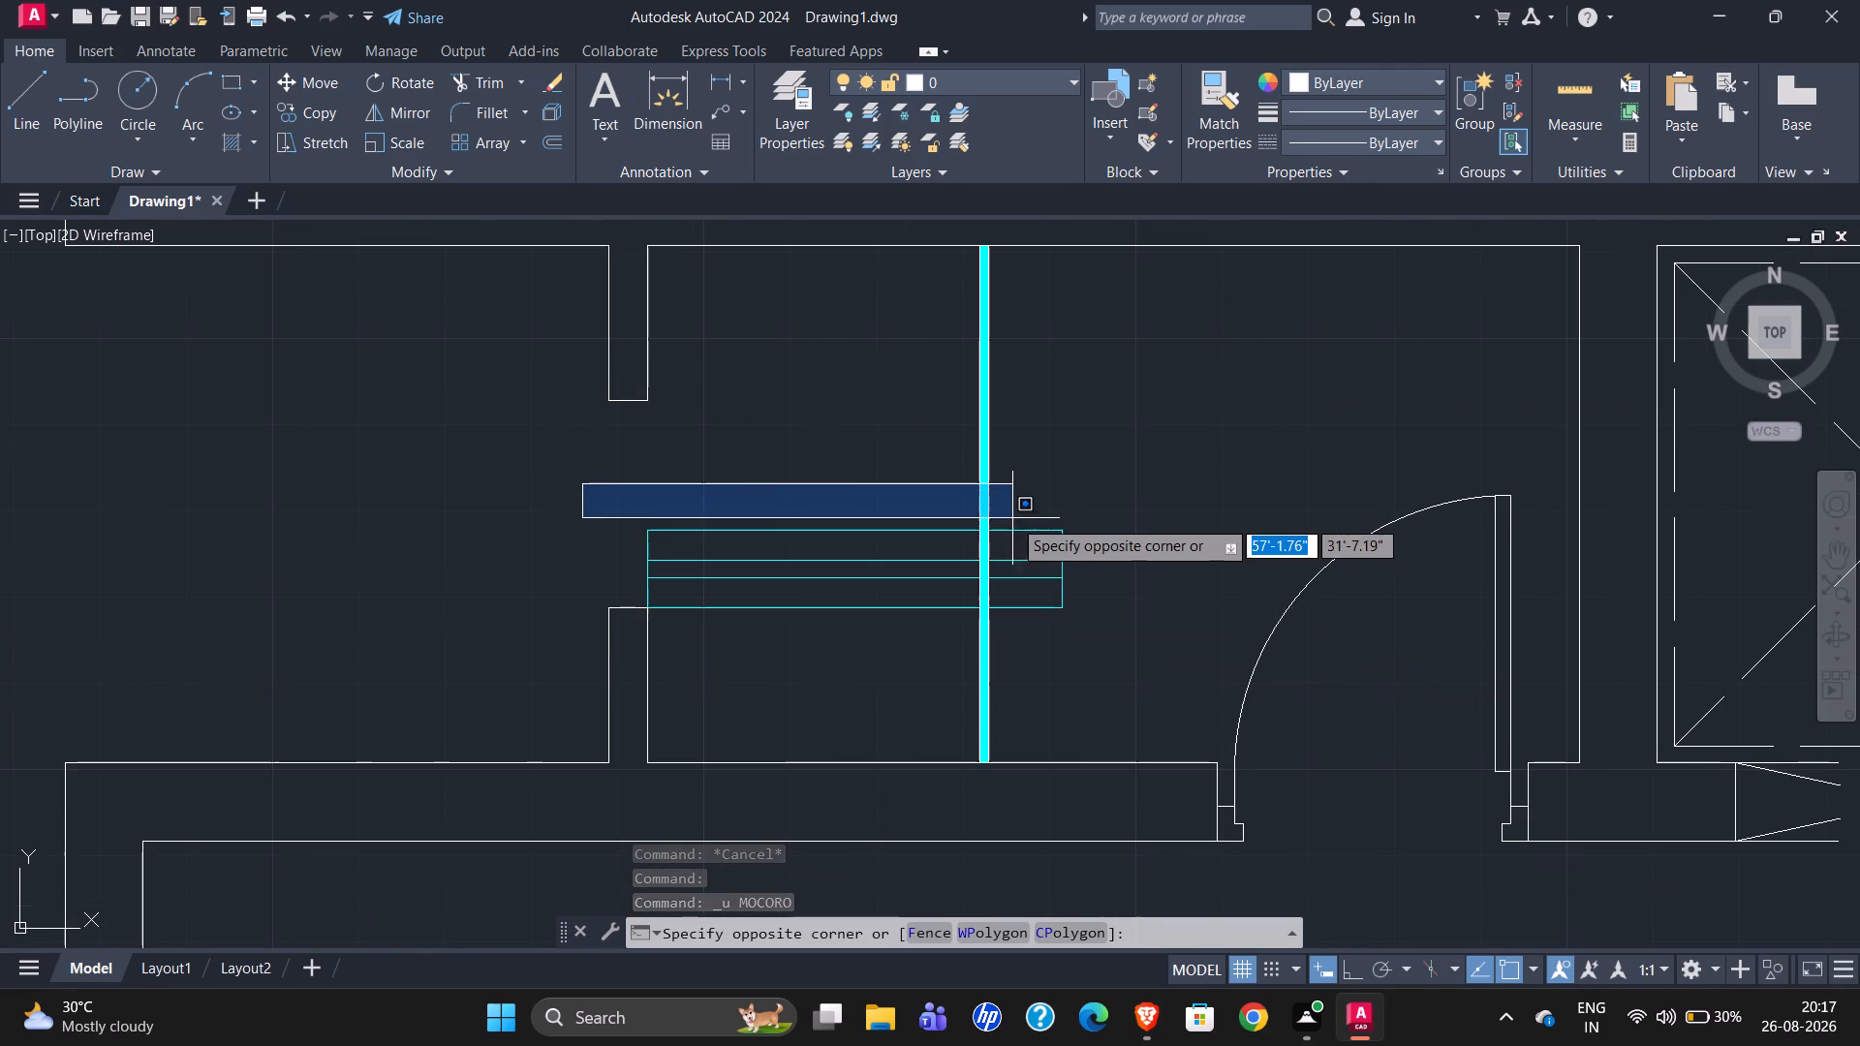
click(1166, 479)
click(635, 501)
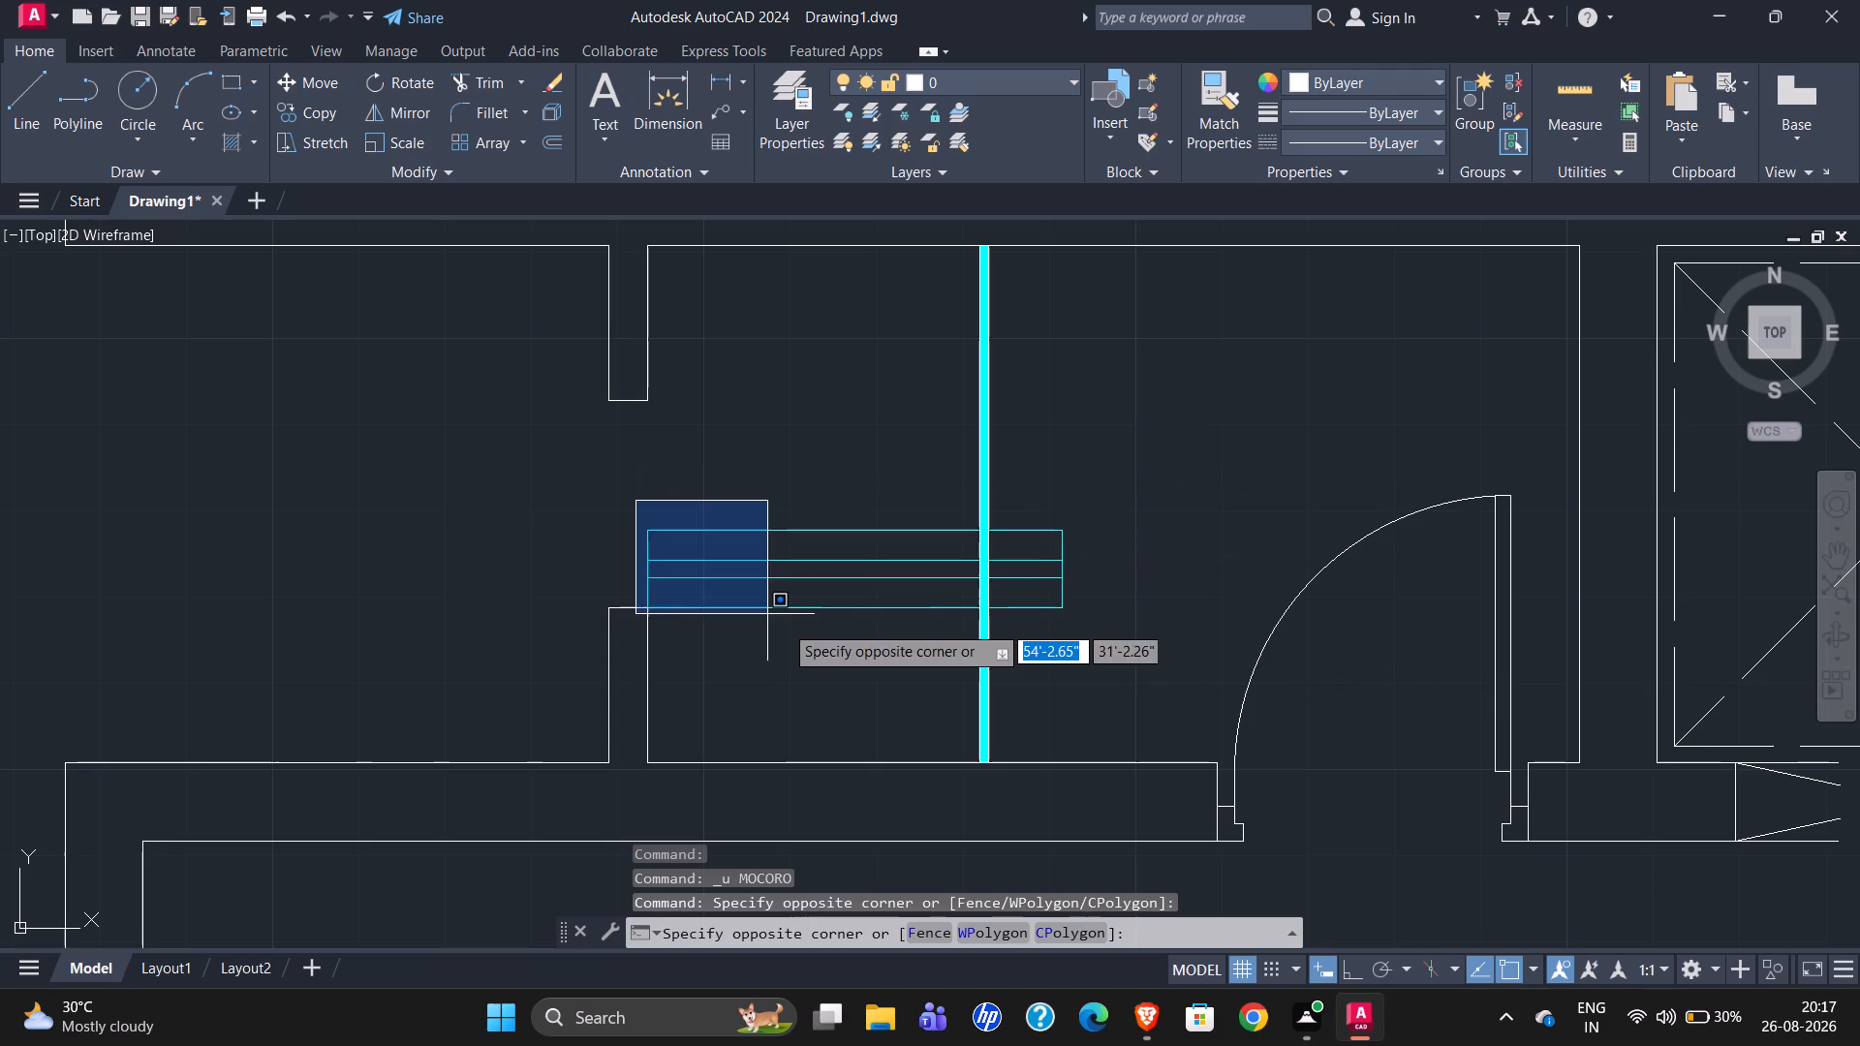
click(1133, 647)
text(ro)
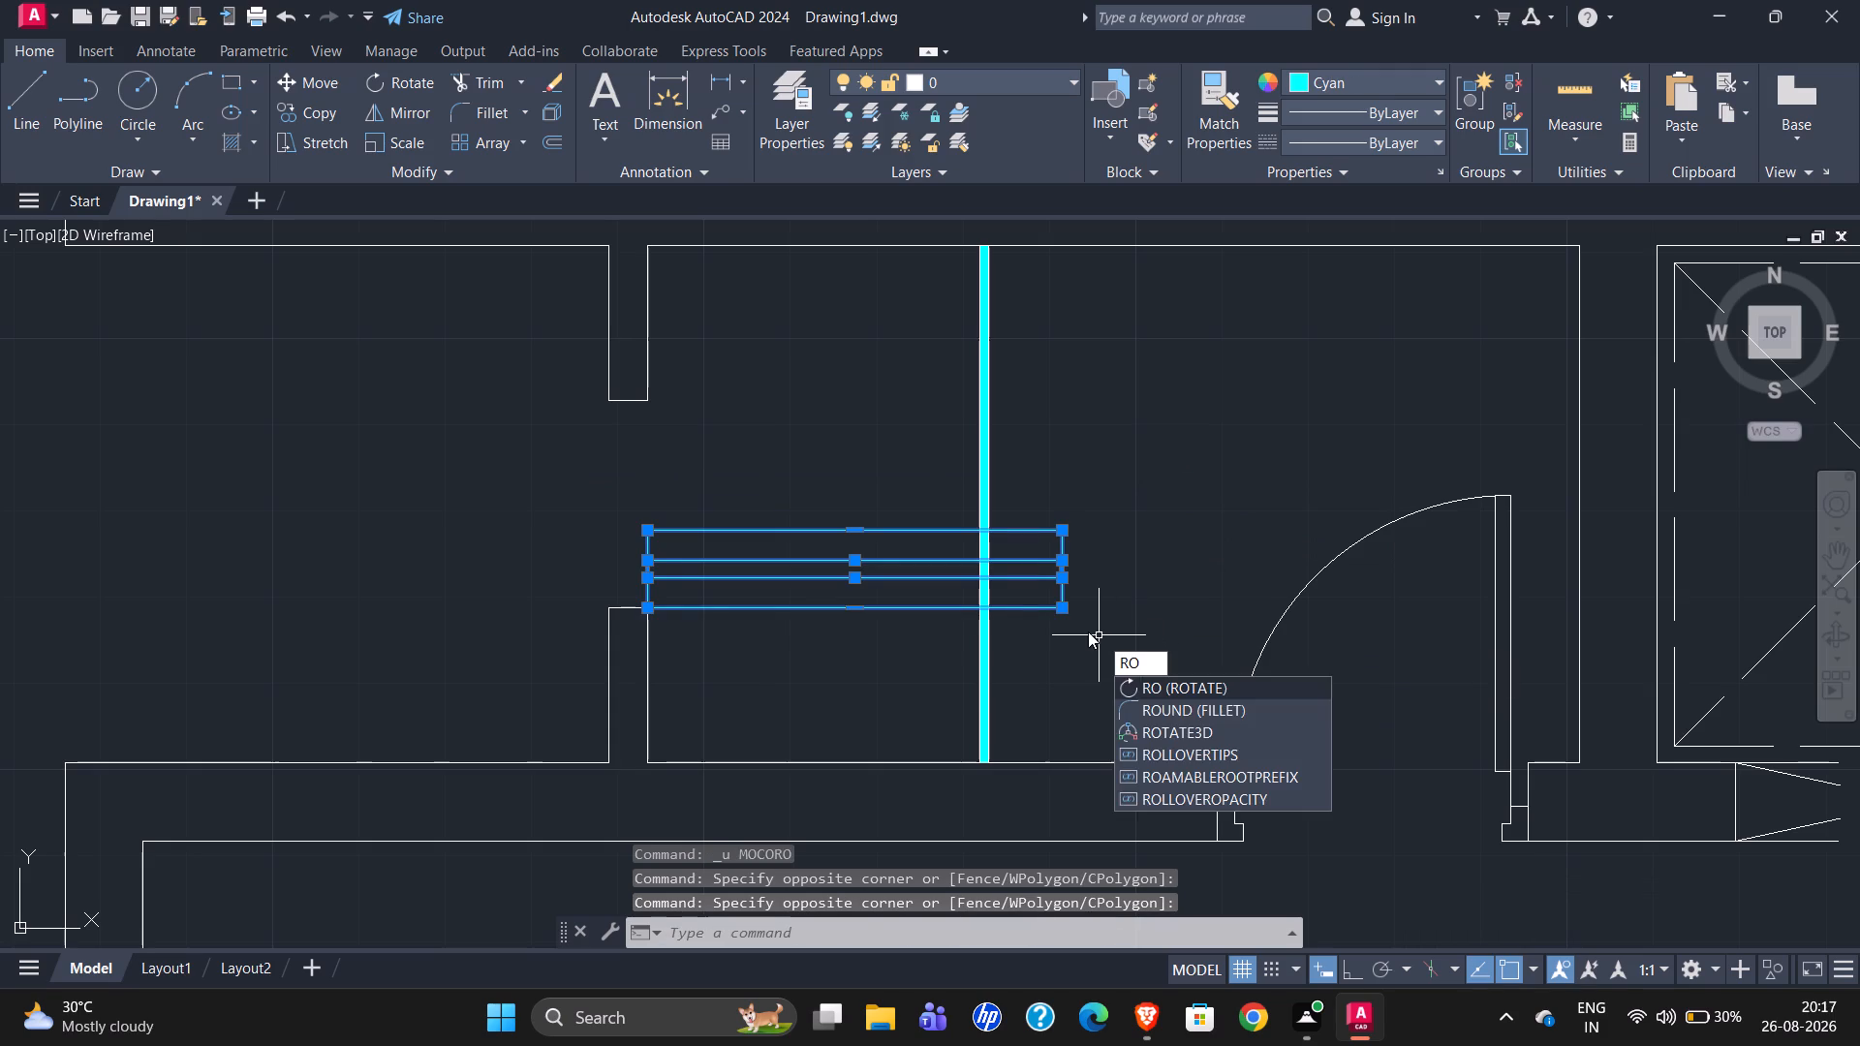
key(Return)
click(646, 605)
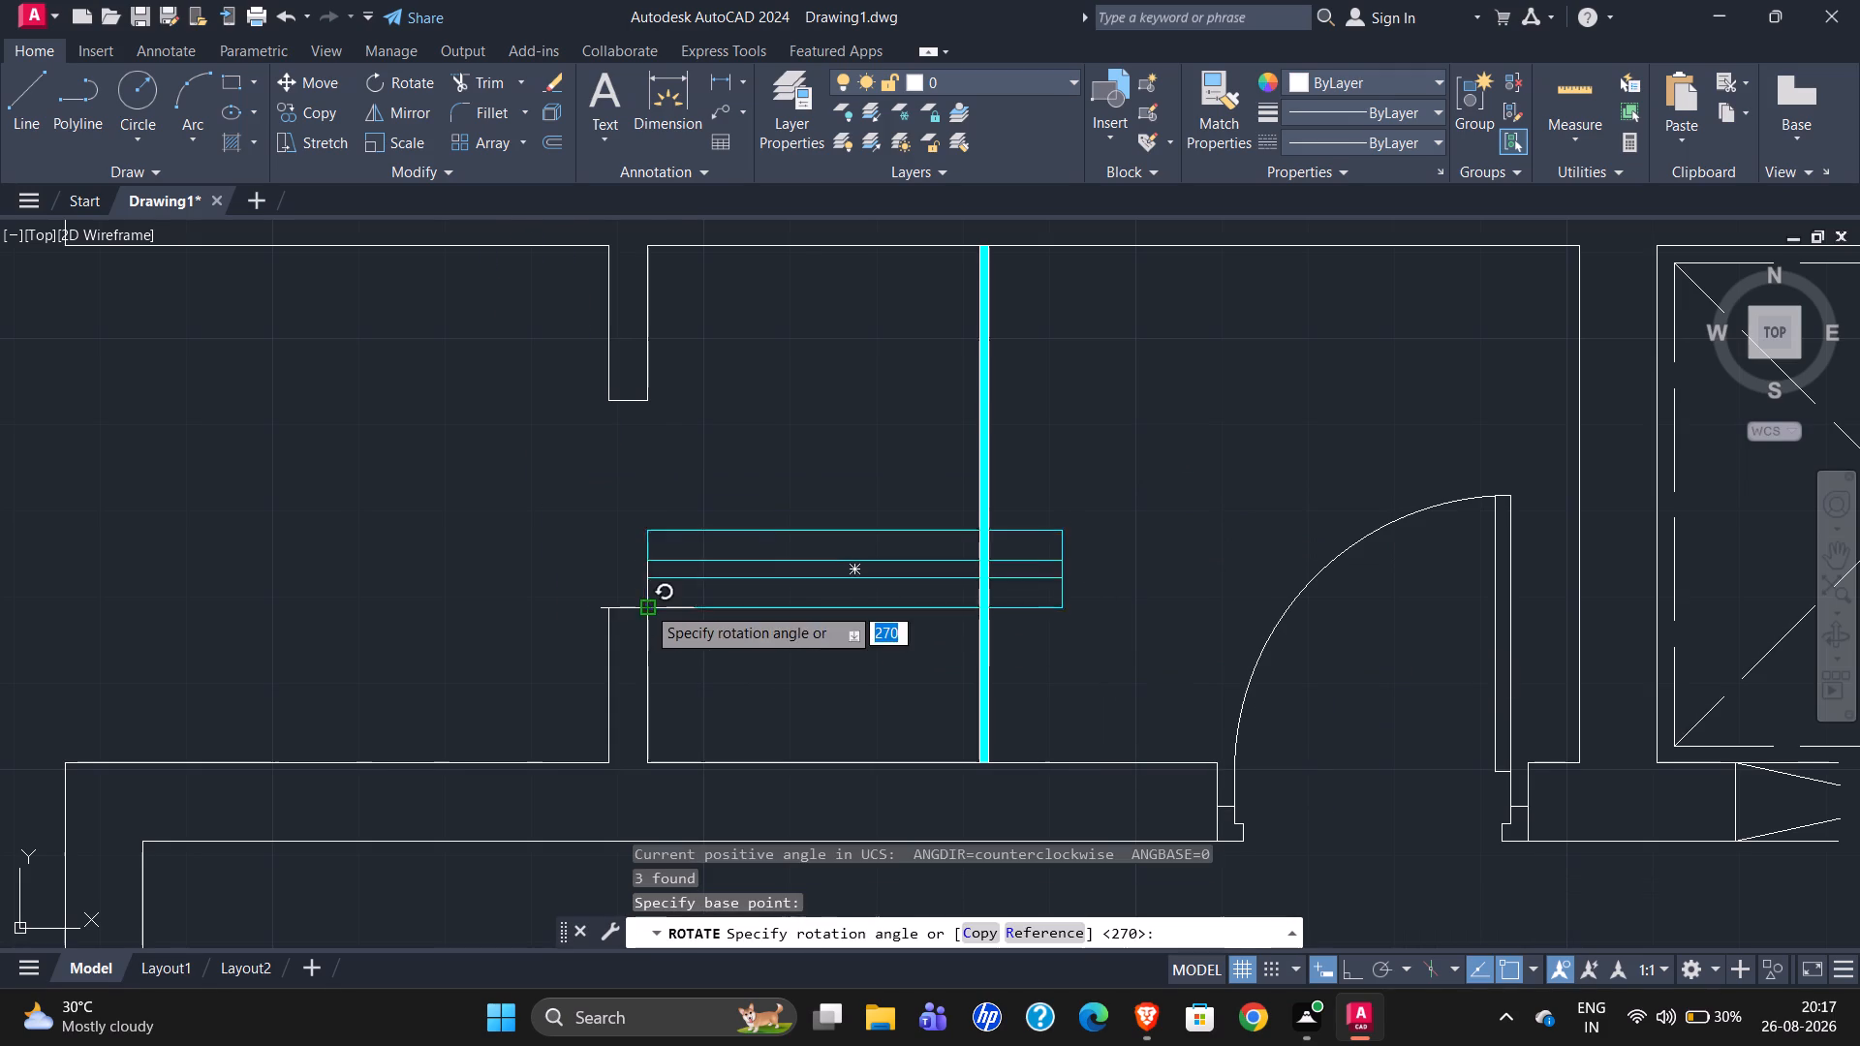
click(1356, 968)
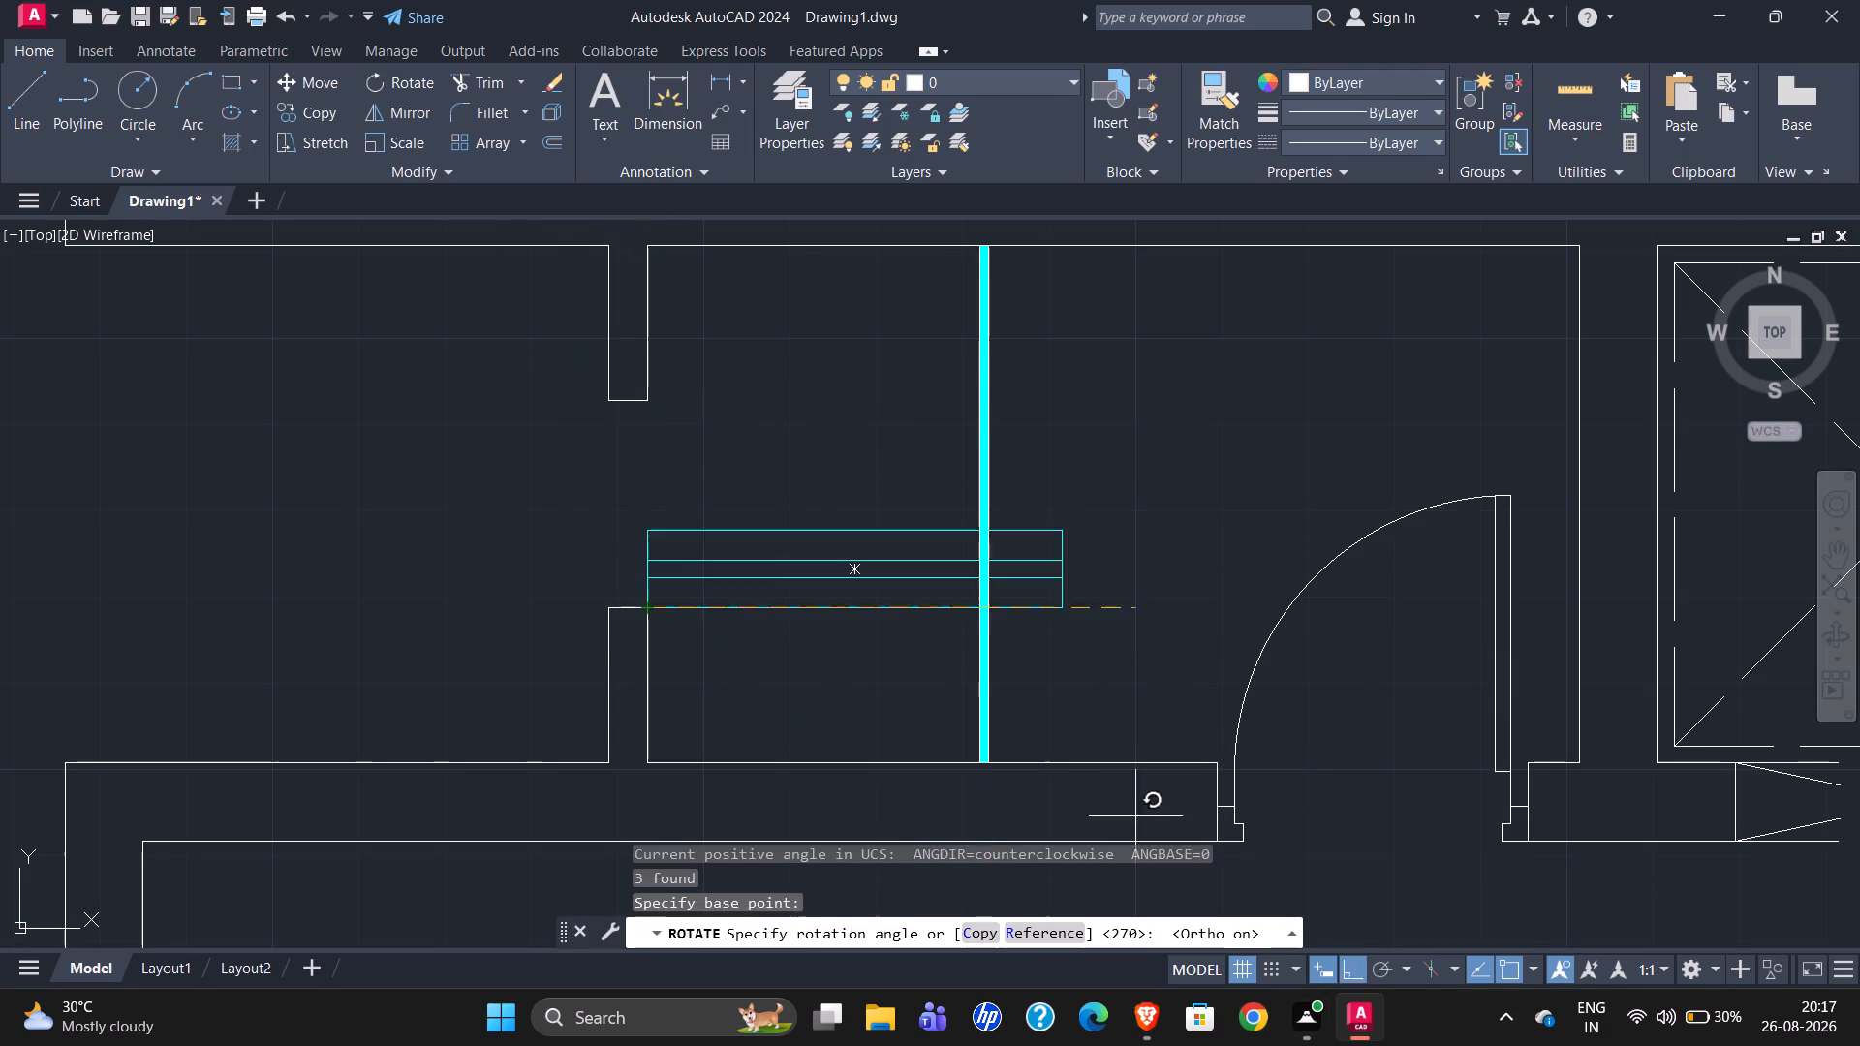
click(646, 397)
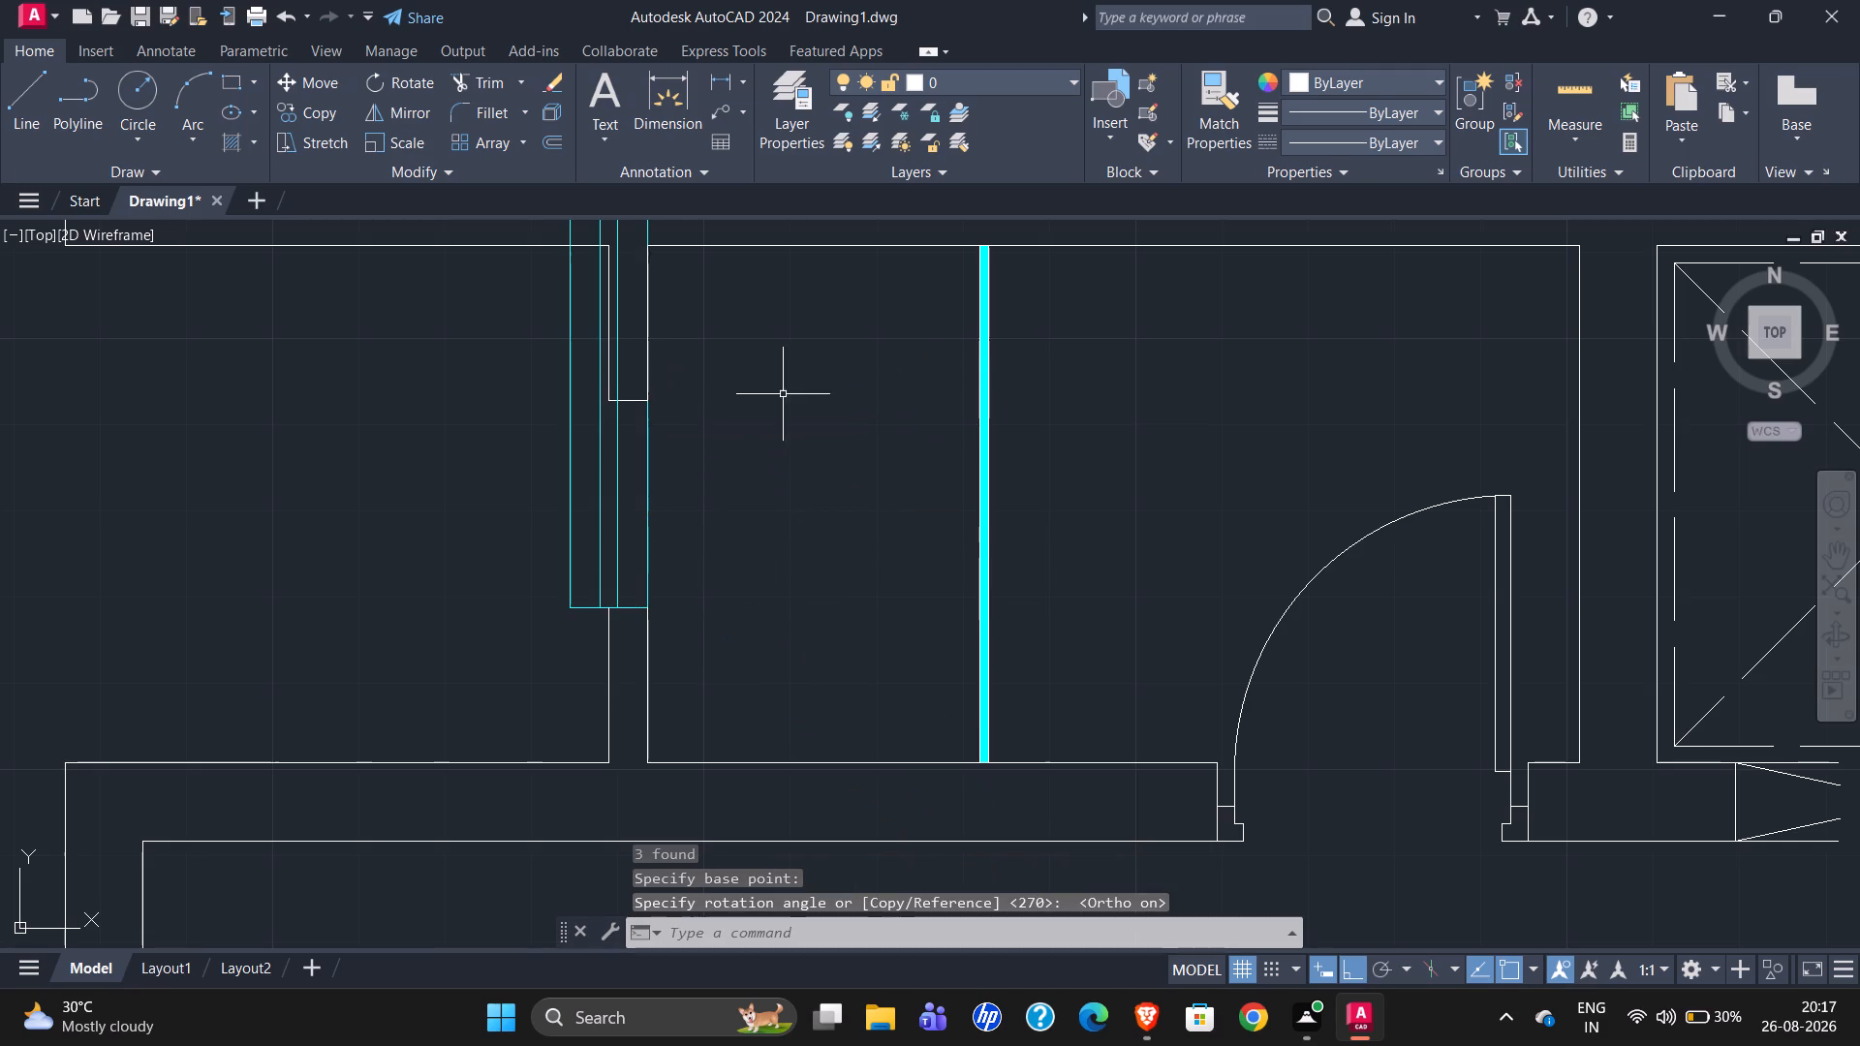
Scale the rotated window about its lower-right corner by reference, using the opening's height as reference and about half that height as new length.
click(566, 496)
click(603, 494)
click(615, 494)
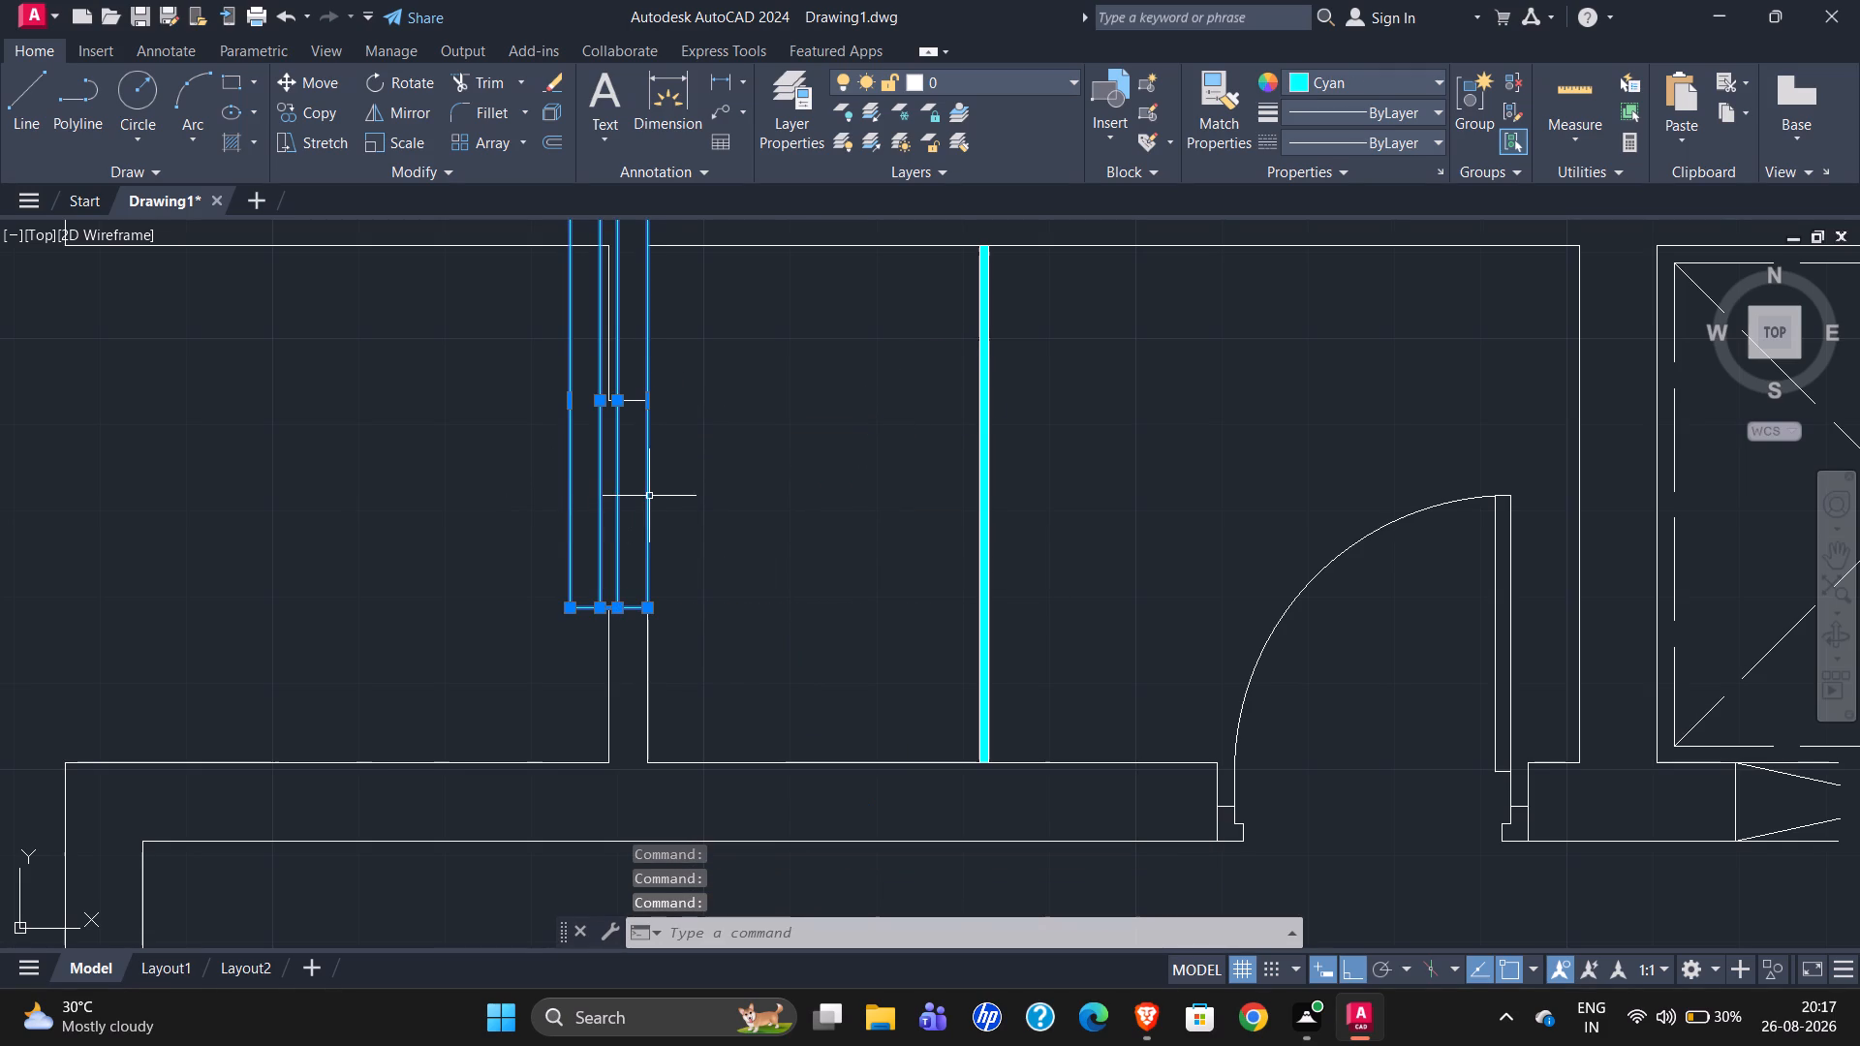
click(417, 141)
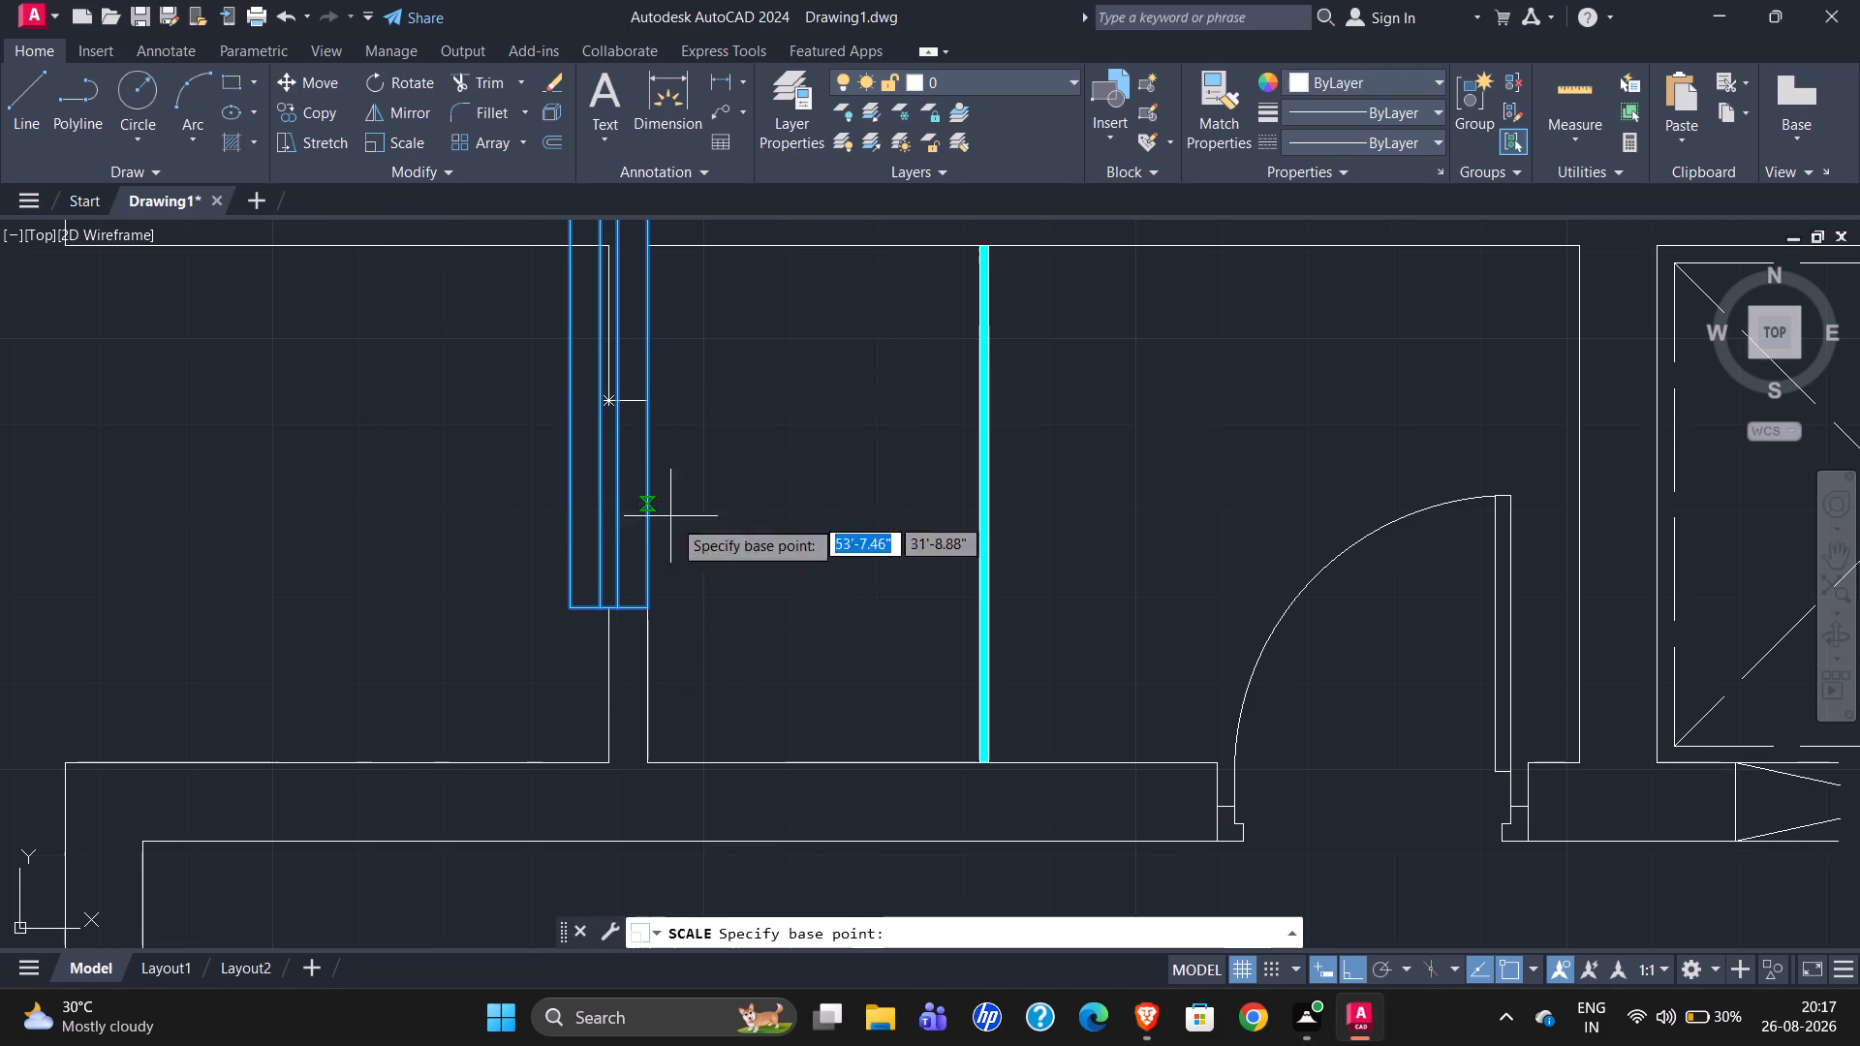
click(650, 611)
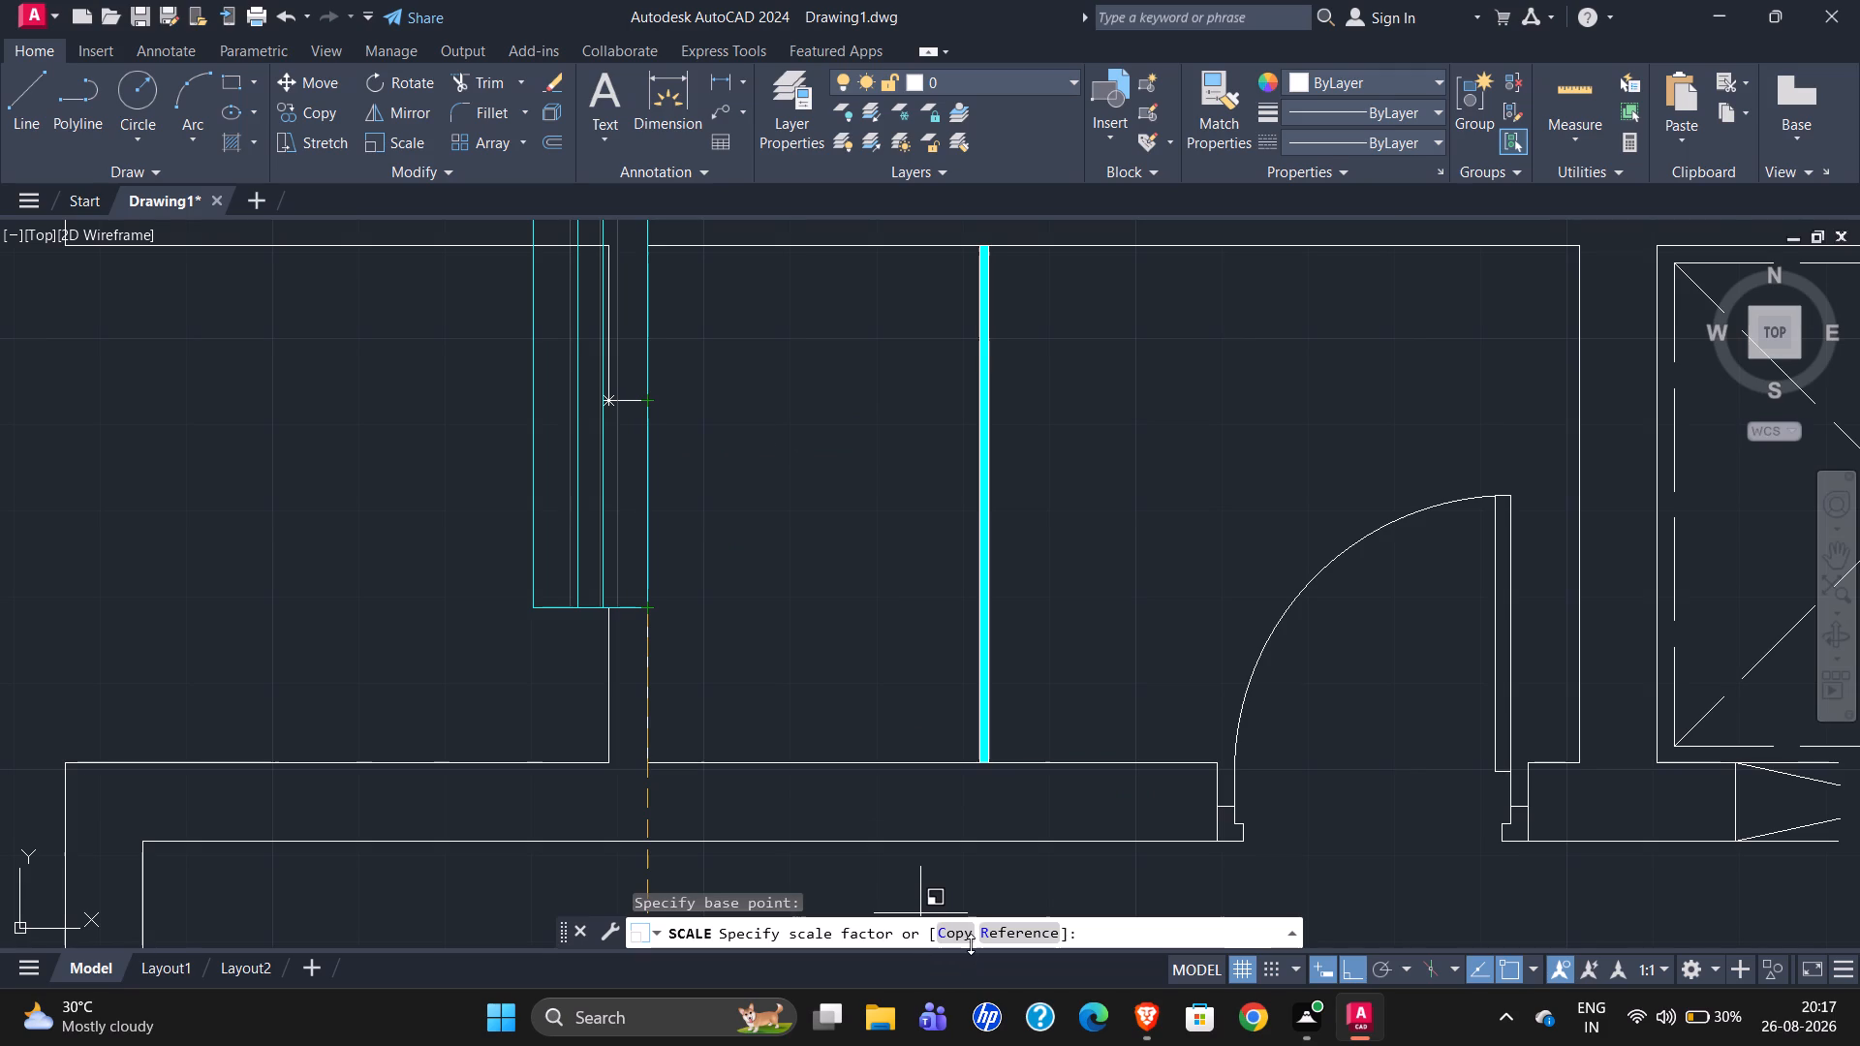
click(1017, 931)
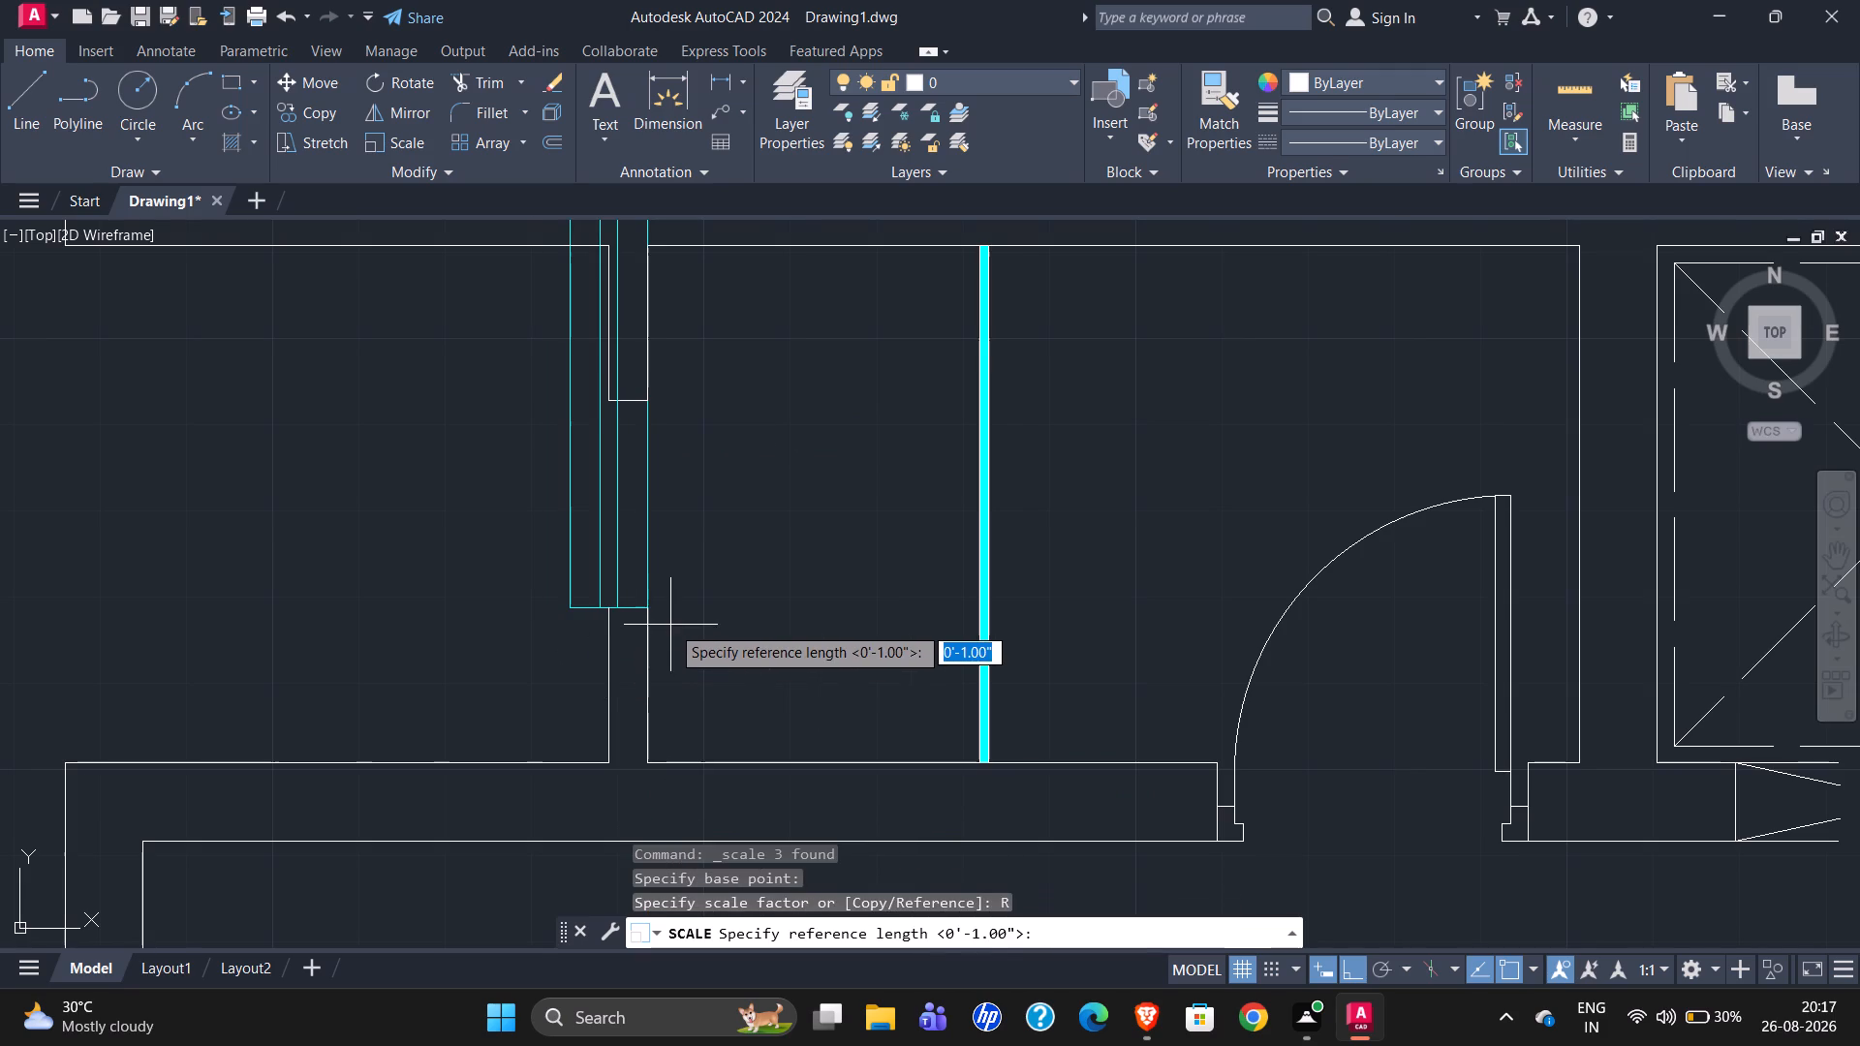
click(643, 609)
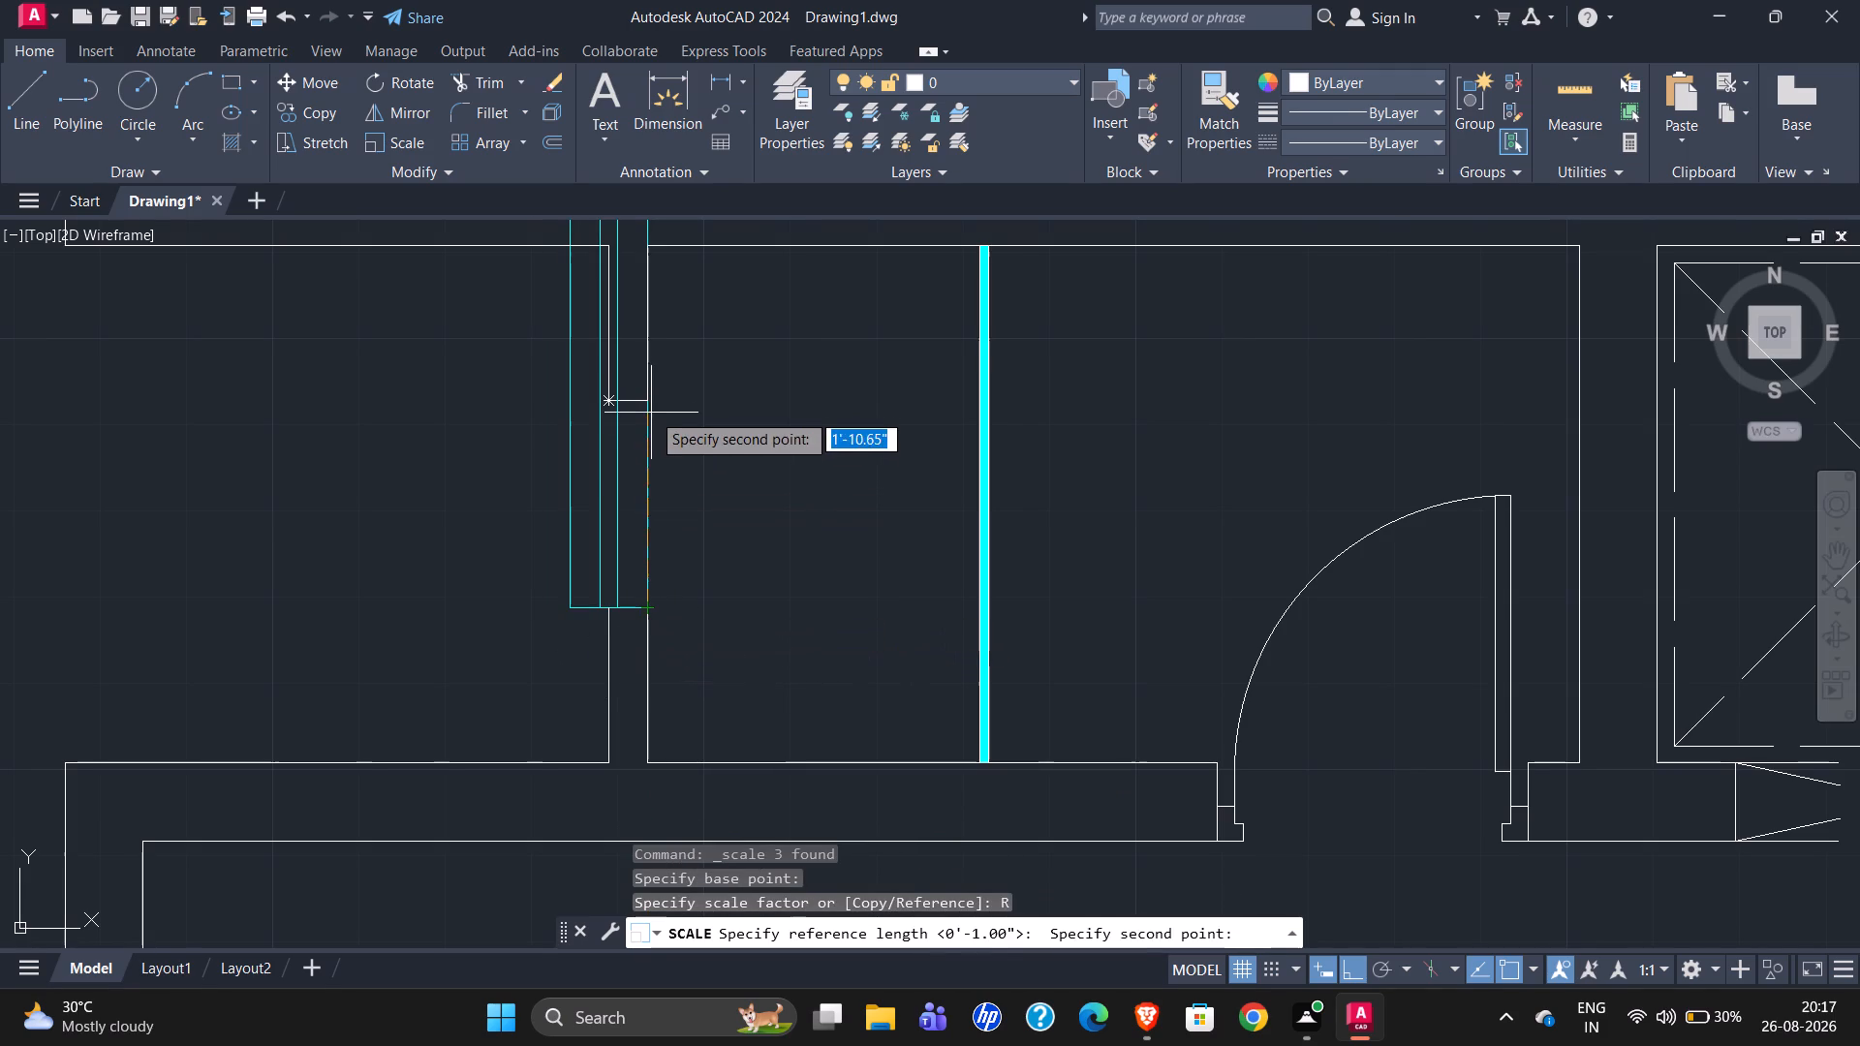
click(646, 399)
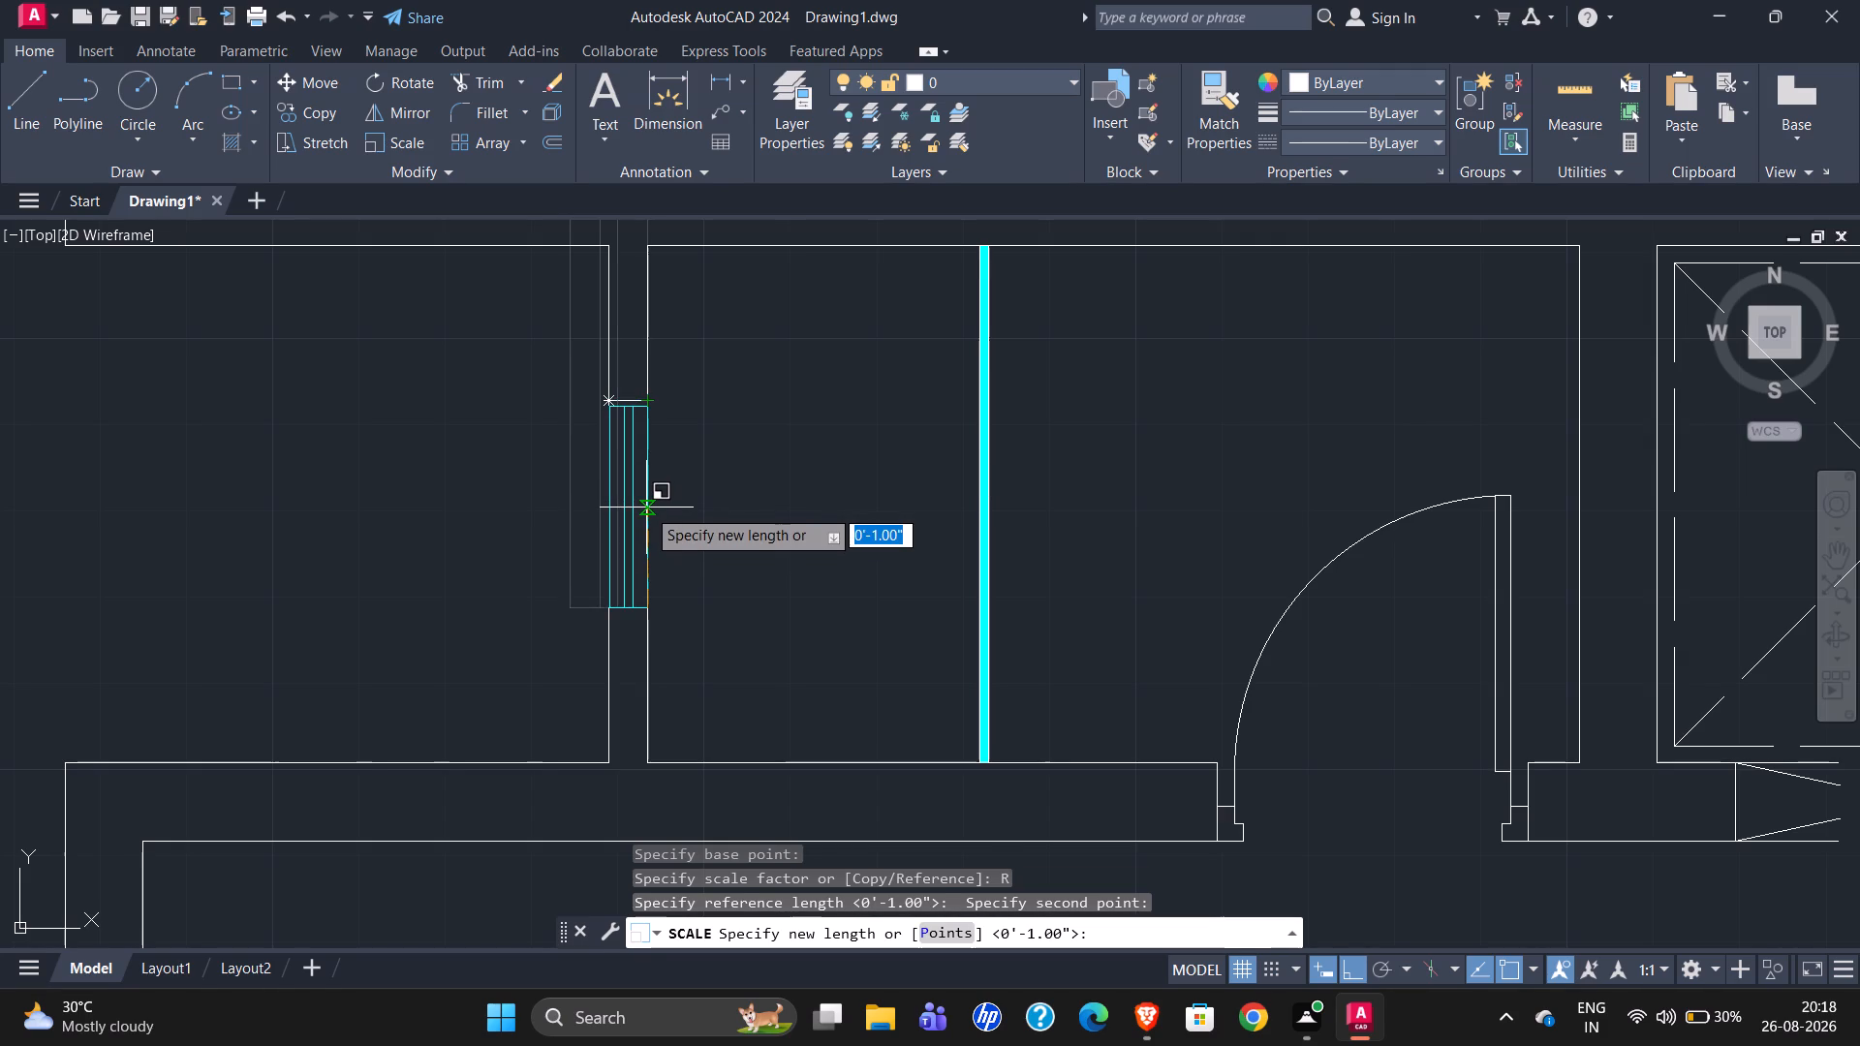
click(646, 508)
Stretch the window frame's two upper corners and lower-left corner onto the matching jamb corners of the ventilator opening.
scroll(635, 394, up, 4)
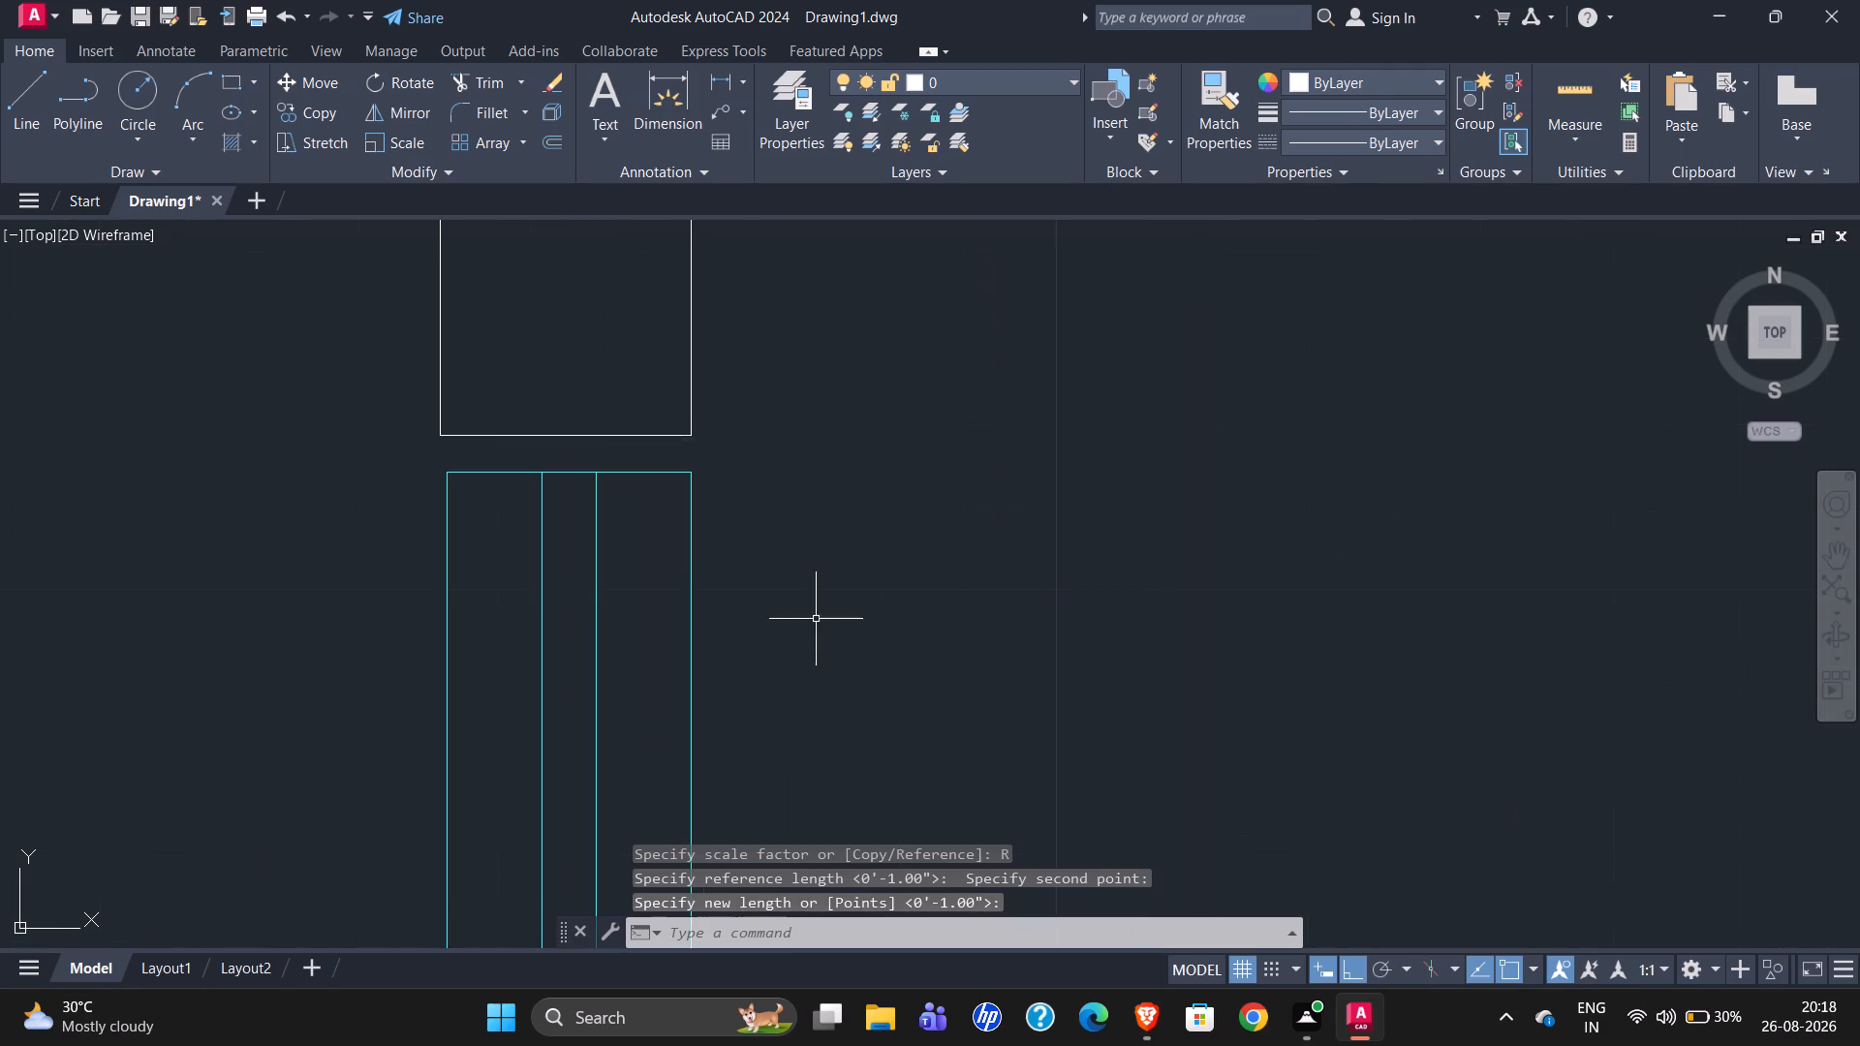
click(672, 475)
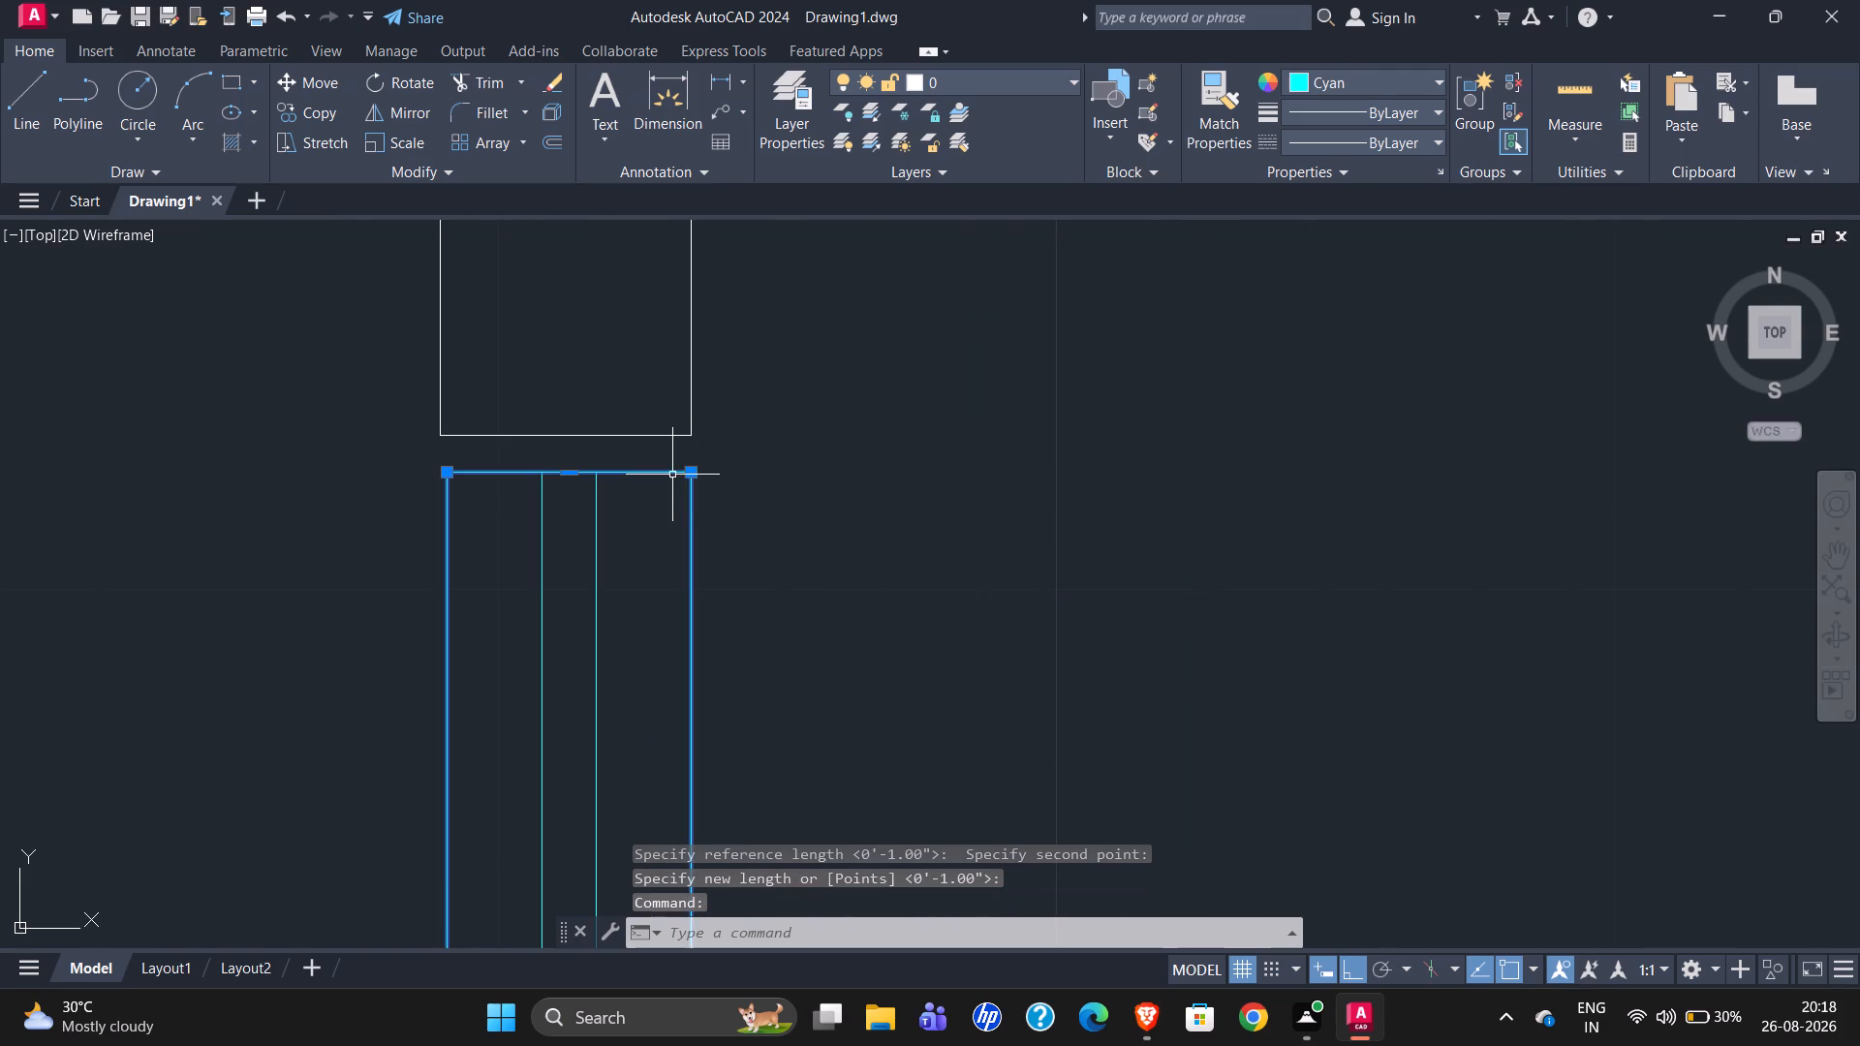
click(691, 474)
click(691, 433)
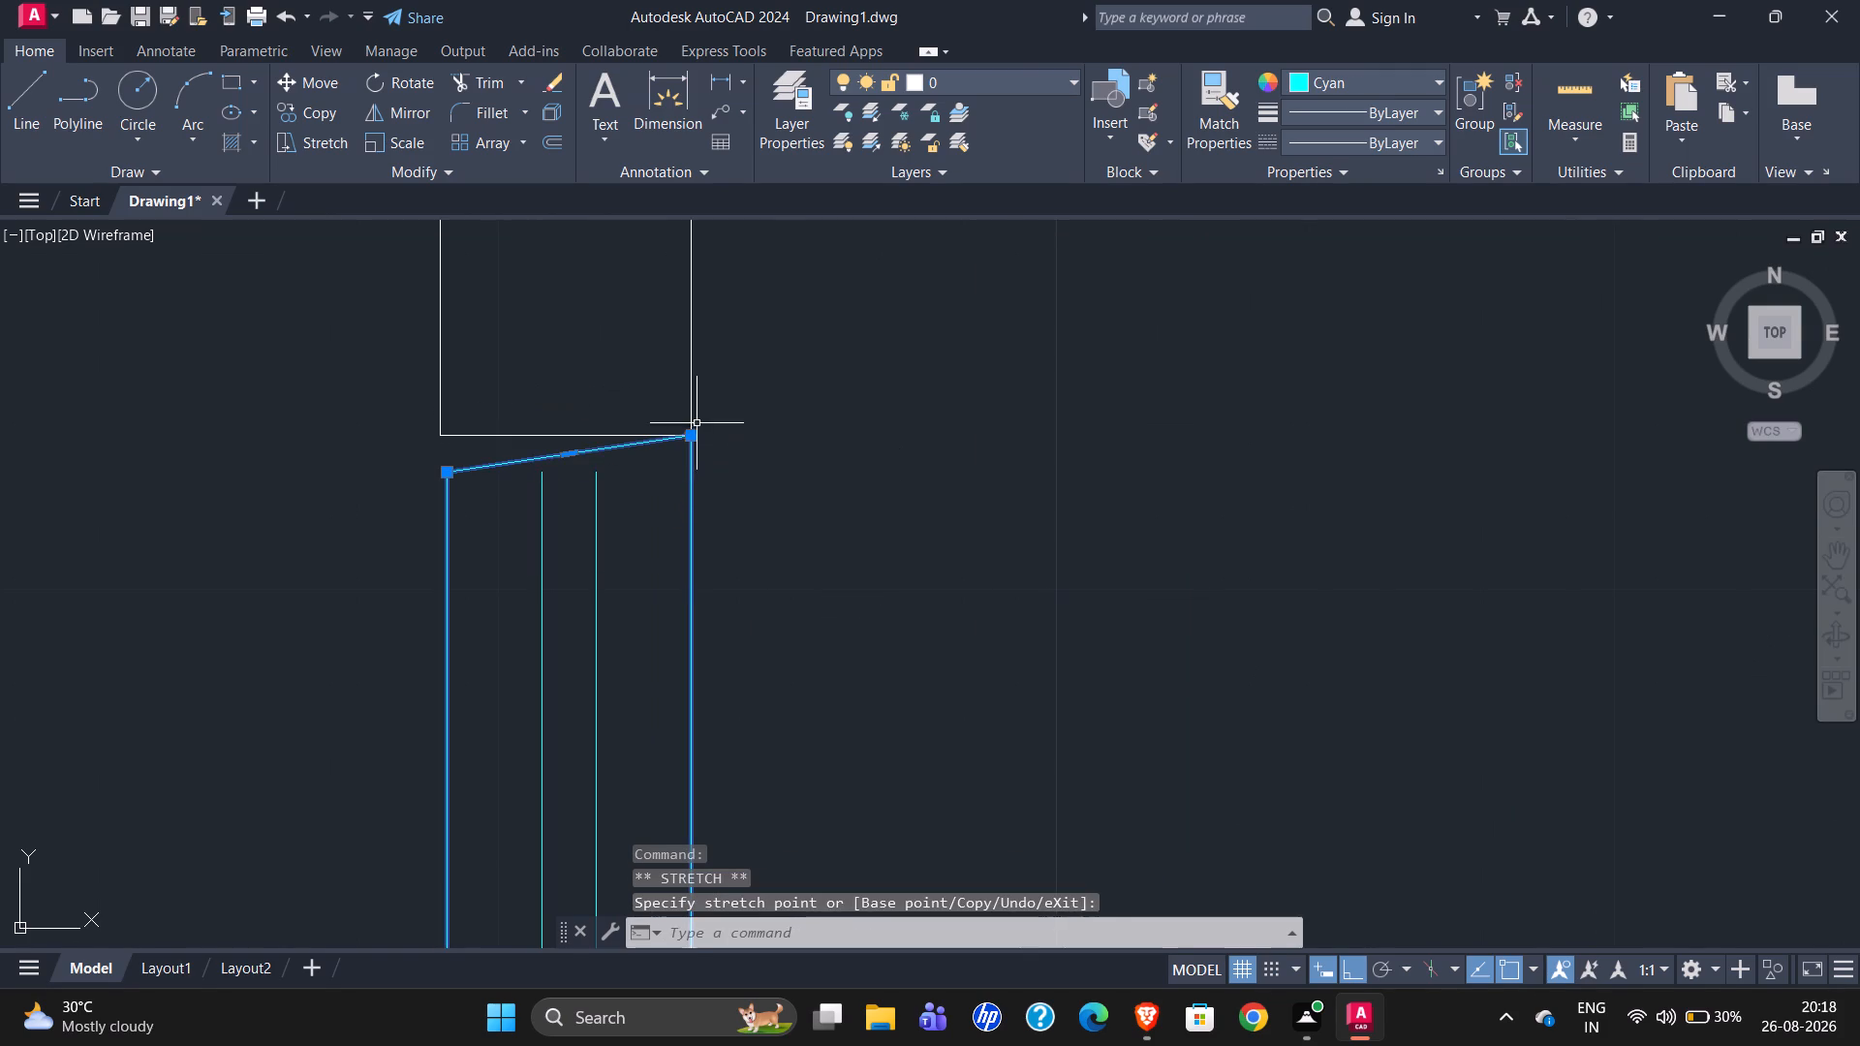
click(451, 477)
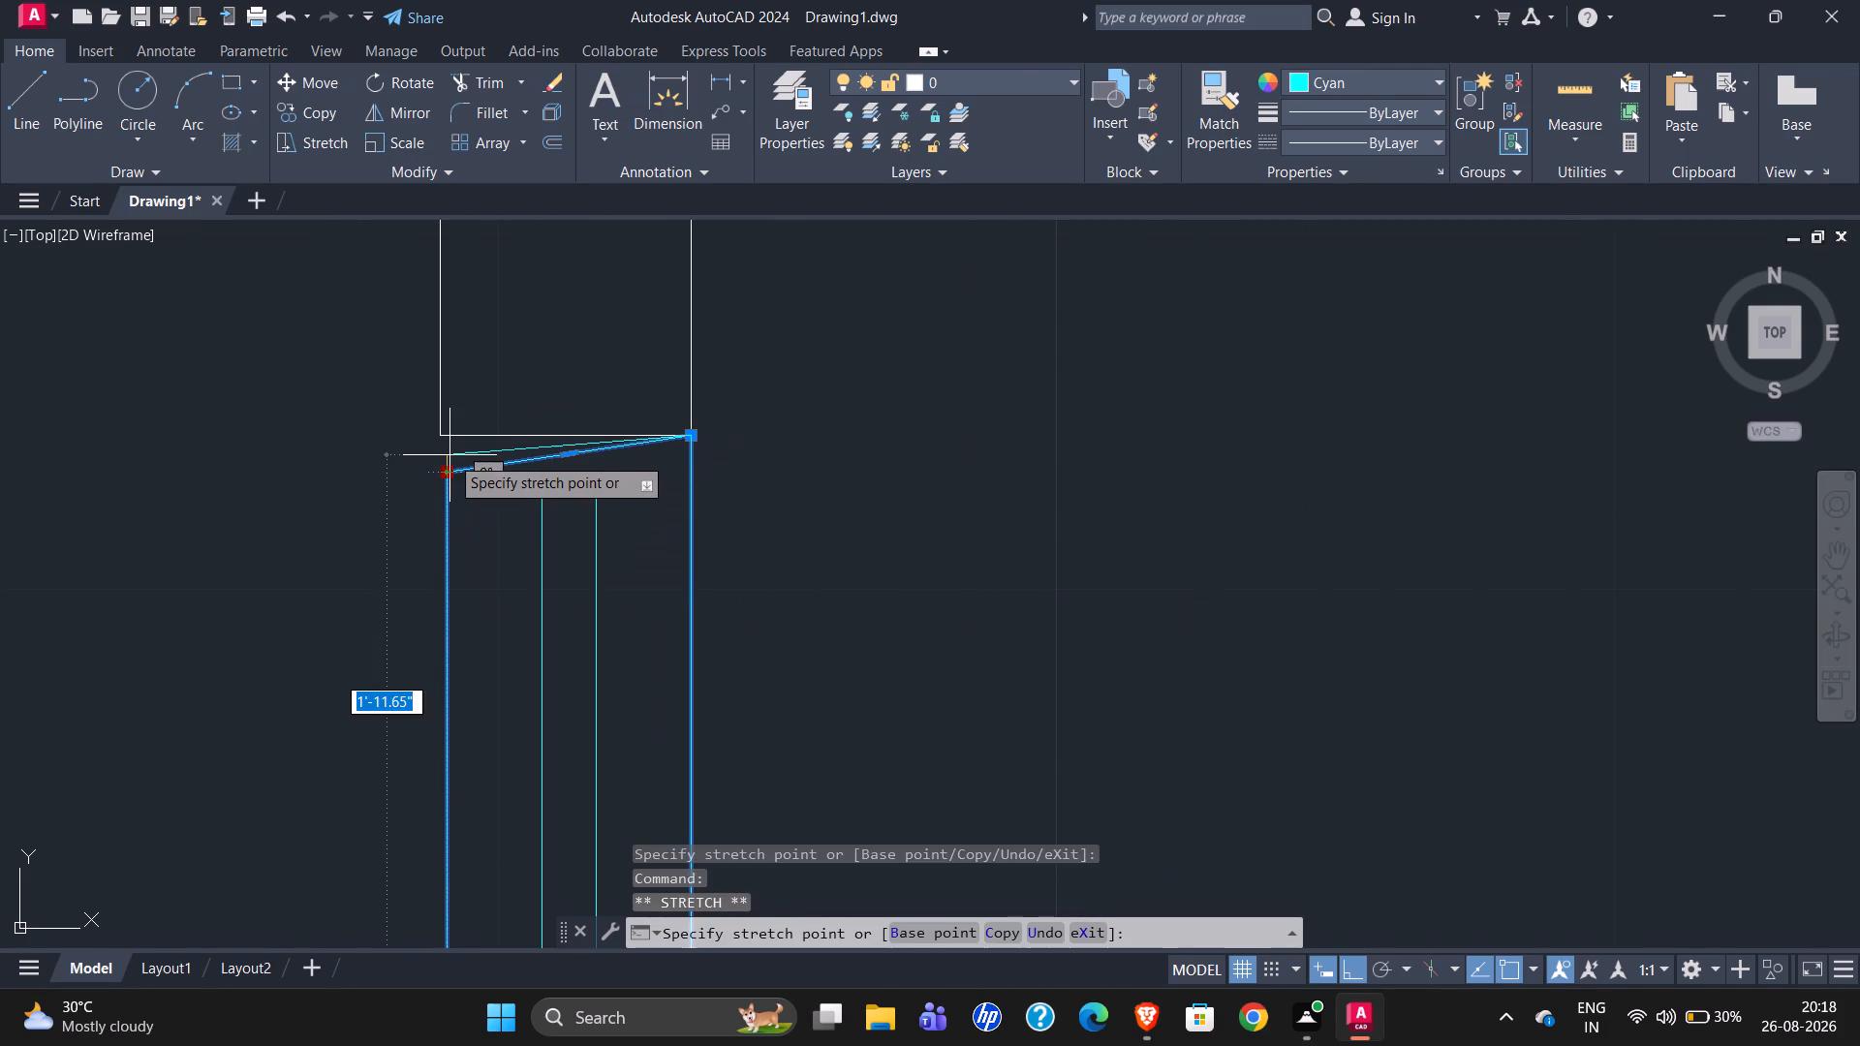
click(435, 439)
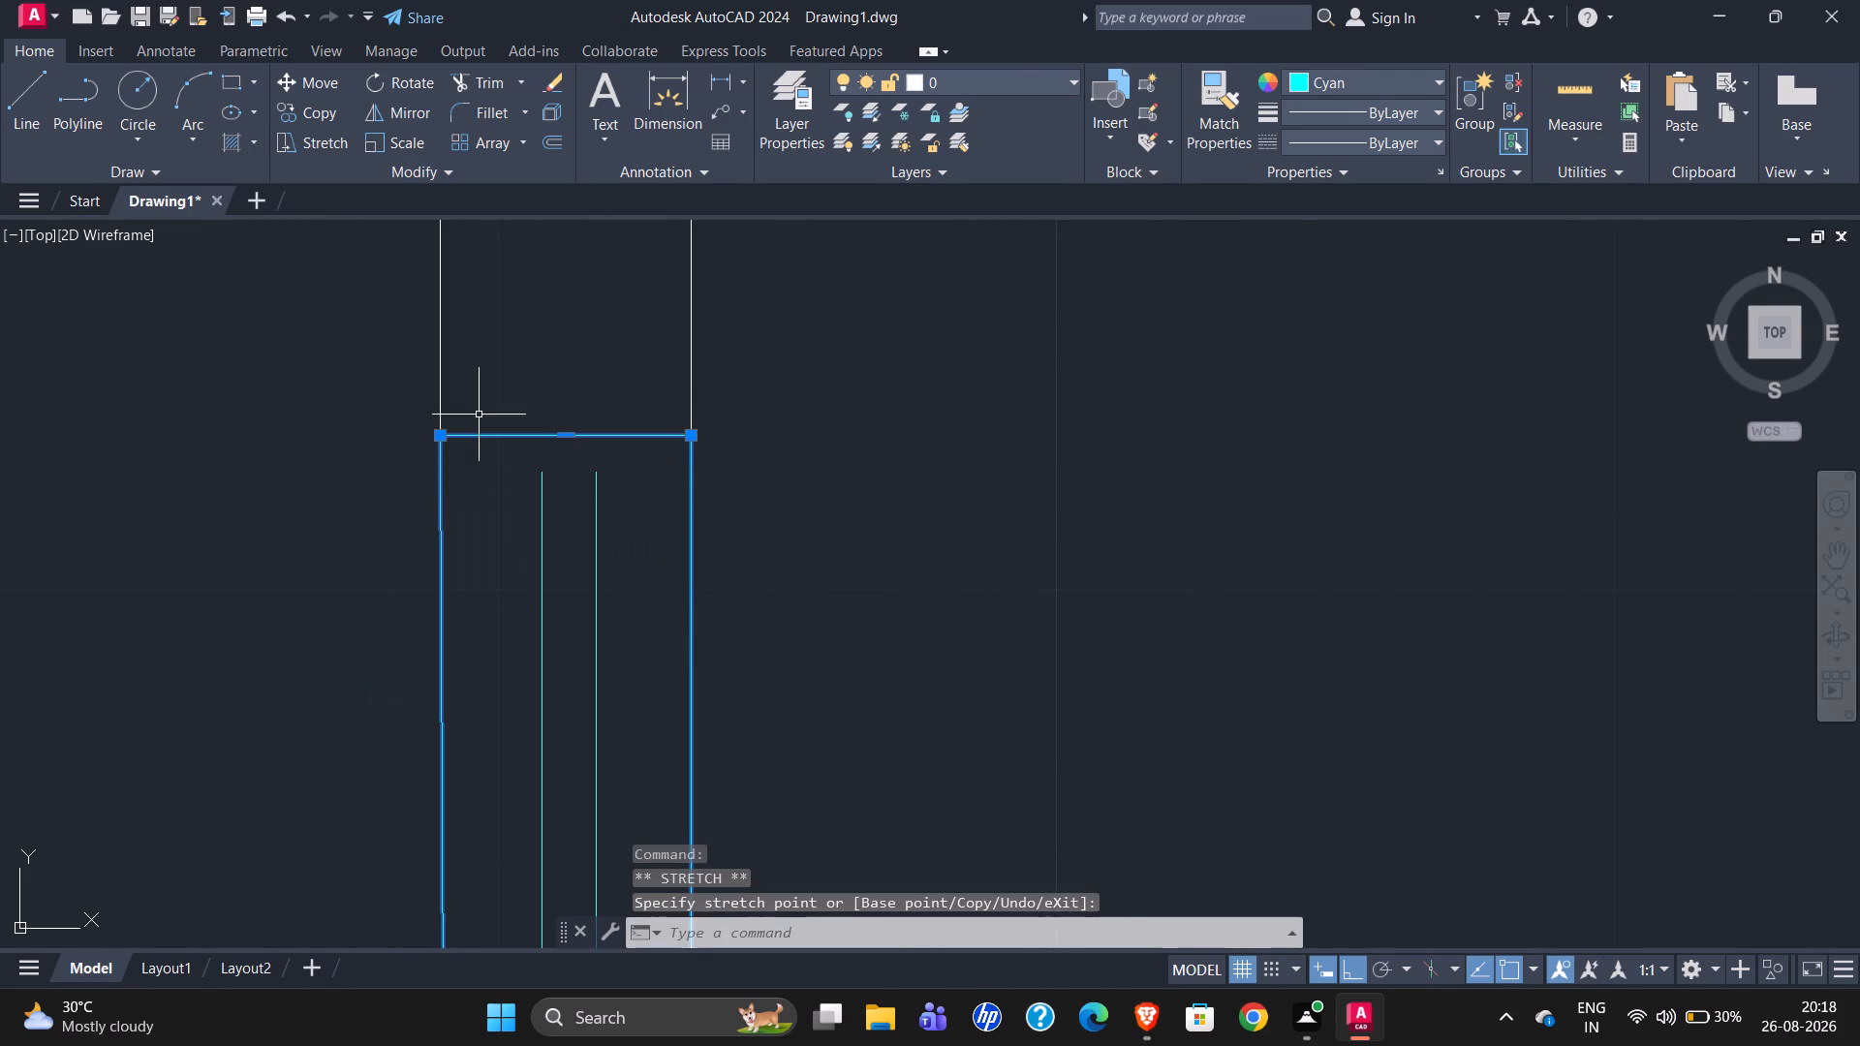
scroll(688, 353, down, 3)
scroll(657, 742, up, 3)
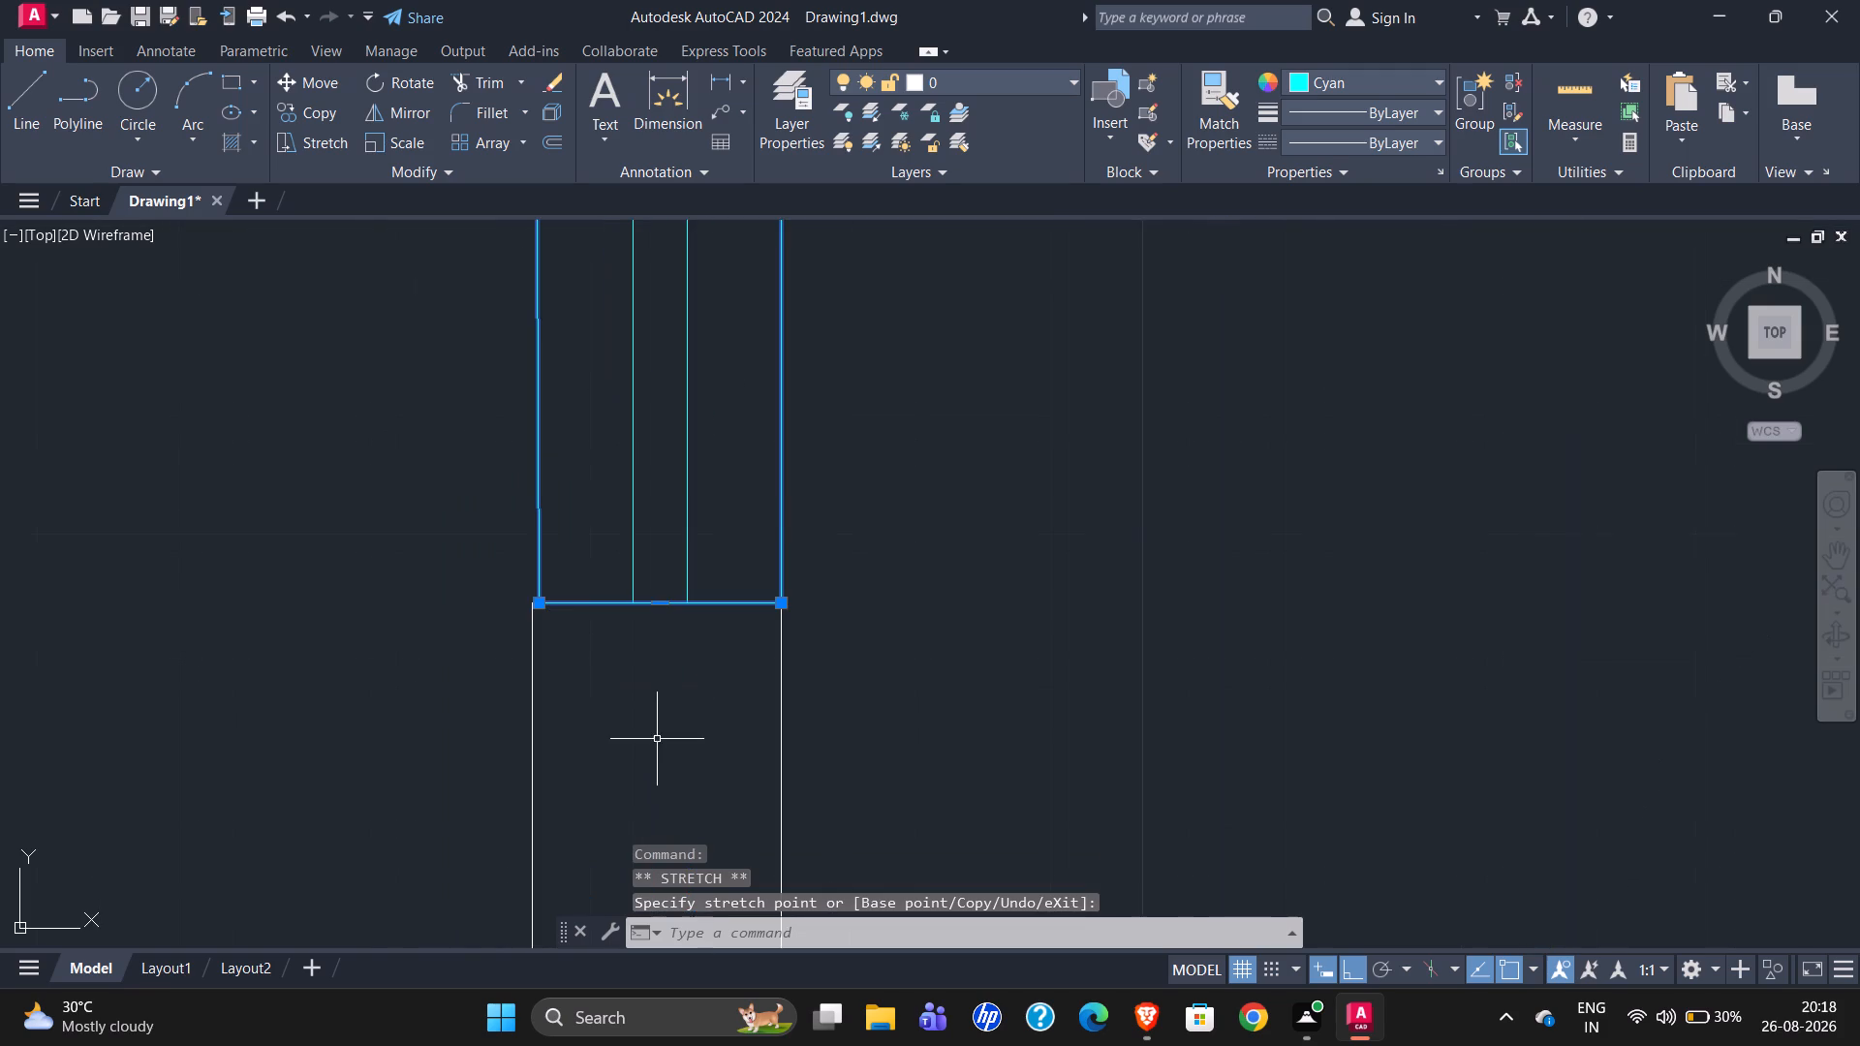
scroll(657, 739, up, 1)
click(467, 534)
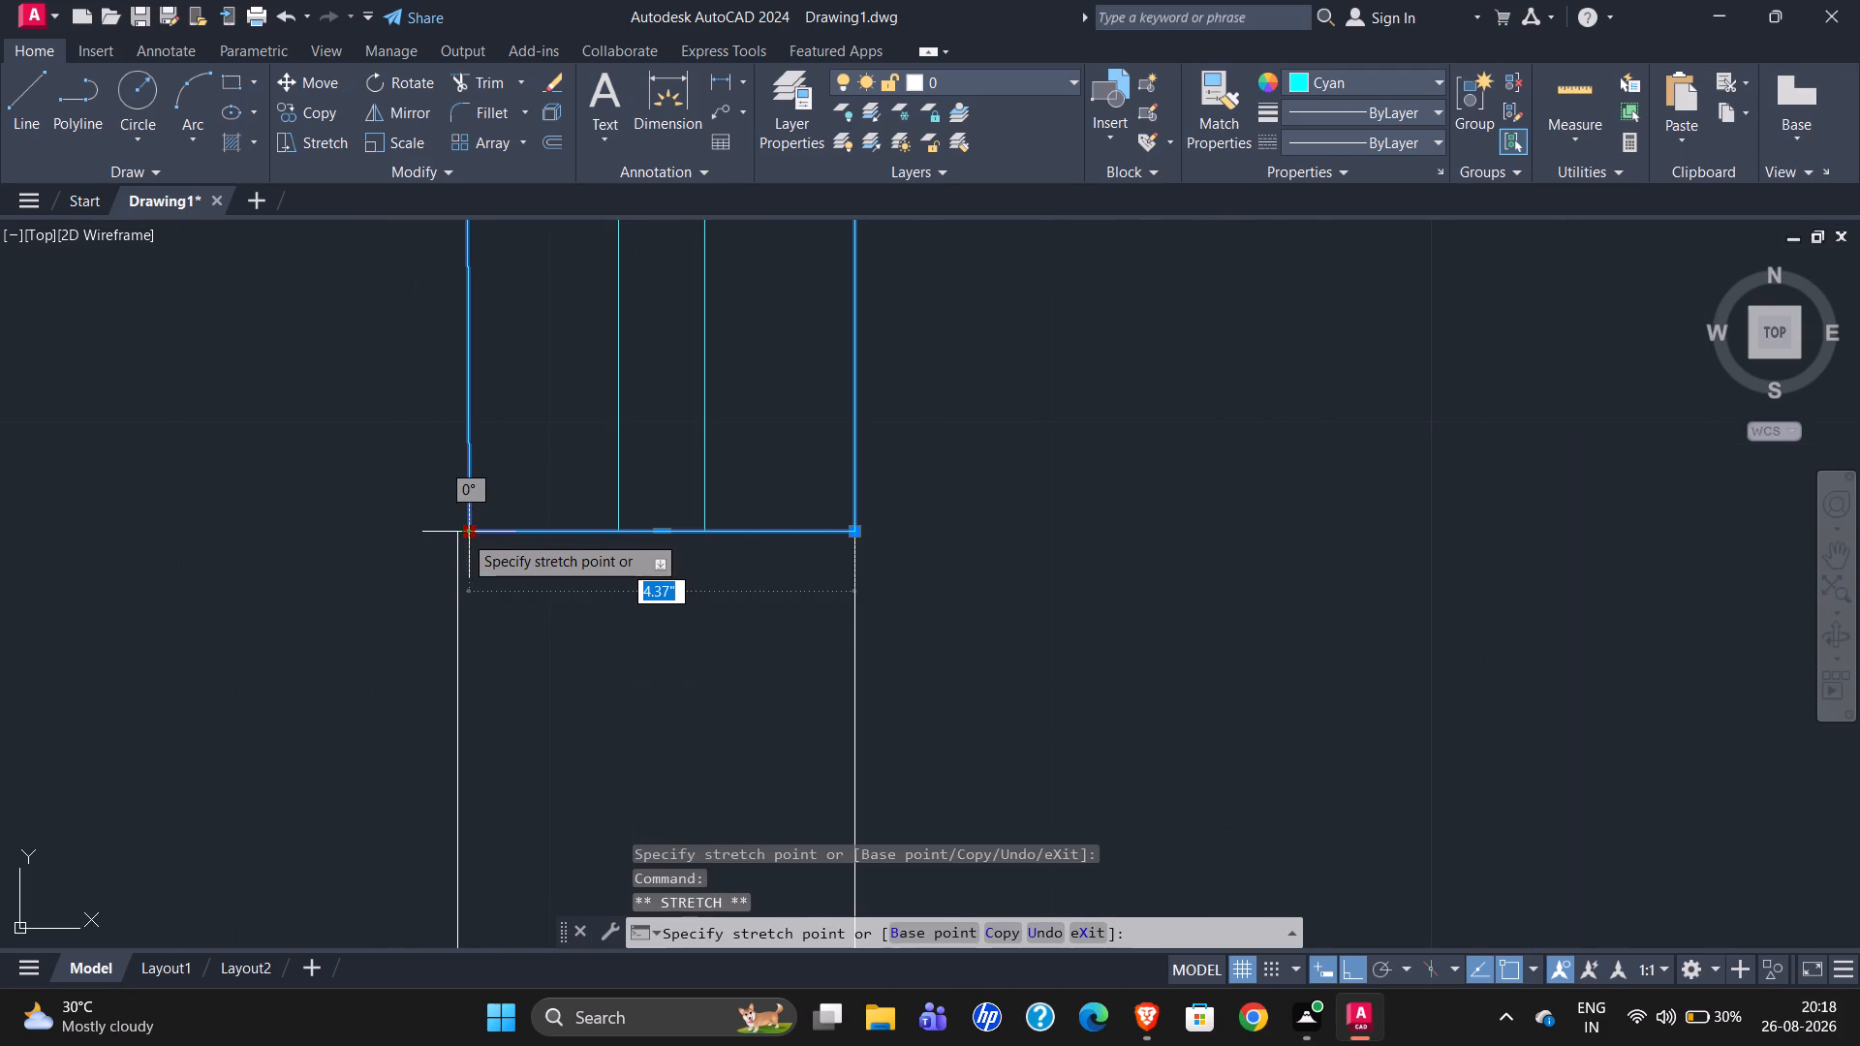
click(457, 538)
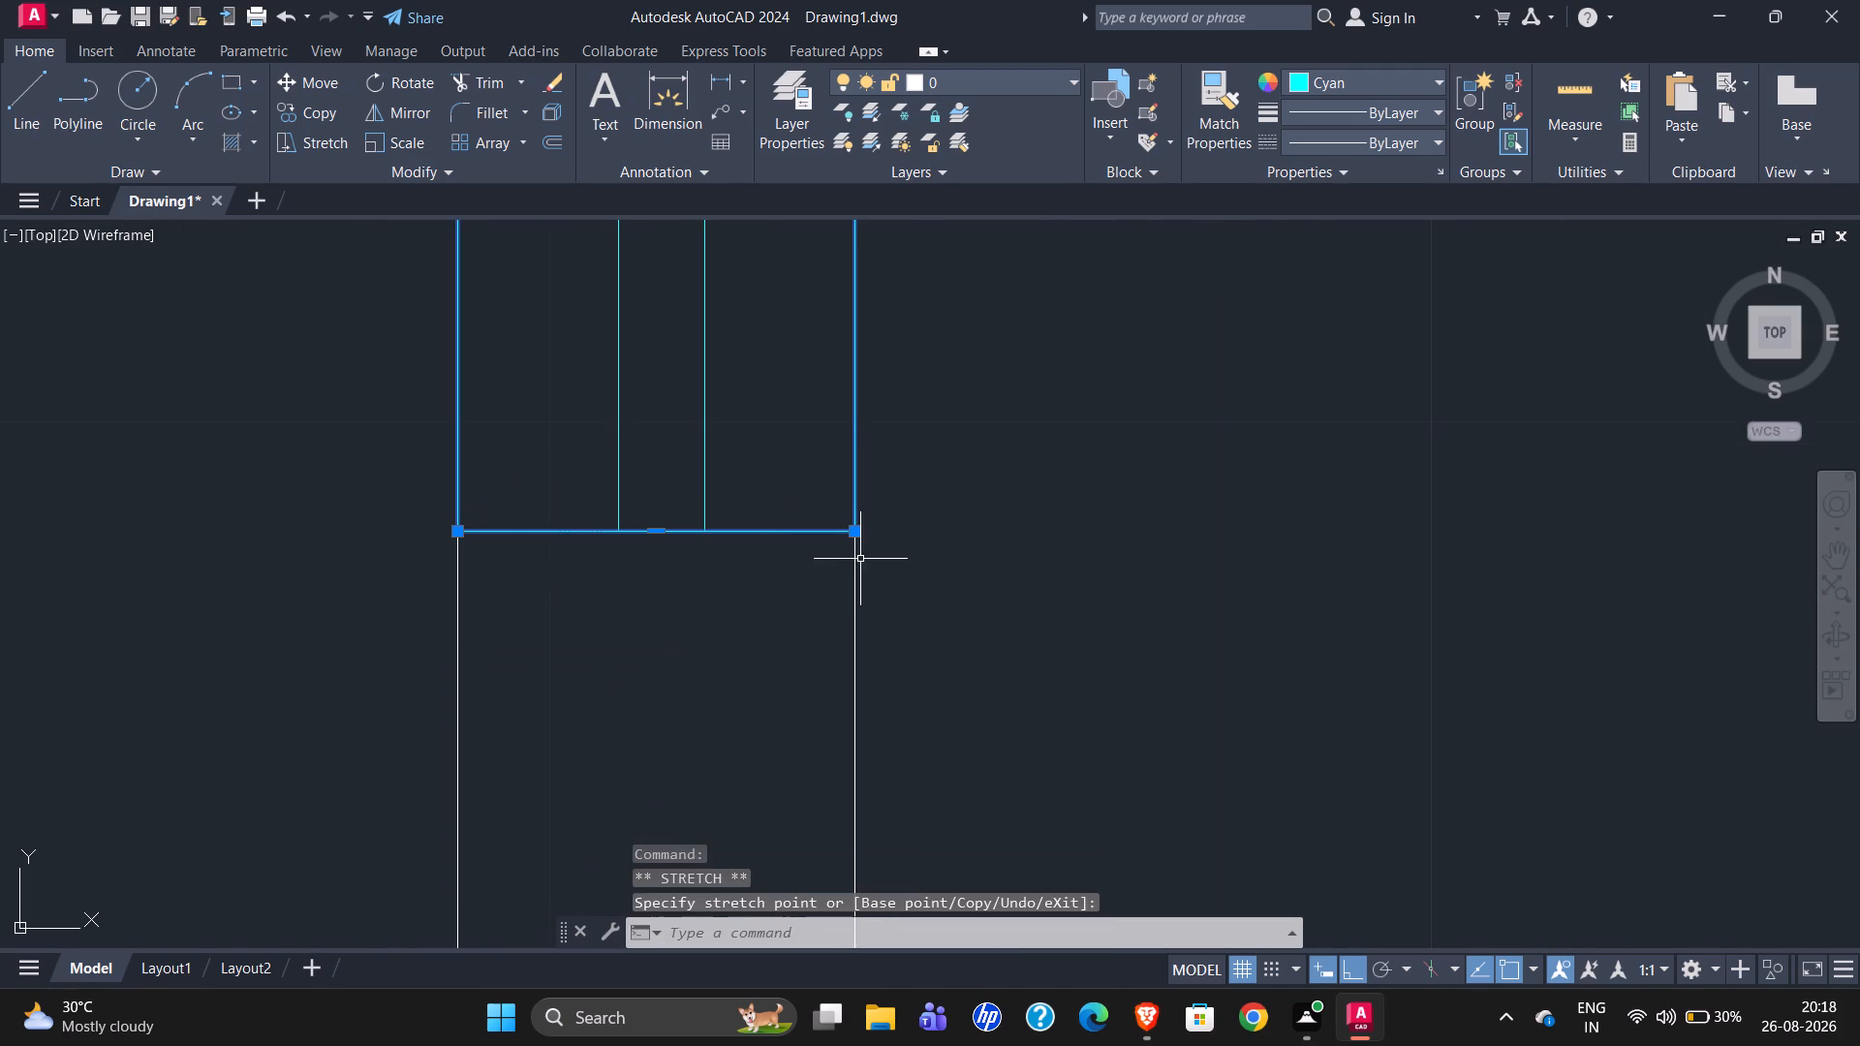
Extend the two glass lines up to the window frame's top edge at the upper jamb.
scroll(490, 652, down, 5)
scroll(490, 466, up, 5)
scroll(483, 454, down, 1)
key(Escape)
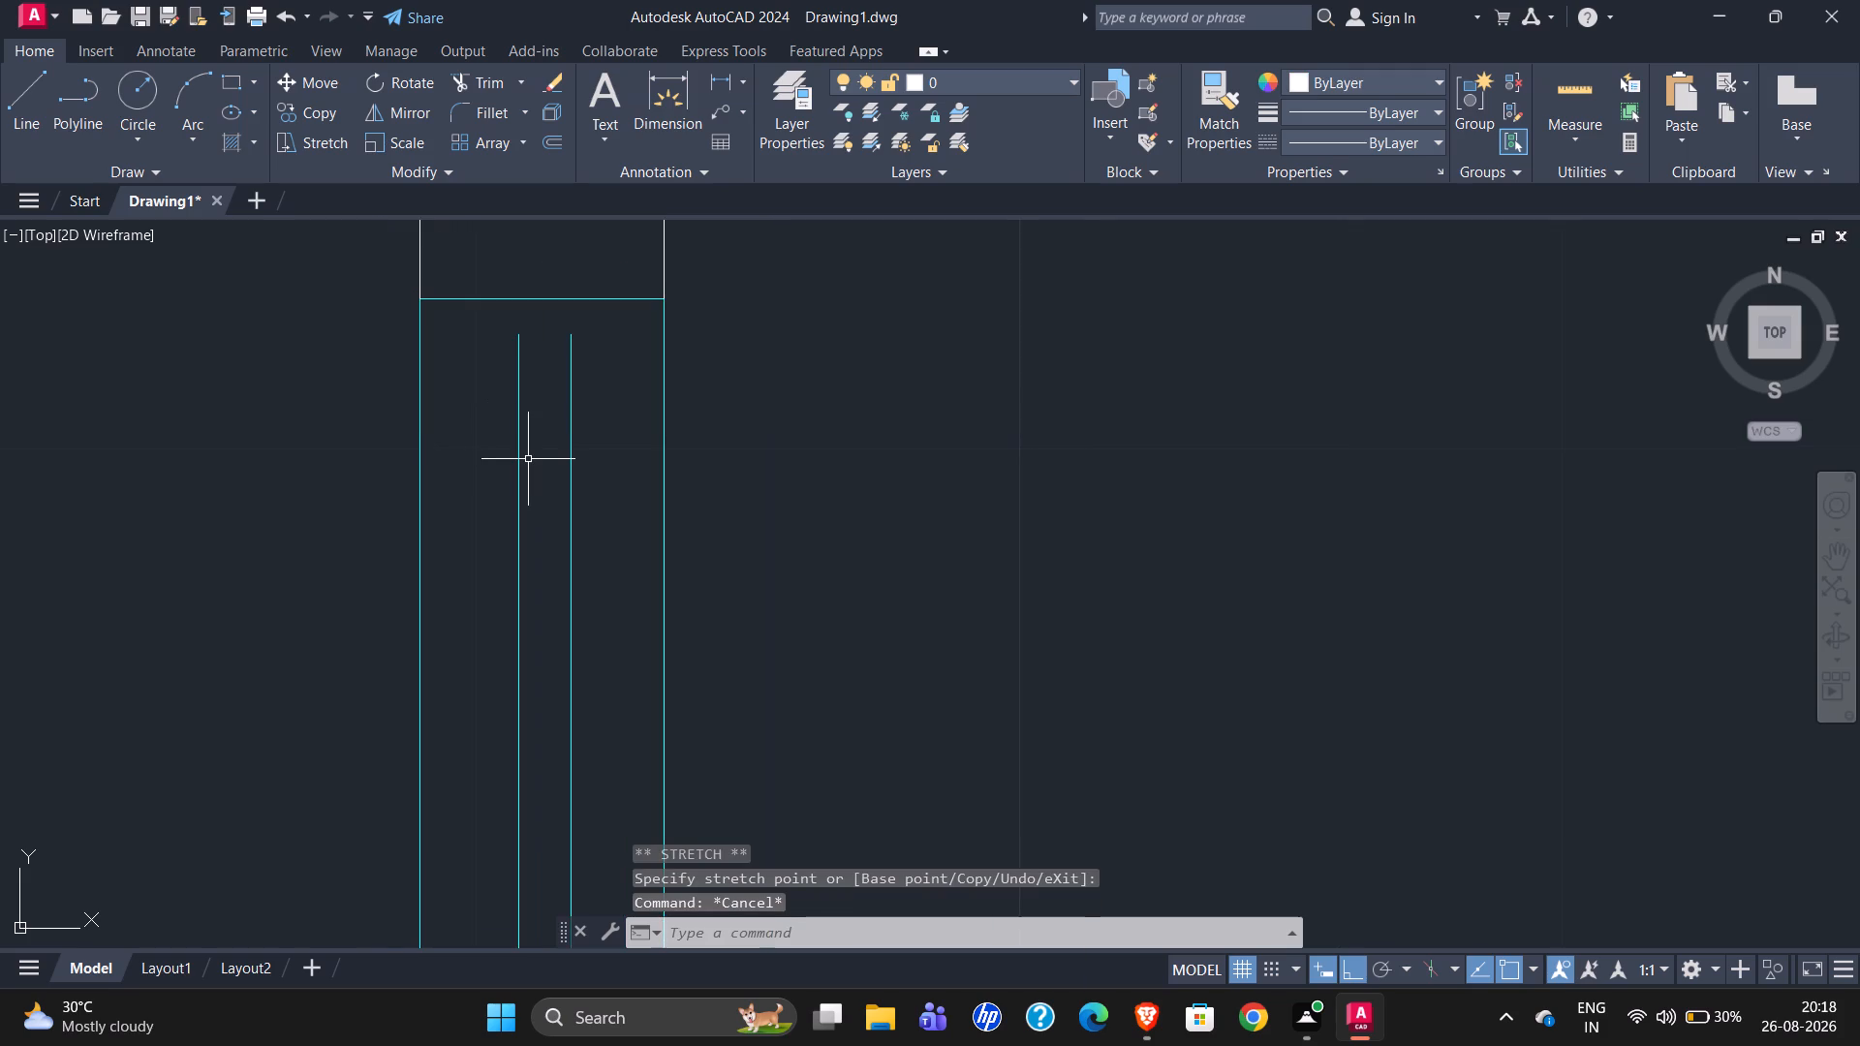
text(ex)
key(Return)
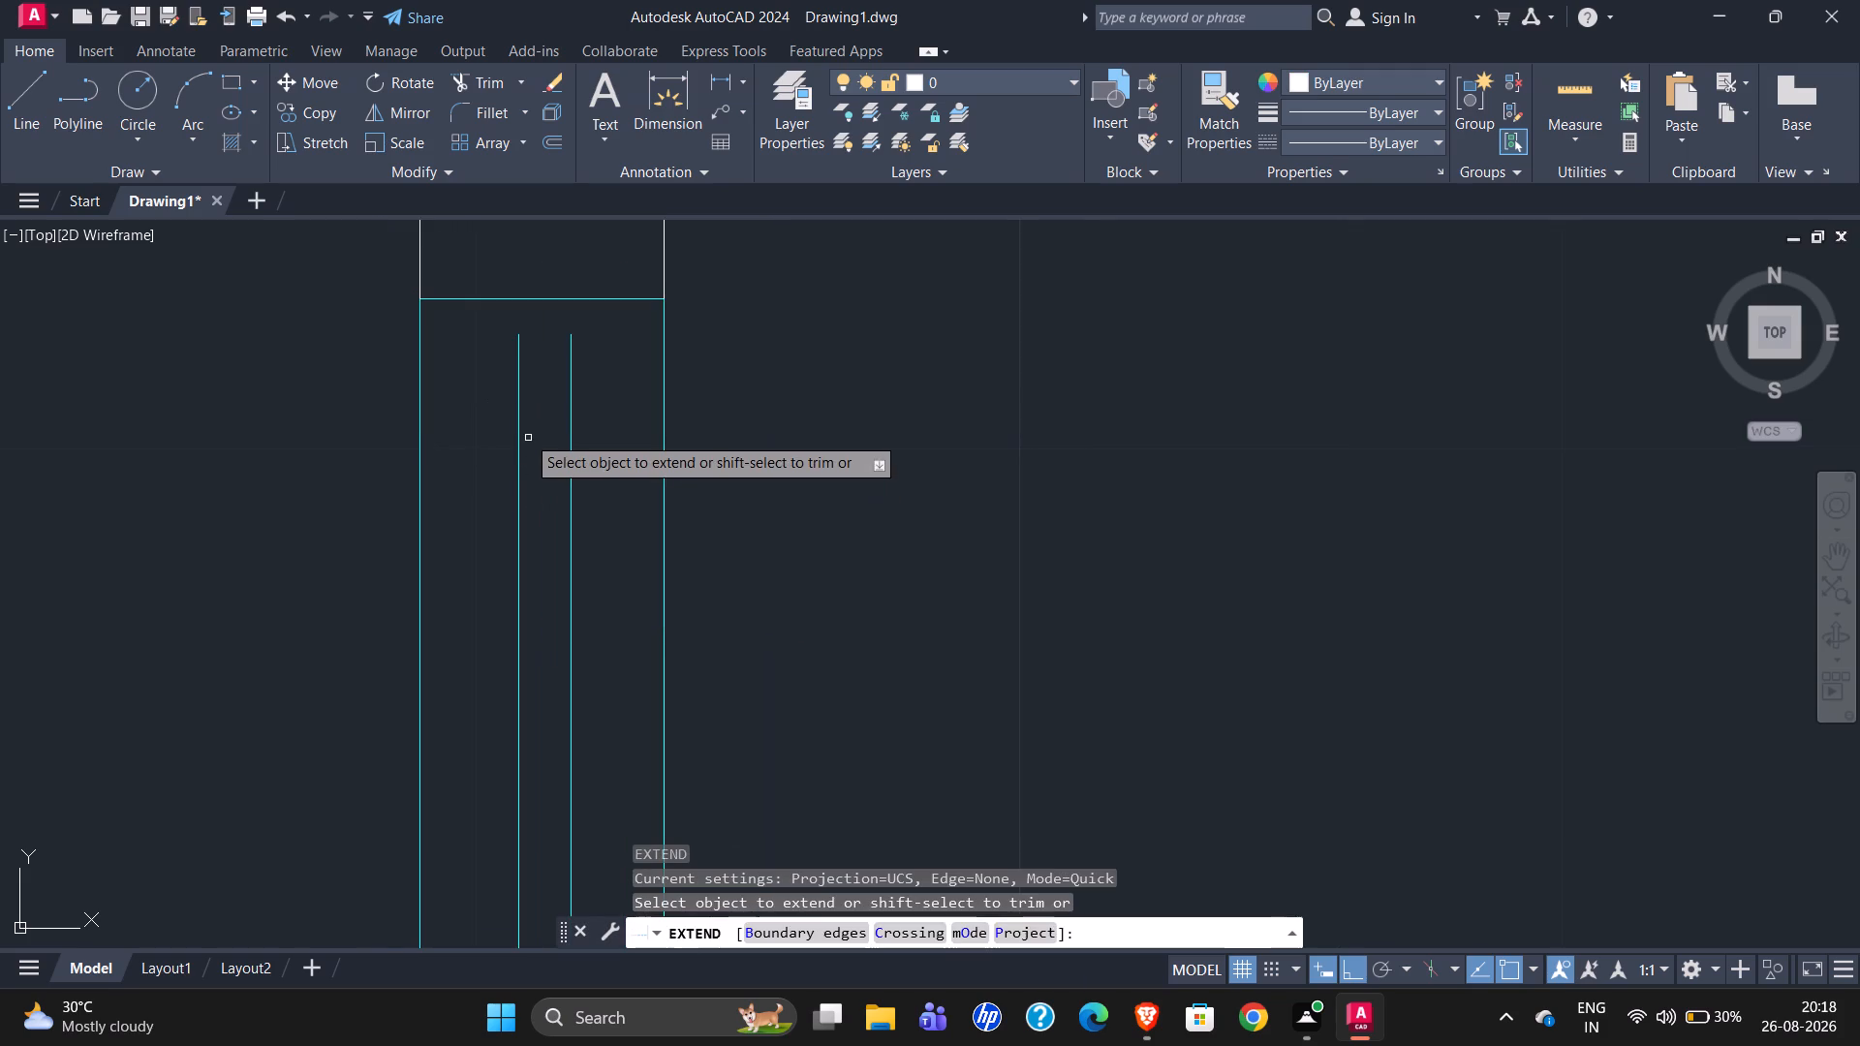
drag(497, 410, 590, 426)
key(Escape)
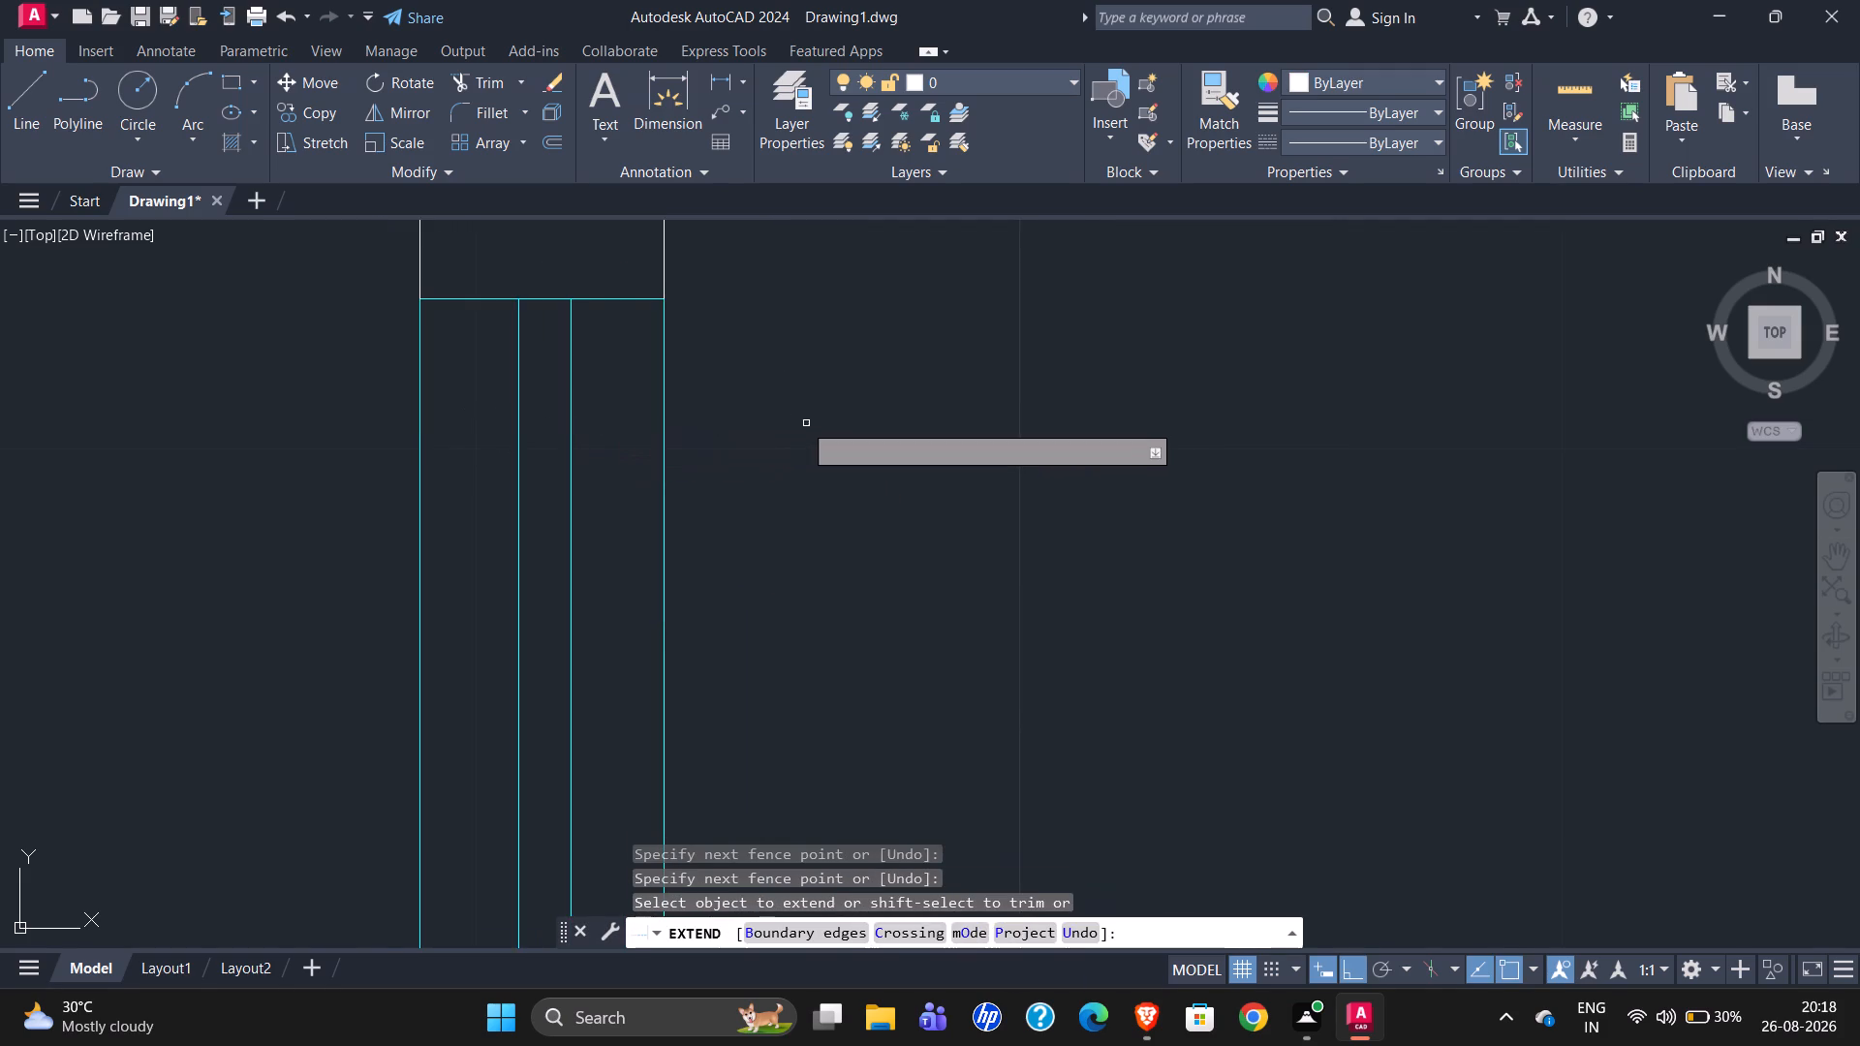
Fill the strip between the two glass lines of the V2 ventilator window with a solid cyan hatch.
click(229, 139)
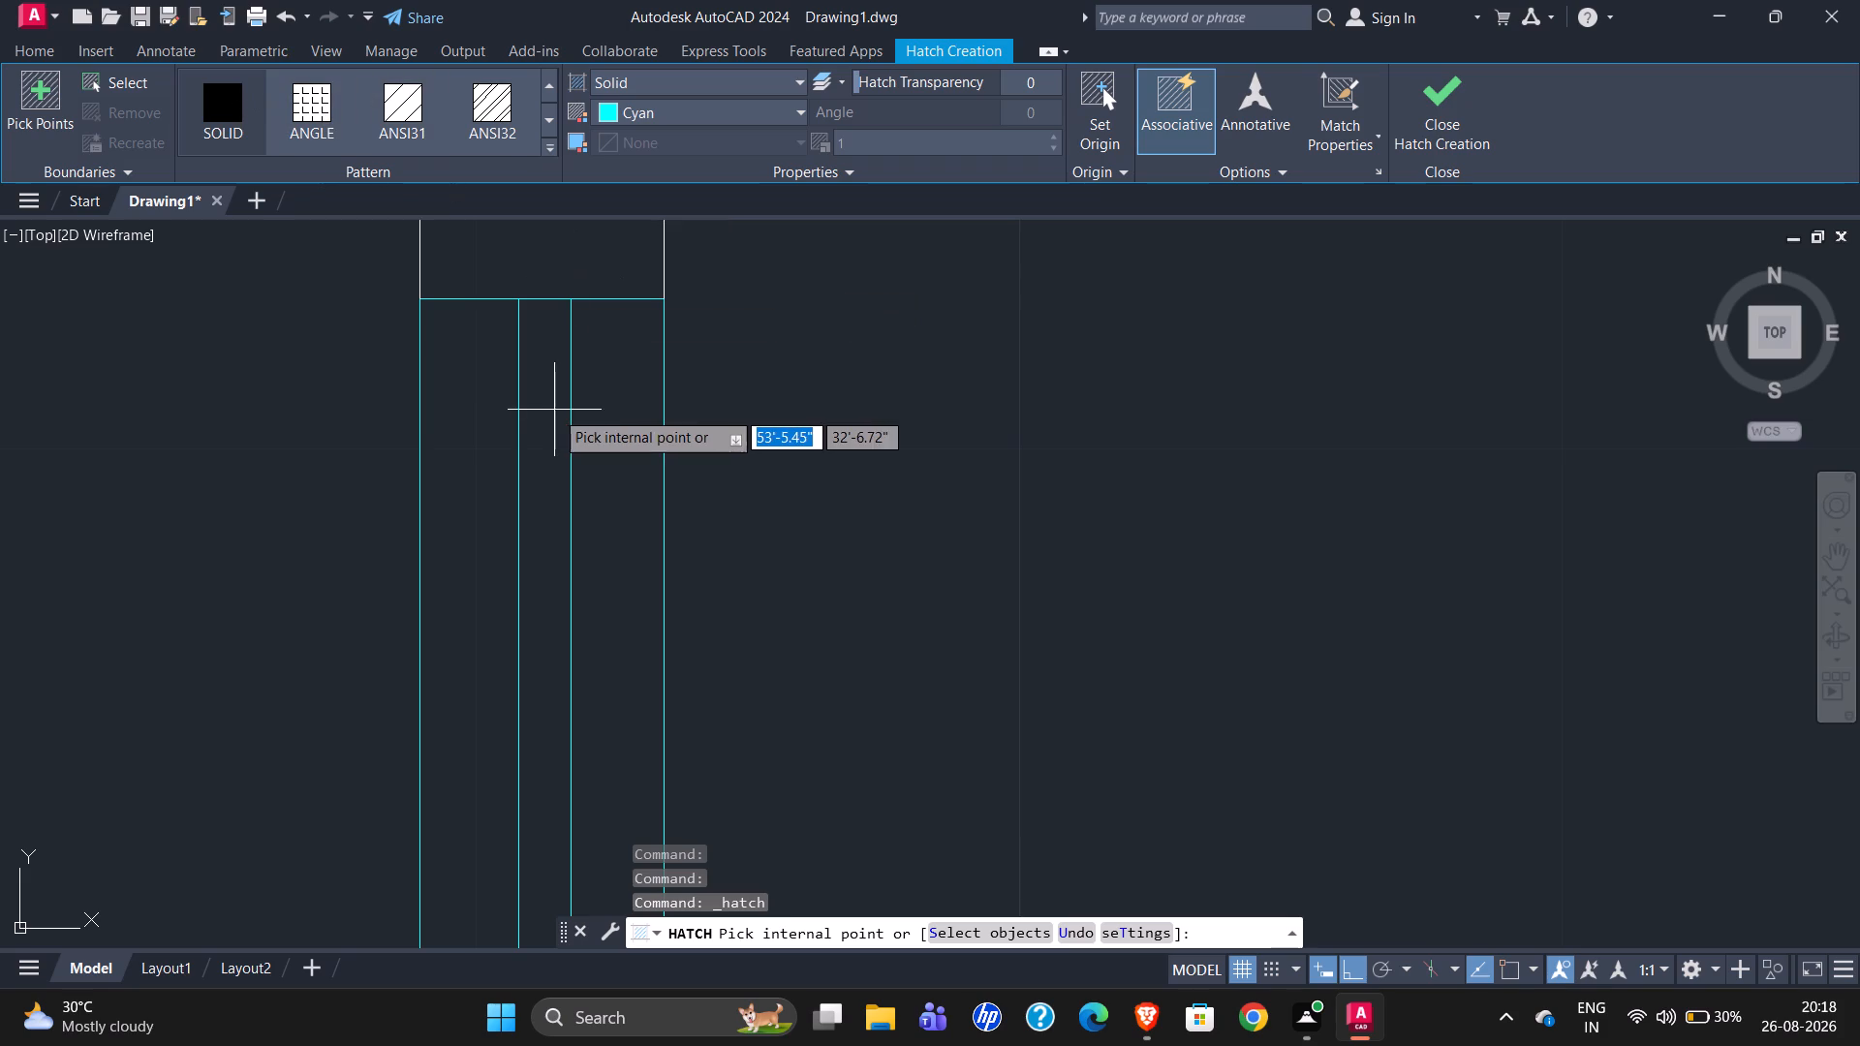
scroll(544, 396, down, 5)
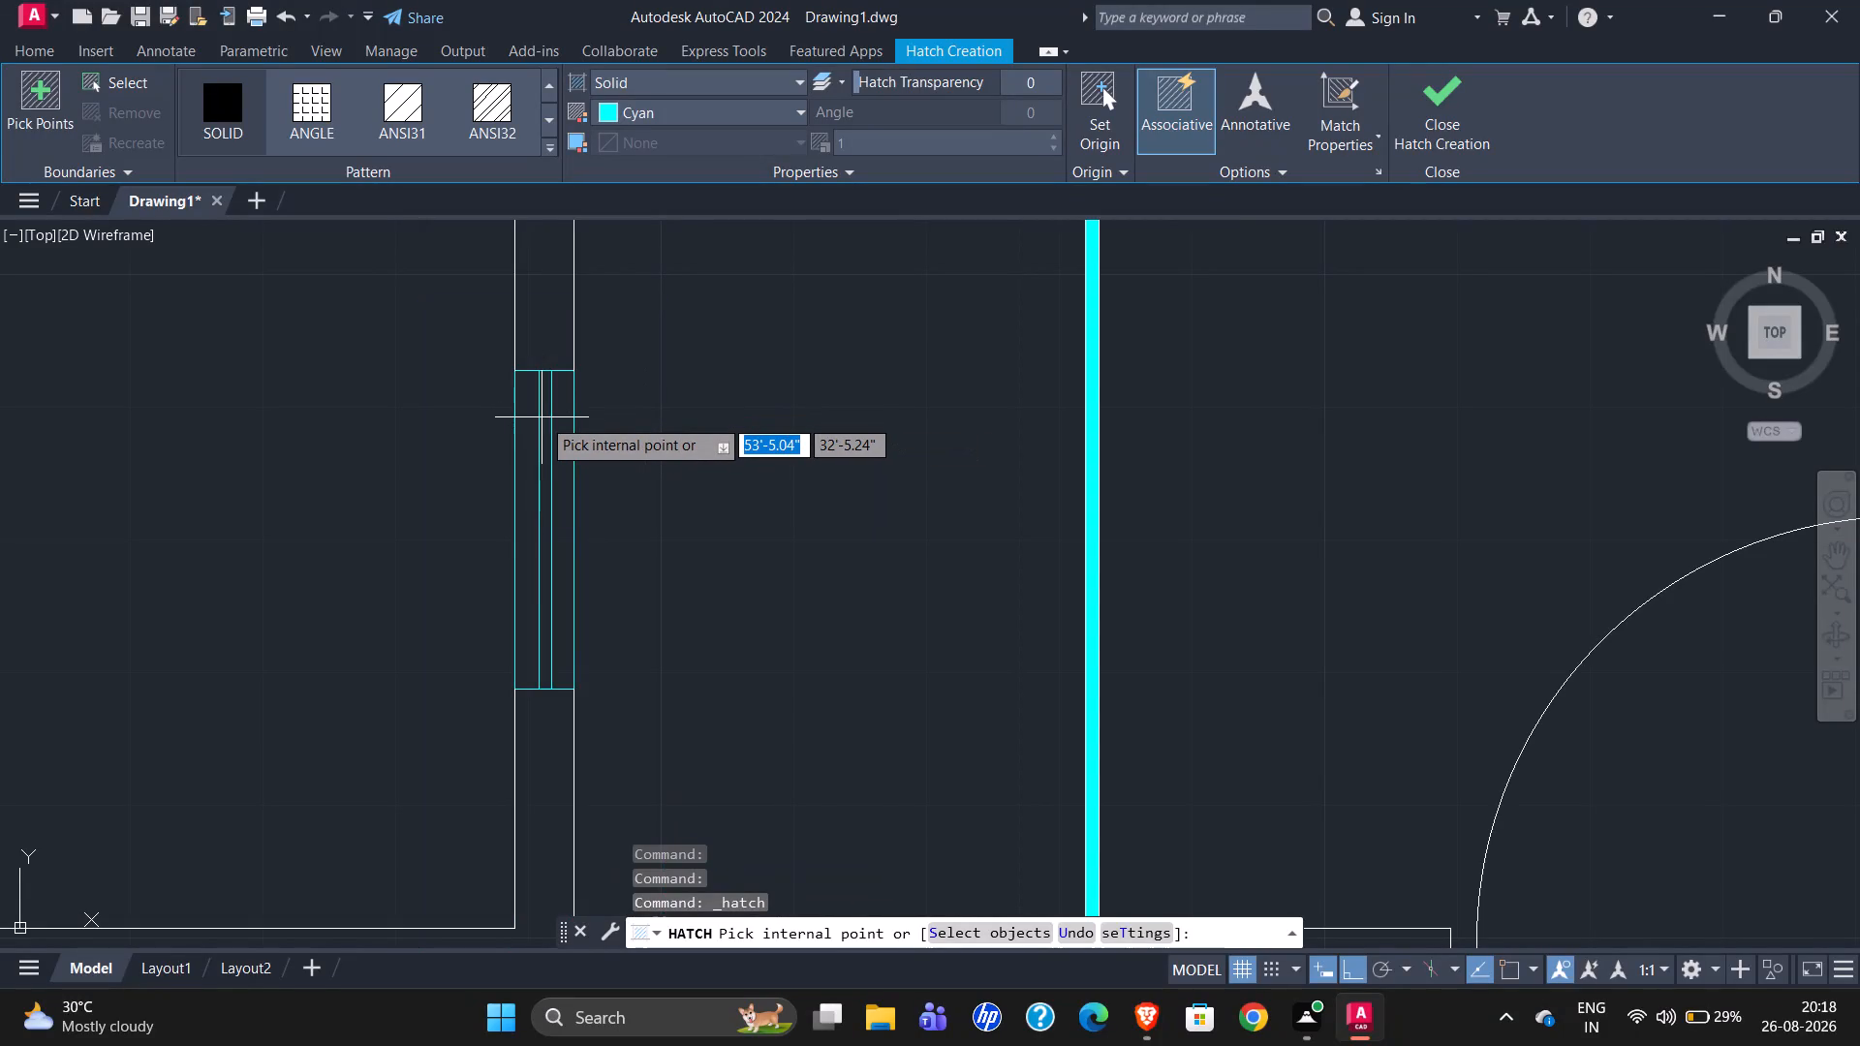
click(547, 417)
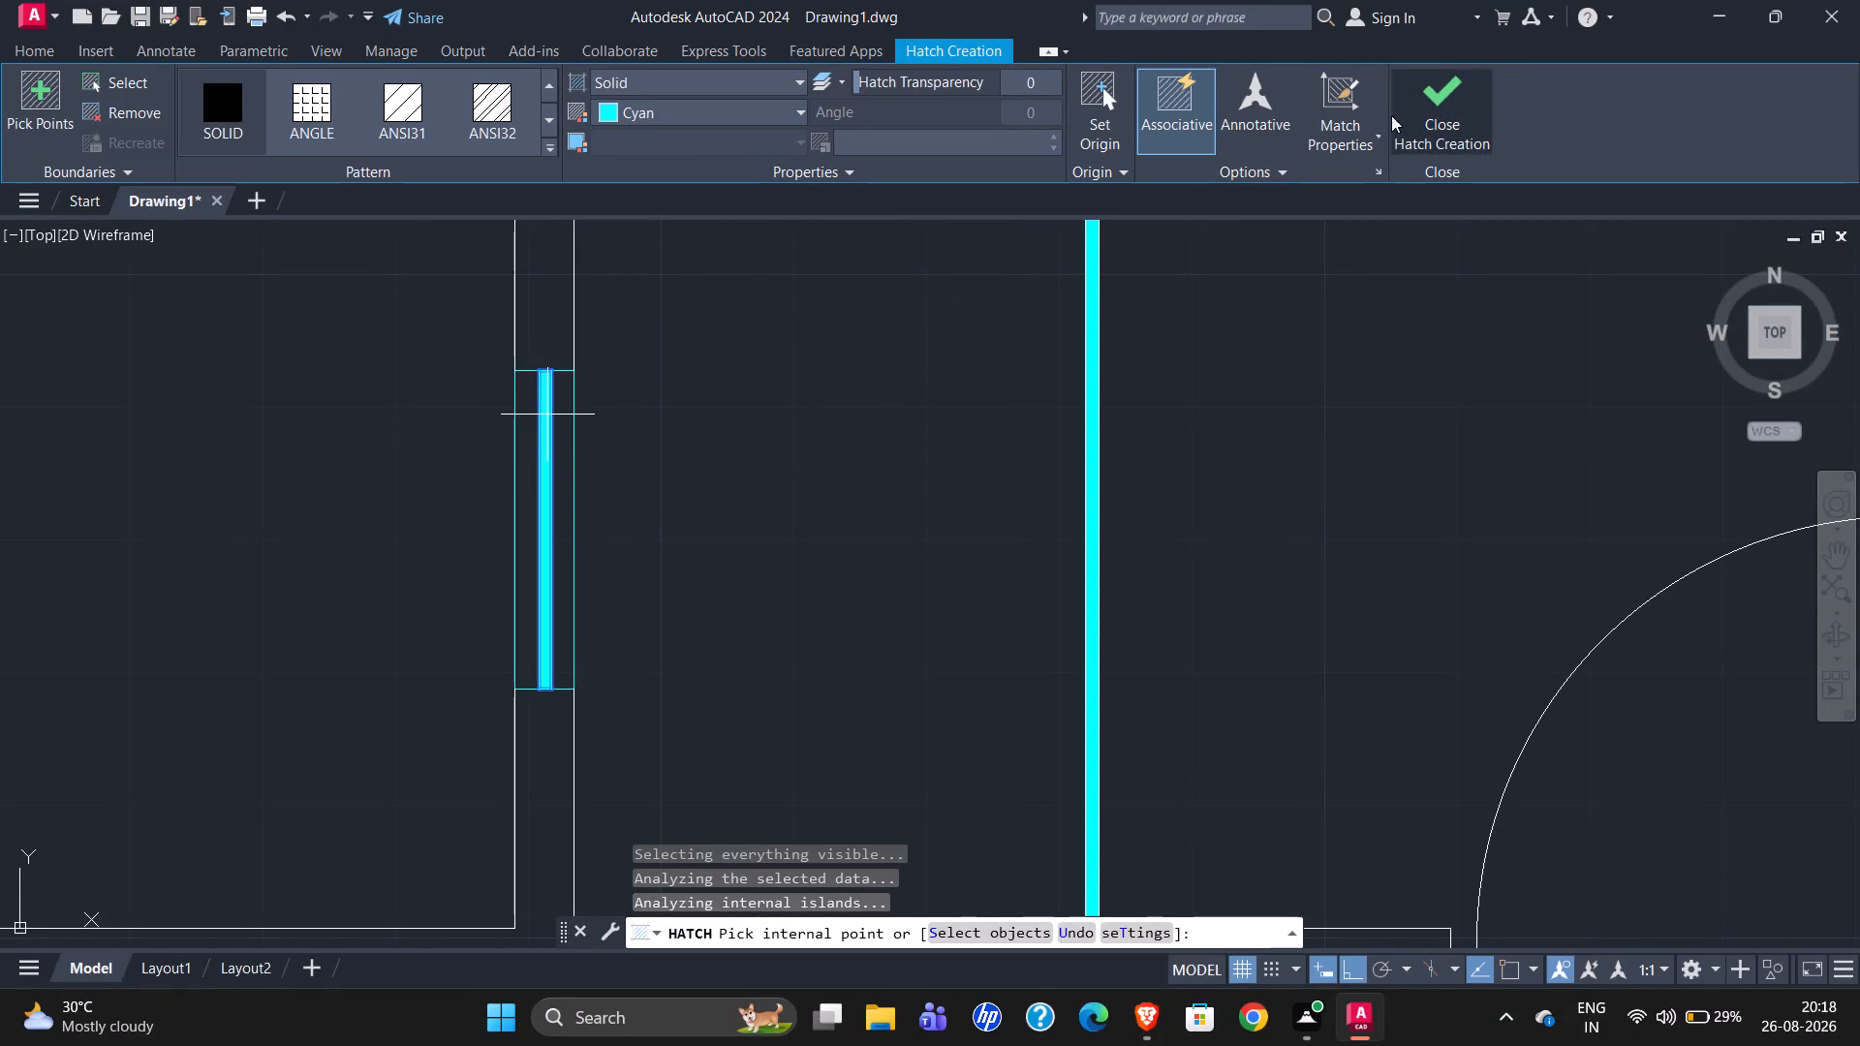
click(1391, 115)
scroll(800, 452, down, 3)
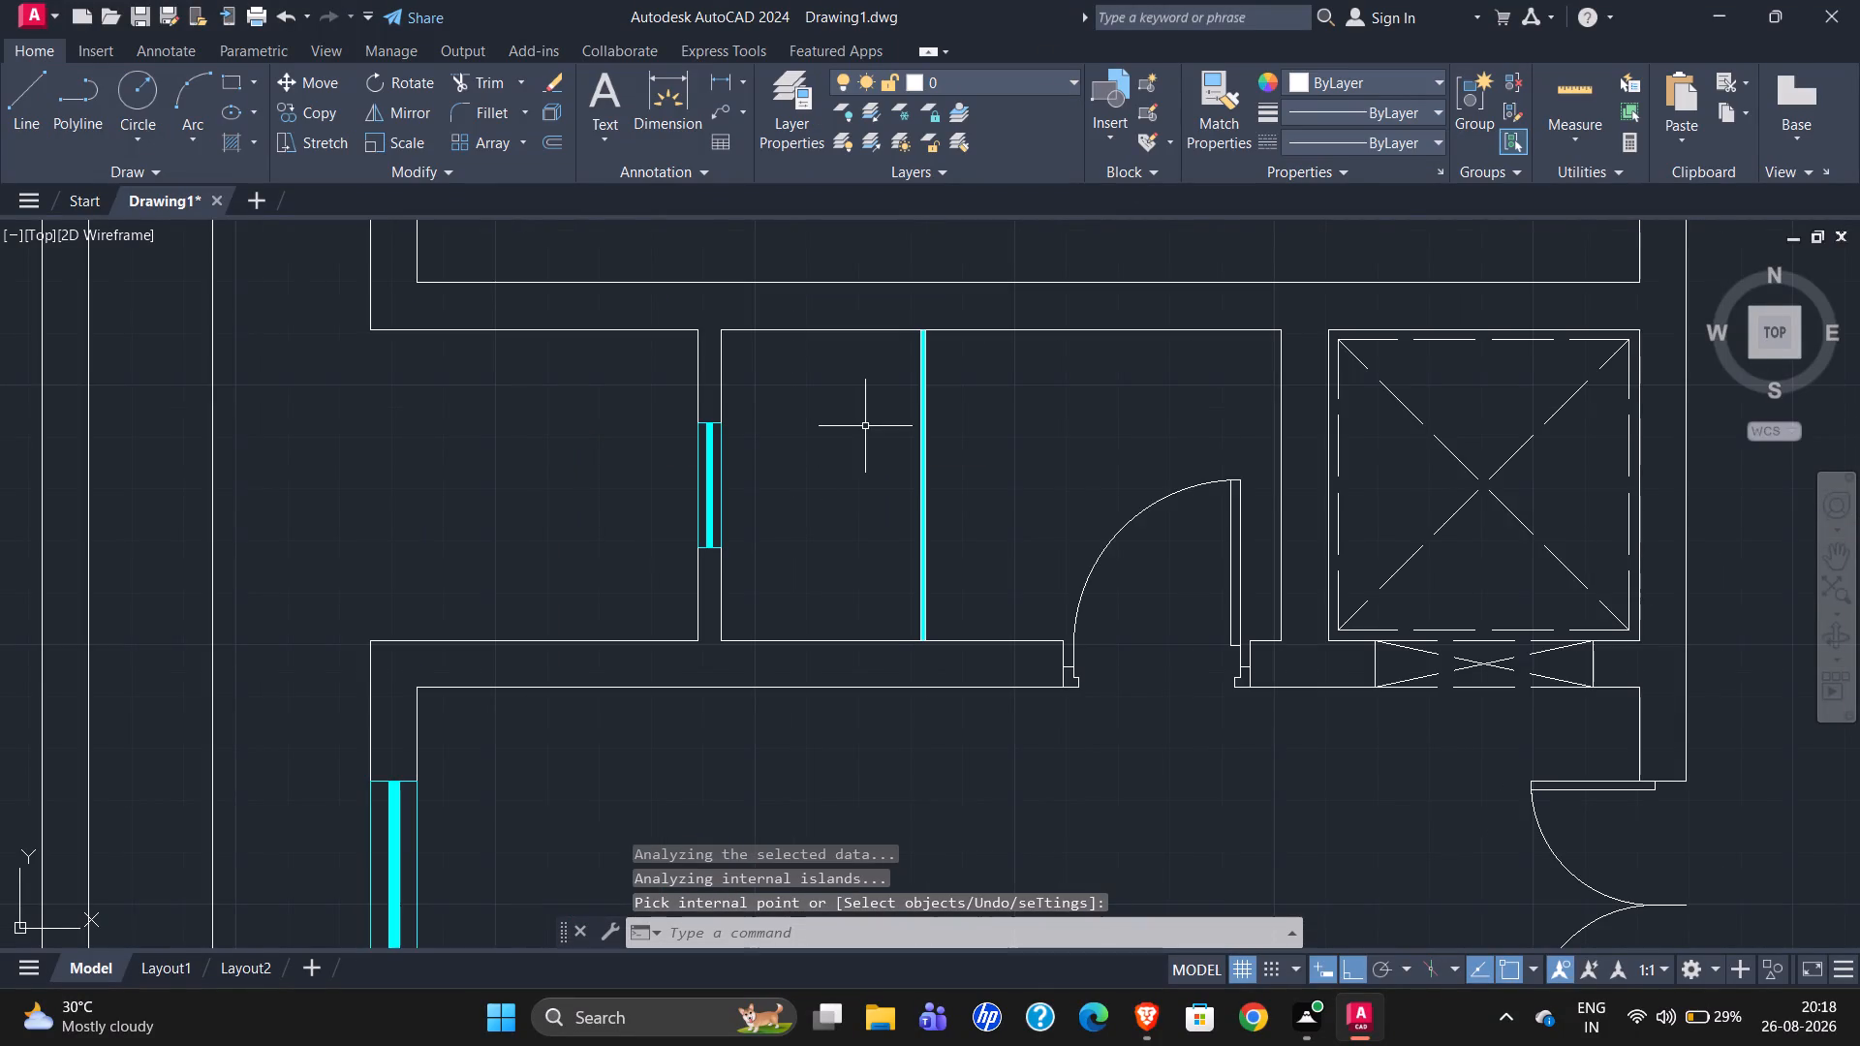
scroll(737, 473, down, 2)
key(Escape)
Examine the V2 ventilator and the surrounding wash area, shower and toilet in the reference plan against the redrawn plan.
scroll(1083, 402, down, 2)
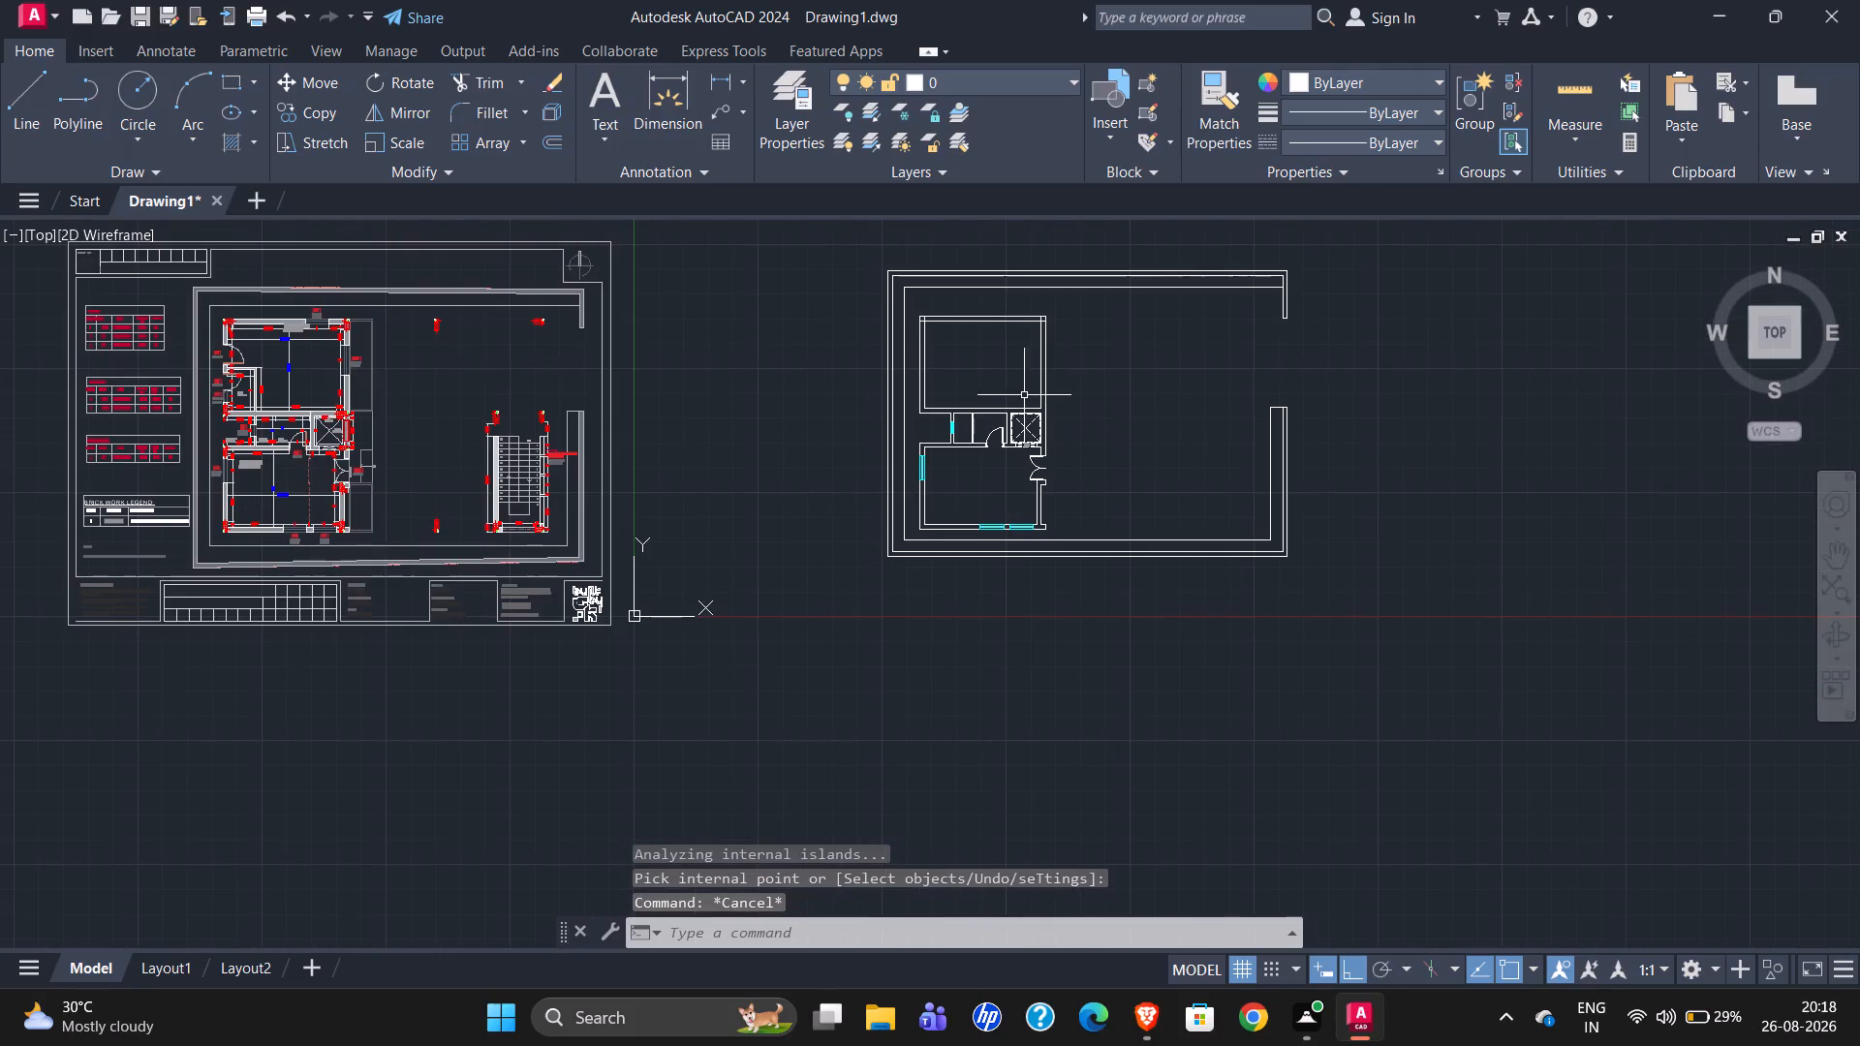
scroll(203, 432, up, 4)
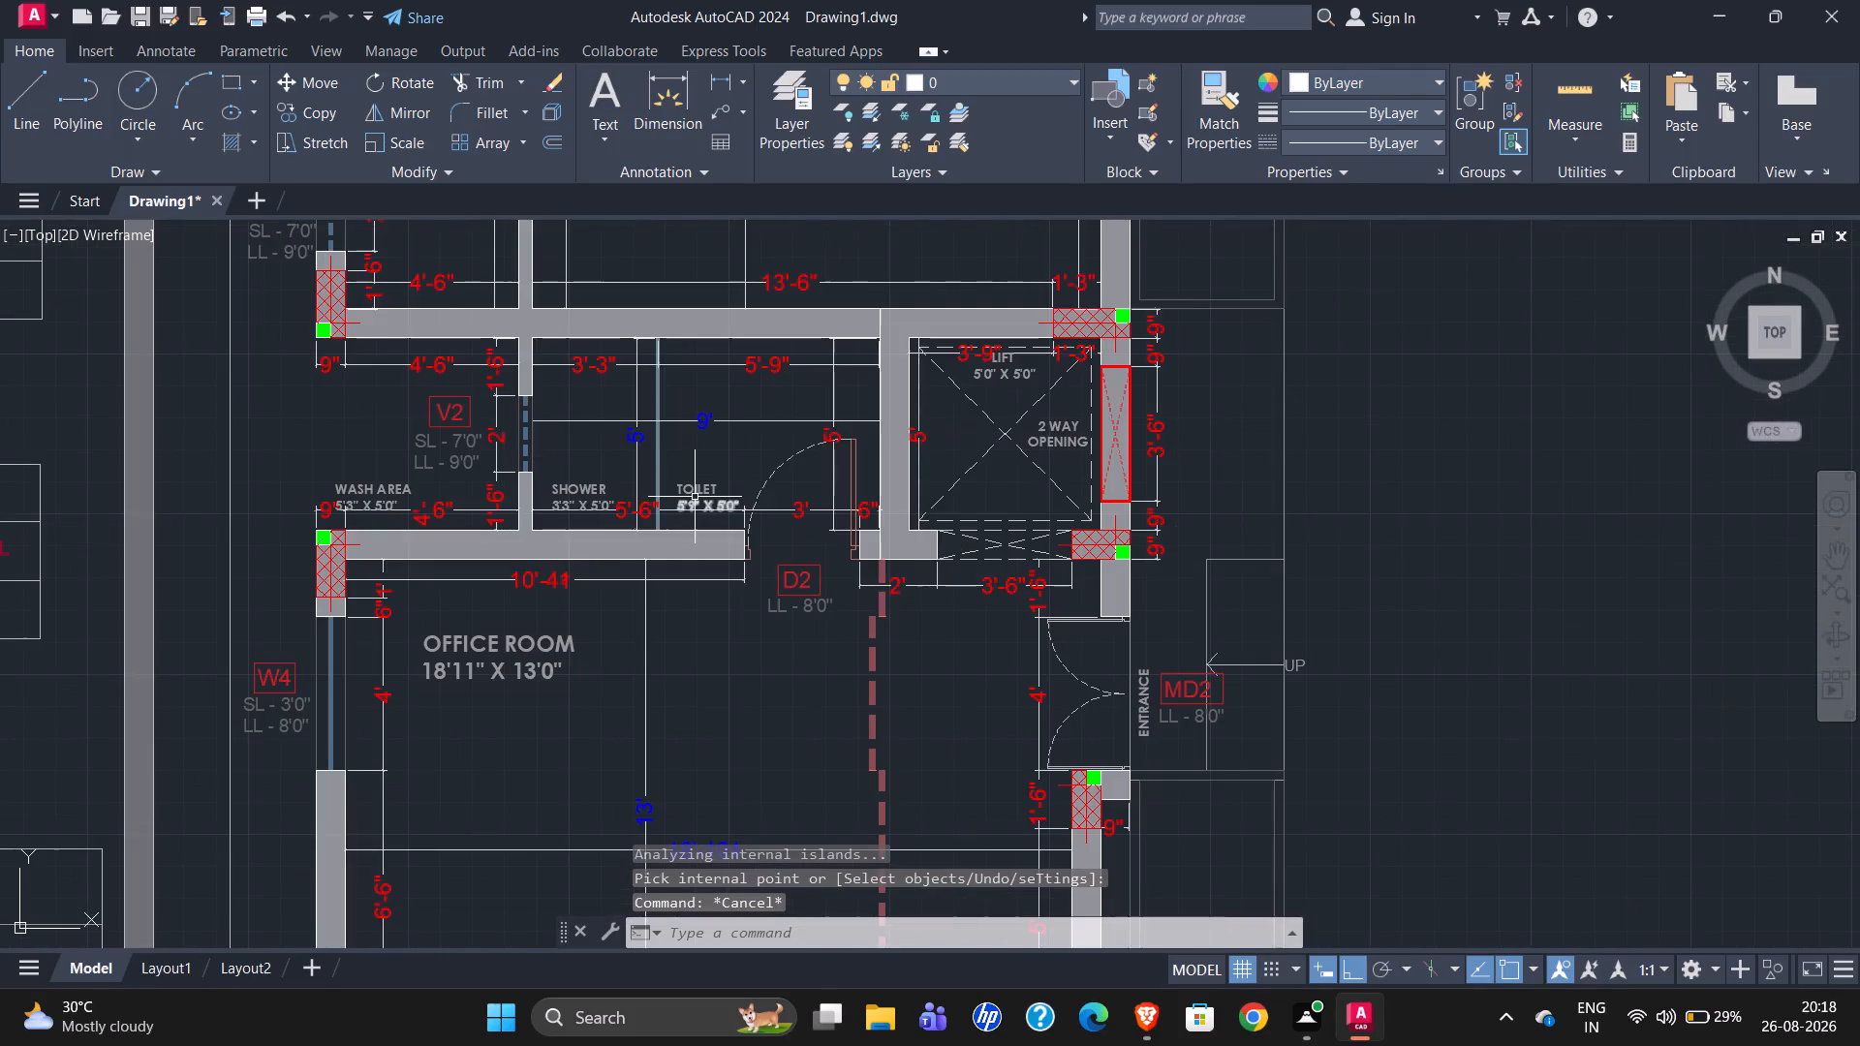
scroll(482, 434, up, 2)
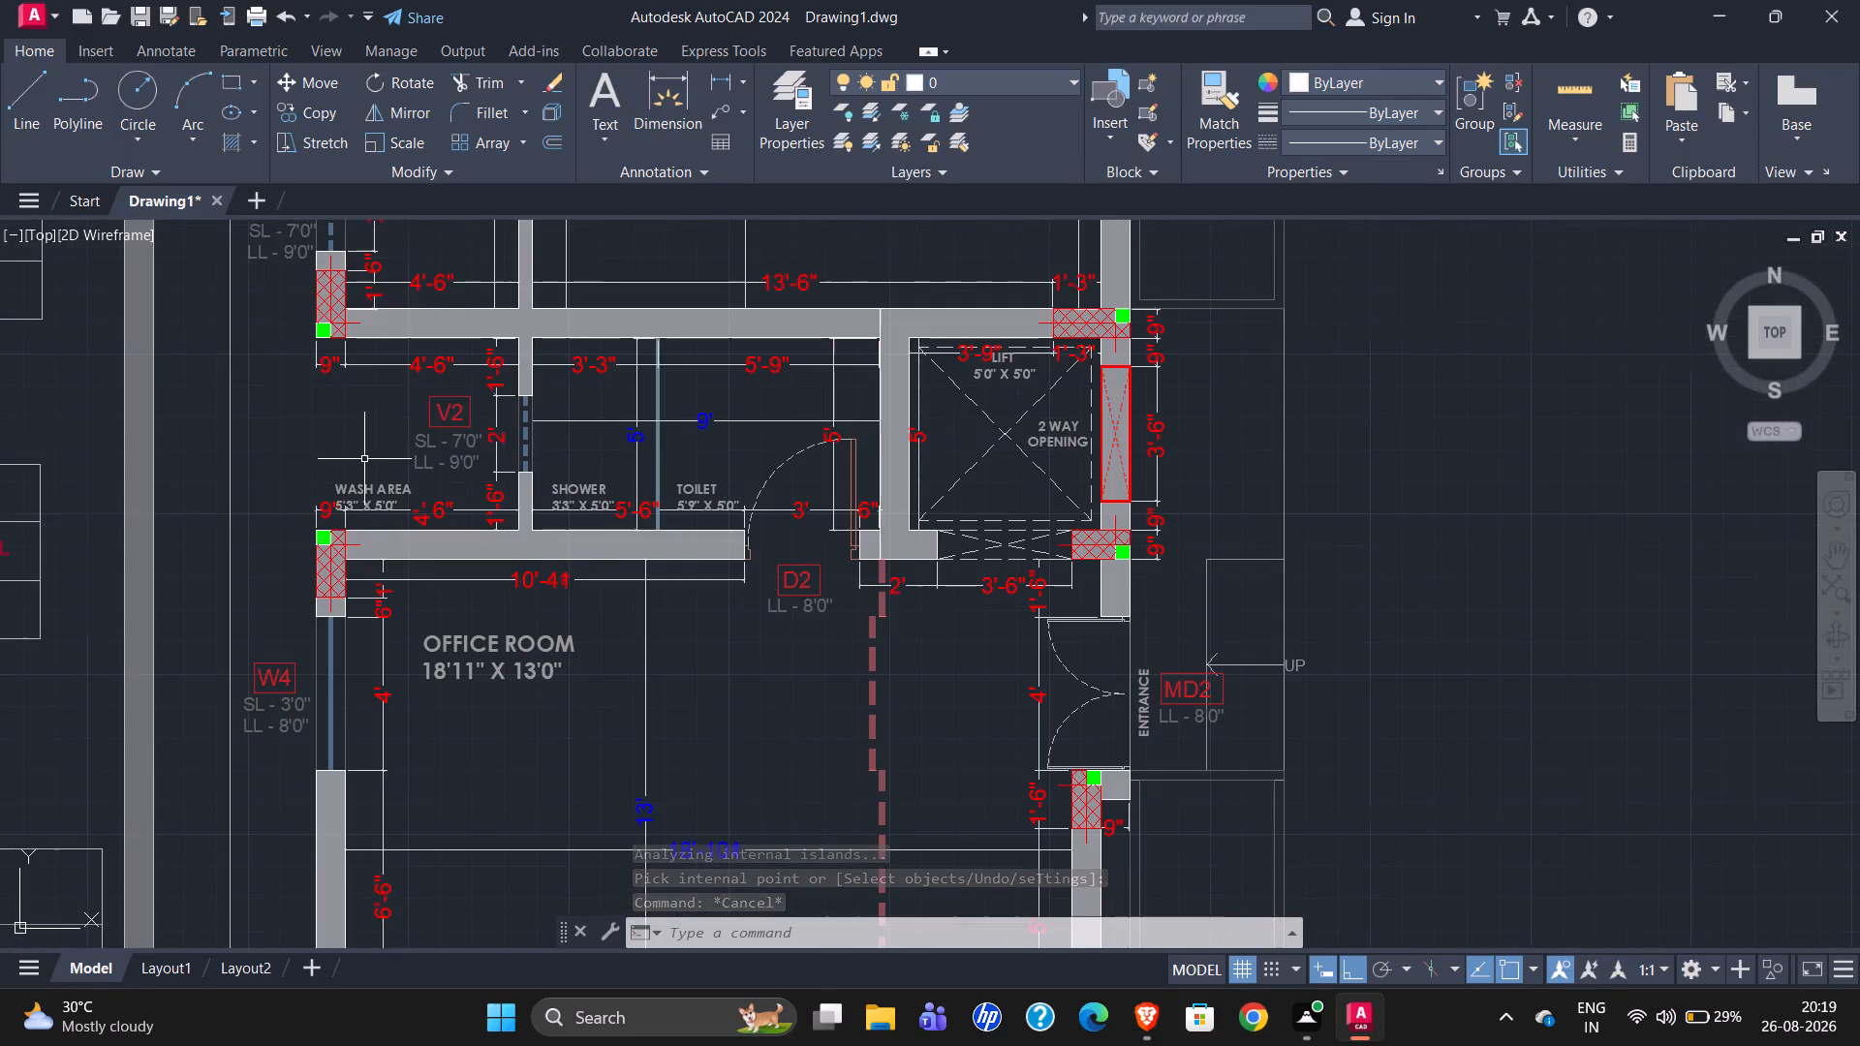
scroll(365, 459, up, 1)
scroll(507, 429, down, 2)
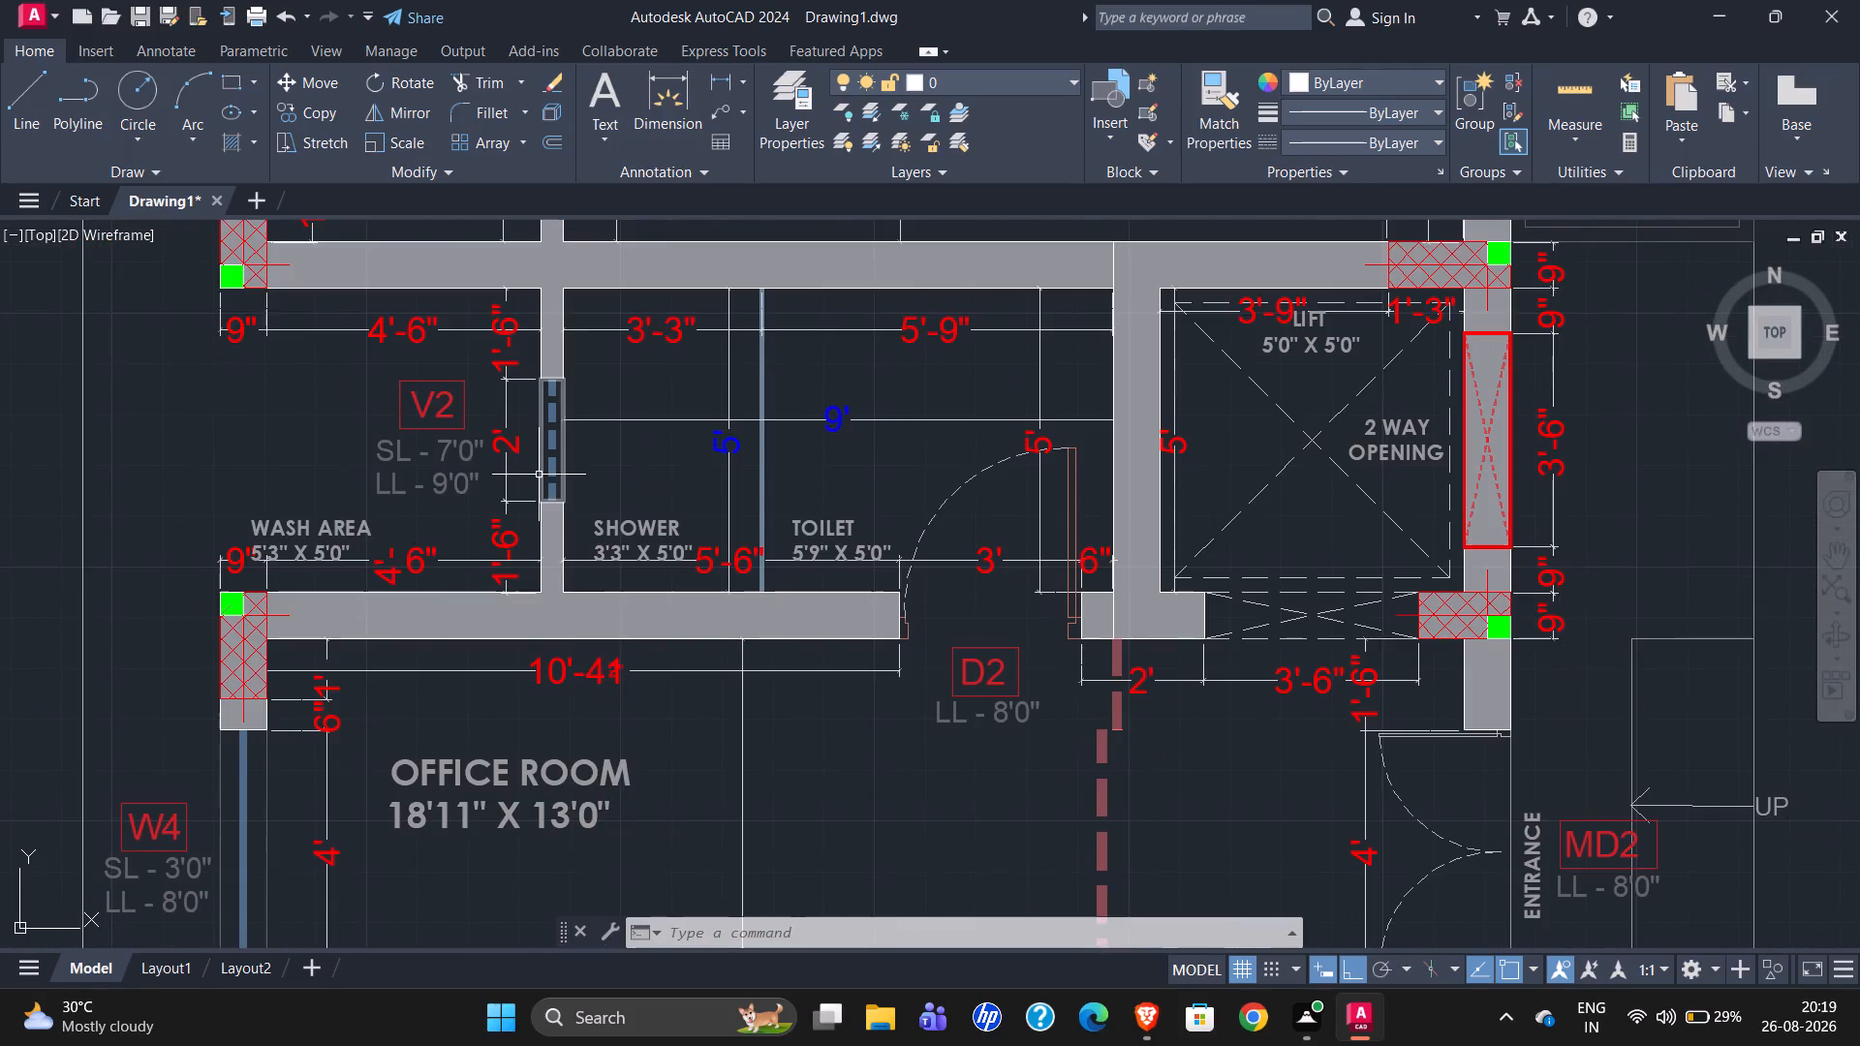
scroll(349, 590, down, 1)
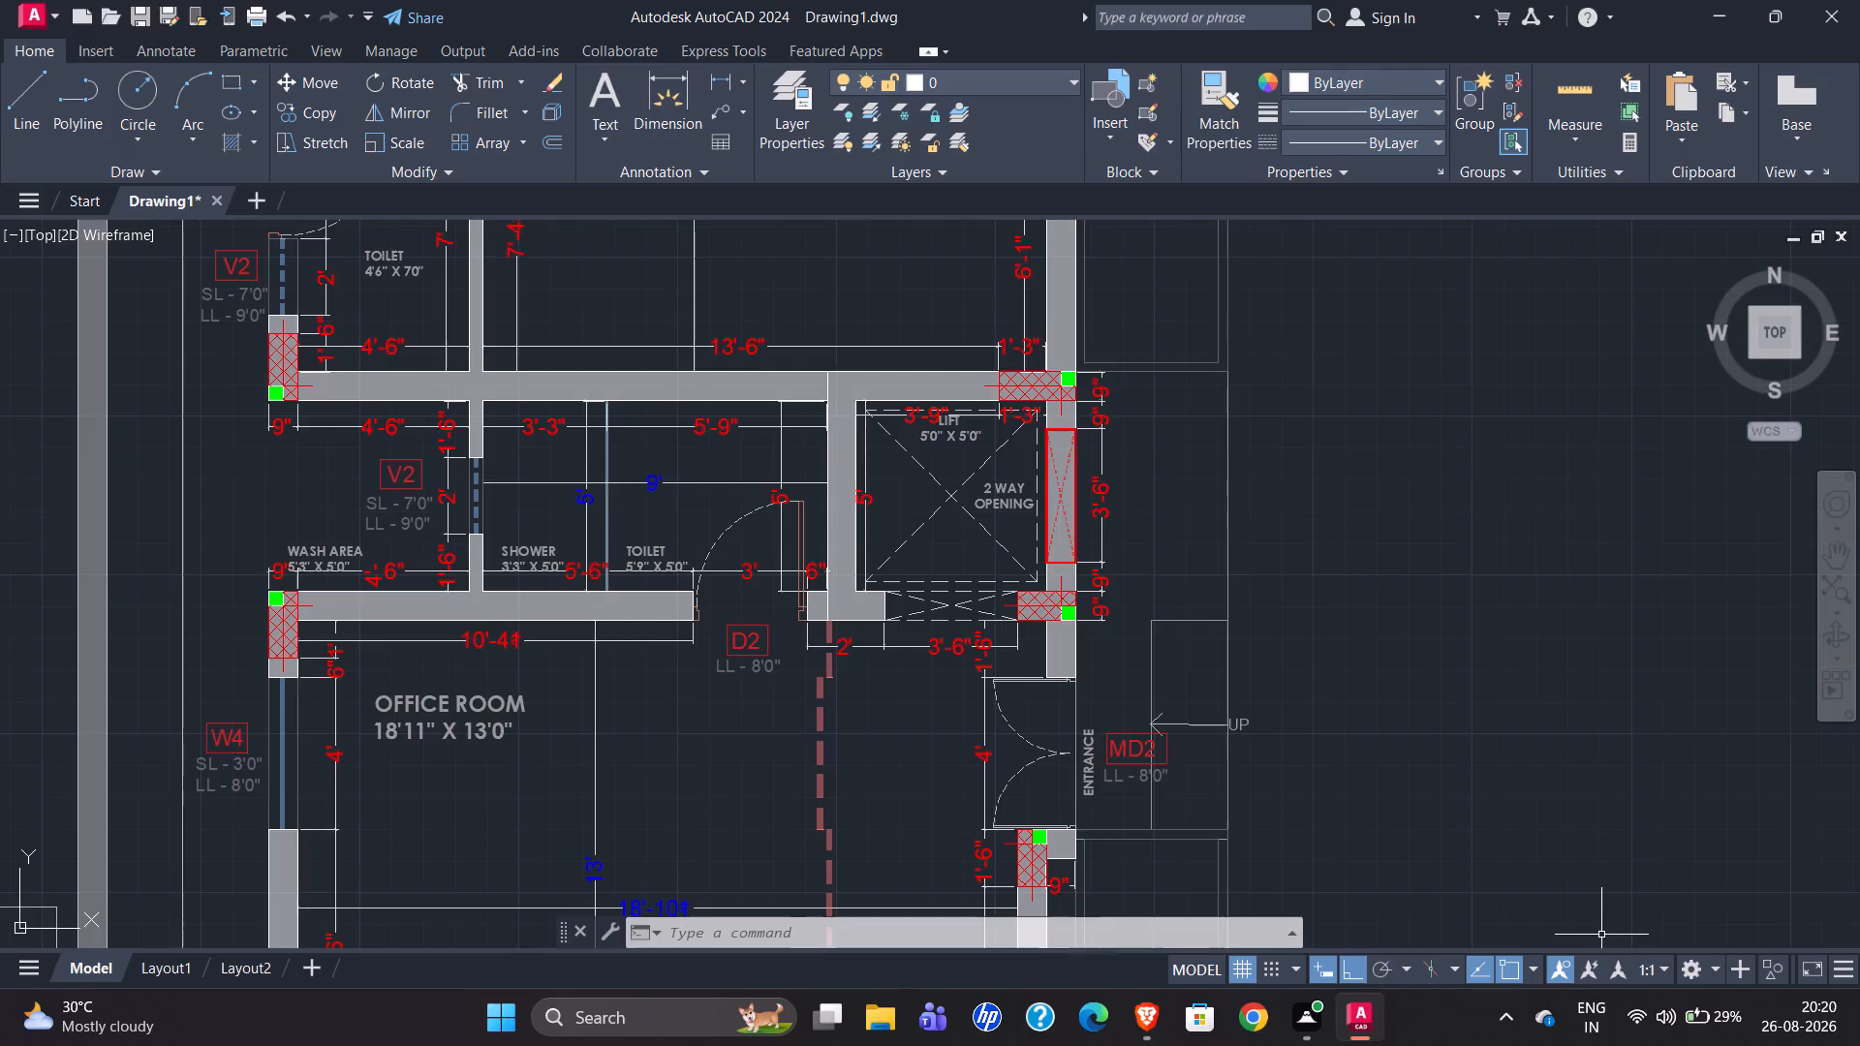
scroll(947, 388, down, 2)
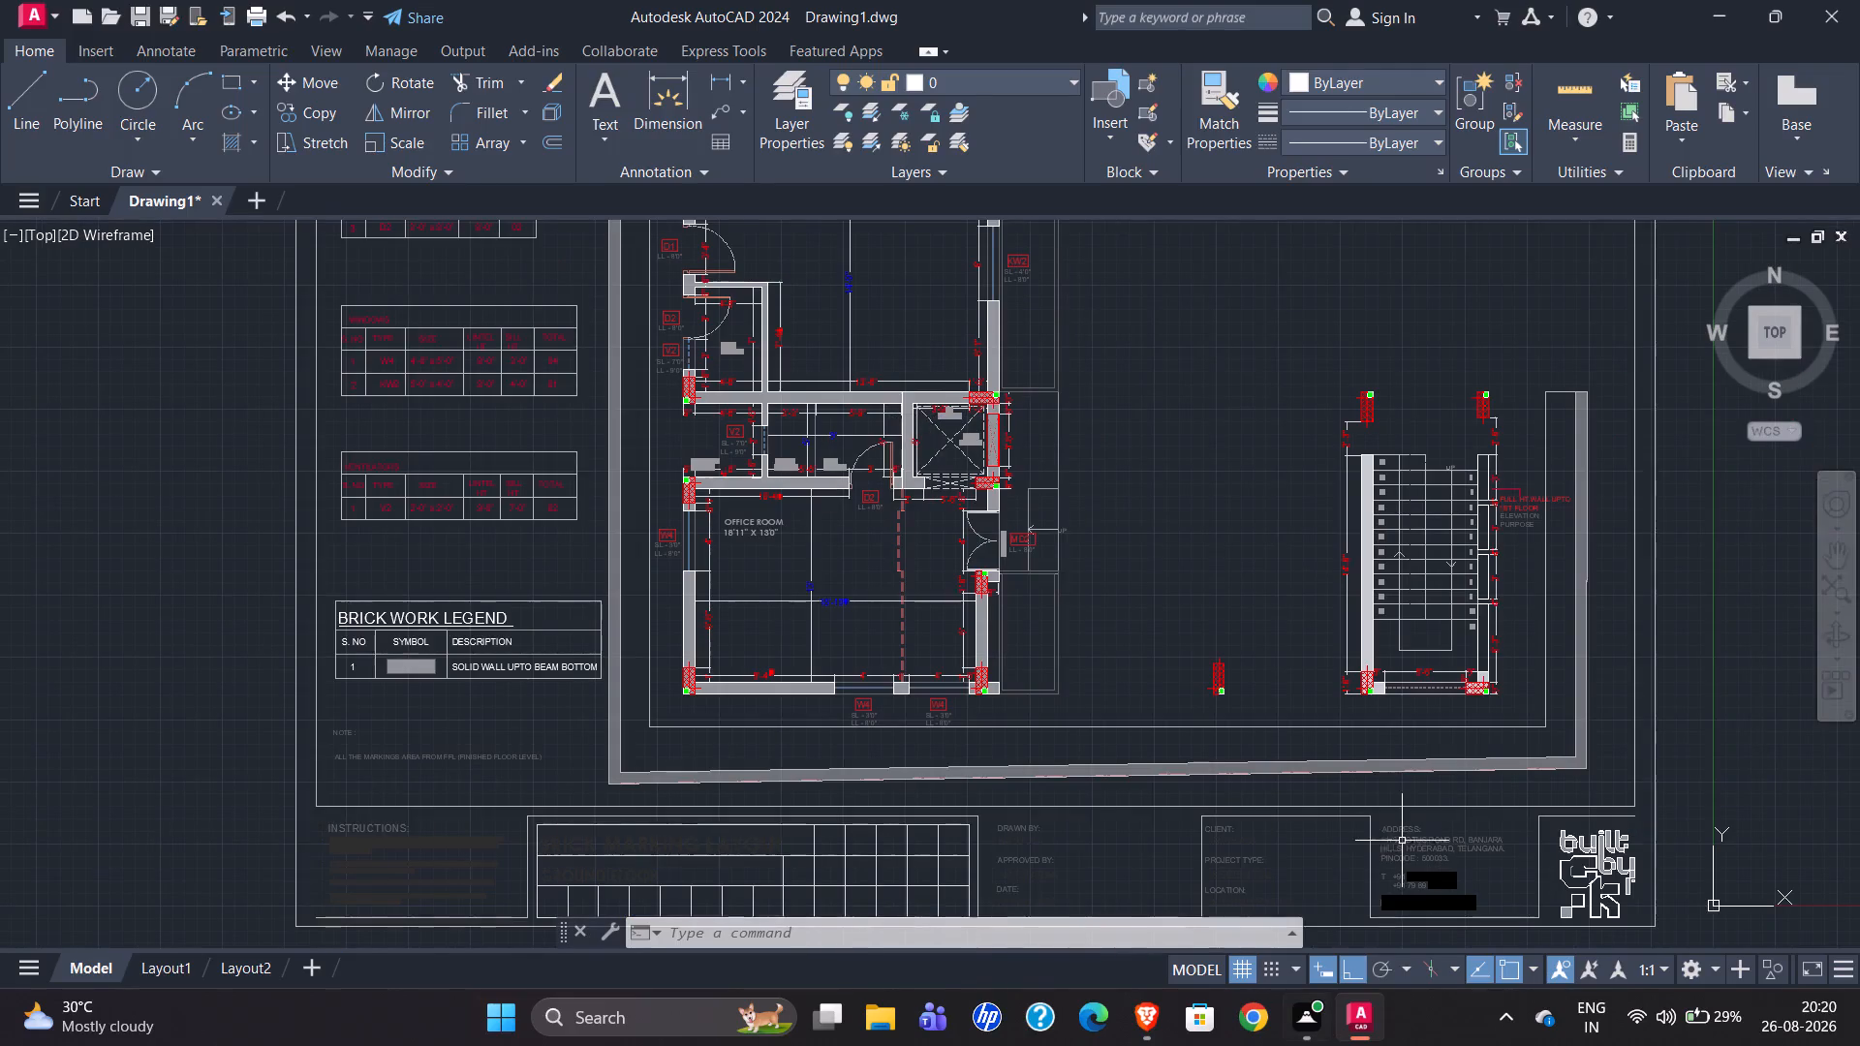
scroll(499, 492, down, 2)
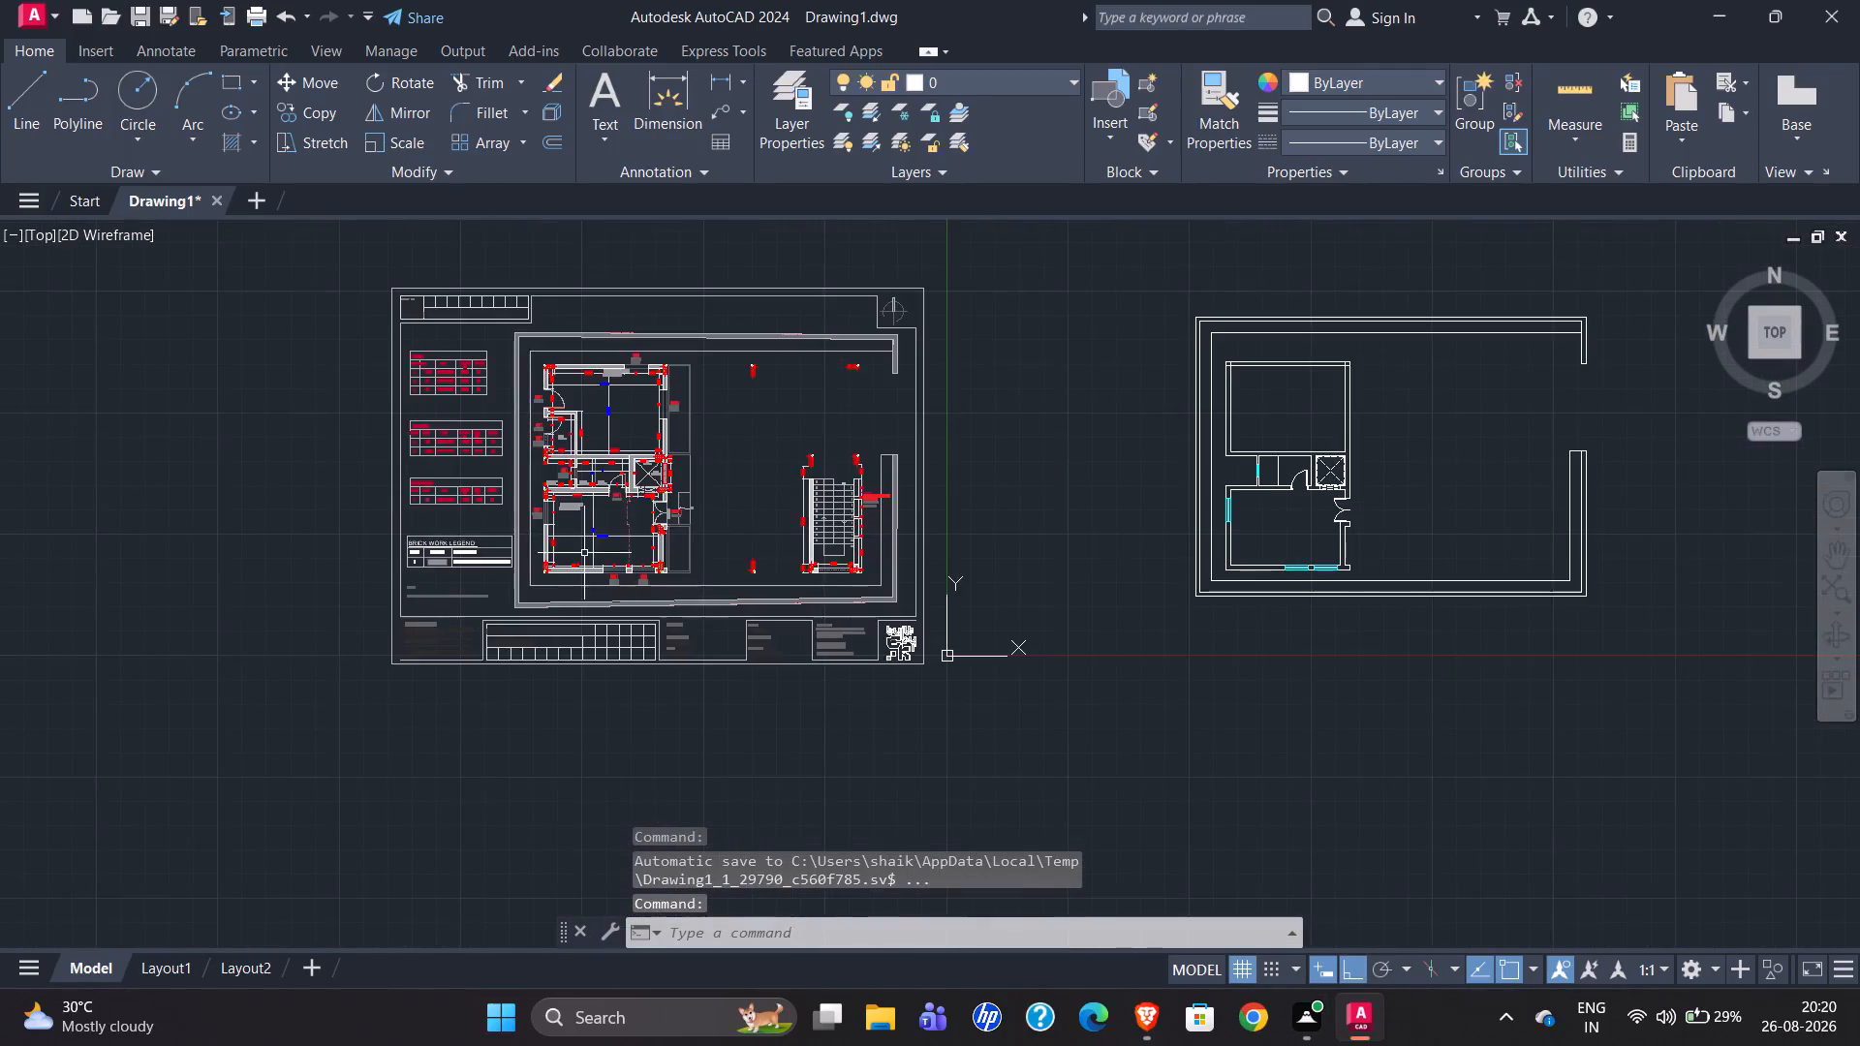
scroll(538, 521, down, 1)
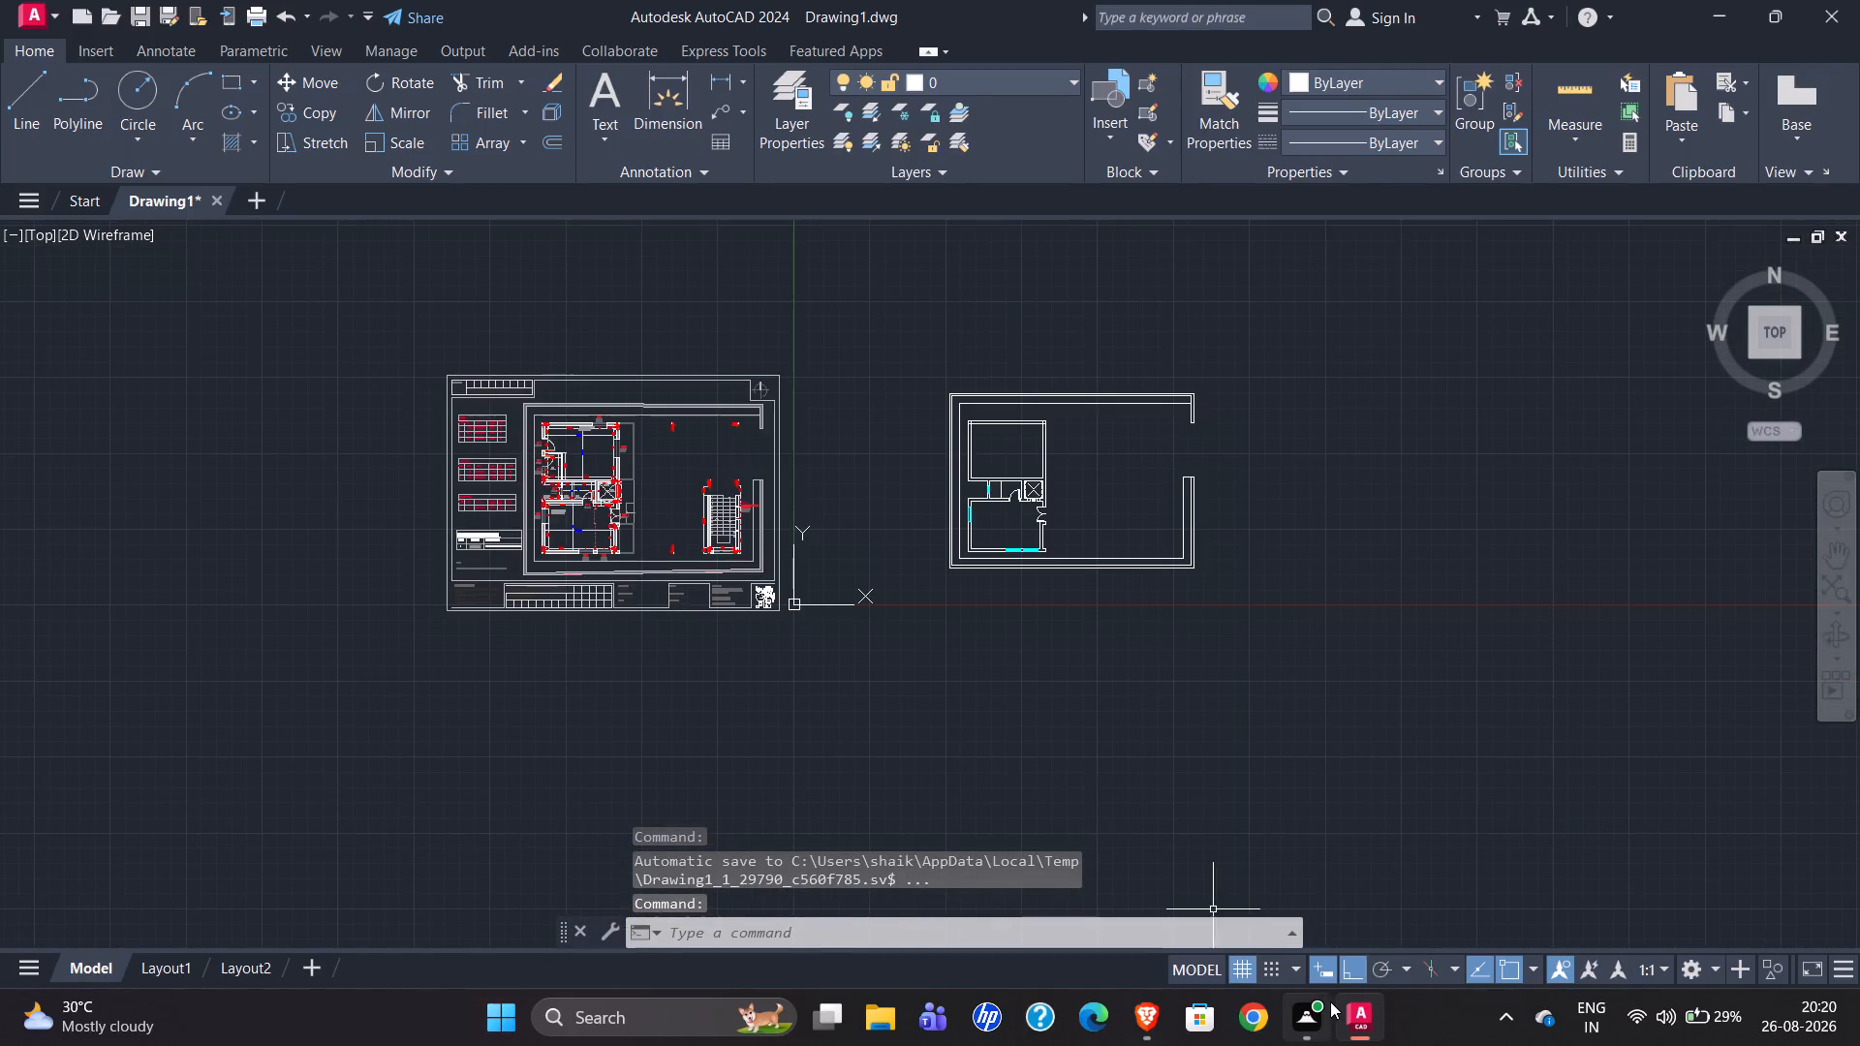
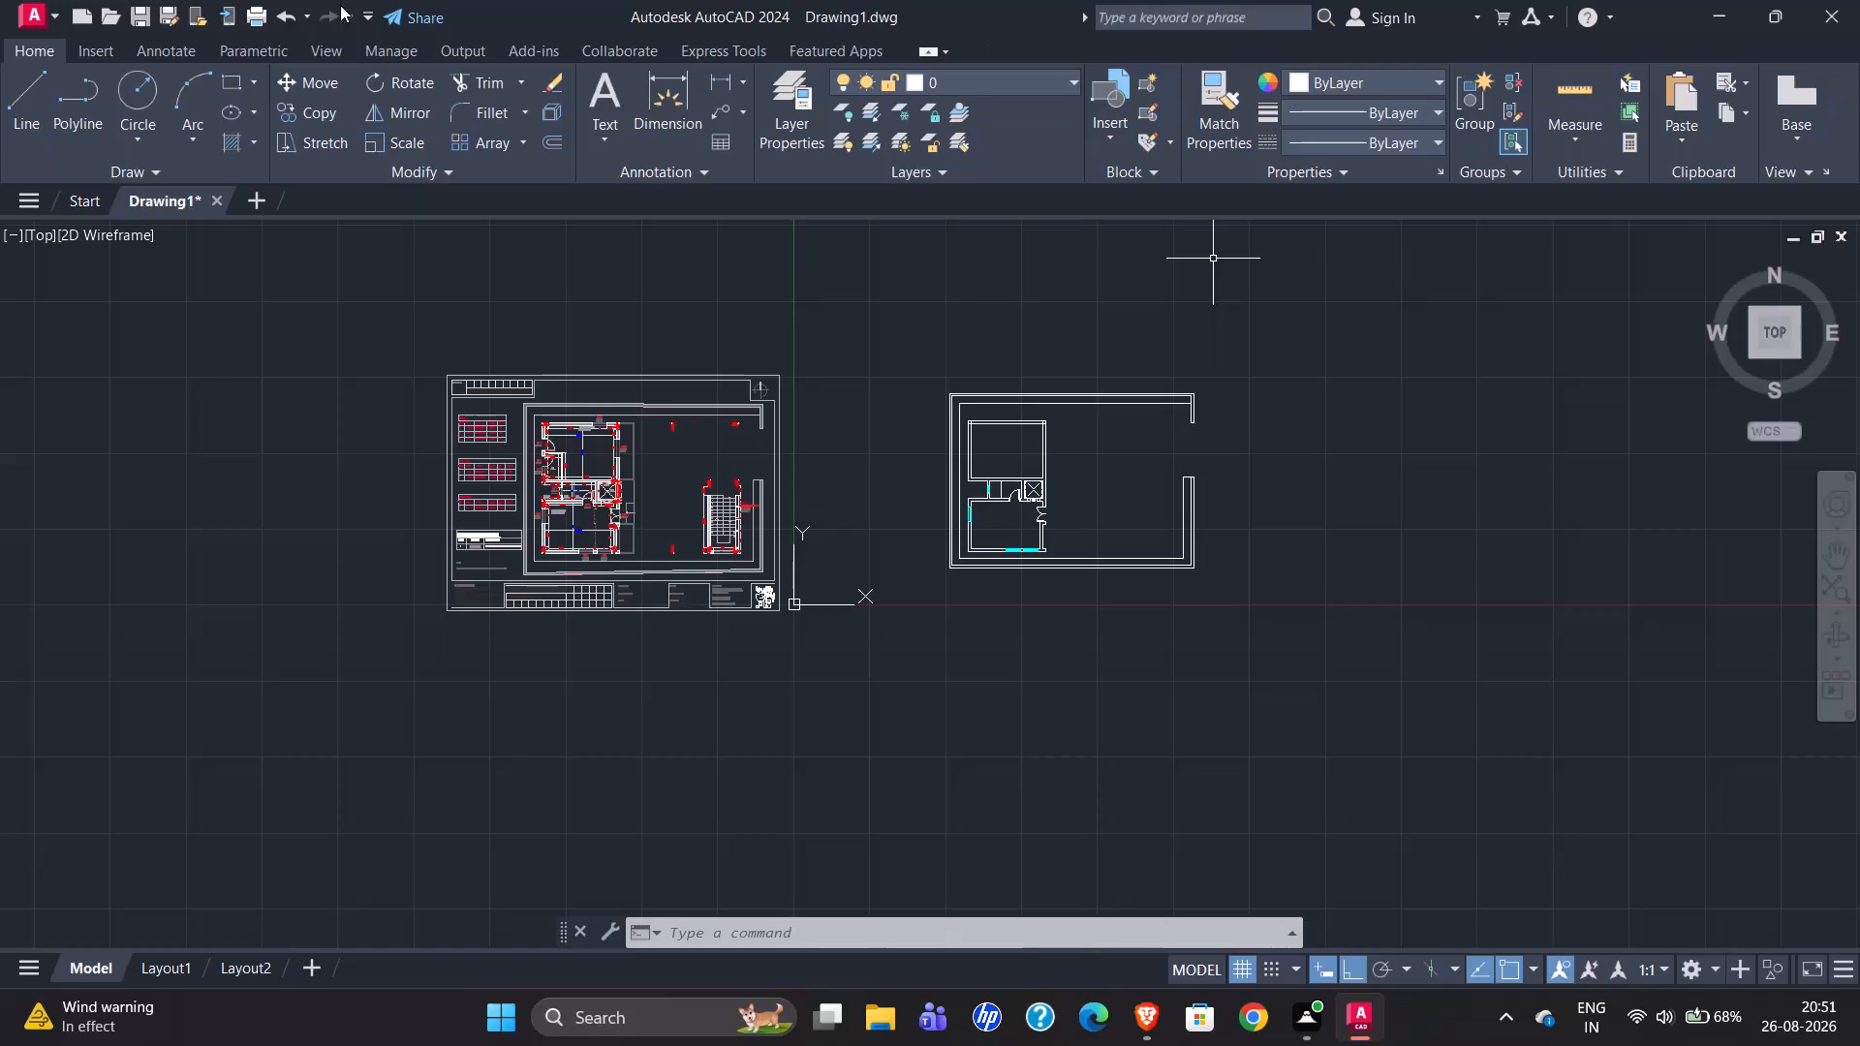
Examine the toilet, V2 ventilator and left wall of the servant room in the reference plan.
scroll(1068, 515, up, 4)
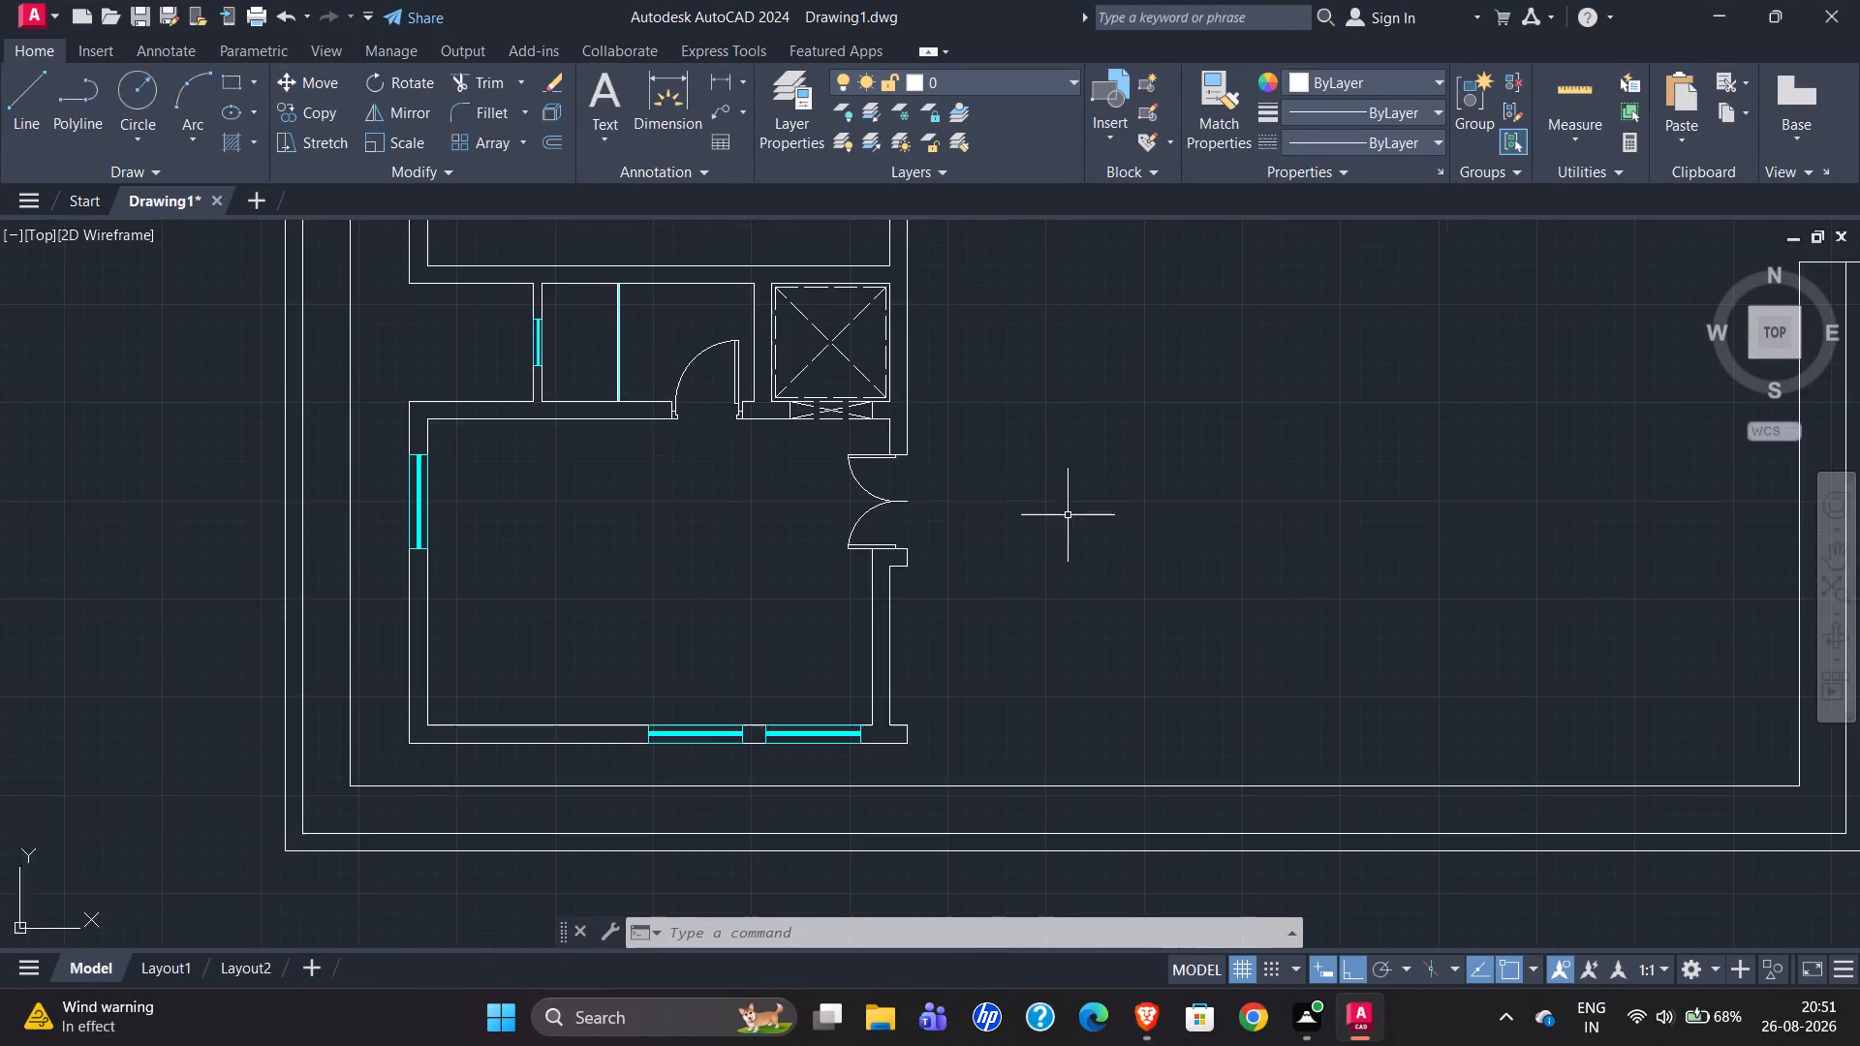
scroll(1068, 515, up, 1)
scroll(1007, 498, down, 1)
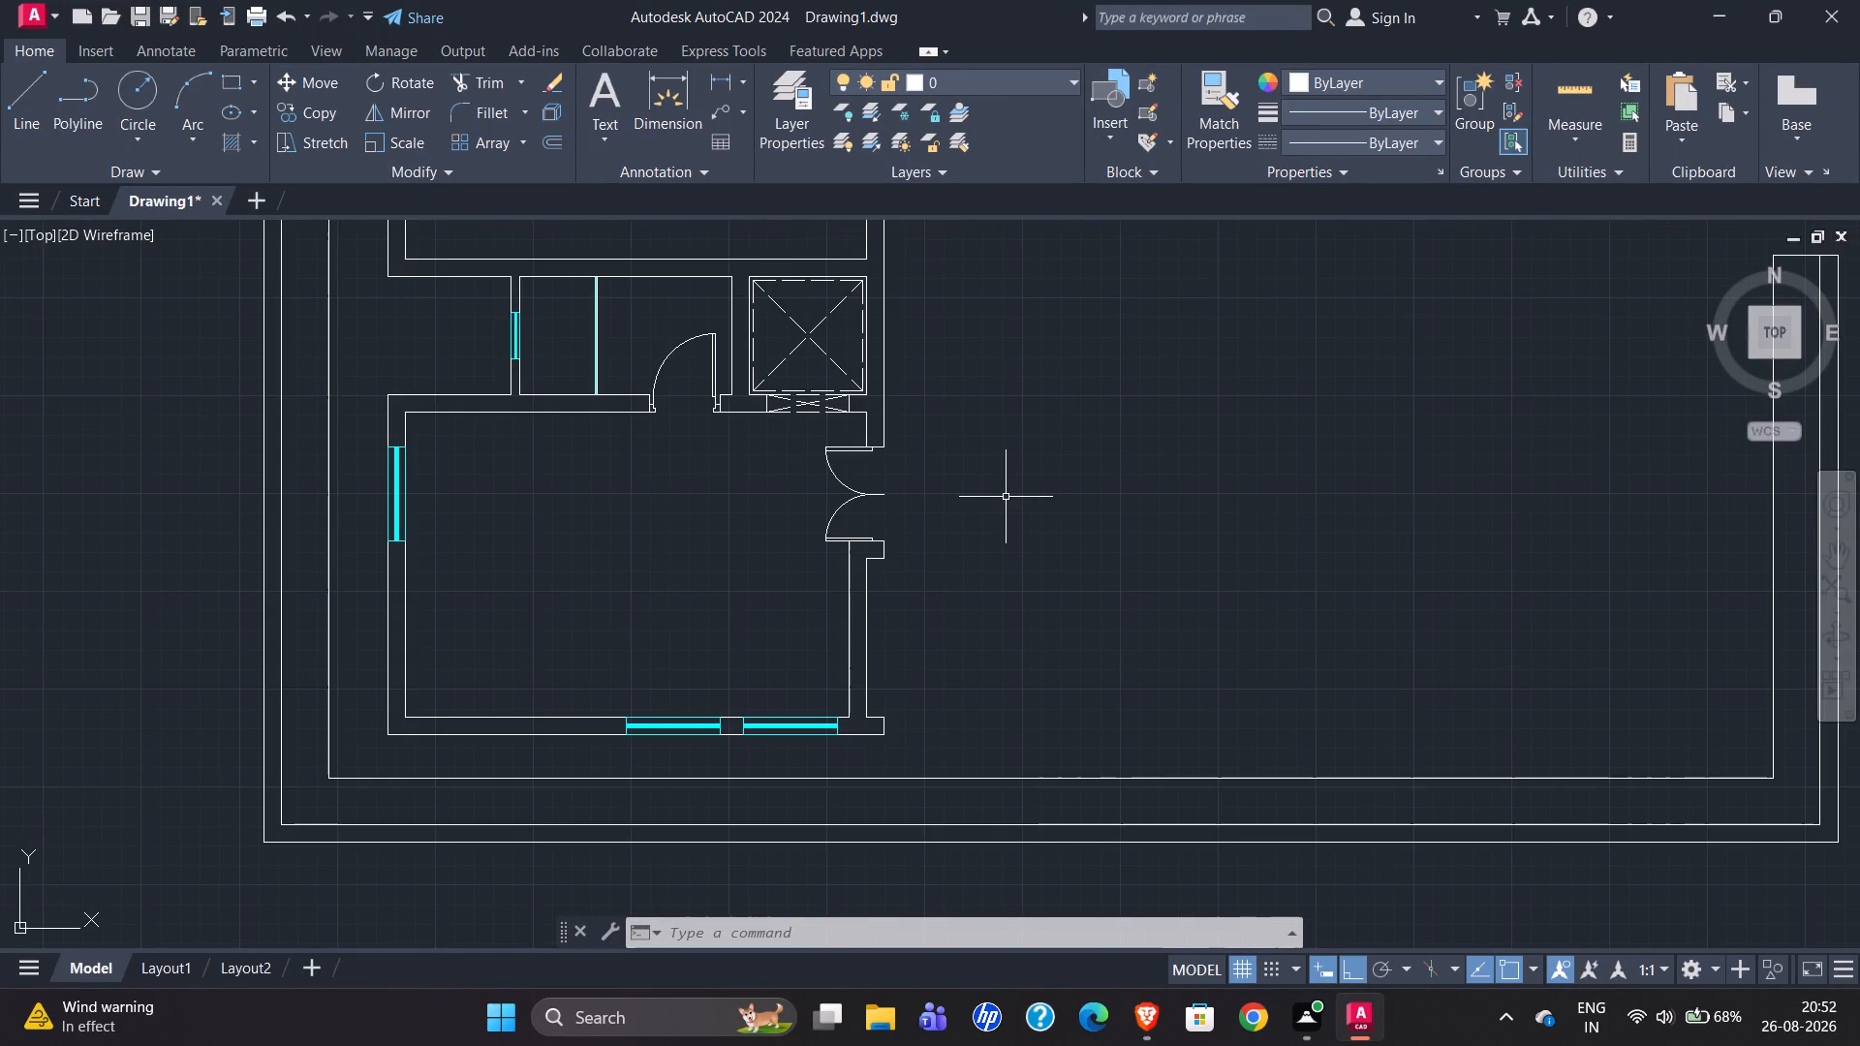
scroll(1316, 492, down, 1)
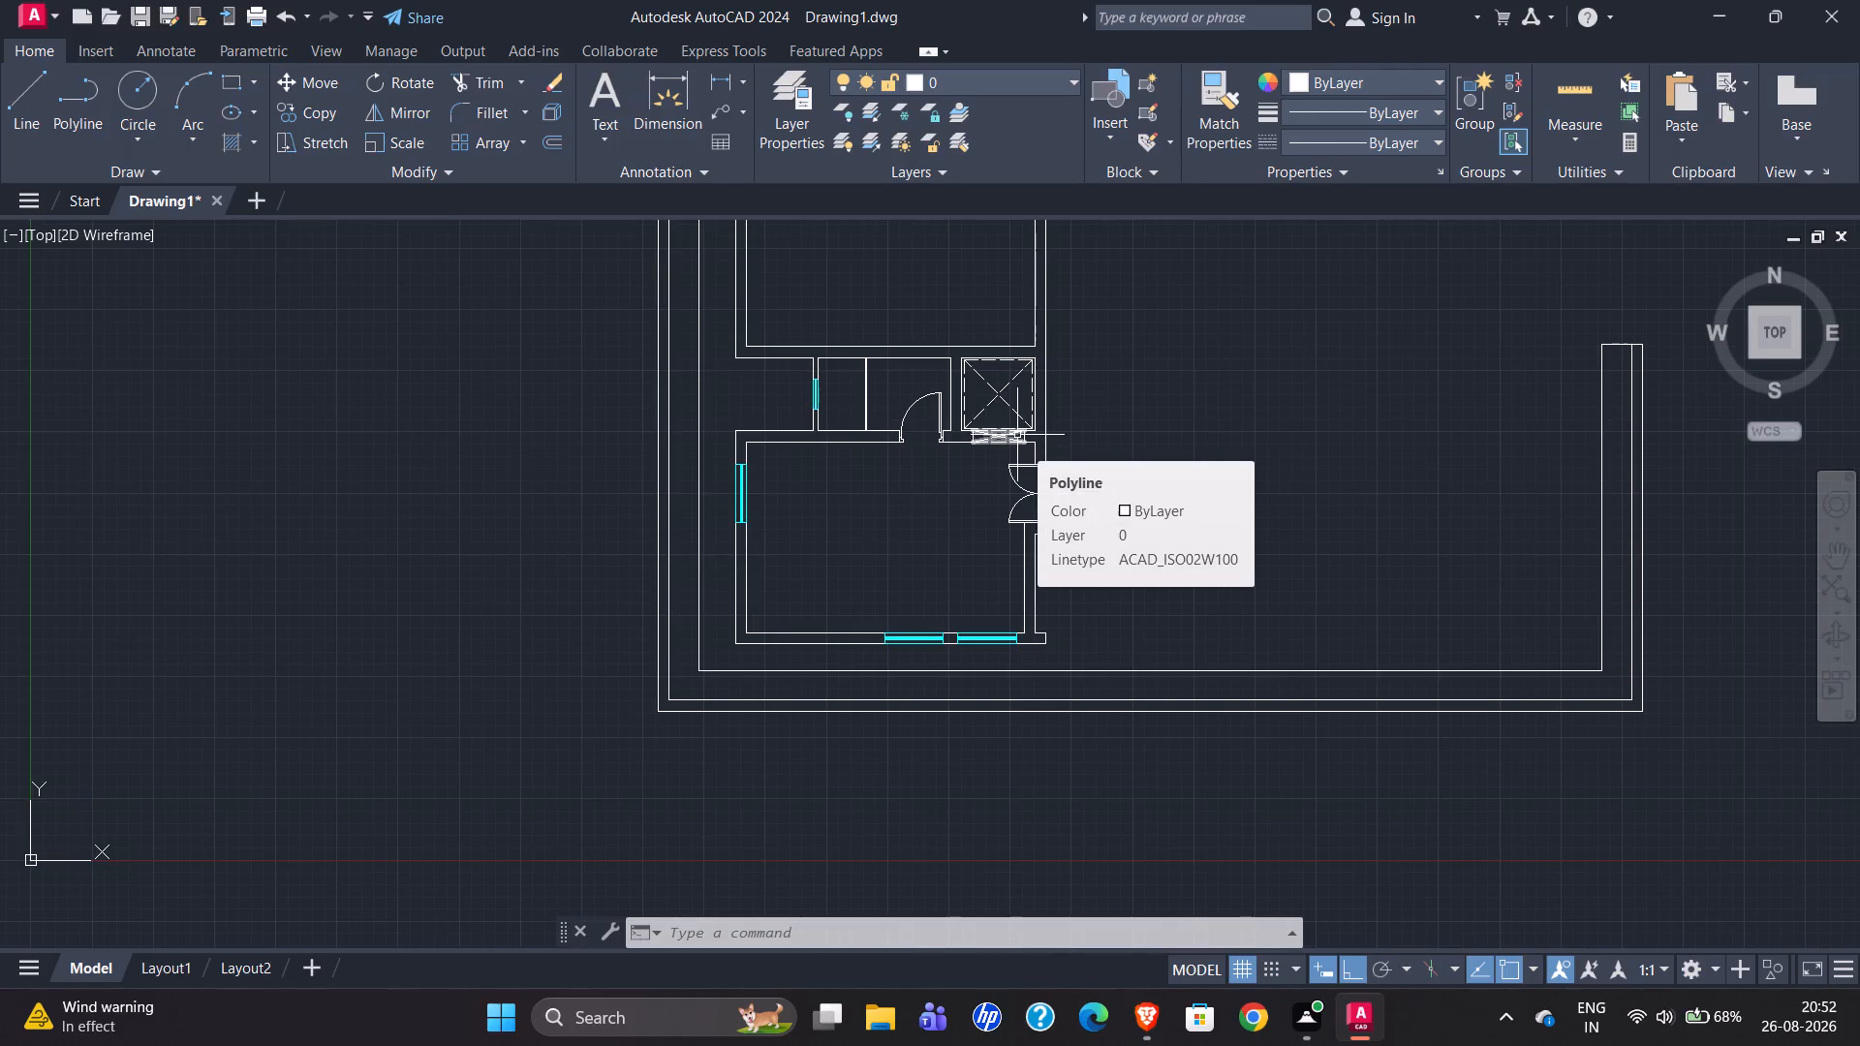
scroll(968, 253, down, 3)
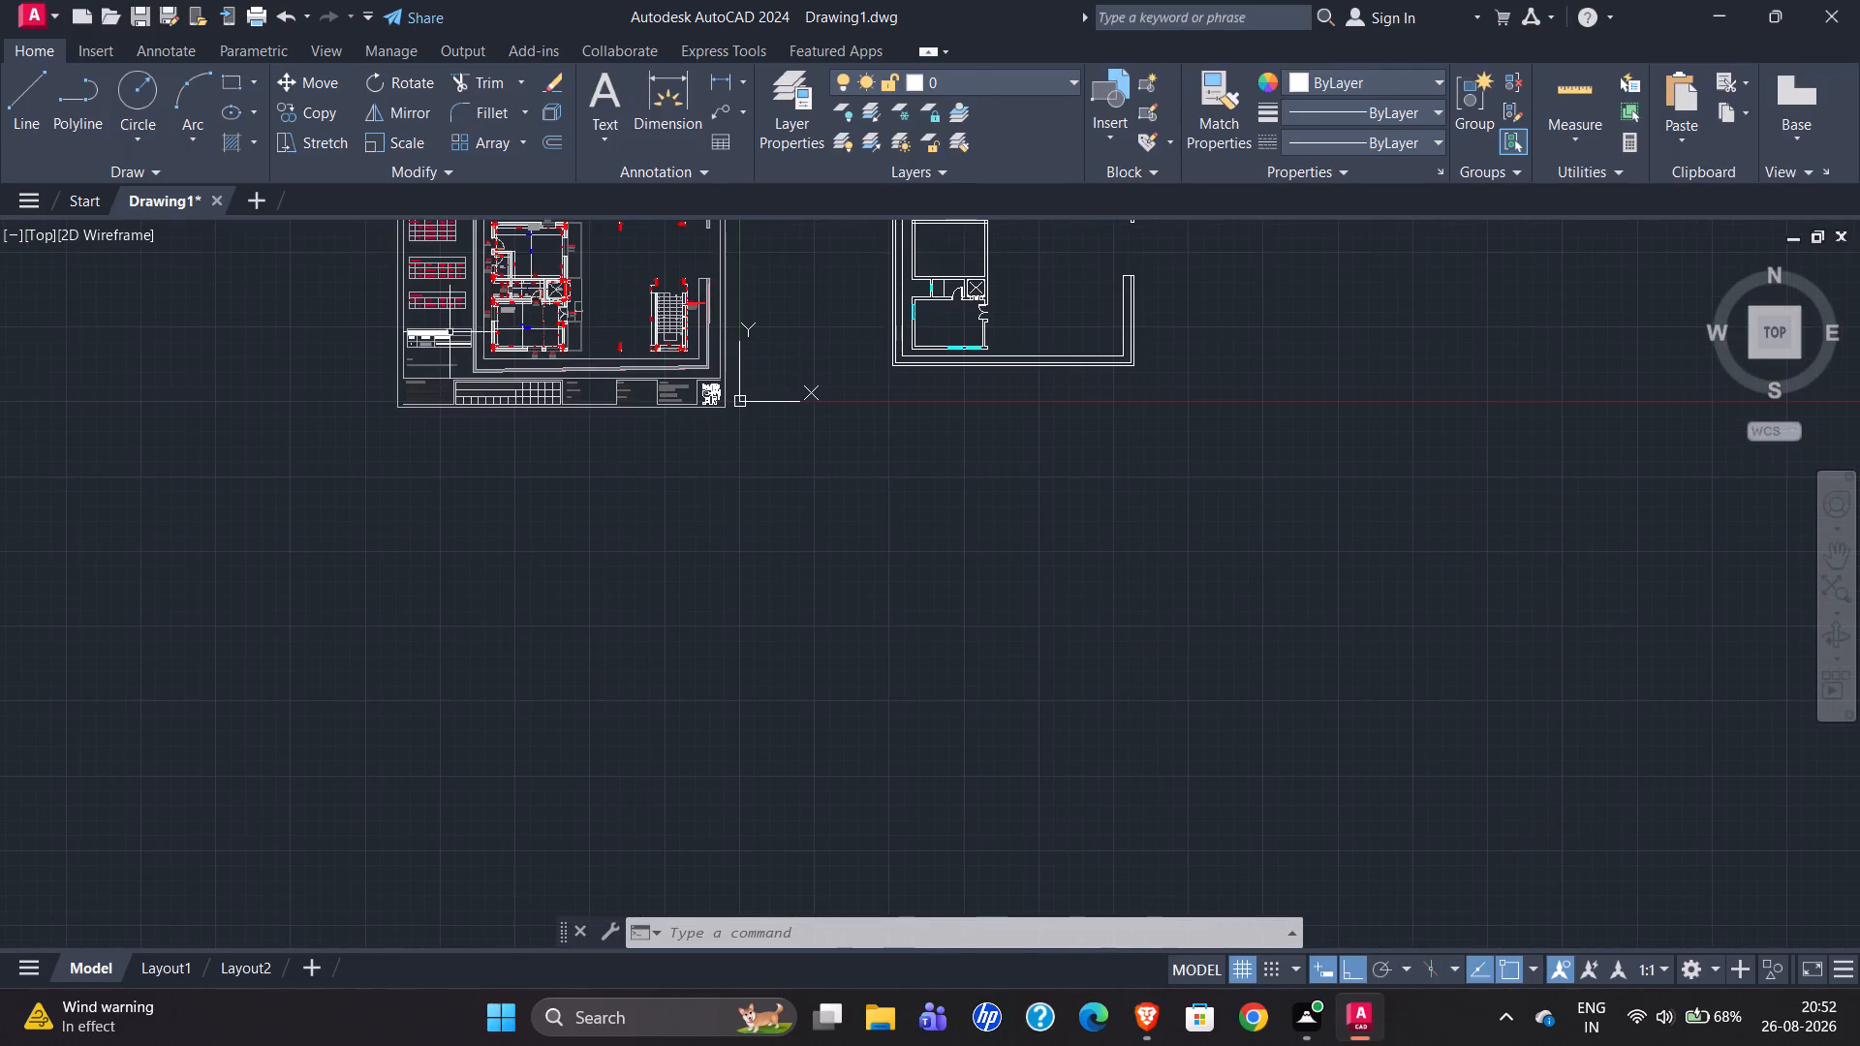
scroll(490, 292, up, 3)
scroll(614, 473, down, 1)
scroll(706, 358, up, 4)
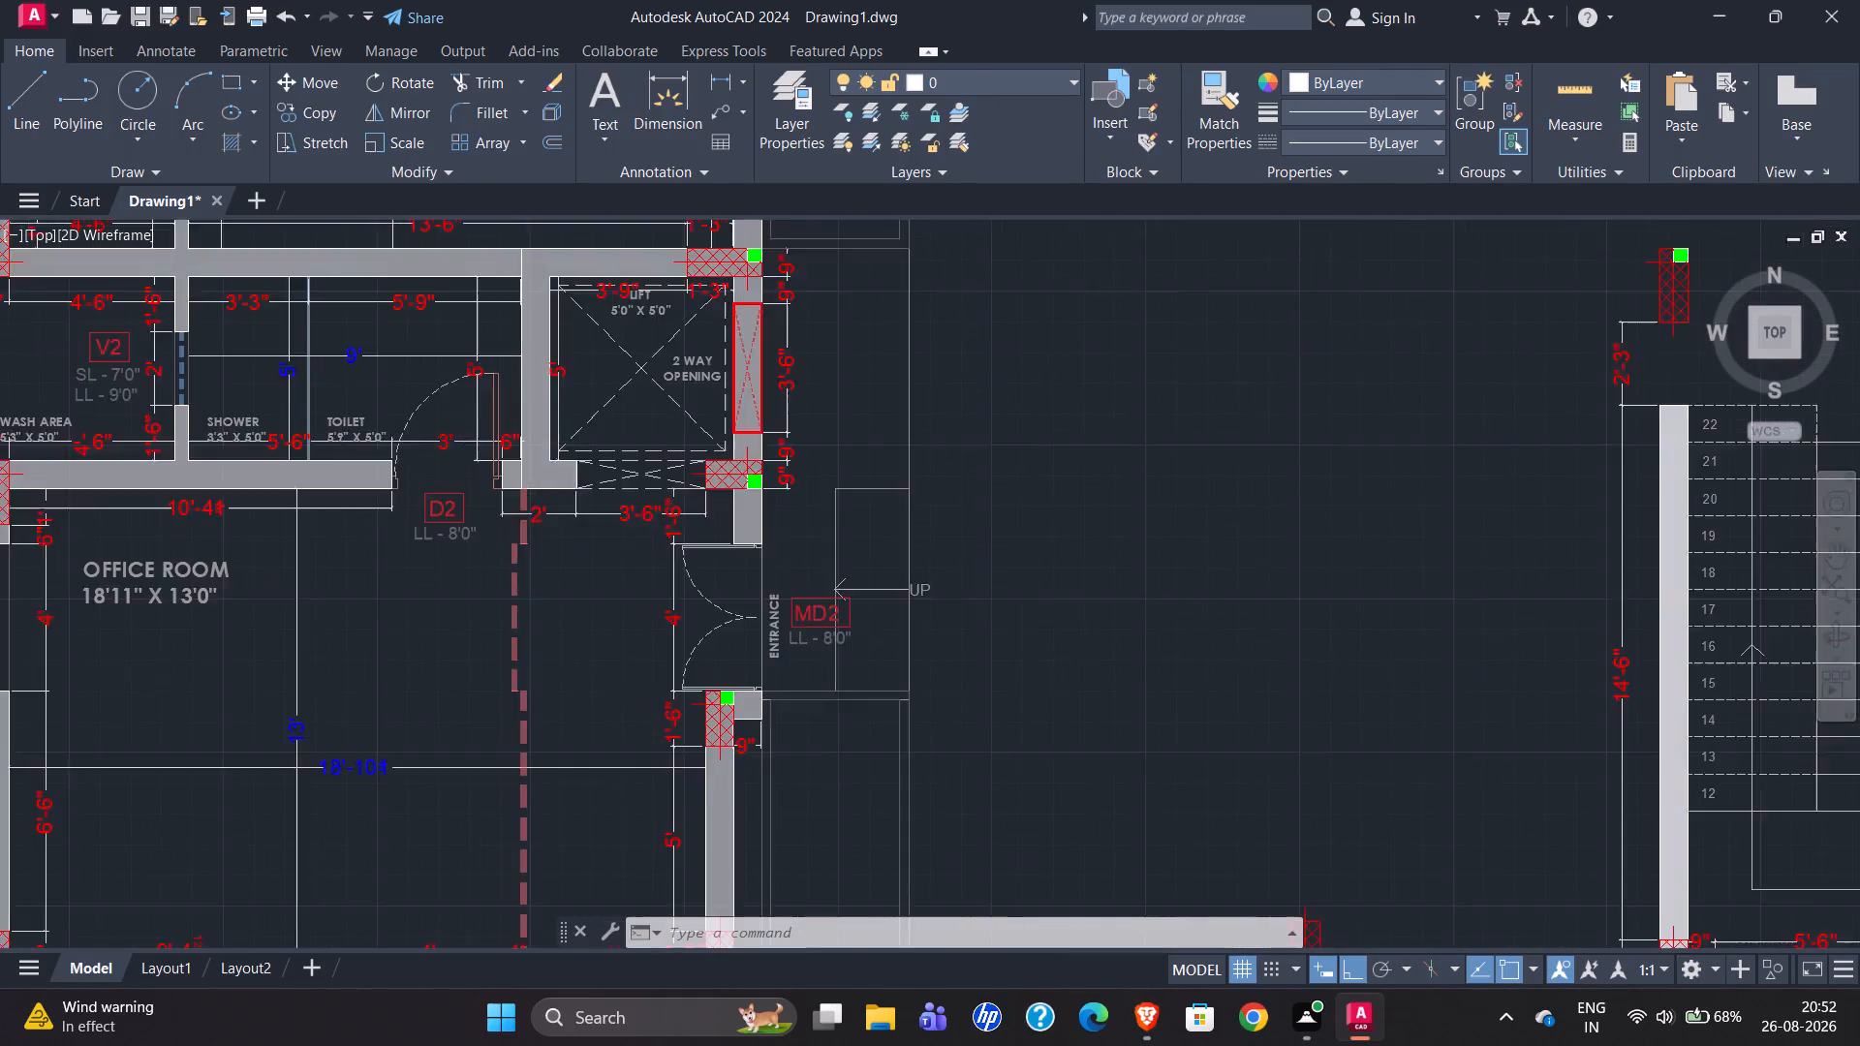
scroll(542, 600, down, 2)
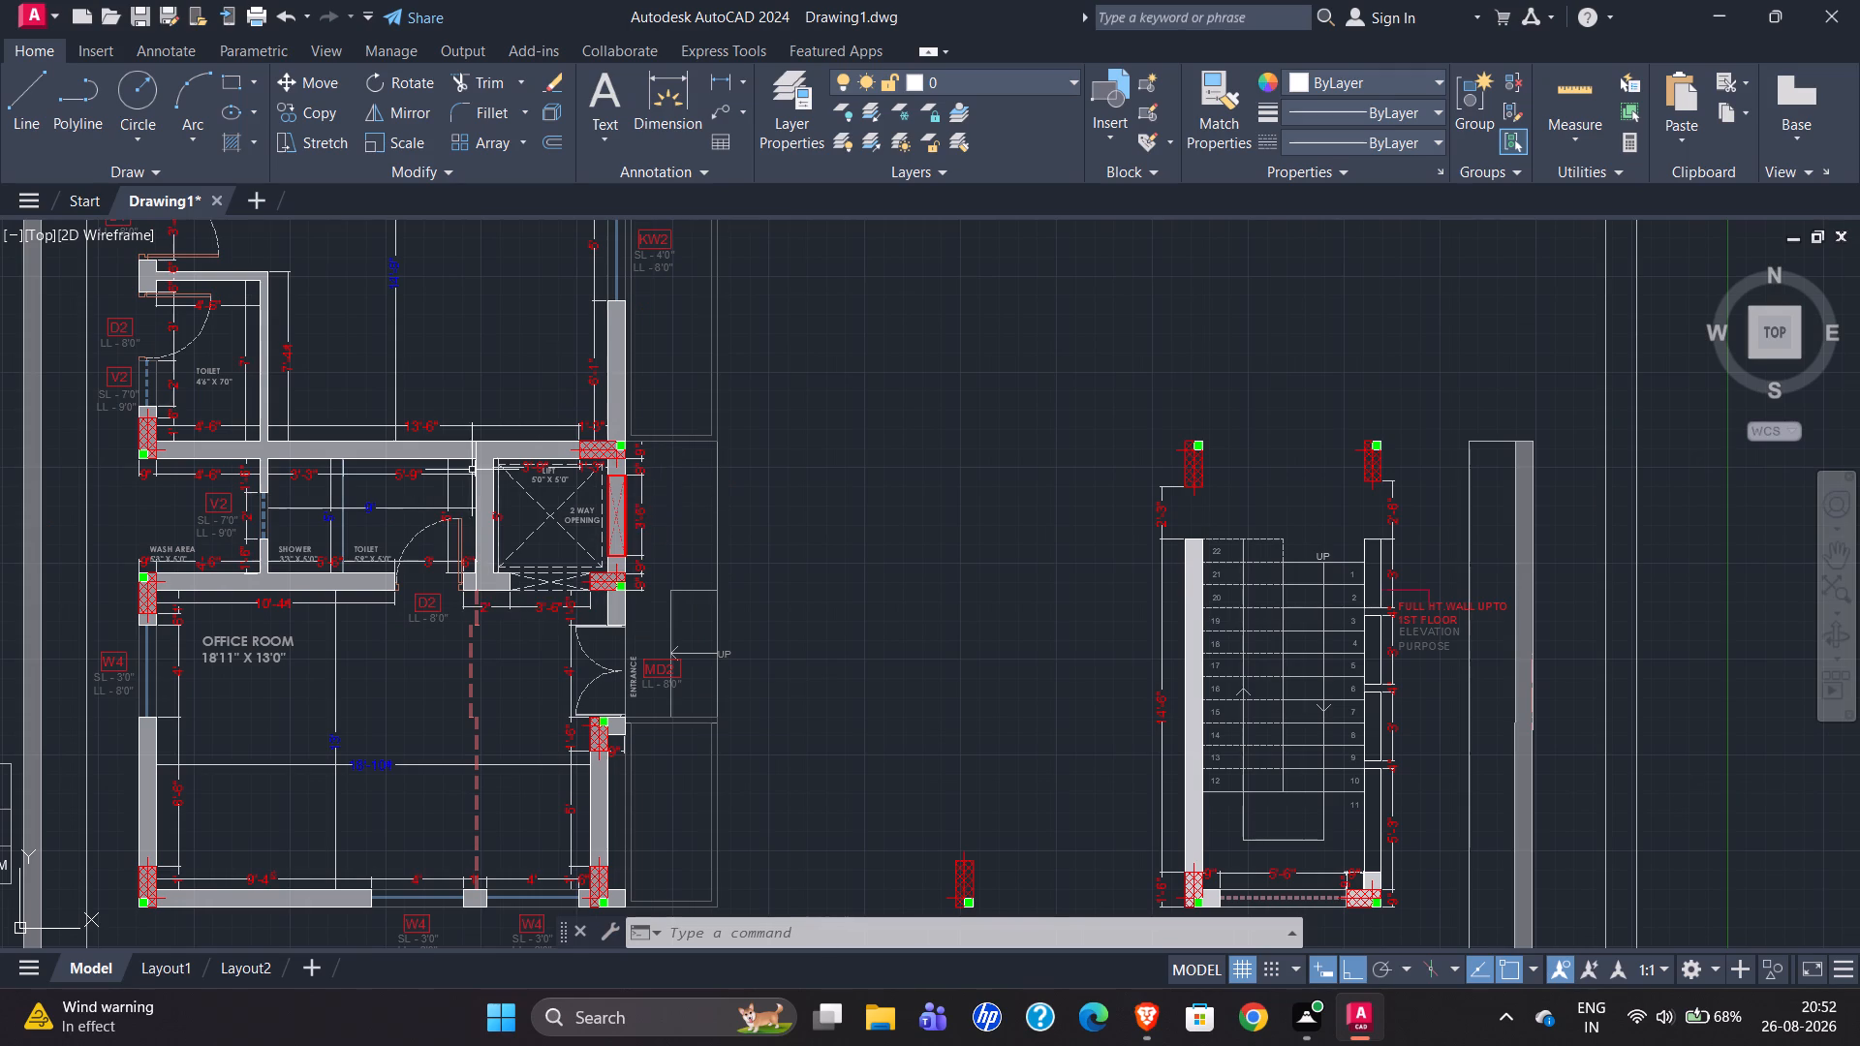
scroll(314, 536, down, 1)
scroll(260, 350, up, 2)
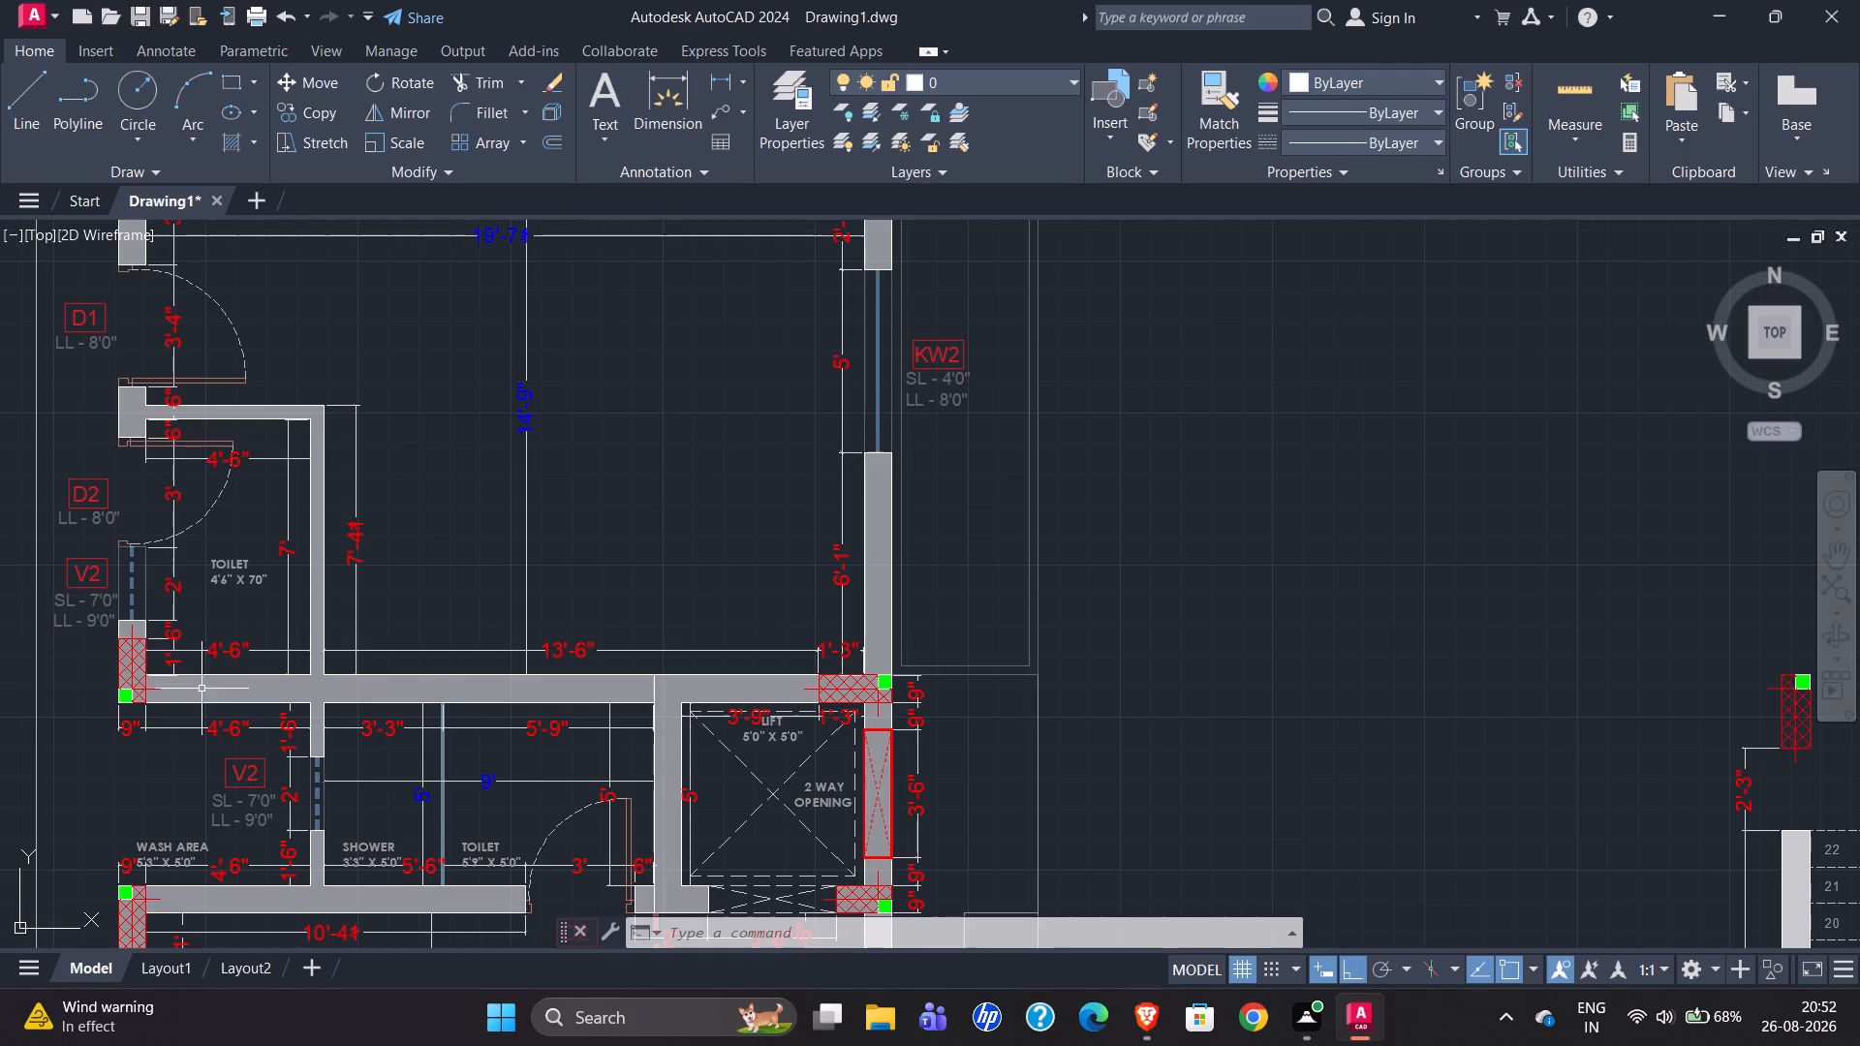
scroll(261, 681, up, 1)
scroll(0, 636, down, 1)
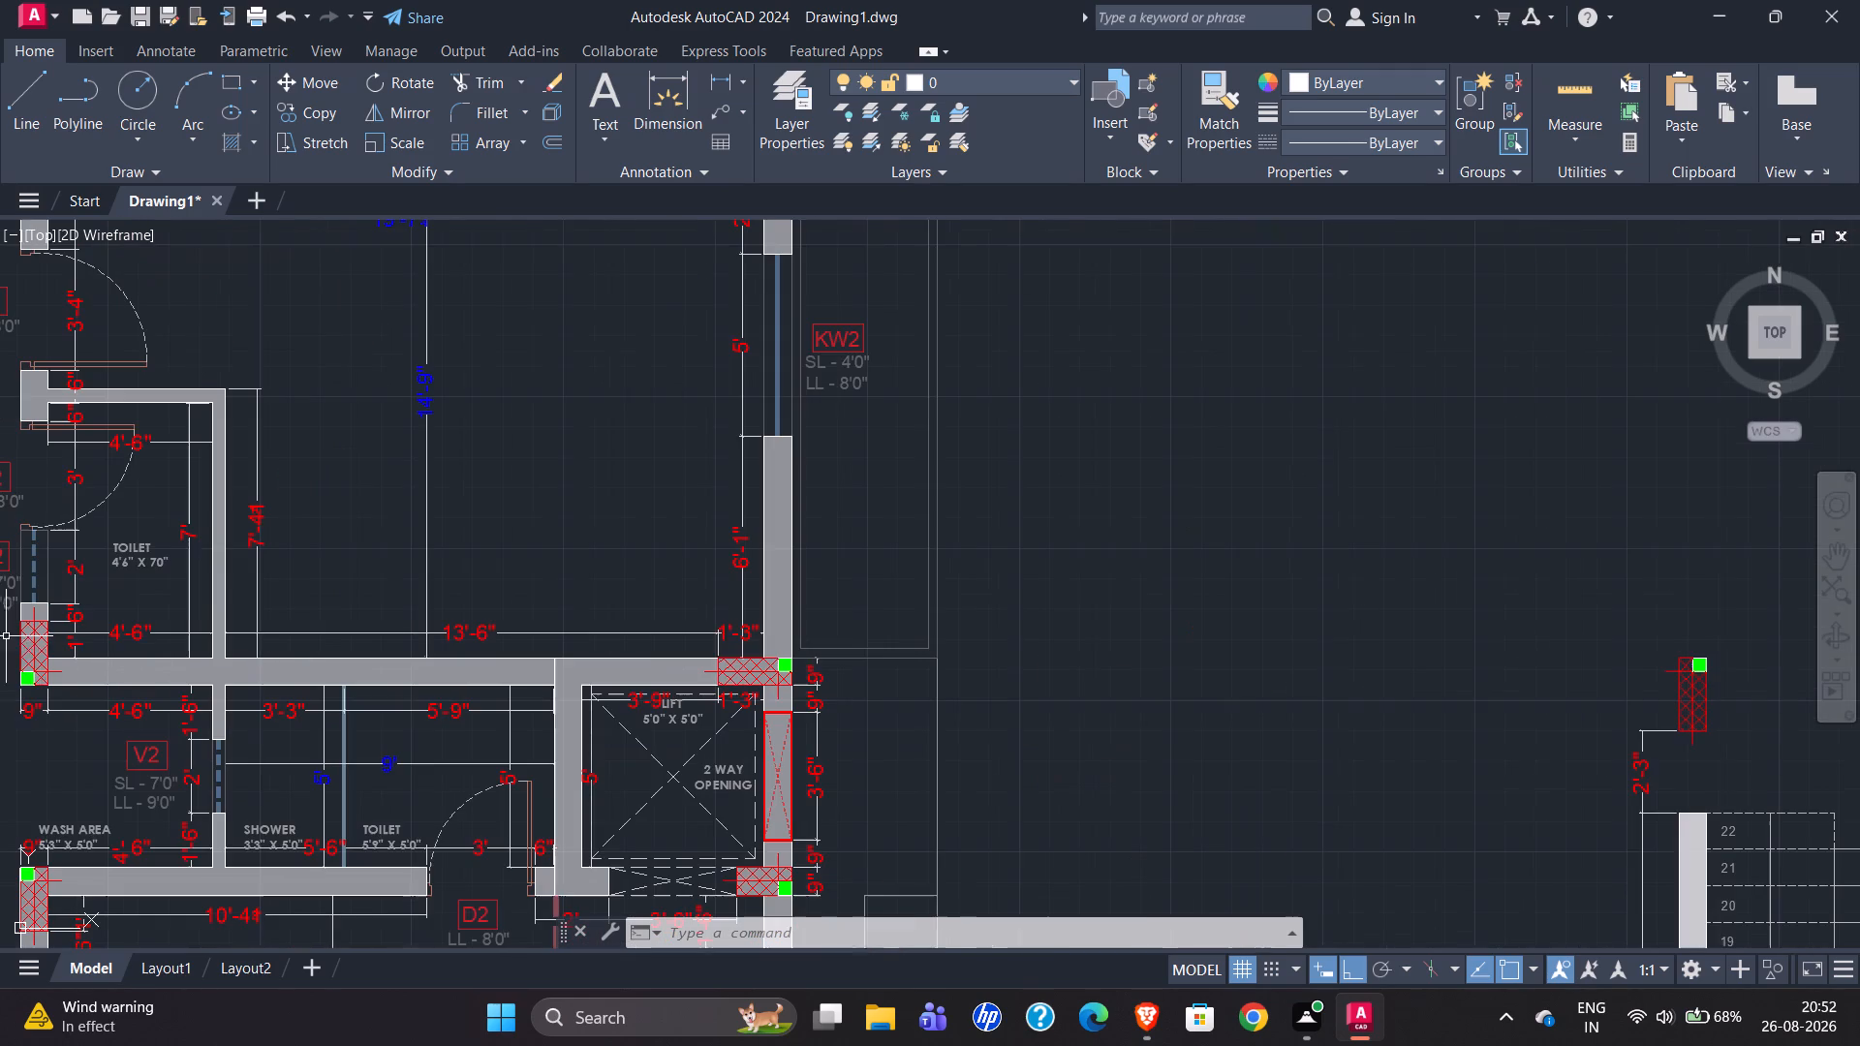
scroll(73, 563, down, 2)
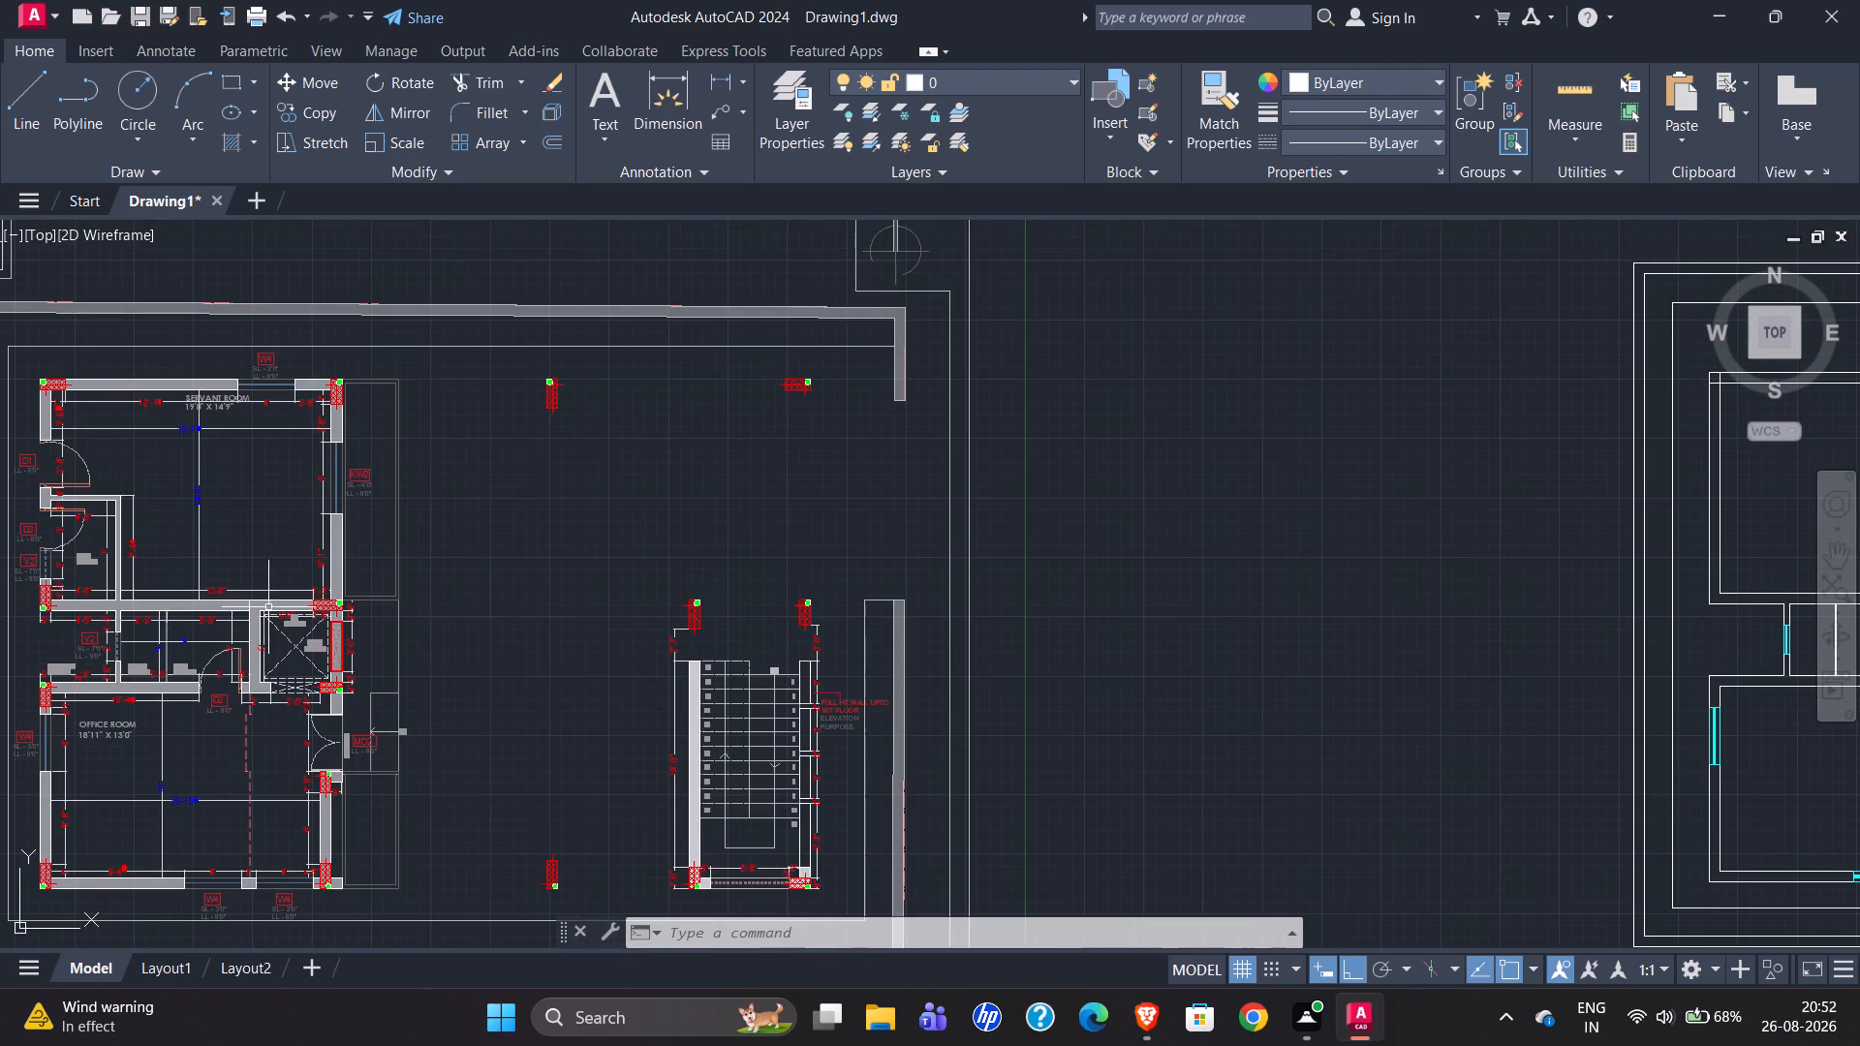
Draw a jamb line across the servant room's left wall, 1'6" above the room's inner lower-left corner.
scroll(134, 664, down, 1)
scroll(1203, 629, up, 4)
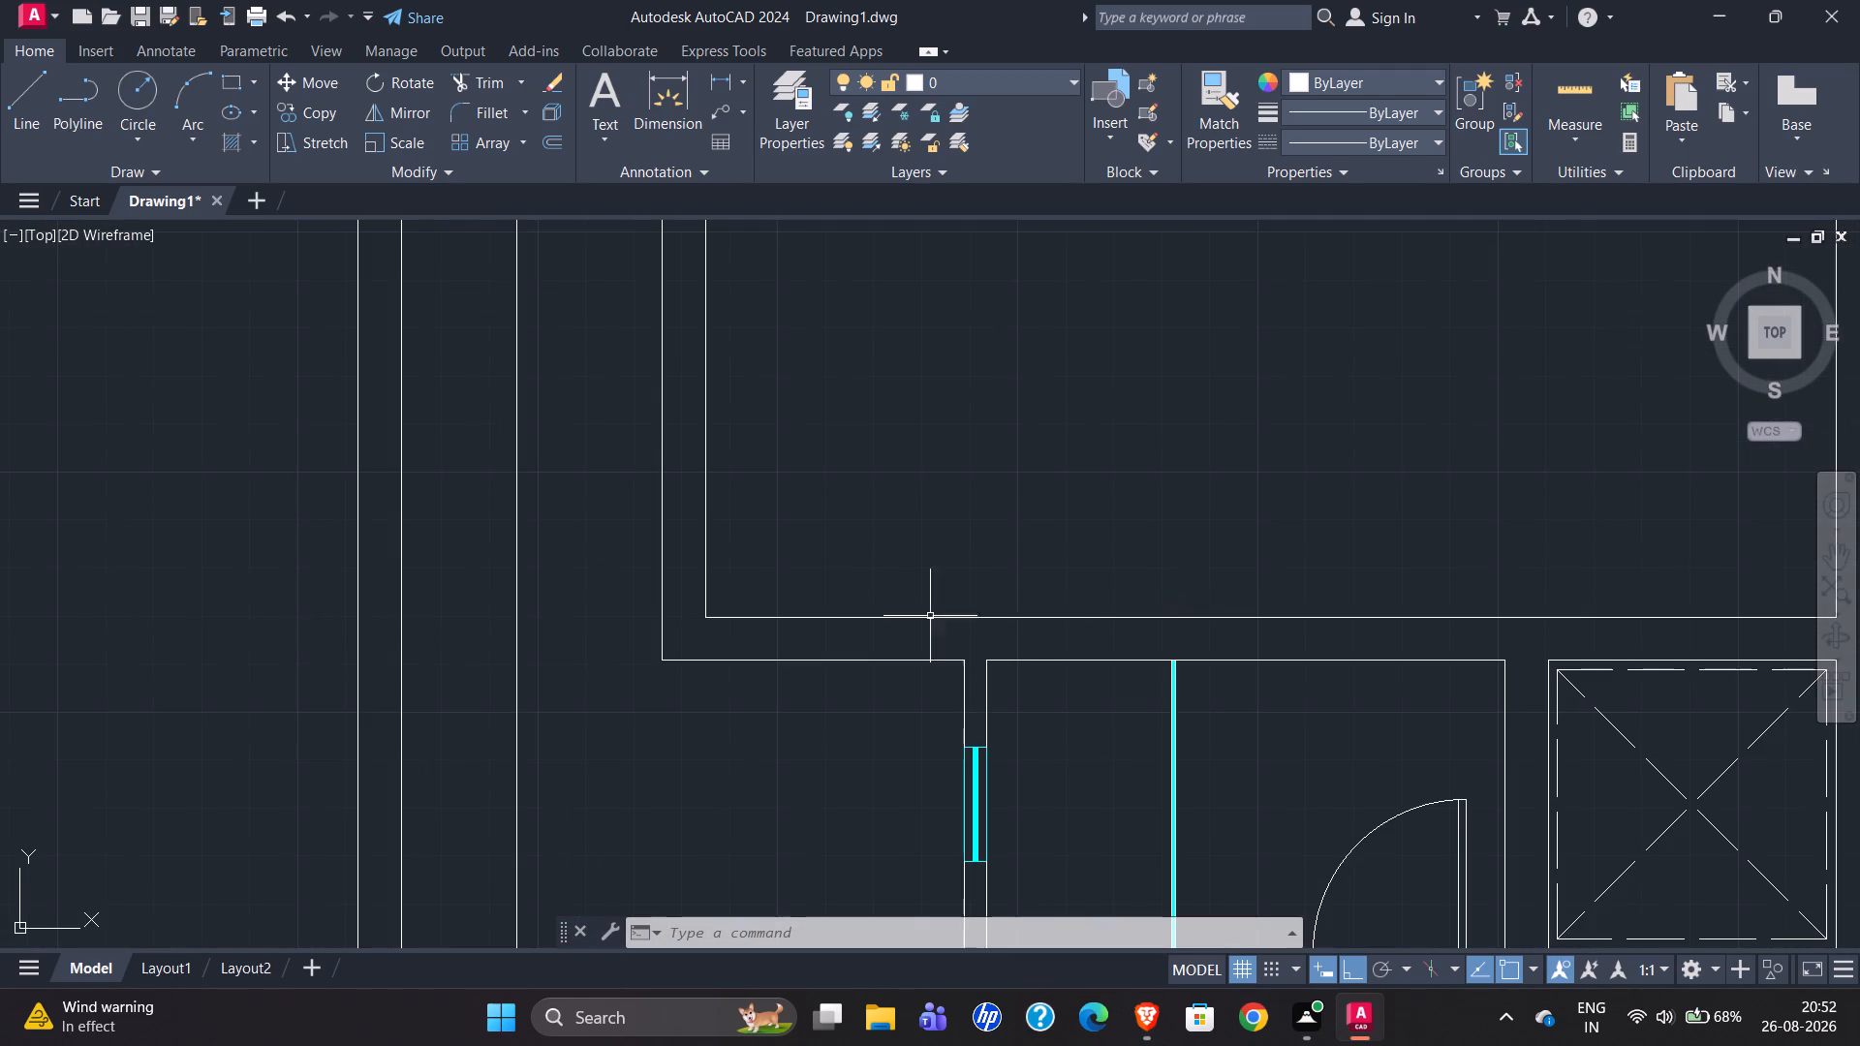
scroll(957, 617, down, 2)
scroll(854, 592, up, 3)
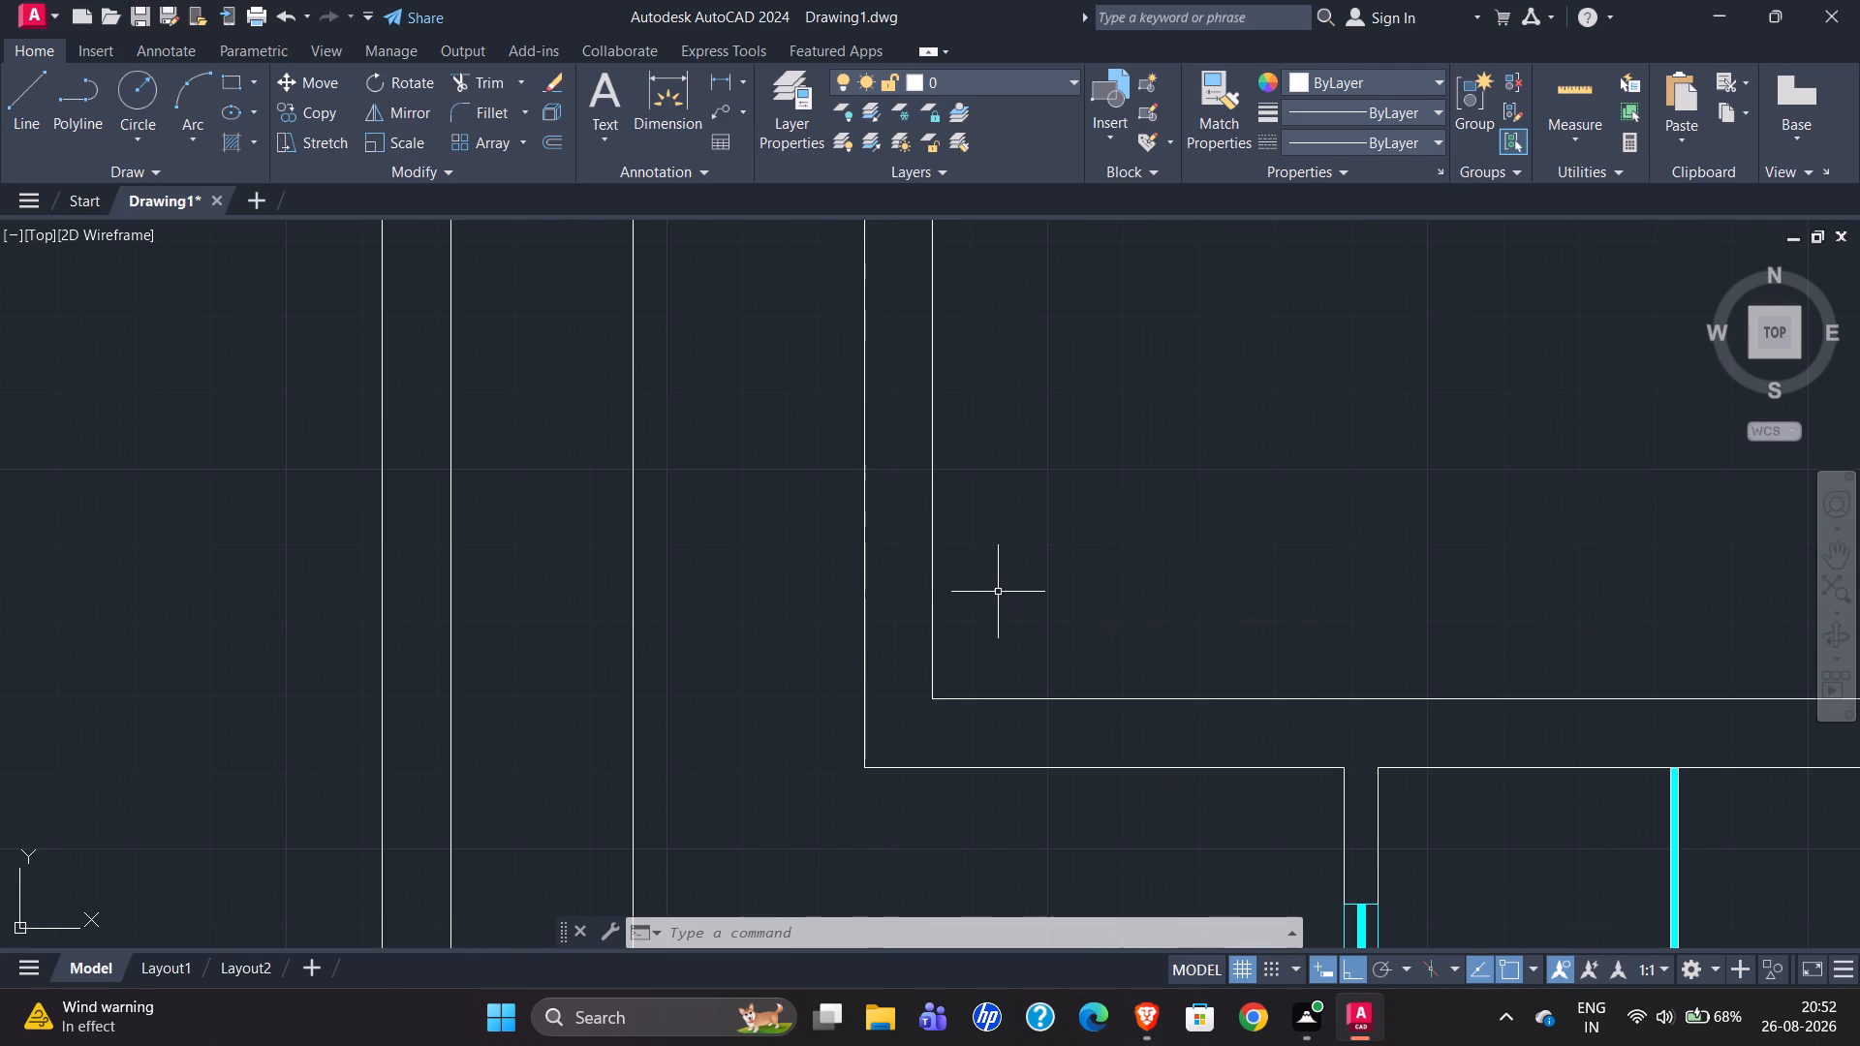
key(l)
key(Return)
text(tk)
key(Return)
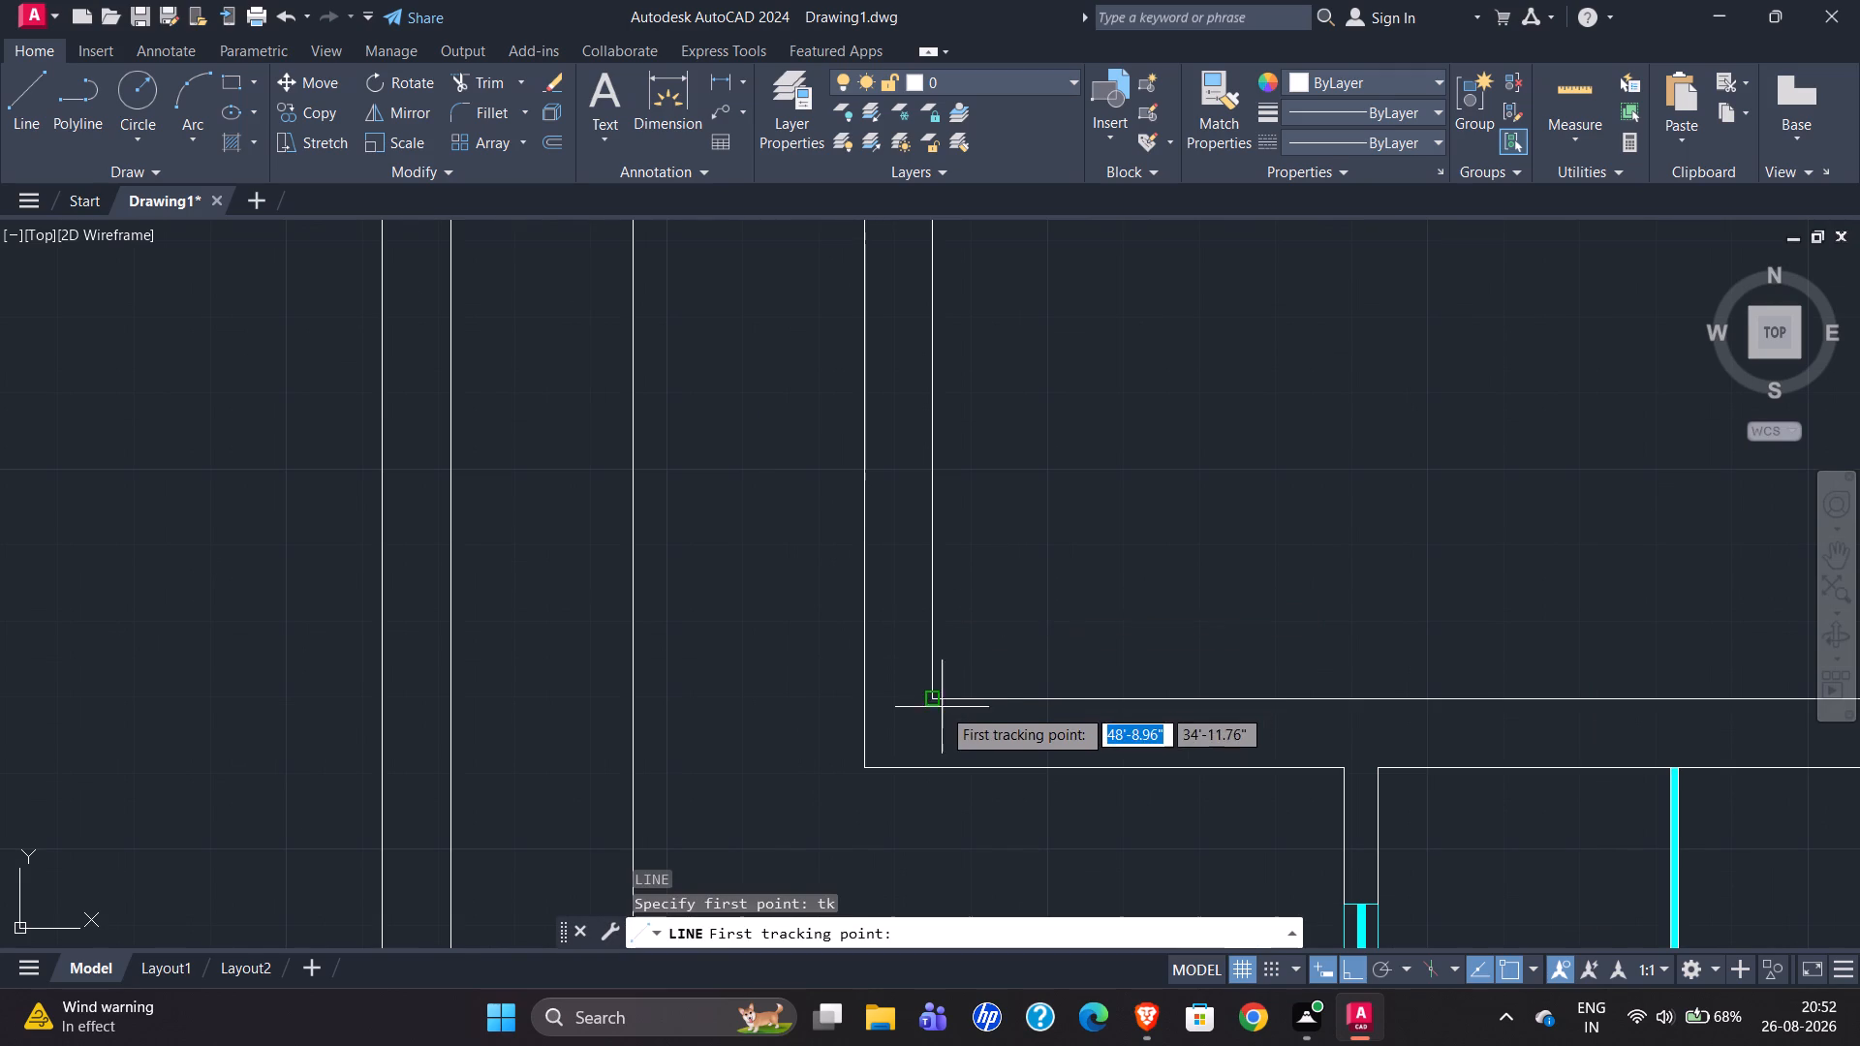
click(936, 699)
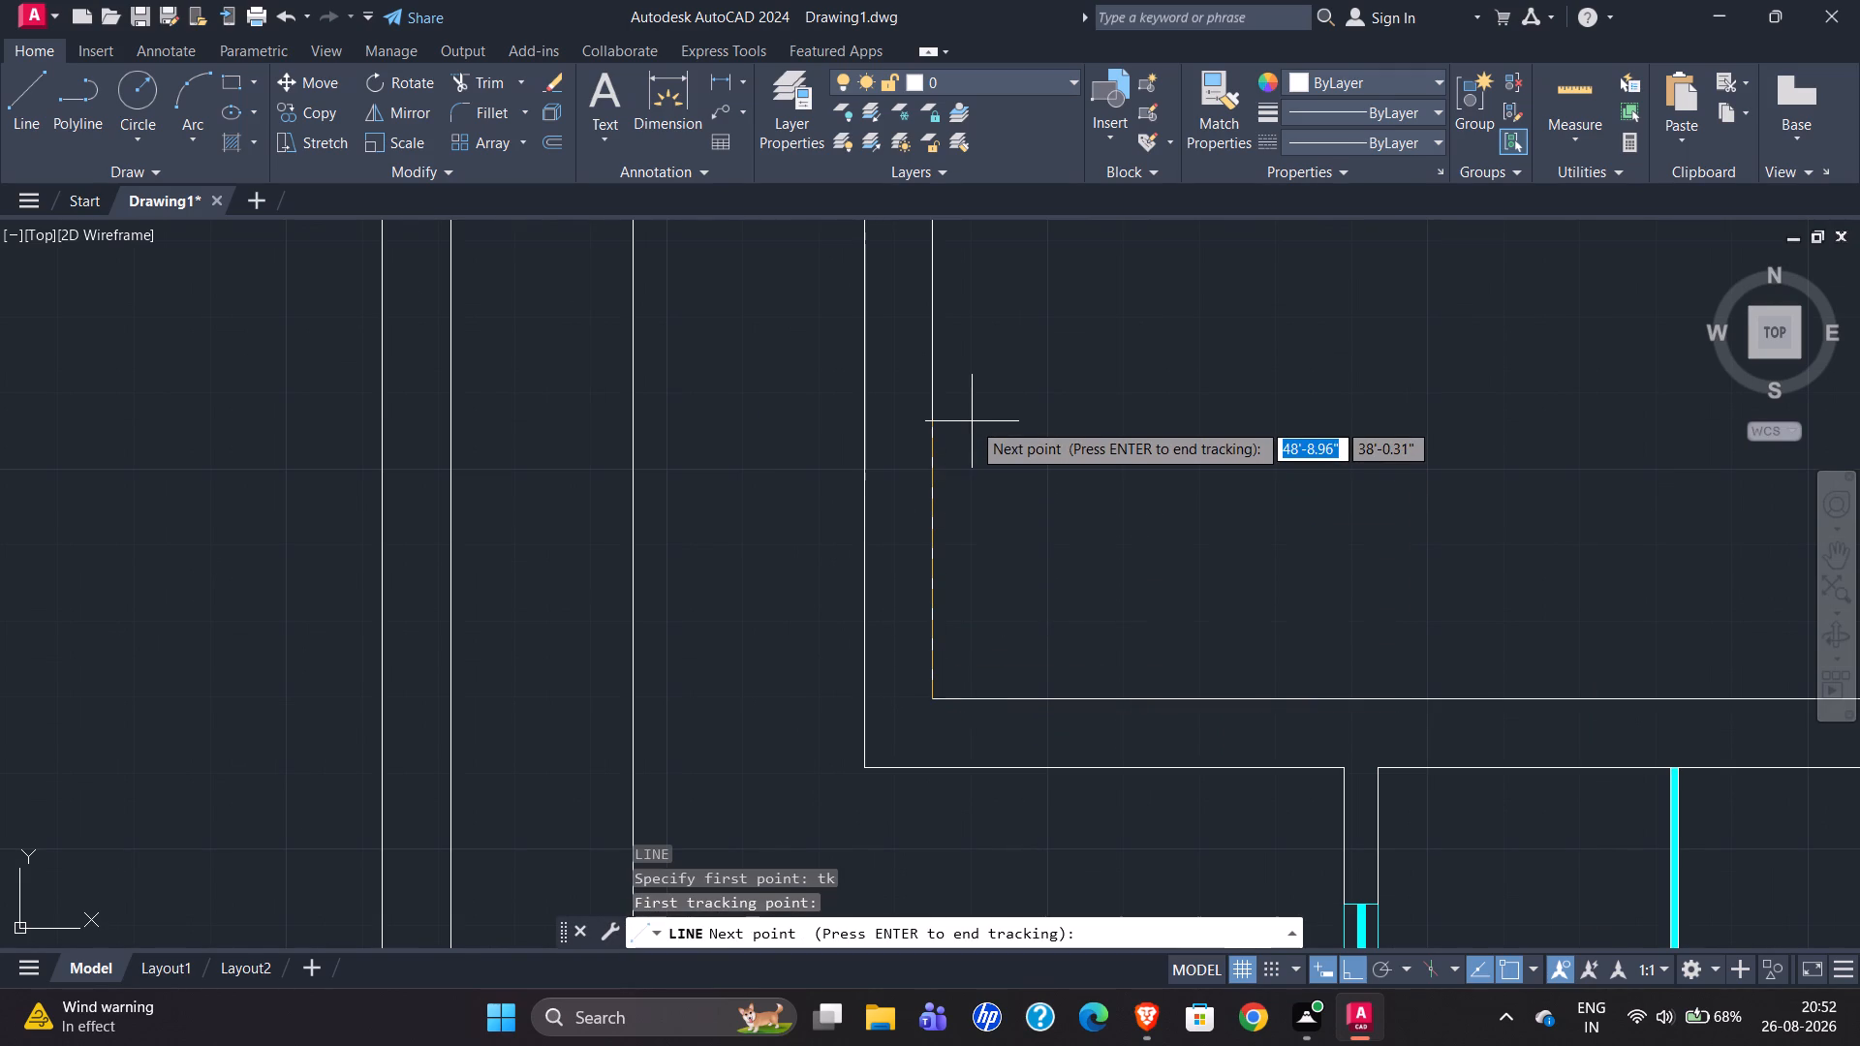
text(1')
key(6)
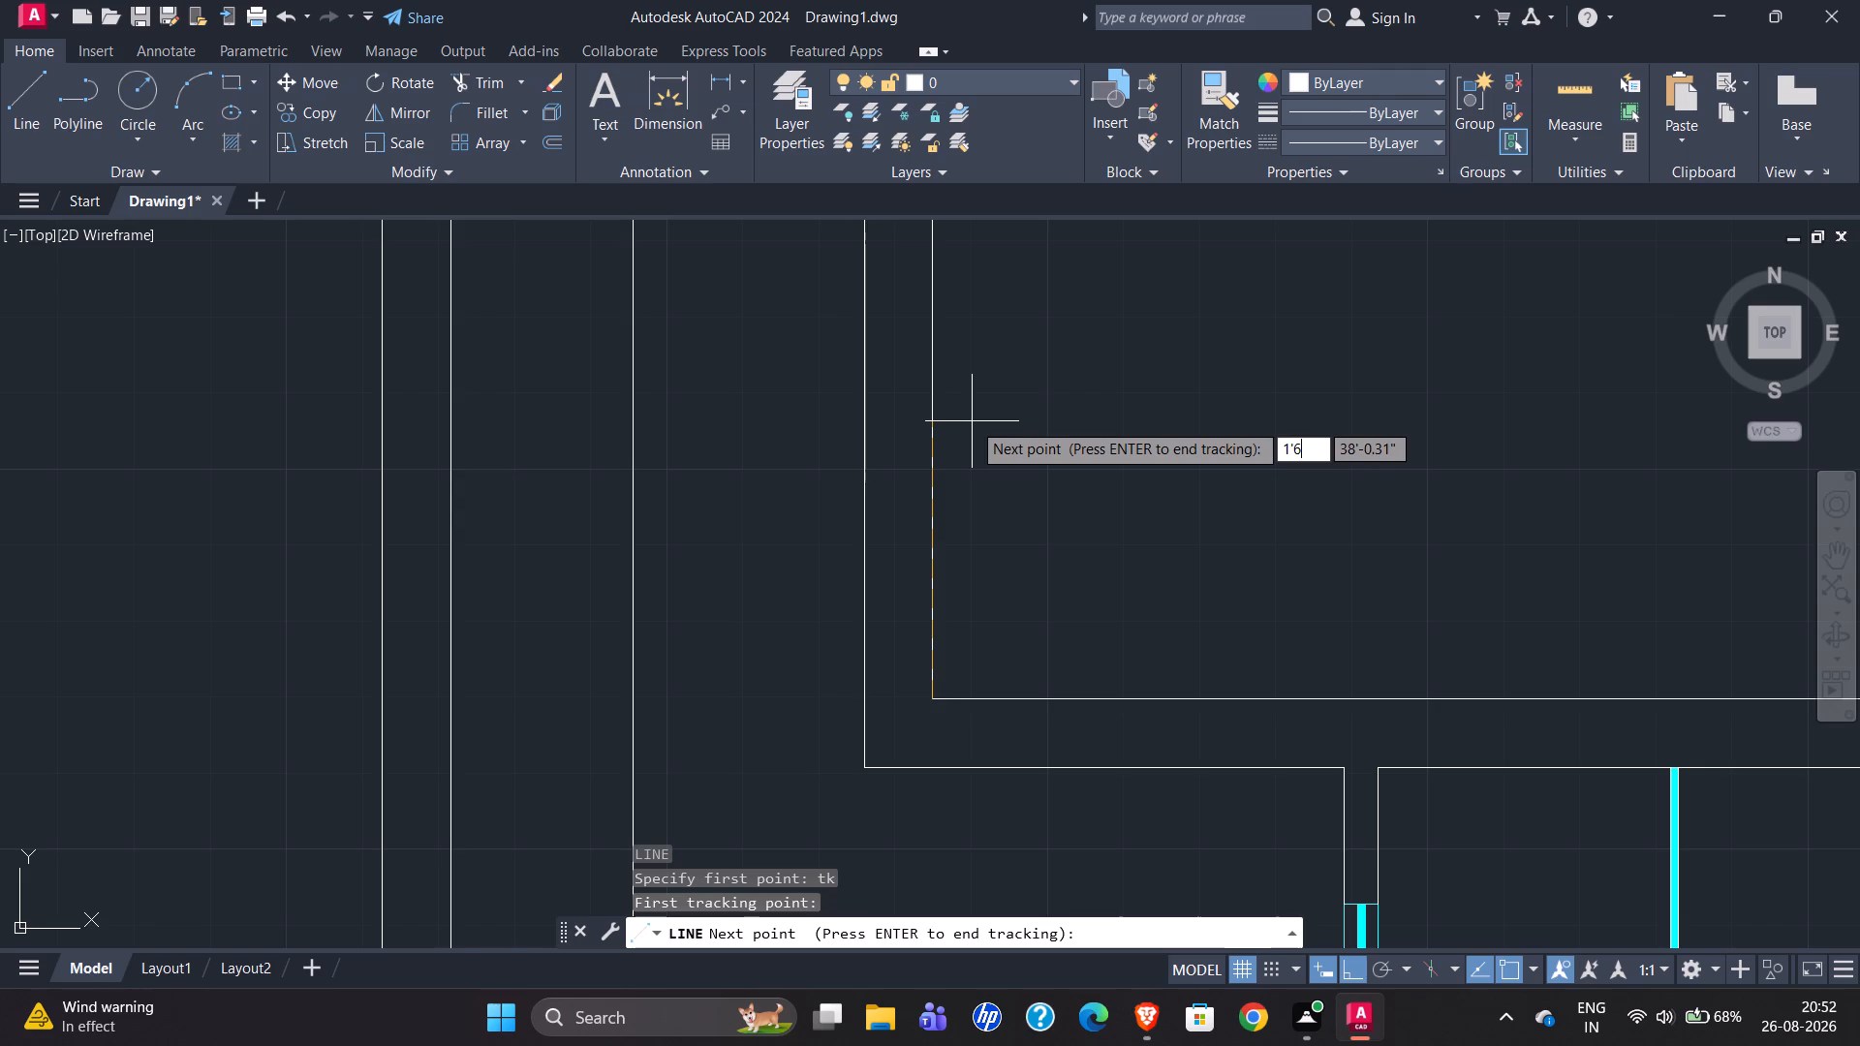
key(shift+quotedbl)
key(Return)
key(Return)
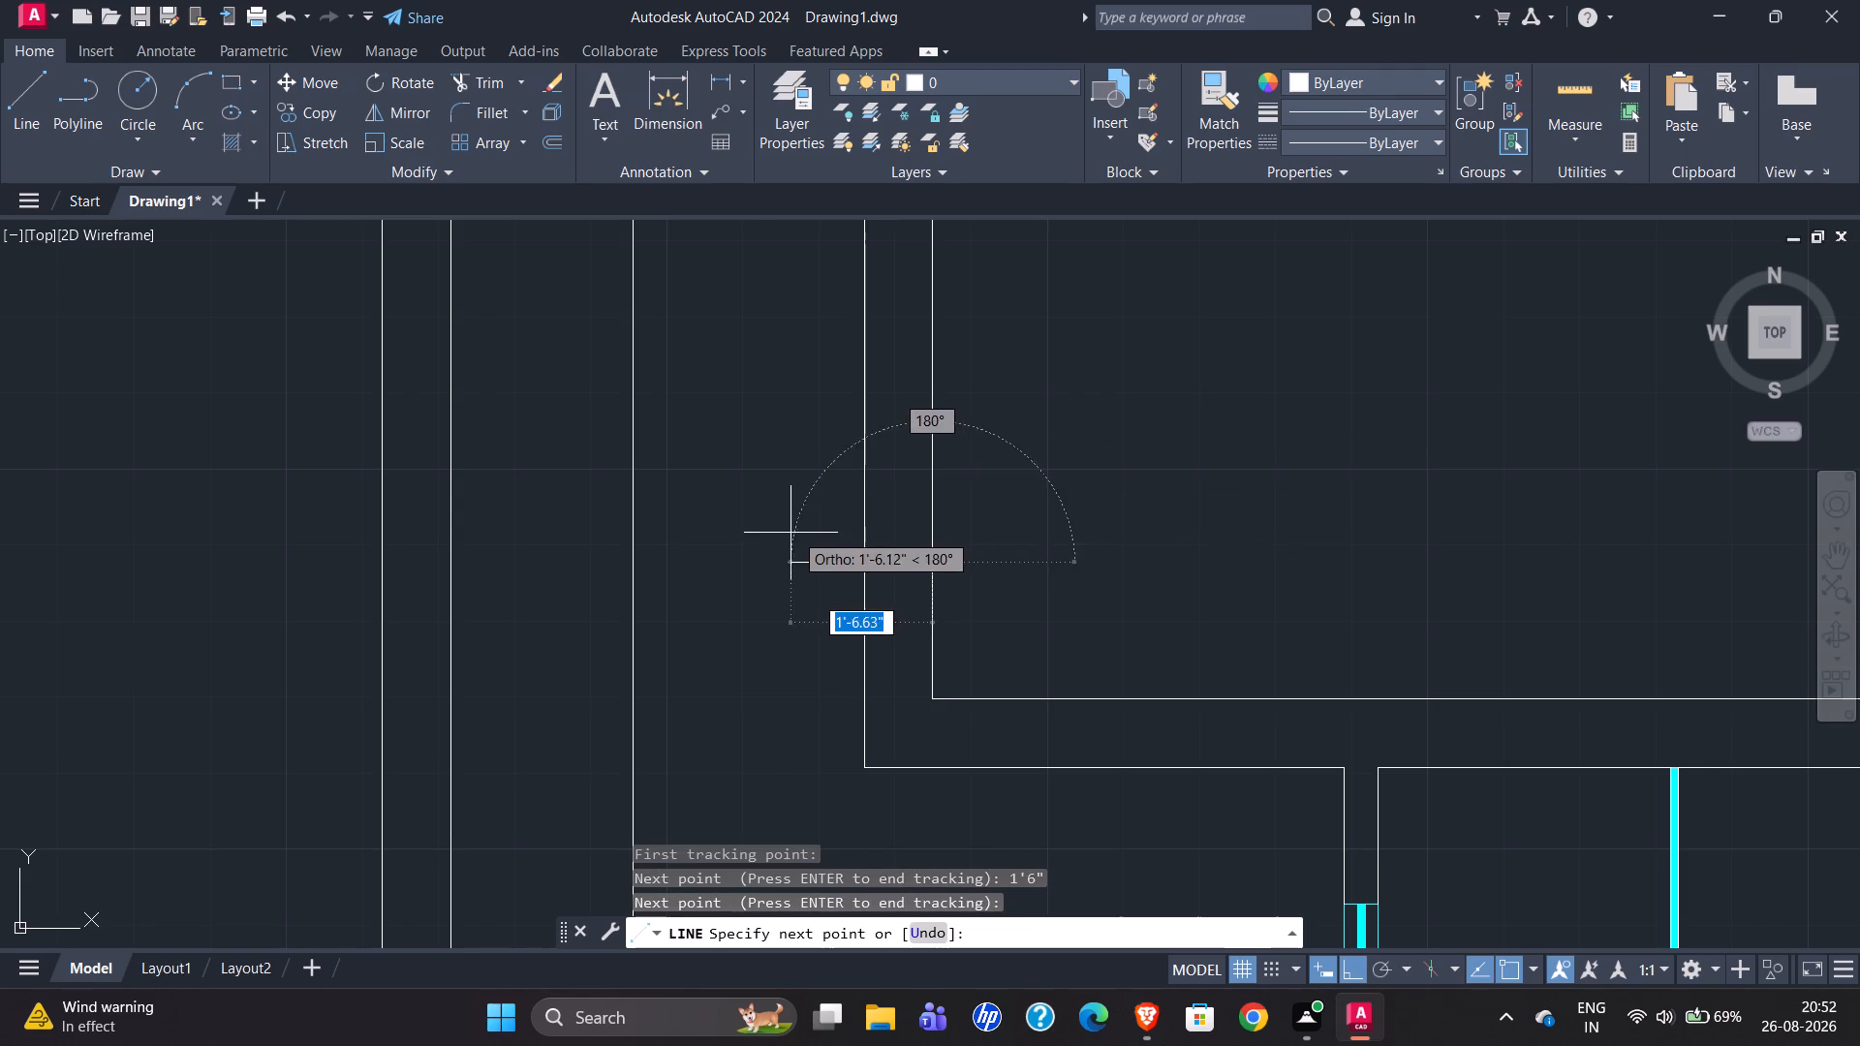
click(867, 563)
key(Escape)
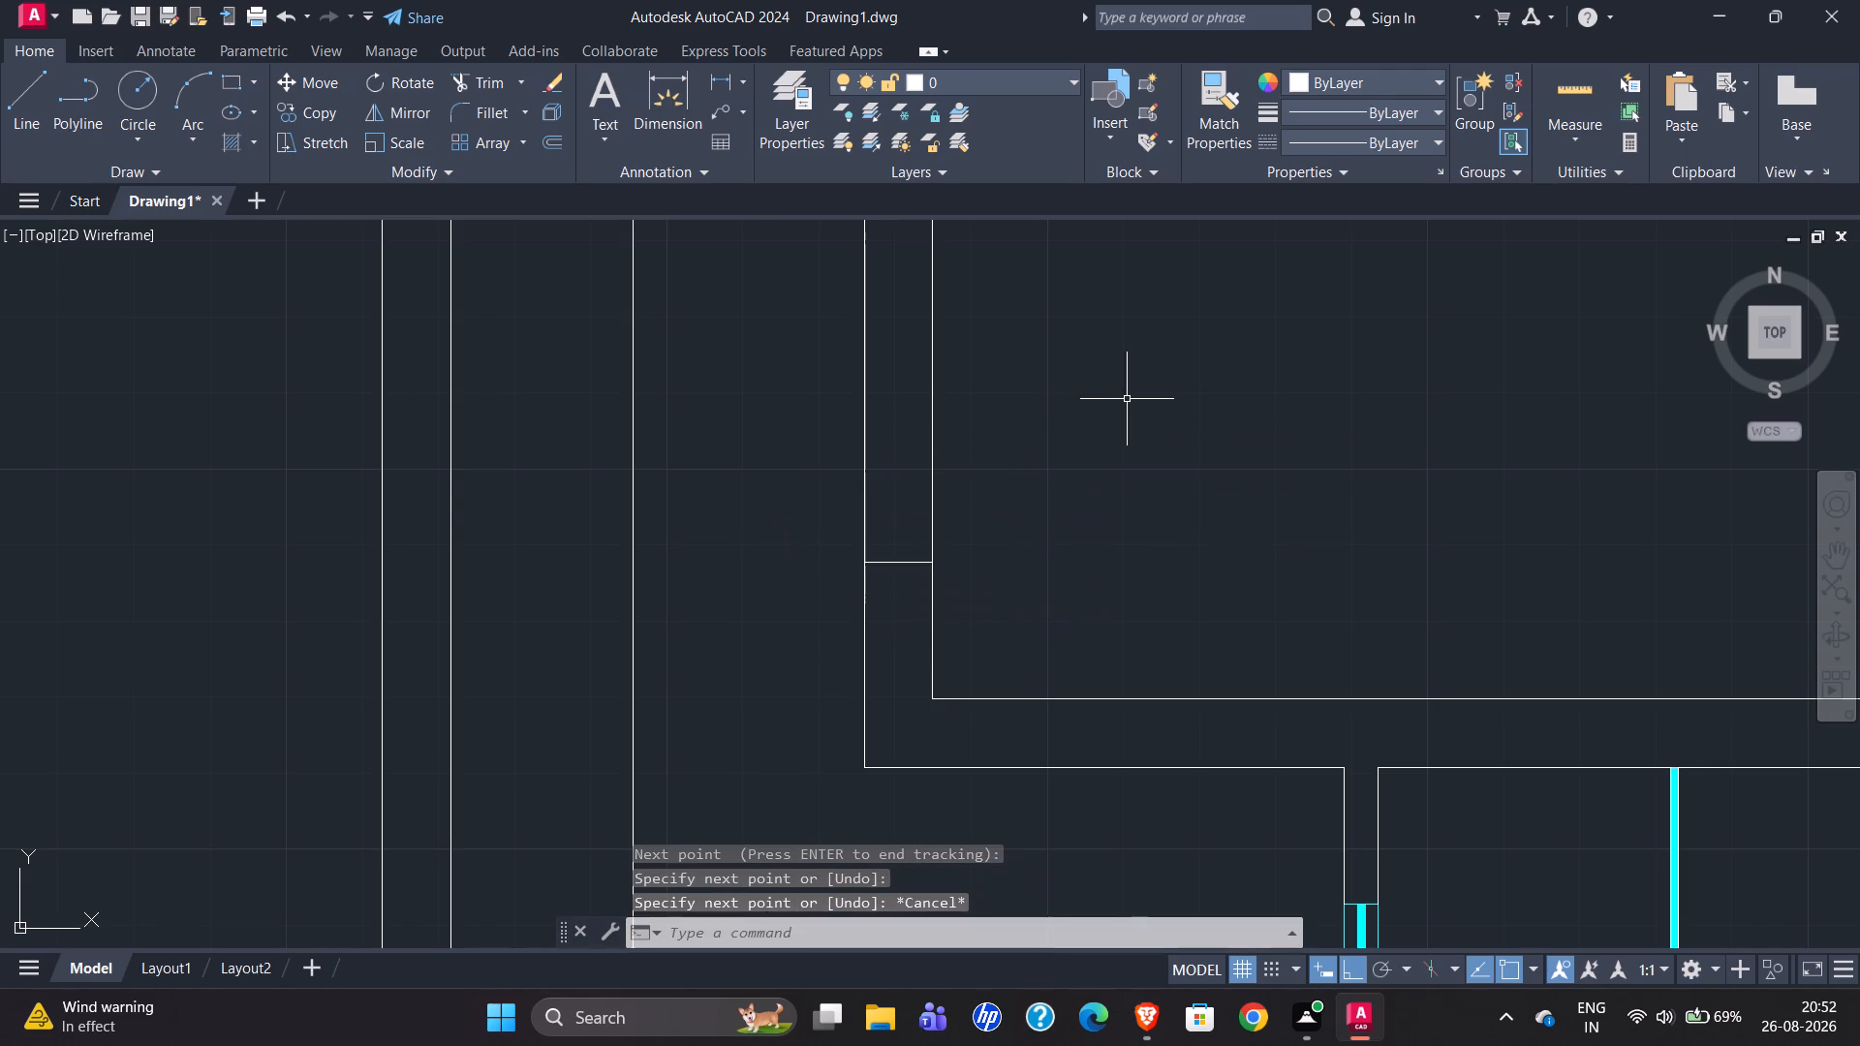
Examine the dimensions of the V2 ventilator, D2 and D1 doors and toilet walls along the servant room's left wall in the reference plan.
scroll(903, 469, down, 3)
scroll(1057, 463, down, 2)
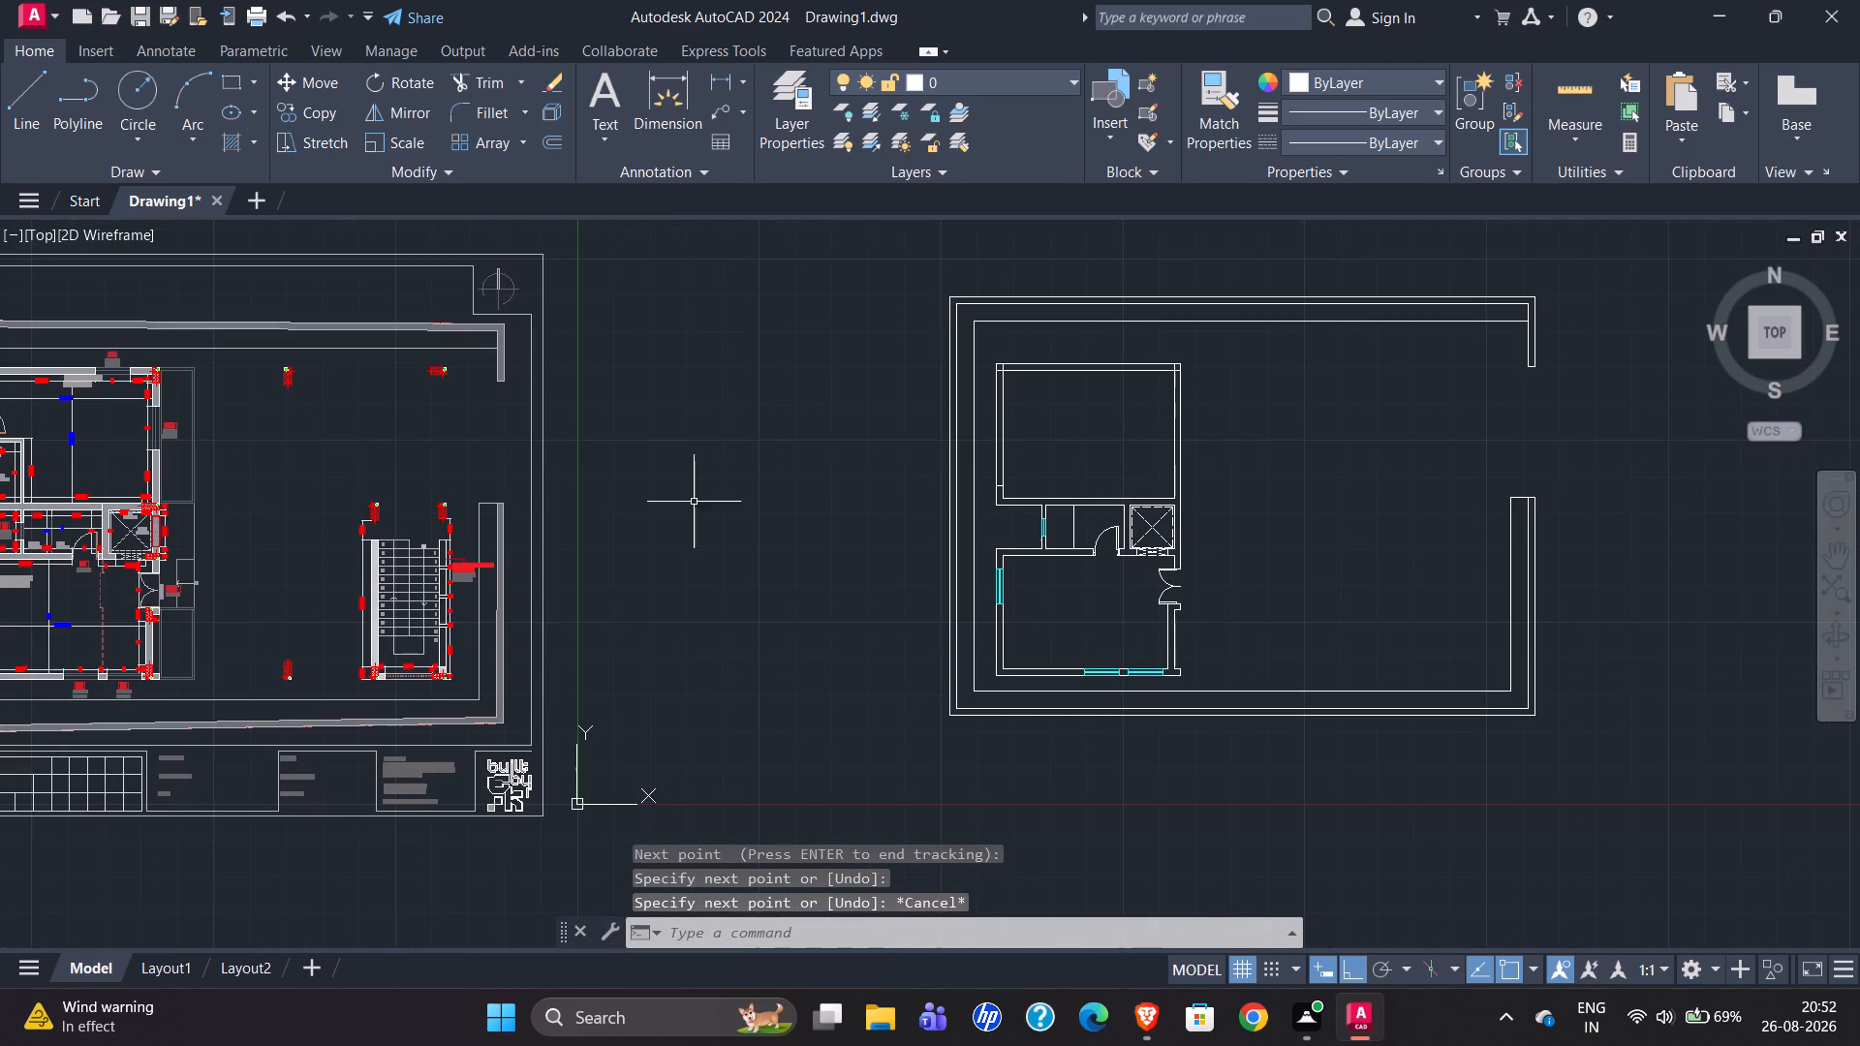
scroll(1044, 472, down, 1)
scroll(381, 489, up, 4)
scroll(737, 496, up, 2)
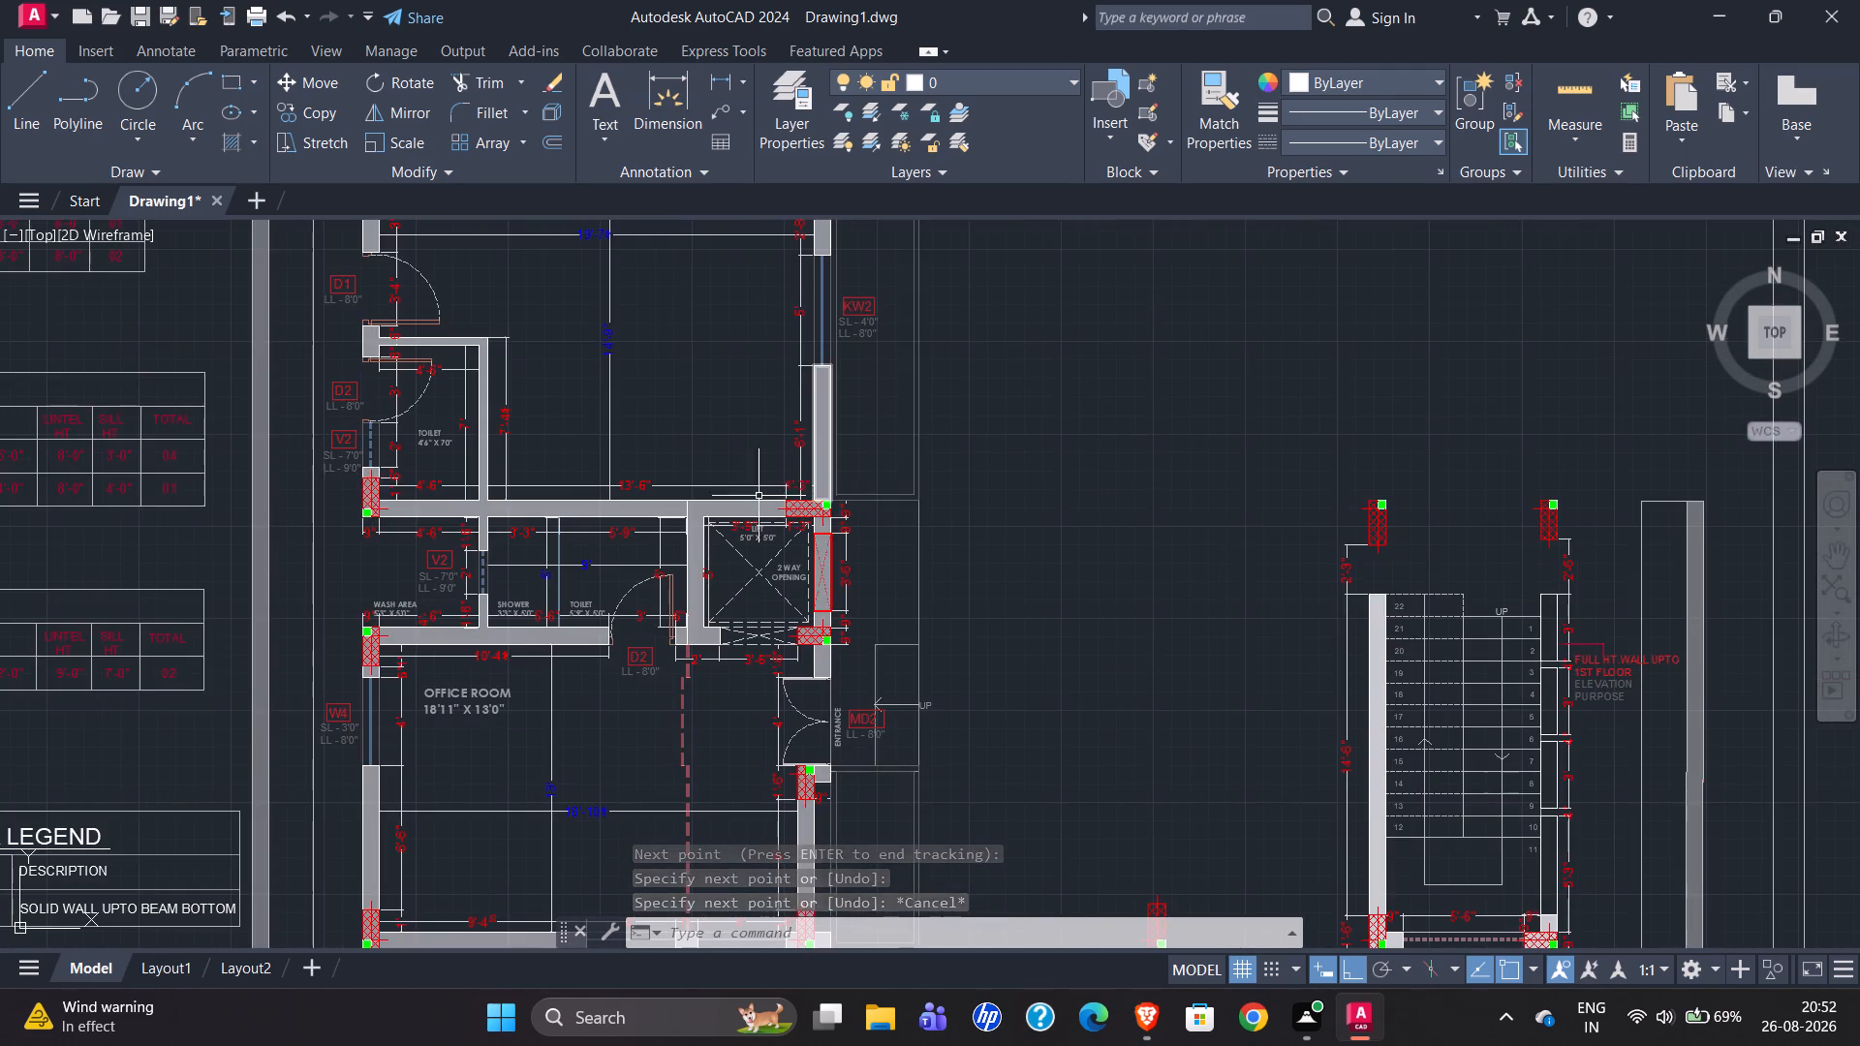
scroll(741, 496, up, 2)
scroll(1249, 448, down, 2)
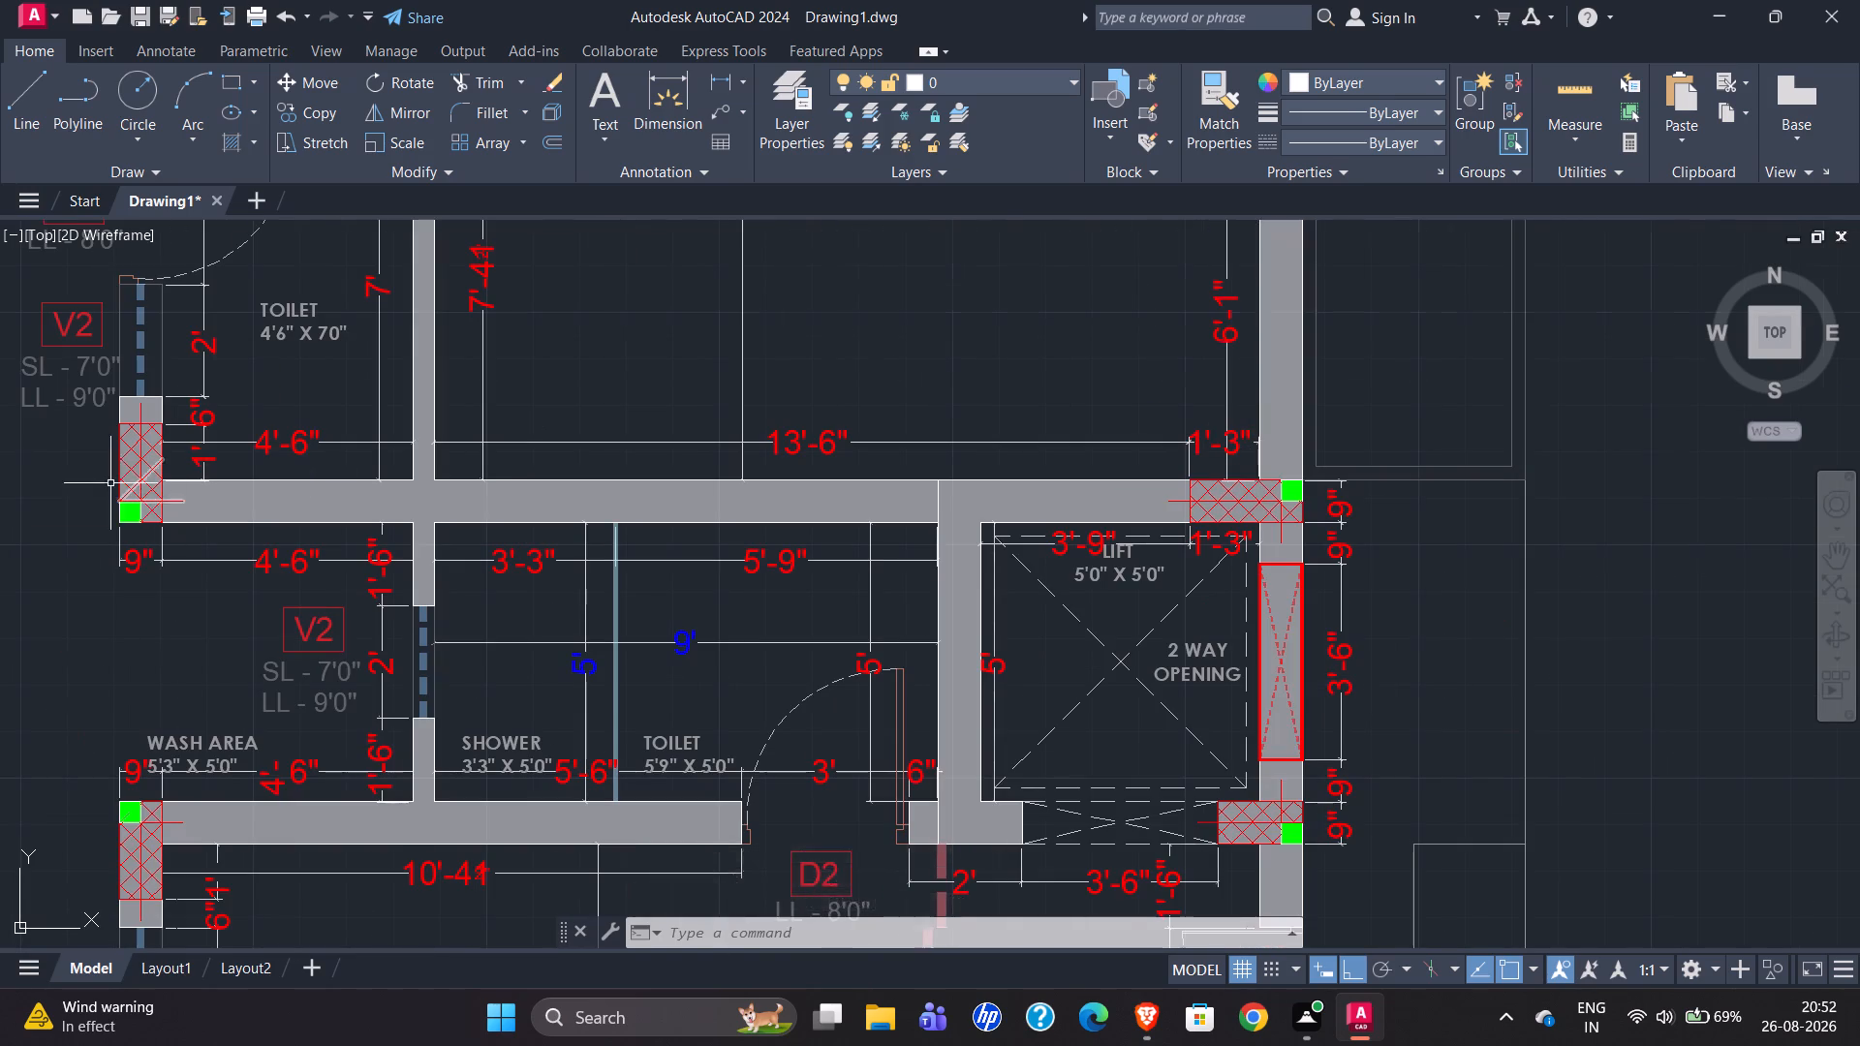
scroll(110, 483, up, 2)
scroll(112, 491, down, 1)
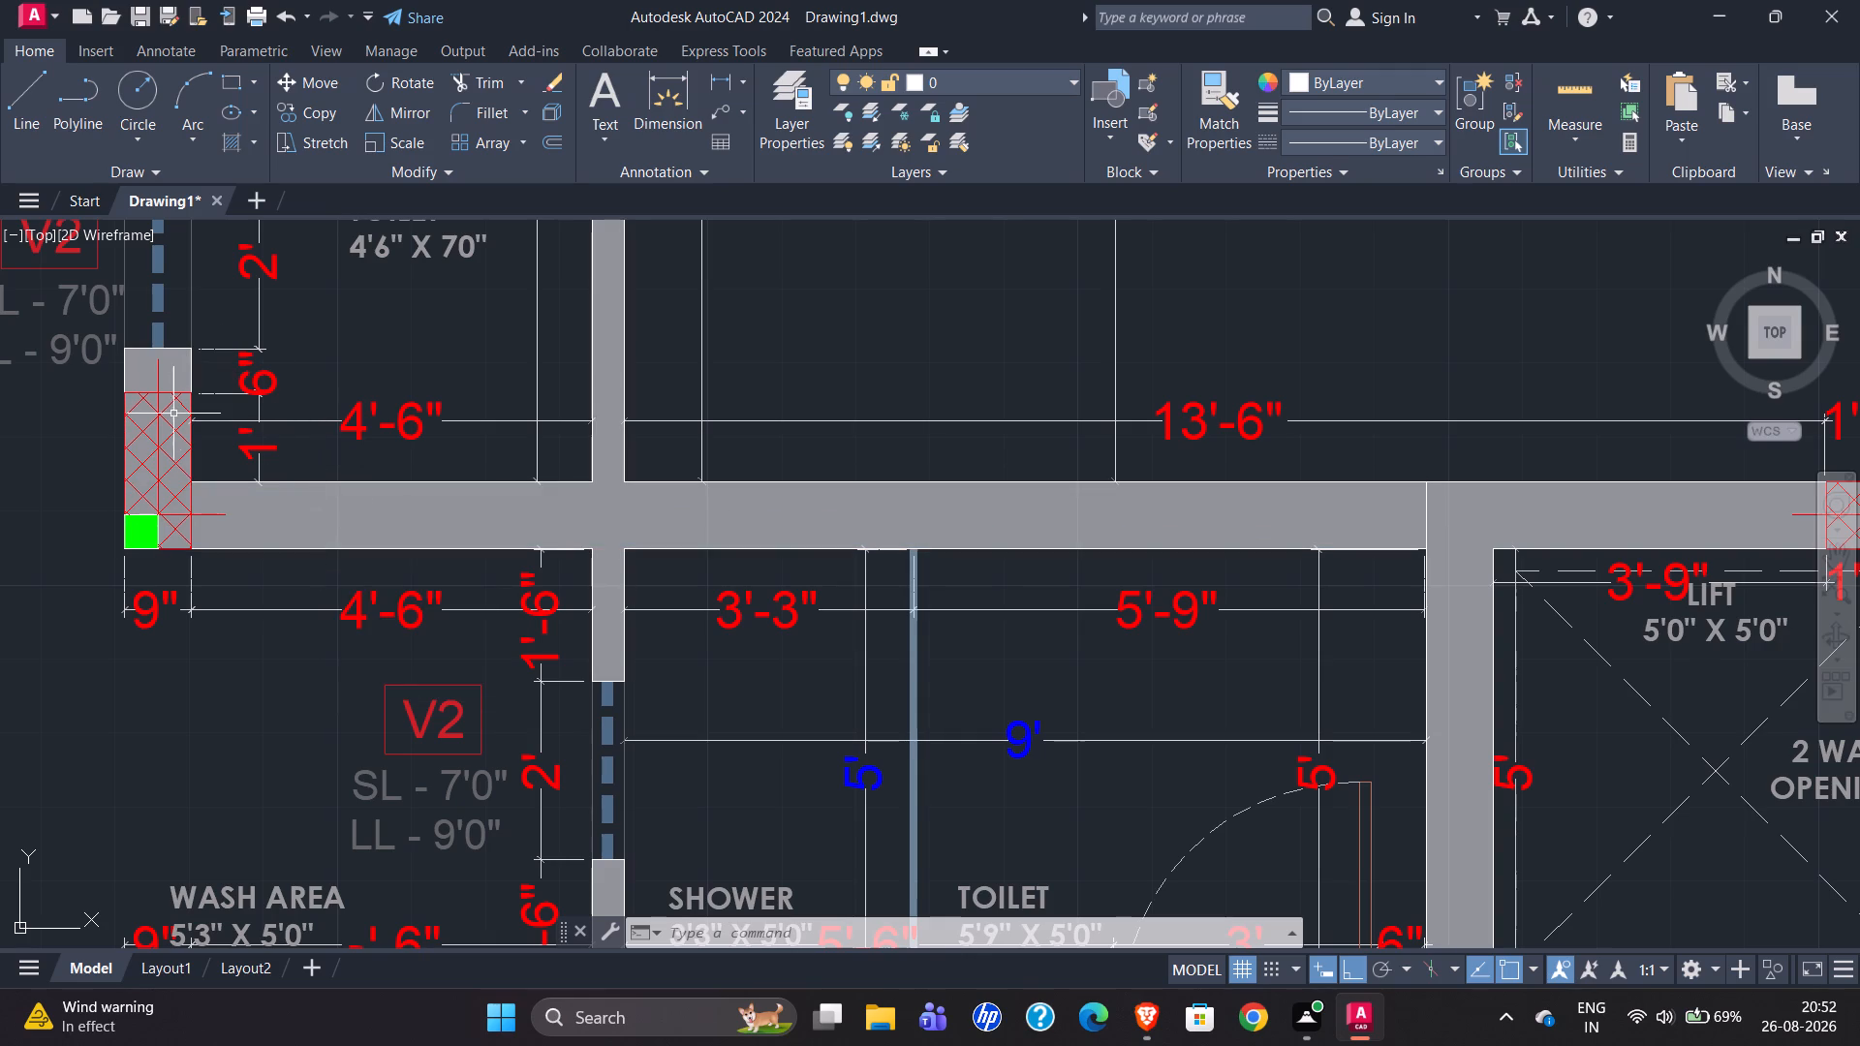
scroll(173, 415, up, 3)
scroll(225, 448, down, 1)
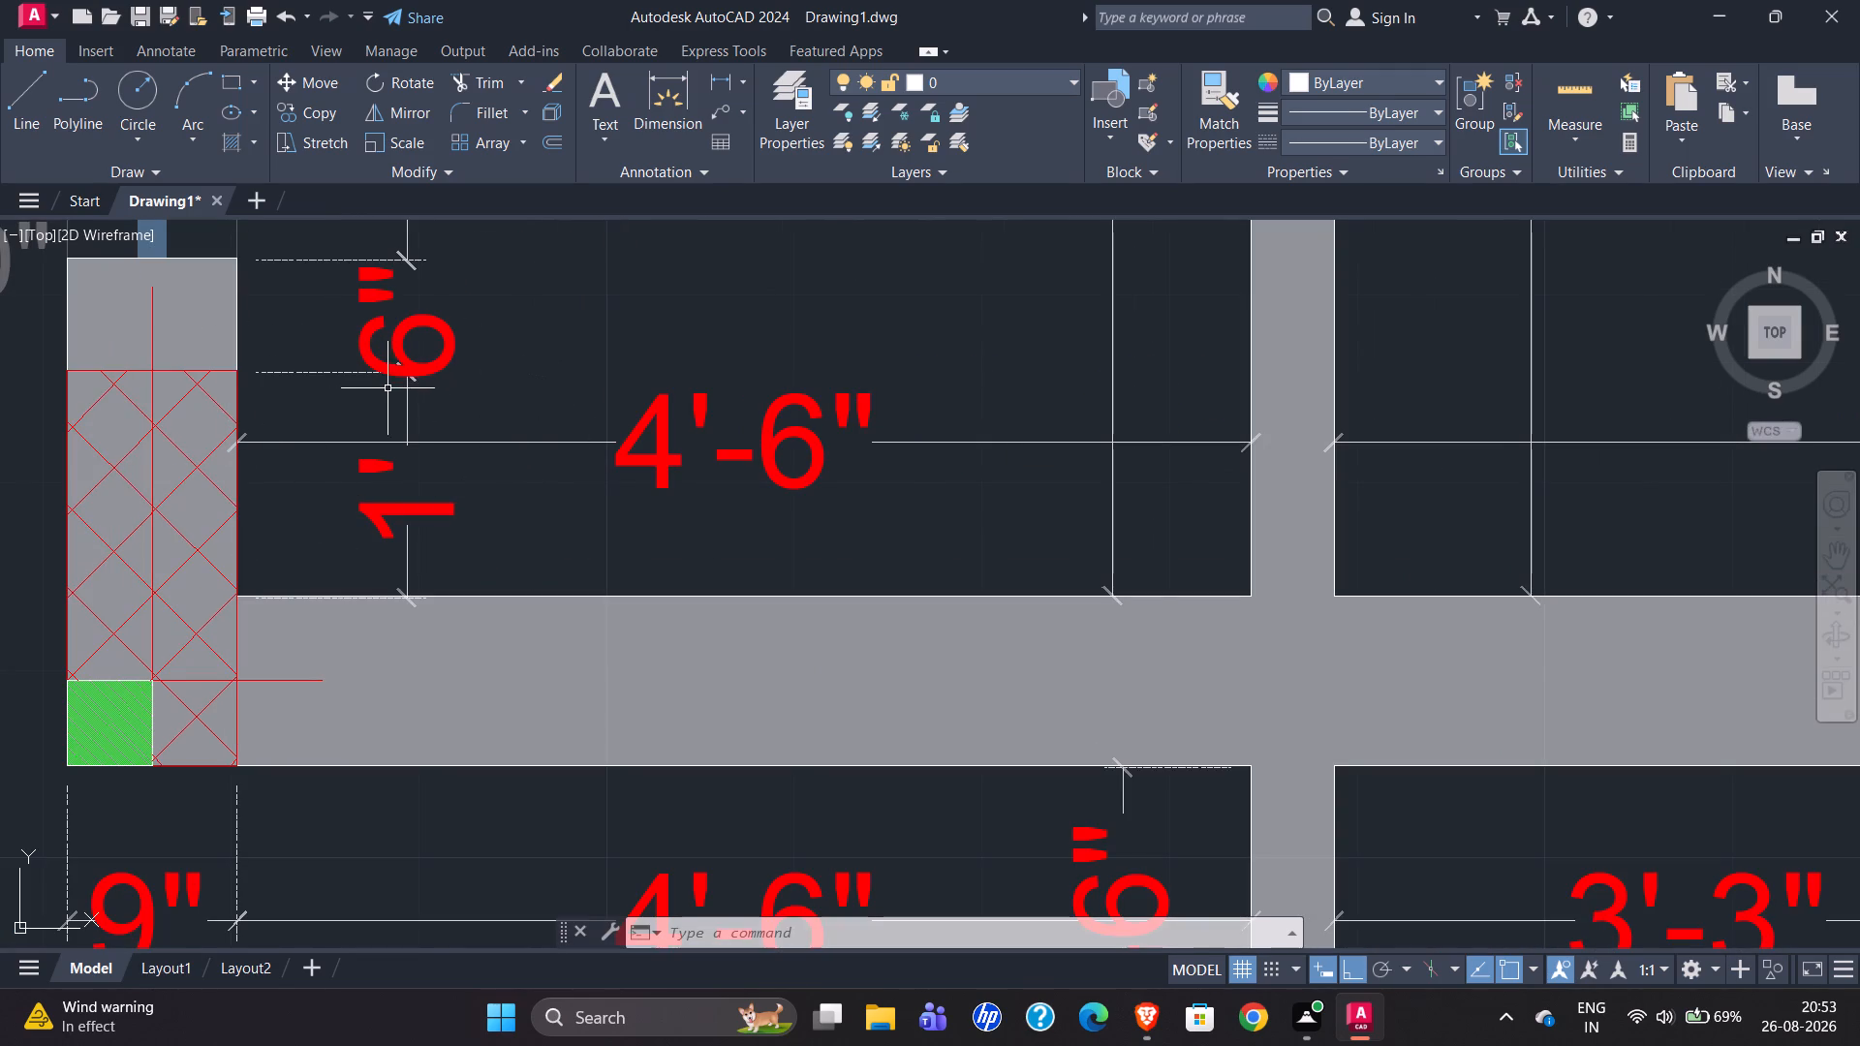
scroll(324, 629, down, 1)
scroll(233, 661, down, 1)
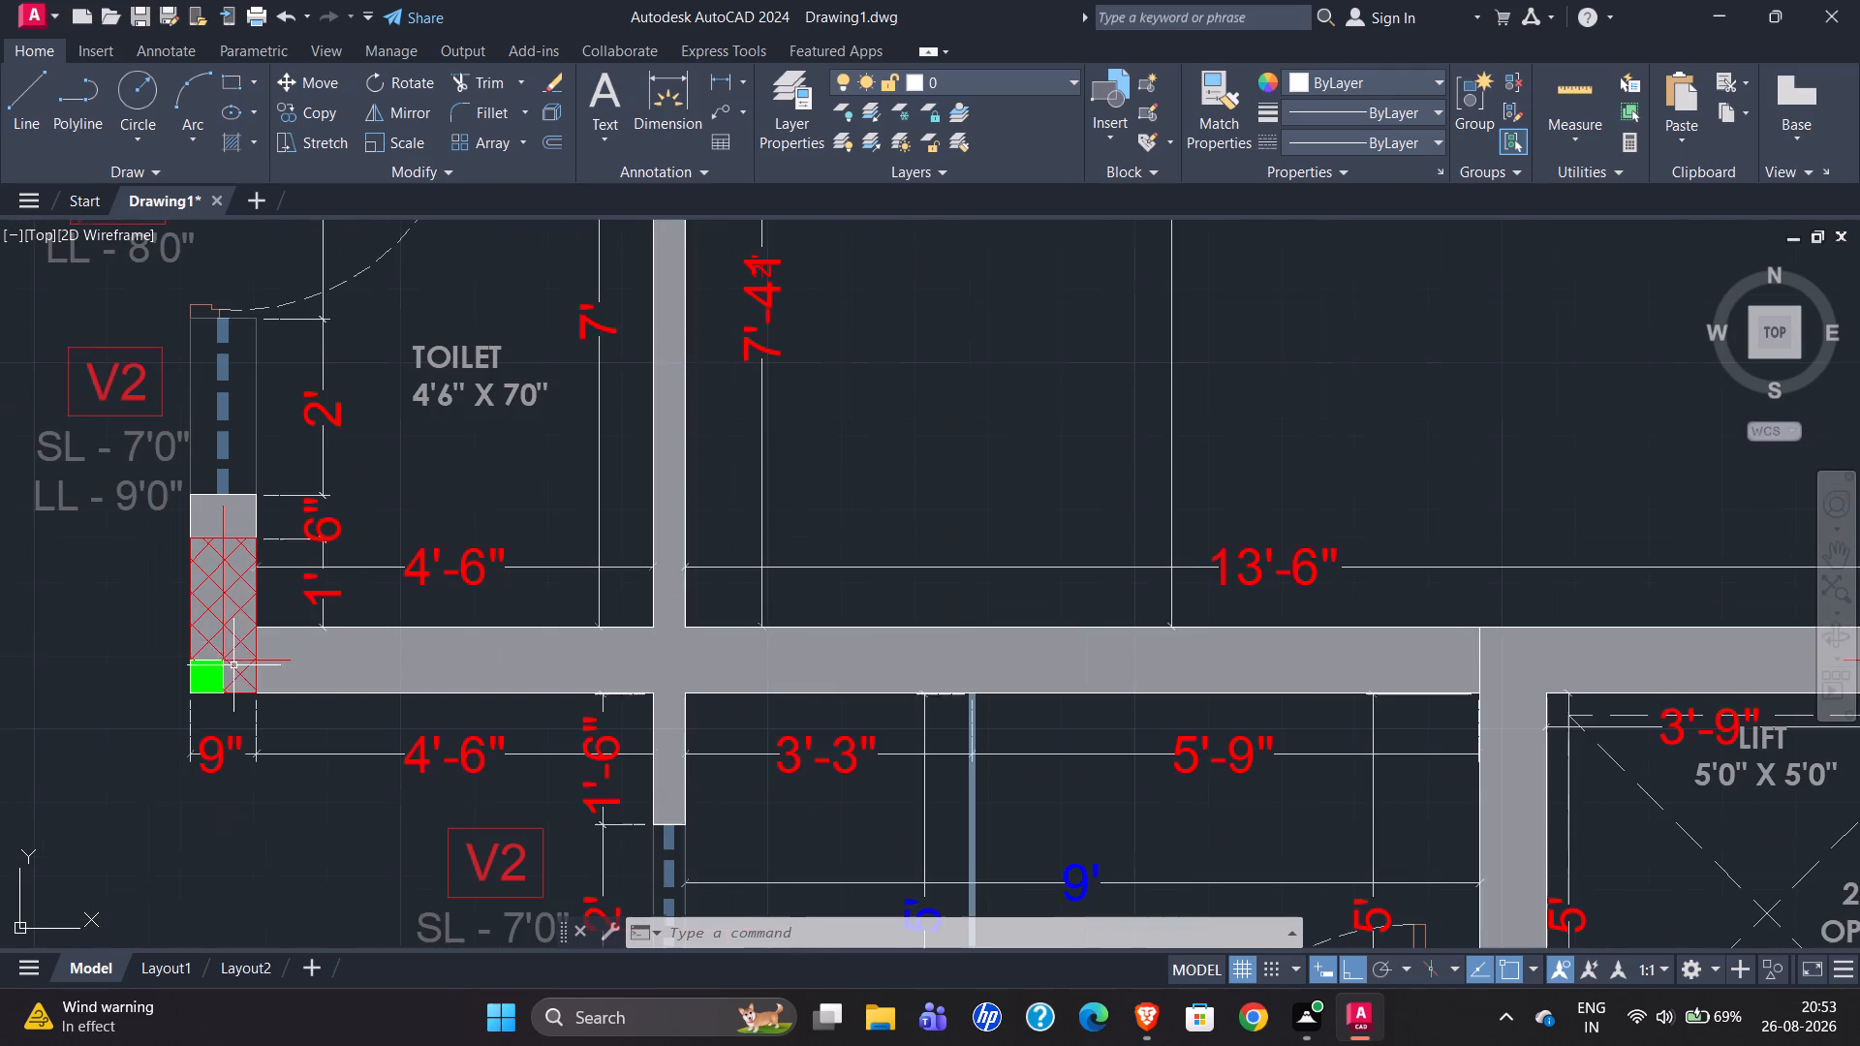
scroll(267, 679, down, 1)
scroll(276, 475, up, 2)
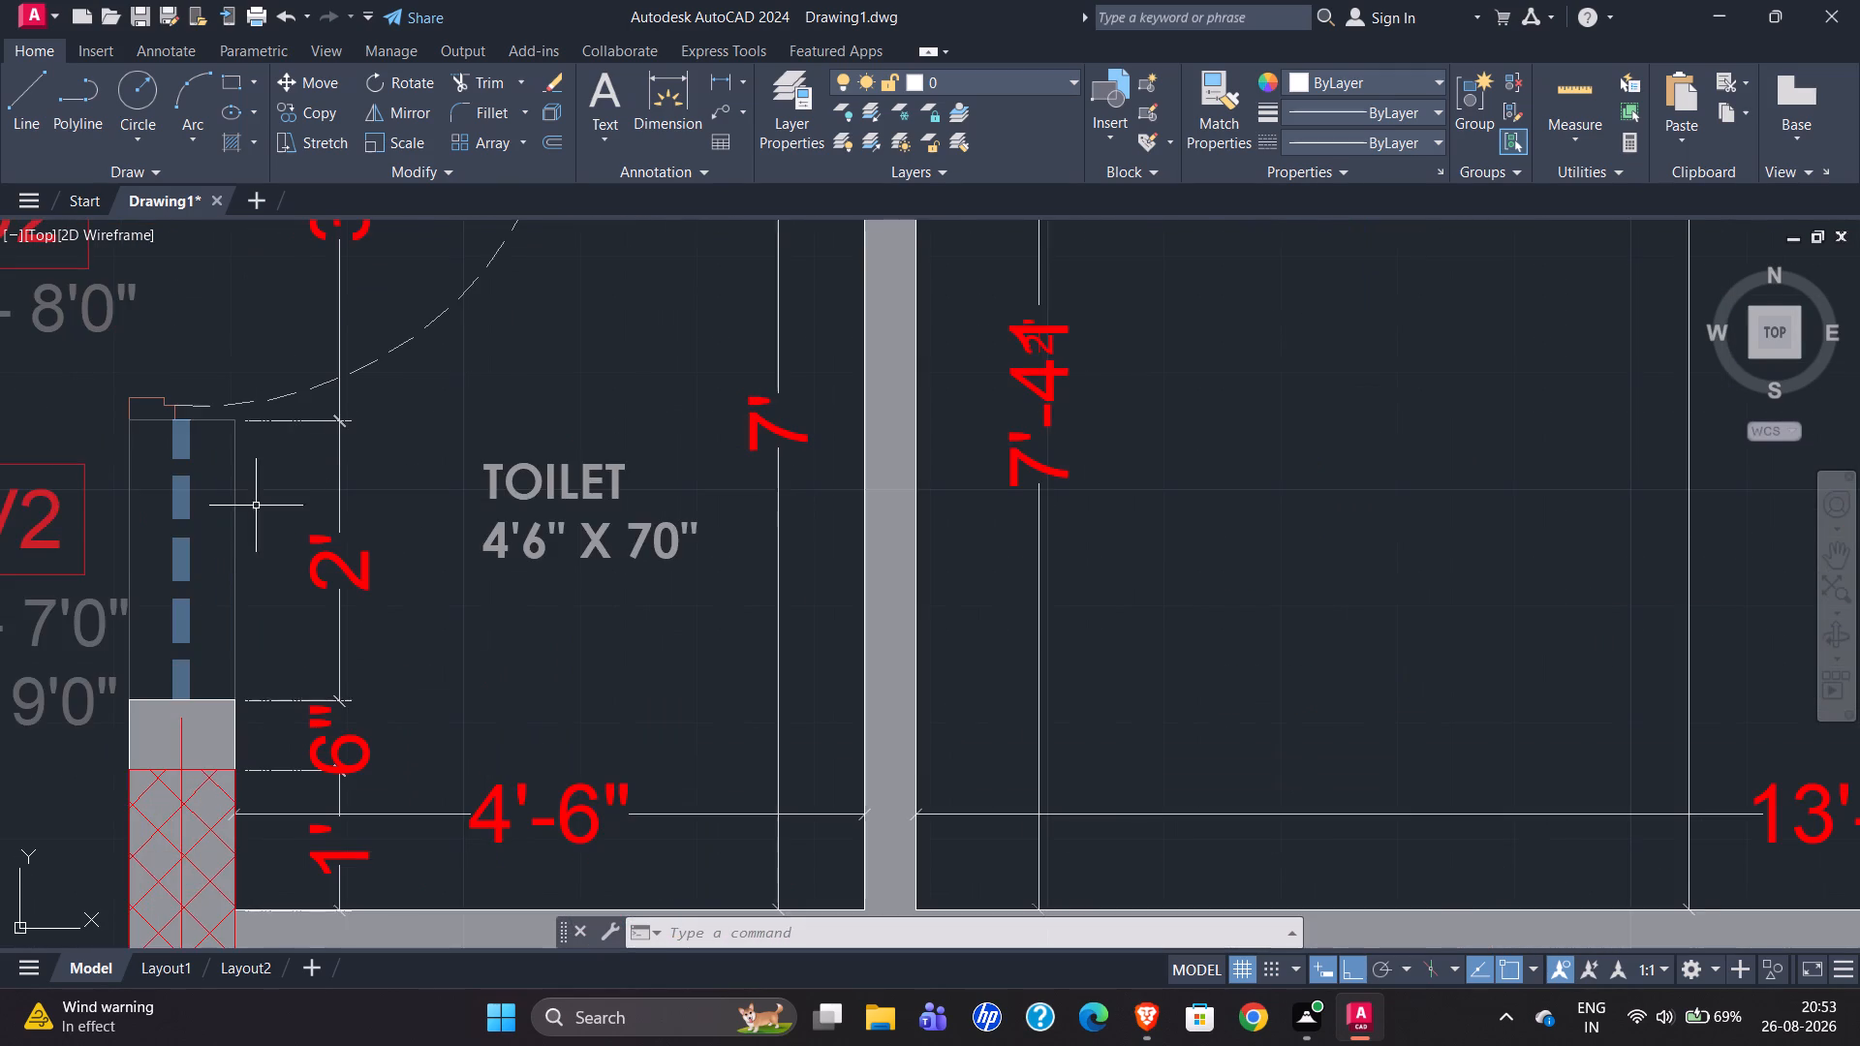
scroll(239, 530, down, 1)
scroll(205, 614, down, 1)
scroll(217, 481, up, 3)
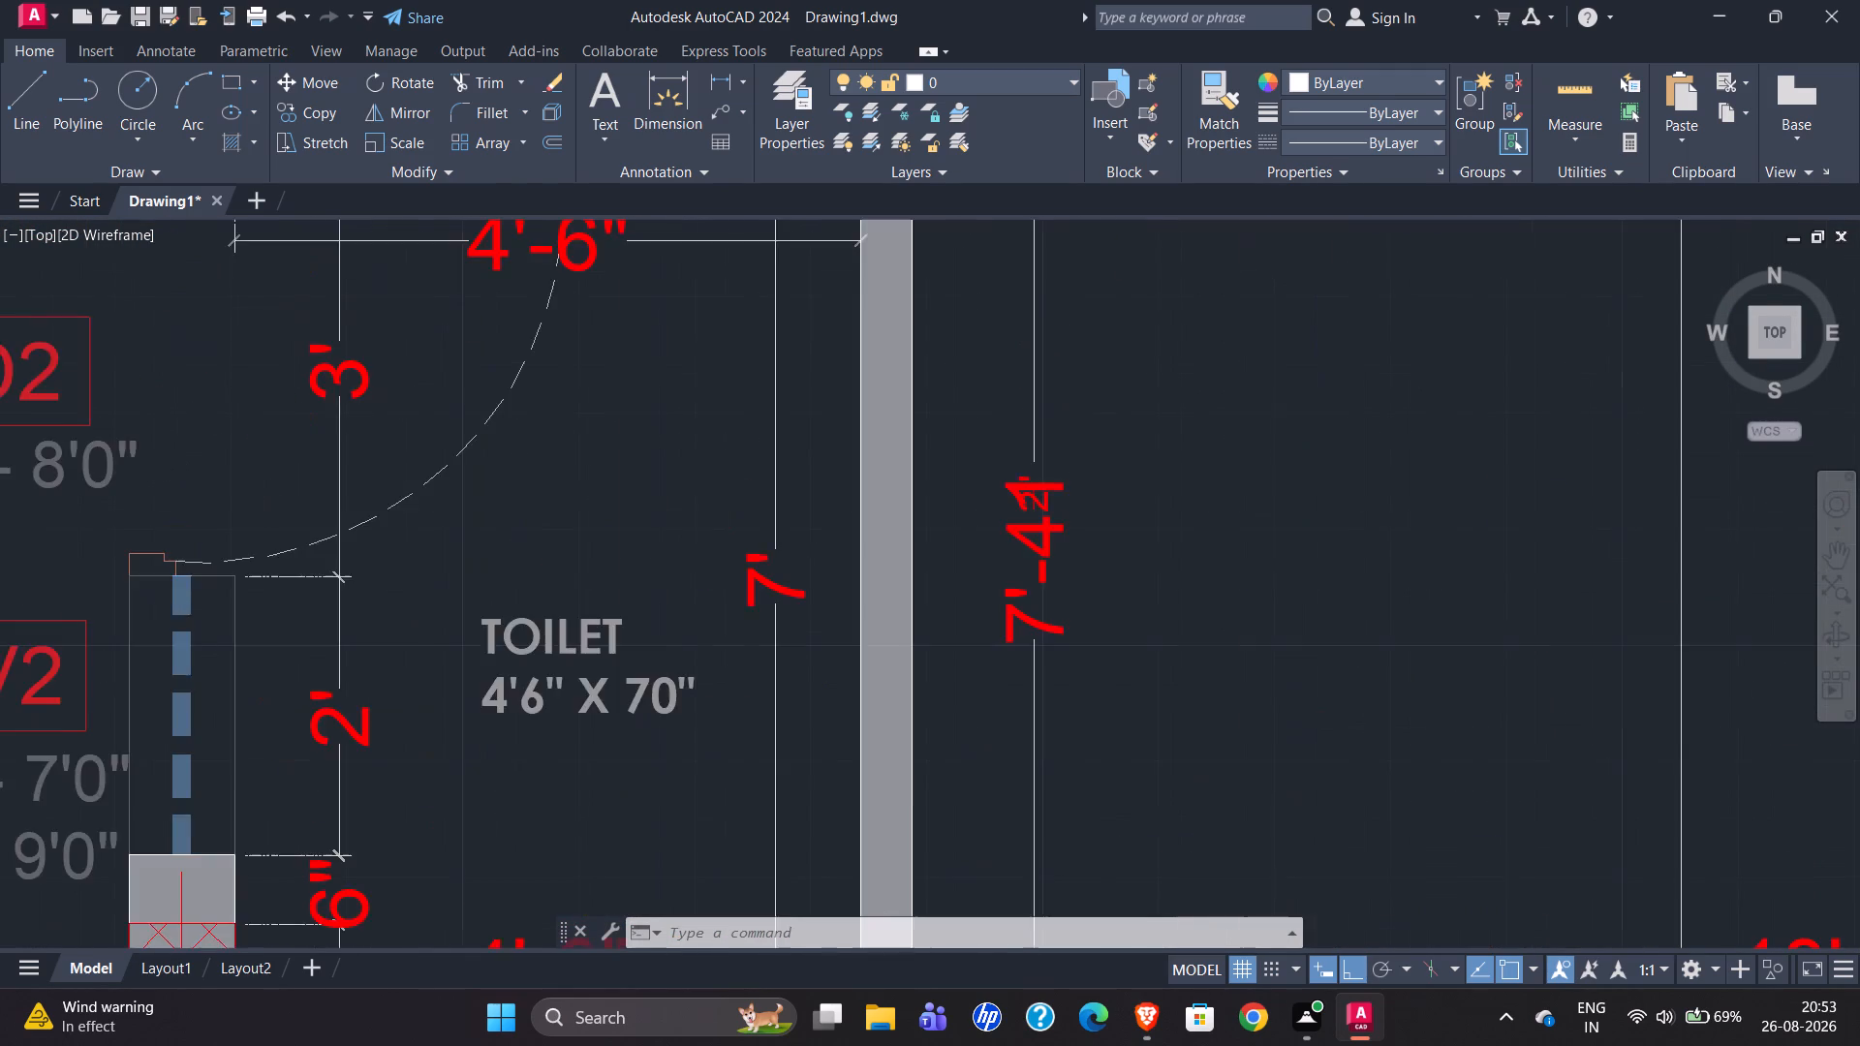
scroll(223, 483, down, 3)
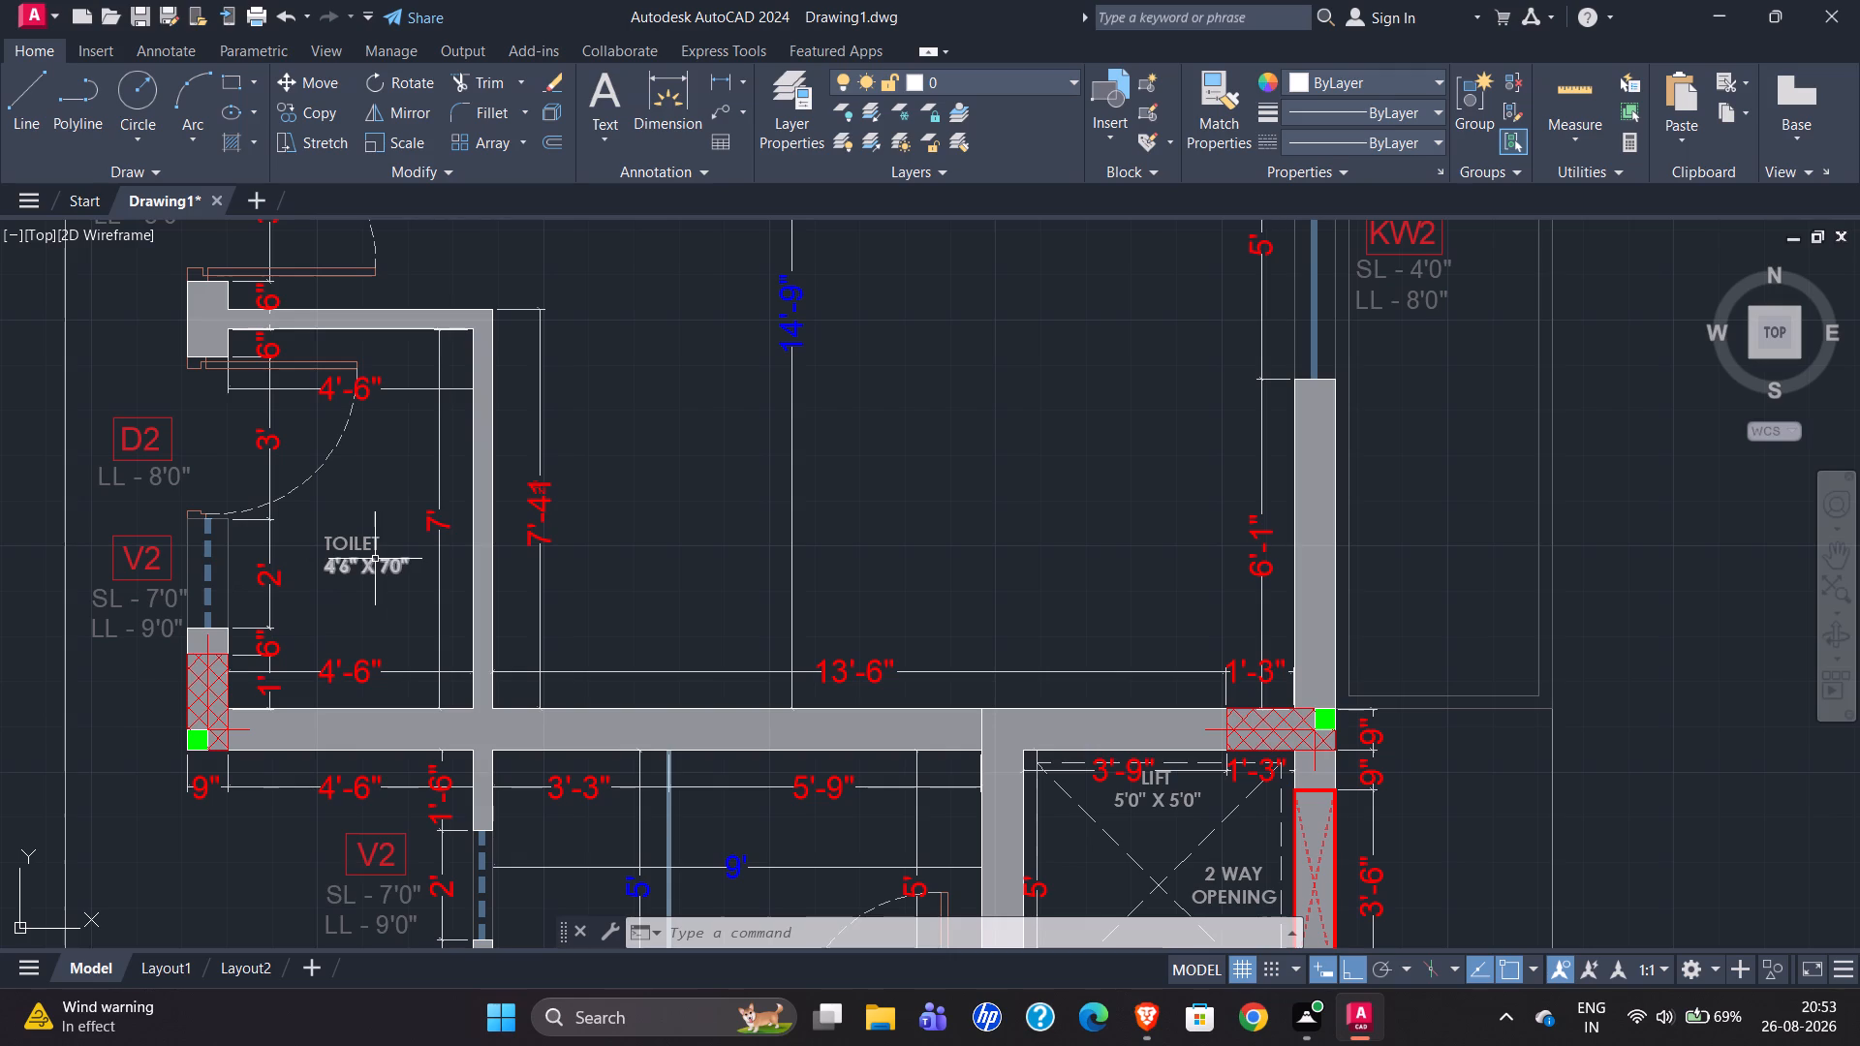
scroll(242, 628, down, 1)
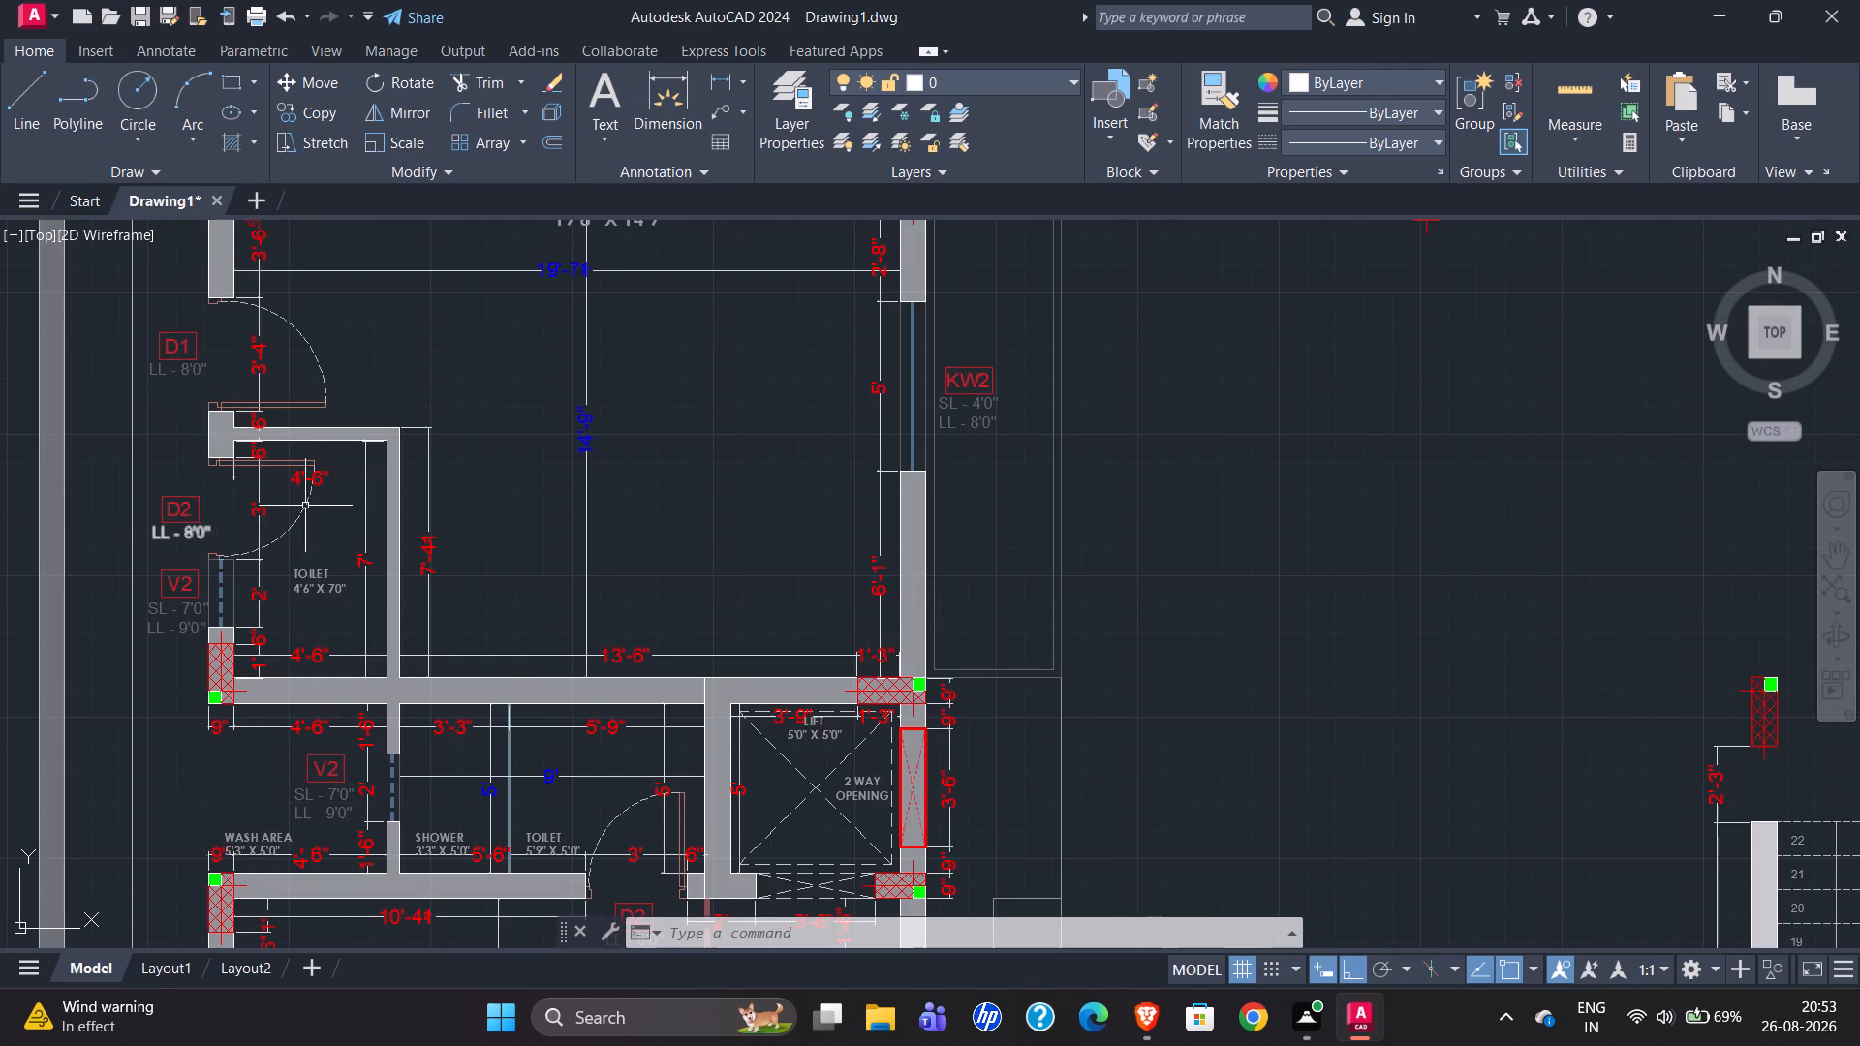
scroll(225, 455, up, 4)
scroll(111, 463, down, 3)
scroll(162, 345, down, 1)
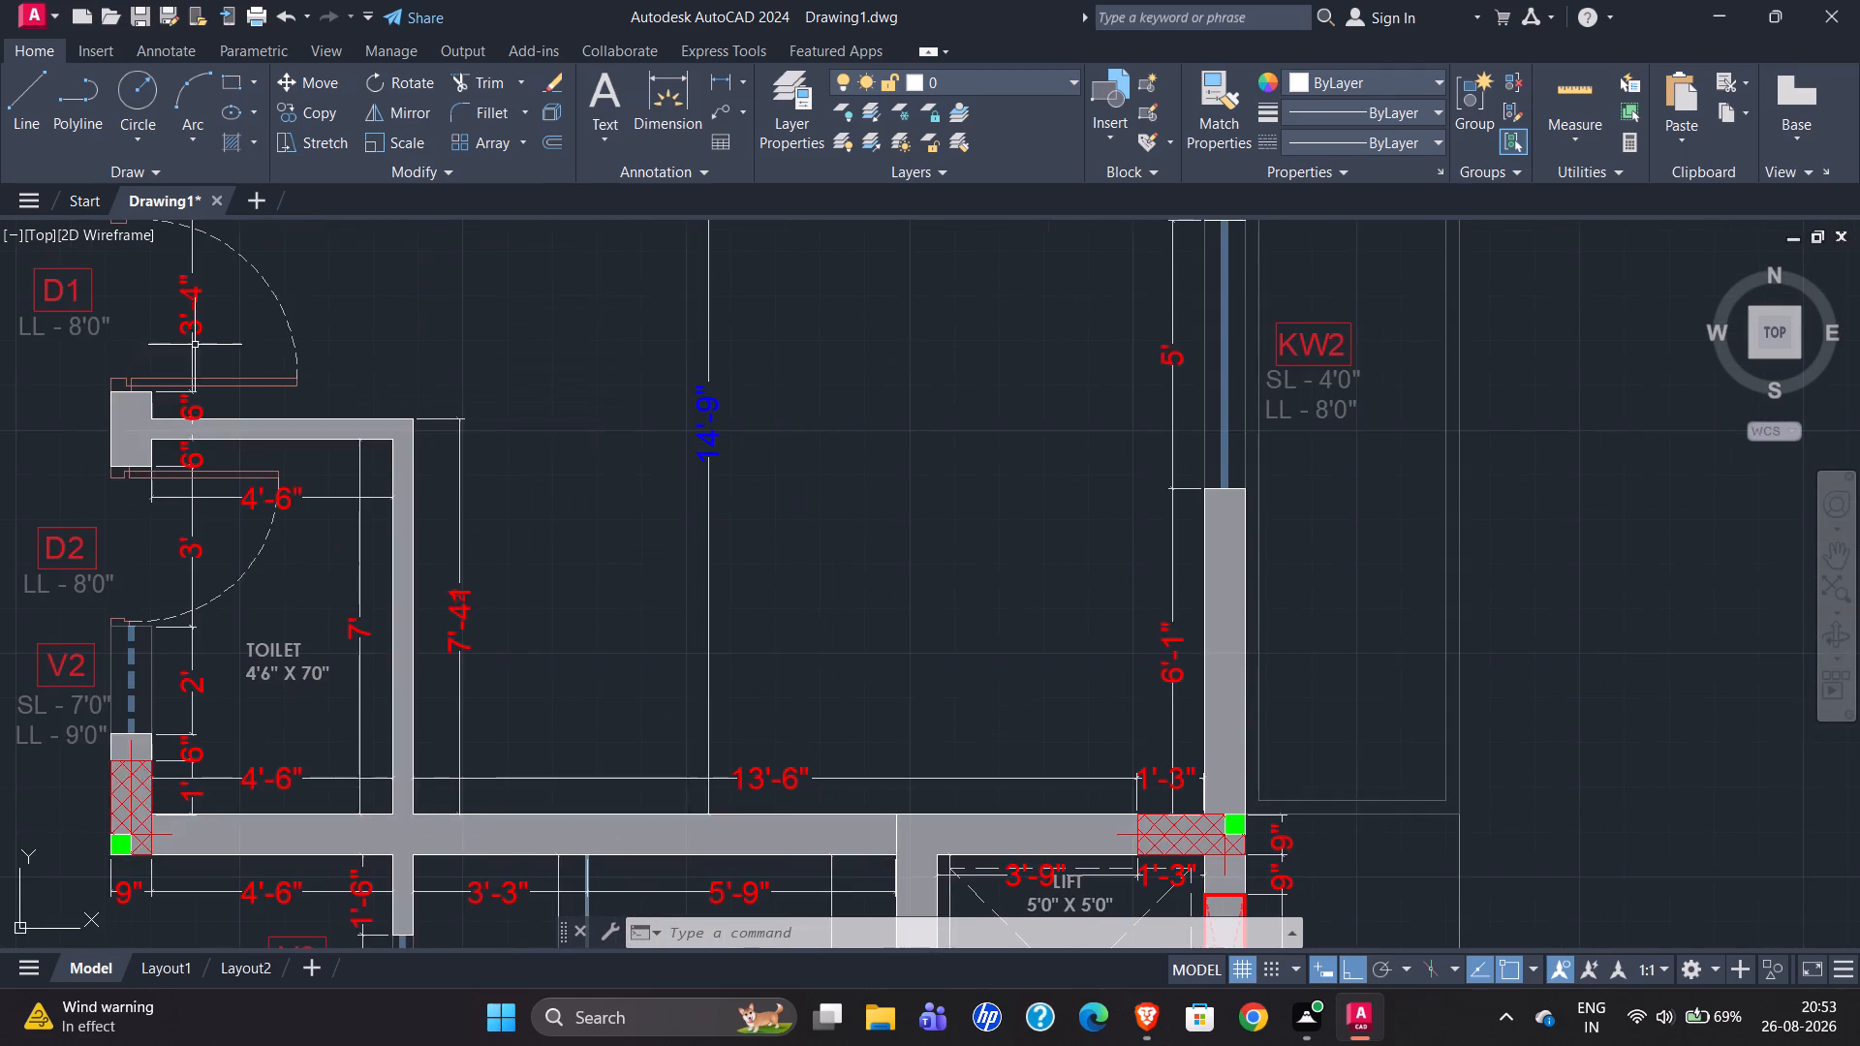
scroll(166, 345, down, 1)
scroll(67, 350, down, 2)
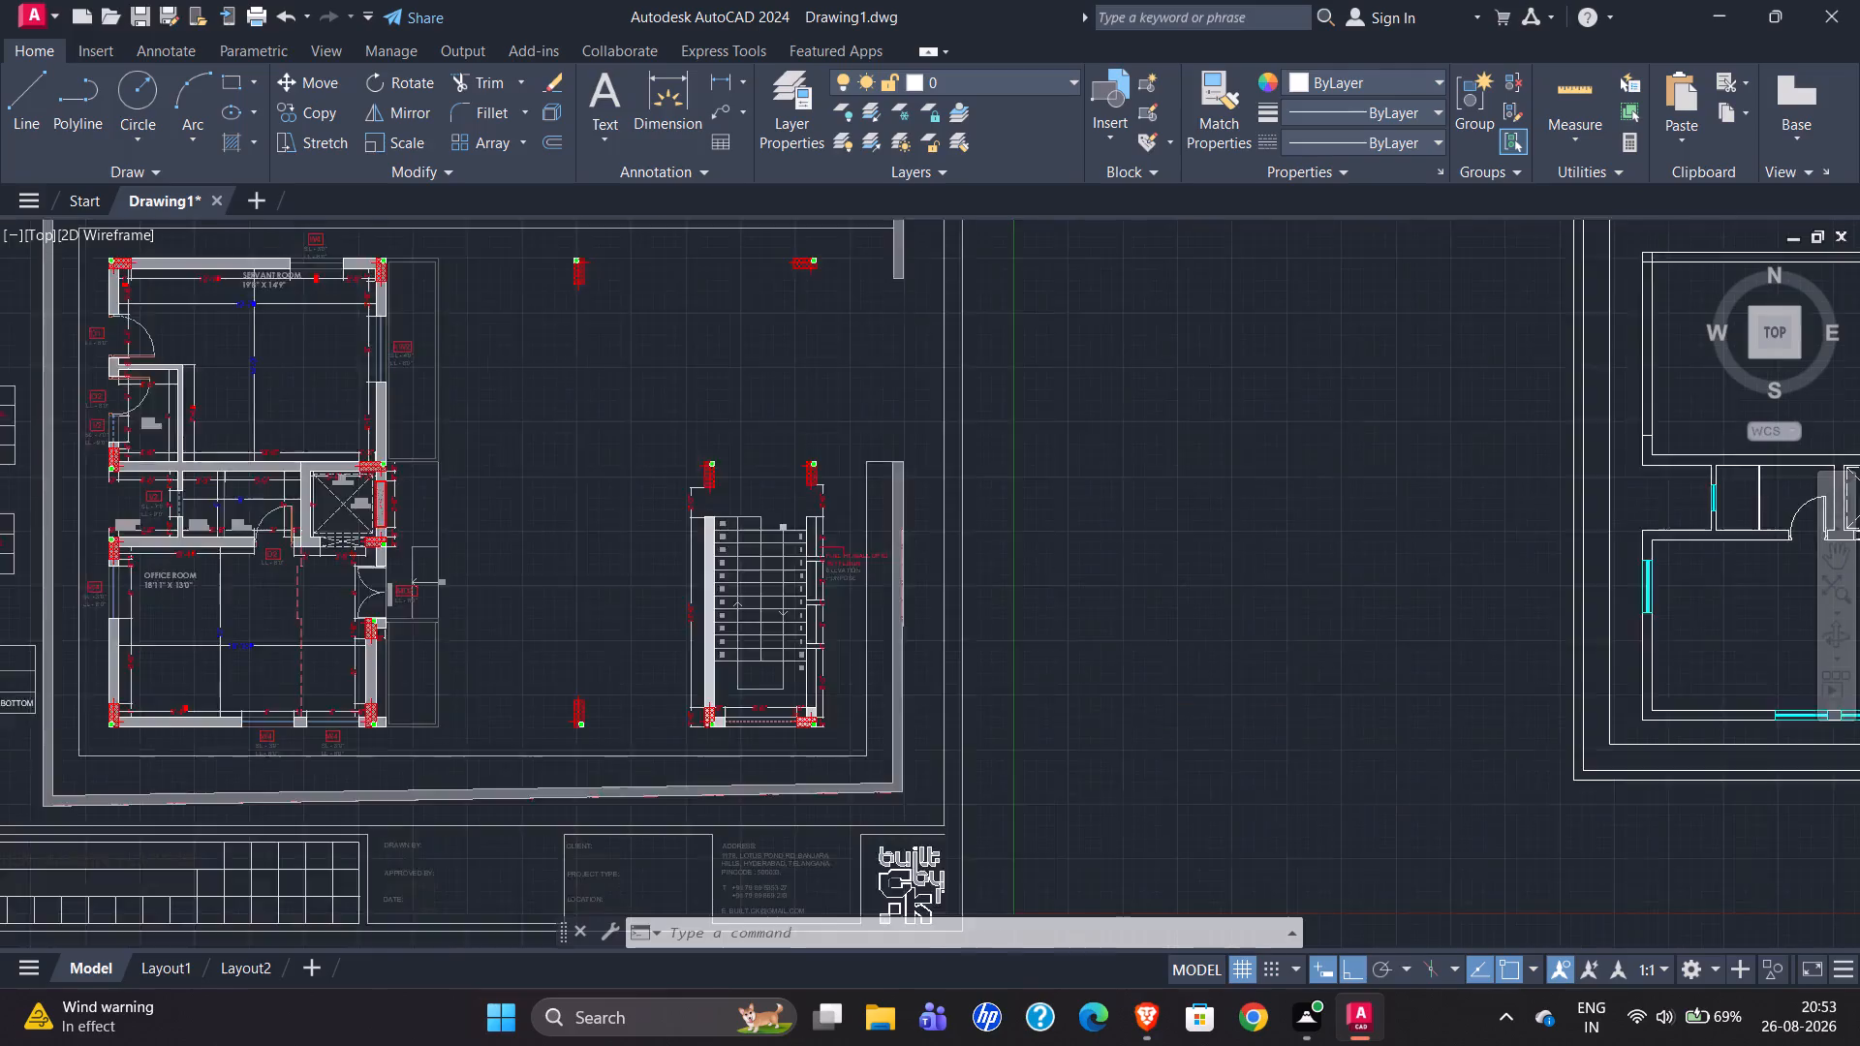
scroll(1101, 363, up, 1)
scroll(1104, 374, down, 3)
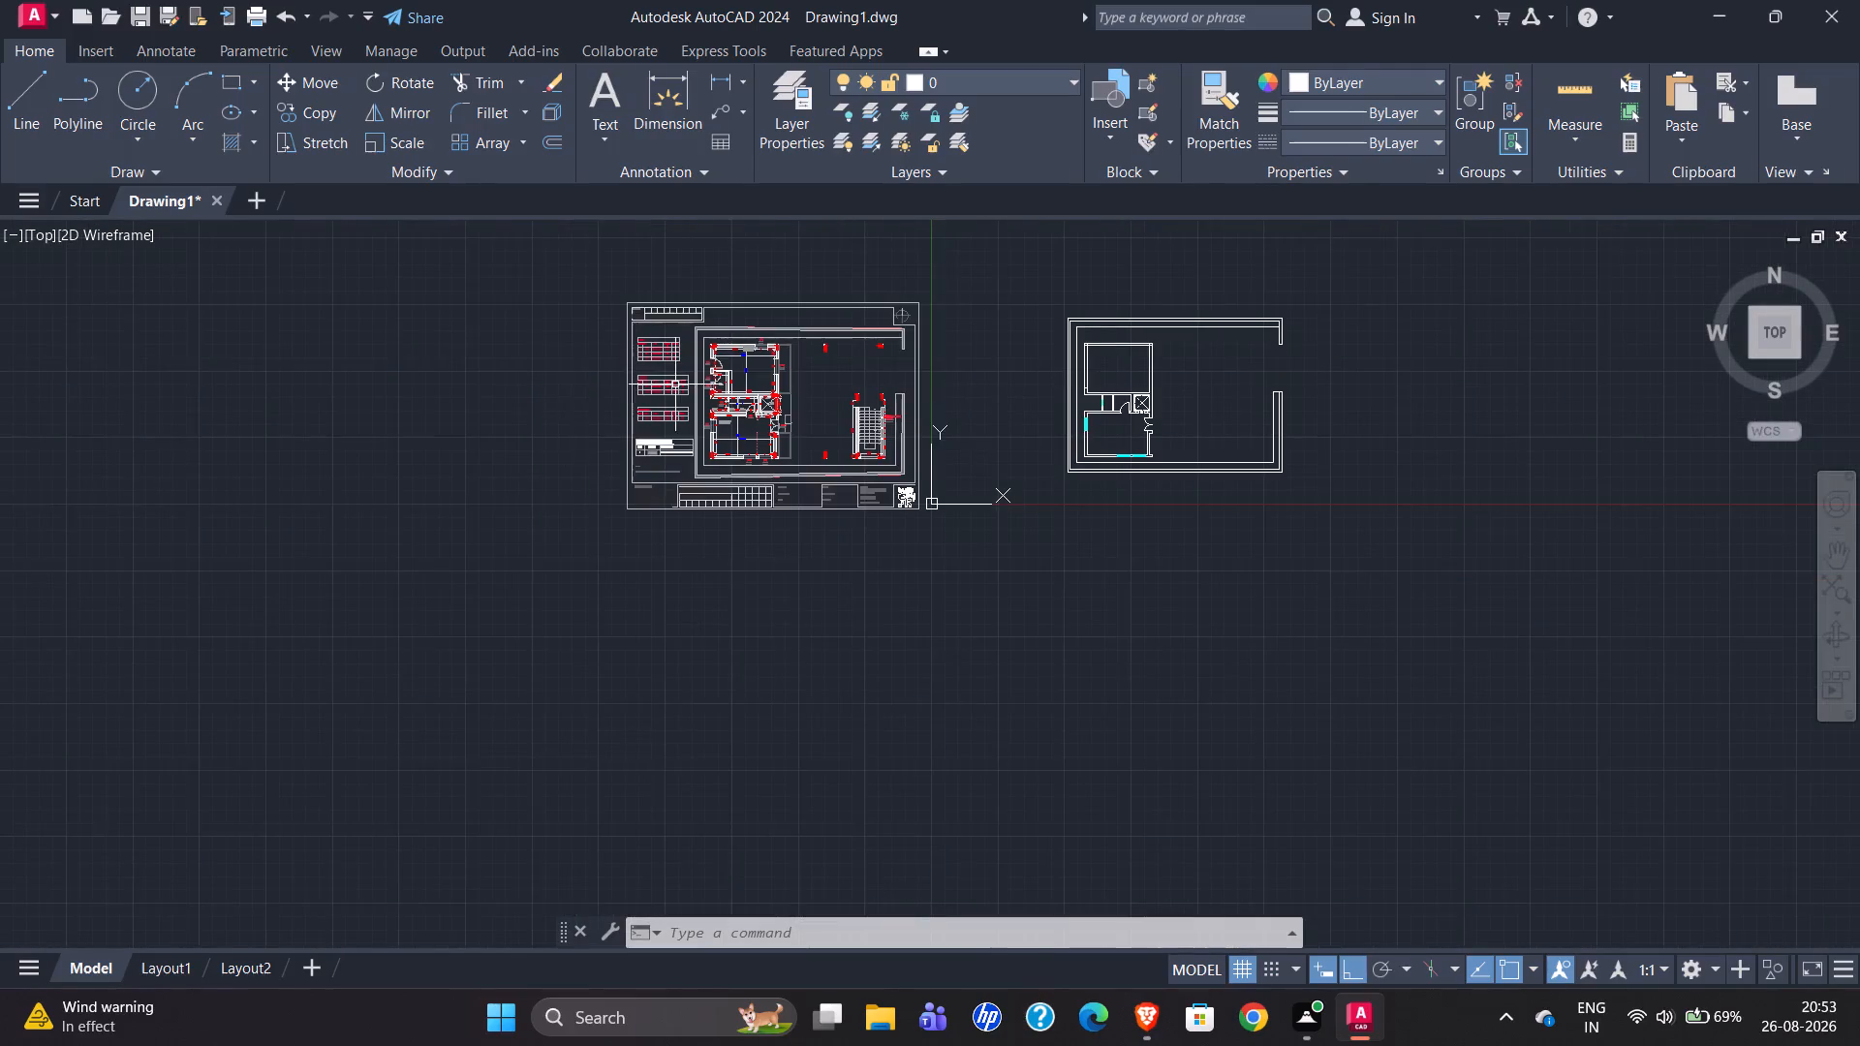
scroll(651, 384, up, 4)
scroll(1177, 466, up, 3)
scroll(851, 535, down, 1)
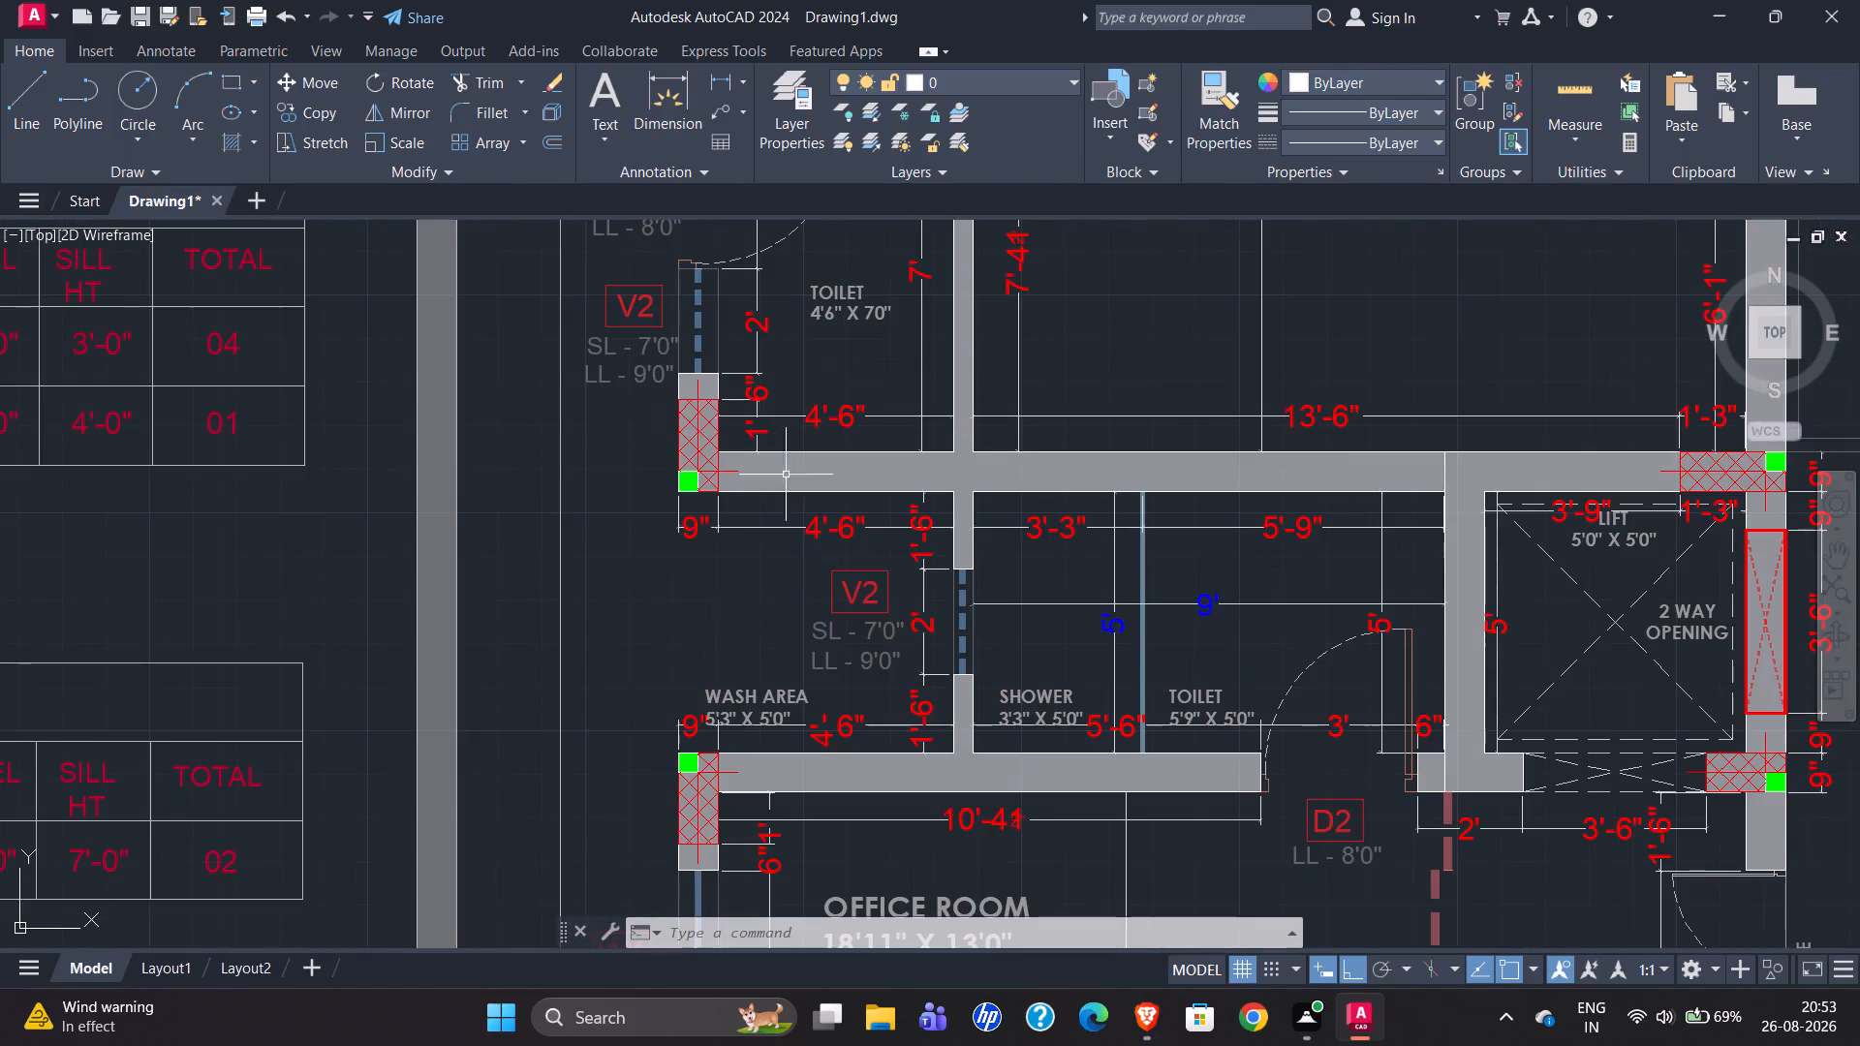
scroll(715, 346, down, 3)
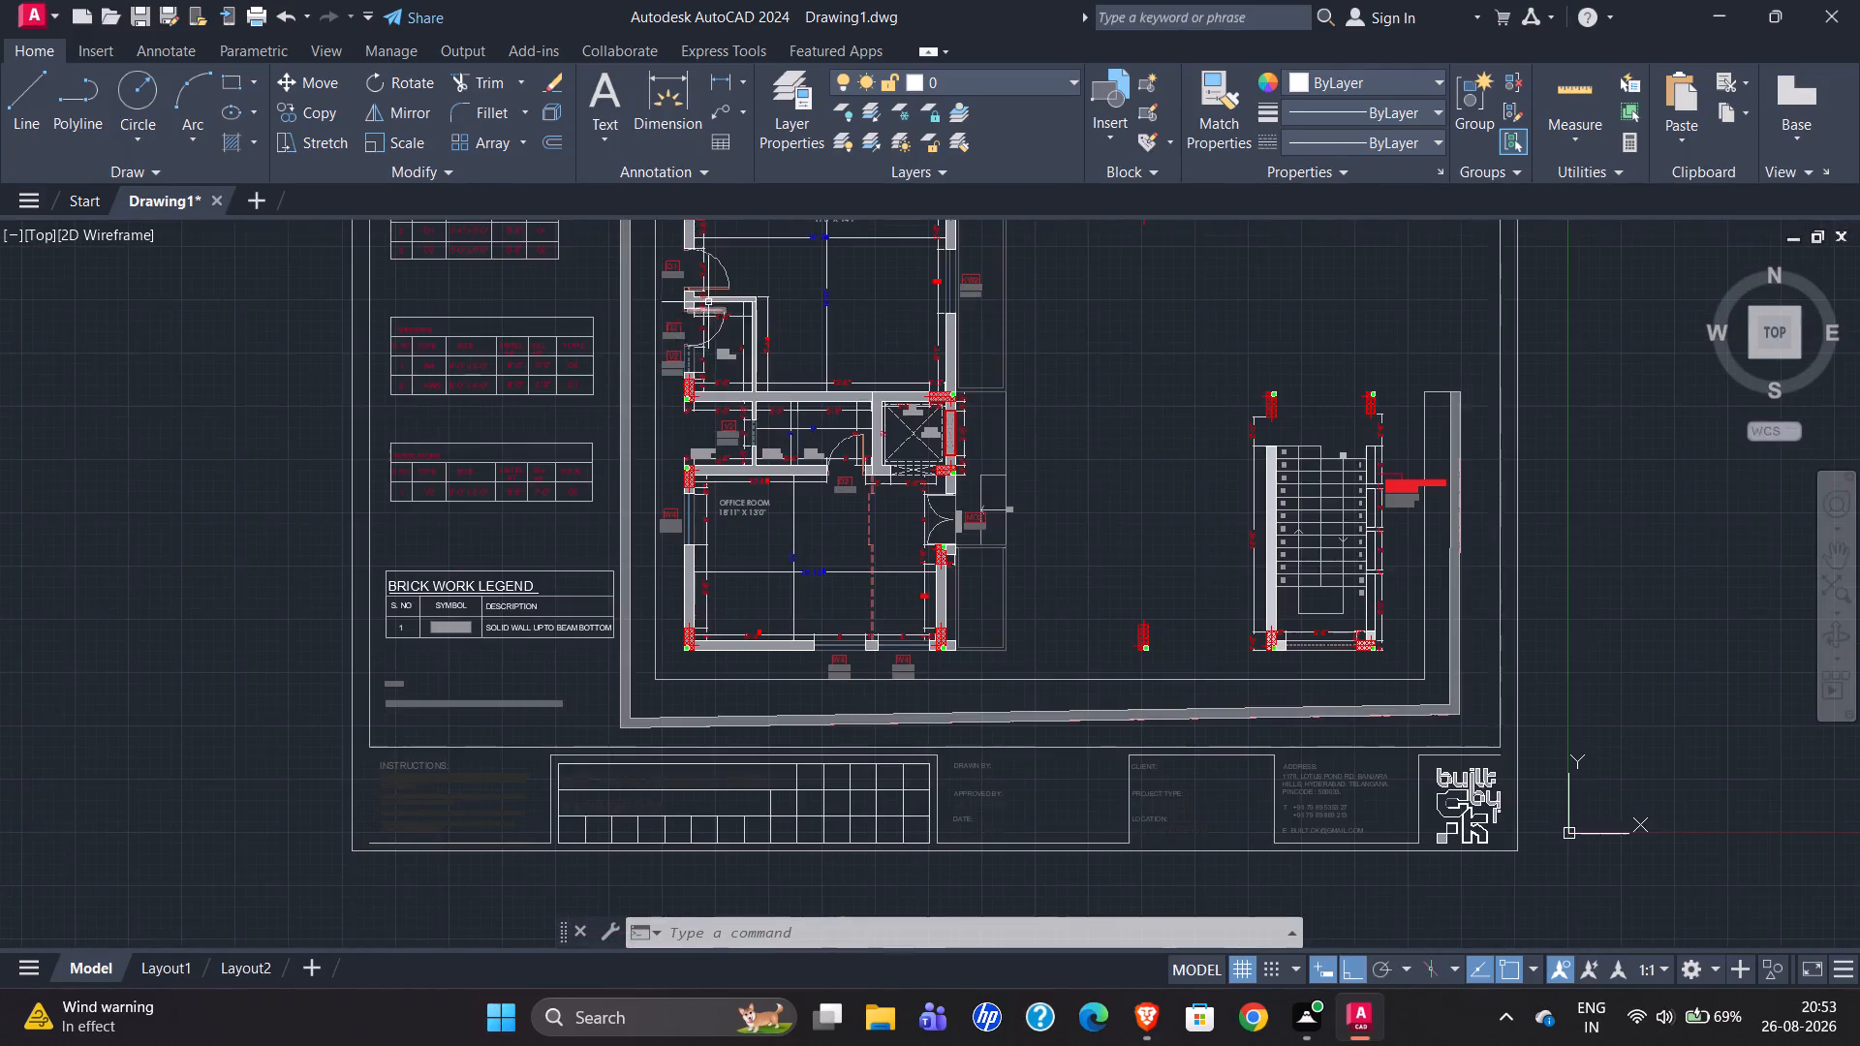
scroll(703, 292, up, 3)
scroll(112, 443, down, 2)
Offset the jamb line on the servant room's left wall 2' upward to mark the V2 ventilator opening.
scroll(107, 445, down, 3)
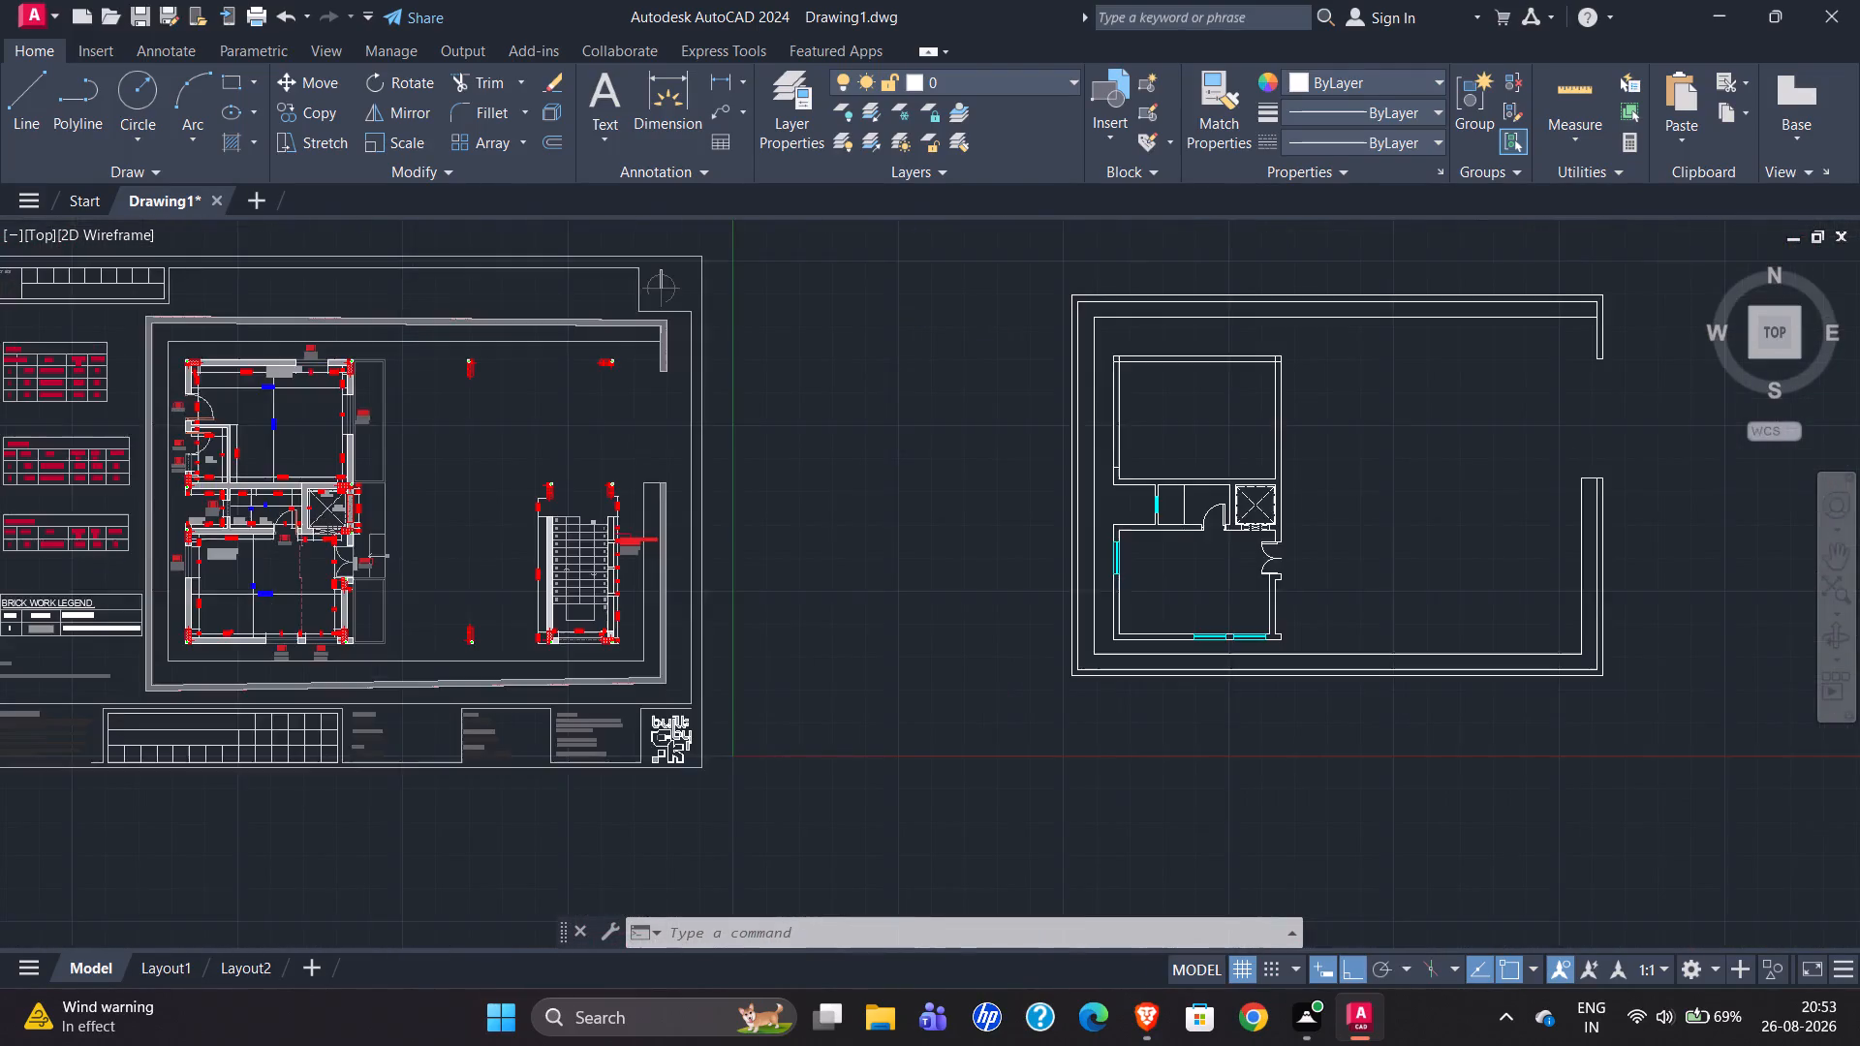
scroll(723, 432, up, 4)
scroll(871, 672, up, 1)
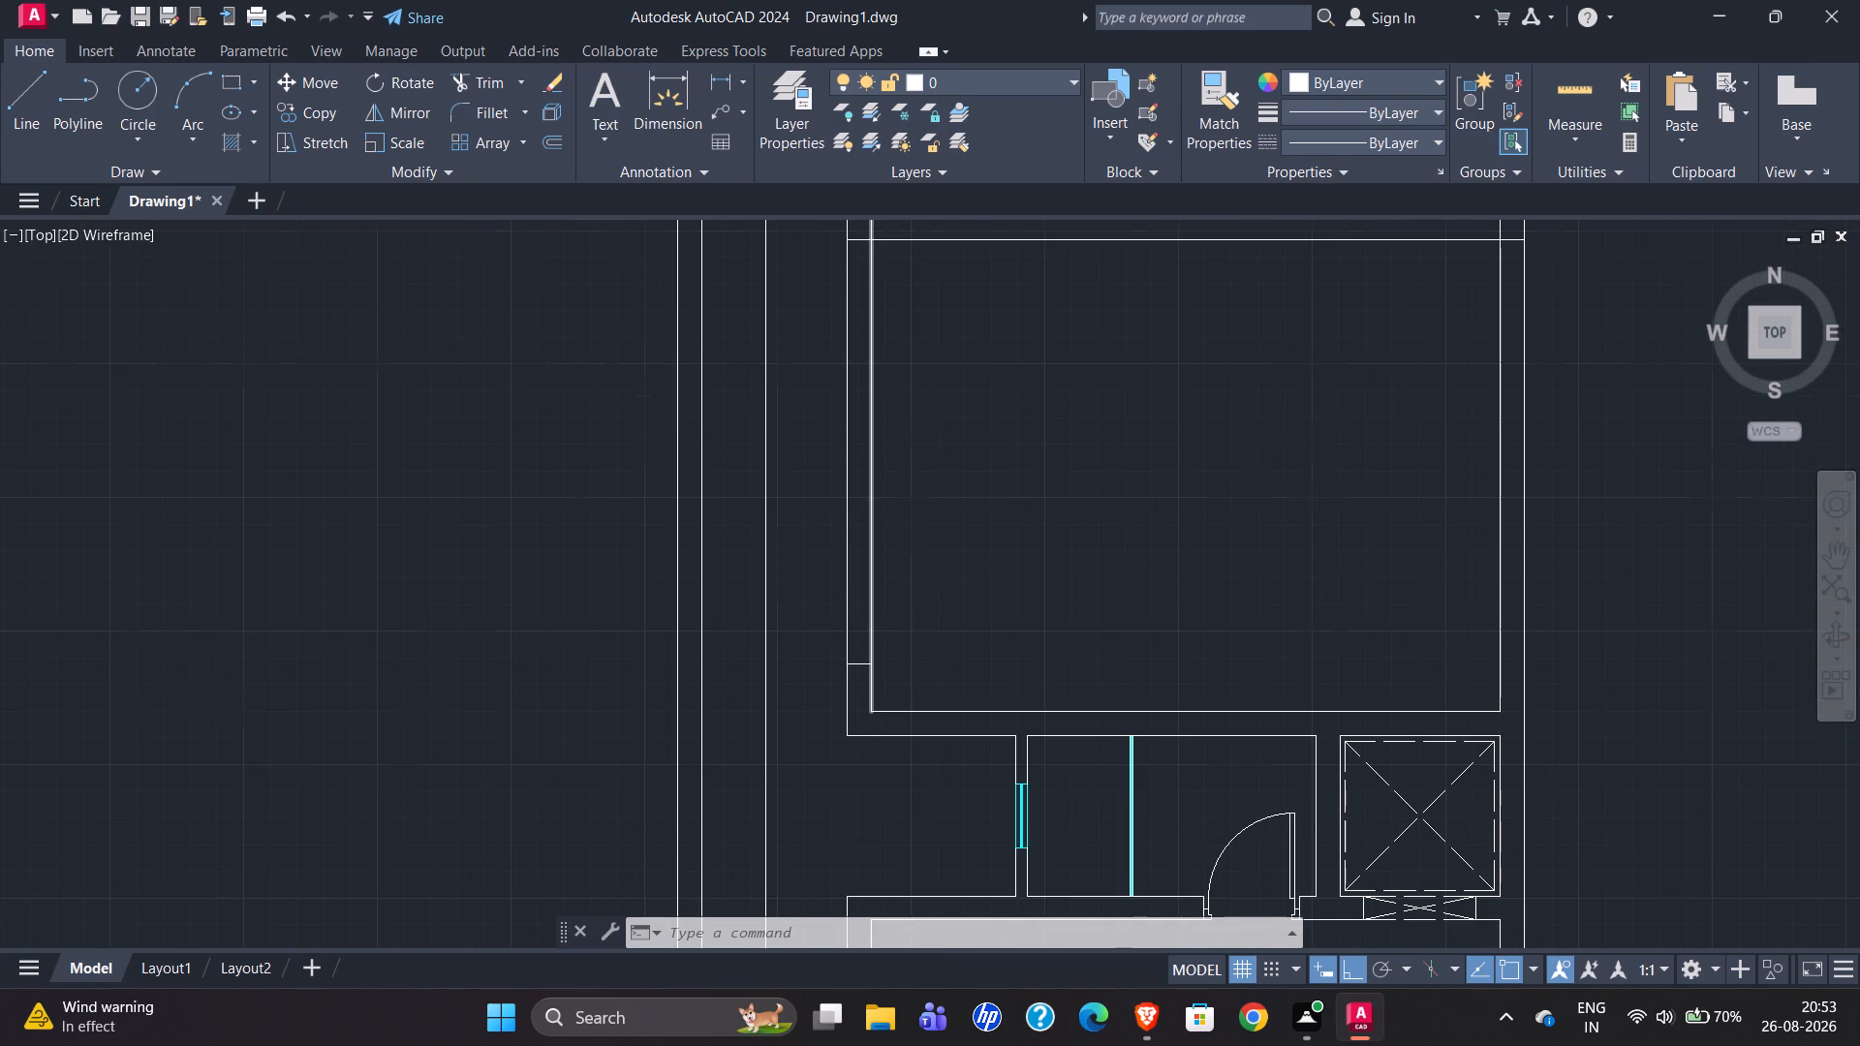
click(851, 656)
click(851, 668)
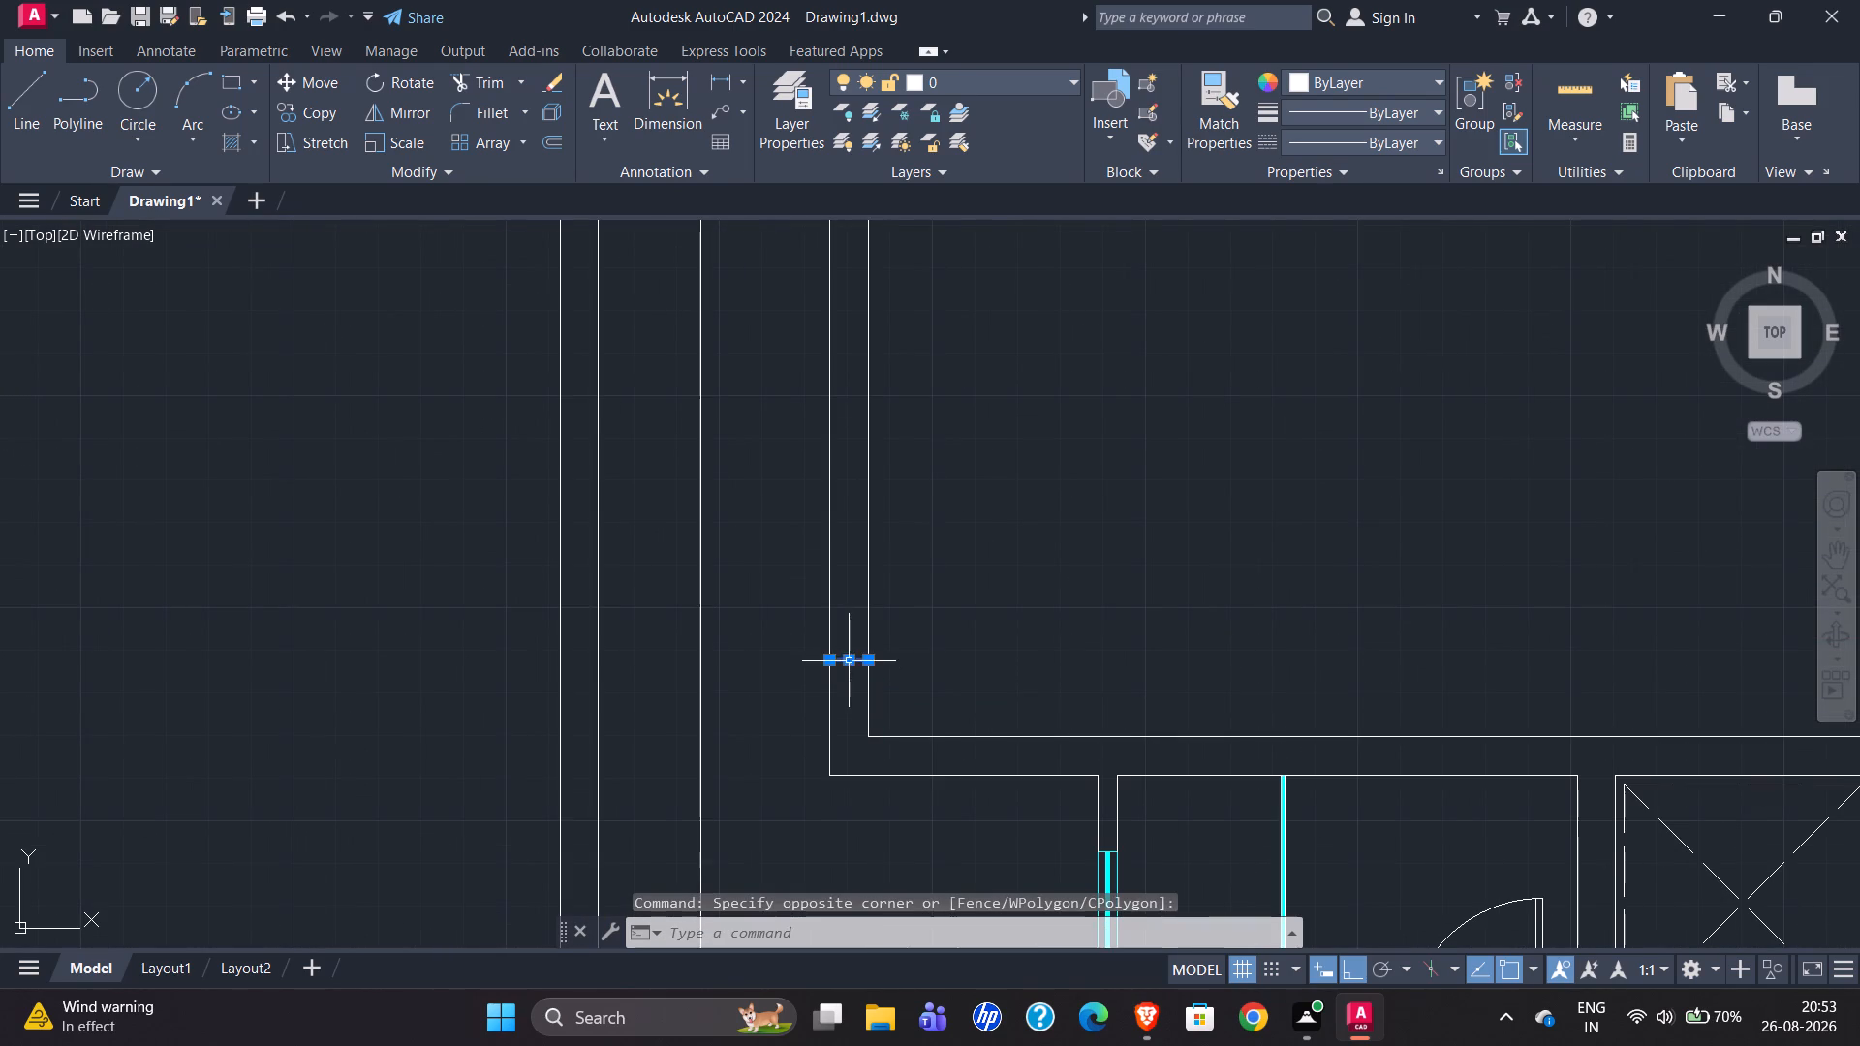
key(o)
key(Return)
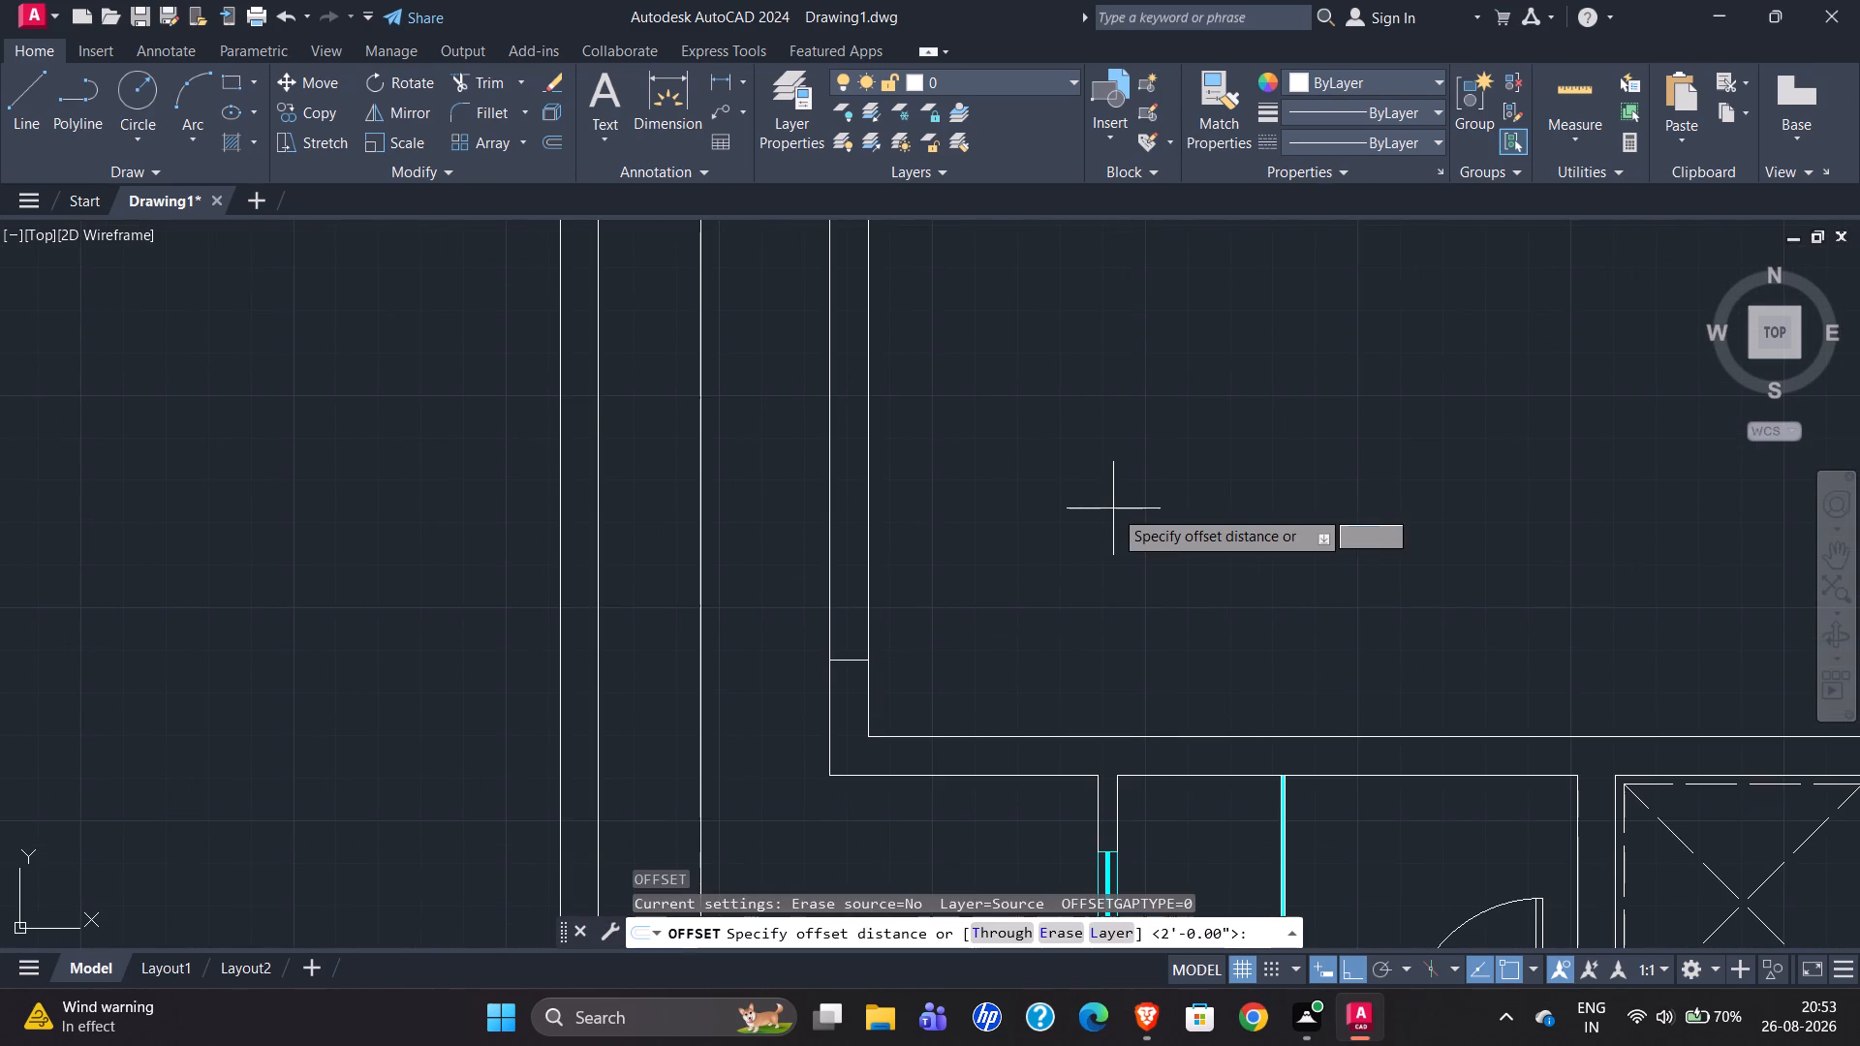
key(2)
key(apostrophe)
key(Return)
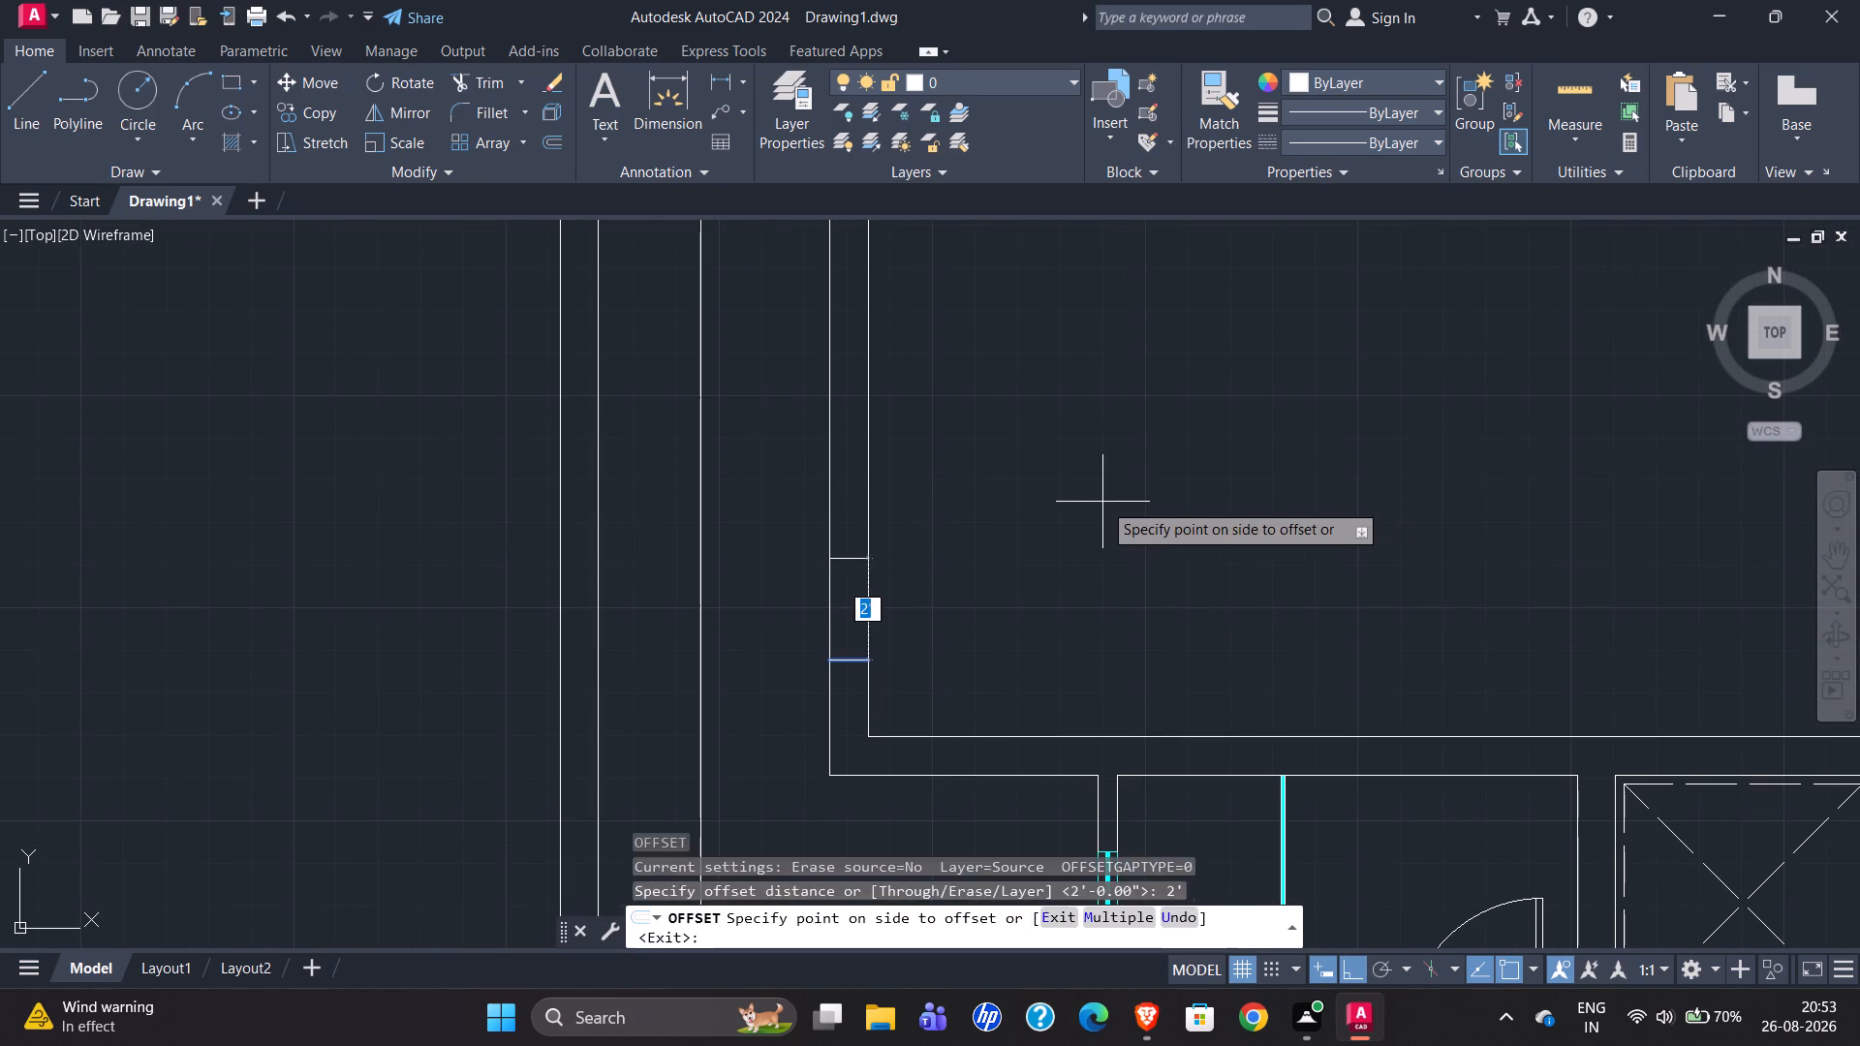
click(1099, 497)
Continue the left-wall jamb lines upward from the ventilator's upper jamb, offsetting 3' for door D2 and another 6" above it.
click(845, 558)
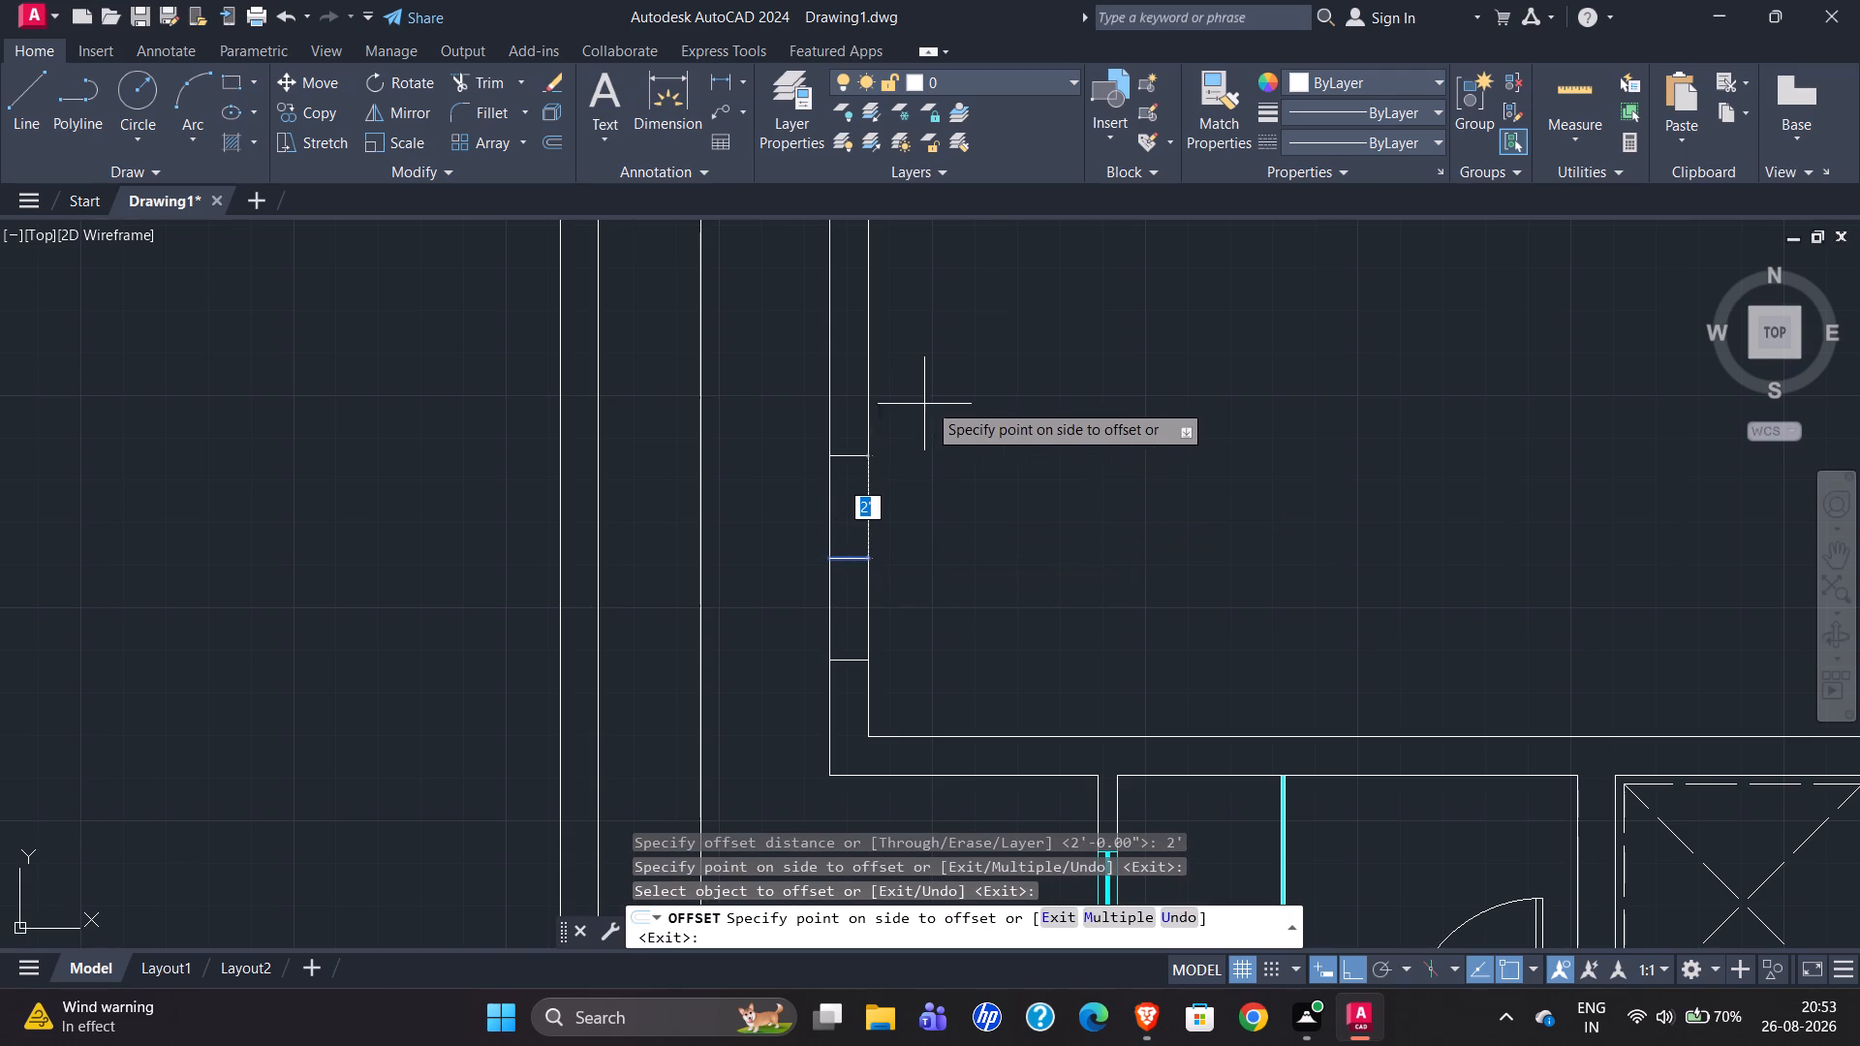
text(3')
key(Return)
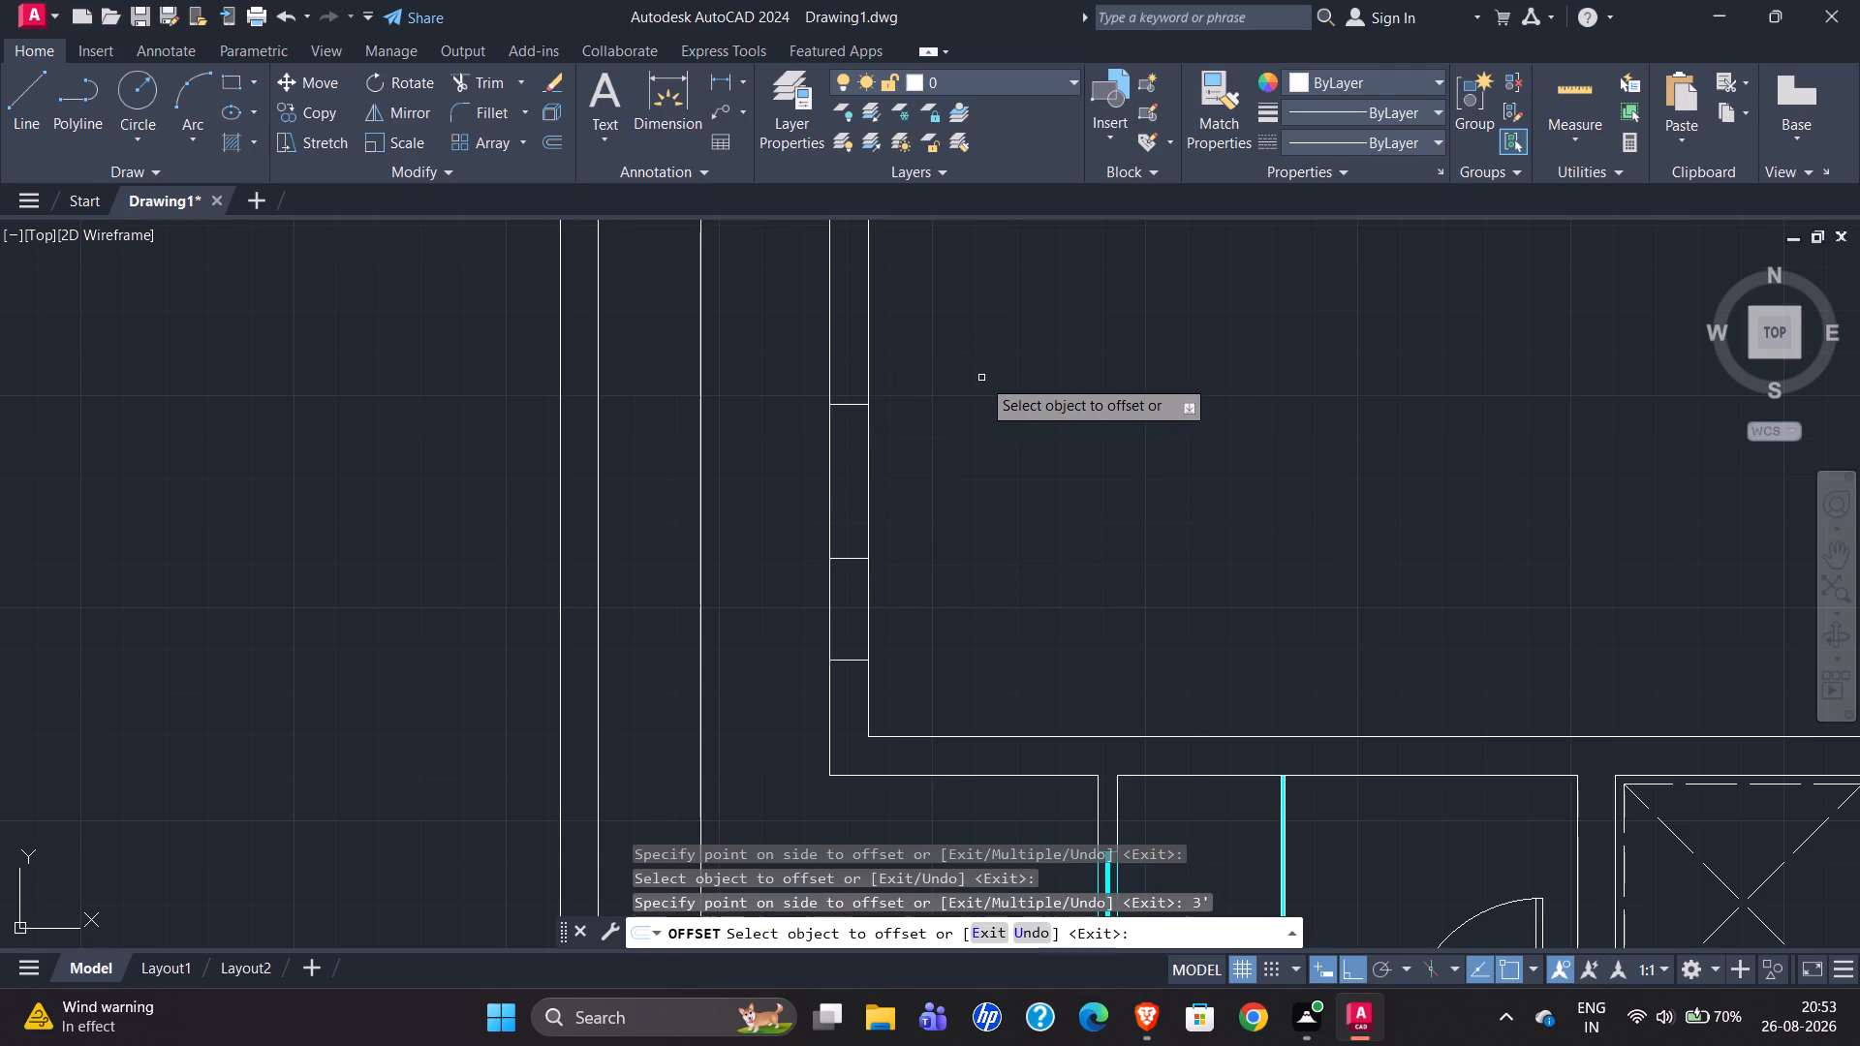
click(847, 404)
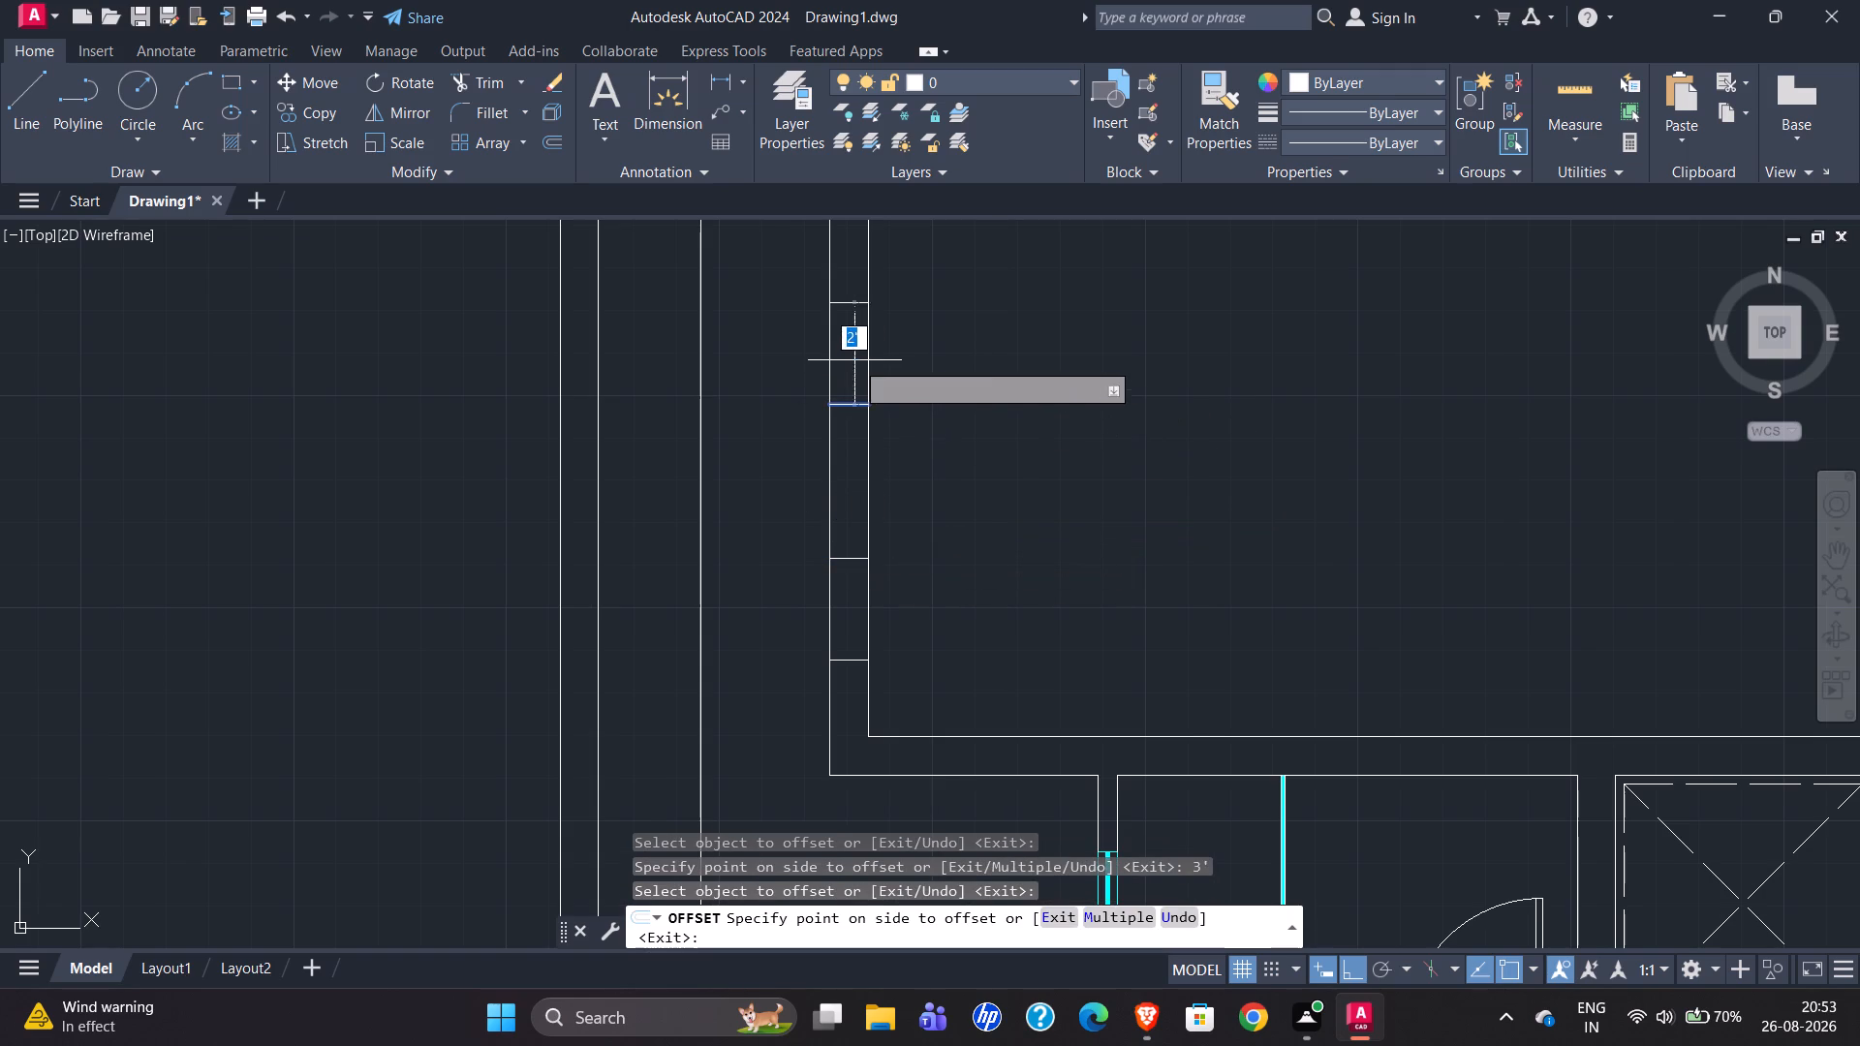
text(6")
key(Return)
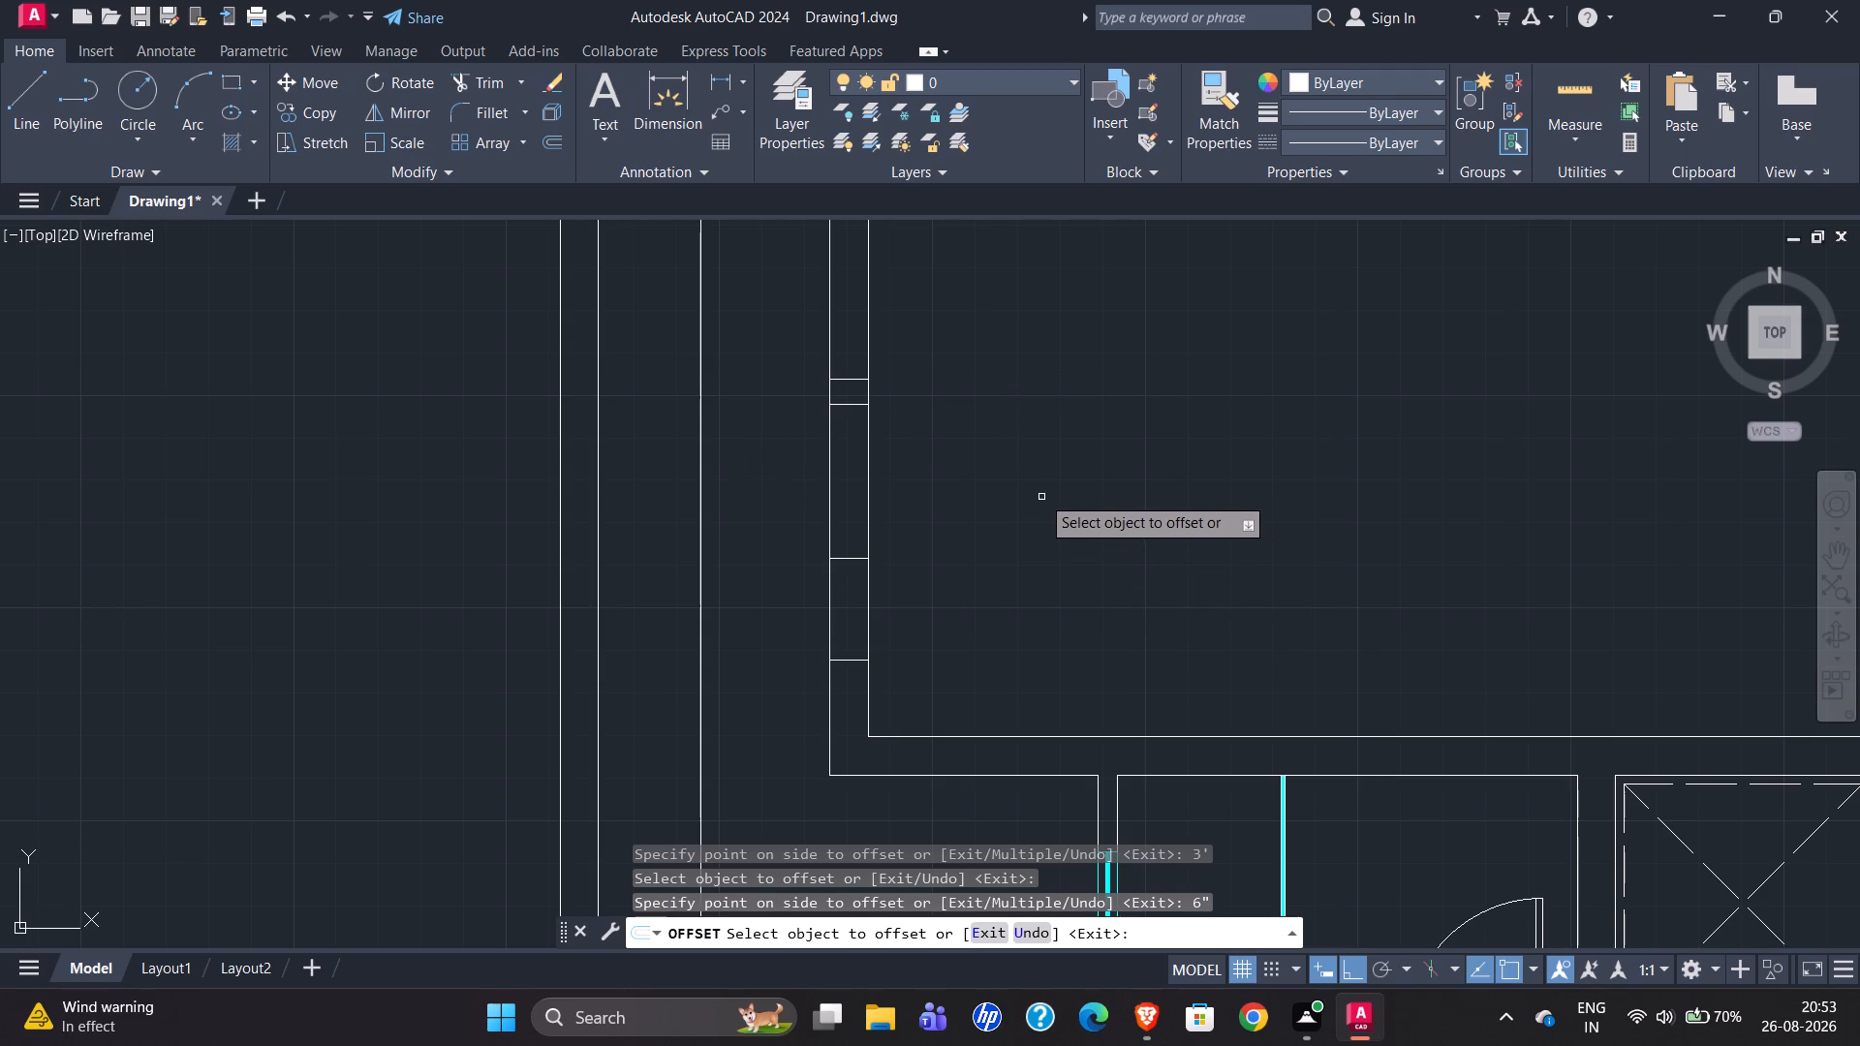
Examine the toilet's wall dimensions and the D1 and D2 door positions along the servant room's left wall in the reference plan.
scroll(1004, 470, down, 2)
scroll(1110, 464, down, 2)
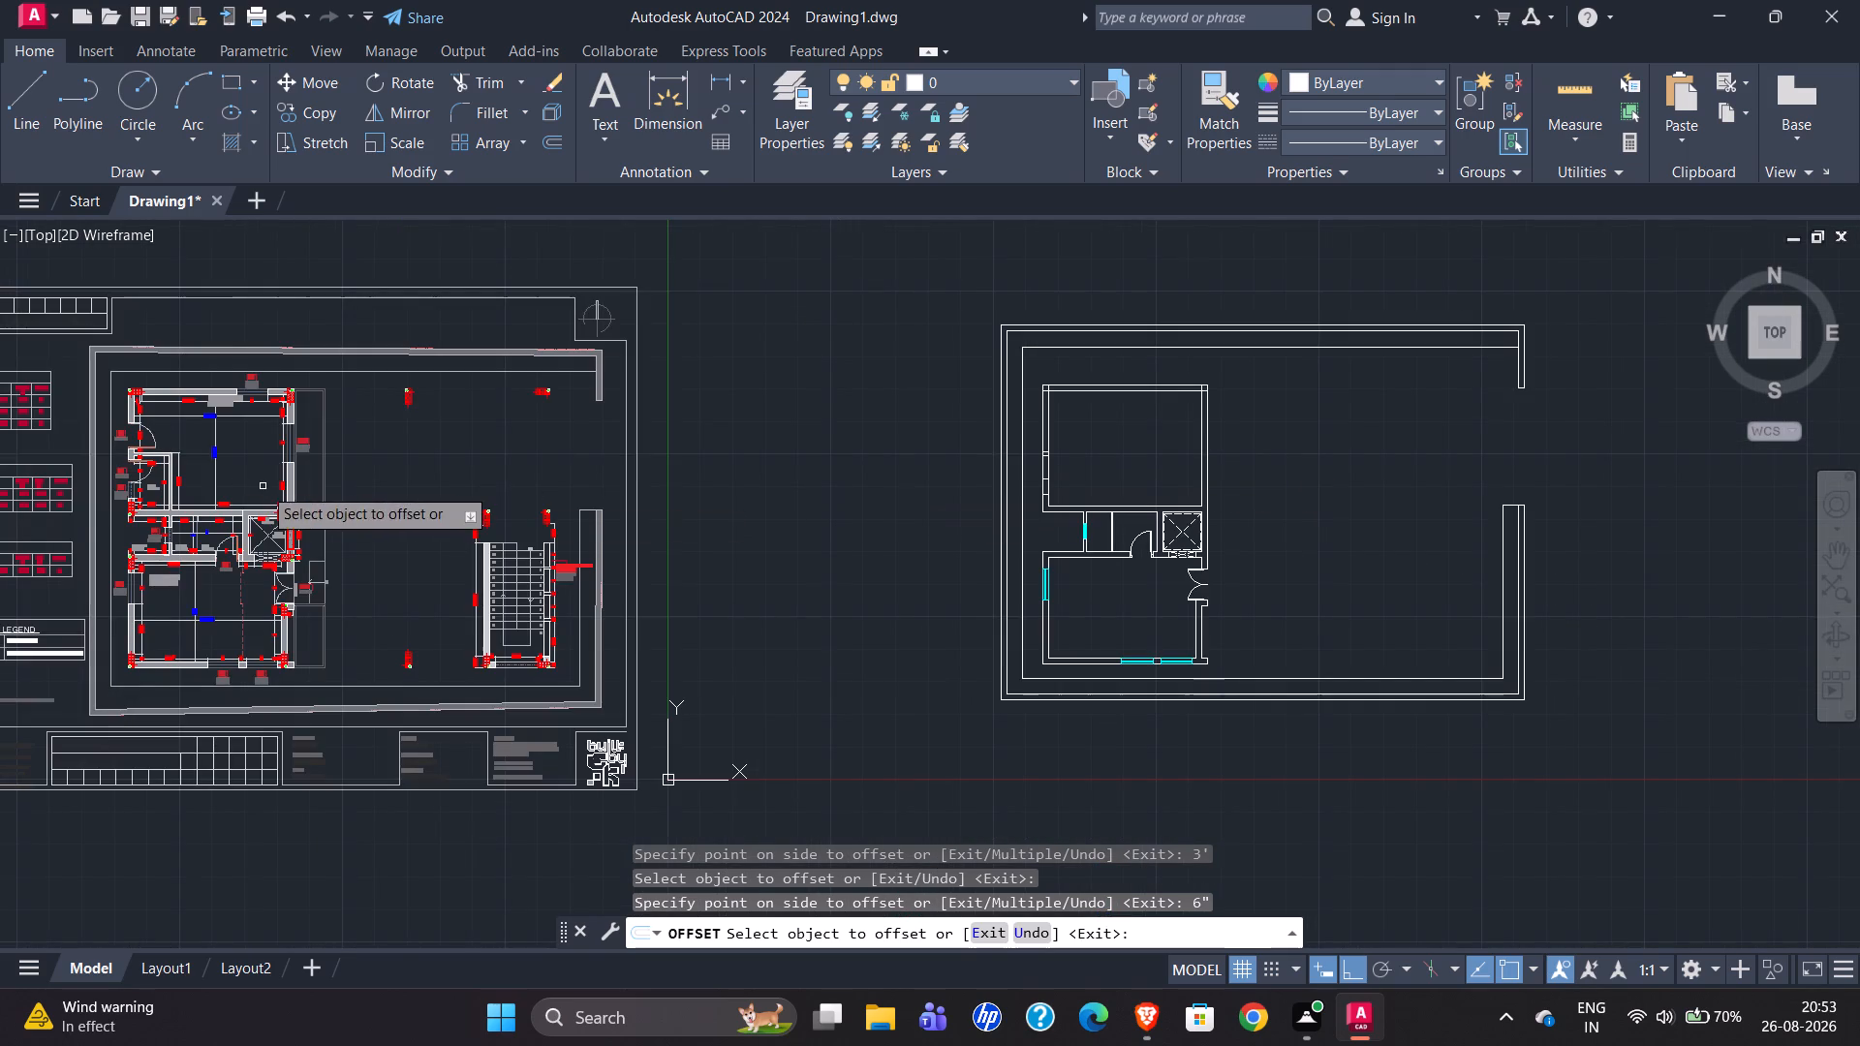
scroll(58, 458, up, 3)
scroll(527, 503, up, 2)
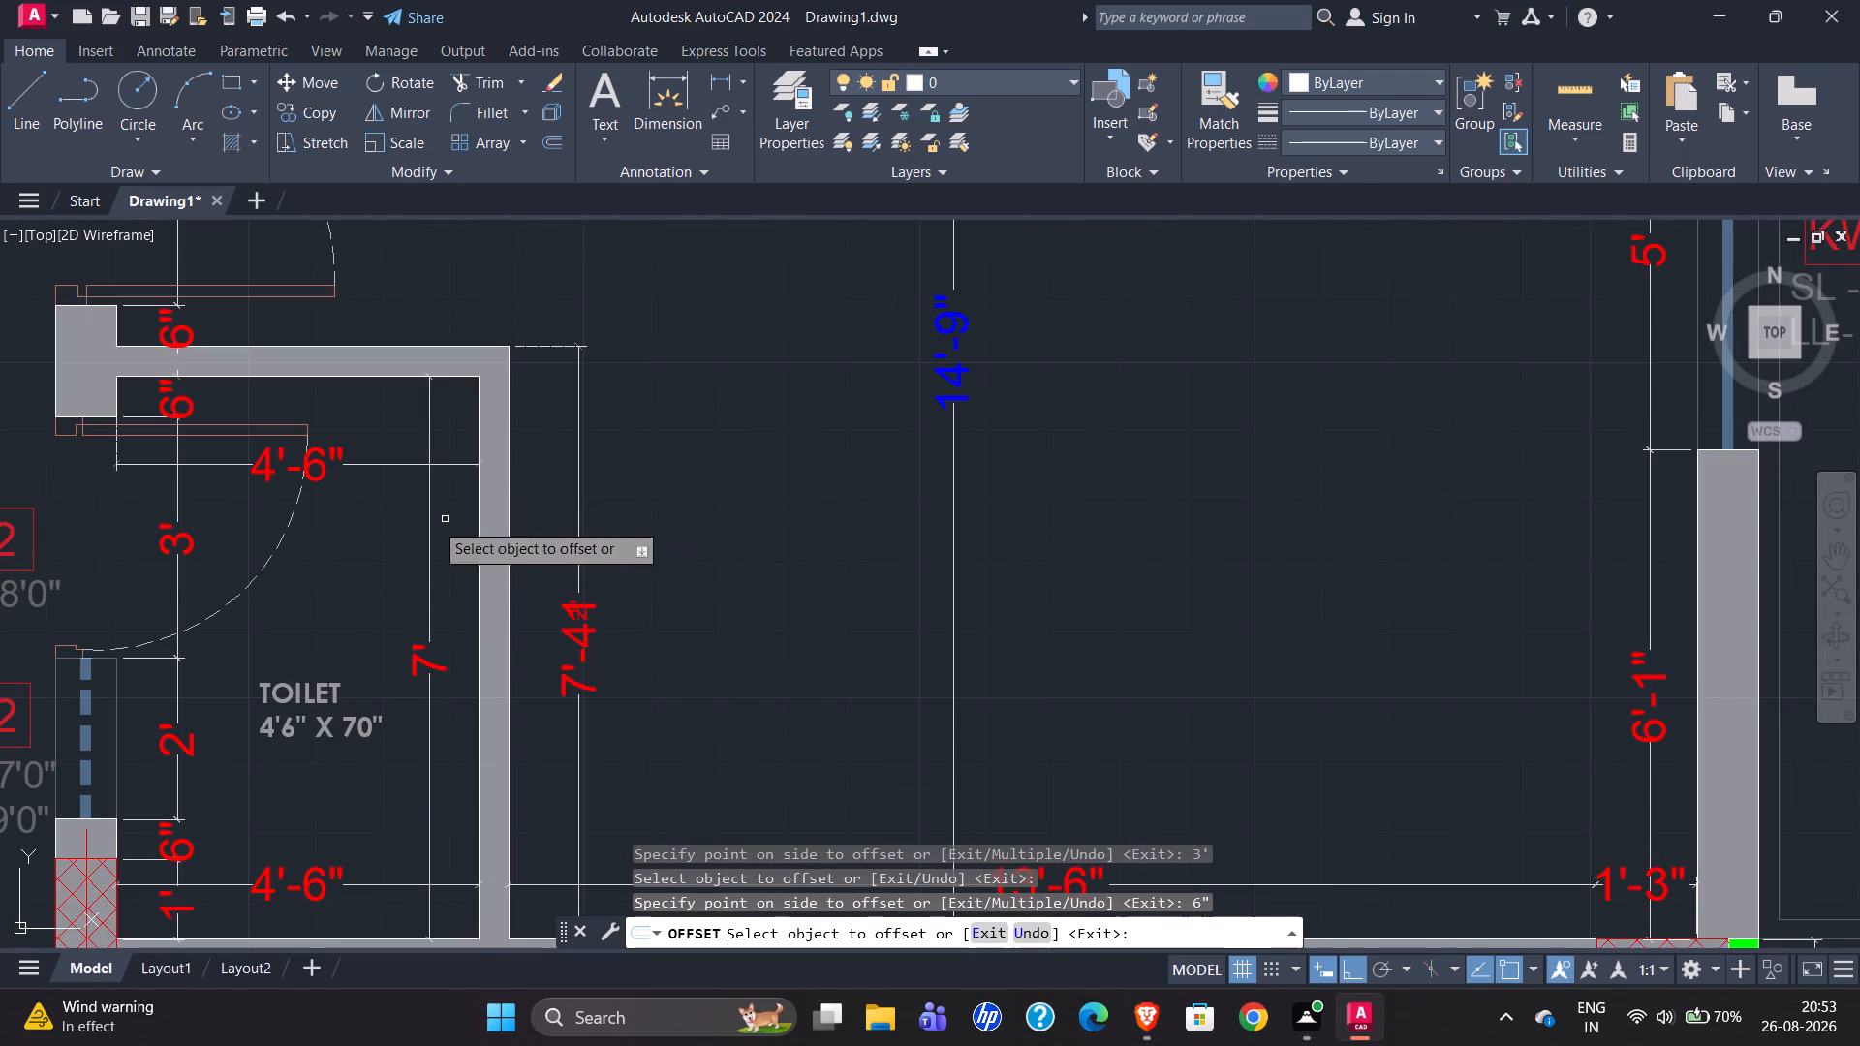
scroll(64, 546, down, 1)
scroll(40, 464, down, 1)
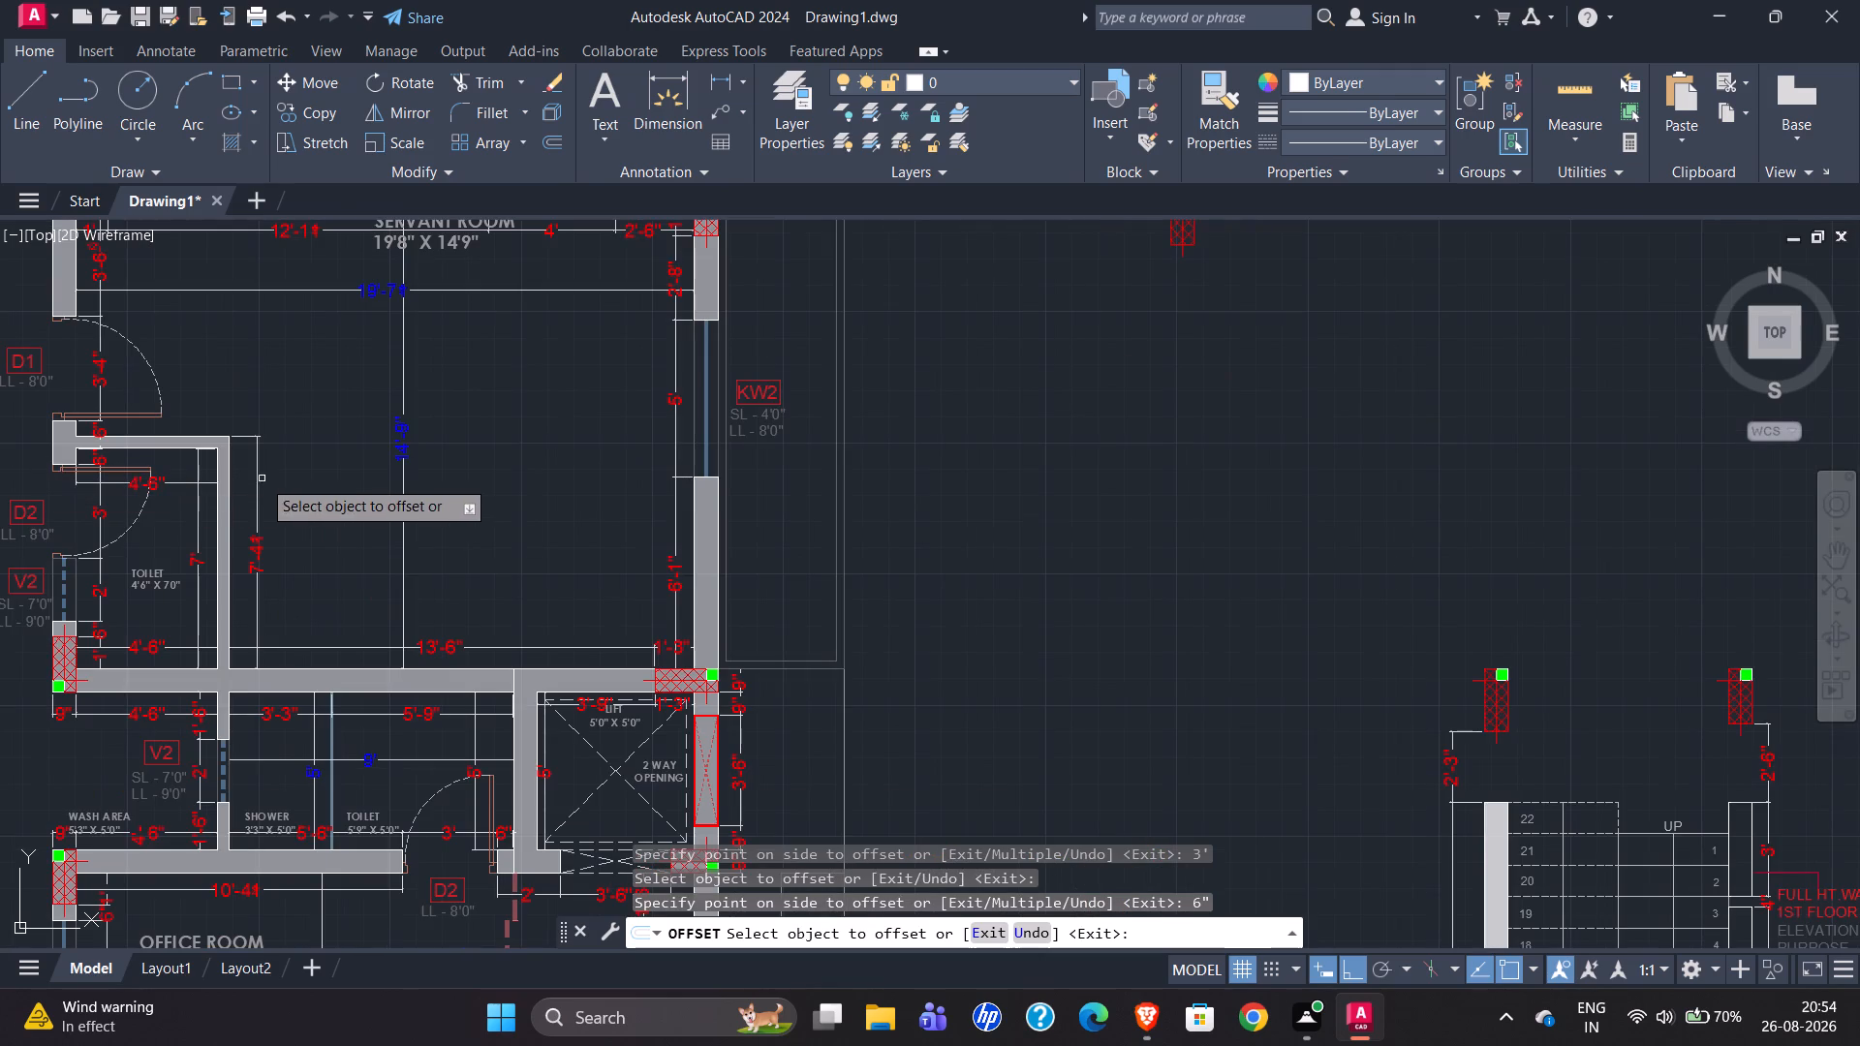
scroll(195, 448, up, 2)
scroll(180, 406, down, 3)
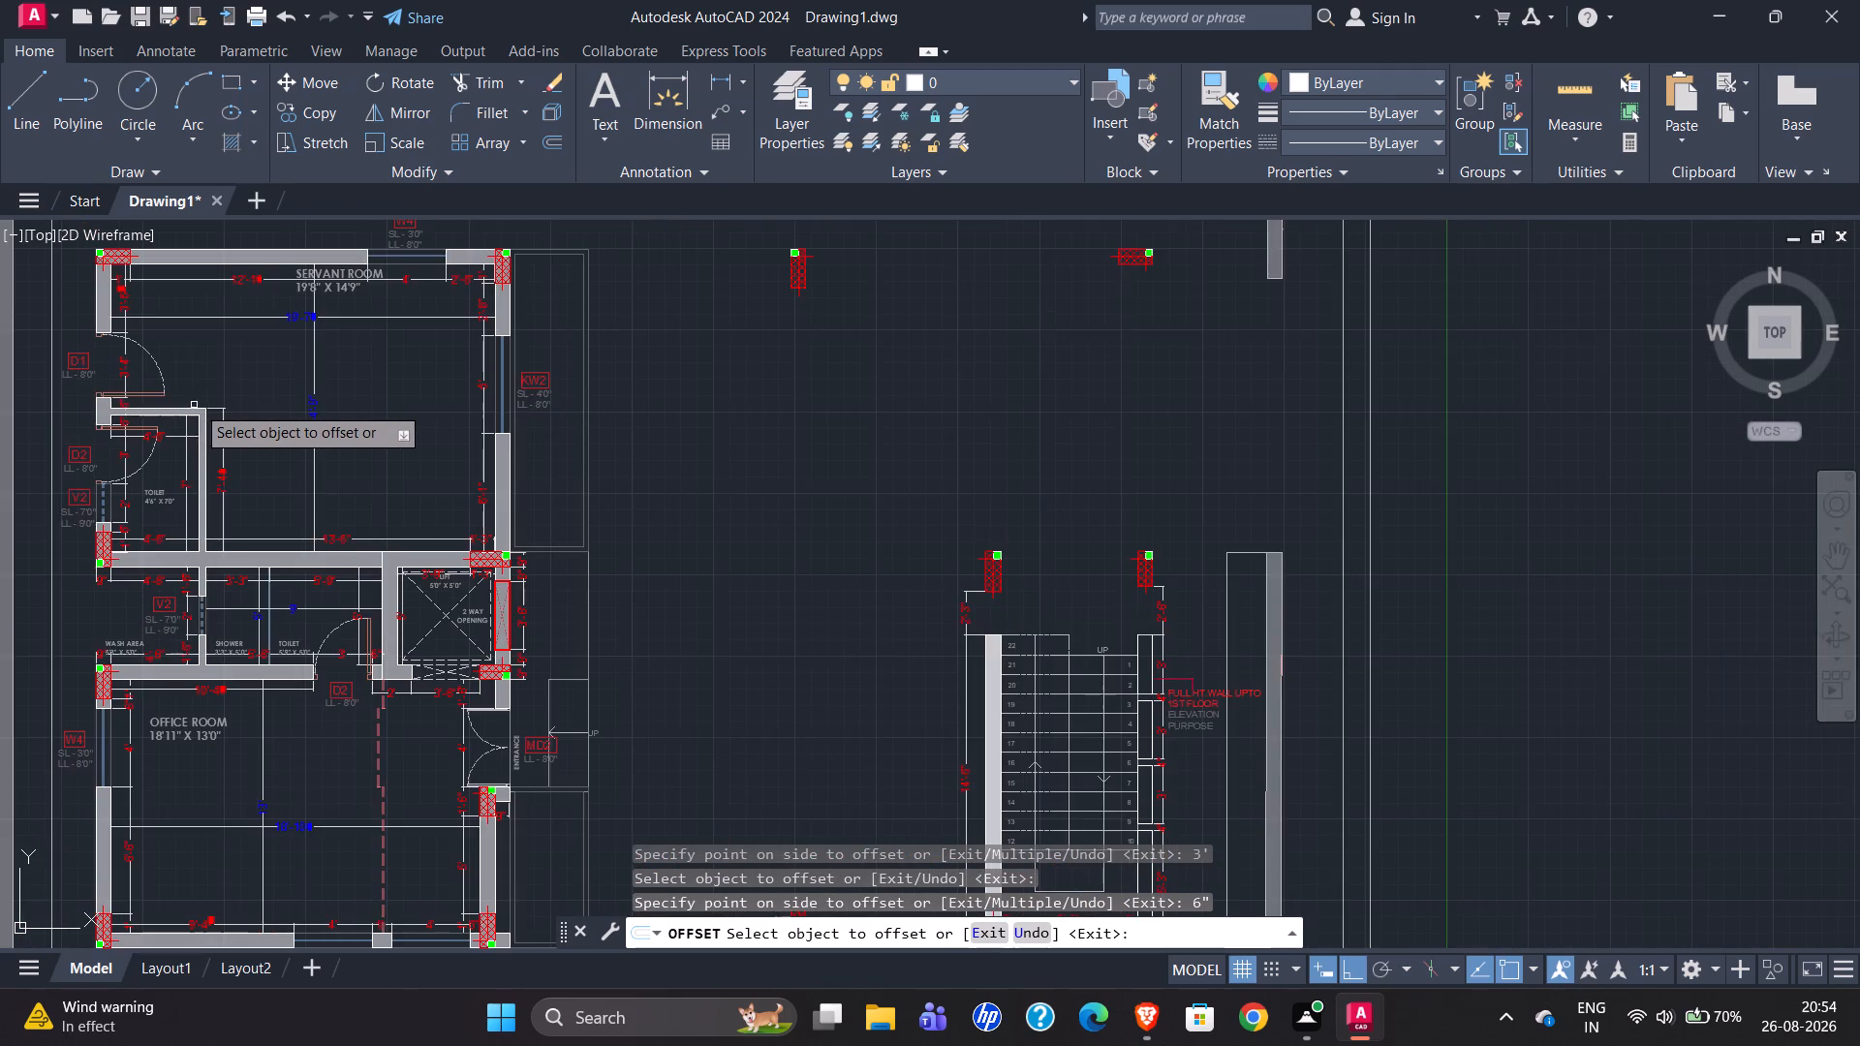
scroll(197, 401, up, 2)
scroll(236, 371, down, 1)
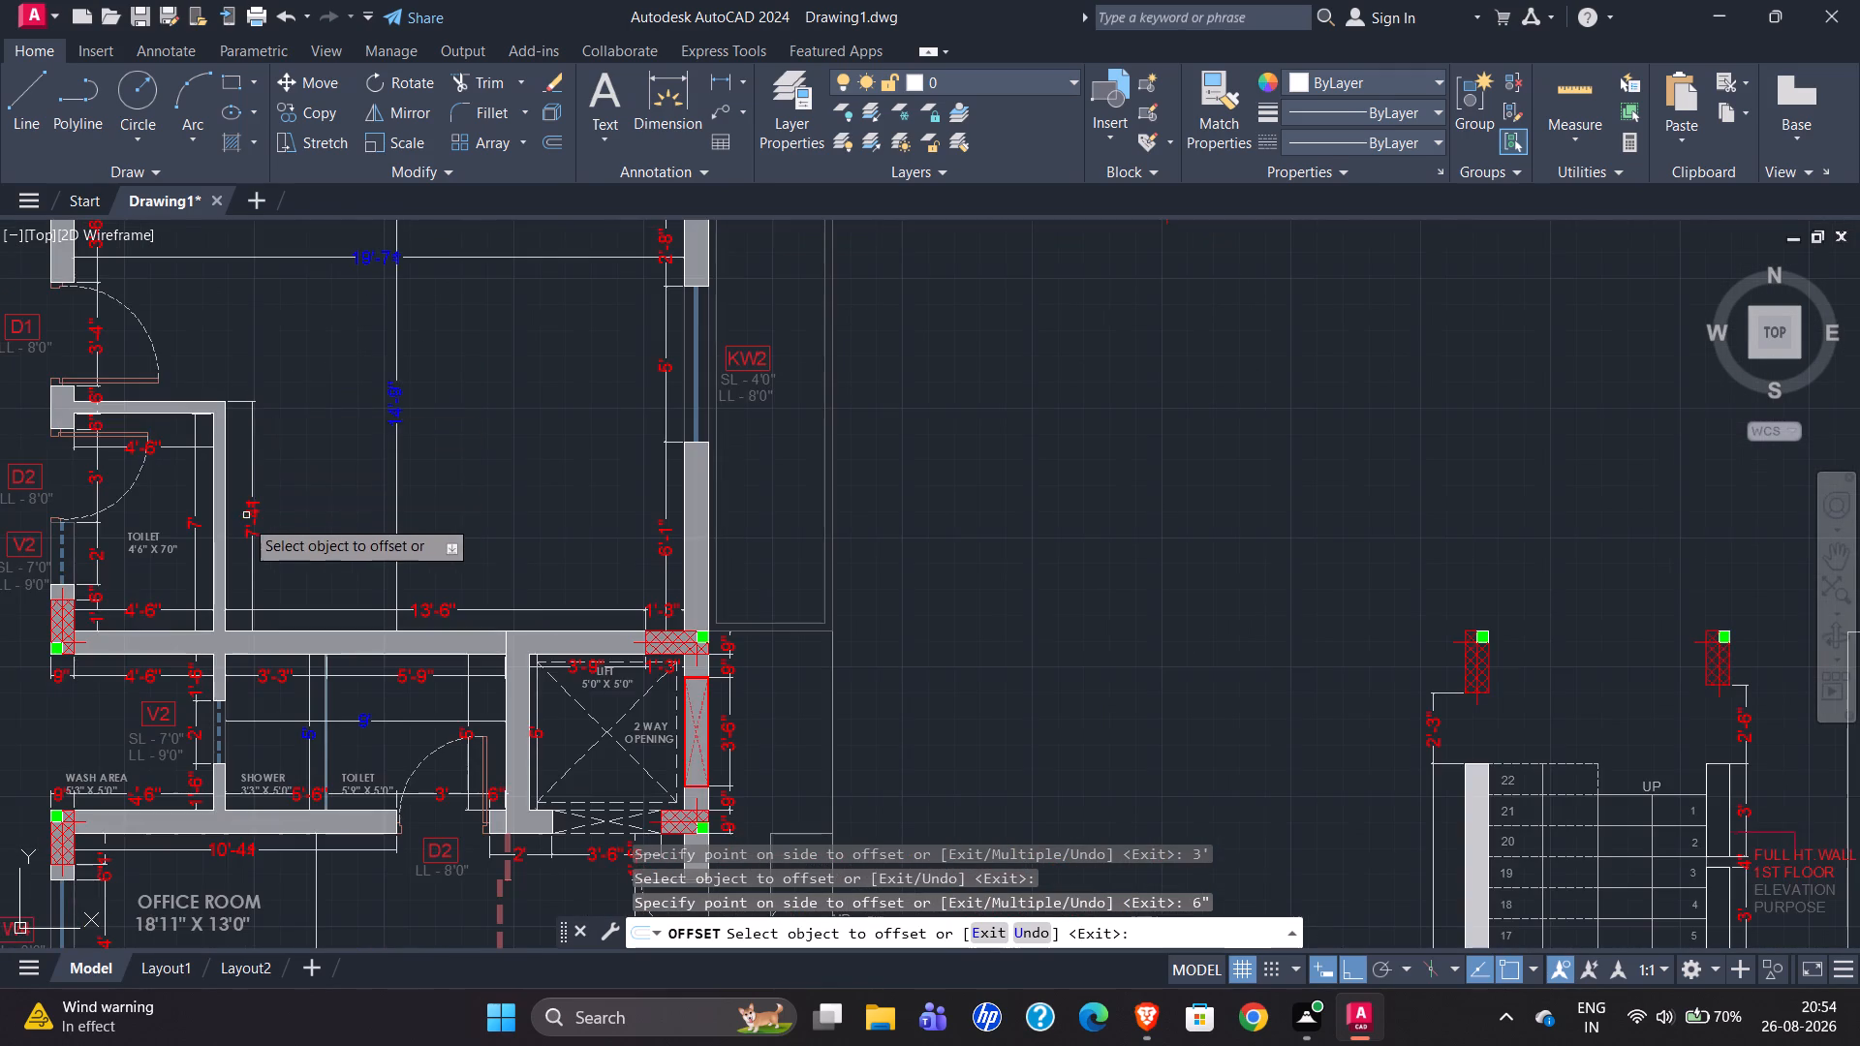
scroll(237, 531, up, 4)
scroll(294, 583, down, 4)
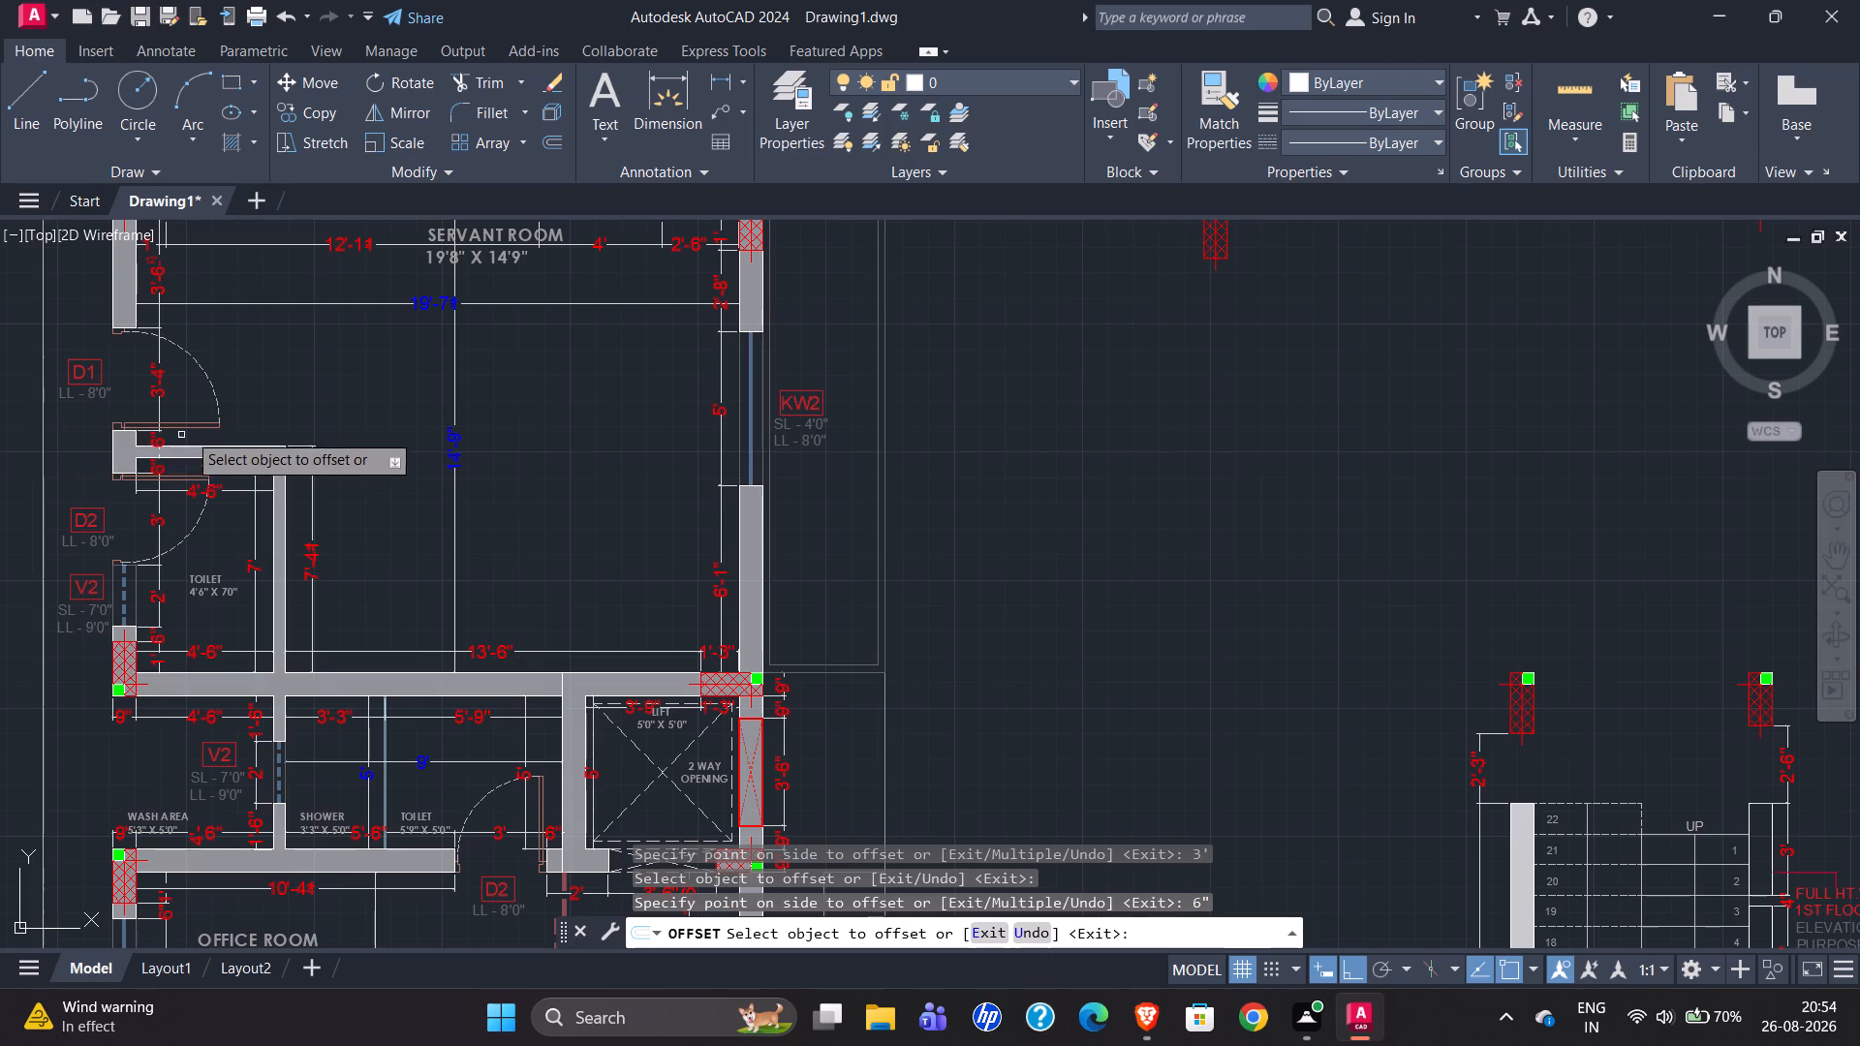
scroll(59, 433, down, 3)
scroll(1012, 466, up, 4)
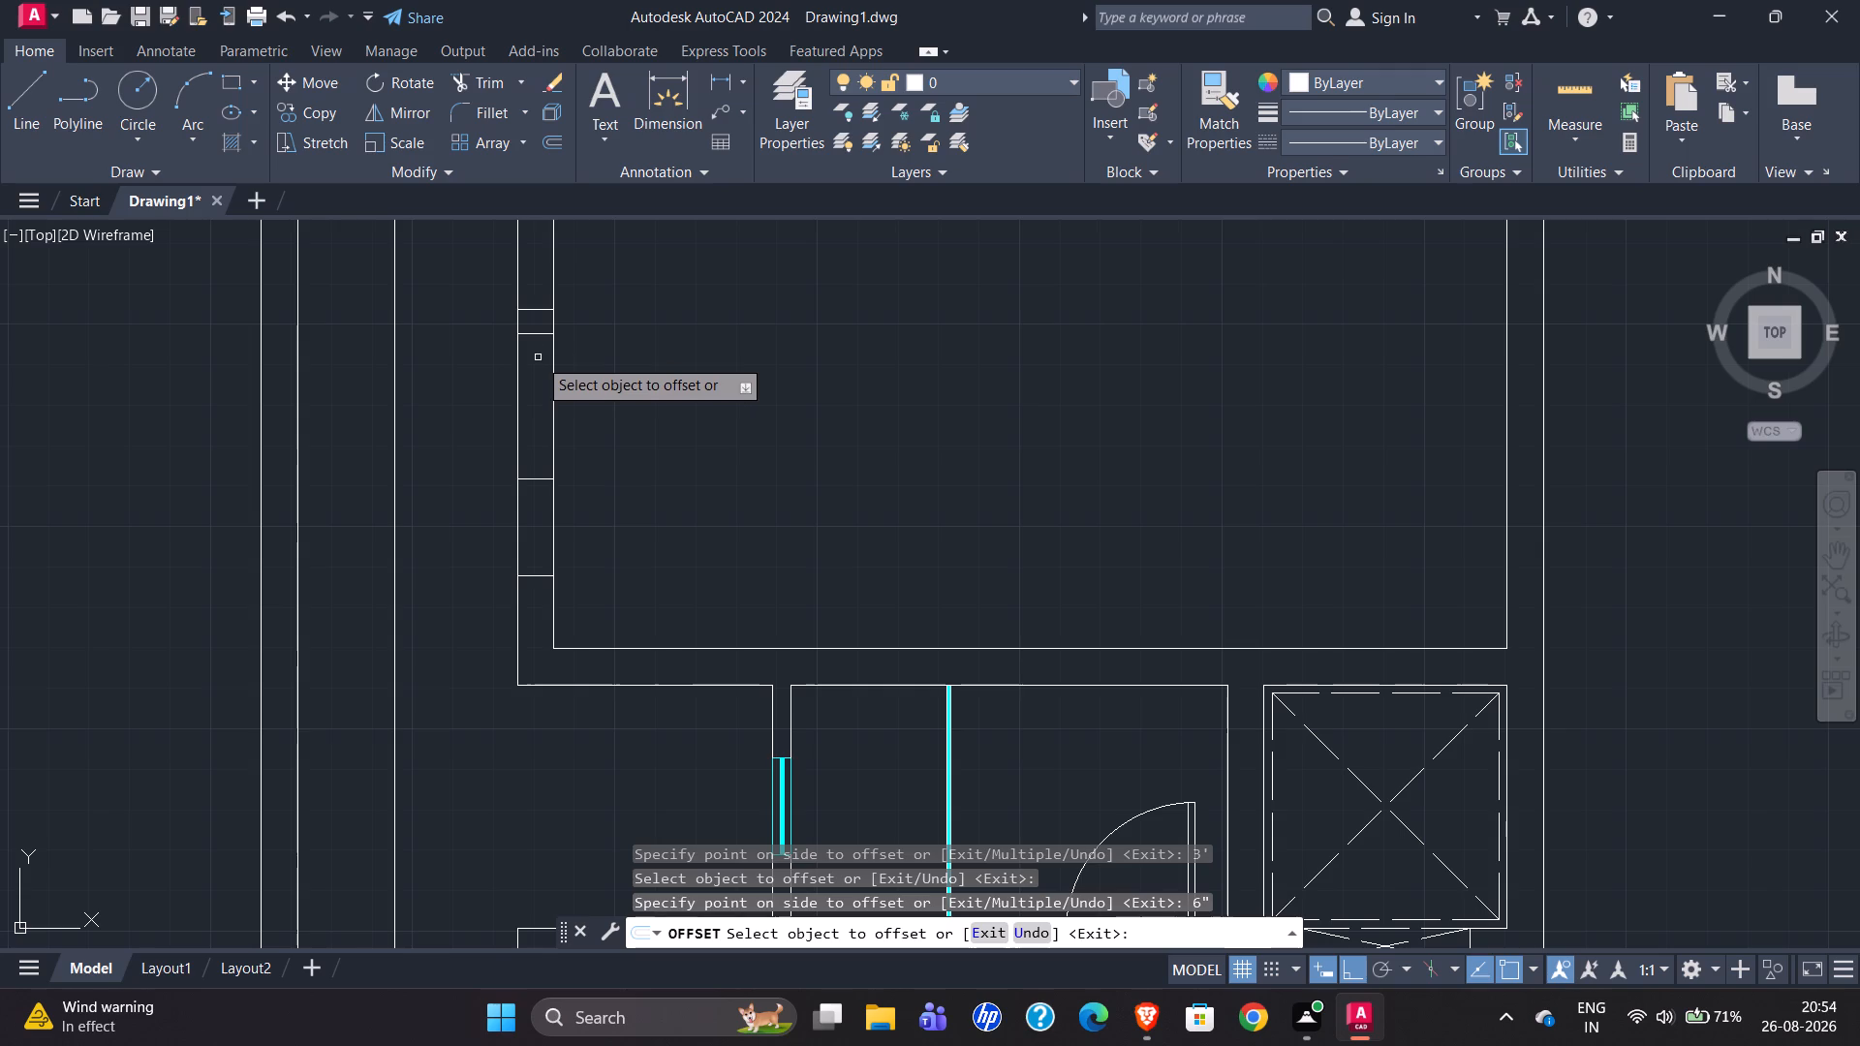
key(Escape)
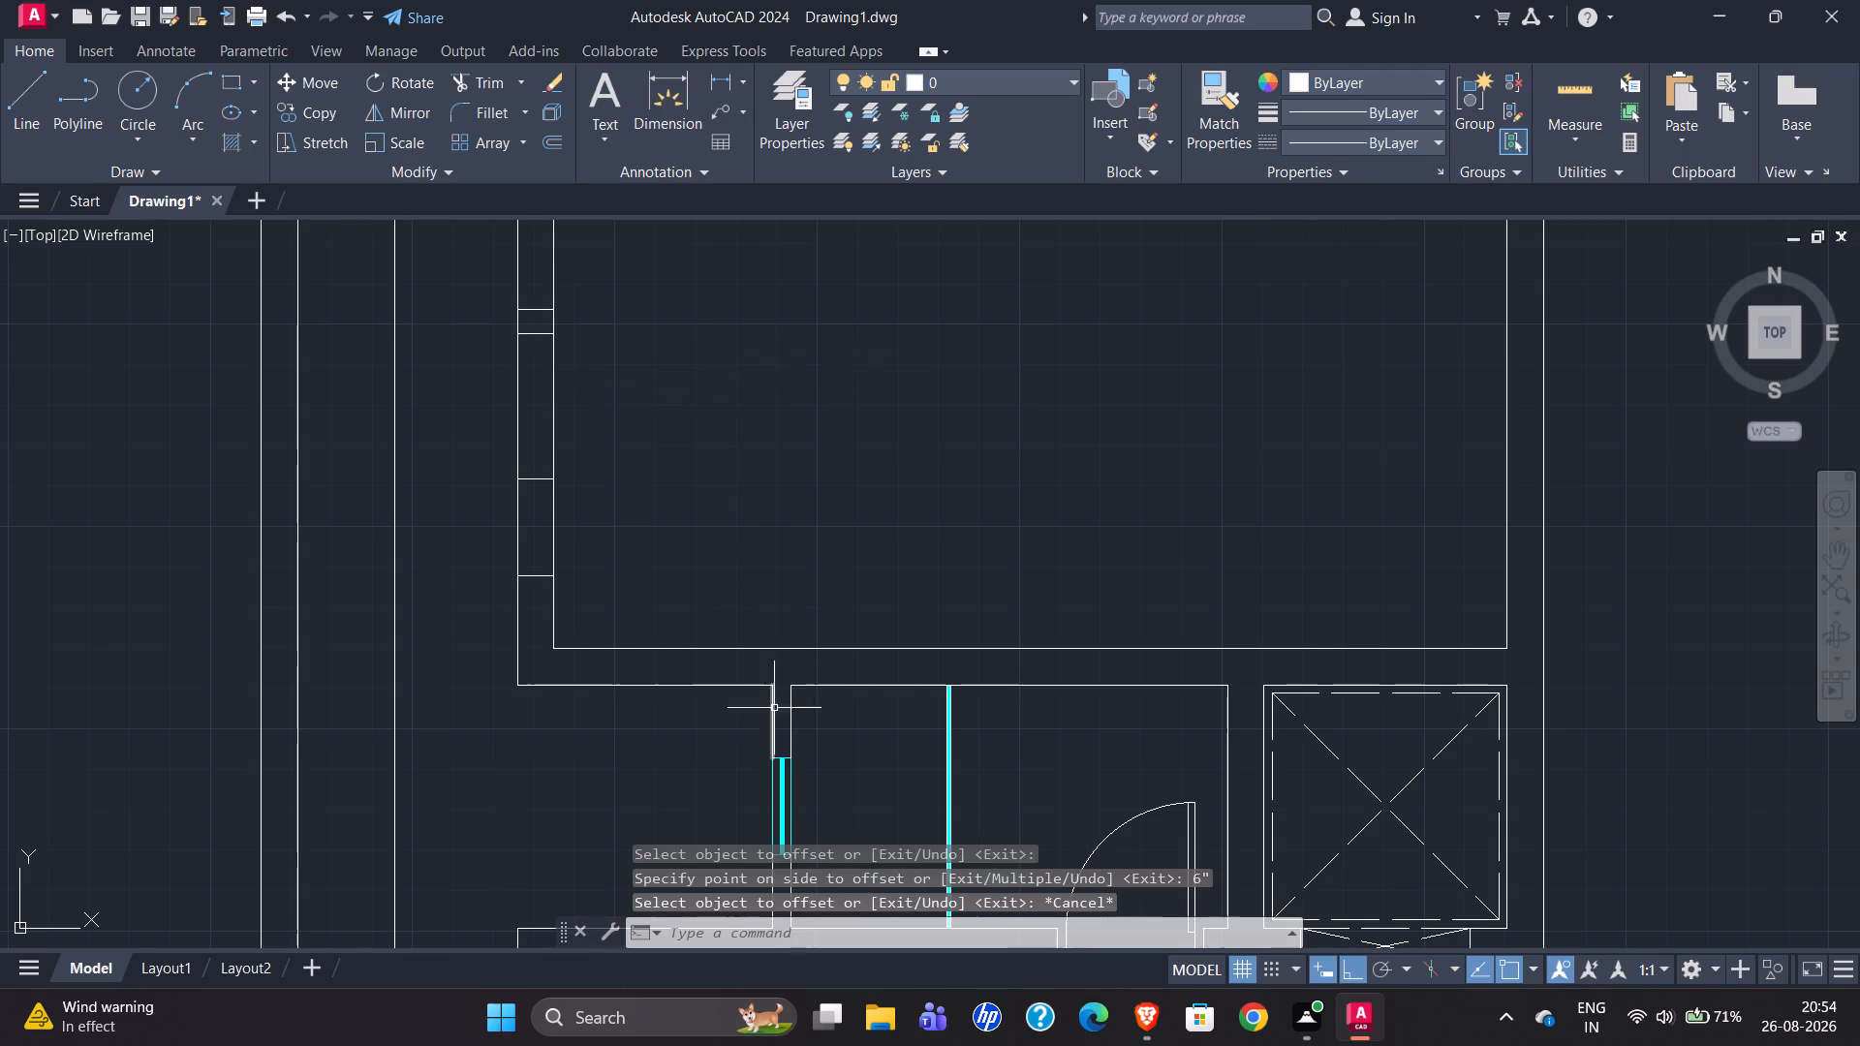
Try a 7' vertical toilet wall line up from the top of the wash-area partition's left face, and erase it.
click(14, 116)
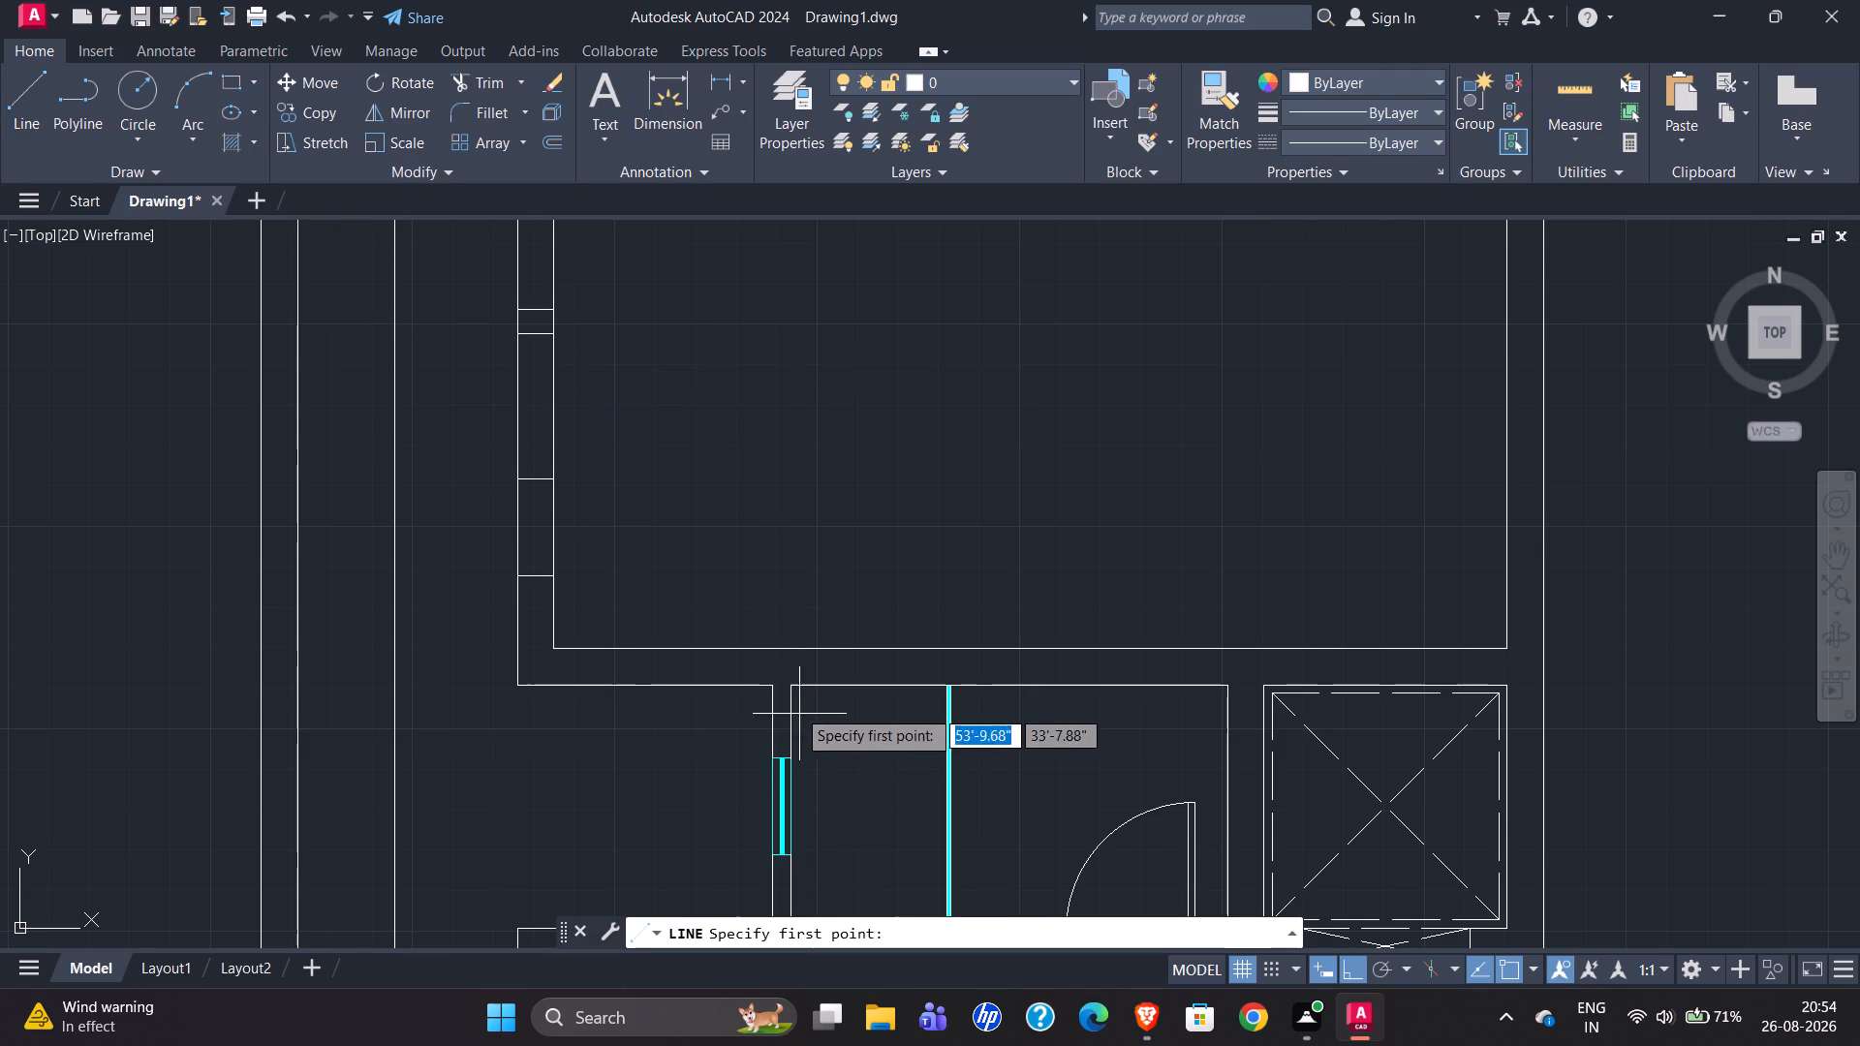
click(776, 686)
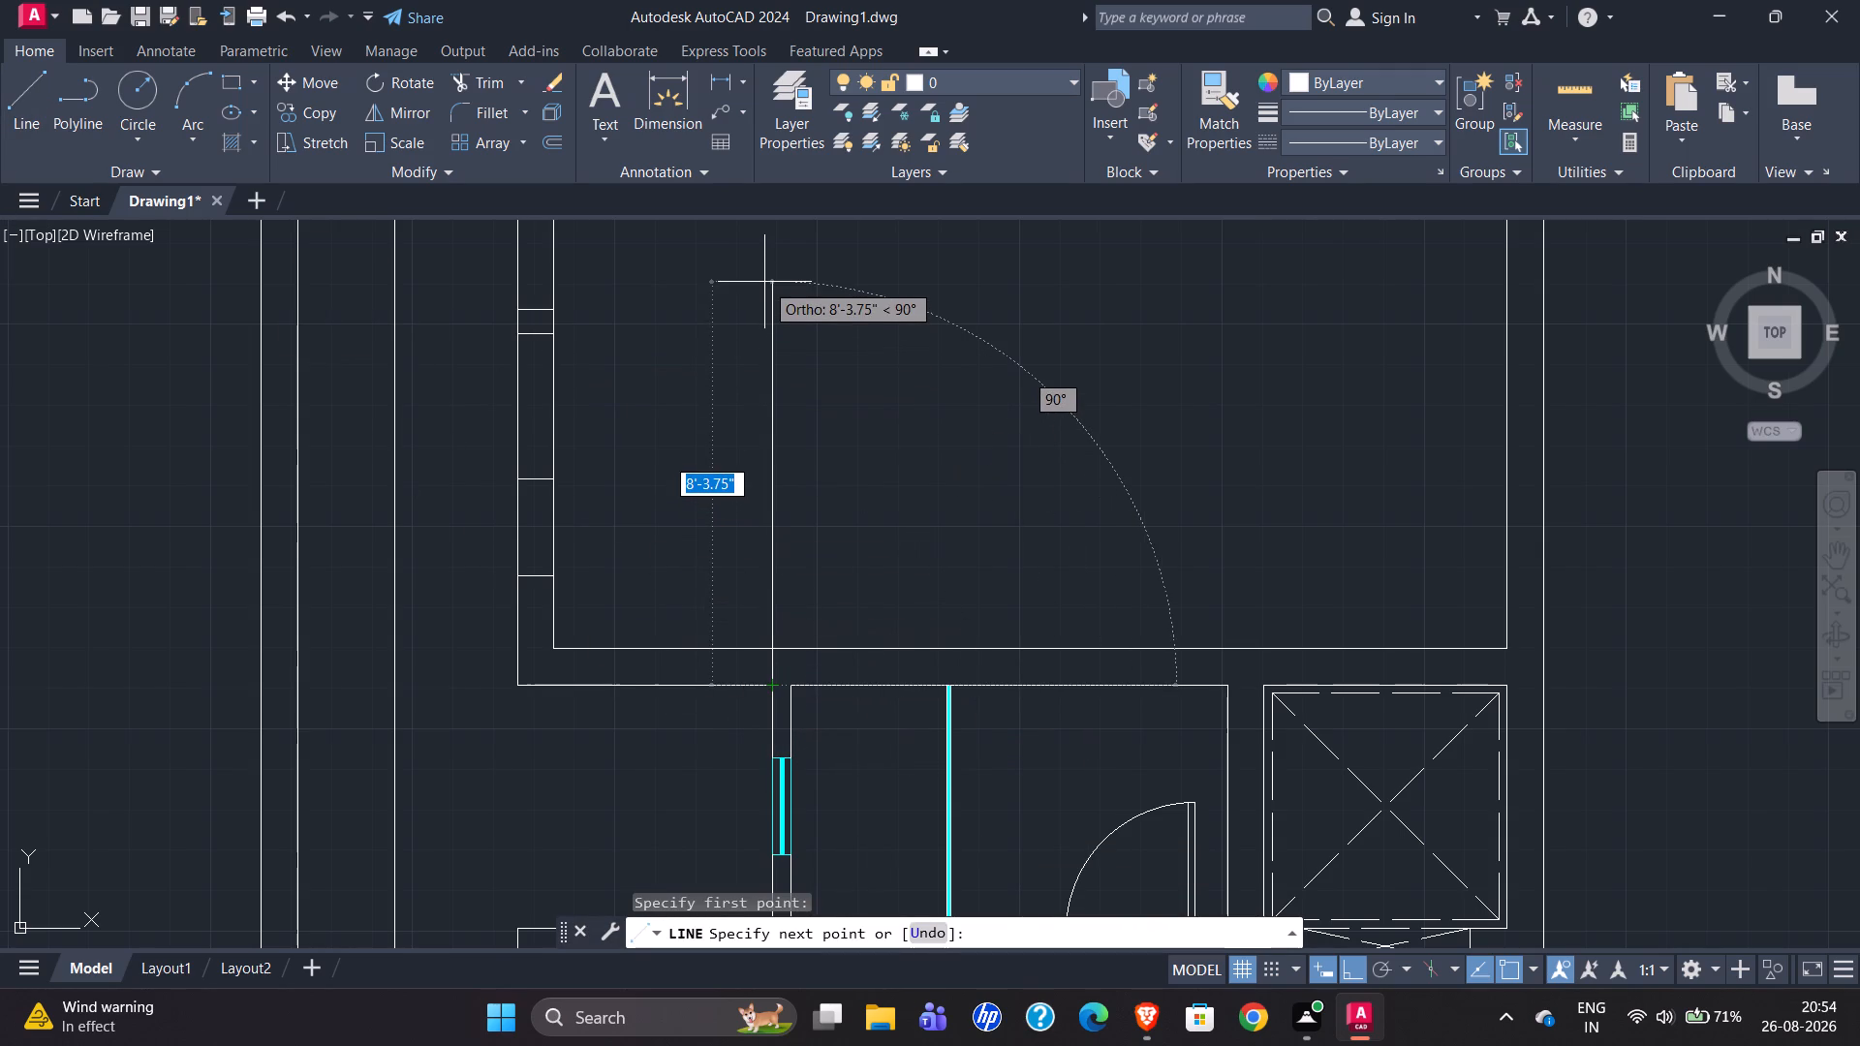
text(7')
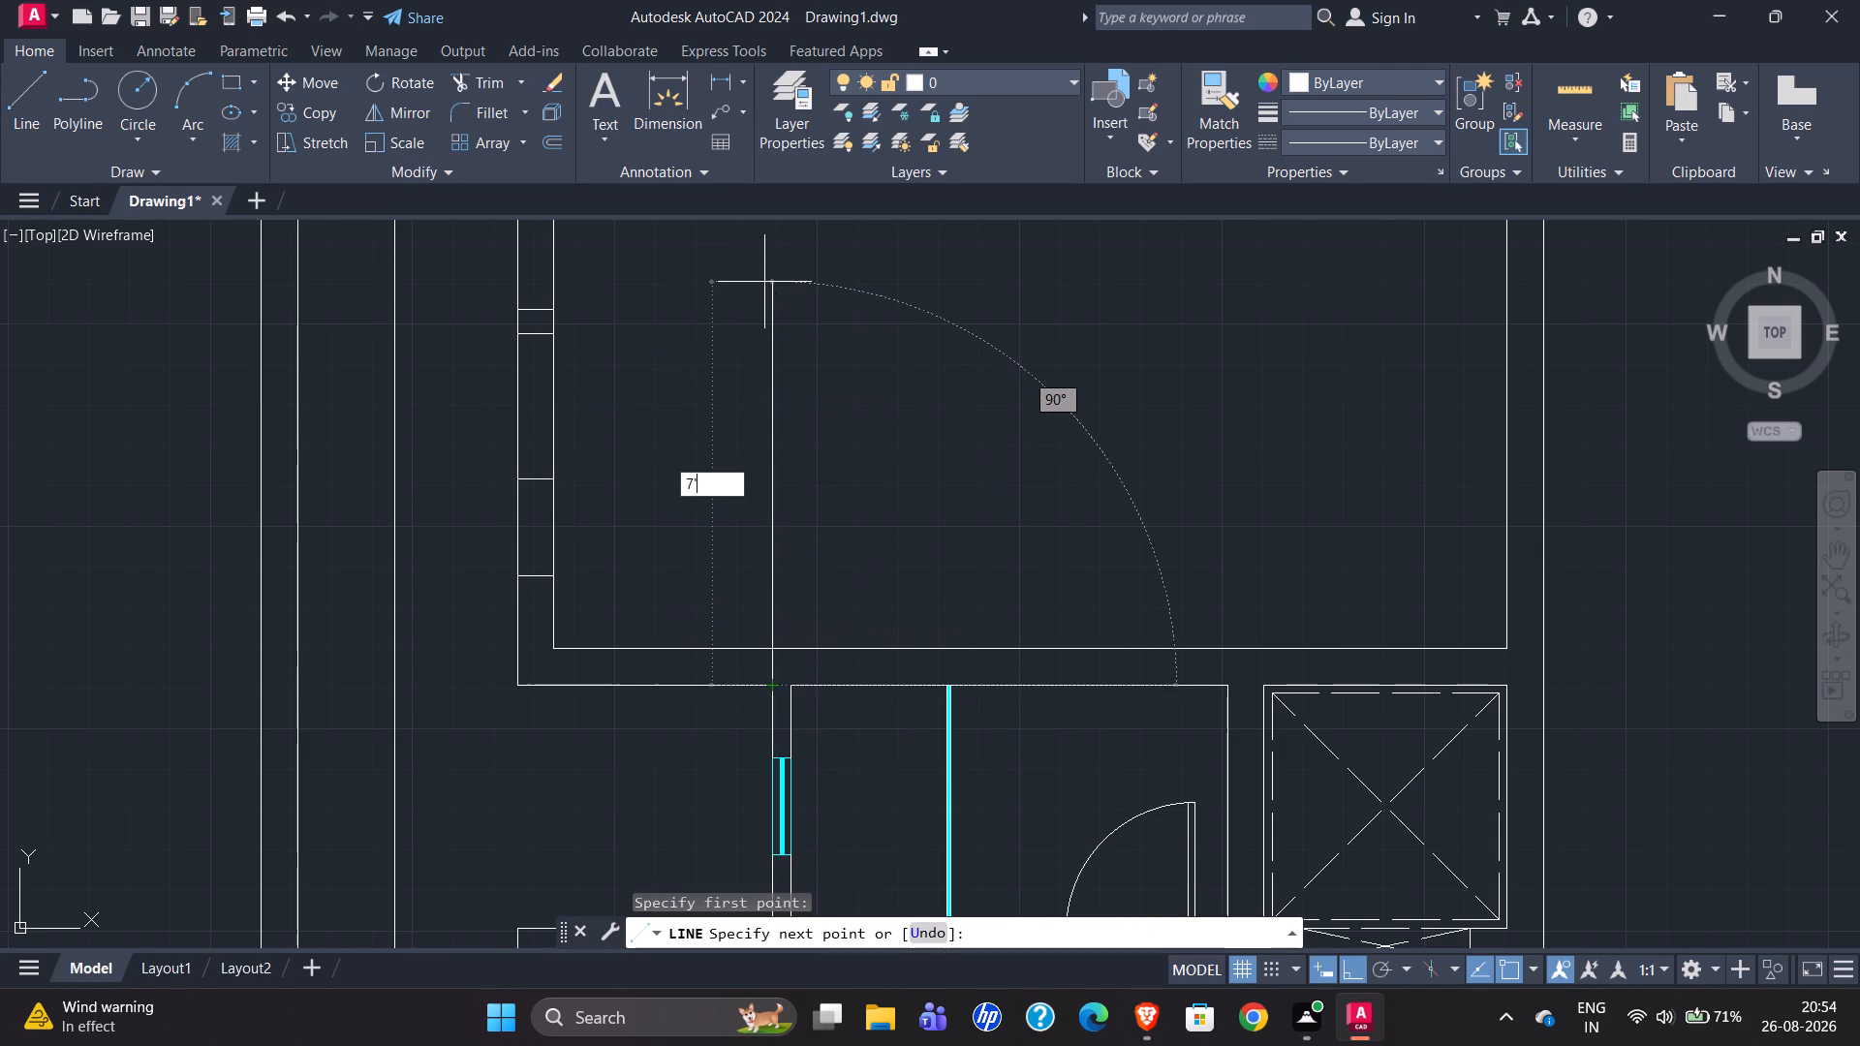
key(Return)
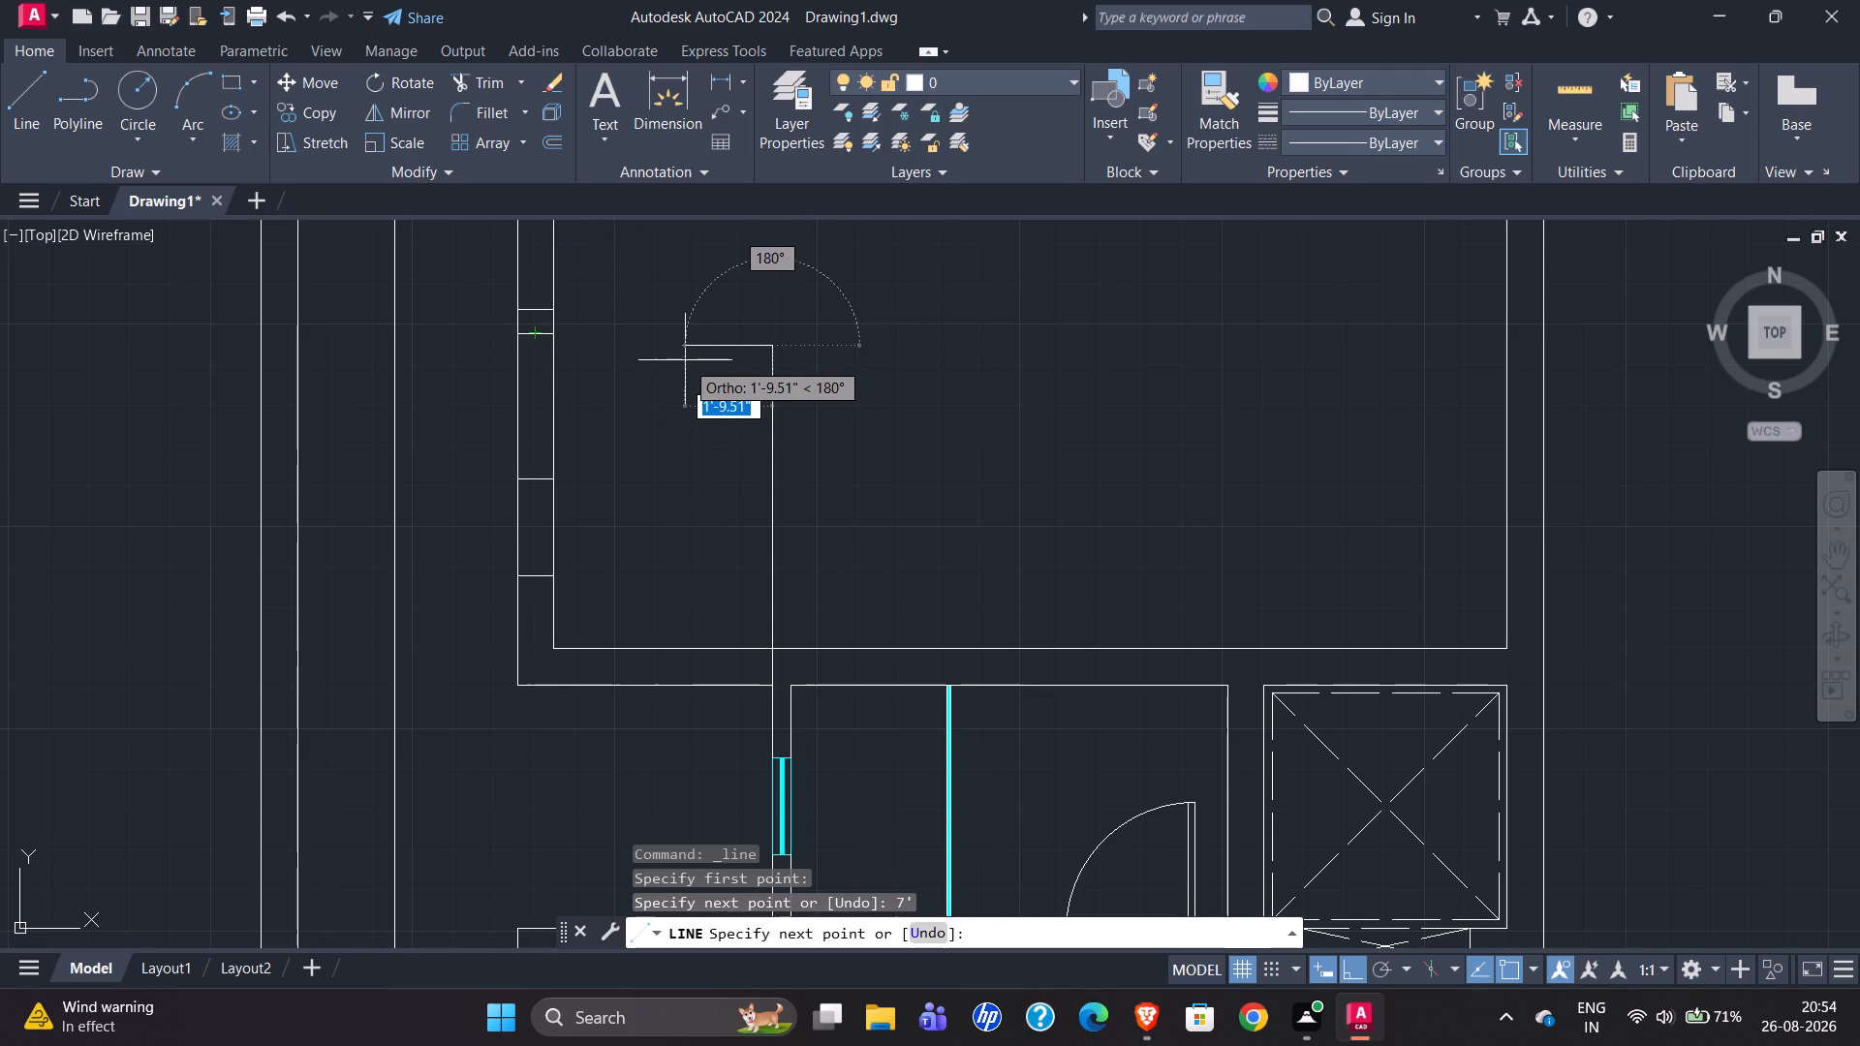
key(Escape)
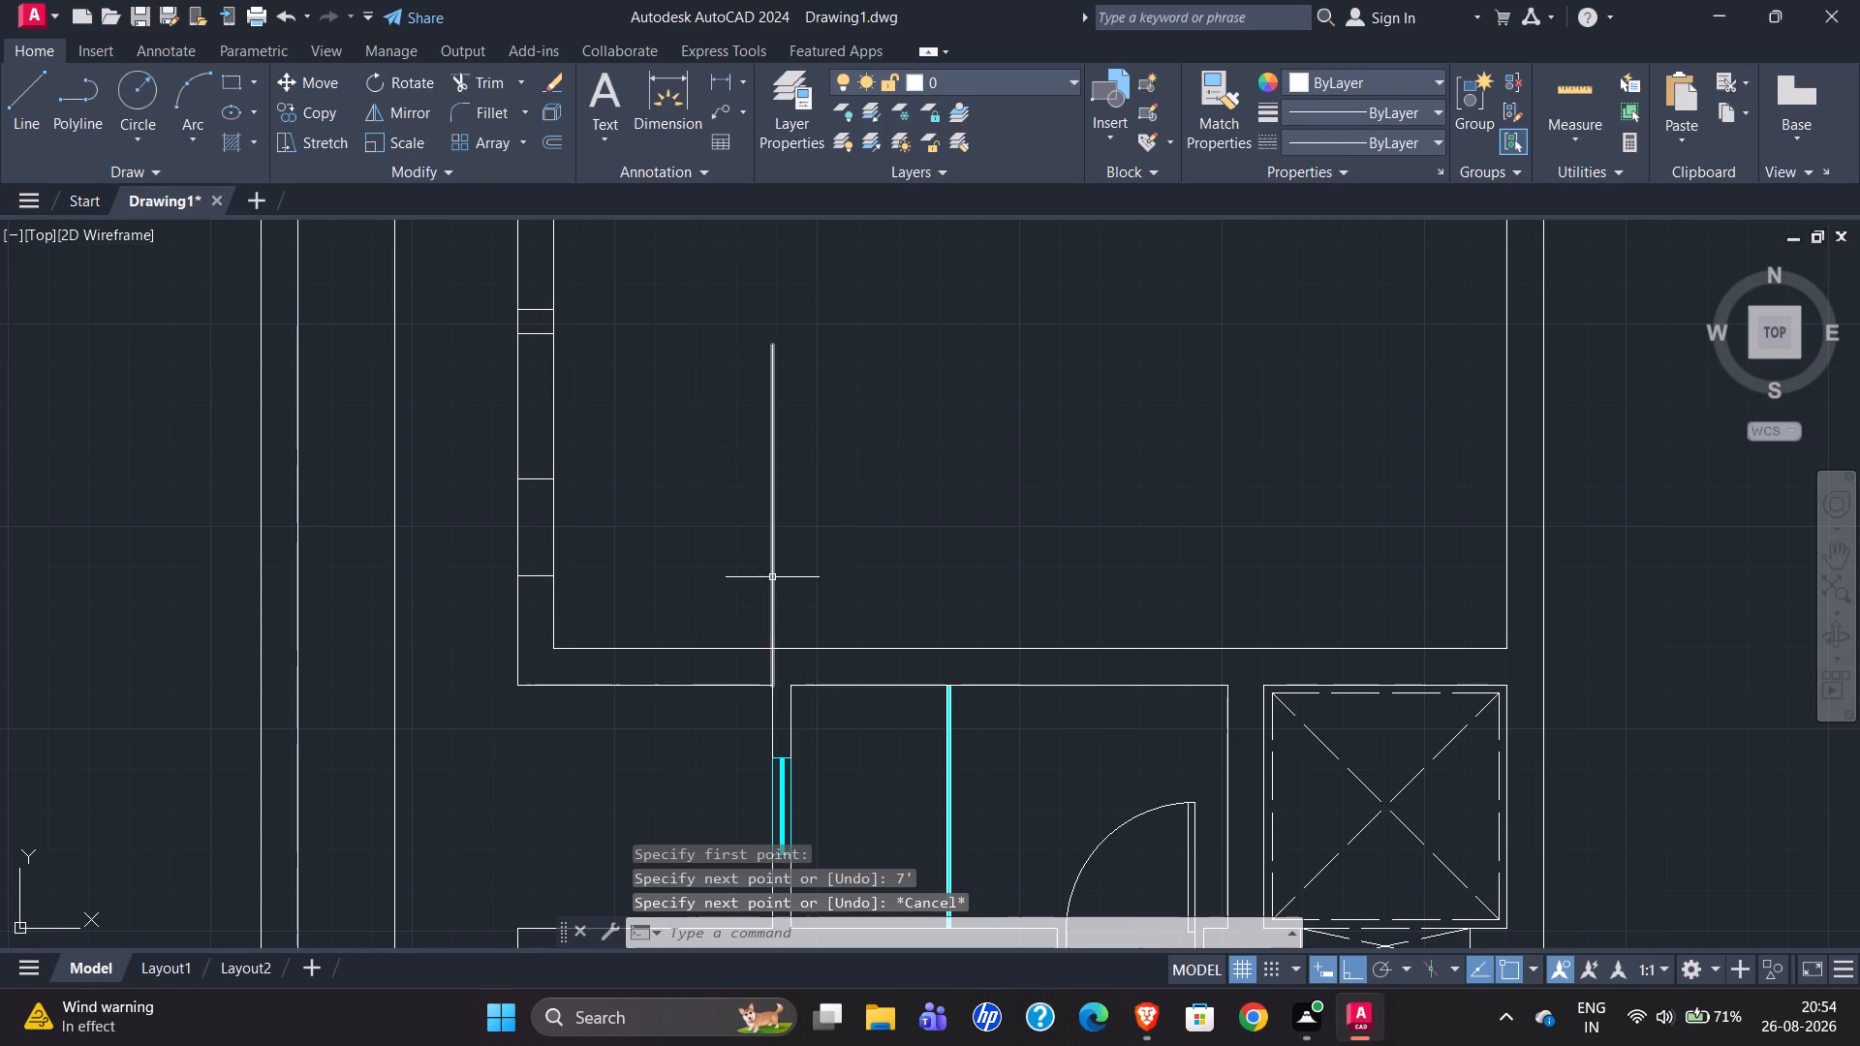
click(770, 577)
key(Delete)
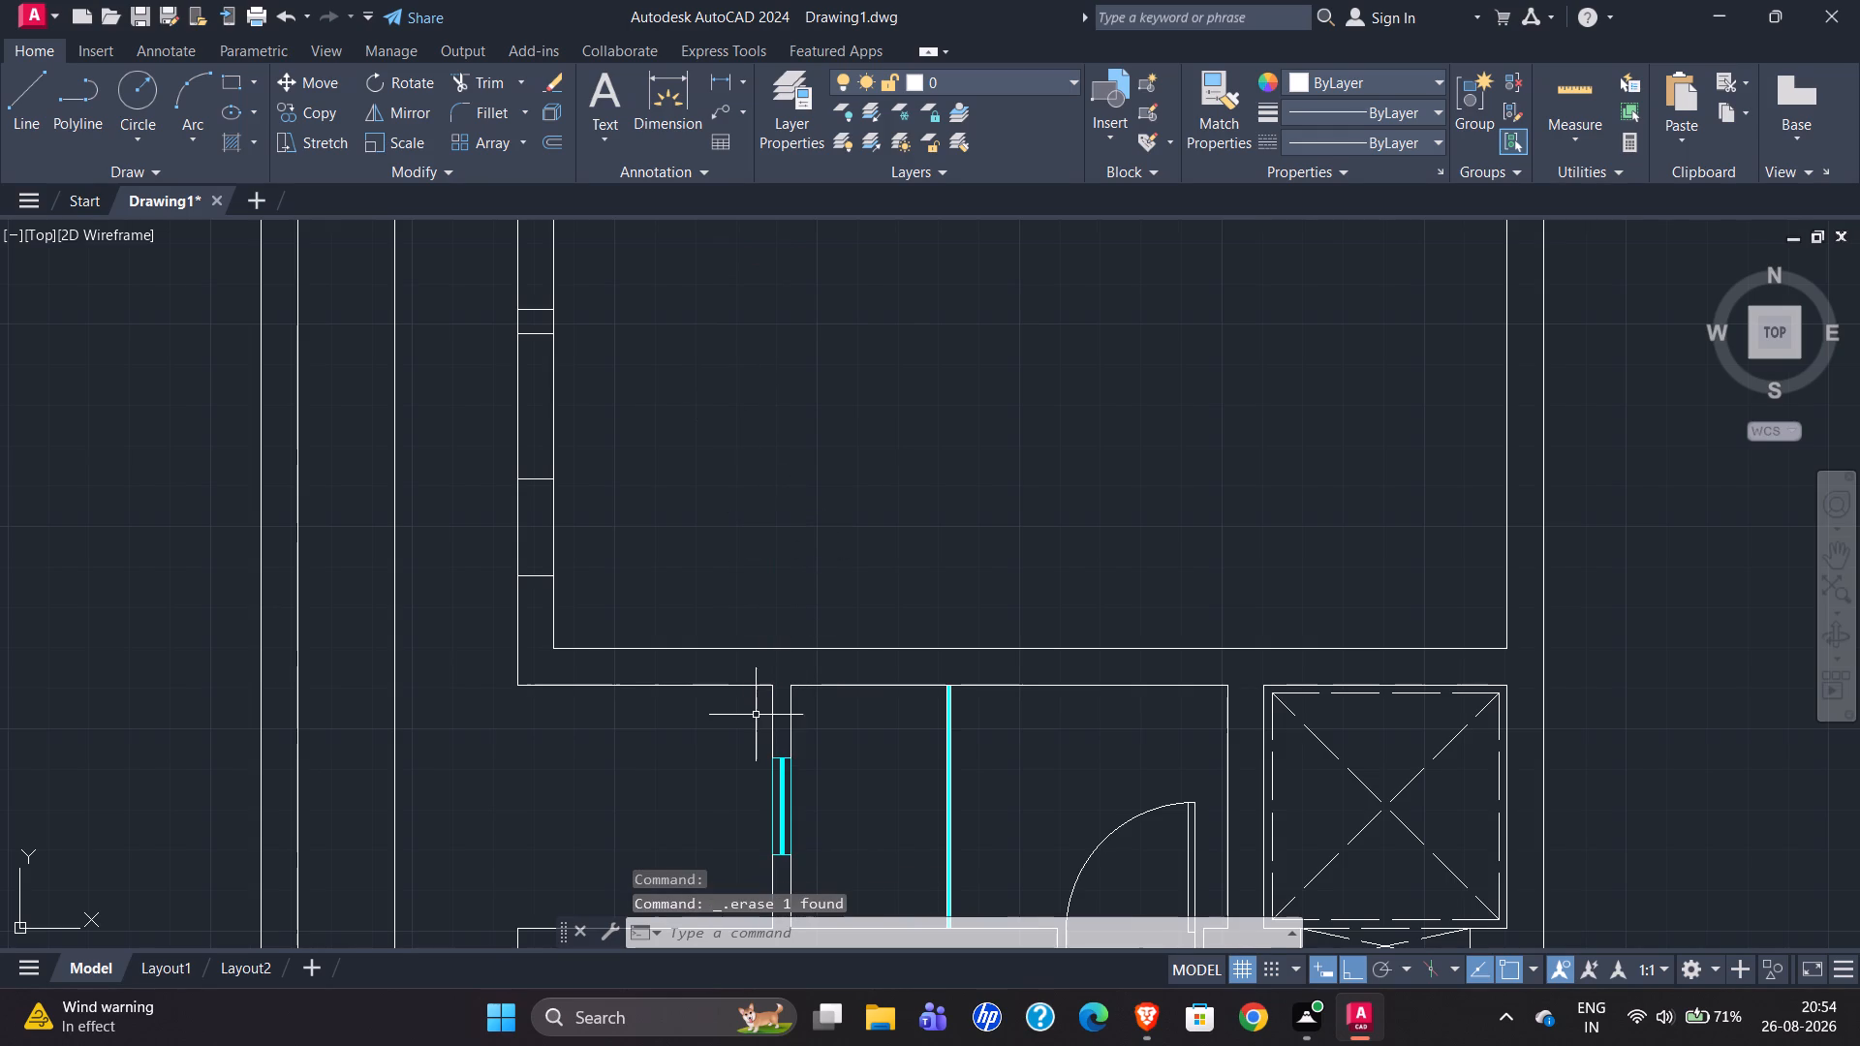
Extend the wash-area partition's left face up to the inner line of the servant room's bottom wall.
key(e)
key(x)
key(Return)
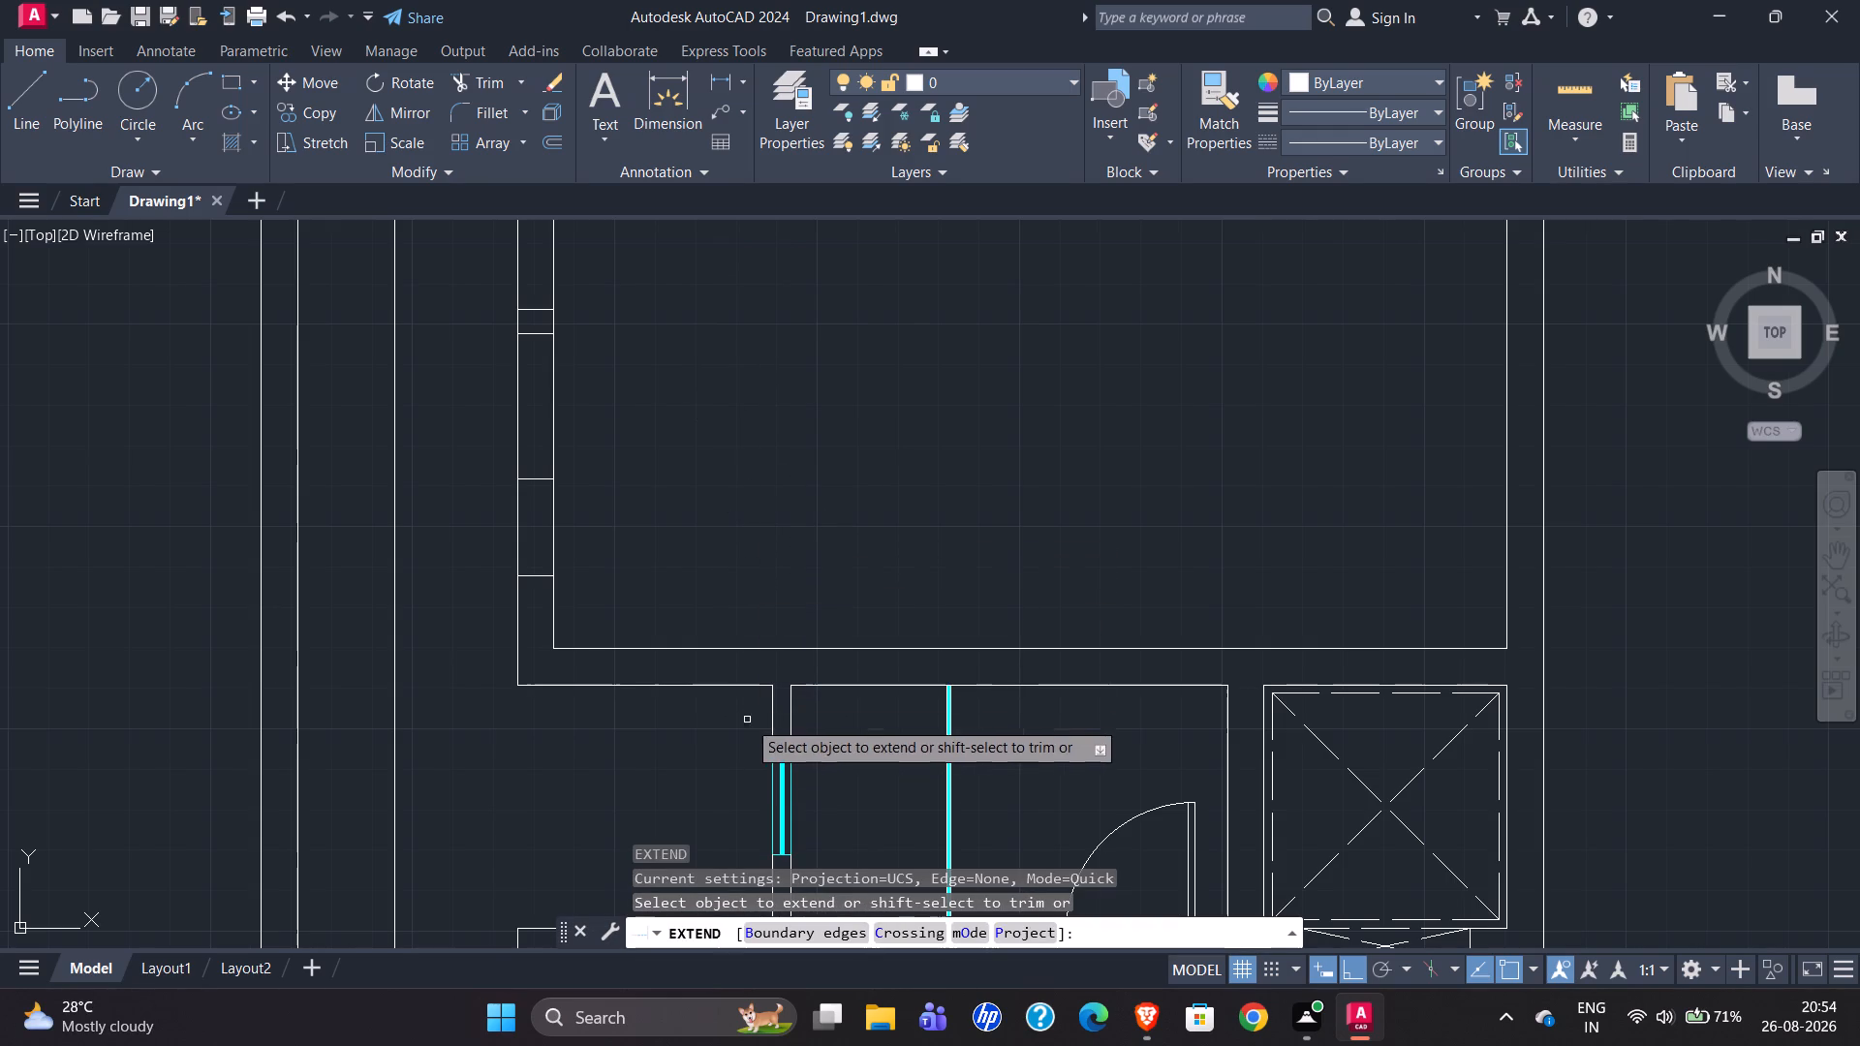
click(774, 696)
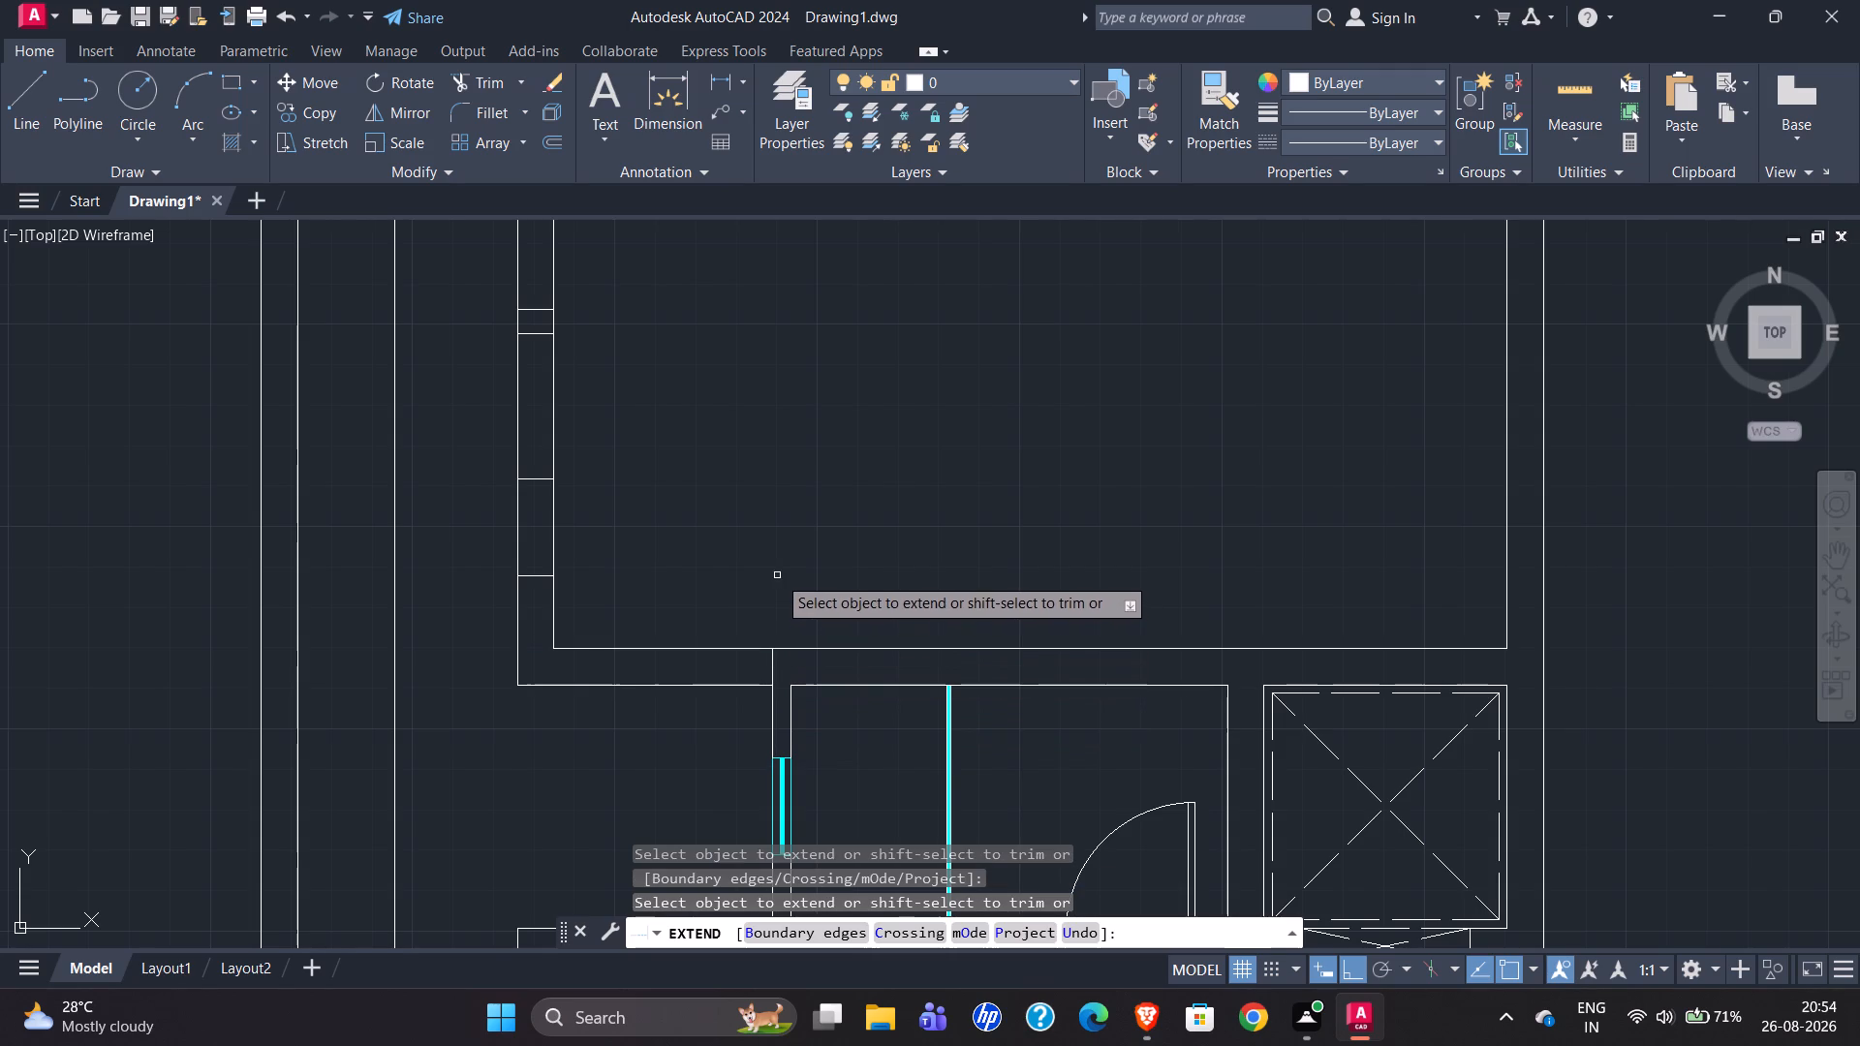
key(Escape)
Draw the toilet's inner wall lines 7' up from the extended partition line and 4'-6" left to the servant room's left wall.
click(9, 89)
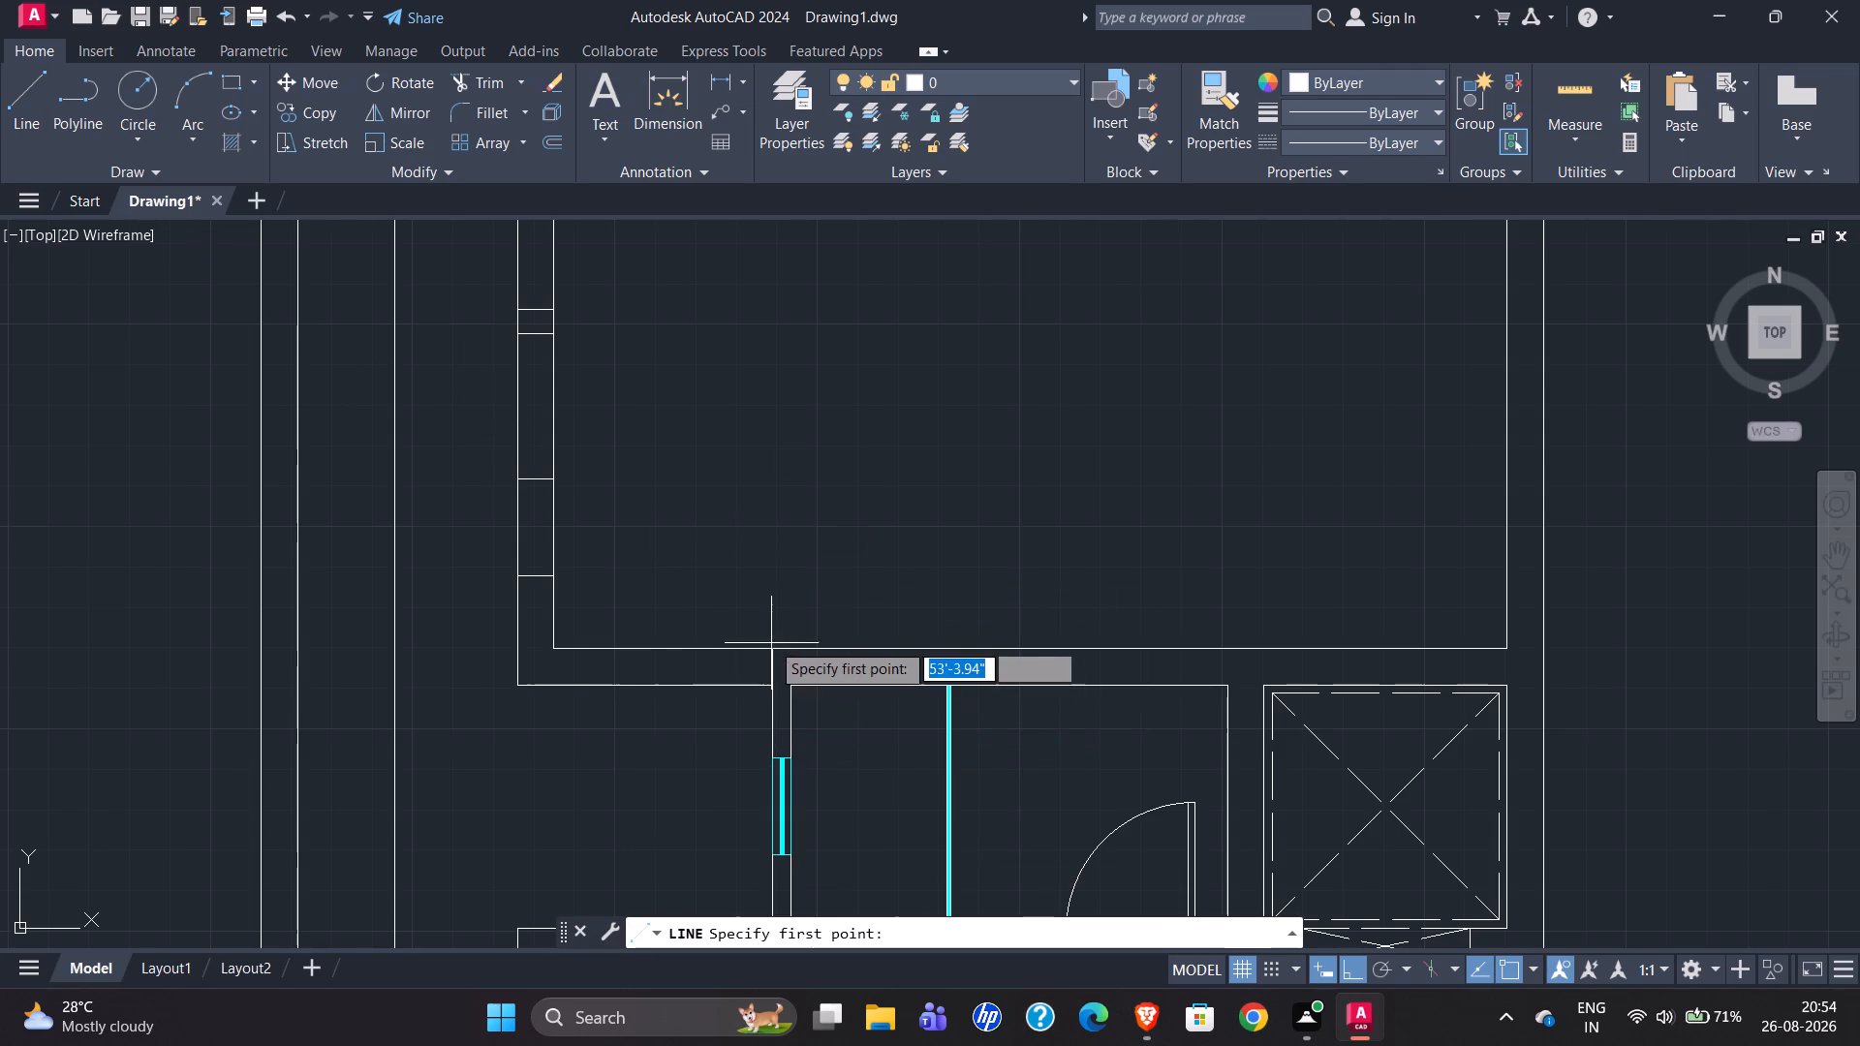
click(769, 649)
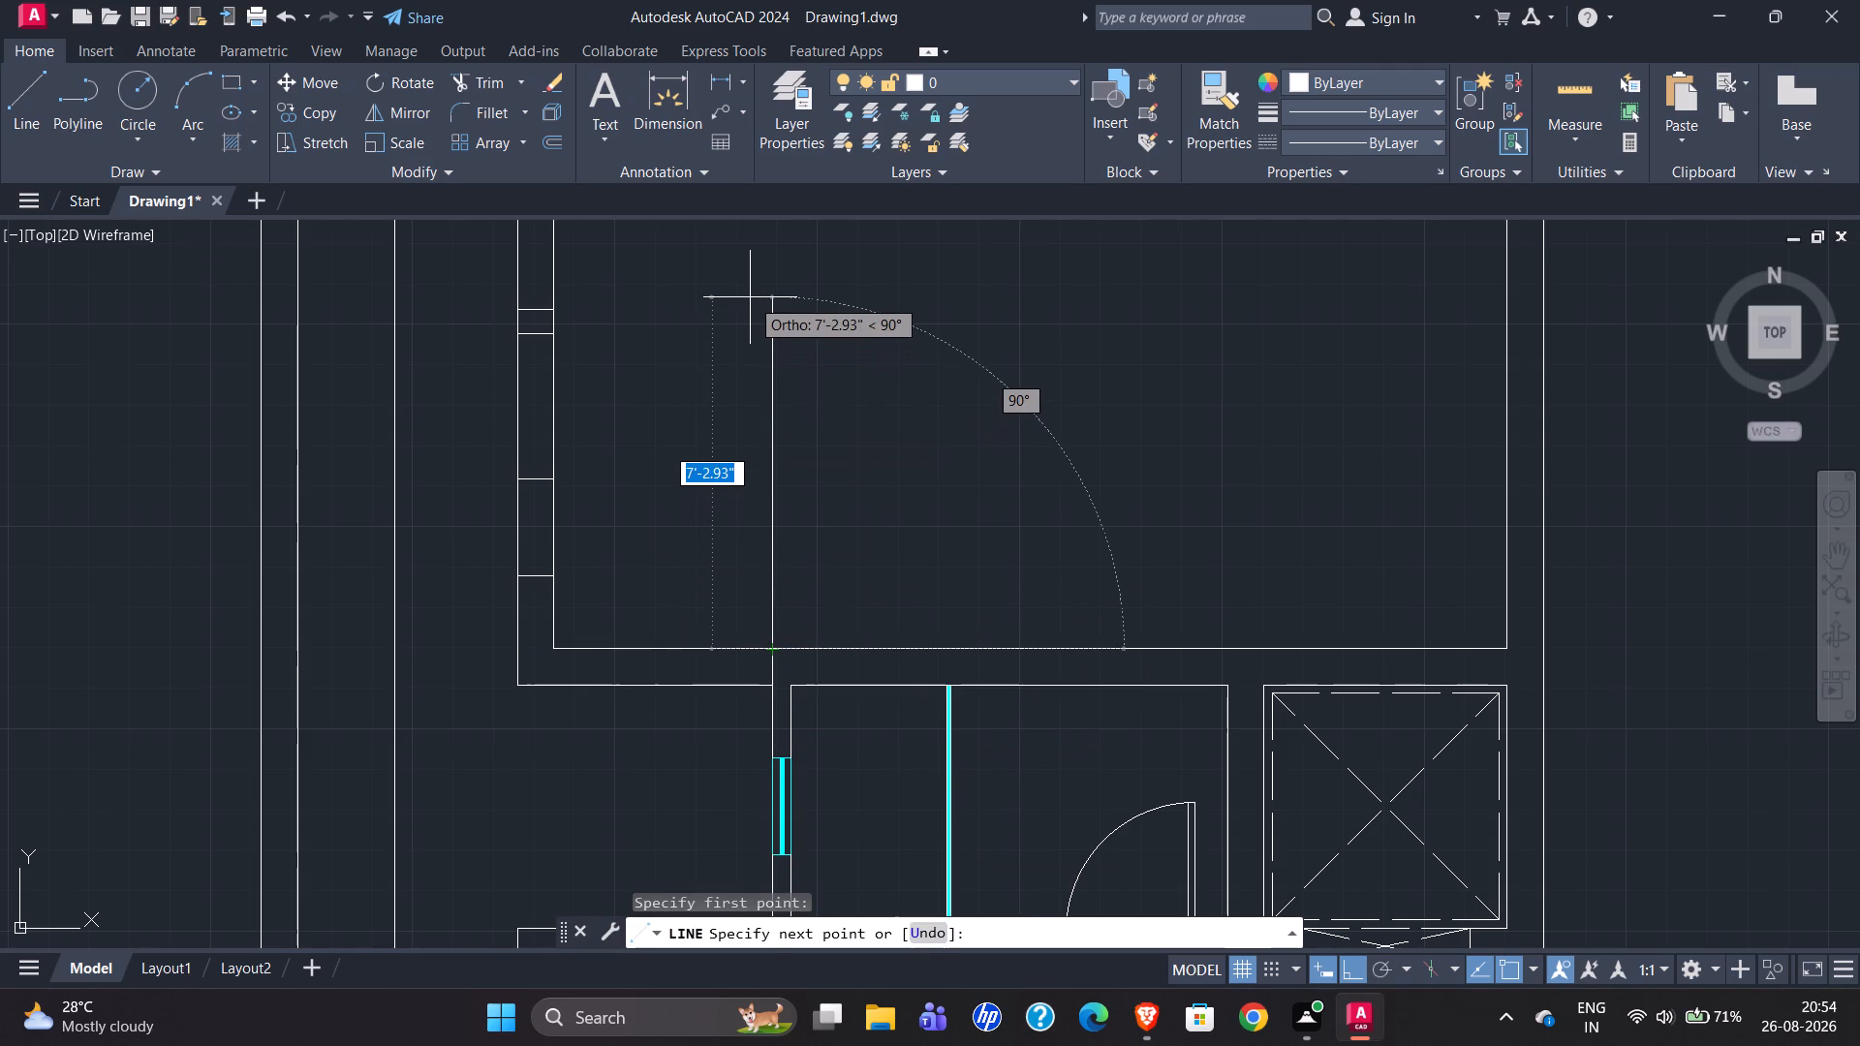
key(7)
key(apostrophe)
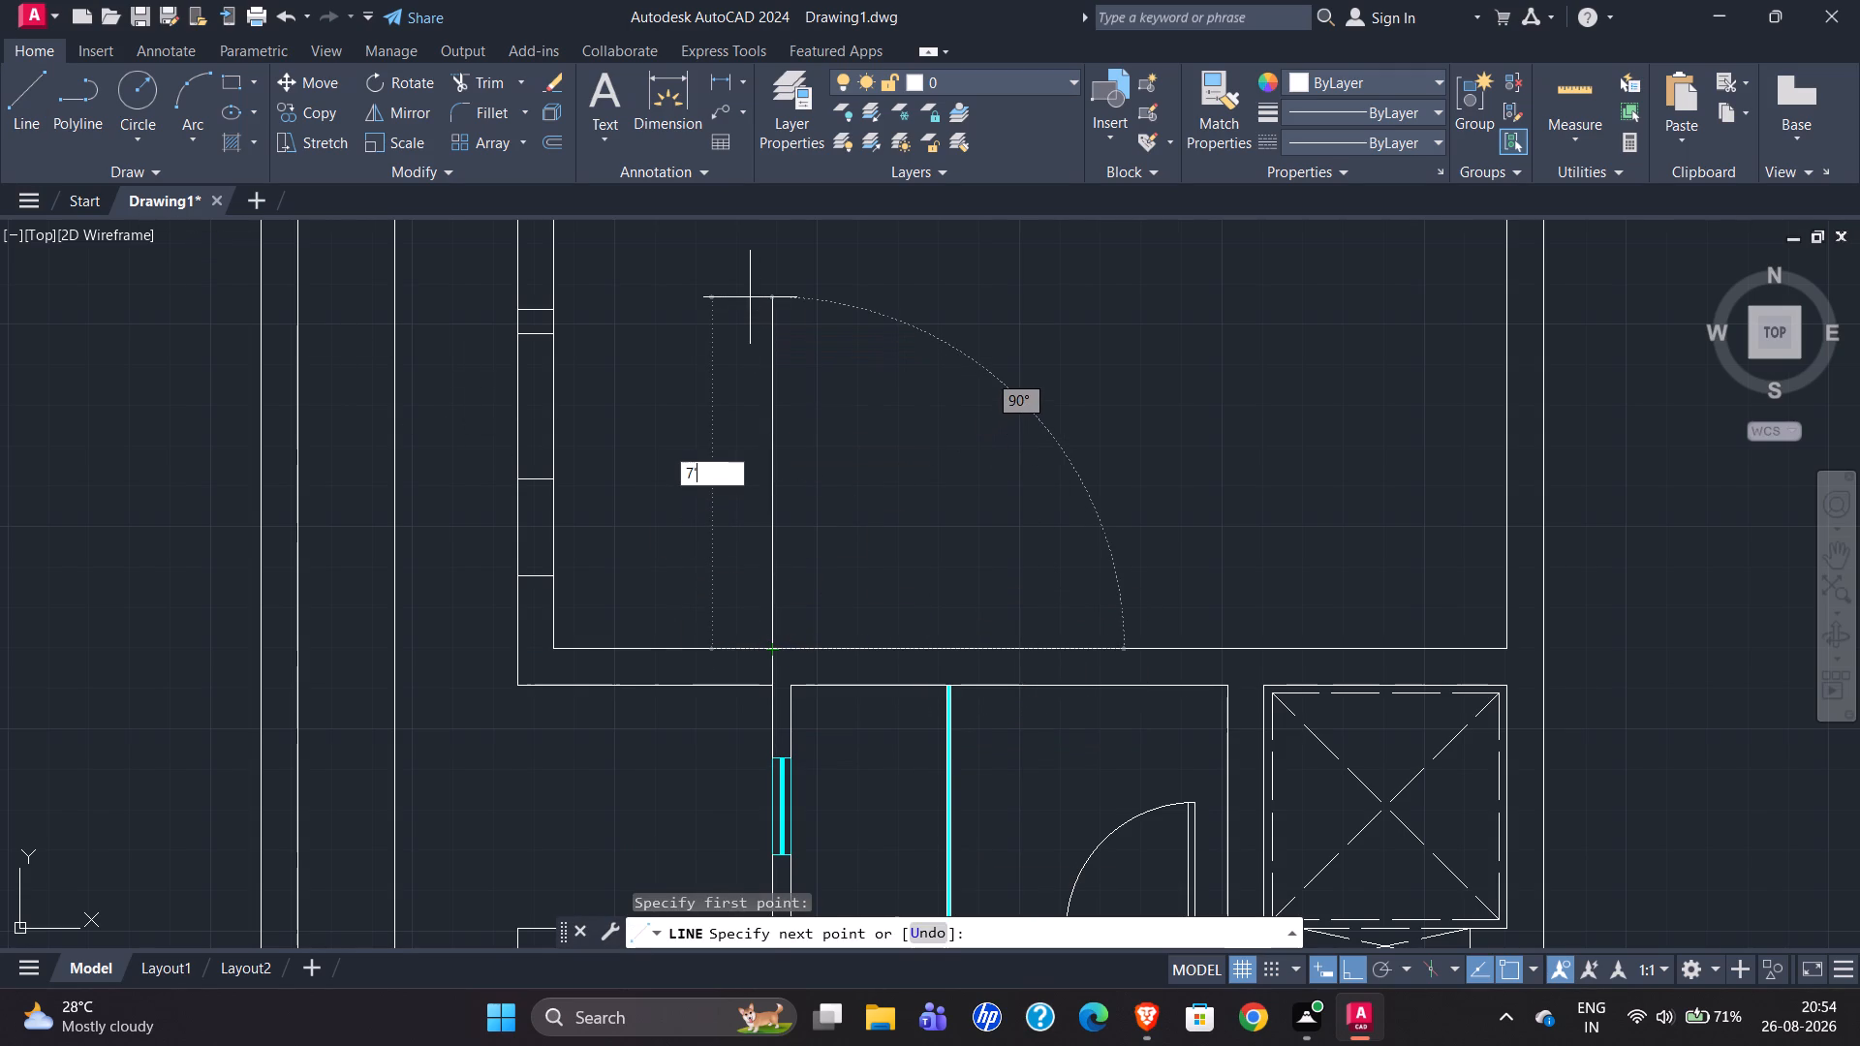
key(Return)
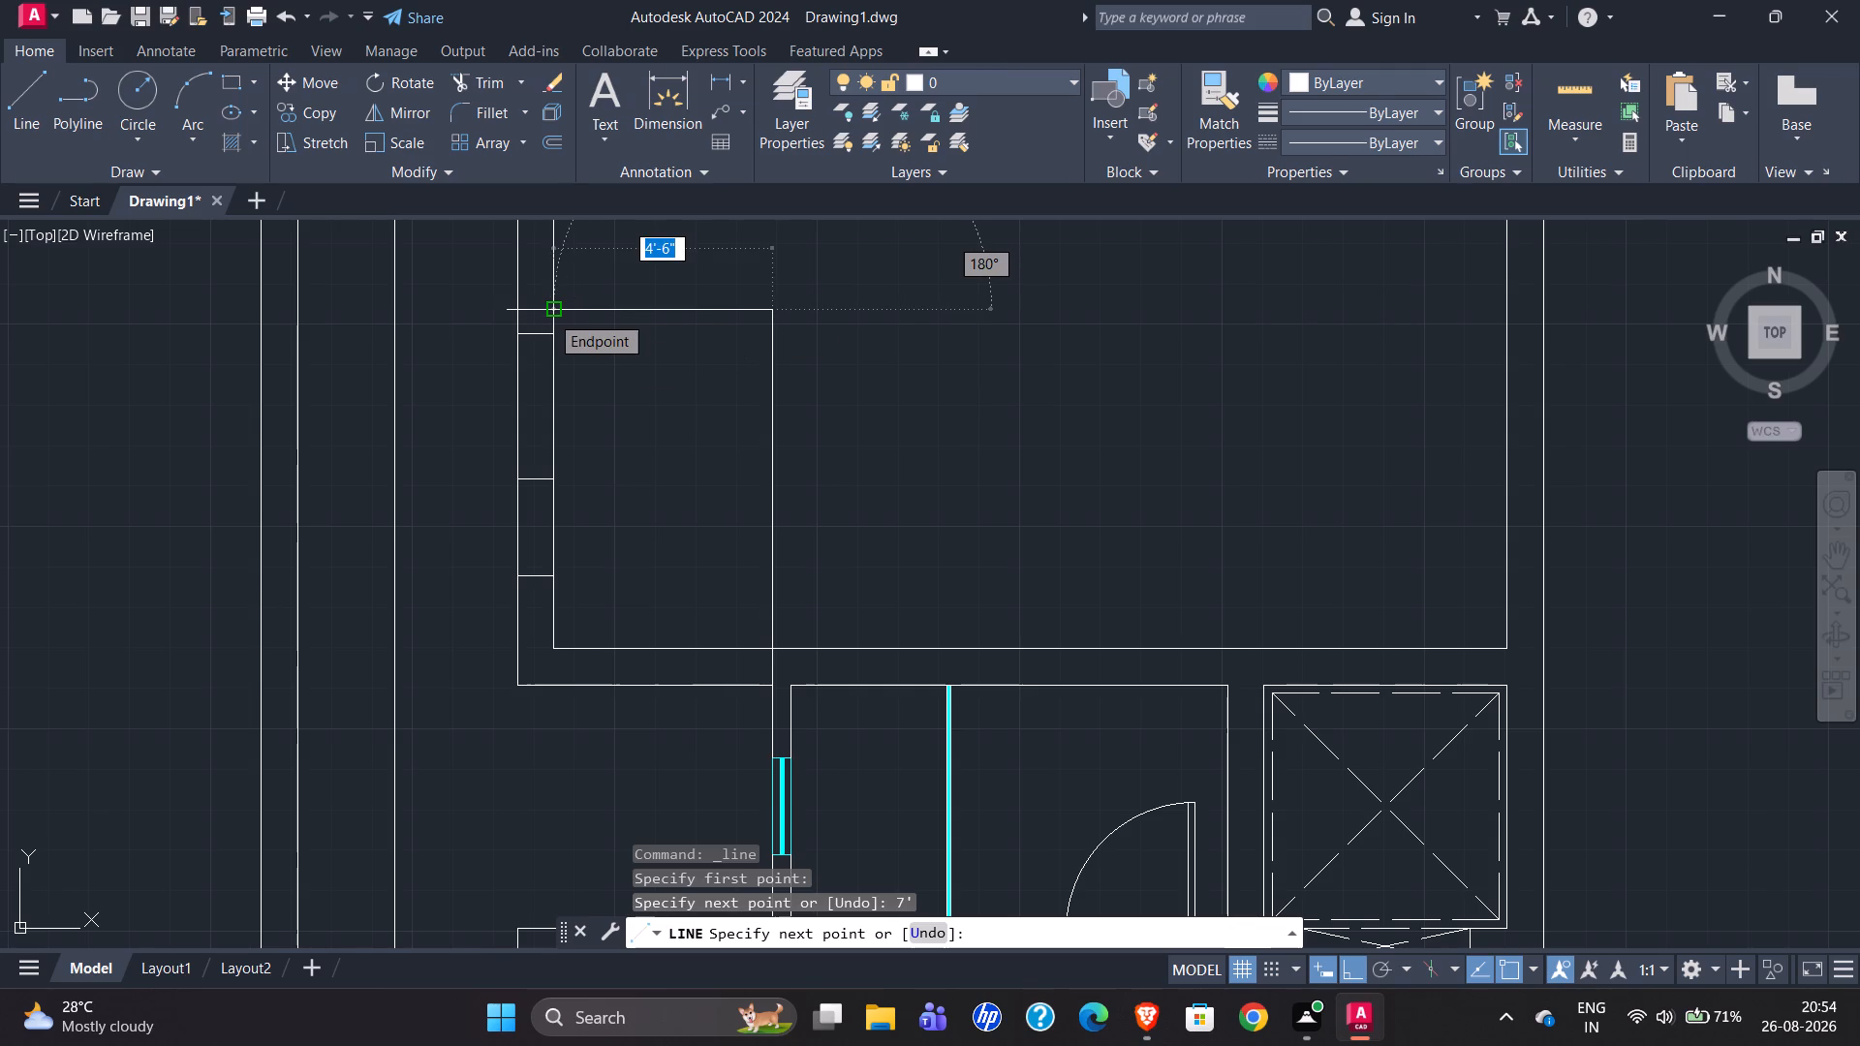
click(549, 314)
key(Escape)
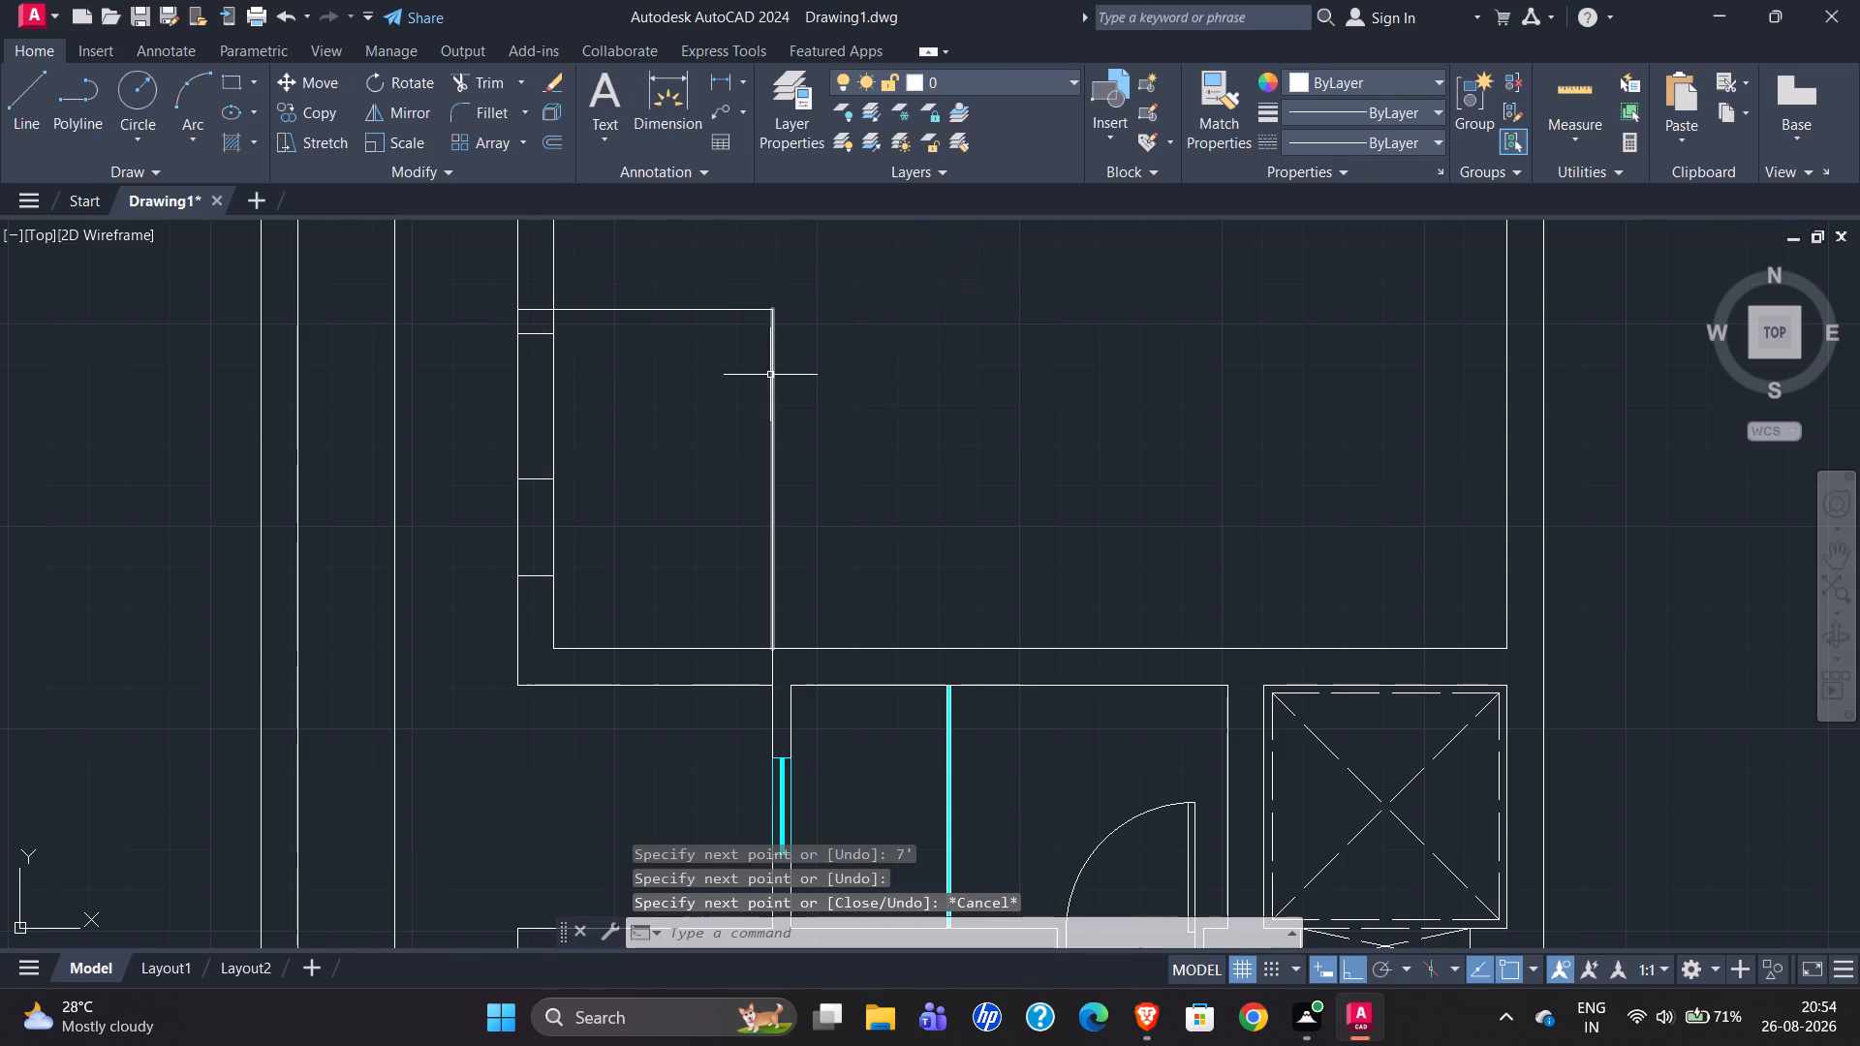
Offset the toilet's right and top inner wall lines 4.5" outward, including the short top-line segment inside the servant room's left wall.
click(772, 373)
key(Escape)
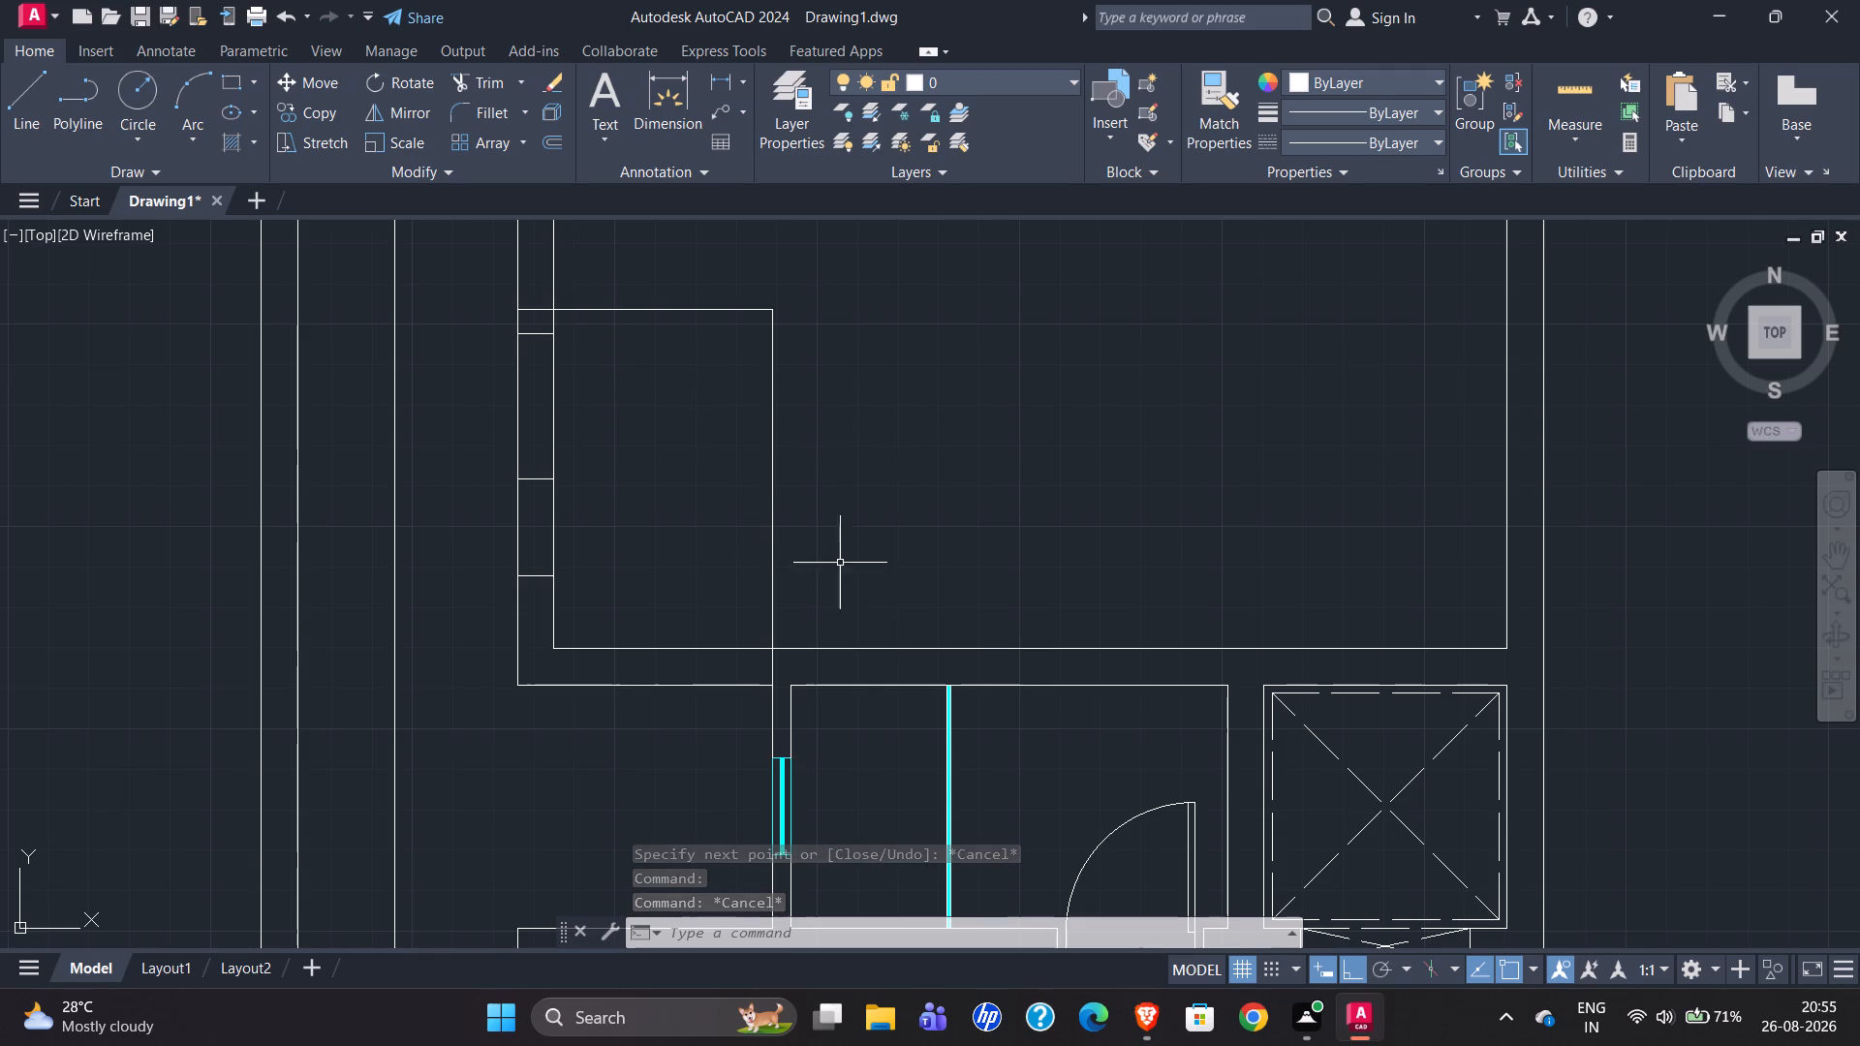
click(770, 537)
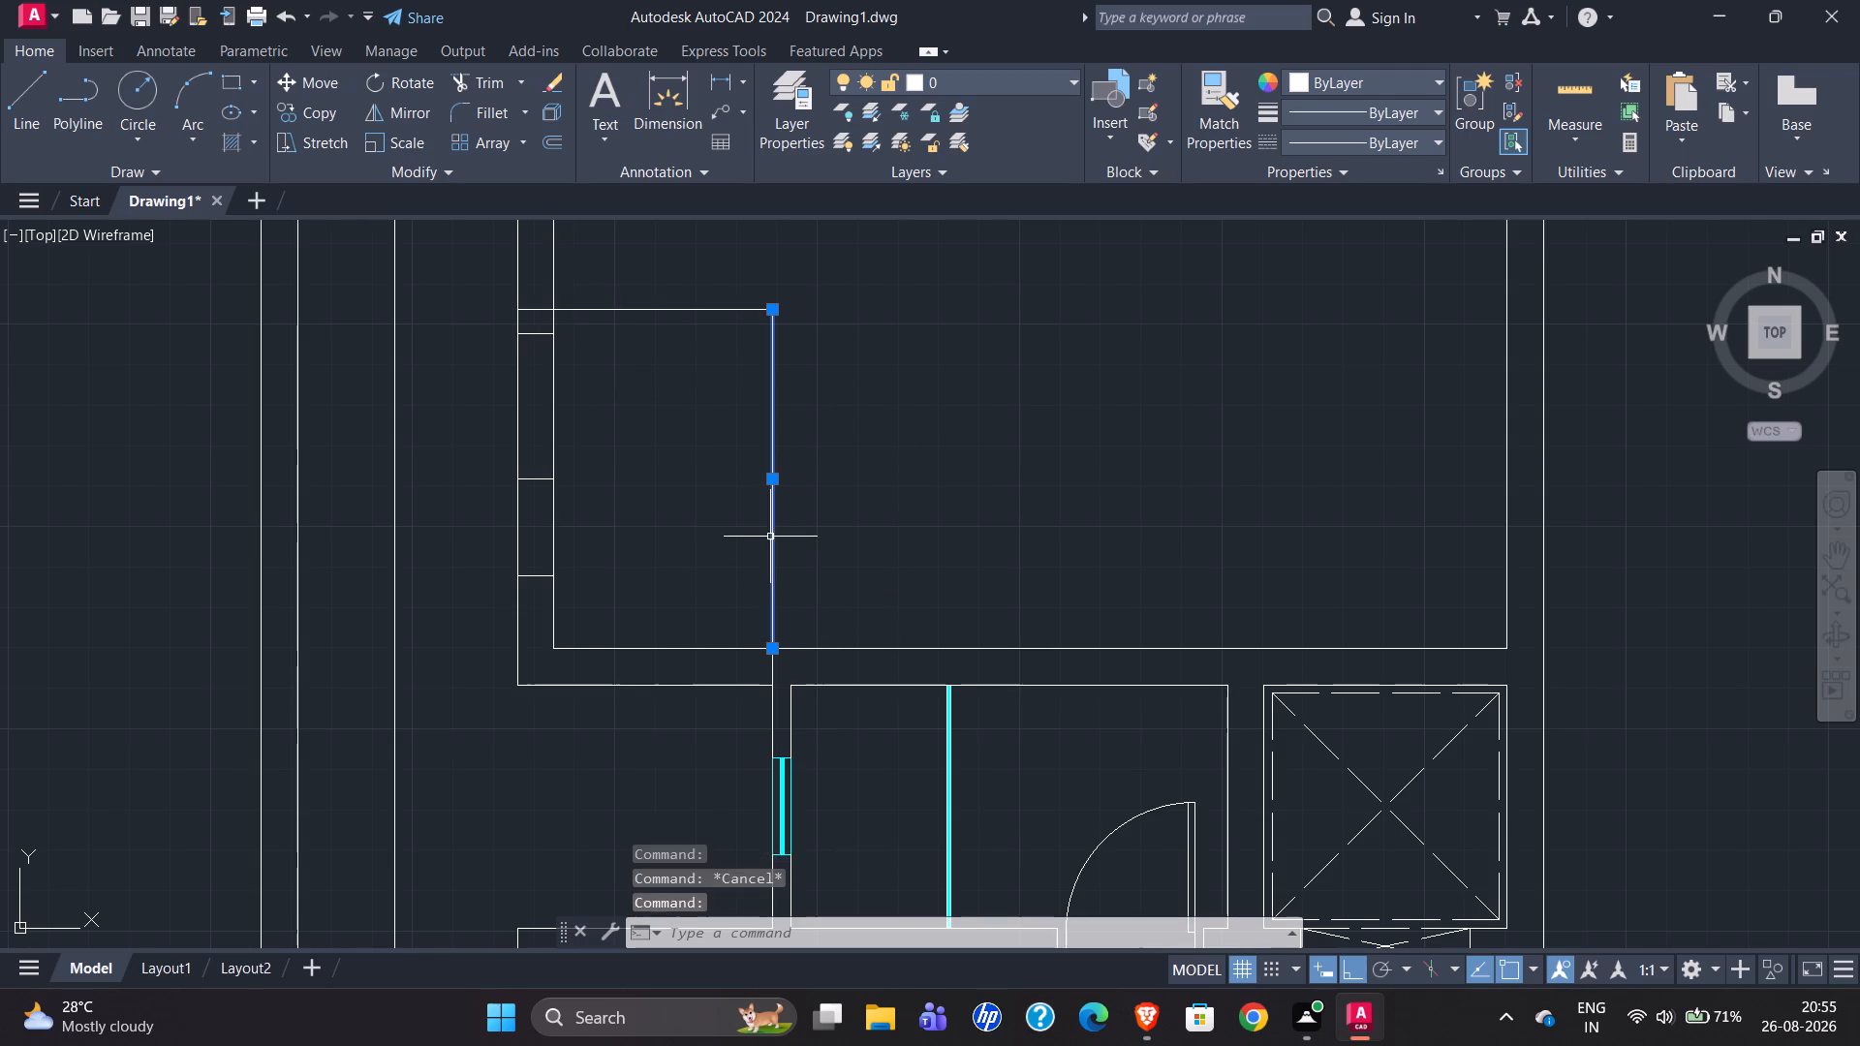
key(o)
key(Return)
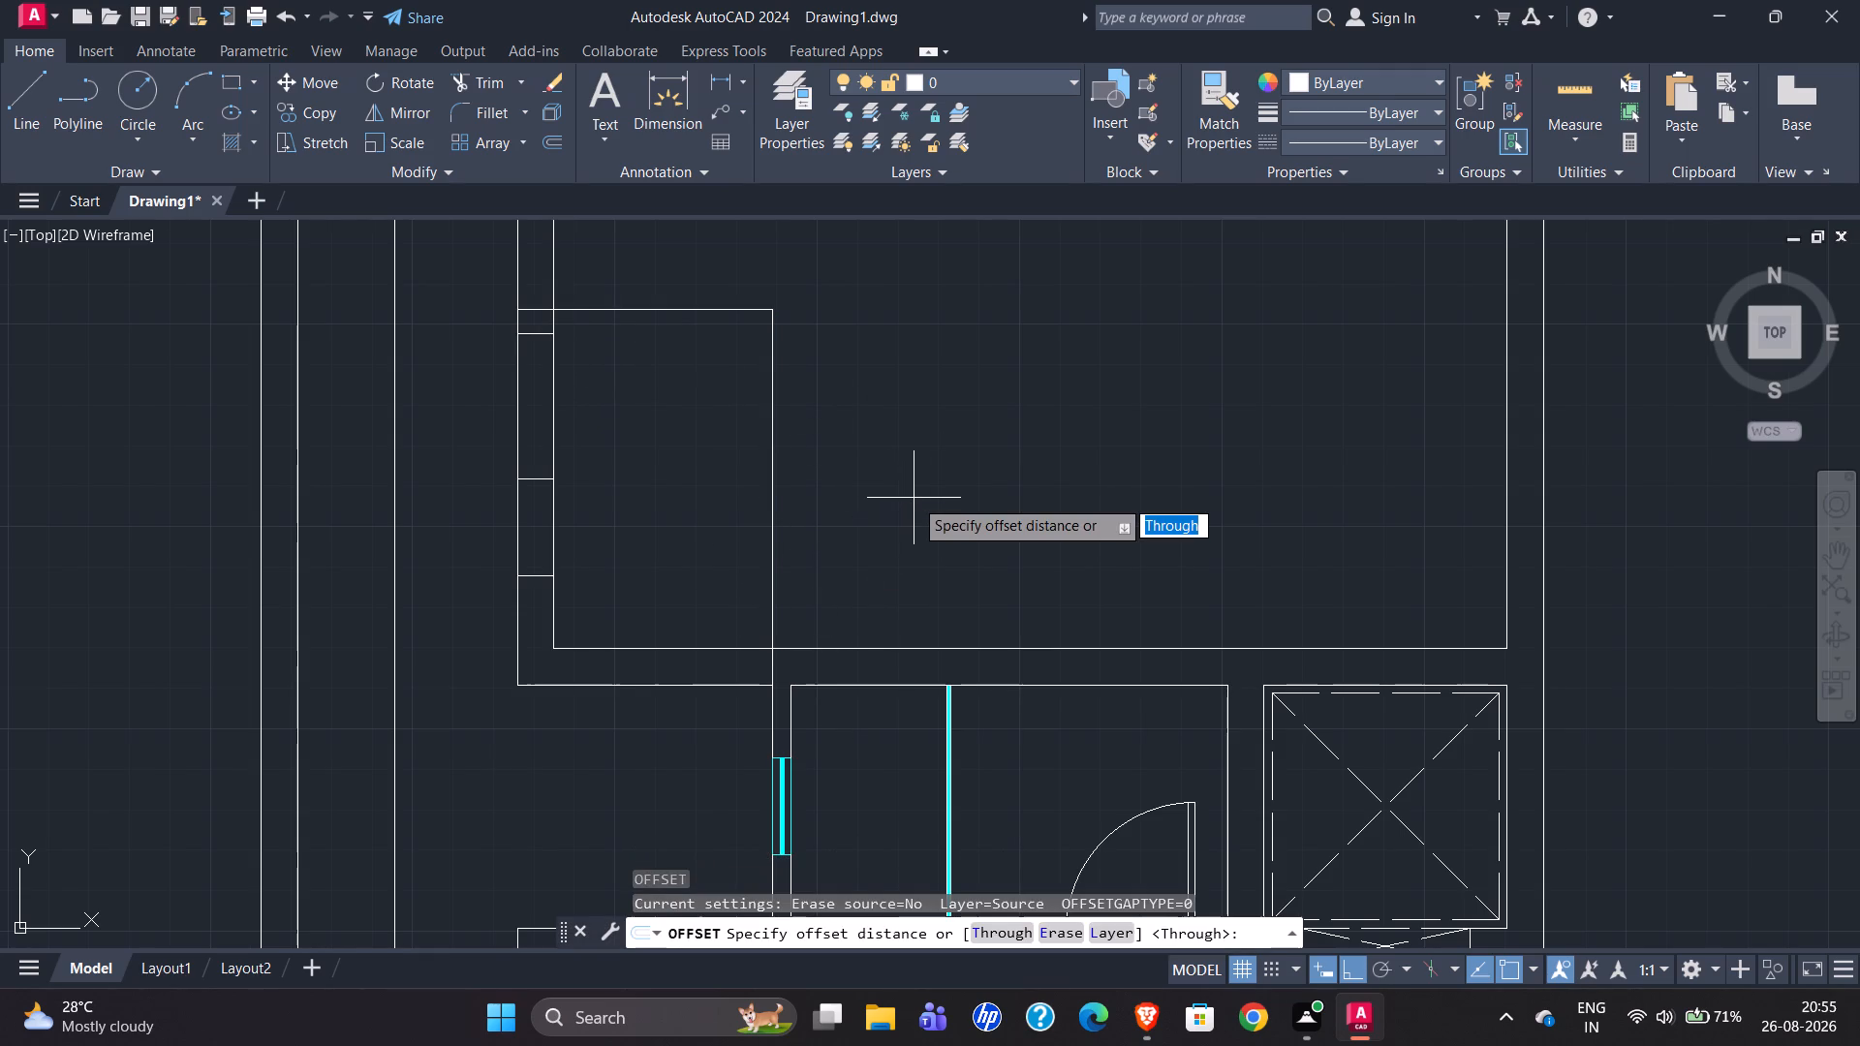
text(4.5)
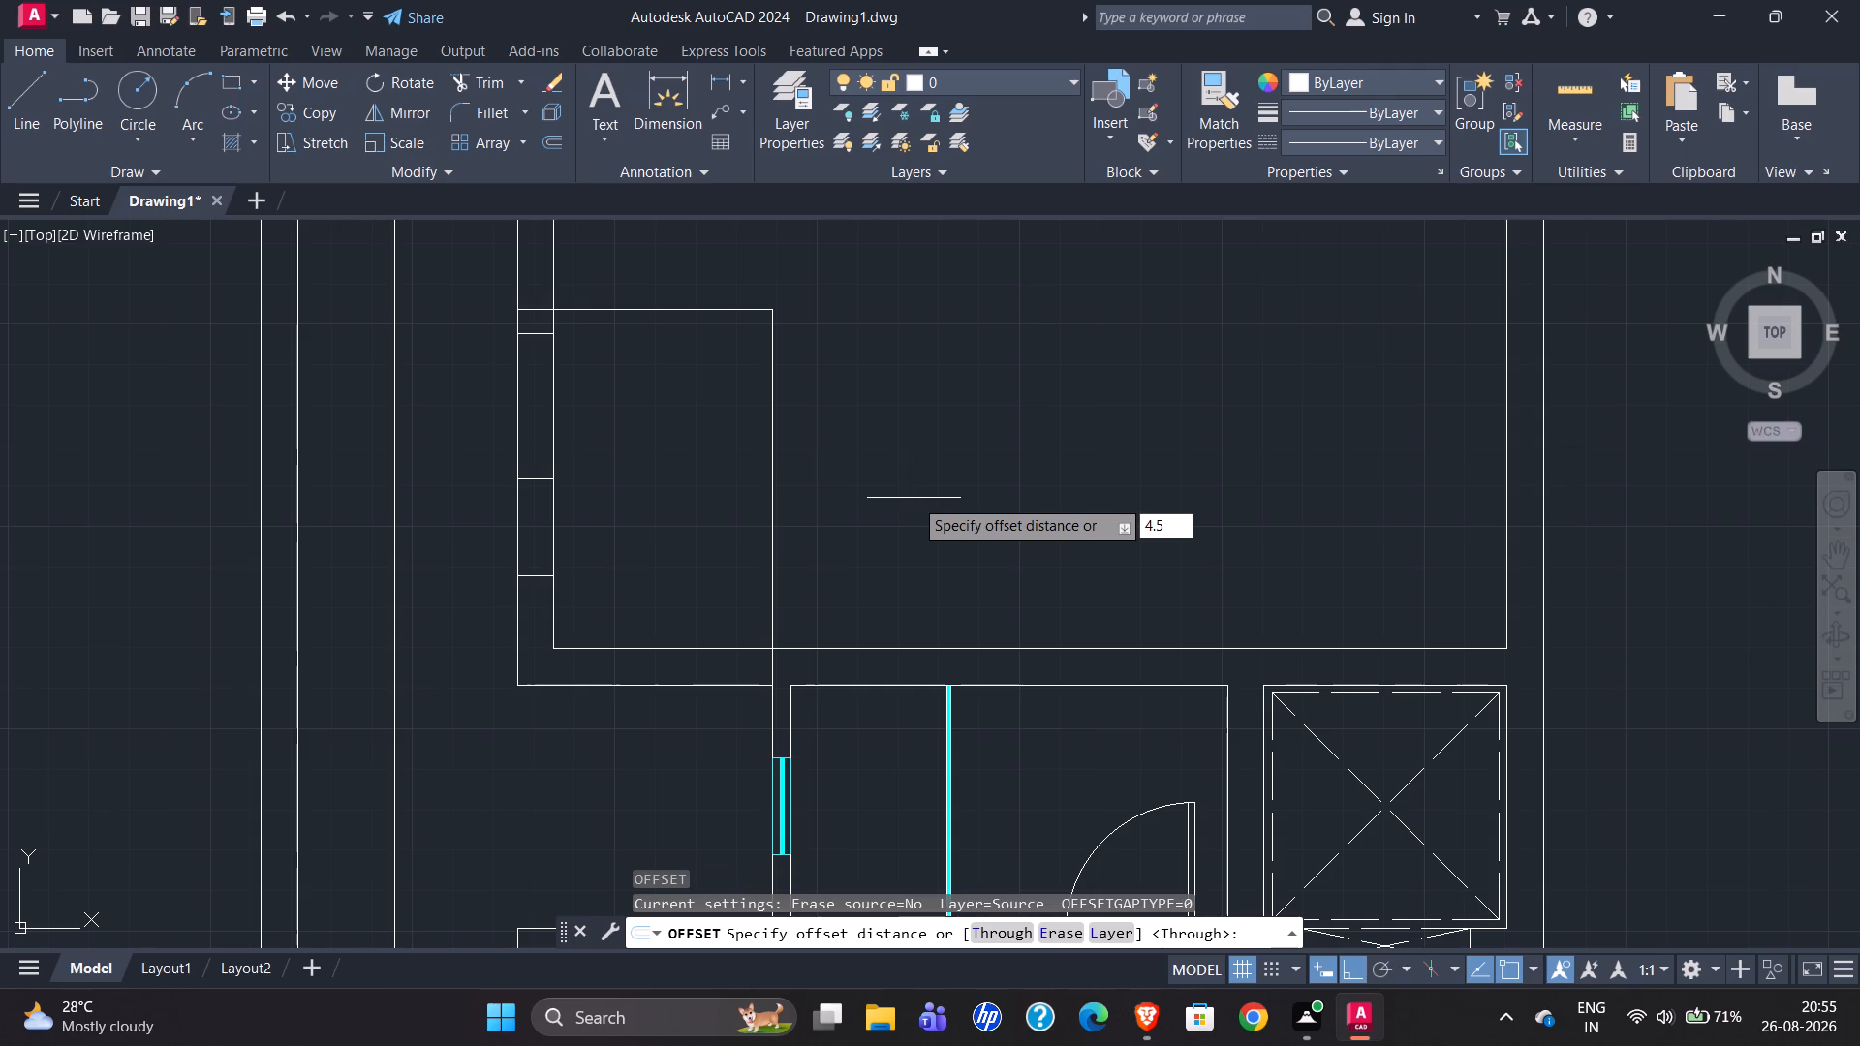
key(shift+quotedbl)
key(Return)
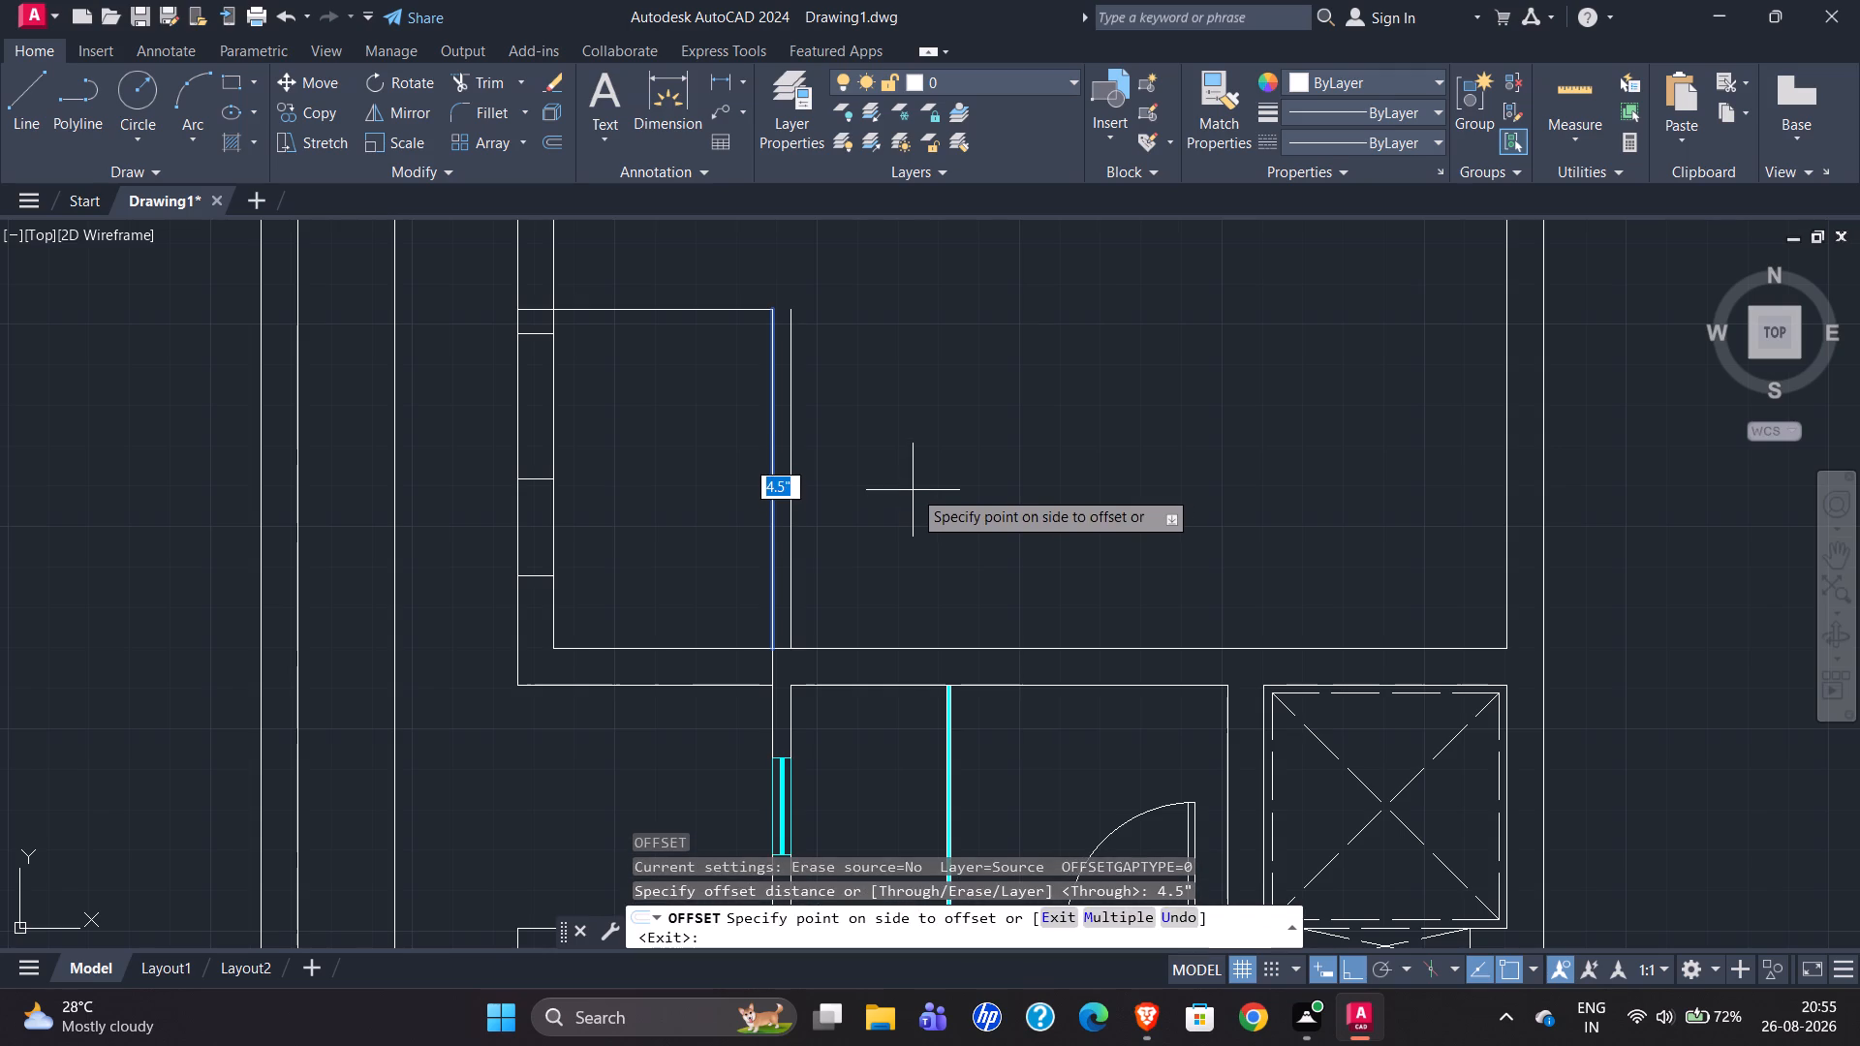
drag(924, 406, 926, 385)
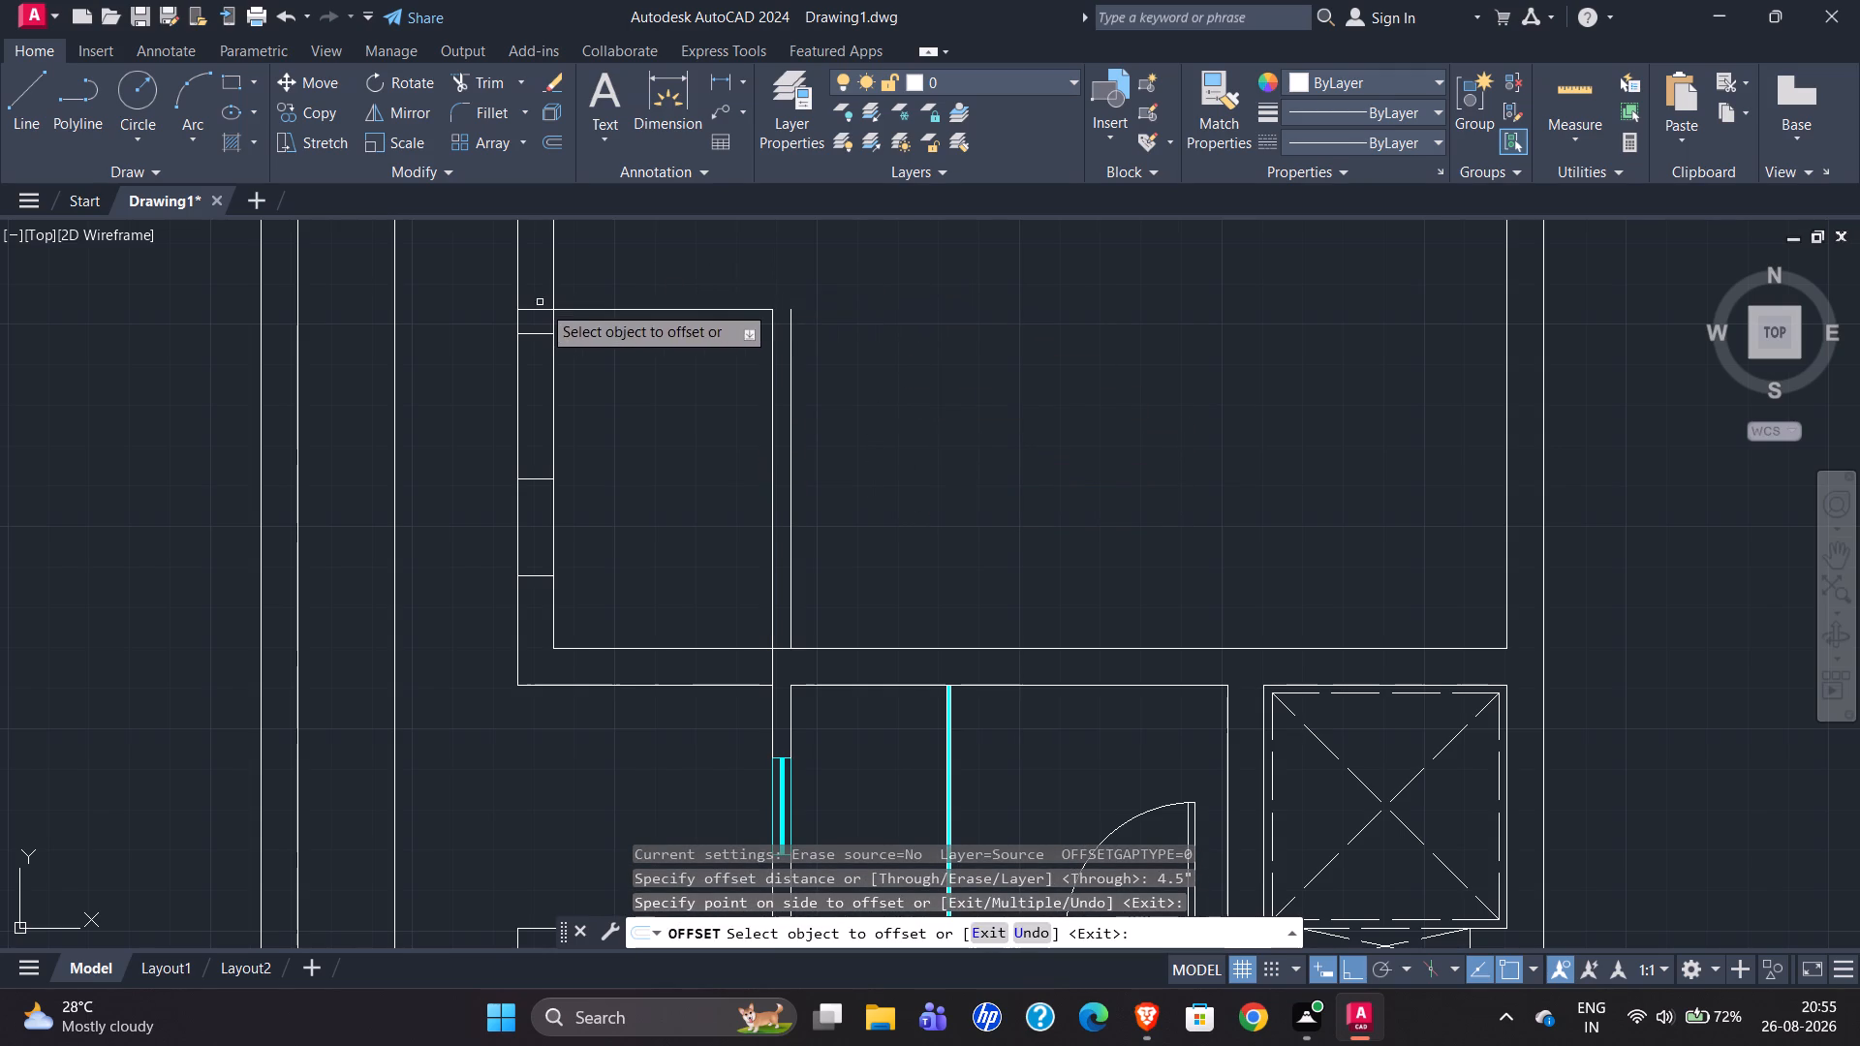
click(622, 310)
click(627, 276)
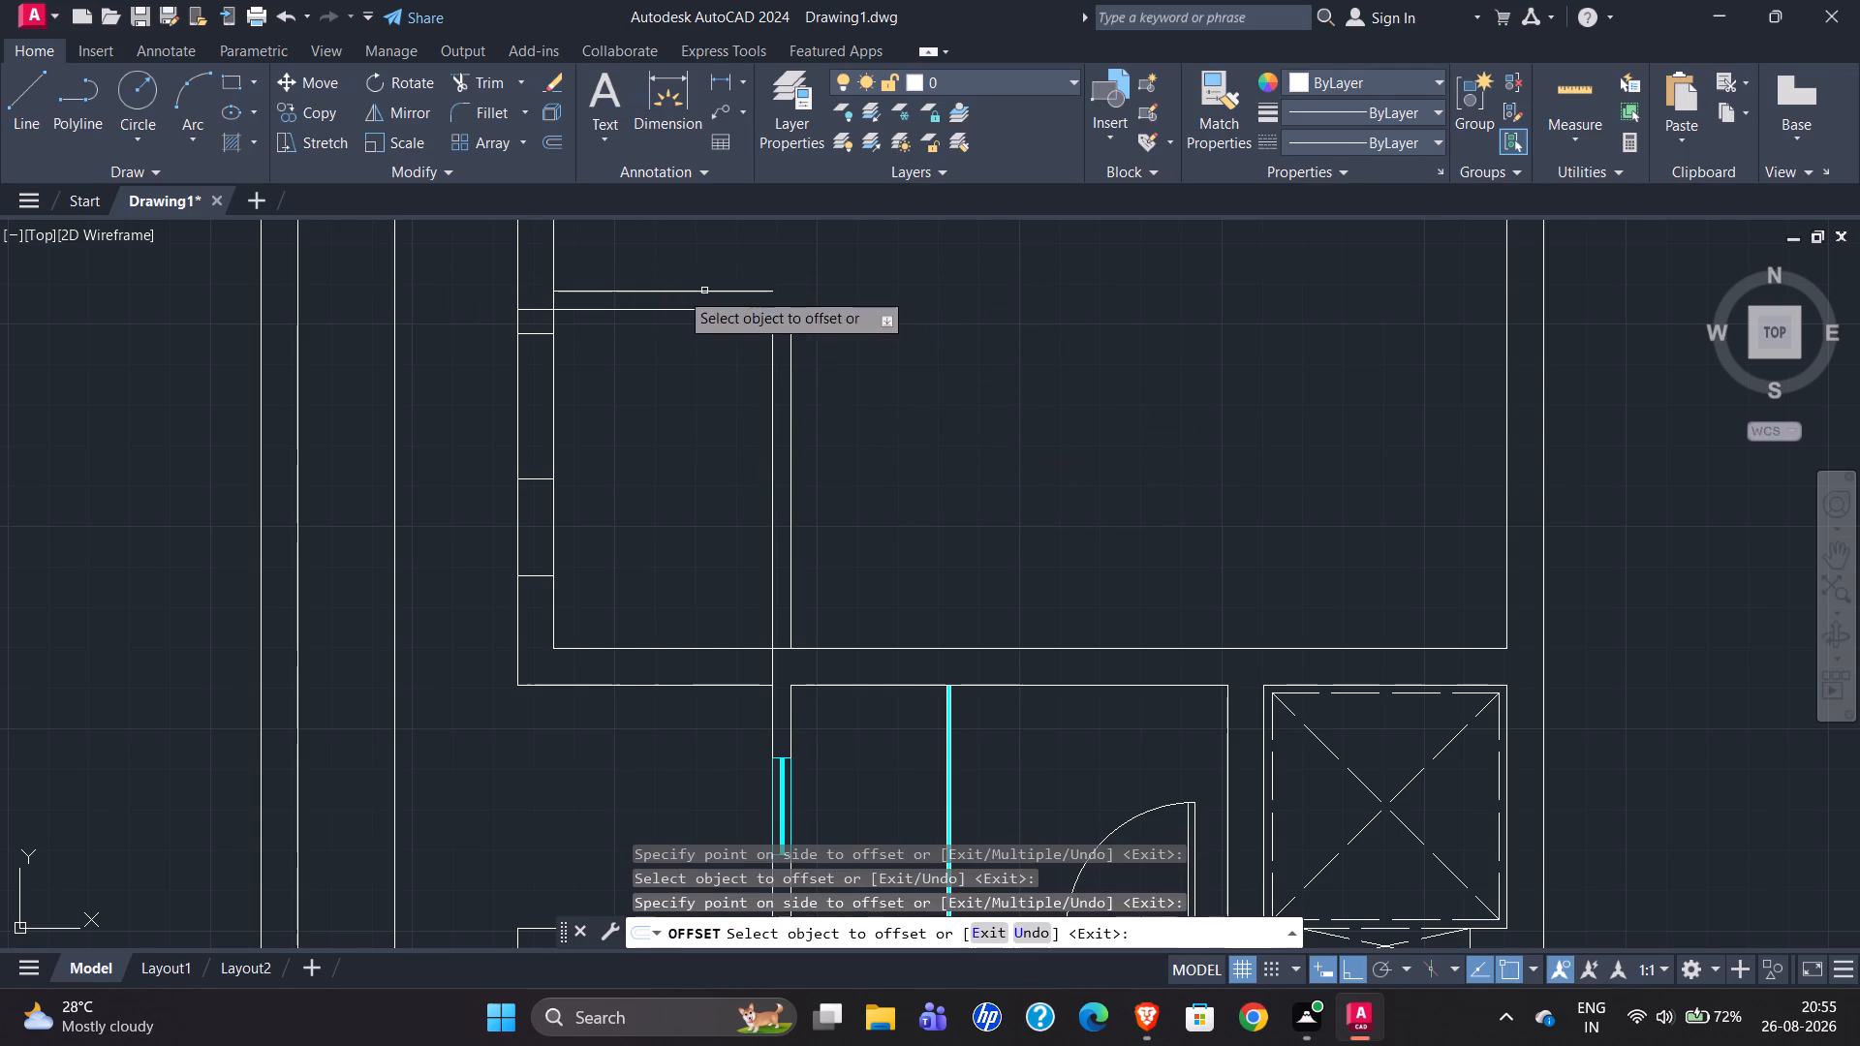
click(541, 307)
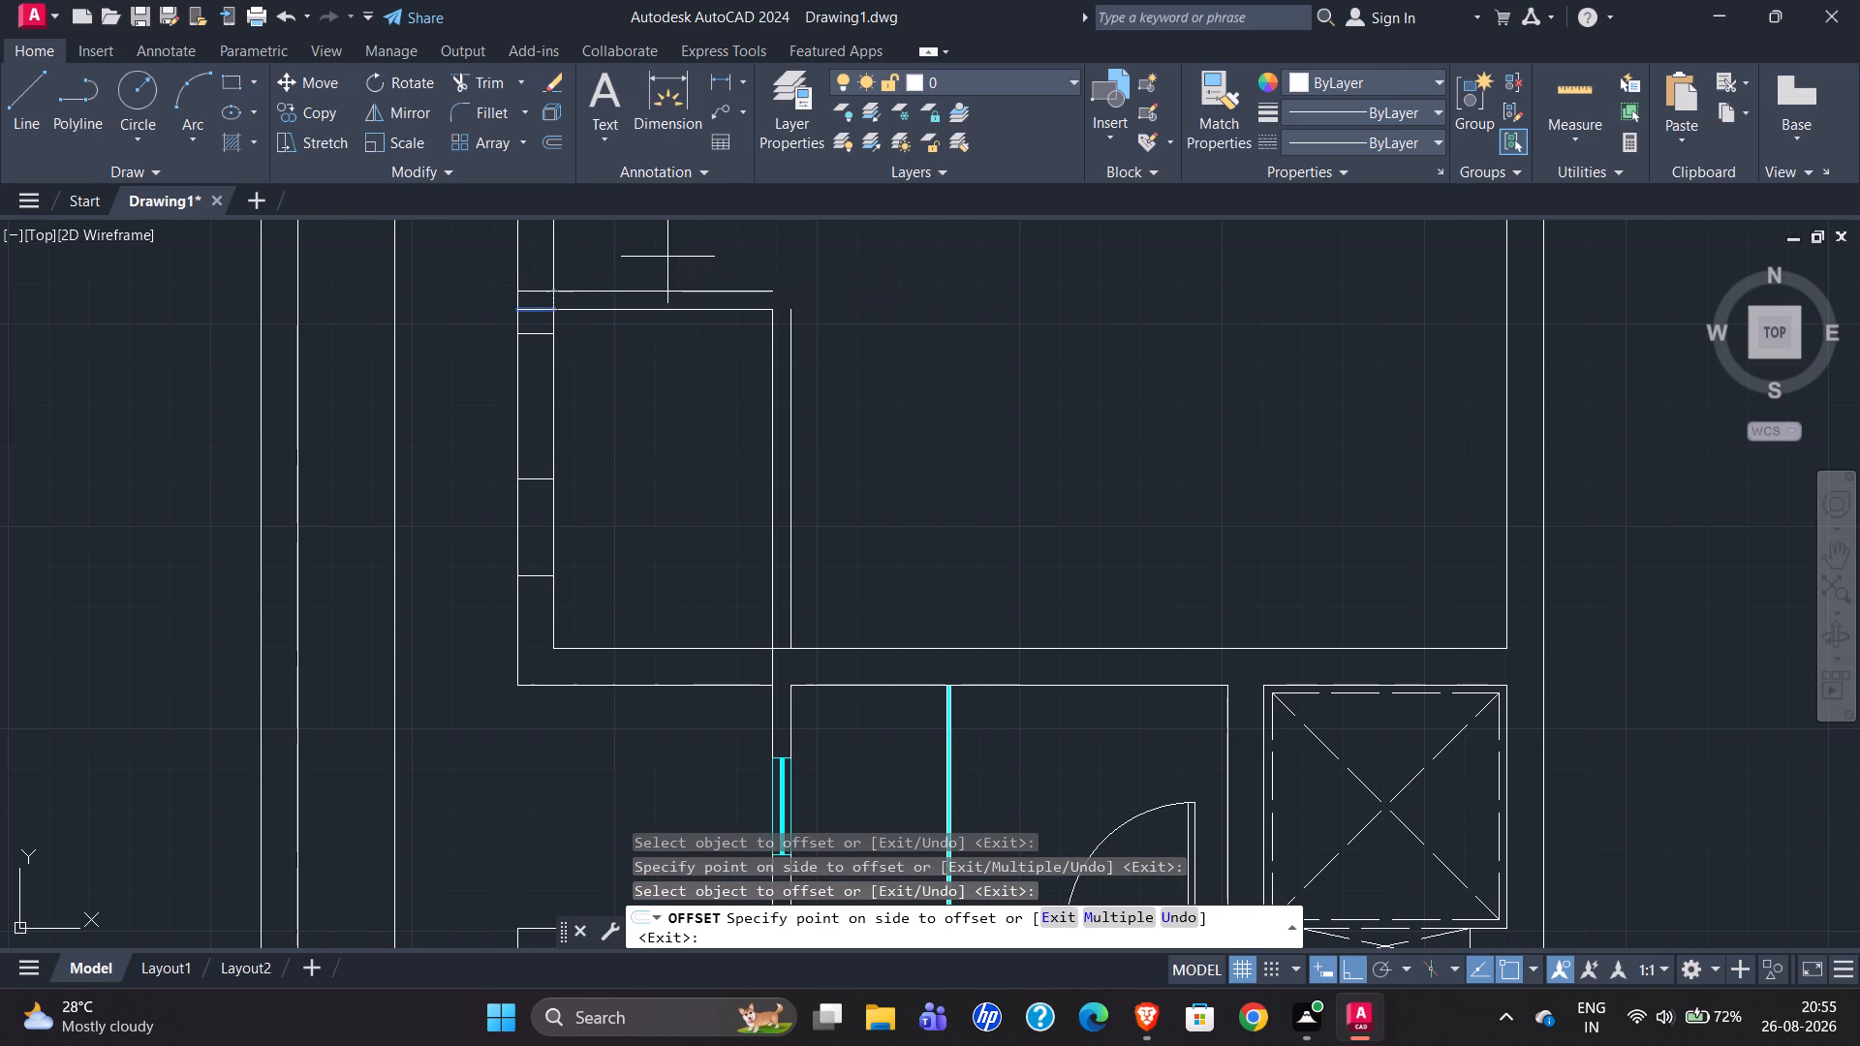
click(667, 257)
key(Escape)
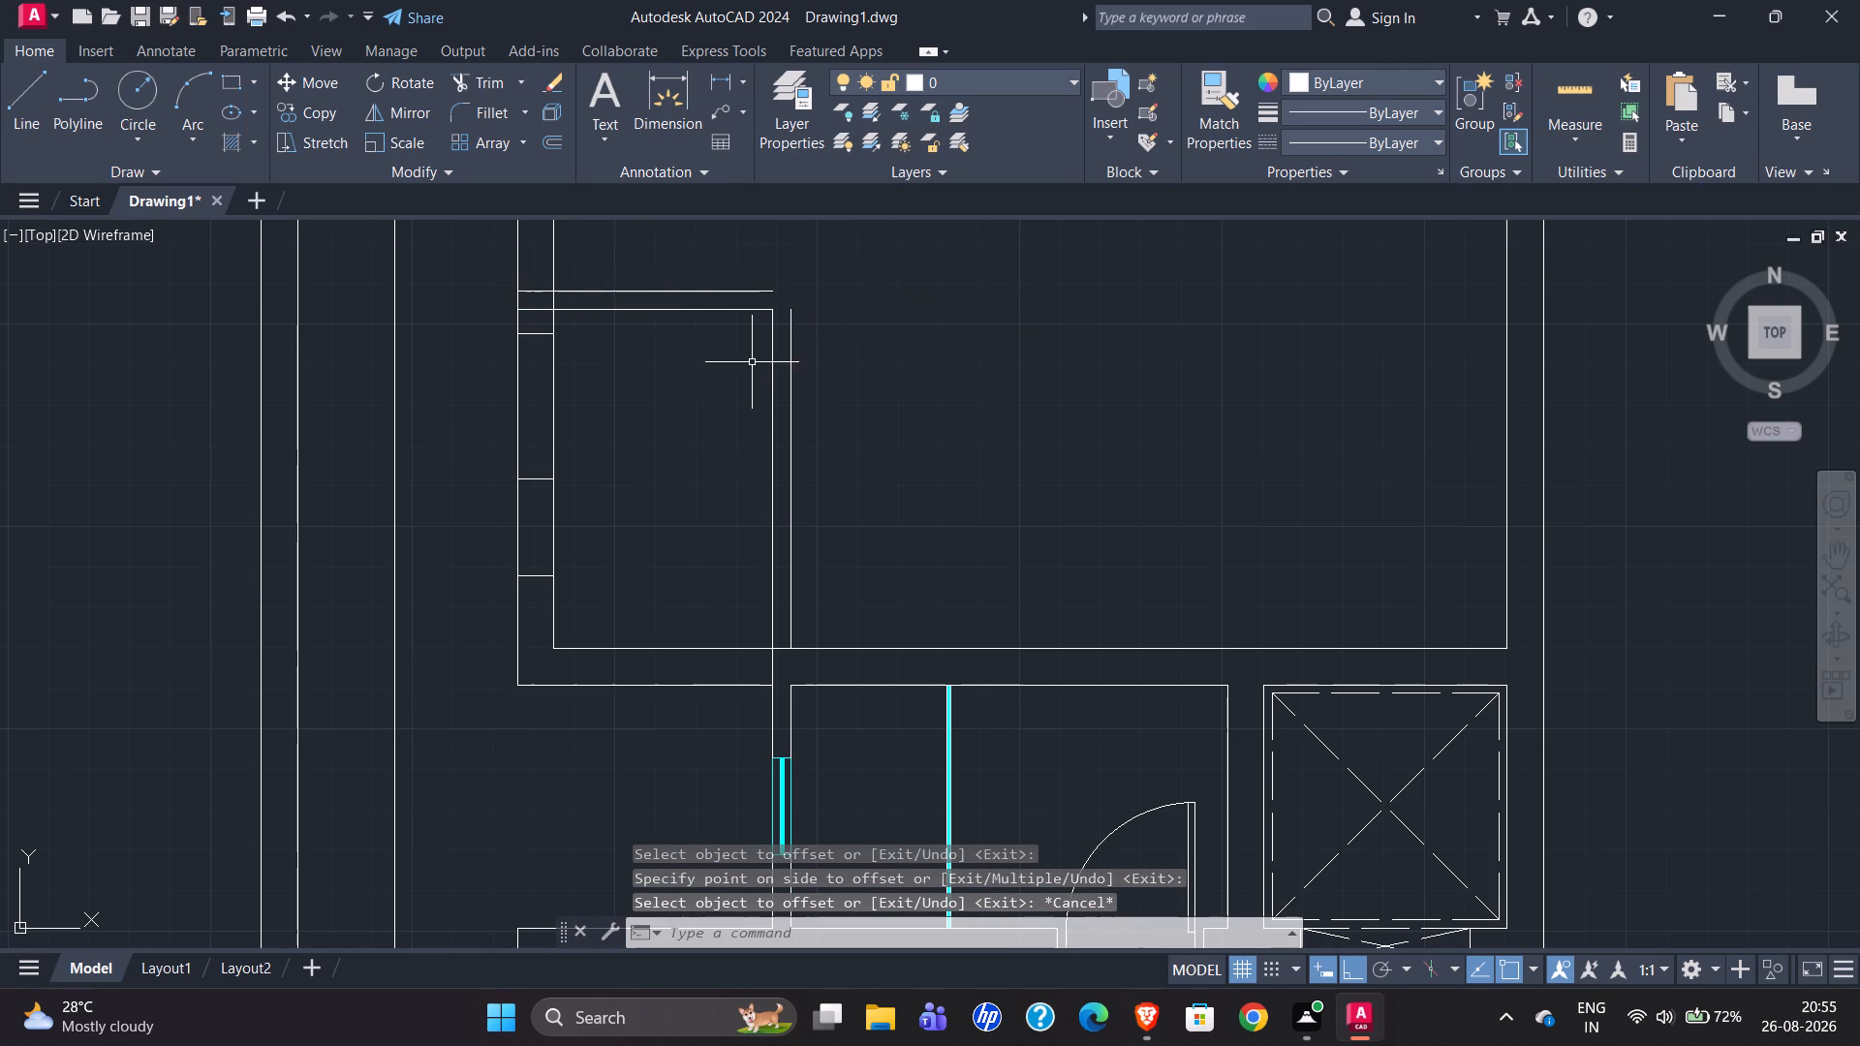
Examine how the toilet's walls meet each other and the servant room's walls in the reference plan.
scroll(803, 403, down, 3)
scroll(885, 369, down, 1)
scroll(804, 367, down, 2)
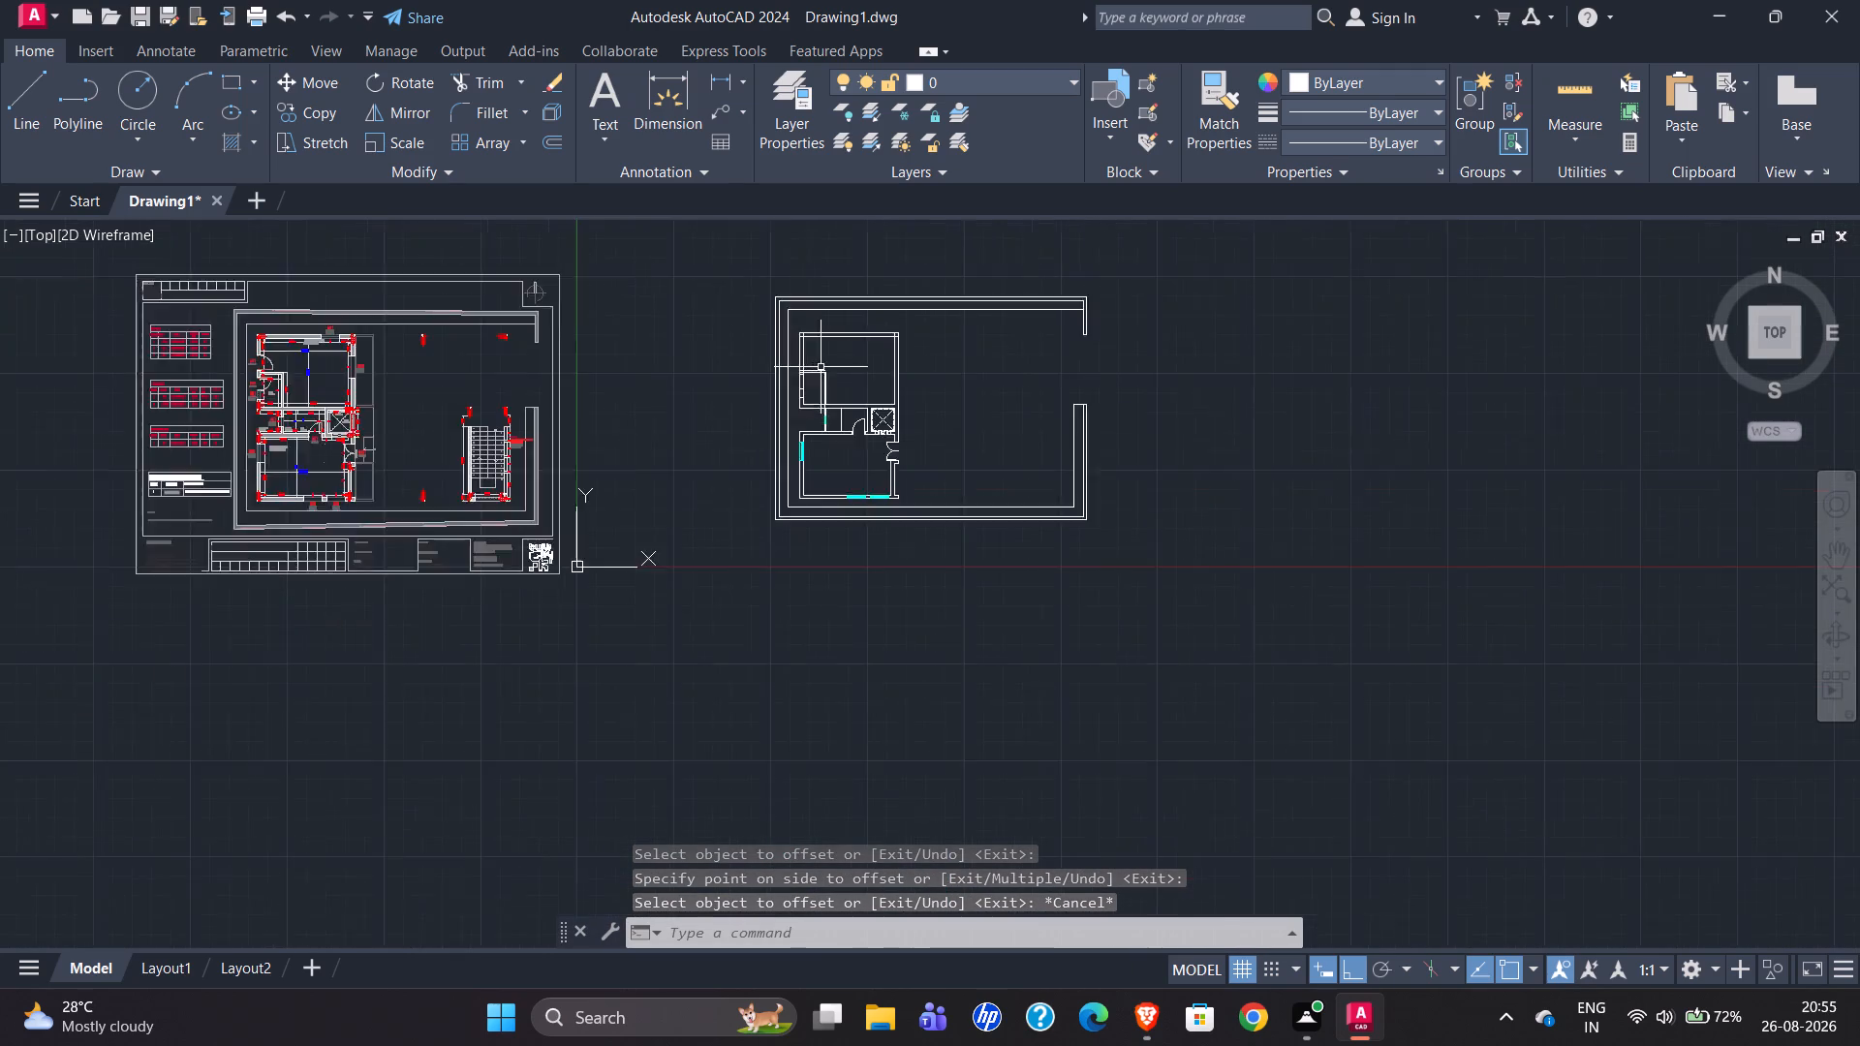
scroll(451, 377, up, 4)
scroll(587, 355, up, 2)
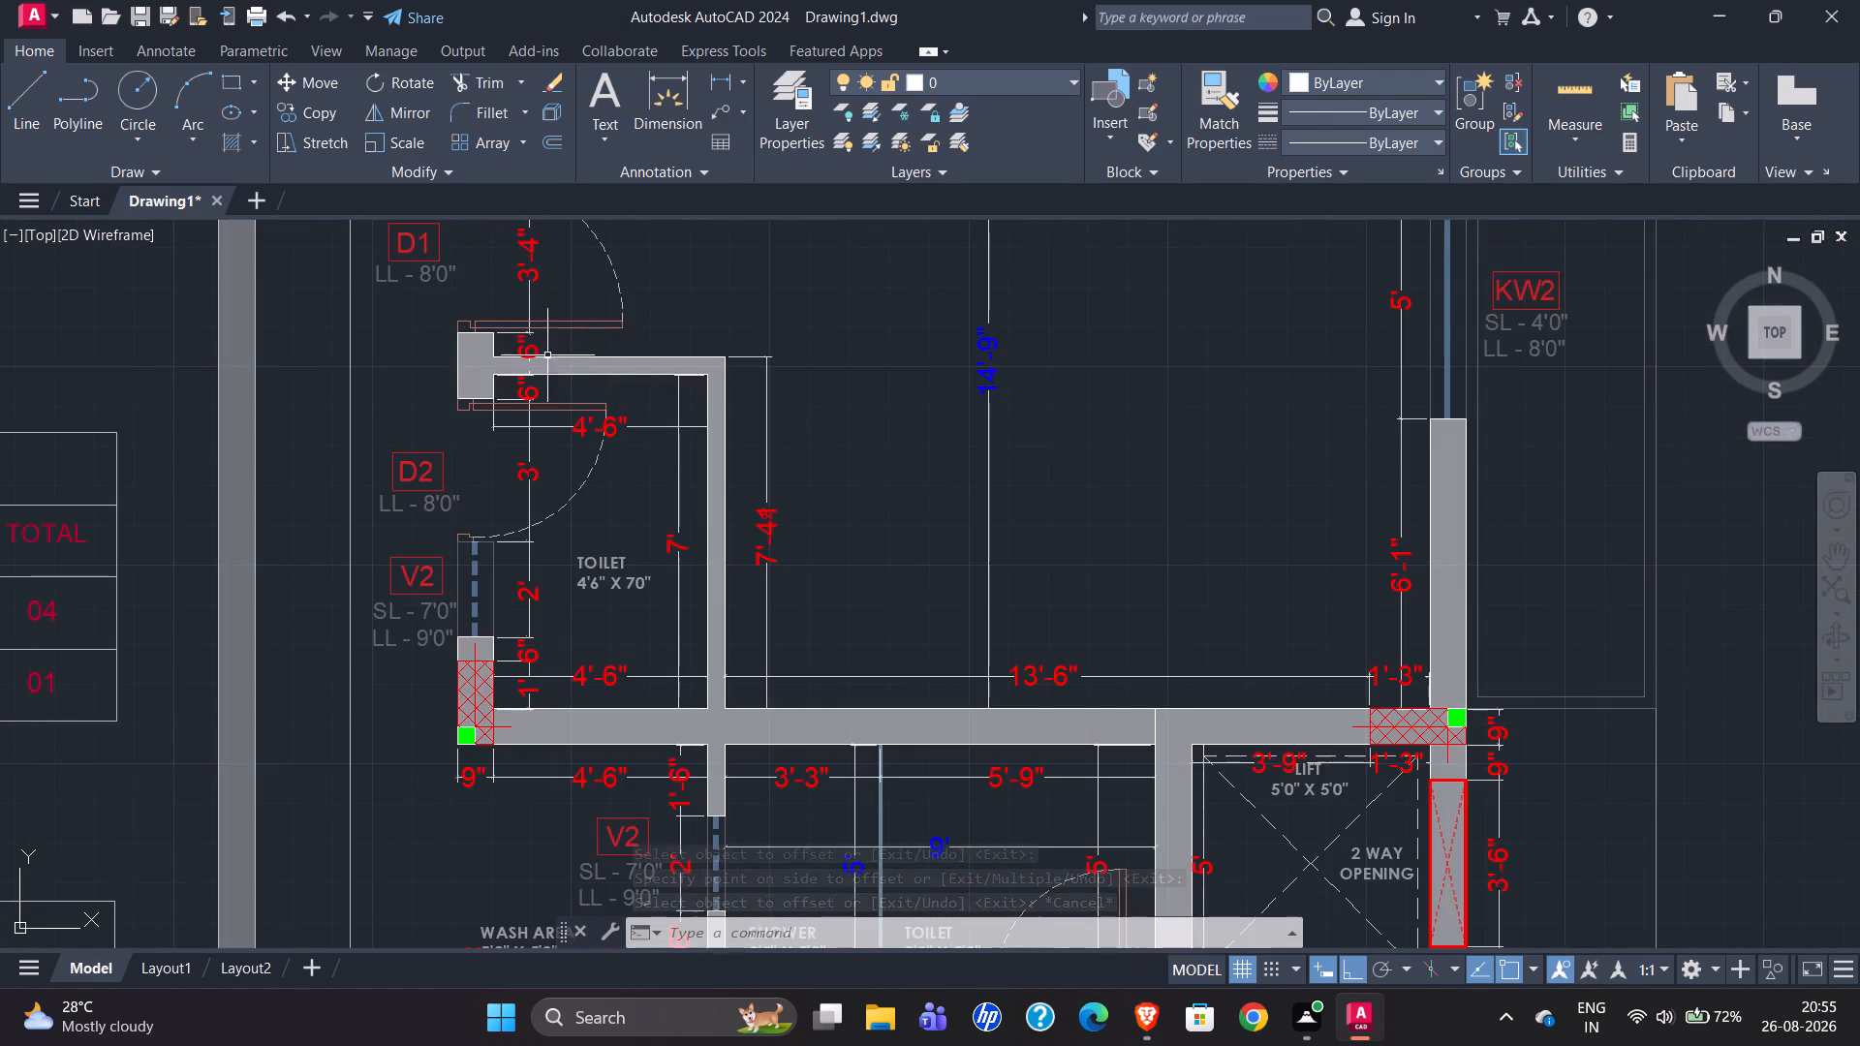
scroll(376, 370, down, 5)
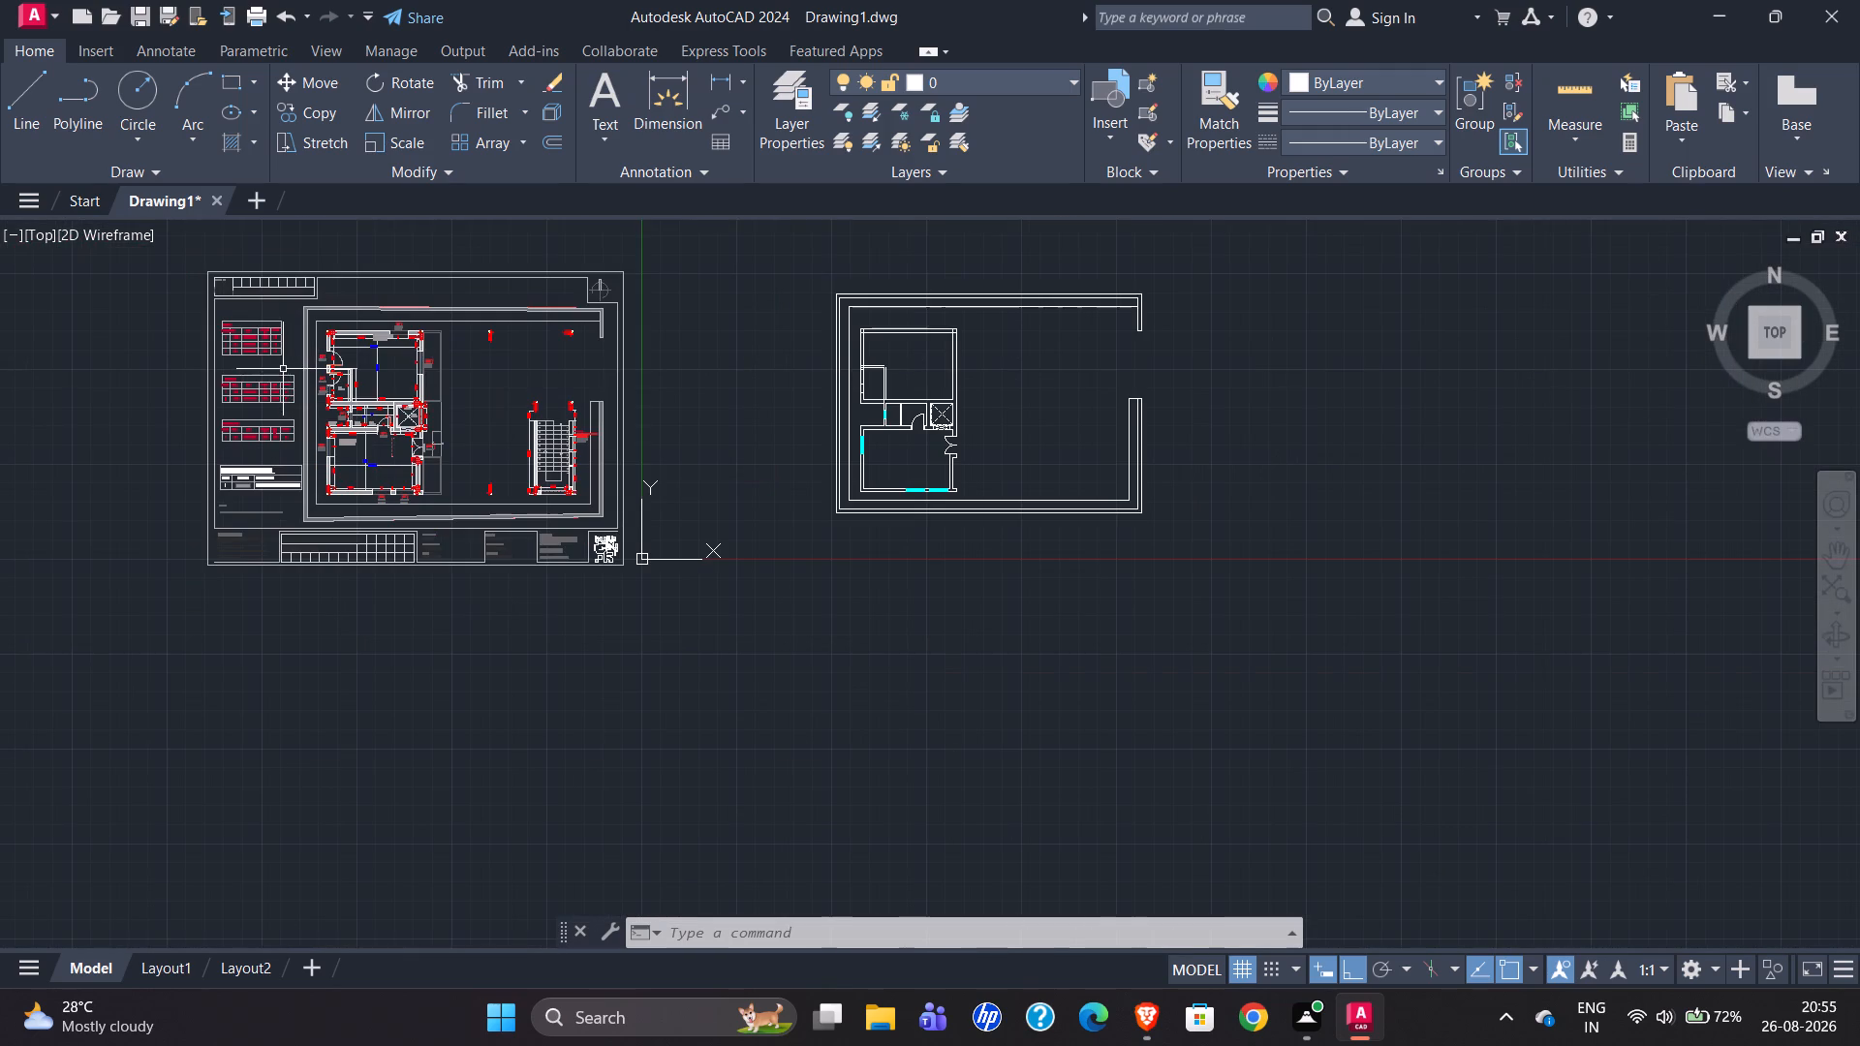
Extend the toilet's outer wall lines until they meet, and trim the horizontal excess beyond their corner.
scroll(917, 355, up, 4)
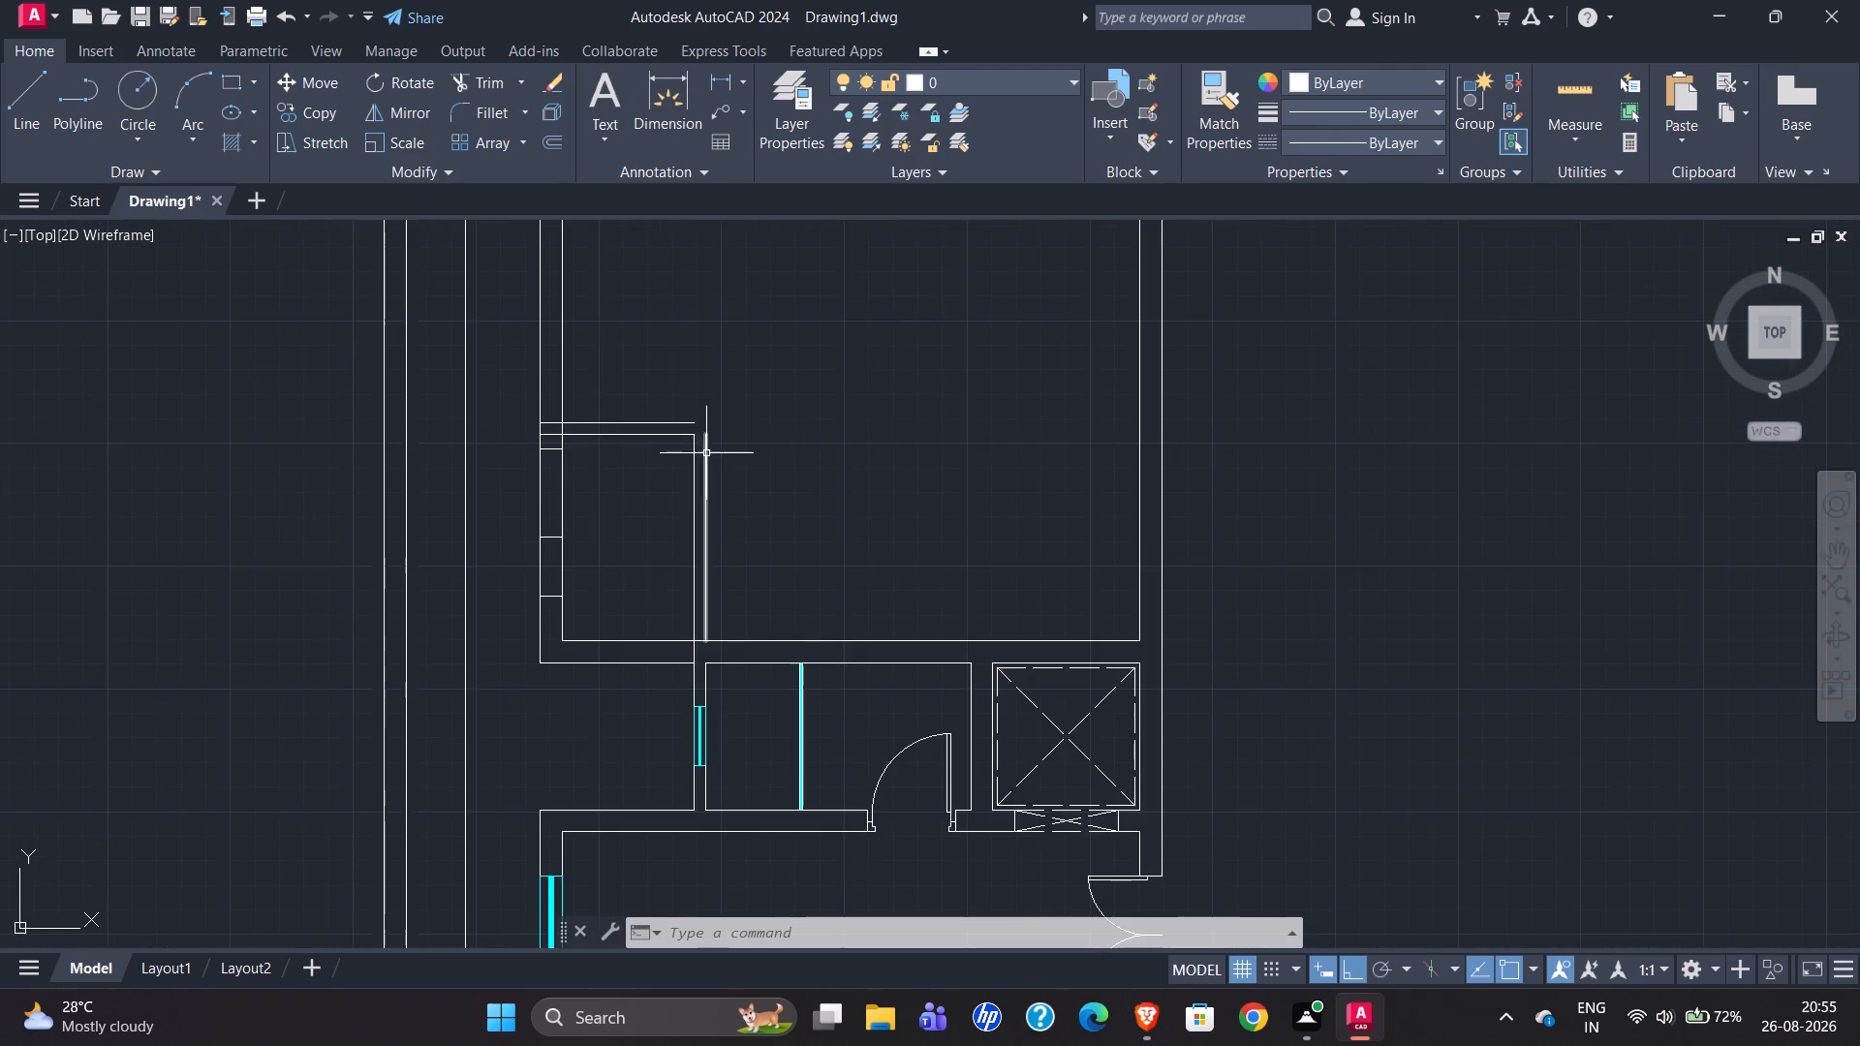
scroll(703, 448, up, 4)
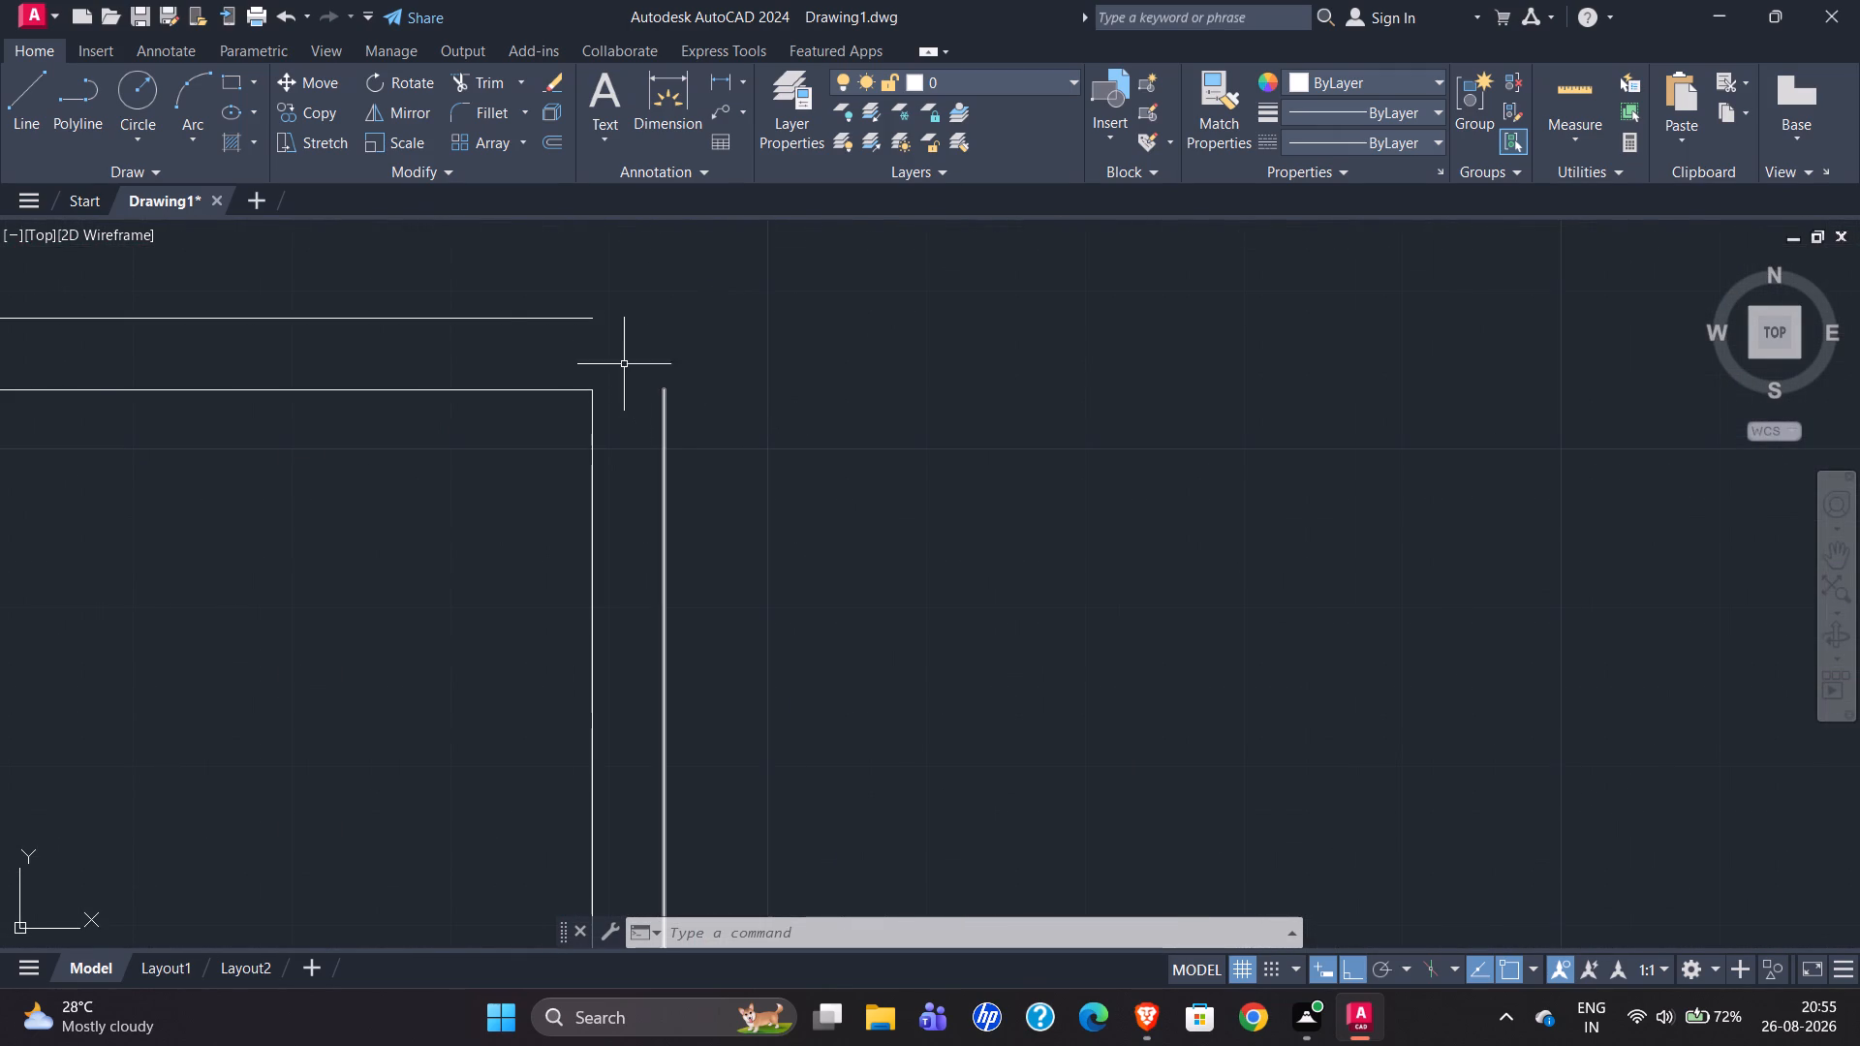
key(e)
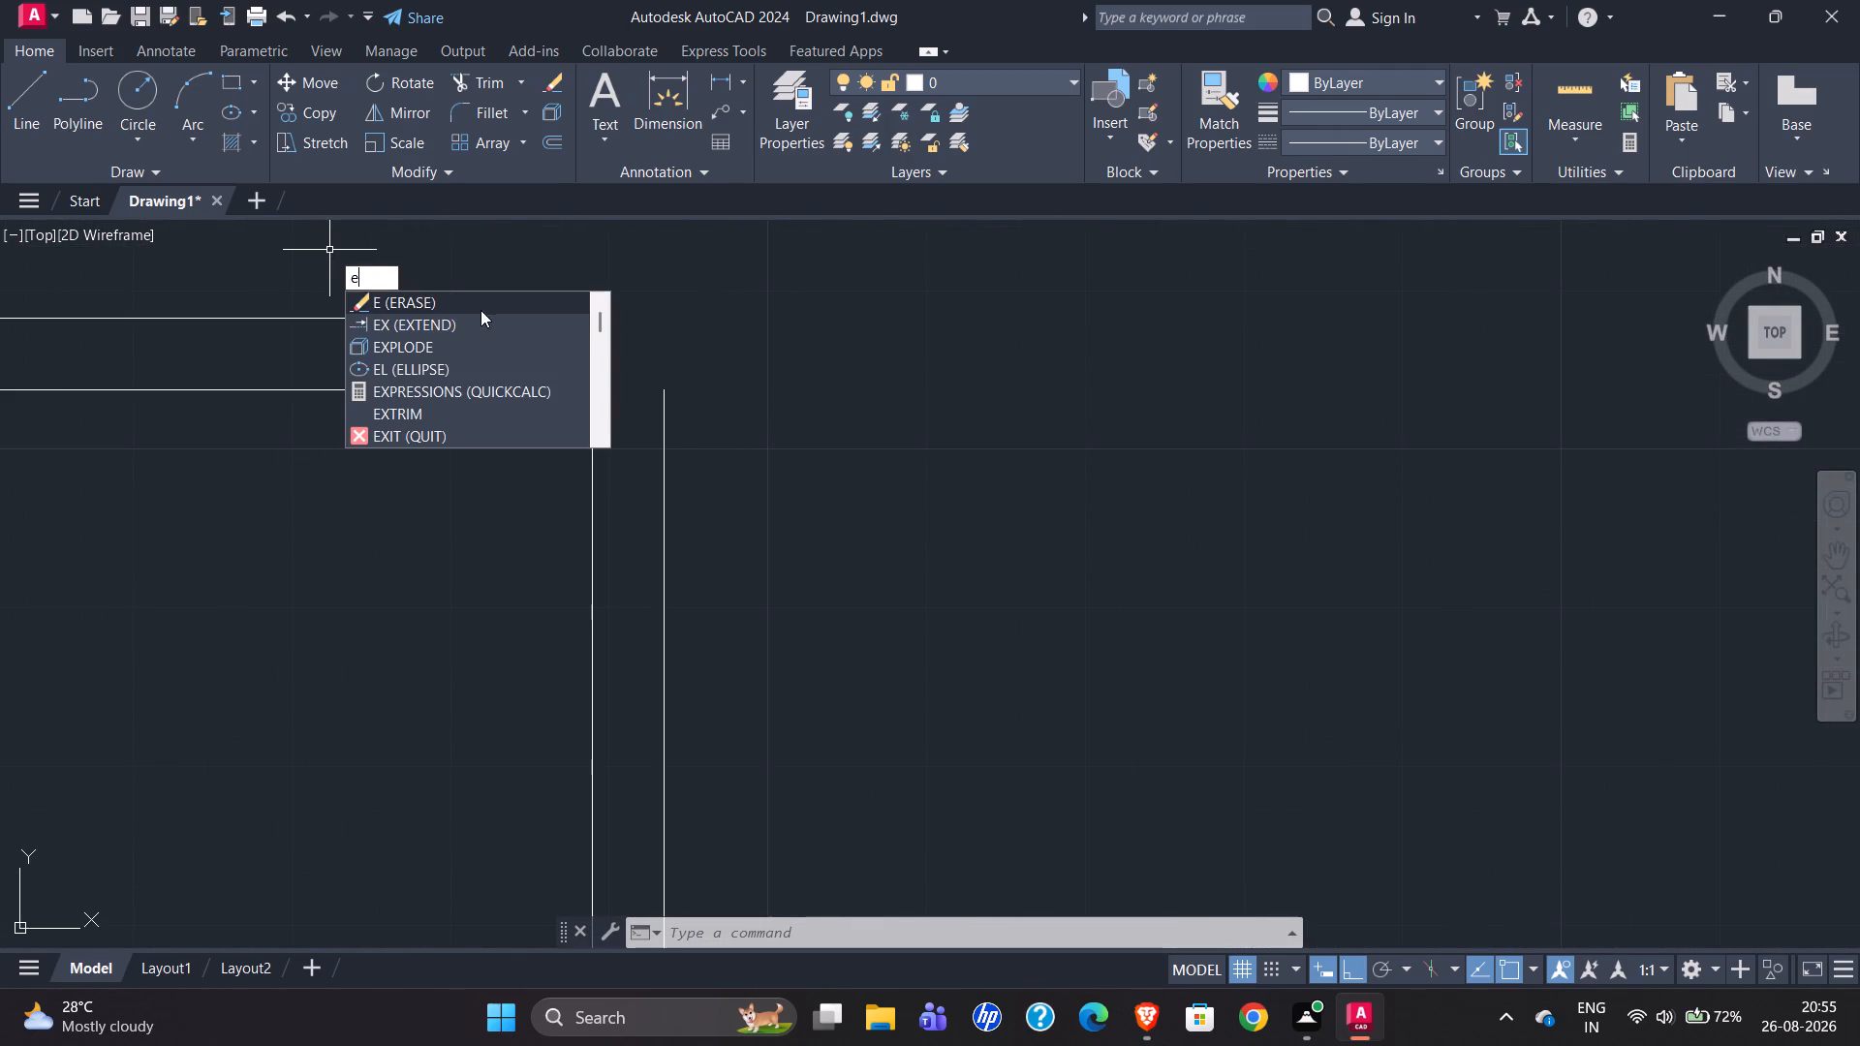
click(438, 330)
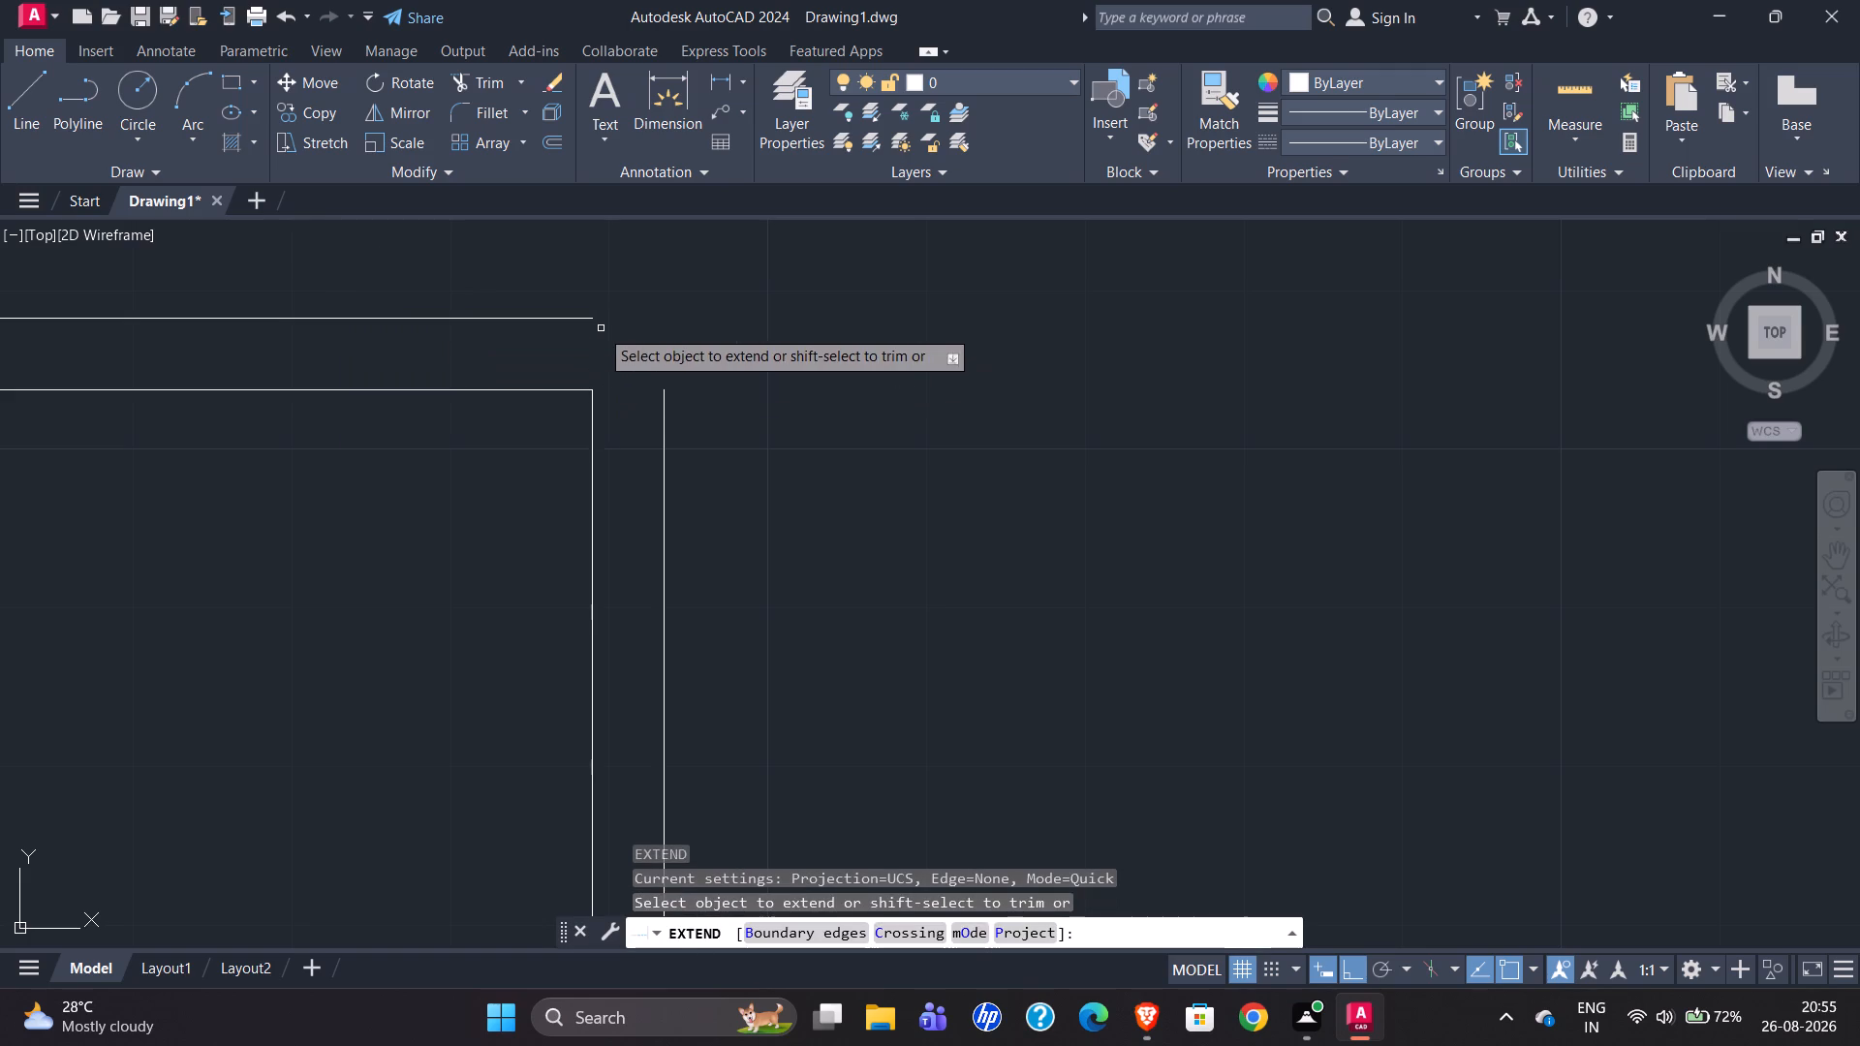
scroll(621, 428, down, 4)
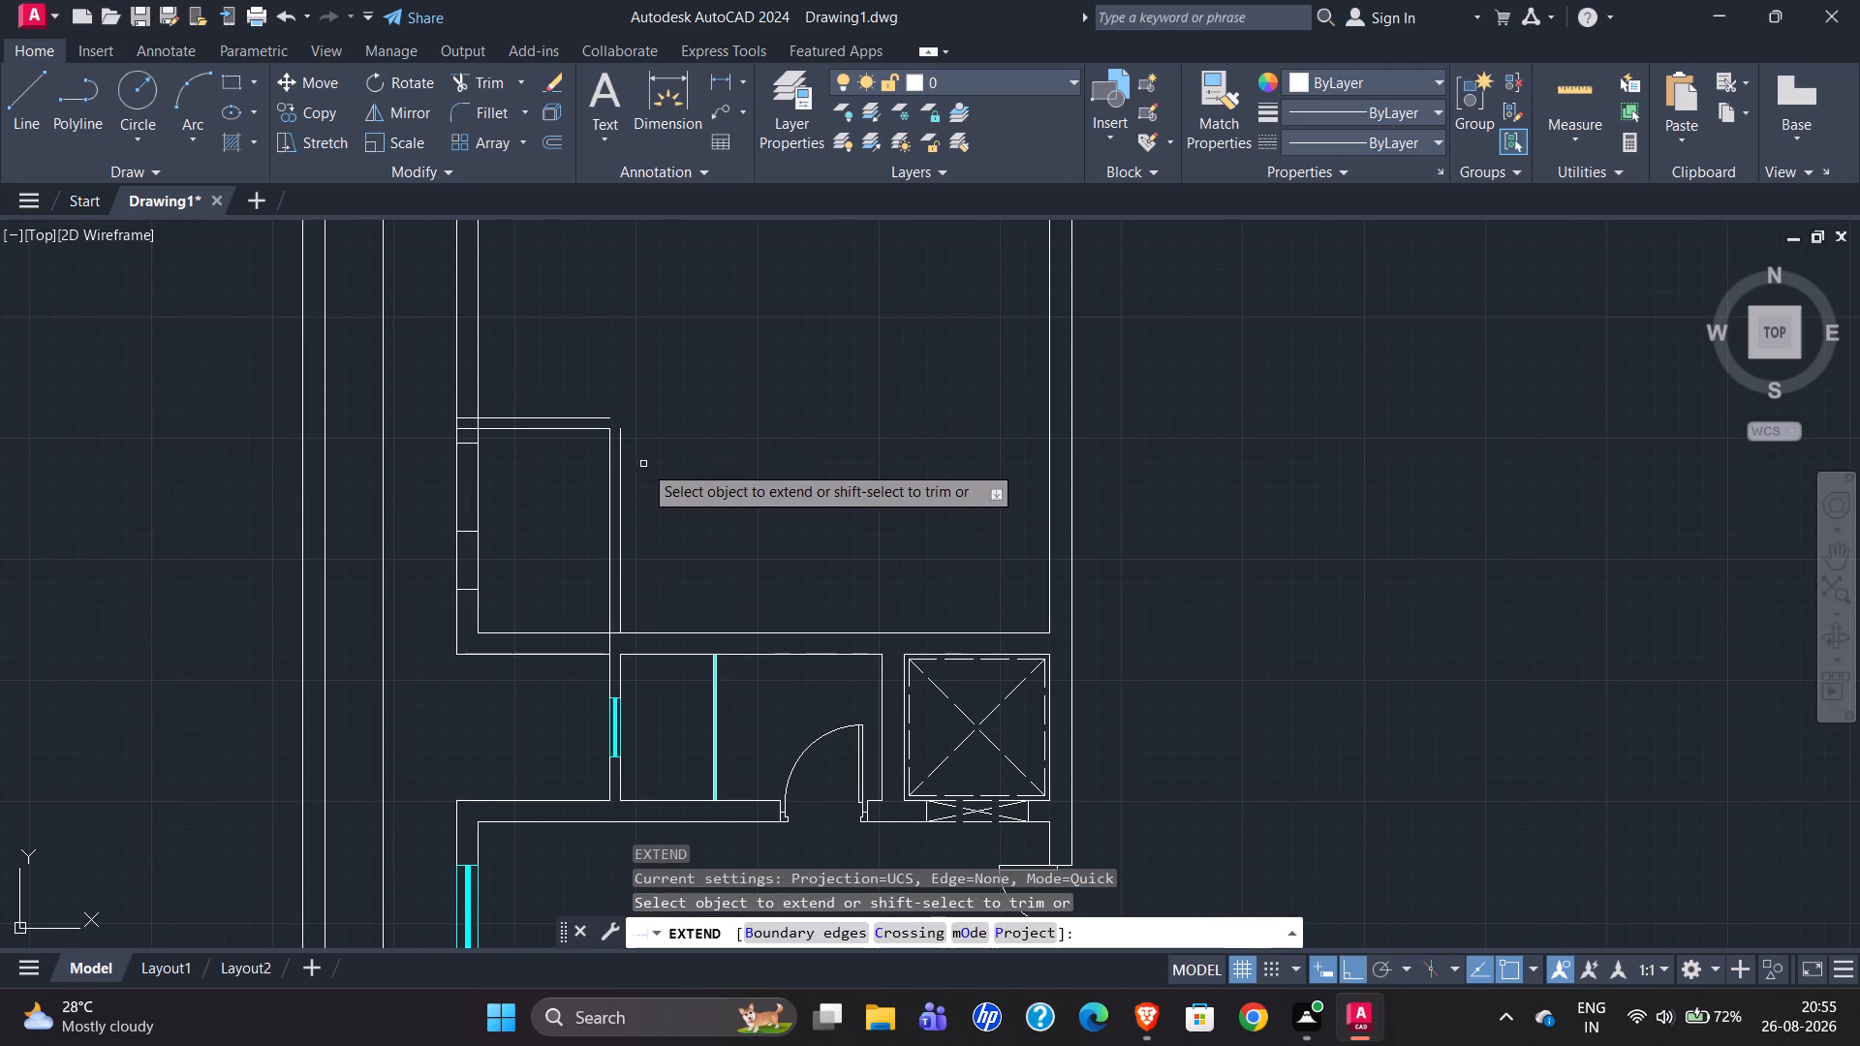
click(601, 415)
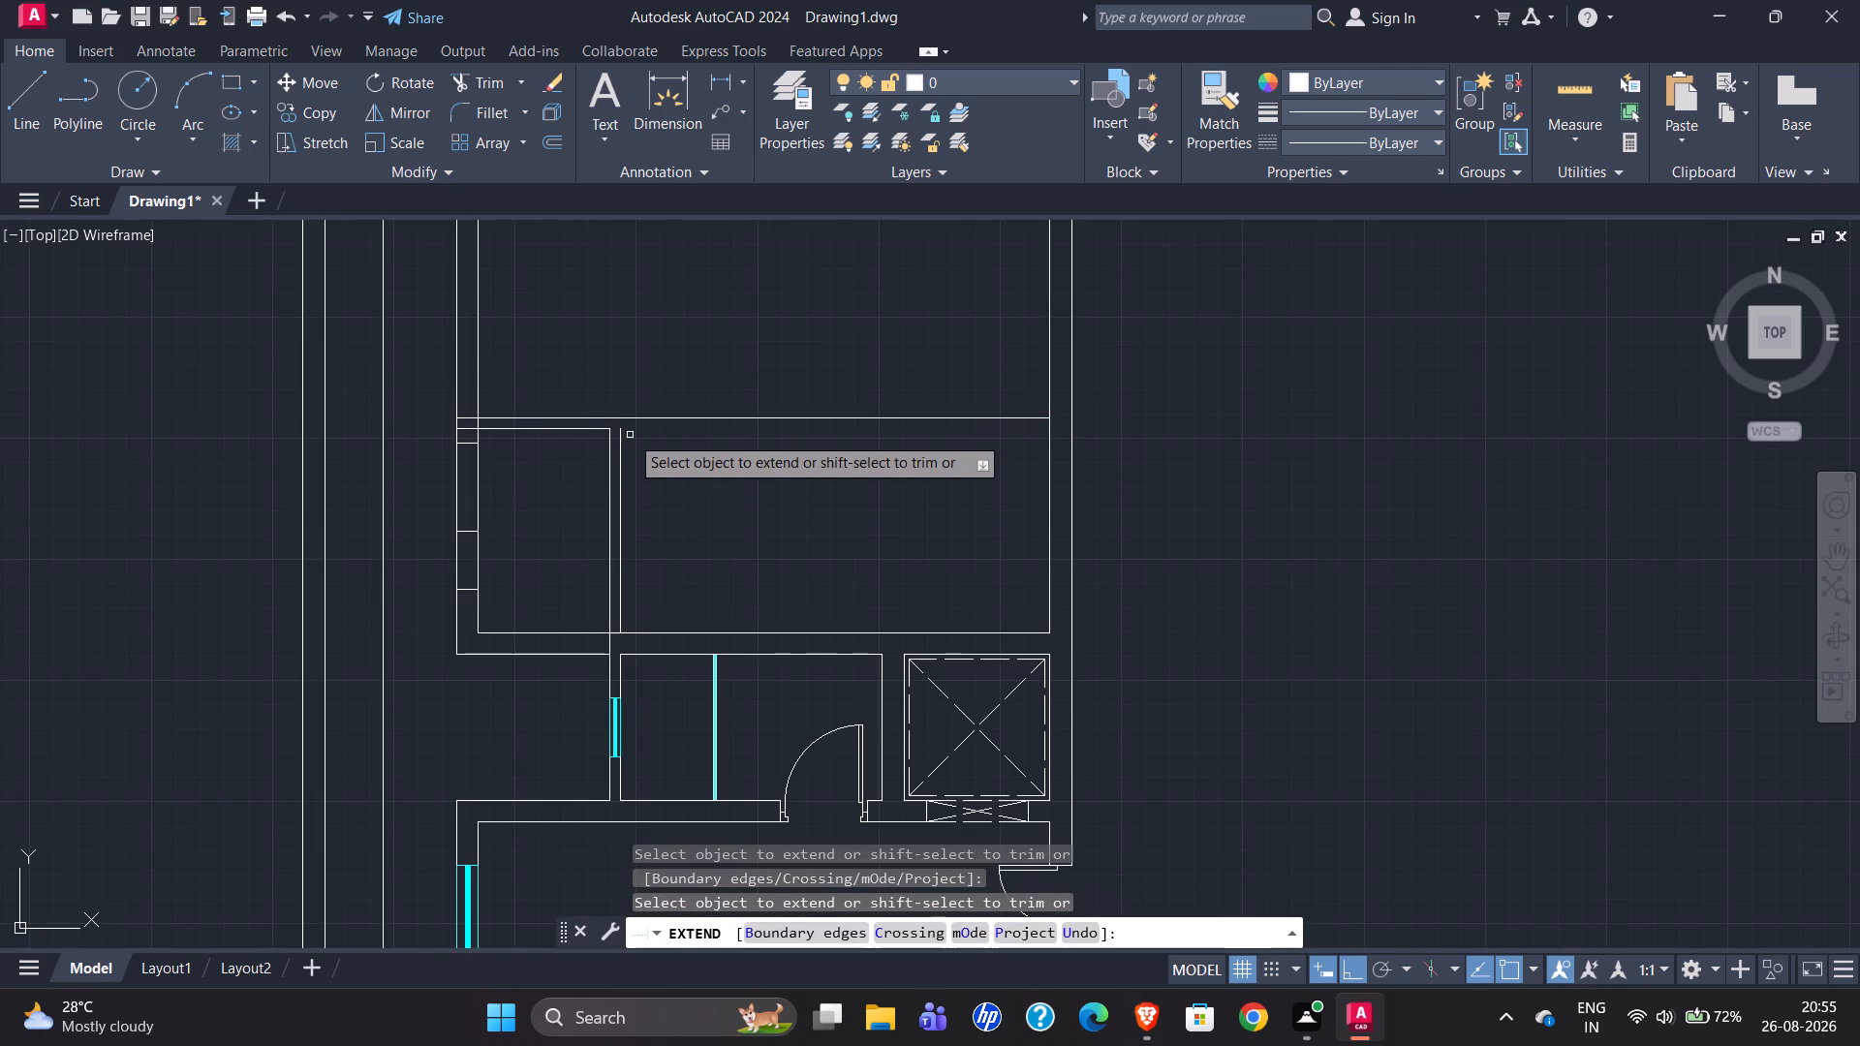
click(622, 435)
key(Escape)
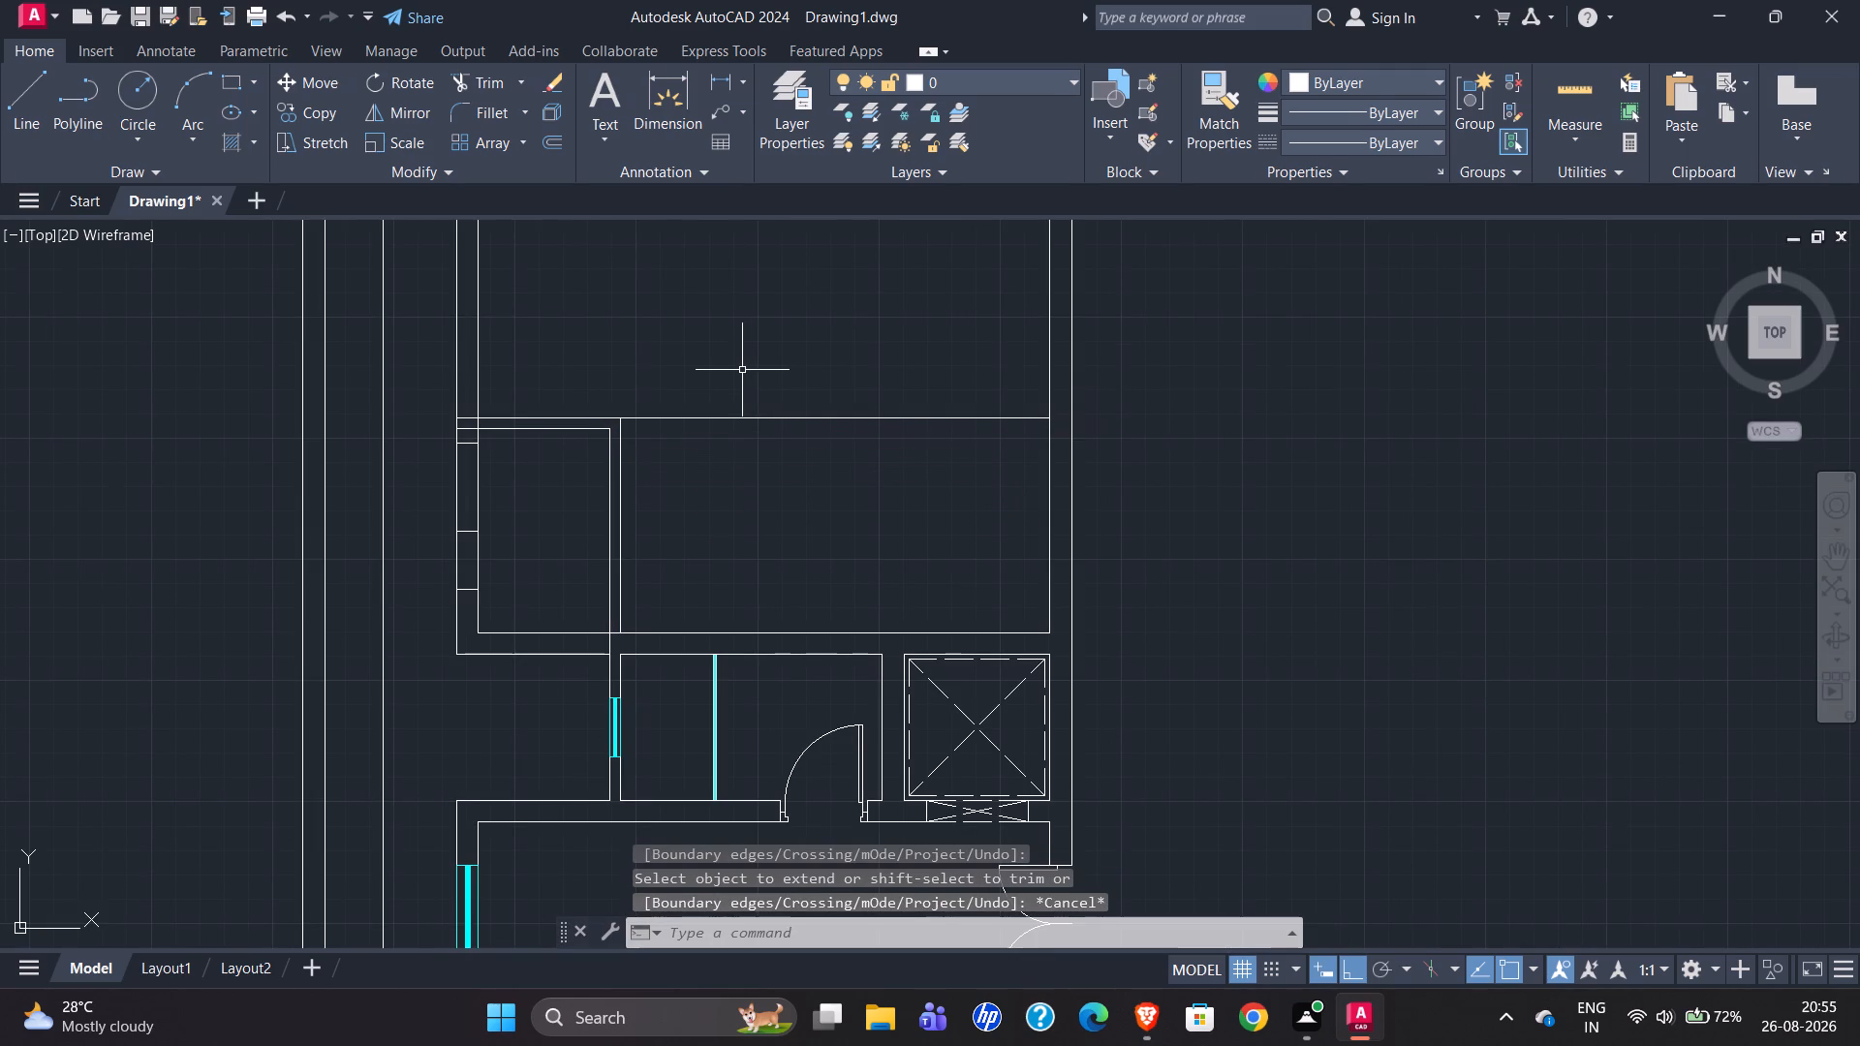
key(t)
key(r)
key(Return)
drag(728, 372, 737, 495)
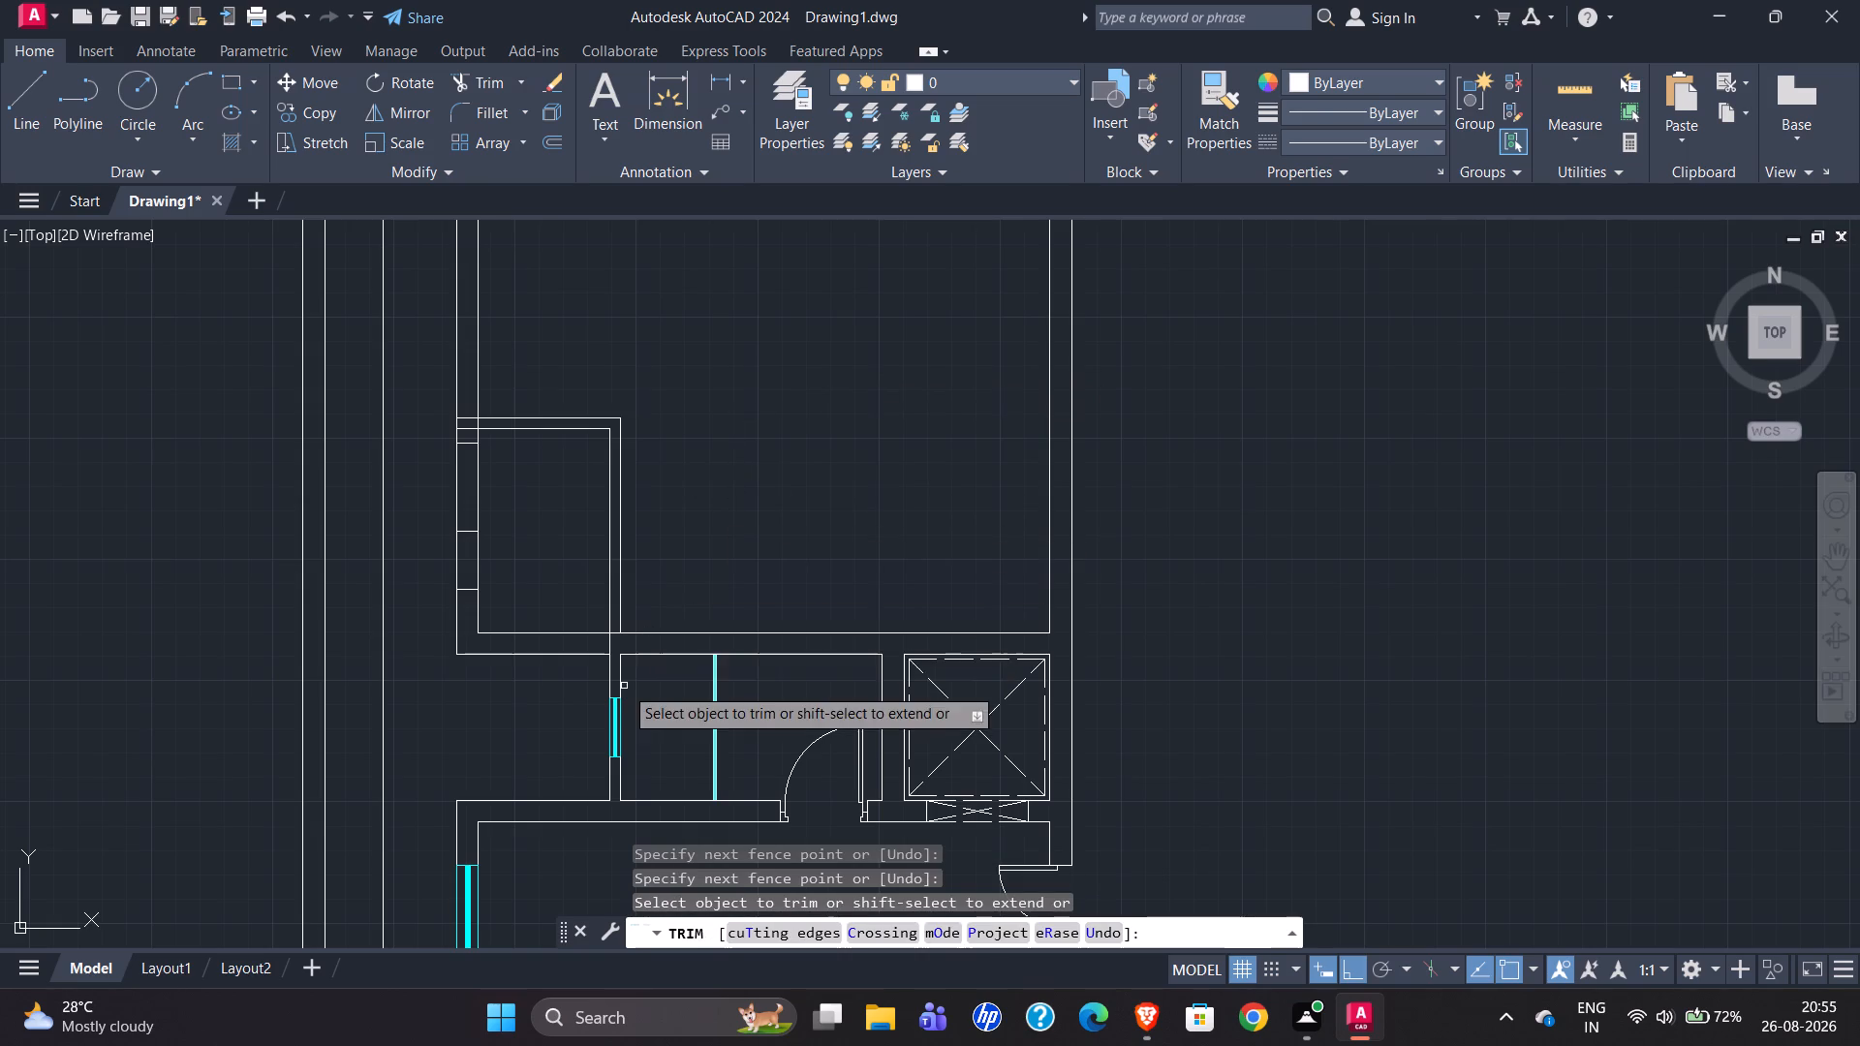
Trim the lines crossing the junction of the toilet's right wall and the servant room's bottom wall.
scroll(618, 673, up, 4)
drag(497, 519, 604, 514)
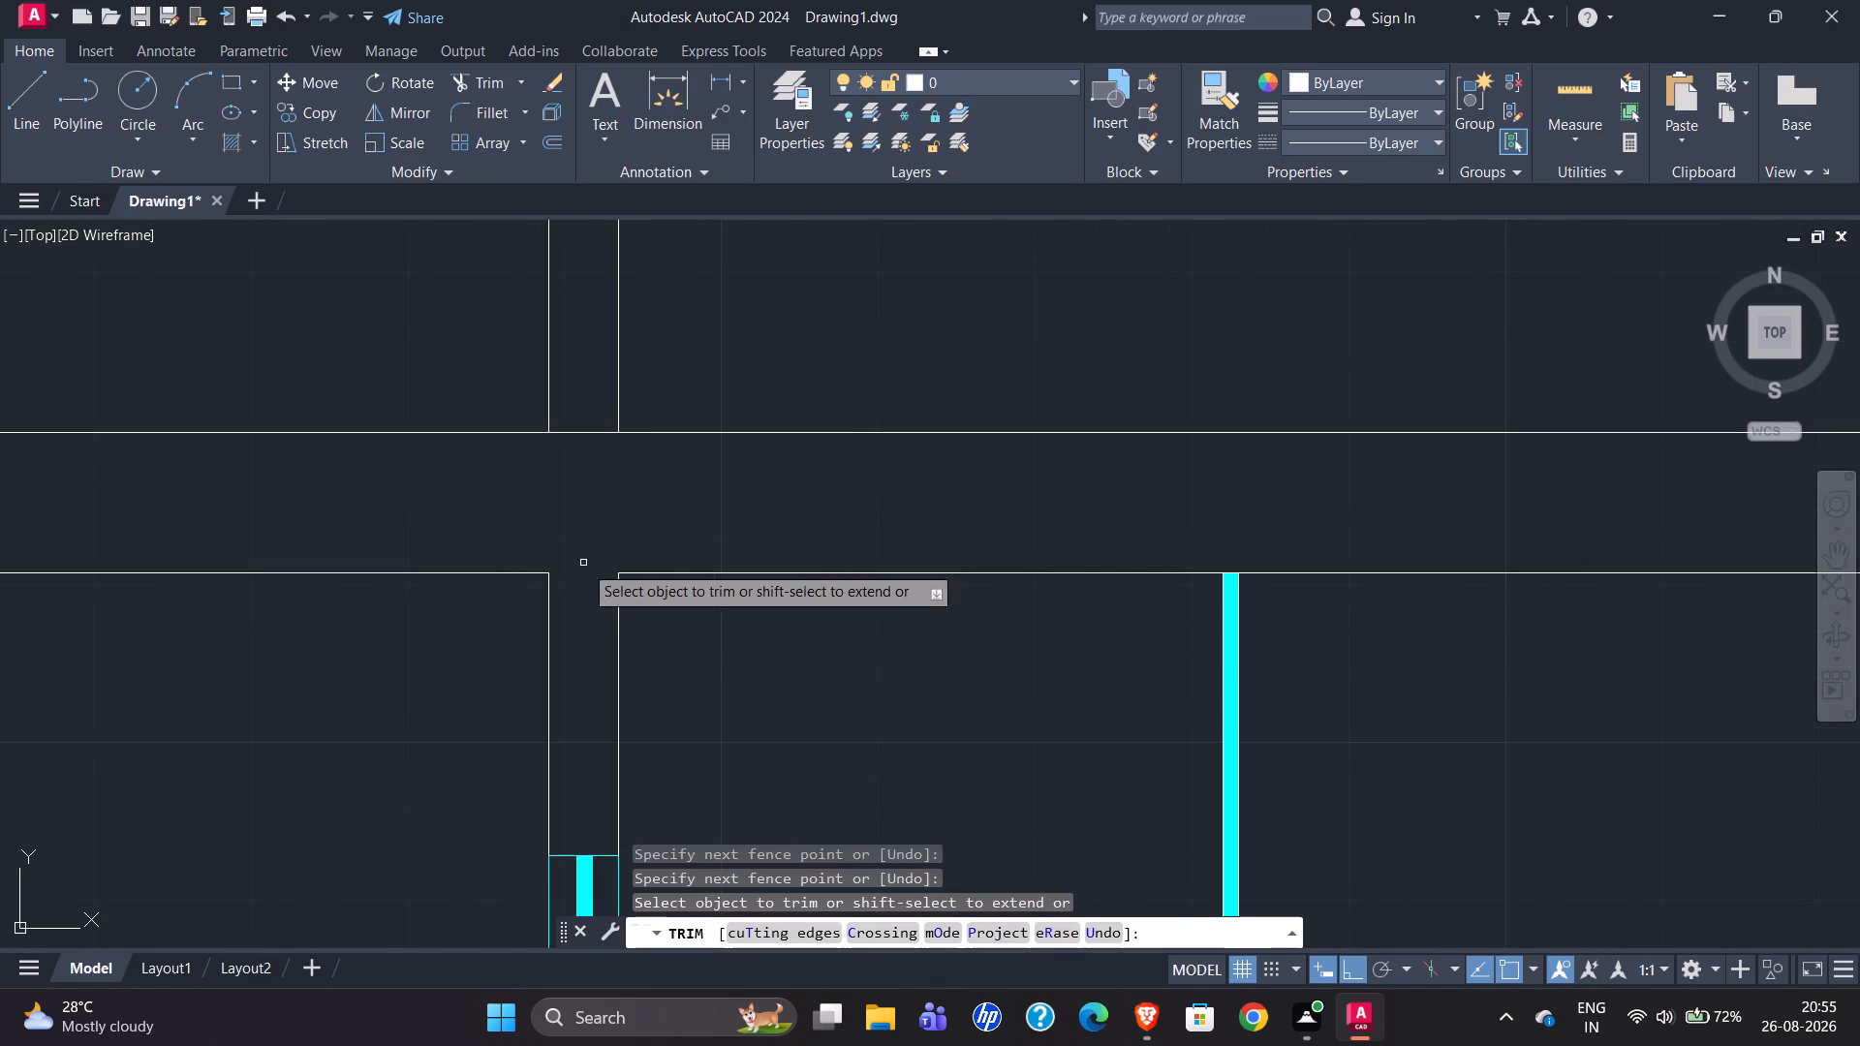
scroll(583, 629, down, 3)
scroll(584, 586, up, 4)
drag(581, 474, 580, 628)
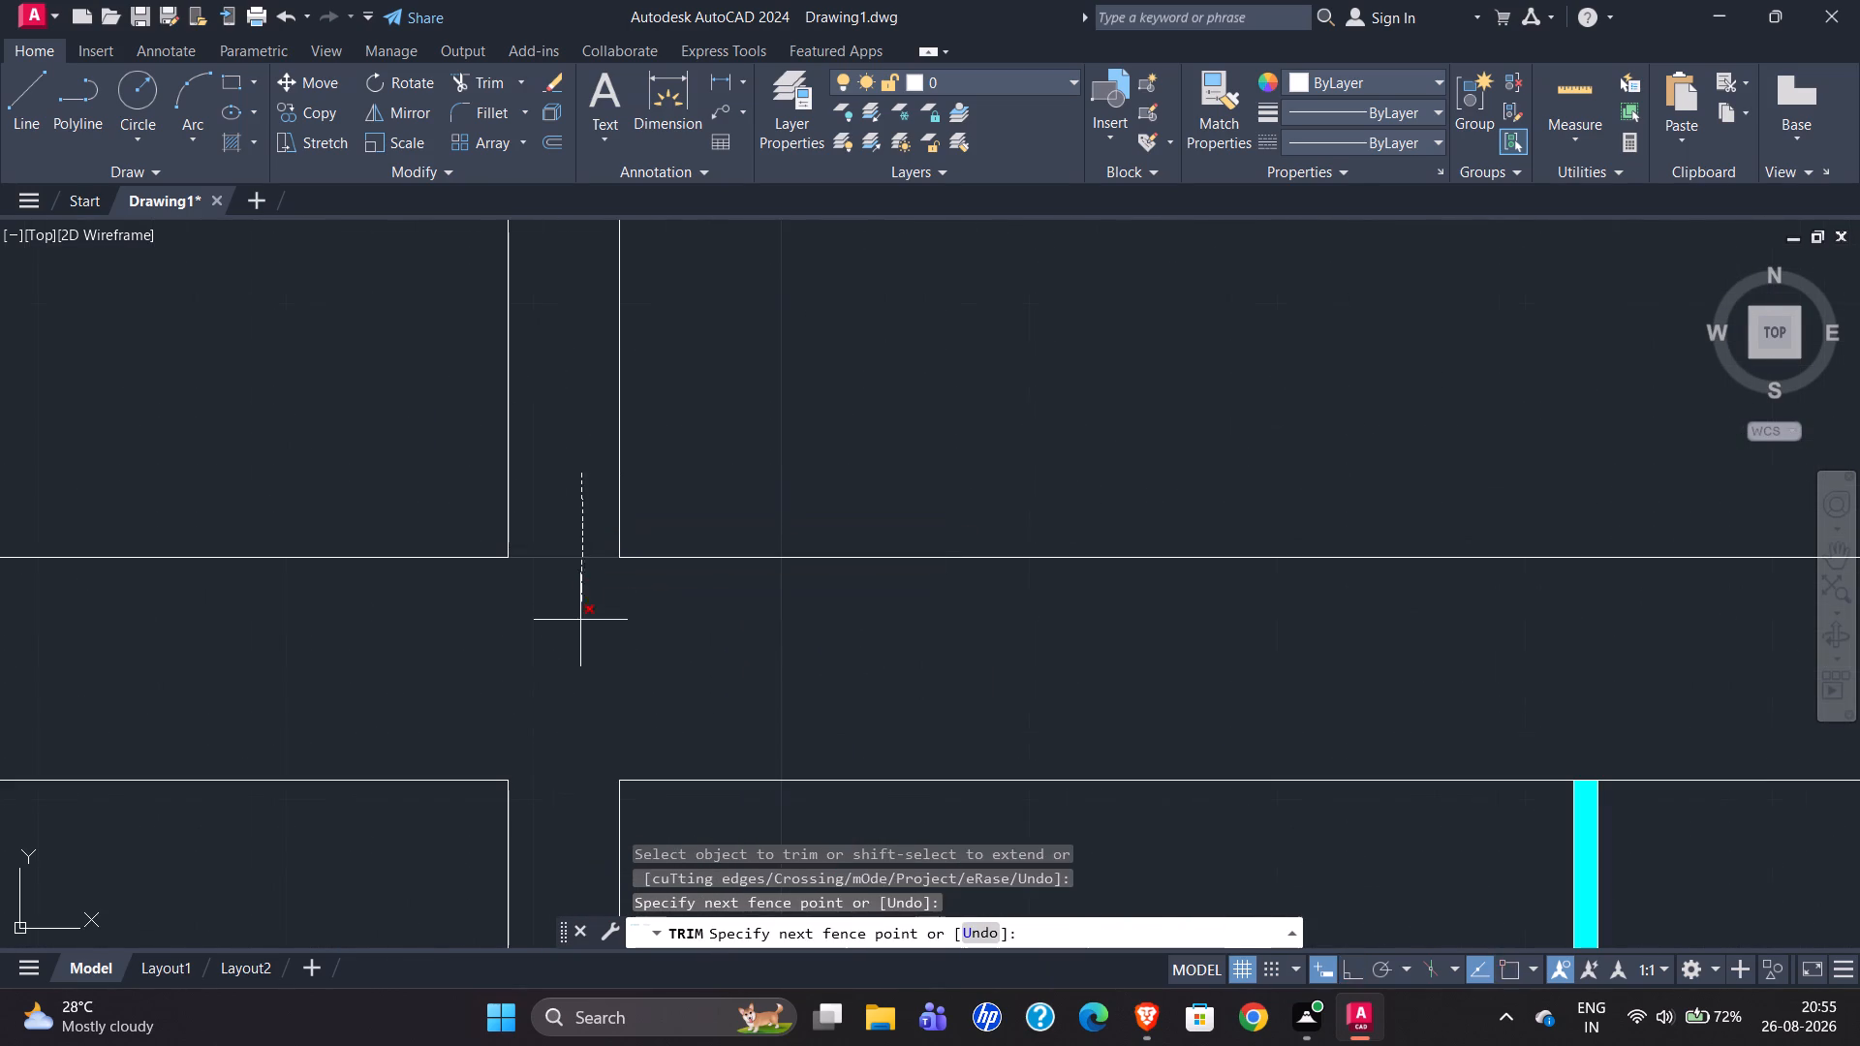
drag(580, 628, 580, 631)
Trim the lines crossing the junction of the toilet's top wall and the servant room's left wall.
scroll(824, 460, down, 3)
scroll(674, 617, down, 2)
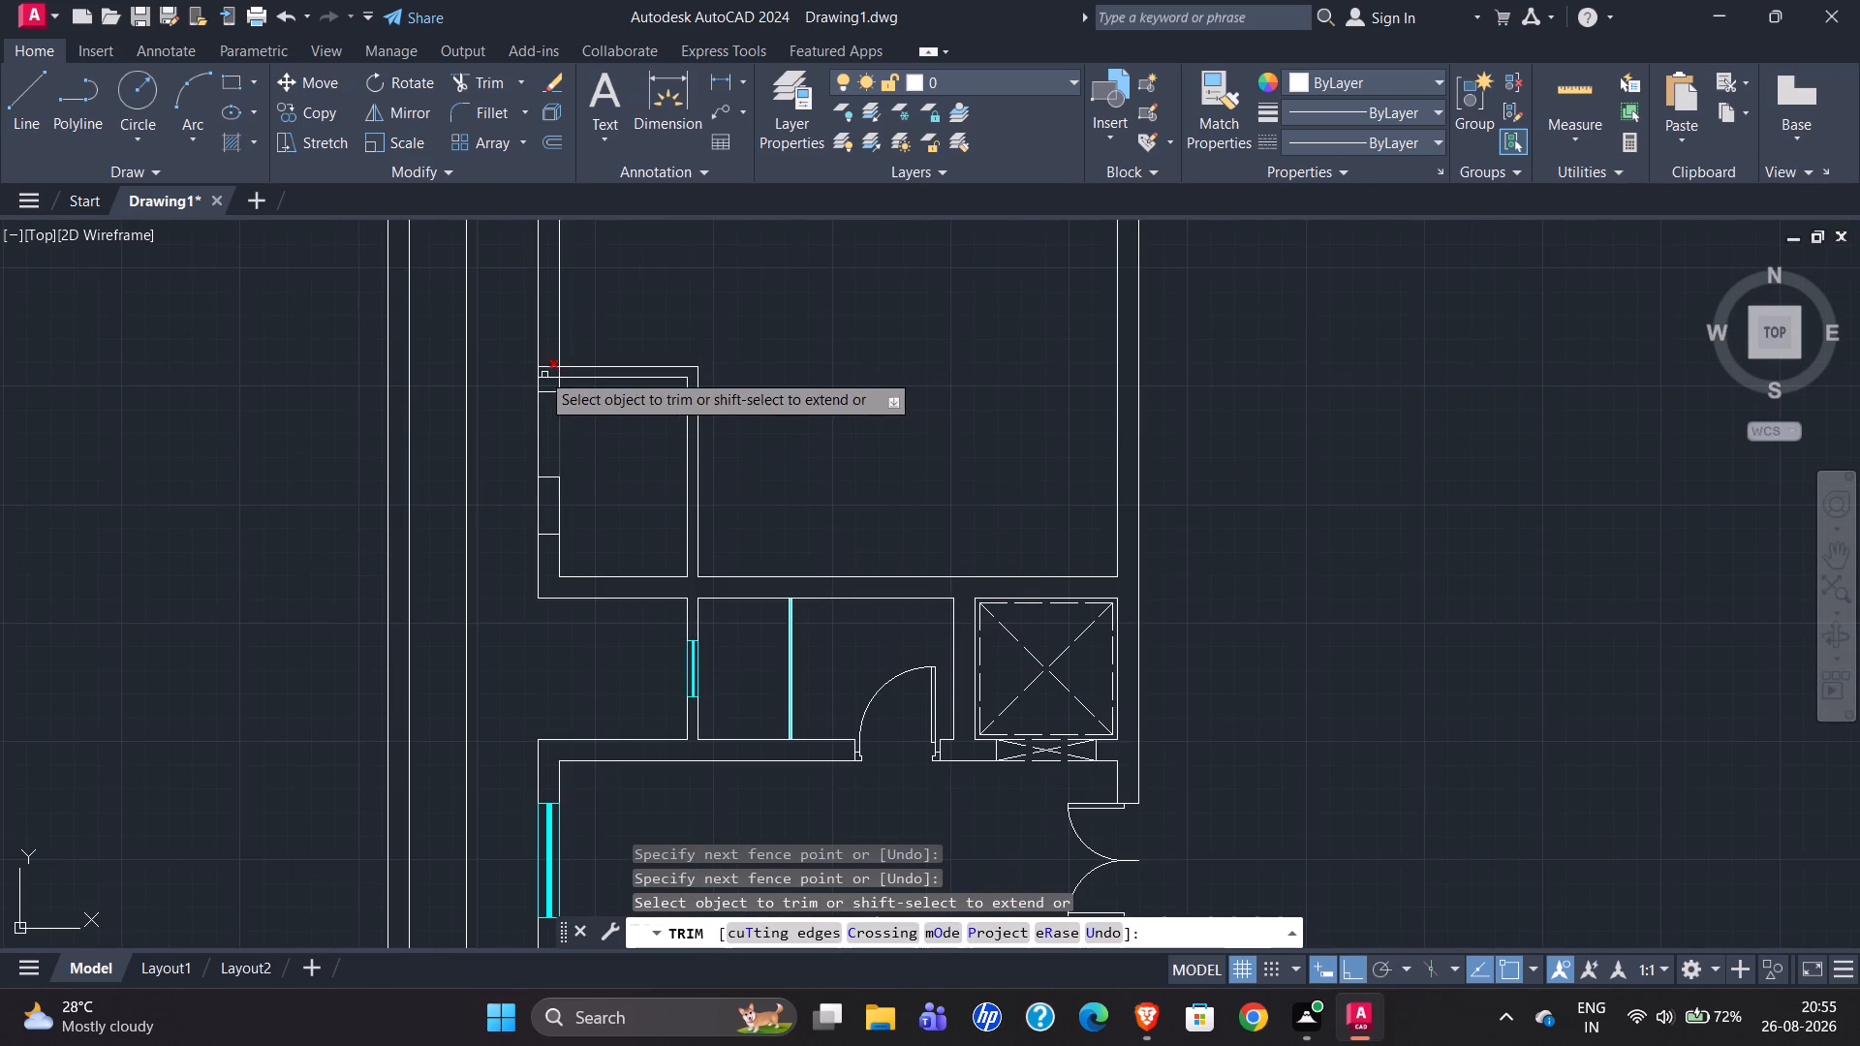
scroll(540, 363, up, 5)
drag(617, 437, 694, 438)
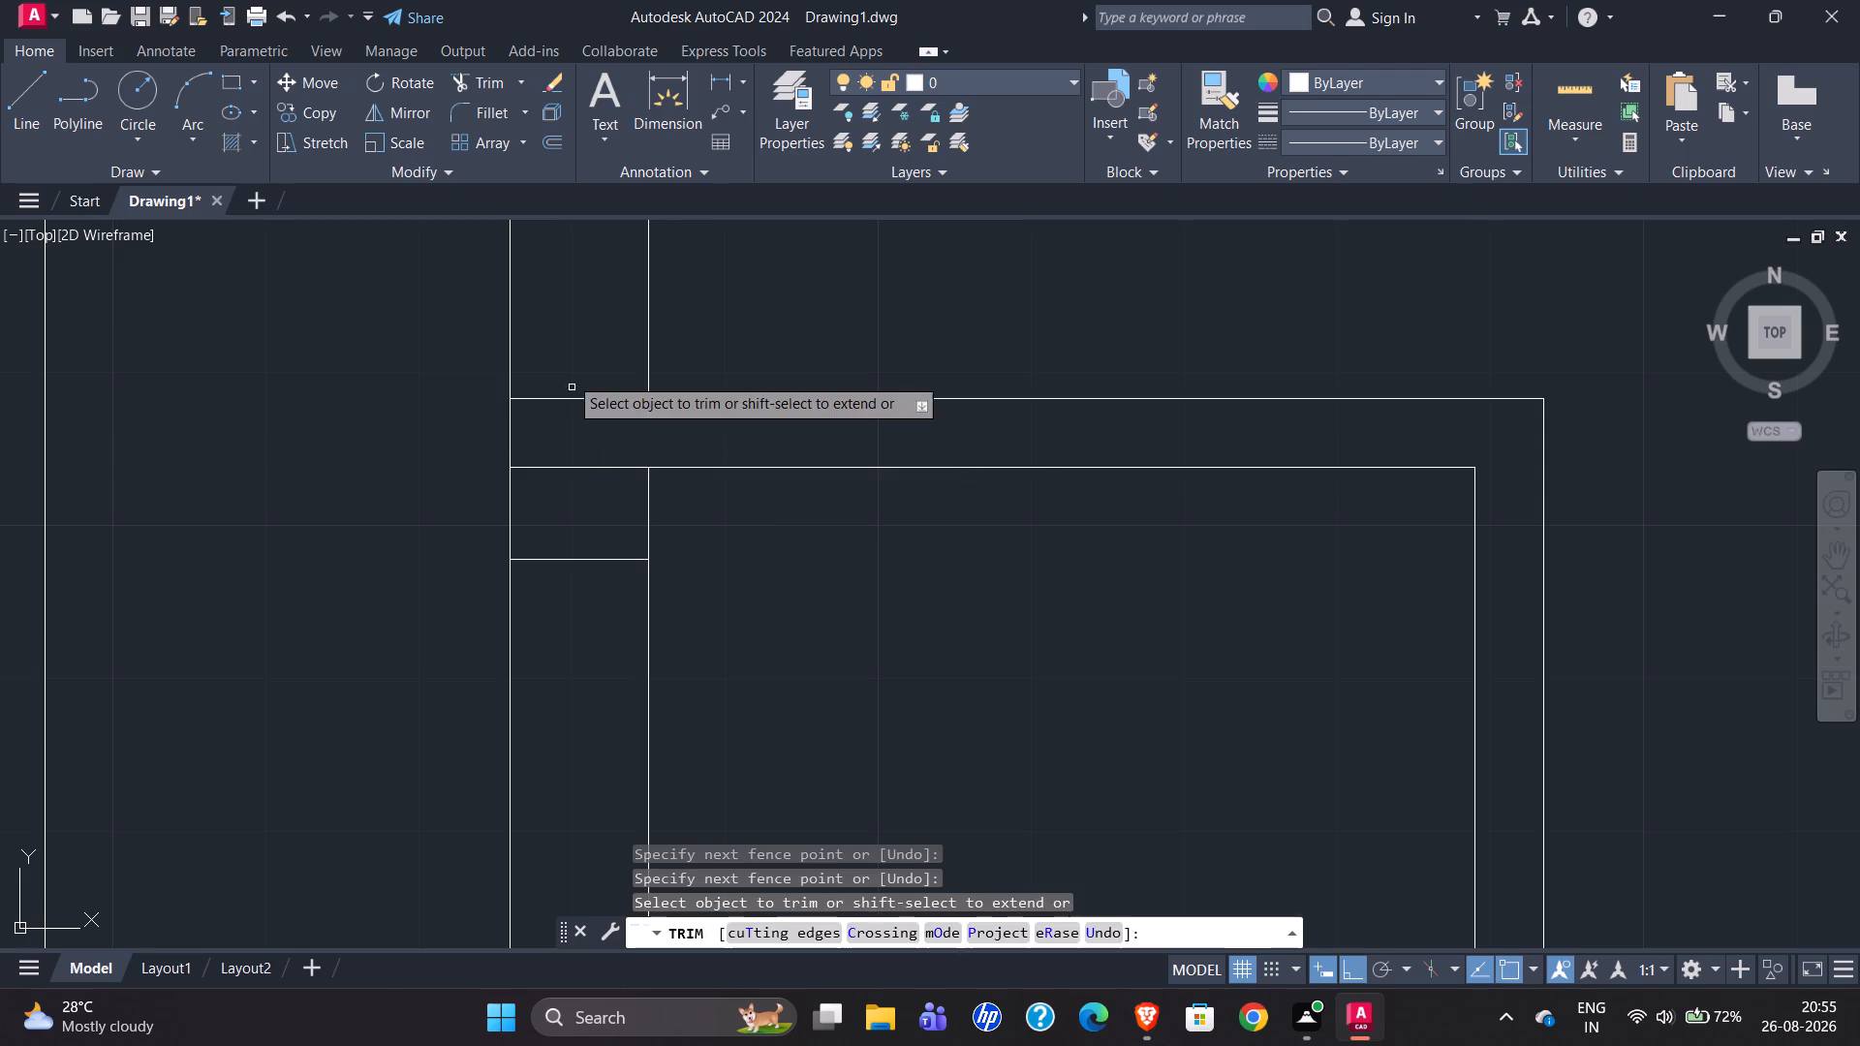
drag(571, 349, 573, 502)
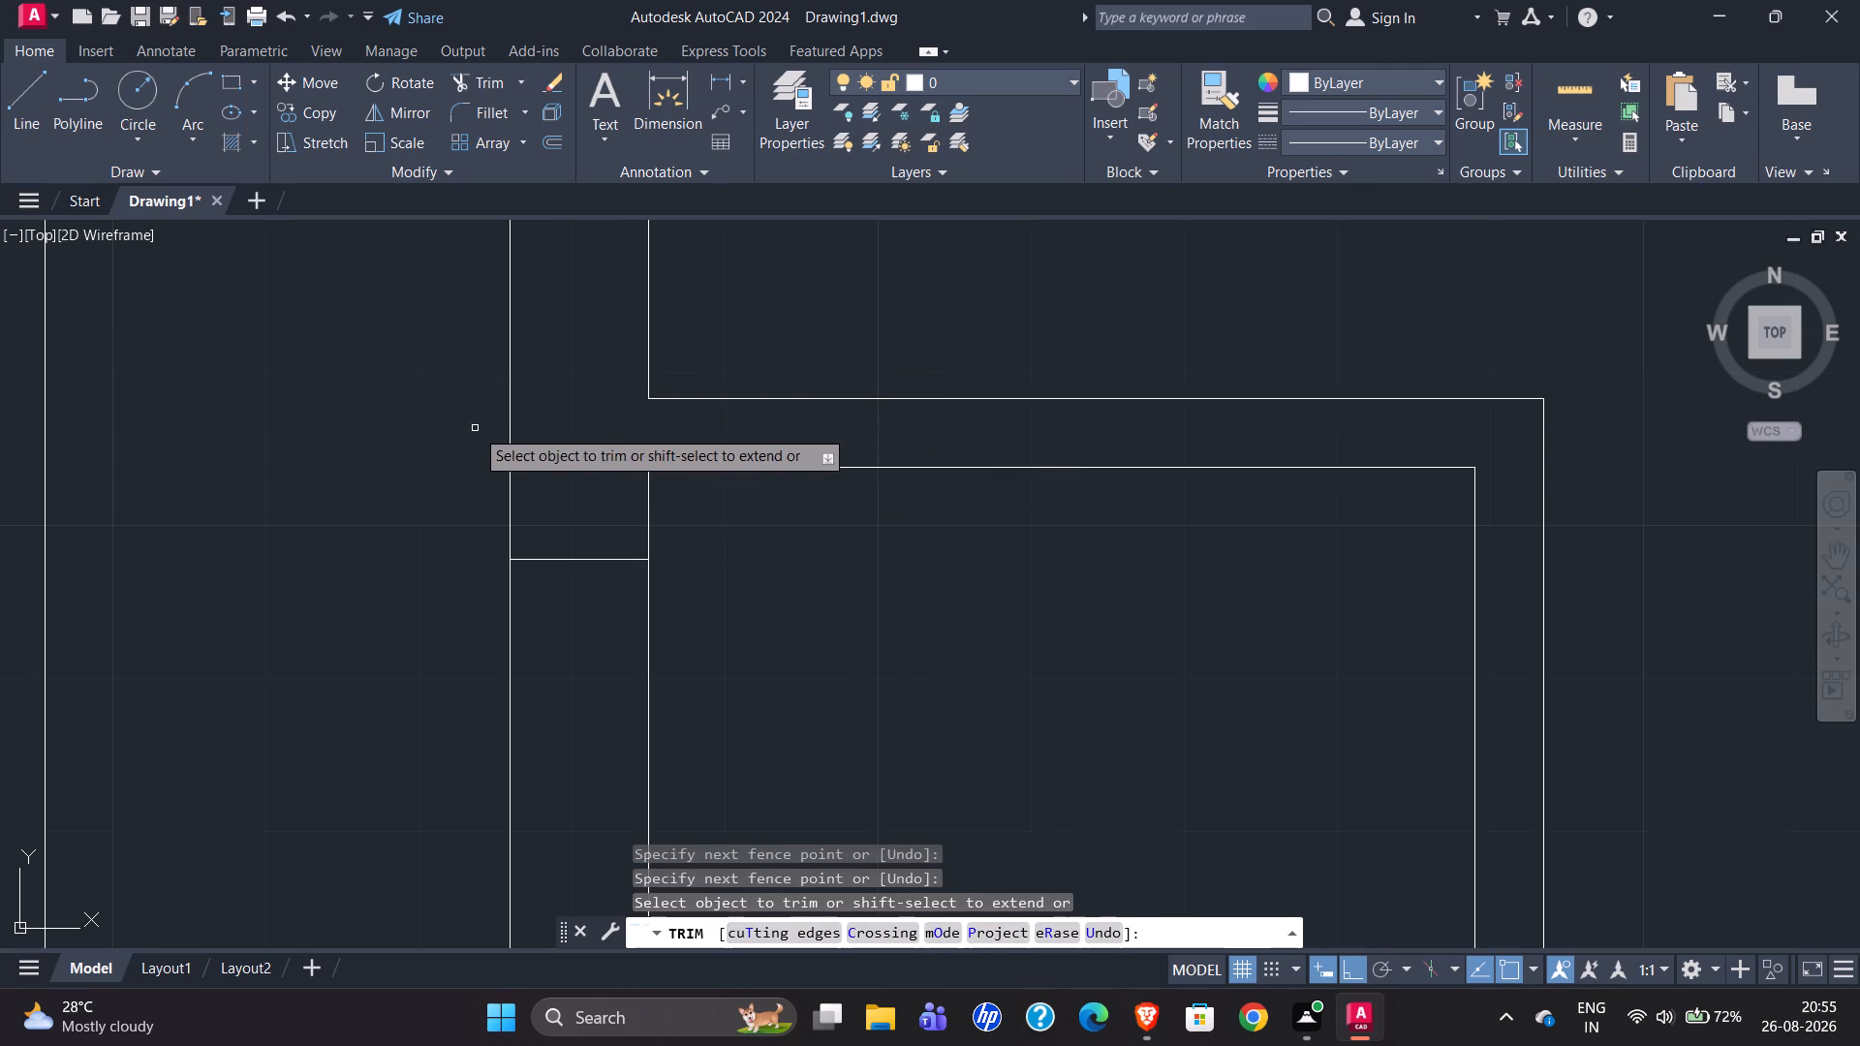
Trim both left-wall lines between the lowest pair of jamb lines to open the toilet's V2 ventilator gap.
scroll(463, 433, down, 2)
scroll(957, 348, down, 2)
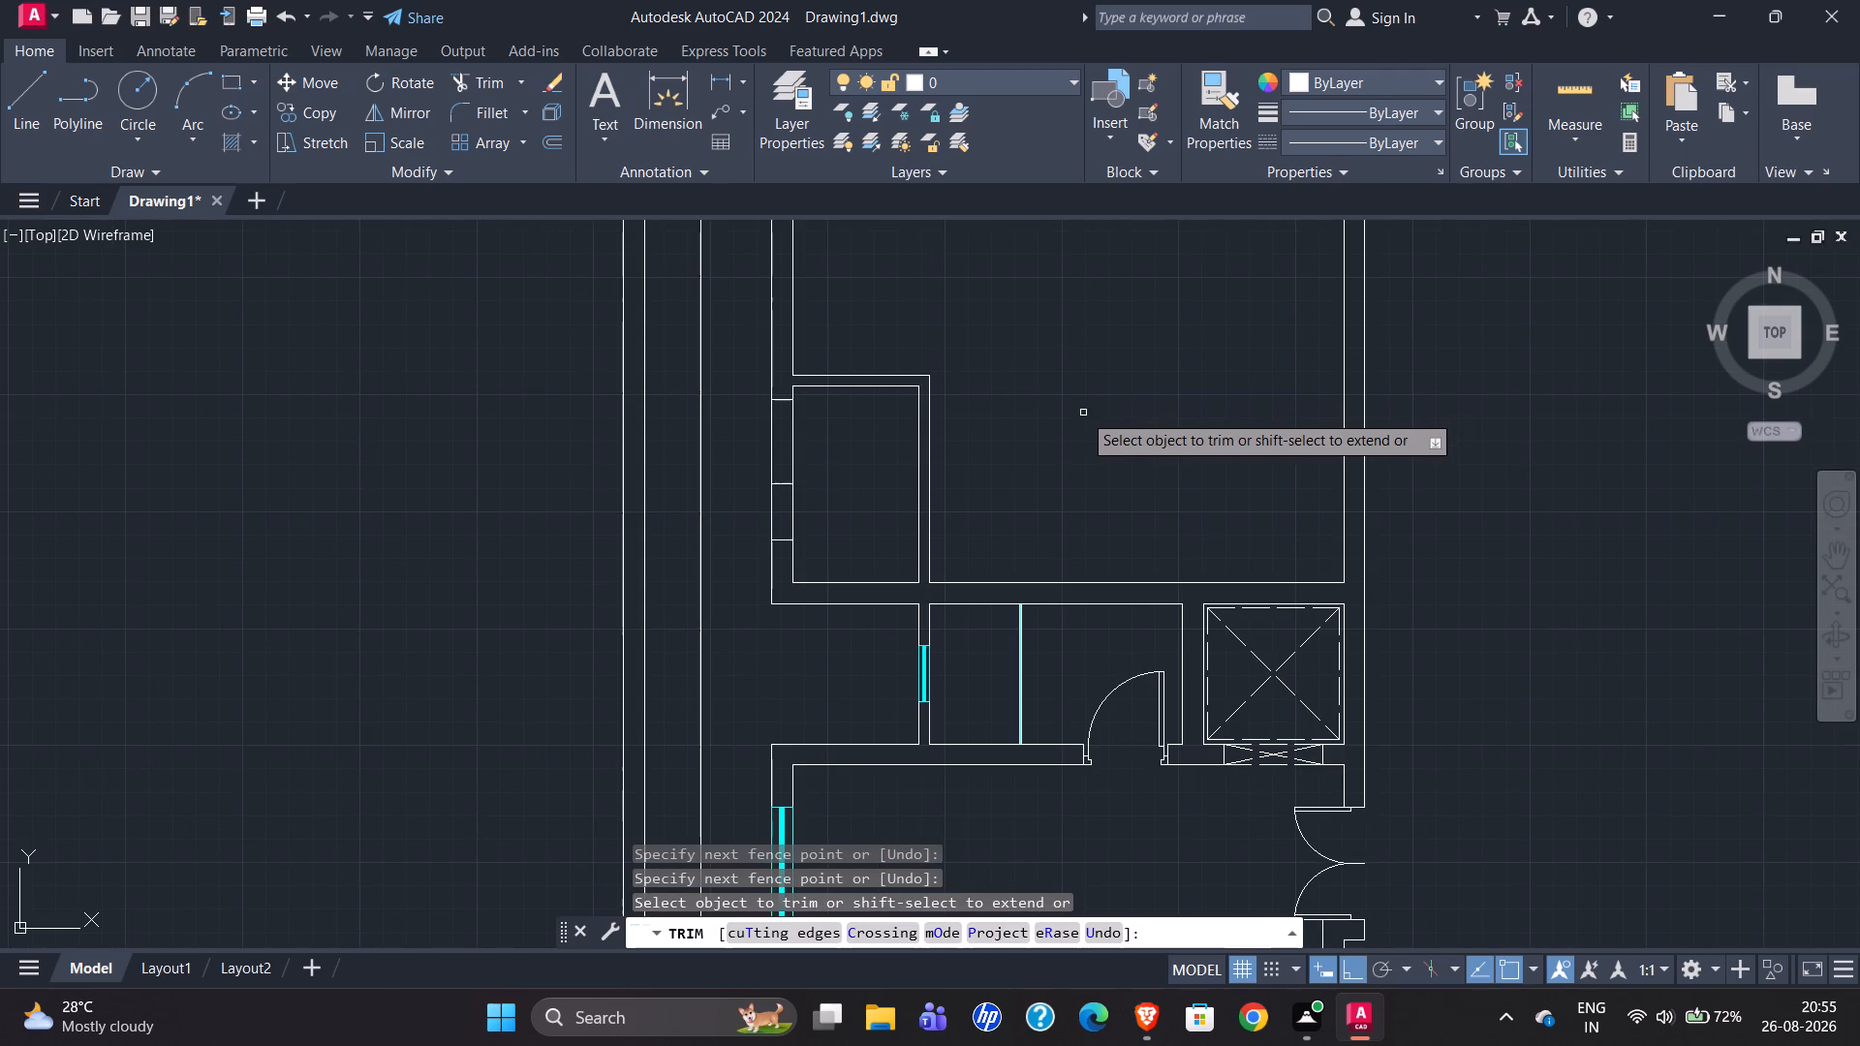
scroll(815, 536, up, 3)
drag(760, 490, 690, 489)
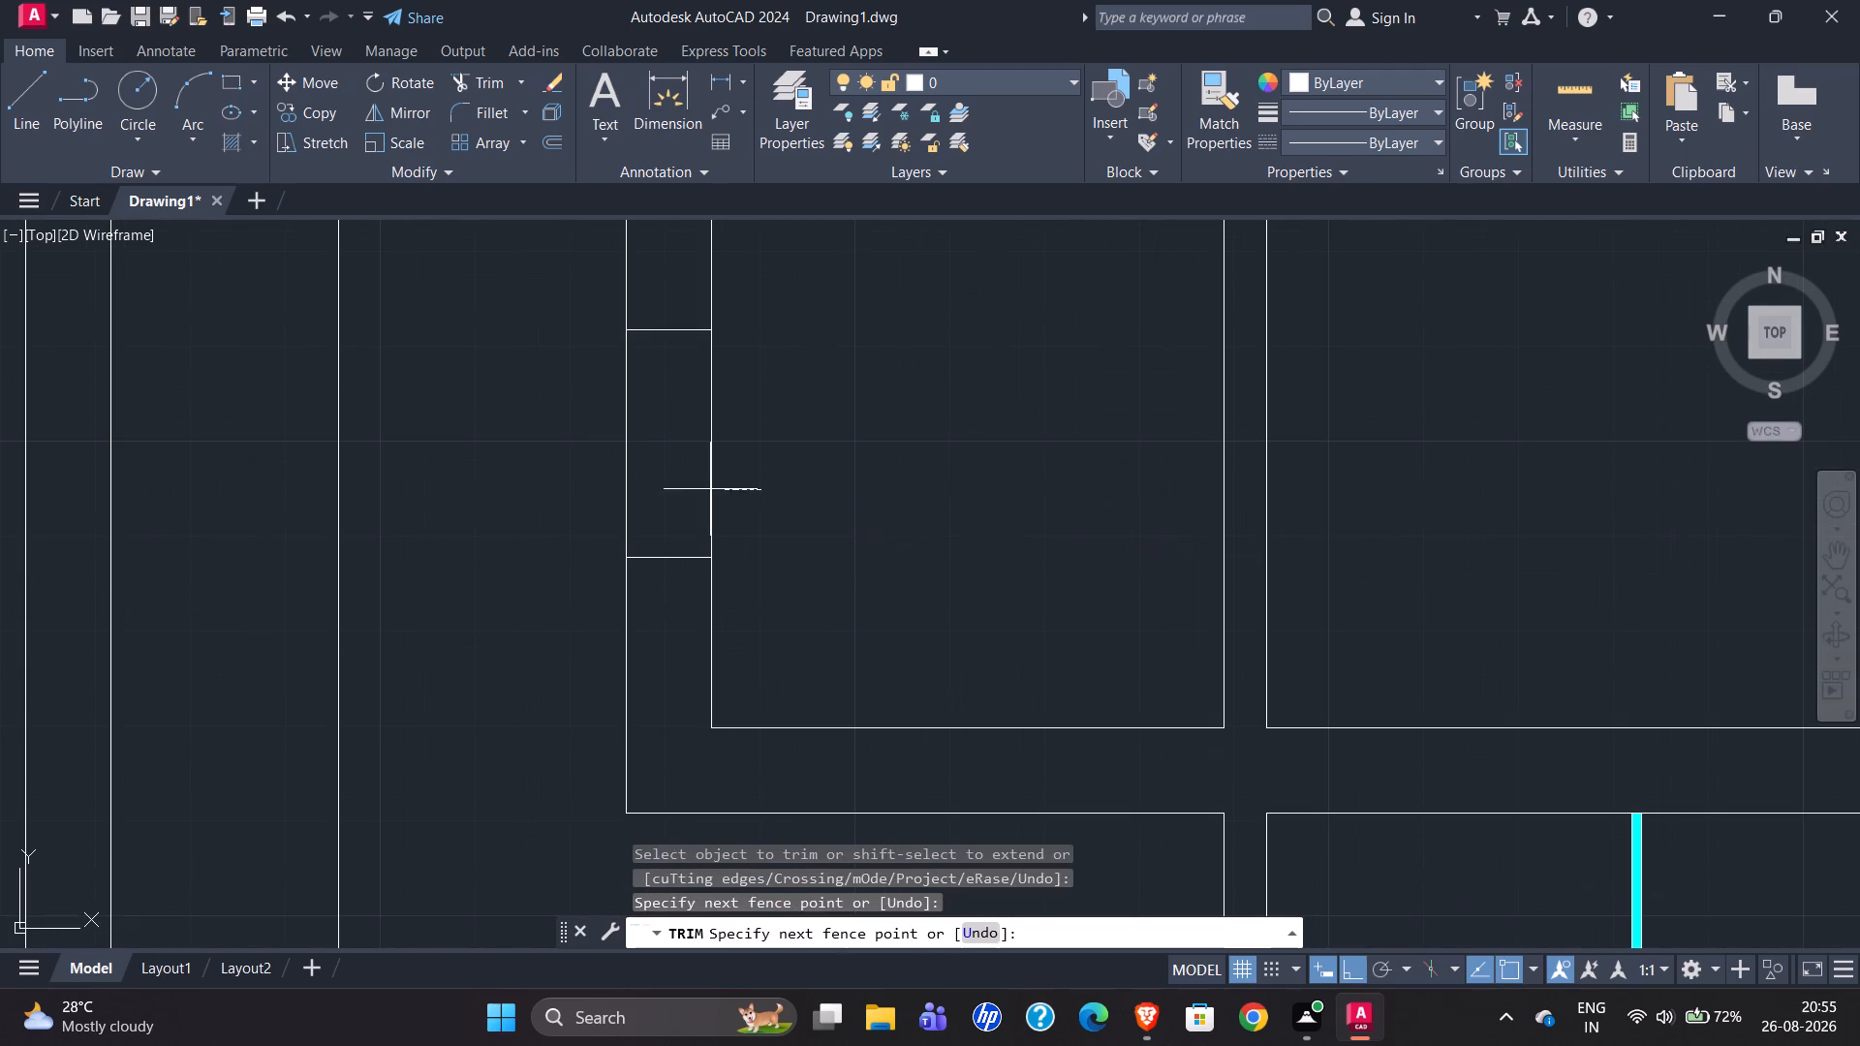
drag(690, 489, 554, 471)
key(Escape)
Examine the V2 ventilators of the toilet and wash area in the reference plan against the redrawn plan.
scroll(781, 522, down, 3)
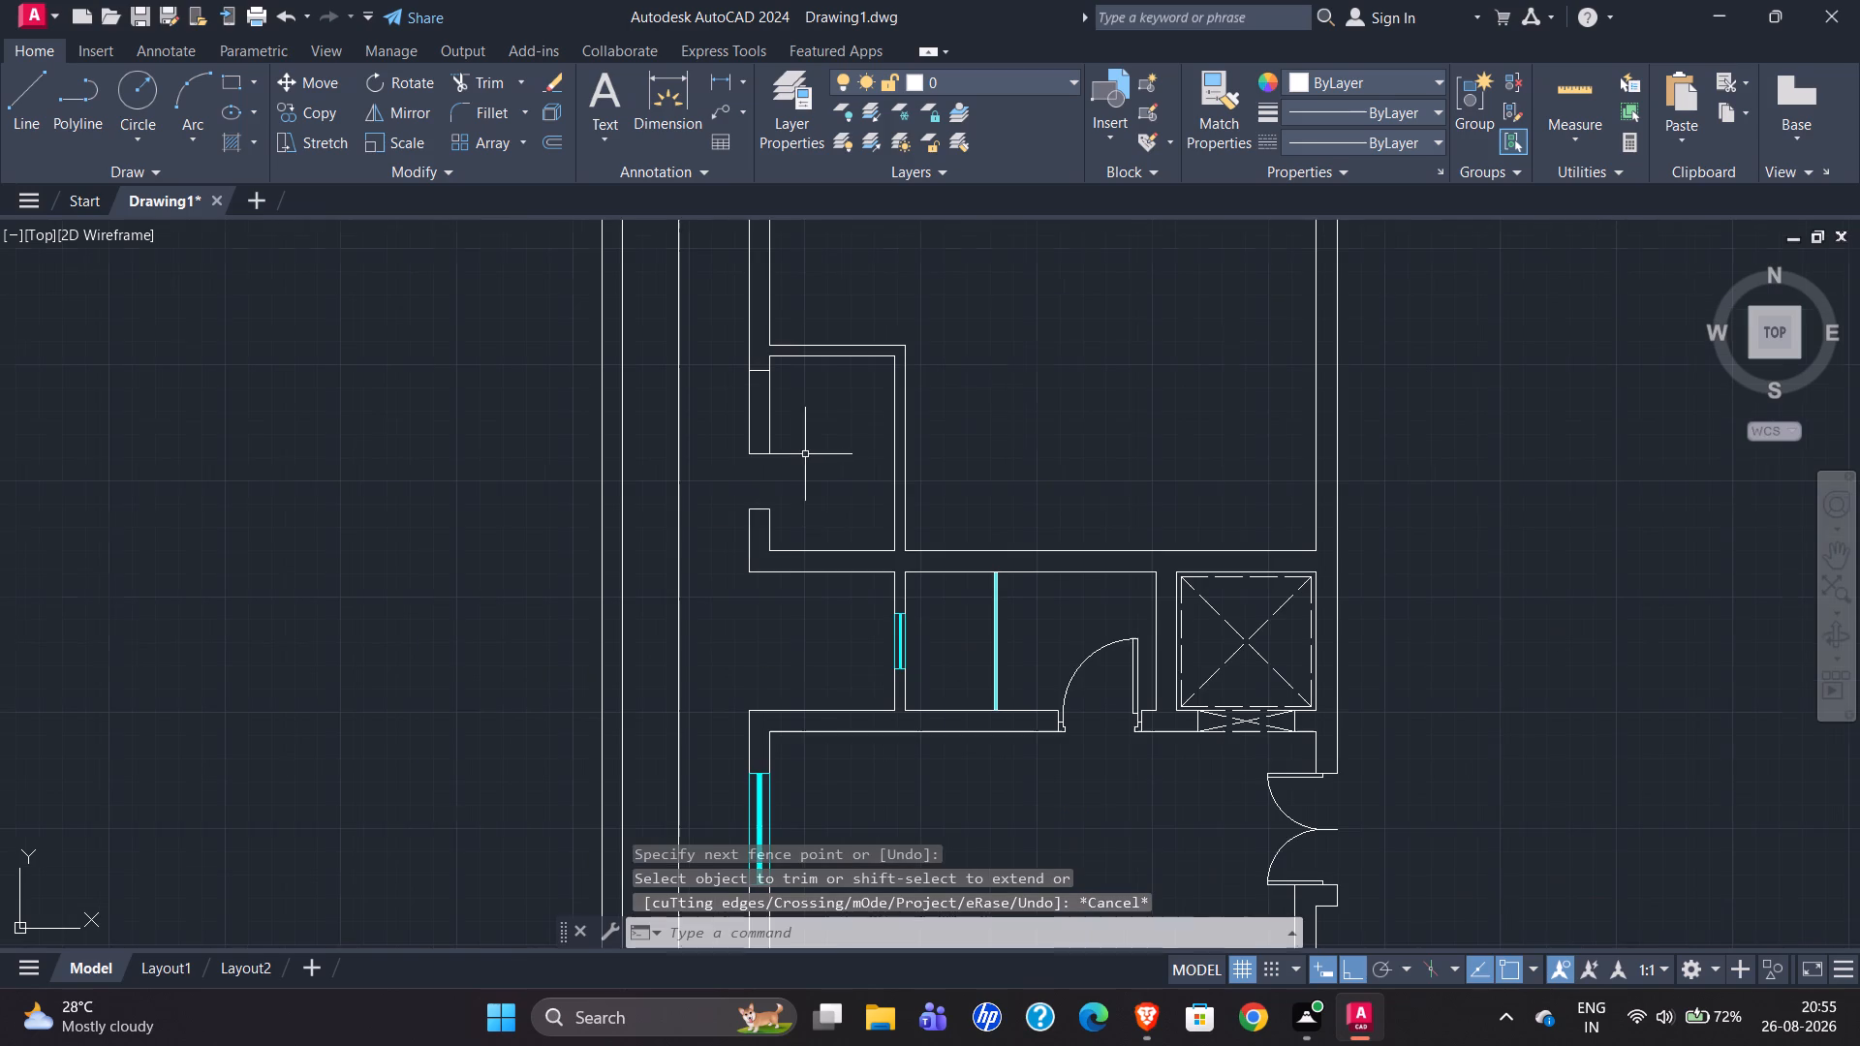
scroll(873, 363, down, 2)
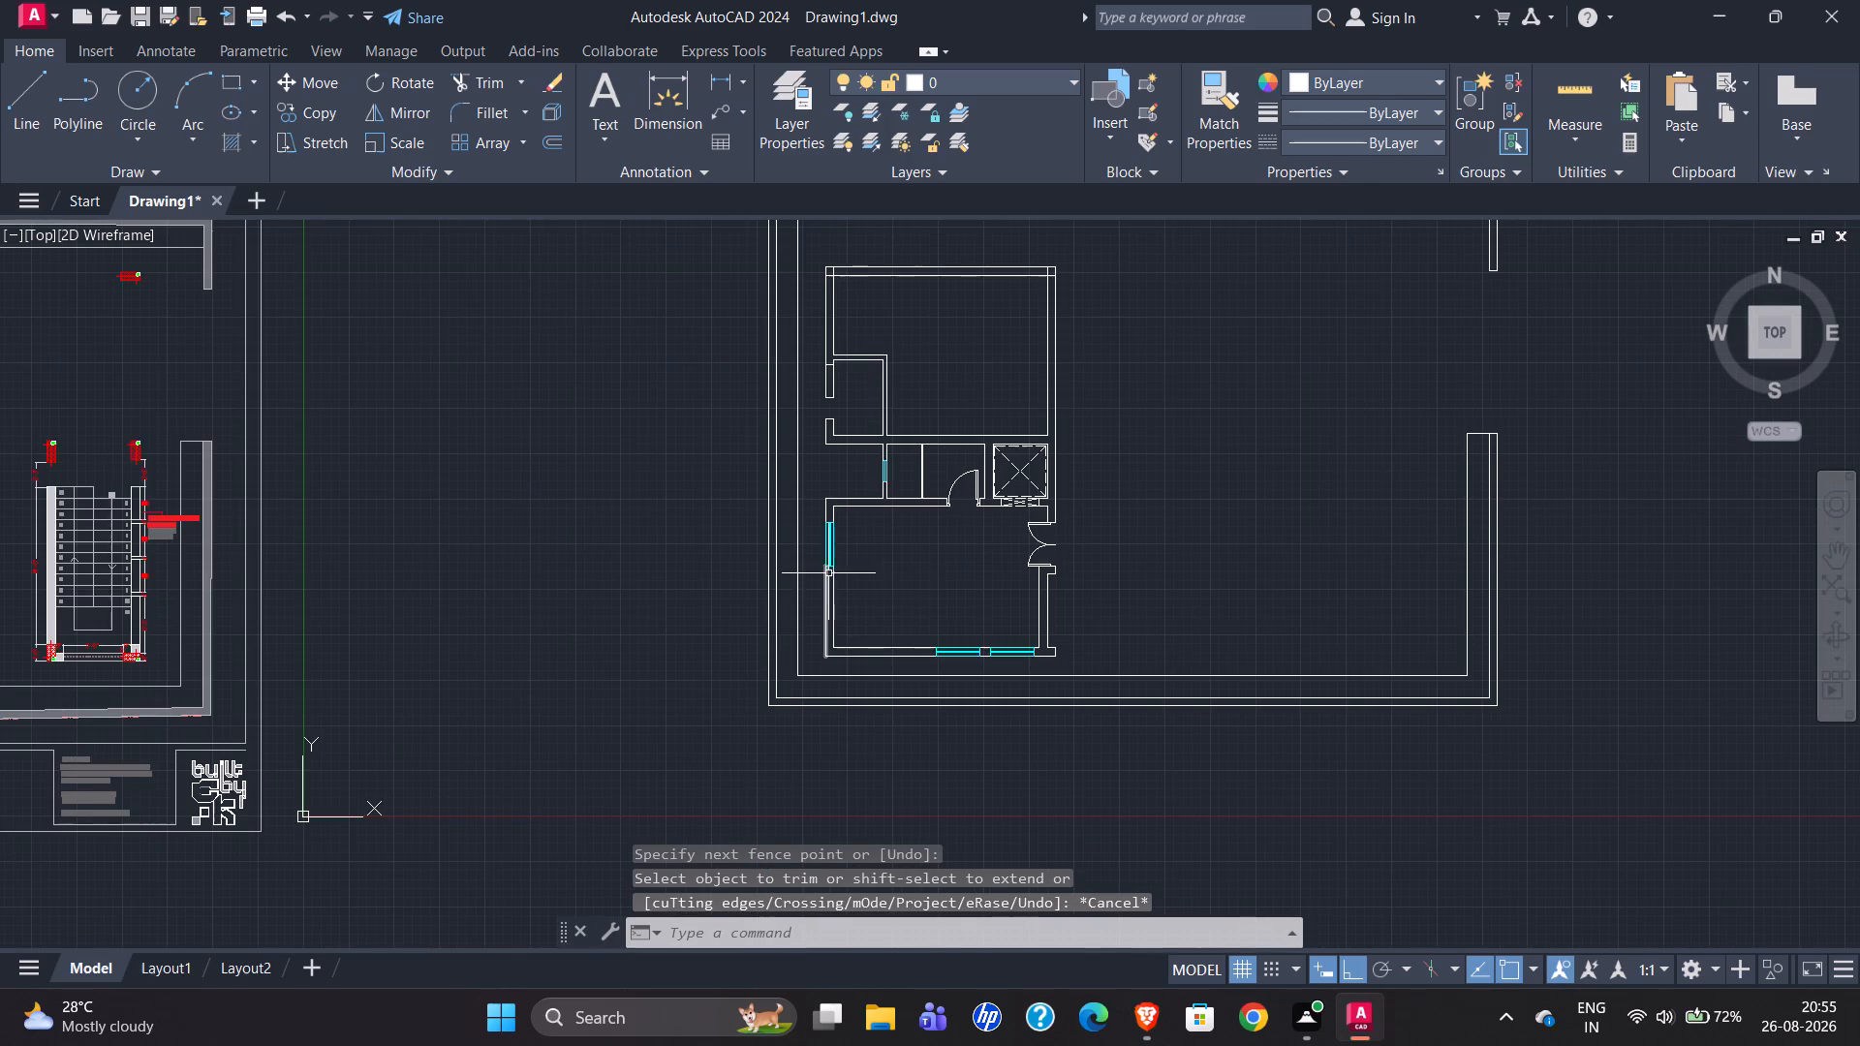
scroll(880, 477, up, 4)
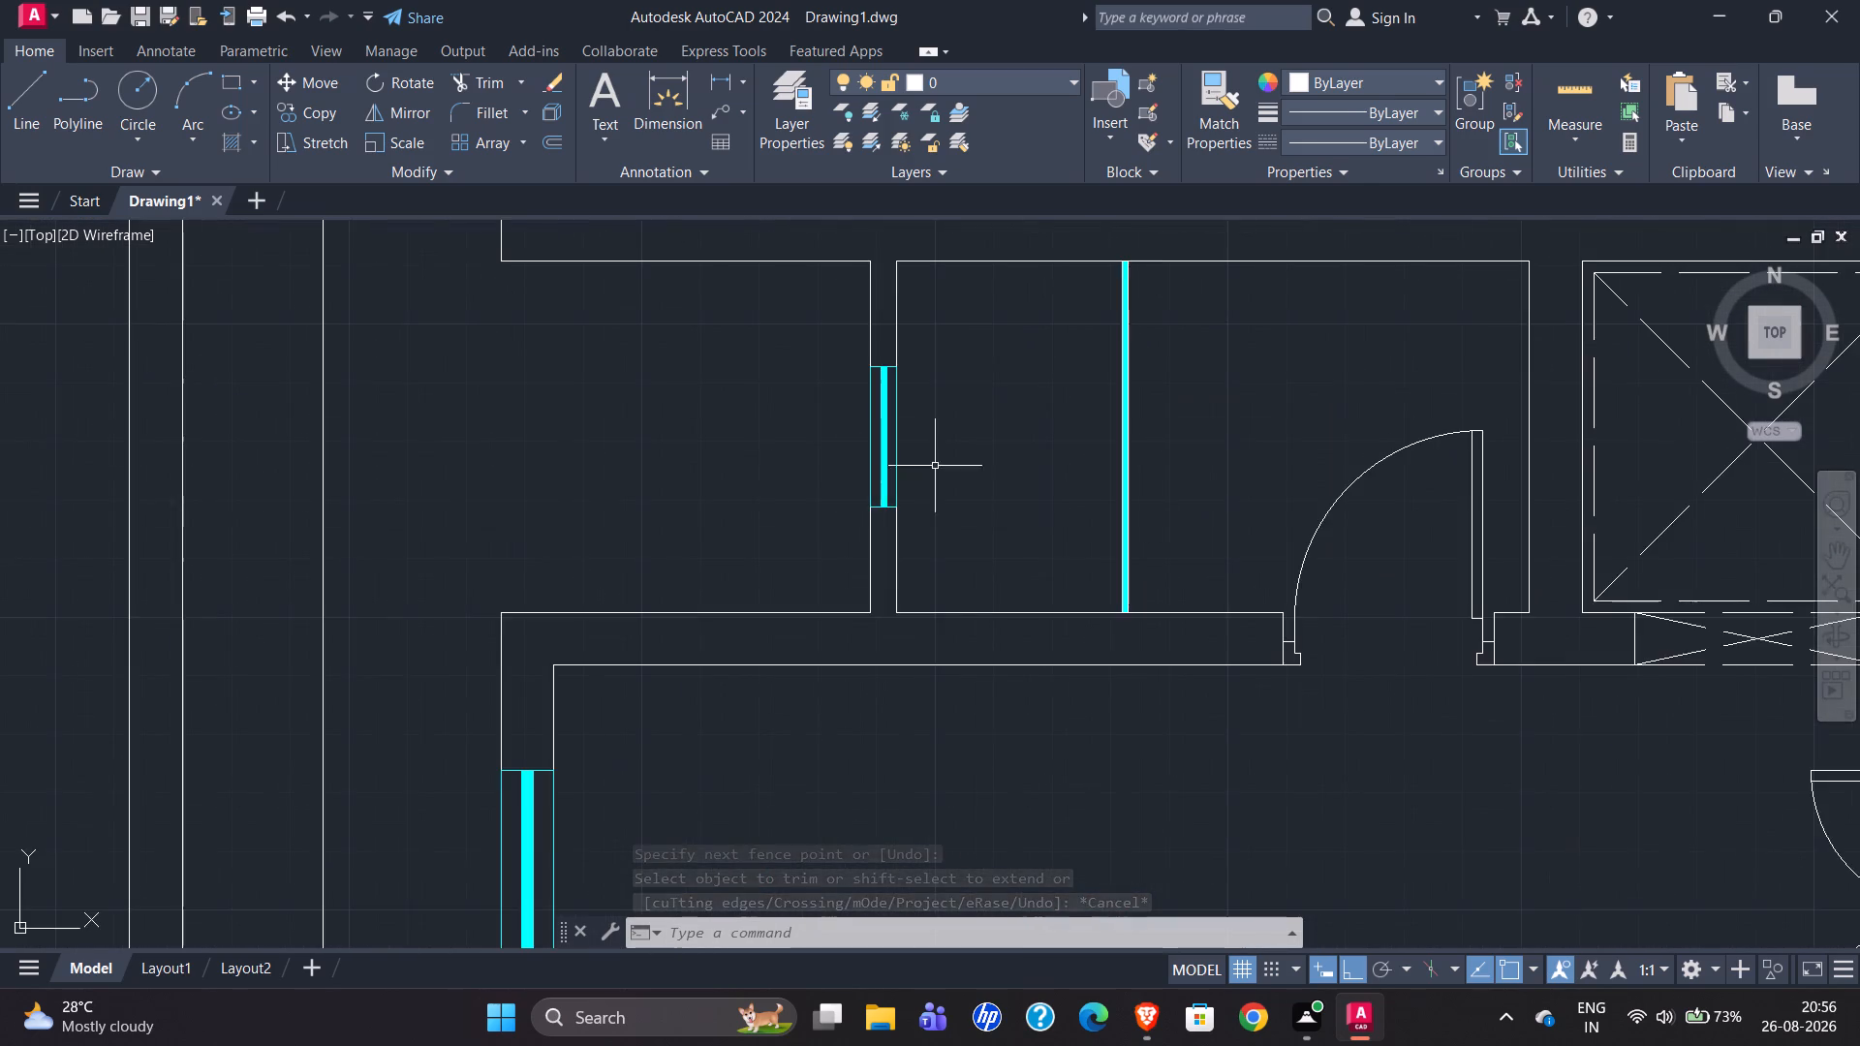
scroll(1044, 463, down, 6)
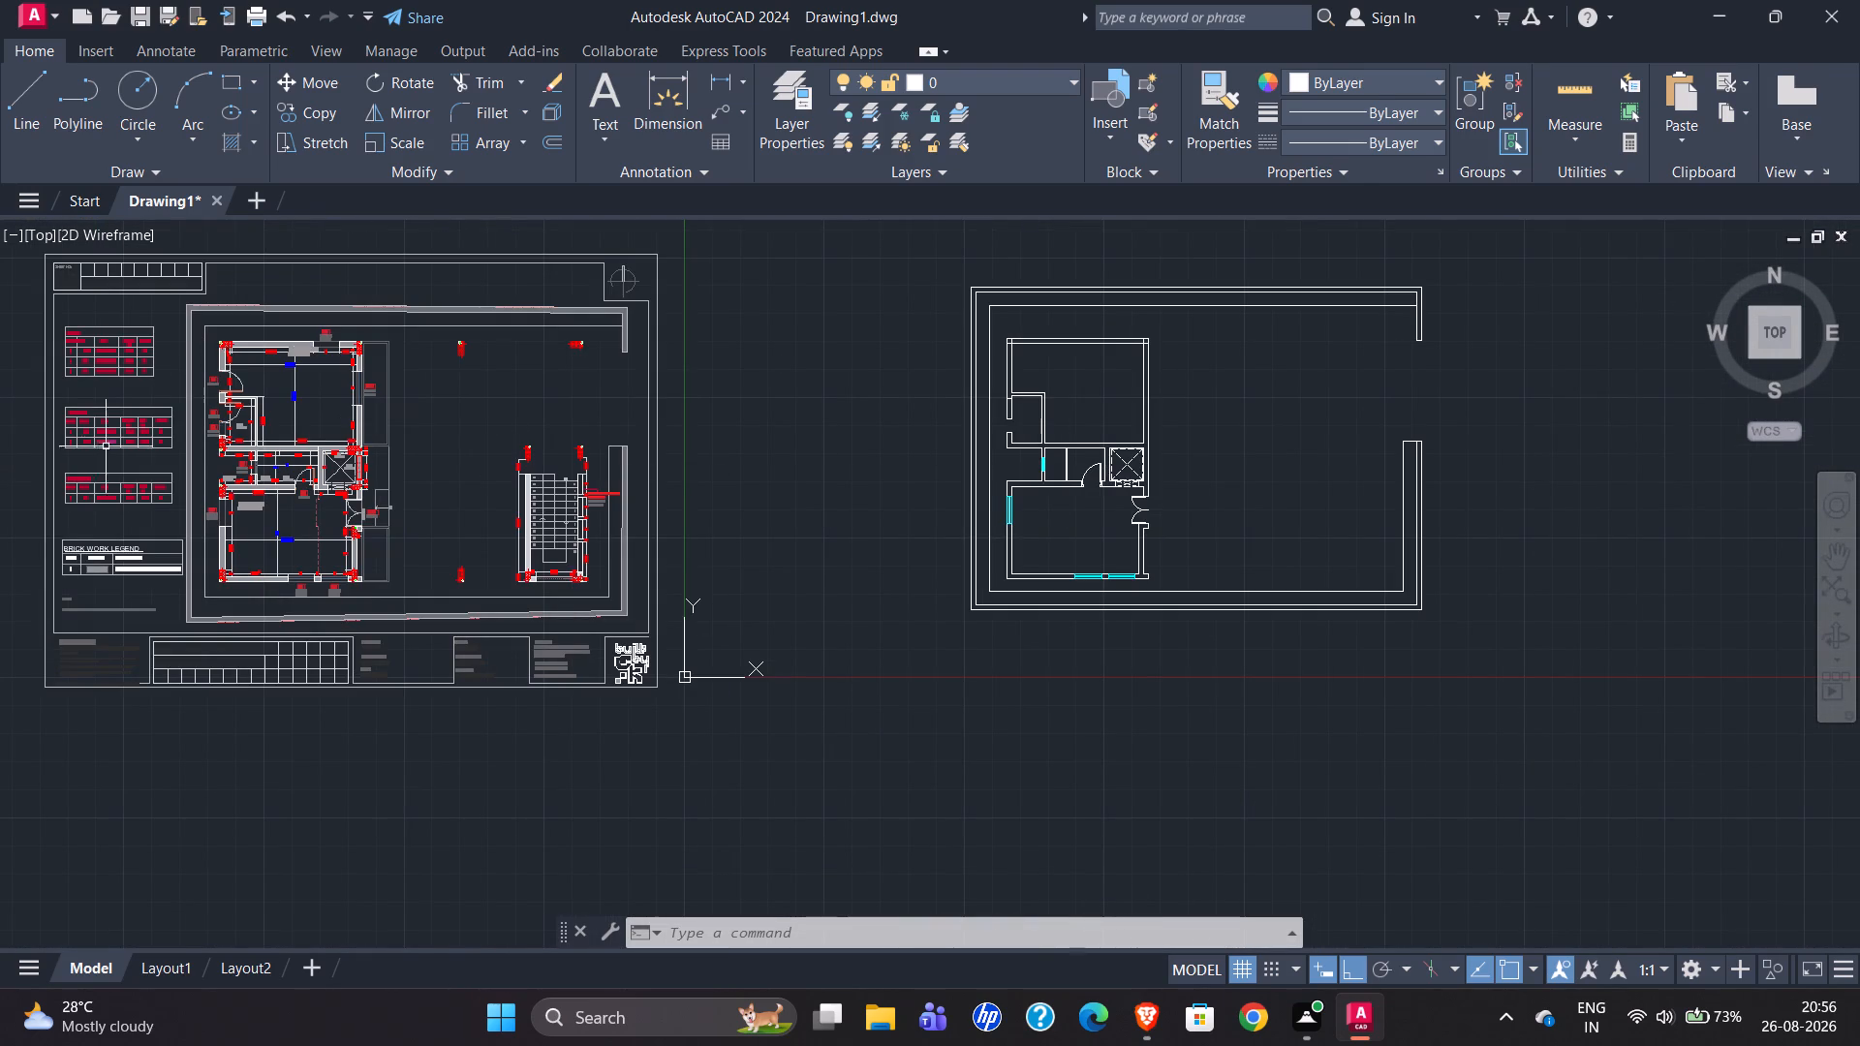
scroll(211, 415, up, 6)
scroll(501, 326, down, 2)
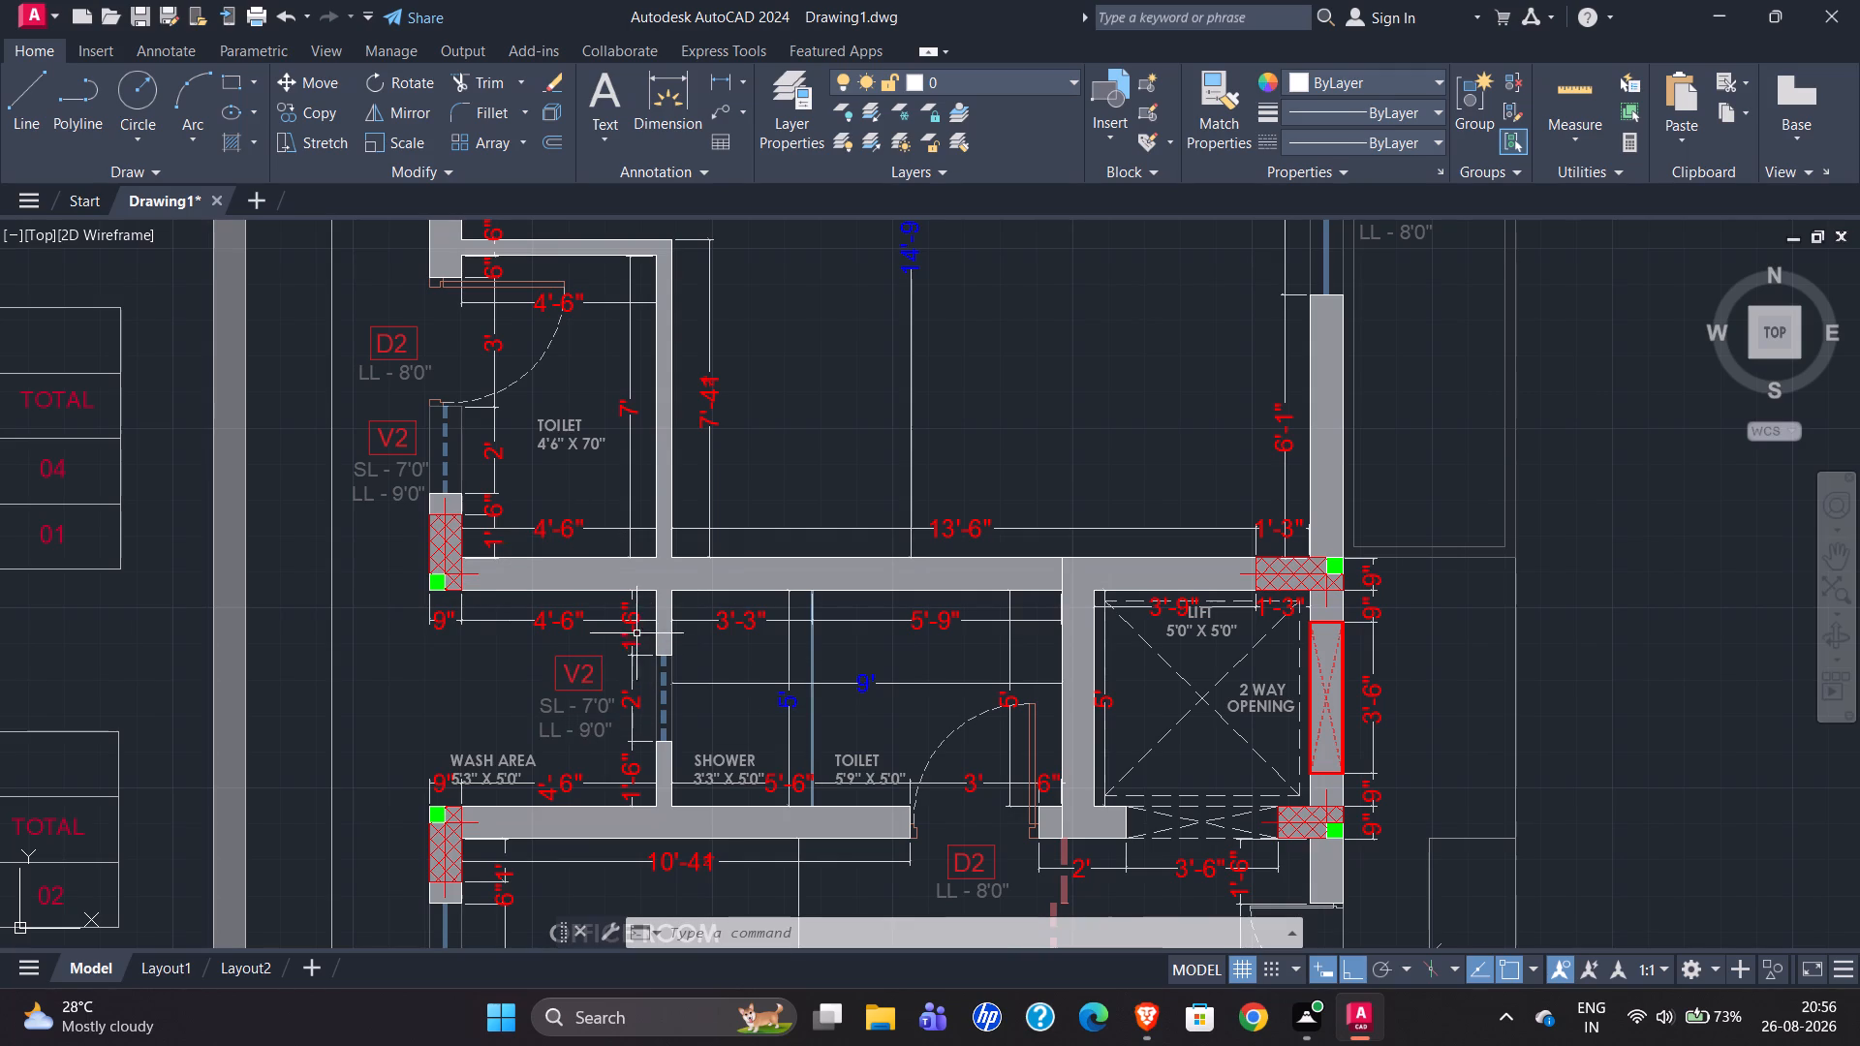
scroll(184, 521, down, 4)
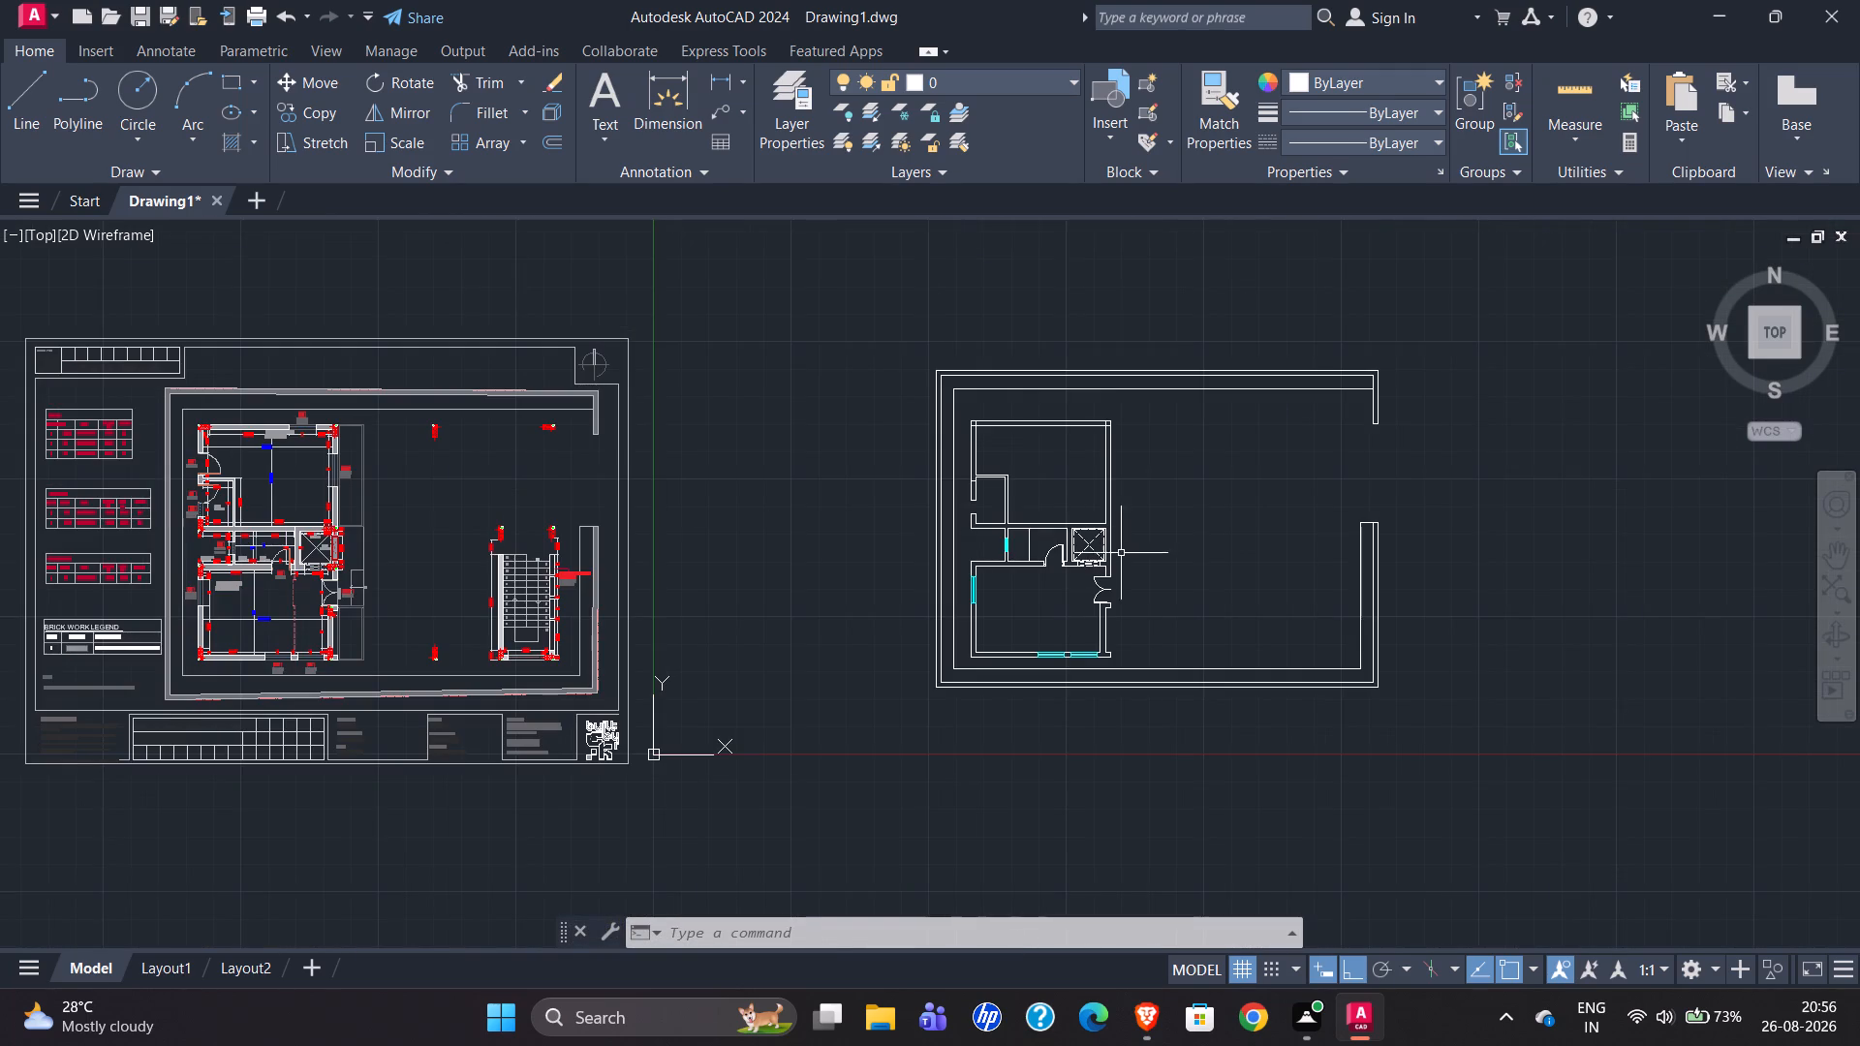
Copy the V2 ventilator from the wash area's wall into the ventilator gap in the attached toilet's left wall, aligning their lower ends.
scroll(1034, 547, up, 5)
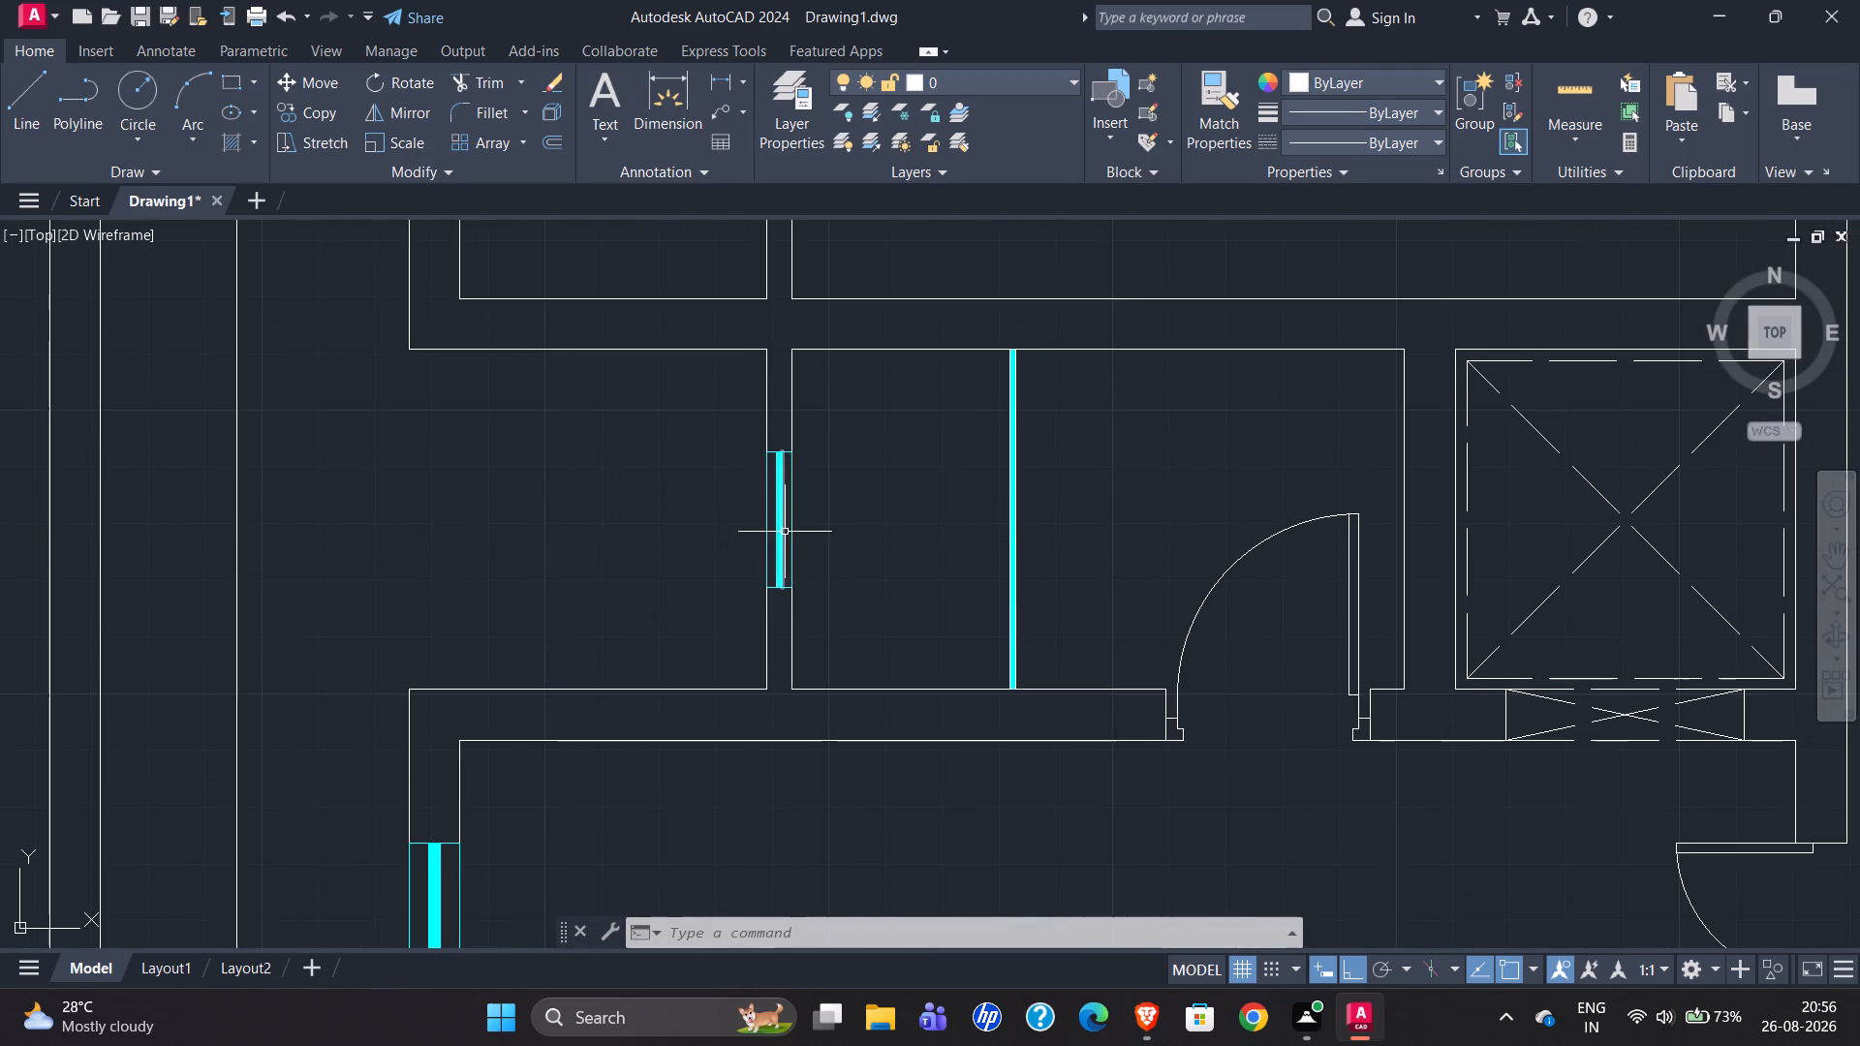
scroll(764, 532, up, 2)
click(728, 295)
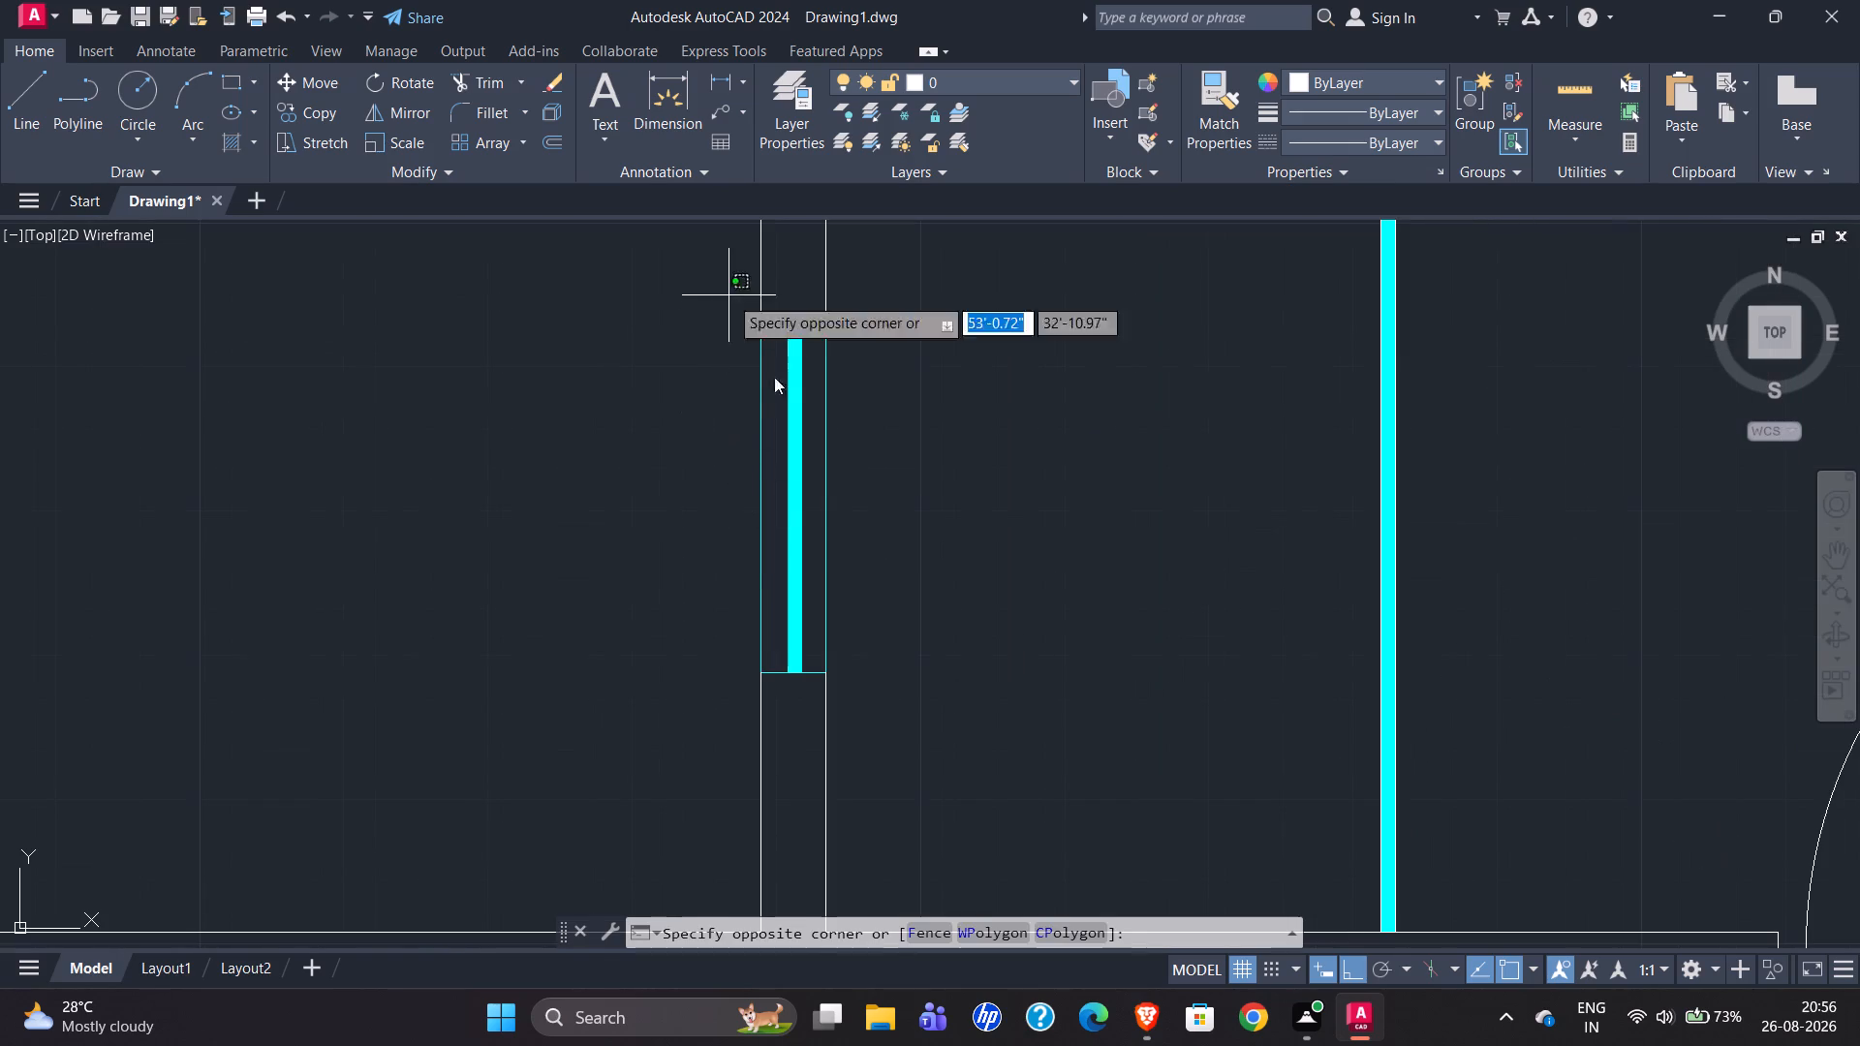
click(981, 747)
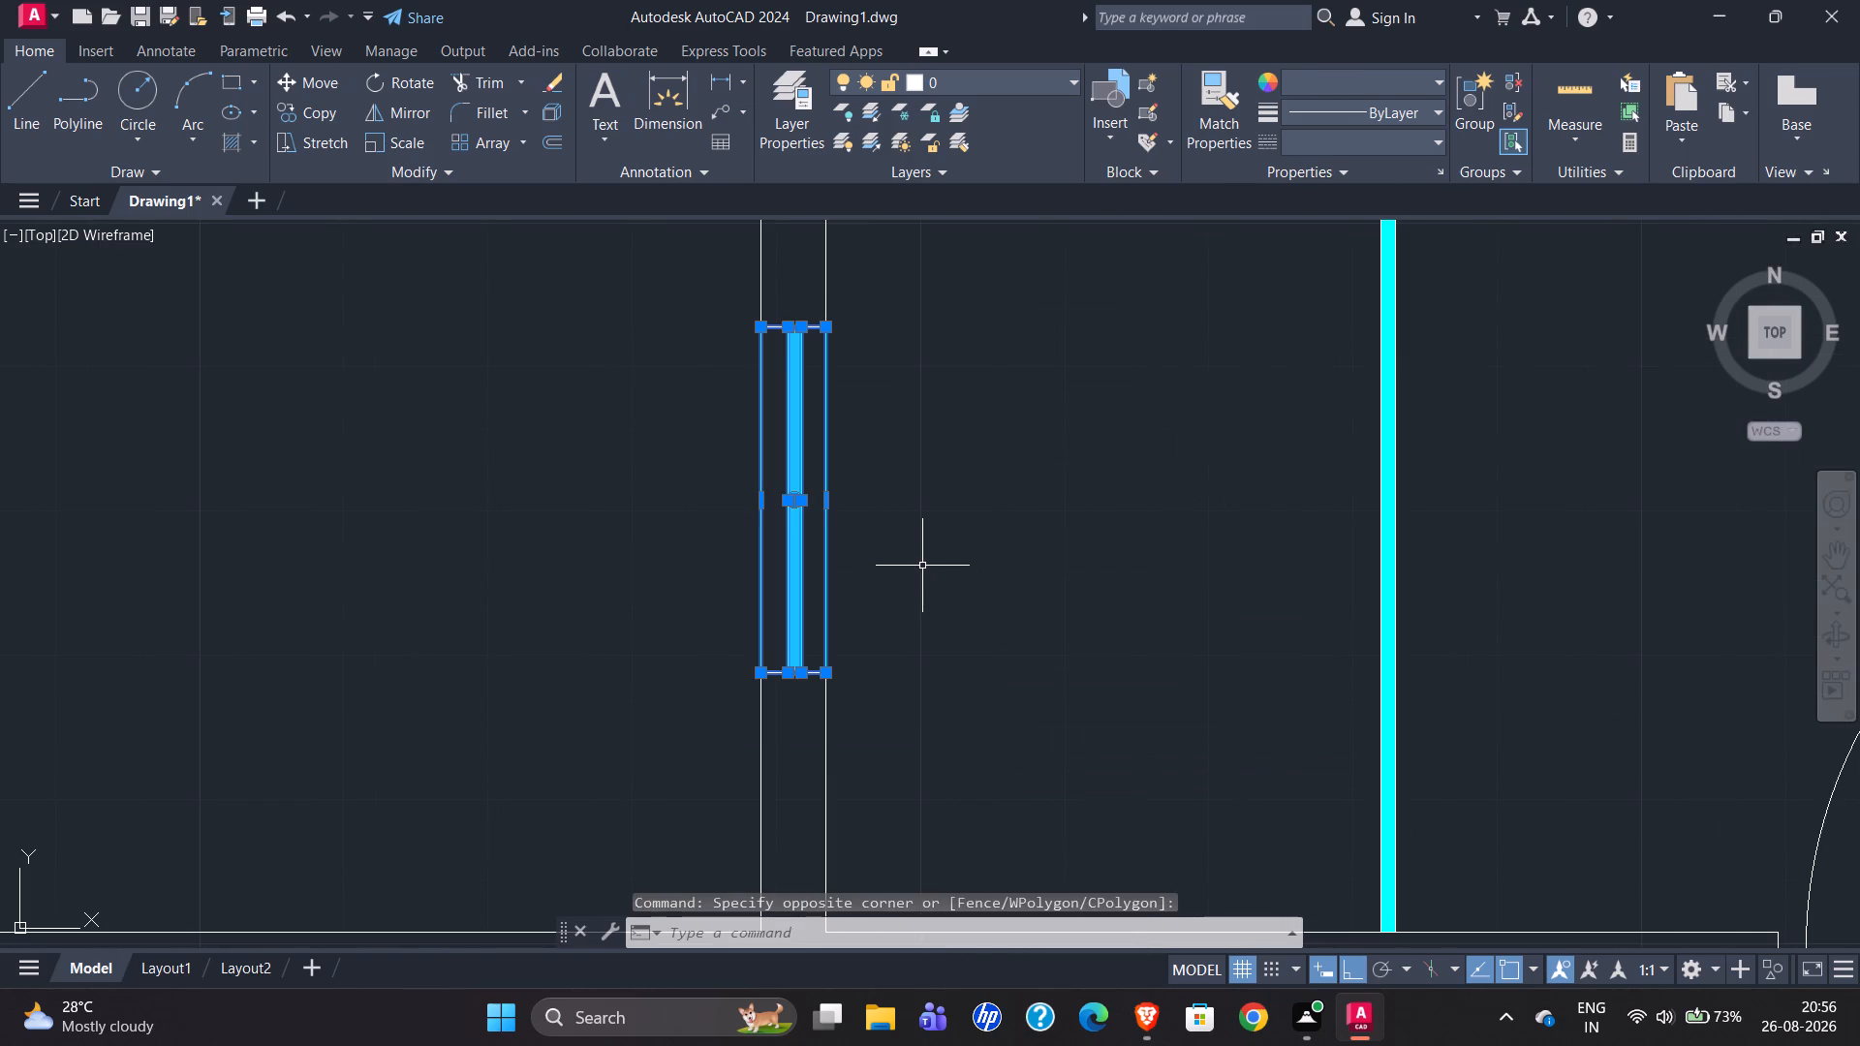
text(co)
key(Return)
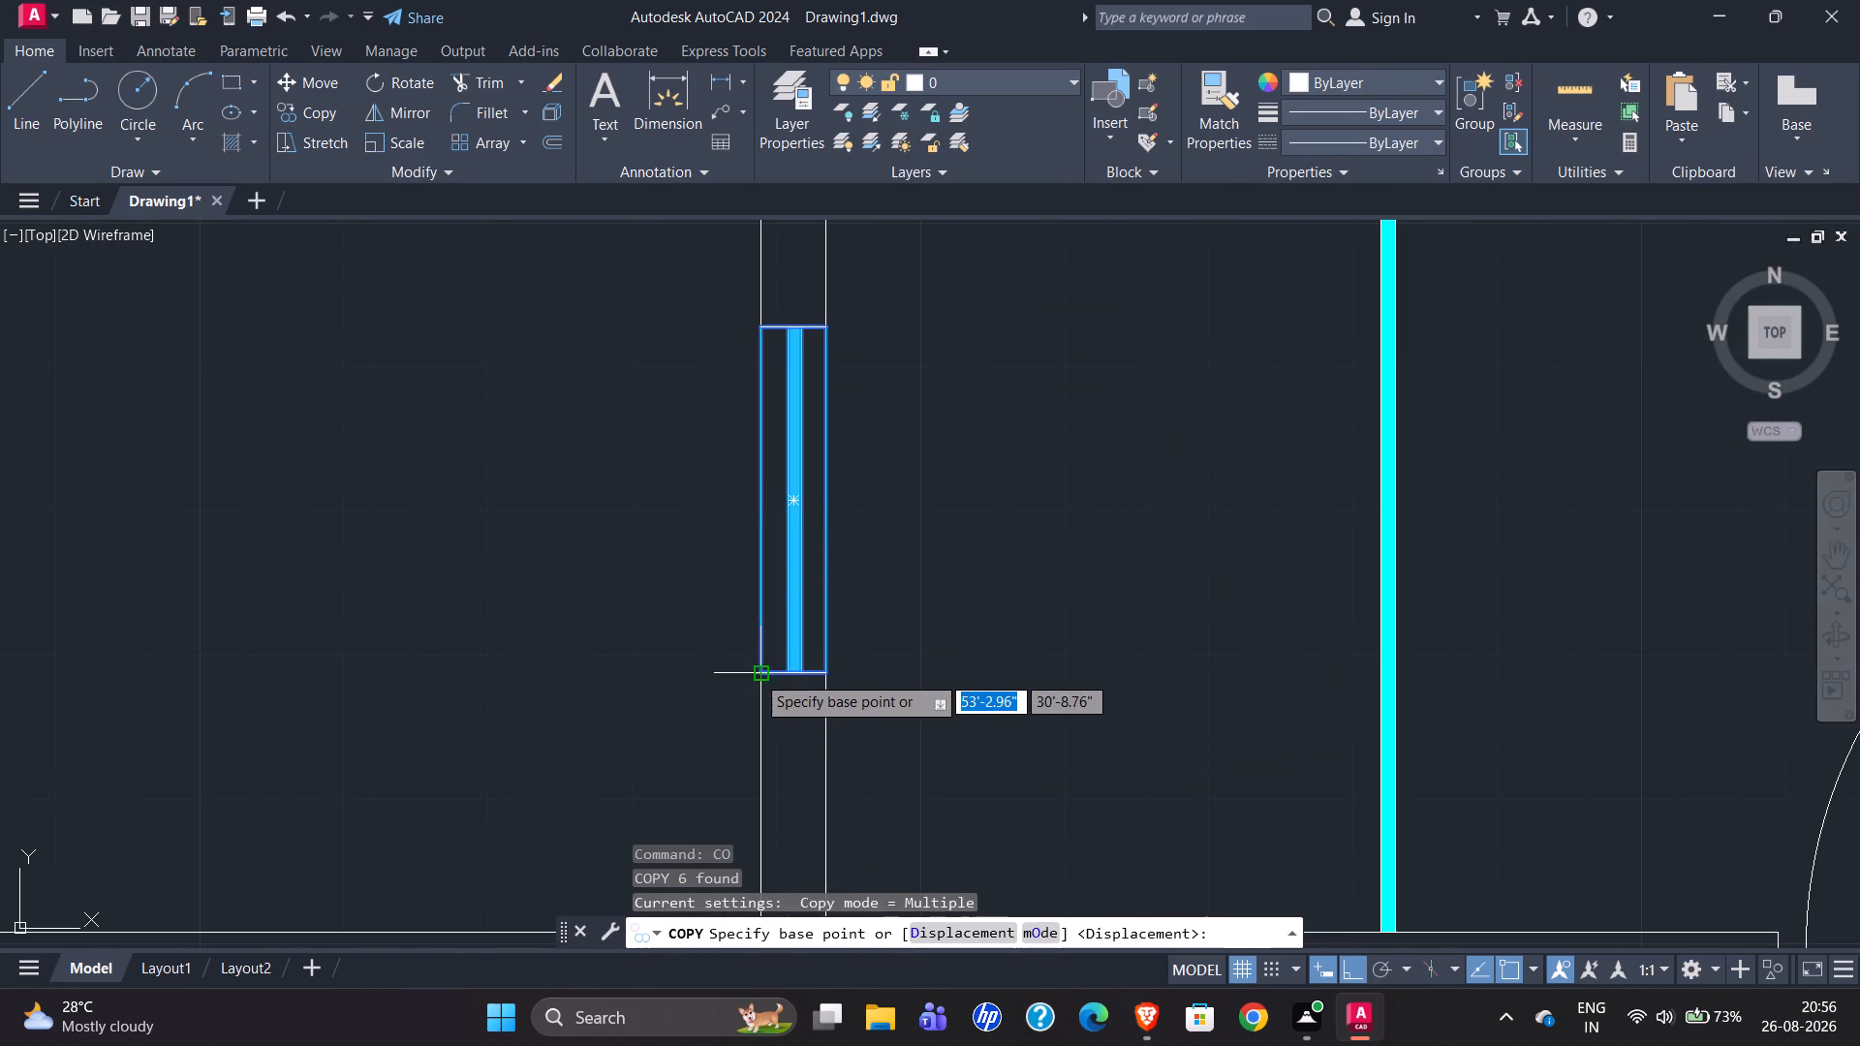
click(756, 674)
scroll(604, 691, down, 4)
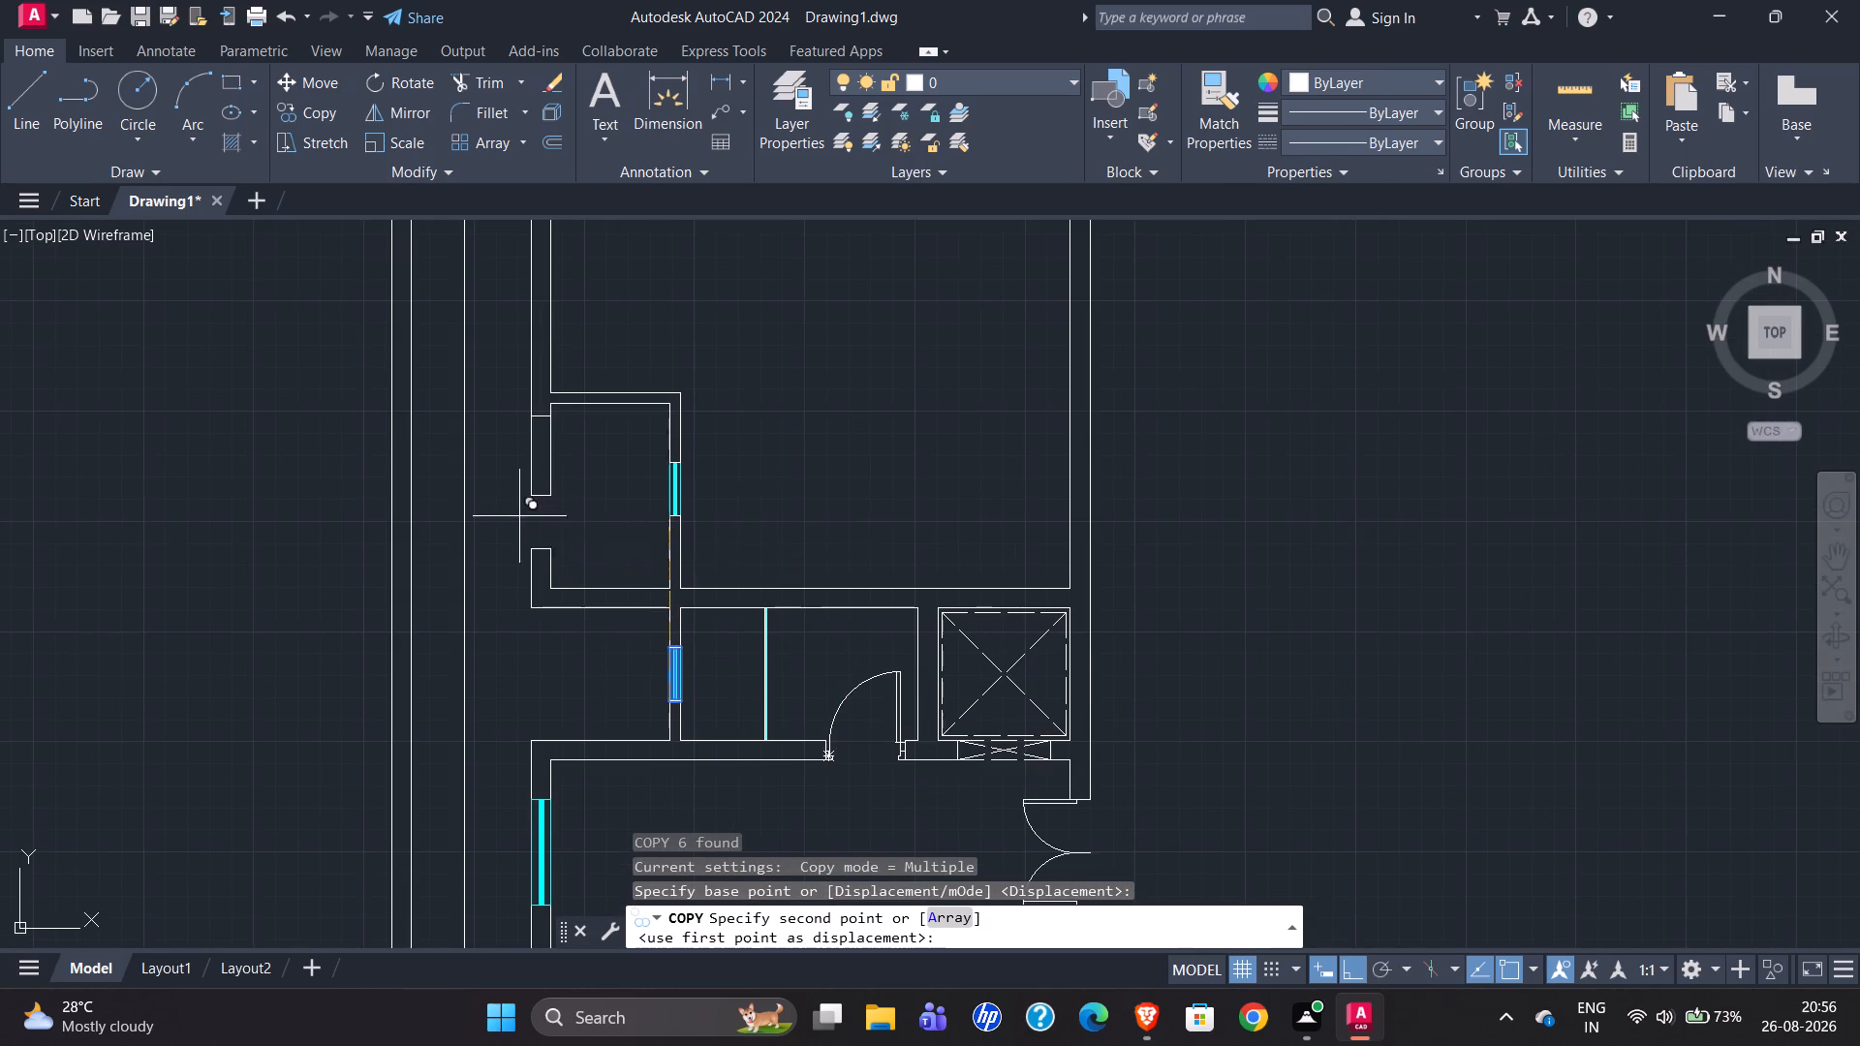
scroll(521, 524, up, 3)
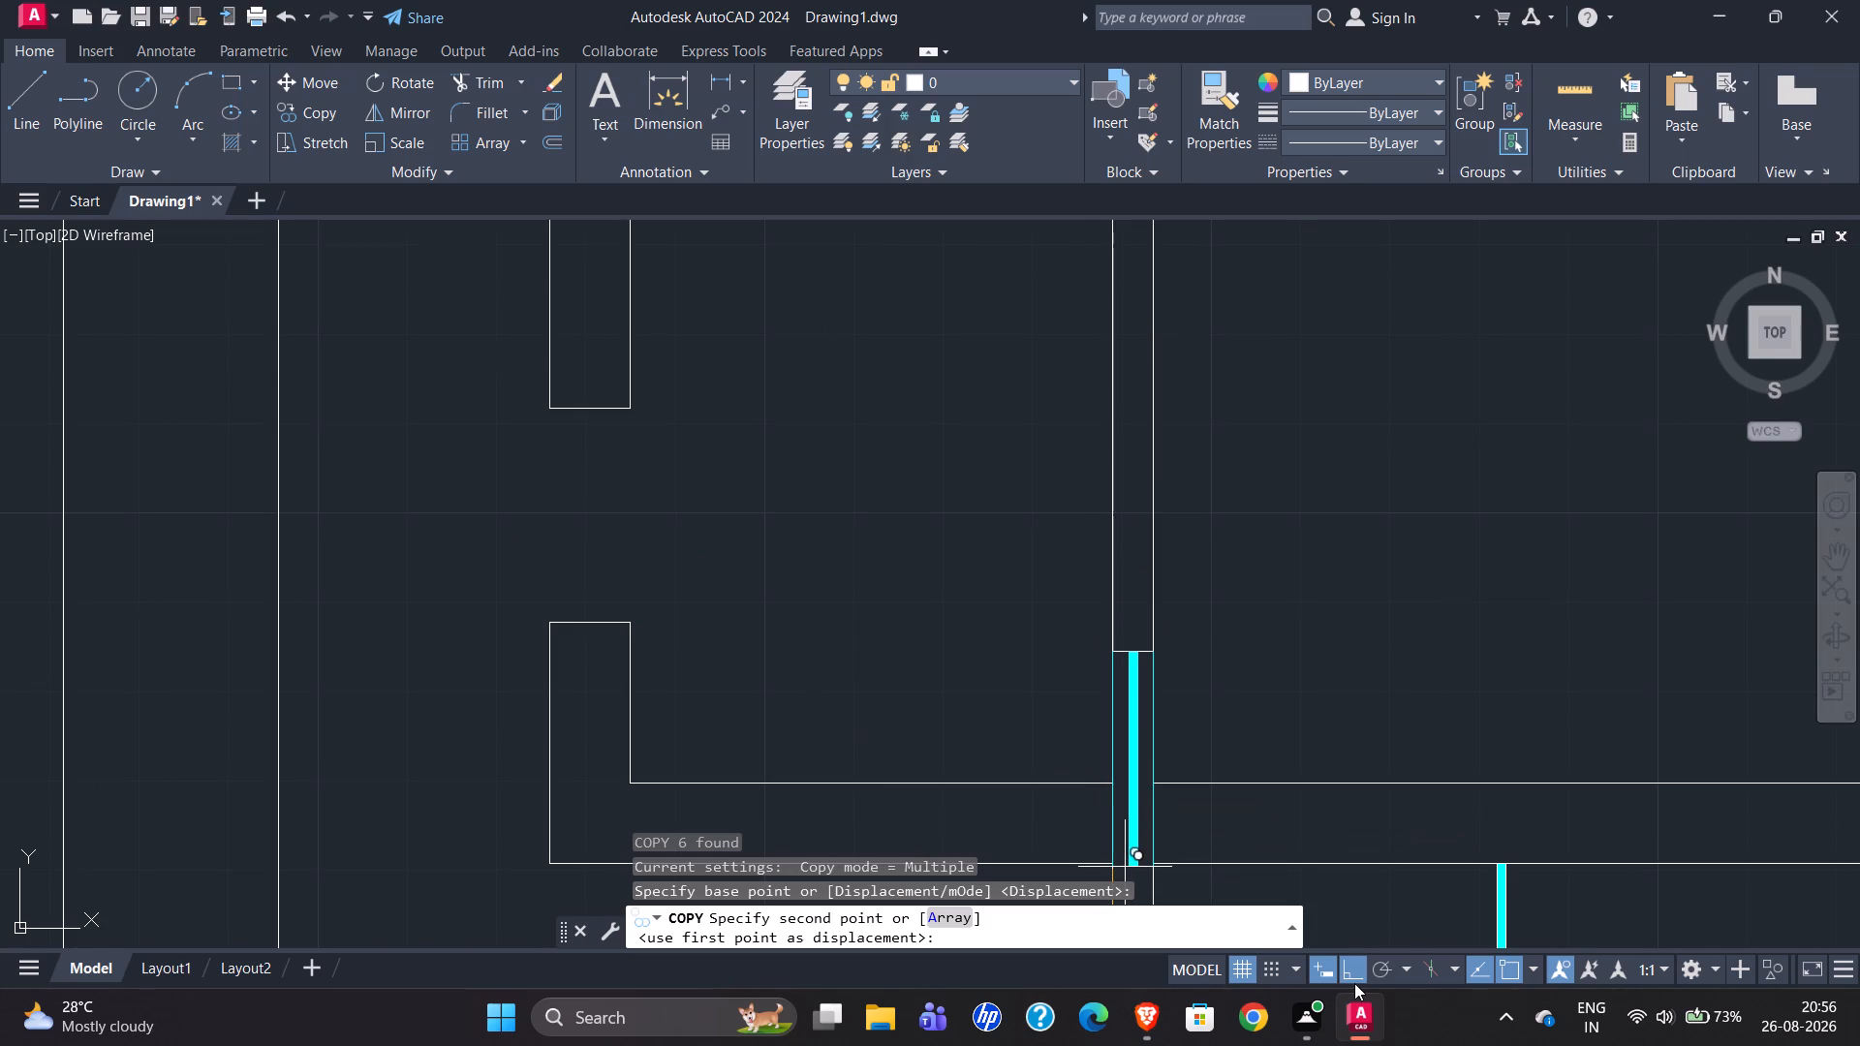
click(1350, 980)
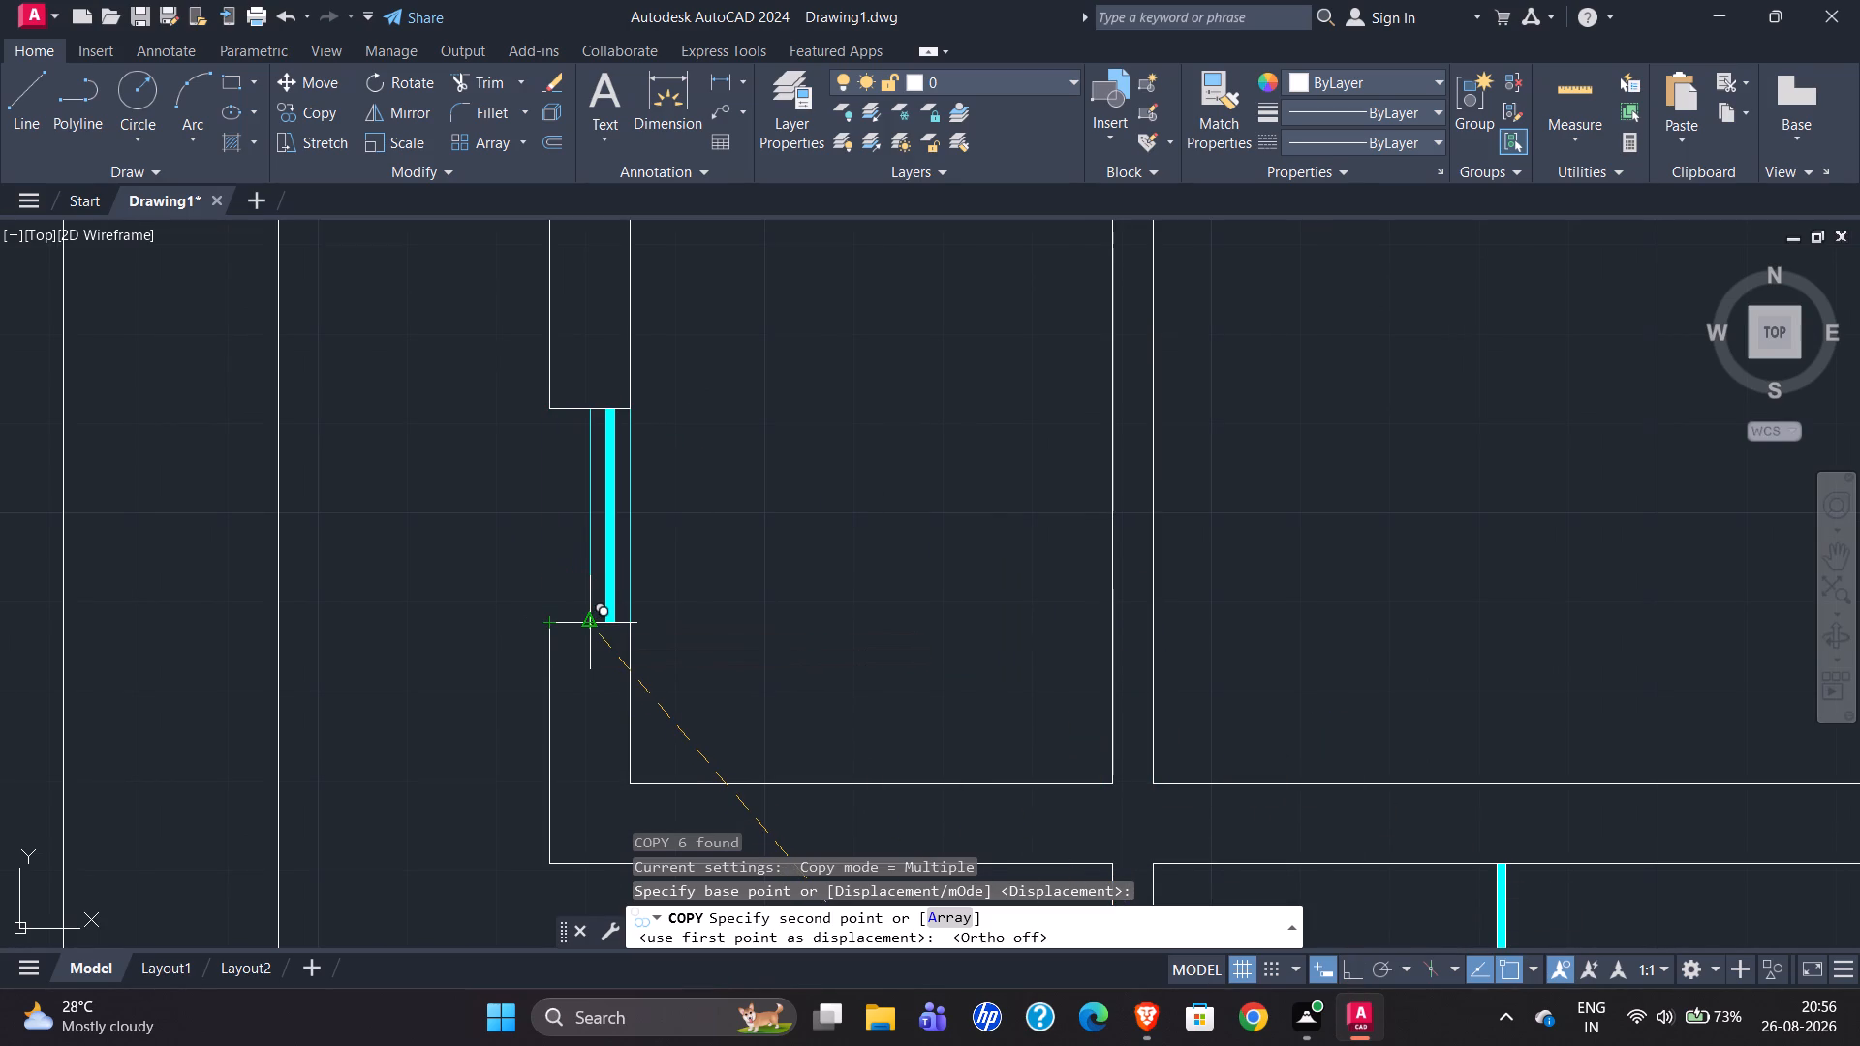
click(586, 623)
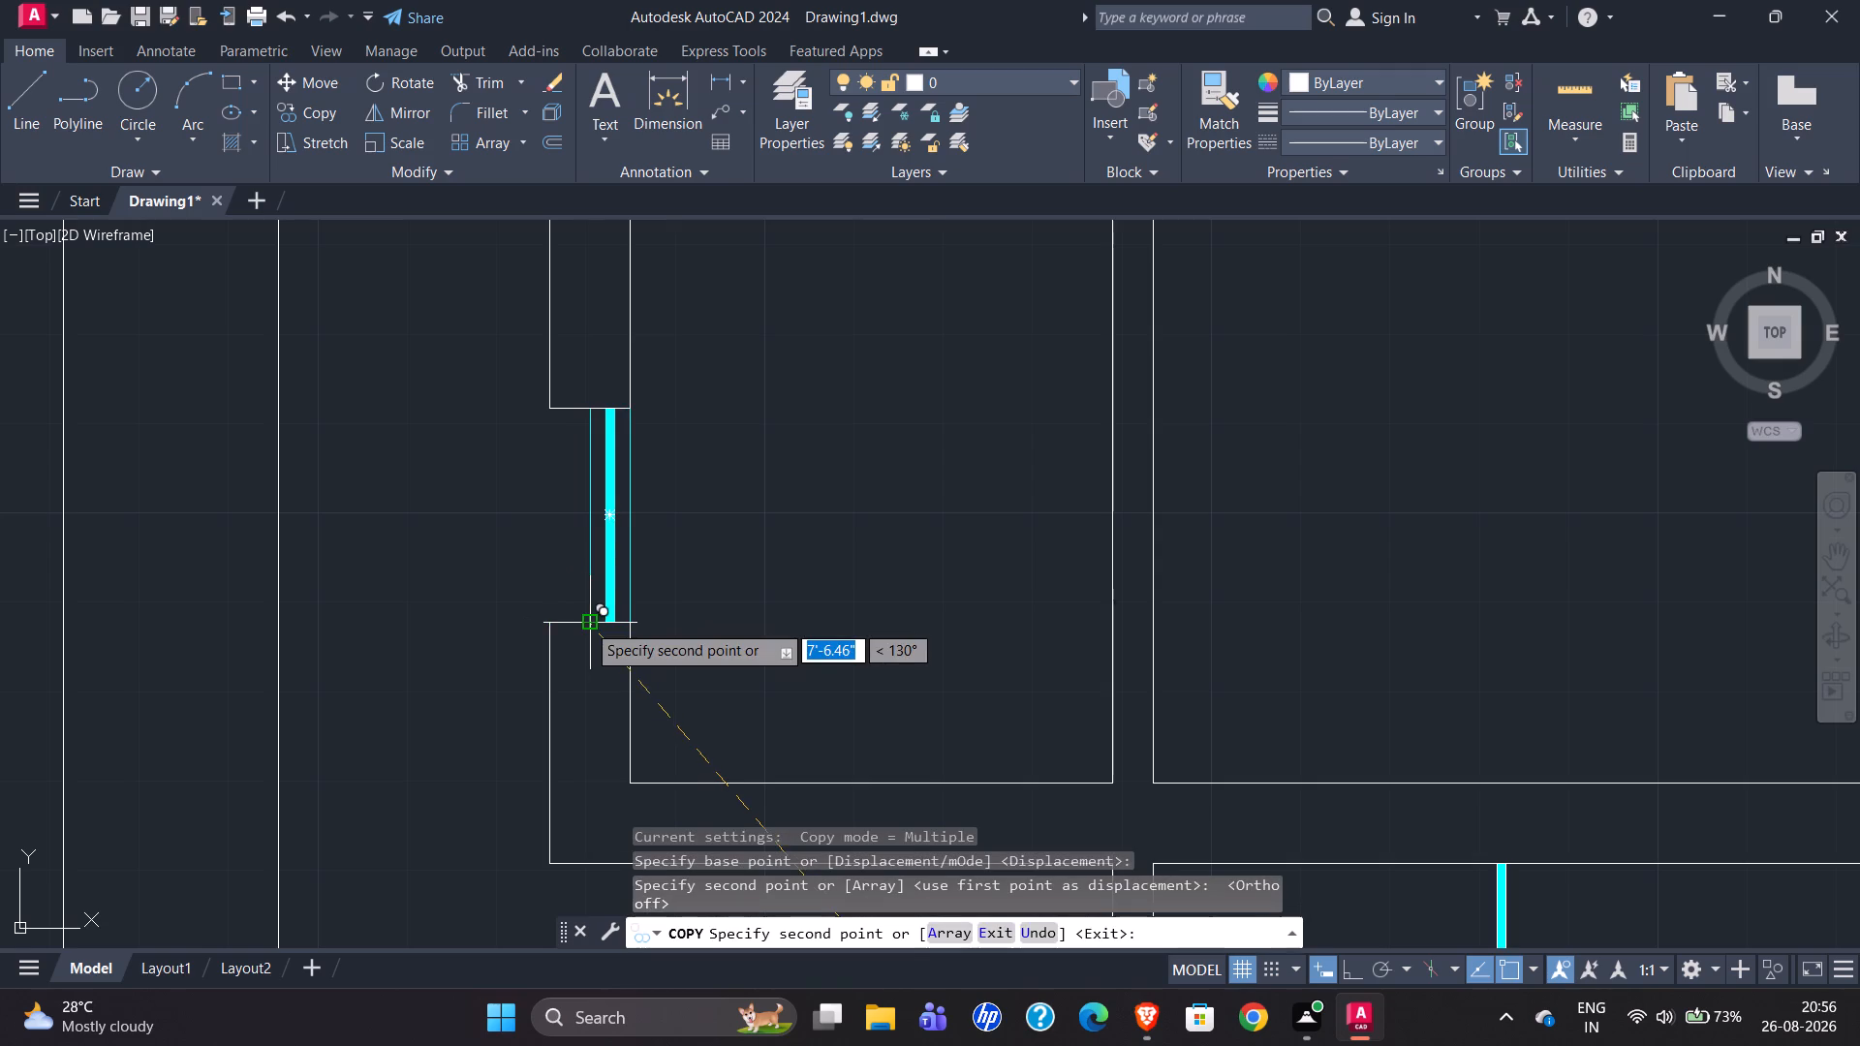
key(Escape)
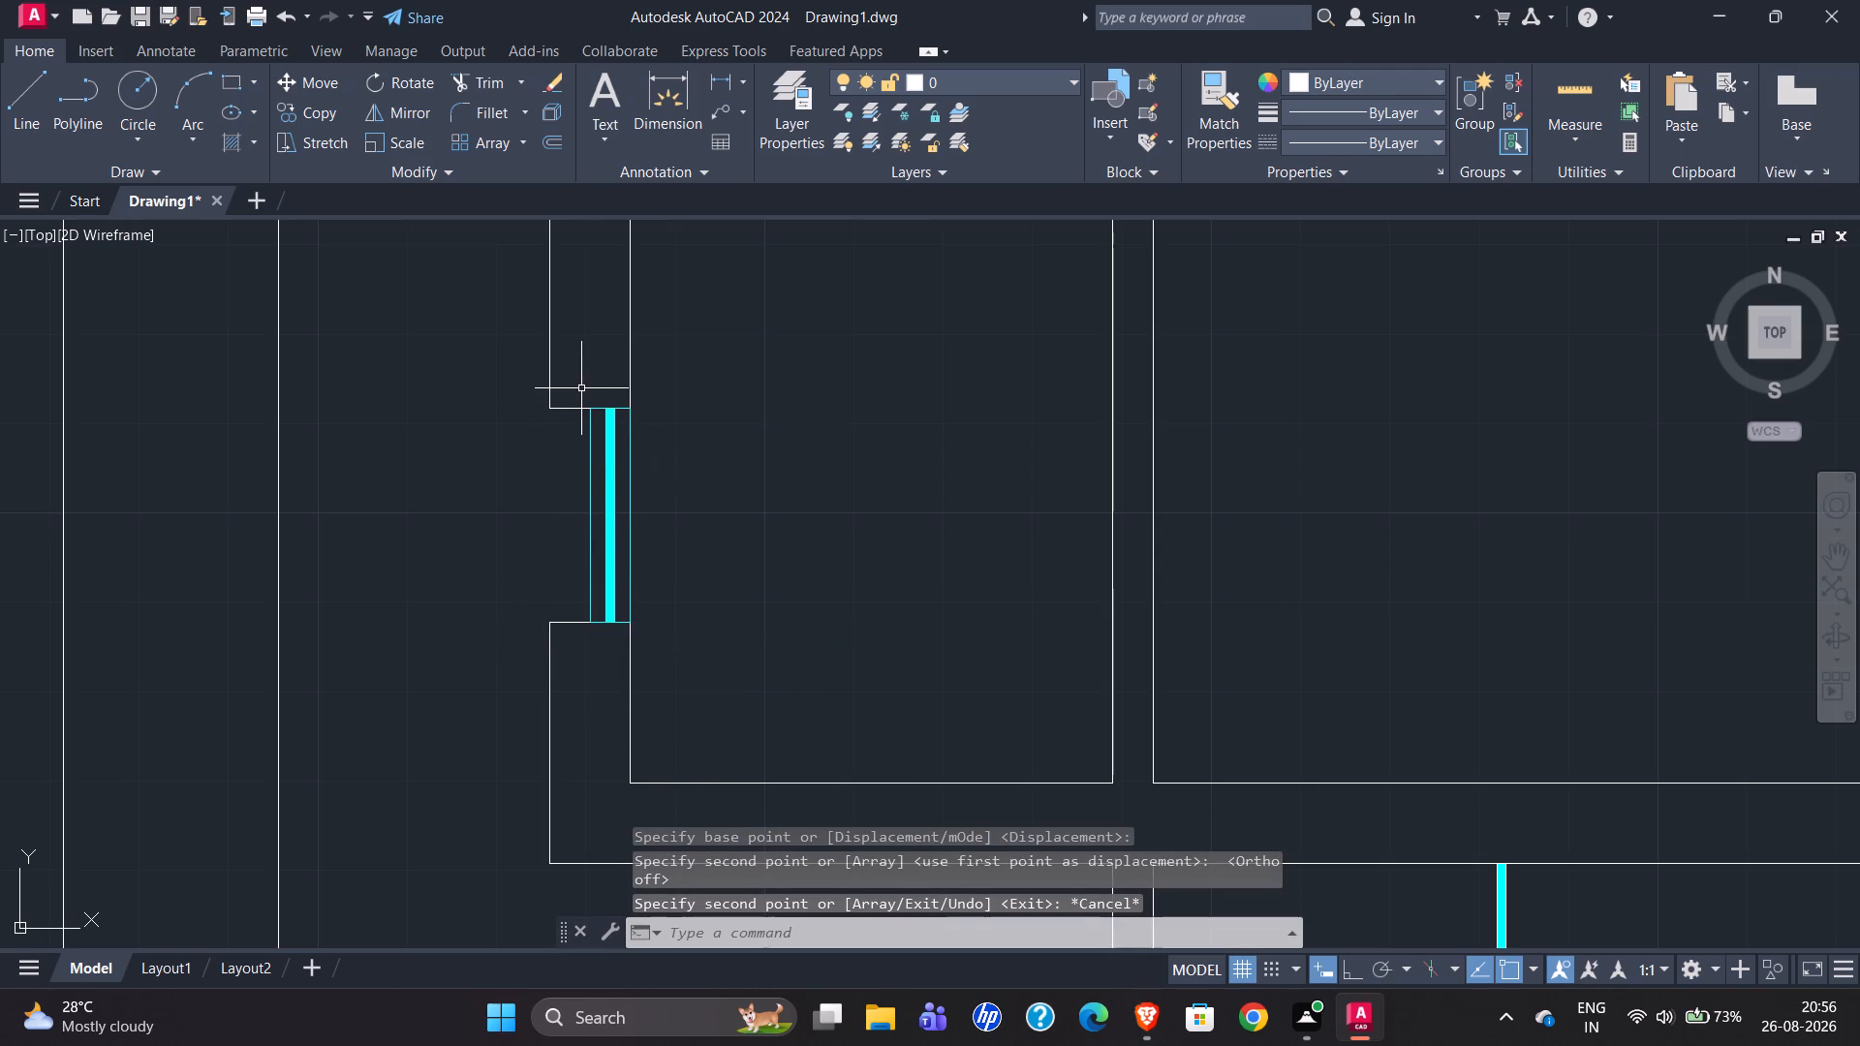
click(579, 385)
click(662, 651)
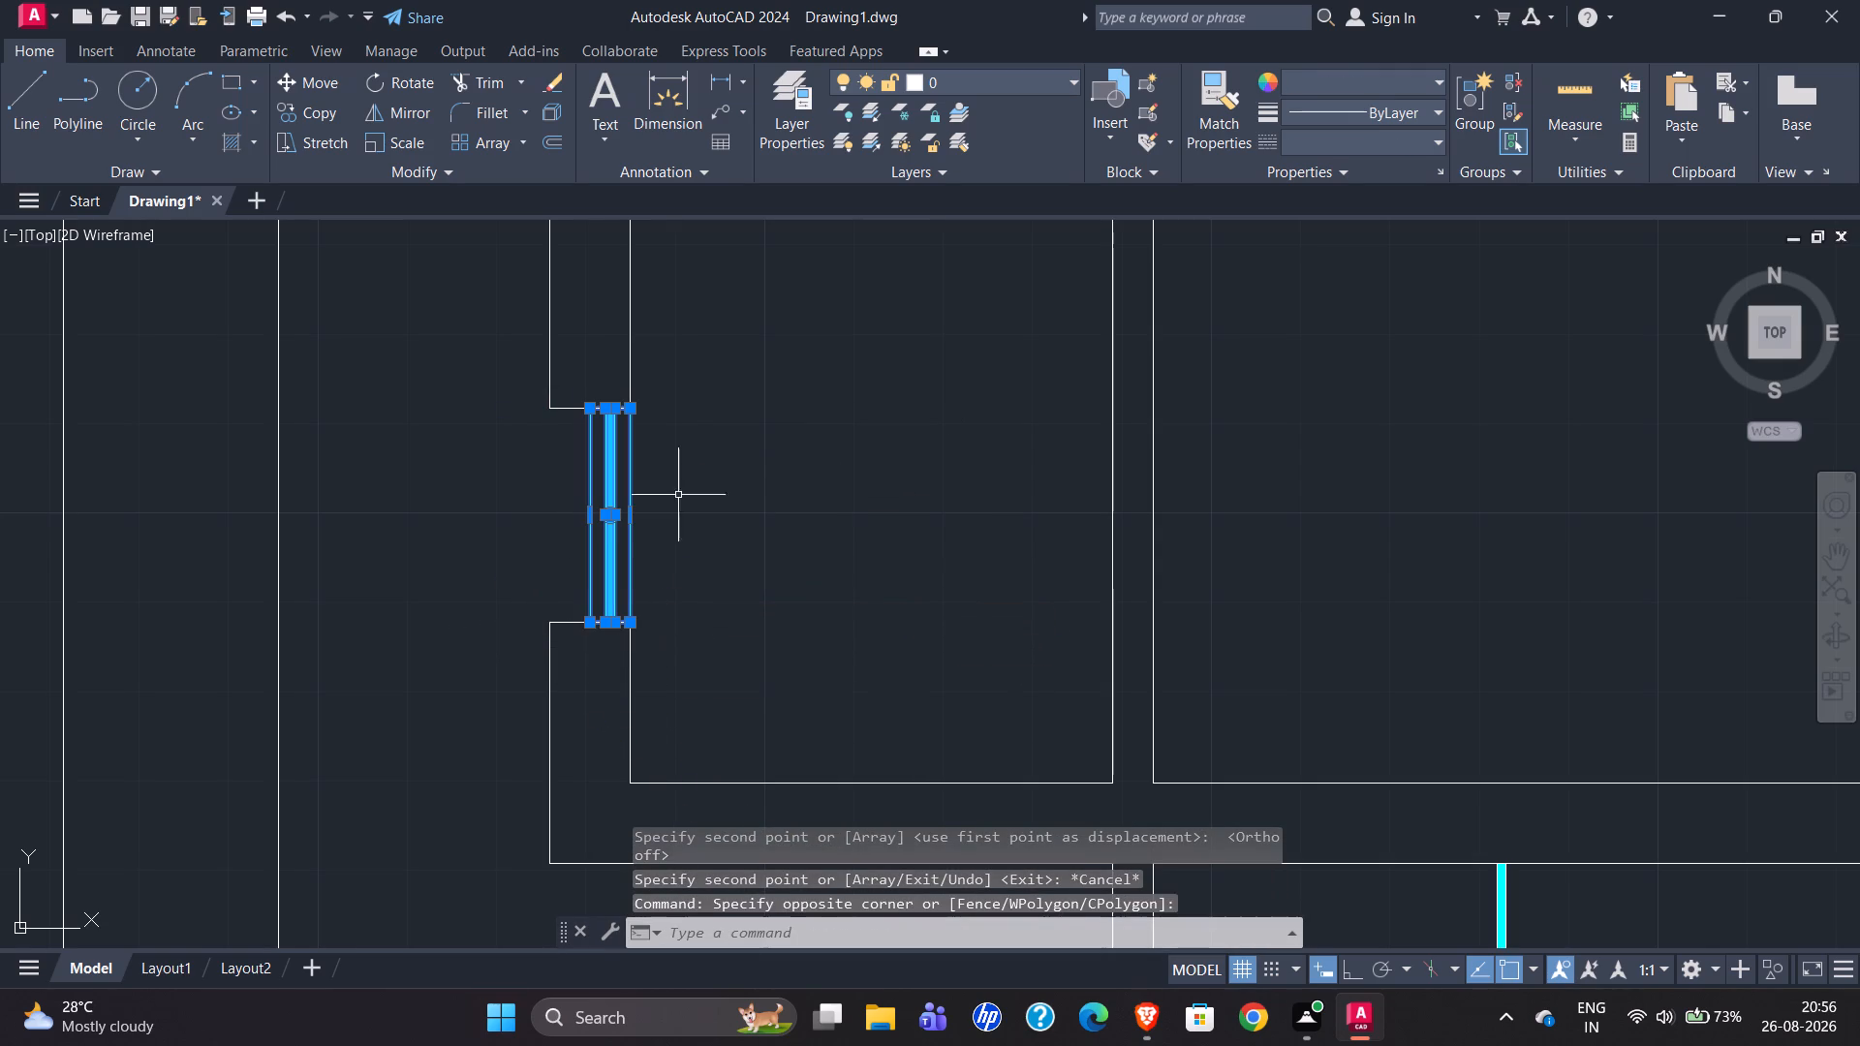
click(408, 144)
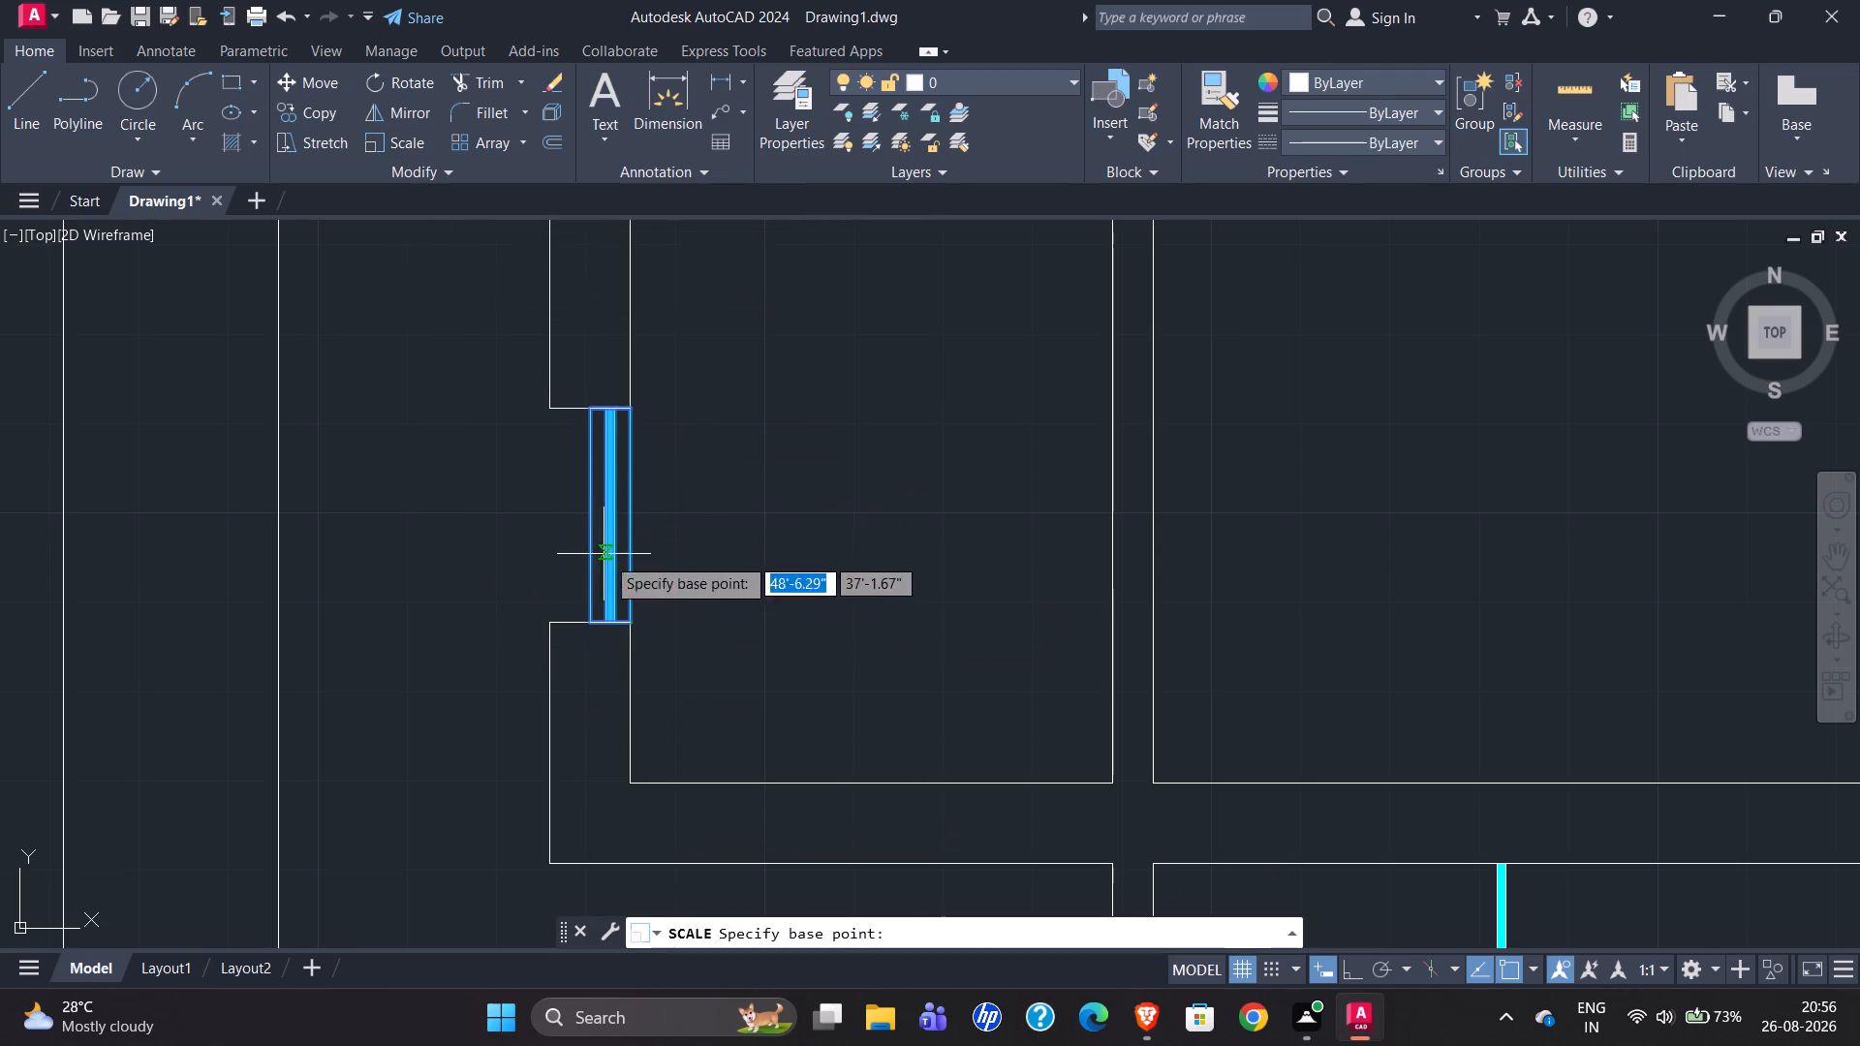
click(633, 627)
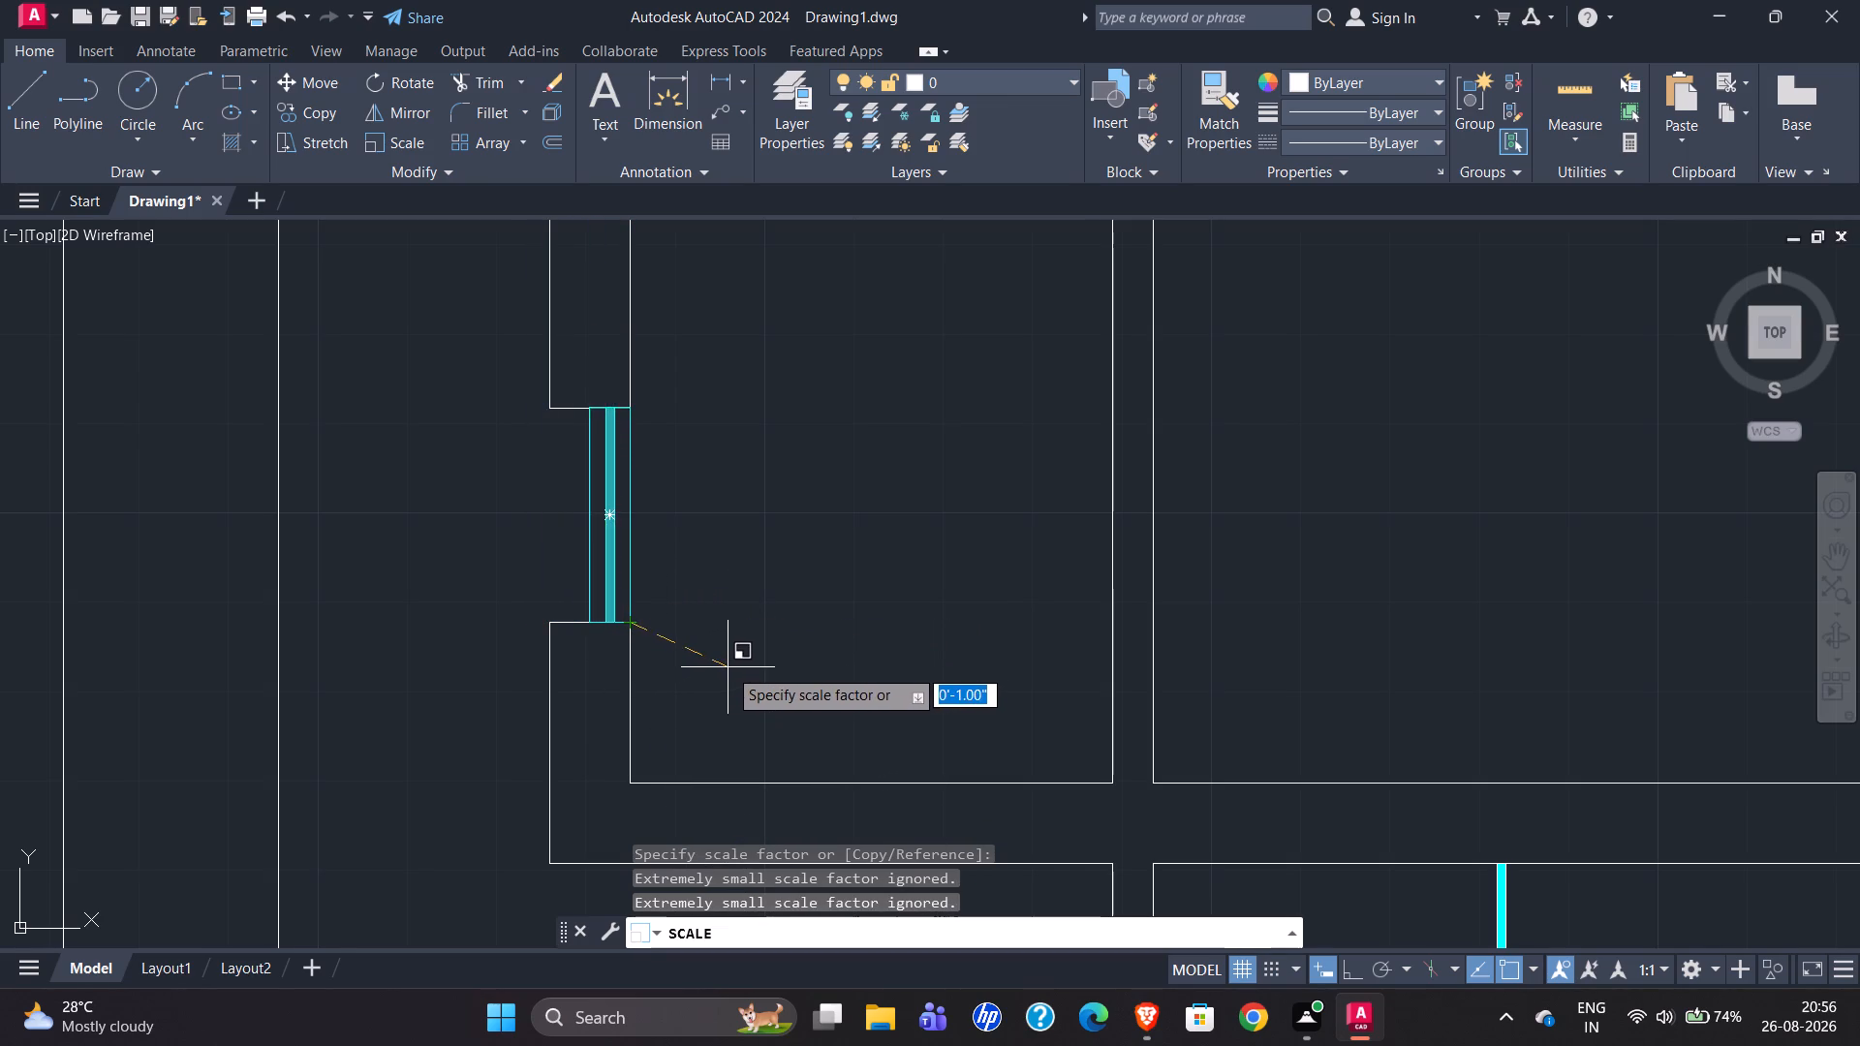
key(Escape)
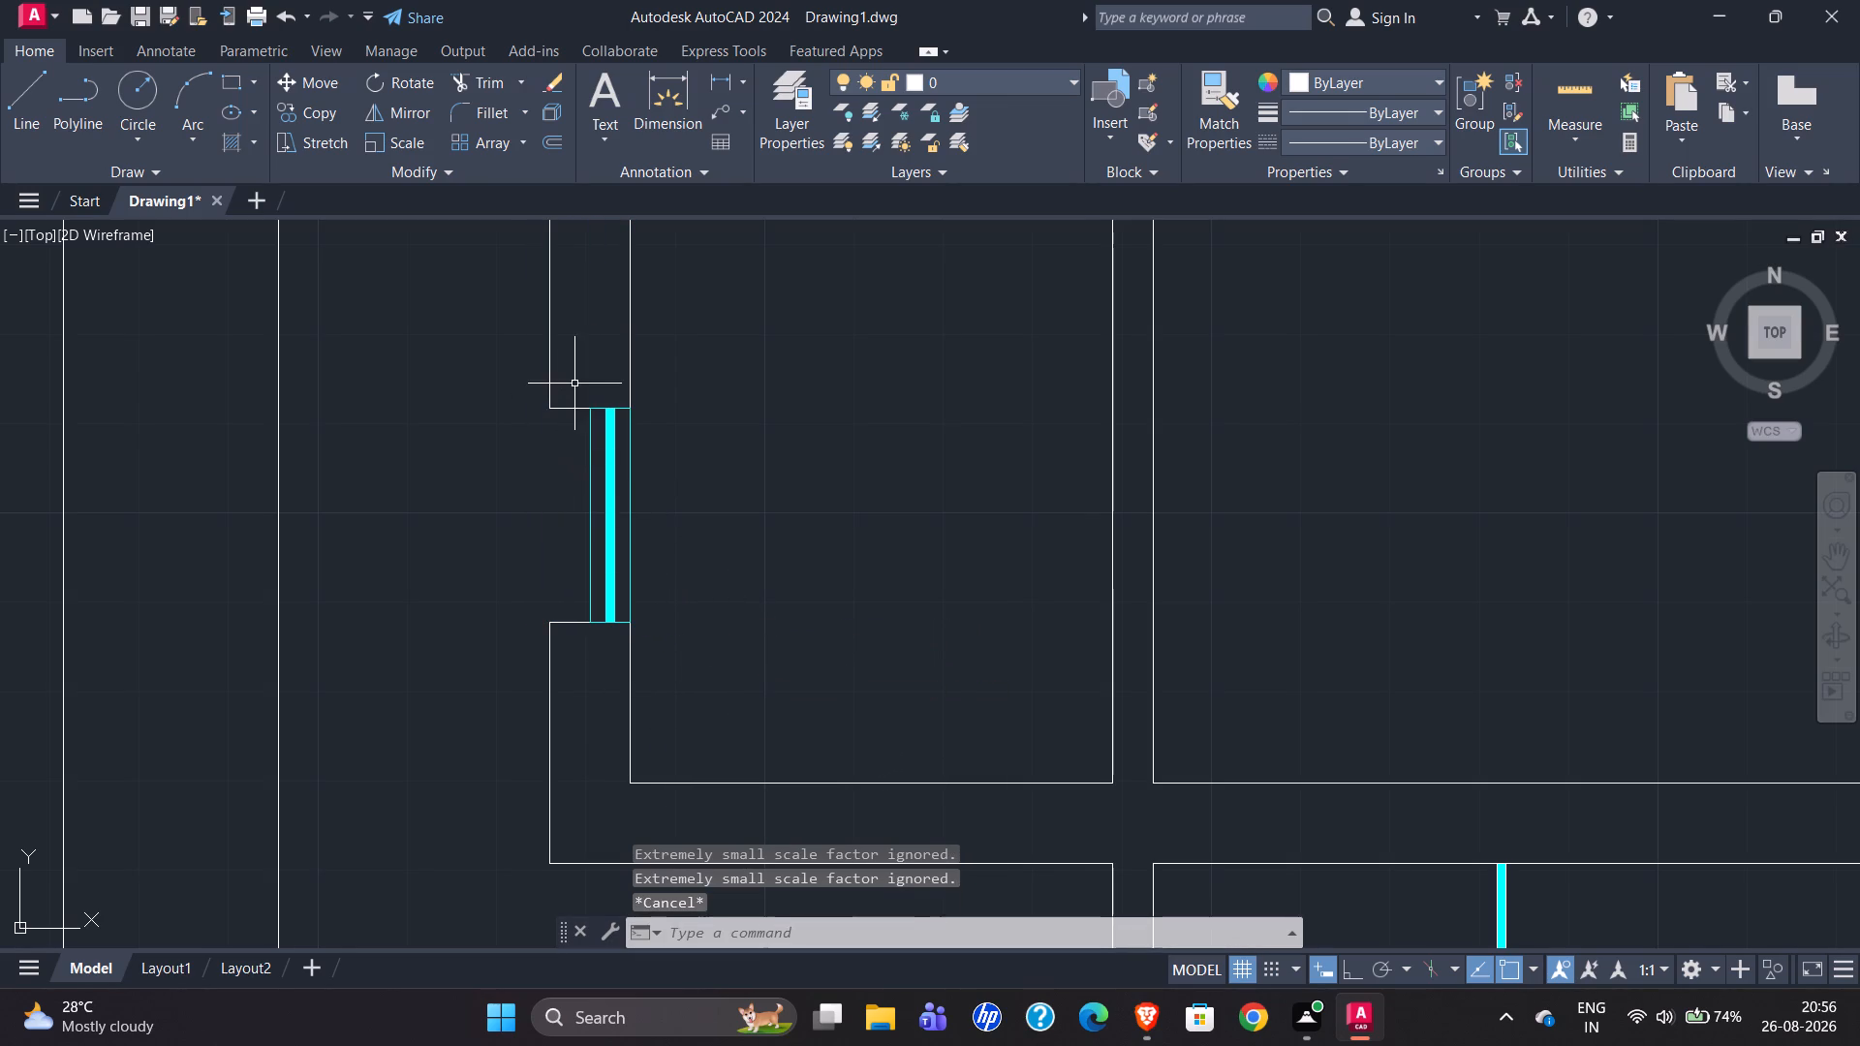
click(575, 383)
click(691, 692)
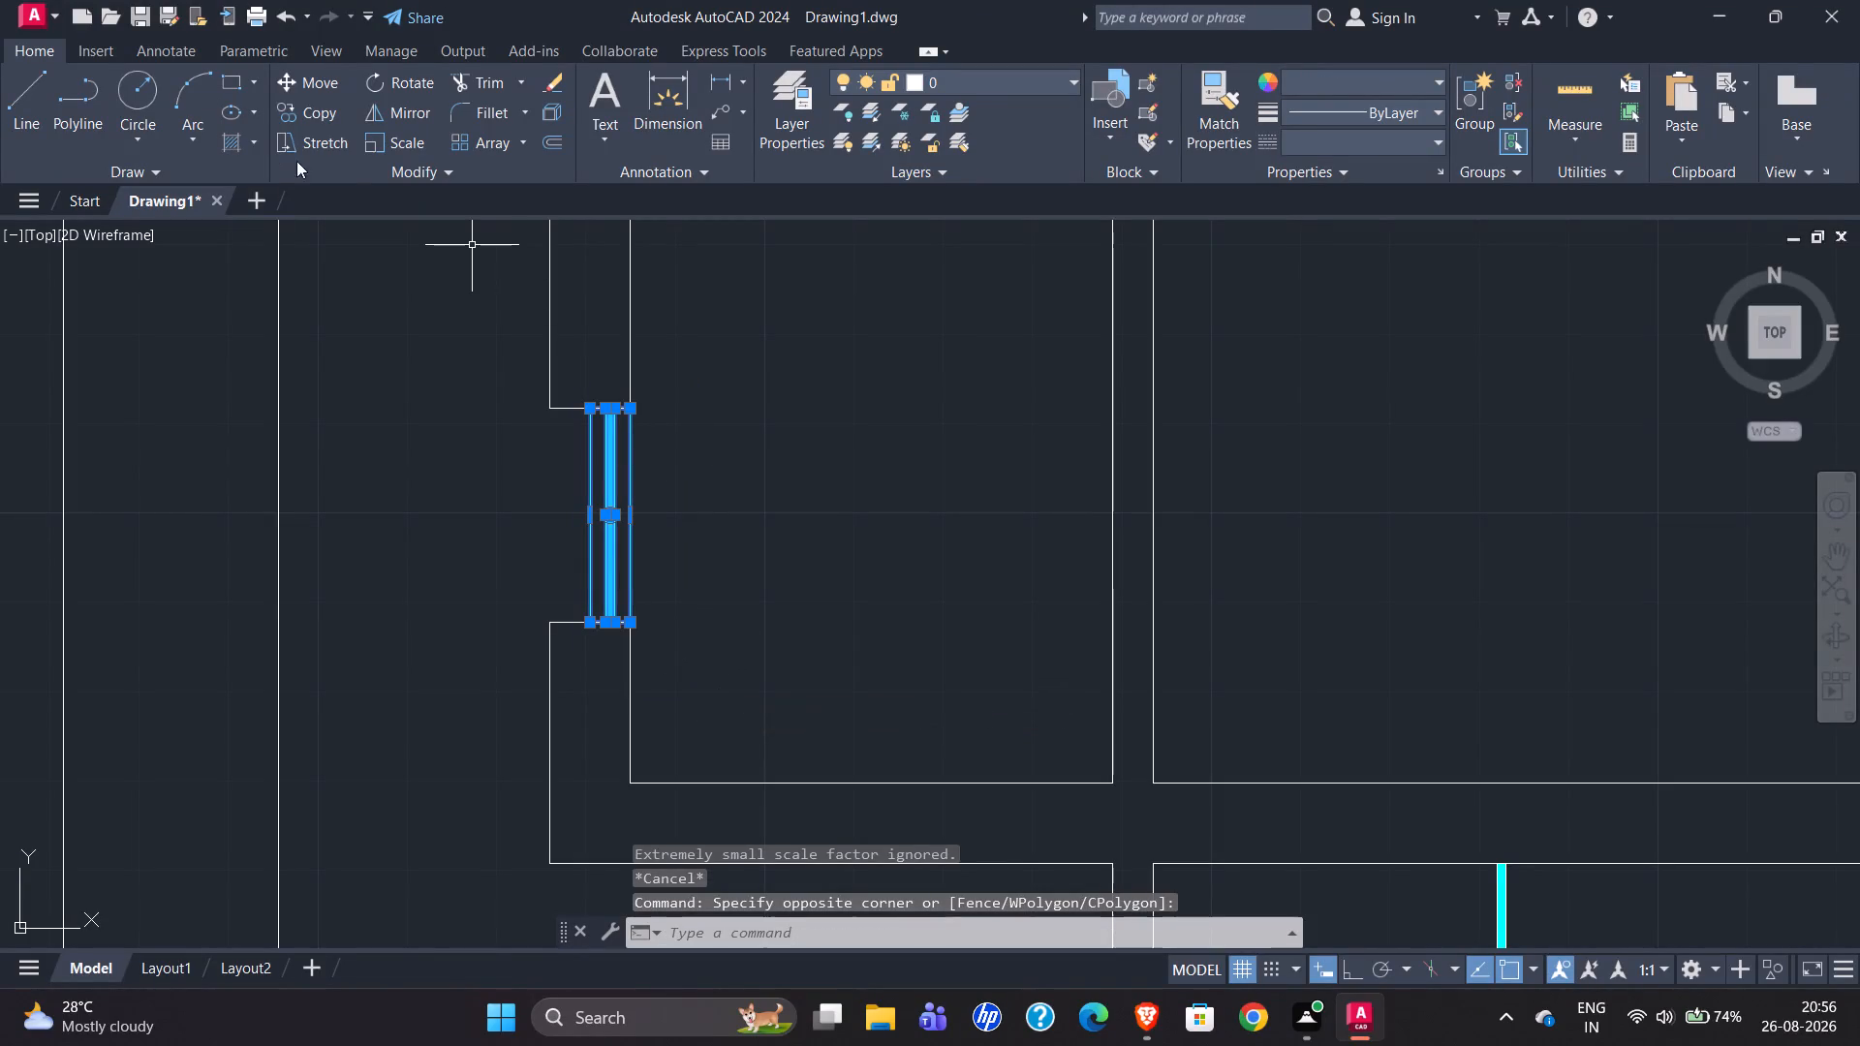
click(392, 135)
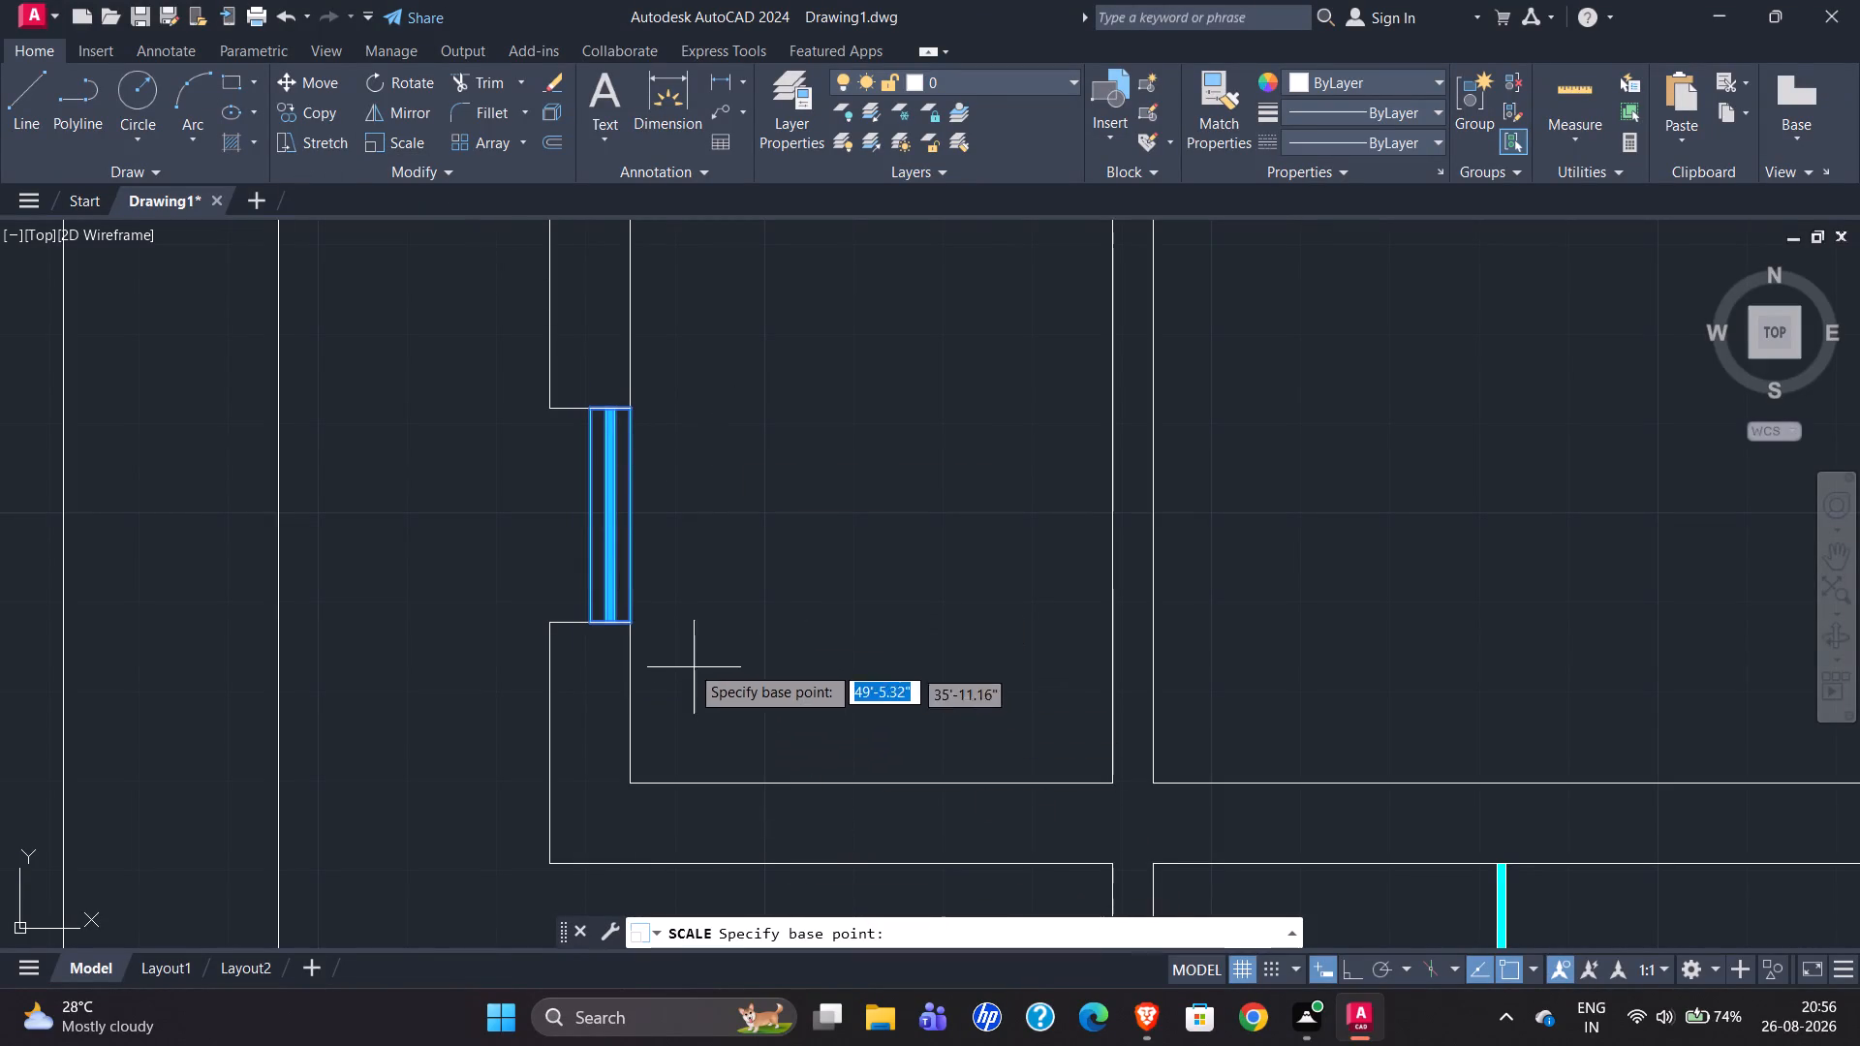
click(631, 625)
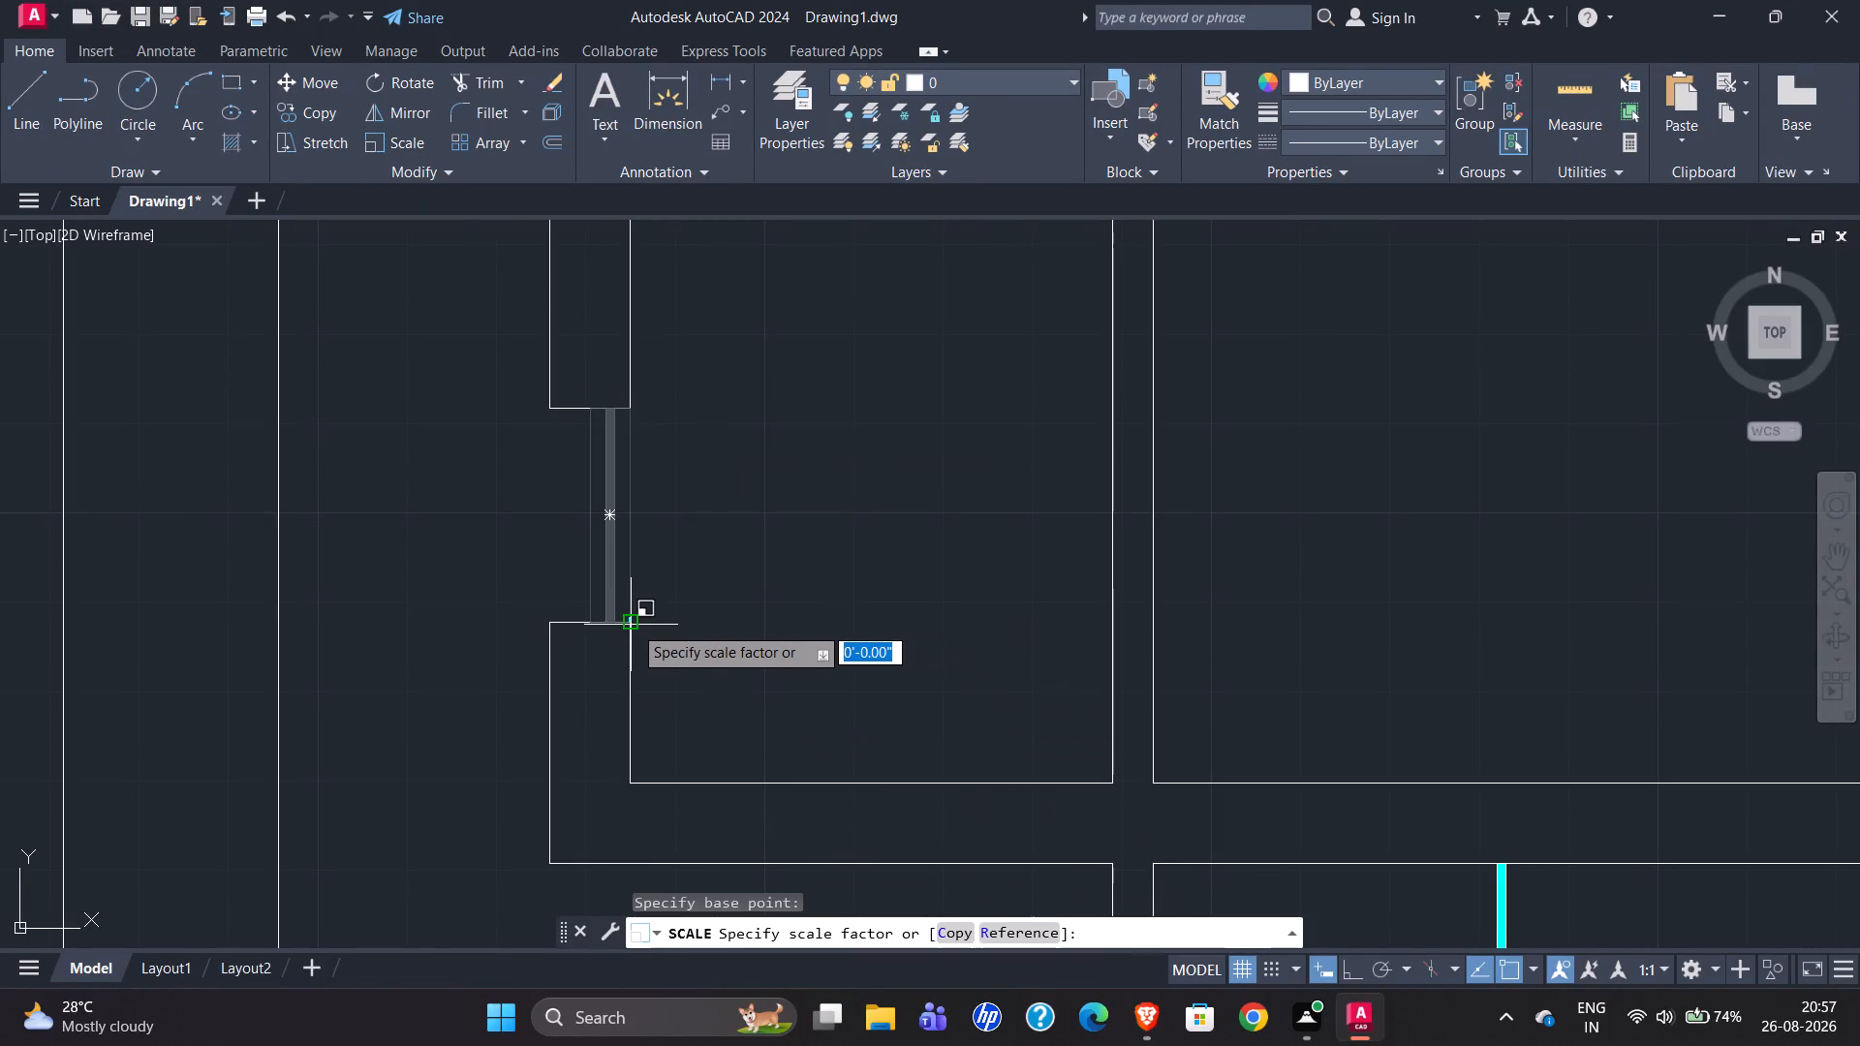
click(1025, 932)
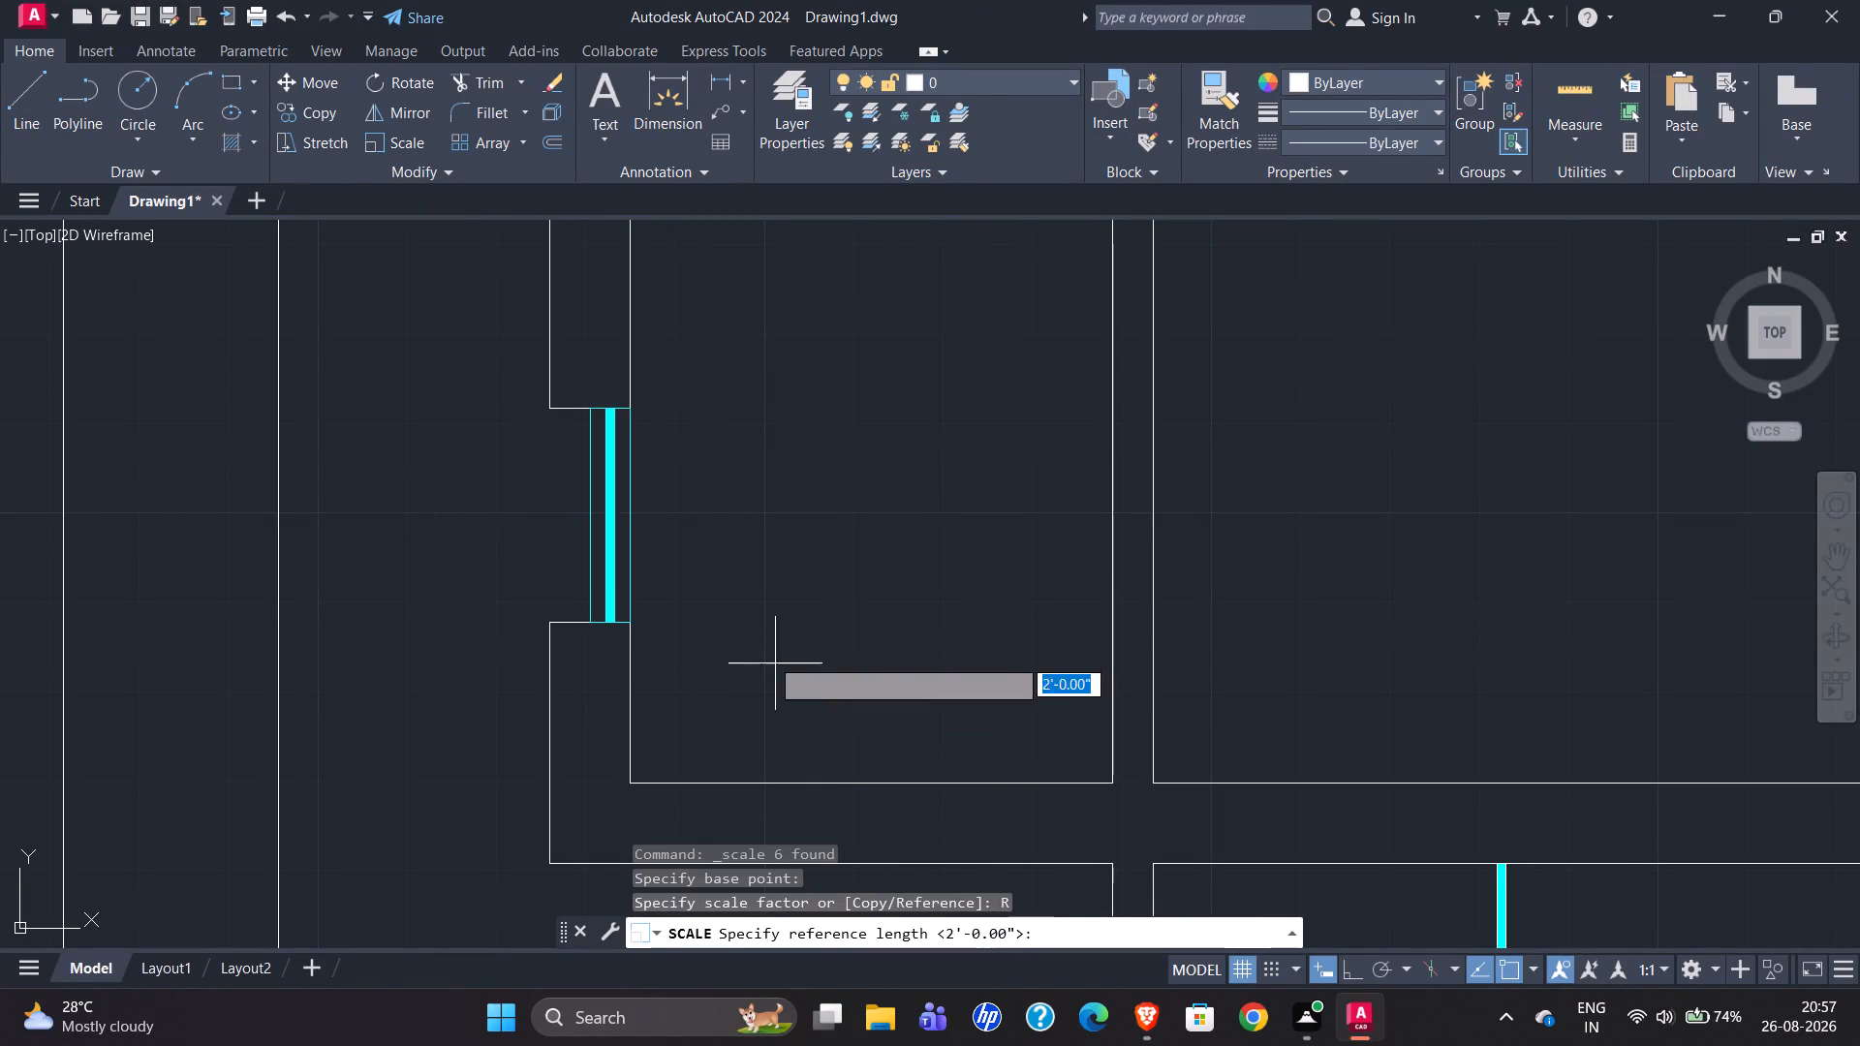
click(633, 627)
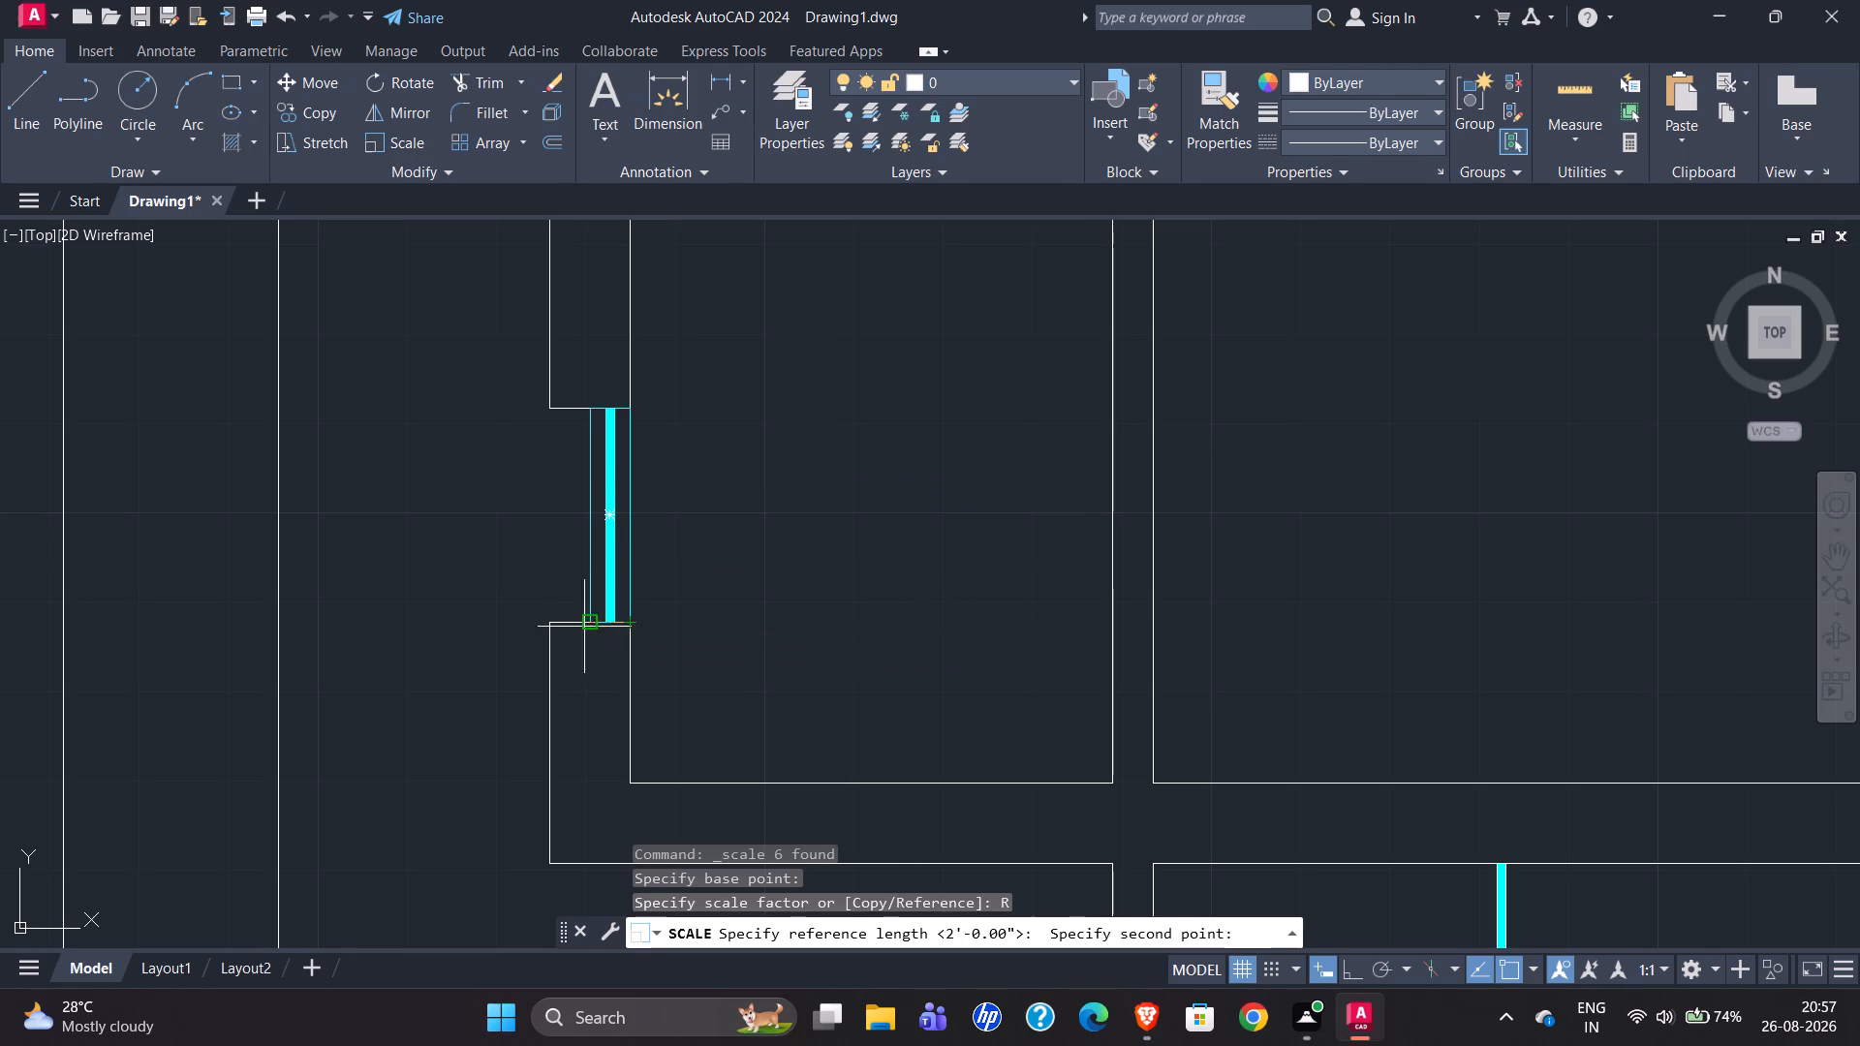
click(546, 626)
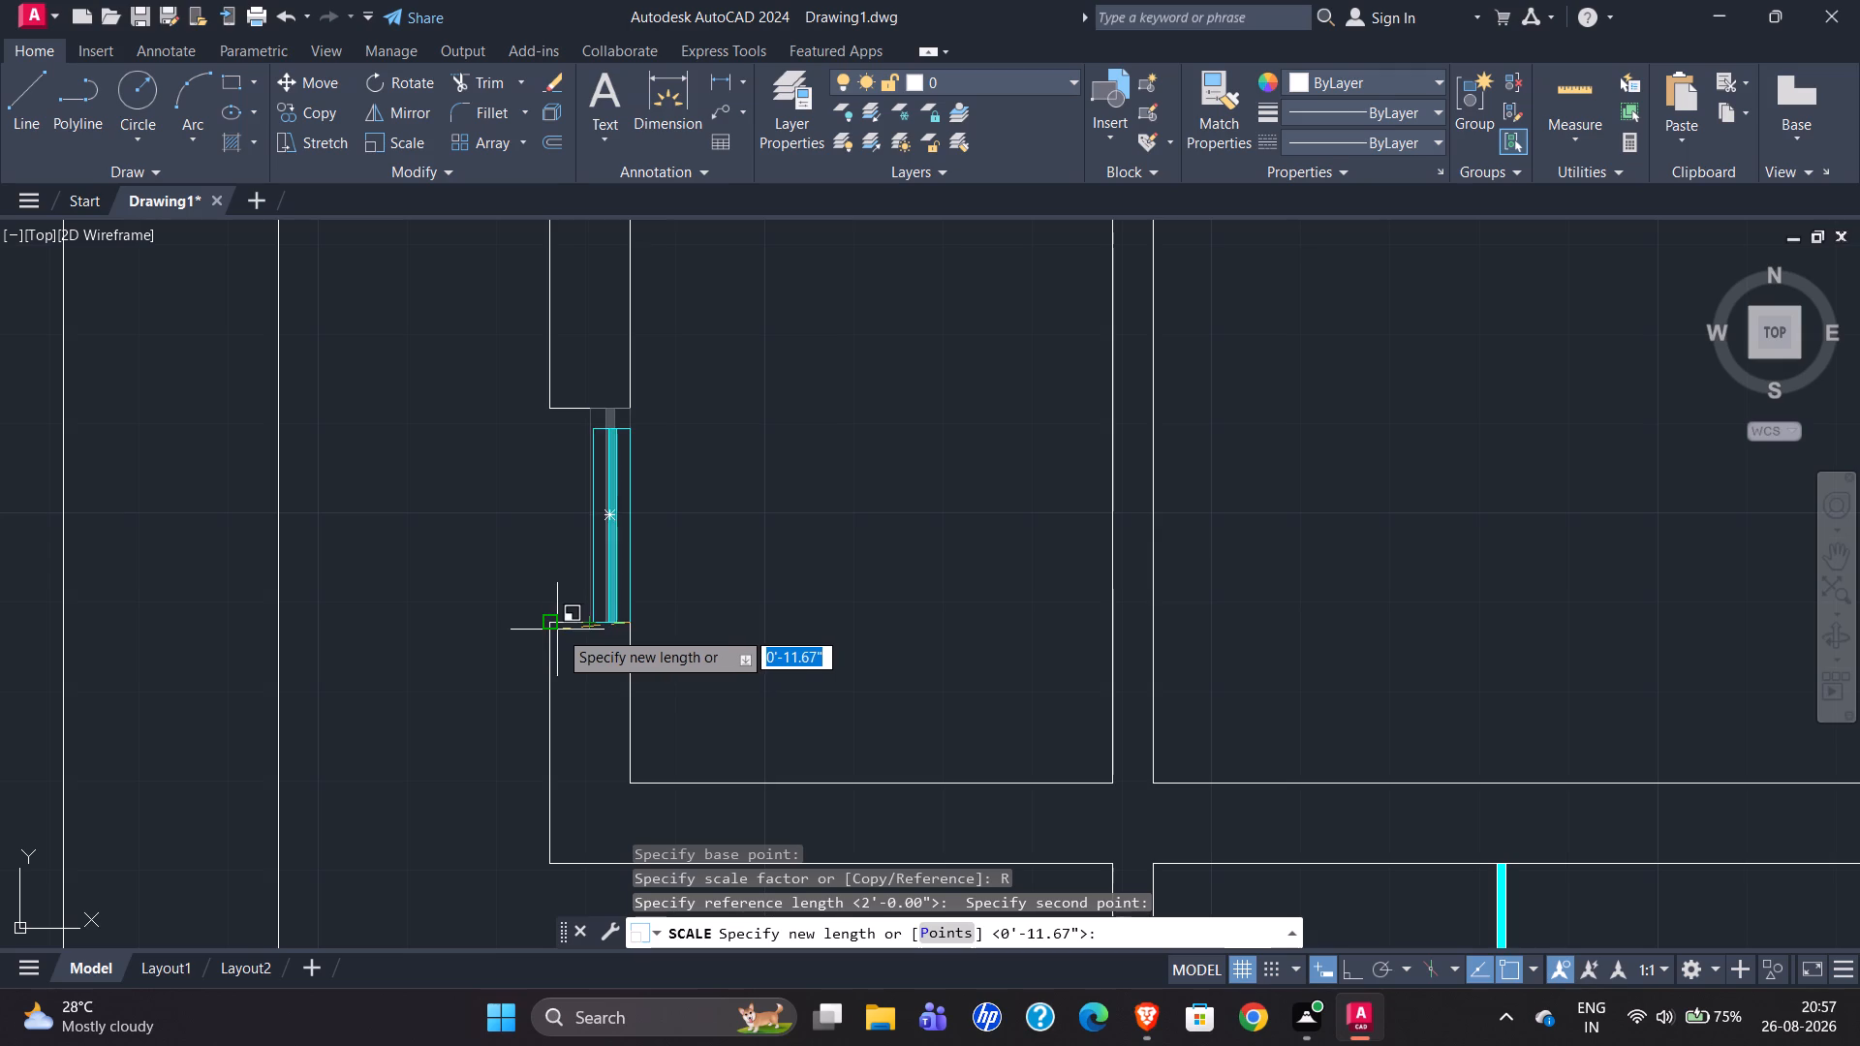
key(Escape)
Stretch both outer corners of the copied ventilator's frame to the wall's outer face so it spans the full wall thickness.
scroll(587, 395, up, 3)
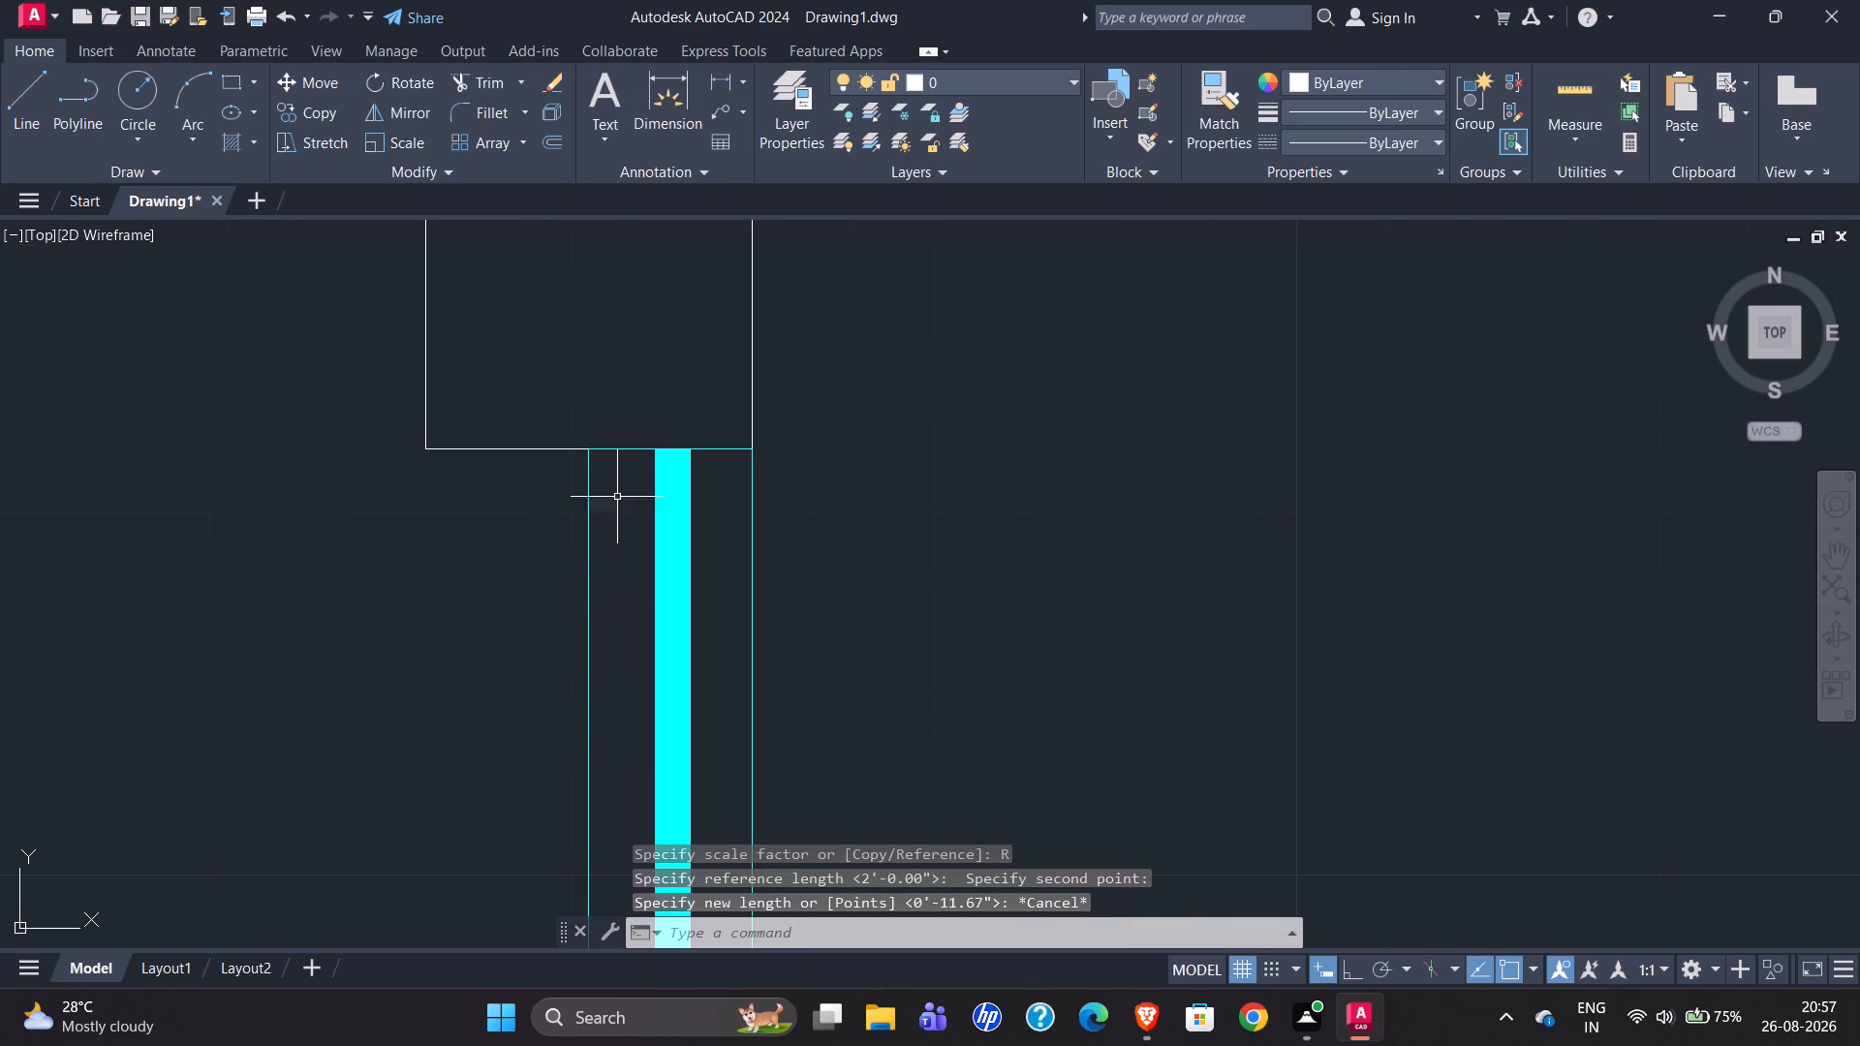
click(587, 515)
click(587, 448)
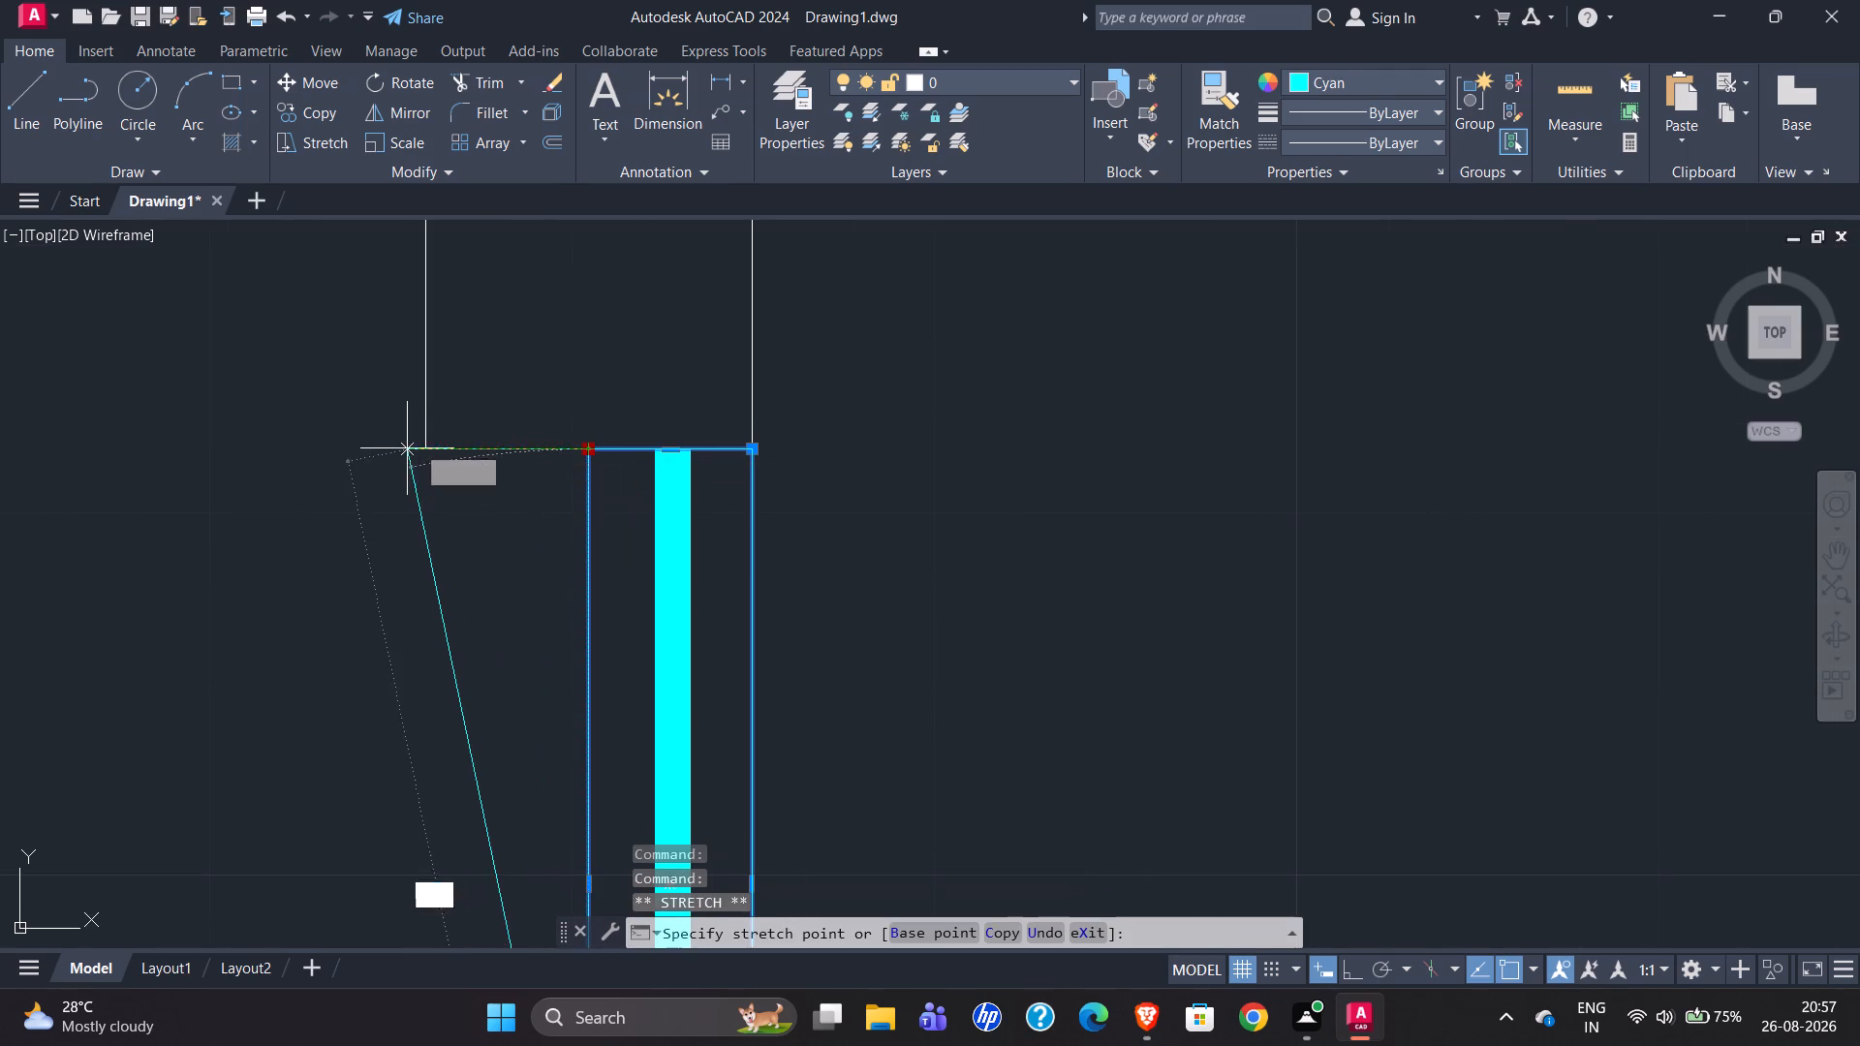
click(428, 446)
scroll(574, 385, down, 3)
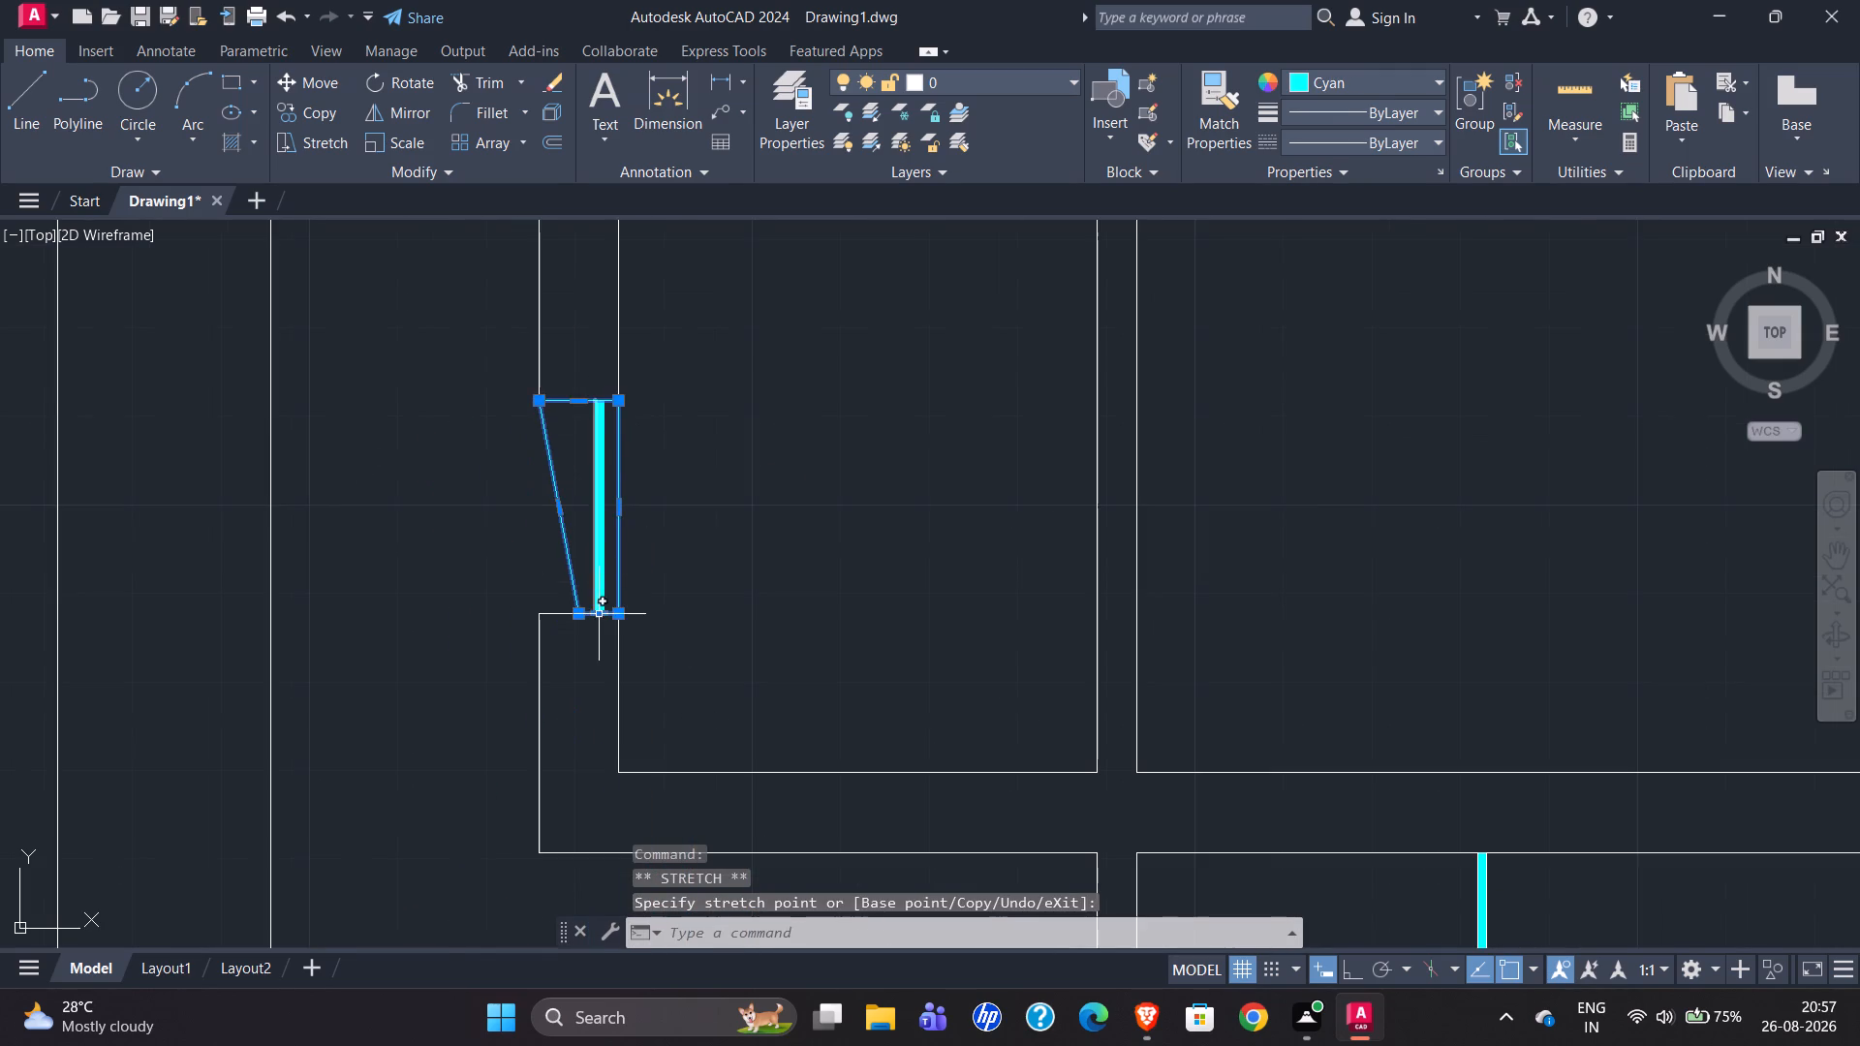
scroll(594, 611, up, 3)
click(517, 621)
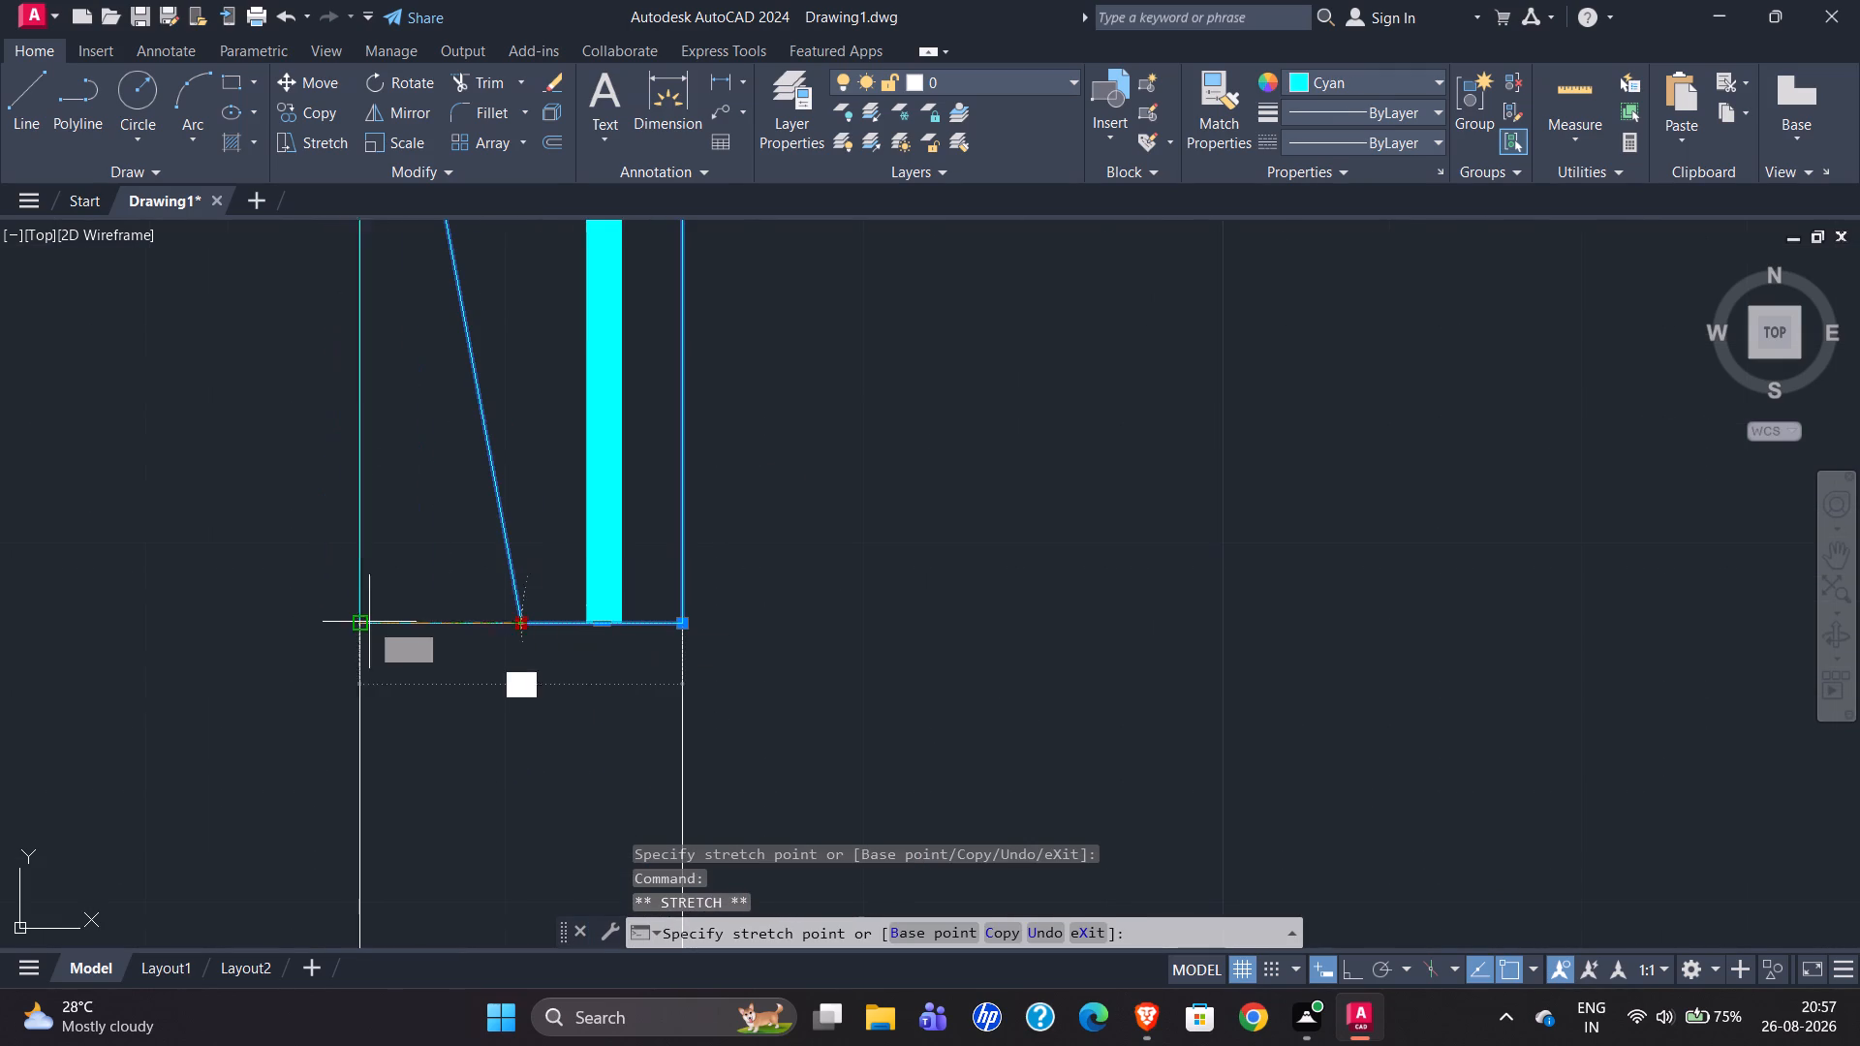
click(363, 624)
scroll(470, 621, down, 1)
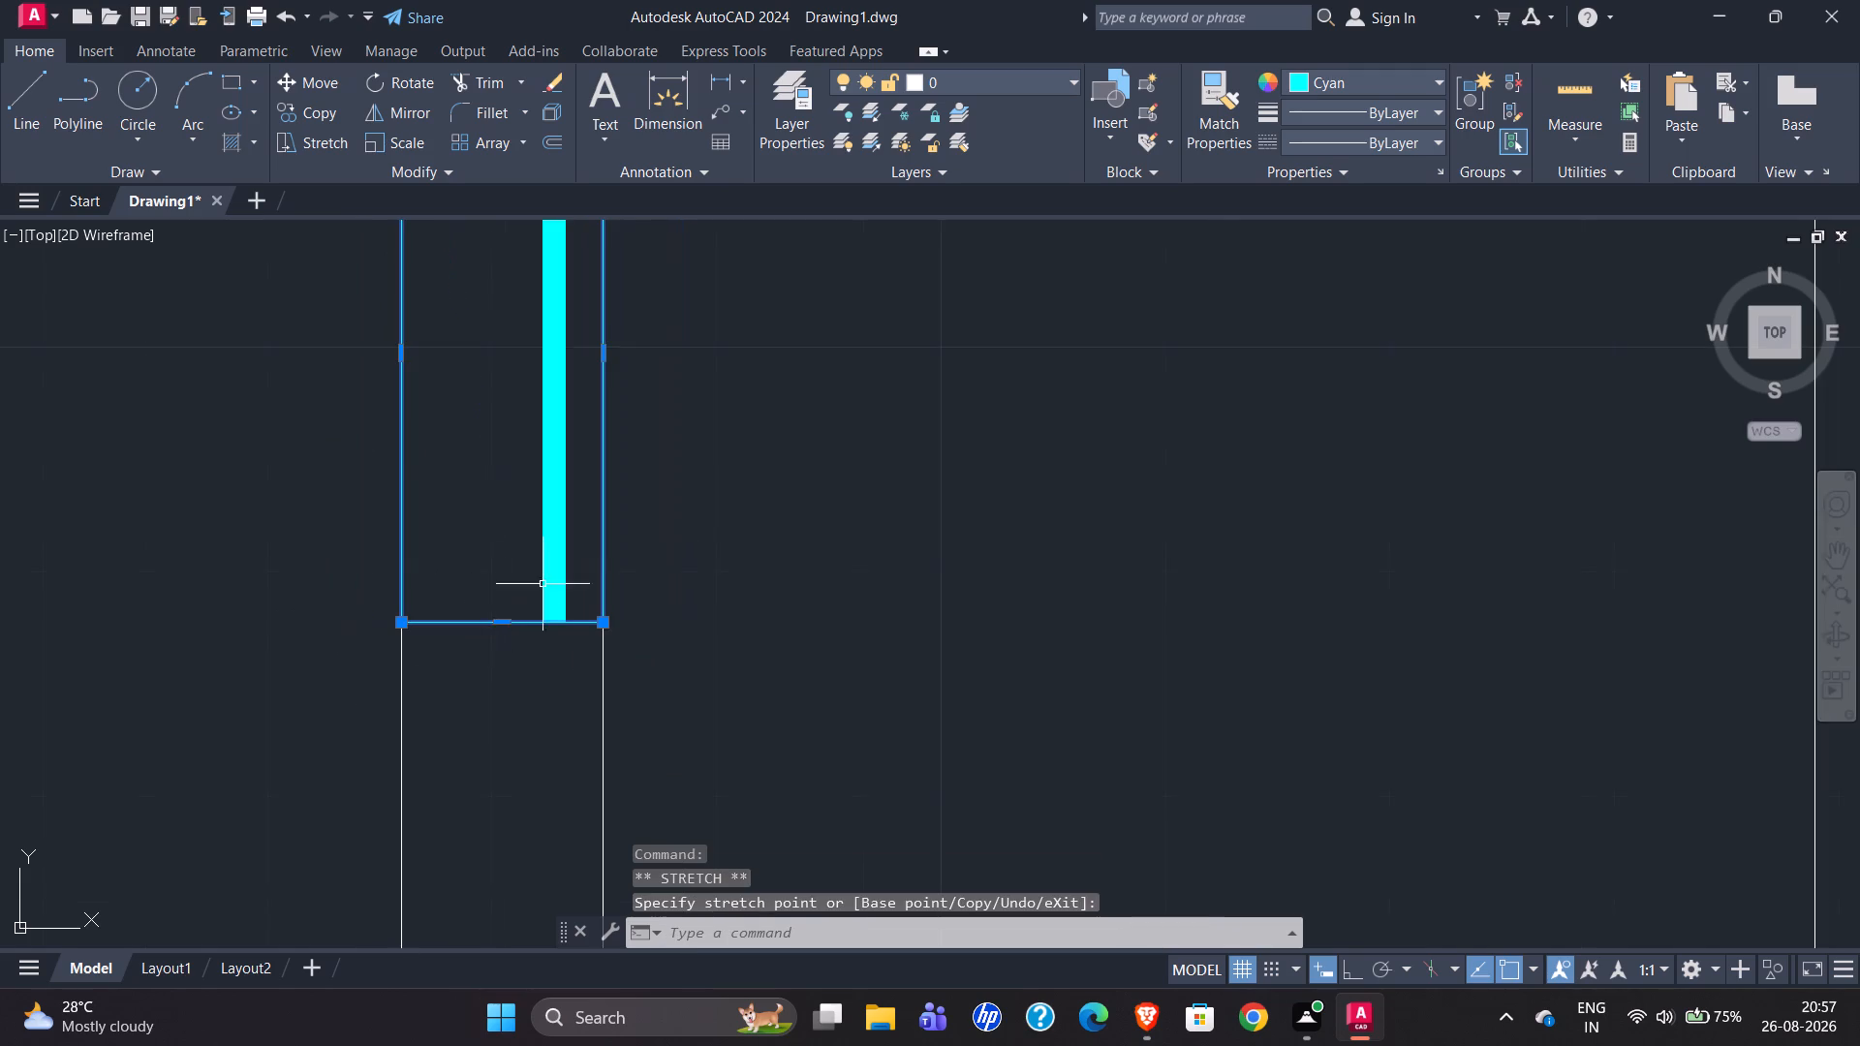
scroll(573, 585, down, 2)
scroll(565, 458, up, 1)
key(Escape)
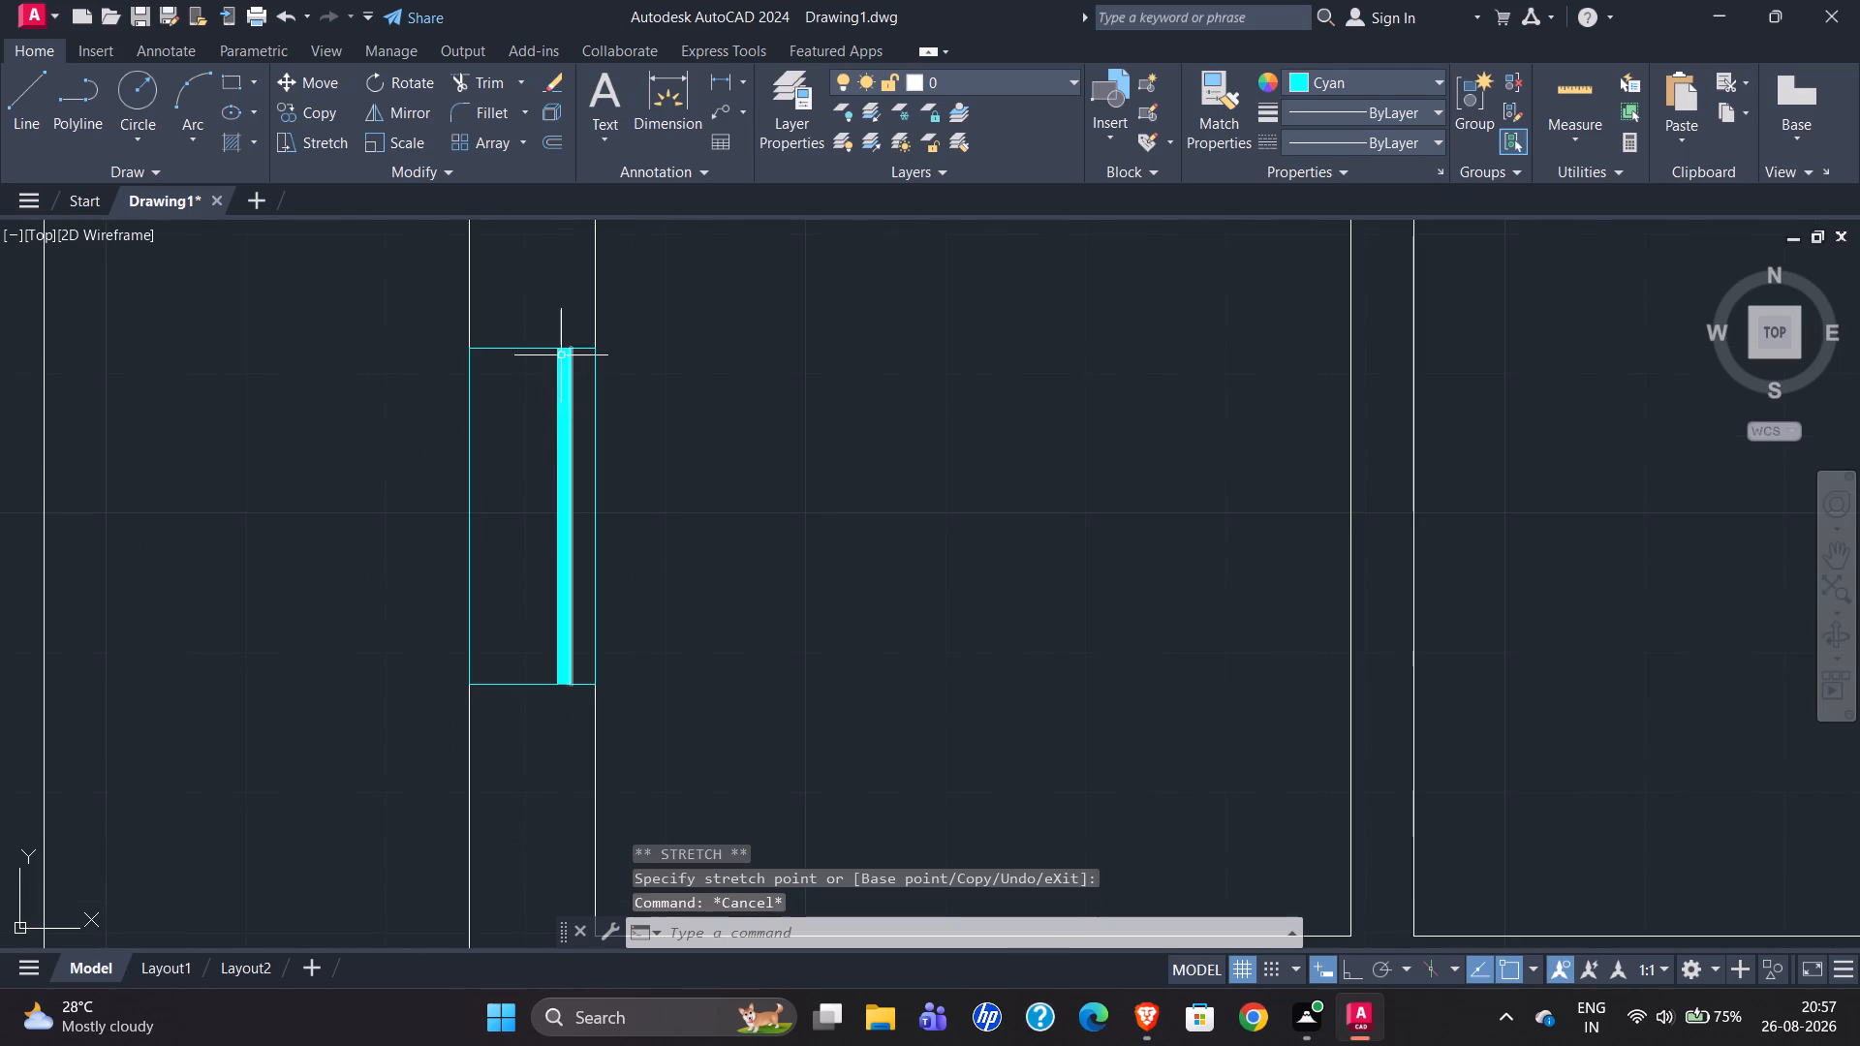
Move the ventilator's cyan centre strip 2.25" outward to the midpoint of the widened frame.
click(547, 329)
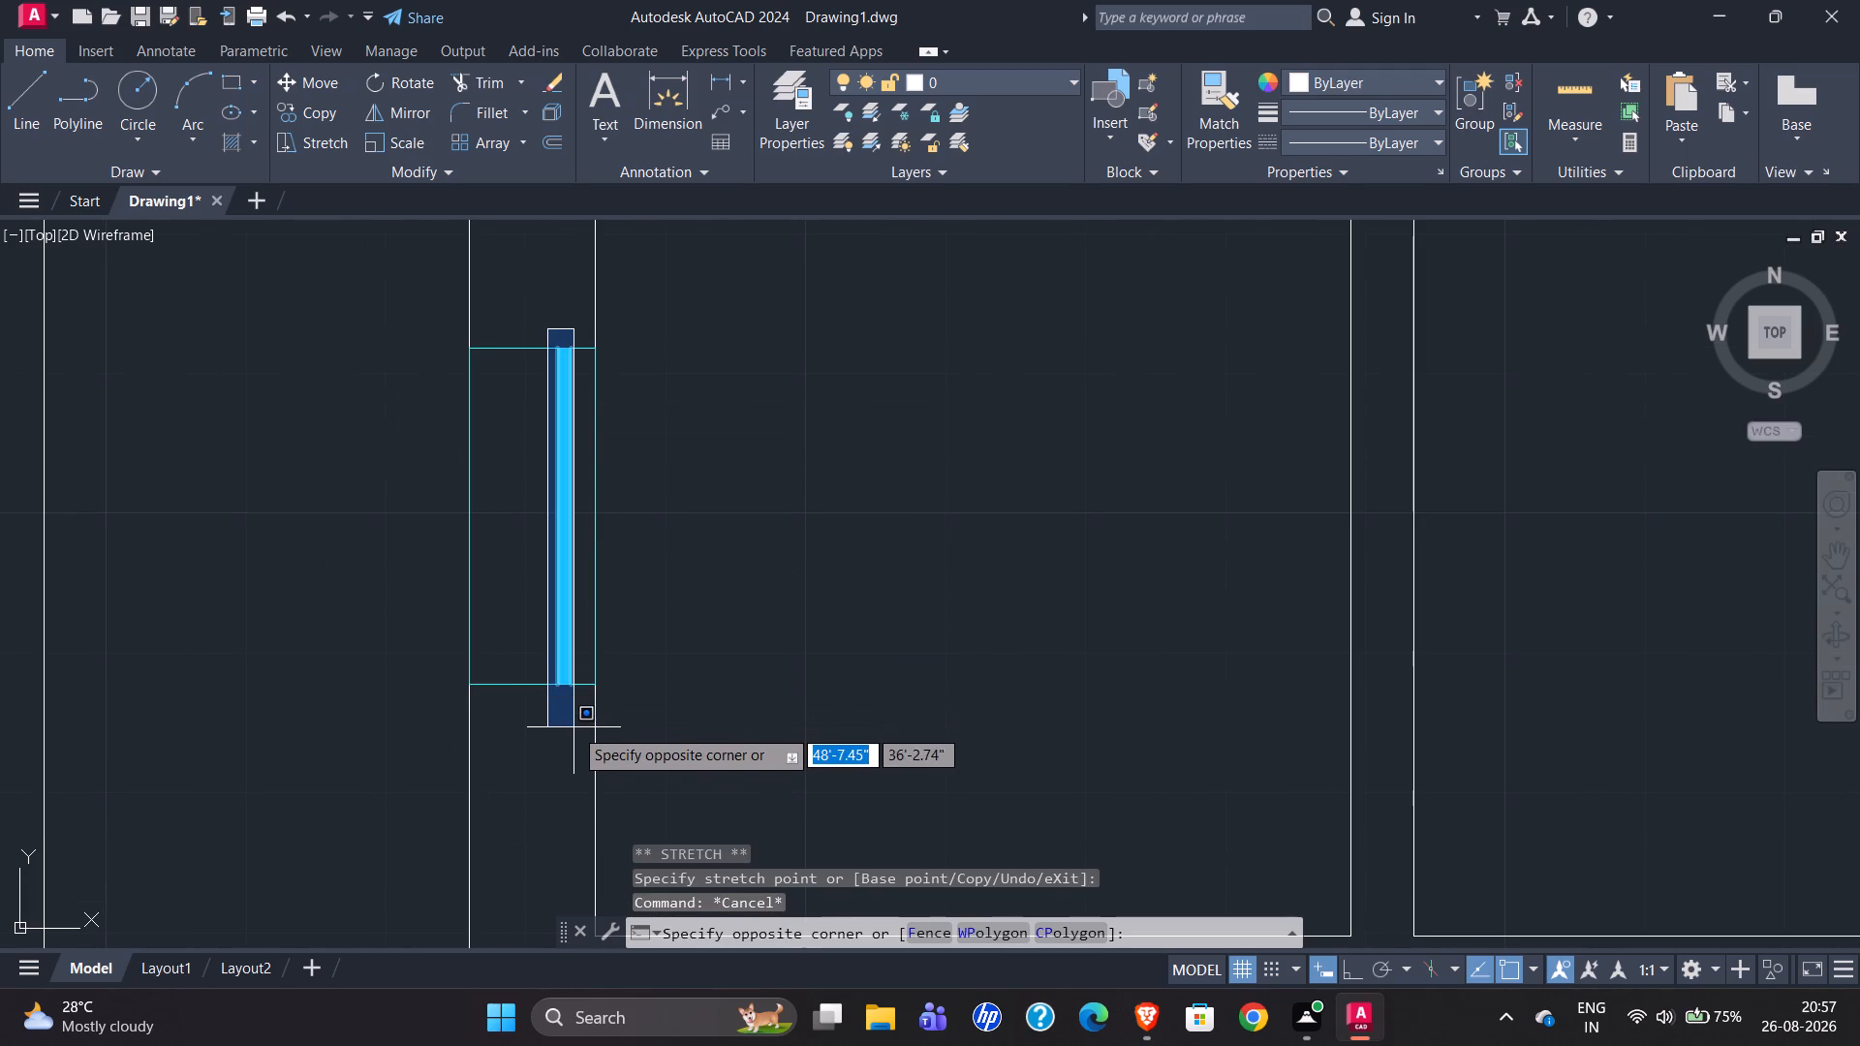
click(580, 731)
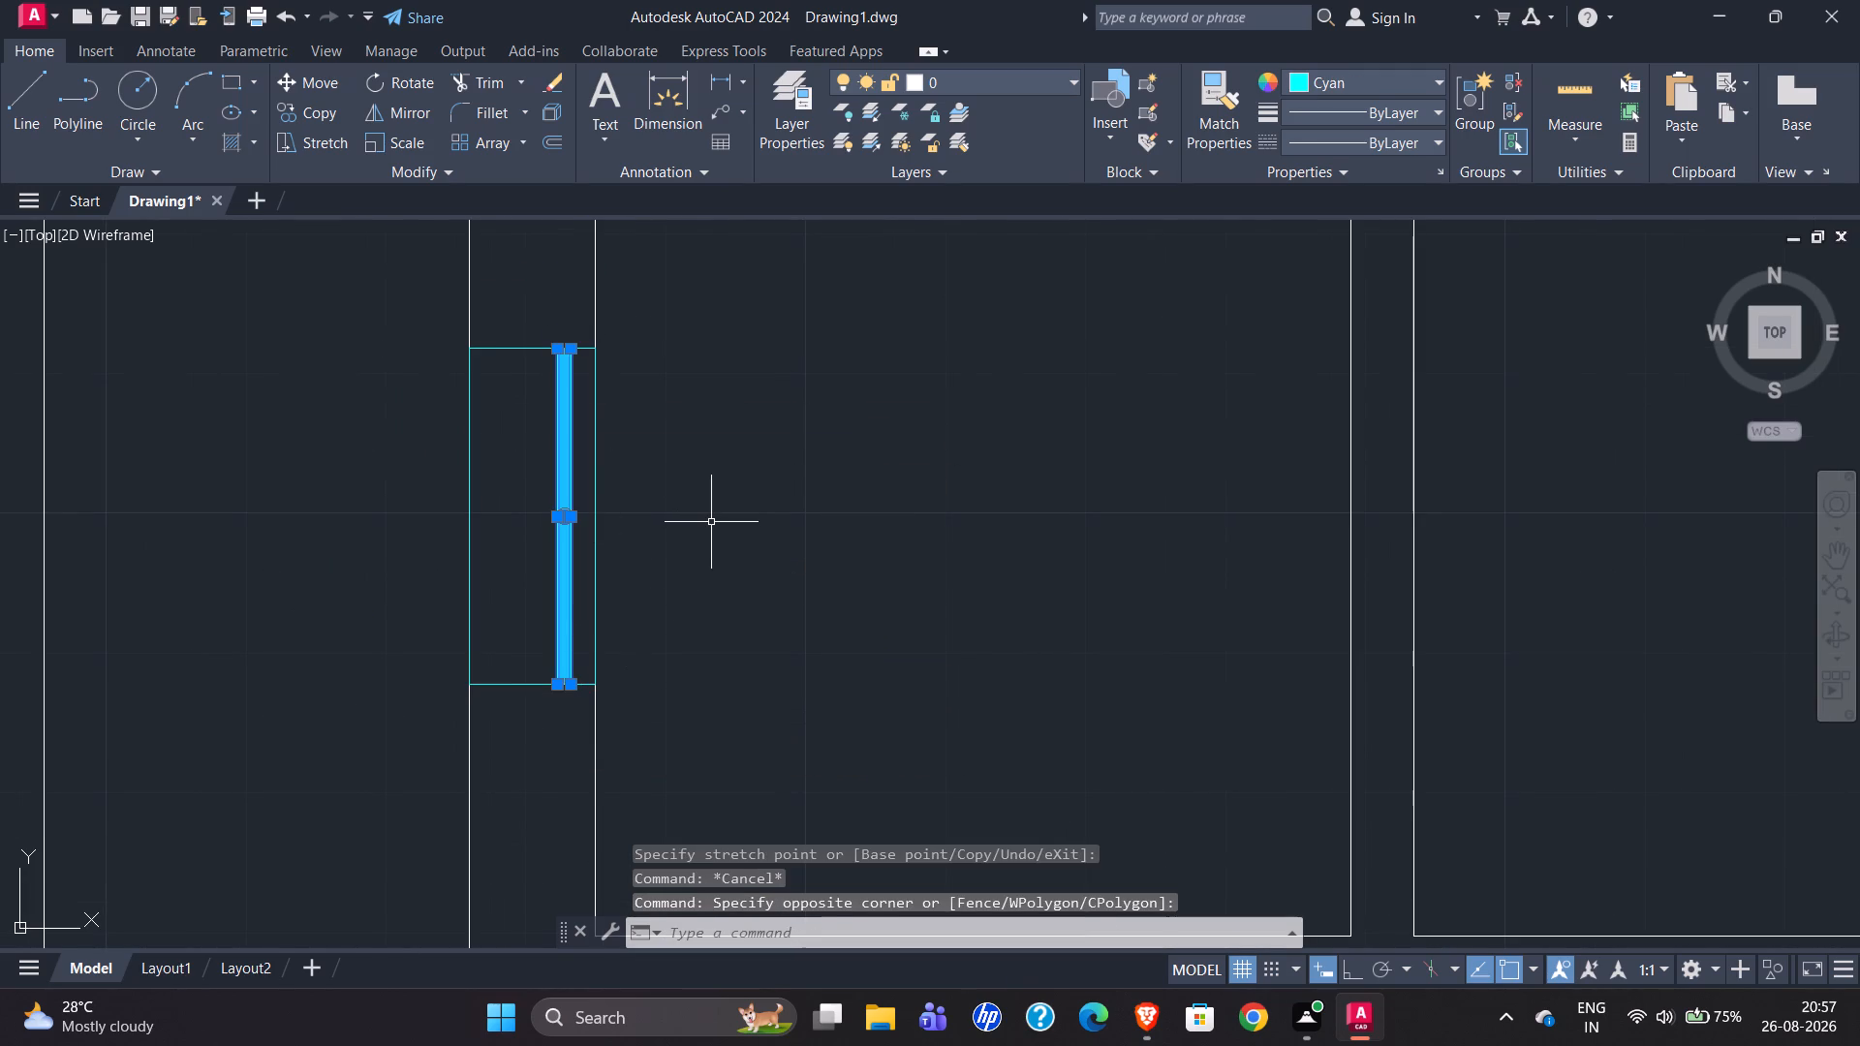
key(m)
key(Return)
scroll(558, 331, up, 1)
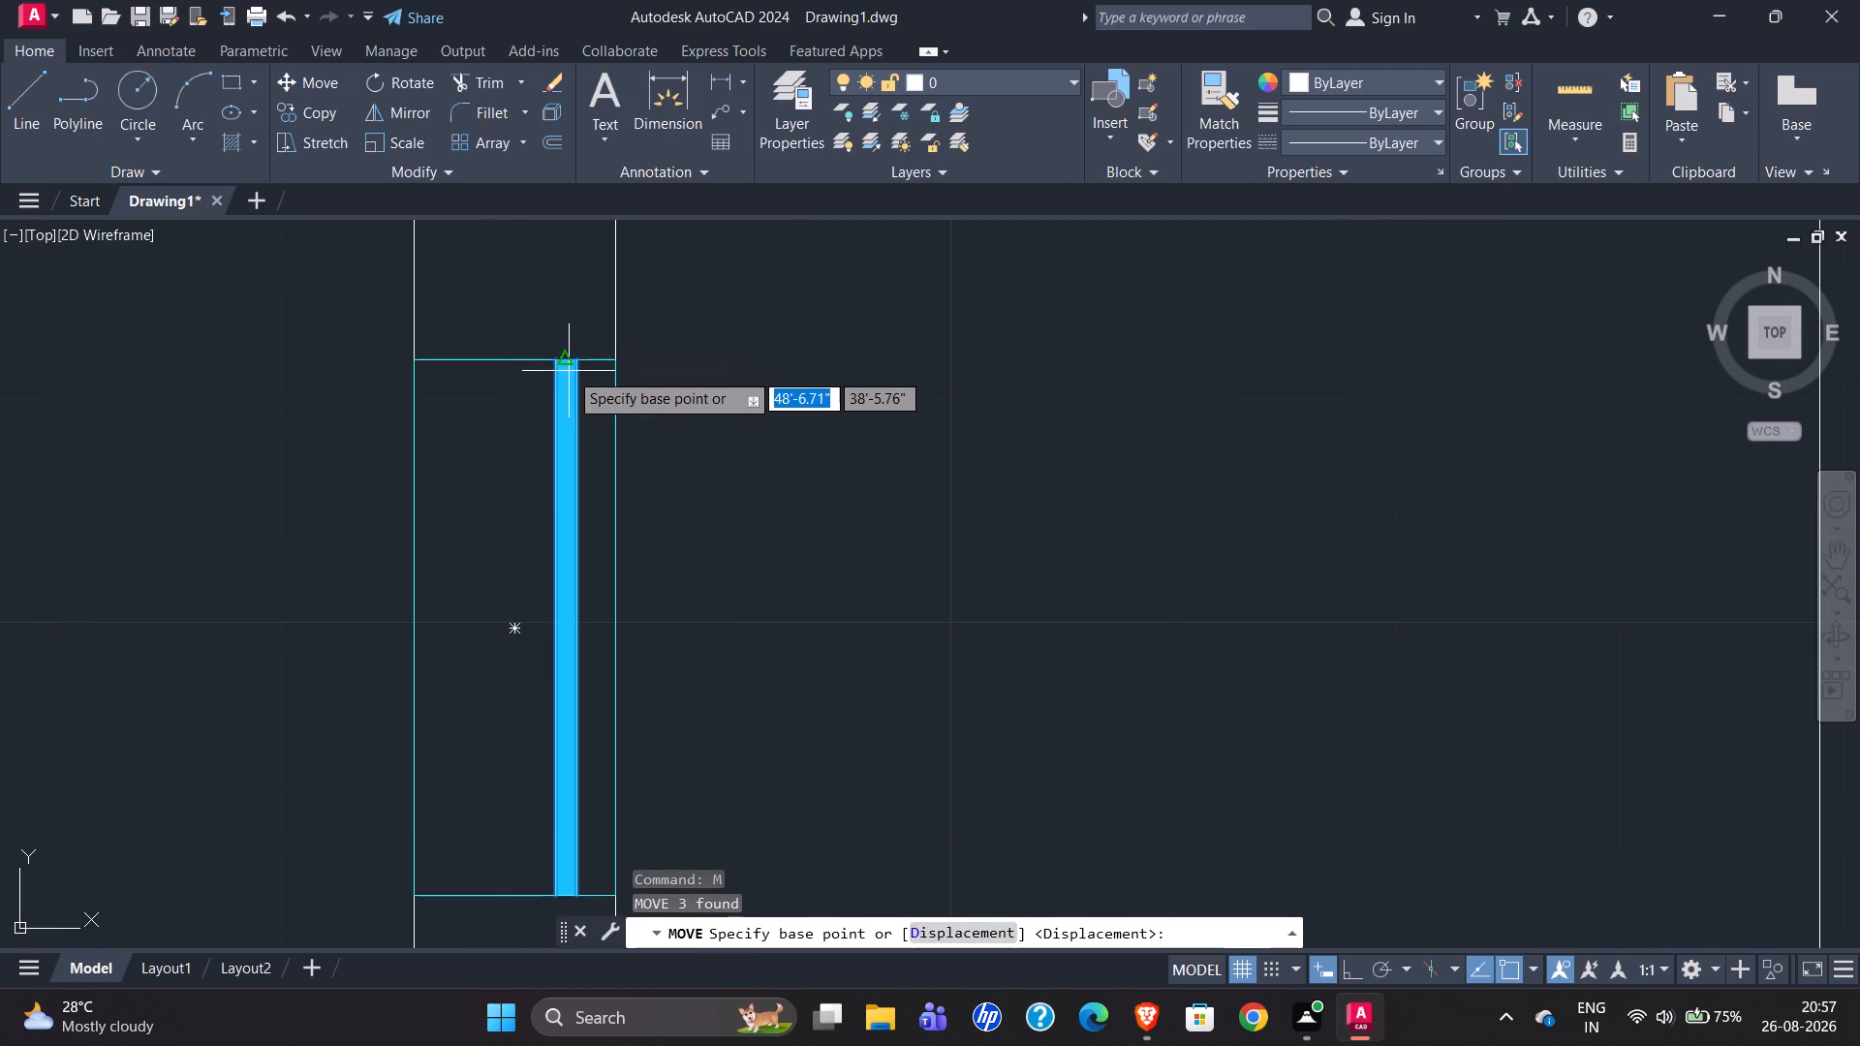
click(569, 359)
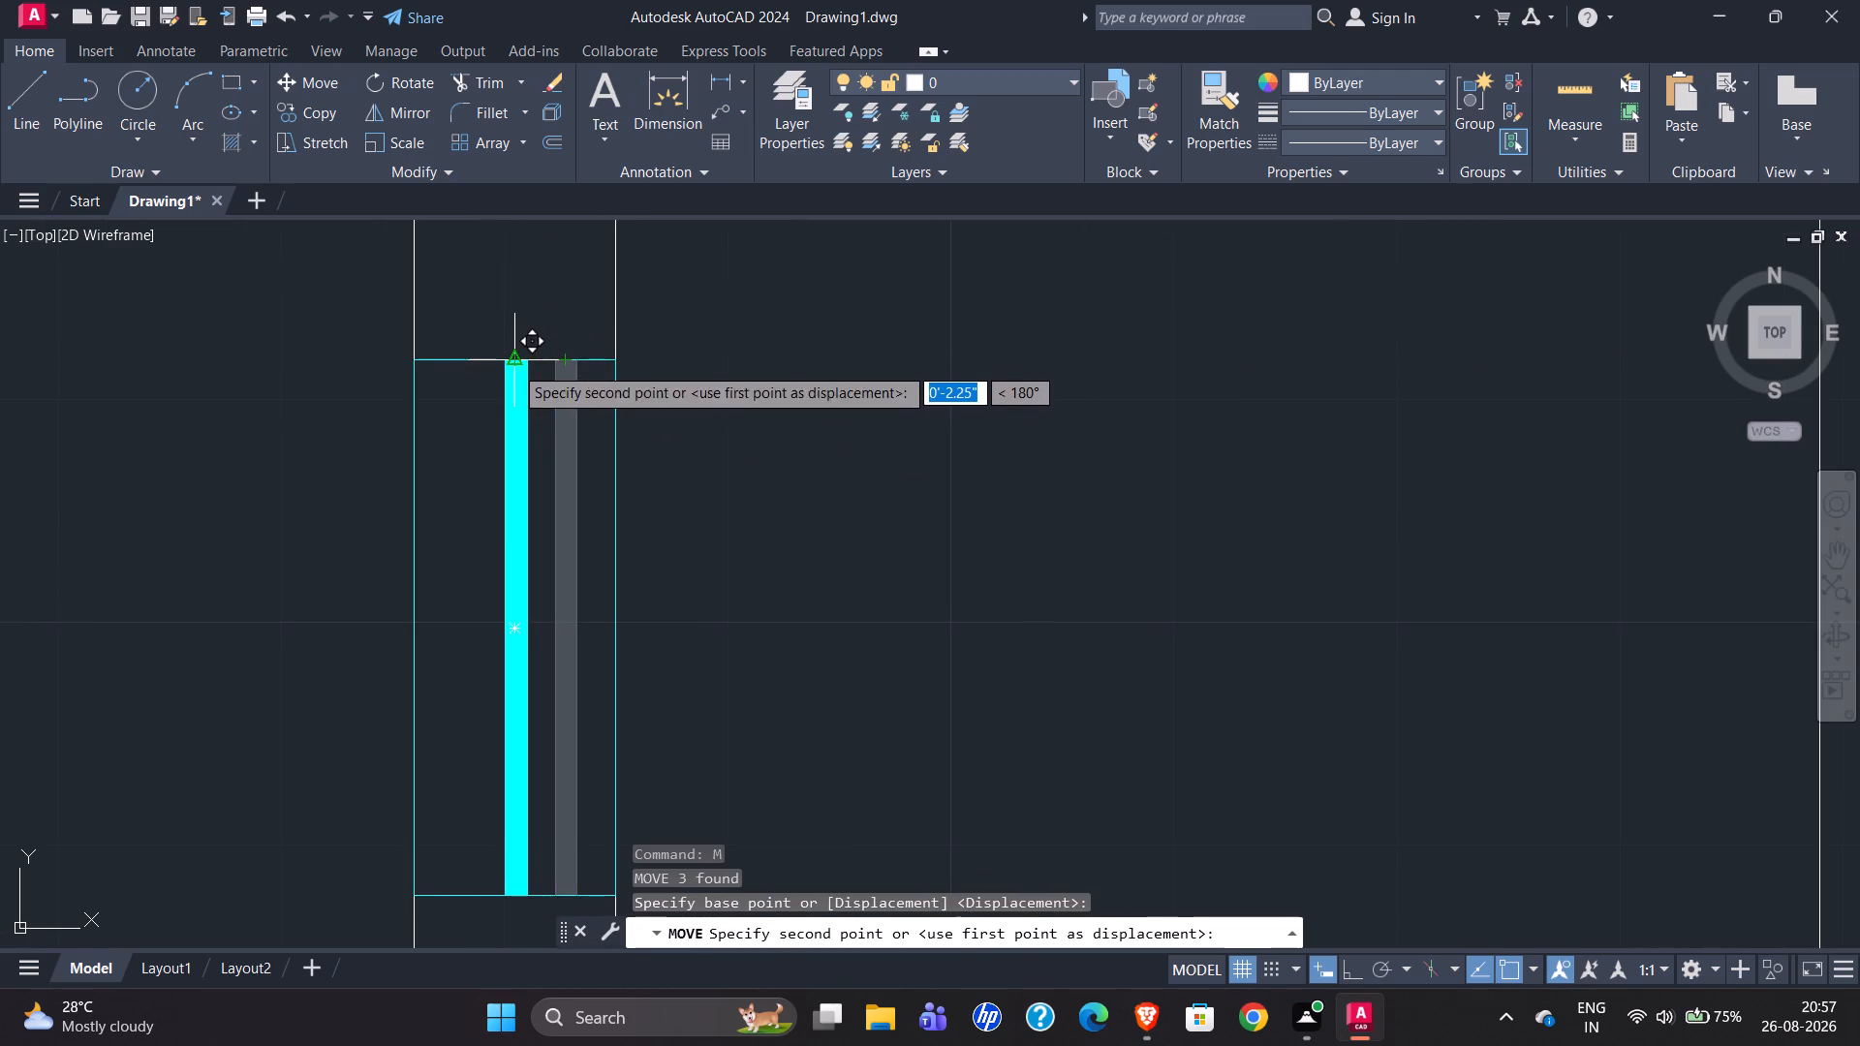
click(512, 359)
Examine the attached toilet's D2 door and V2 ventilator in the reference plan against the redrawn plan.
scroll(533, 301, down, 2)
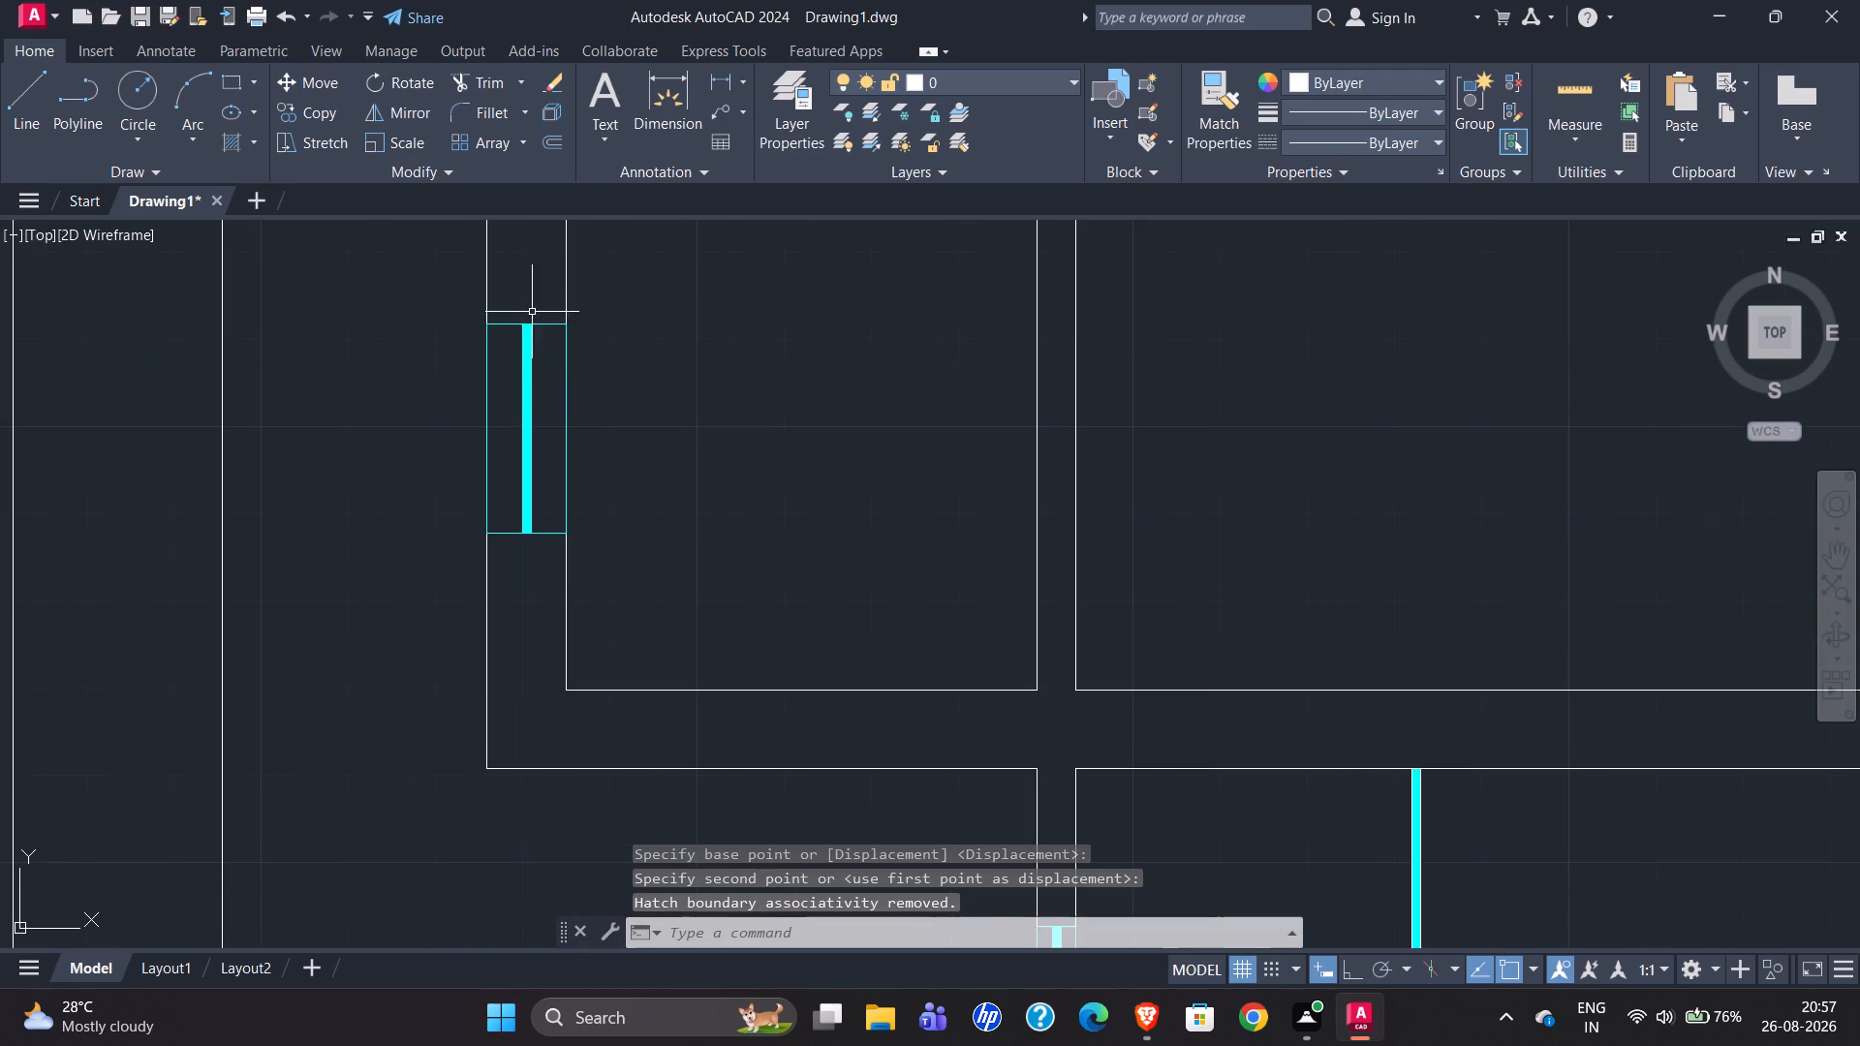
scroll(470, 455, down, 2)
scroll(587, 466, down, 1)
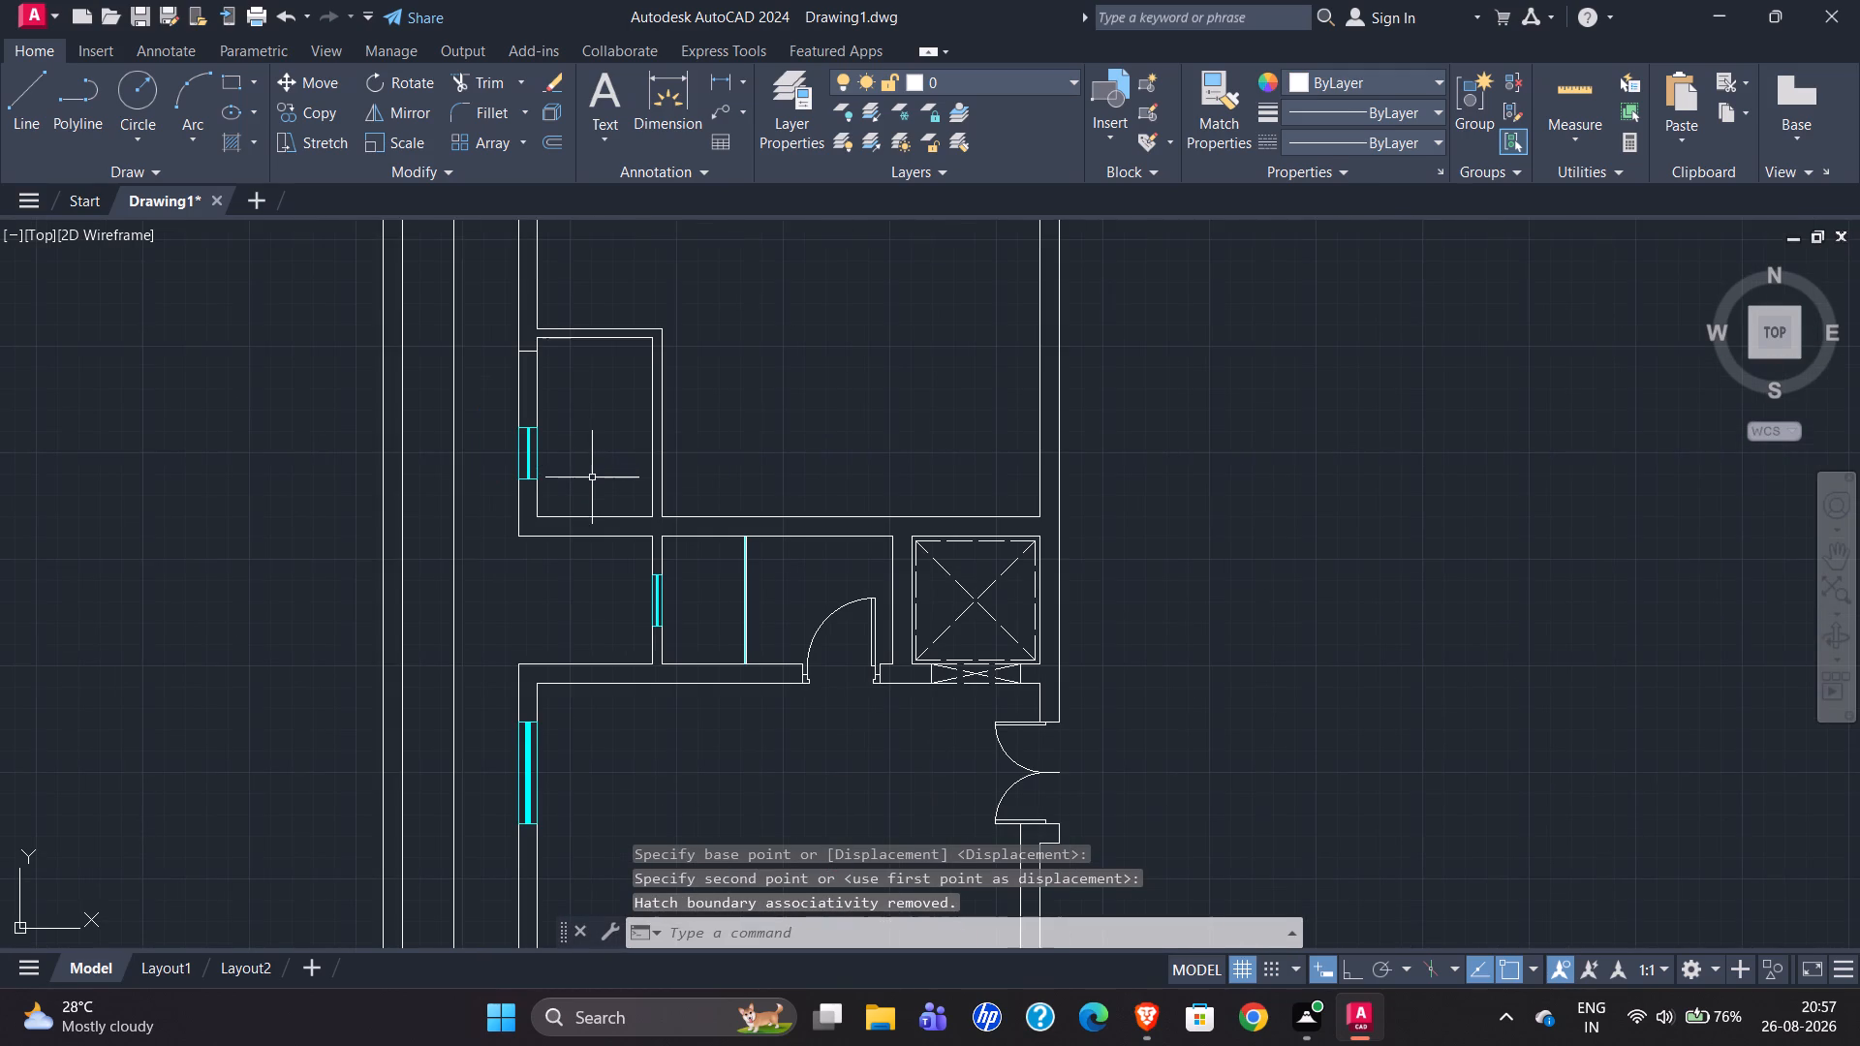
scroll(778, 509, down, 2)
scroll(896, 483, down, 1)
scroll(6, 498, up, 3)
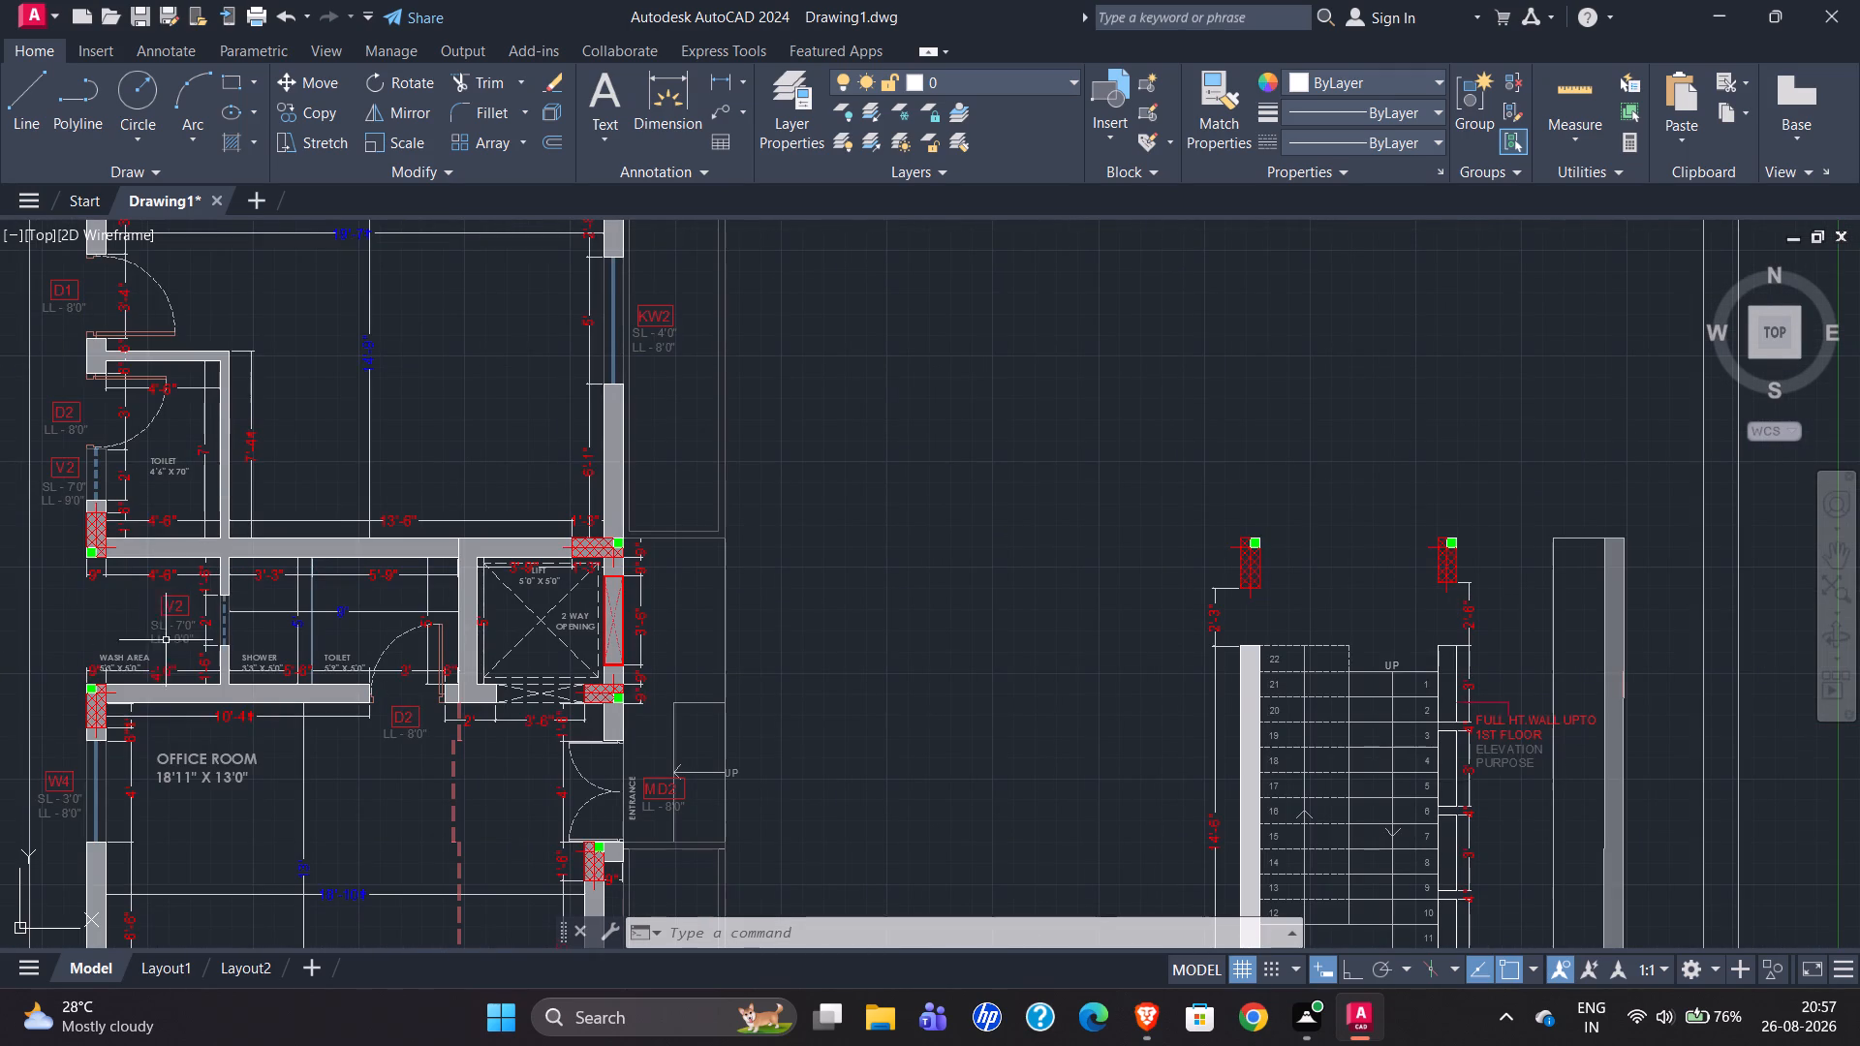
scroll(87, 460, up, 3)
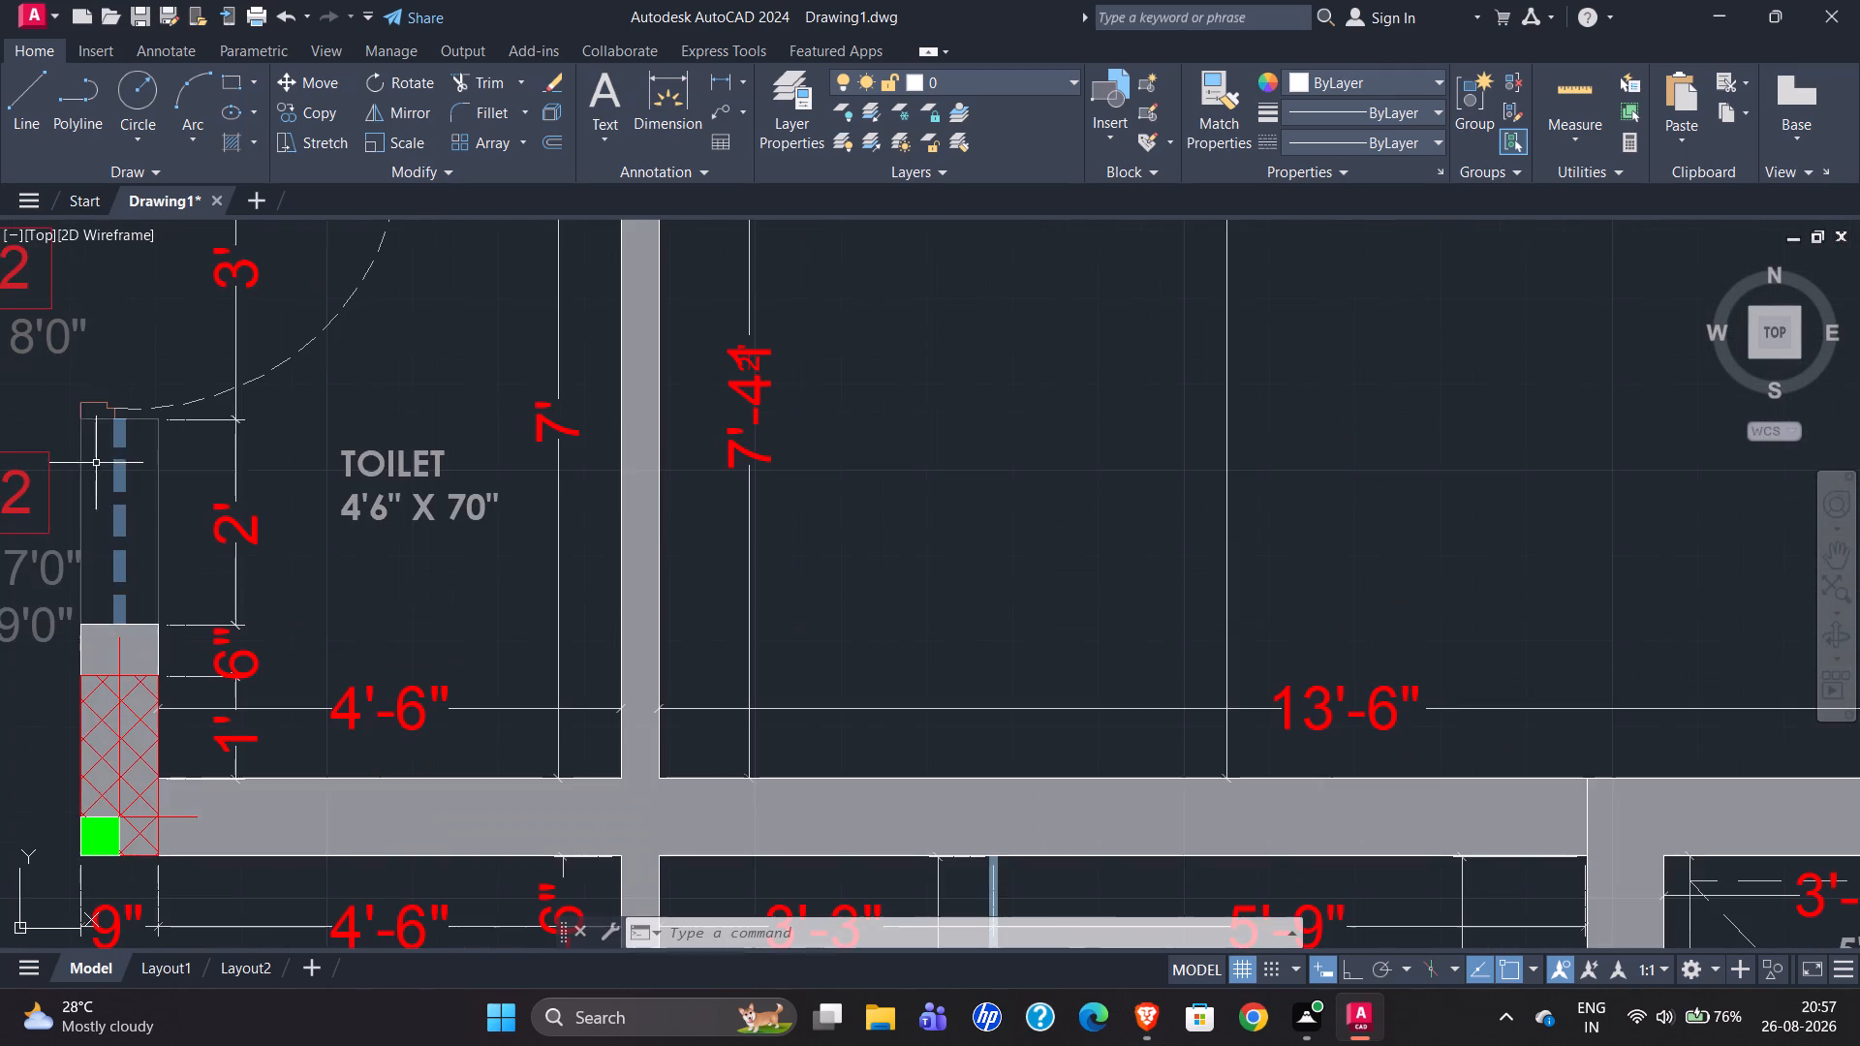
scroll(72, 587, down, 1)
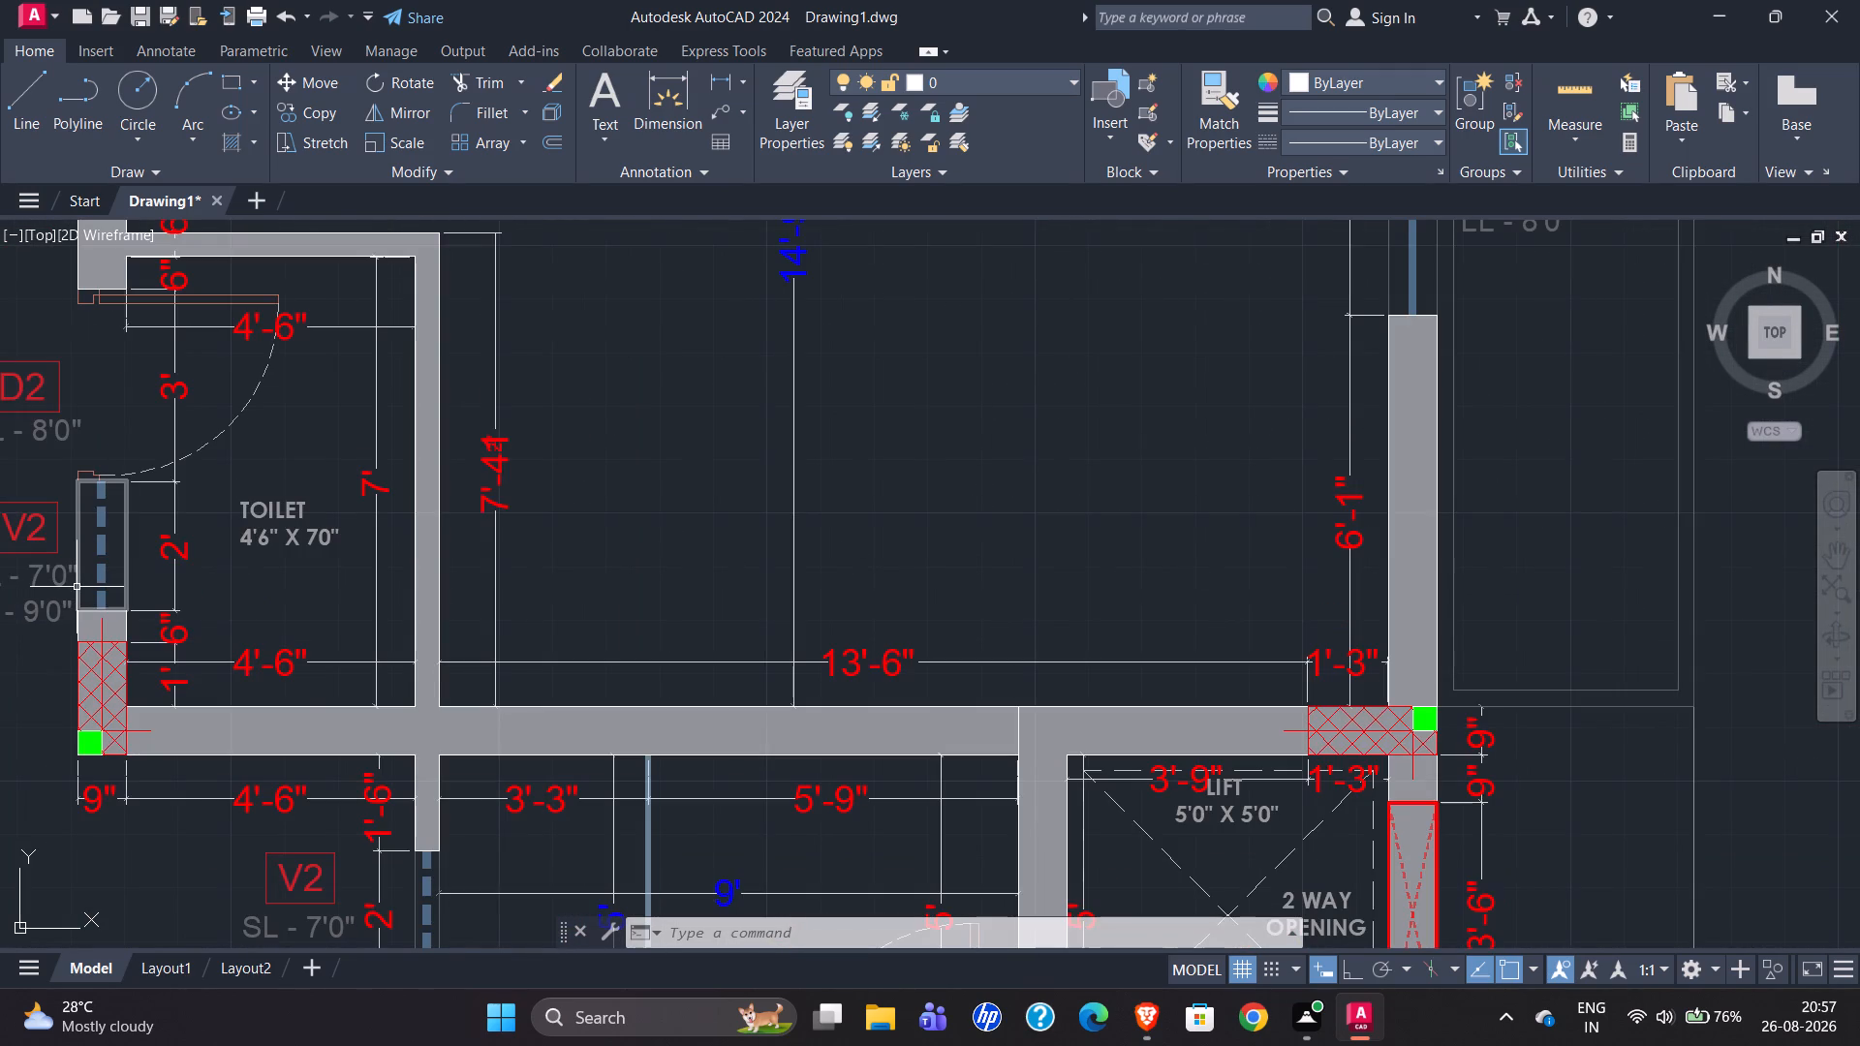
scroll(114, 465, up, 3)
scroll(269, 472, down, 2)
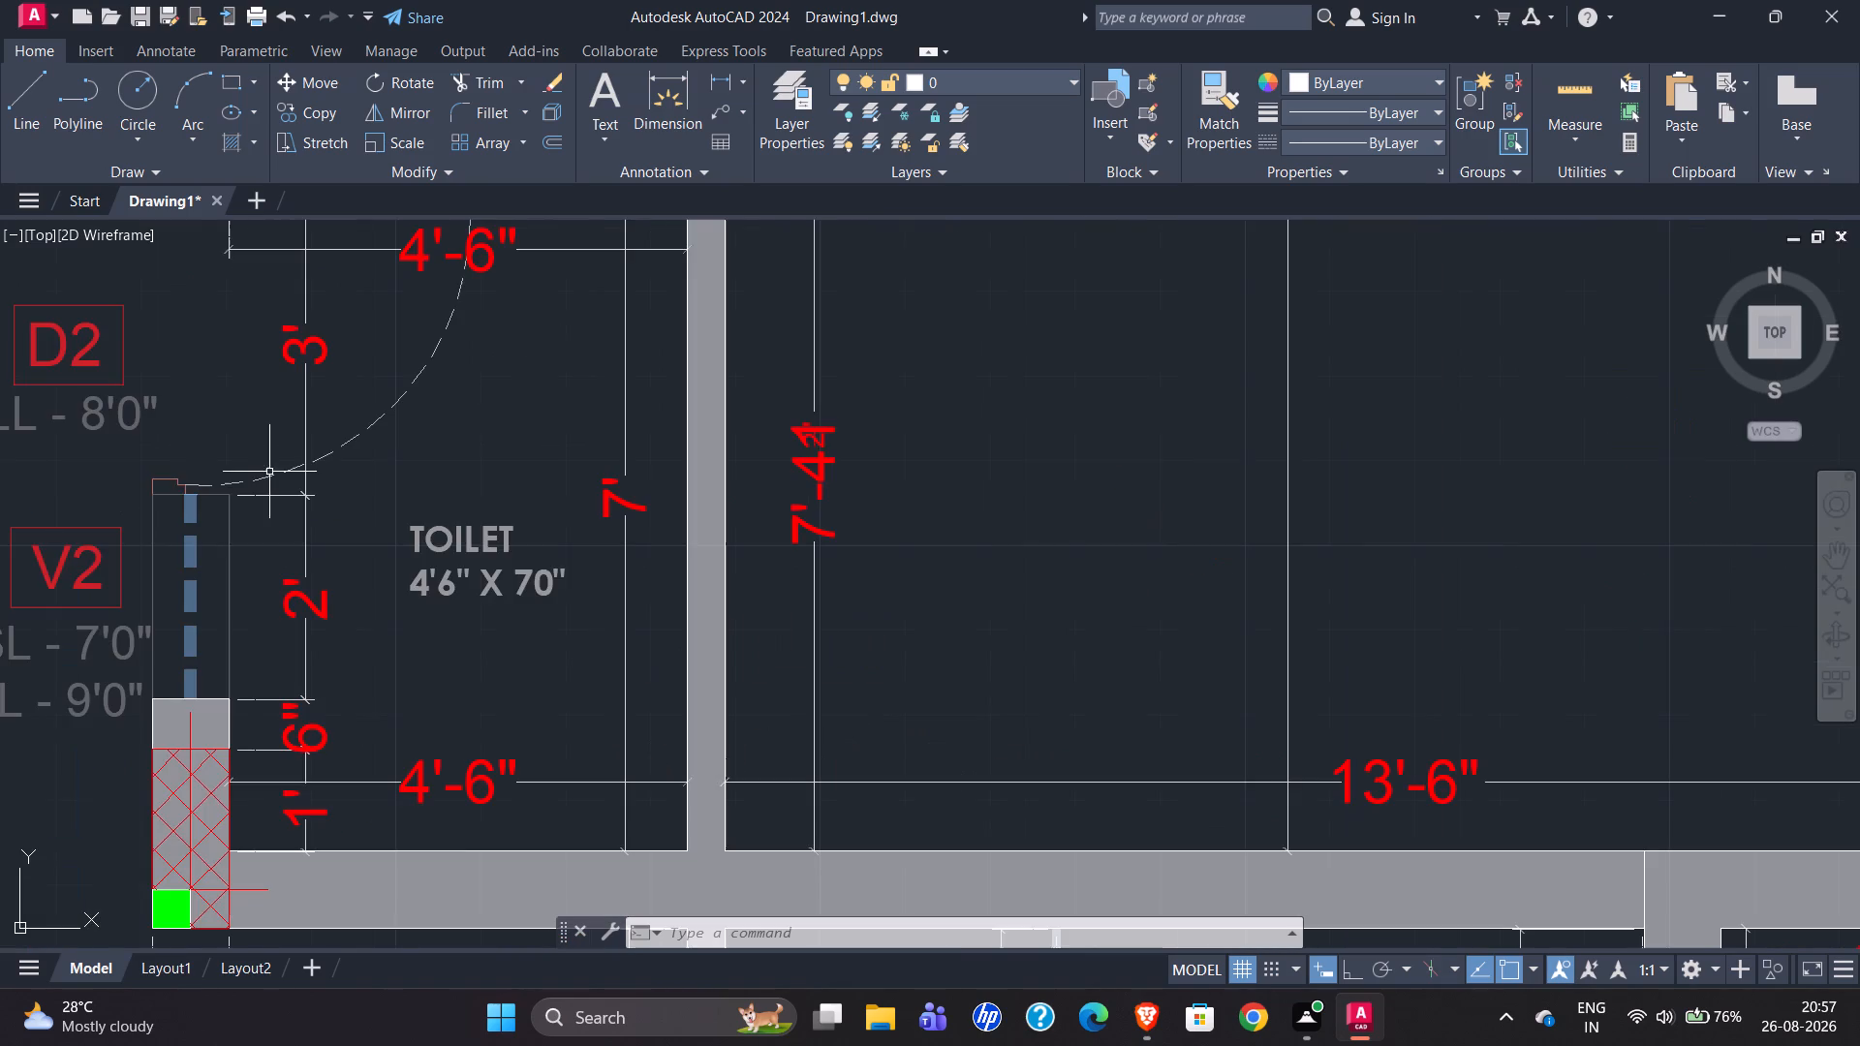
Trim both wall lines across the D2 door opening above the ventilator in the redrawn attached toilet's left wall.
scroll(170, 484, up, 2)
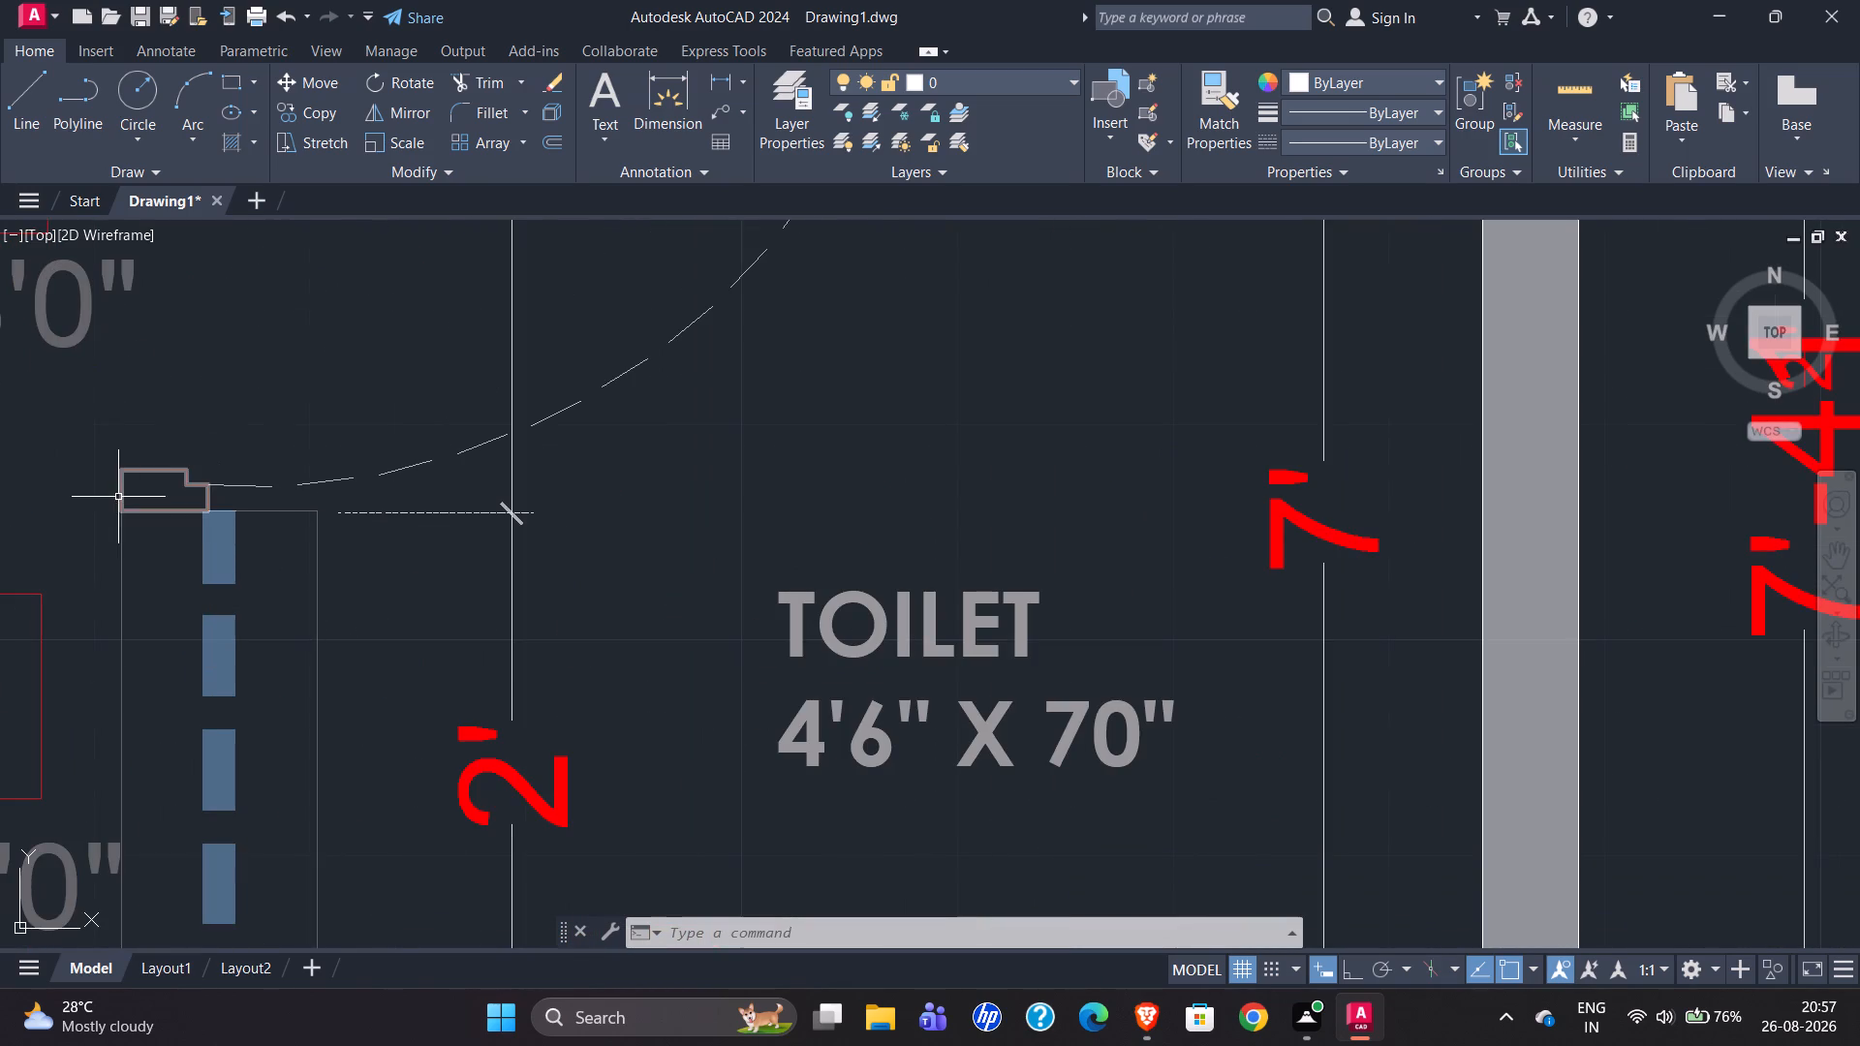
scroll(90, 481, down, 7)
scroll(91, 449, up, 4)
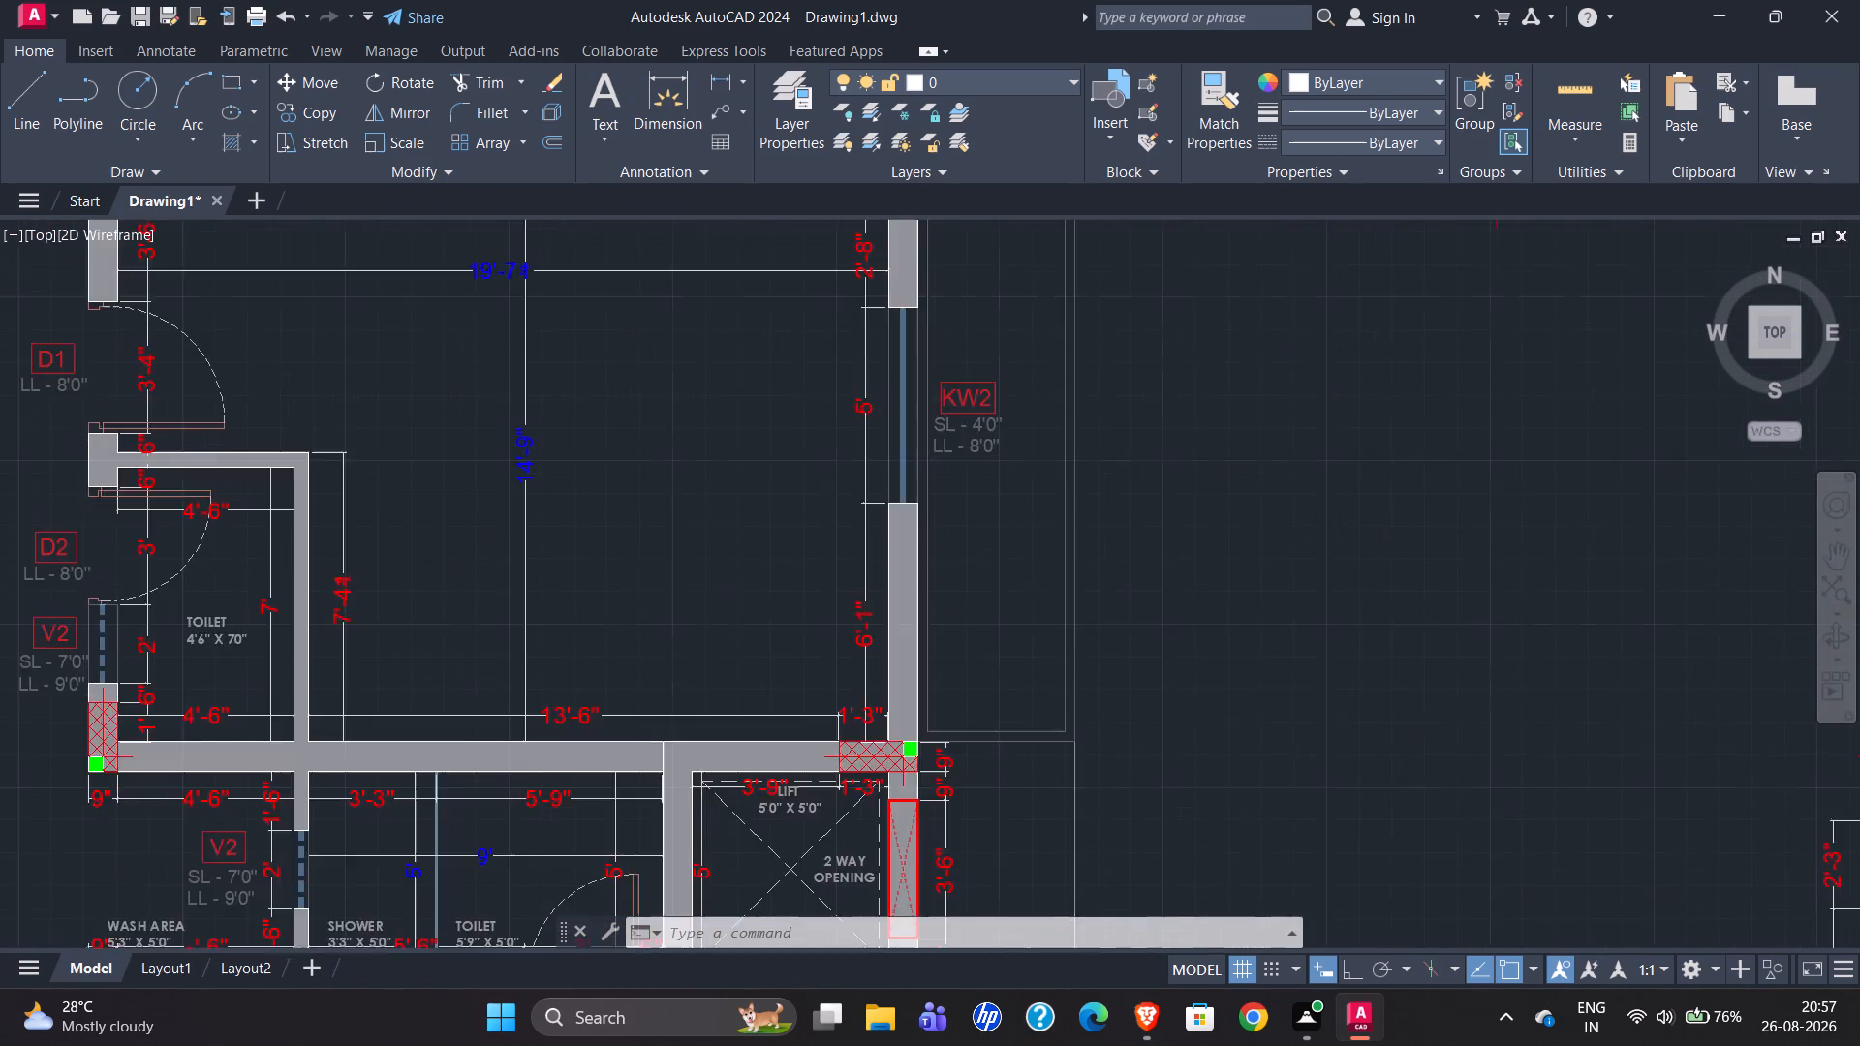
scroll(295, 504, down, 1)
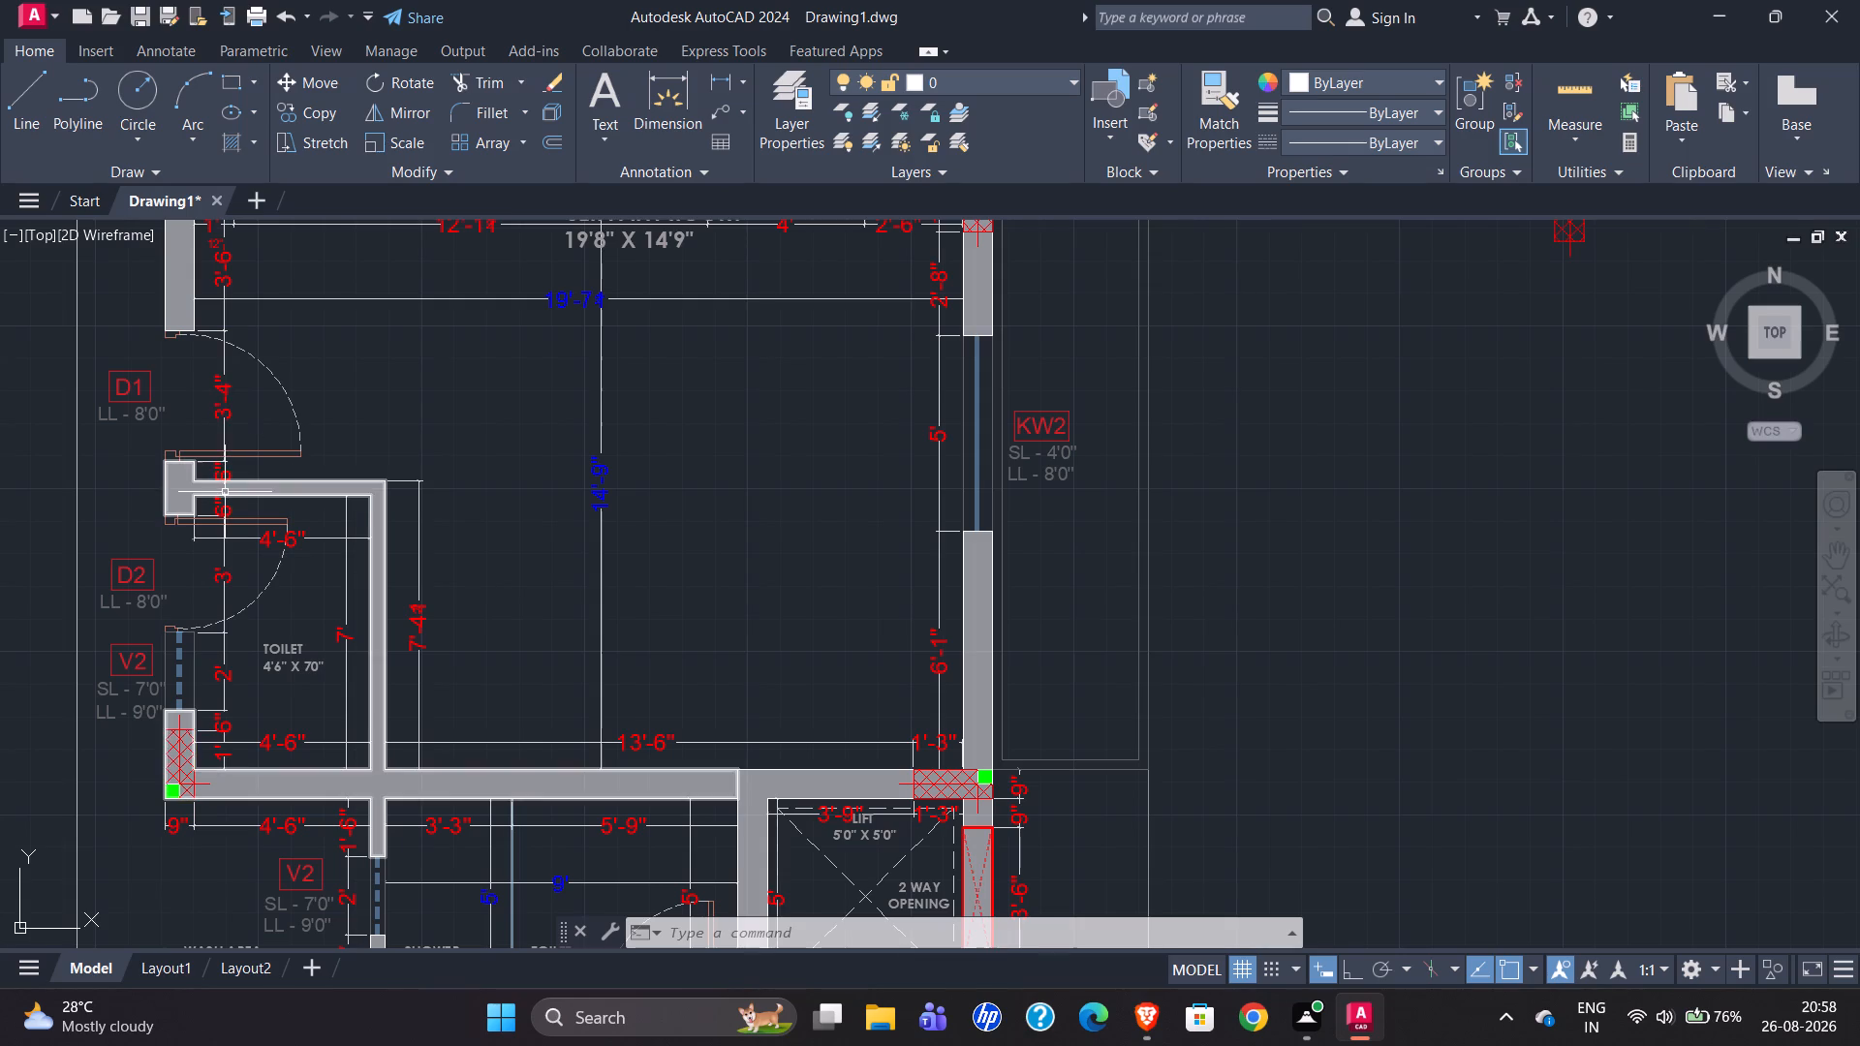
scroll(76, 507, down, 4)
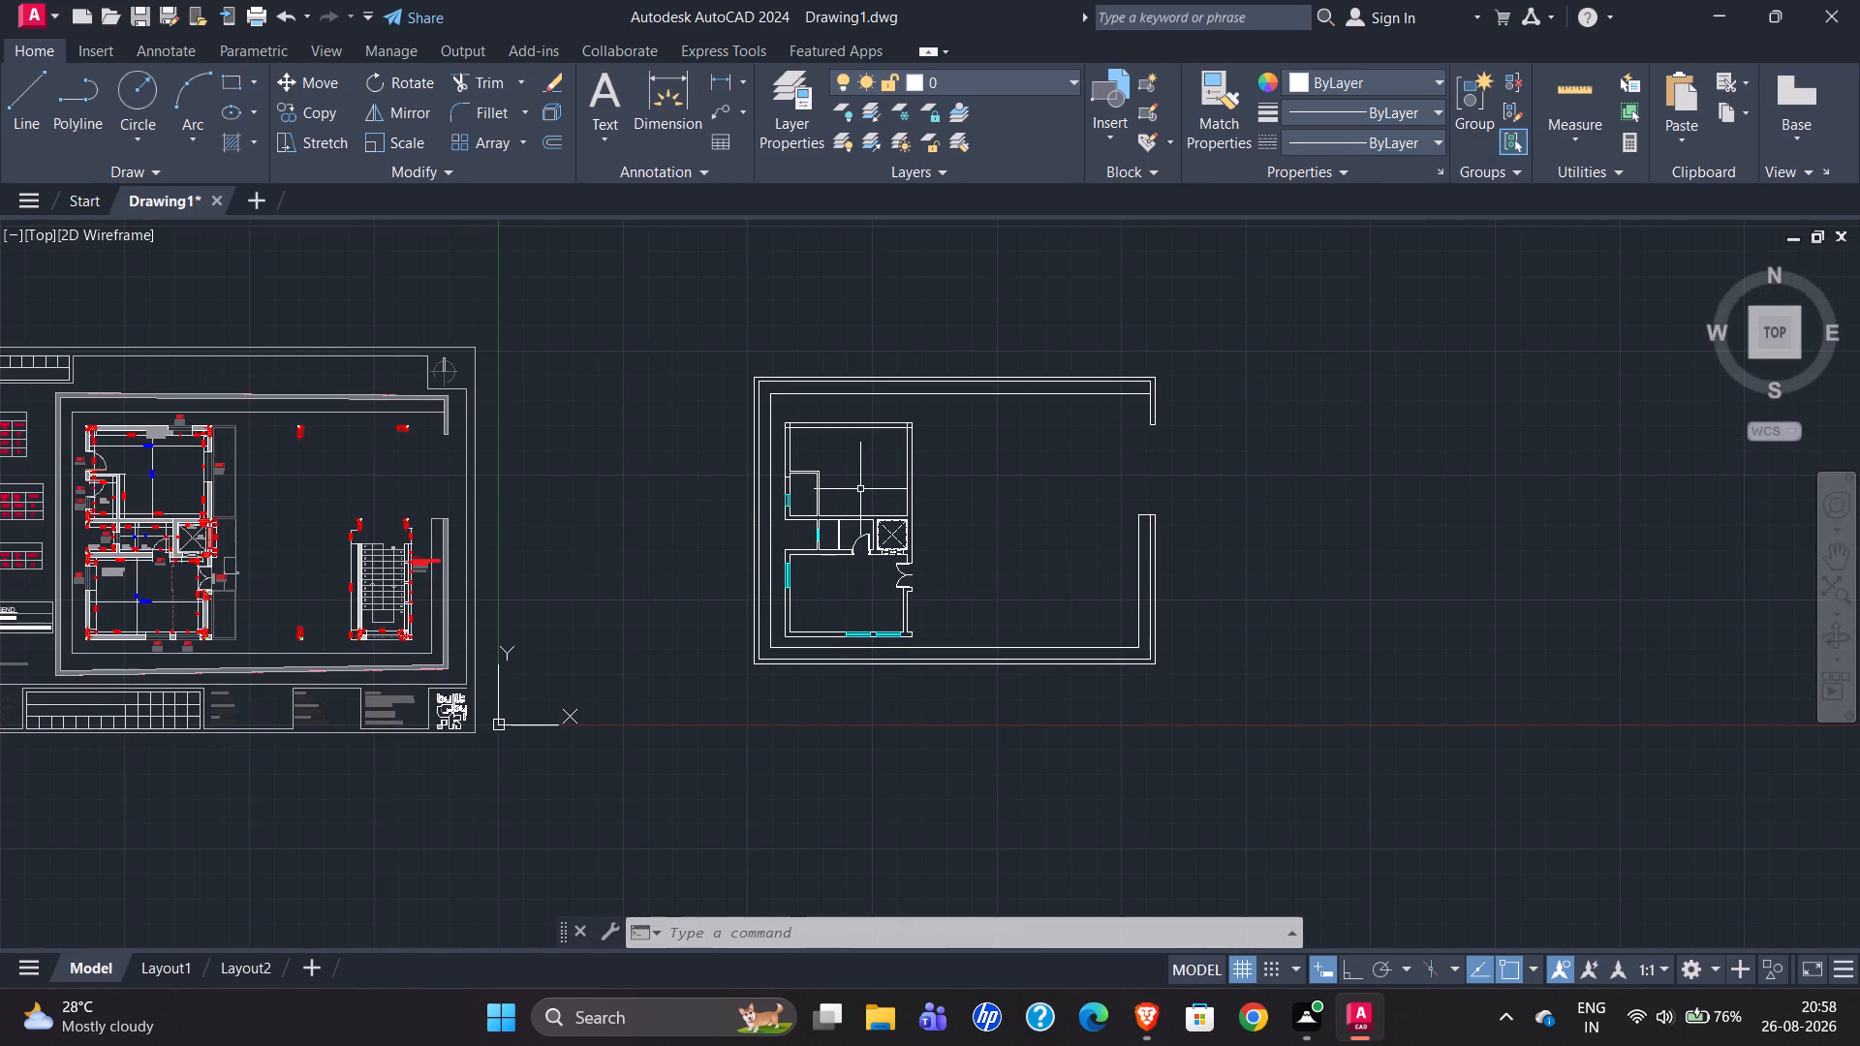
scroll(793, 460, up, 5)
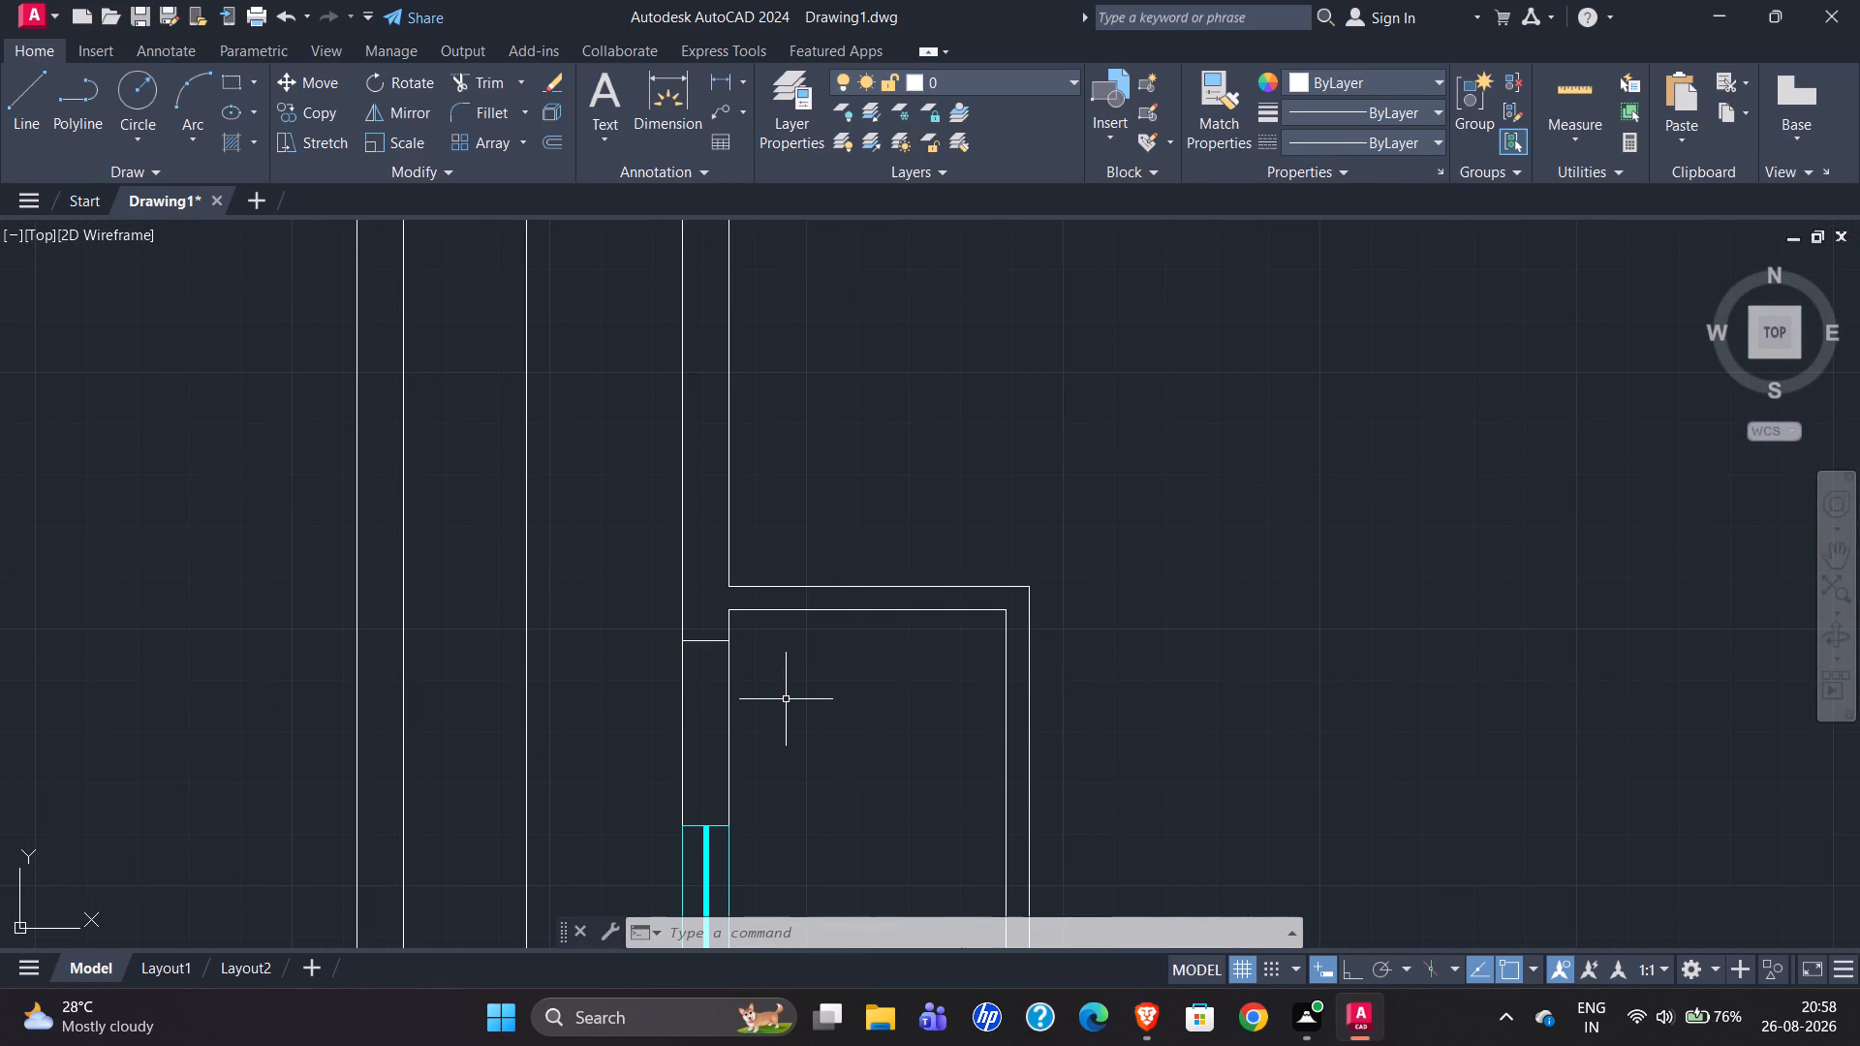
text(tr)
key(Return)
drag(790, 710, 679, 696)
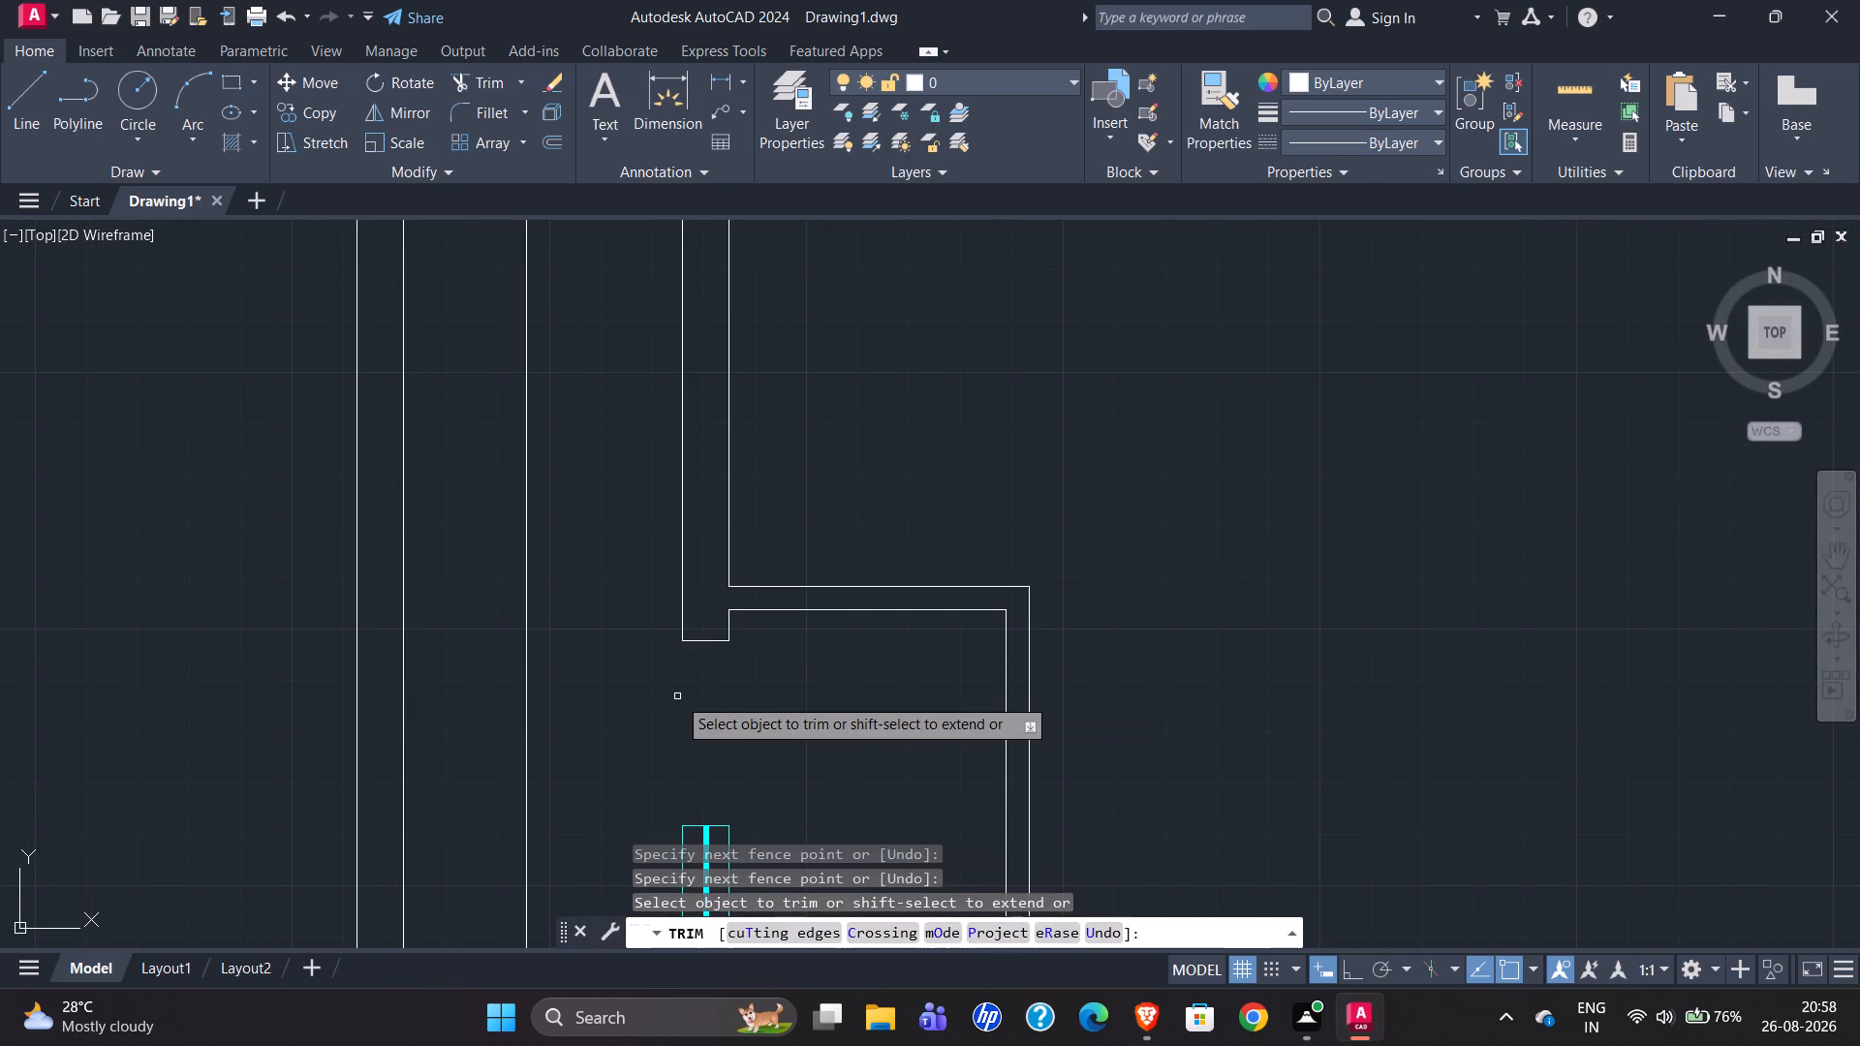
scroll(557, 415, down, 1)
key(Escape)
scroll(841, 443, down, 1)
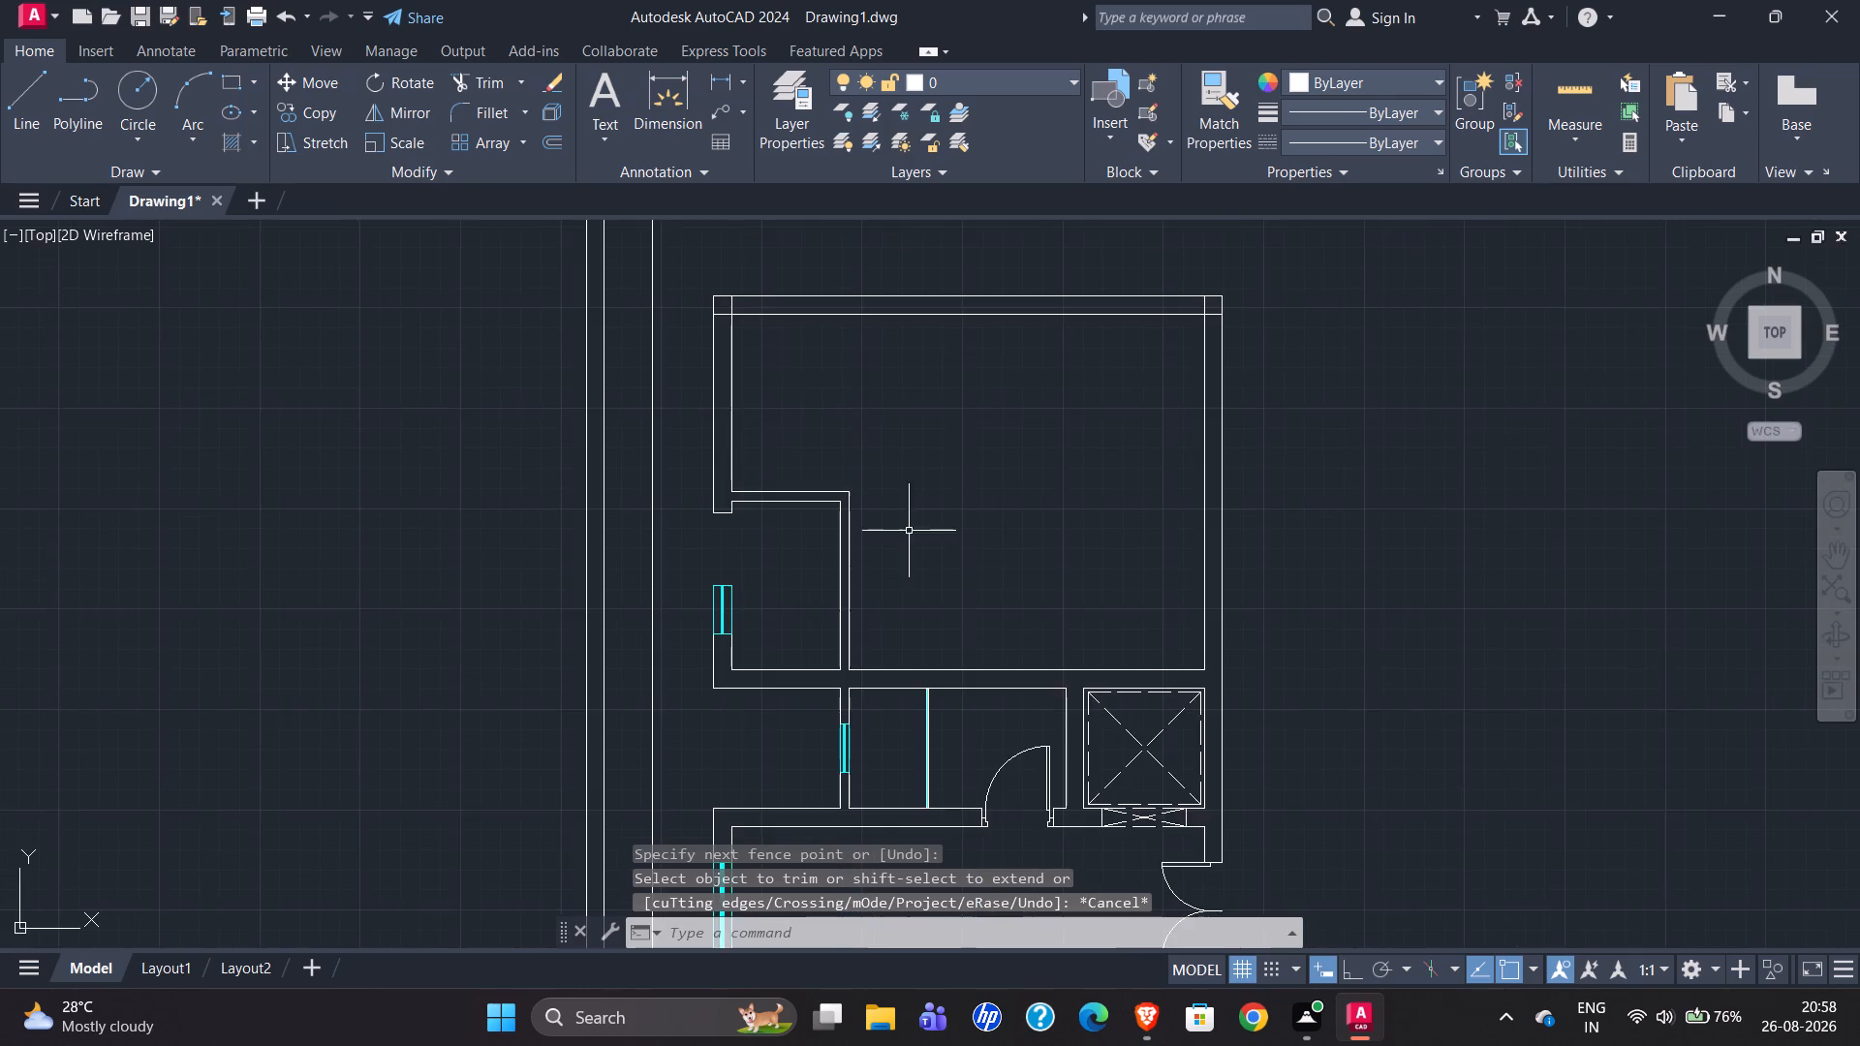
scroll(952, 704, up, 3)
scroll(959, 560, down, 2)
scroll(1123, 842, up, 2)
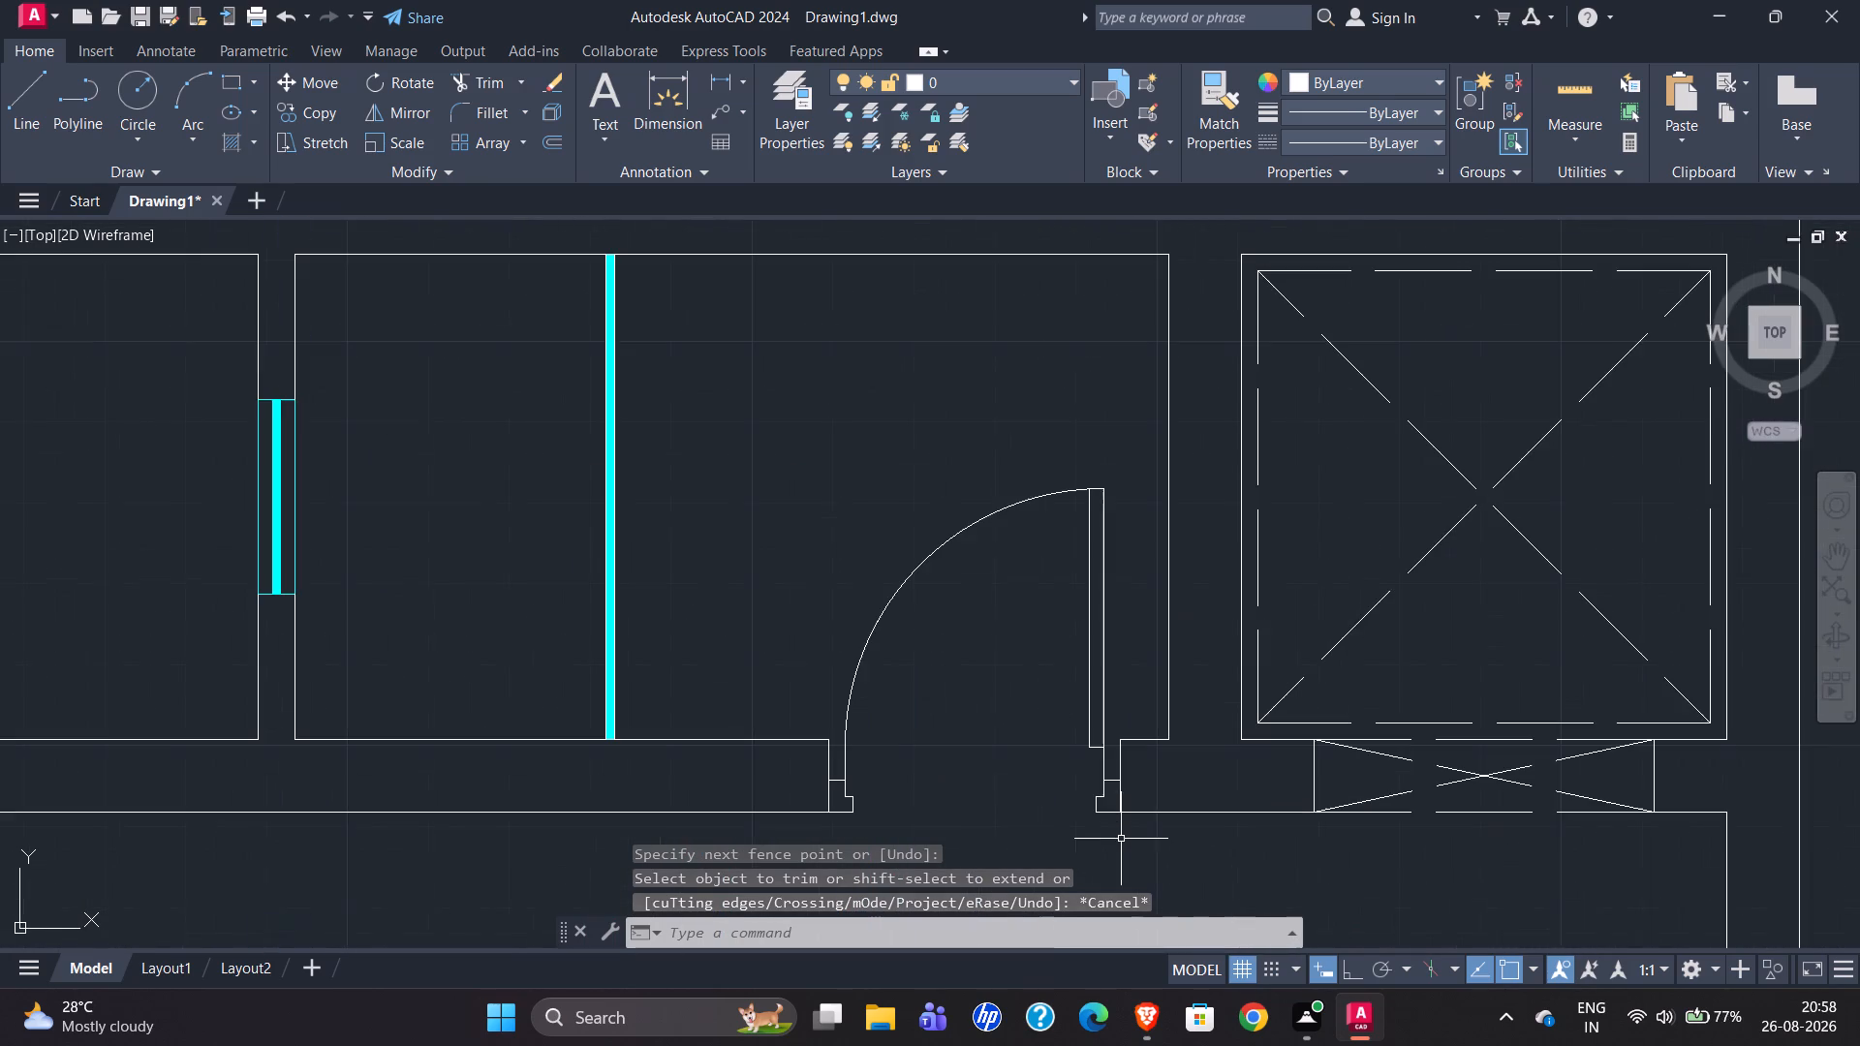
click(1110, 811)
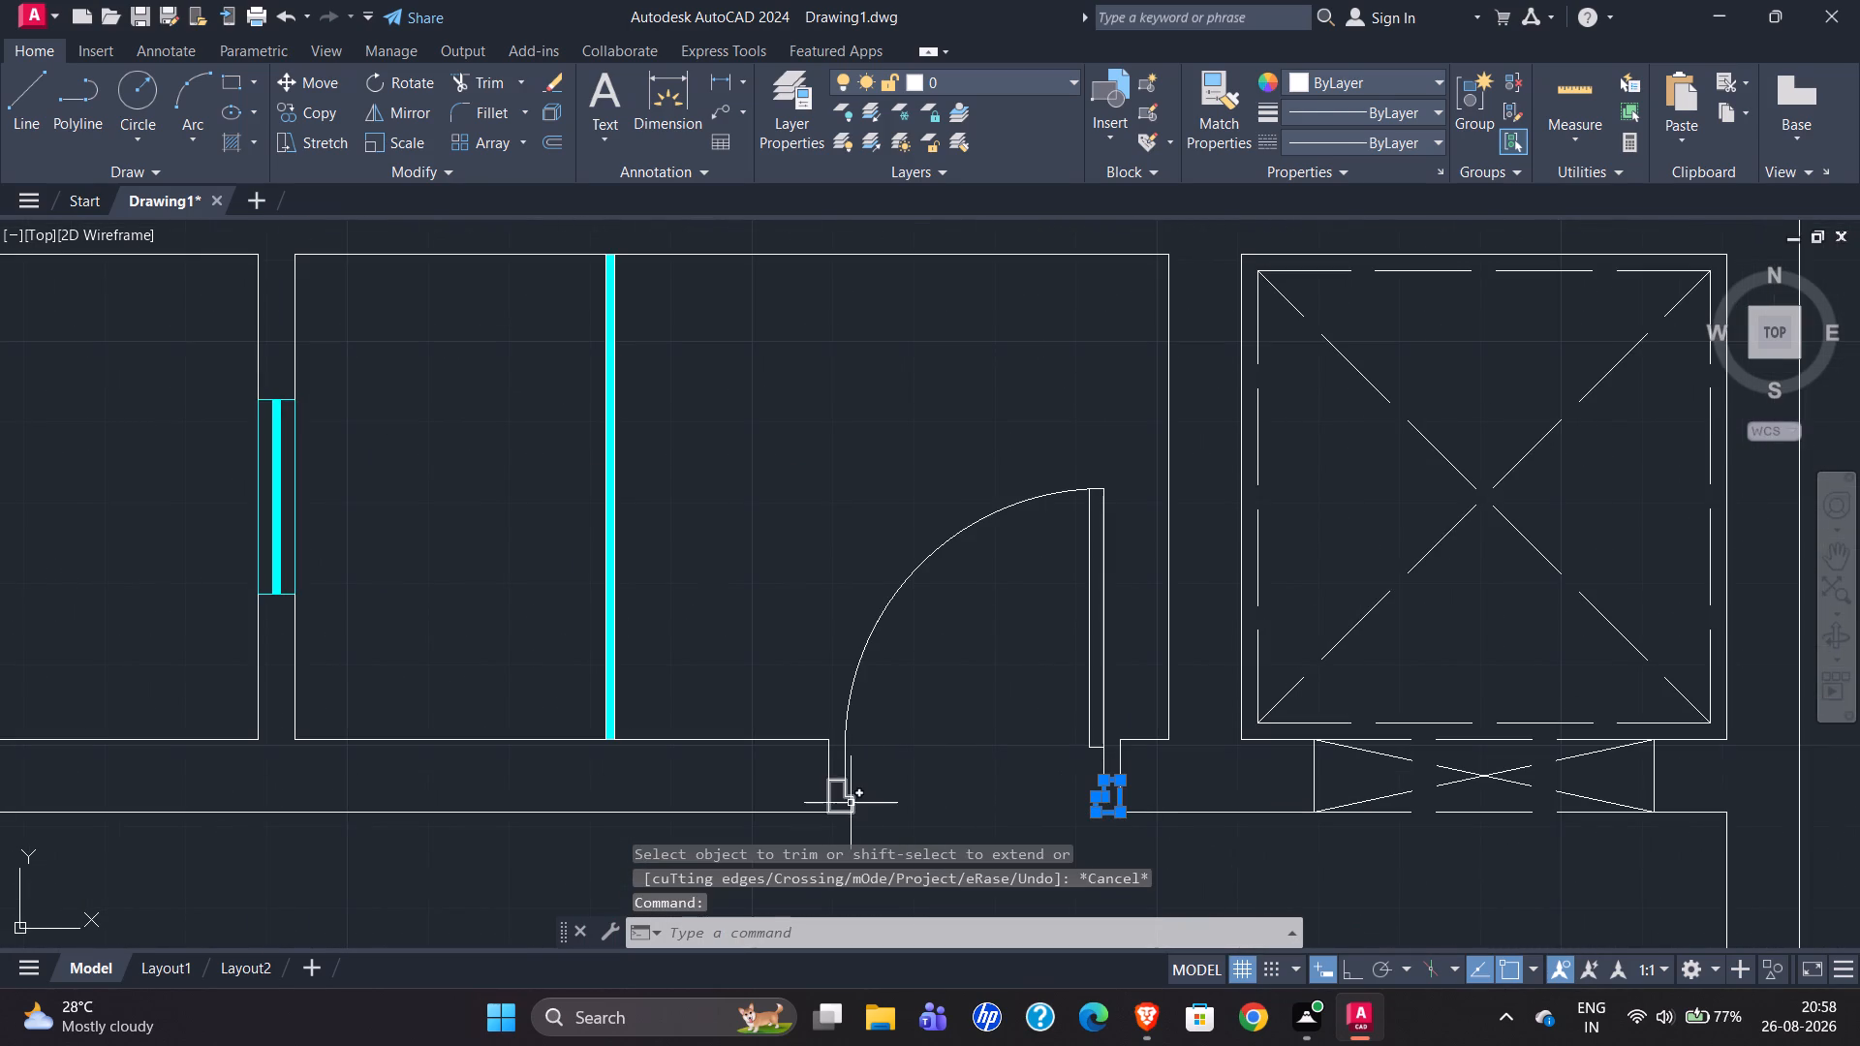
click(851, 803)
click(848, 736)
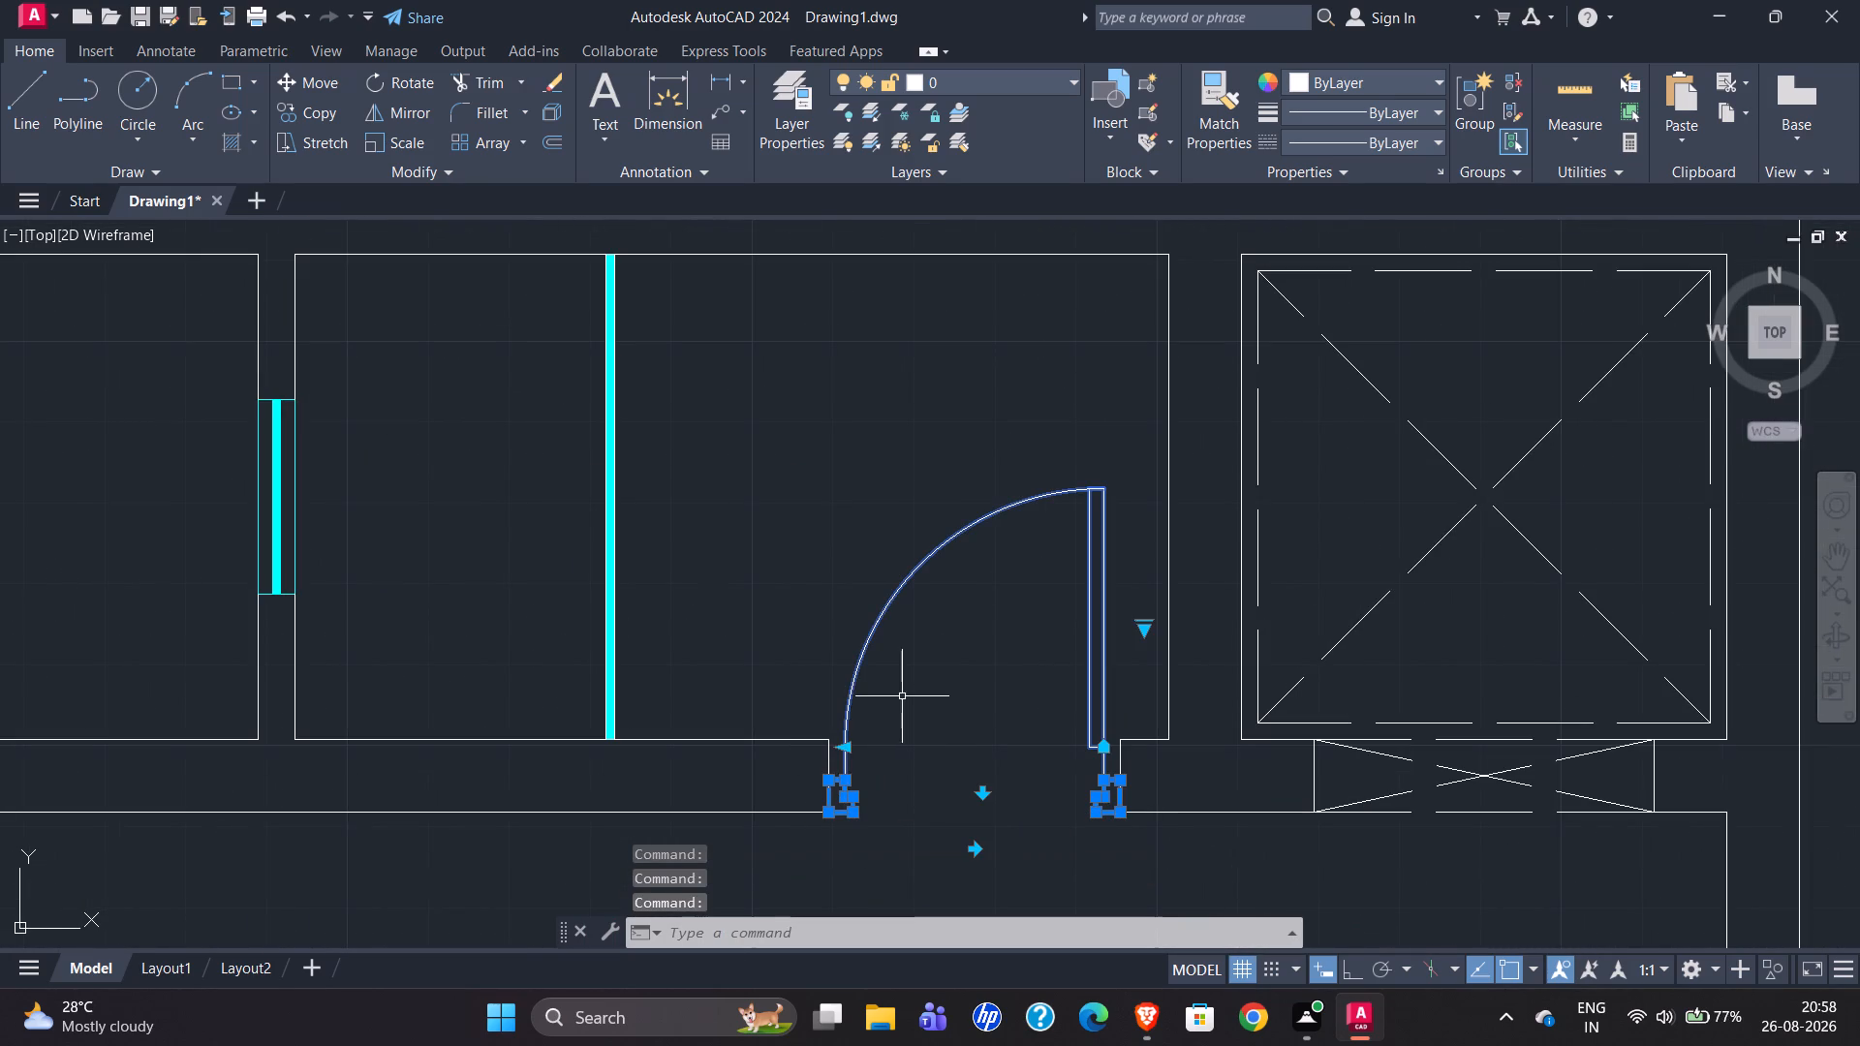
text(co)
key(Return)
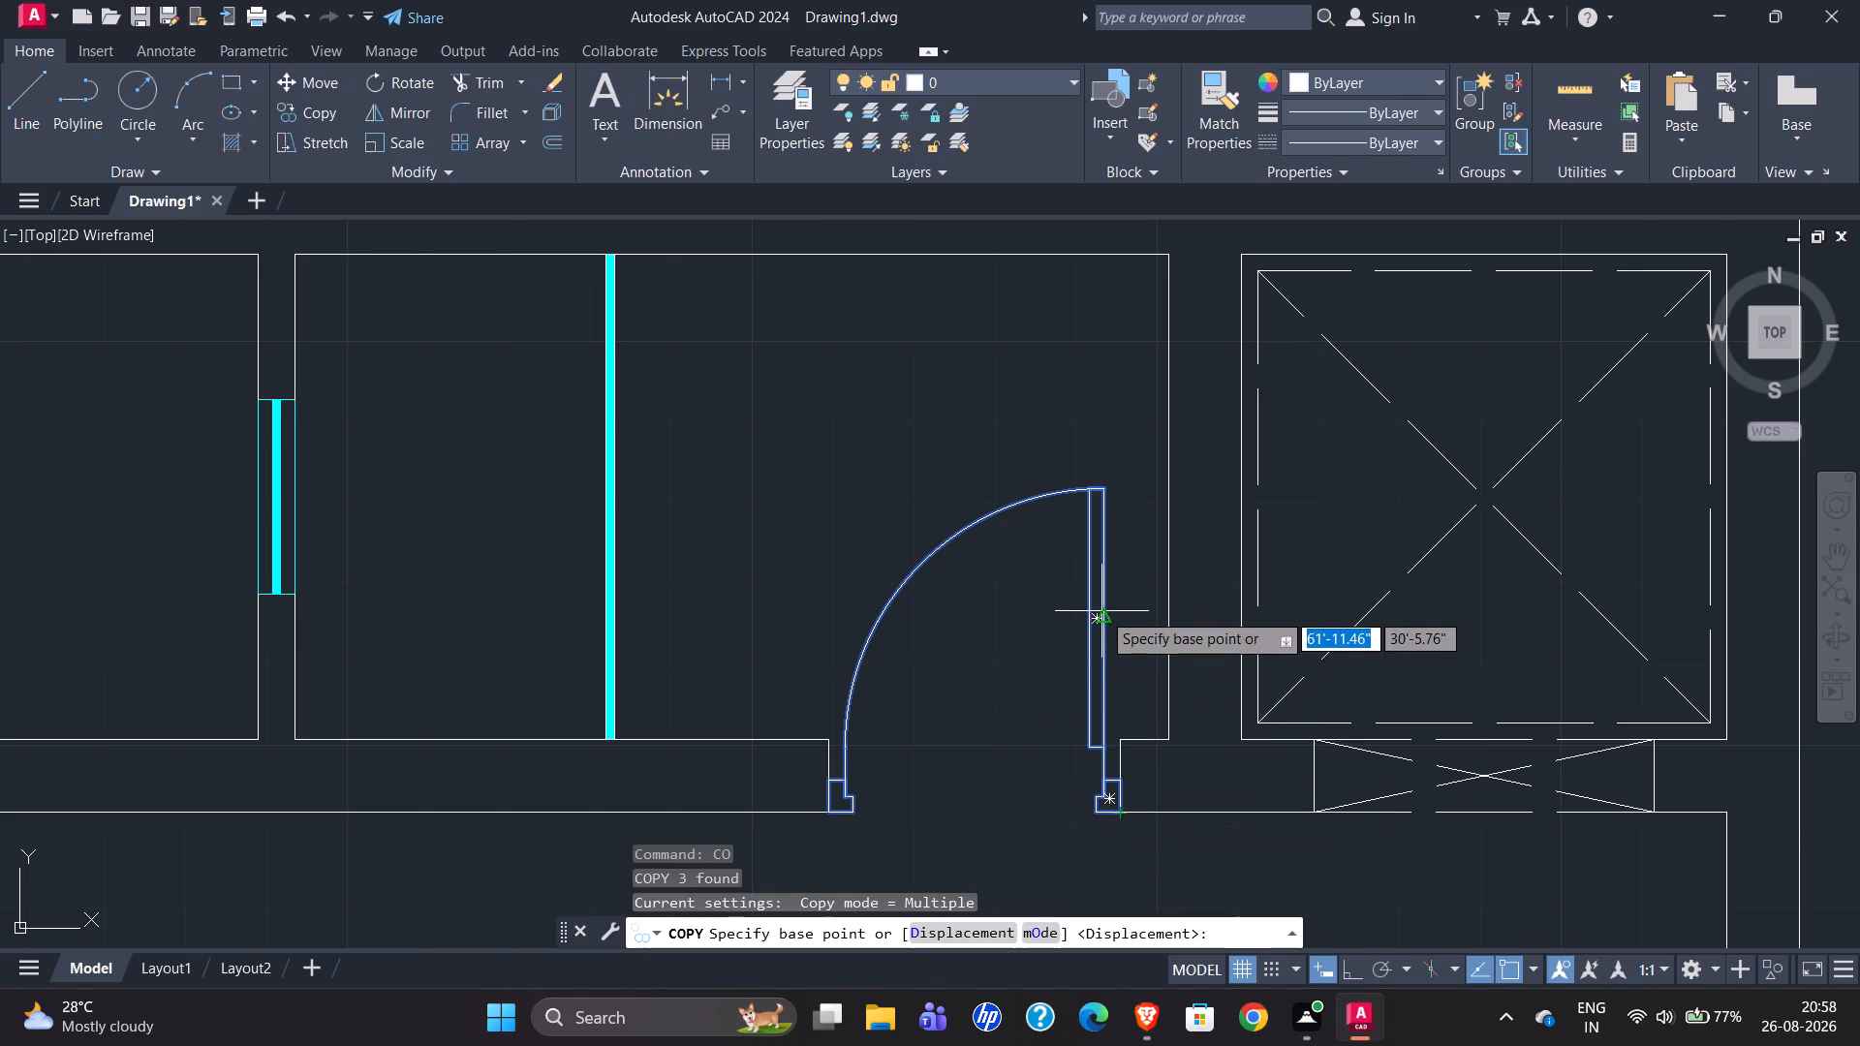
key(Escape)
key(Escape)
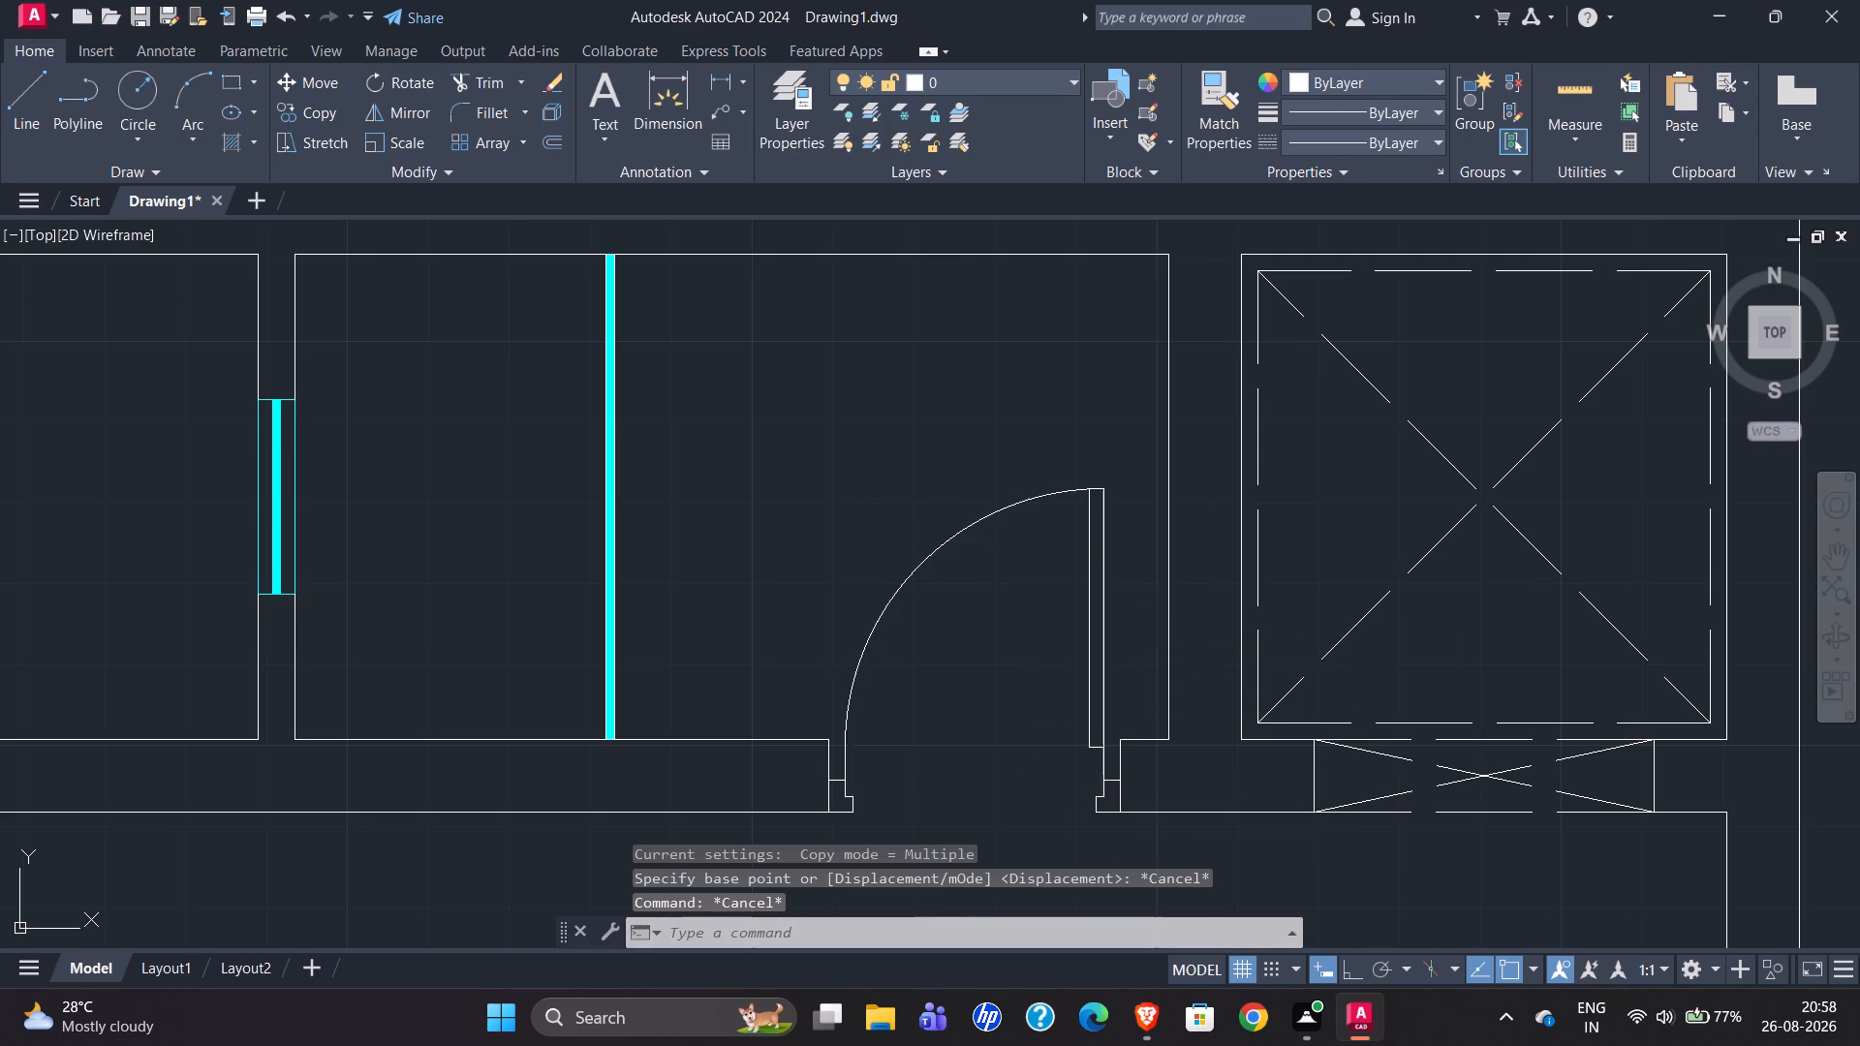
Copy the lower toilet's door and both frame jambs with MOCORO, placing the hinge-side jamb's outer corner on the attached toilet ventilator's upper outer corner.
click(948, 538)
click(852, 805)
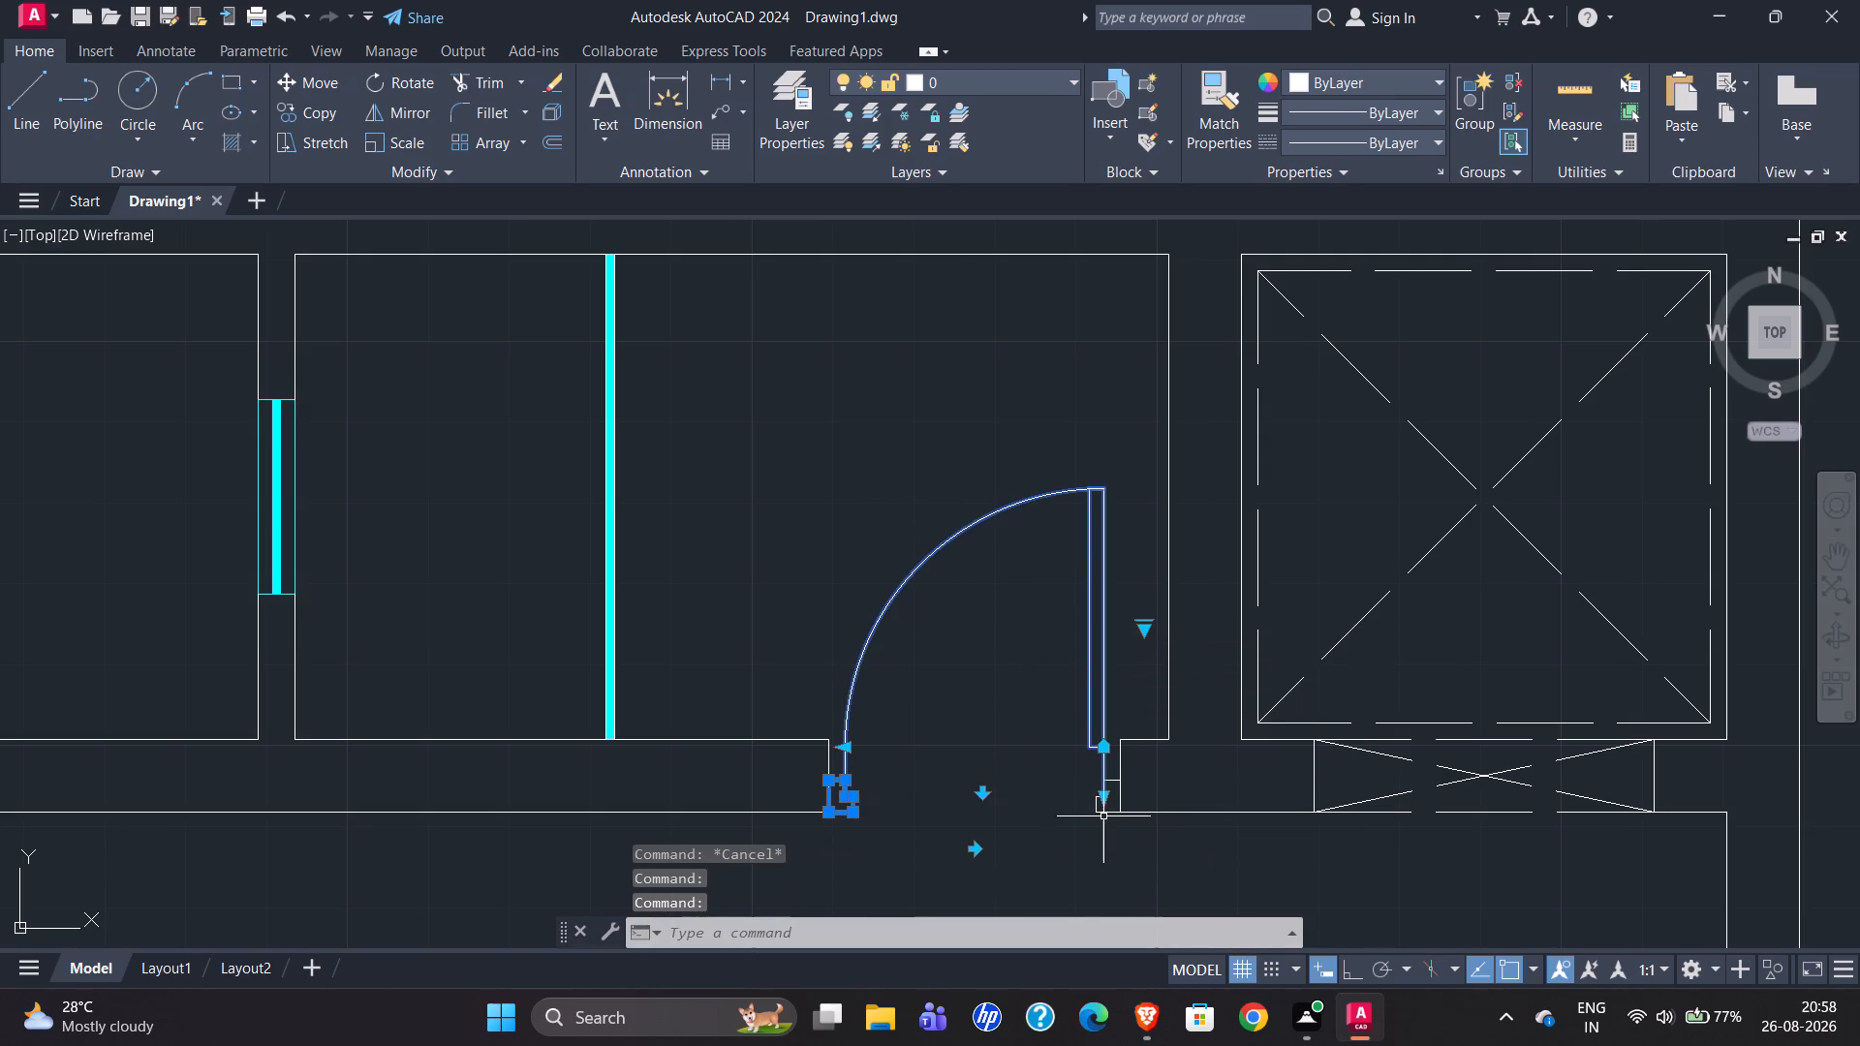
click(1101, 813)
text(mo)
click(1162, 829)
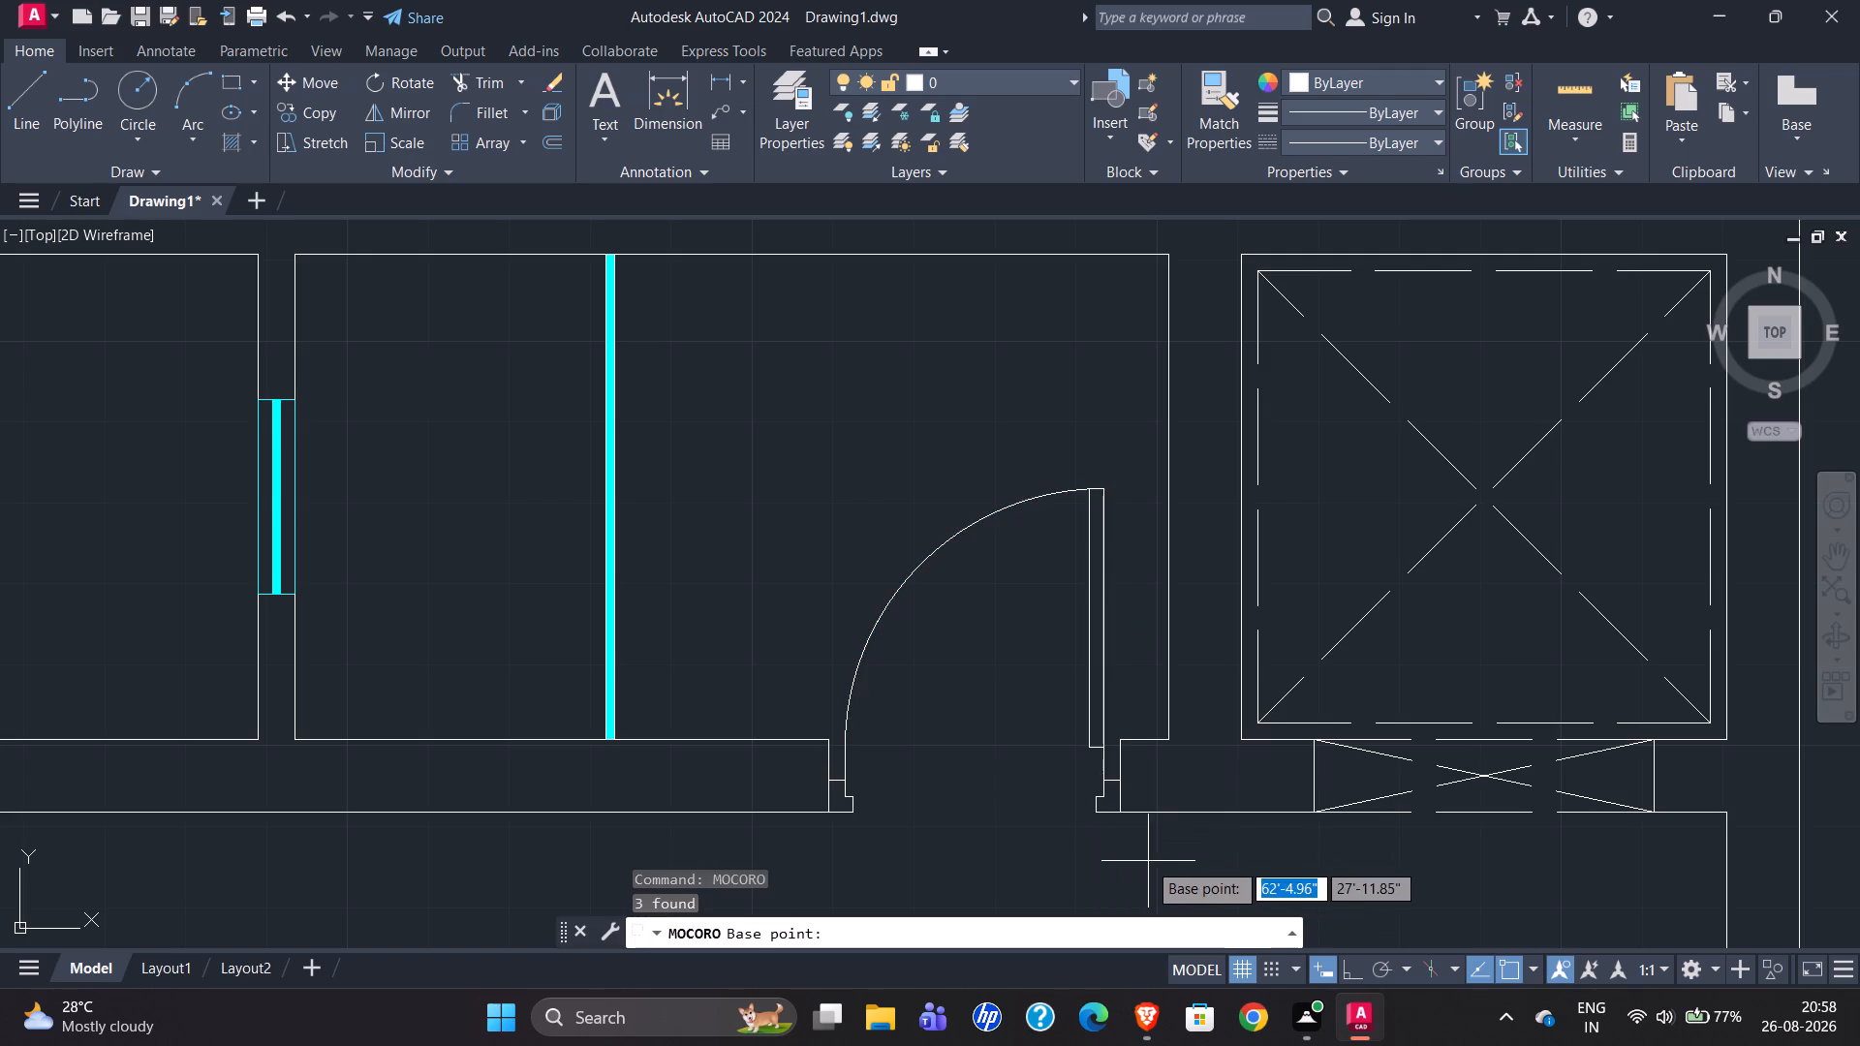
click(1119, 810)
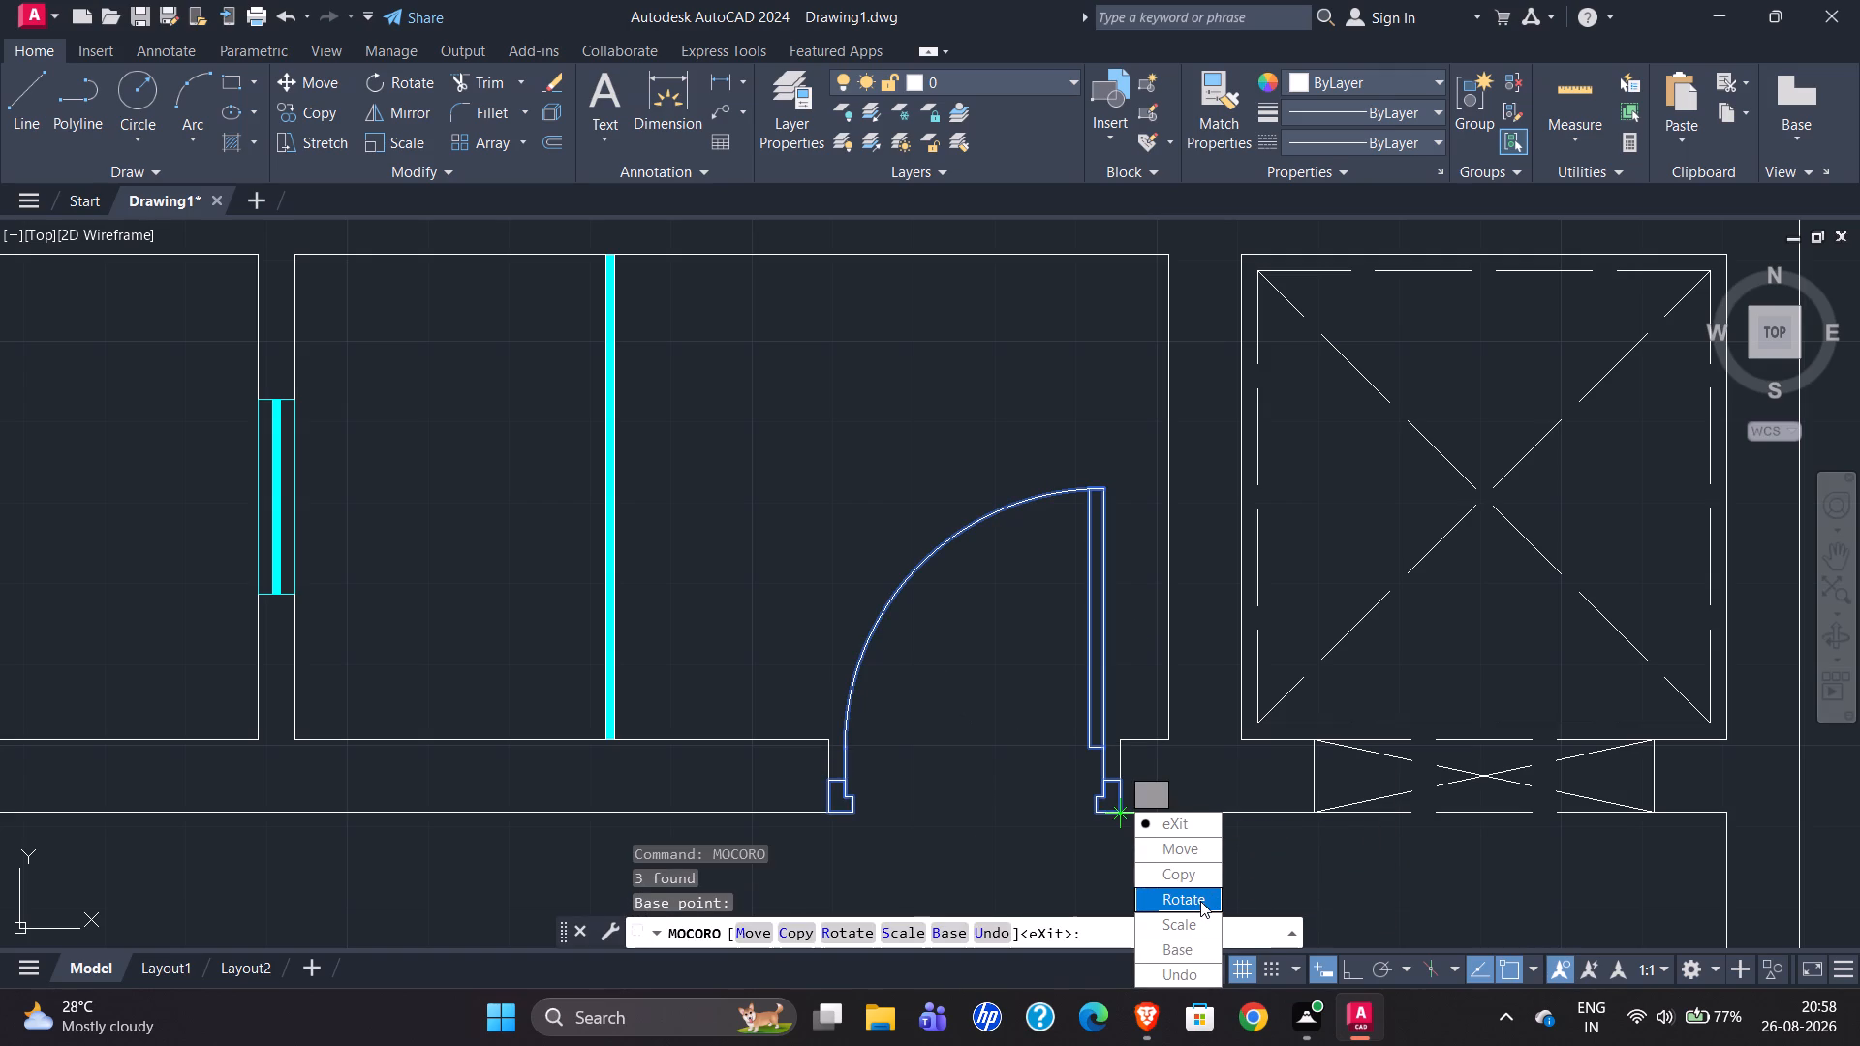
drag(1206, 875, 1119, 810)
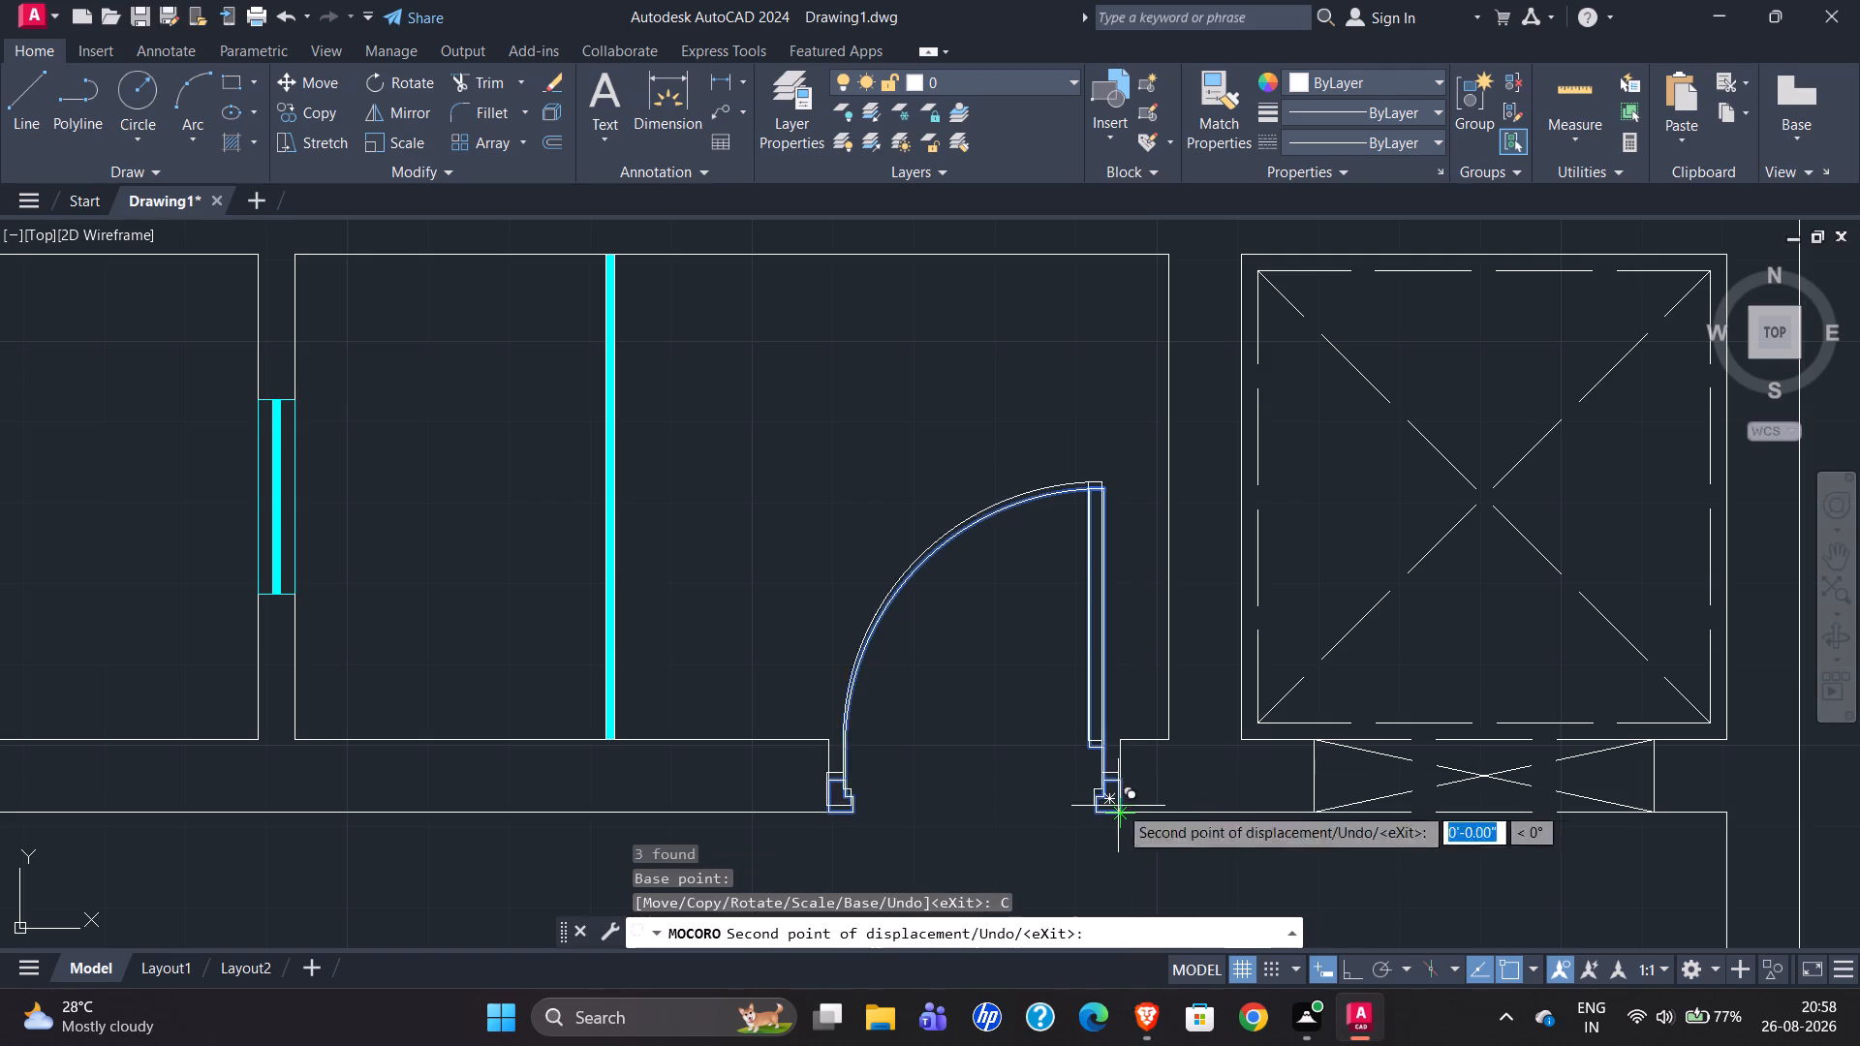
scroll(1079, 470, down, 4)
scroll(911, 409, up, 3)
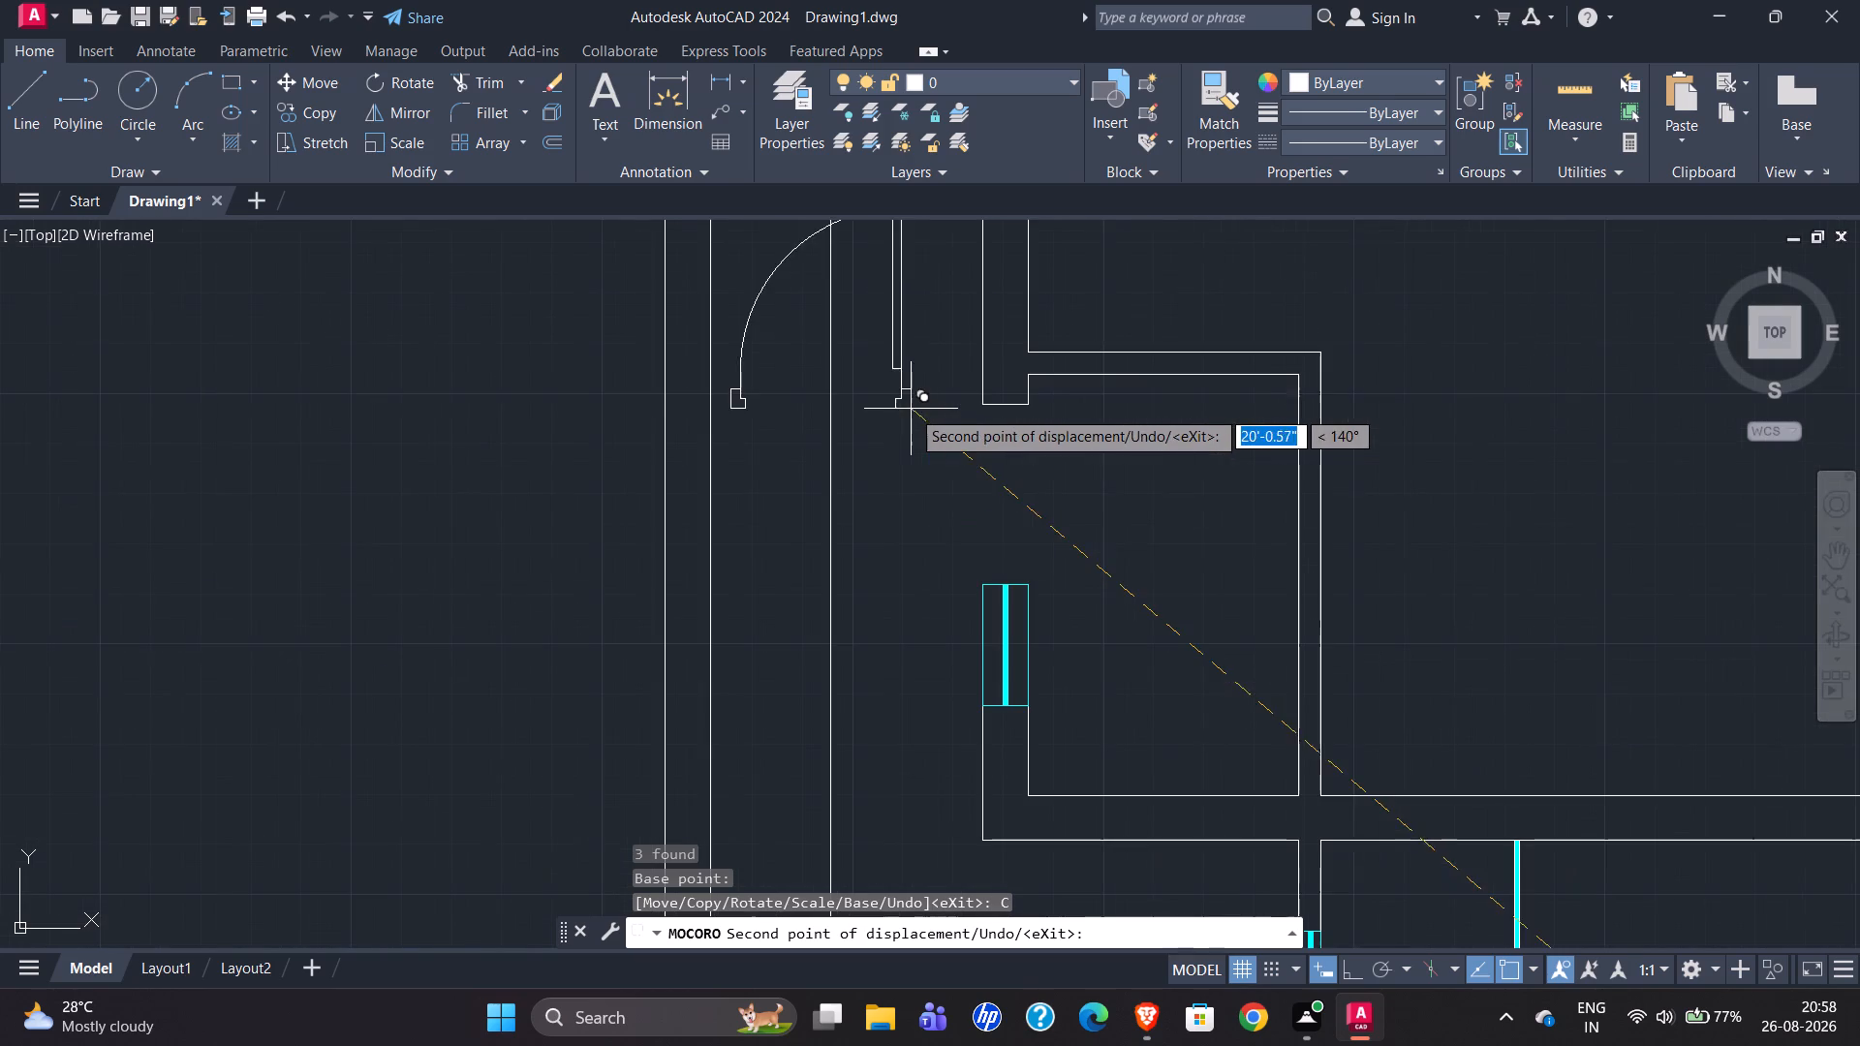
scroll(987, 587, up, 2)
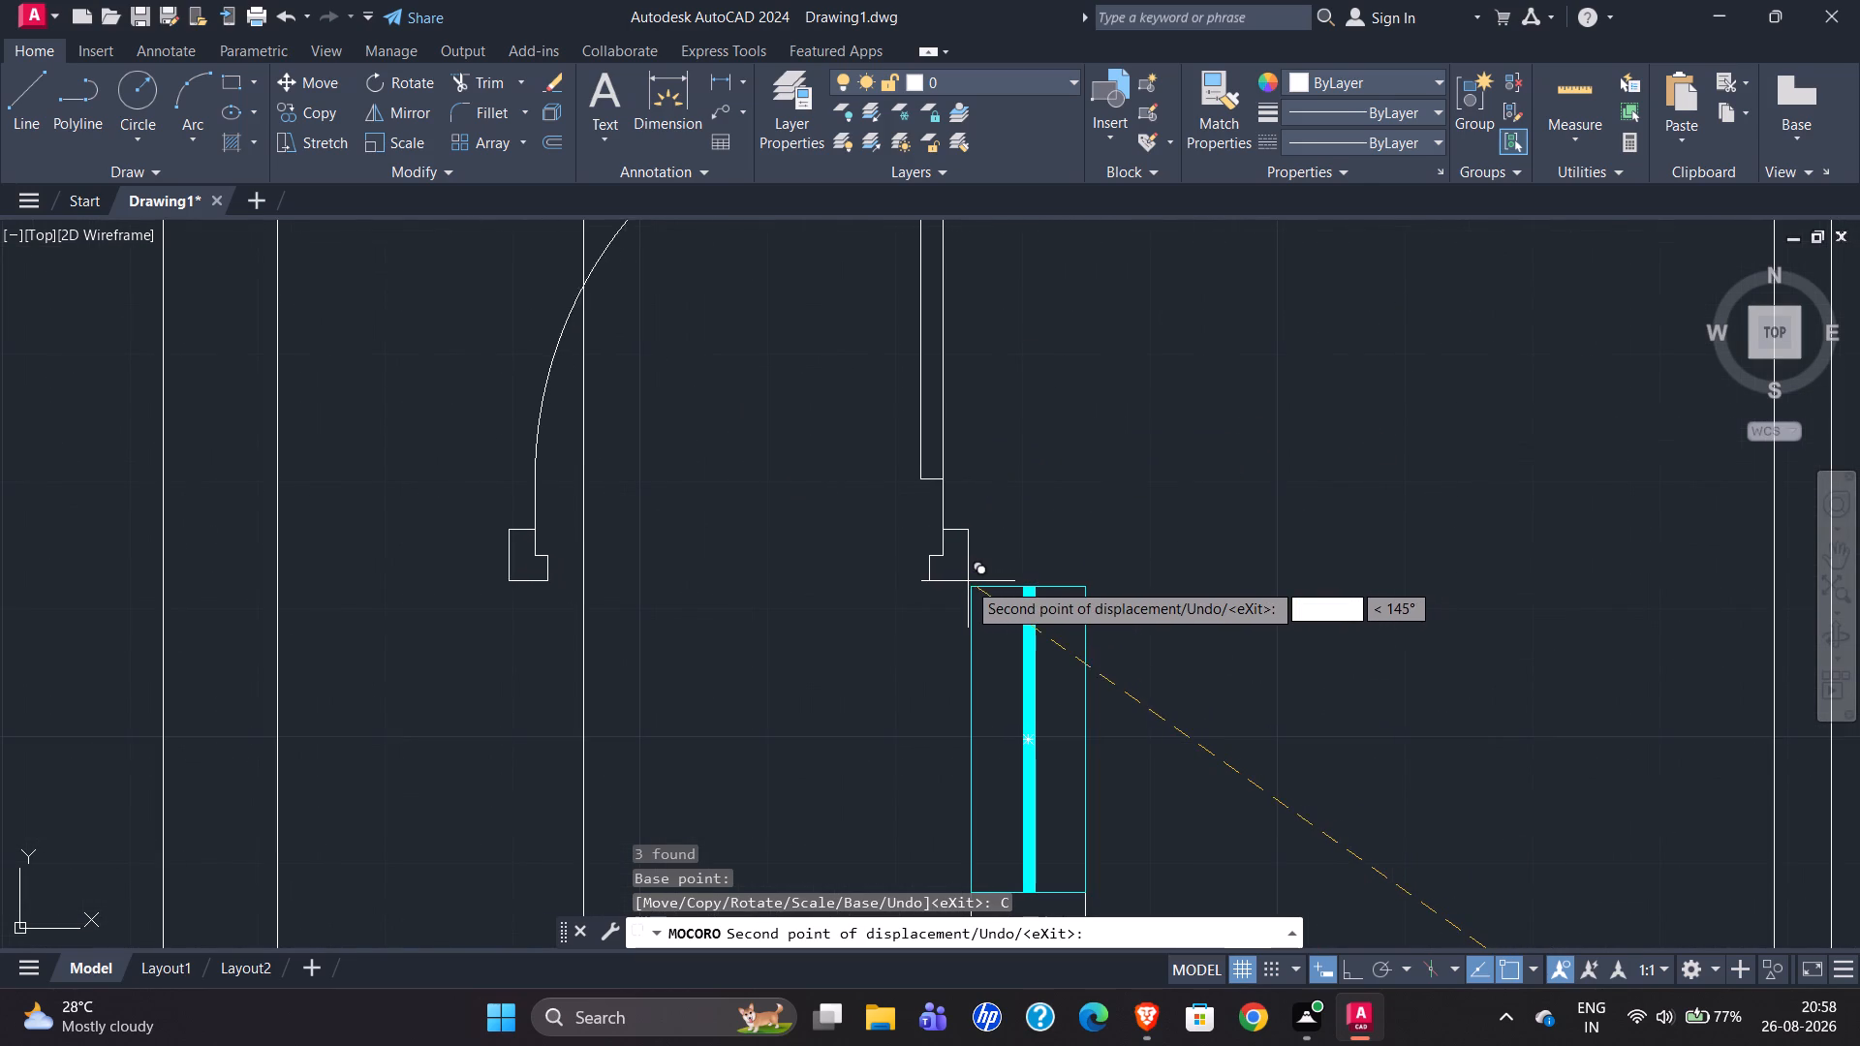
click(967, 581)
key(Escape)
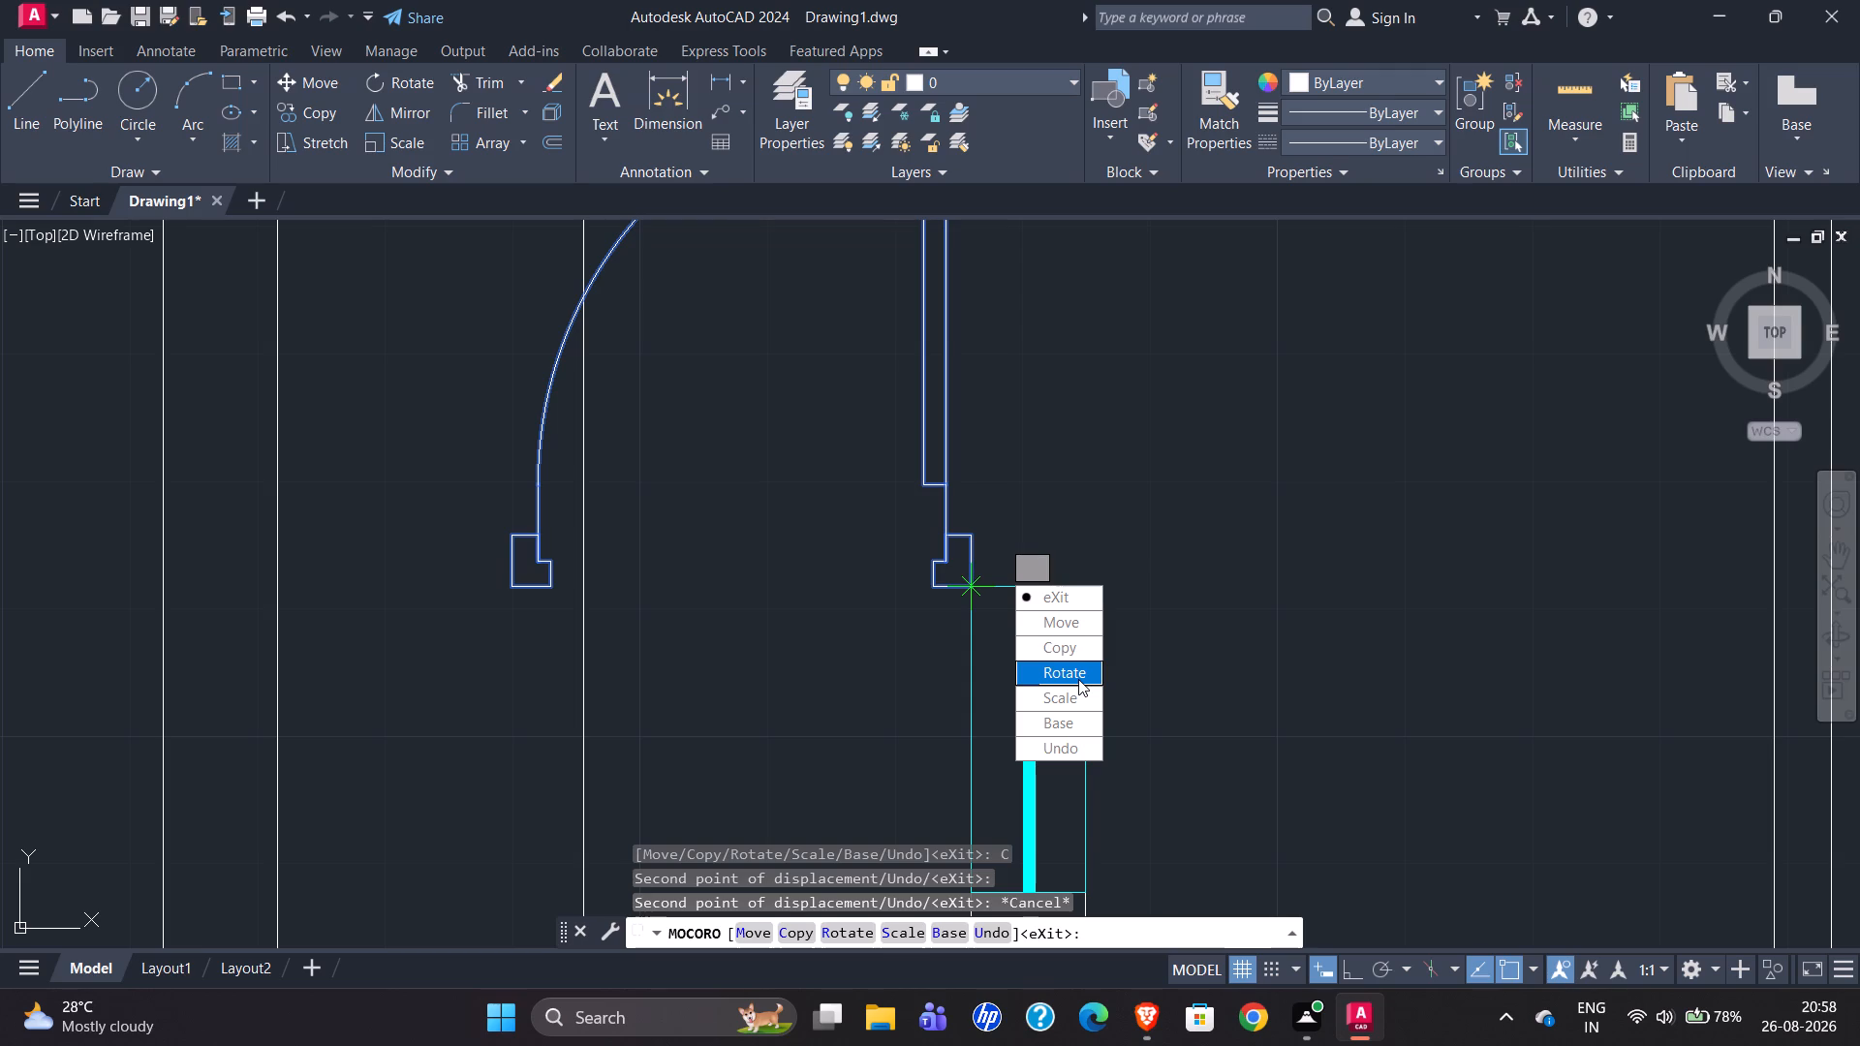
Rotate the copied door and jambs 270° with Ortho on, so they fit the left wall's door opening and swing into the attached toilet.
drag(1078, 679, 1119, 810)
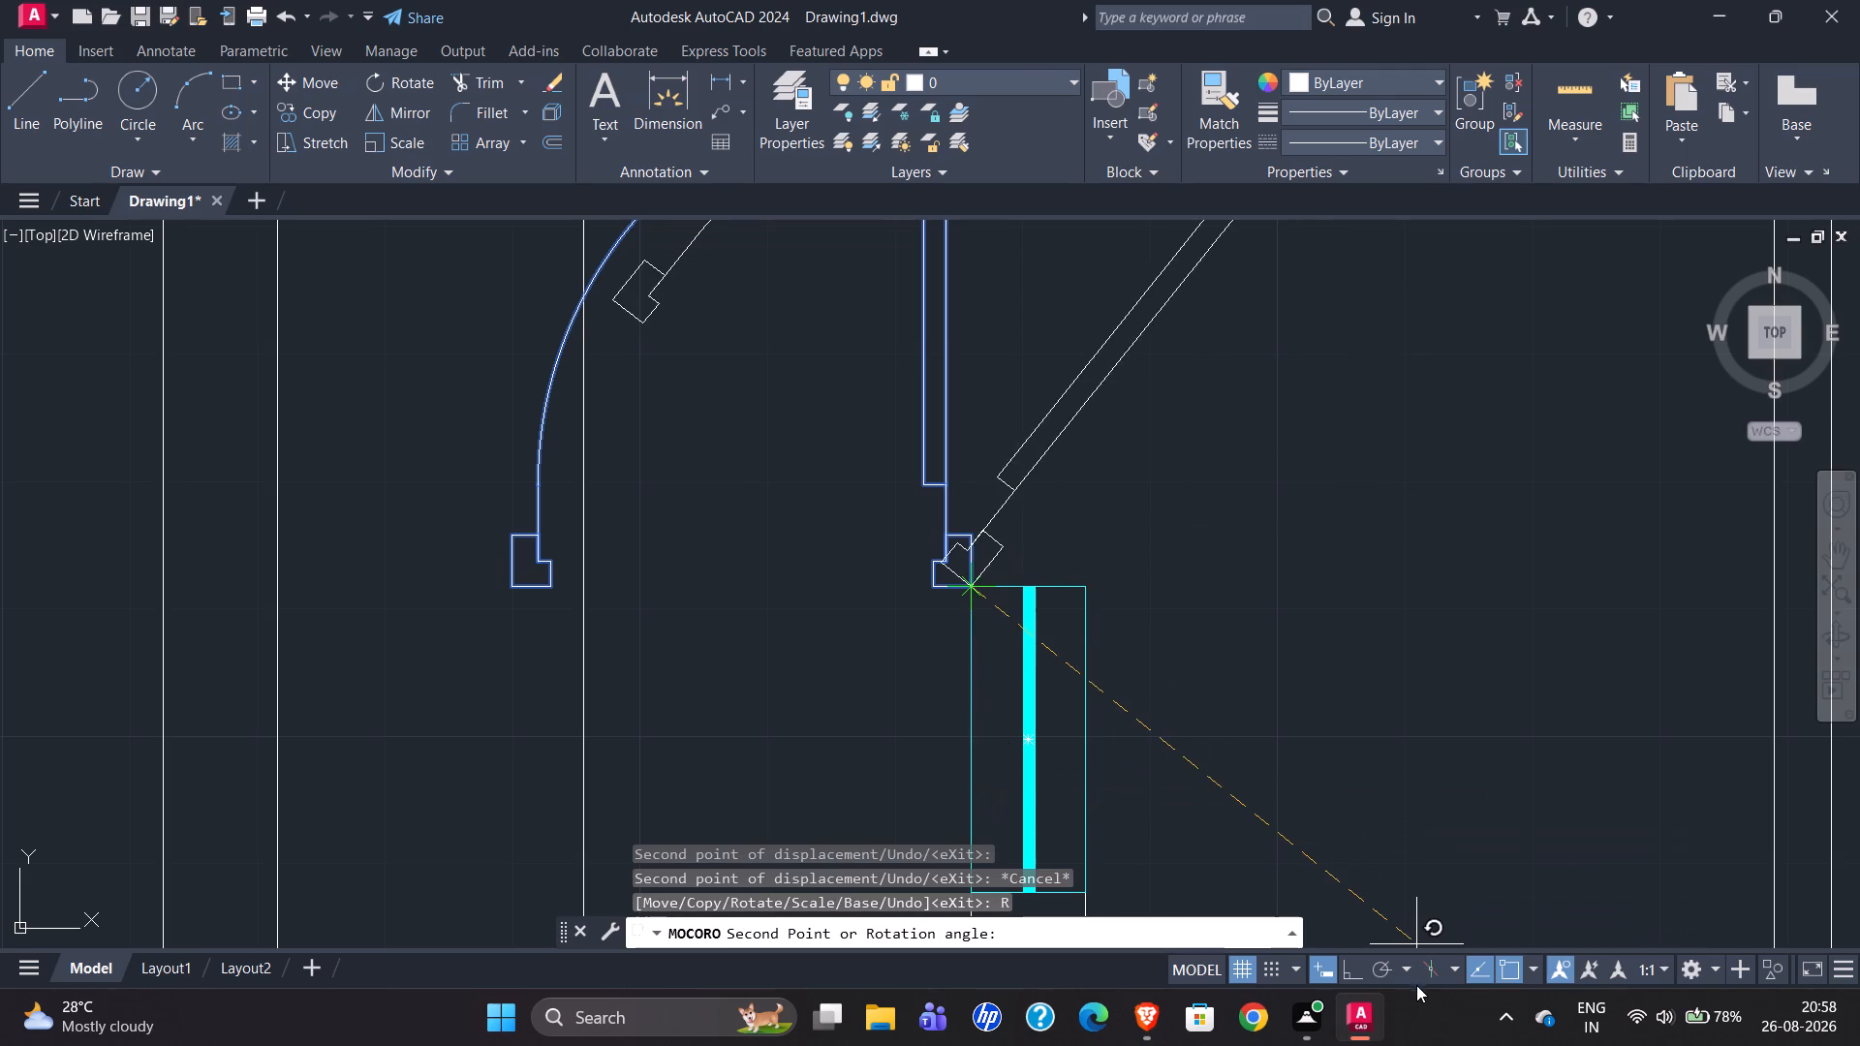
click(1358, 973)
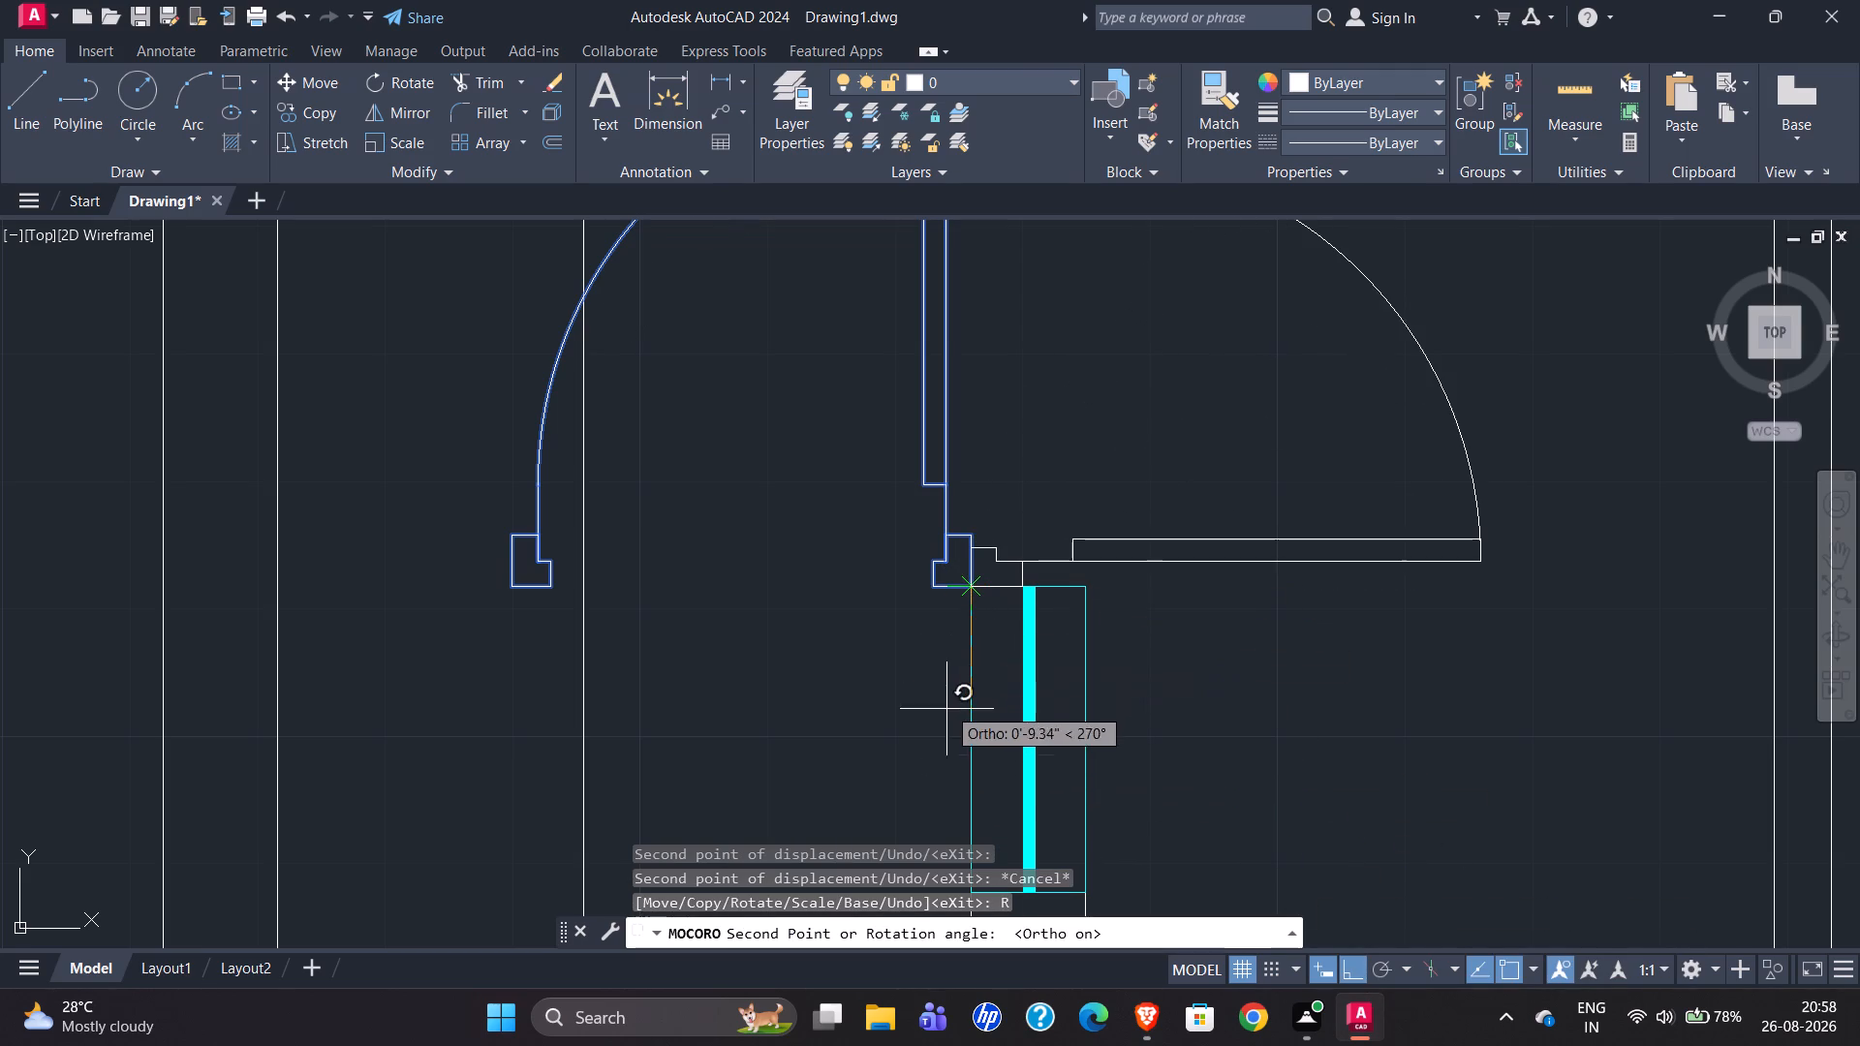
click(948, 773)
scroll(910, 586, down, 1)
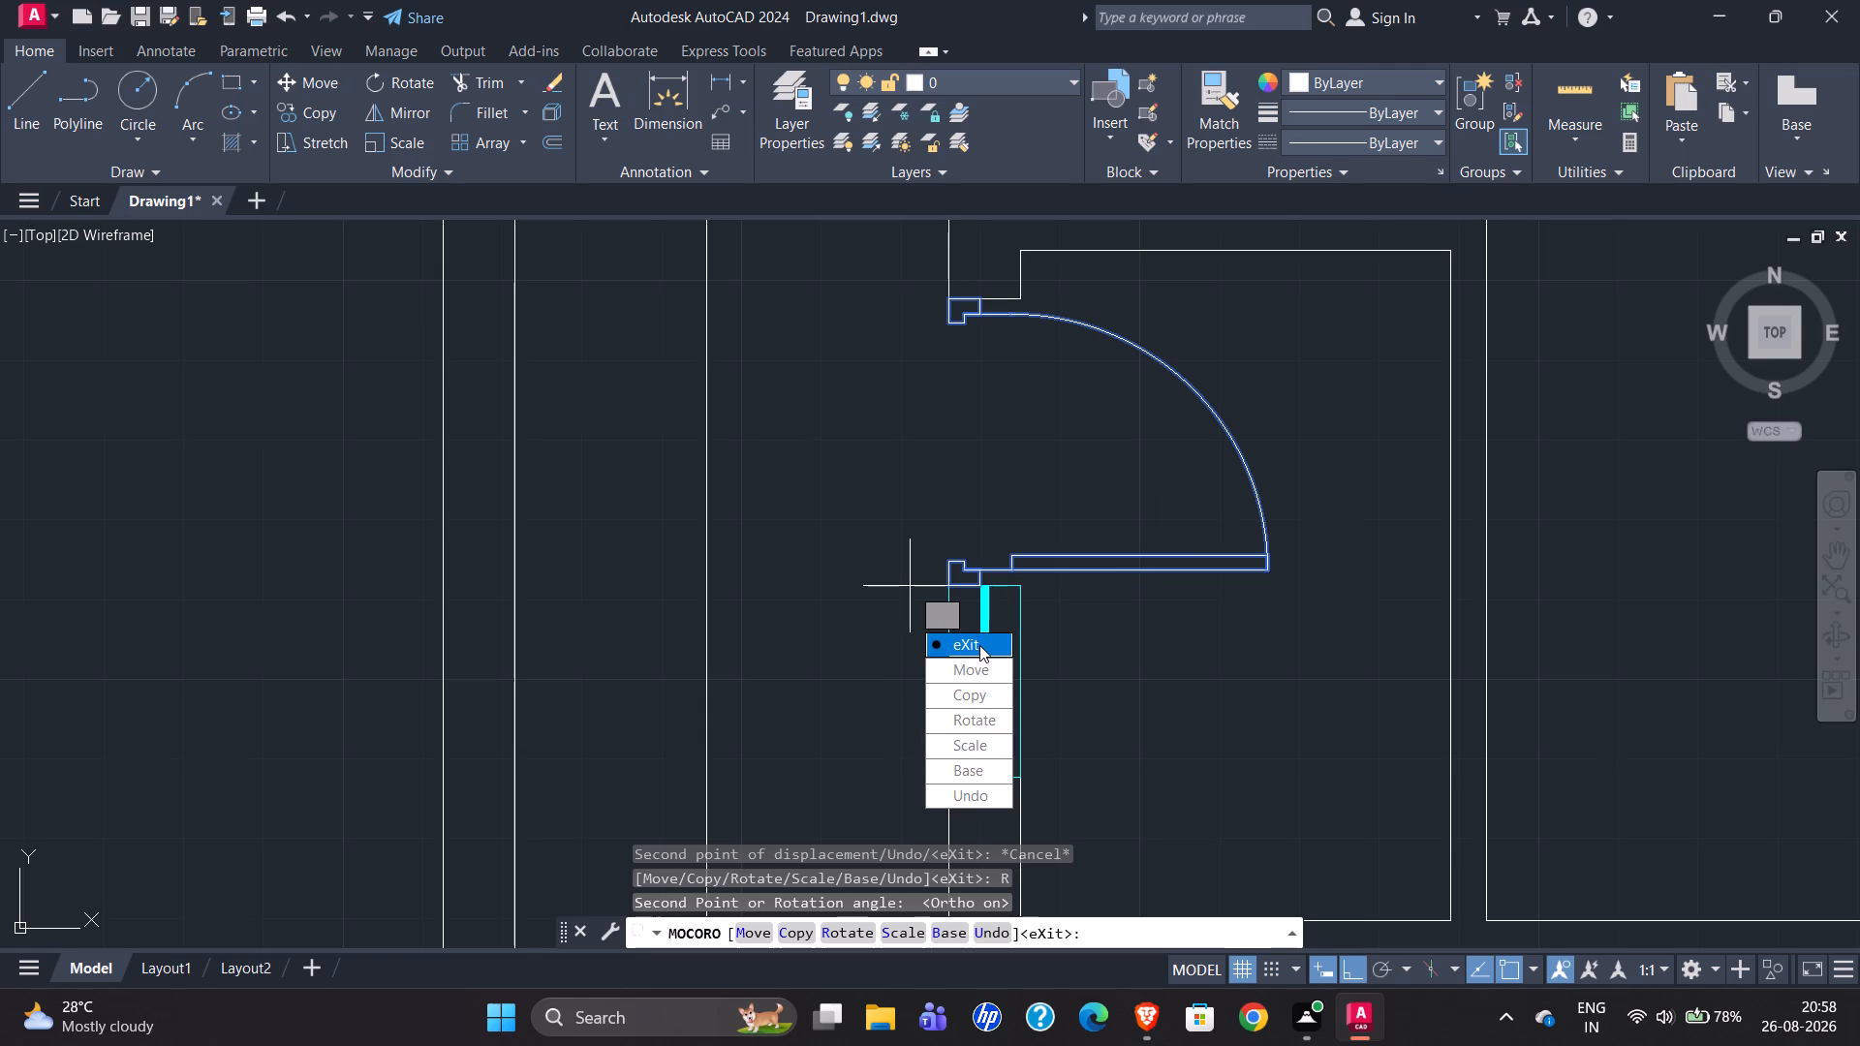
drag(990, 638, 948, 773)
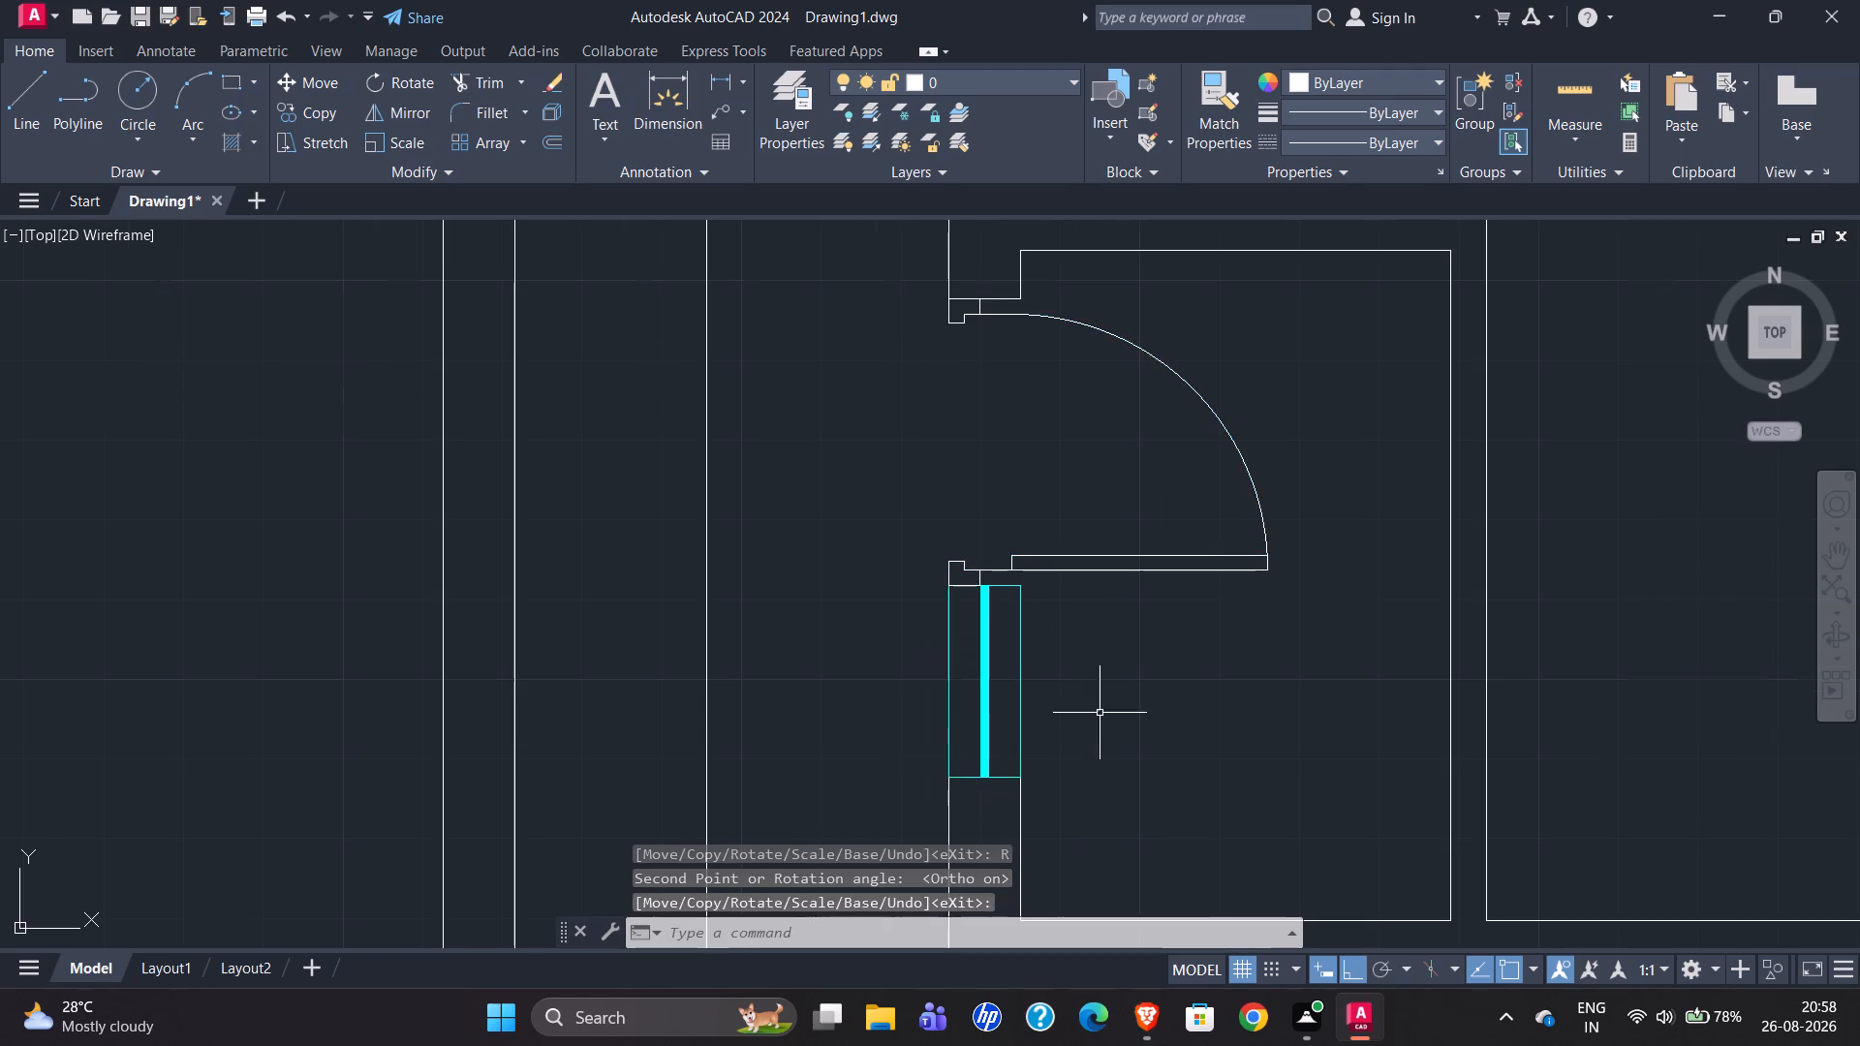
Flip the attached toilet's door so its leaf hinges at the upper jamb, as in the reference plan.
scroll(1100, 713, down, 3)
scroll(1241, 607, down, 2)
scroll(89, 635, up, 4)
scroll(124, 591, down, 2)
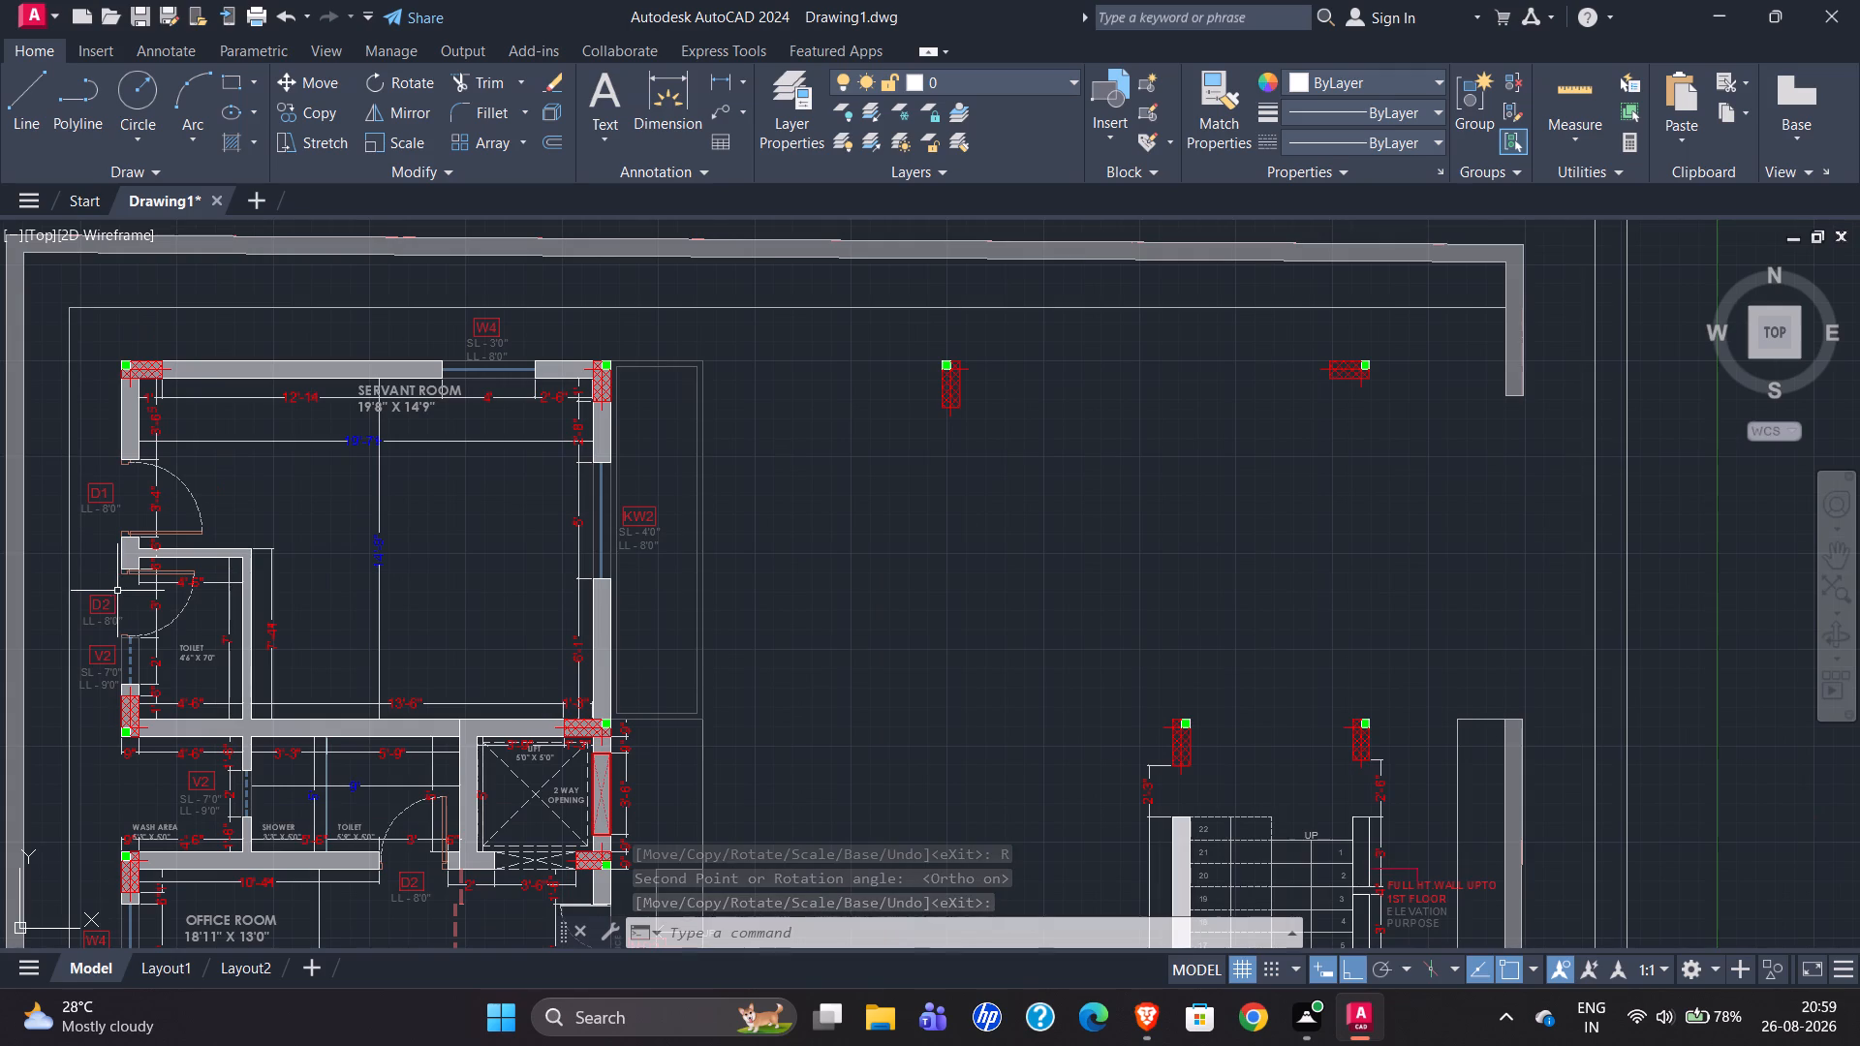
scroll(10, 585, down, 2)
scroll(1162, 593, up, 4)
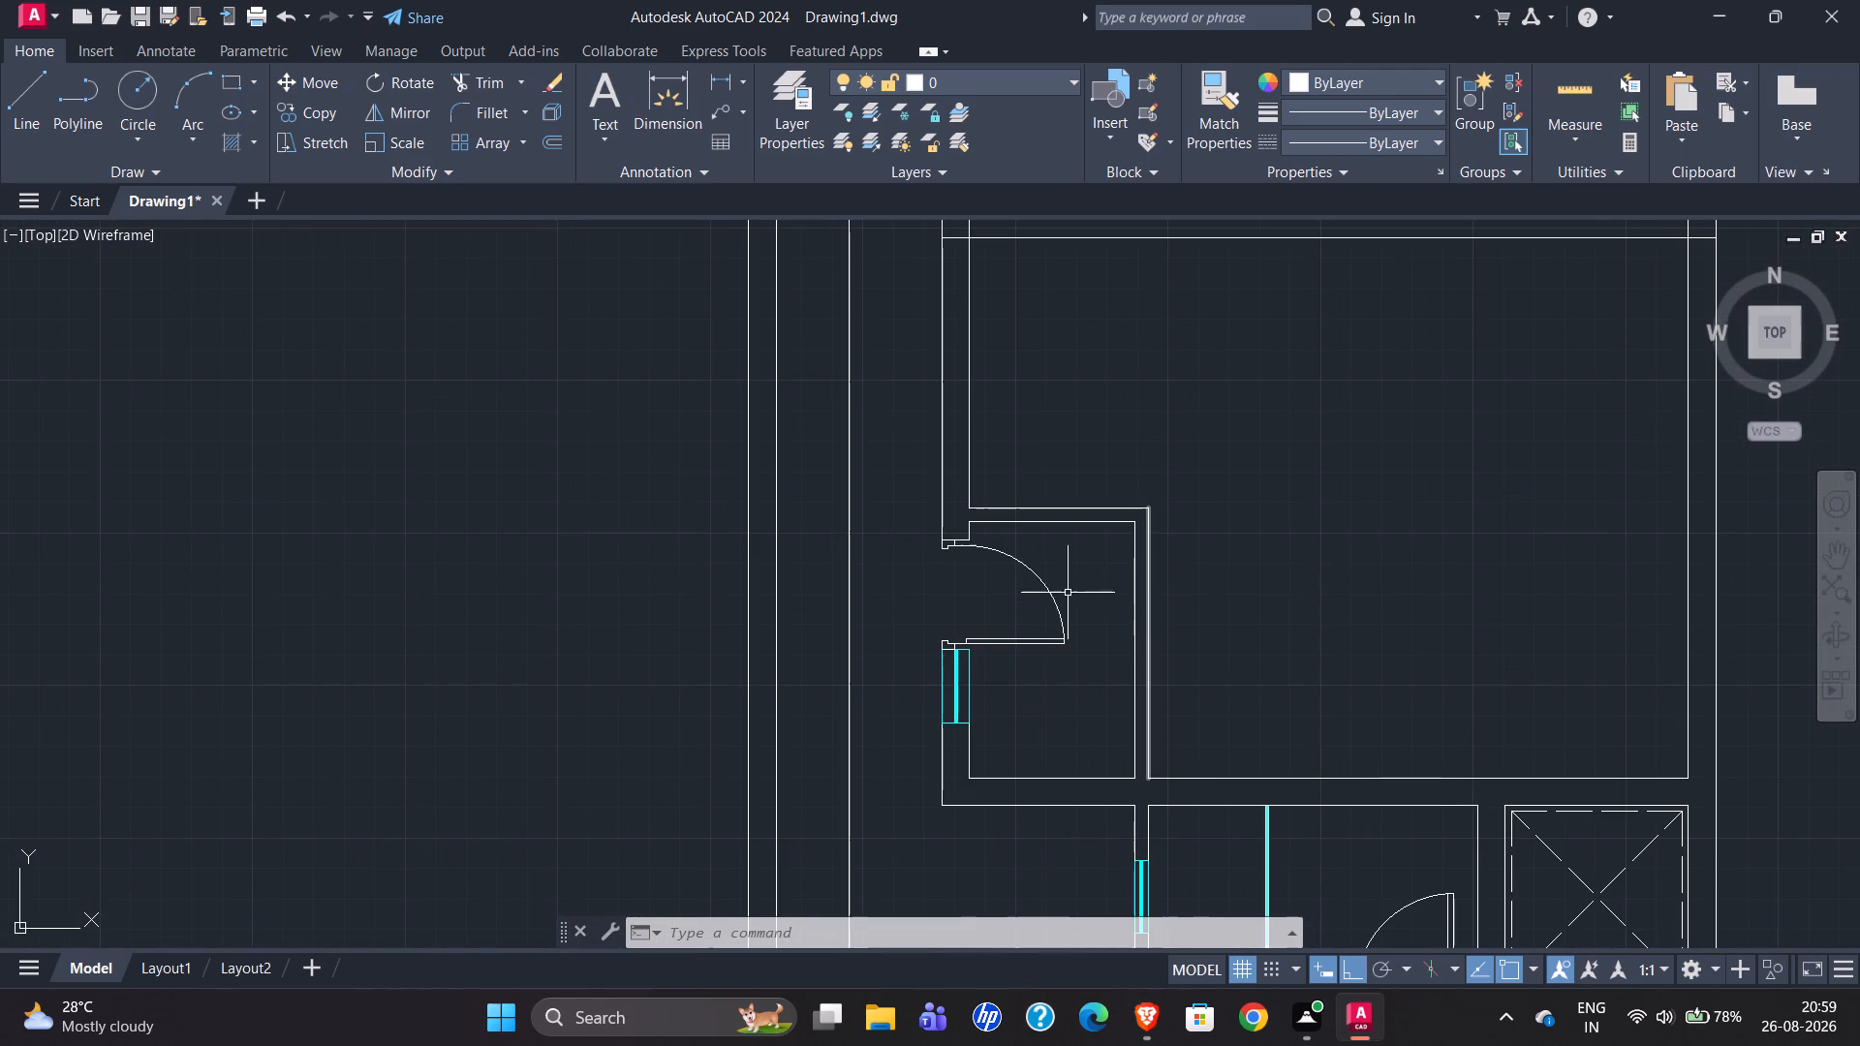
click(1055, 608)
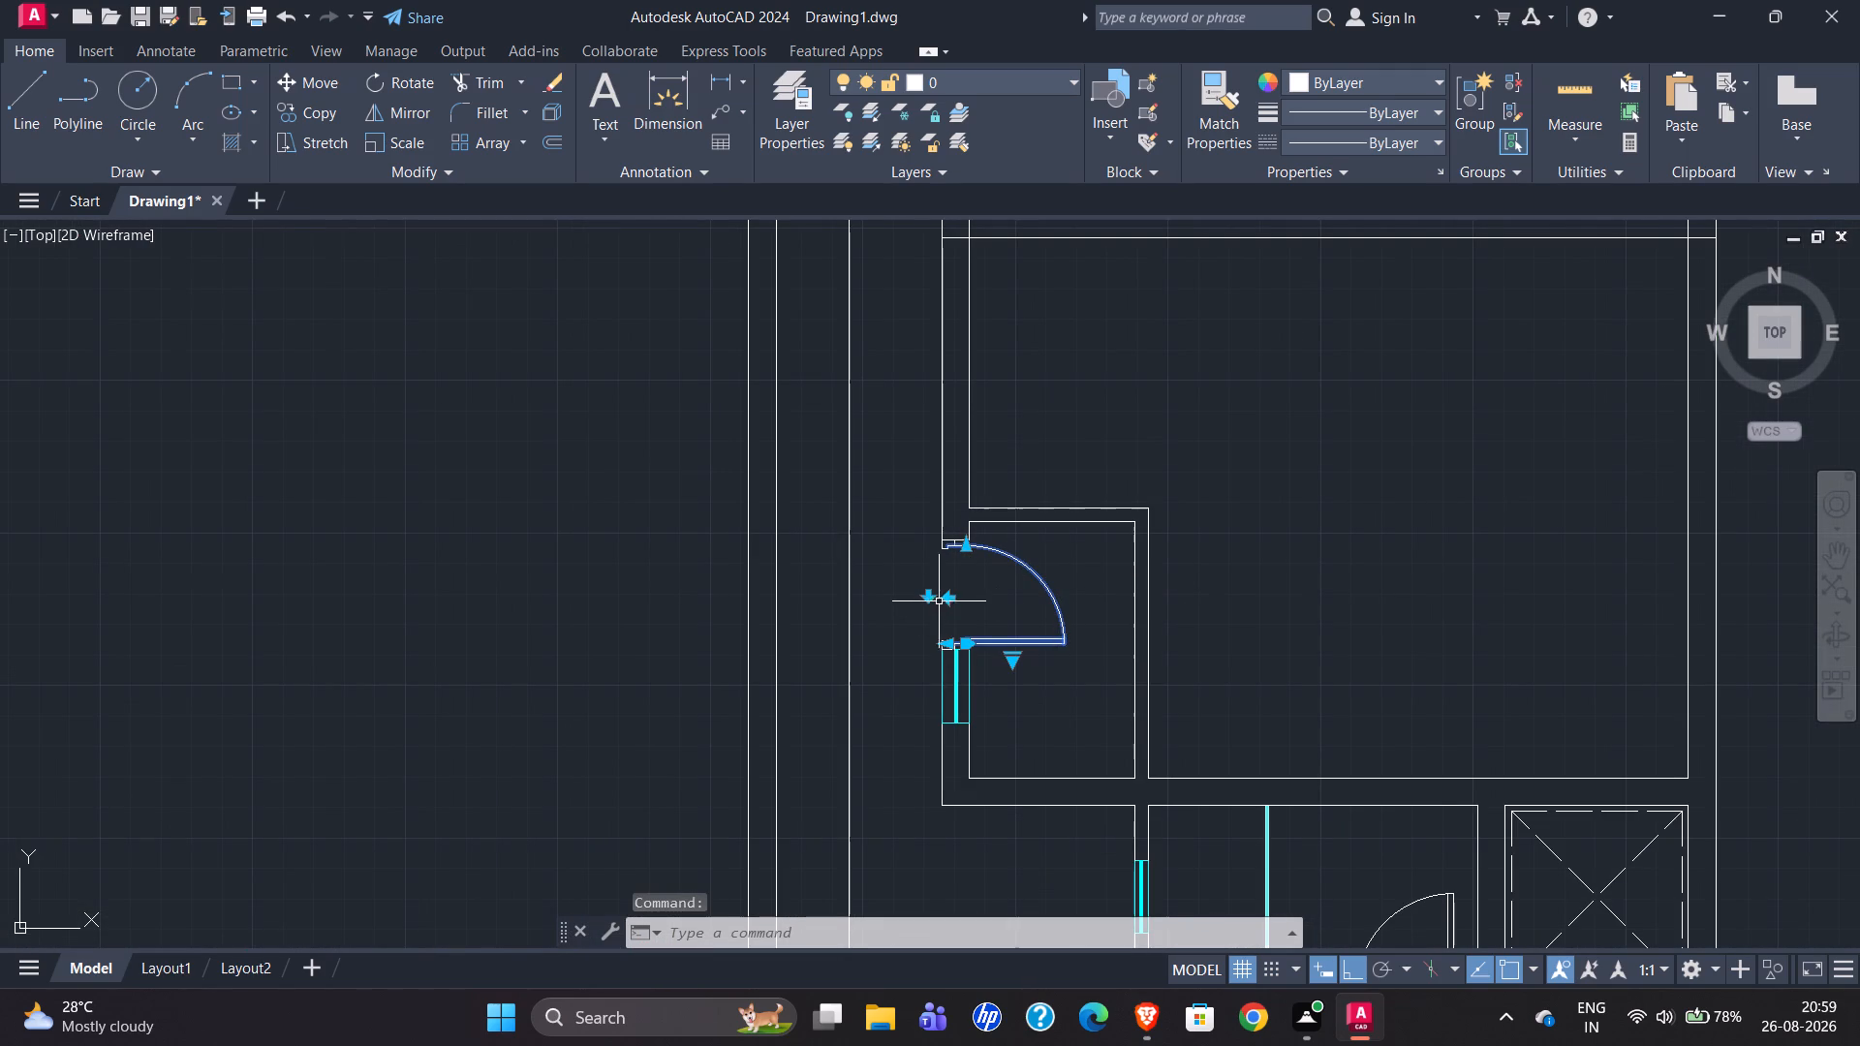
scroll(939, 599, up, 3)
click(889, 592)
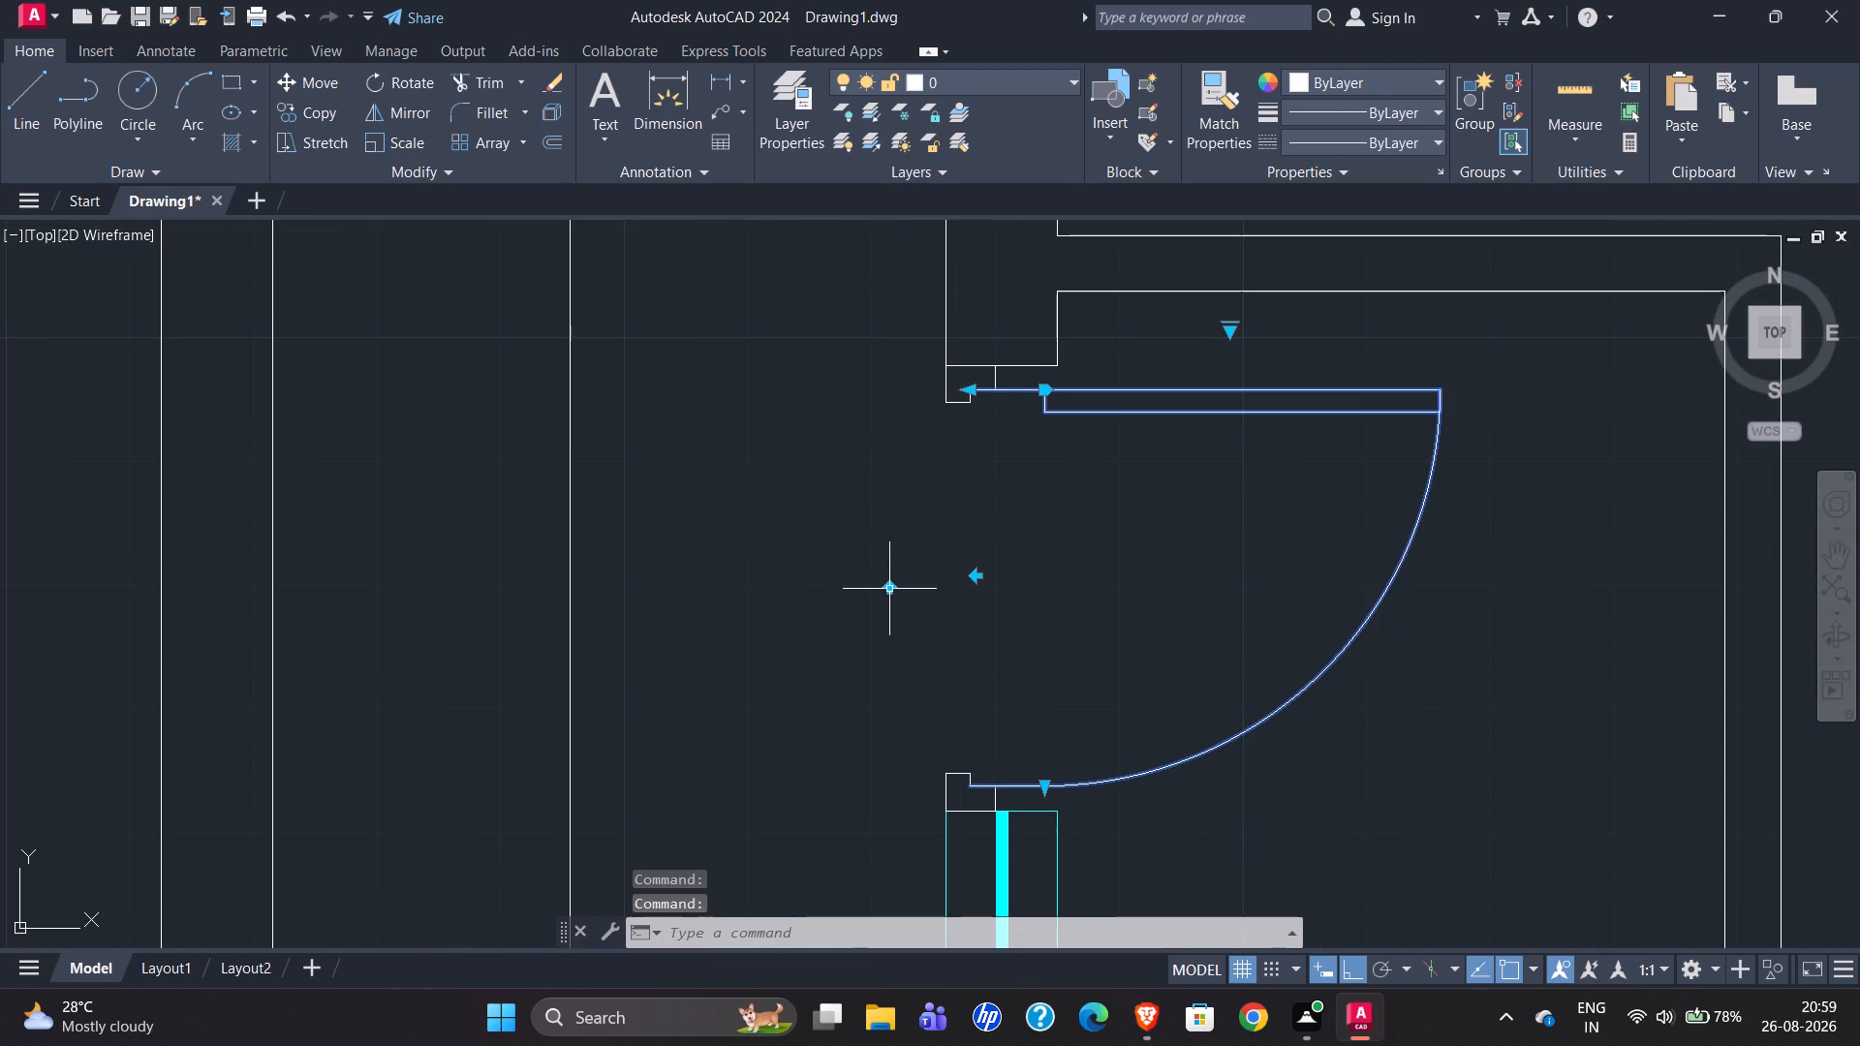
Compare the redrawn attached toilet door with the reference plan's D2 door and examine the adjoining wall and D1 opening.
scroll(886, 599, down, 2)
scroll(928, 514, up, 1)
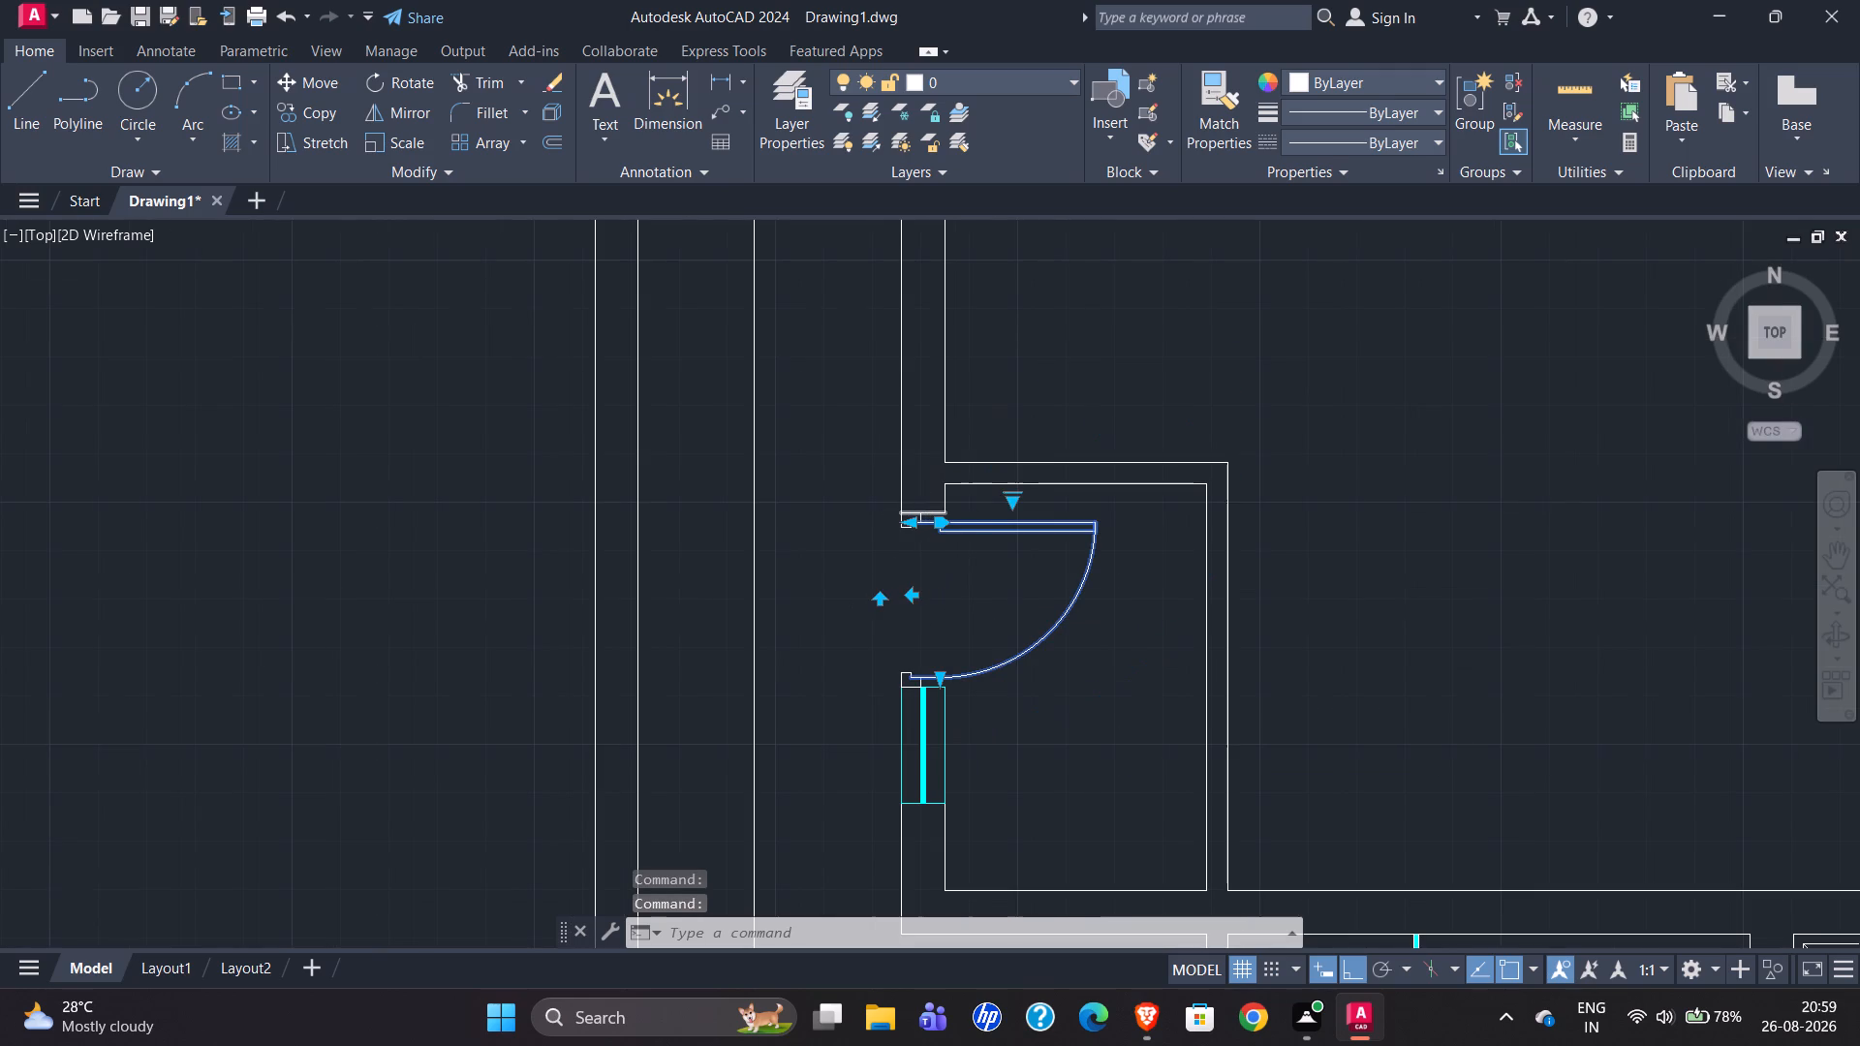
scroll(927, 514, down, 2)
scroll(936, 491, up, 3)
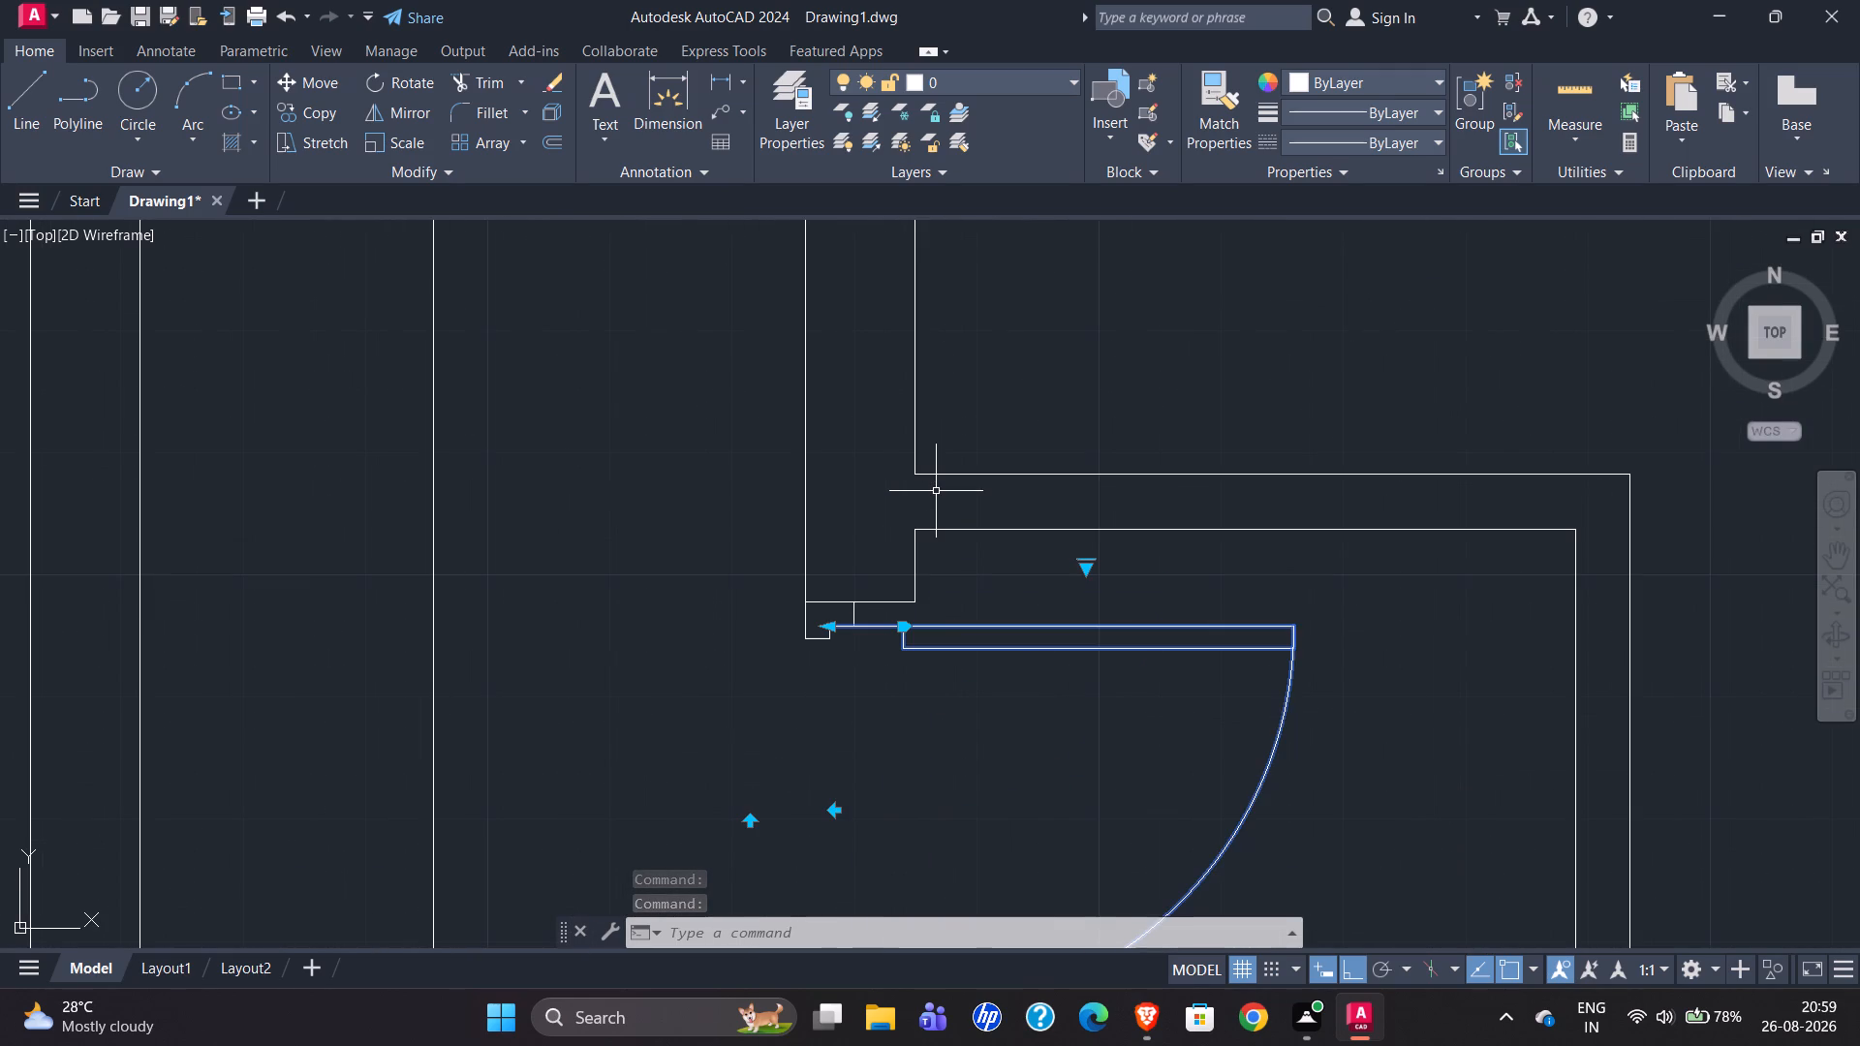
scroll(936, 491, down, 5)
scroll(1072, 505, down, 2)
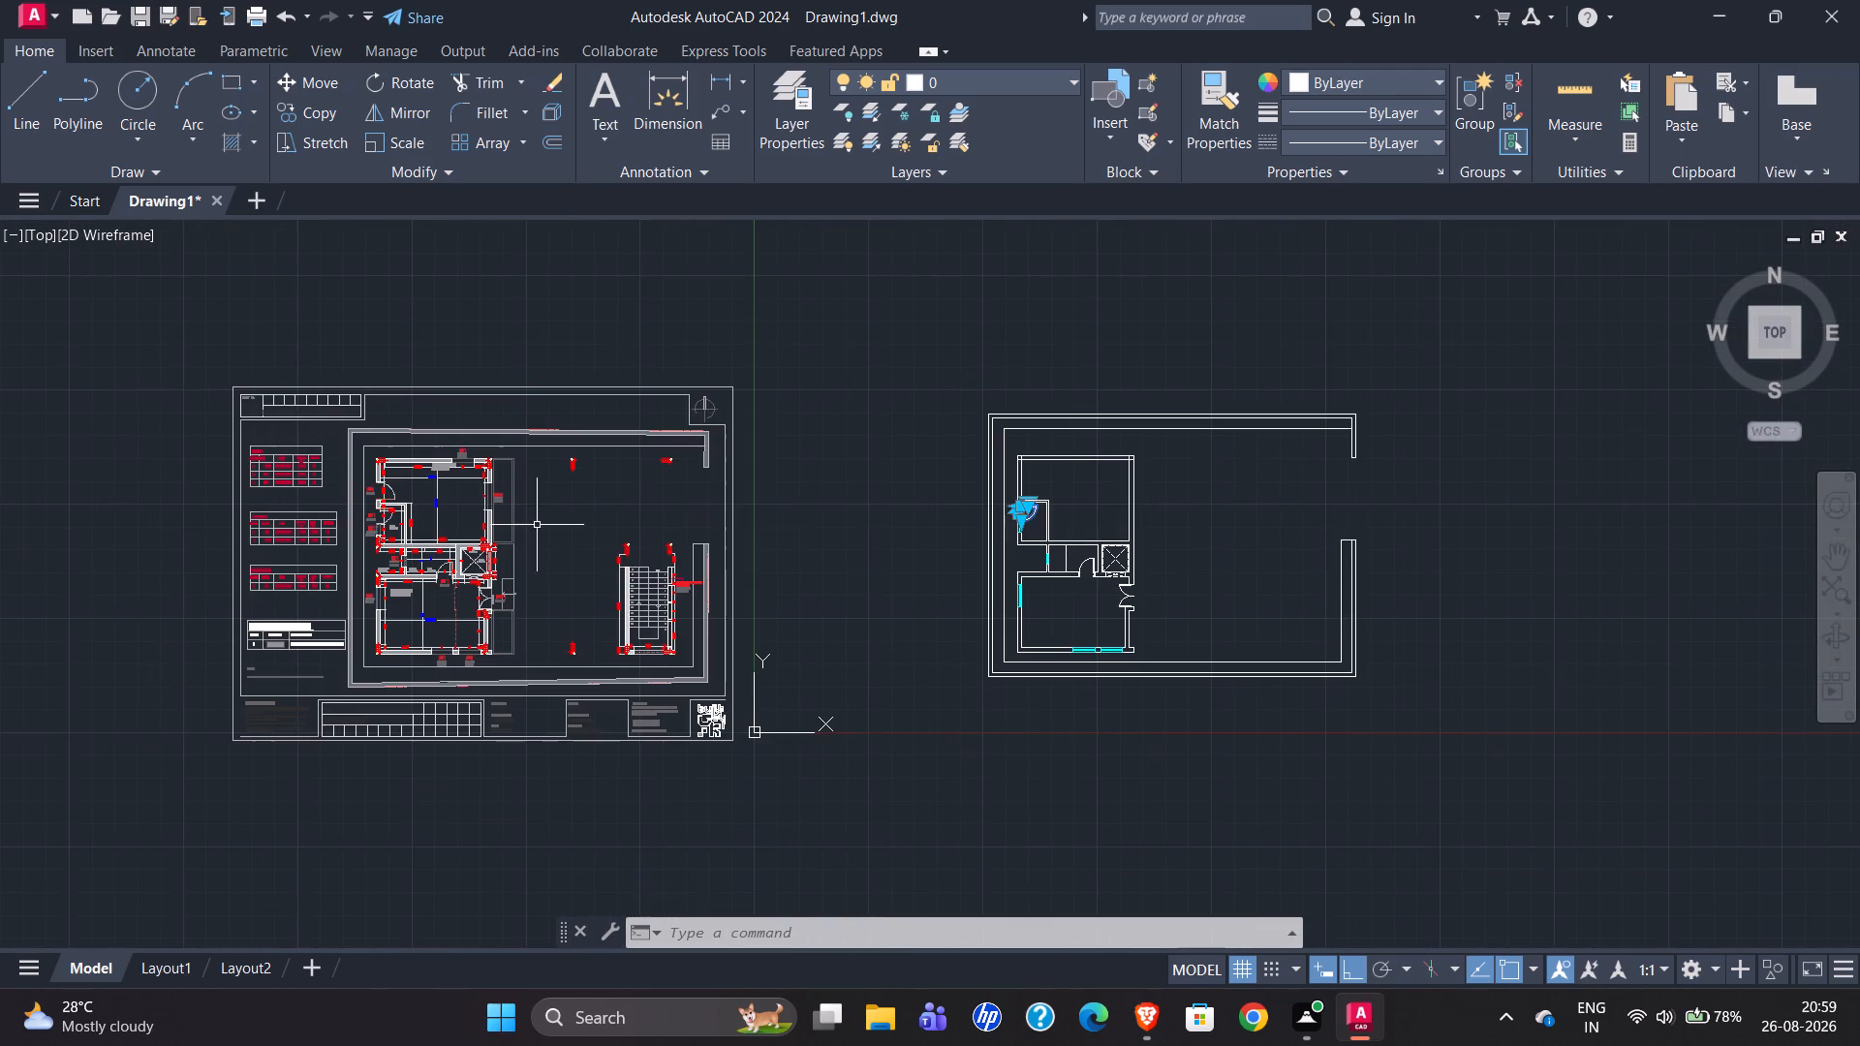
scroll(391, 521, up, 6)
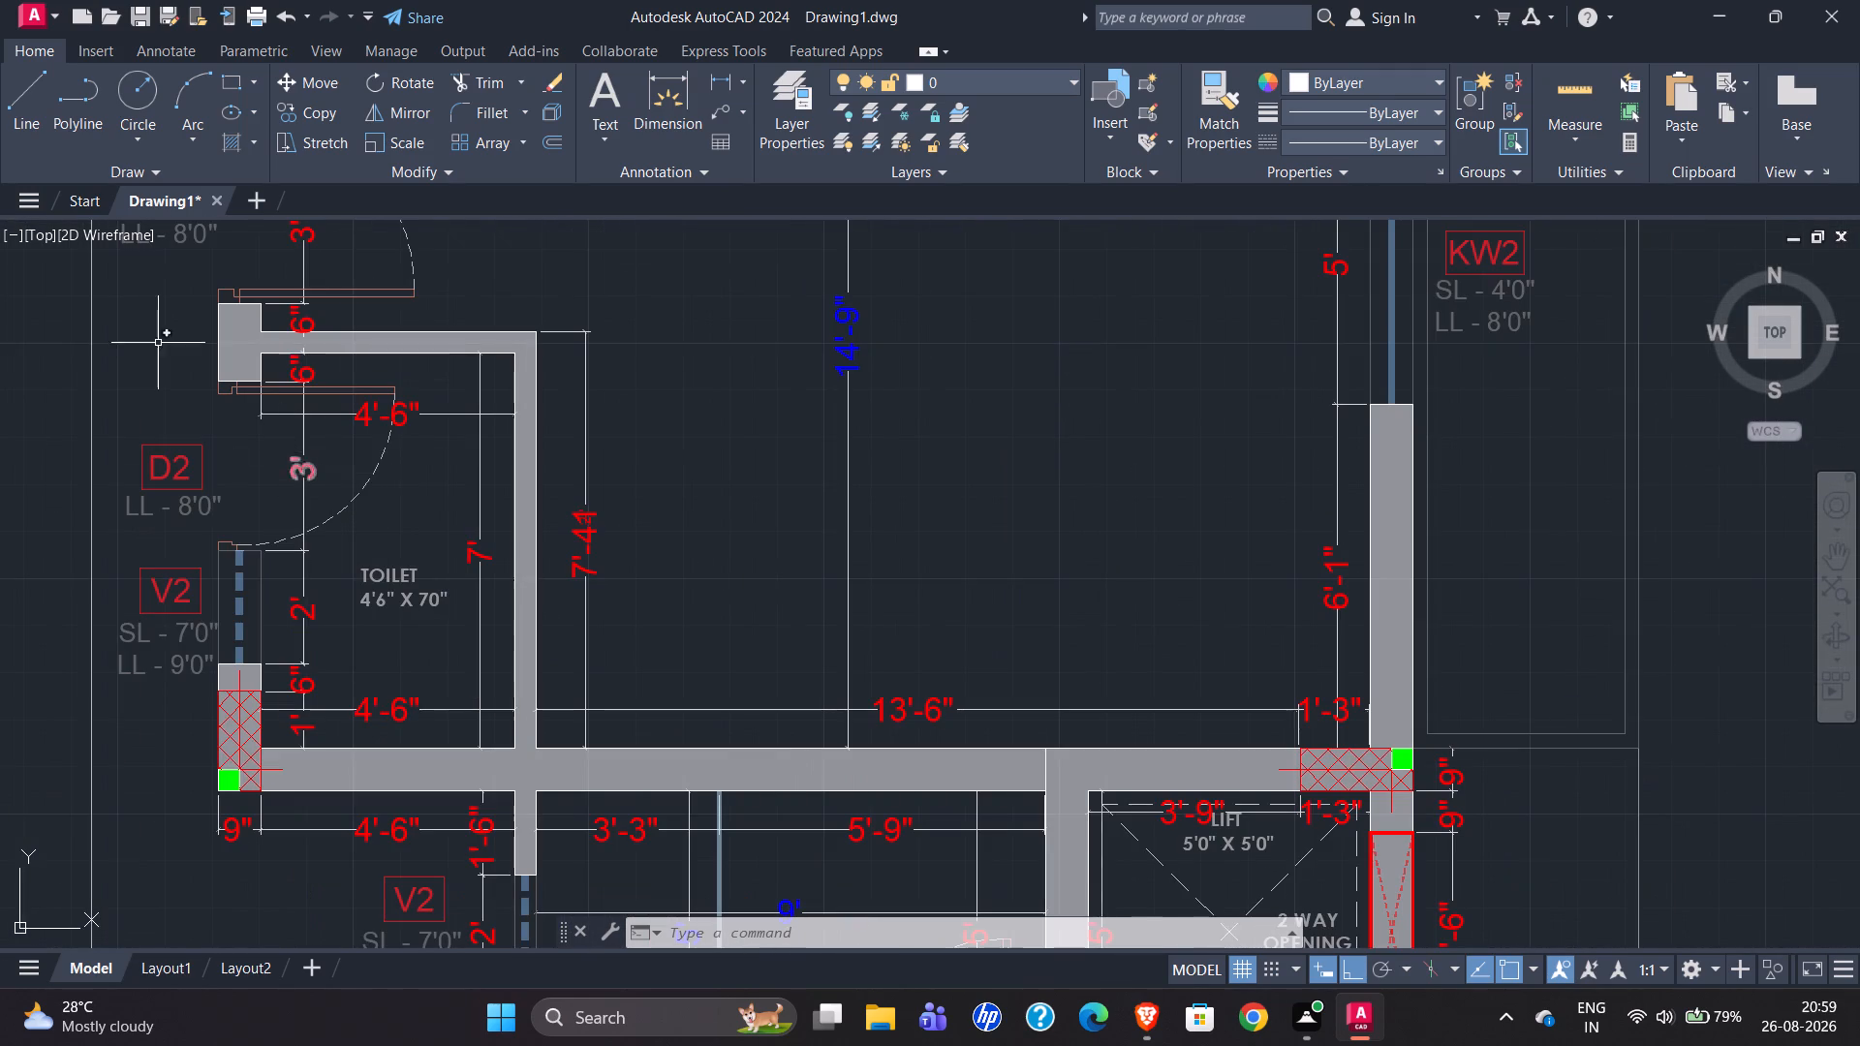
scroll(148, 336, up, 2)
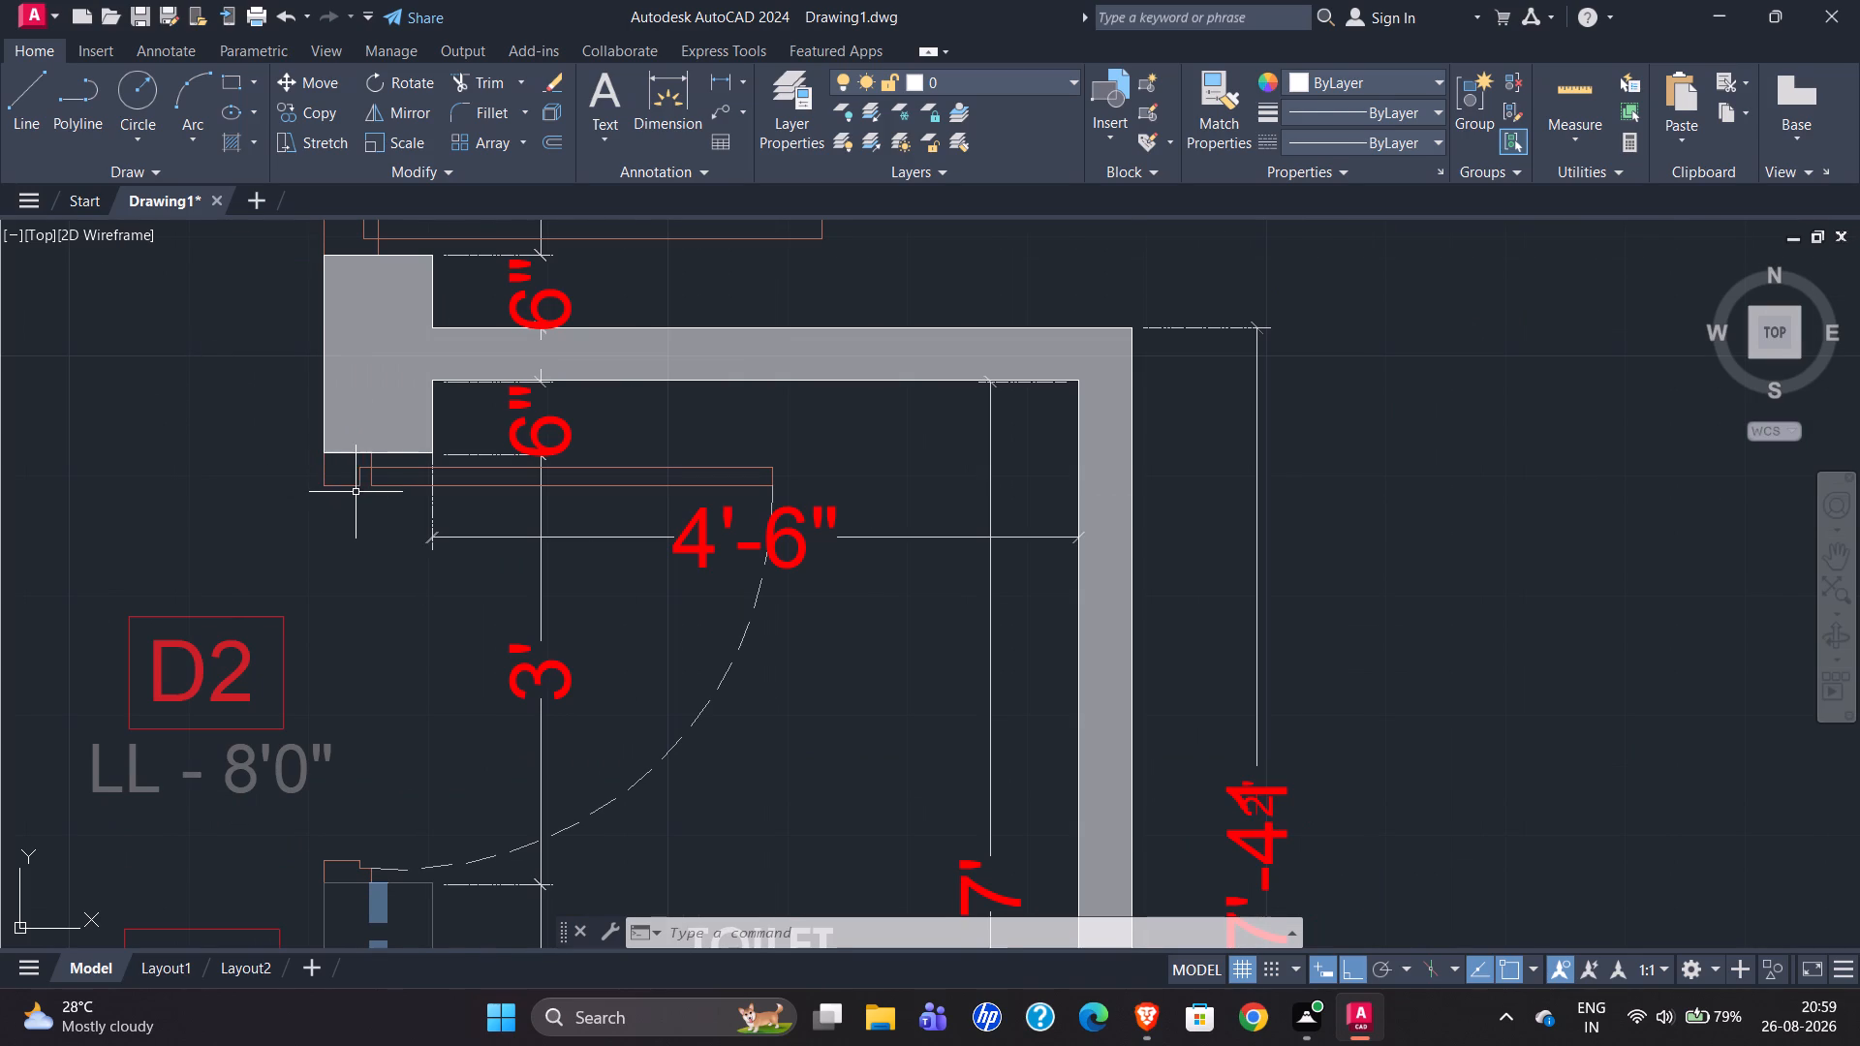
scroll(356, 492, down, 3)
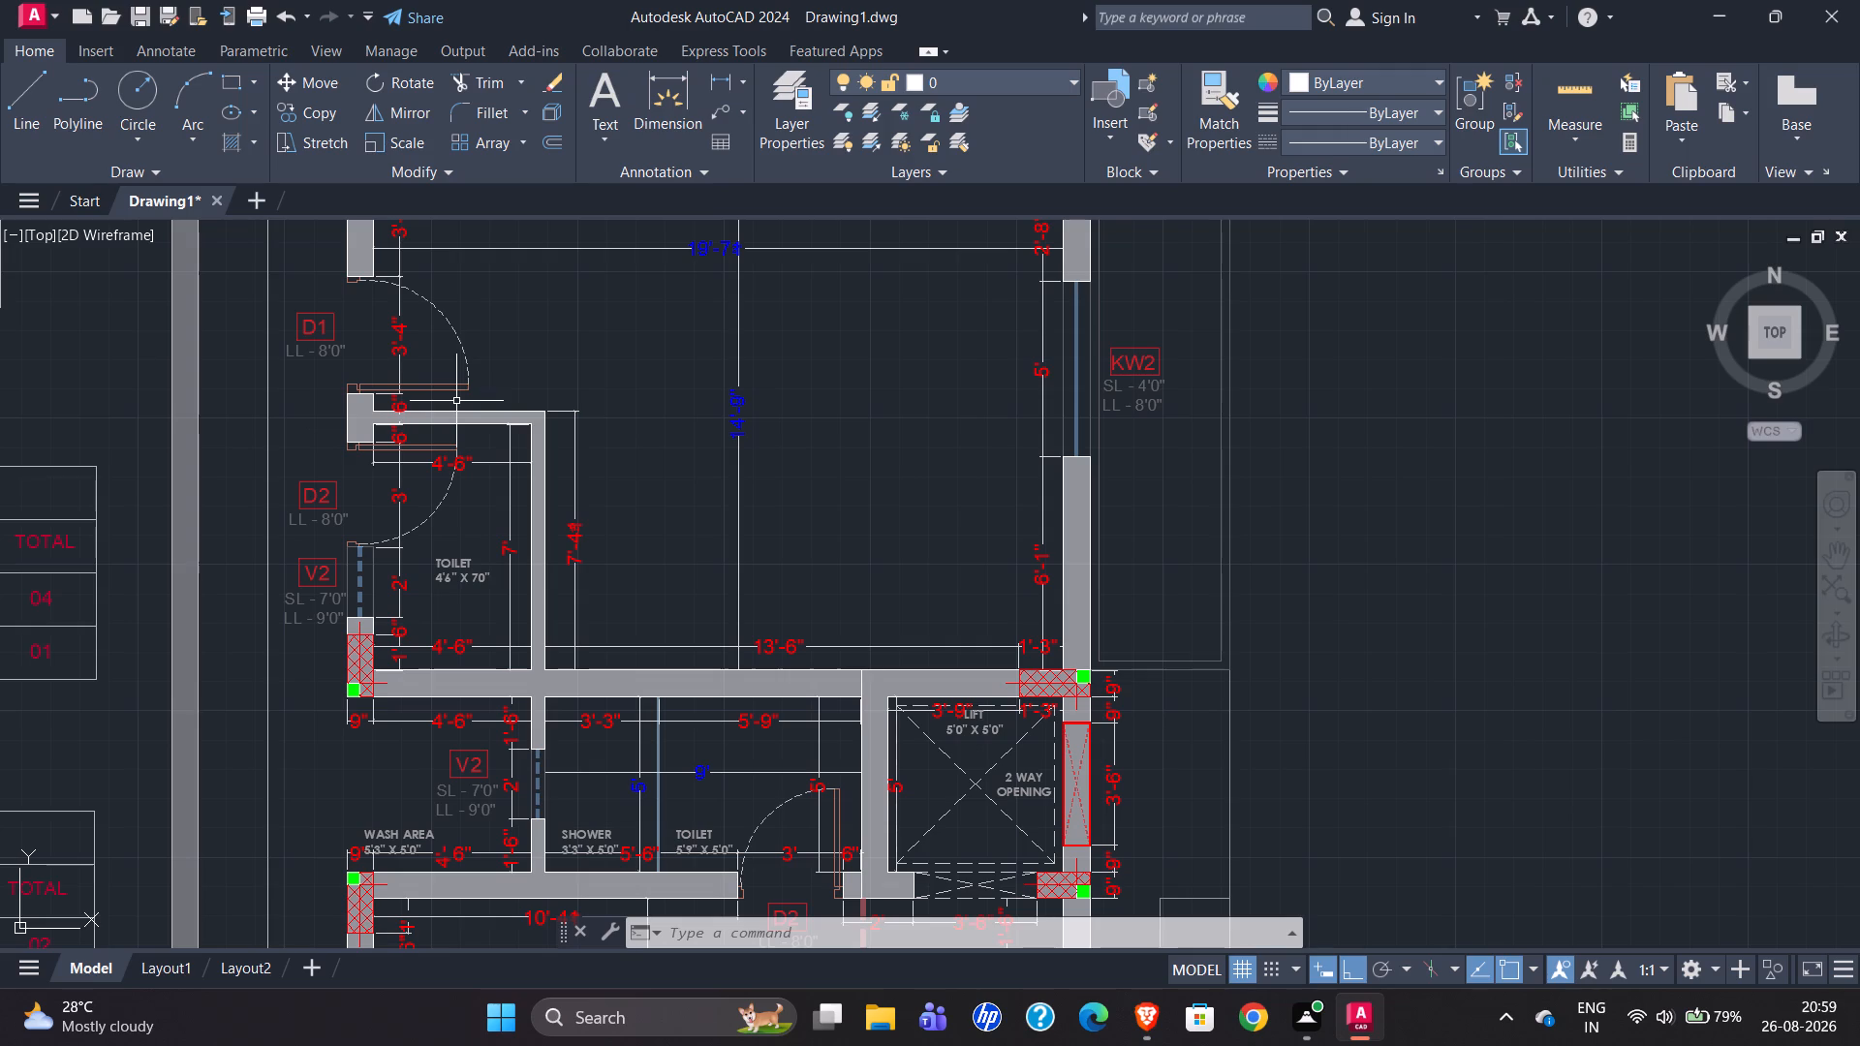
scroll(317, 611, down, 1)
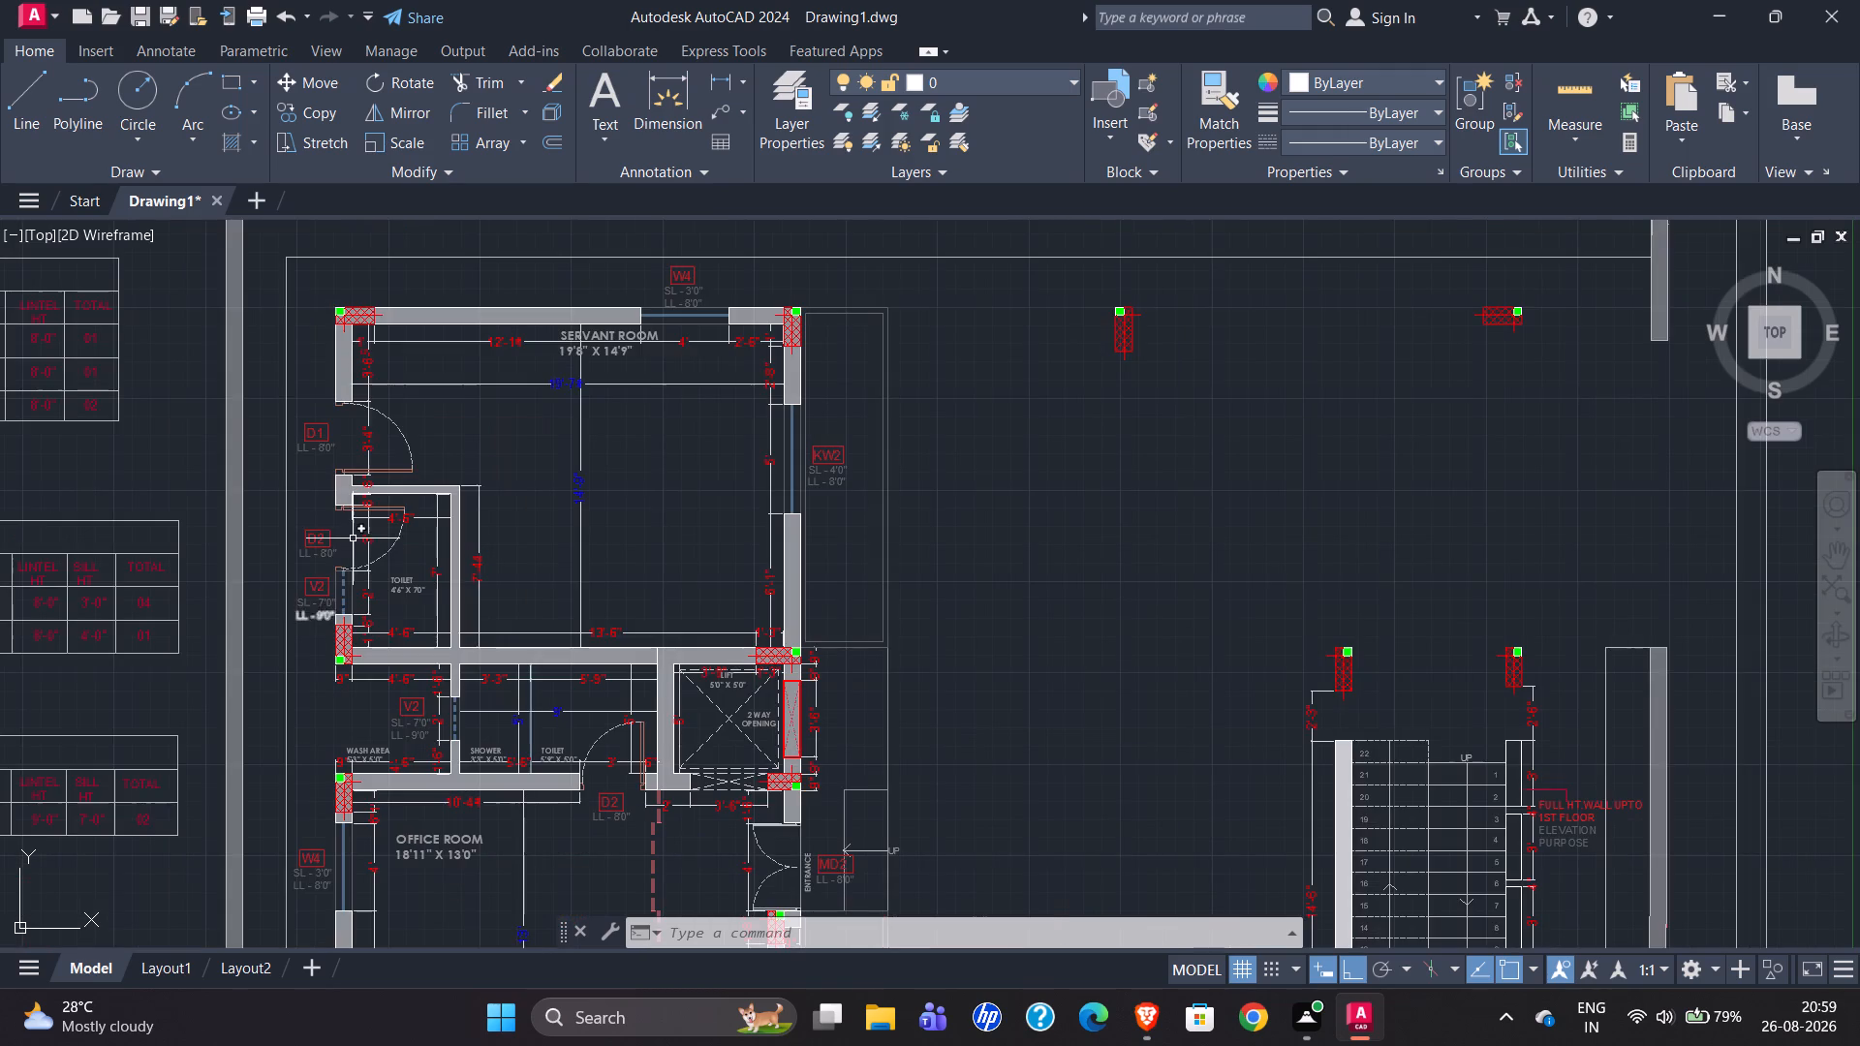
Examine the reference servant room's left wall around the D1 opening, including its dimensions and the stubs beside the toilet wall.
scroll(366, 386, up, 2)
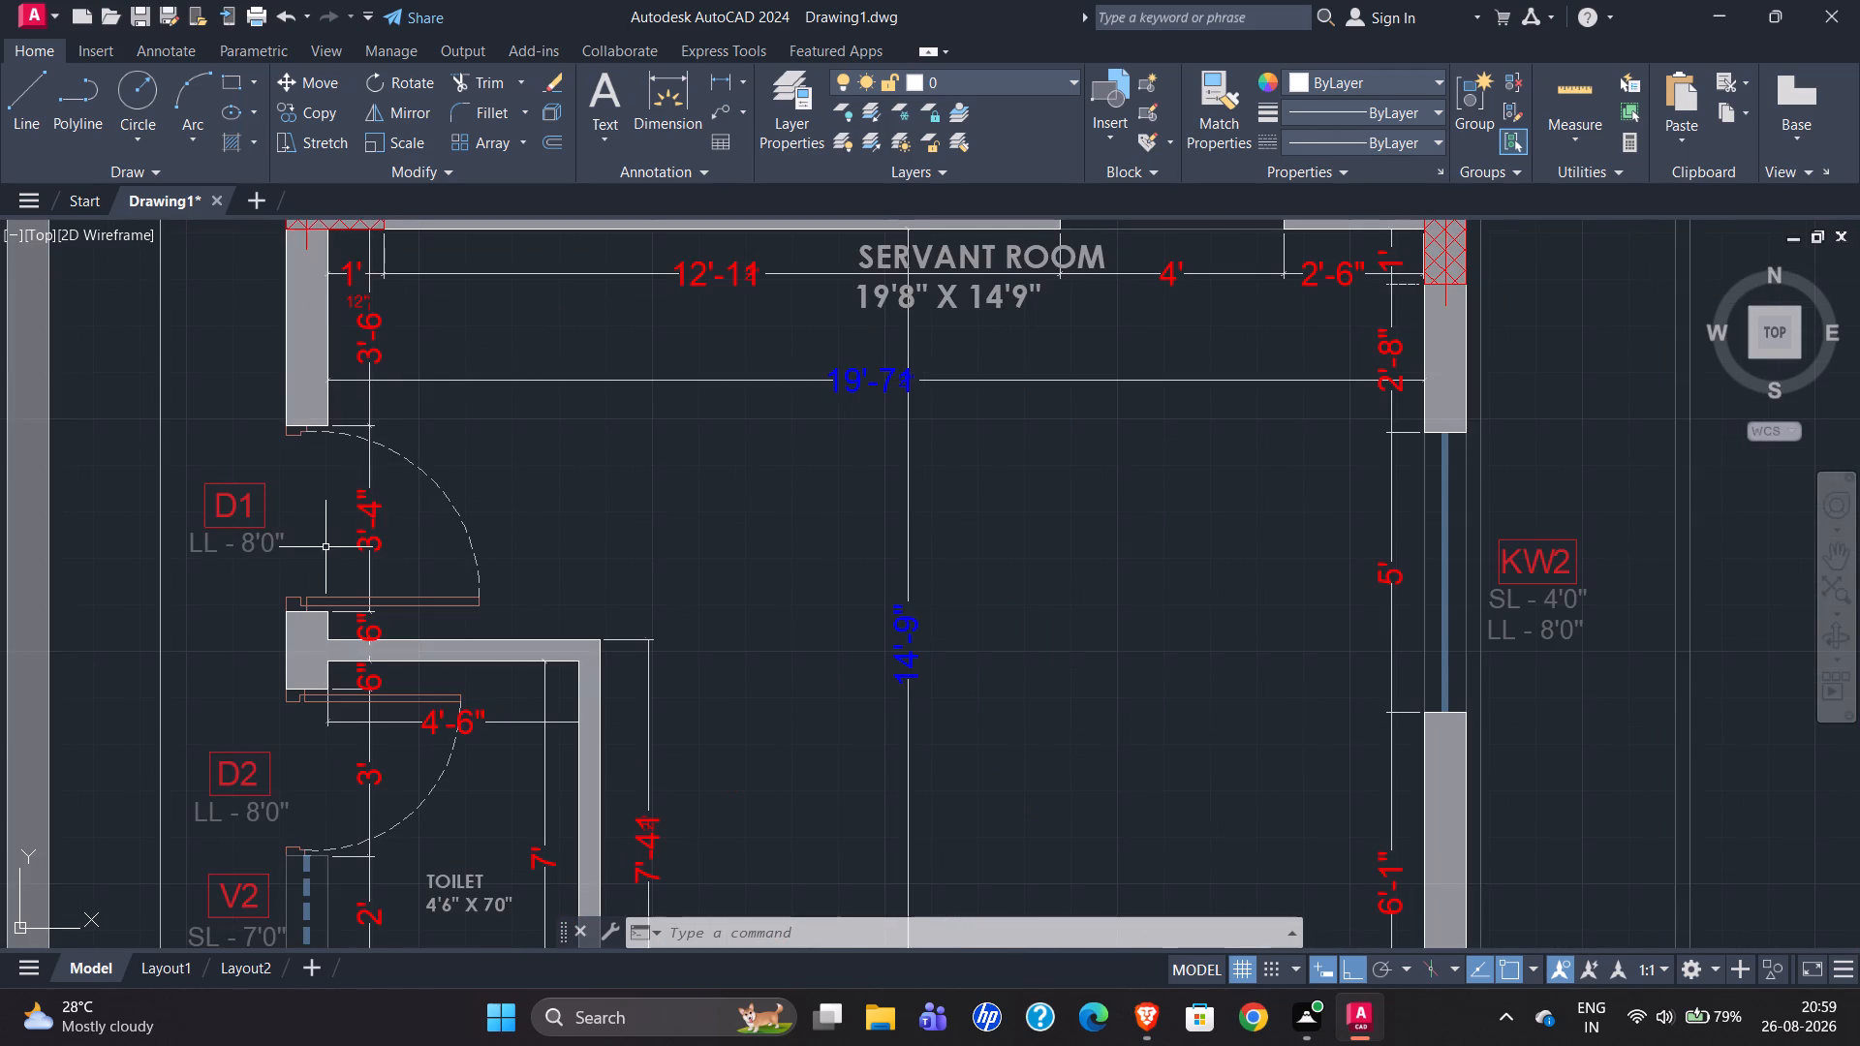
scroll(359, 547, down, 1)
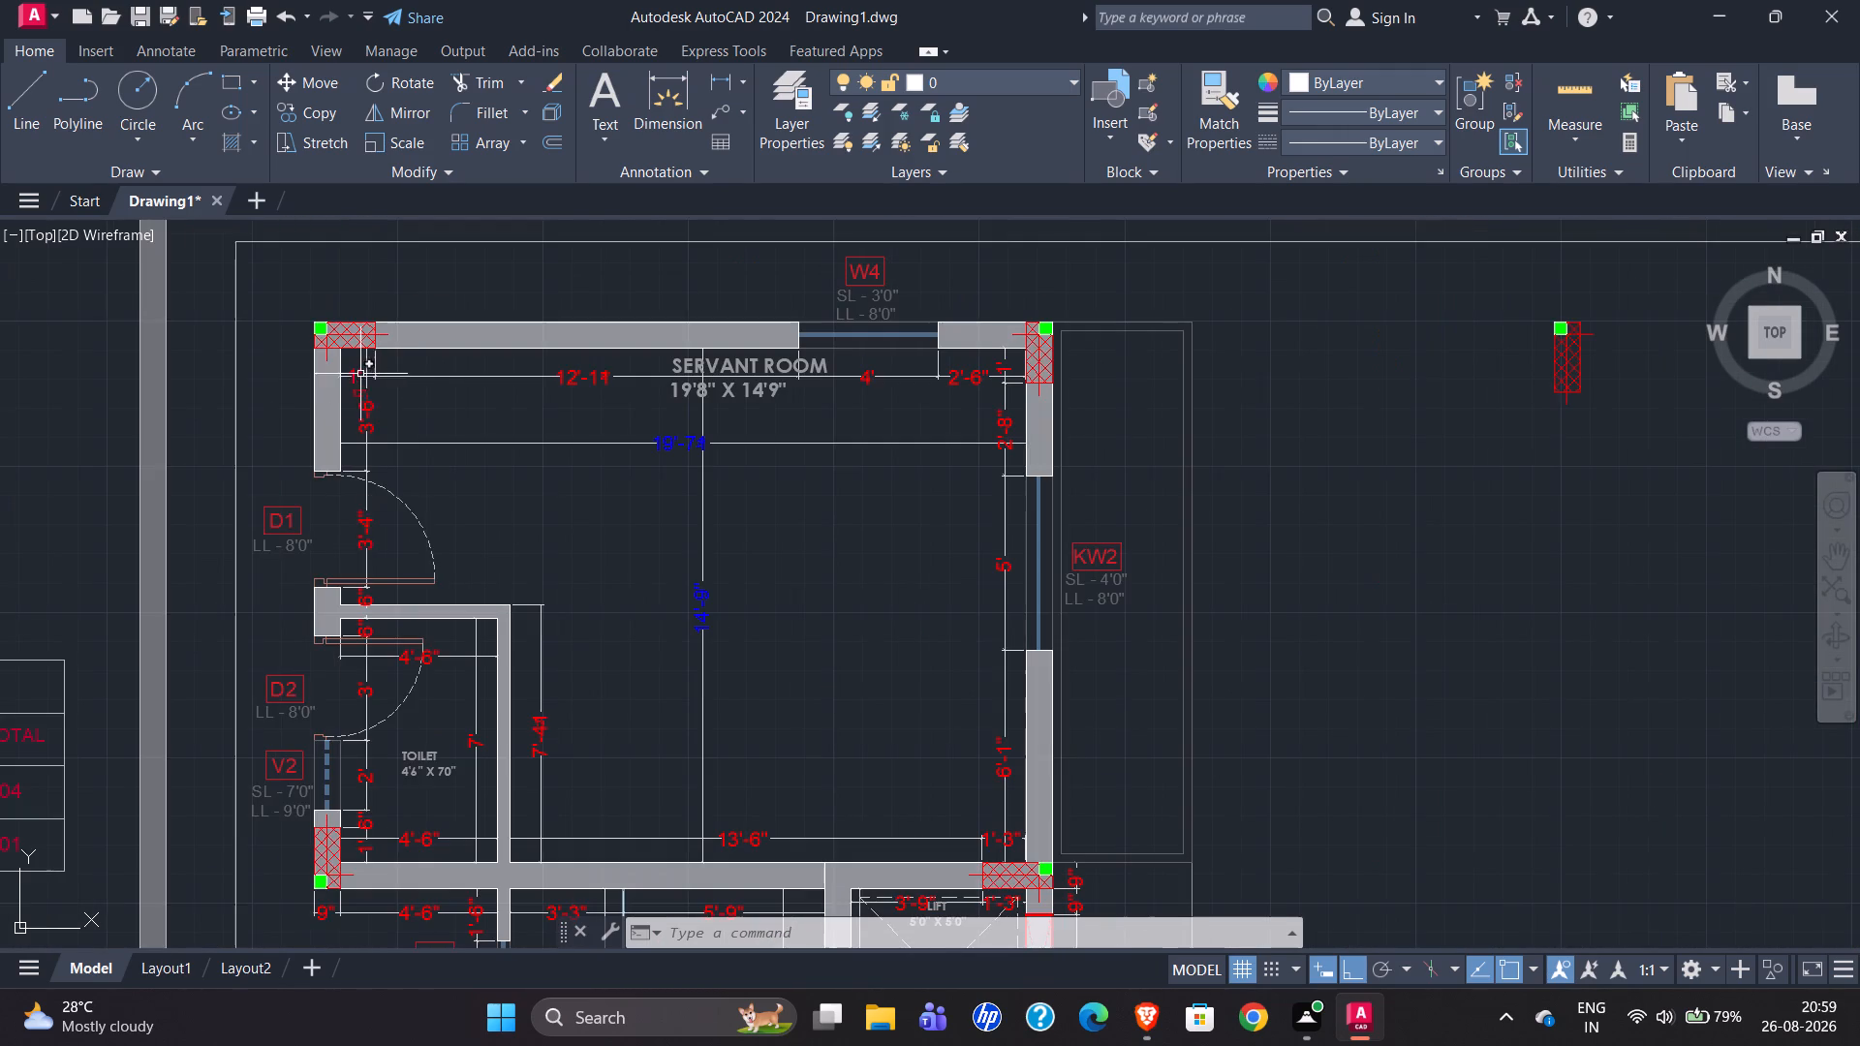
scroll(354, 373, up, 4)
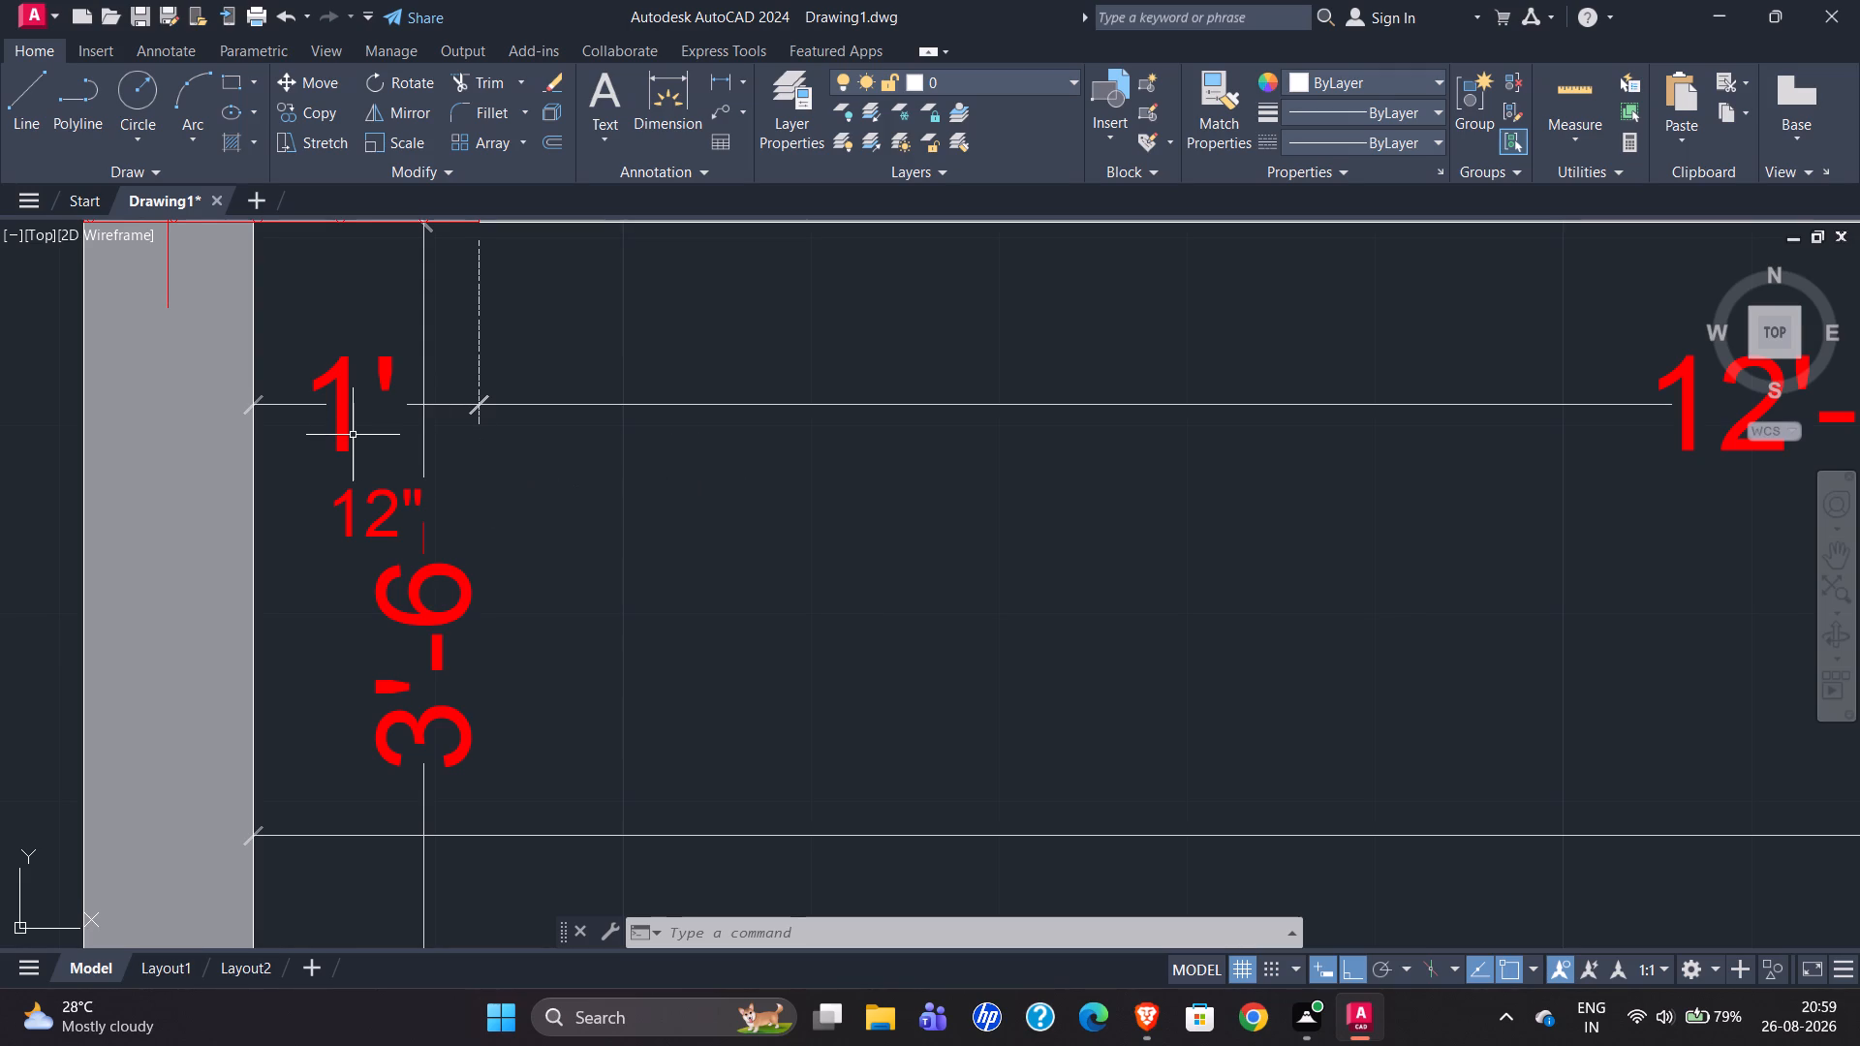
scroll(352, 435, down, 2)
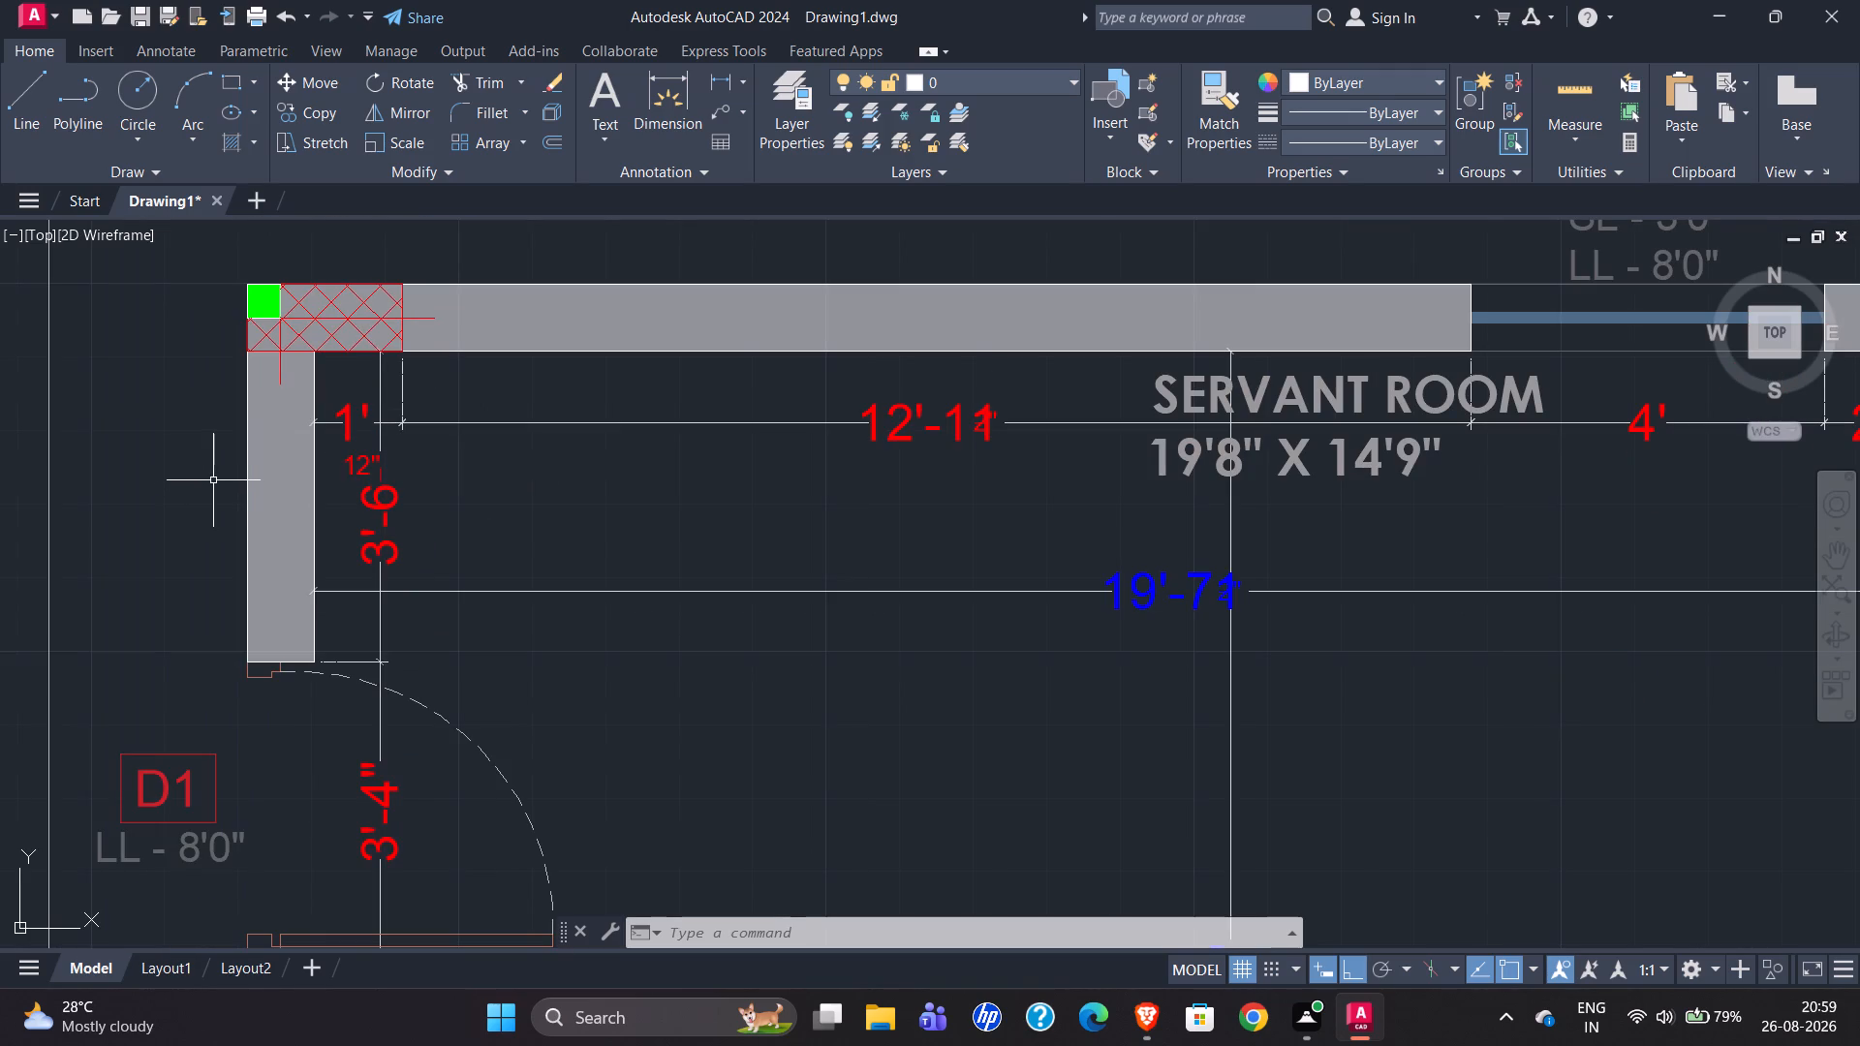
scroll(233, 455, down, 2)
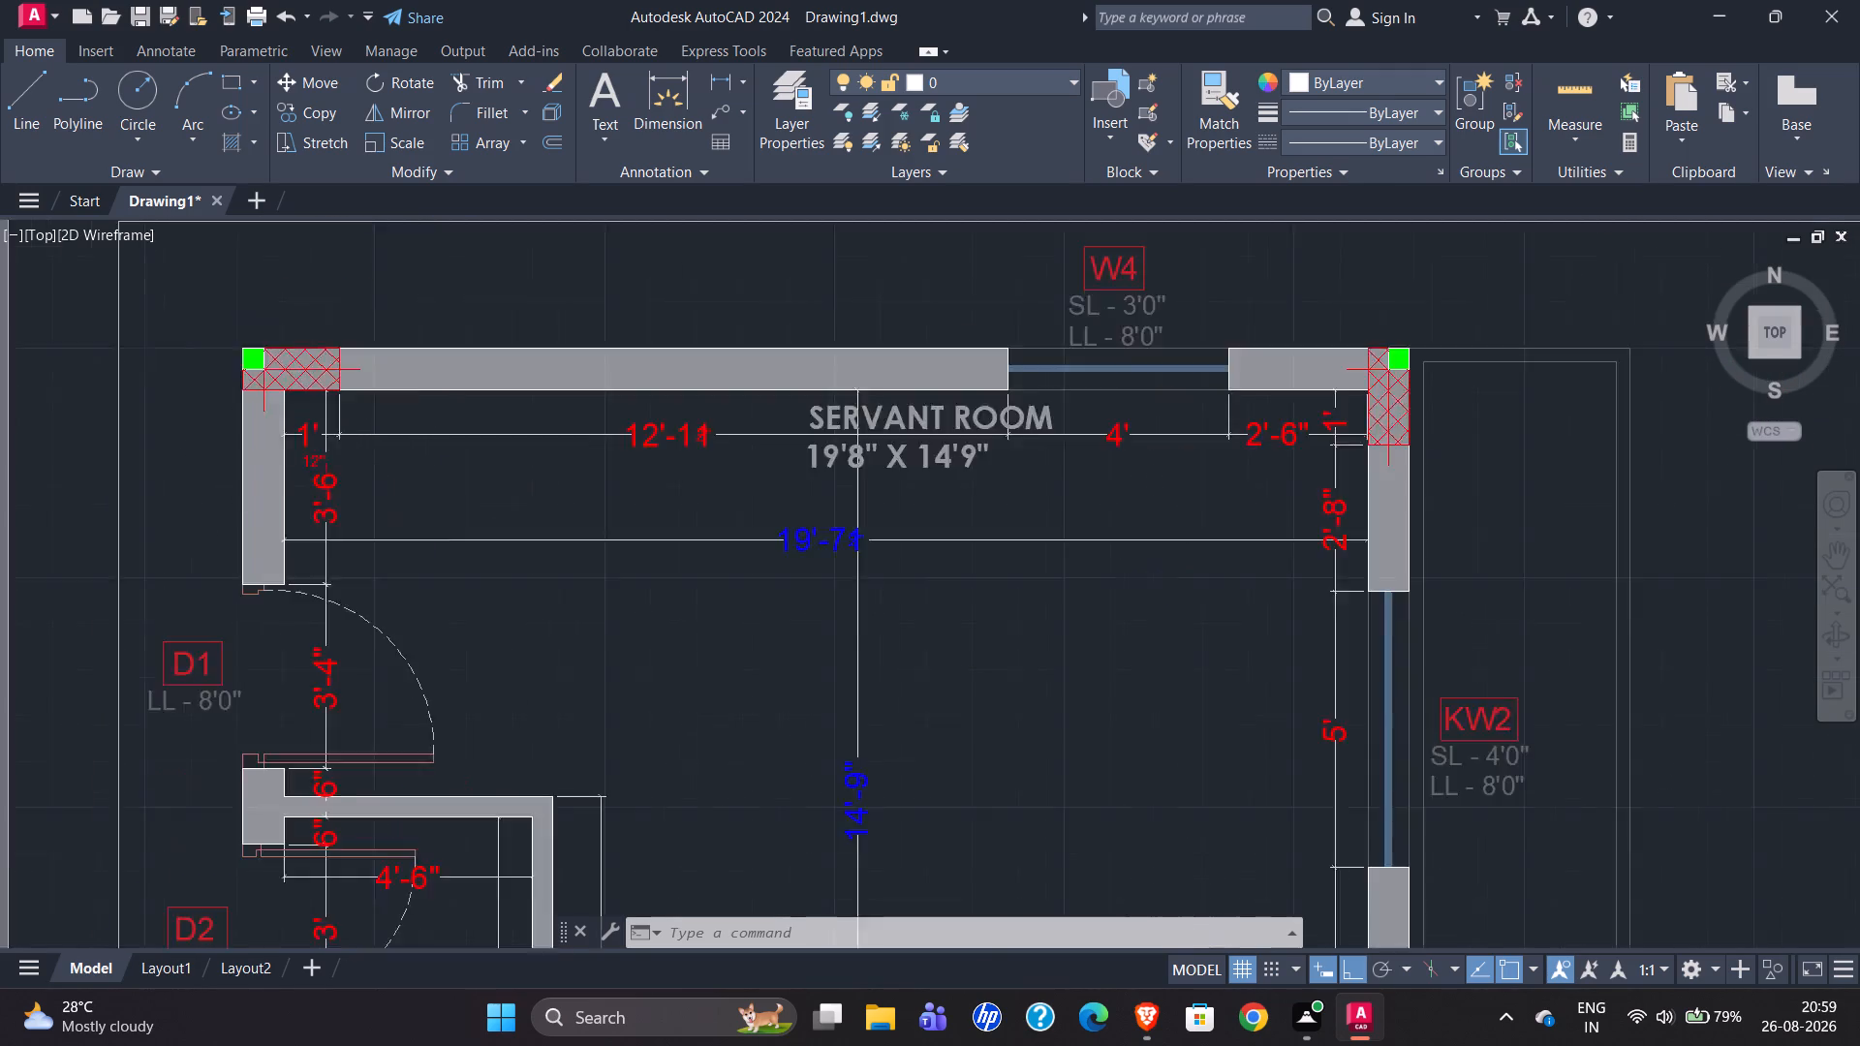
scroll(226, 462, down, 2)
scroll(342, 502, down, 1)
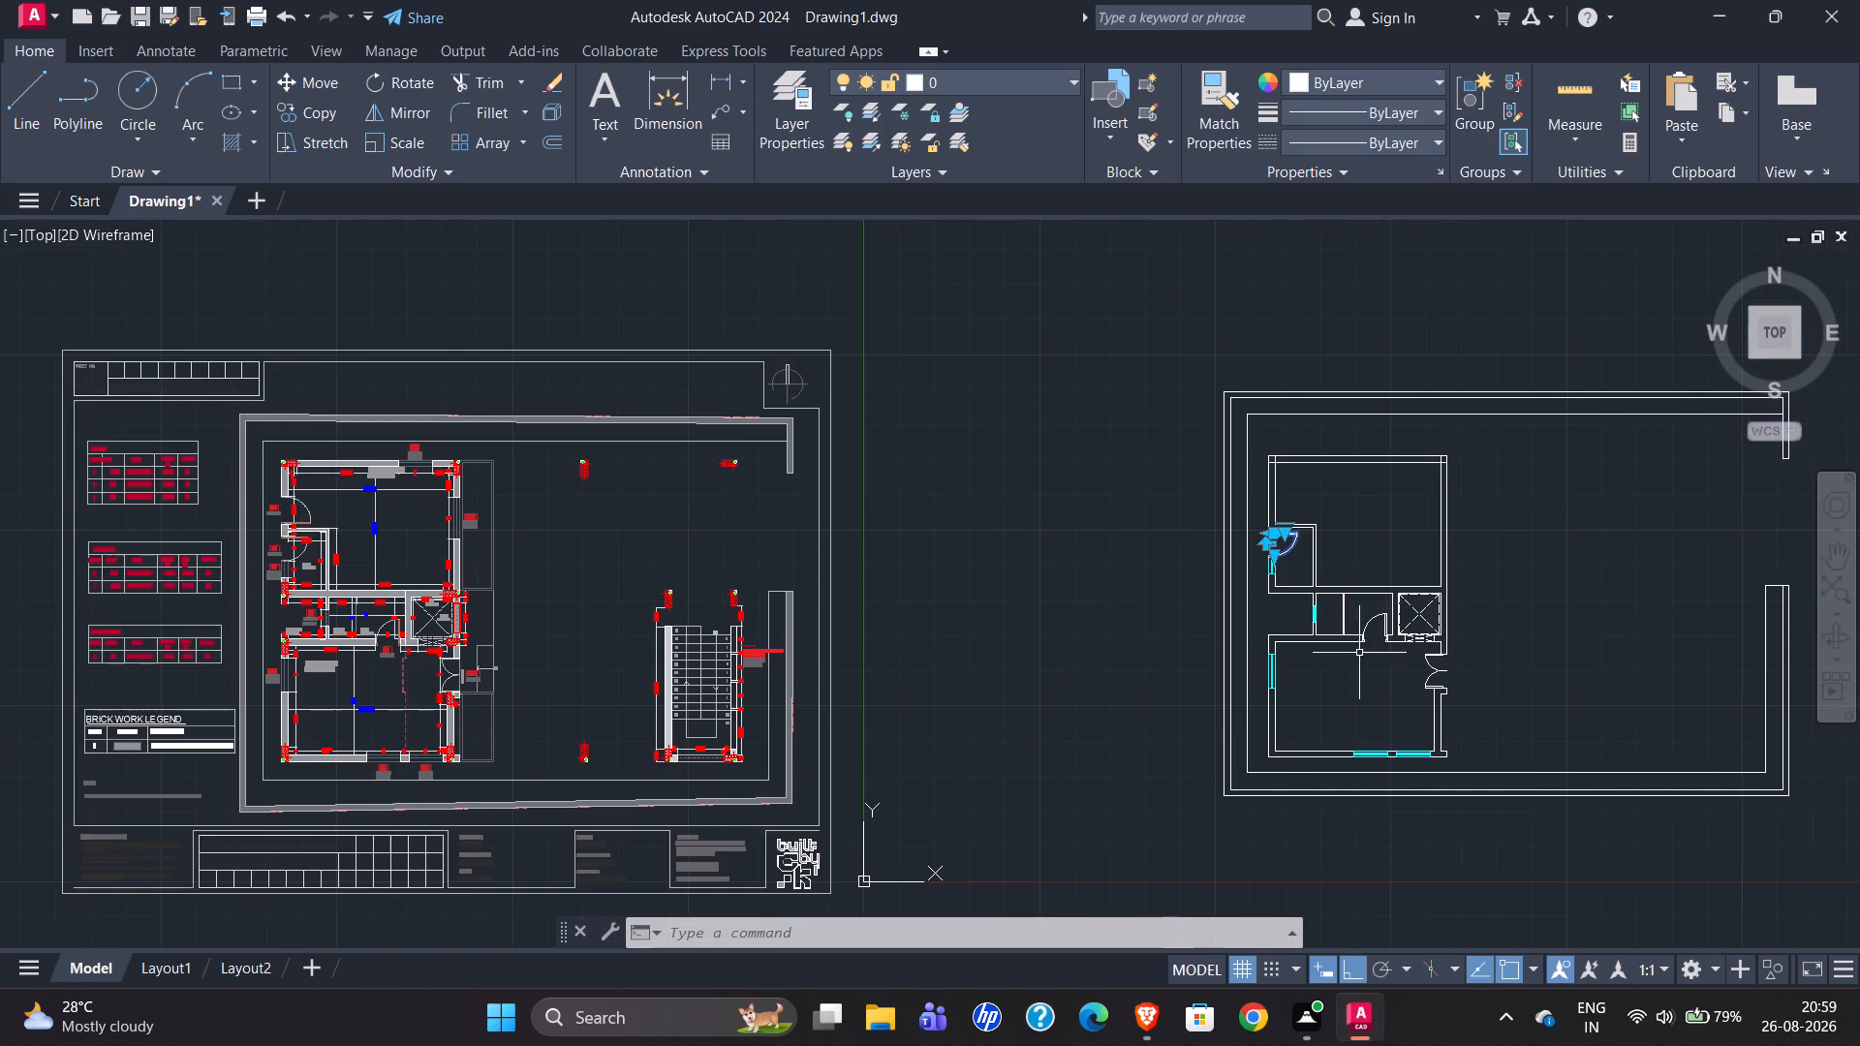
scroll(1323, 511, up, 4)
scroll(1178, 582, down, 4)
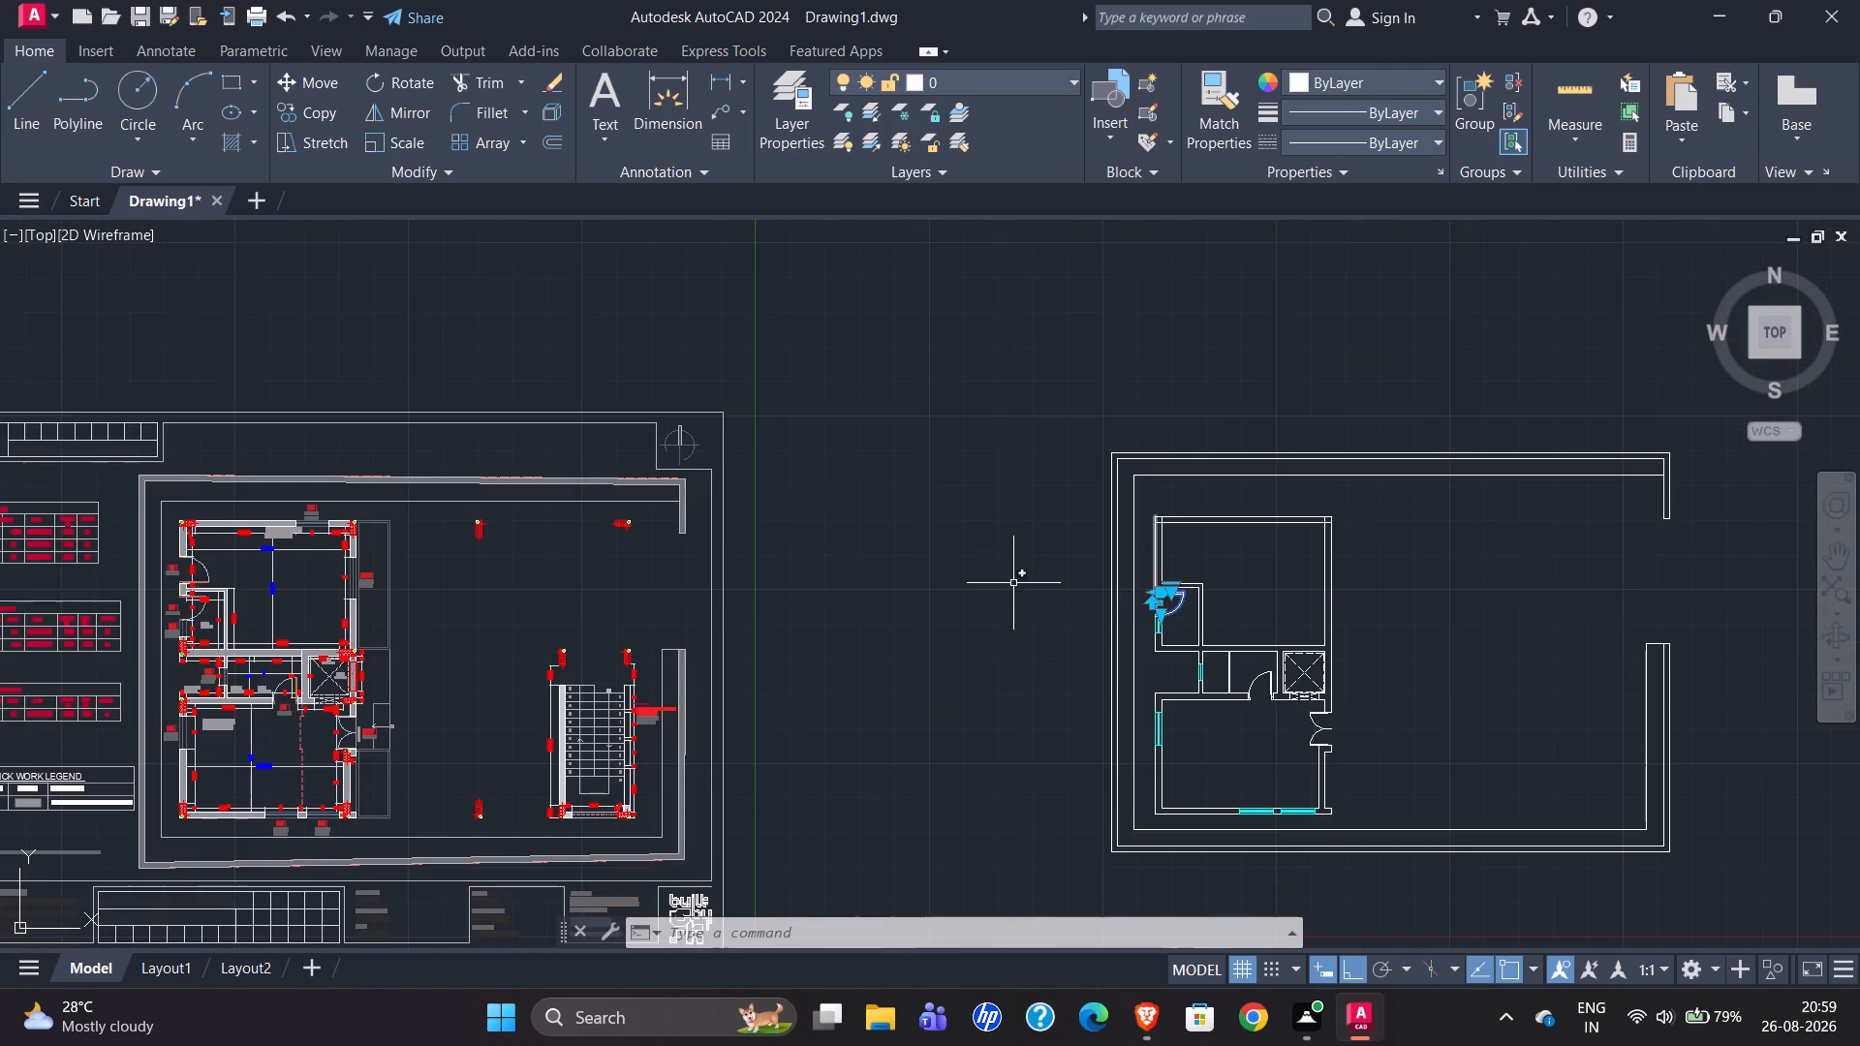
scroll(185, 600, up, 5)
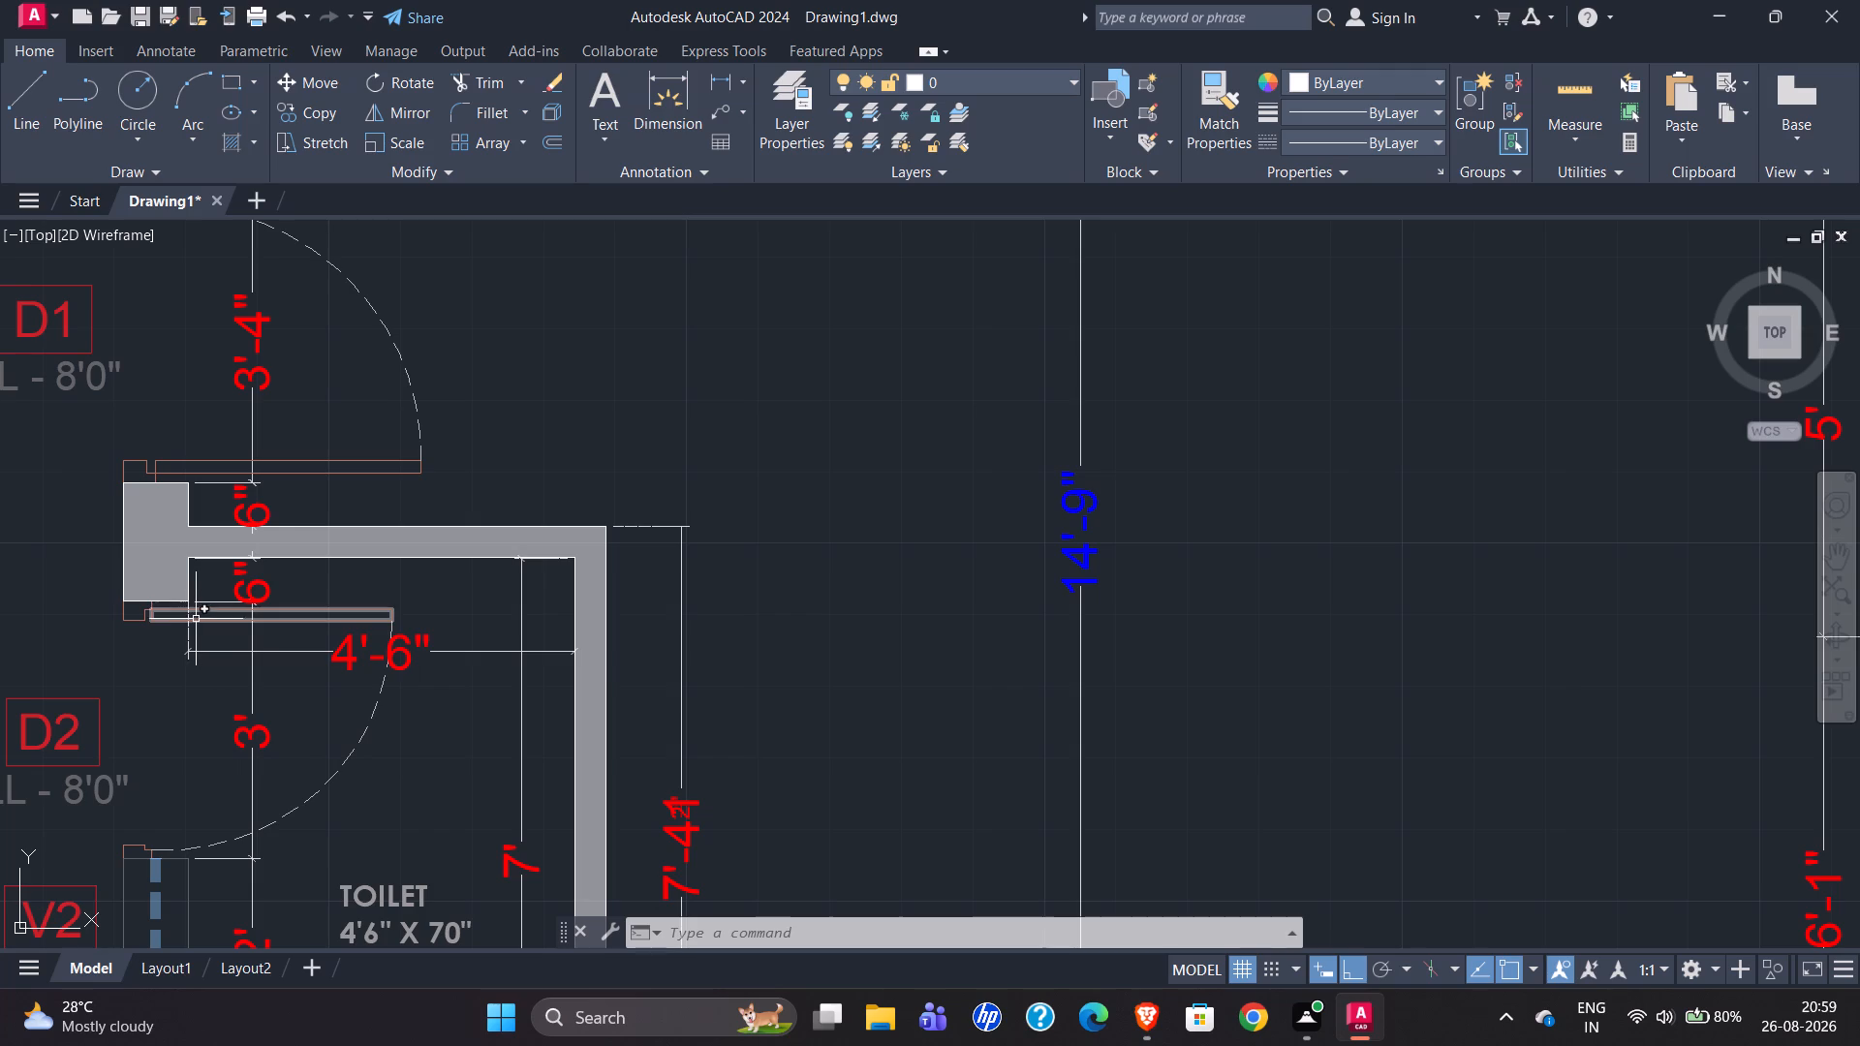
scroll(231, 592, up, 2)
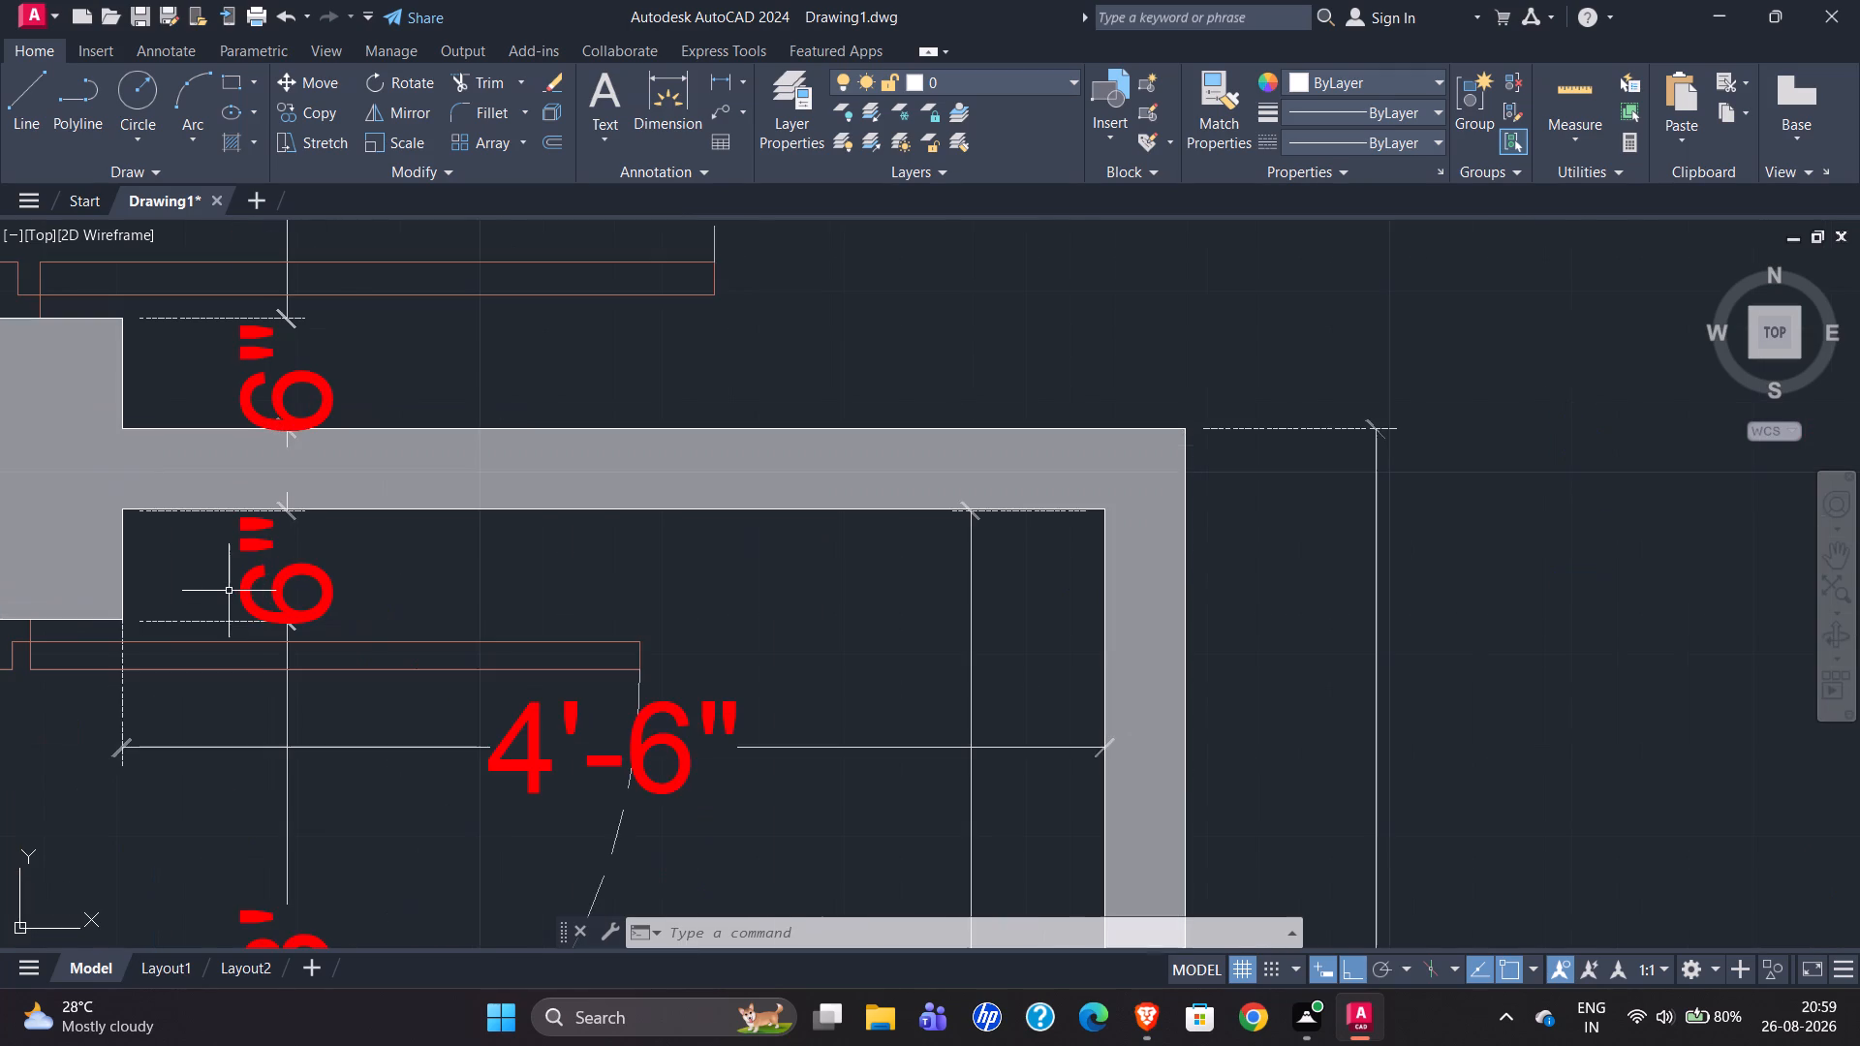
scroll(206, 617, down, 1)
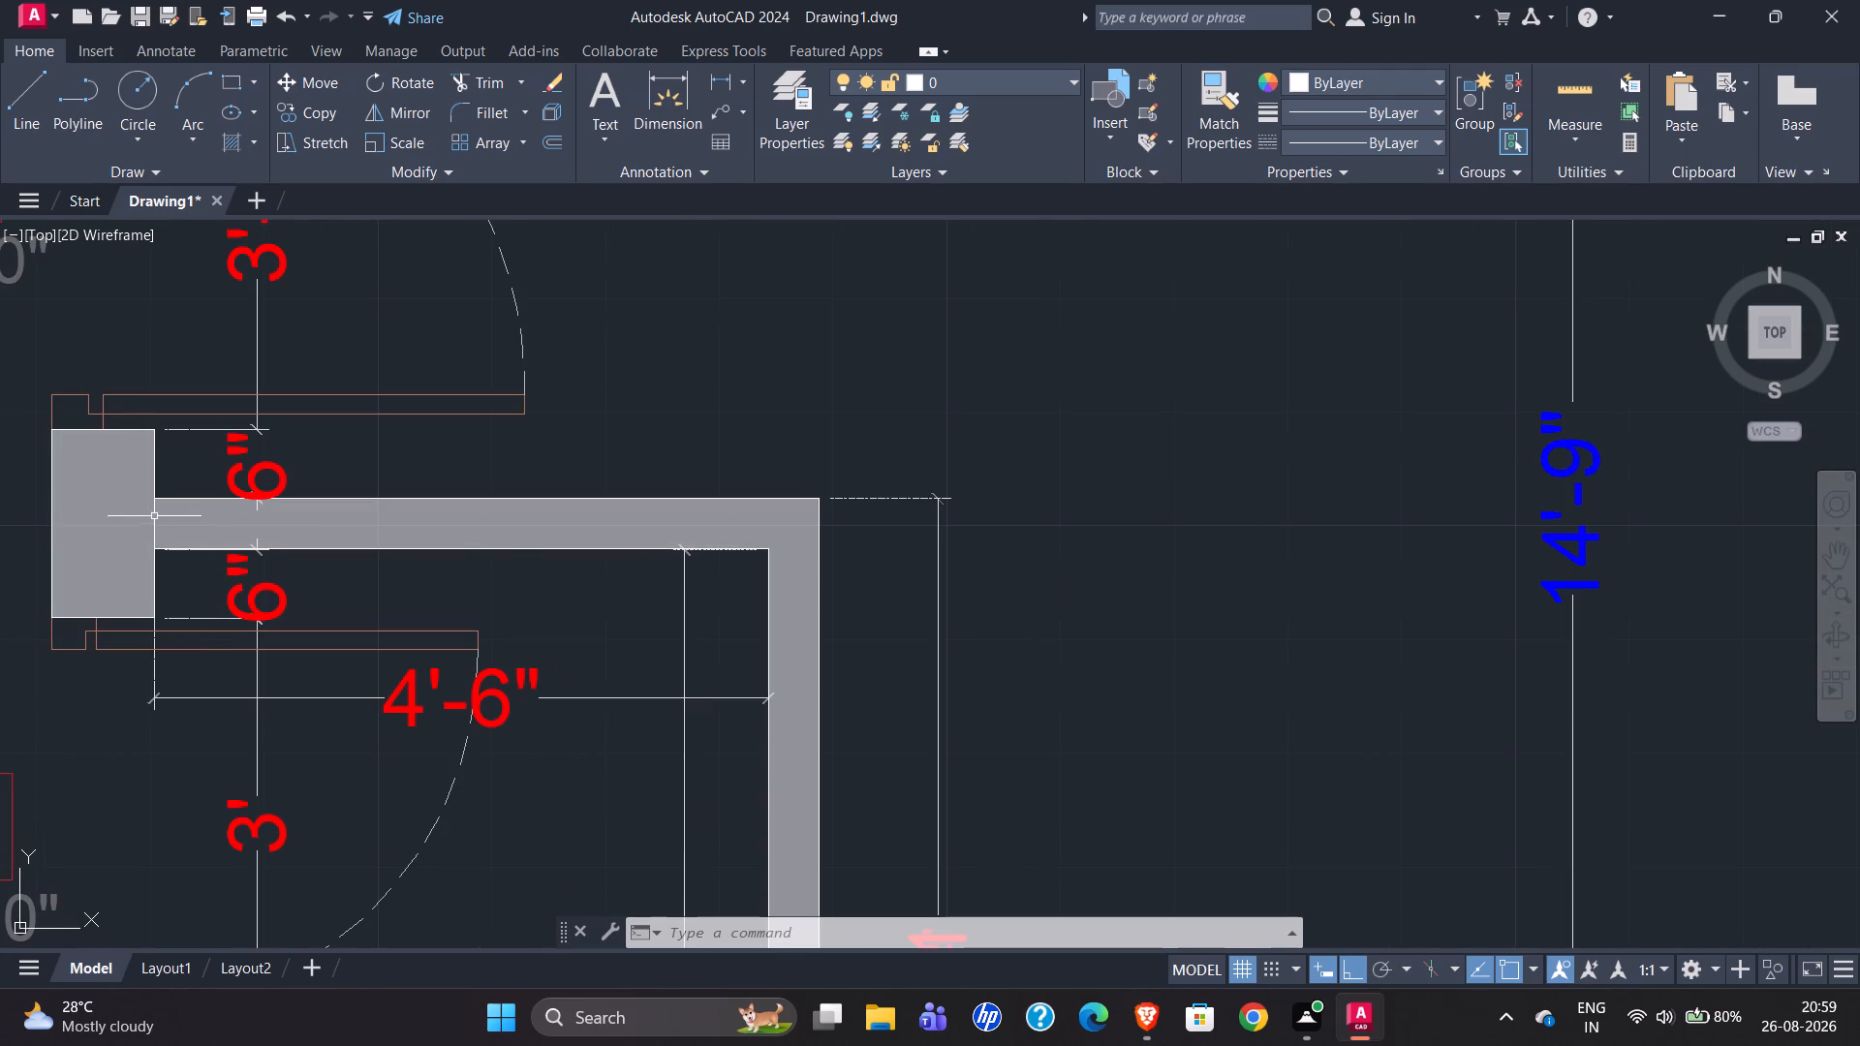
scroll(128, 526, down, 2)
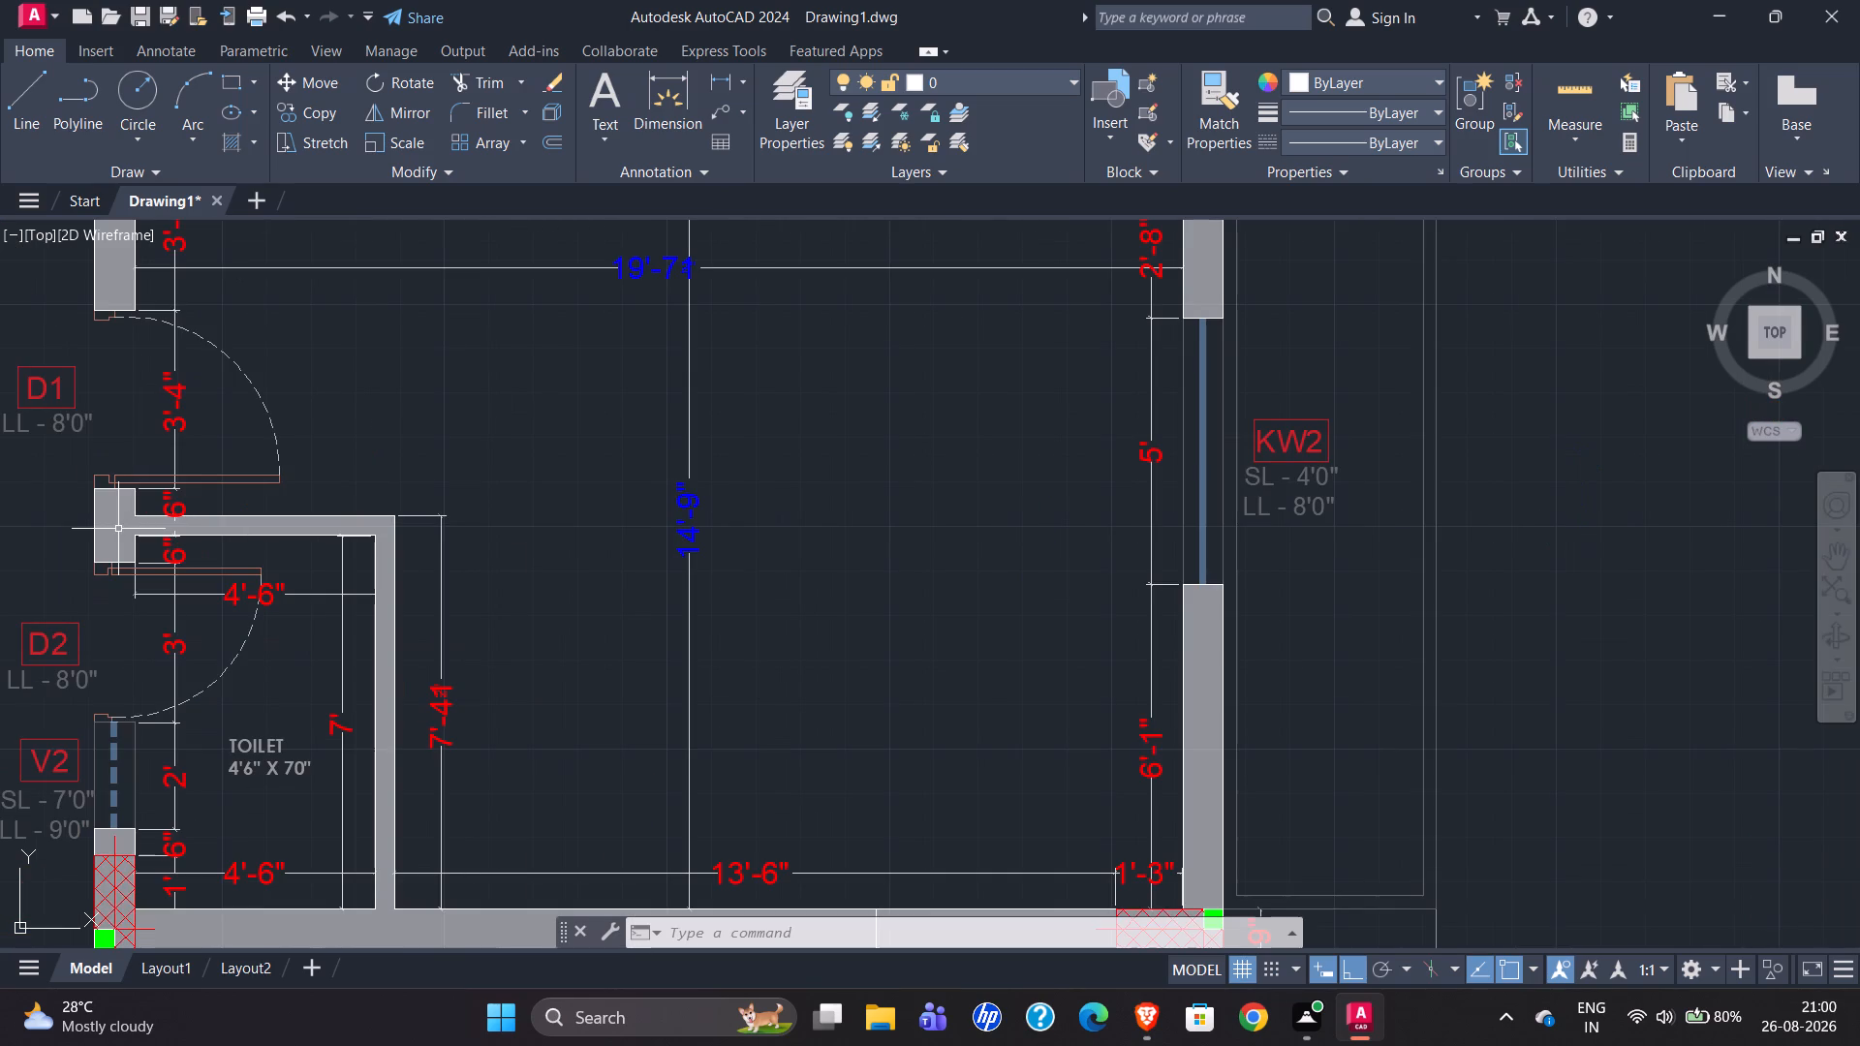
scroll(97, 534, down, 6)
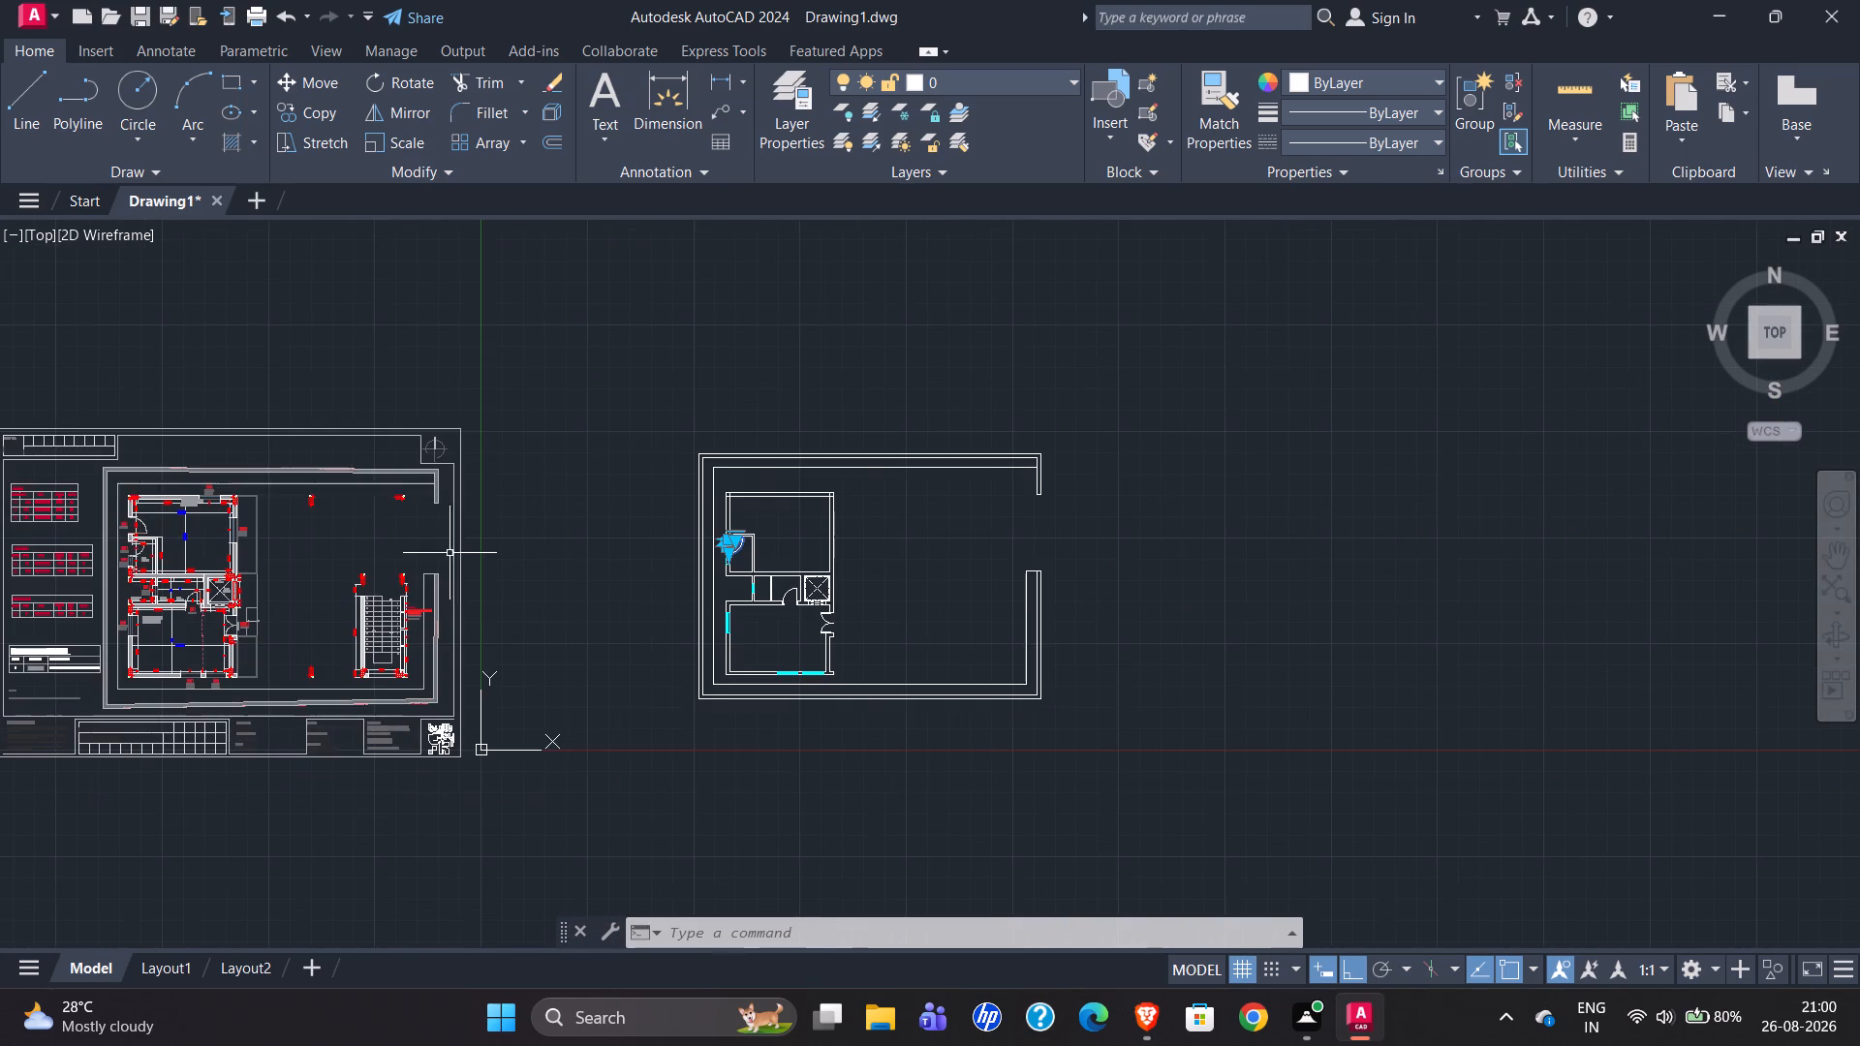
Draw a line across the servant room's left wall, tracked 6" above the corner with the attached toilet's top wall.
scroll(725, 515, up, 6)
key(l)
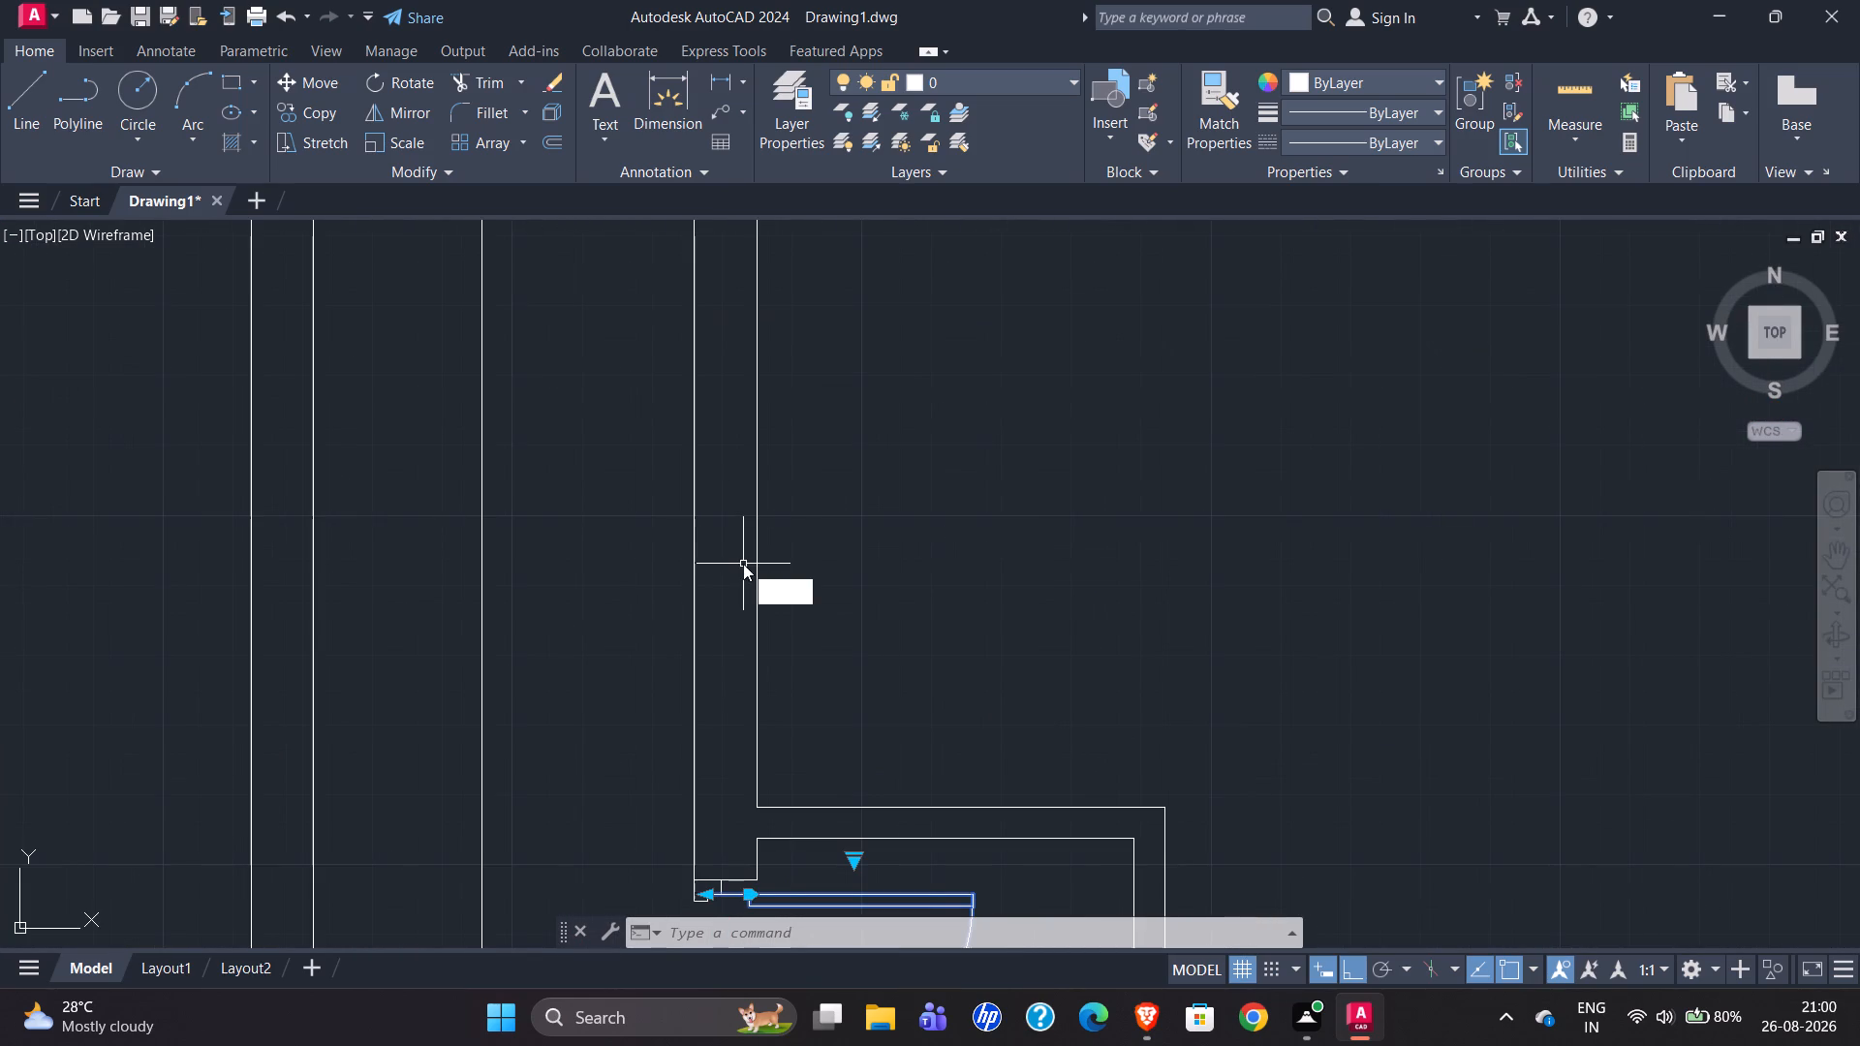
key(Return)
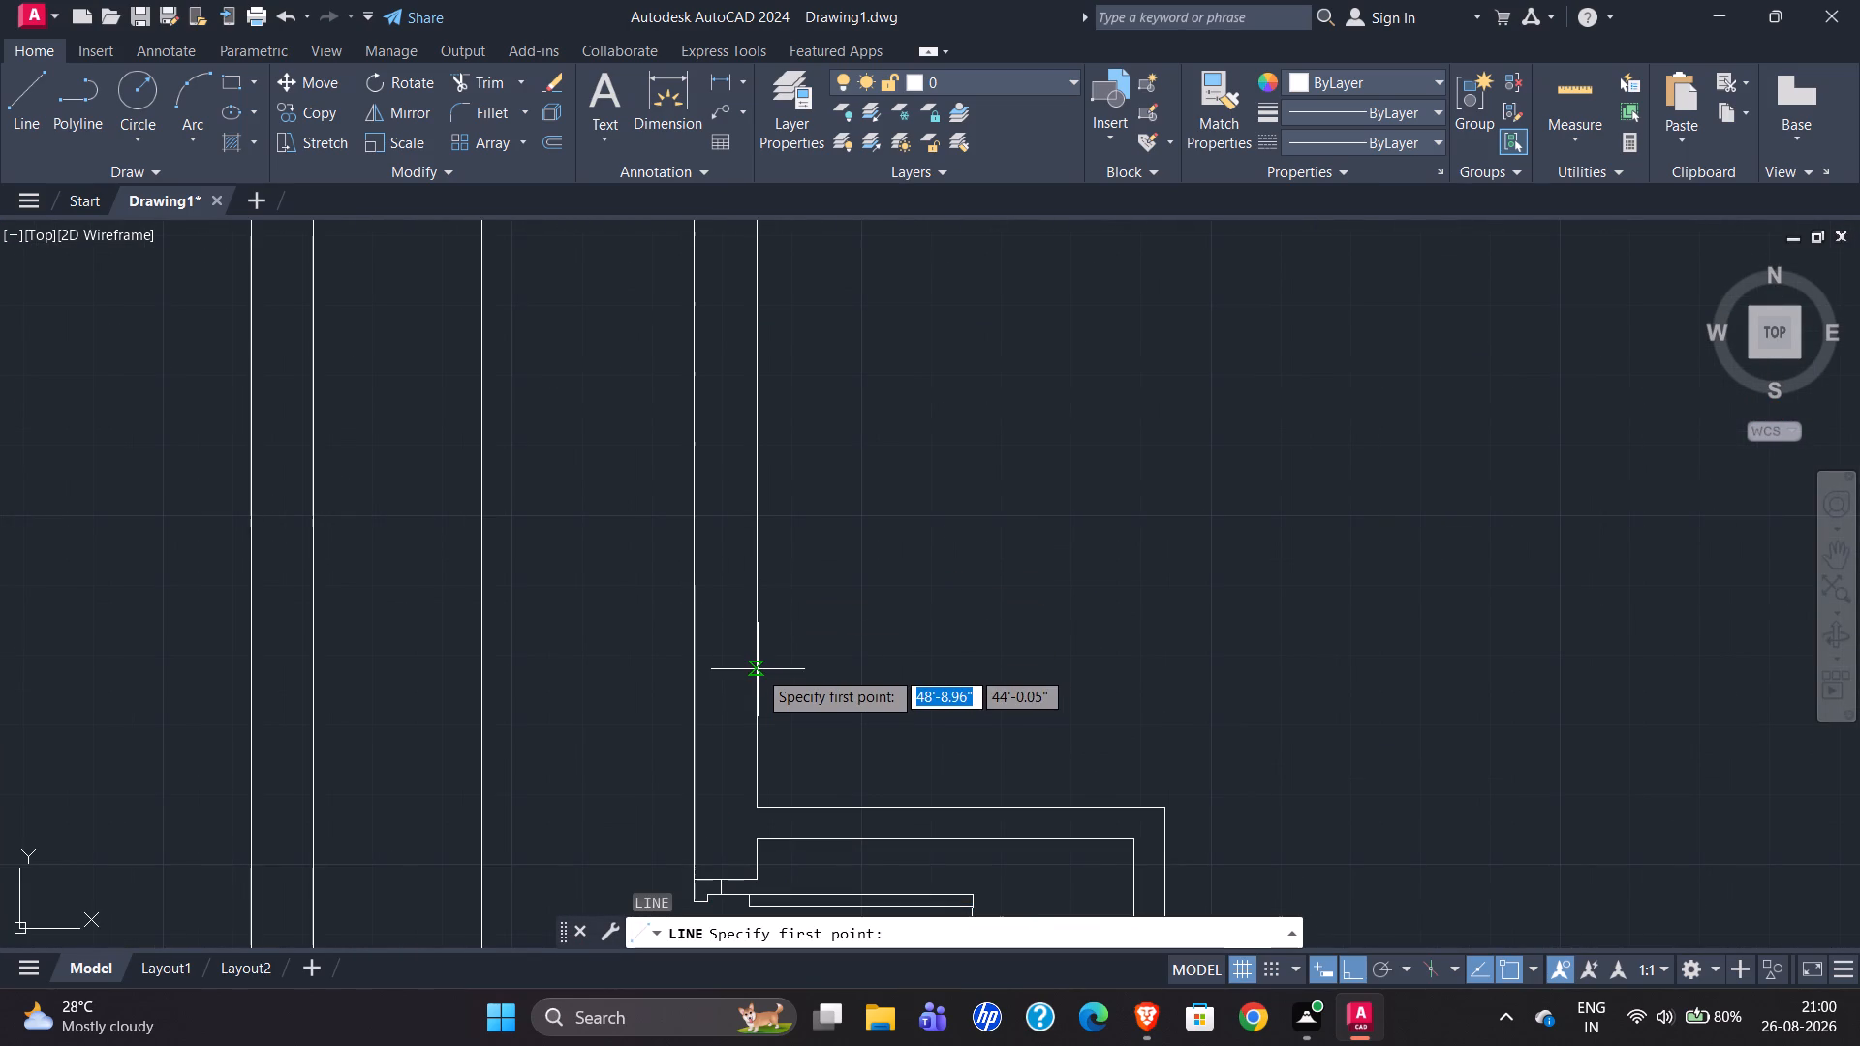
text(tk)
key(Return)
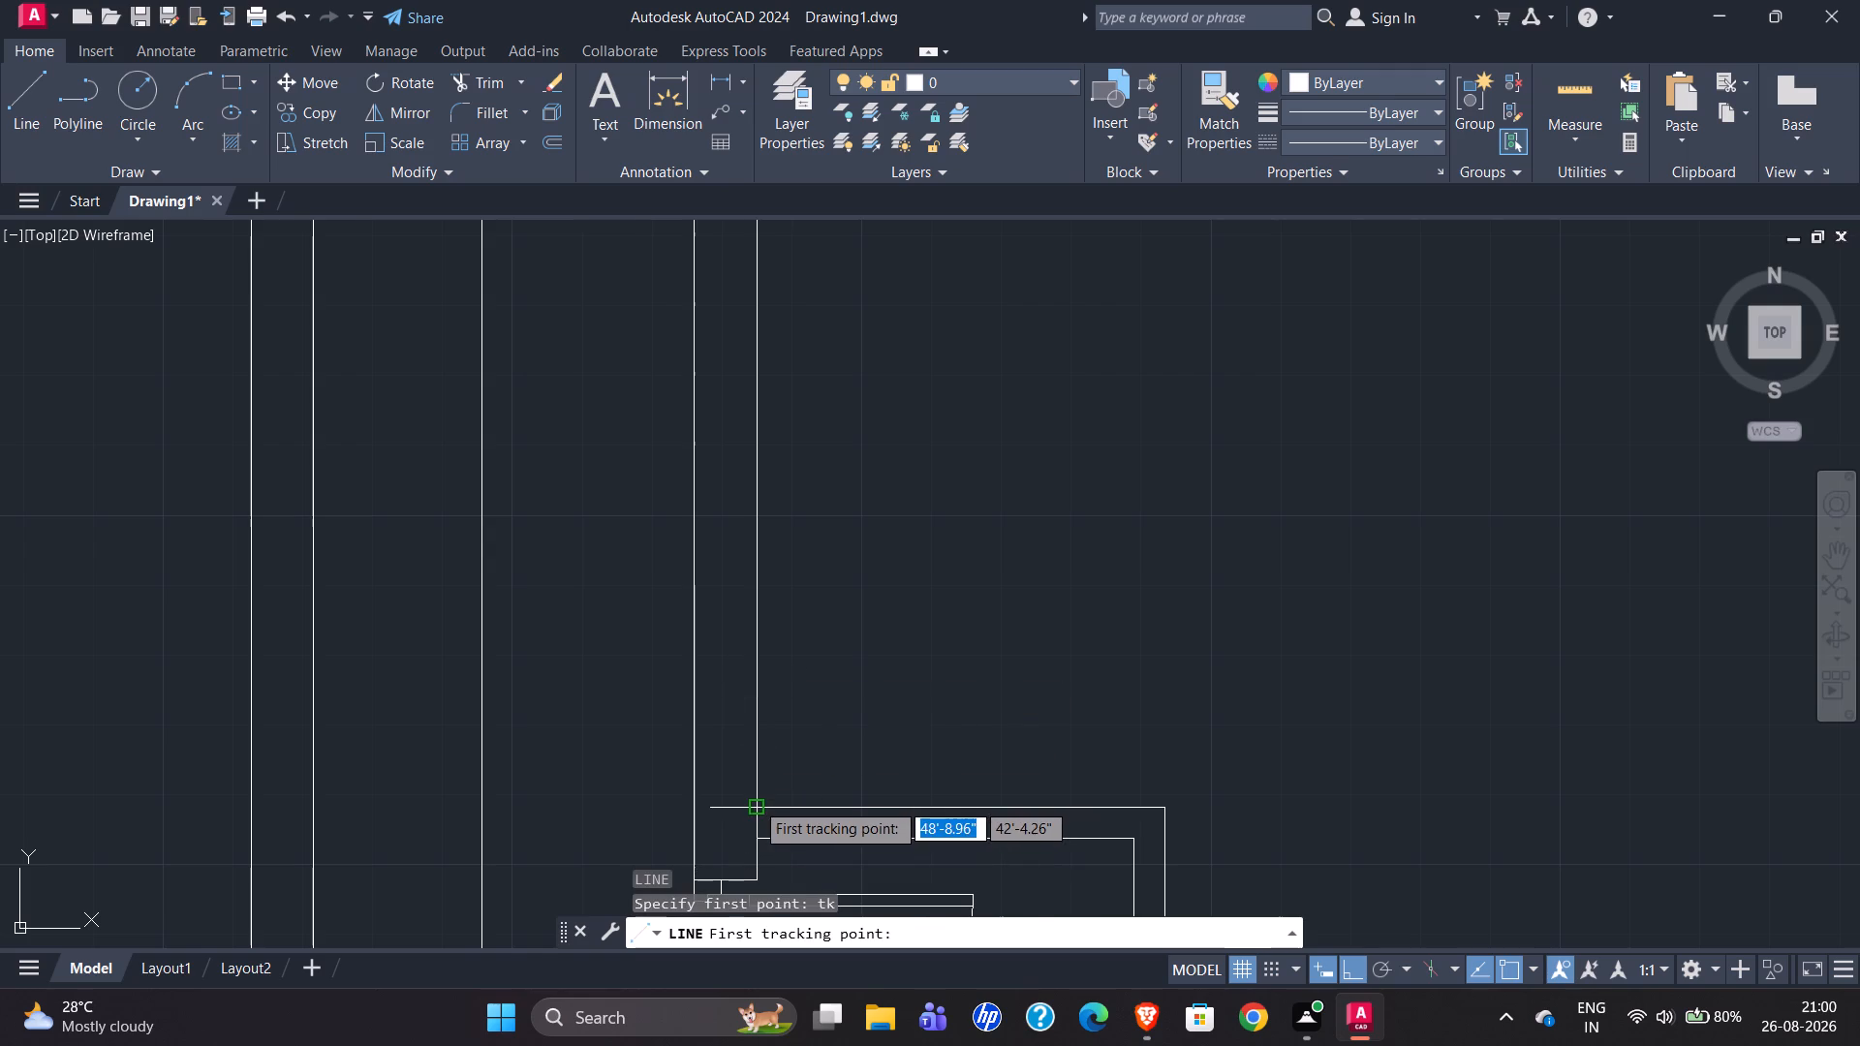
click(755, 801)
text(6")
key(Return)
key(Return)
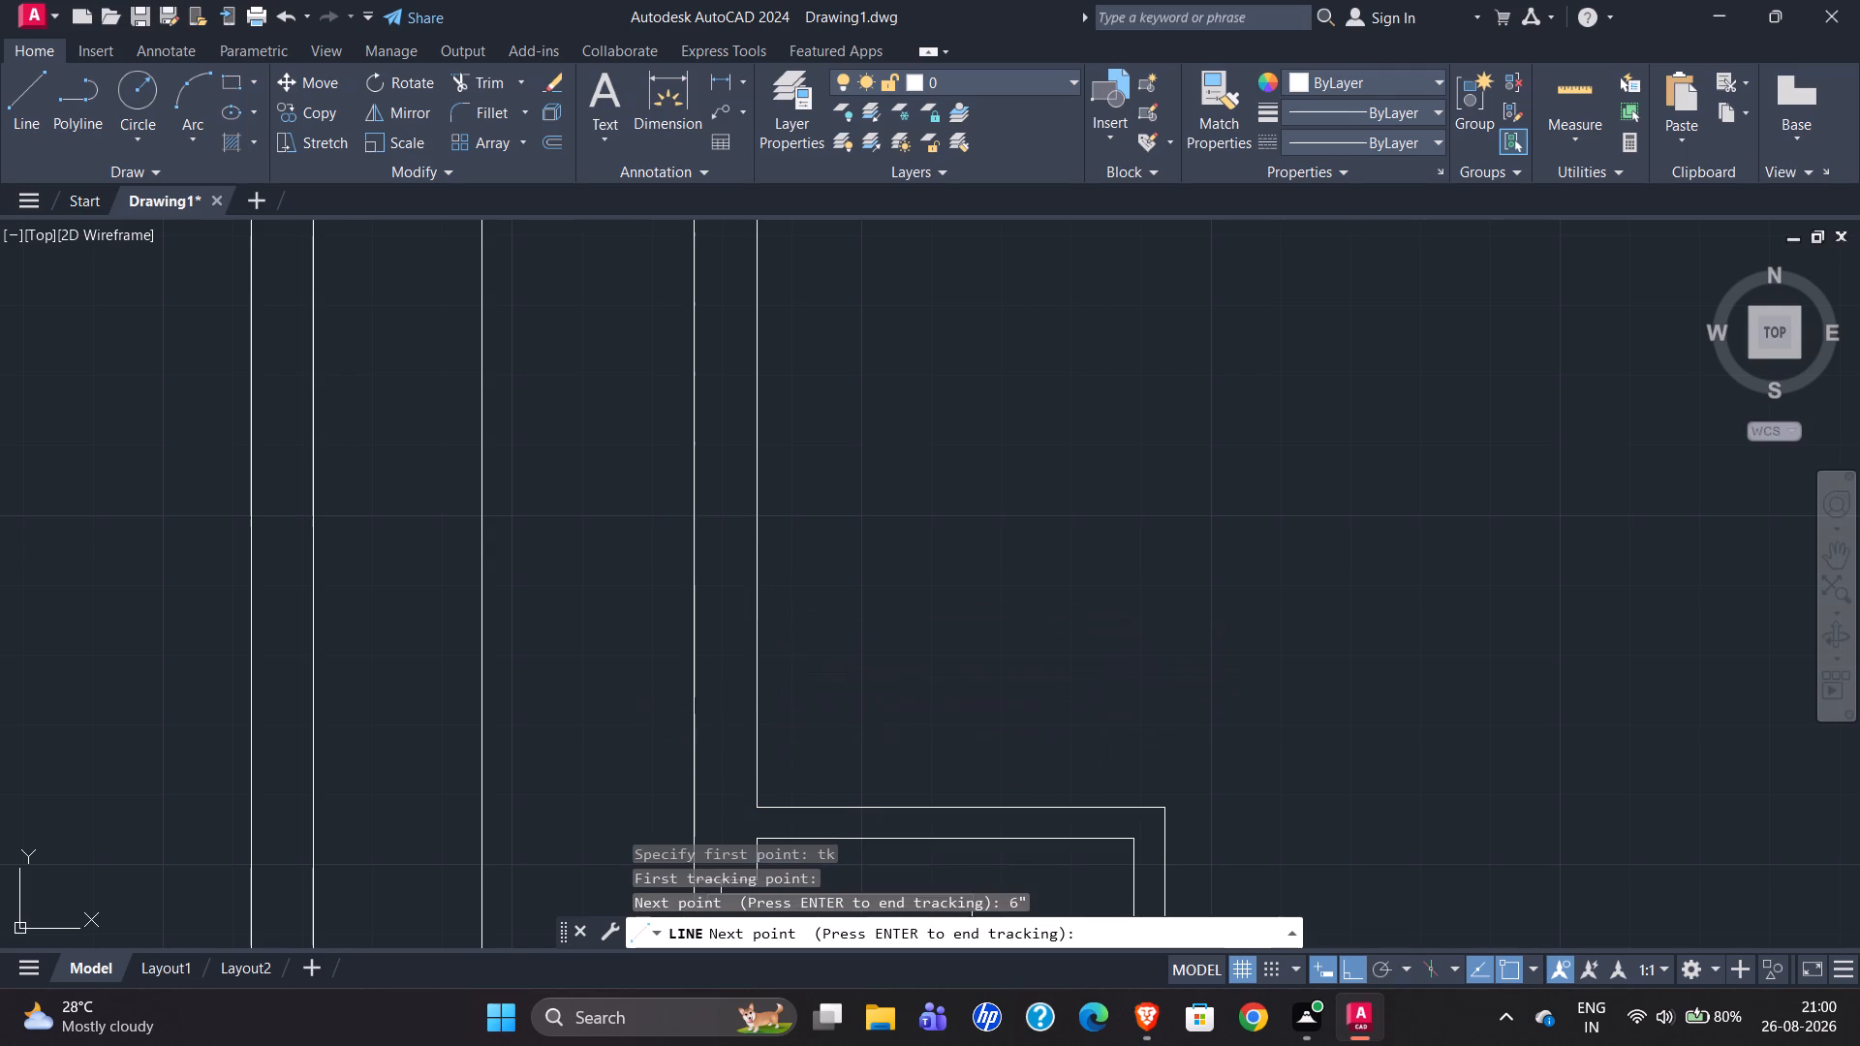
click(688, 764)
key(Escape)
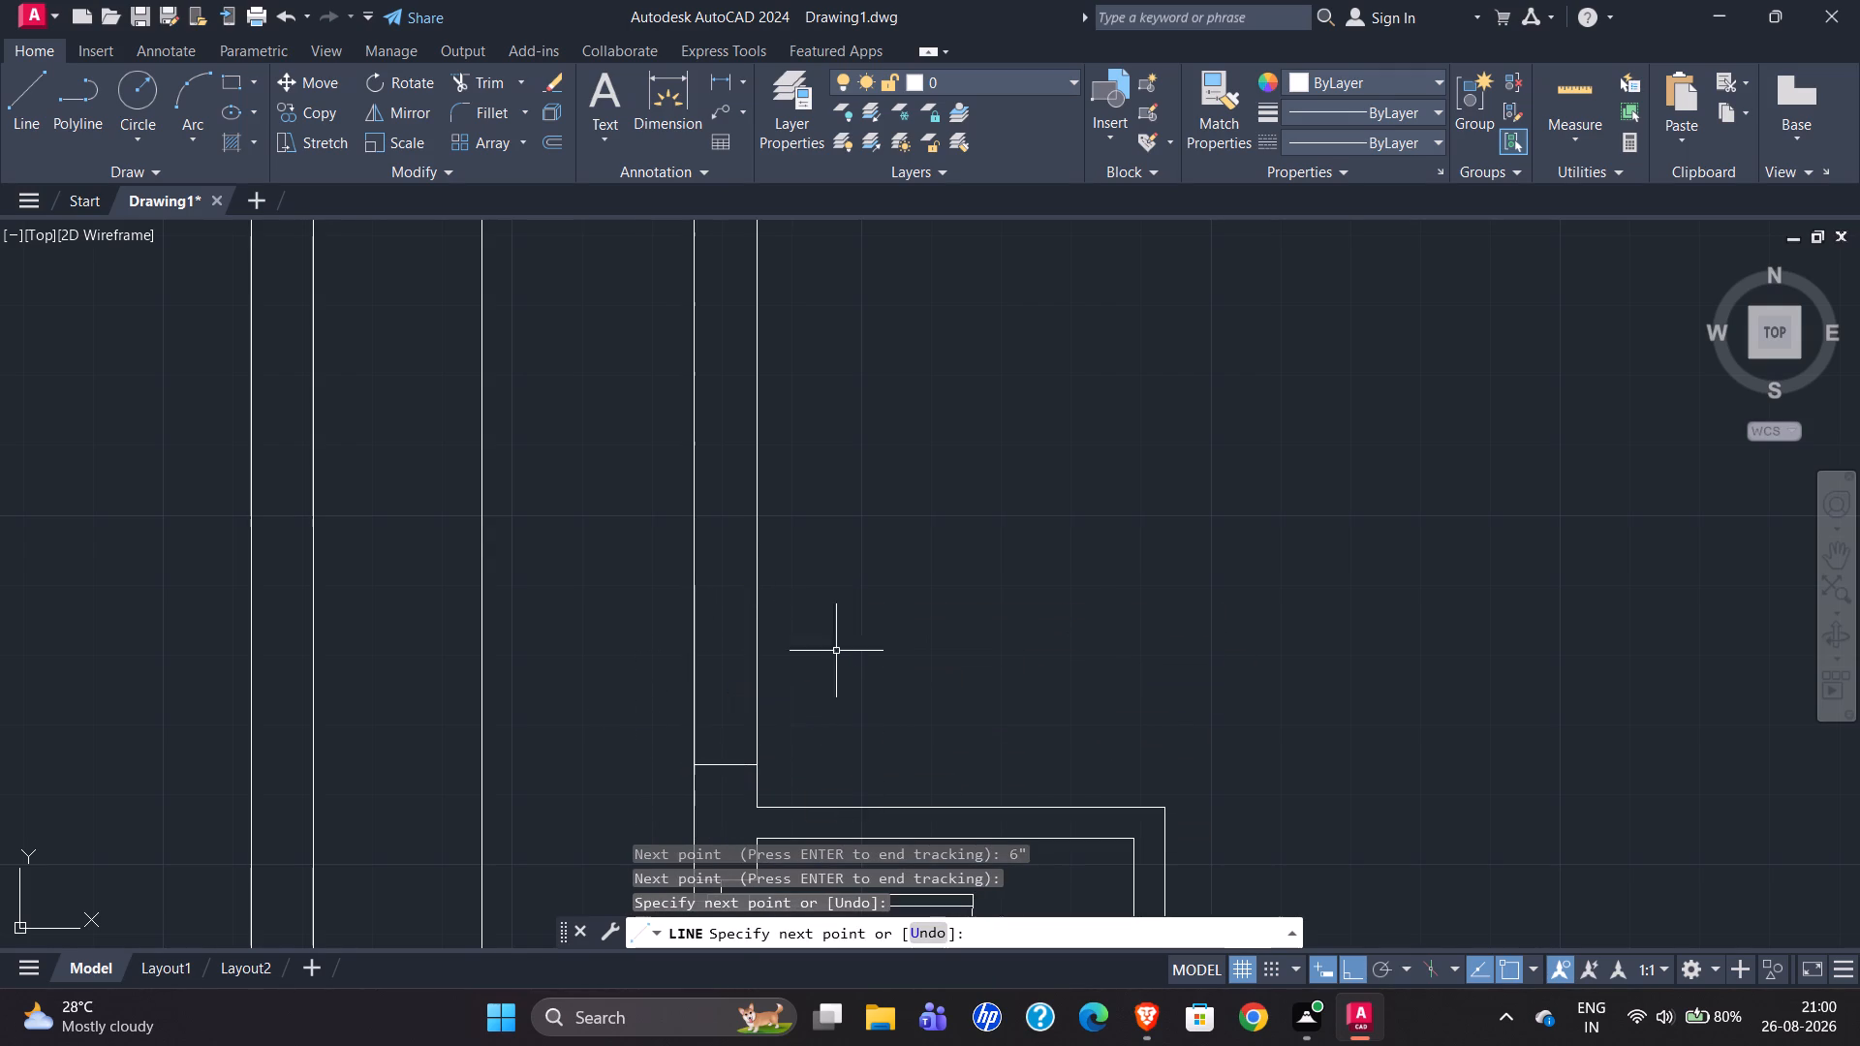
Offset the line across the left wall upward by 3'4" to mark the other side of the D1 opening.
click(722, 762)
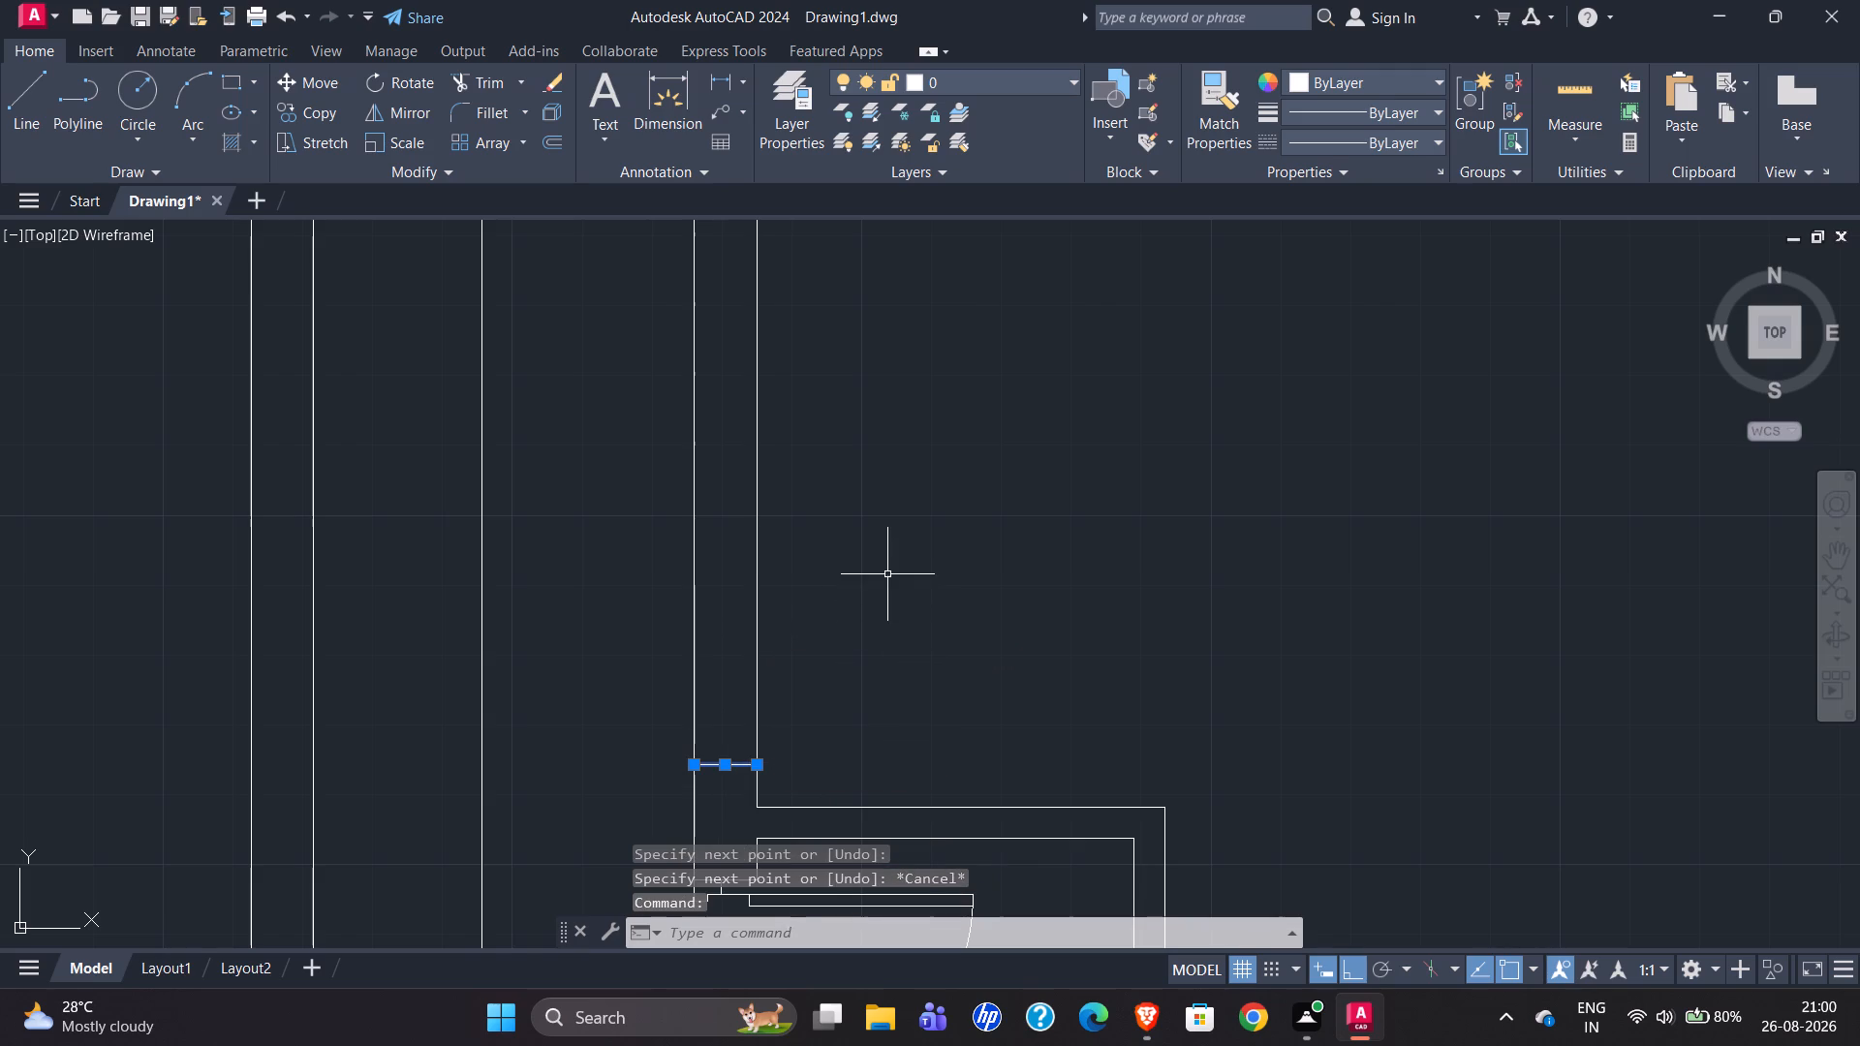
scroll(667, 484, down, 1)
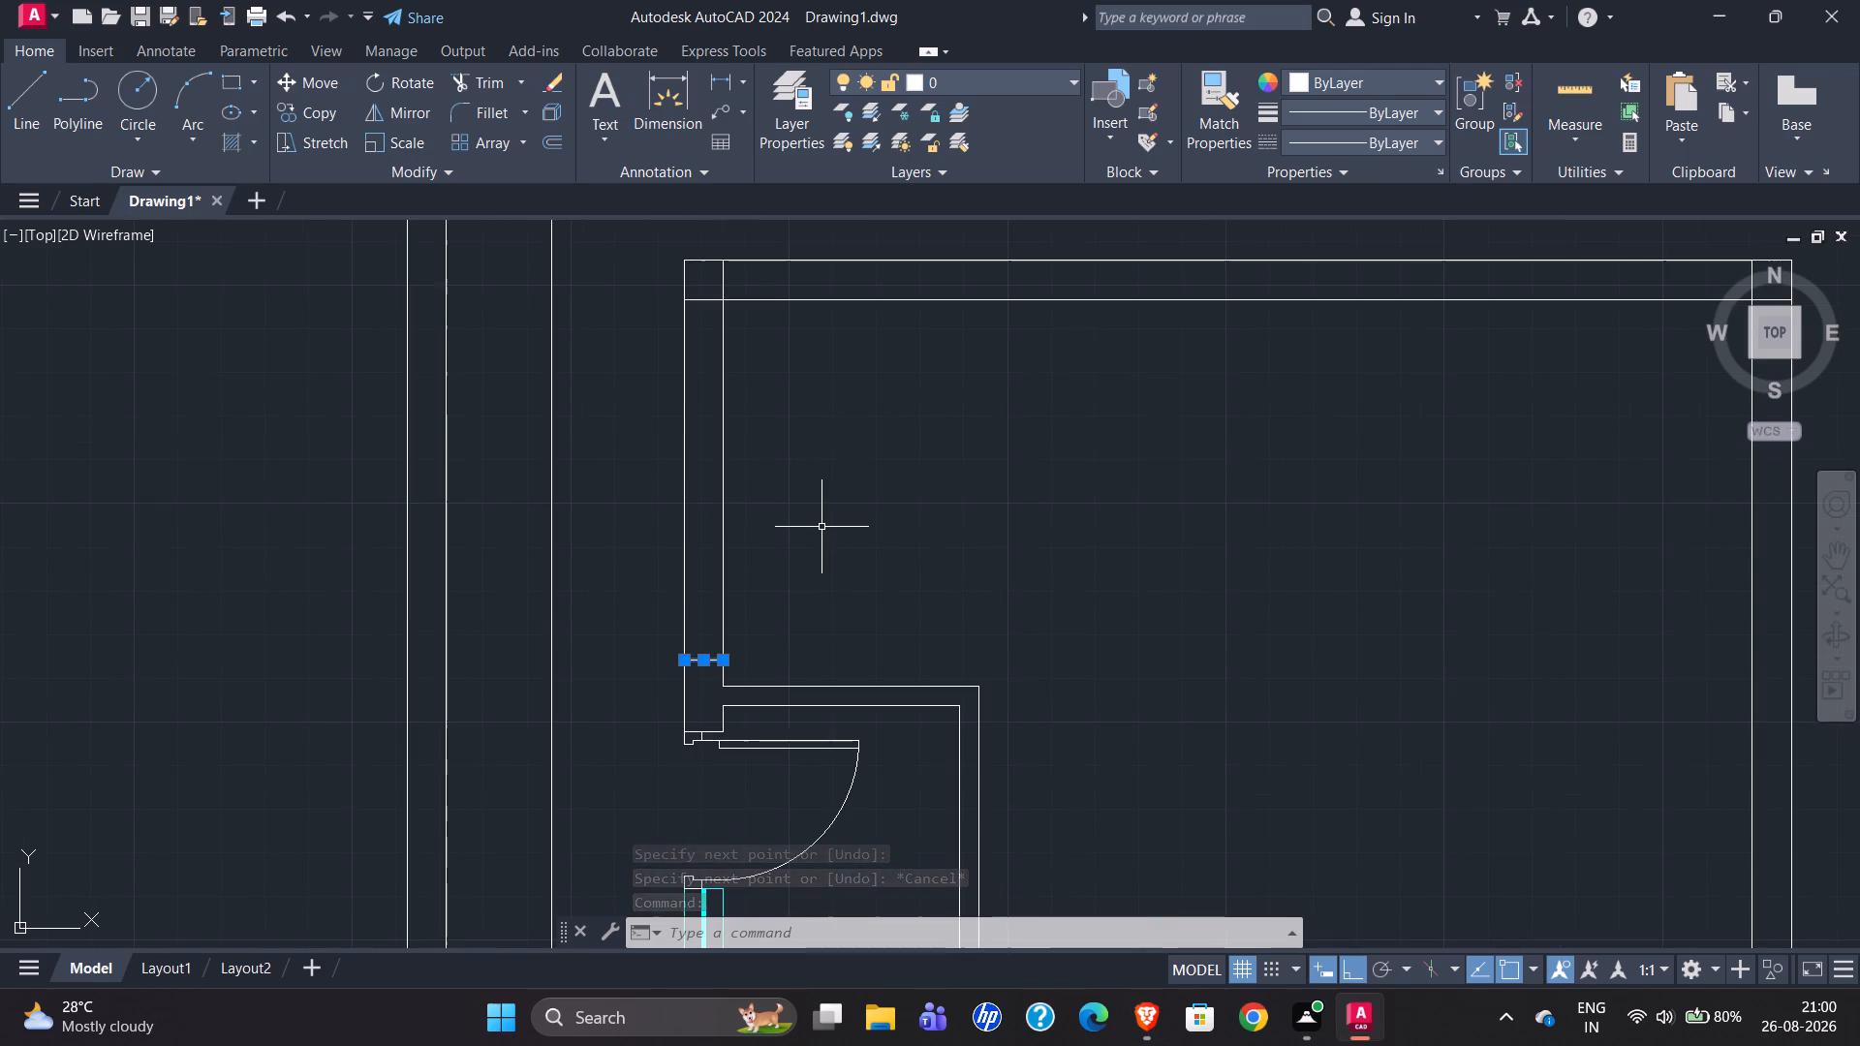
key(o)
key(Return)
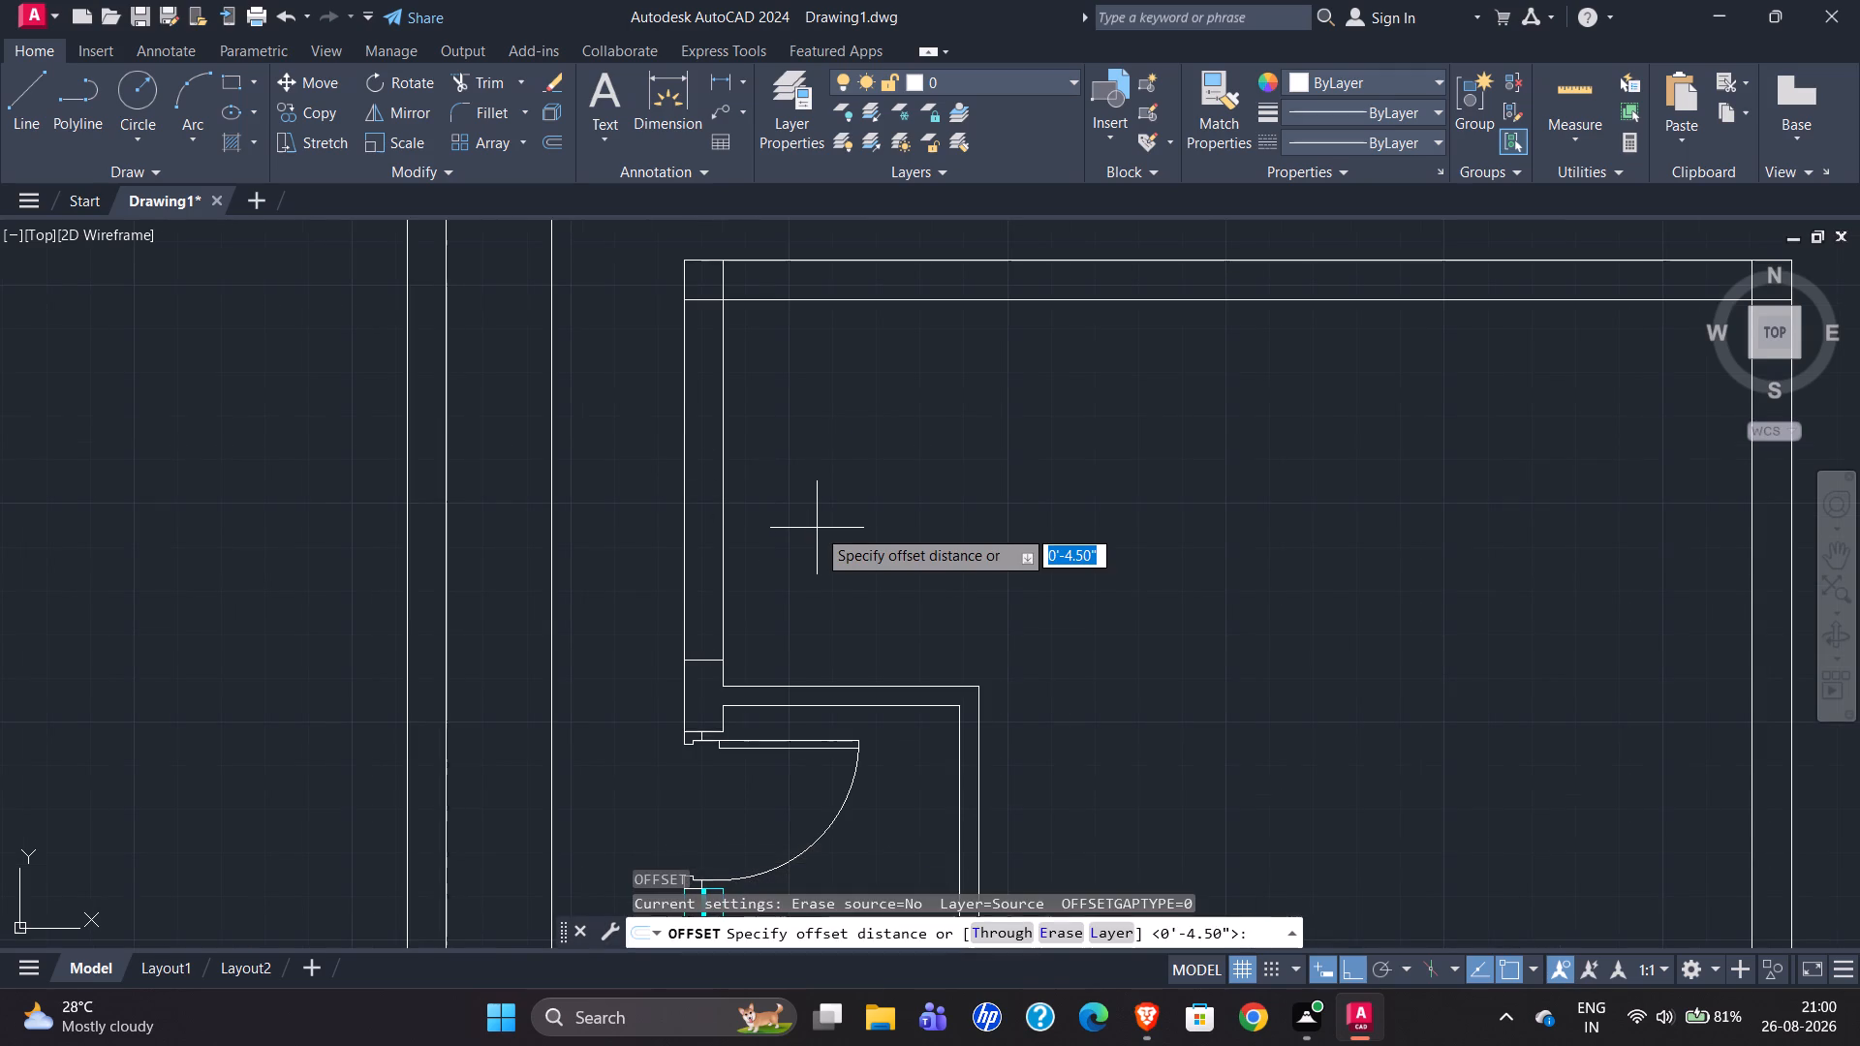
key(3)
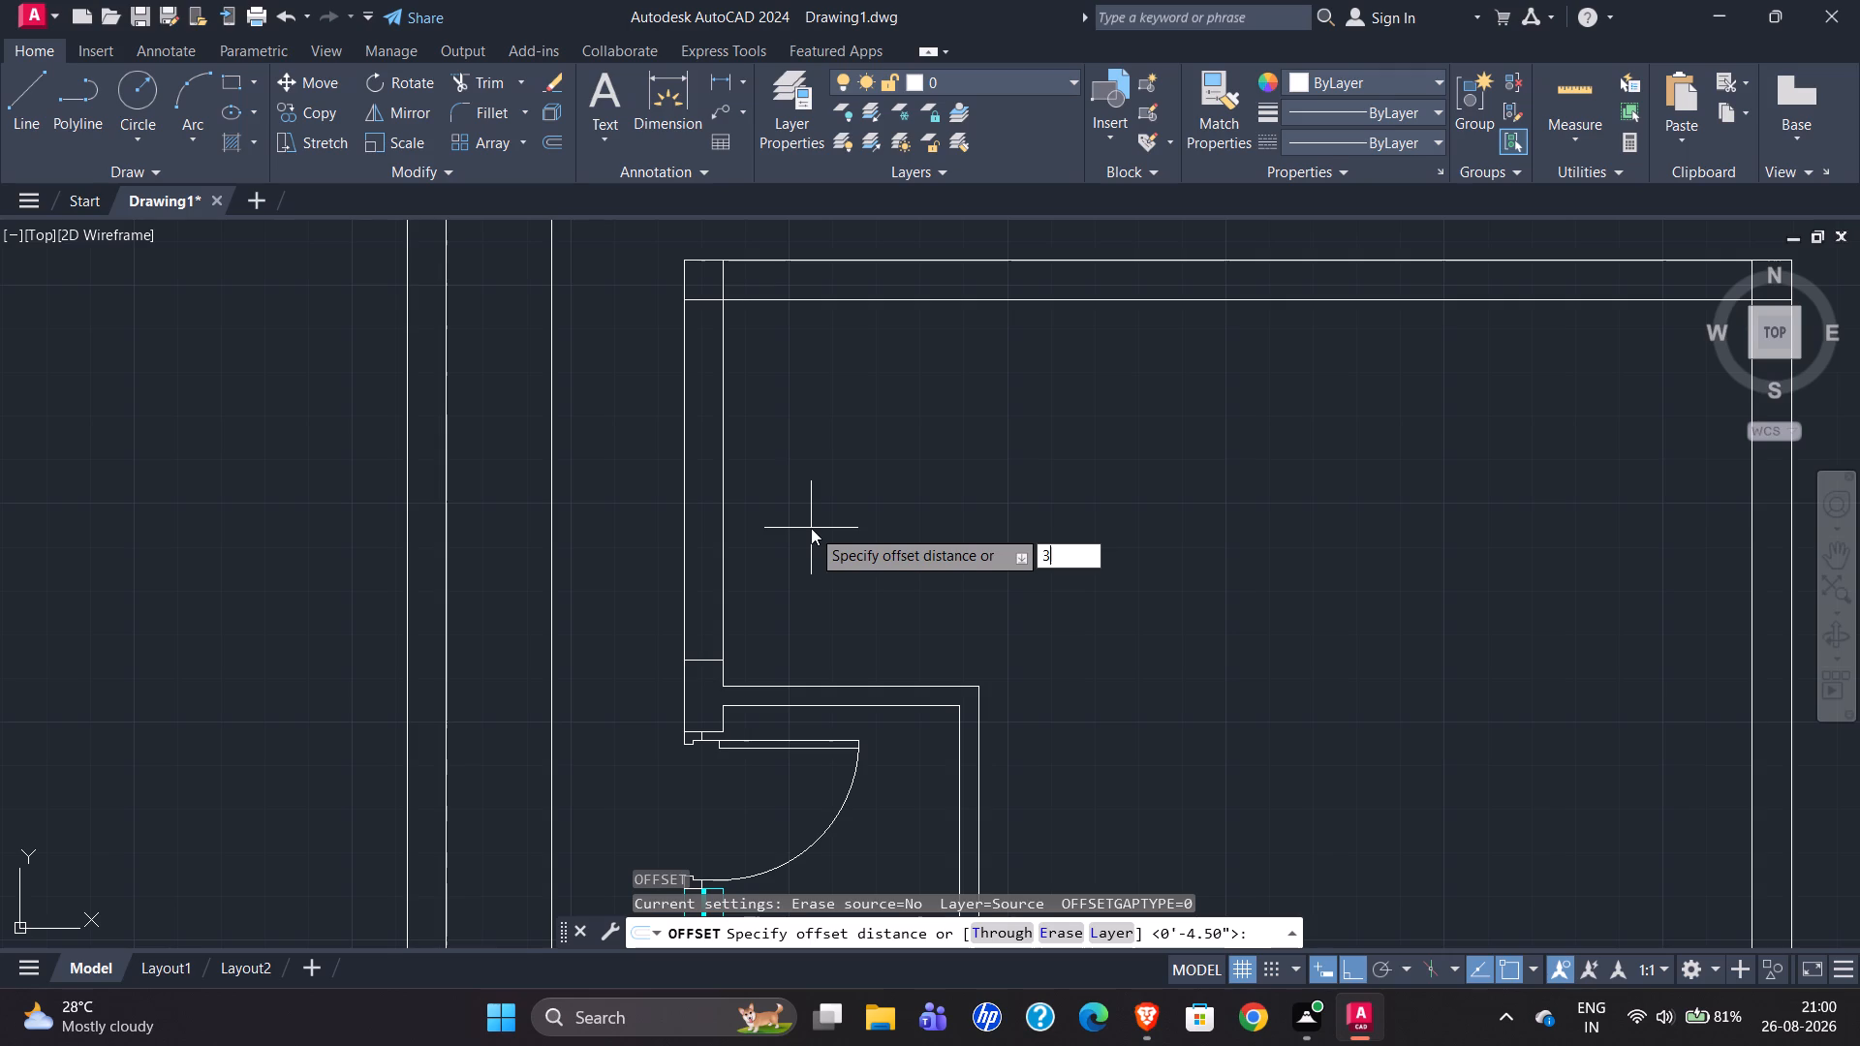
key(apostrophe)
text(4")
key(Return)
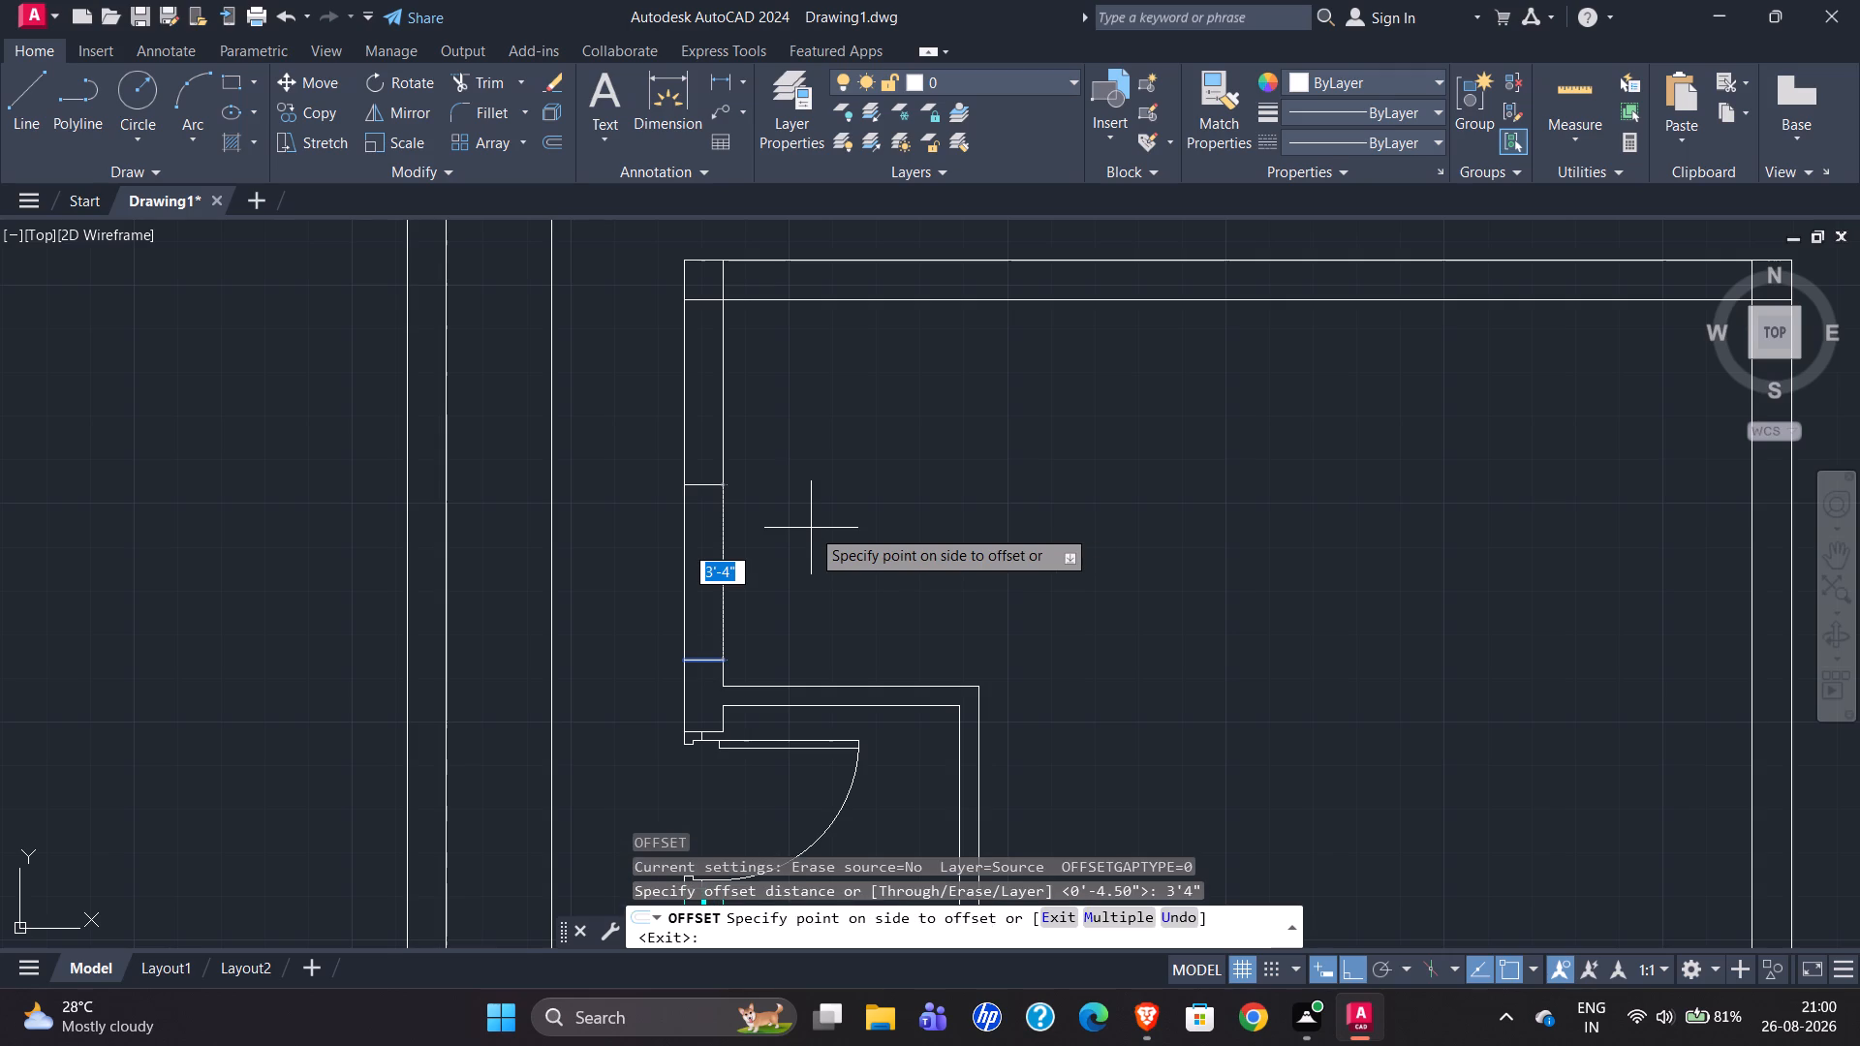
click(803, 481)
Check the D1 opening and the wall piece above it in the reference plan.
scroll(924, 446, down, 5)
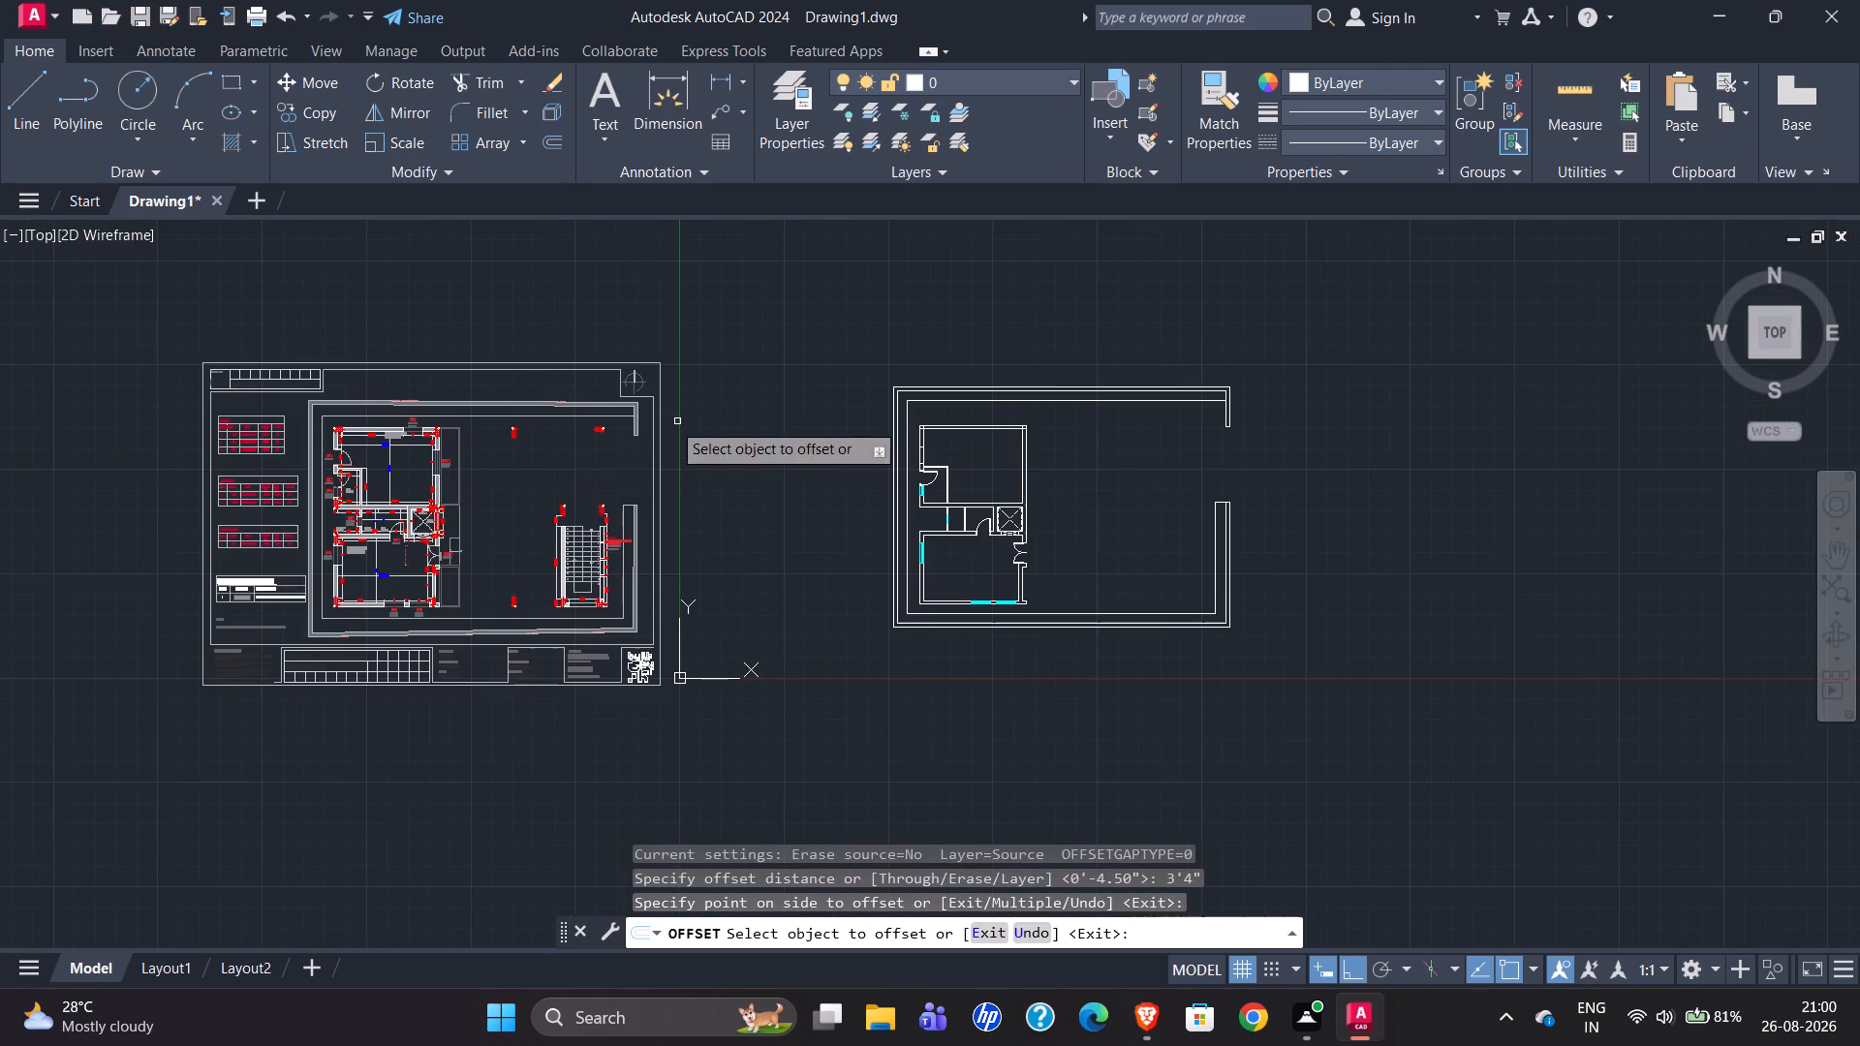
scroll(294, 415, up, 5)
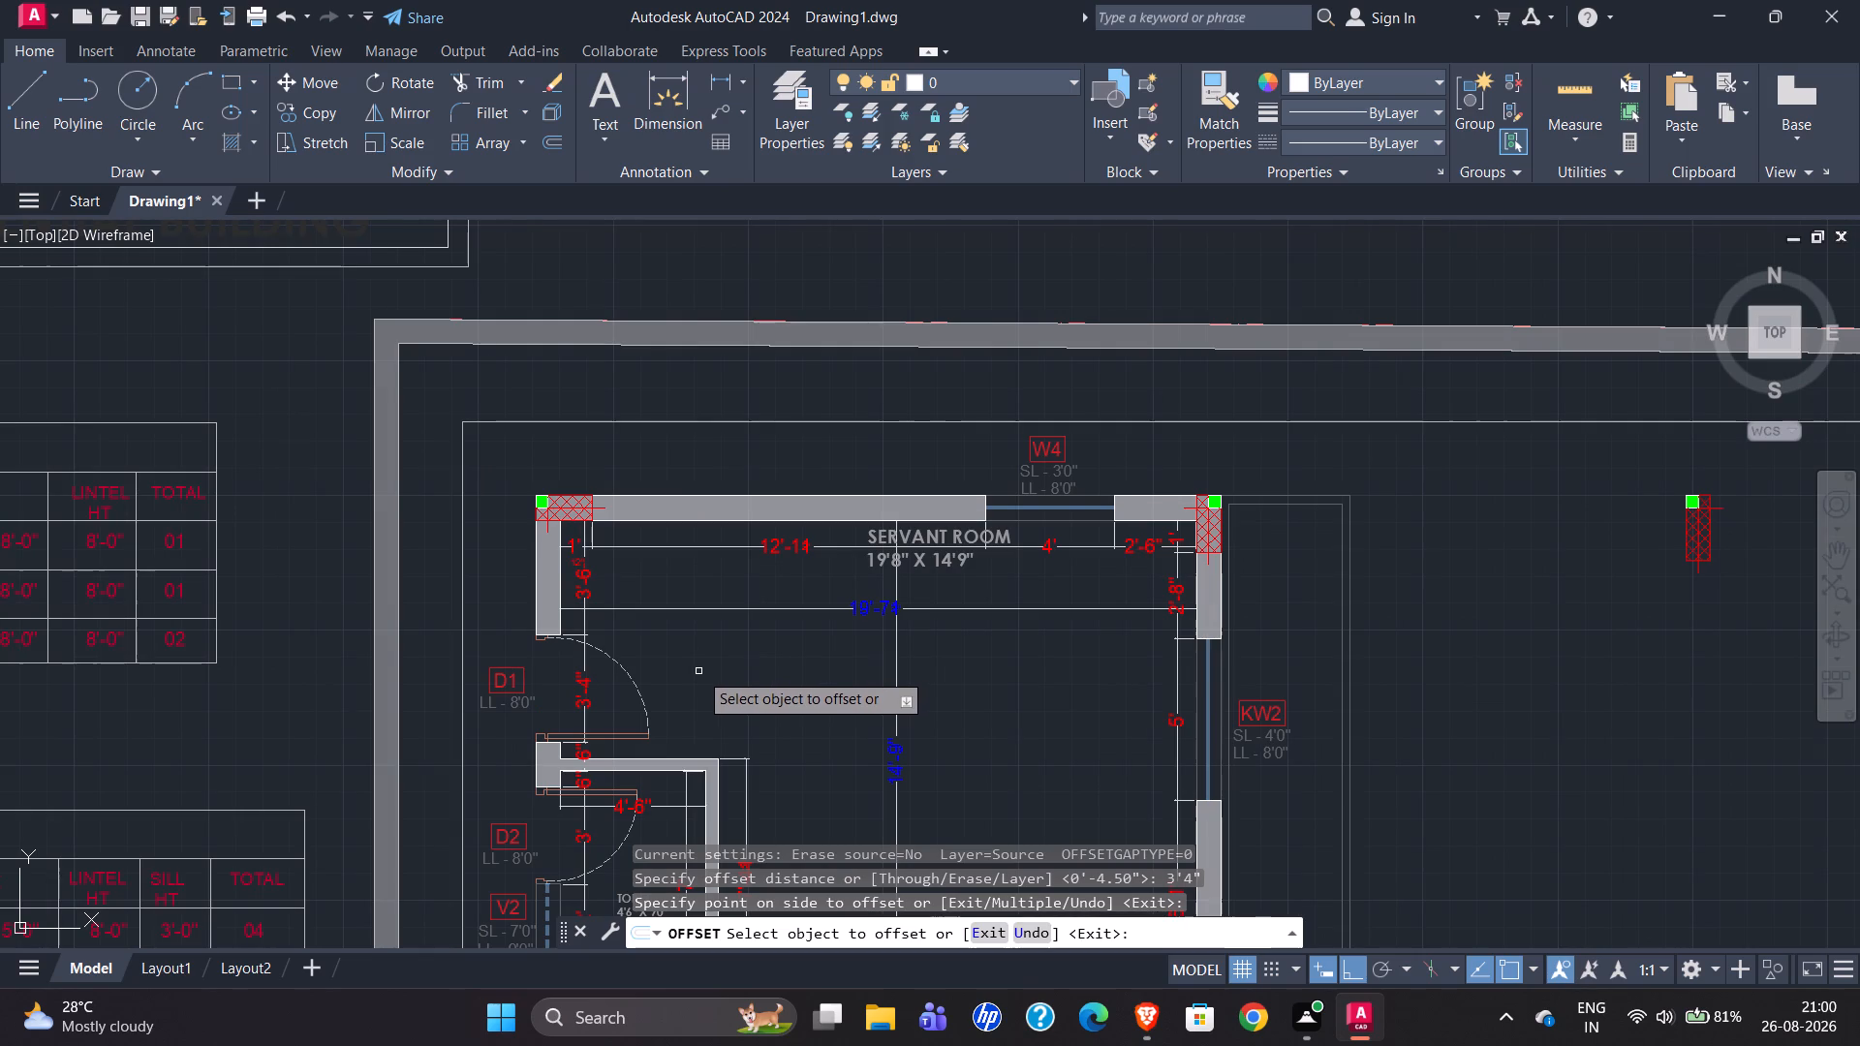
scroll(663, 678, up, 2)
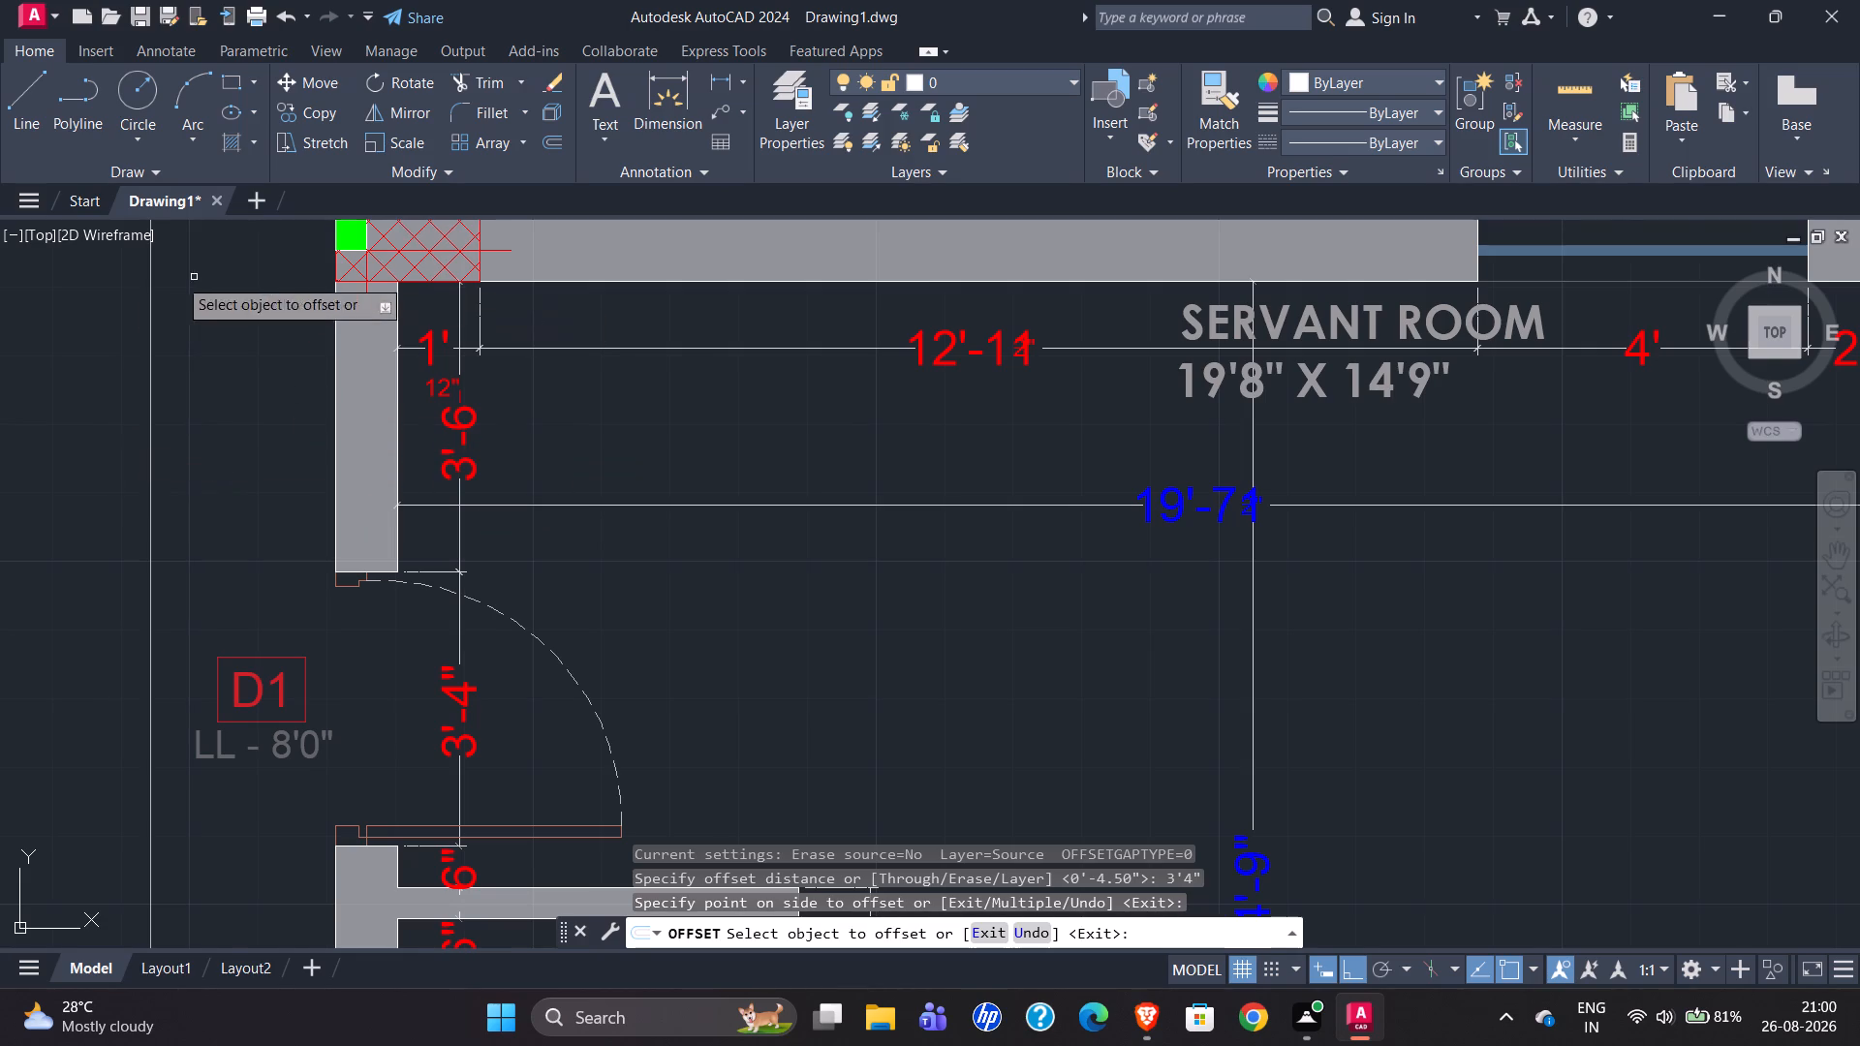
scroll(0, 365, down, 4)
scroll(121, 403, down, 1)
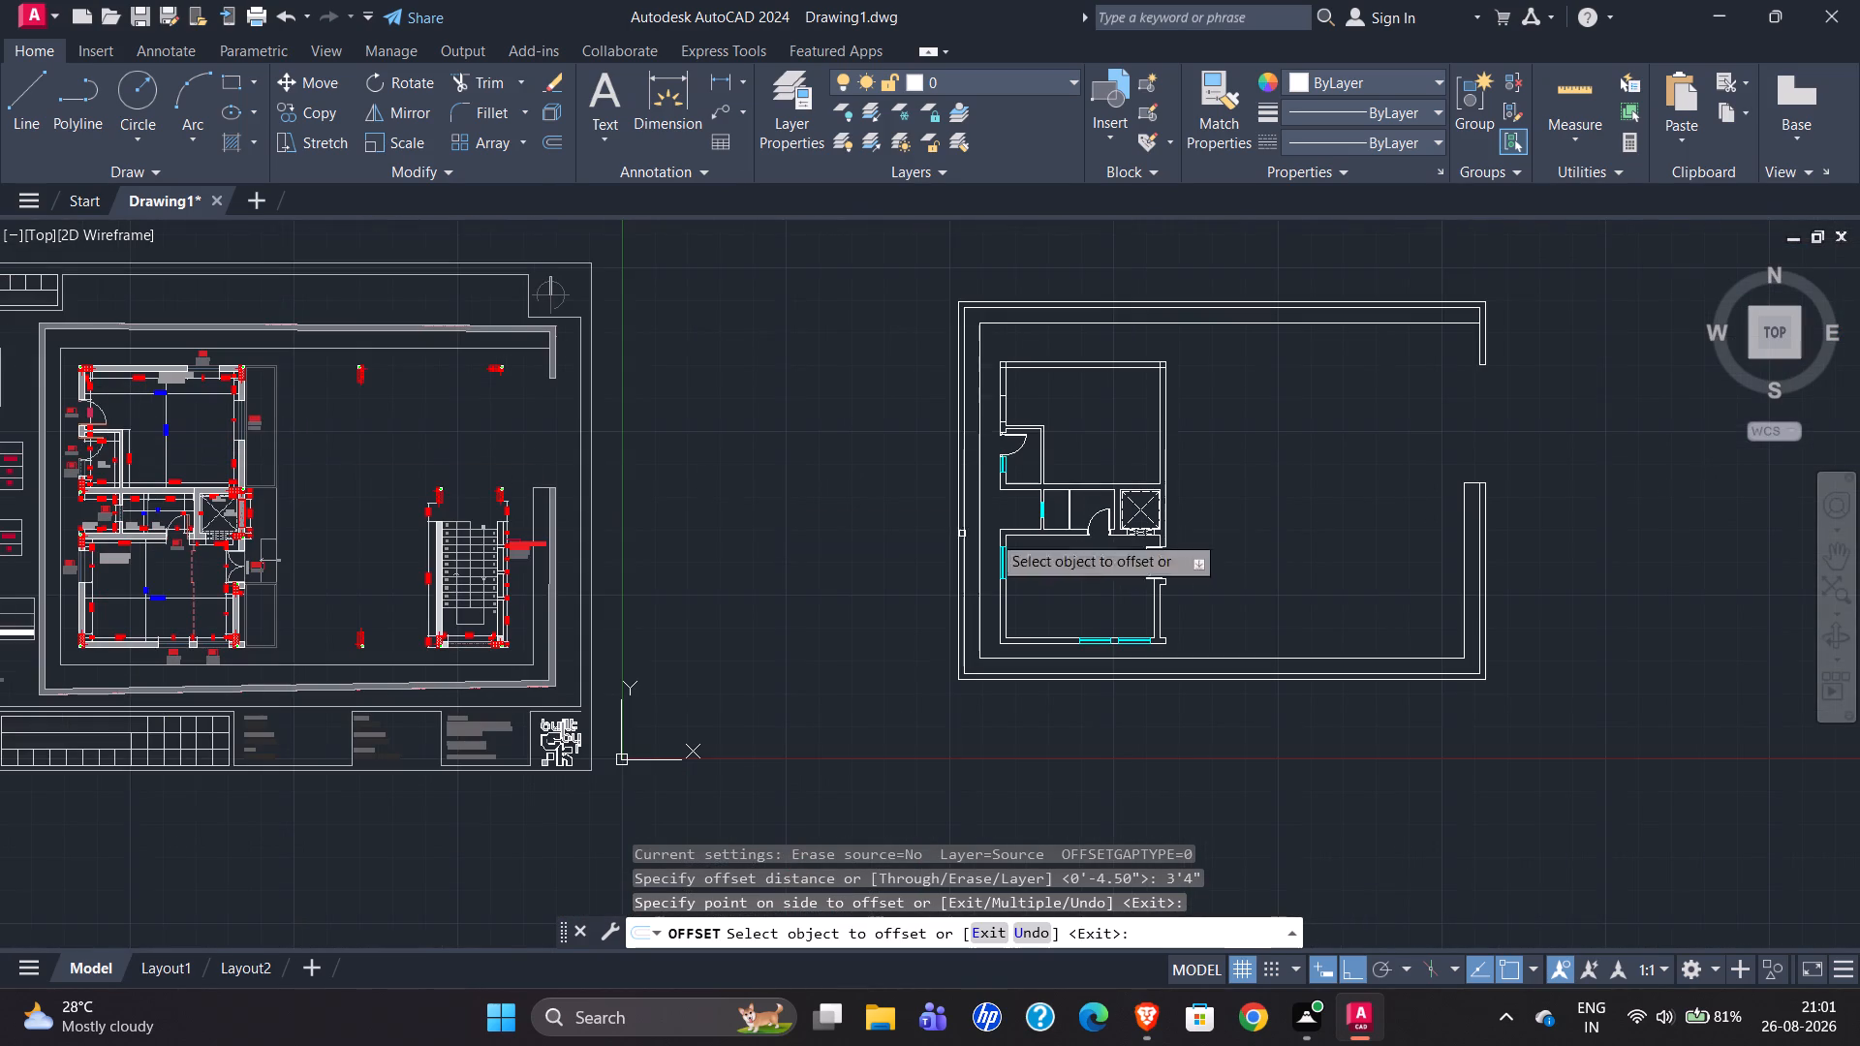
Trim both left-wall lines between the two cross lines to open the servant room's D1 doorway.
scroll(1001, 409, up, 4)
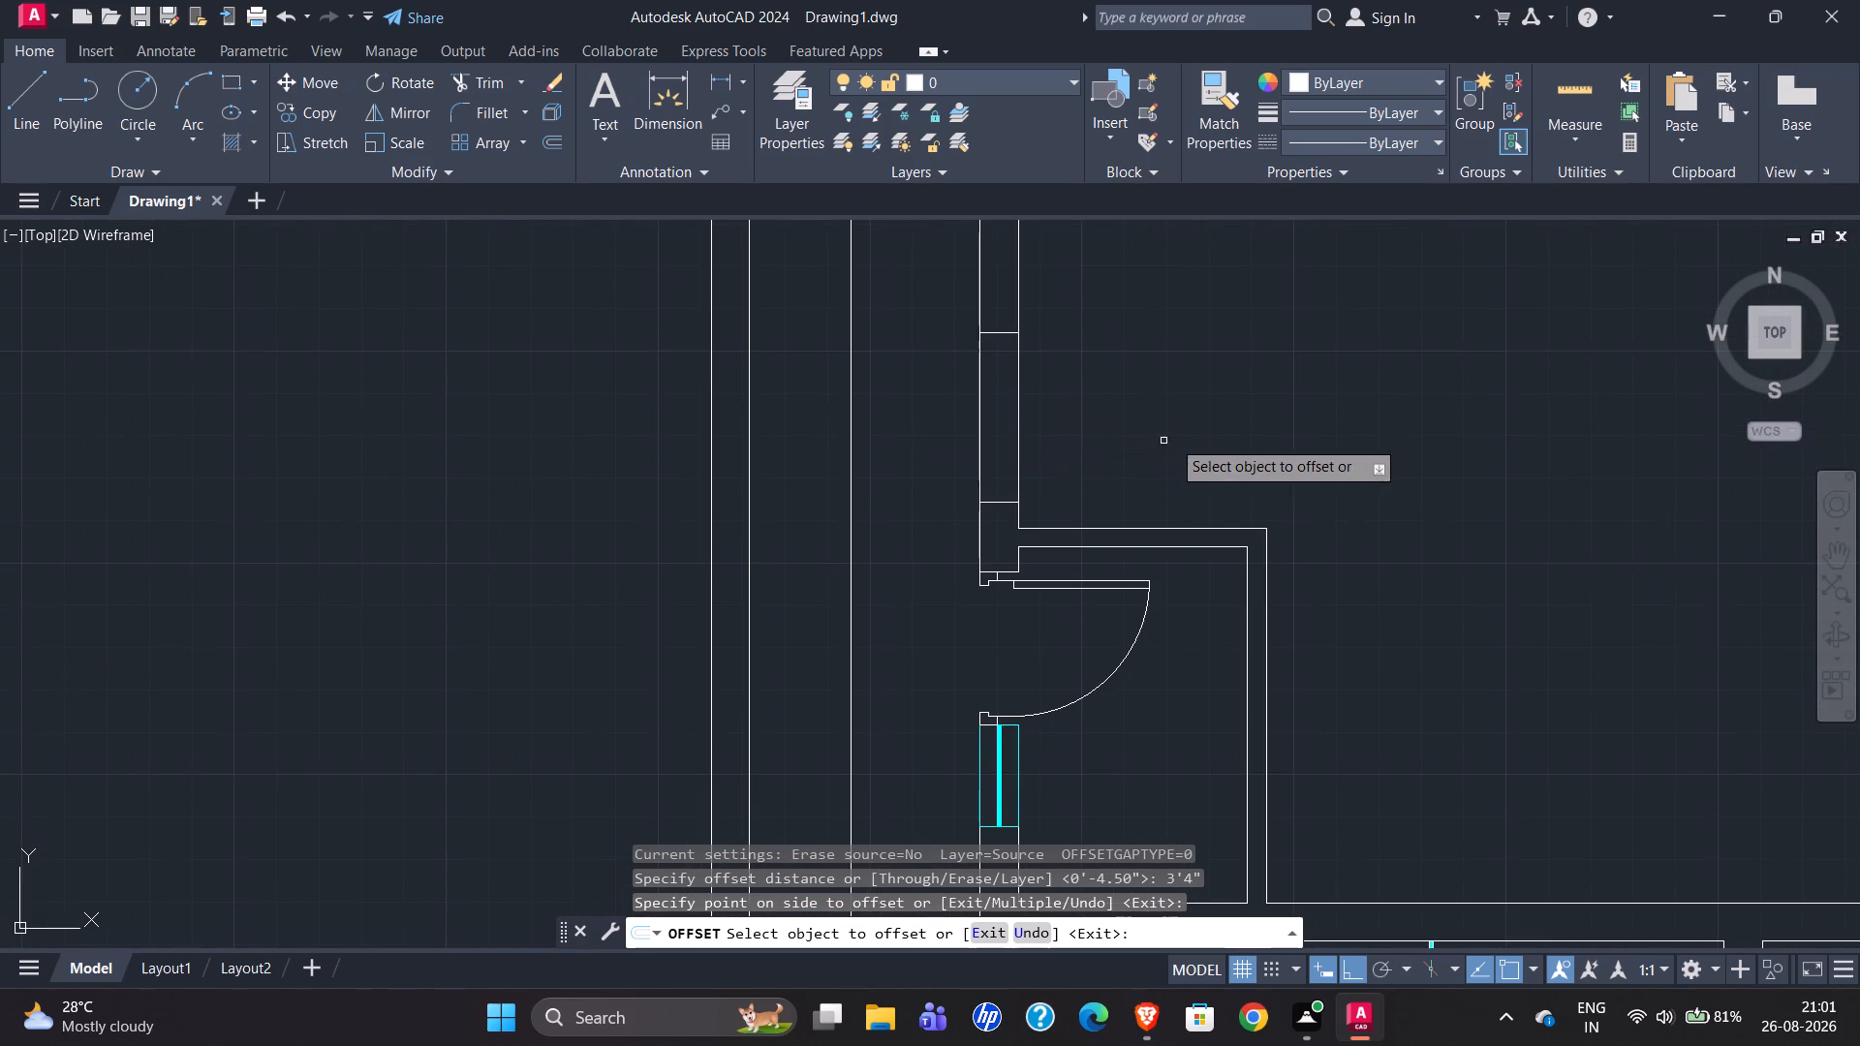
key(Escape)
text(tr)
key(Return)
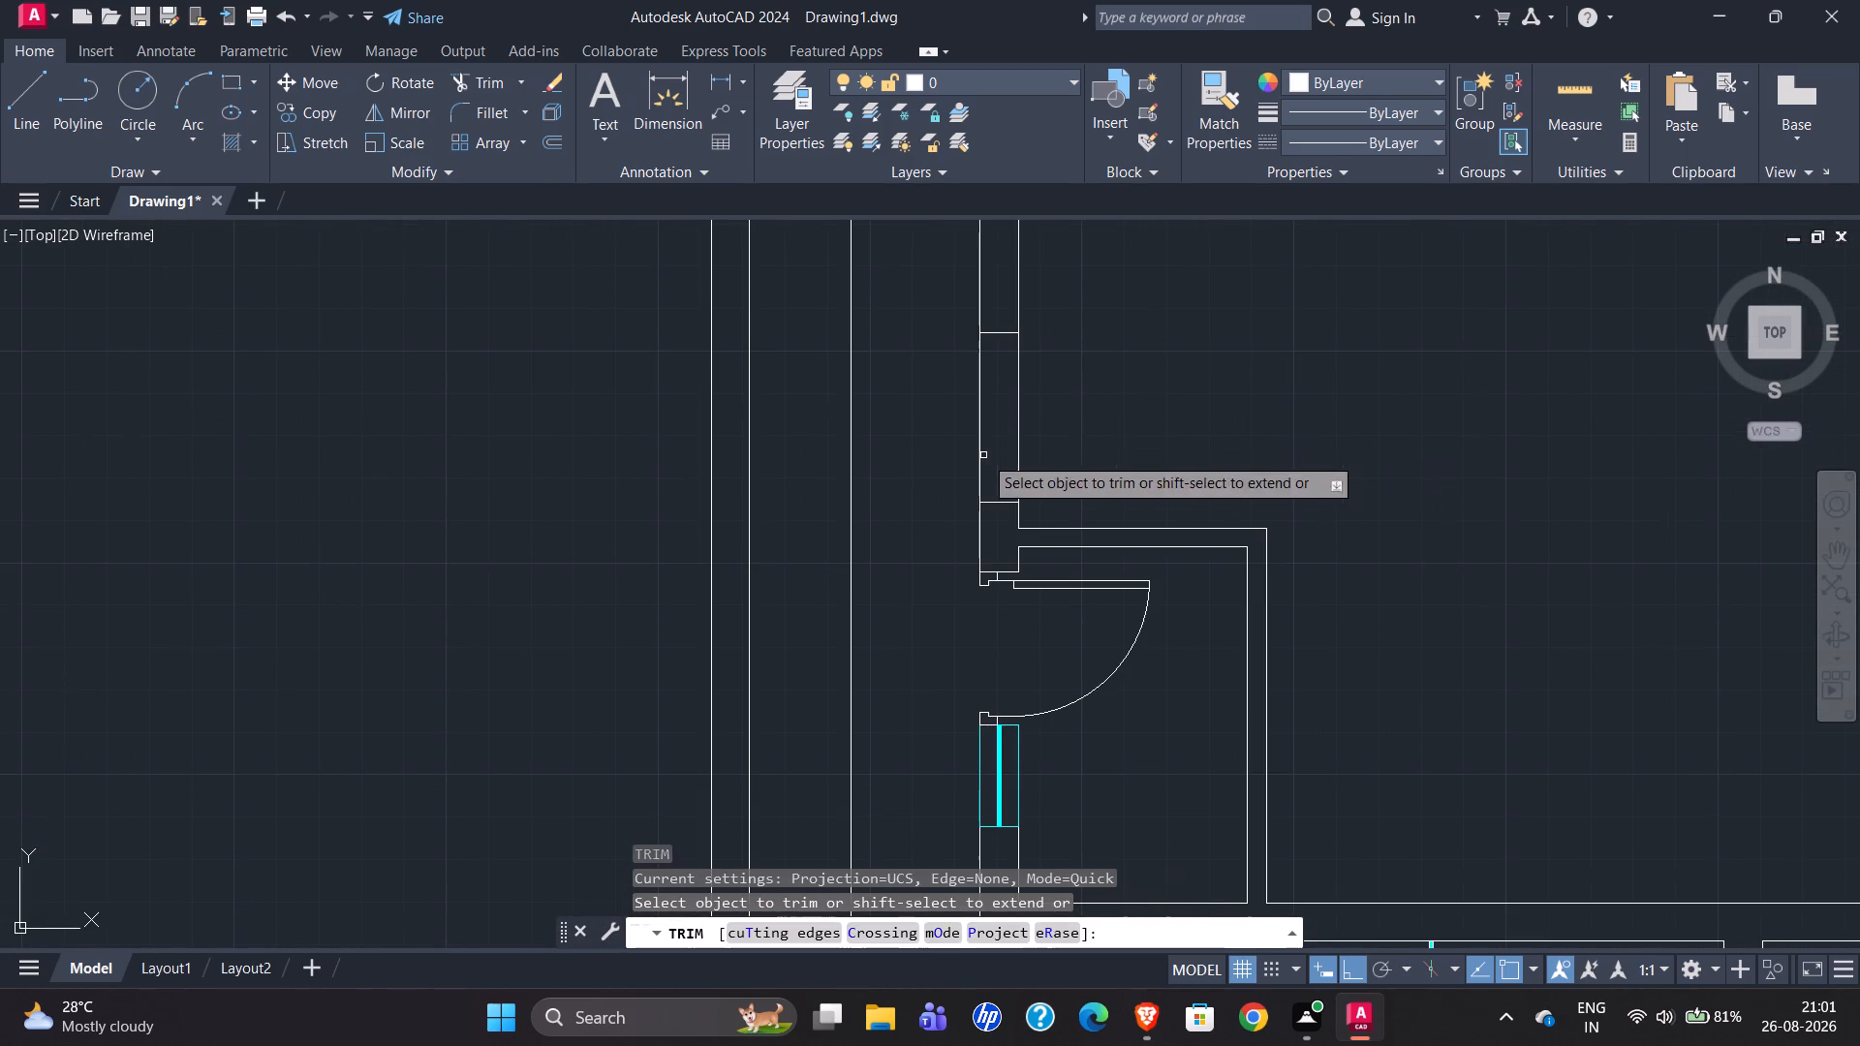
drag(920, 427, 1092, 423)
scroll(929, 520, down, 1)
key(Escape)
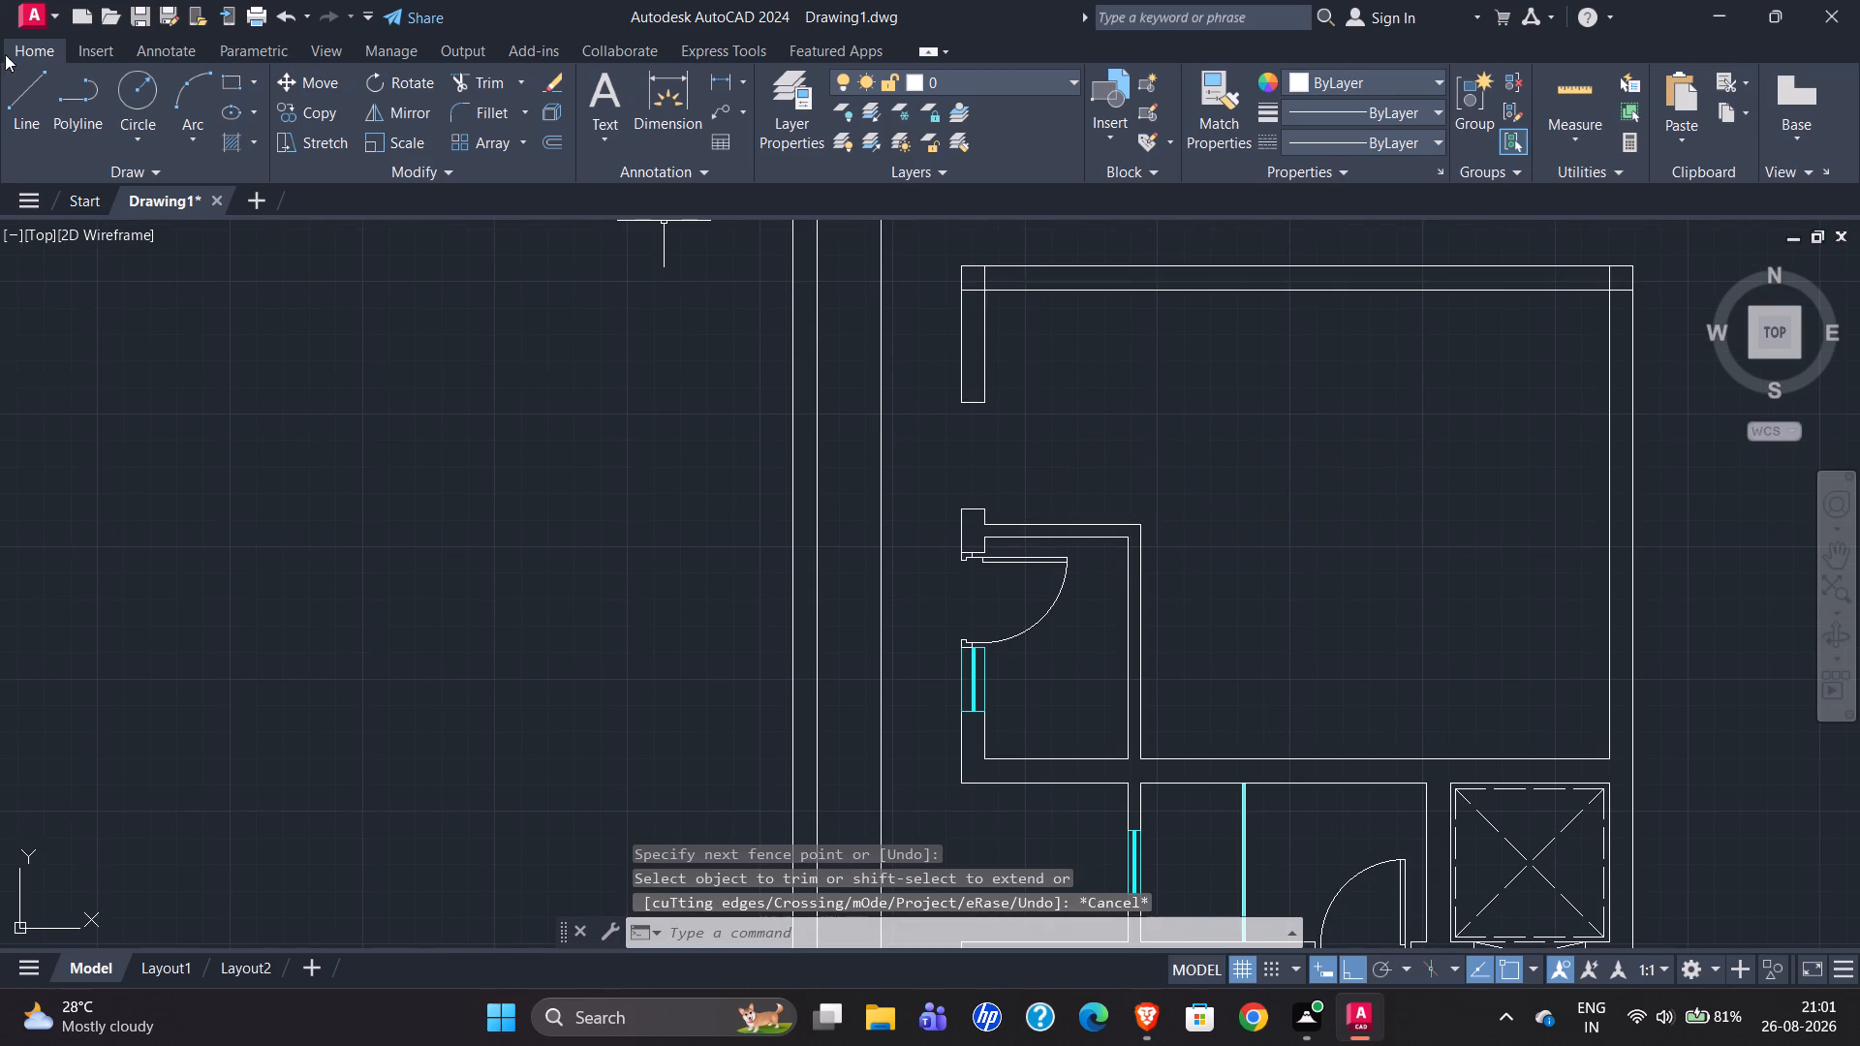
Check the wall length from the D1 opening's upper edge to the top wall's inner face using a temporary line.
click(22, 81)
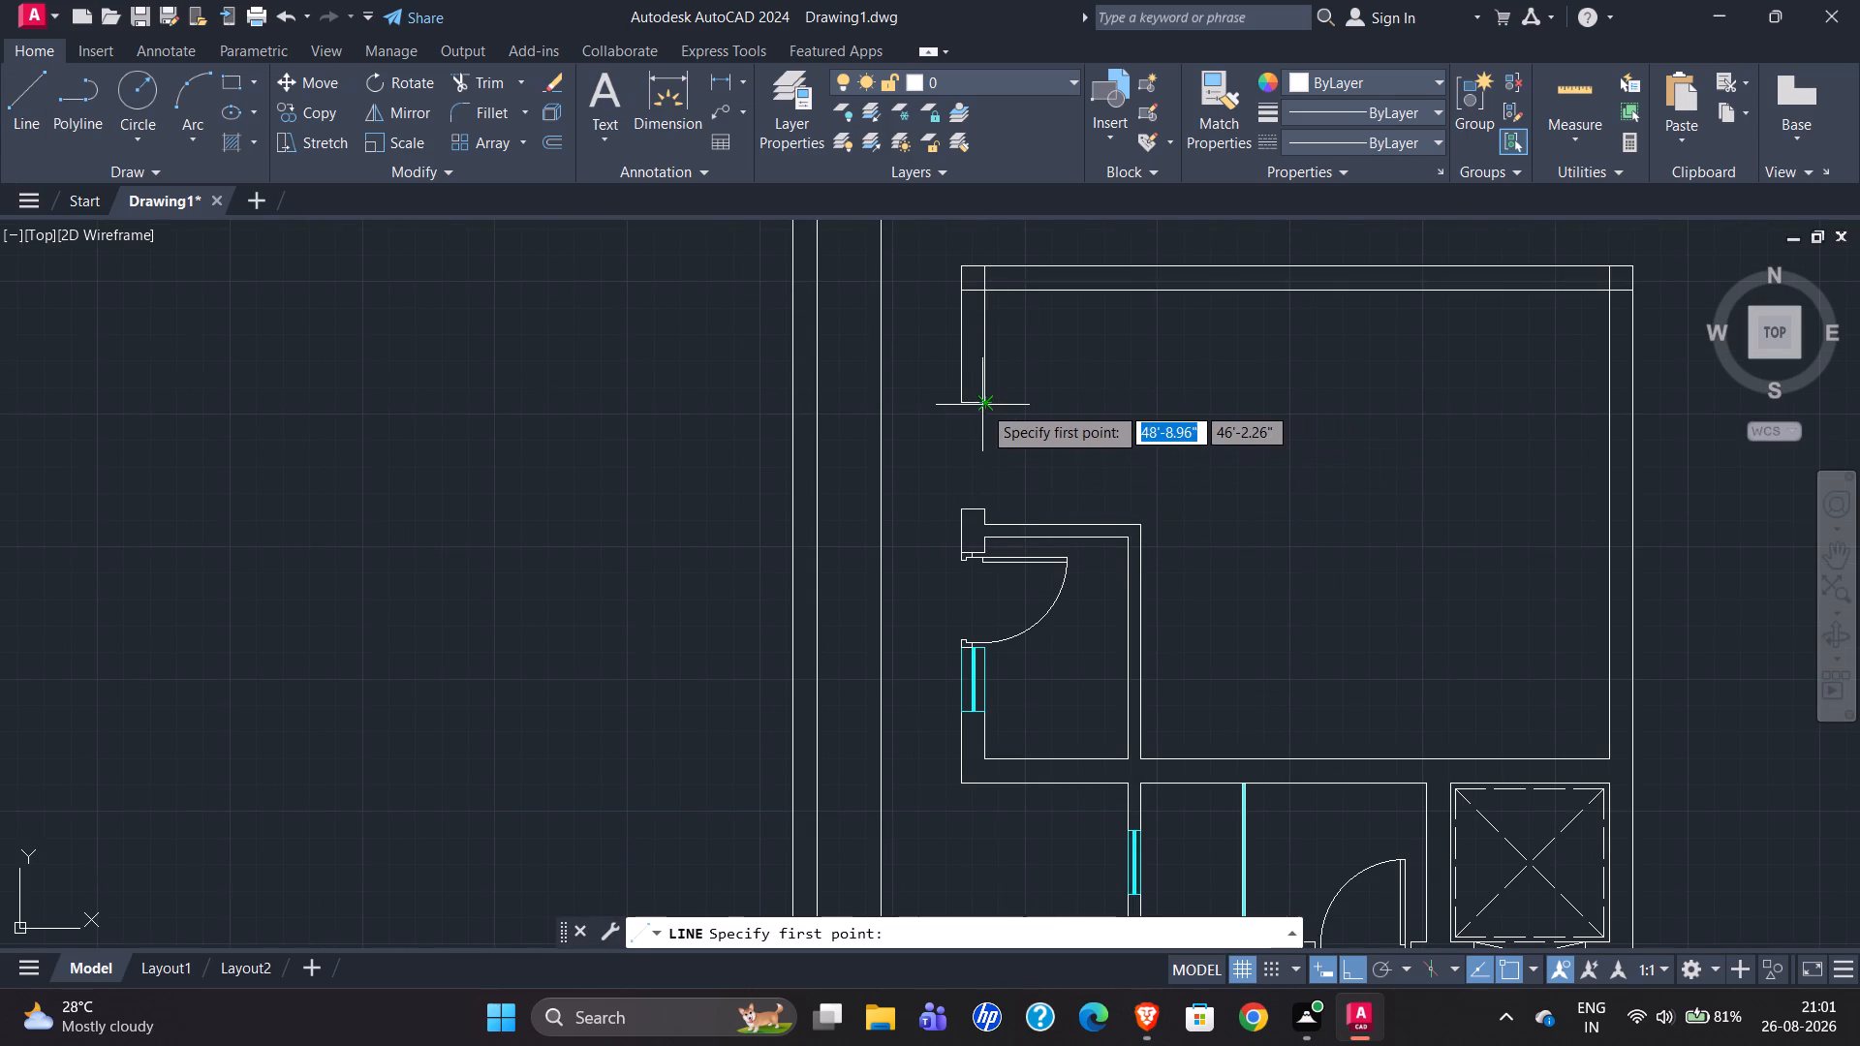
click(982, 405)
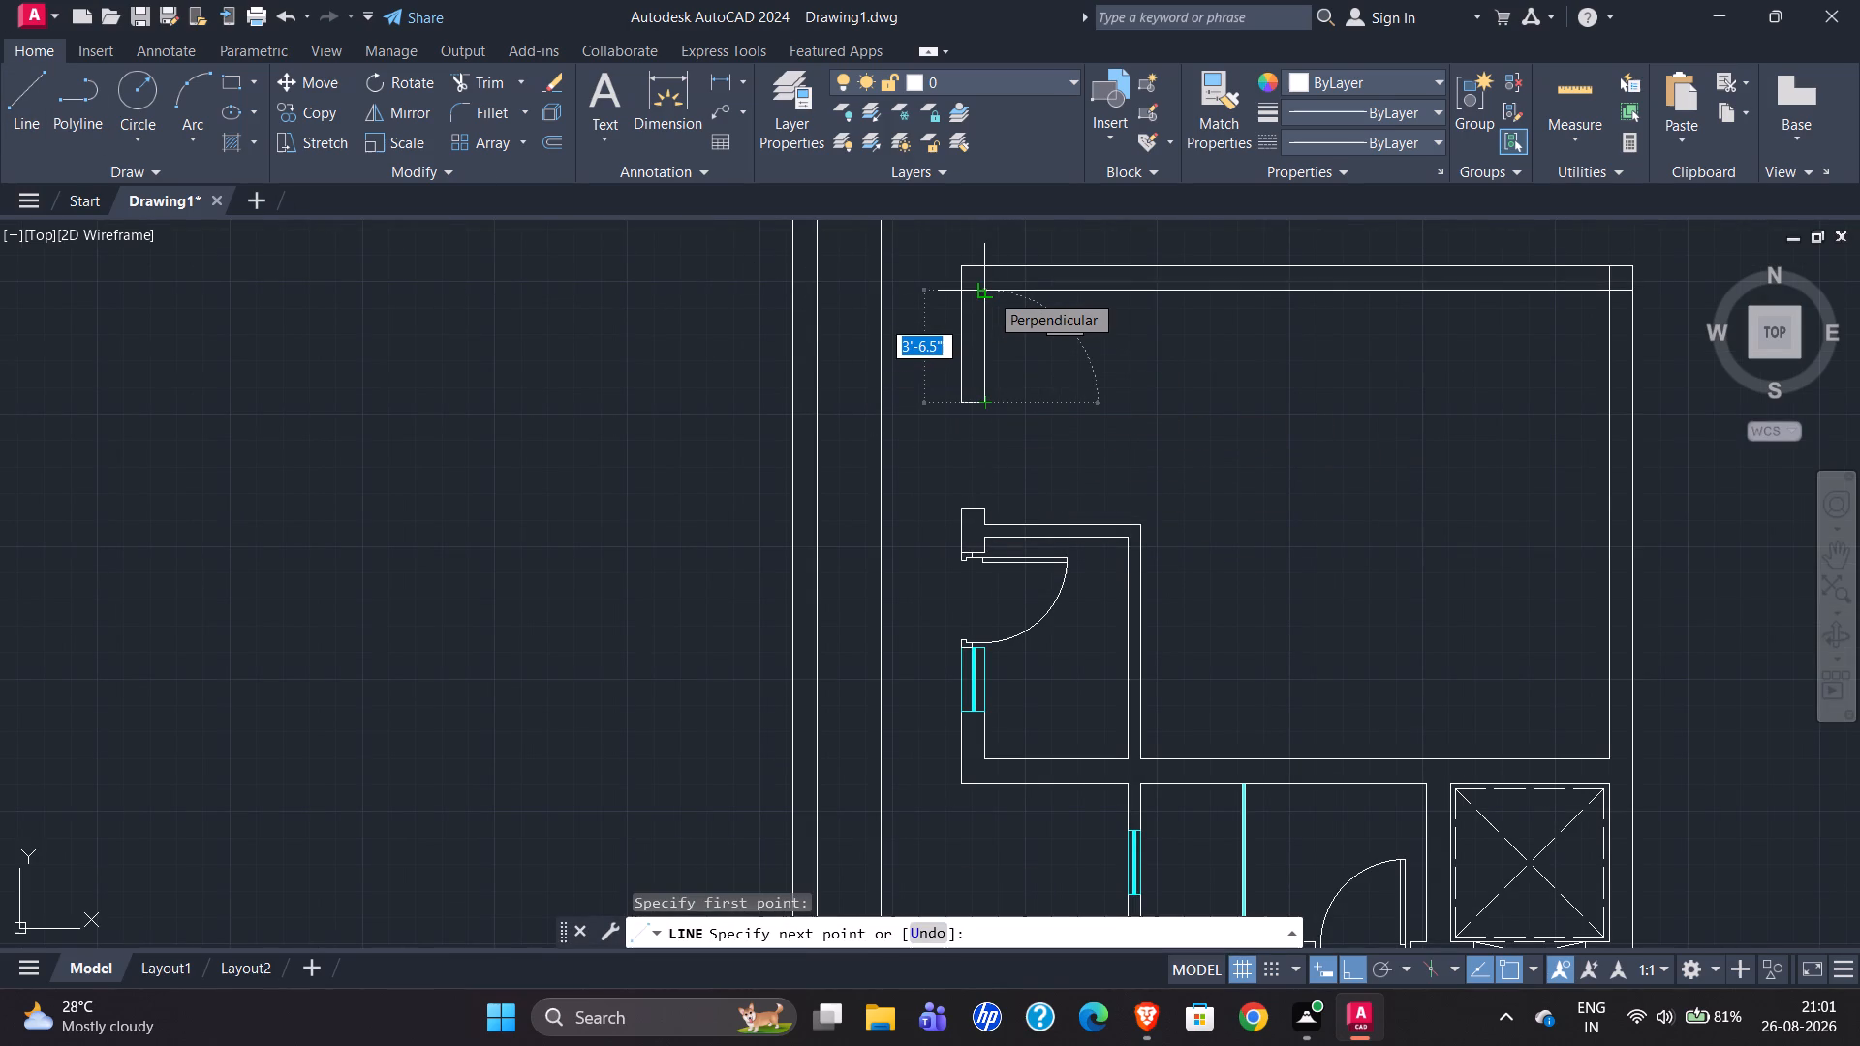
key(Escape)
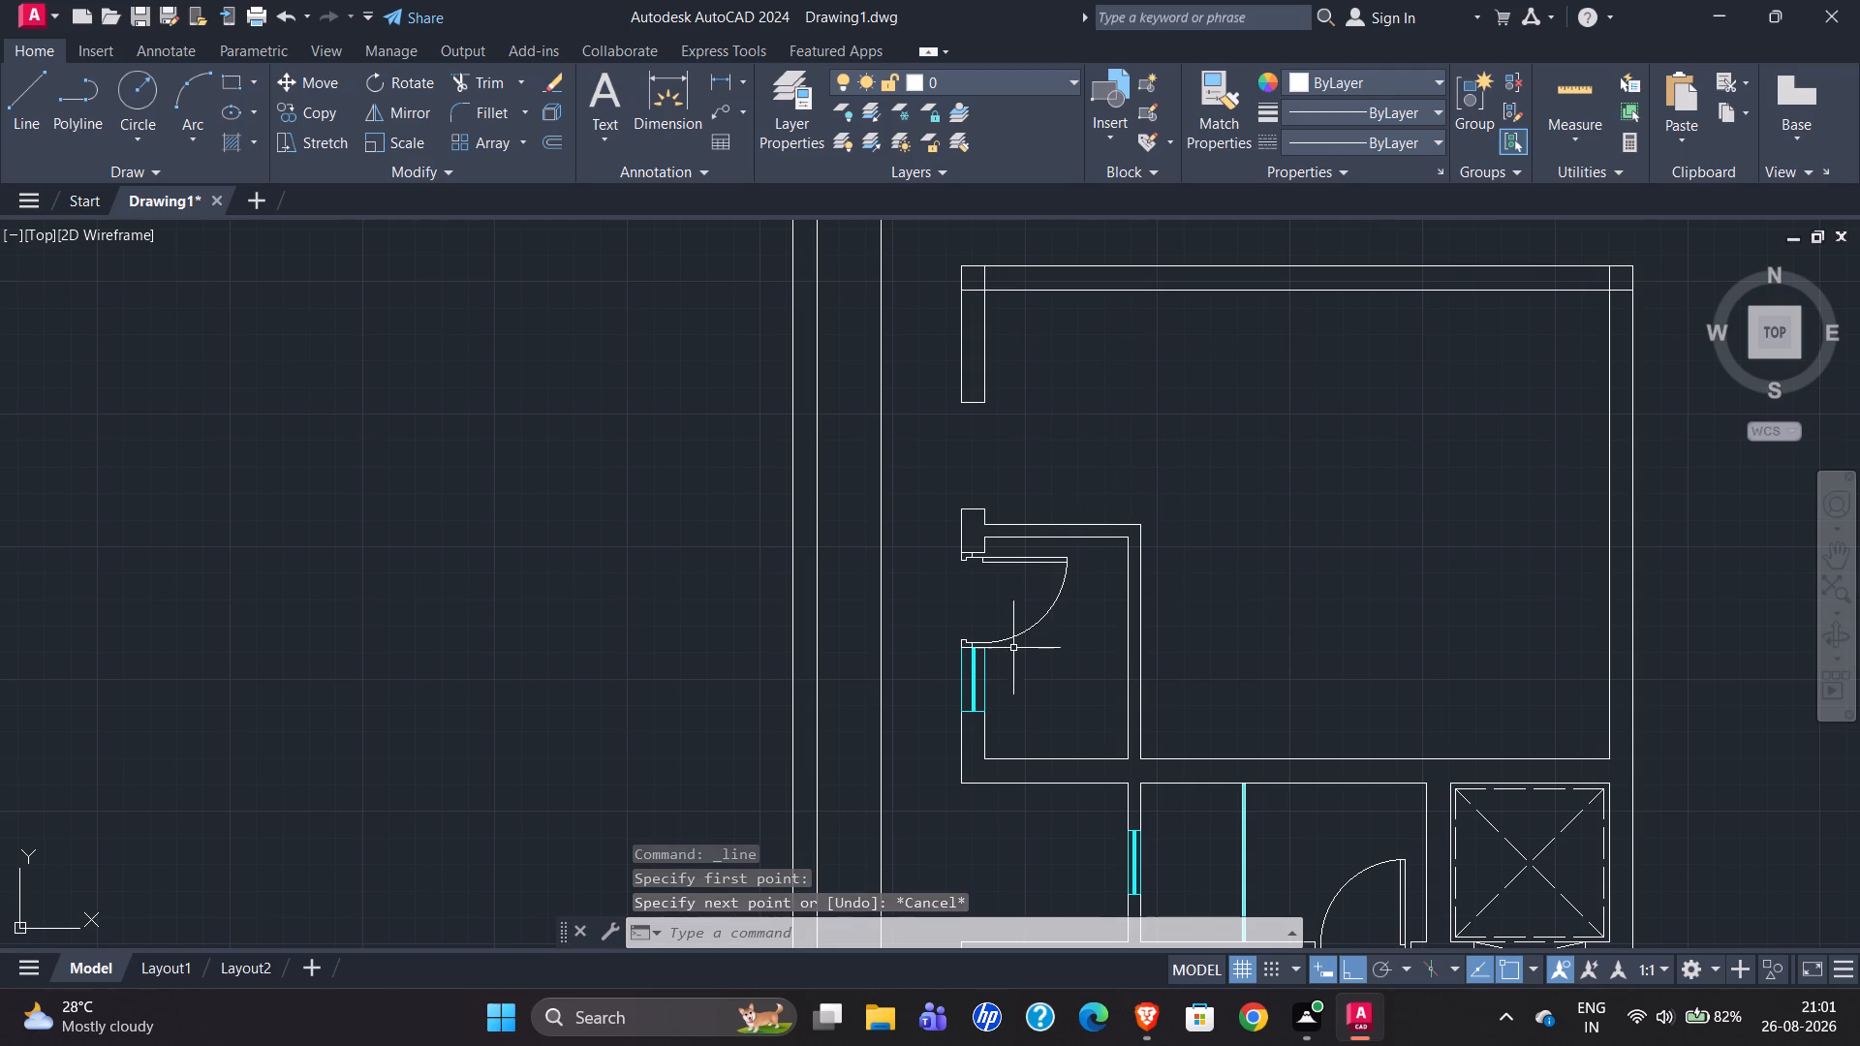
Copy the toilet's D2 door with both frame pieces from its upper outer corner to the upper outer corner of the D1 opening.
scroll(1018, 649, up, 1)
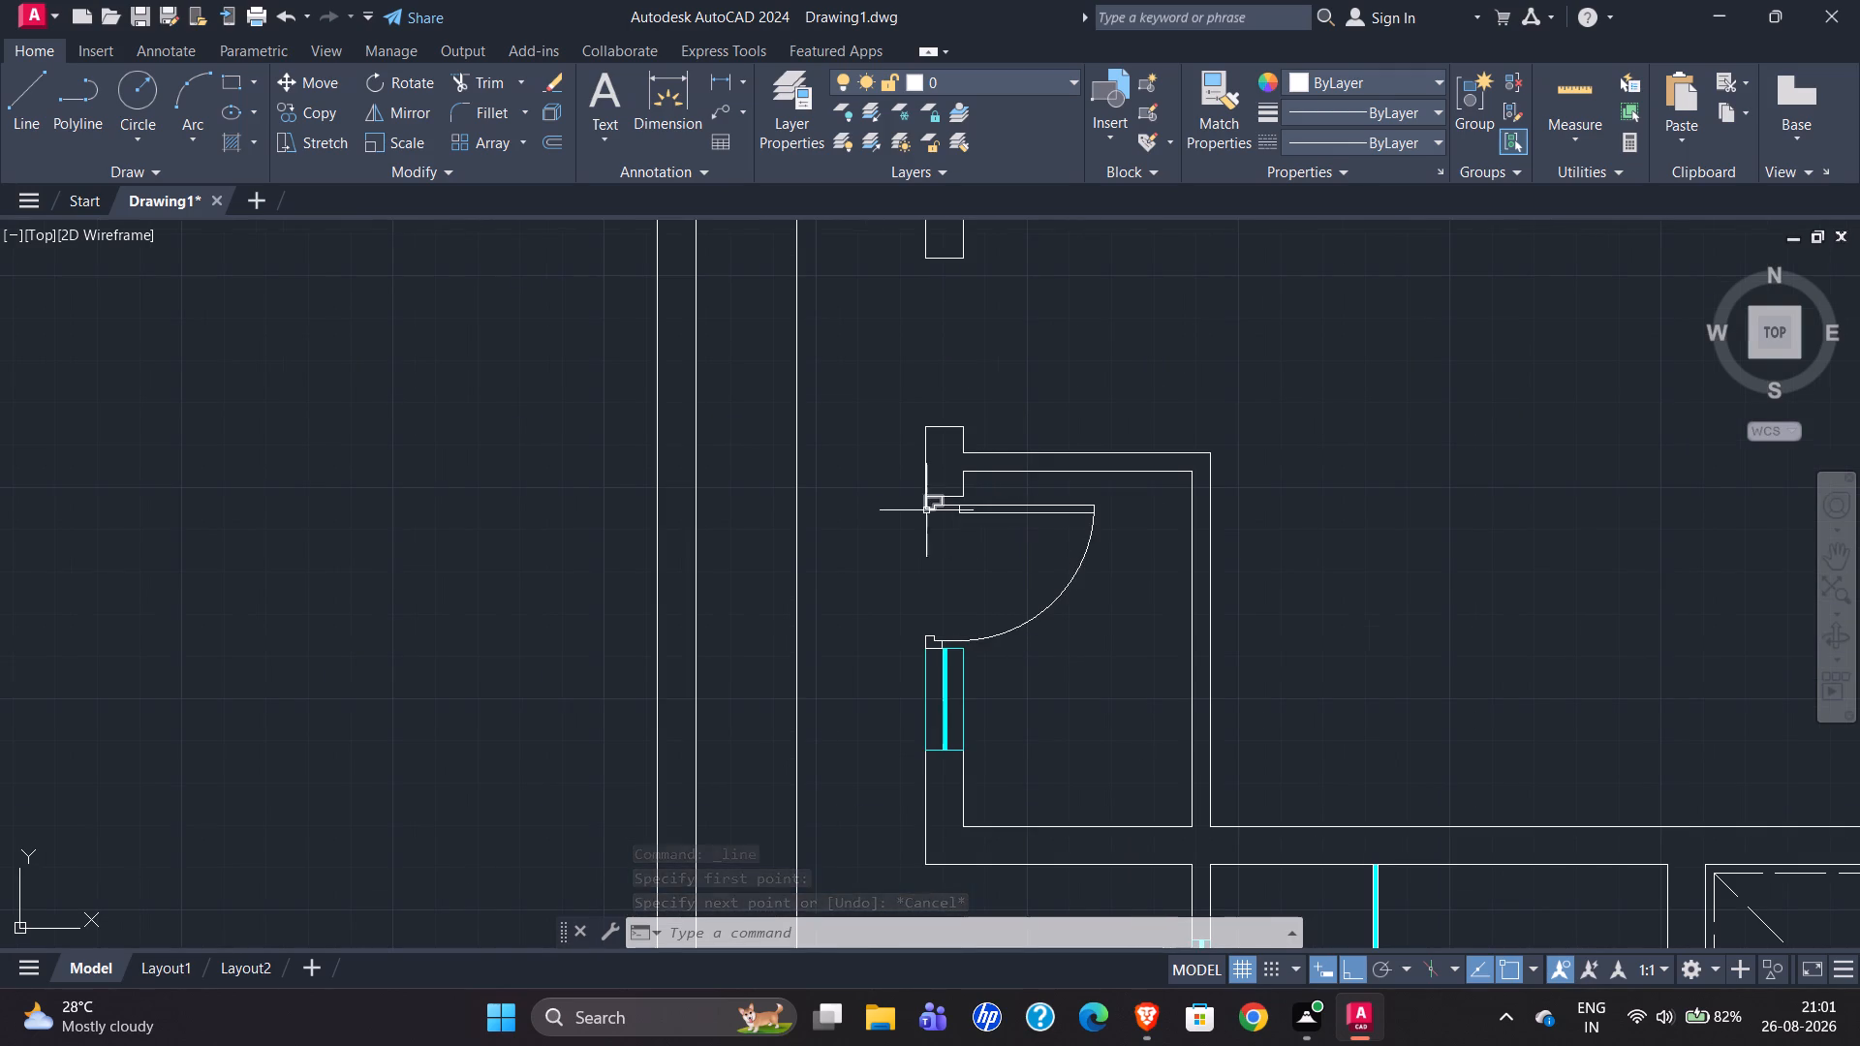
scroll(932, 501, up, 2)
click(911, 518)
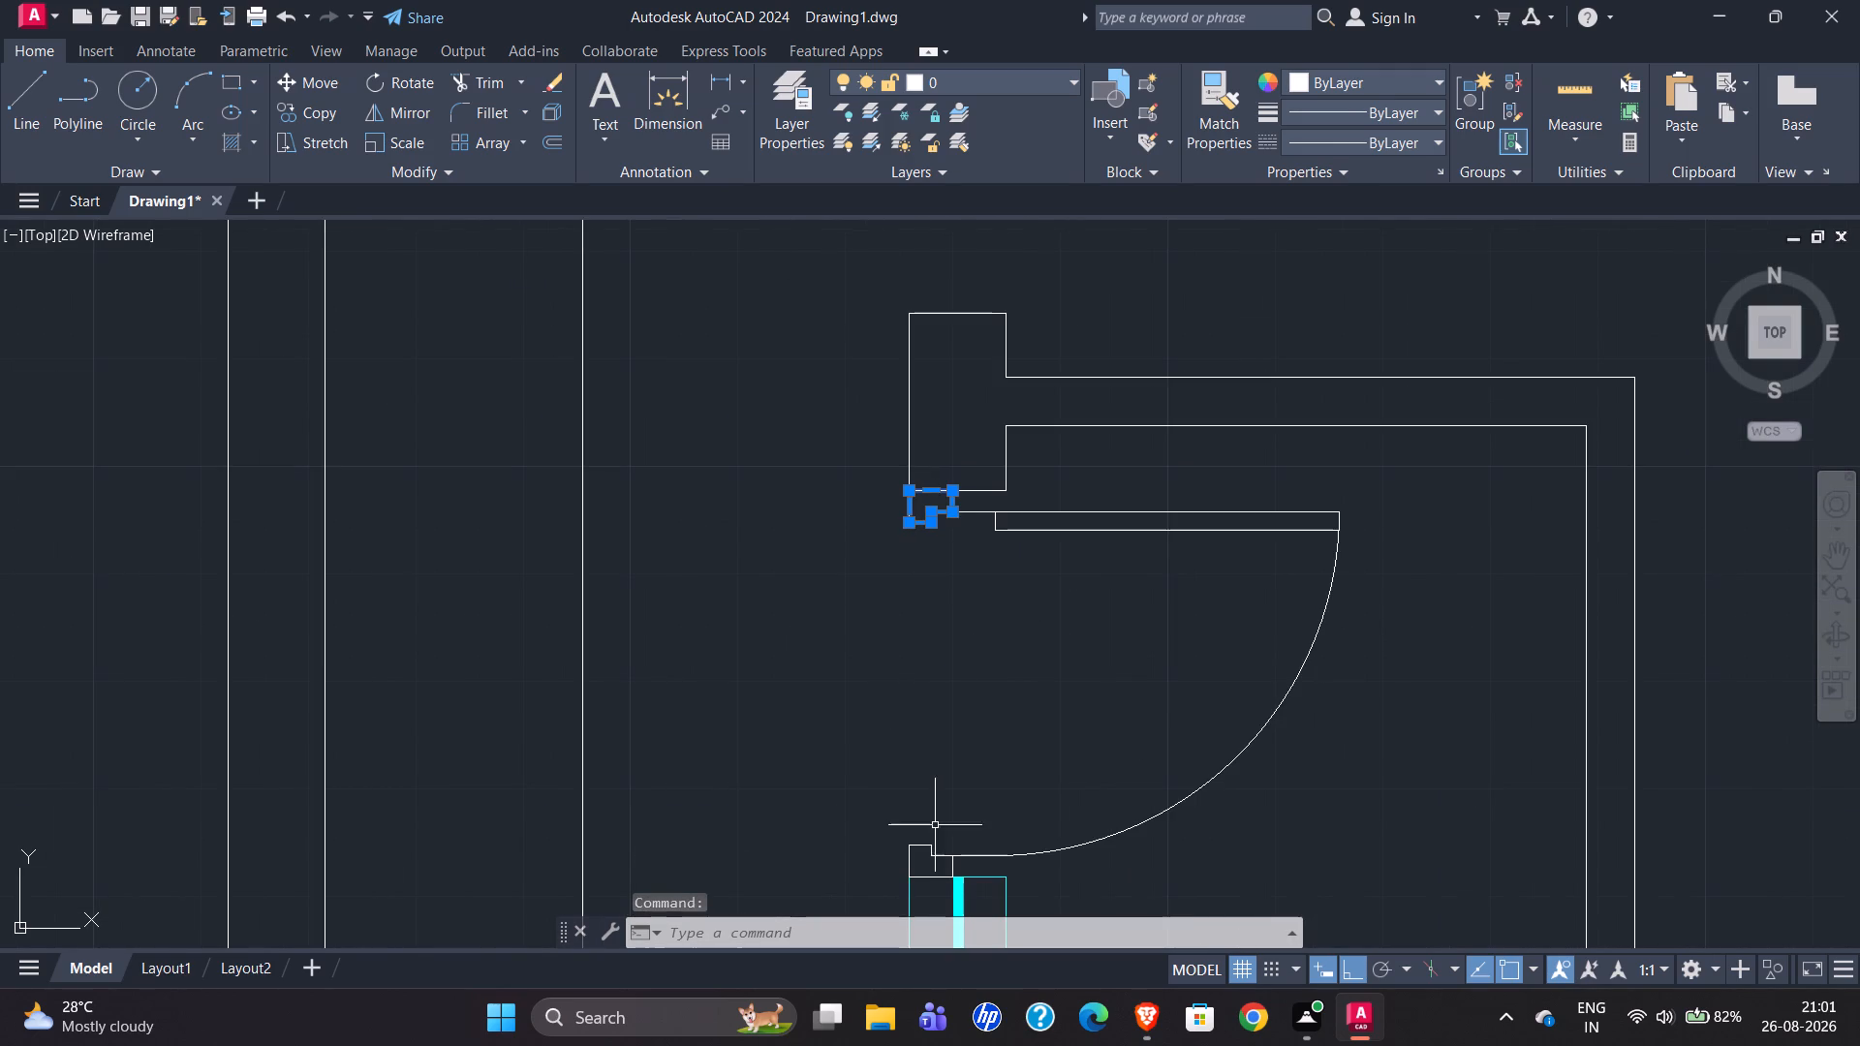
click(926, 845)
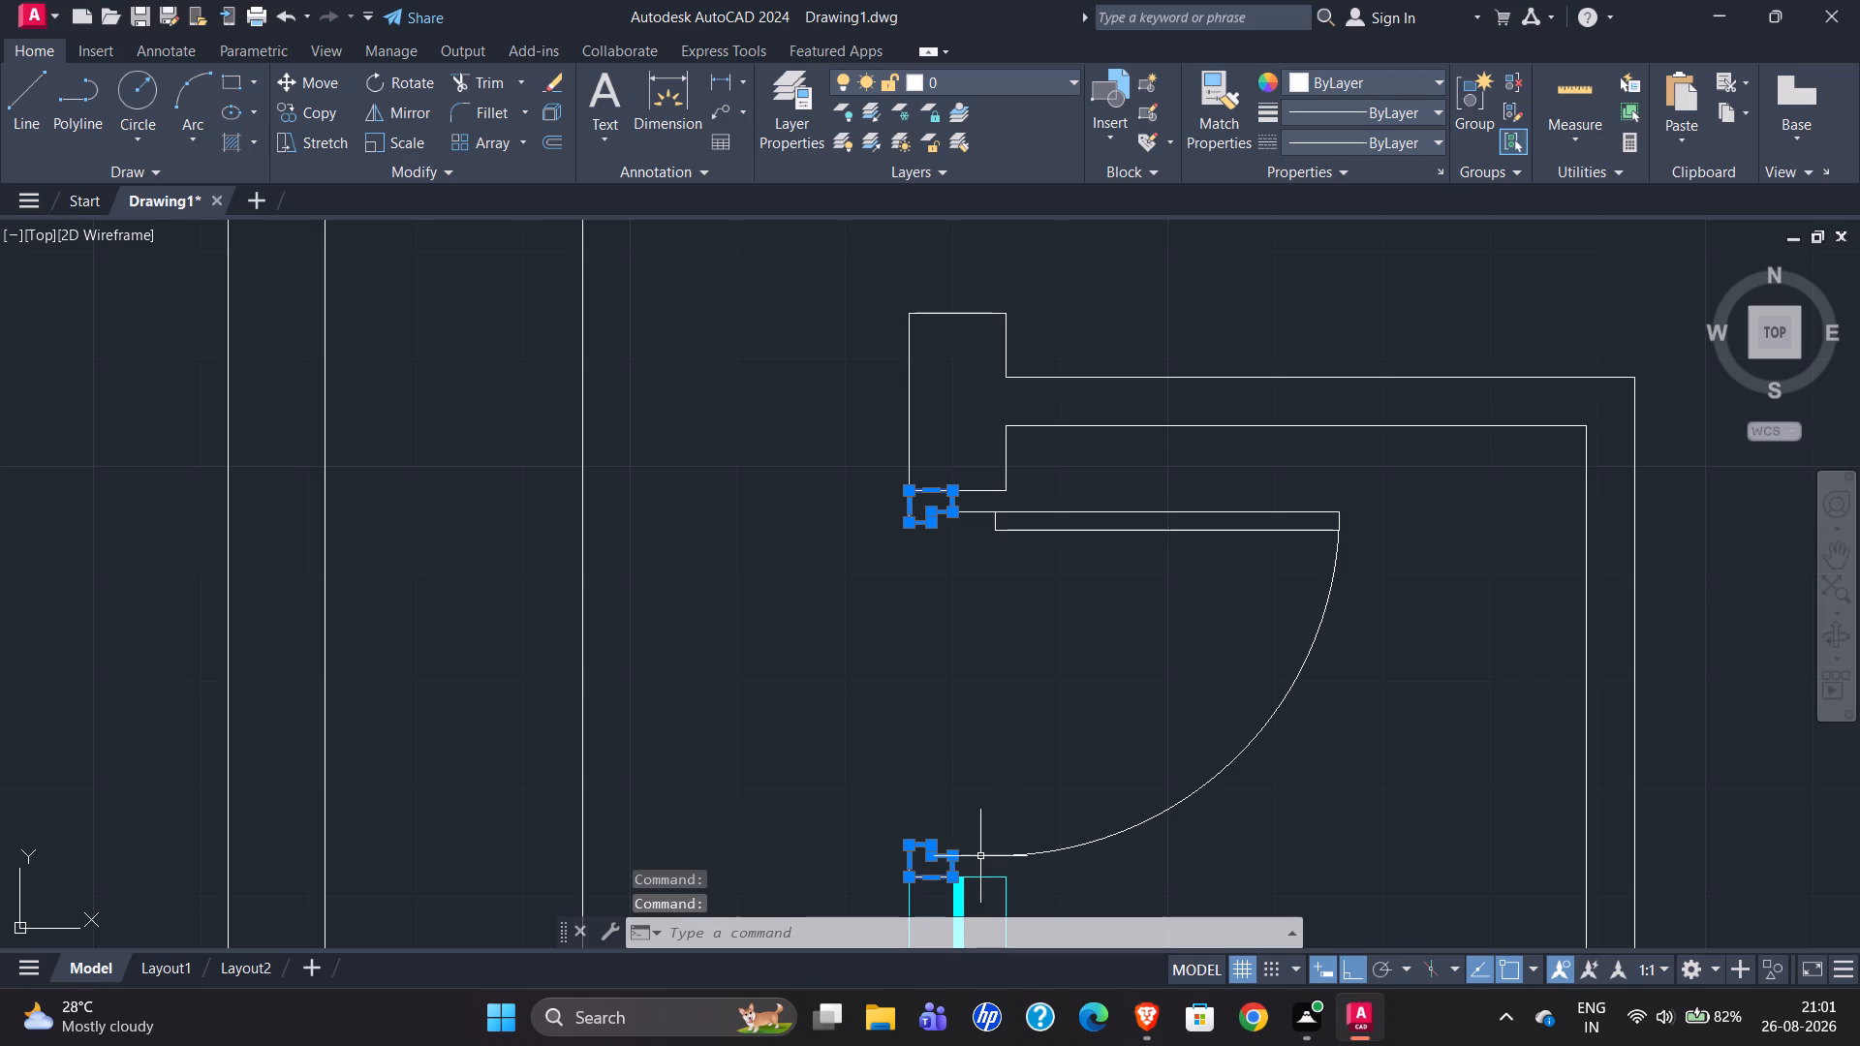
click(980, 856)
text(co)
key(Return)
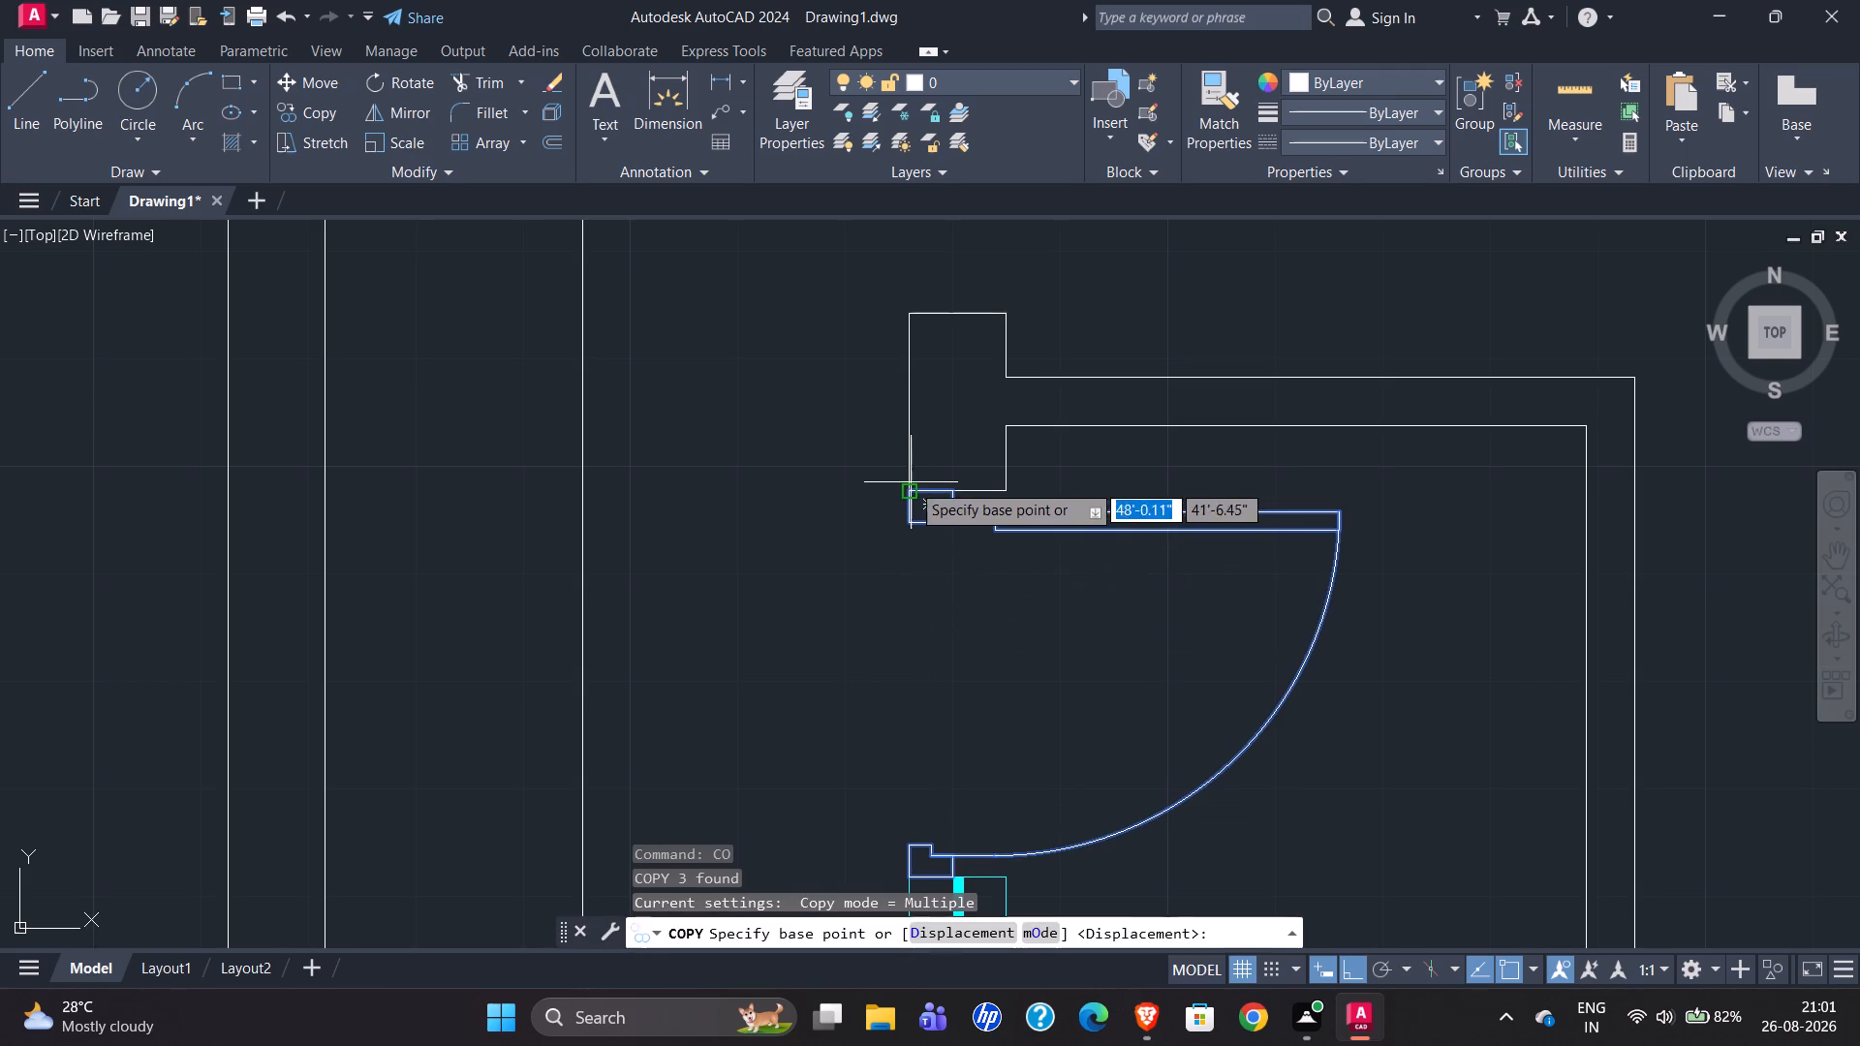
click(912, 489)
scroll(886, 629, down, 2)
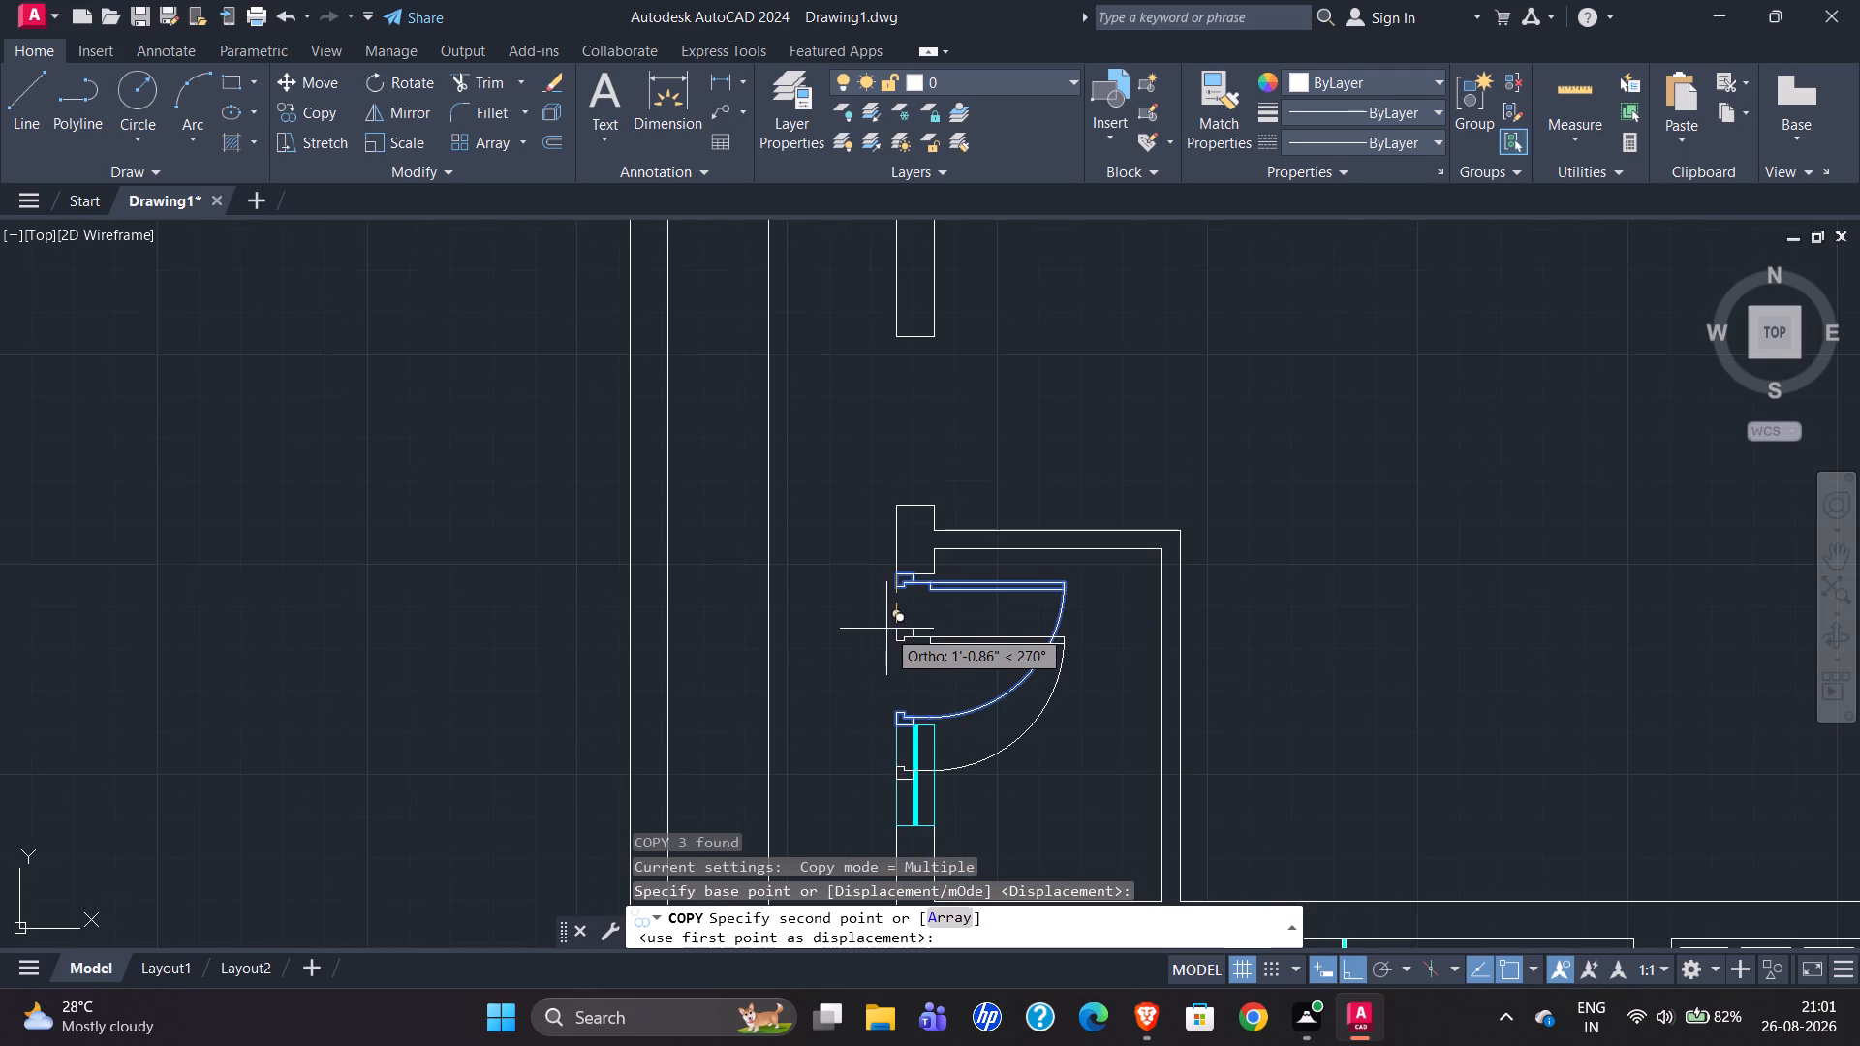
scroll(886, 327, up, 4)
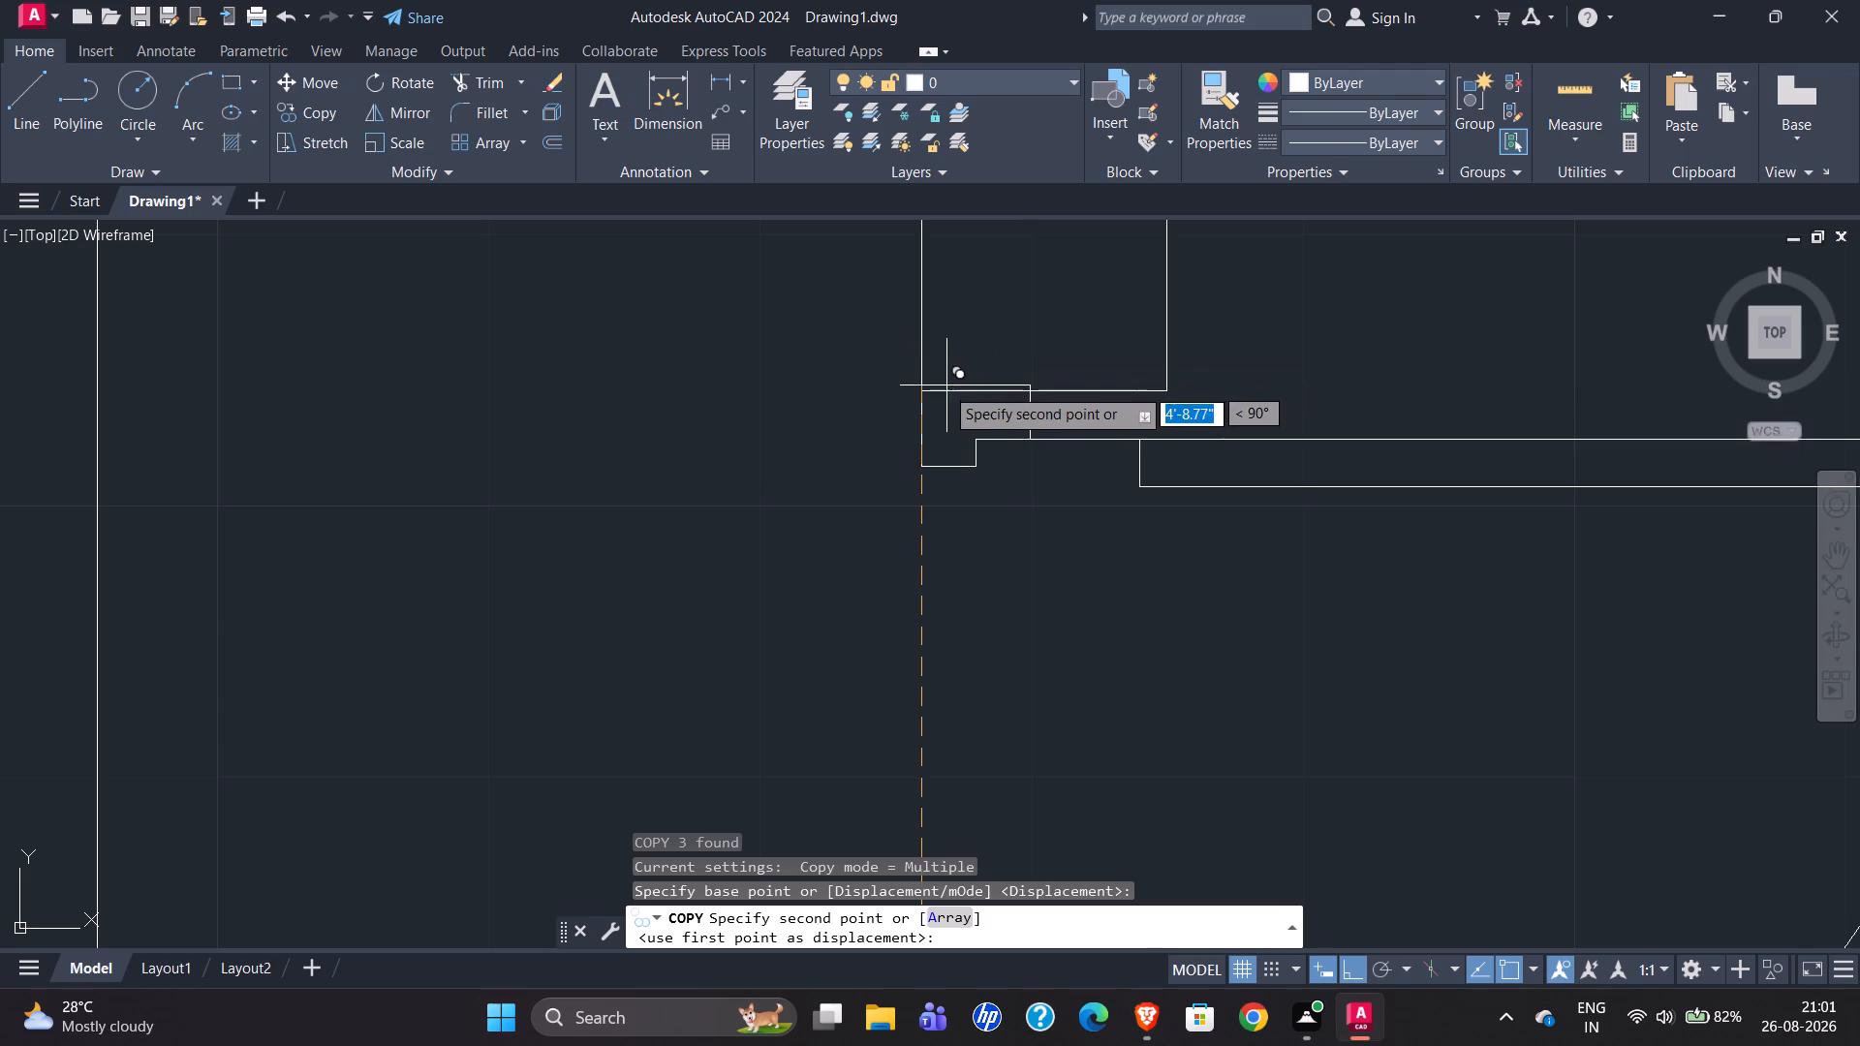
click(923, 394)
scroll(917, 328, down, 3)
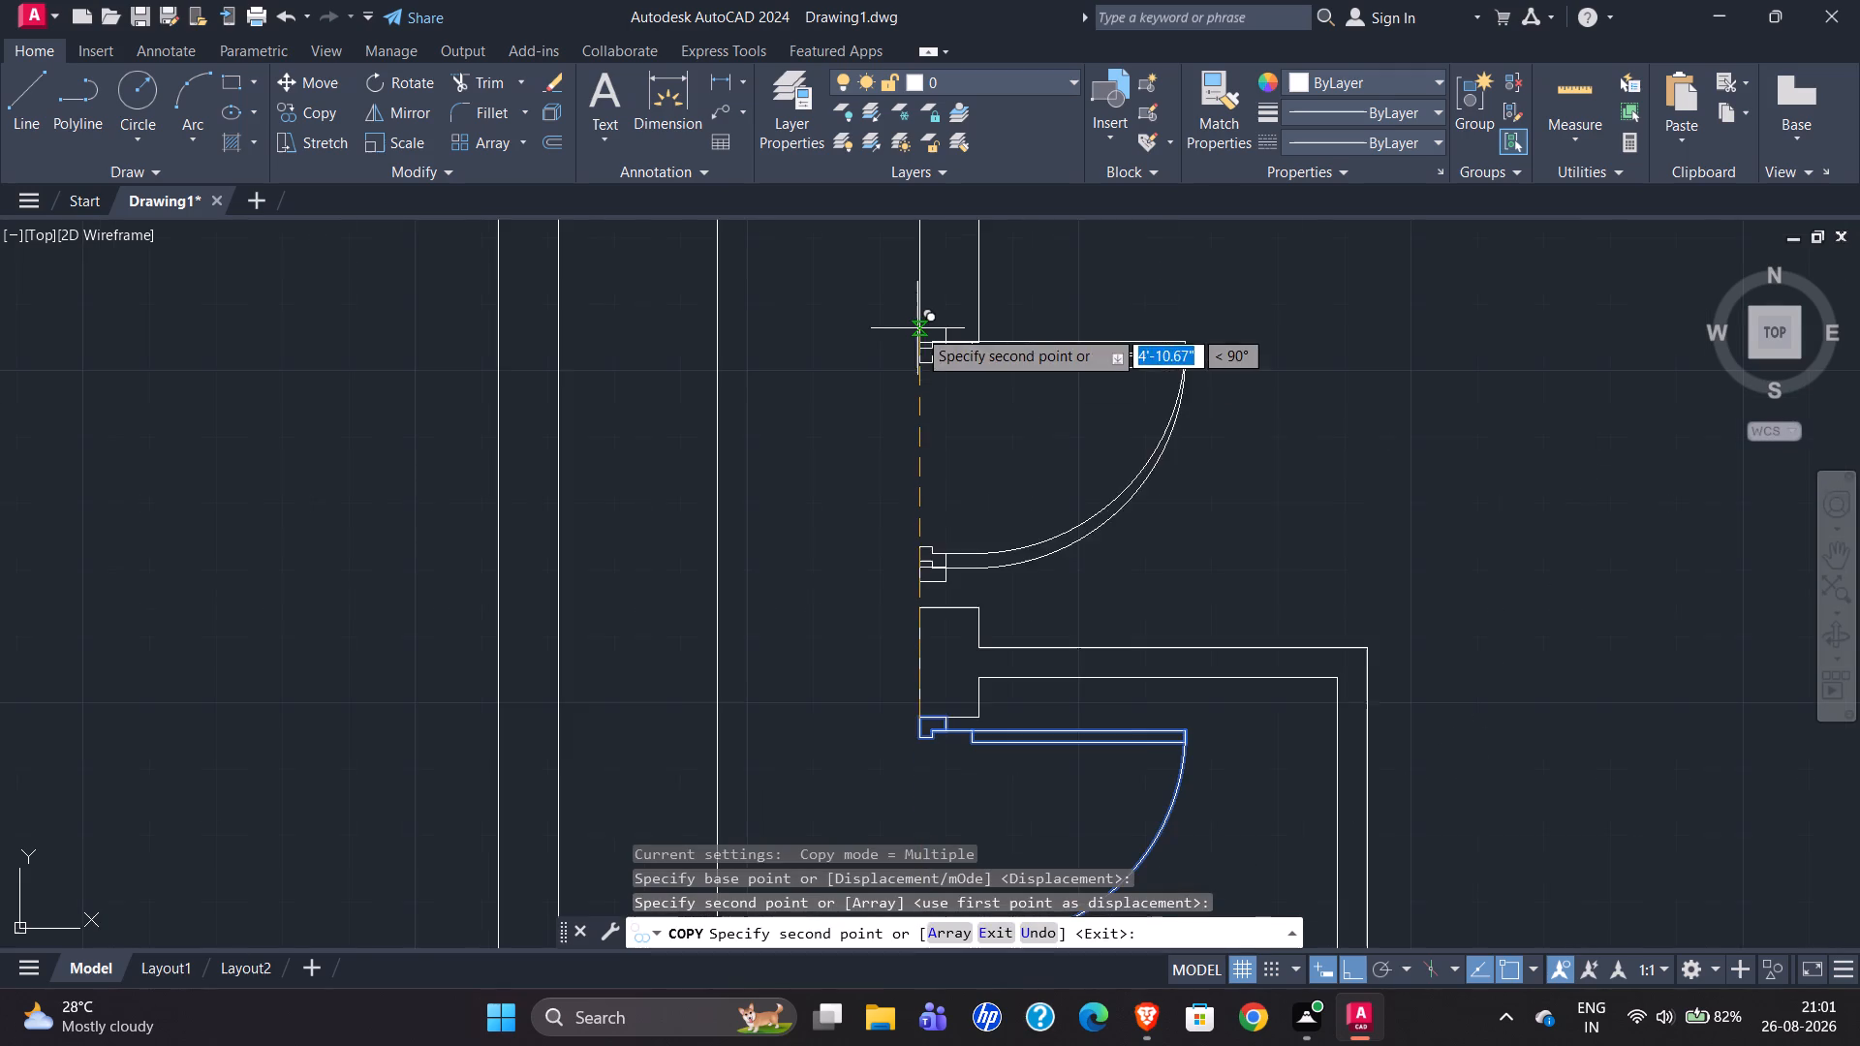
key(Escape)
Move the copied lower frame piece down 4" onto the wall piece below the D1 opening.
scroll(954, 580, up, 3)
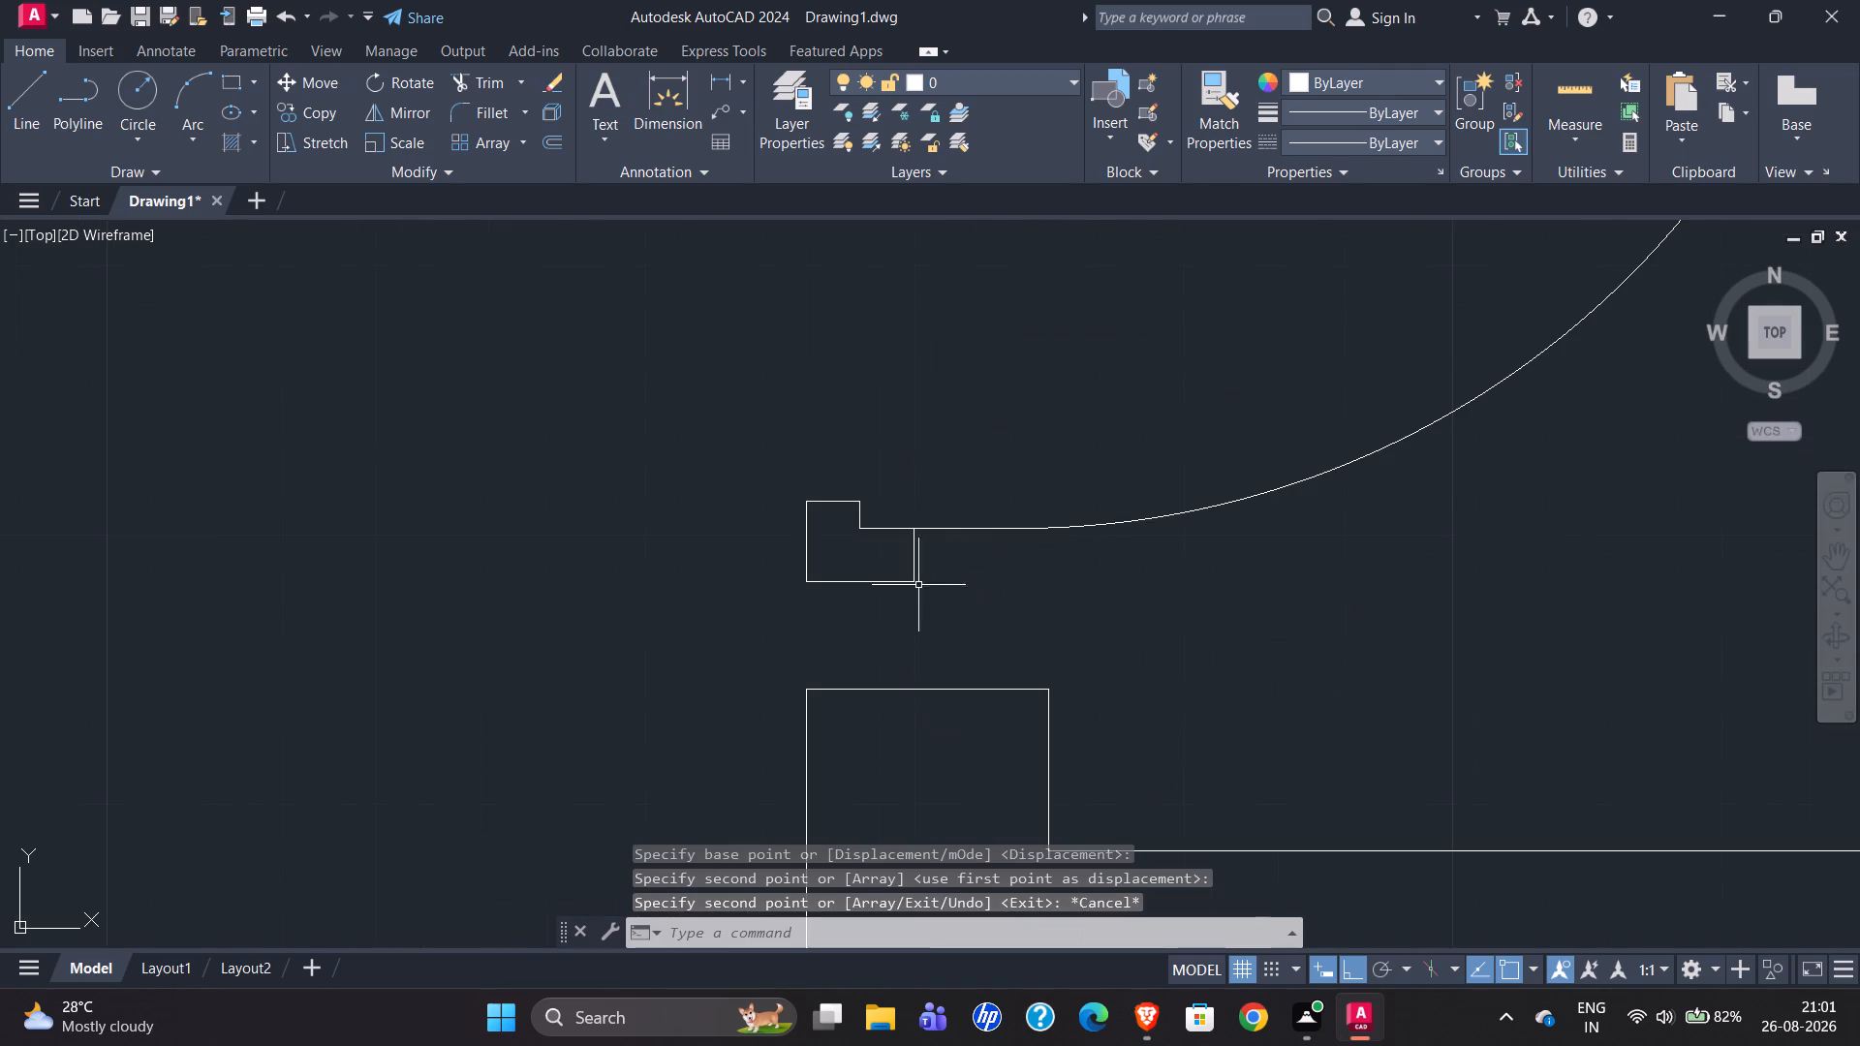
click(894, 584)
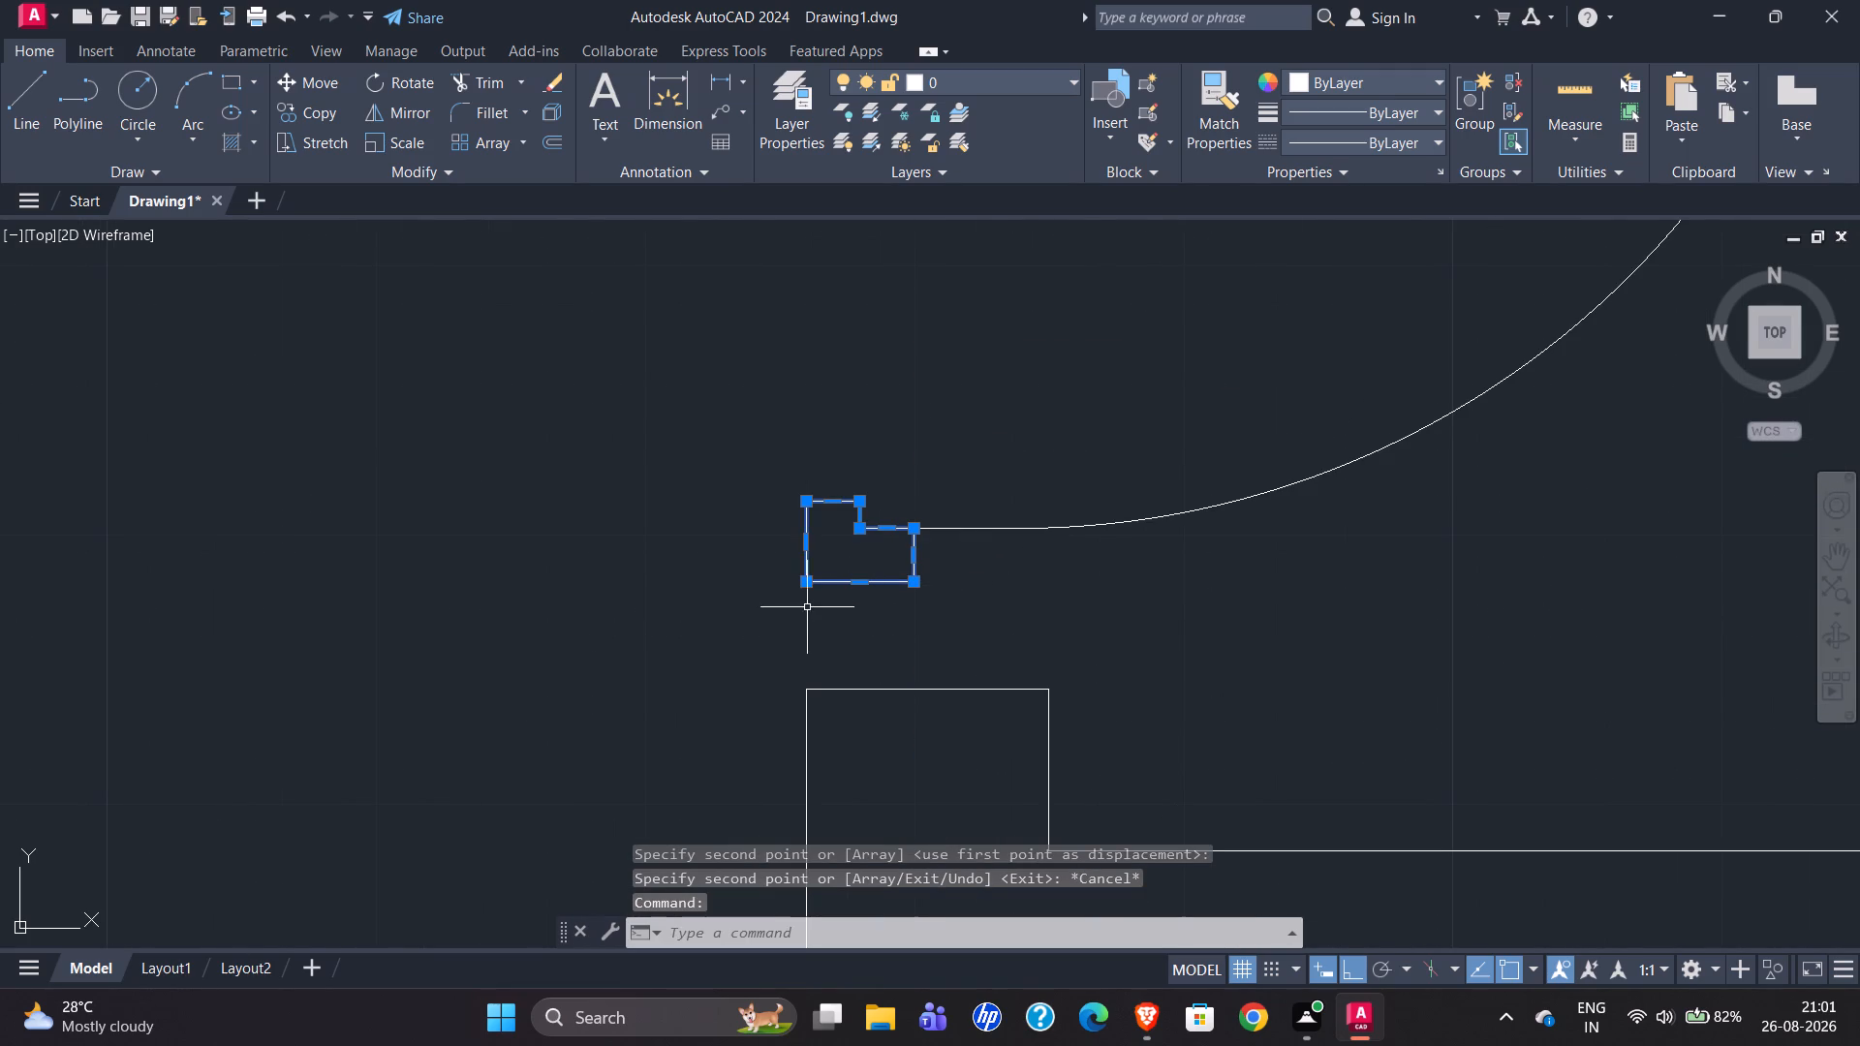
key(m)
key(Return)
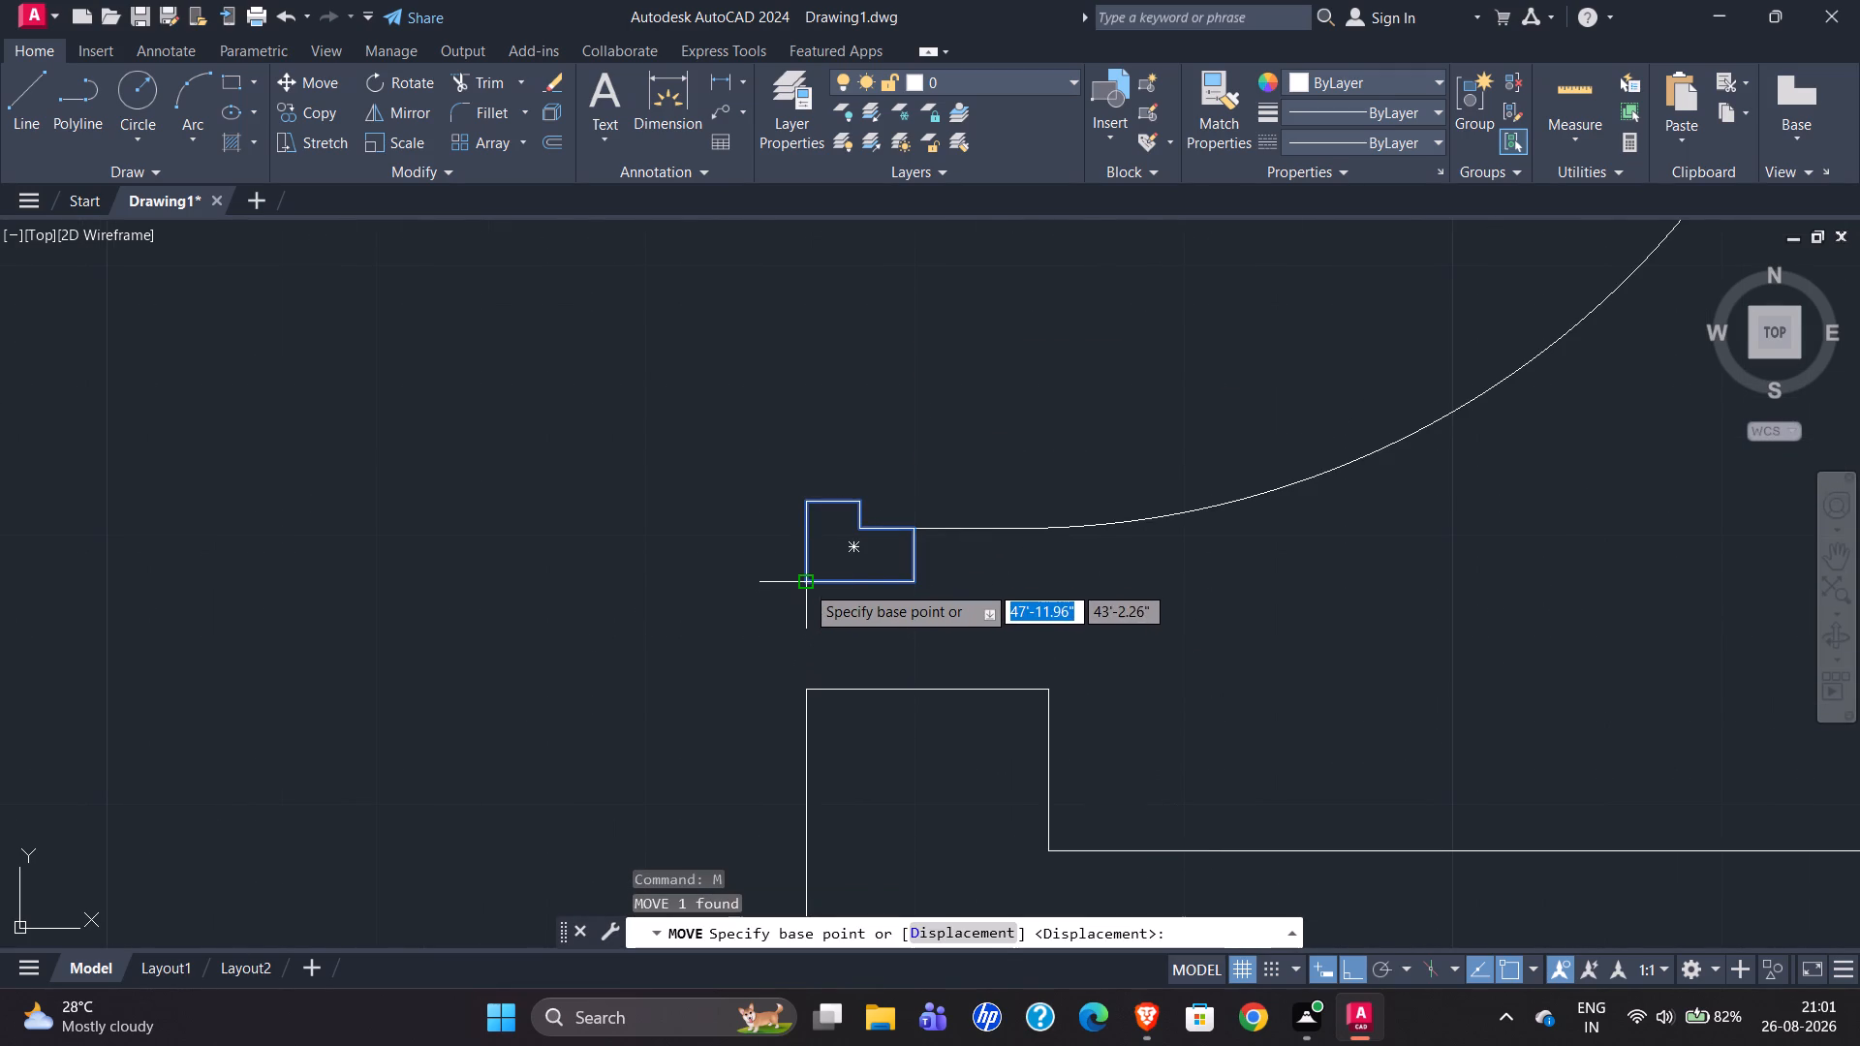
click(805, 575)
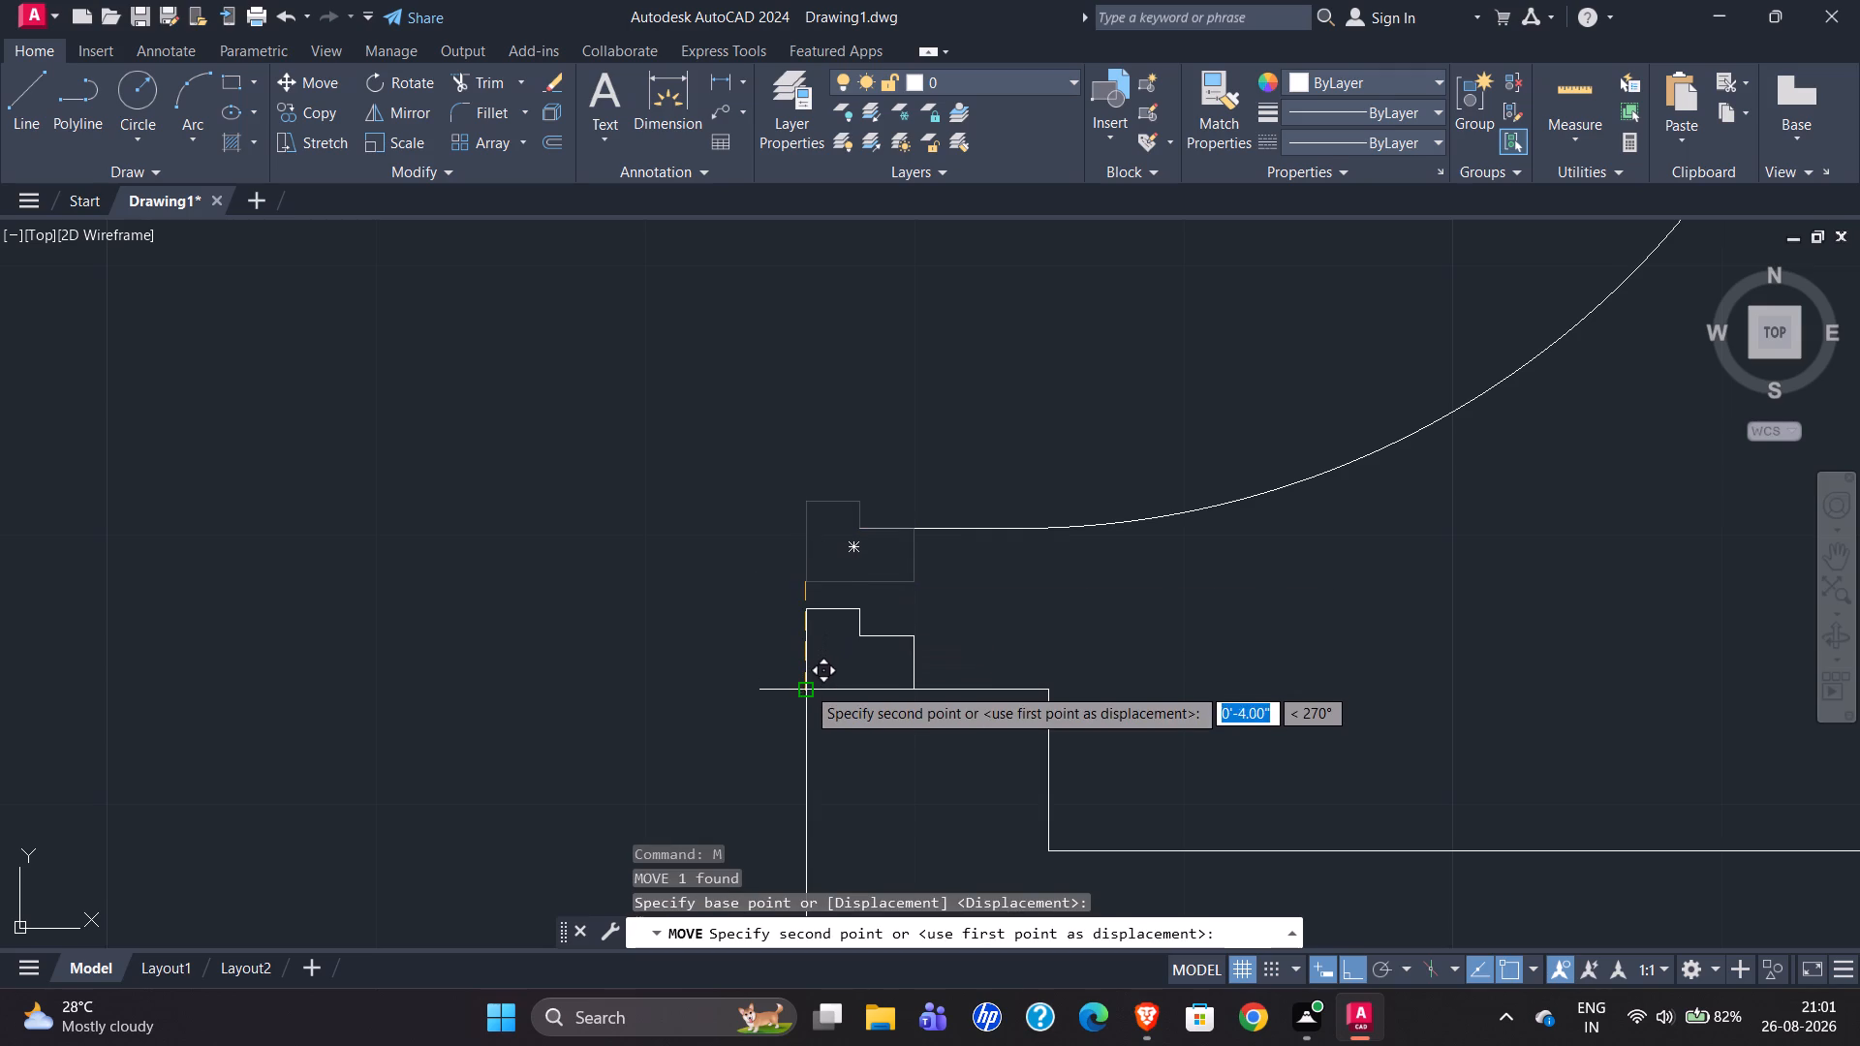
click(806, 690)
key(Escape)
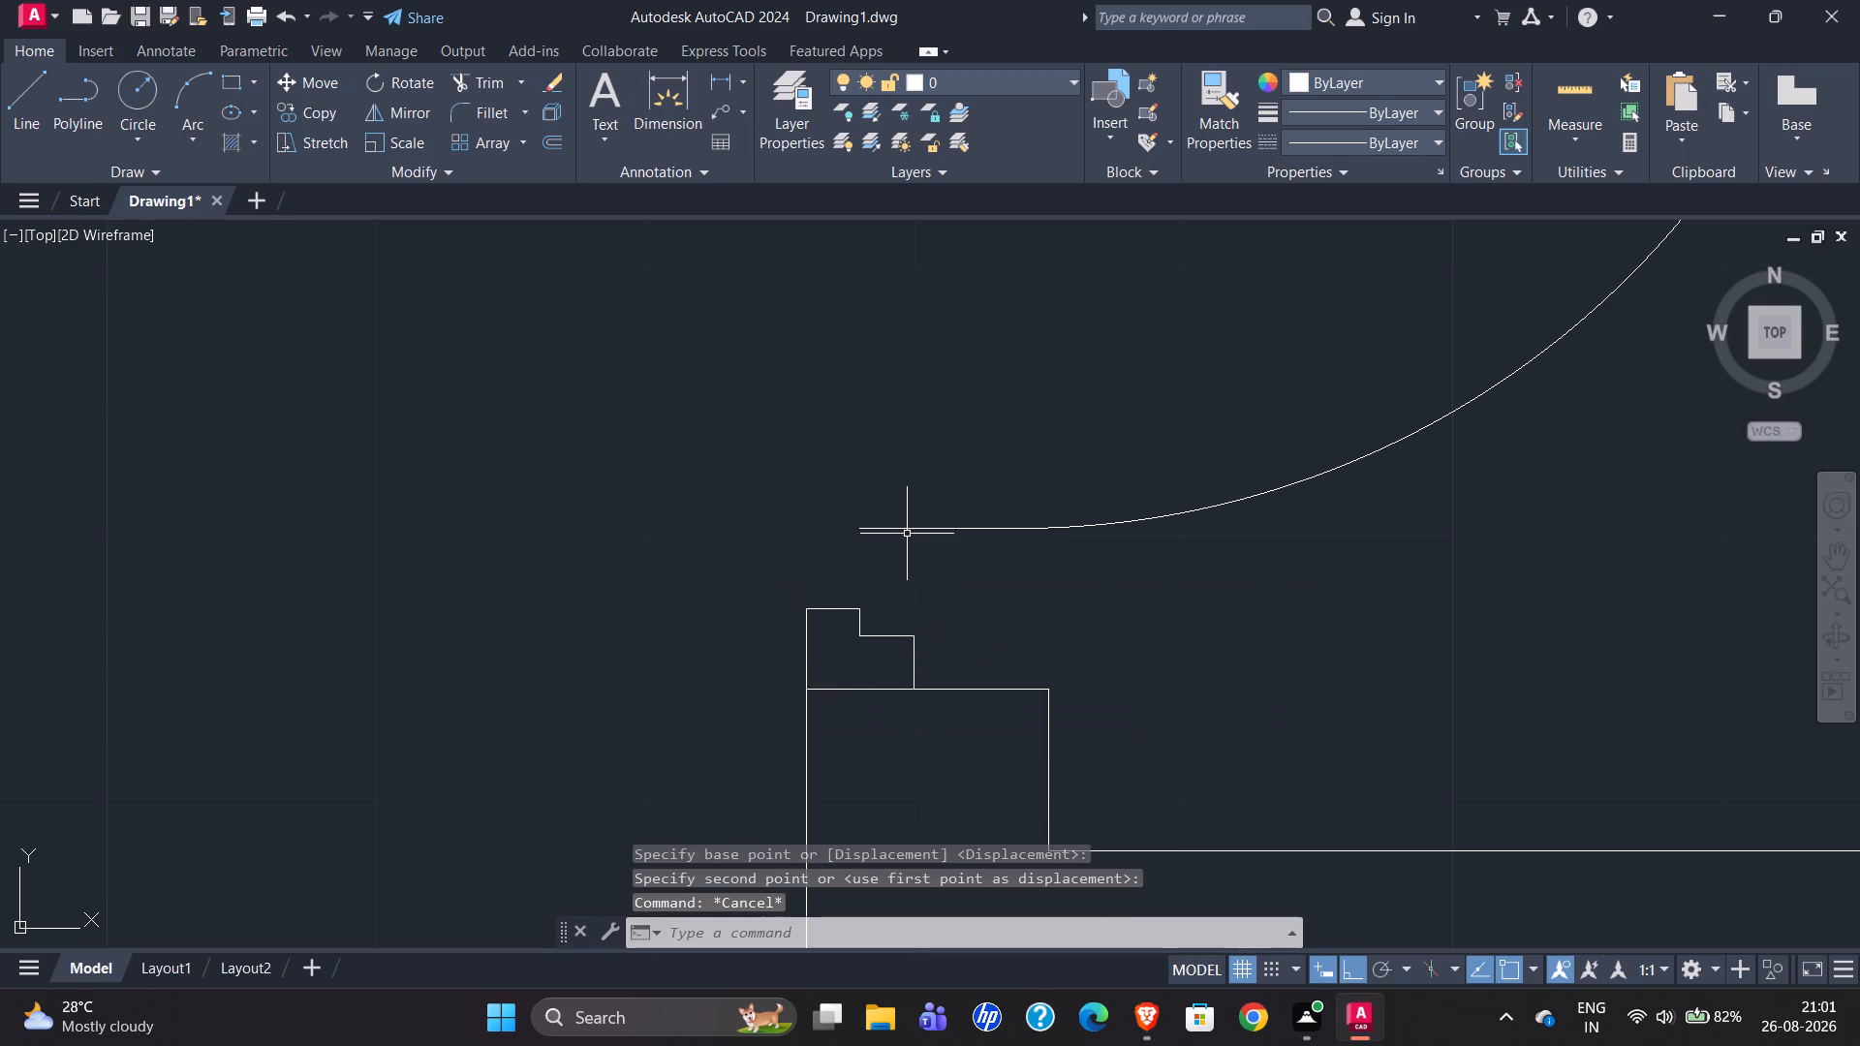
Stretch the copied door's lower end down to the moved frame piece so the door spans the D1 opening.
click(907, 526)
click(1025, 525)
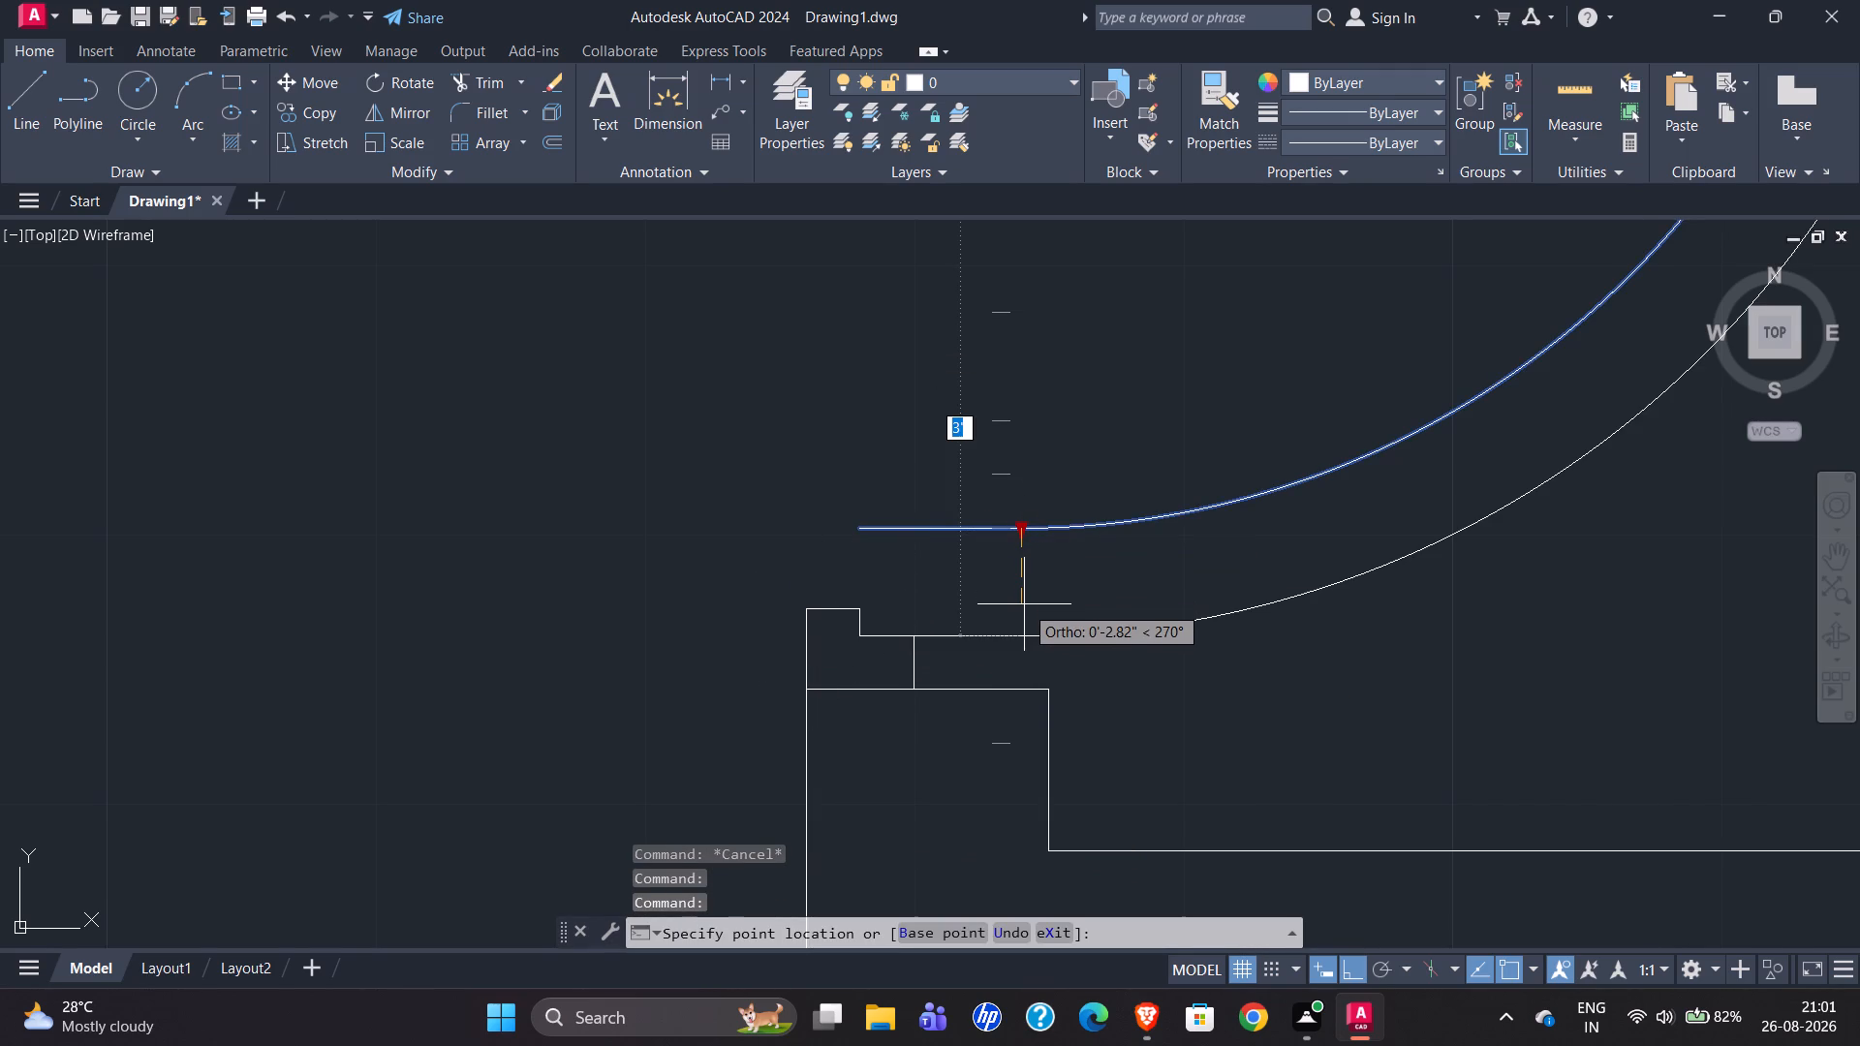
click(1026, 660)
scroll(806, 698, down, 3)
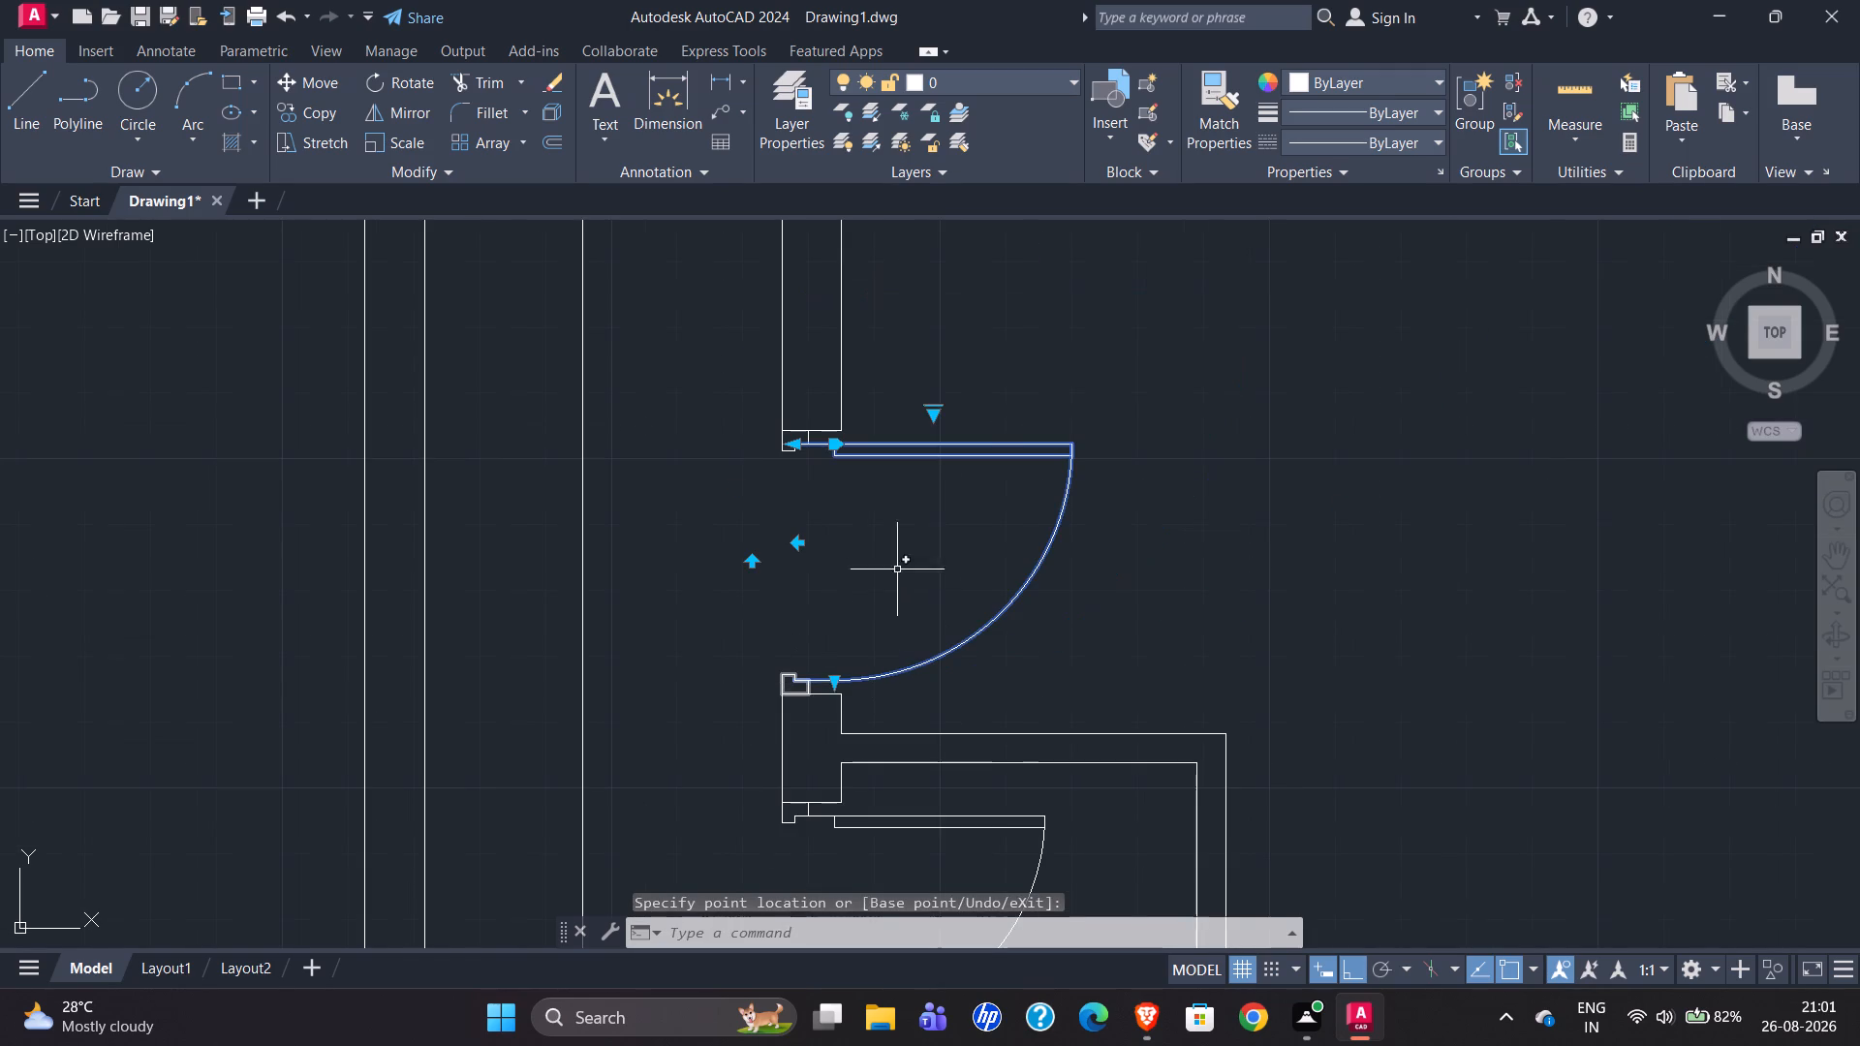
key(Escape)
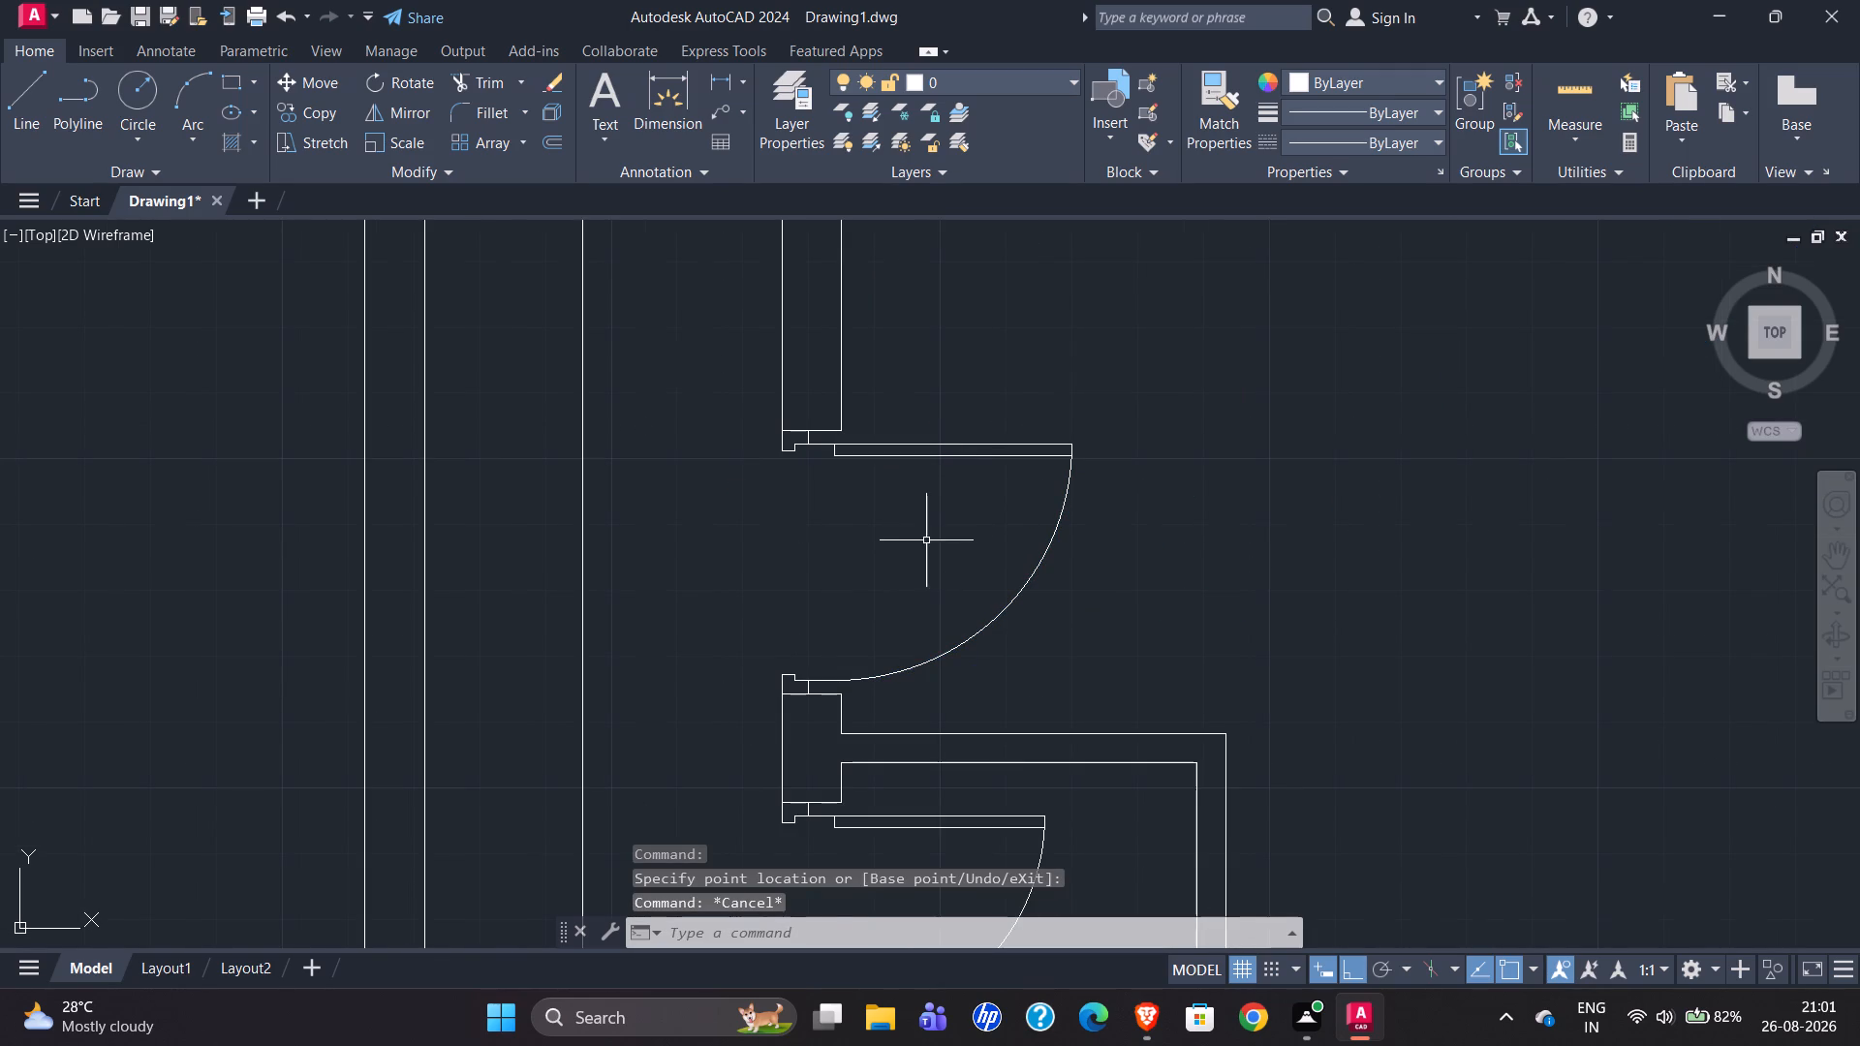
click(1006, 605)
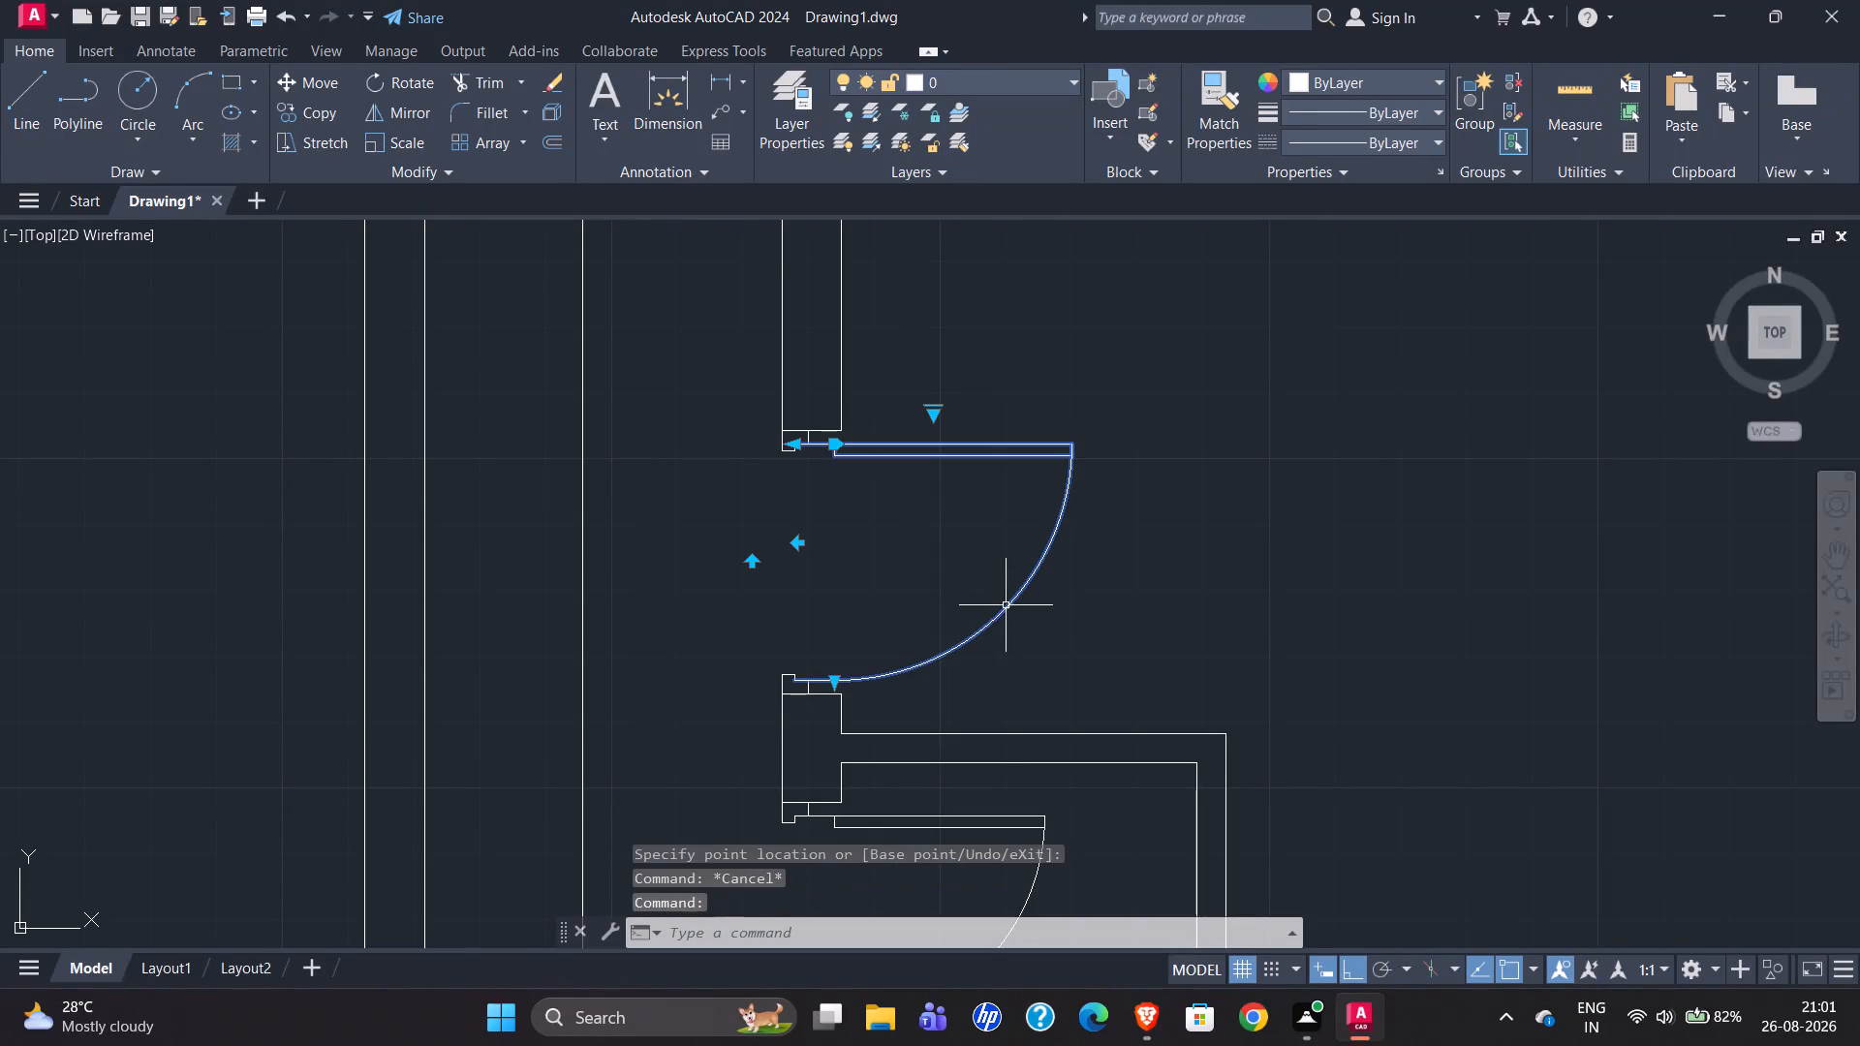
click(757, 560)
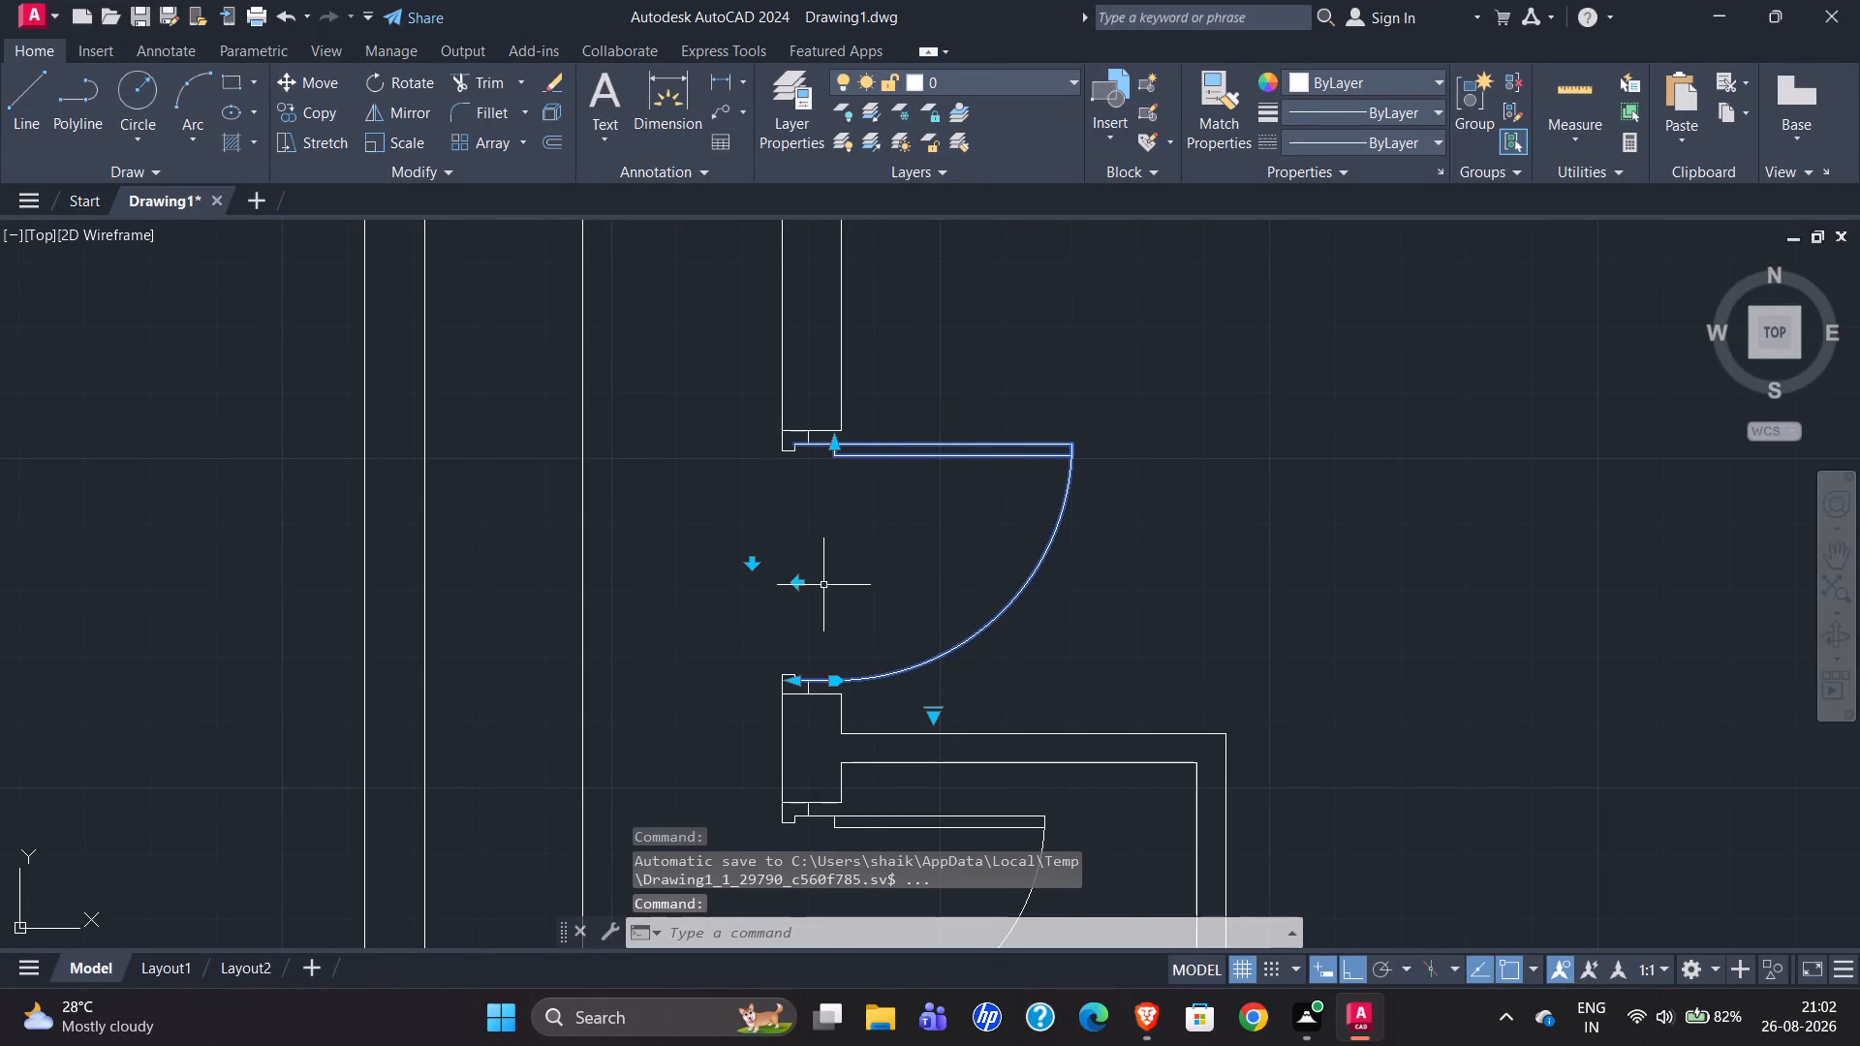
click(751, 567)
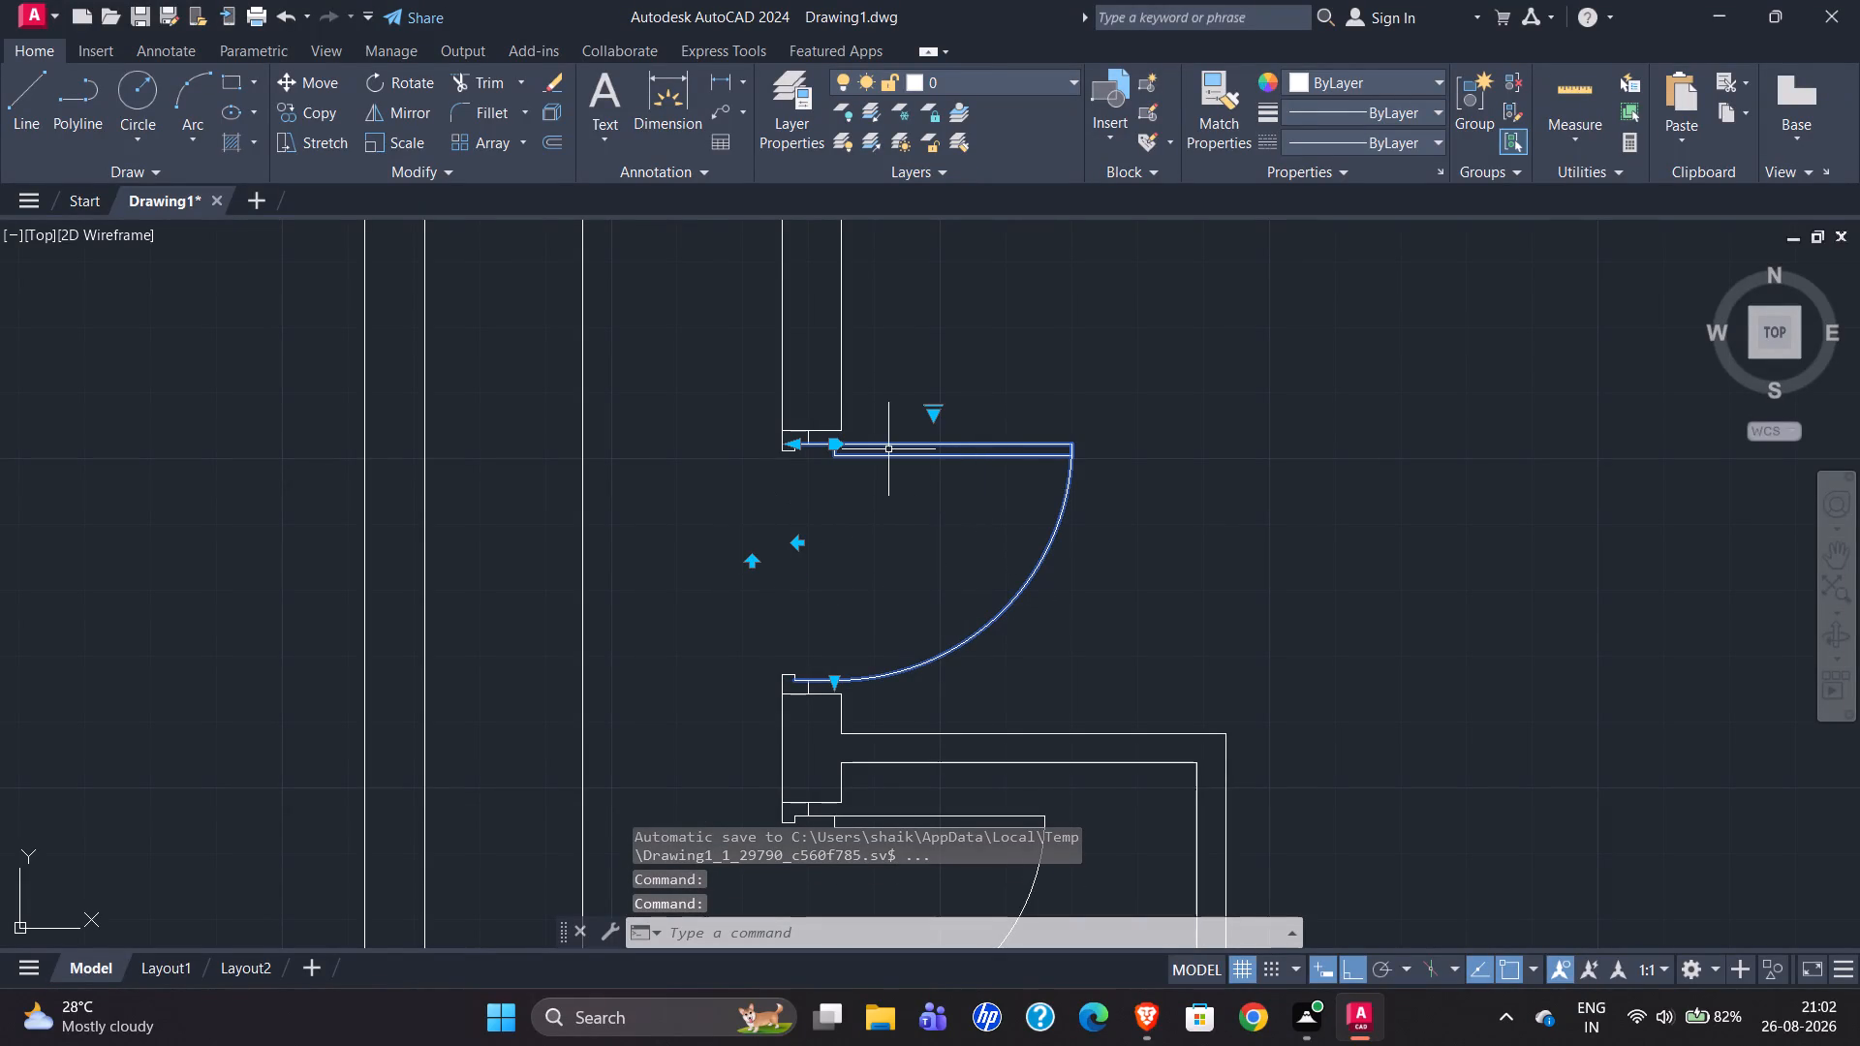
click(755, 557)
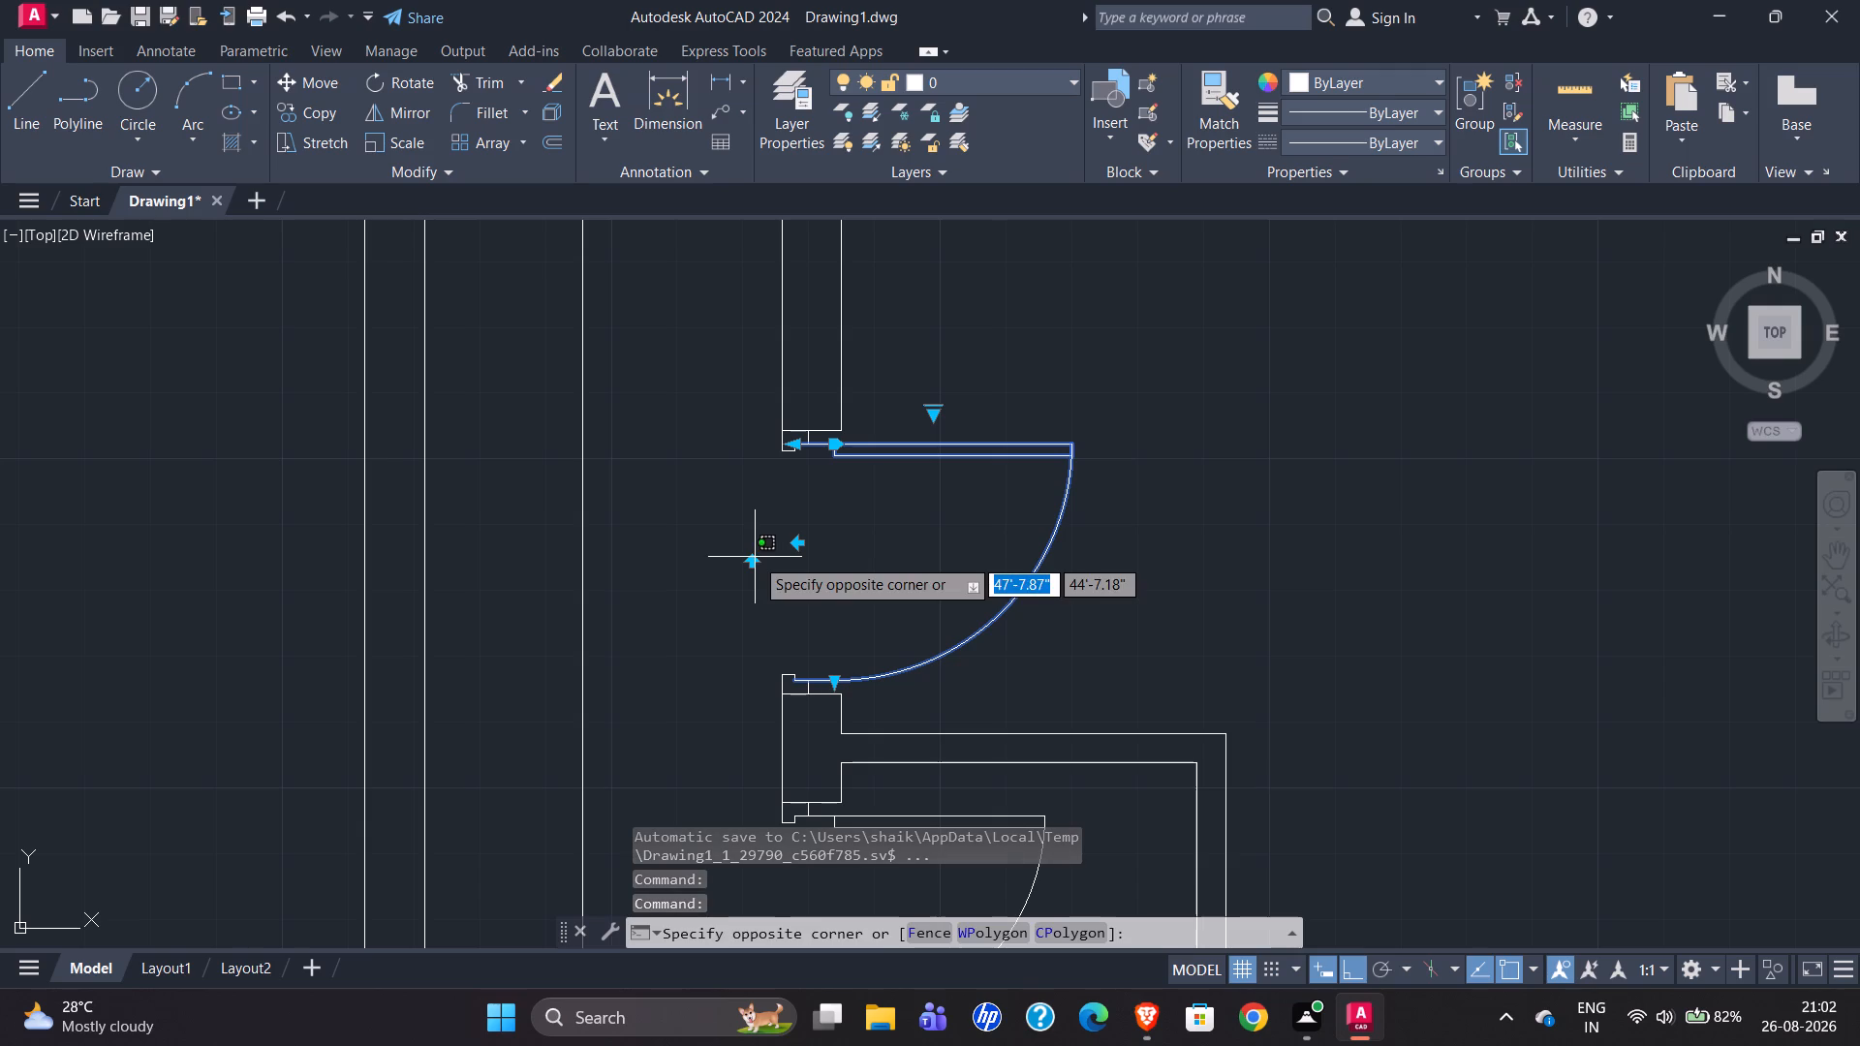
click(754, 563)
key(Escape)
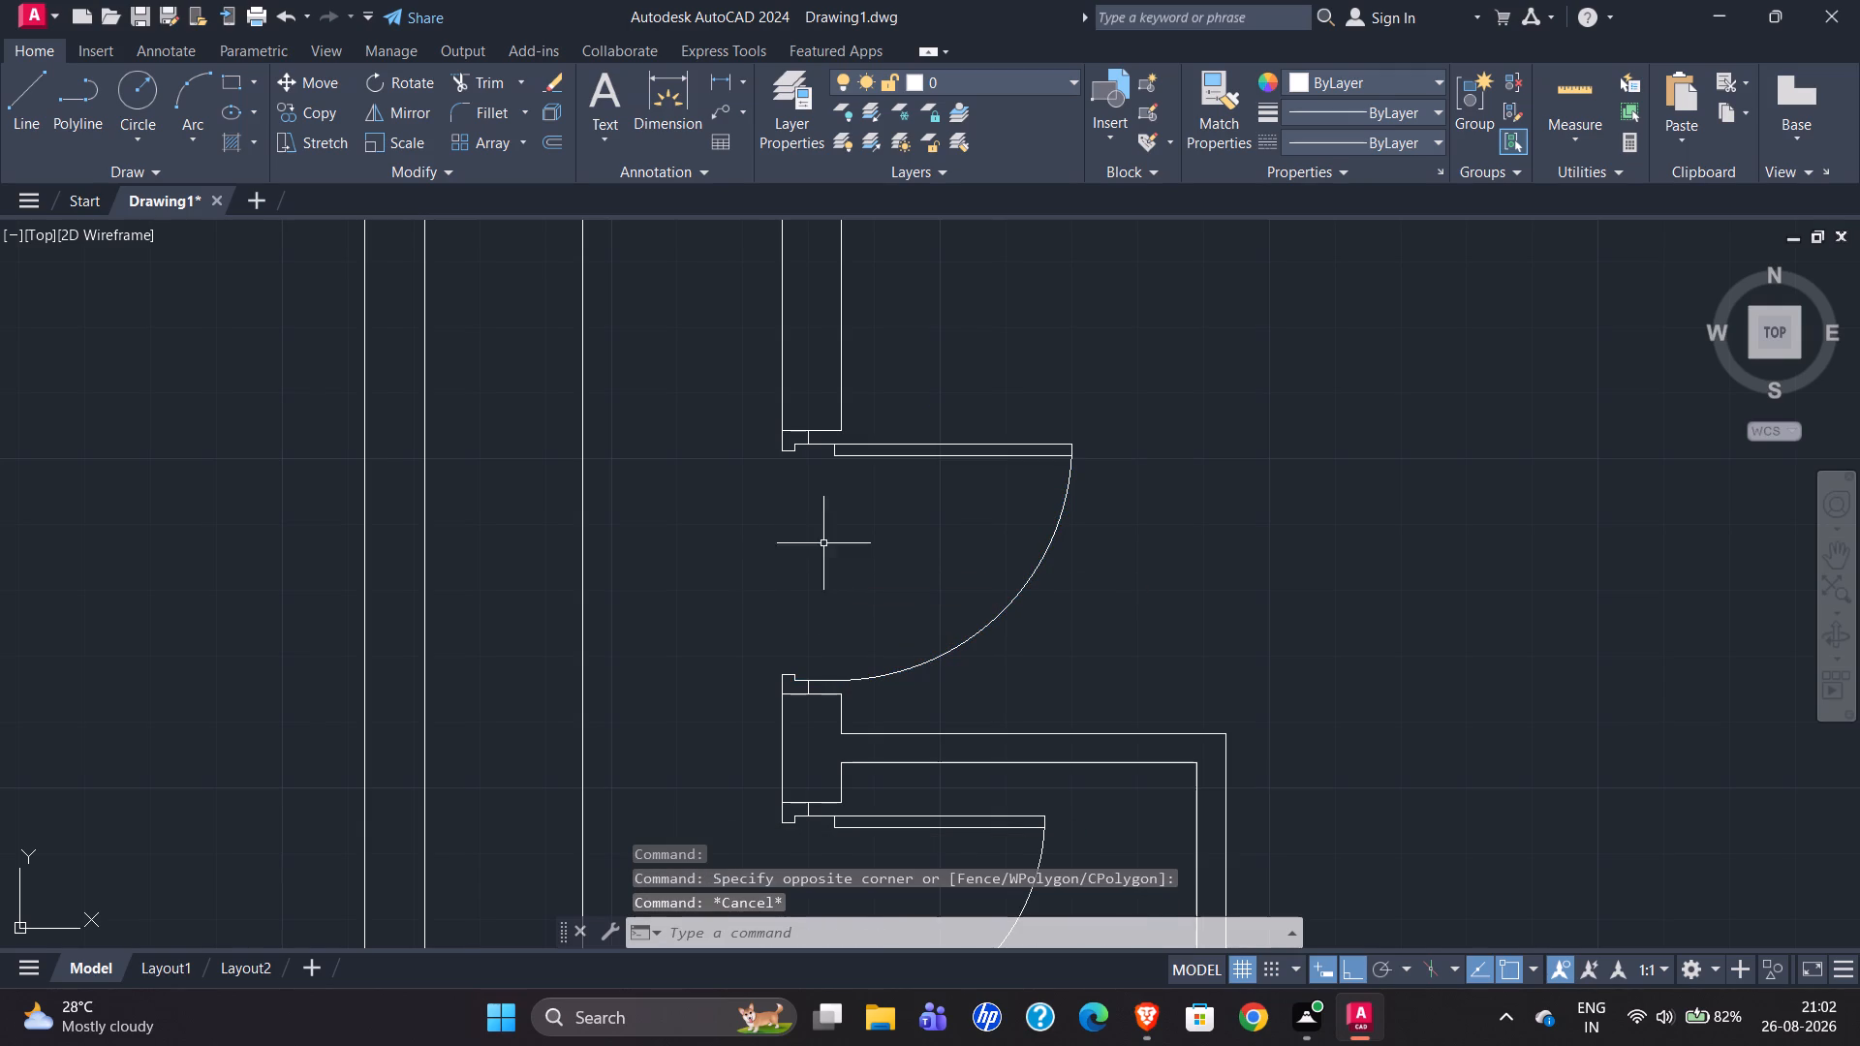
Flip the D1 door vertically so its leaf sits along the lower side of the opening.
click(881, 447)
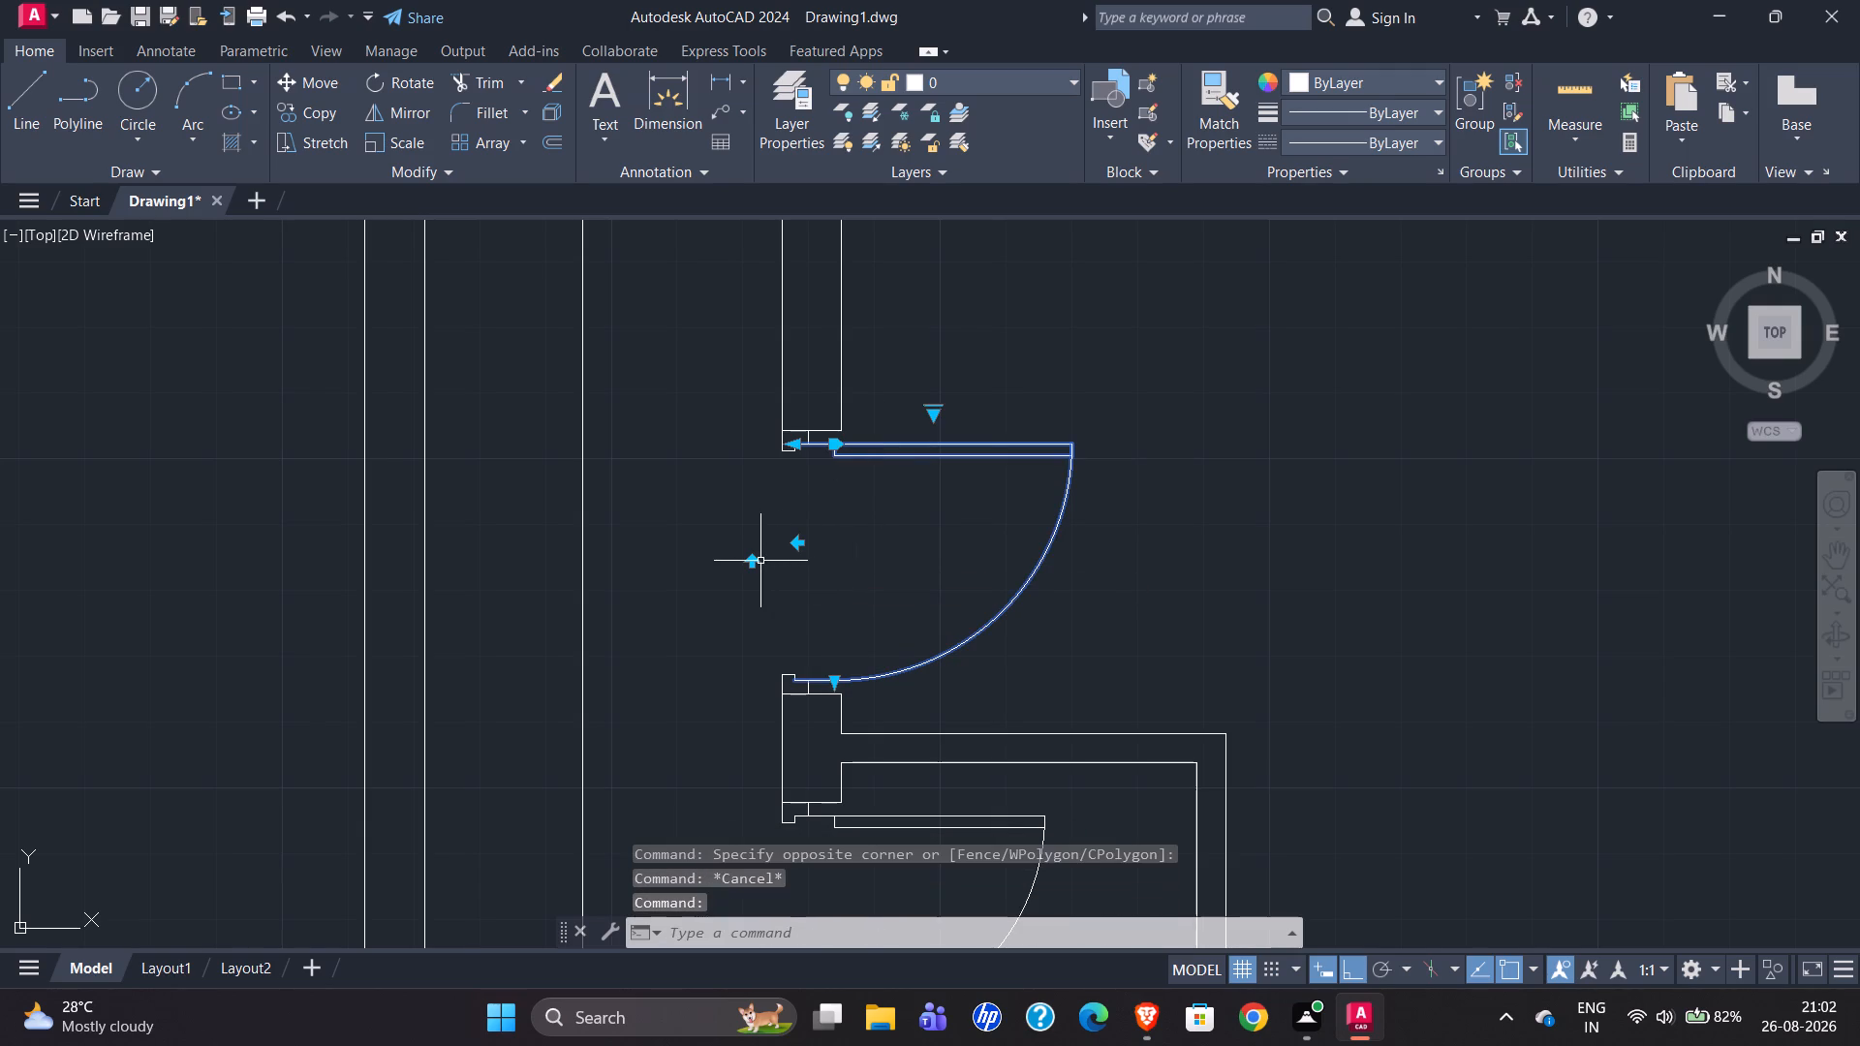
click(751, 558)
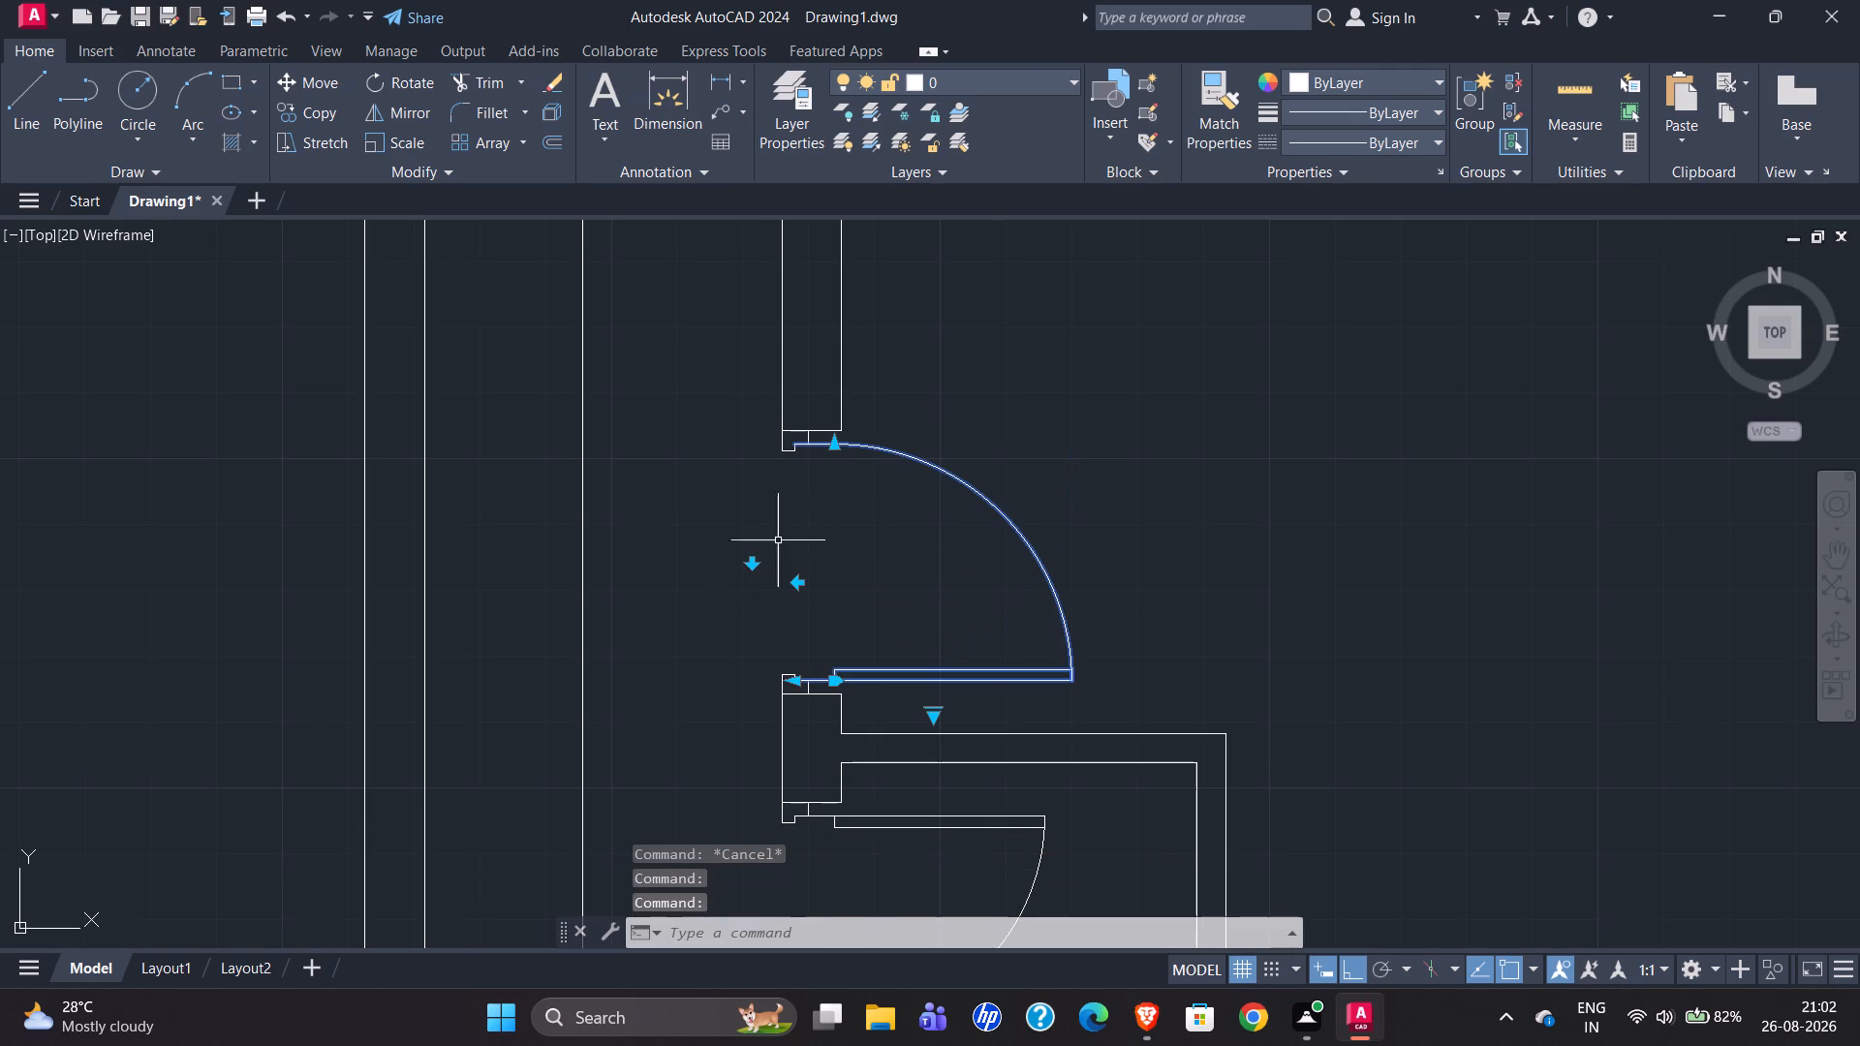
scroll(741, 511, down, 1)
key(Escape)
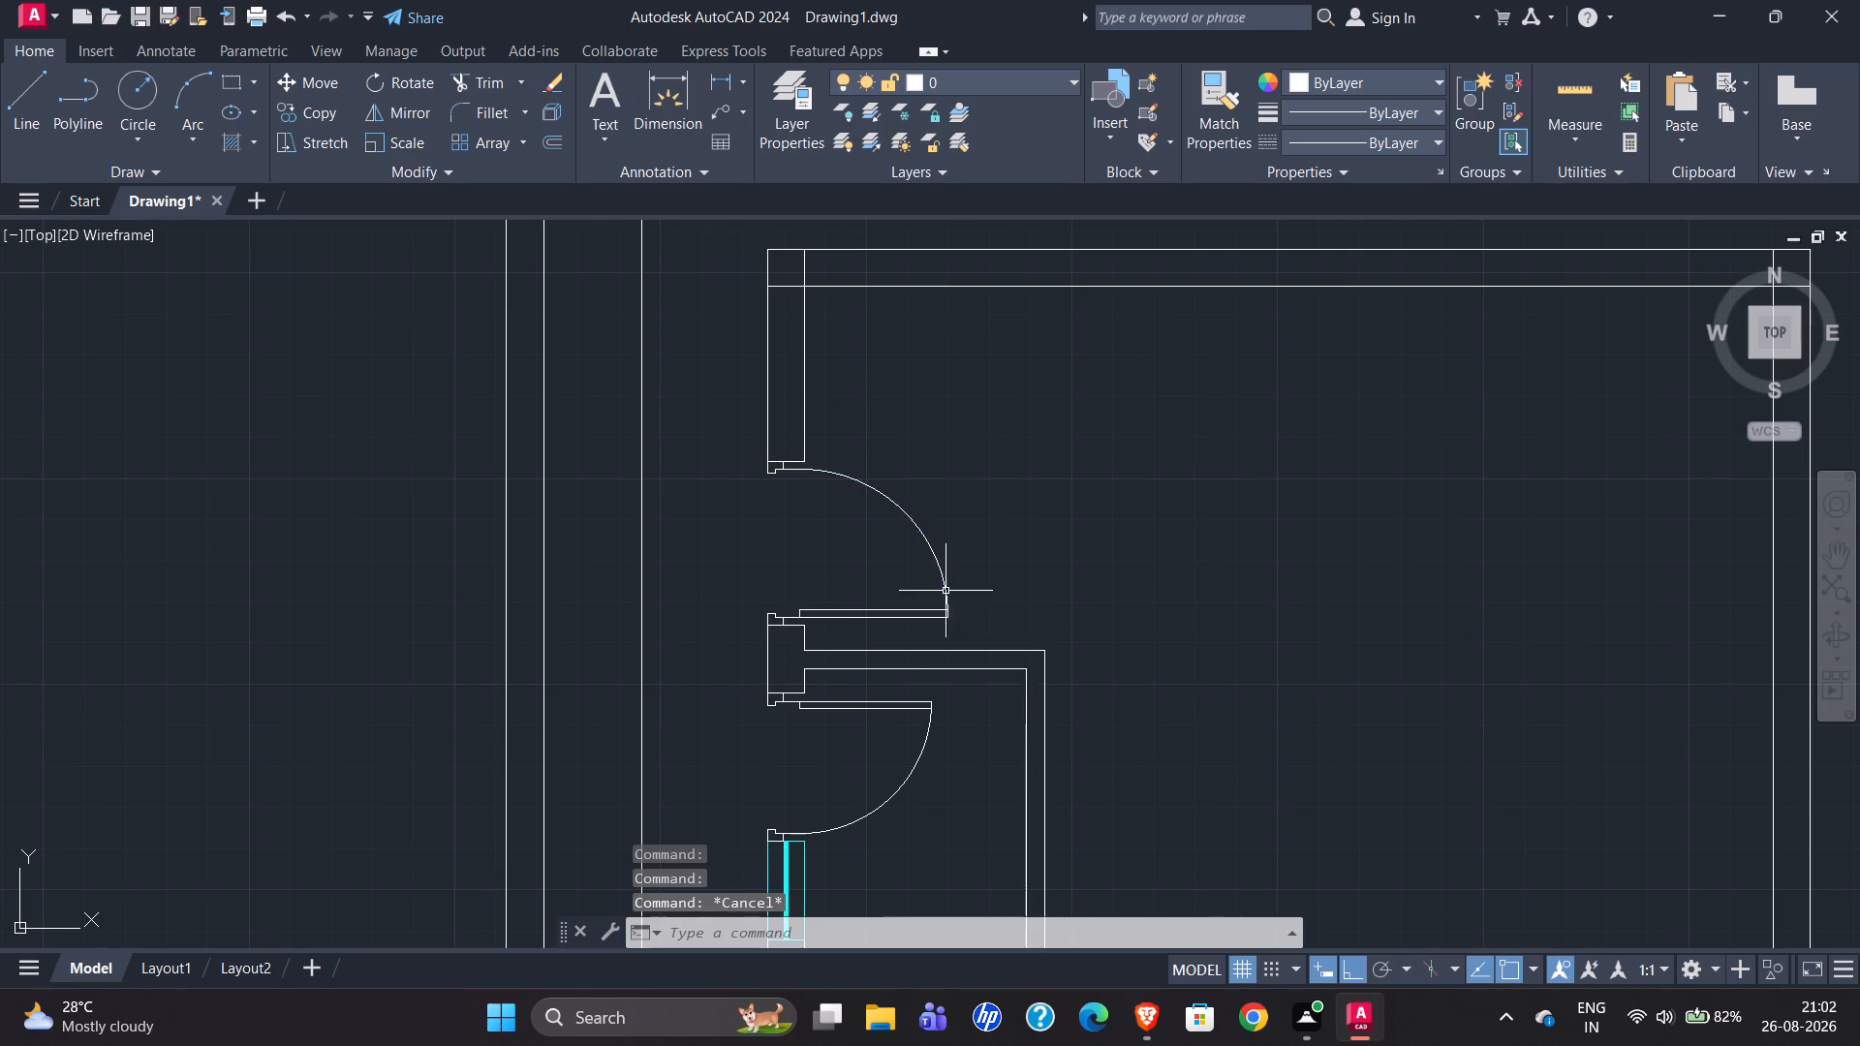
Examine the wall and window dimensions along the servant room's top wall in the reference plan.
scroll(1004, 578, down, 1)
scroll(1098, 516, down, 4)
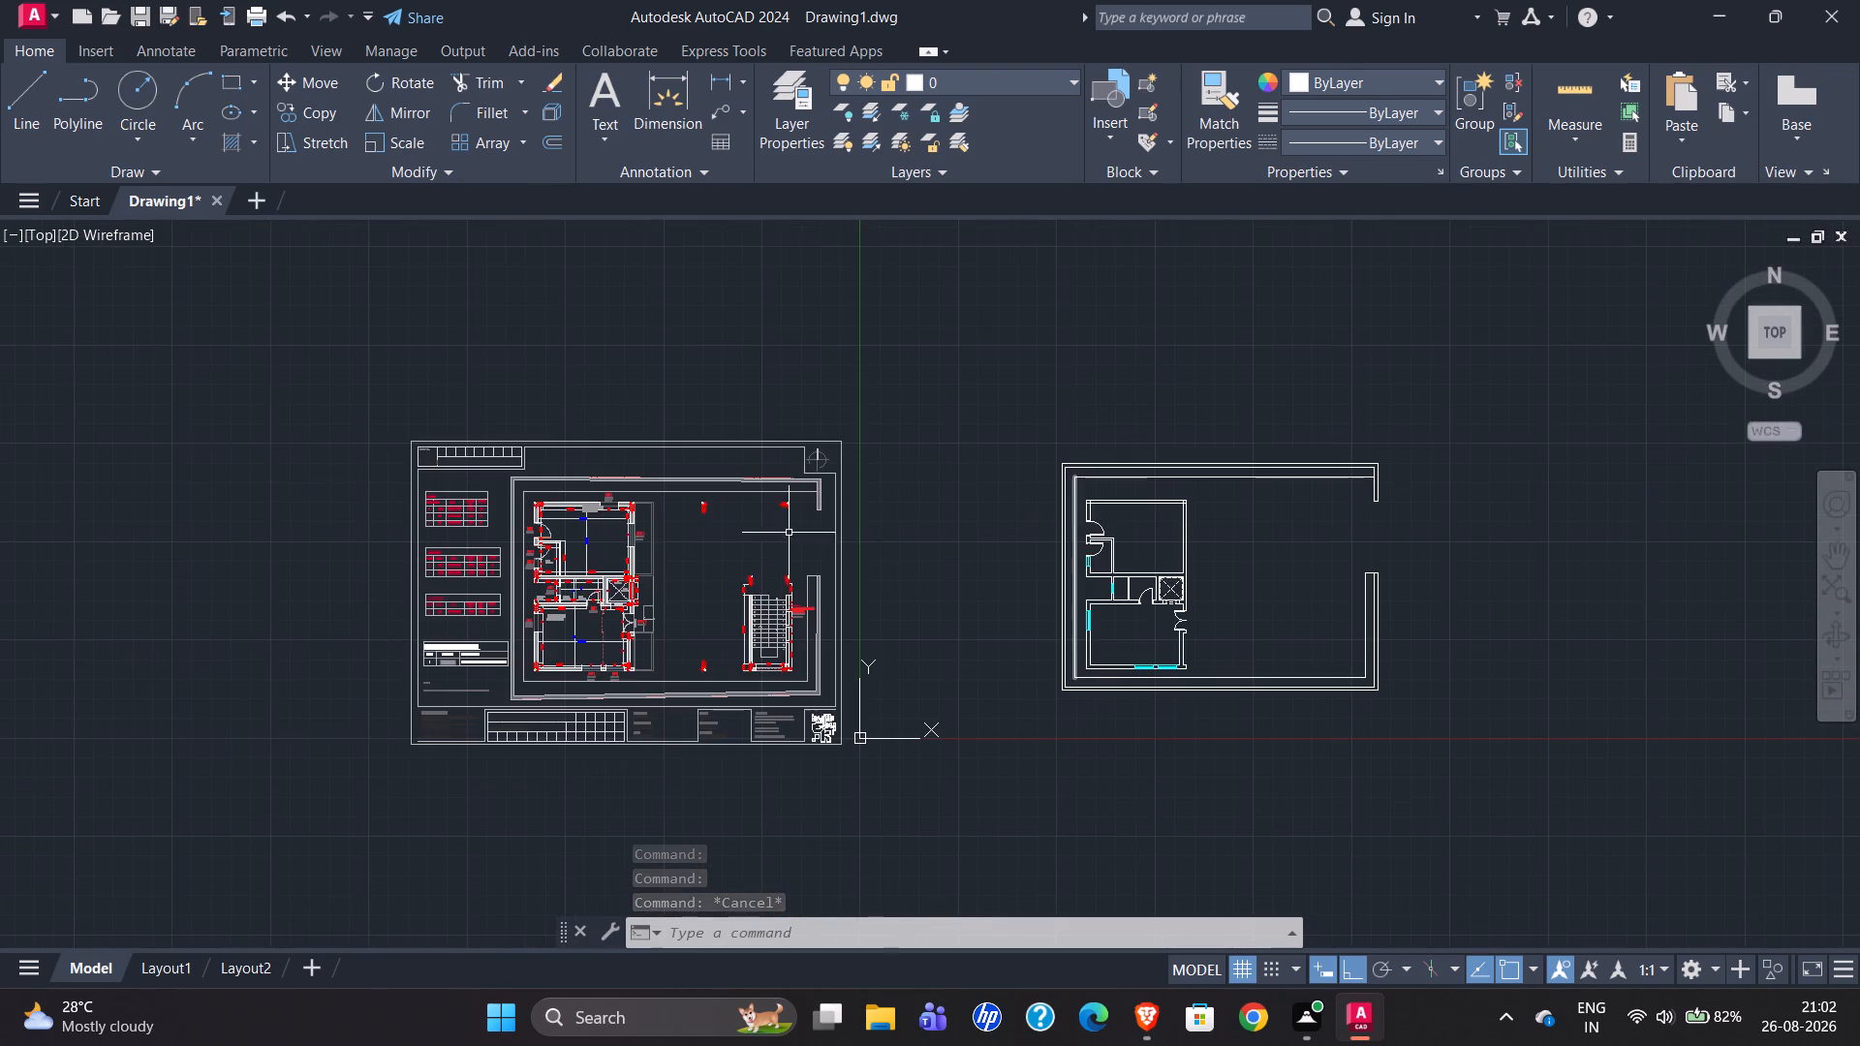
scroll(551, 532, up, 6)
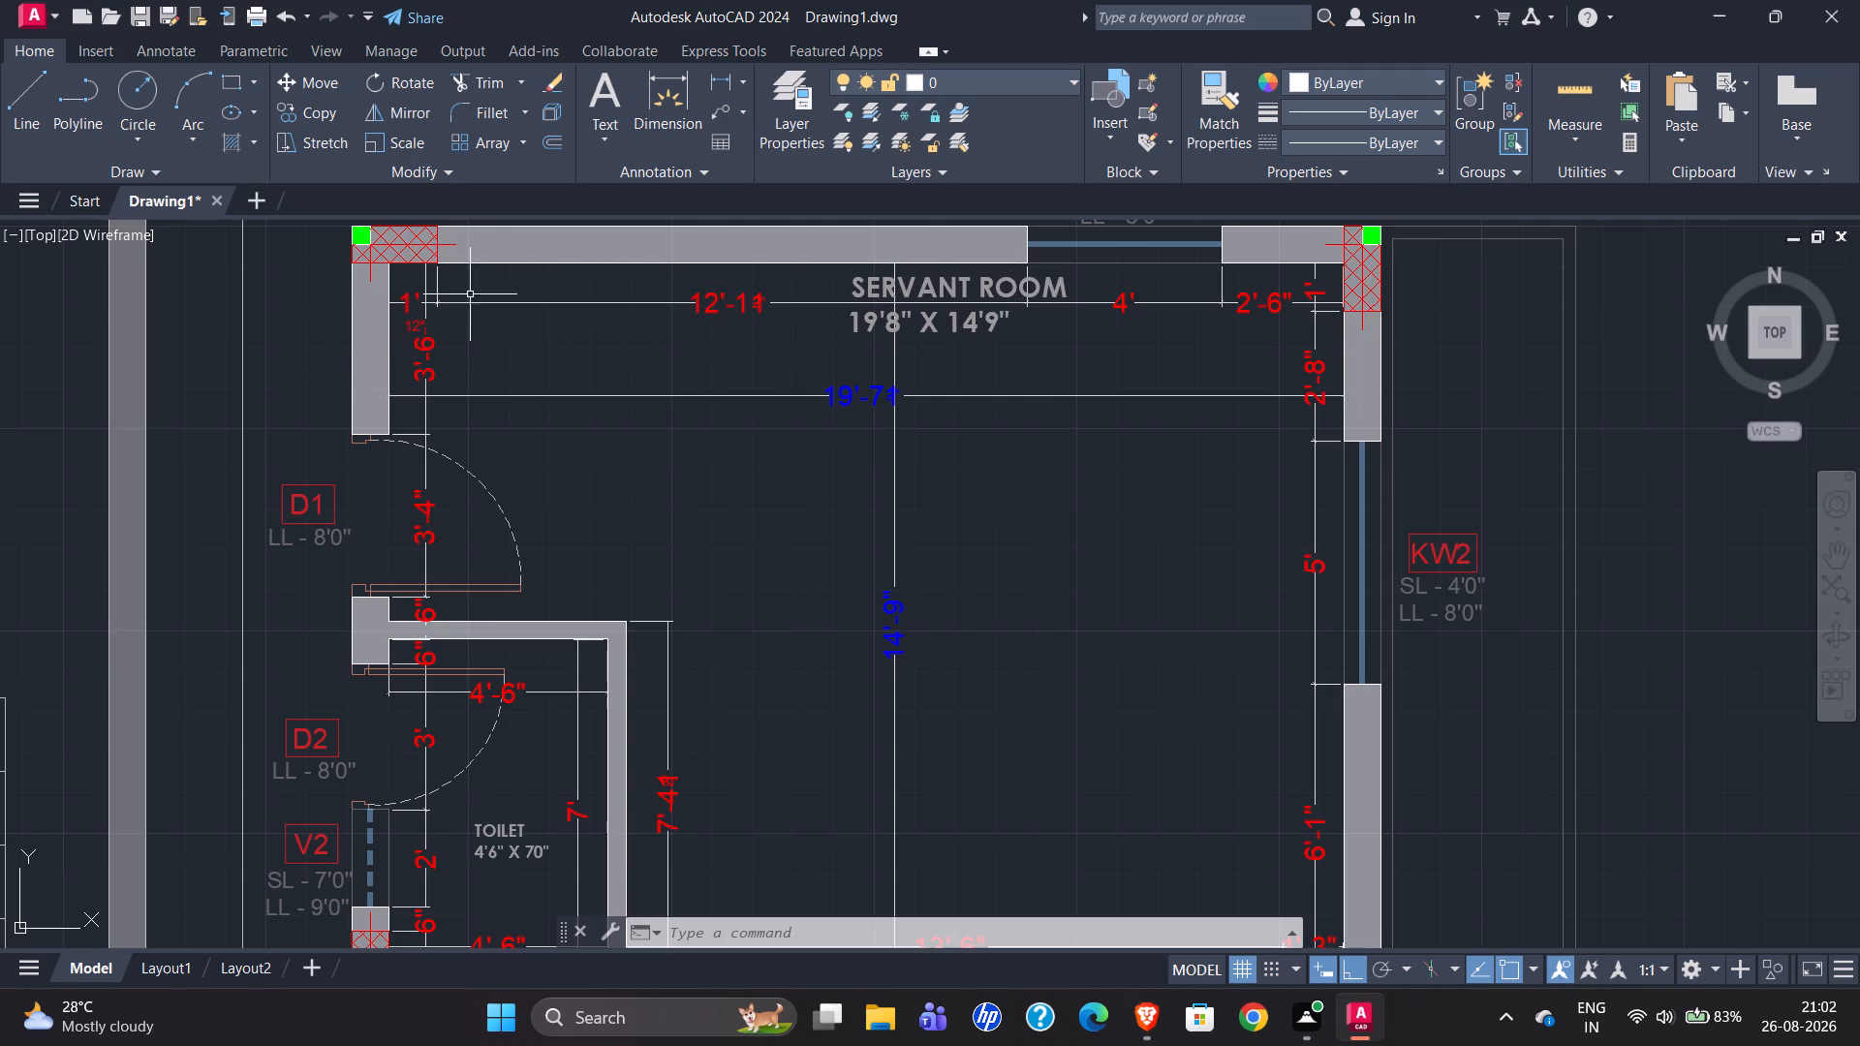
scroll(441, 301, up, 1)
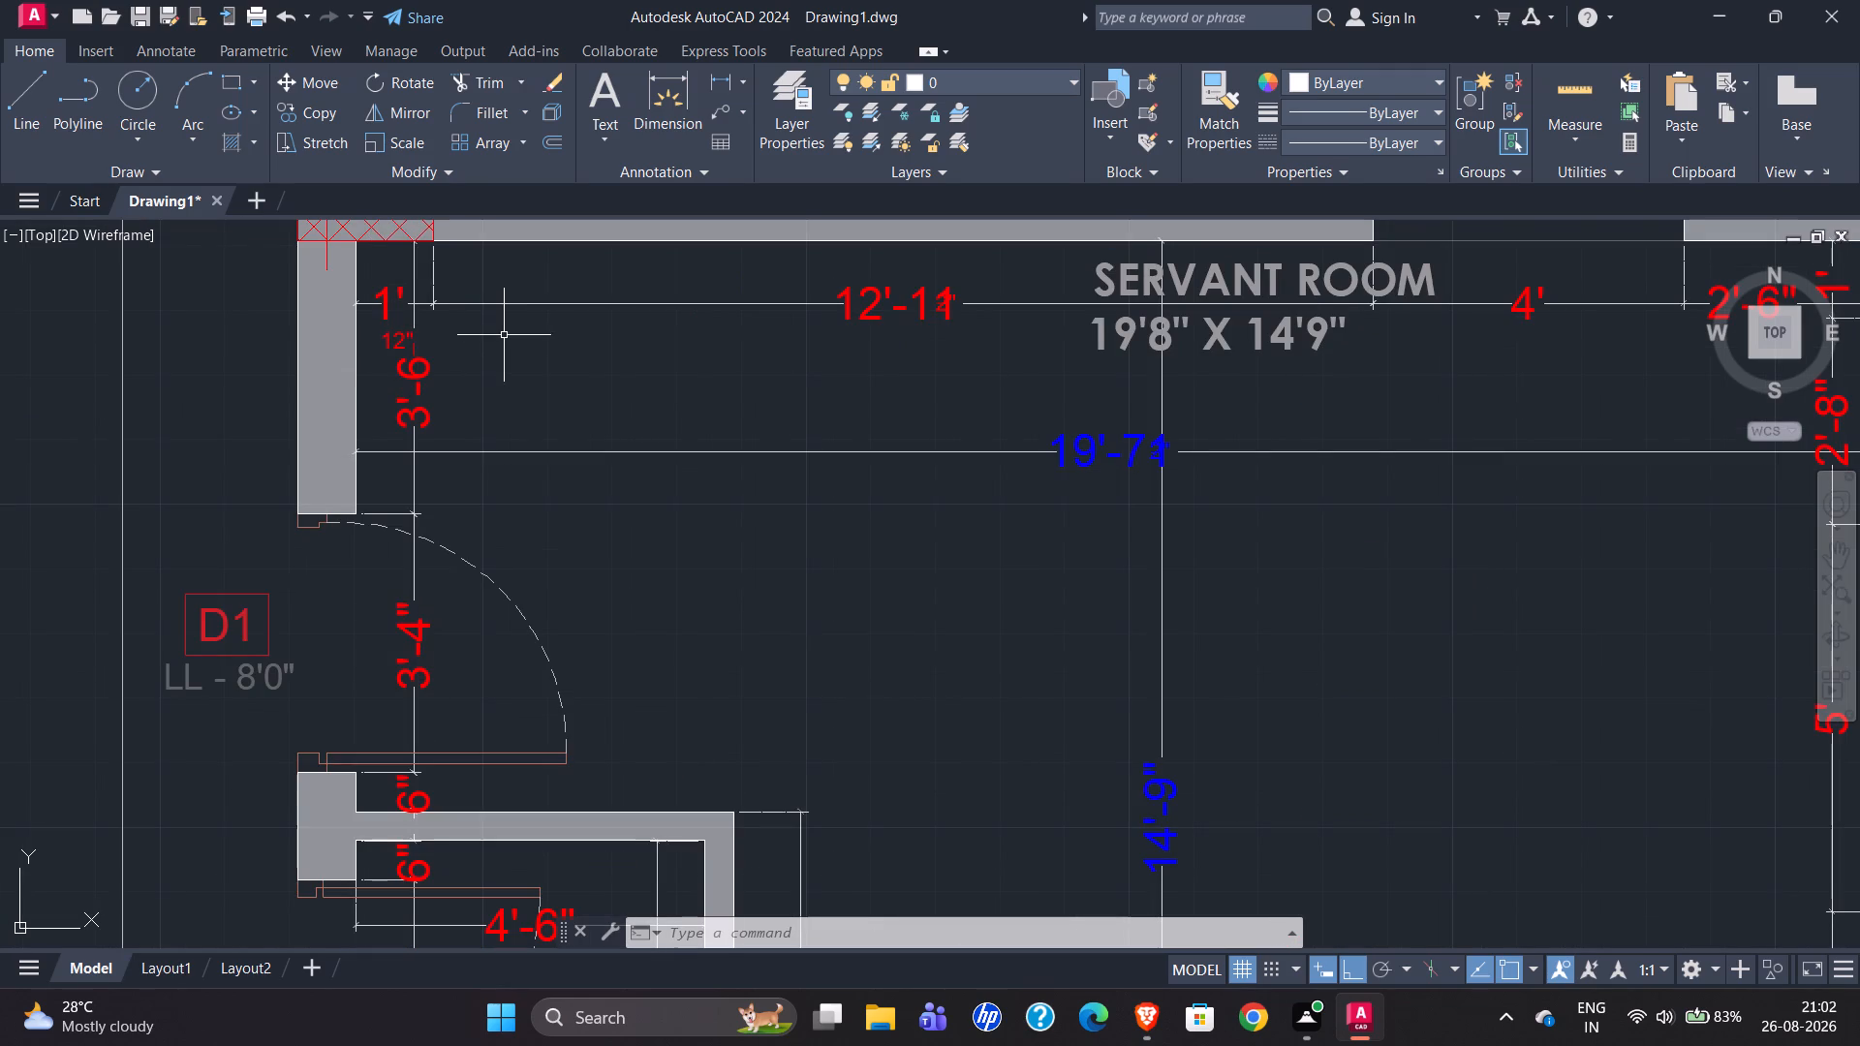
scroll(235, 337, down, 1)
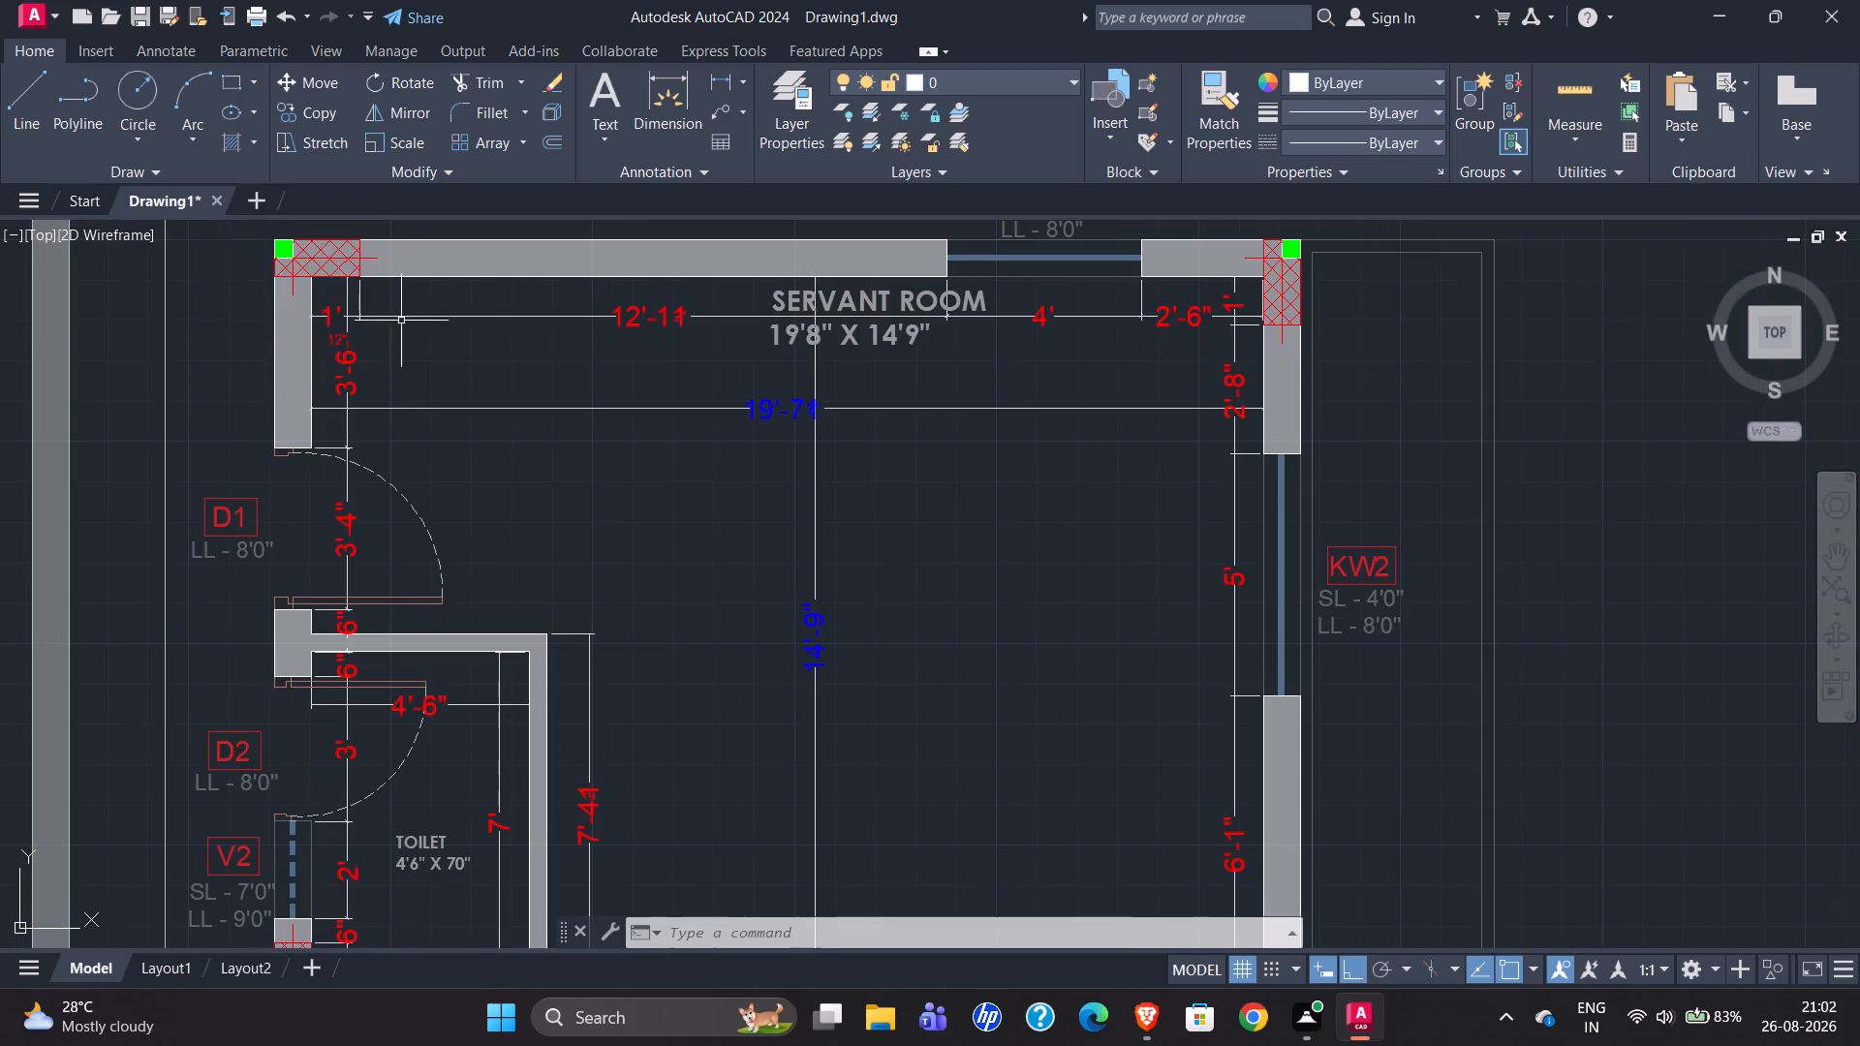
scroll(345, 353, down, 2)
scroll(233, 328, down, 2)
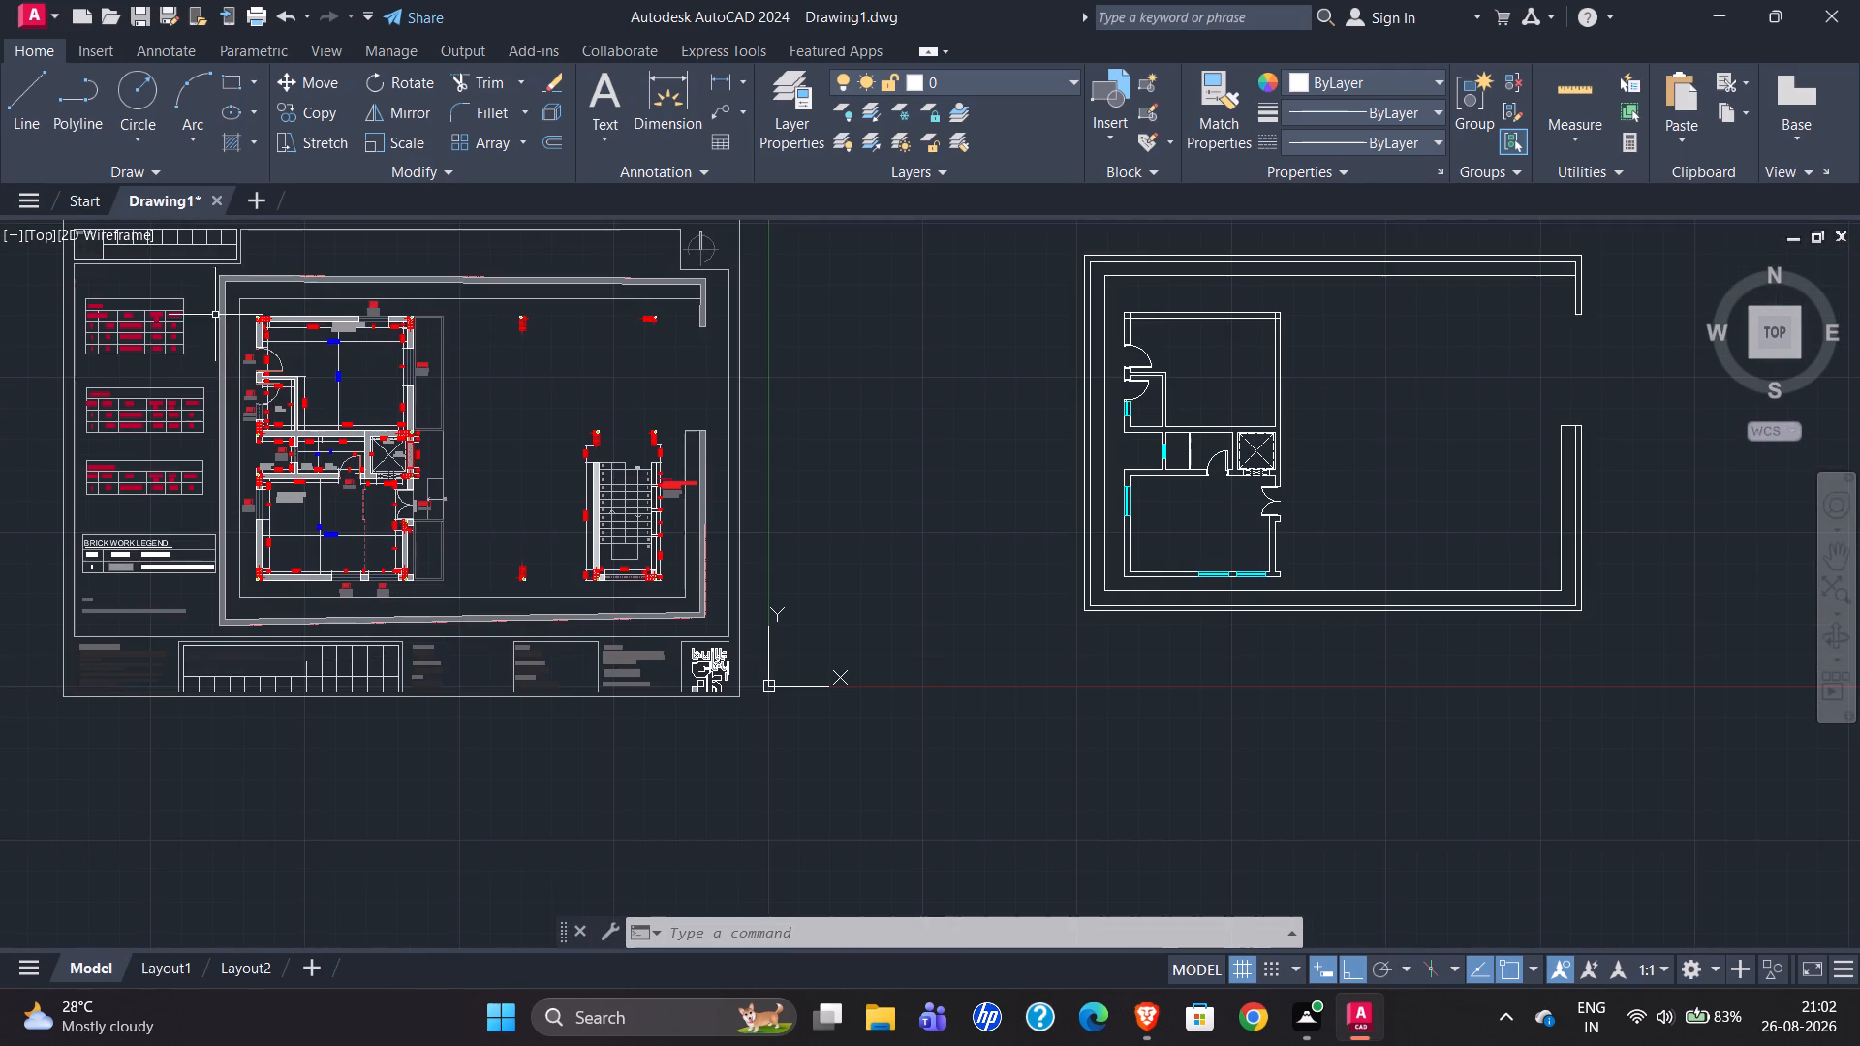
Draw a line across the servant room's top wall, tracked 13'11.5" to the right from the room's inner top-left corner.
scroll(1285, 306, up, 4)
click(10, 98)
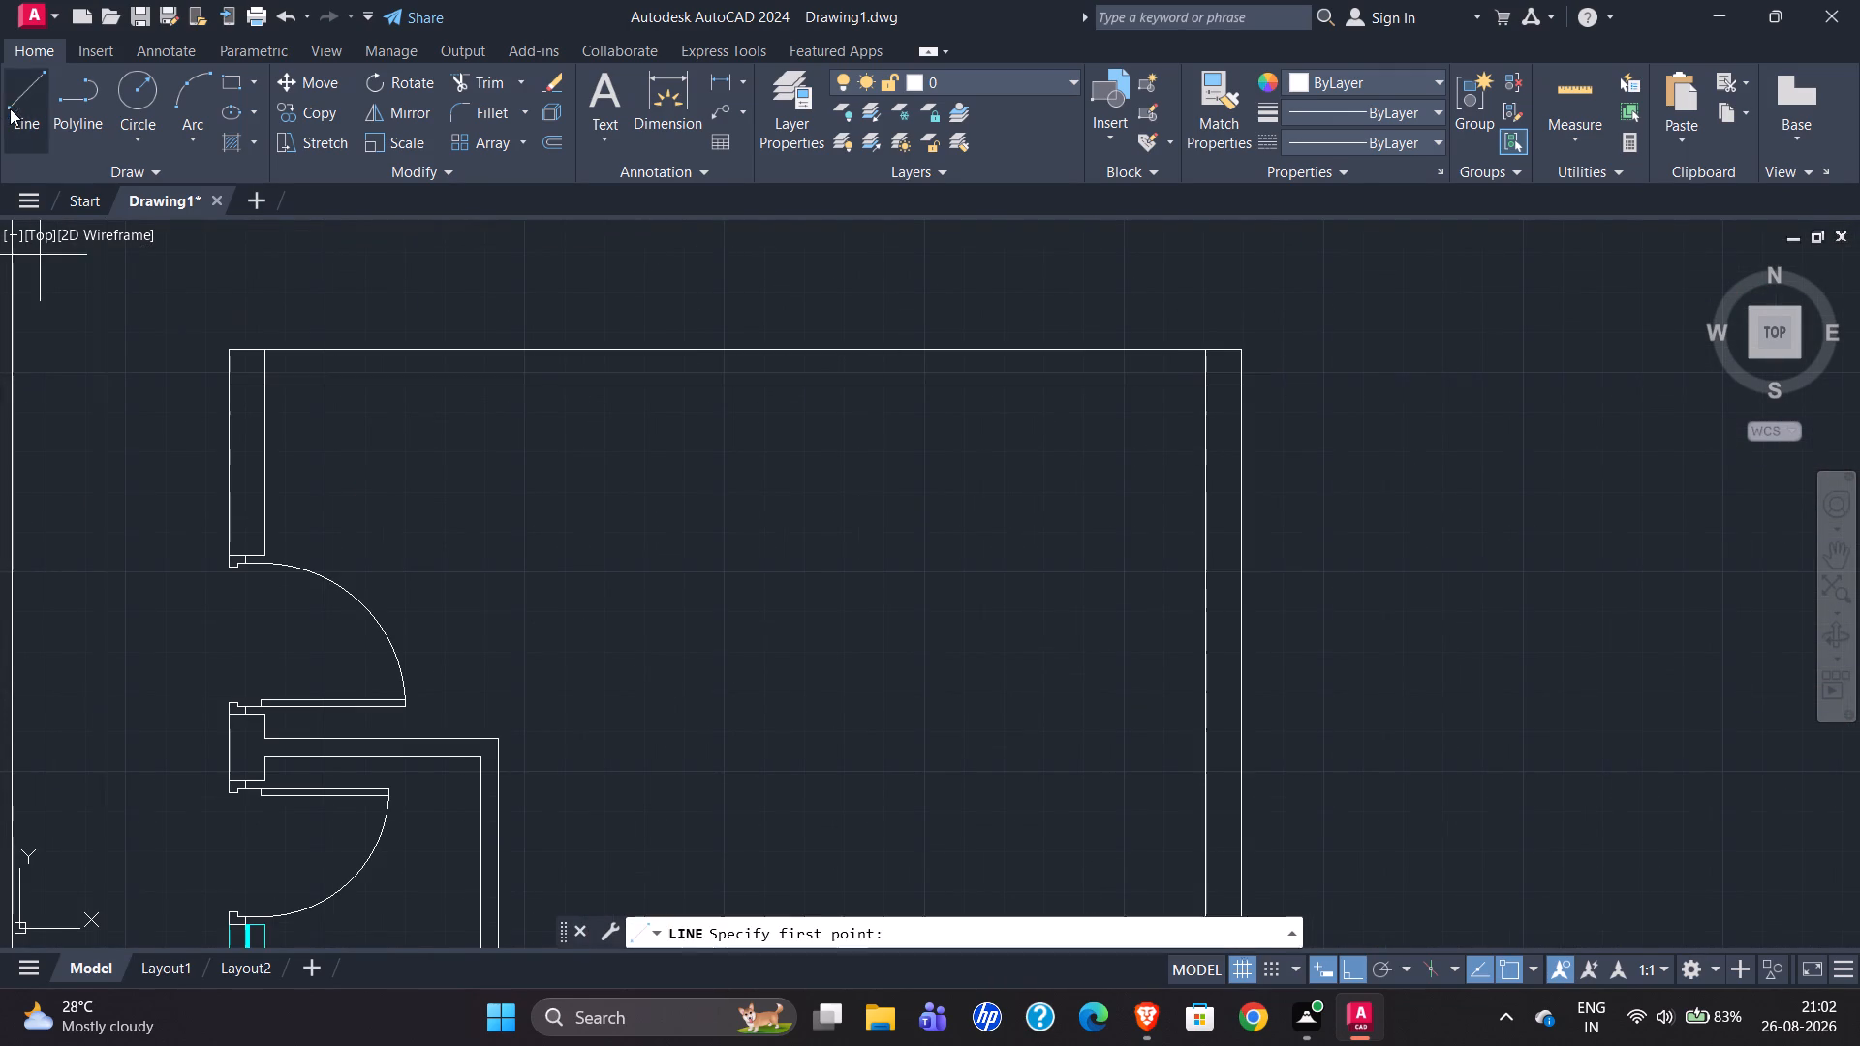
text(tk)
key(Return)
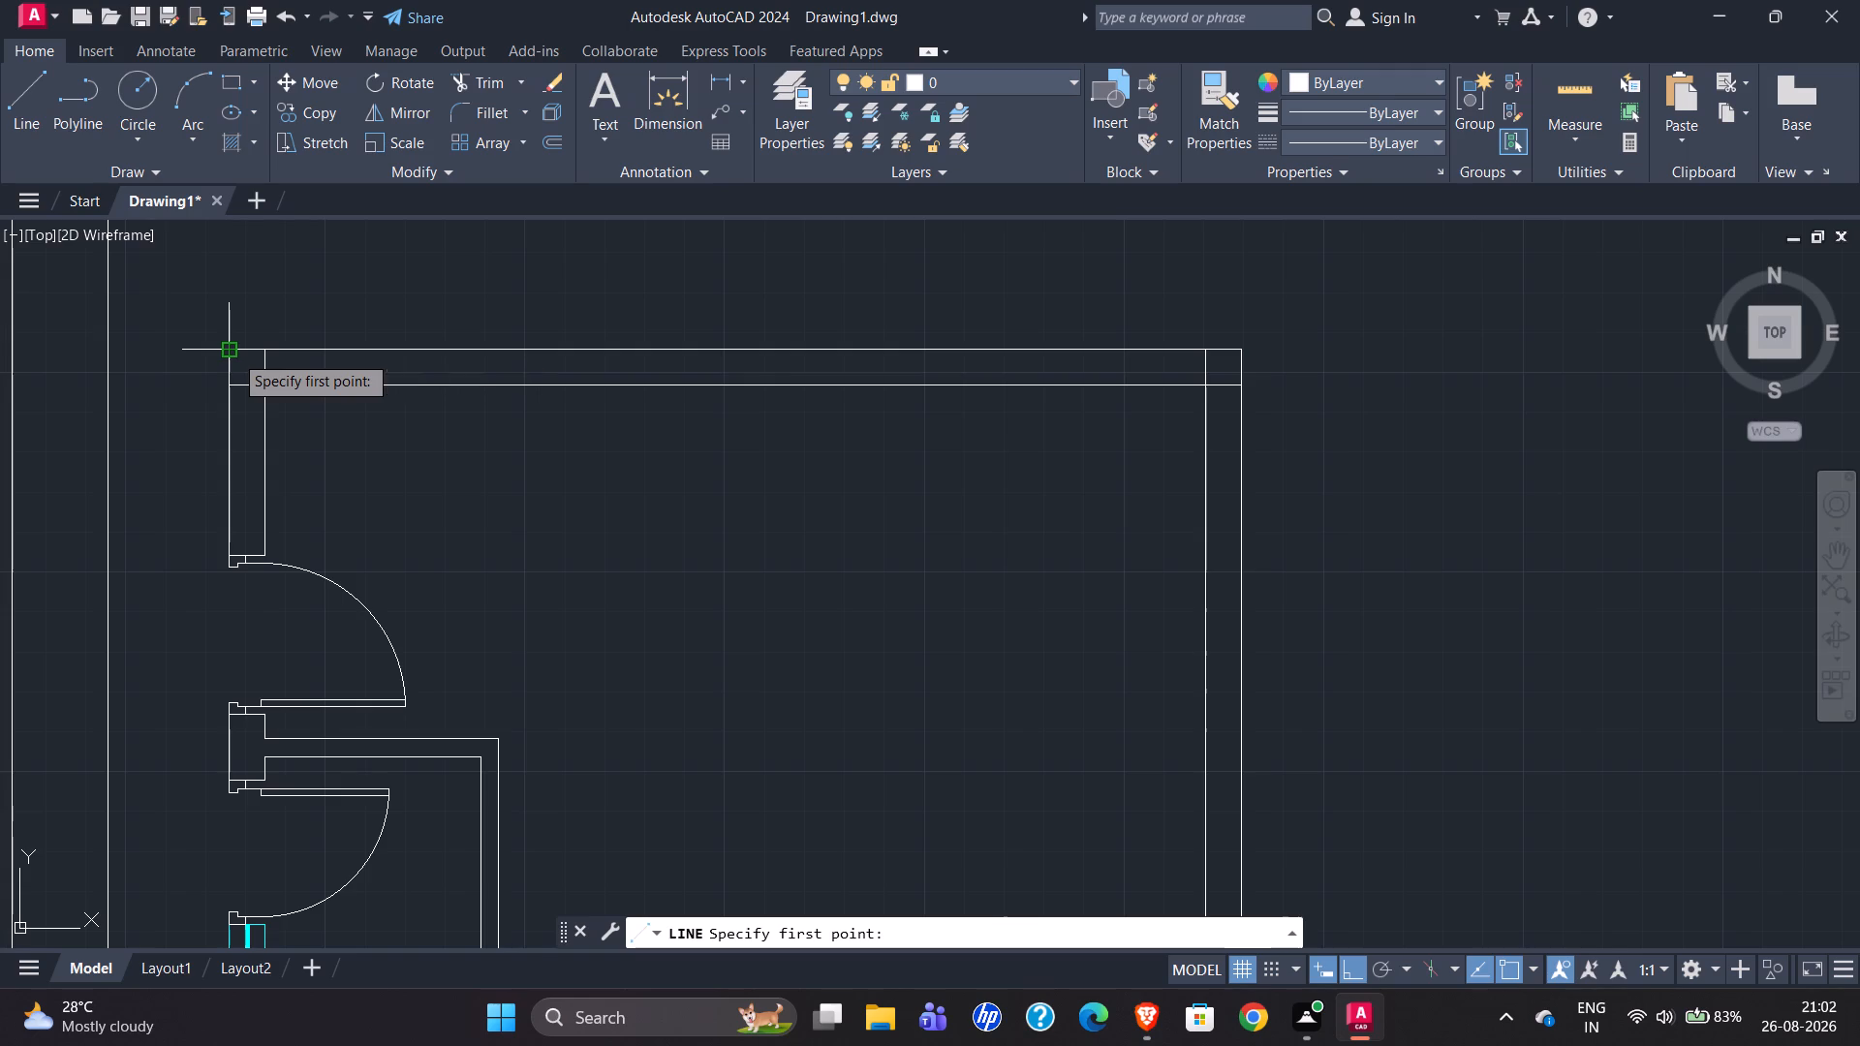
click(263, 383)
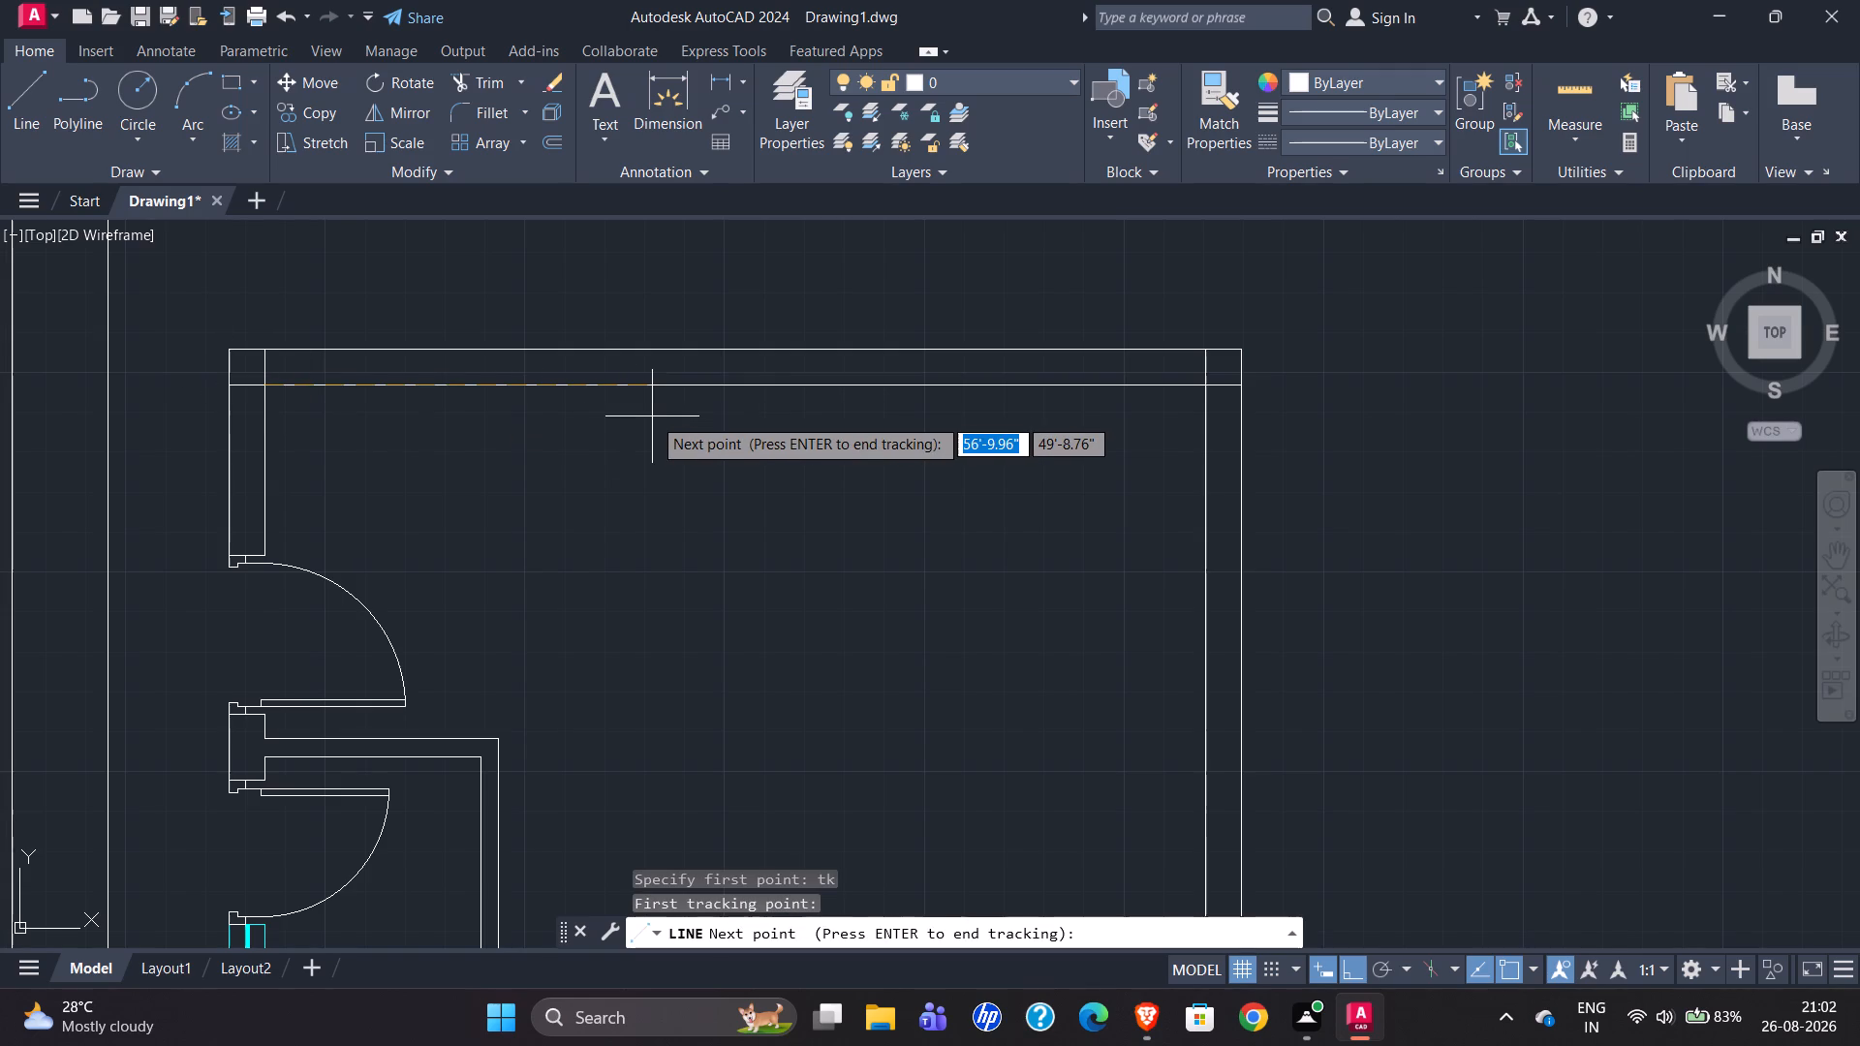
text(13'11.5")
key(Return)
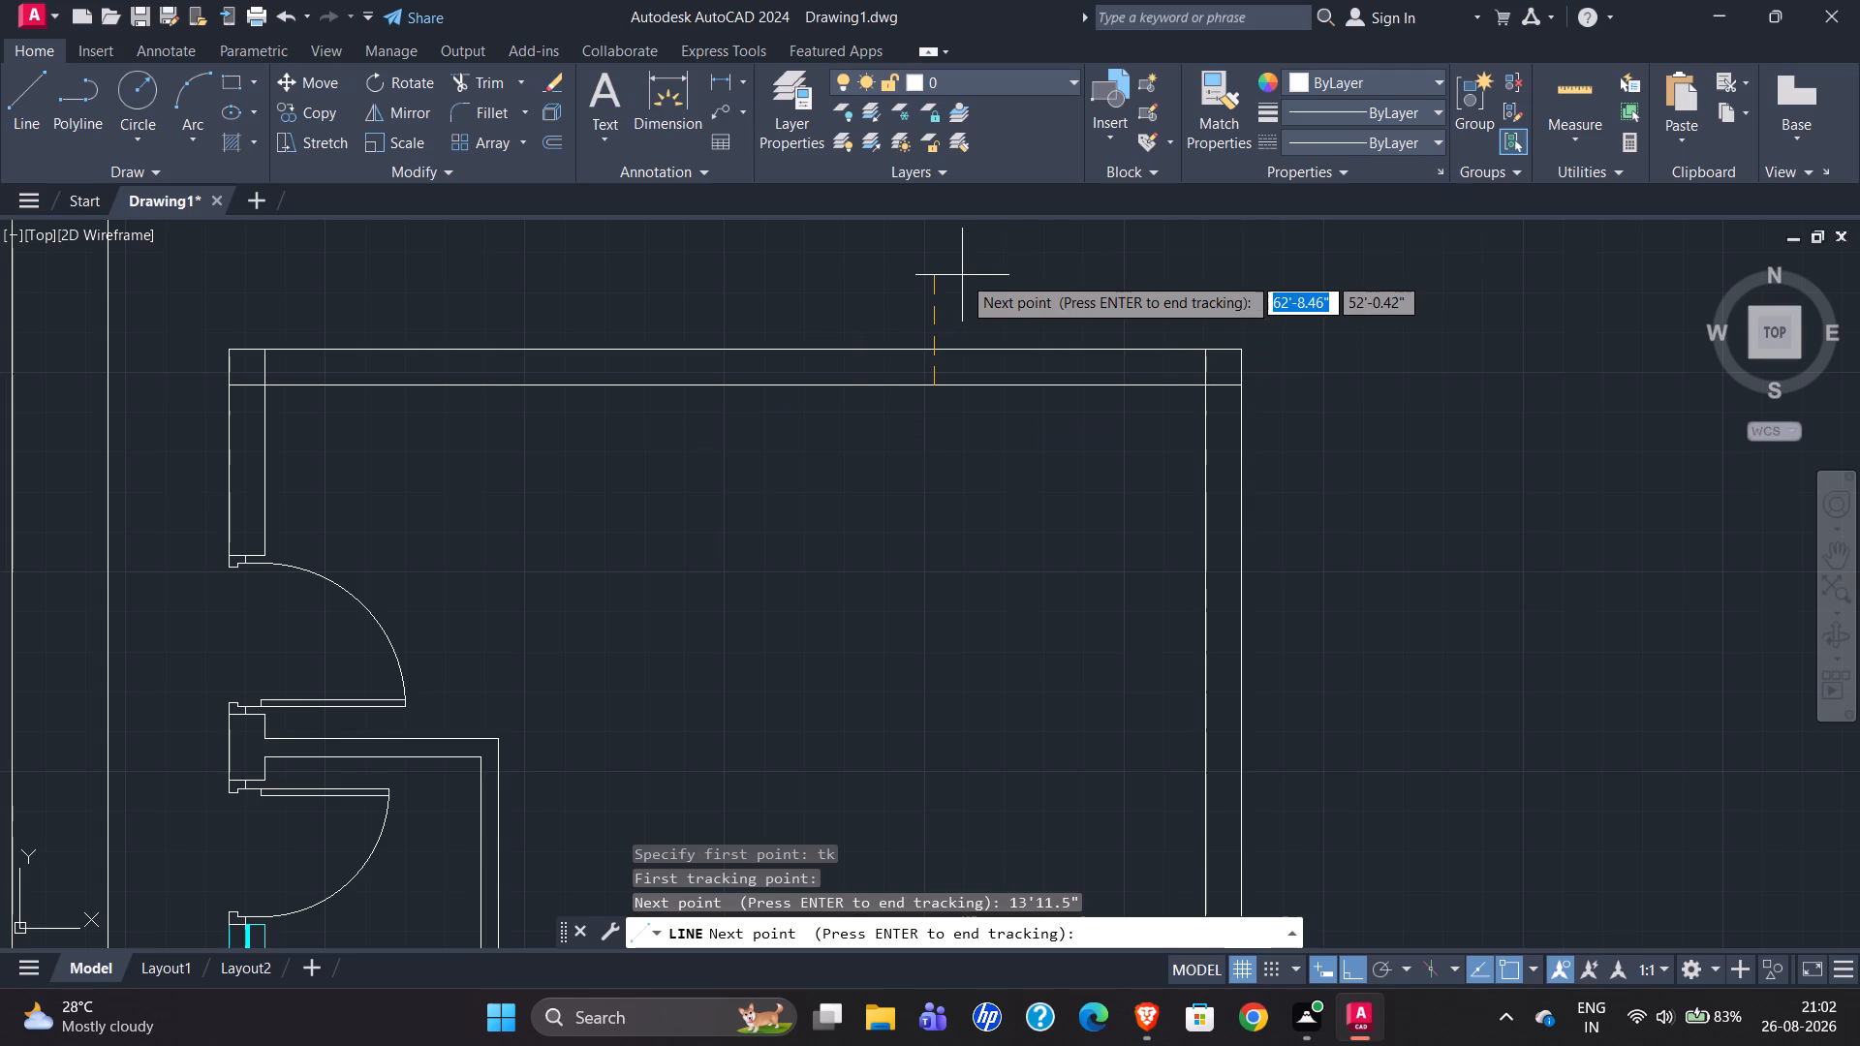
key(Return)
click(934, 352)
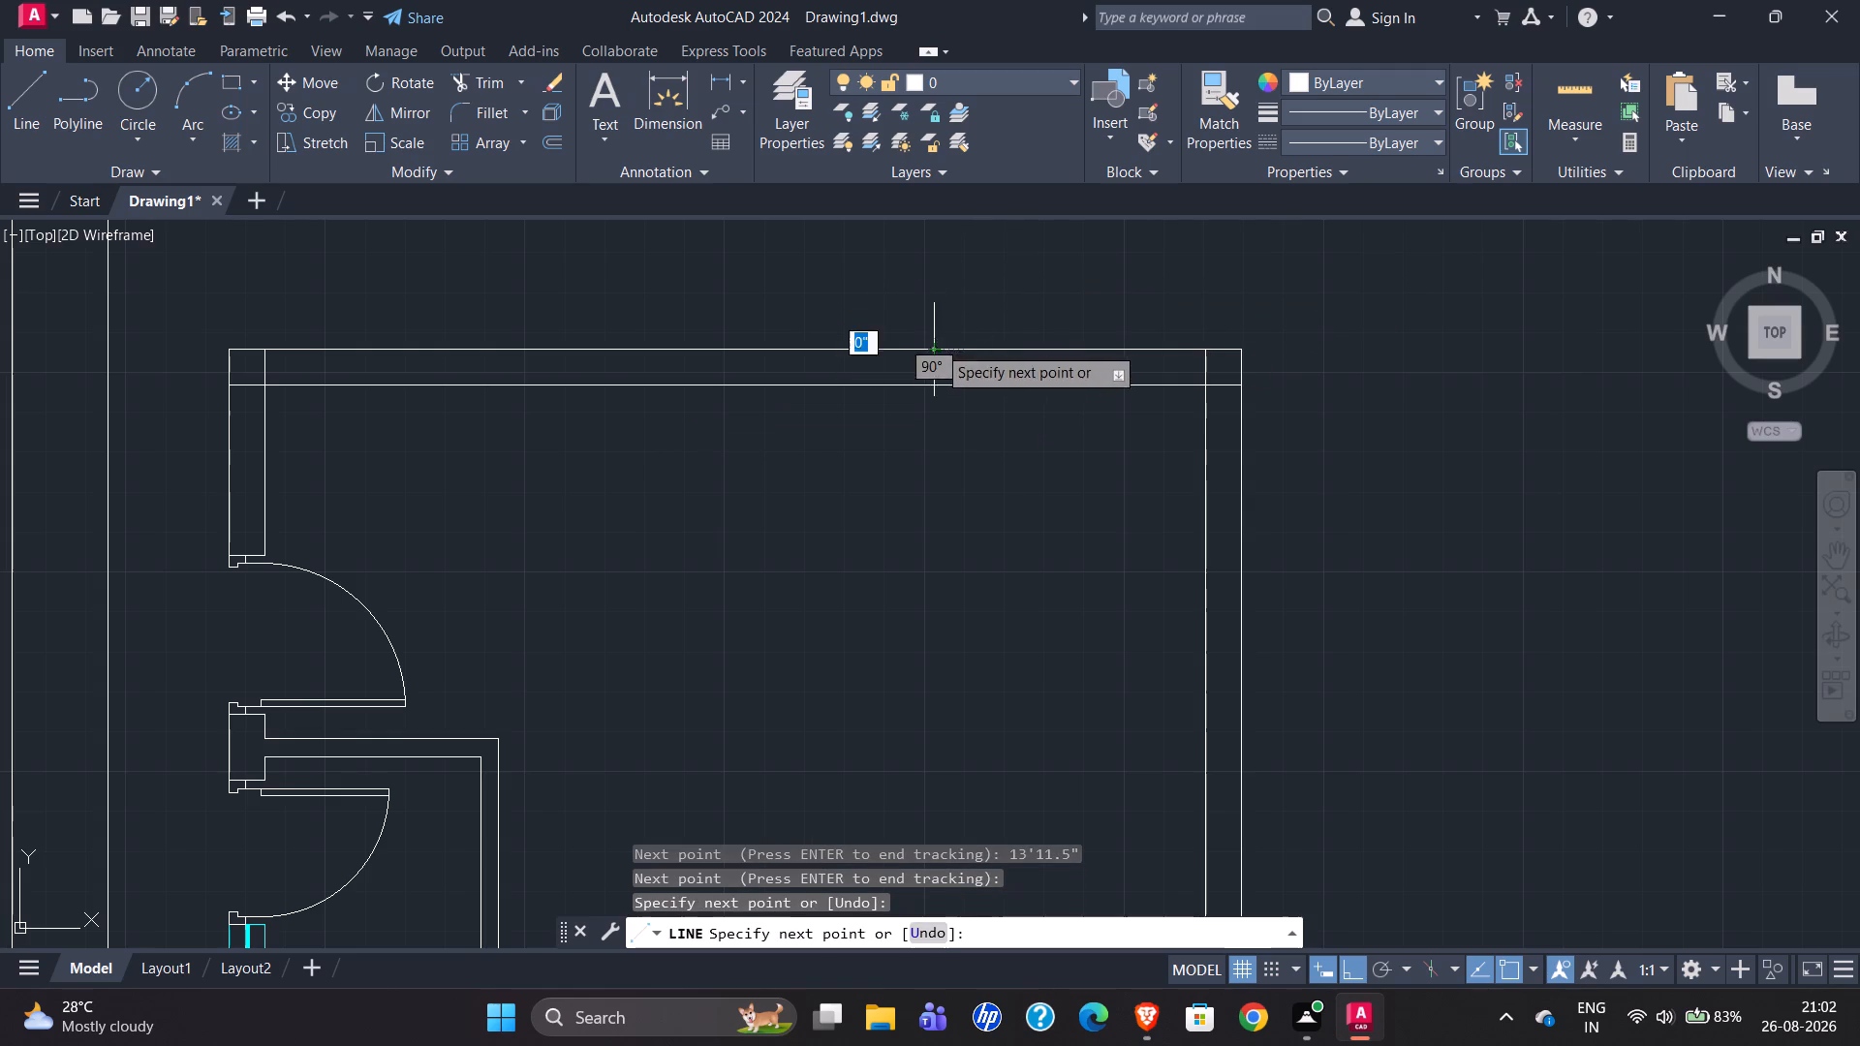
key(Escape)
Examine the W4 window width and adjoining wall dimensions along the servant room's top wall in the reference plan.
scroll(998, 457, down, 3)
scroll(1360, 392, down, 2)
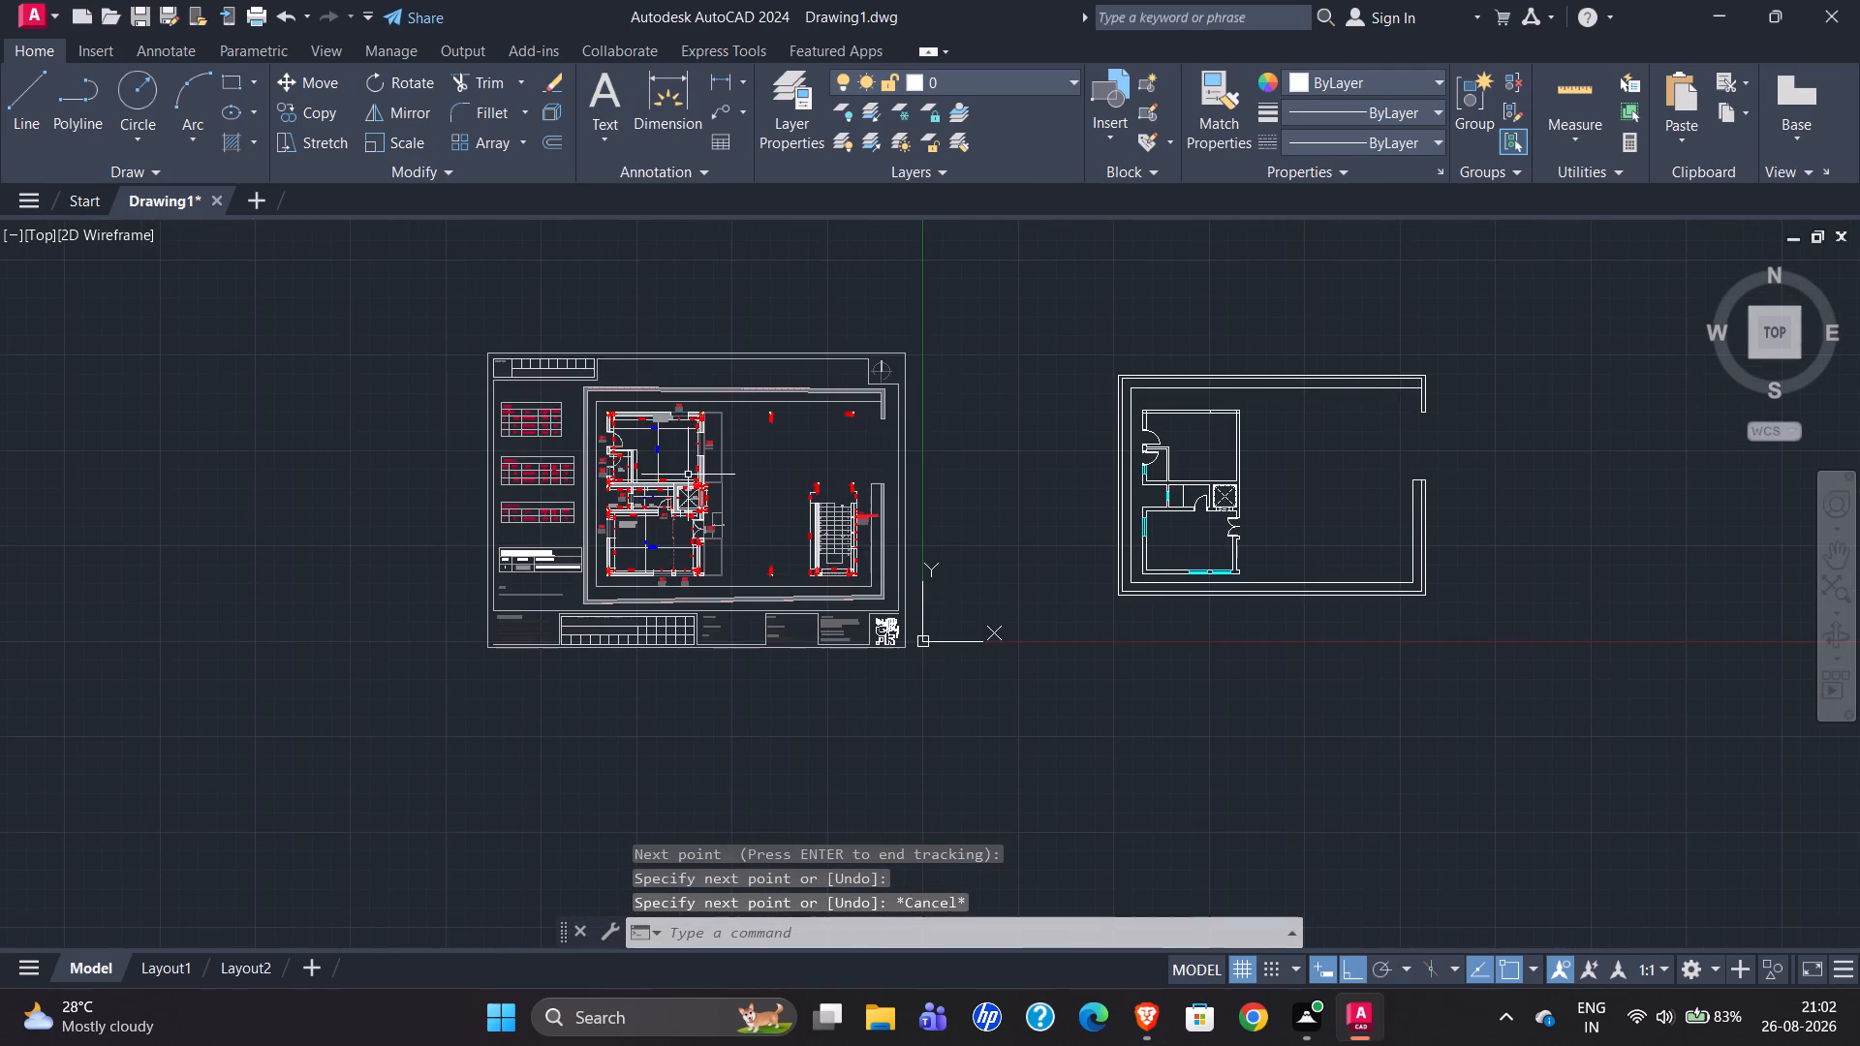
scroll(672, 420, up, 6)
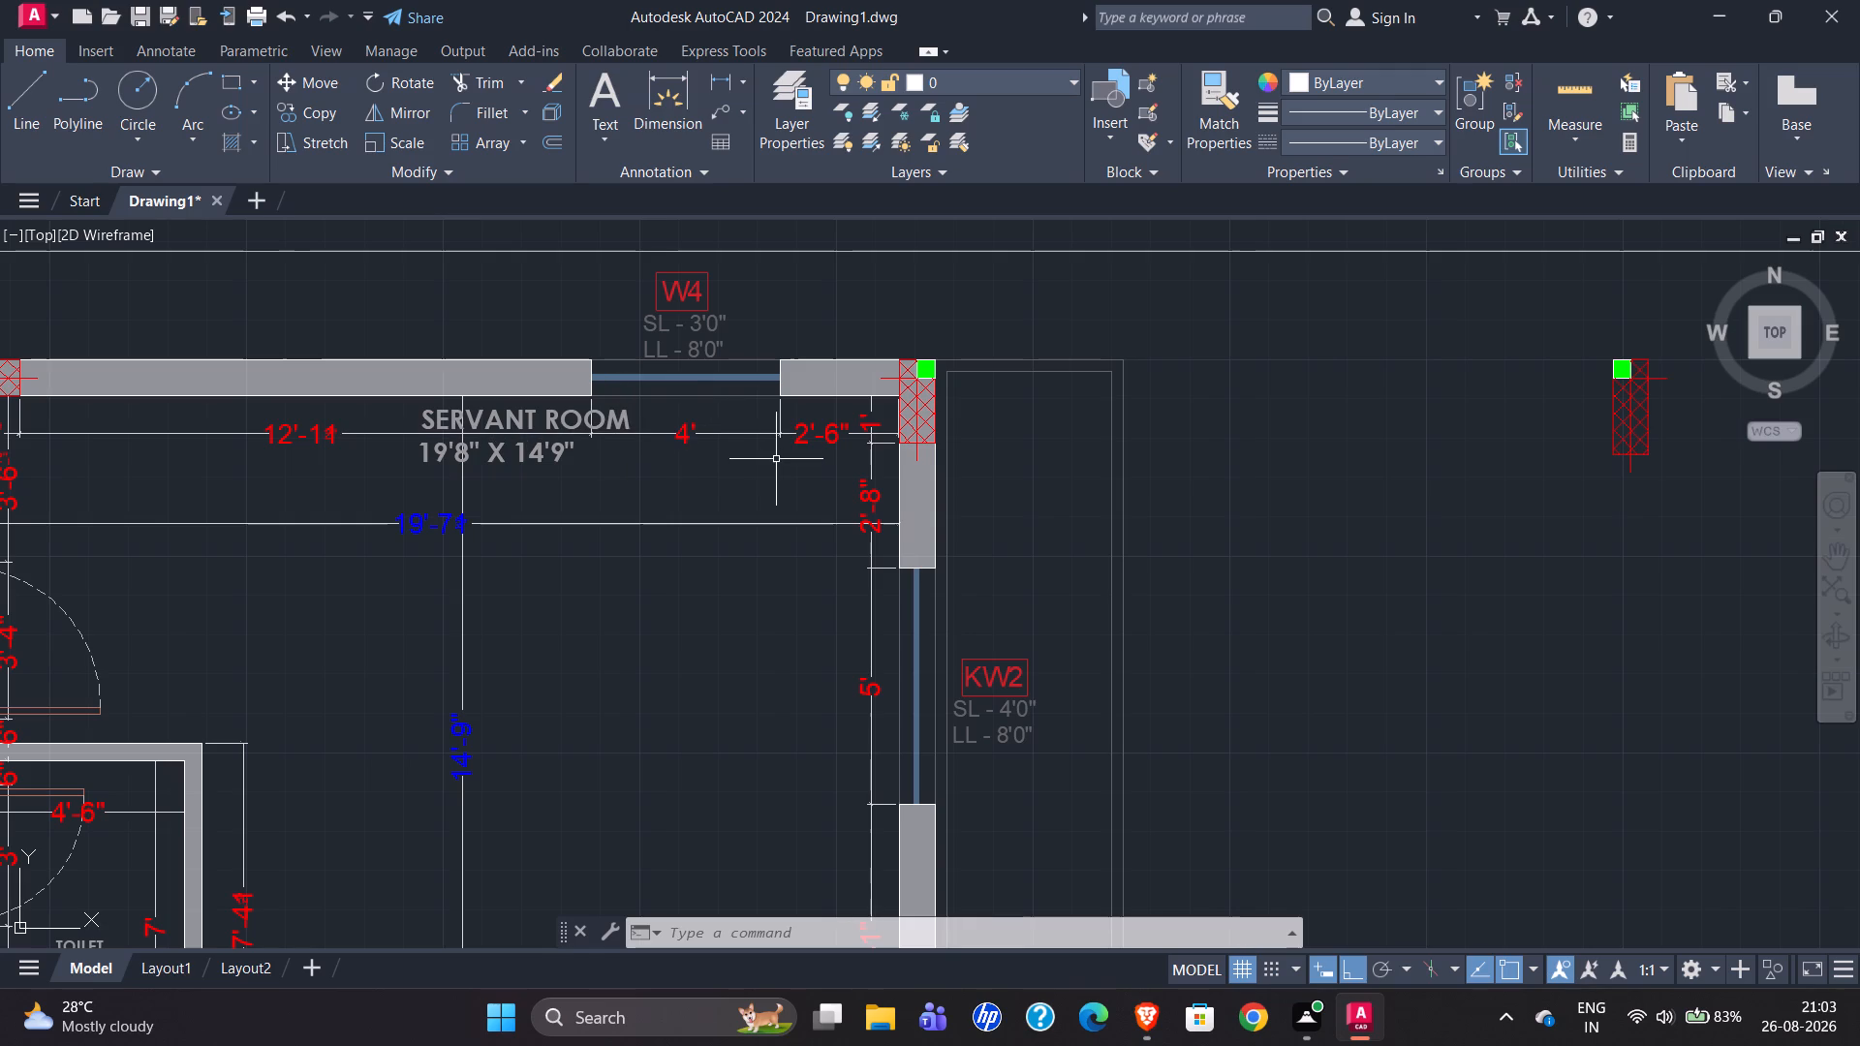
scroll(285, 437, down, 3)
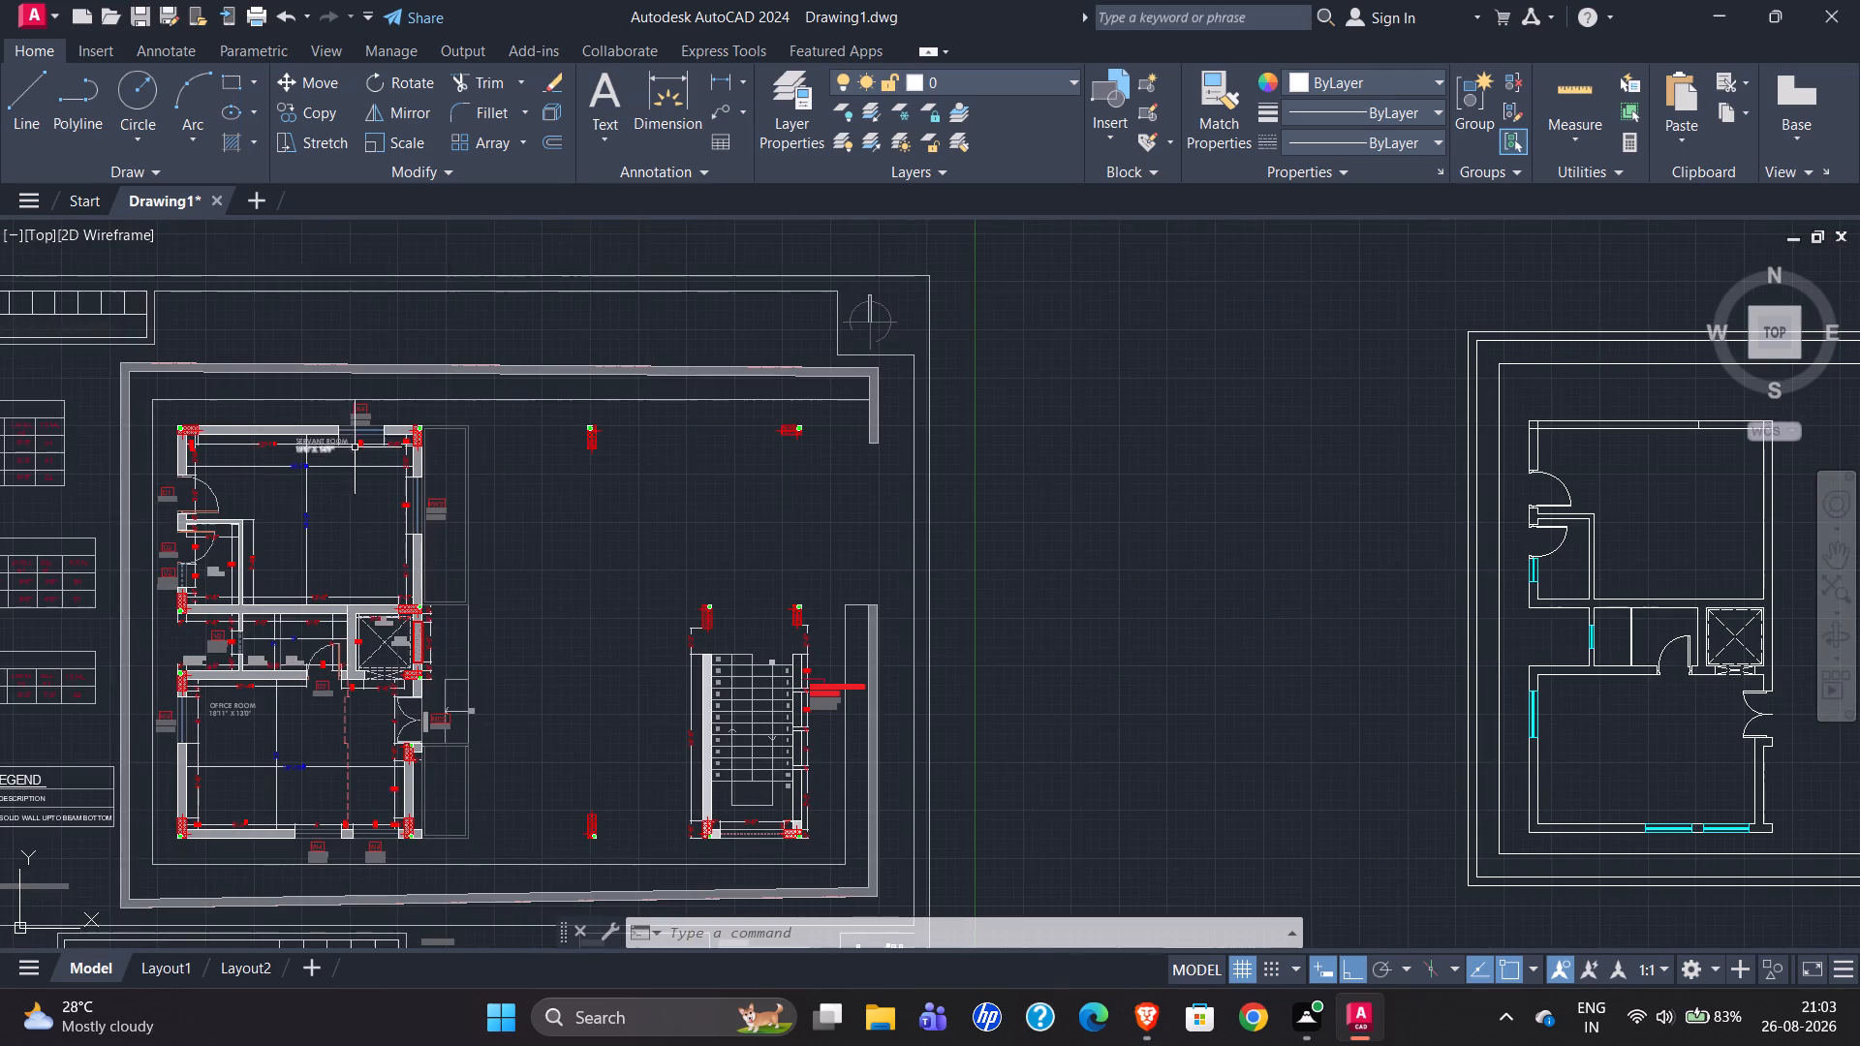
scroll(417, 429, up, 4)
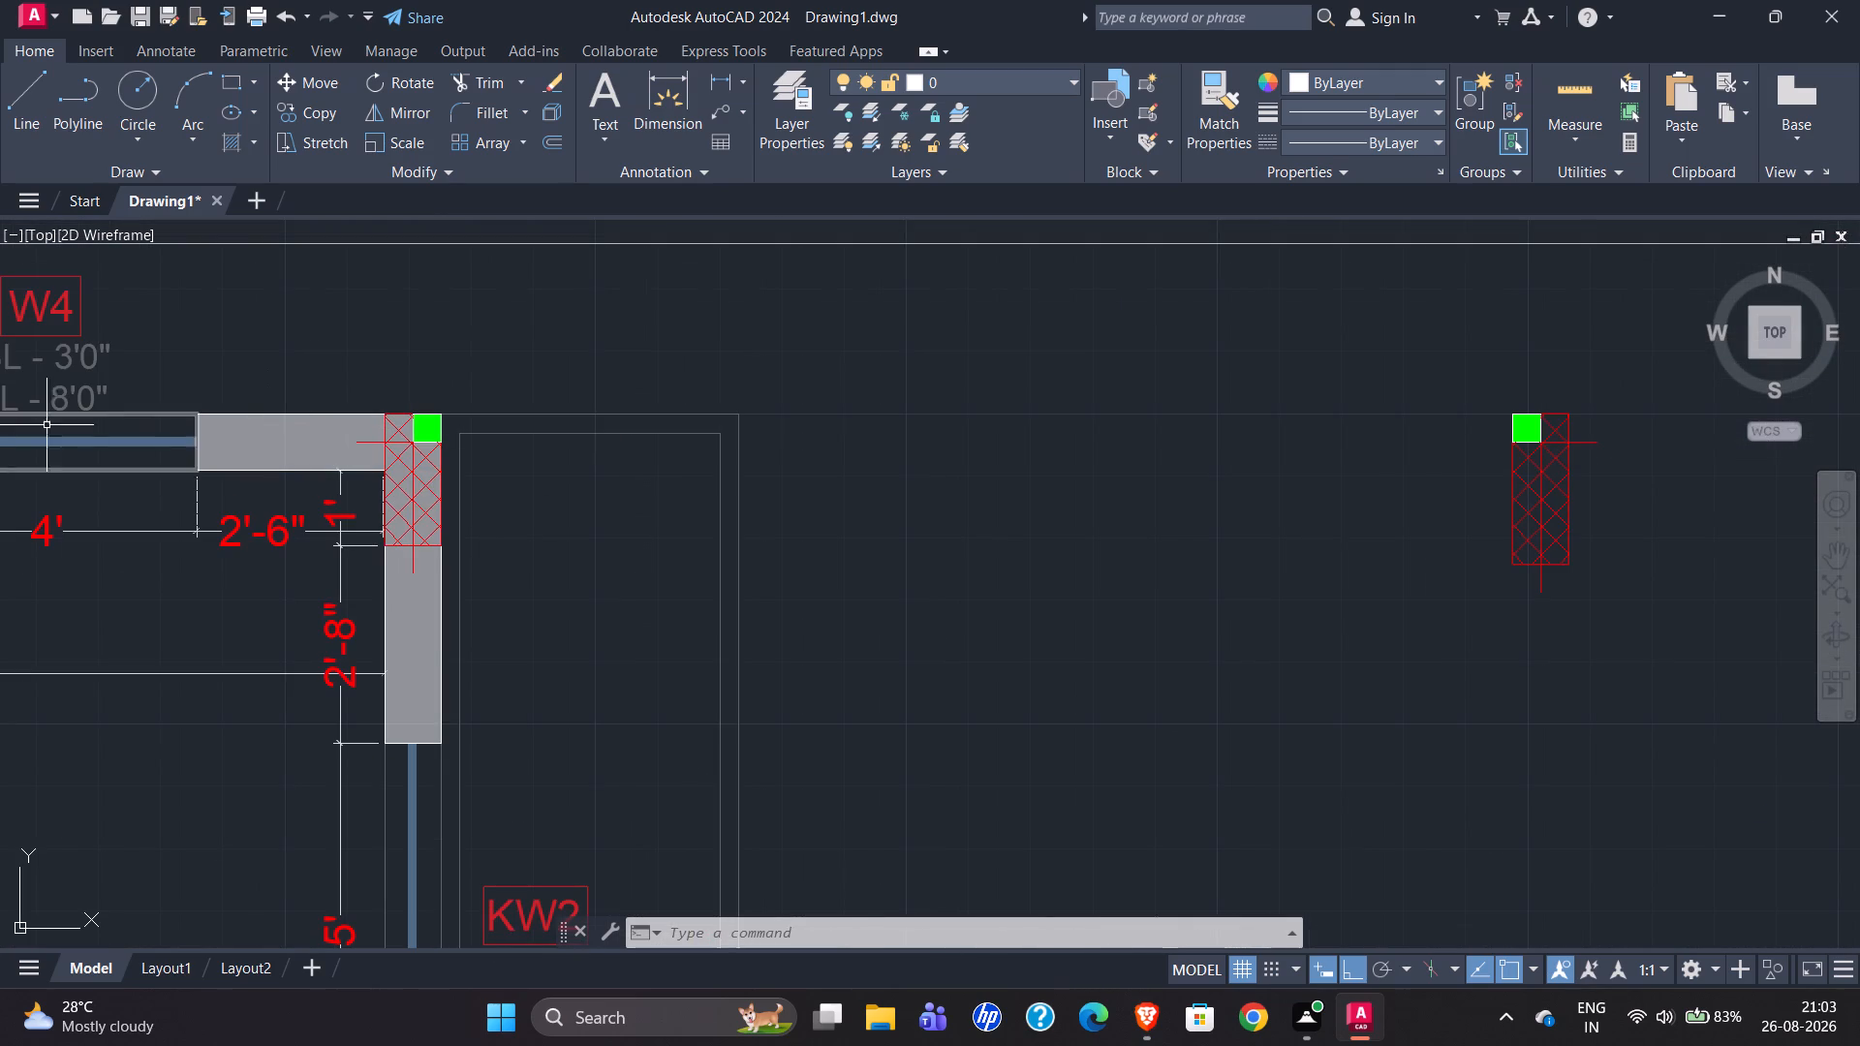
scroll(0, 436, down, 3)
scroll(536, 576, down, 3)
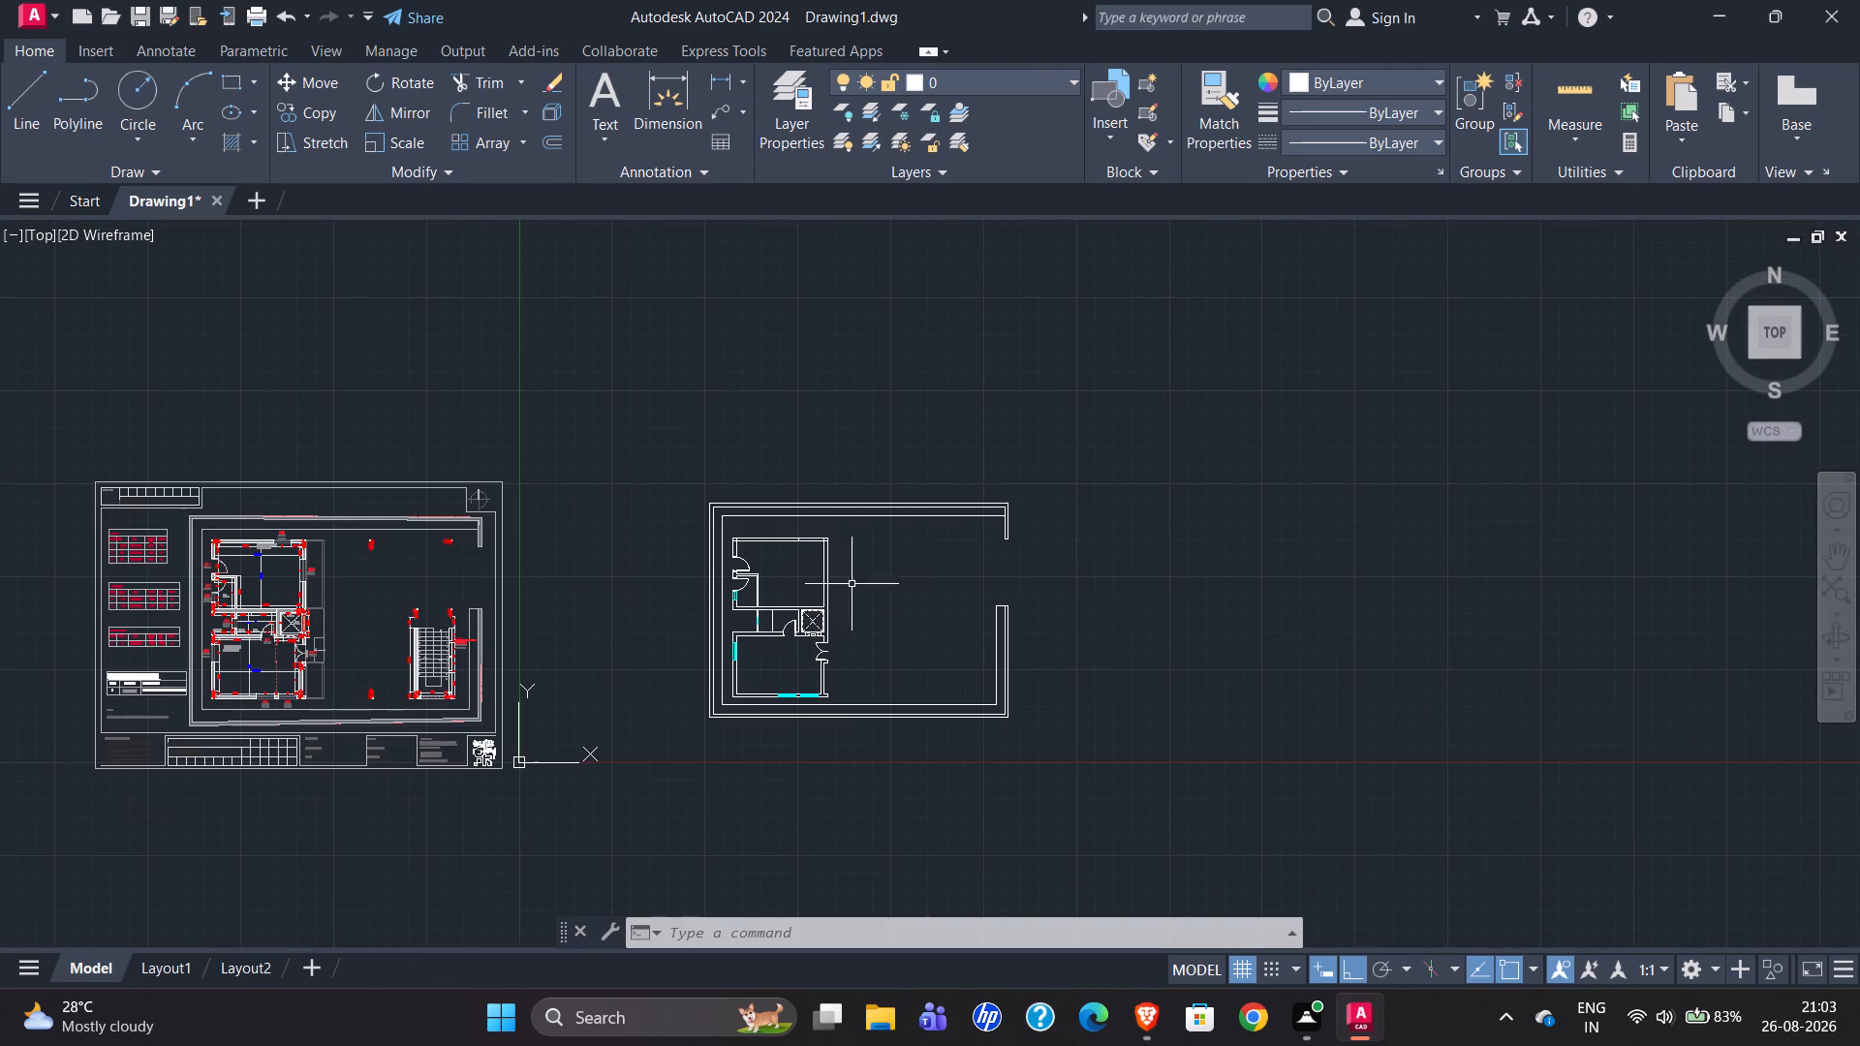
Offset the line across the redrawn servant room's top wall 4' to the right to mark the window opening's other side.
scroll(830, 571, up, 5)
scroll(634, 532, down, 2)
scroll(580, 419, up, 4)
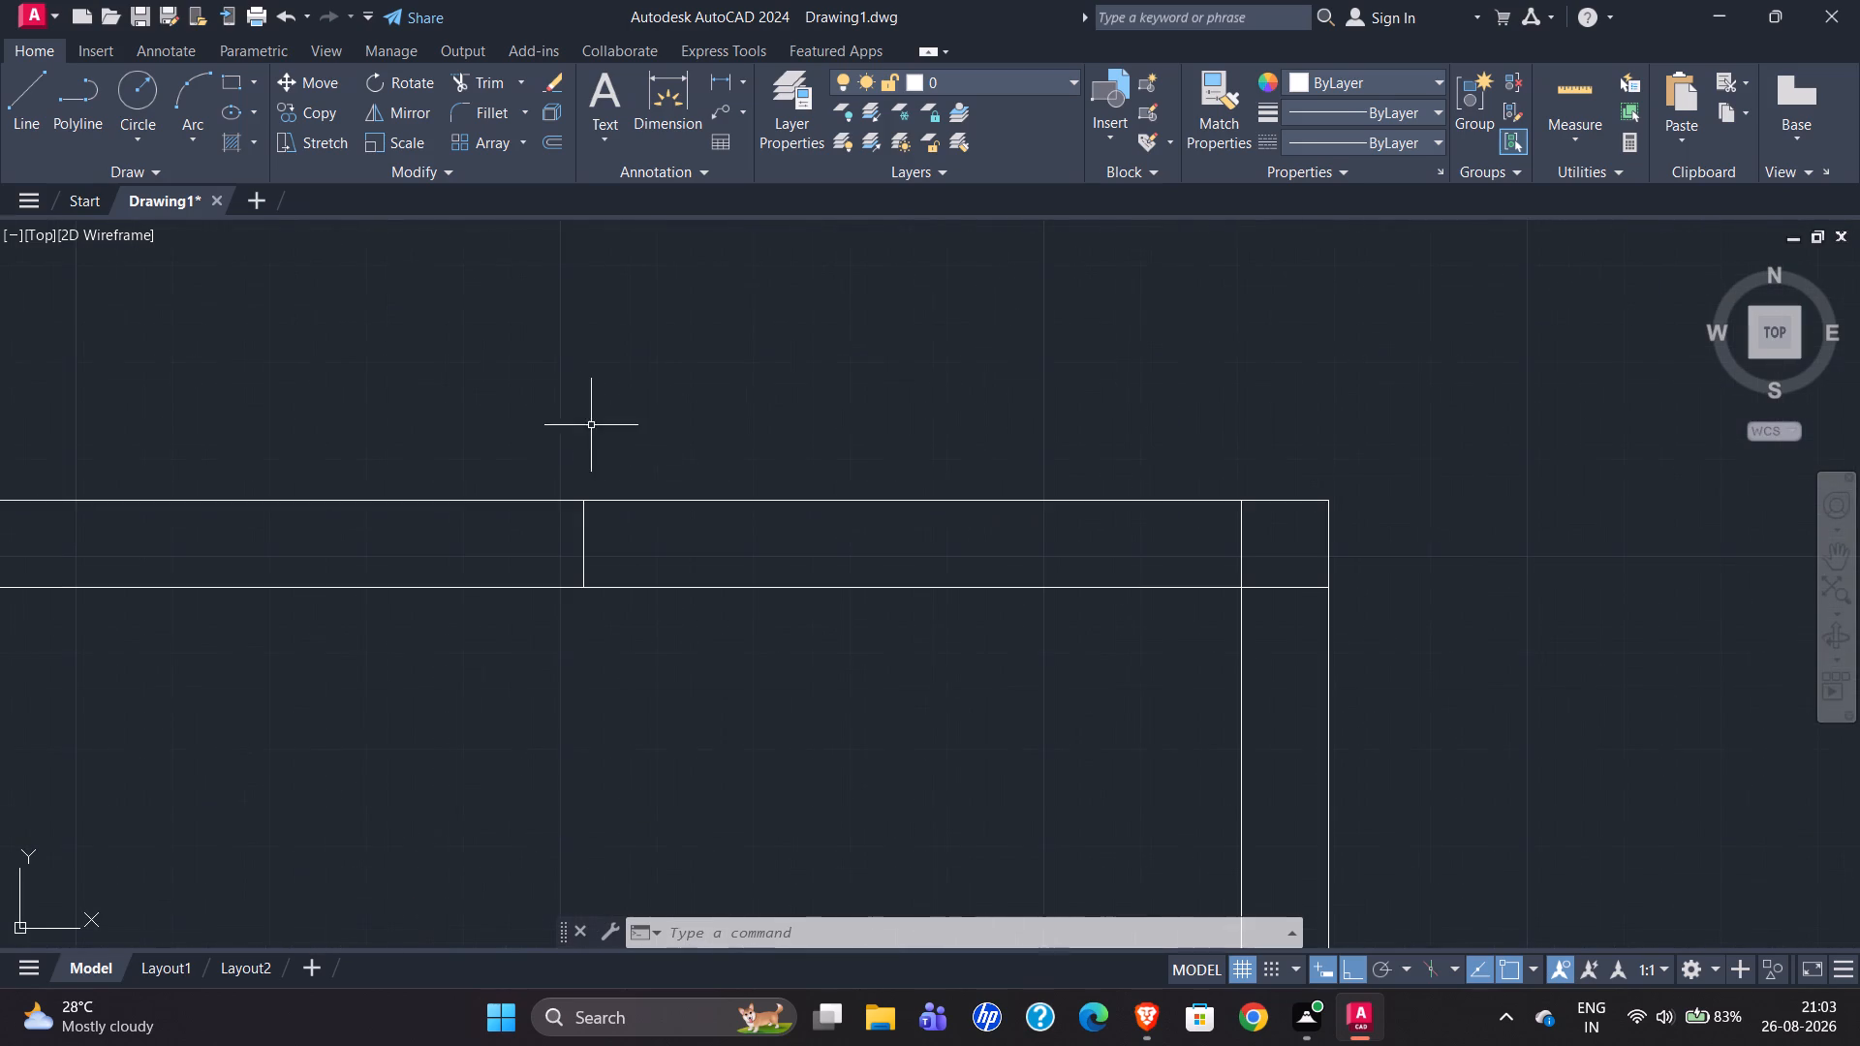
click(582, 548)
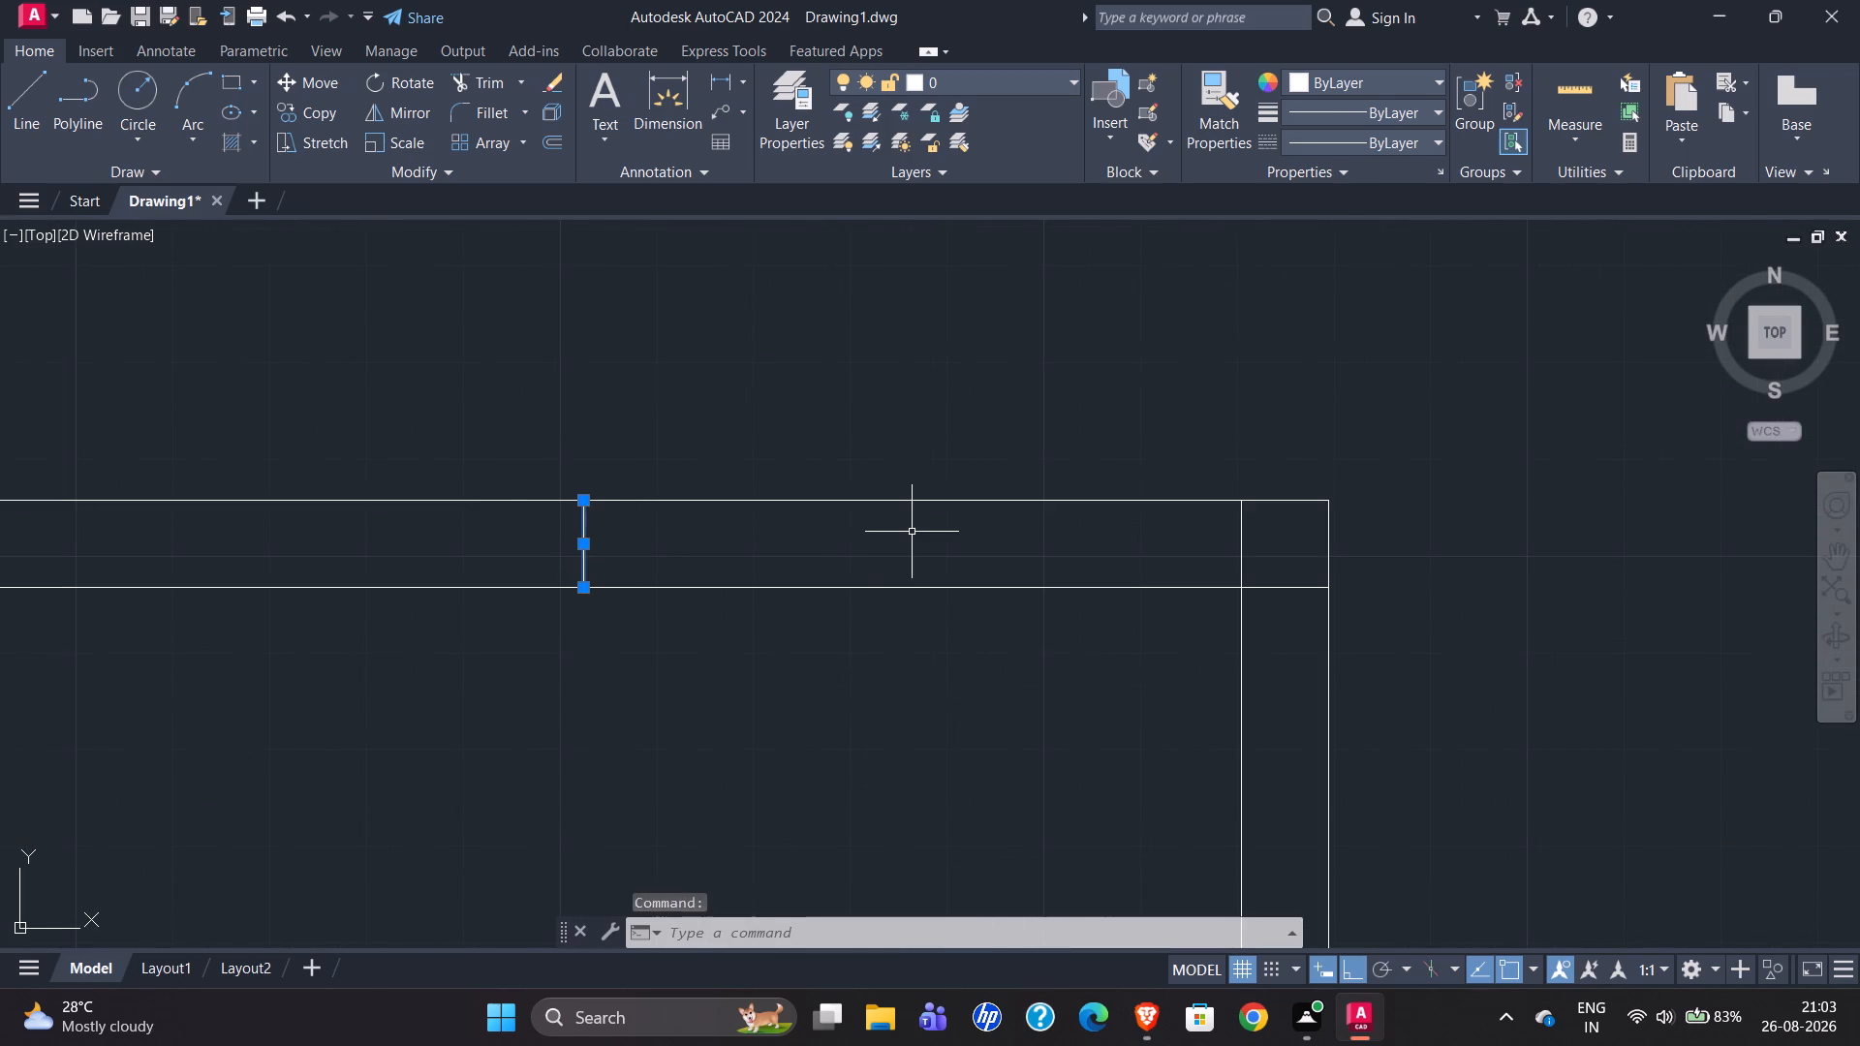
key(o)
key(Return)
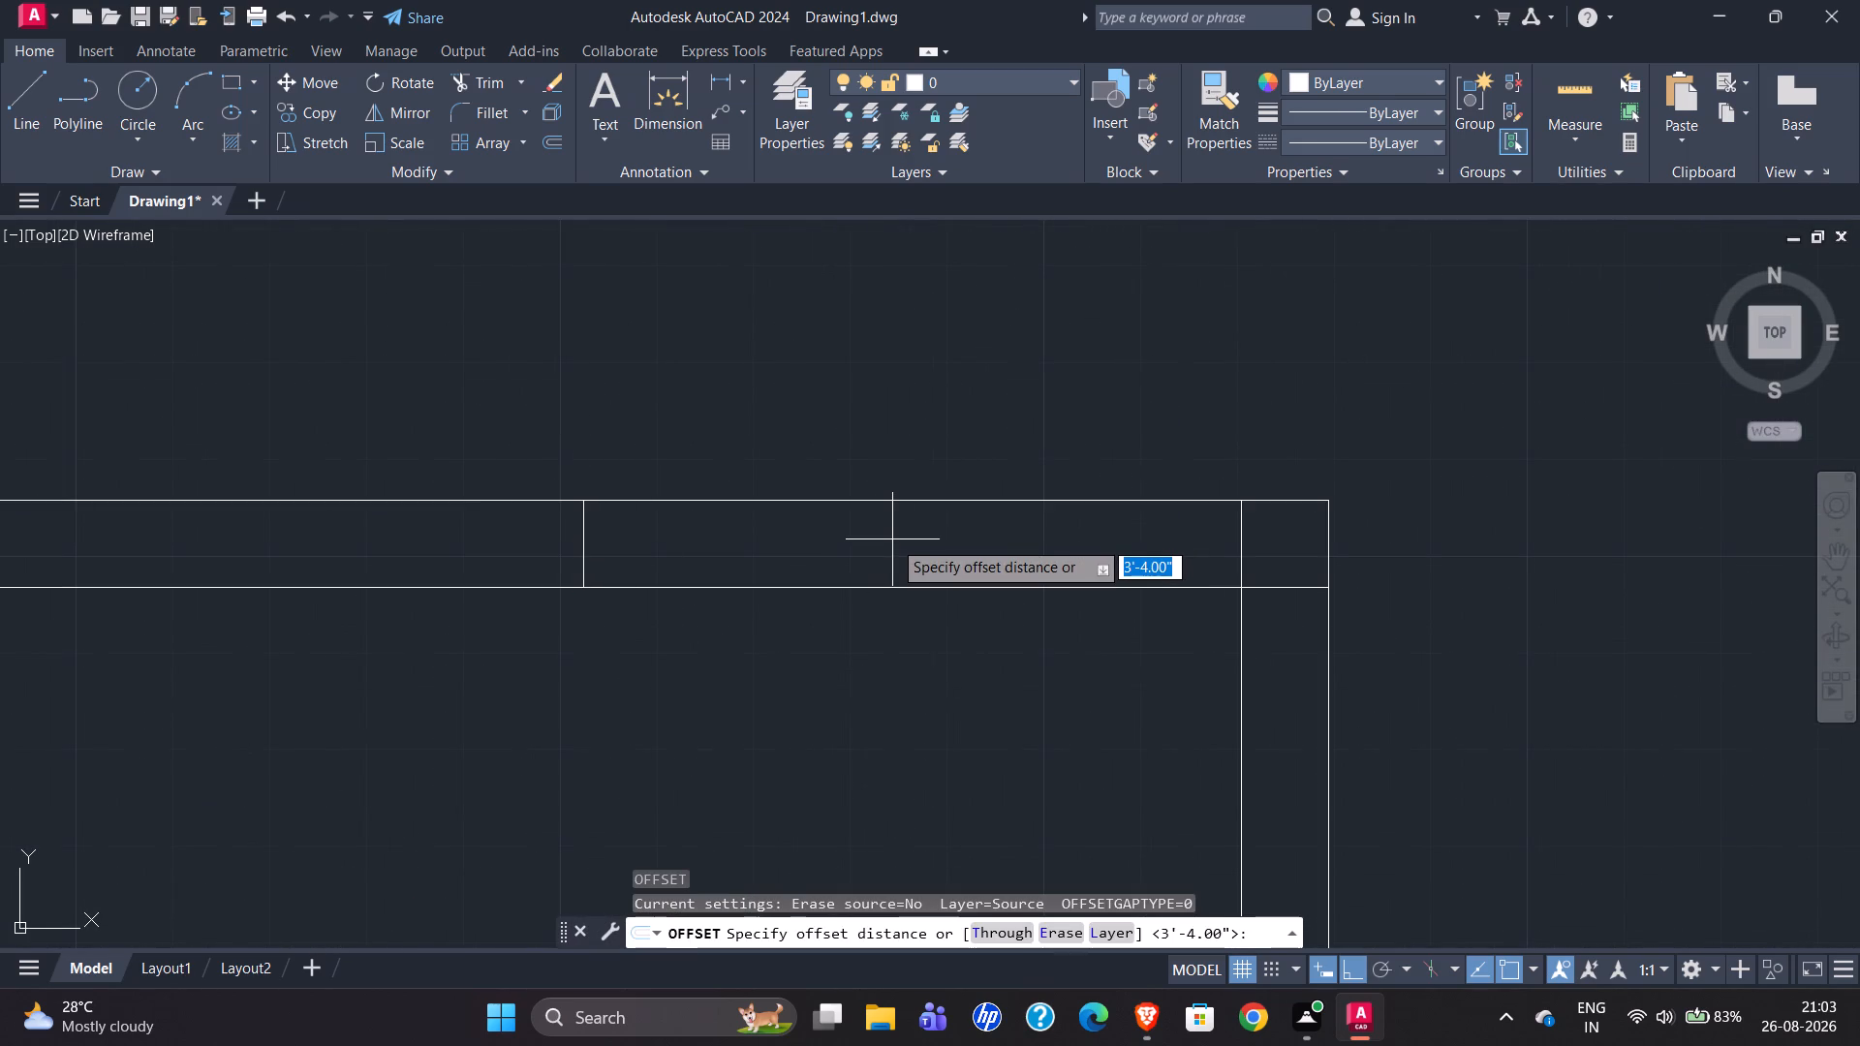
text(4')
key(Return)
click(902, 538)
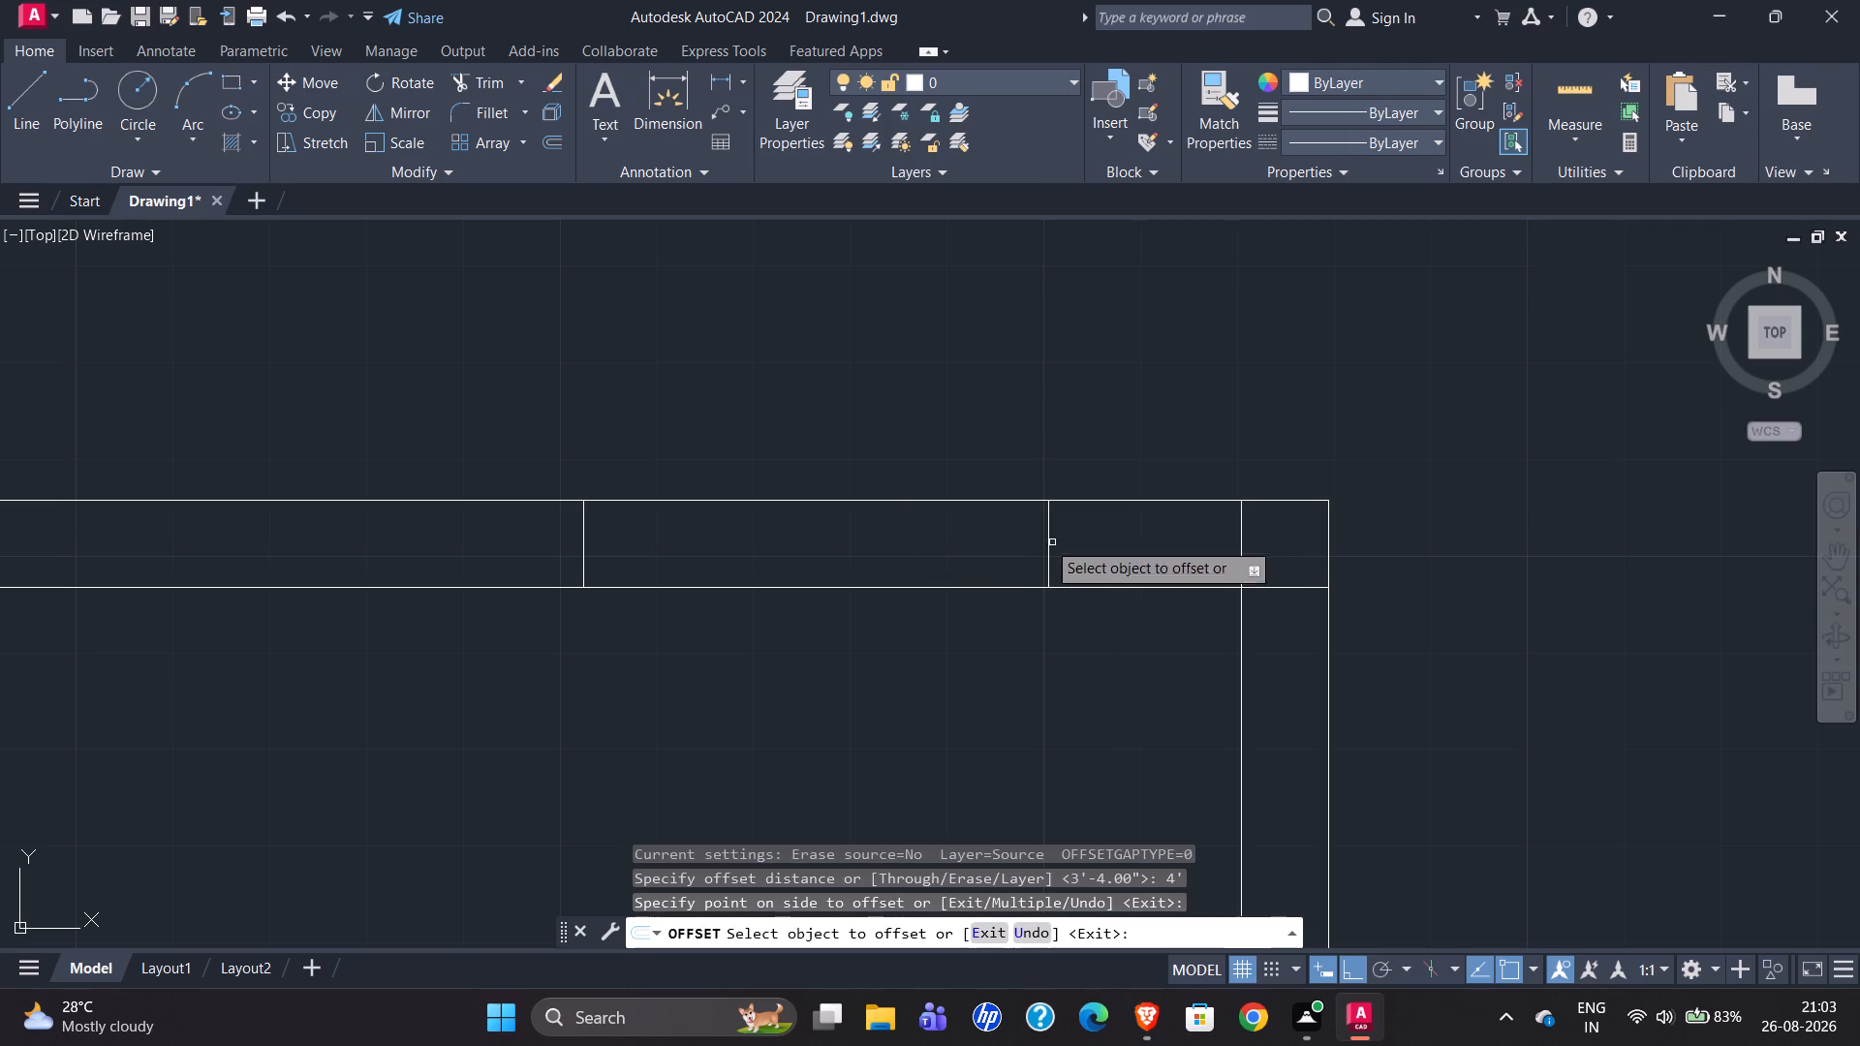
Check the distances along the redrawn top wall between the room's inner top-left corner and both window opening lines, using temporary lines.
click(32, 76)
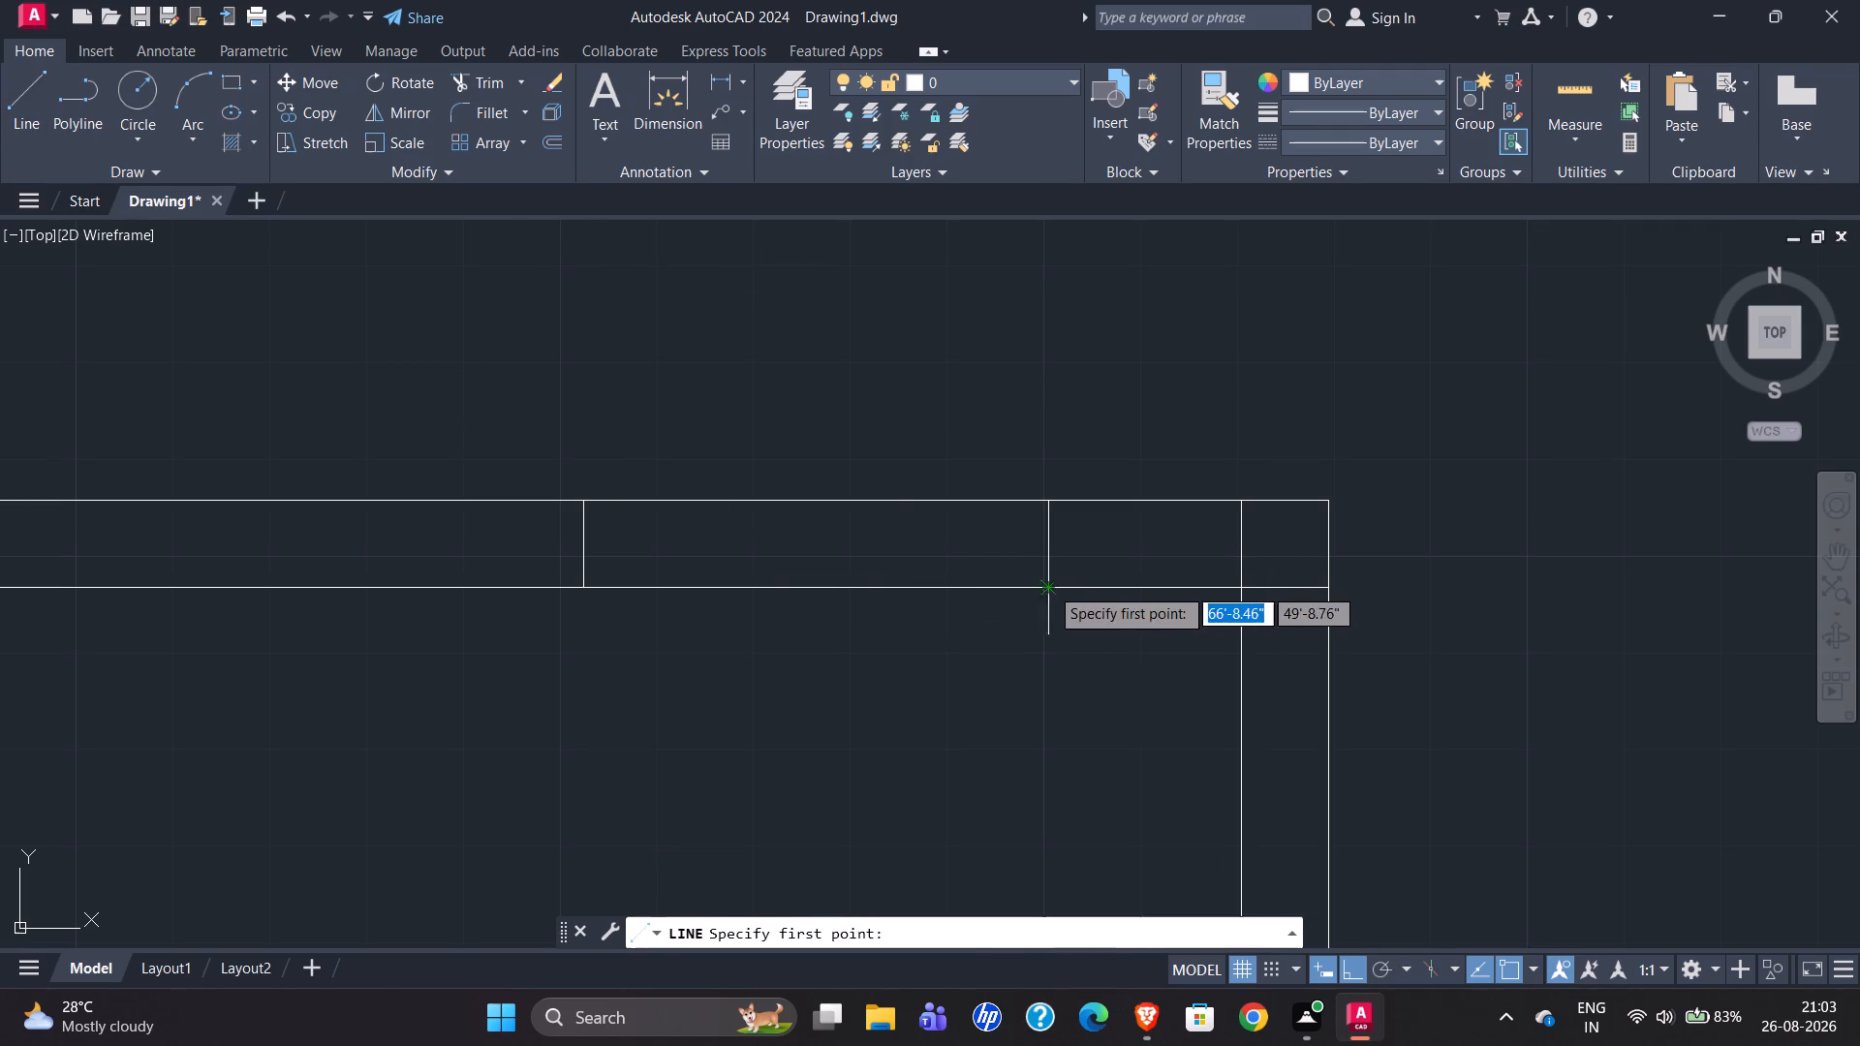
click(1053, 589)
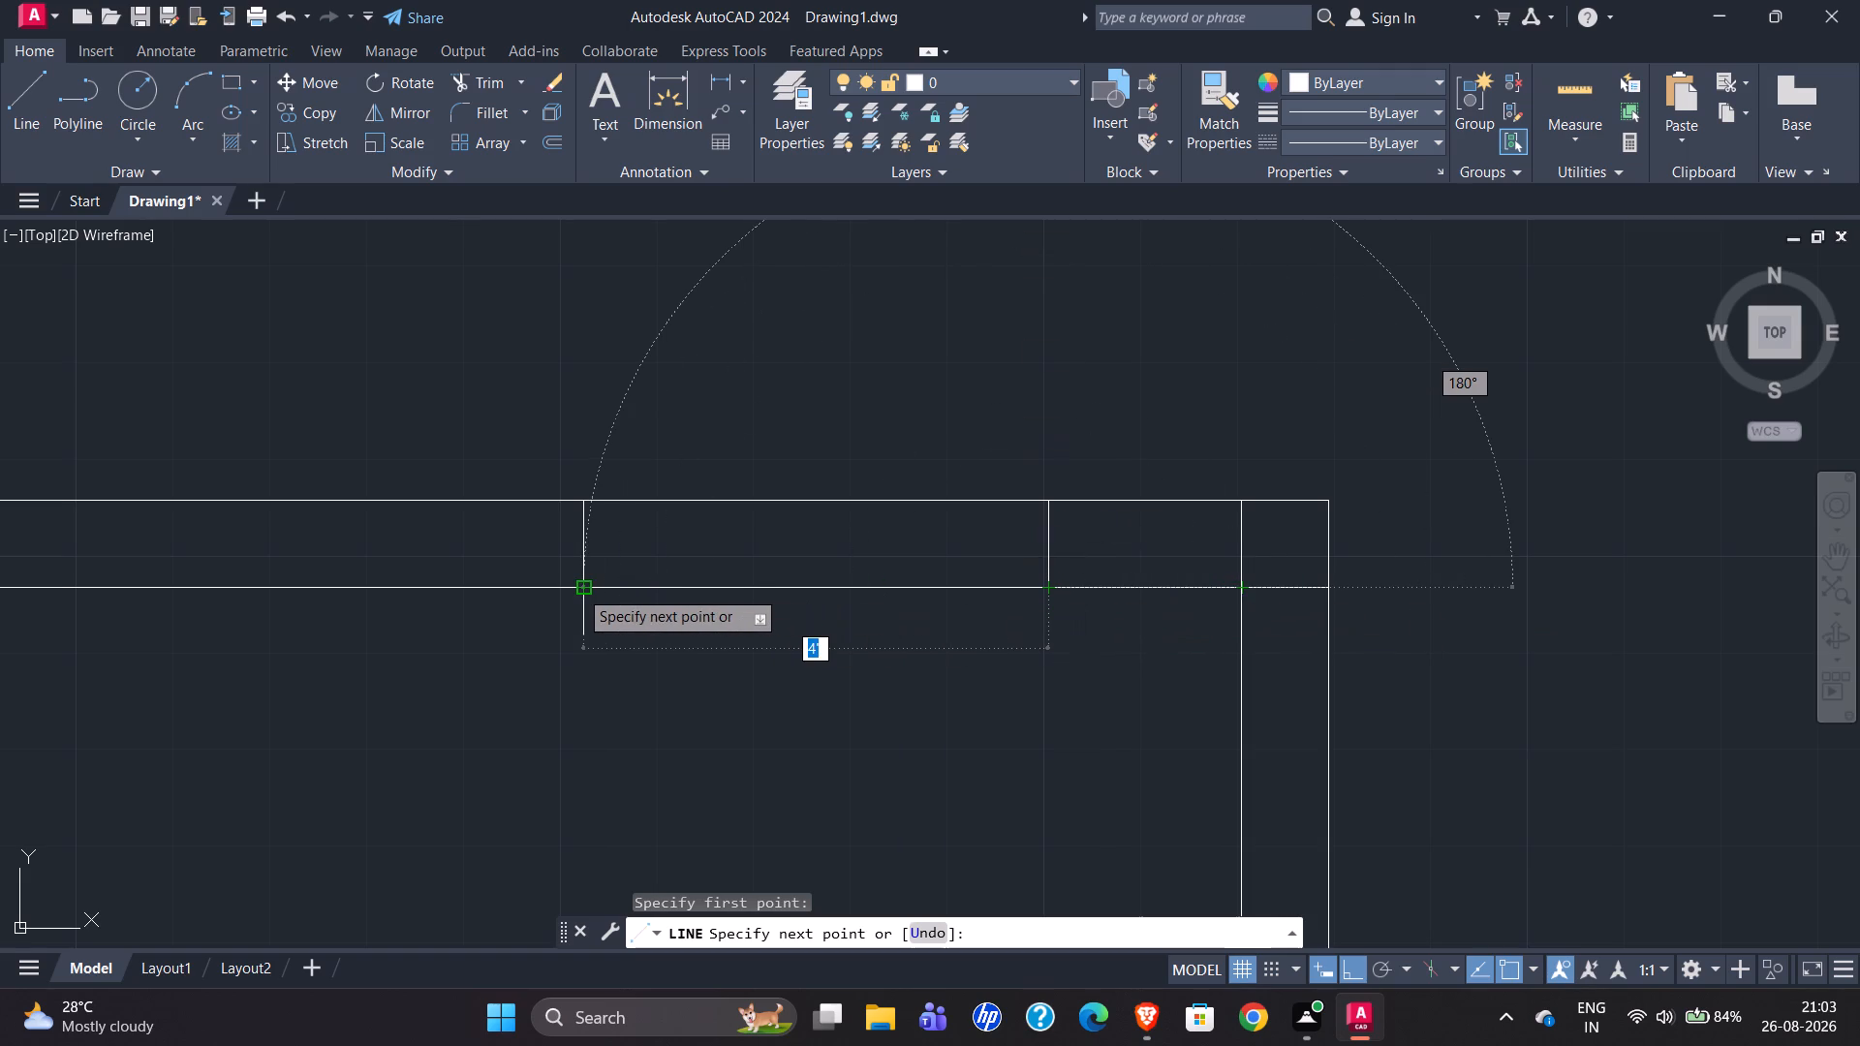
scroll(1574, 477, down, 3)
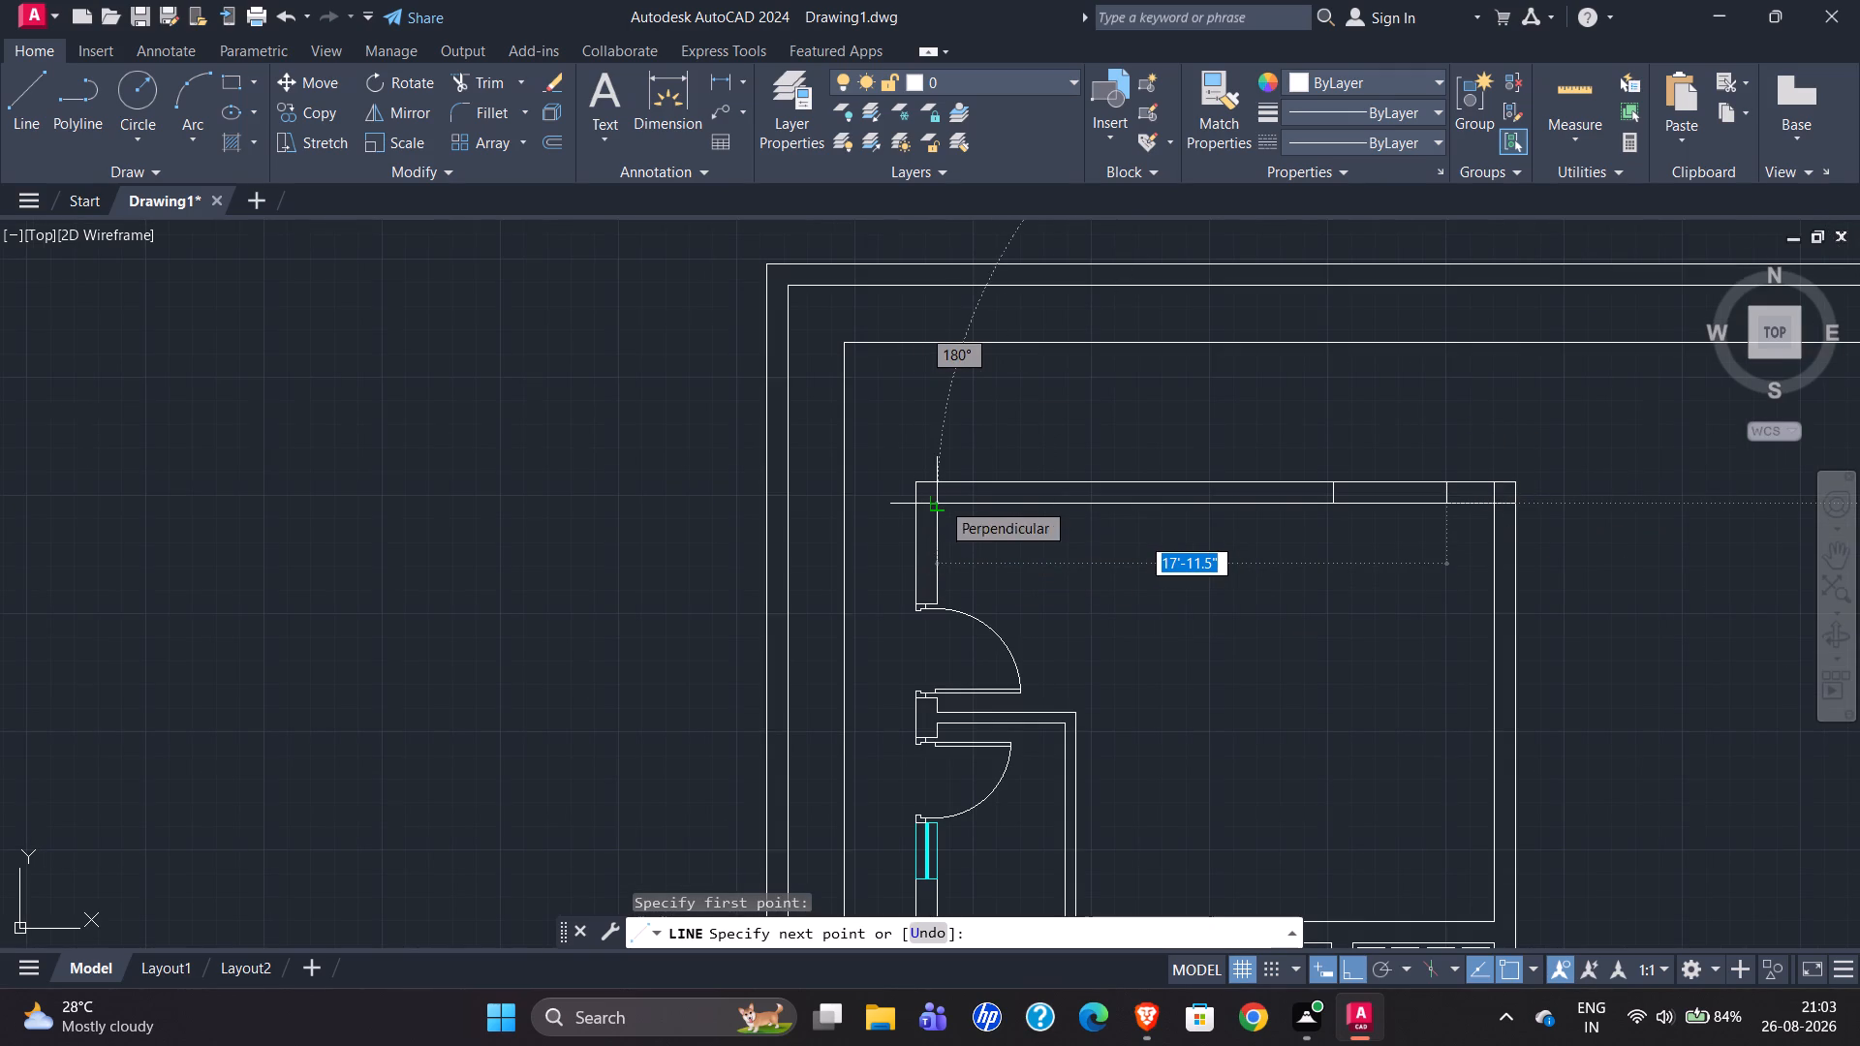
key(Escape)
click(22, 101)
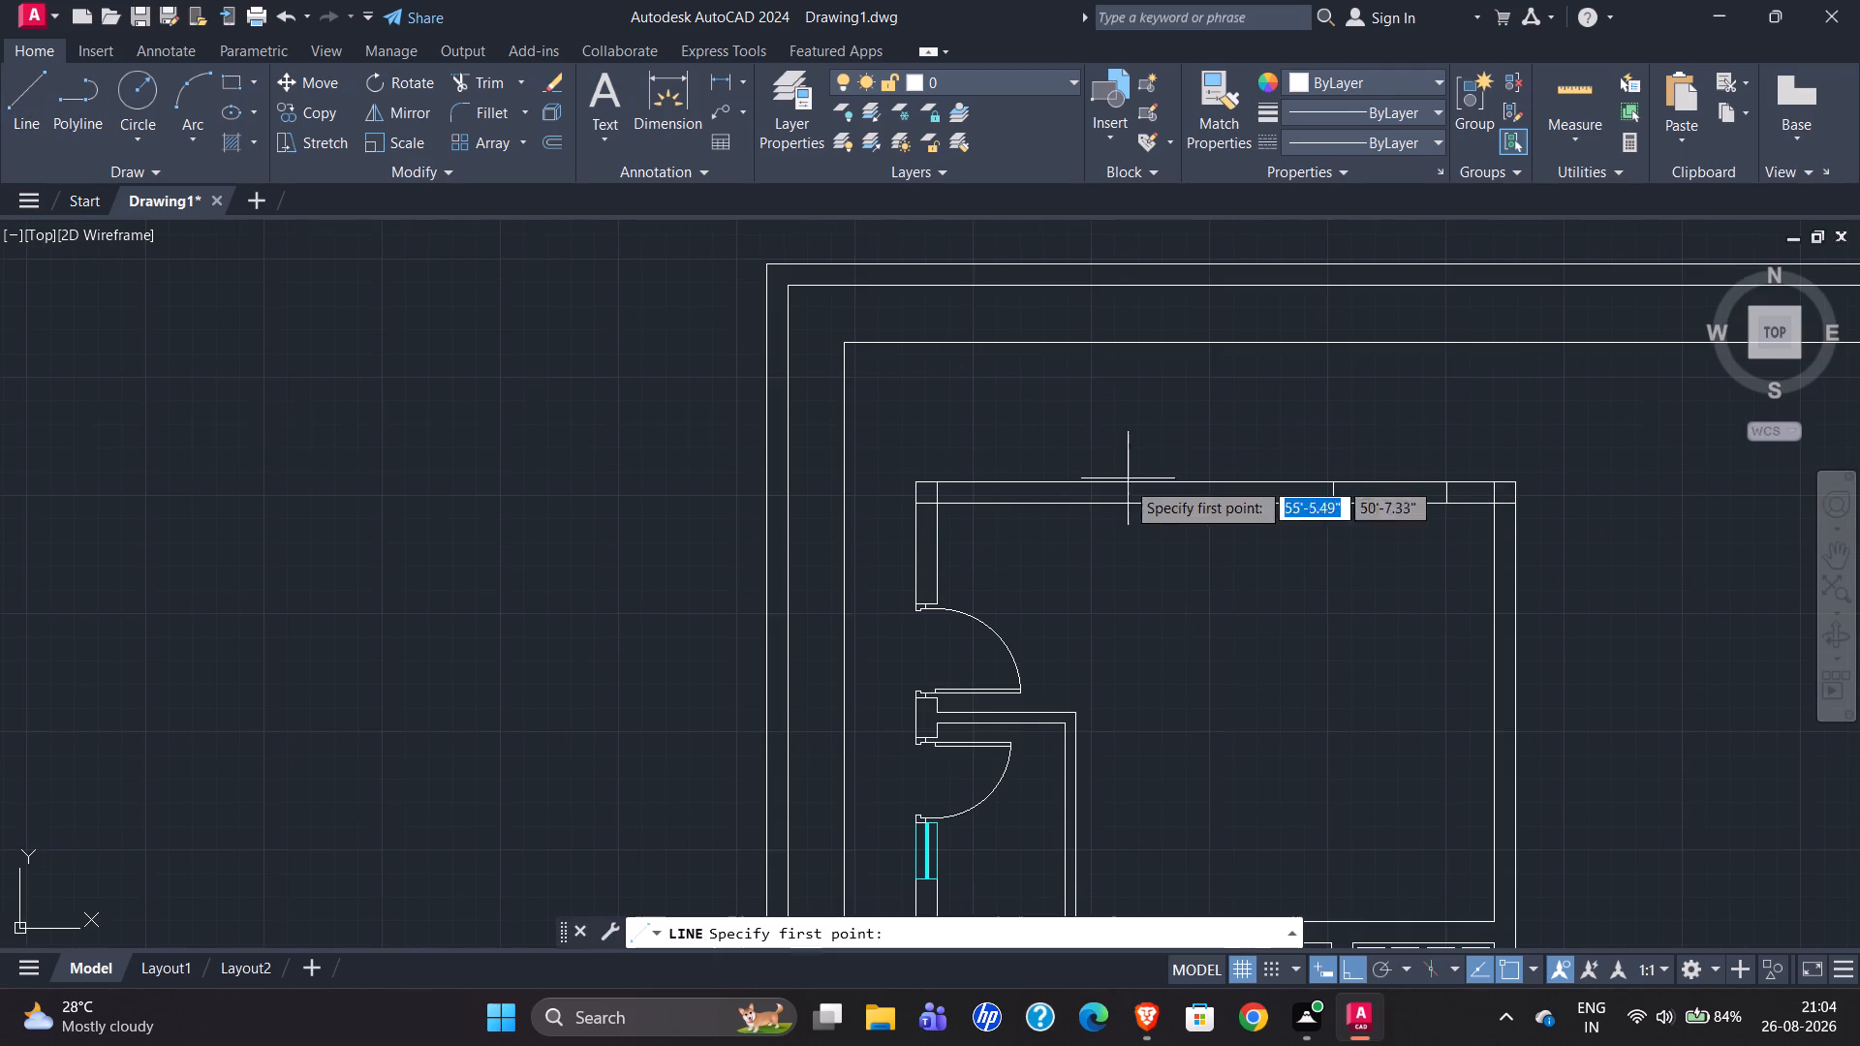
click(933, 502)
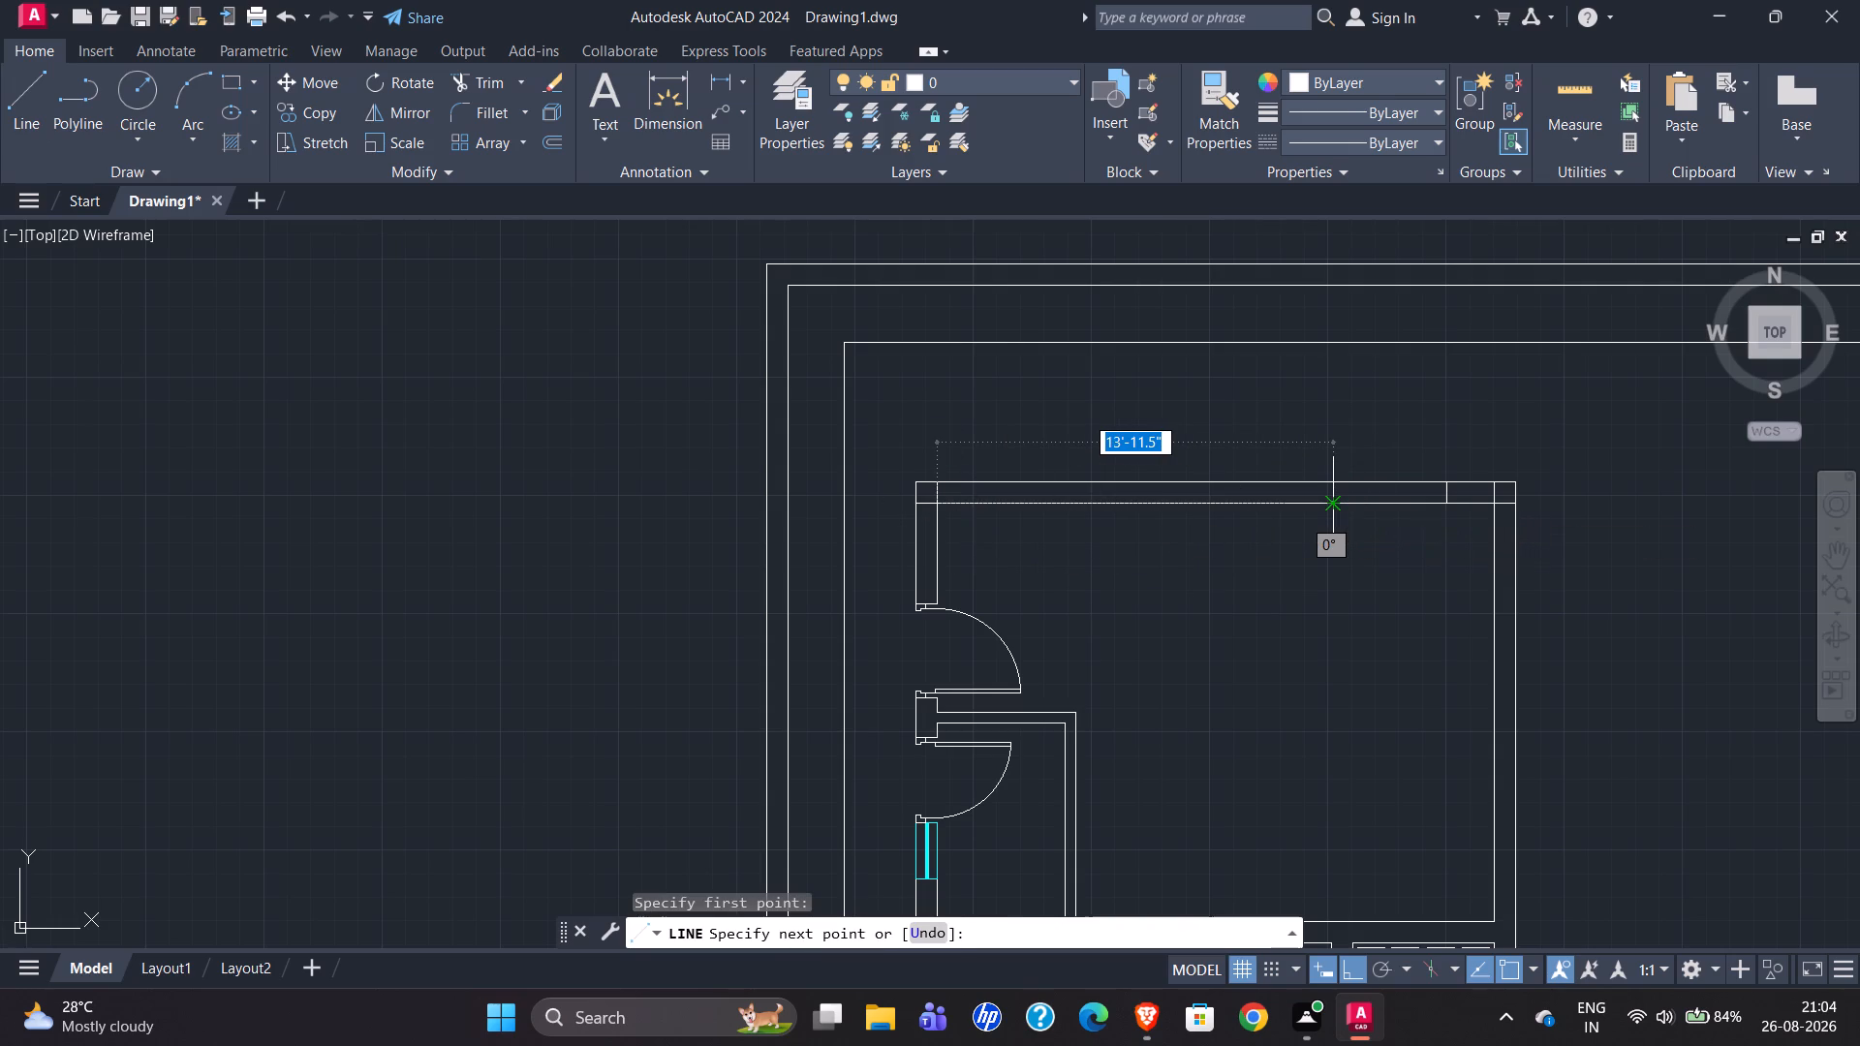
key(Escape)
Examine the servant room's top-wall dimensions in the reference plan and compare them with the redrawn plan.
scroll(1431, 432, down, 3)
scroll(543, 452, up, 4)
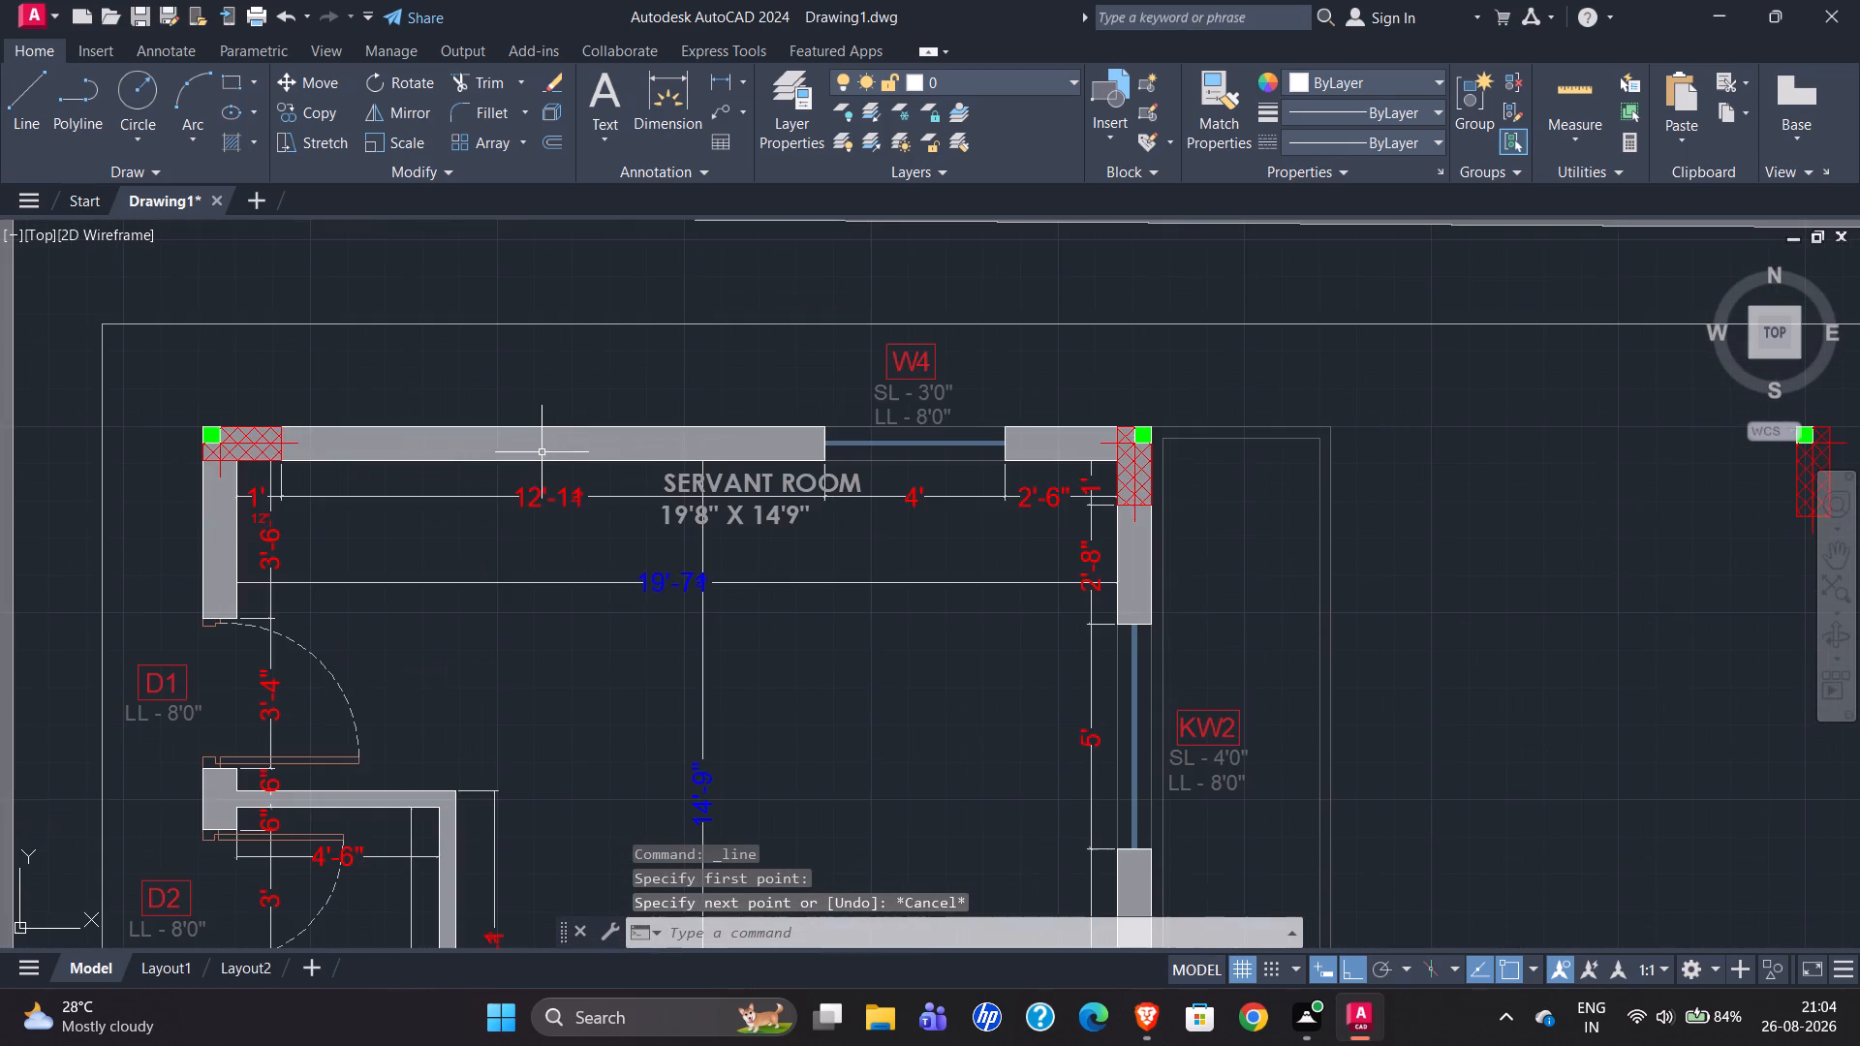
scroll(488, 384, down, 3)
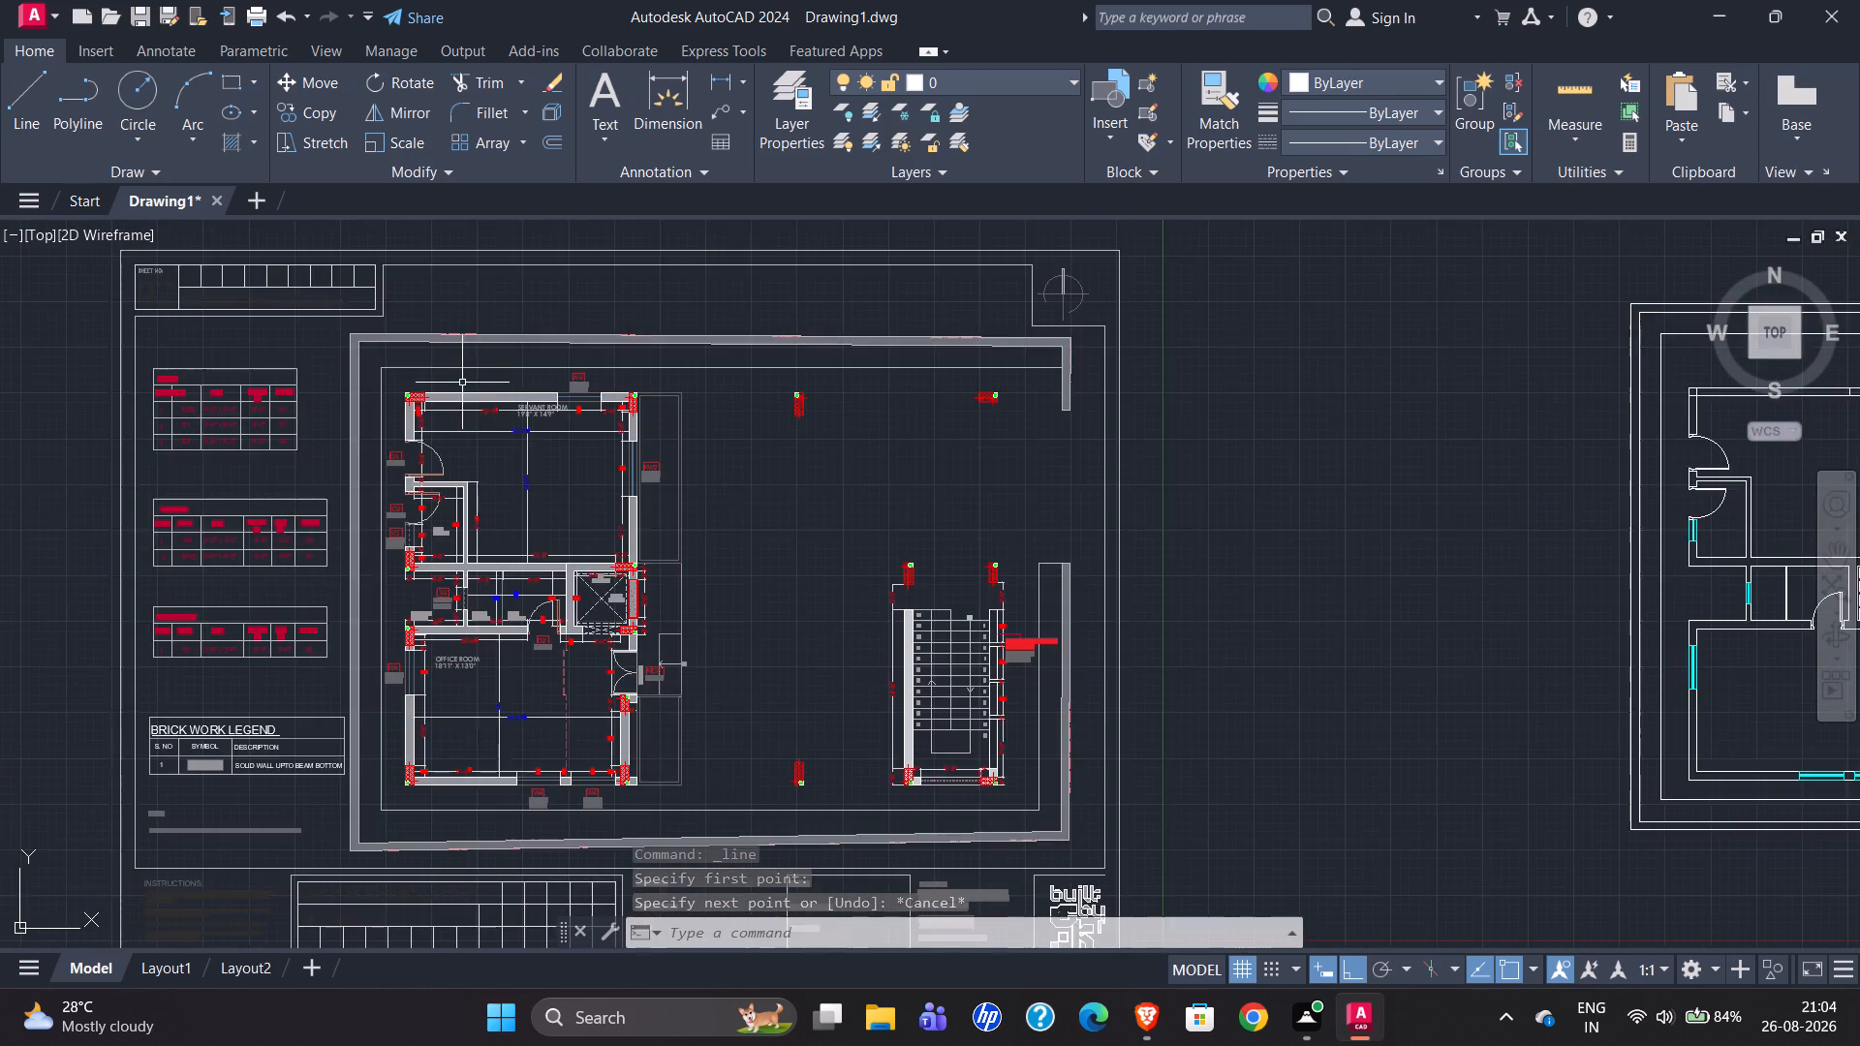
scroll(462, 383, down, 3)
scroll(909, 442, up, 4)
scroll(985, 440, down, 2)
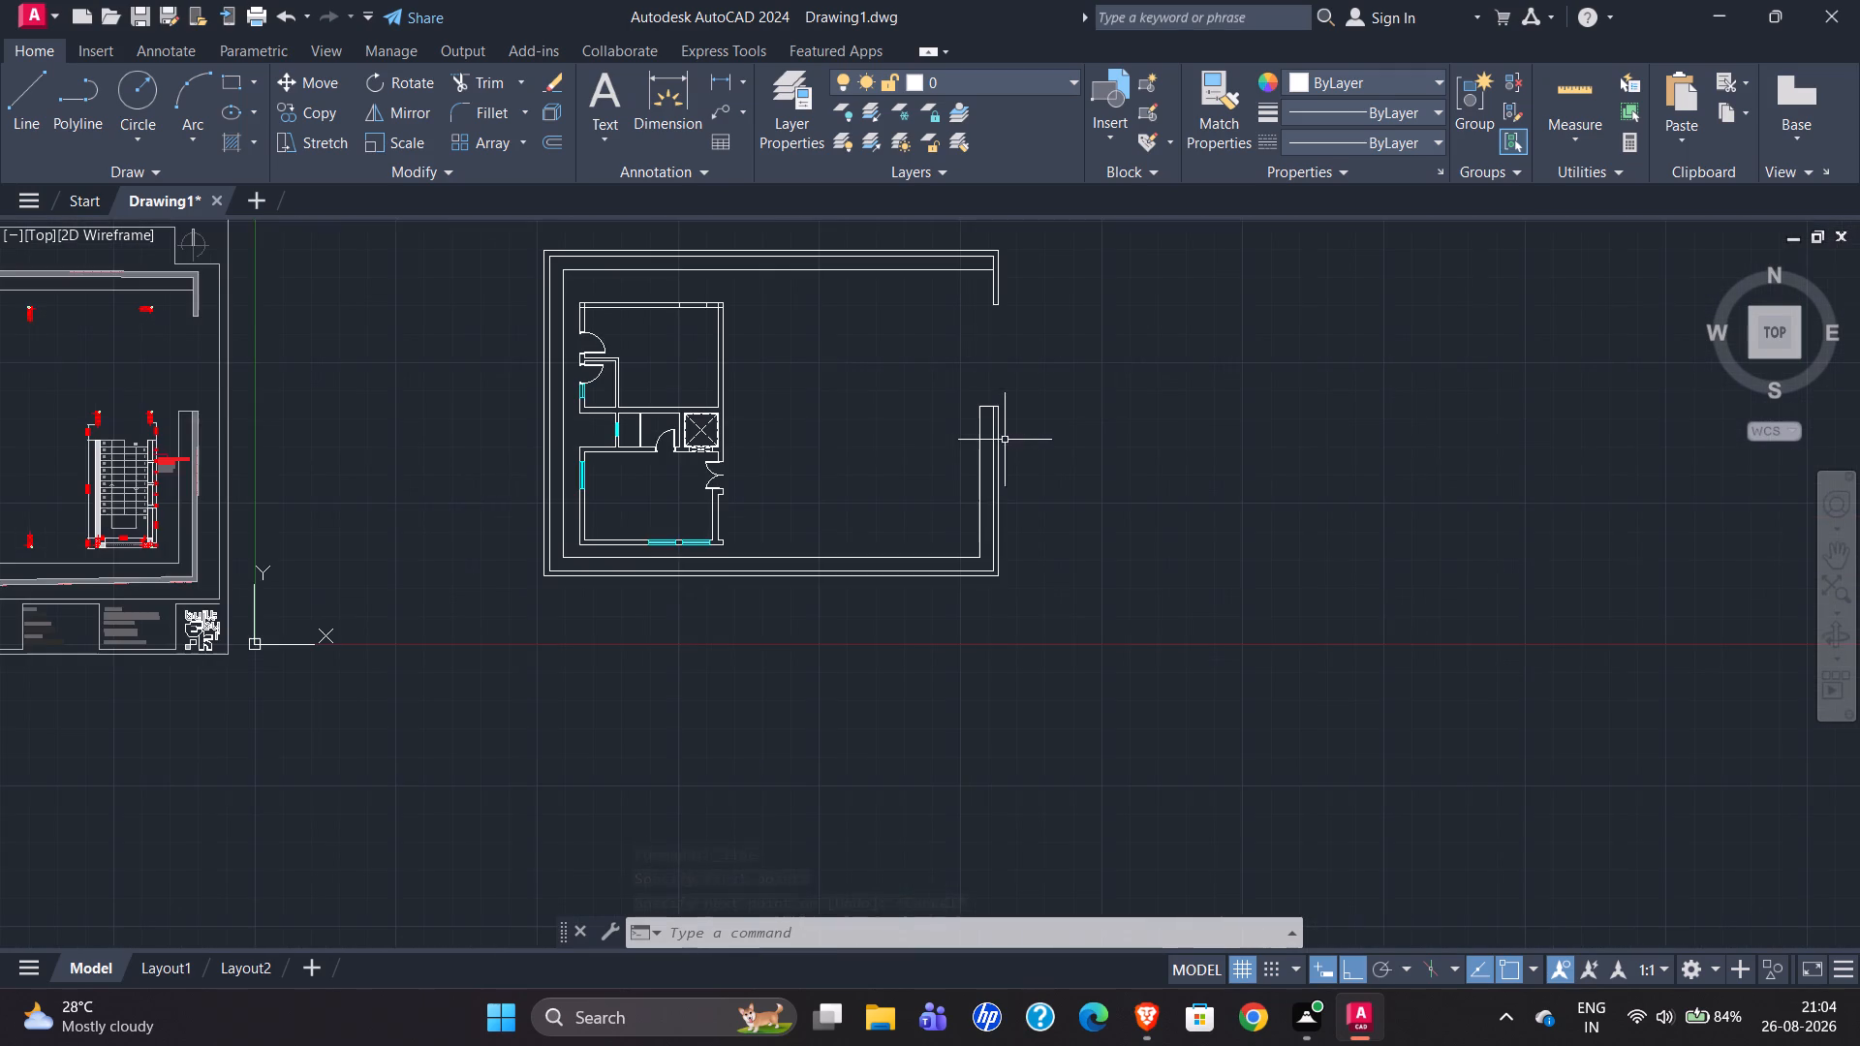
scroll(679, 426, up, 3)
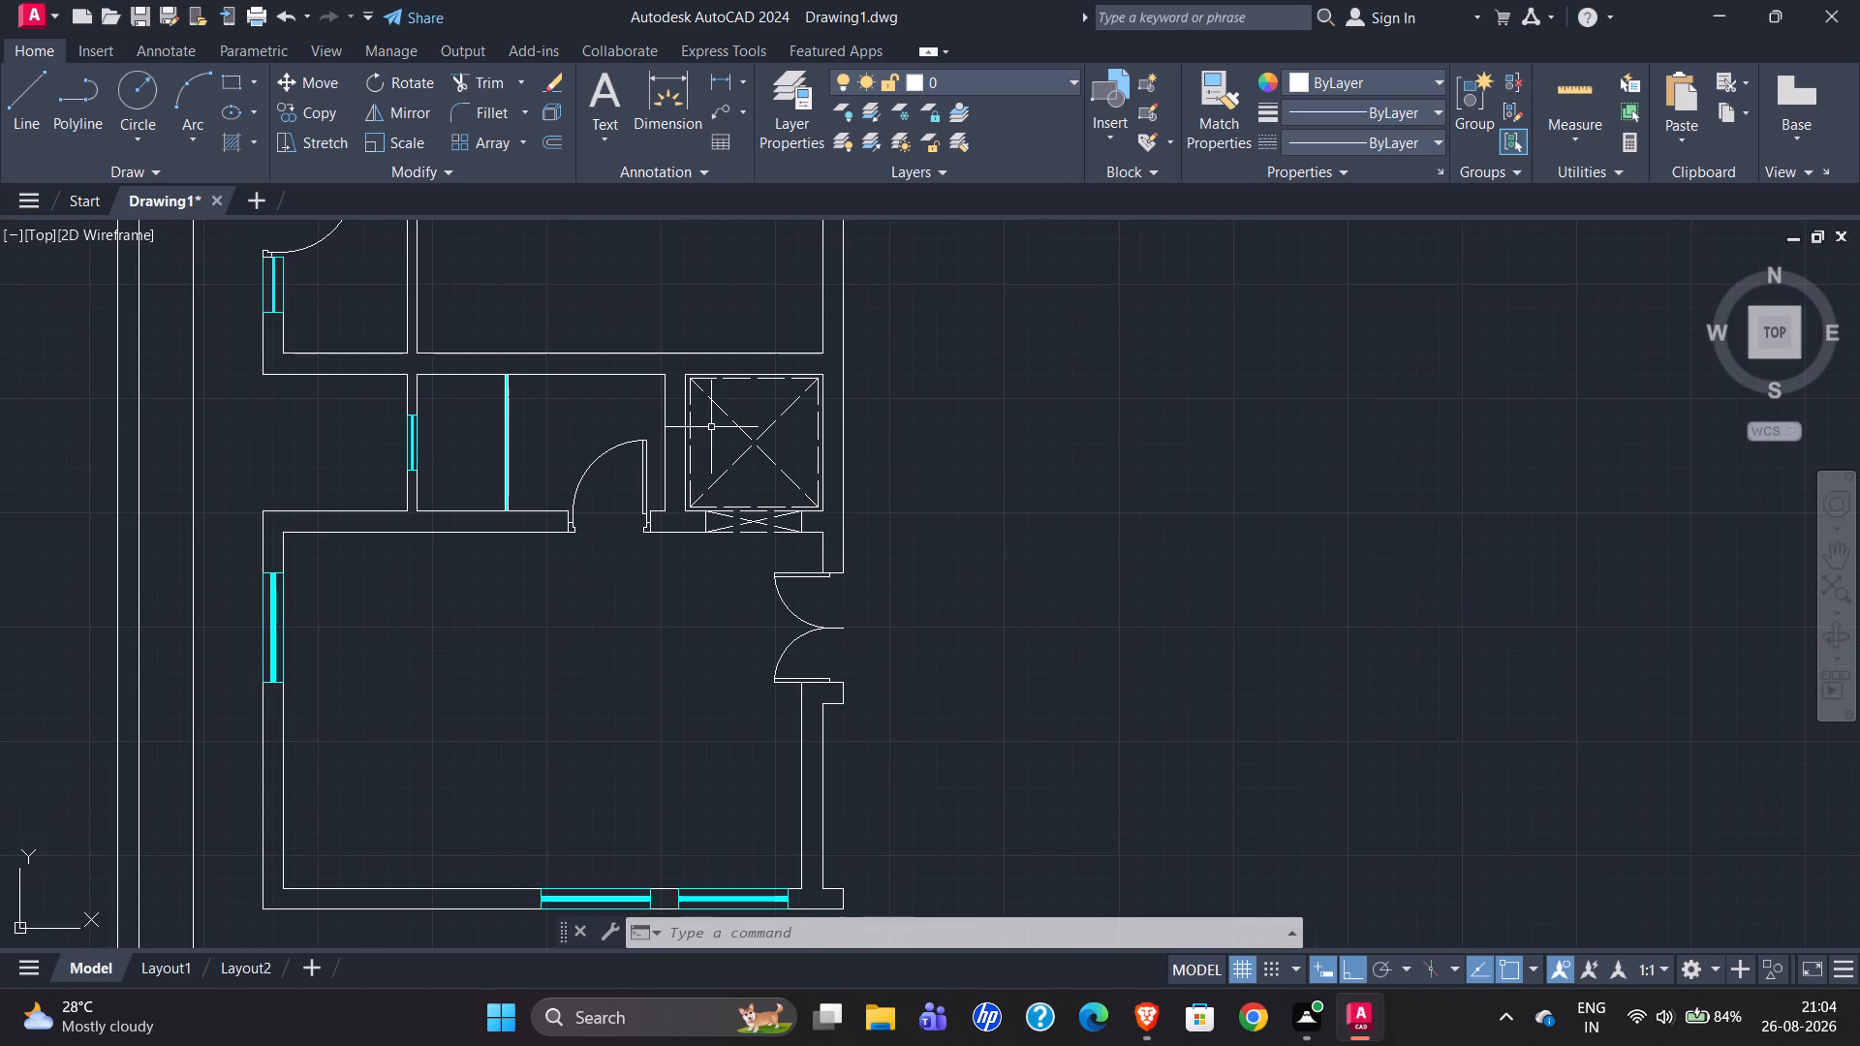
scroll(715, 428, down, 2)
scroll(1070, 463, down, 1)
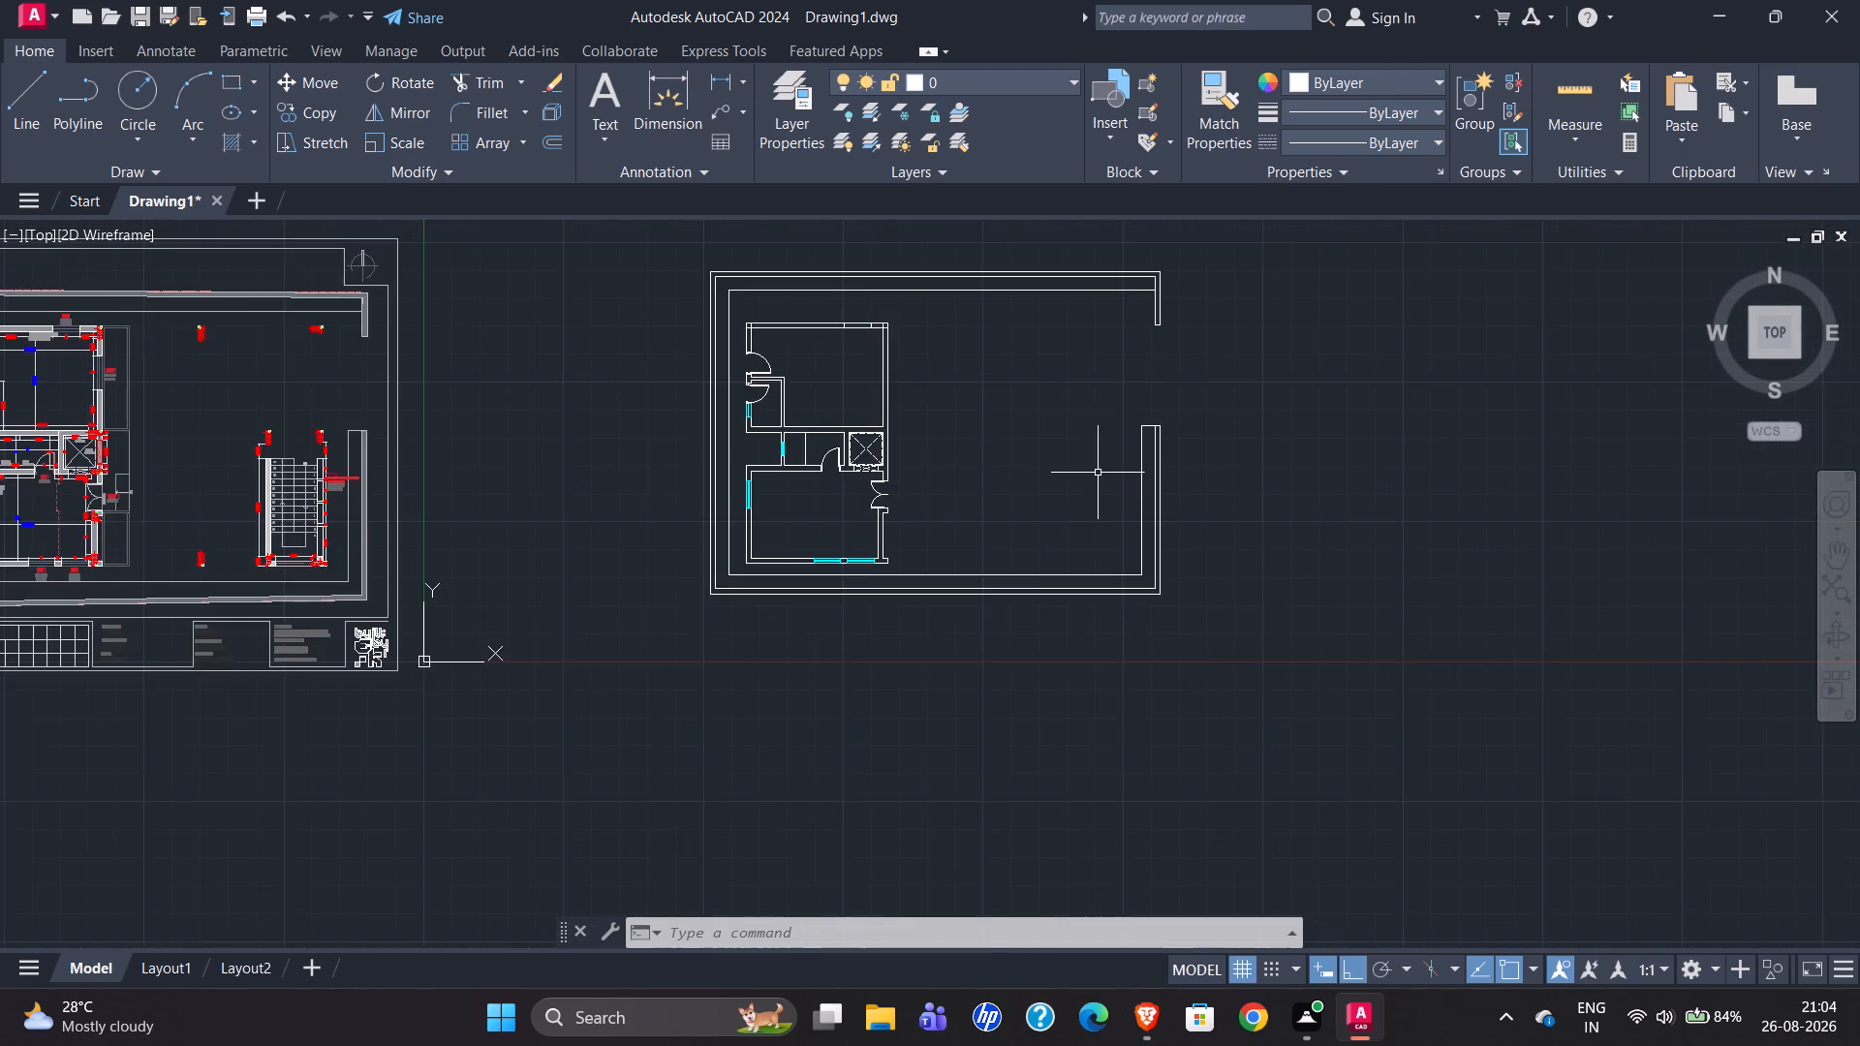
scroll(1098, 472, down, 2)
scroll(688, 428, up, 6)
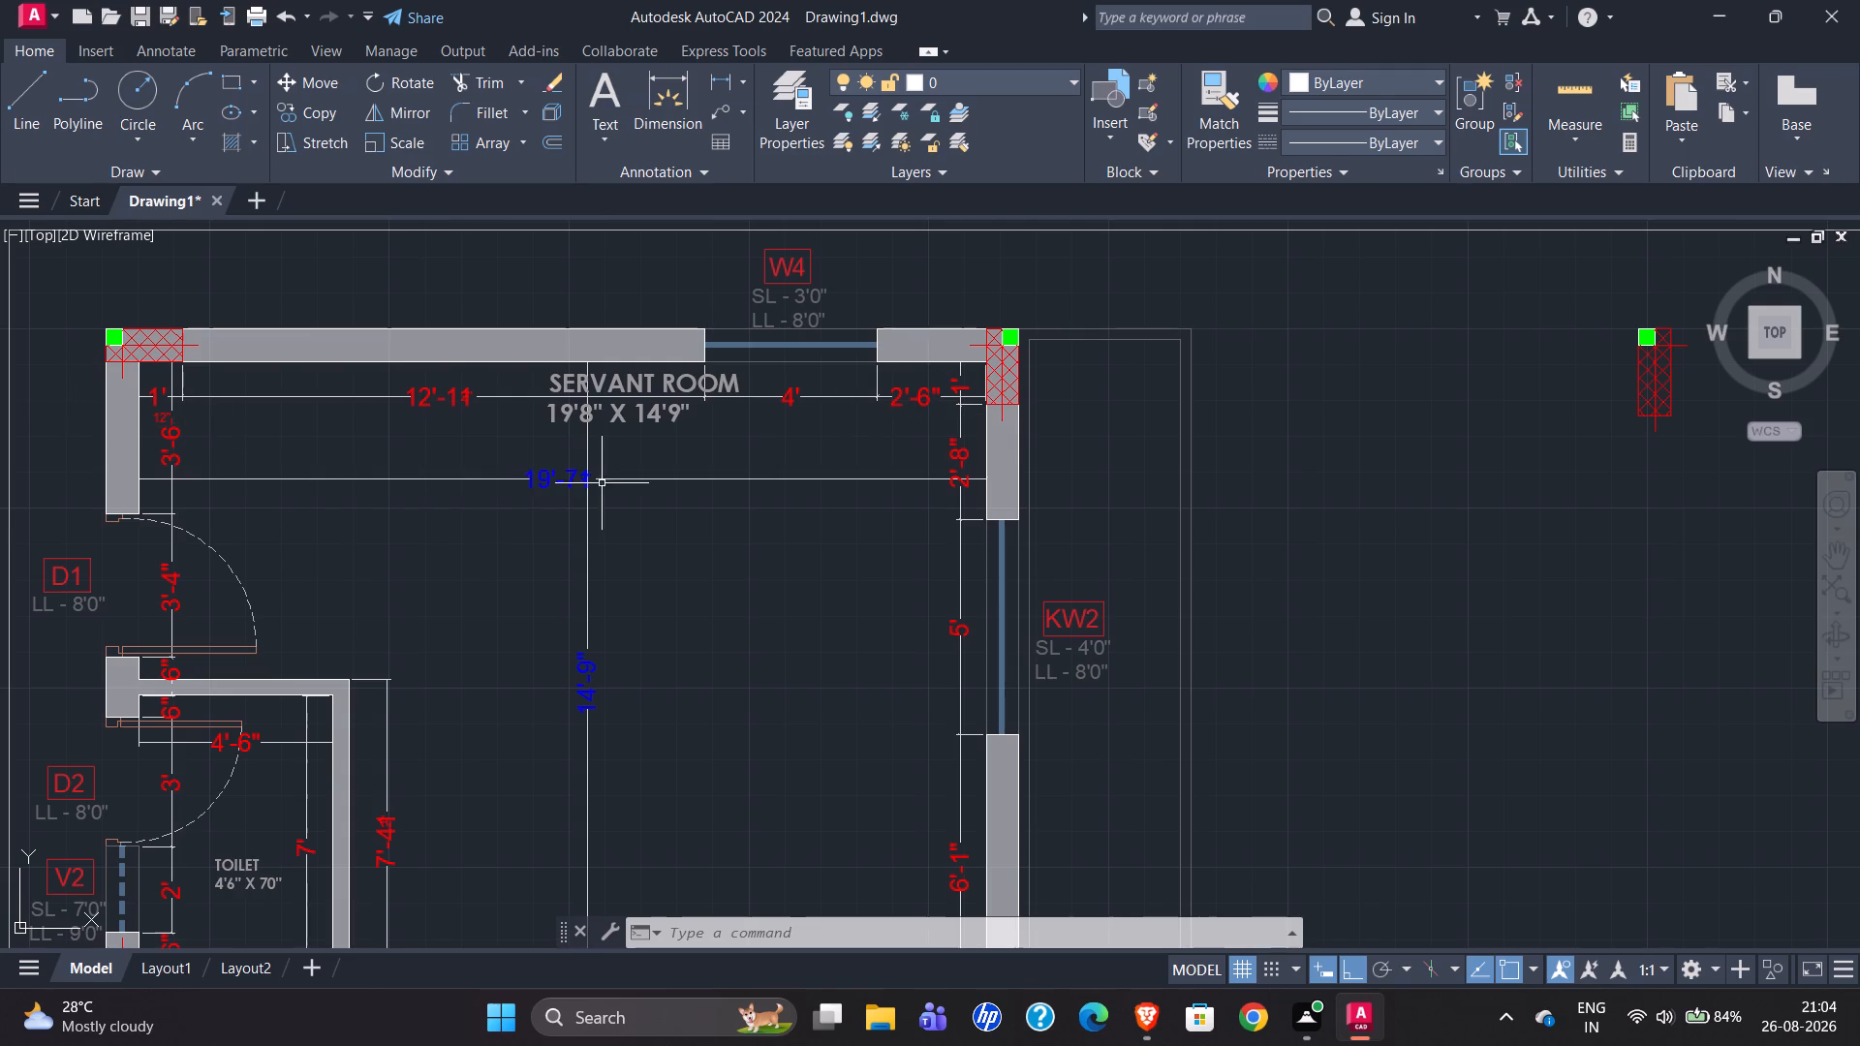
scroll(75, 463, down, 3)
scroll(1448, 447, up, 3)
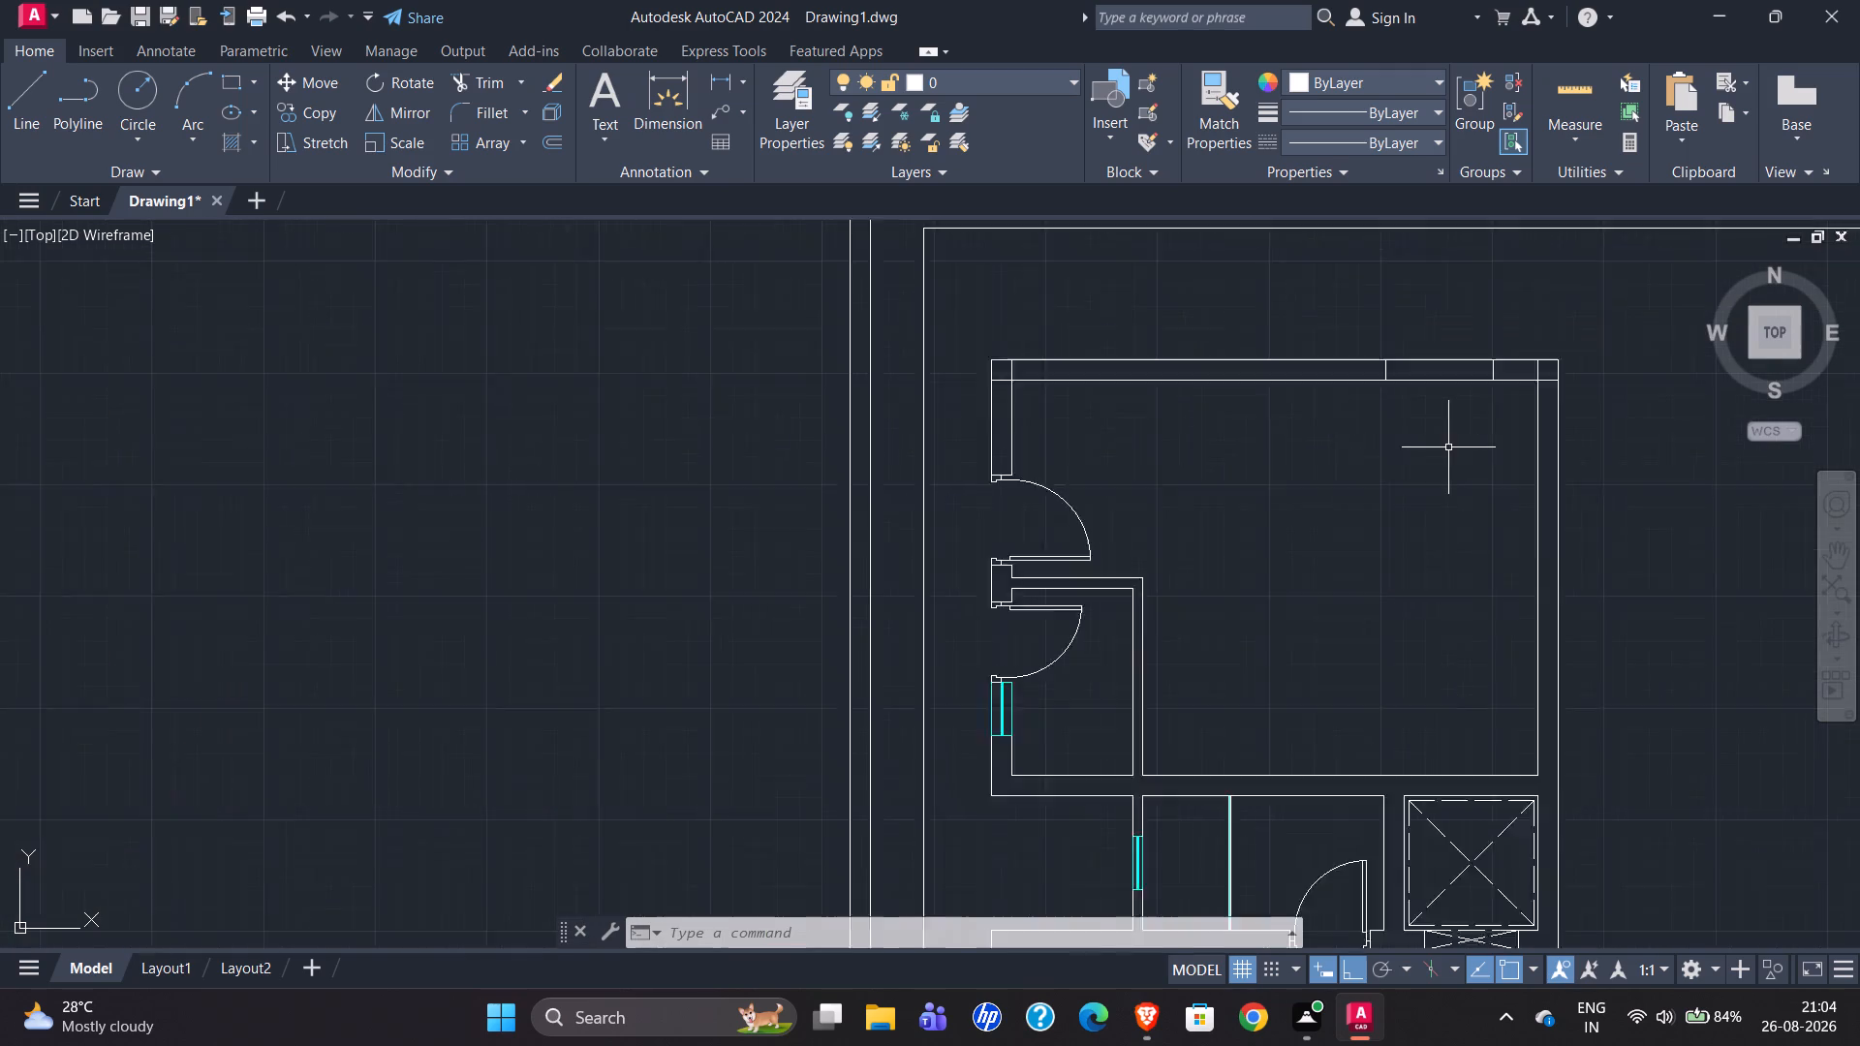
Recheck the distance from the redrawn servant room's inner top-left corner to the window opening lines with temporary lines.
click(0, 112)
click(21, 113)
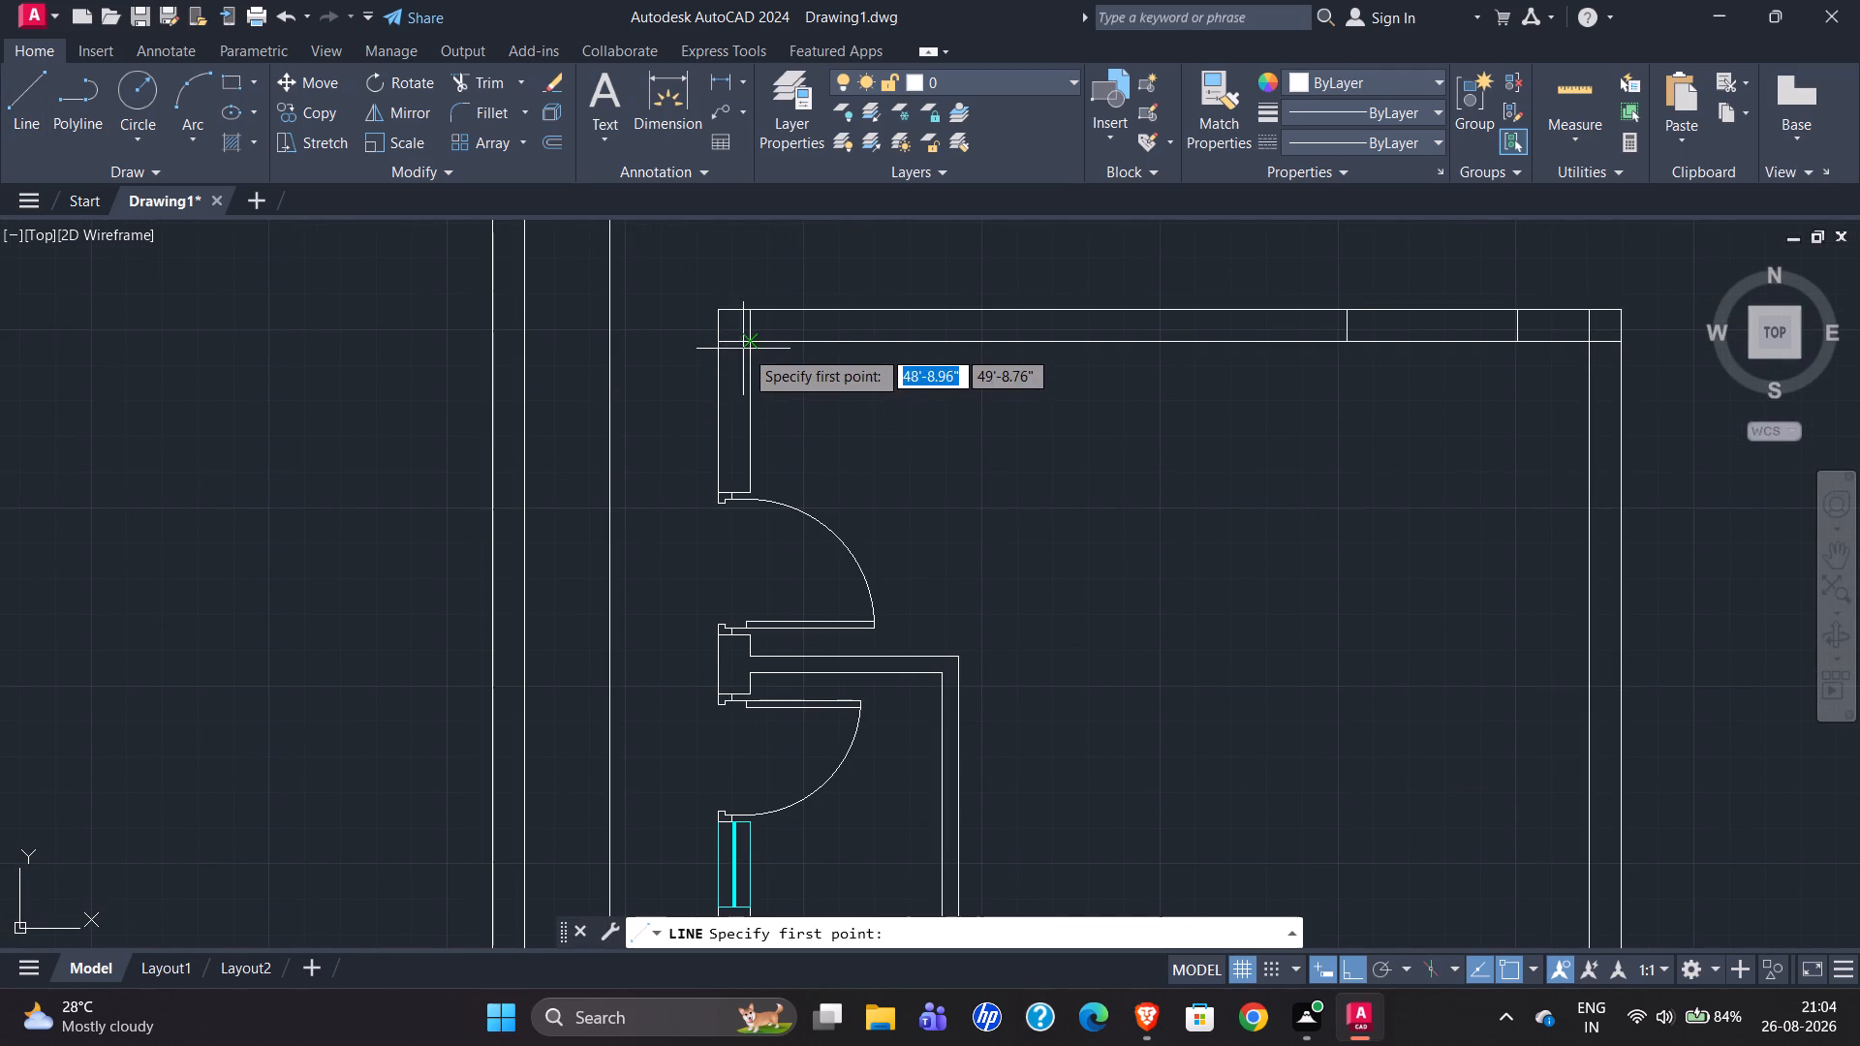
click(755, 343)
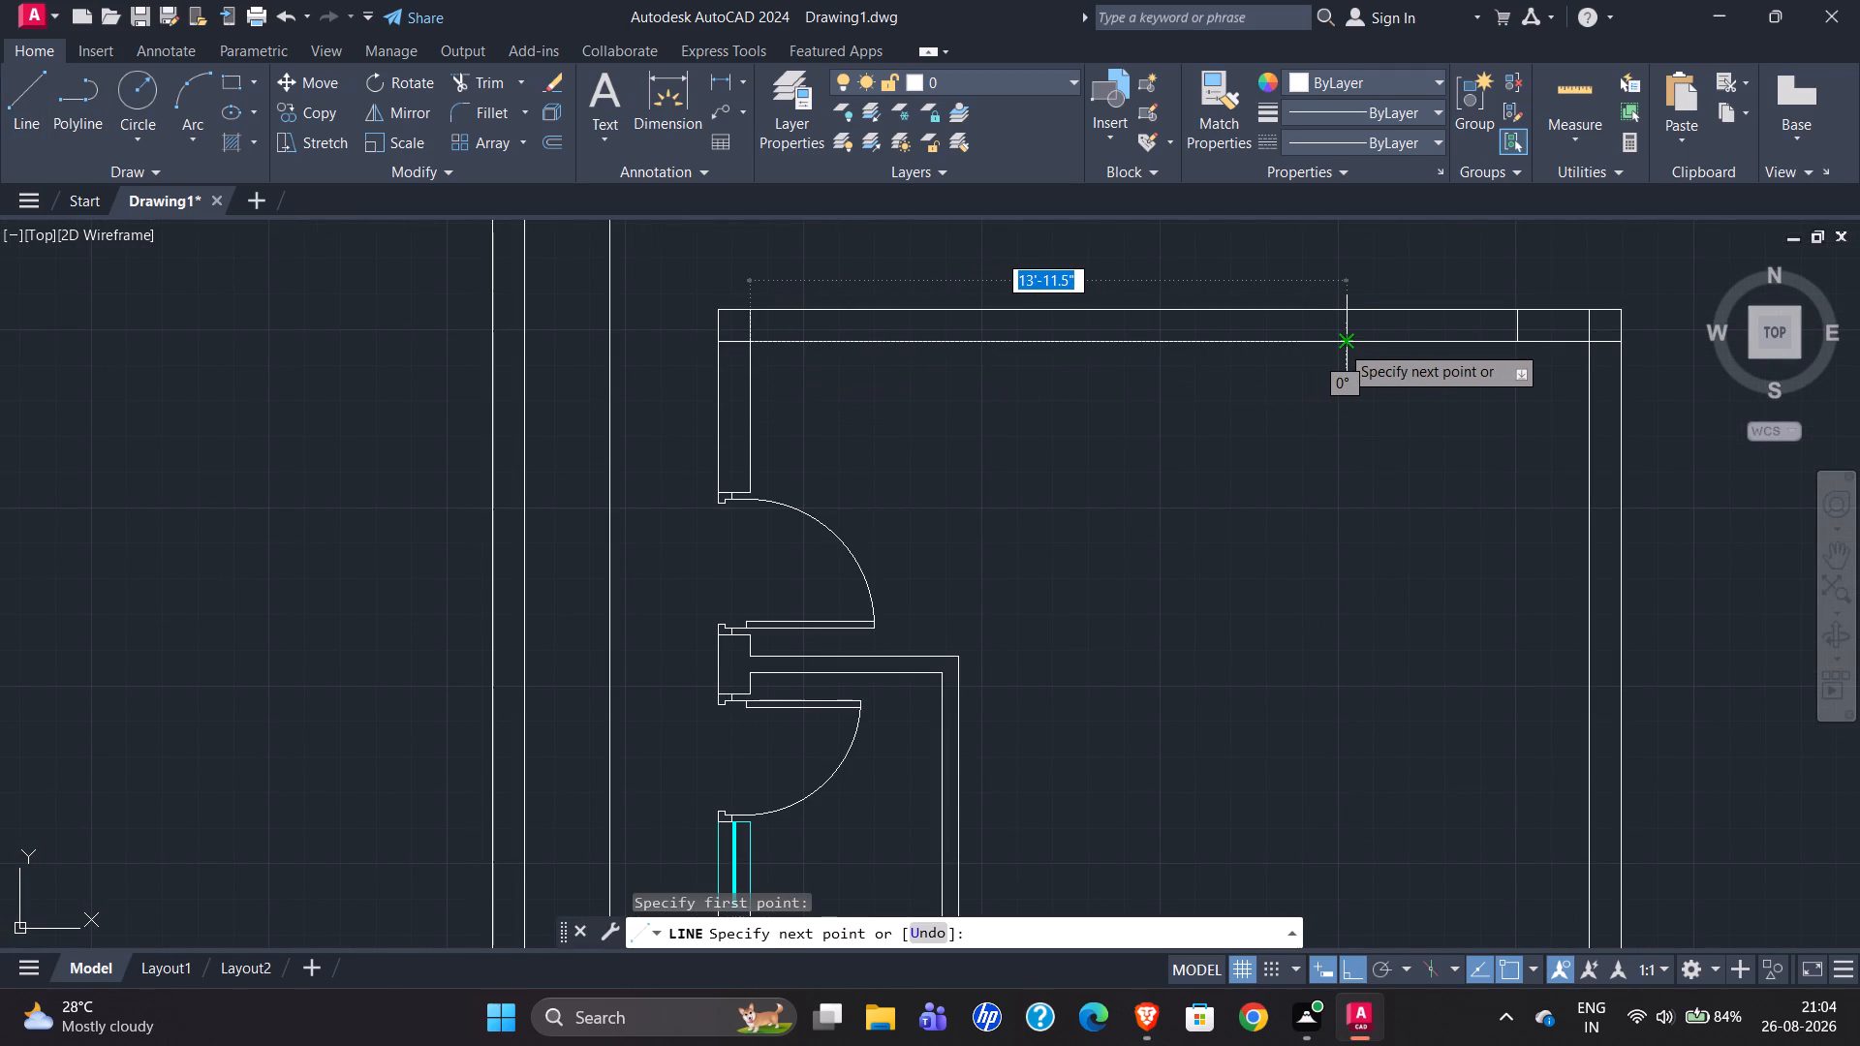
key(Escape)
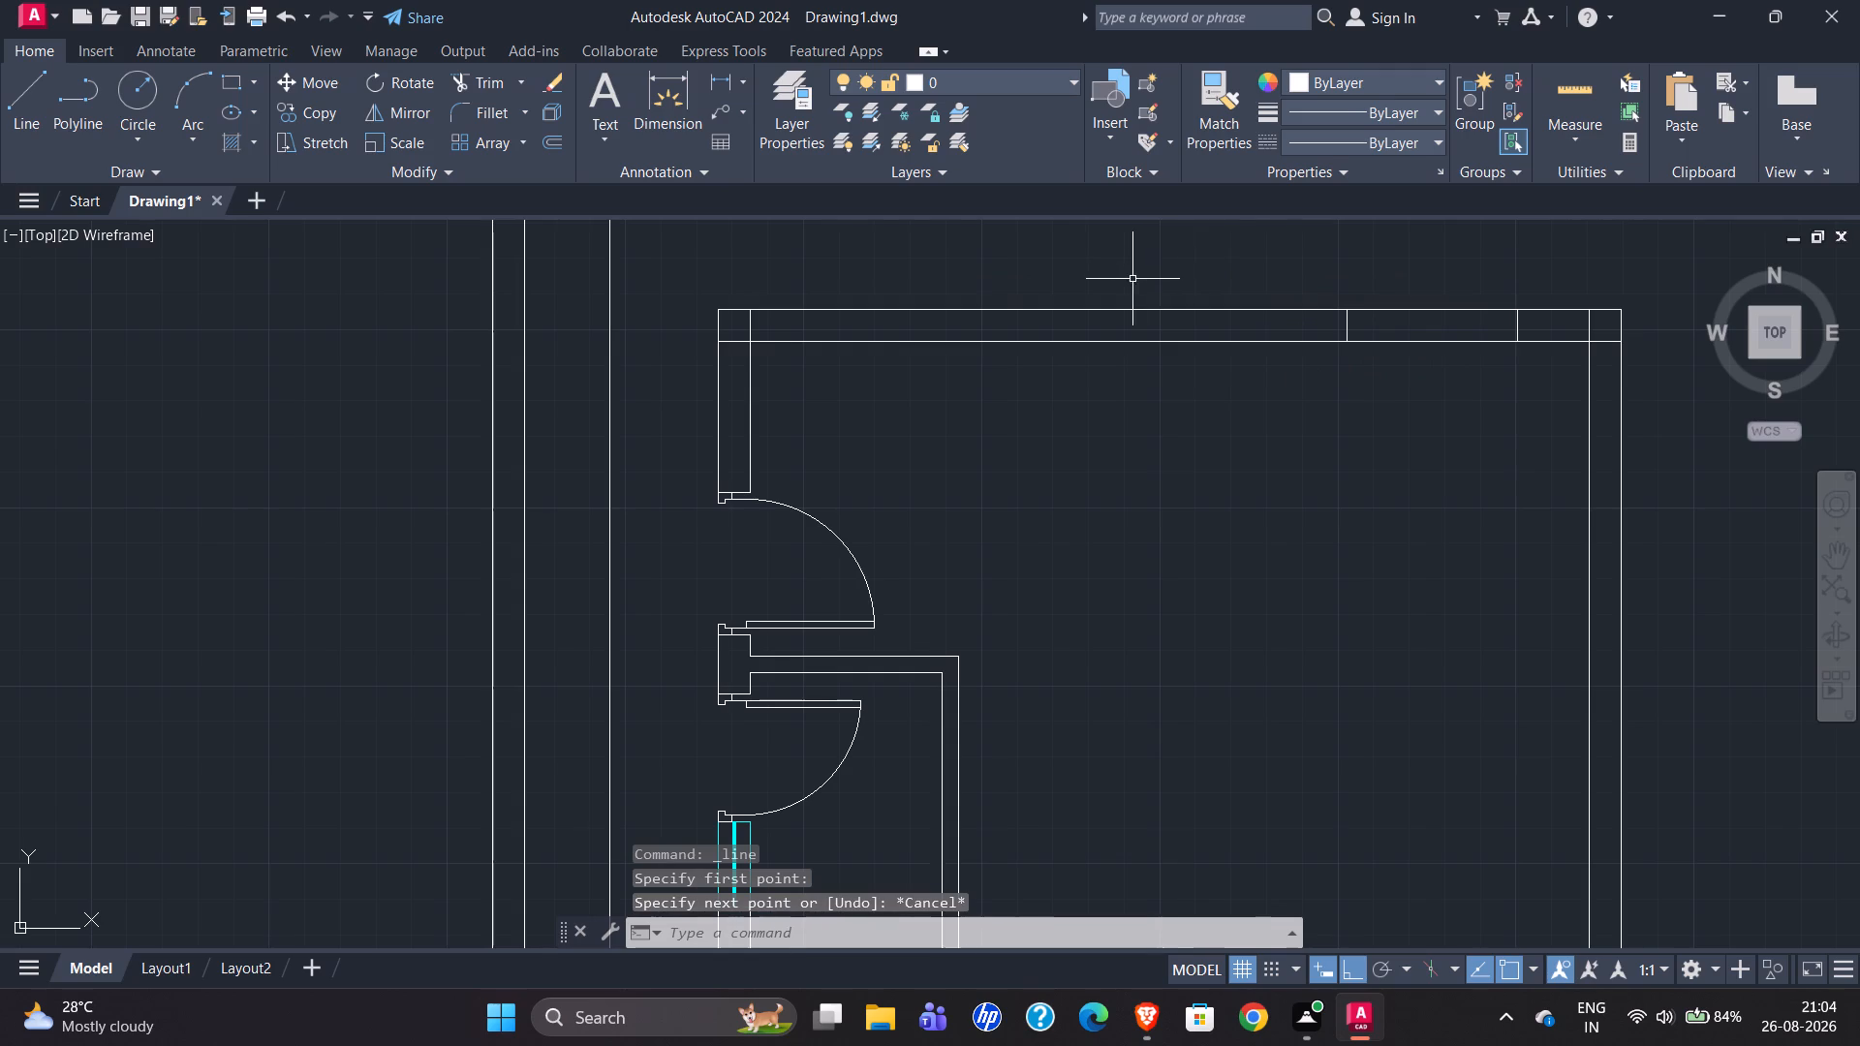
scroll(1208, 335, down, 2)
scroll(1211, 291, up, 1)
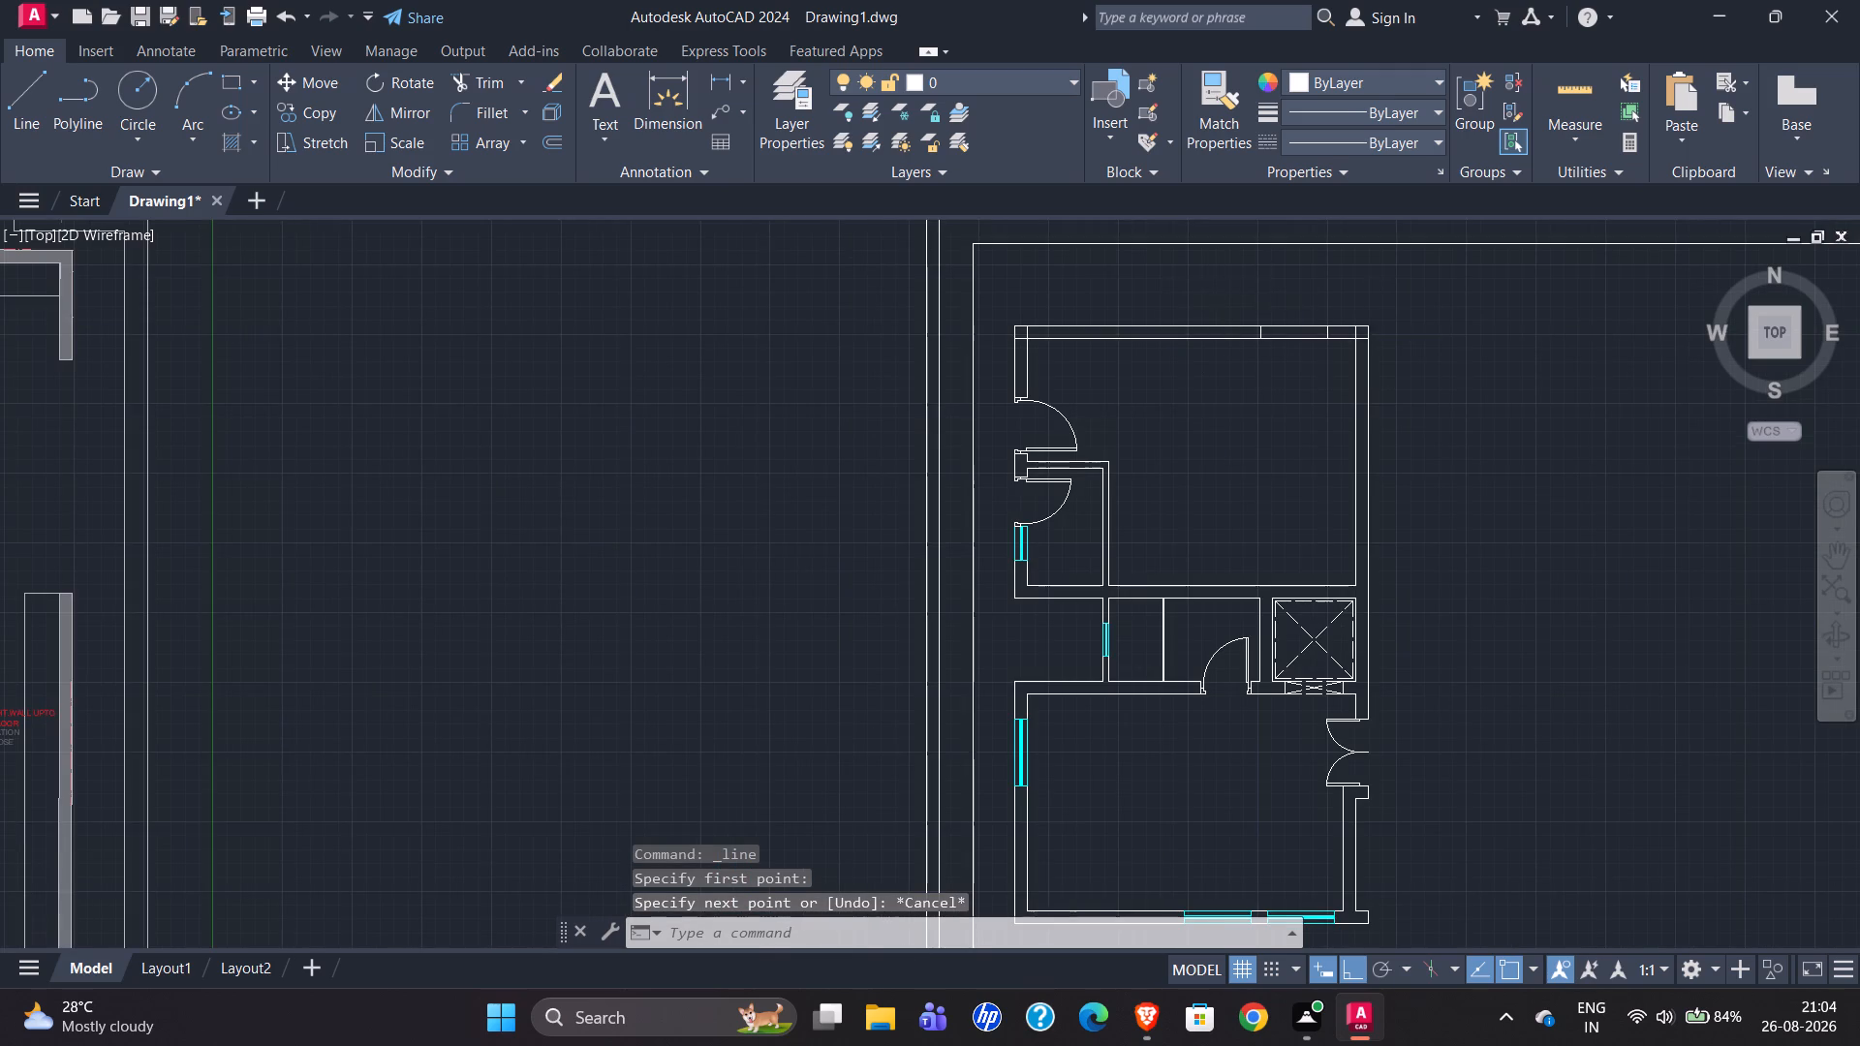
click(24, 108)
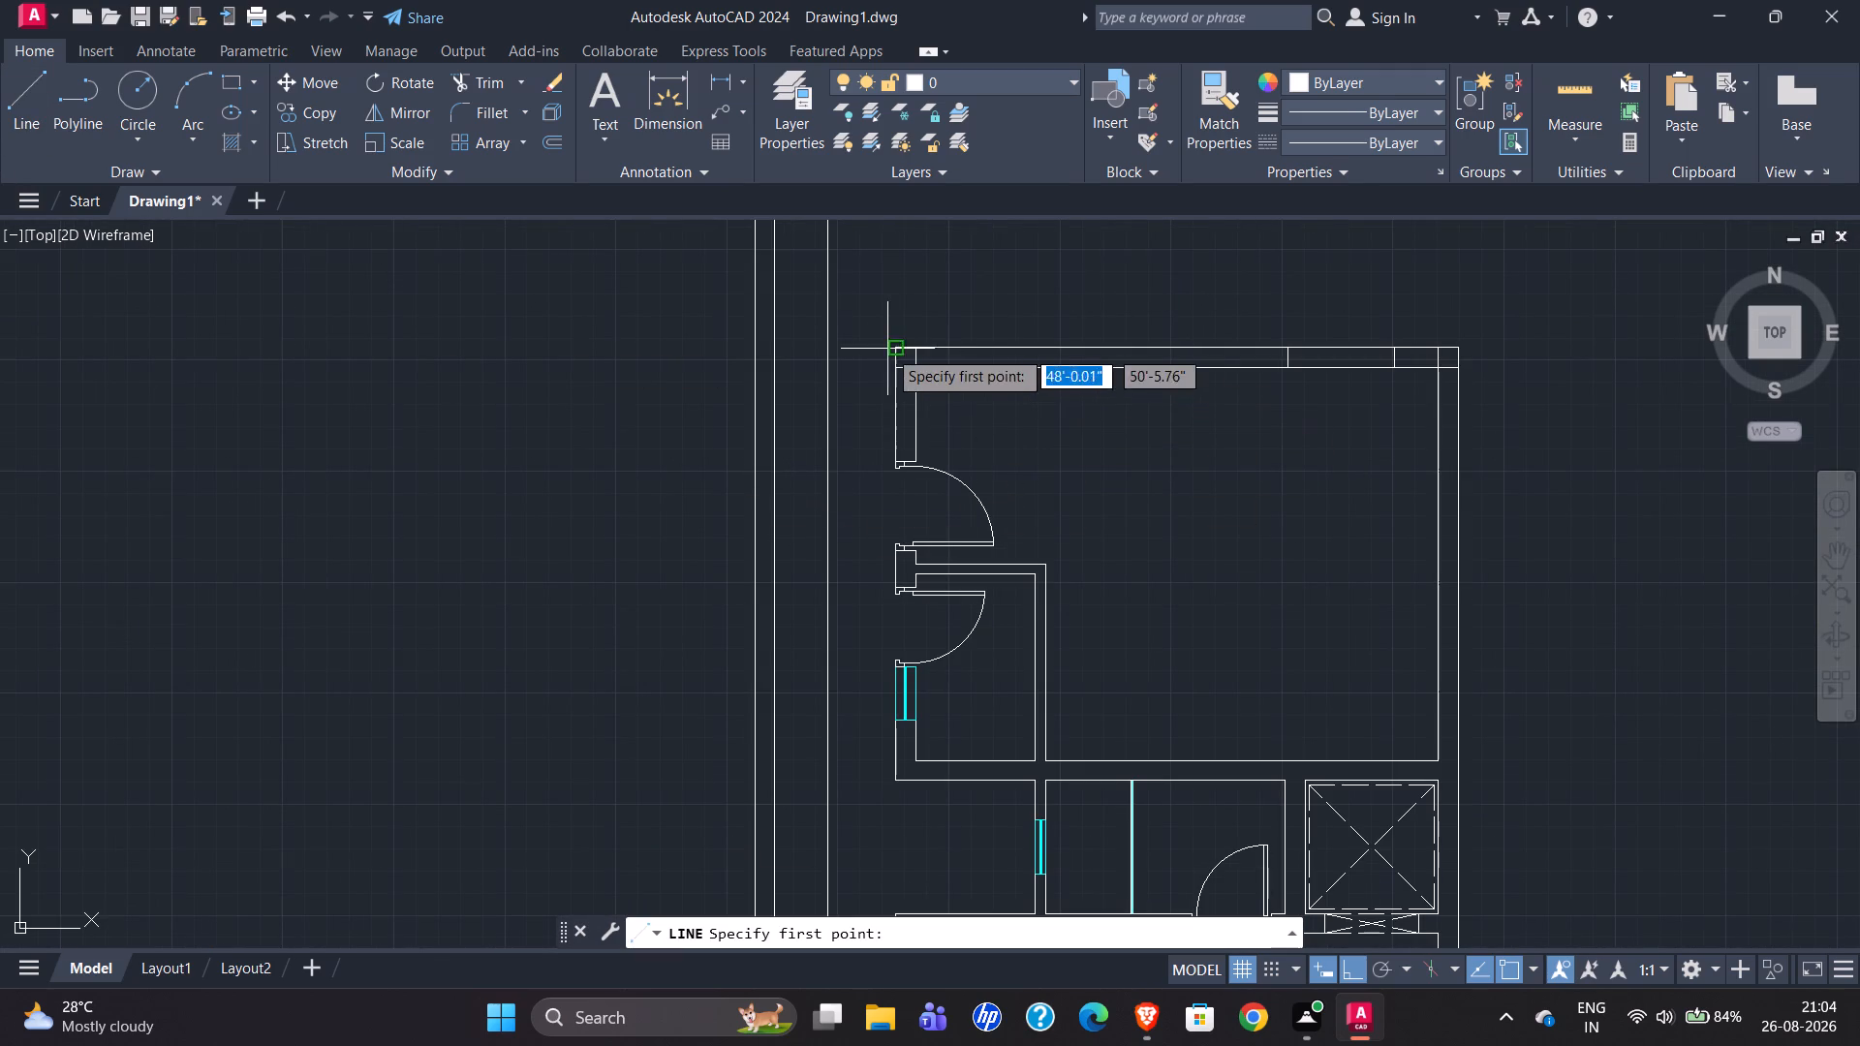
click(912, 365)
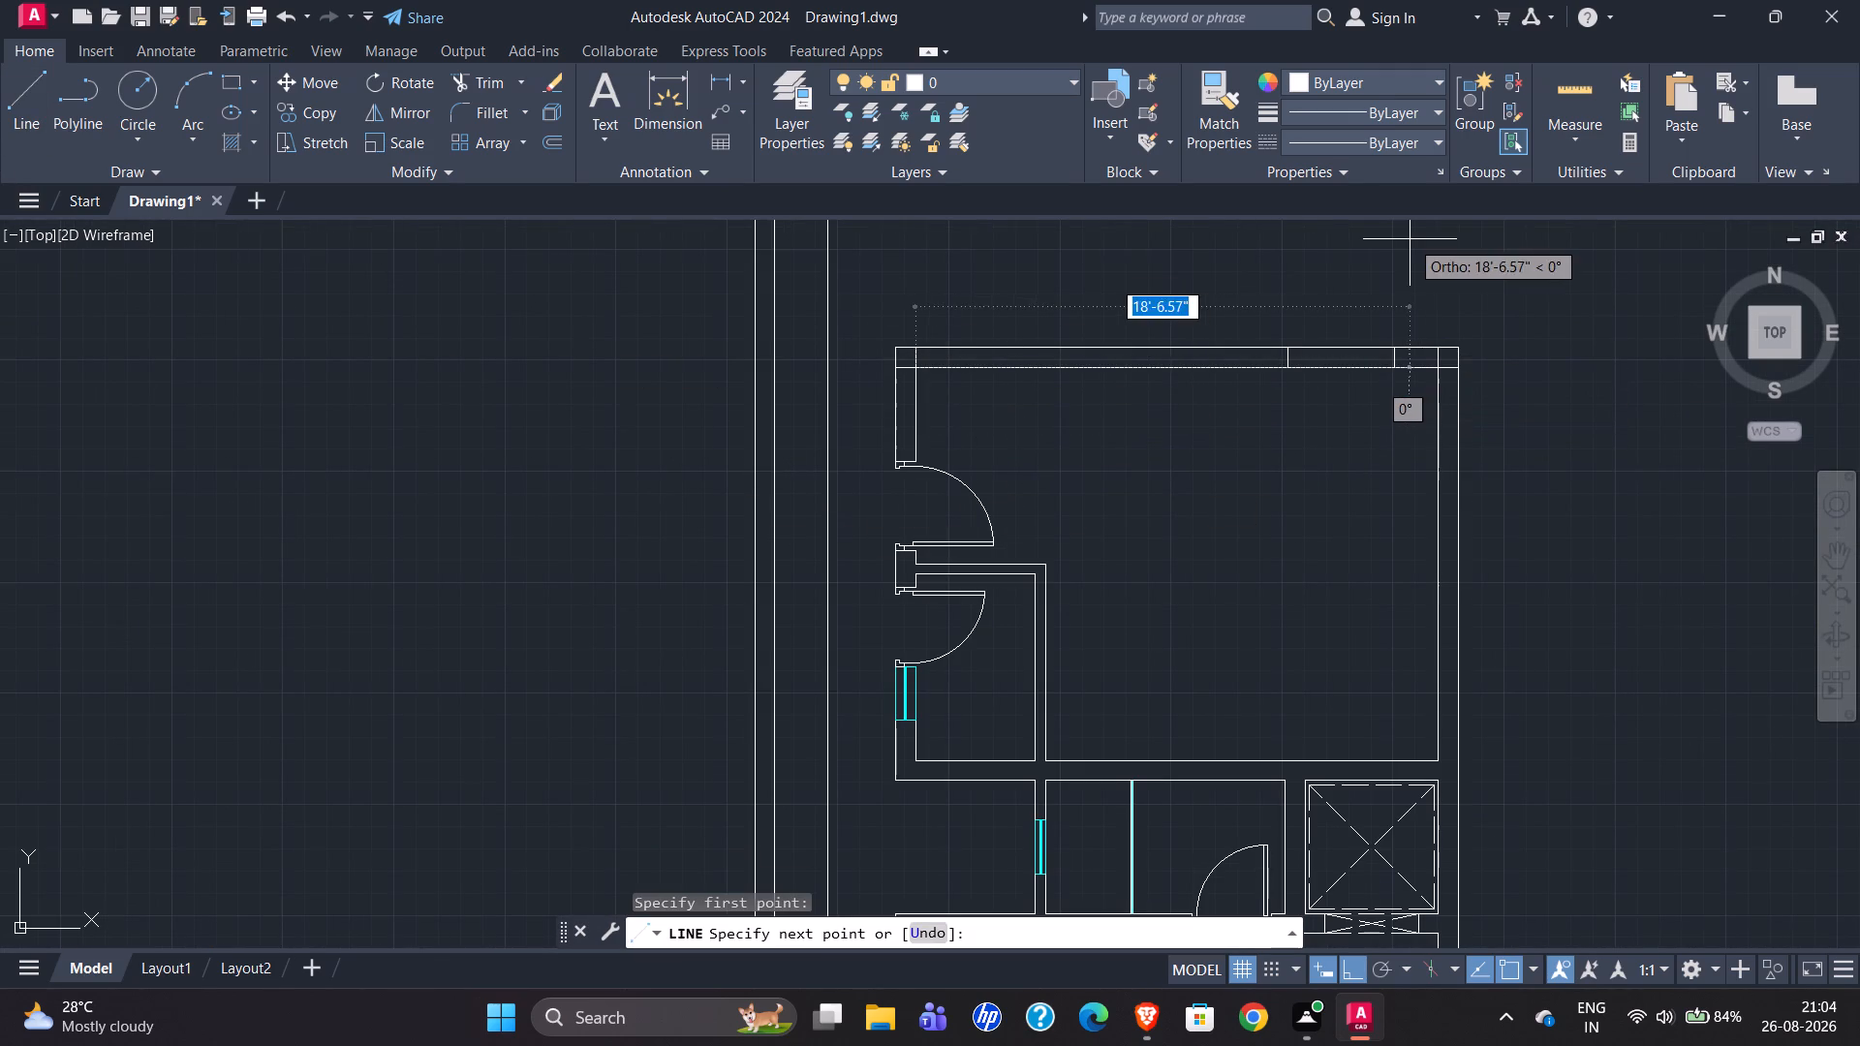
key(Escape)
Check the reference plan's top-wall dimensions, including the wall piece between window W4 and the top-right column, with a temporary line.
scroll(1368, 296, down, 3)
scroll(520, 335, up, 2)
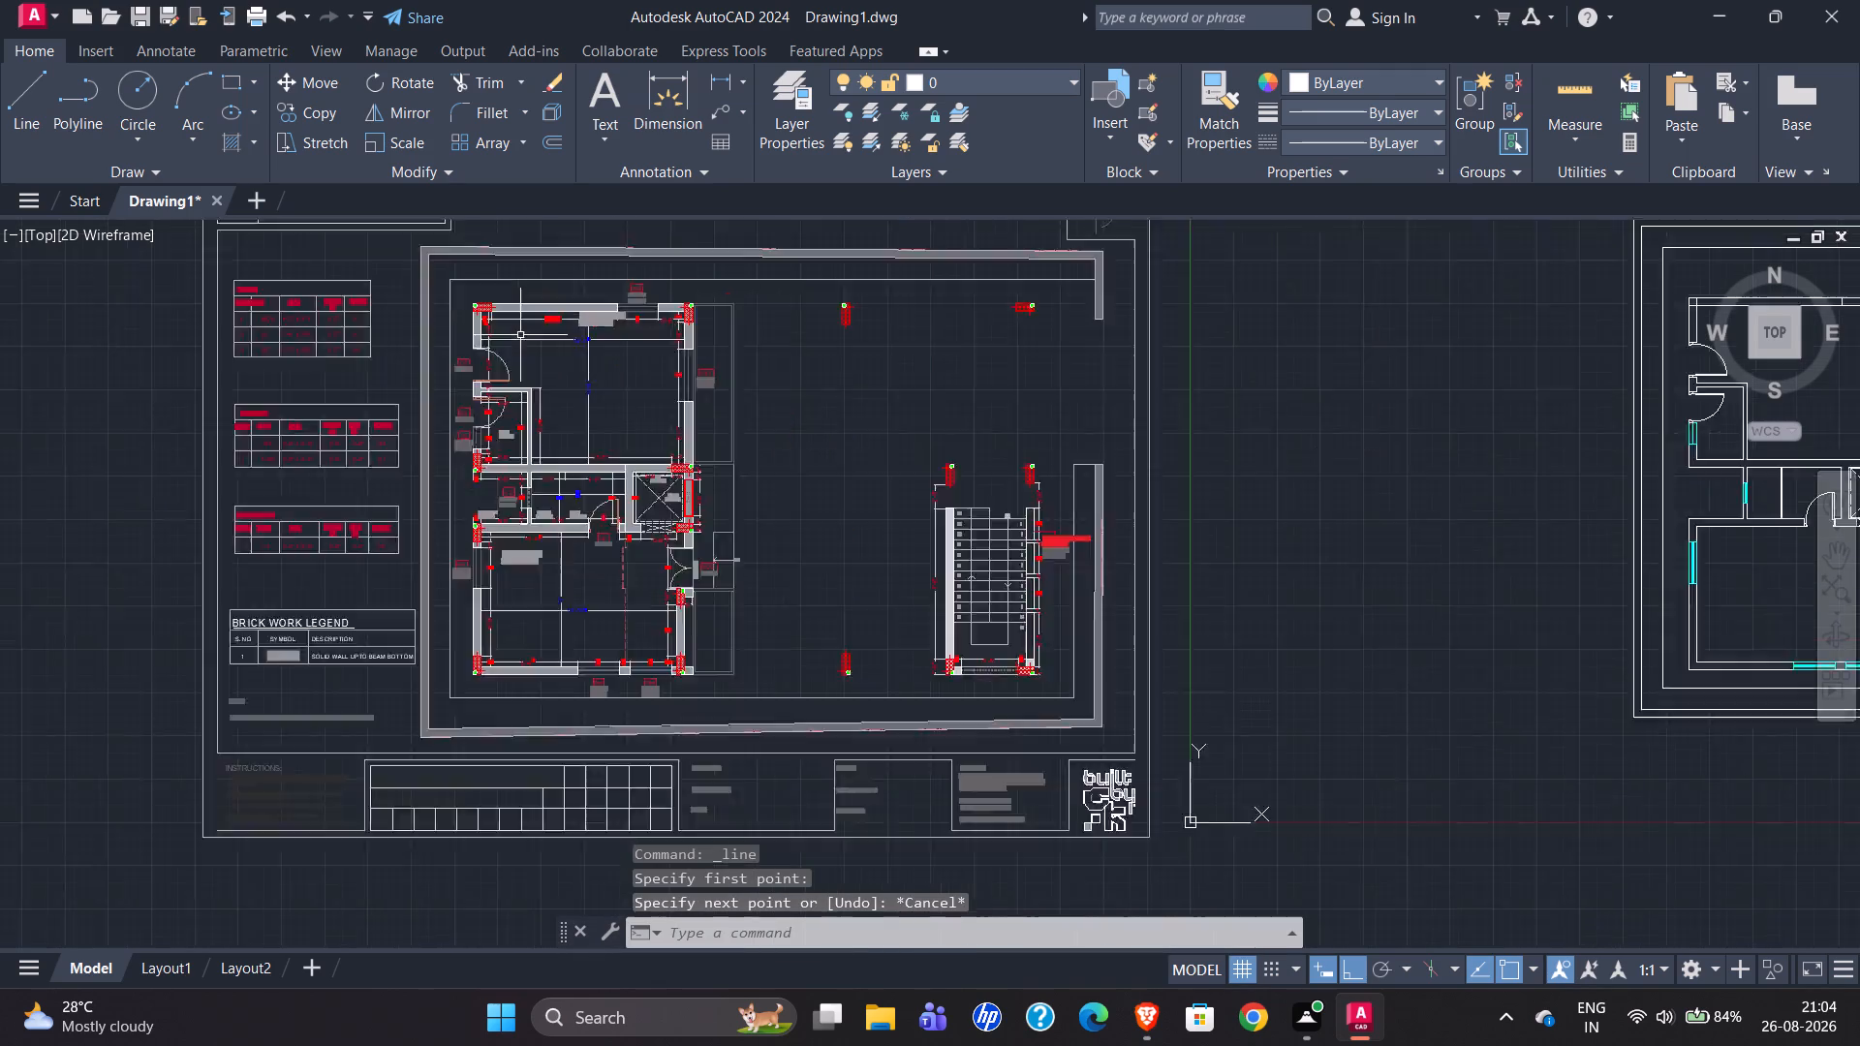
scroll(520, 331, up, 3)
scroll(381, 469, down, 1)
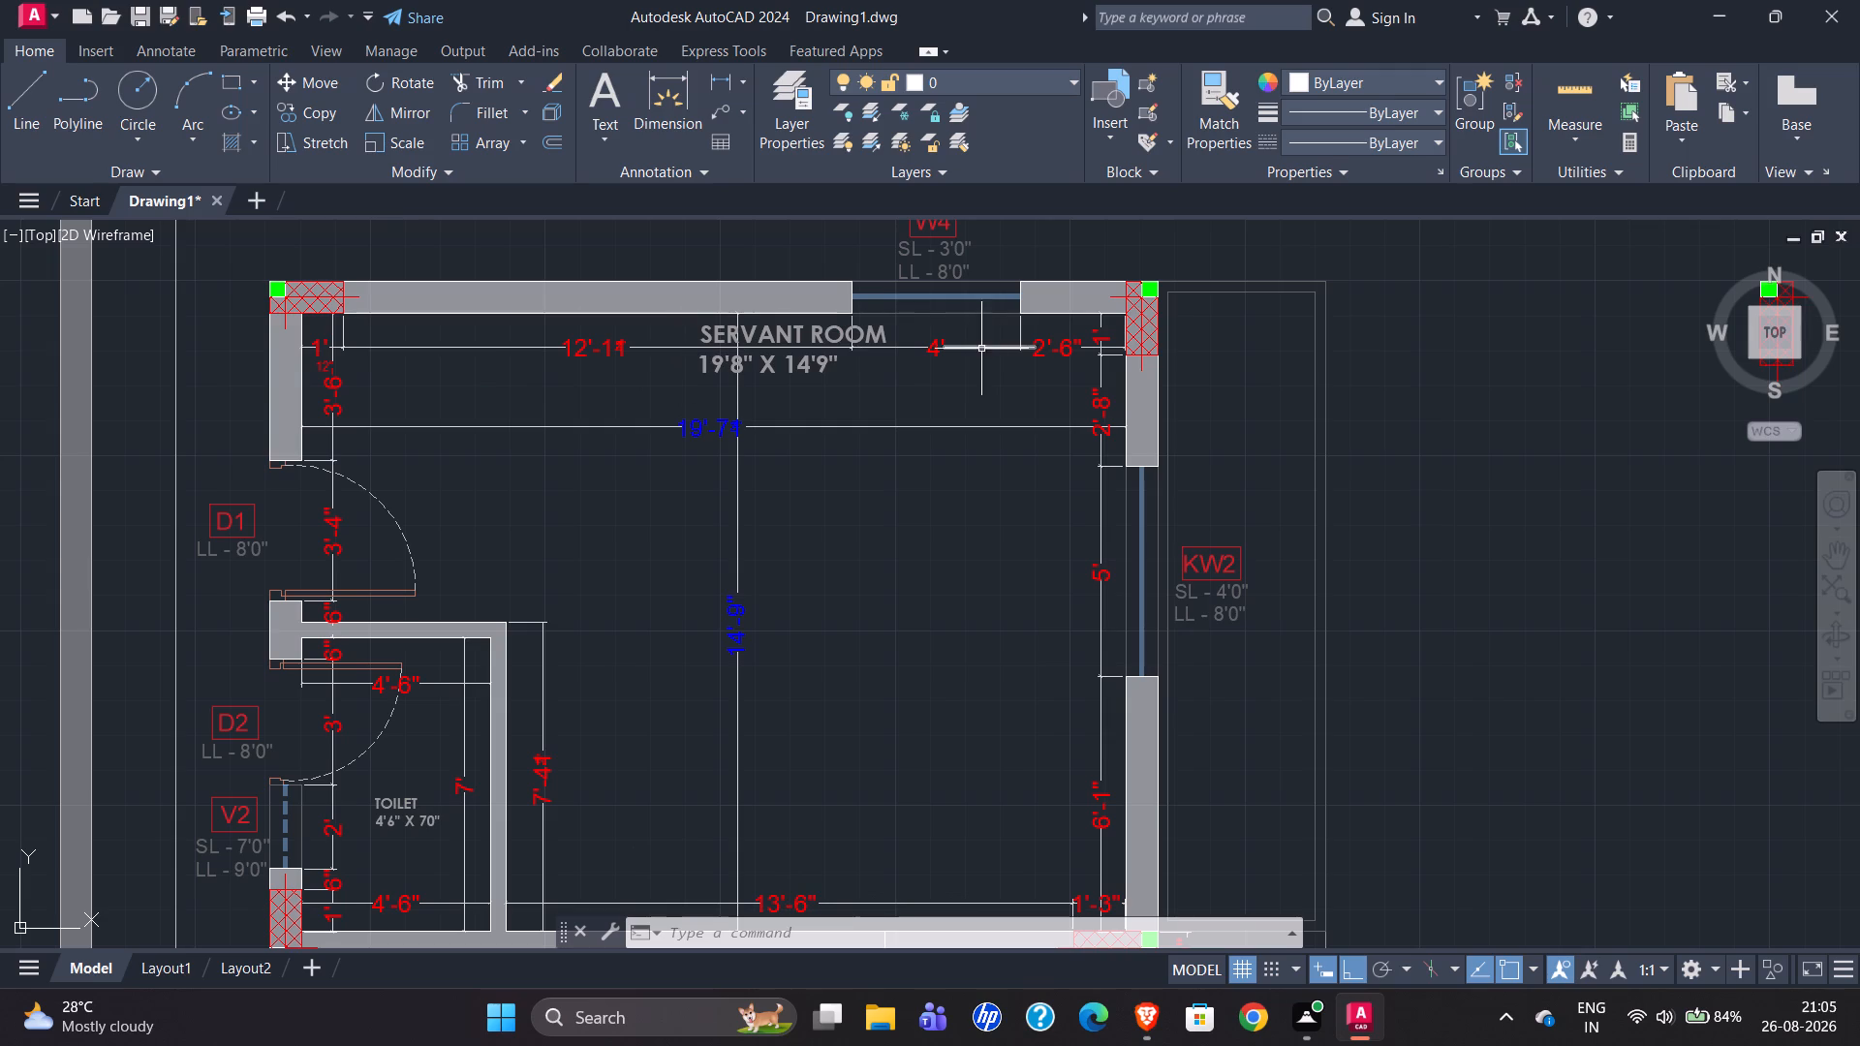
scroll(1063, 326, up, 3)
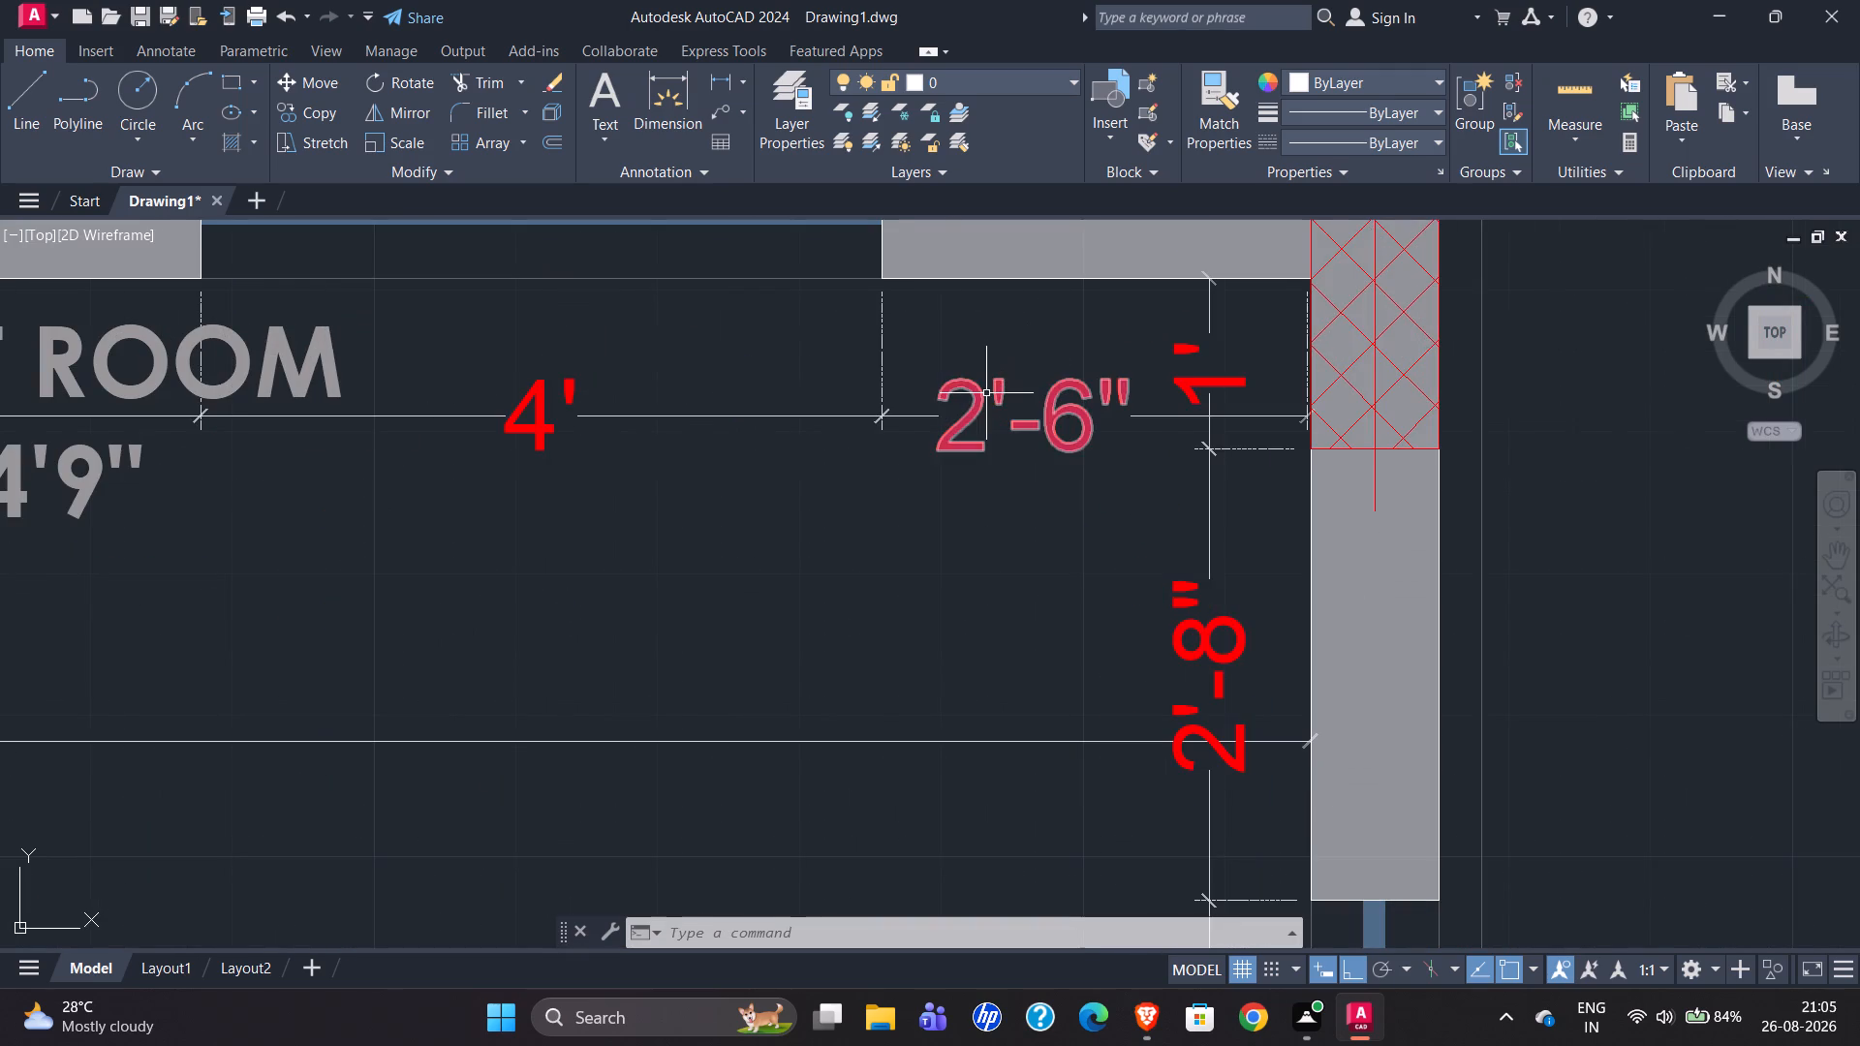
scroll(1025, 335, down, 1)
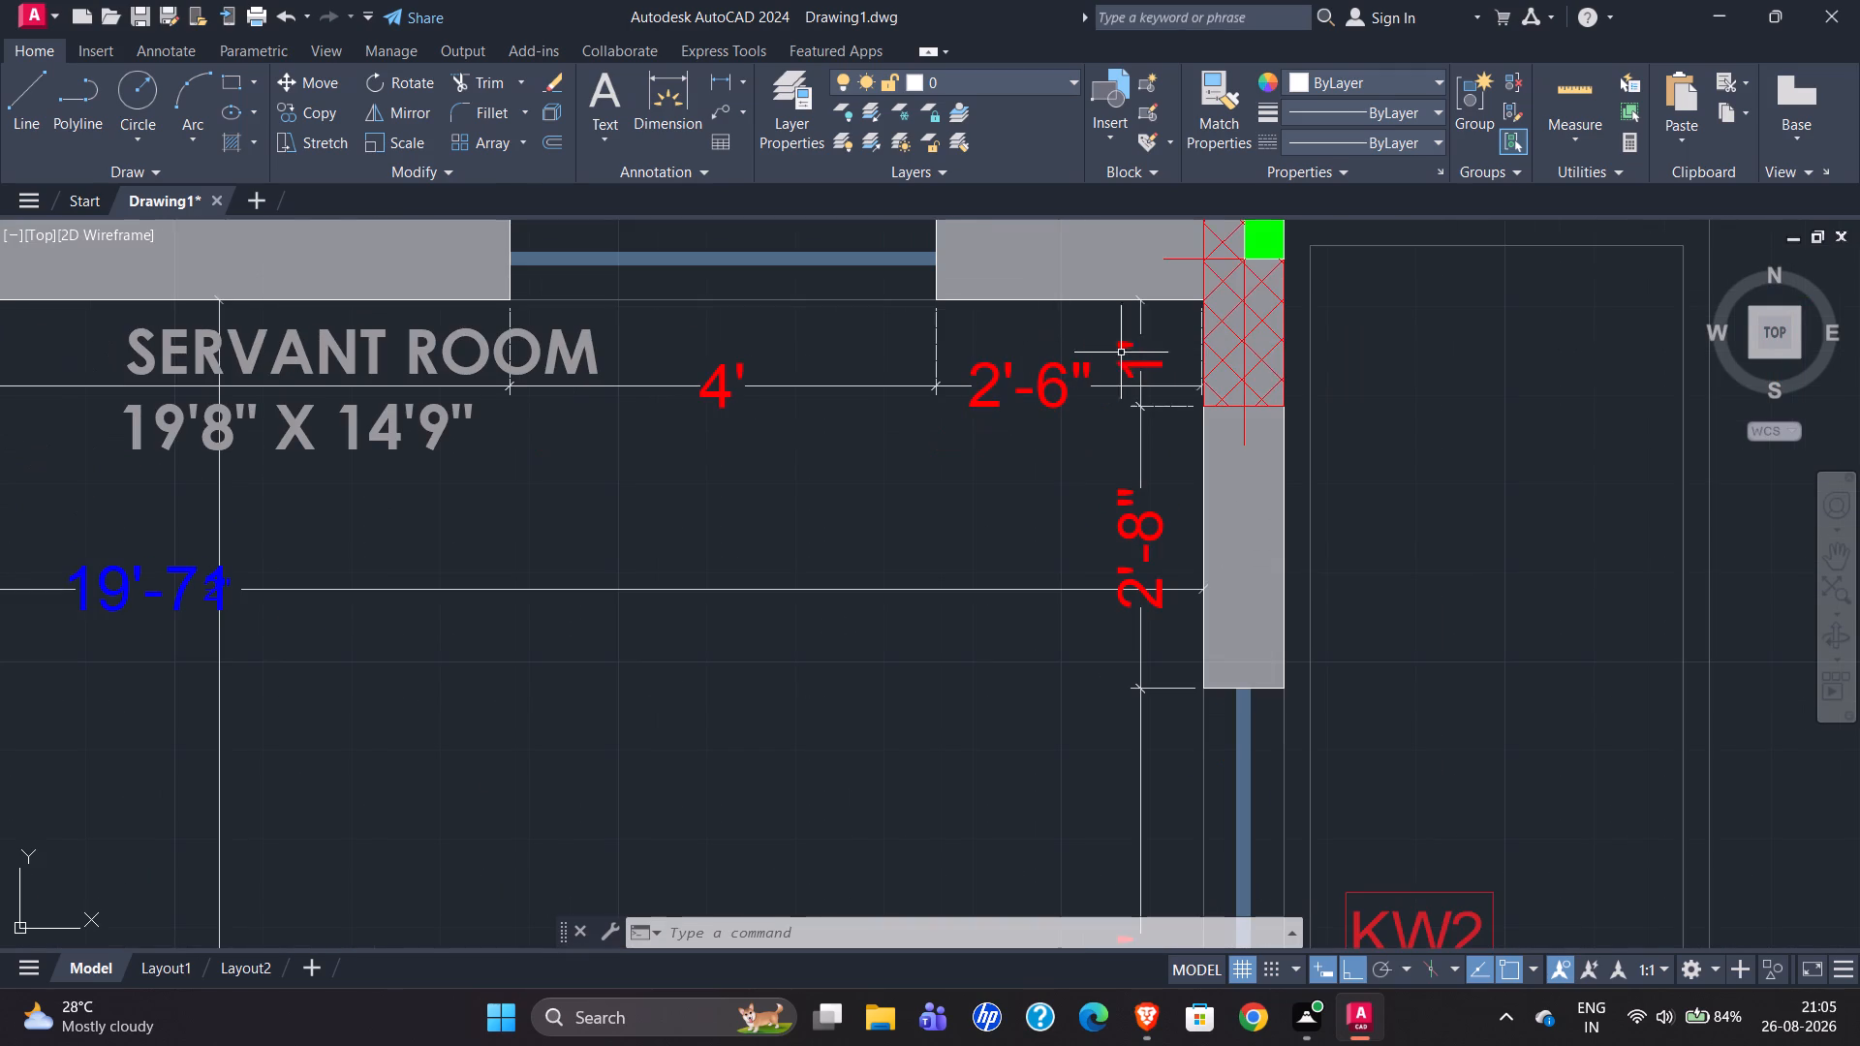
click(36, 108)
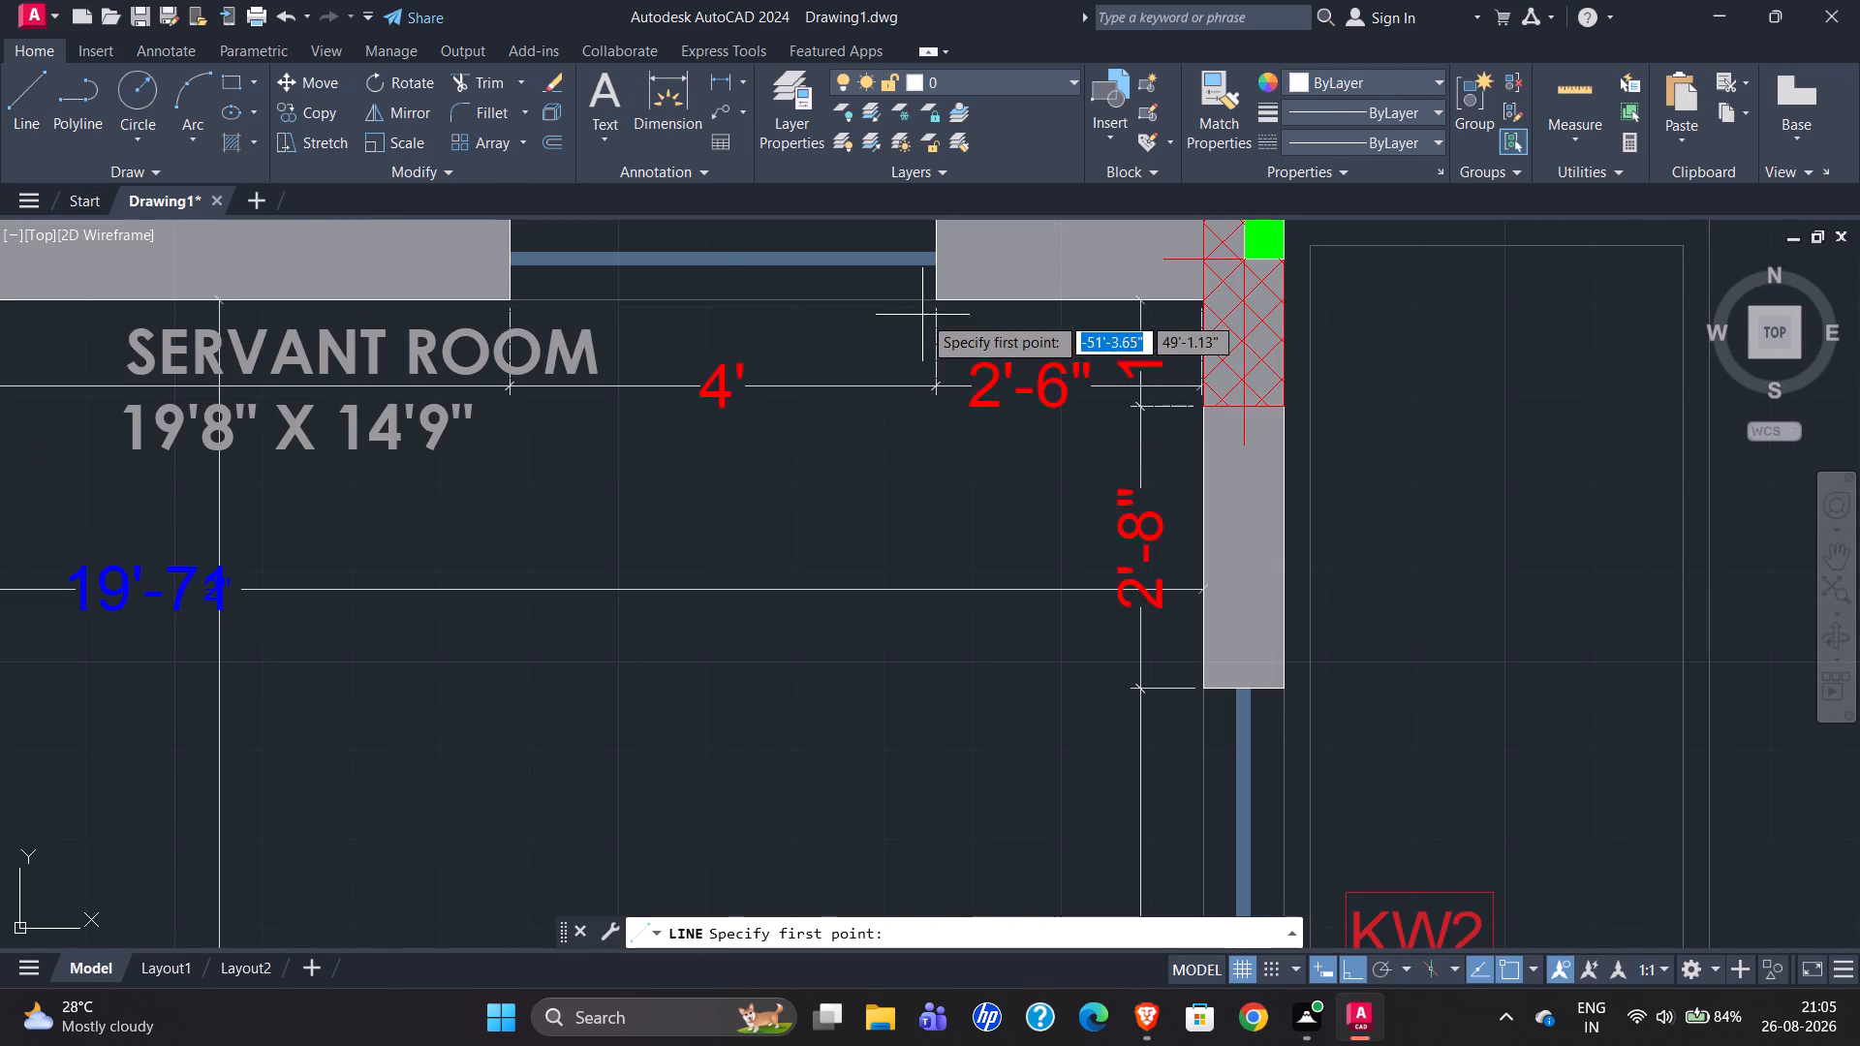
click(936, 299)
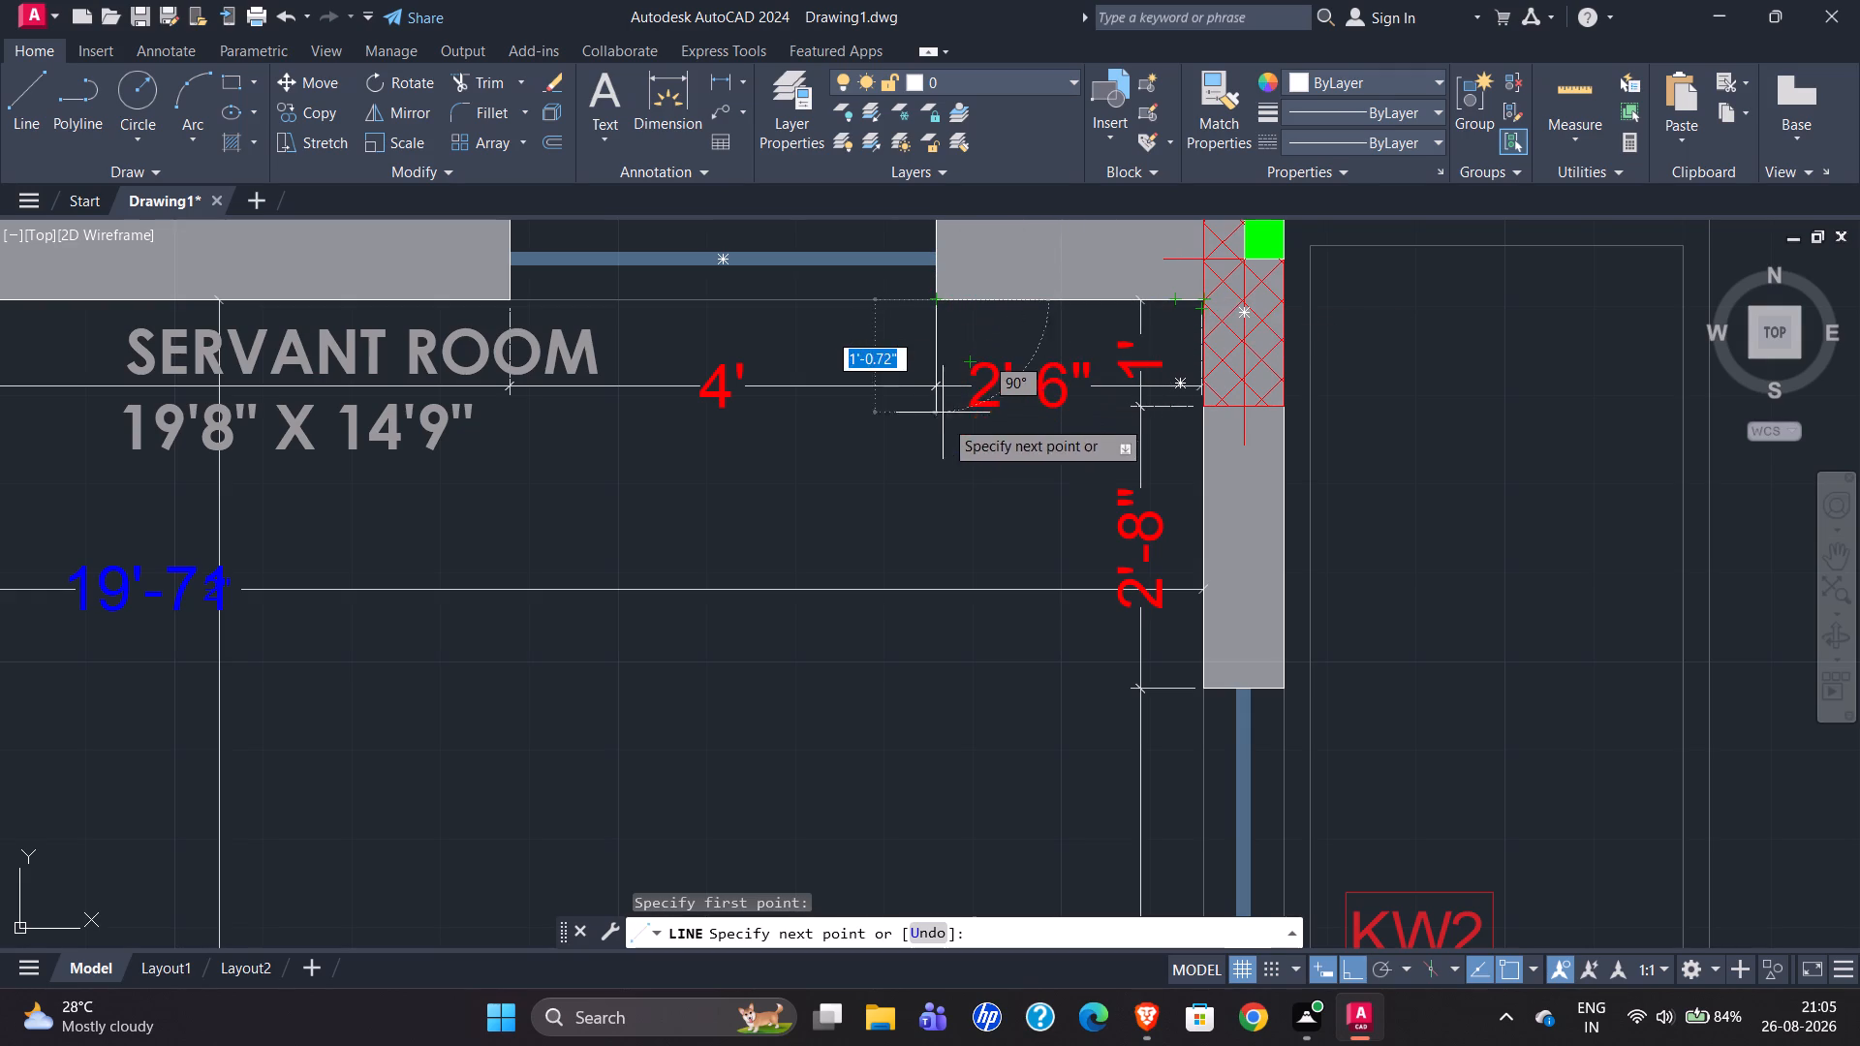
key(Escape)
scroll(777, 456, down, 2)
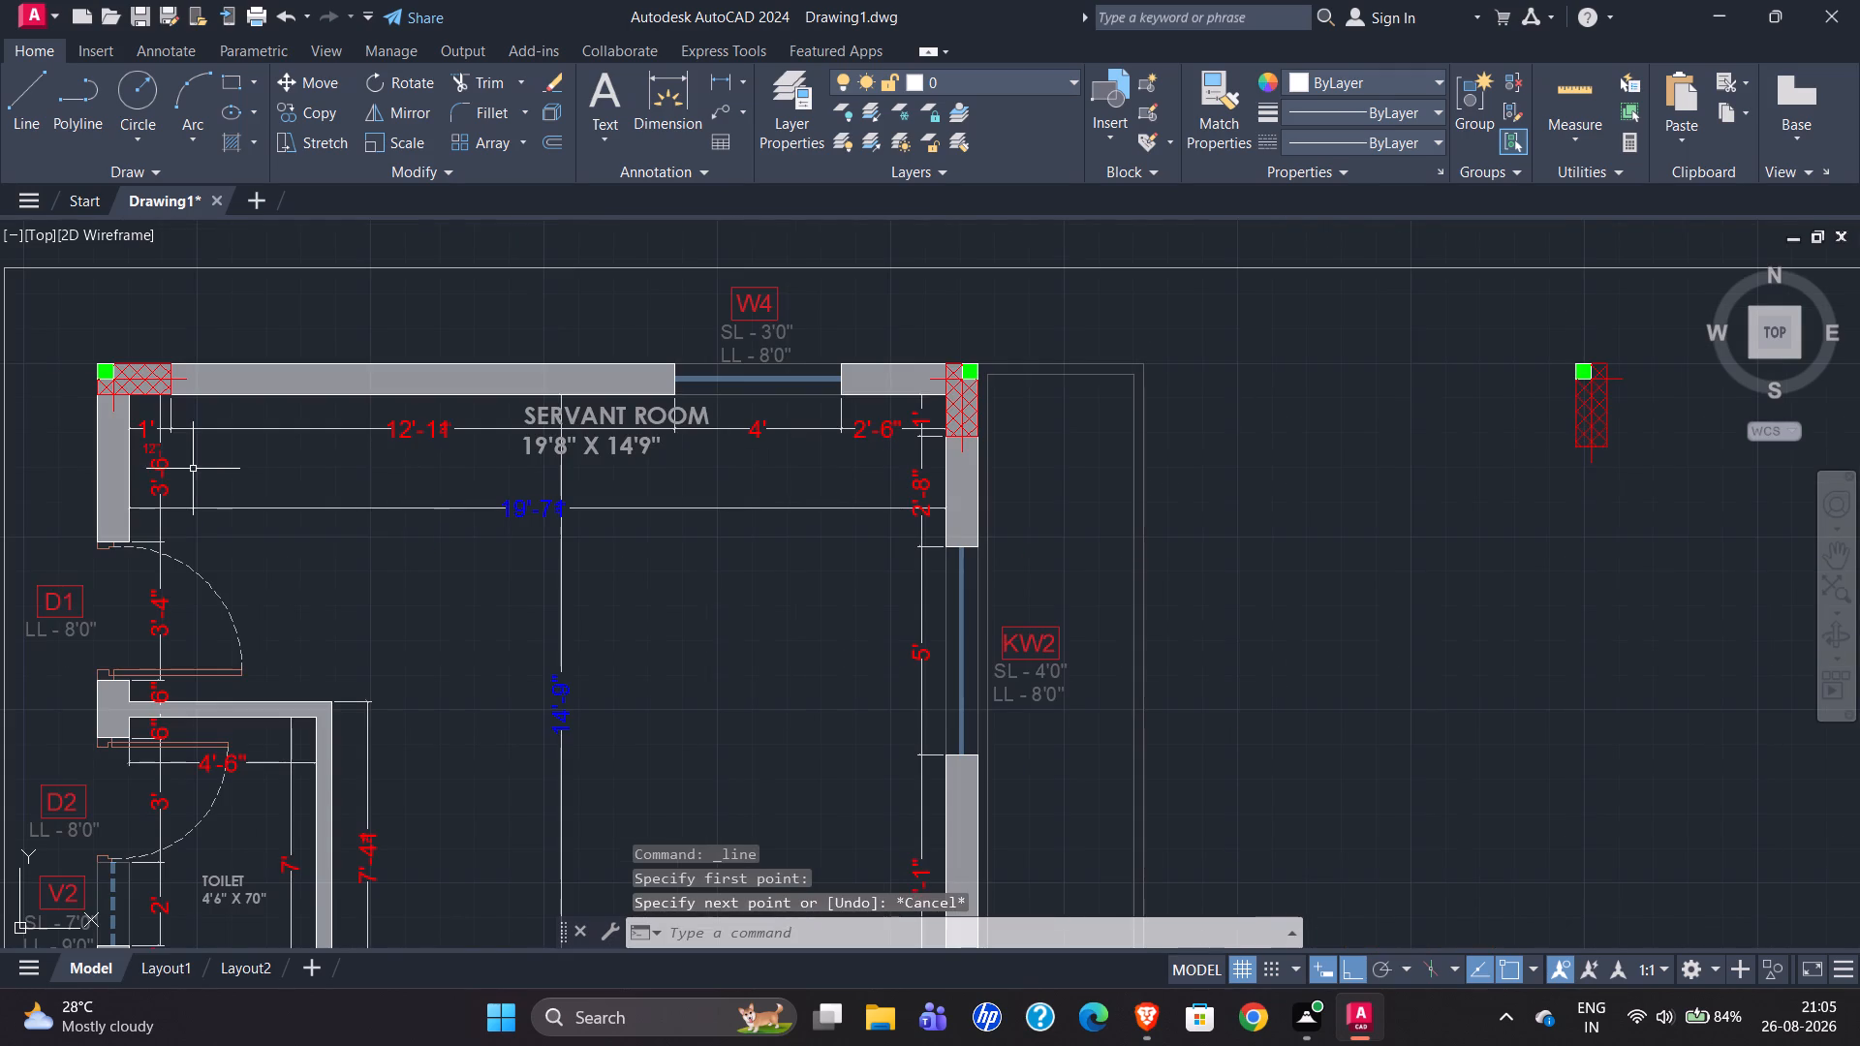
scroll(78, 431, up, 1)
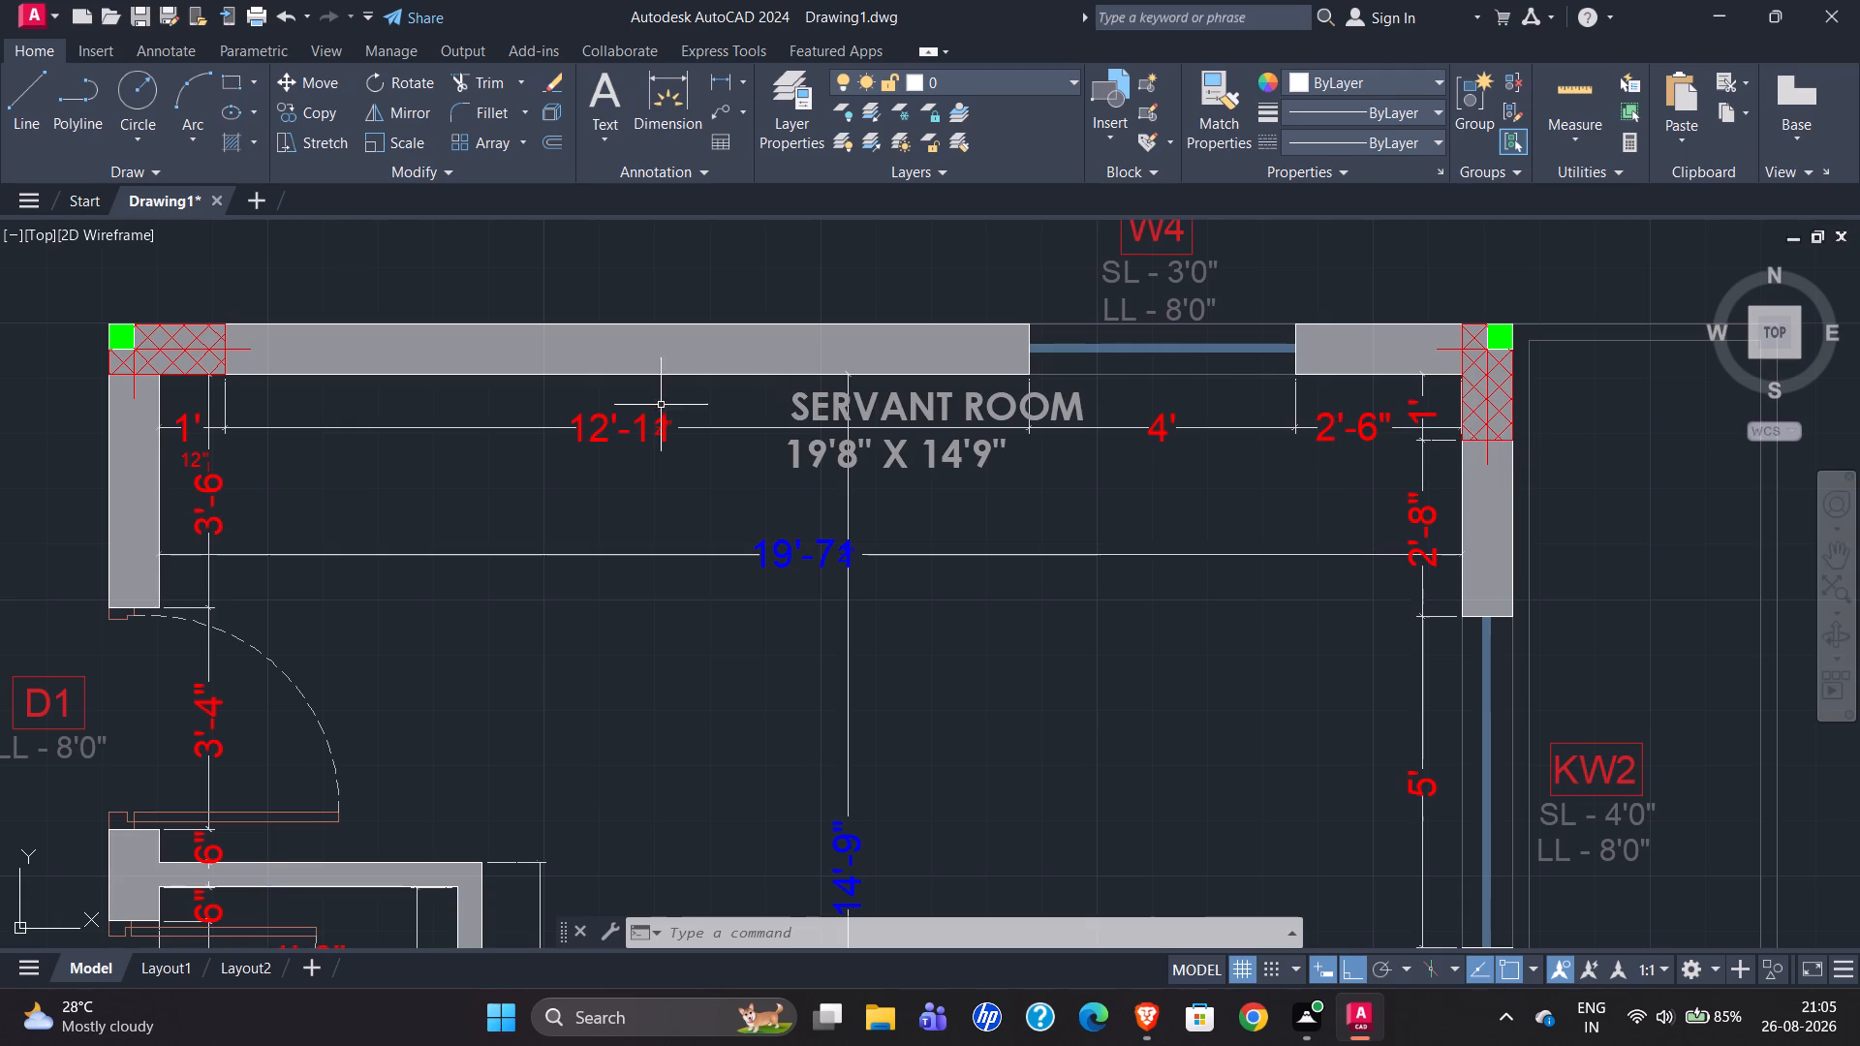
Check the reference plan's servant room top-wall length between the top-left column and window W4 with a temporary line.
click(37, 86)
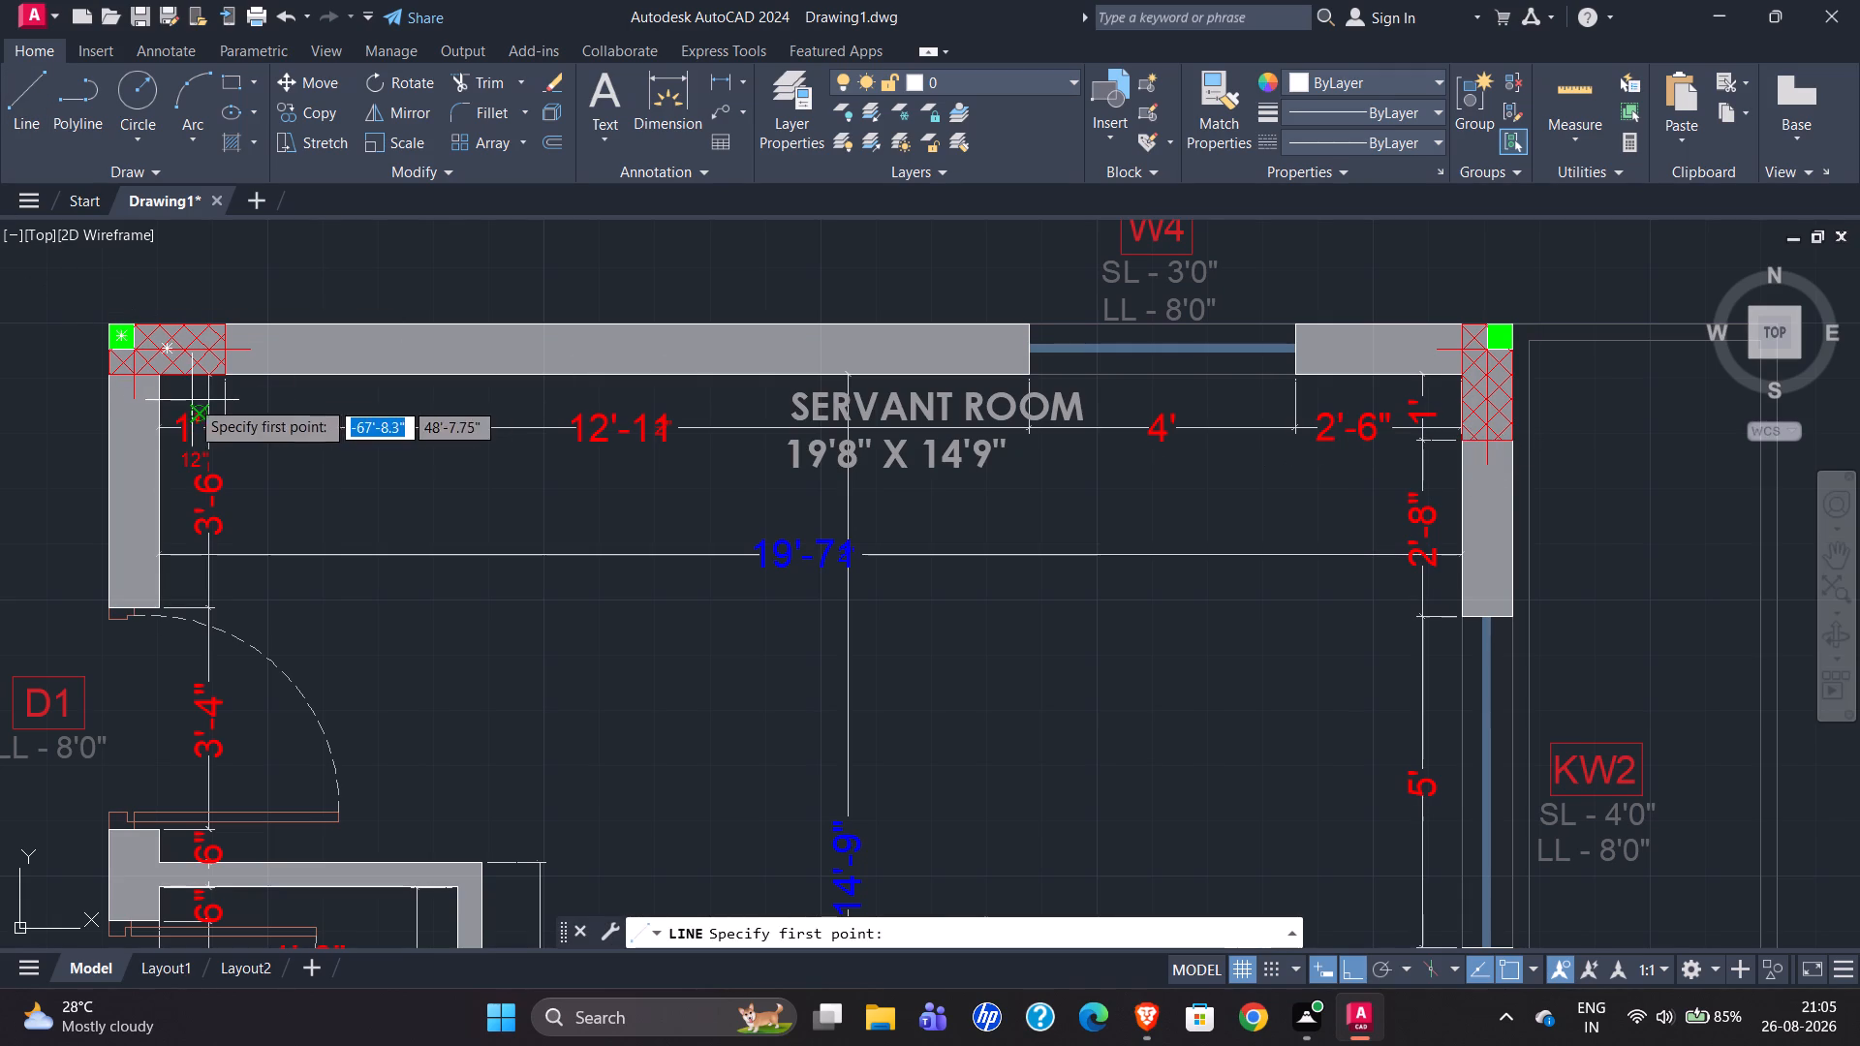
click(155, 372)
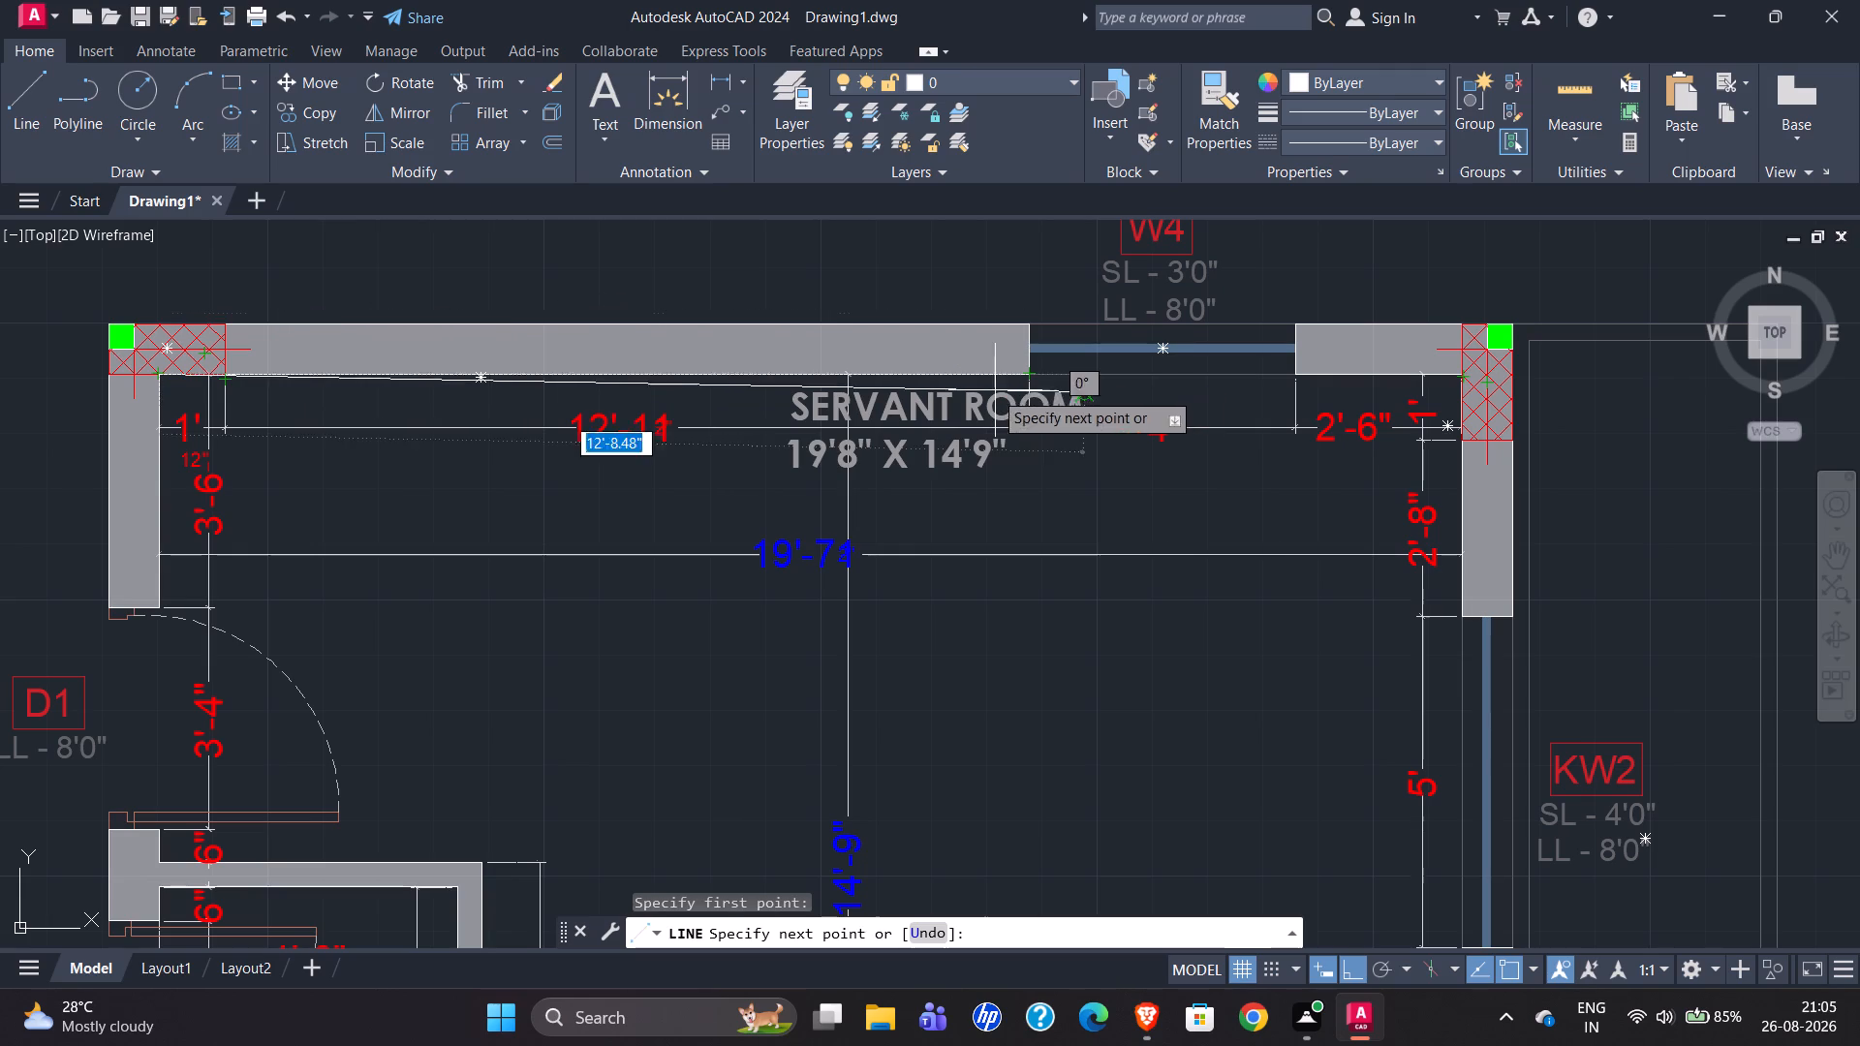
key(Escape)
scroll(656, 433, up, 3)
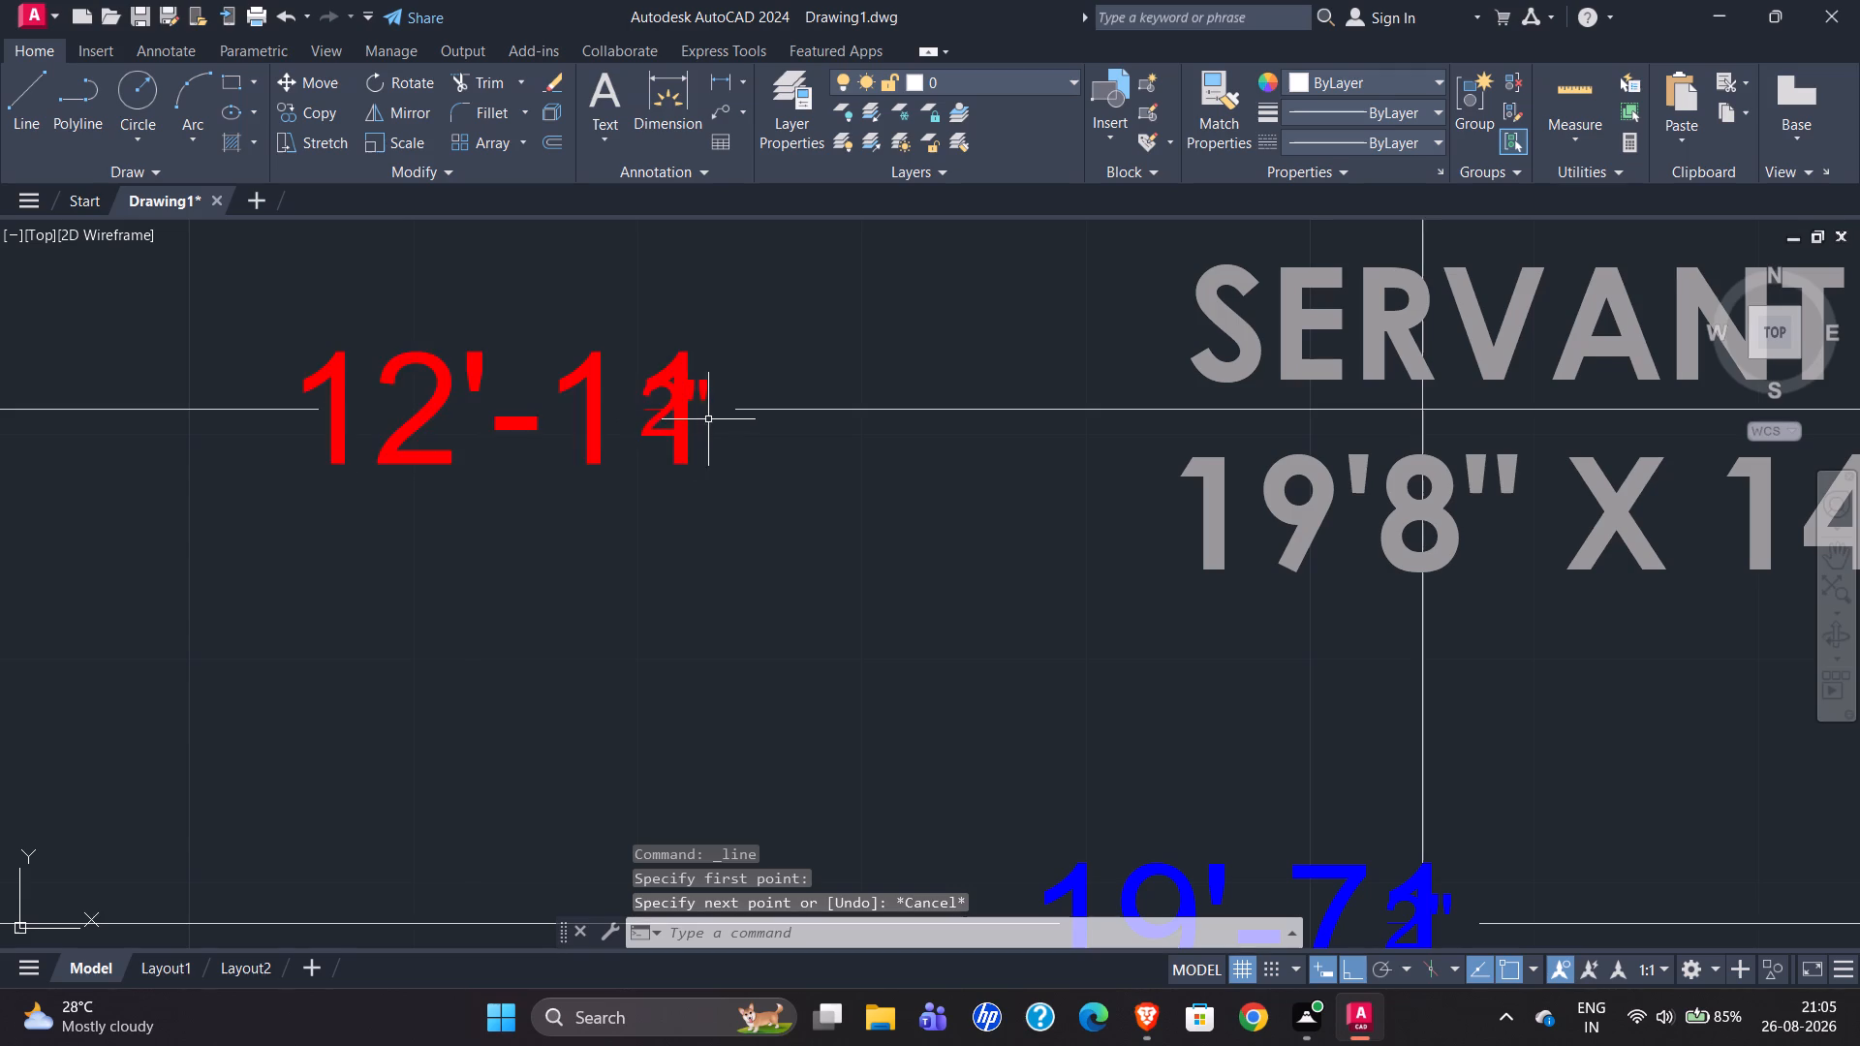
Delete both window opening lines from the redrawn servant room's top wall.
scroll(450, 426, down, 5)
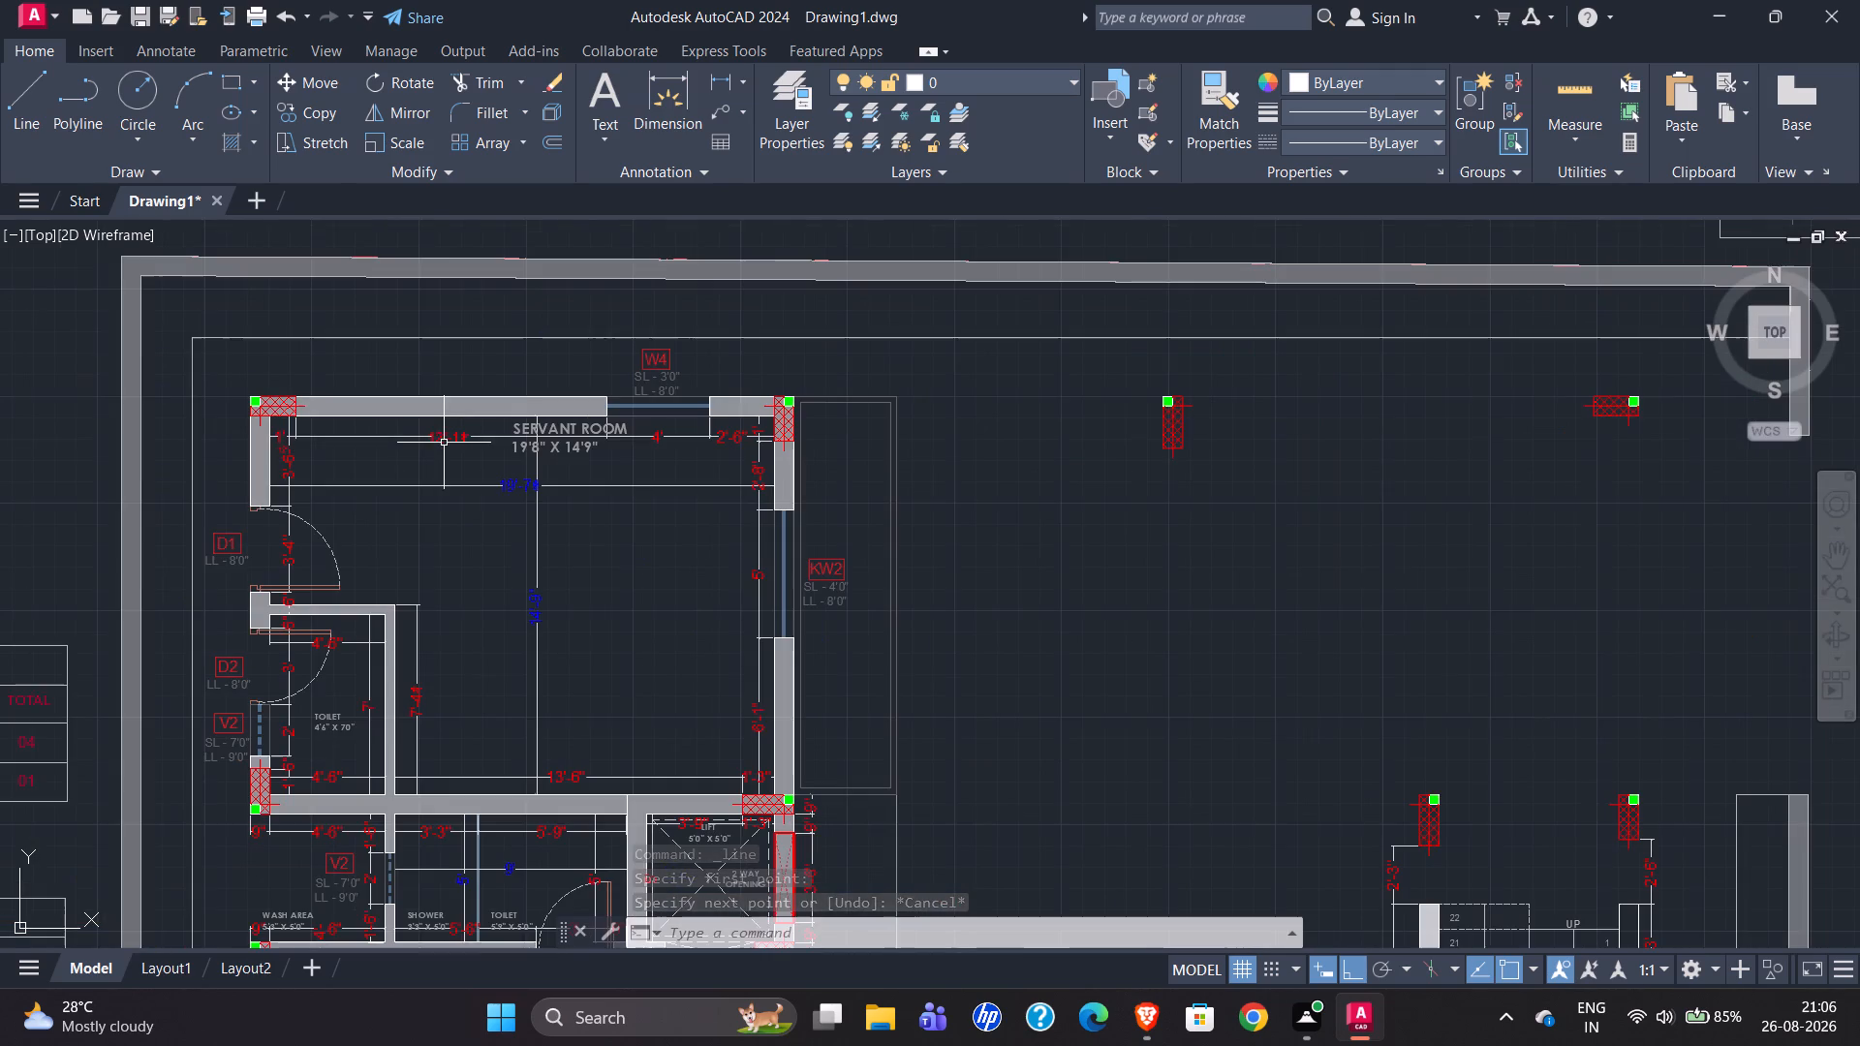
scroll(106, 373, down, 3)
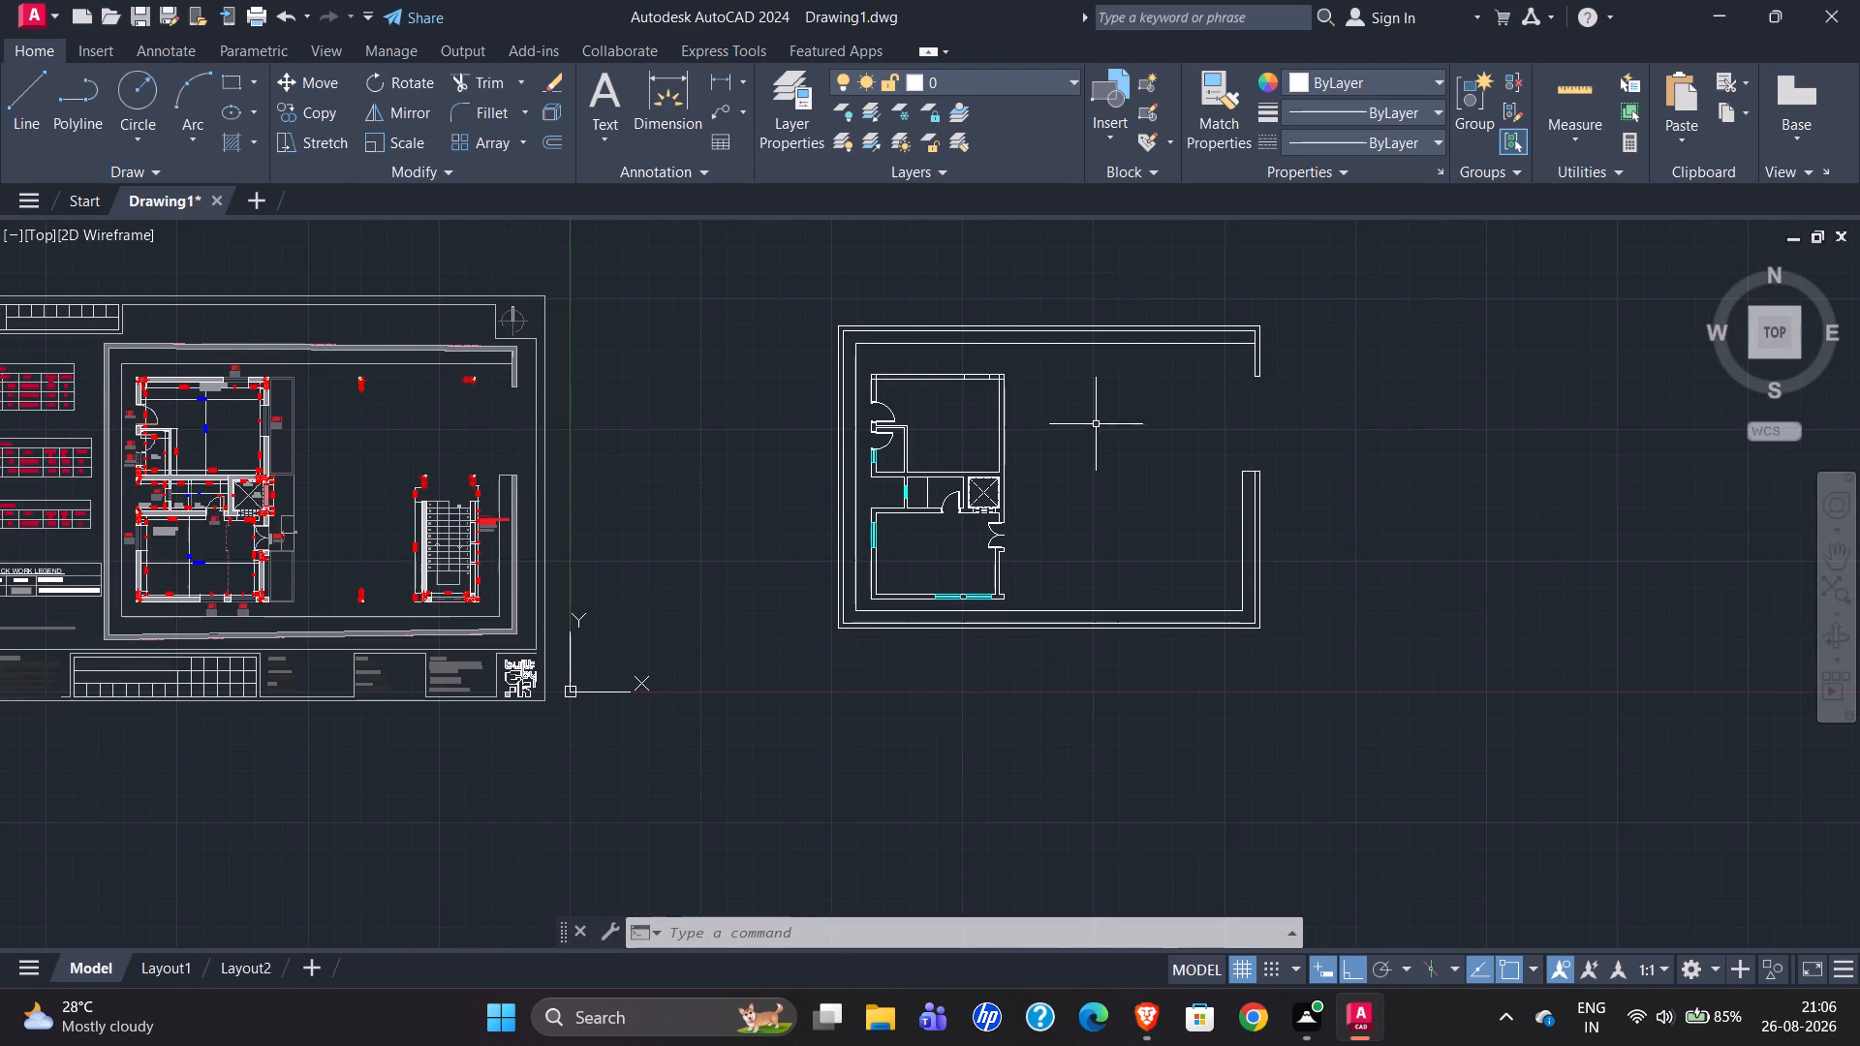
scroll(982, 364, up, 3)
scroll(671, 440, up, 1)
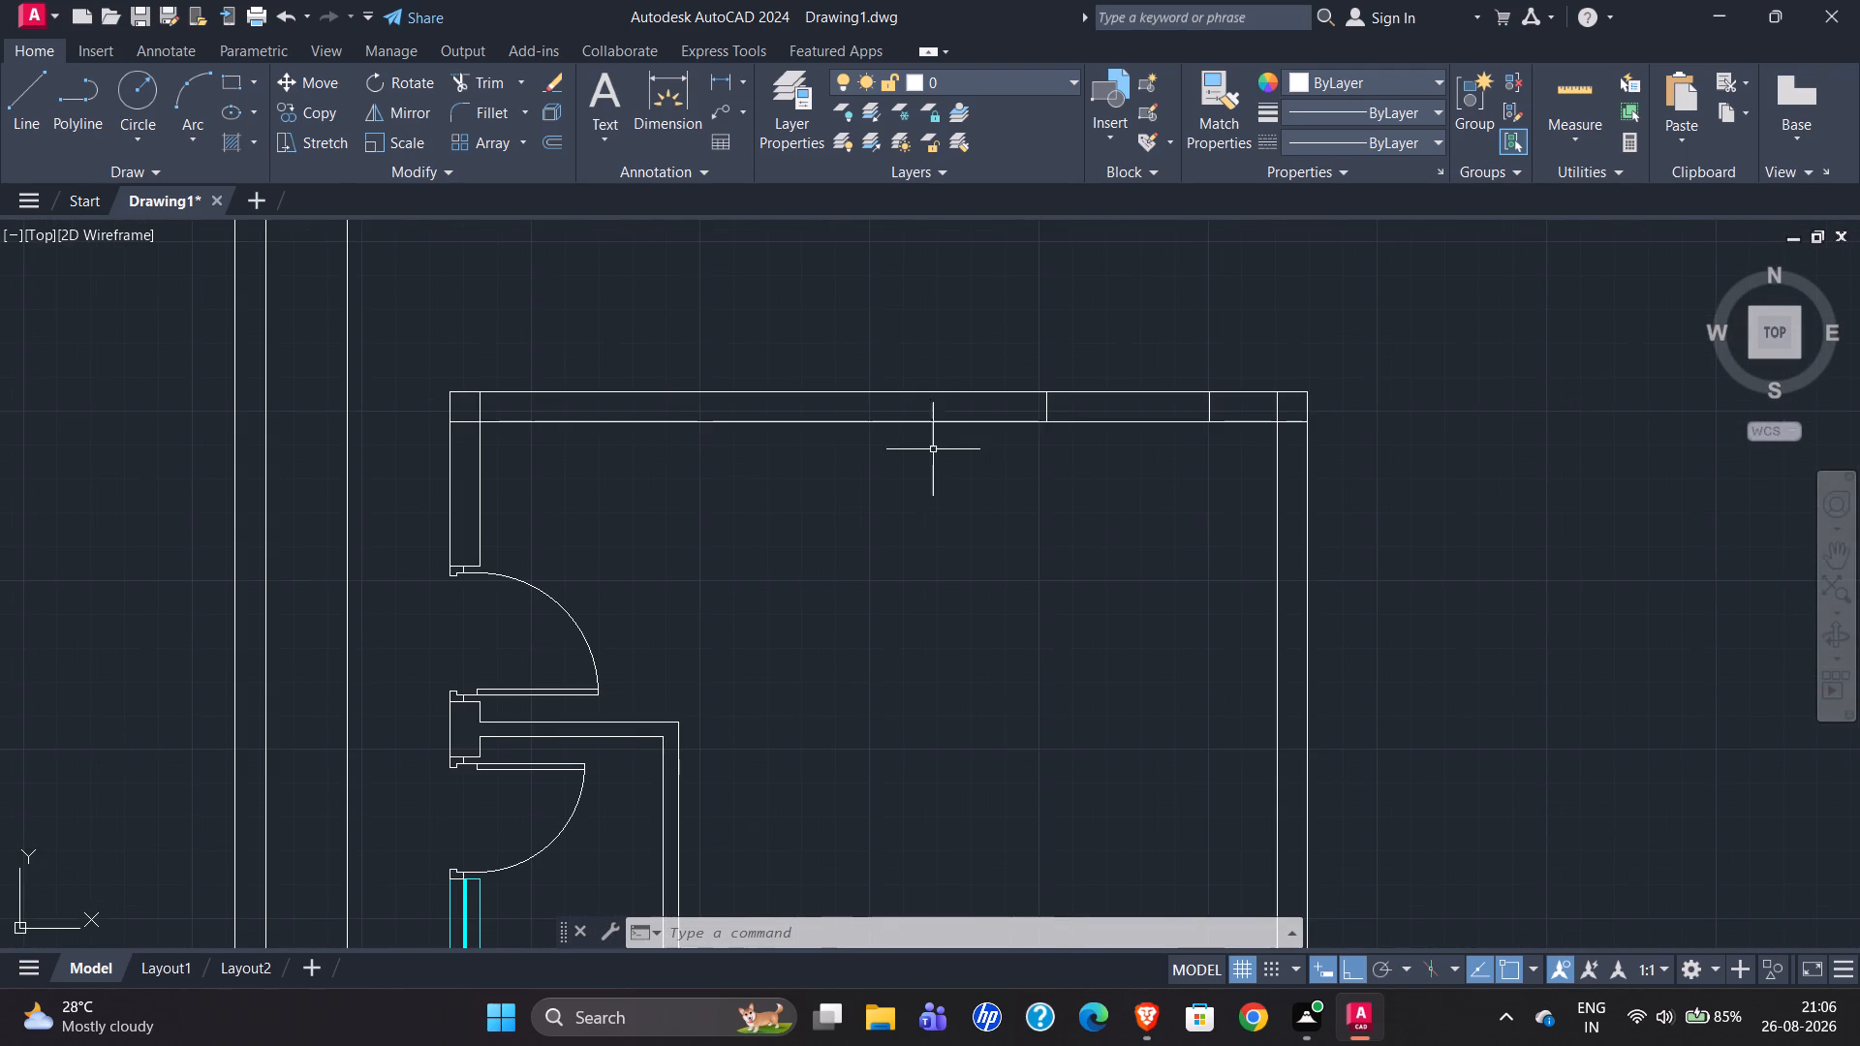
click(1044, 408)
click(1209, 405)
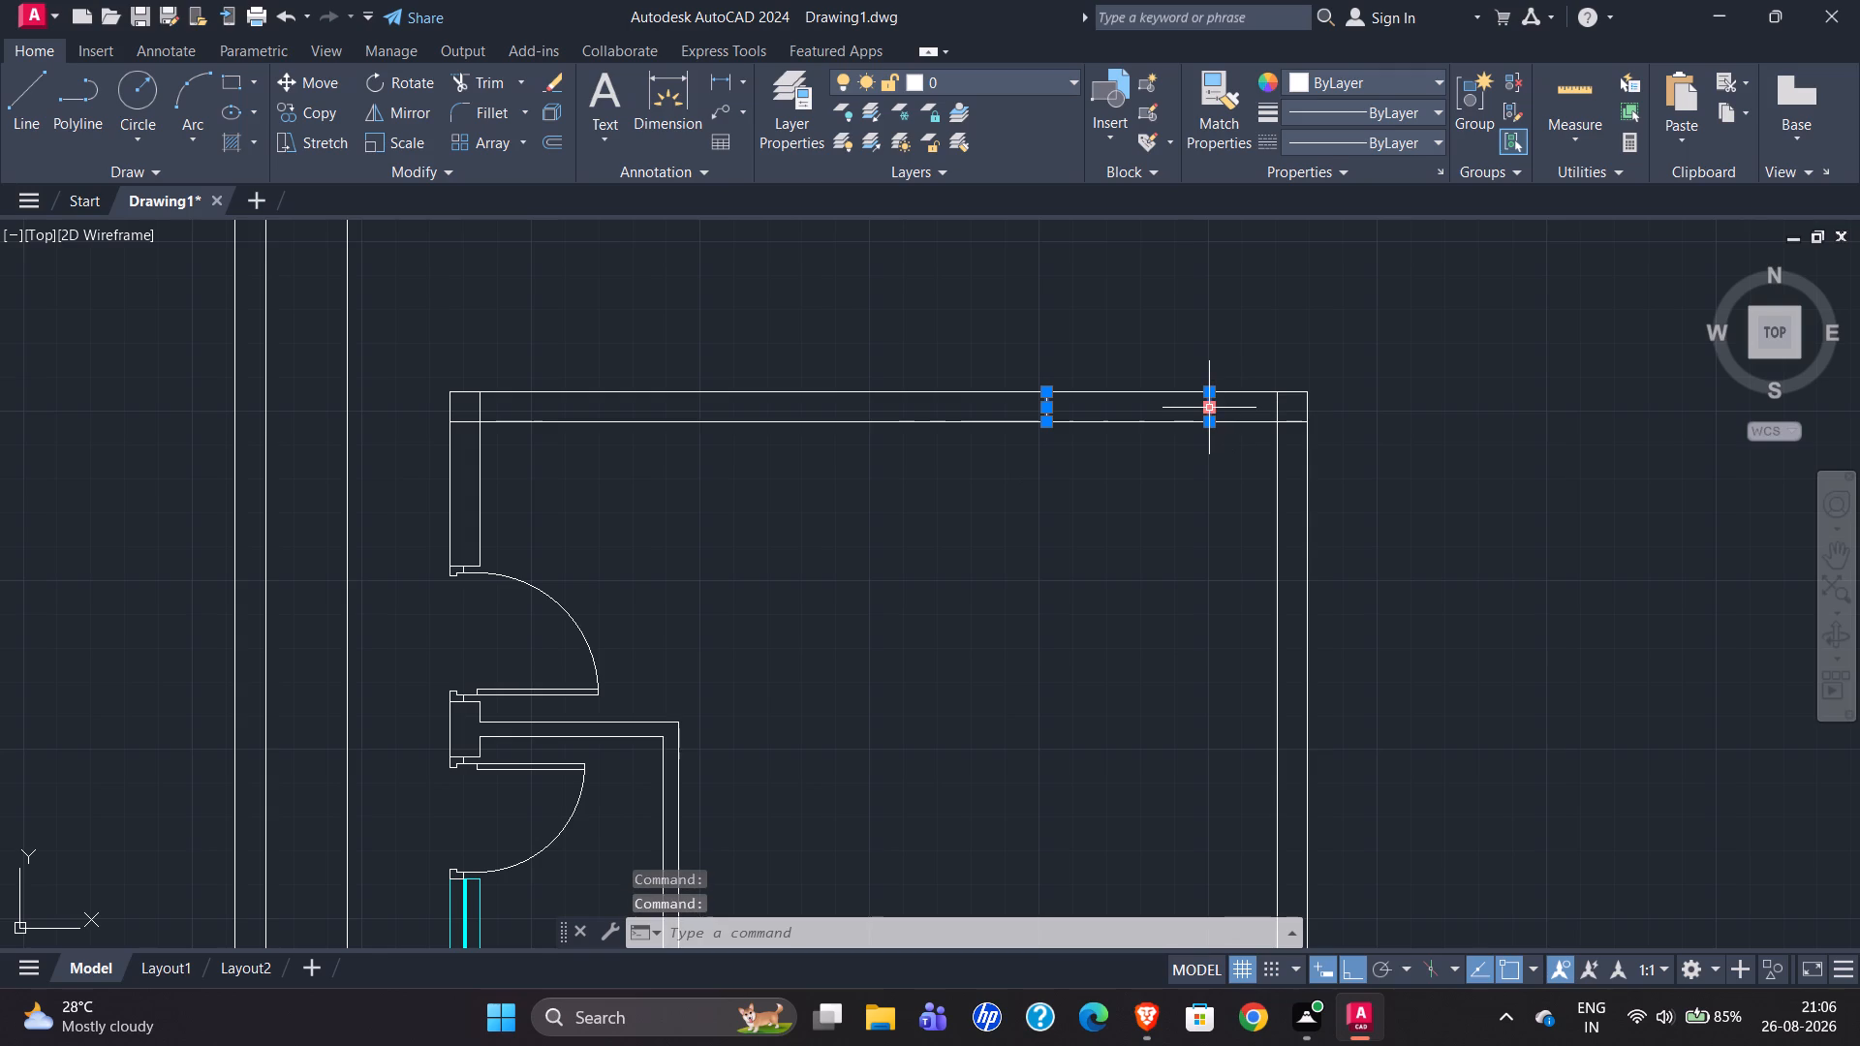
key(Delete)
Draw a line across the redrawn top wall, 13'1.5" right of the servant room's inner top-left corner, using tracking.
click(12, 114)
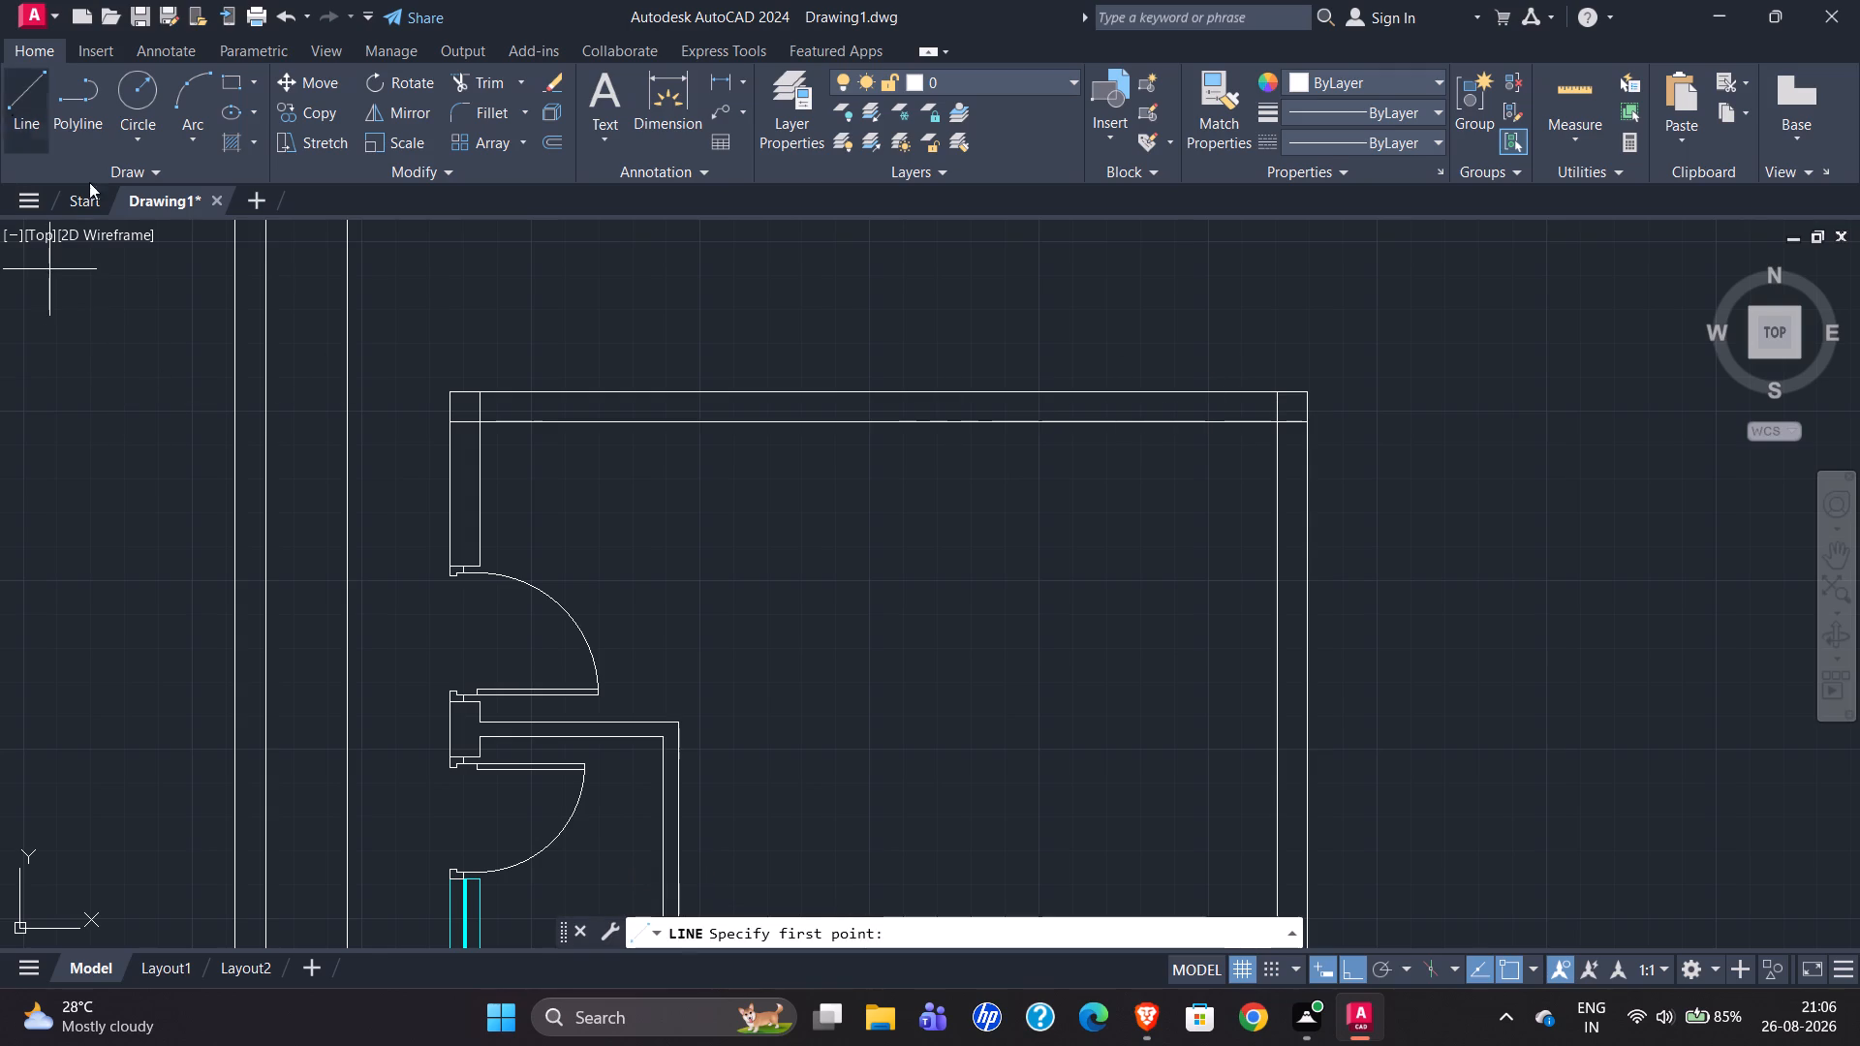
text(tk)
key(Return)
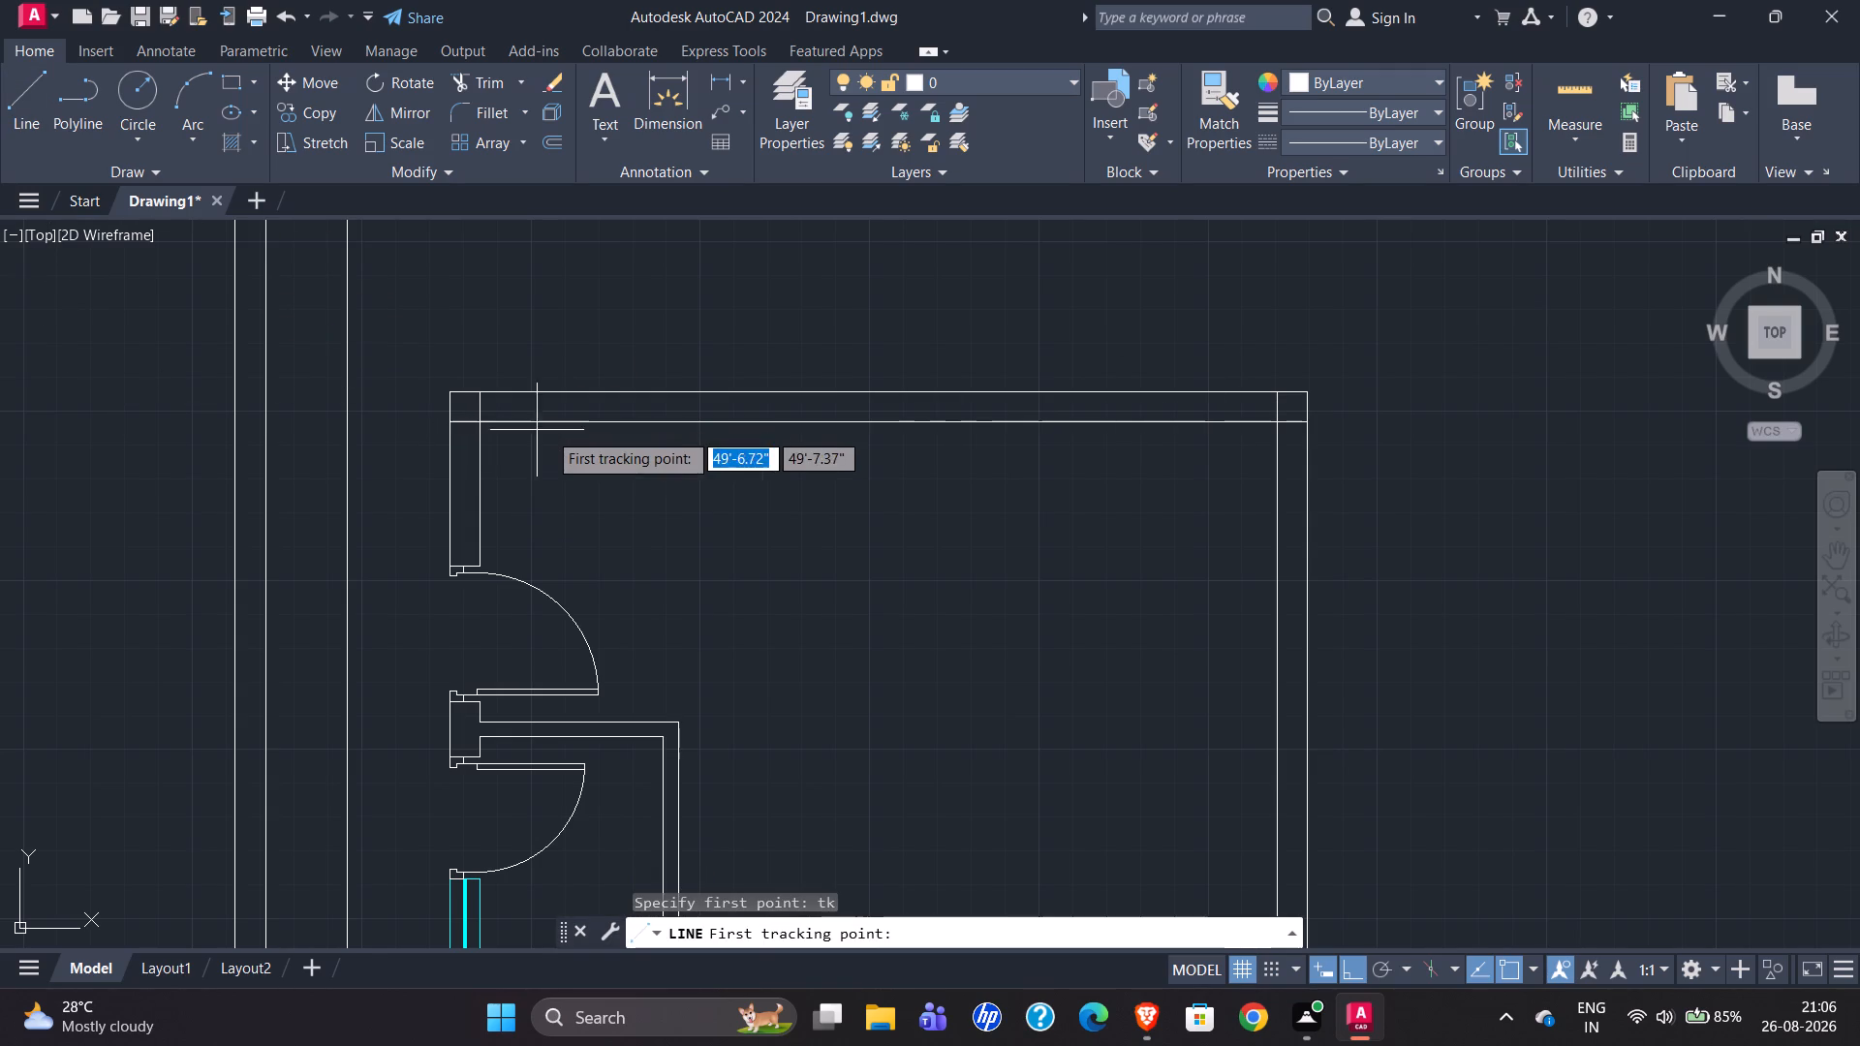
click(477, 421)
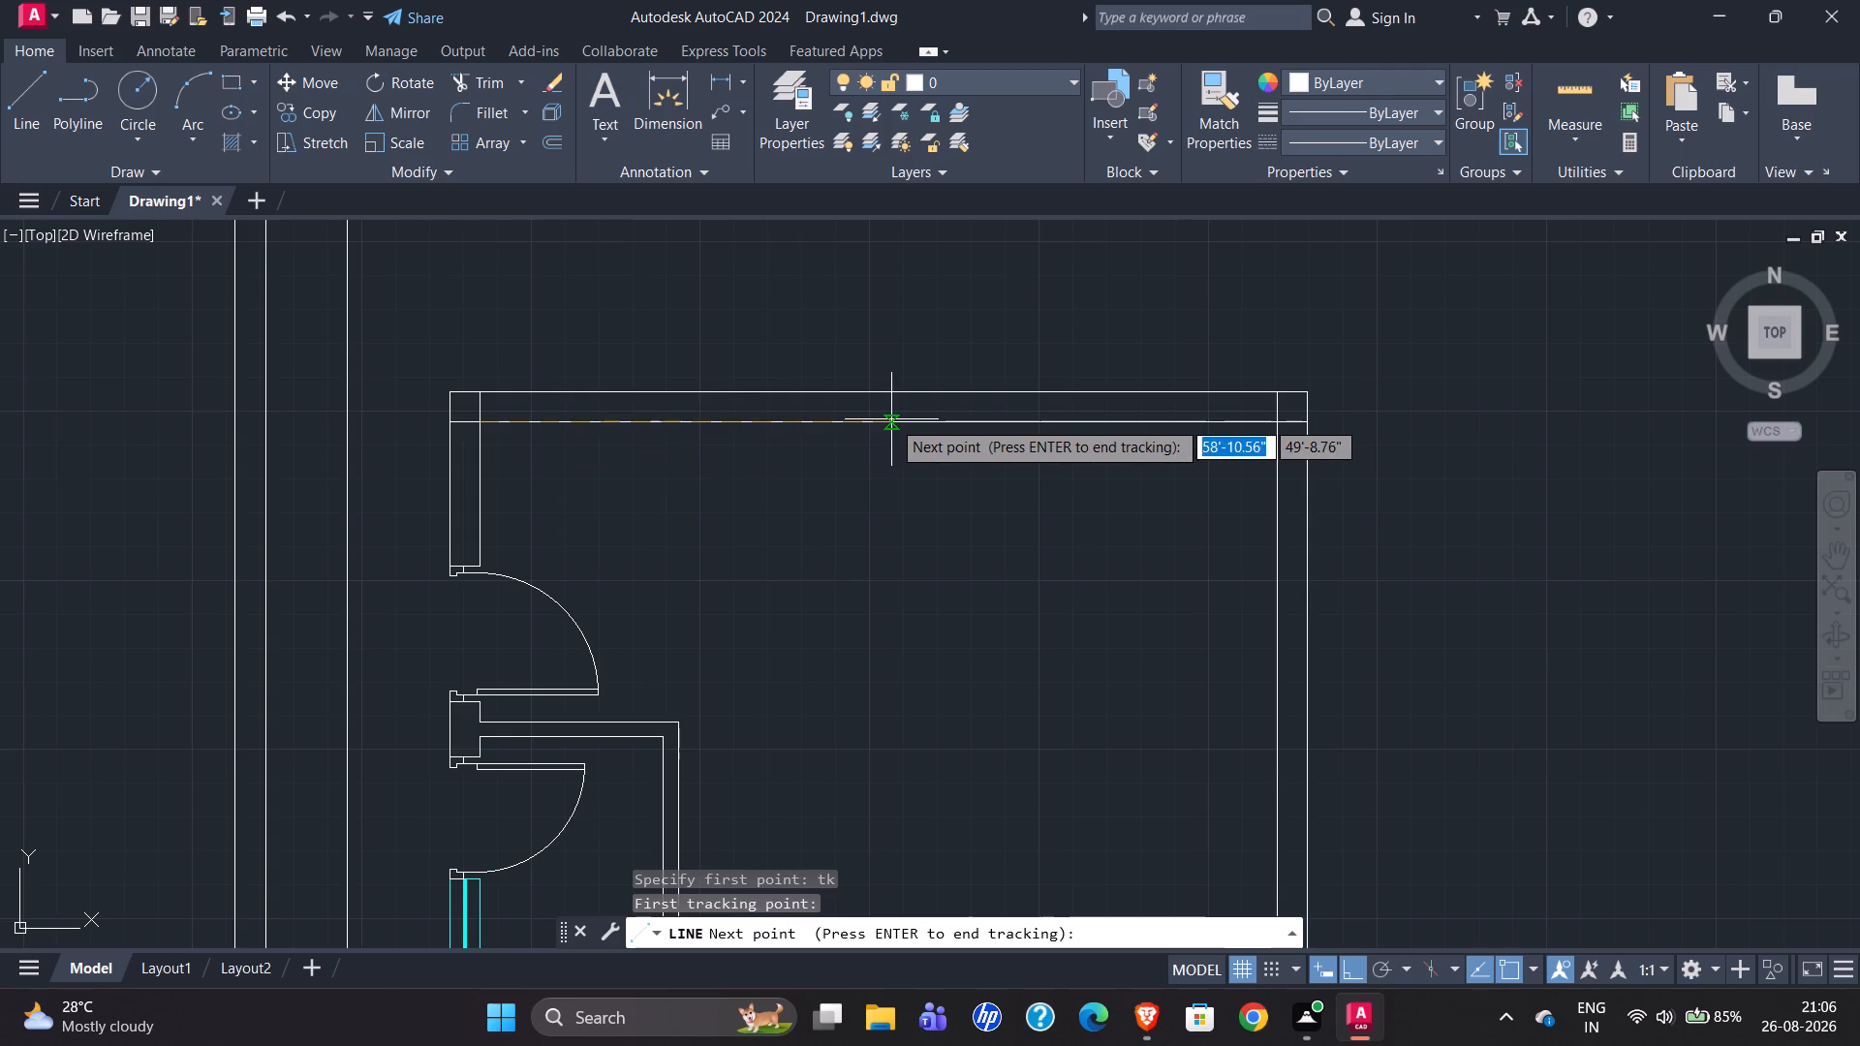
text(13')
text(1.5")
key(Return)
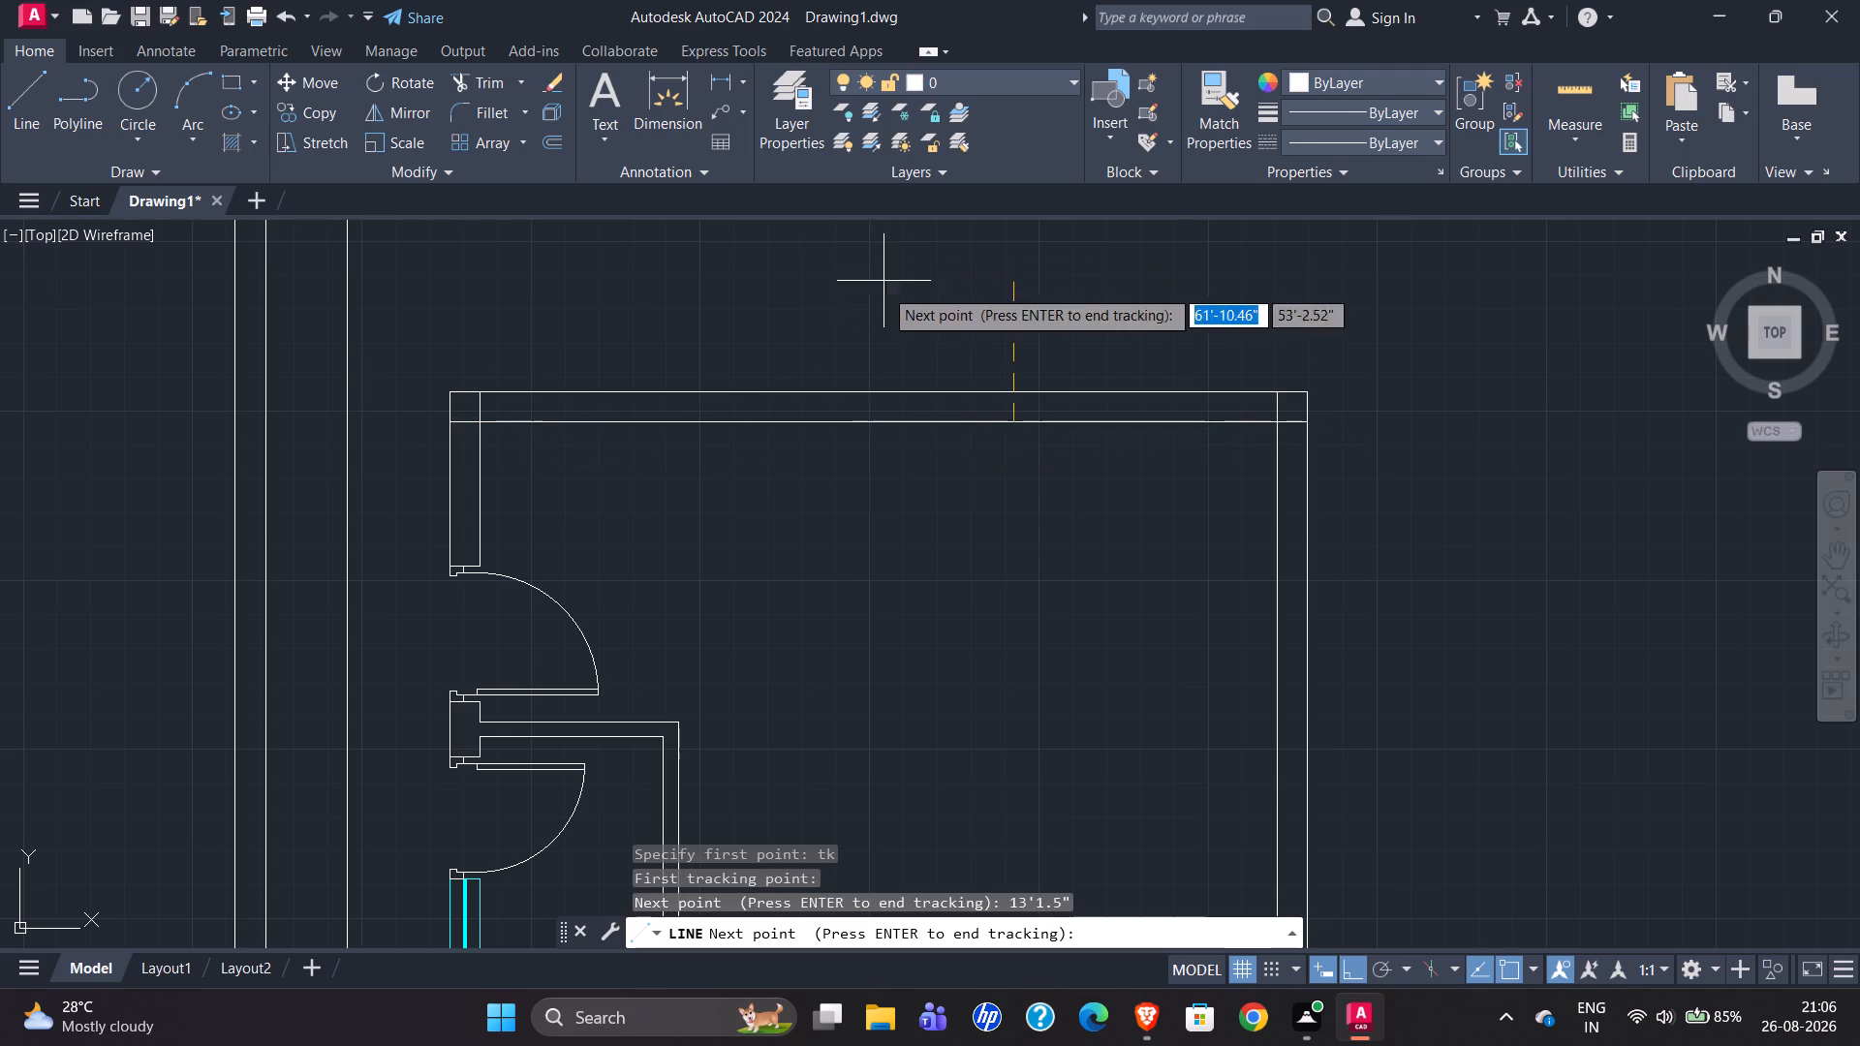
key(Return)
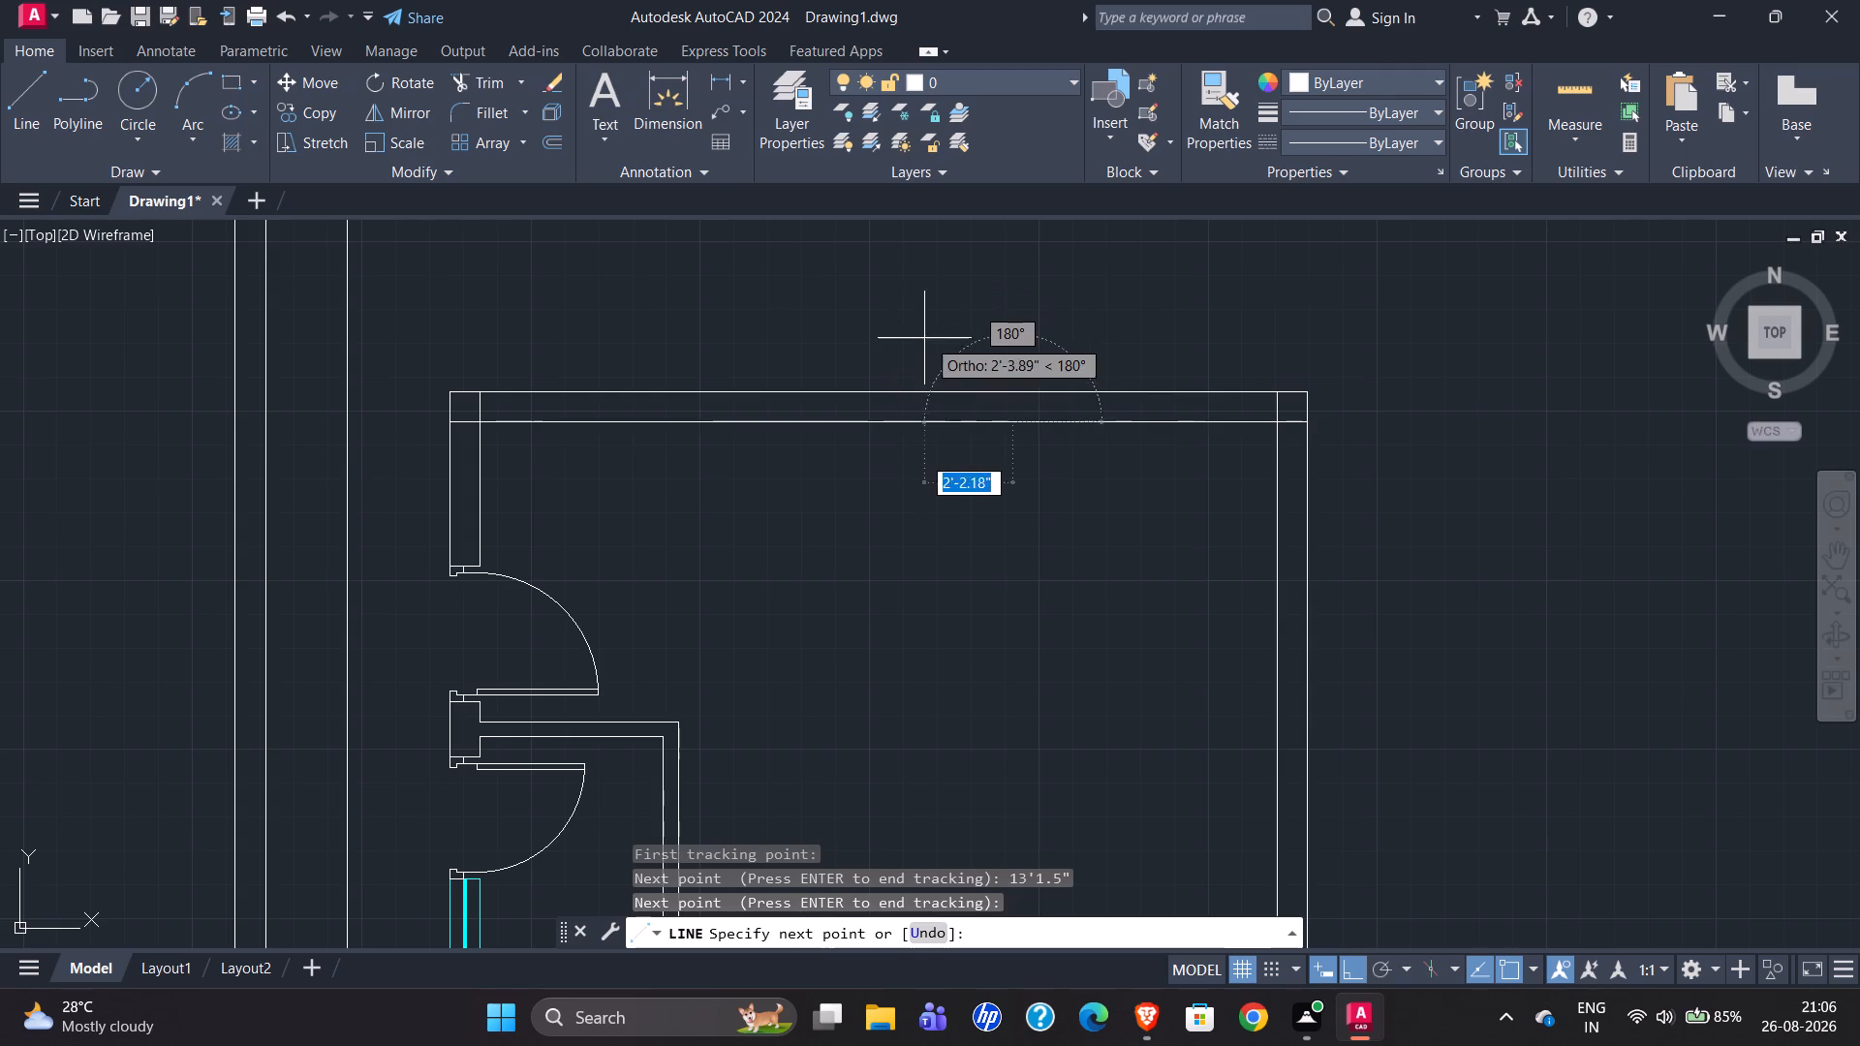
click(1015, 389)
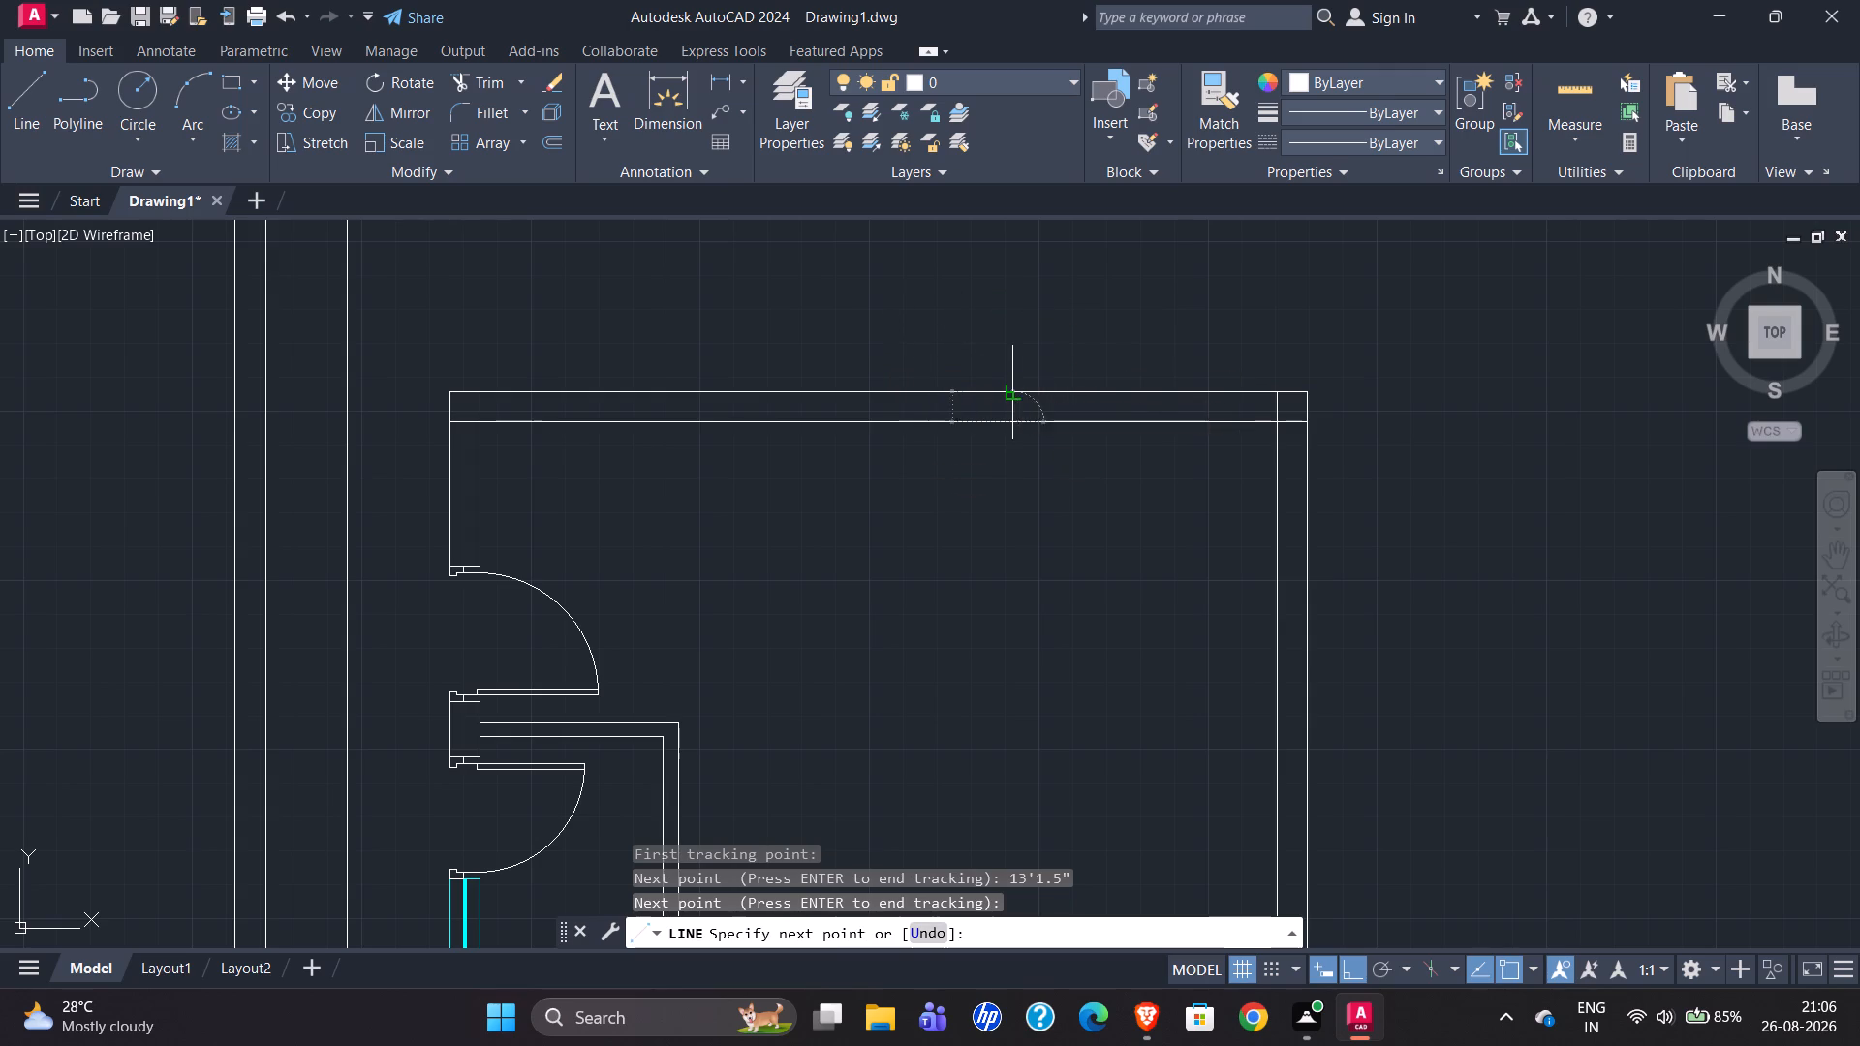
key(Escape)
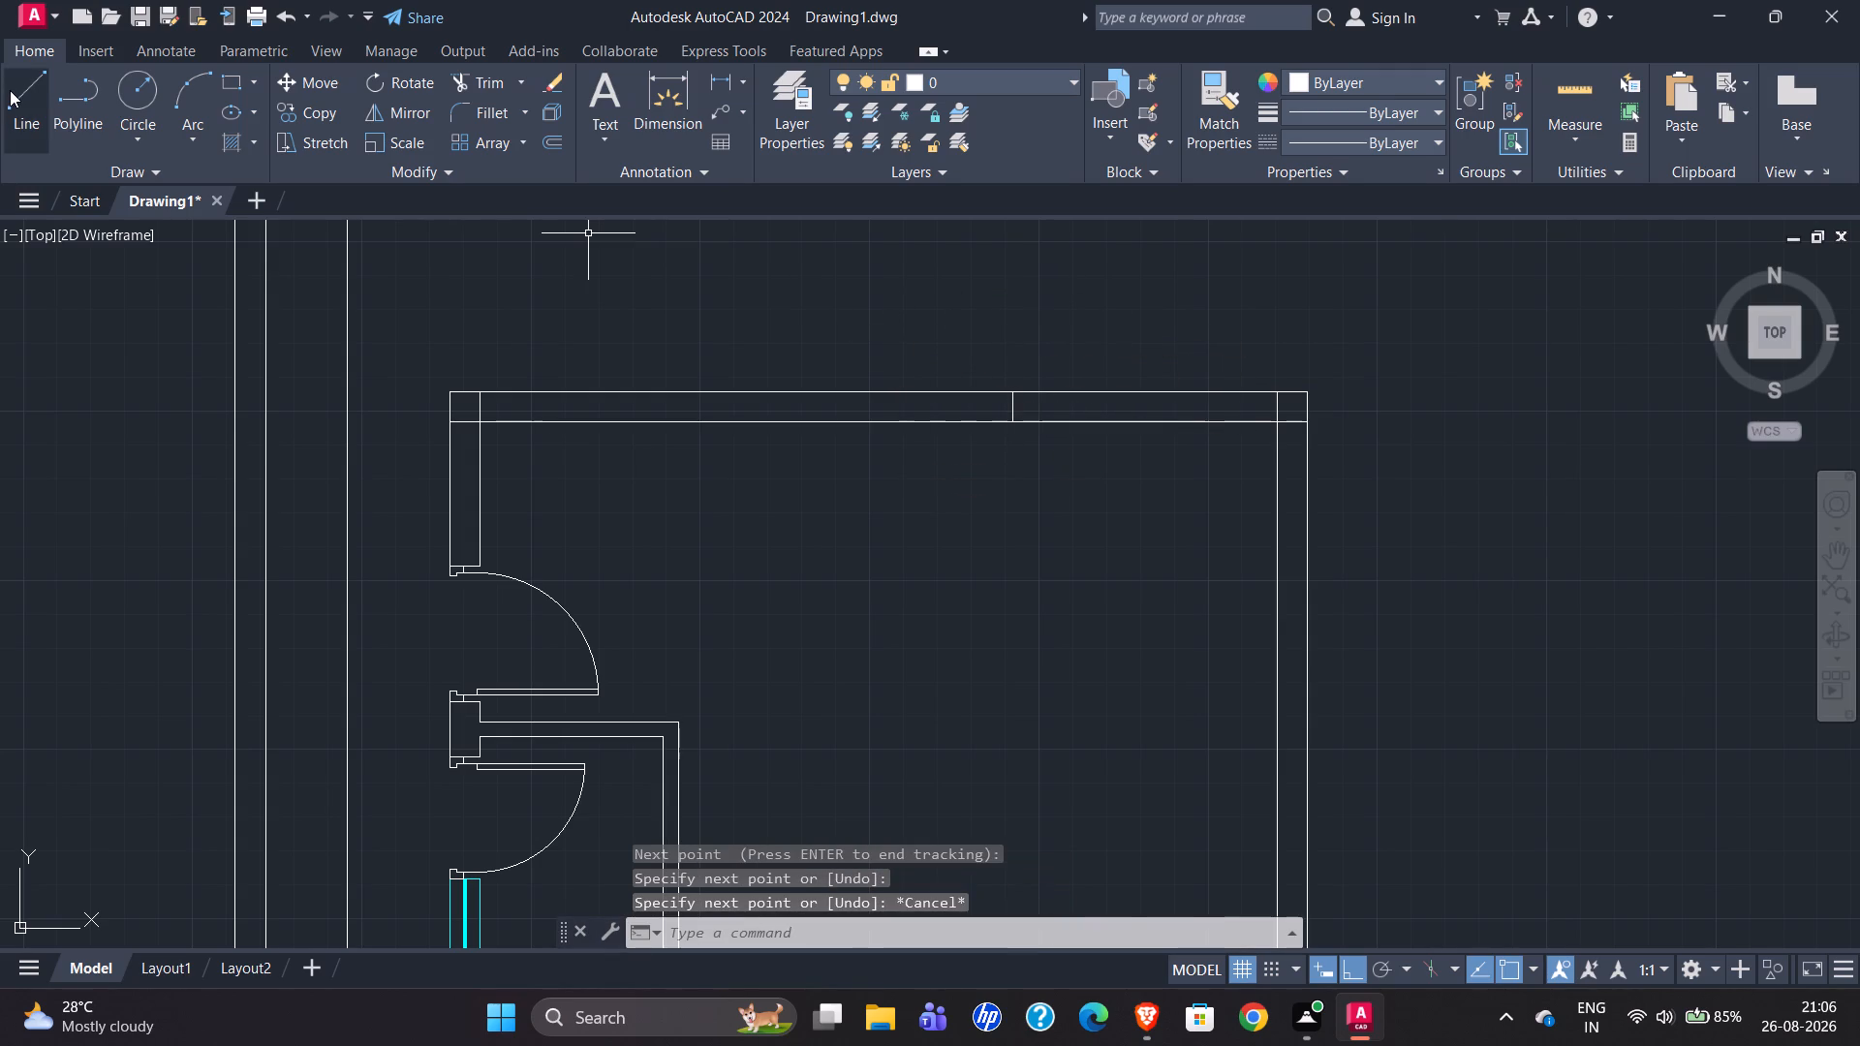
Check the distance from the new opening line to the redrawn room's inner top-right corner with a temporary line.
click(10, 90)
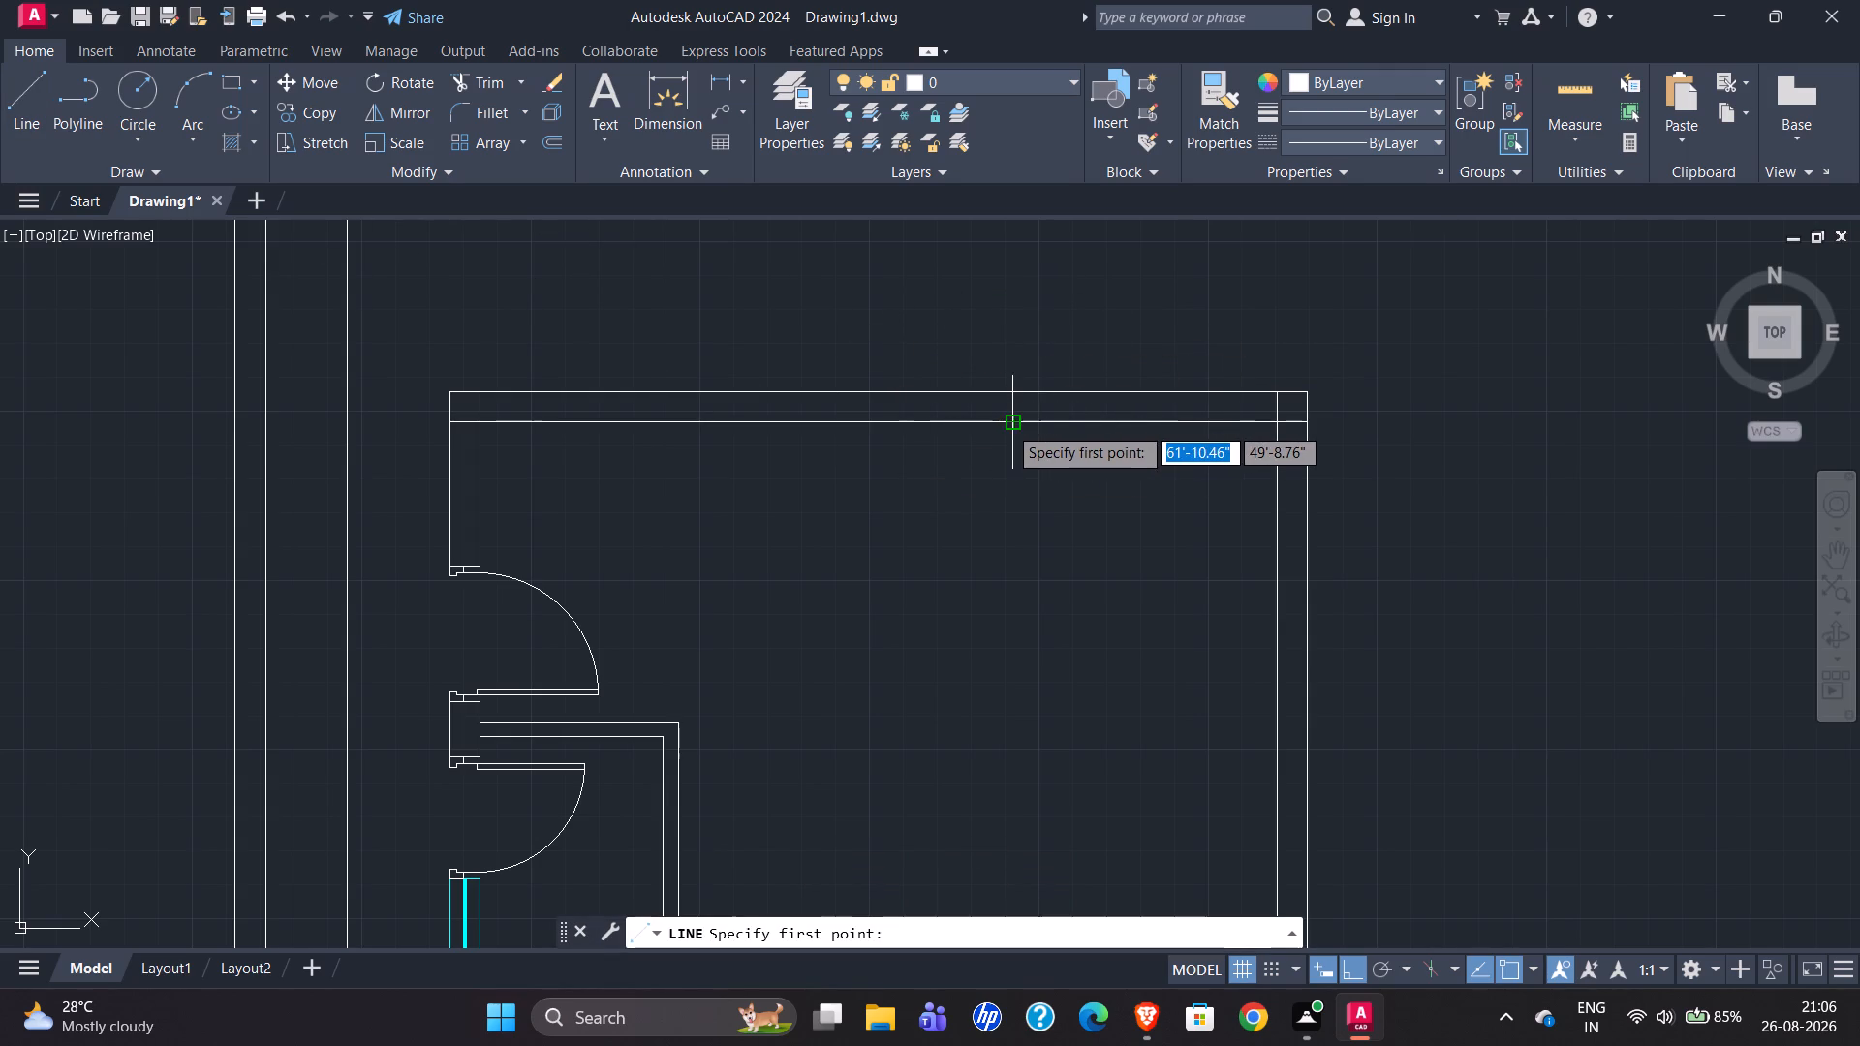
click(1007, 425)
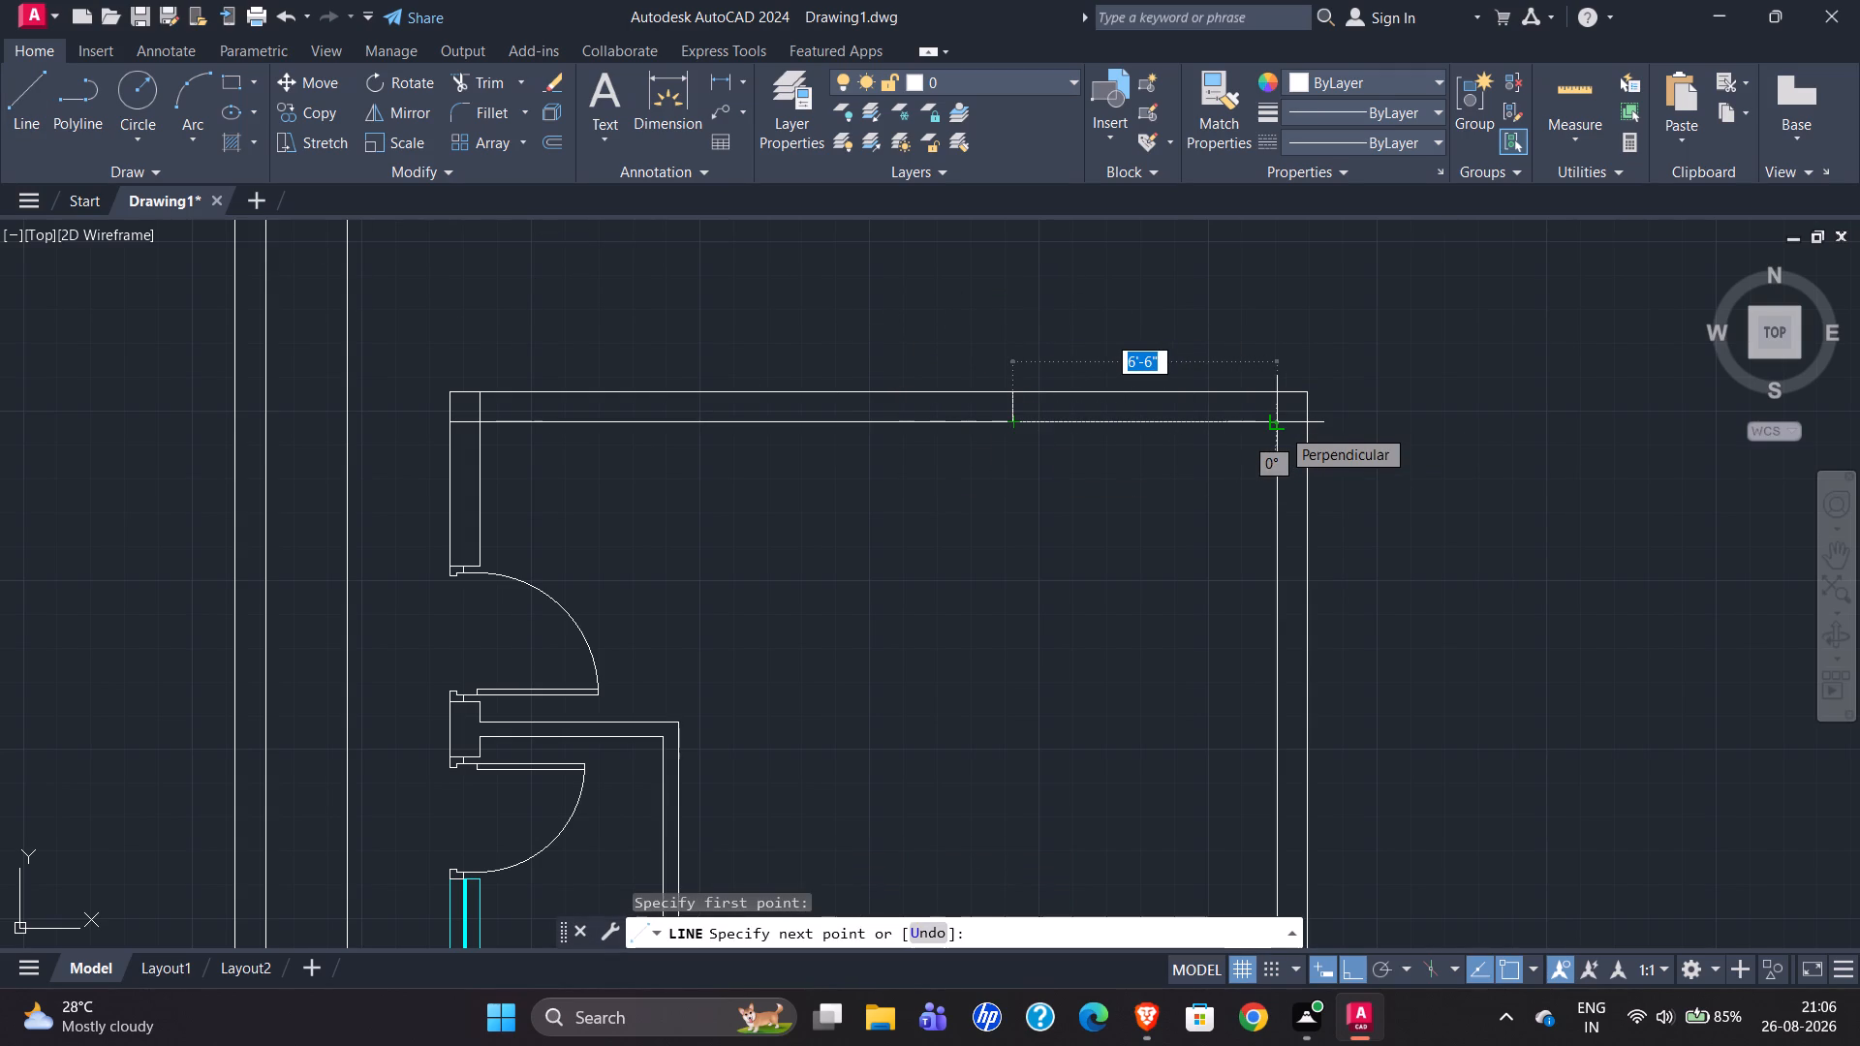
key(Escape)
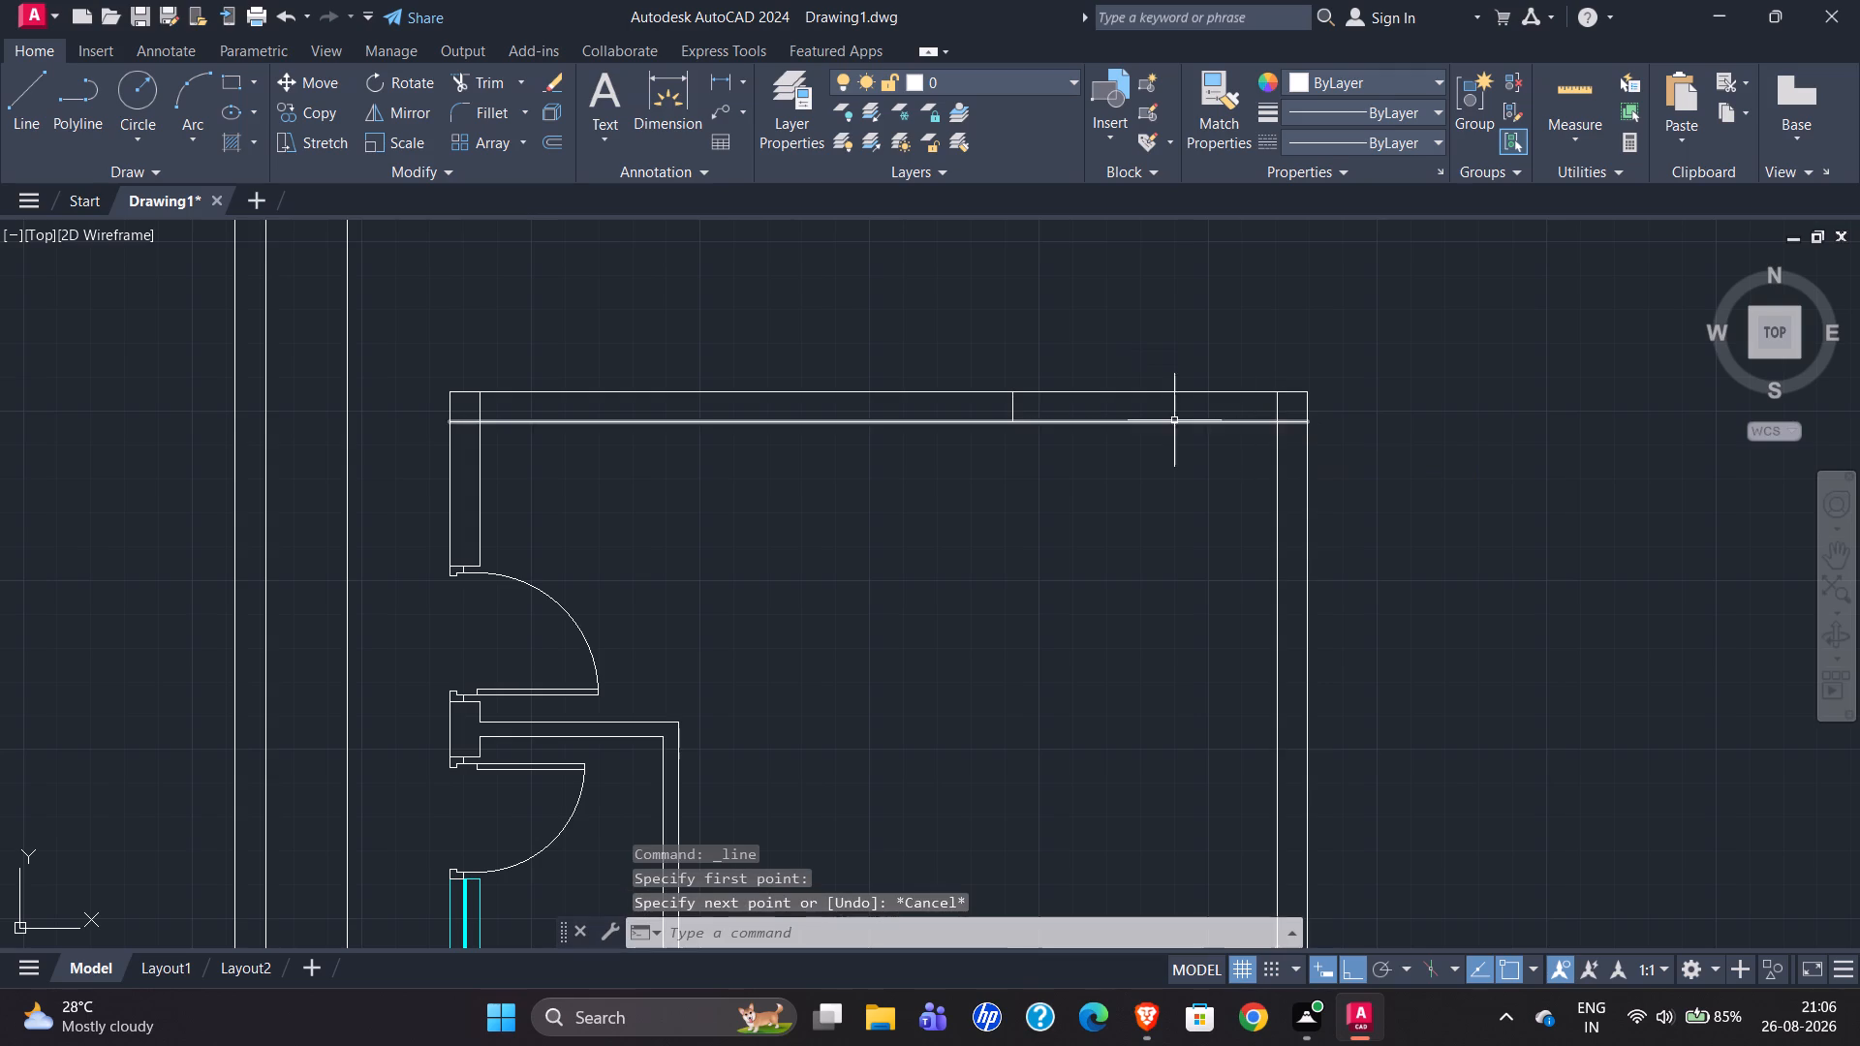
Offset the new opening line 4' to the right to mark the other side of window W4.
click(1011, 401)
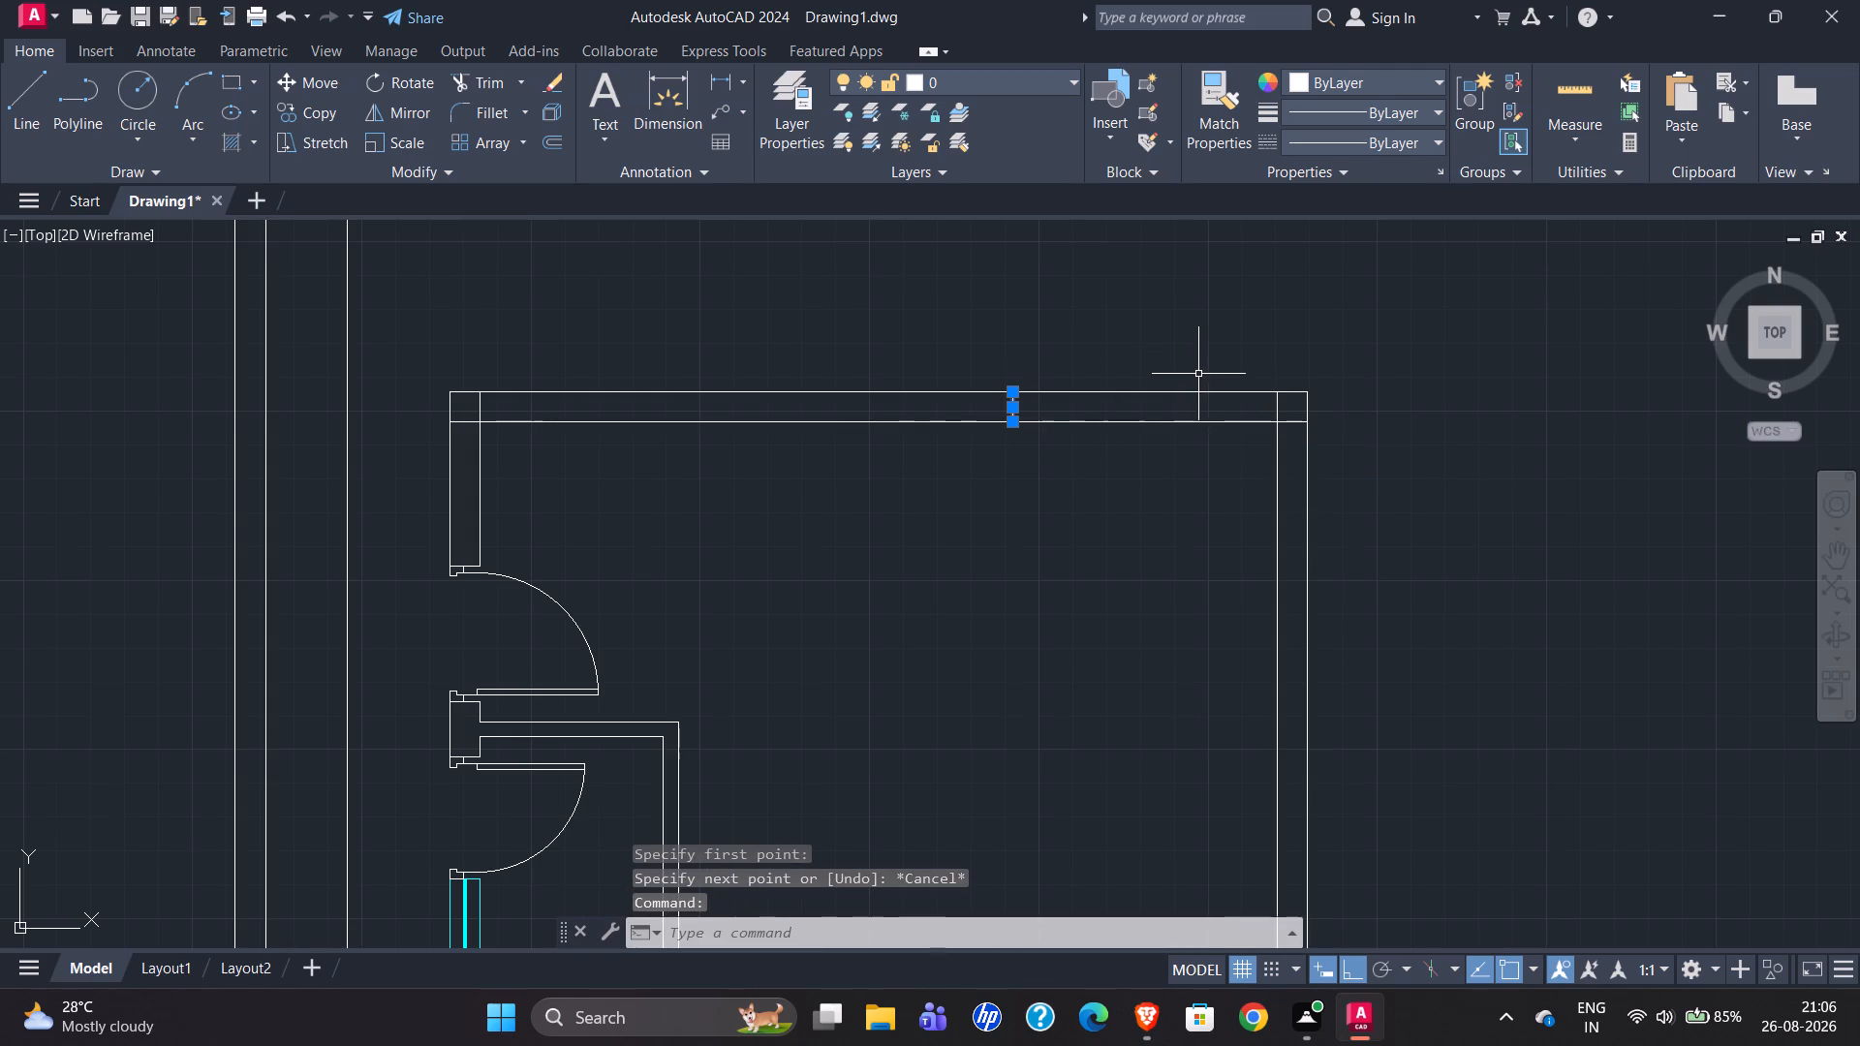
key(o)
key(Return)
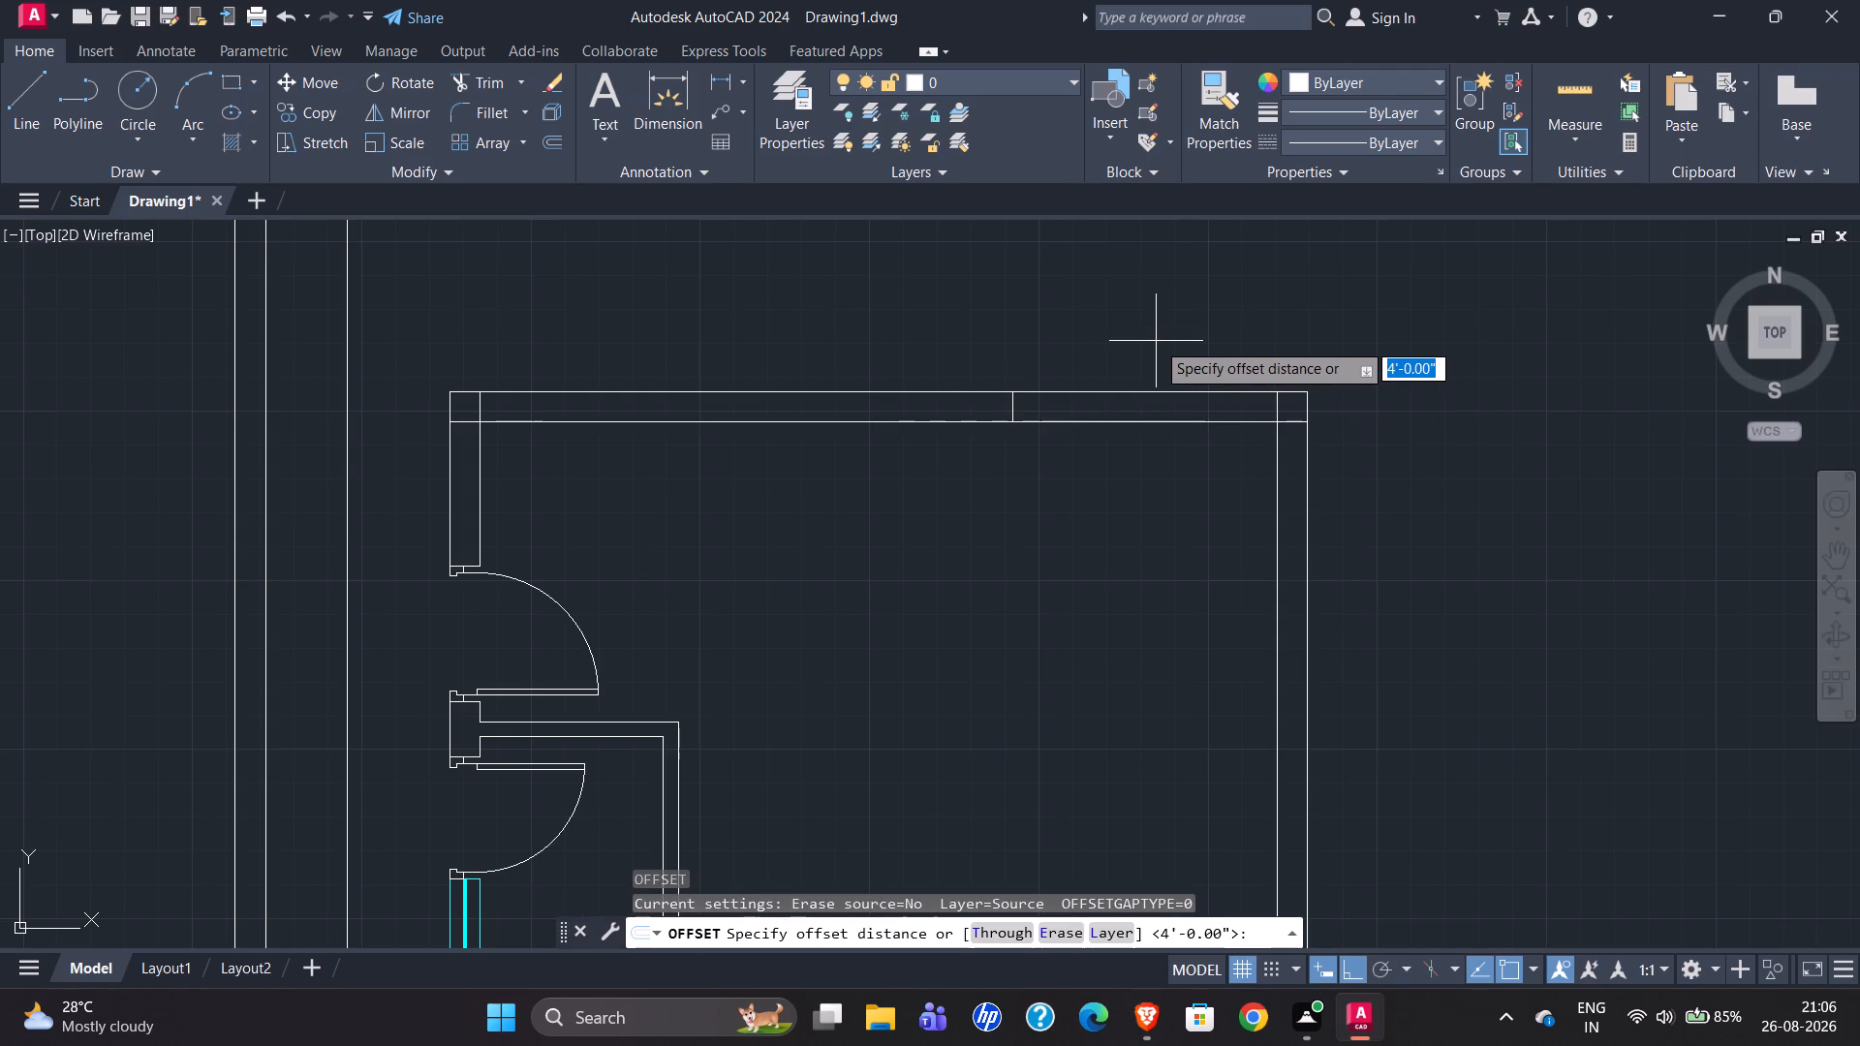
key(Return)
click(1173, 345)
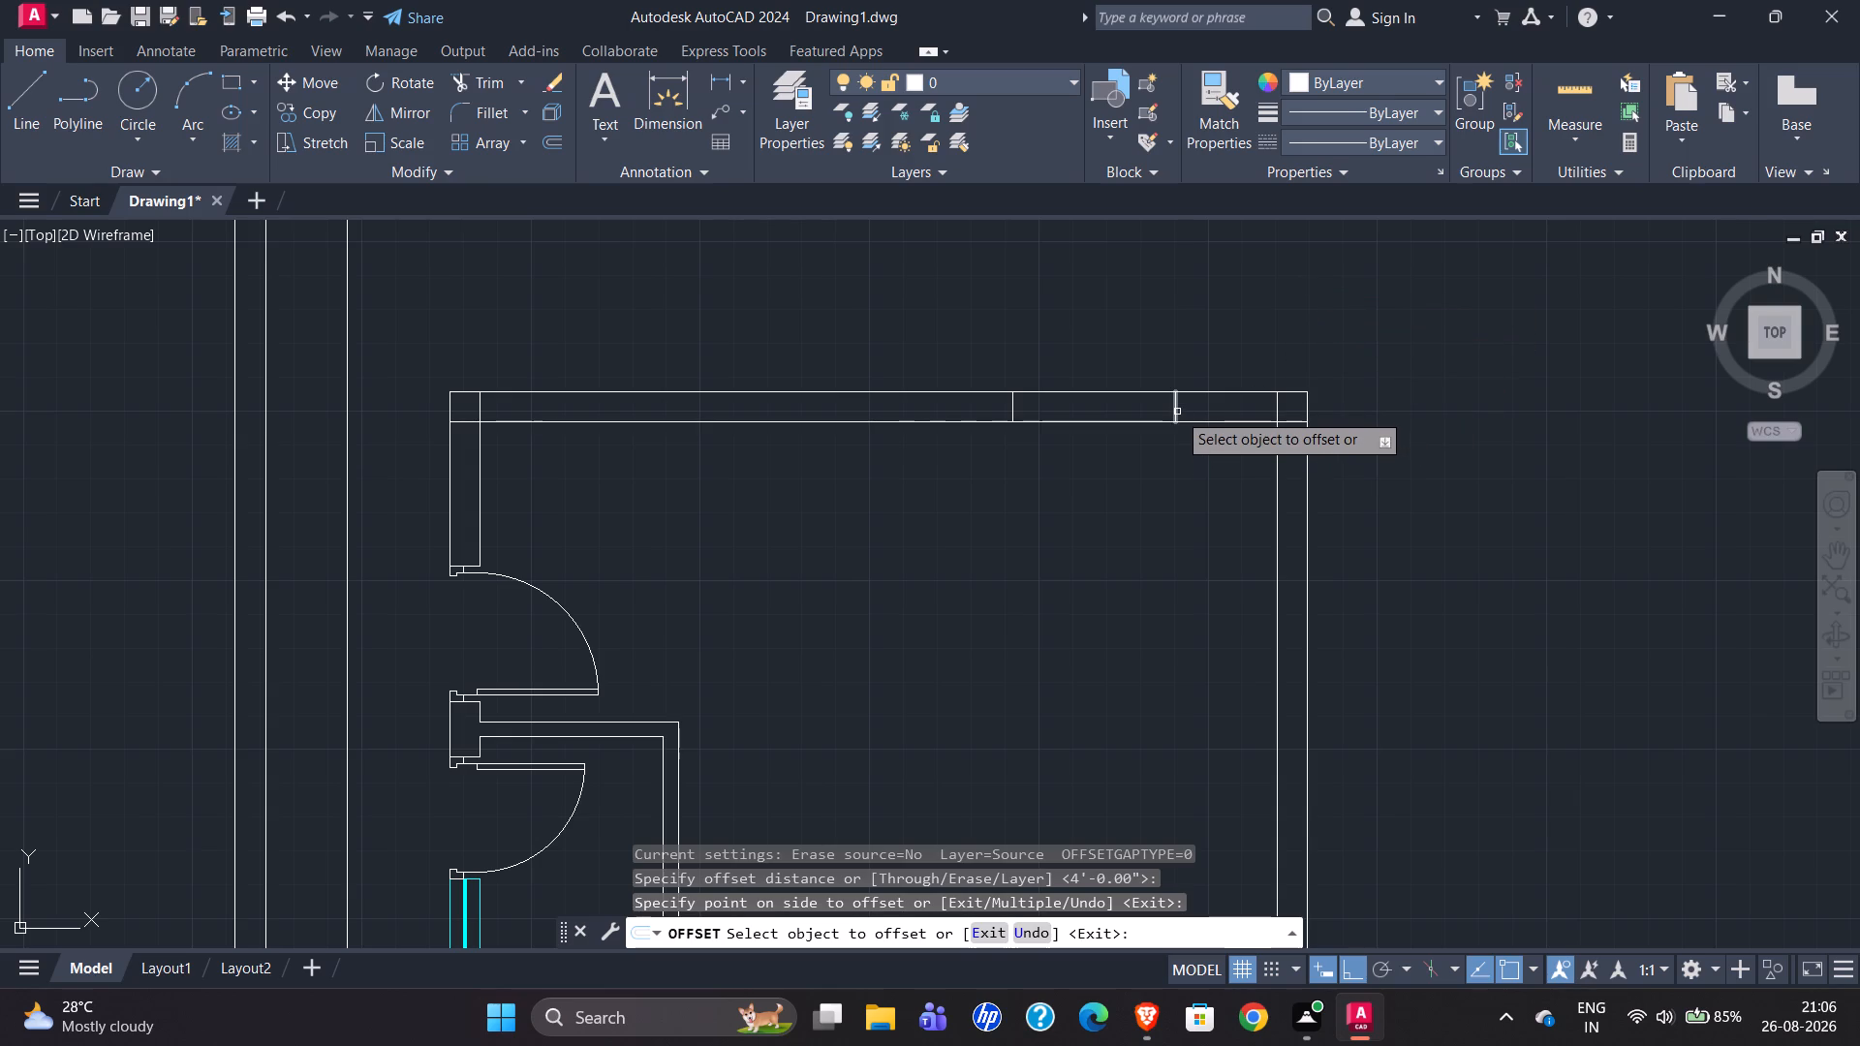
key(Escape)
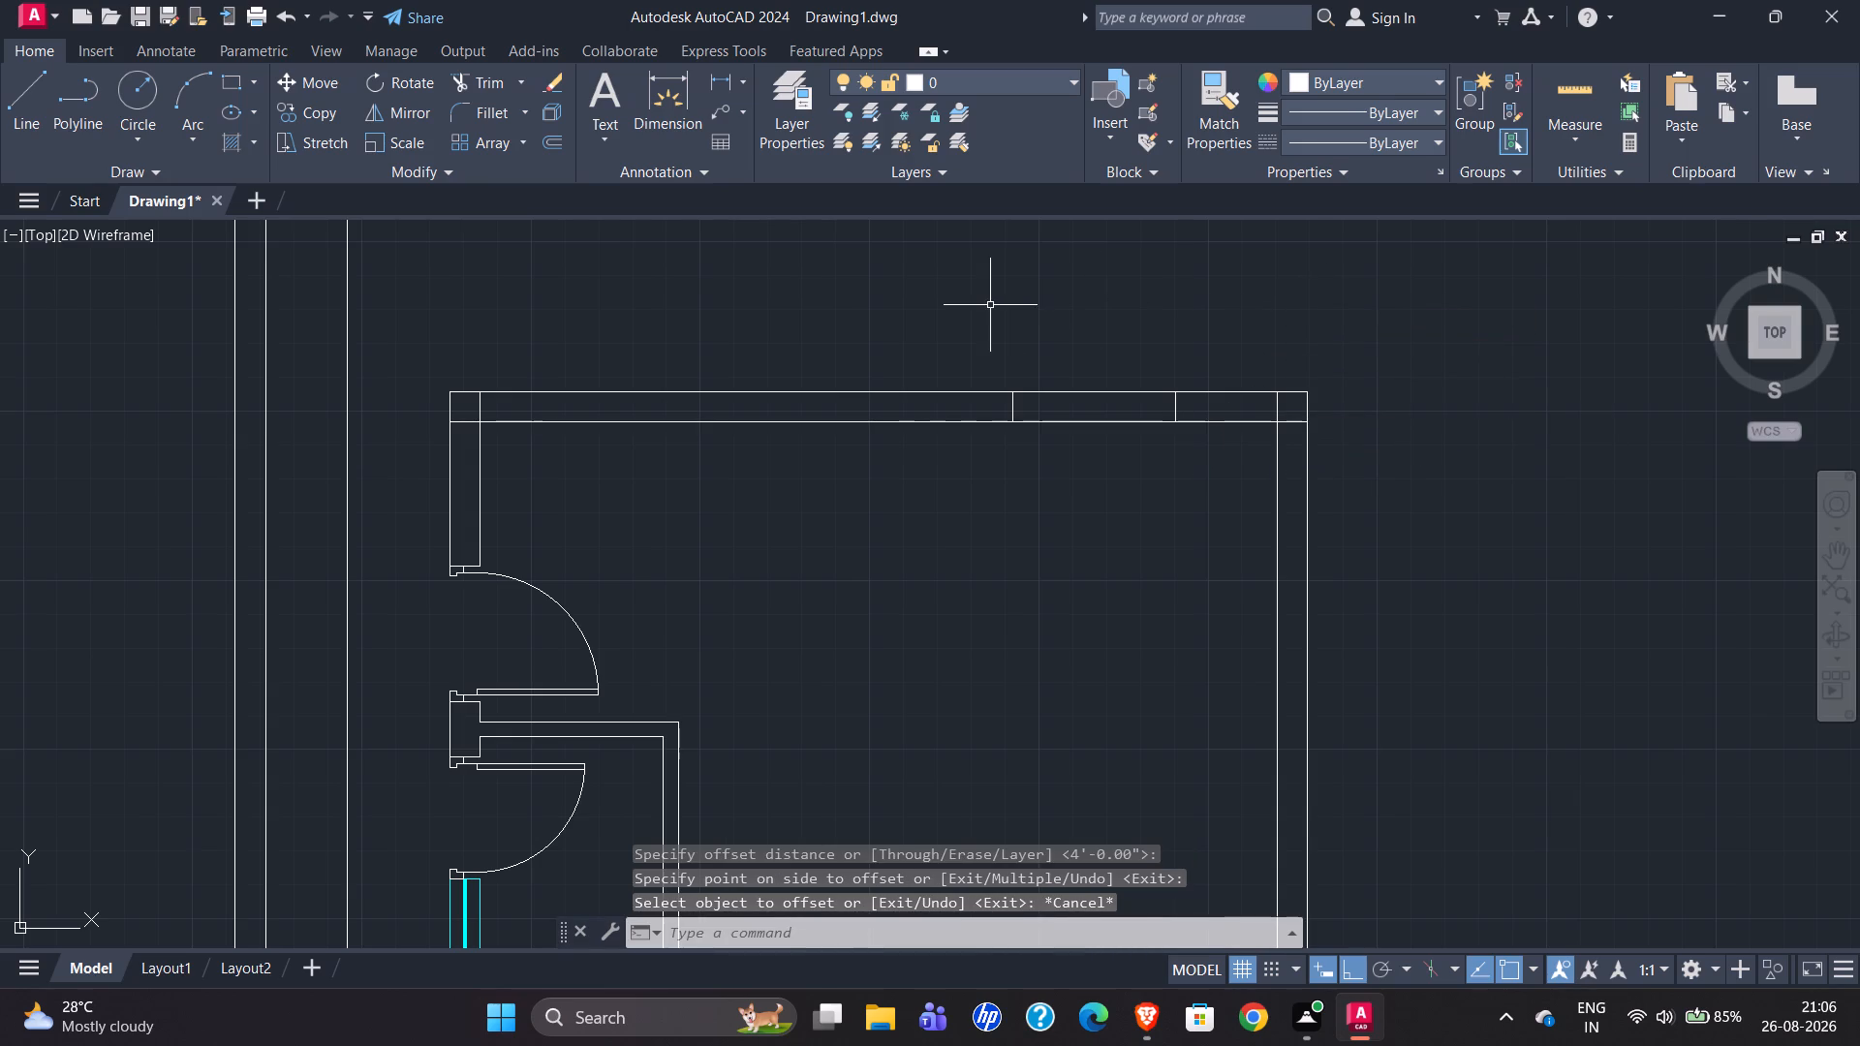
Examine the reference plan's window dimensions, windows and ventilators schedules, and the lift, office and servant room layouts.
scroll(1040, 304, down, 2)
scroll(1265, 355, down, 2)
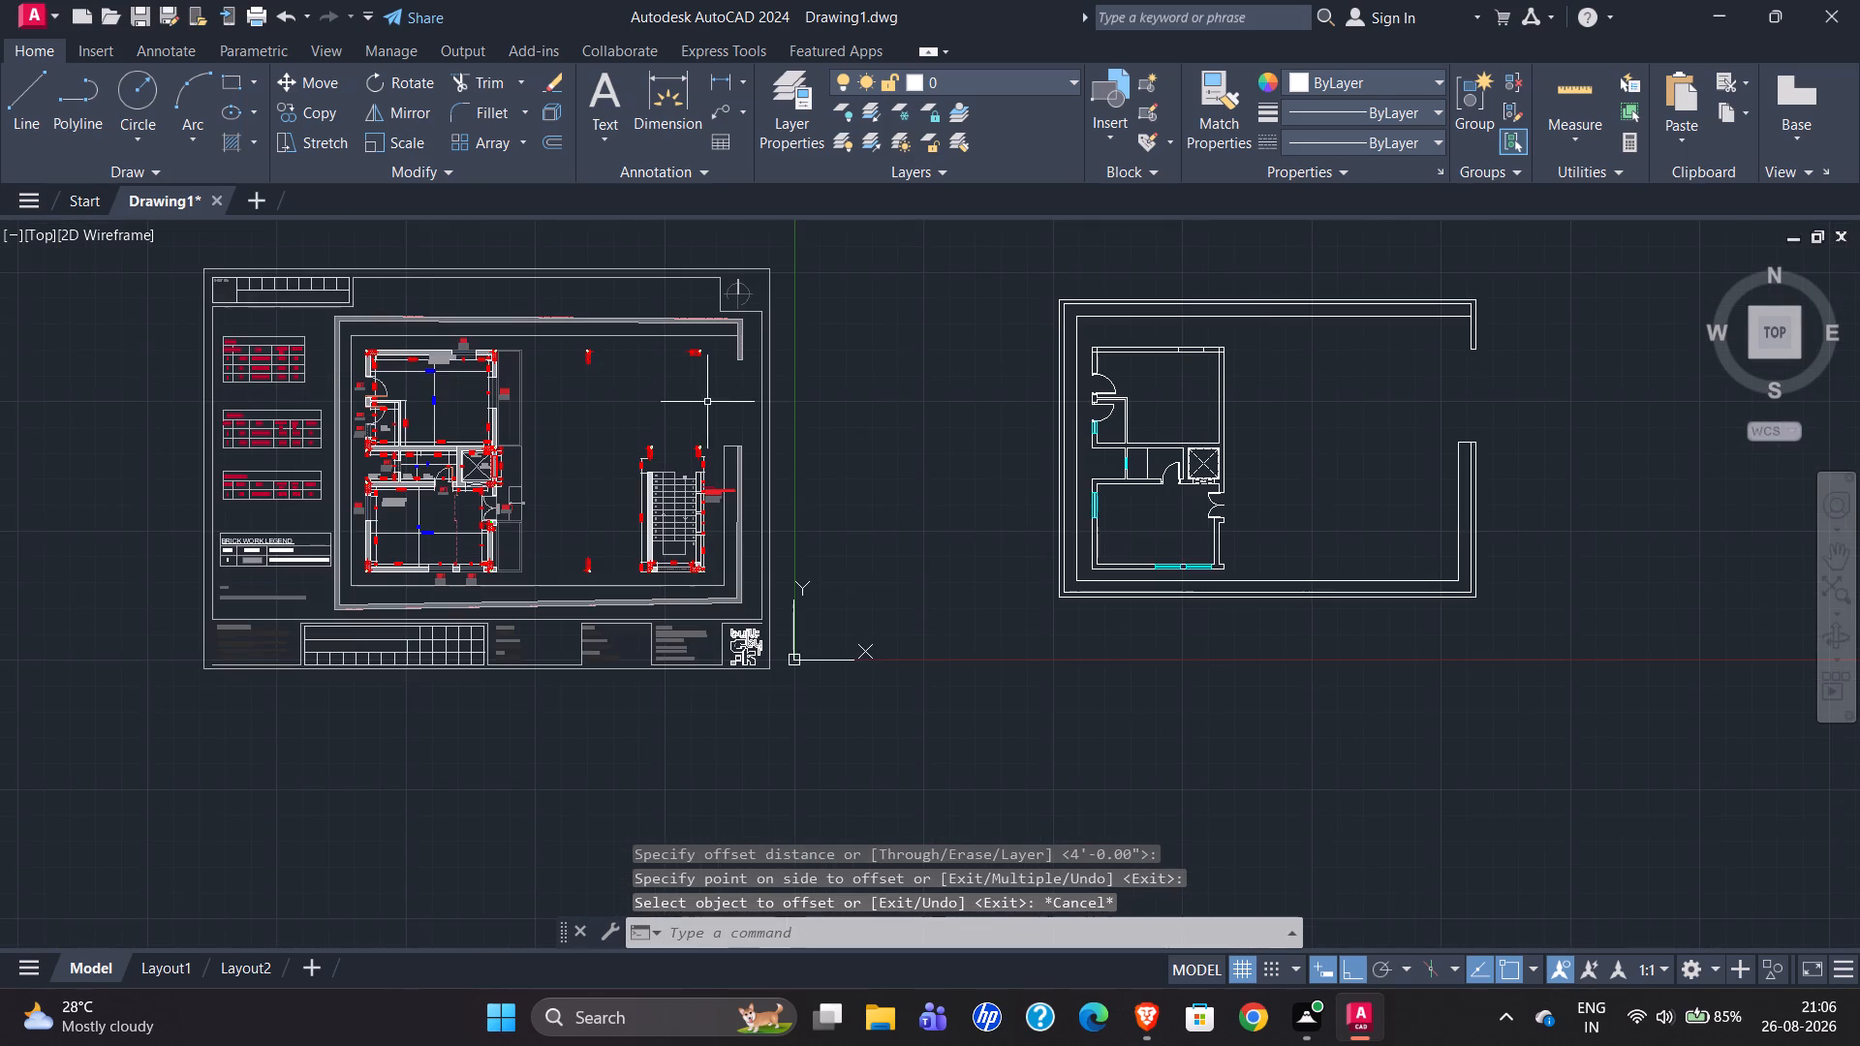
scroll(389, 375, up, 4)
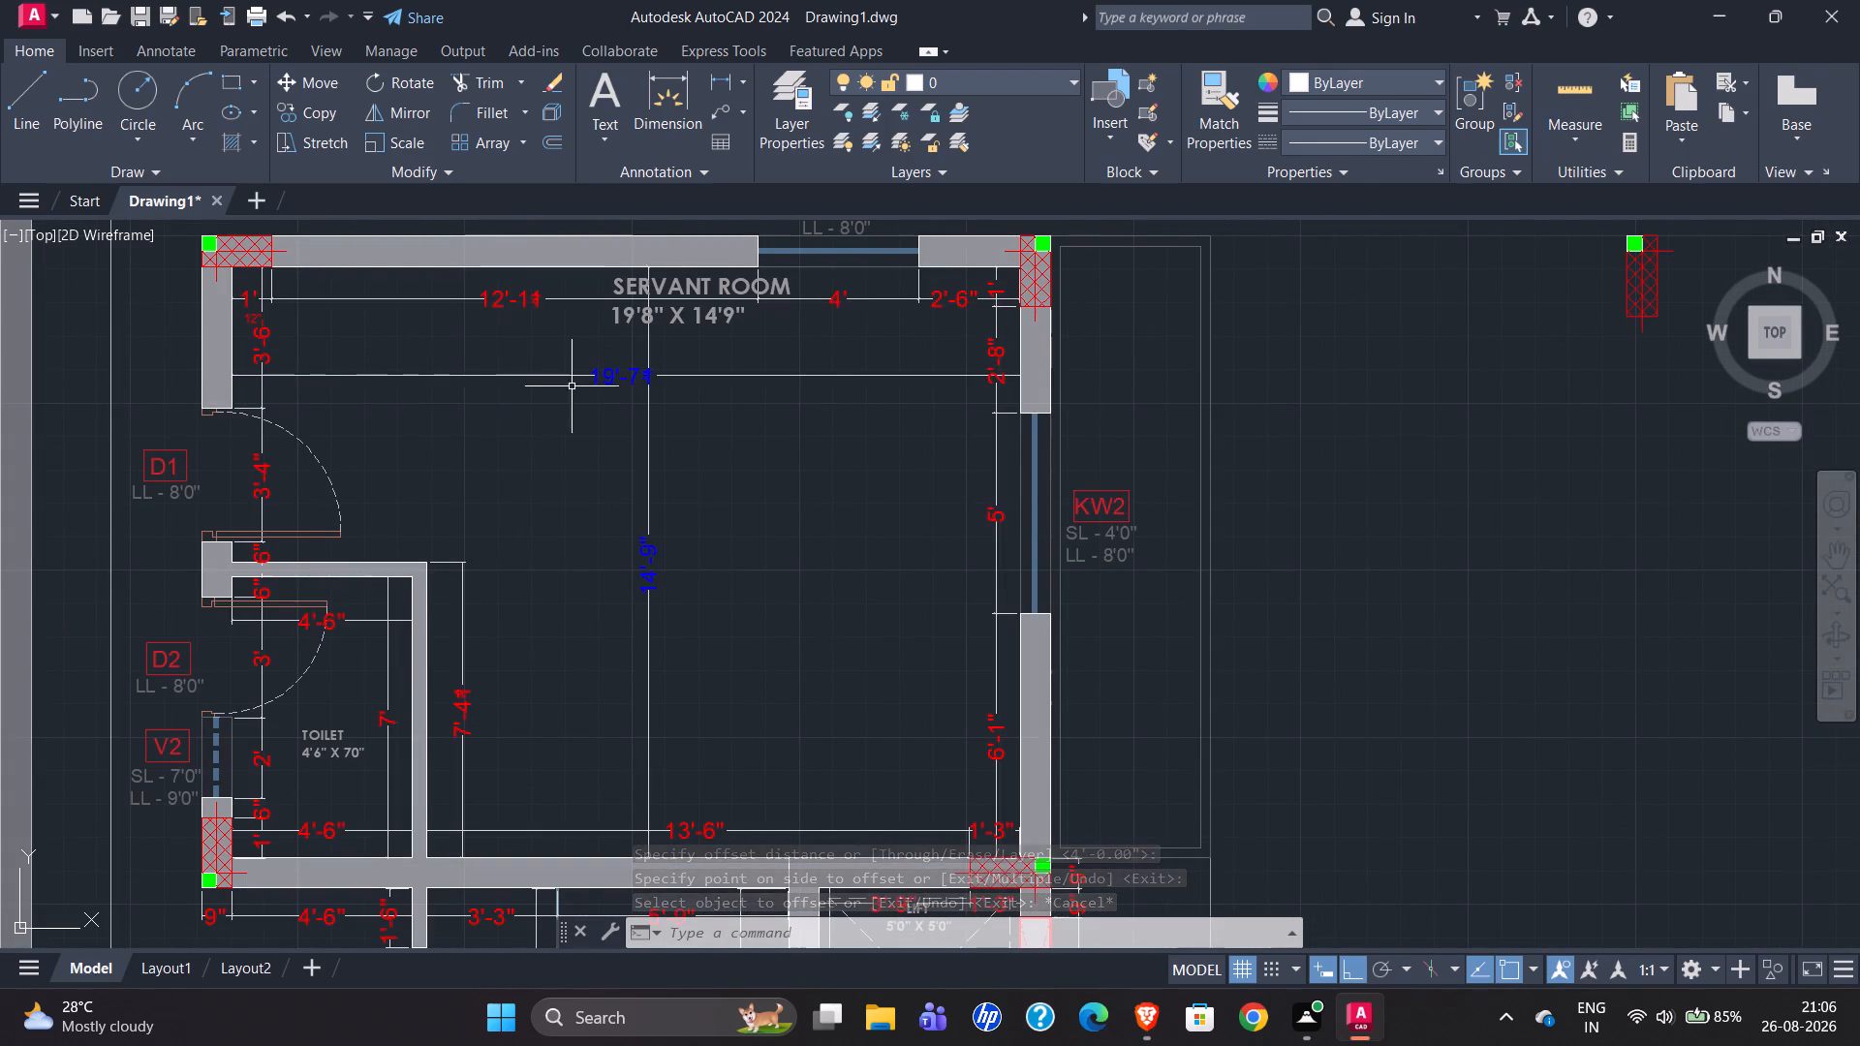
scroll(417, 440, down, 1)
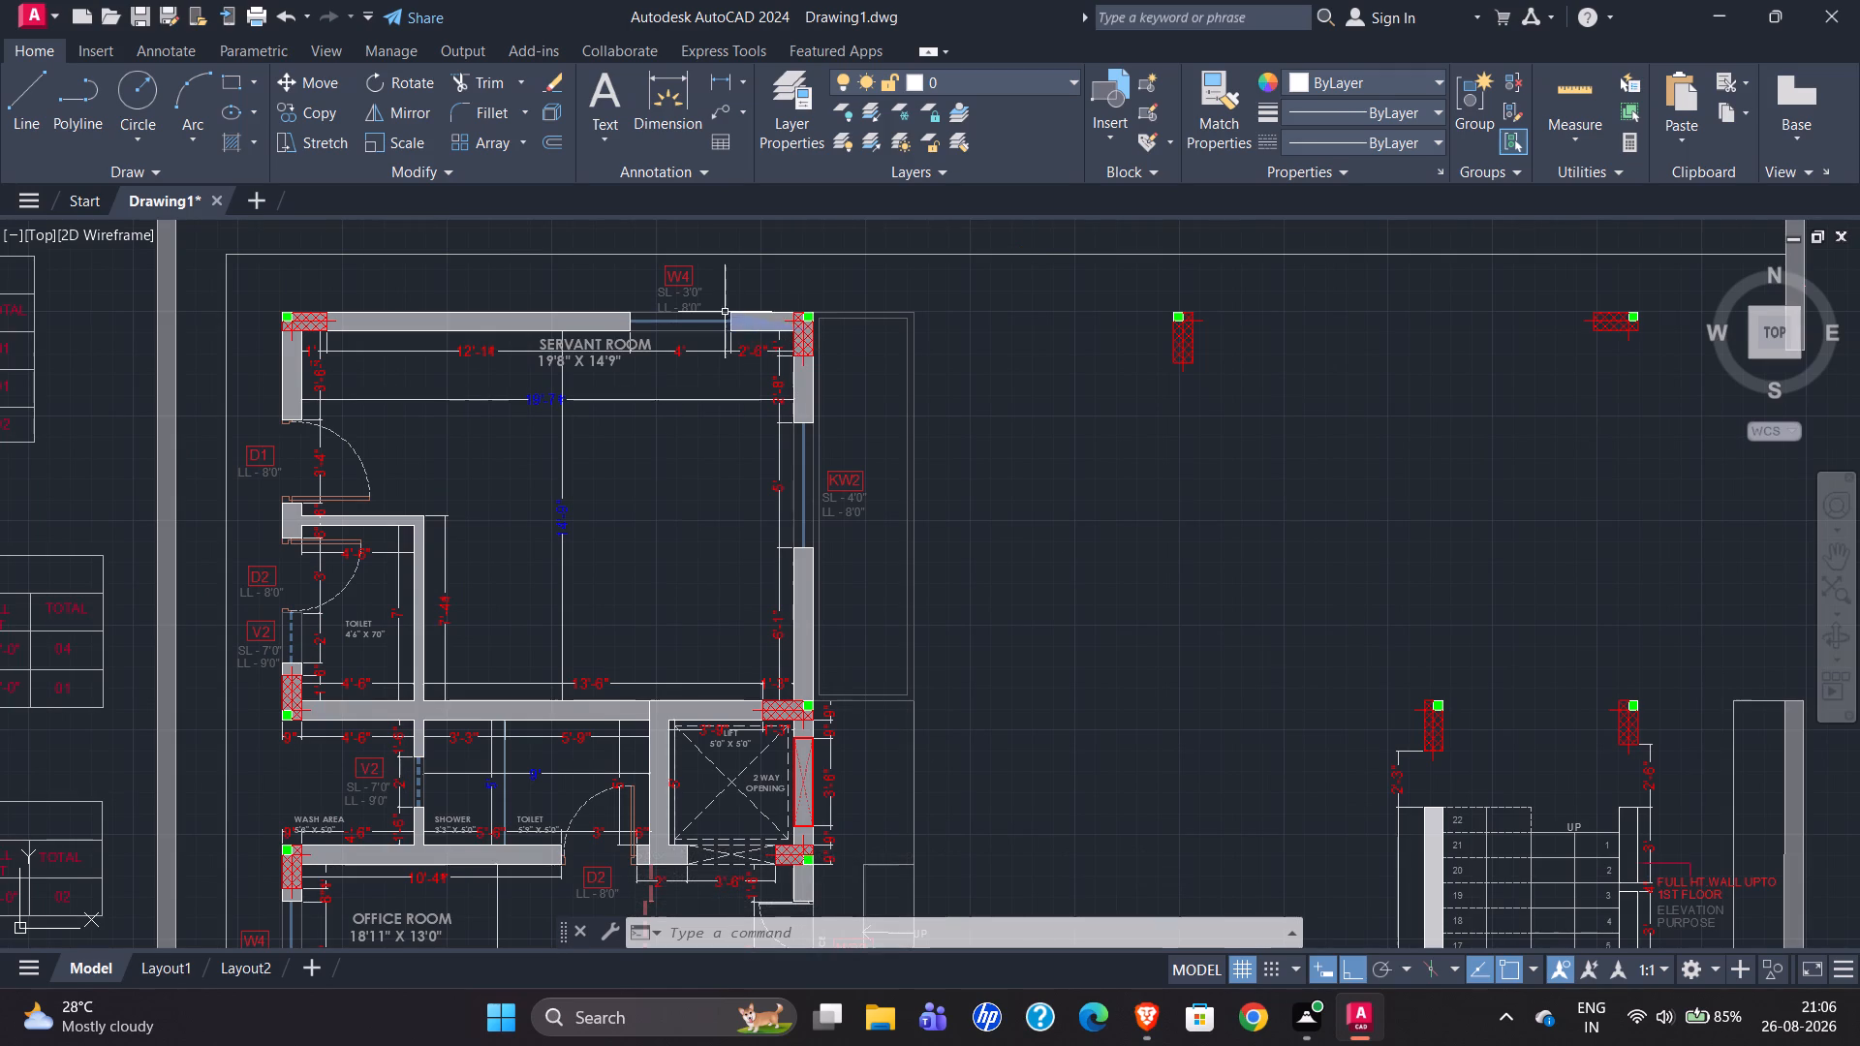
scroll(715, 299, up, 3)
scroll(622, 370, down, 2)
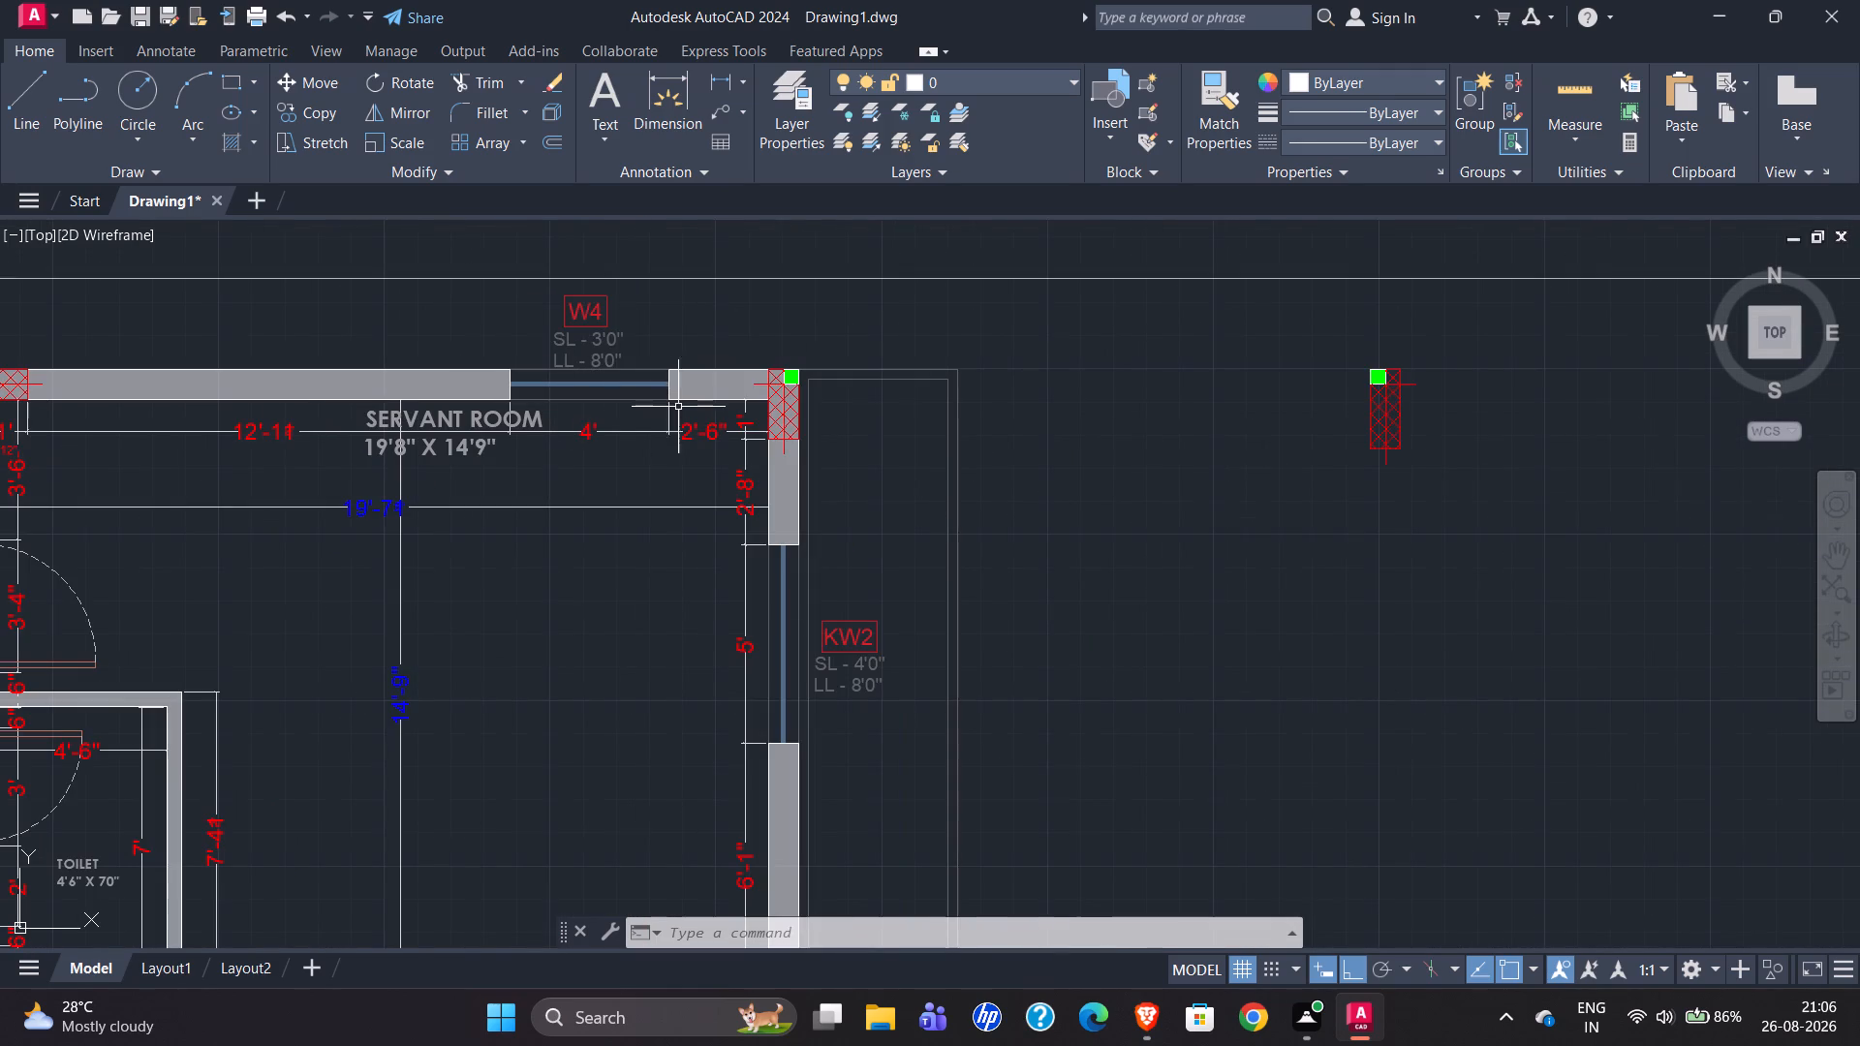
scroll(679, 373, down, 2)
scroll(769, 355, down, 1)
scroll(339, 552, up, 2)
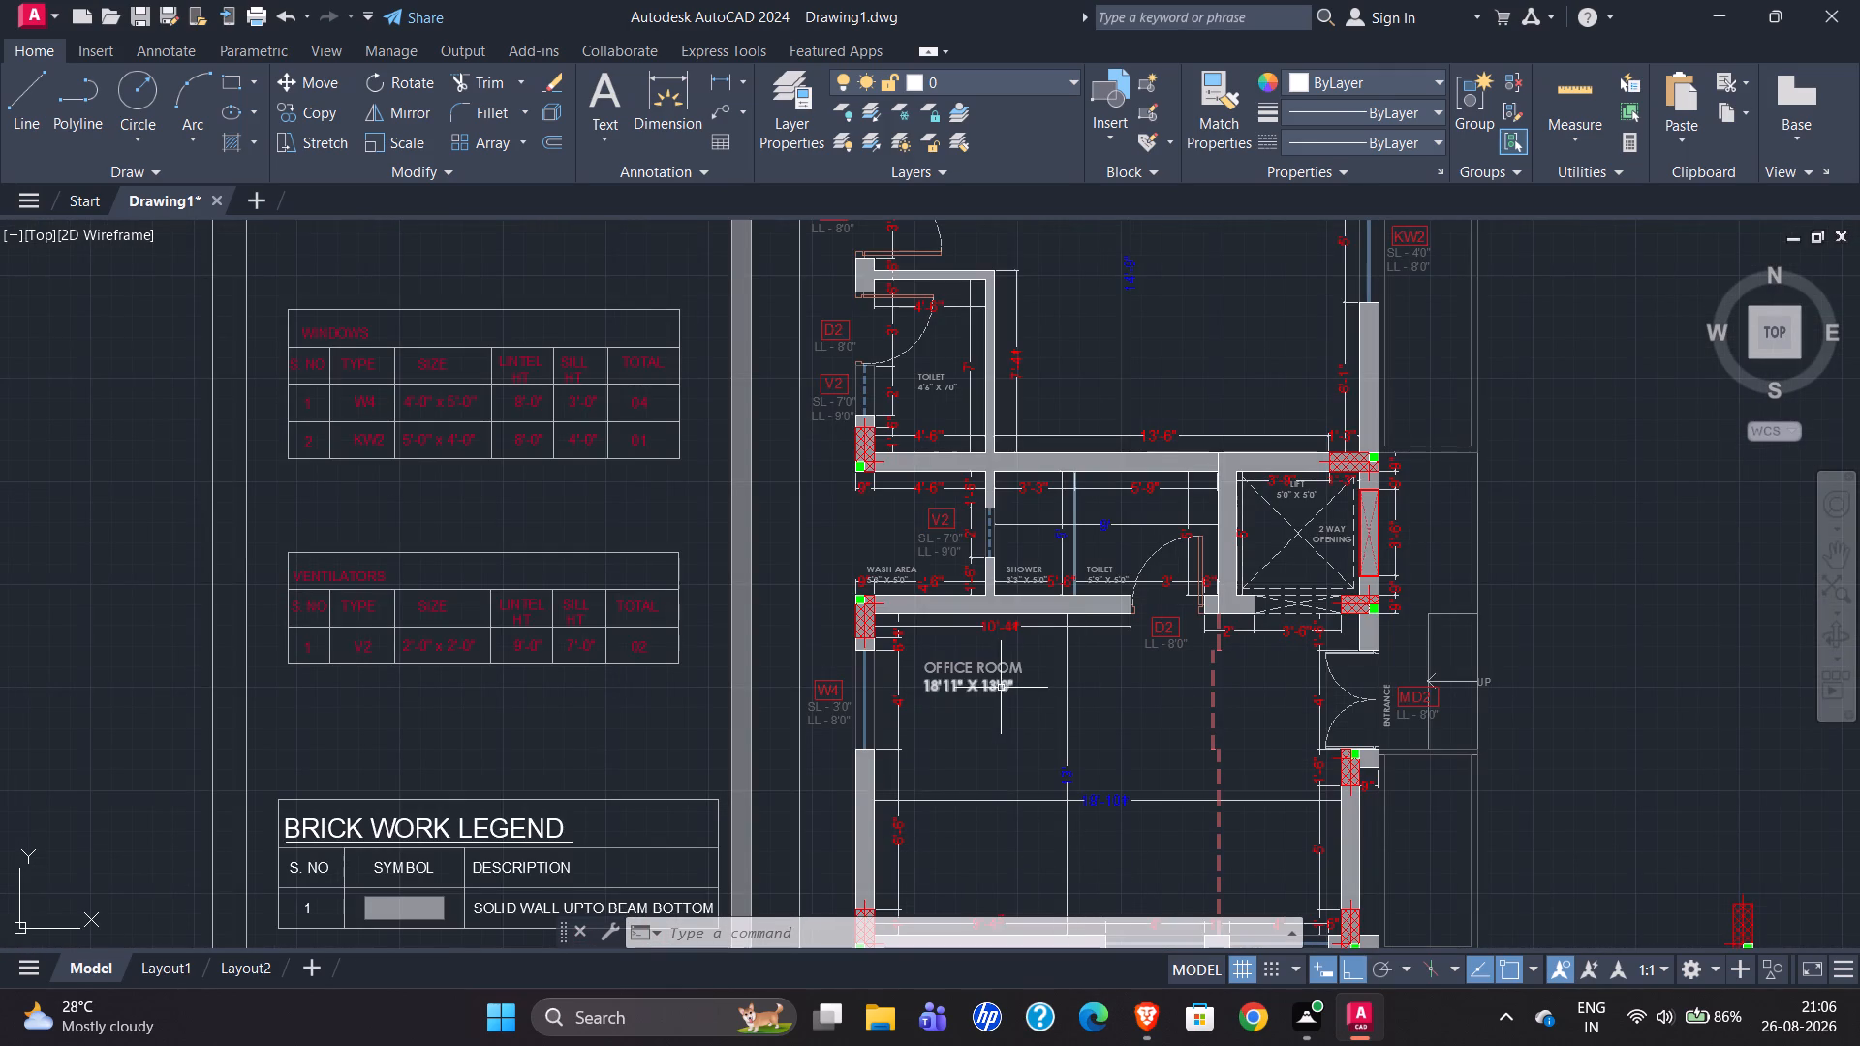
scroll(801, 597, down, 1)
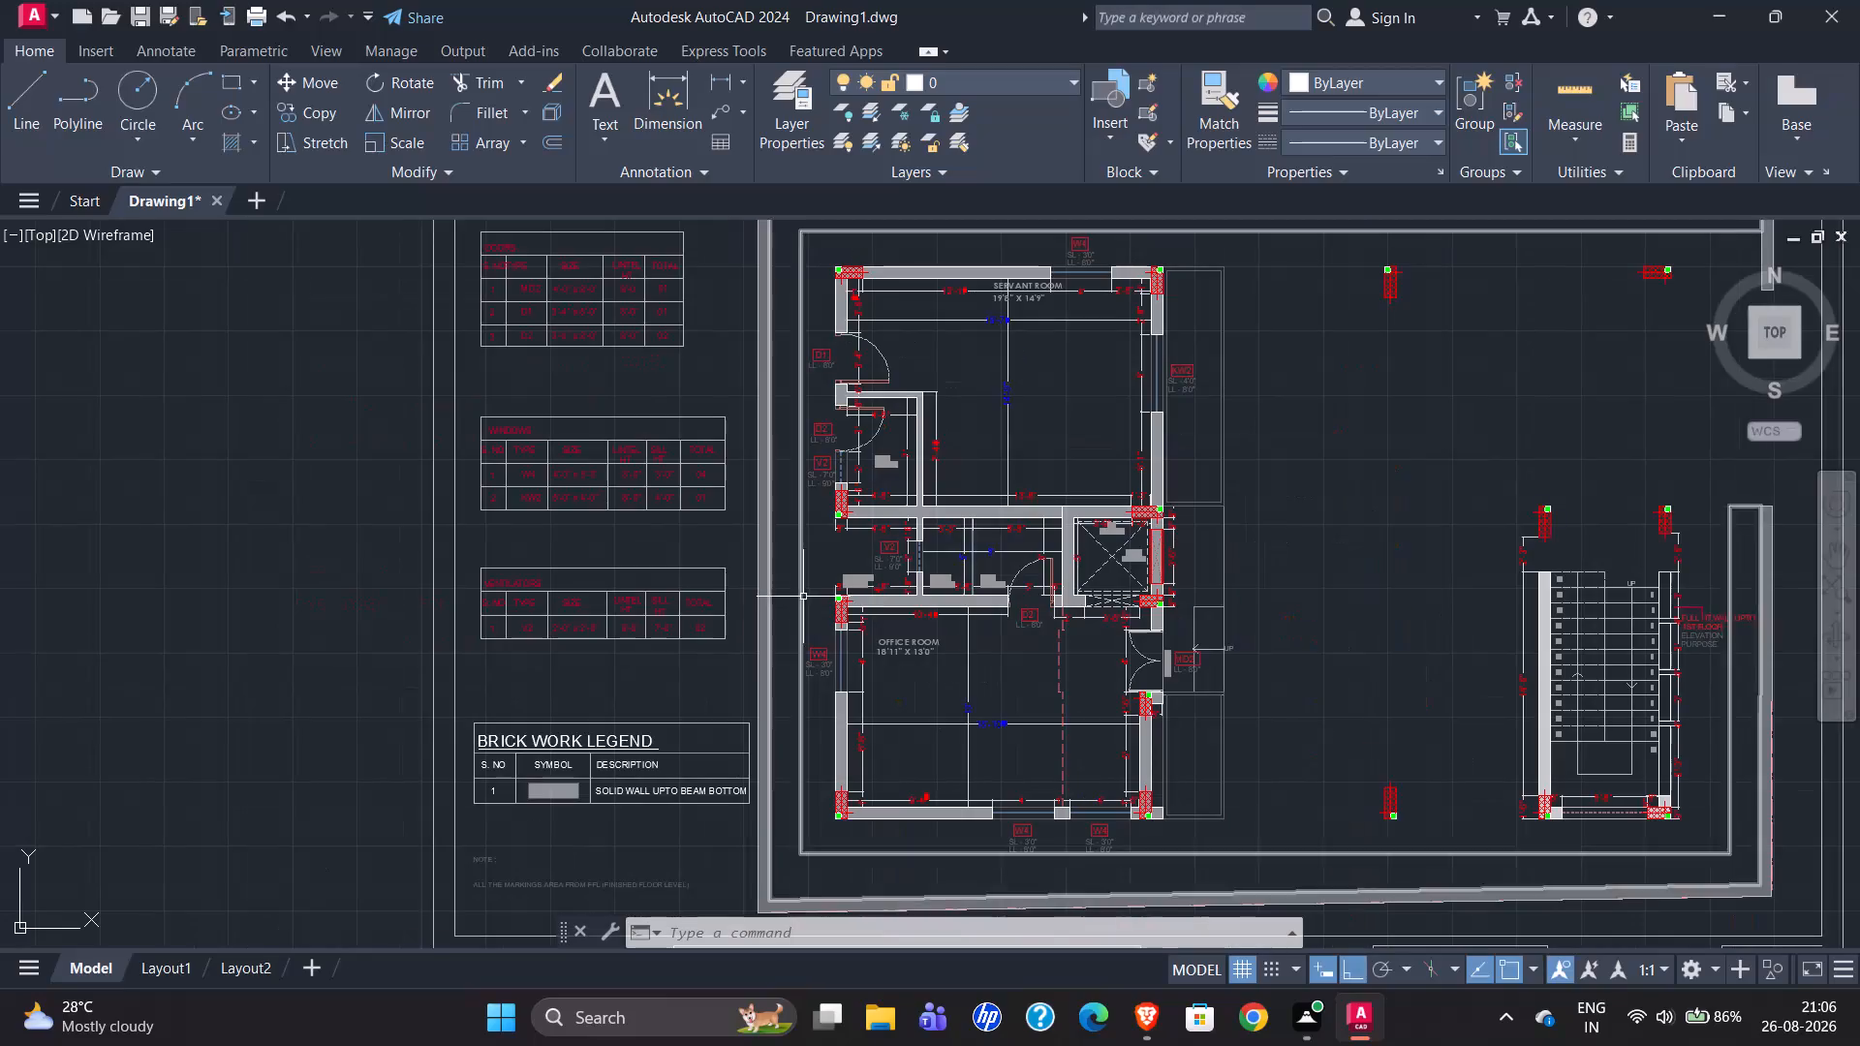
scroll(600, 503, up, 3)
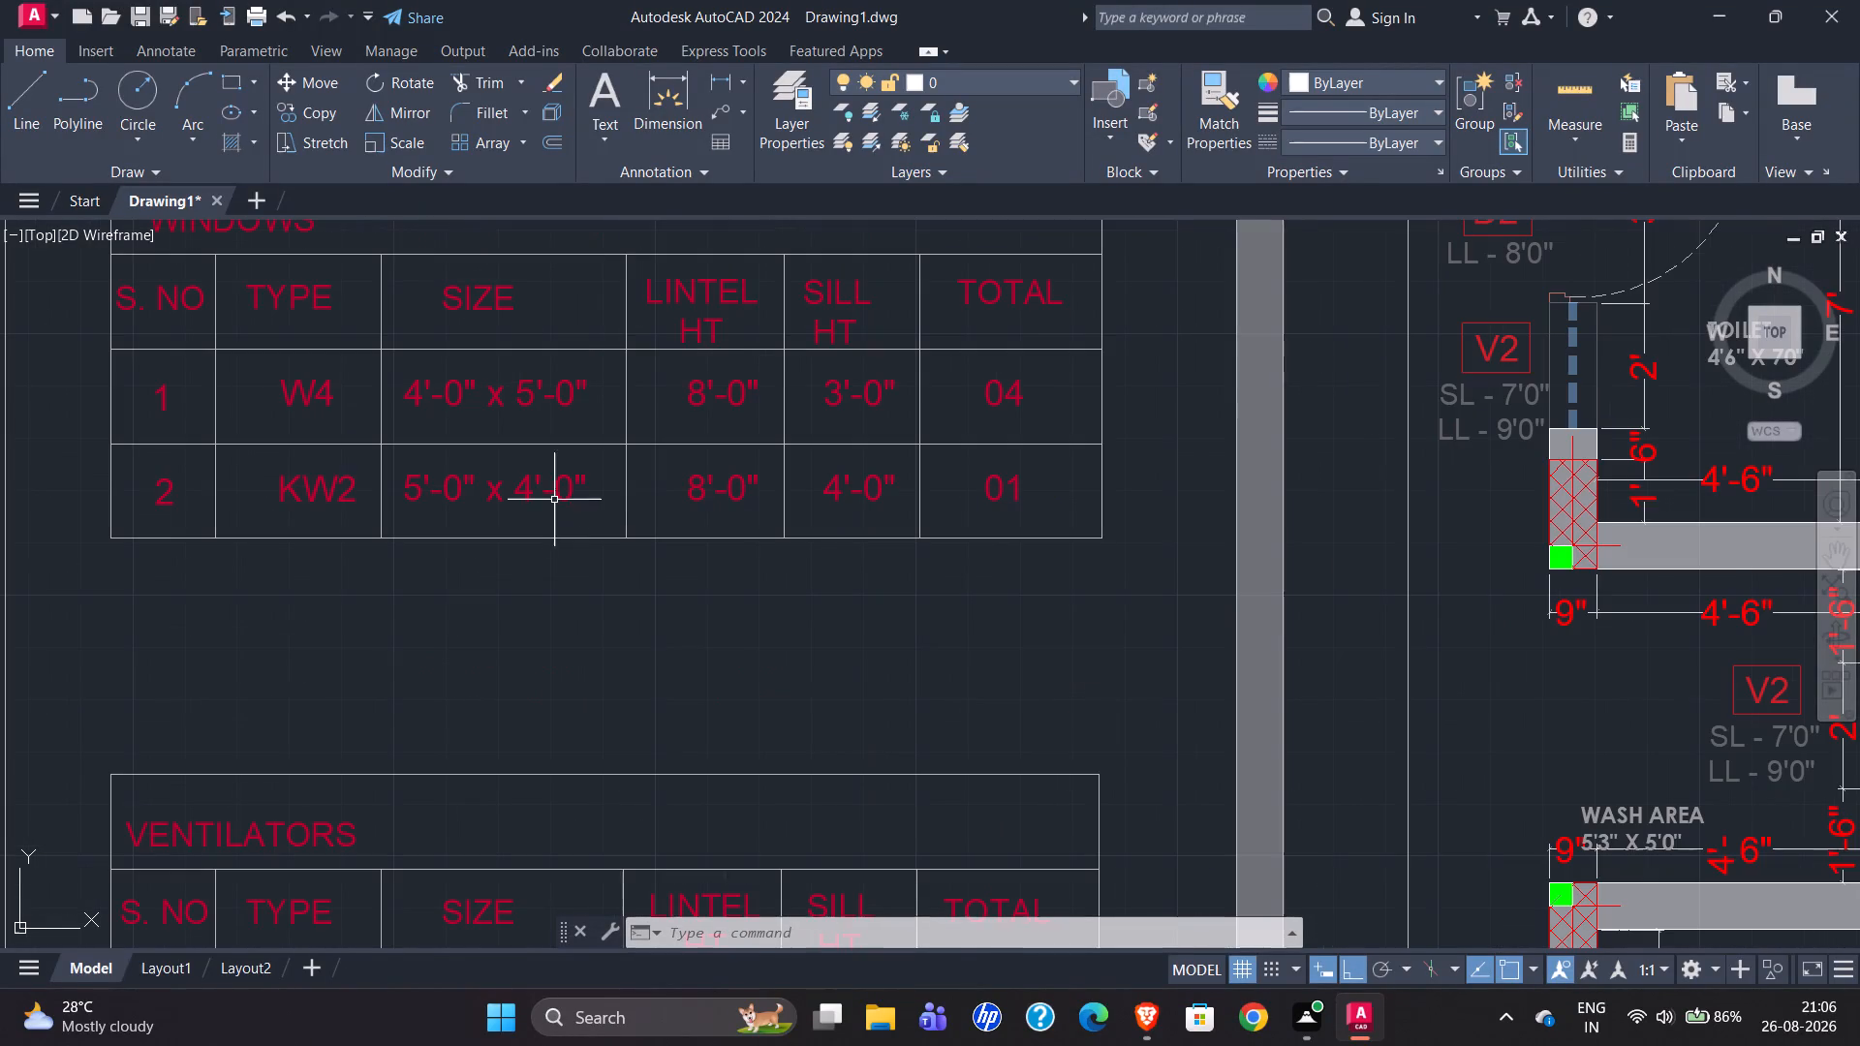
scroll(394, 507, down, 2)
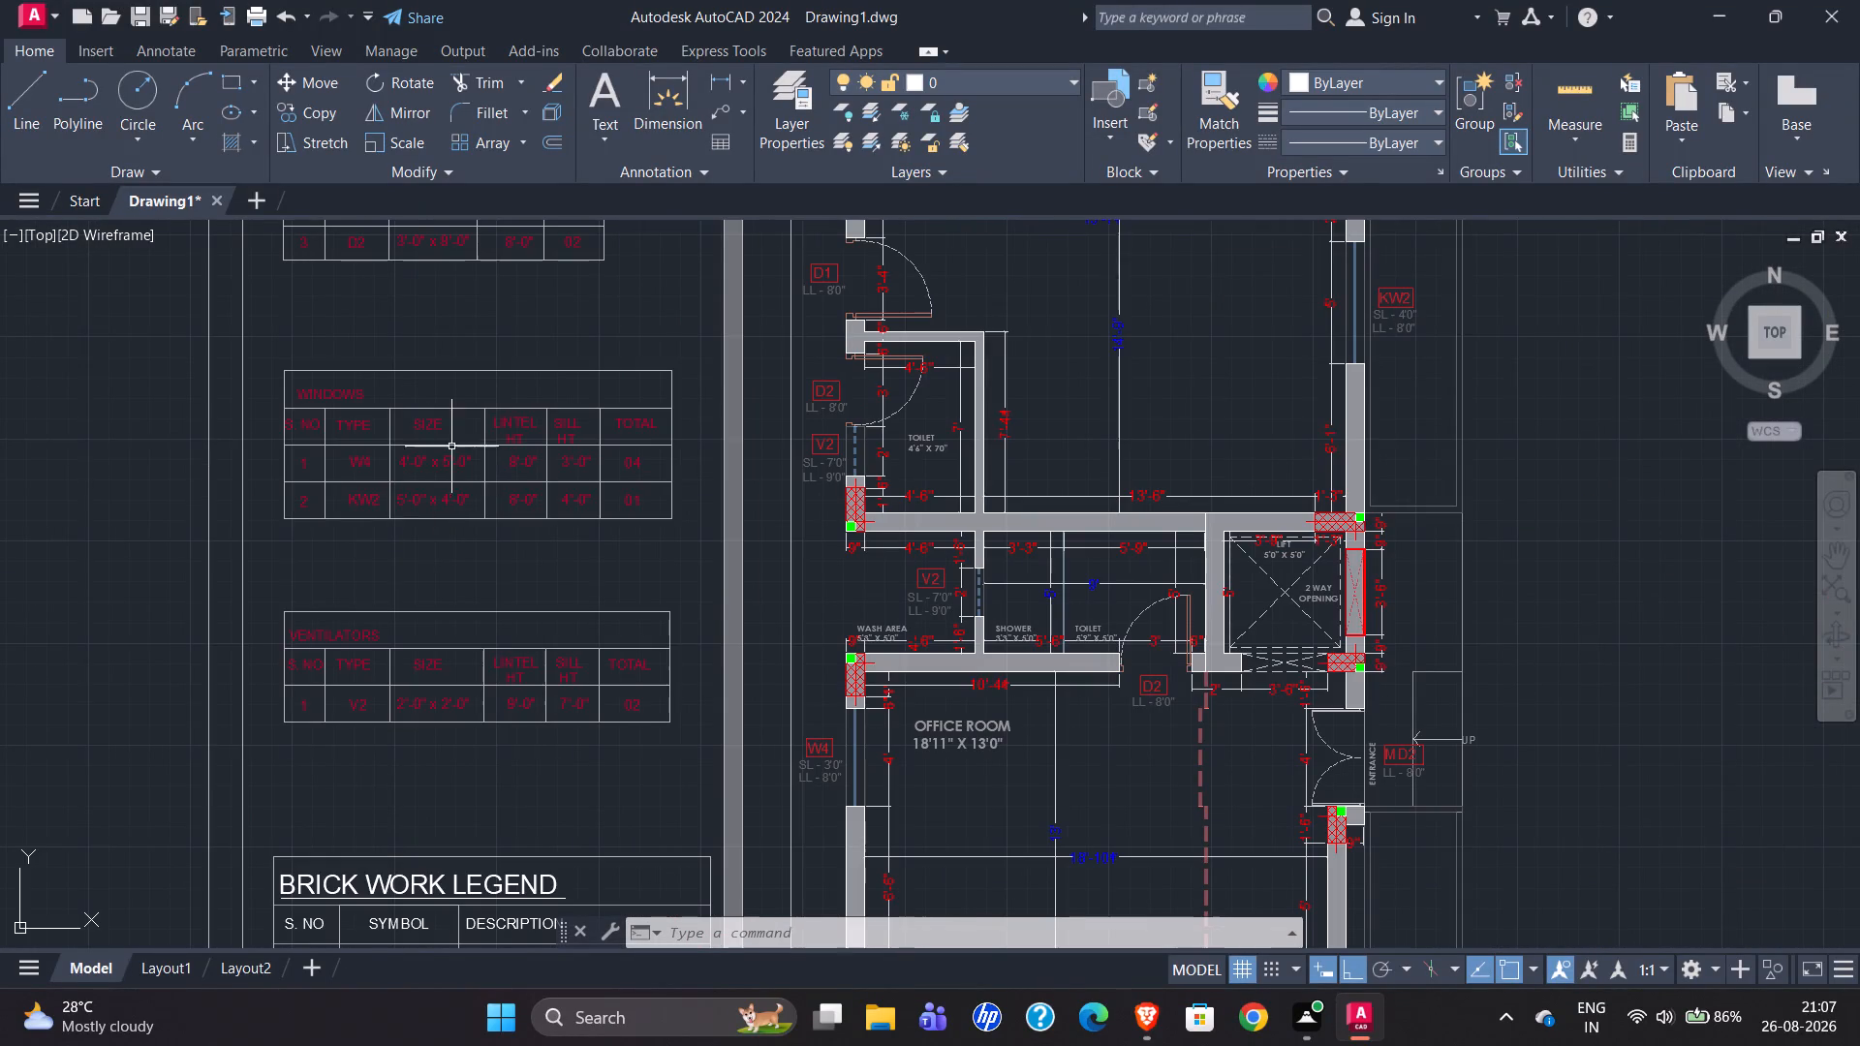
scroll(451, 438, up, 2)
scroll(445, 439, down, 2)
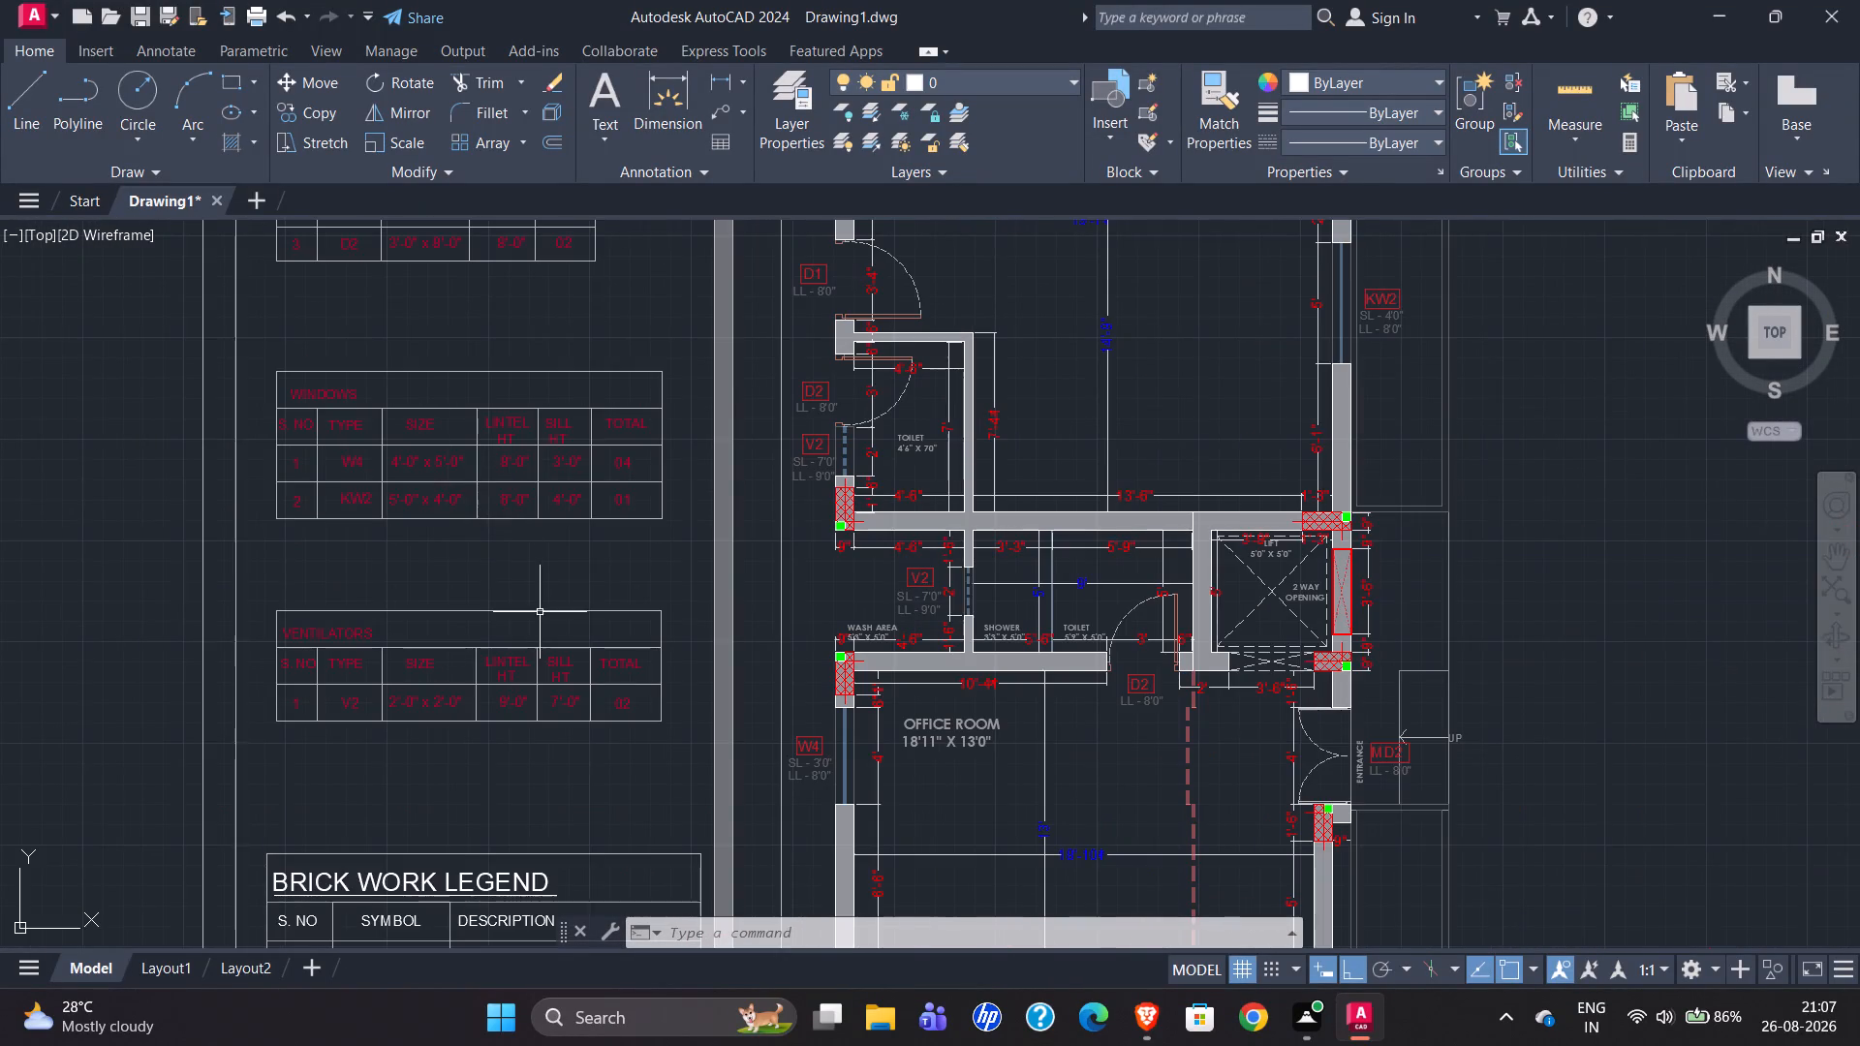
scroll(427, 704, up, 1)
scroll(298, 644, down, 1)
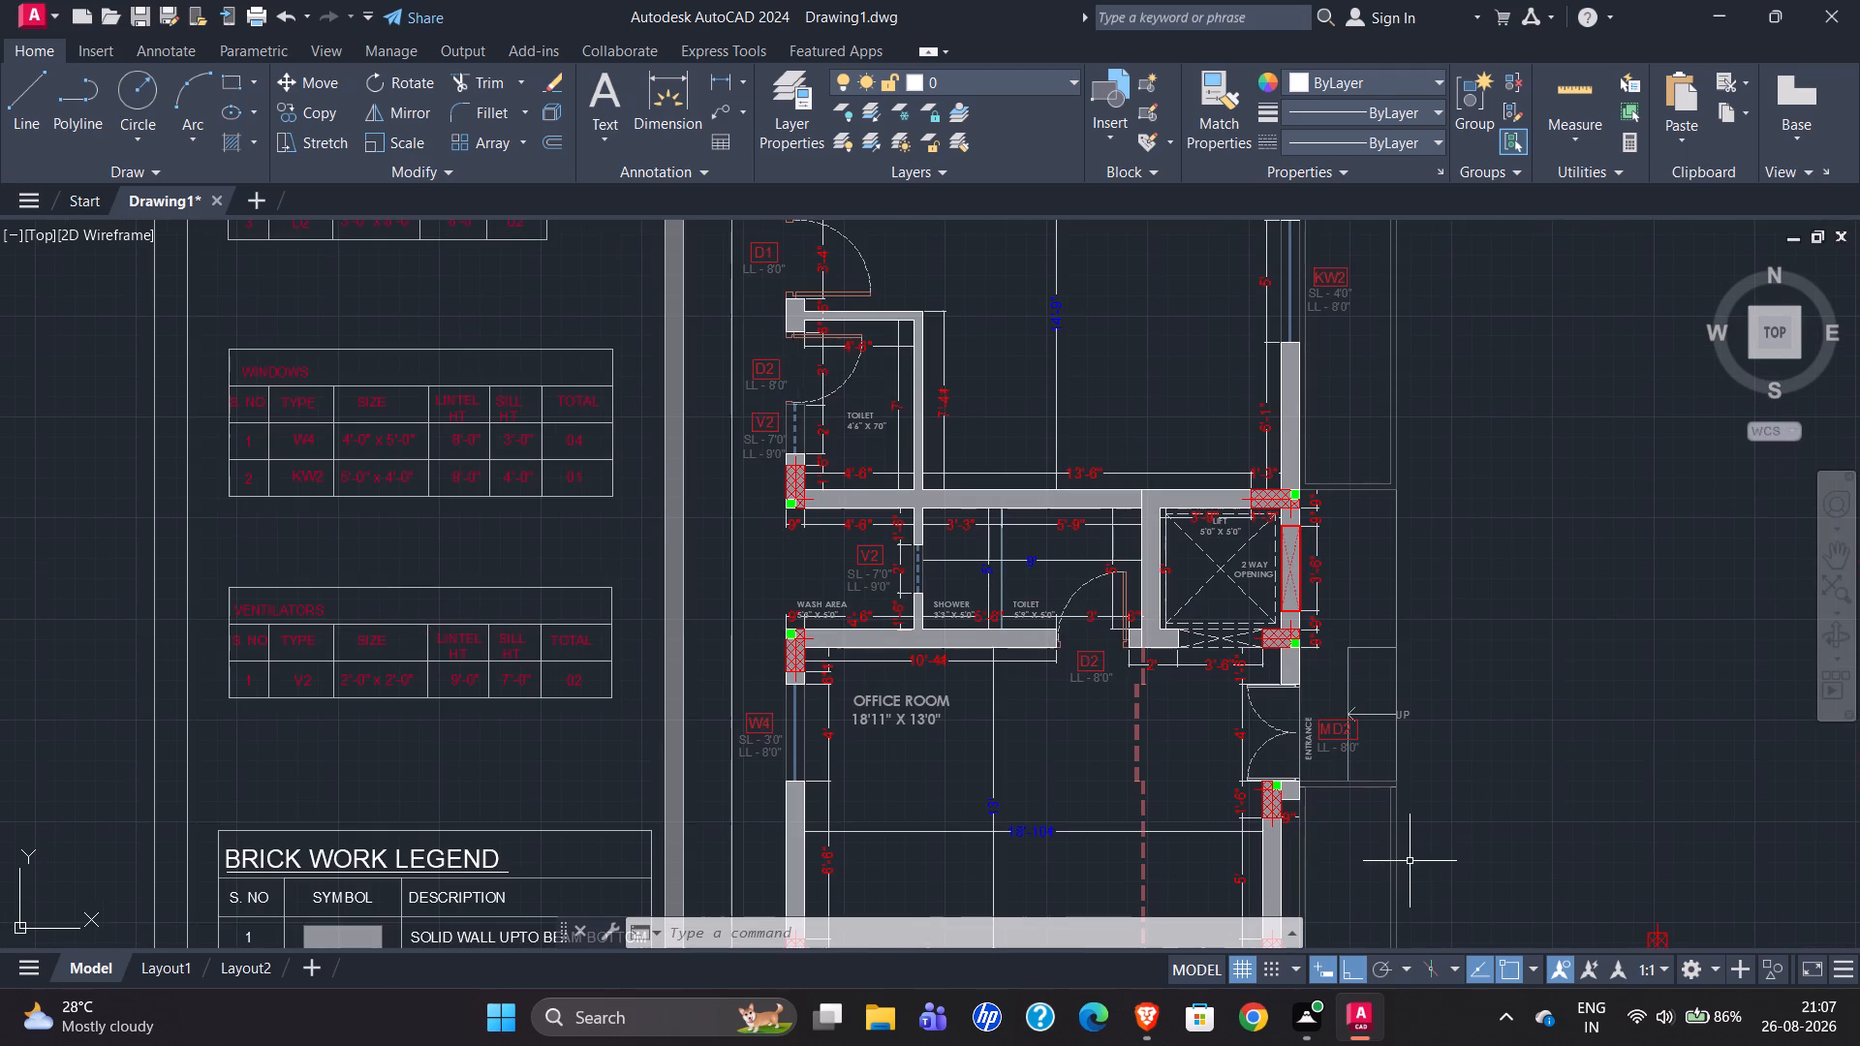
scroll(1249, 590, up, 2)
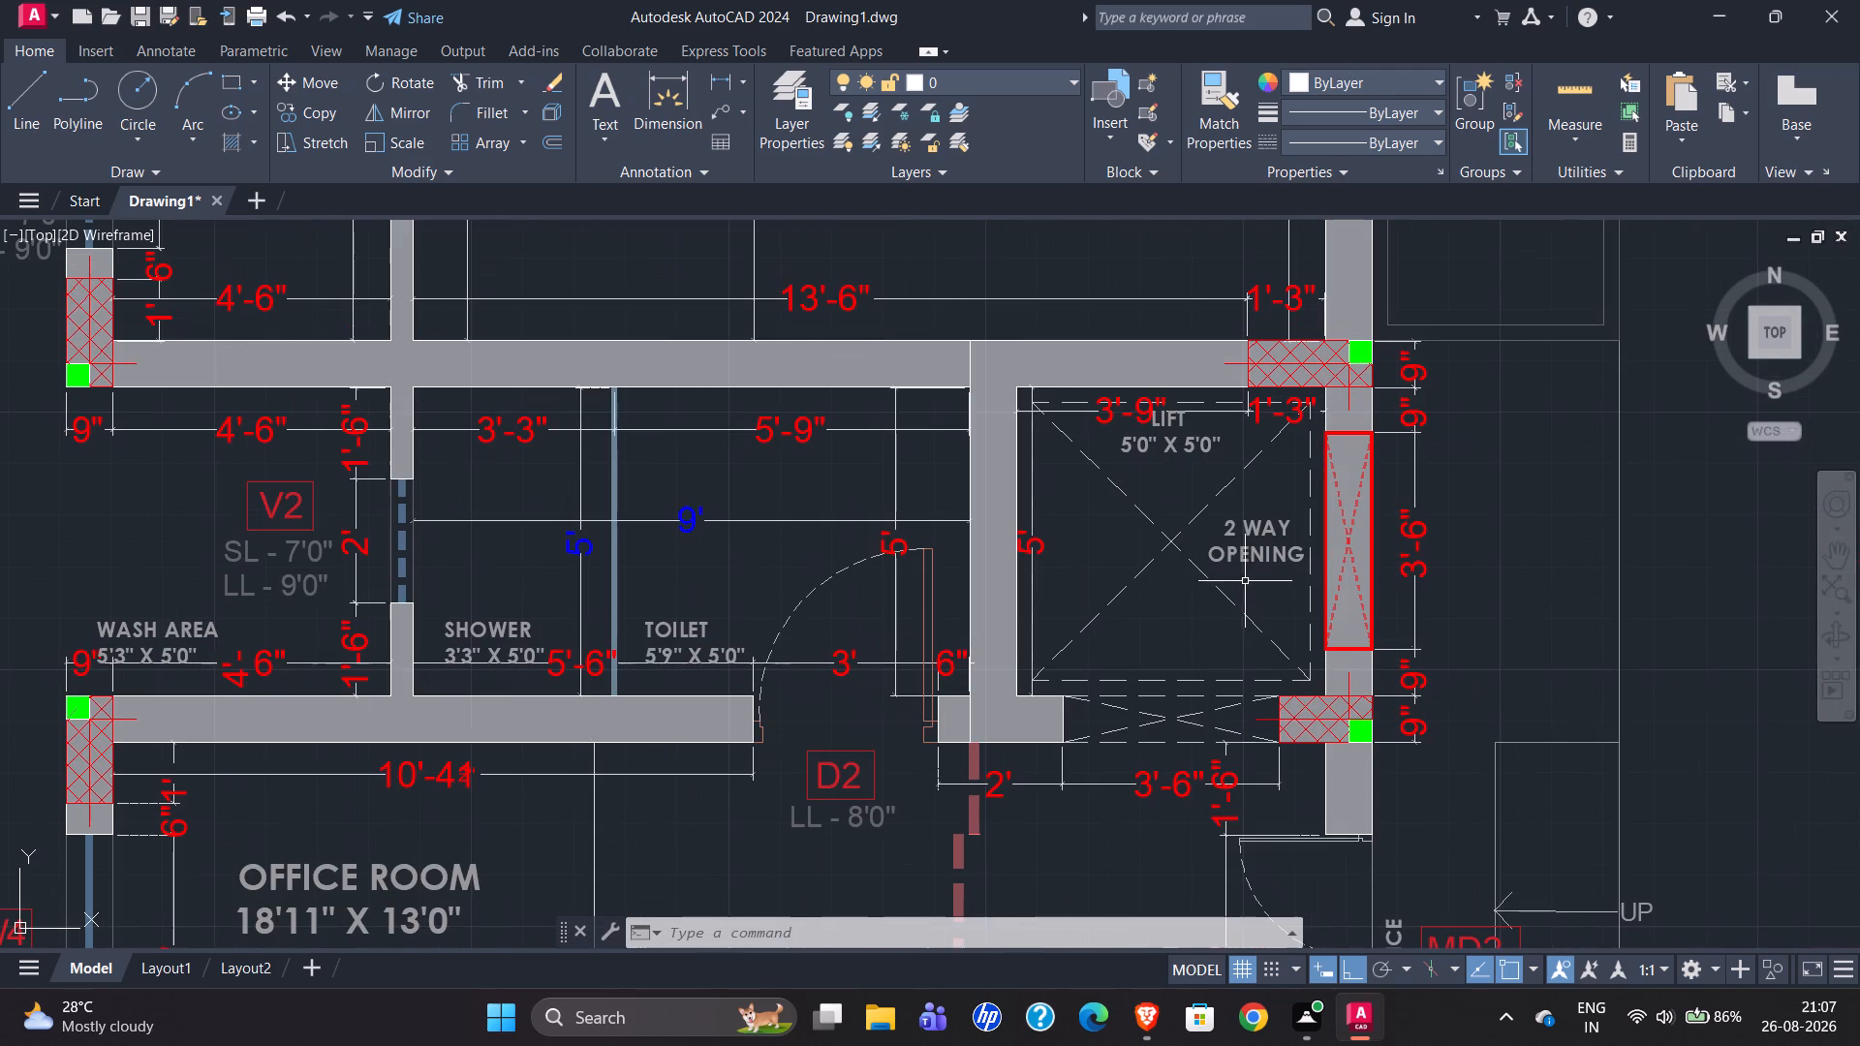
scroll(999, 516, down, 3)
scroll(985, 868, up, 4)
scroll(916, 812, down, 2)
scroll(542, 731, down, 1)
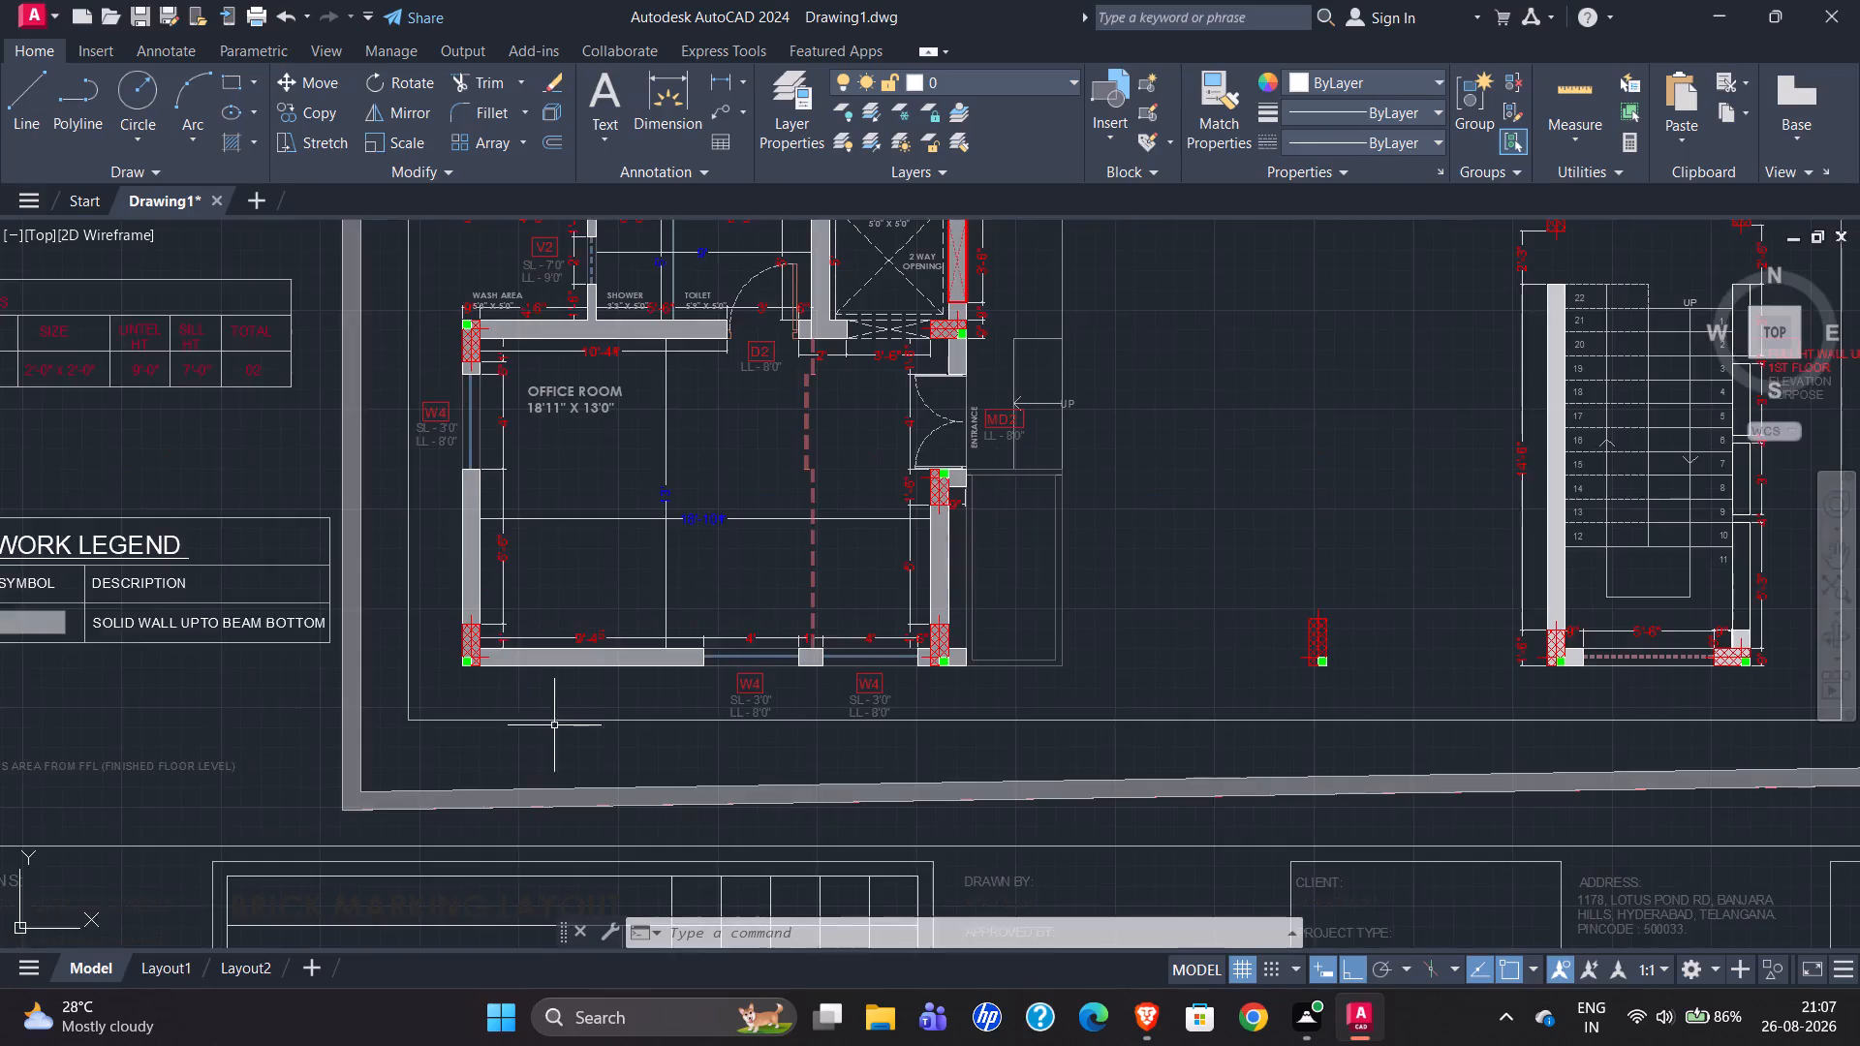
scroll(572, 716, down, 2)
scroll(541, 417, up, 3)
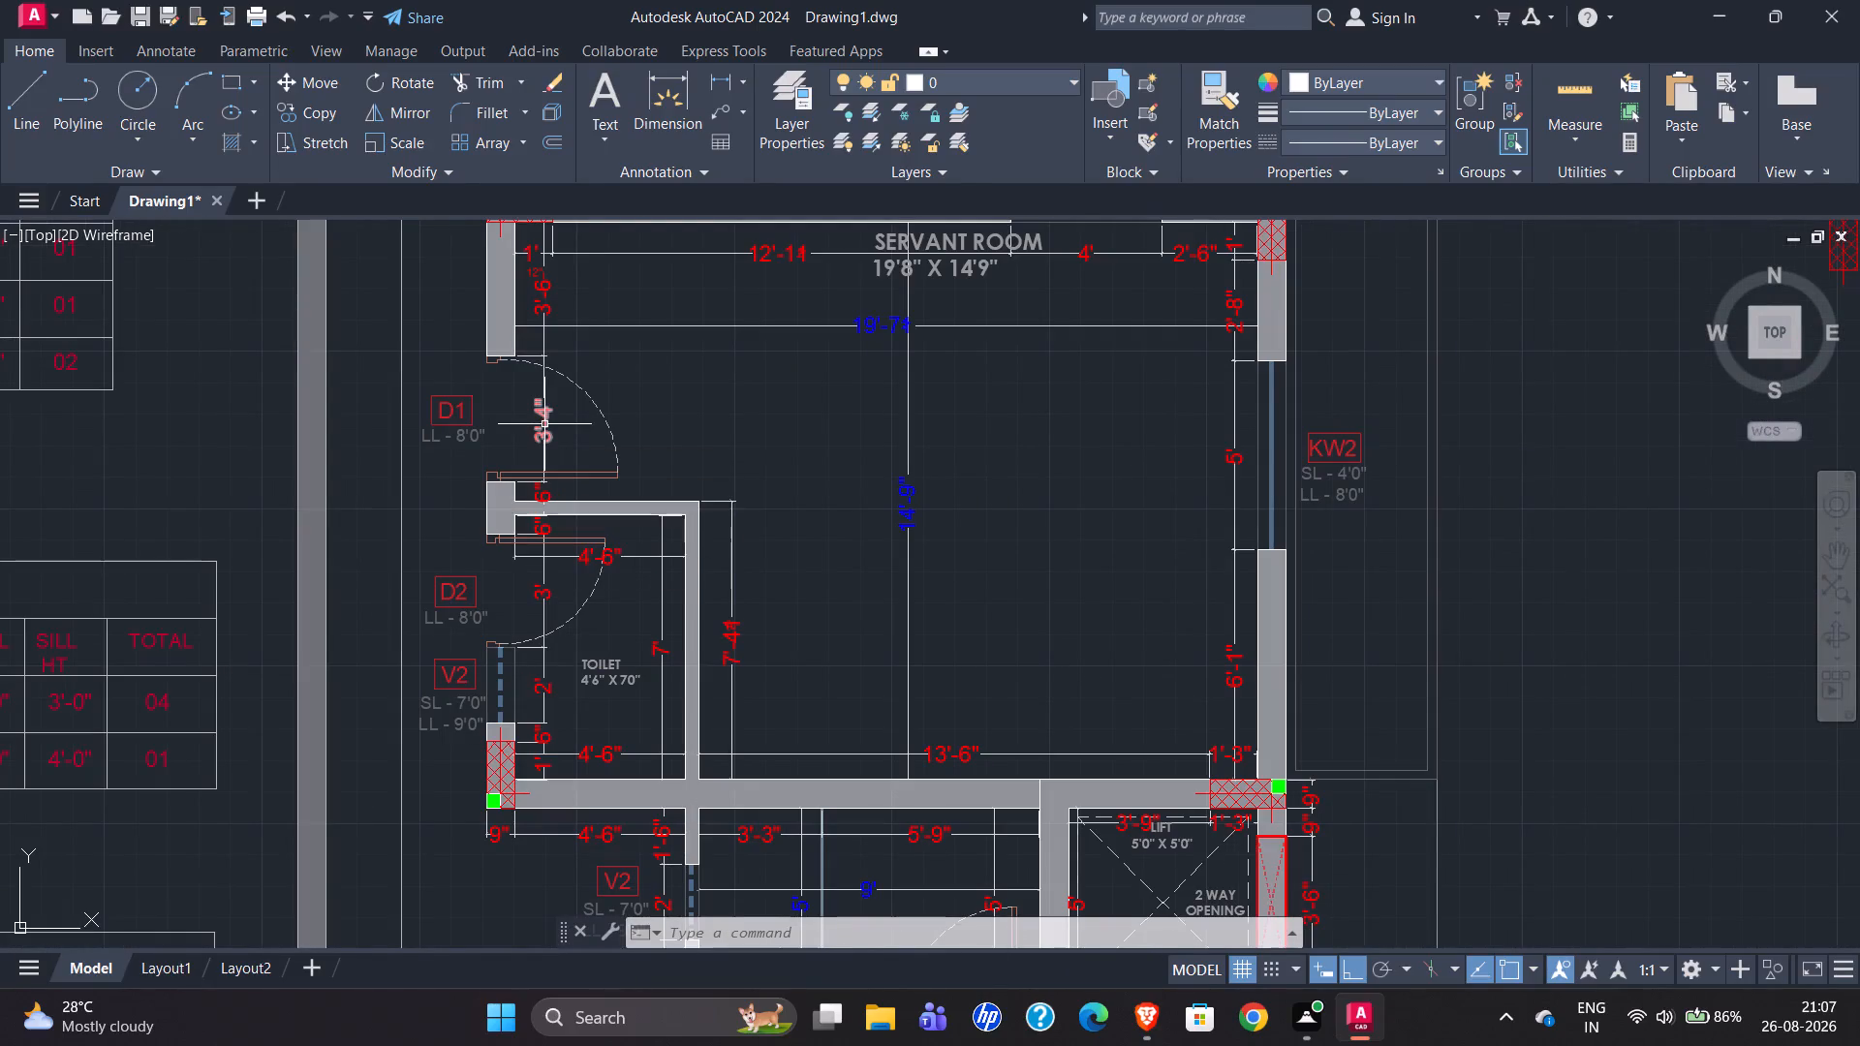
scroll(537, 427, down, 1)
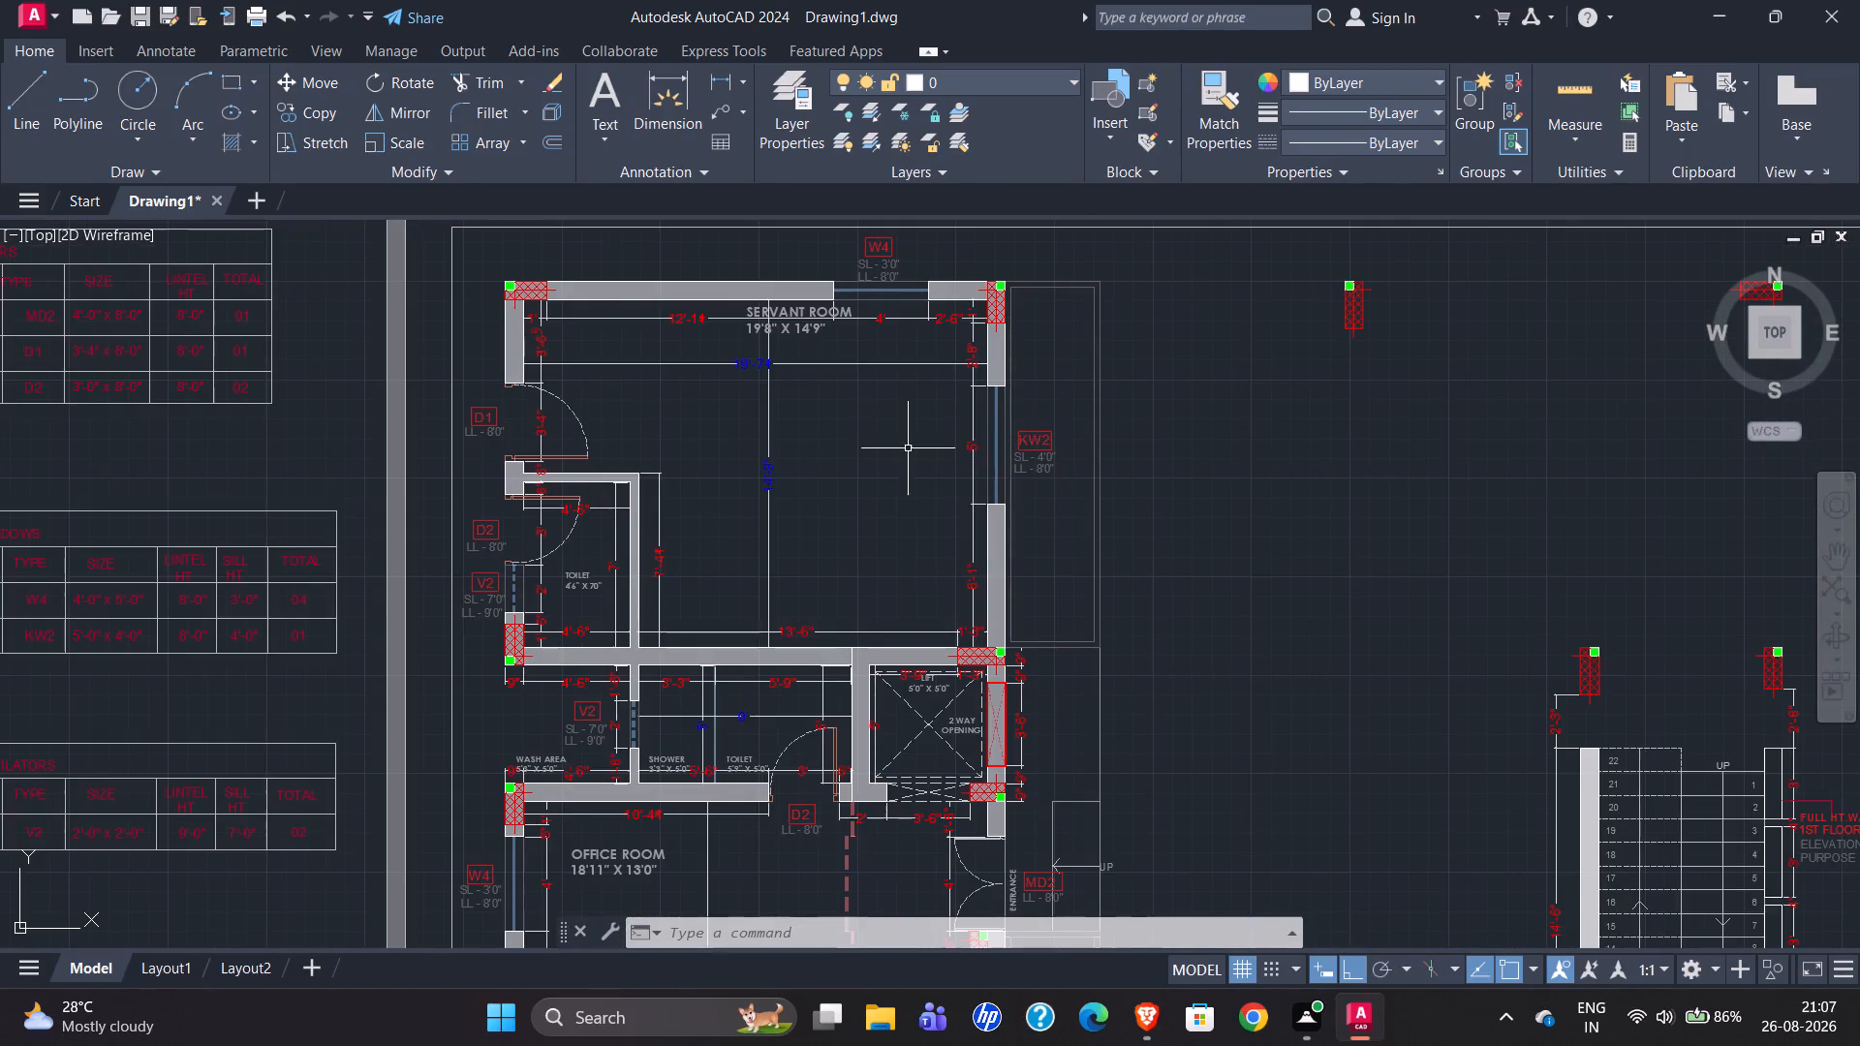
Copy the left window in the redrawn office's bottom wall into the W4 opening in the servant room's top wall.
scroll(474, 388, down, 3)
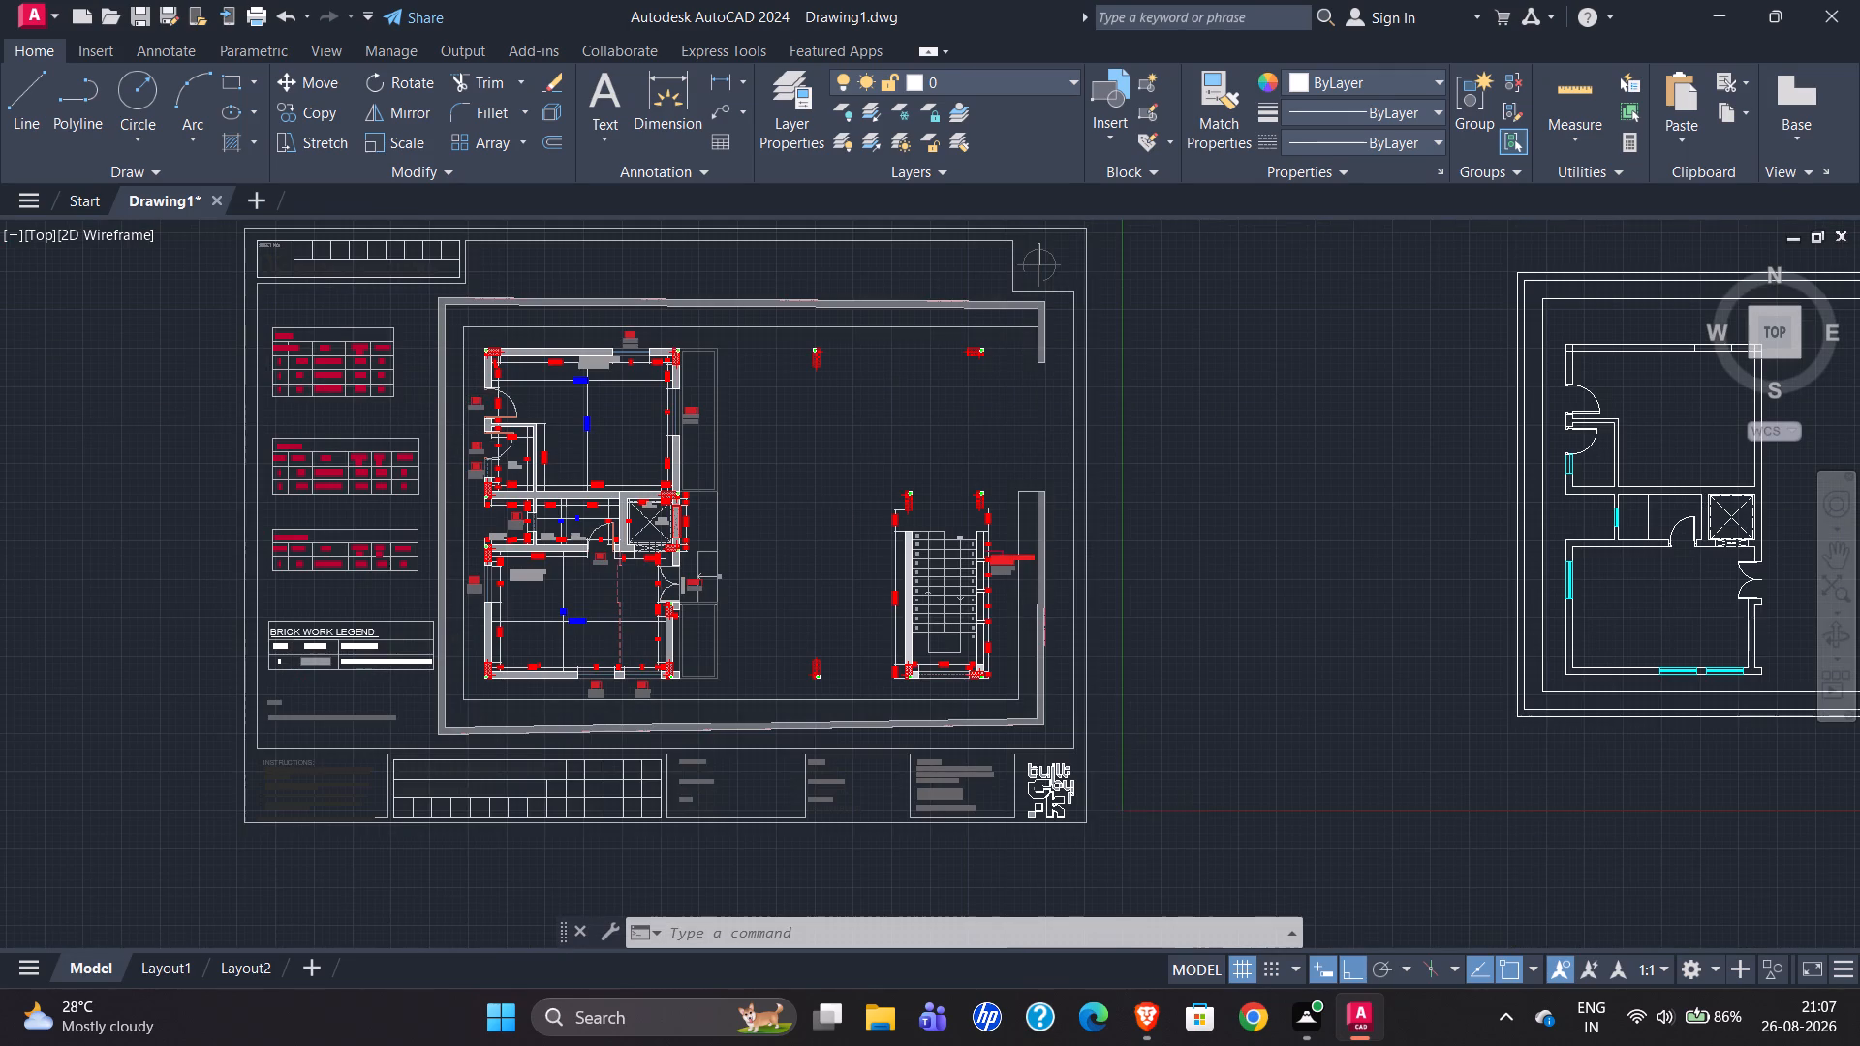
scroll(610, 371, up, 4)
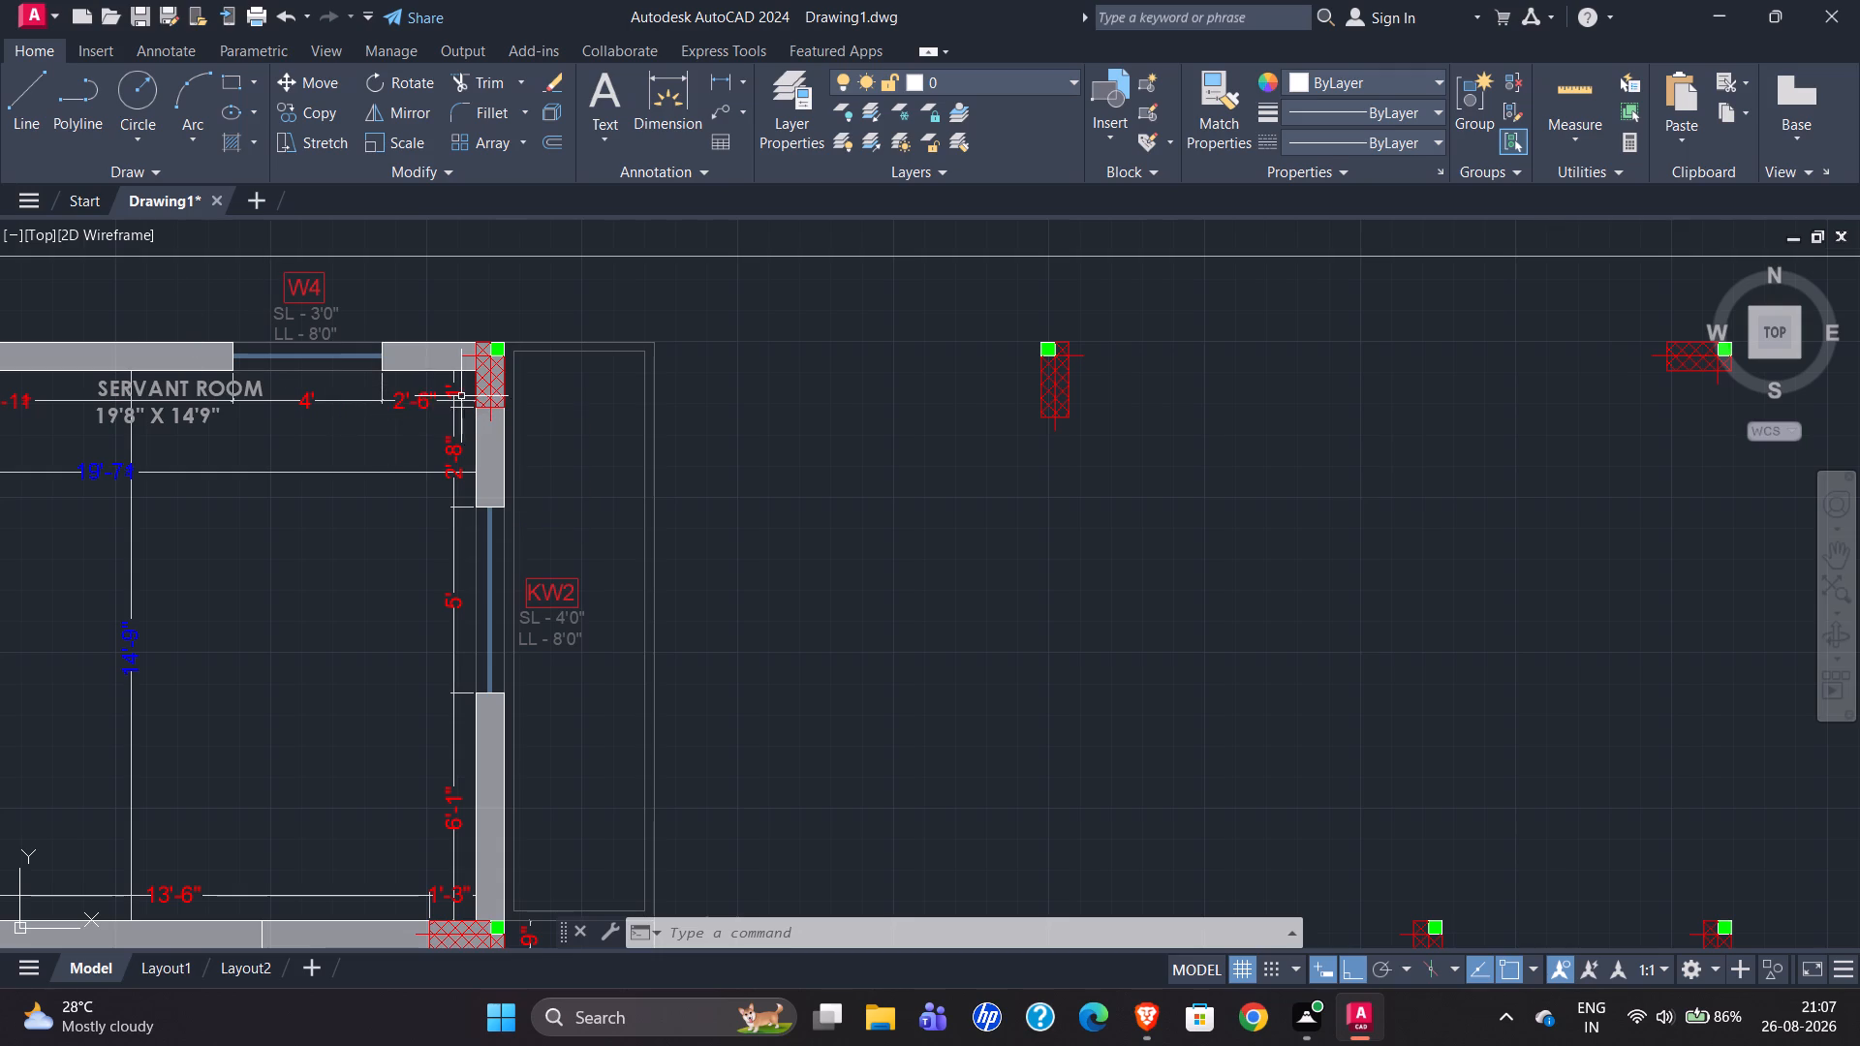
scroll(348, 415, down, 2)
scroll(182, 392, down, 2)
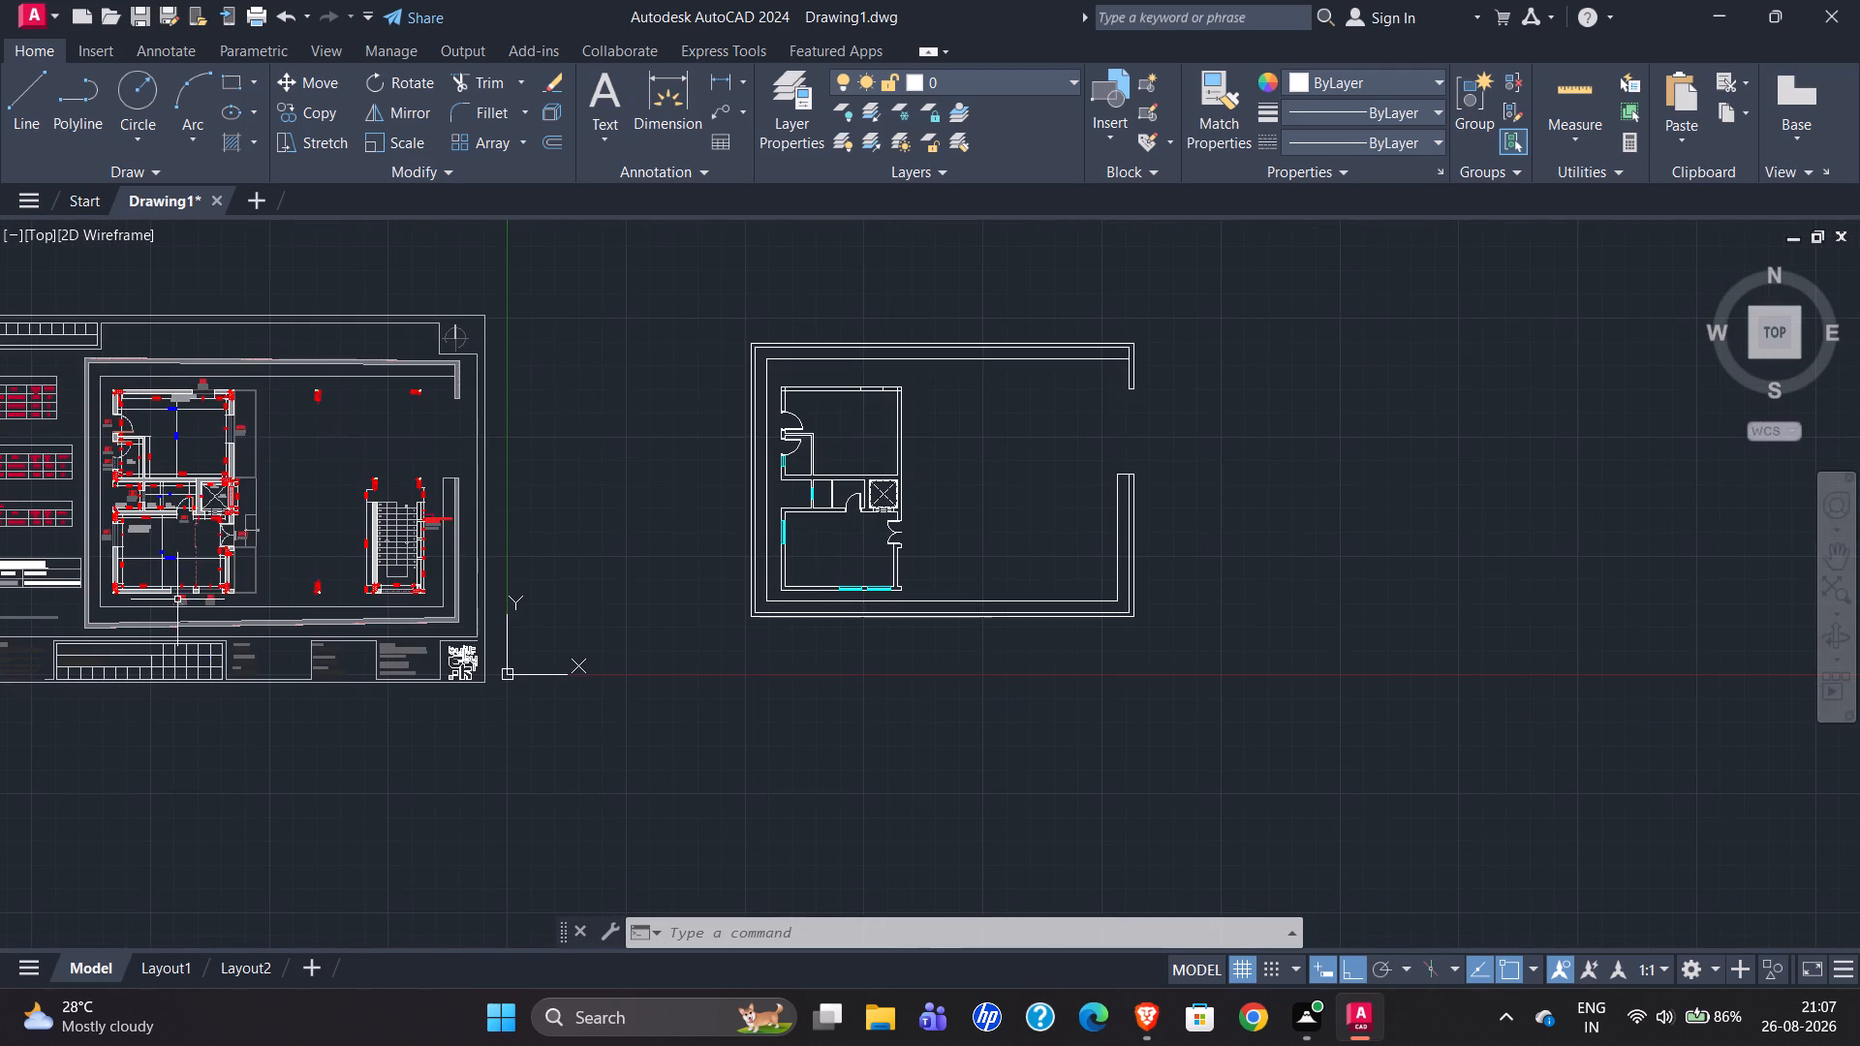
scroll(133, 603, down, 1)
scroll(573, 589, up, 5)
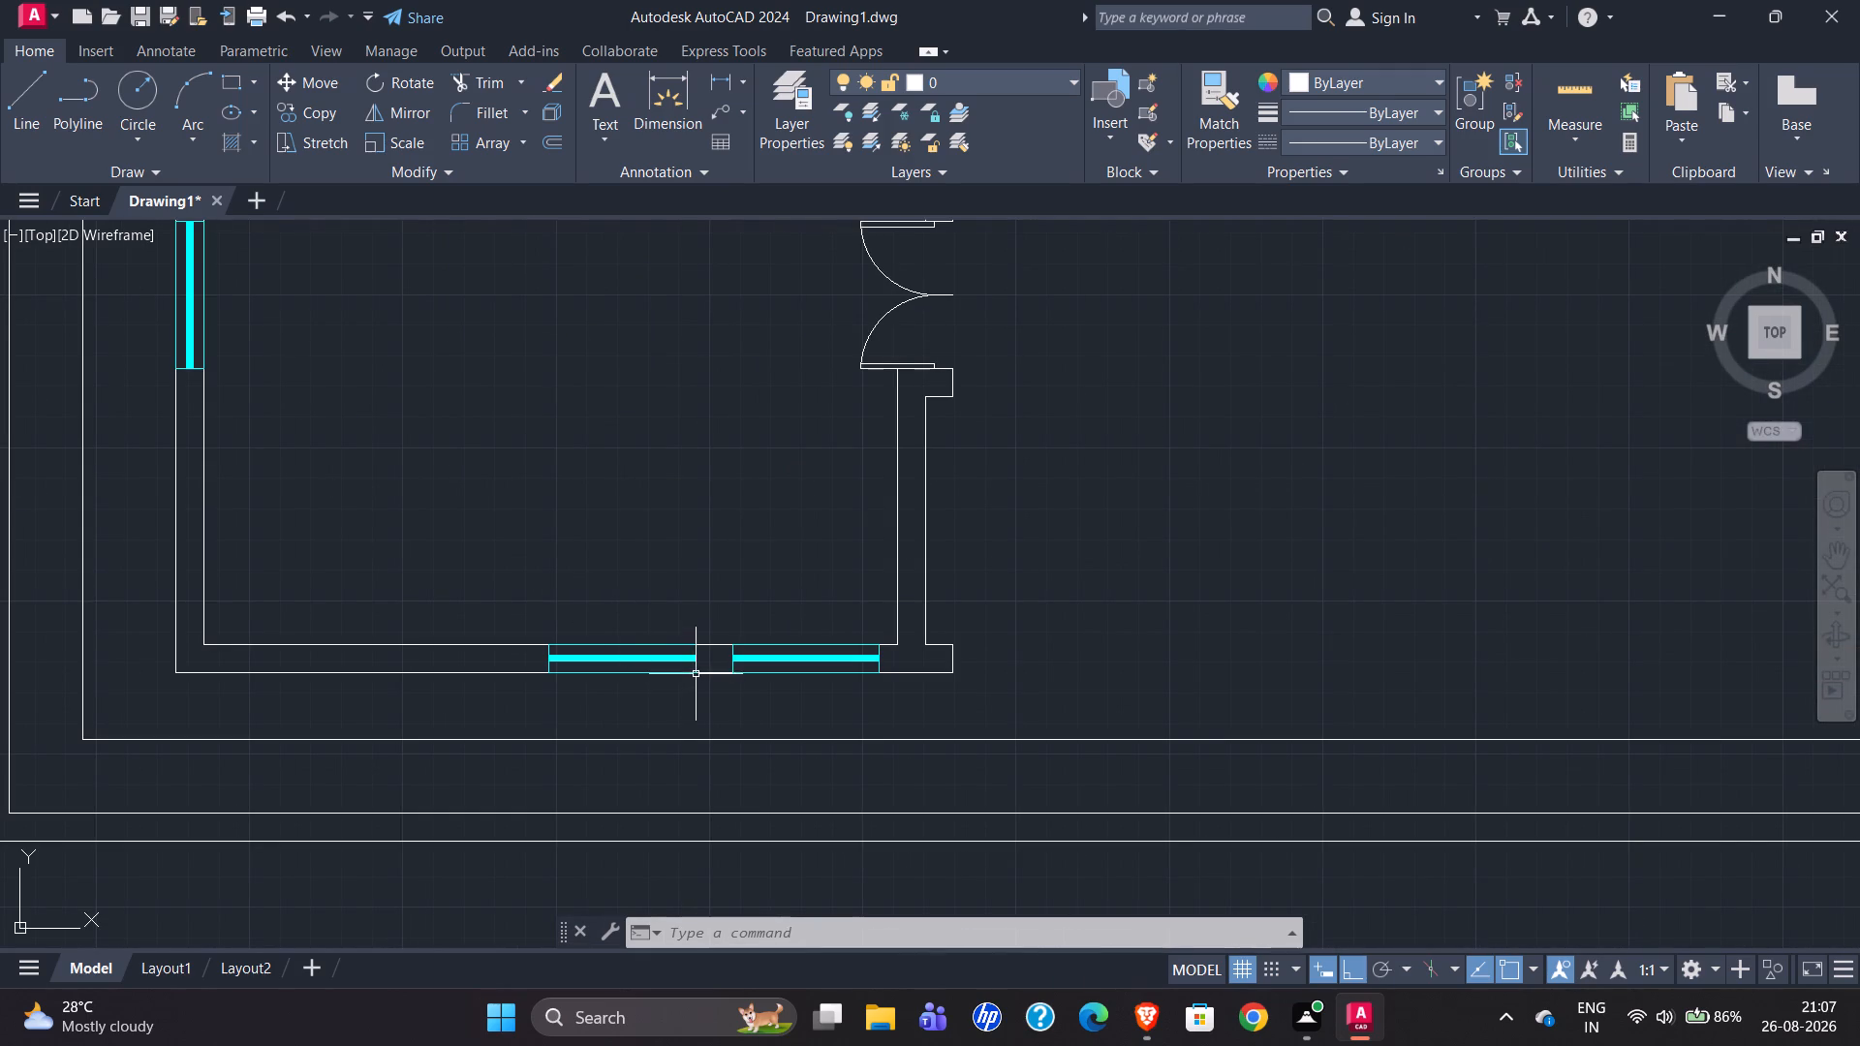
click(519, 622)
click(711, 716)
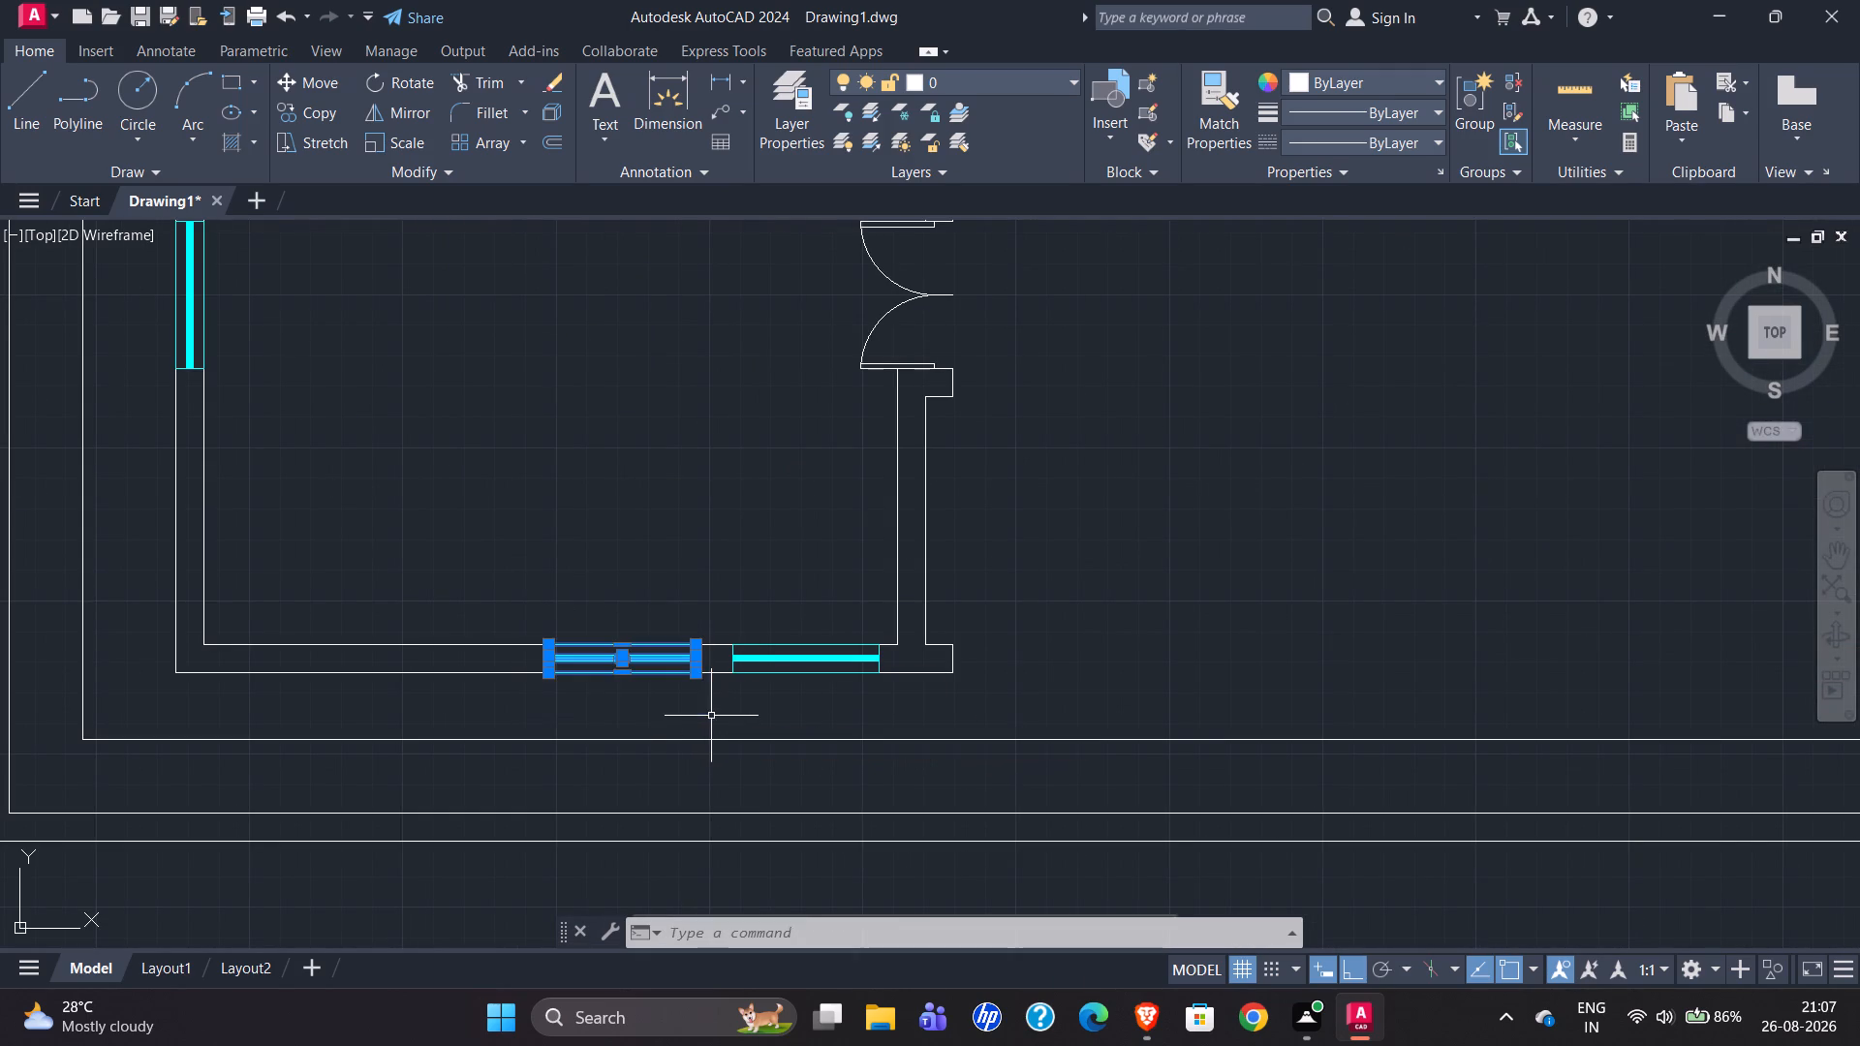
key(c)
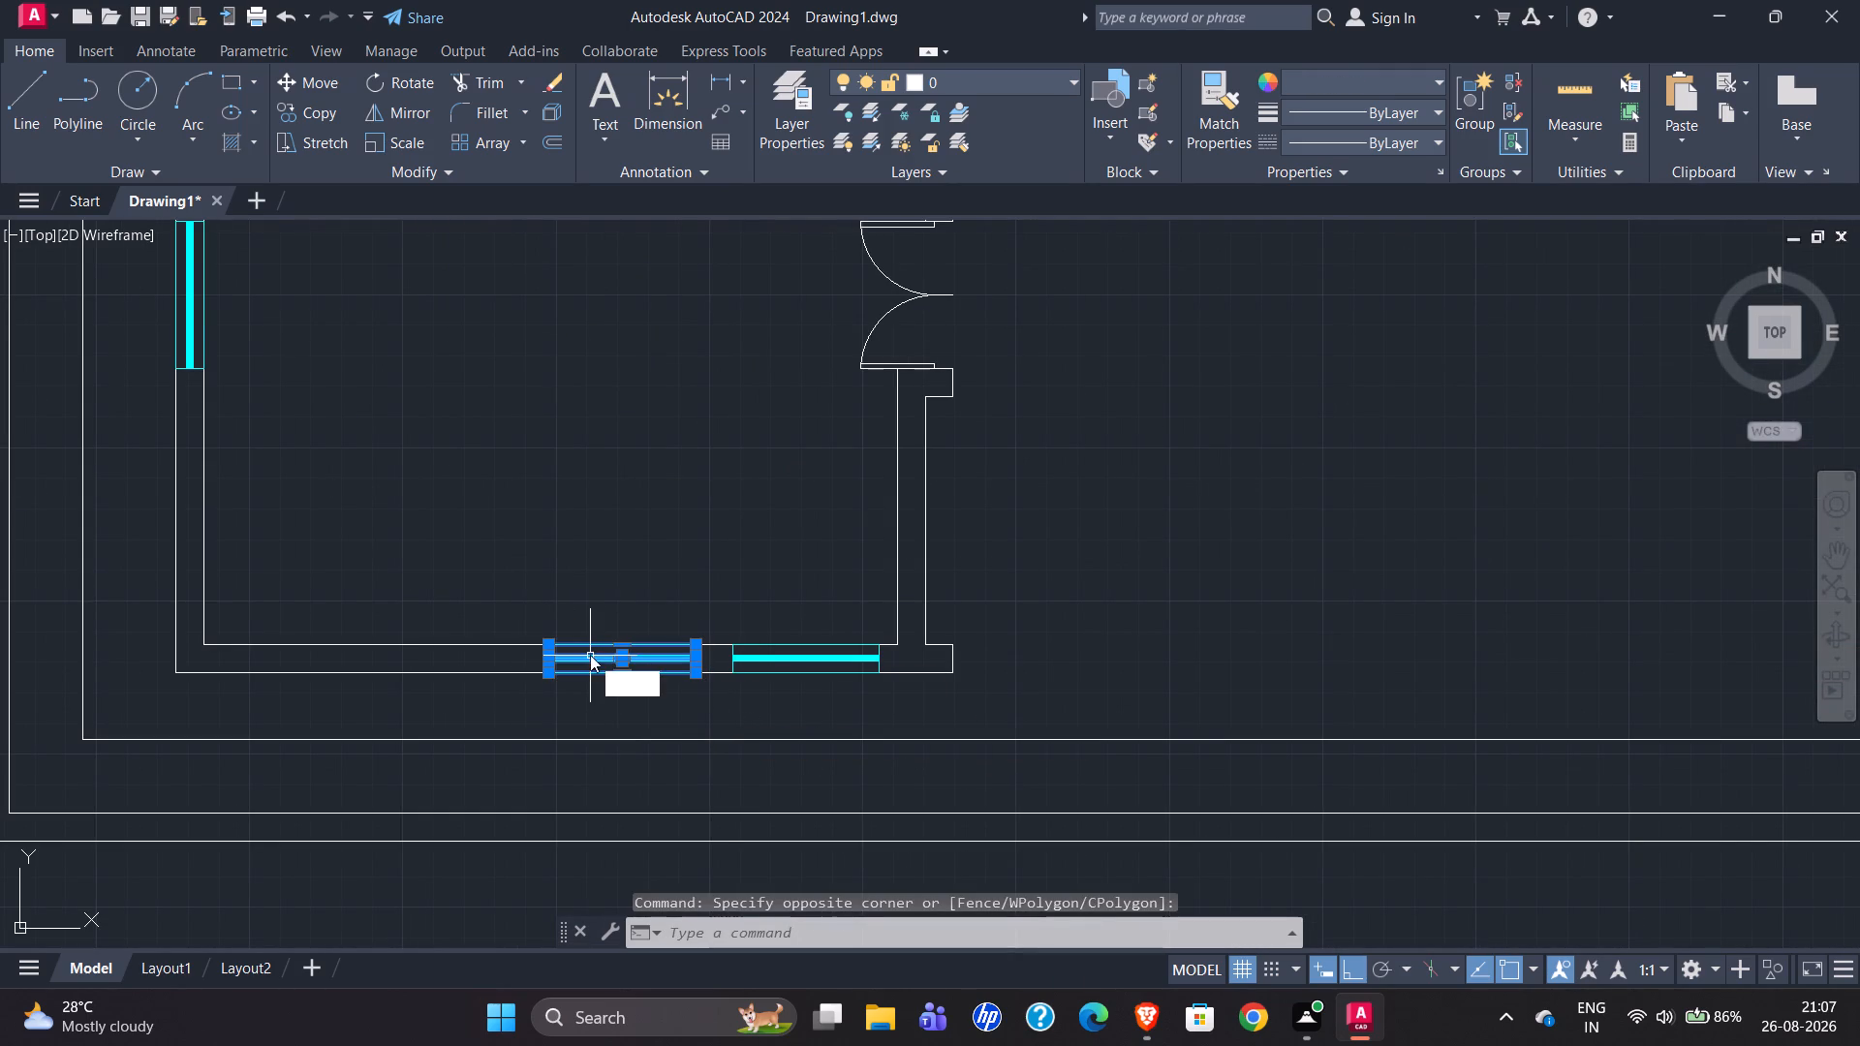
key(o)
key(Return)
scroll(670, 650, up, 4)
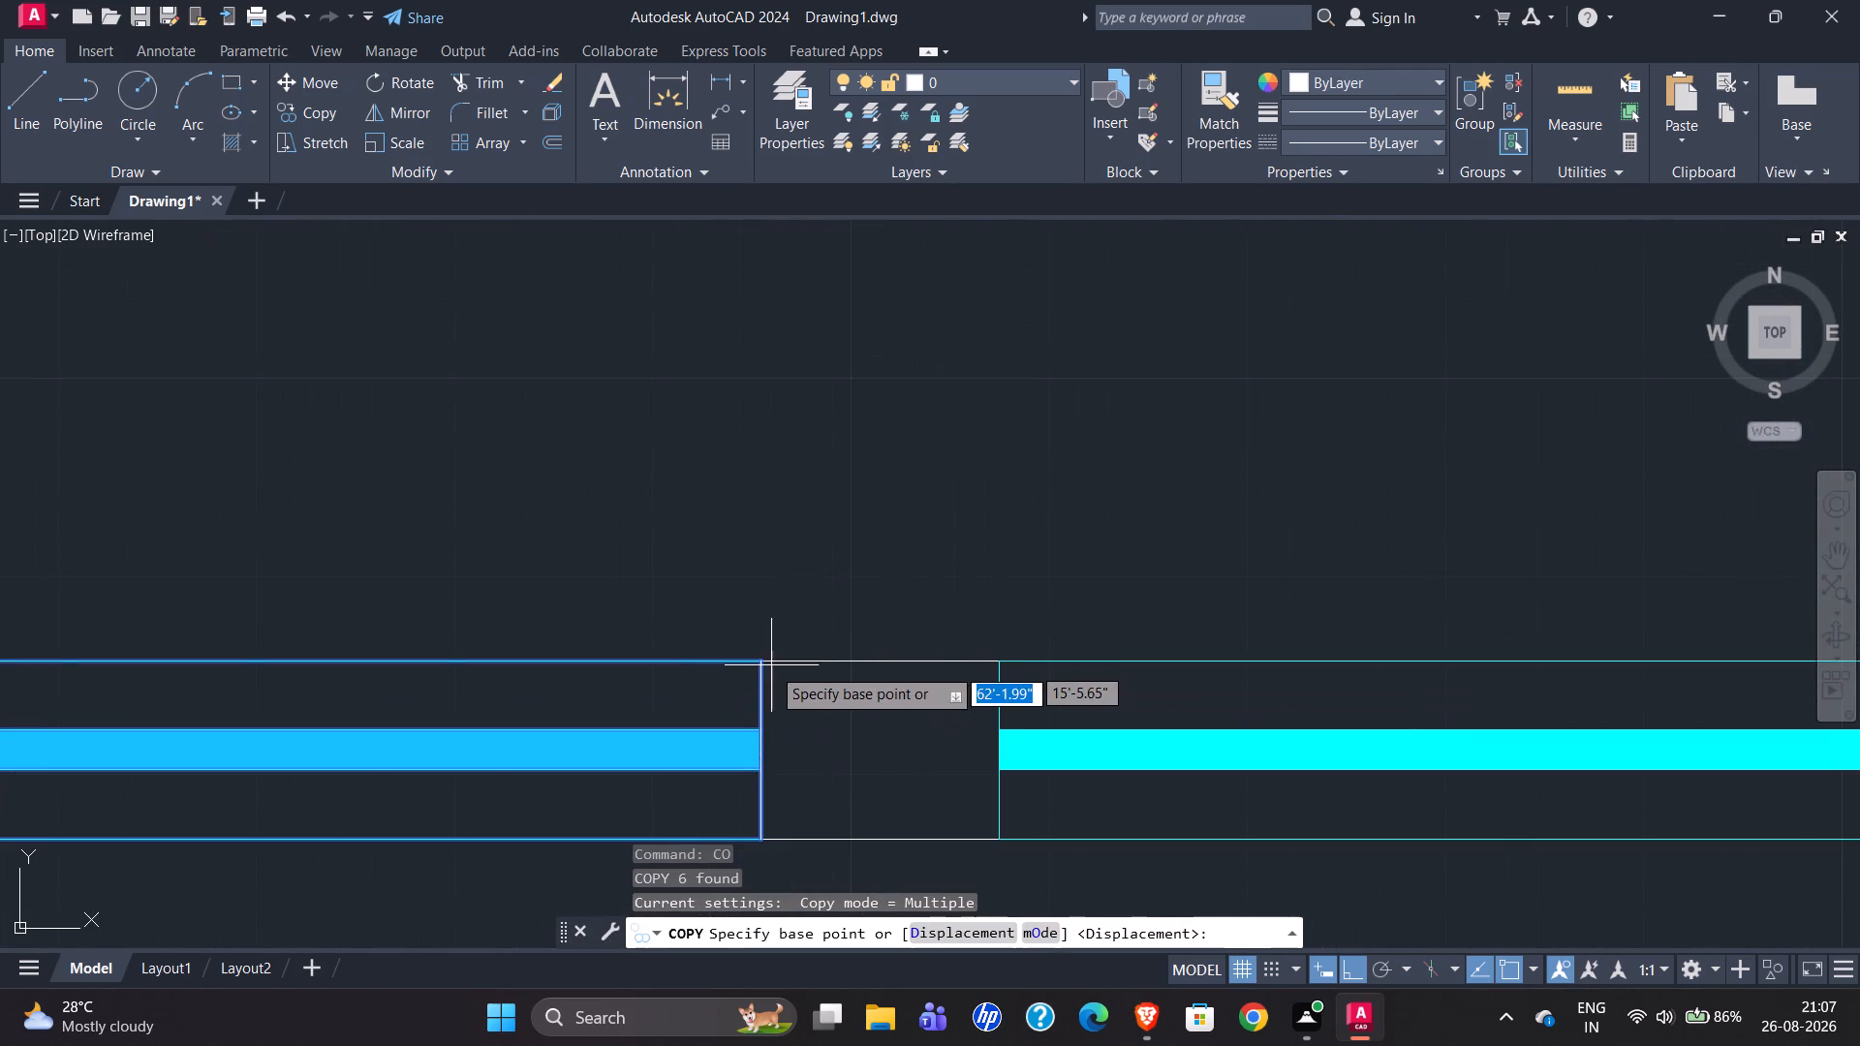
click(763, 663)
scroll(532, 642, down, 5)
scroll(591, 714, down, 2)
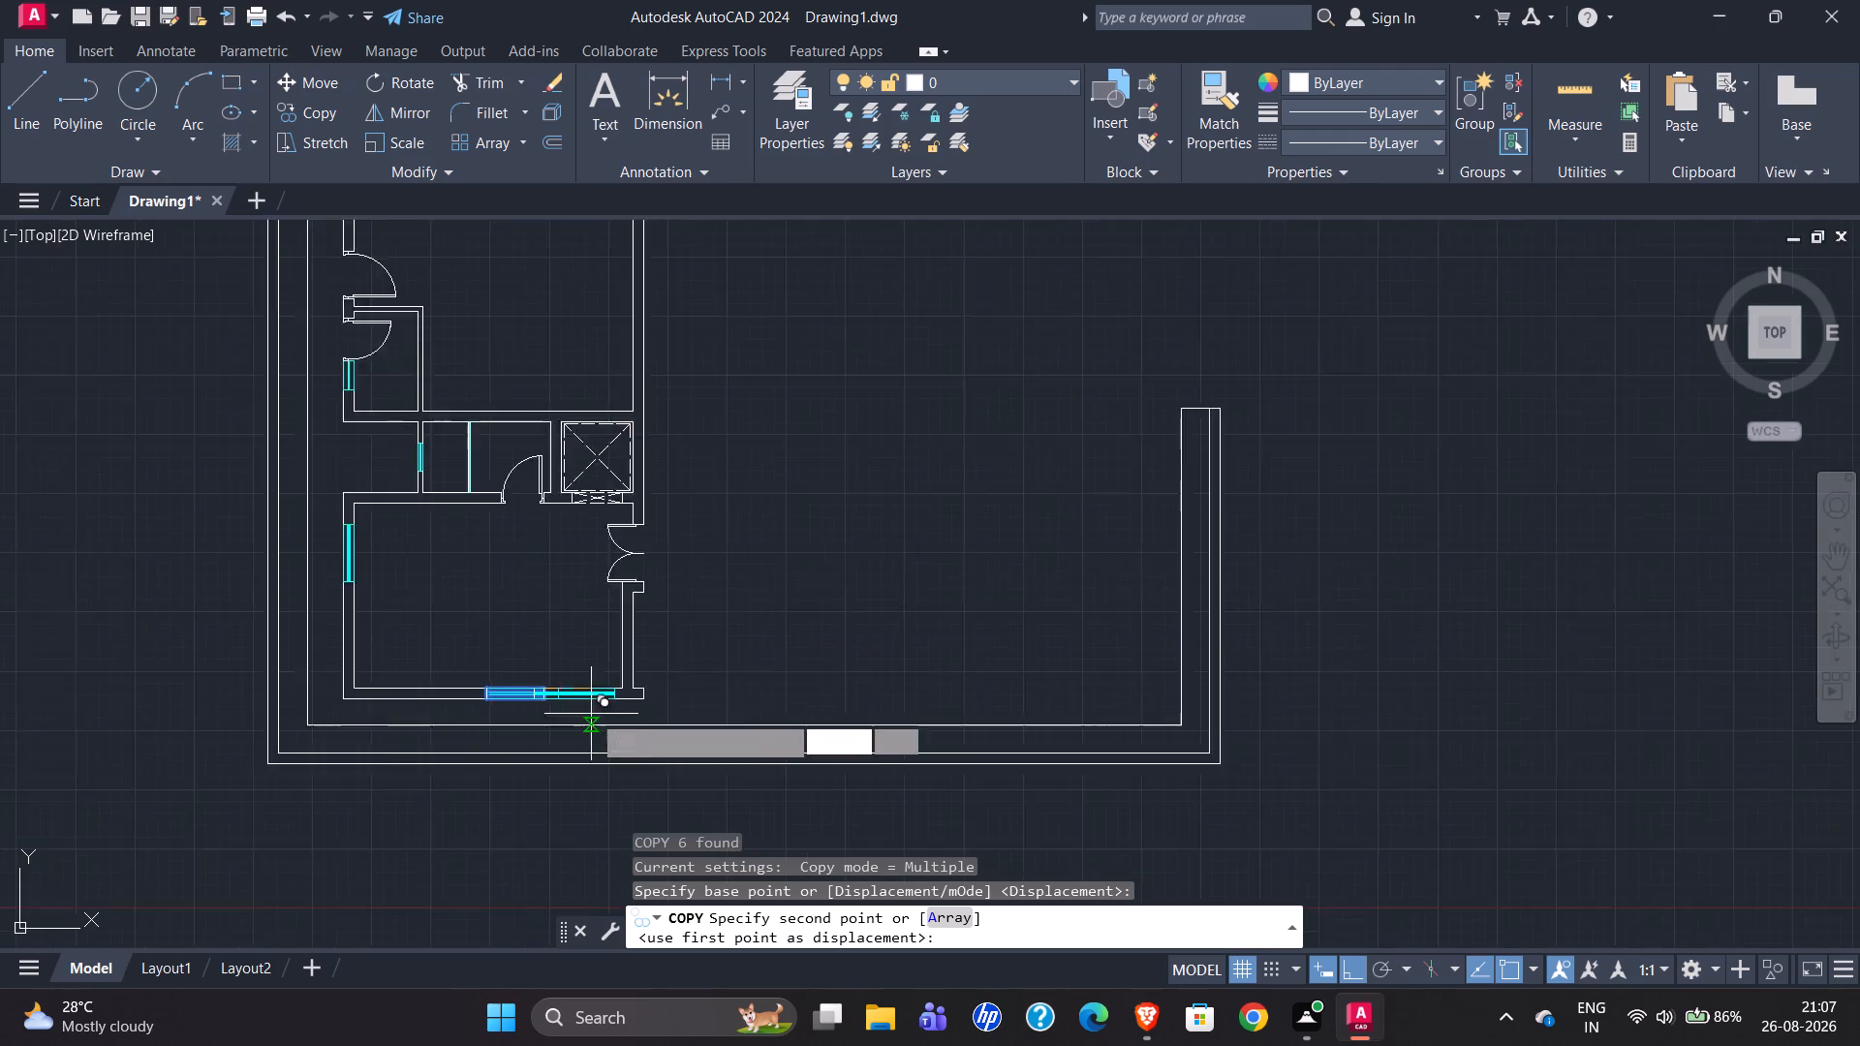
scroll(594, 370, up, 5)
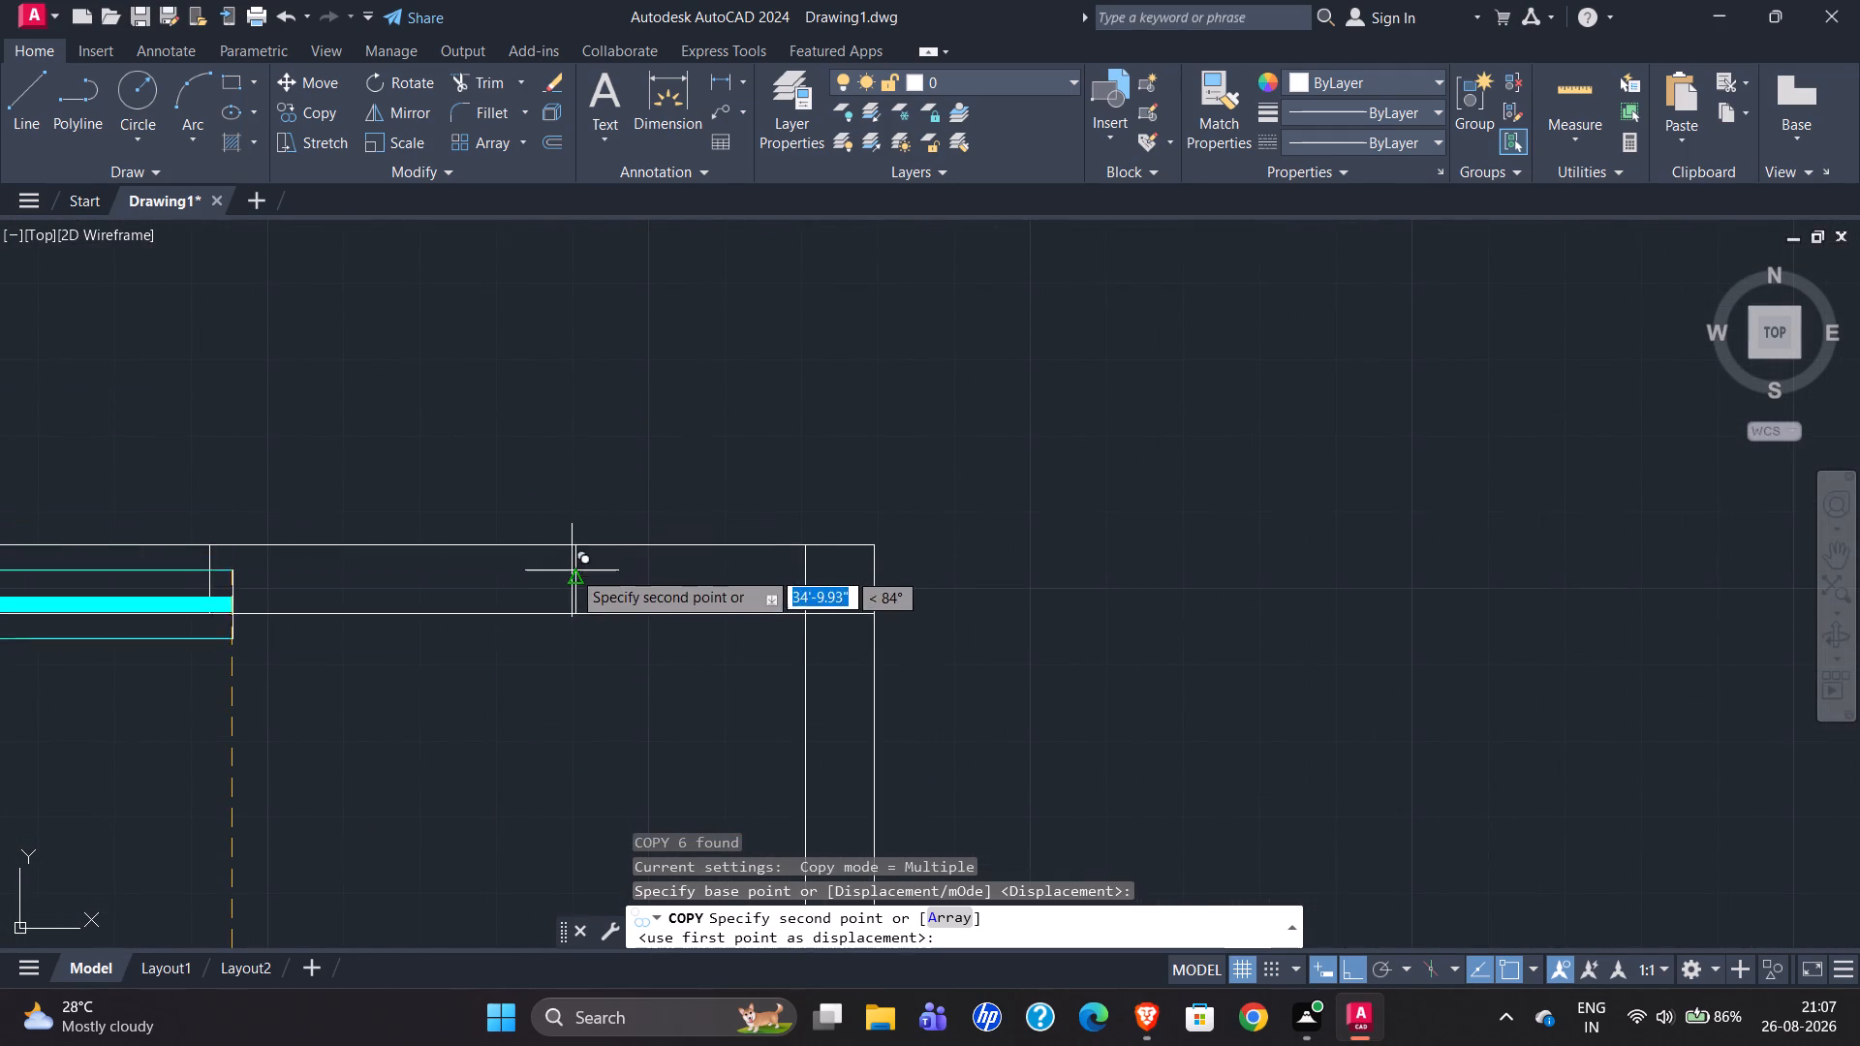
click(575, 550)
key(Escape)
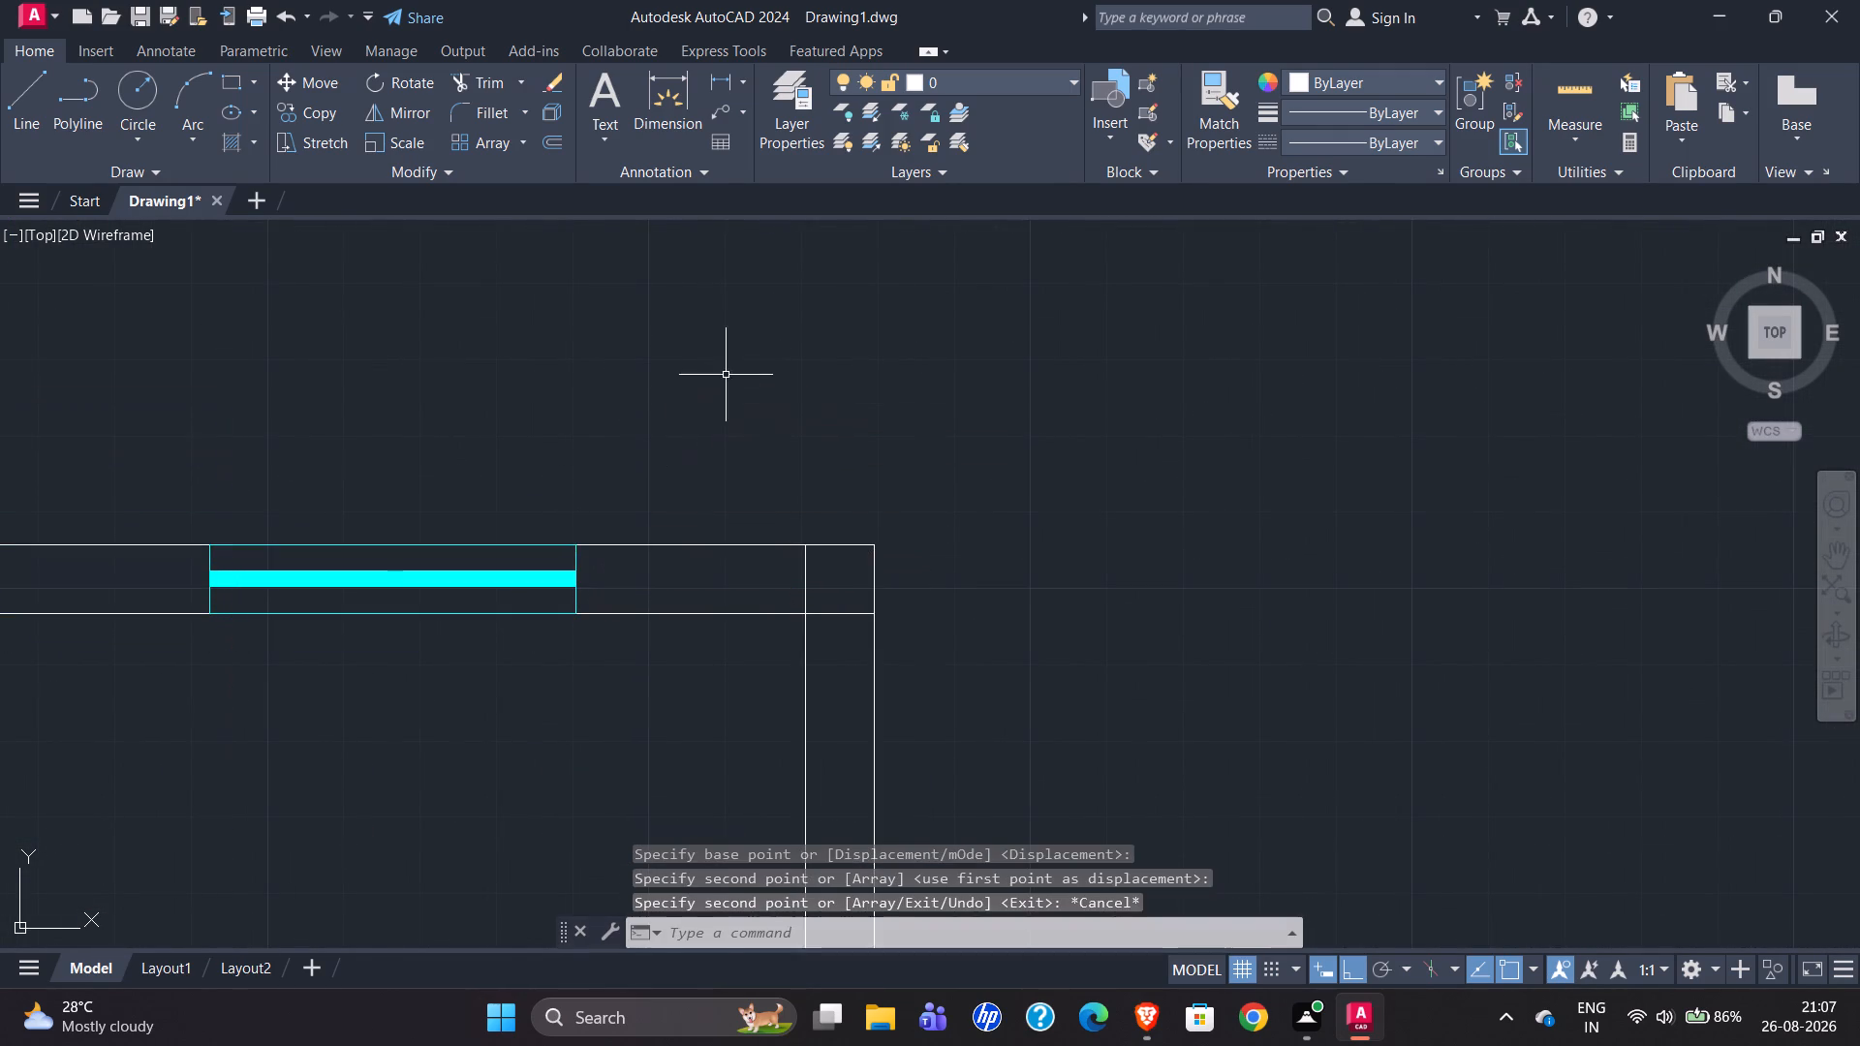
Draw a line across the redrawn right wall, 3'8" below the servant room's inner top-right corner, using tracking, to start window KW2's opening.
scroll(595, 415, down, 2)
scroll(683, 405, down, 1)
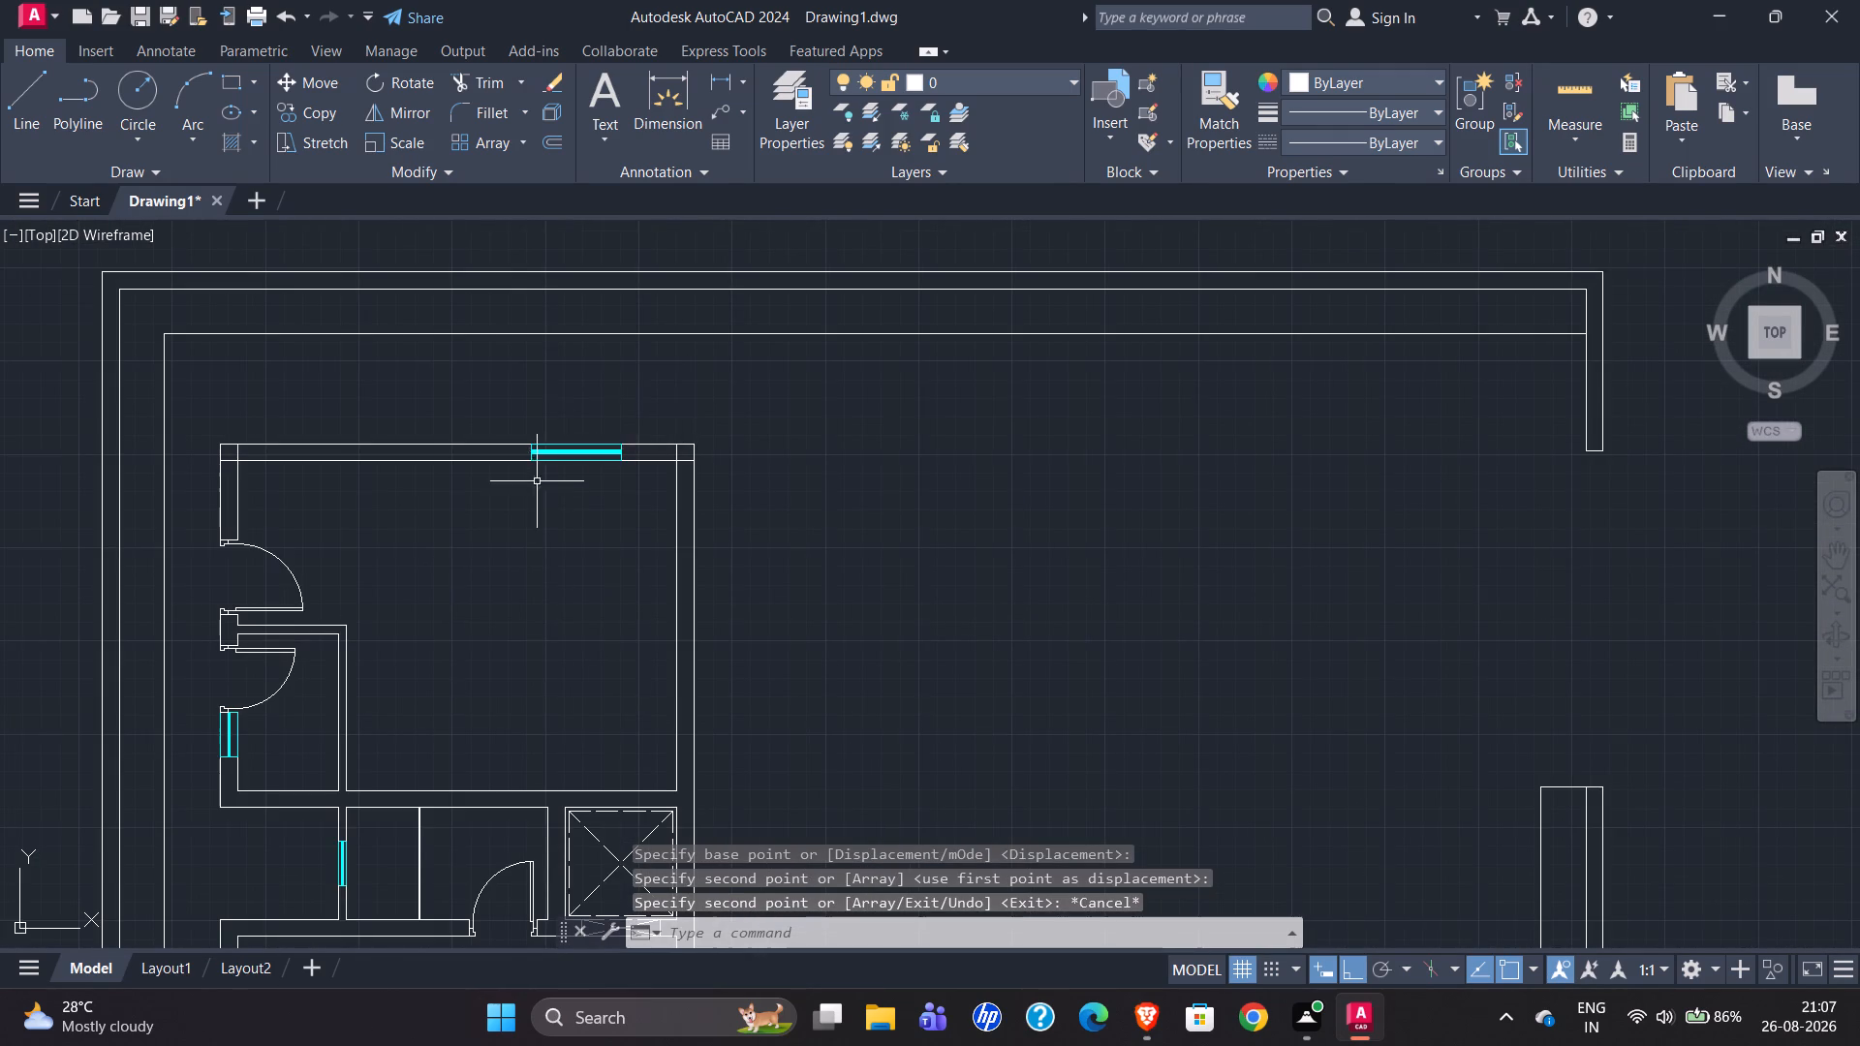
scroll(878, 374, down, 1)
scroll(964, 412, down, 3)
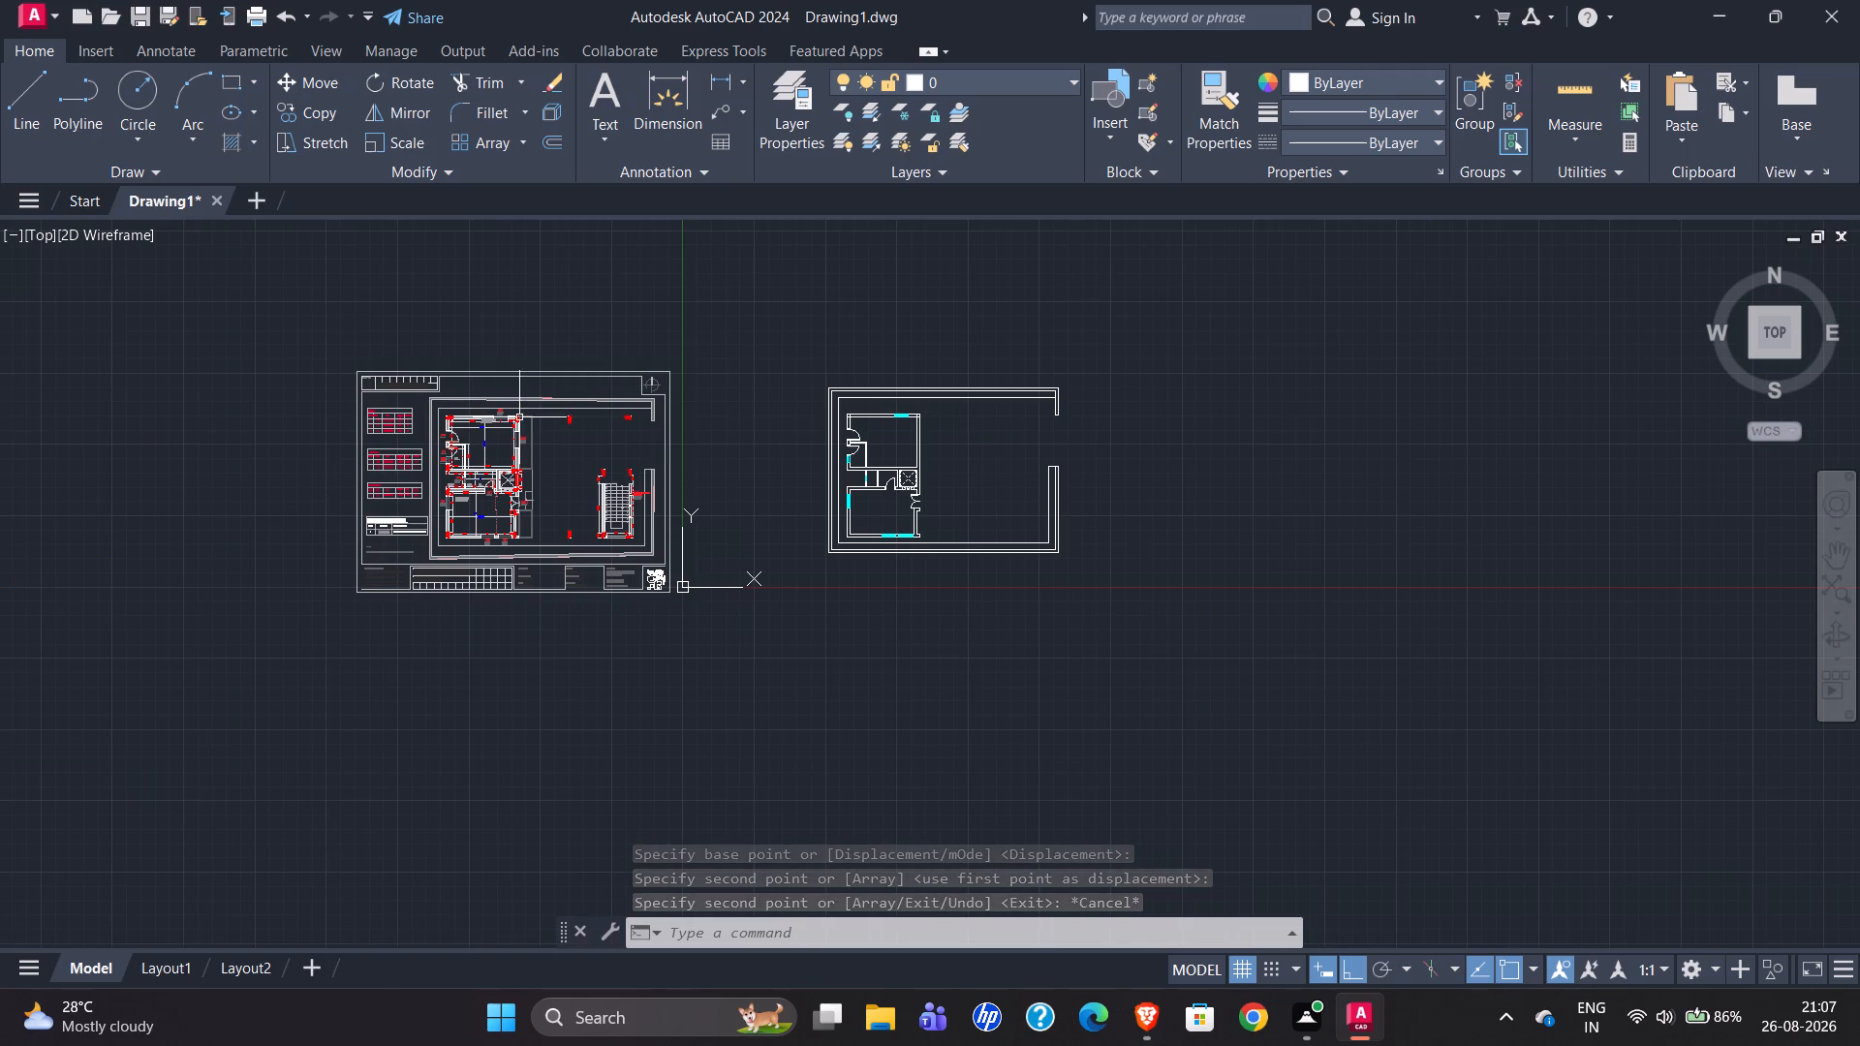
scroll(486, 426, up, 5)
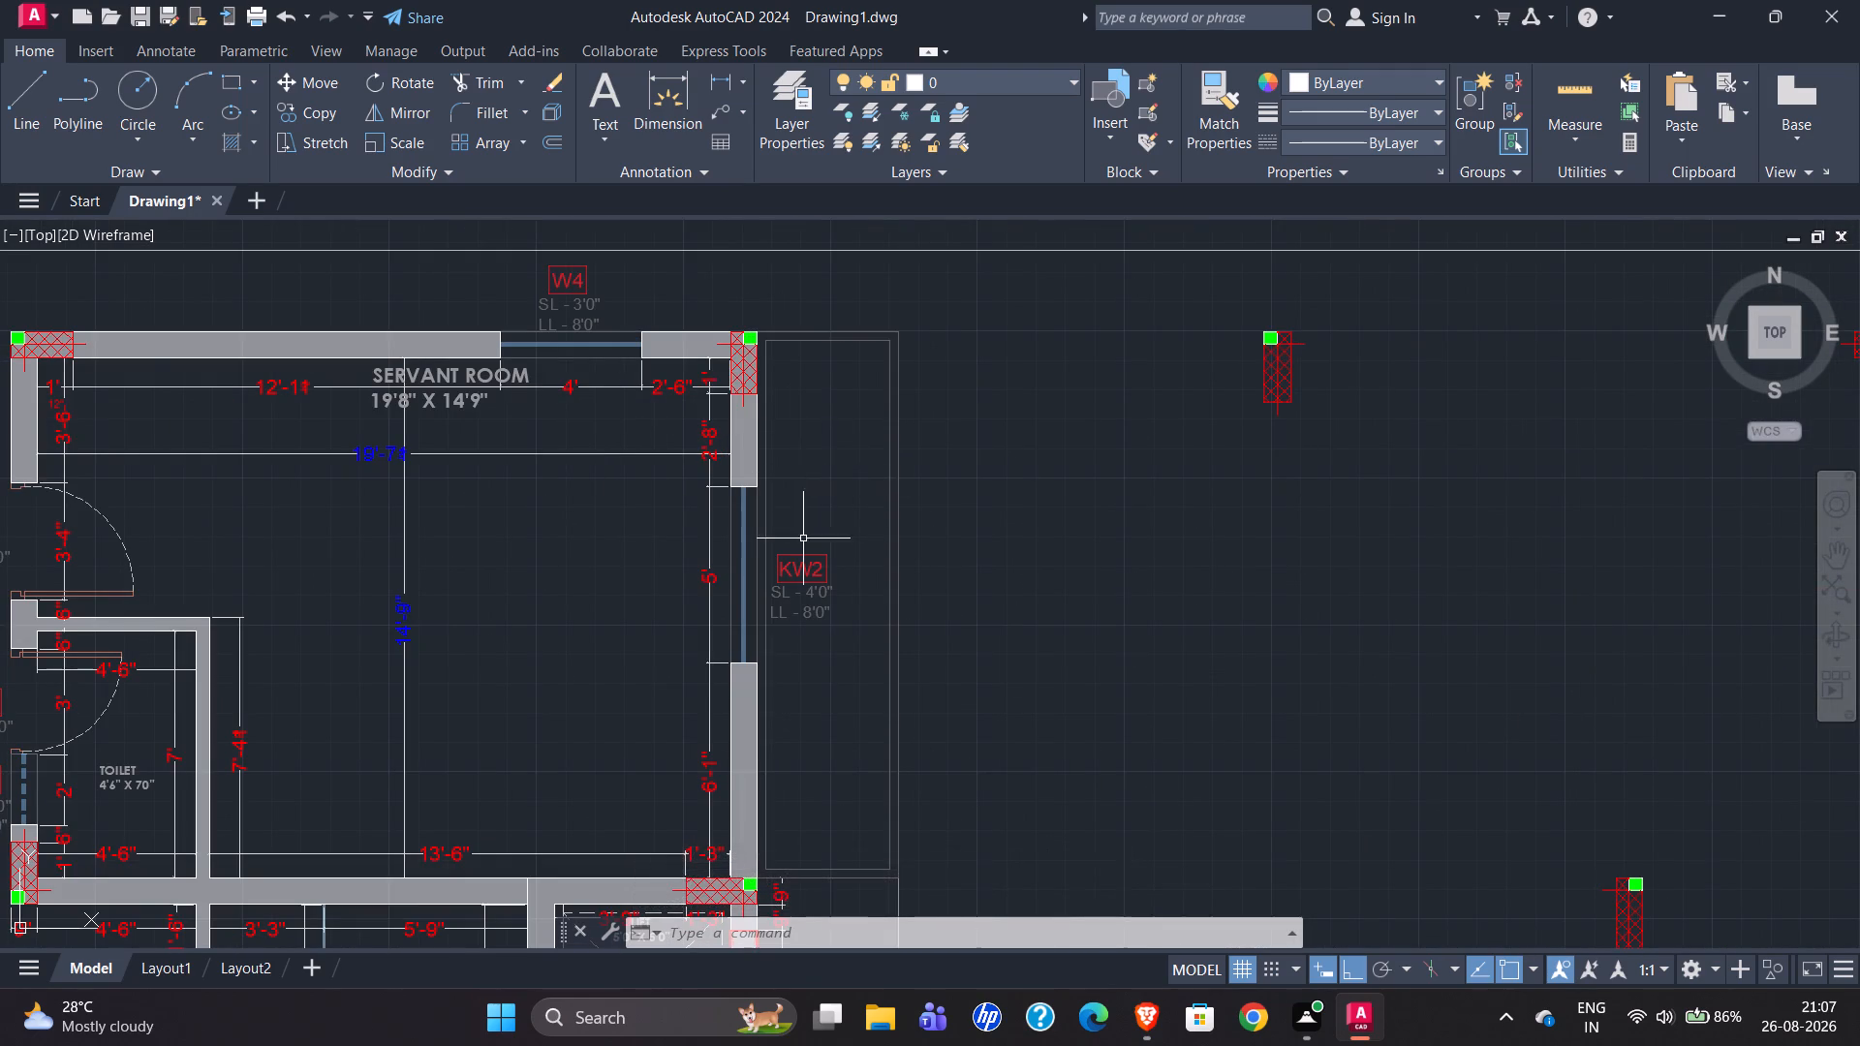
scroll(766, 407, up, 2)
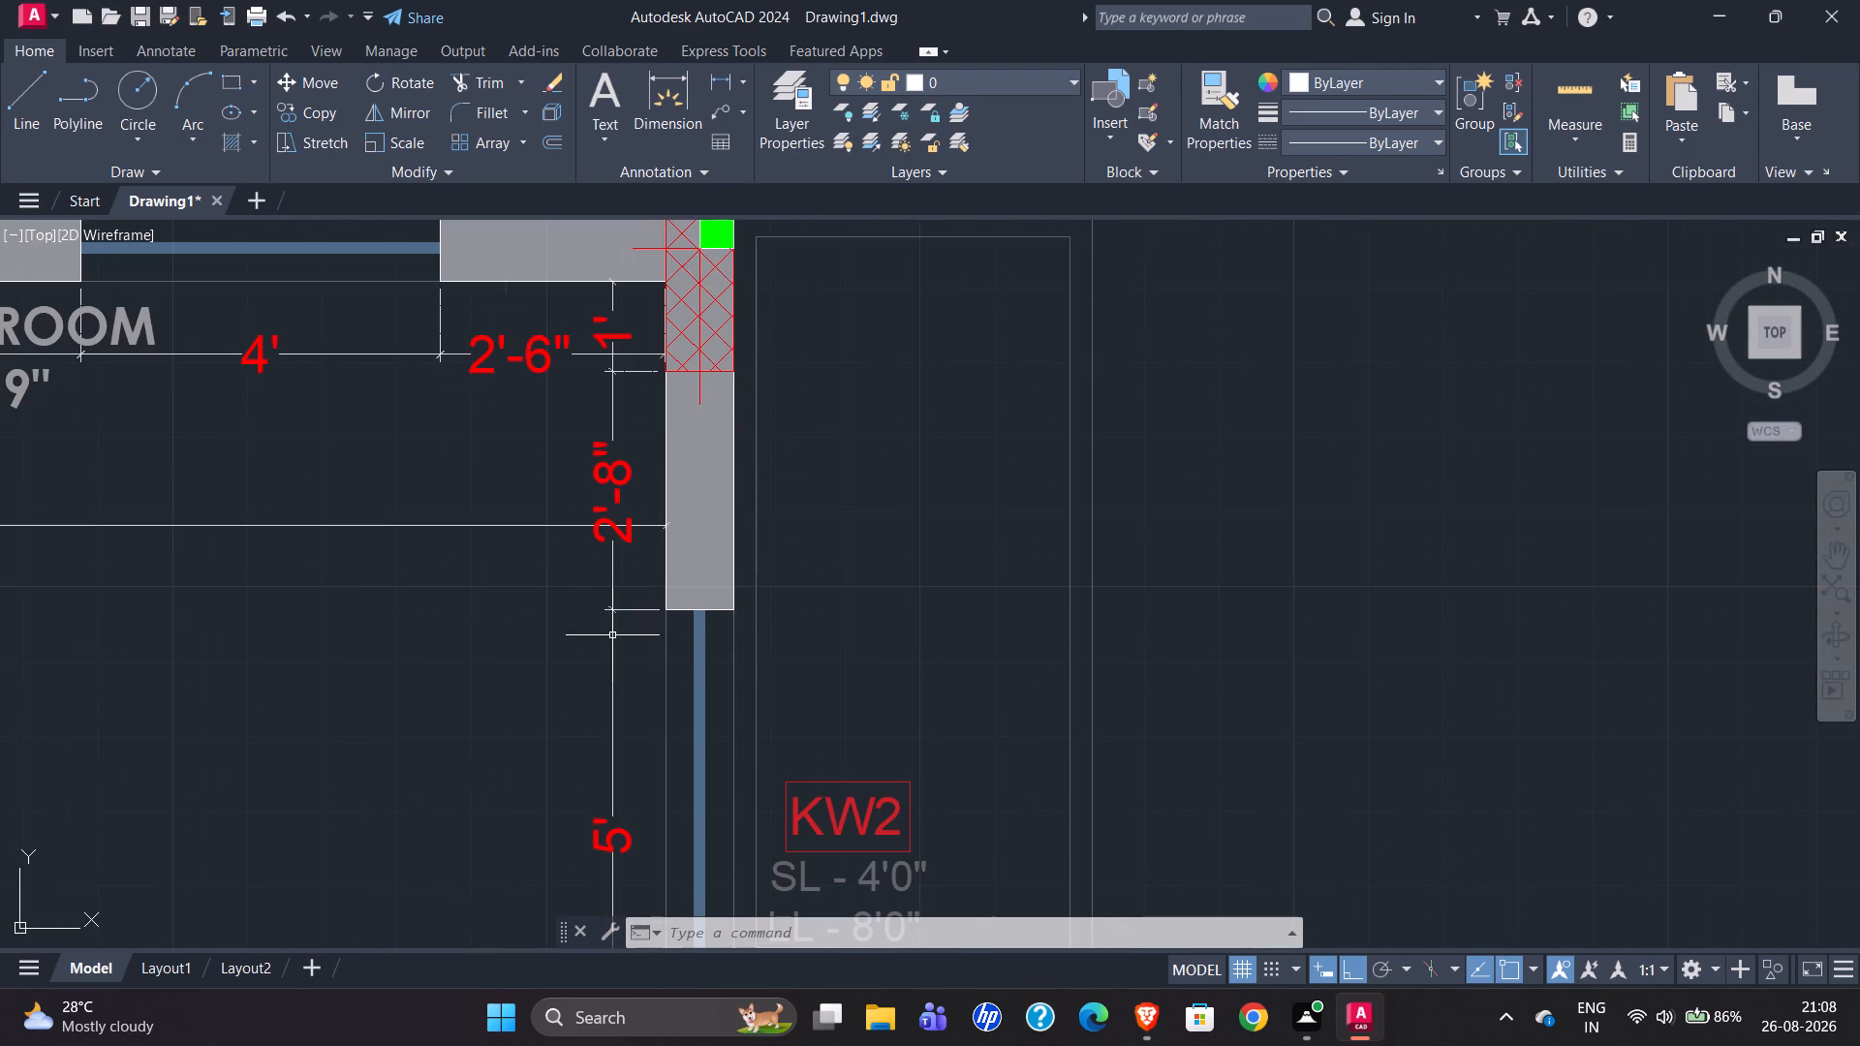
scroll(441, 569, down, 6)
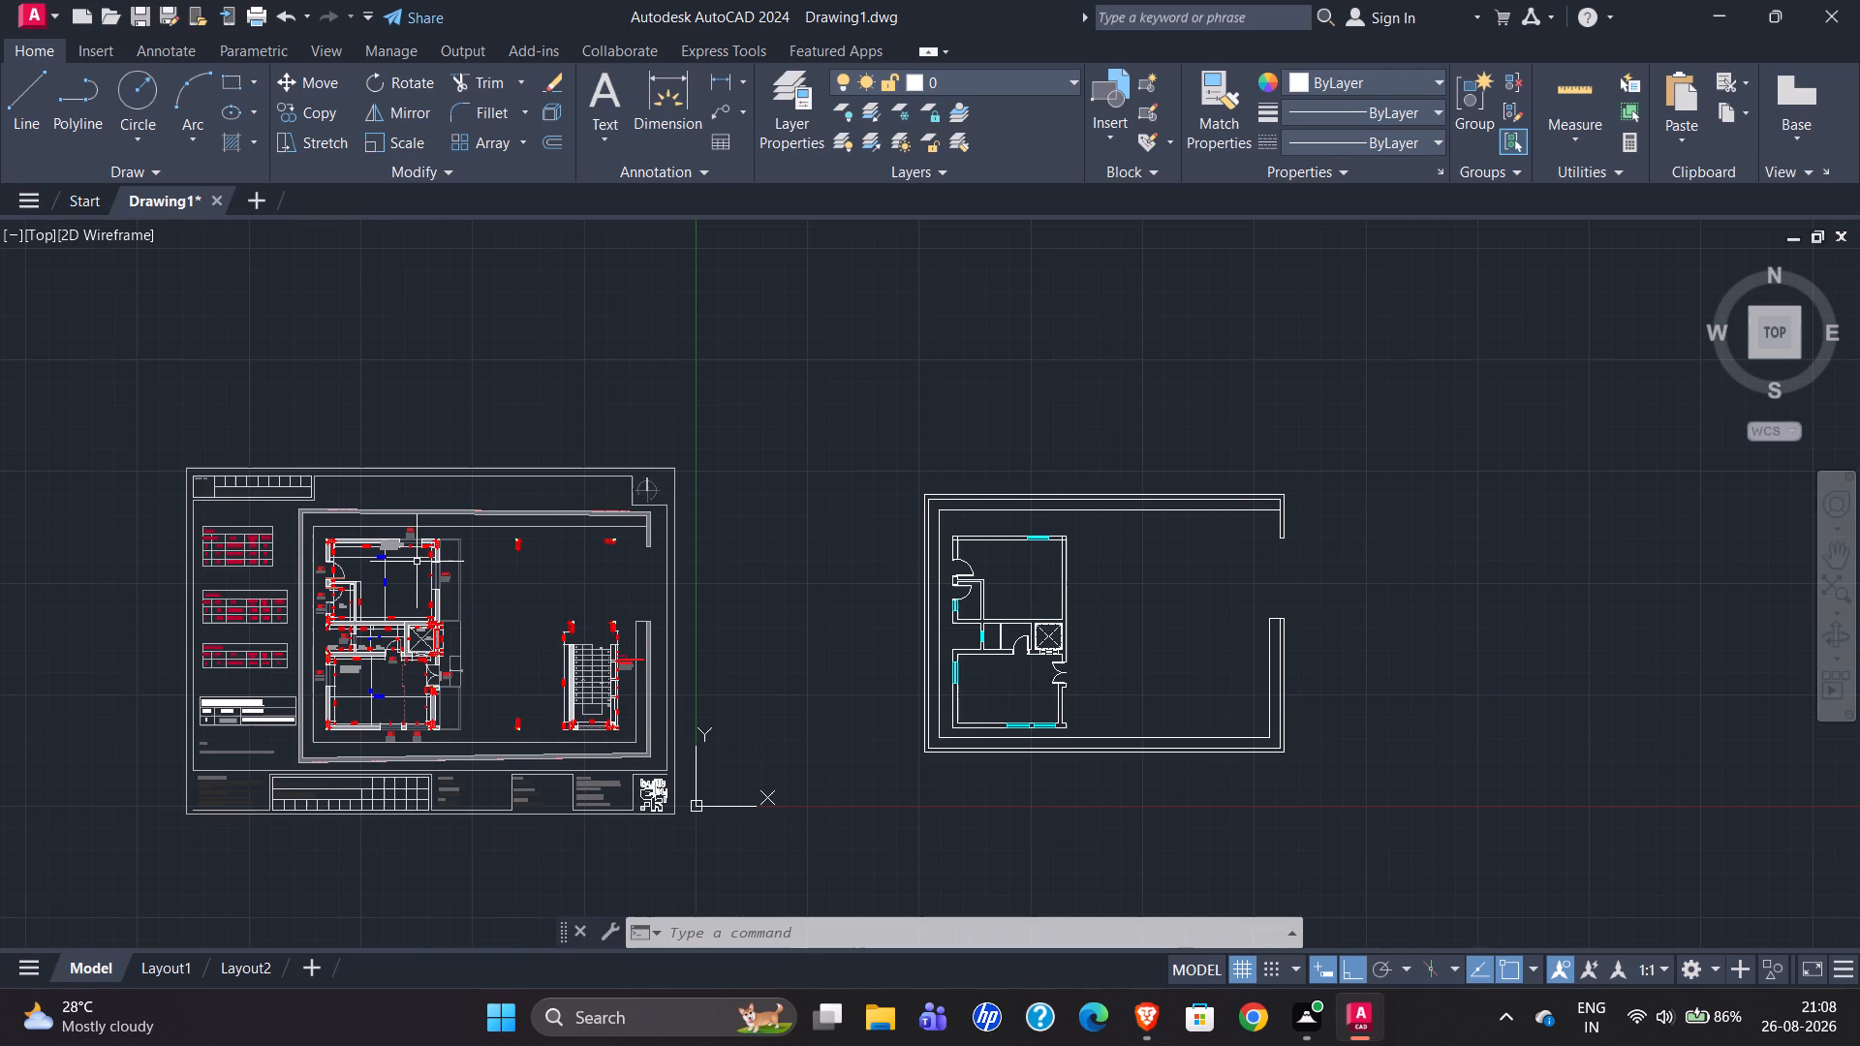
scroll(1093, 558, up, 4)
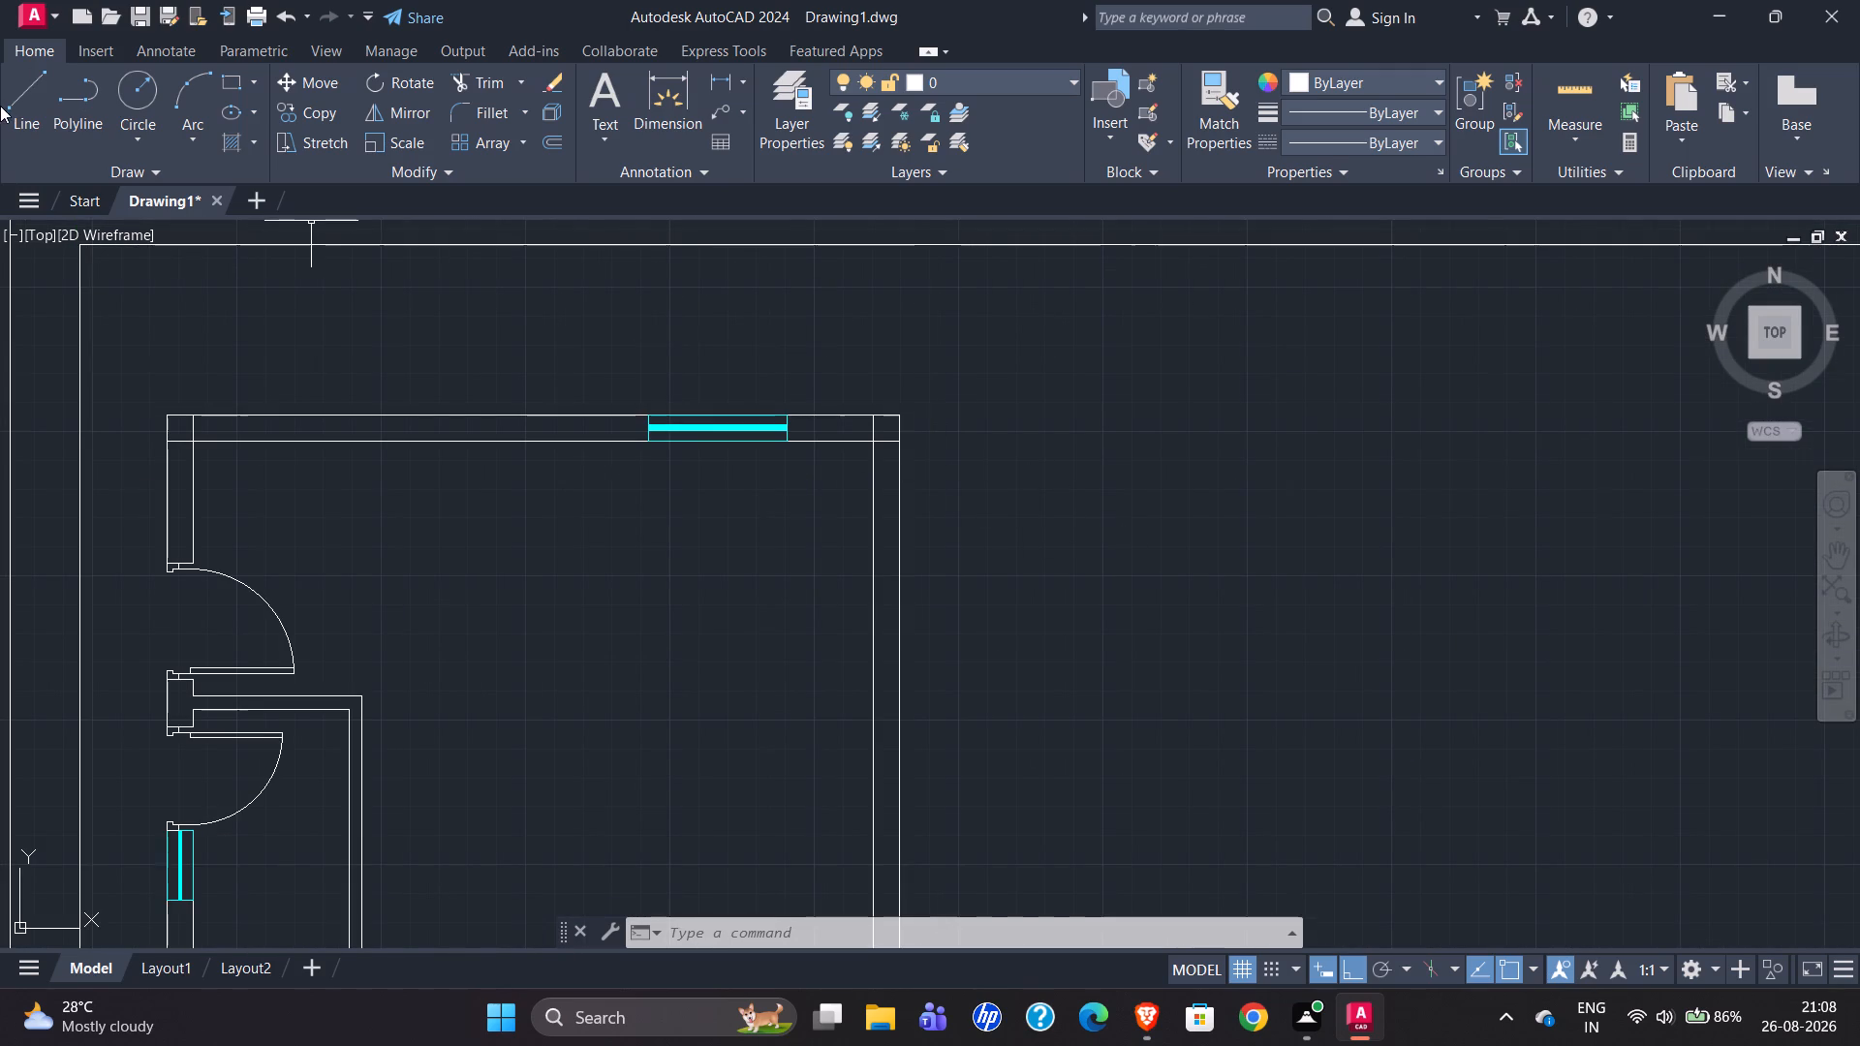
click(15, 97)
key(t)
key(k)
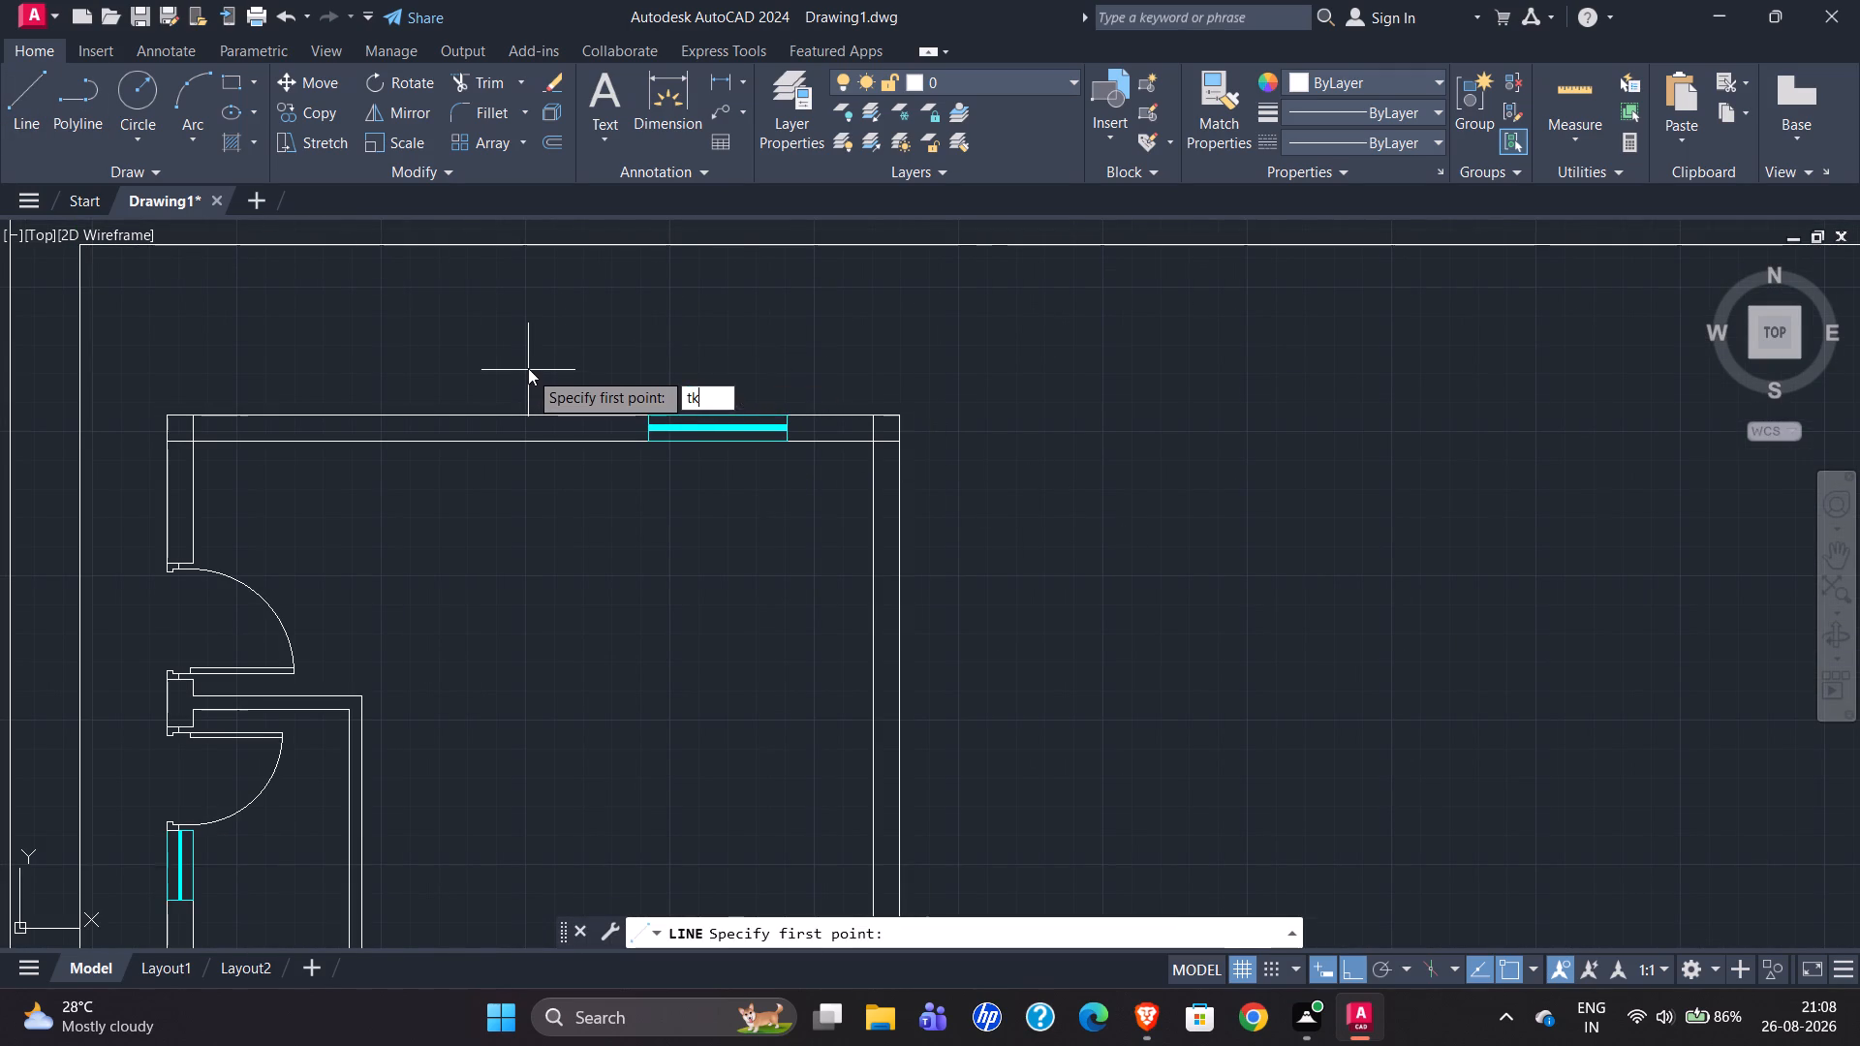
key(Return)
click(879, 442)
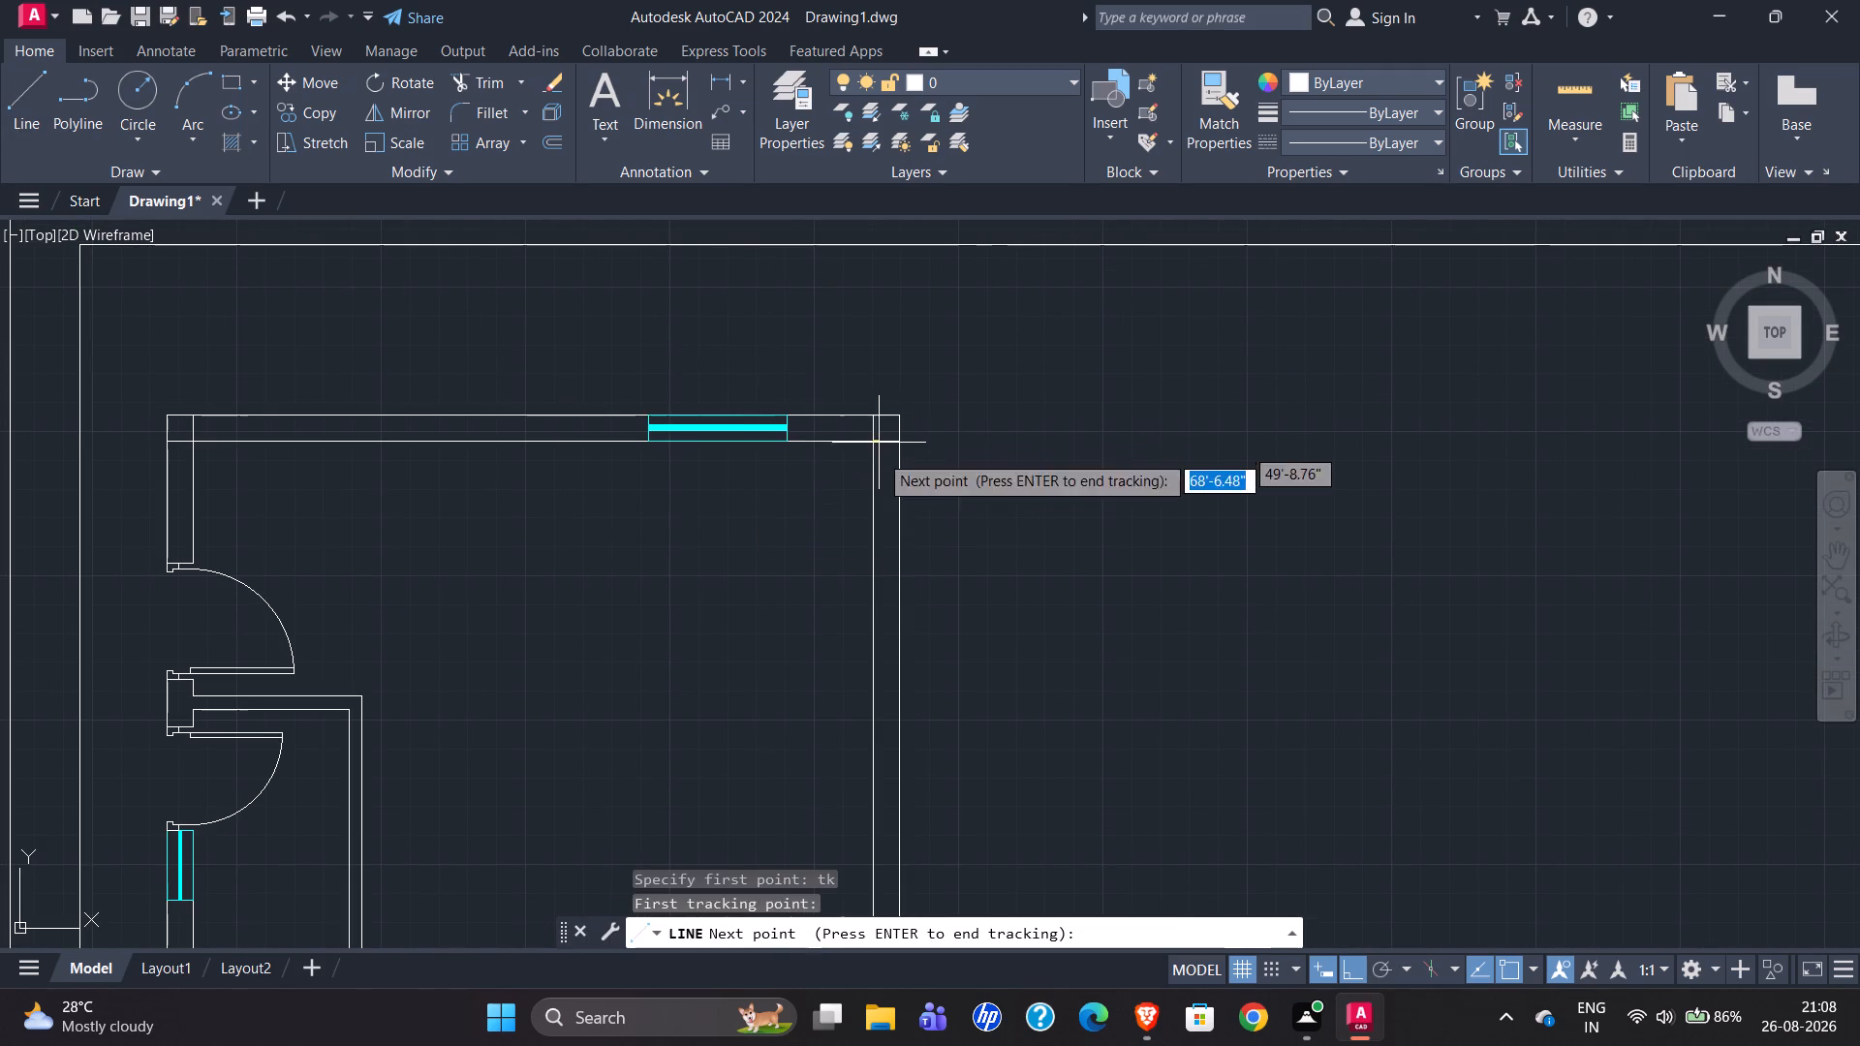
key(3)
key(apostrophe)
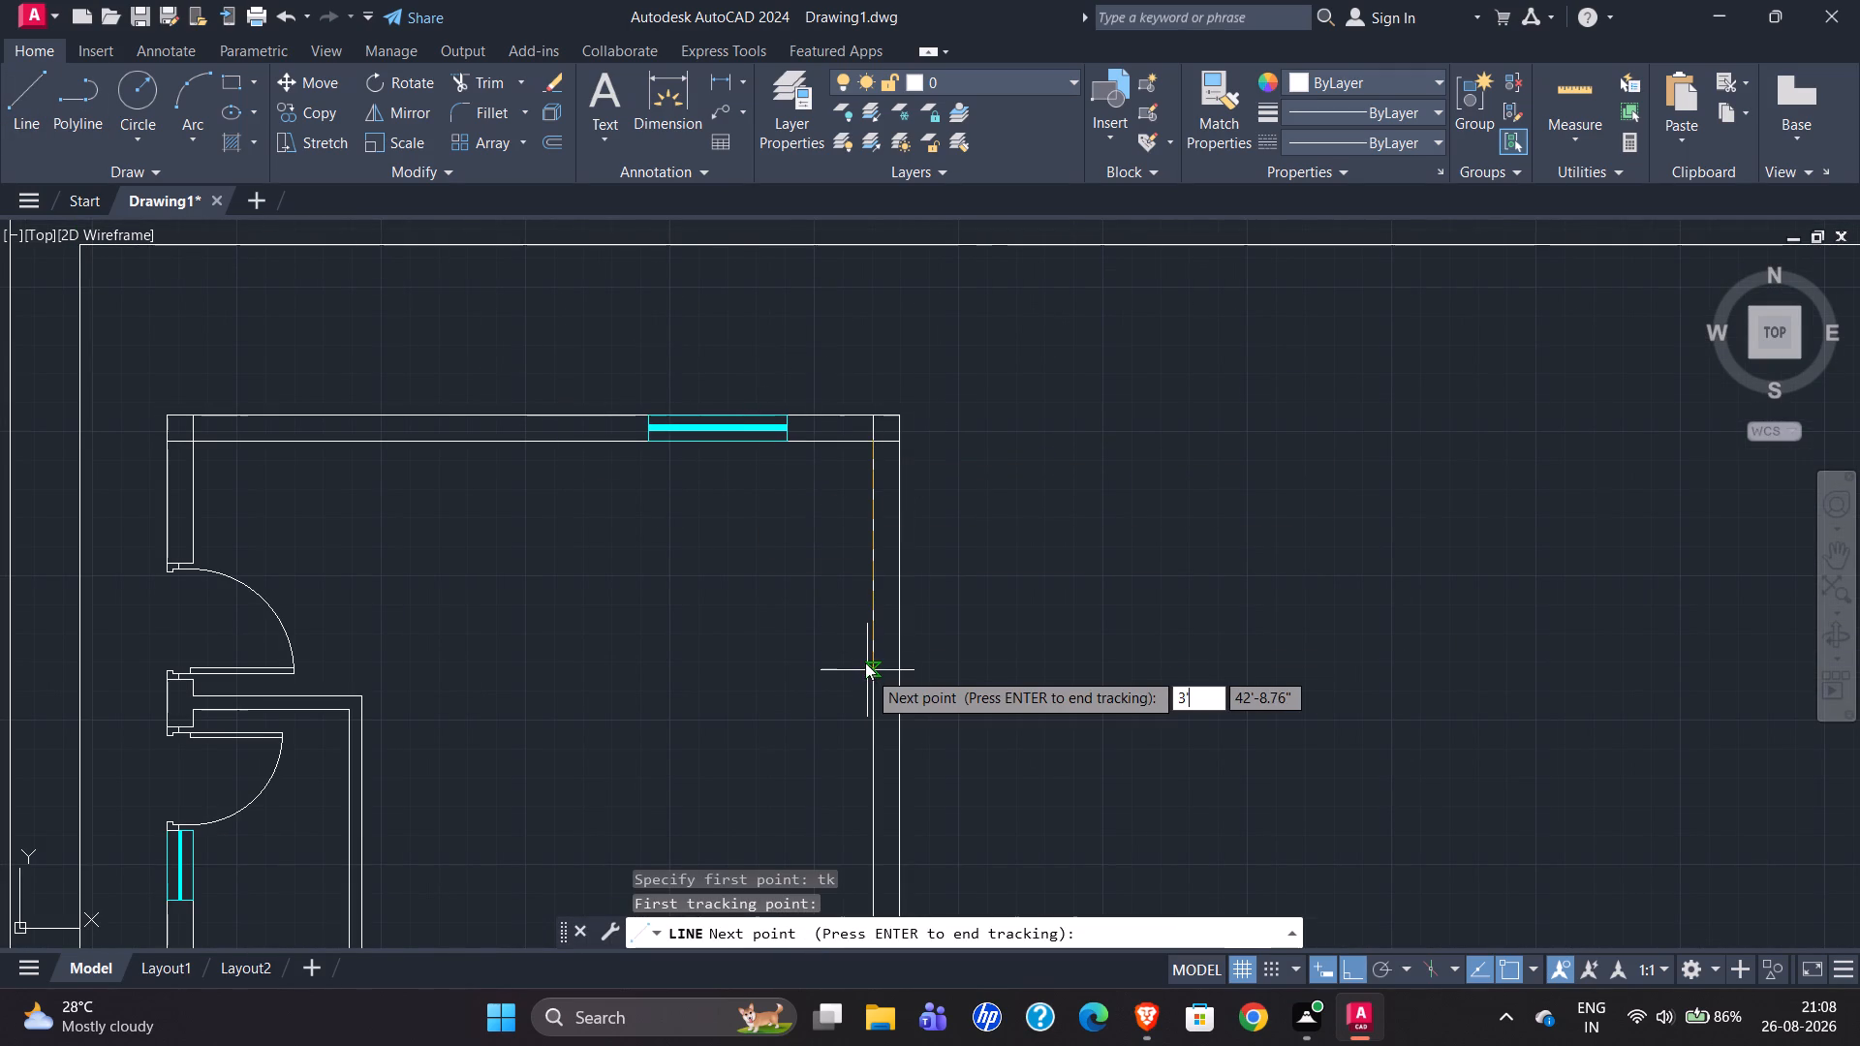
key(8)
key(shift+quotedbl)
key(Return)
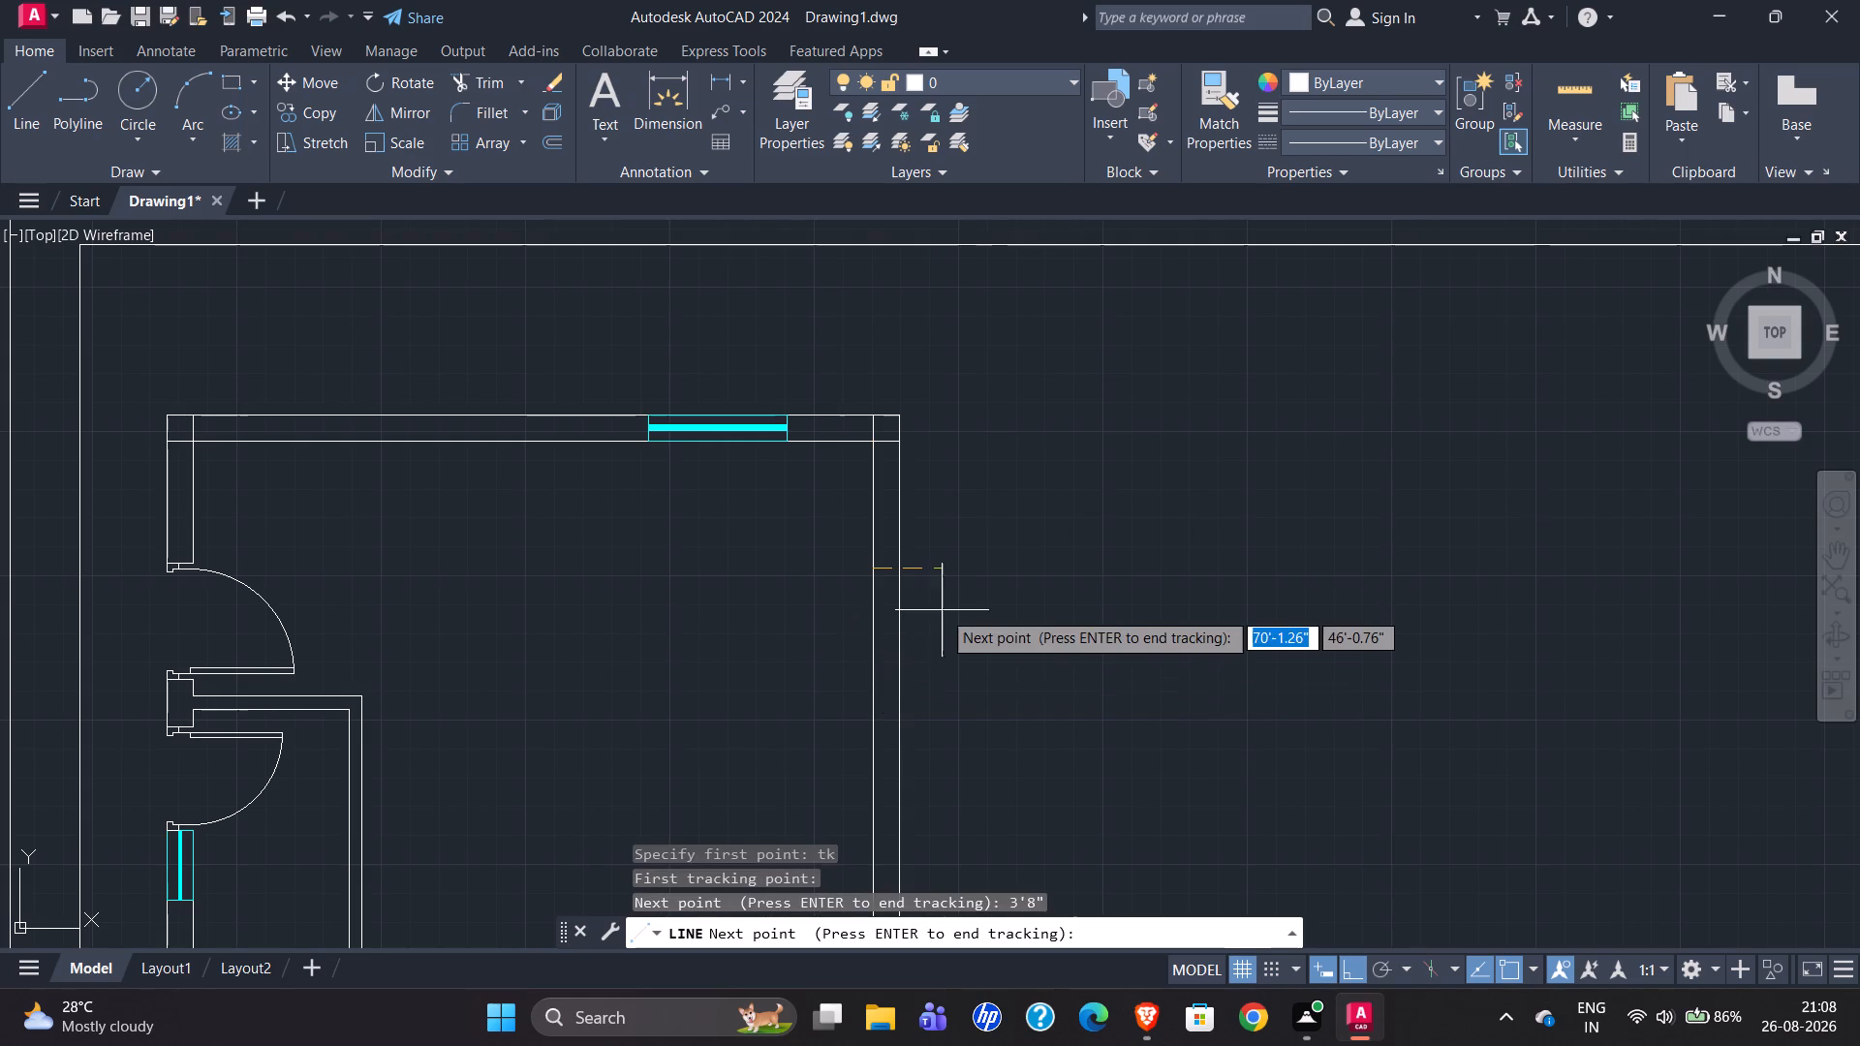
key(Return)
click(902, 566)
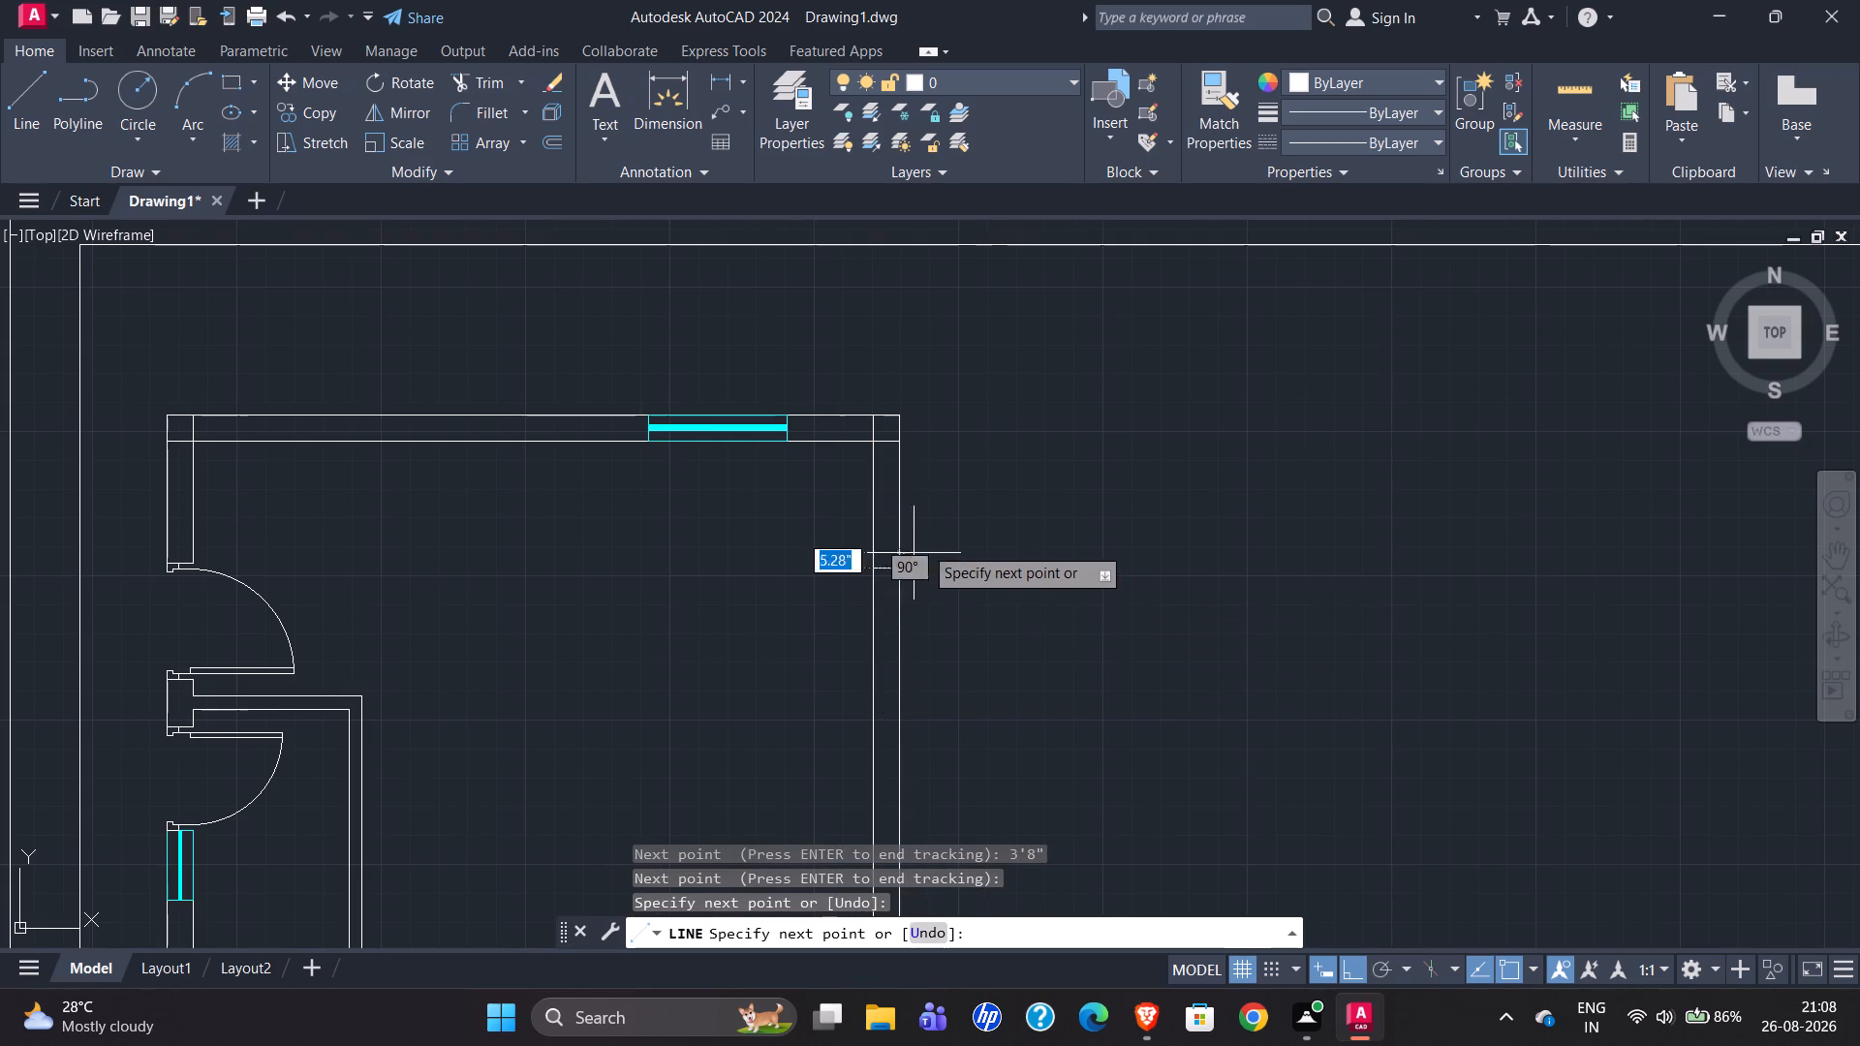
key(Escape)
Offset the new right-wall opening line 5' downward to mark the other side of window KW2, per the reference dimensions.
scroll(1071, 364, down, 2)
scroll(1123, 430, down, 2)
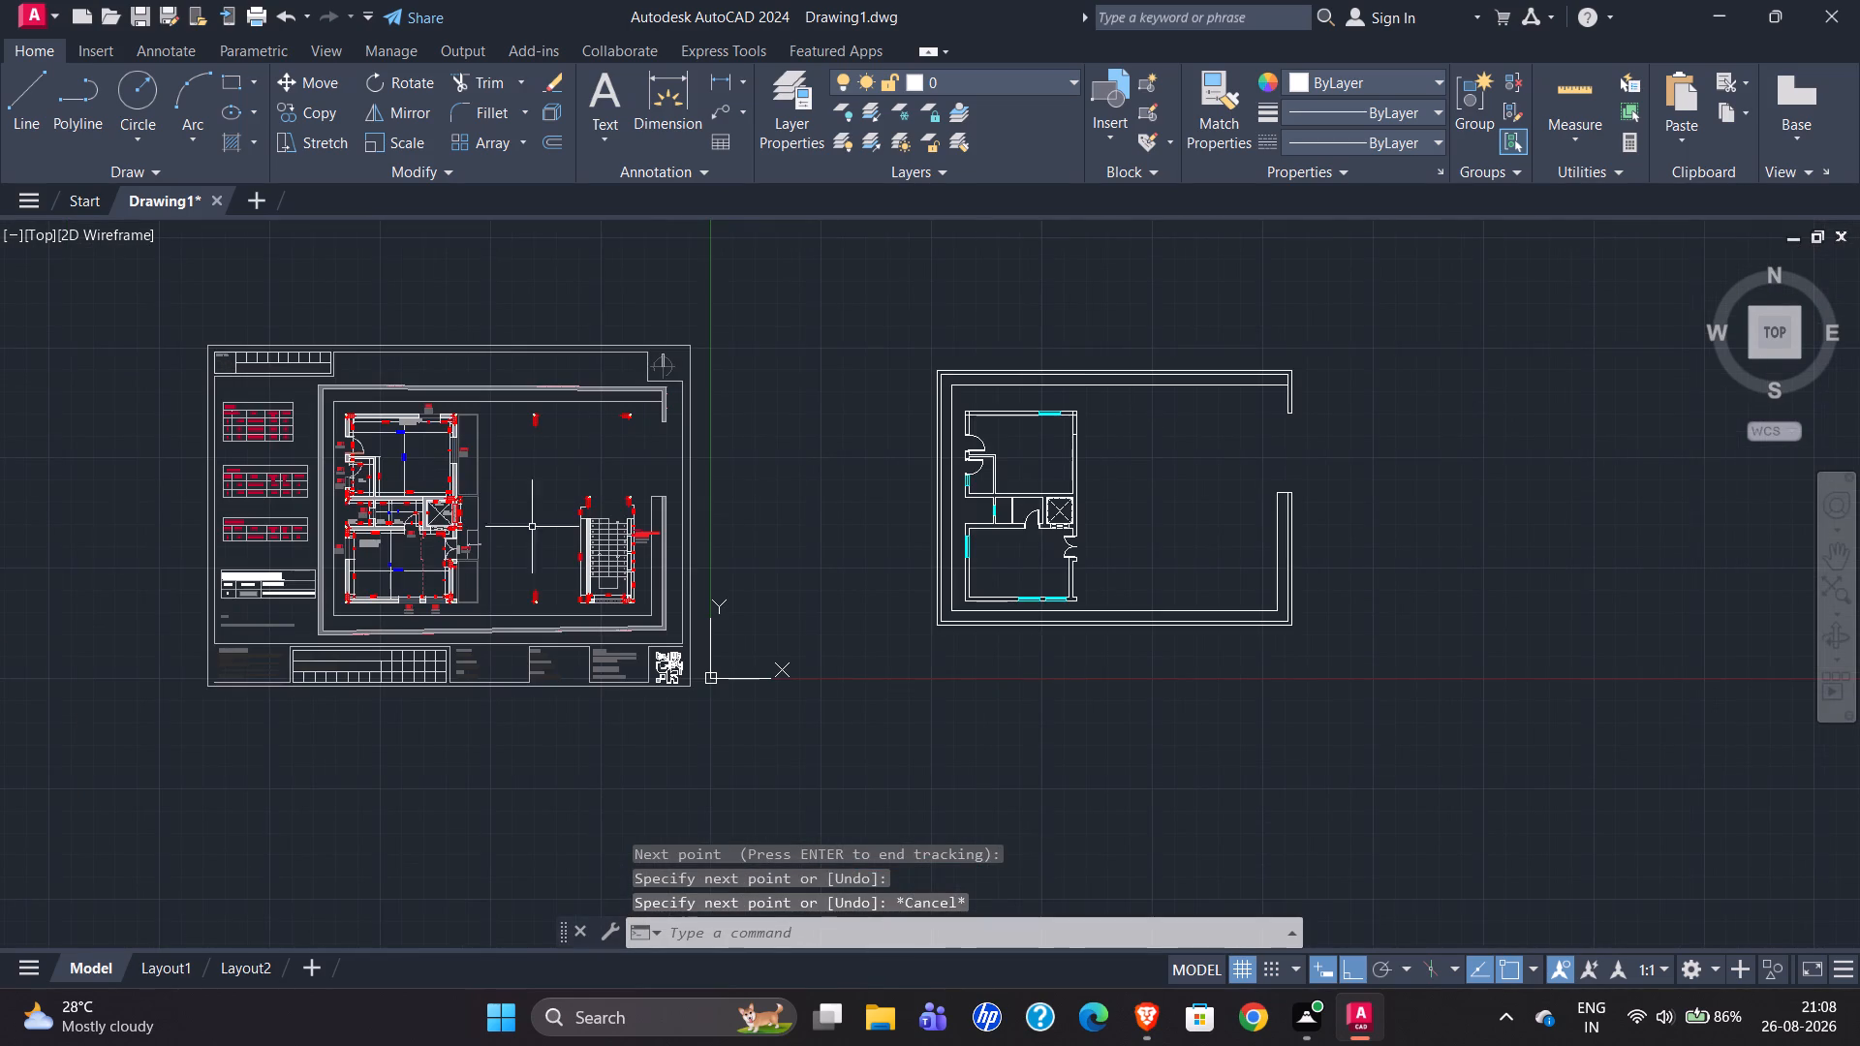
scroll(454, 495, up, 5)
scroll(421, 504, down, 2)
scroll(400, 350, up, 3)
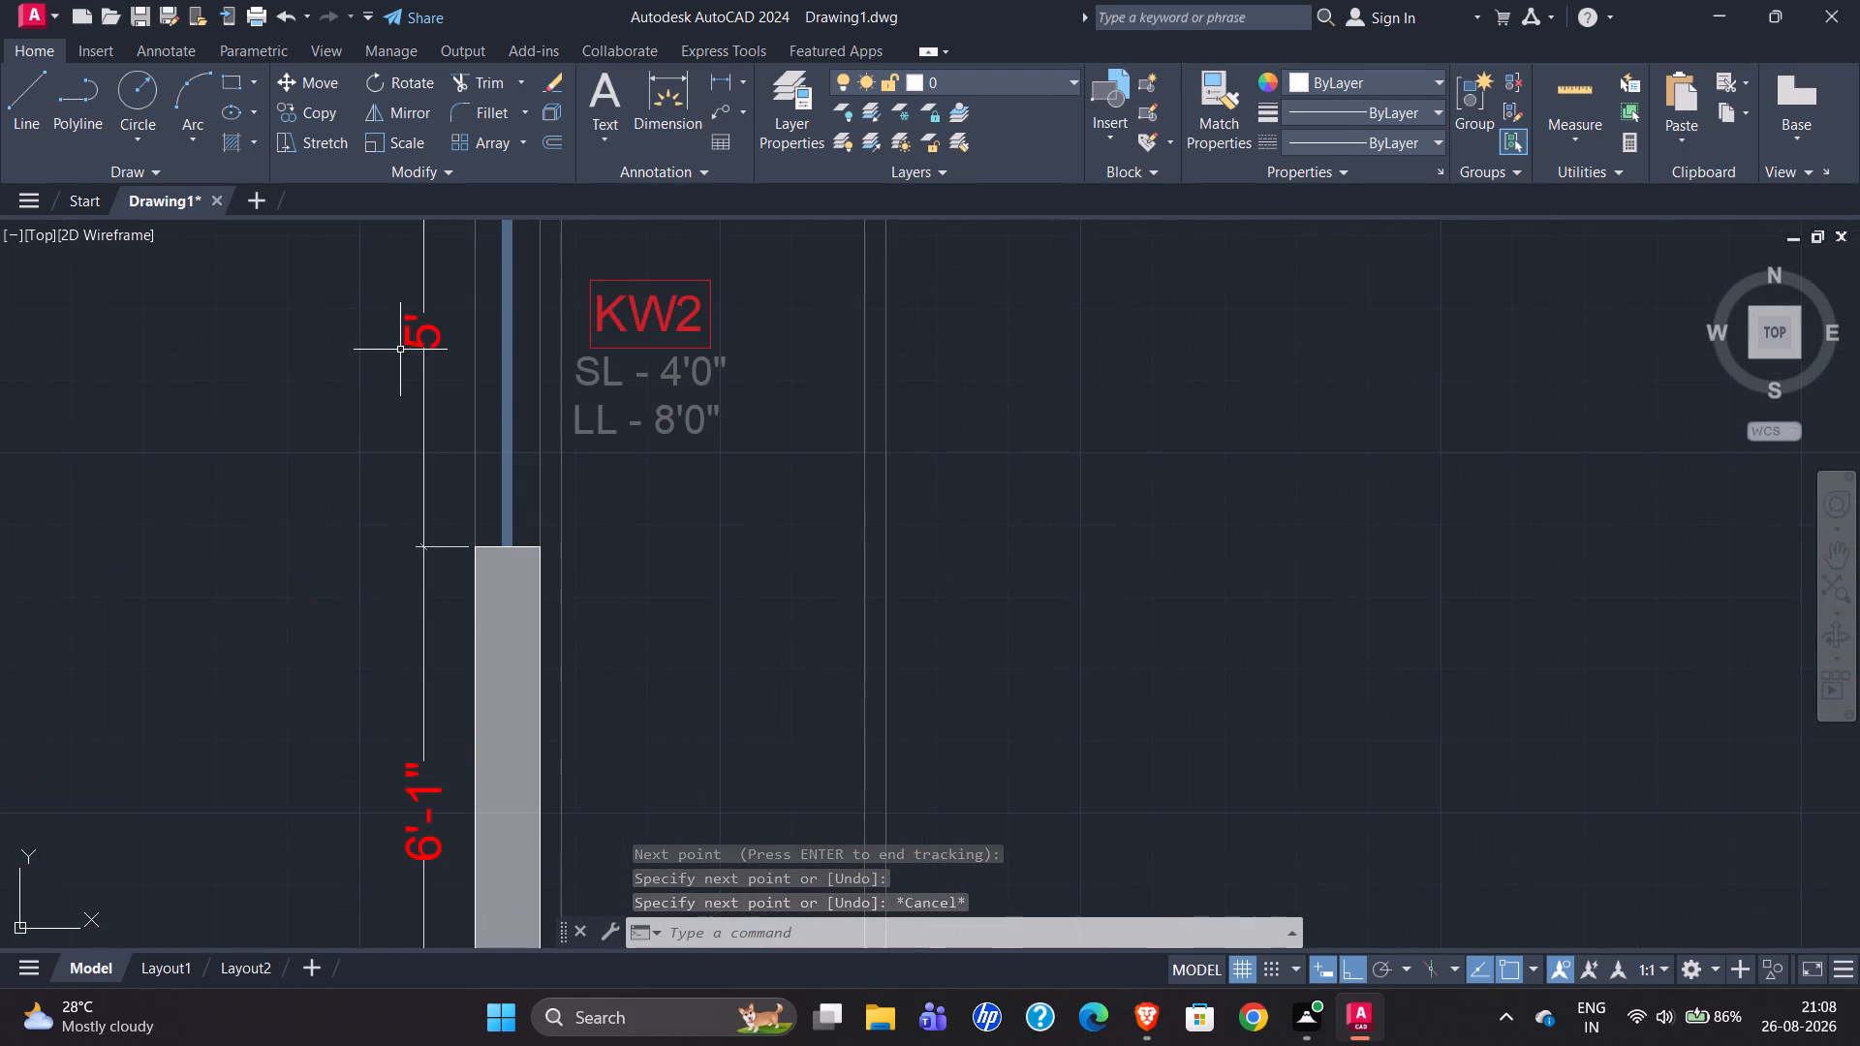
scroll(399, 427, down, 2)
scroll(420, 632, up, 3)
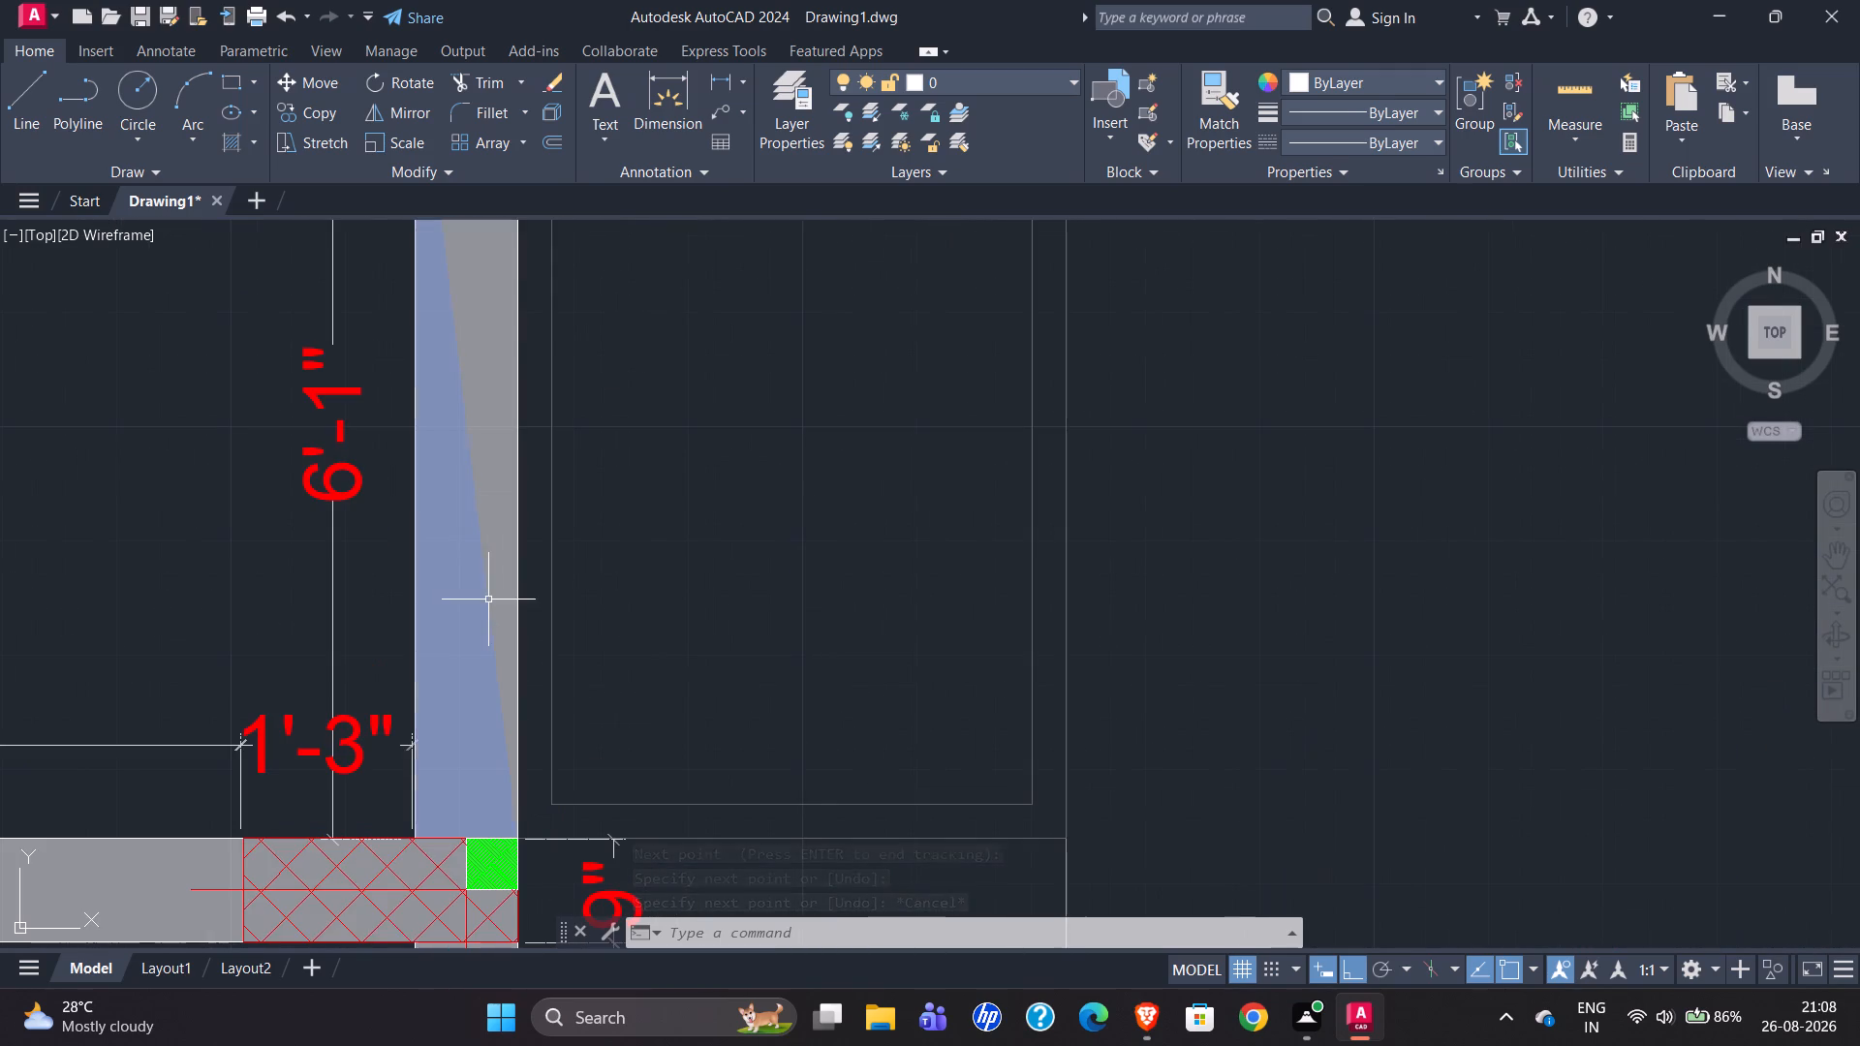
scroll(169, 689, down, 5)
scroll(610, 706, down, 1)
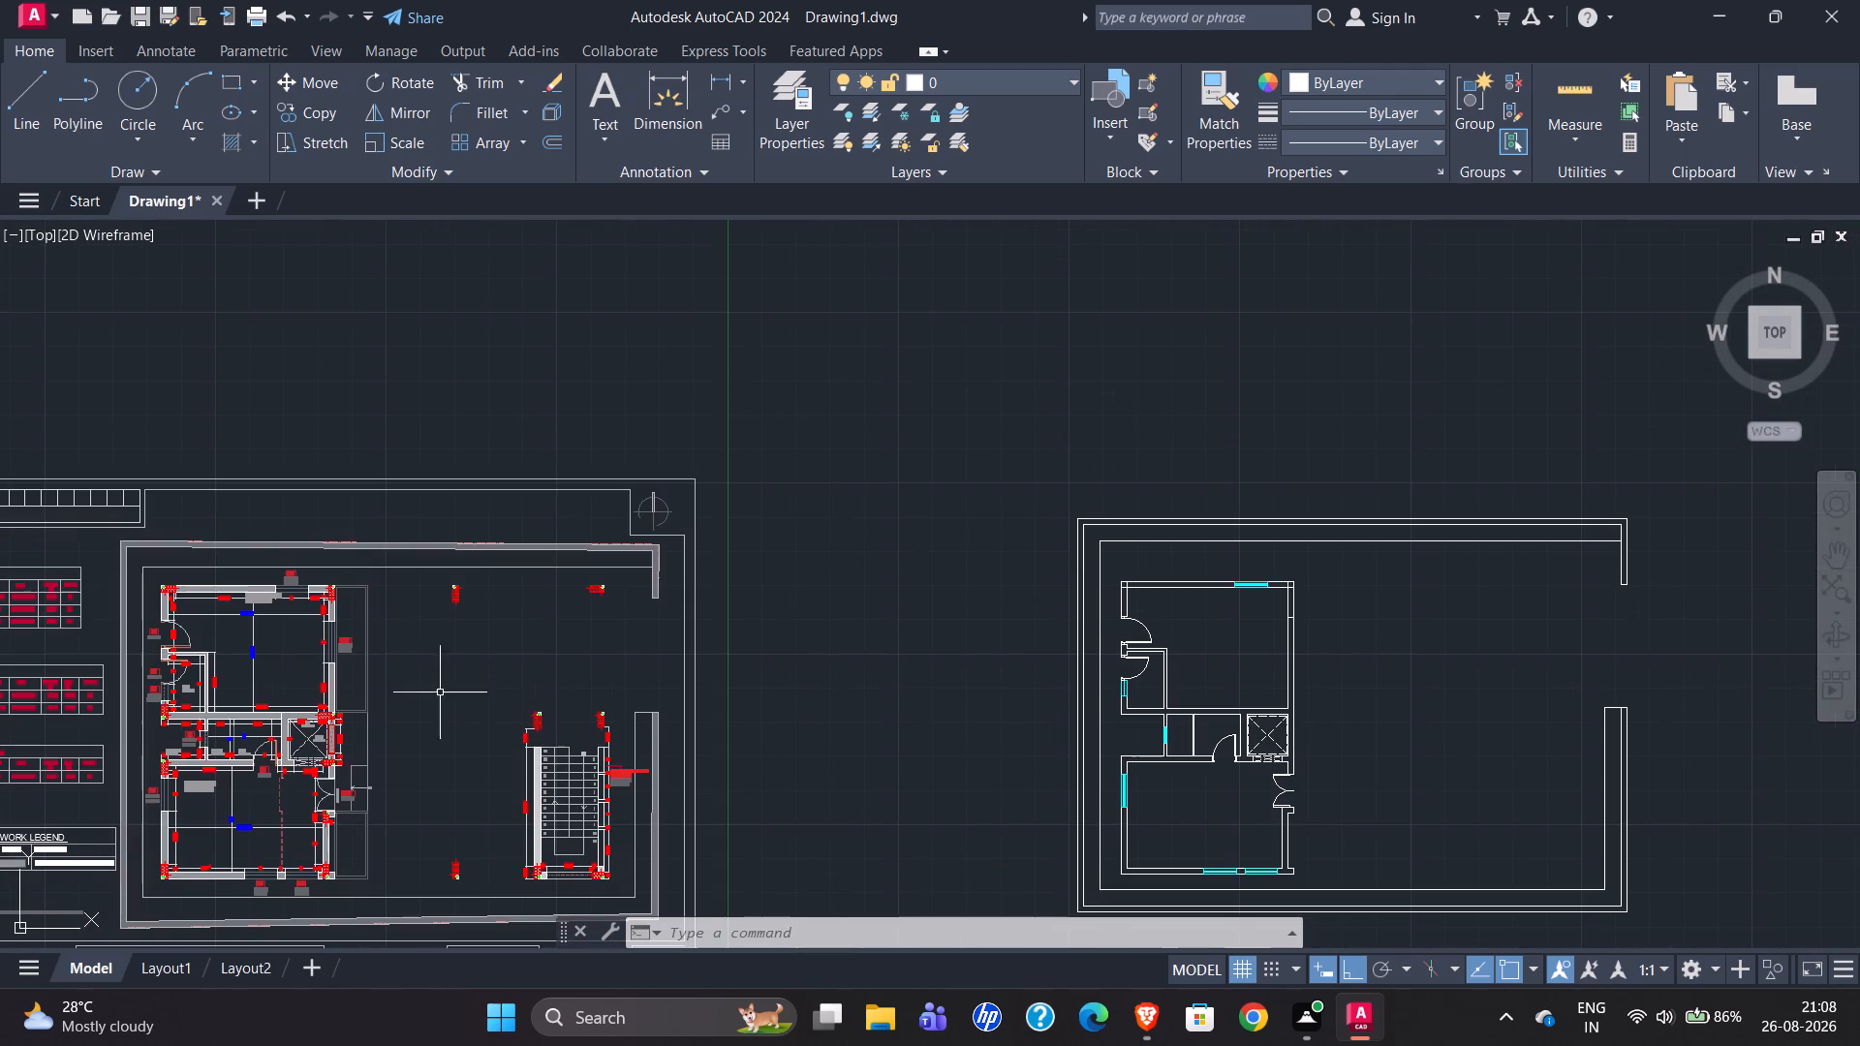
scroll(1363, 683, up, 3)
click(1073, 440)
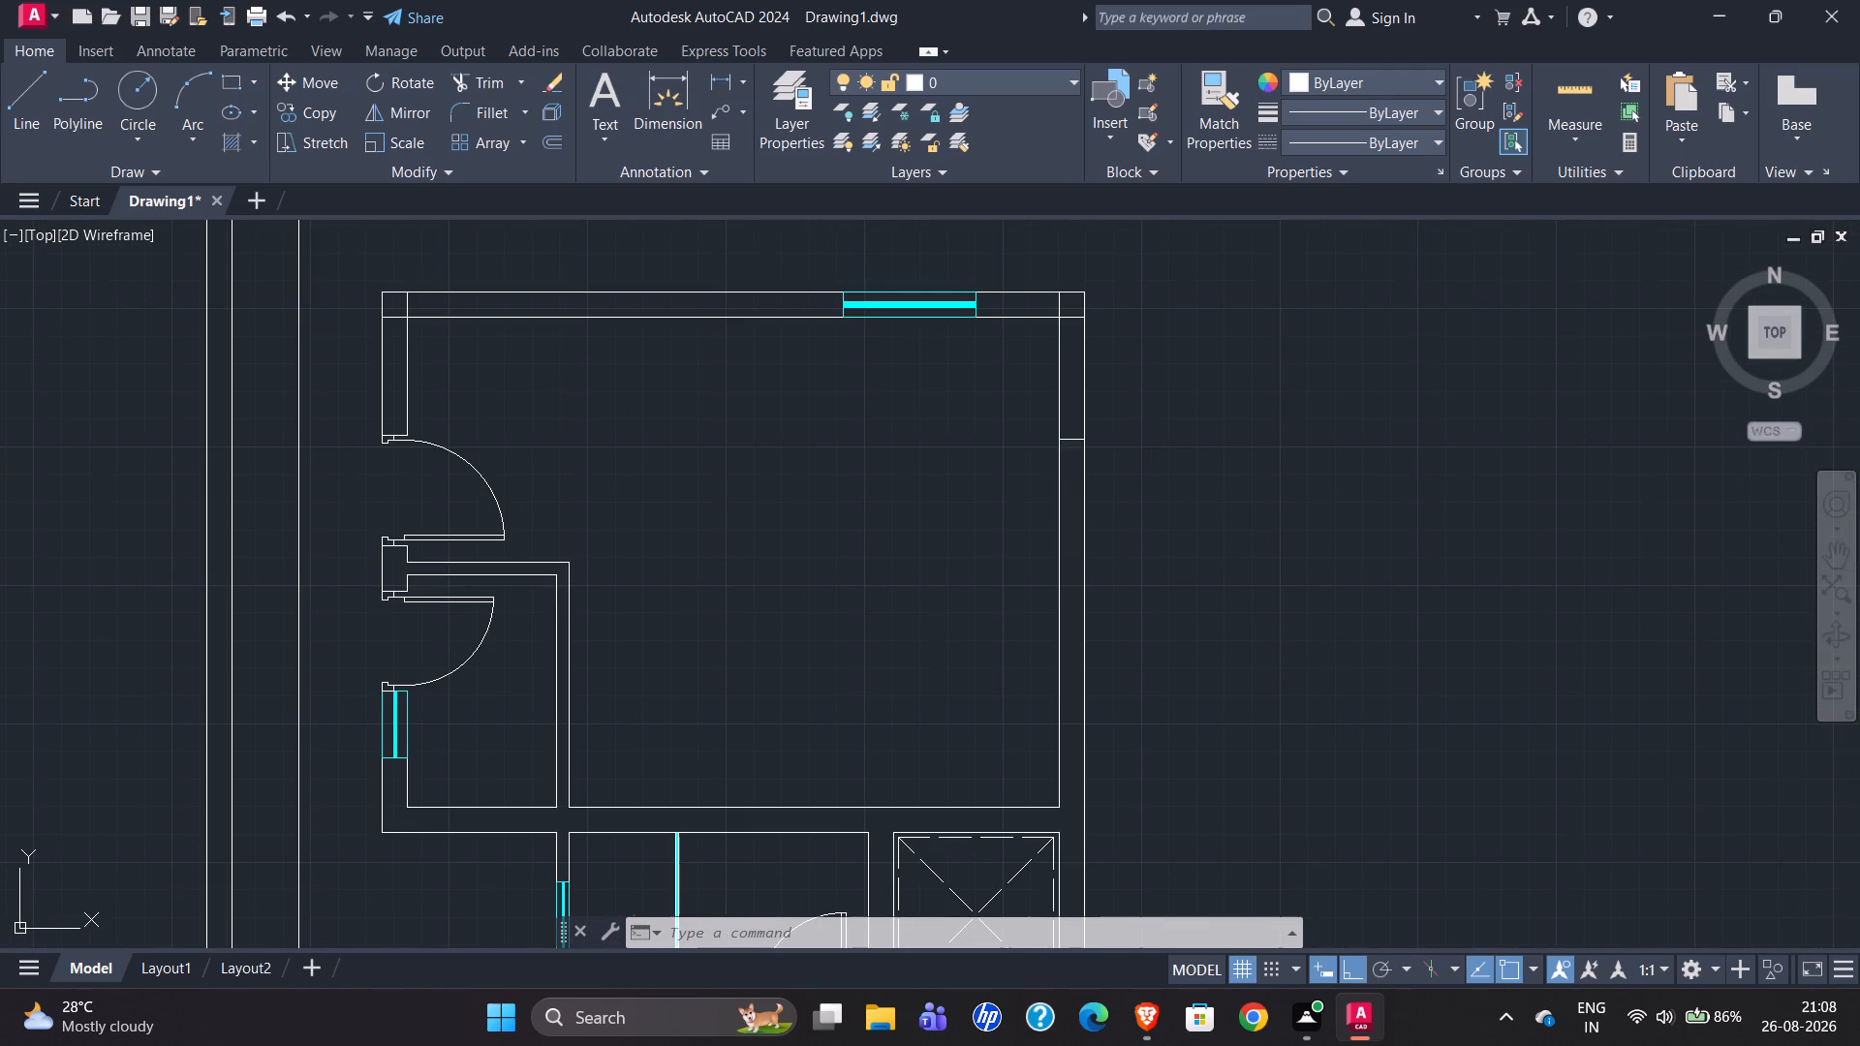
key(o)
key(Return)
text(5')
key(Return)
click(1278, 509)
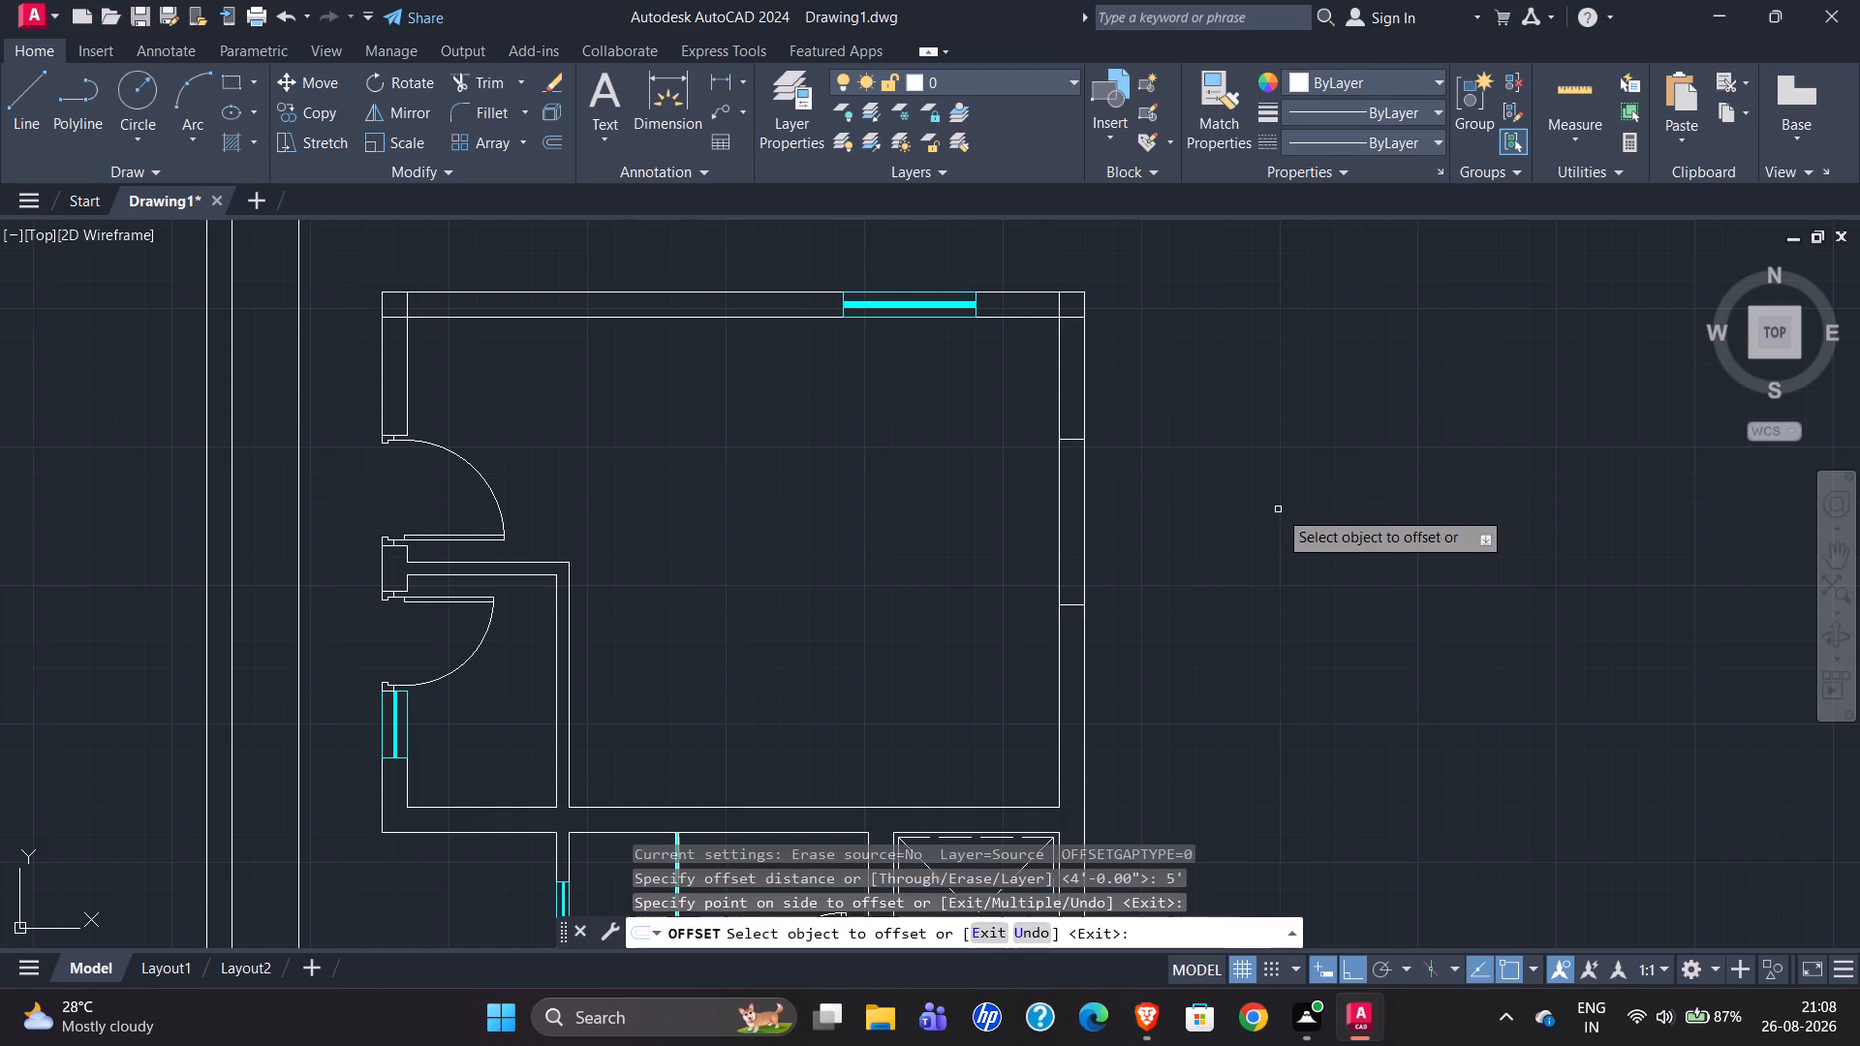
key(Escape)
Check the distance from the servant room's inner bottom-right corner to the lower KW2 opening line with a temporary line.
click(26, 125)
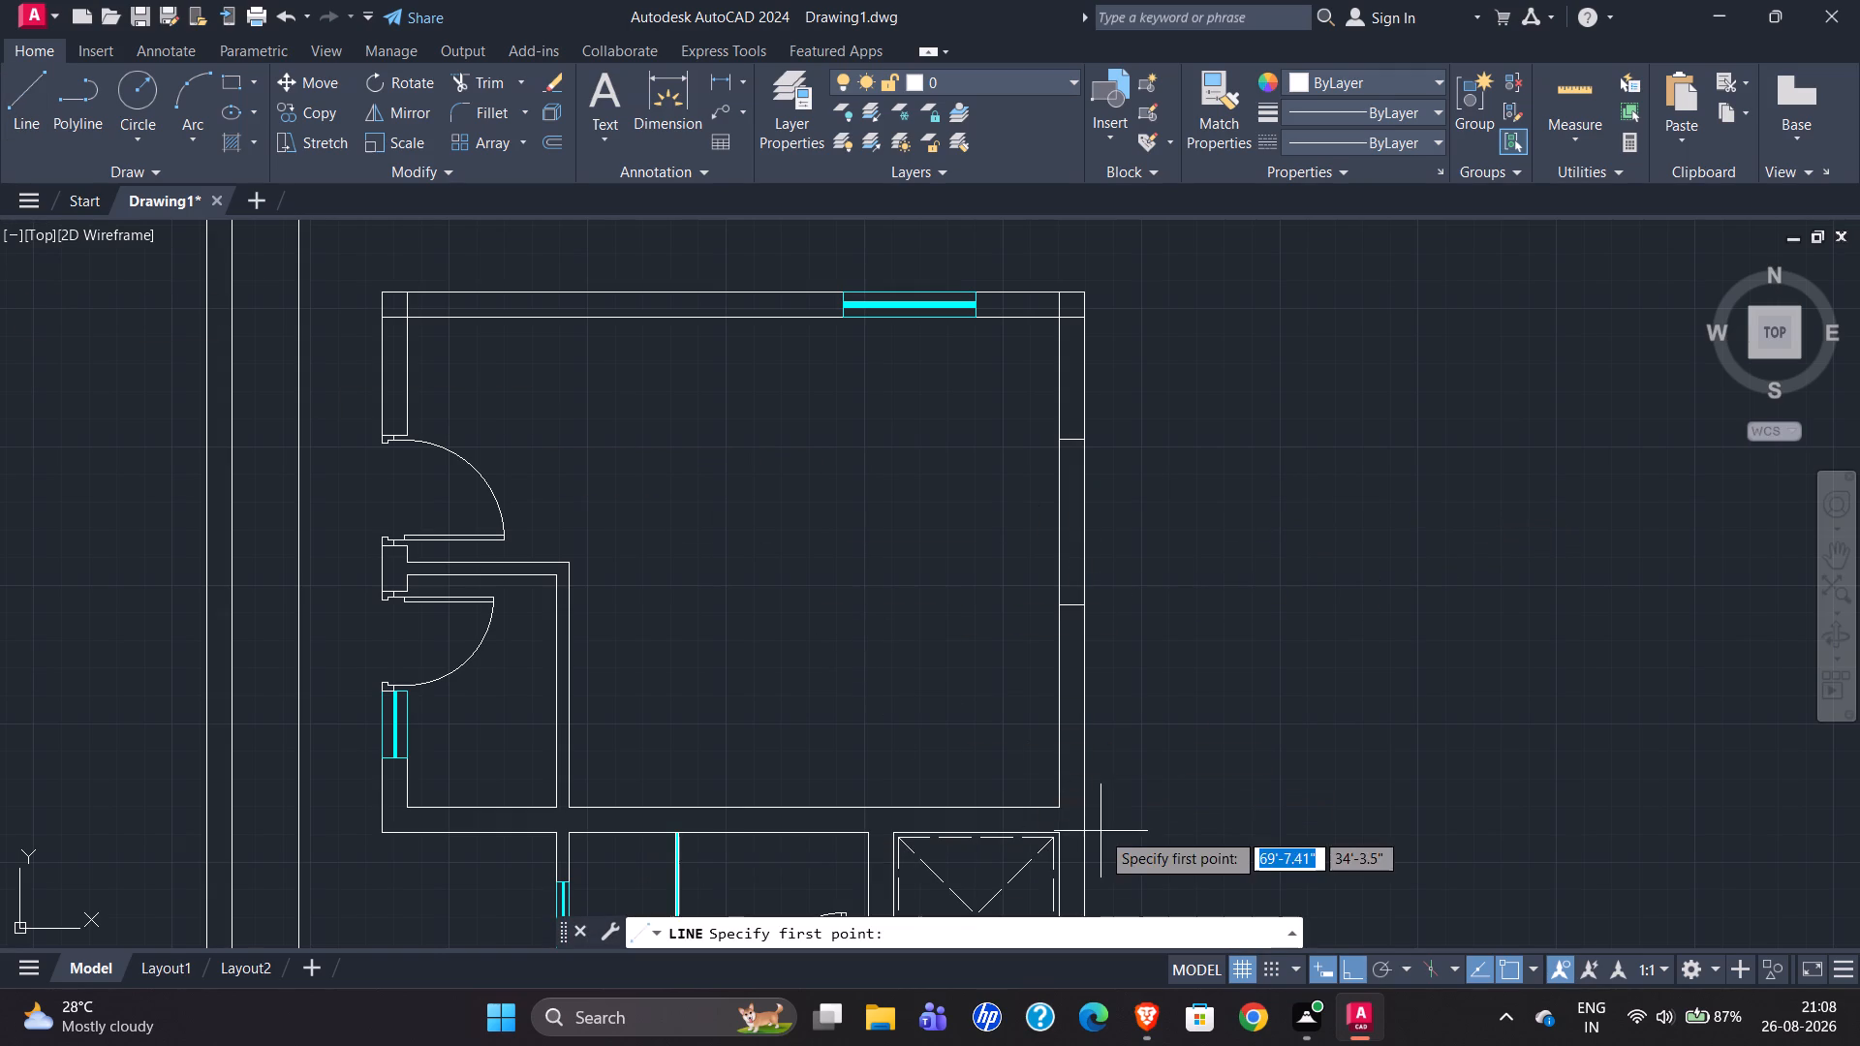
click(1056, 809)
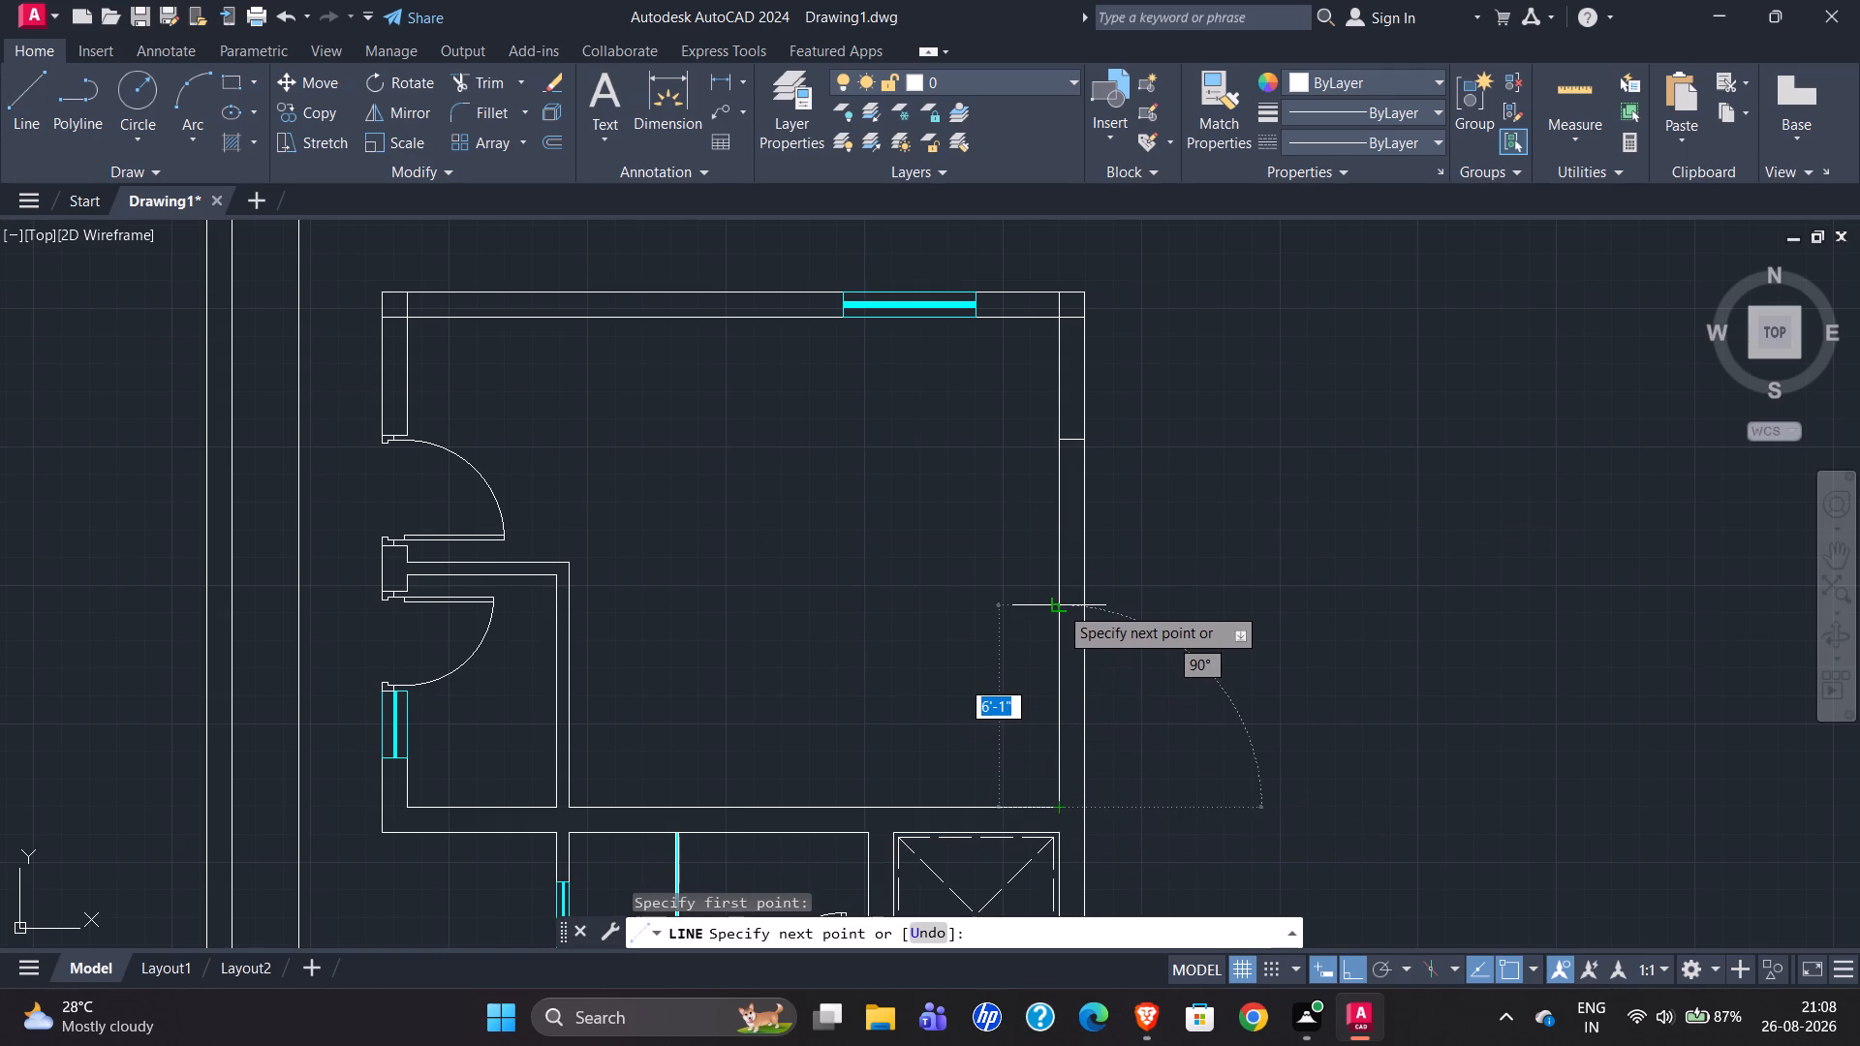
key(Escape)
Check the servant room's inner bottom wall length from the toilet partition to the right wall against the reference, using a temporary line.
scroll(1388, 419, down, 3)
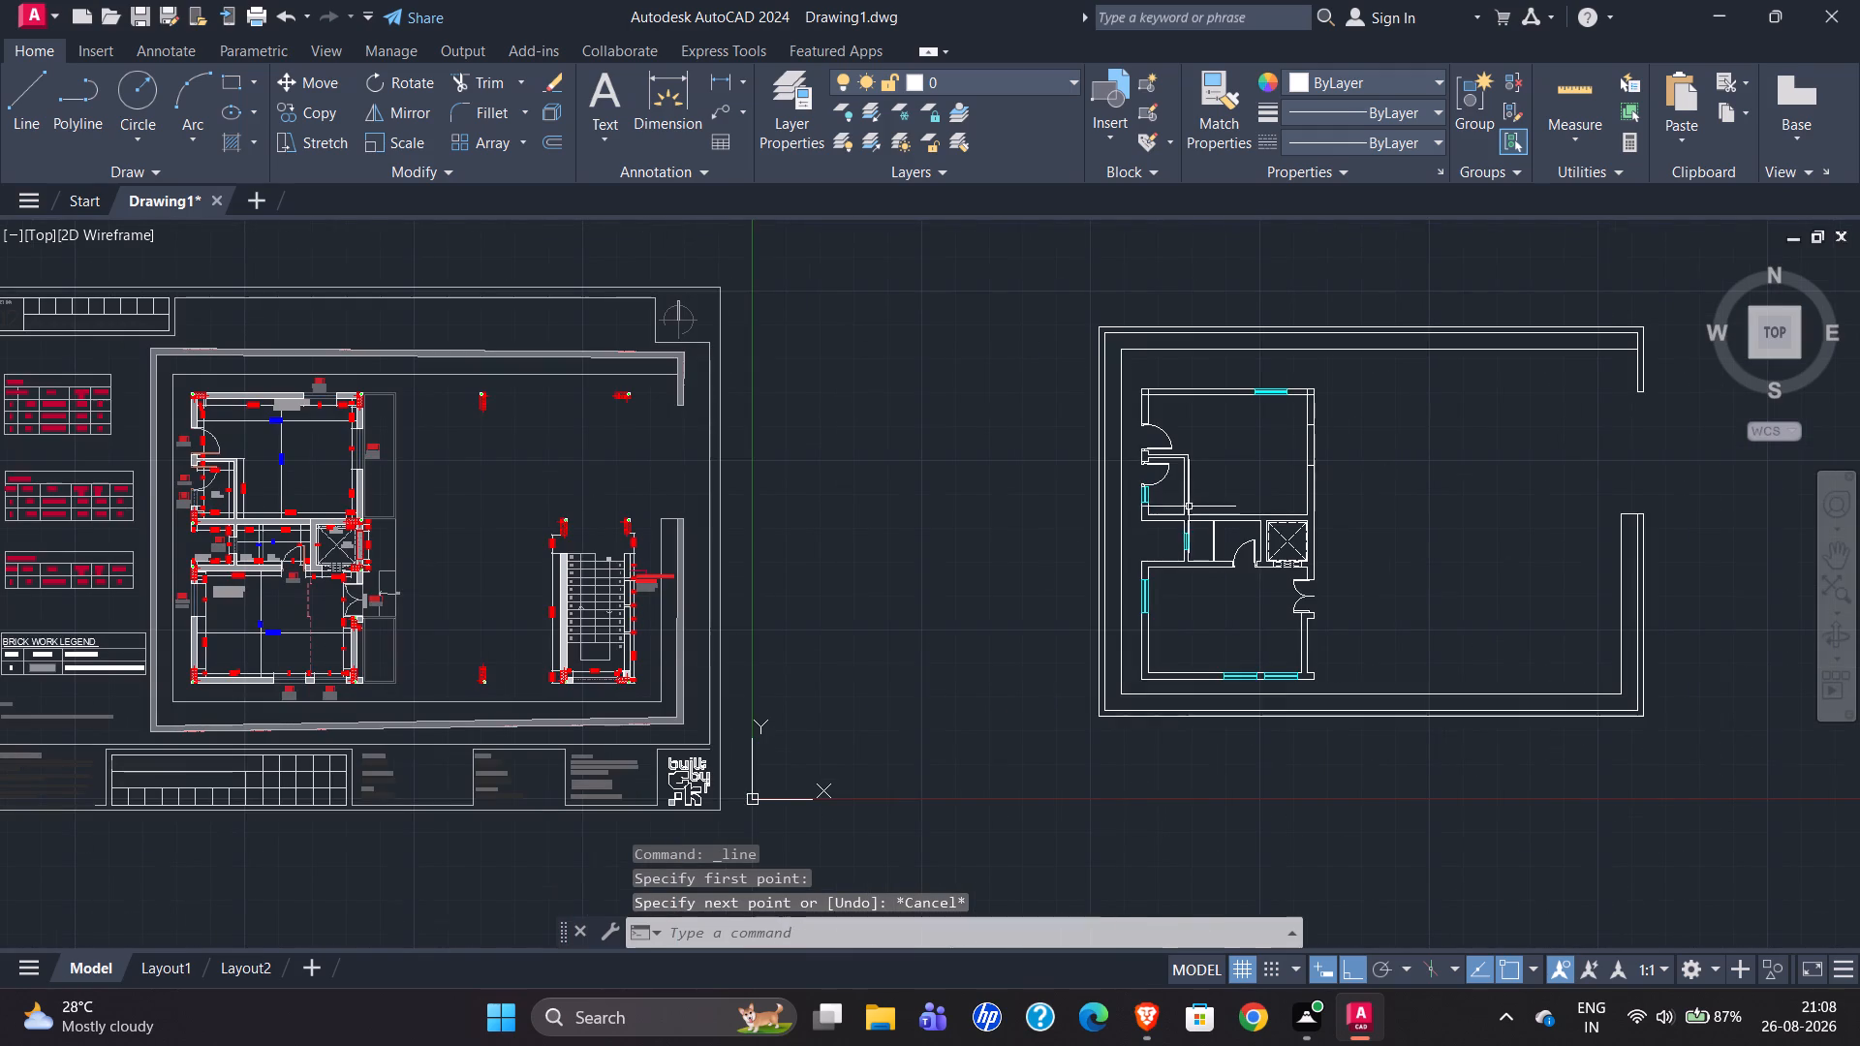
scroll(243, 496, up, 4)
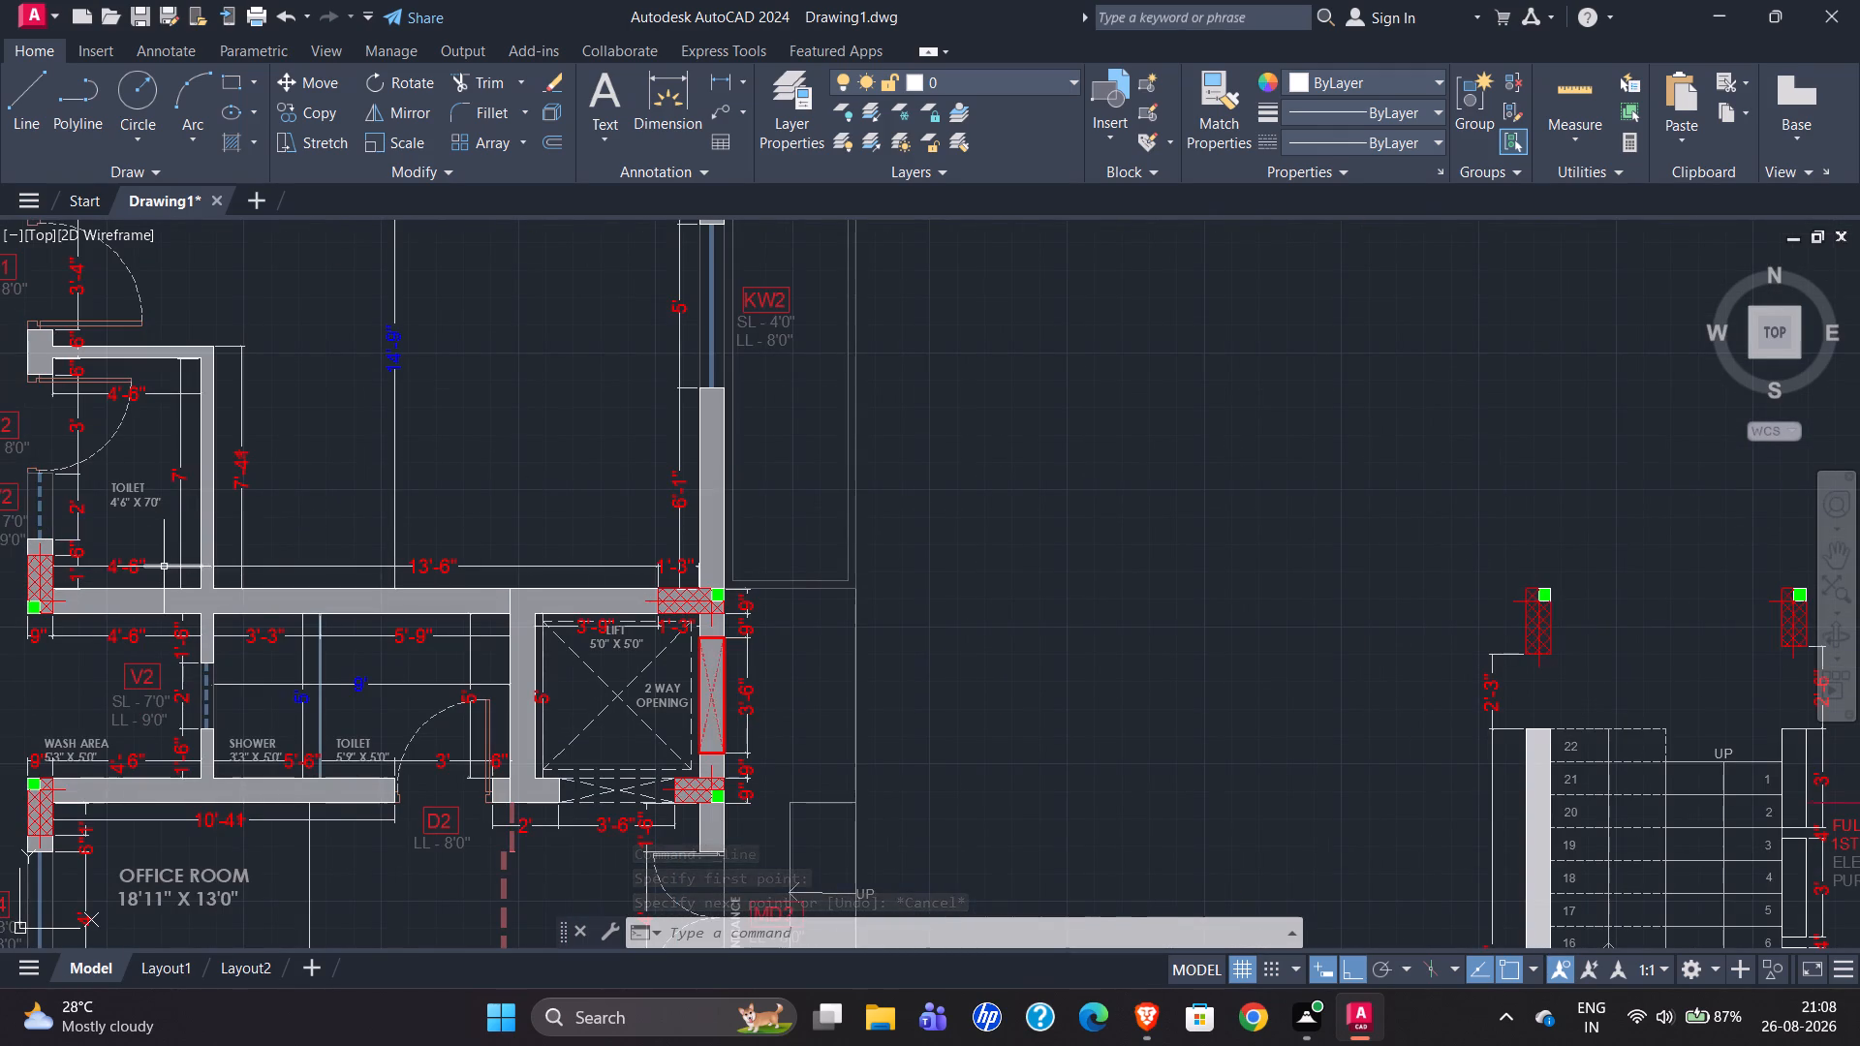
scroll(693, 589, up, 3)
scroll(362, 593, down, 2)
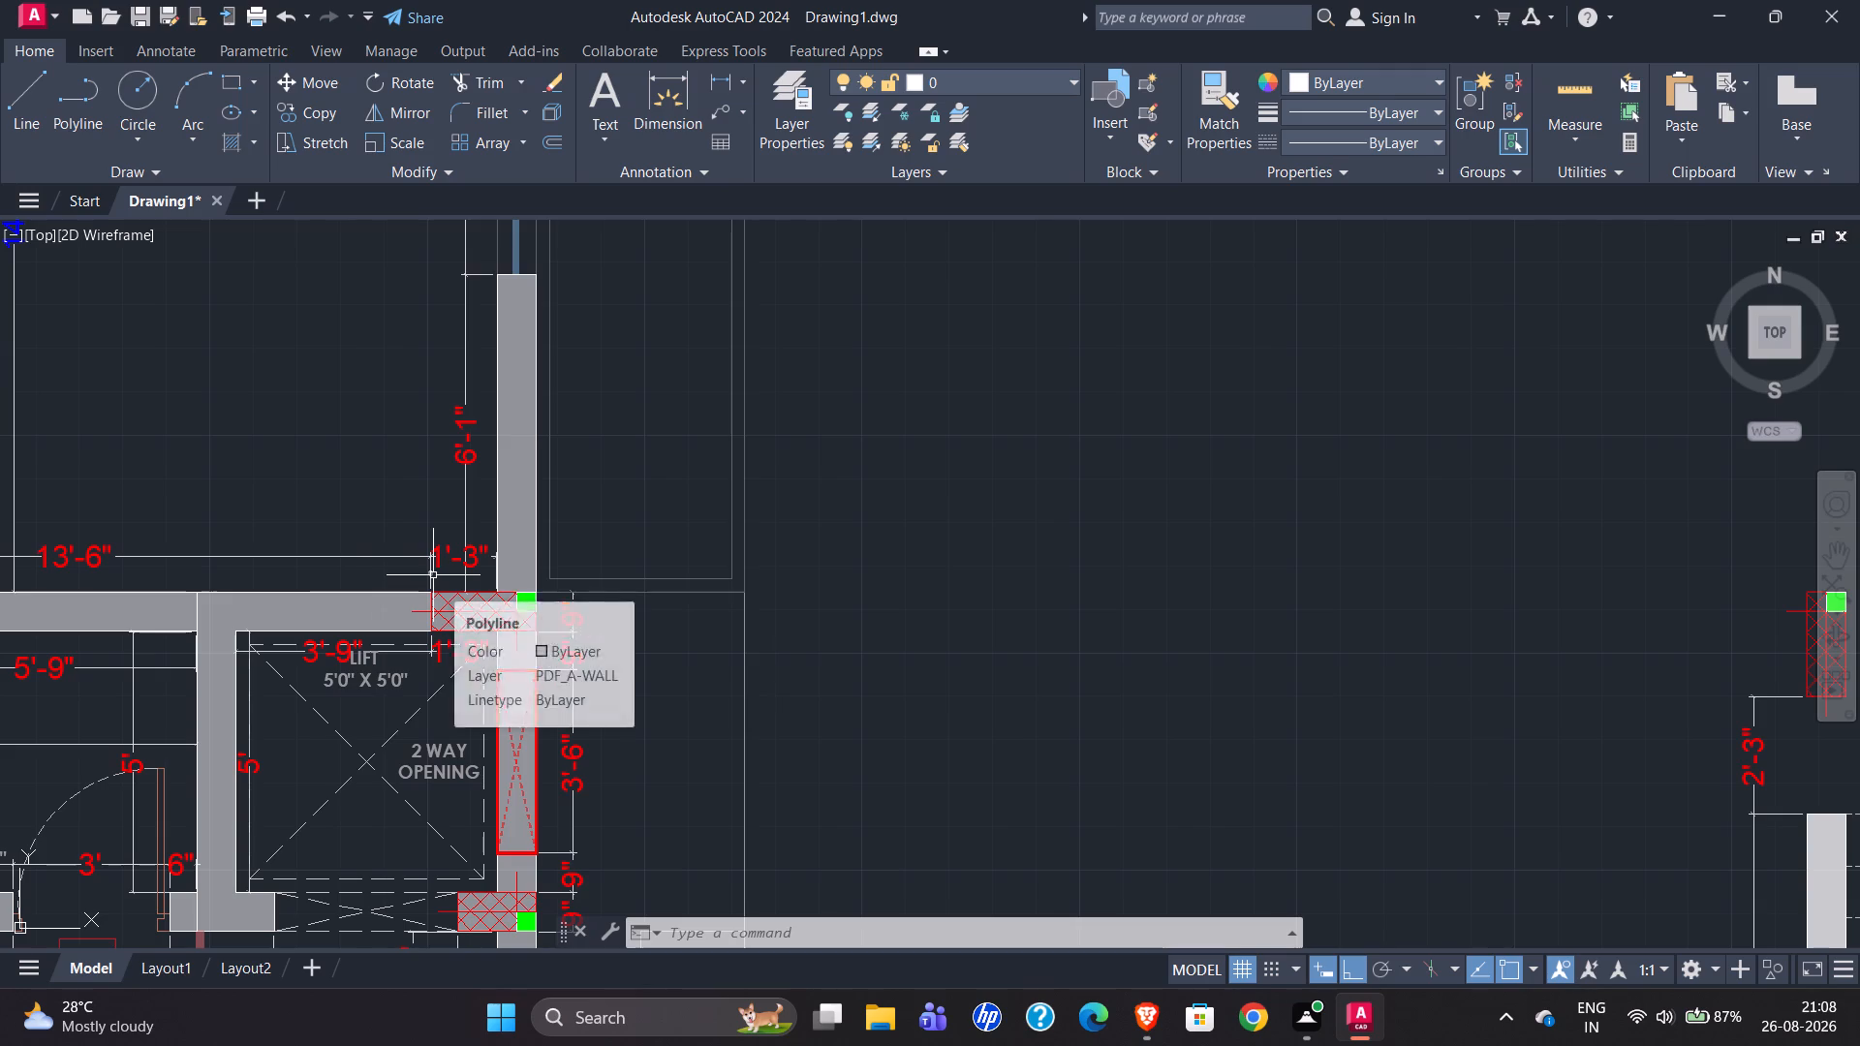
scroll(174, 563, down, 3)
scroll(636, 694, down, 1)
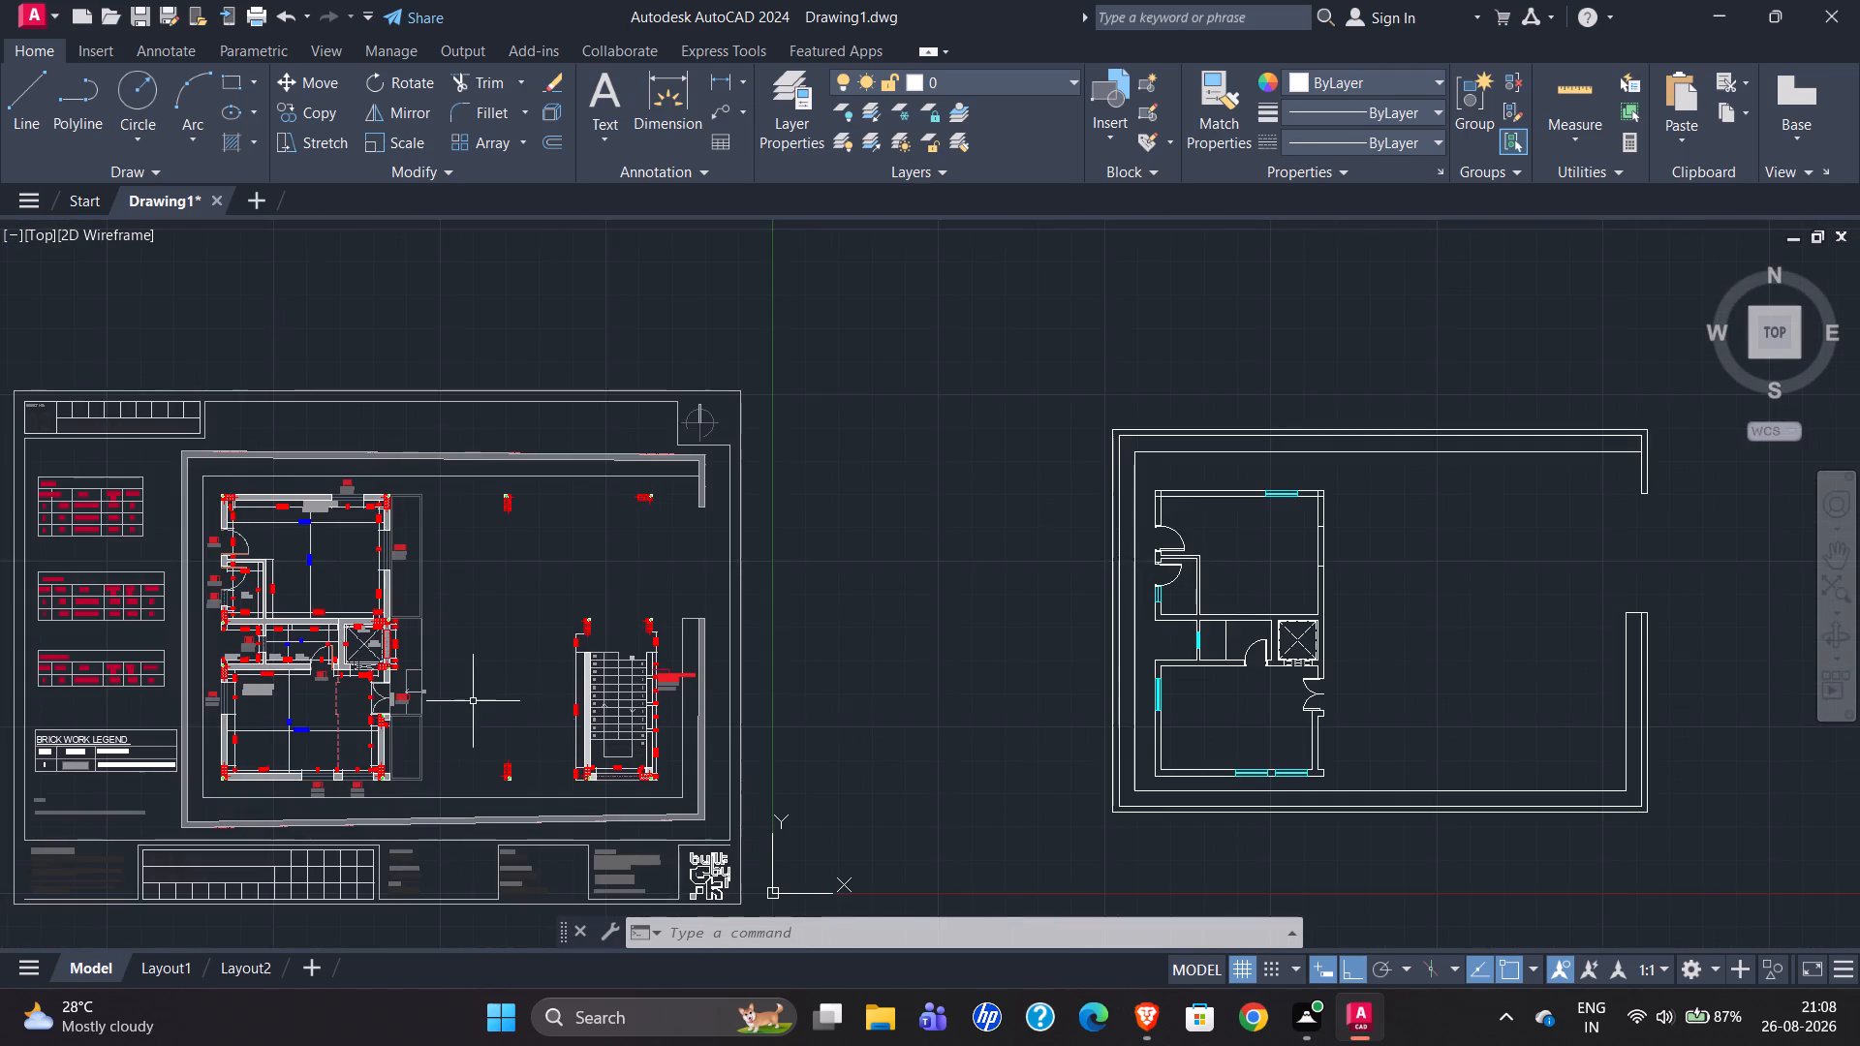
scroll(1359, 613, up, 3)
click(38, 106)
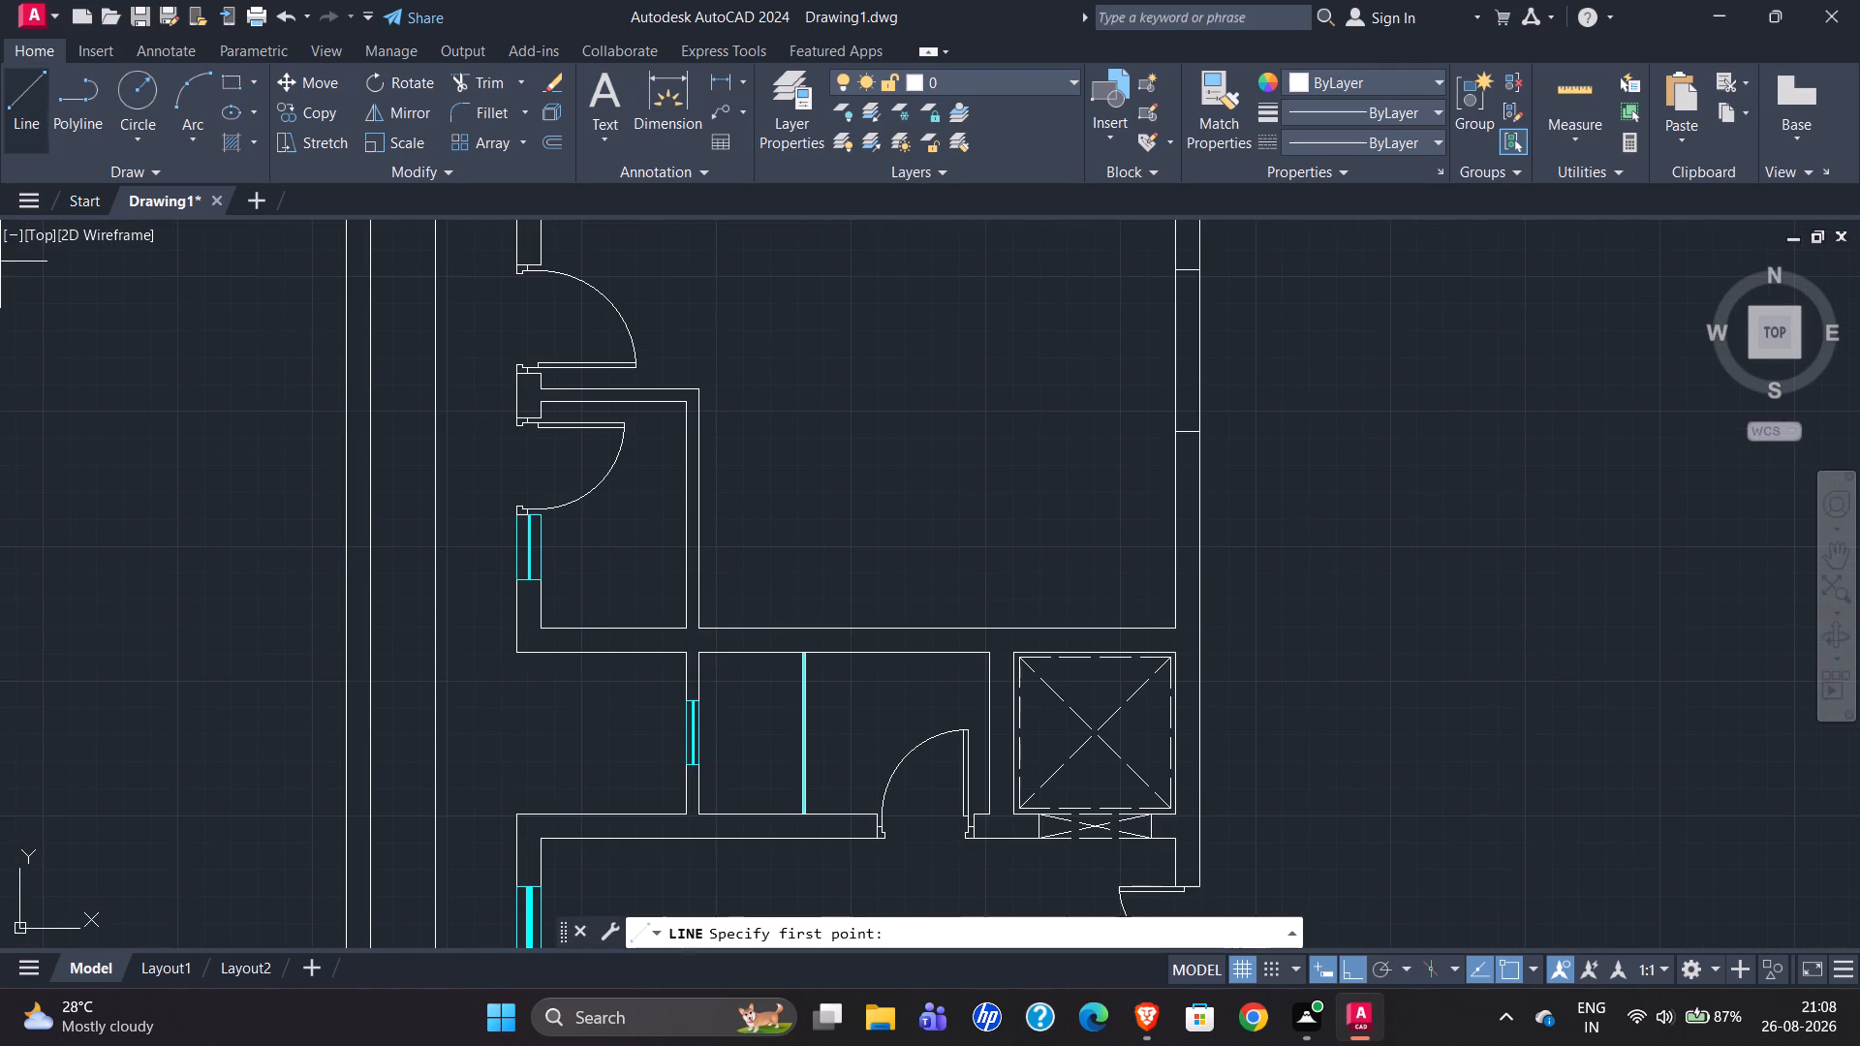
drag(698, 625, 710, 627)
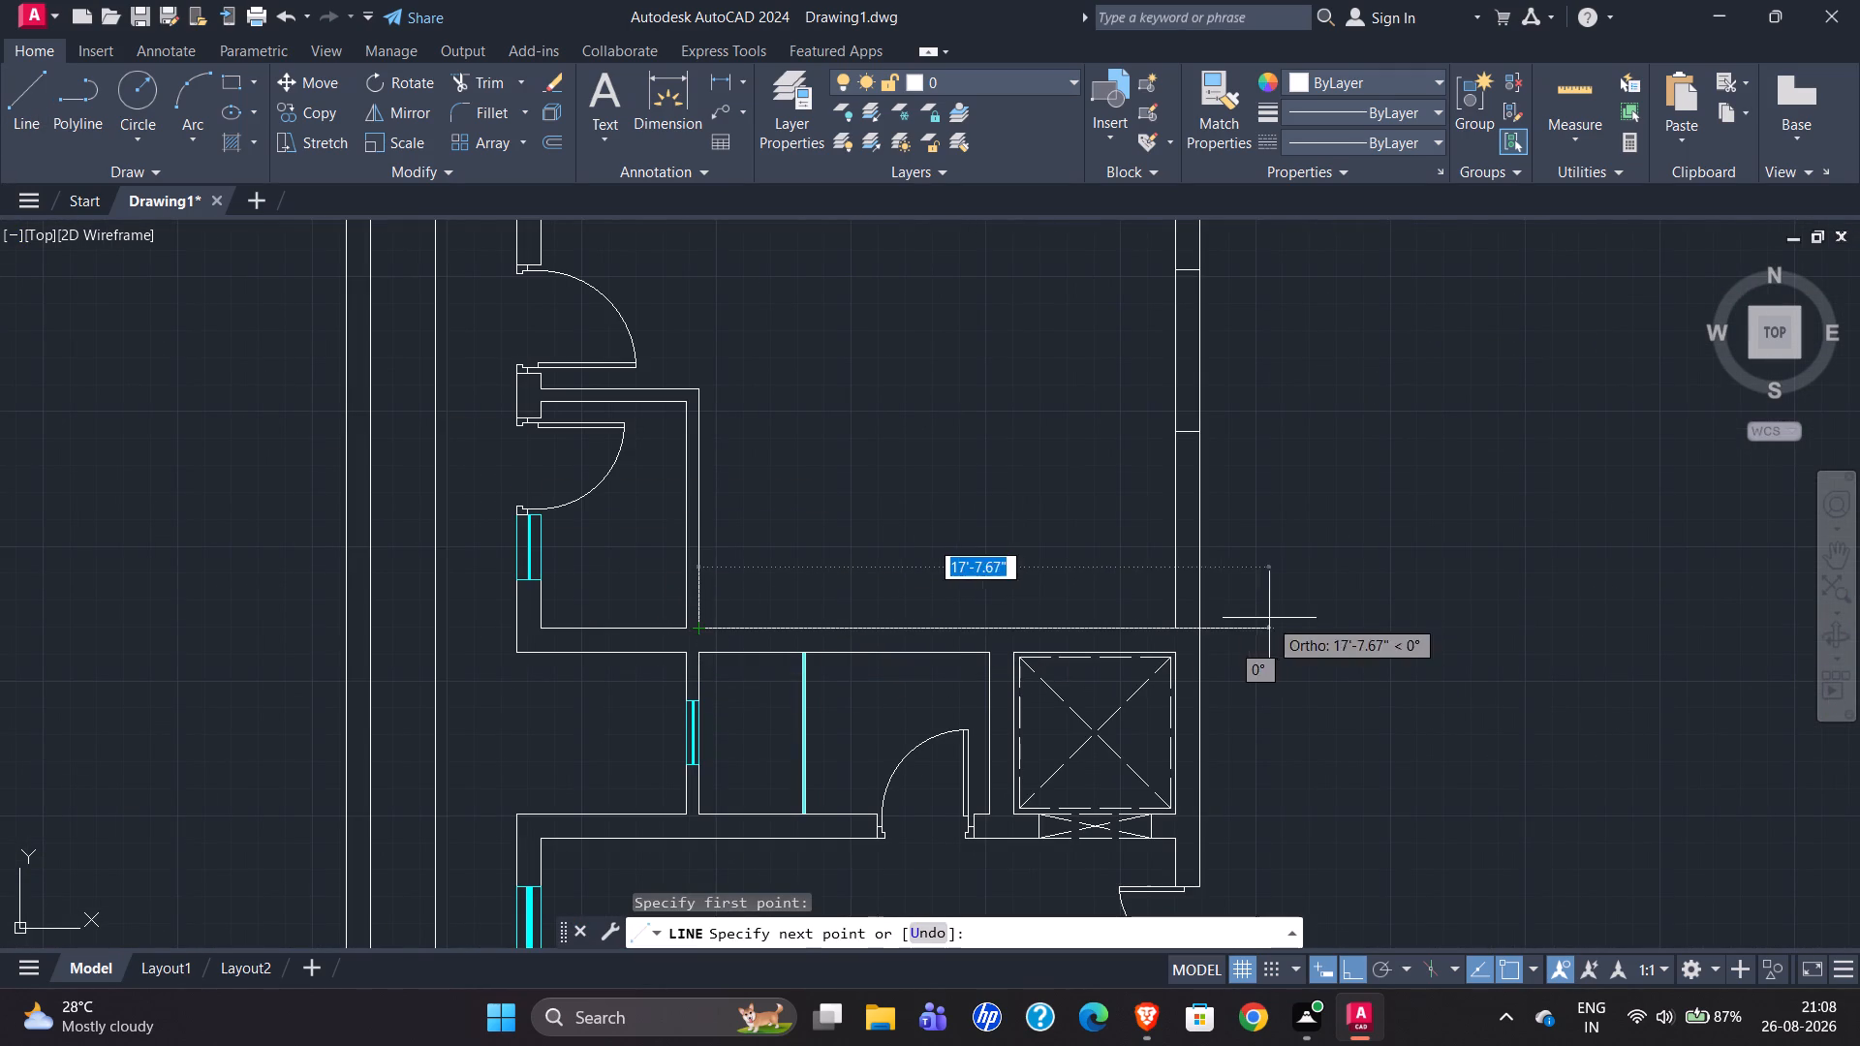
key(Escape)
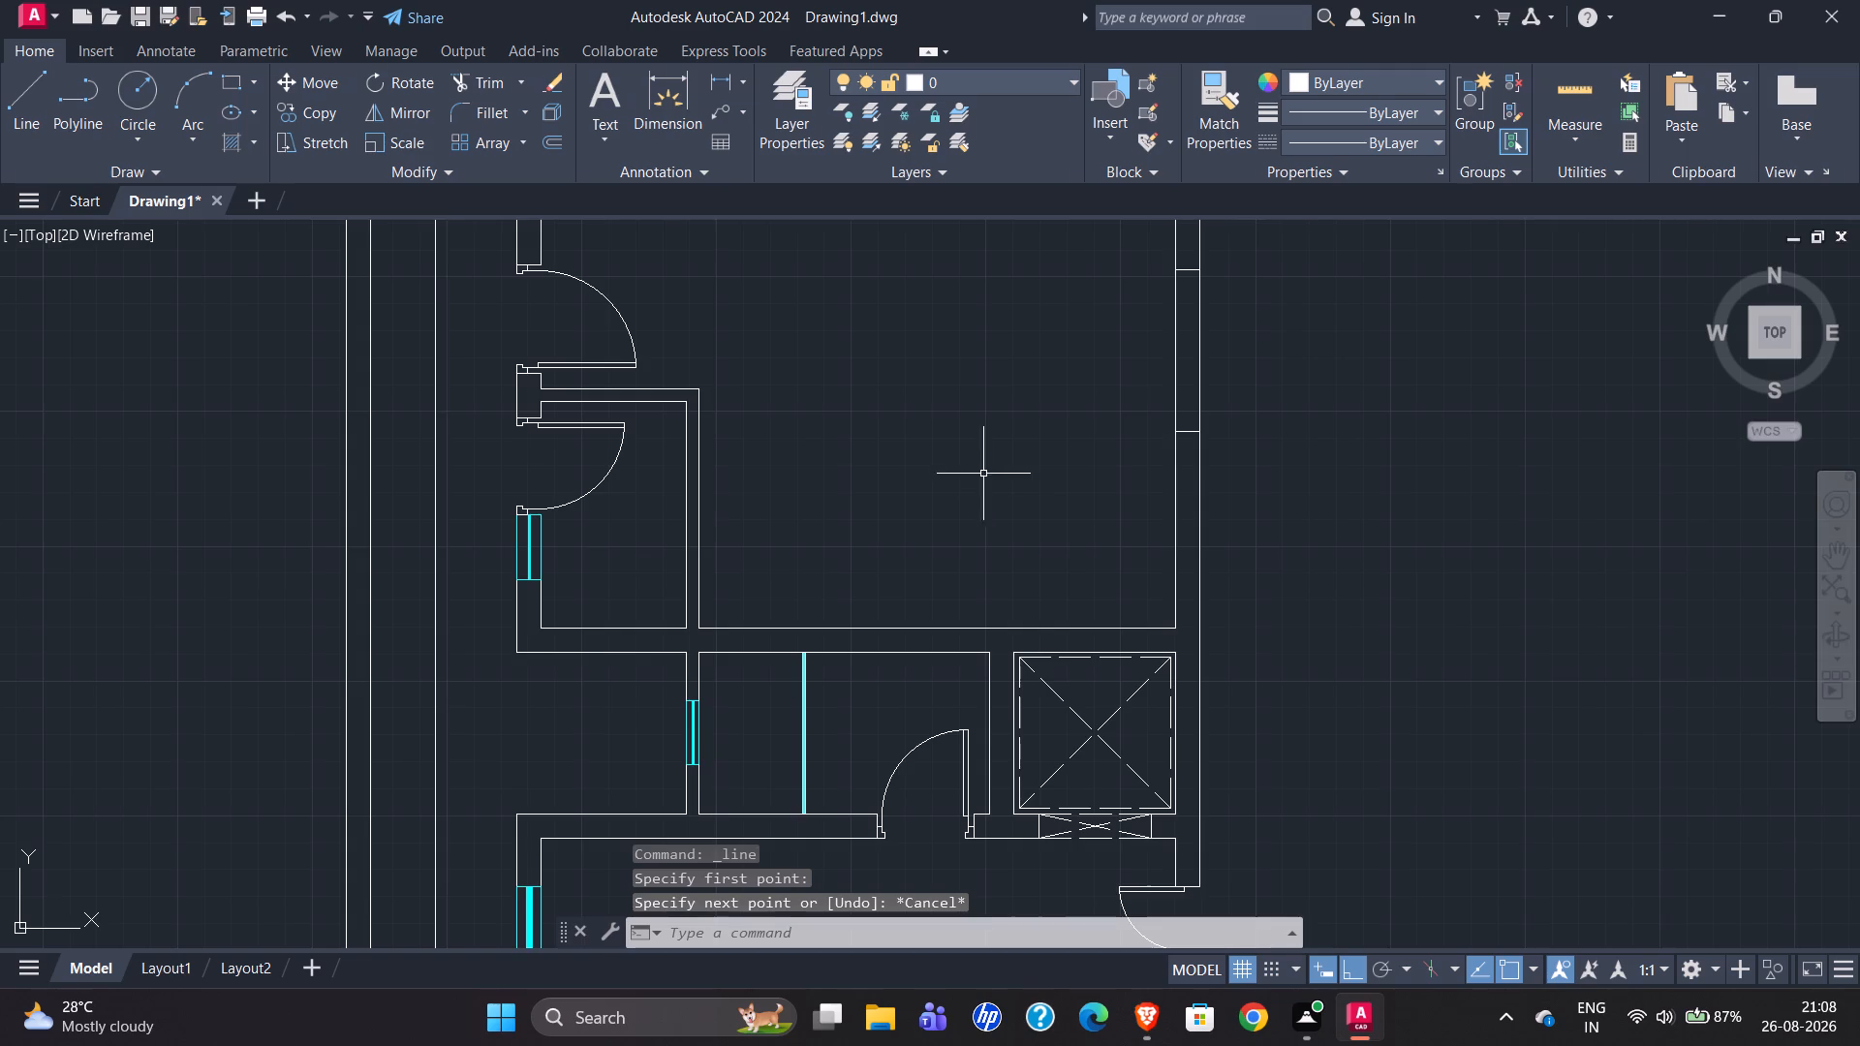
Trim both right-wall lines between the two KW2 opening lines in the redrawn servant room.
scroll(883, 543, down, 1)
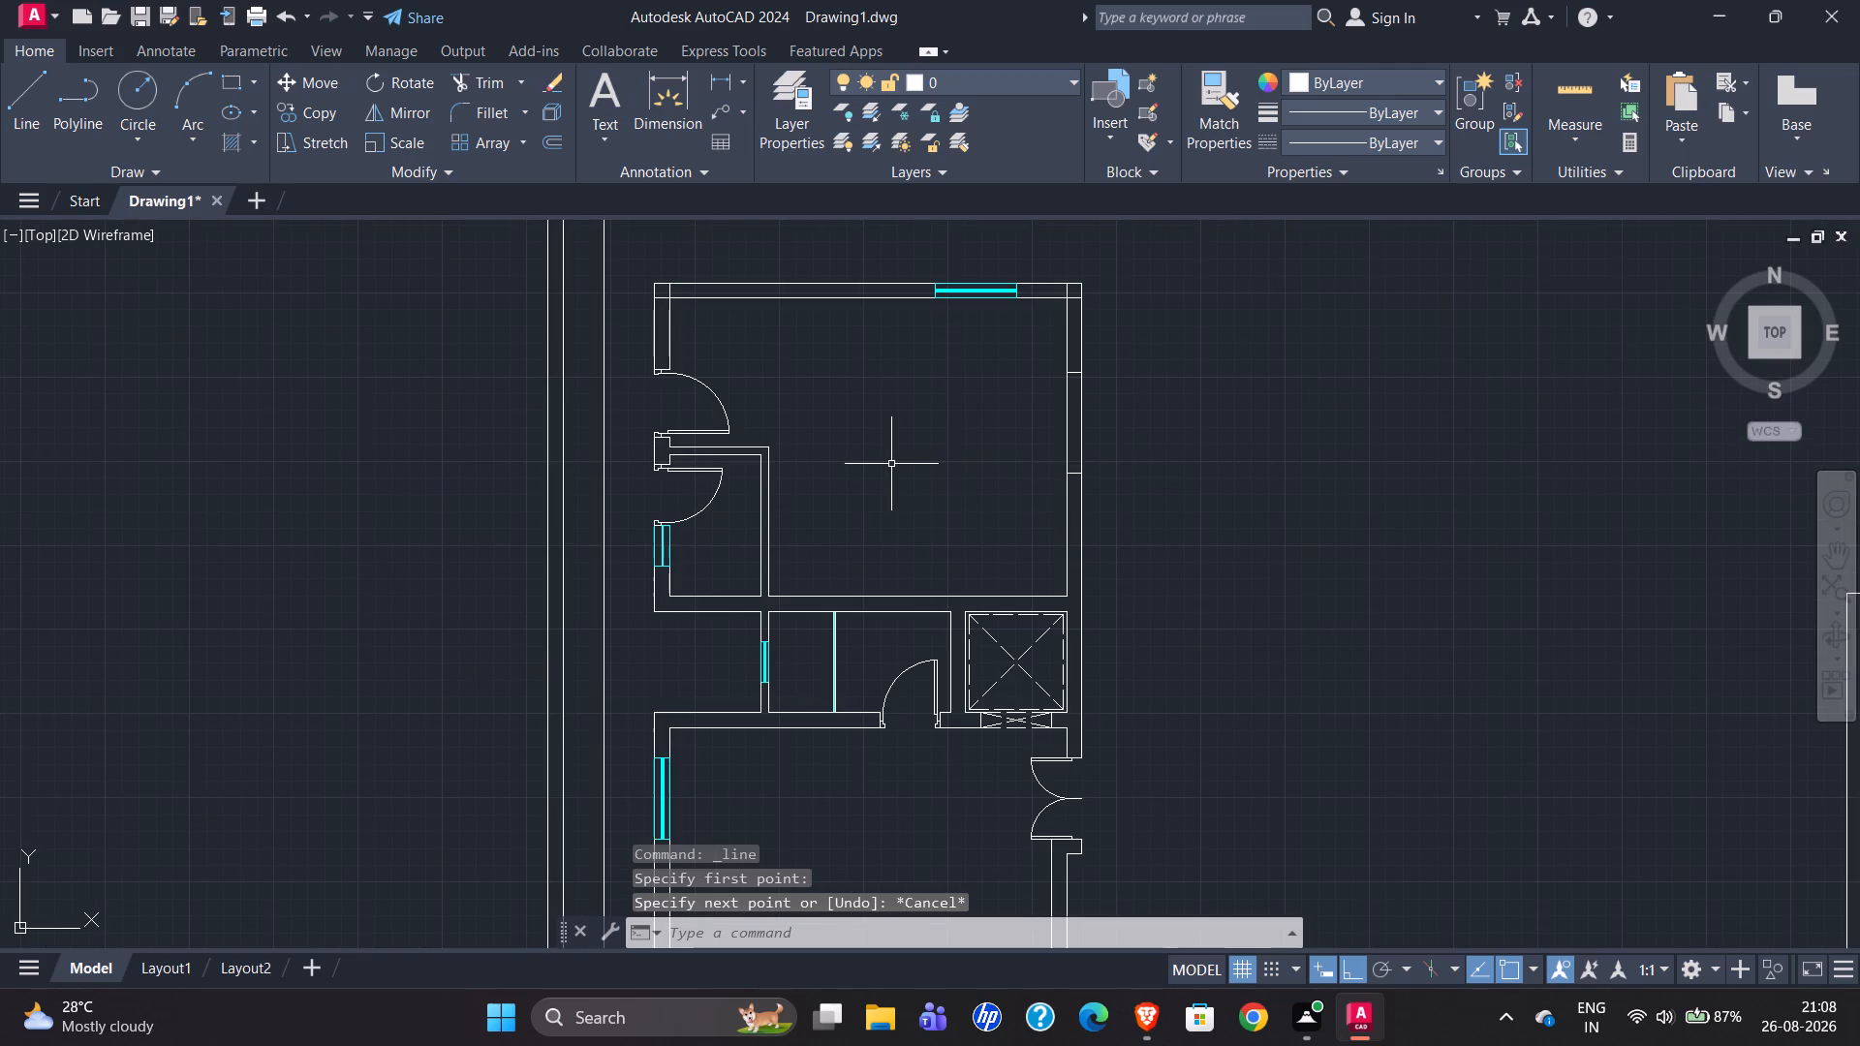
text(tr)
key(Return)
drag(981, 442, 1195, 428)
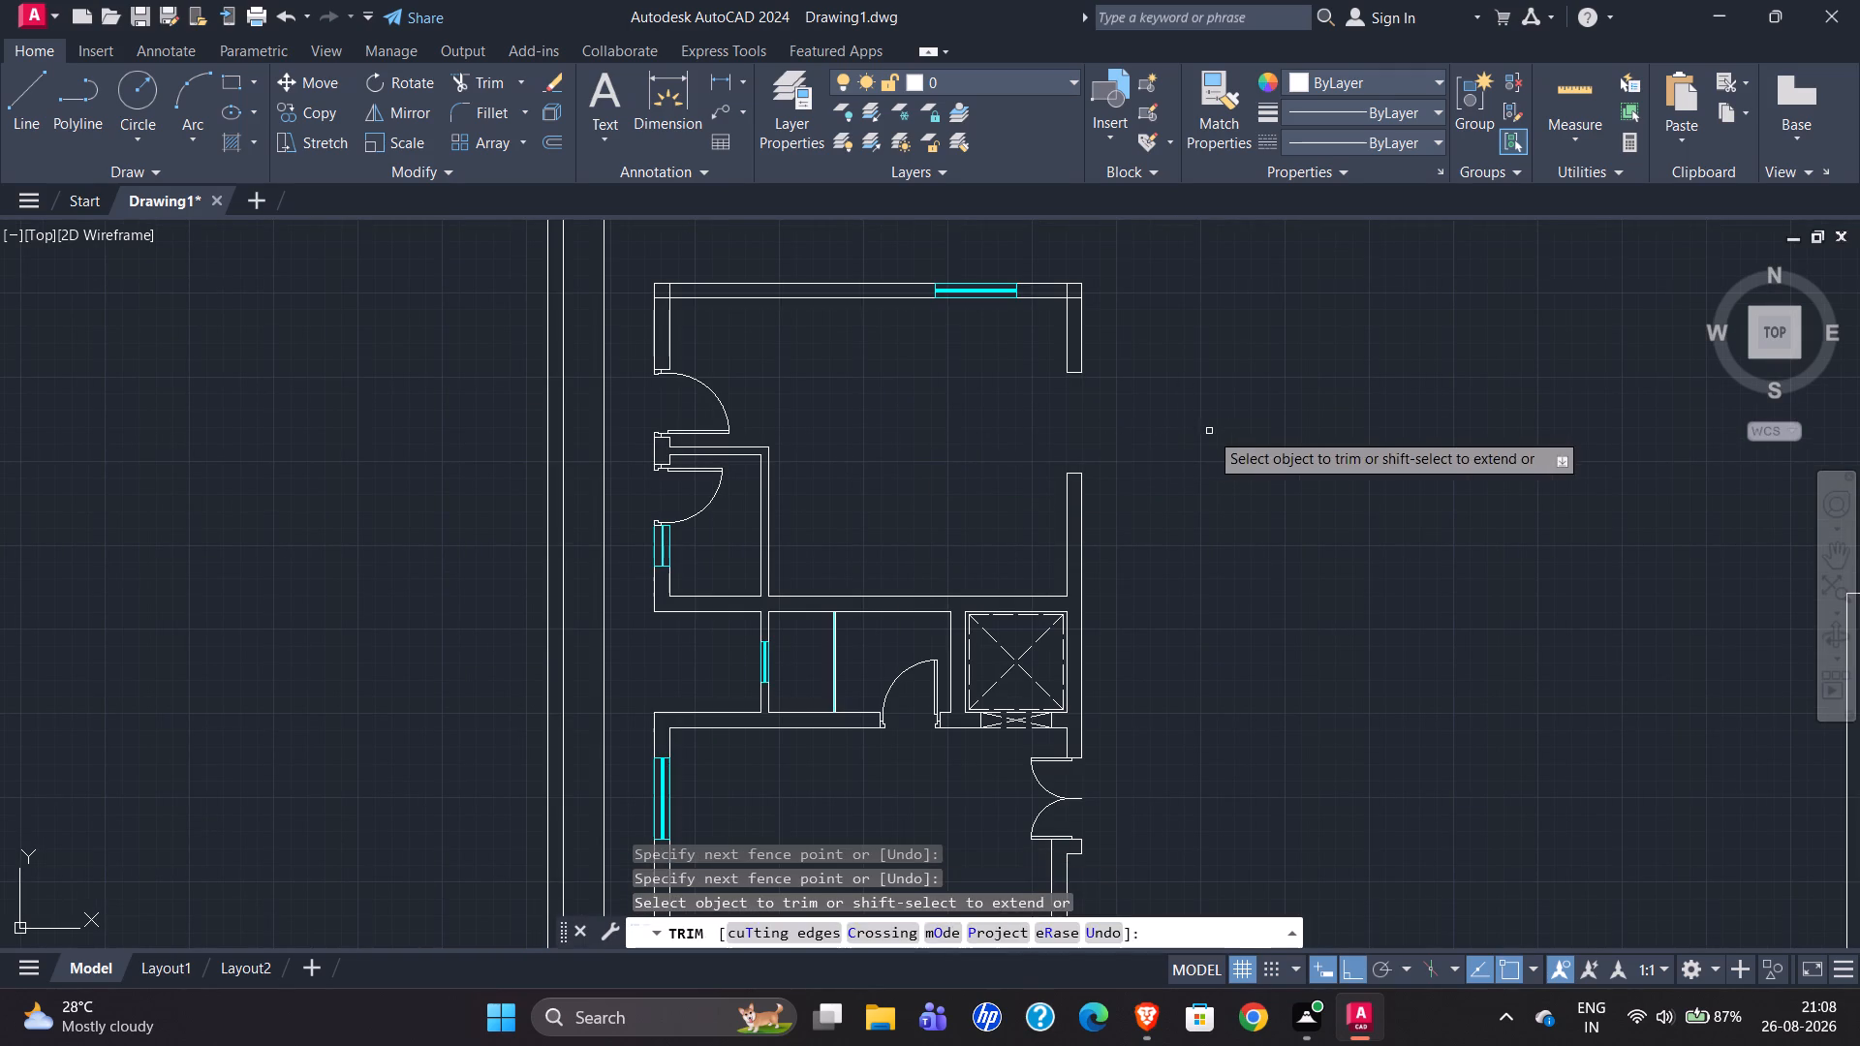
key(Escape)
Copy the redrawn office's left-wall window to the servant room's right wall, aligning its upper inner corner with the KW2 opening's upper outer corner.
scroll(1184, 440, down, 1)
scroll(875, 722, up, 3)
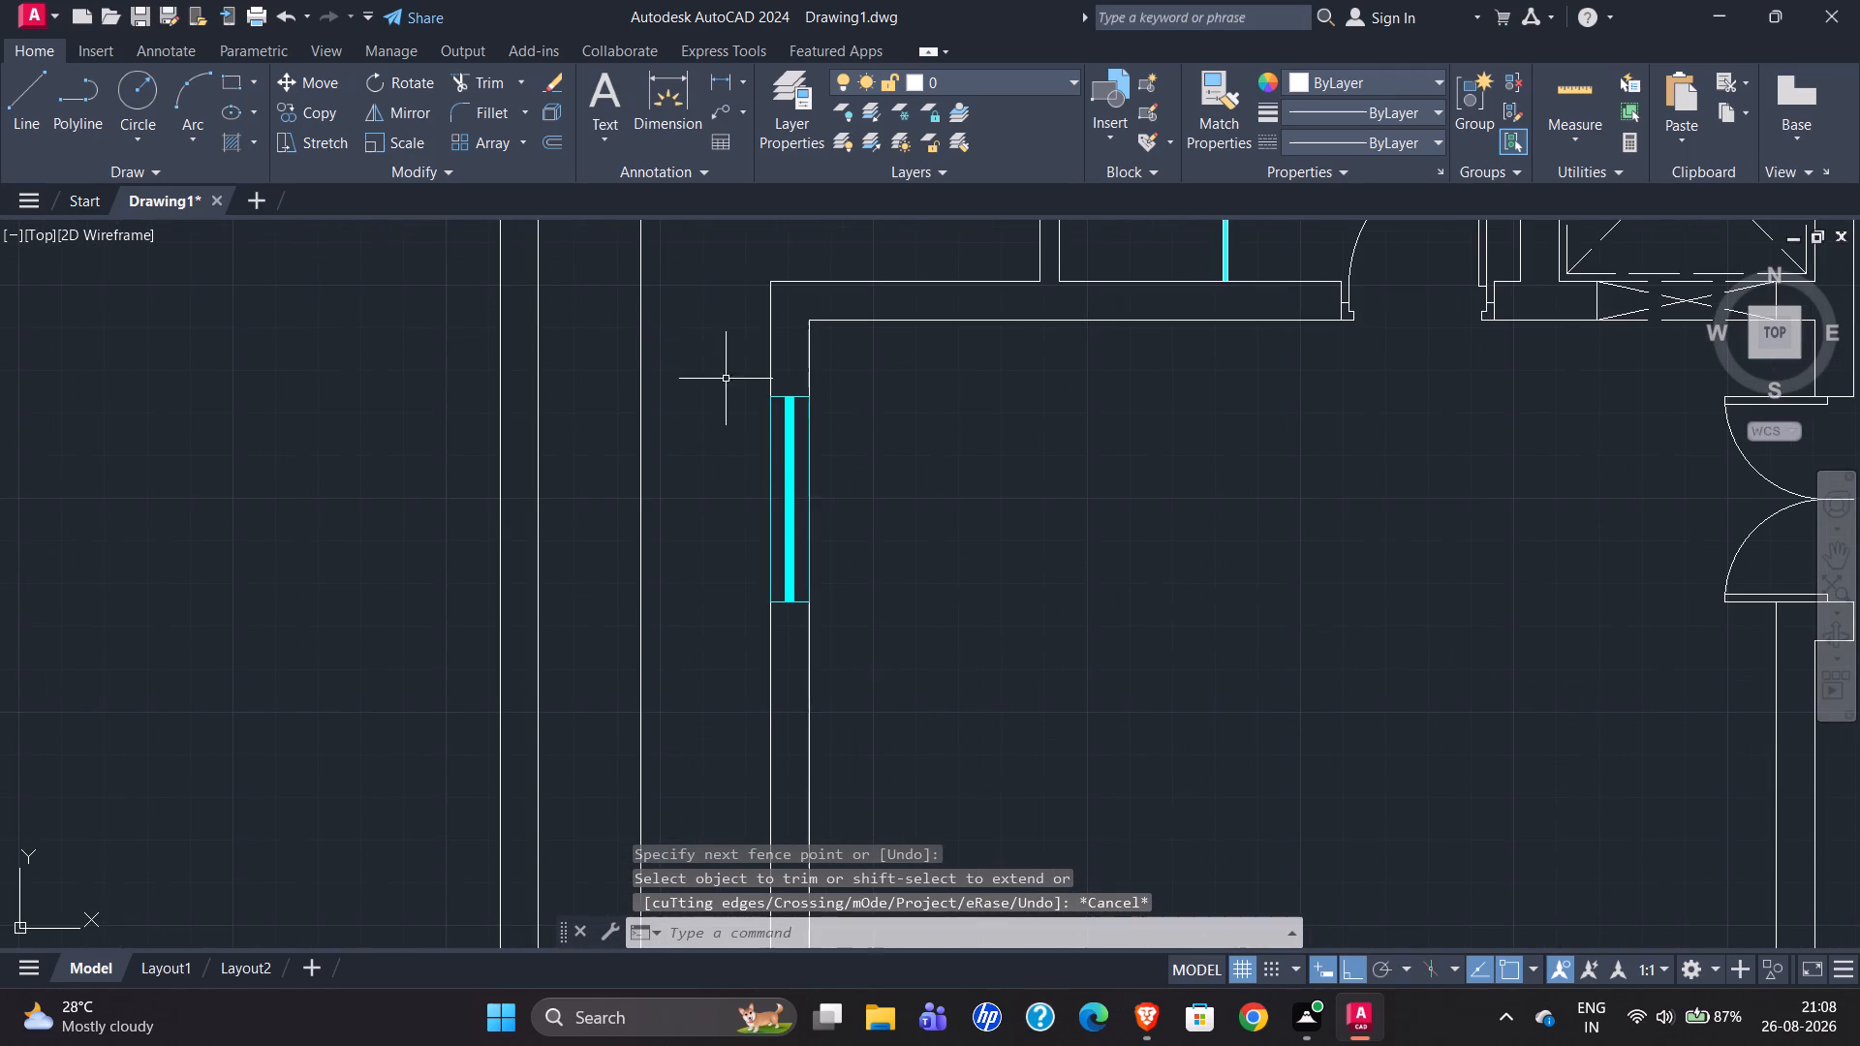
click(726, 379)
click(933, 676)
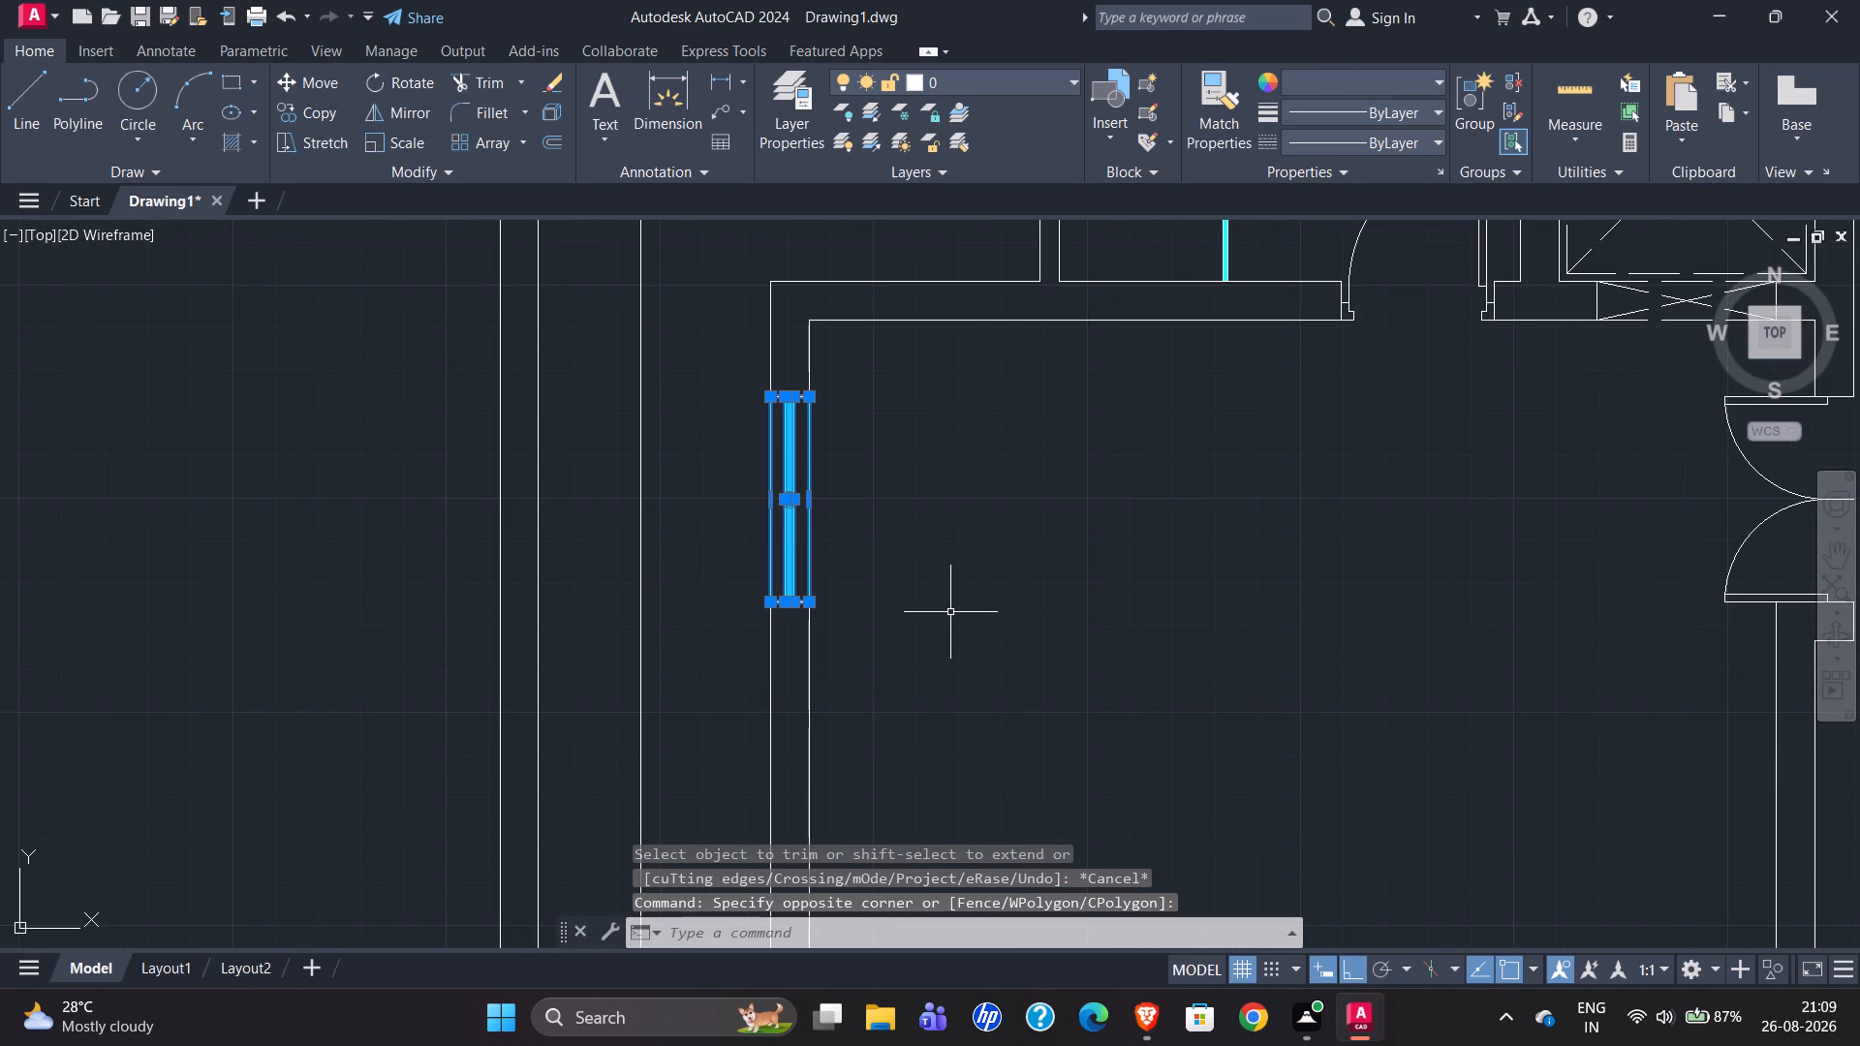
text(co)
key(Return)
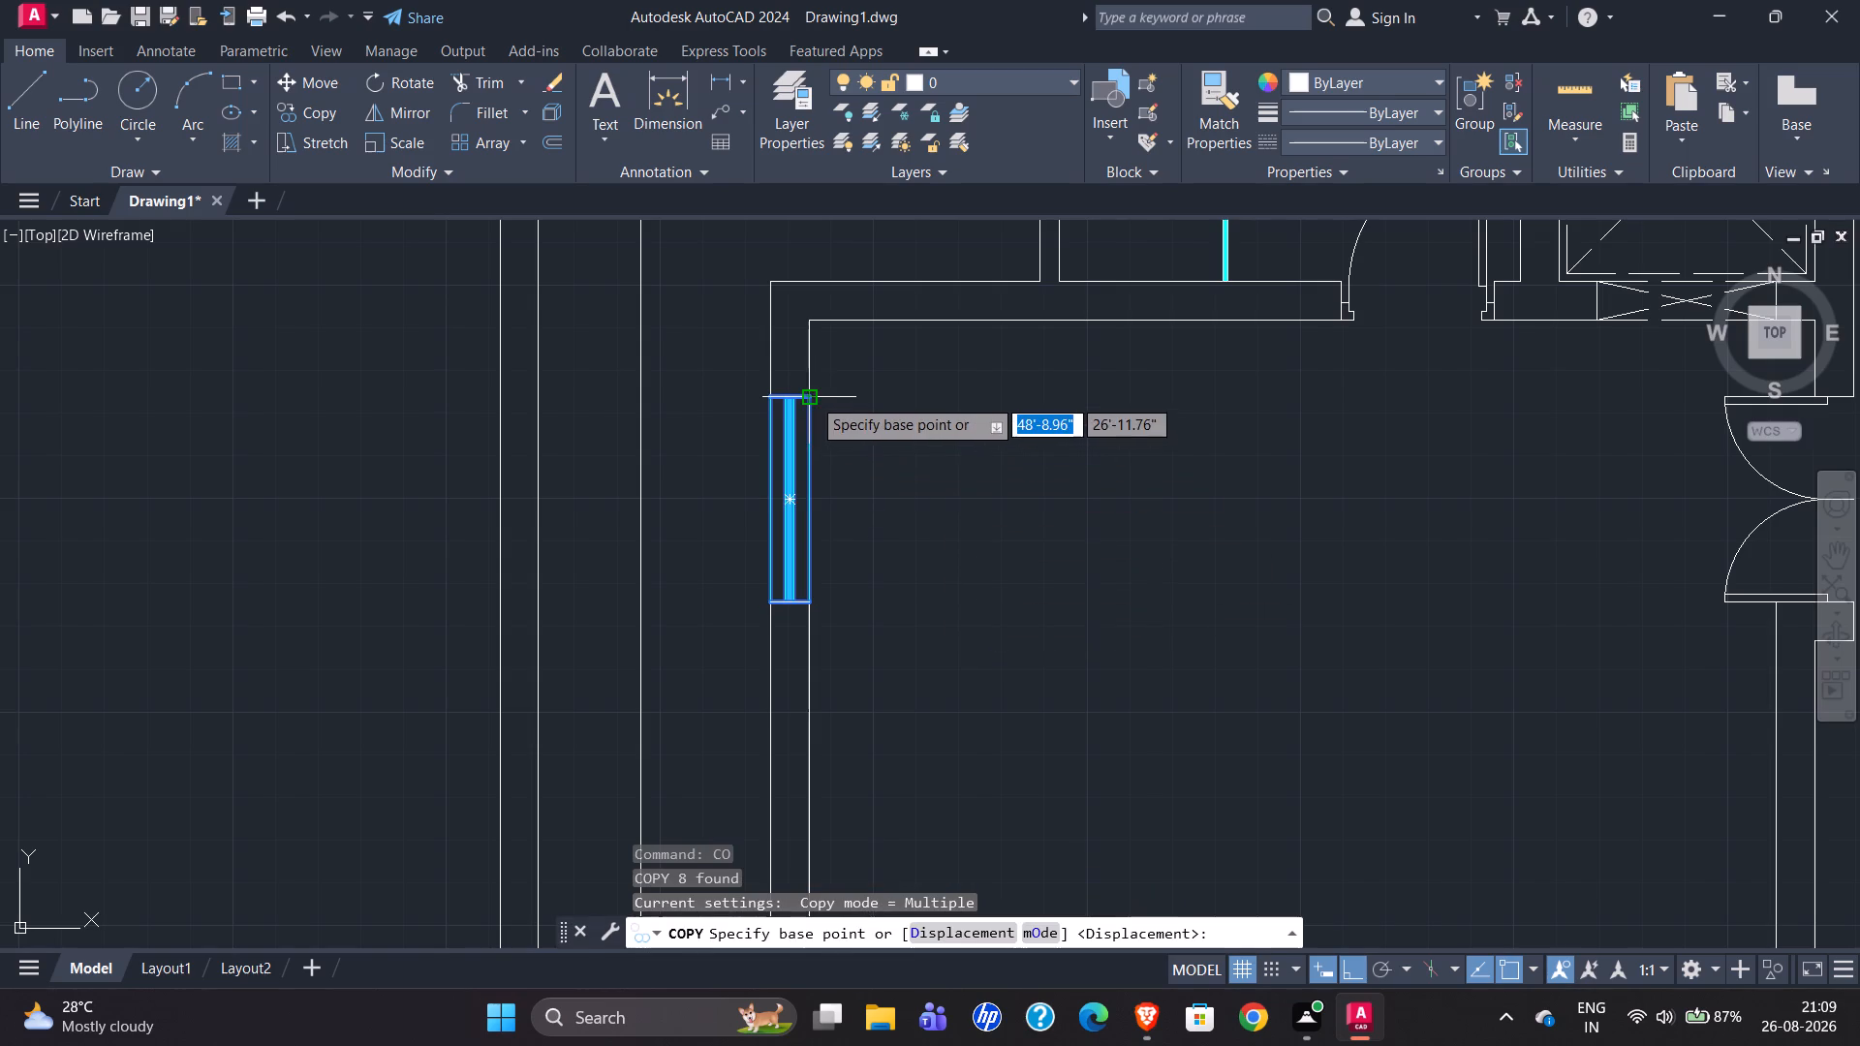
click(812, 397)
scroll(609, 774, down, 2)
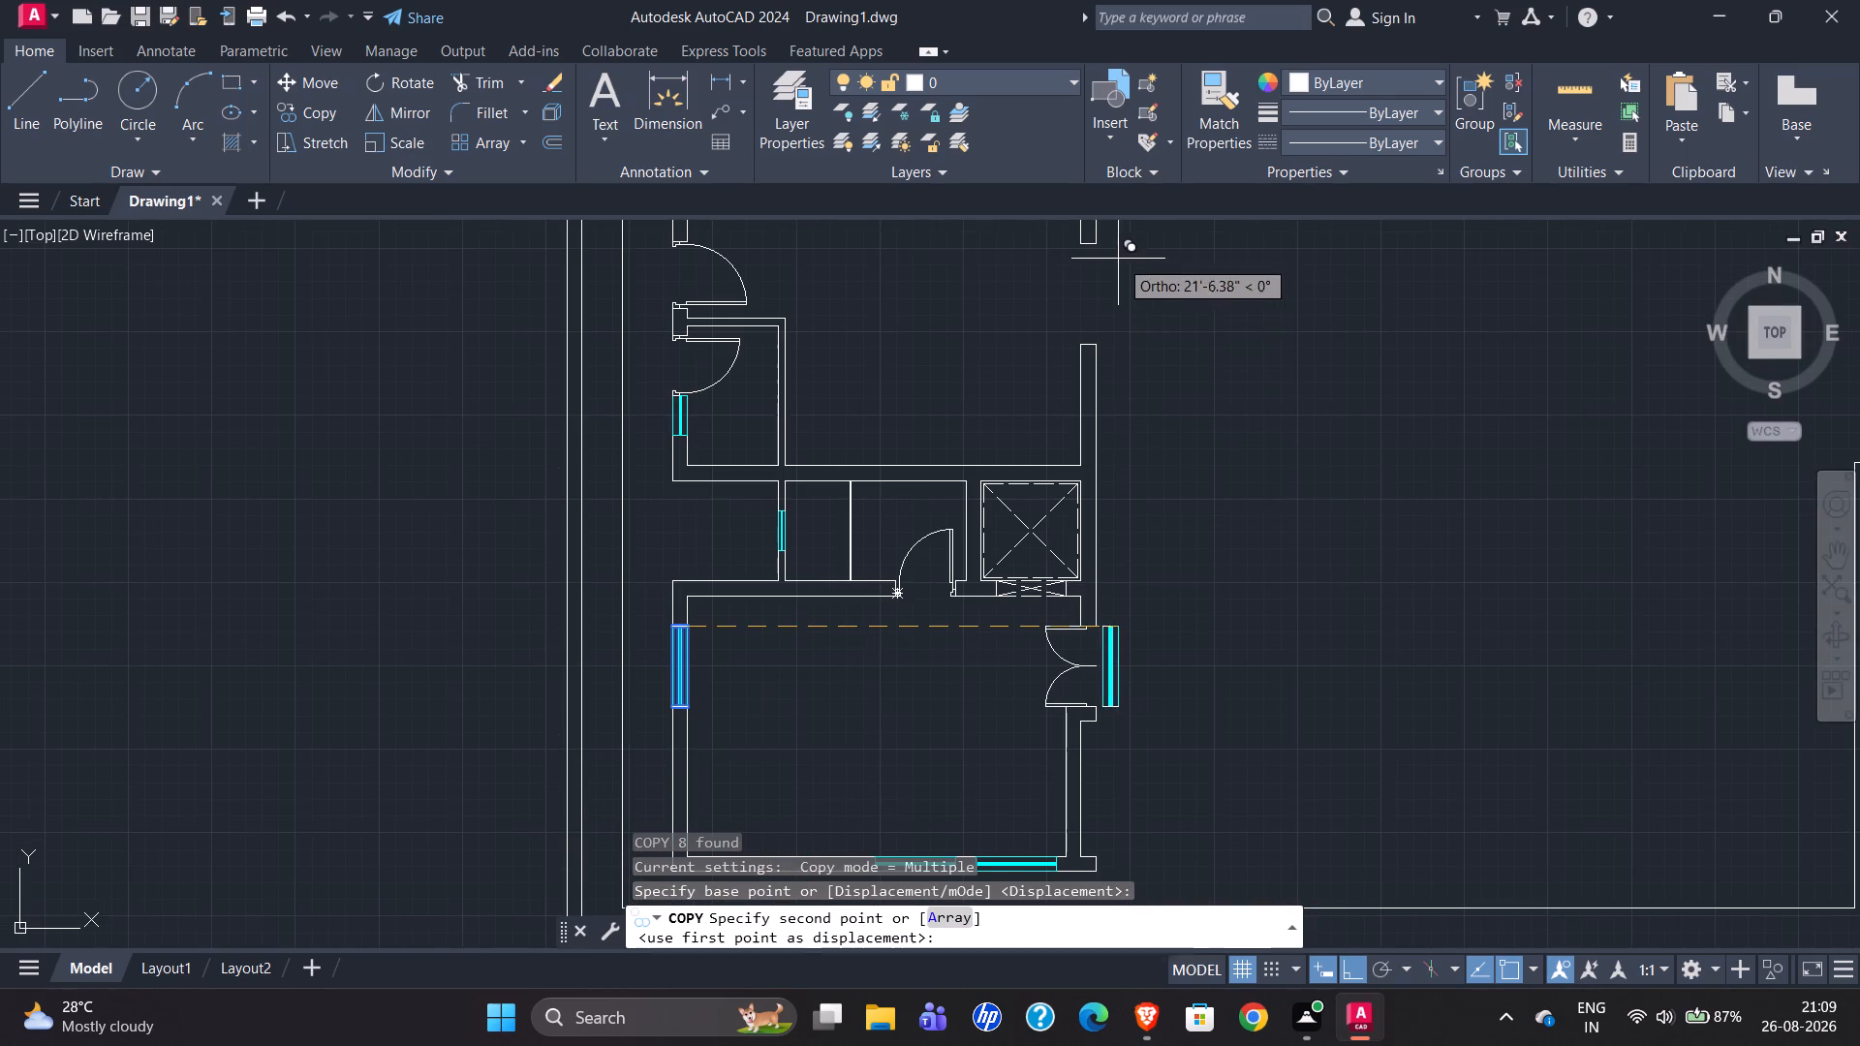
scroll(854, 628, down, 1)
scroll(991, 398, up, 3)
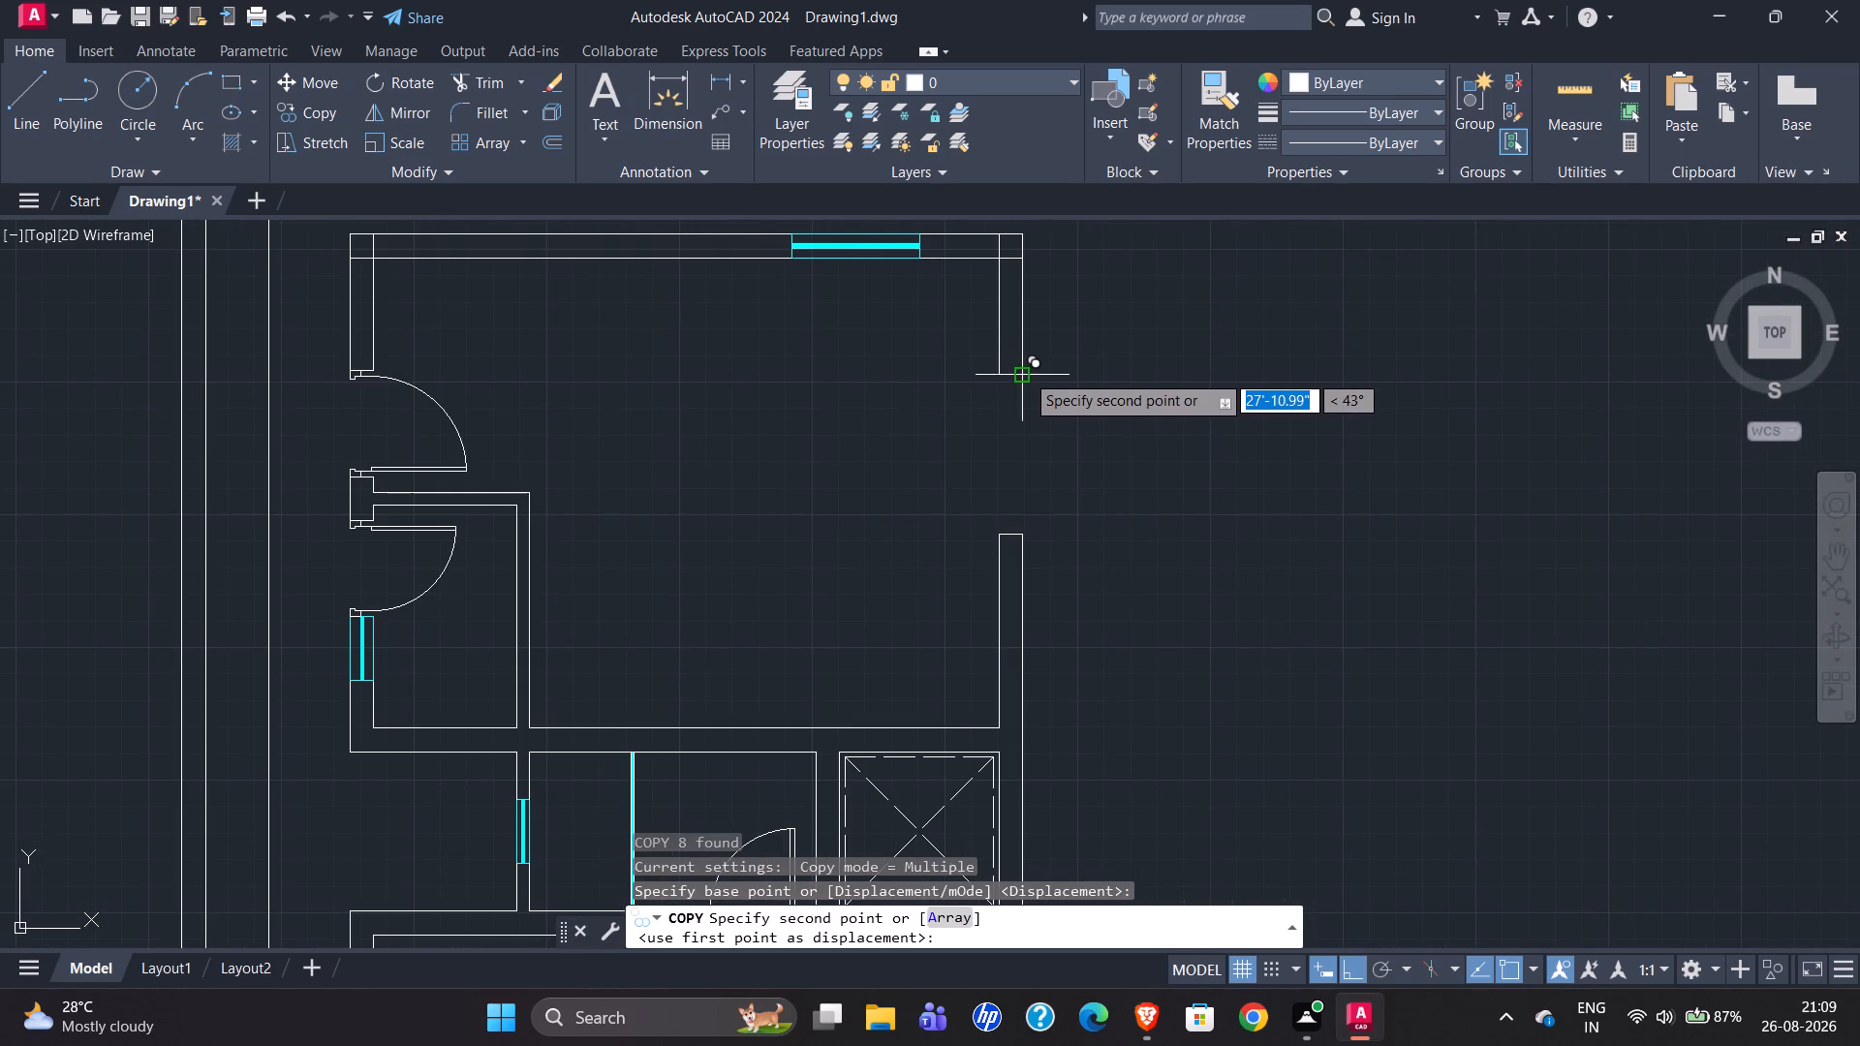
click(1025, 374)
key(Escape)
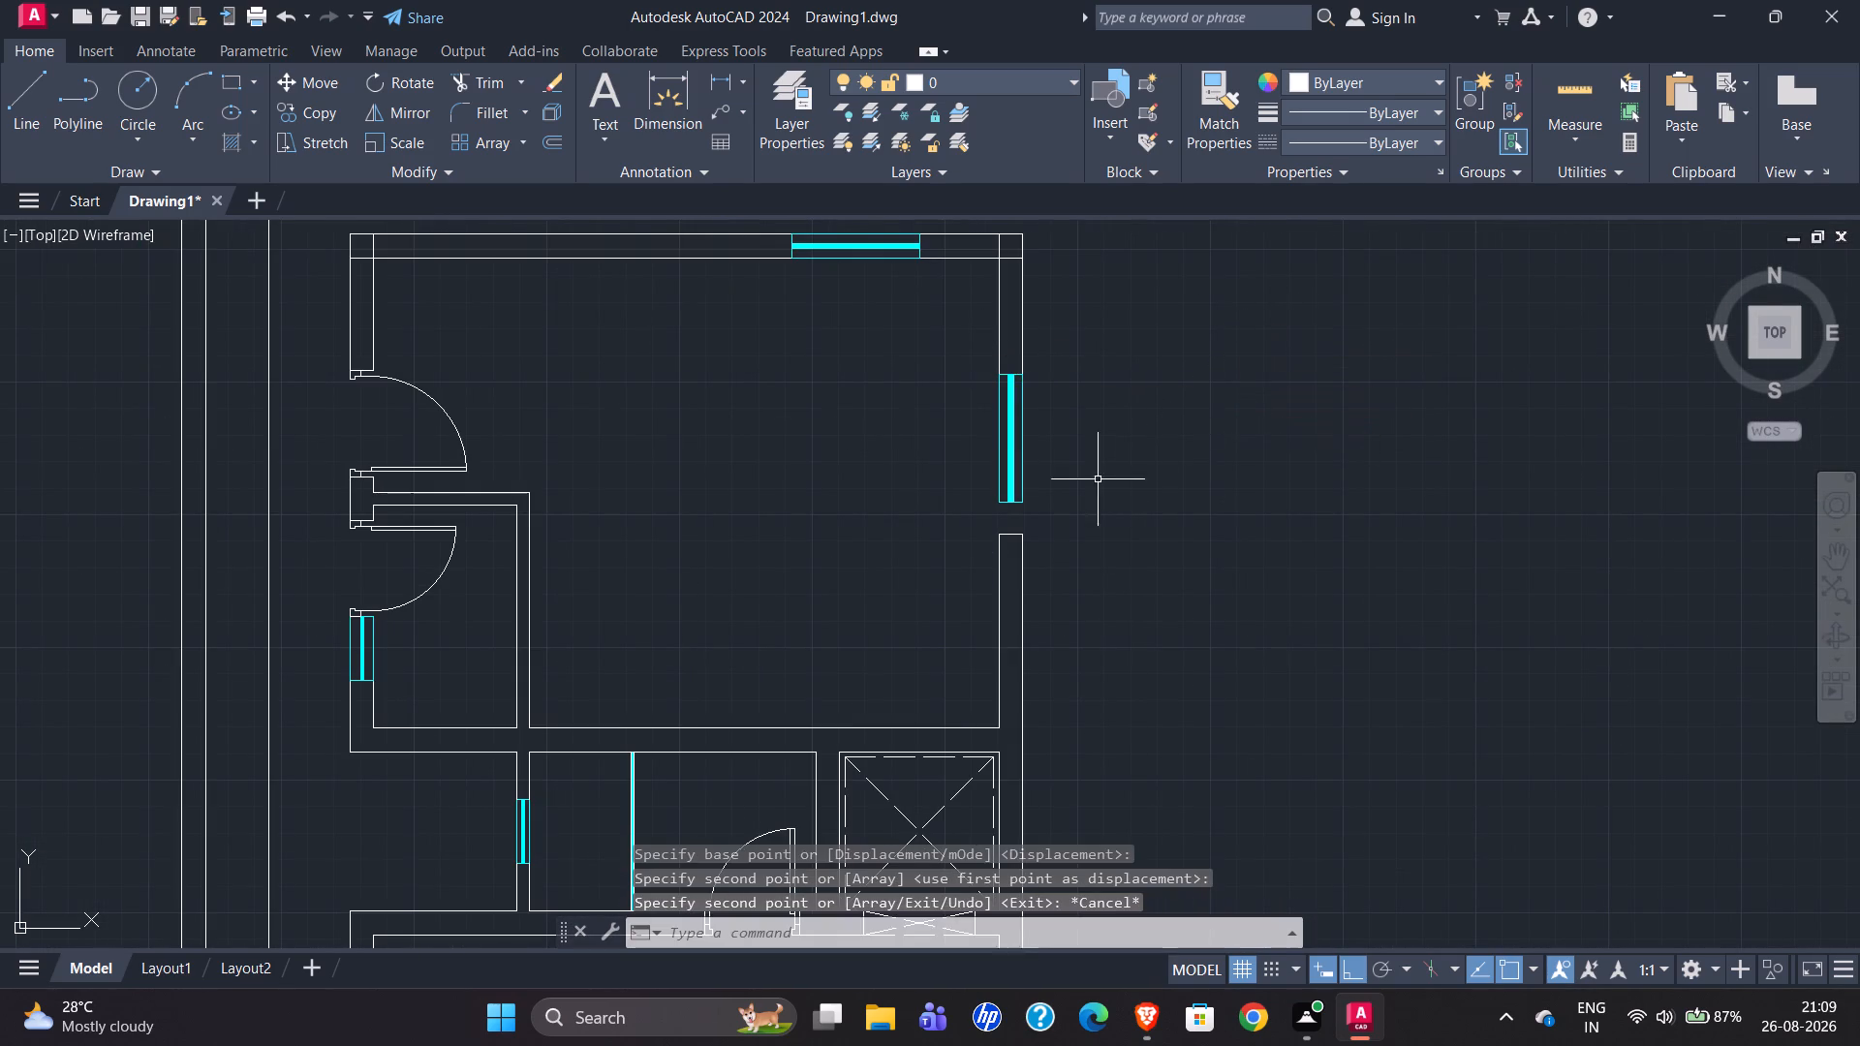
Stretch the bottom edge of the copied KW2 window frame down to the opening's lower wall end.
scroll(1043, 482, up, 3)
scroll(987, 468, down, 1)
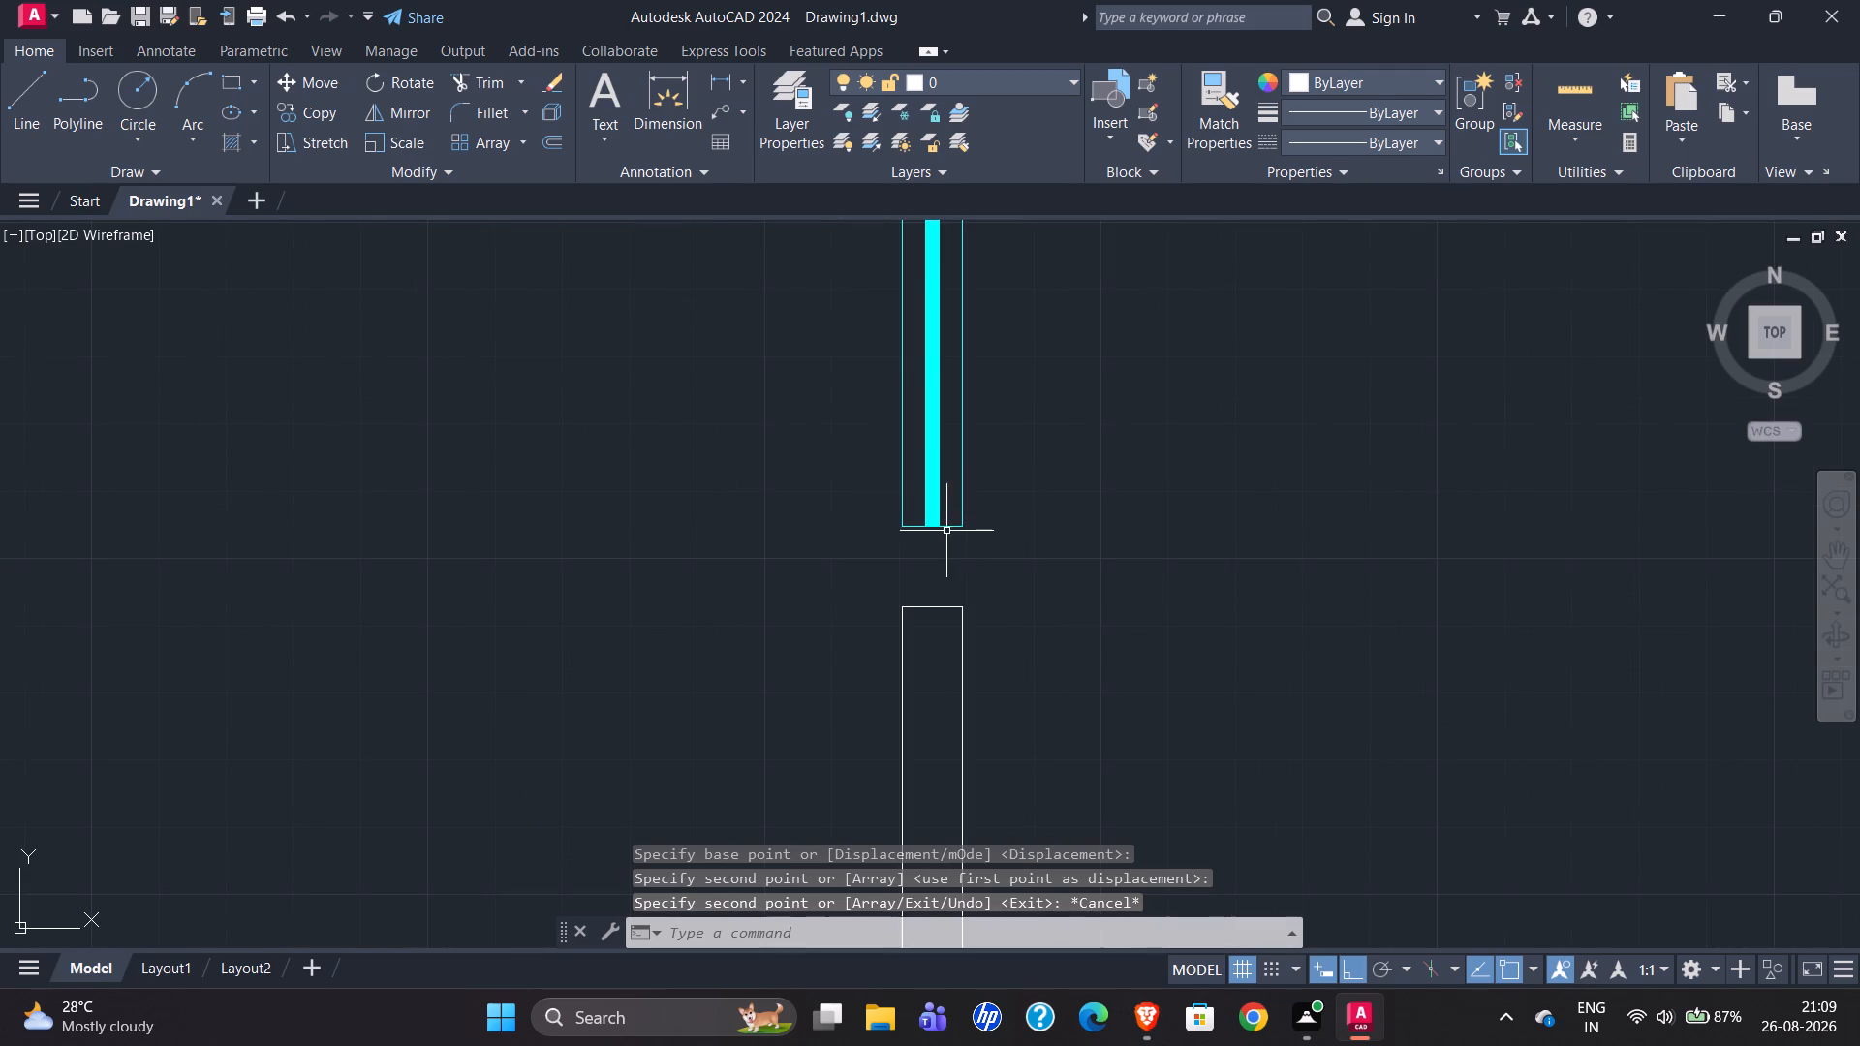
click(956, 526)
click(936, 528)
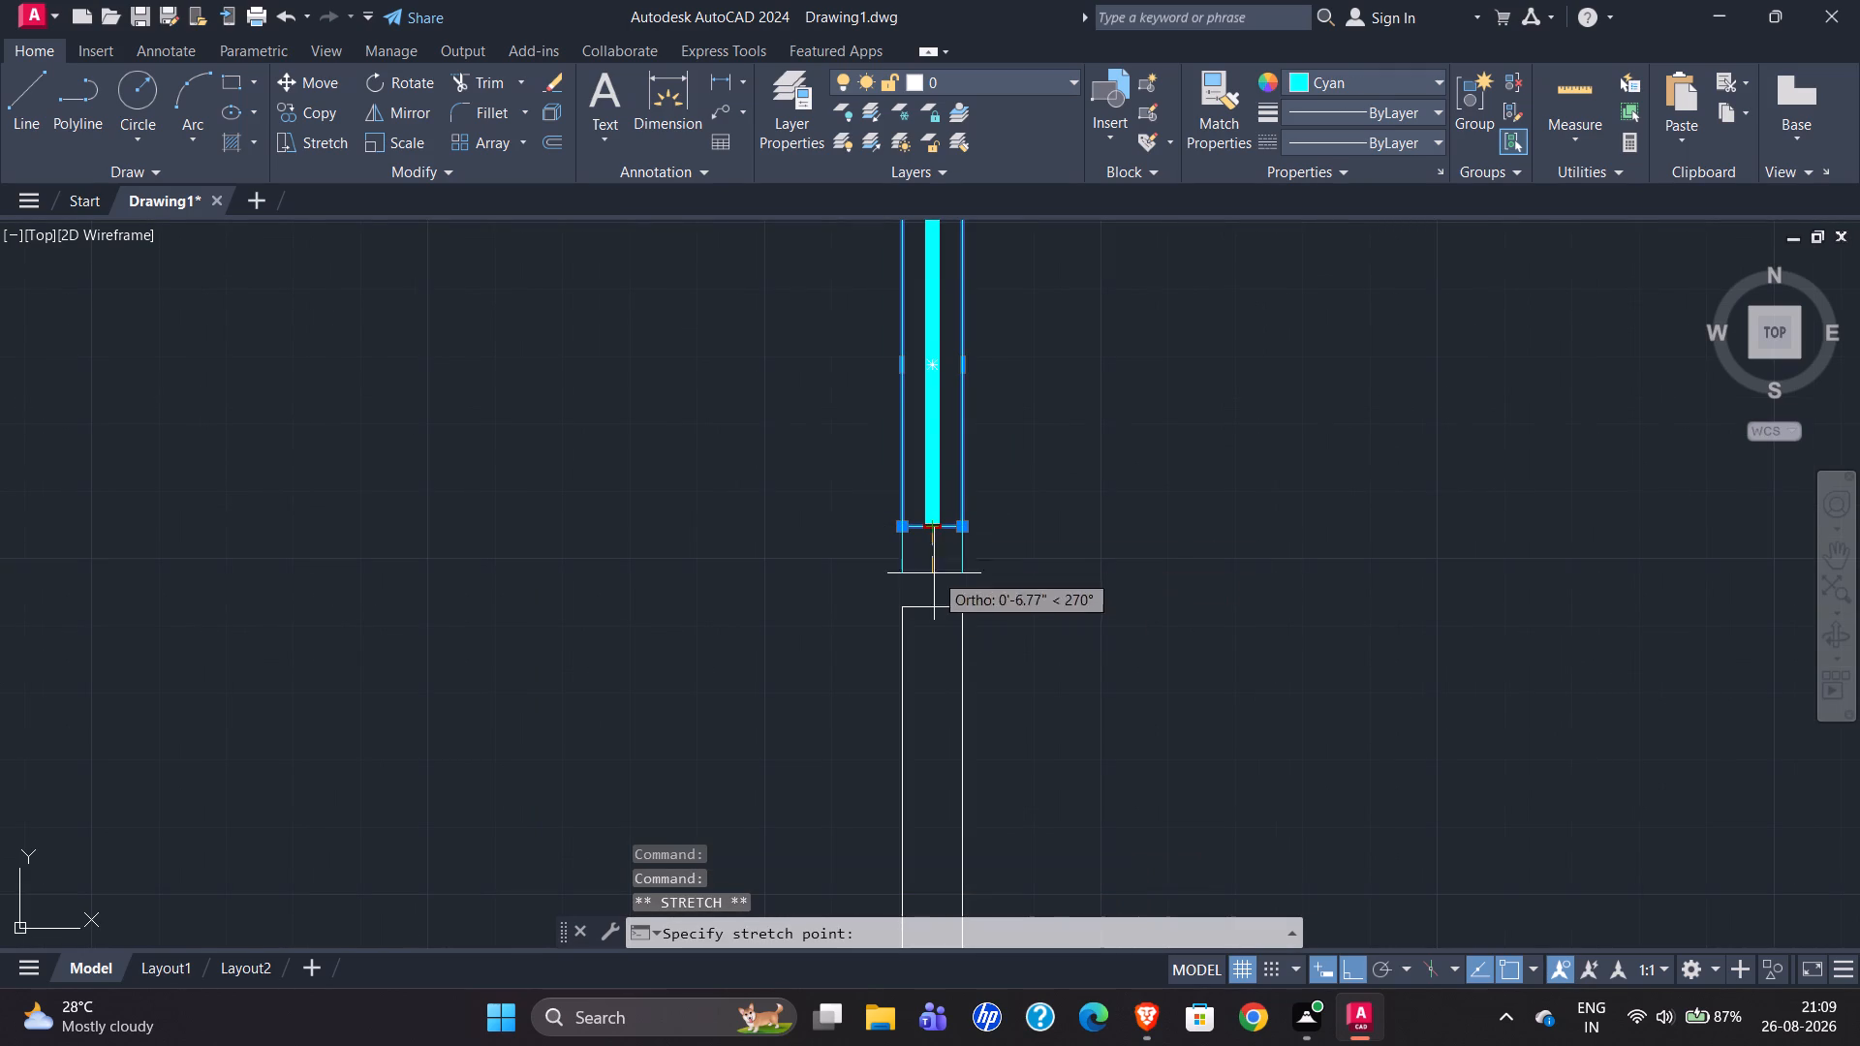
click(932, 613)
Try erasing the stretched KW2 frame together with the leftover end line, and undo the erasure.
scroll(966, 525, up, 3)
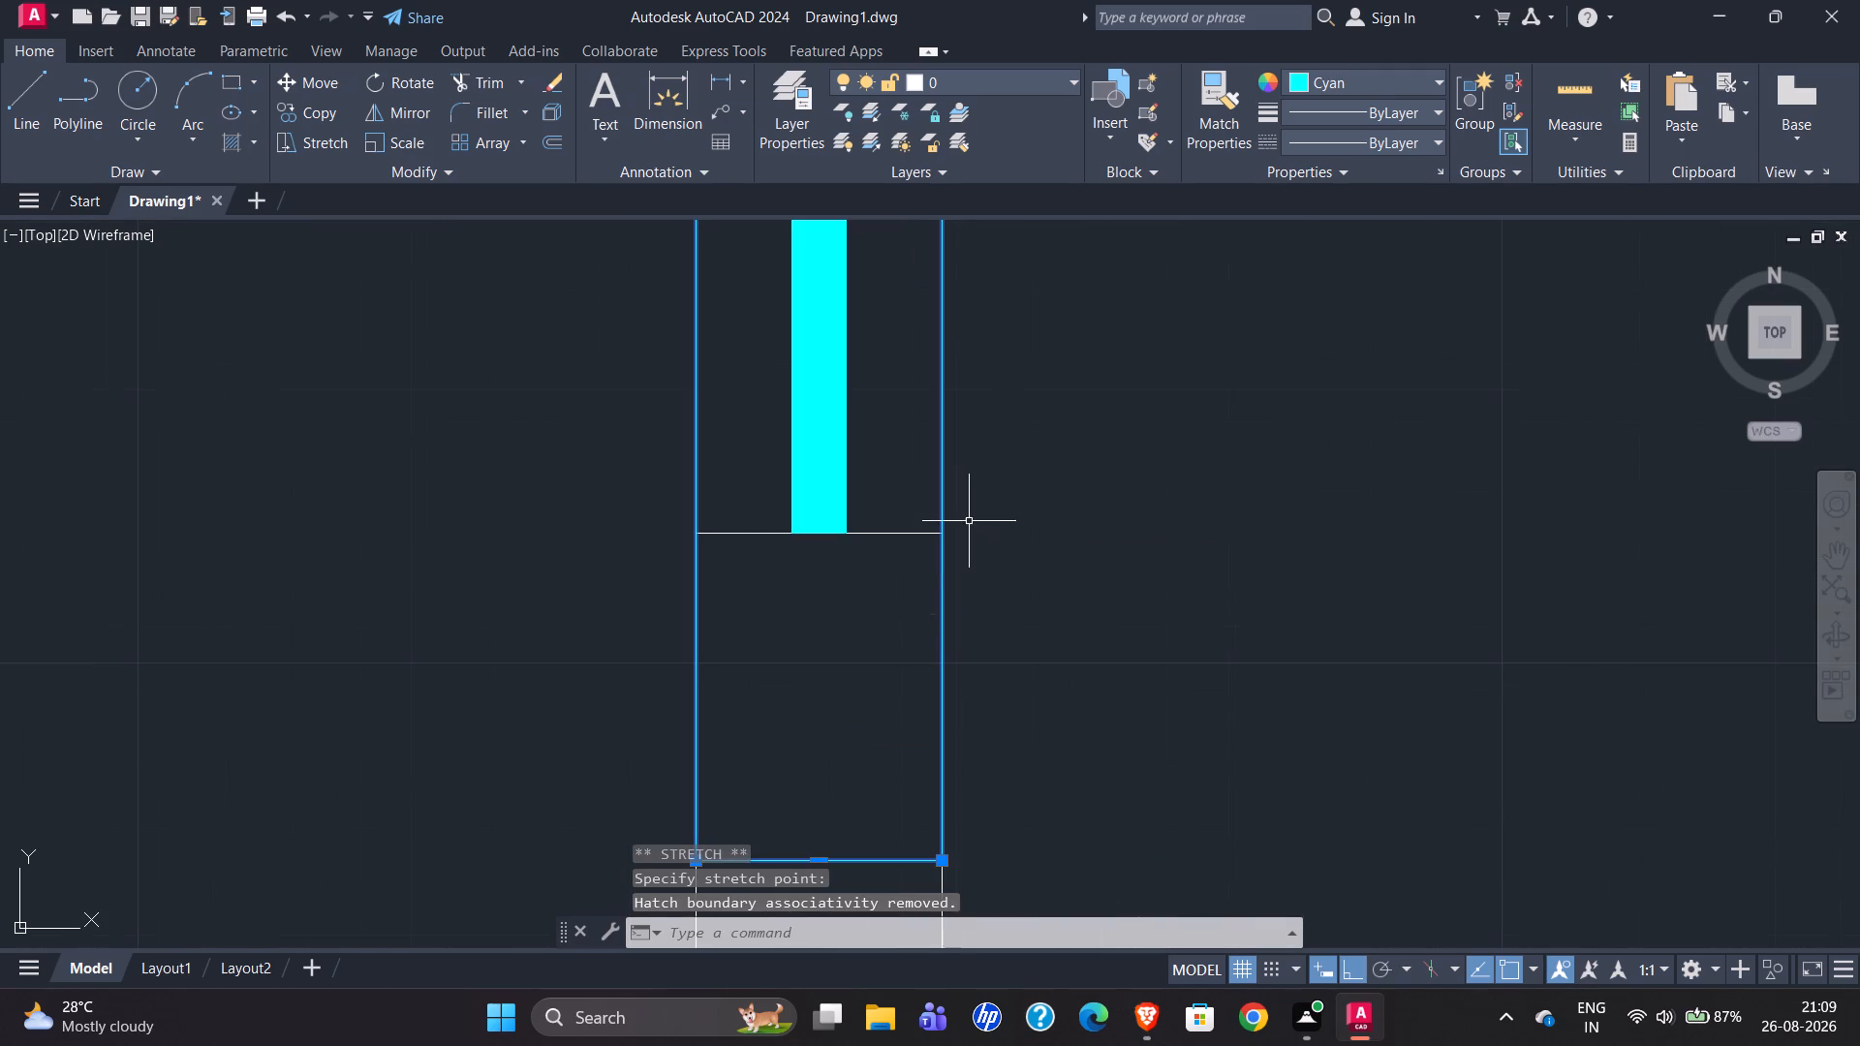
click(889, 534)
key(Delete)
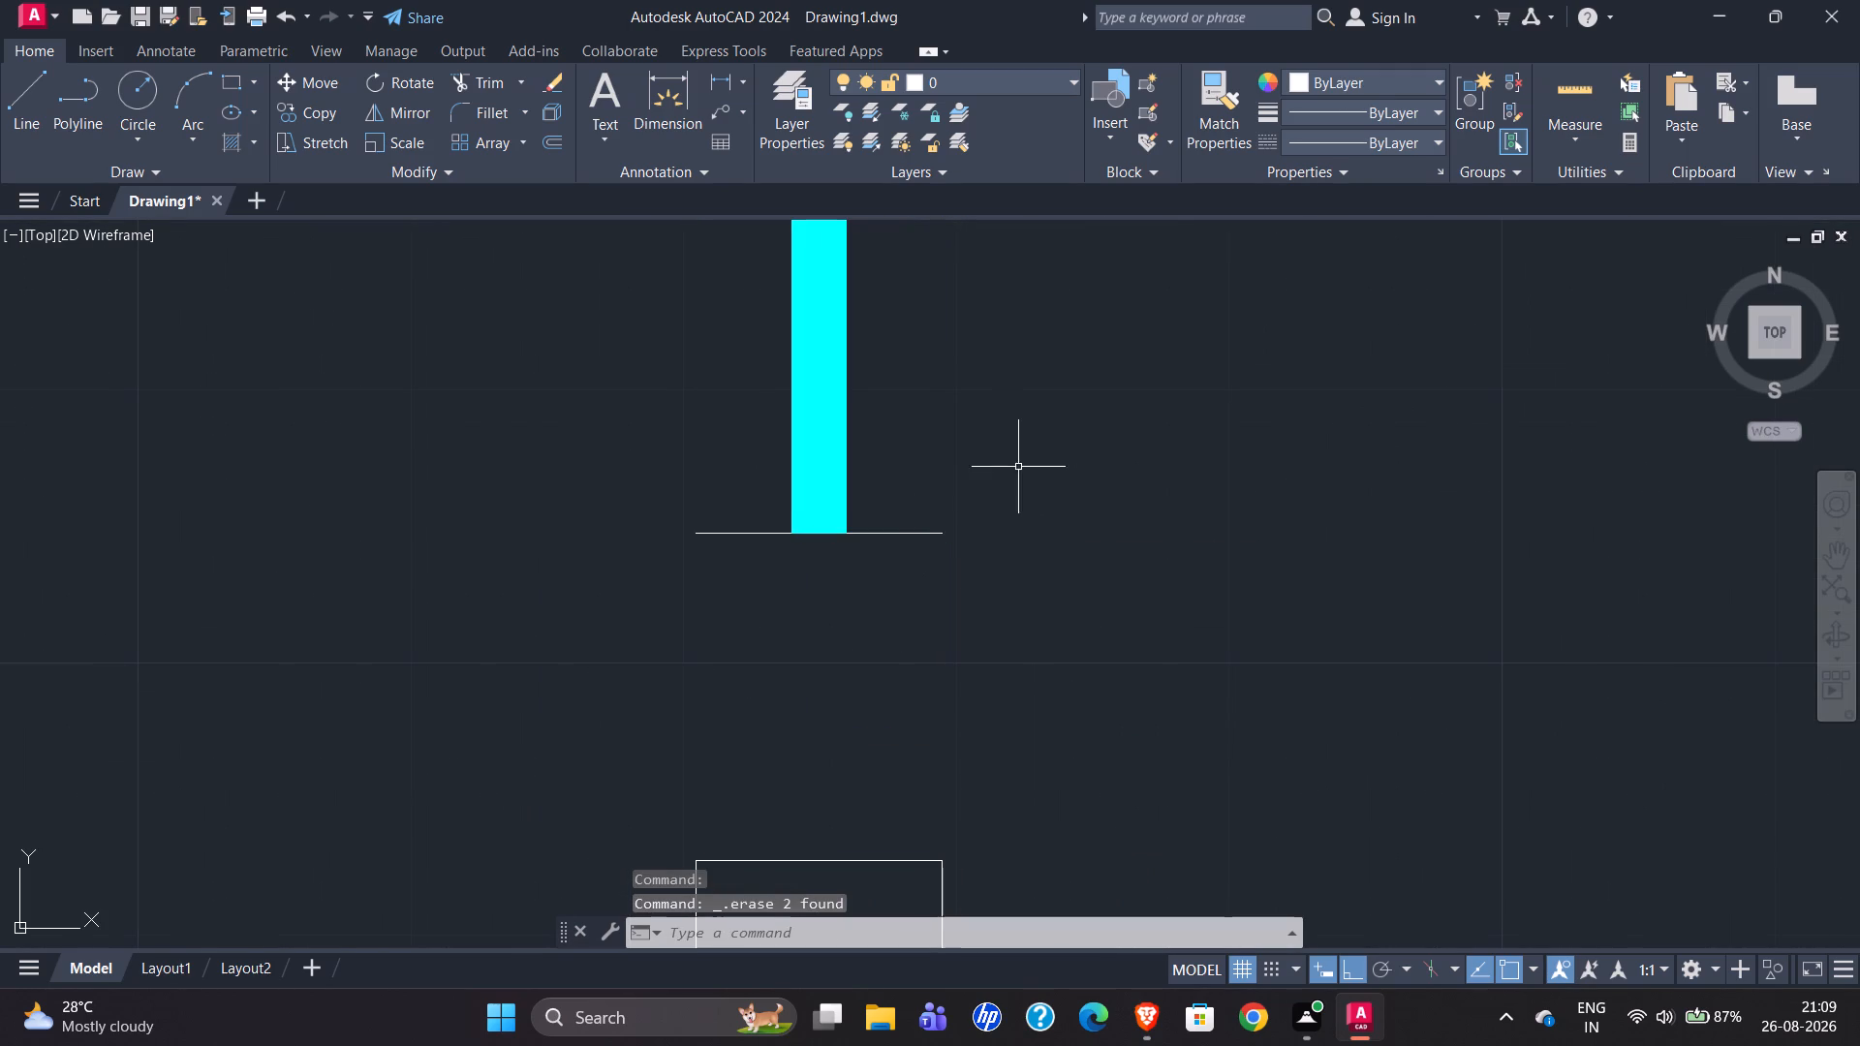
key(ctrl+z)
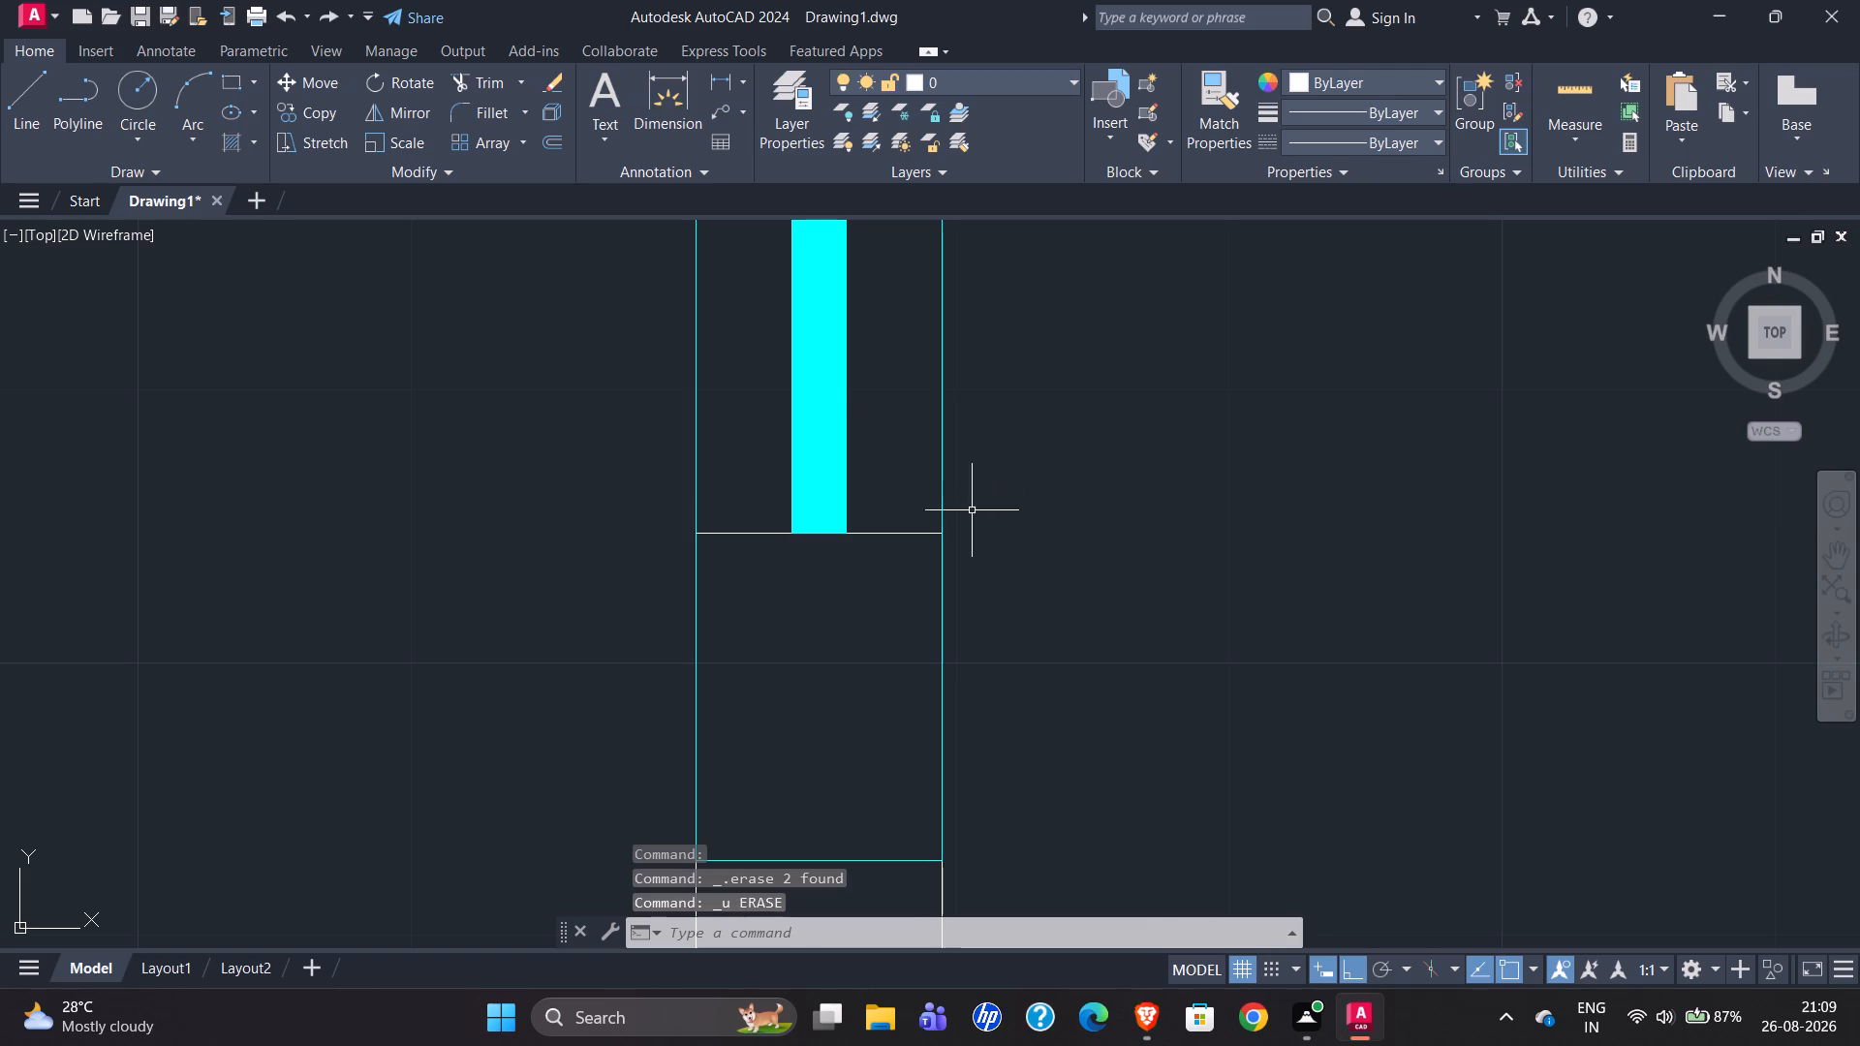
Erase the two leftover overlapping end lines across the KW2 window at its former bottom edge.
click(875, 533)
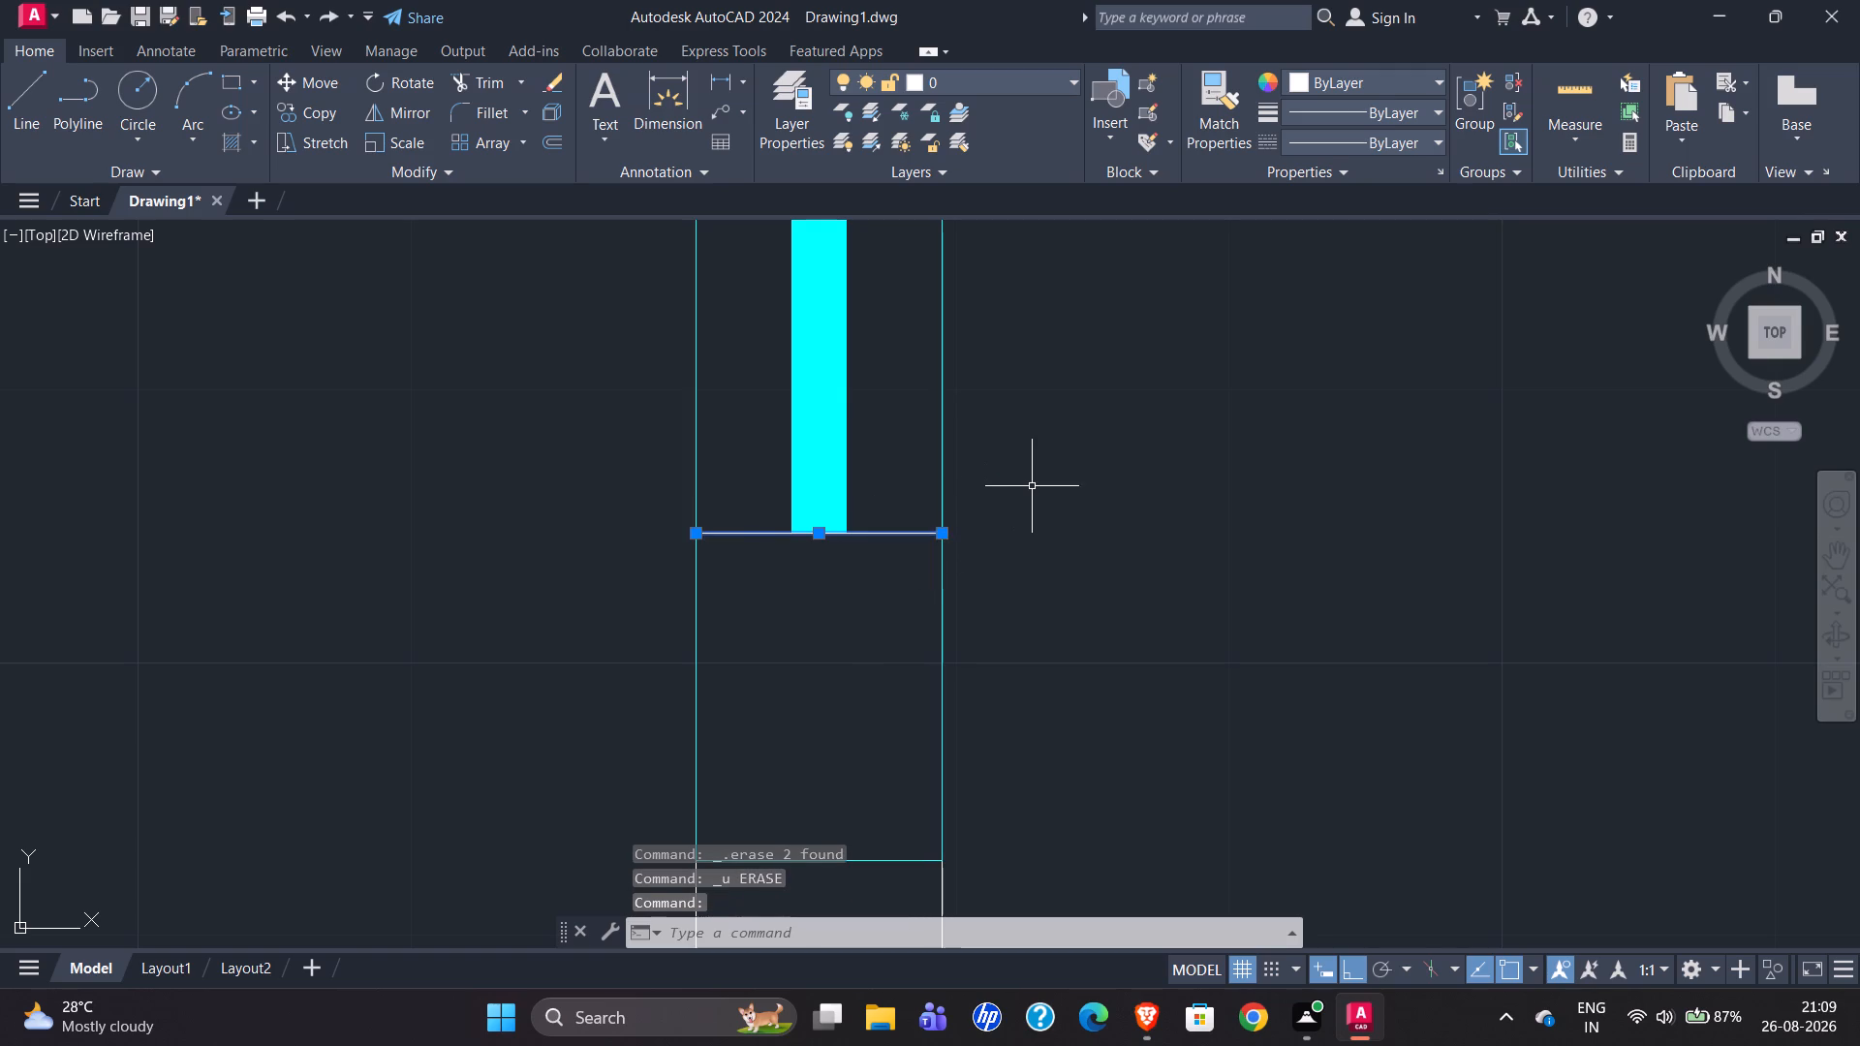
key(Delete)
scroll(876, 543, down, 4)
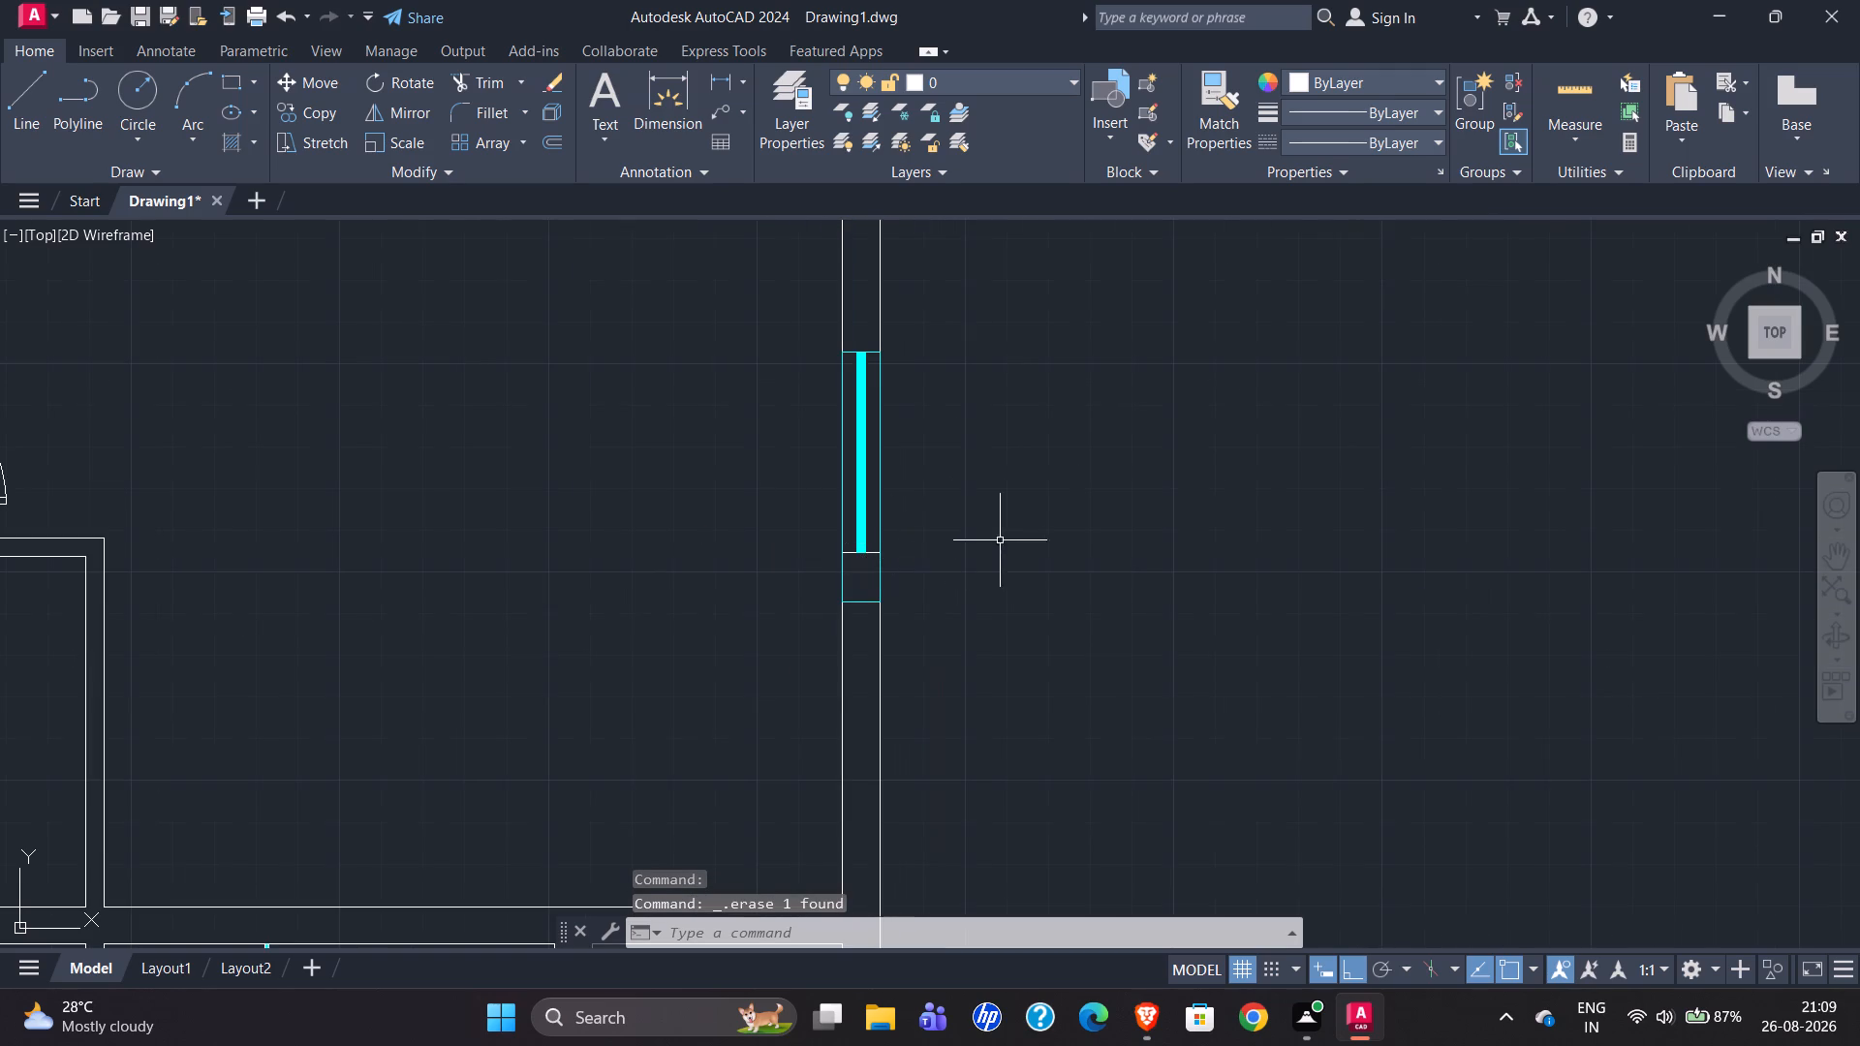
click(872, 553)
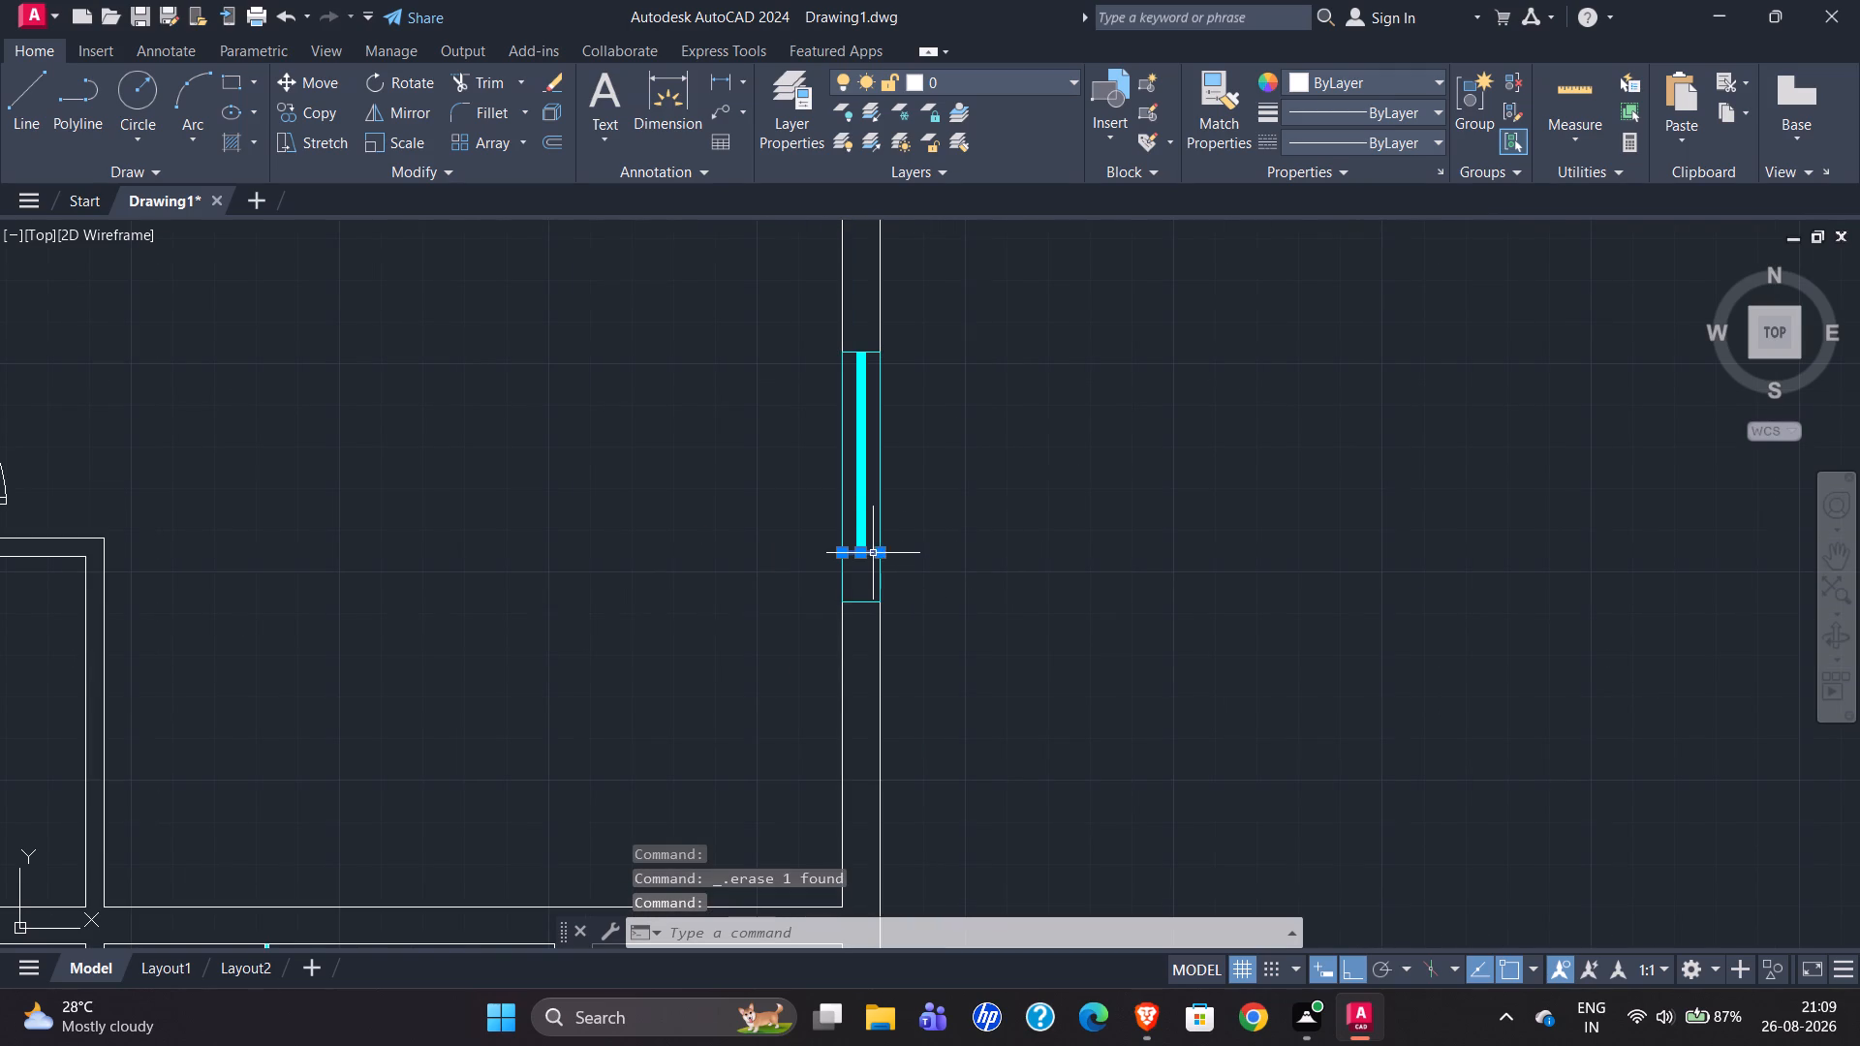
key(Delete)
Erase the short solid cyan hatch between the KW2 window's two glass lines.
scroll(1117, 462, down, 3)
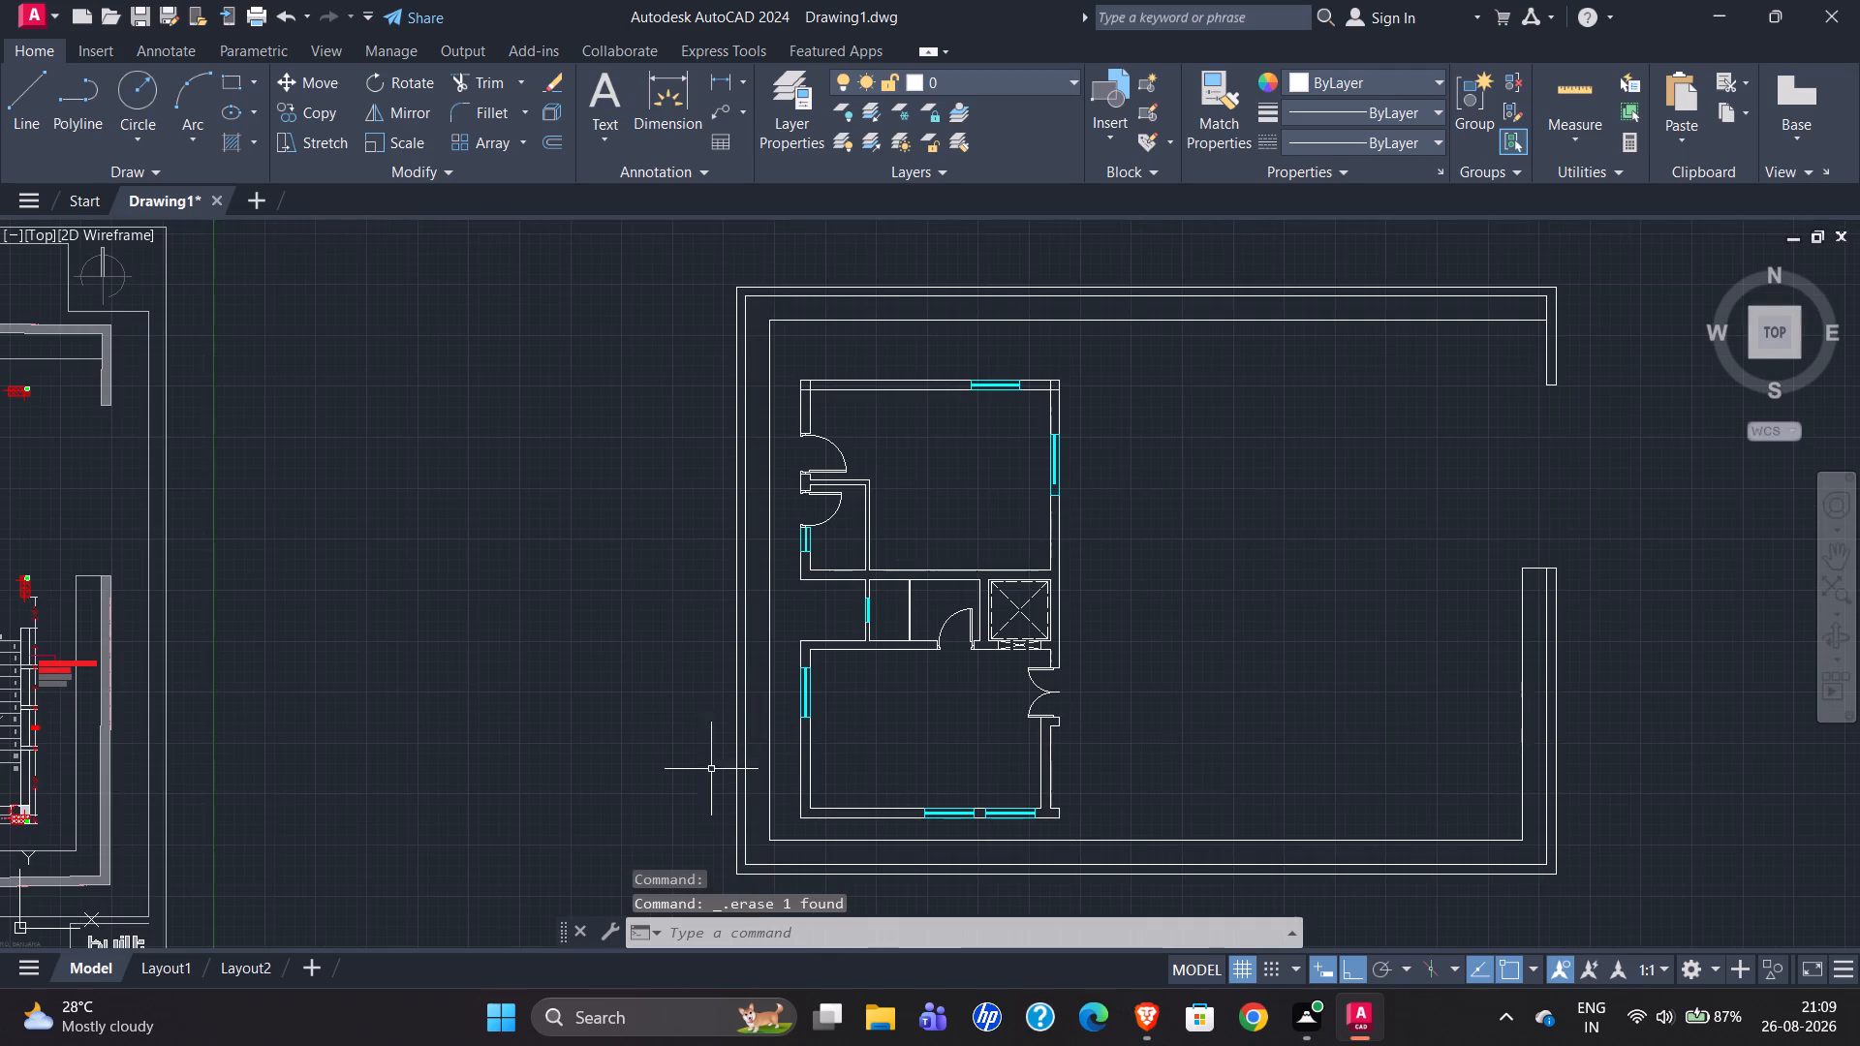
scroll(818, 723, up, 4)
scroll(734, 737, down, 3)
scroll(906, 654, down, 1)
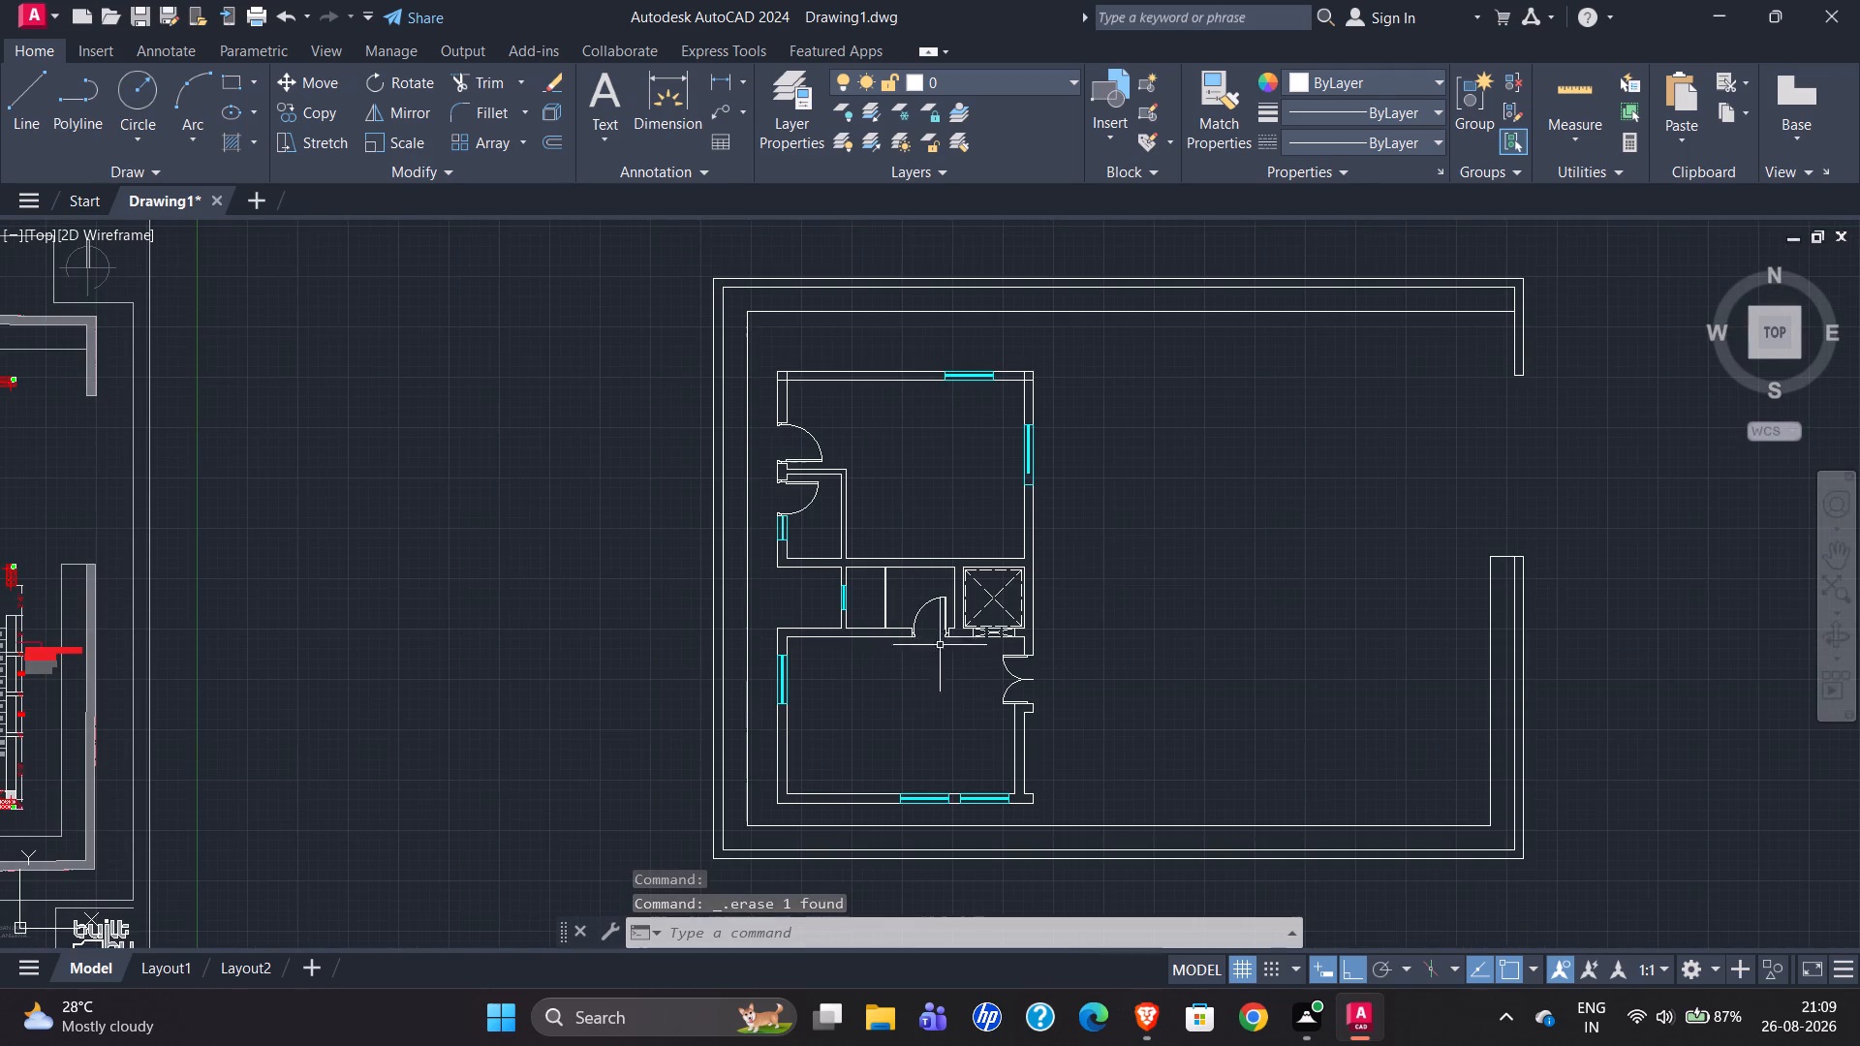
scroll(1056, 451, up, 3)
scroll(956, 466, up, 2)
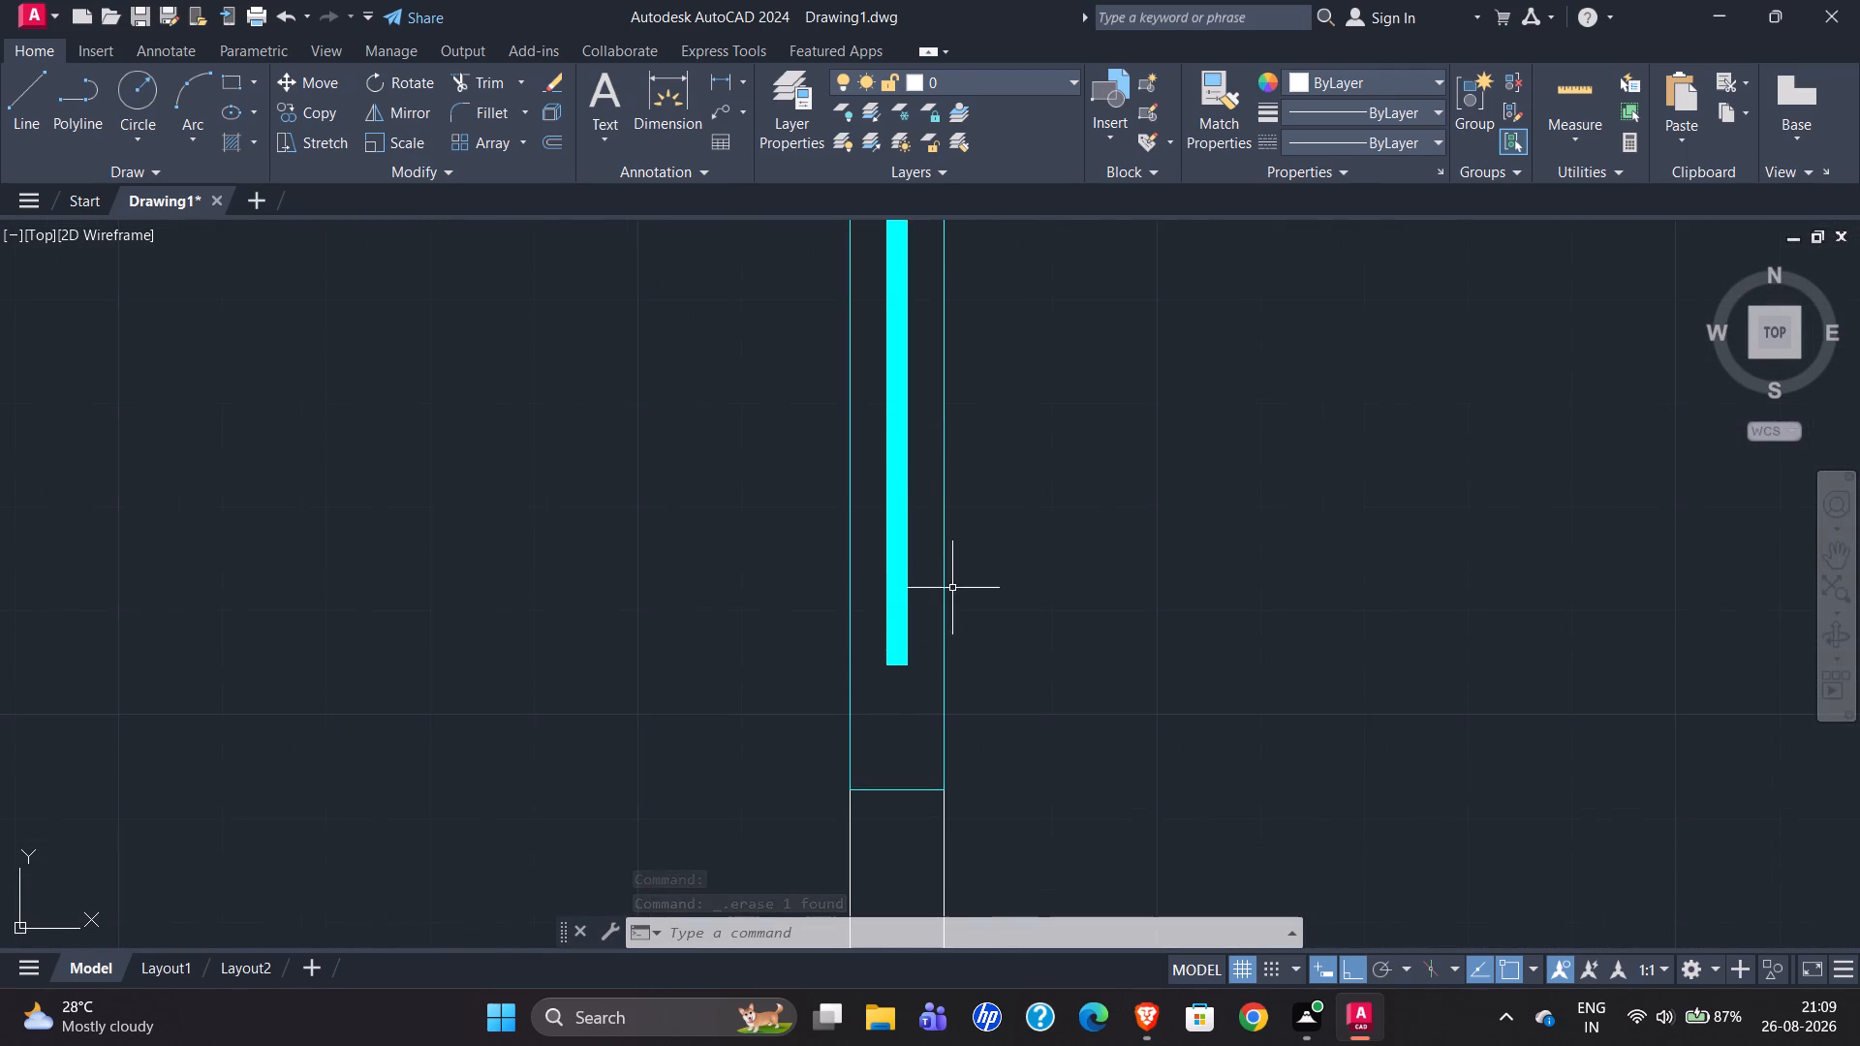
click(888, 656)
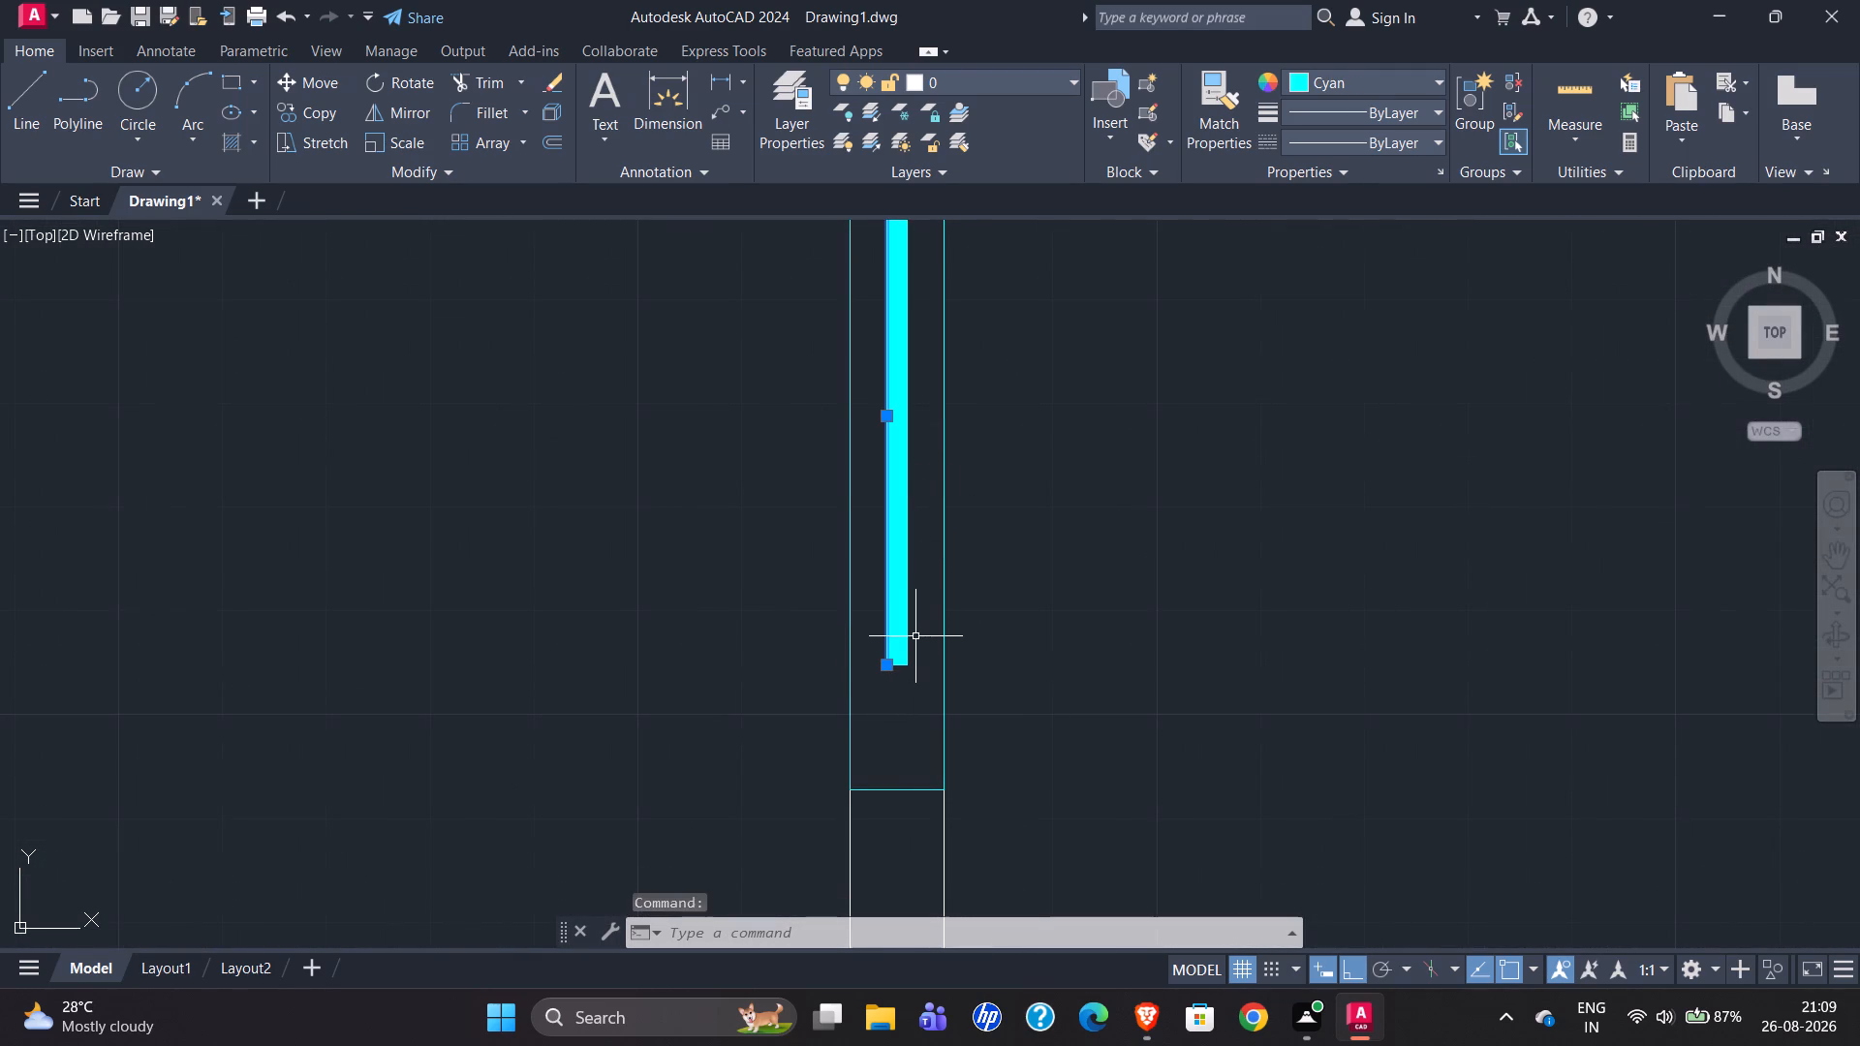
key(Escape)
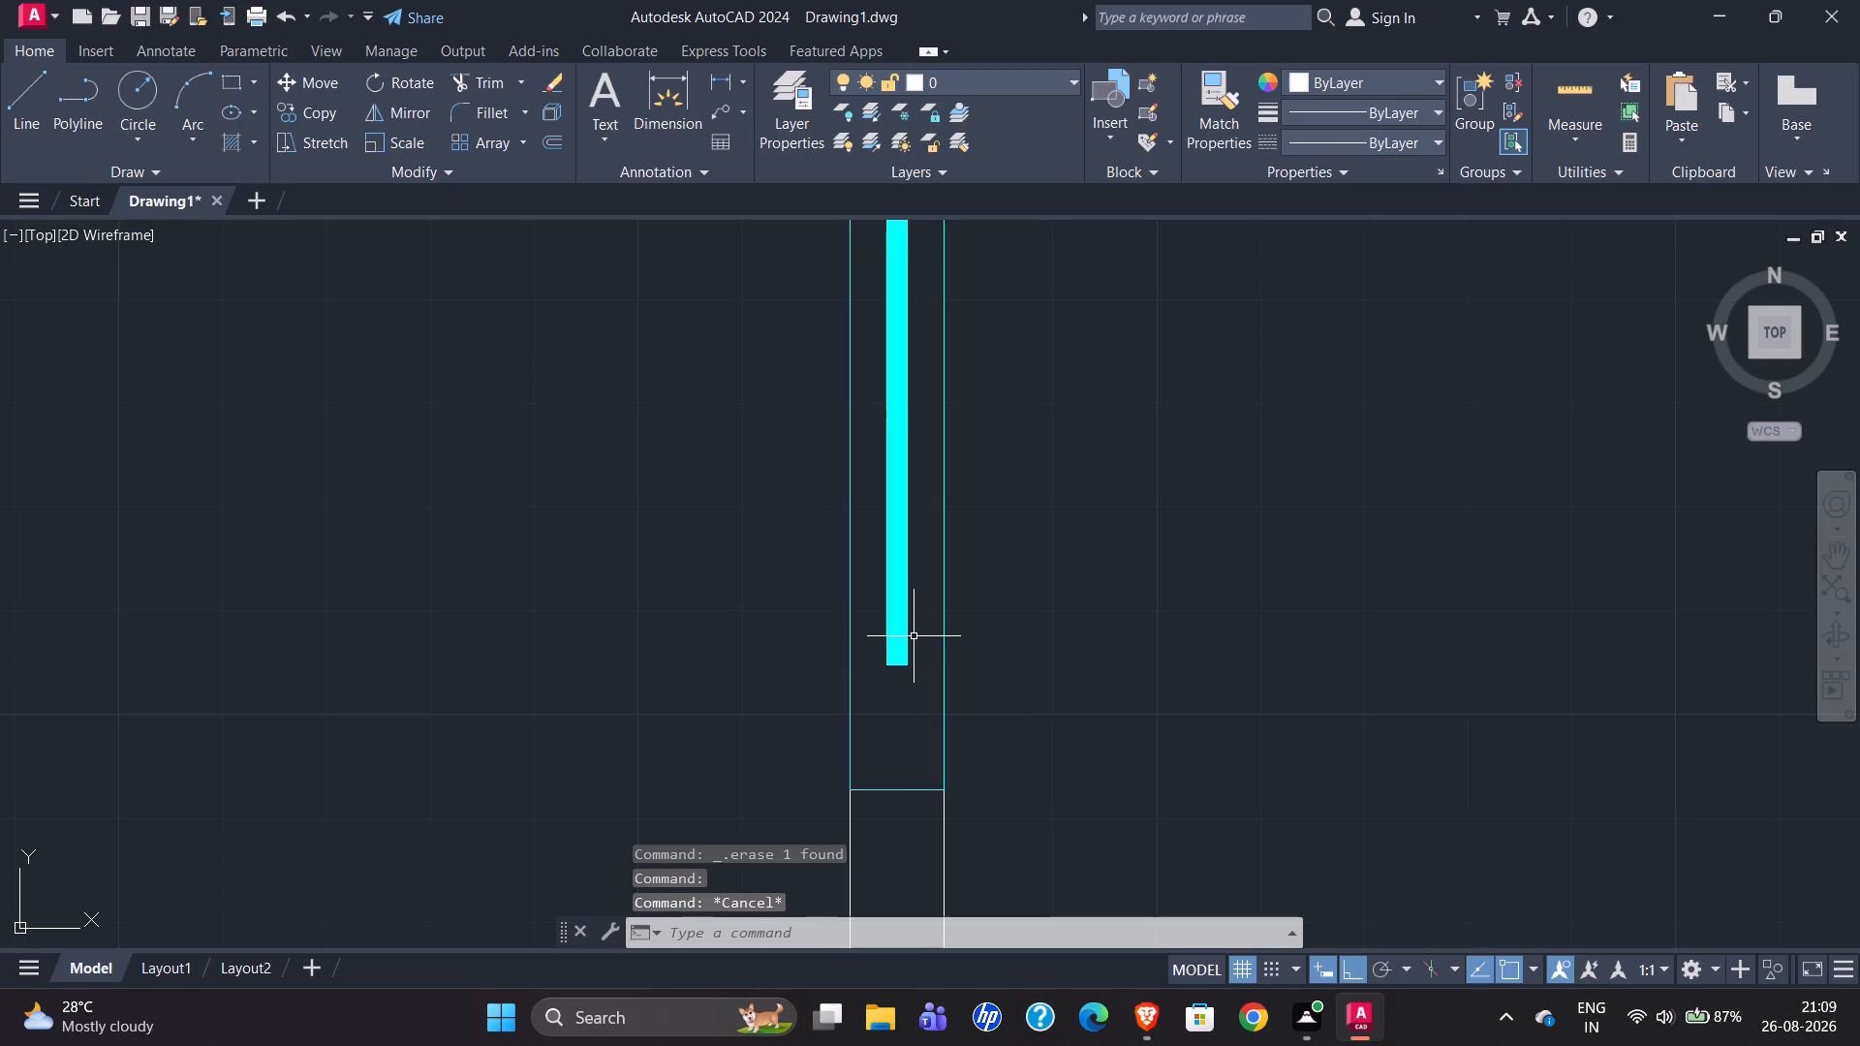
click(893, 636)
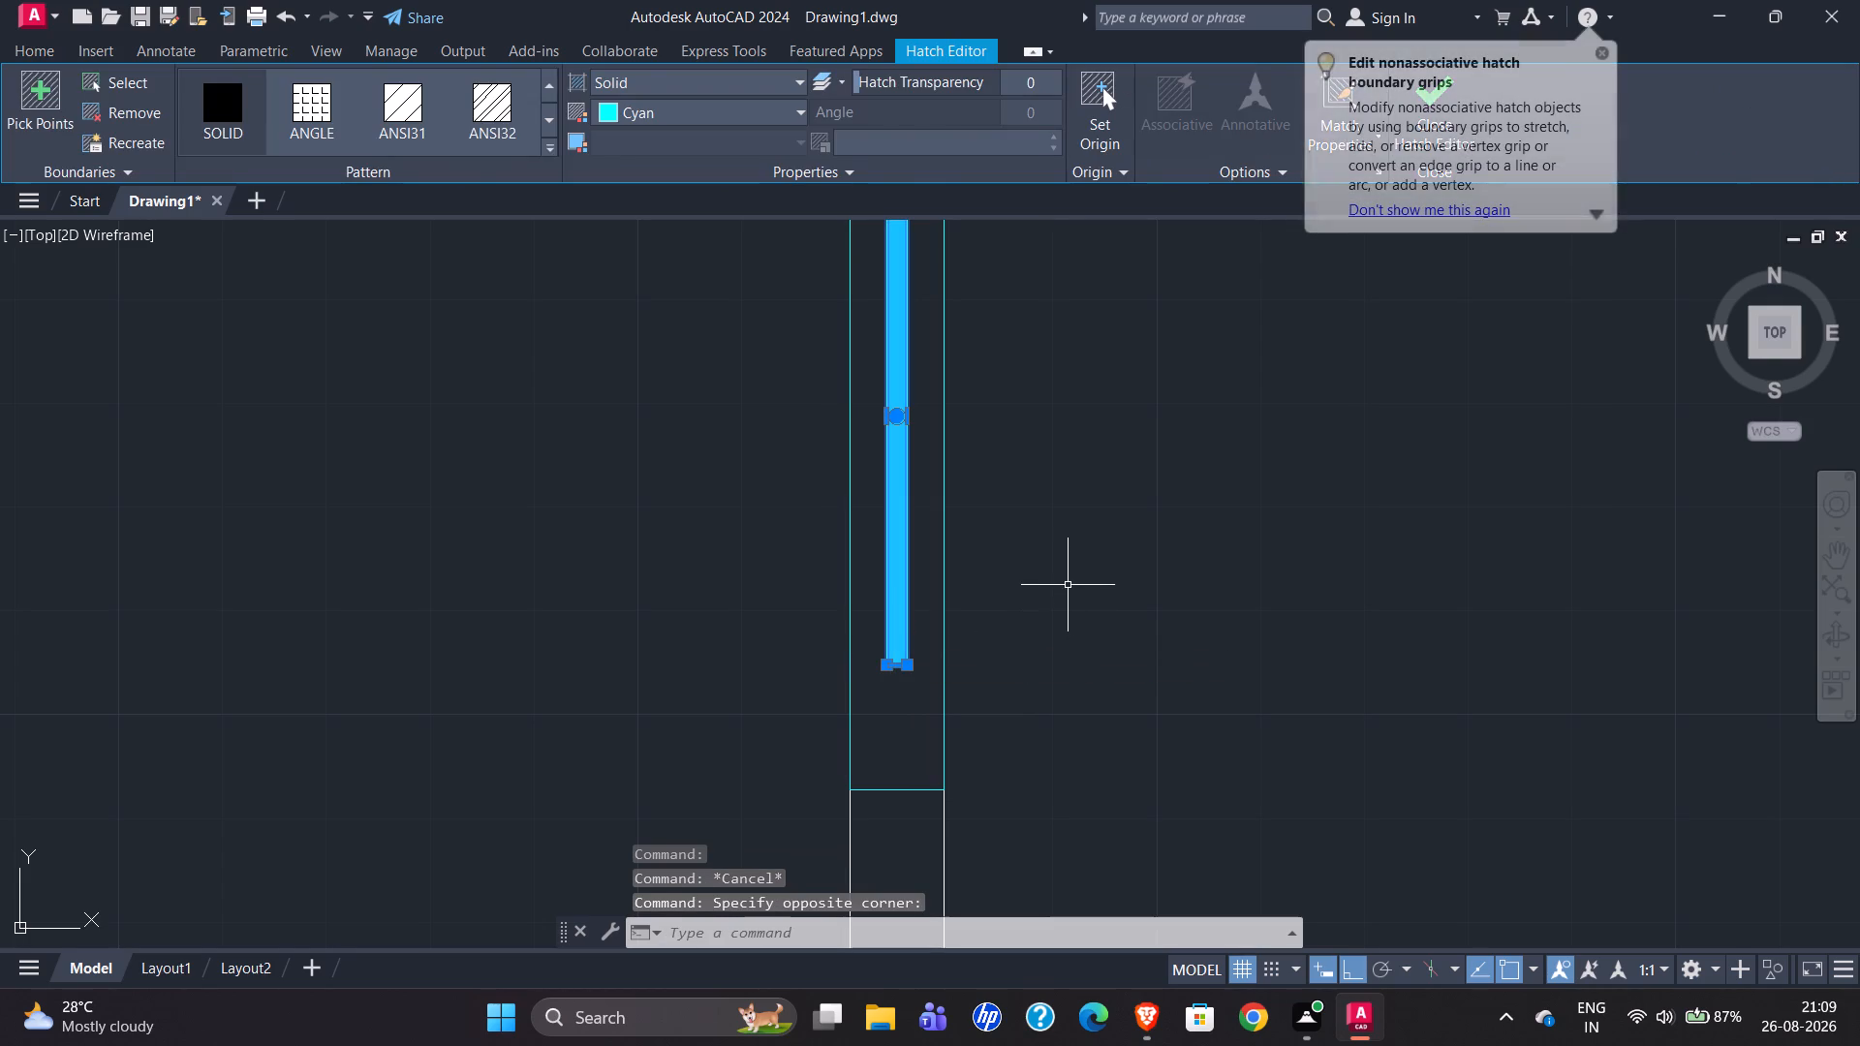
key(Delete)
Extend the KW2 window's two glass lines down to the bottom edge of its stretched frame.
key(e)
key(x)
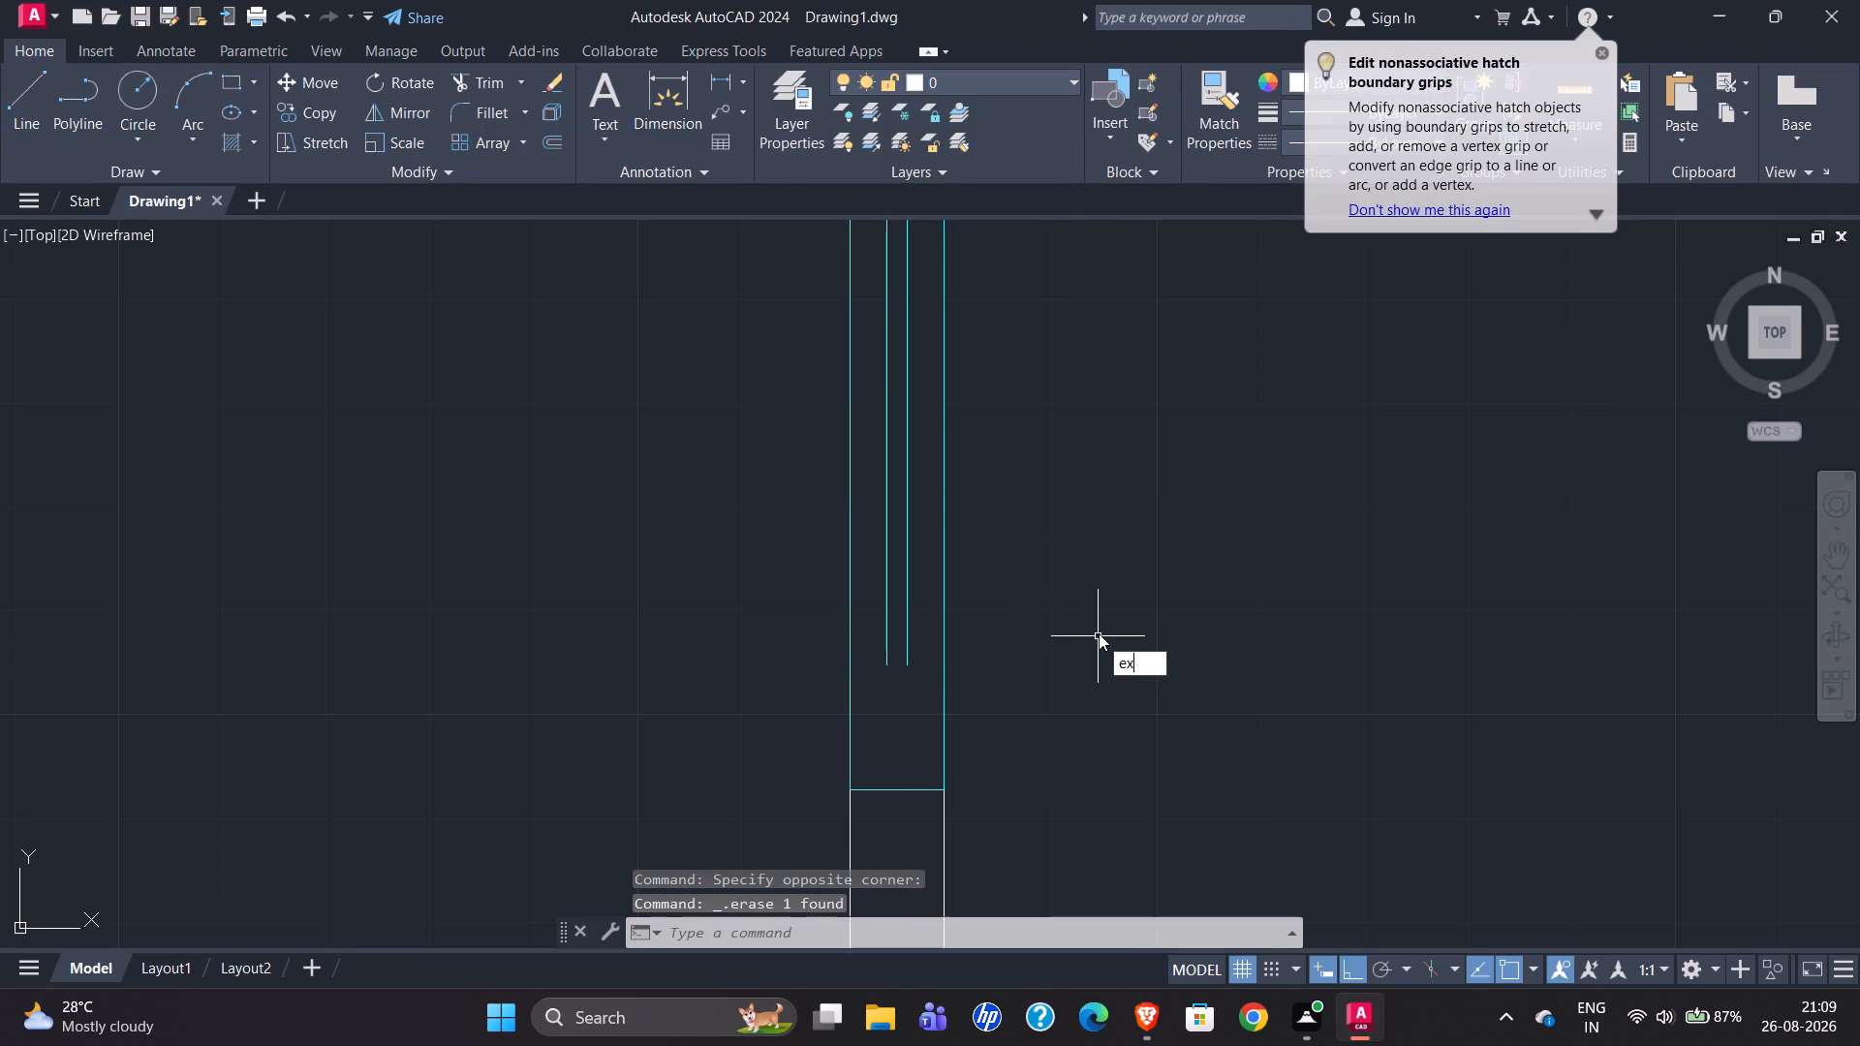
key(Return)
click(886, 594)
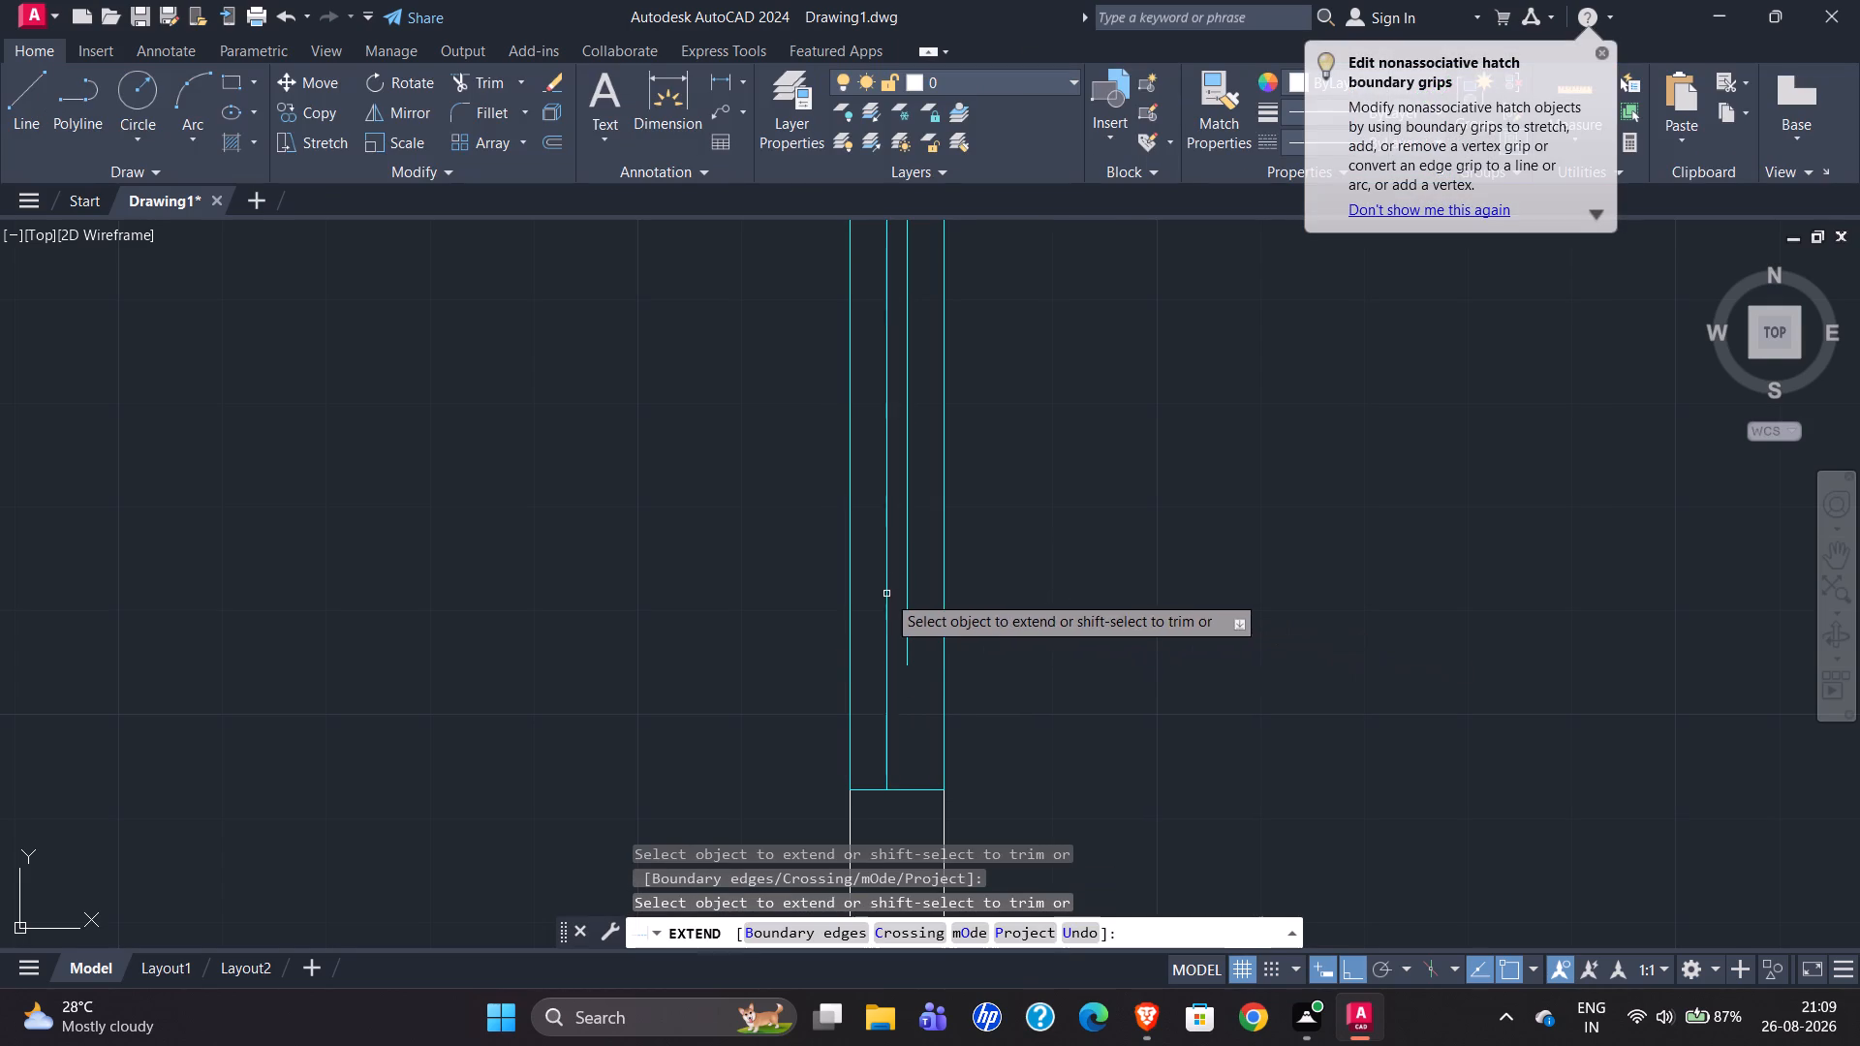
click(907, 594)
key(Escape)
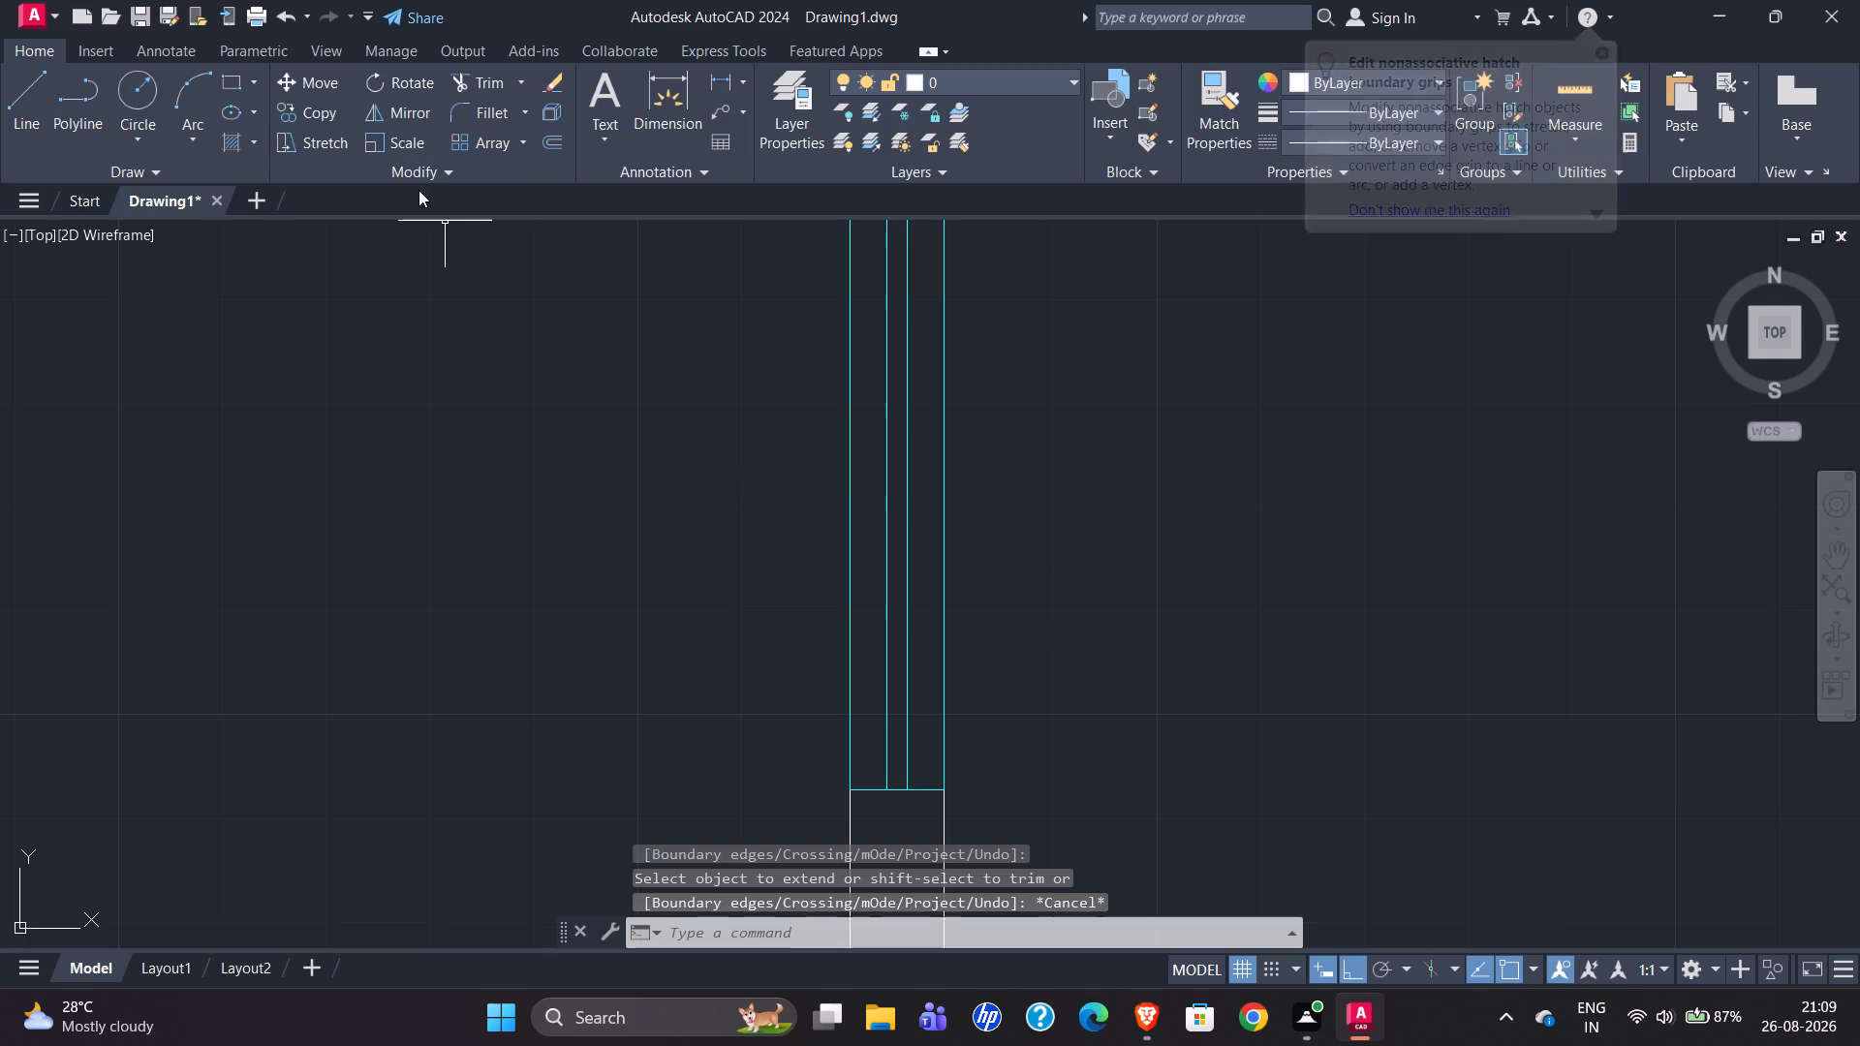
Fill the strip between the KW2 window's two extended glass lines with a solid cyan hatch.
click(219, 143)
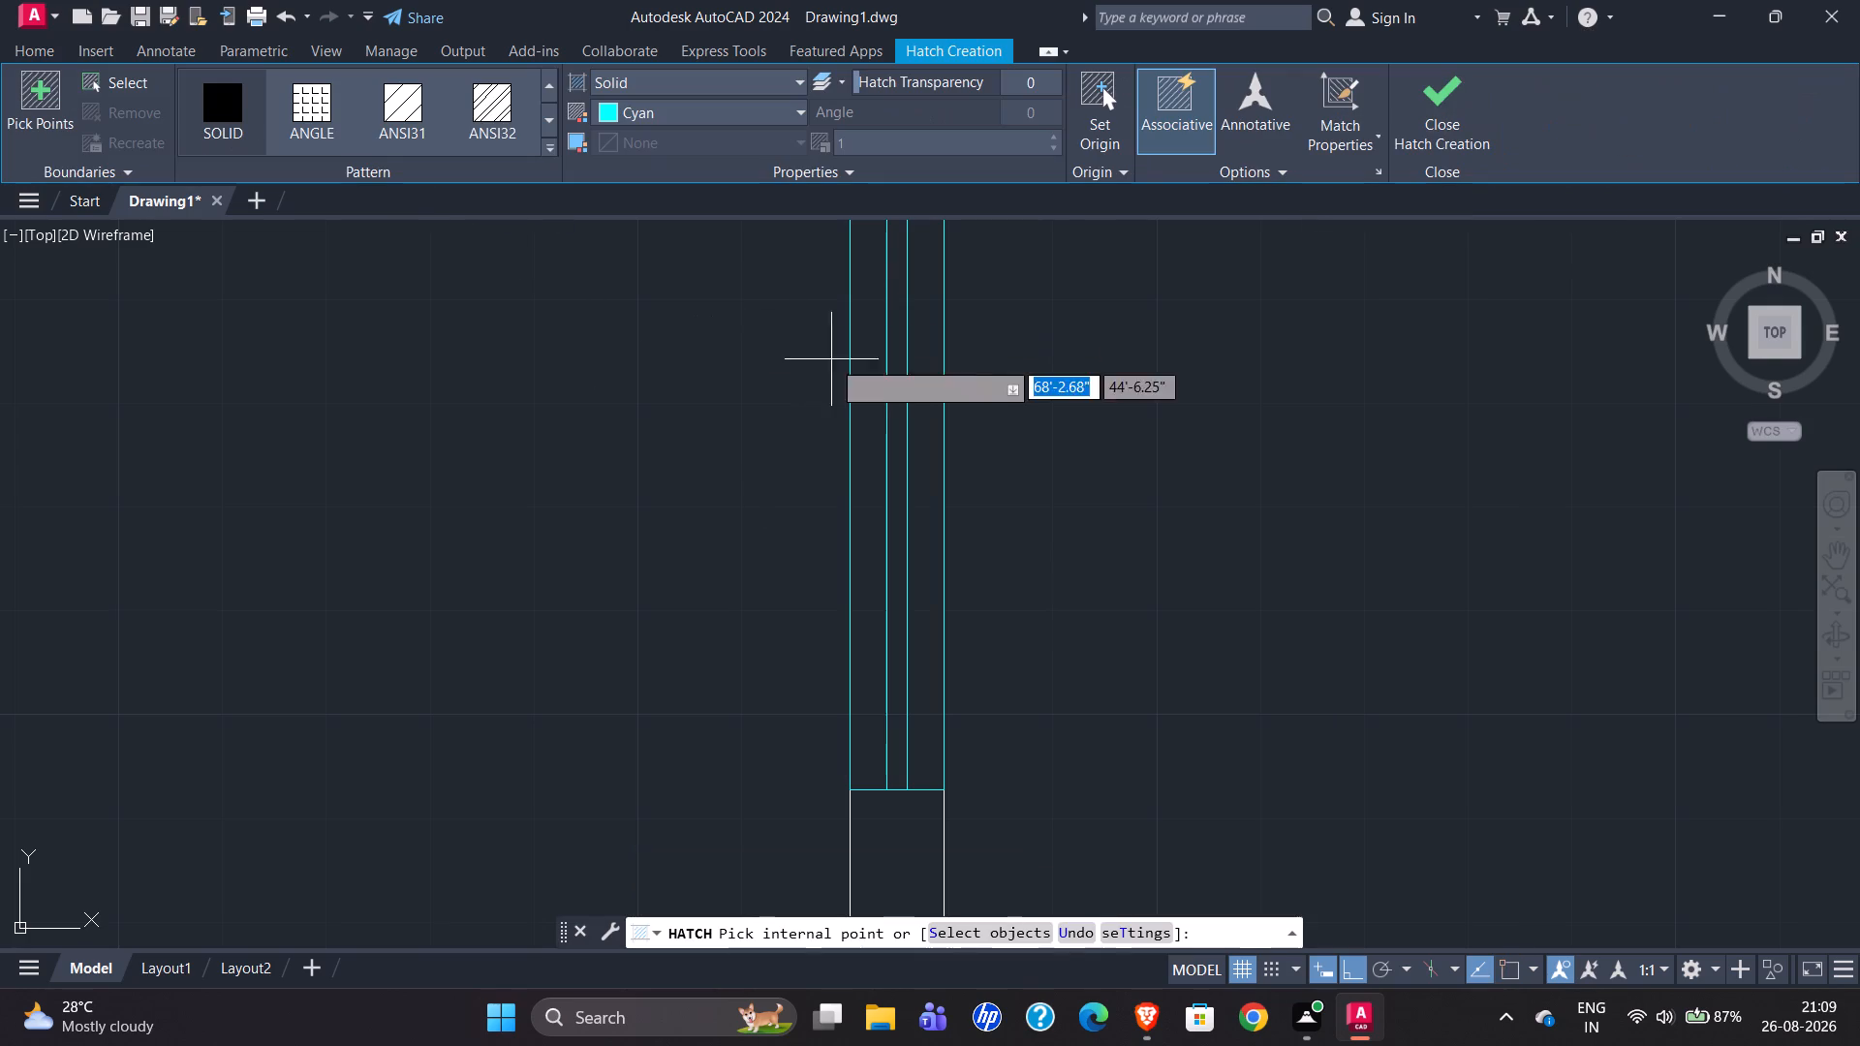
scroll(892, 391, down, 2)
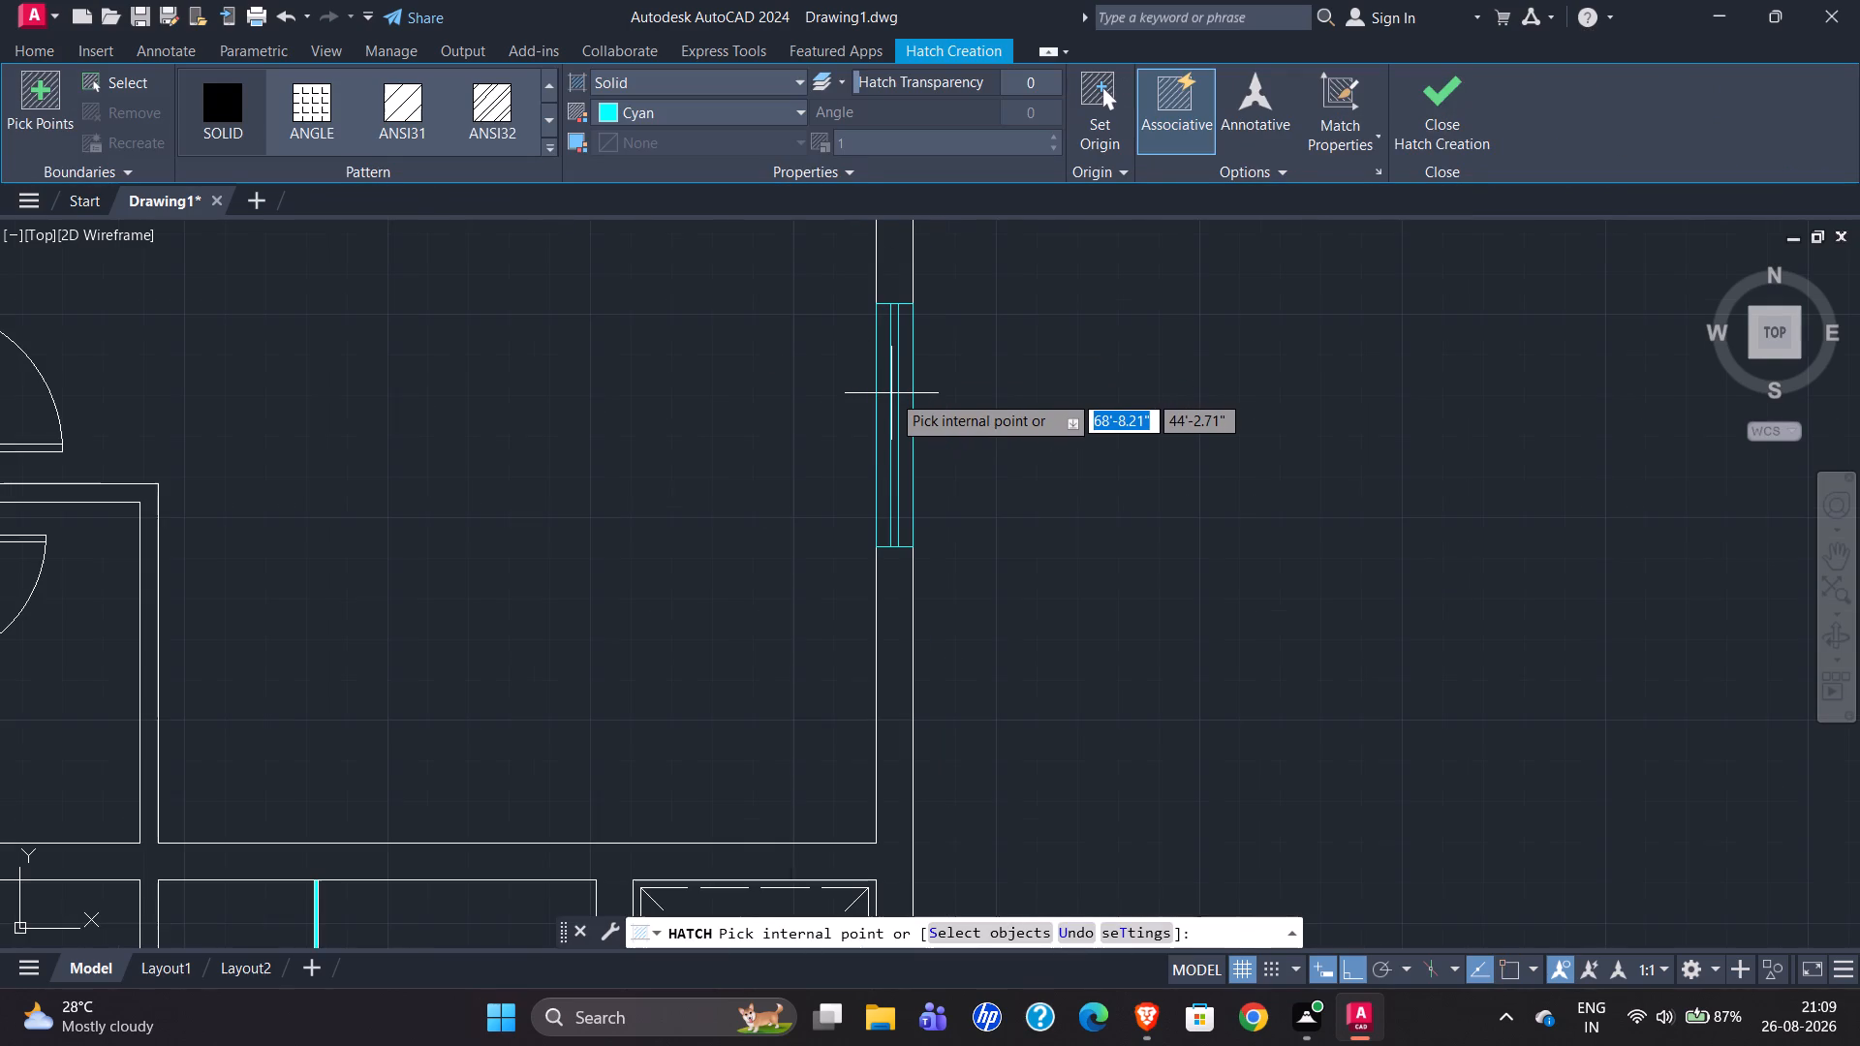
click(895, 393)
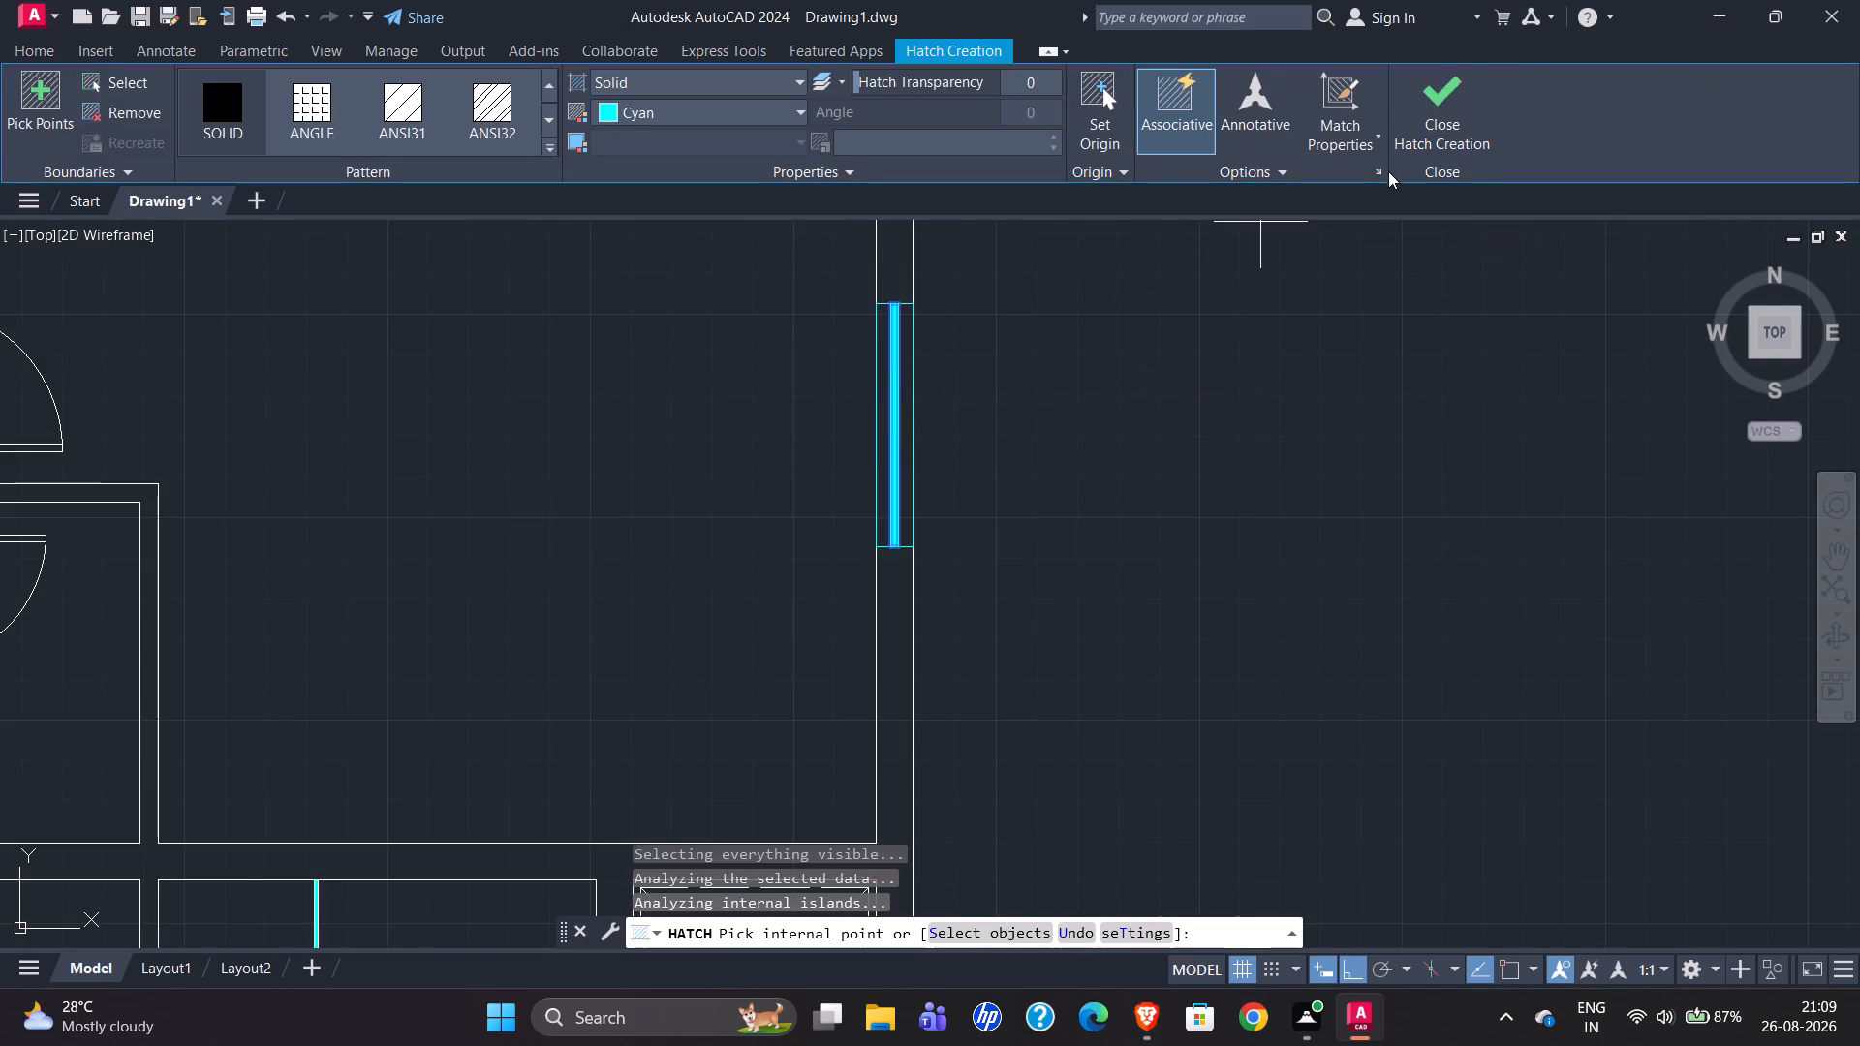
click(1456, 100)
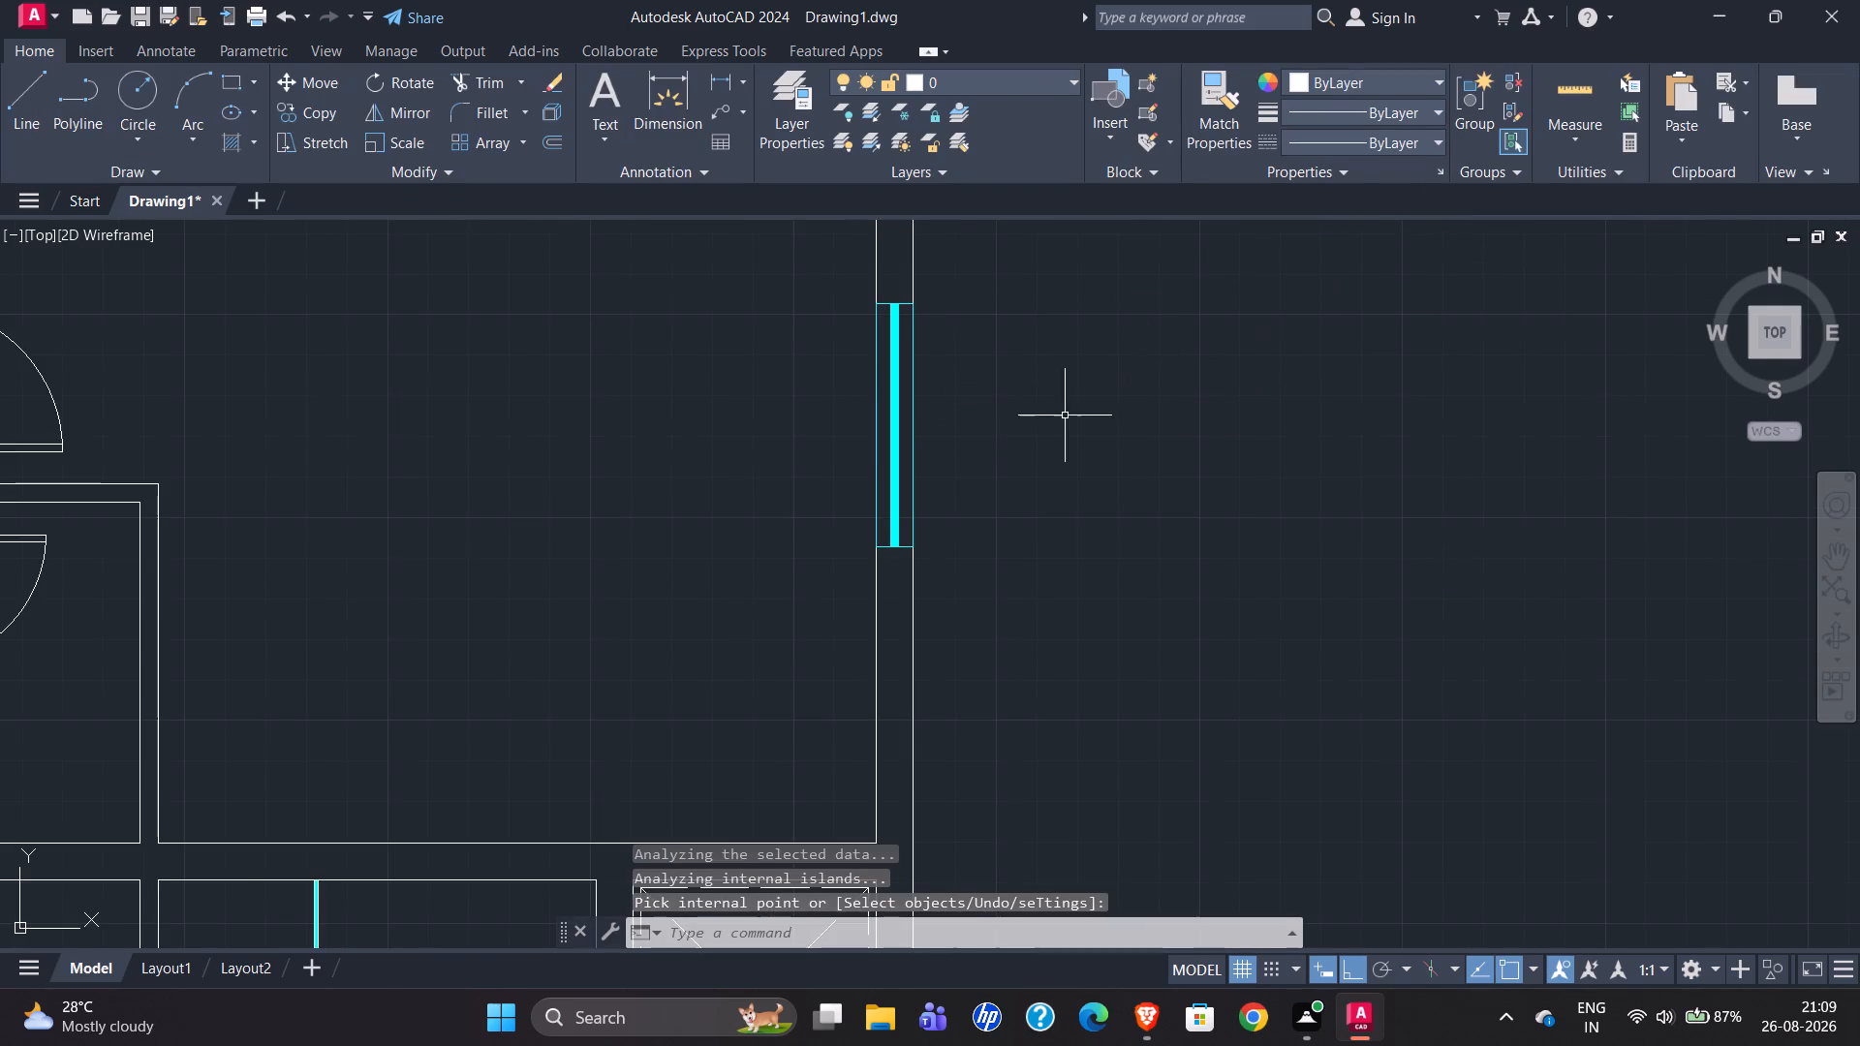
Examine the reference plan's servant room, lift, entrance and staircase areas against the redrawn plan.
scroll(1023, 396, down, 2)
scroll(1142, 415, down, 1)
scroll(1171, 506, down, 1)
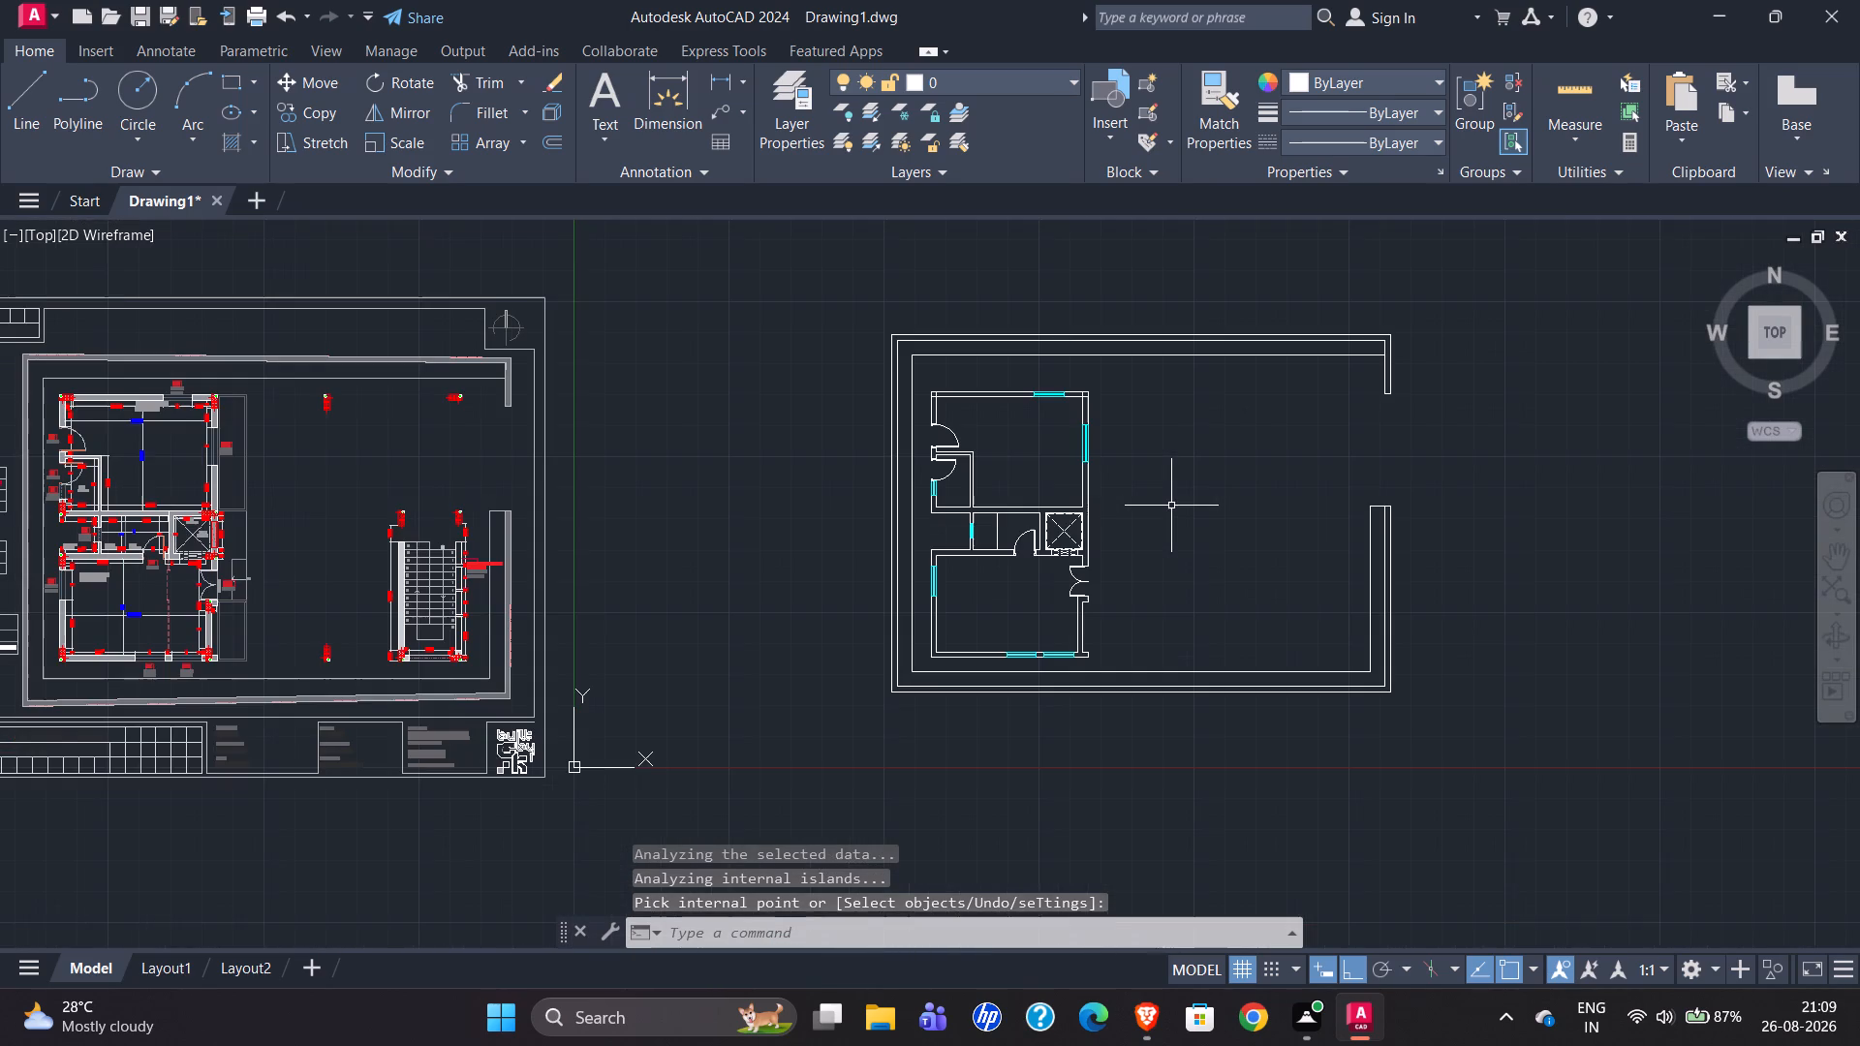
scroll(101, 469, up, 2)
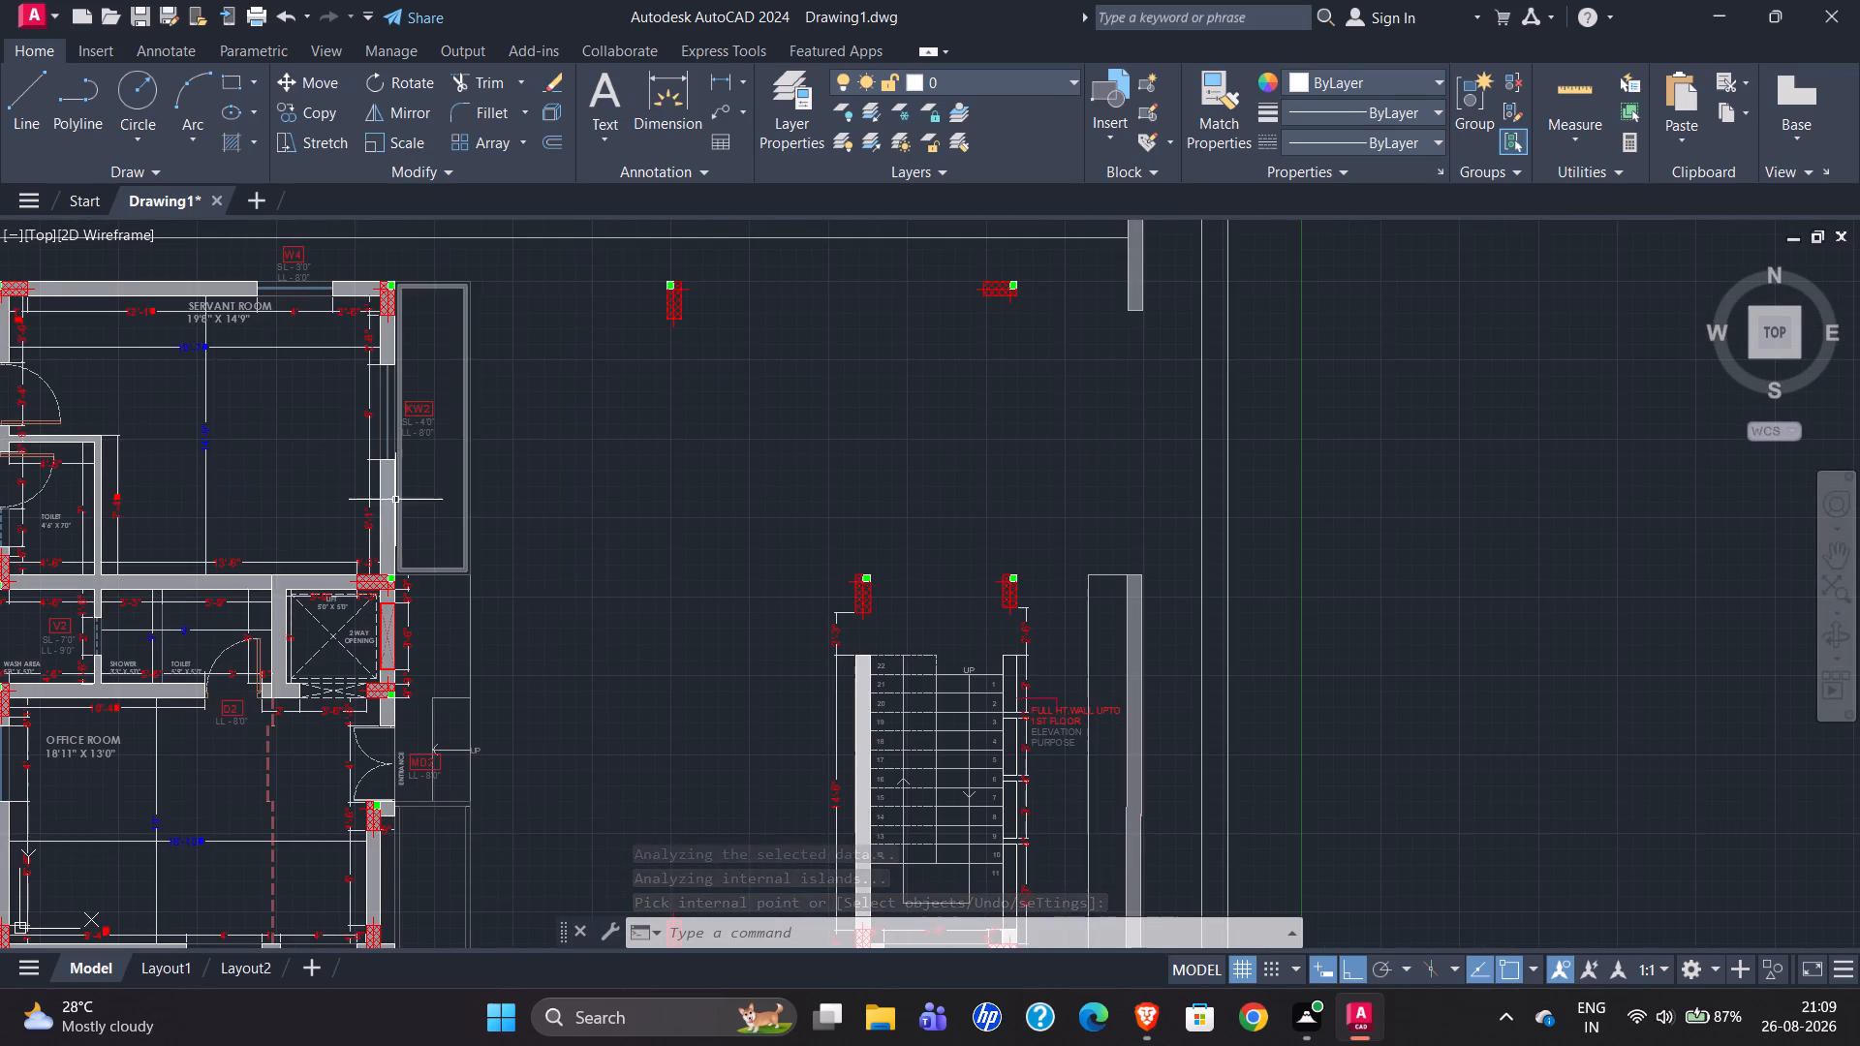
scroll(228, 497, down, 1)
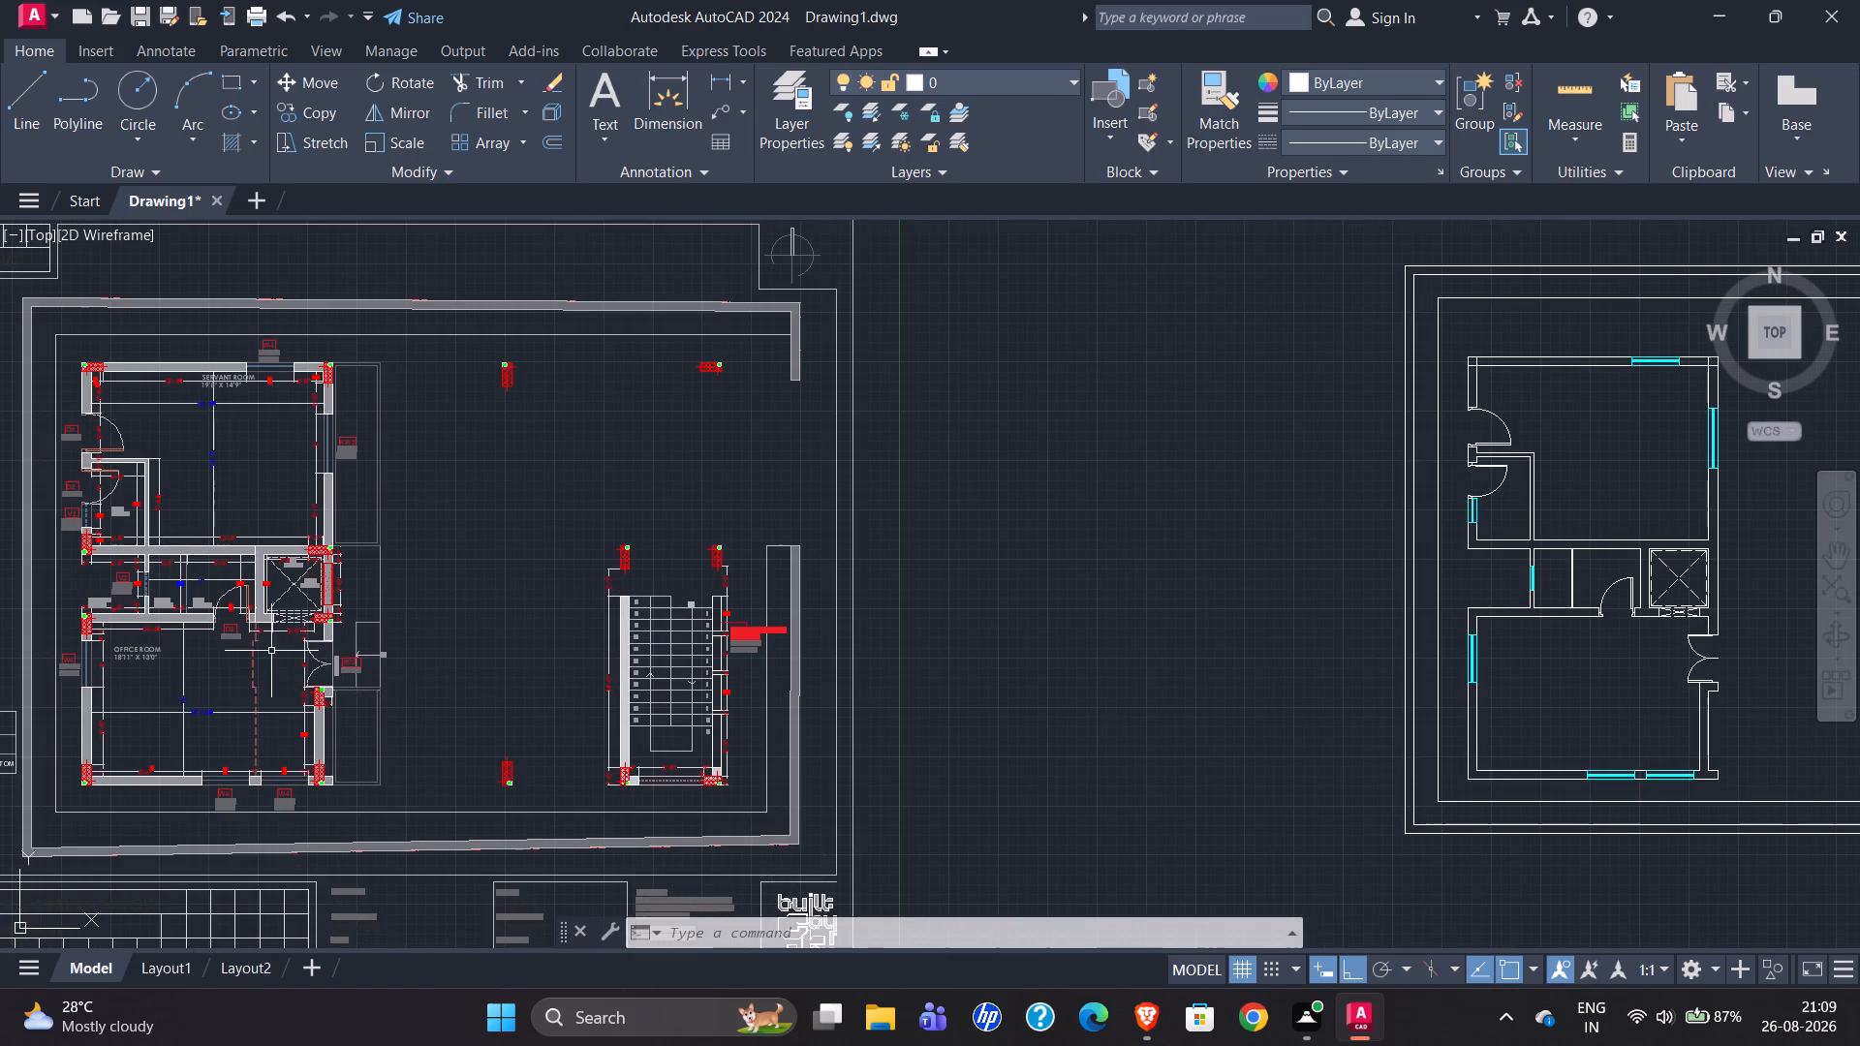
scroll(275, 622, up, 3)
scroll(86, 606, down, 1)
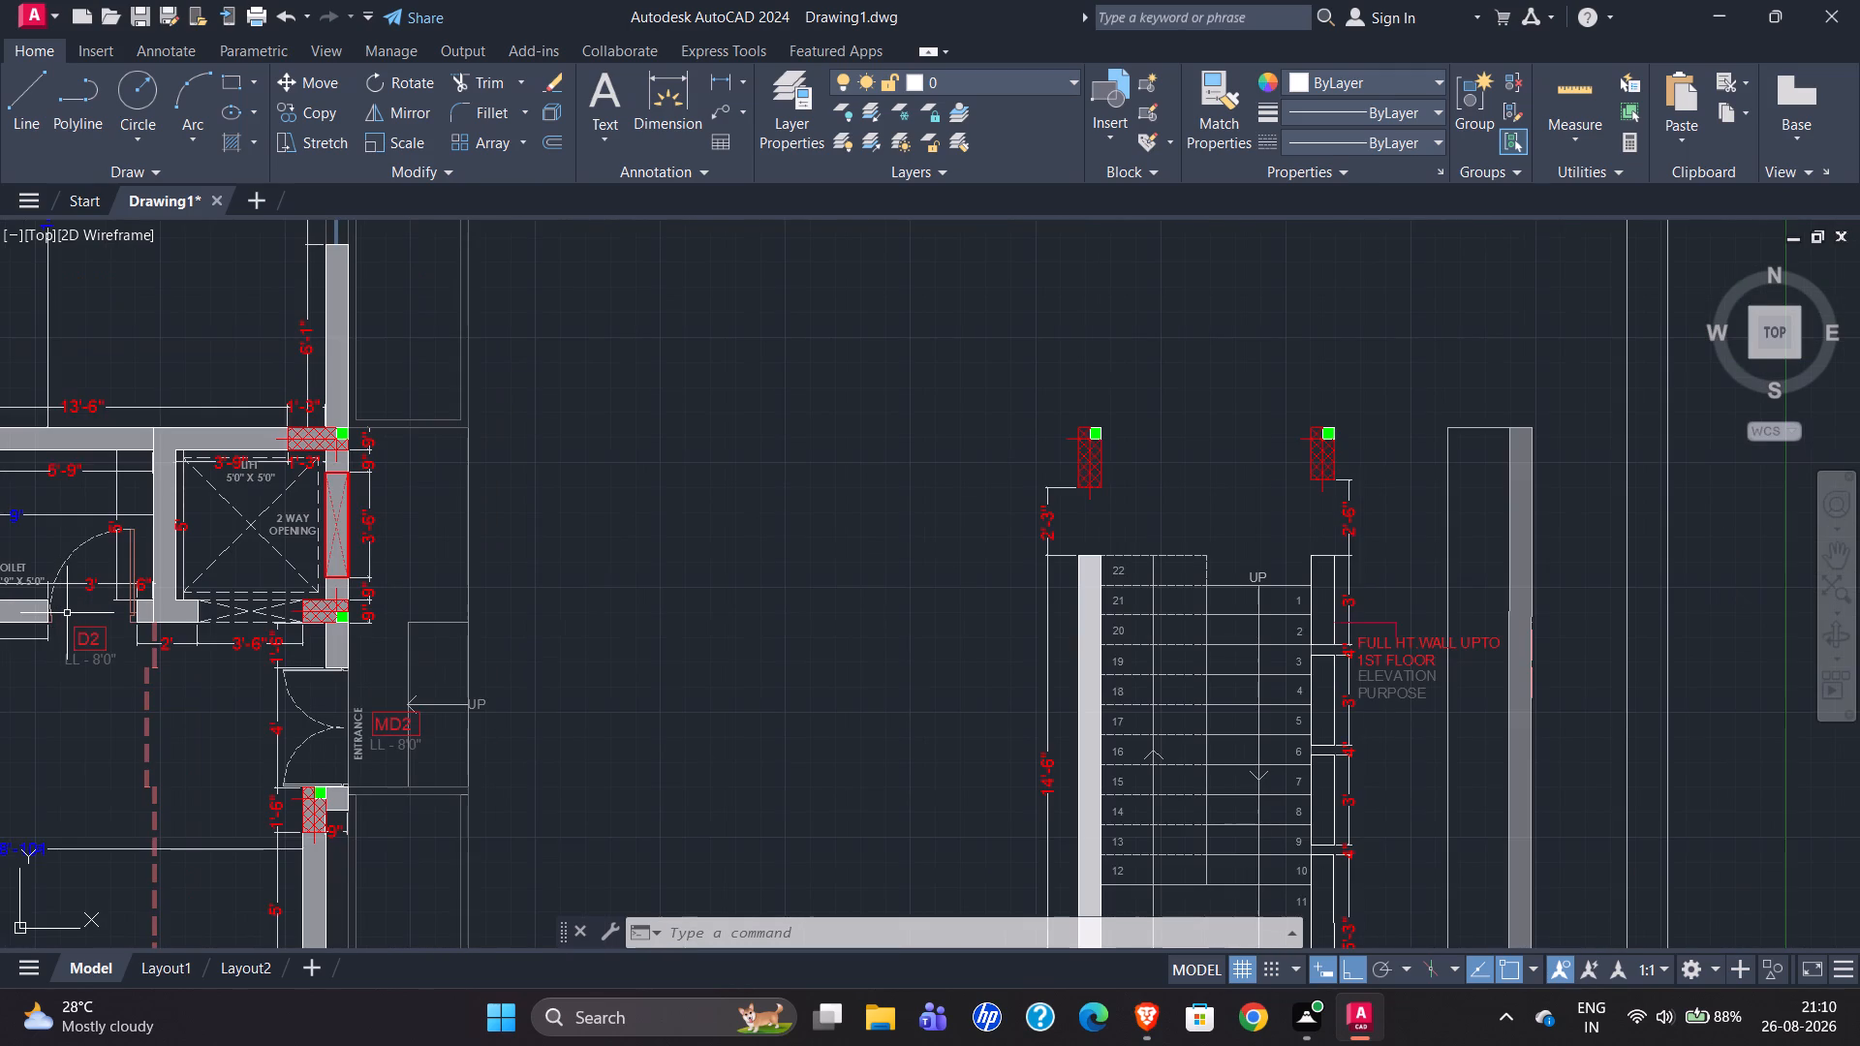
scroll(190, 354, down, 2)
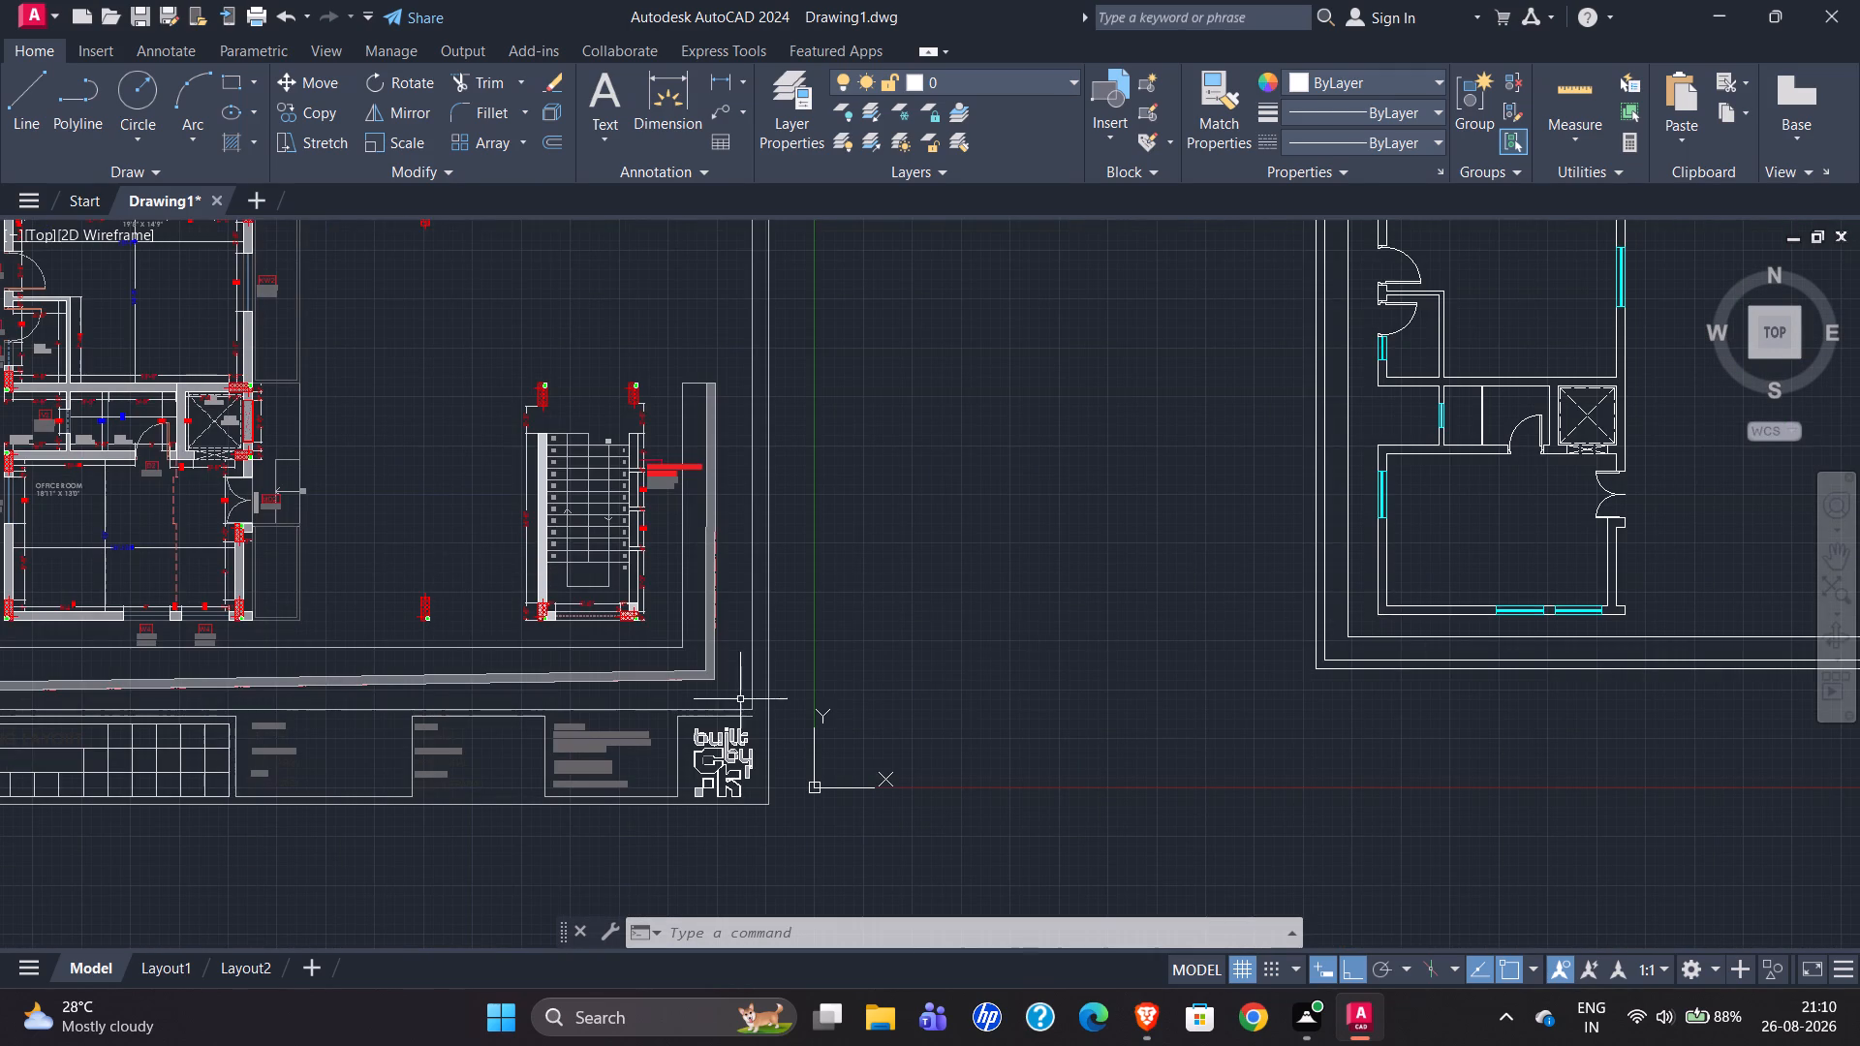
scroll(734, 701, down, 1)
Trim the overlapping inner wall lines at the servant room's upper-right corner, beside the KW2 window wall.
scroll(1303, 387, up, 3)
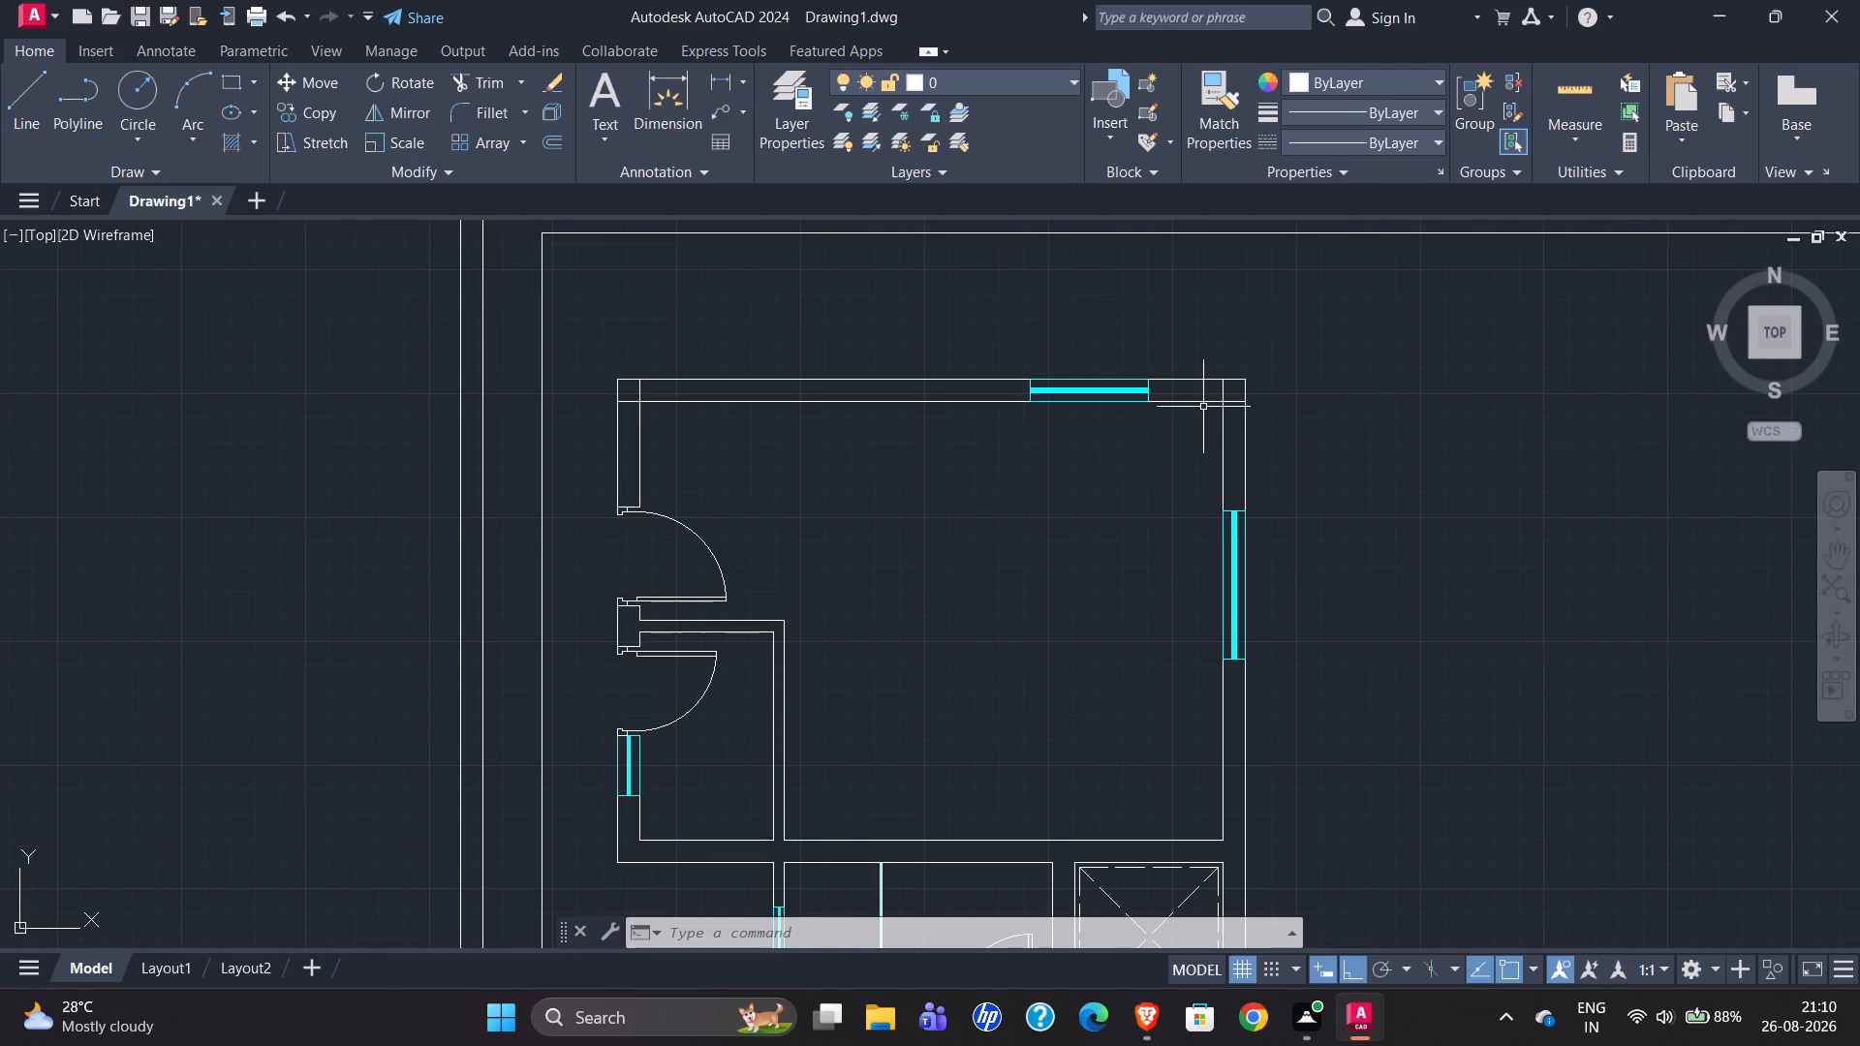
text(tr)
key(Return)
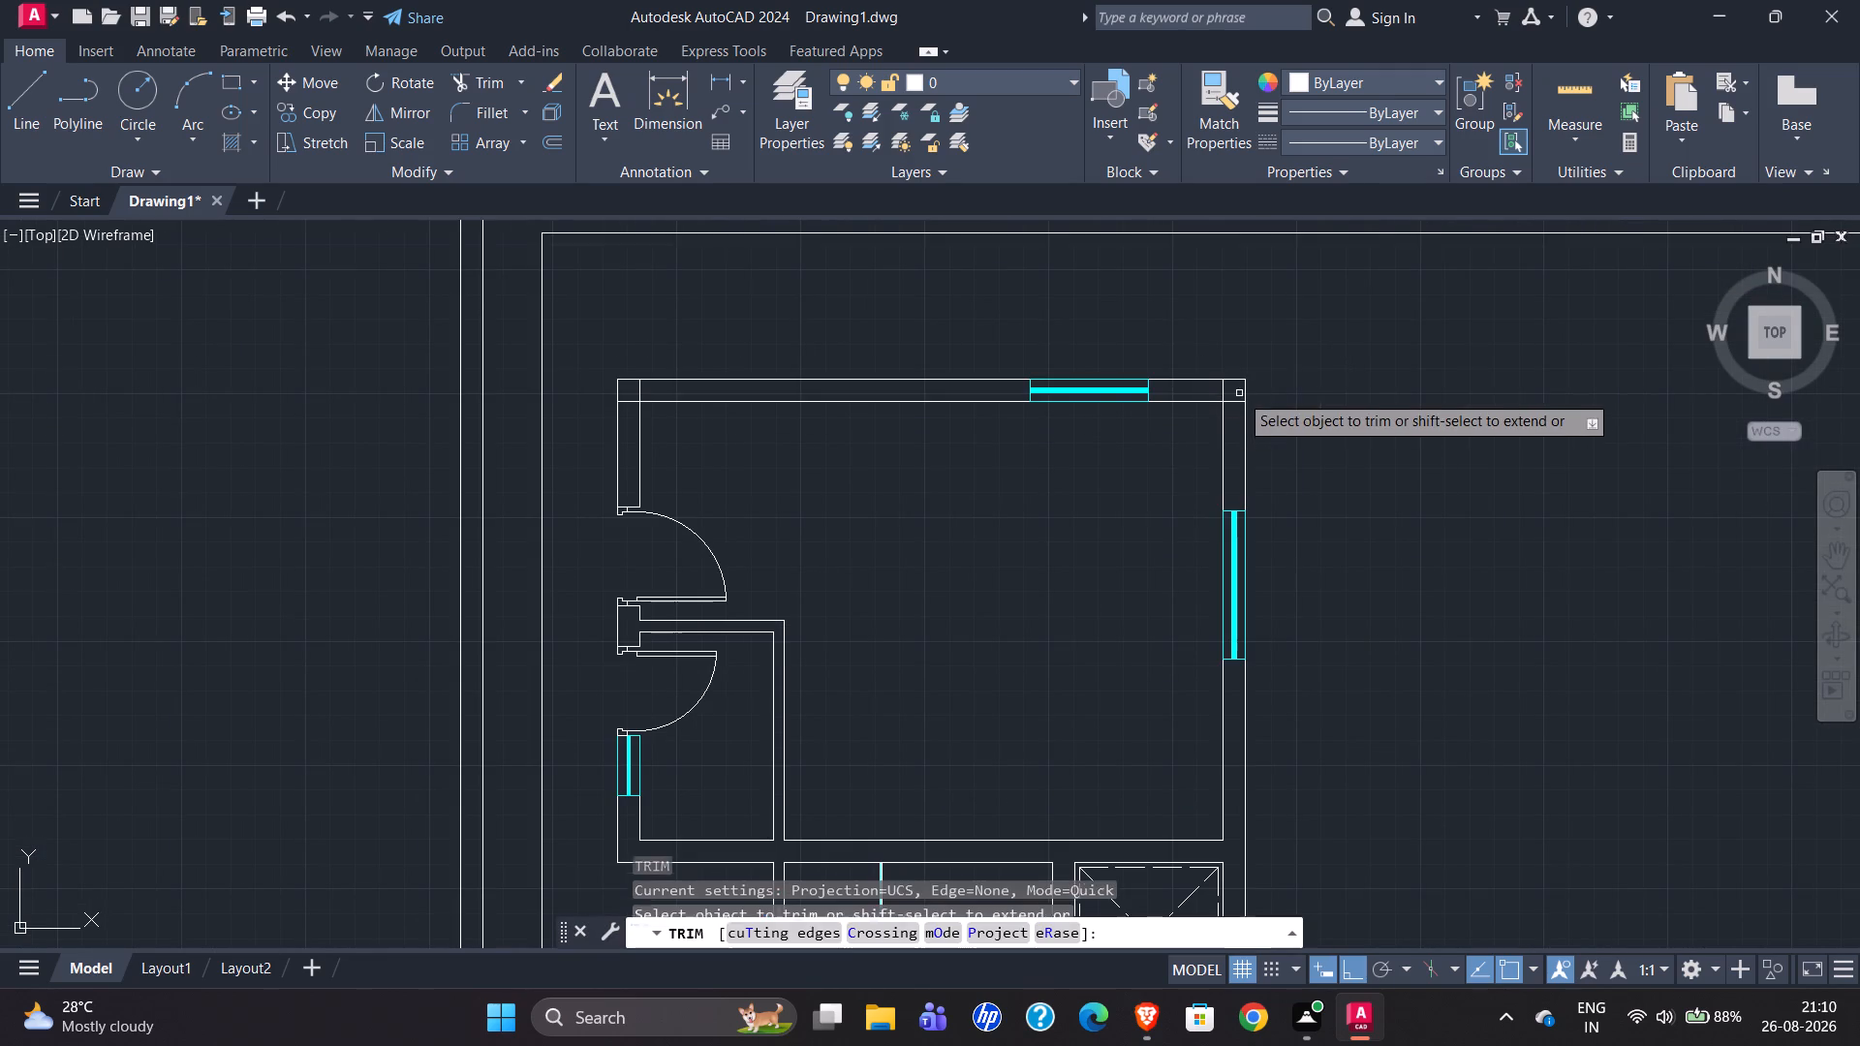
scroll(1239, 393, up, 3)
drag(1104, 387, 1245, 533)
right_click(1245, 533)
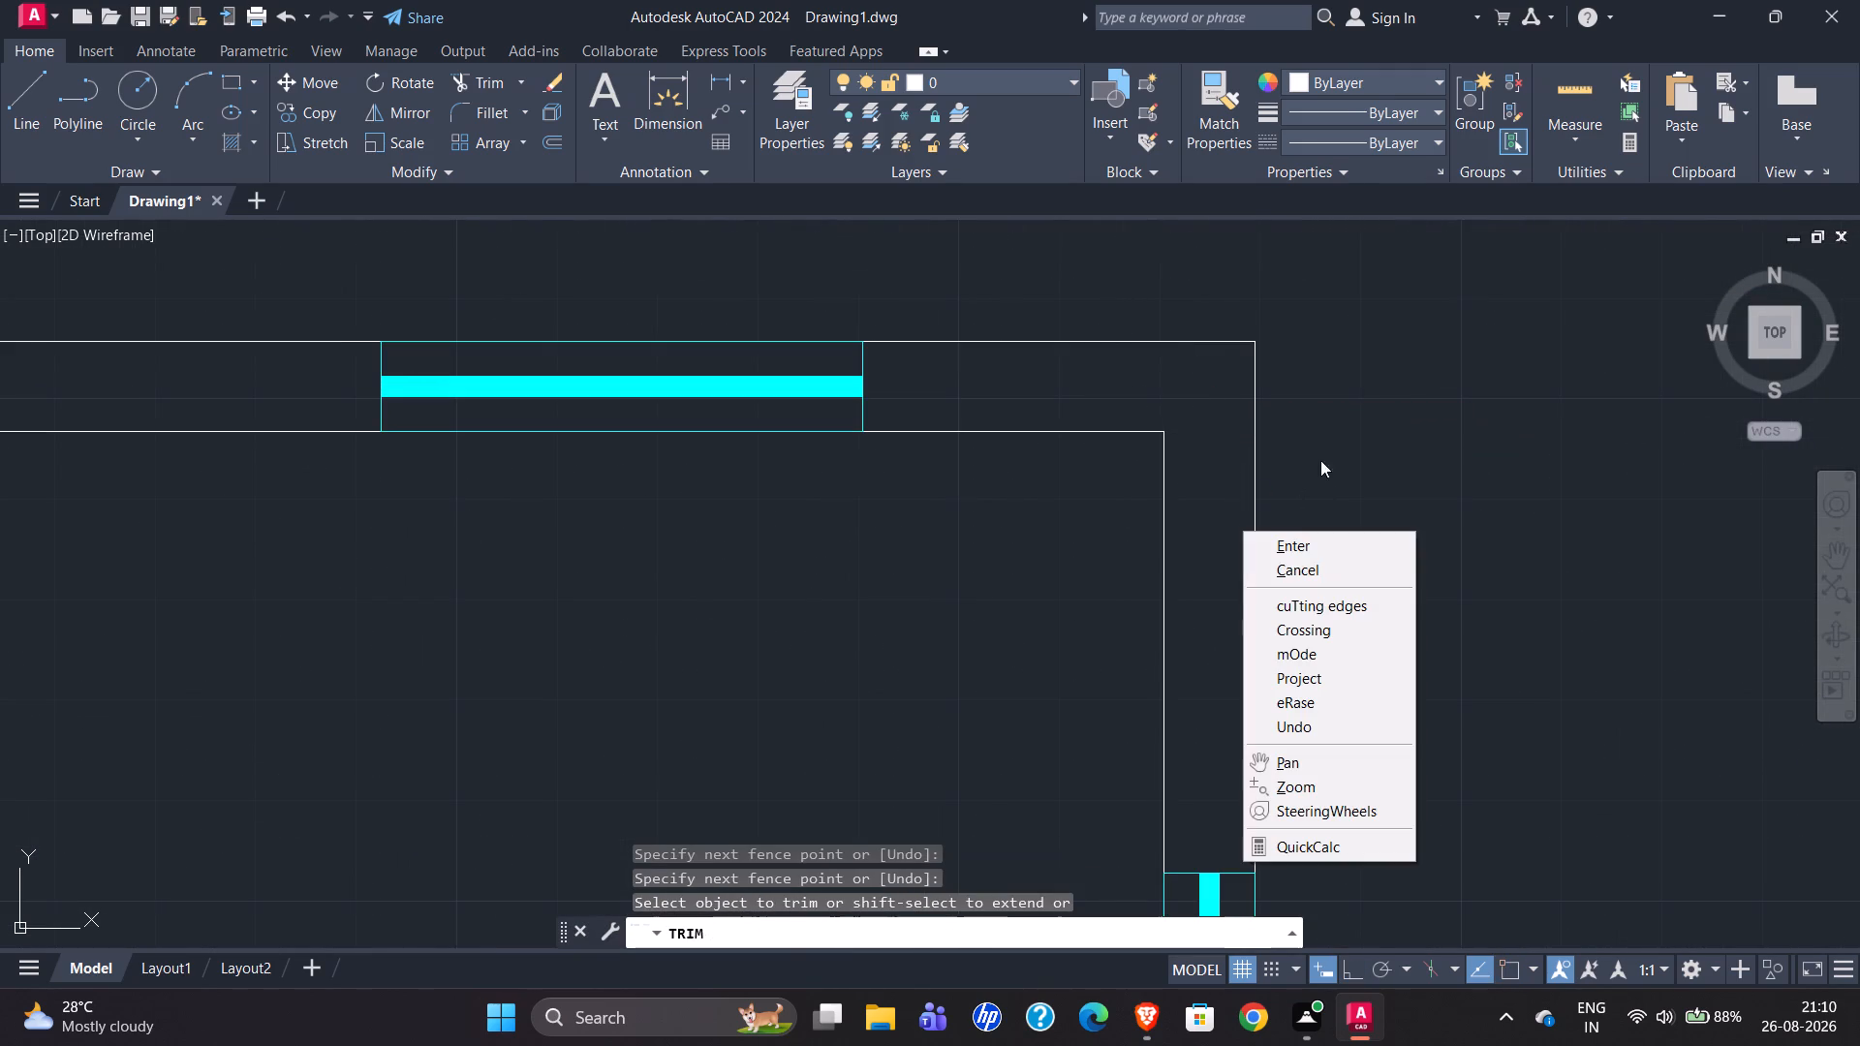
key(Escape)
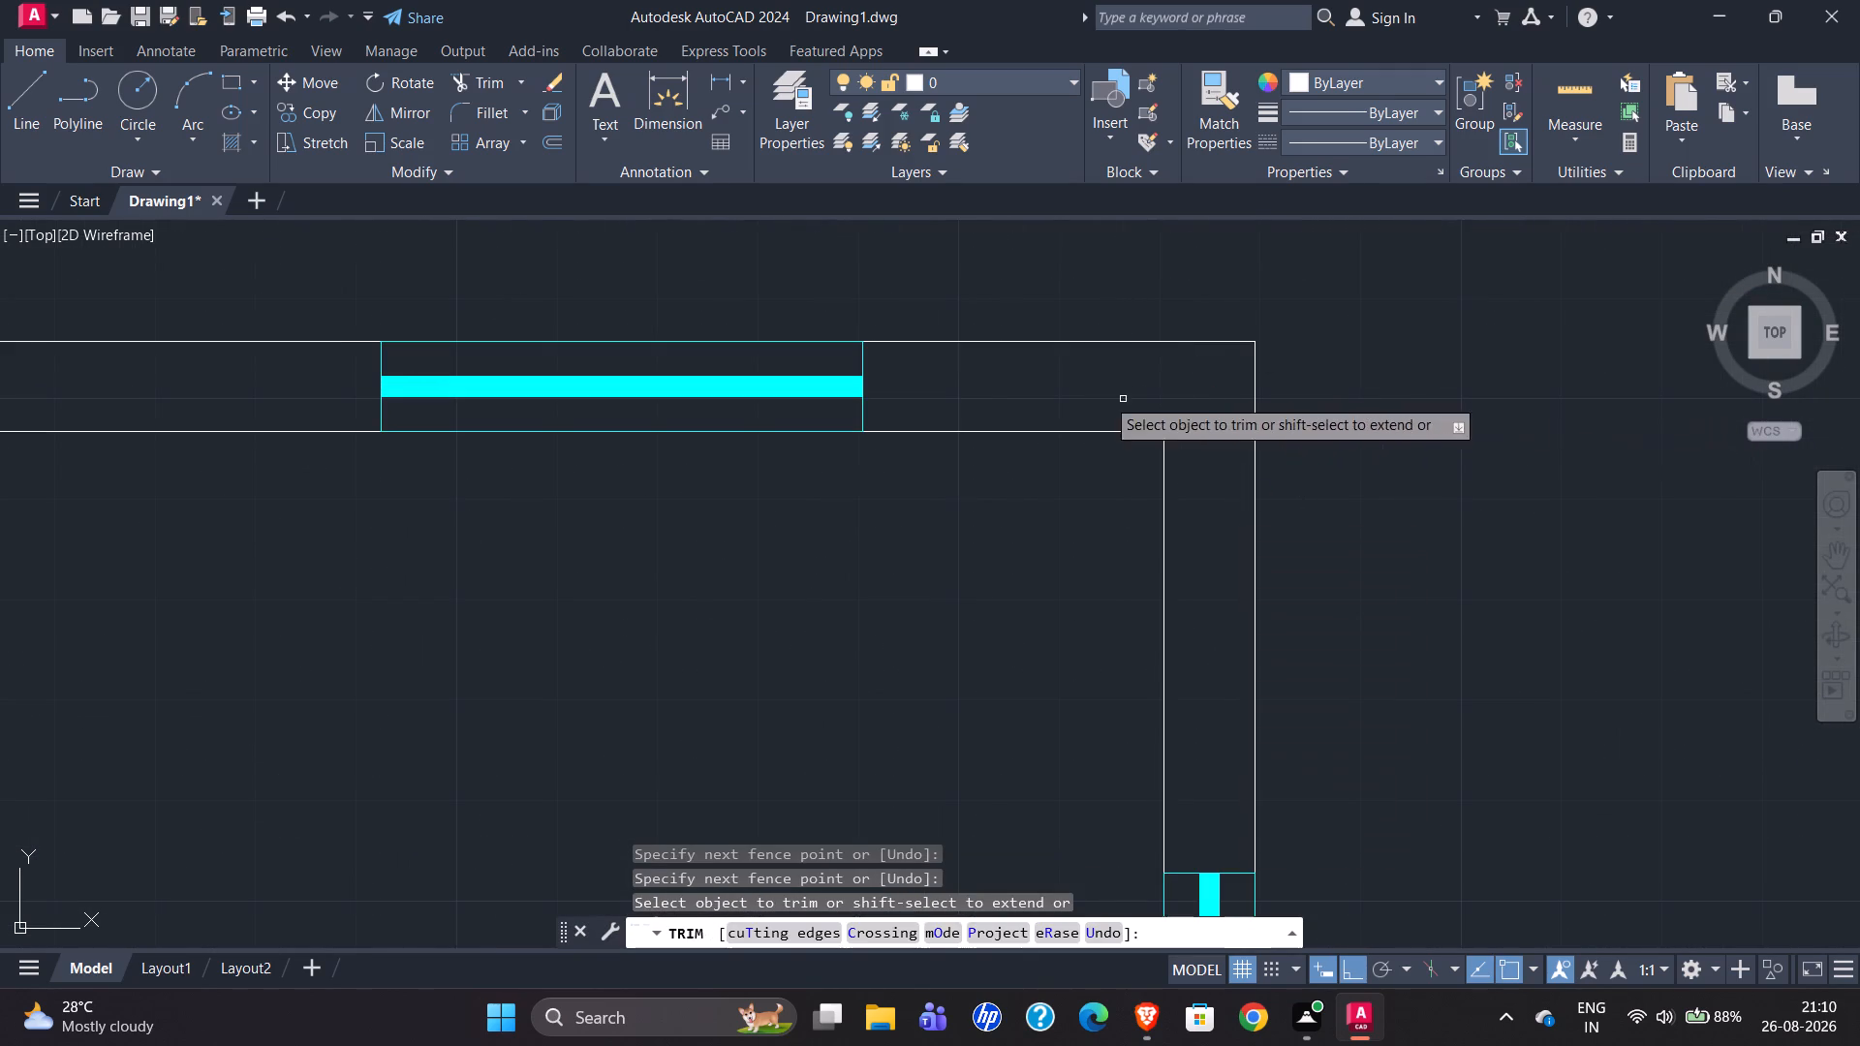
Trim the overlapping inner wall lines at the servant room's upper-left corner and check the remaining wall corners.
scroll(1001, 376, down, 2)
scroll(1163, 314, down, 2)
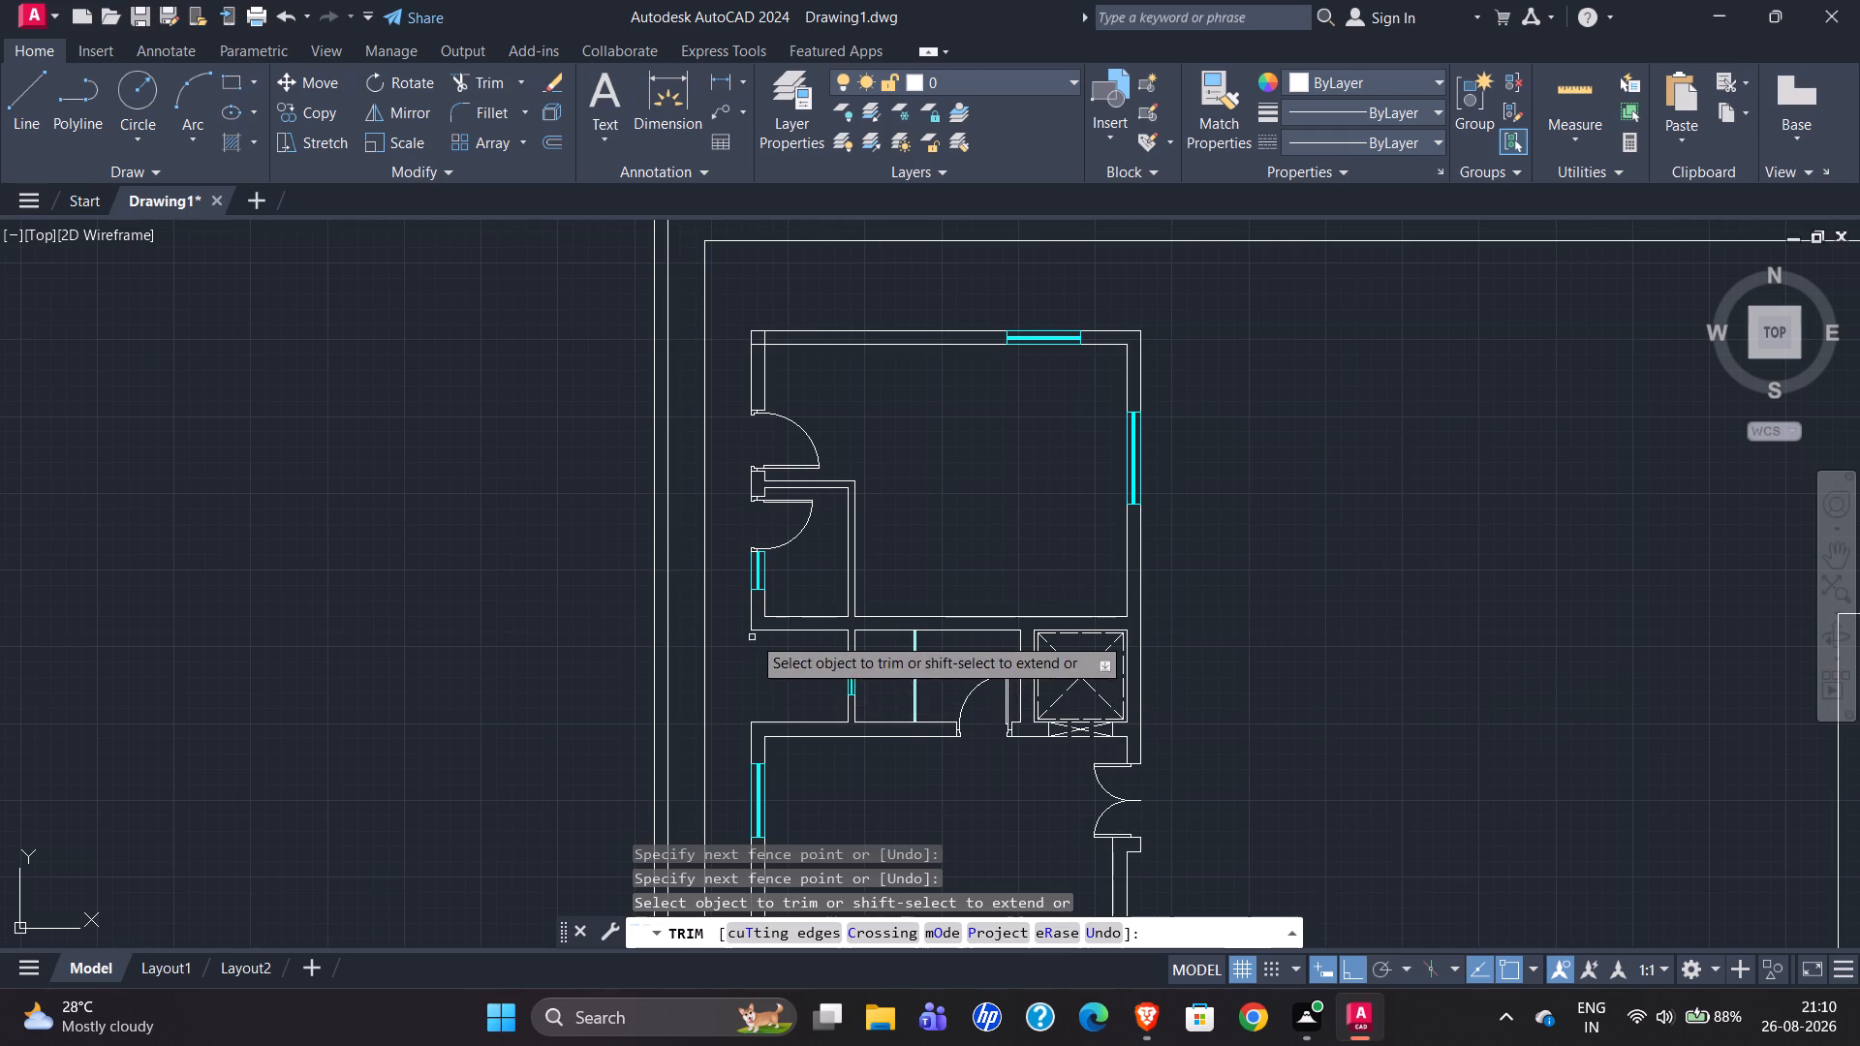
scroll(753, 497, up, 4)
scroll(756, 460, down, 2)
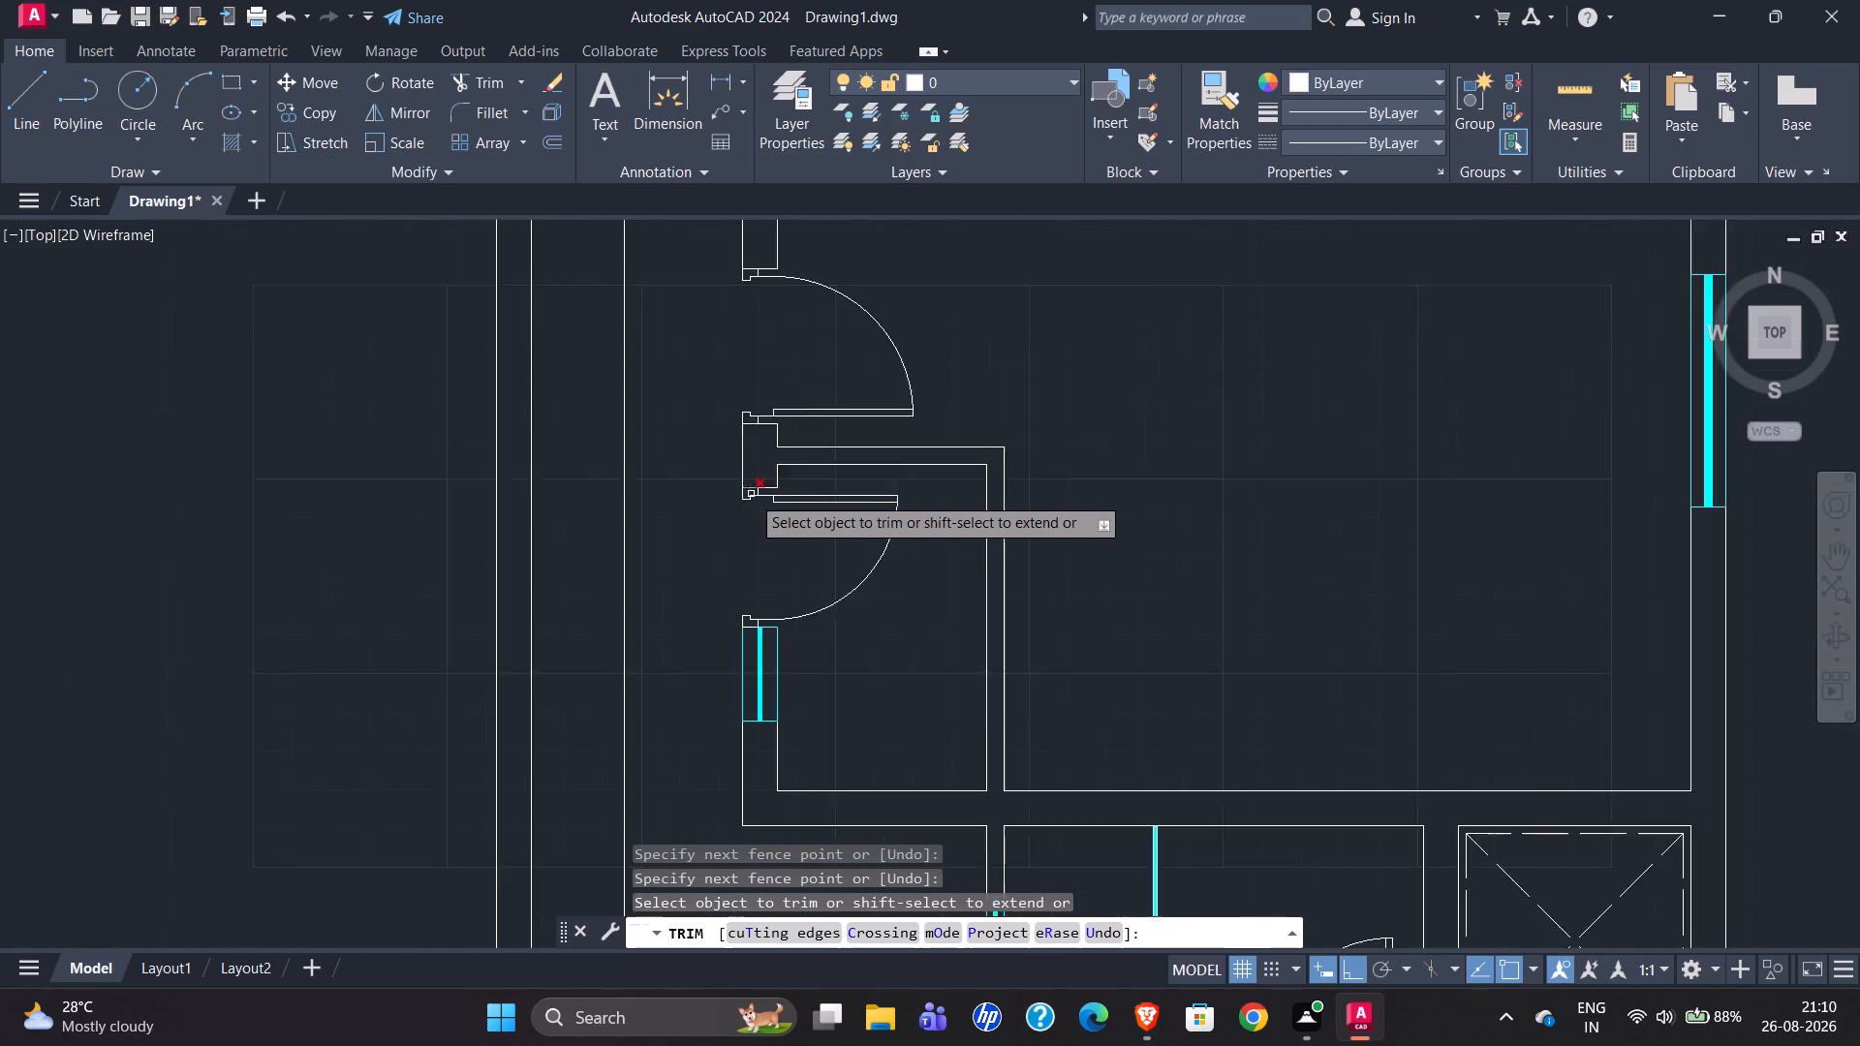
scroll(751, 495, down, 2)
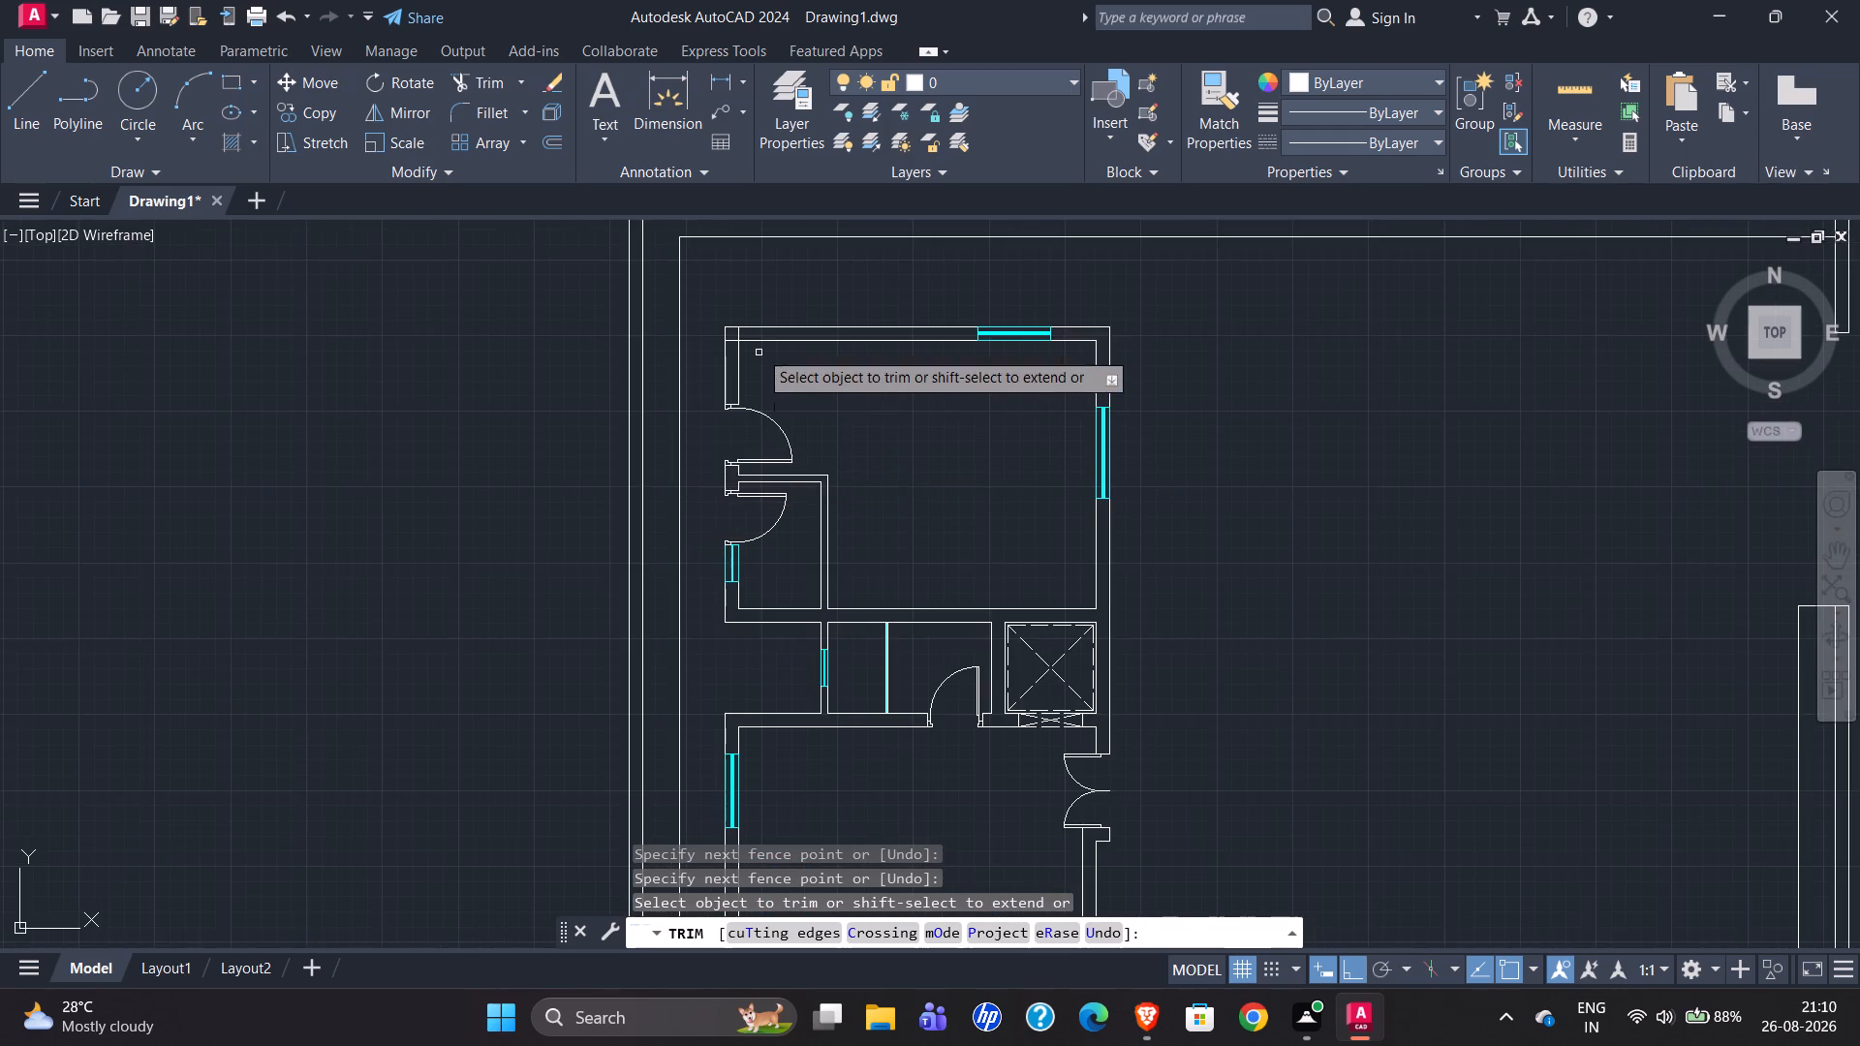
scroll(738, 318, up, 4)
scroll(672, 482, down, 3)
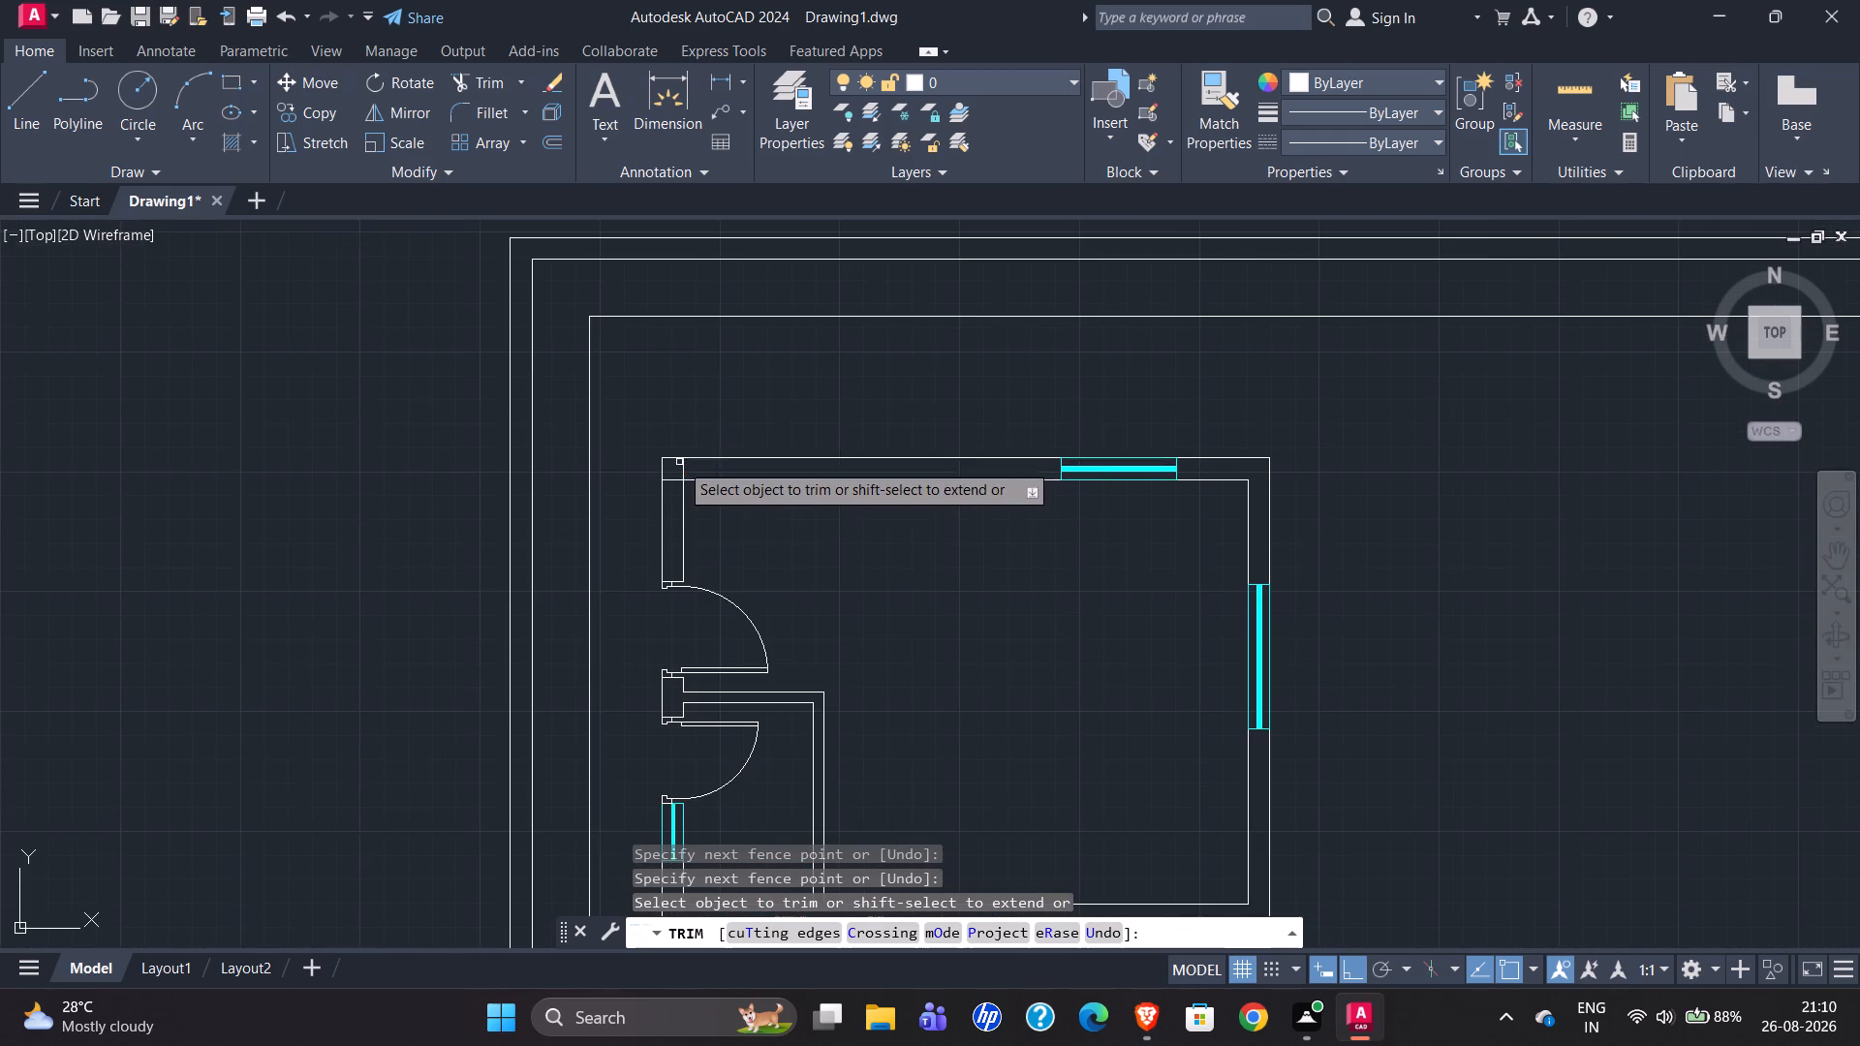
scroll(676, 459, up, 3)
drag(711, 498, 646, 600)
scroll(625, 351, down, 3)
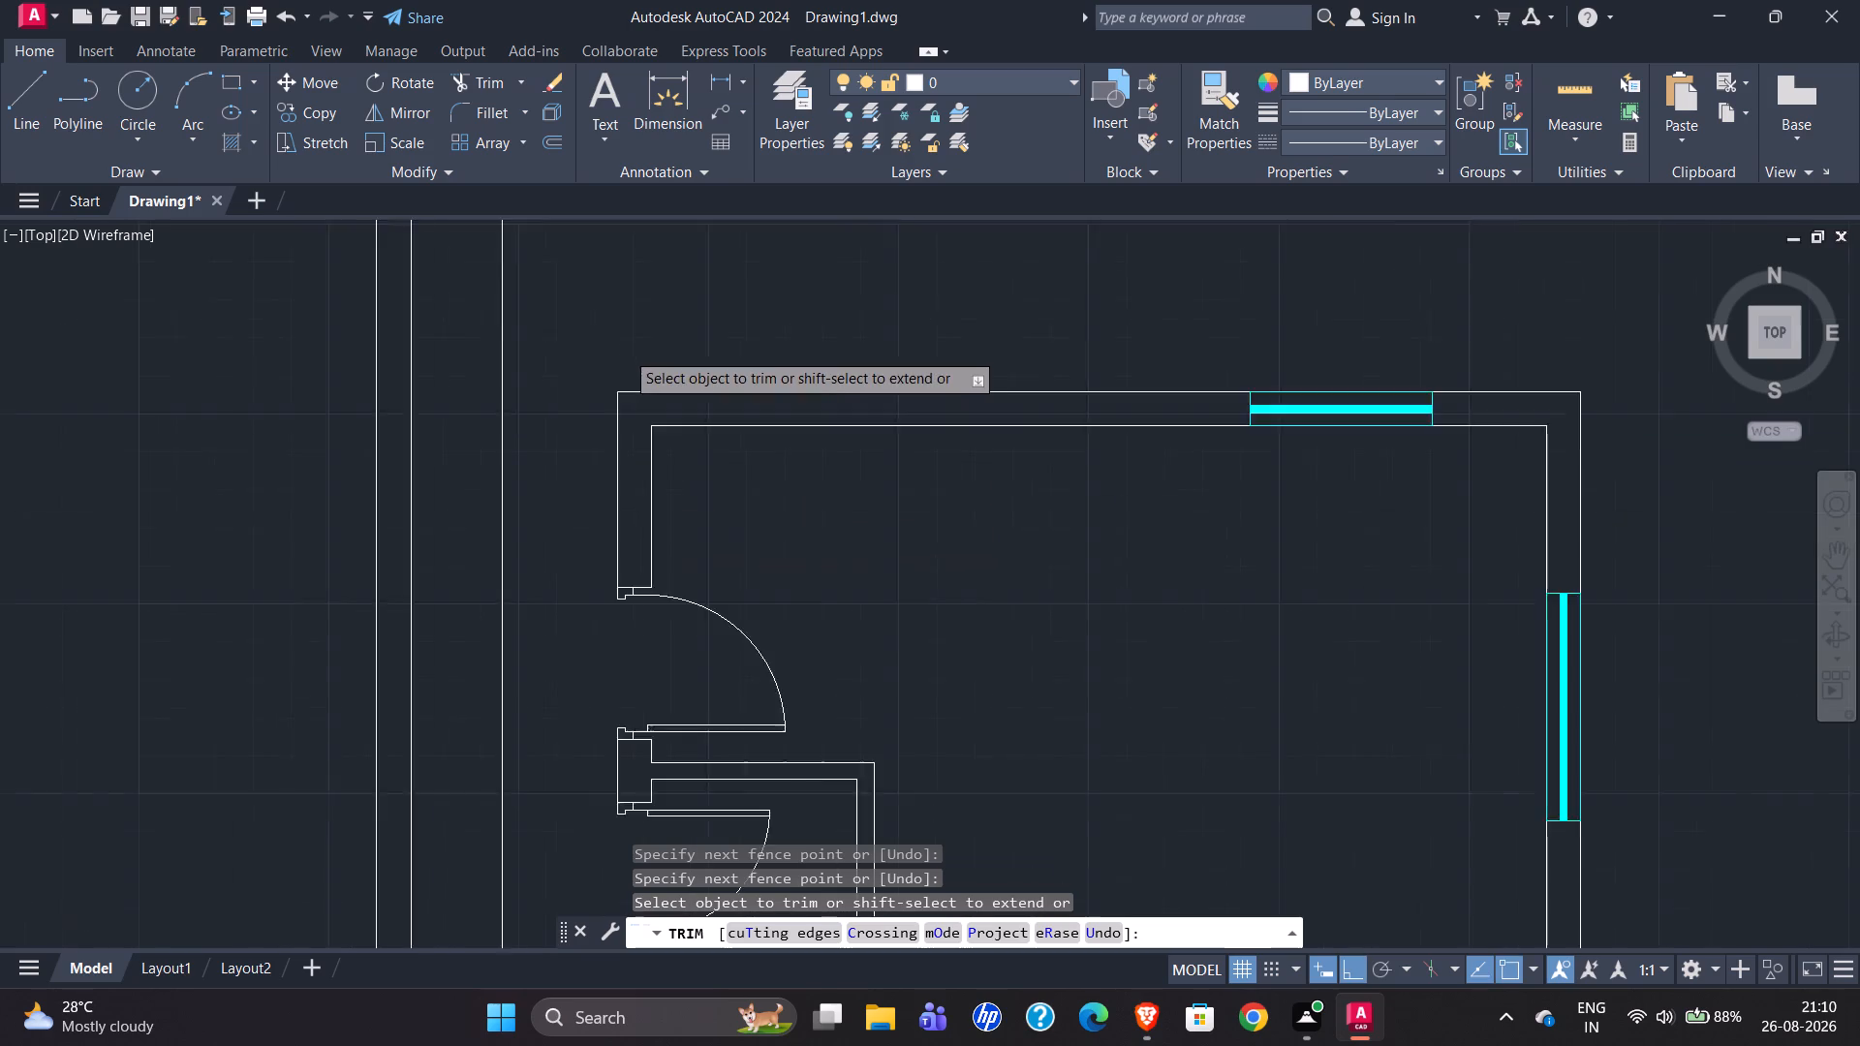
scroll(625, 351, down, 1)
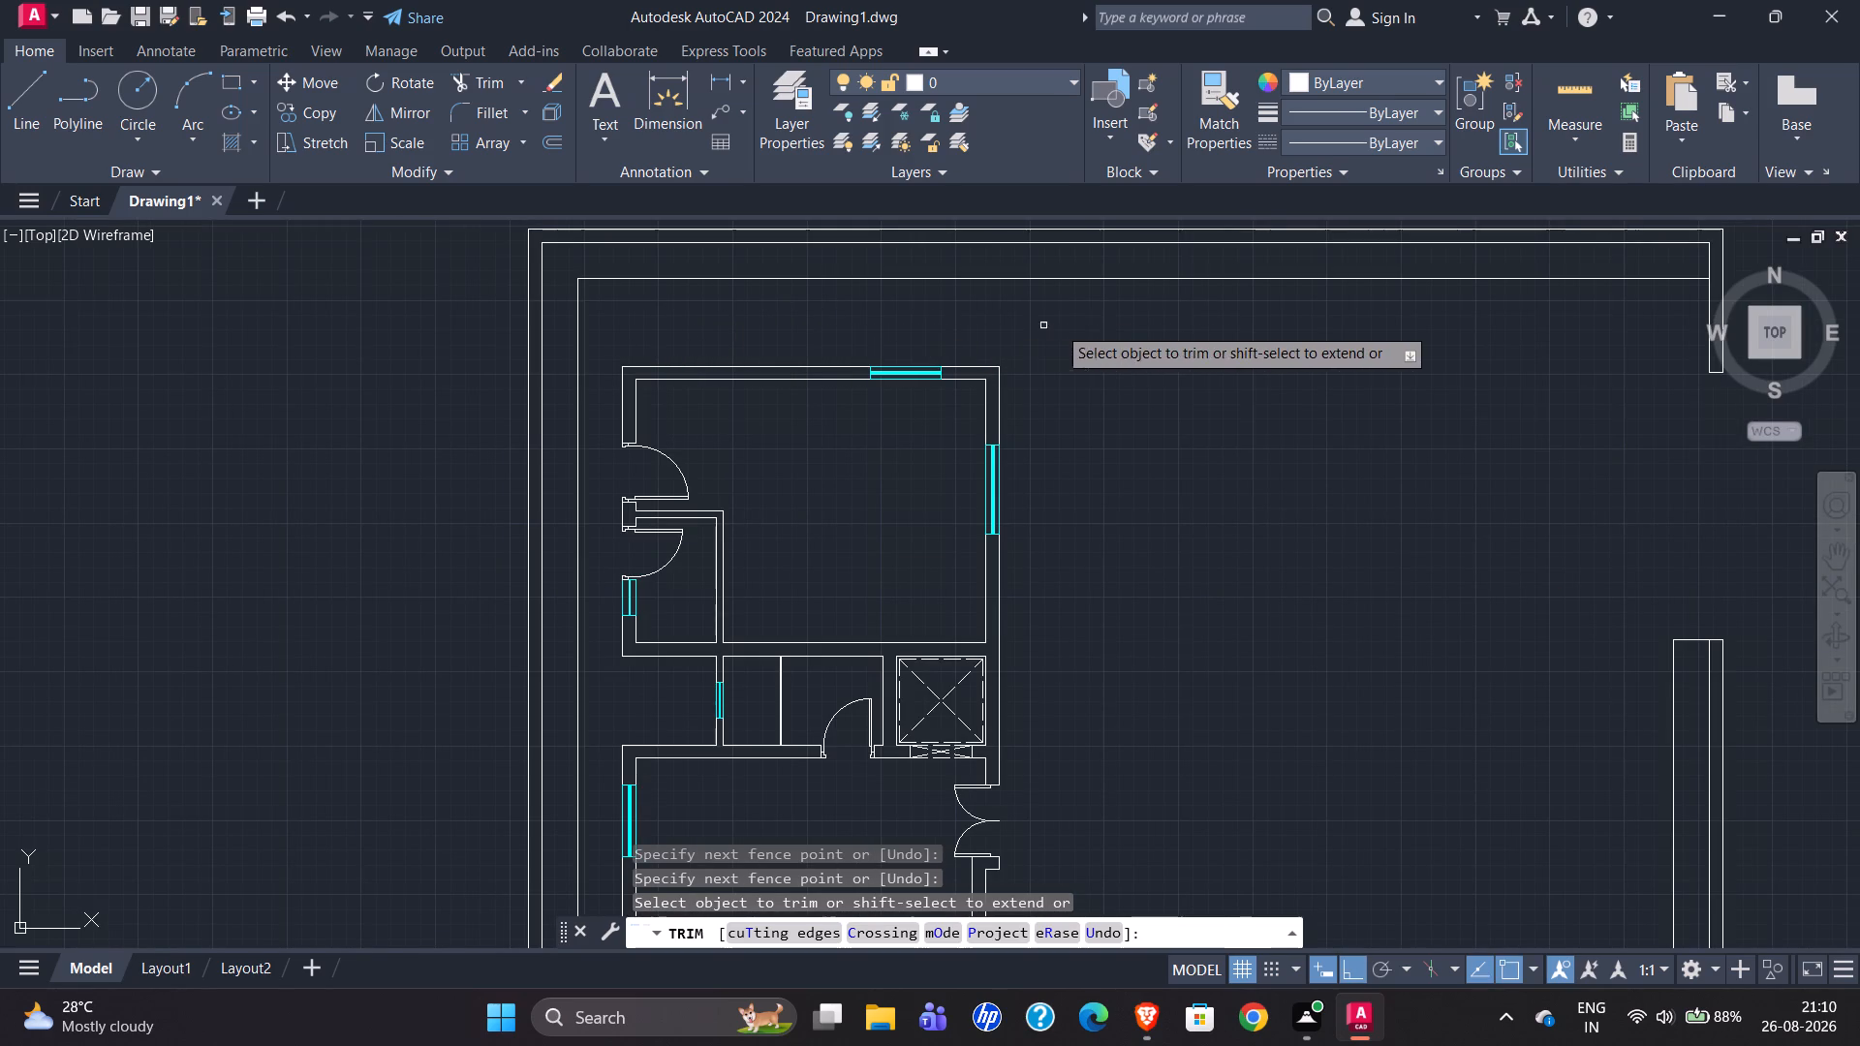
scroll(1088, 298, down, 1)
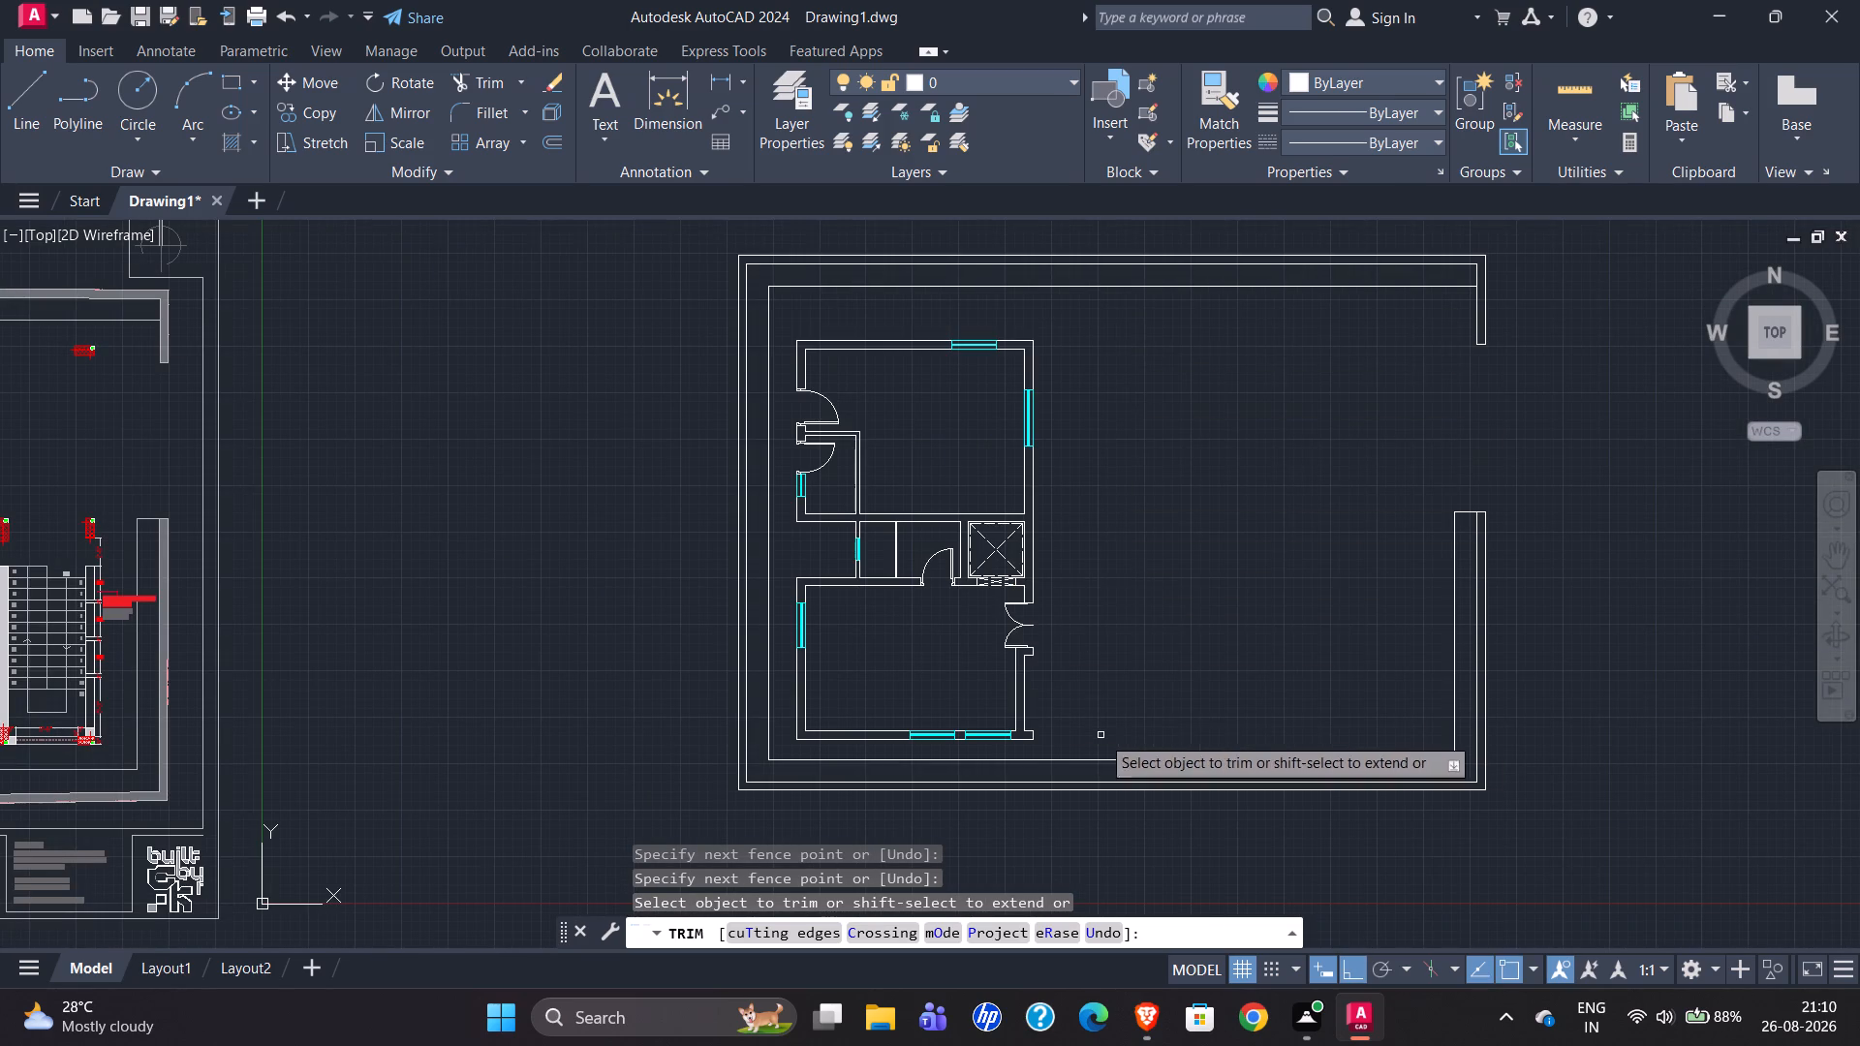
scroll(1045, 742, up, 2)
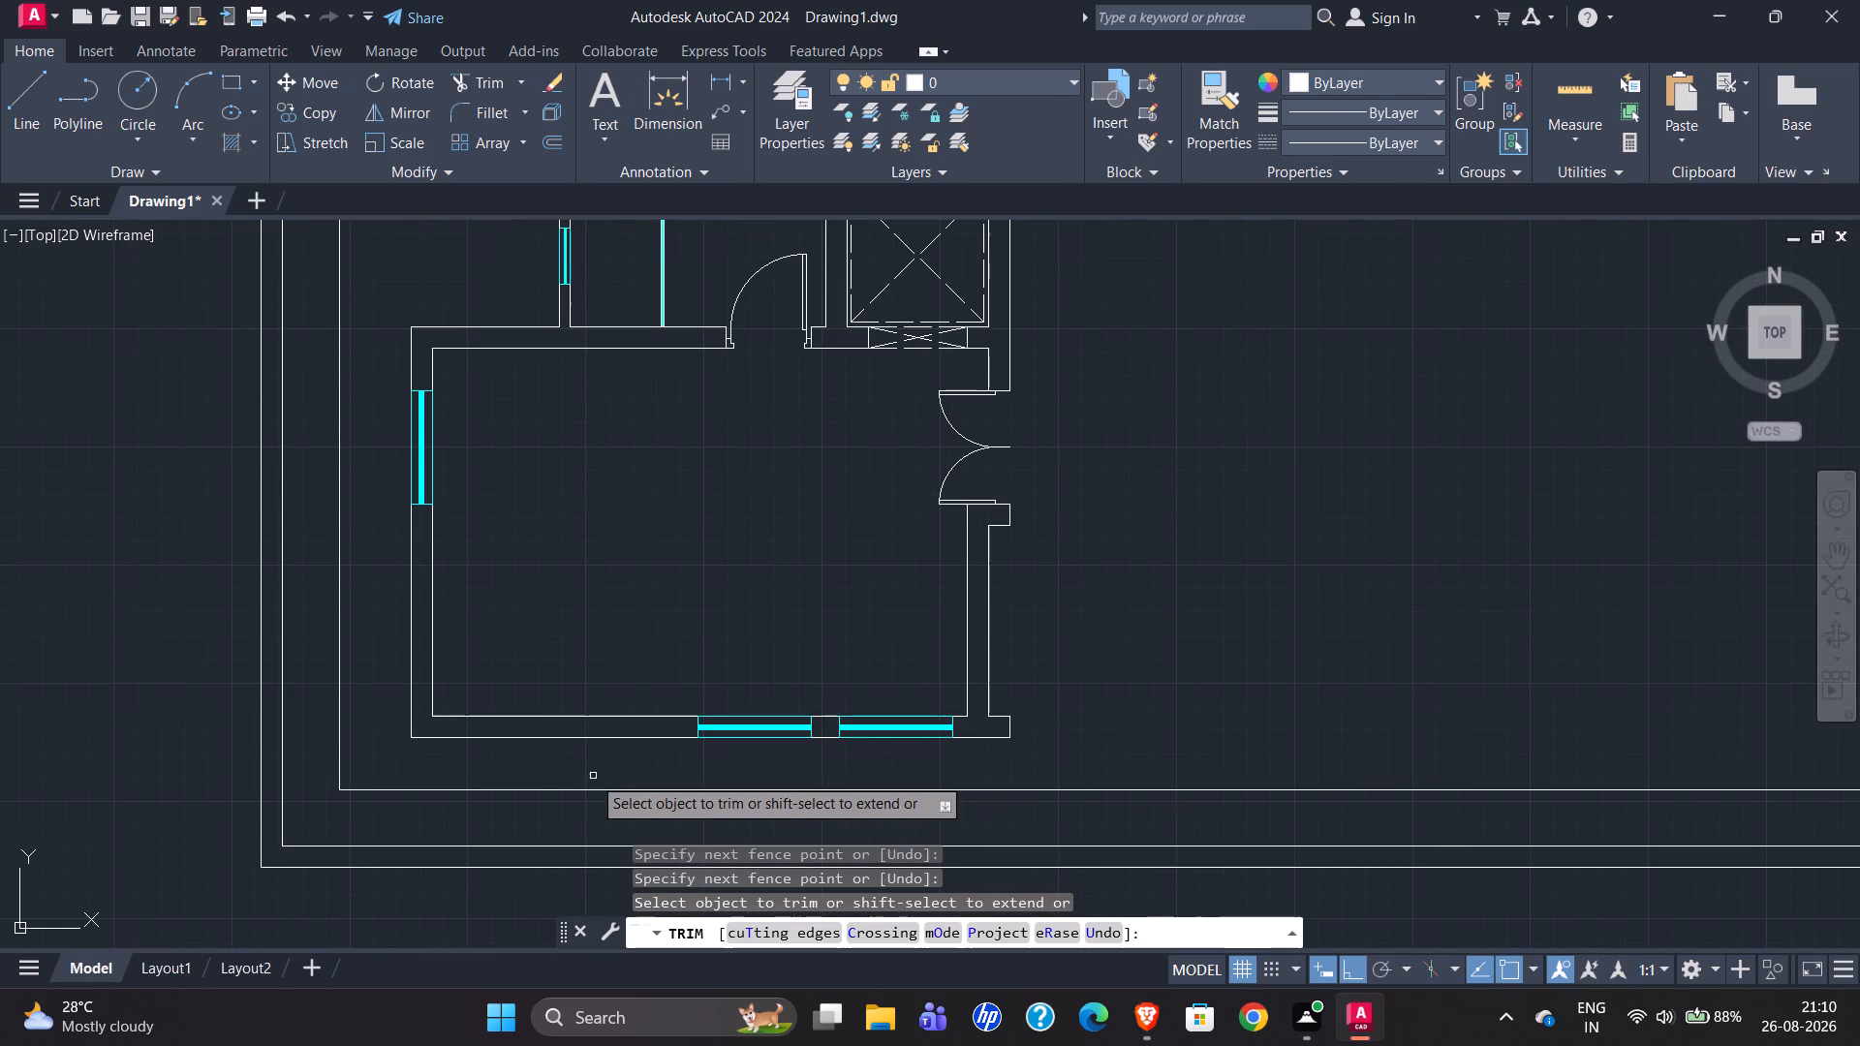
scroll(598, 592, down, 1)
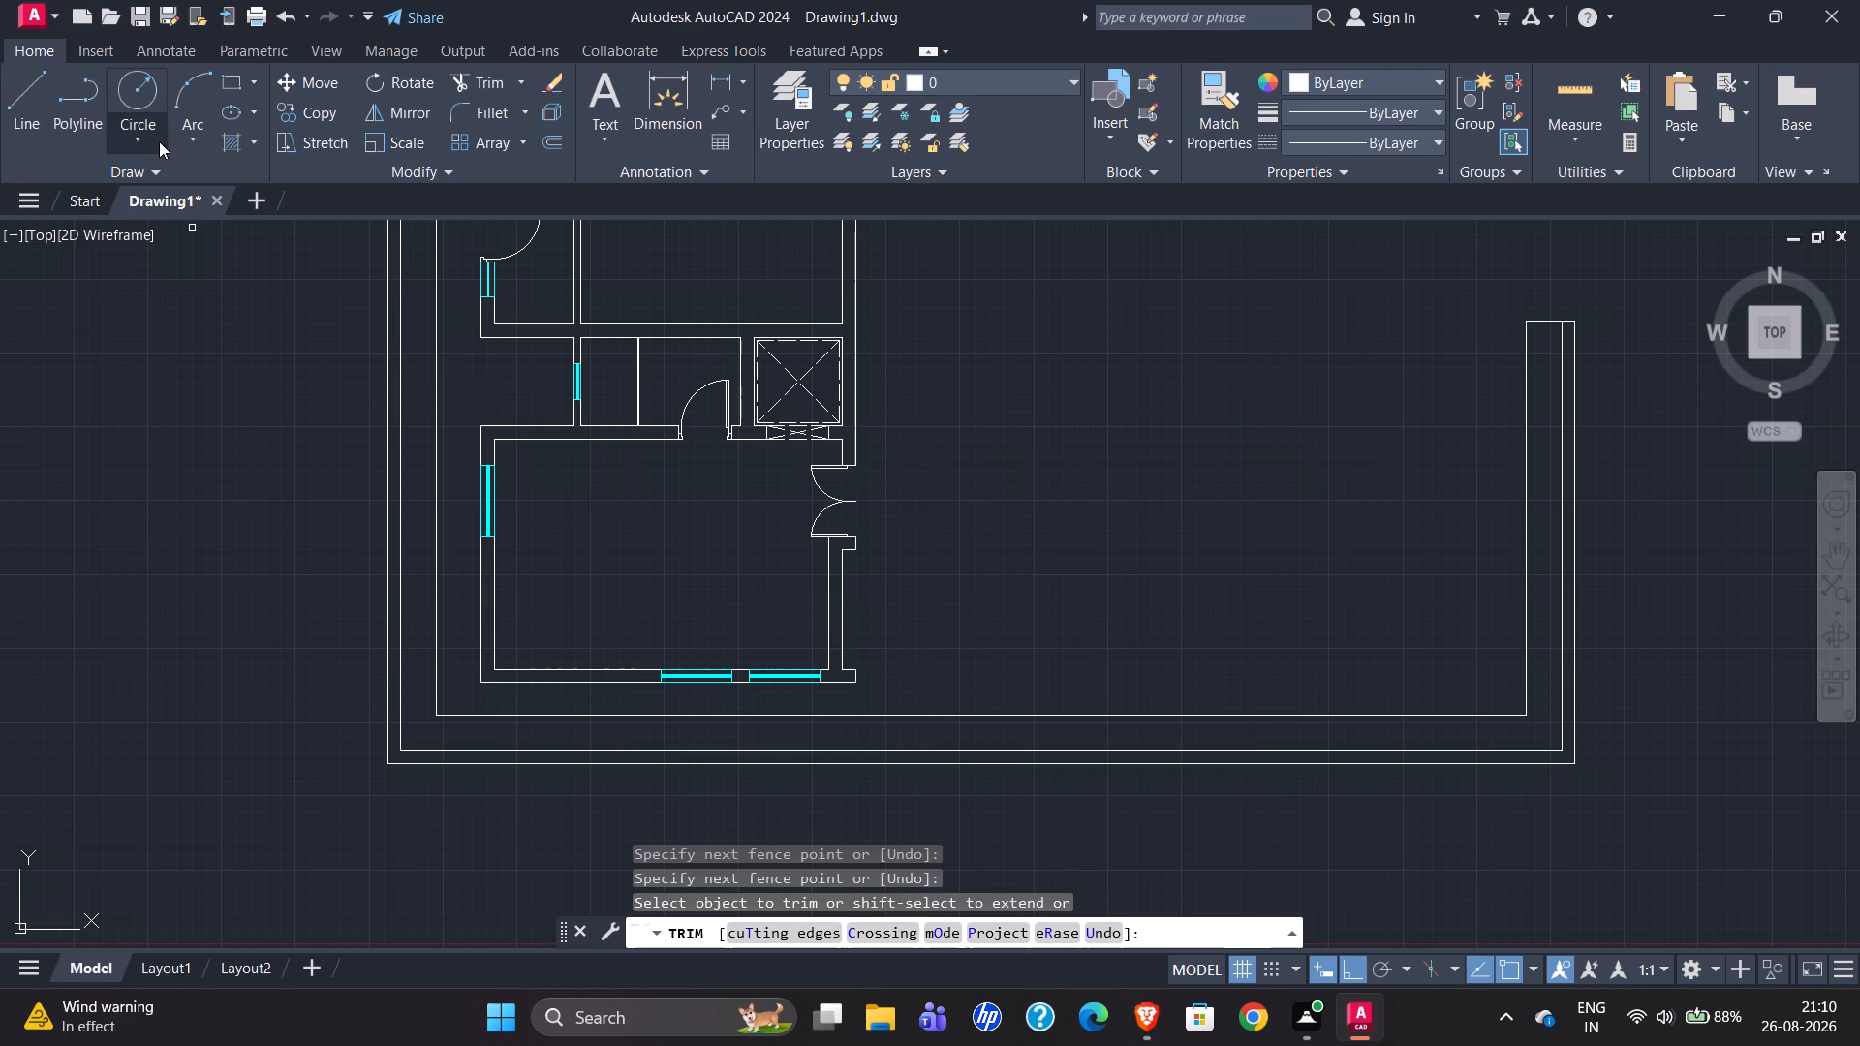
key(Escape)
Hatch the office room's left, top, bottom and right wall segments and the pier between its bottom windows in solid grey 147,149,152.
click(222, 144)
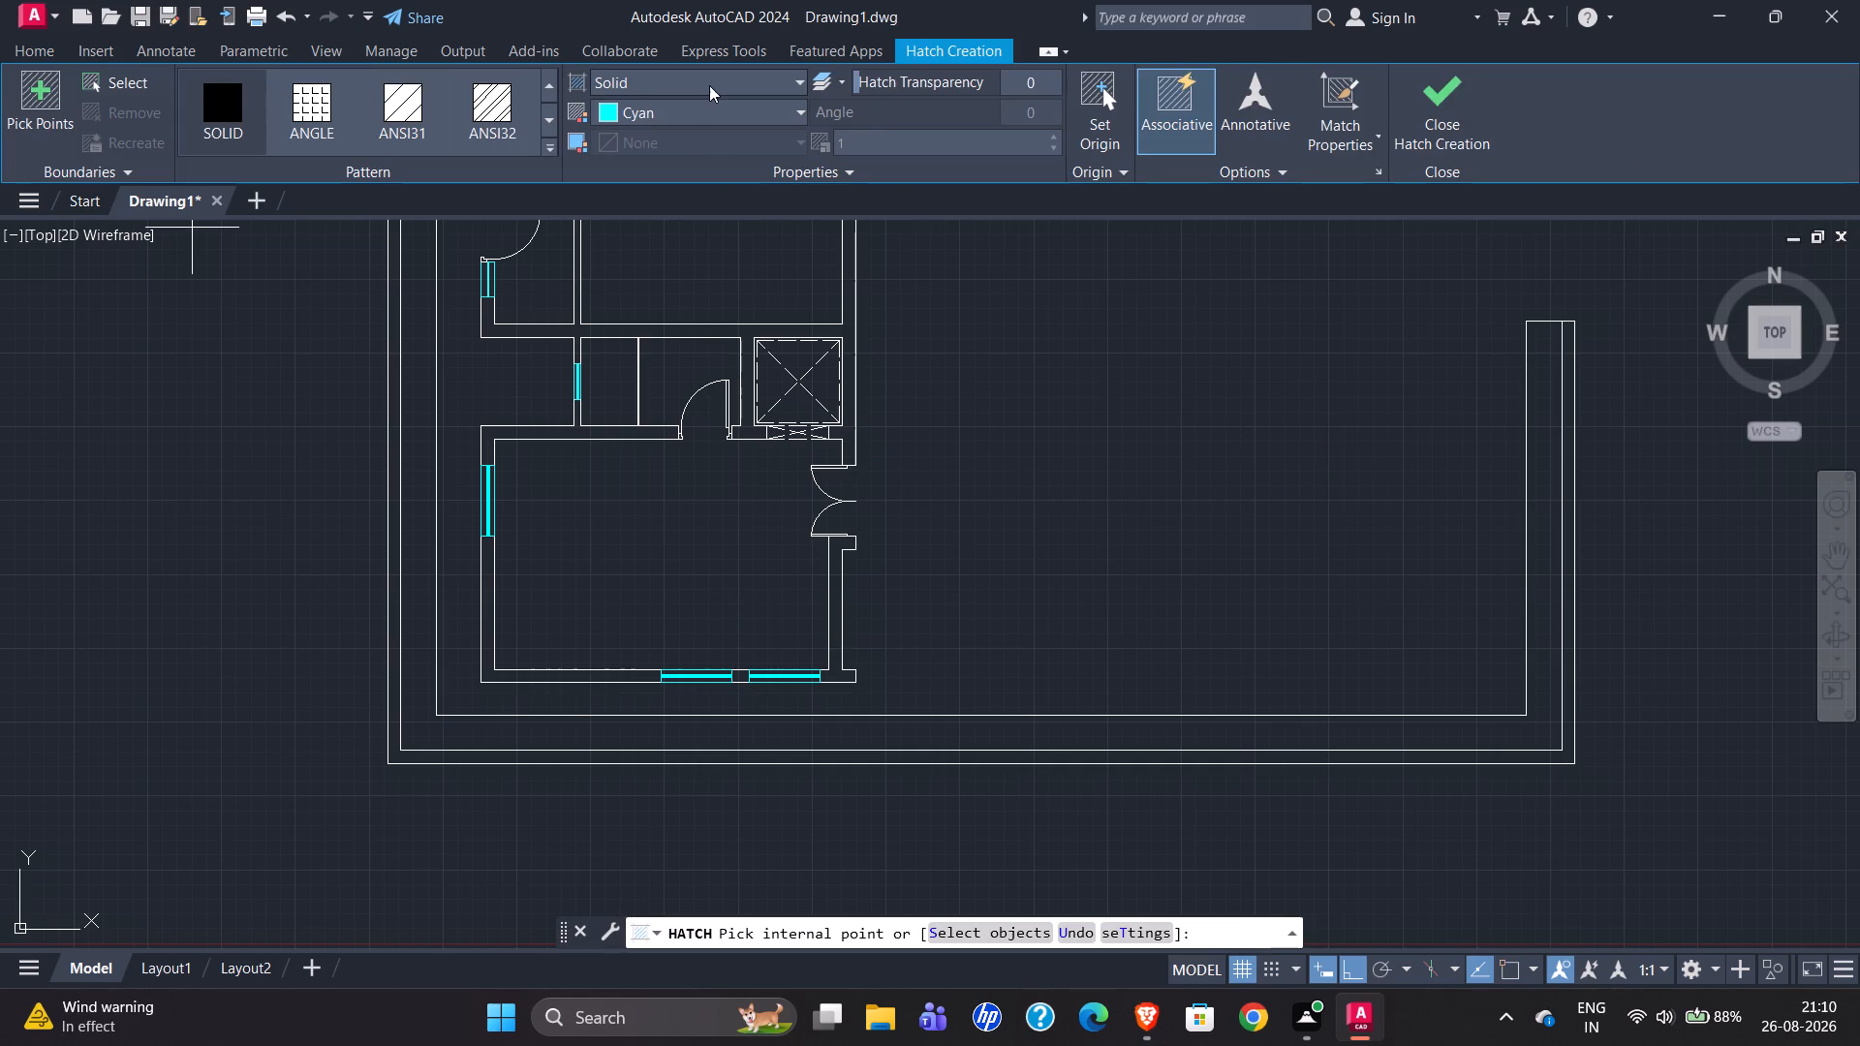
click(706, 105)
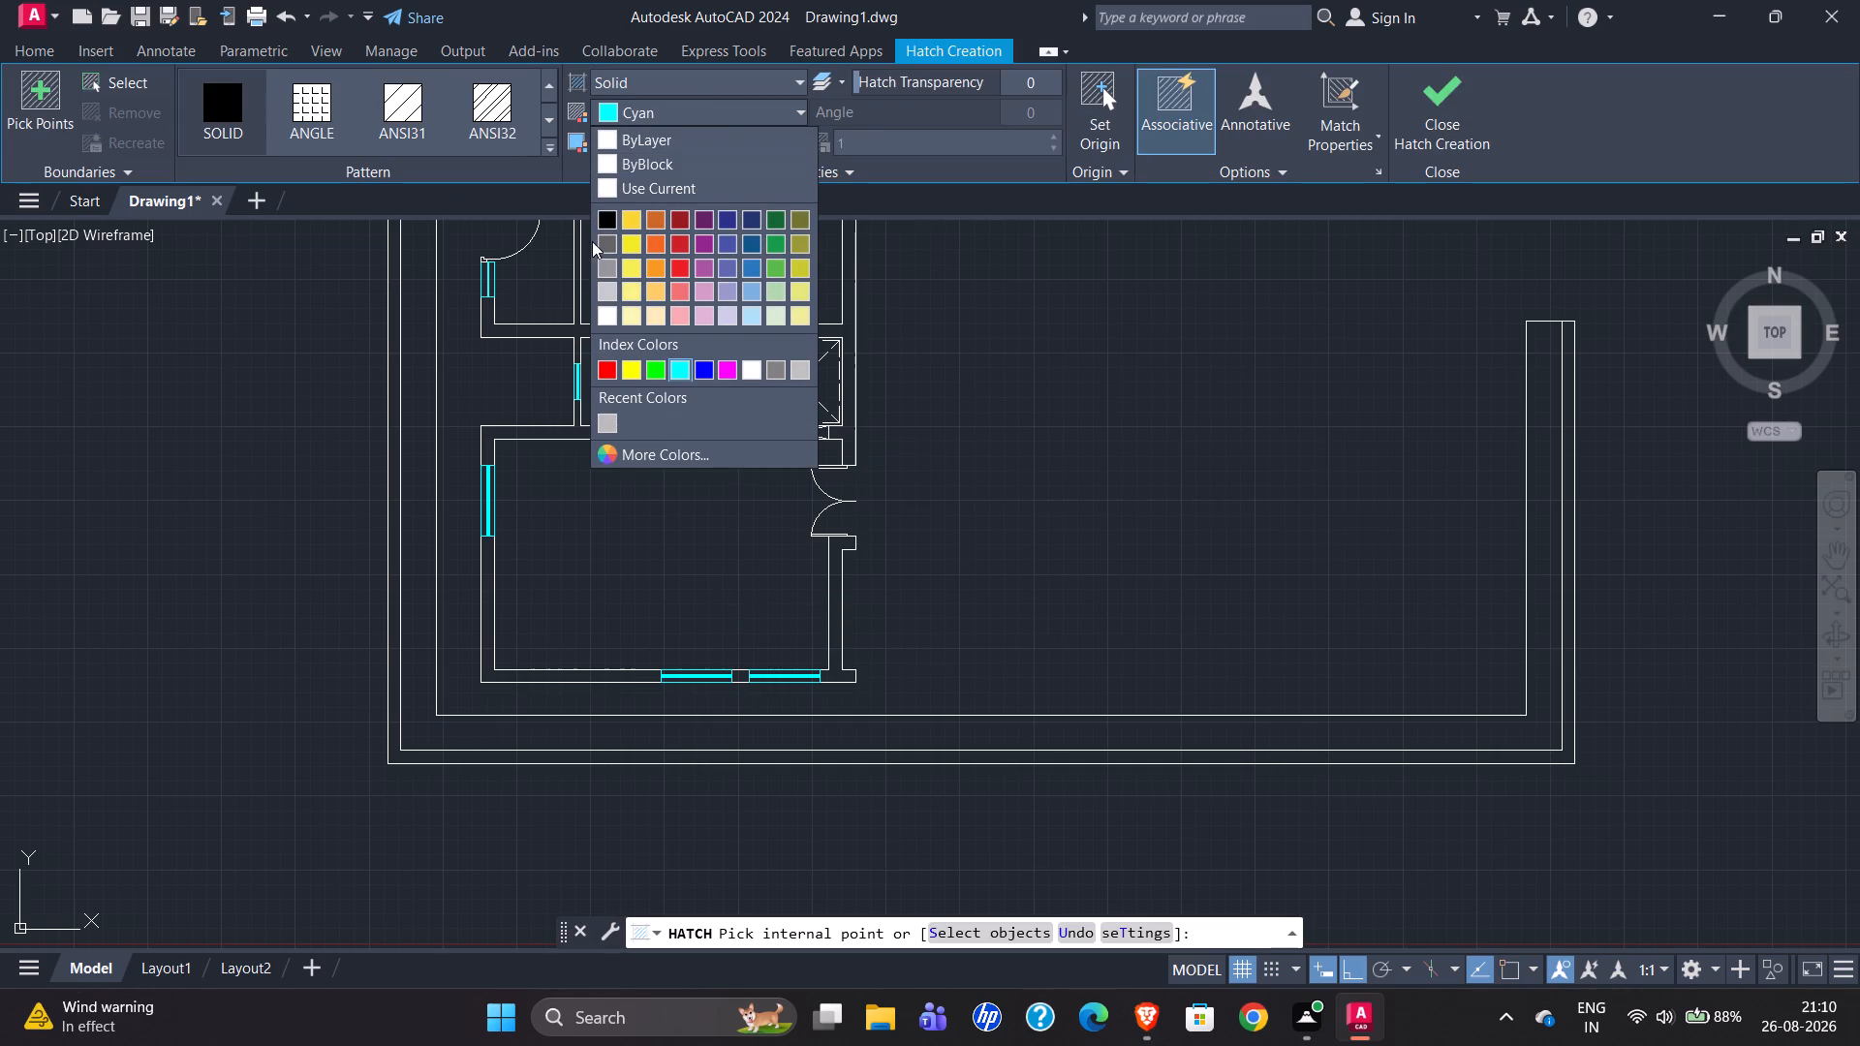
click(609, 265)
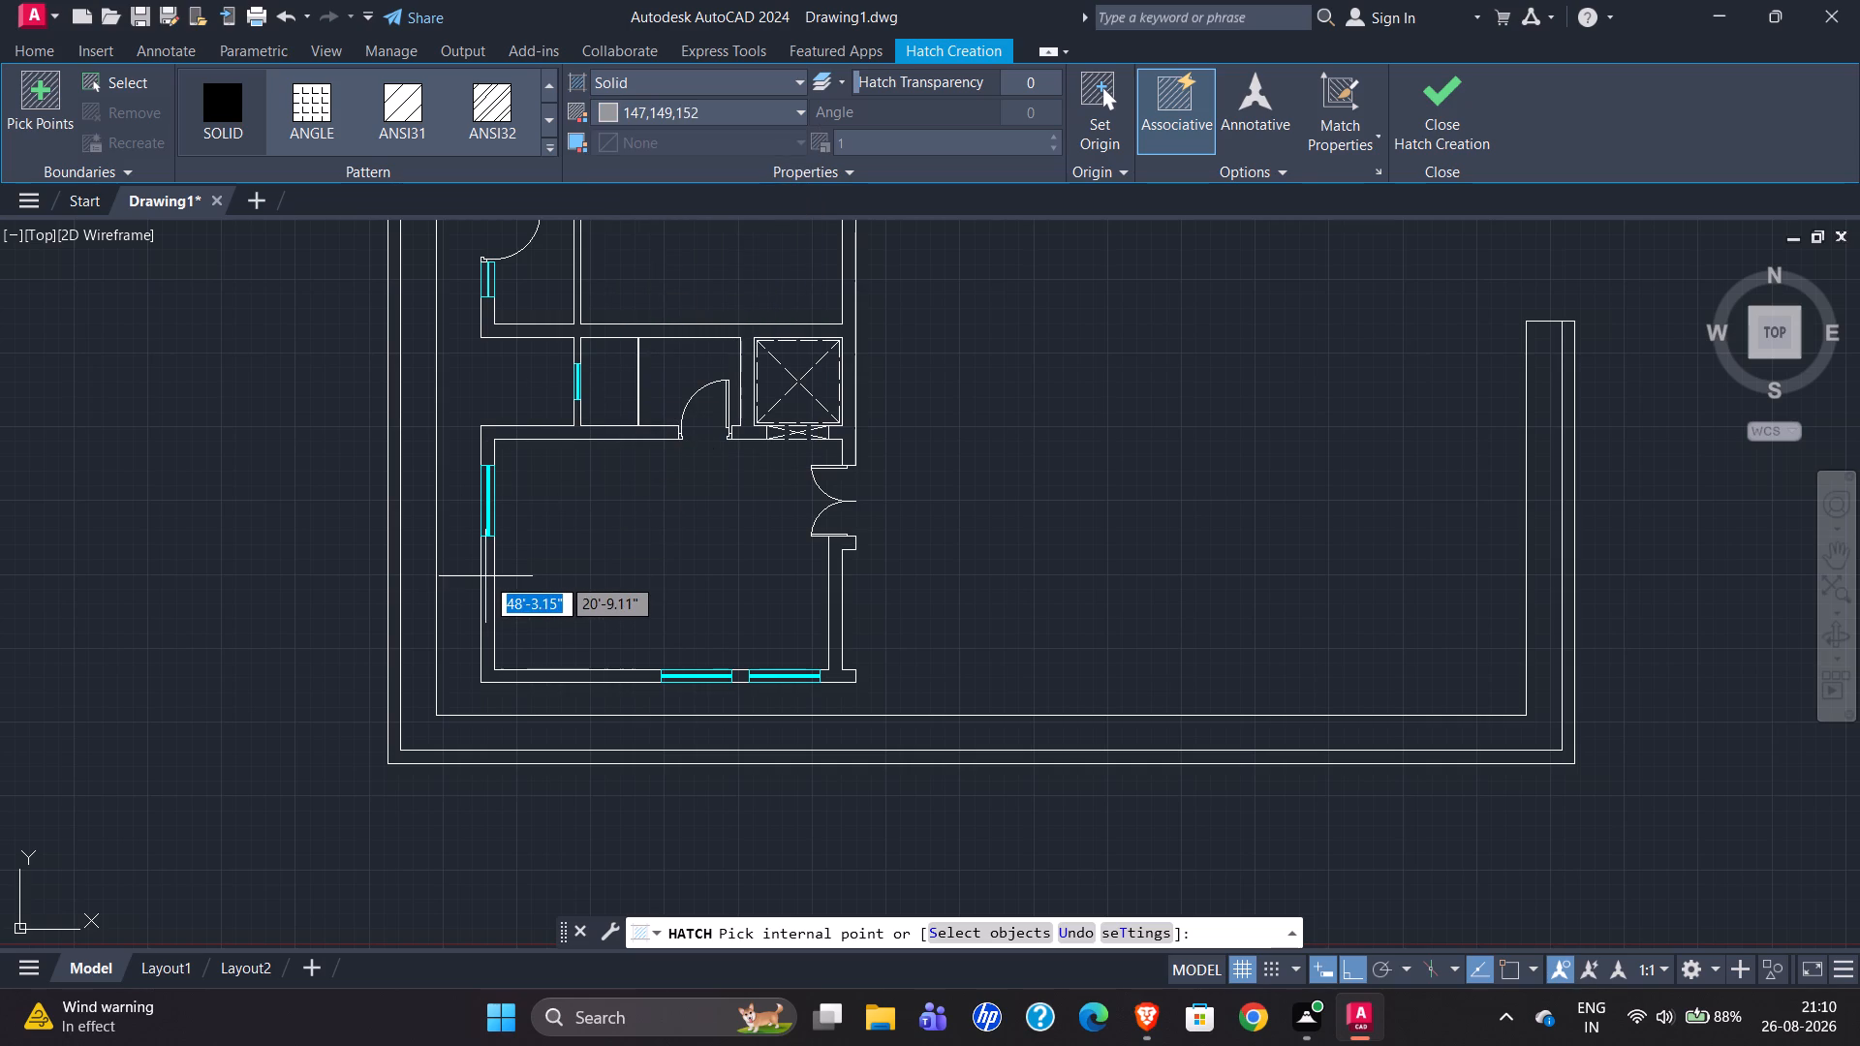
click(485, 576)
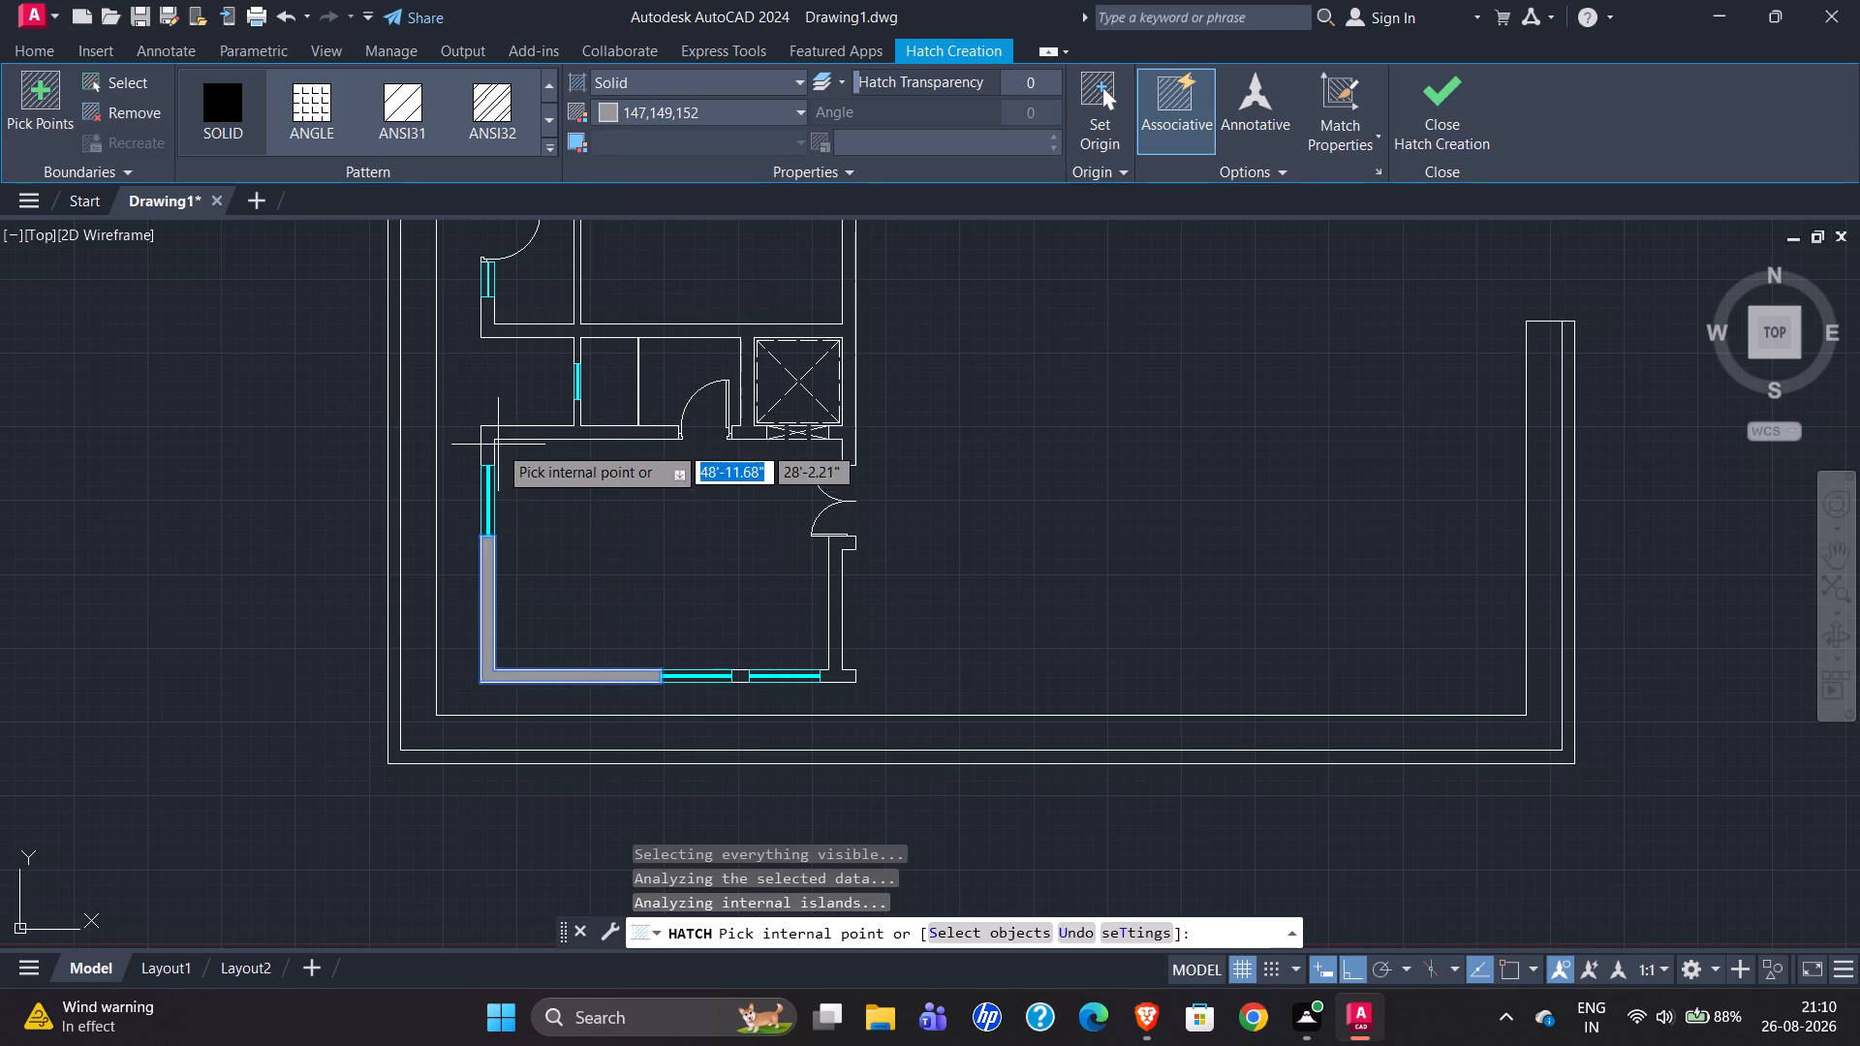
click(499, 431)
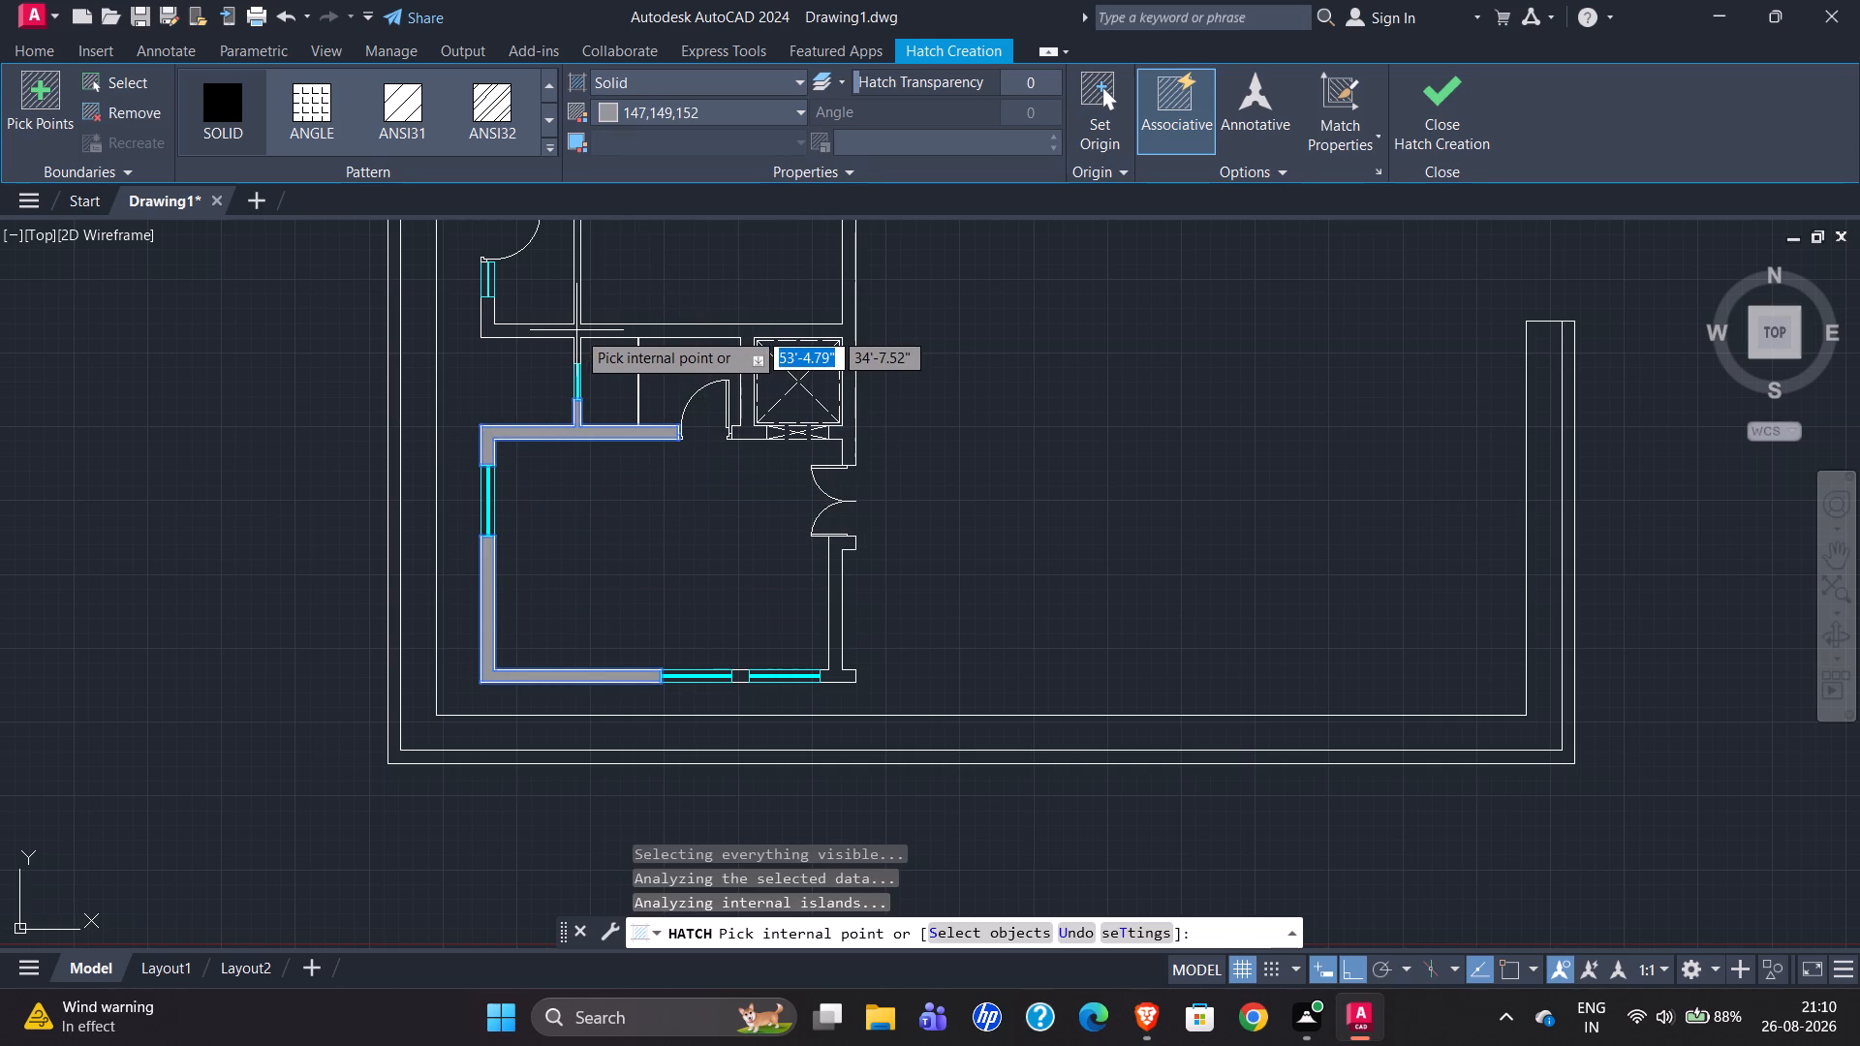
scroll(571, 431, down, 1)
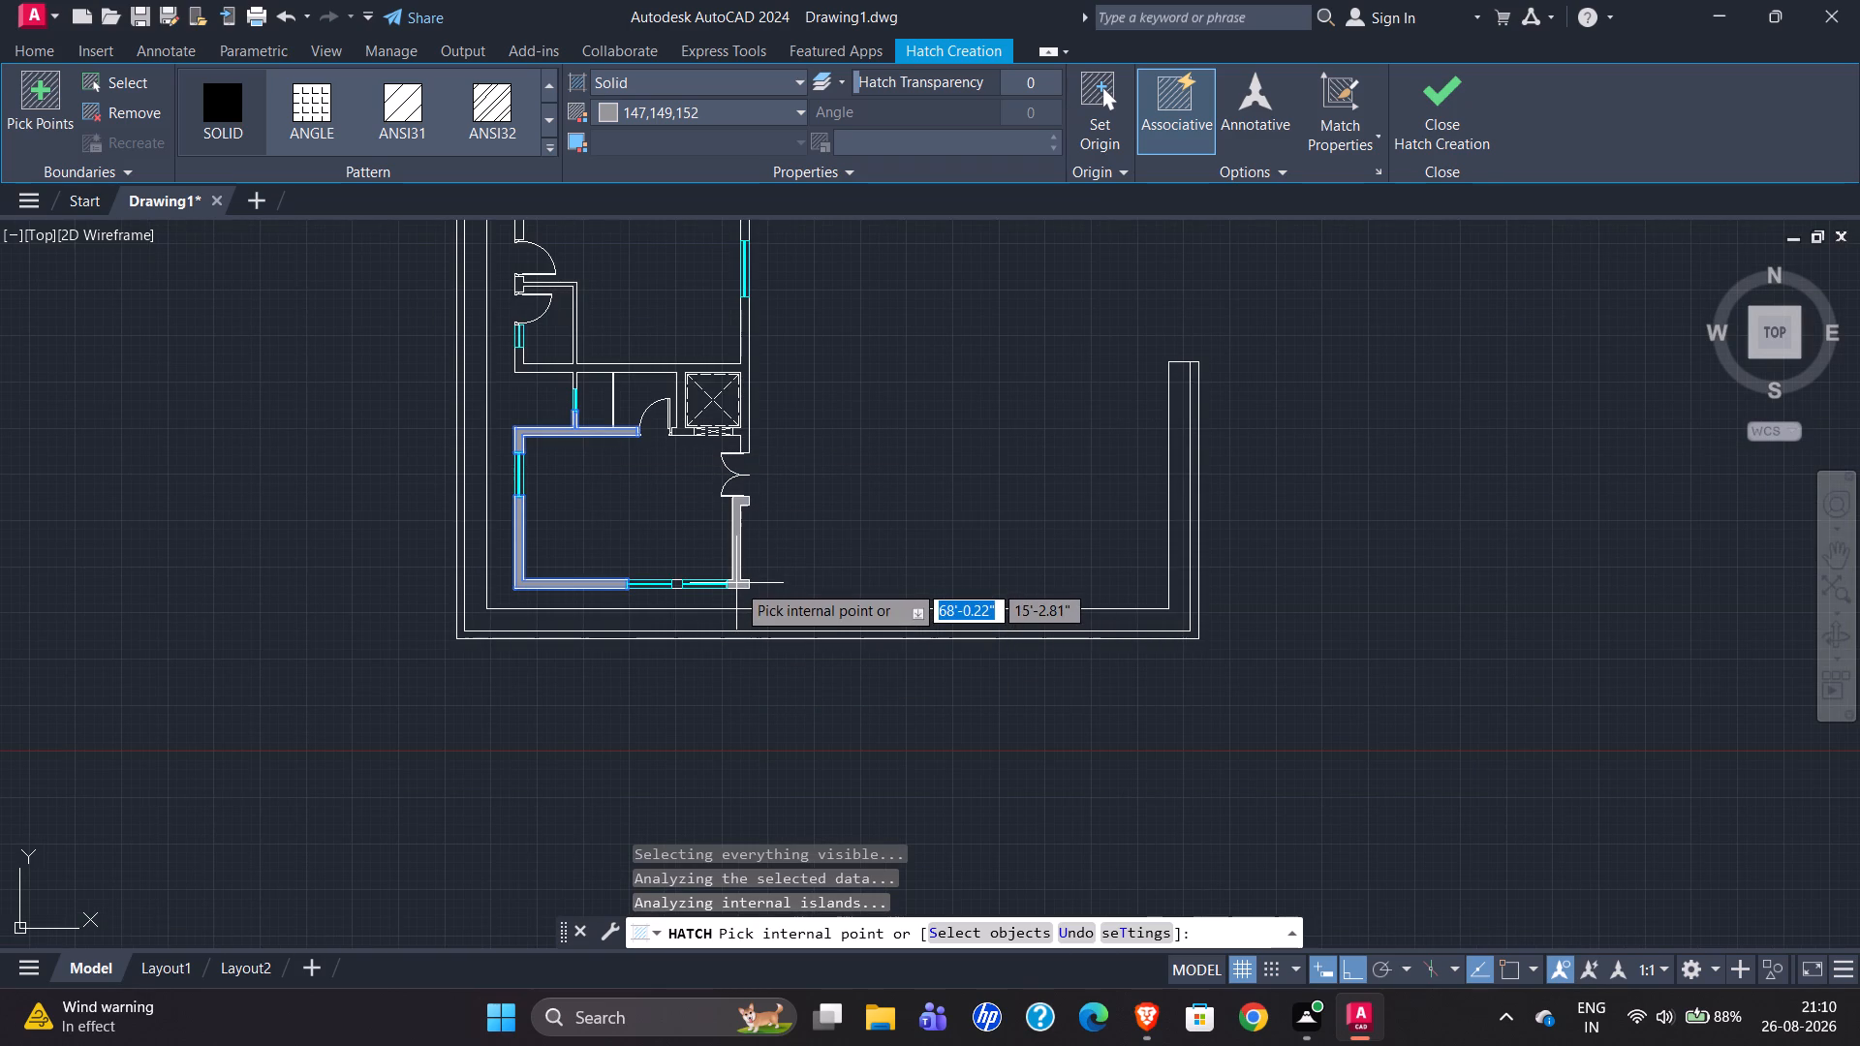
click(736, 583)
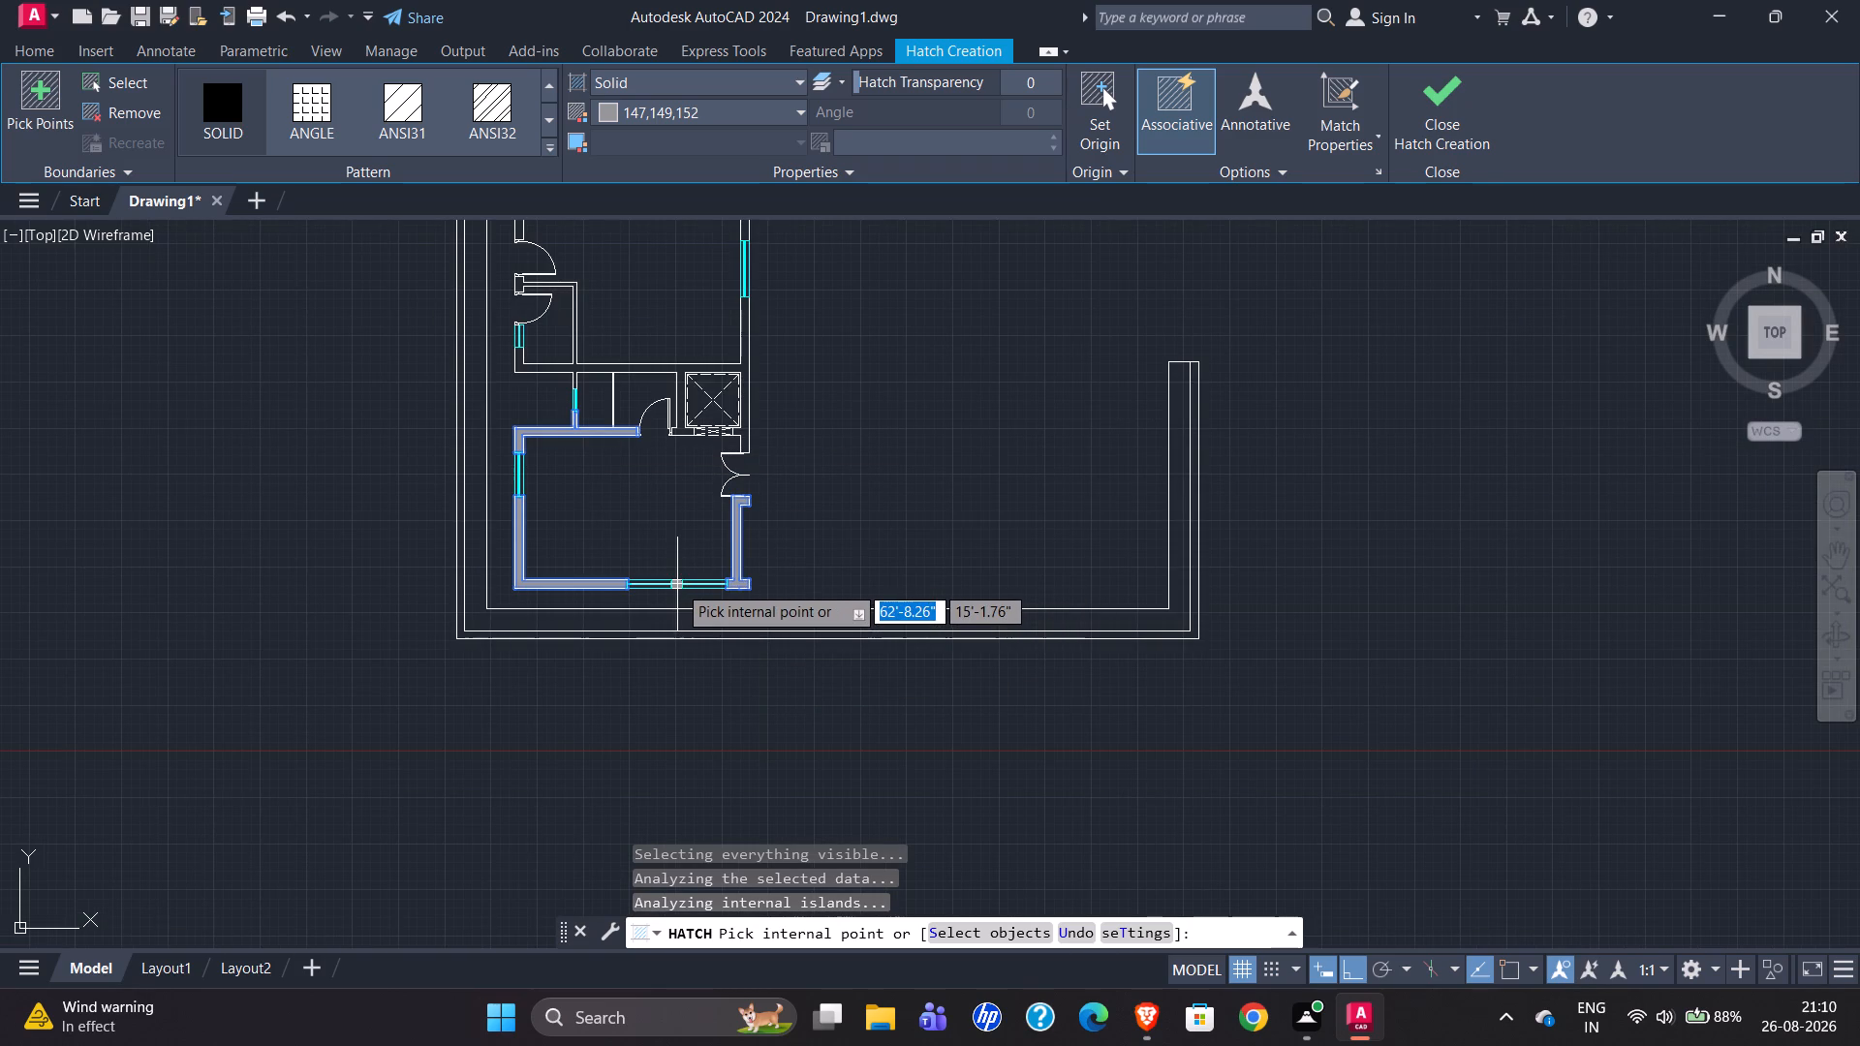
scroll(682, 597, up, 3)
click(669, 578)
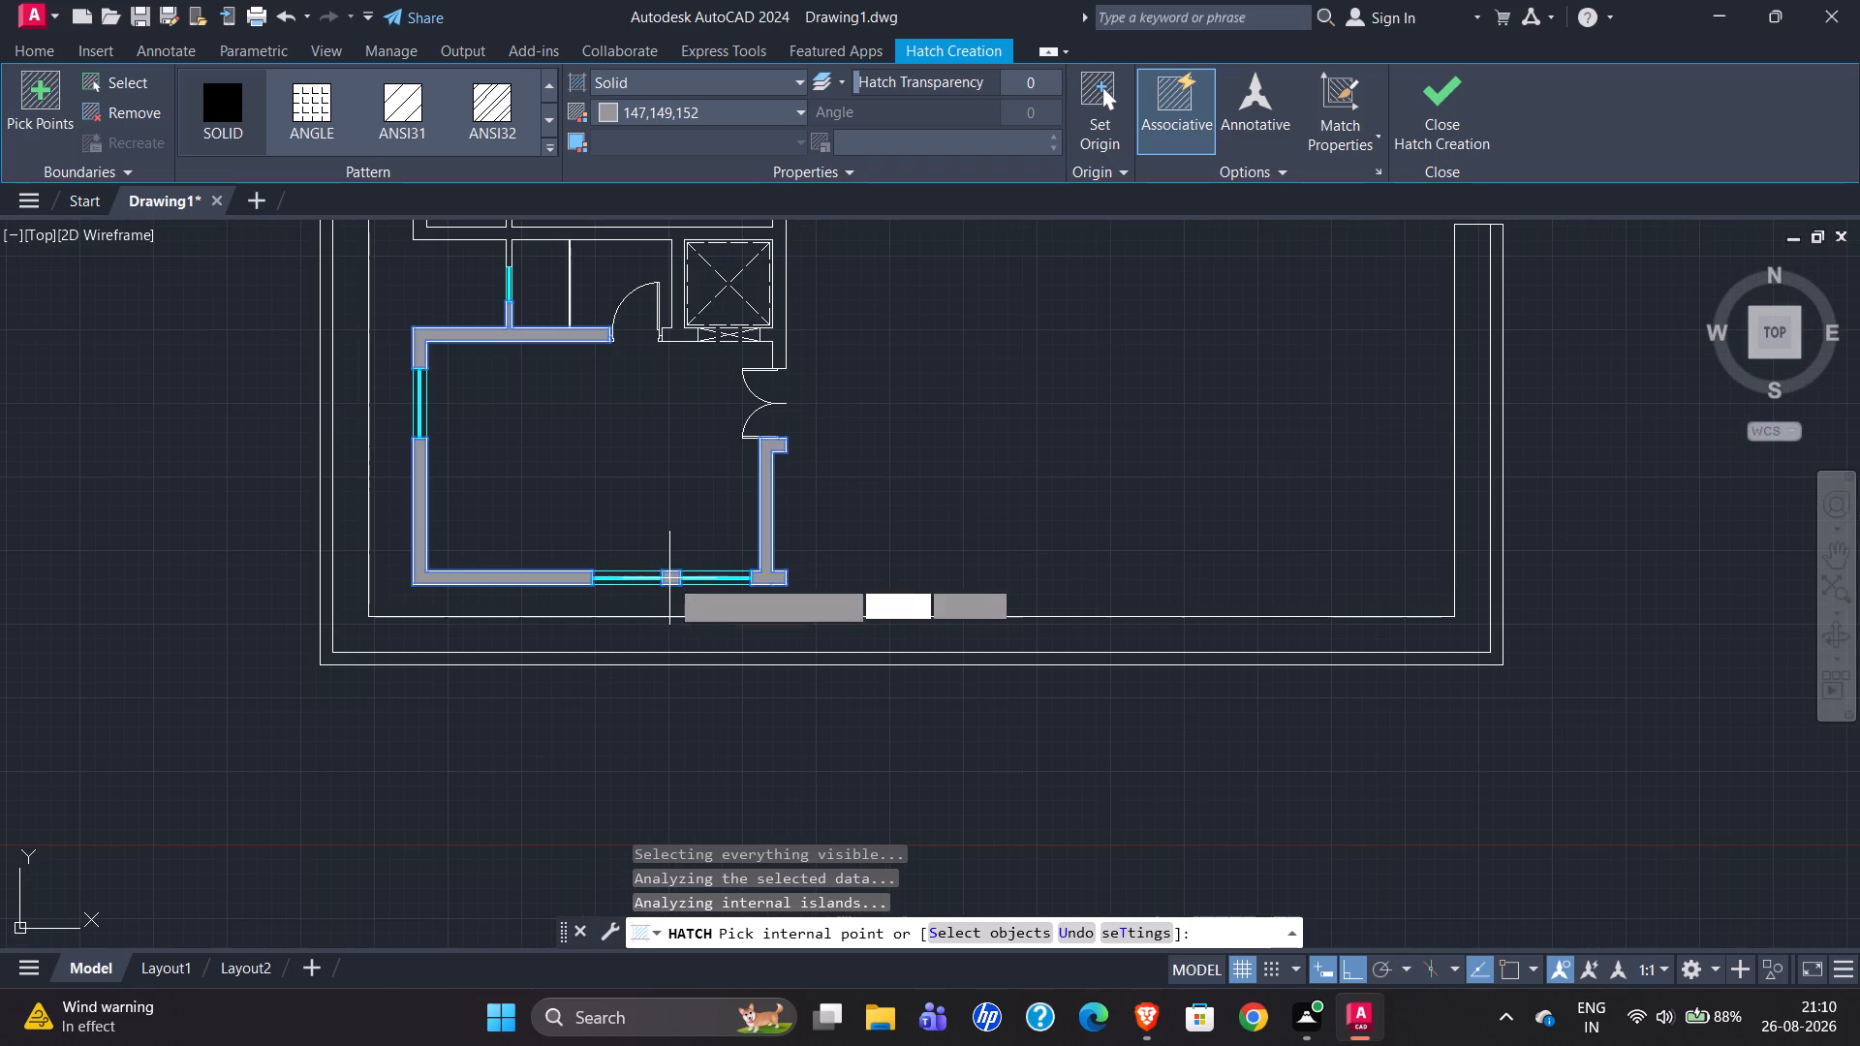
Hatch the servant room's outer walls, the toilet partition and the lift walls in solid grey 147,149,152.
scroll(636, 692, down, 1)
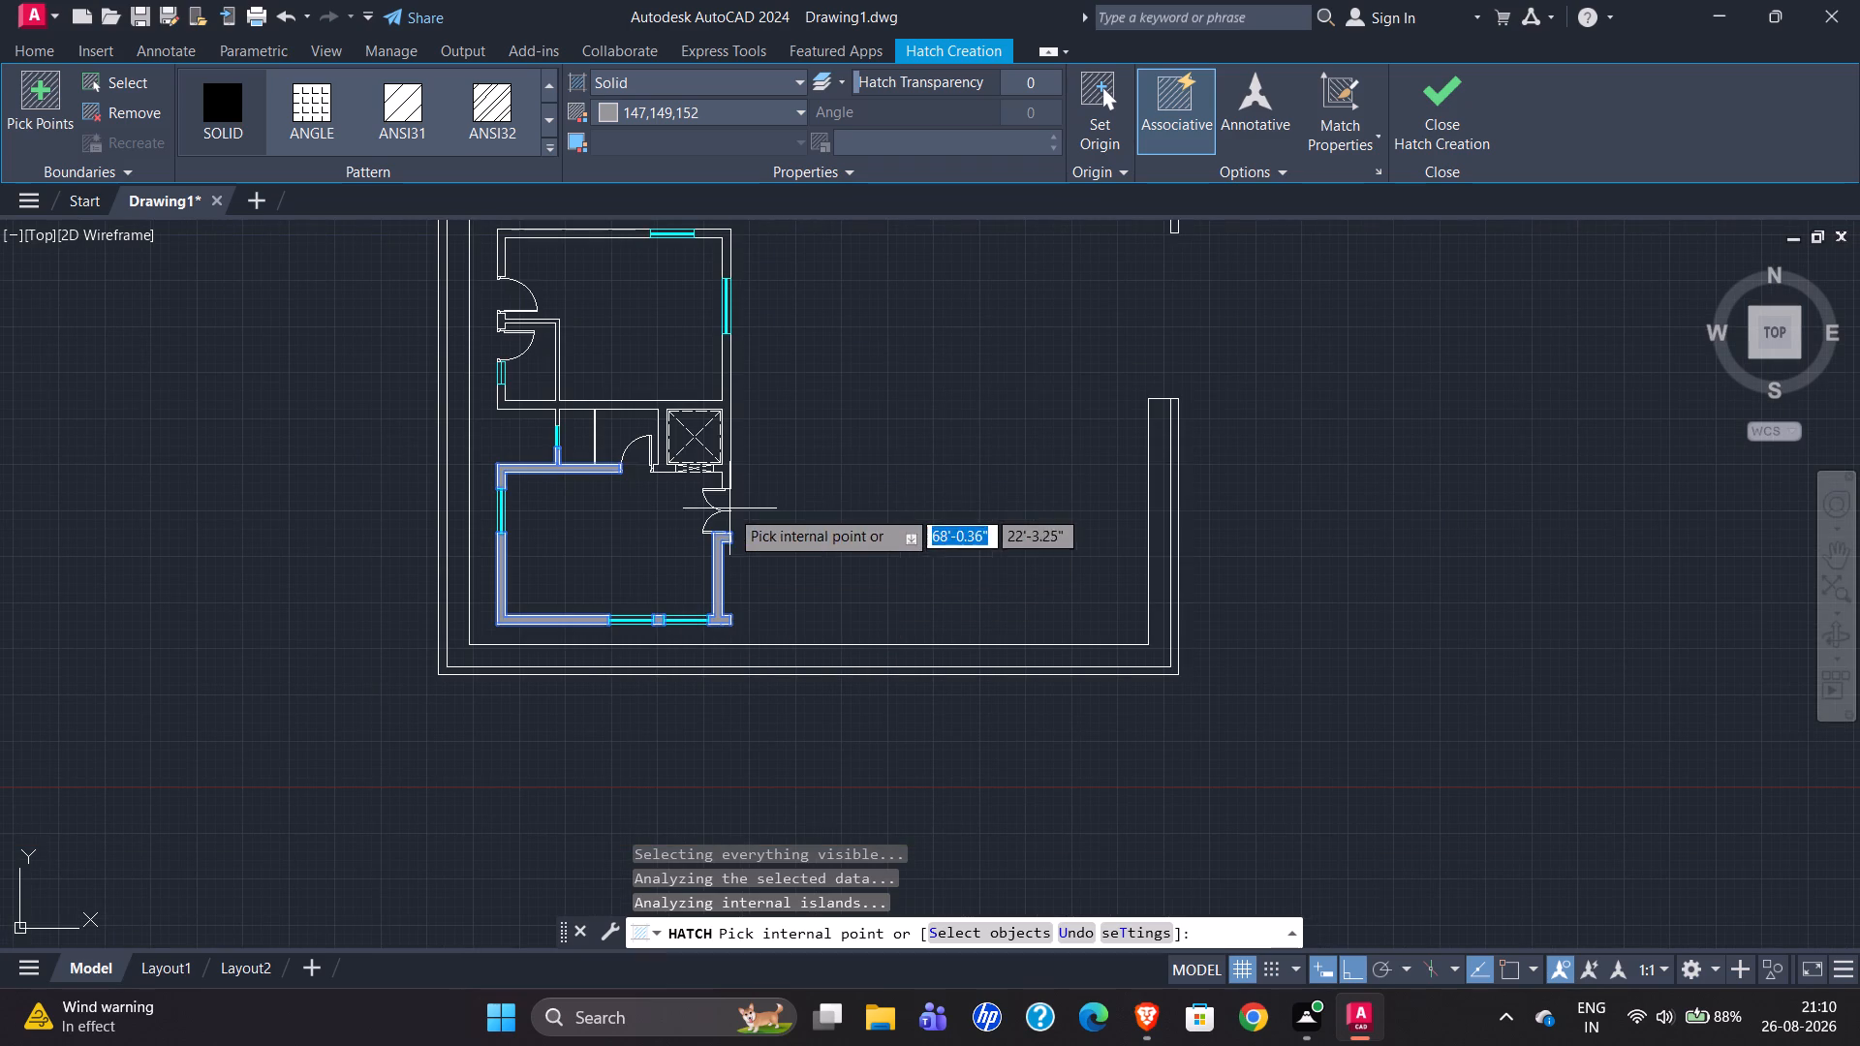
click(725, 404)
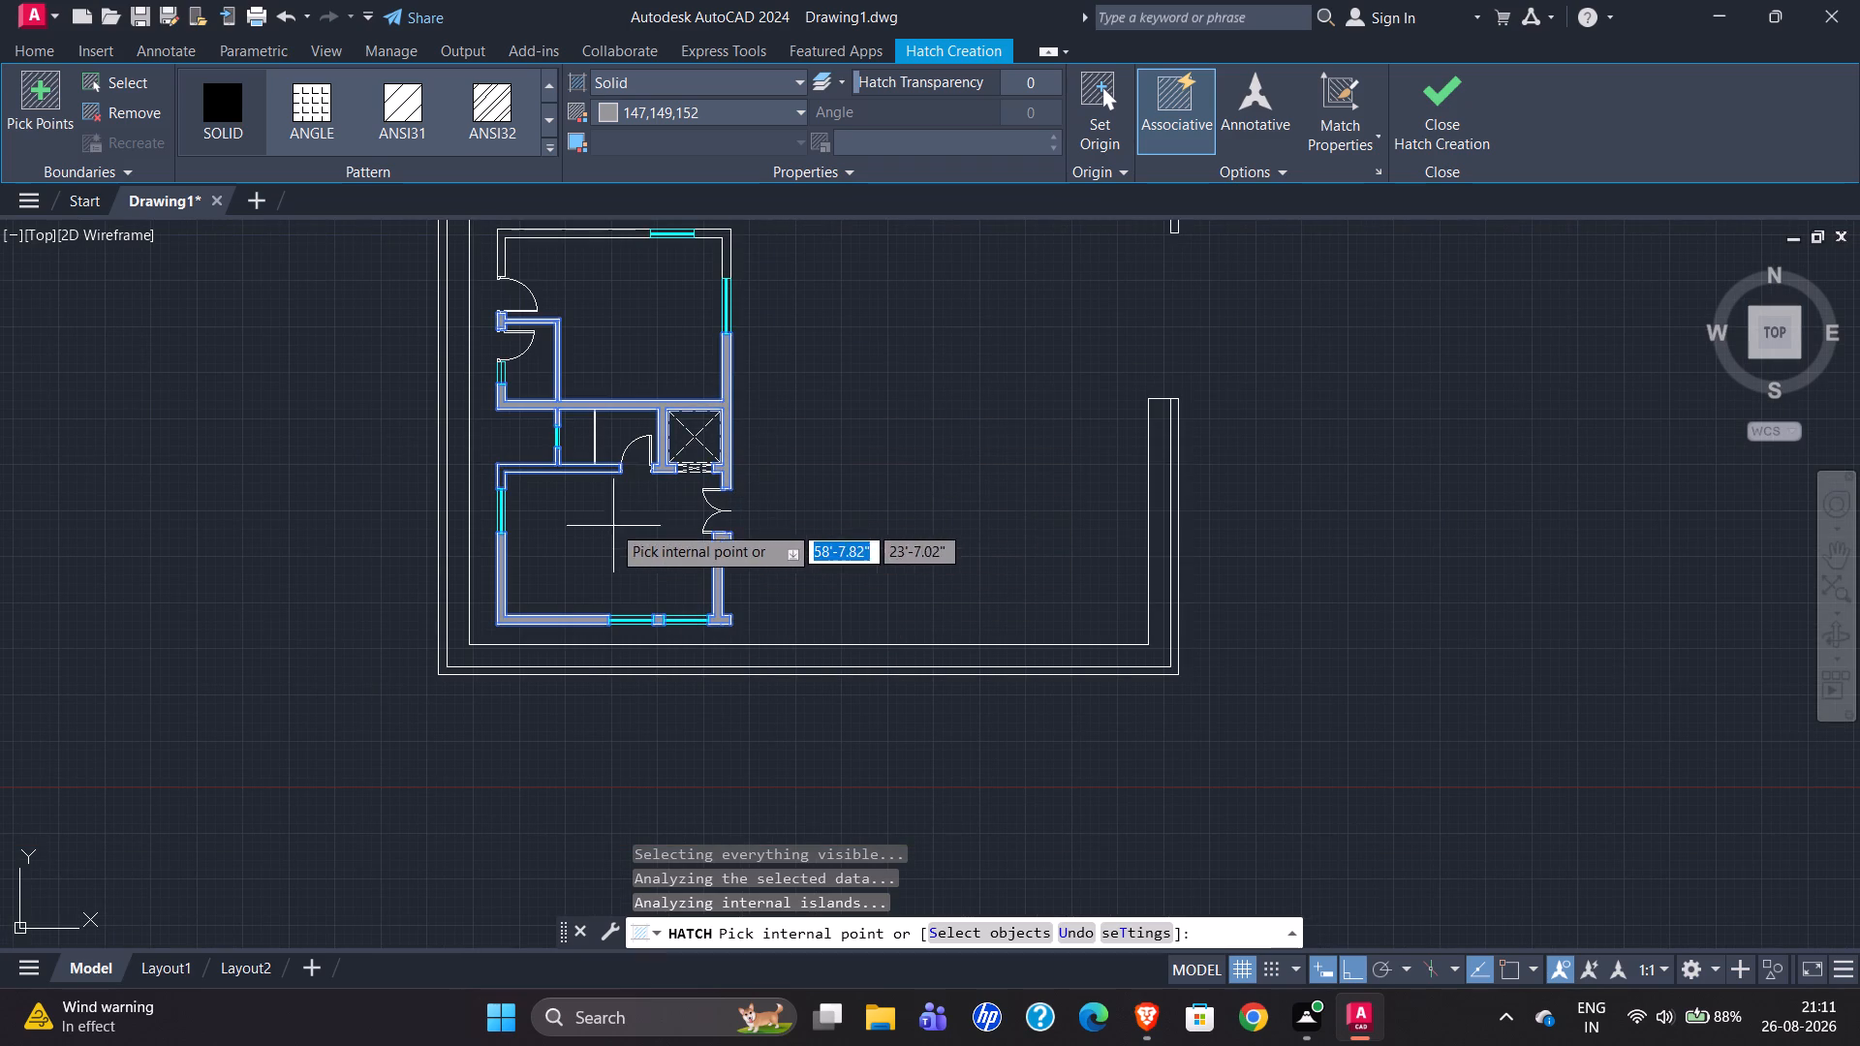
scroll(512, 539, down, 1)
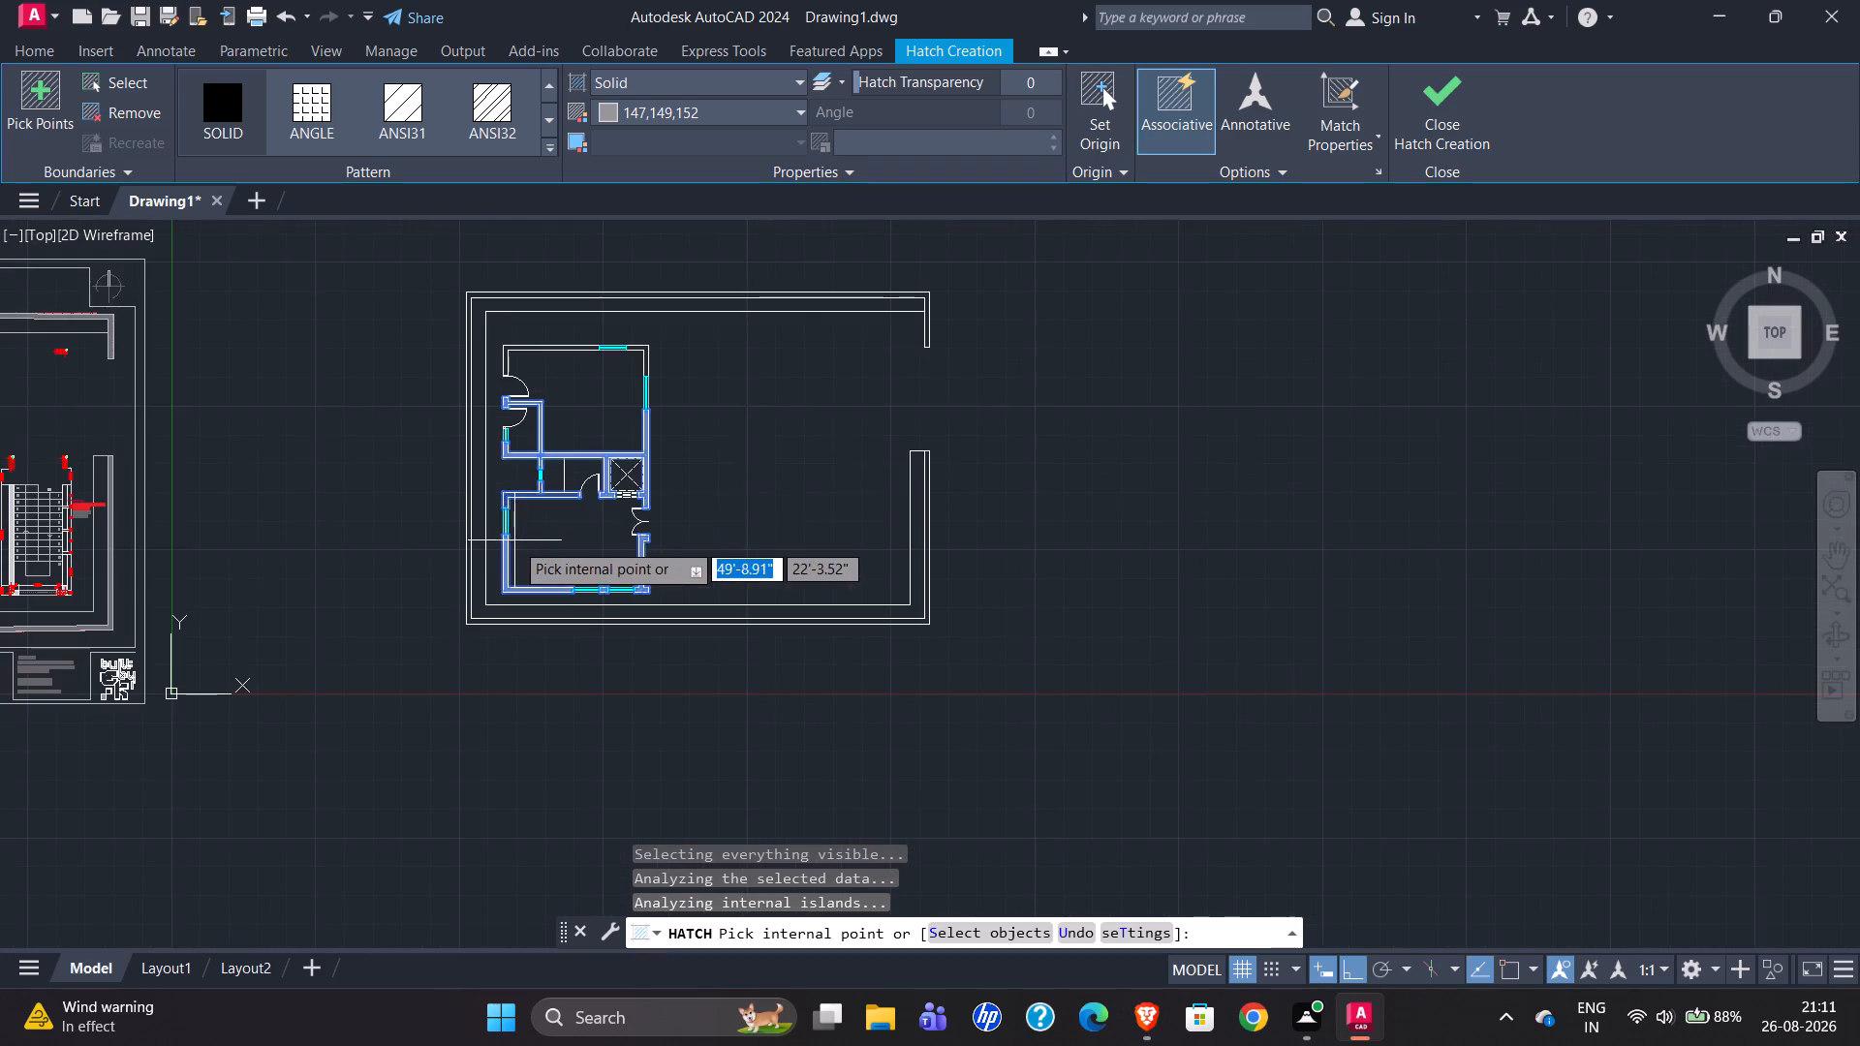
scroll(570, 330, up, 2)
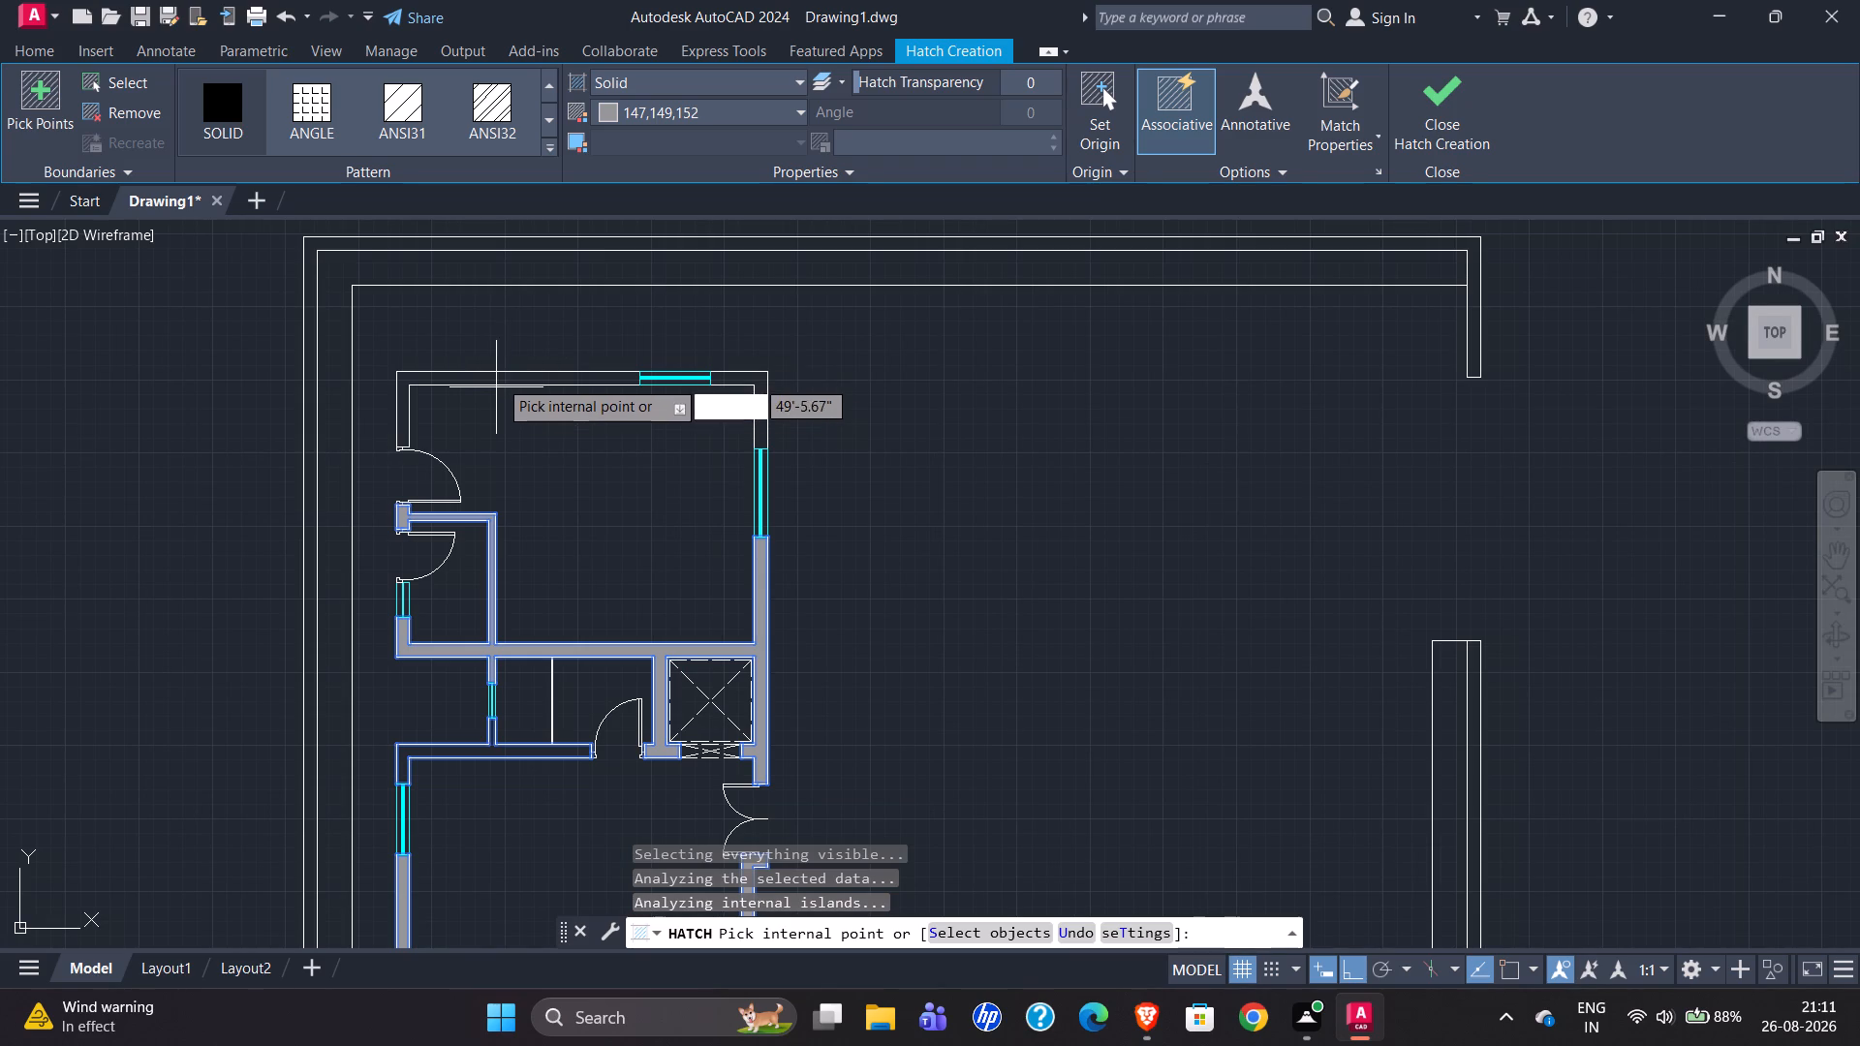
click(502, 378)
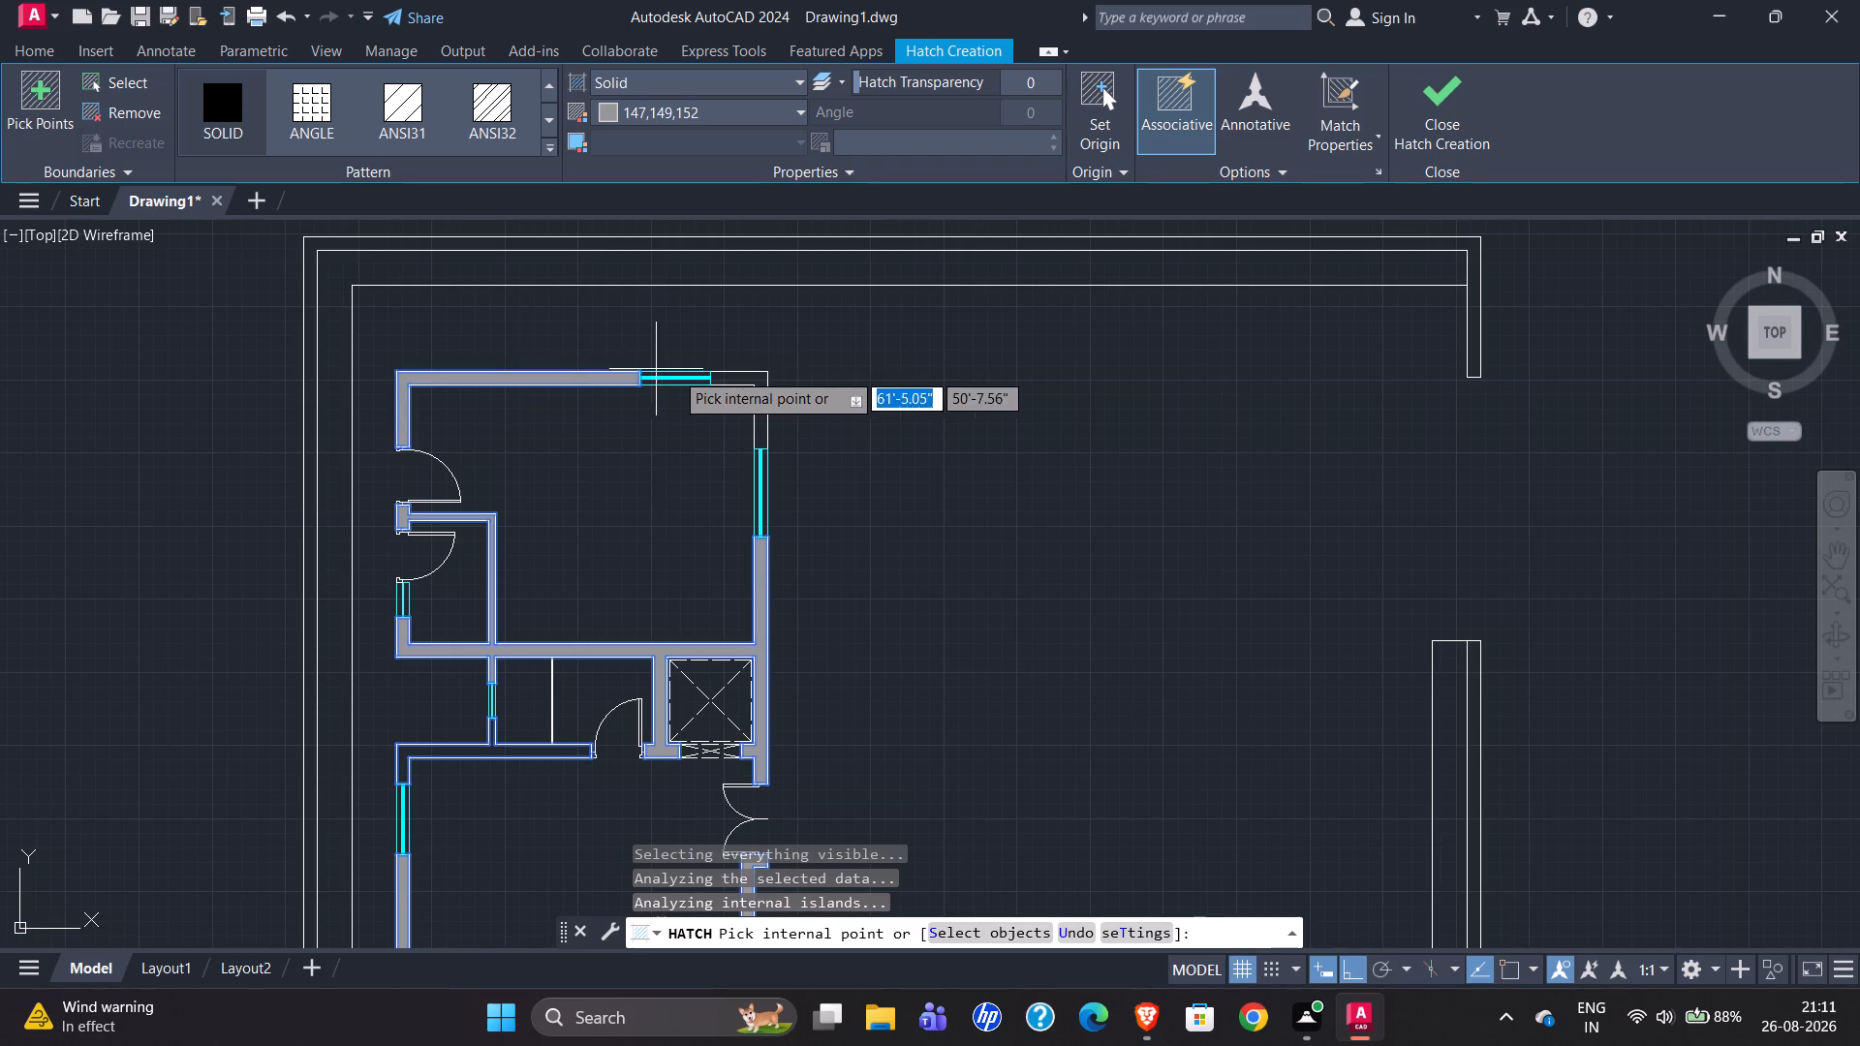
click(744, 380)
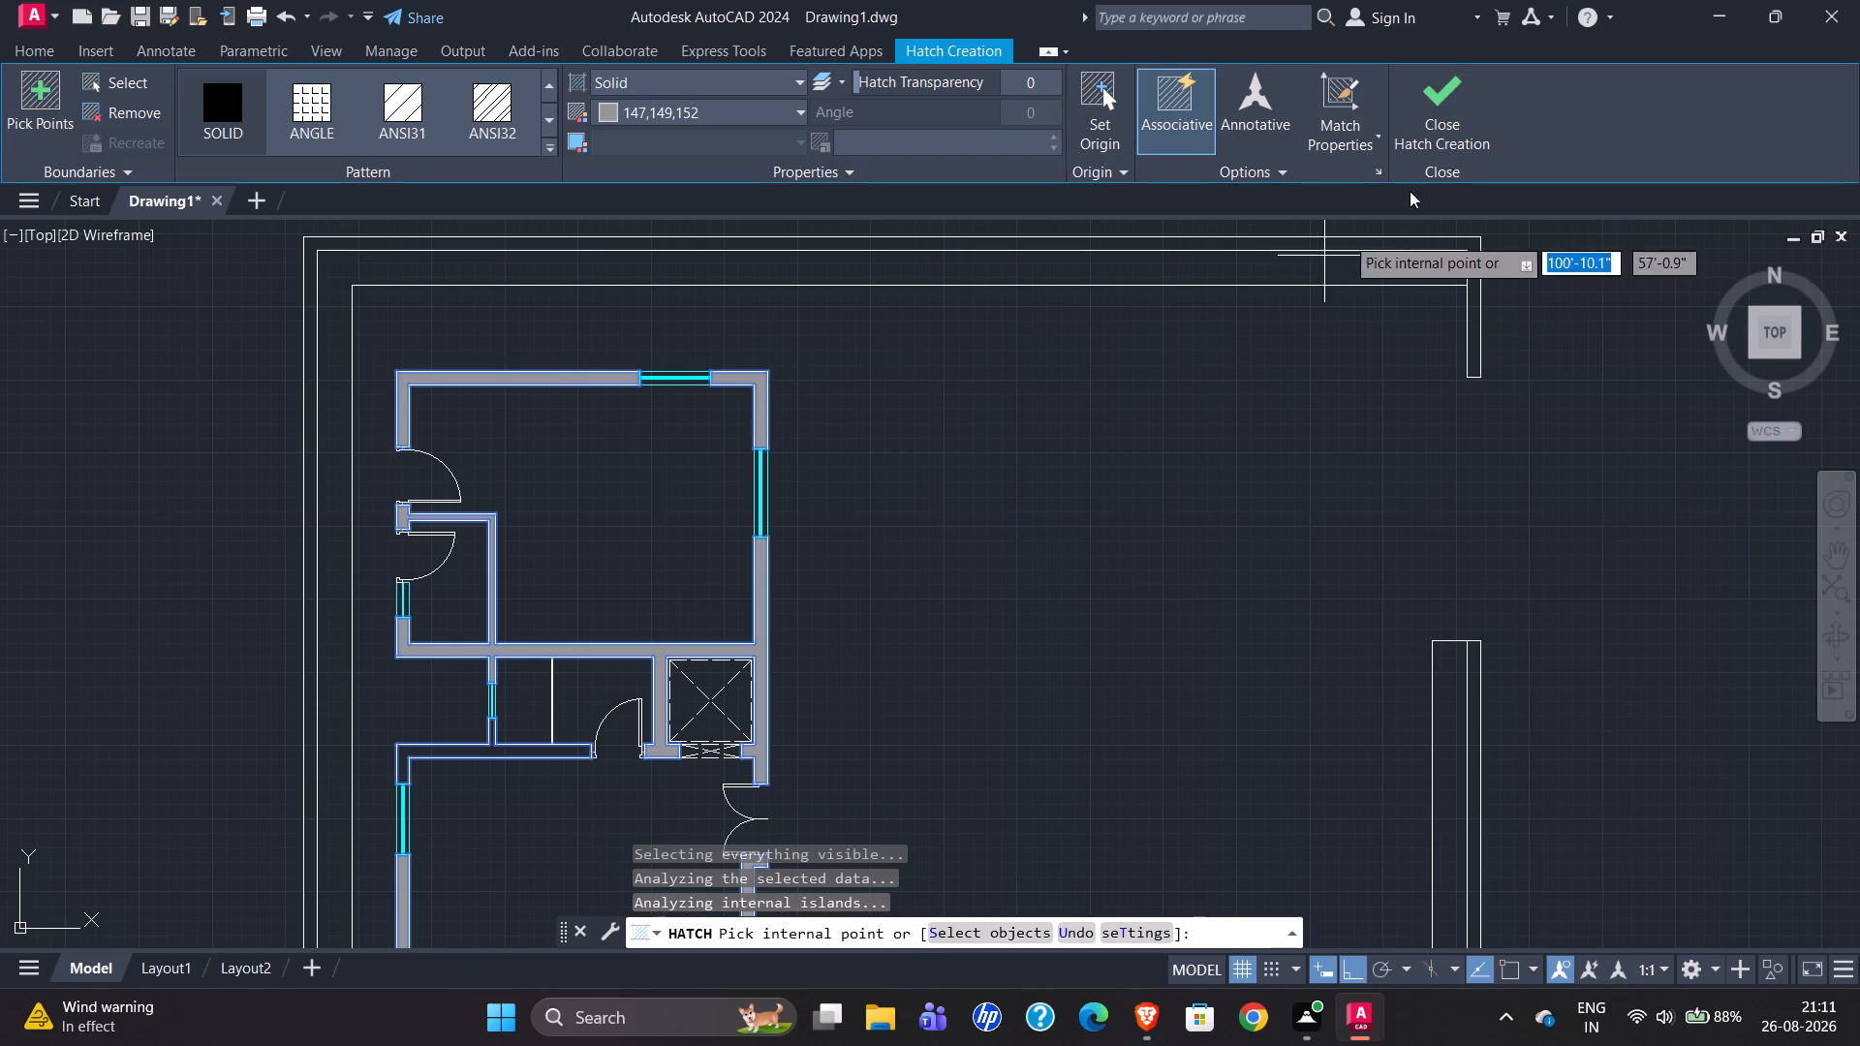
click(1436, 120)
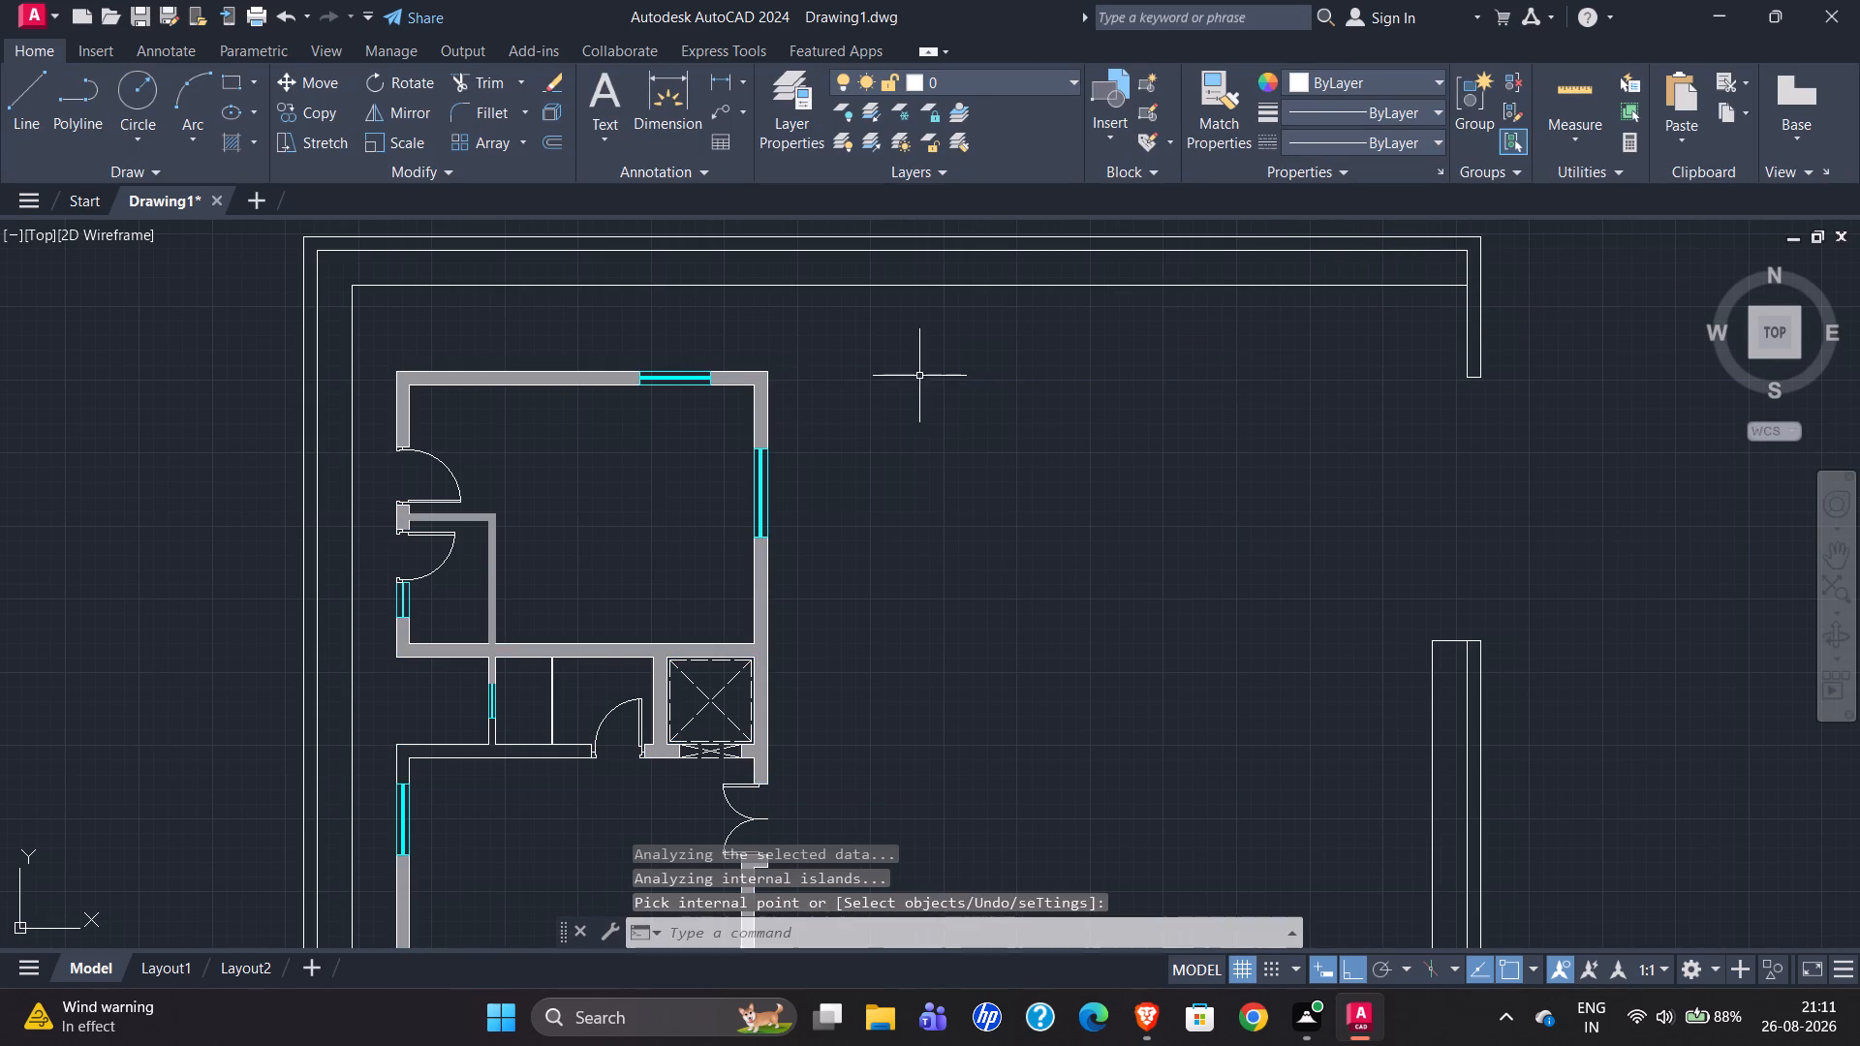
Hatch the office room's top wall and upper-left corner, up to the door opening, in solid grey 147,149,152.
scroll(937, 335, down, 1)
scroll(560, 669, up, 2)
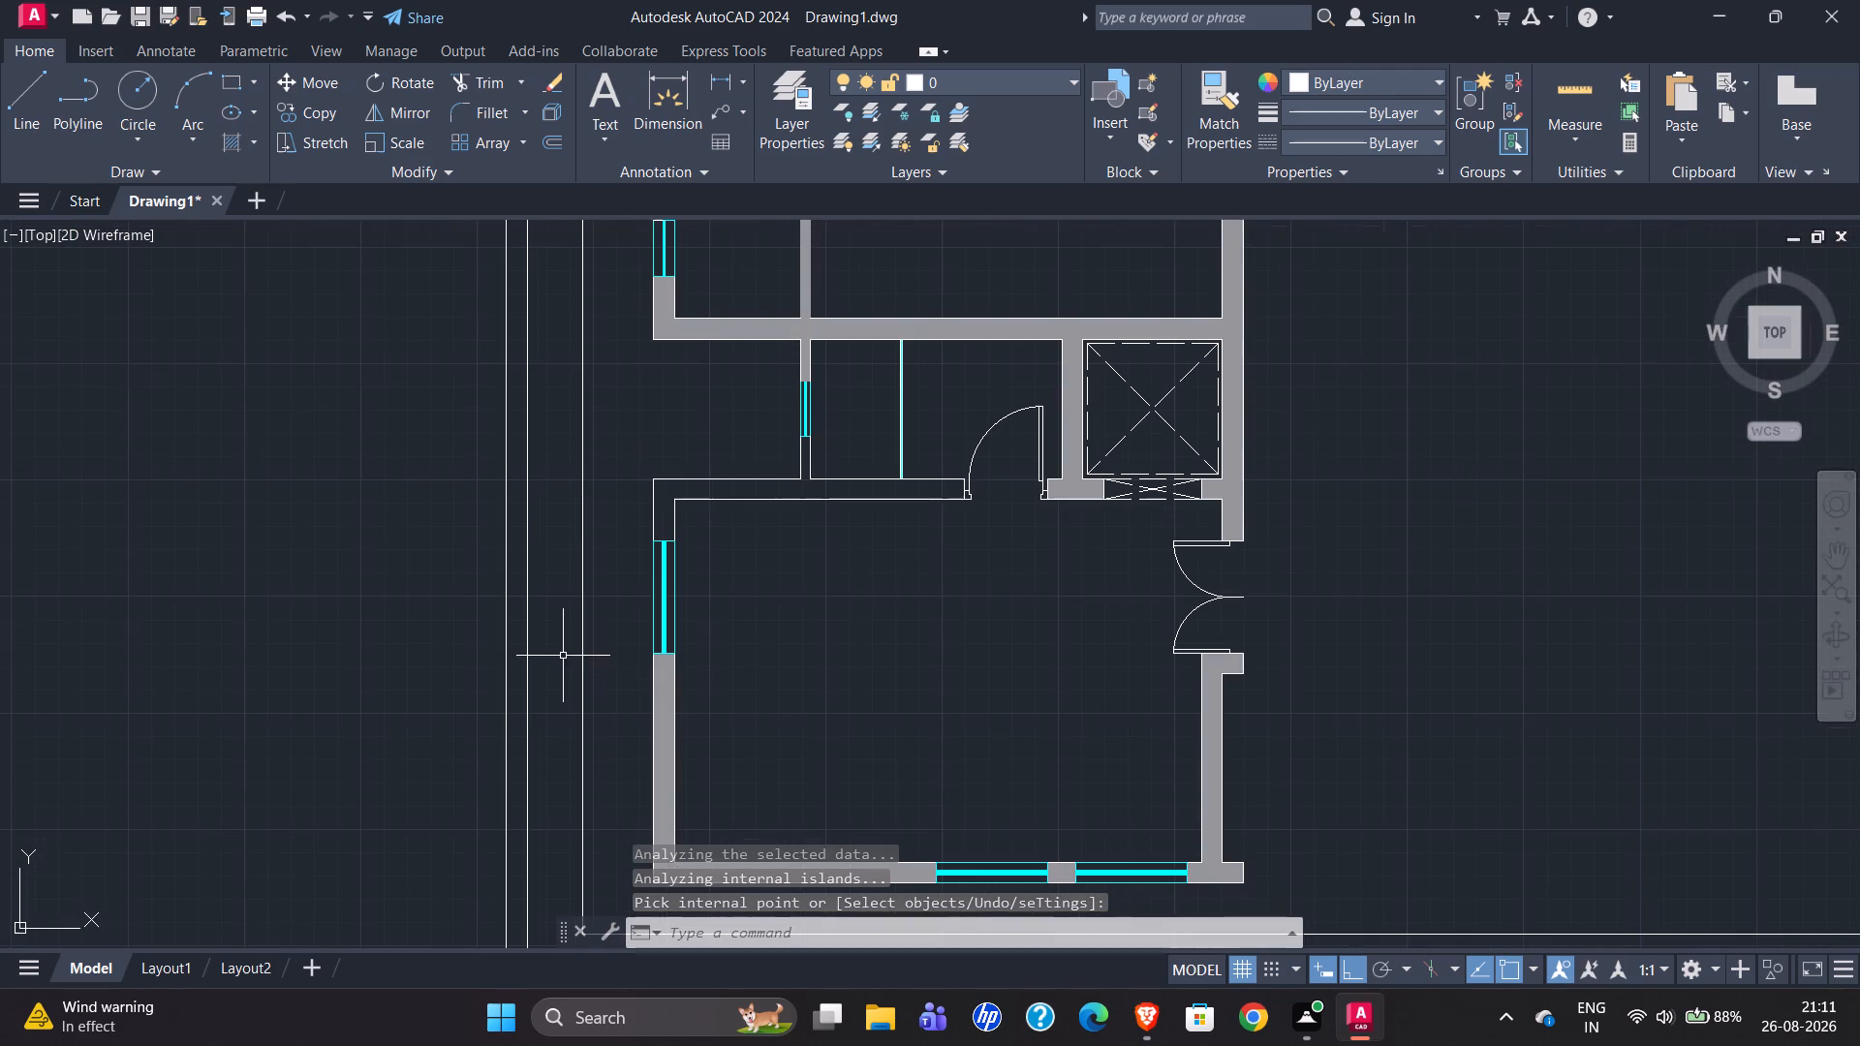
scroll(635, 592, down, 1)
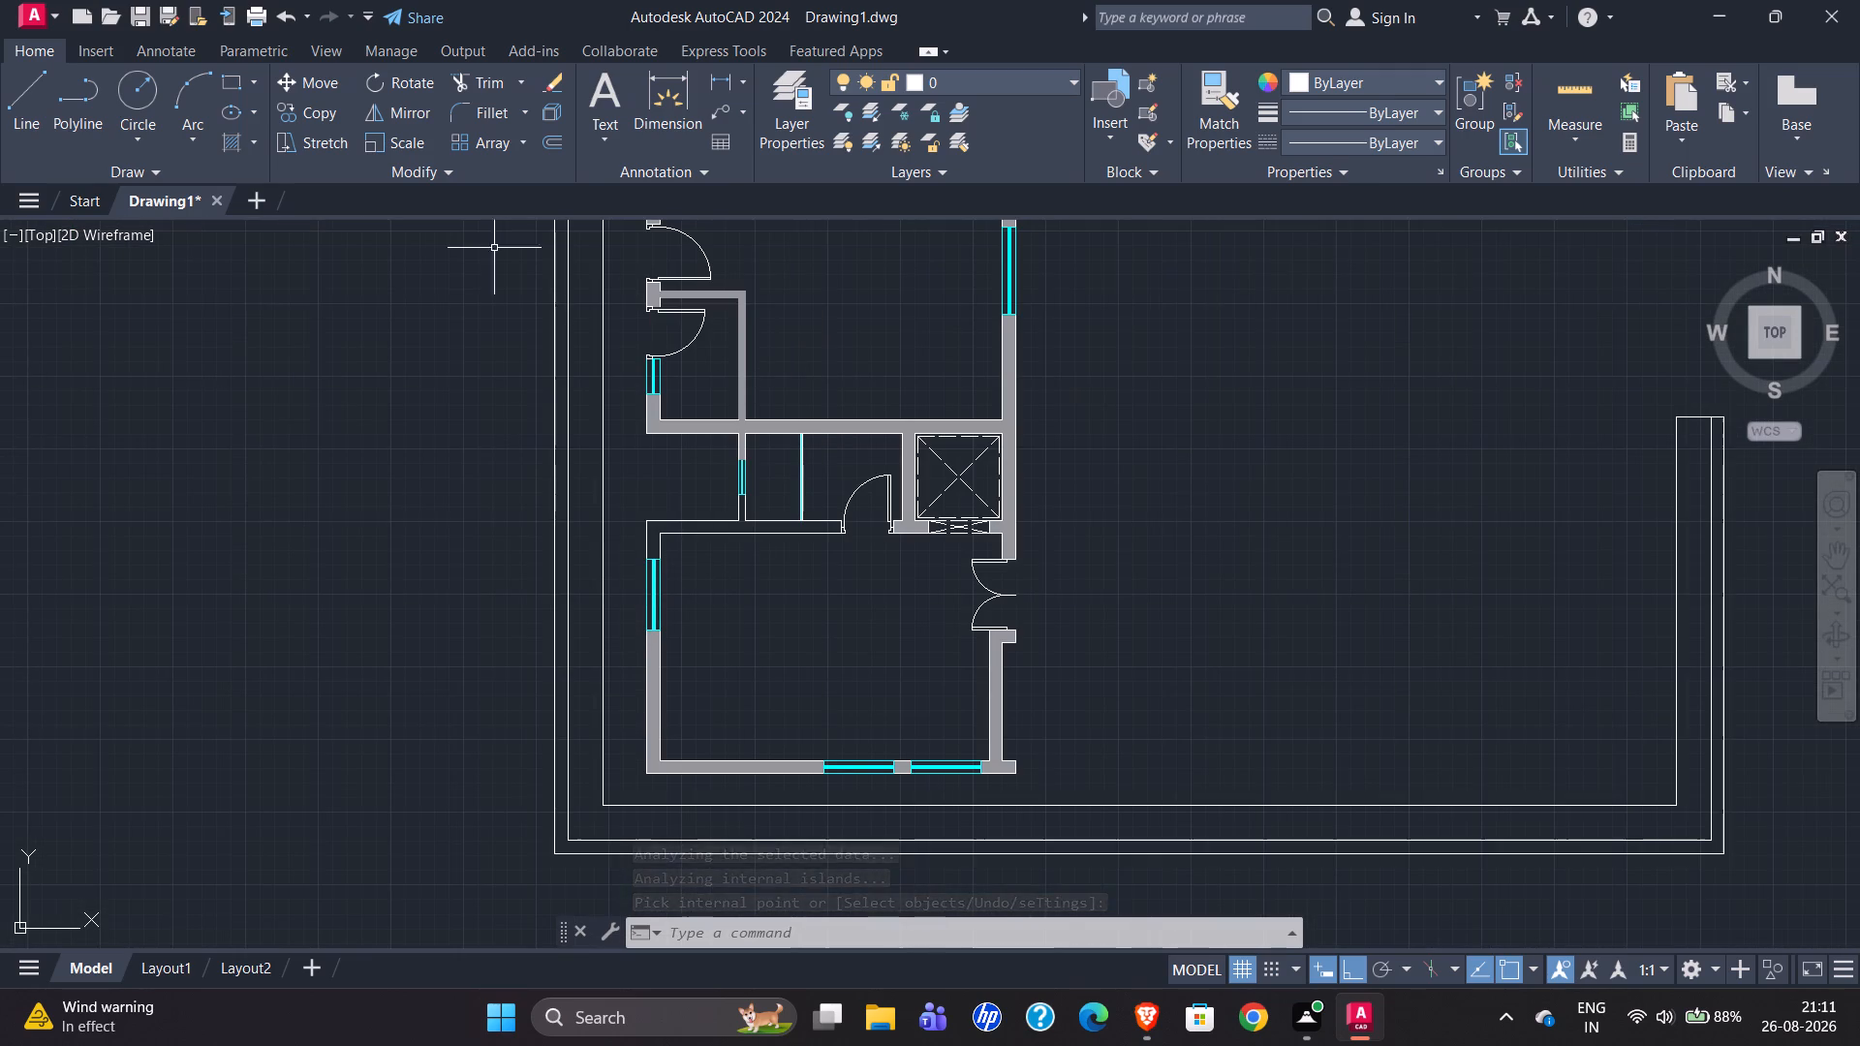
click(226, 141)
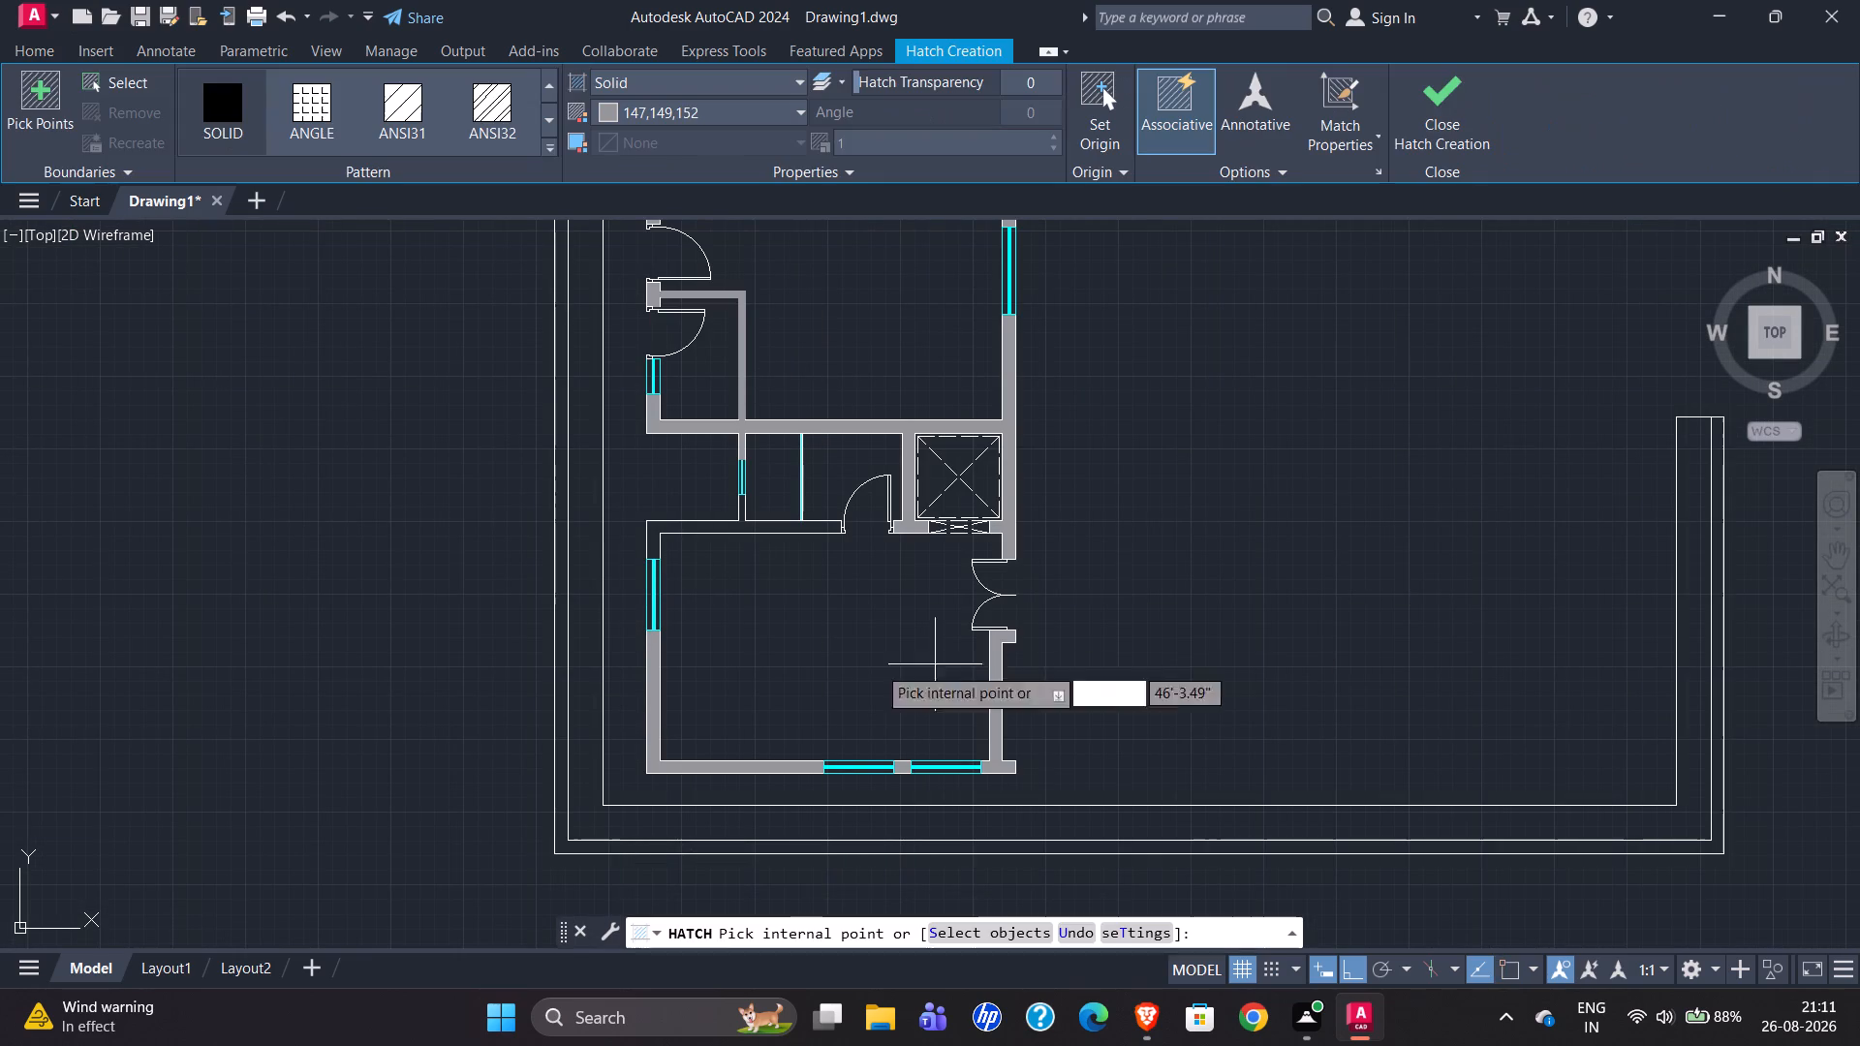
click(692, 524)
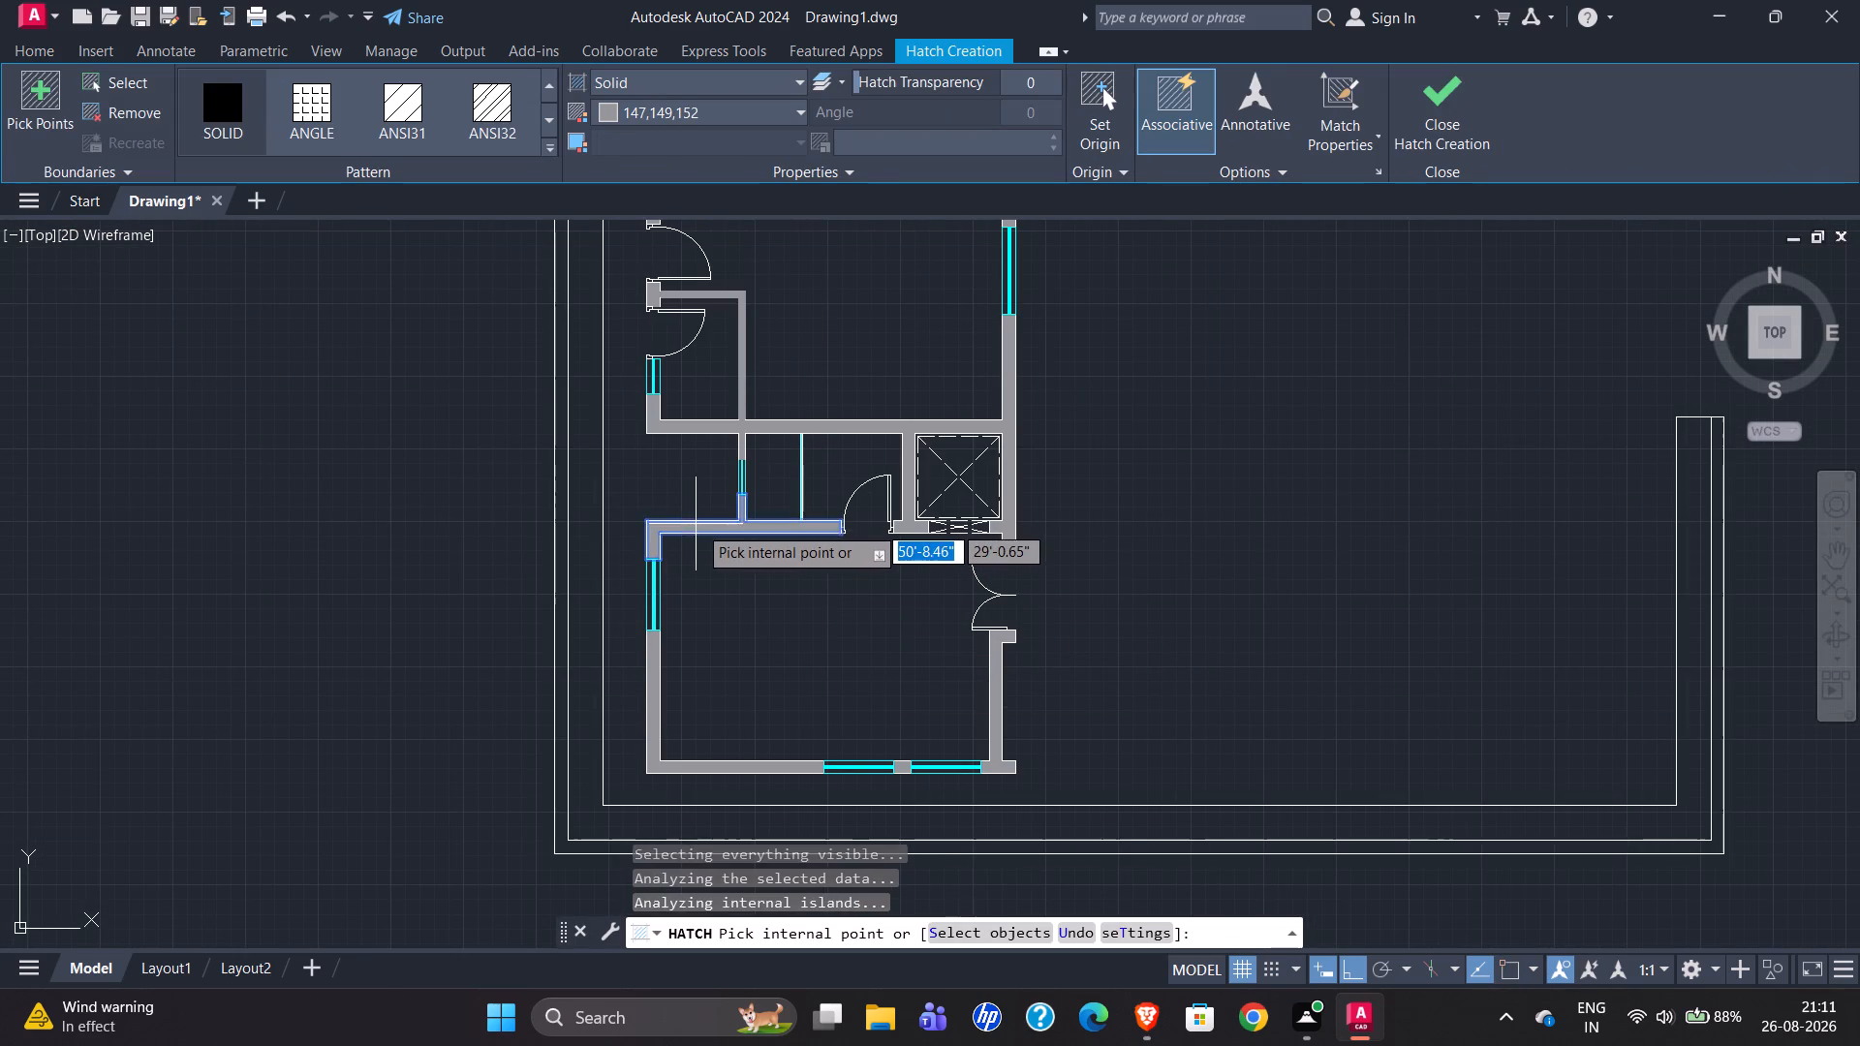
click(1424, 129)
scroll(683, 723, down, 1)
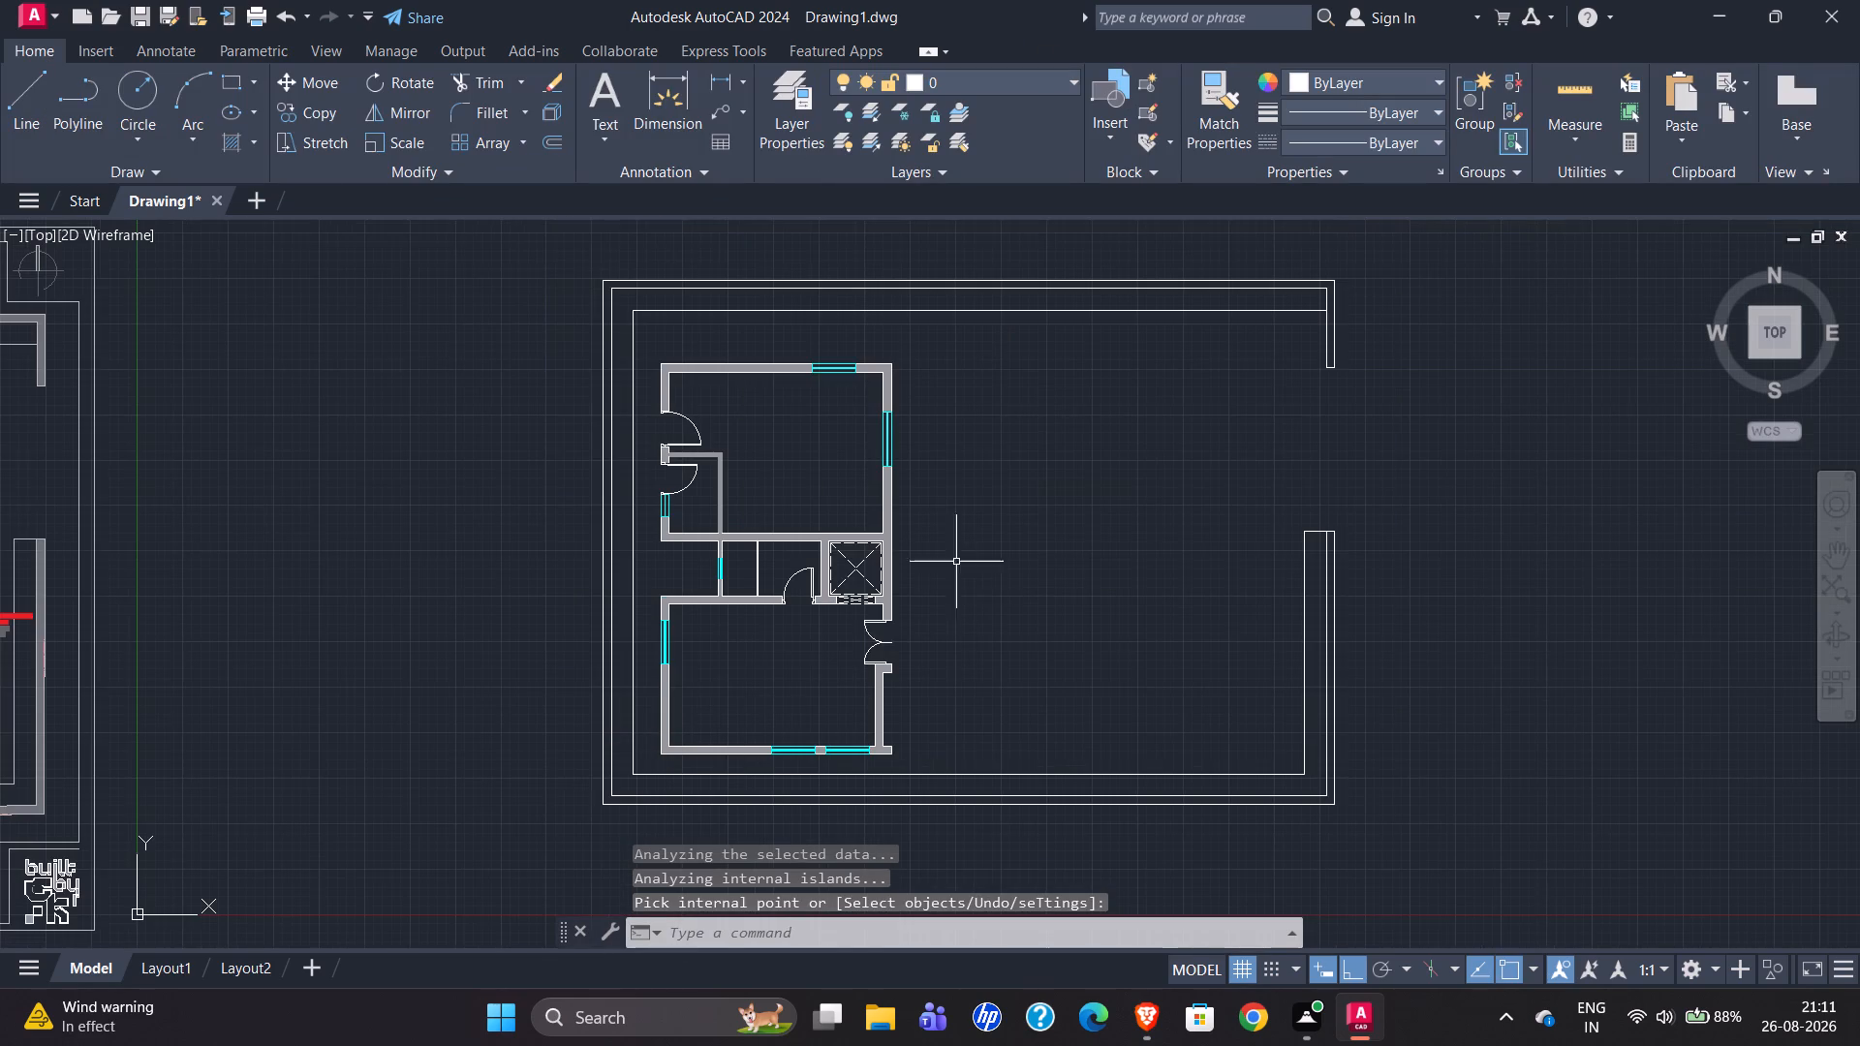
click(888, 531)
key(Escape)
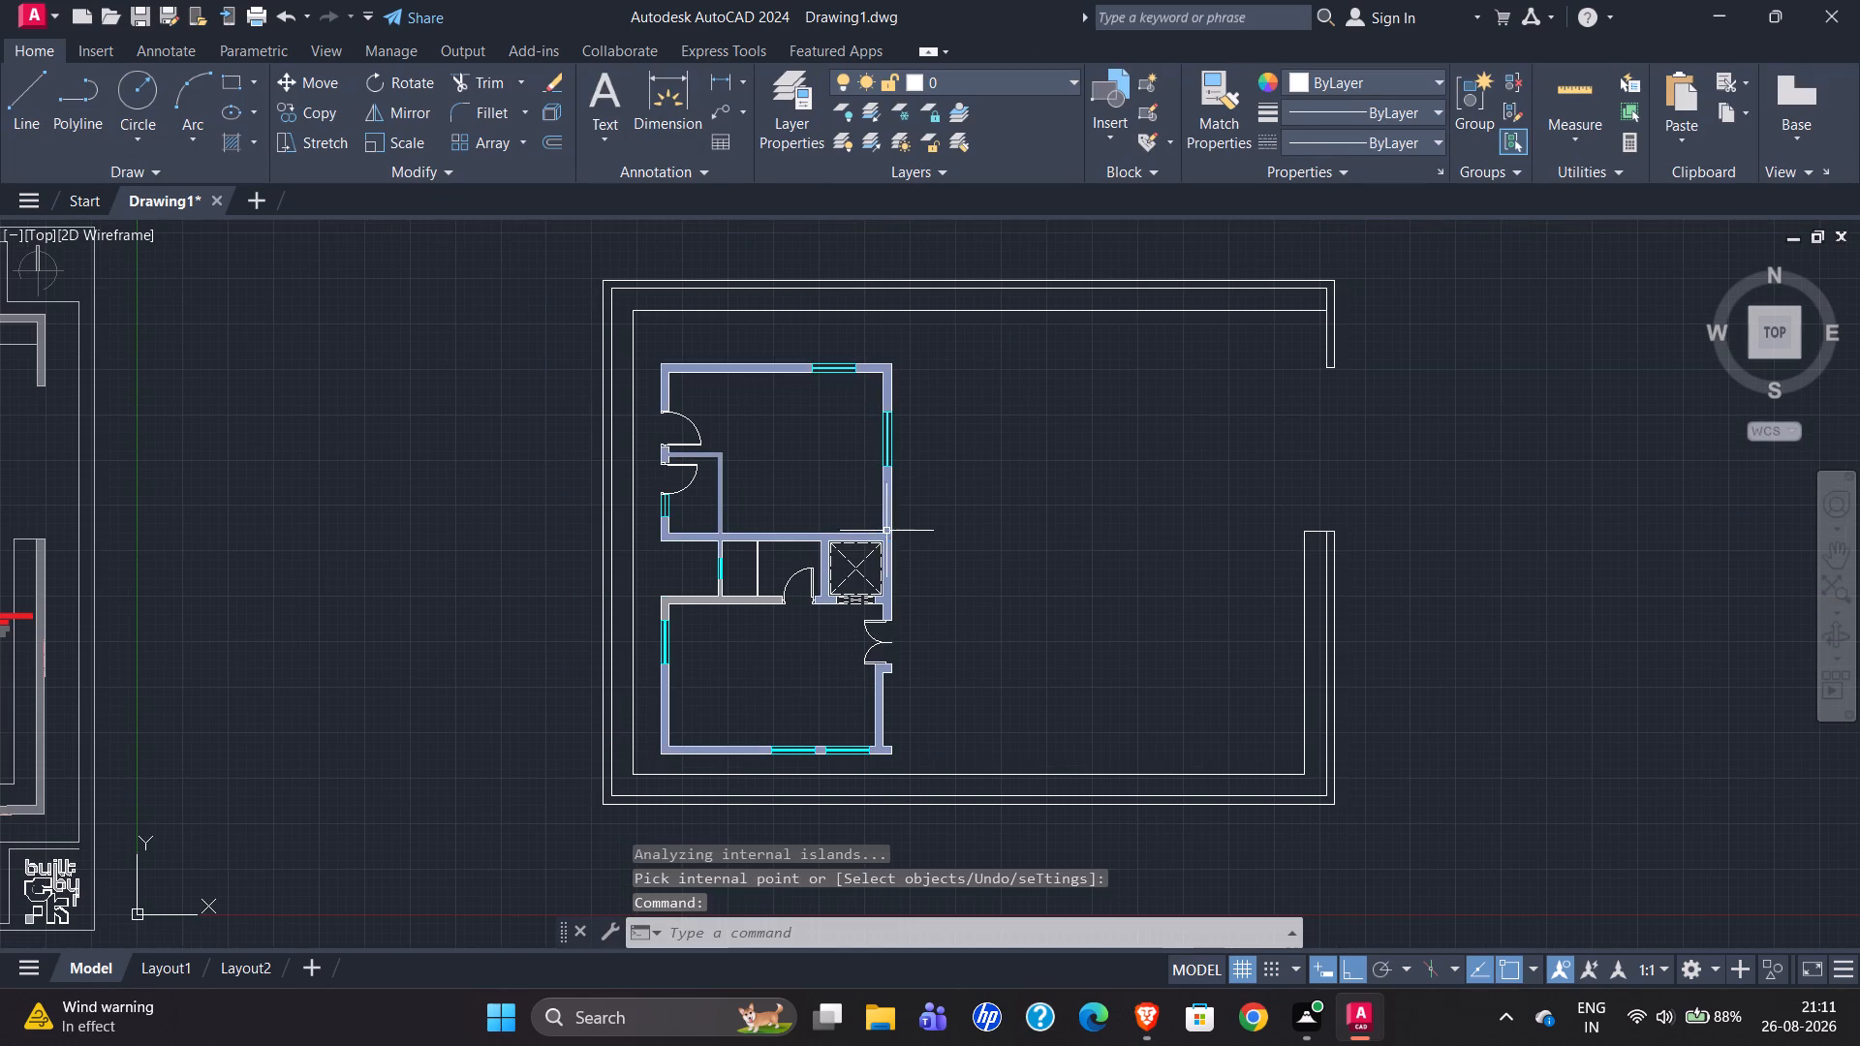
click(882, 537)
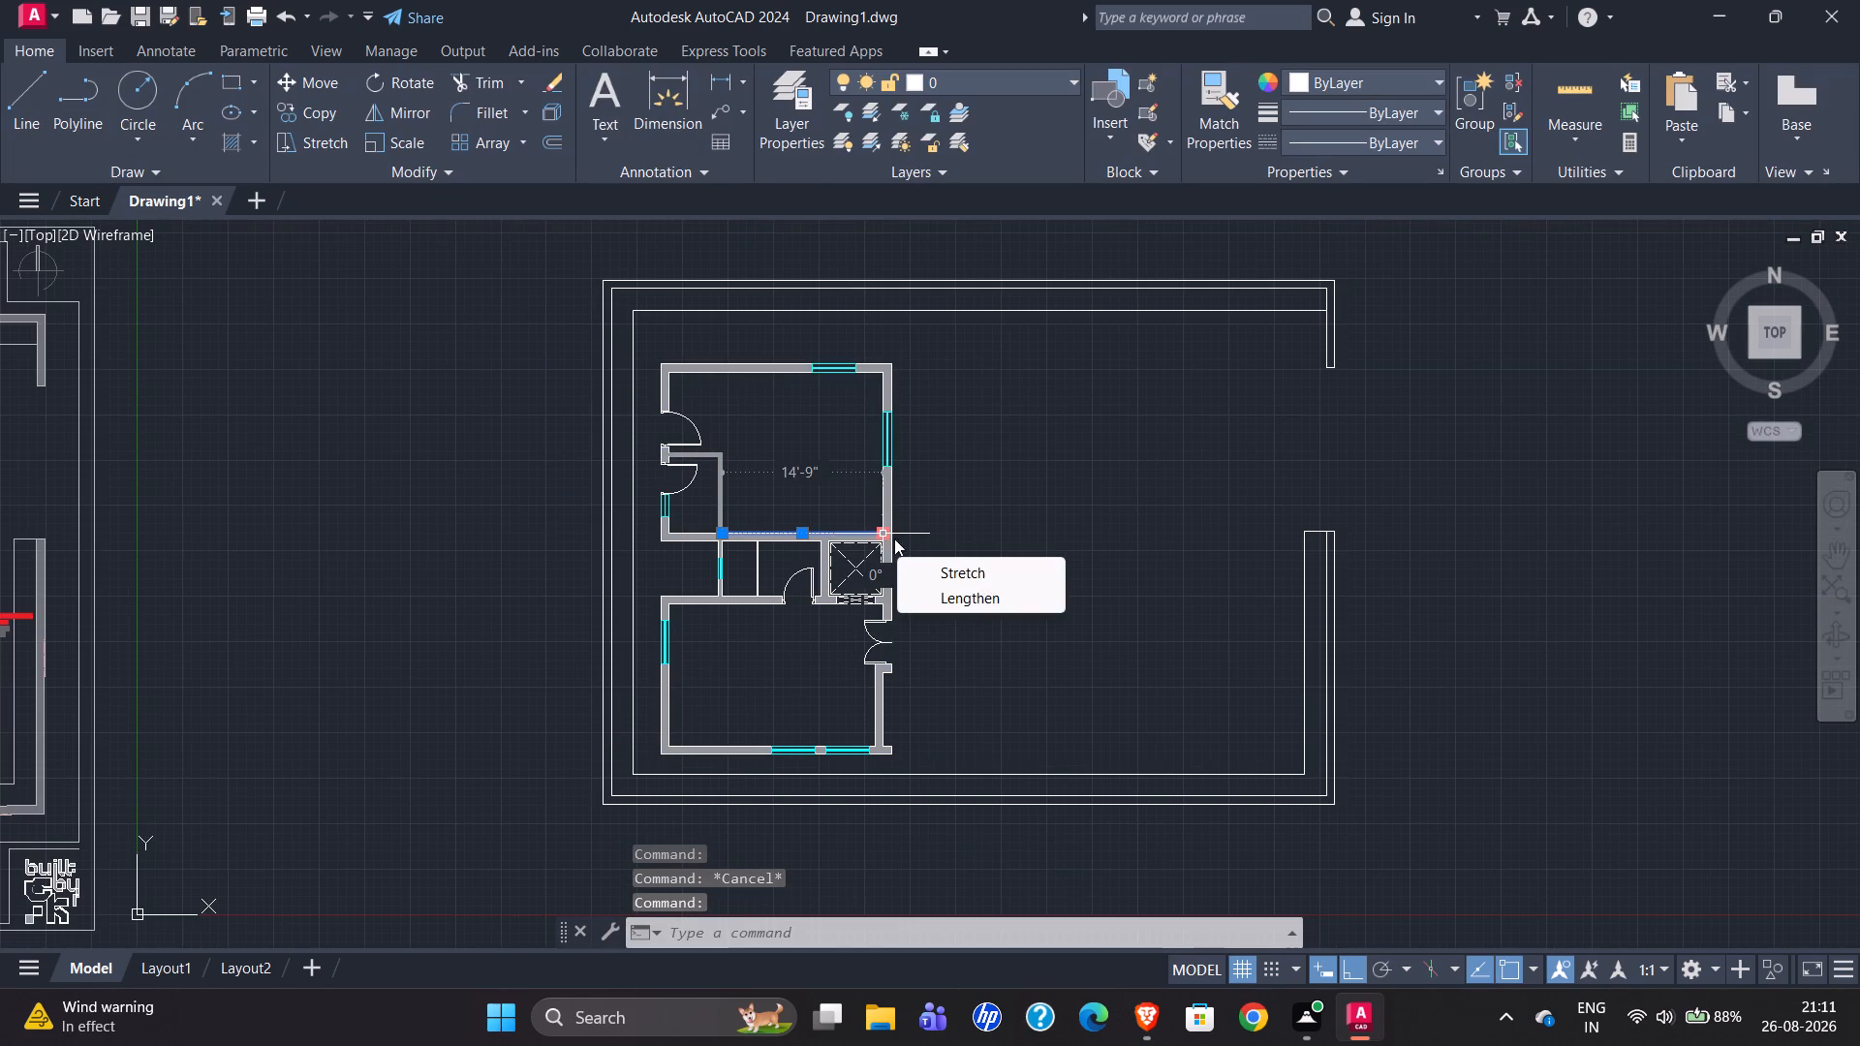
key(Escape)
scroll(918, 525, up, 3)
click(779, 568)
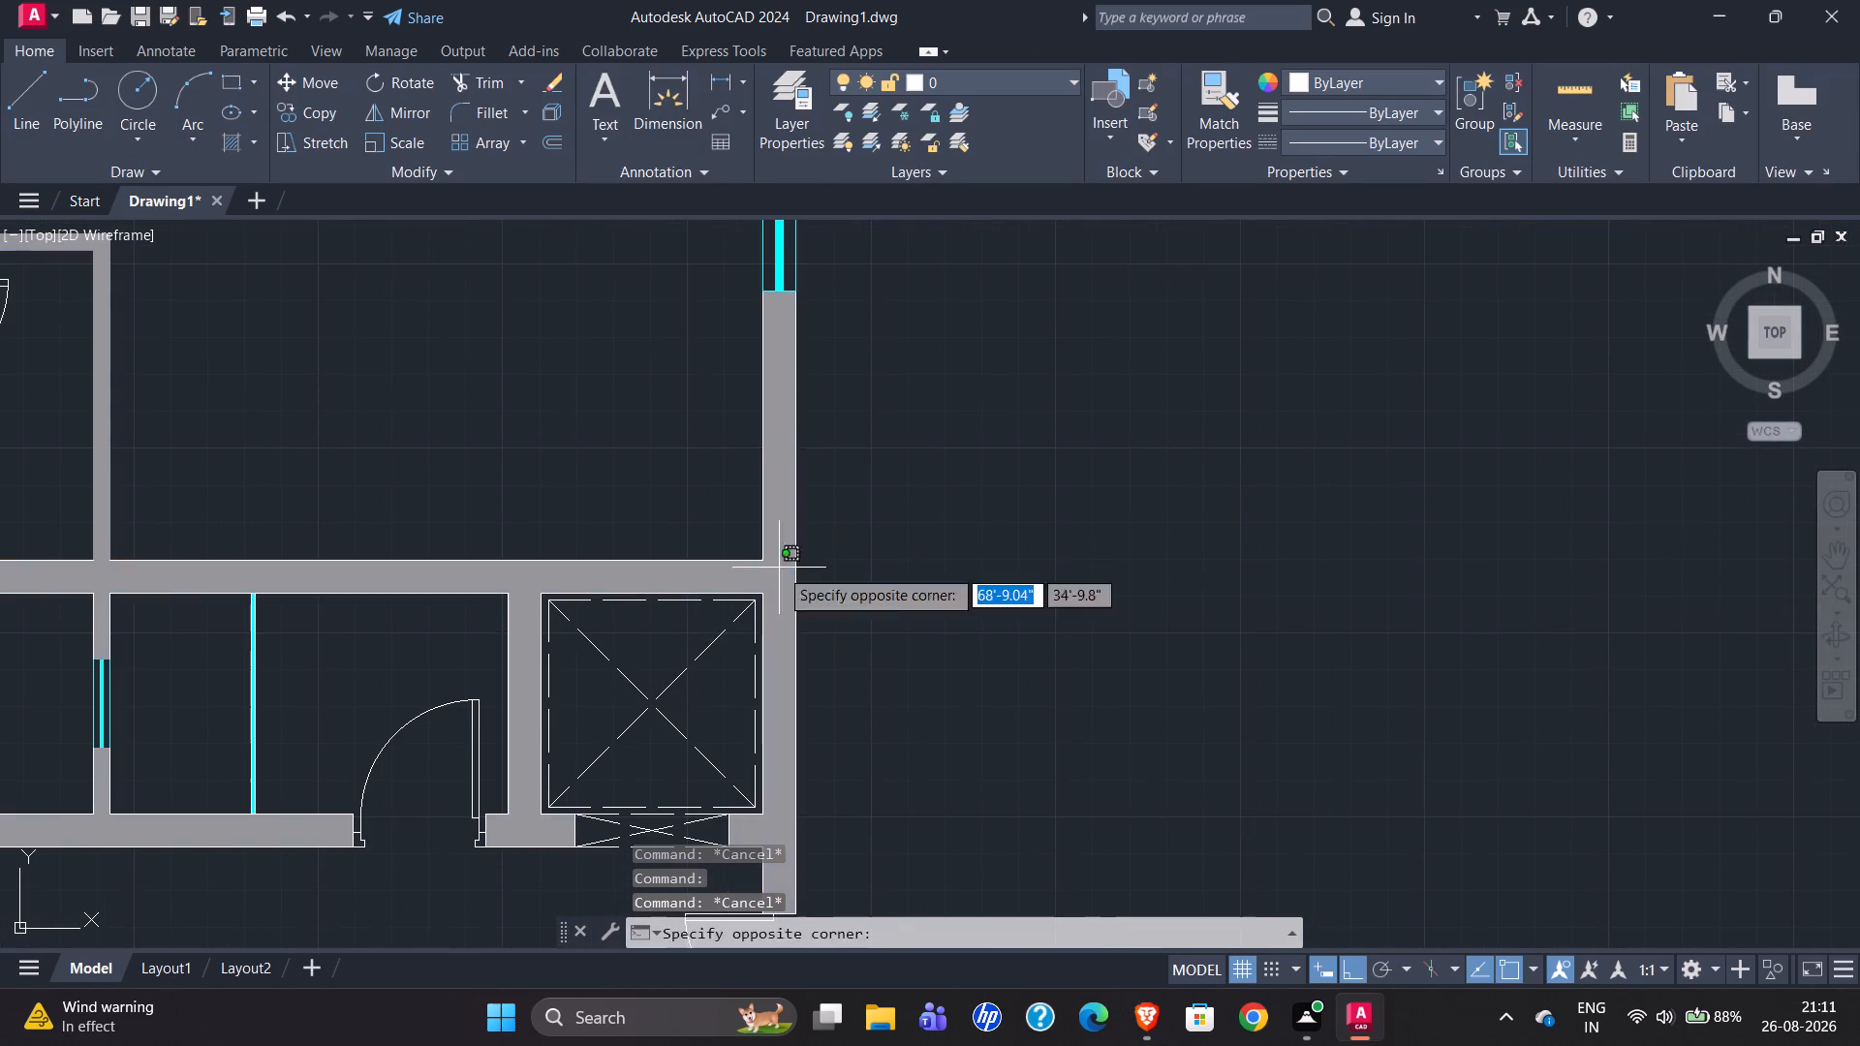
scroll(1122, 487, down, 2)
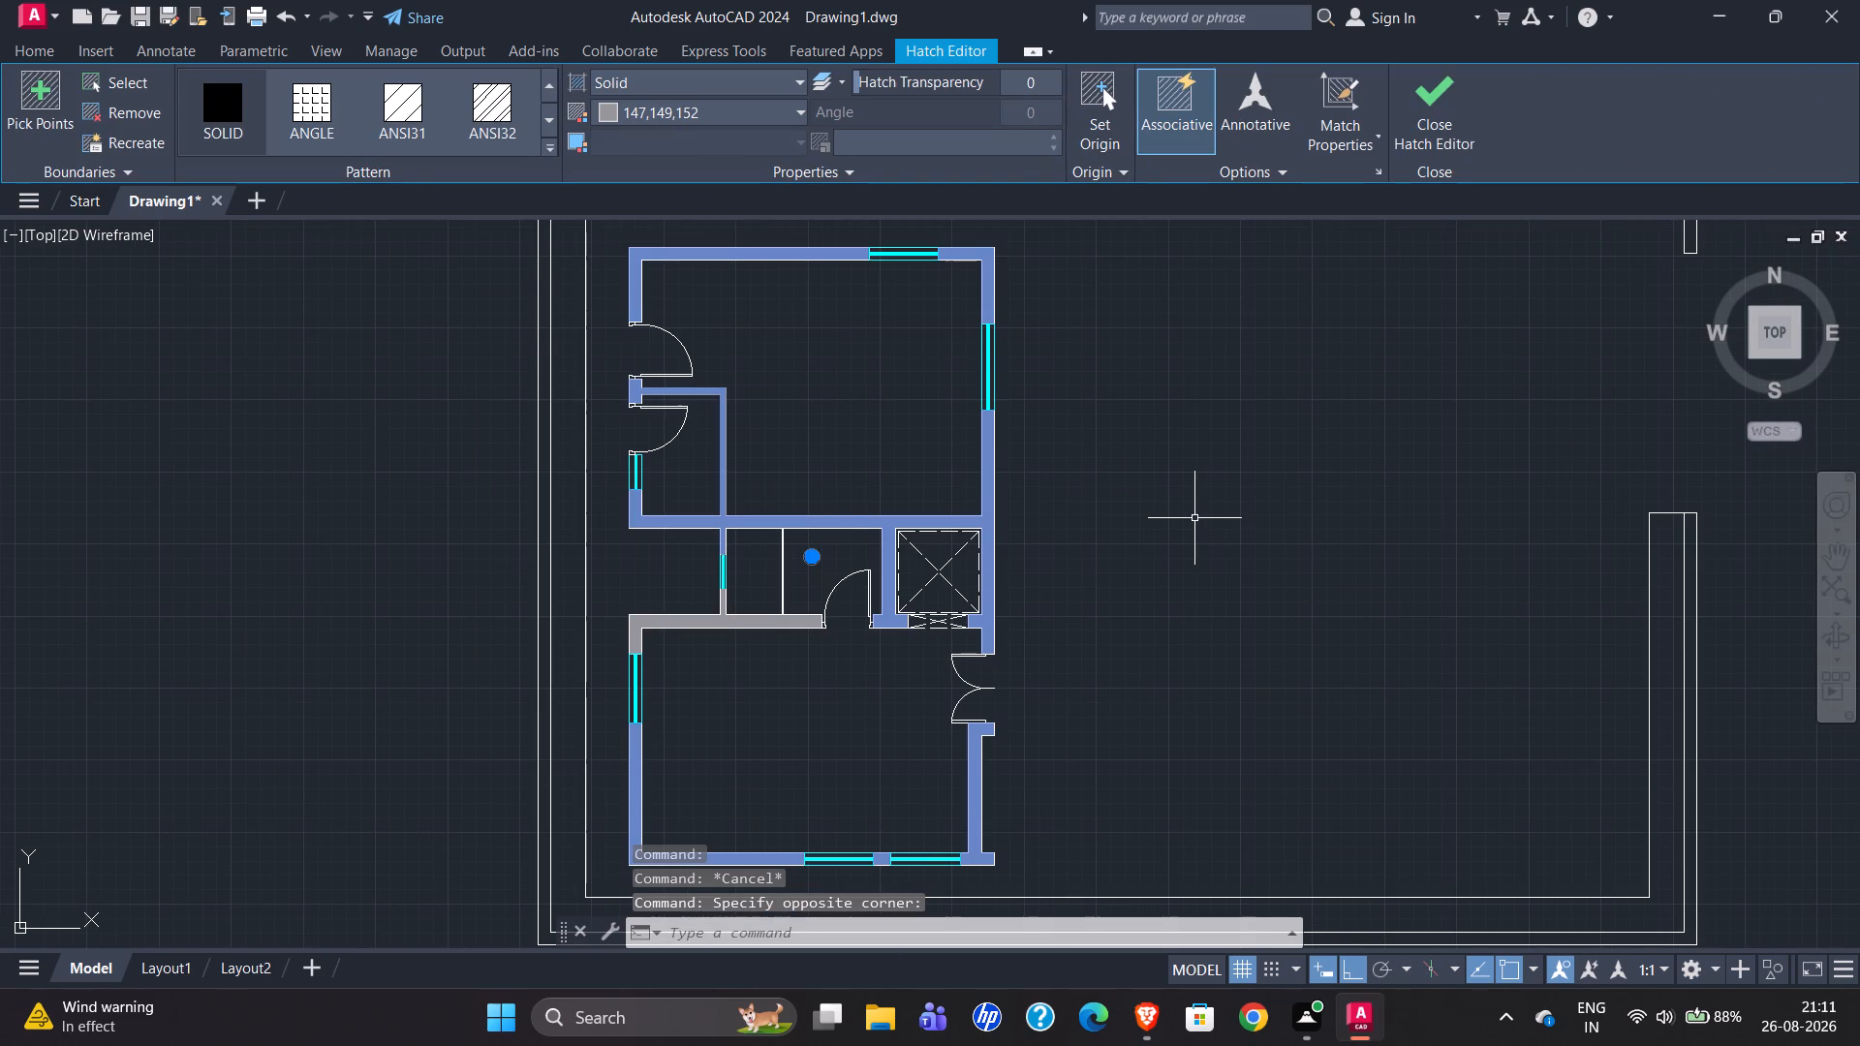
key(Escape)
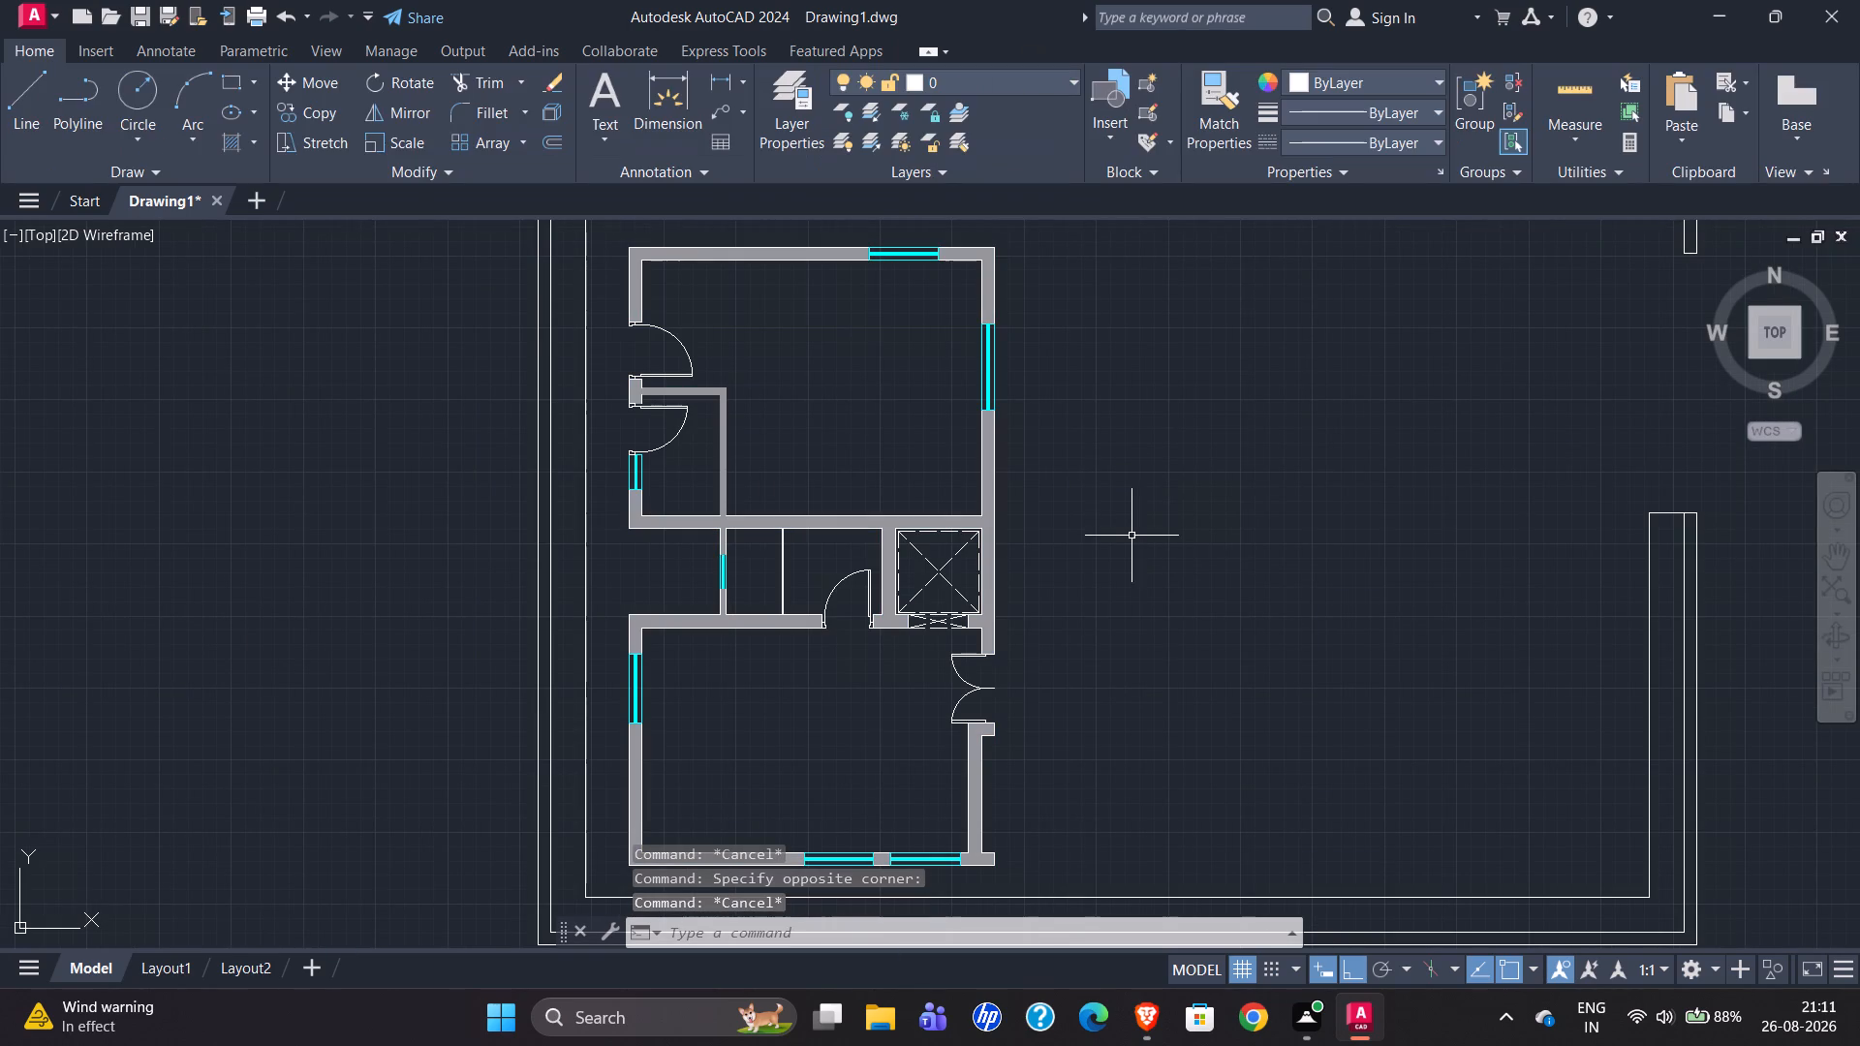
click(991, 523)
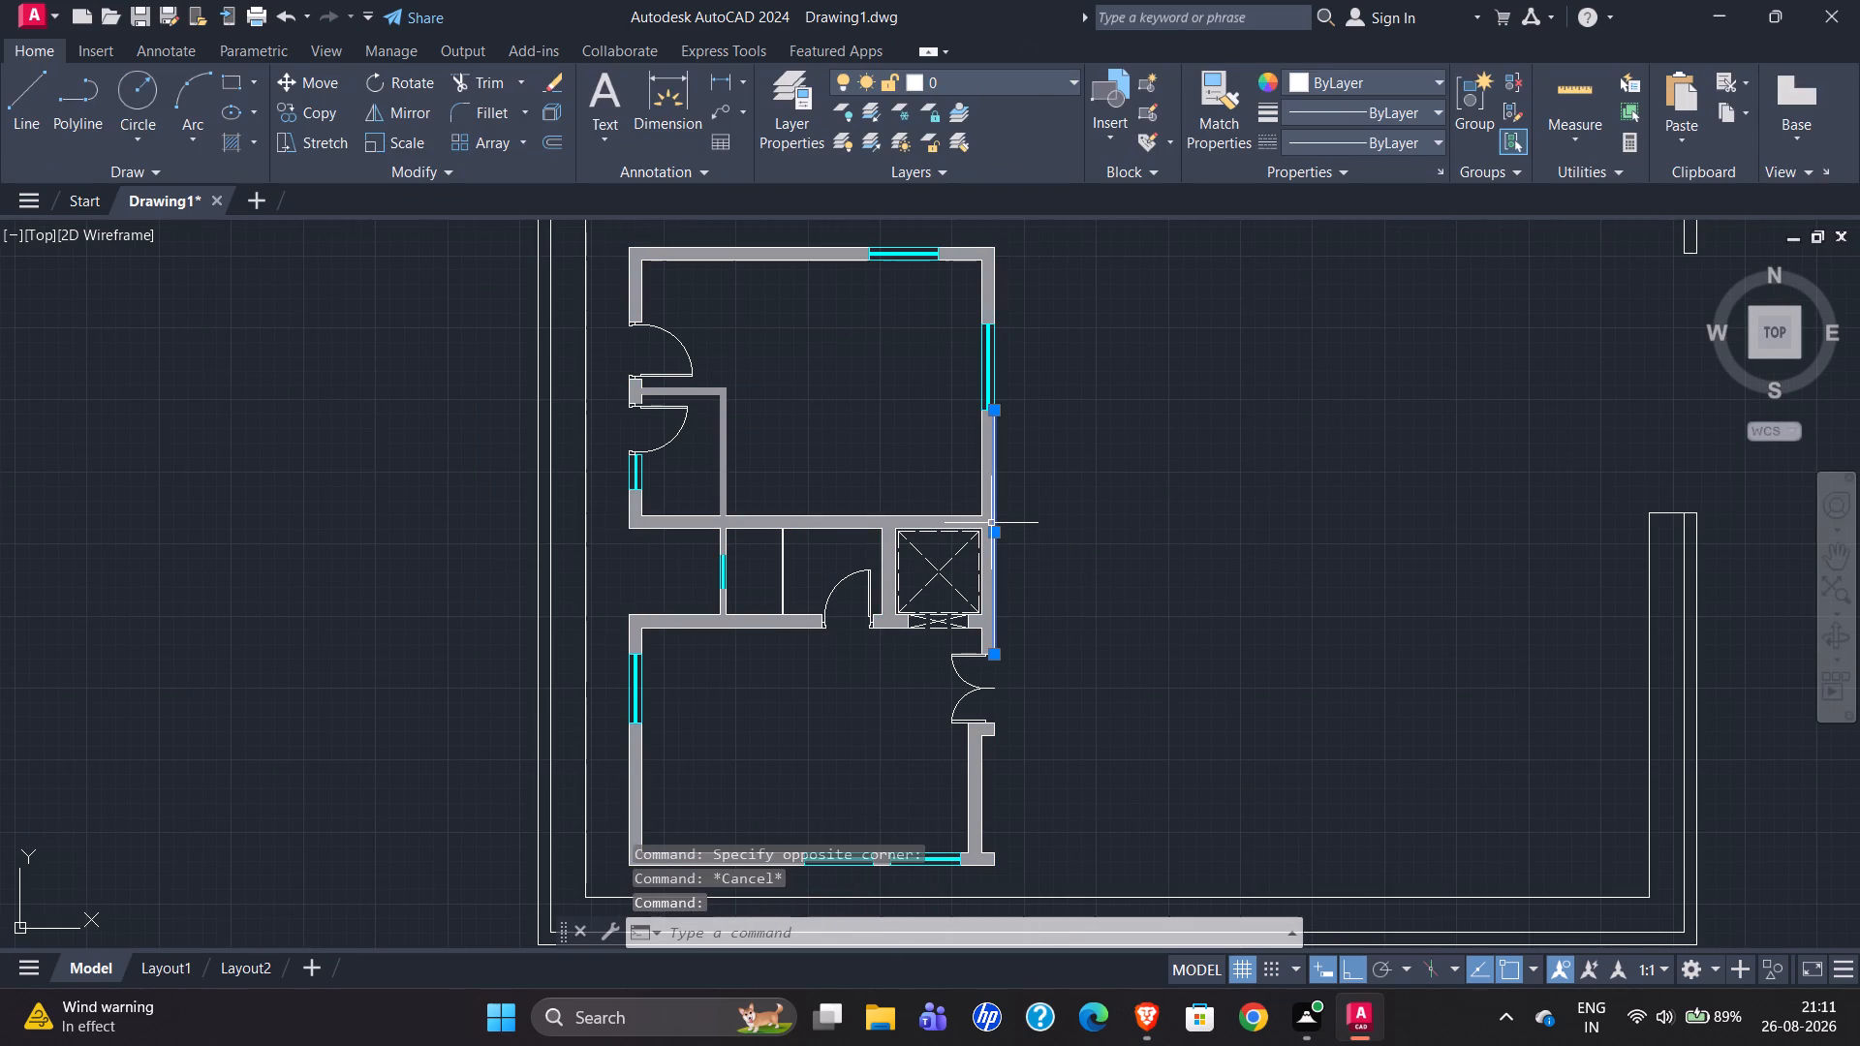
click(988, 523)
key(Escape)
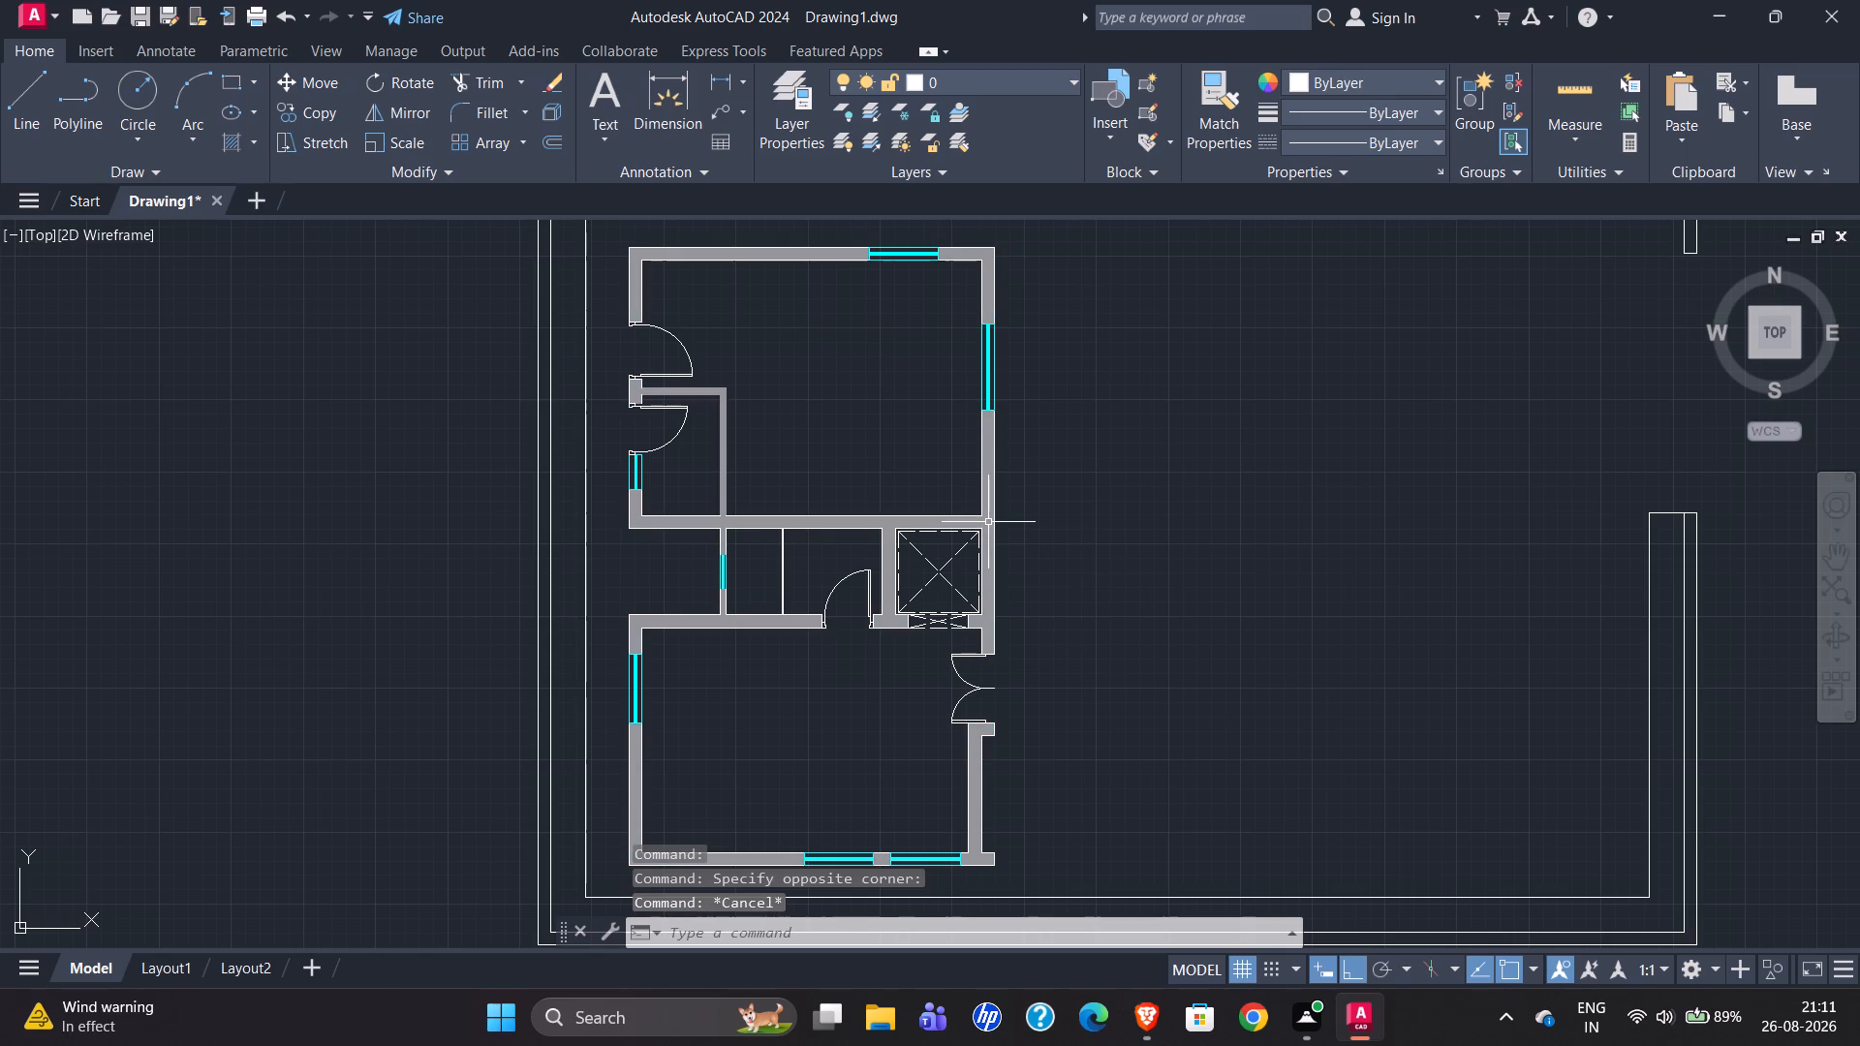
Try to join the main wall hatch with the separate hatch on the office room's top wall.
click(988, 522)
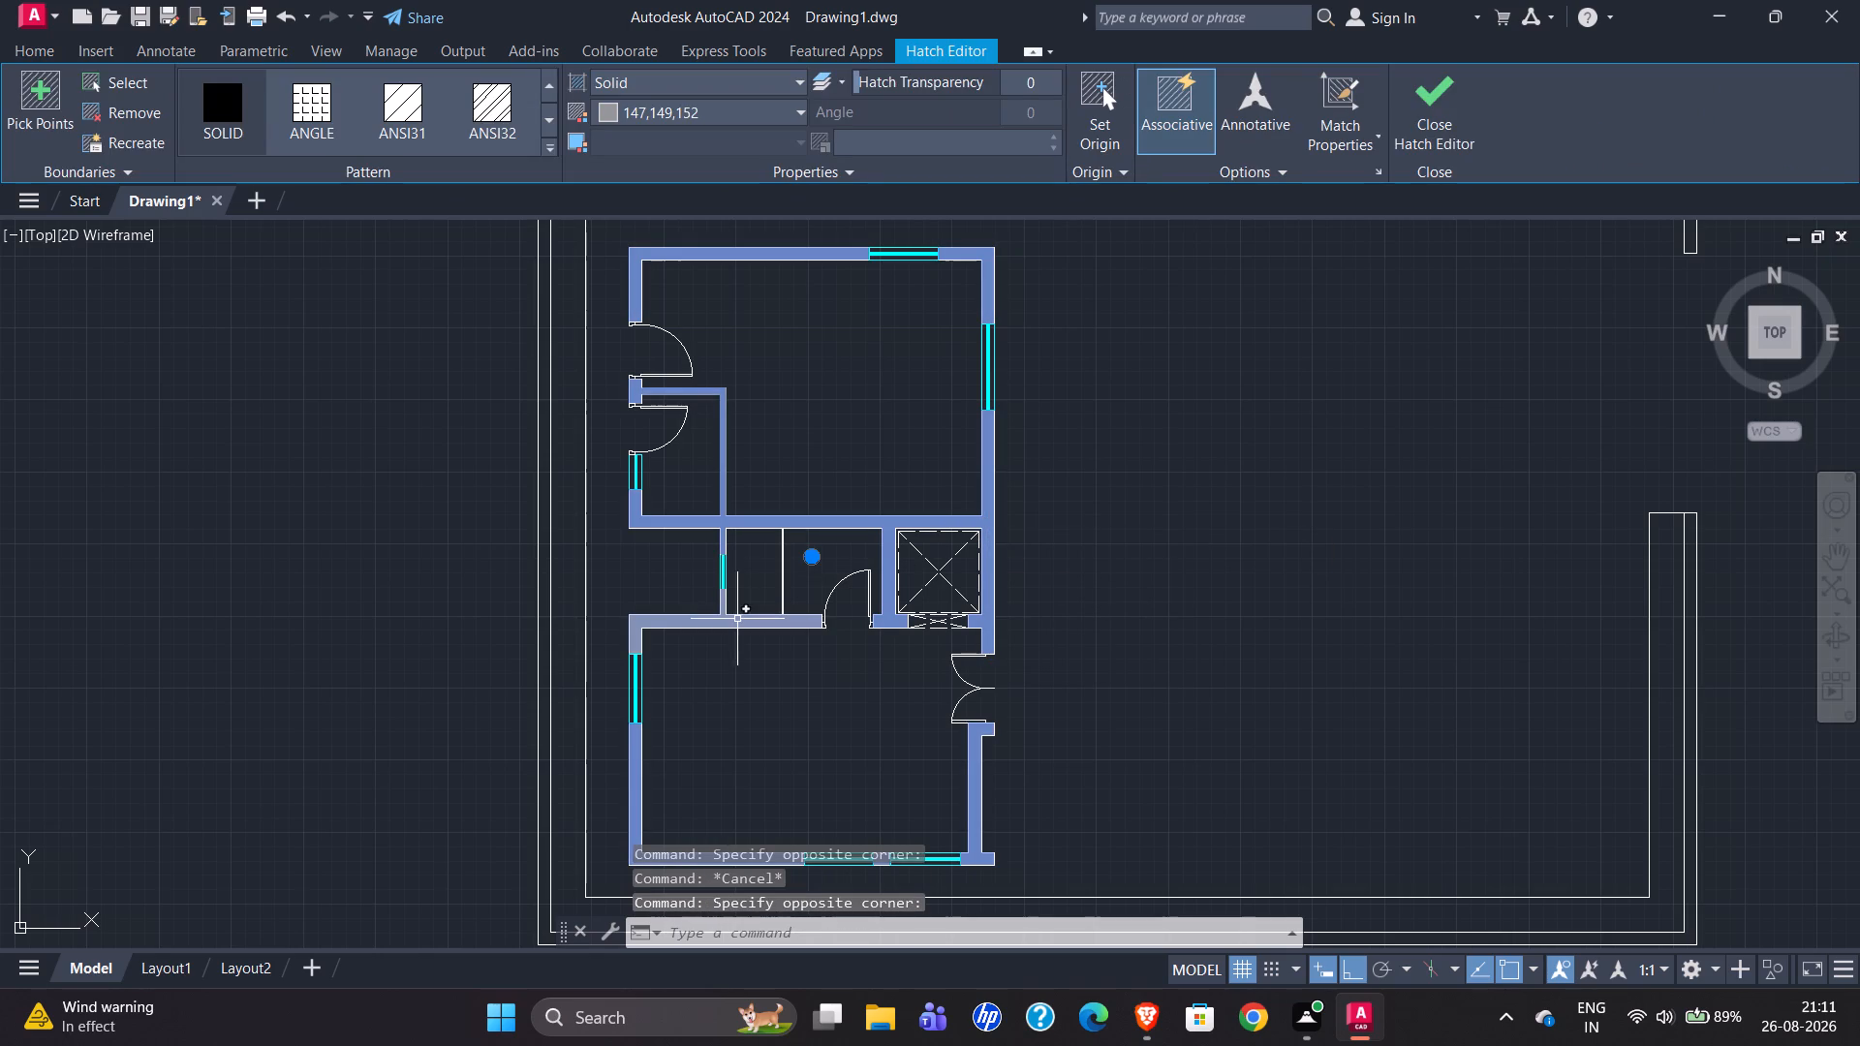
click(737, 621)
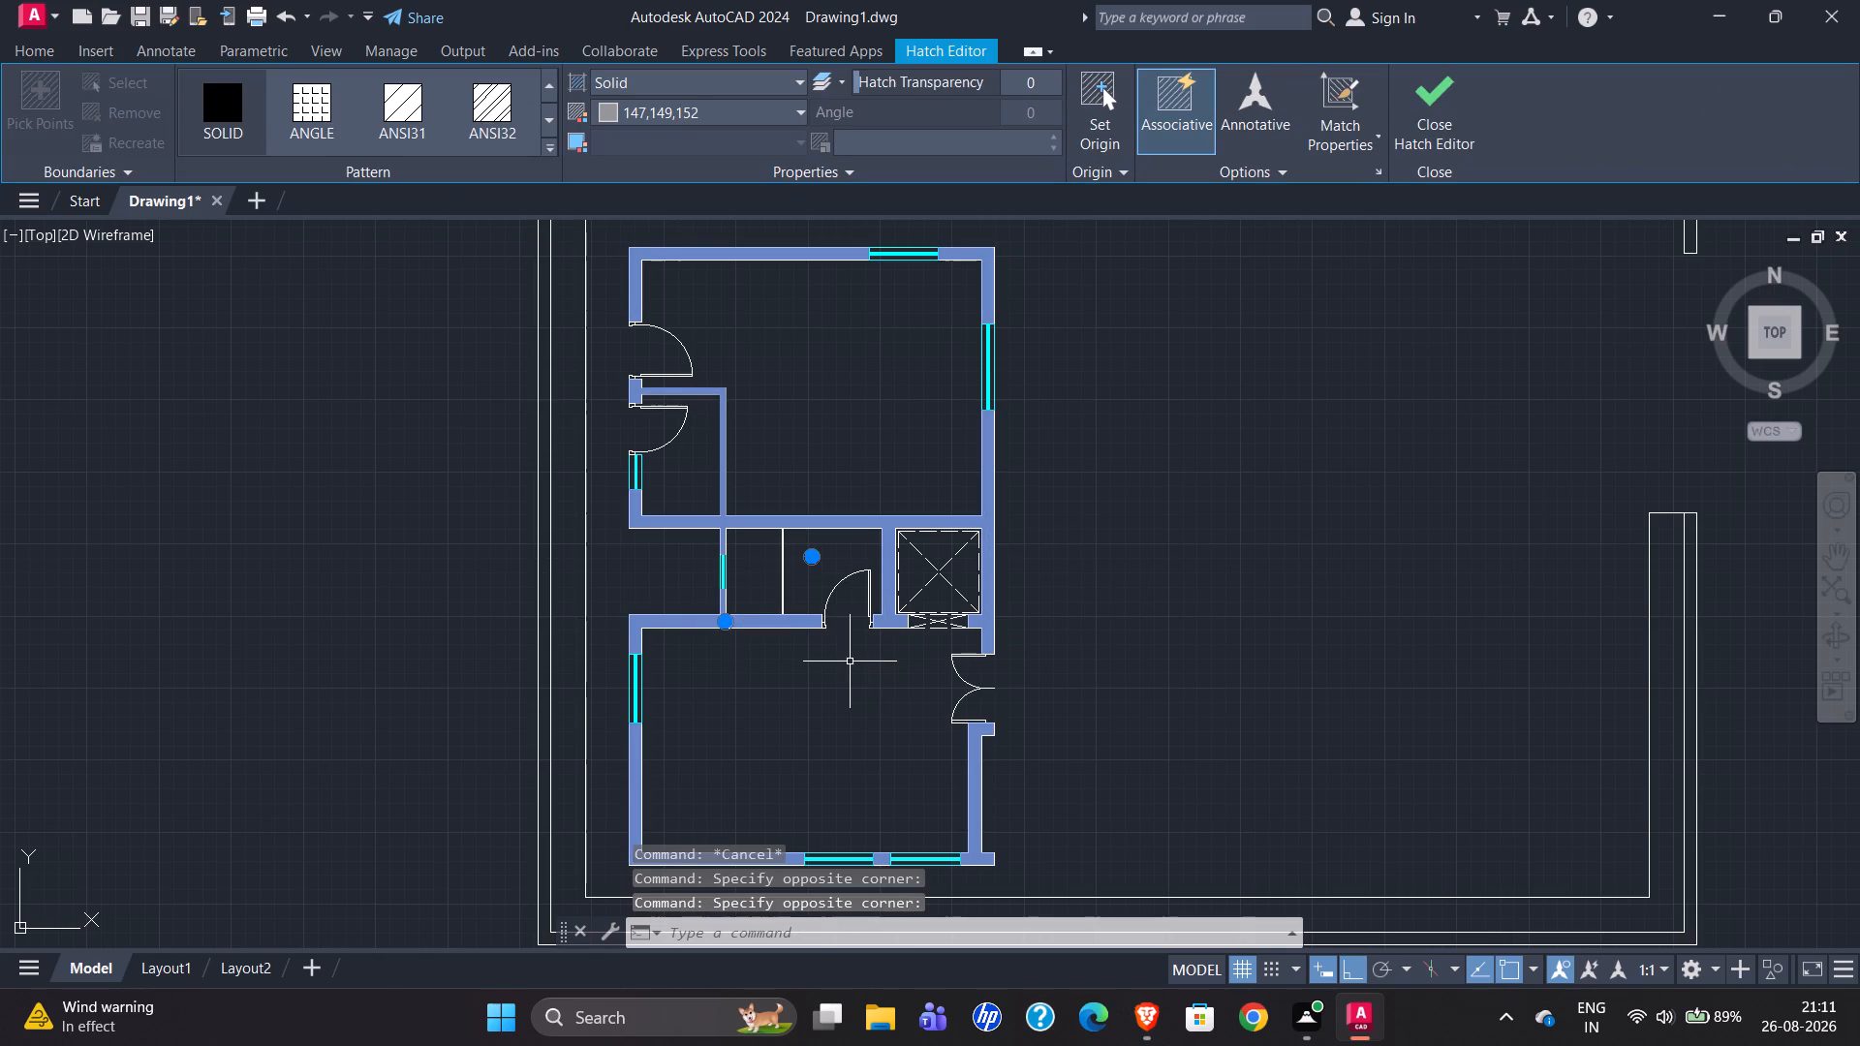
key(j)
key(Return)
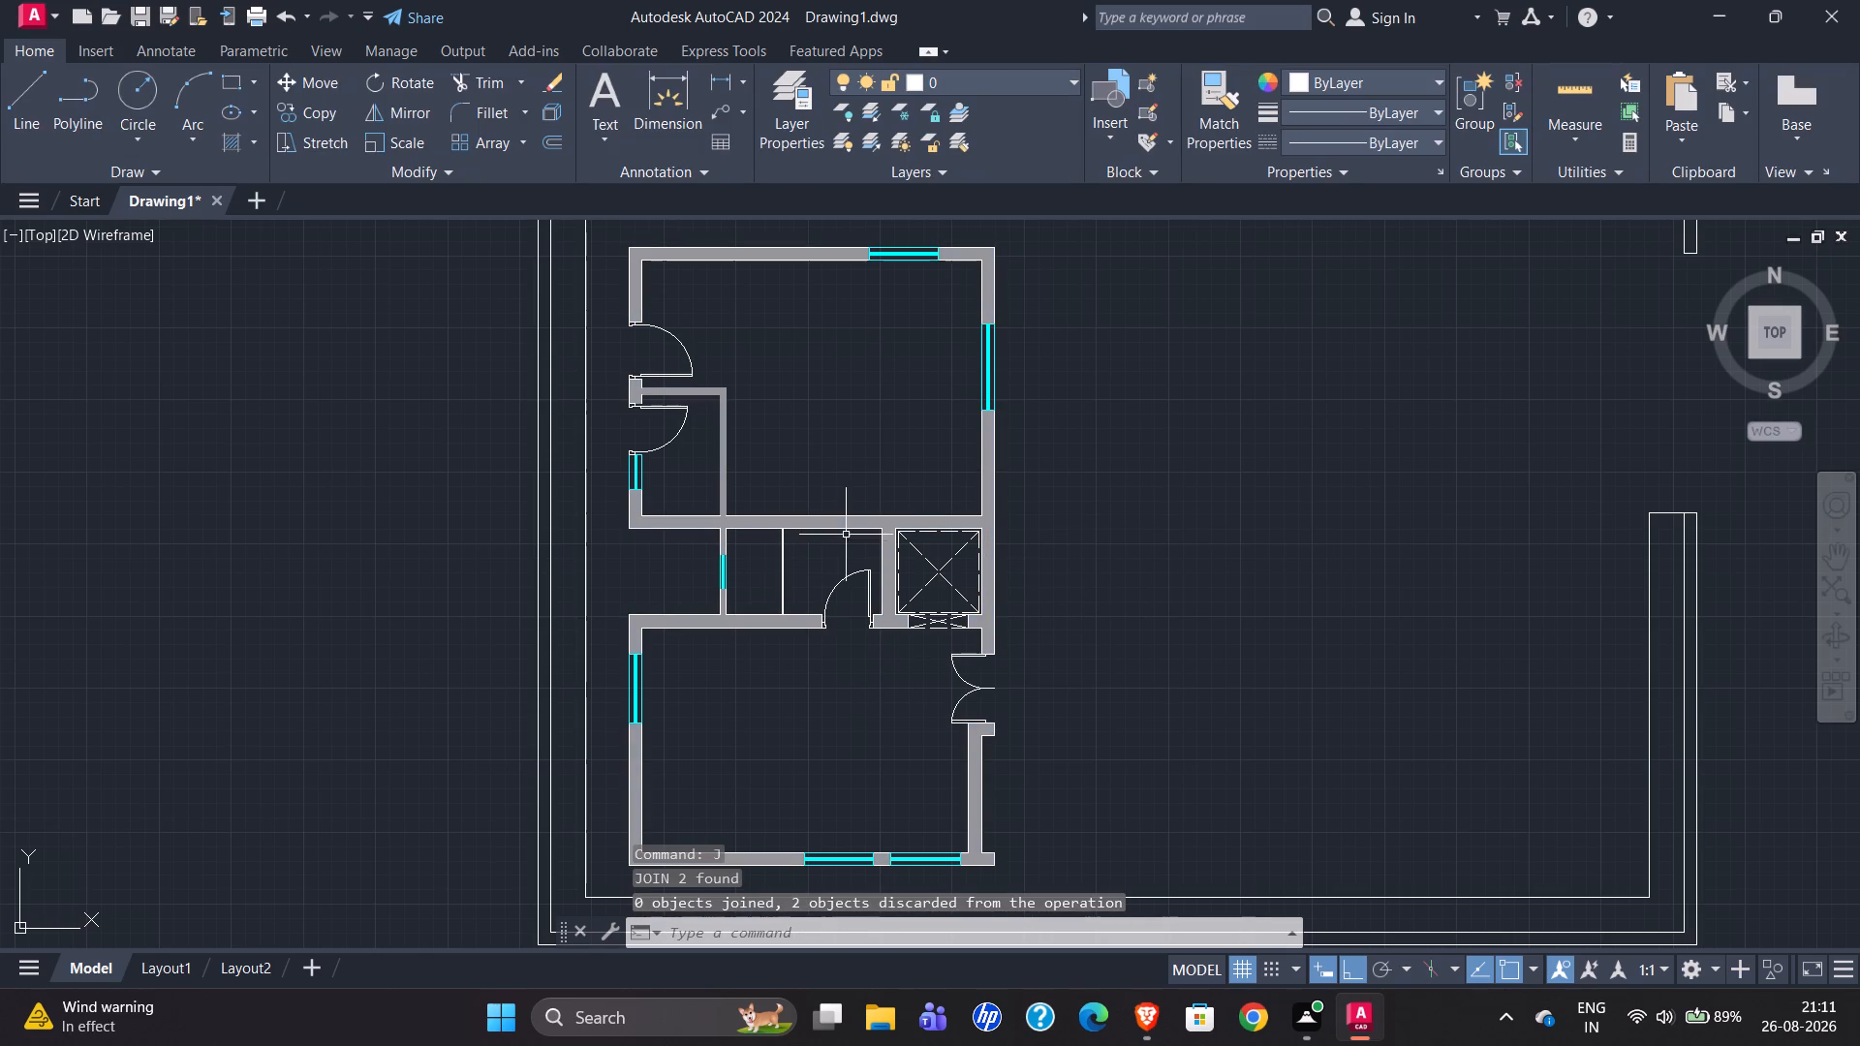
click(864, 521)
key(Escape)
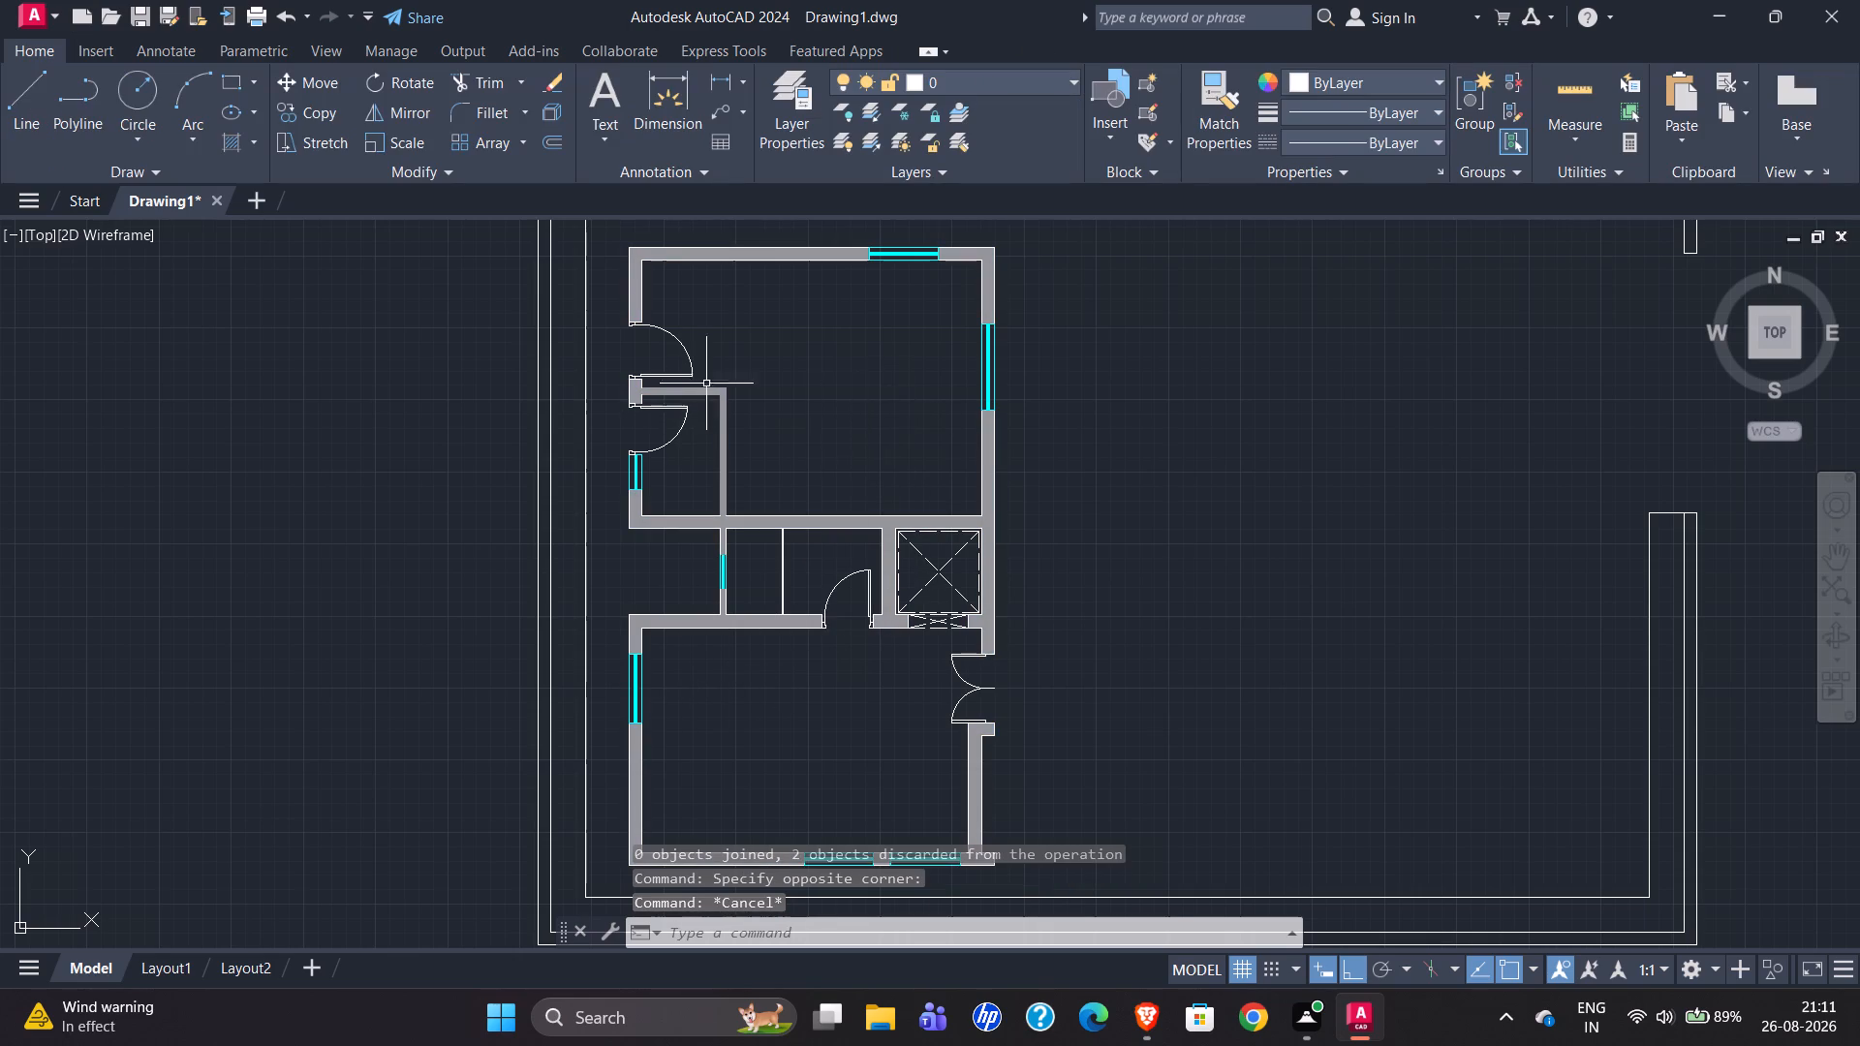
Review the redrawn plan's hatched walls and examine the red-hatched columns along the reference plan's south side.
scroll(707, 382, up, 3)
scroll(764, 384, down, 1)
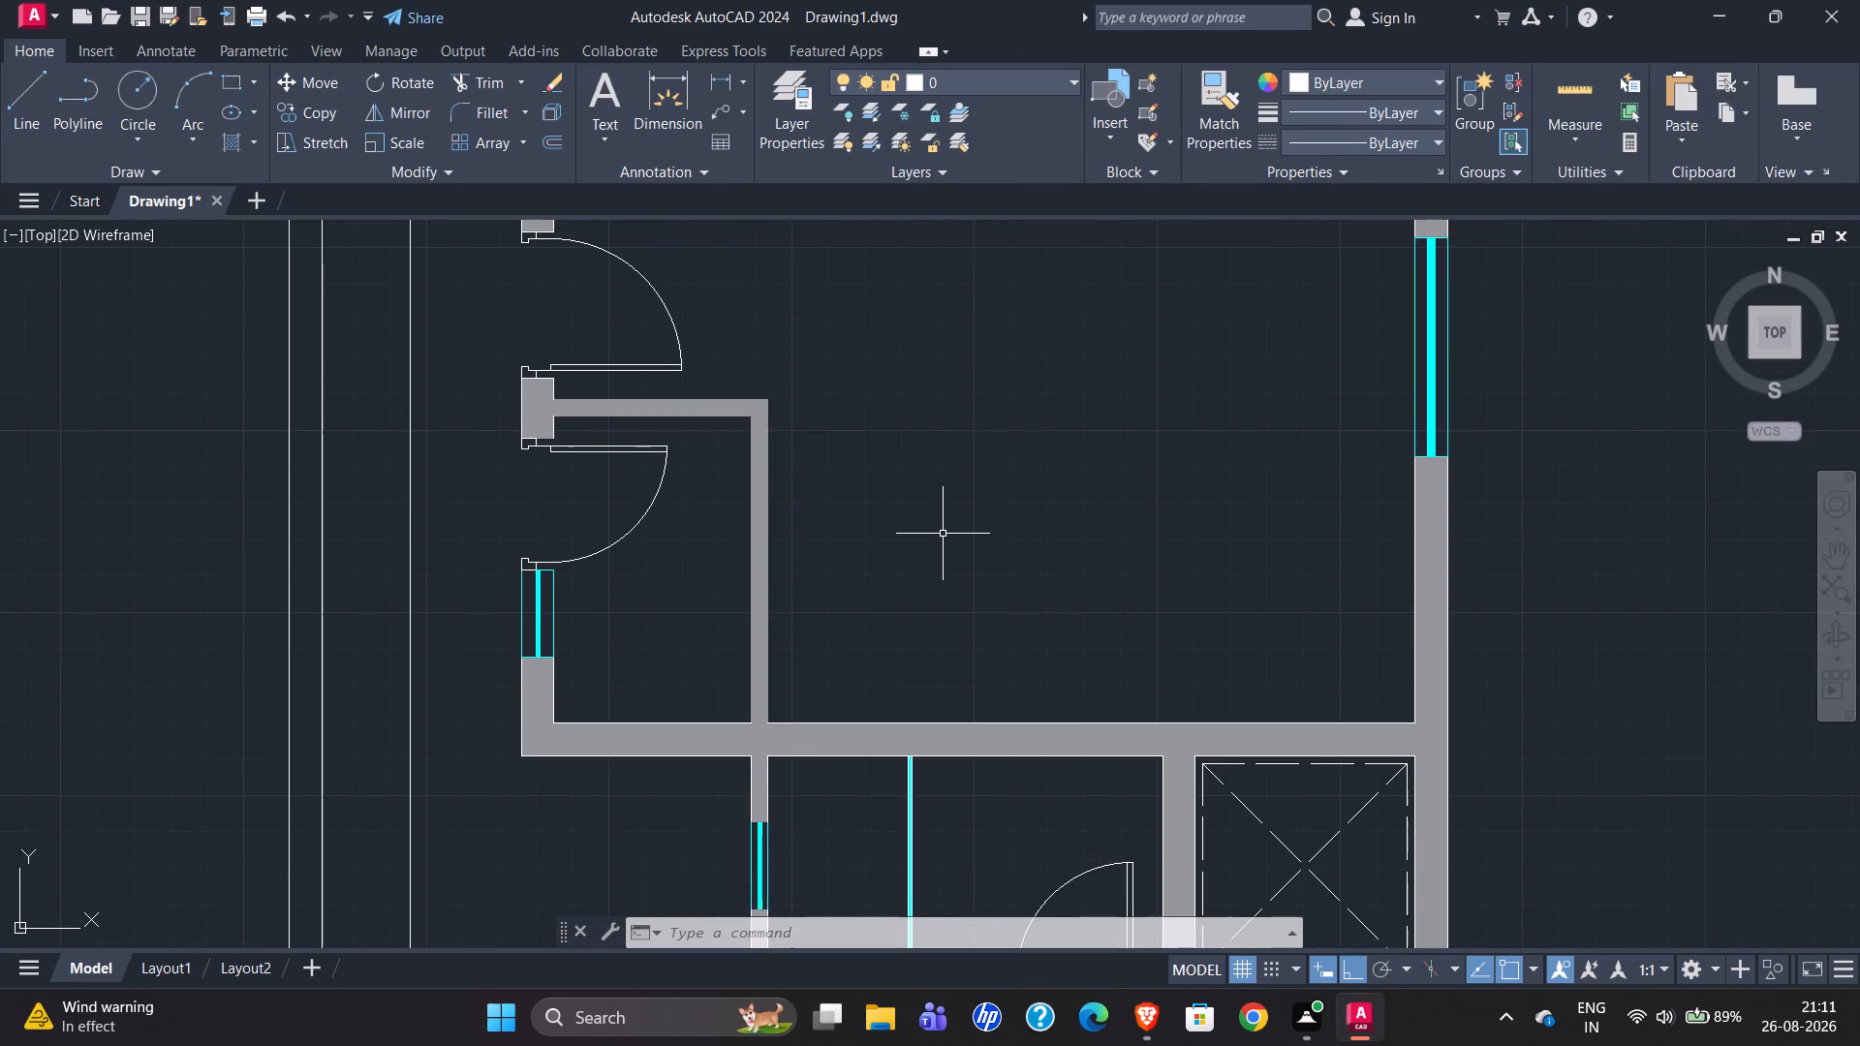
scroll(770, 563, down, 2)
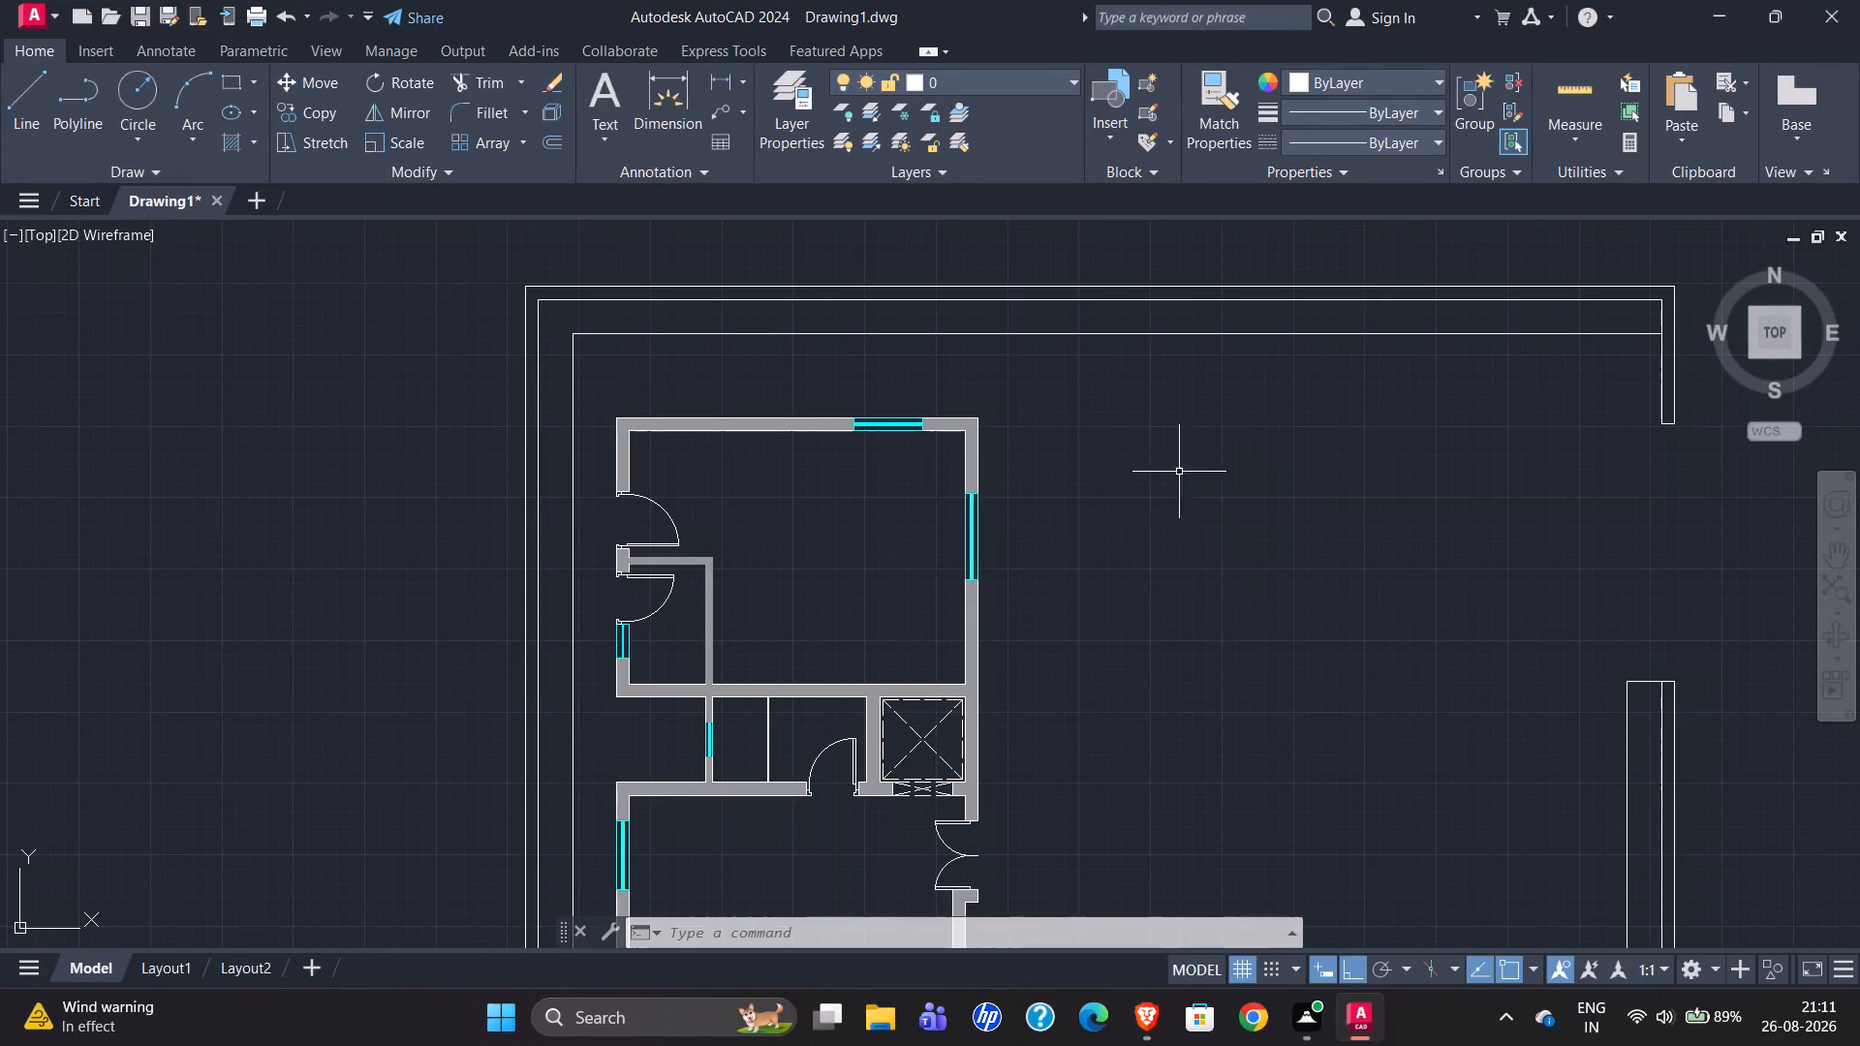
scroll(1156, 448, down, 1)
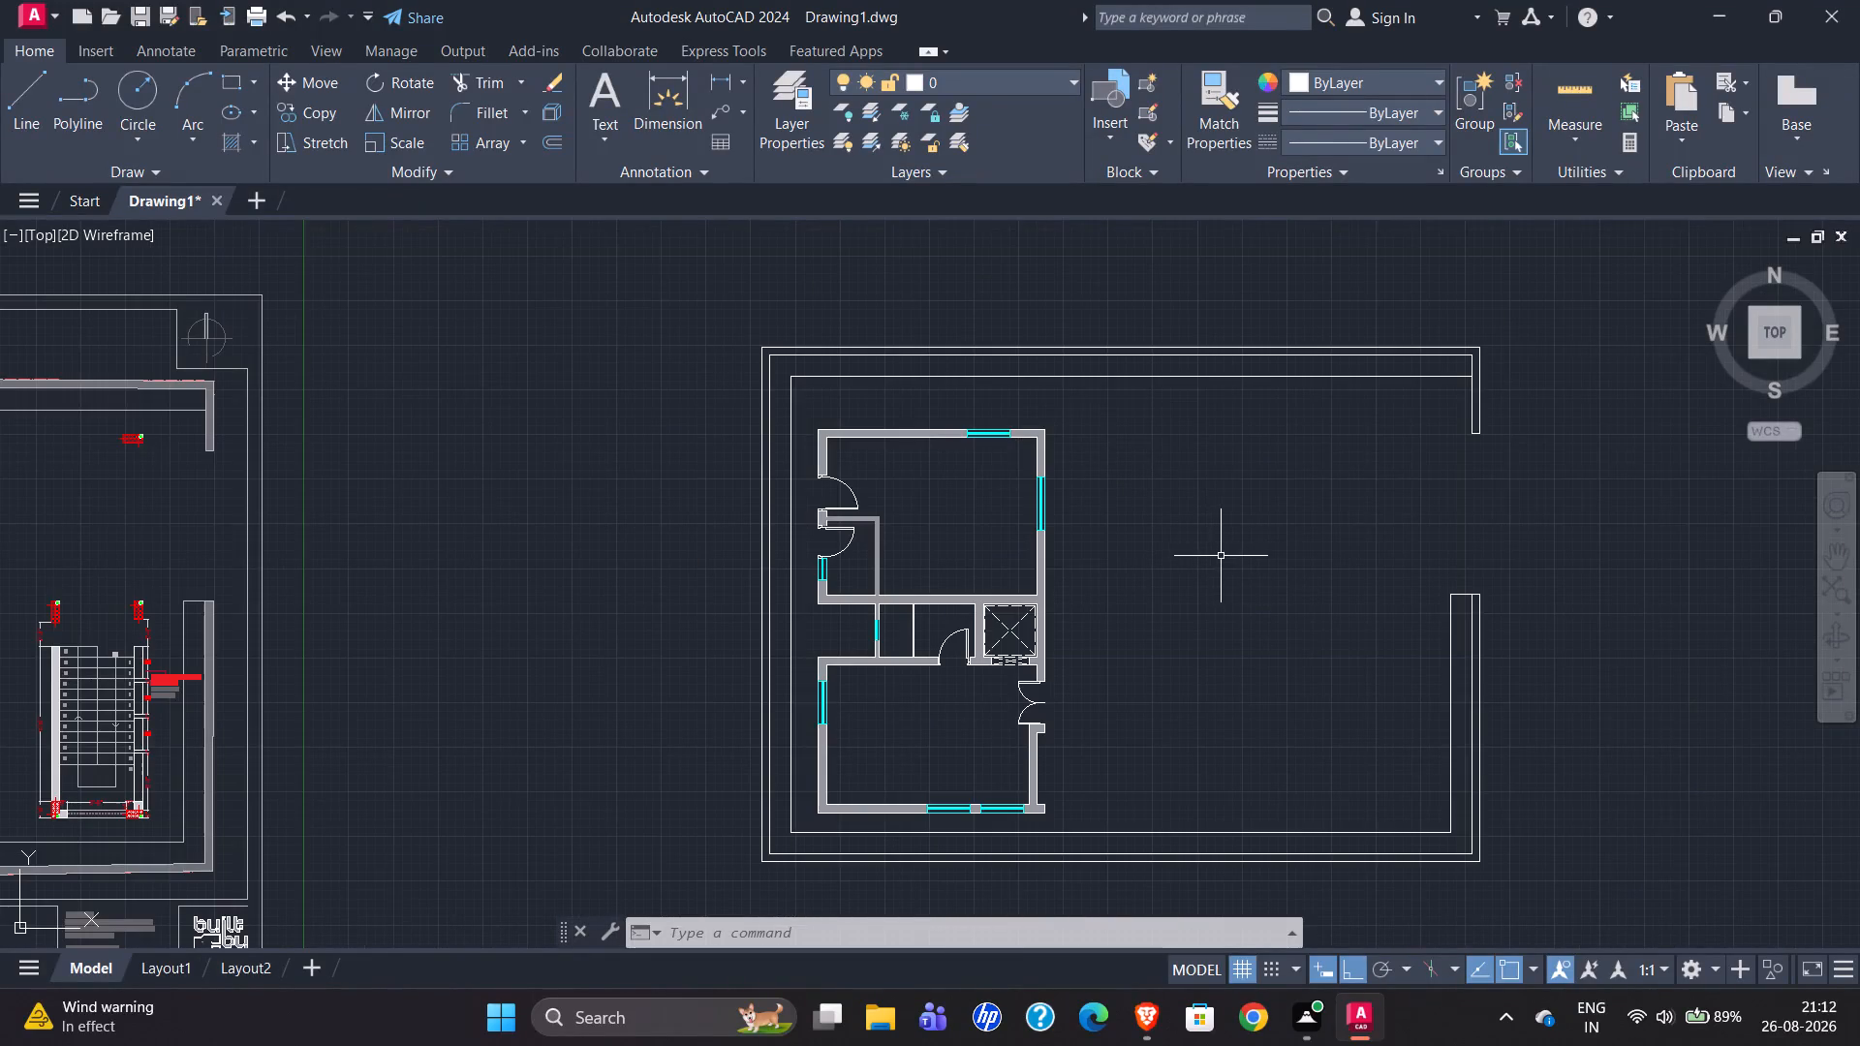
scroll(1427, 523, down, 1)
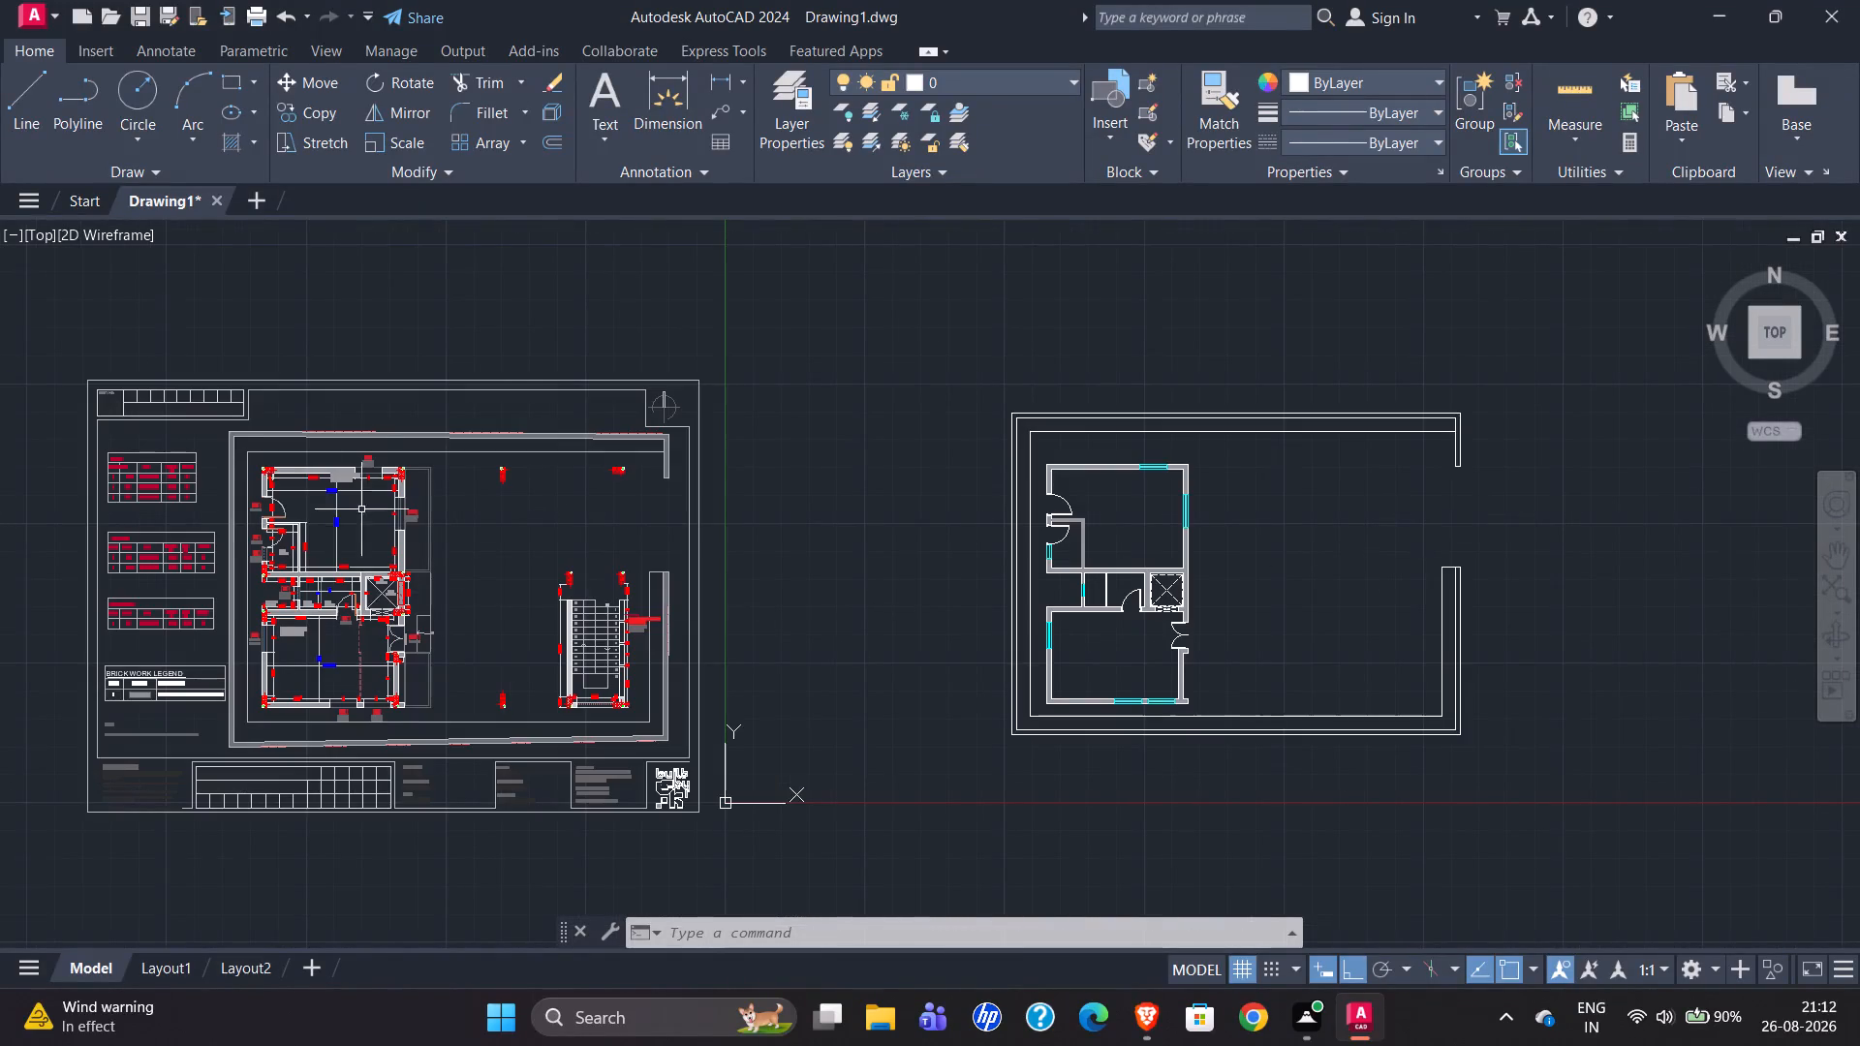
scroll(275, 742, up, 4)
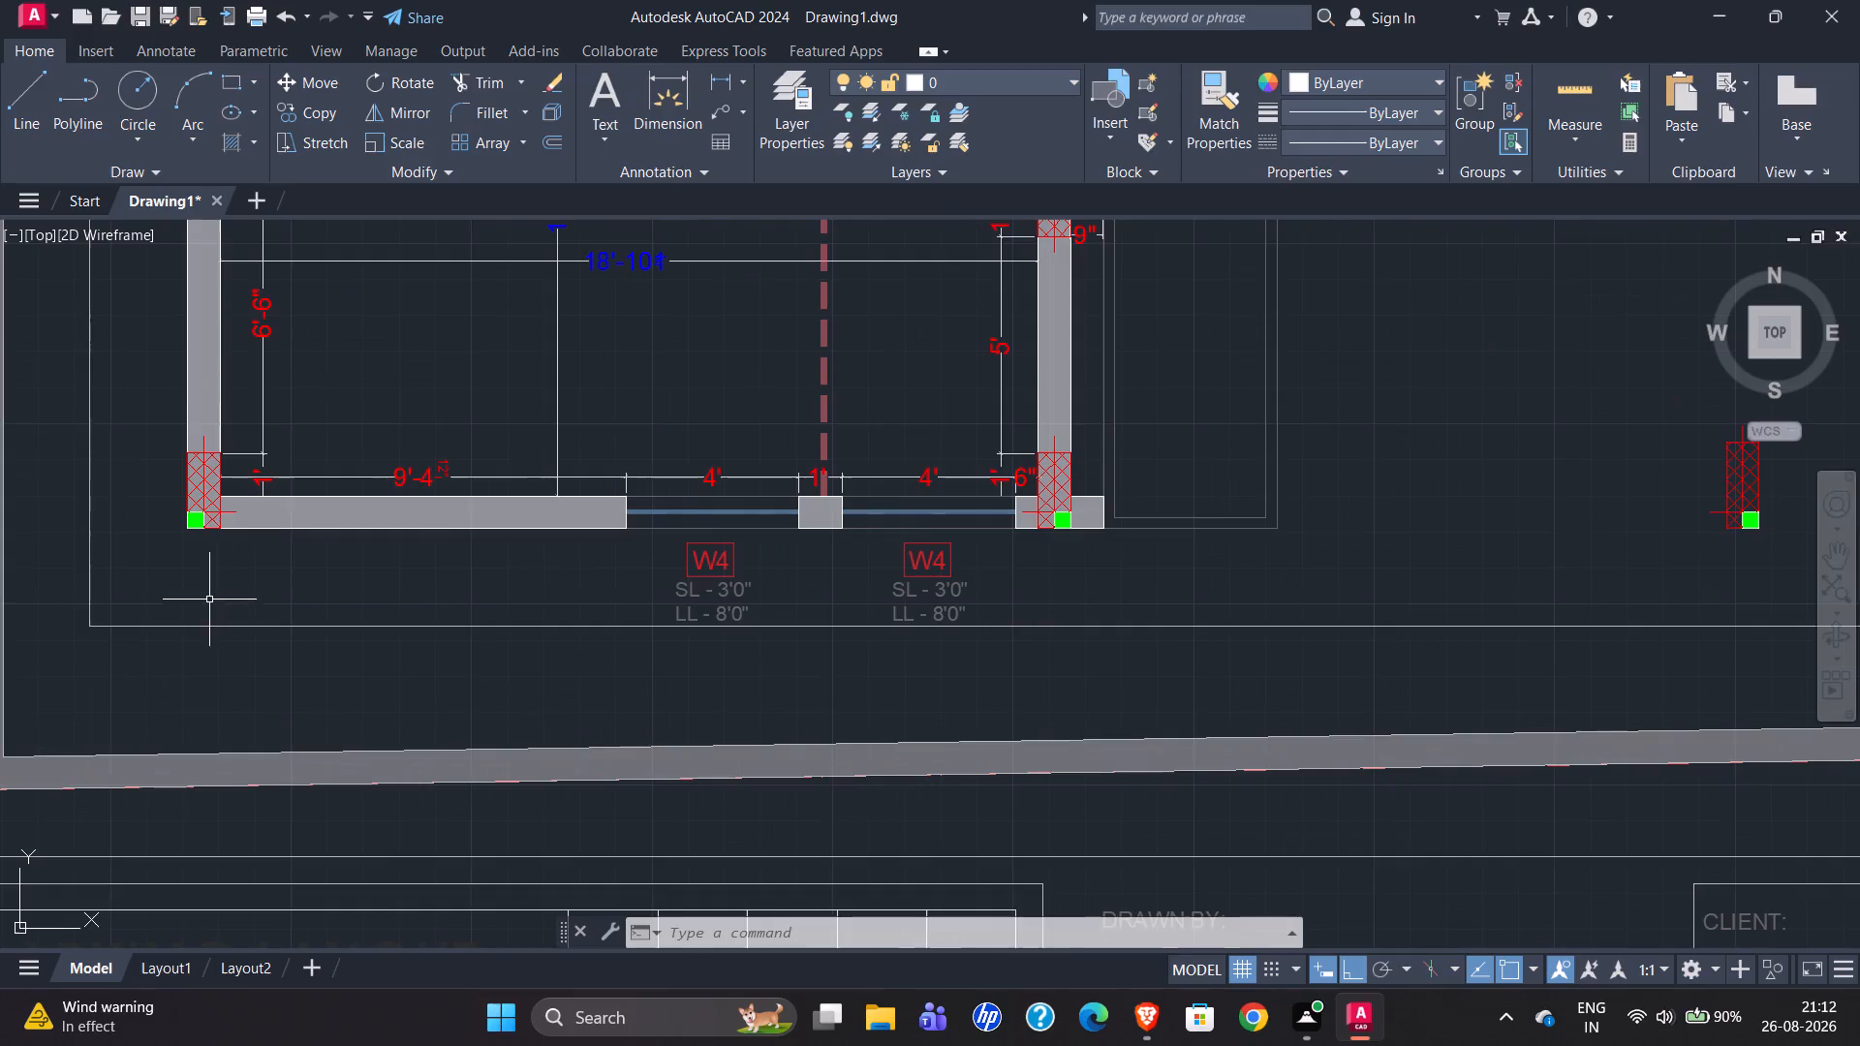
scroll(161, 636, down, 2)
scroll(108, 605, up, 2)
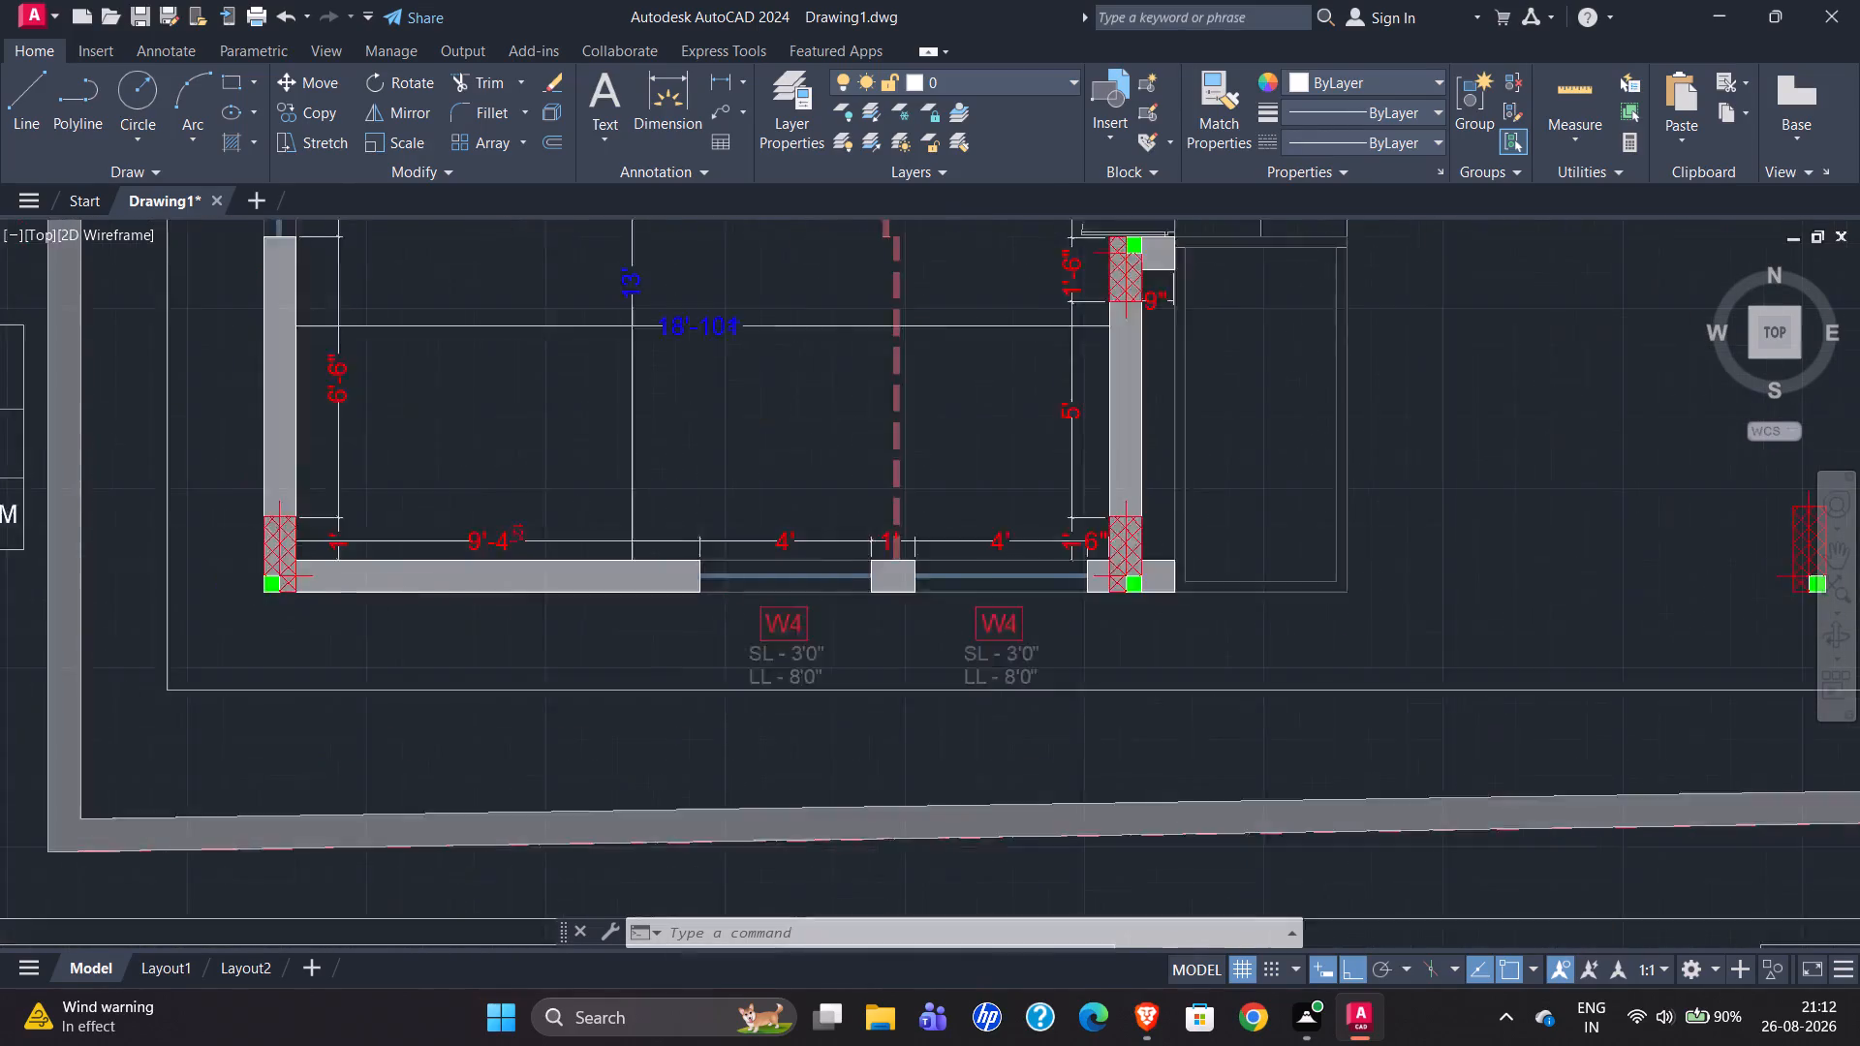
scroll(108, 605, up, 2)
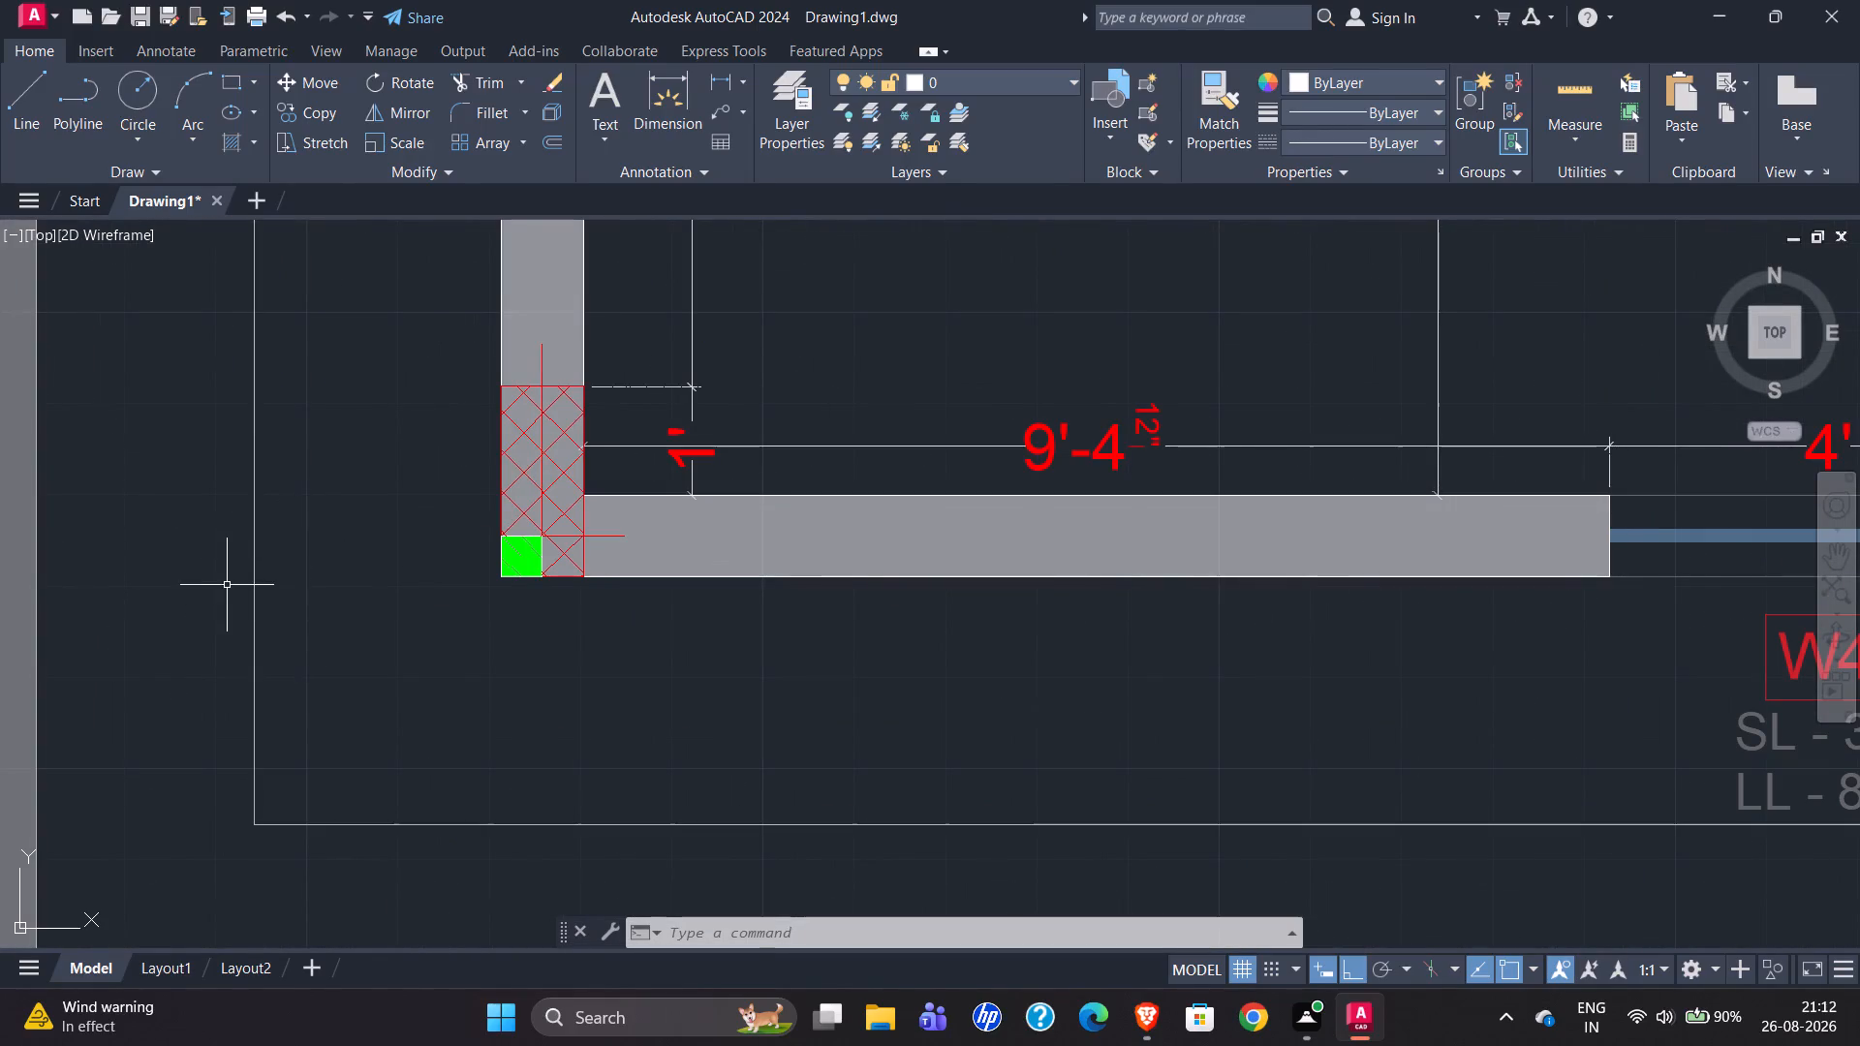
scroll(226, 585, down, 4)
scroll(847, 632, up, 4)
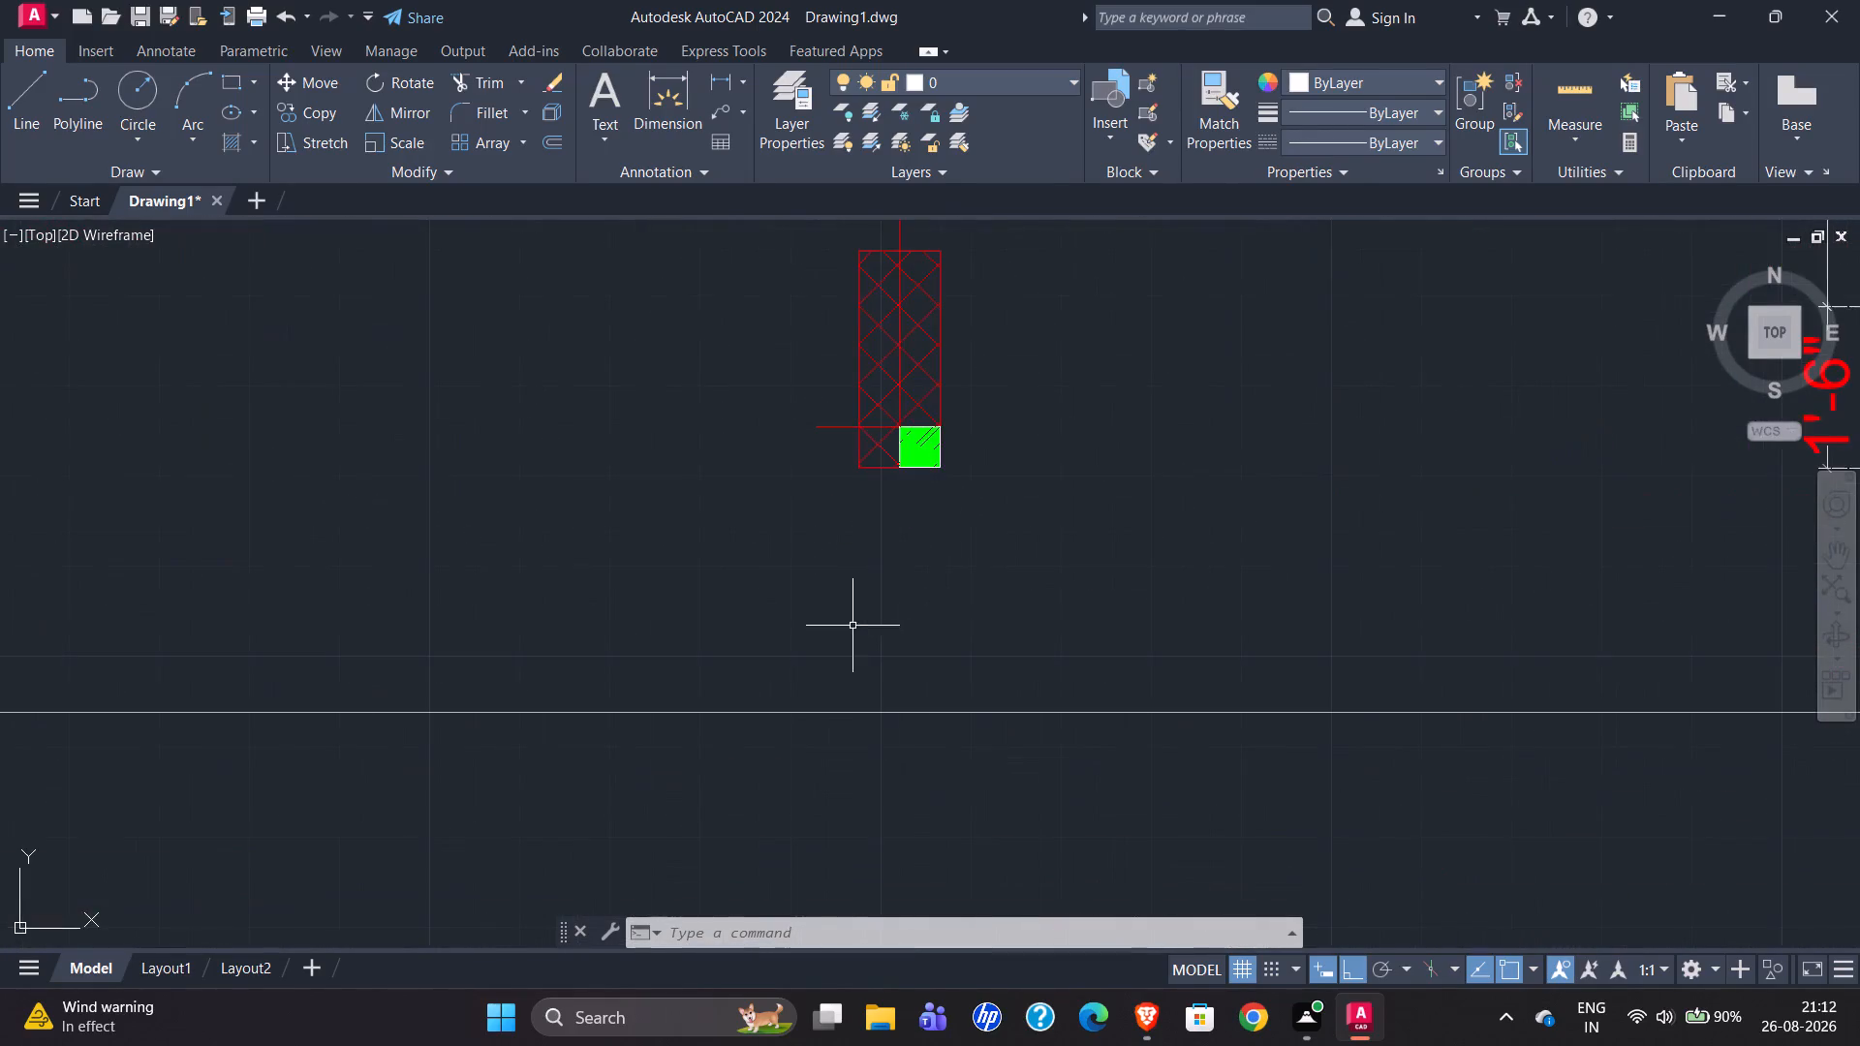
Measure the long side of the detached red-hatched column south of the reference plan with a trial line.
scroll(803, 609, down, 1)
click(17, 98)
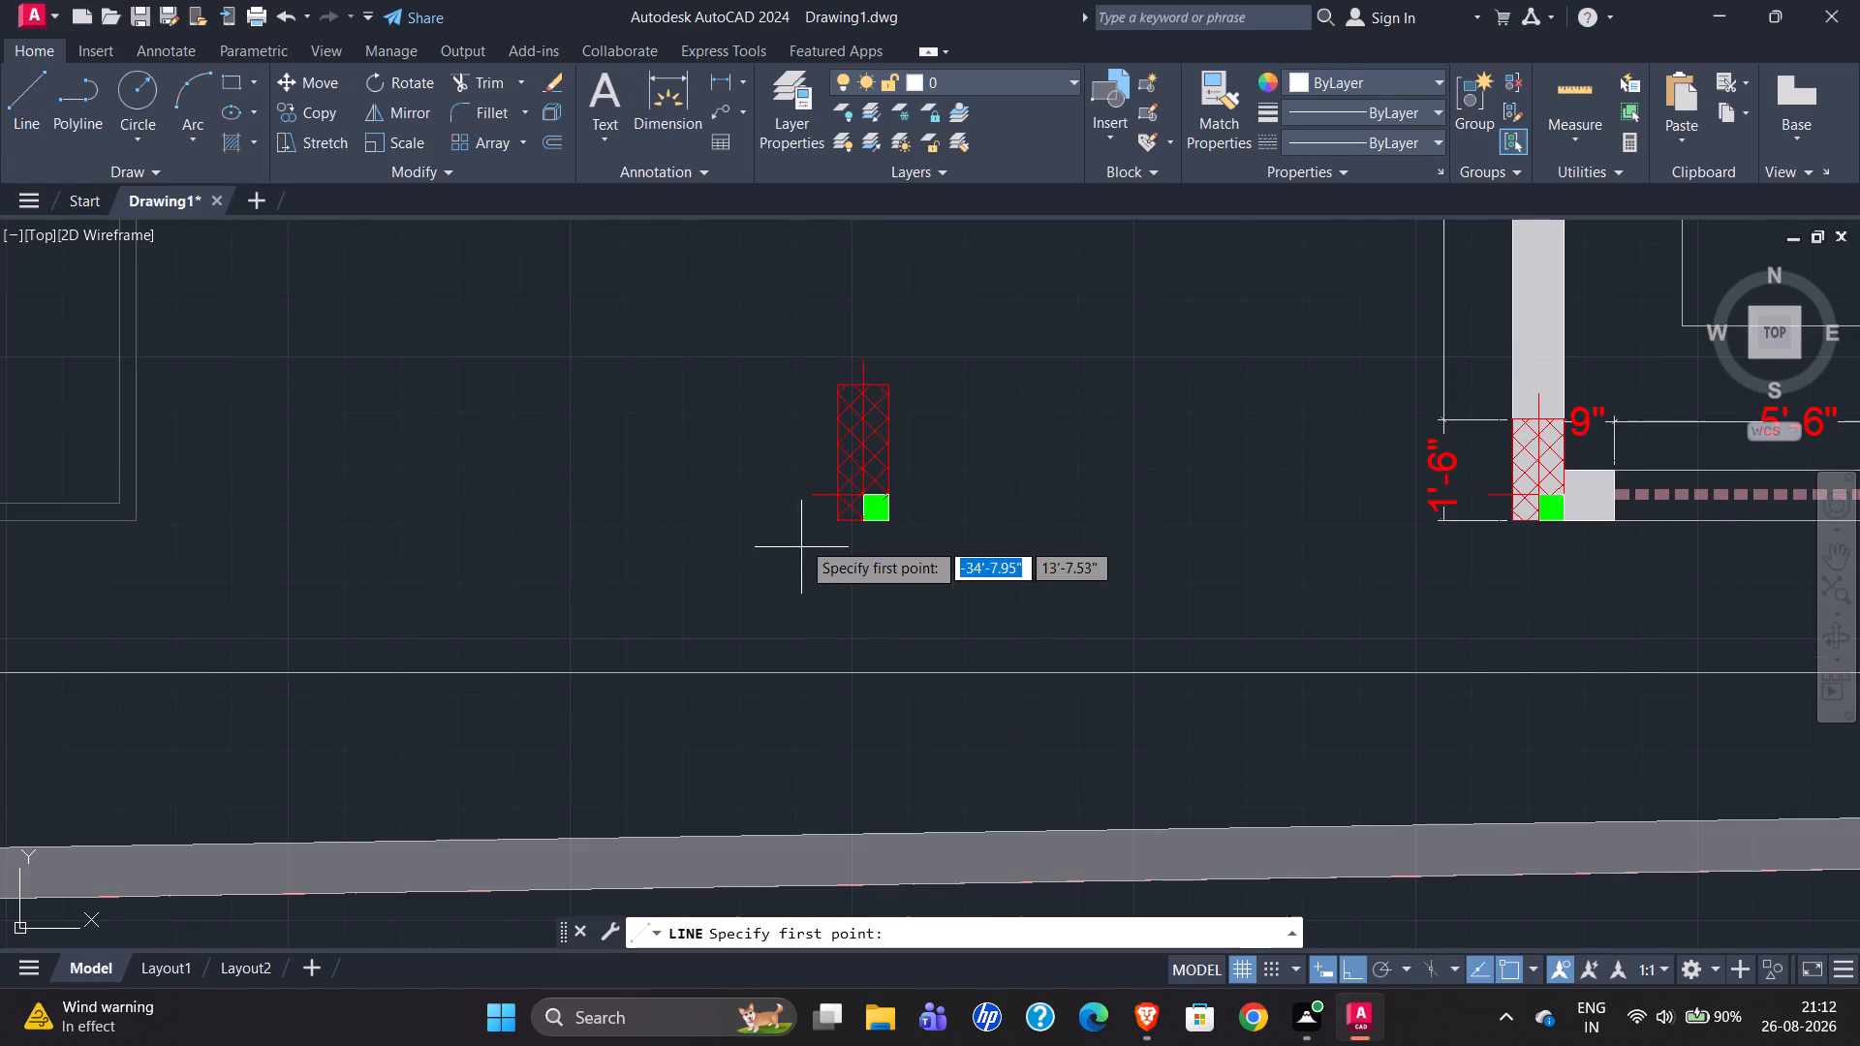
scroll(835, 394, up, 1)
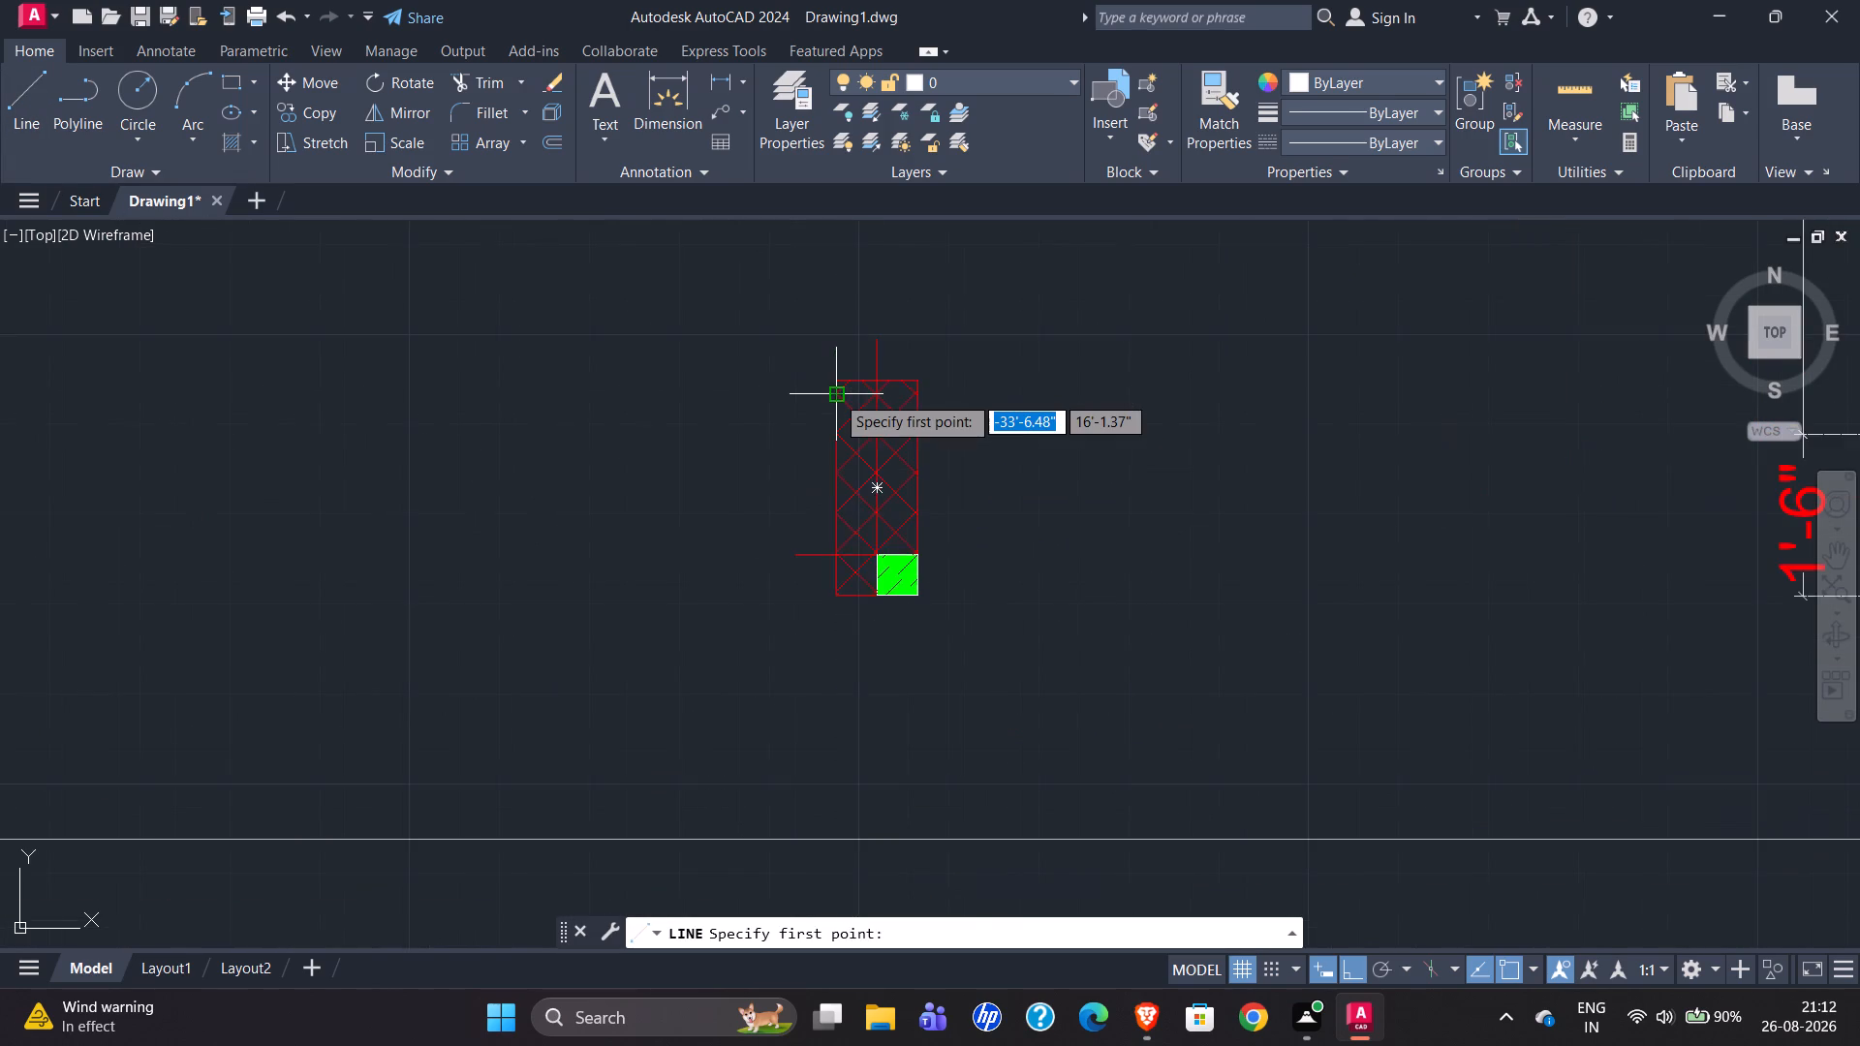
scroll(835, 394, up, 2)
click(835, 358)
scroll(827, 339, down, 2)
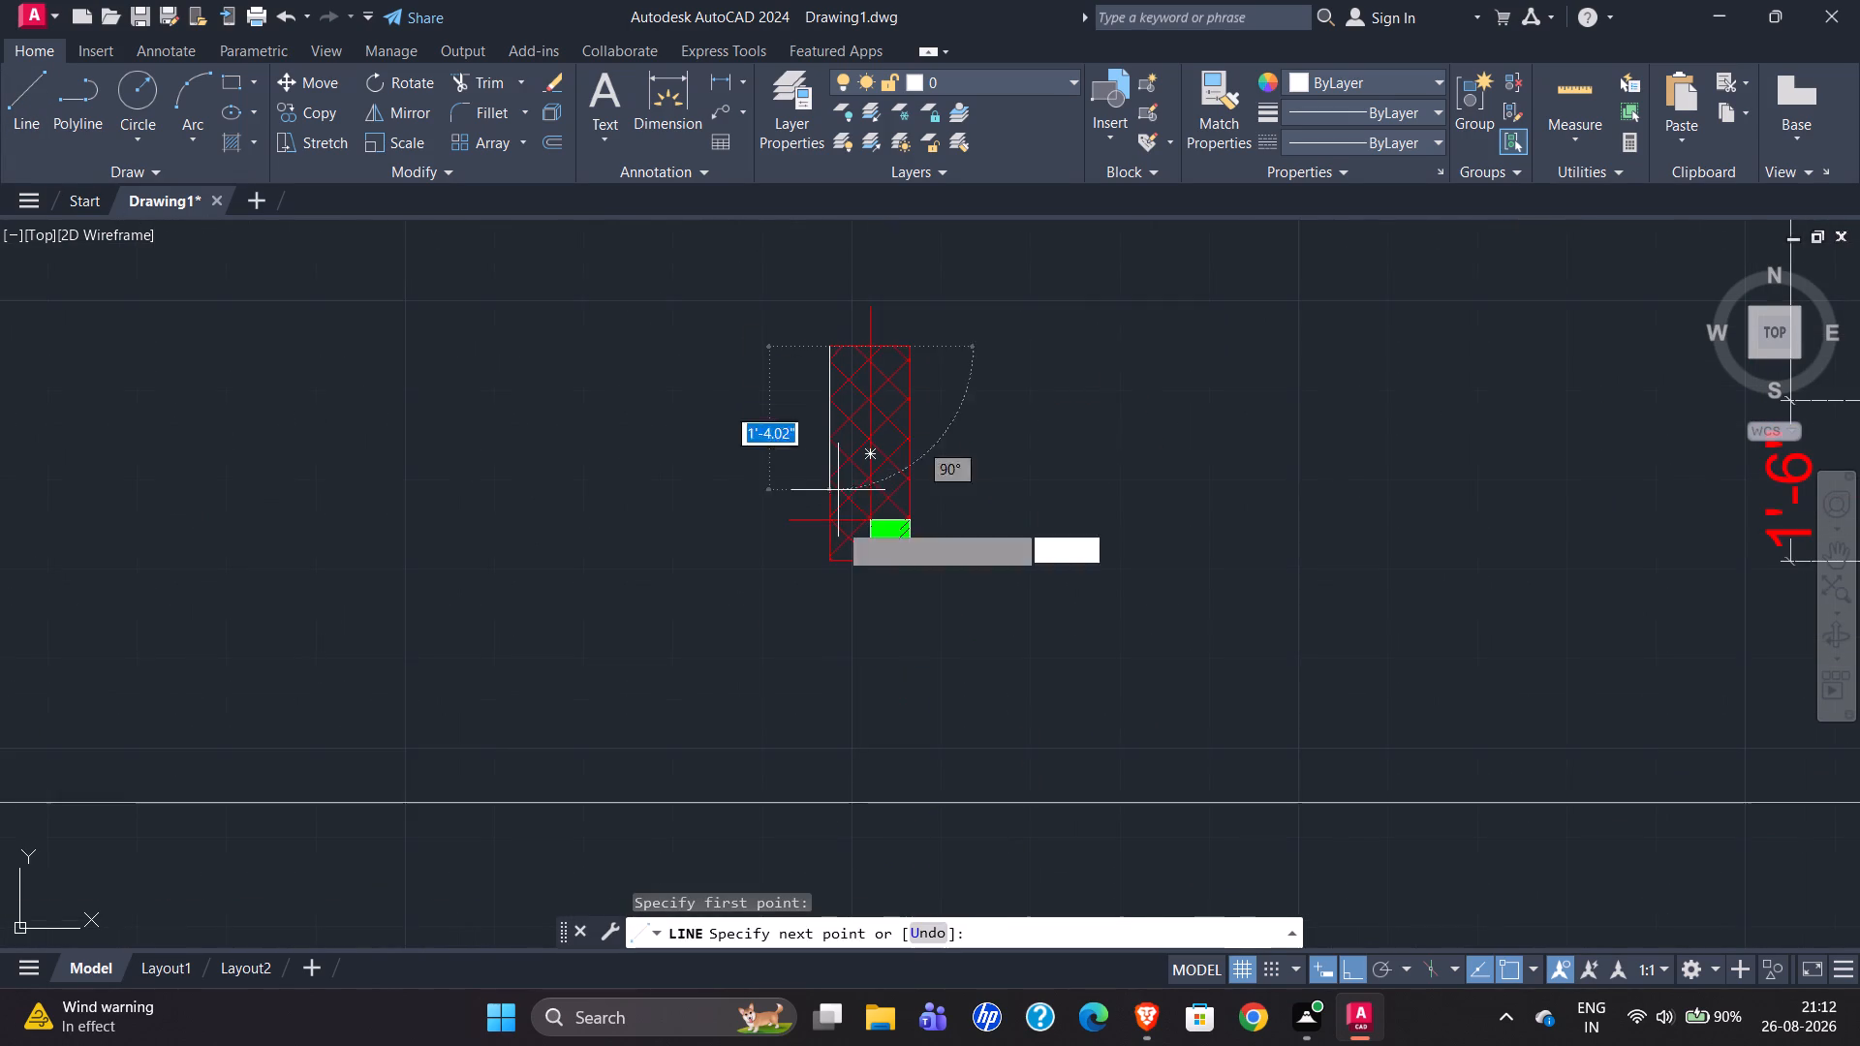
scroll(824, 562, up, 2)
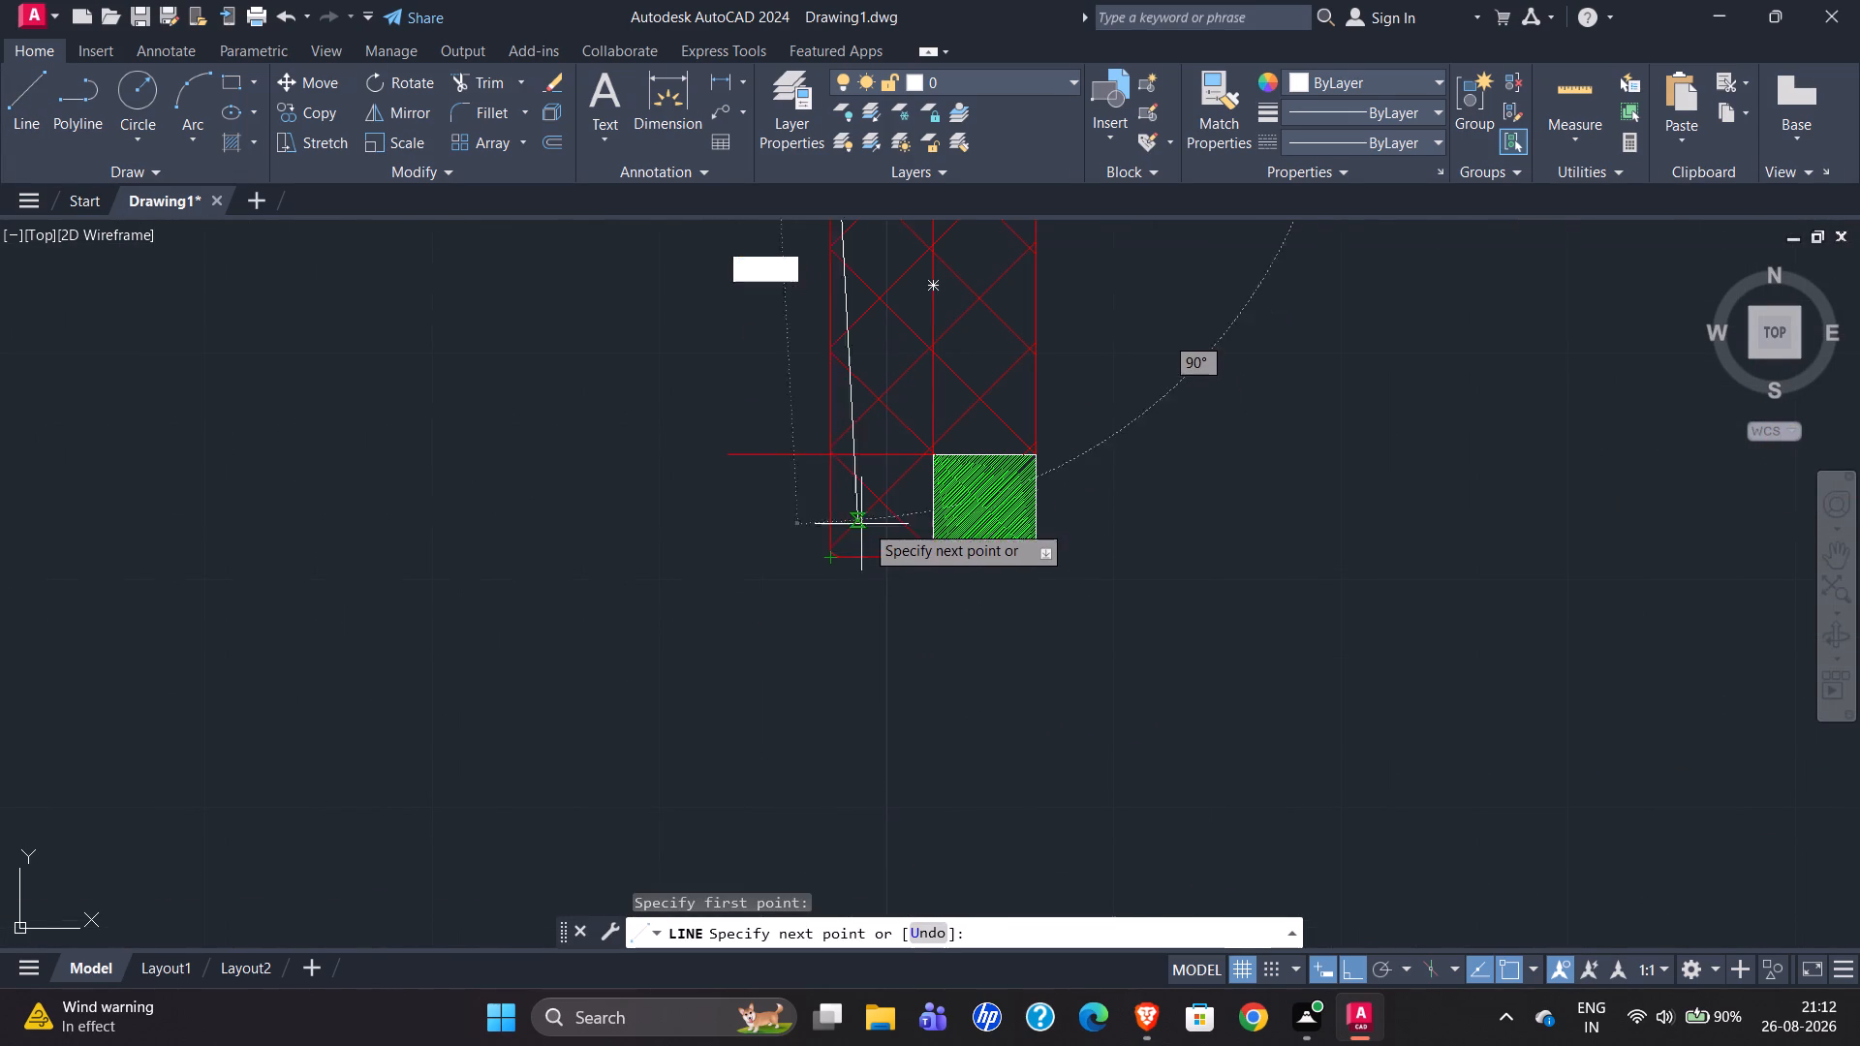
key(Escape)
Measure the long side of the red-hatched column at the office room's southwest corner with a trial line.
scroll(878, 513, down, 3)
scroll(1056, 526, down, 2)
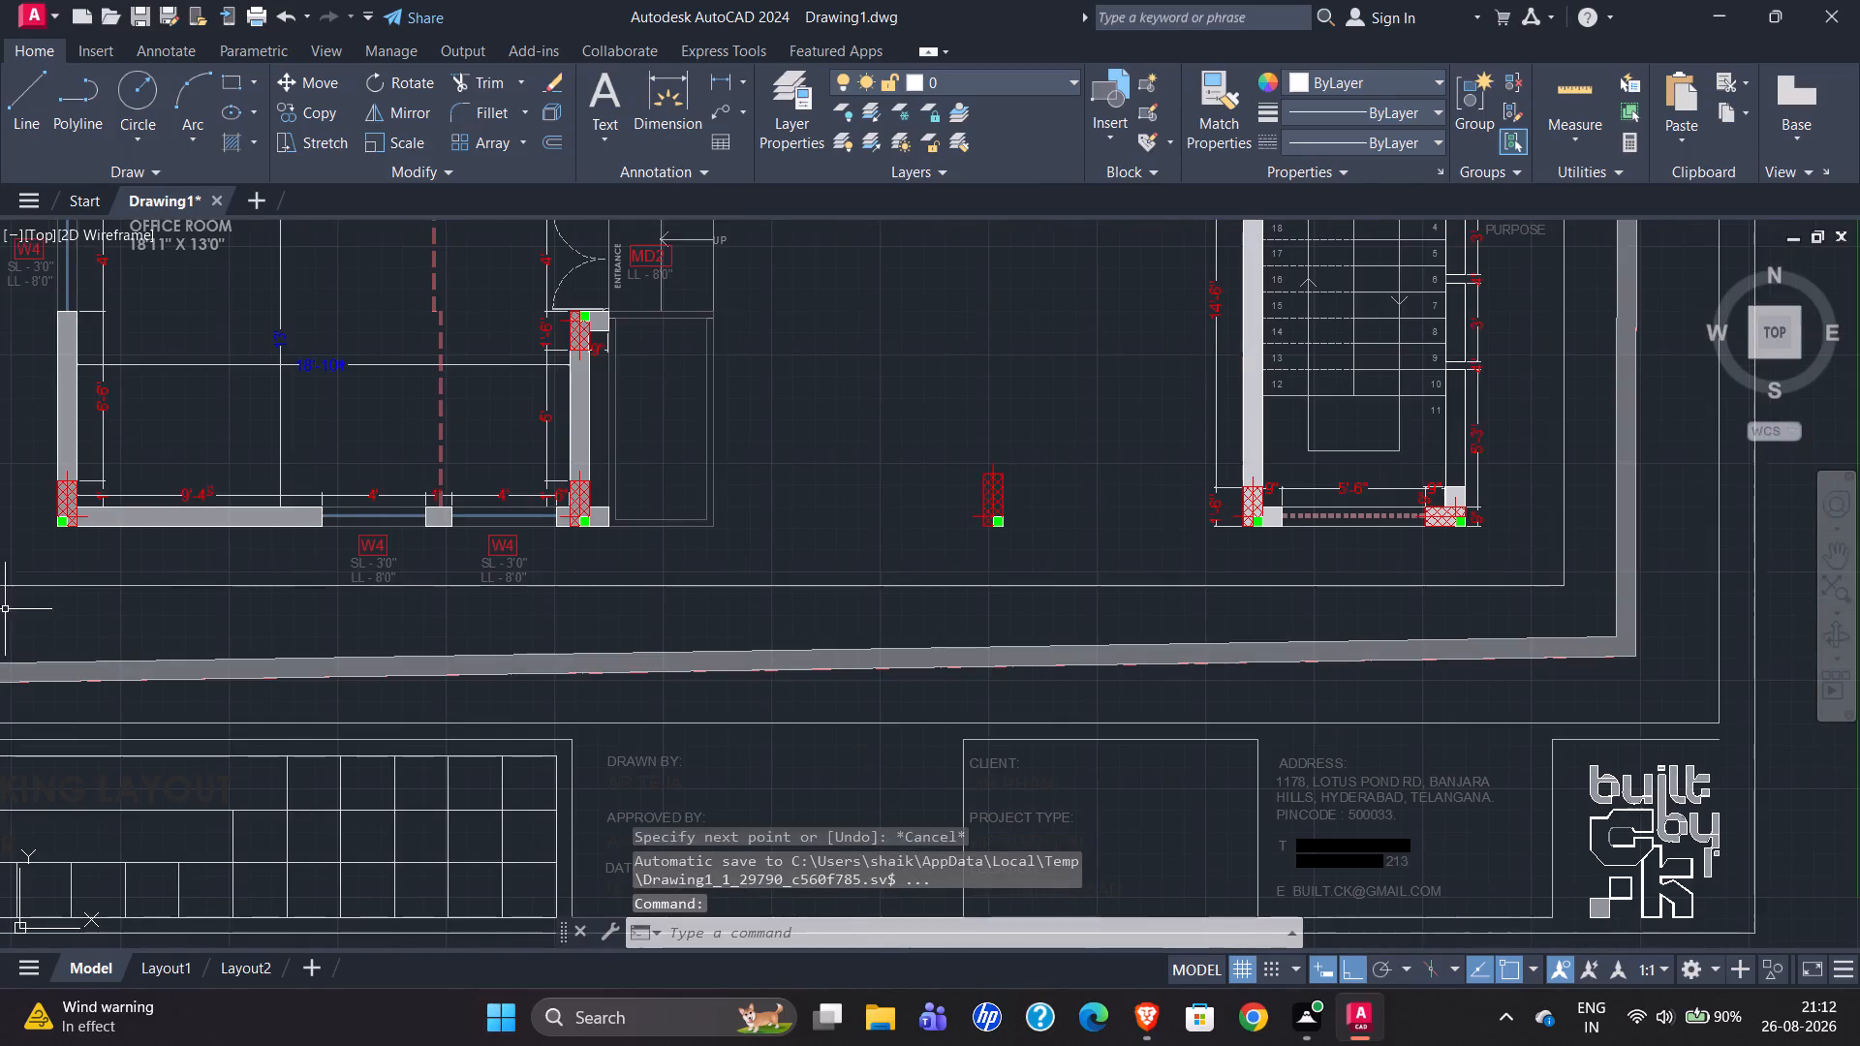
scroll(8, 517, up, 4)
click(39, 99)
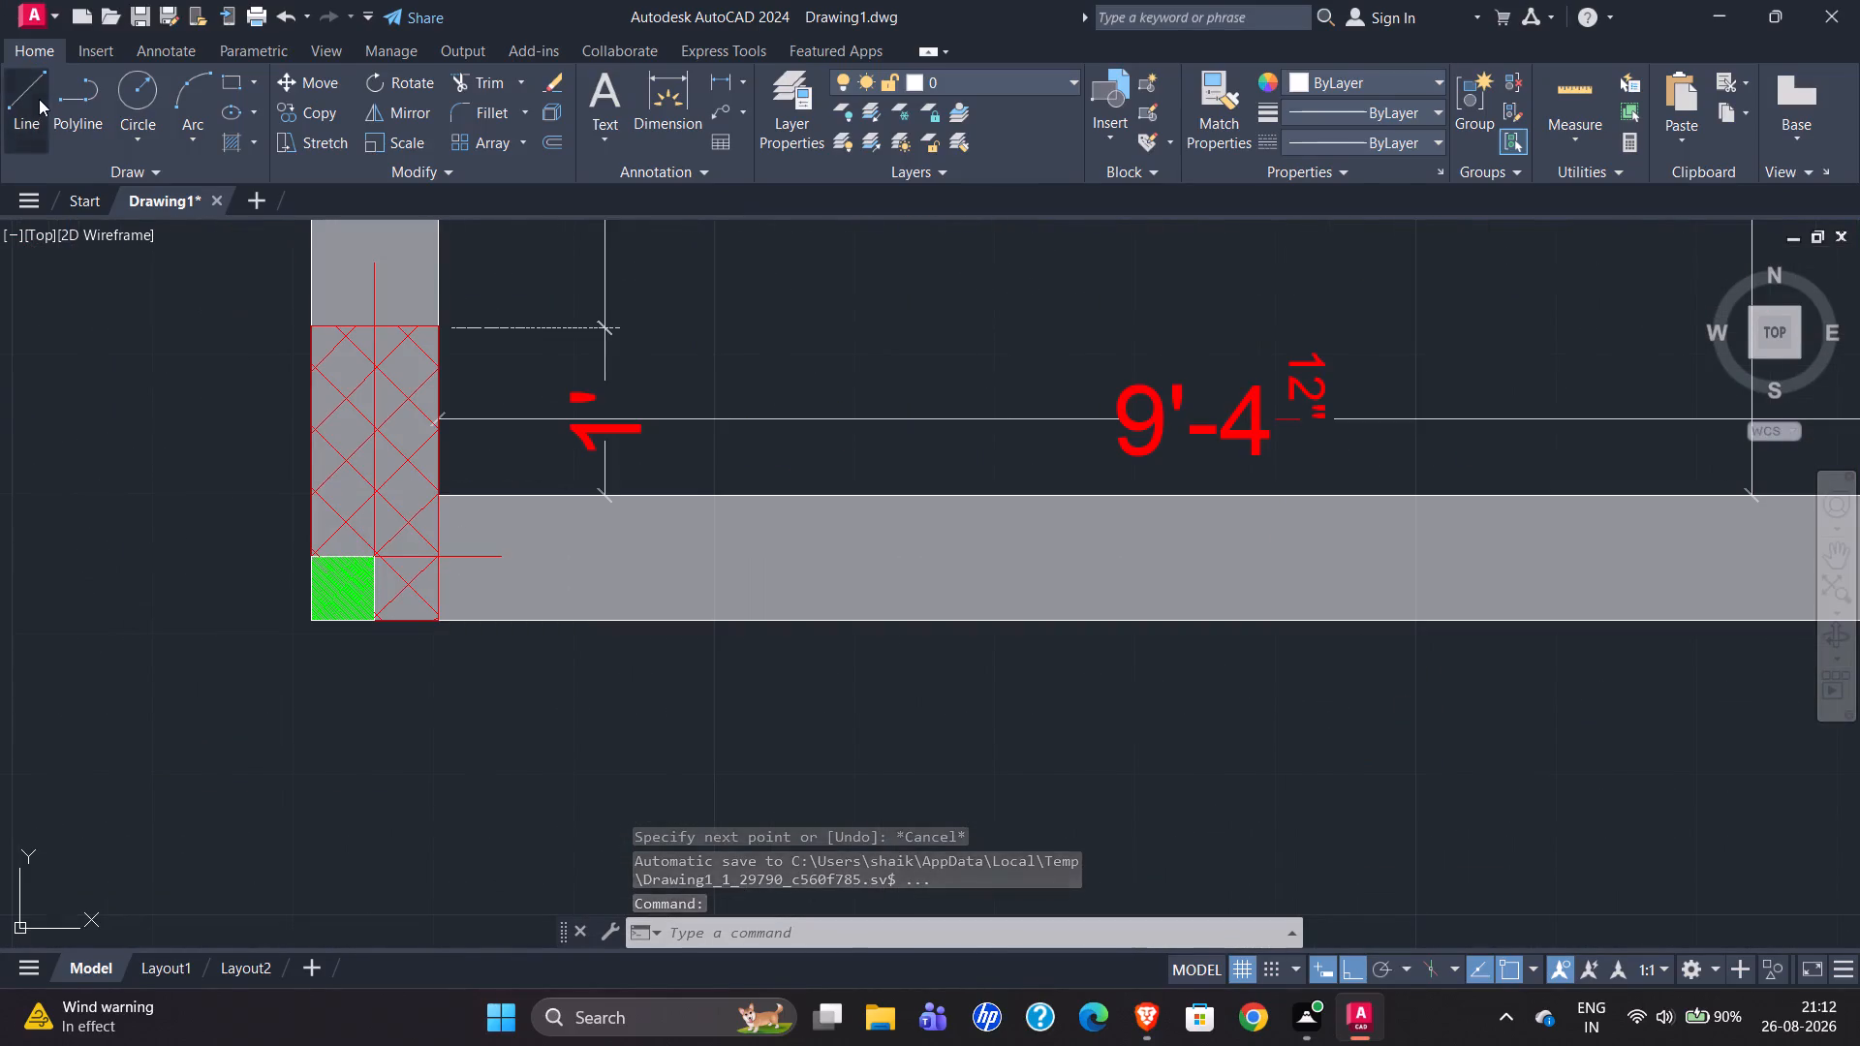
click(311, 328)
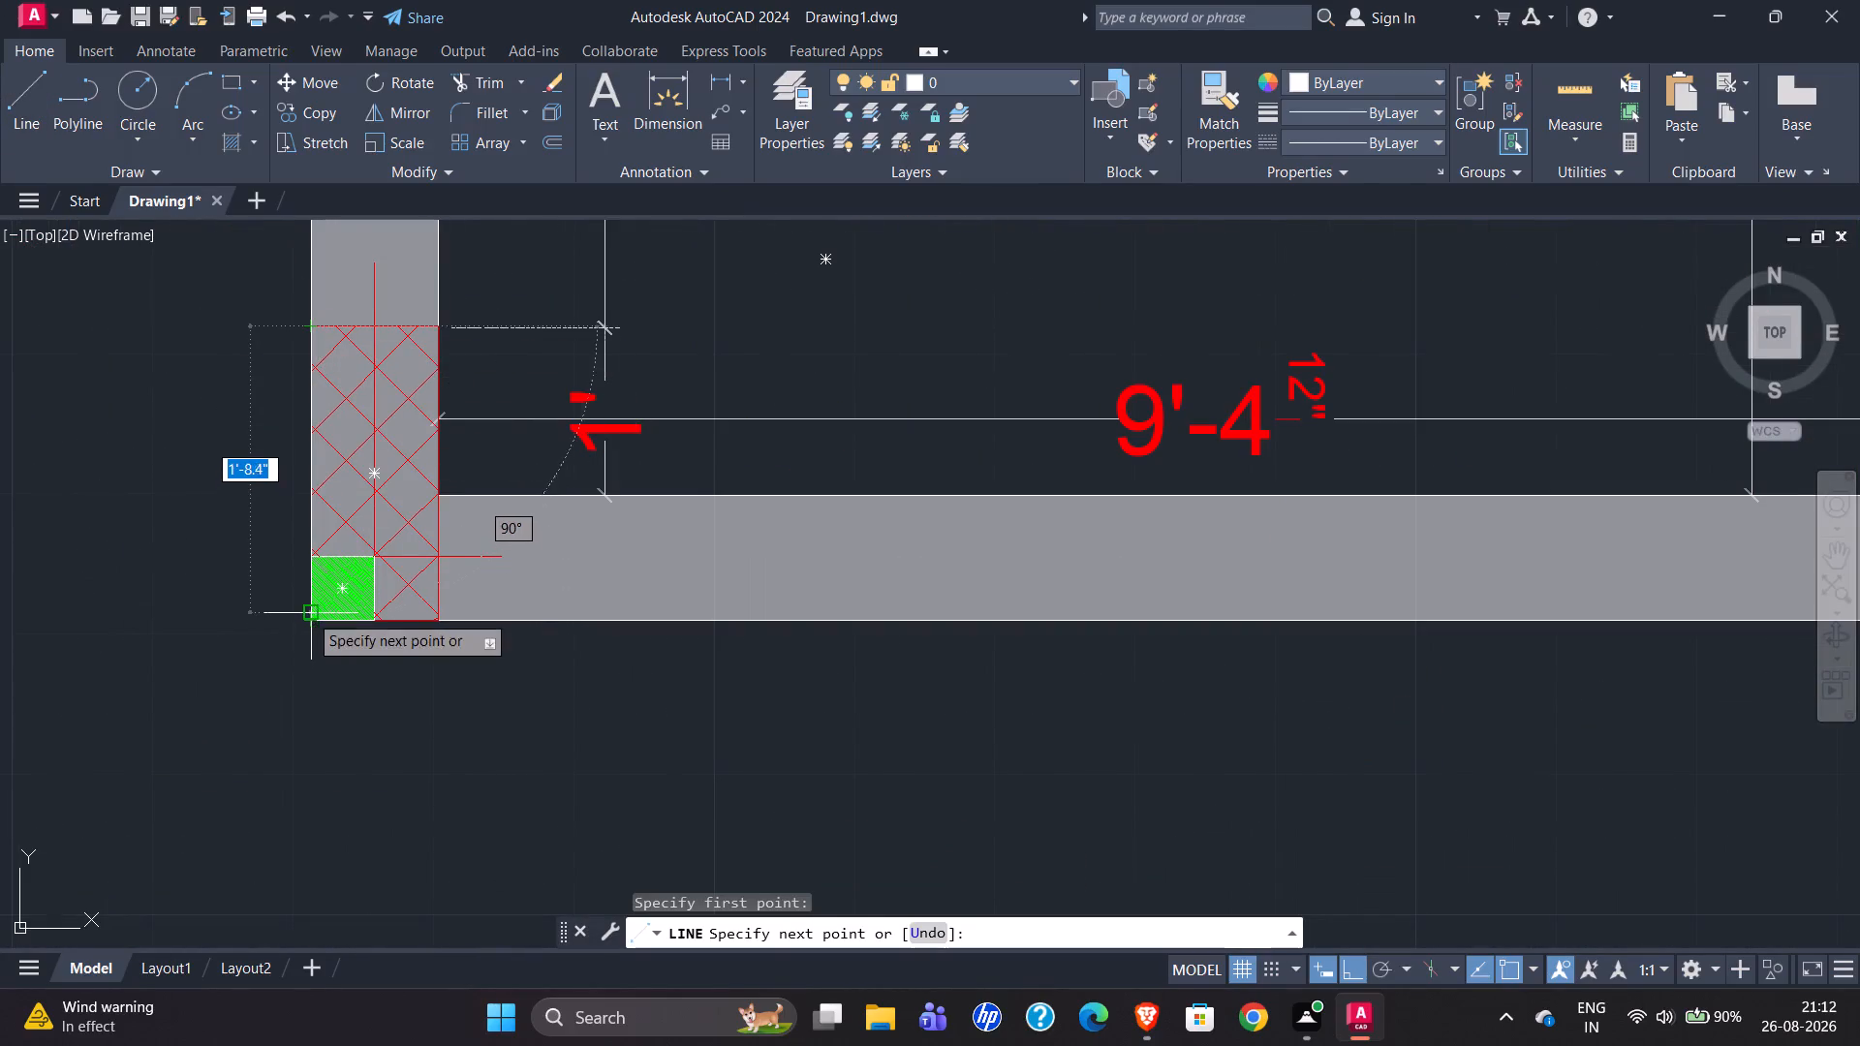
key(Escape)
scroll(280, 522, down, 2)
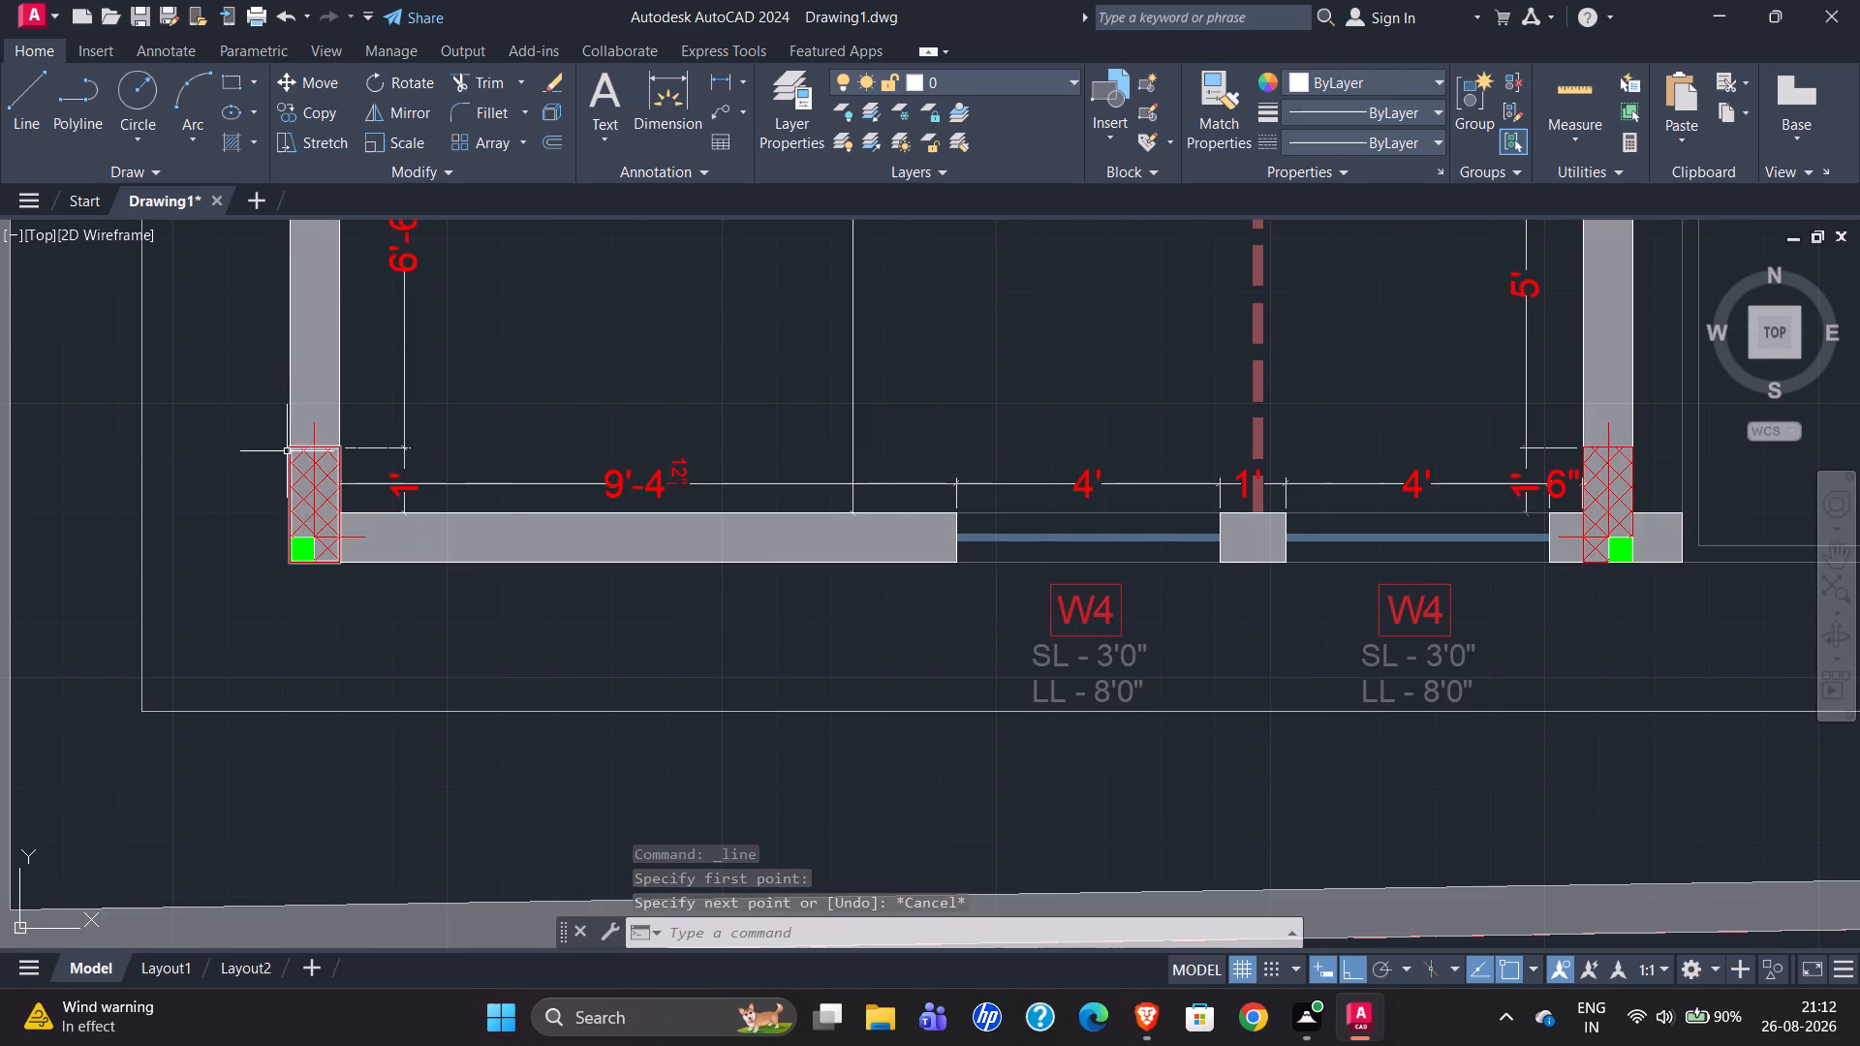
click(279, 424)
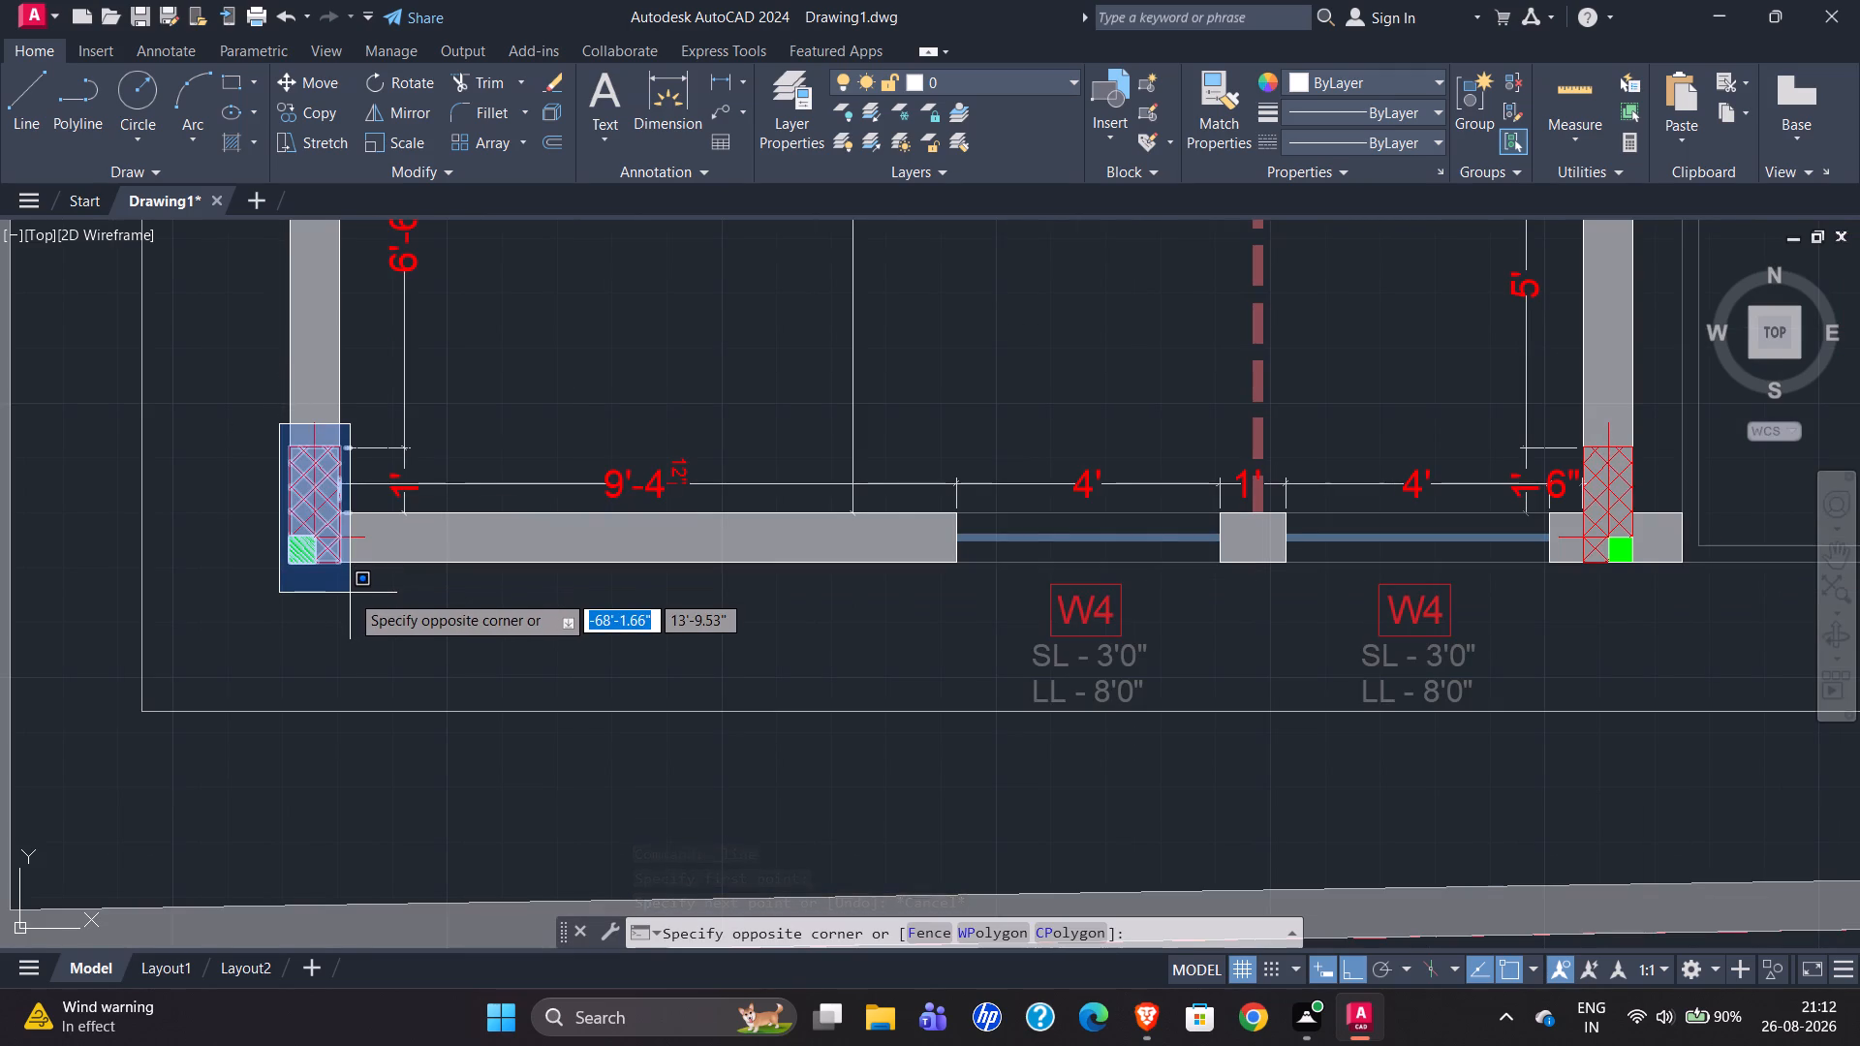
scroll(260, 549, up, 2)
key(Escape)
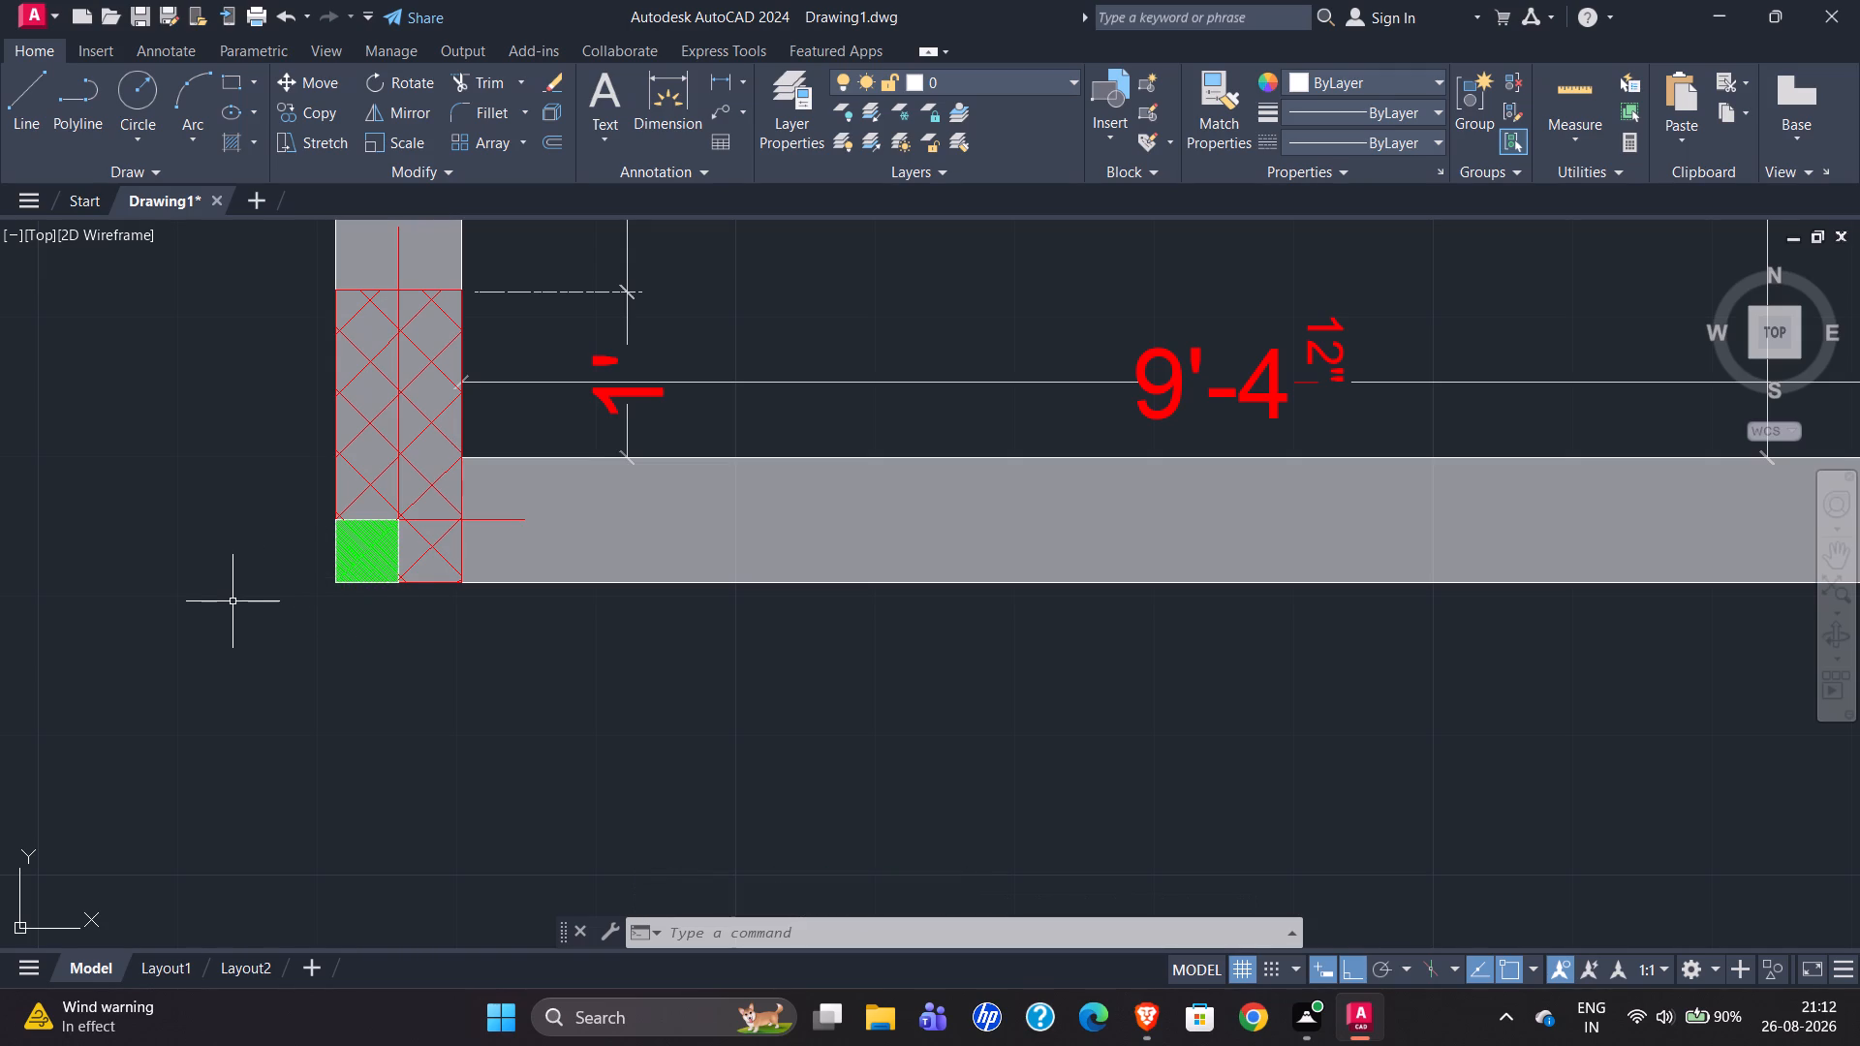
scroll(573, 679, down, 1)
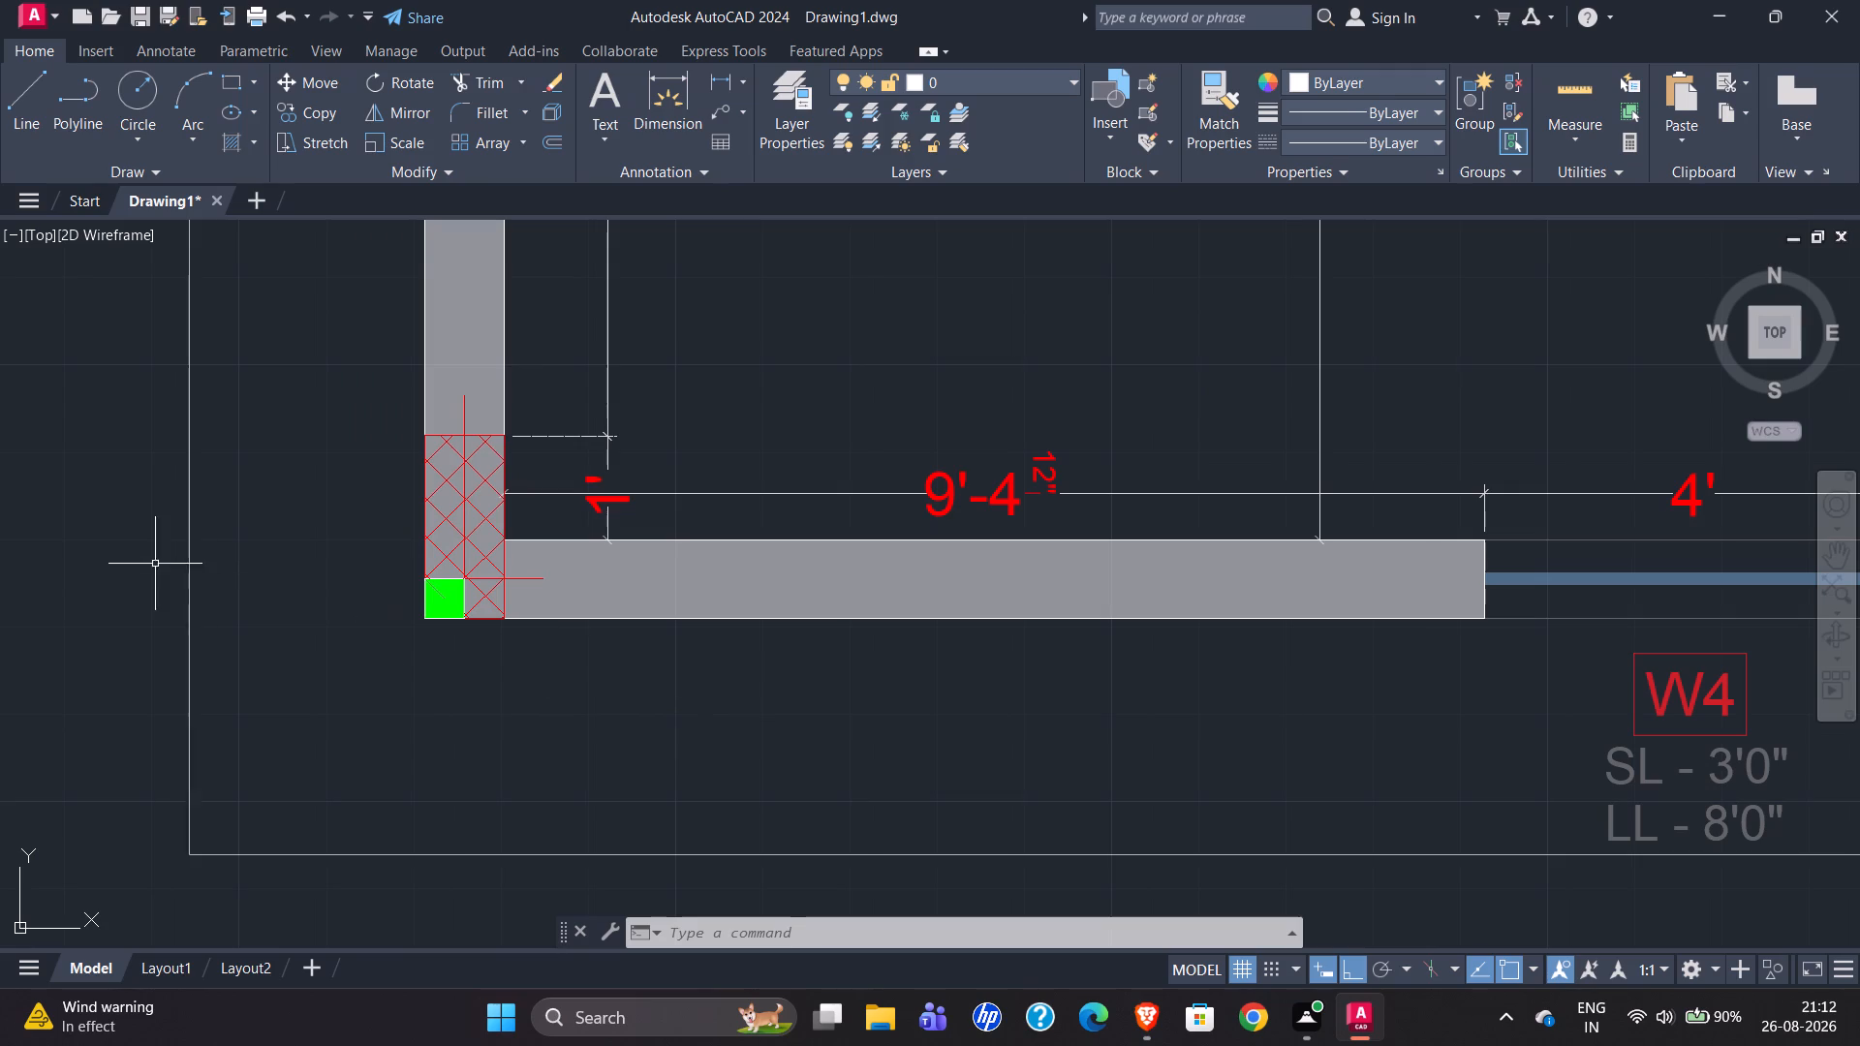
Set the current object colour to red.
click(5, 90)
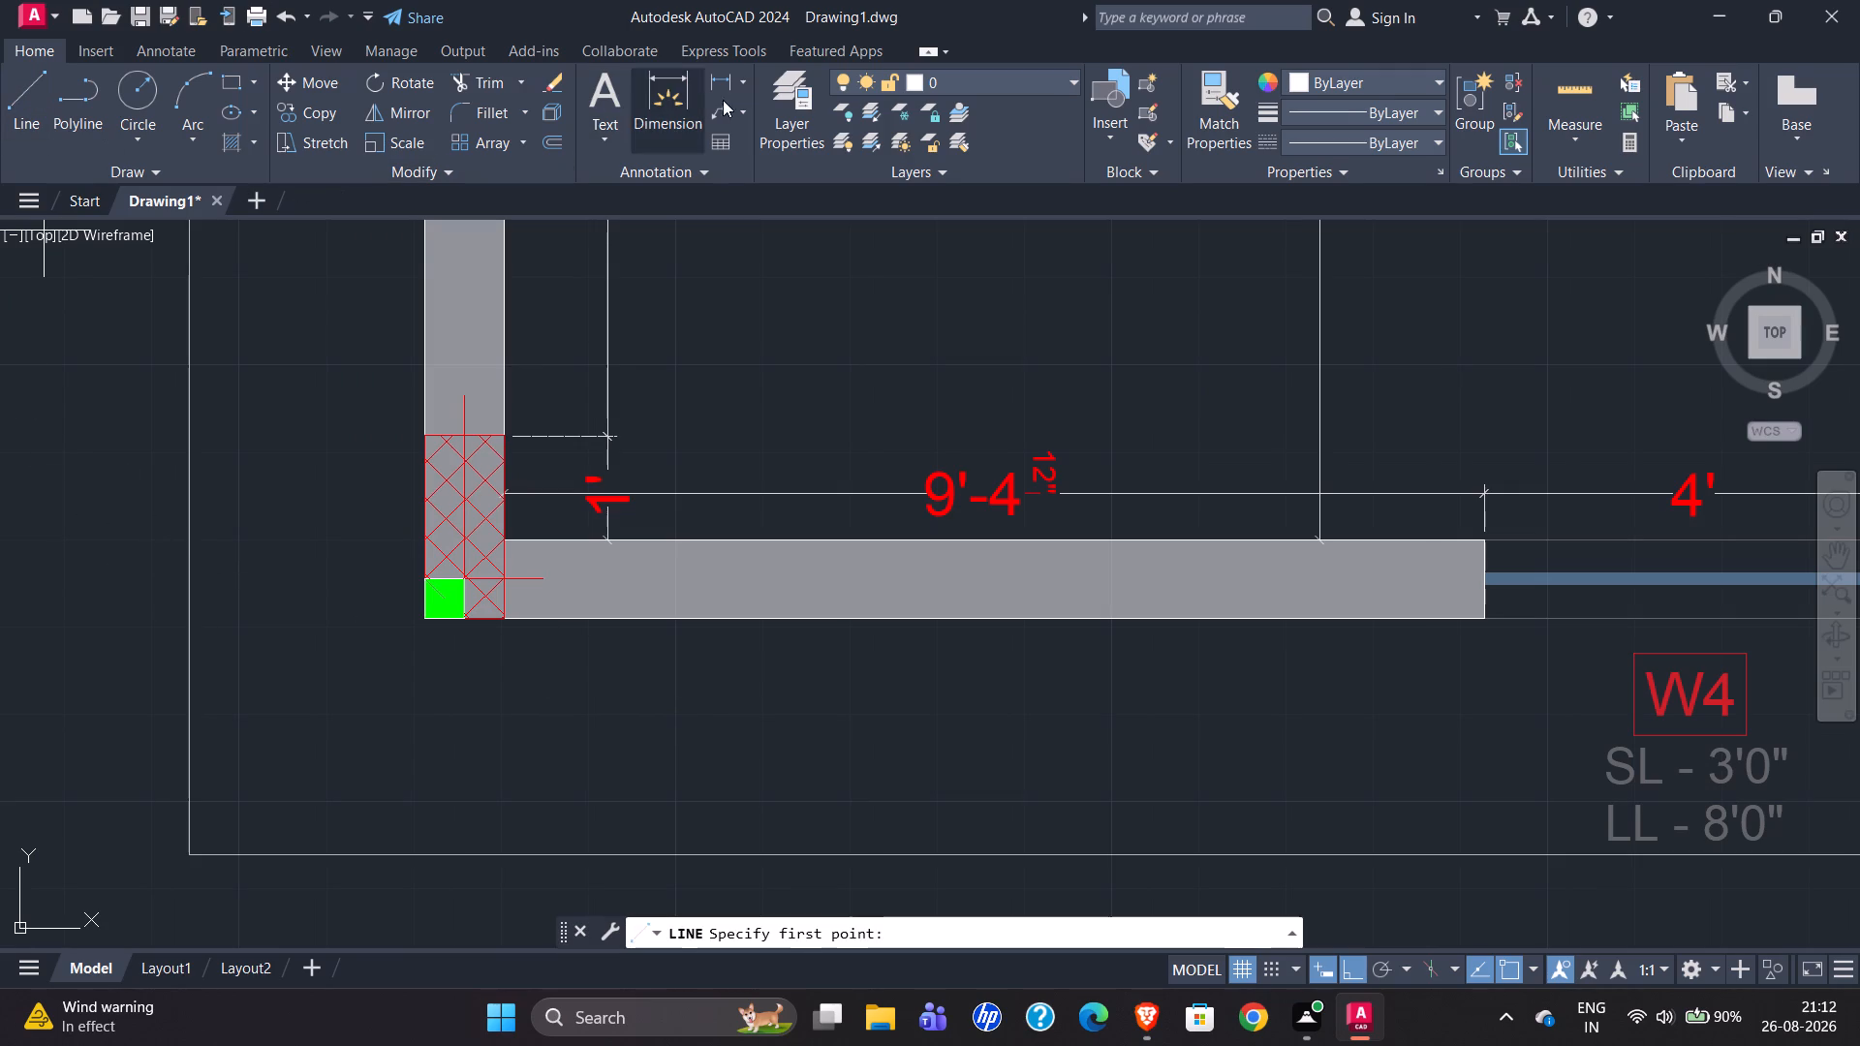
click(1372, 79)
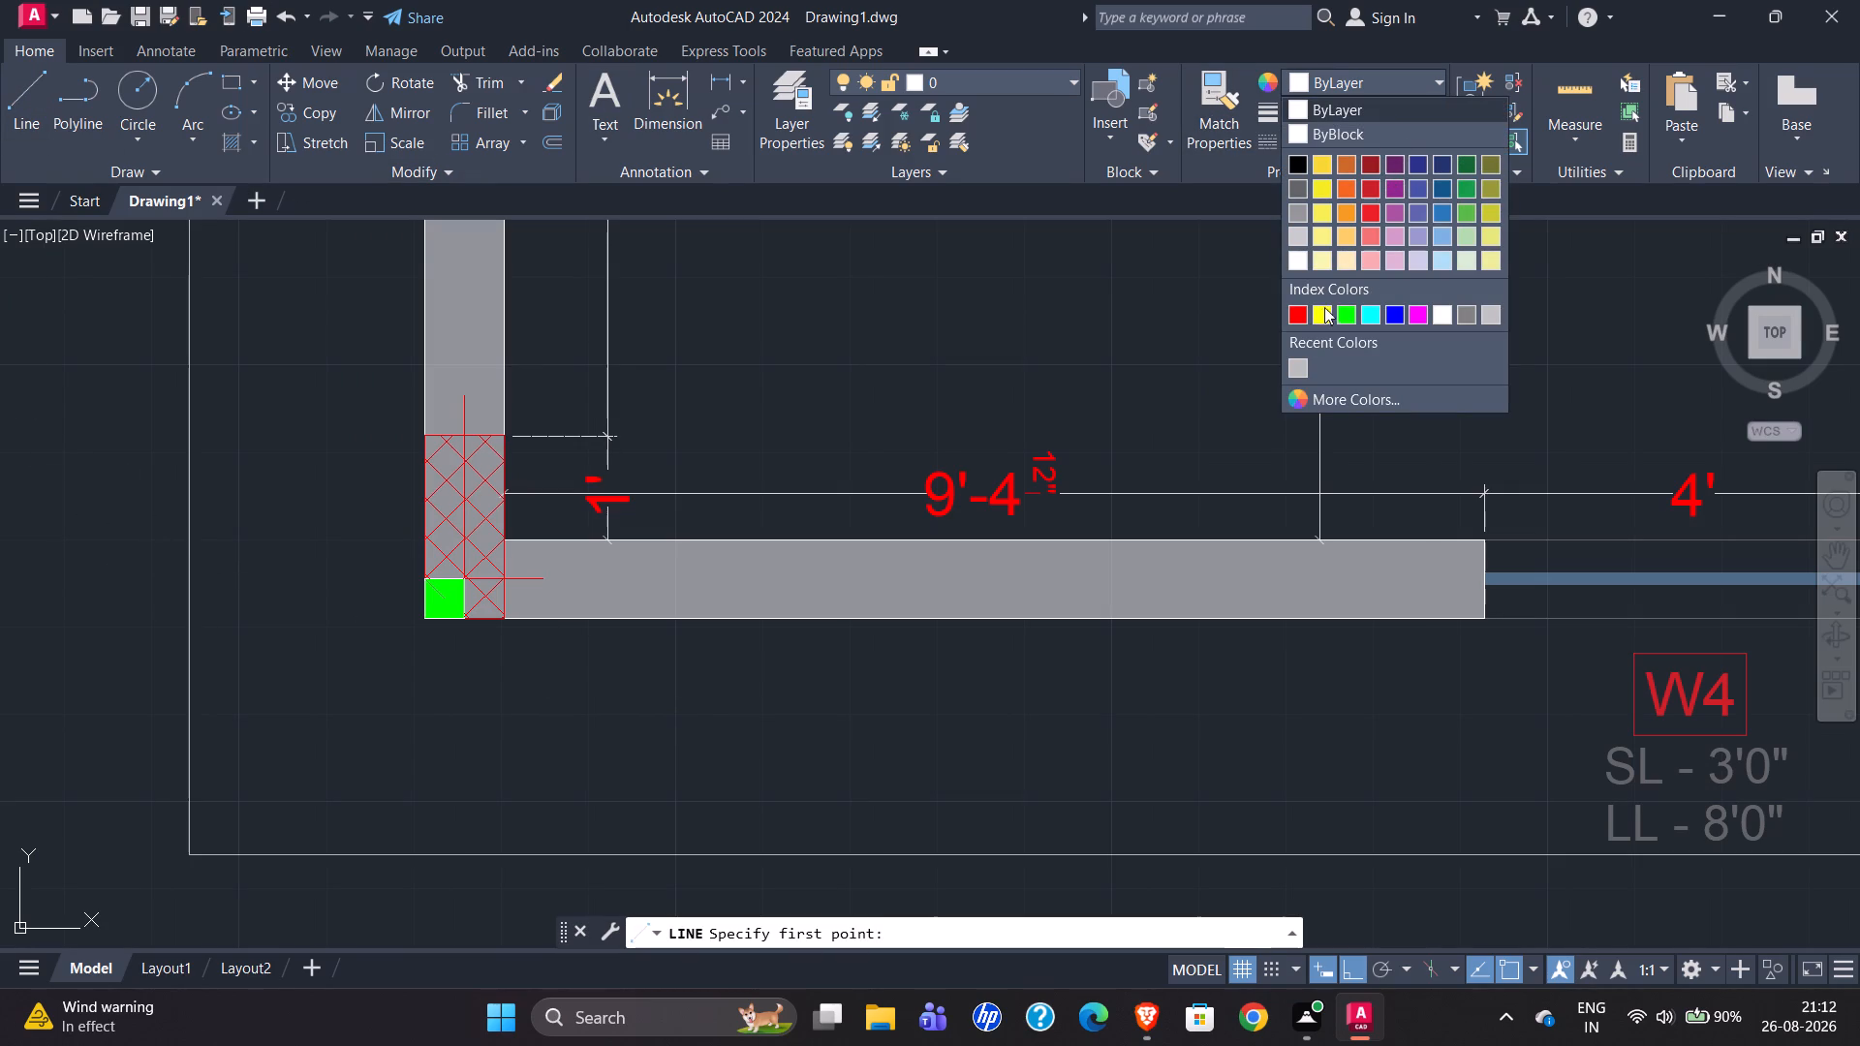
click(1305, 321)
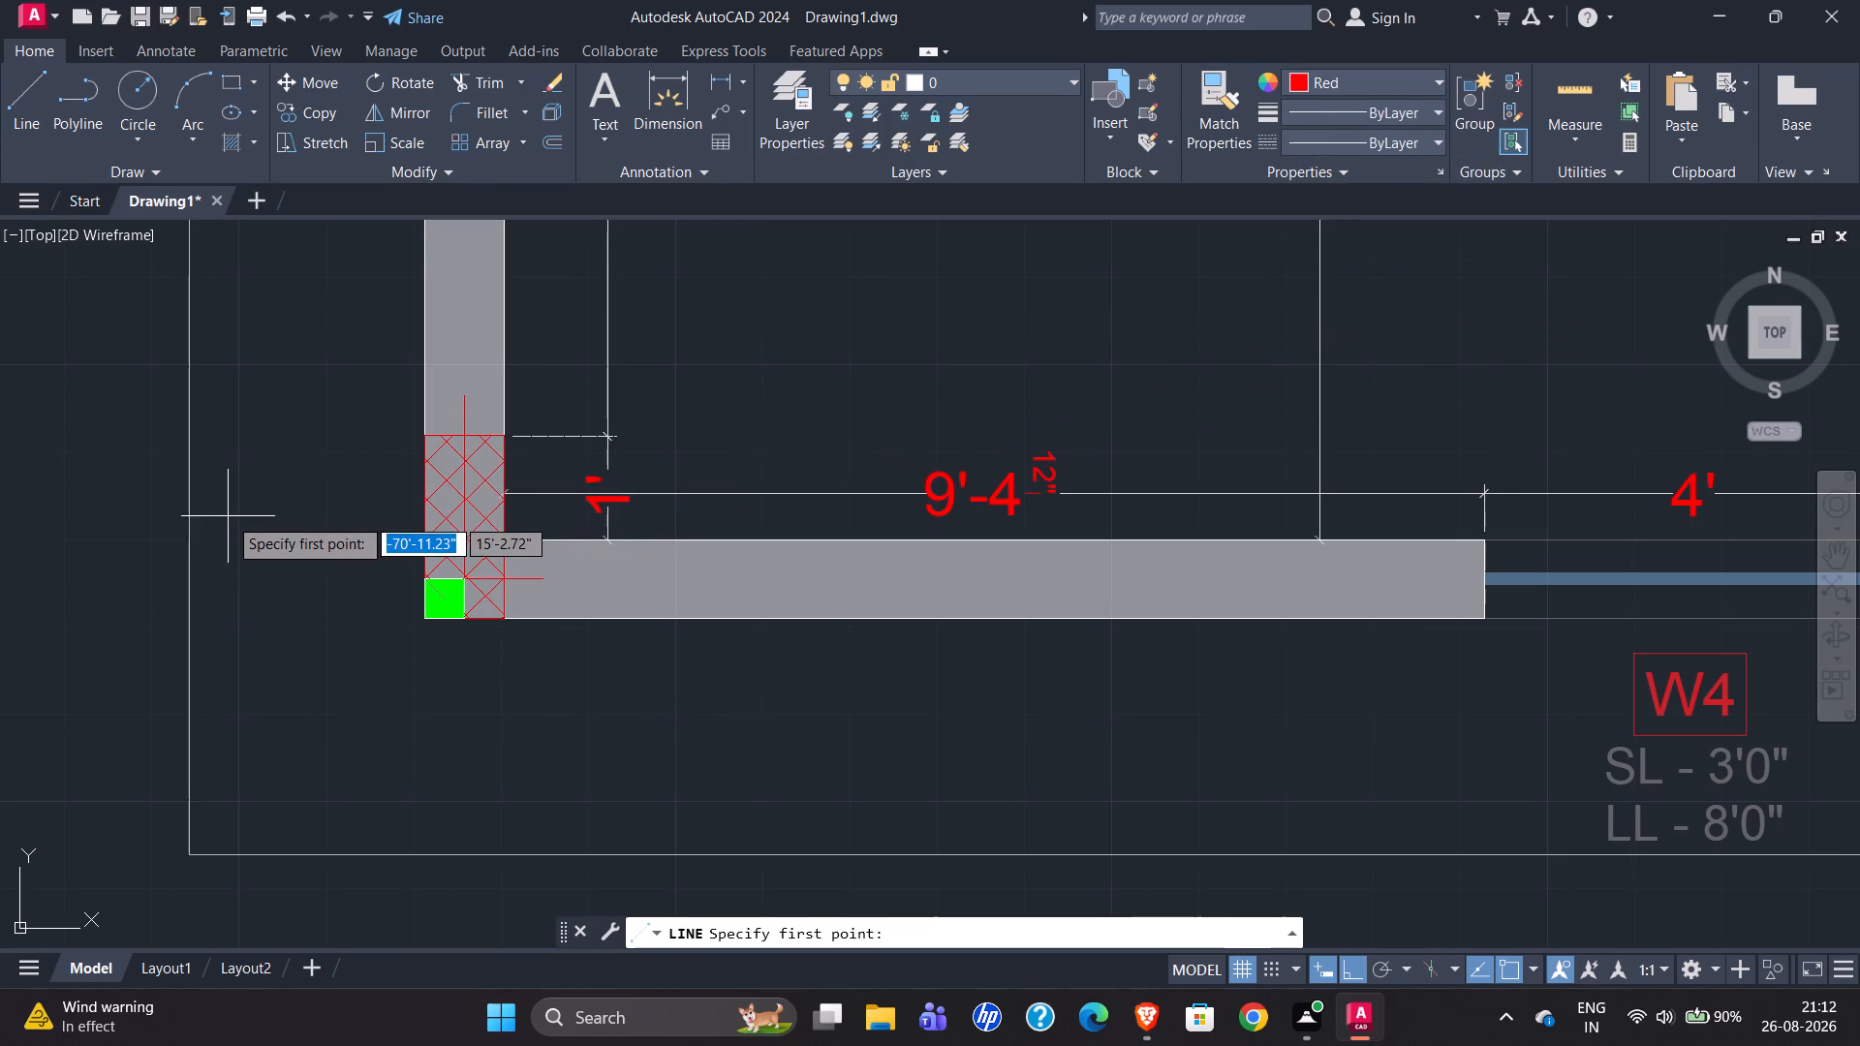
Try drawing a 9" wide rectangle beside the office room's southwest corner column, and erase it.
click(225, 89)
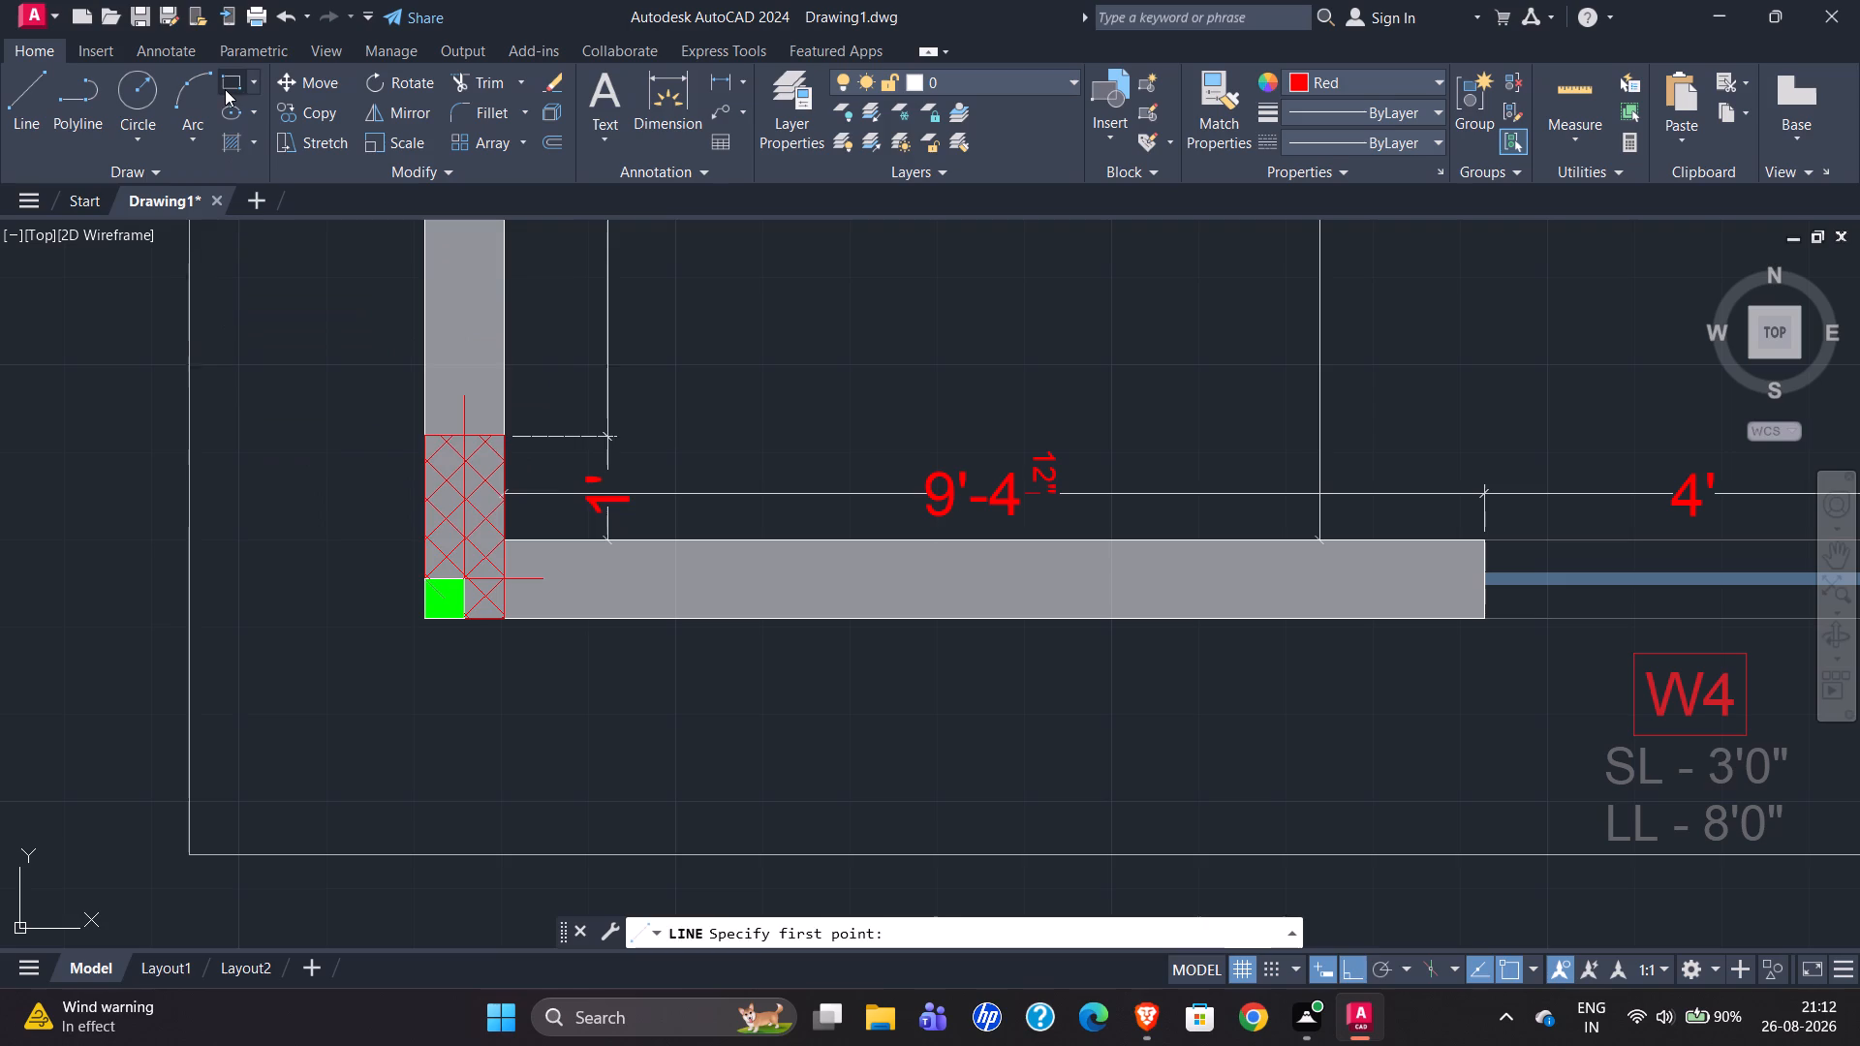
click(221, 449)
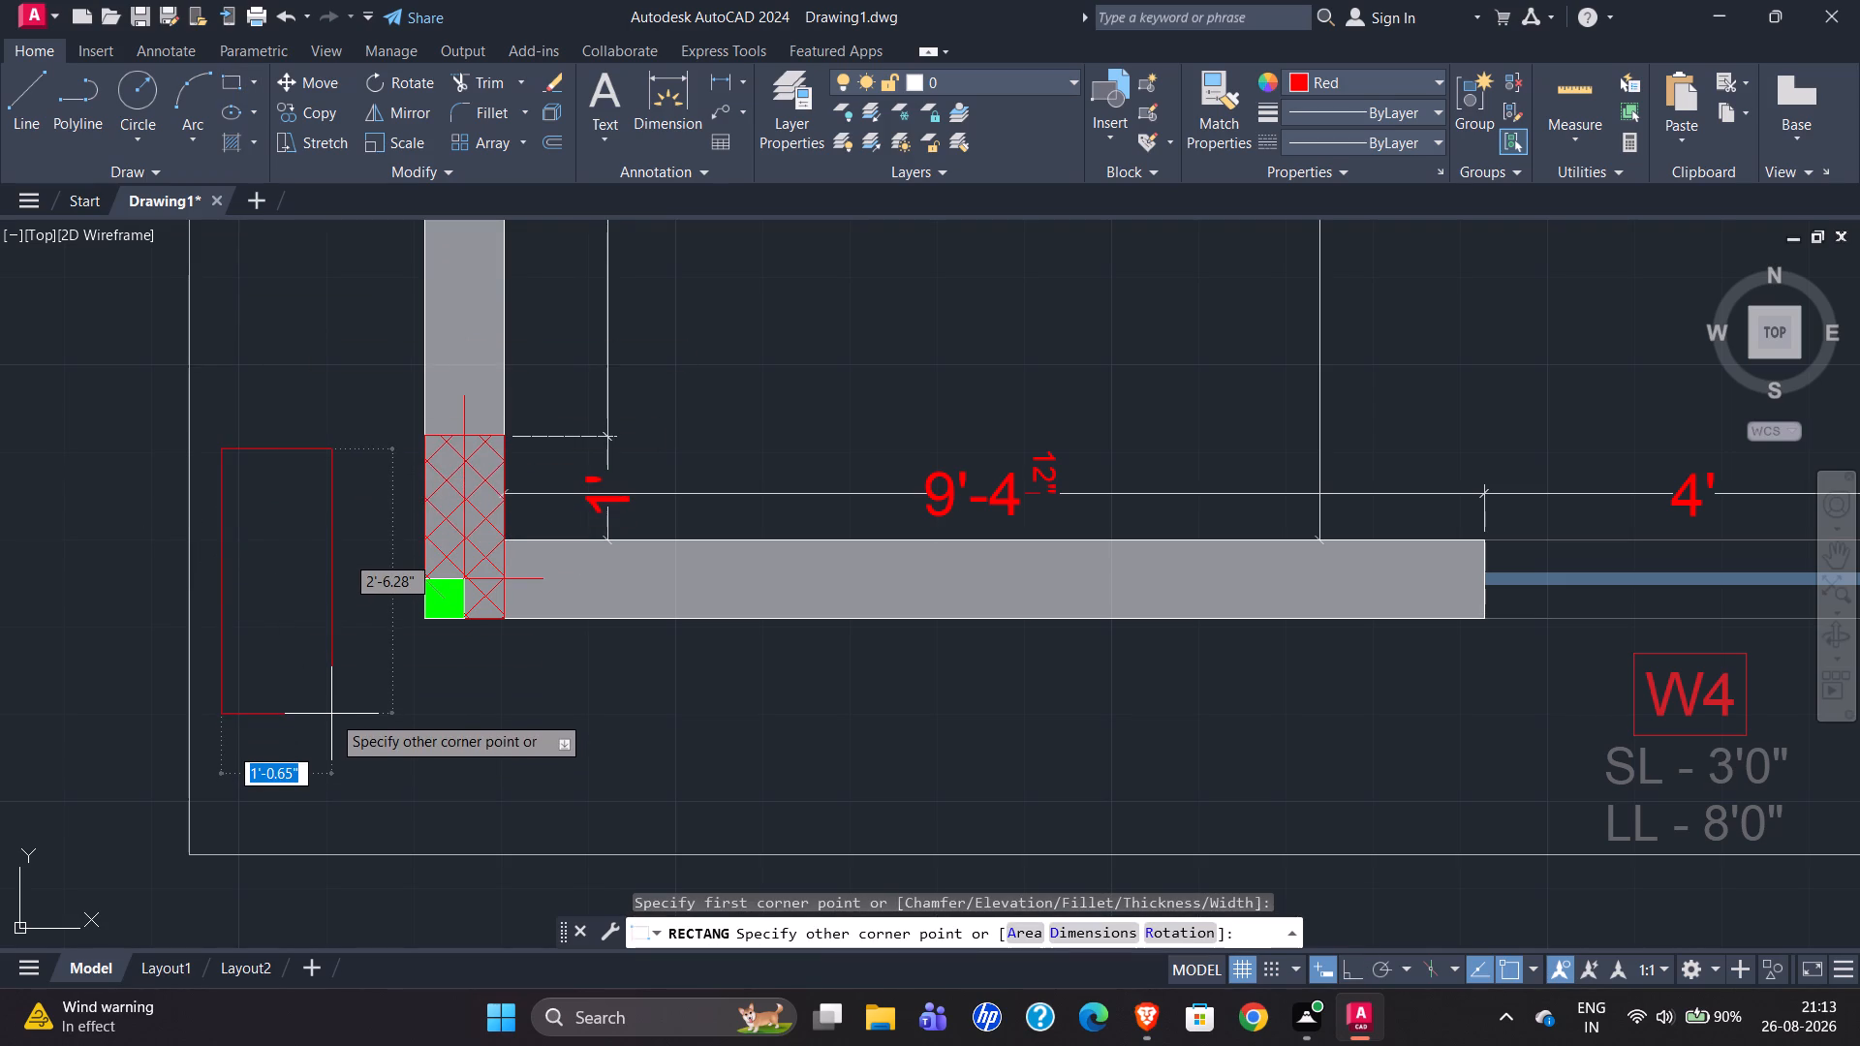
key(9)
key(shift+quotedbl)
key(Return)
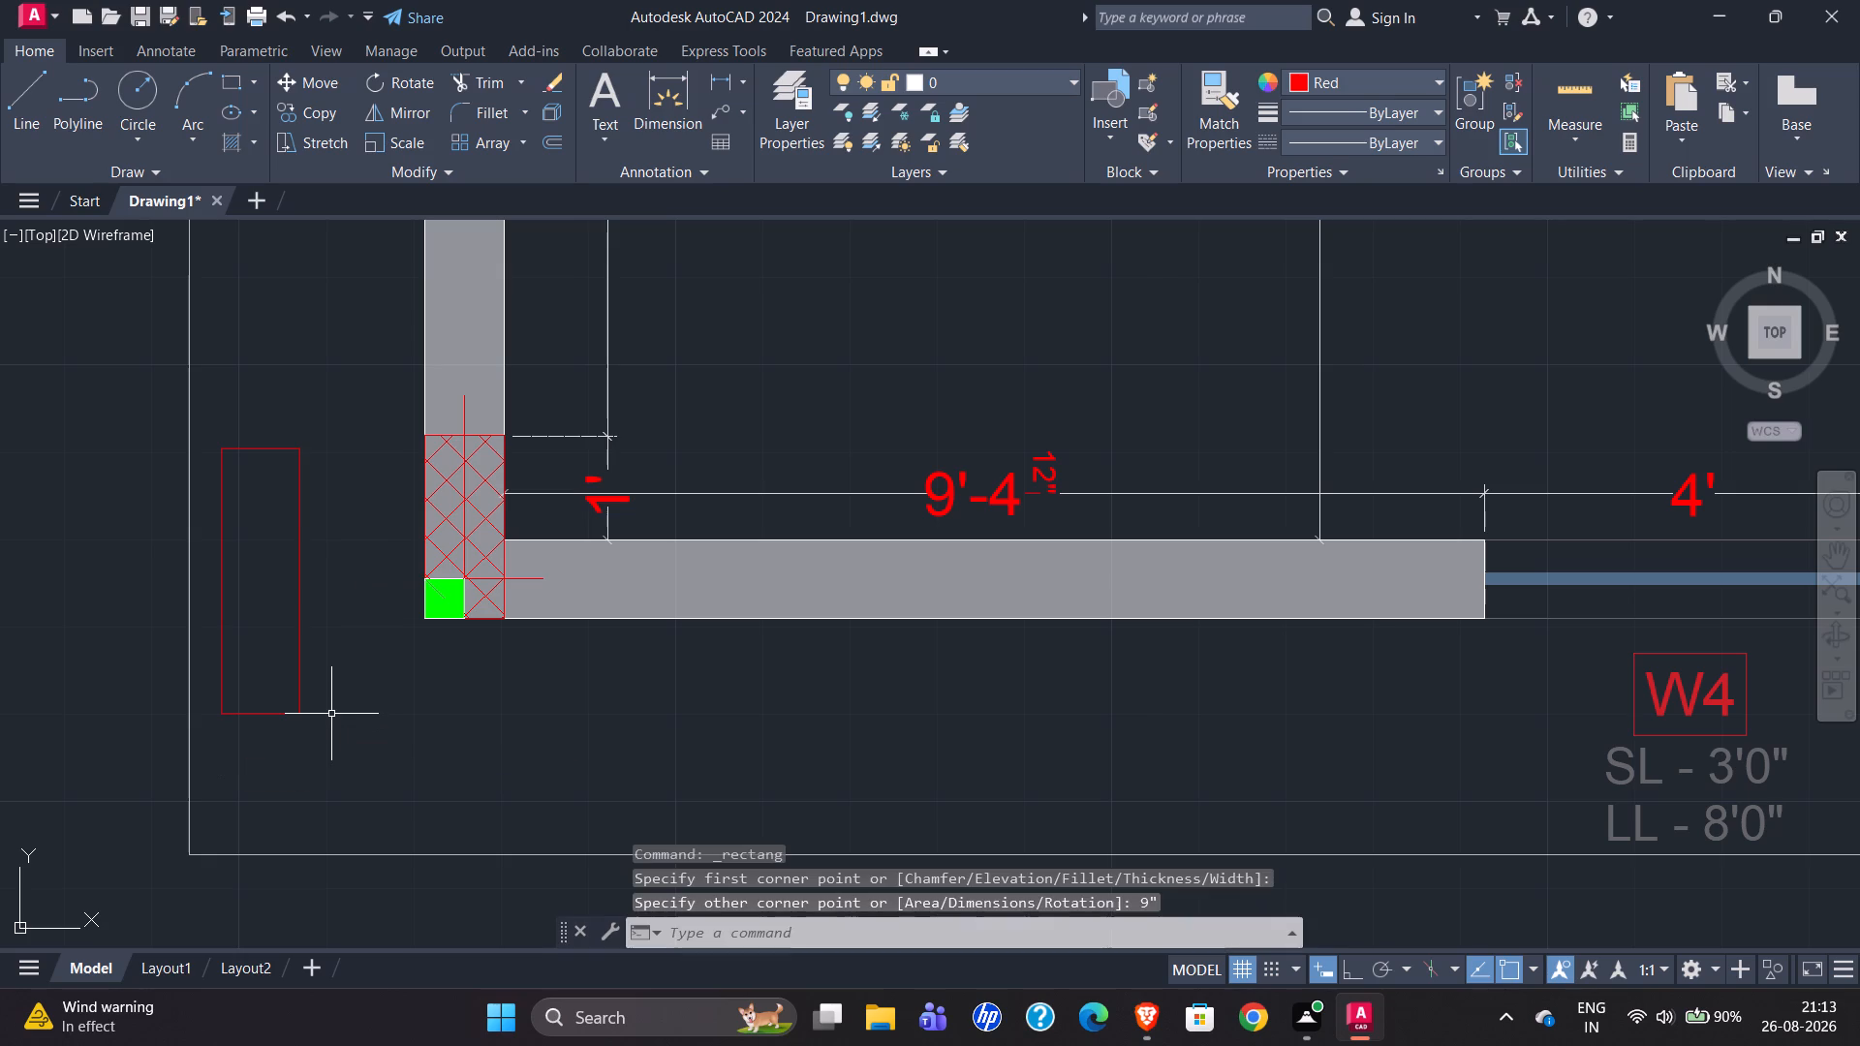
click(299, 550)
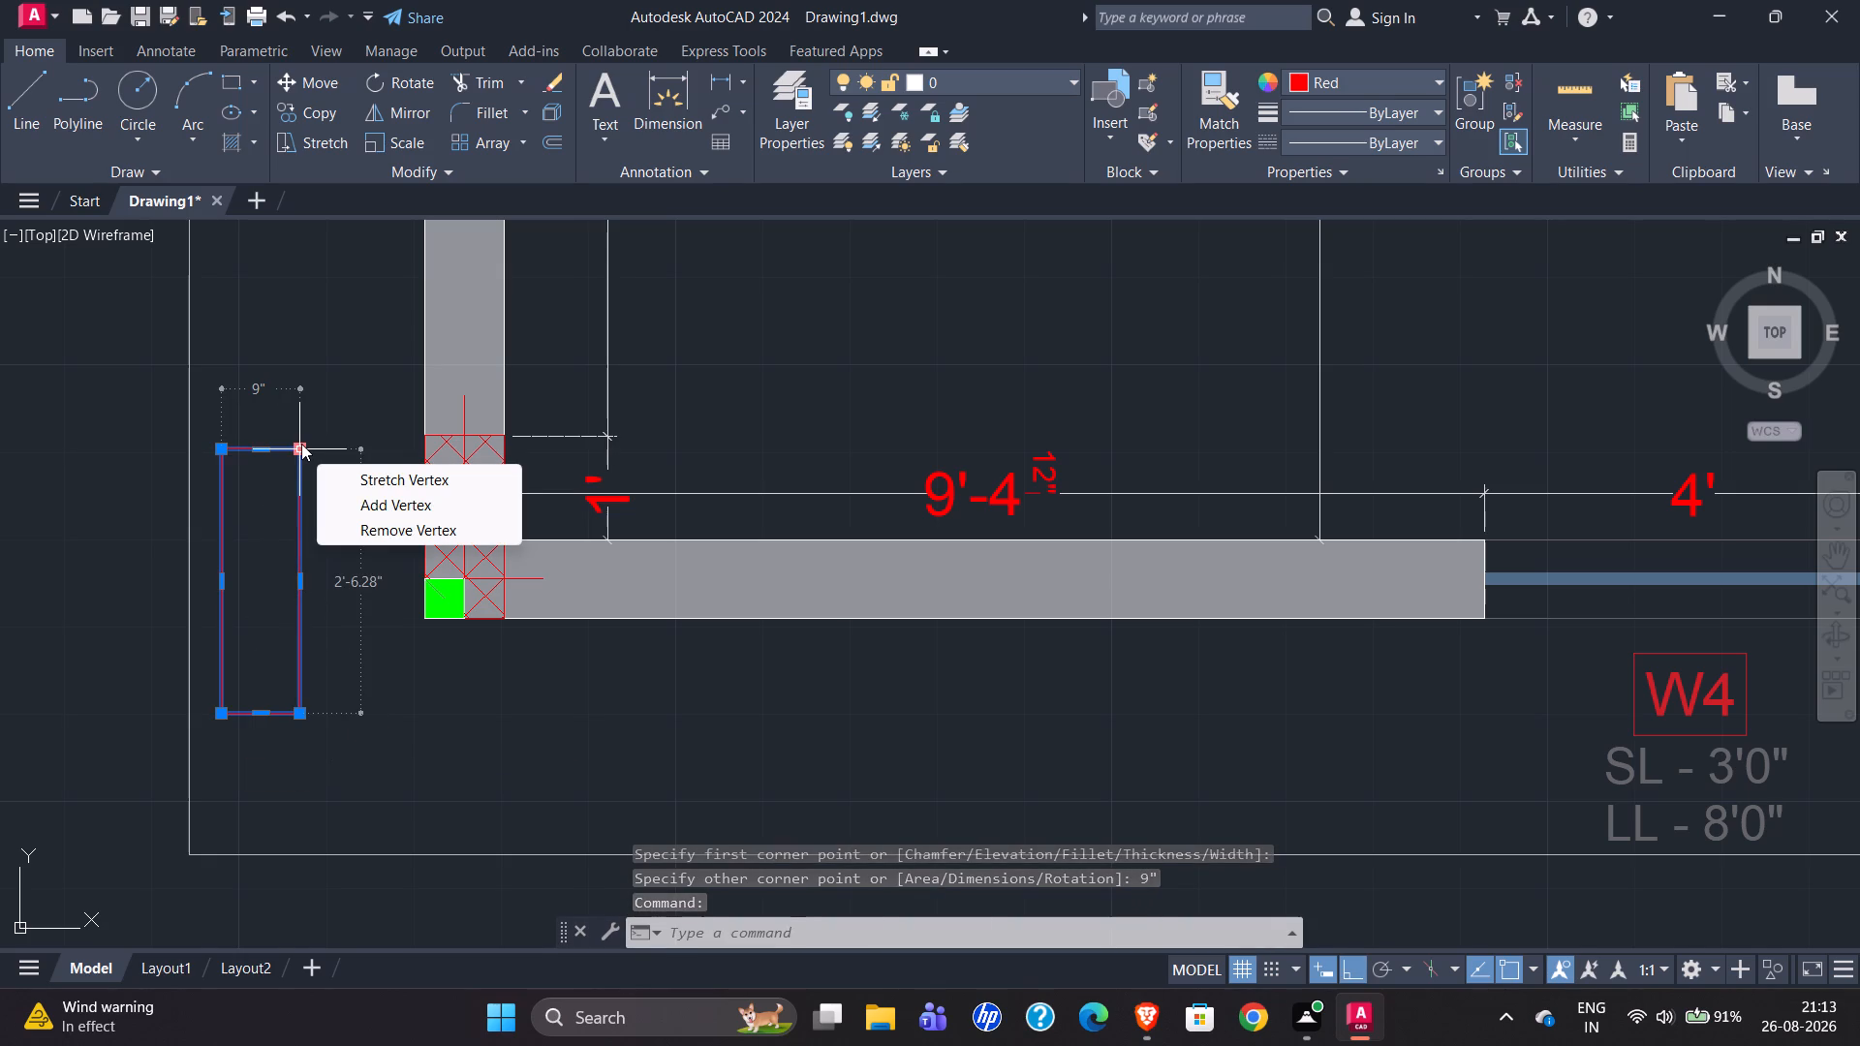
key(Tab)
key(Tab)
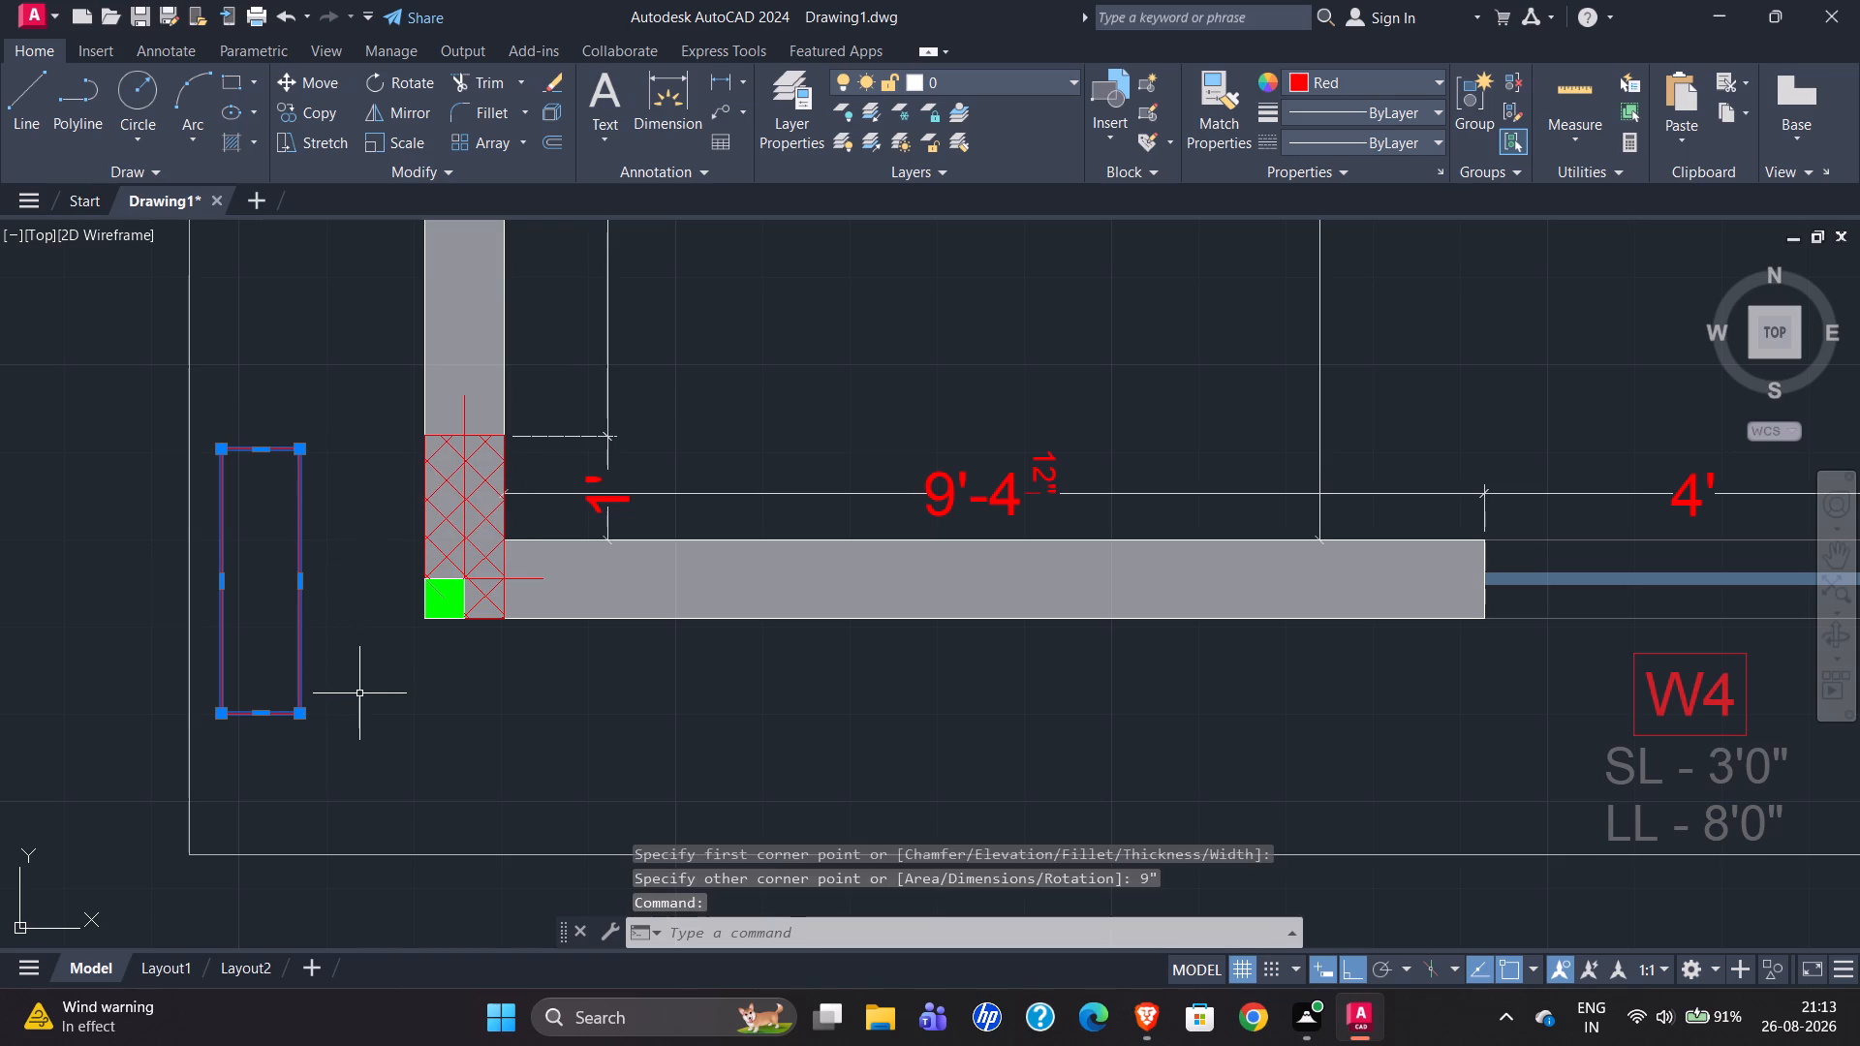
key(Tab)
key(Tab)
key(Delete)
Draw a red column rectangle 9" wide and 1'9" high beside the office room's southwest corner column.
click(227, 82)
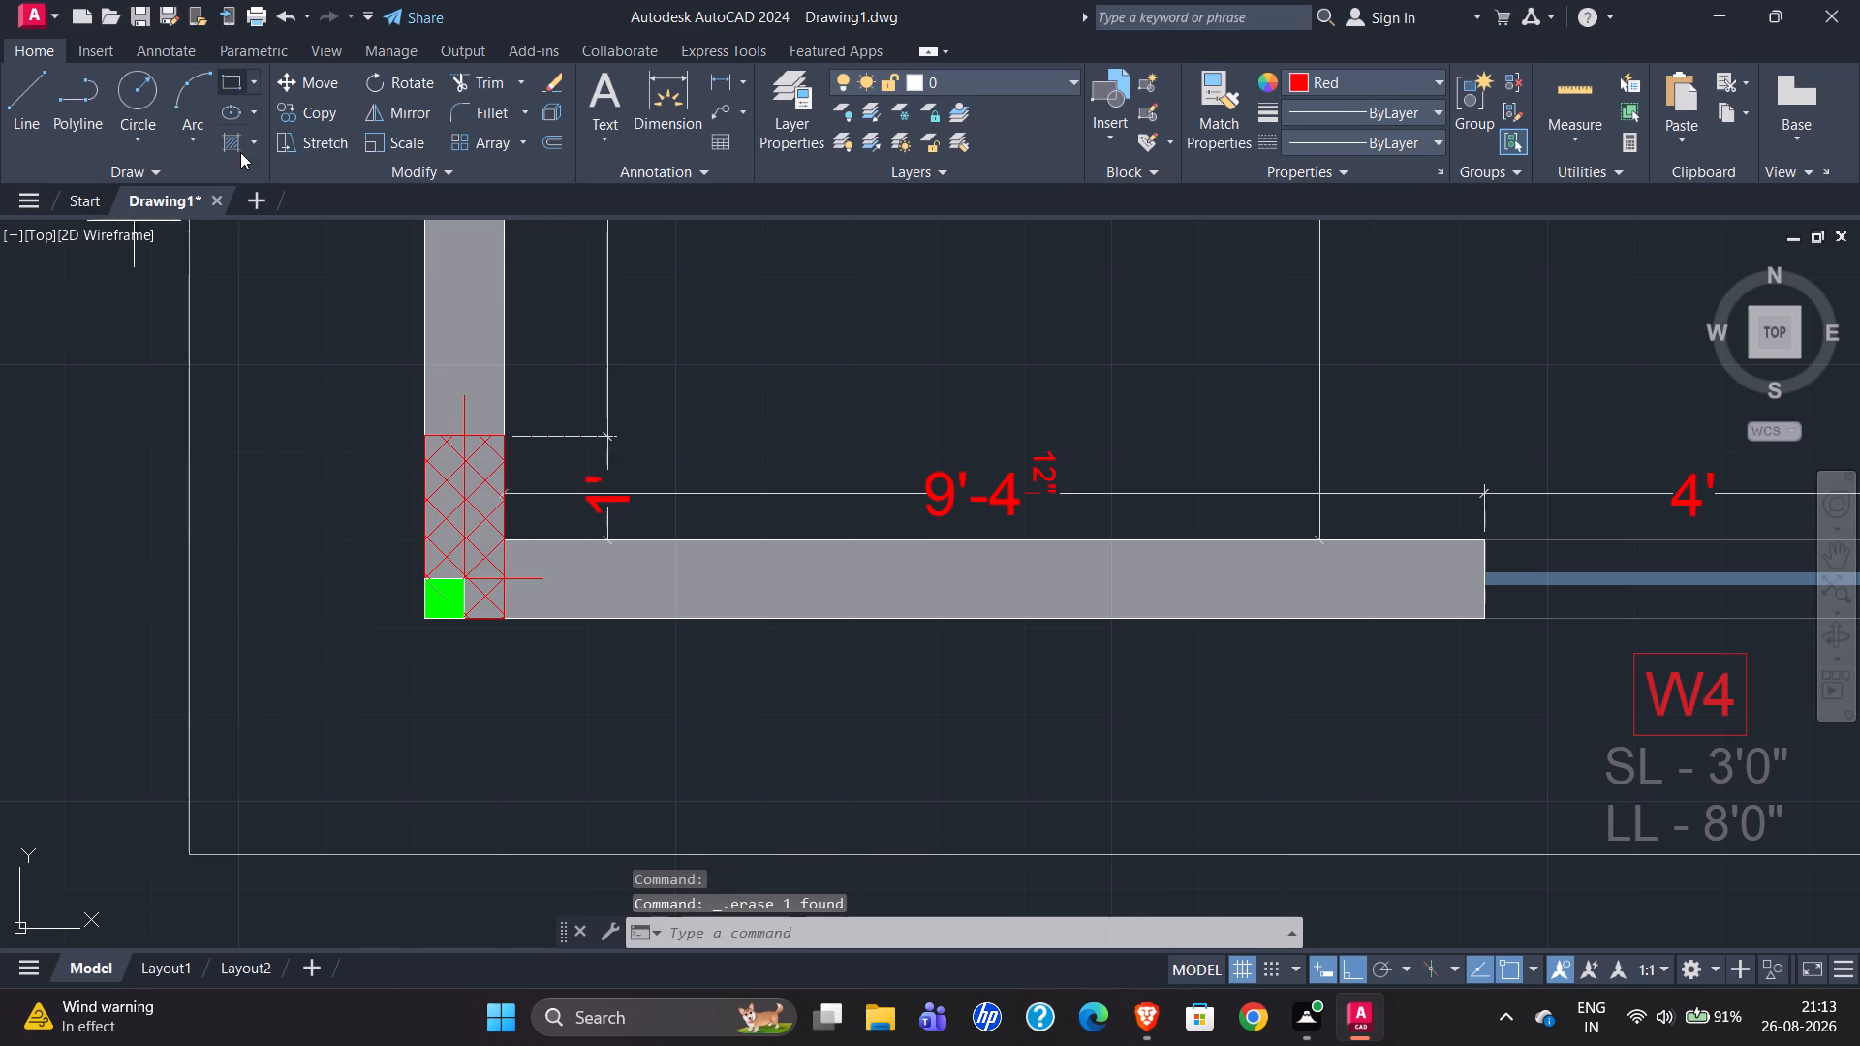
click(232, 387)
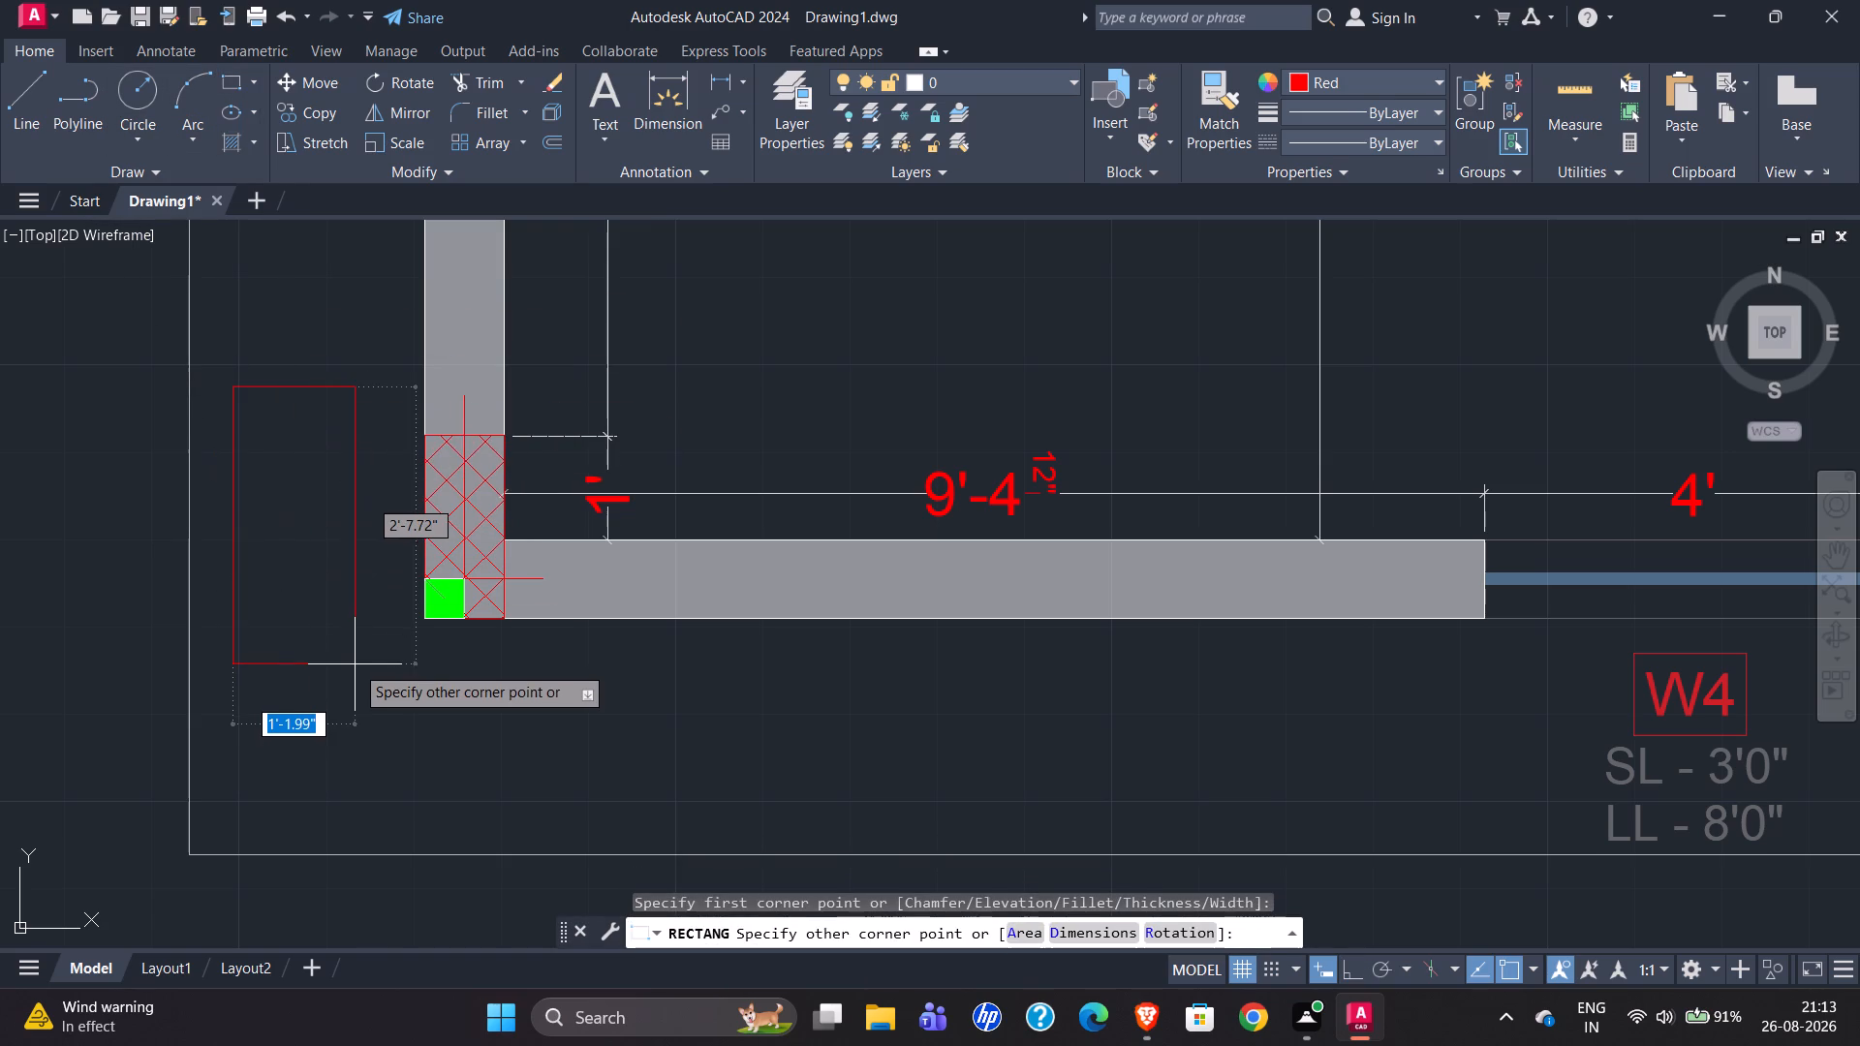
text(9")
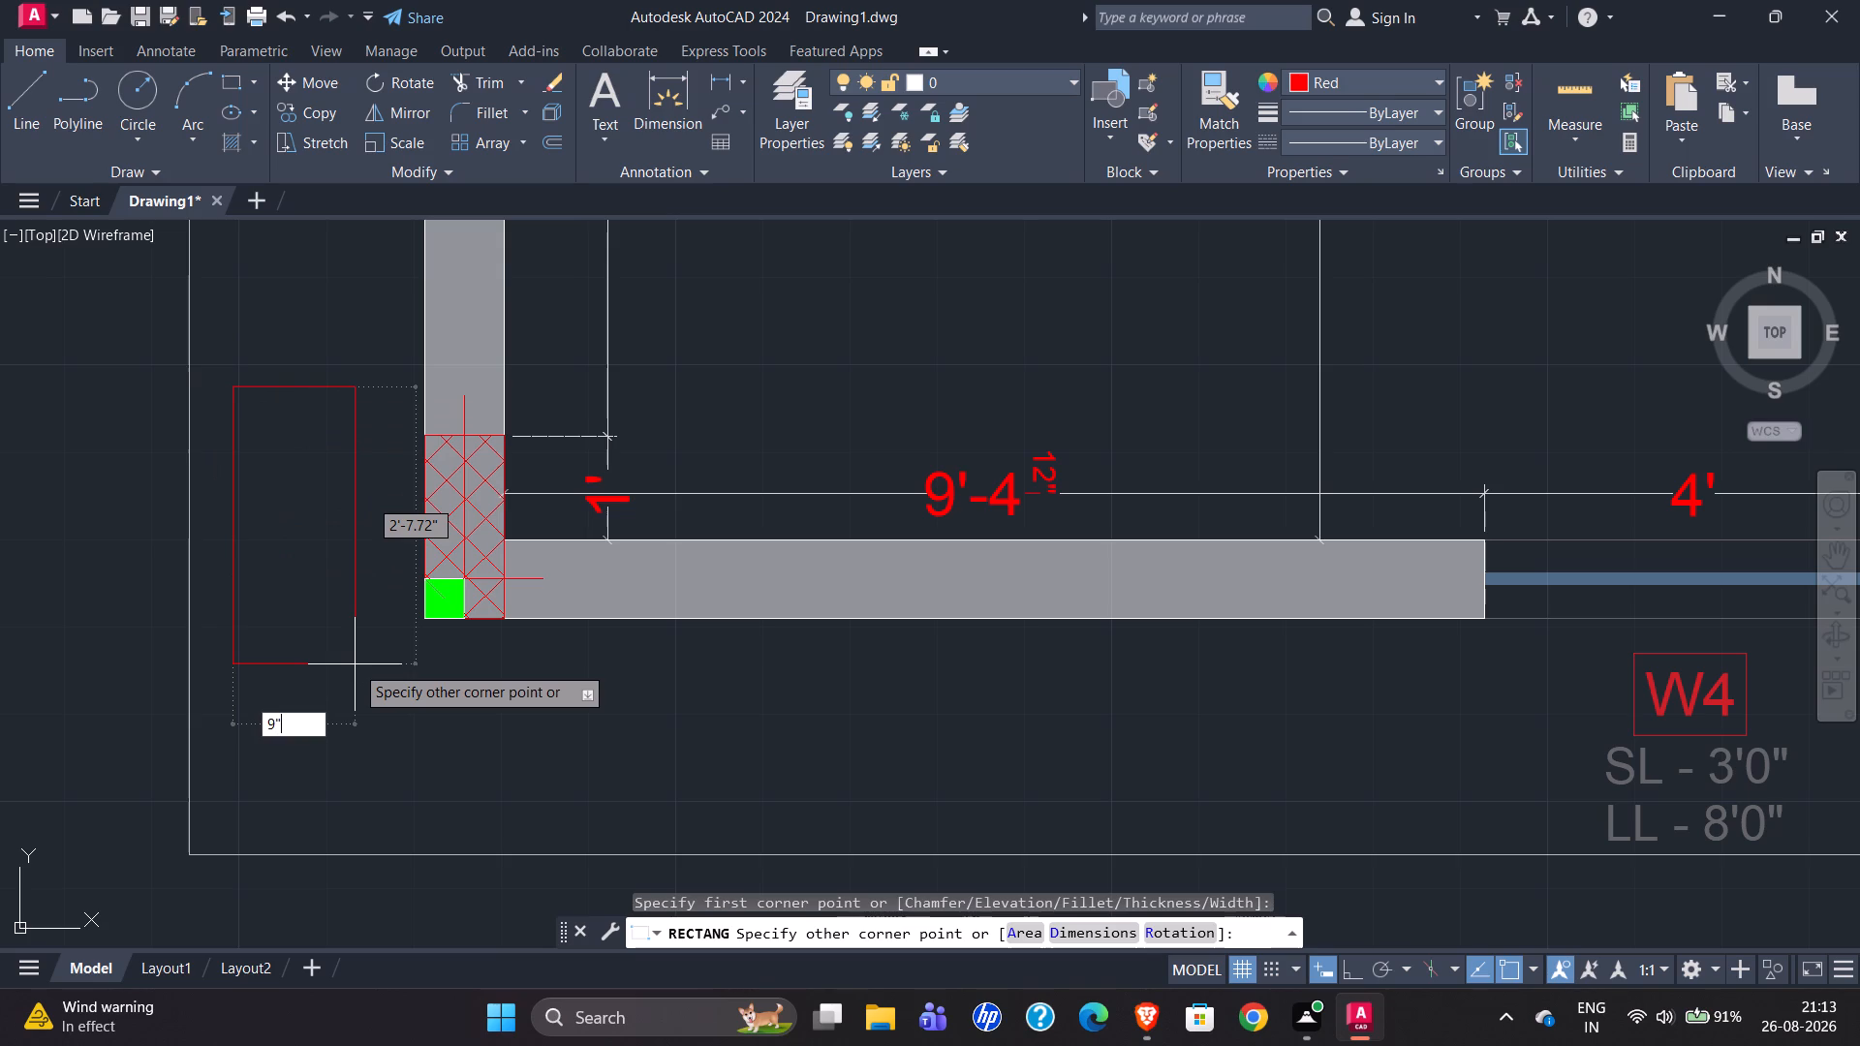
key(Tab)
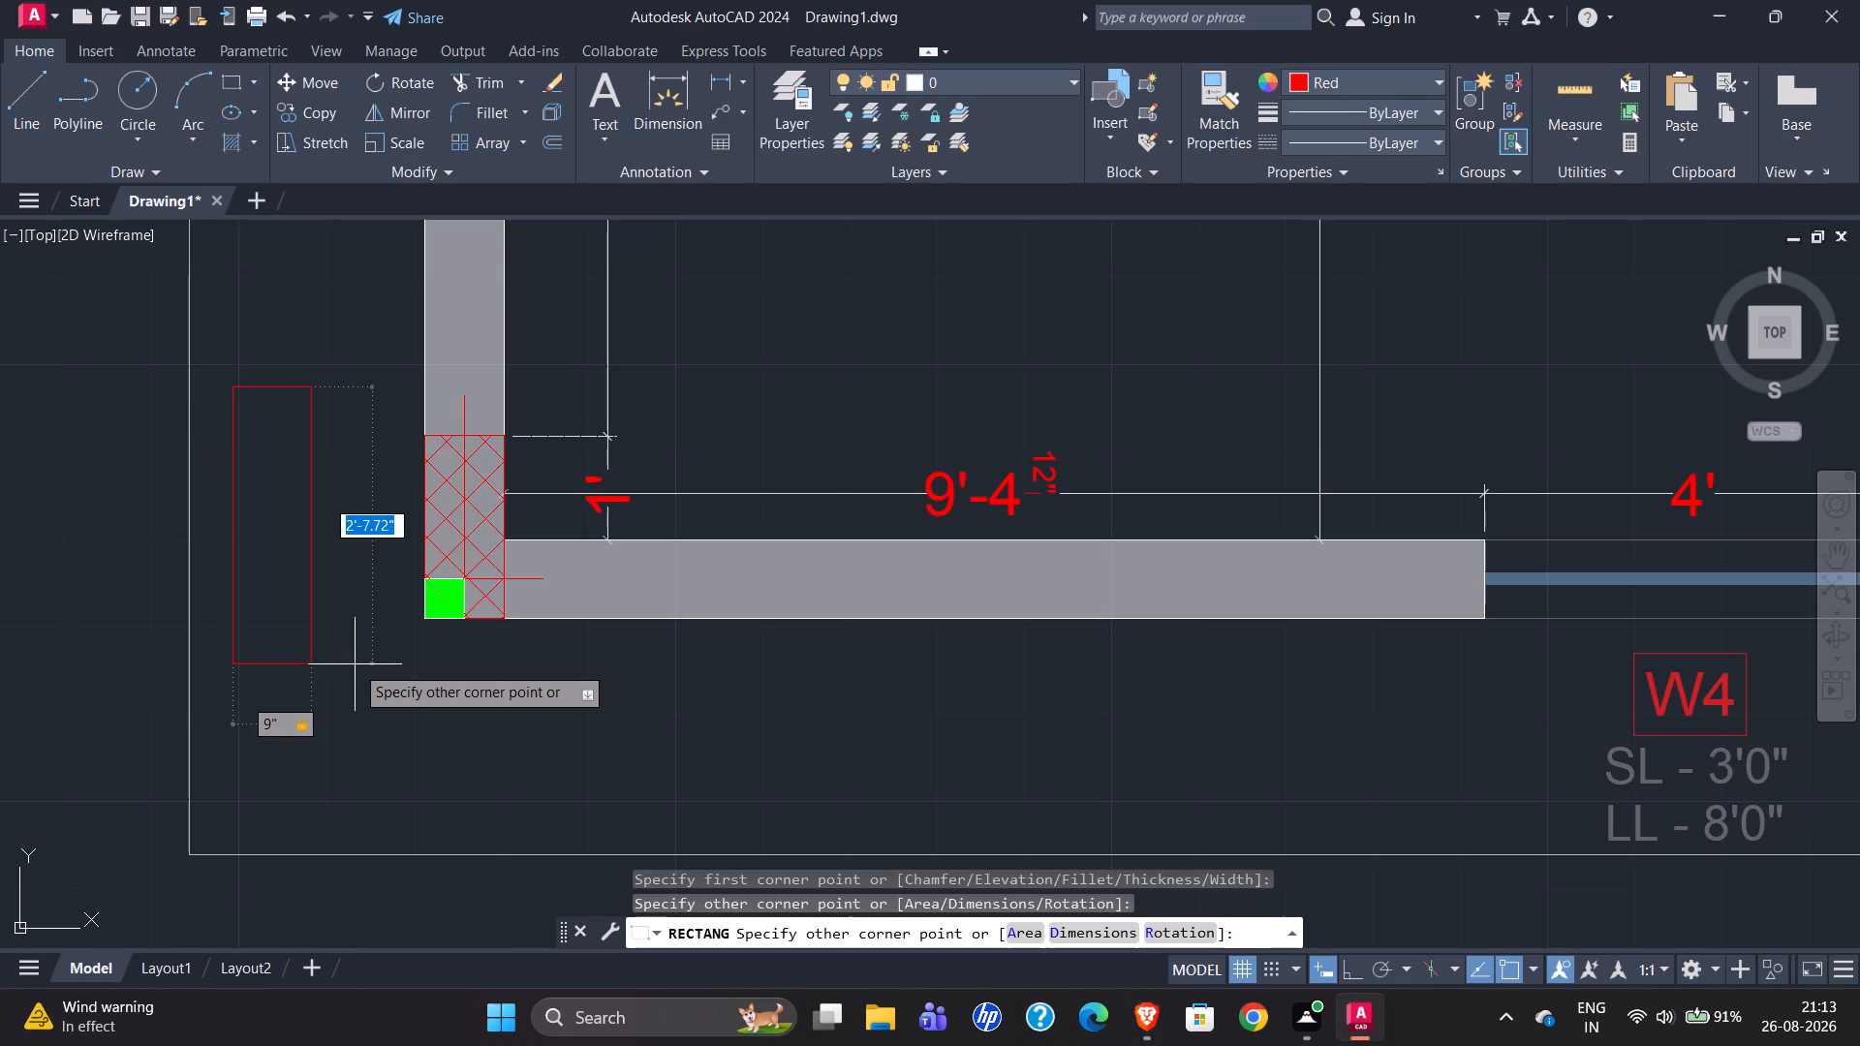
text(1'9)
key(shift+quotedbl)
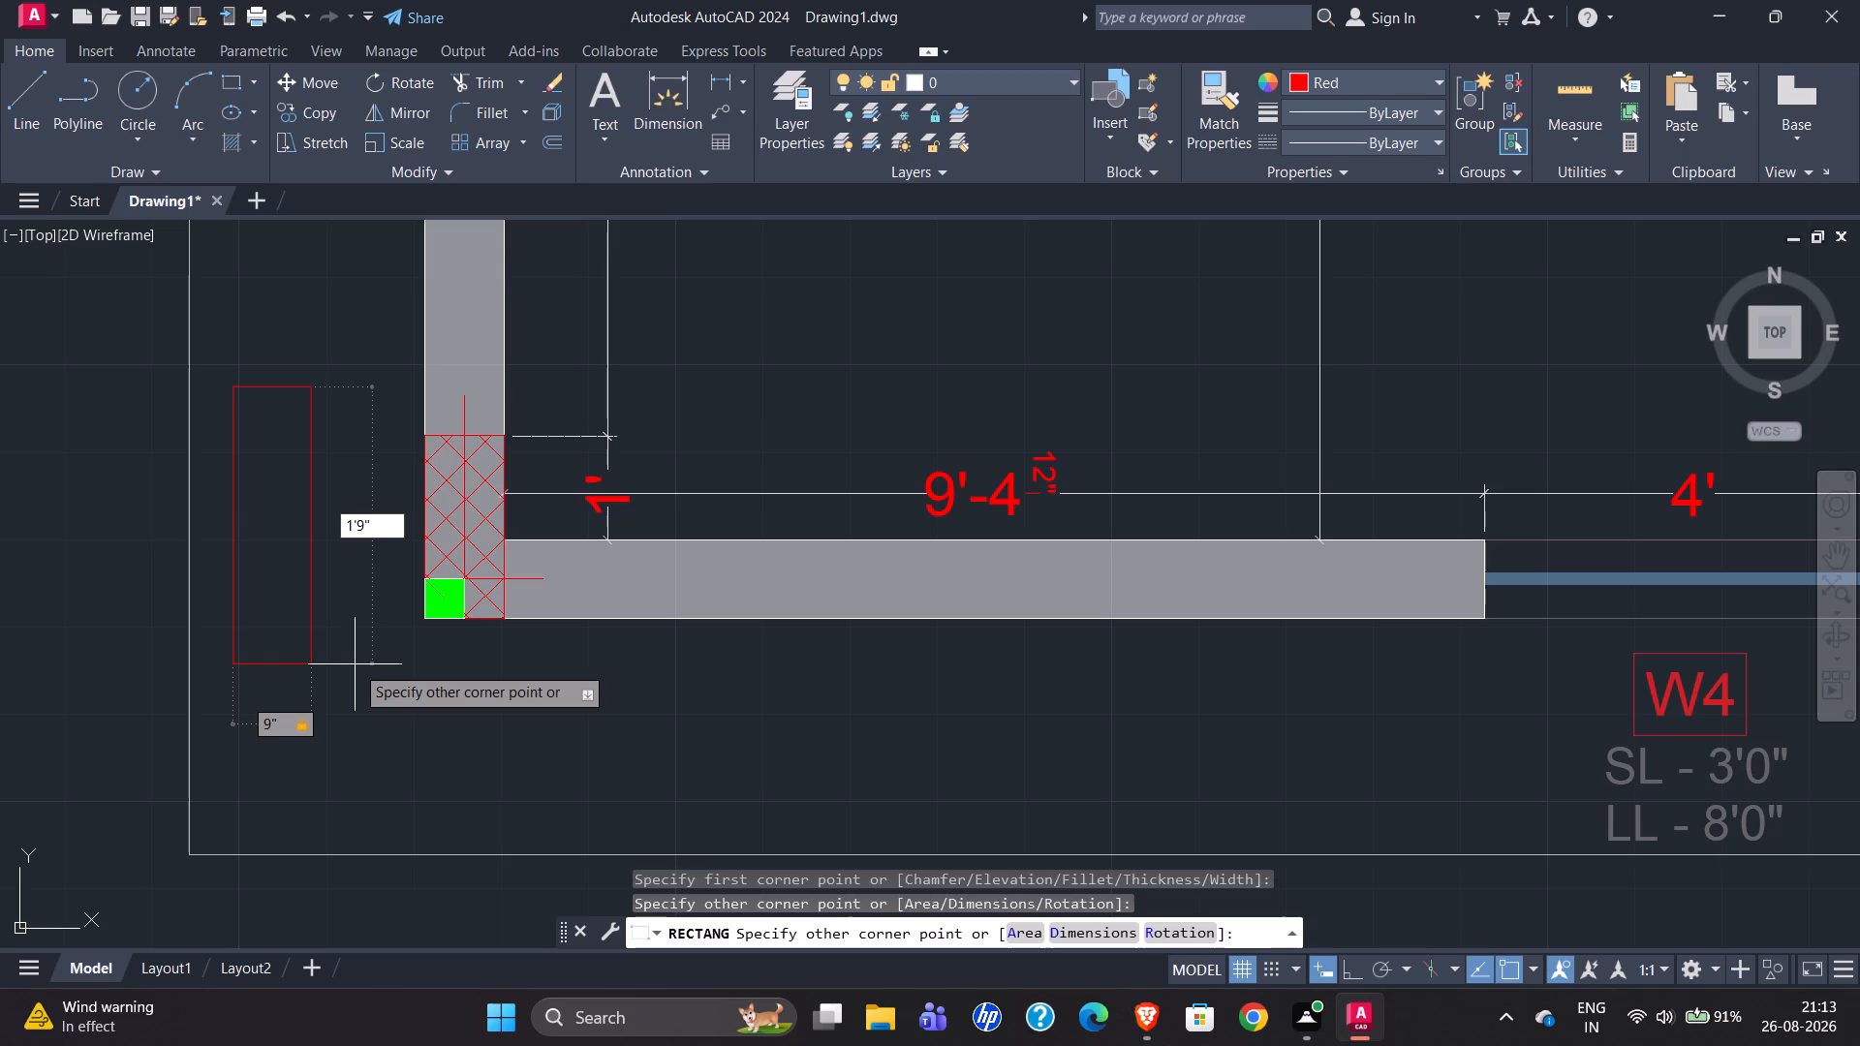
key(Return)
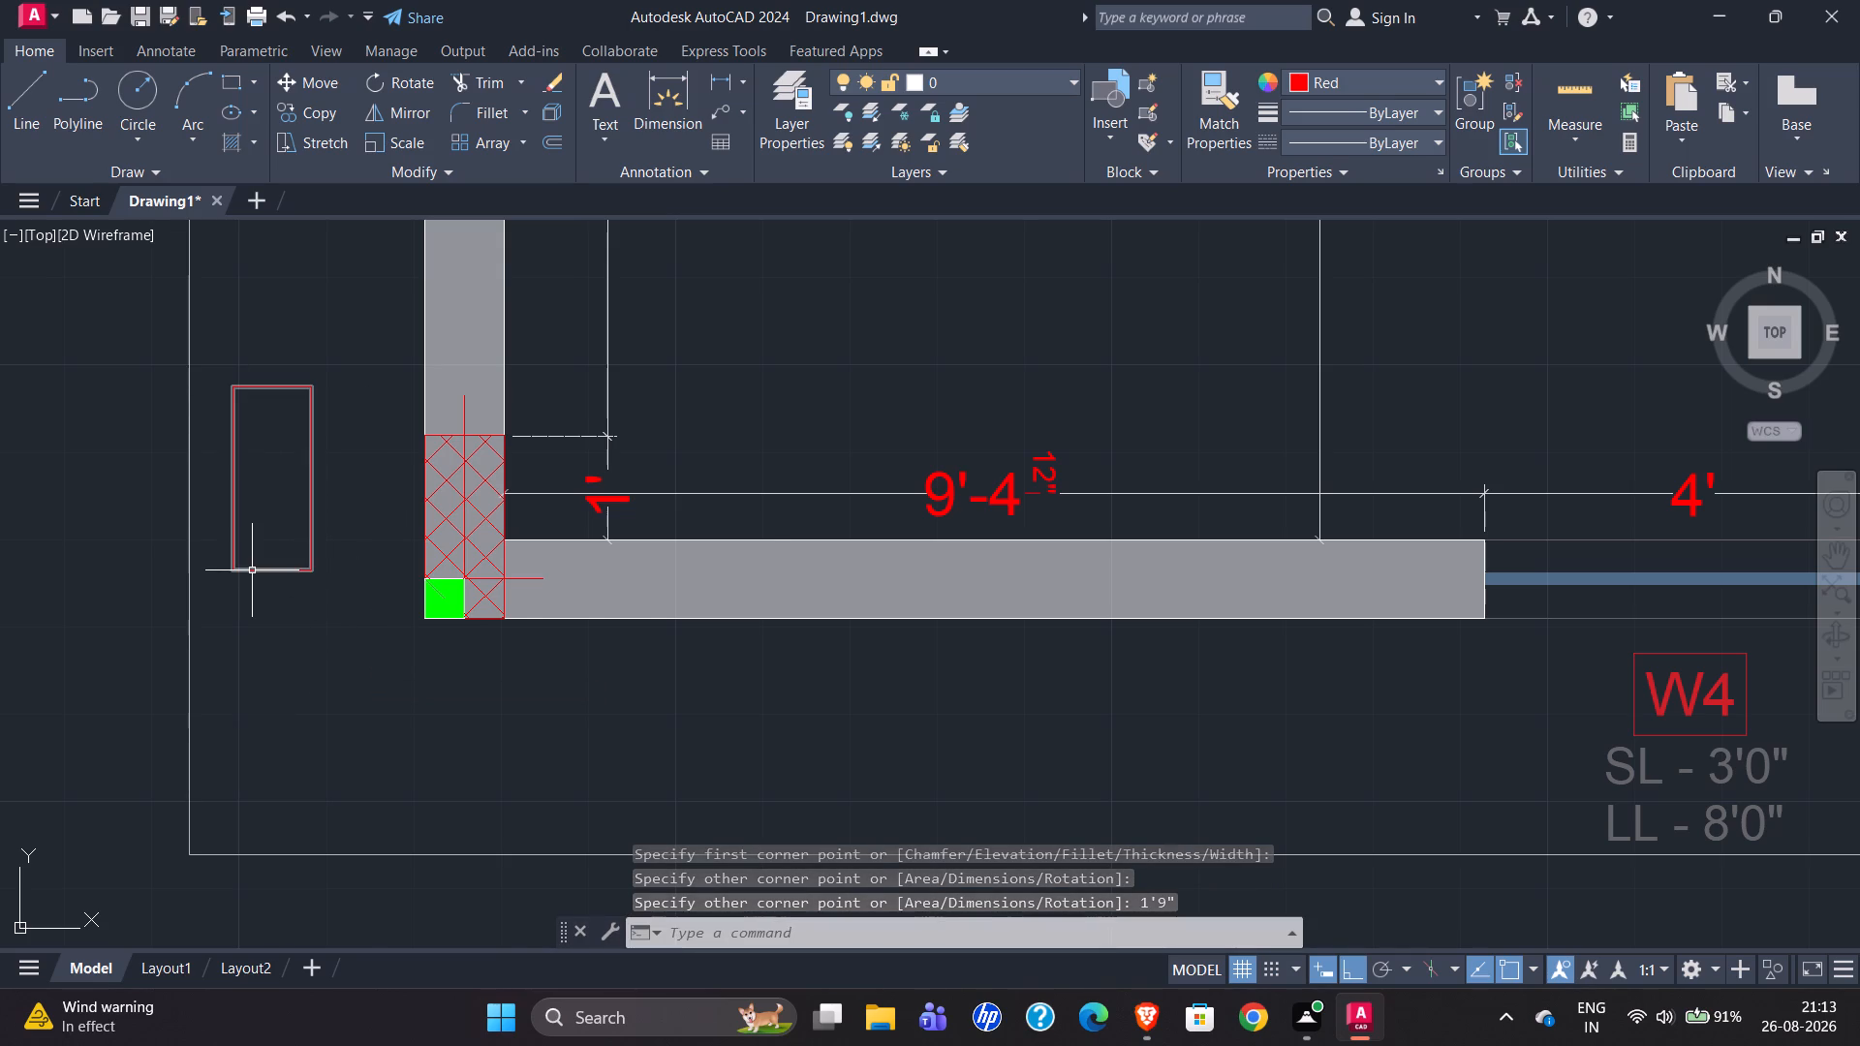
Draw a vertical centre line through the new column rectangle, from its top edge's midpoint to its bottom edge's midpoint.
scroll(252, 570, up, 2)
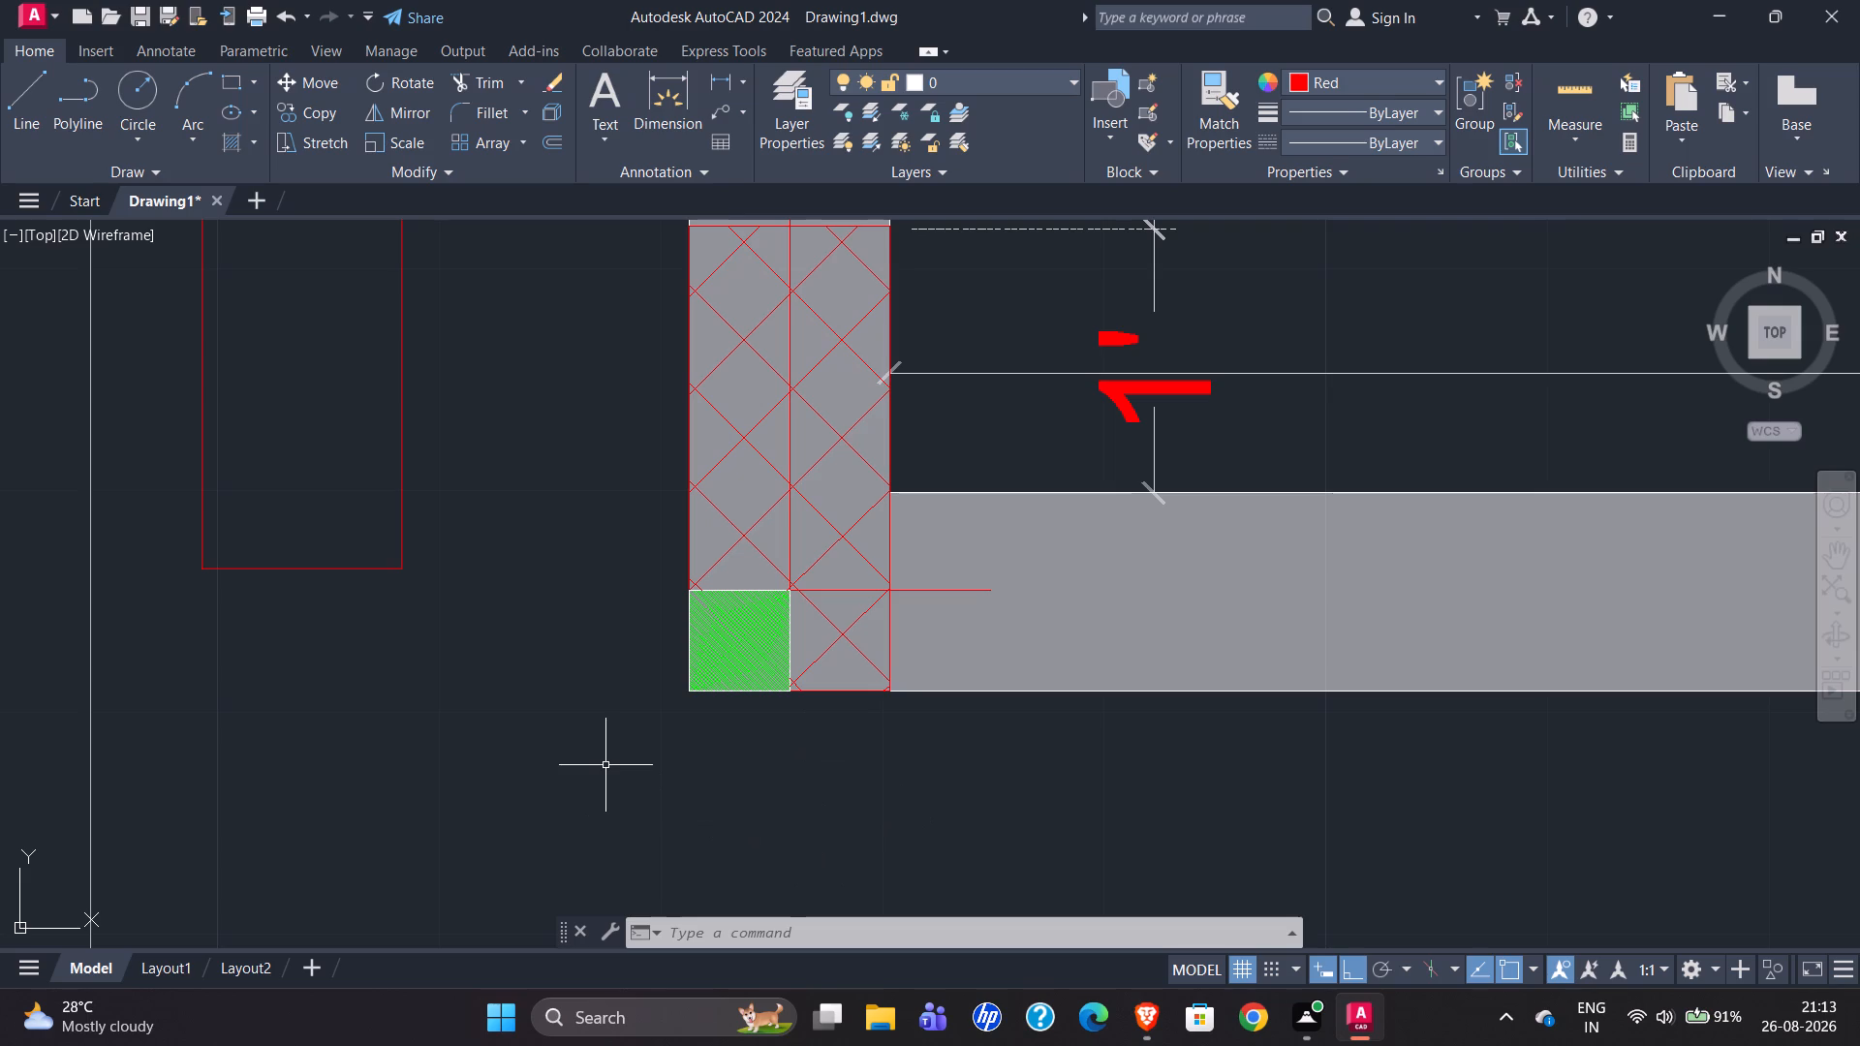
scroll(568, 784, down, 1)
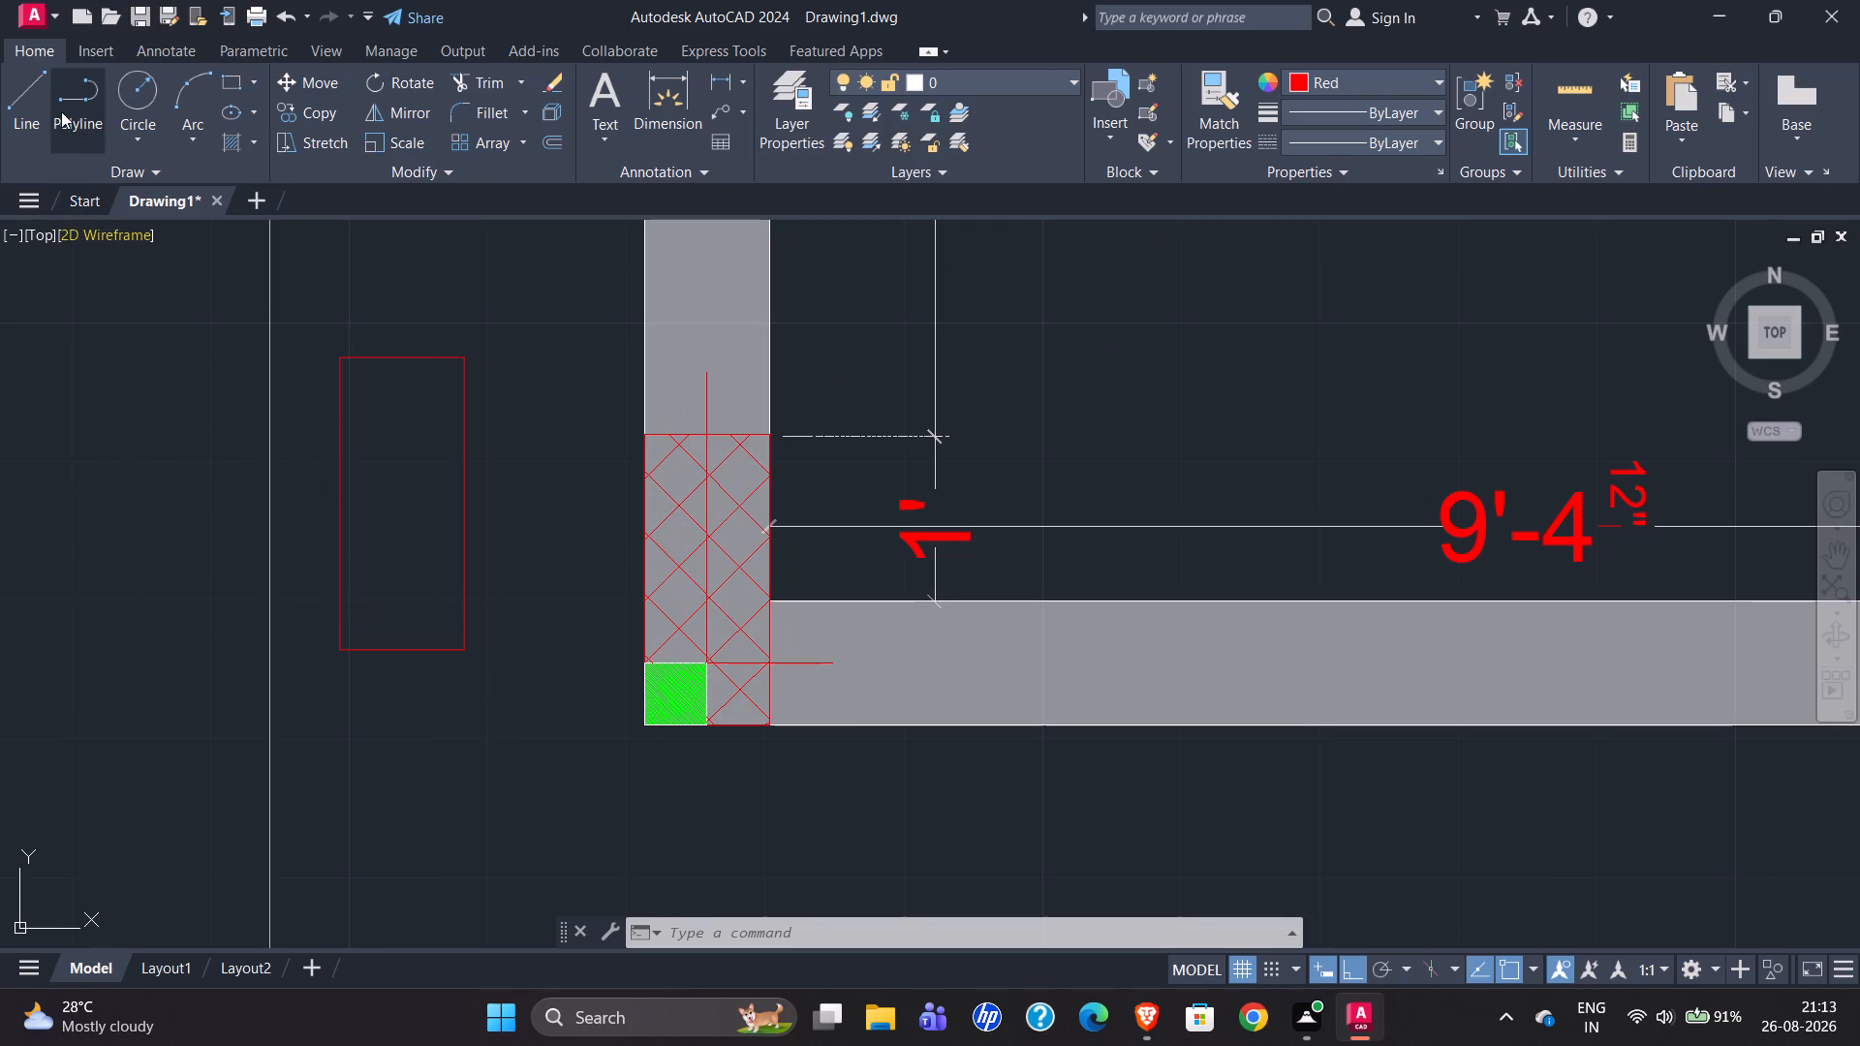
click(28, 83)
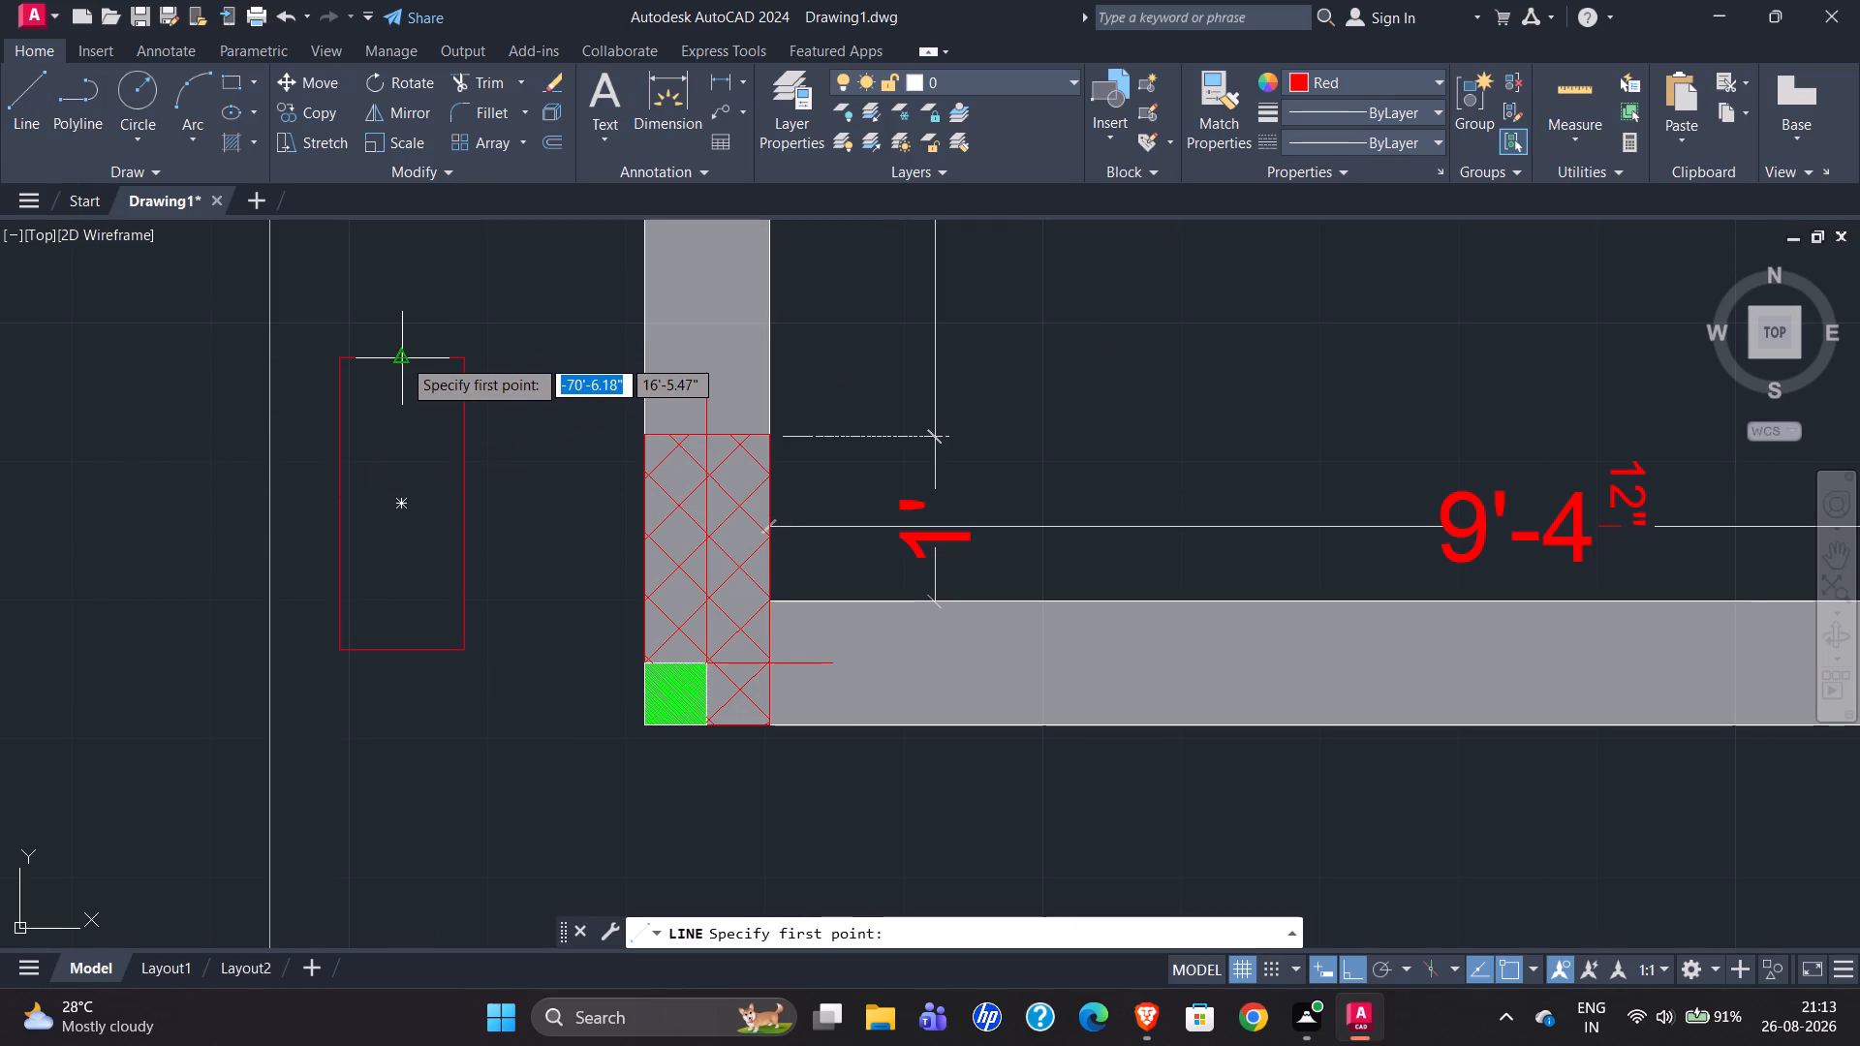
drag(402, 357, 406, 391)
click(404, 651)
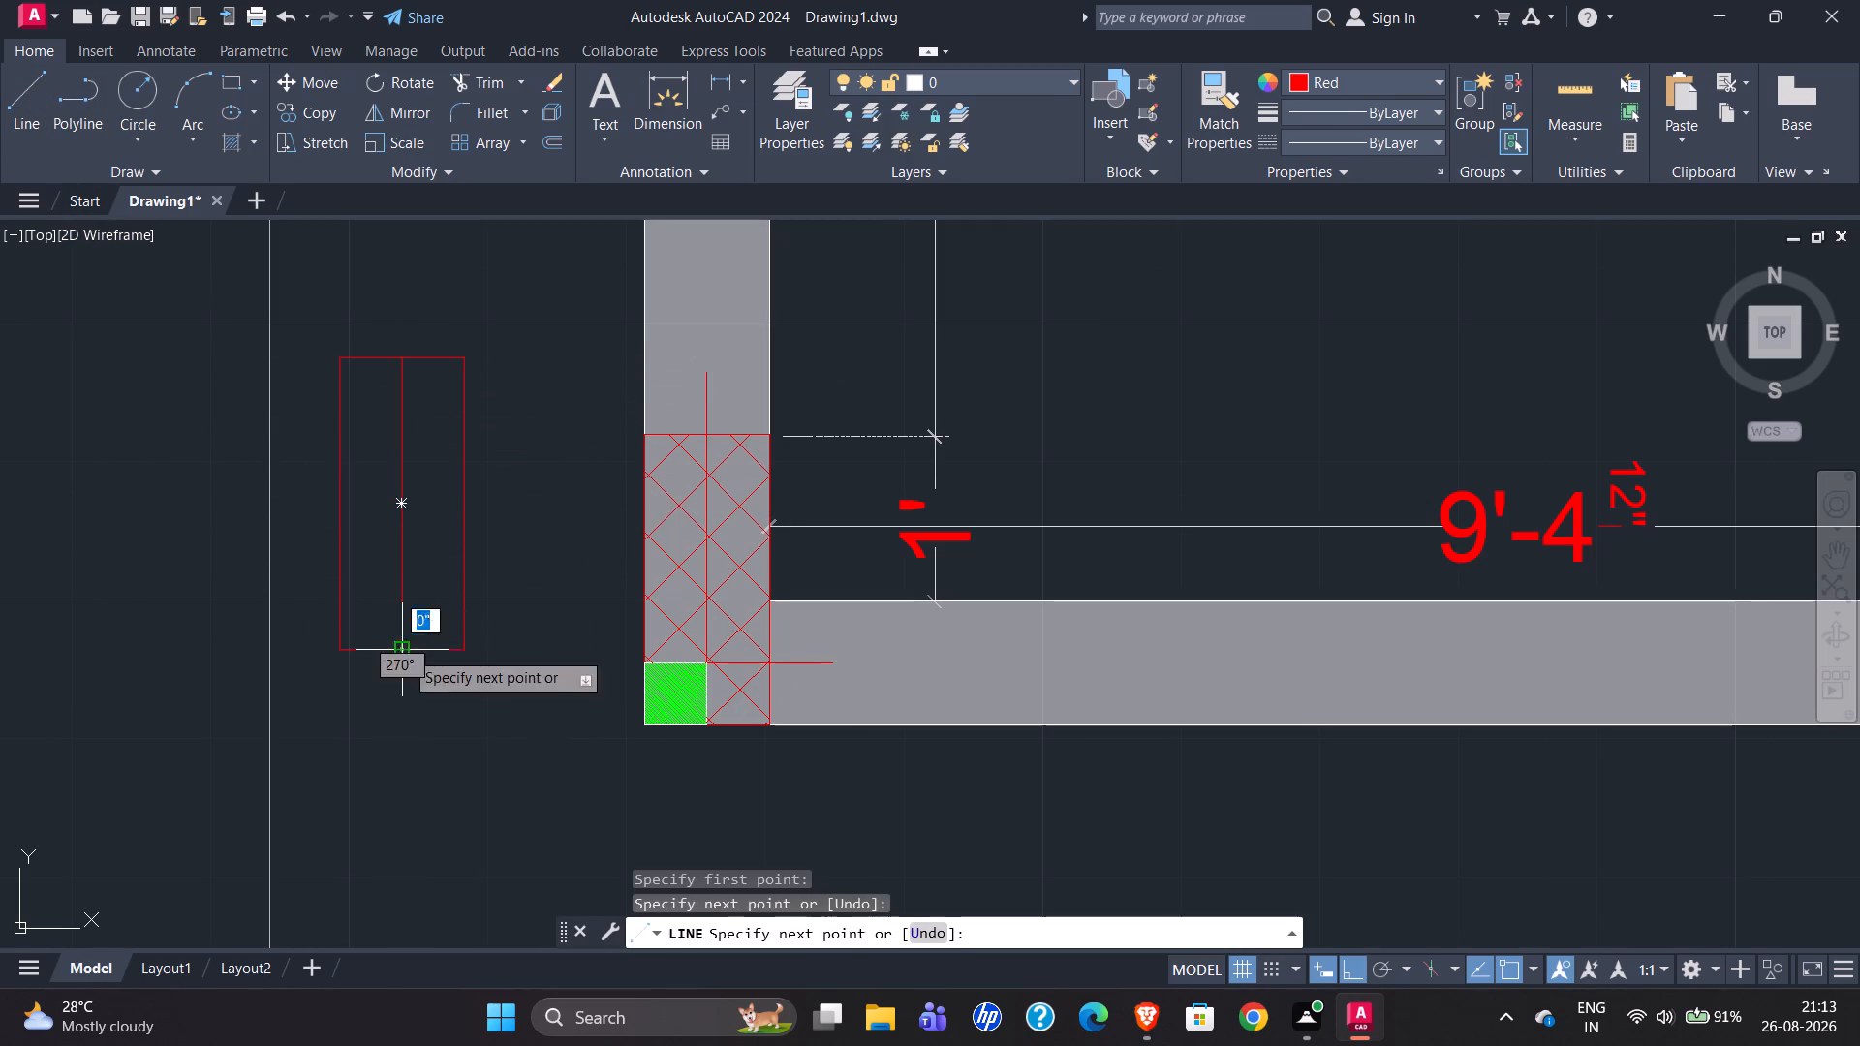
key(Escape)
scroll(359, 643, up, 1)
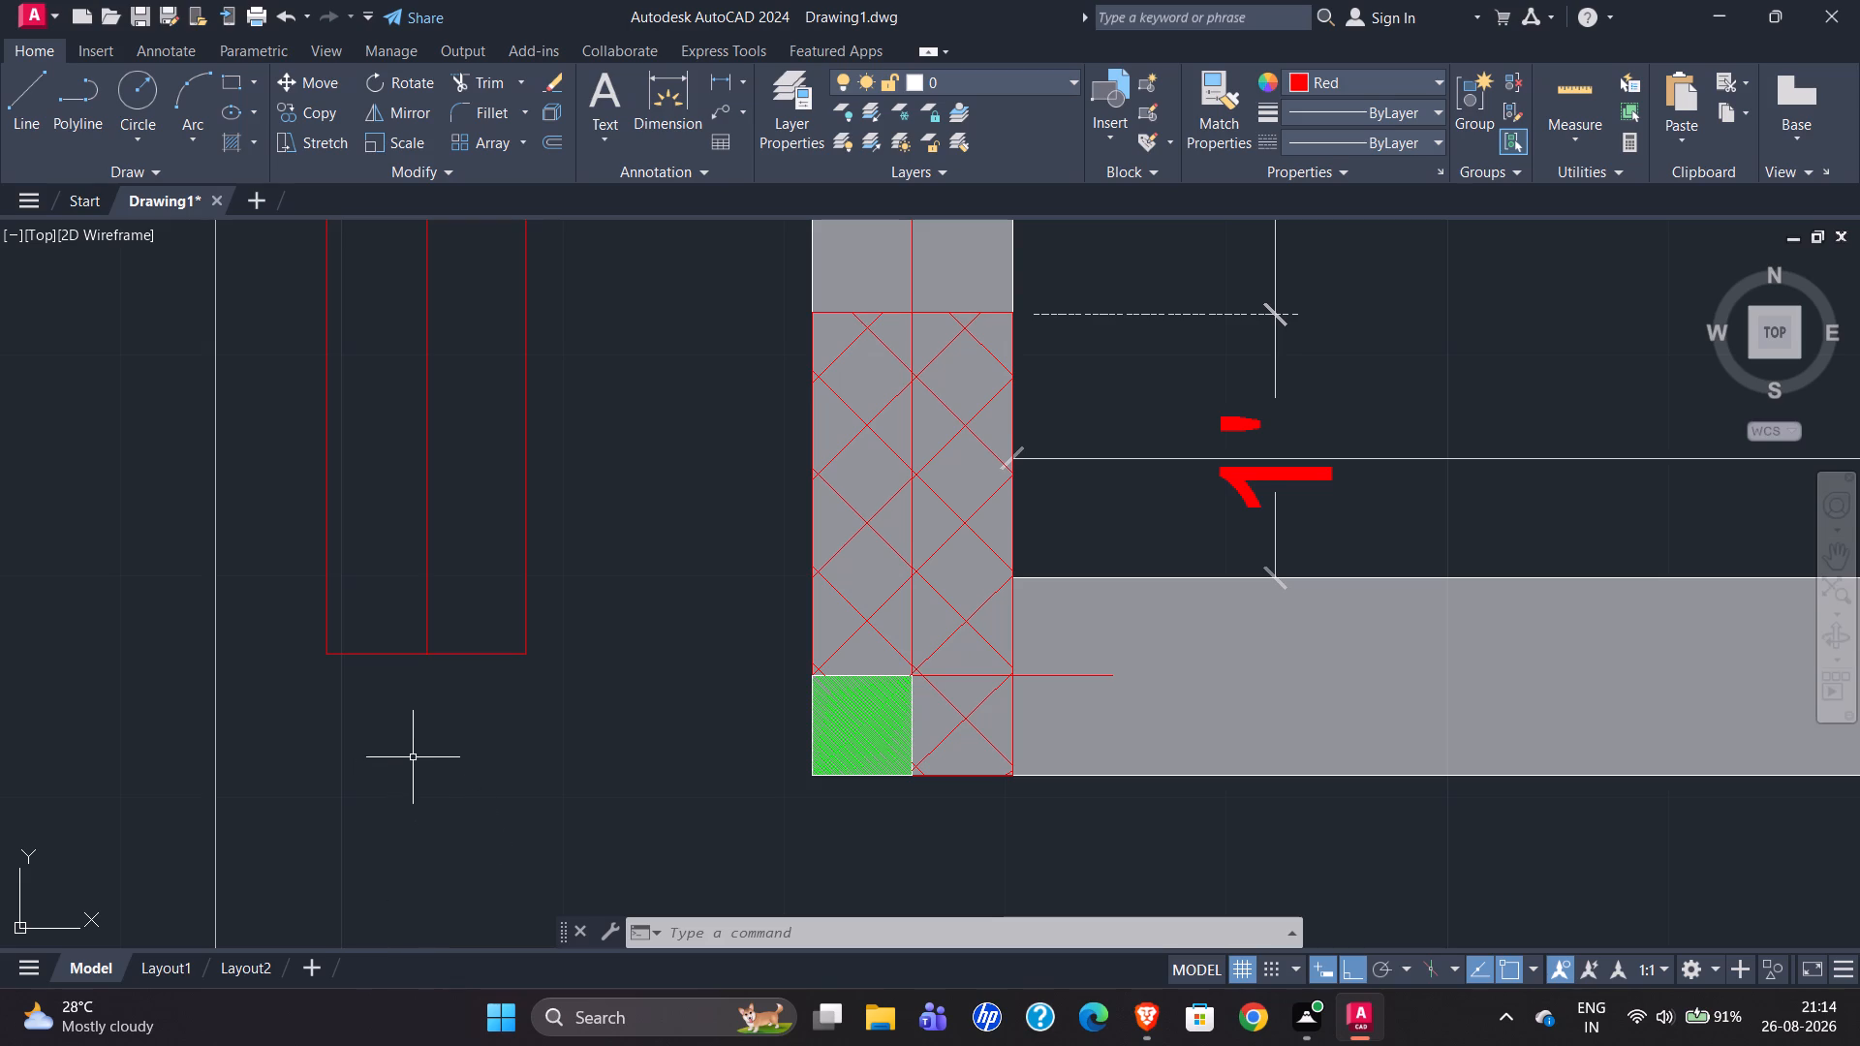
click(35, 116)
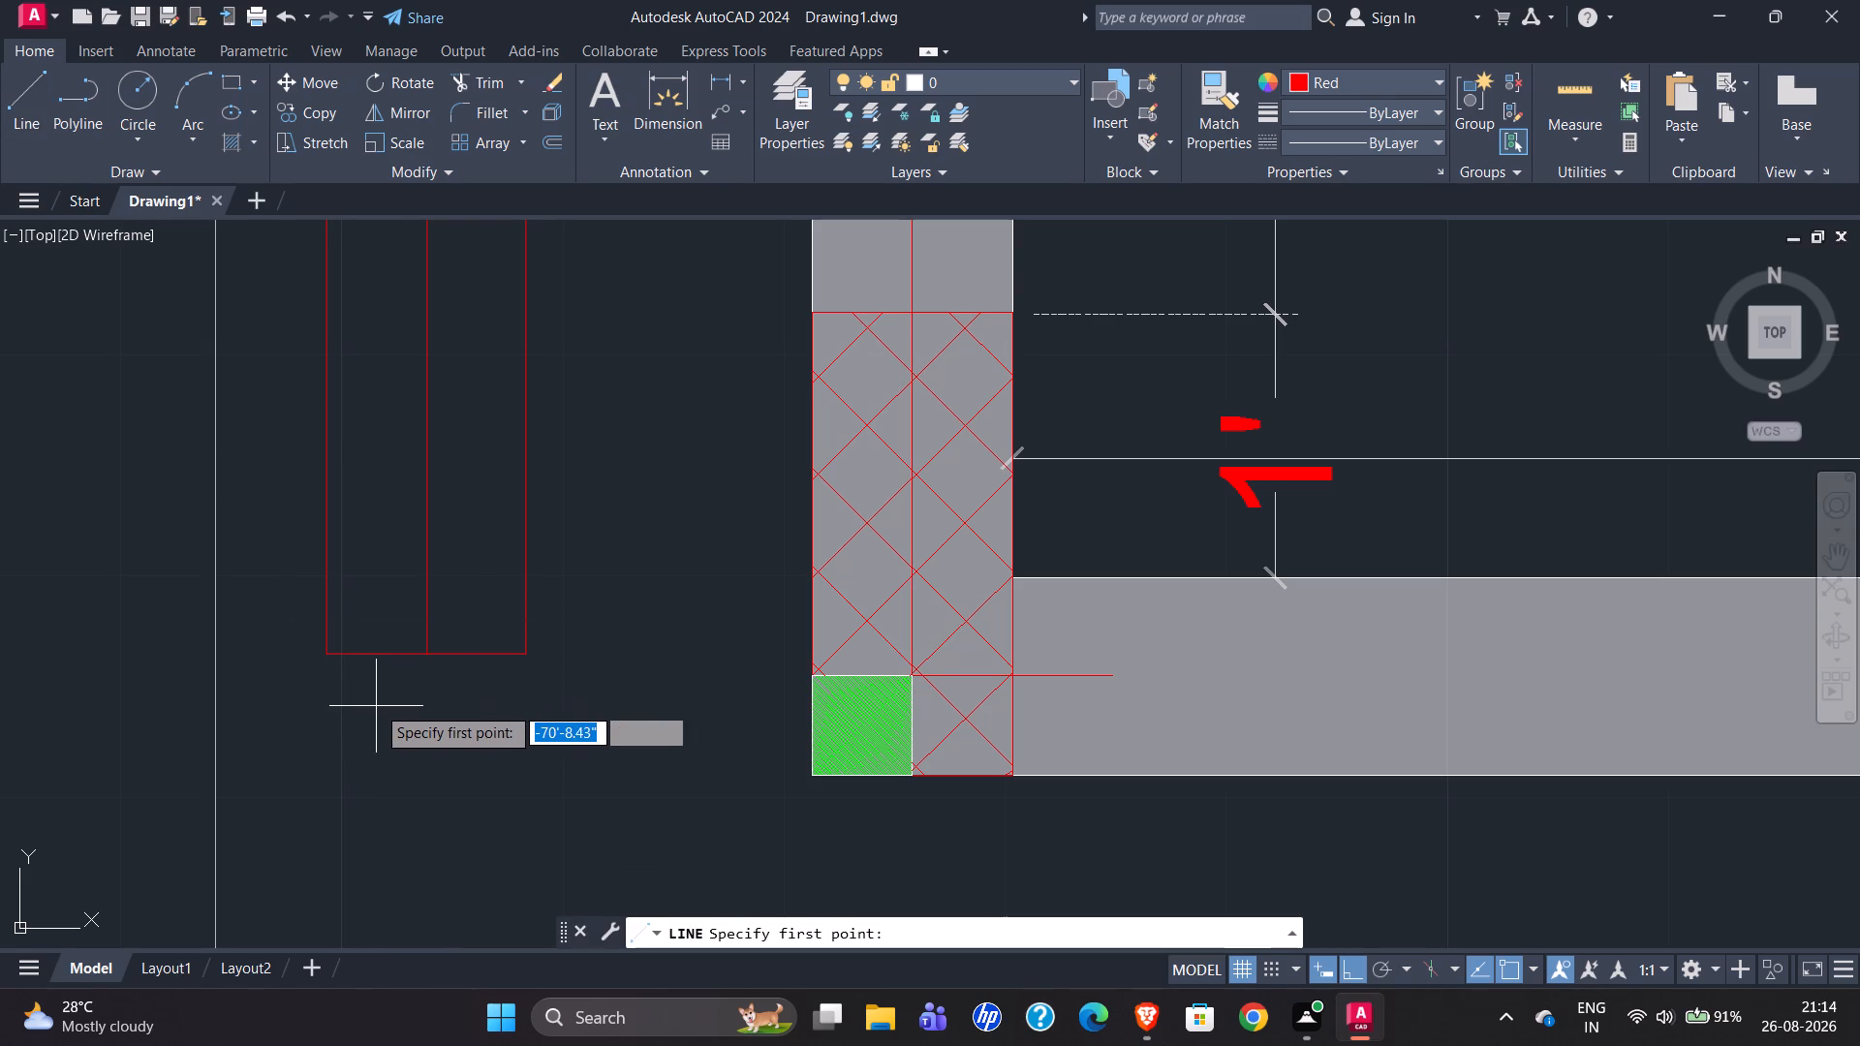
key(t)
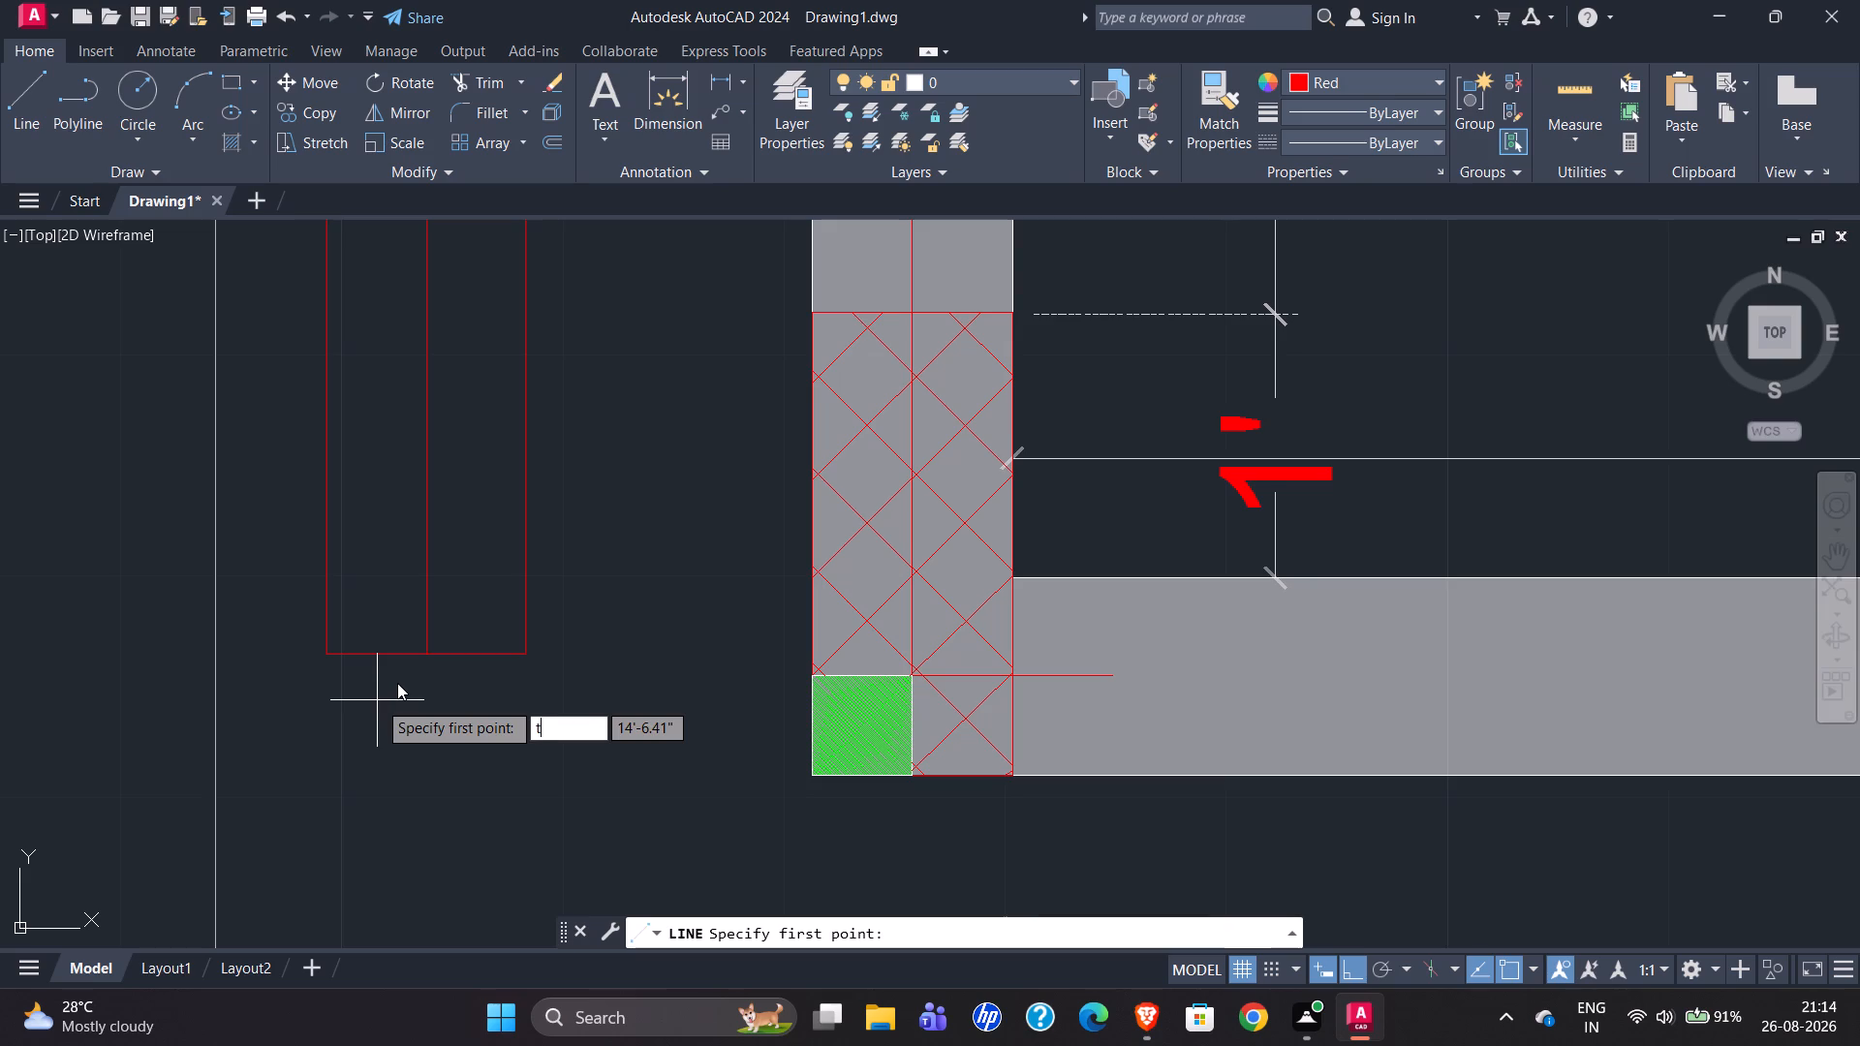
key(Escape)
Draw a 4.5" by 4.5" square inside the red column rectangle's southwest corner, starting from the bottom edge's midpoint.
click(224, 85)
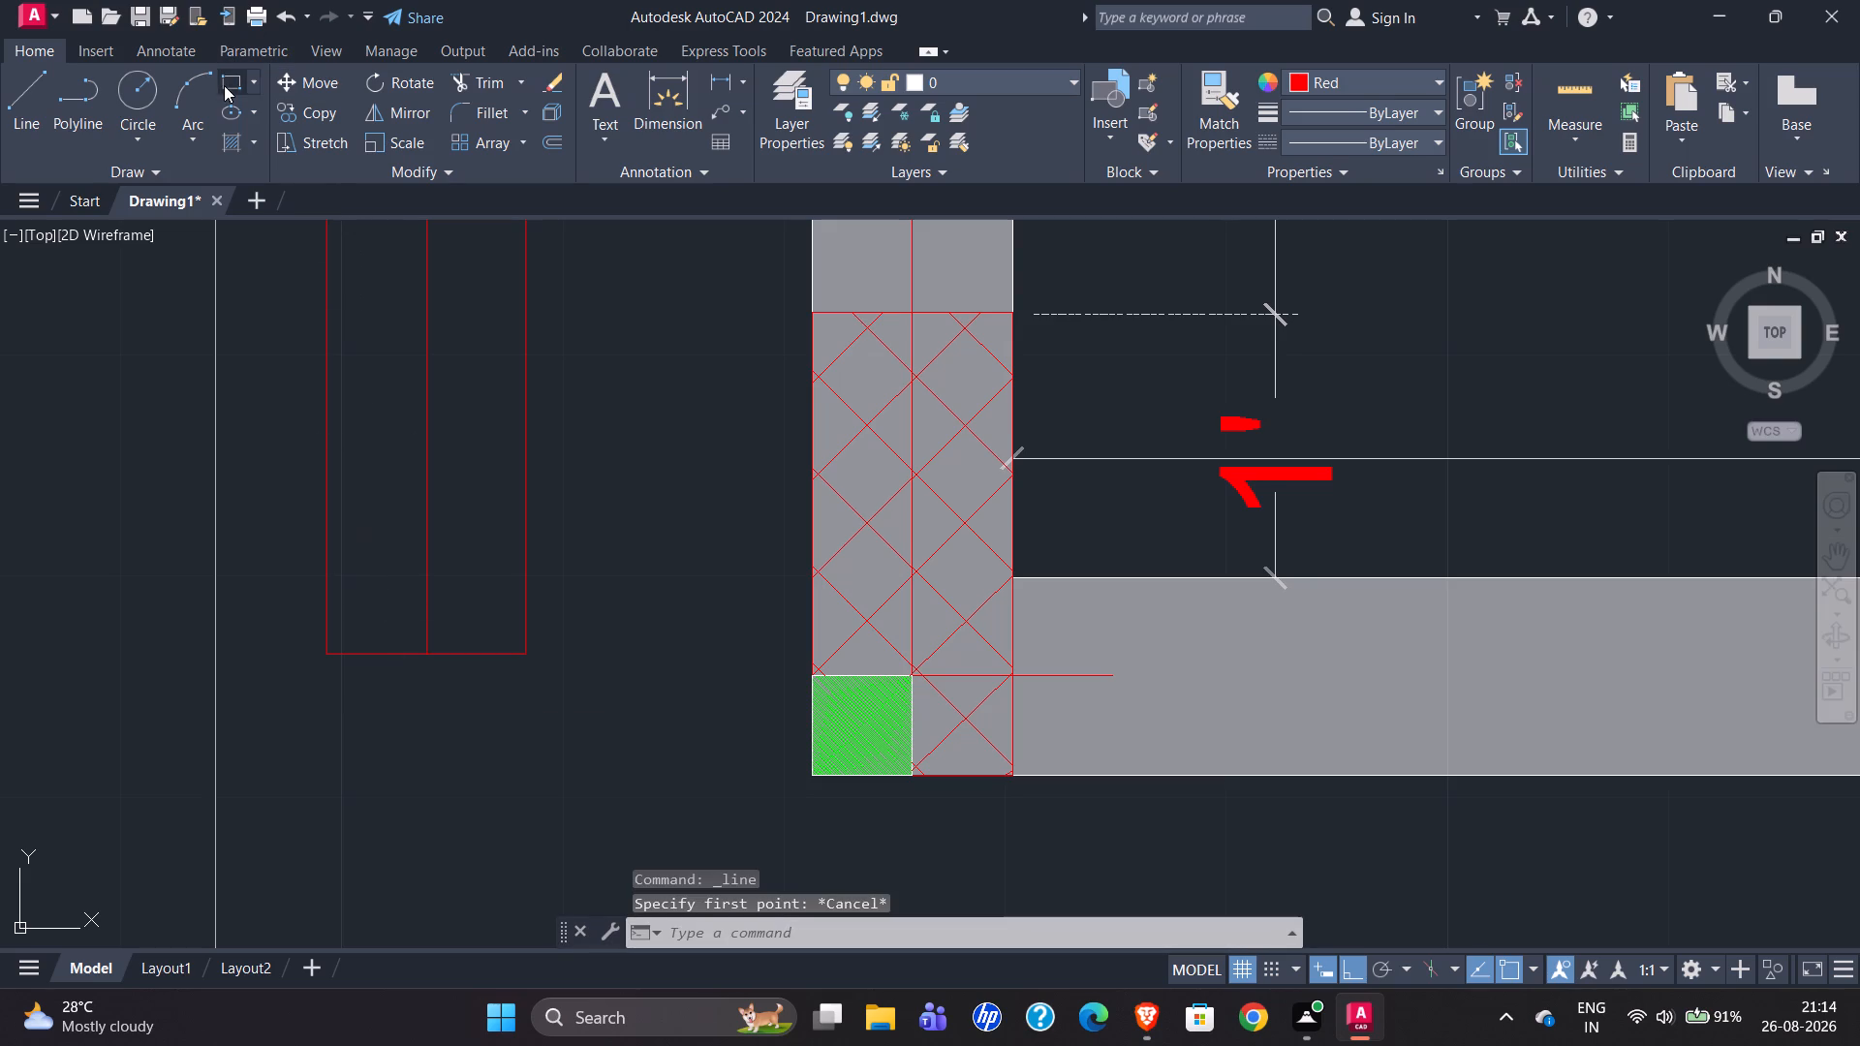
click(421, 652)
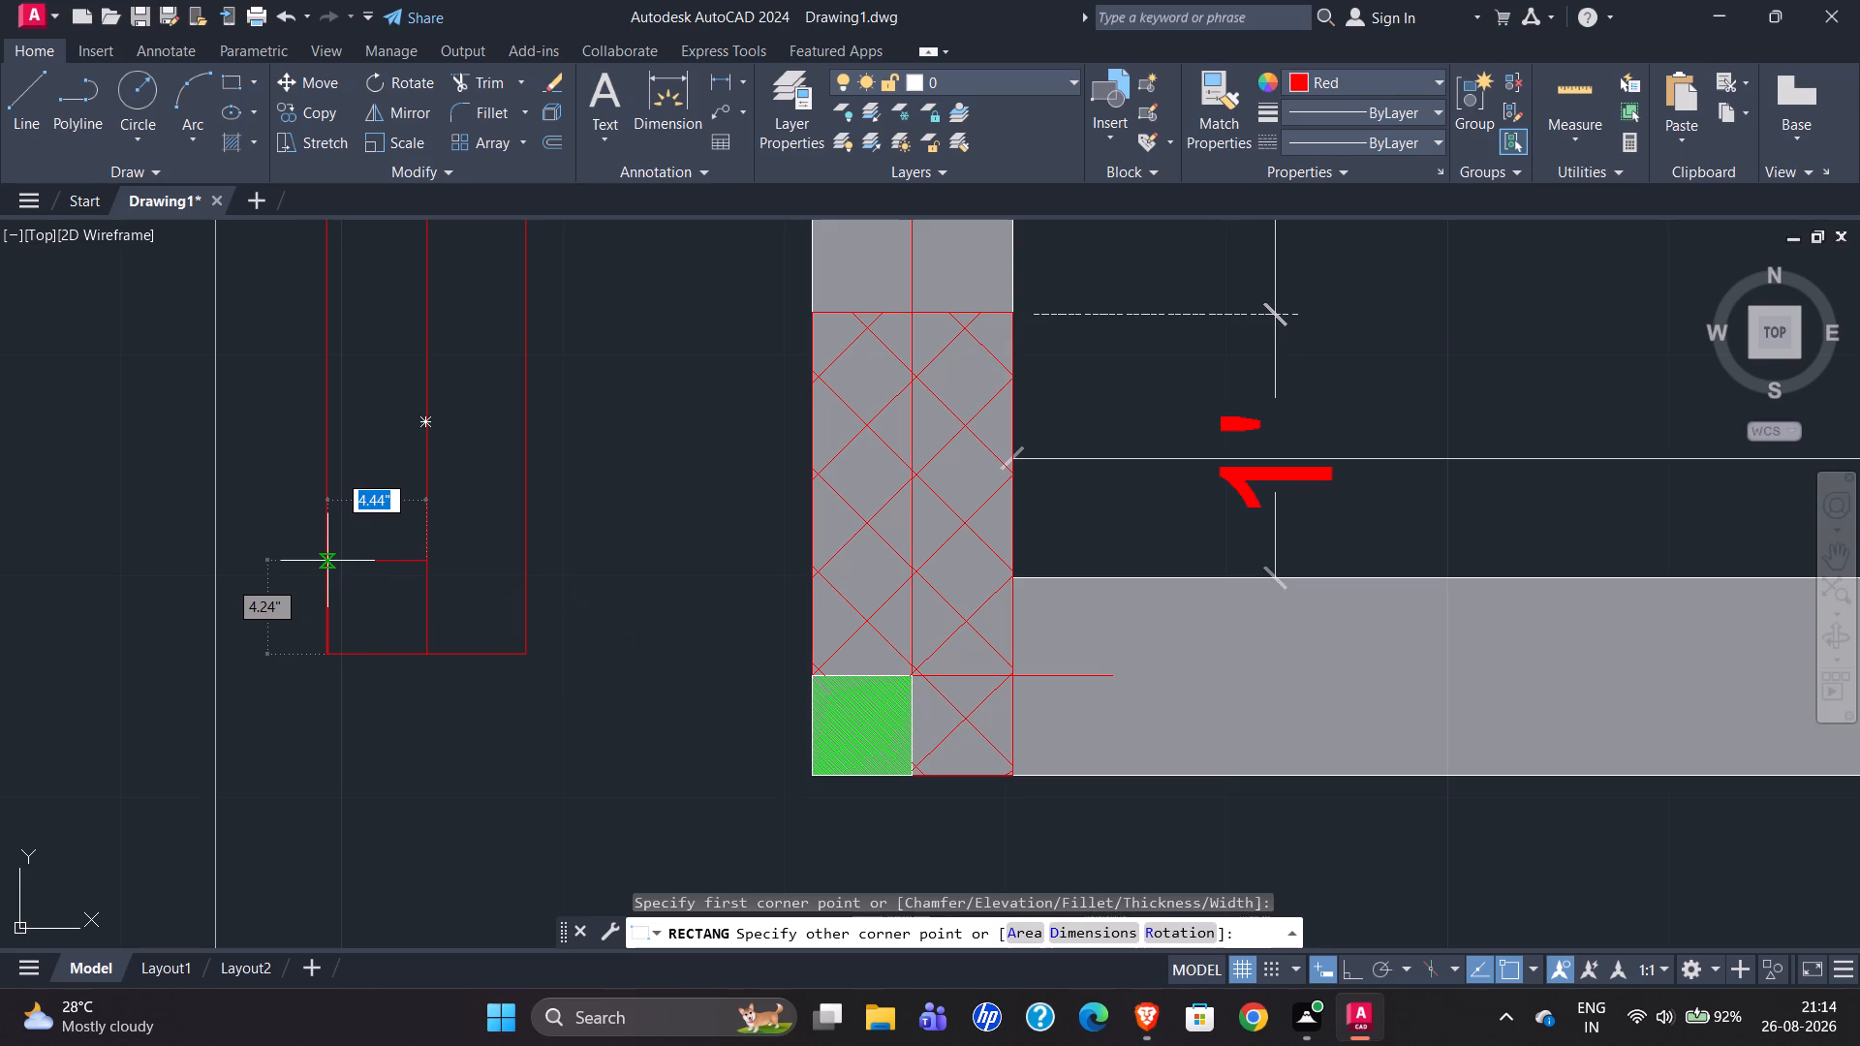
text(405")
key(BackSpace)
key(BackSpace)
key(BackSpace)
text(.5")
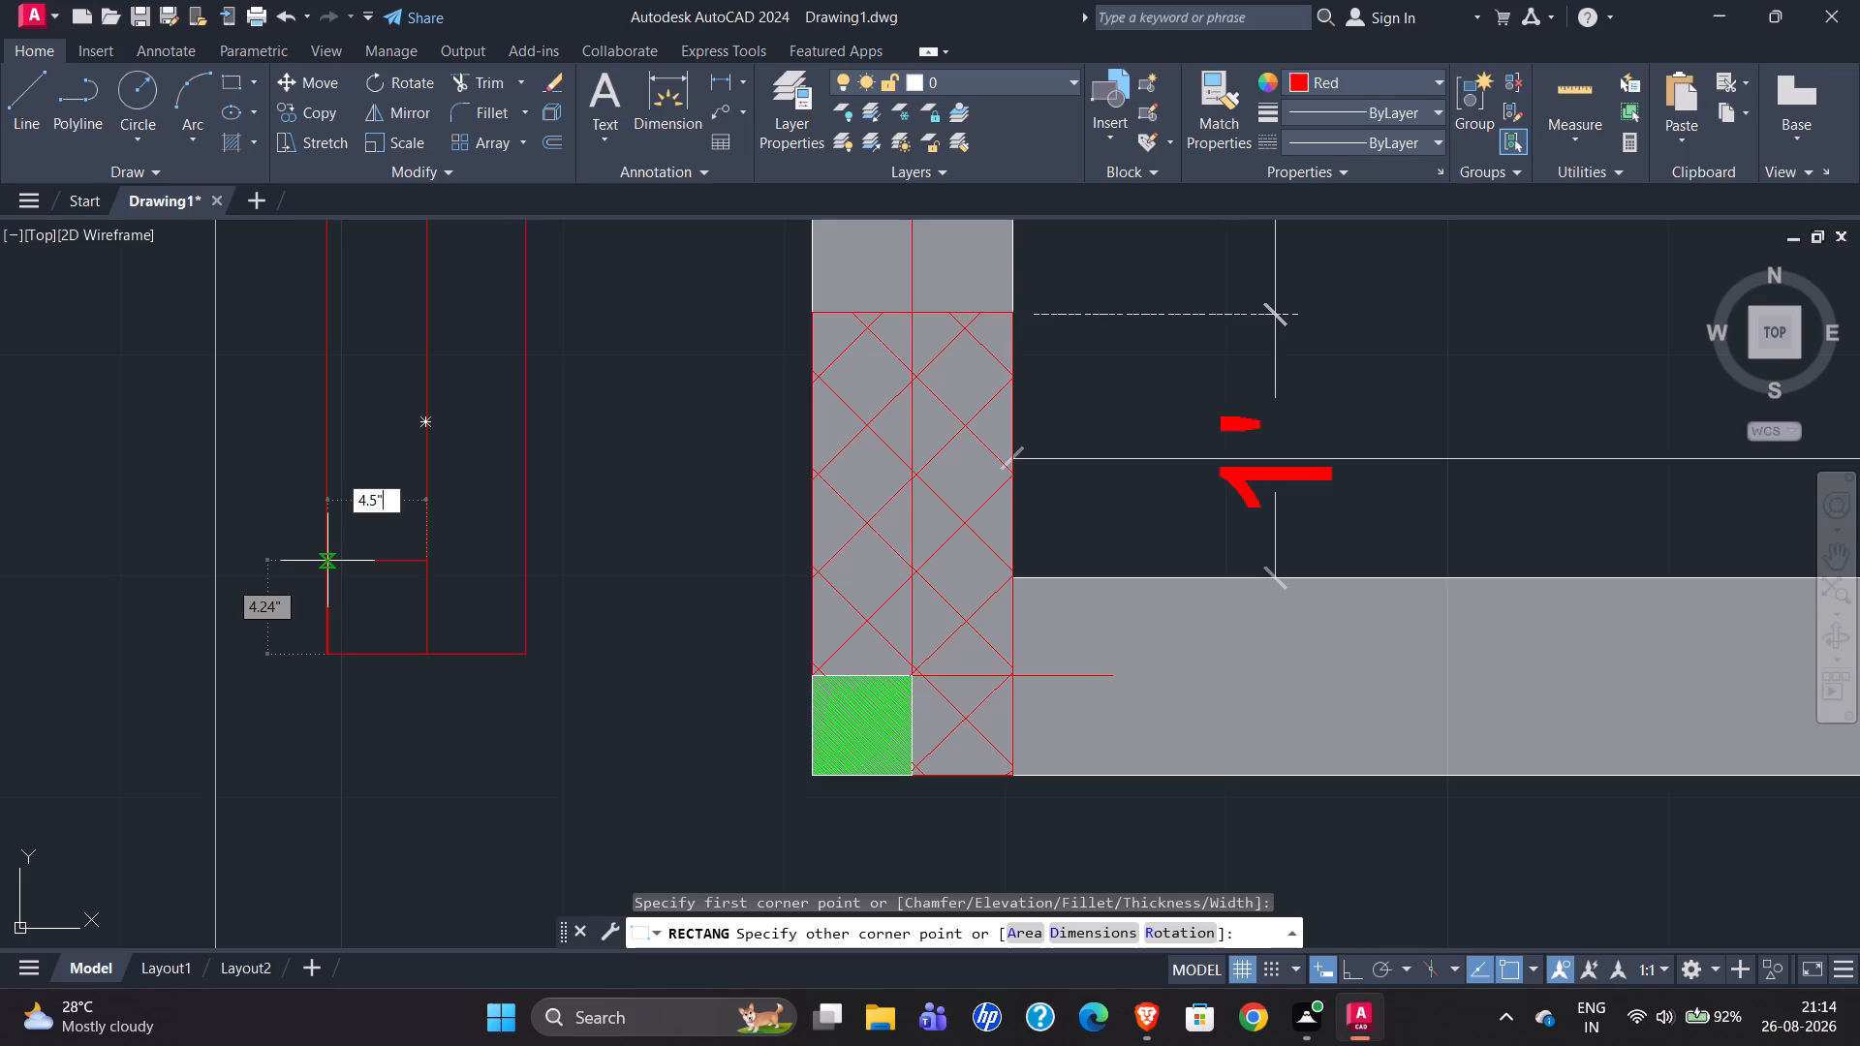
key(Tab)
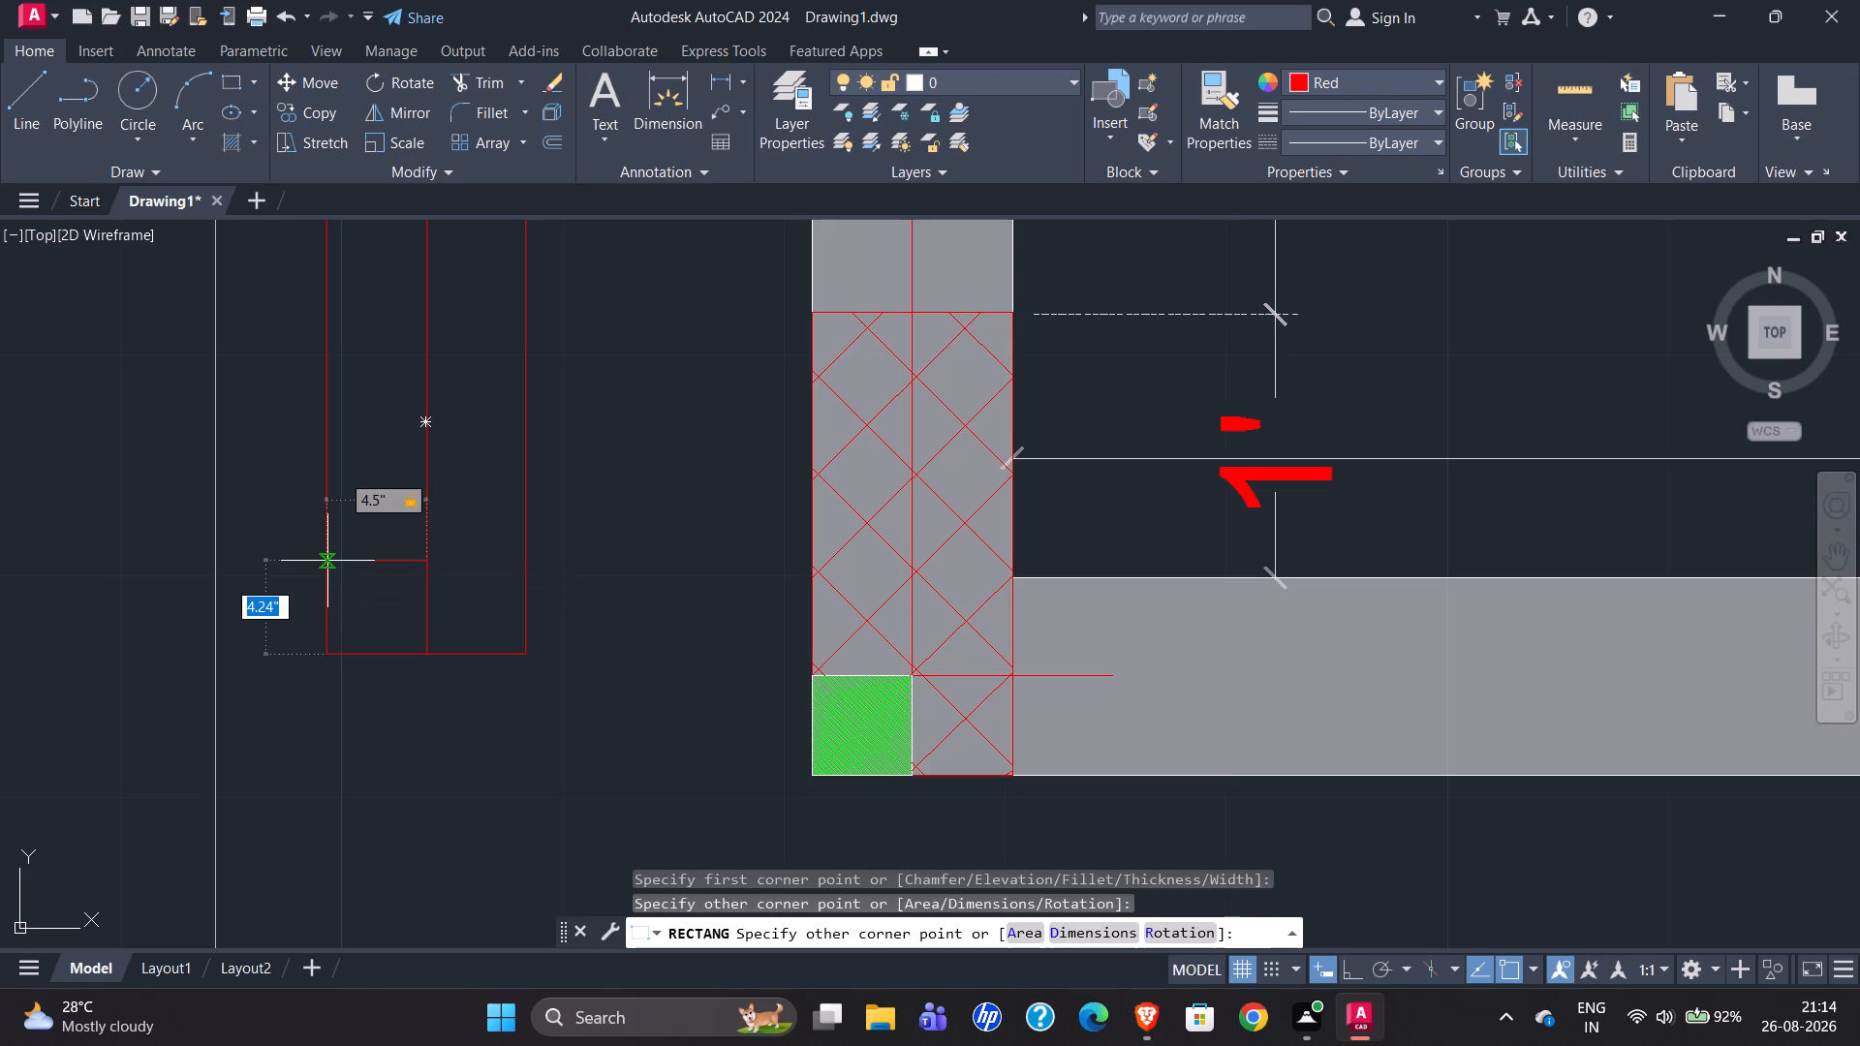
text(4.5)
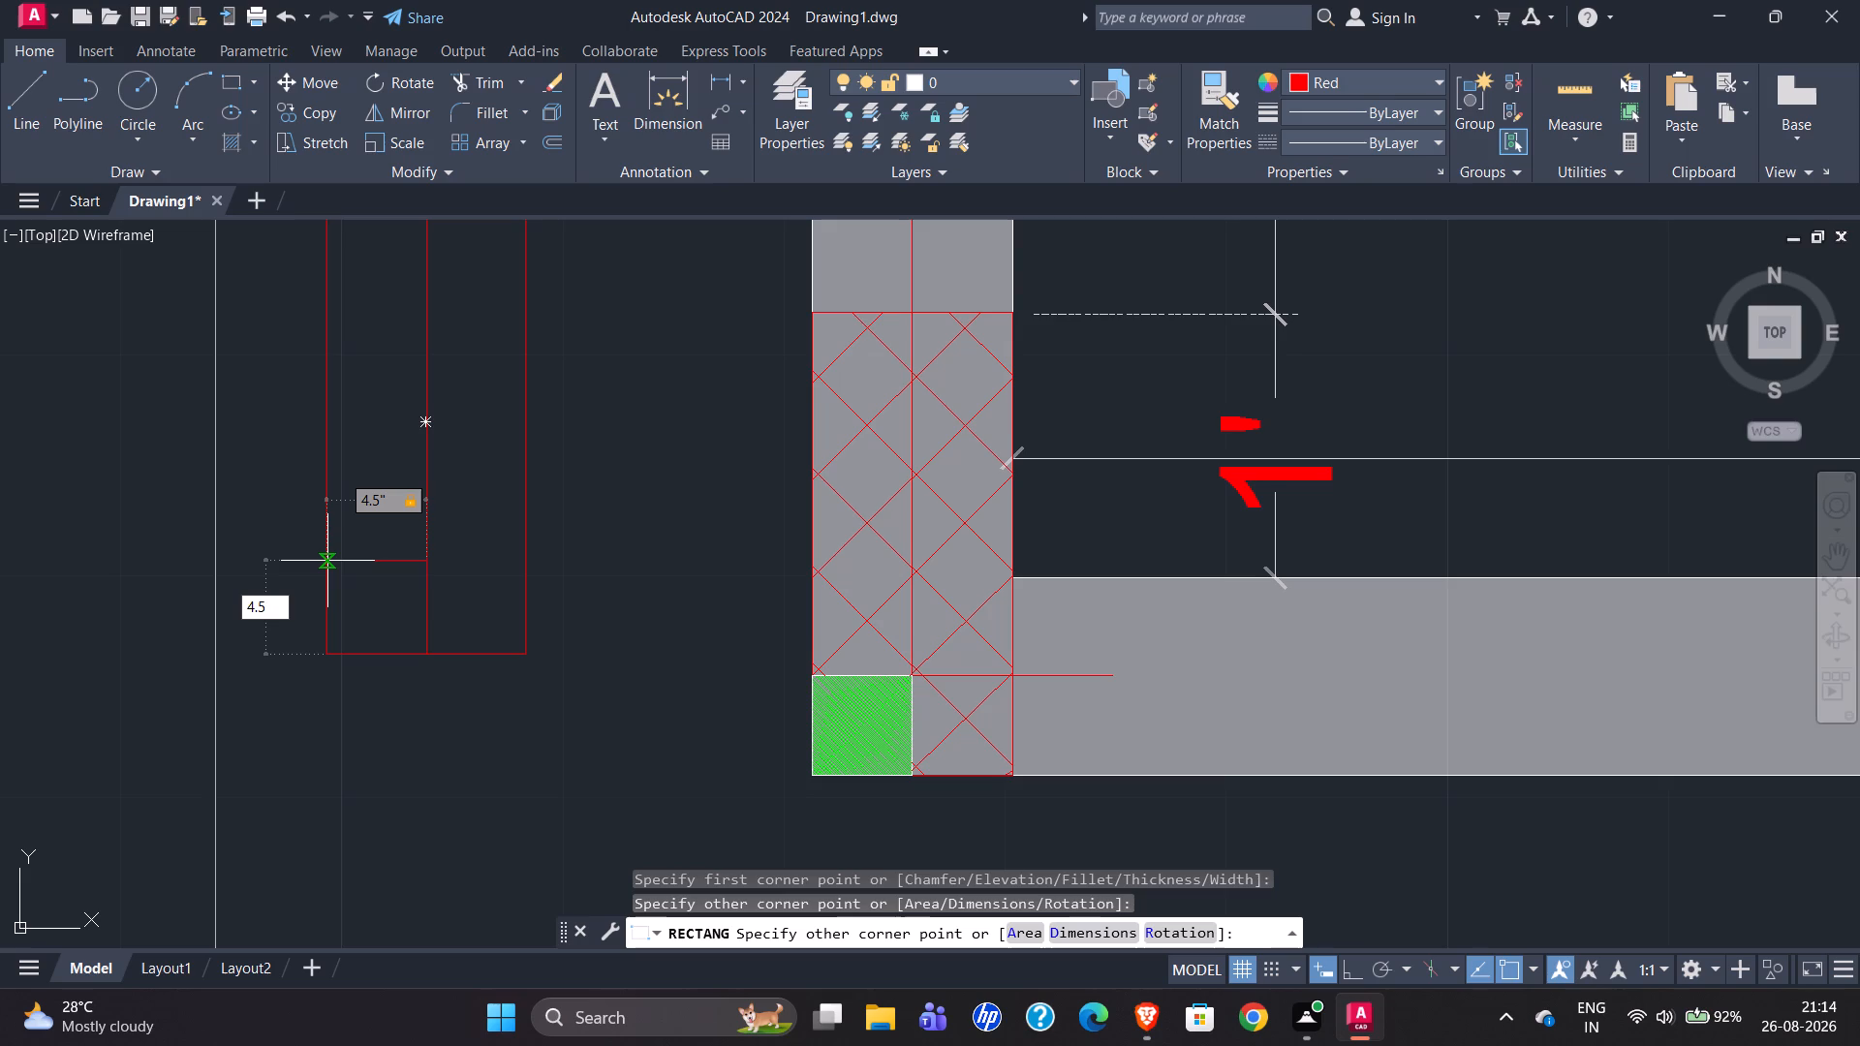
key(shift+quotedbl)
key(Return)
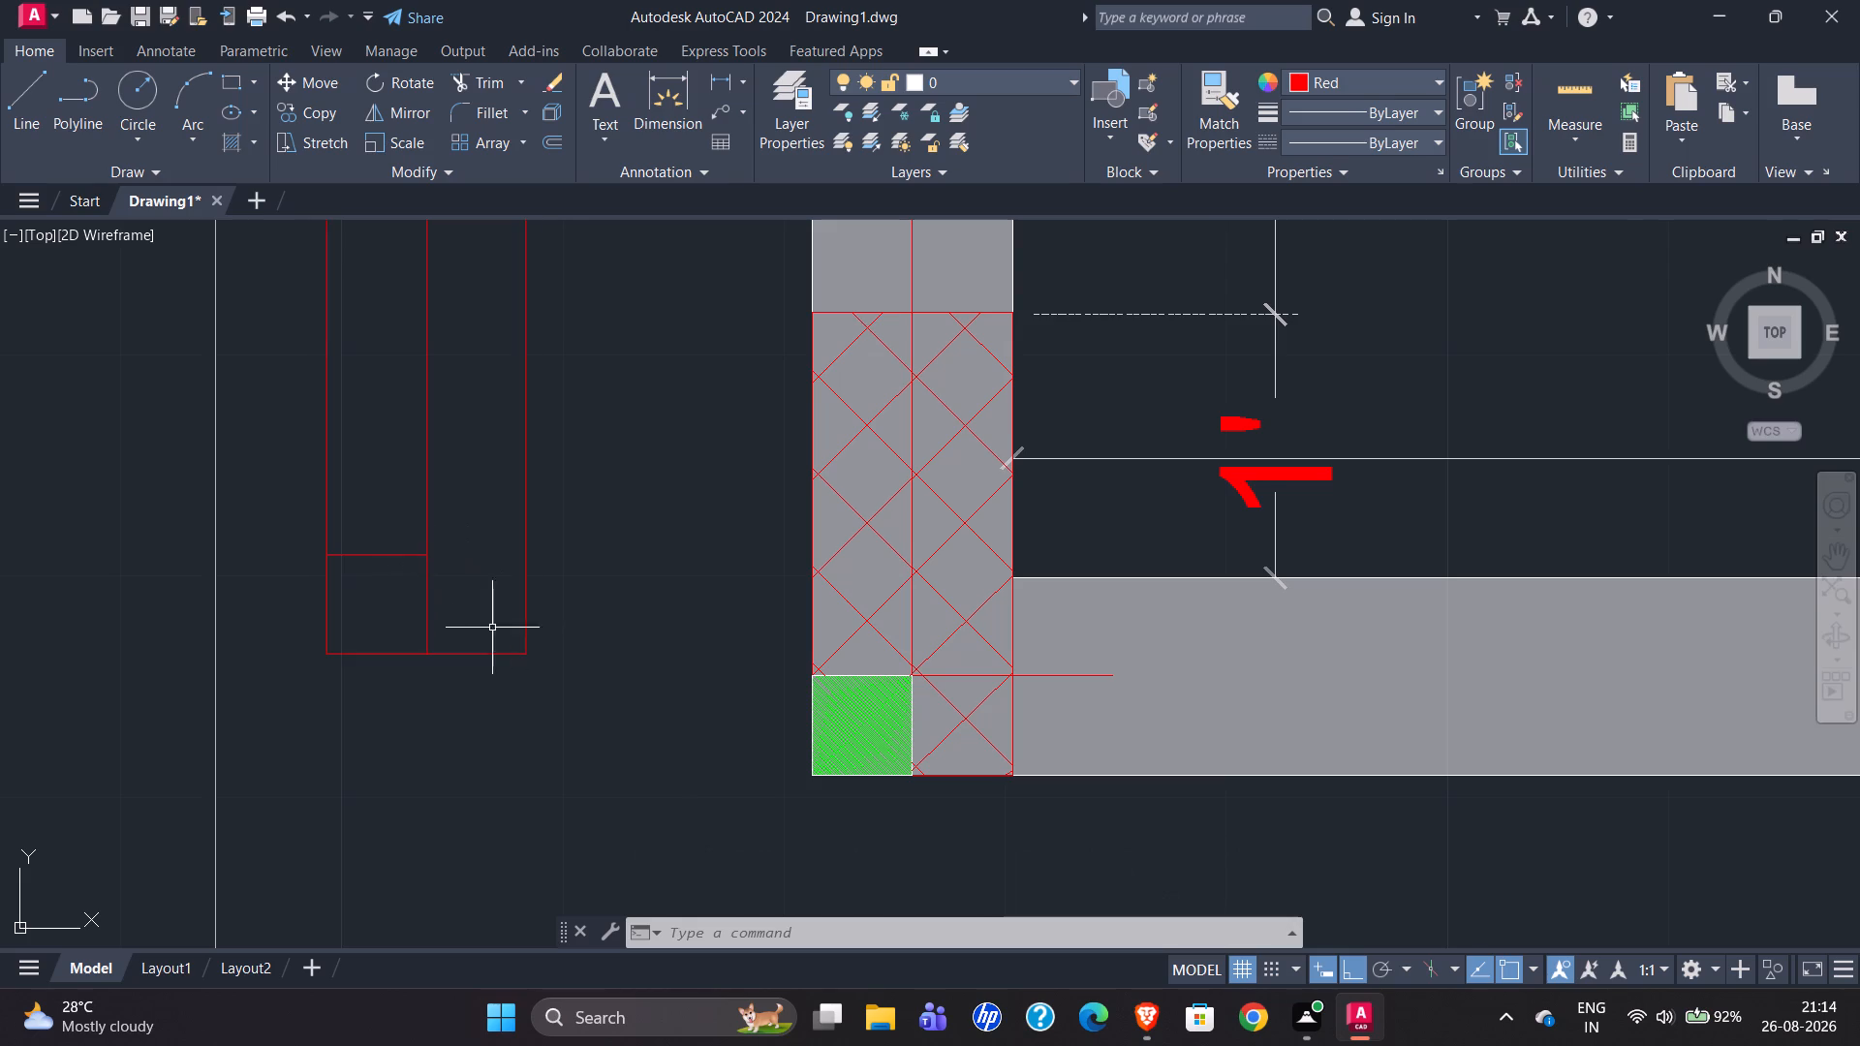
Erase the vertical centre line inside the red column rectangle.
scroll(449, 657, down, 1)
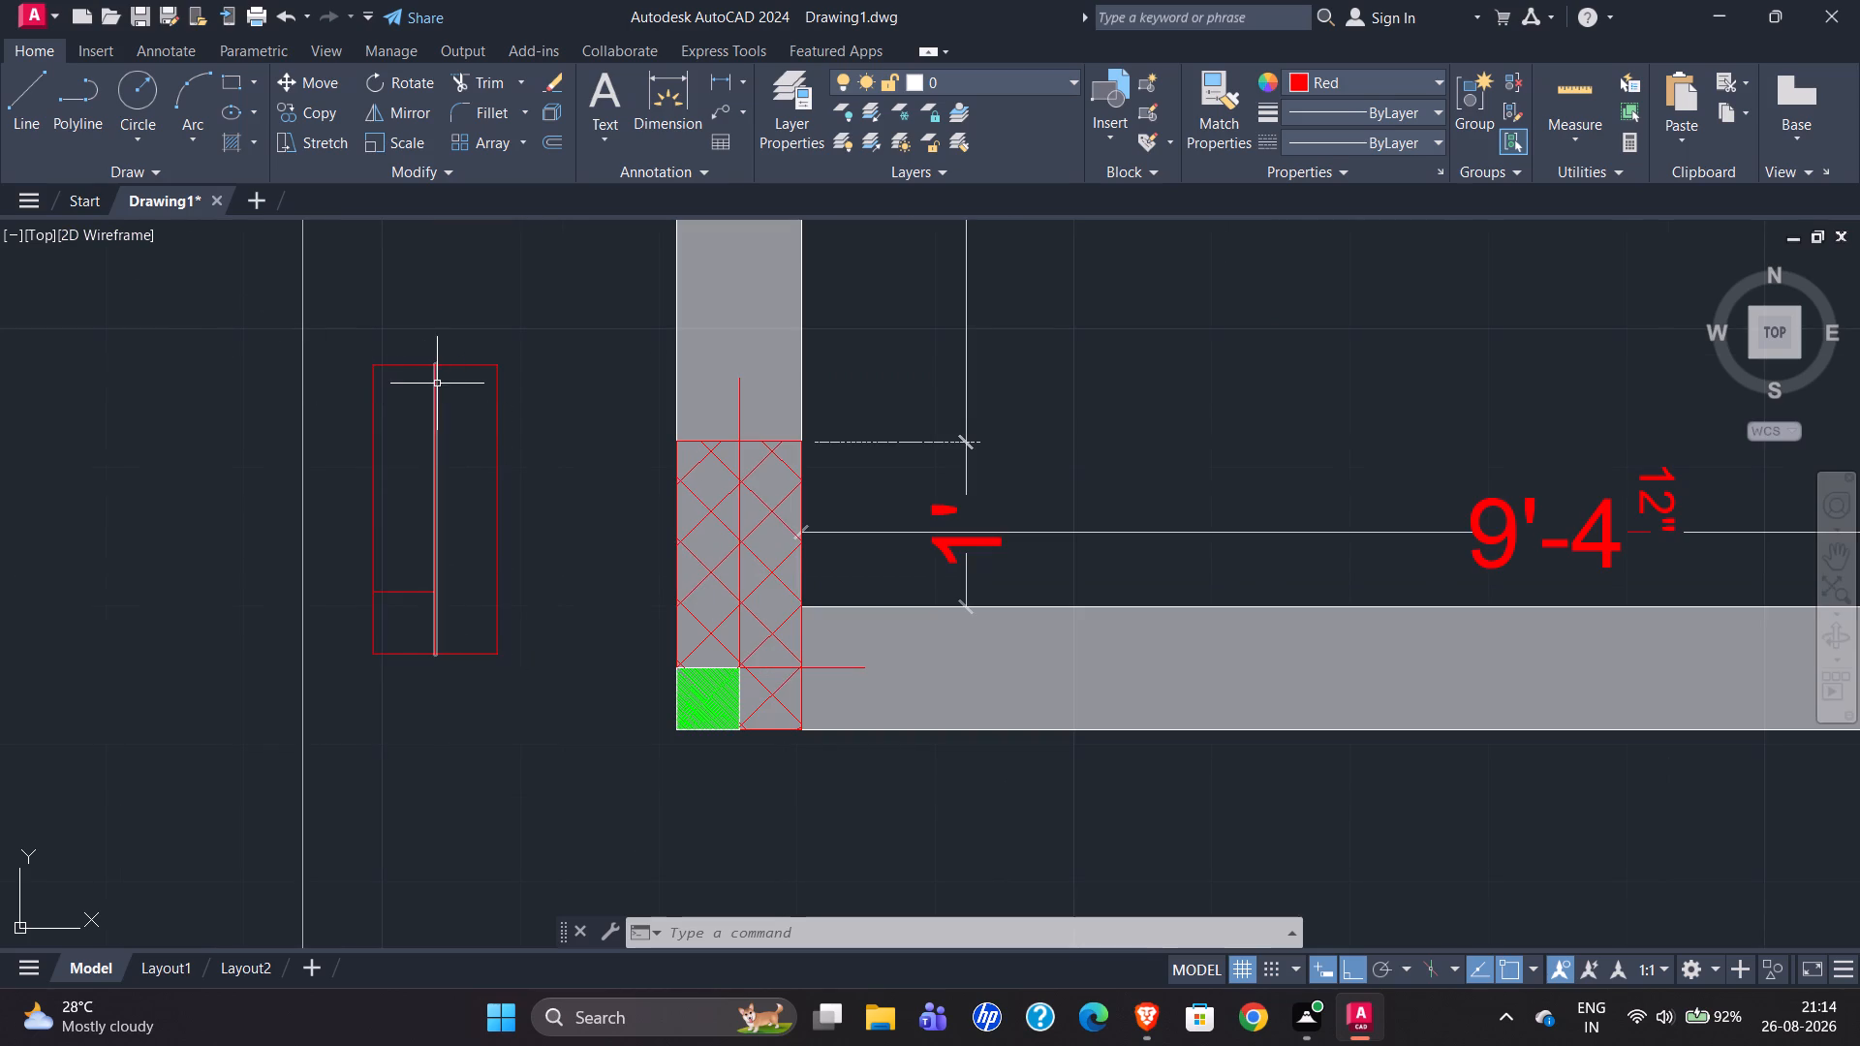
click(431, 525)
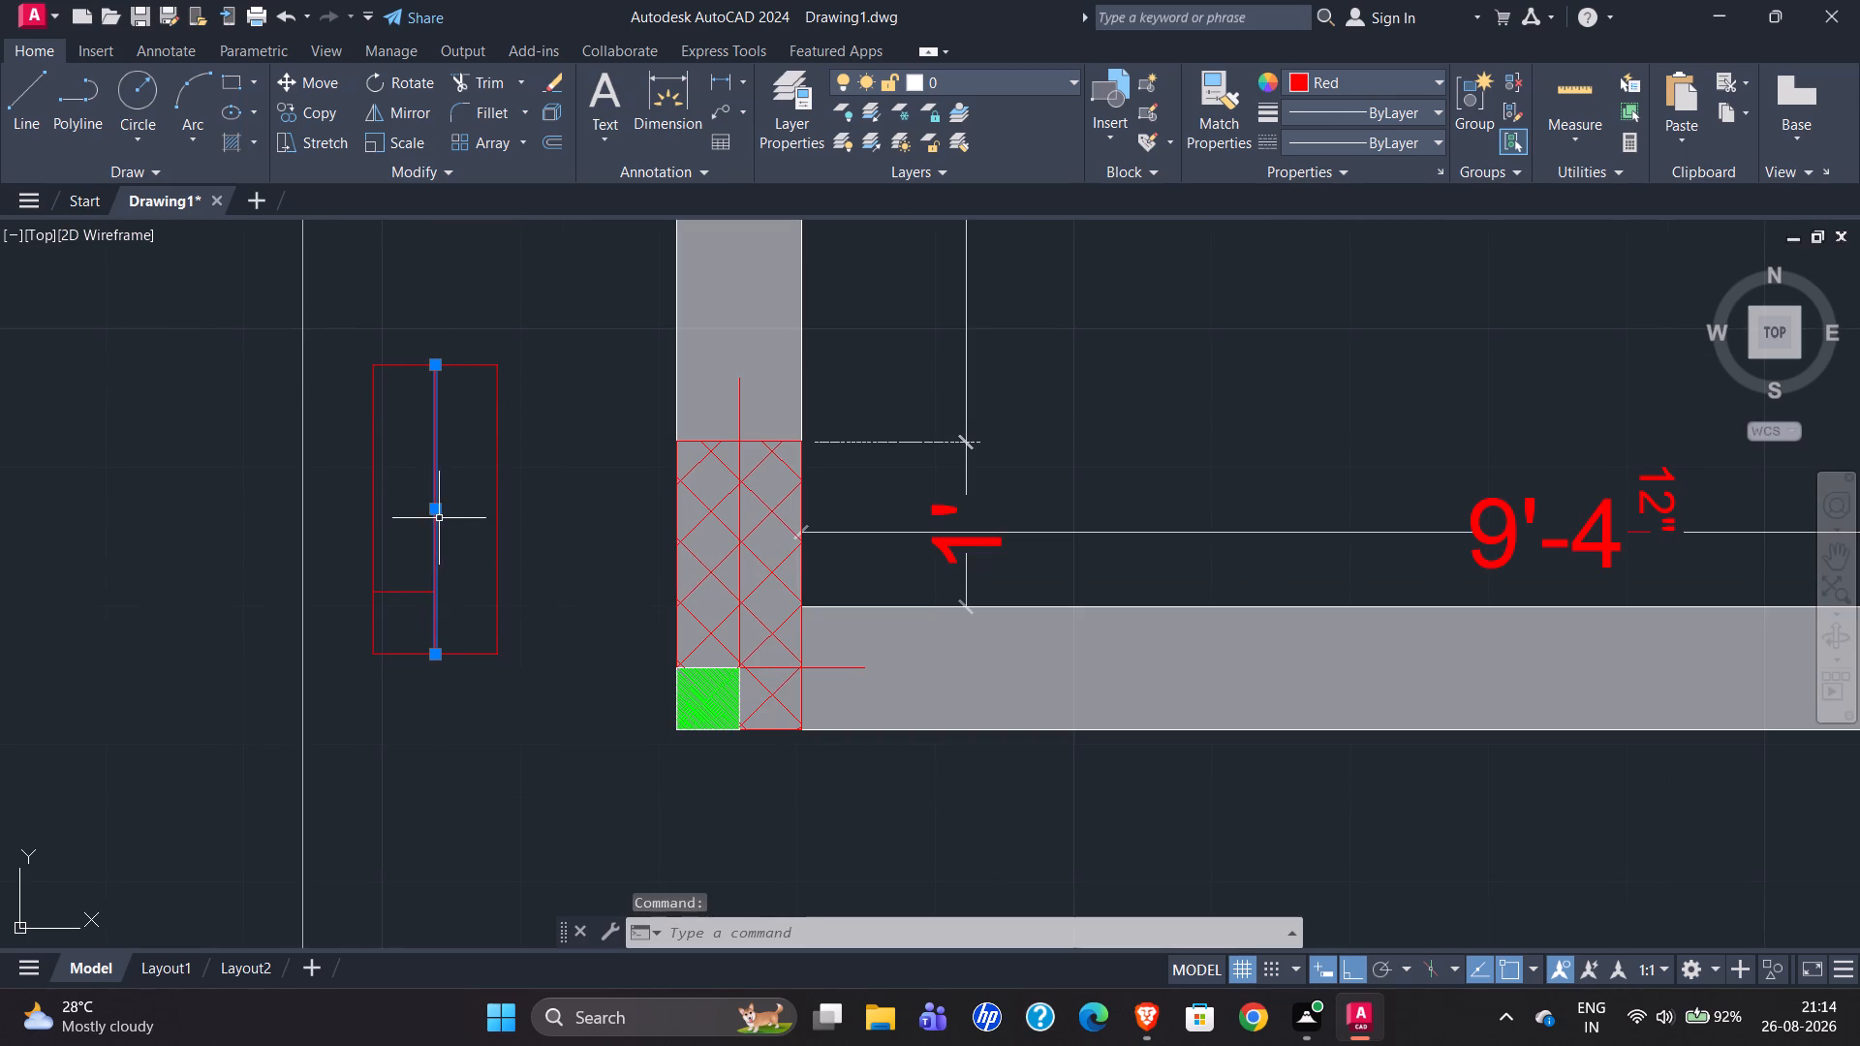
key(Delete)
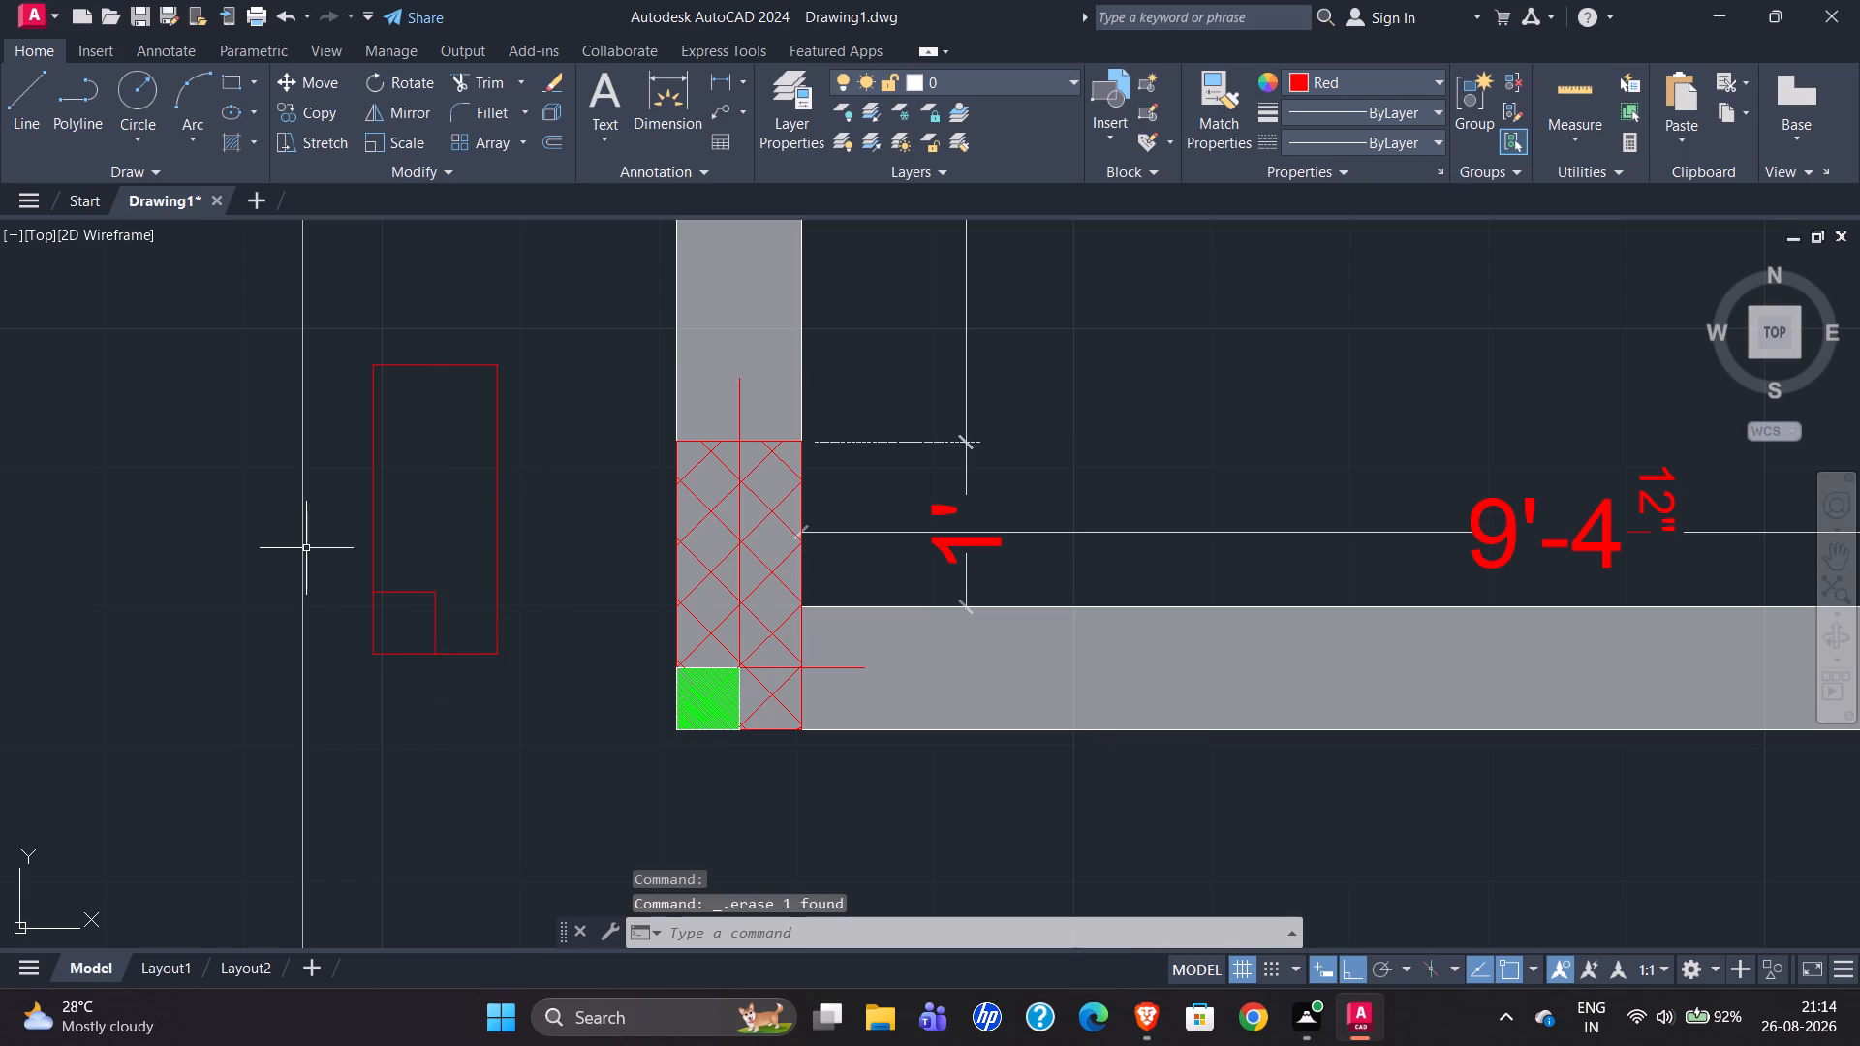
Draw a vertical line from the midpoint of the column rectangle's bottom edge up past its top edge.
click(19, 109)
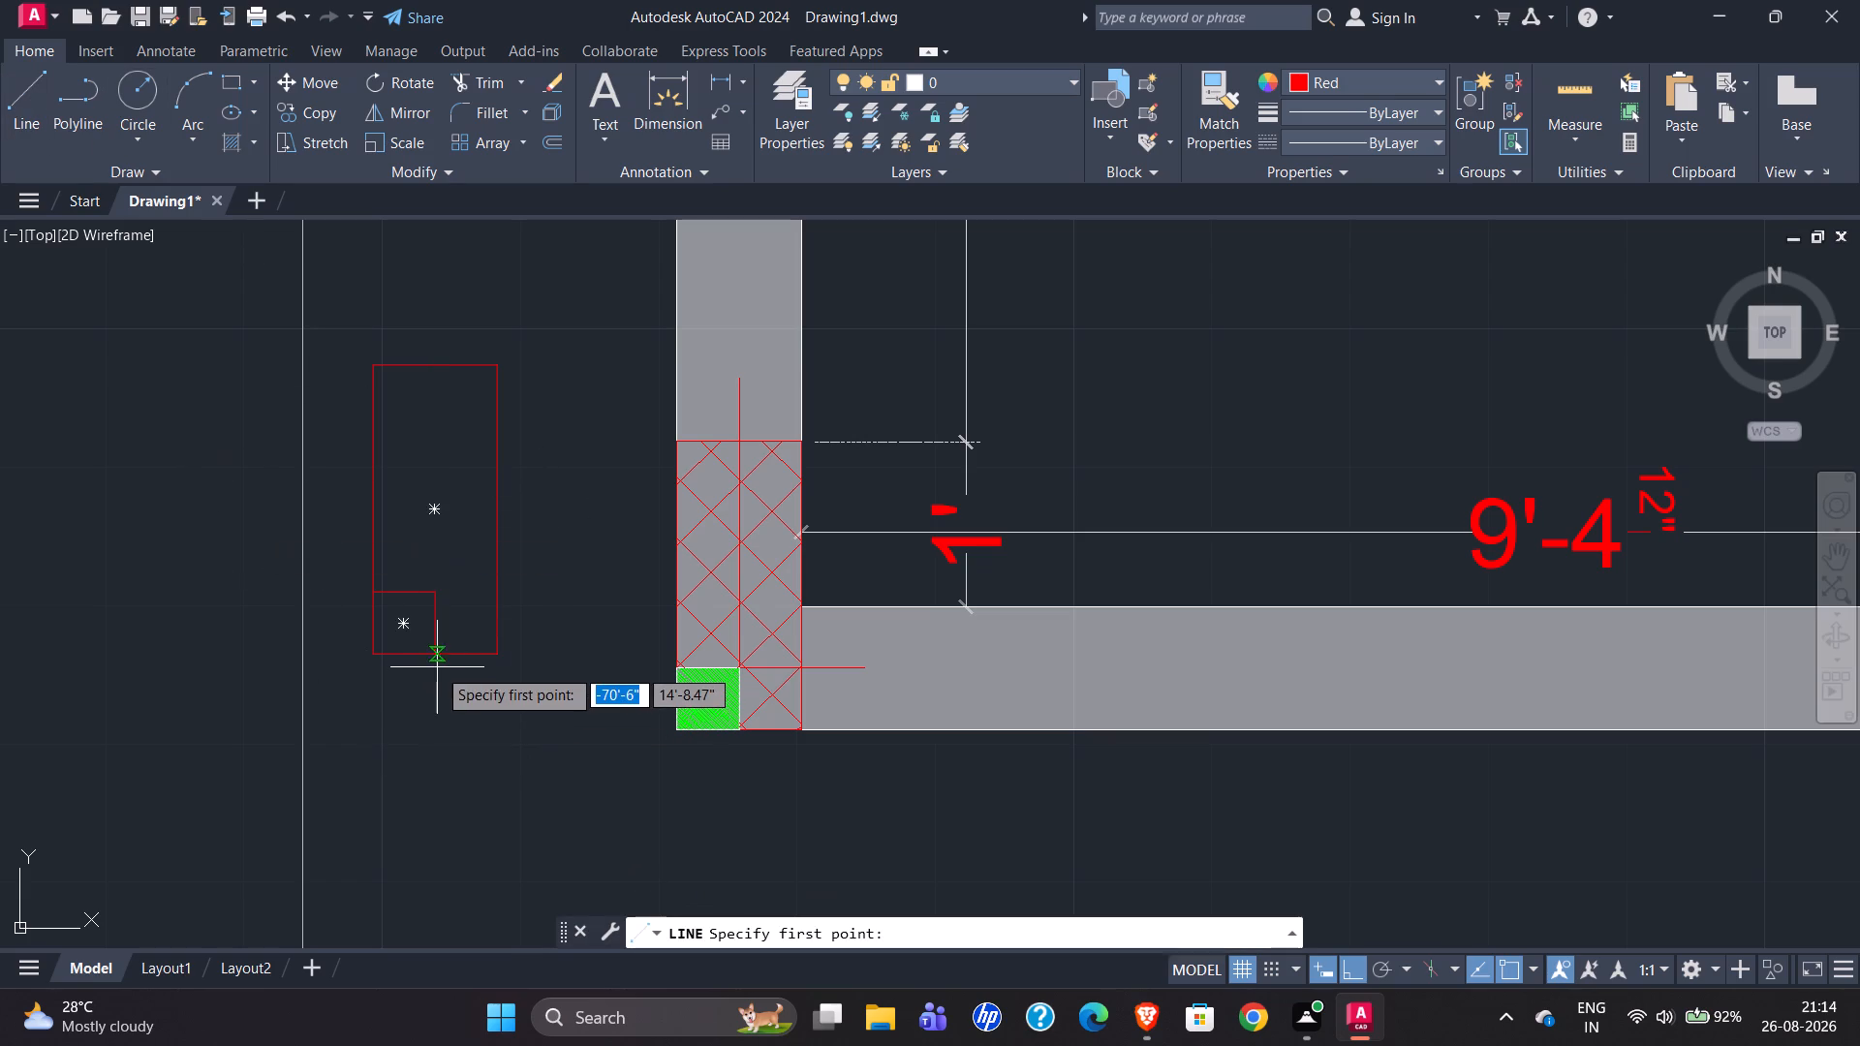
click(438, 661)
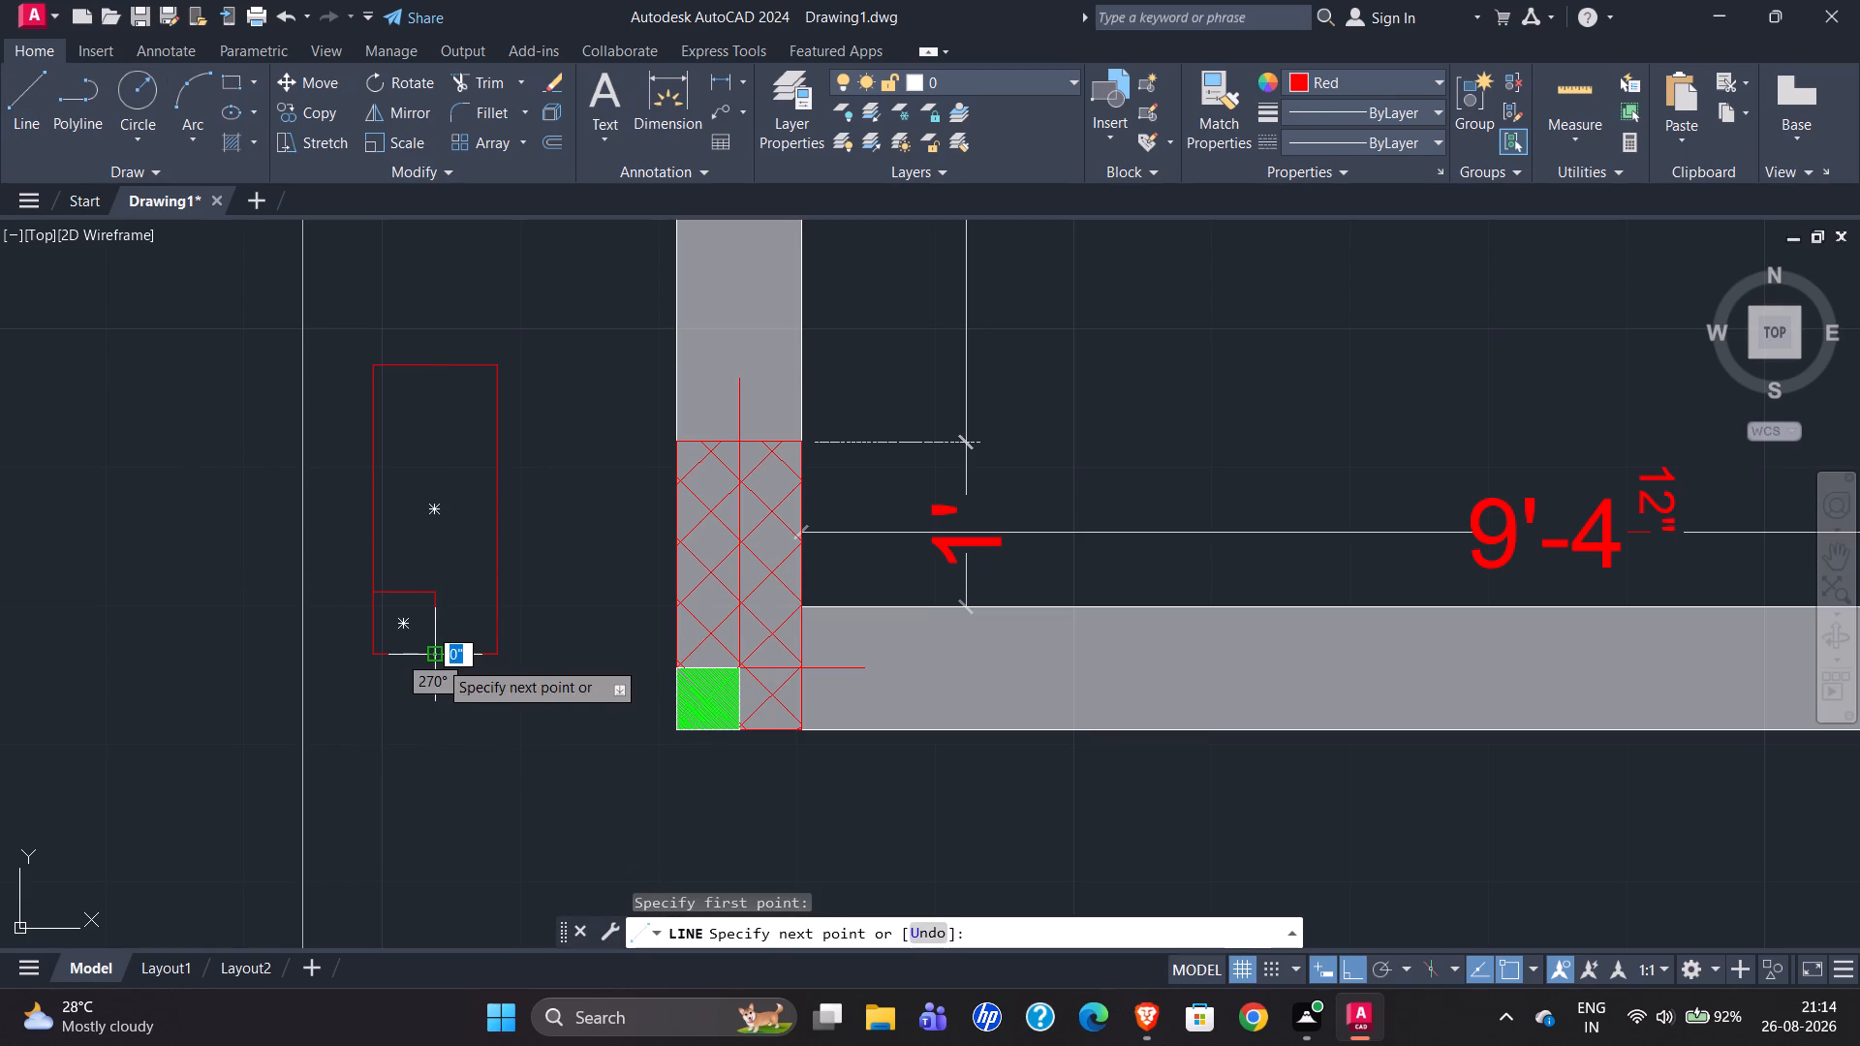
click(426, 289)
key(Escape)
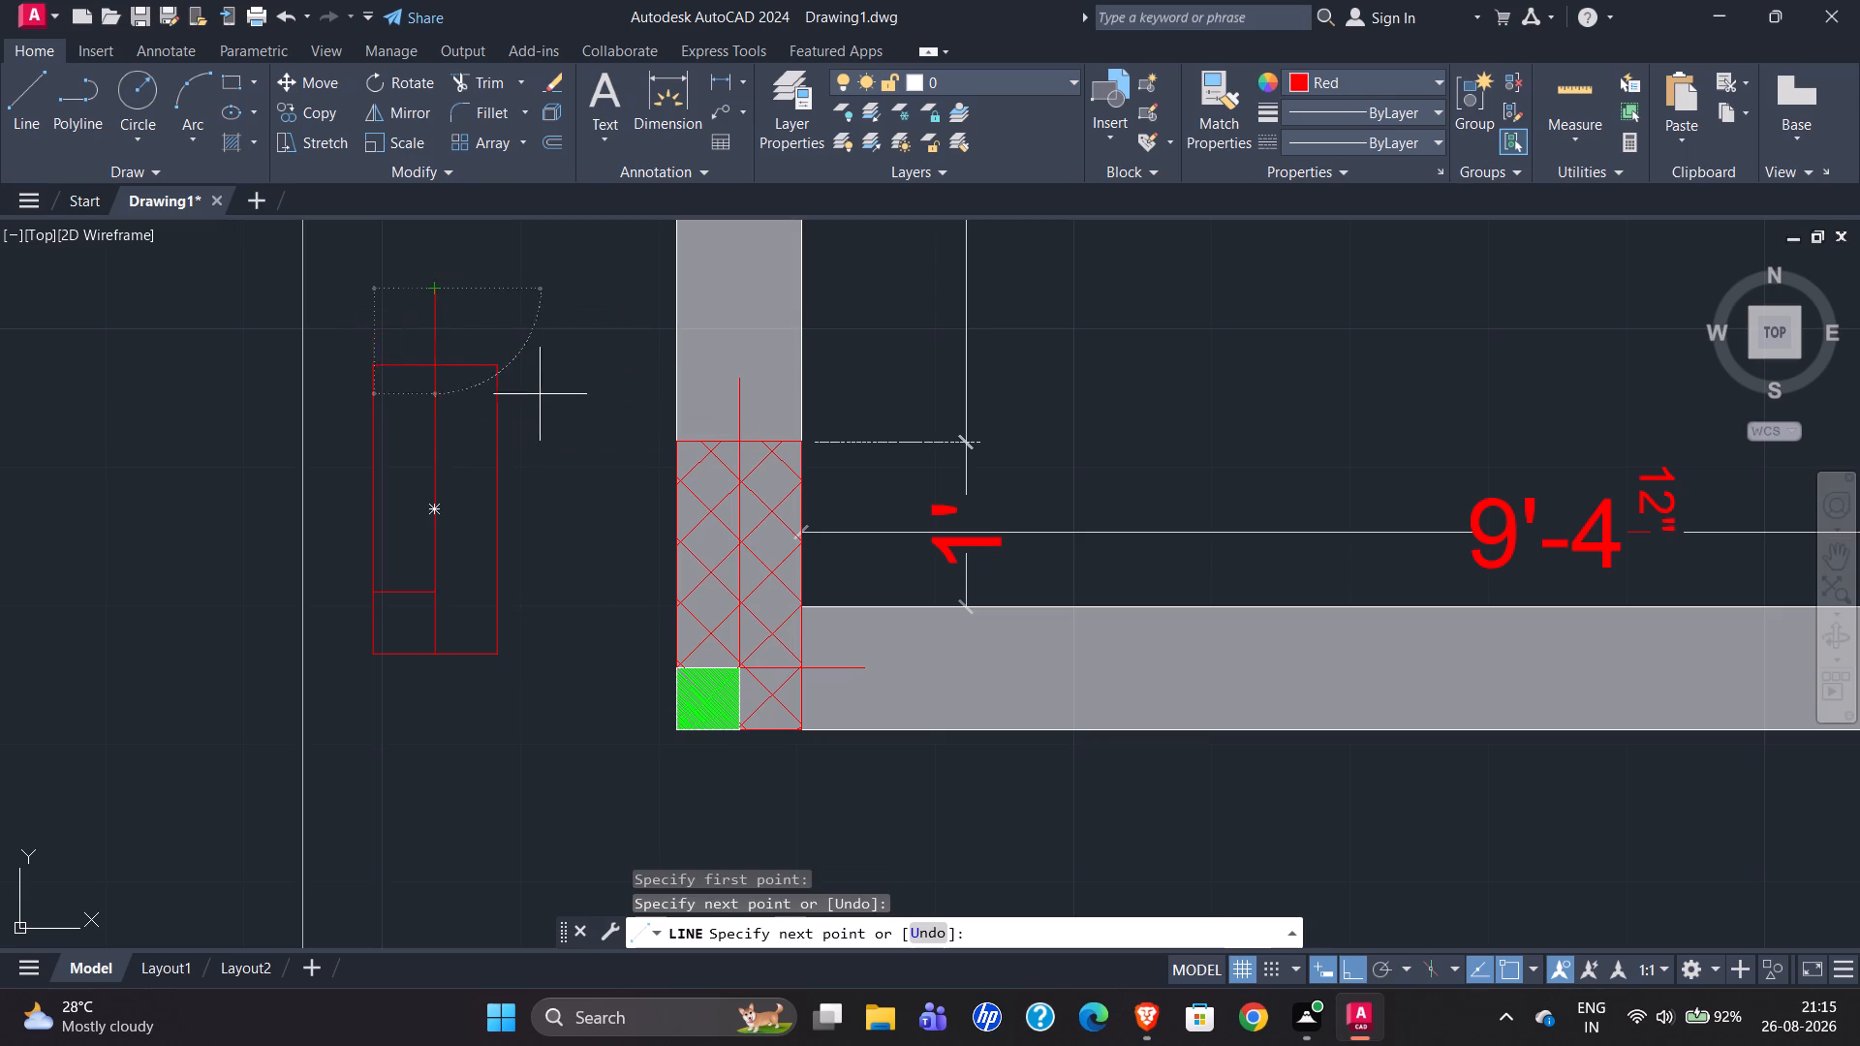
Draw a horizontal line about 1'-1" long from the small square's northwest corner eastward past the column rectangle.
click(26, 95)
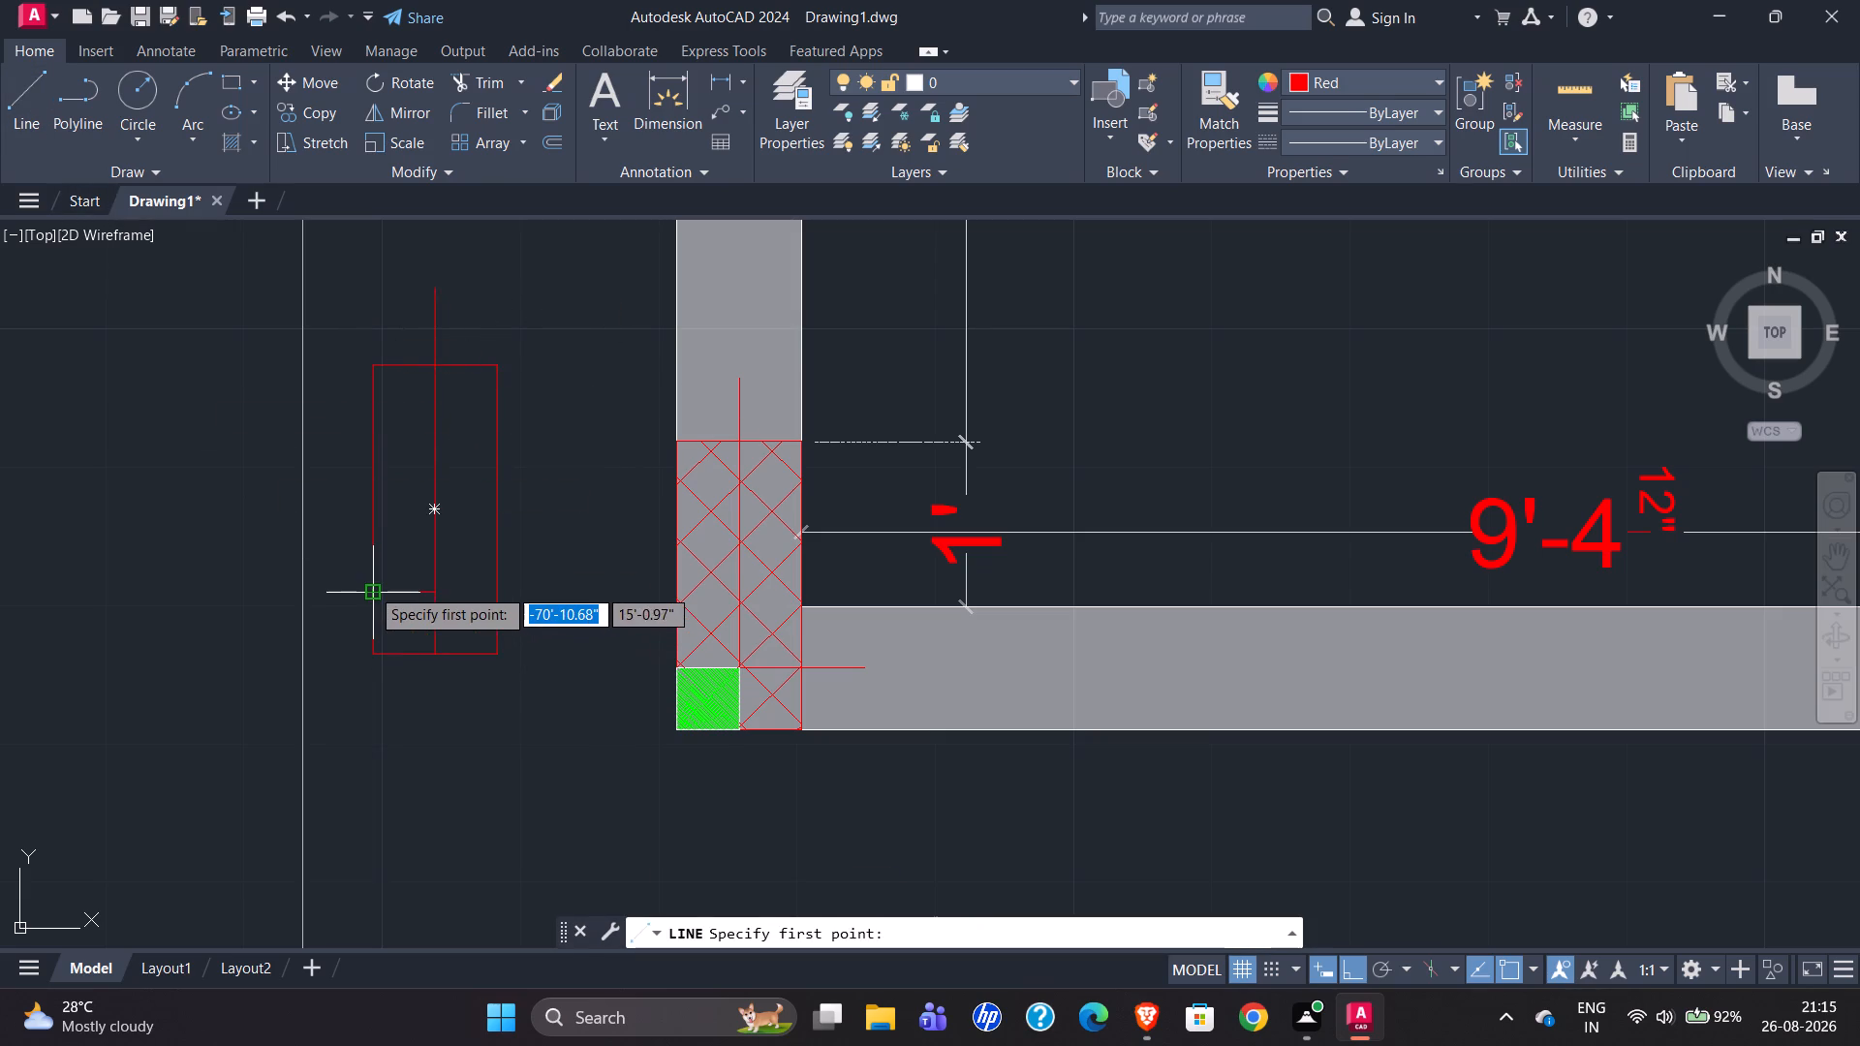
click(370, 587)
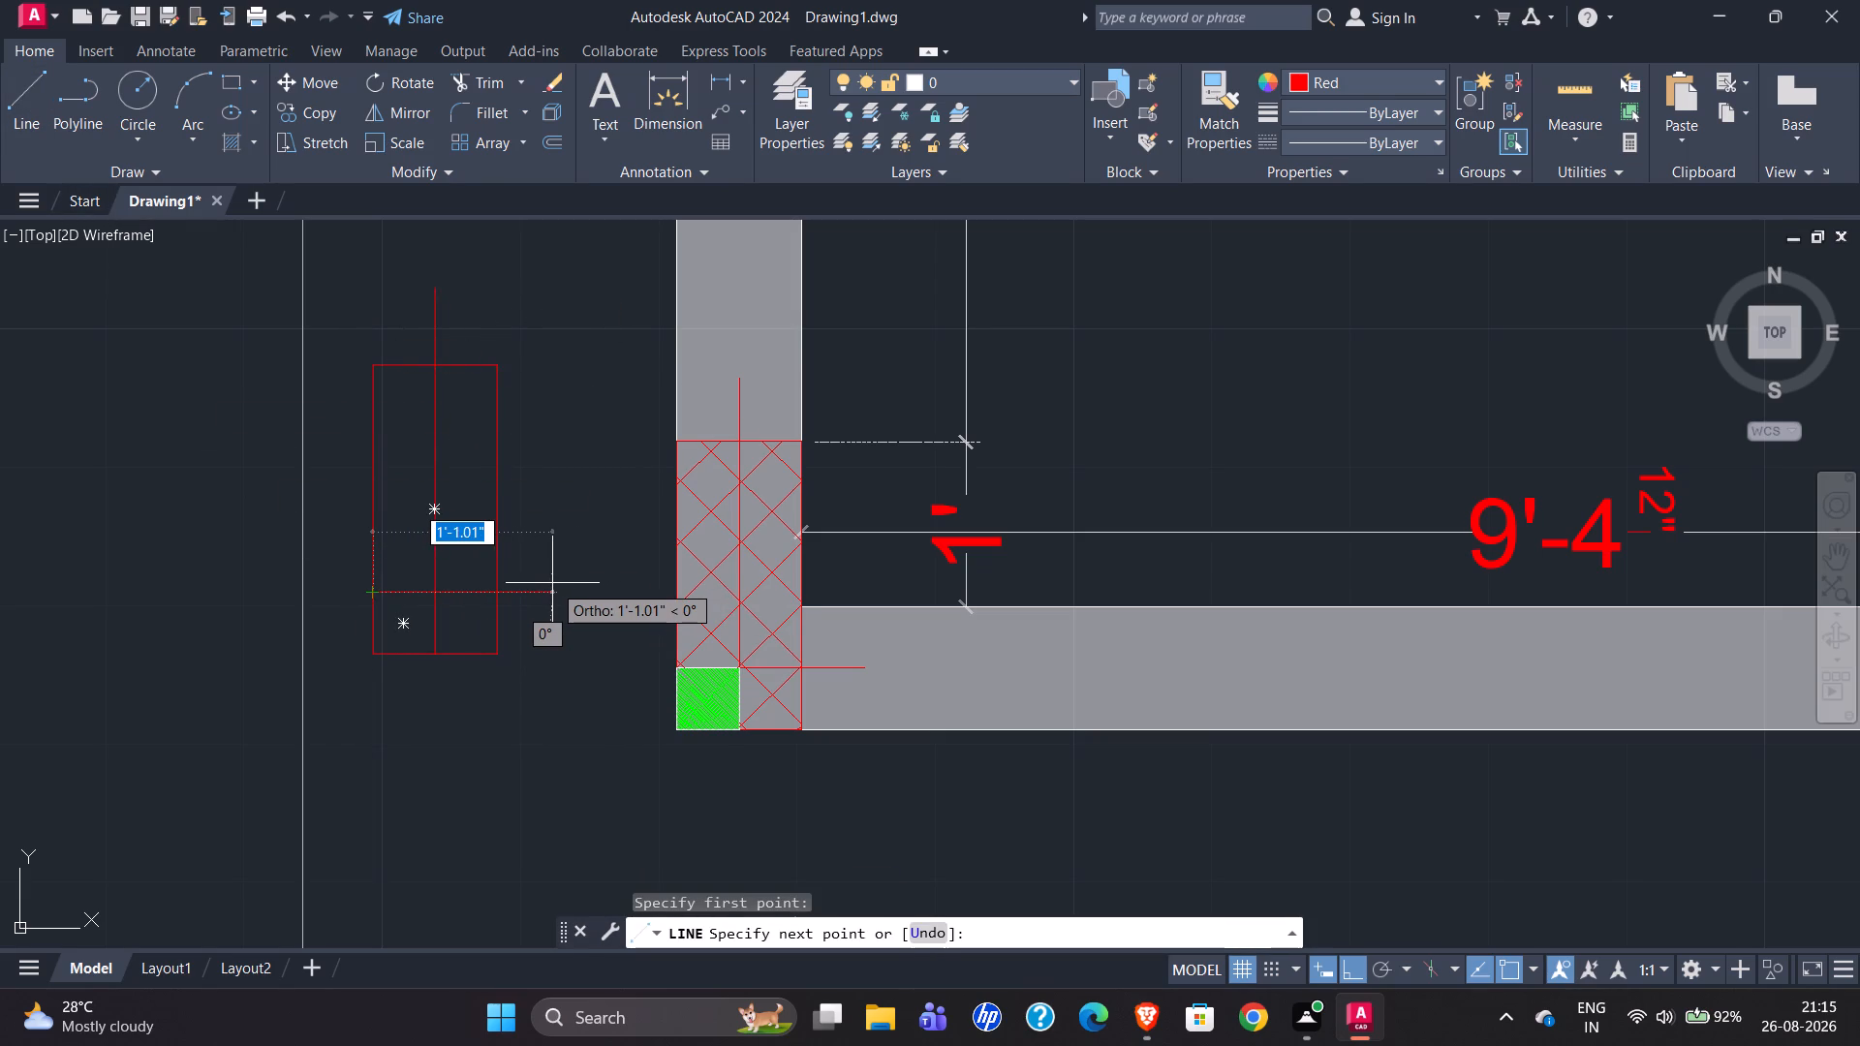
click(552, 583)
key(Escape)
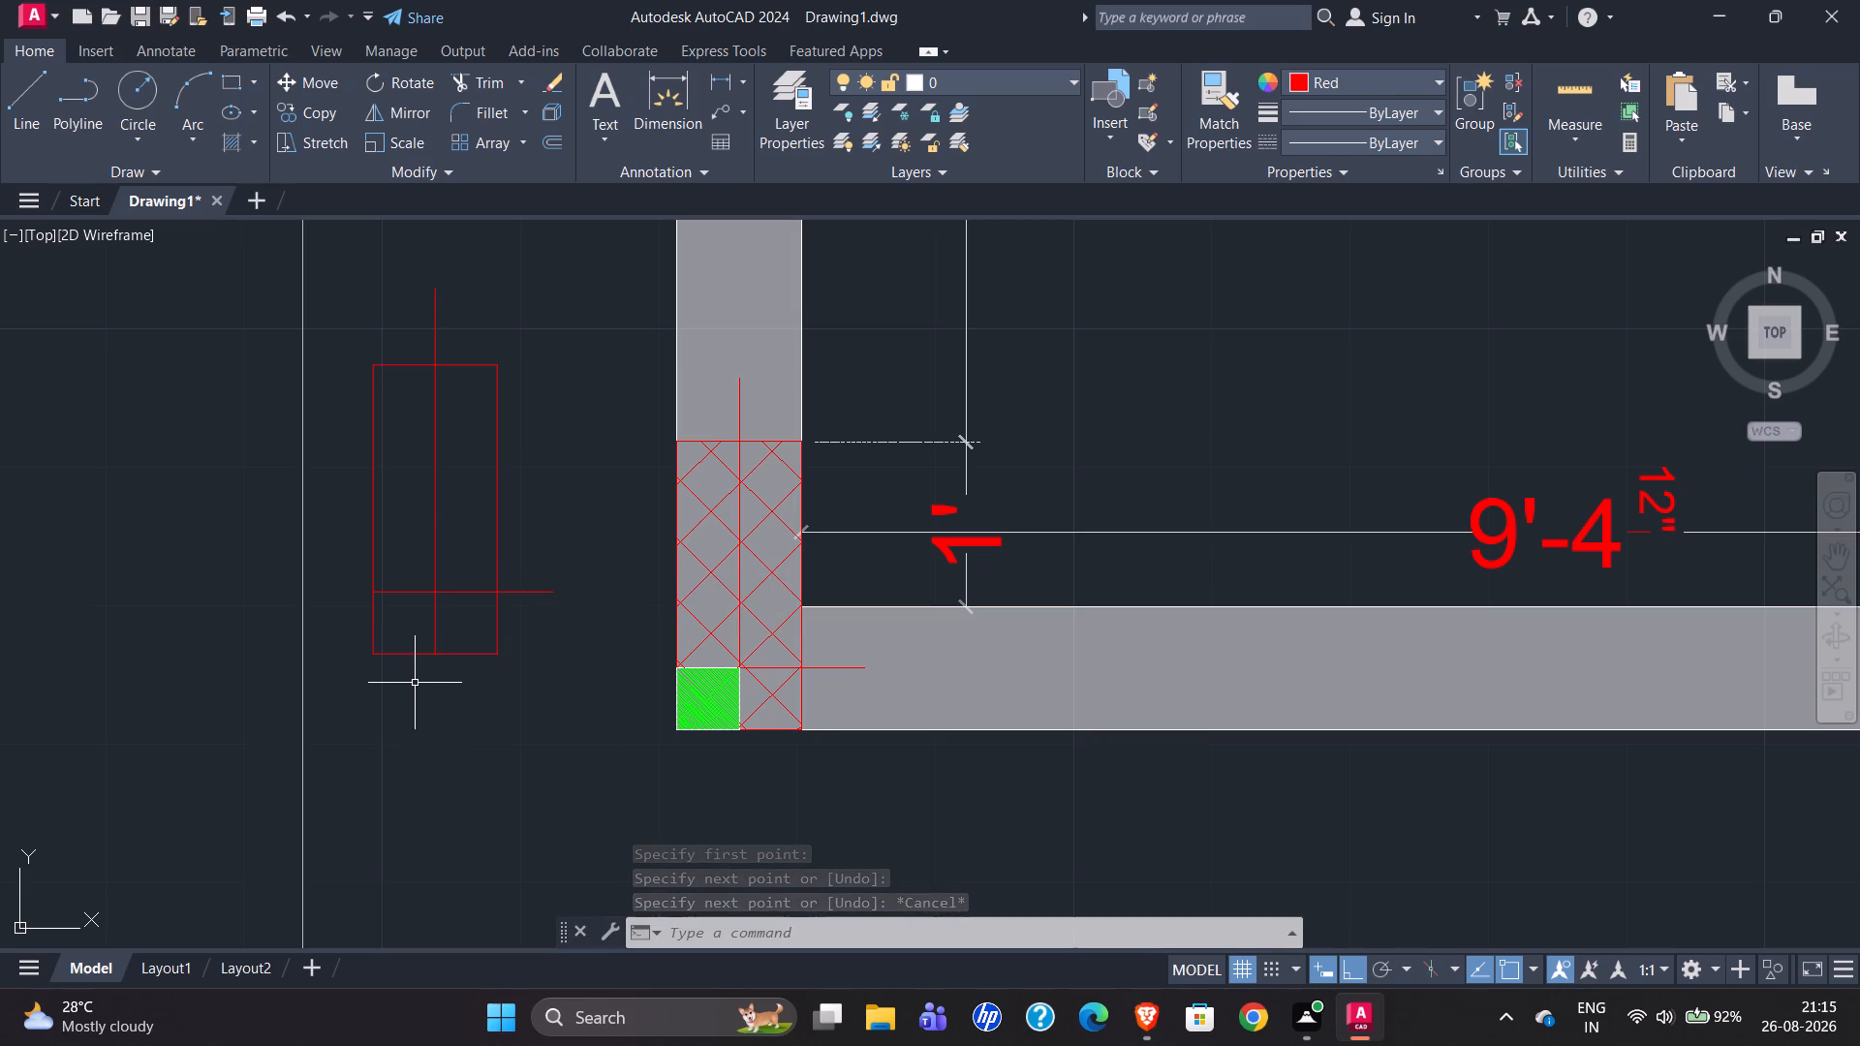
Hatch the column's three areas outside the small corner square with the ANSI37 pattern in red.
click(228, 143)
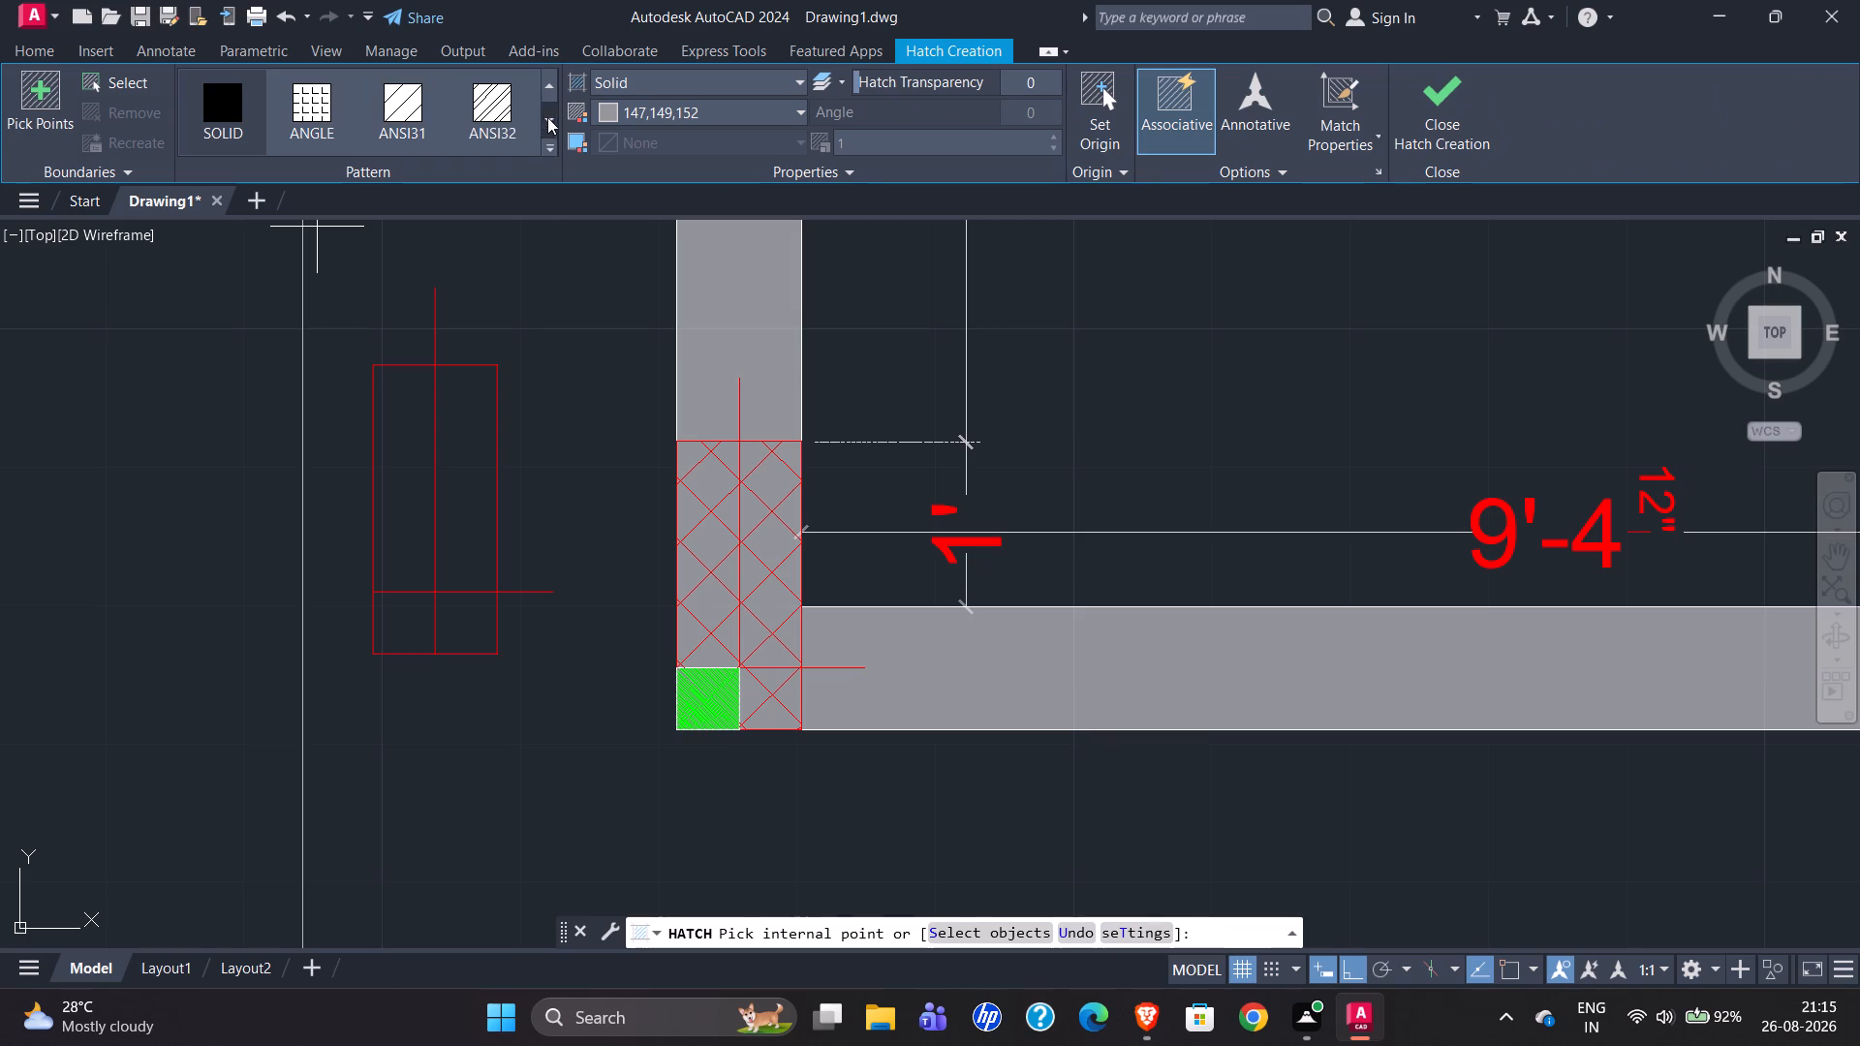
click(549, 146)
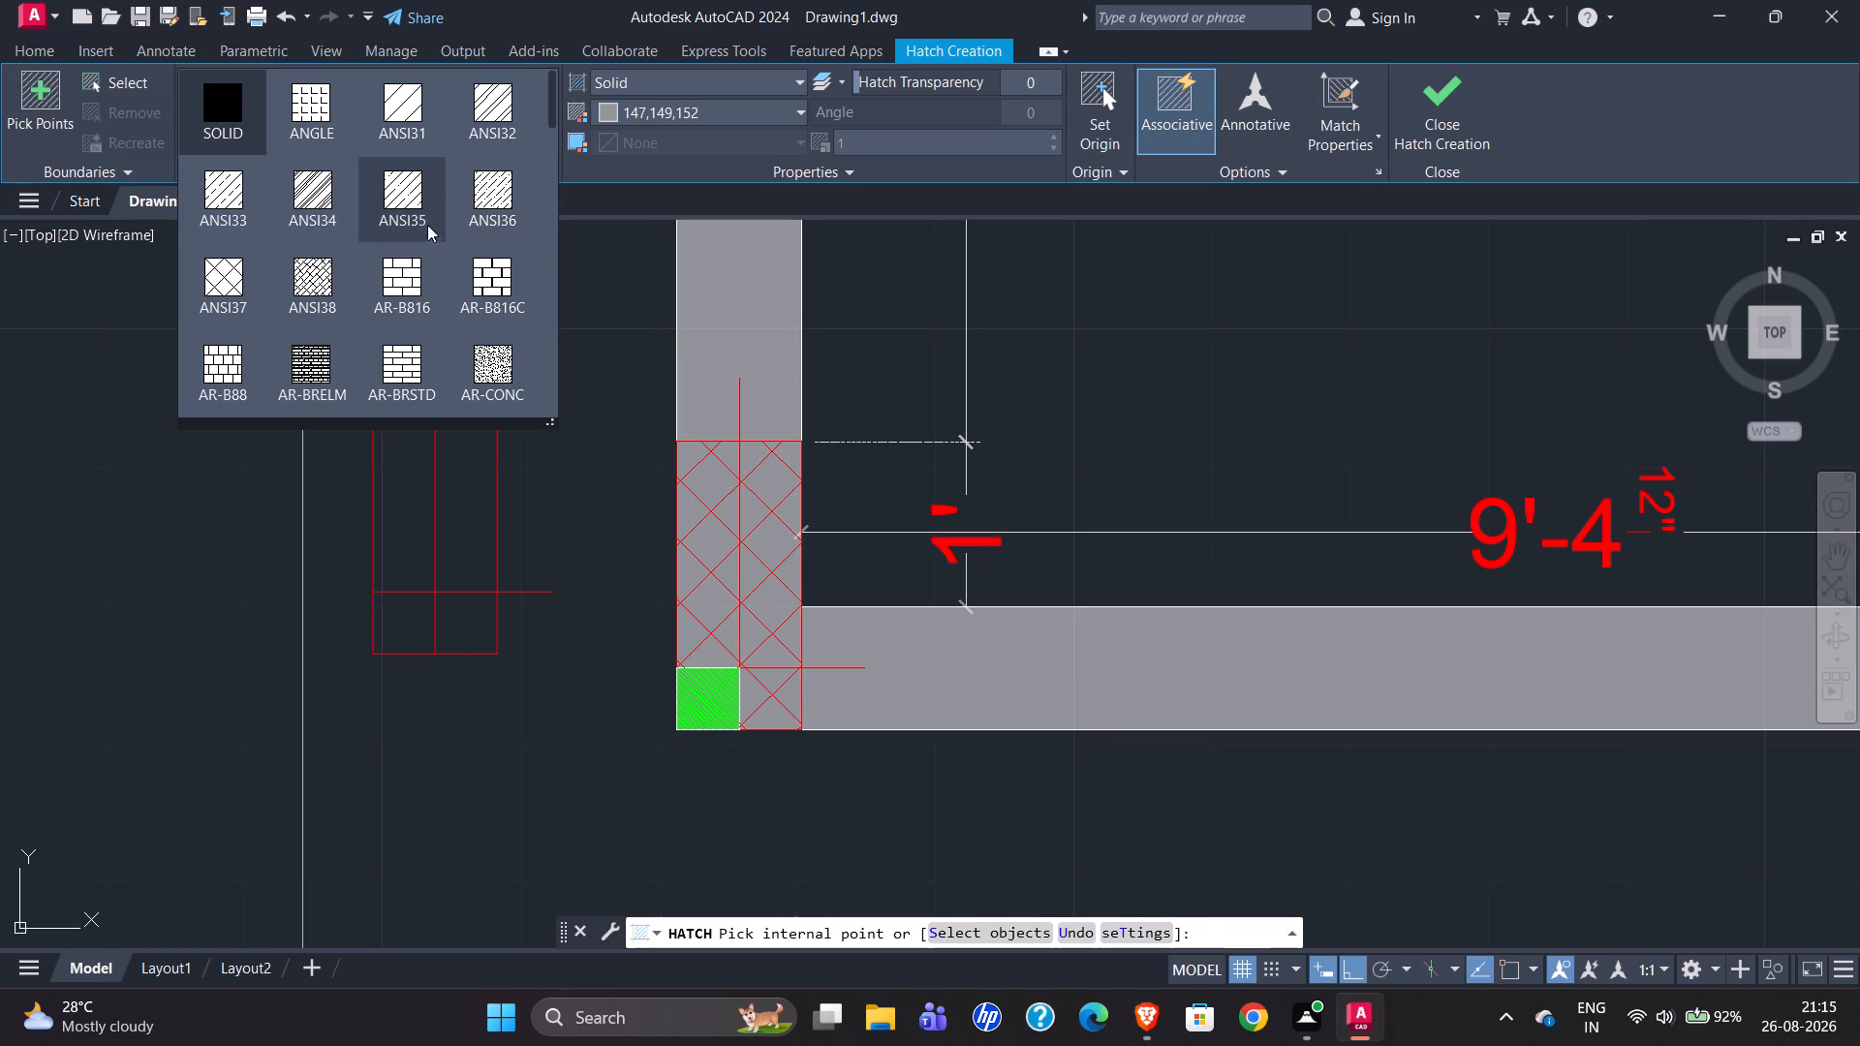
click(220, 292)
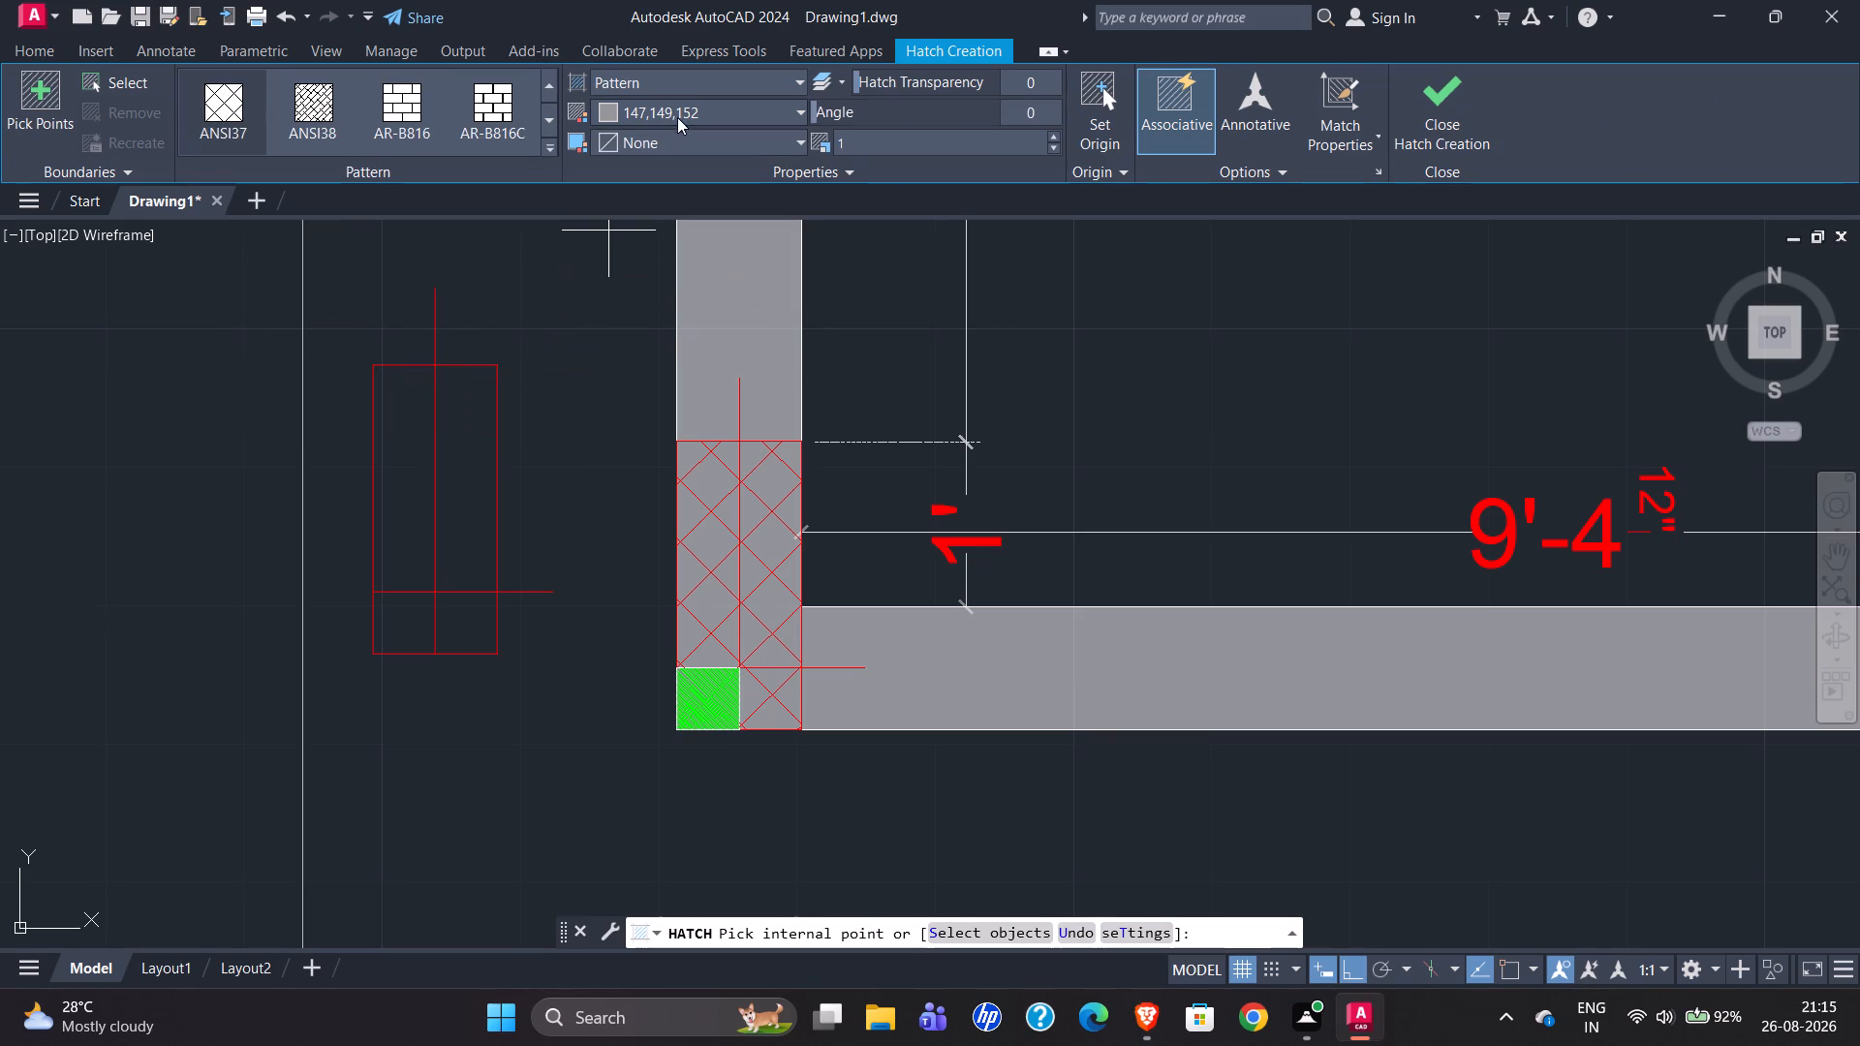
click(681, 113)
click(605, 368)
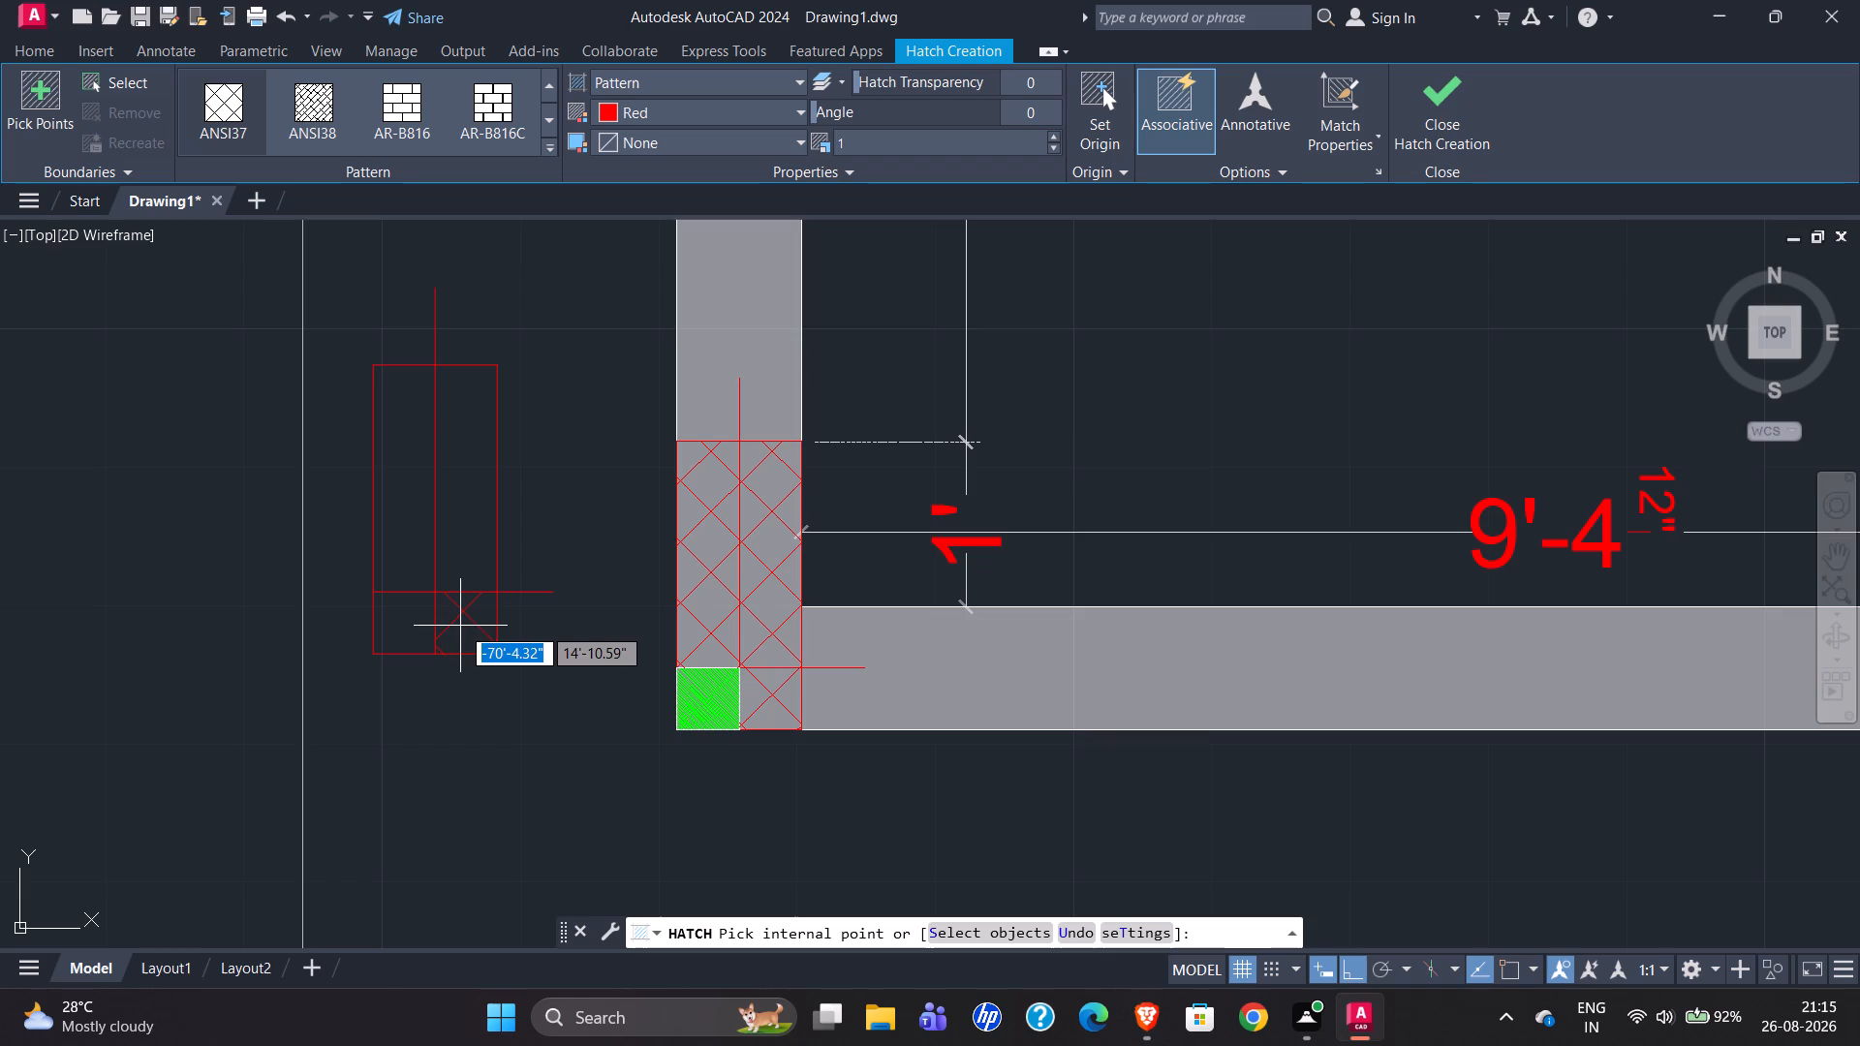
click(460, 626)
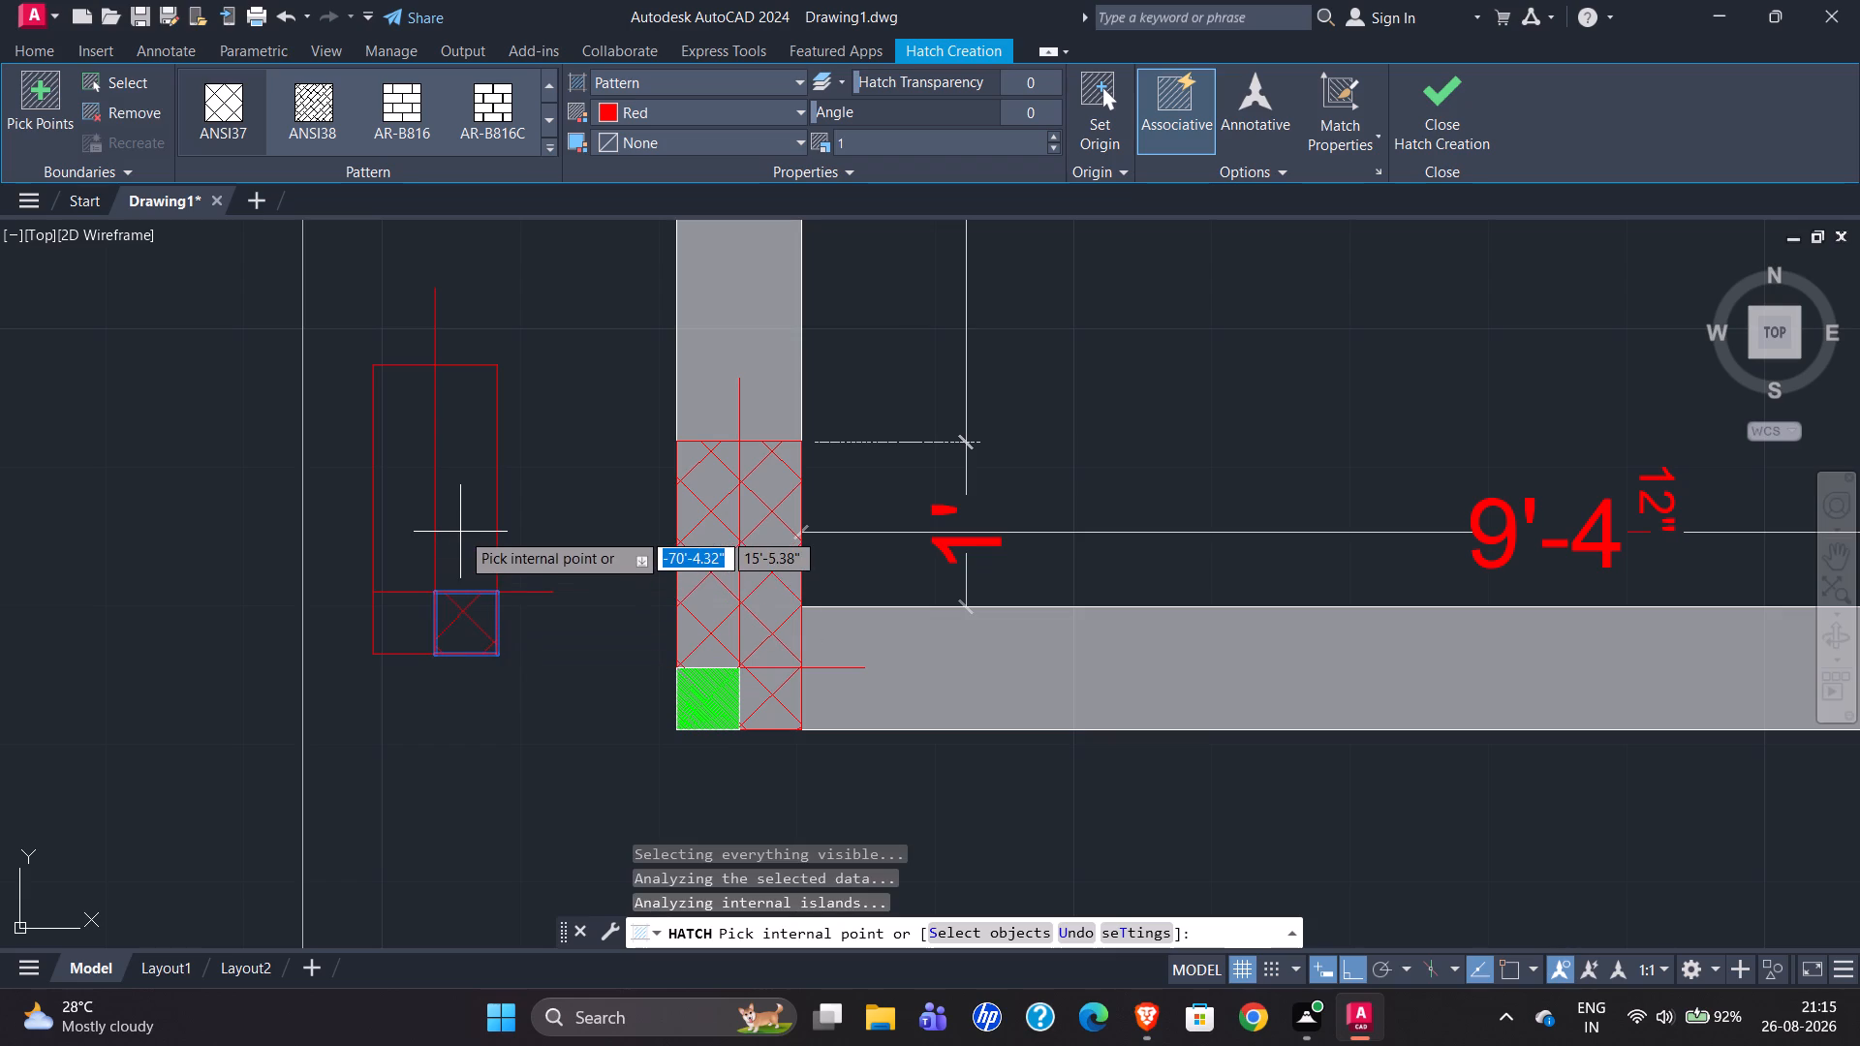
click(460, 531)
click(405, 484)
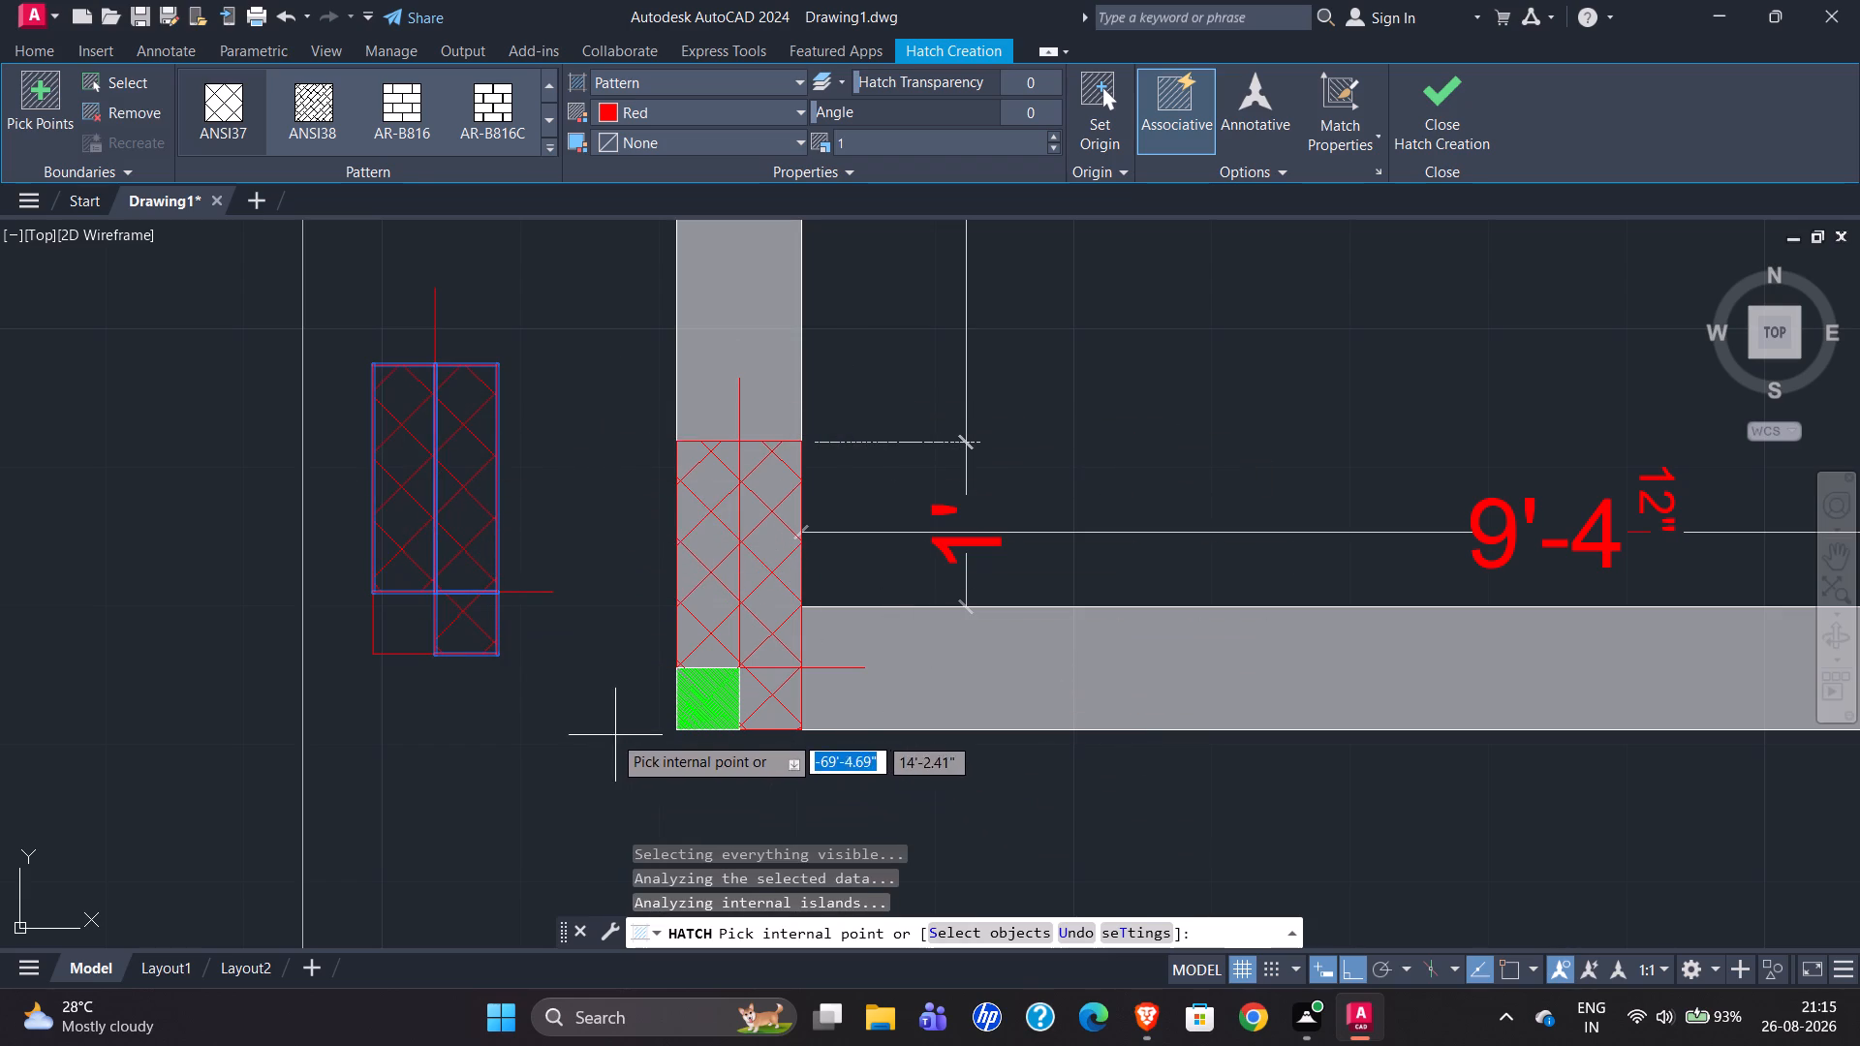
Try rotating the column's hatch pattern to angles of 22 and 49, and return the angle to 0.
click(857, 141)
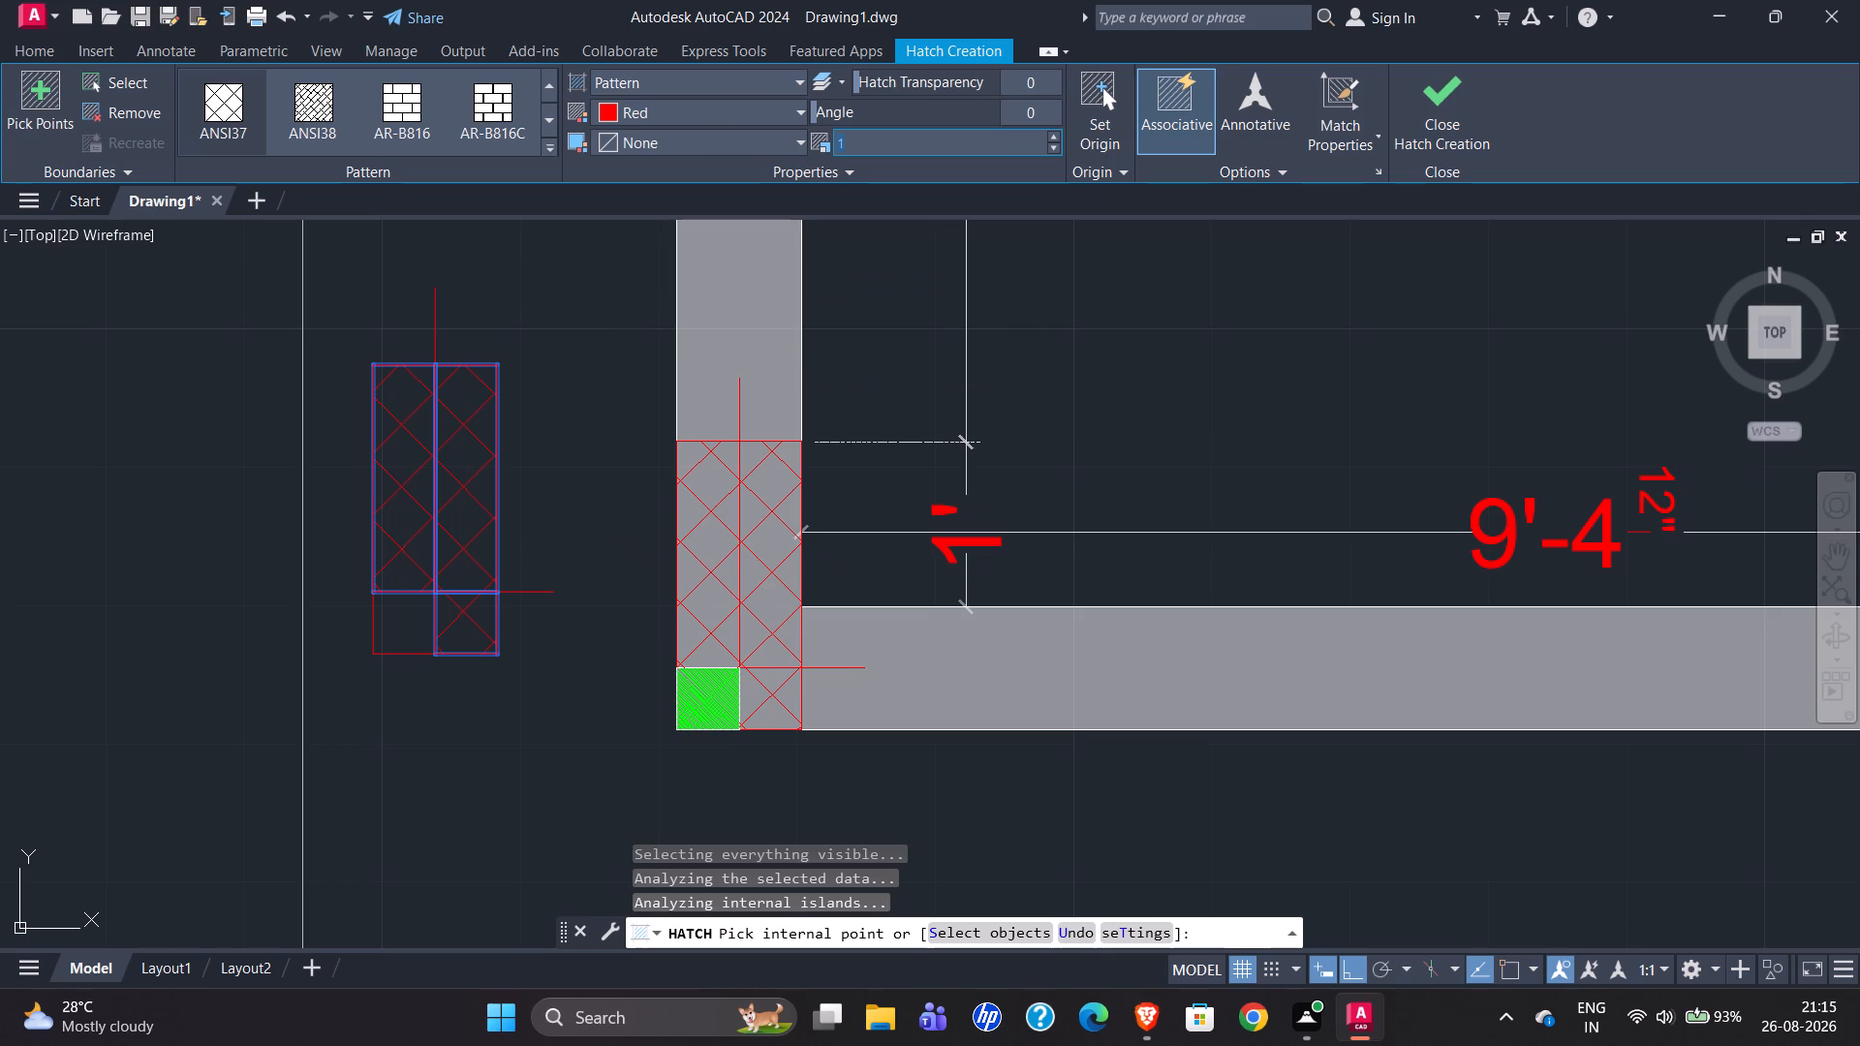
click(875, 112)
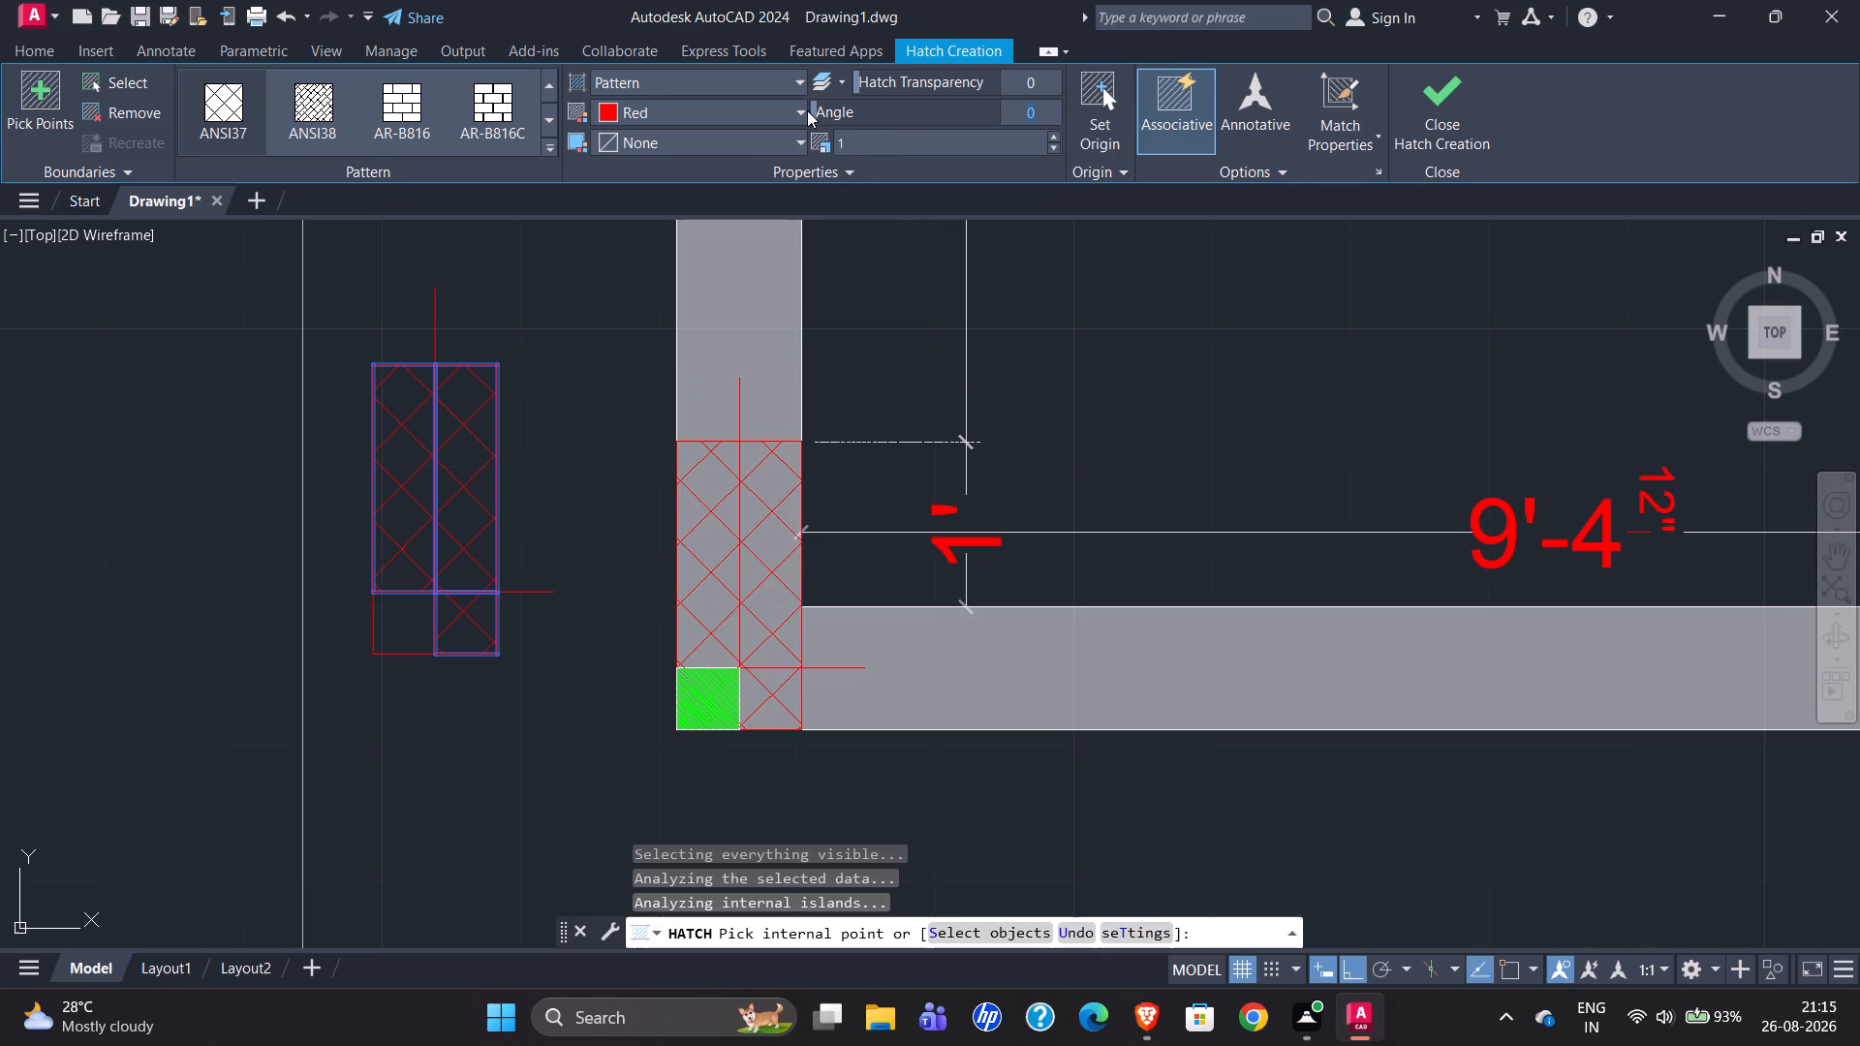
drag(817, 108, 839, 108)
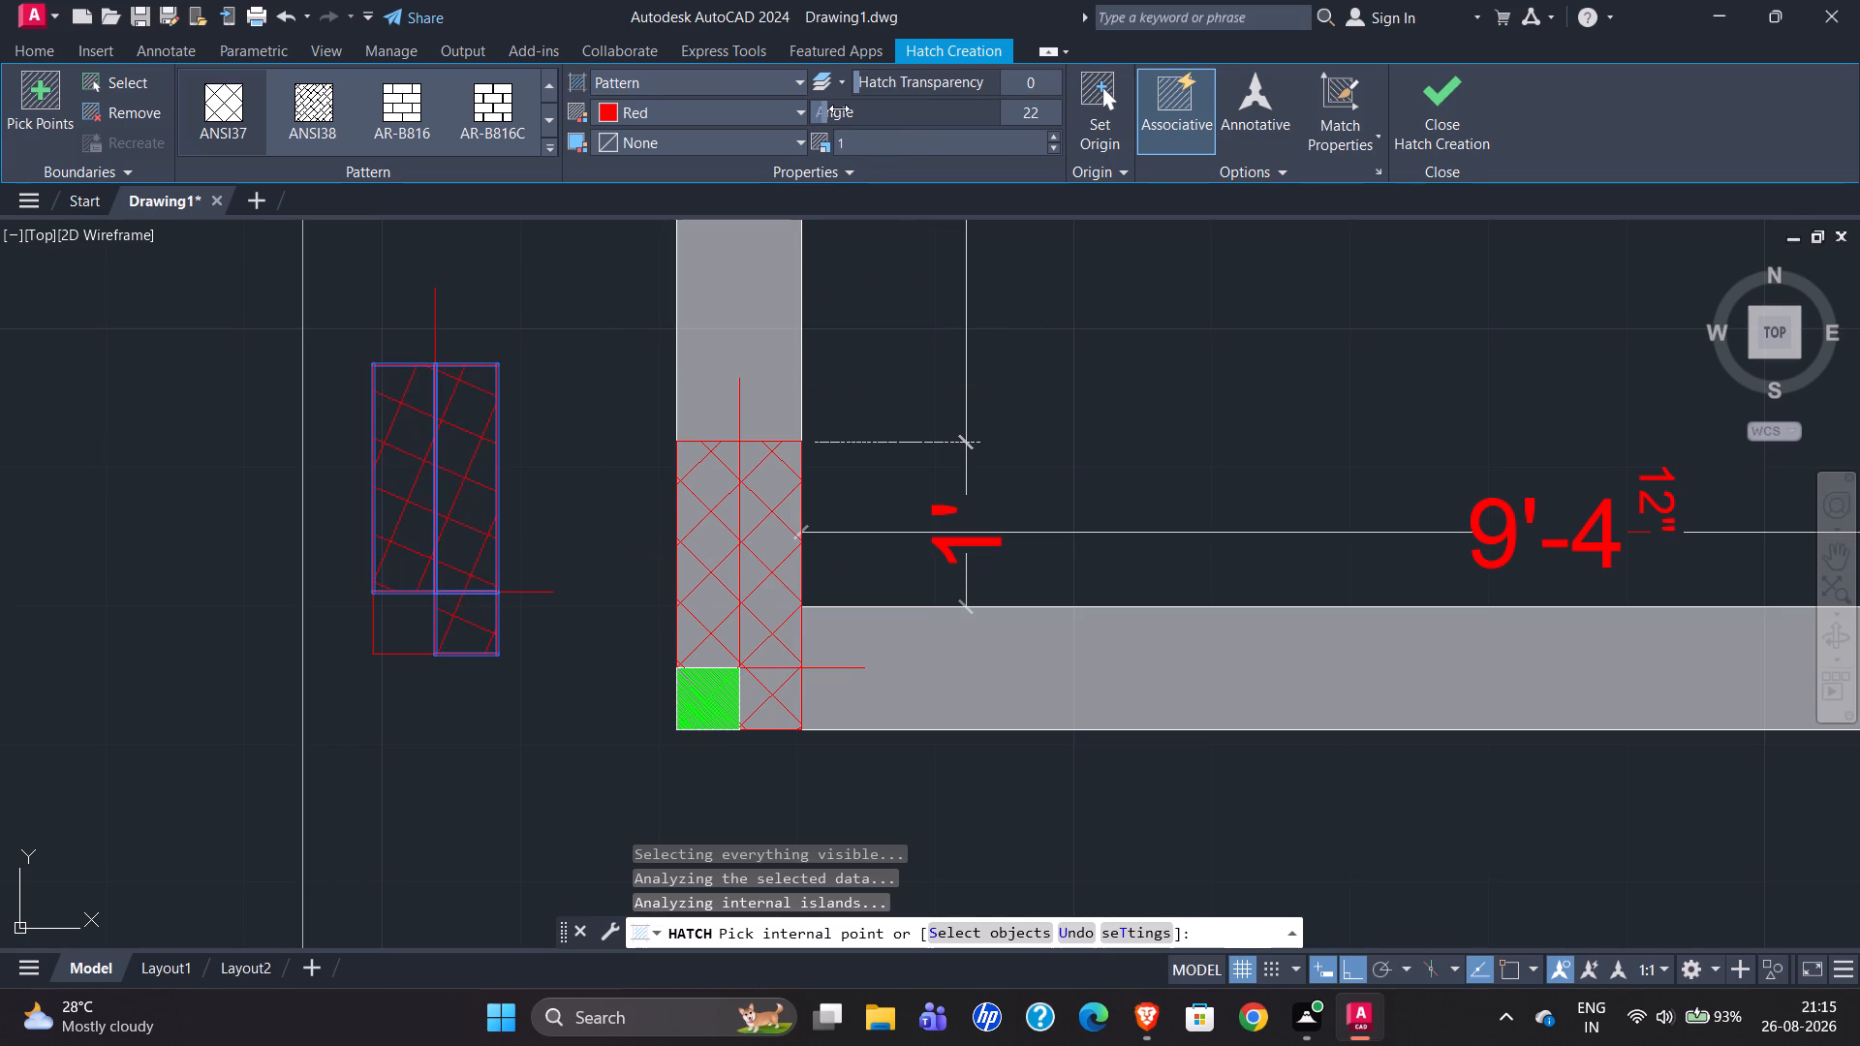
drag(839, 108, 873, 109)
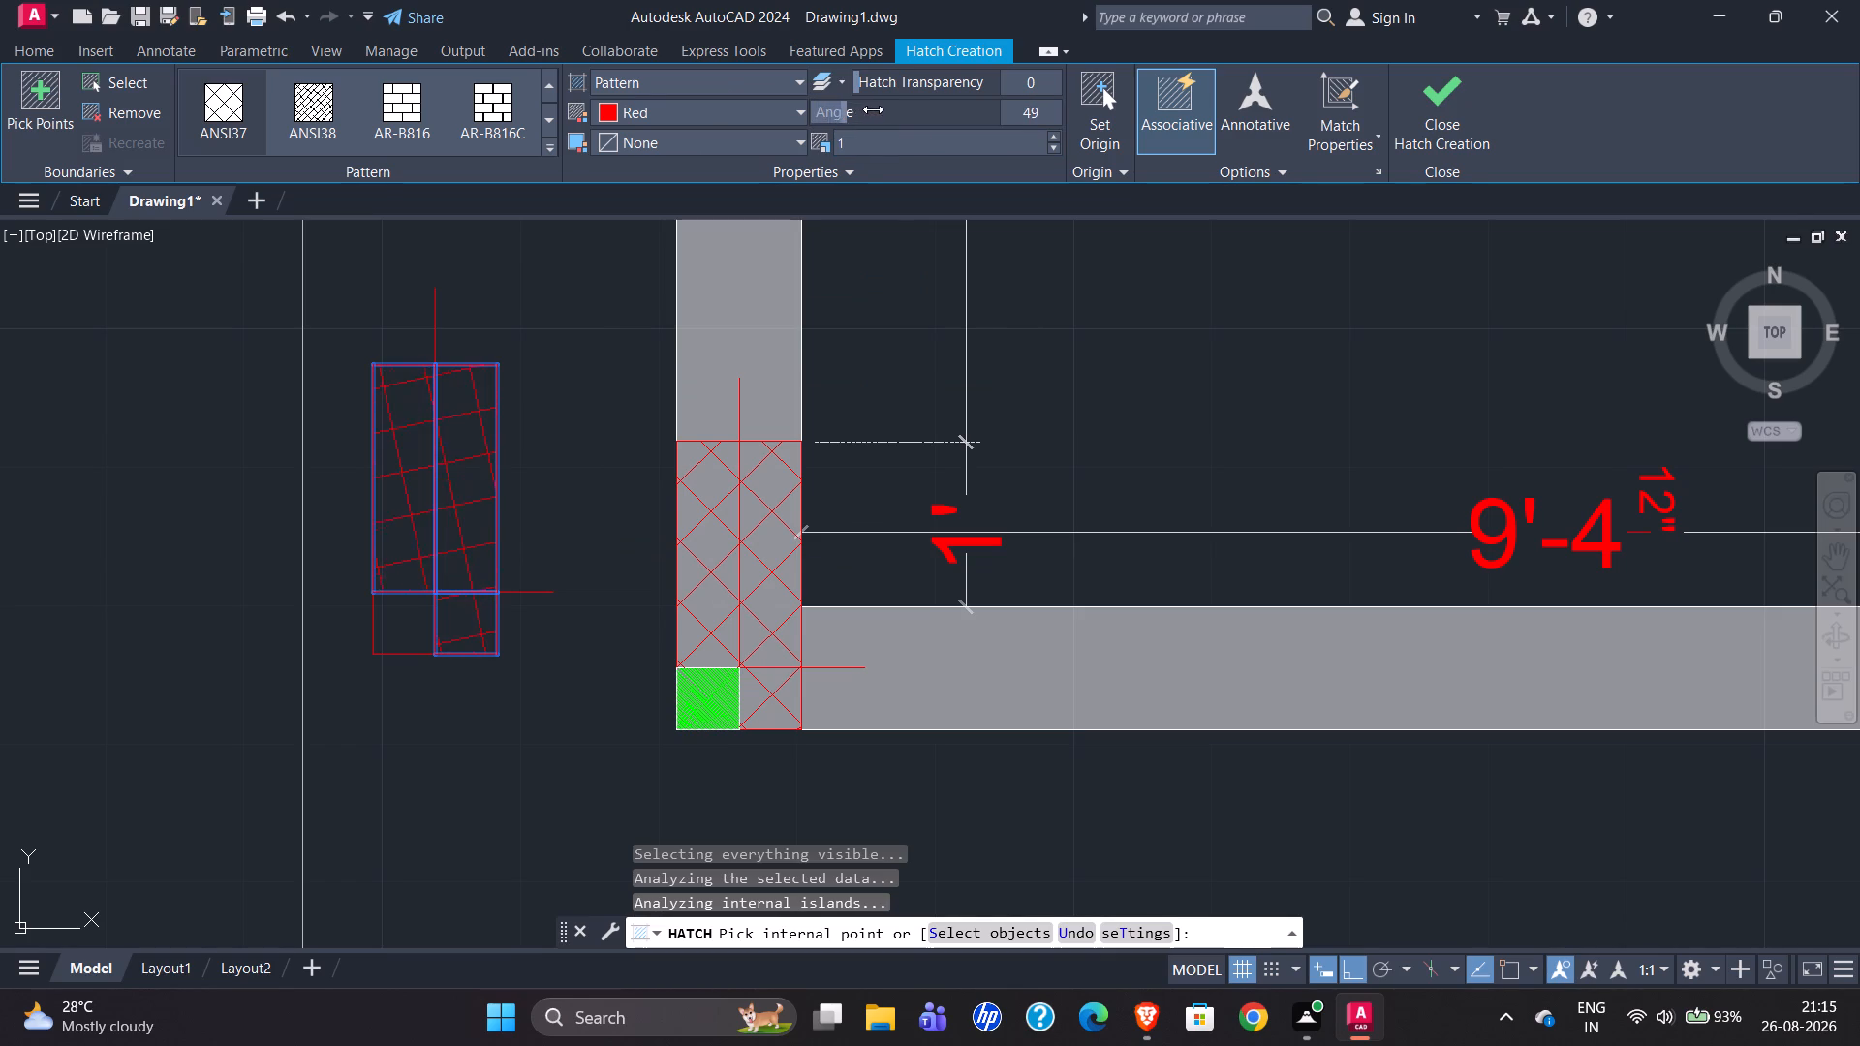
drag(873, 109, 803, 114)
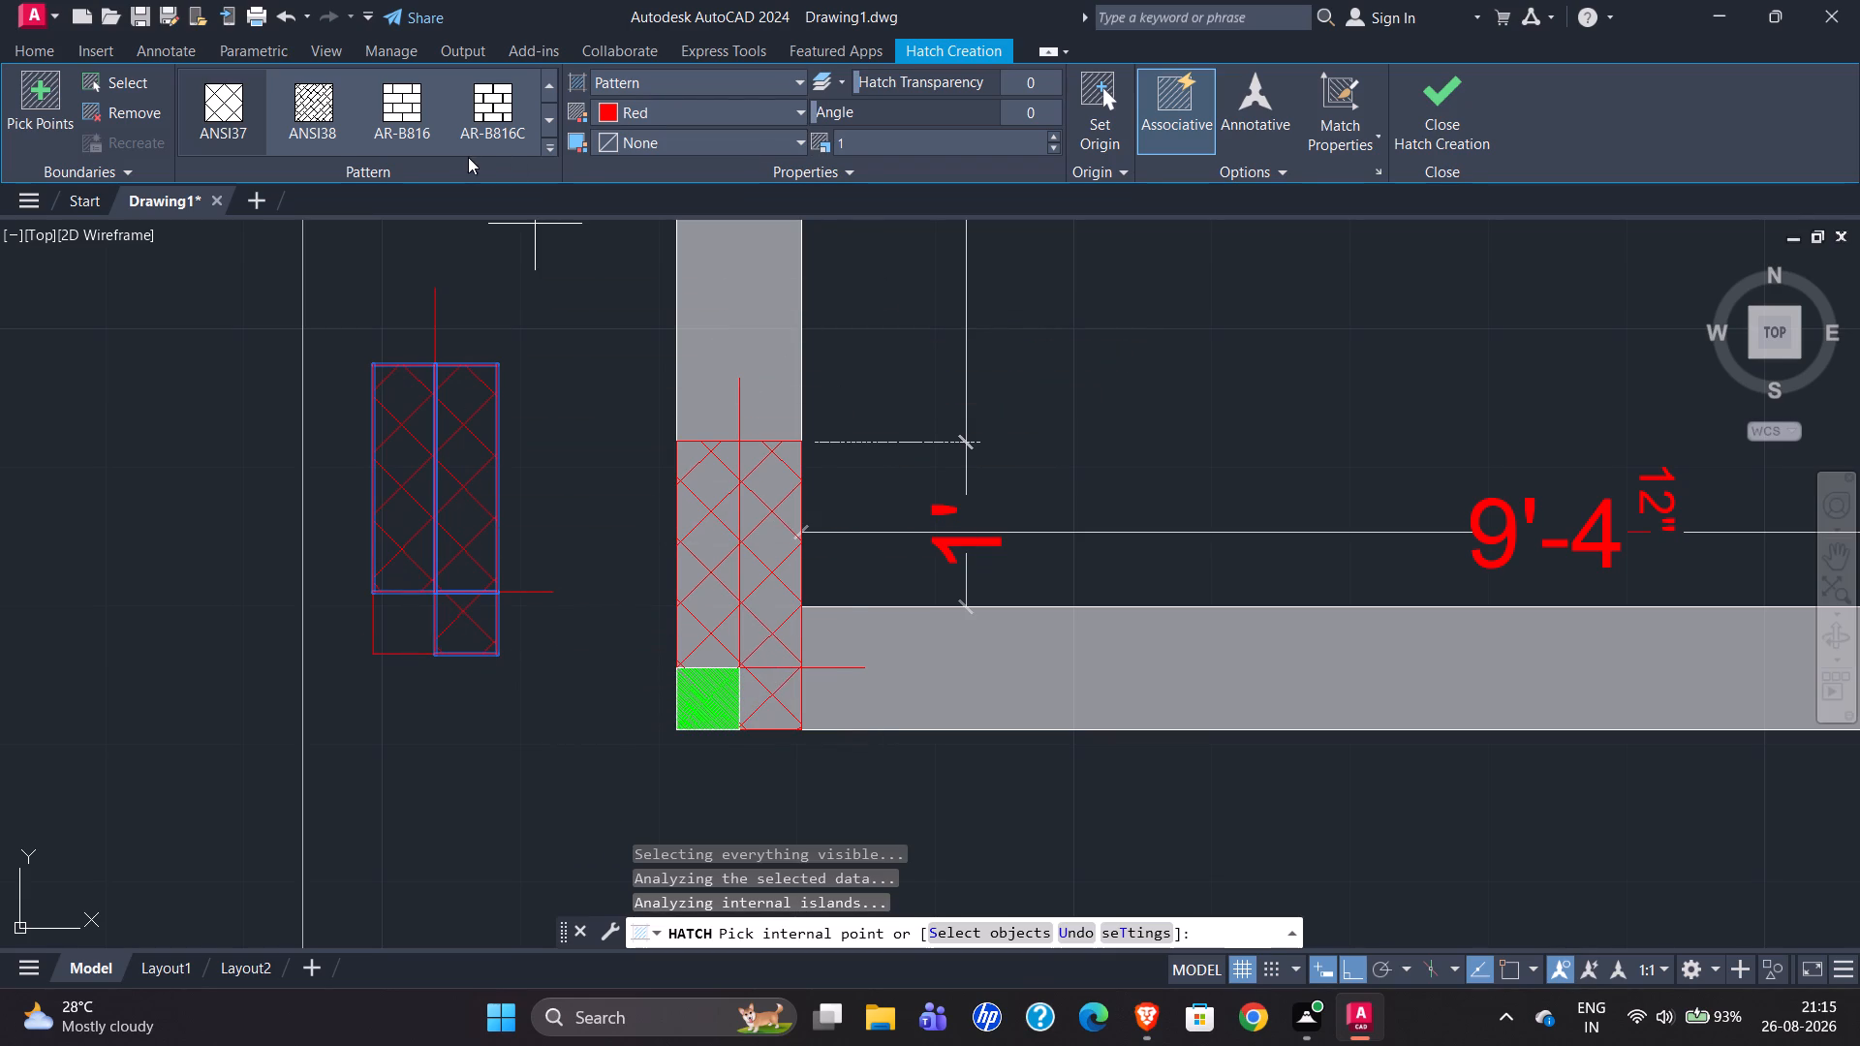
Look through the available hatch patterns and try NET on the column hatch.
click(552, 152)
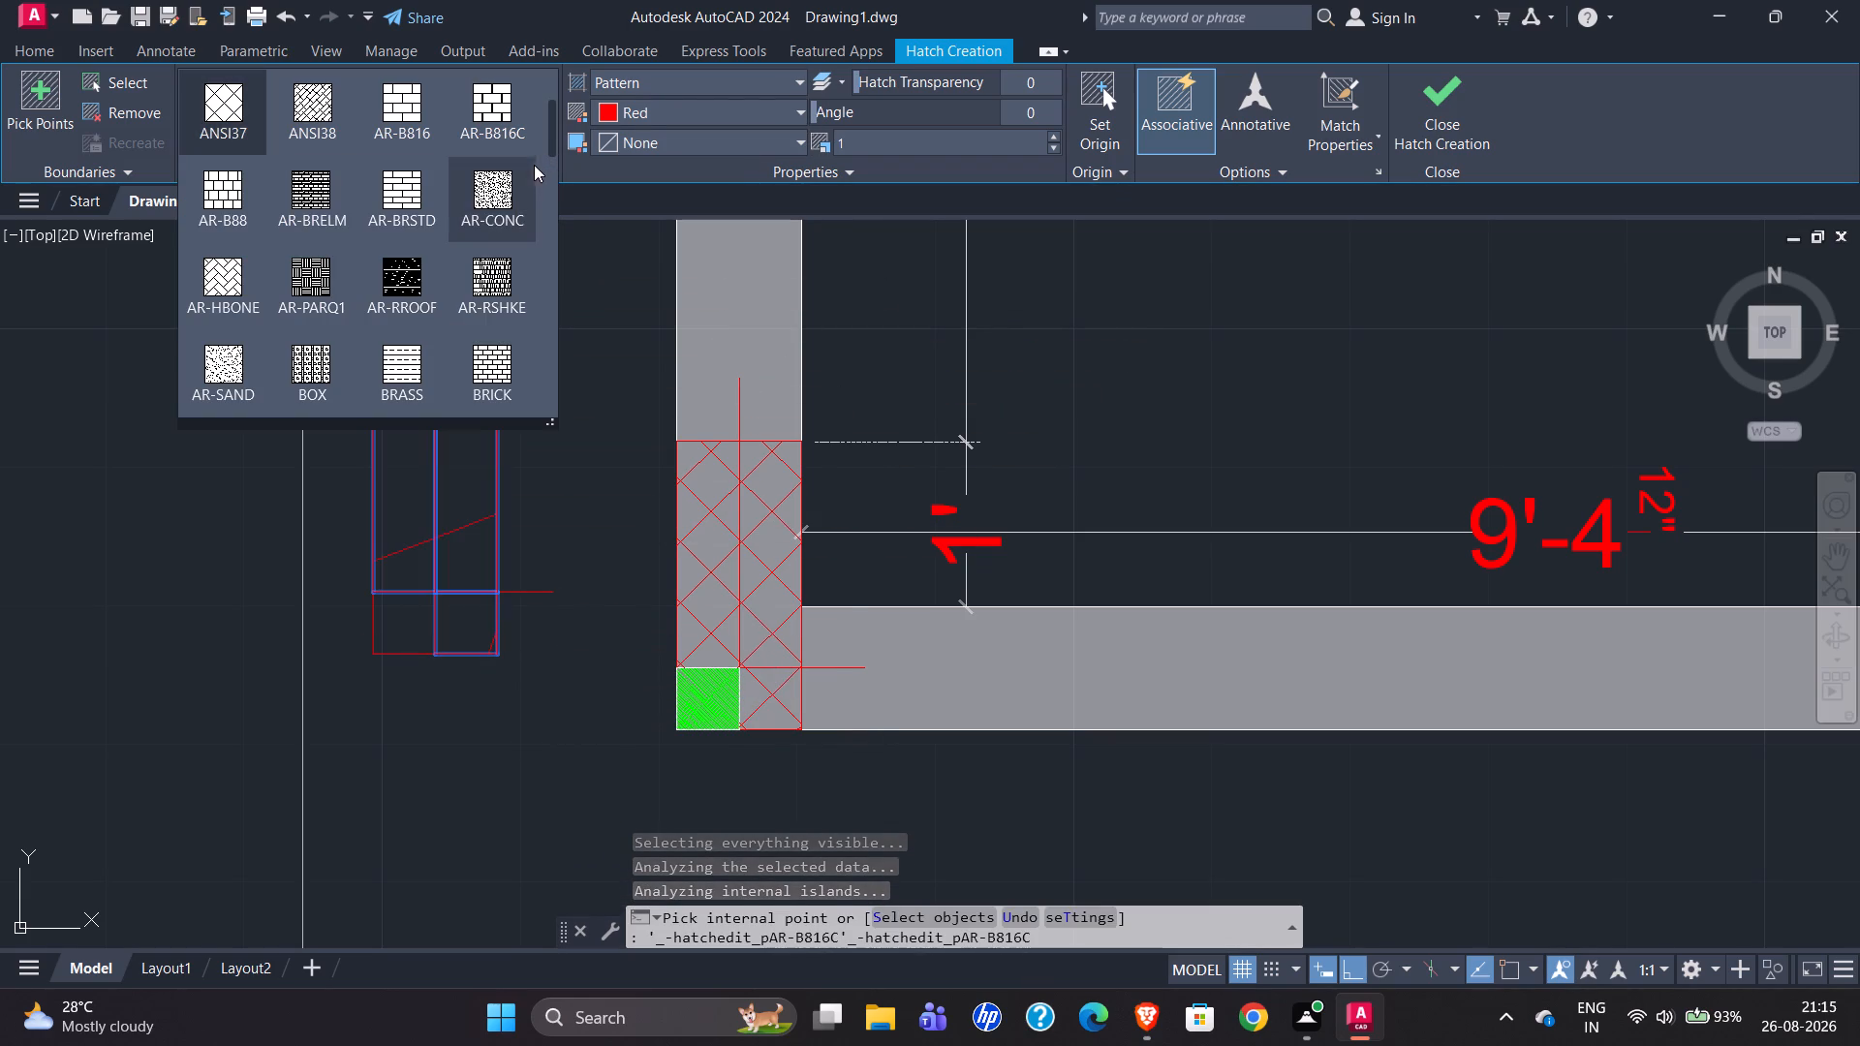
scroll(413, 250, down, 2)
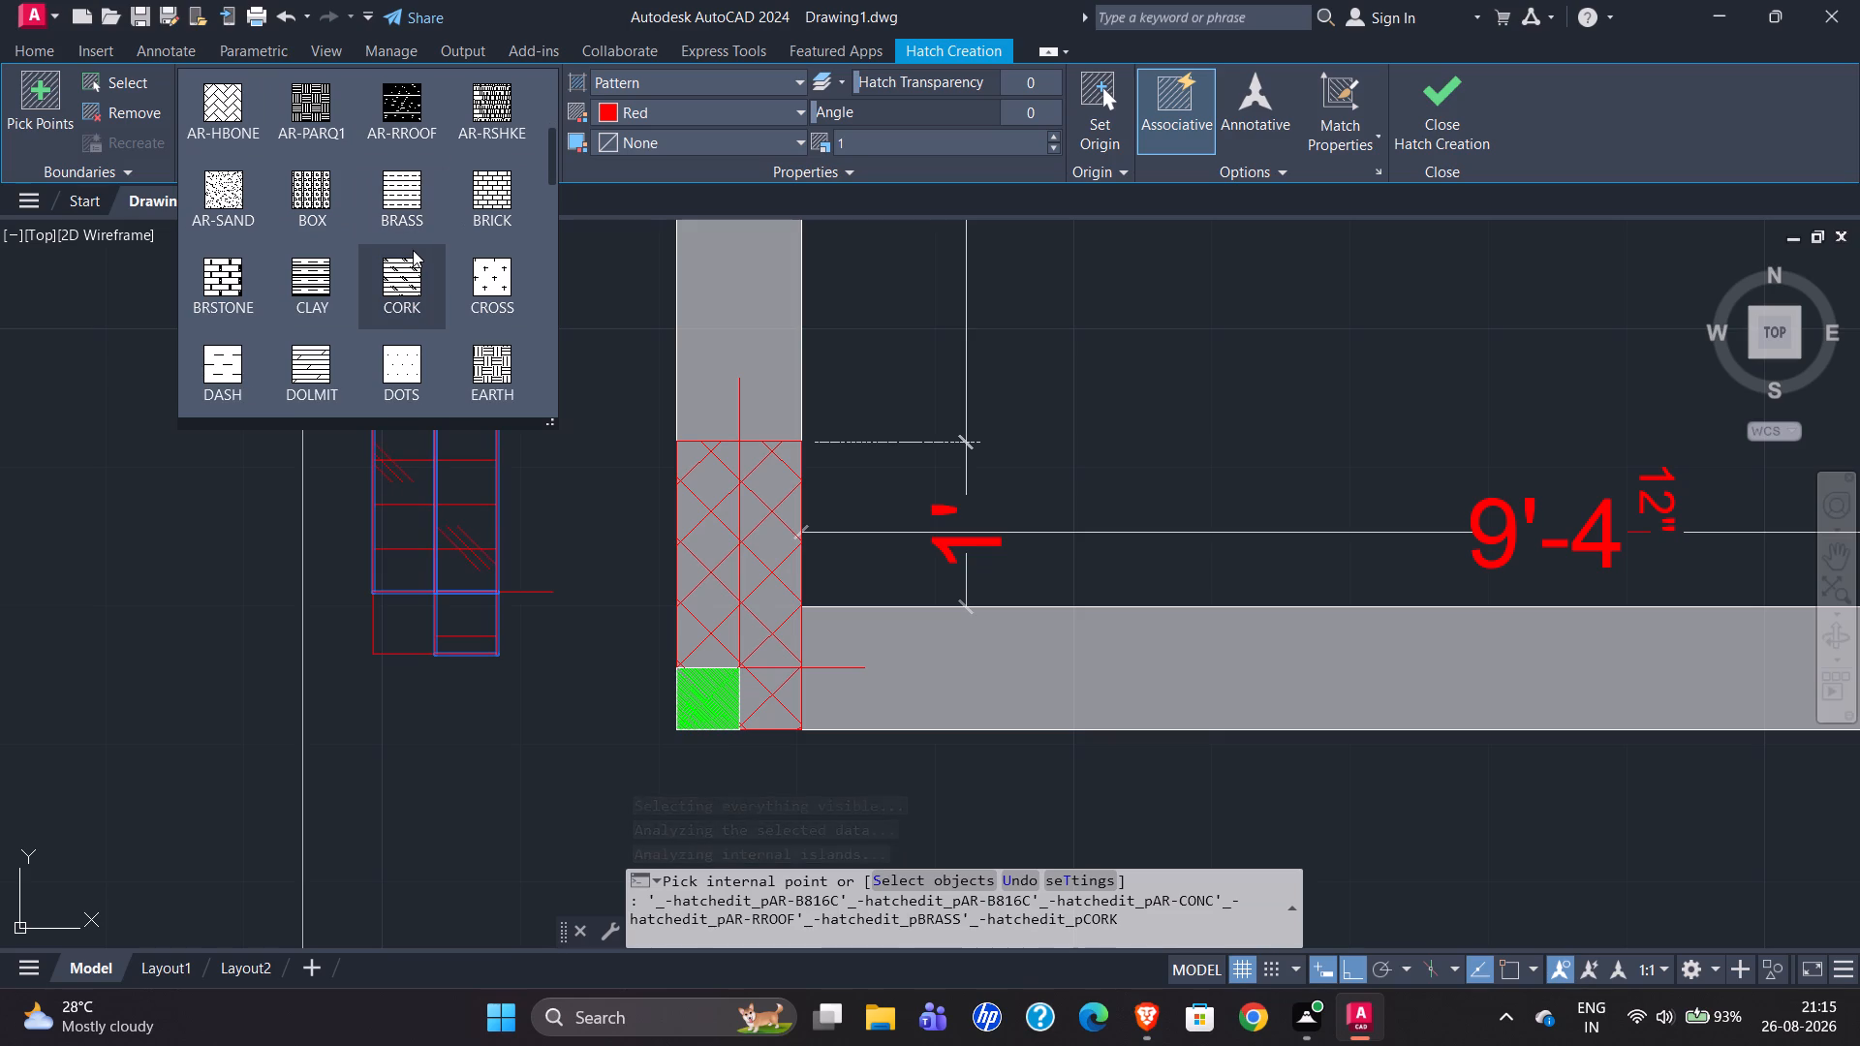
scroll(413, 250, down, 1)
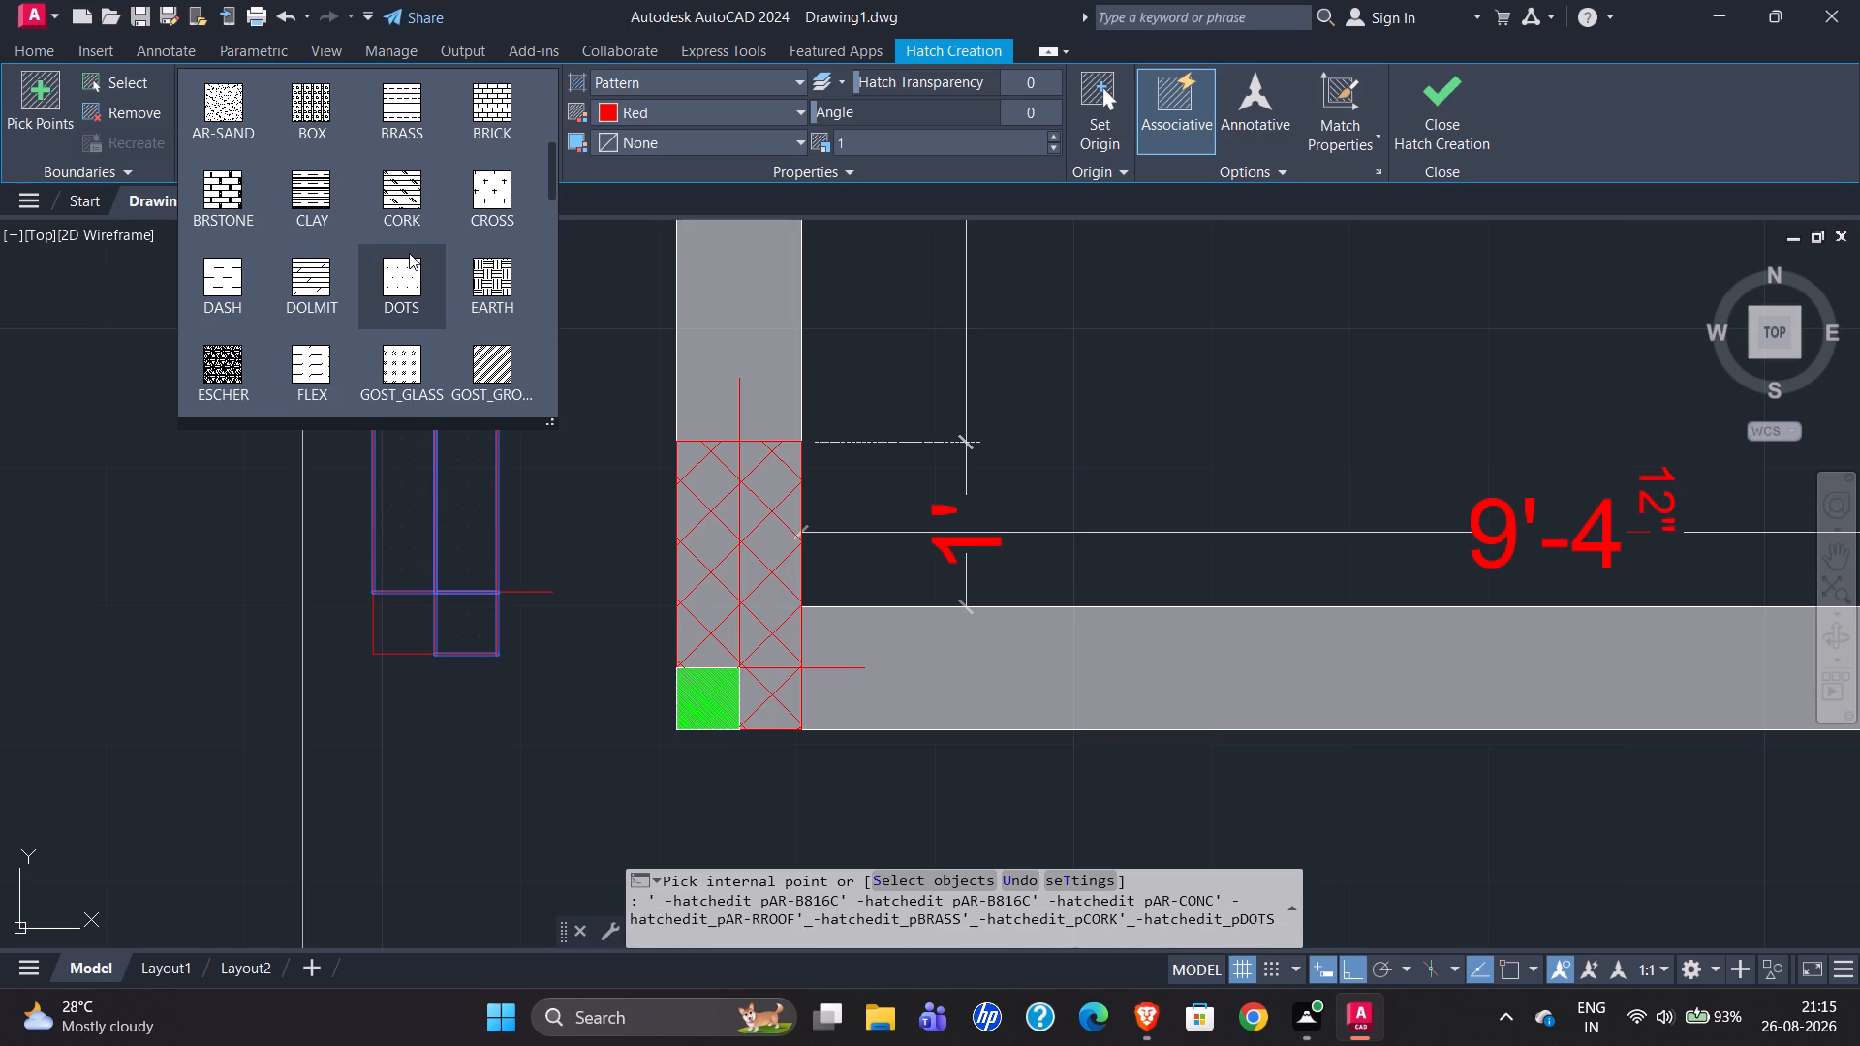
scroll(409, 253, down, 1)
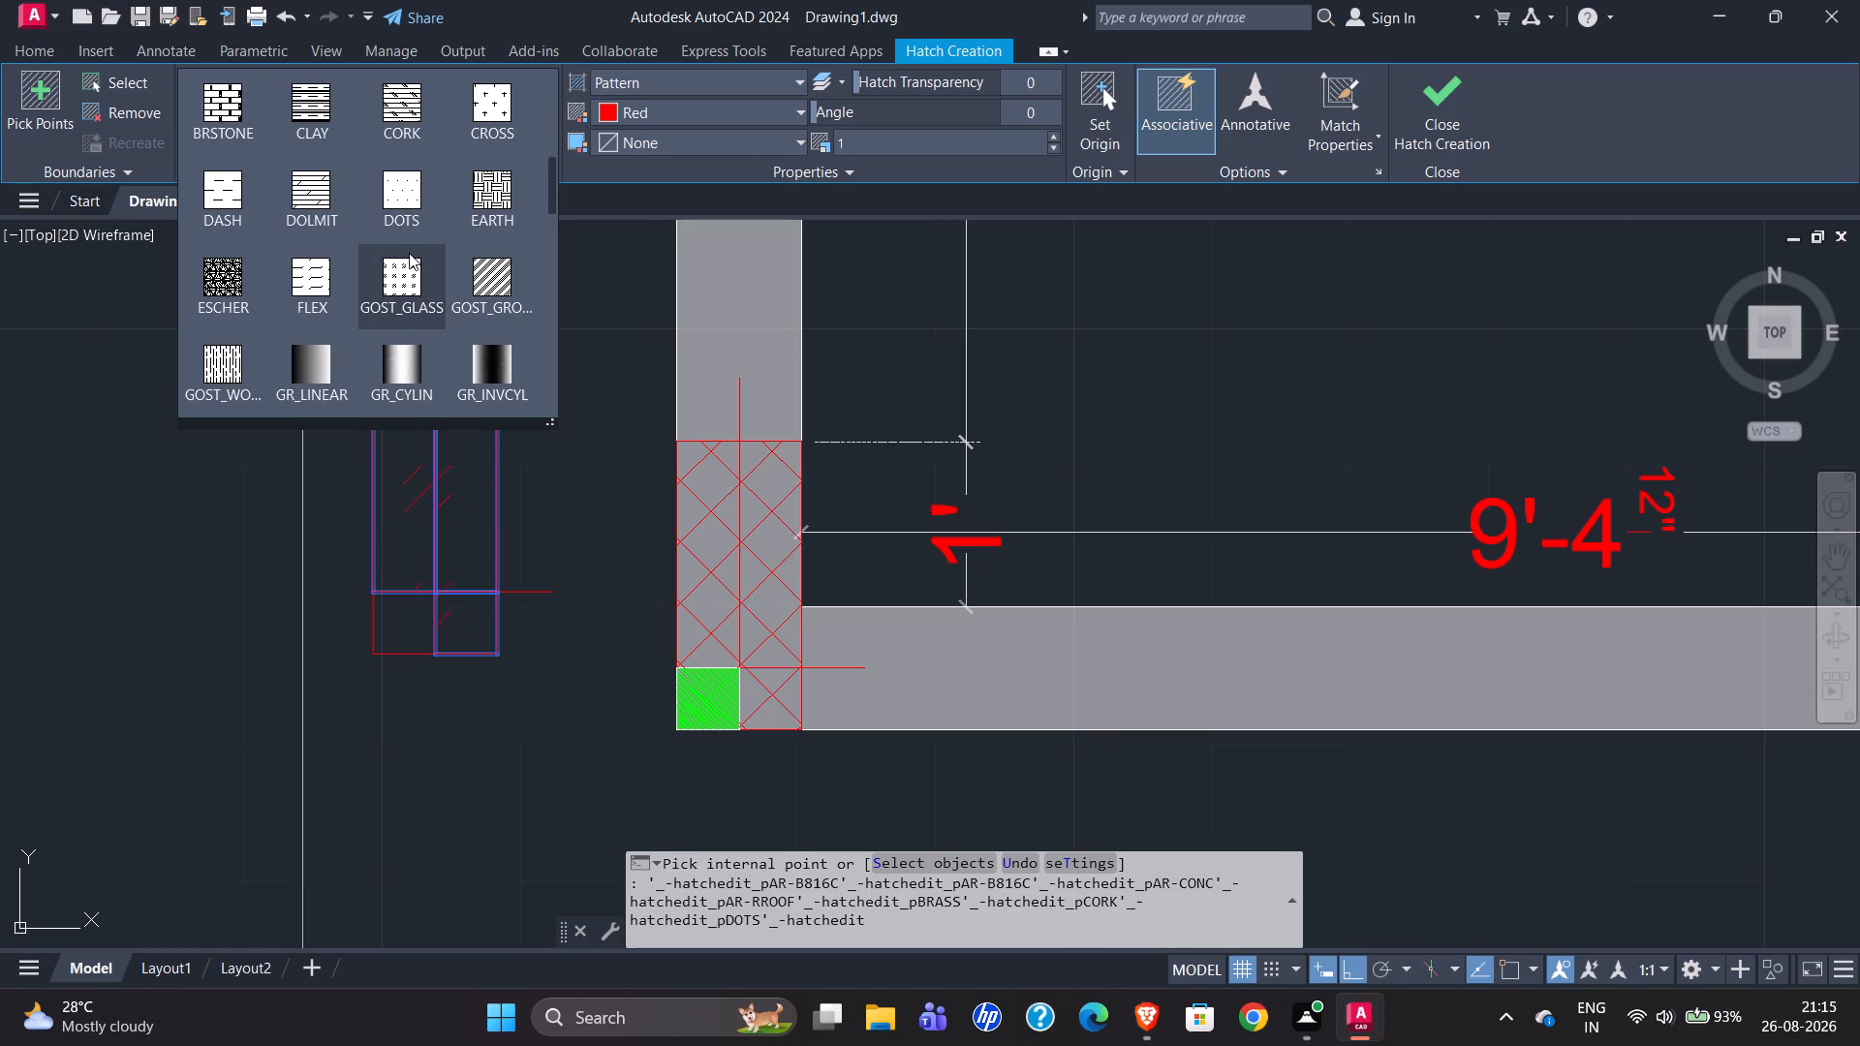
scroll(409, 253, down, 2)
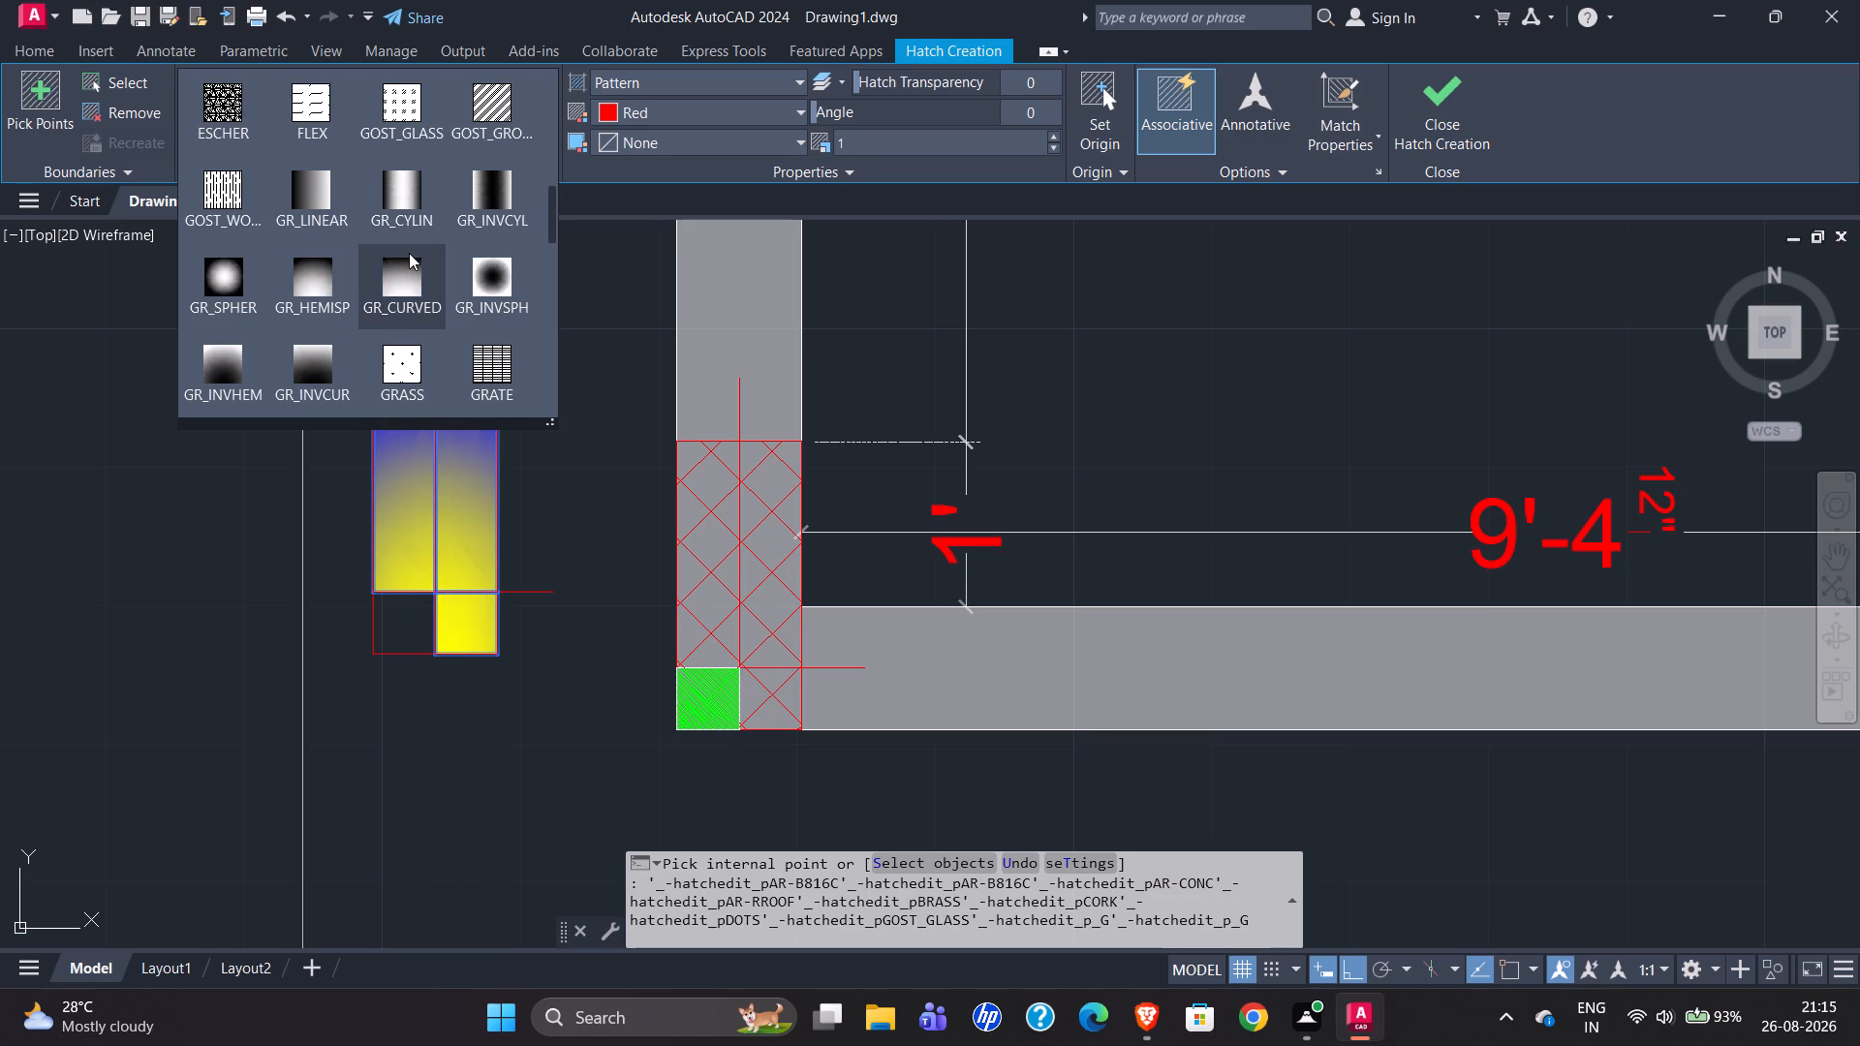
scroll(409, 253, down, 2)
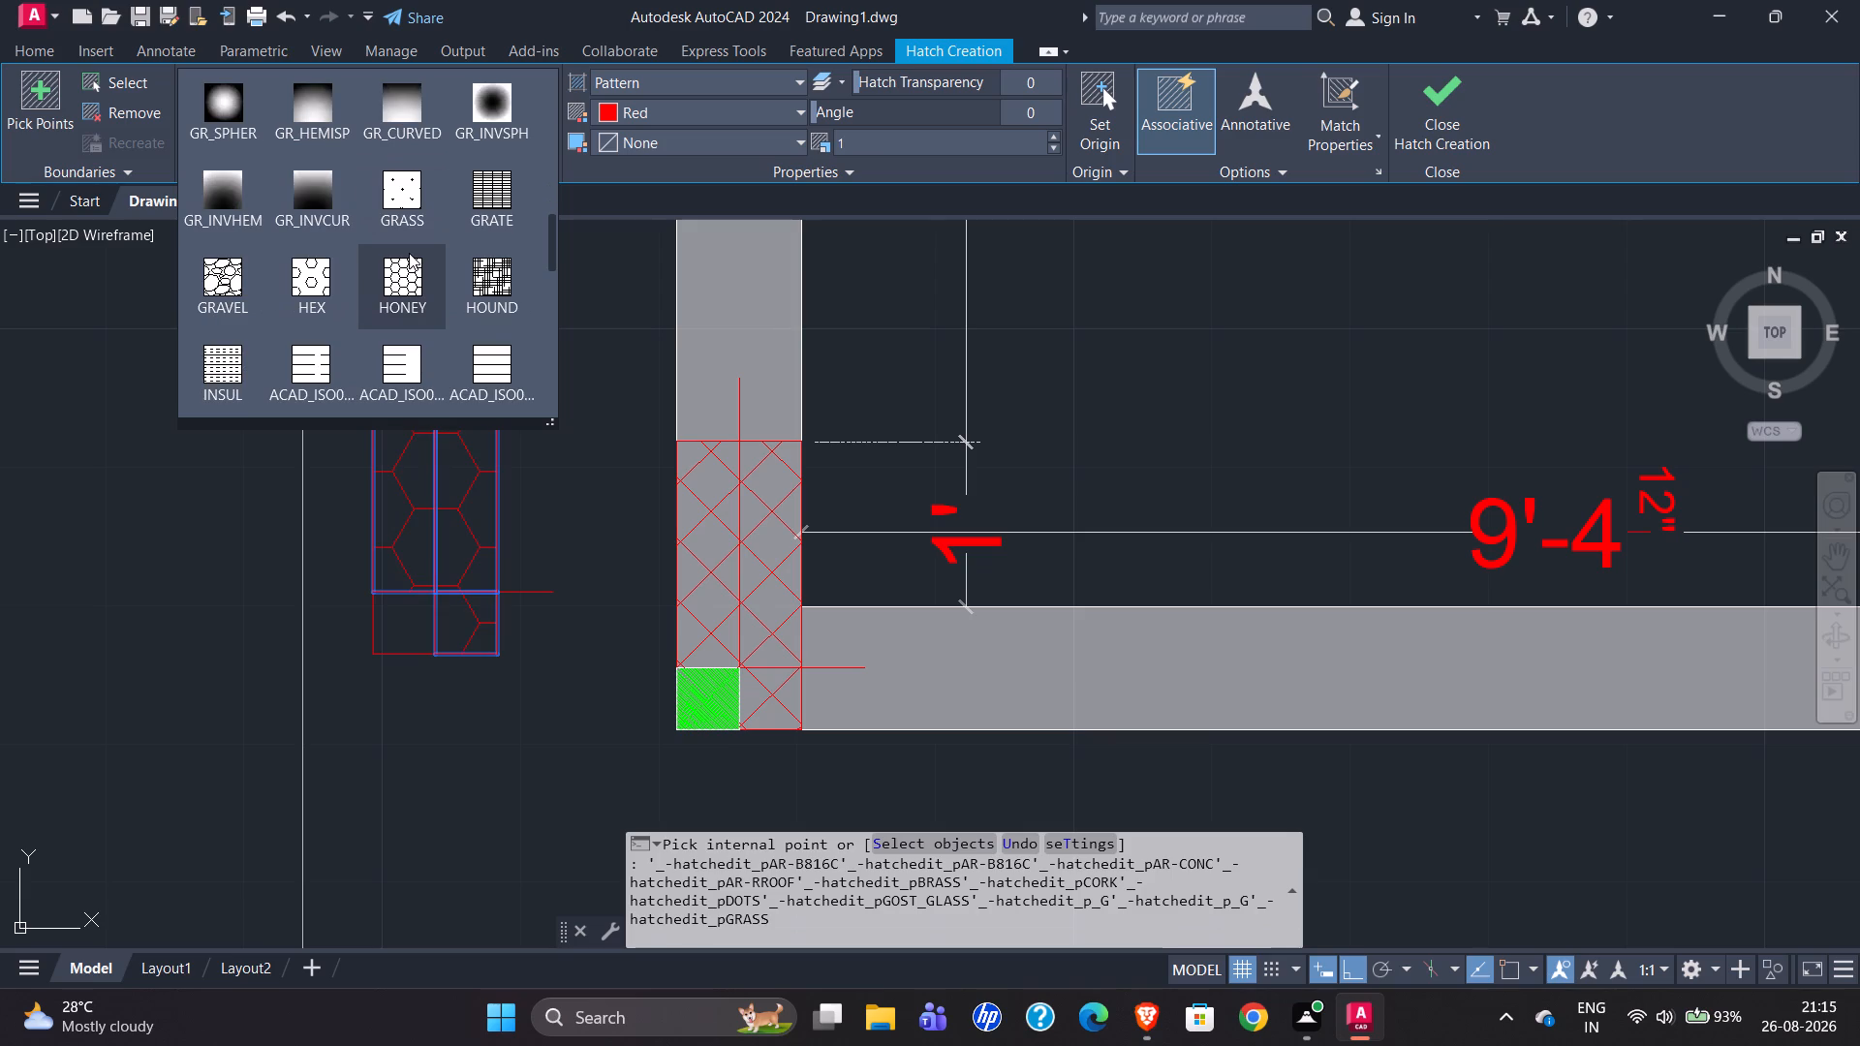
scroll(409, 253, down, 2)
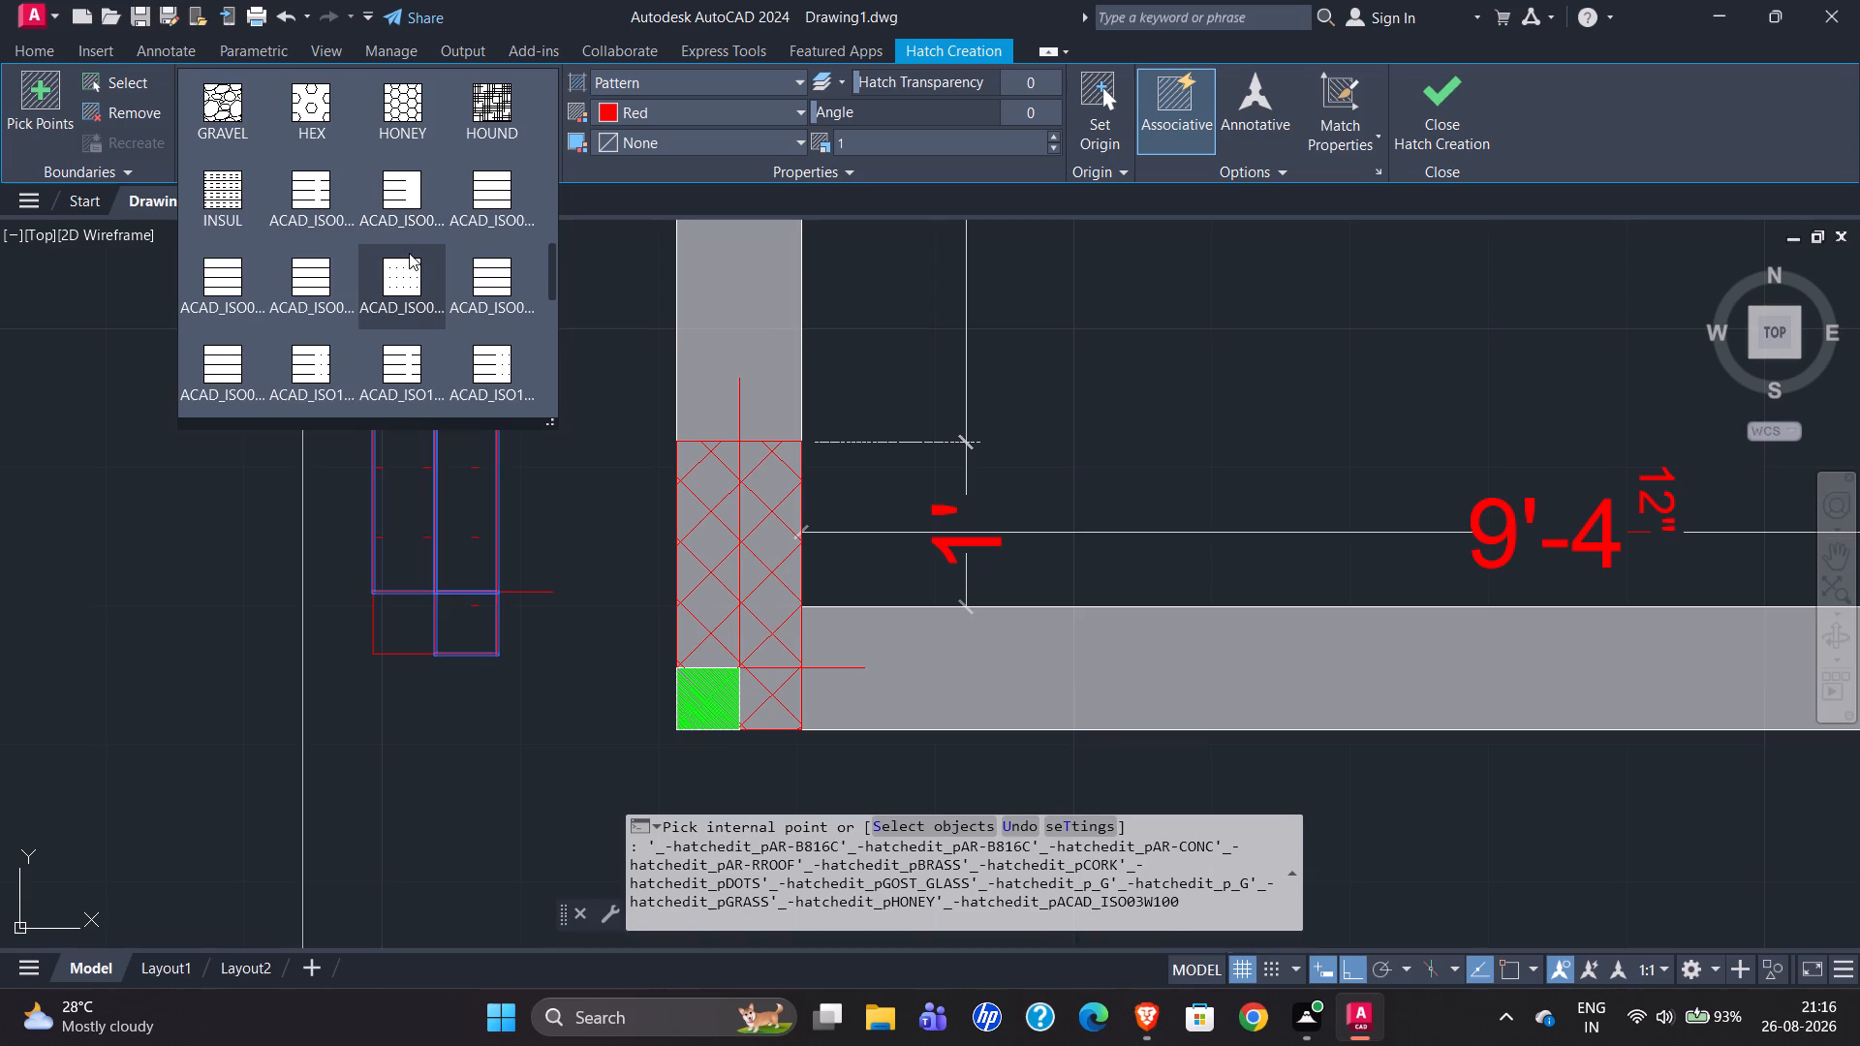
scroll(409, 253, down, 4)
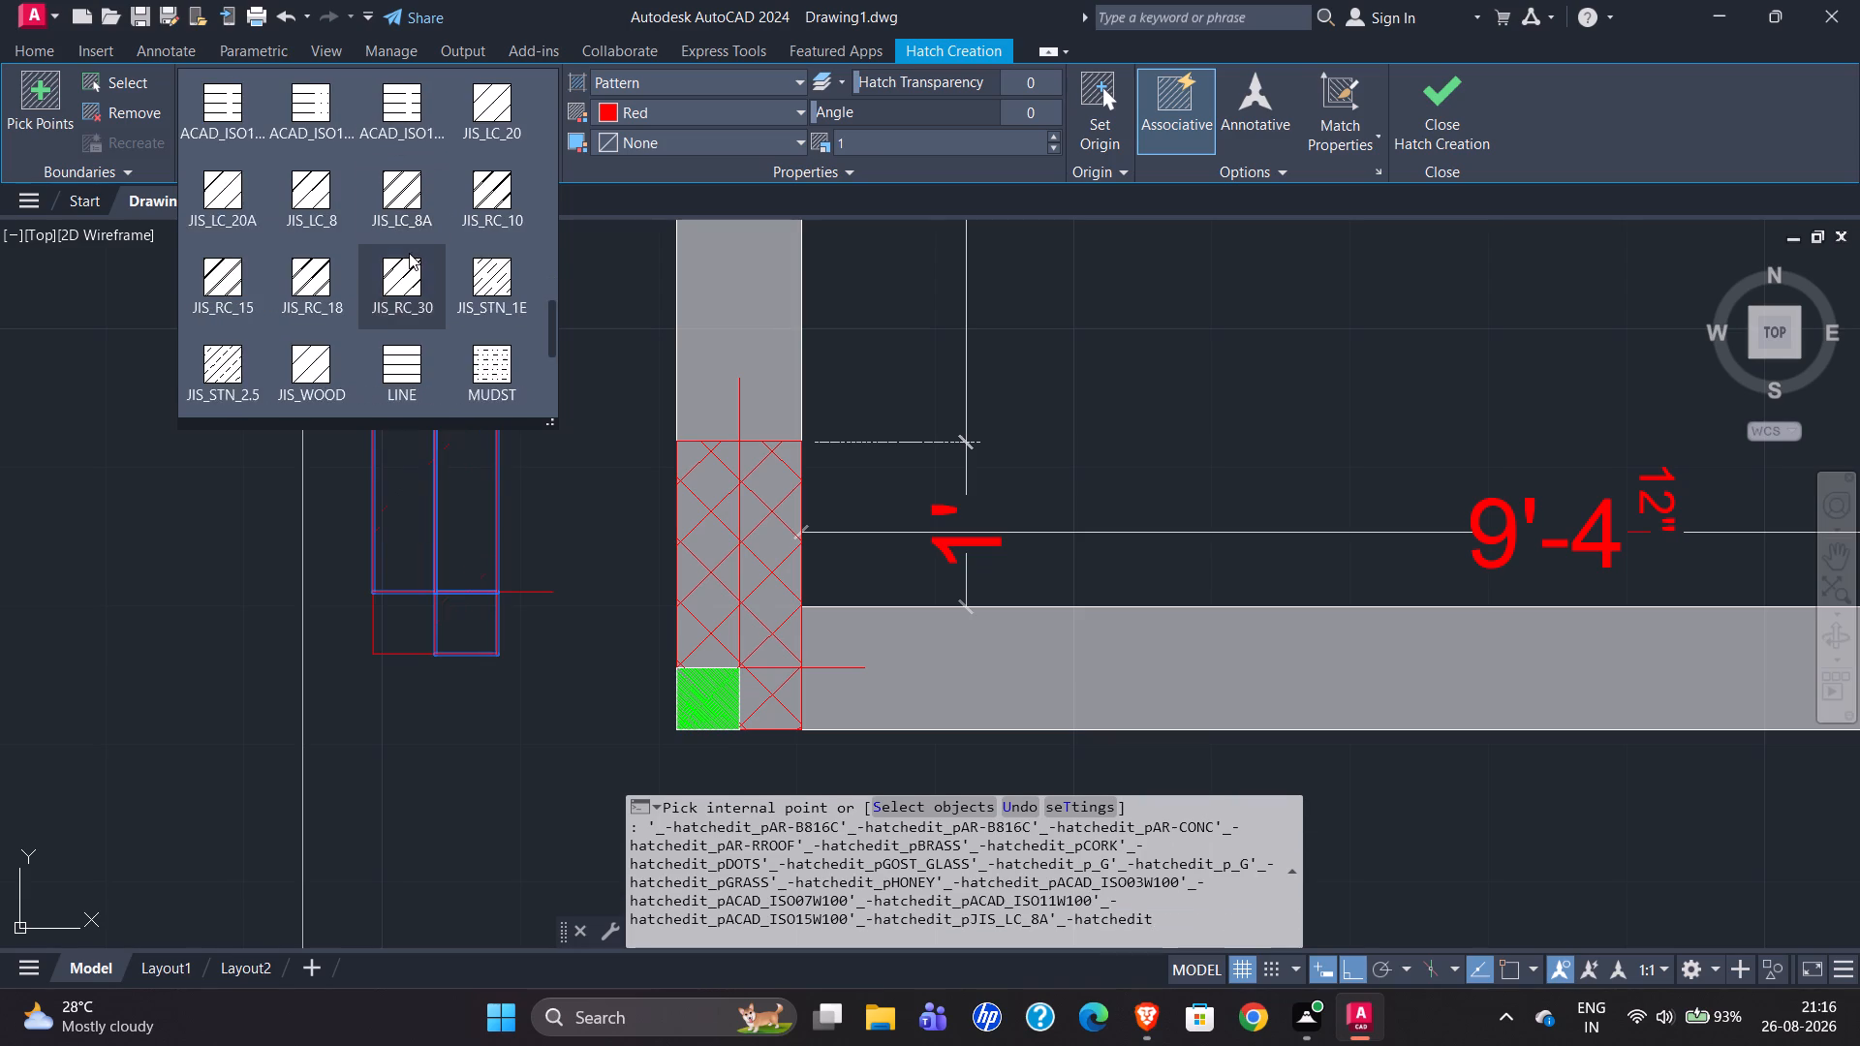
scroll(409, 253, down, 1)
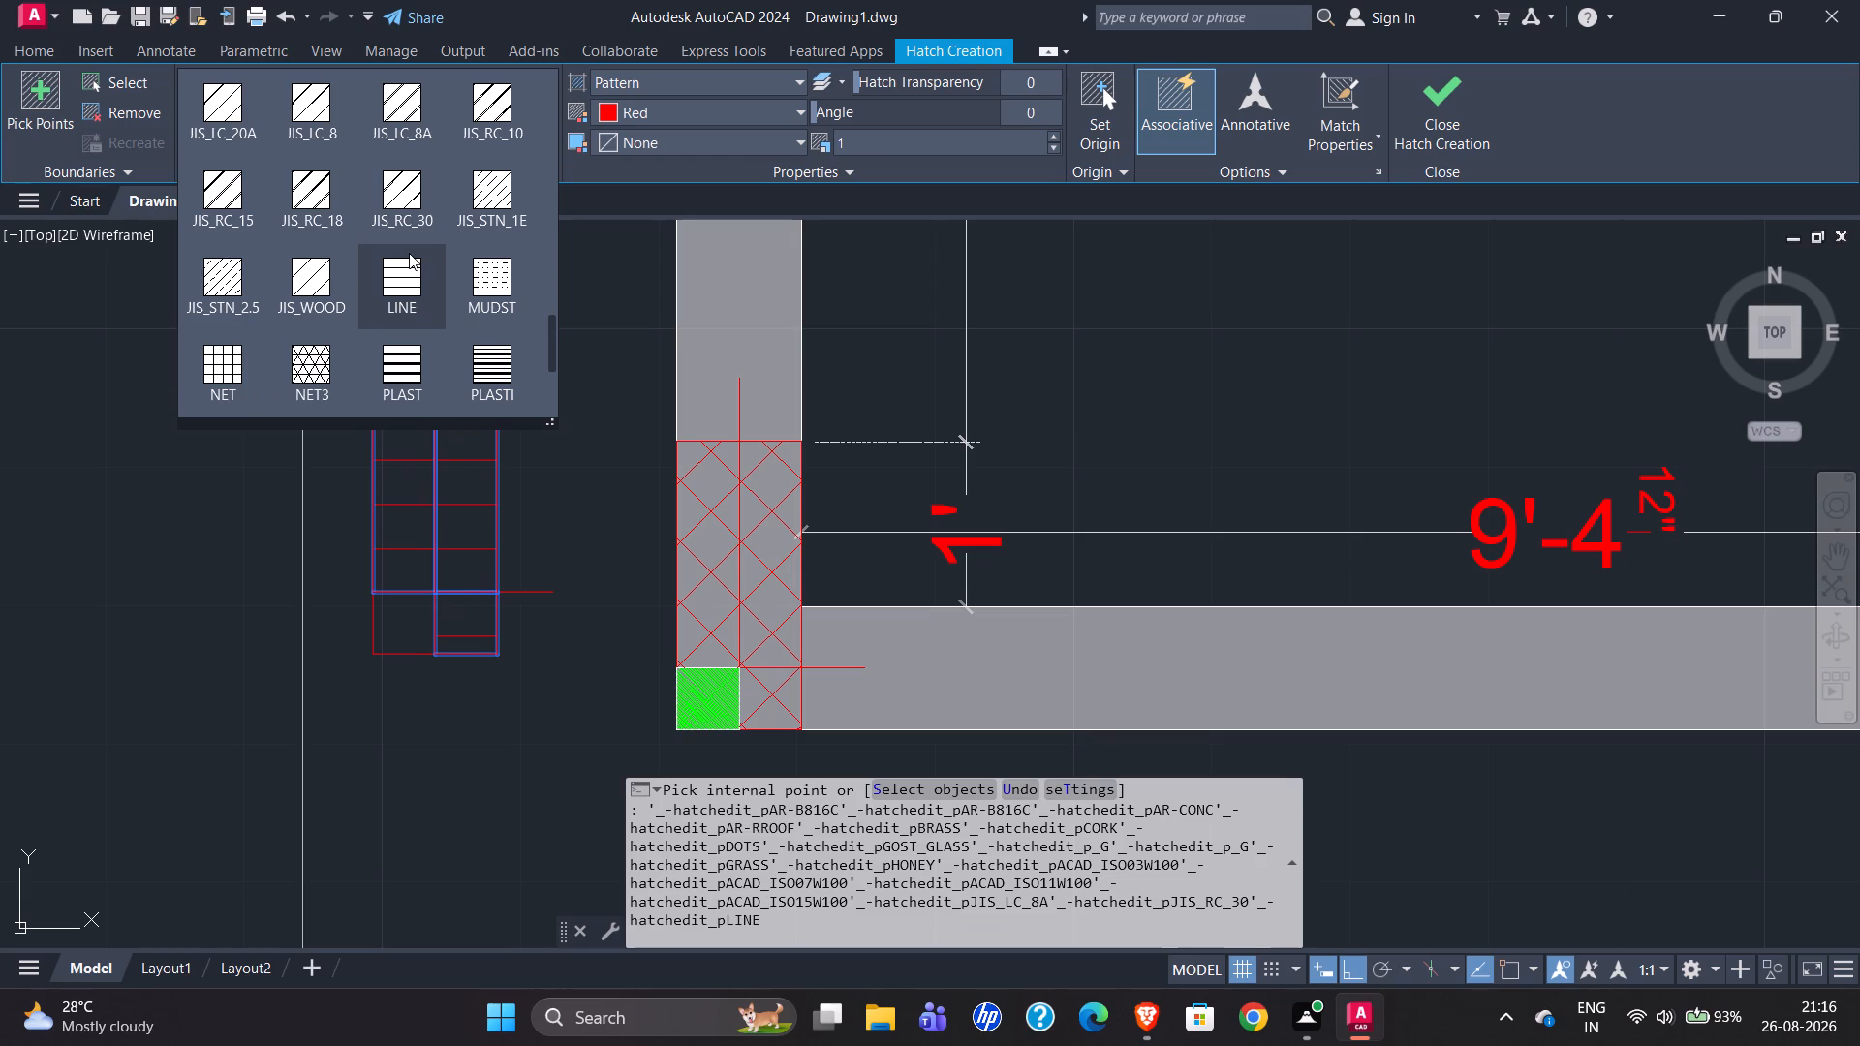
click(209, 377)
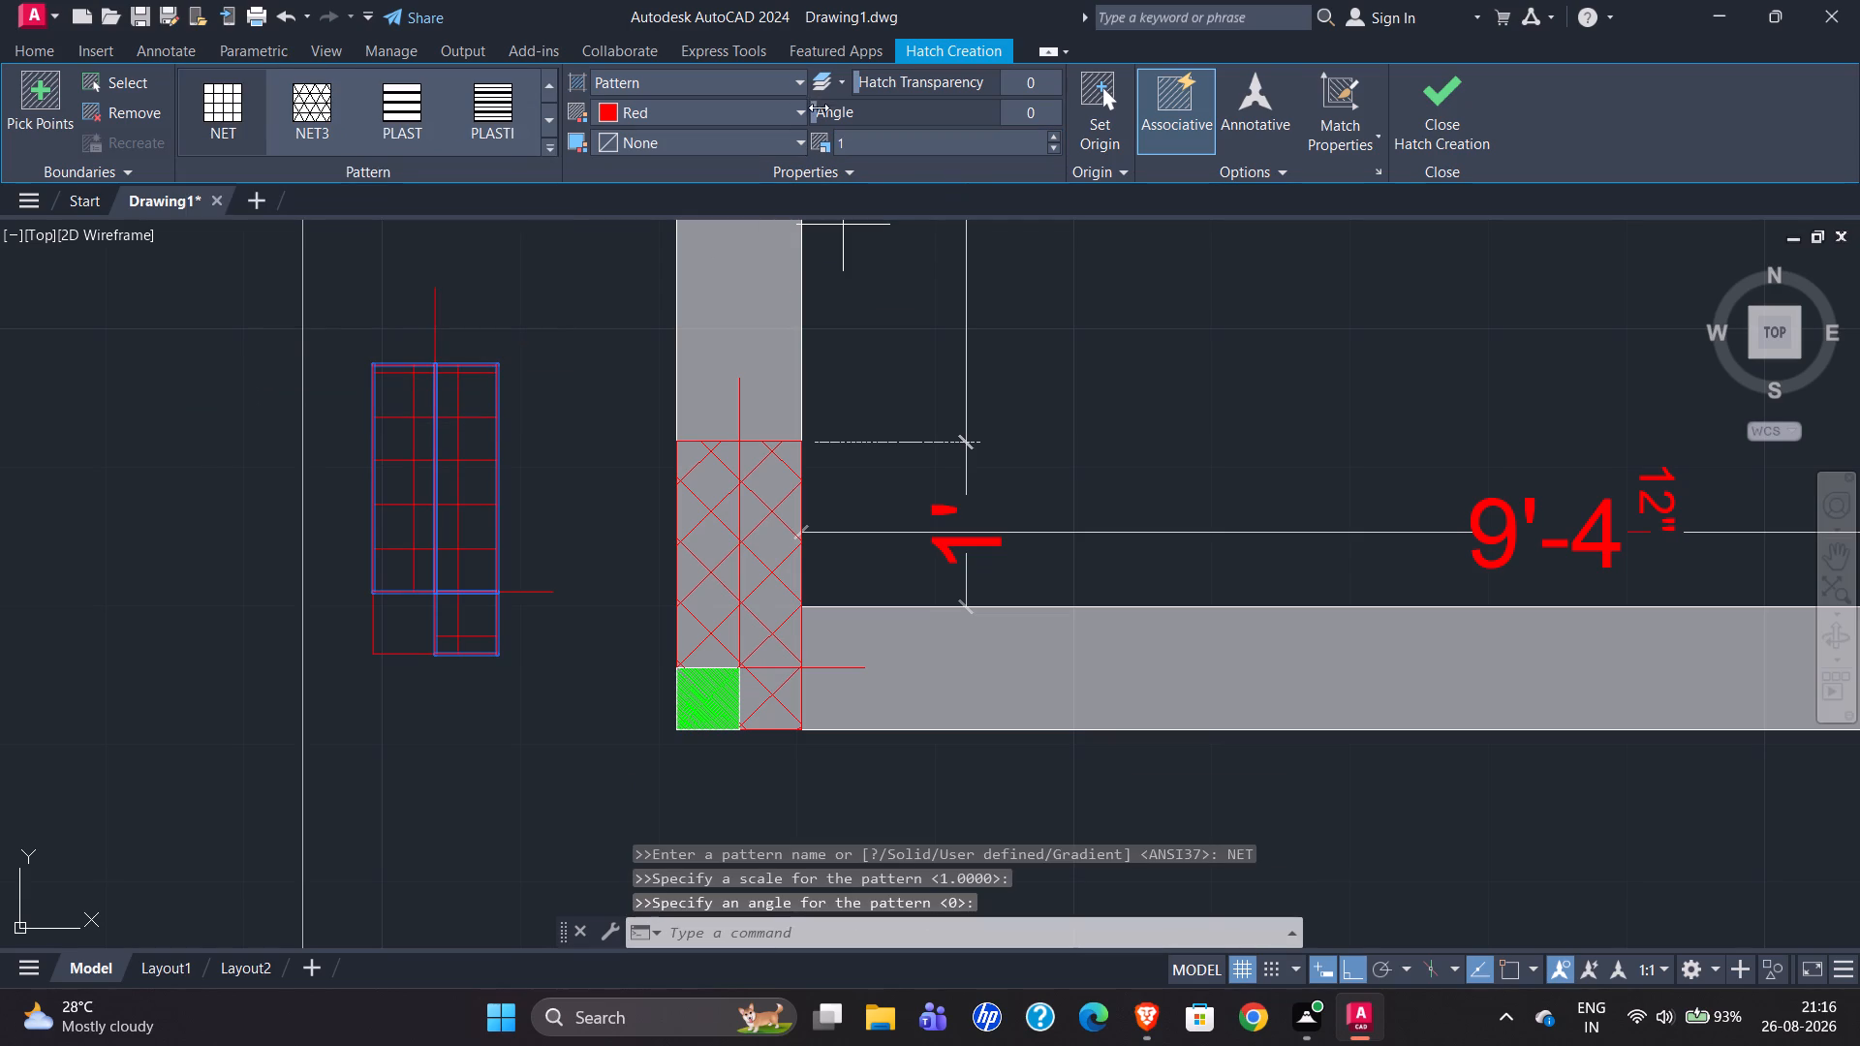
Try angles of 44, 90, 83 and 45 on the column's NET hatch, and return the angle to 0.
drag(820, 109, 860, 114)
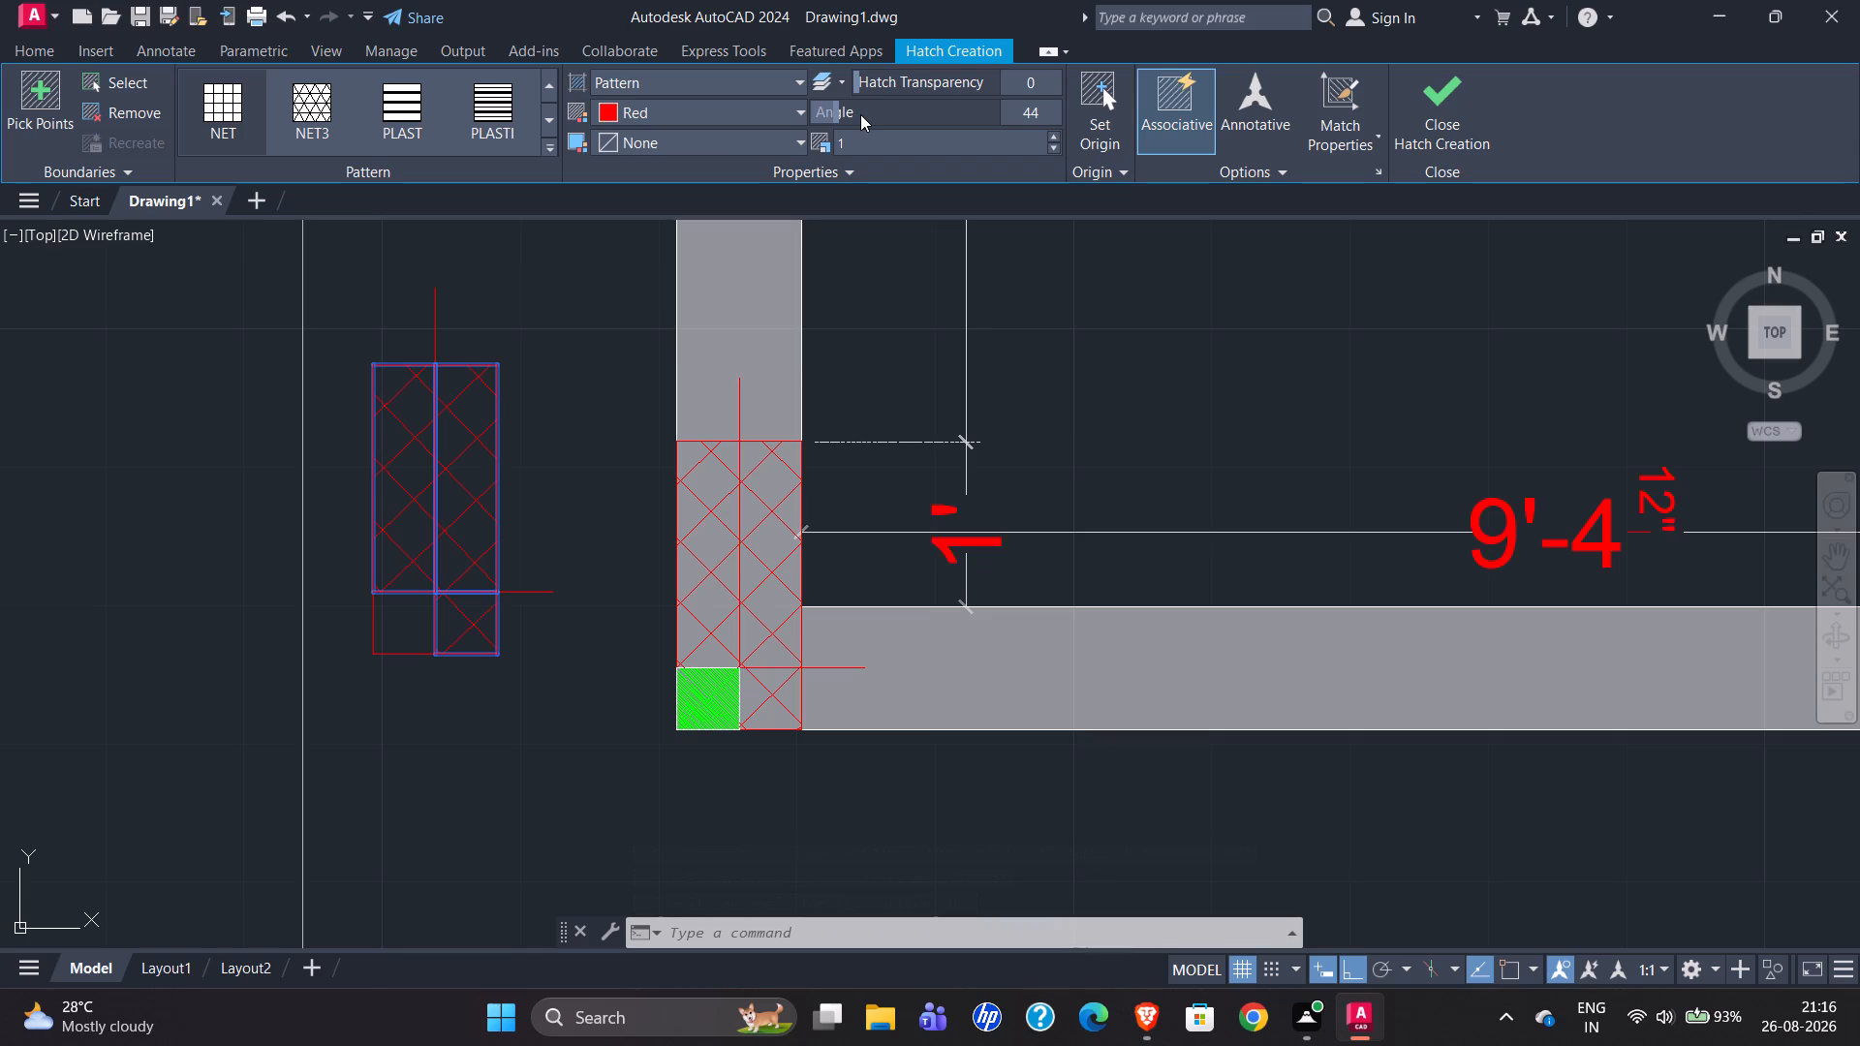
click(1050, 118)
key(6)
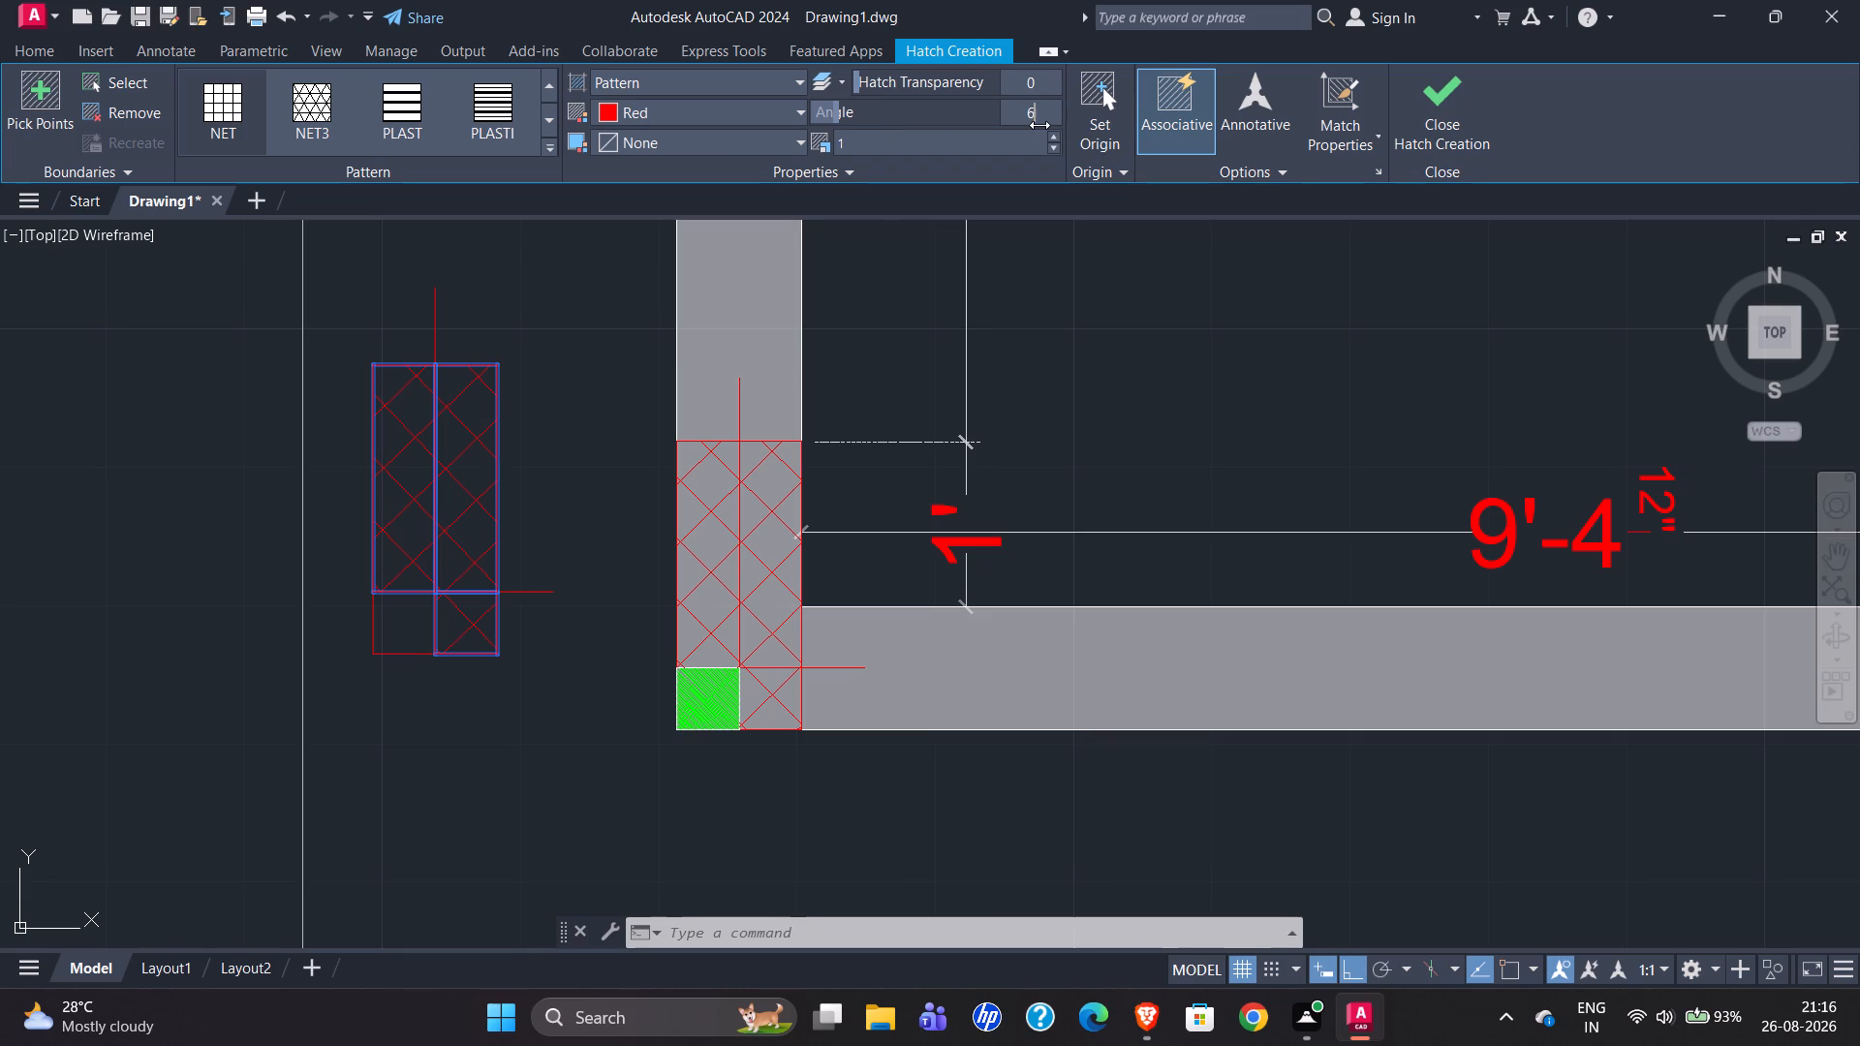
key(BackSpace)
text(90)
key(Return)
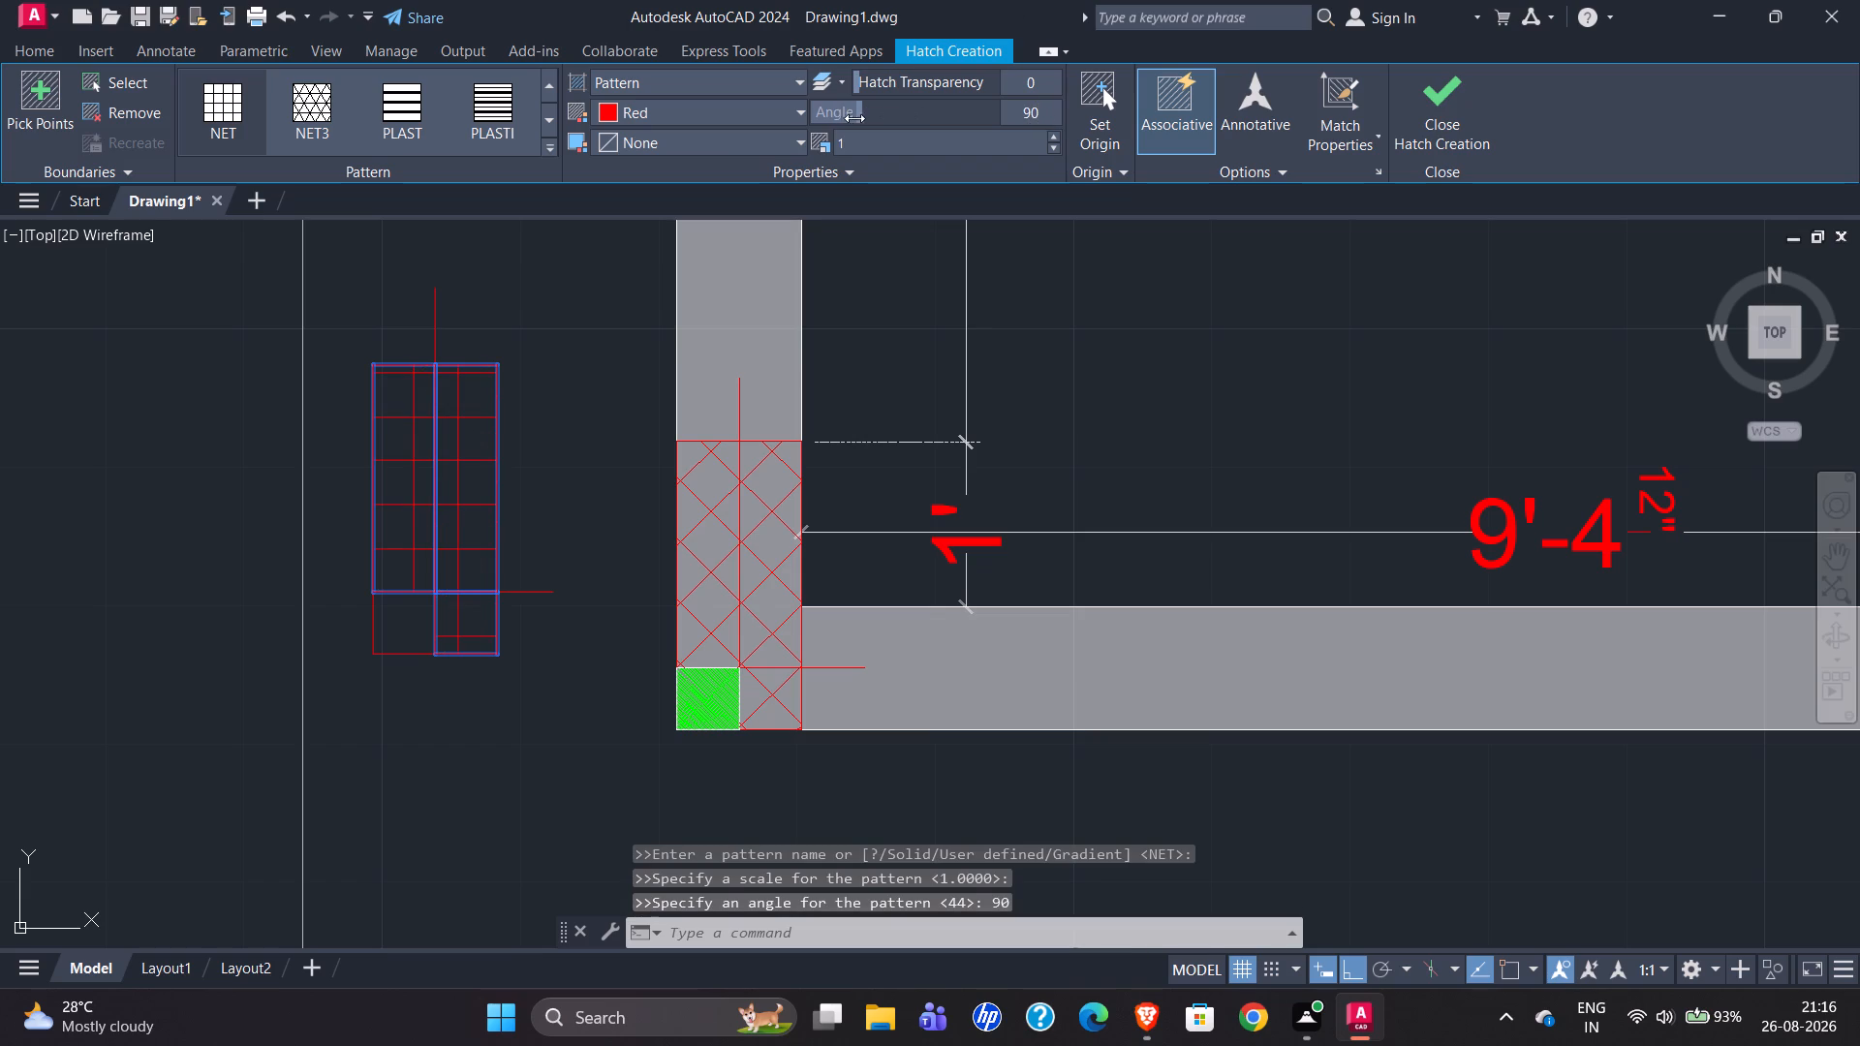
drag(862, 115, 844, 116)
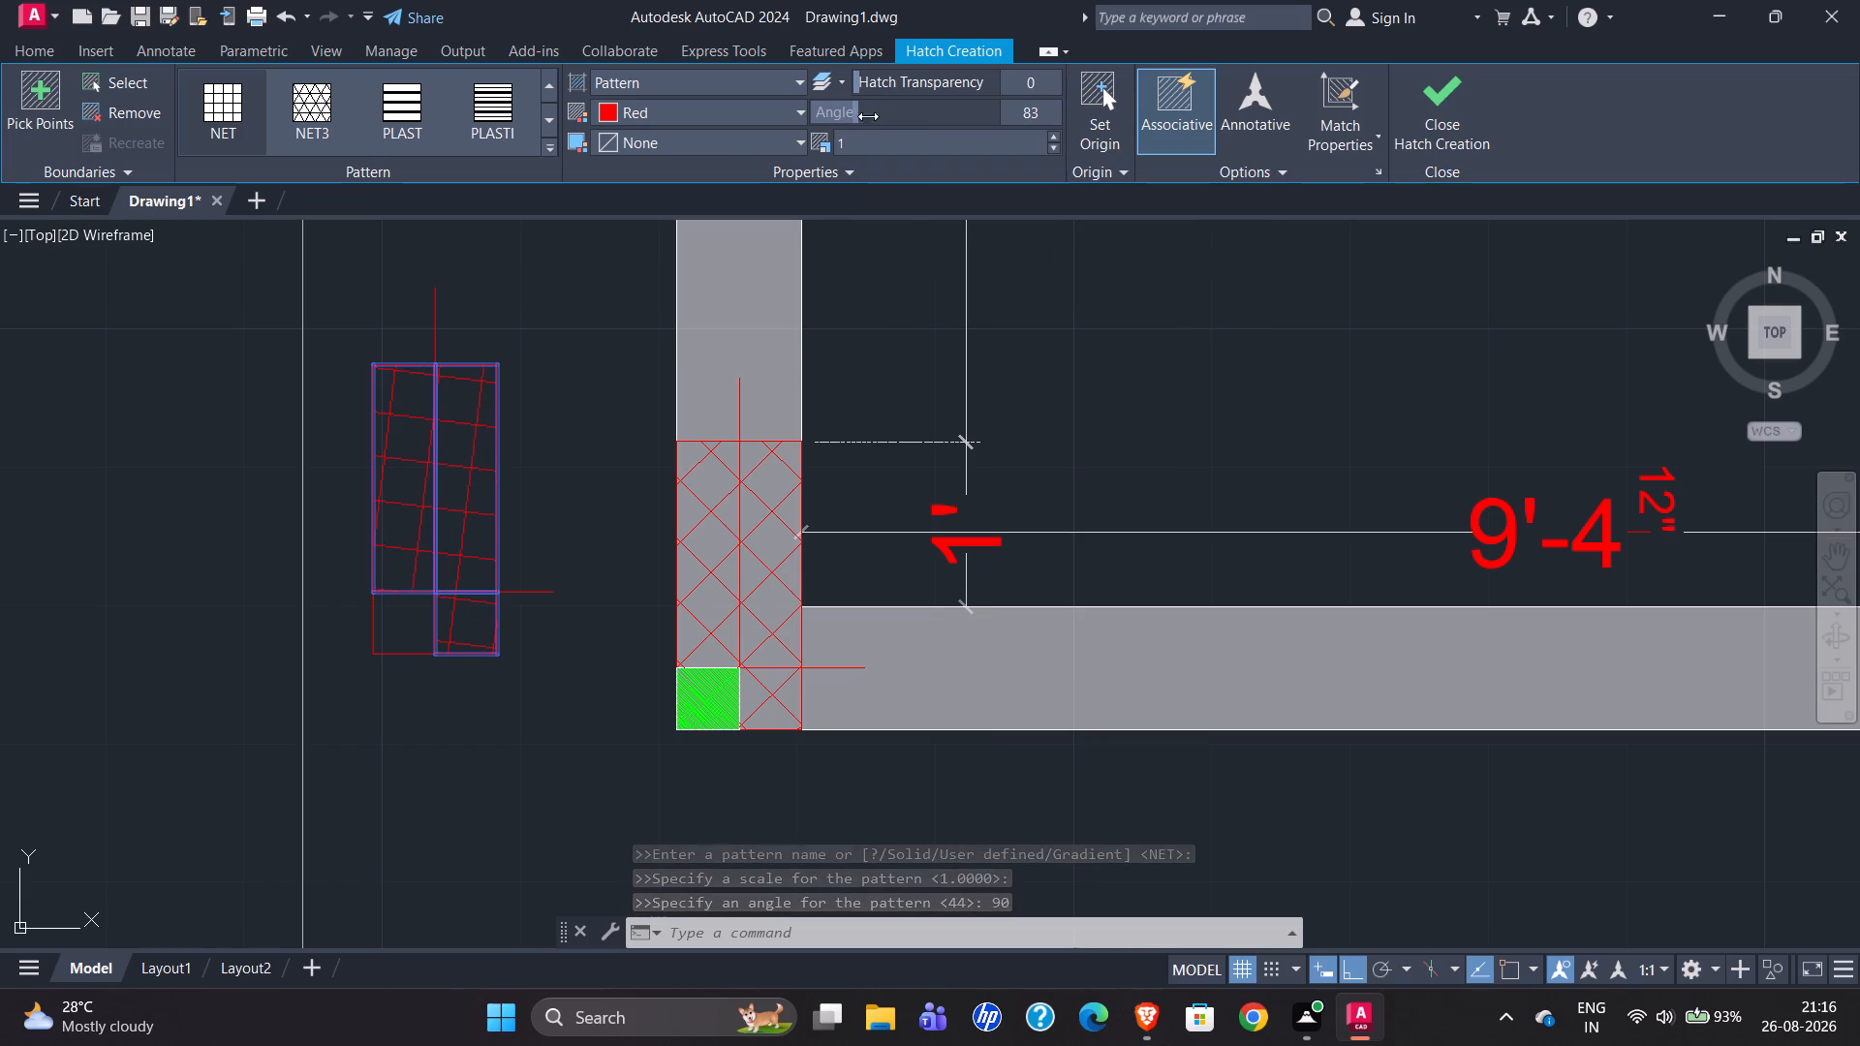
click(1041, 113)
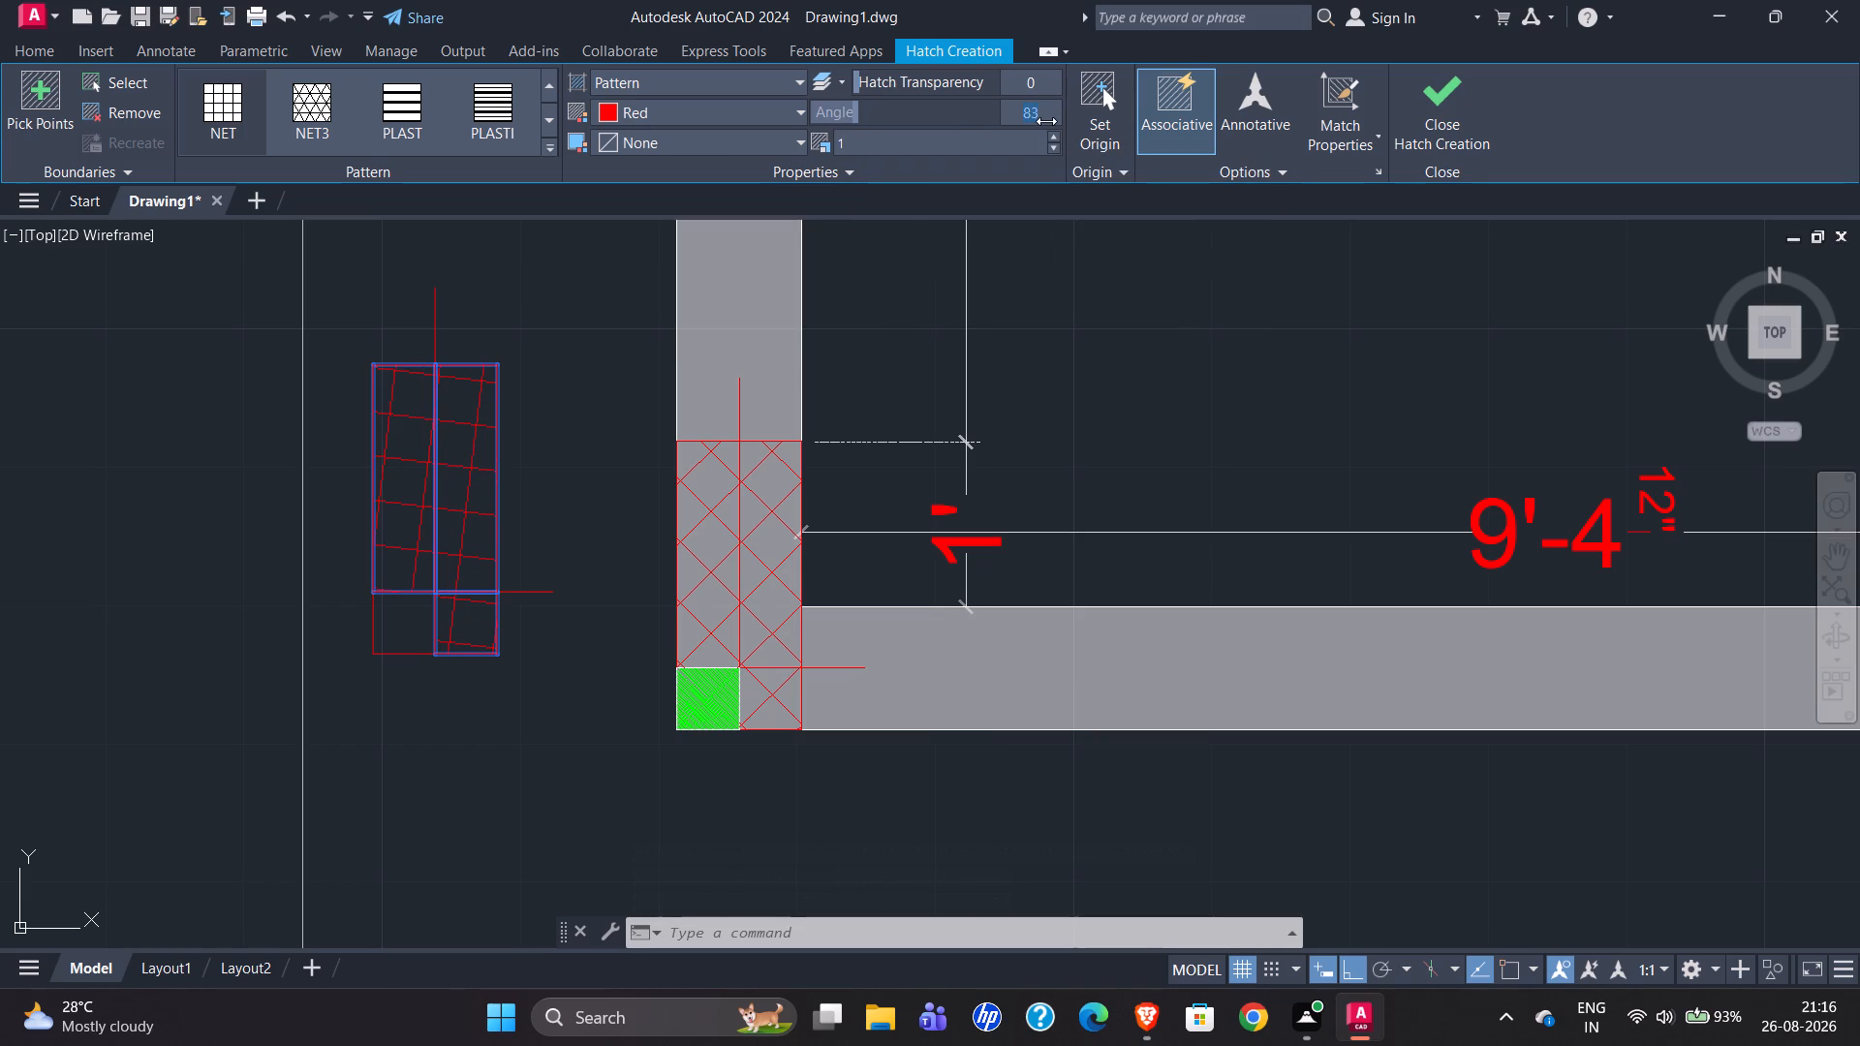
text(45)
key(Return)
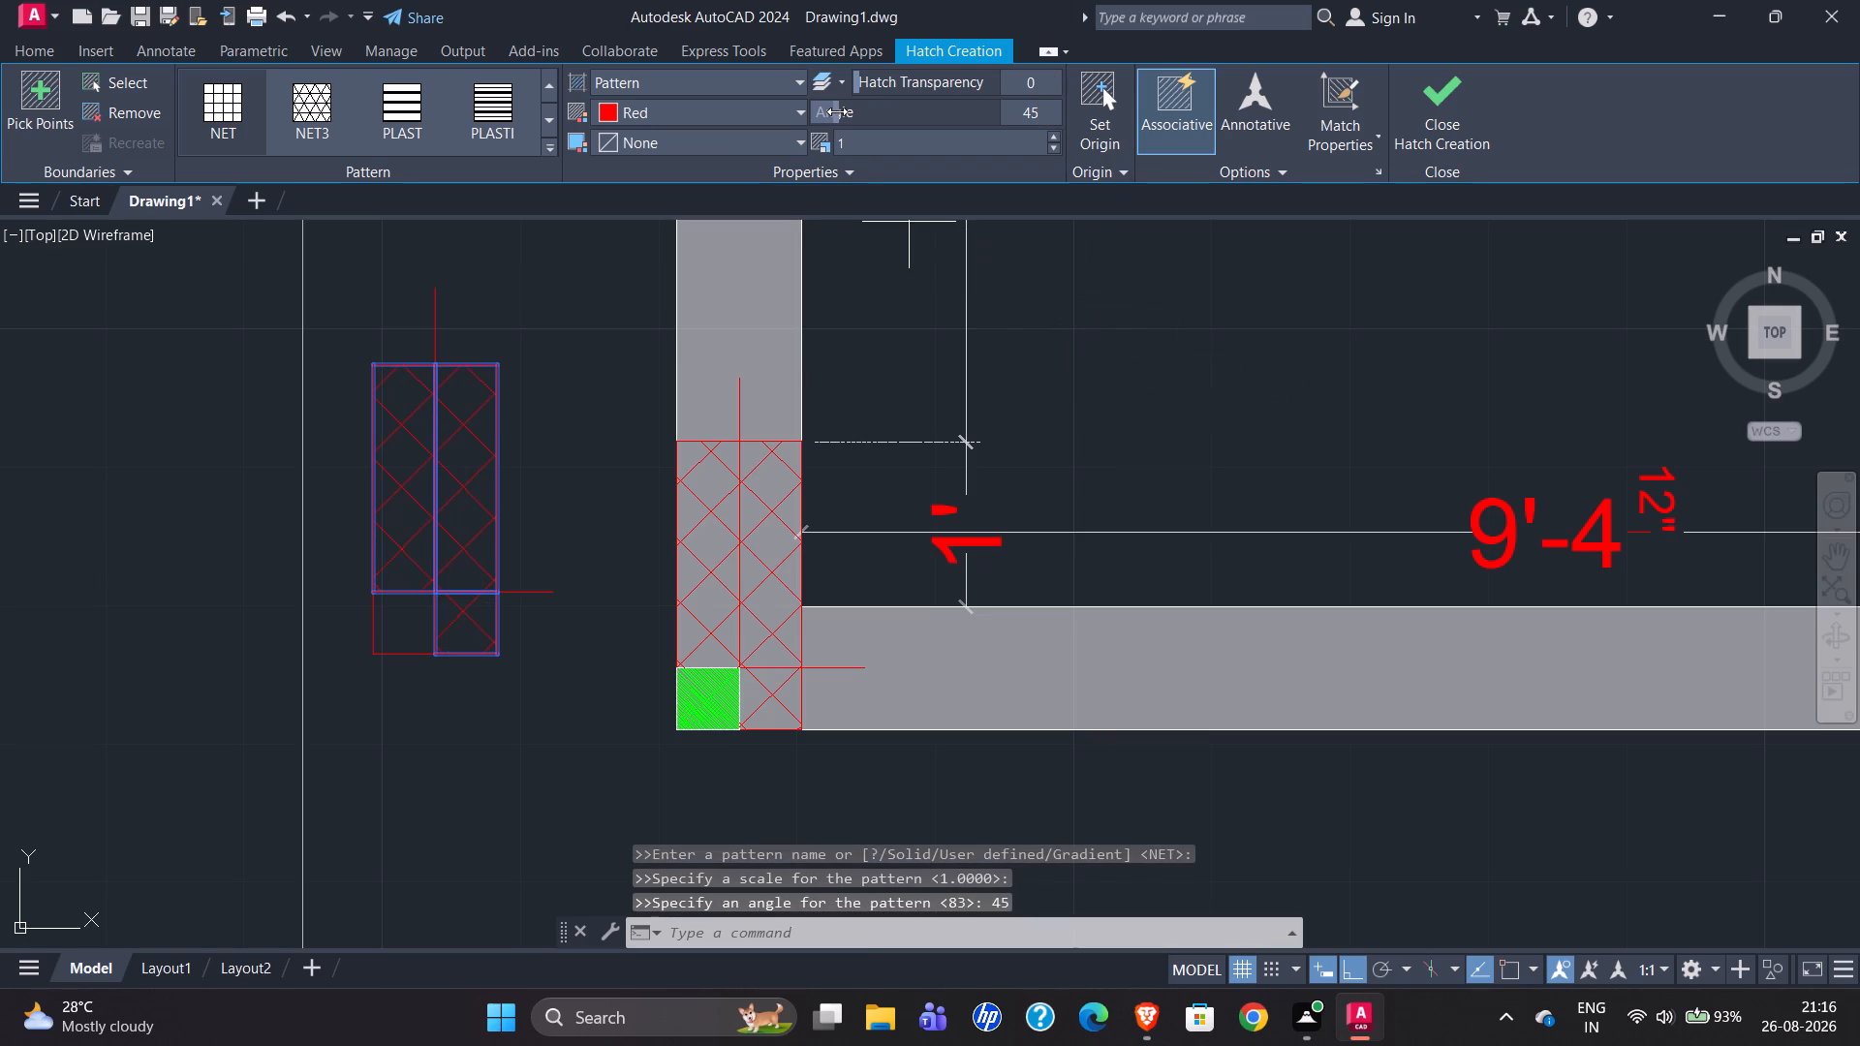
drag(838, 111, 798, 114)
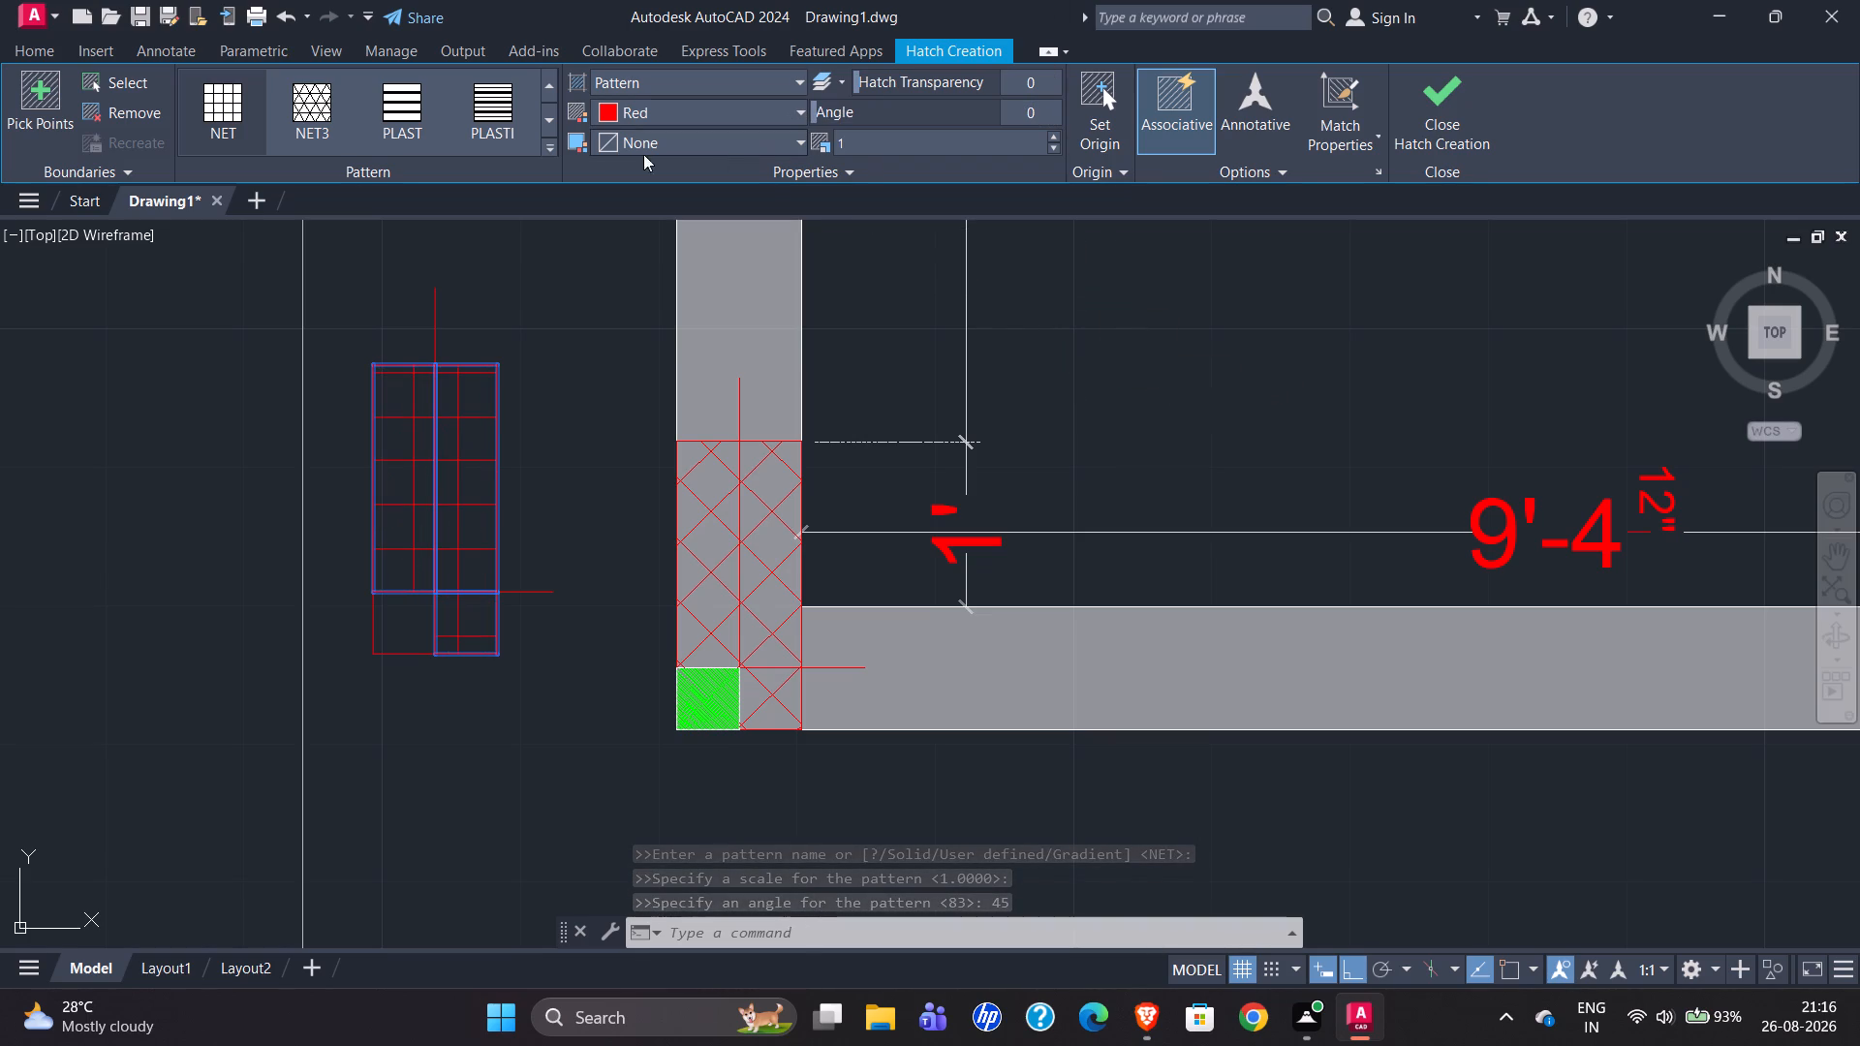
Set the column hatch's pattern back to ANSI37 and finish the red hatch.
click(545, 138)
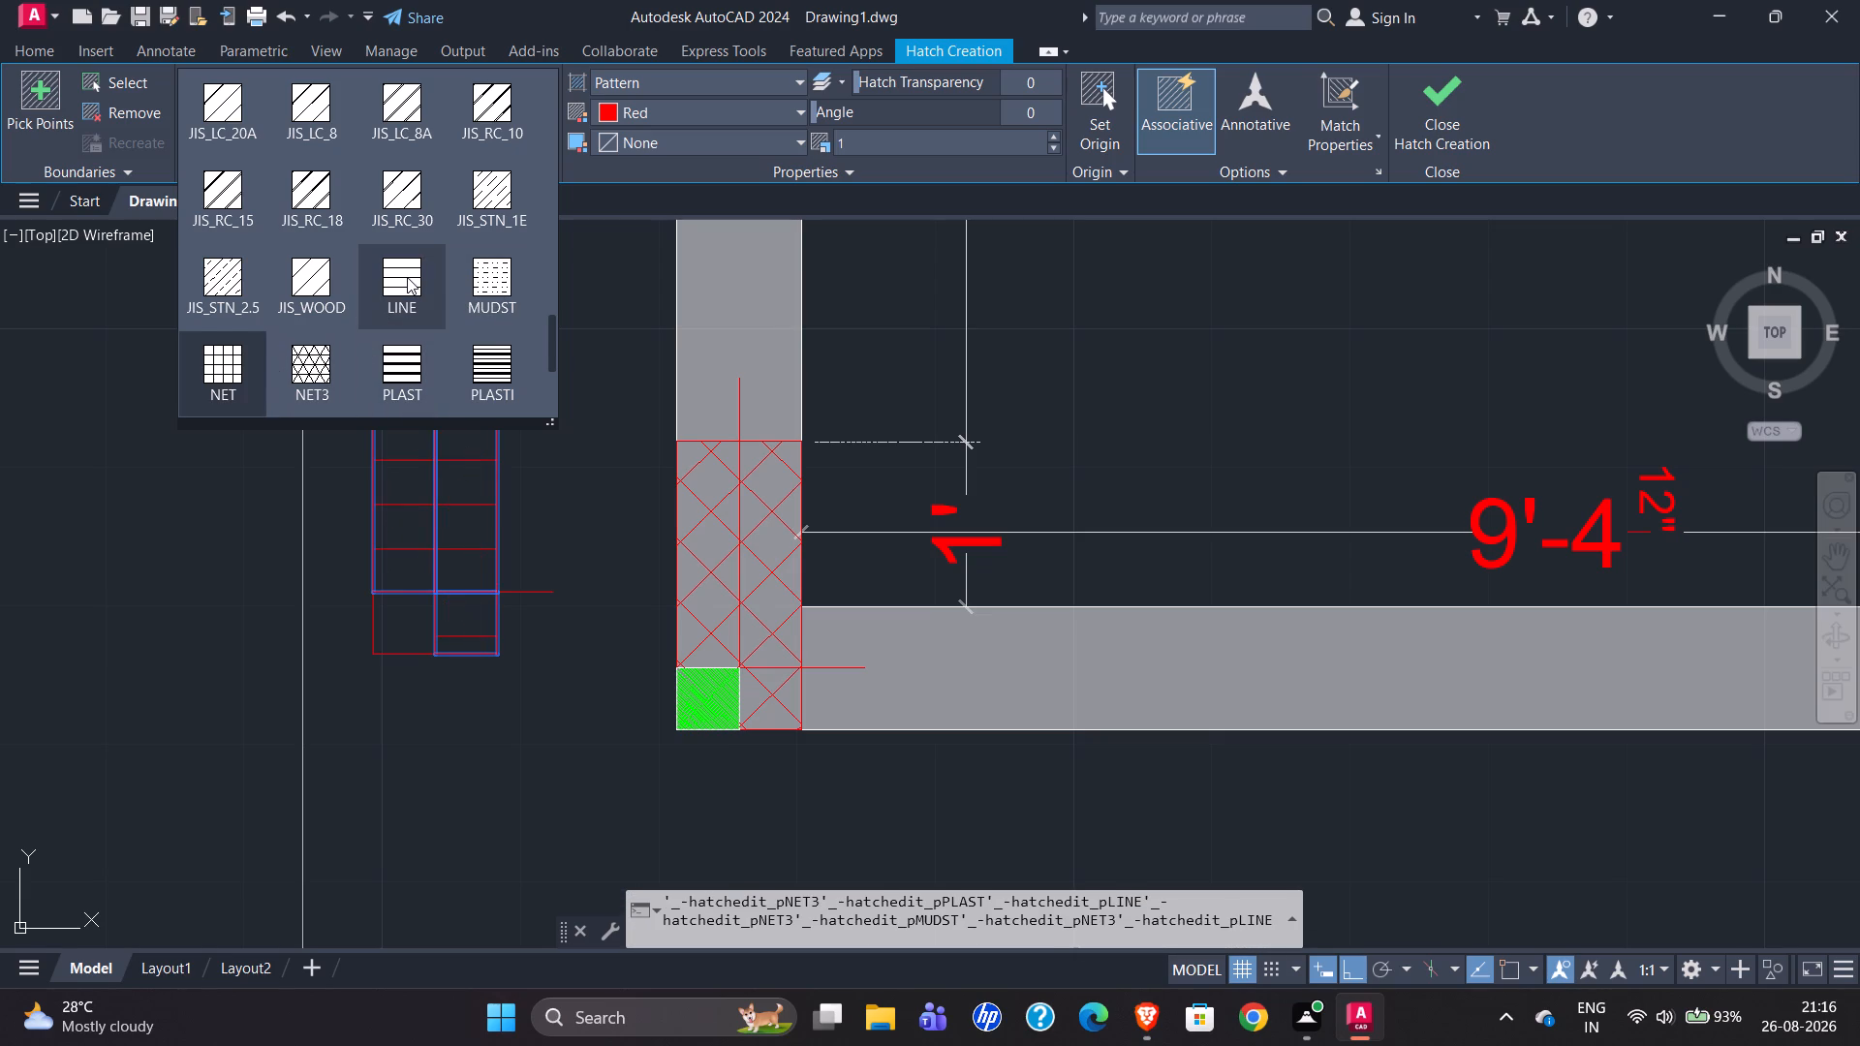
scroll(407, 277, down, 4)
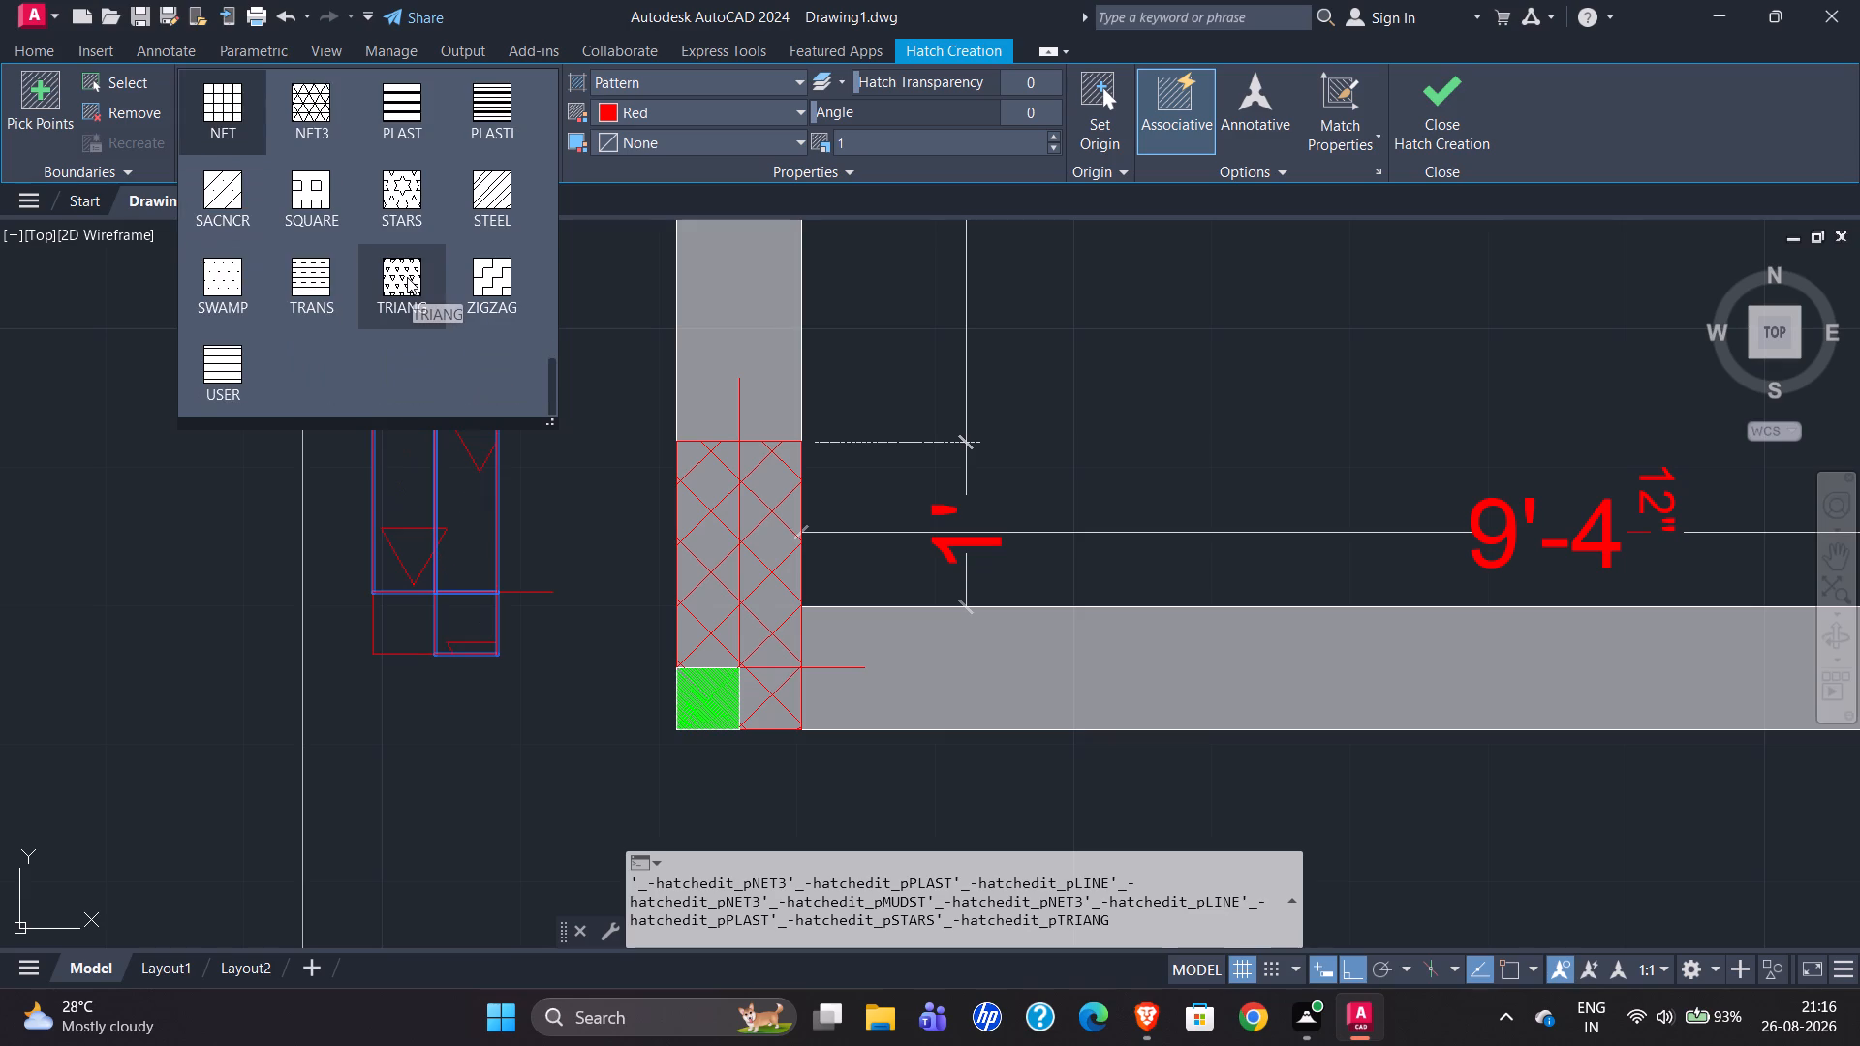
scroll(407, 277, up, 11)
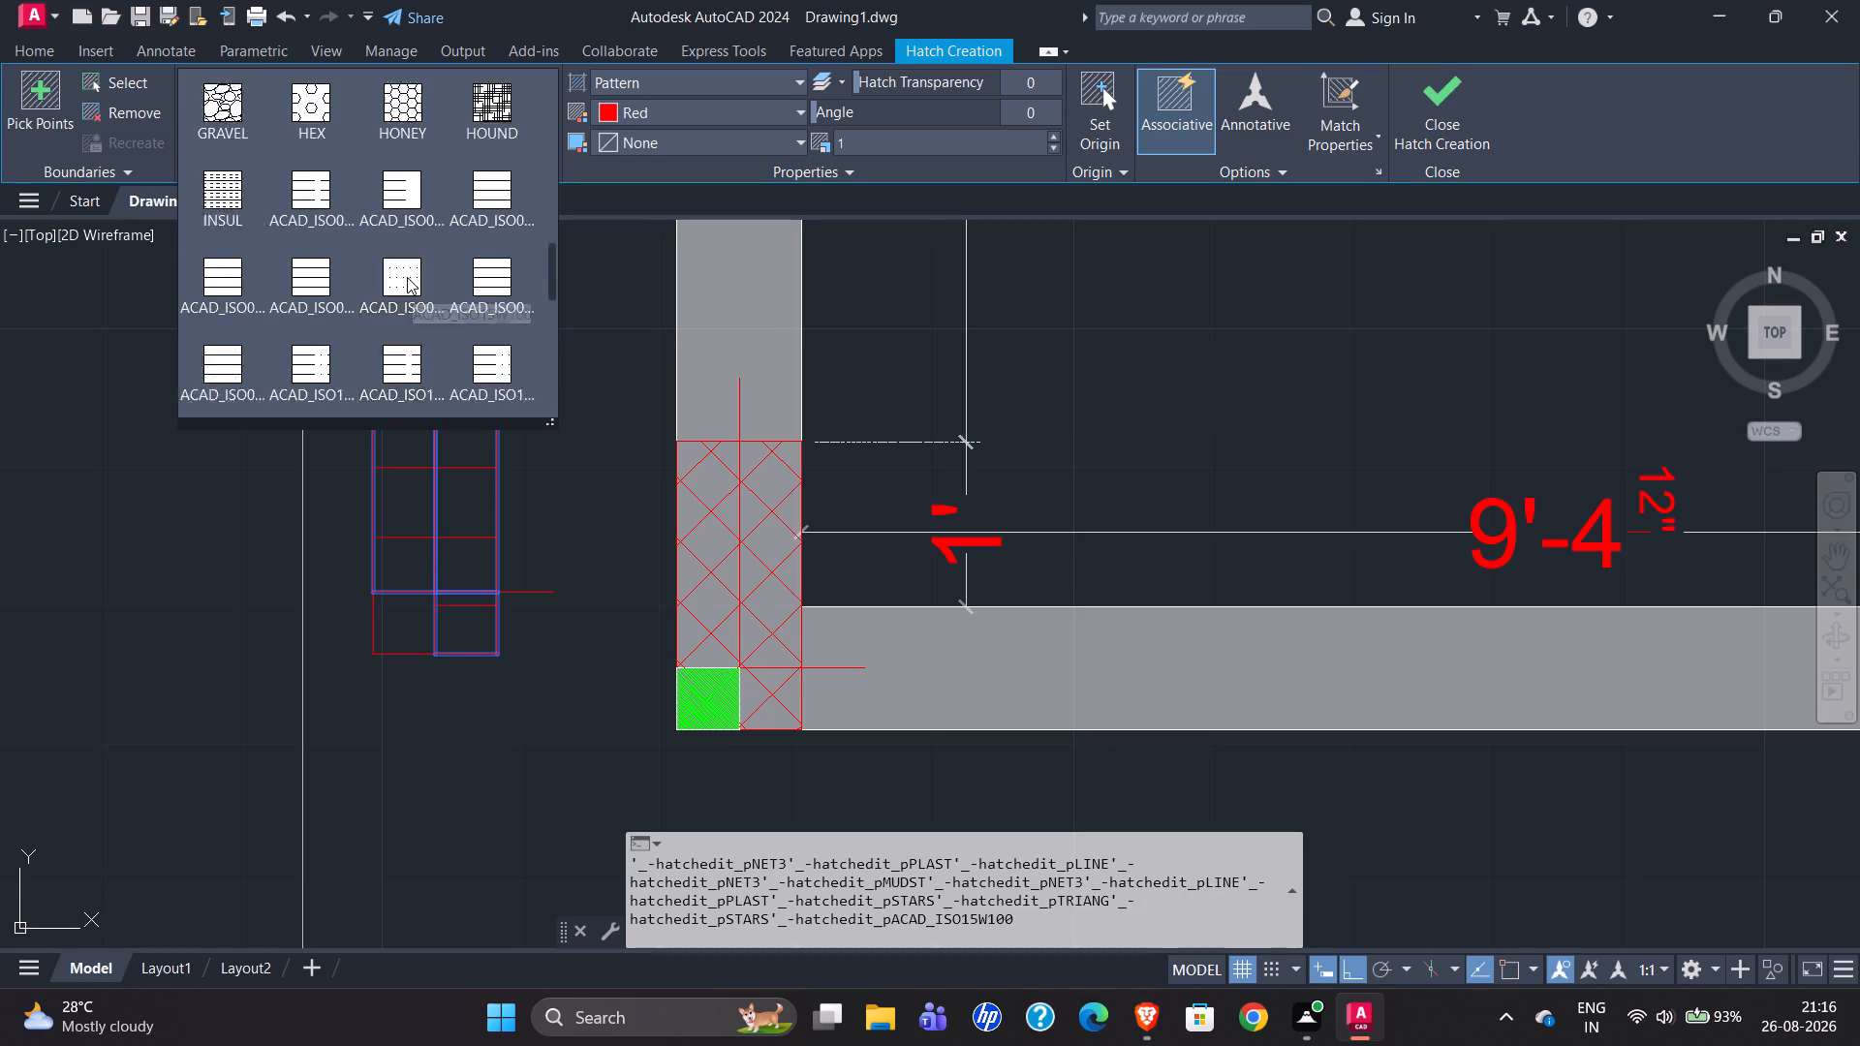
scroll(407, 277, up, 20)
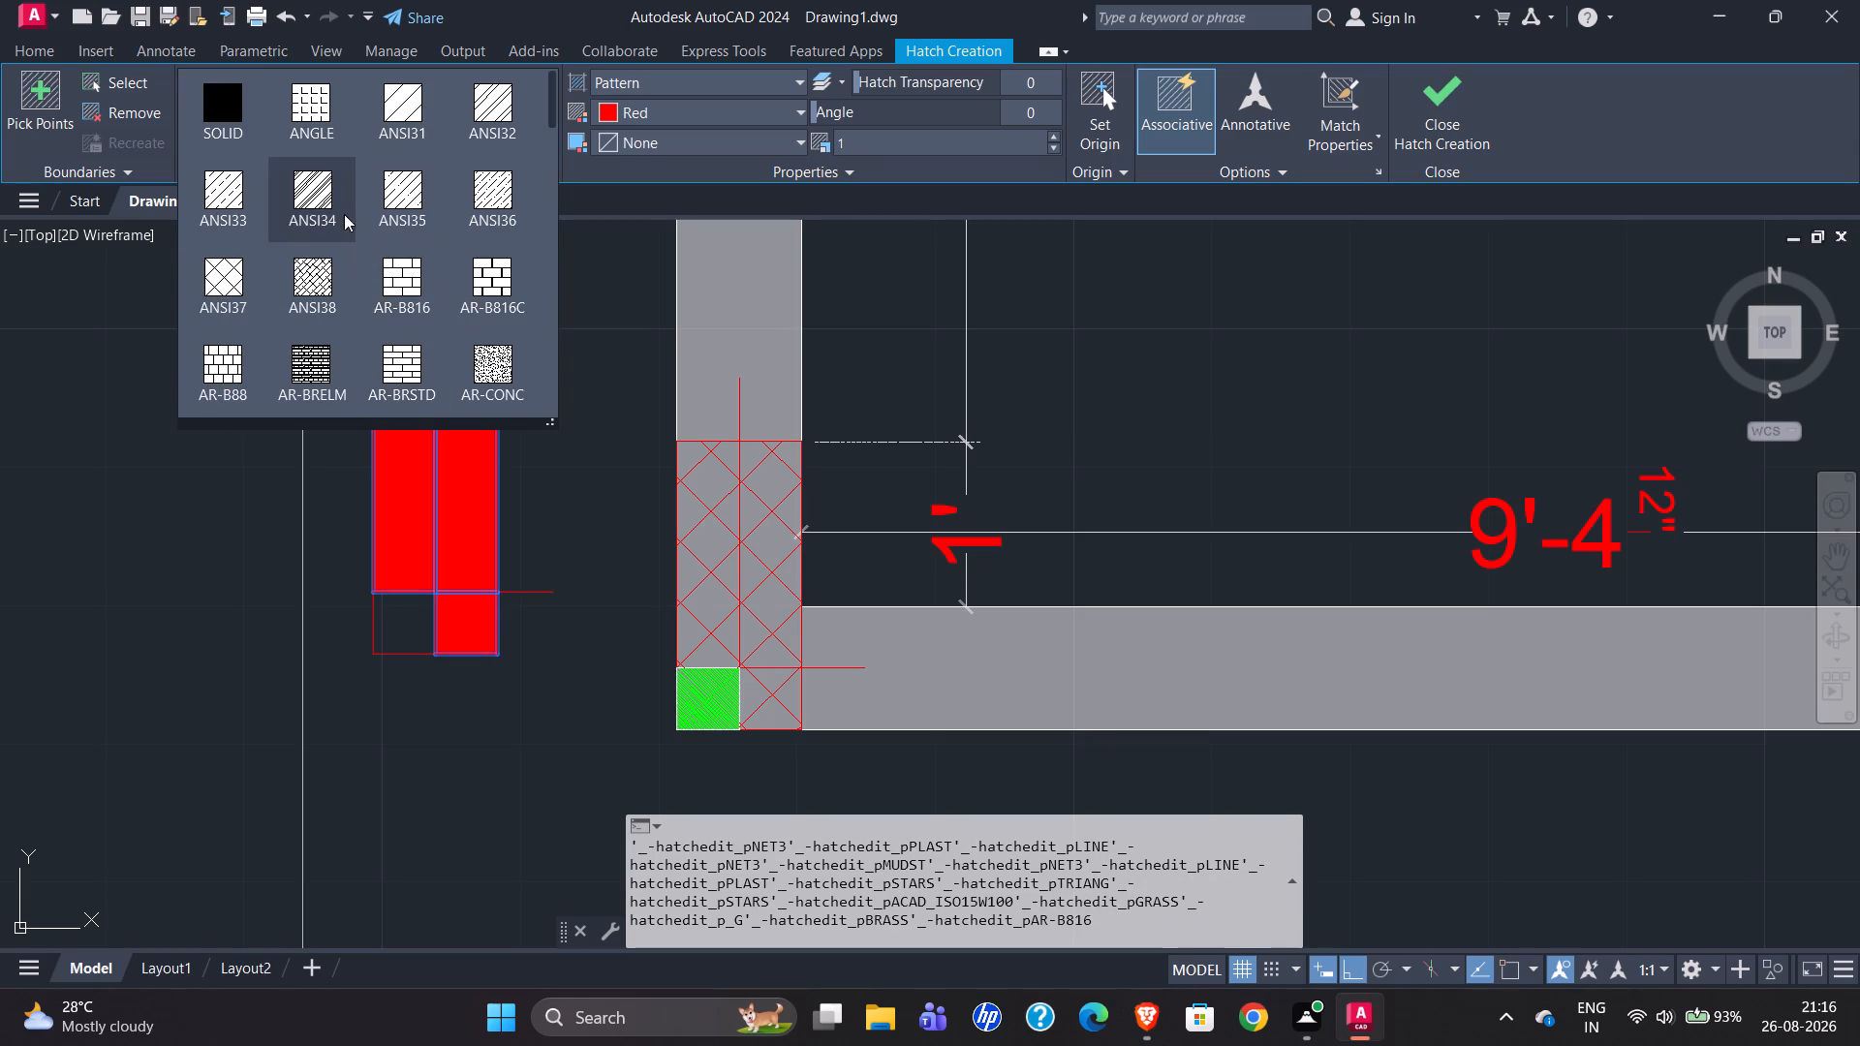
click(240, 282)
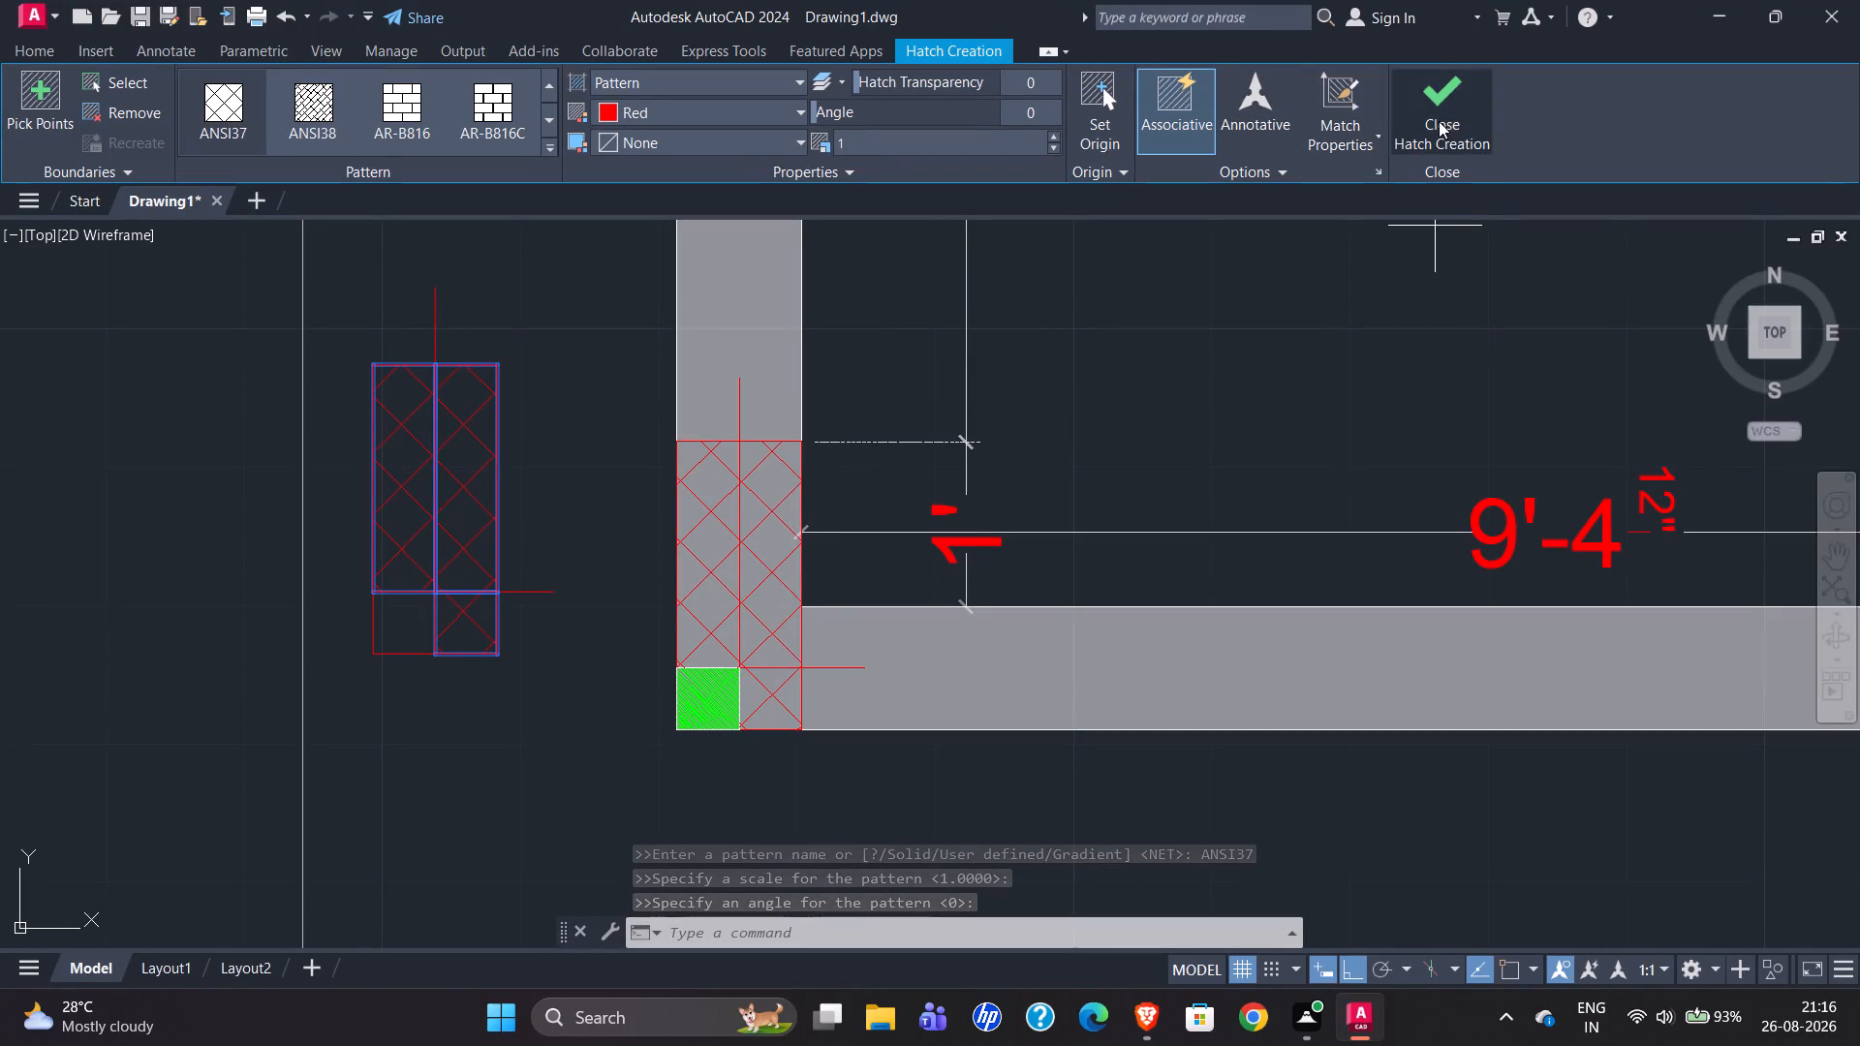
click(1476, 116)
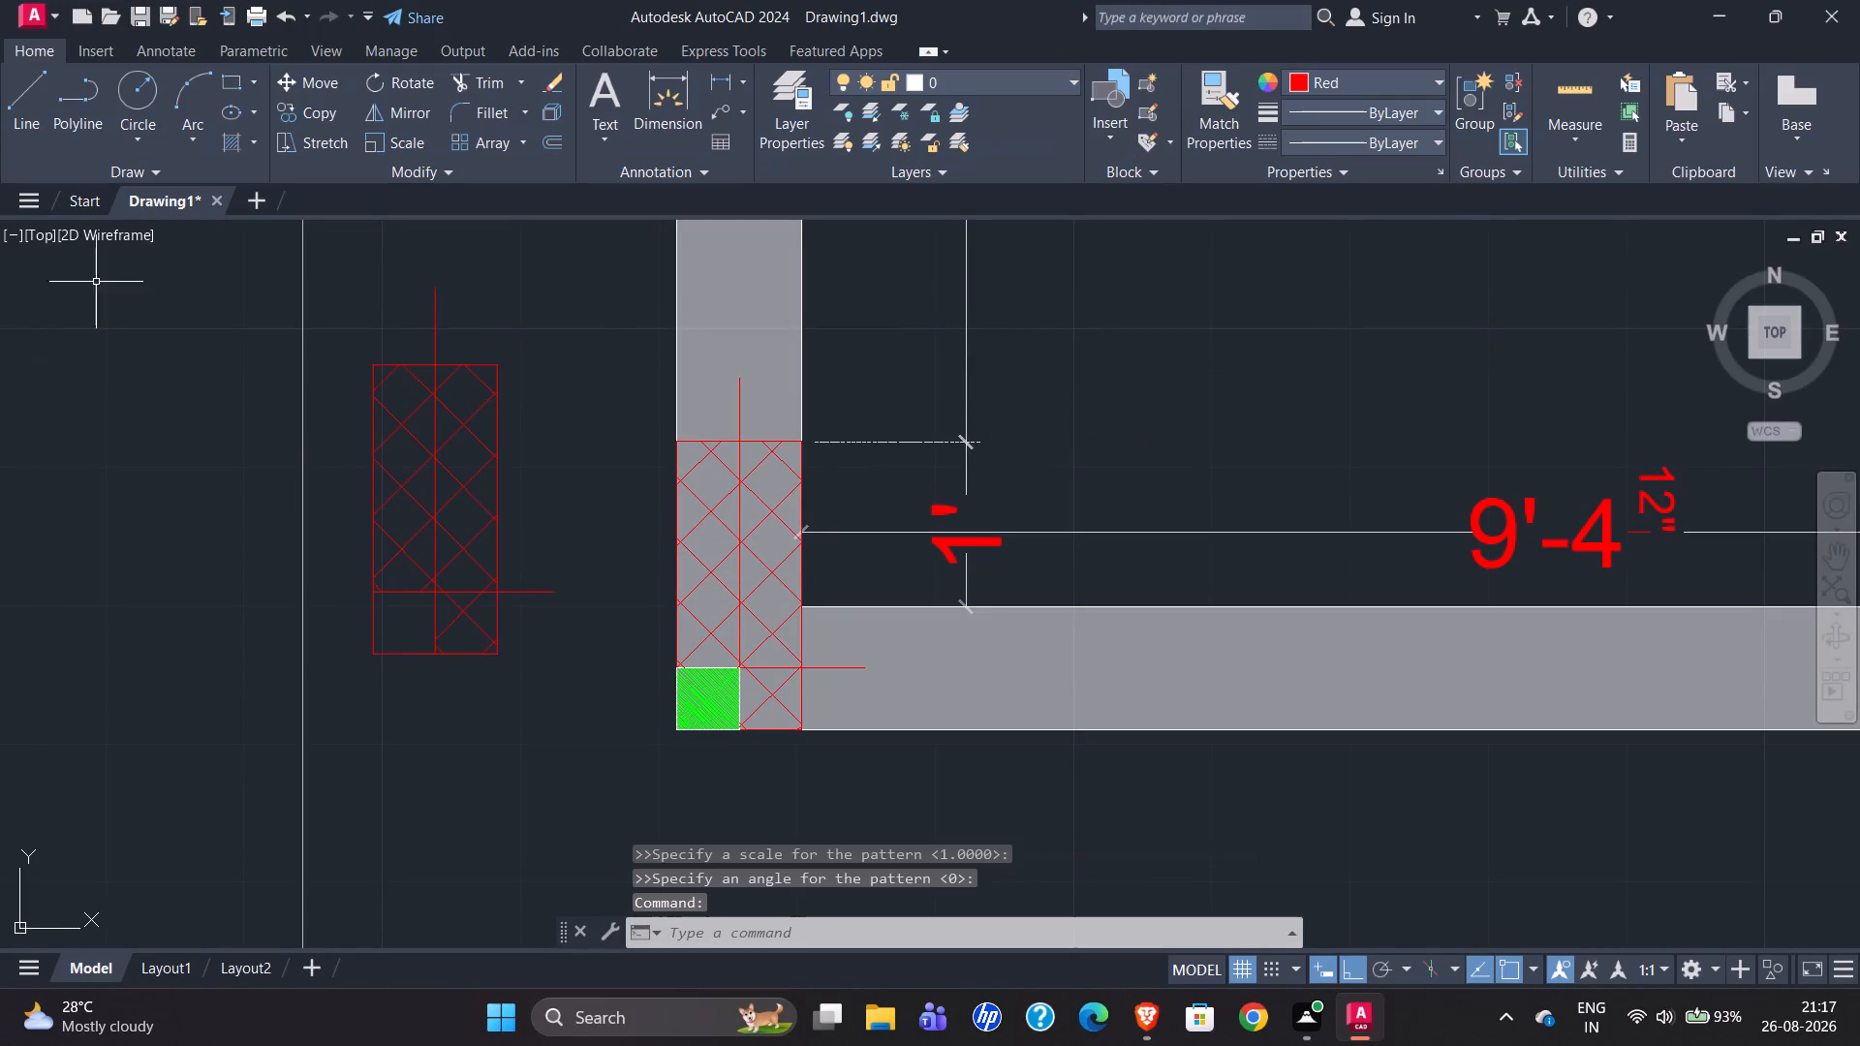
Hatch the small square in the column's southwest corner with the SOLID pattern in green.
click(224, 143)
click(675, 113)
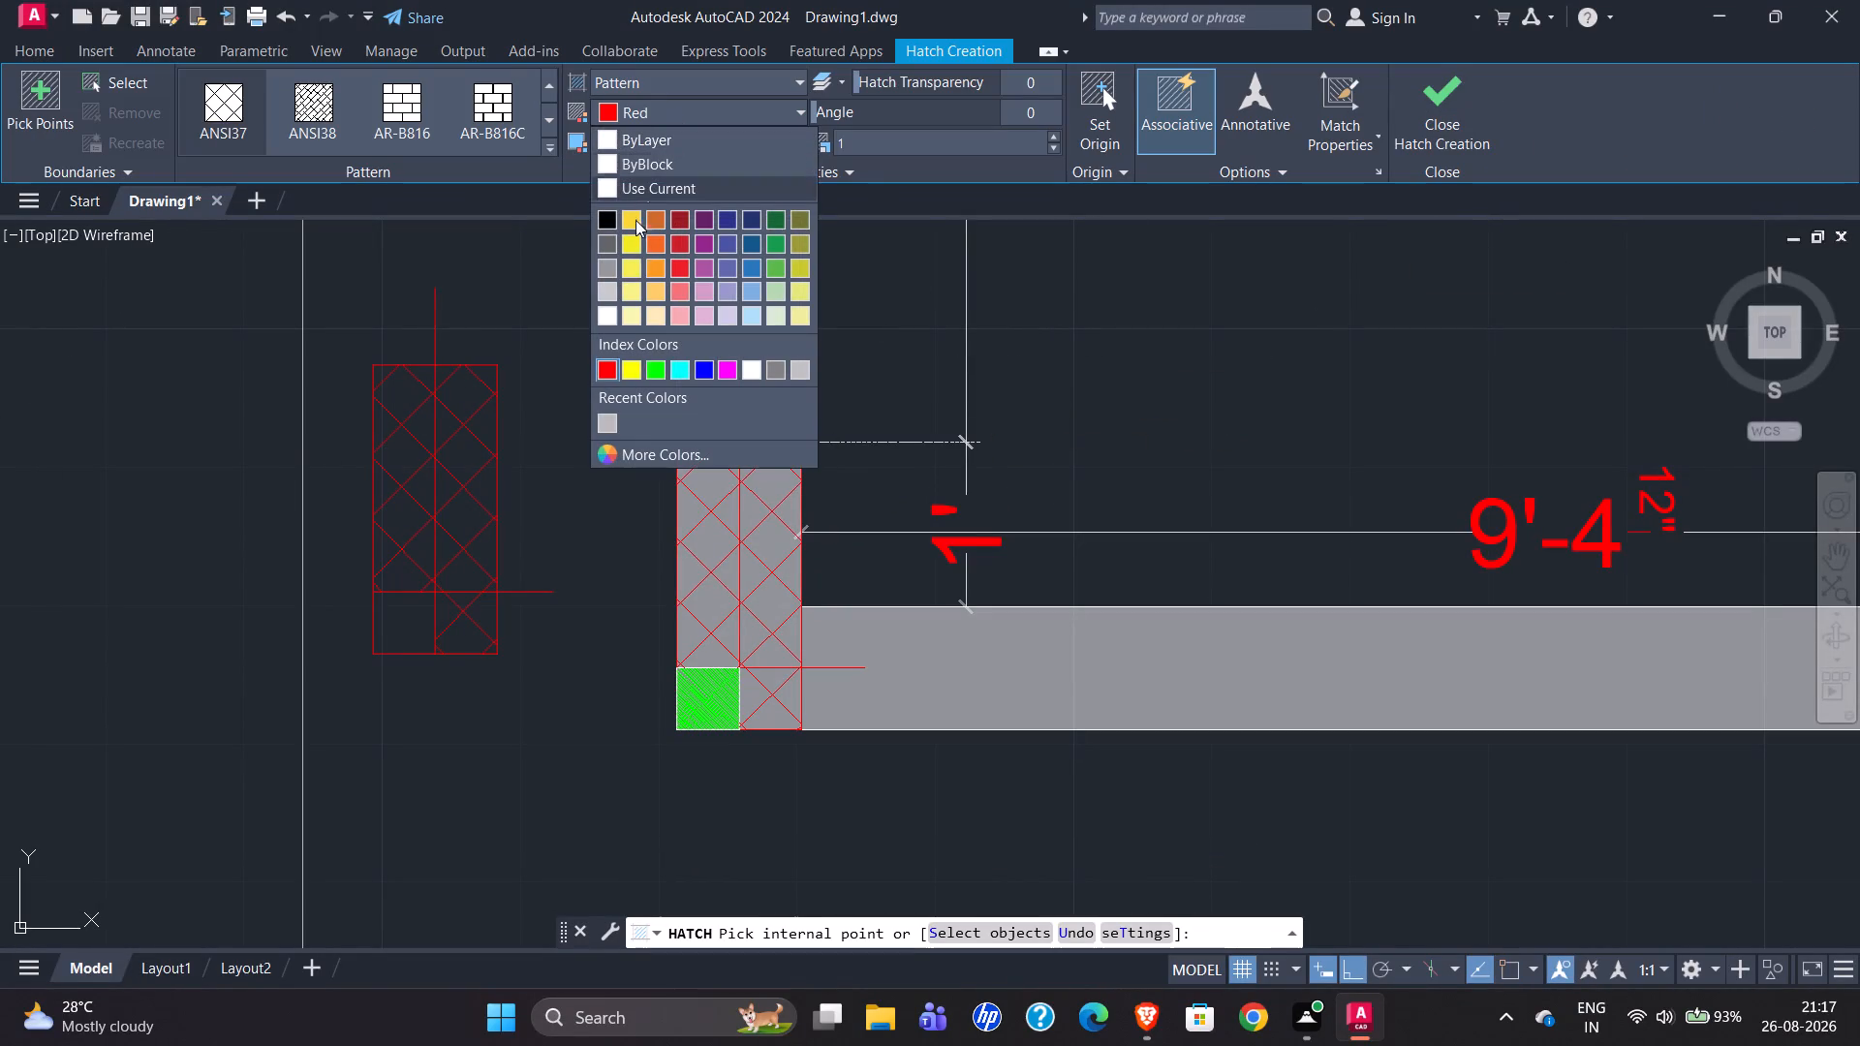
click(653, 375)
click(404, 627)
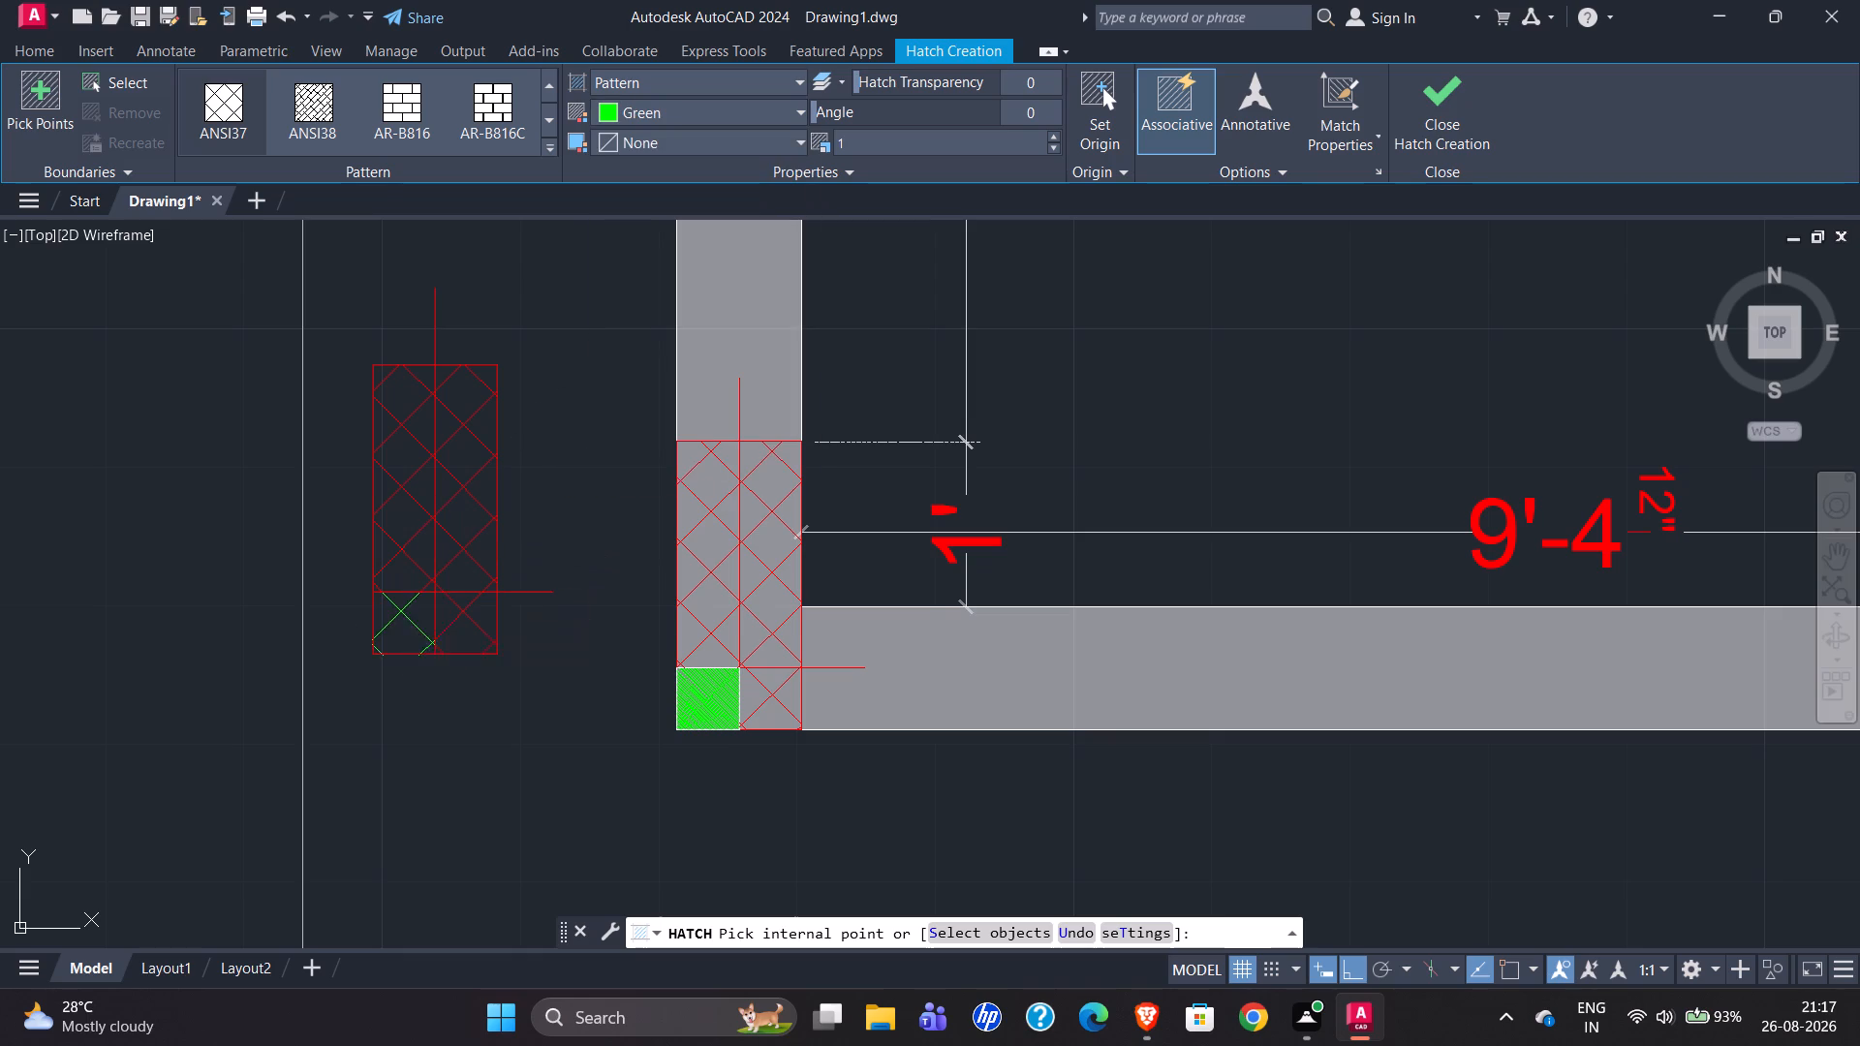
click(551, 140)
scroll(361, 181, up, 6)
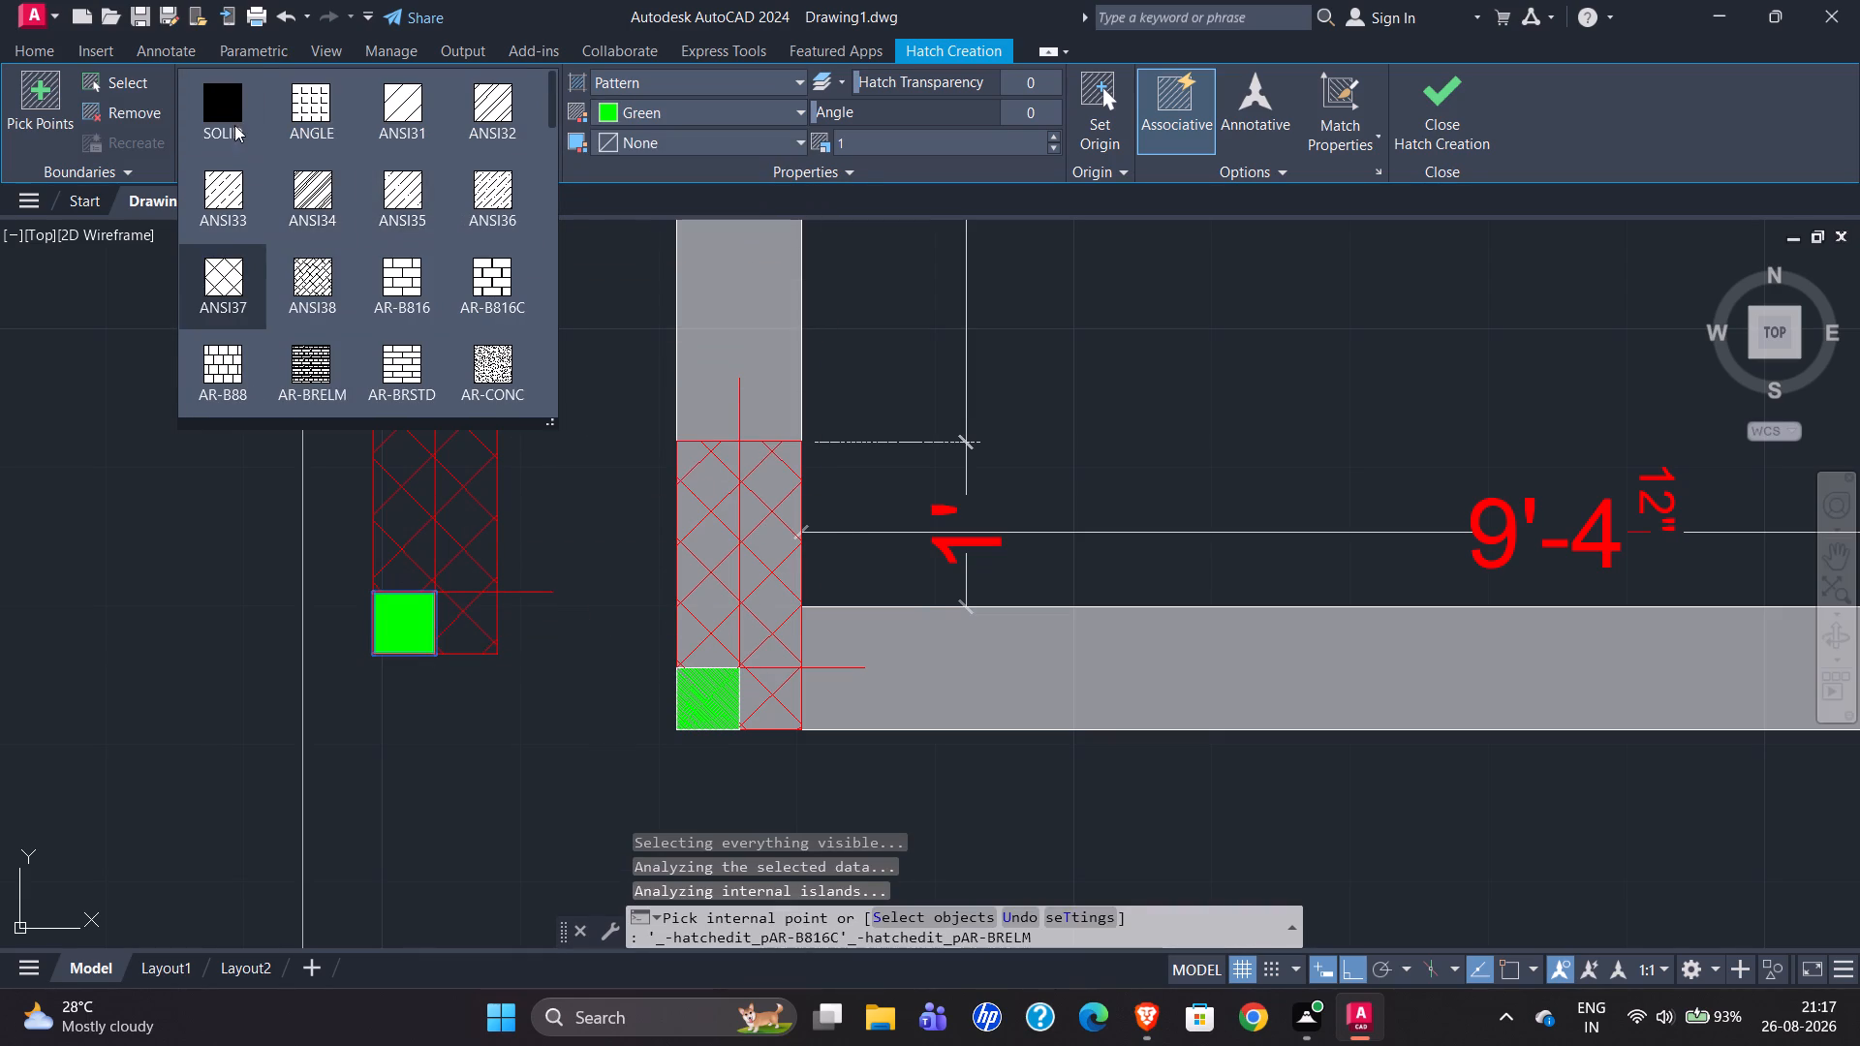
click(234, 125)
click(1445, 104)
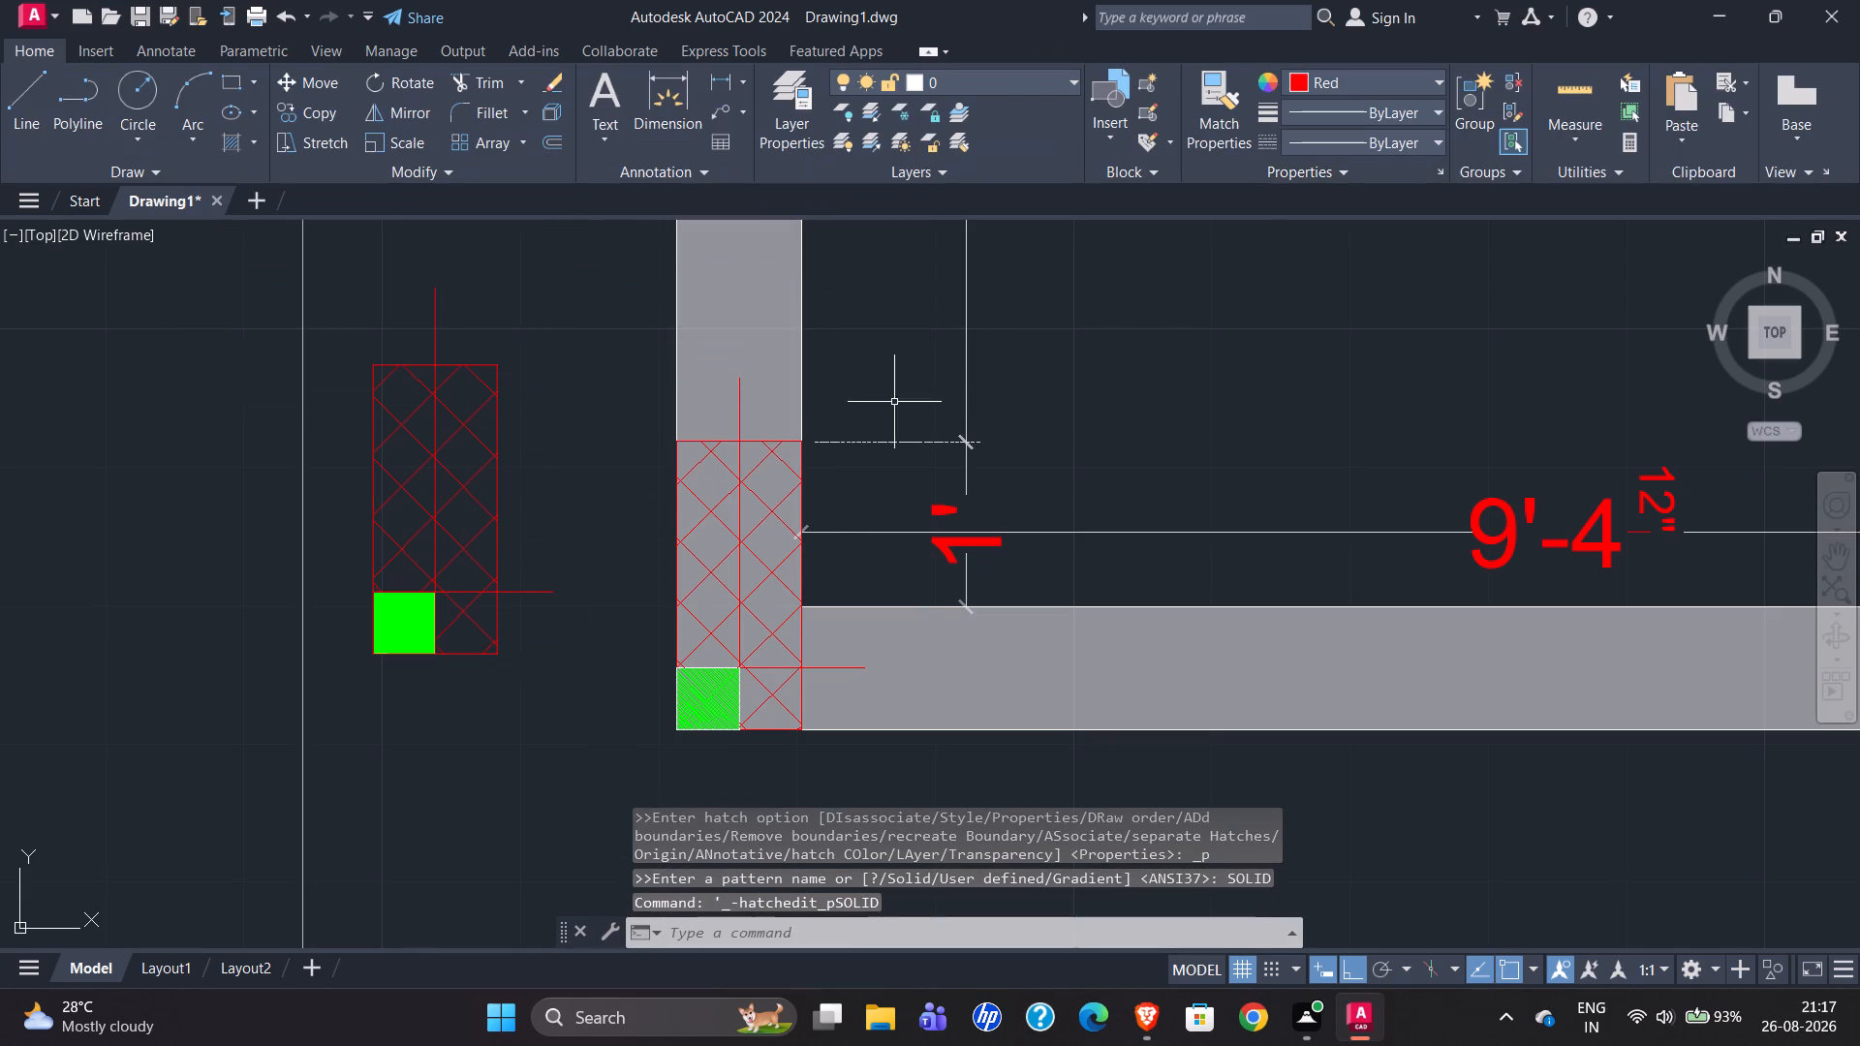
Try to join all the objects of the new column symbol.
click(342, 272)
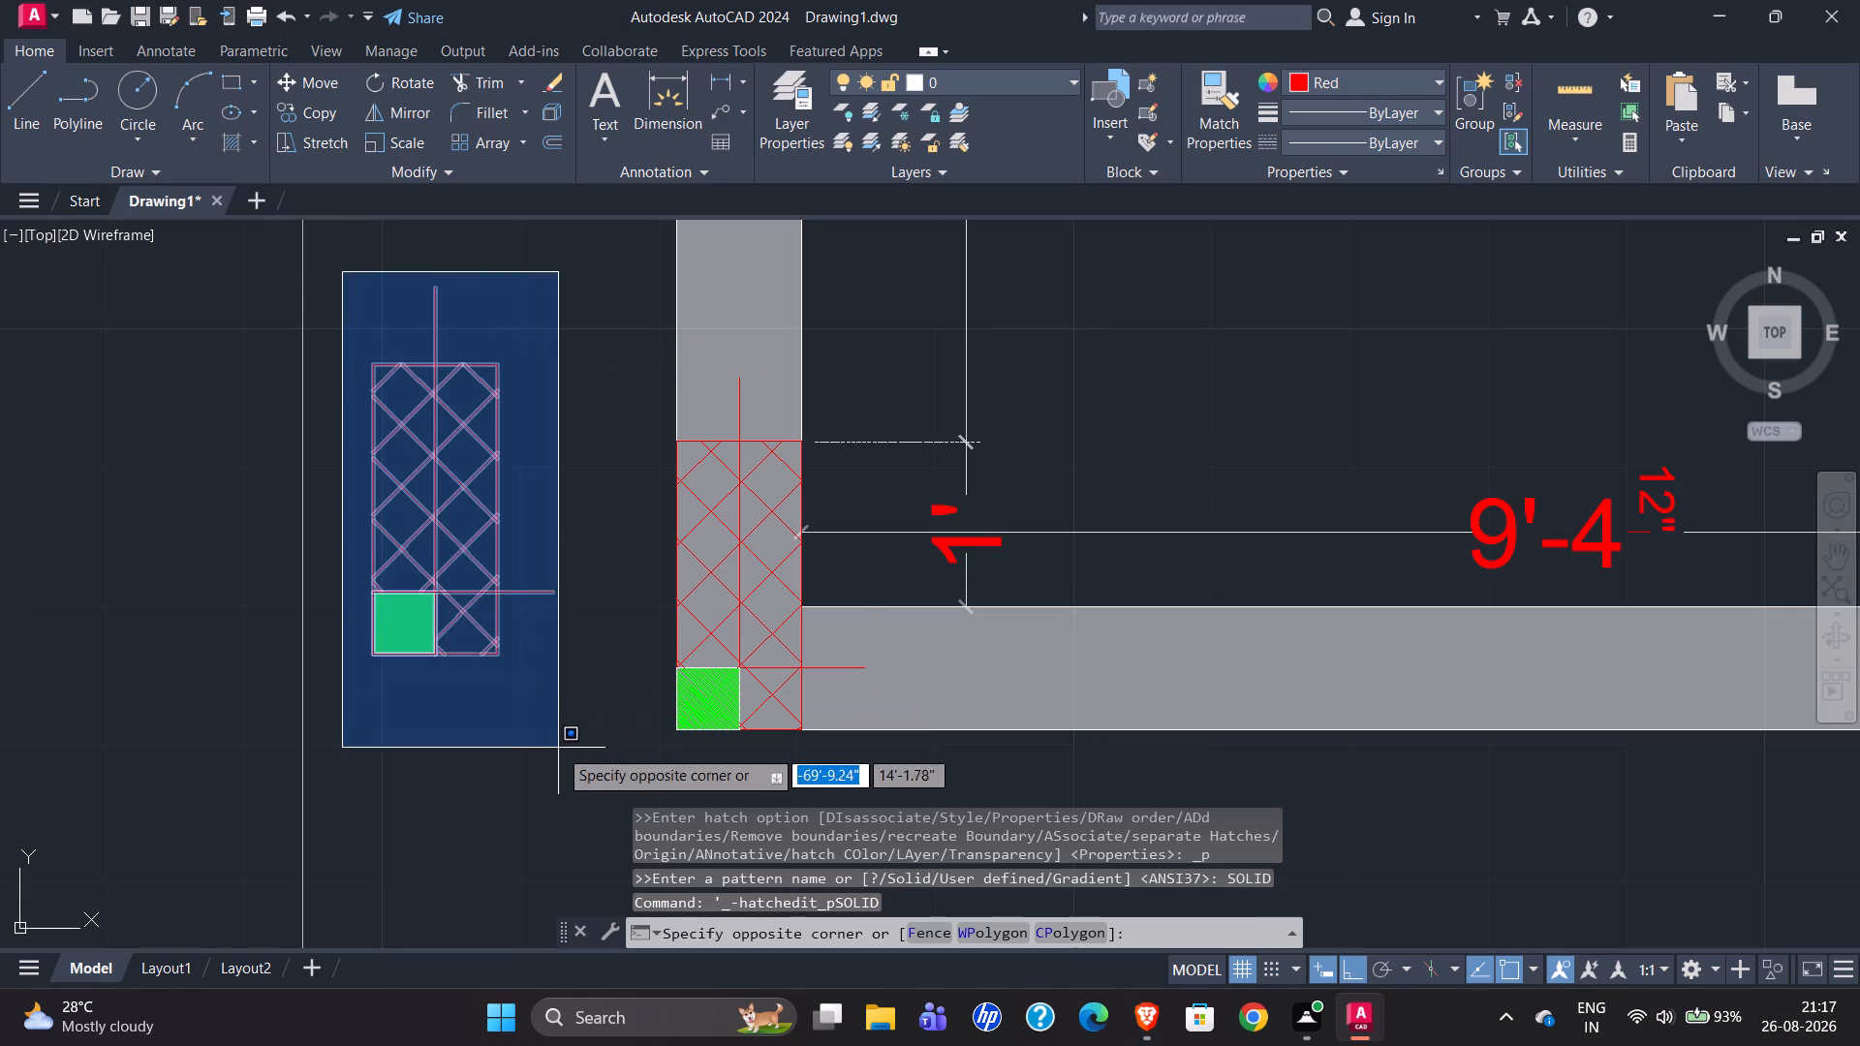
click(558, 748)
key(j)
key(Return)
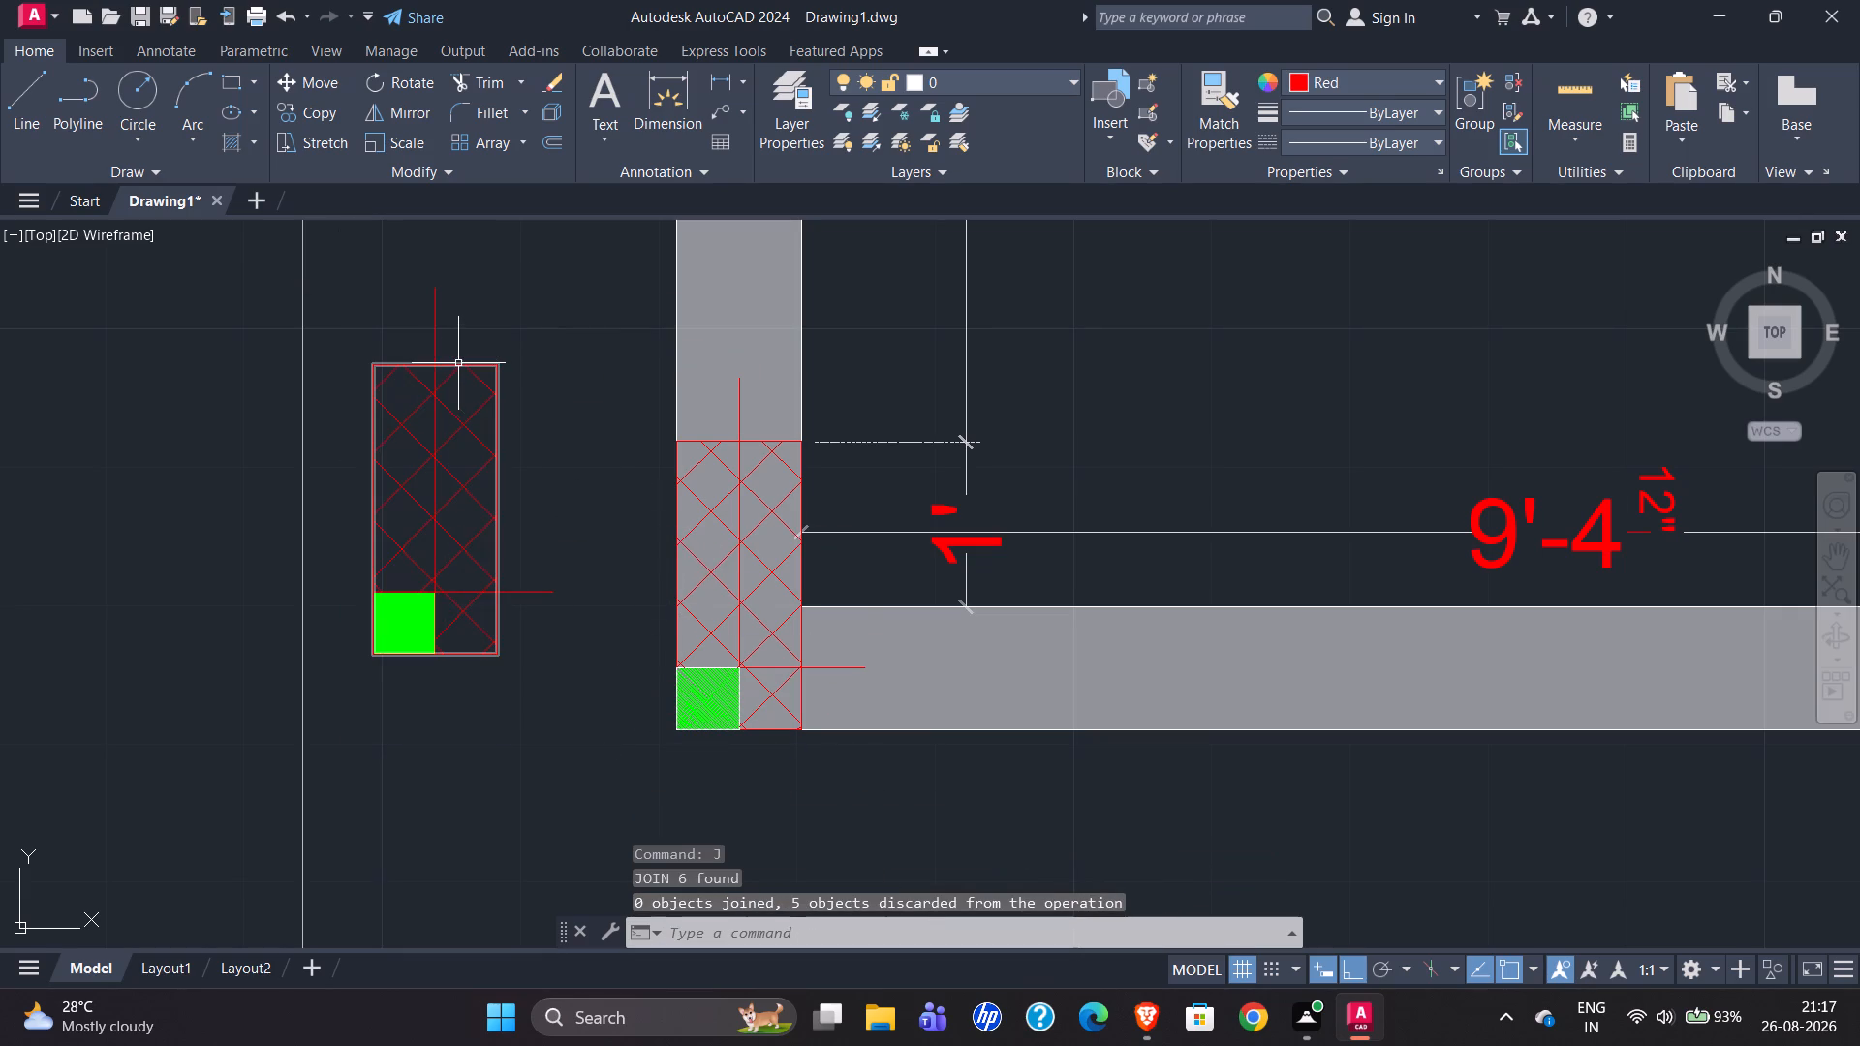
Move the new column symbol by its southwest corner onto the outer southwest wall corner of the redrawn plan, with Ortho off.
click(345, 261)
click(579, 738)
key(m)
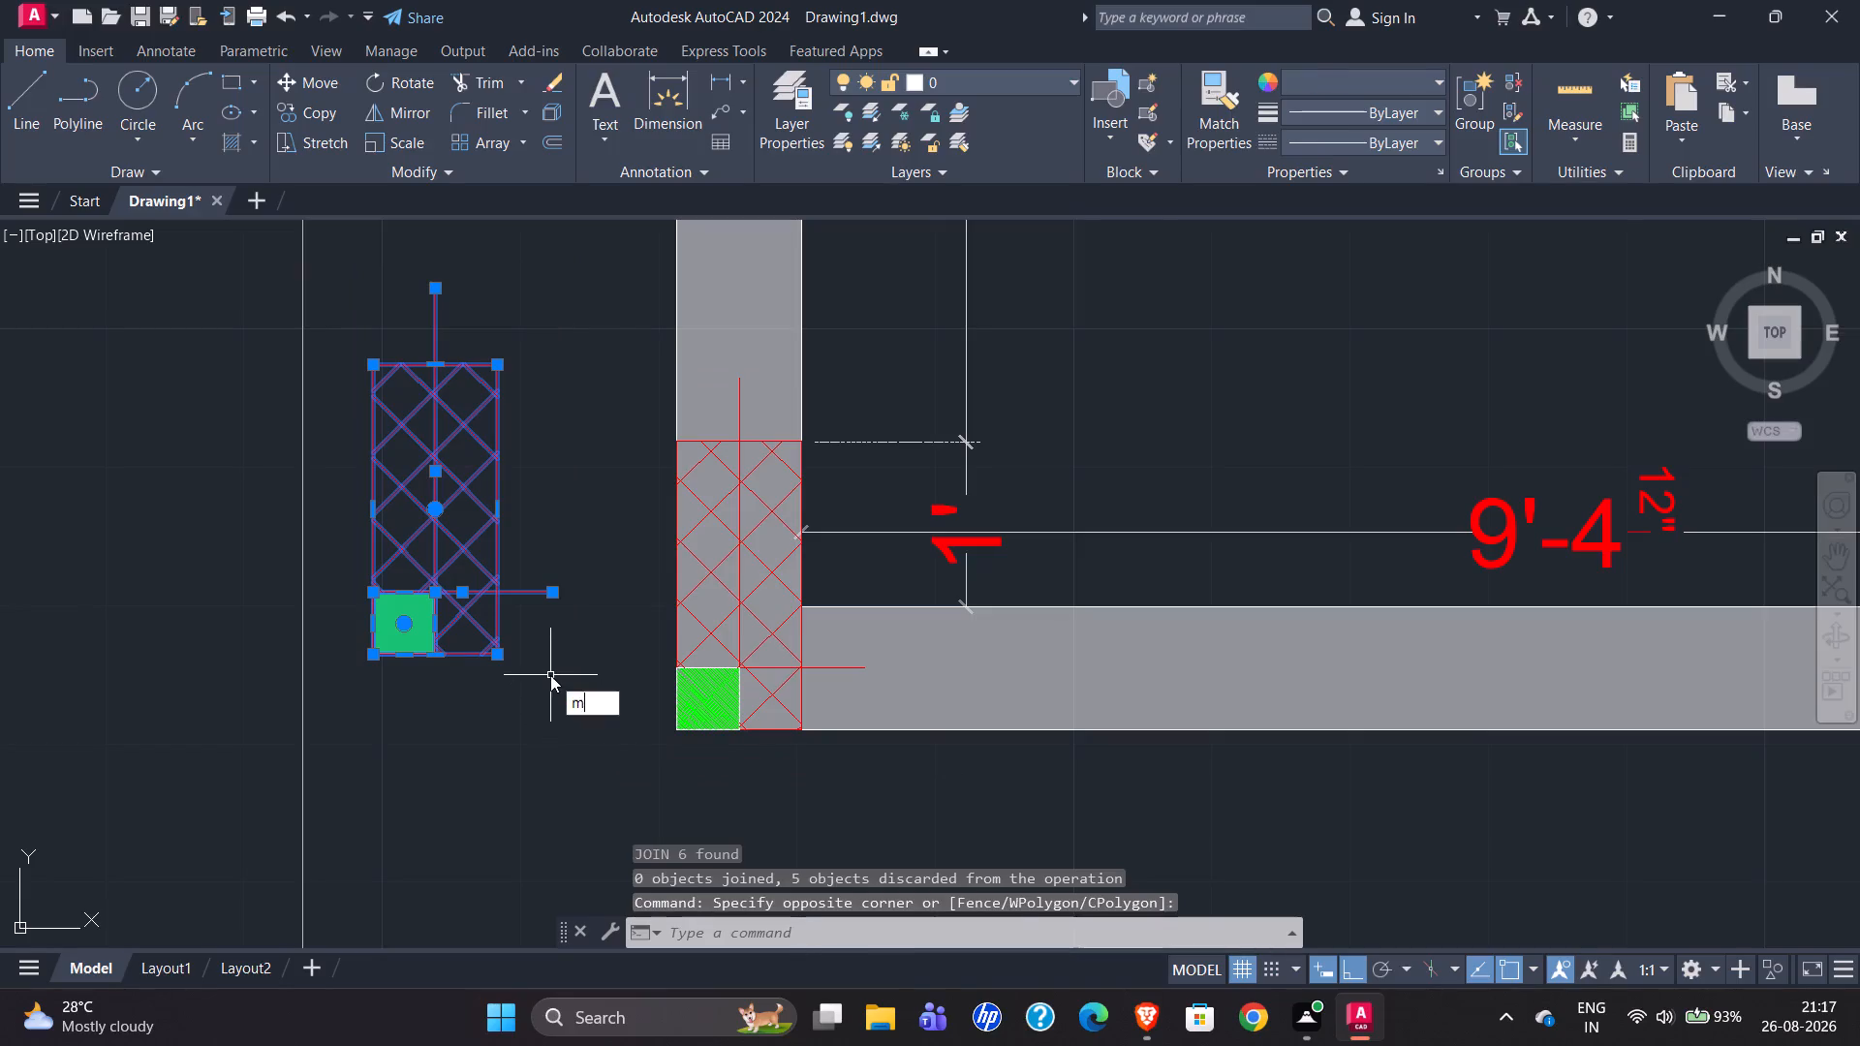
key(Return)
scroll(356, 605, down, 1)
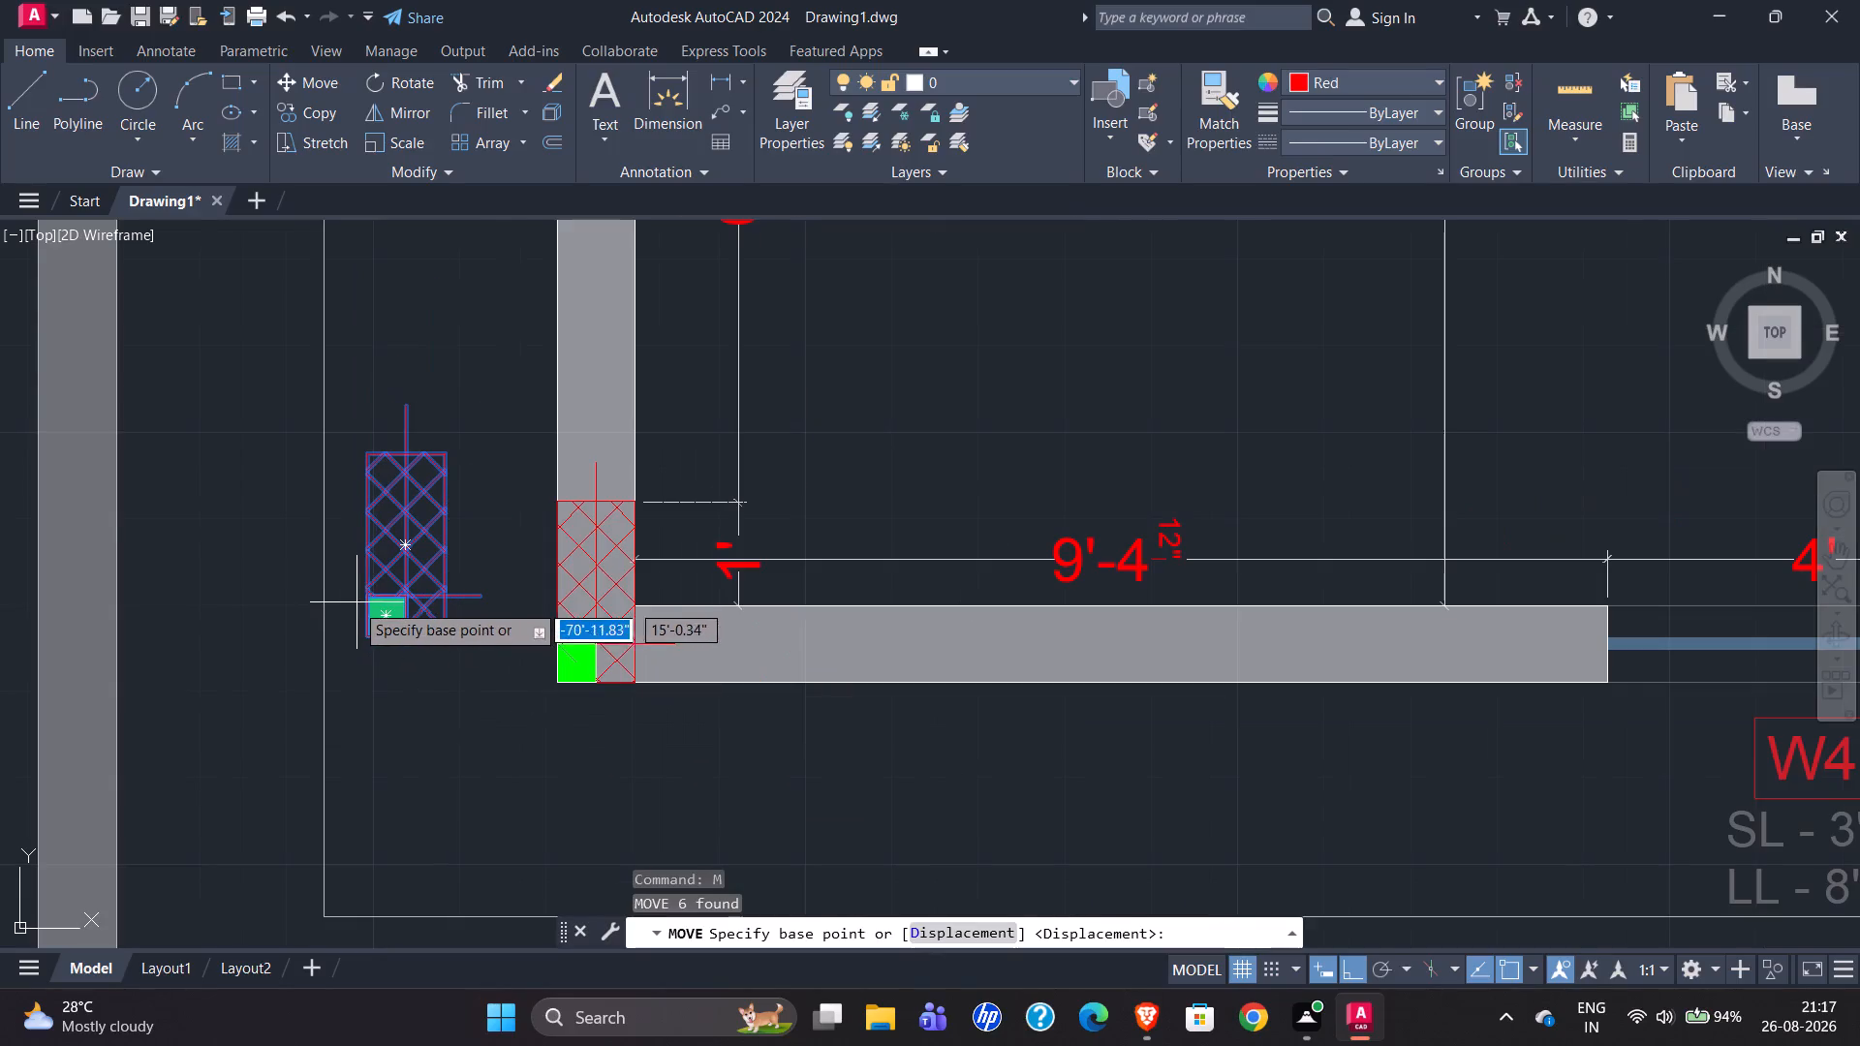
scroll(340, 600, down, 1)
scroll(359, 626, up, 4)
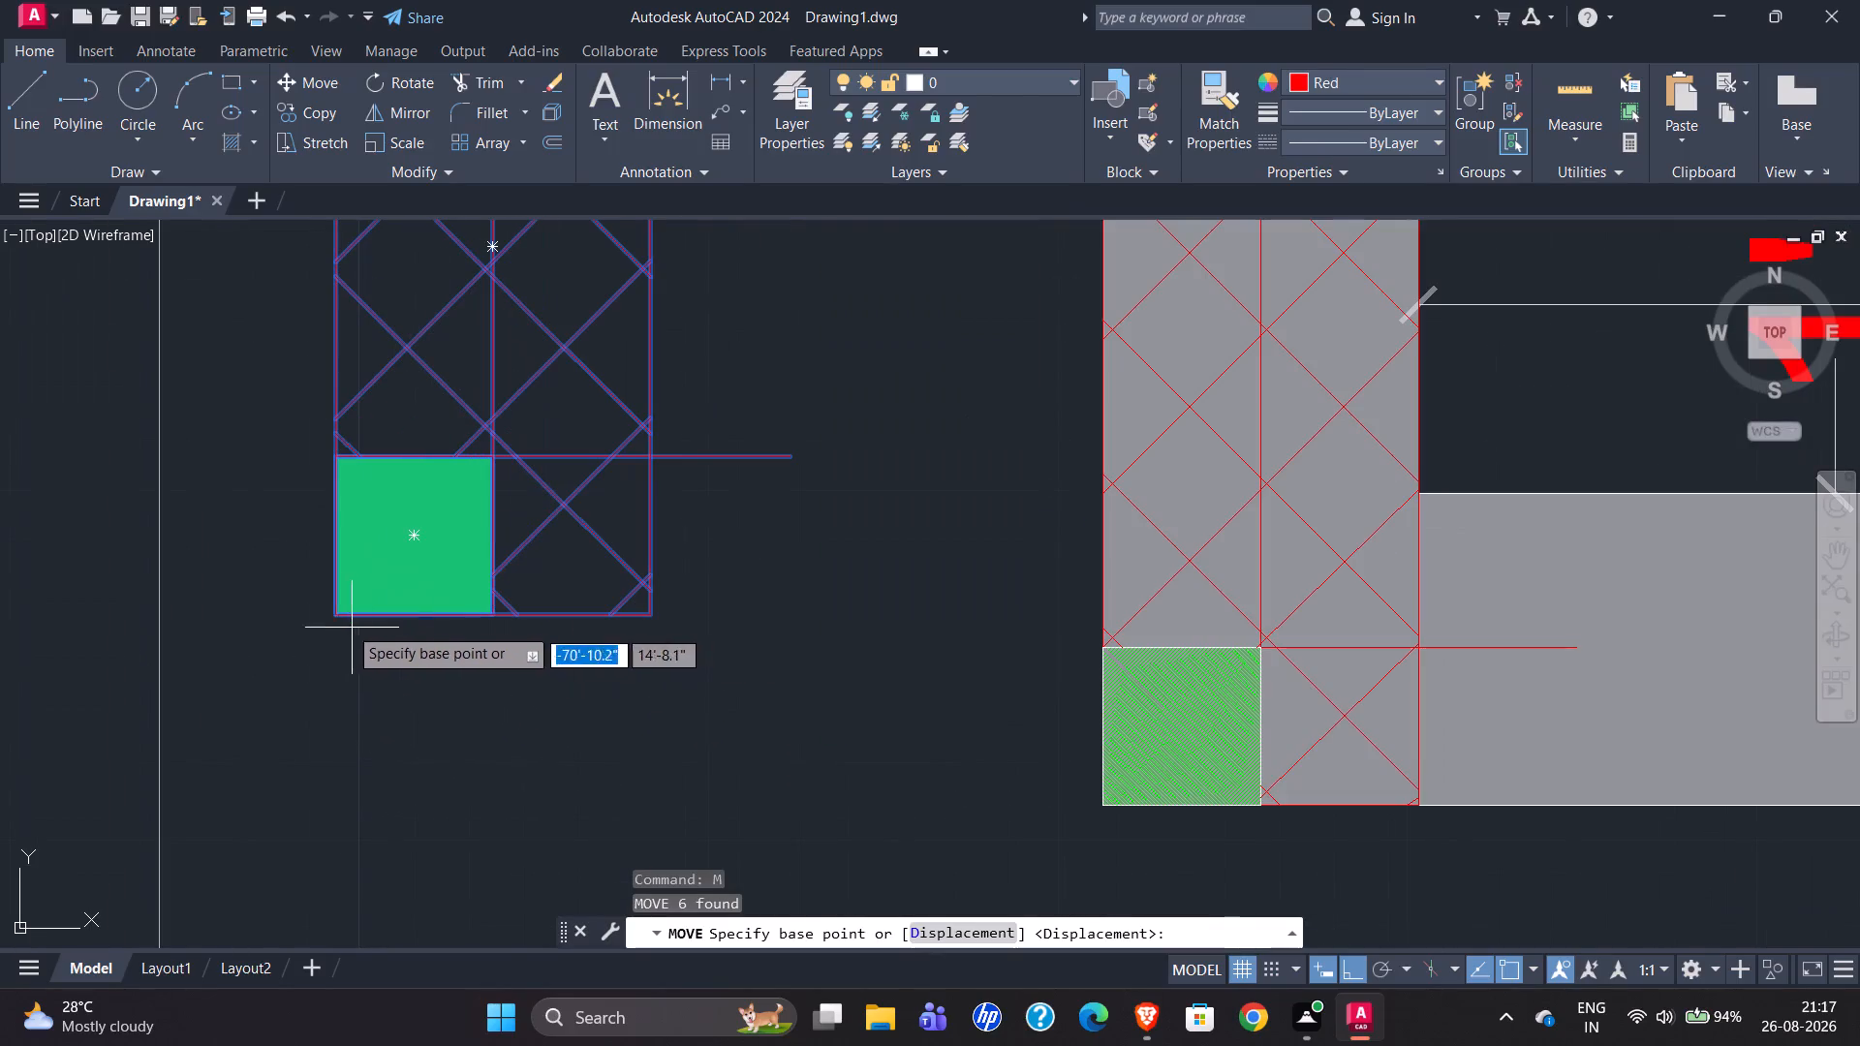
click(334, 613)
scroll(309, 517, down, 9)
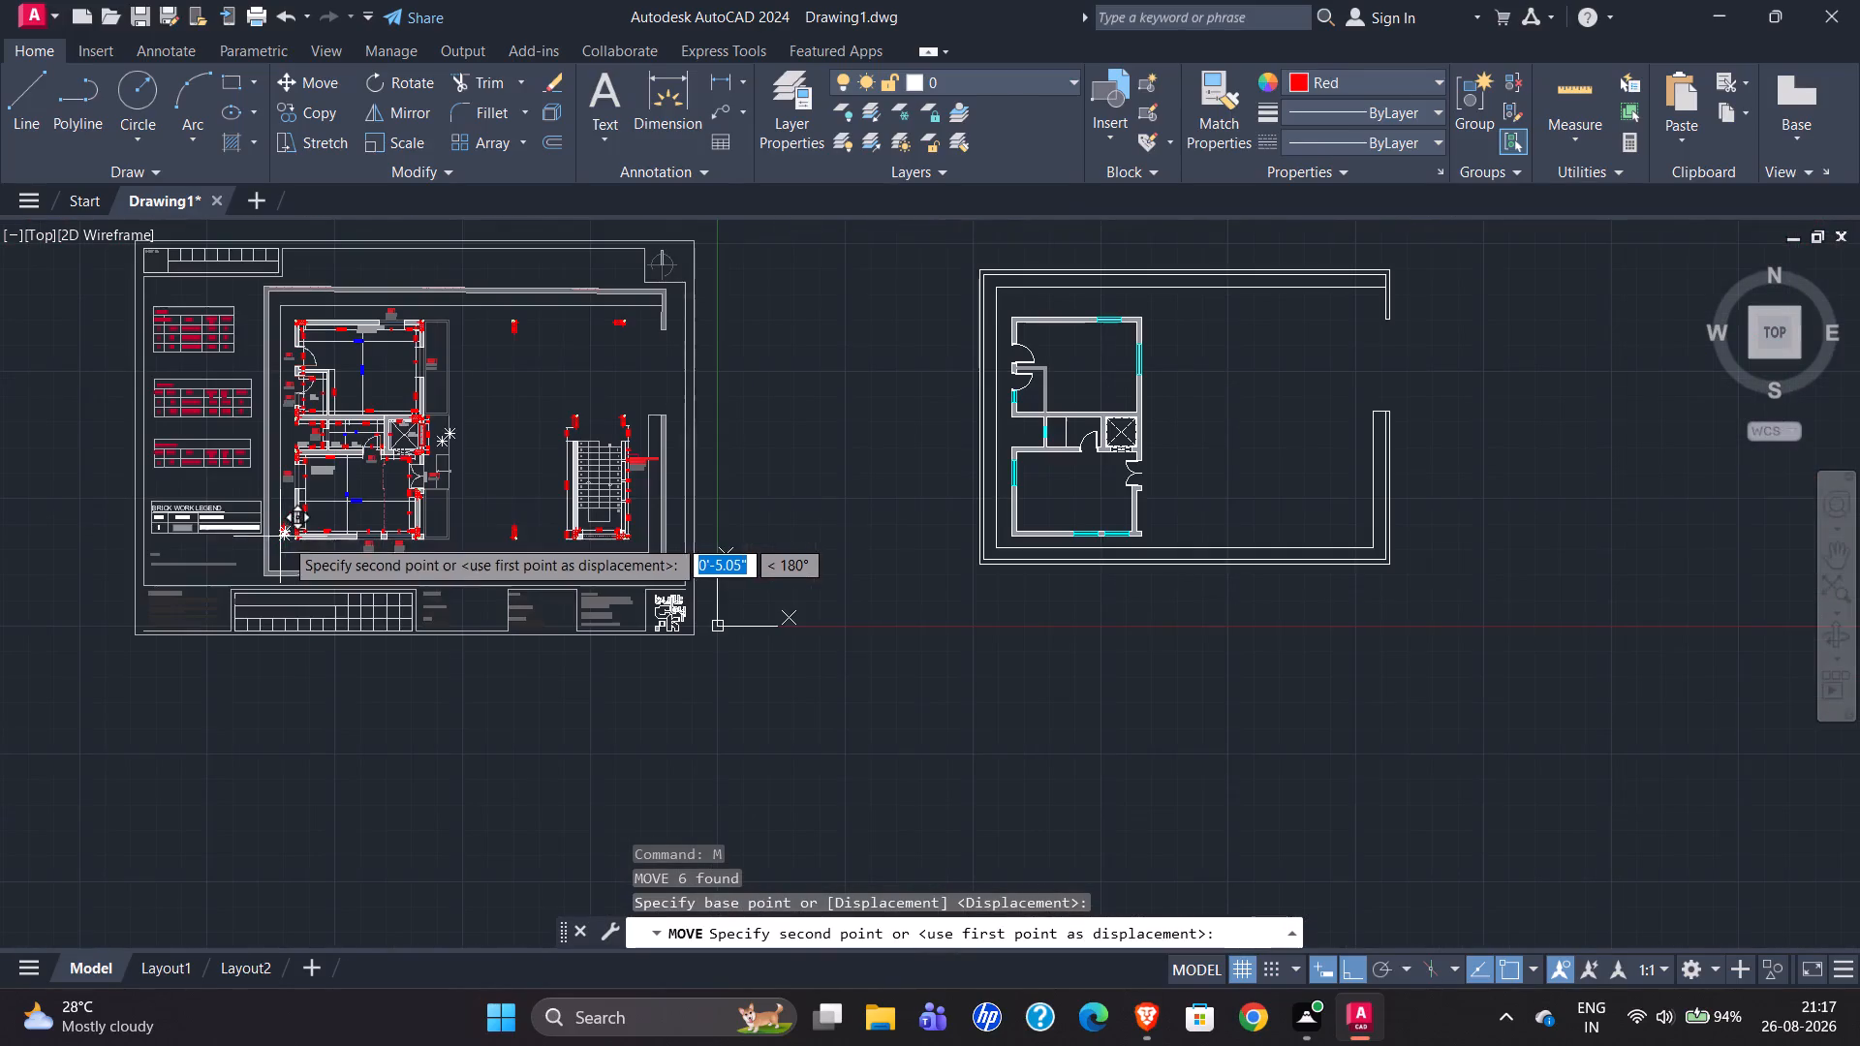
scroll(1042, 545, up, 6)
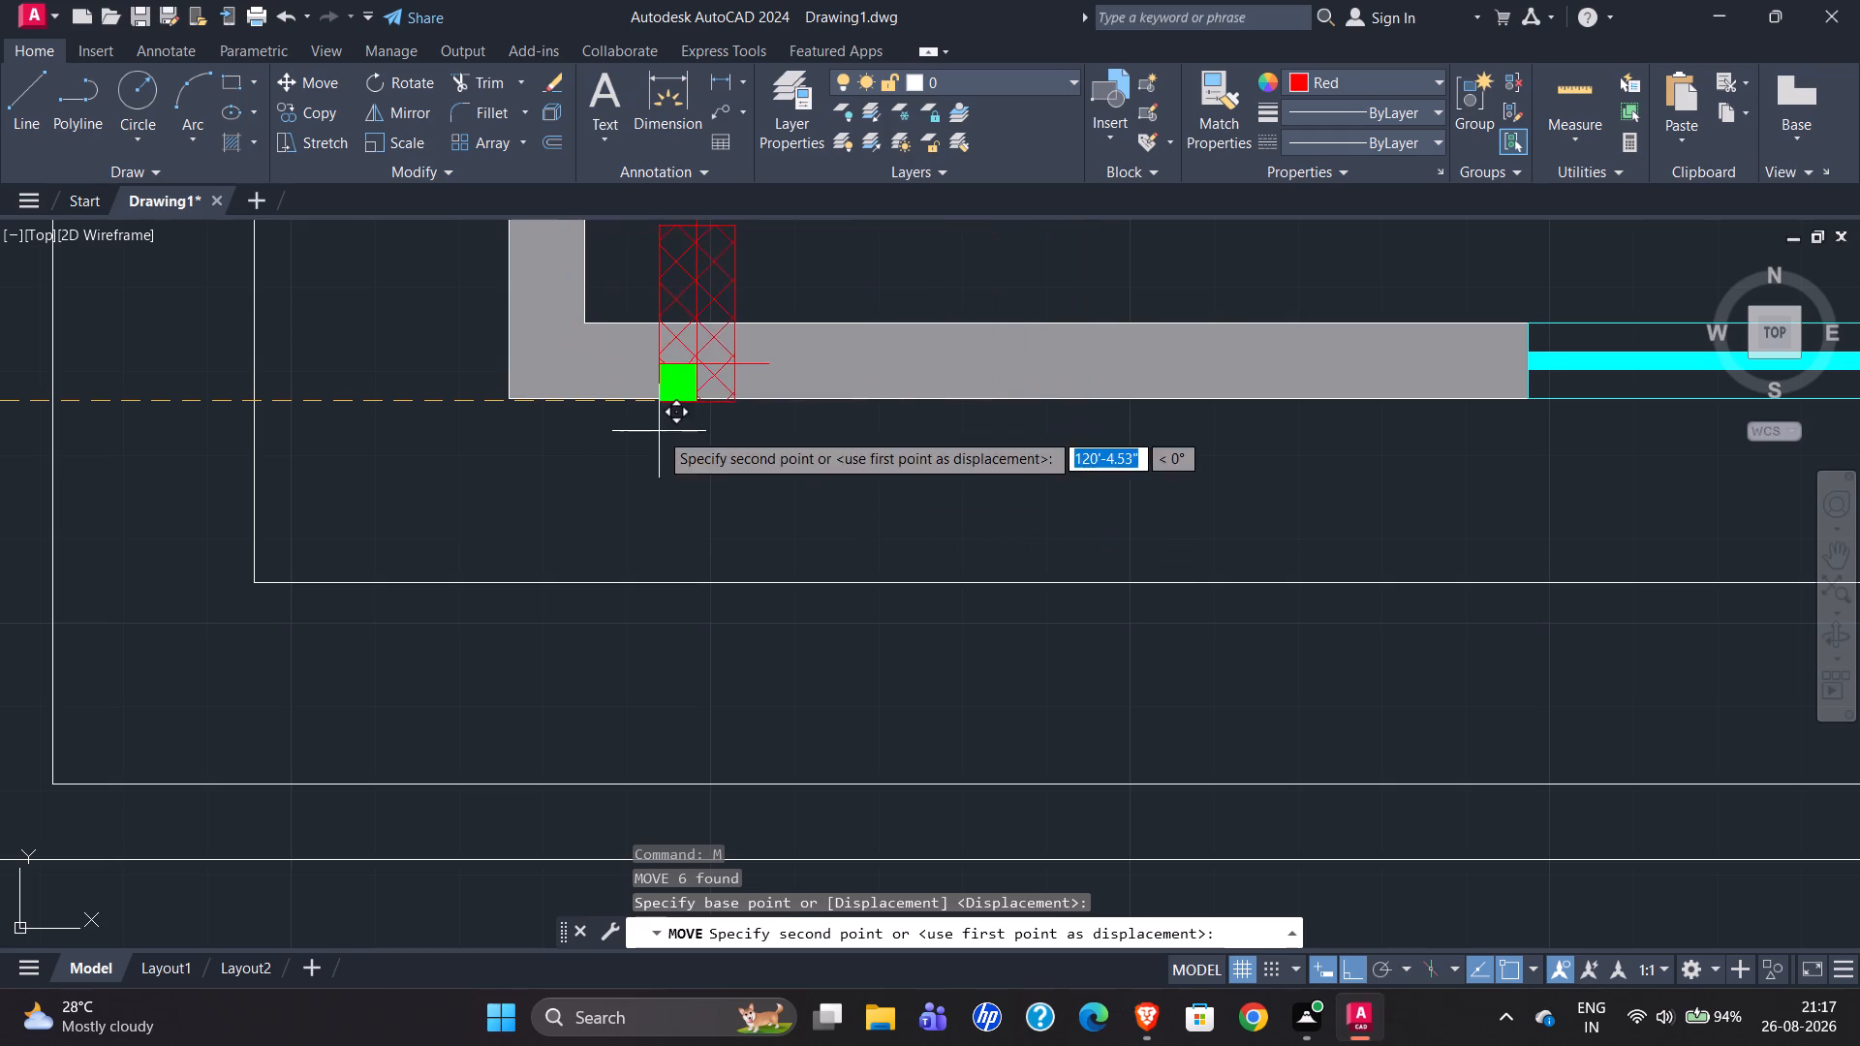
click(1348, 968)
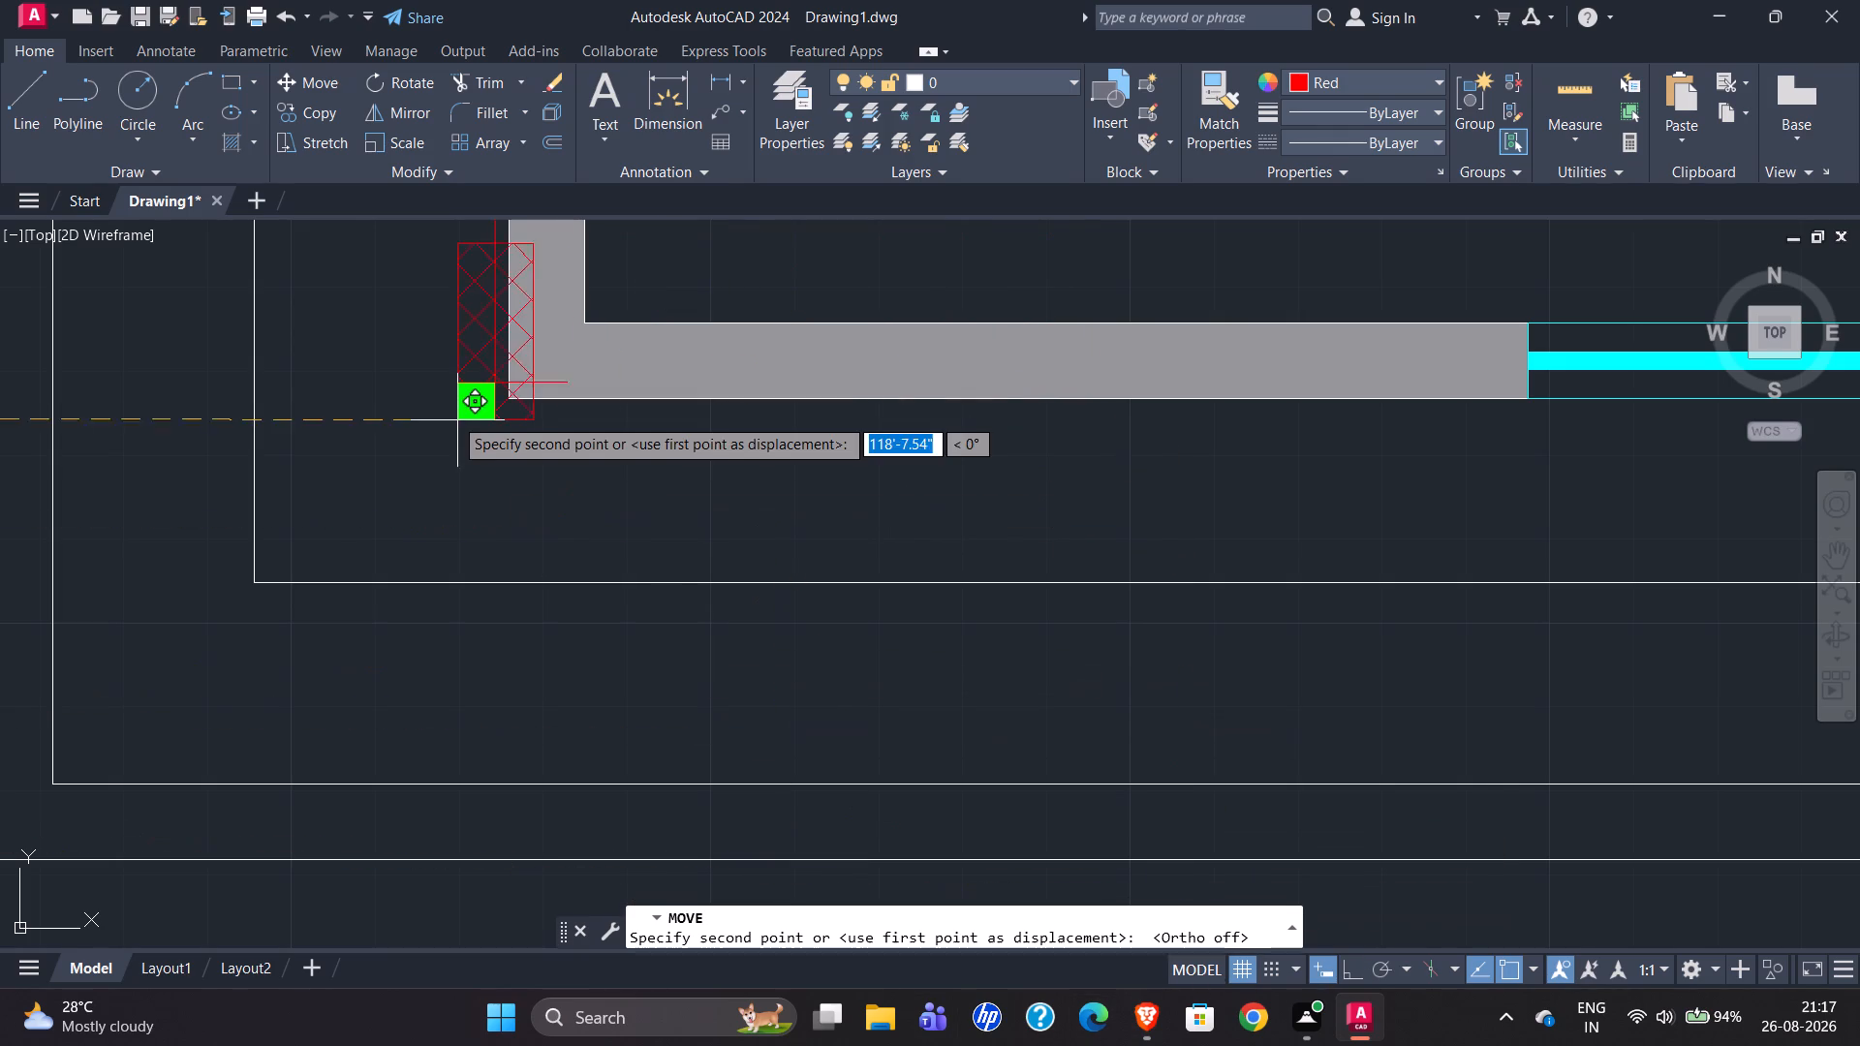
click(512, 396)
scroll(421, 556, down, 2)
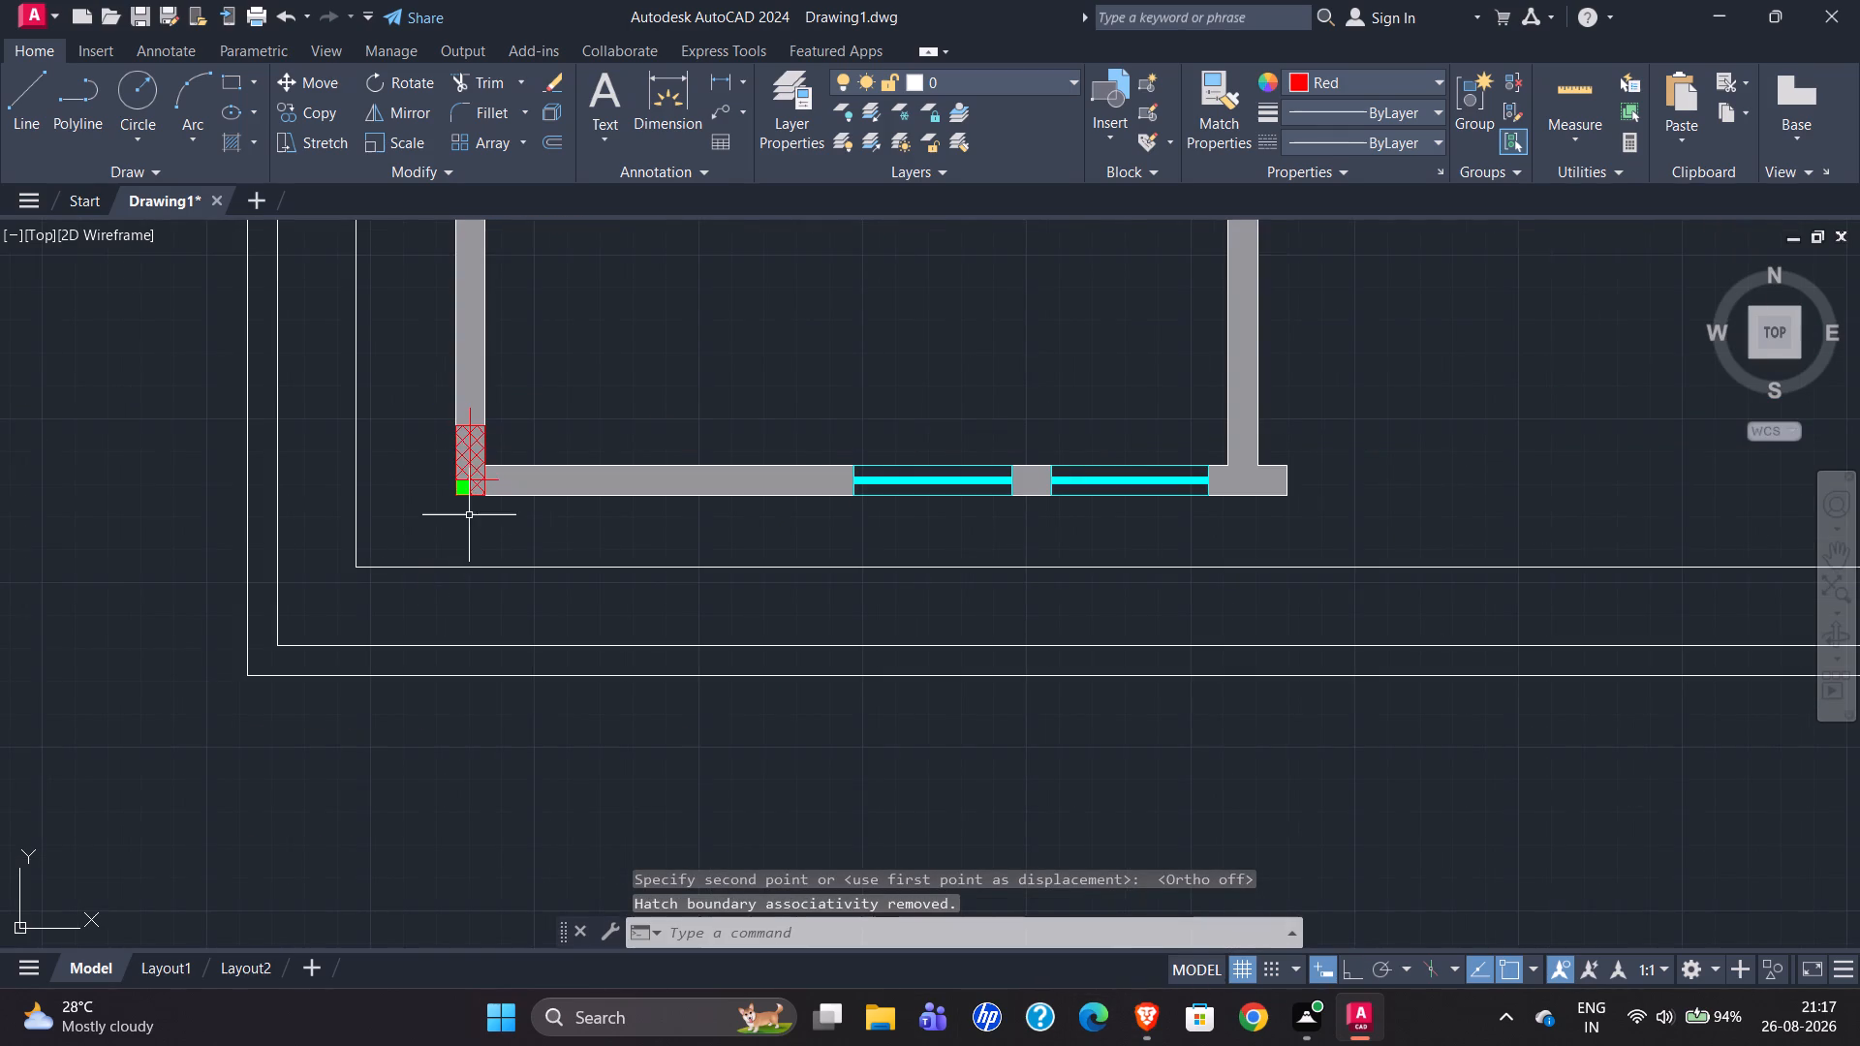
scroll(440, 414, up, 4)
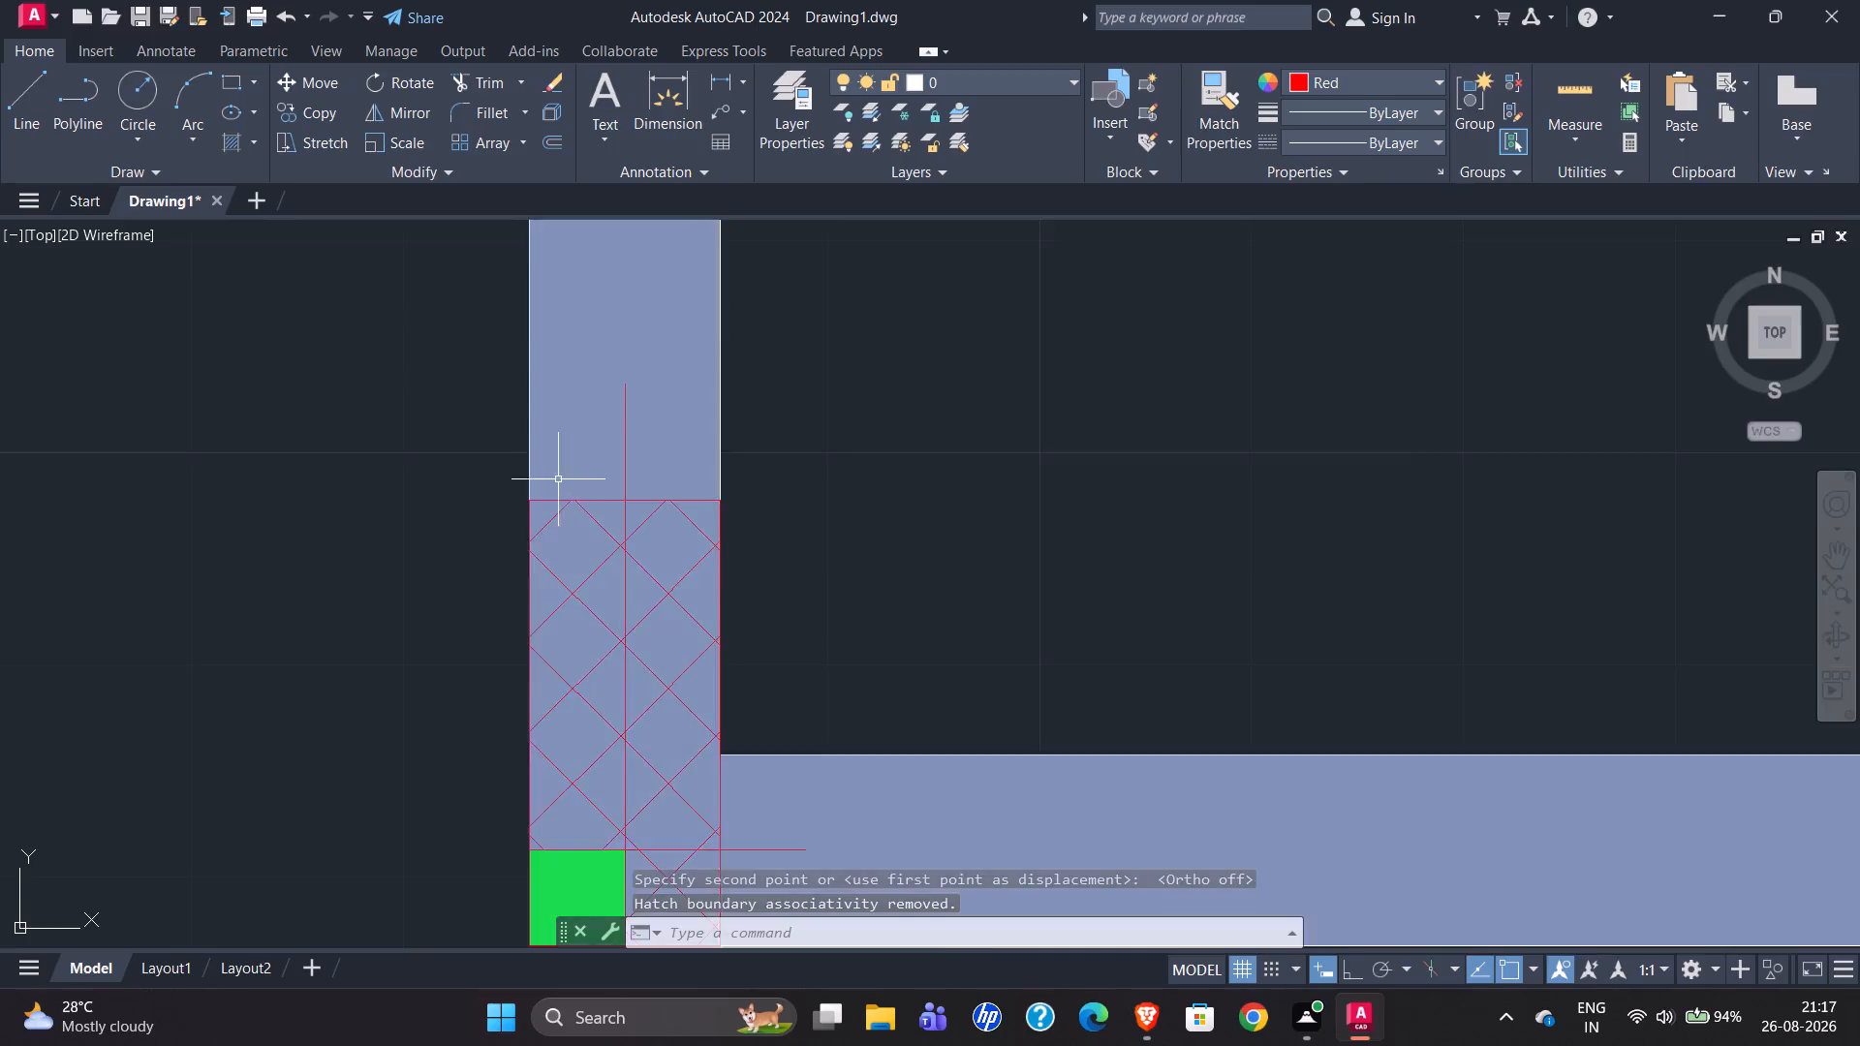
Examine the column positions and orientations along the office room's south wall in the reference plan against the redrawn plan.
scroll(478, 502, down, 3)
scroll(572, 617, down, 1)
scroll(981, 701, down, 1)
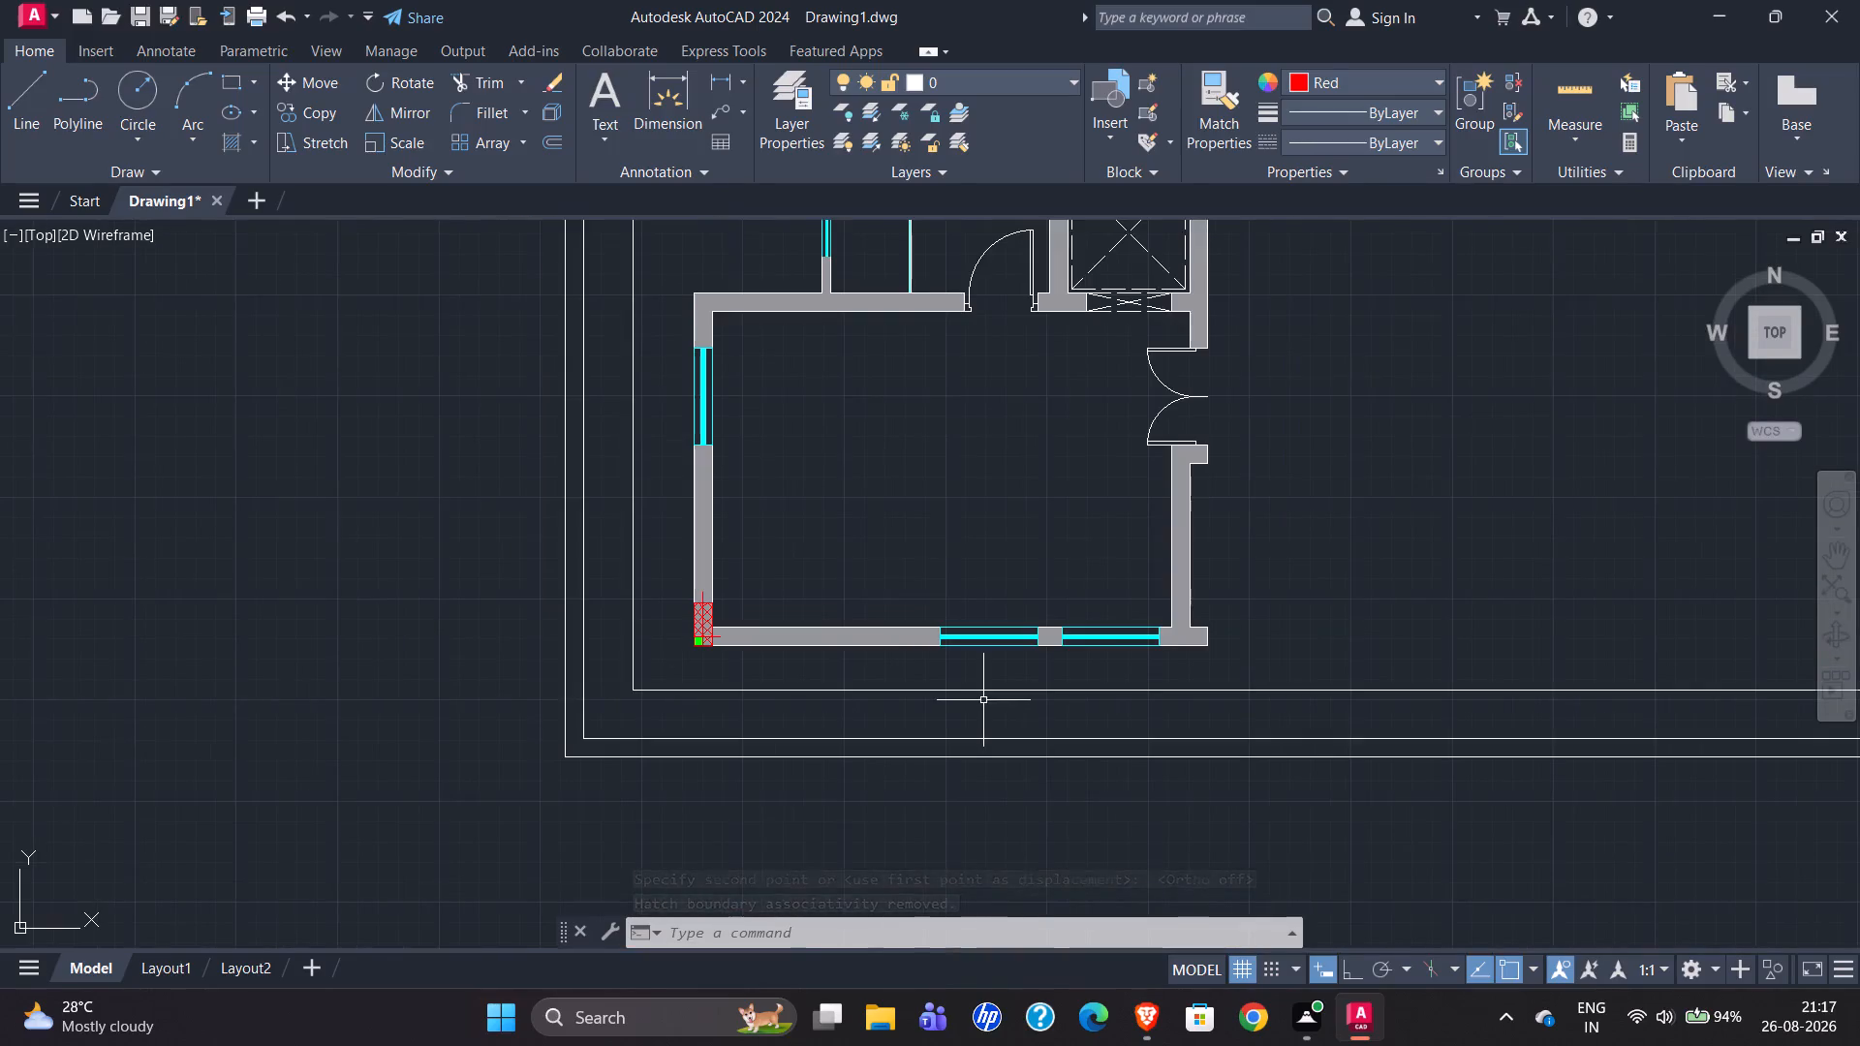
scroll(990, 694, down, 3)
scroll(221, 669, up, 3)
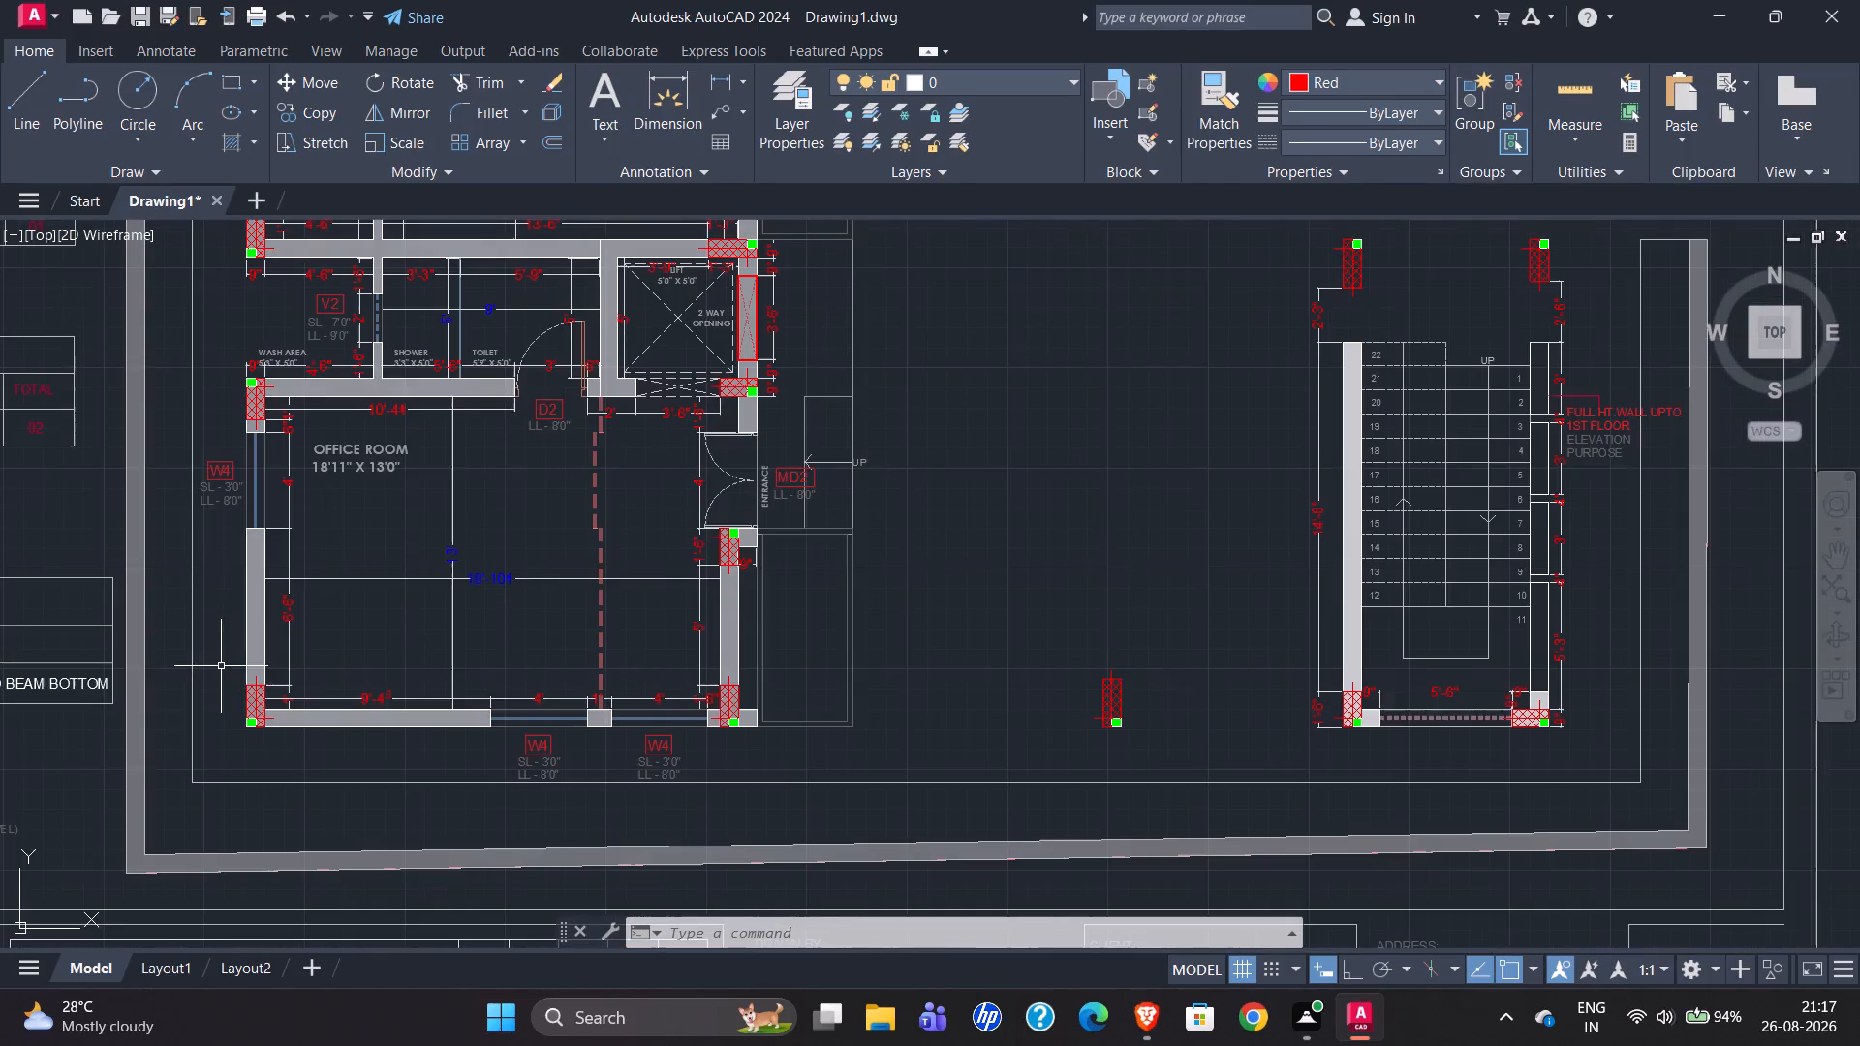
scroll(285, 727, up, 2)
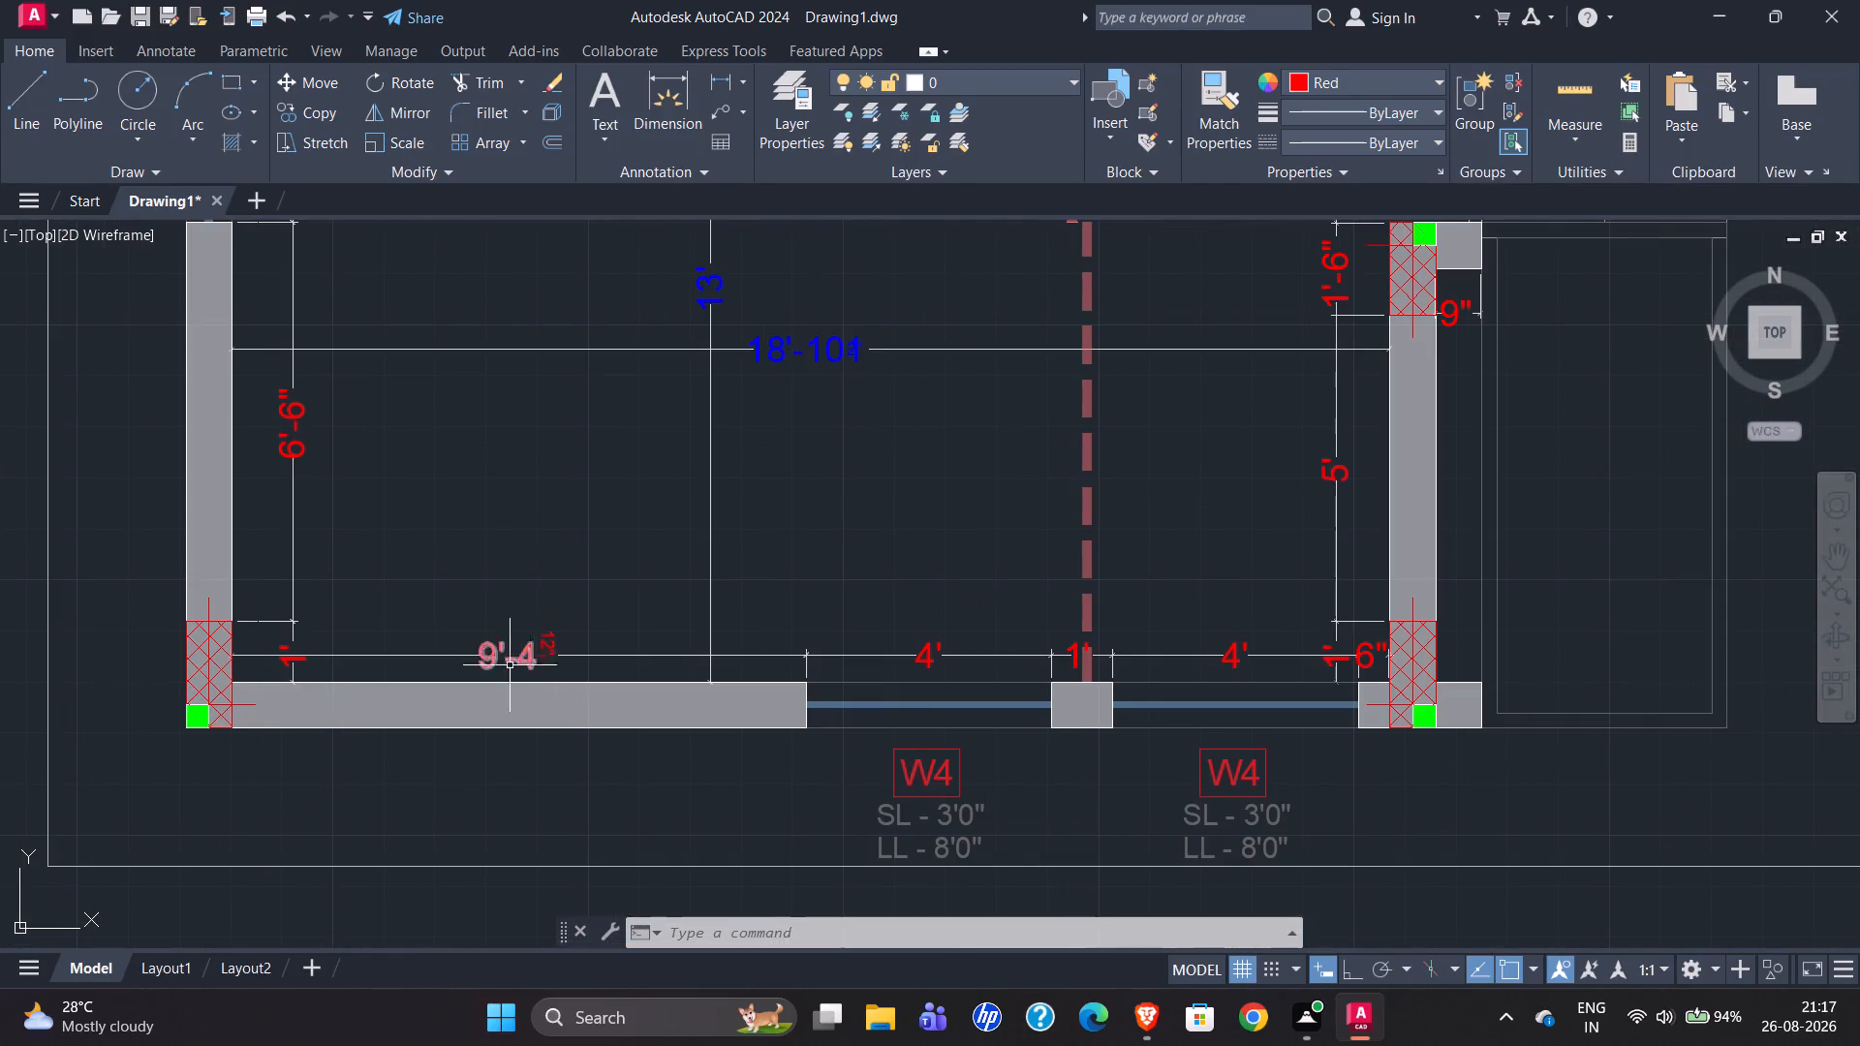
scroll(295, 723, down, 1)
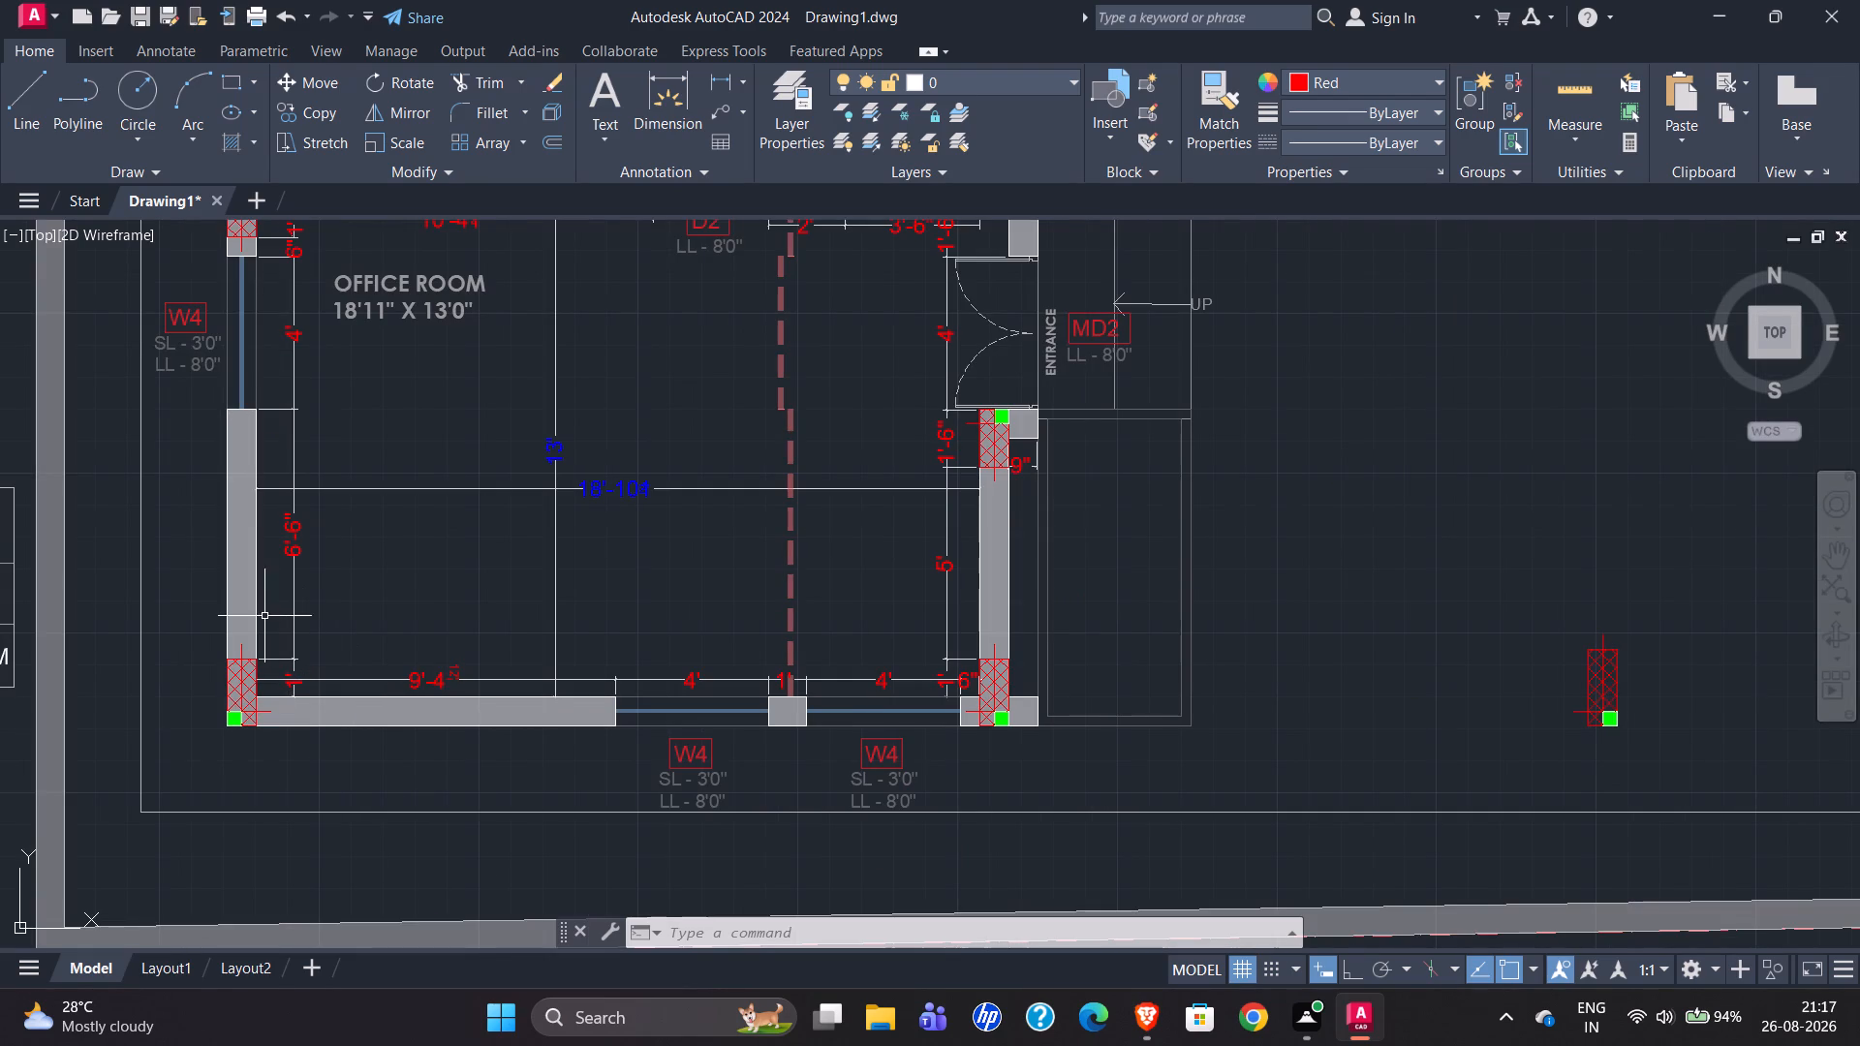
scroll(262, 631, down, 1)
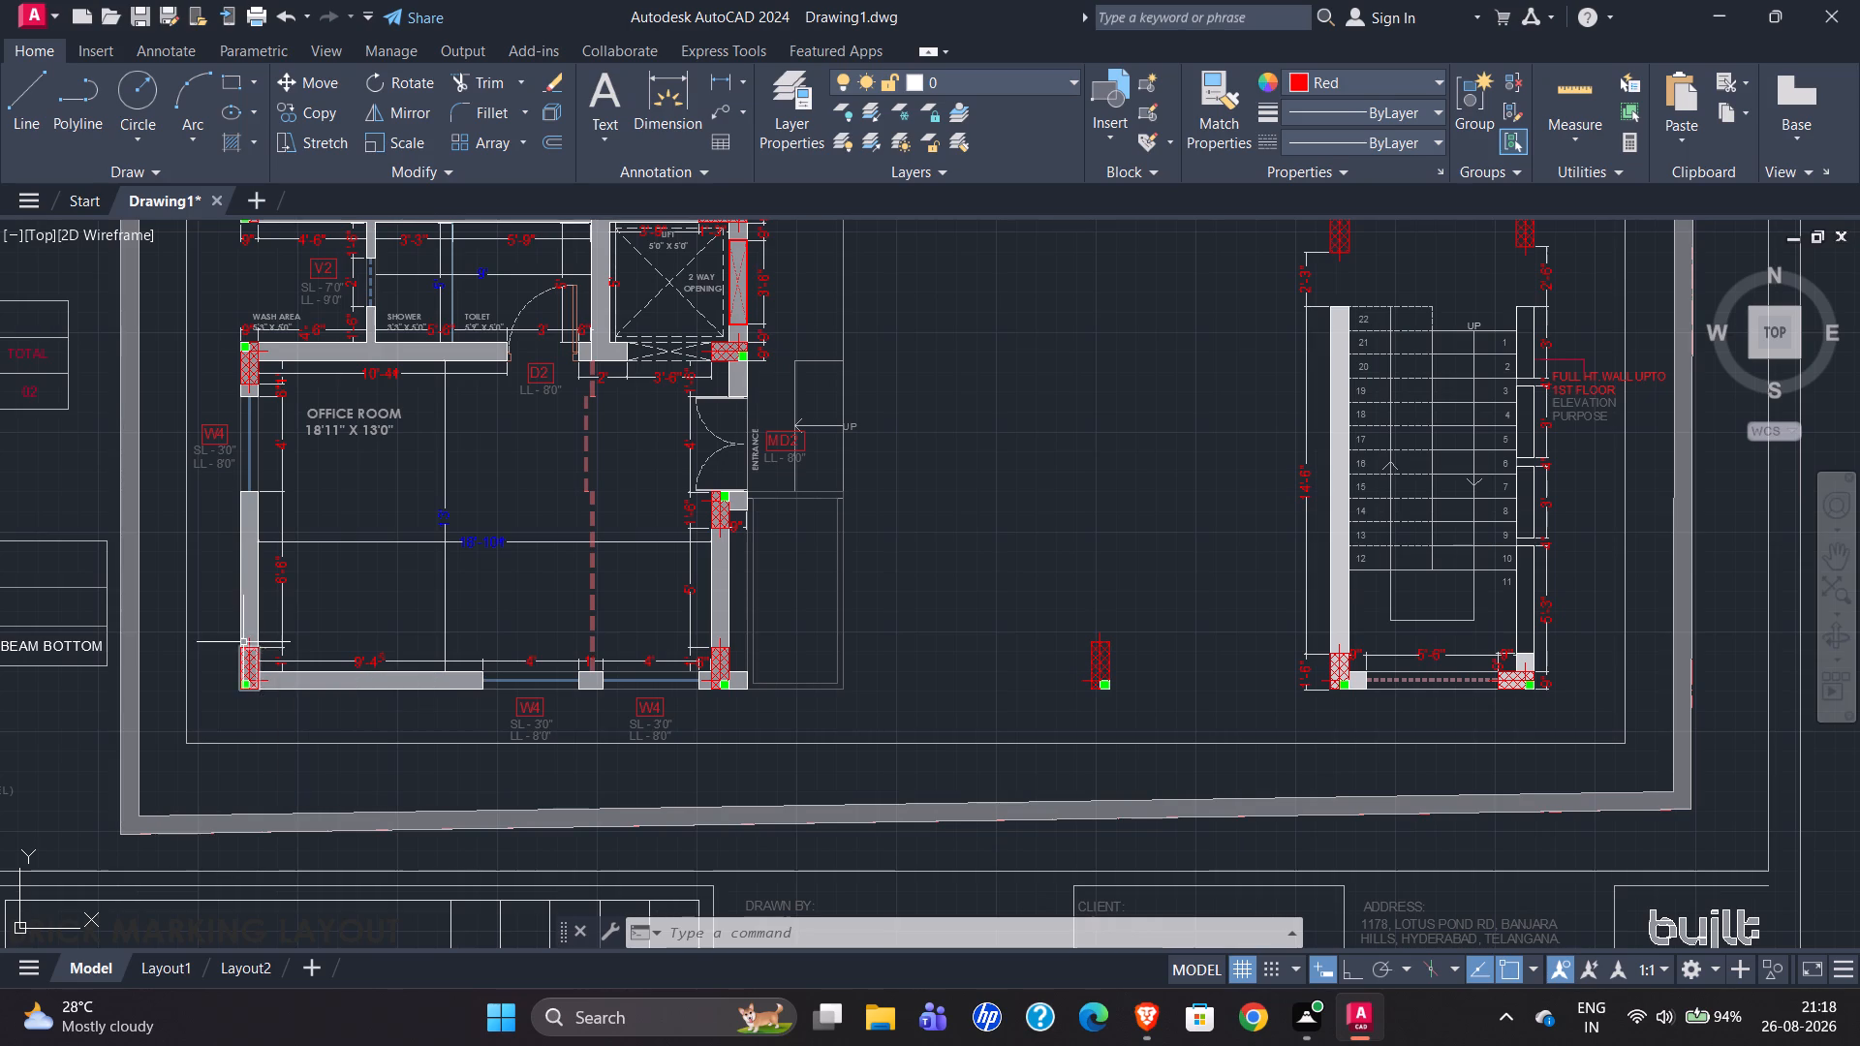
scroll(245, 679, up, 3)
scroll(63, 652, down, 3)
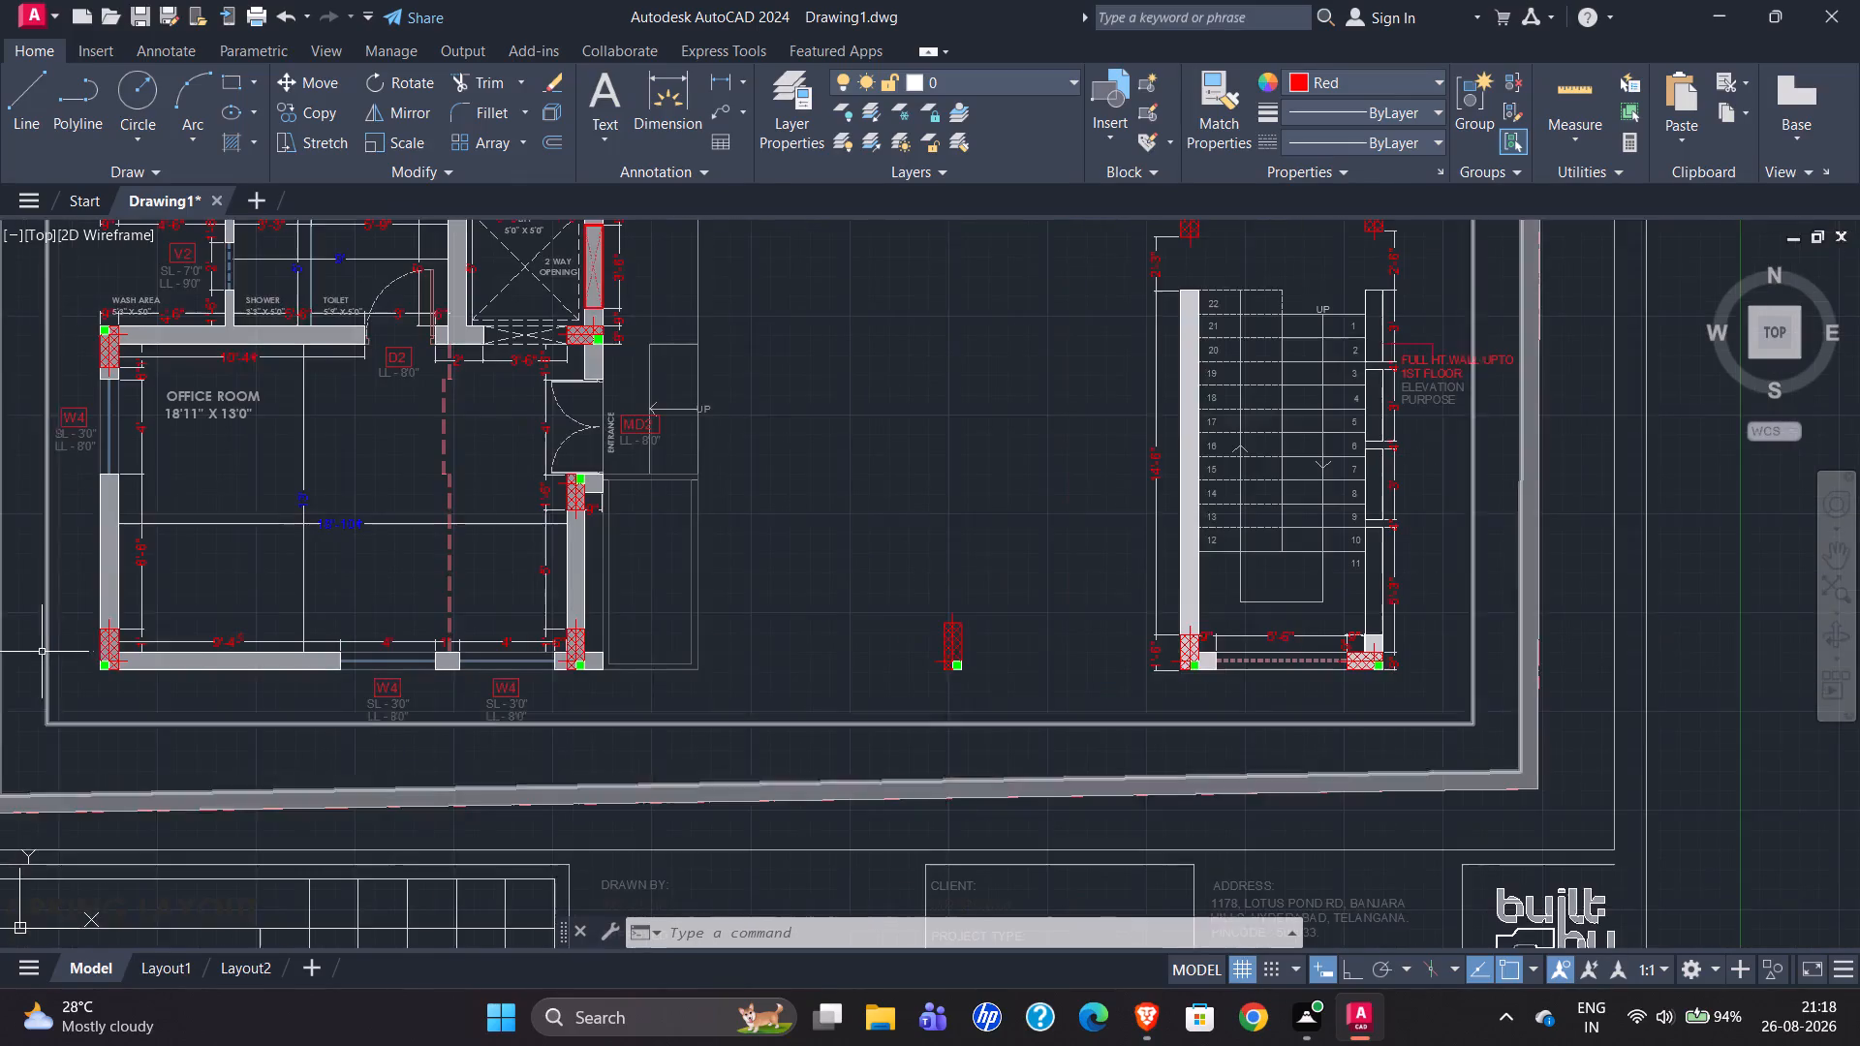
scroll(35, 651, down, 3)
scroll(735, 664, up, 5)
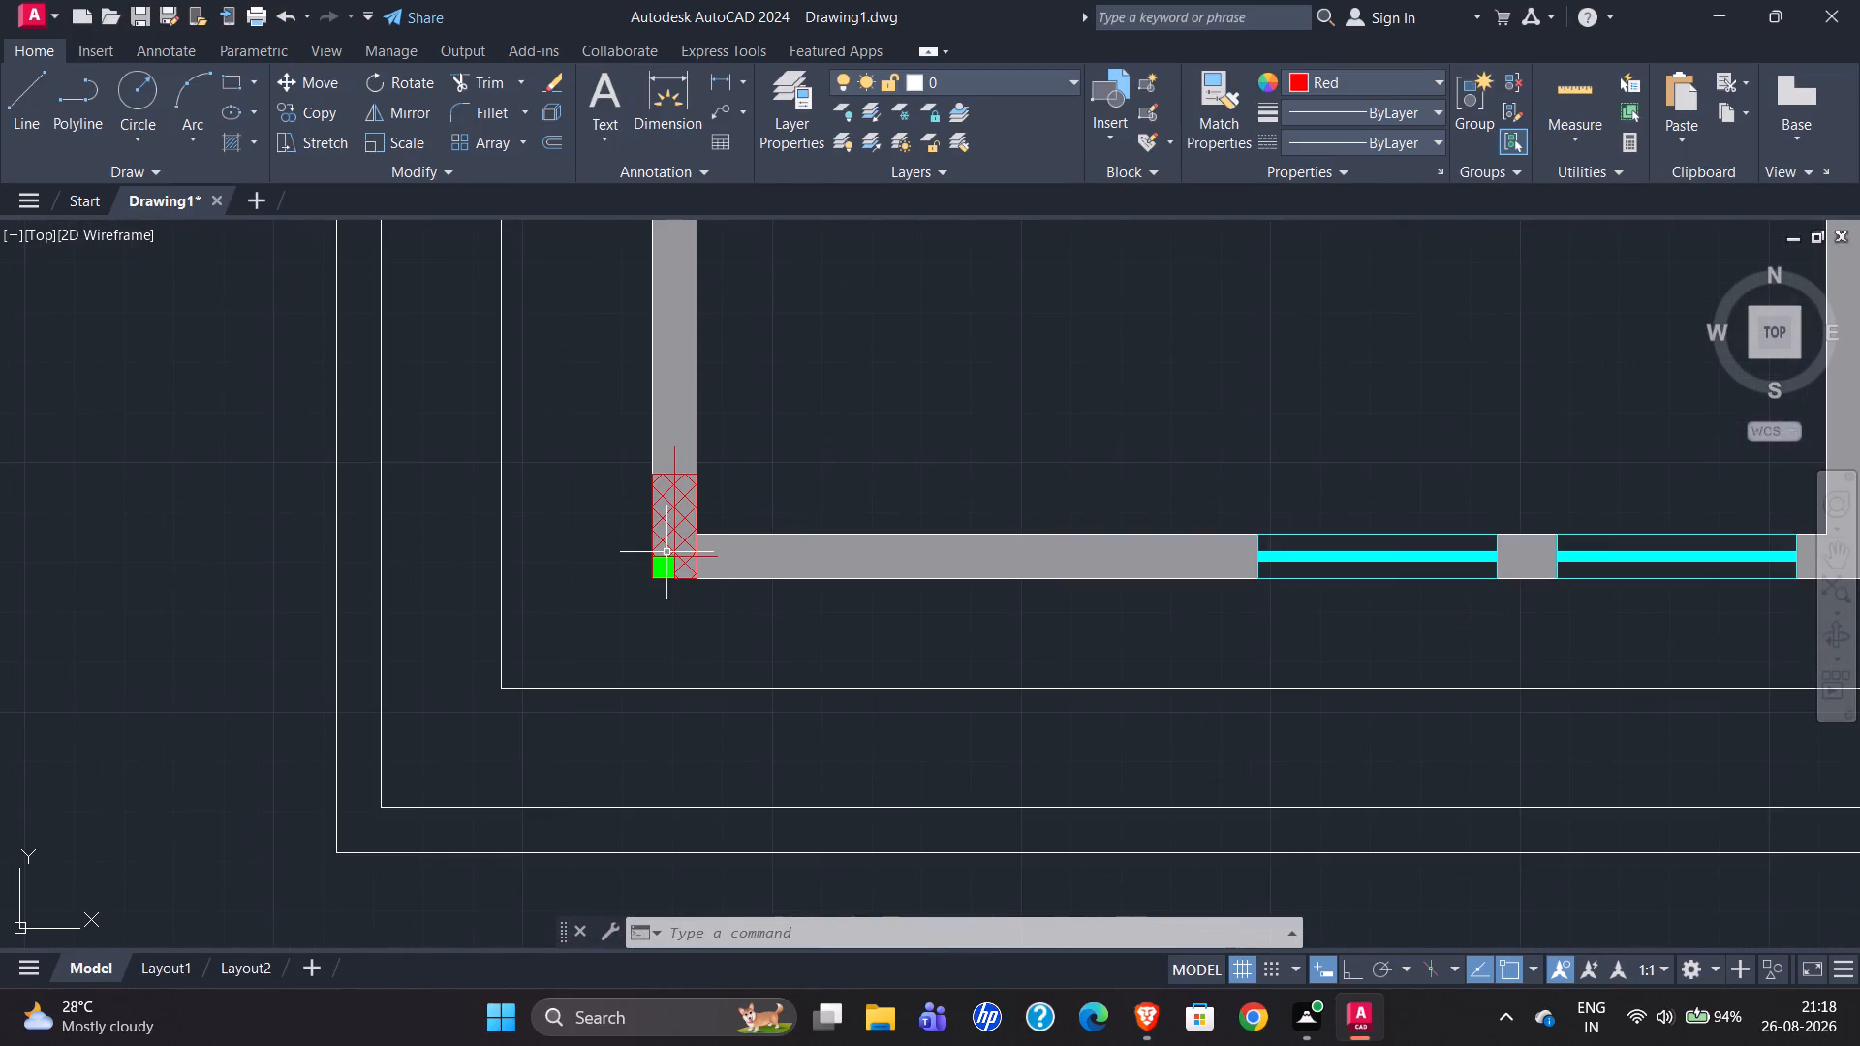
Mirror the southwest column about a vertical line through the midpoint of the west window in the south wall, keeping the original.
drag(629, 455, 638, 464)
click(736, 608)
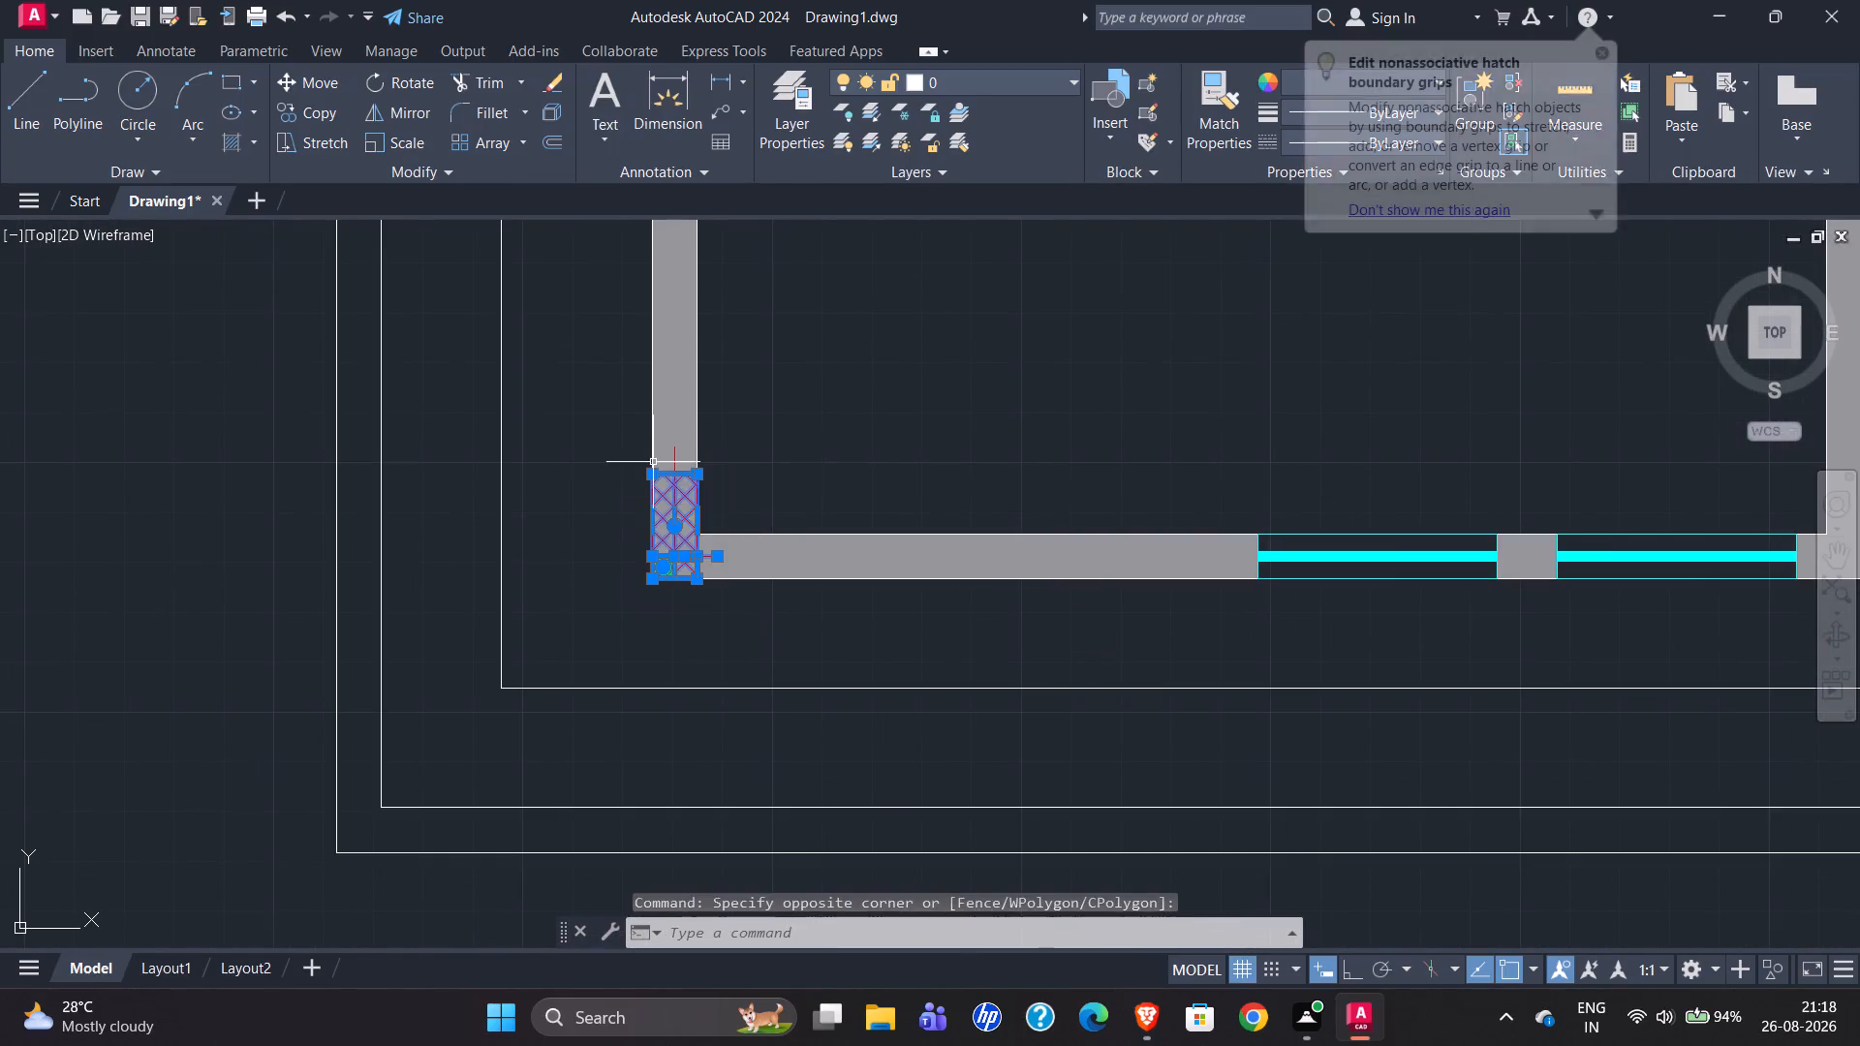
scroll(660, 453, up, 3)
click(708, 471)
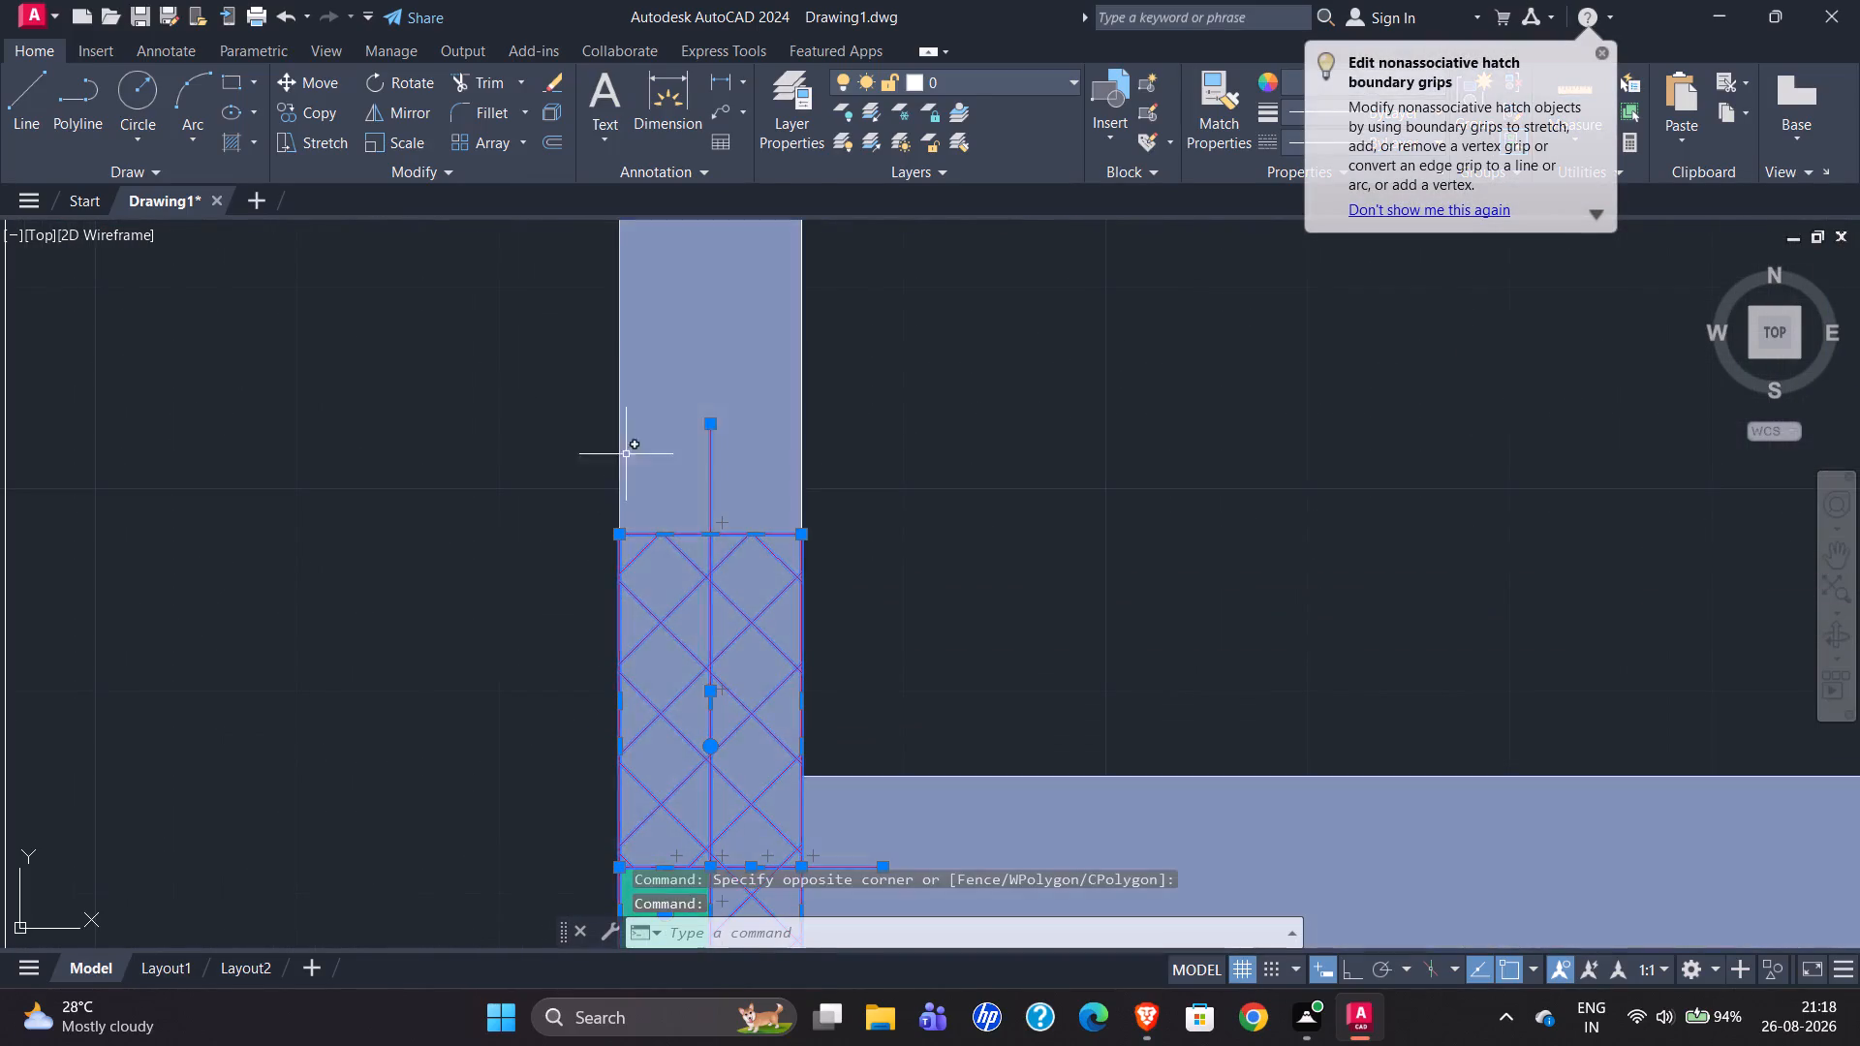
scroll(377, 411, down, 2)
scroll(560, 616, up, 3)
scroll(478, 609, down, 1)
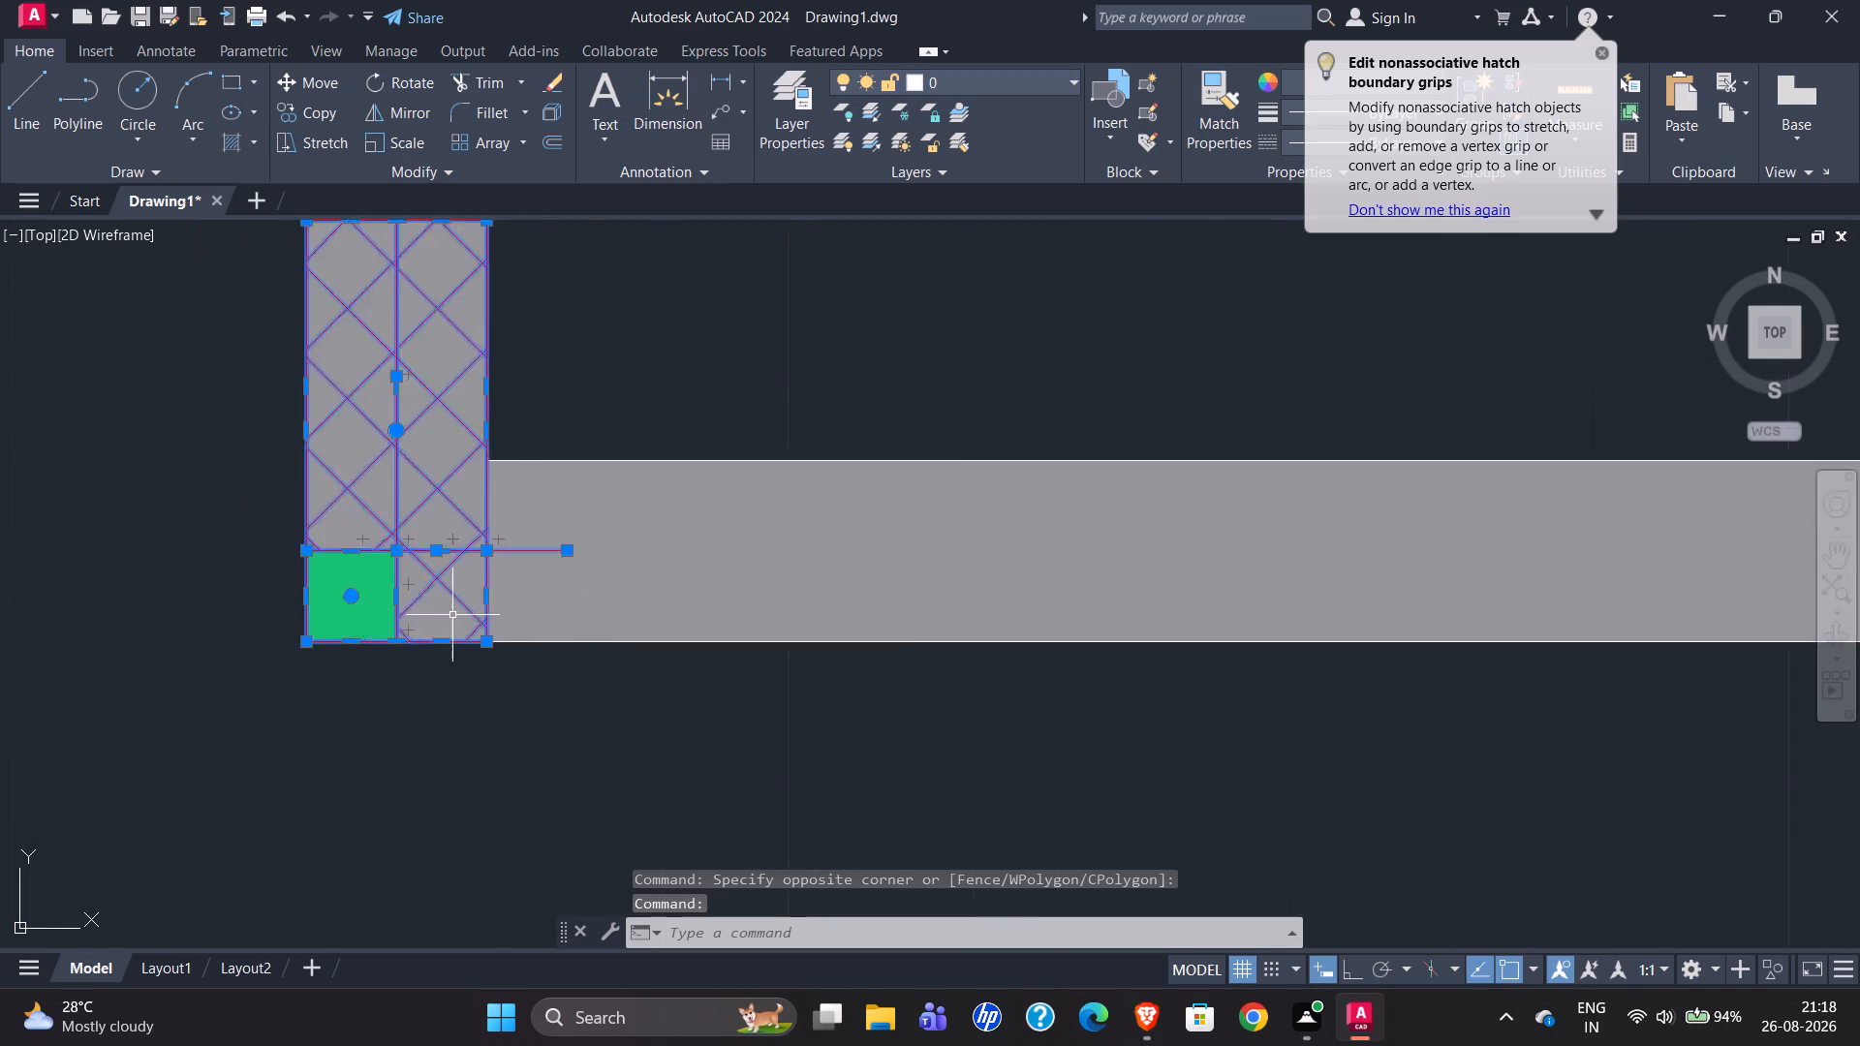
scroll(434, 620, down, 2)
scroll(352, 669, down, 2)
text(mi)
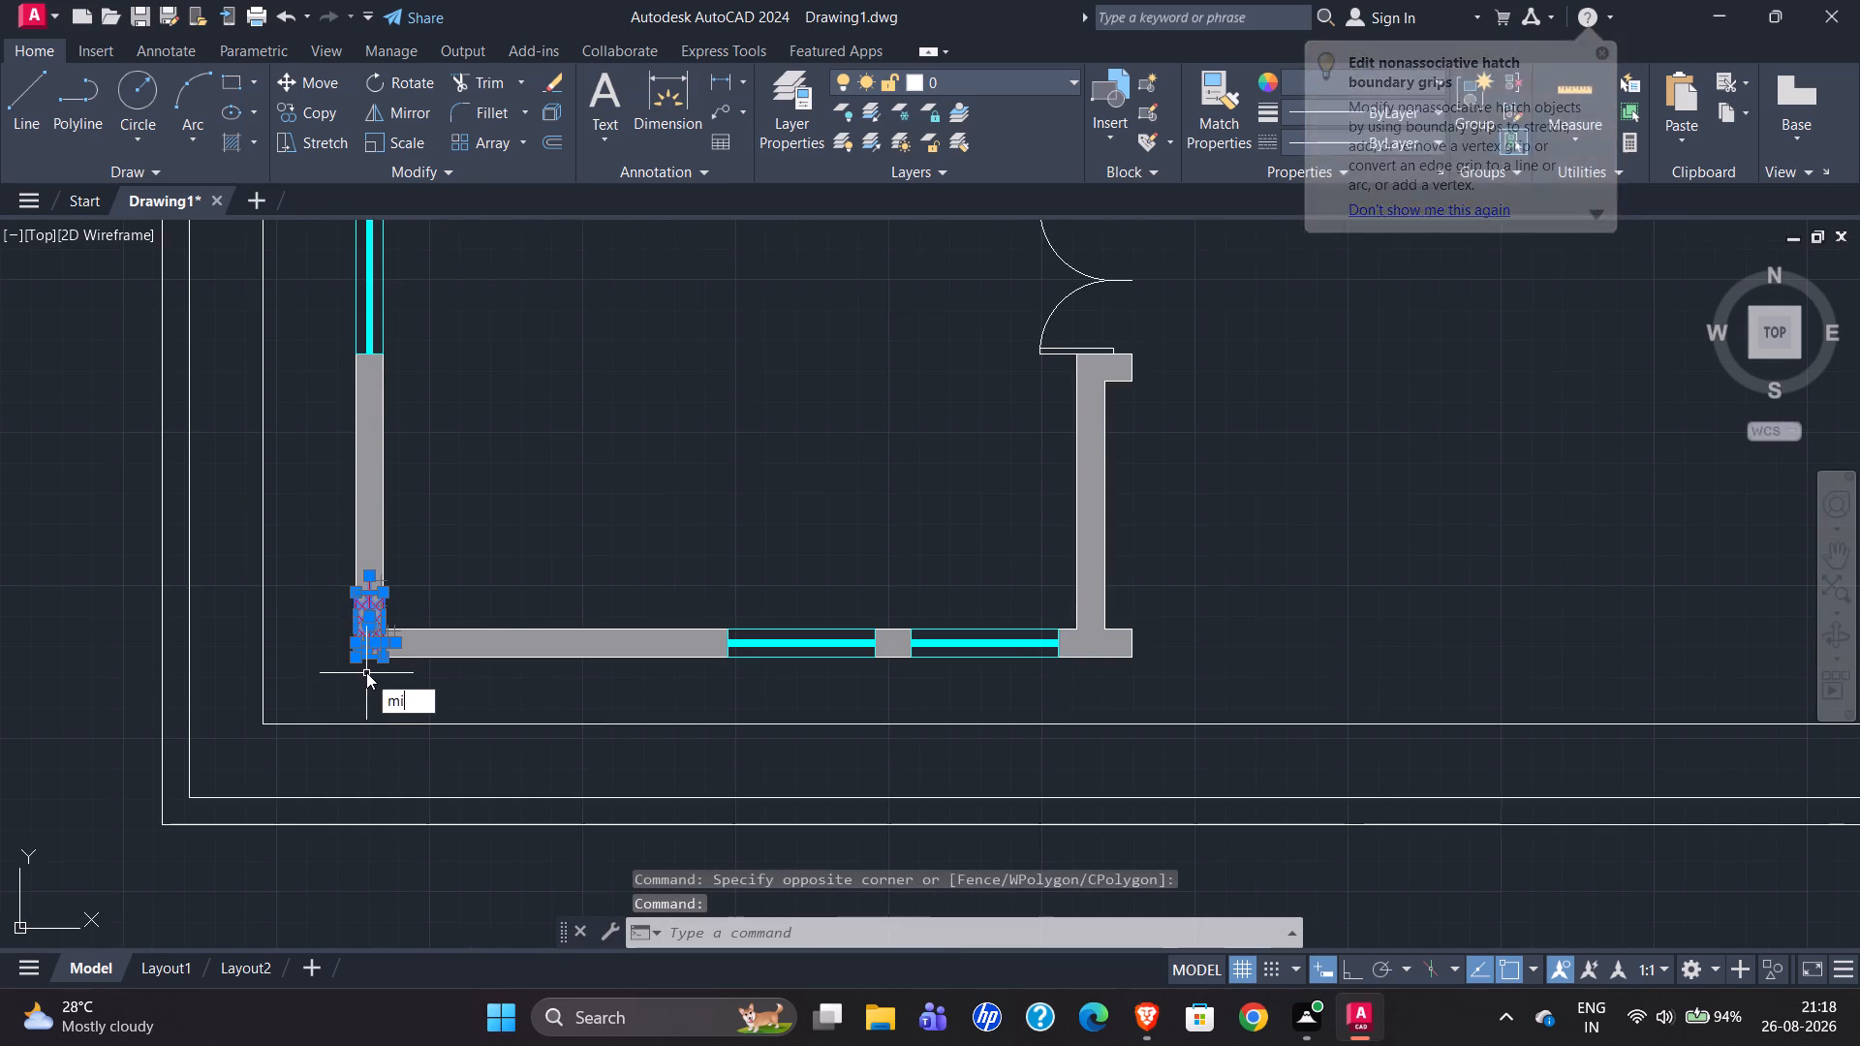
key(Return)
scroll(718, 672, up, 2)
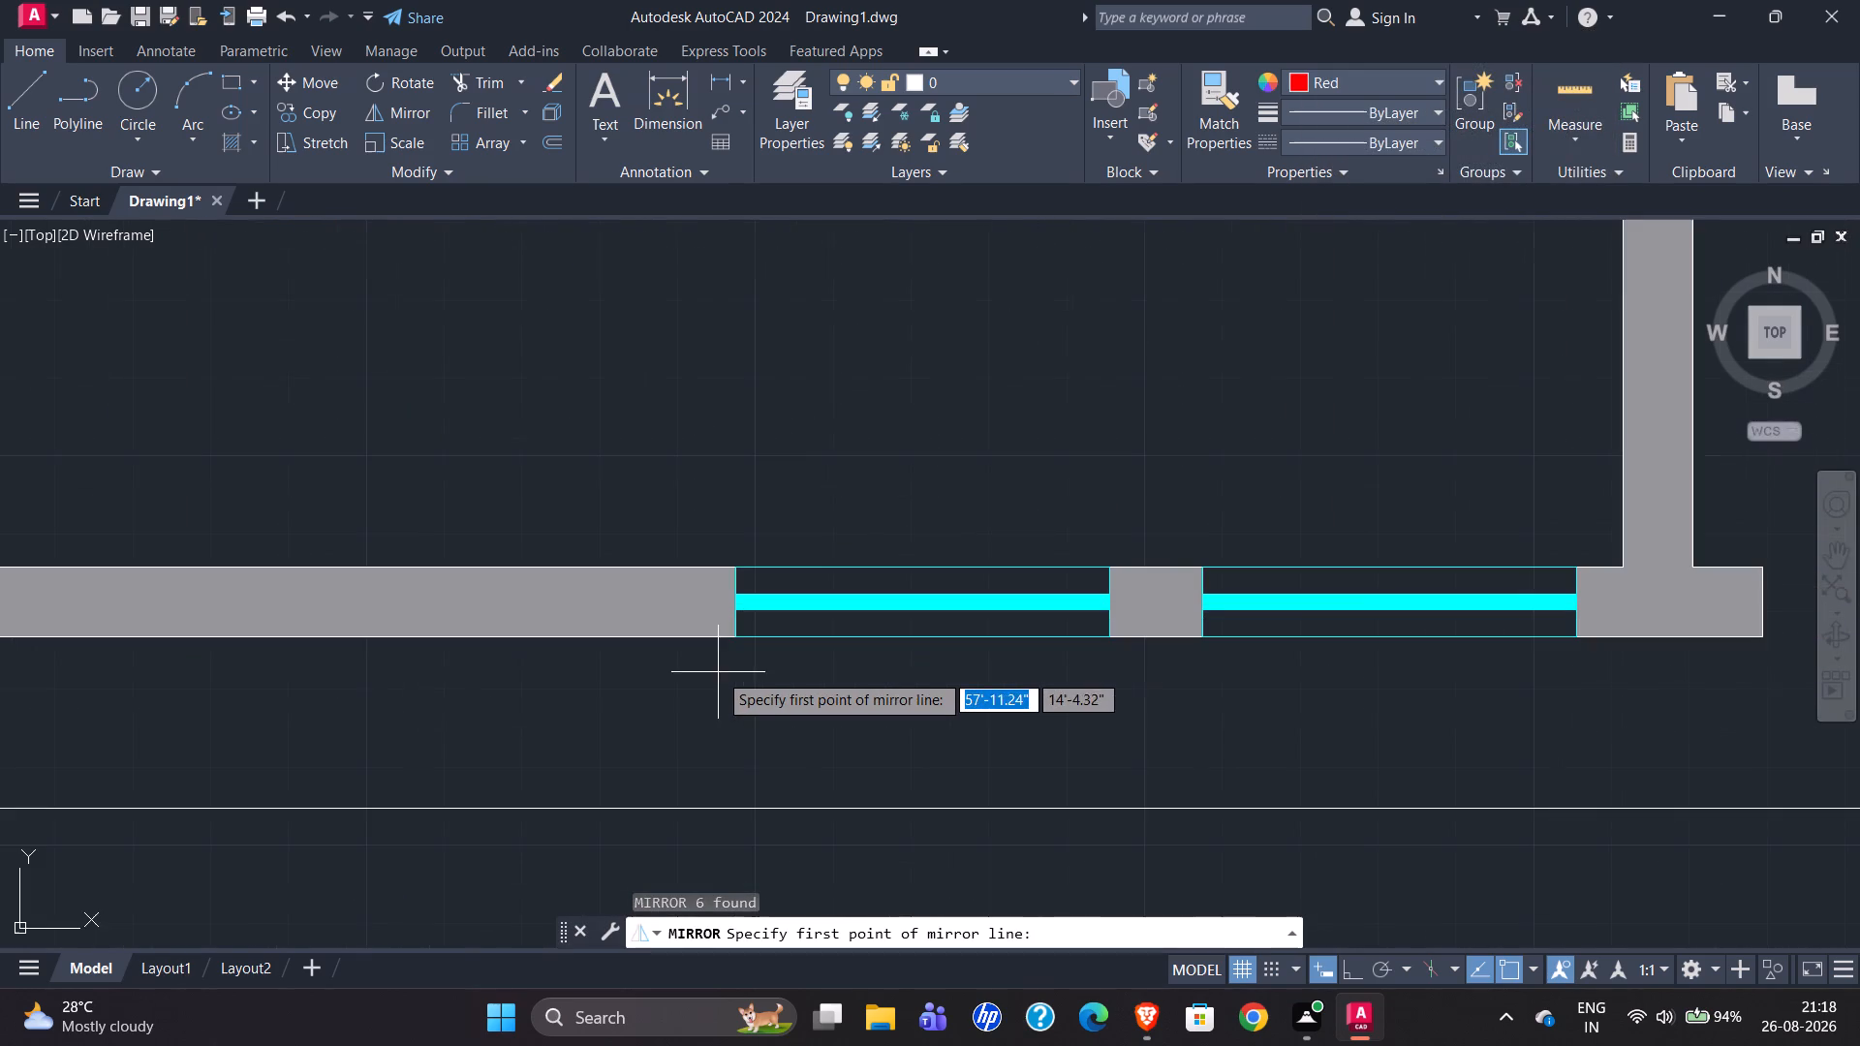
scroll(676, 666, down, 1)
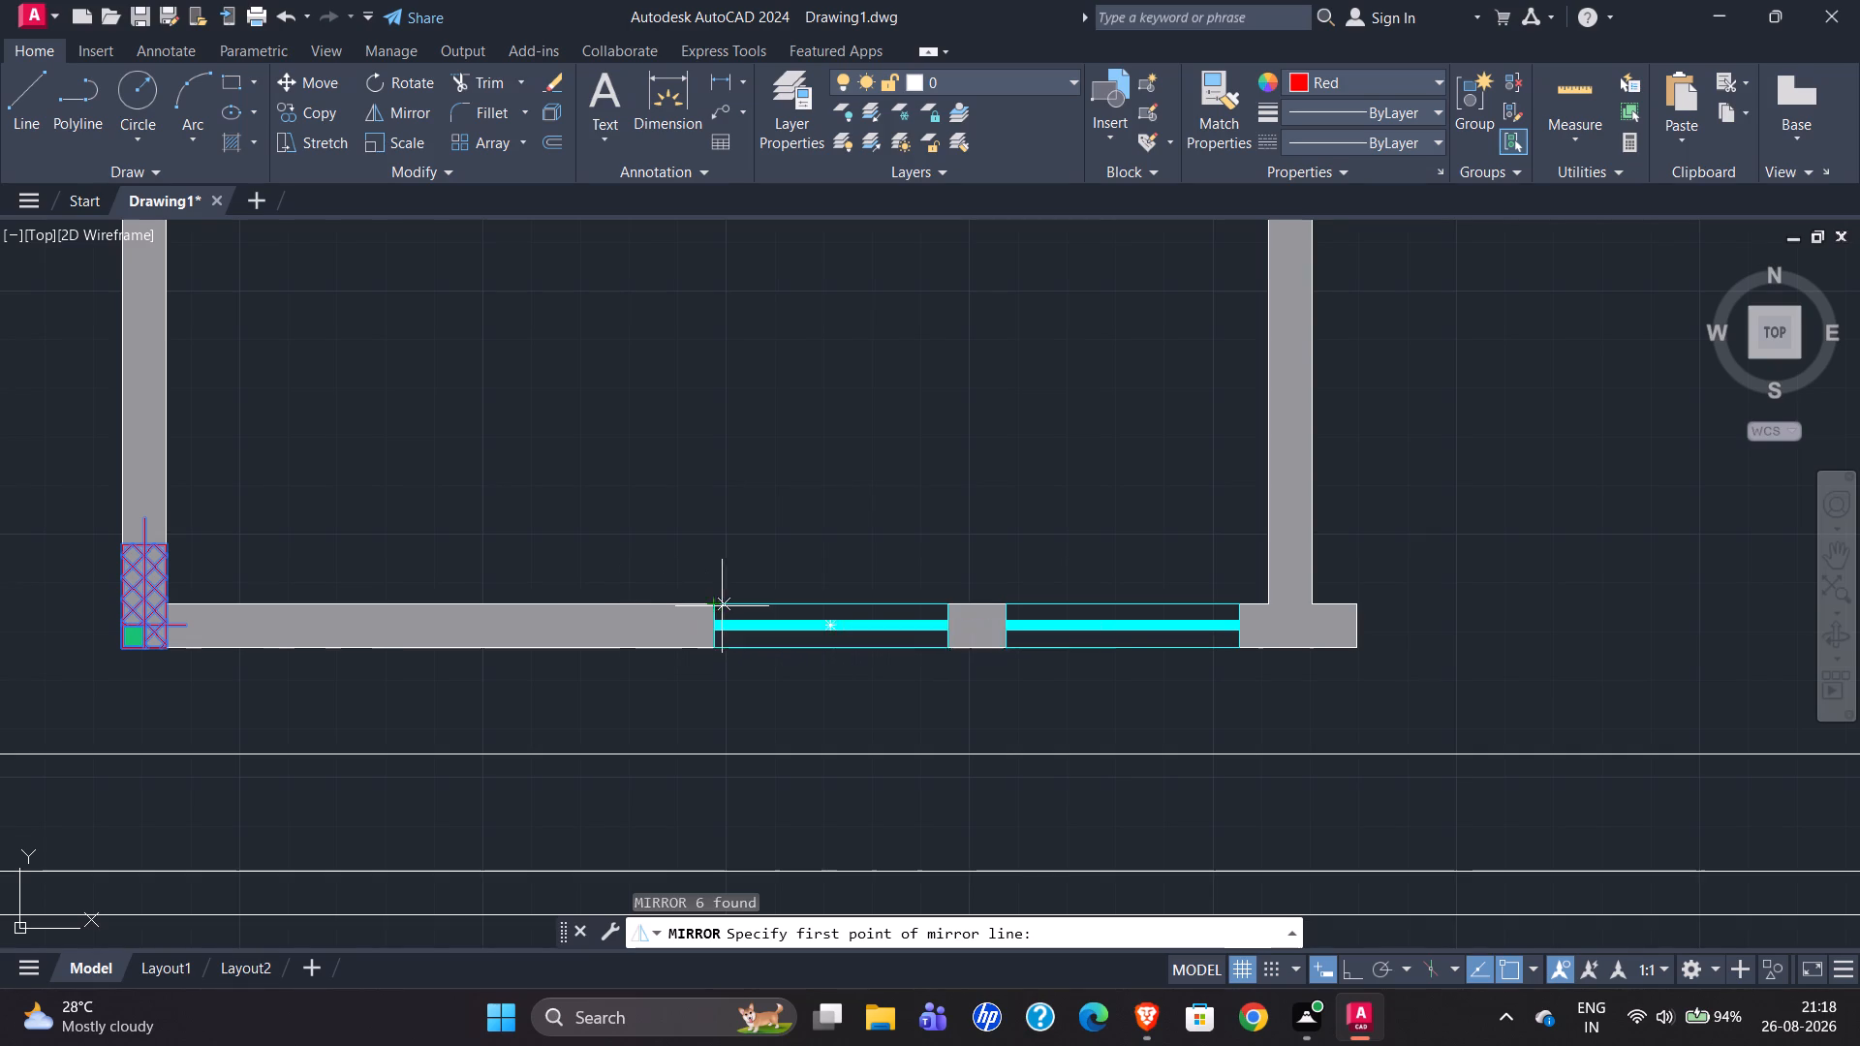
click(835, 603)
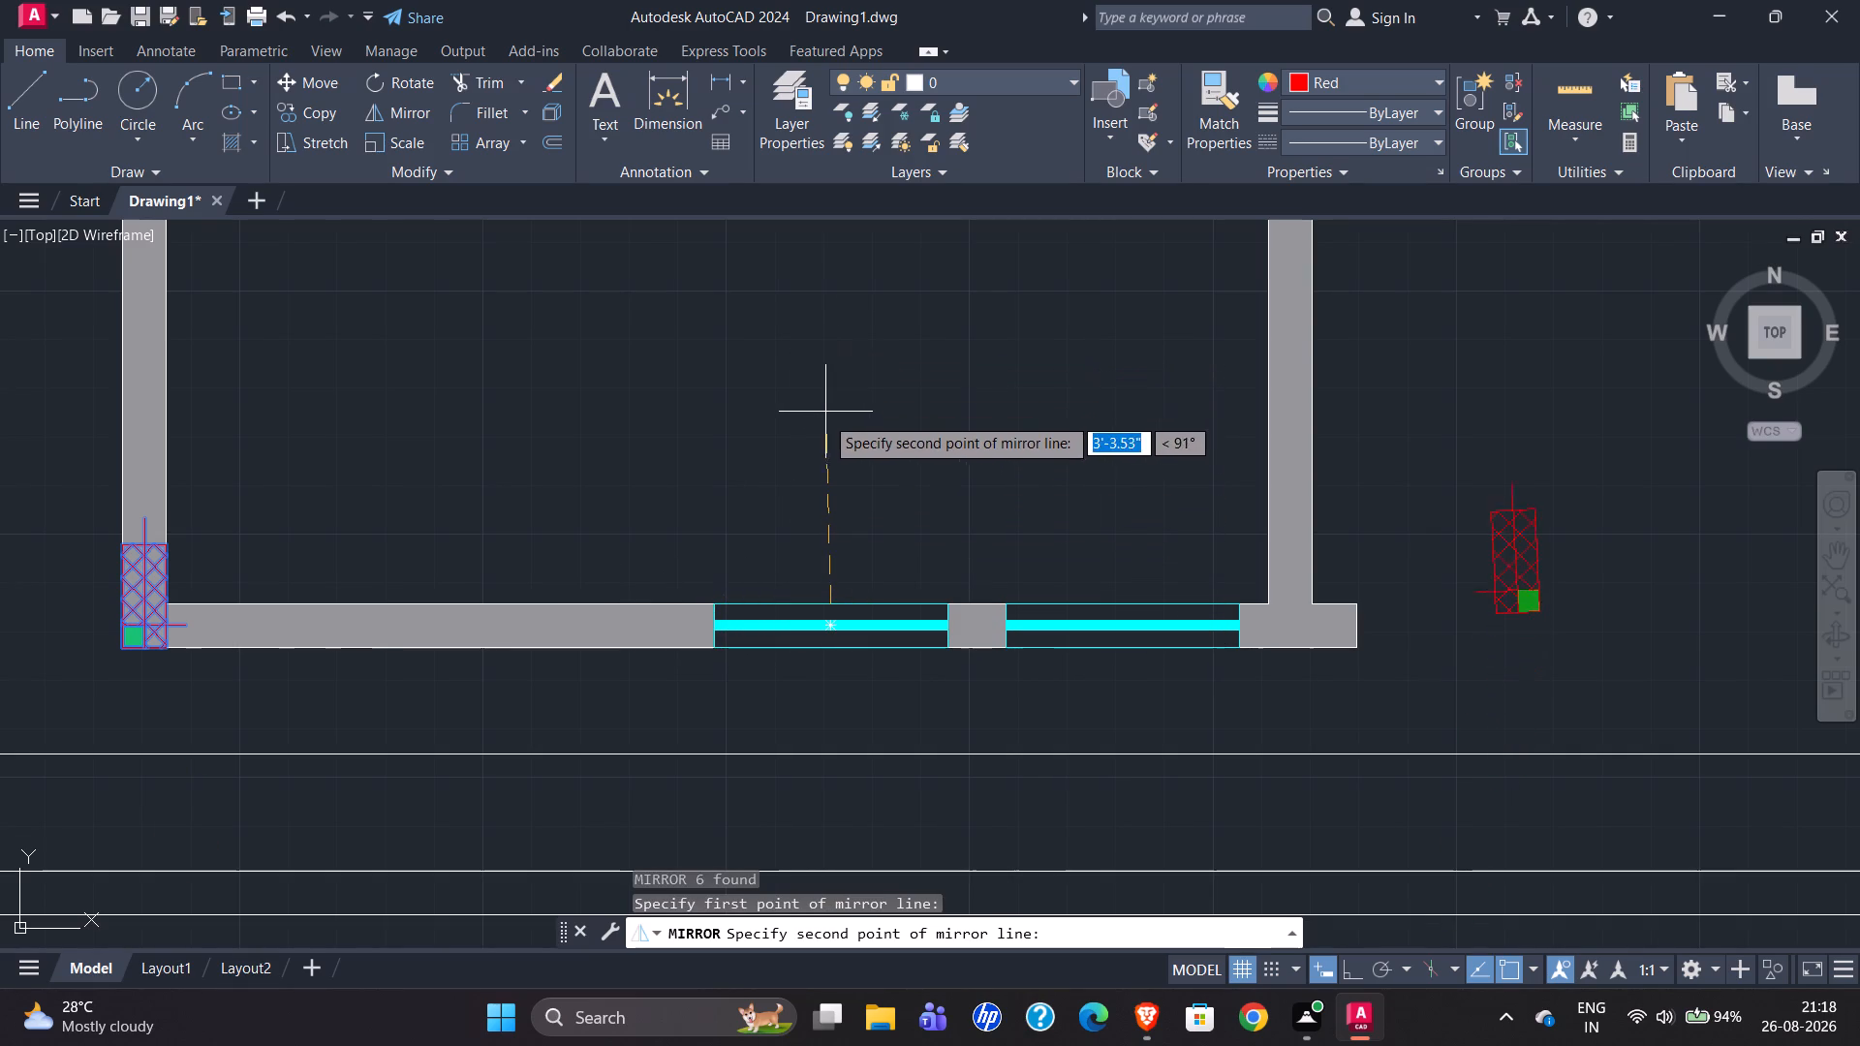
click(1353, 970)
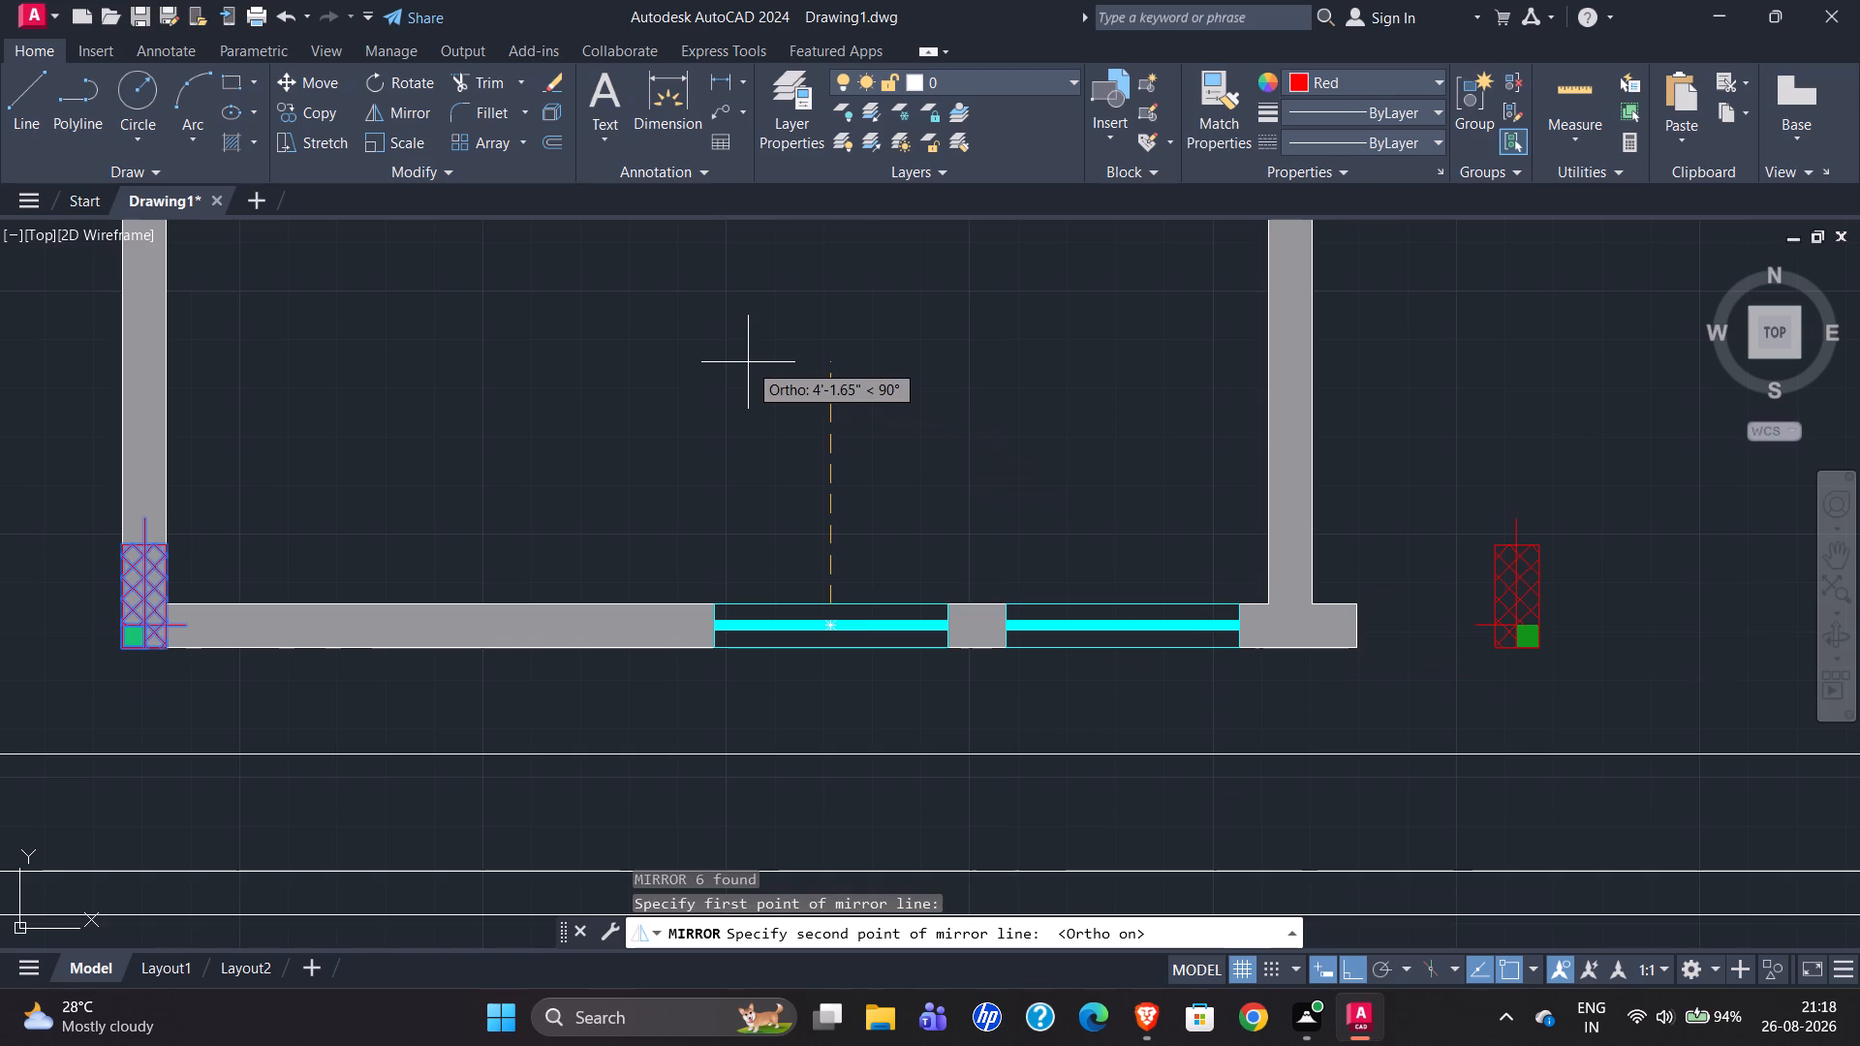
click(748, 362)
drag(807, 448, 748, 362)
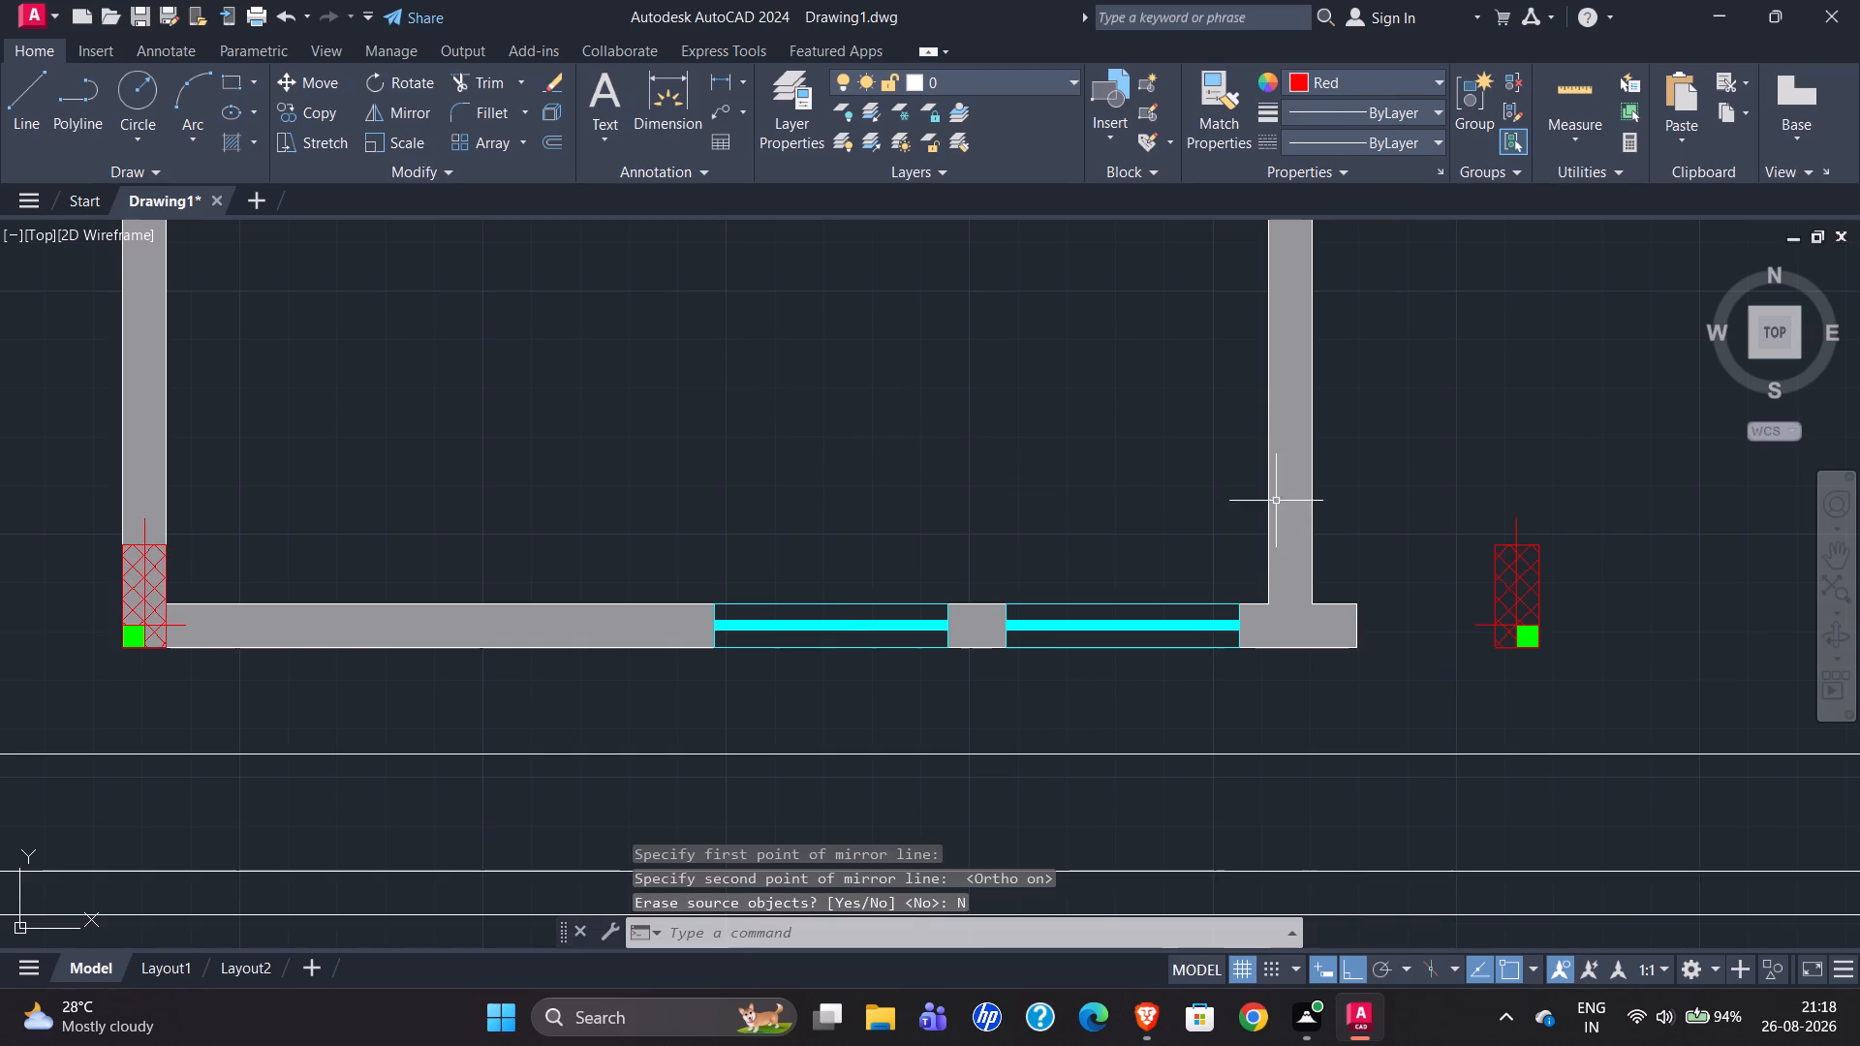
Move the mirrored column by its southeast corner to the inner corner where the east wall meets the south wall's projecting end.
drag(1423, 455, 1450, 523)
click(1627, 755)
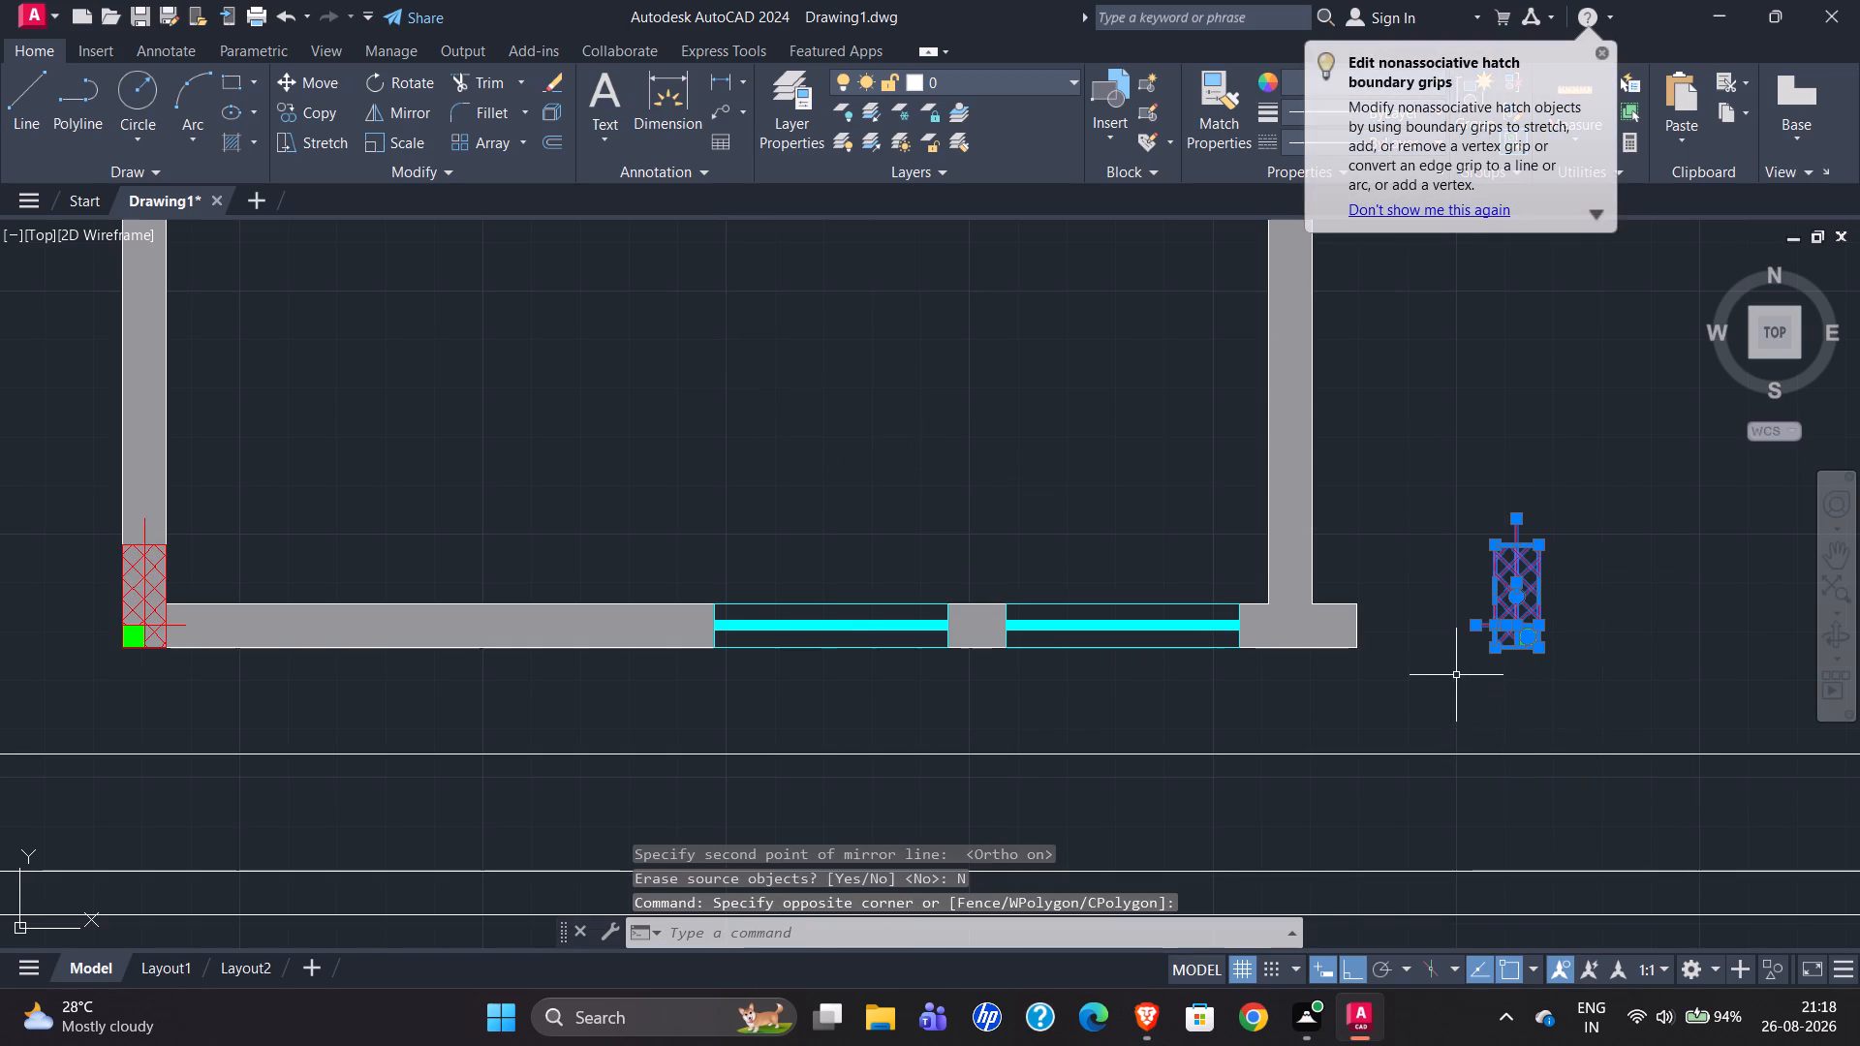
key(m)
key(Return)
scroll(1583, 660, up, 3)
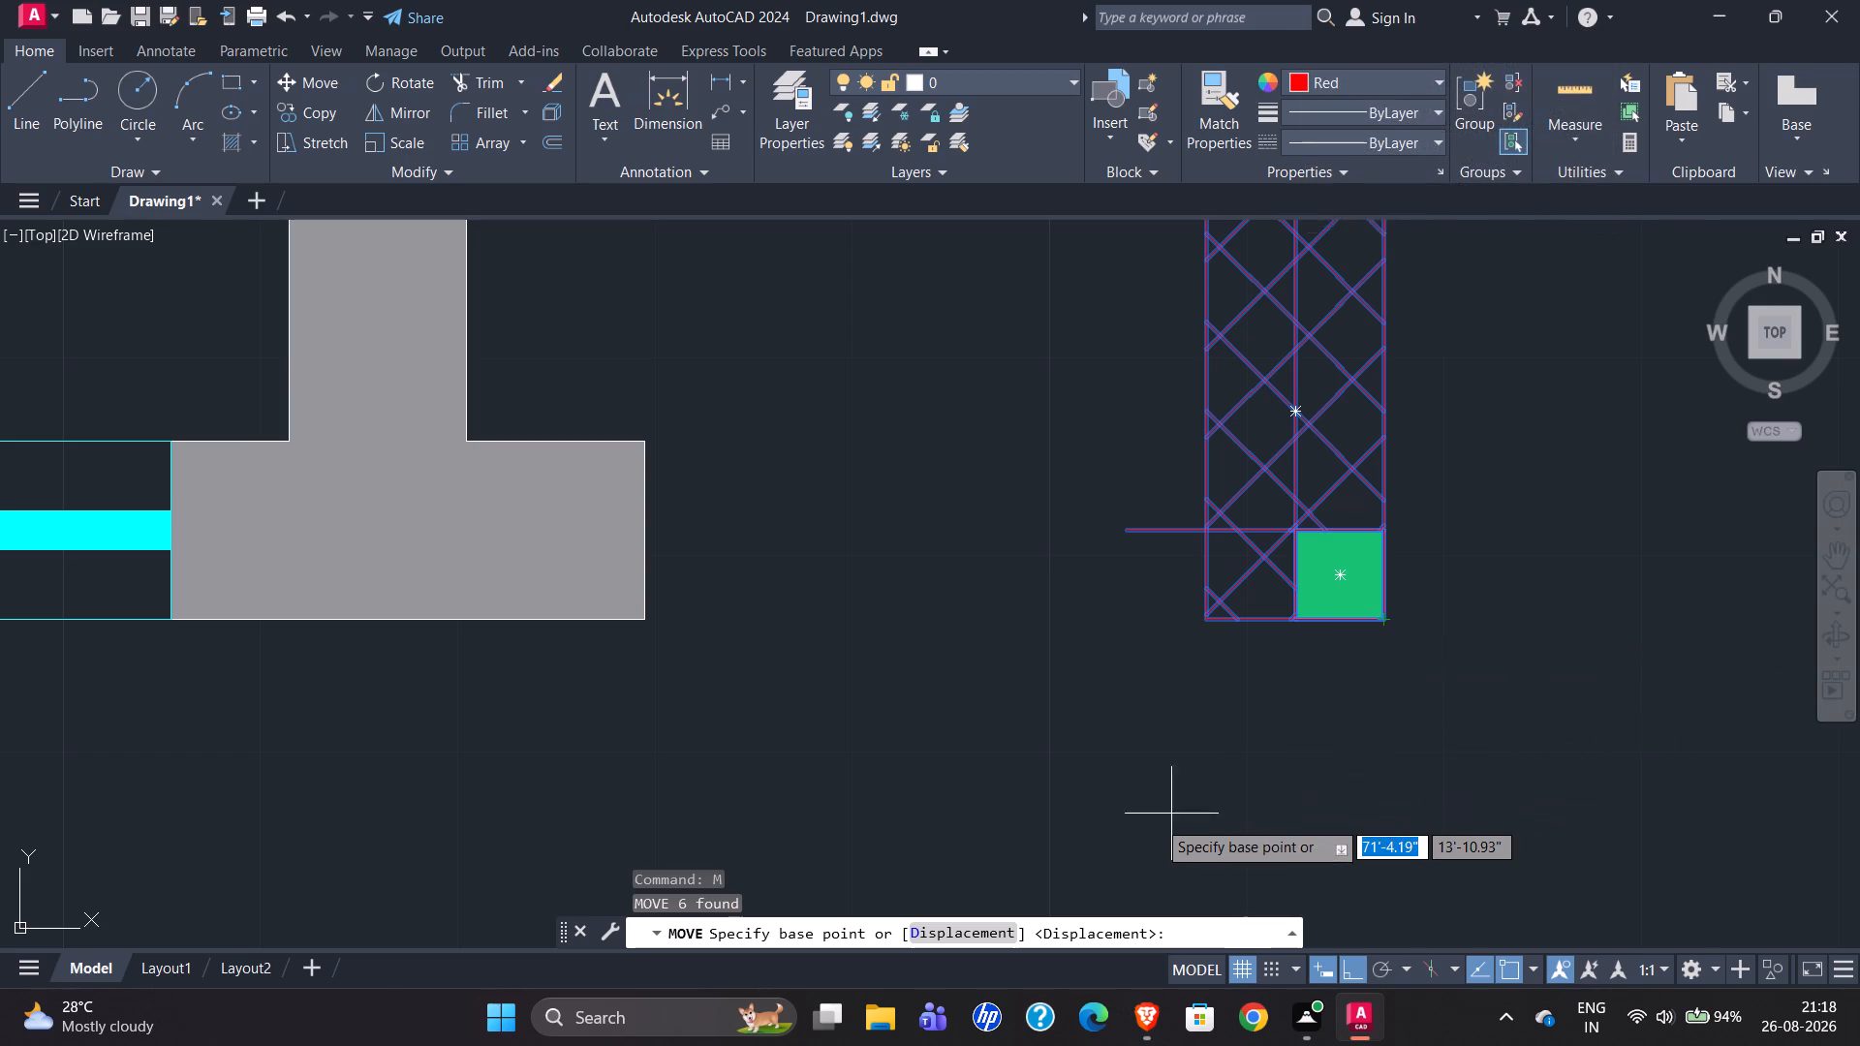
scroll(1148, 823, down, 1)
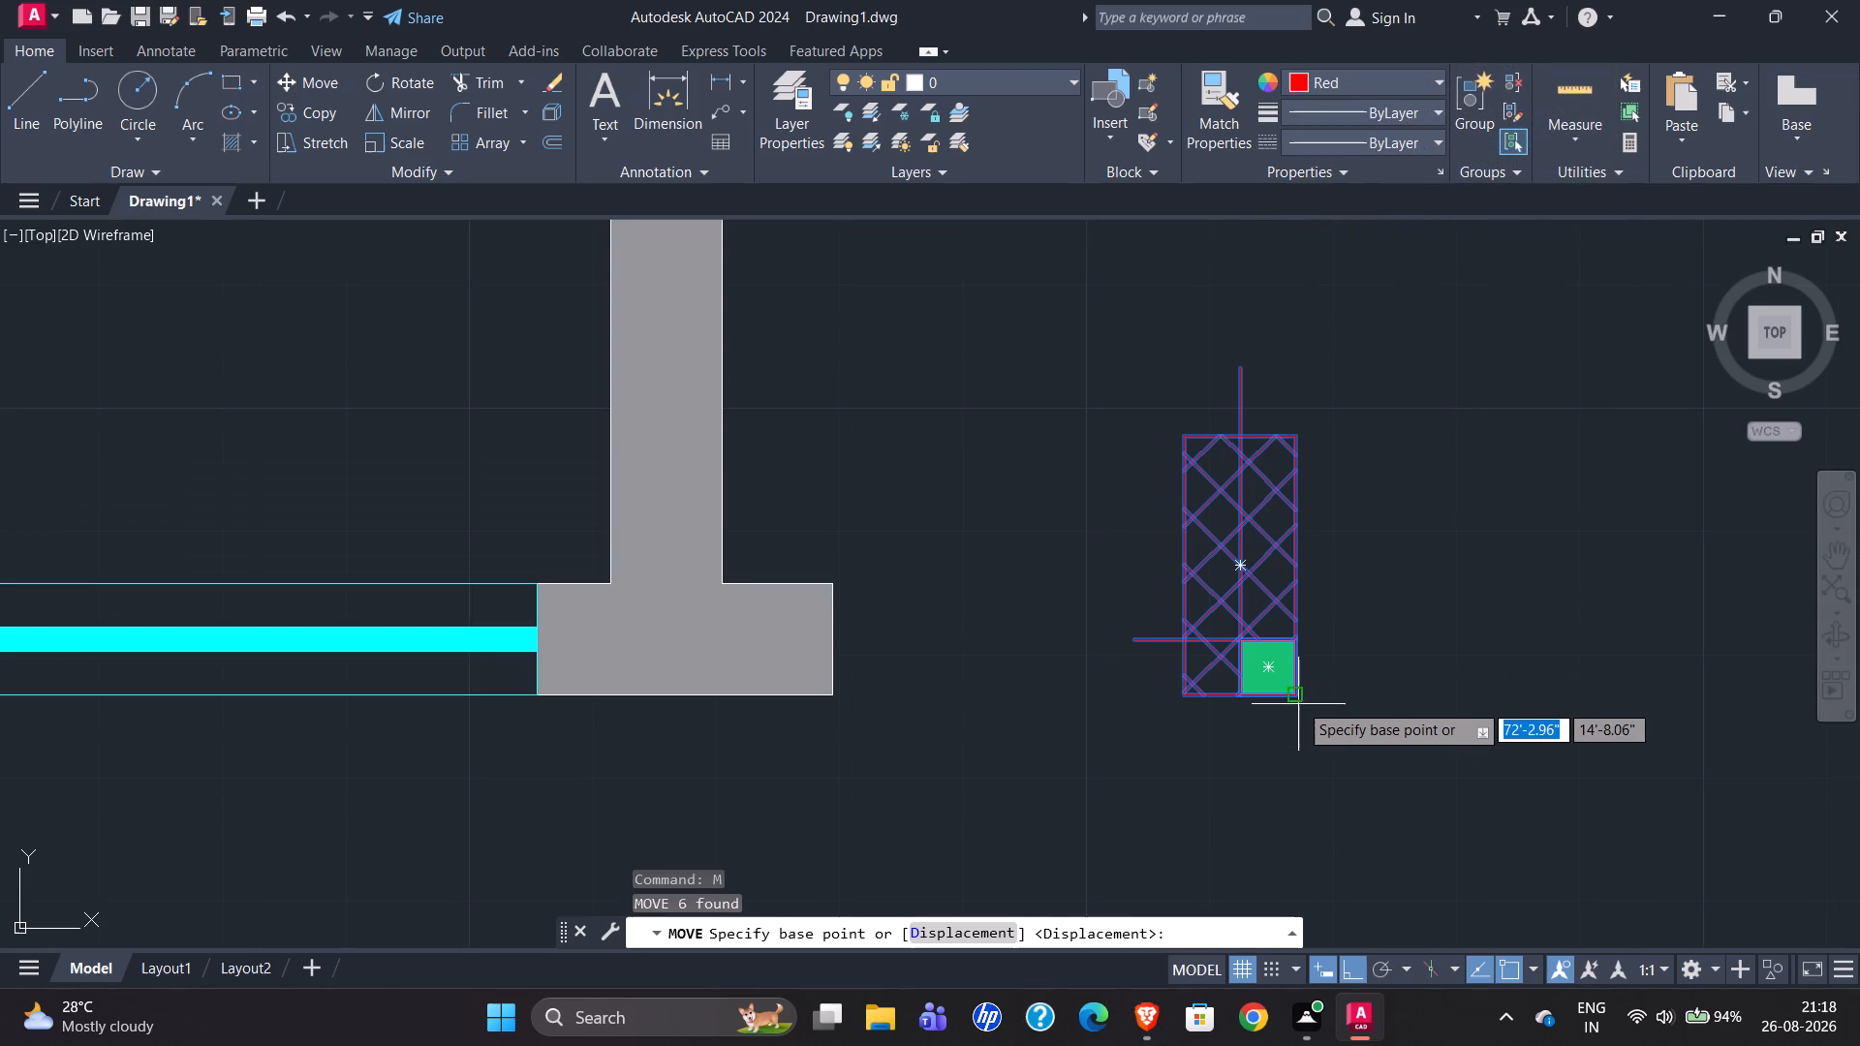
click(1298, 701)
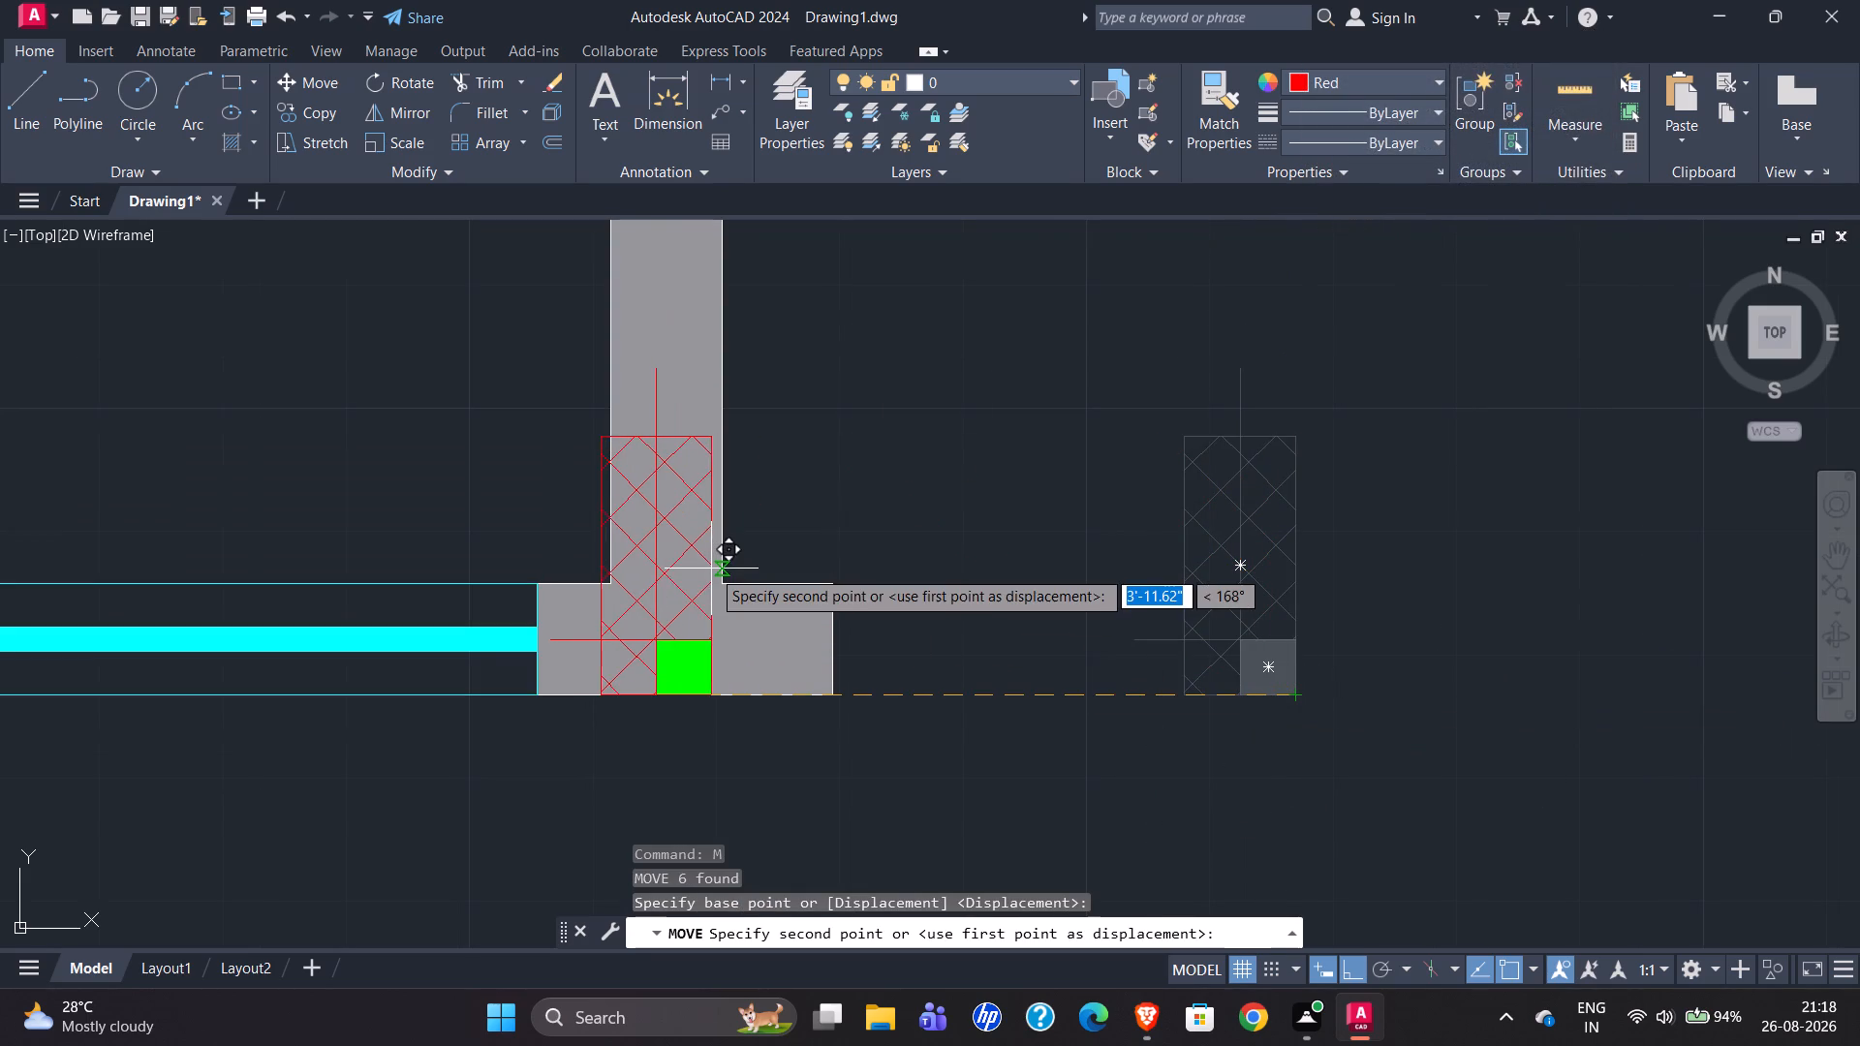
click(722, 584)
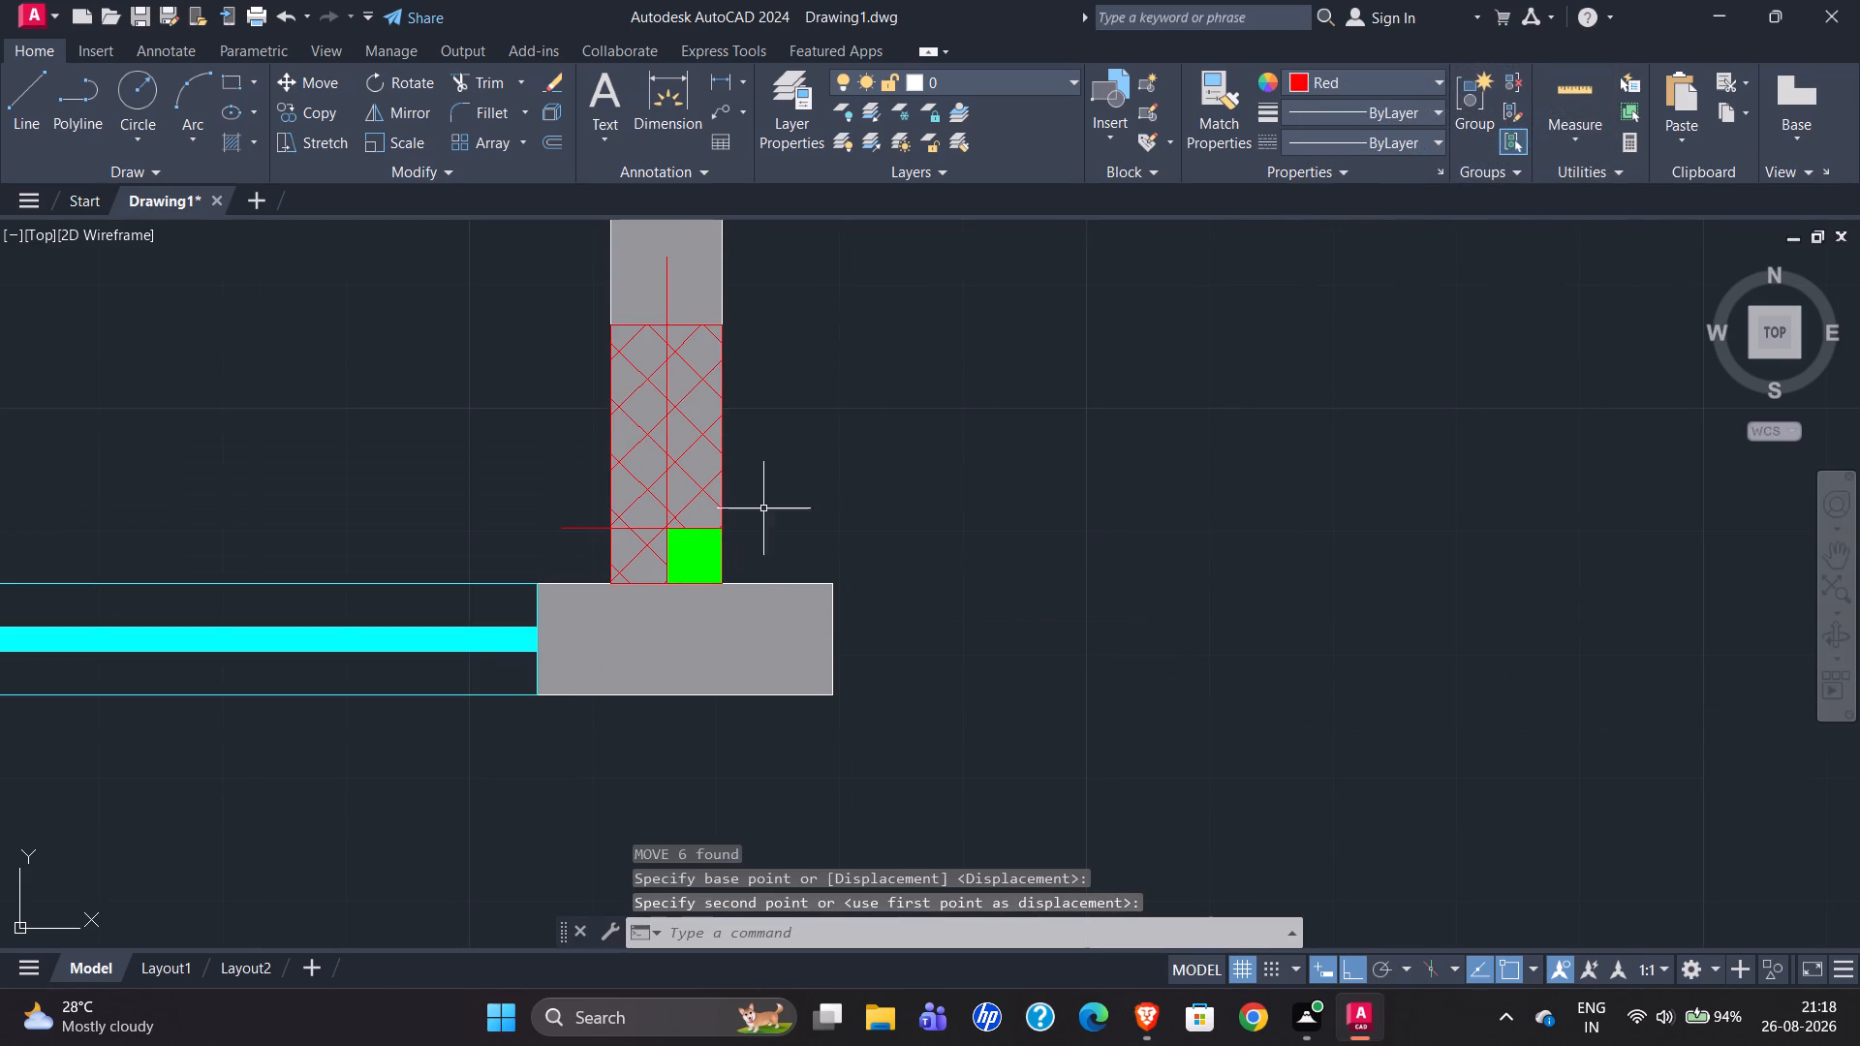
Move the mirrored column 9" south so its base sits on the south wall's outer face.
click(556, 230)
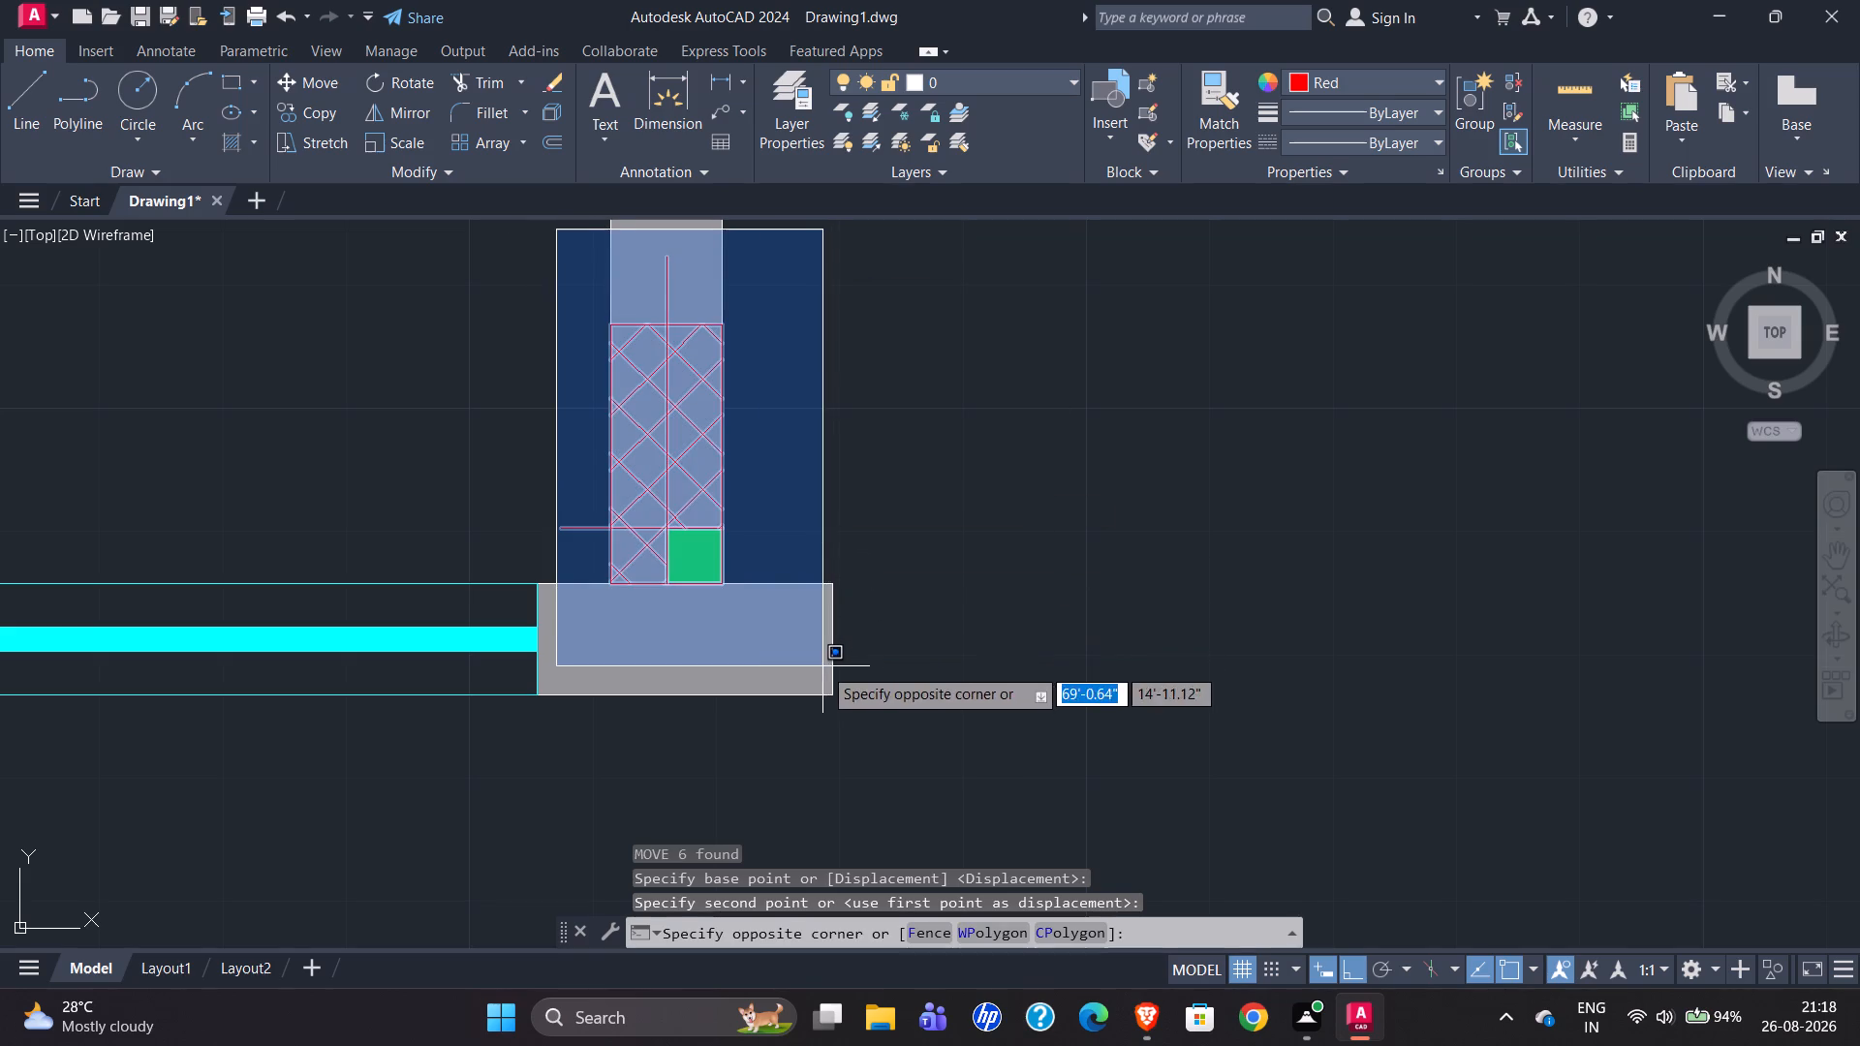
click(822, 666)
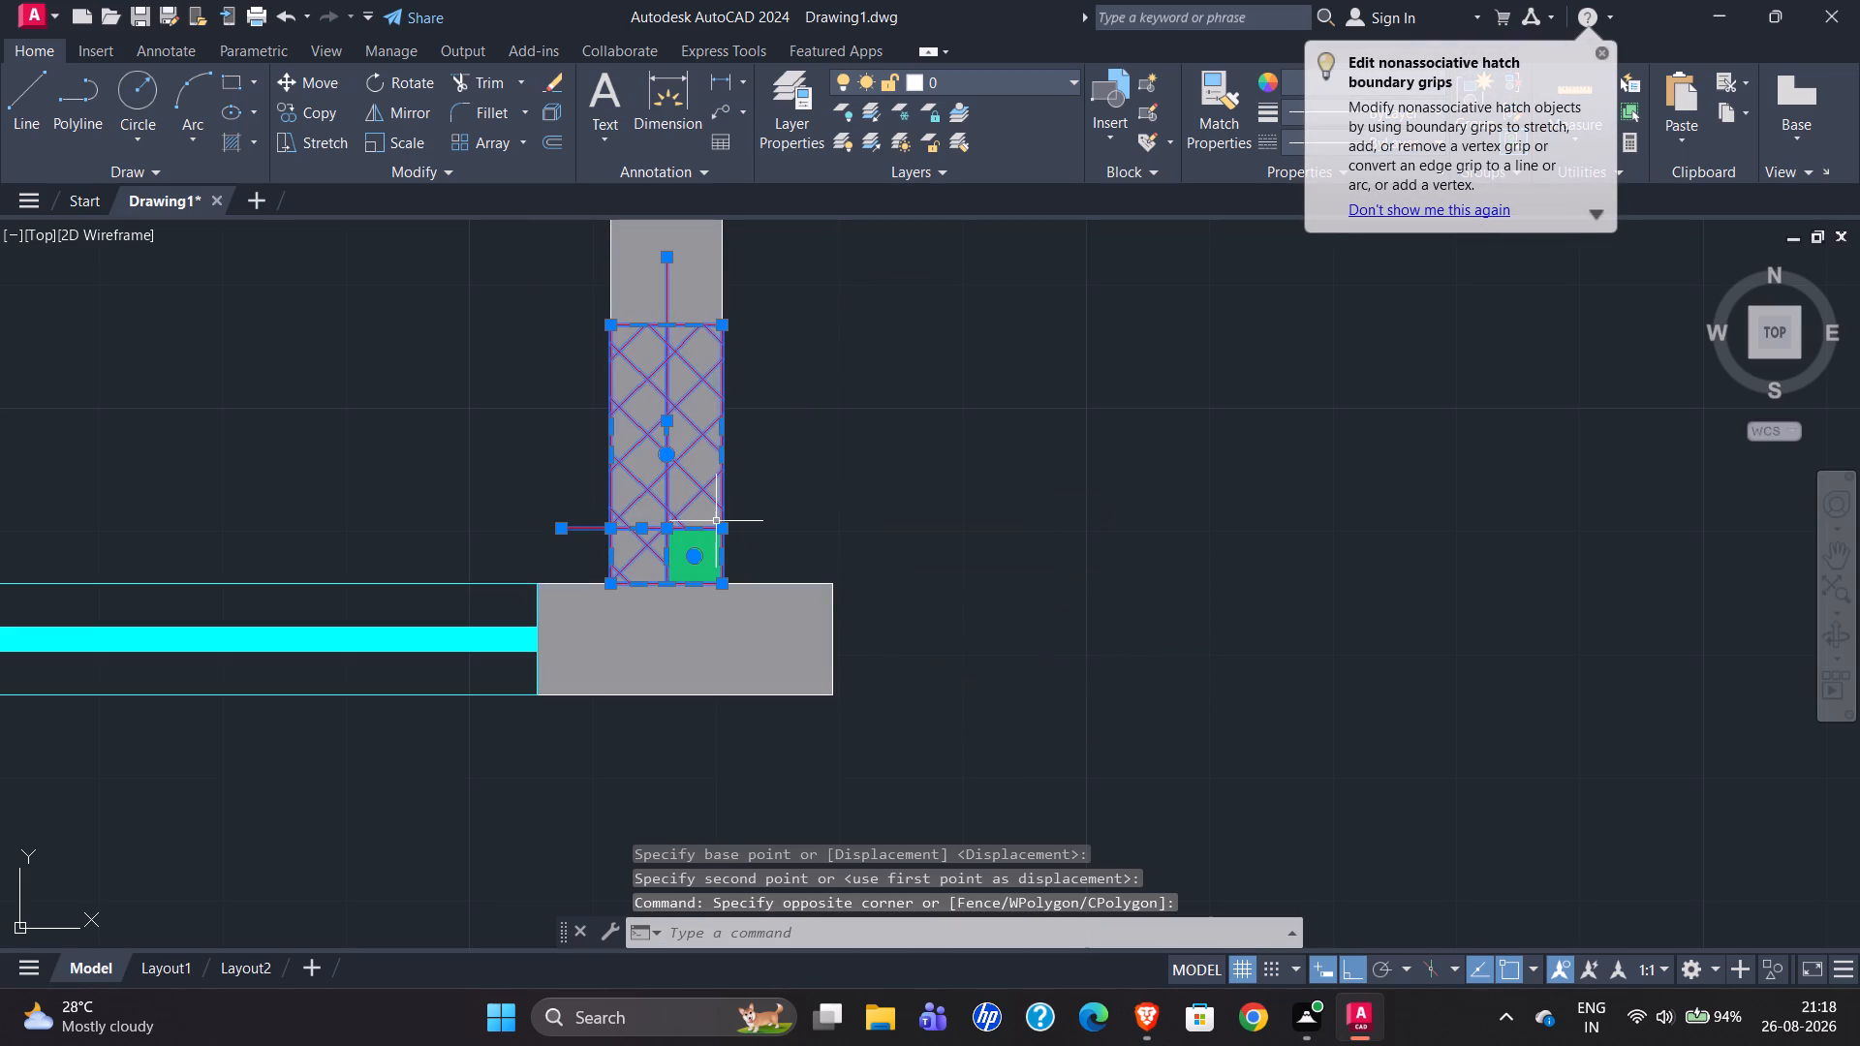
key(m)
key(Return)
scroll(658, 609, up, 1)
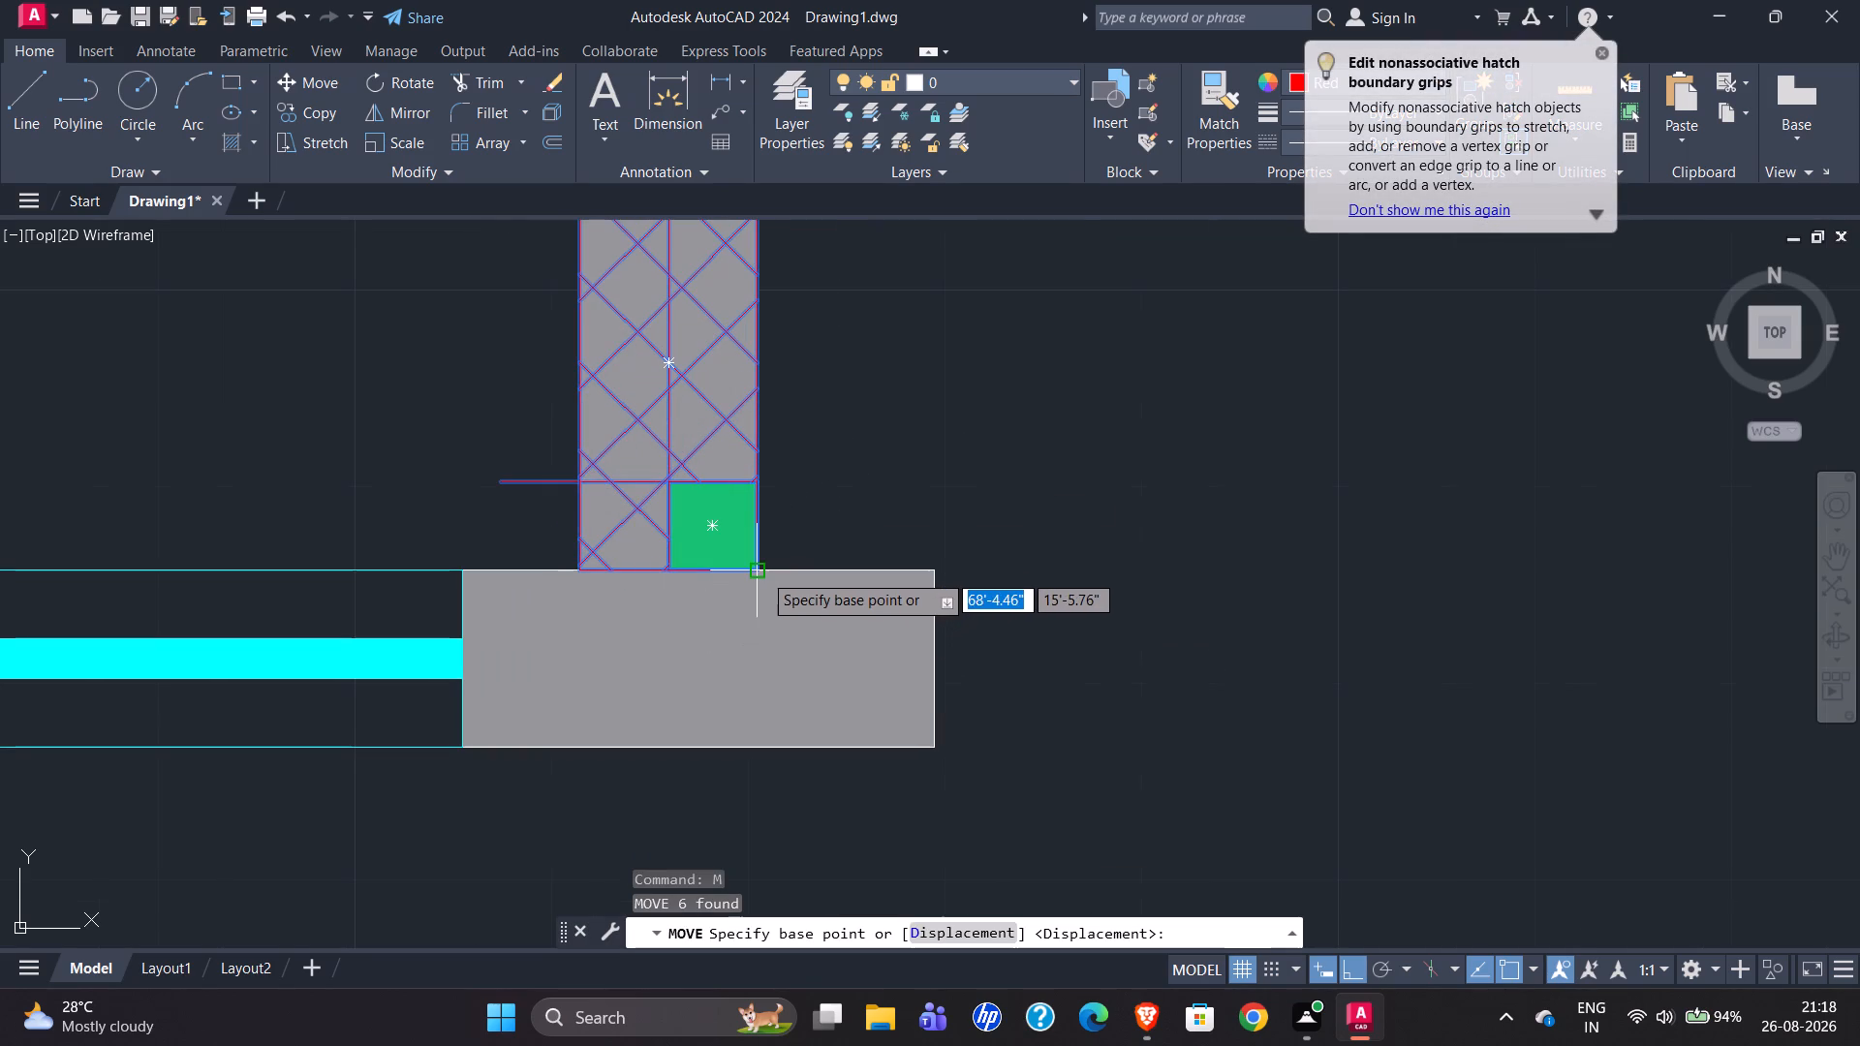
click(760, 569)
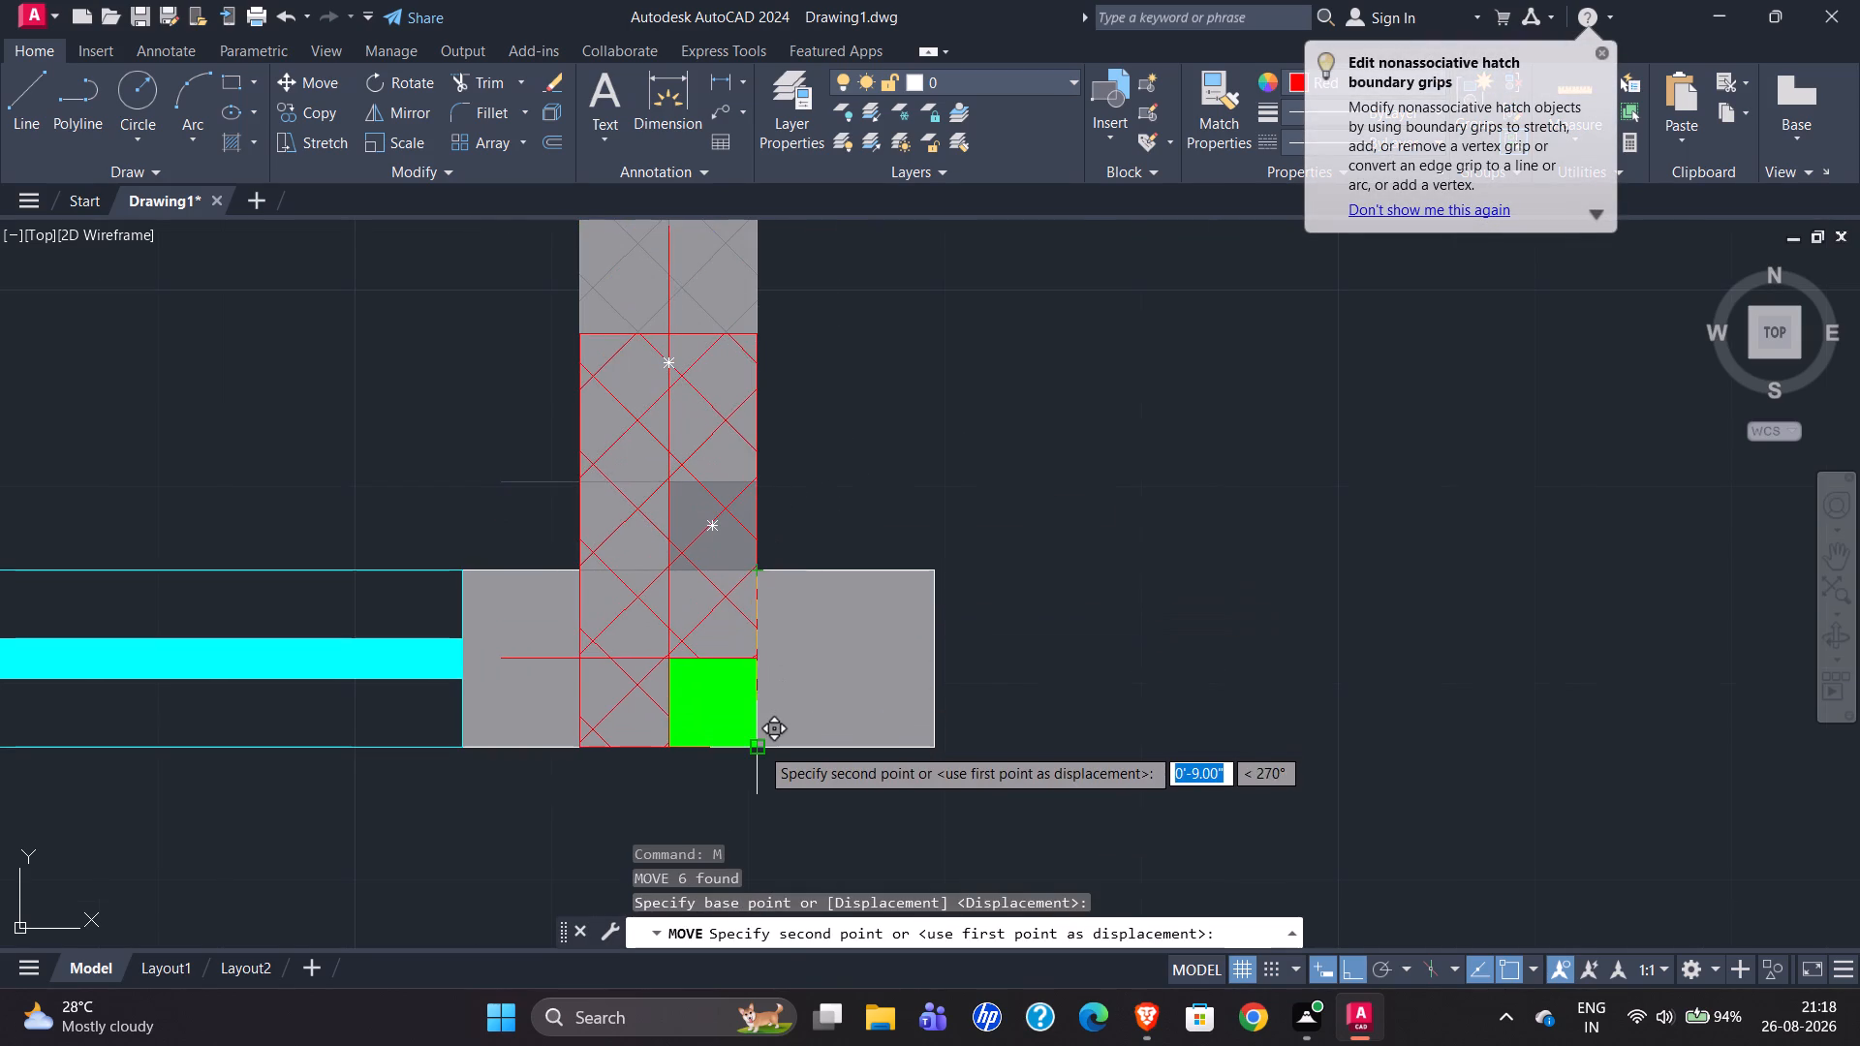
click(759, 746)
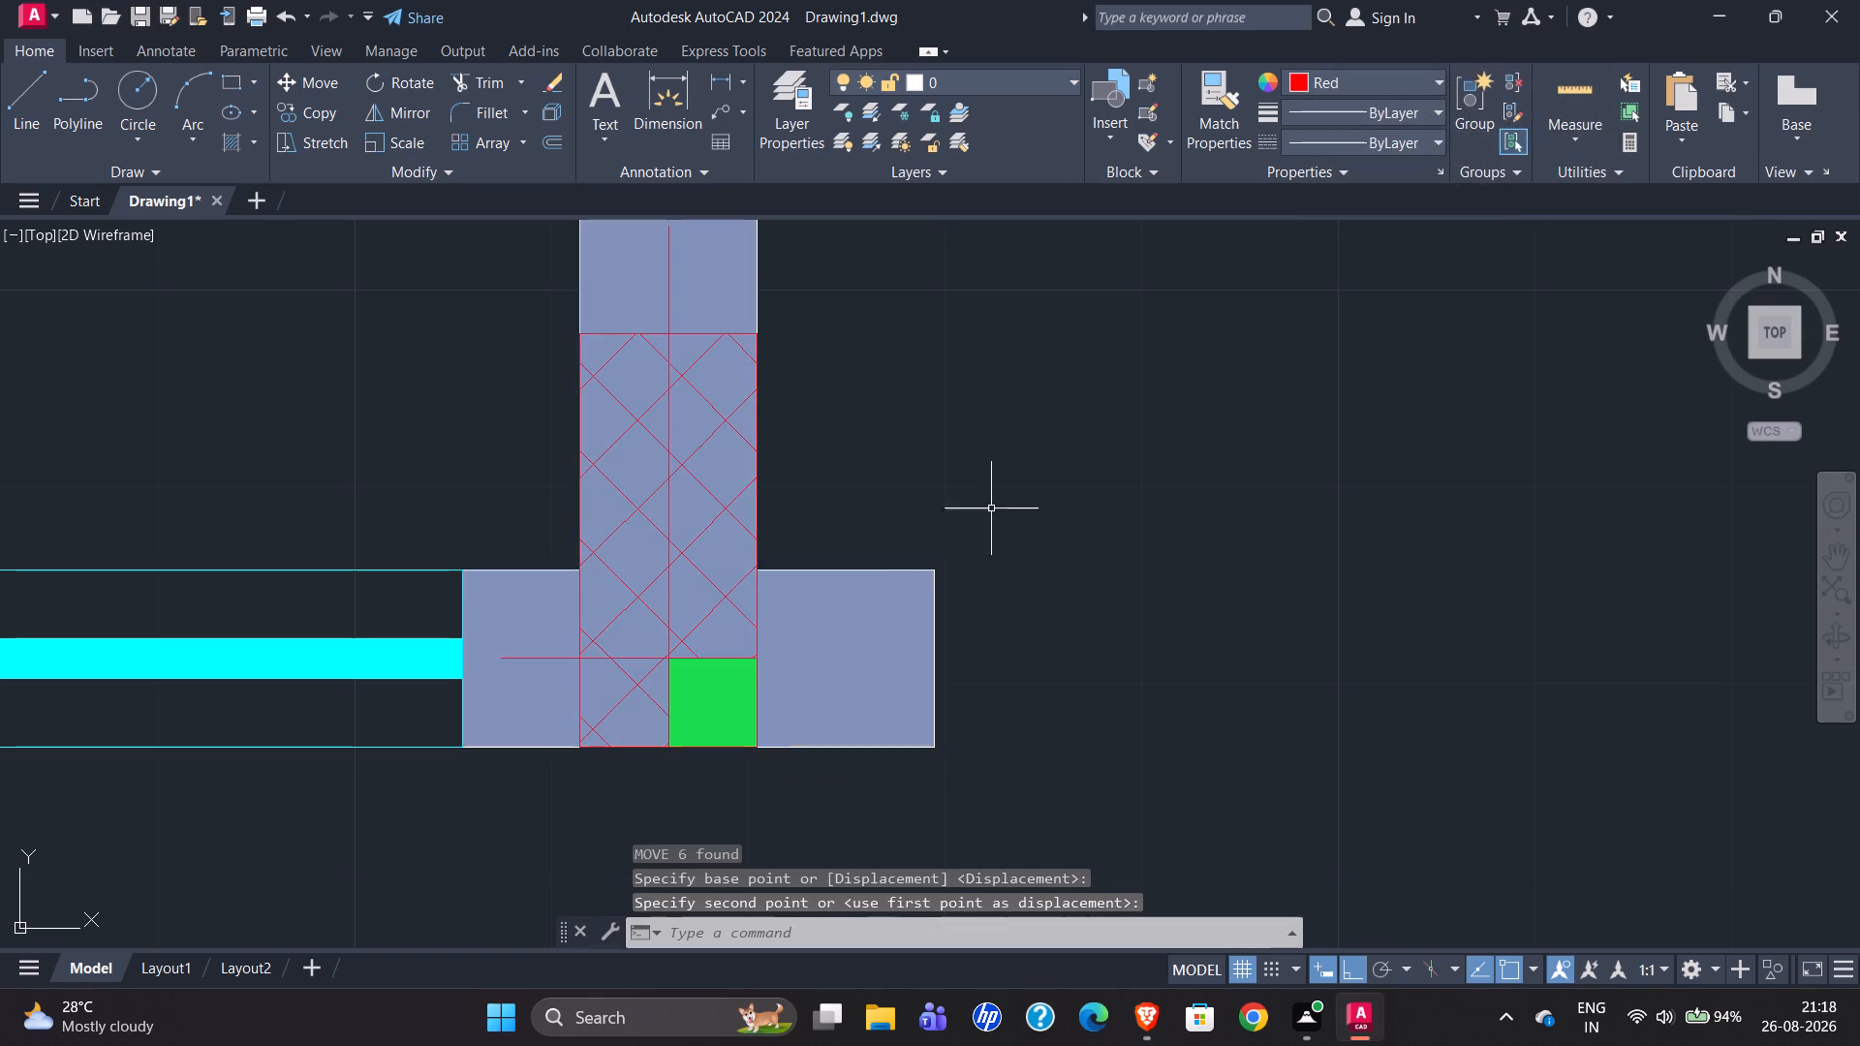
scroll(970, 516, down, 2)
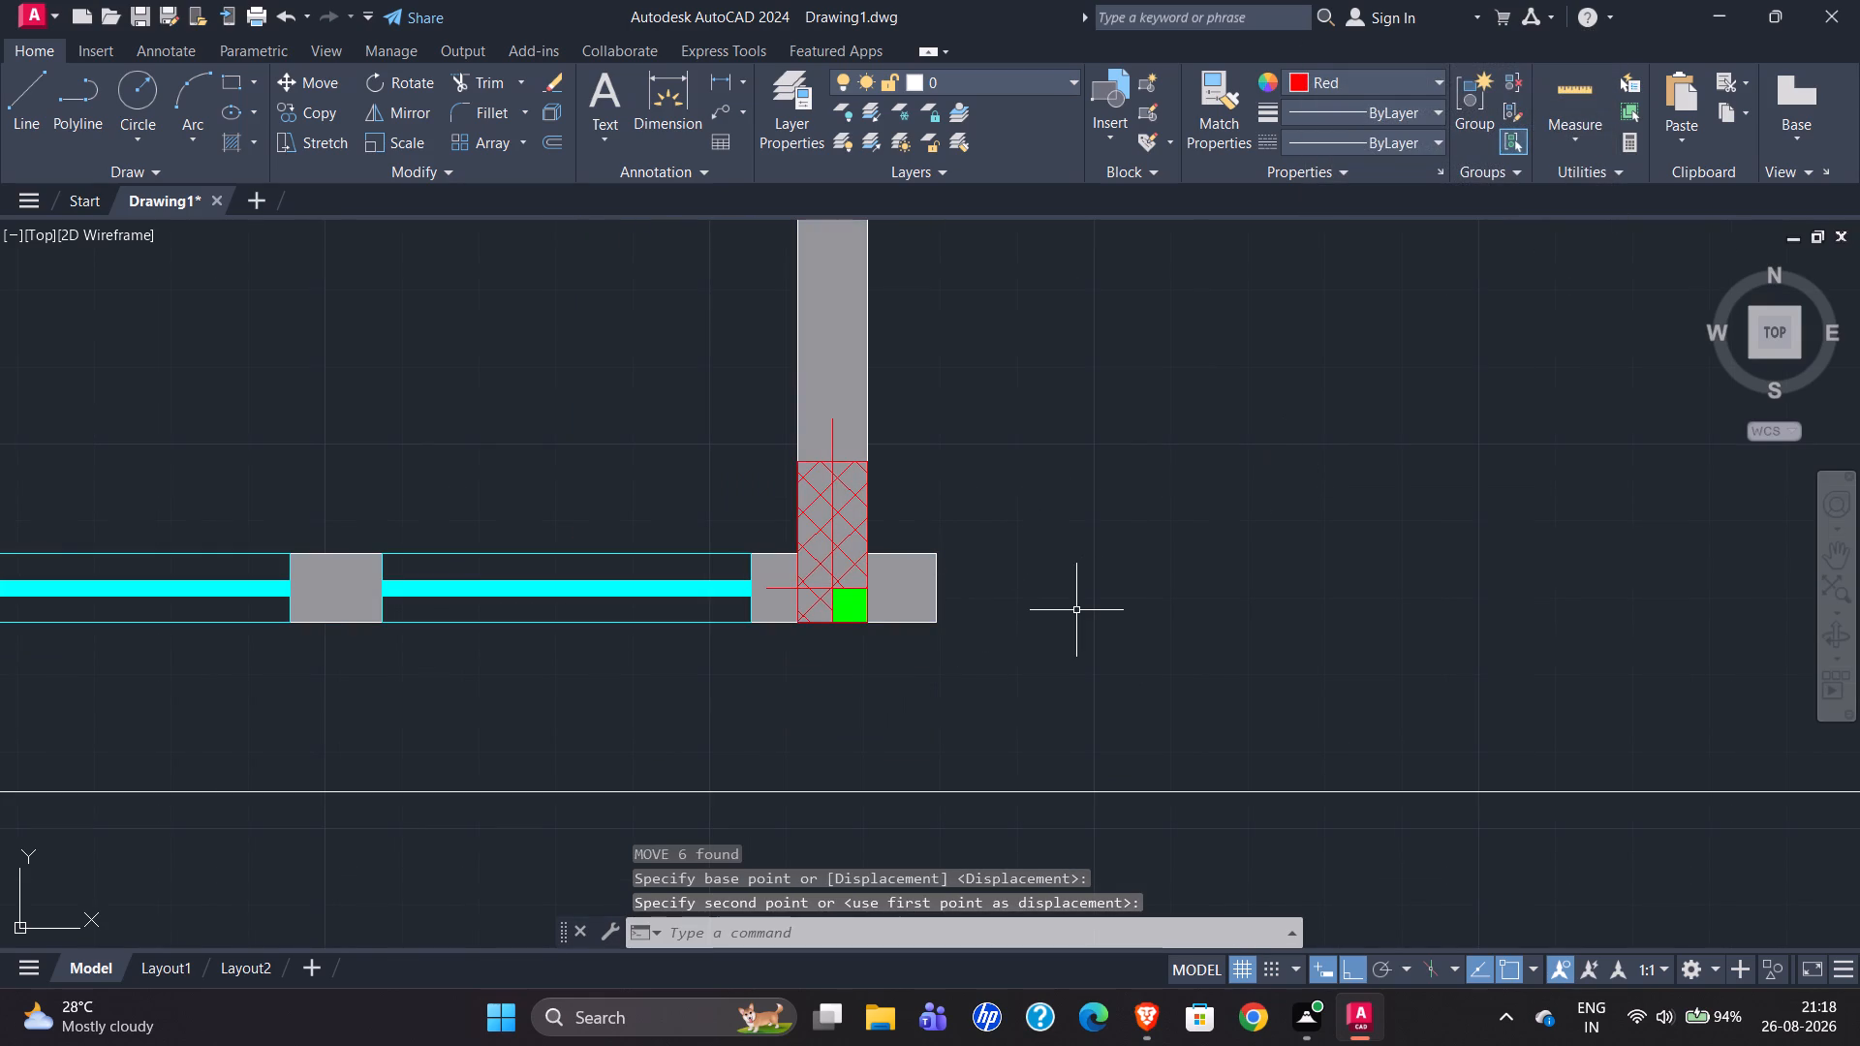
Examine the columns at the office room's southeast corner and along its east wall in the reference plan against the redrawn plan.
scroll(804, 513, up, 4)
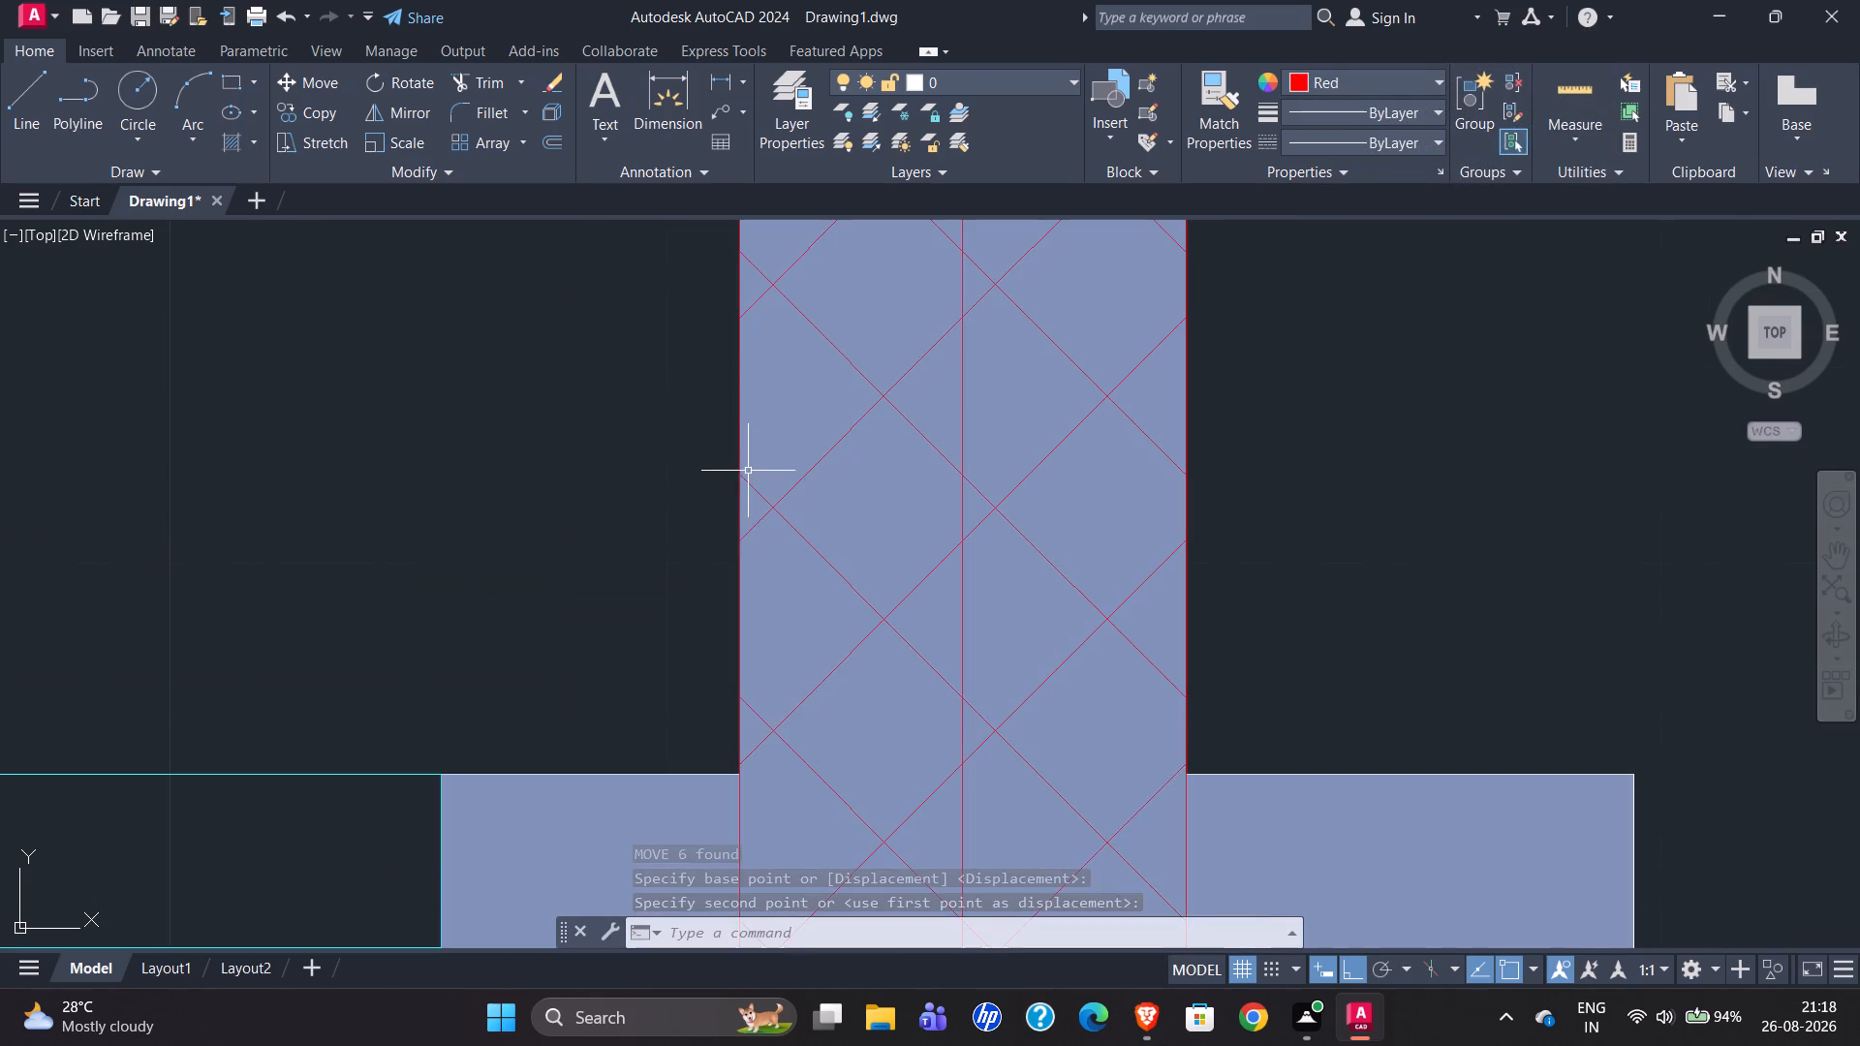
scroll(734, 508, down, 3)
scroll(956, 562, down, 2)
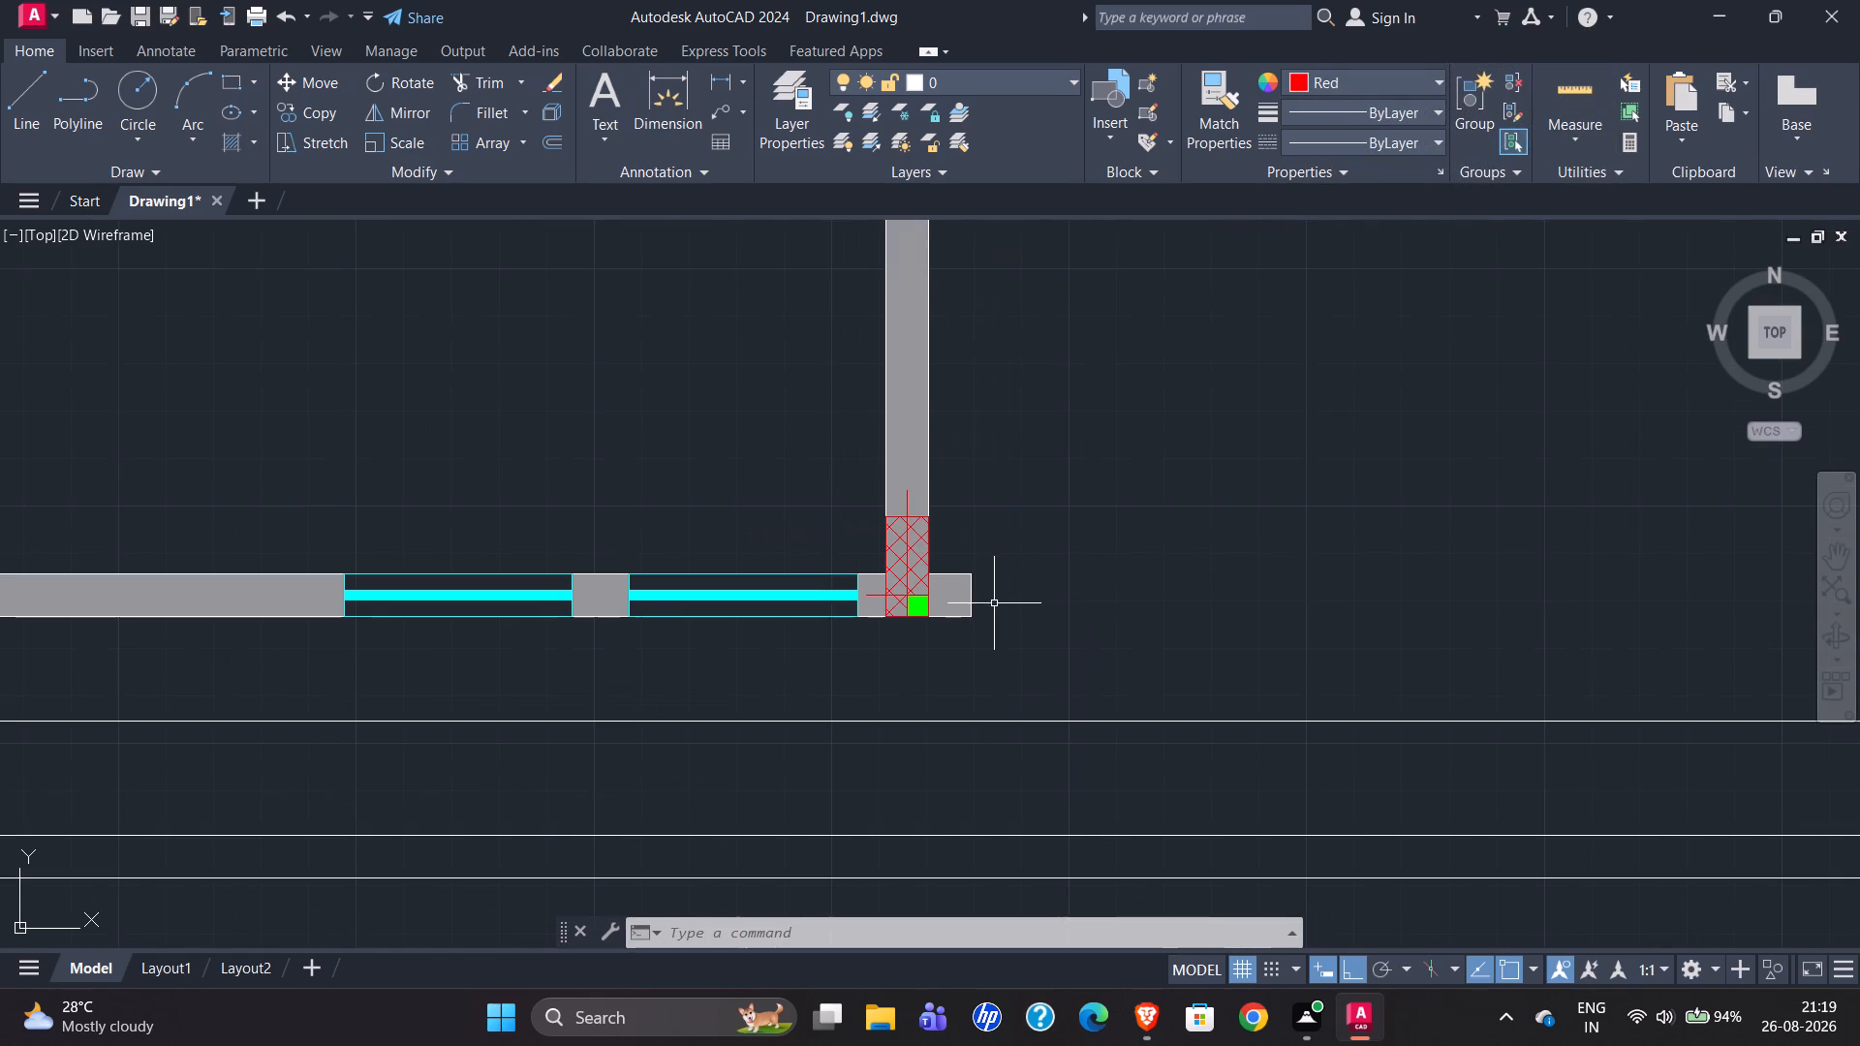
scroll(904, 558, up, 1)
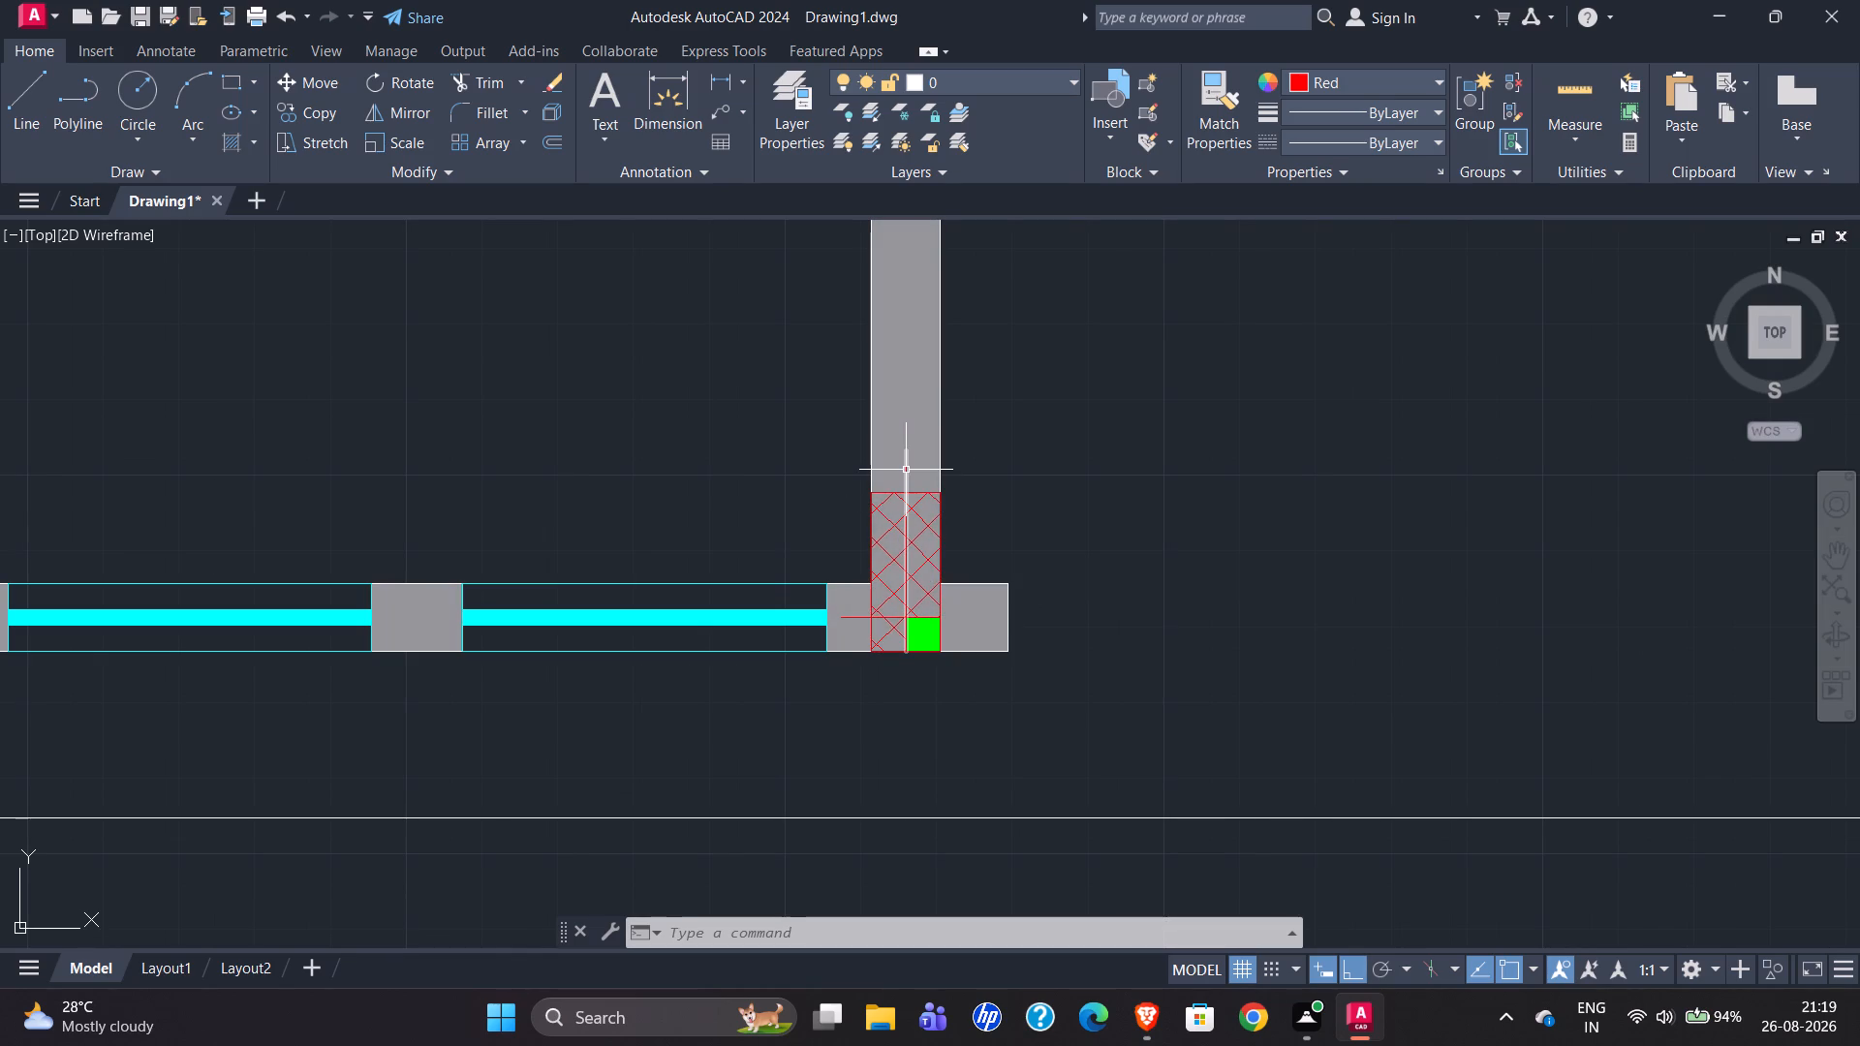
scroll(908, 626, up, 4)
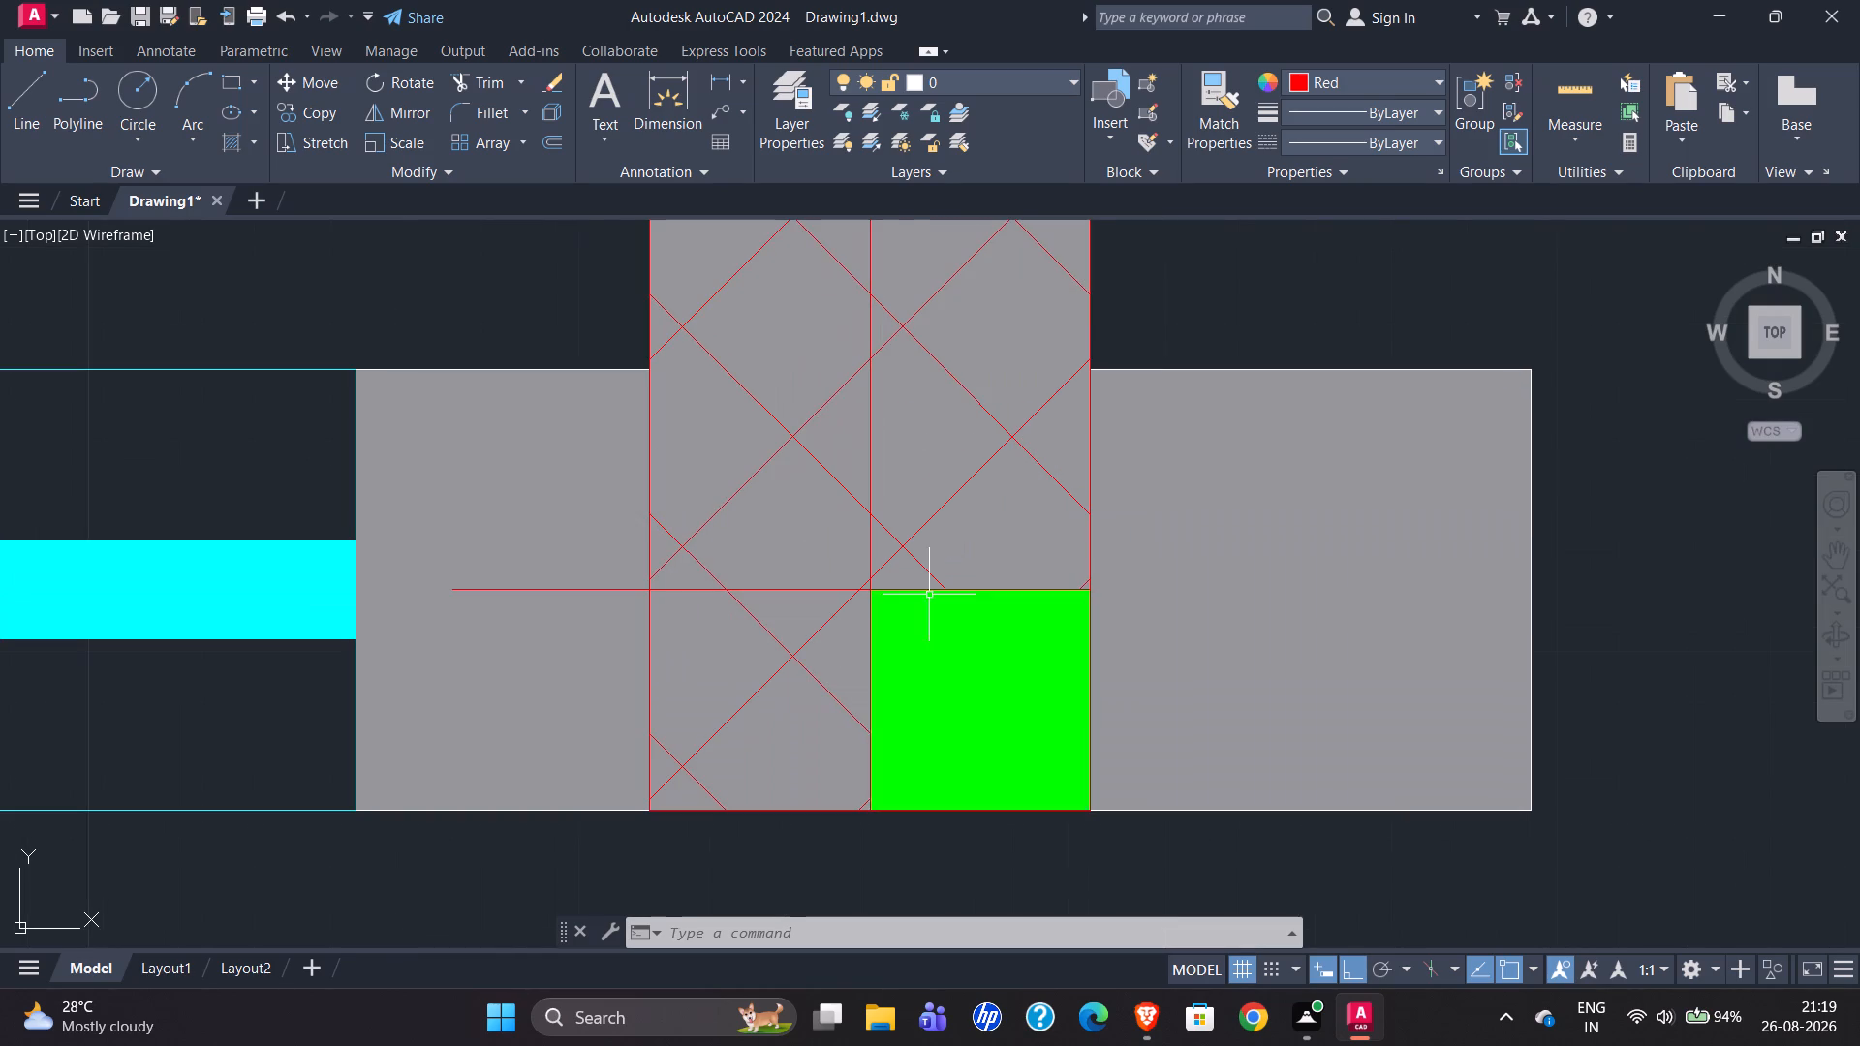
scroll(982, 647, down, 4)
scroll(832, 697, down, 2)
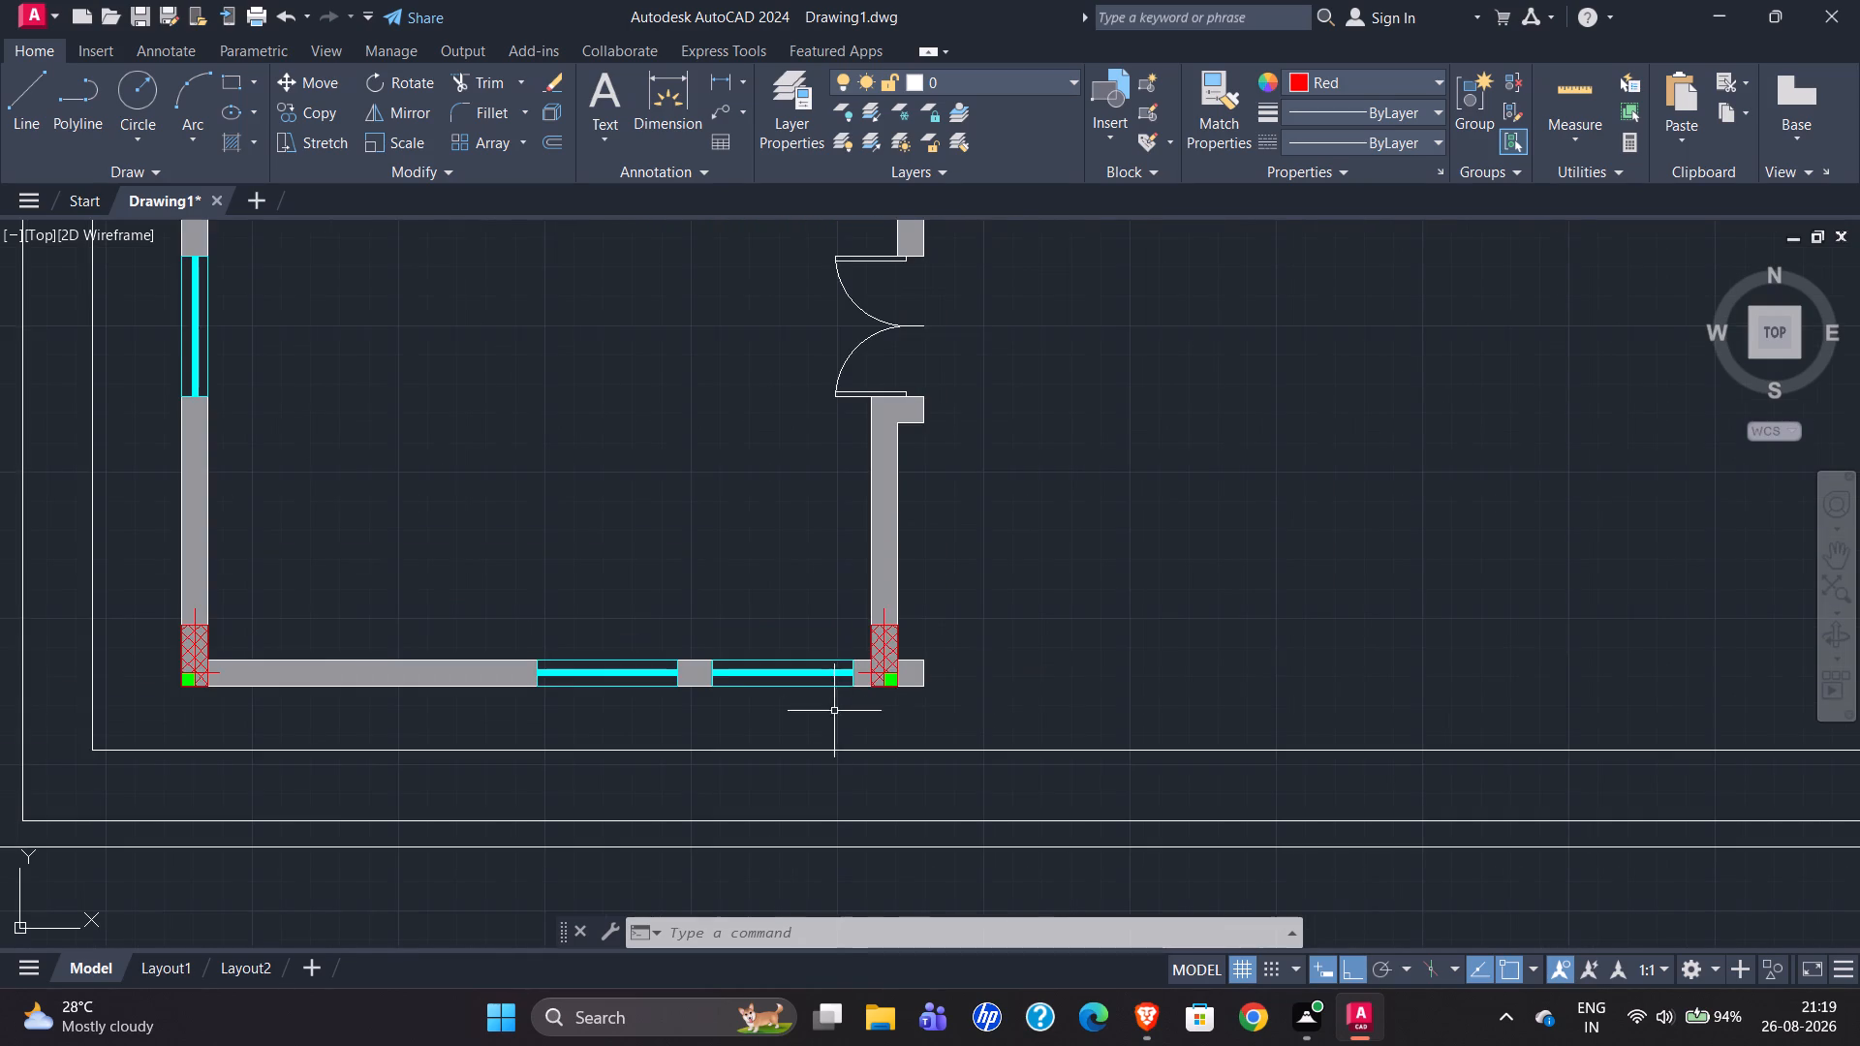
scroll(1069, 676, down, 1)
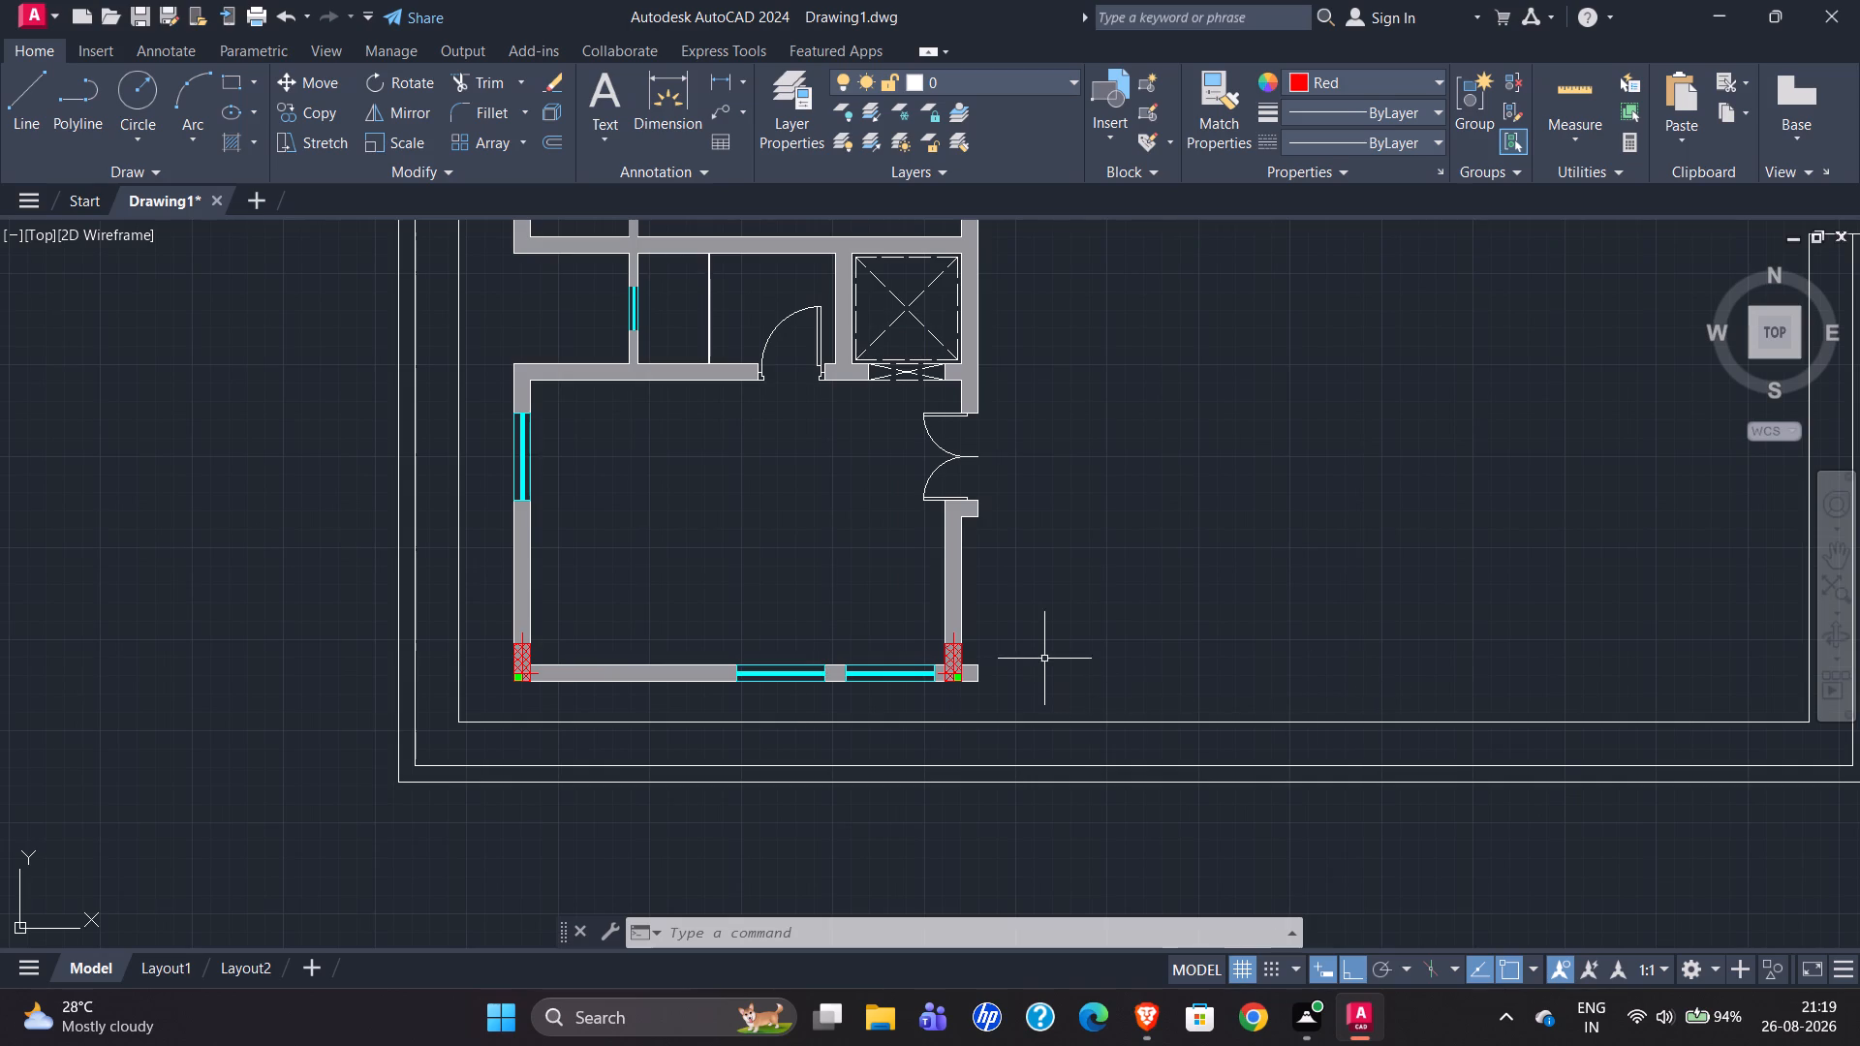
scroll(1137, 635, down, 2)
scroll(1021, 618, down, 1)
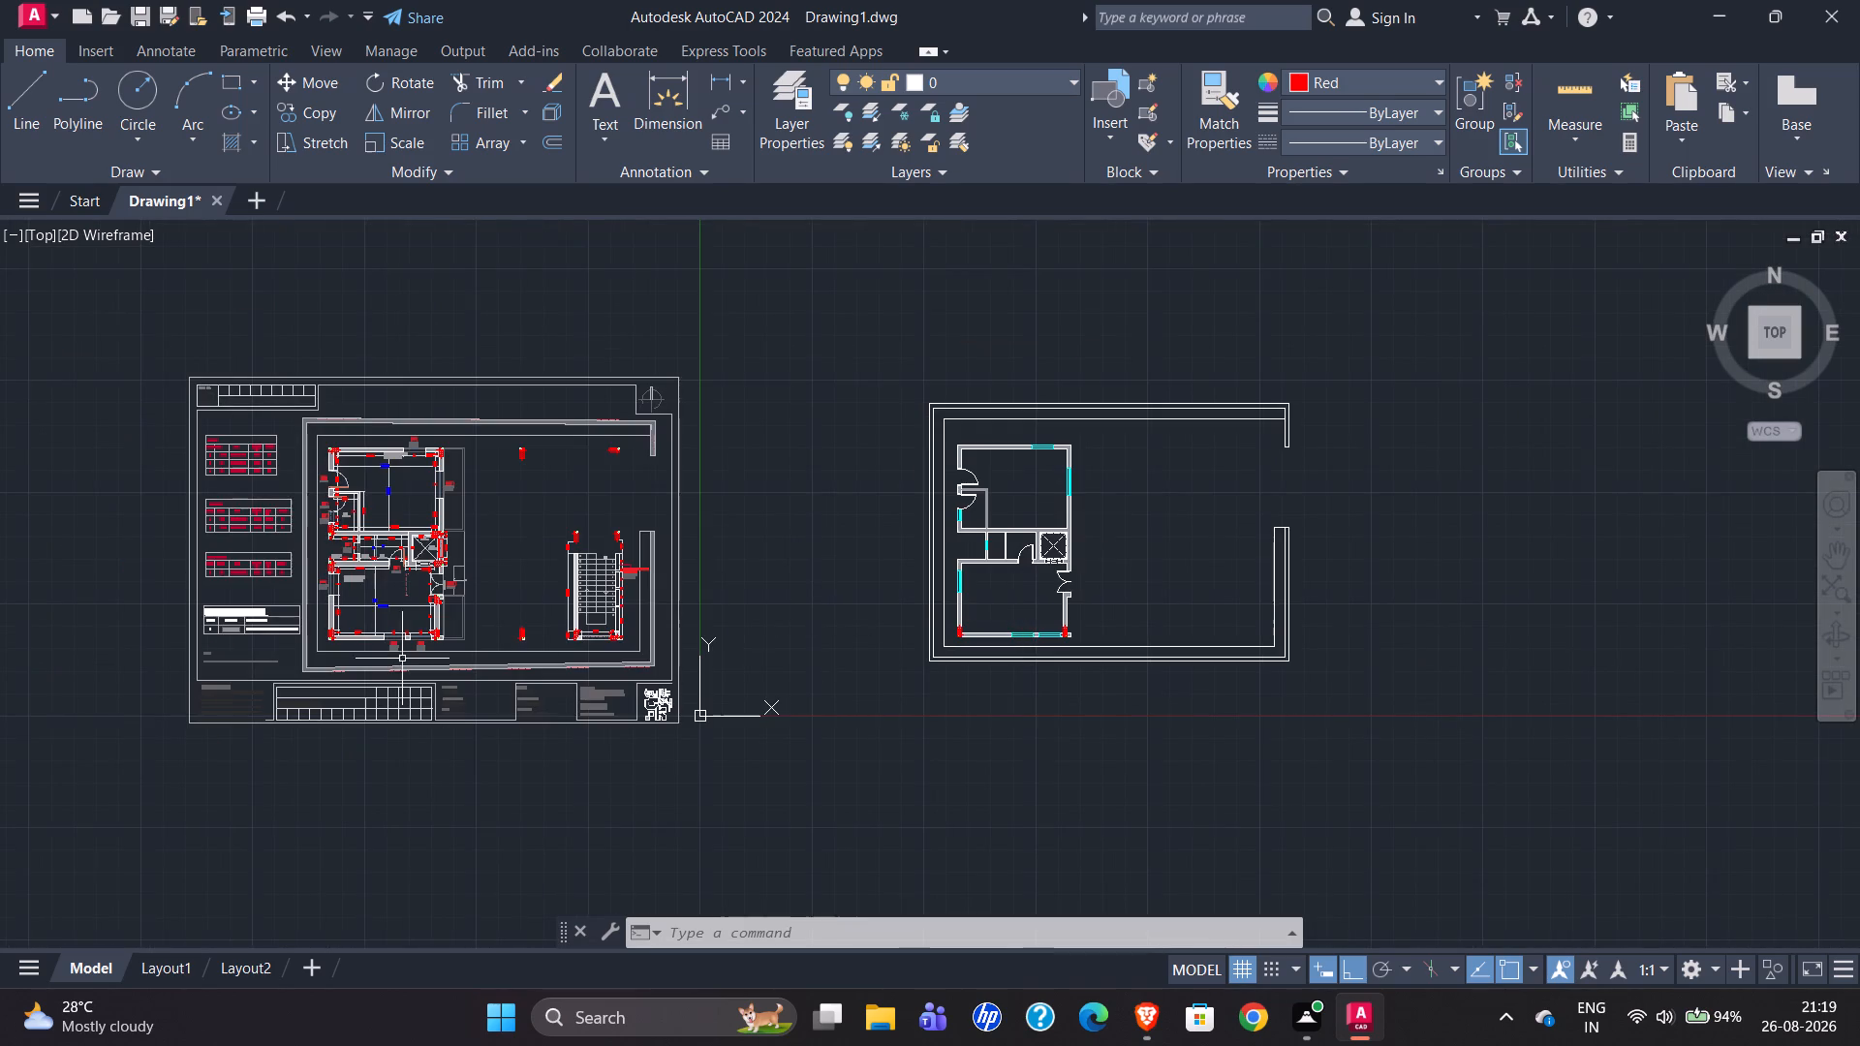
scroll(370, 630, up, 5)
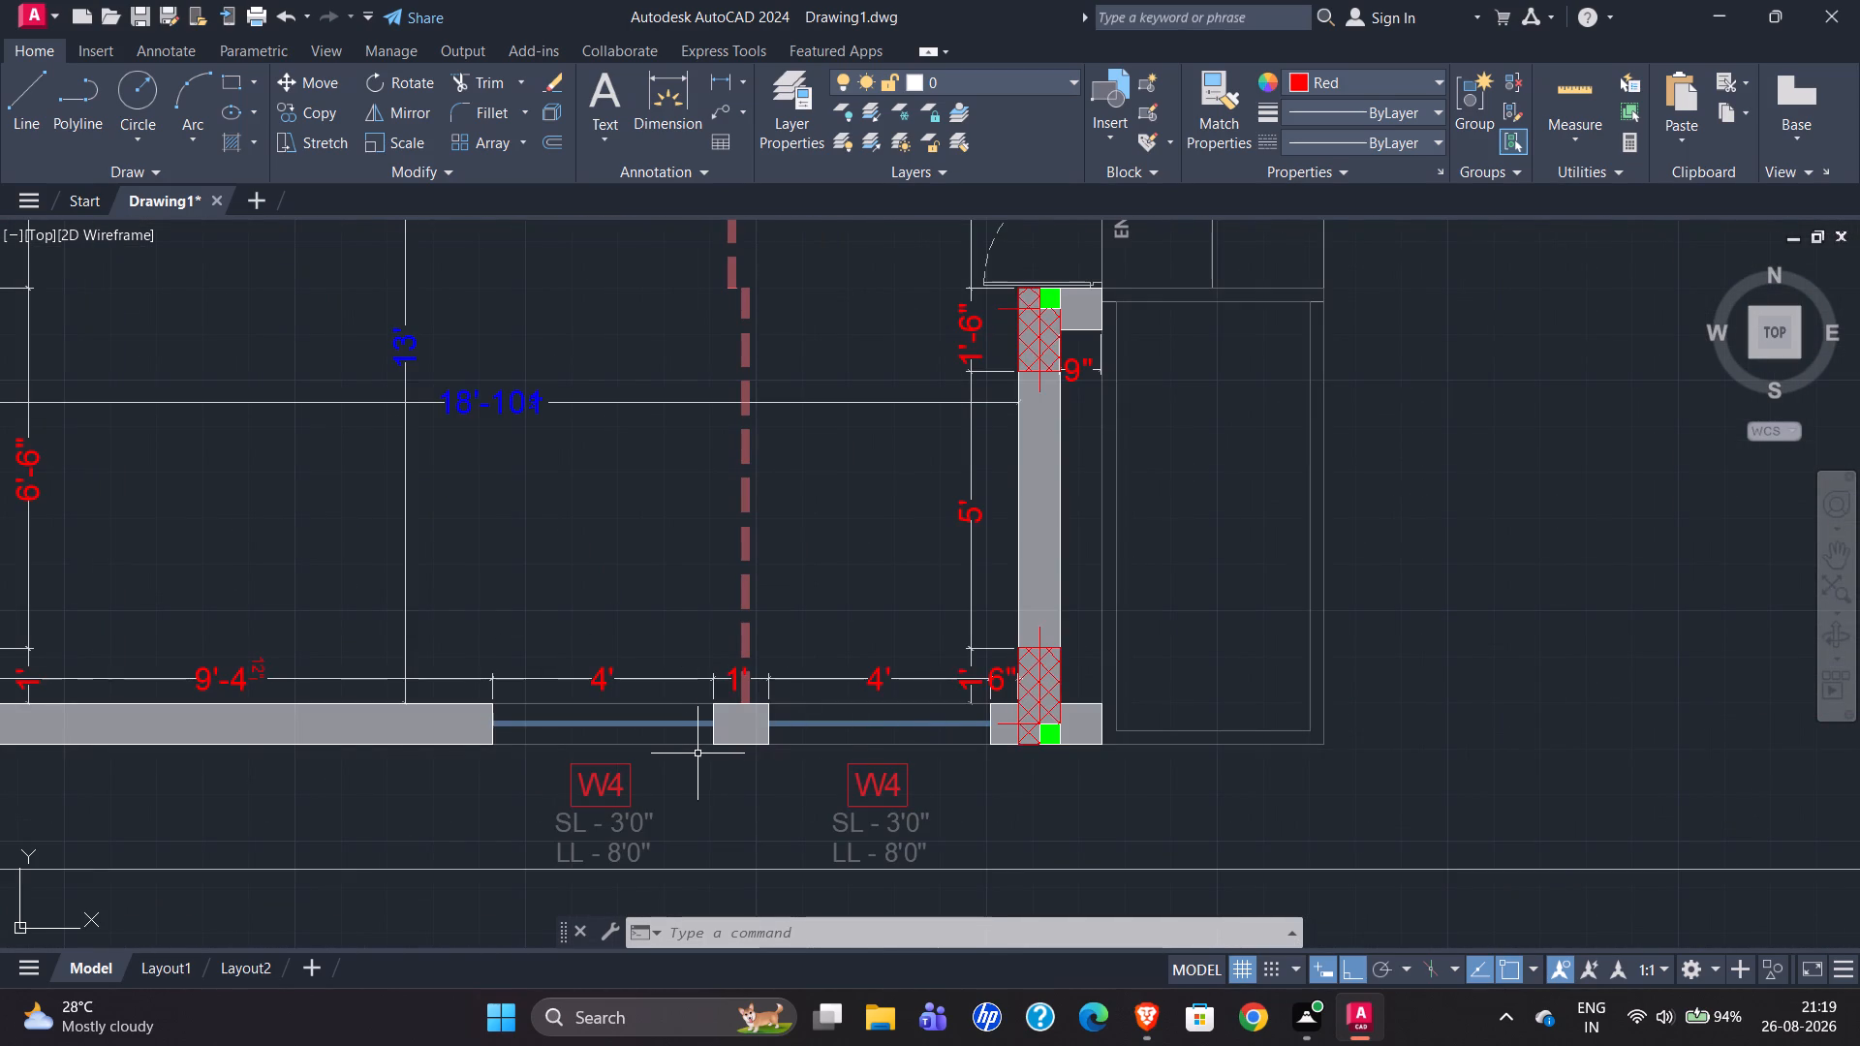
scroll(824, 754, down, 1)
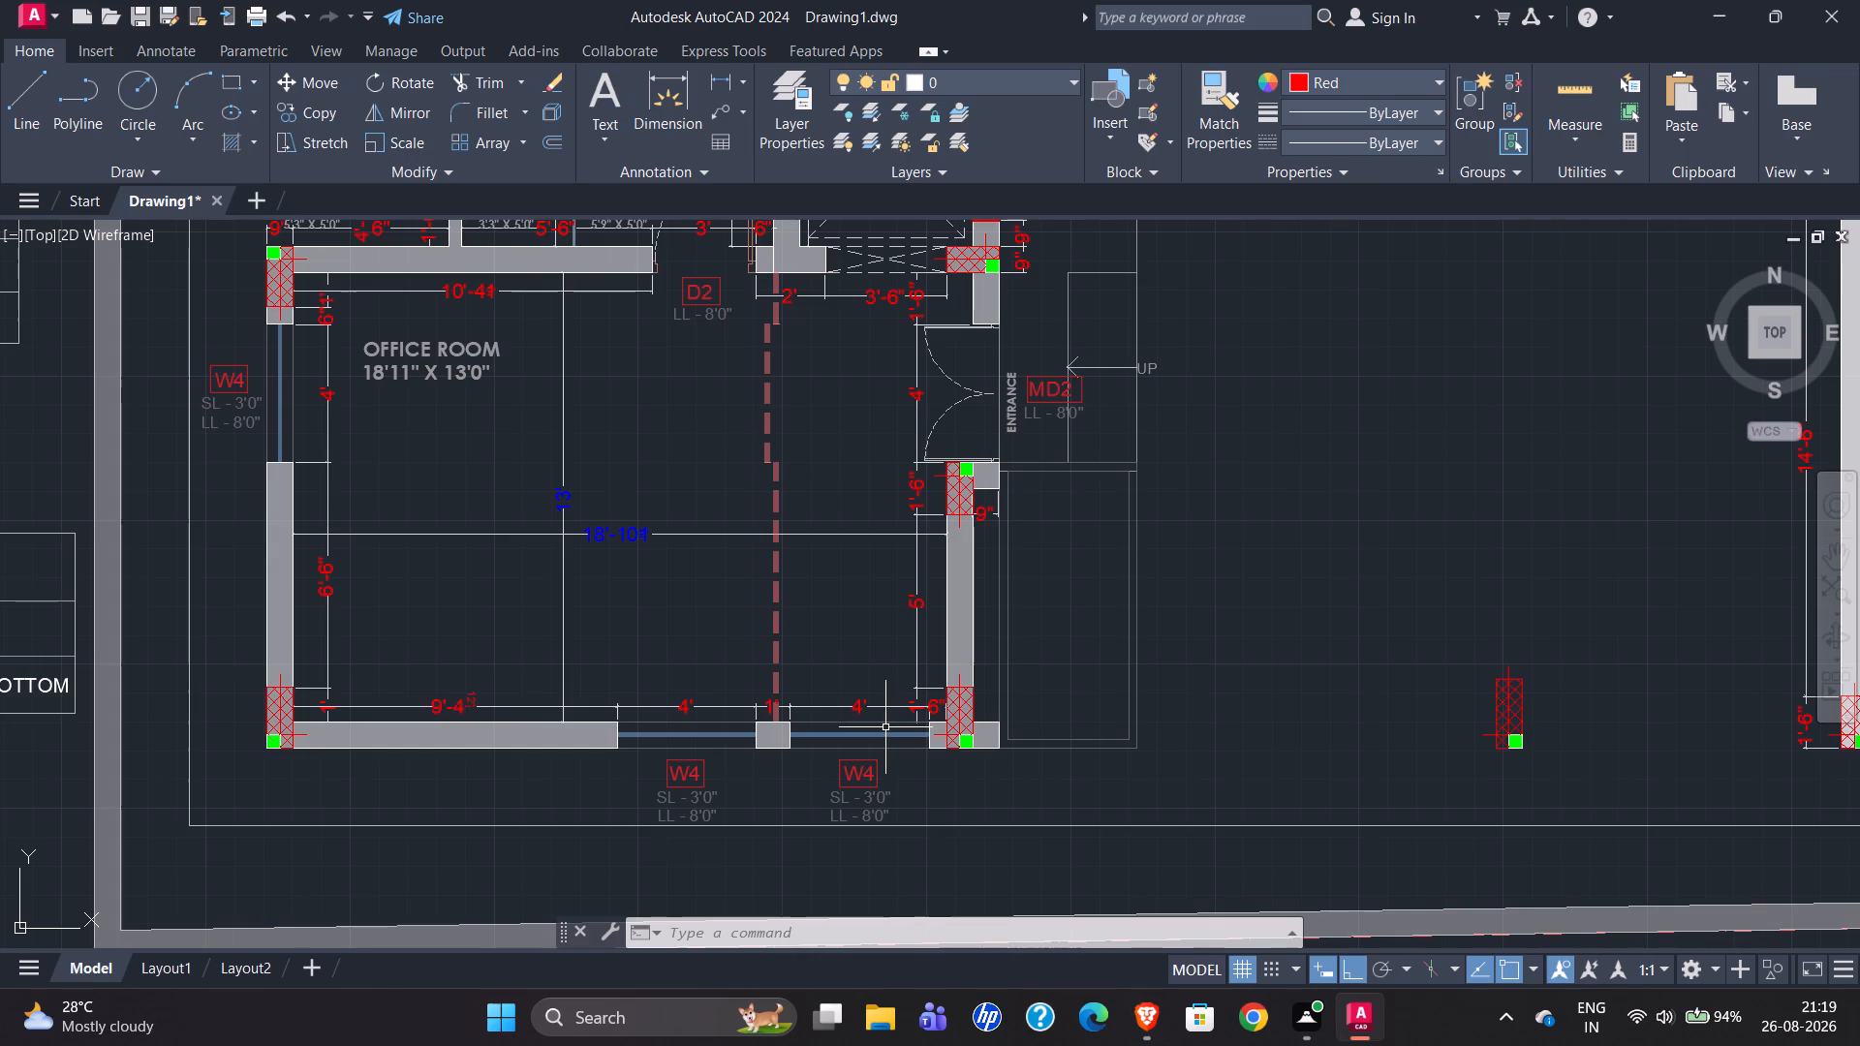
scroll(535, 726, down, 2)
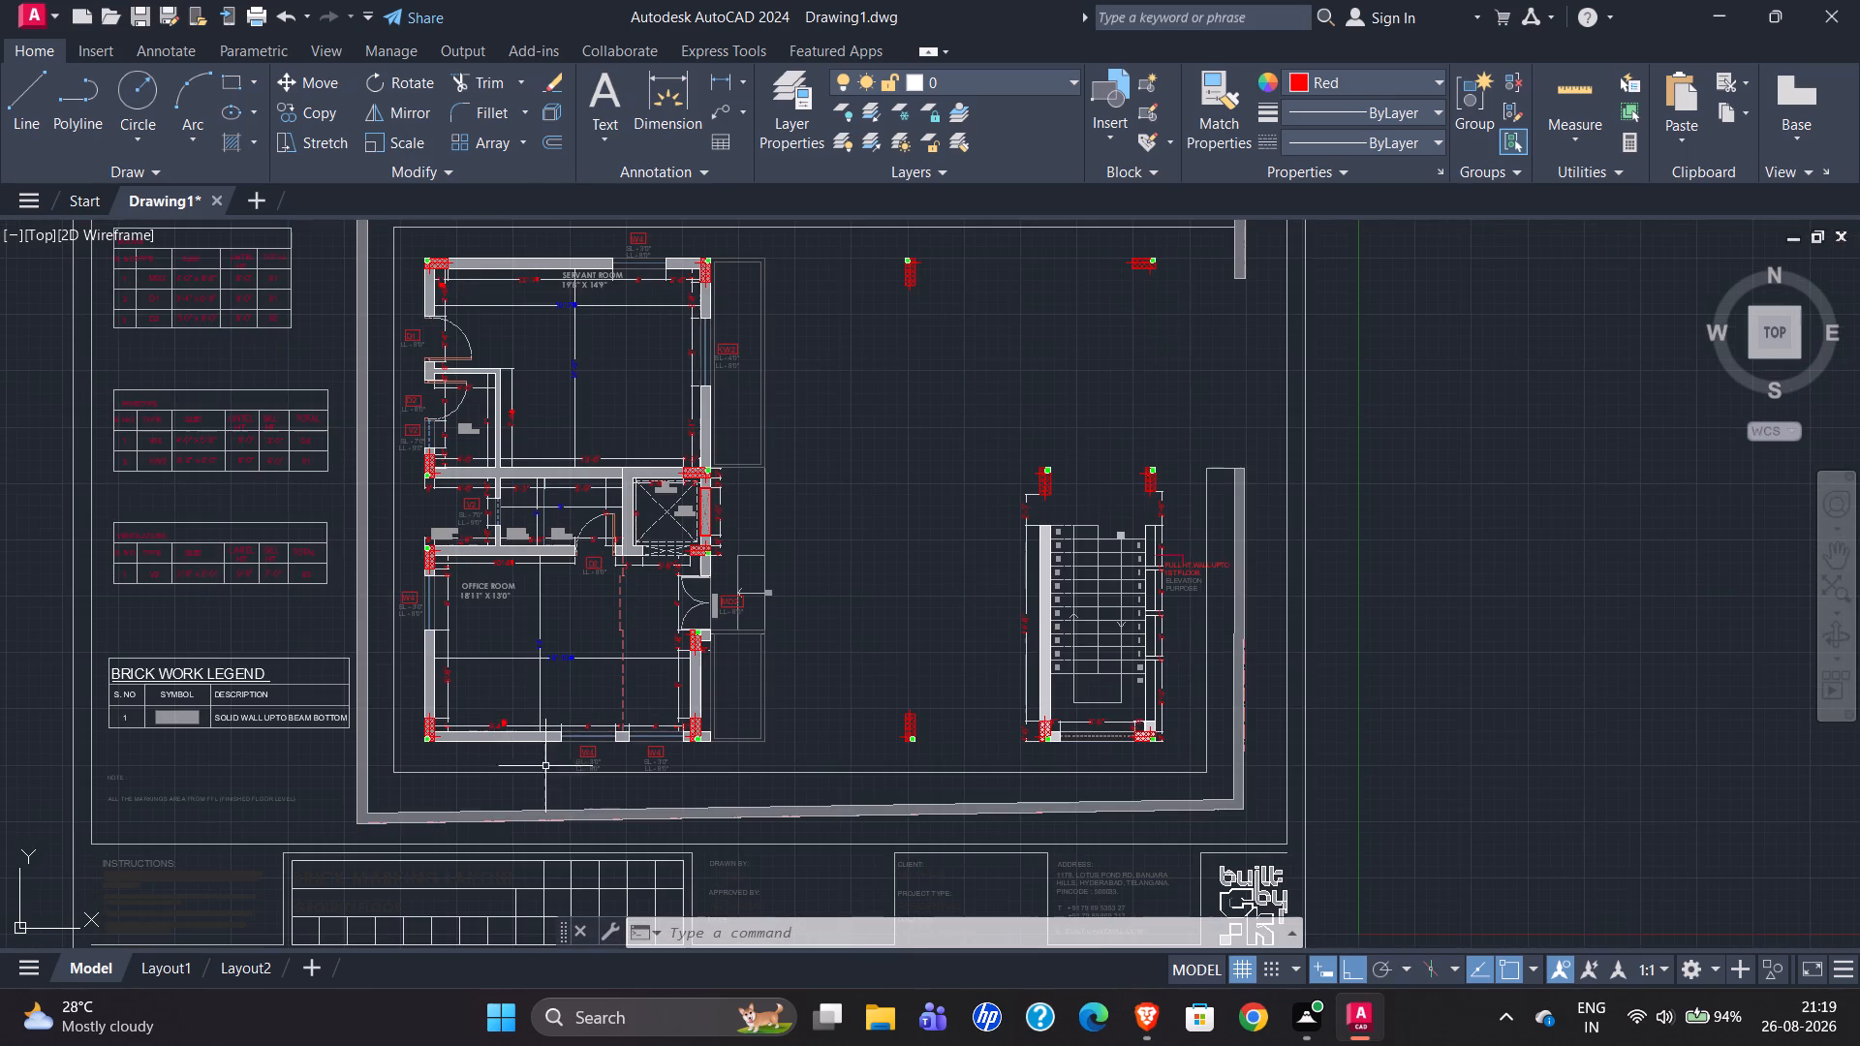
scroll(520, 807, down, 2)
scroll(1163, 768, up, 4)
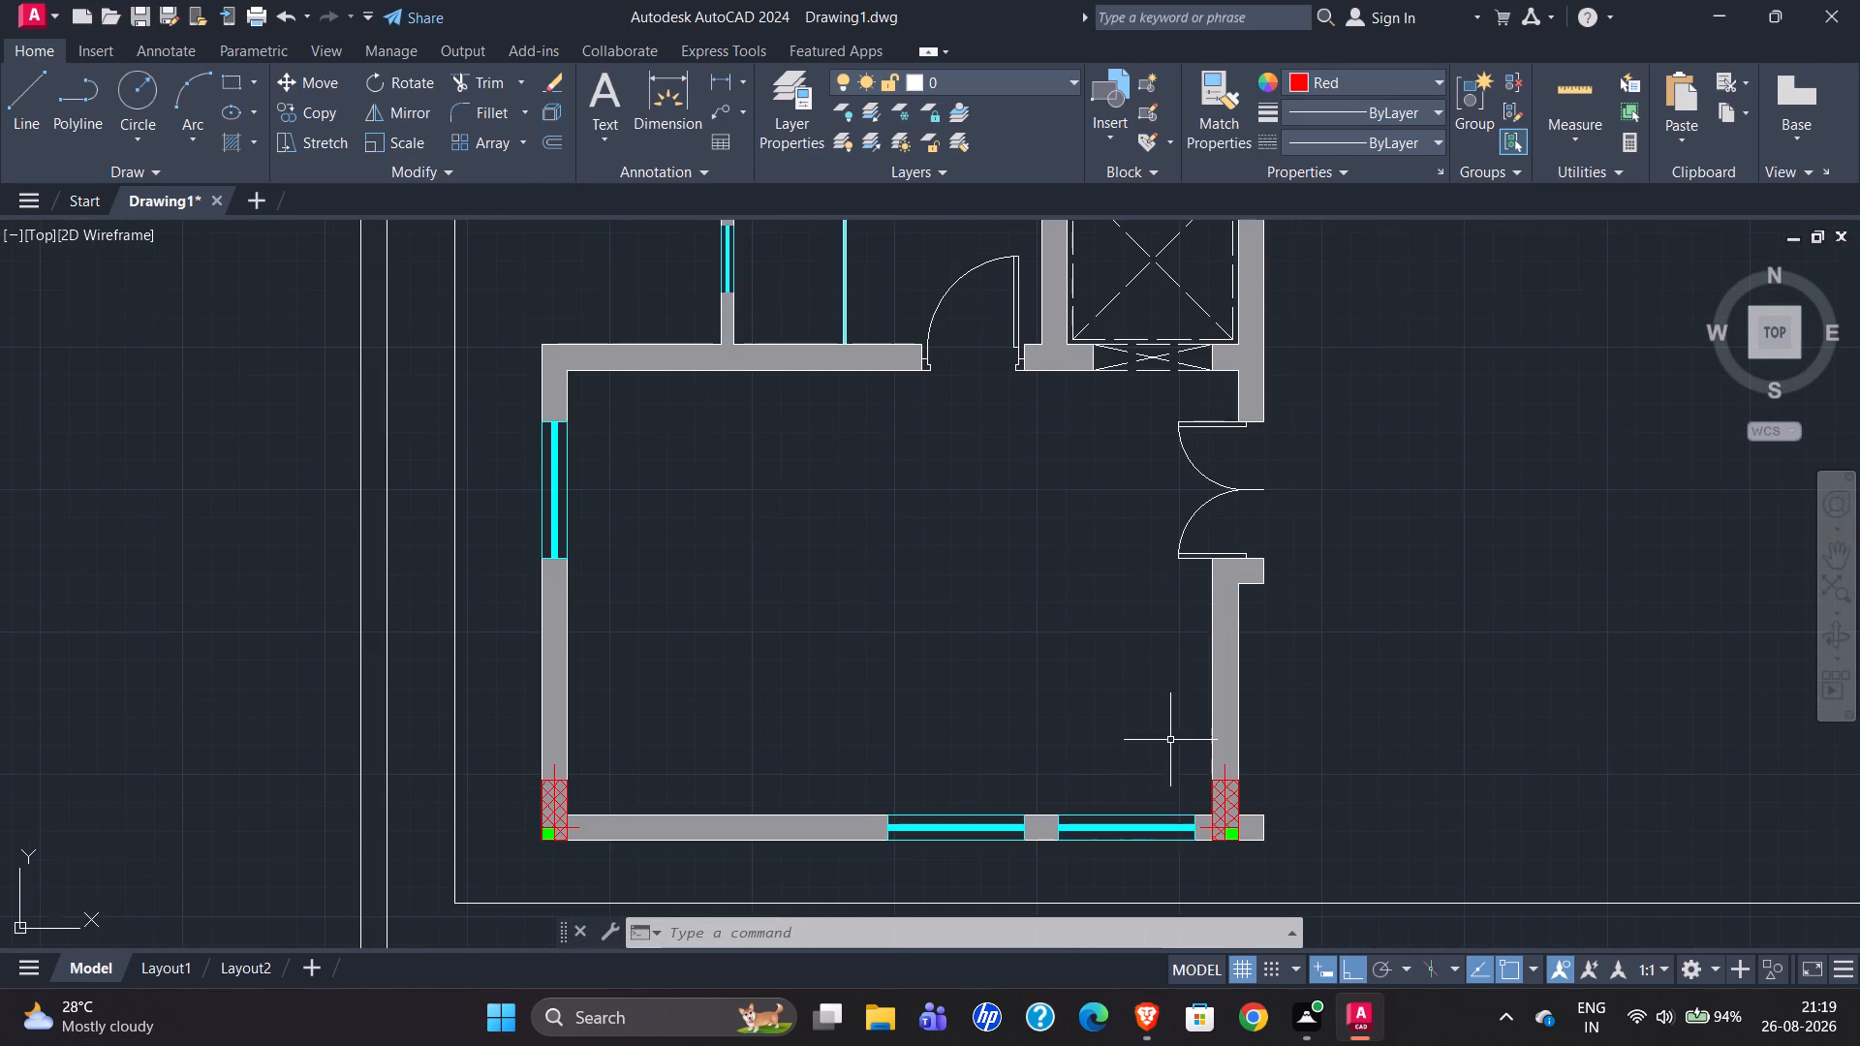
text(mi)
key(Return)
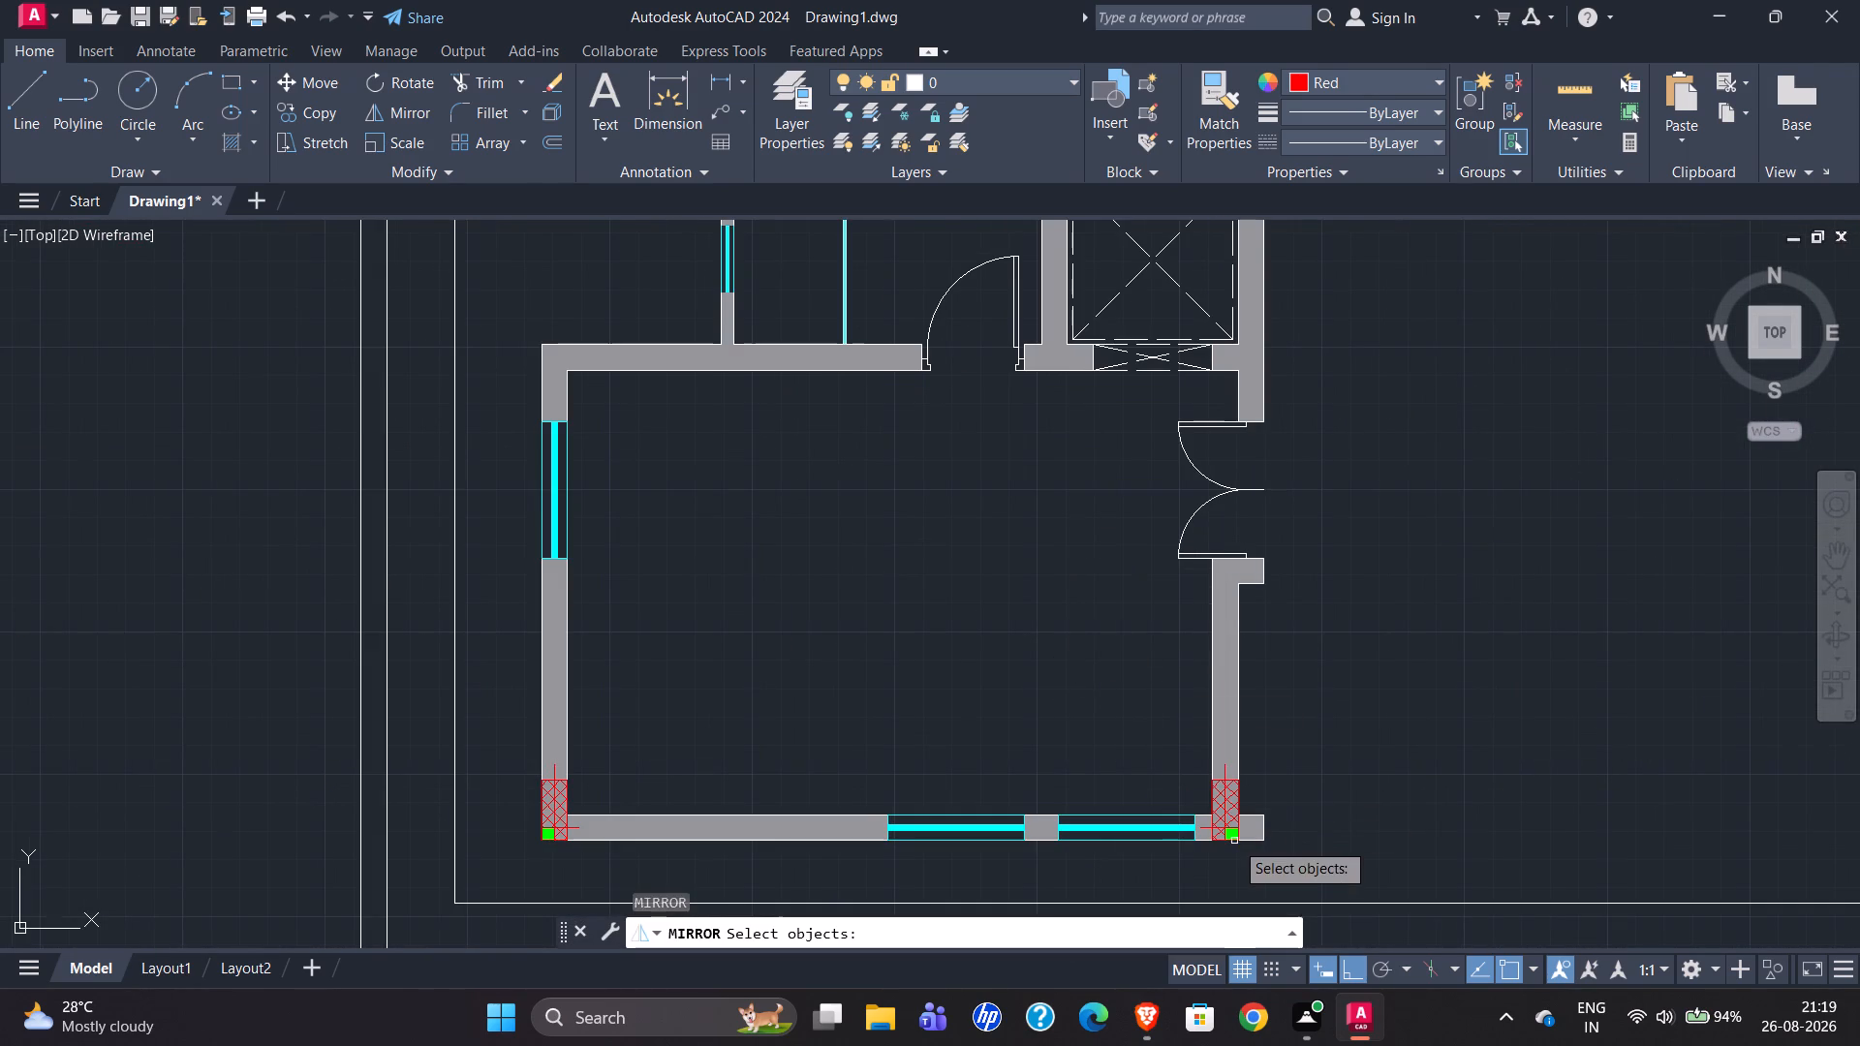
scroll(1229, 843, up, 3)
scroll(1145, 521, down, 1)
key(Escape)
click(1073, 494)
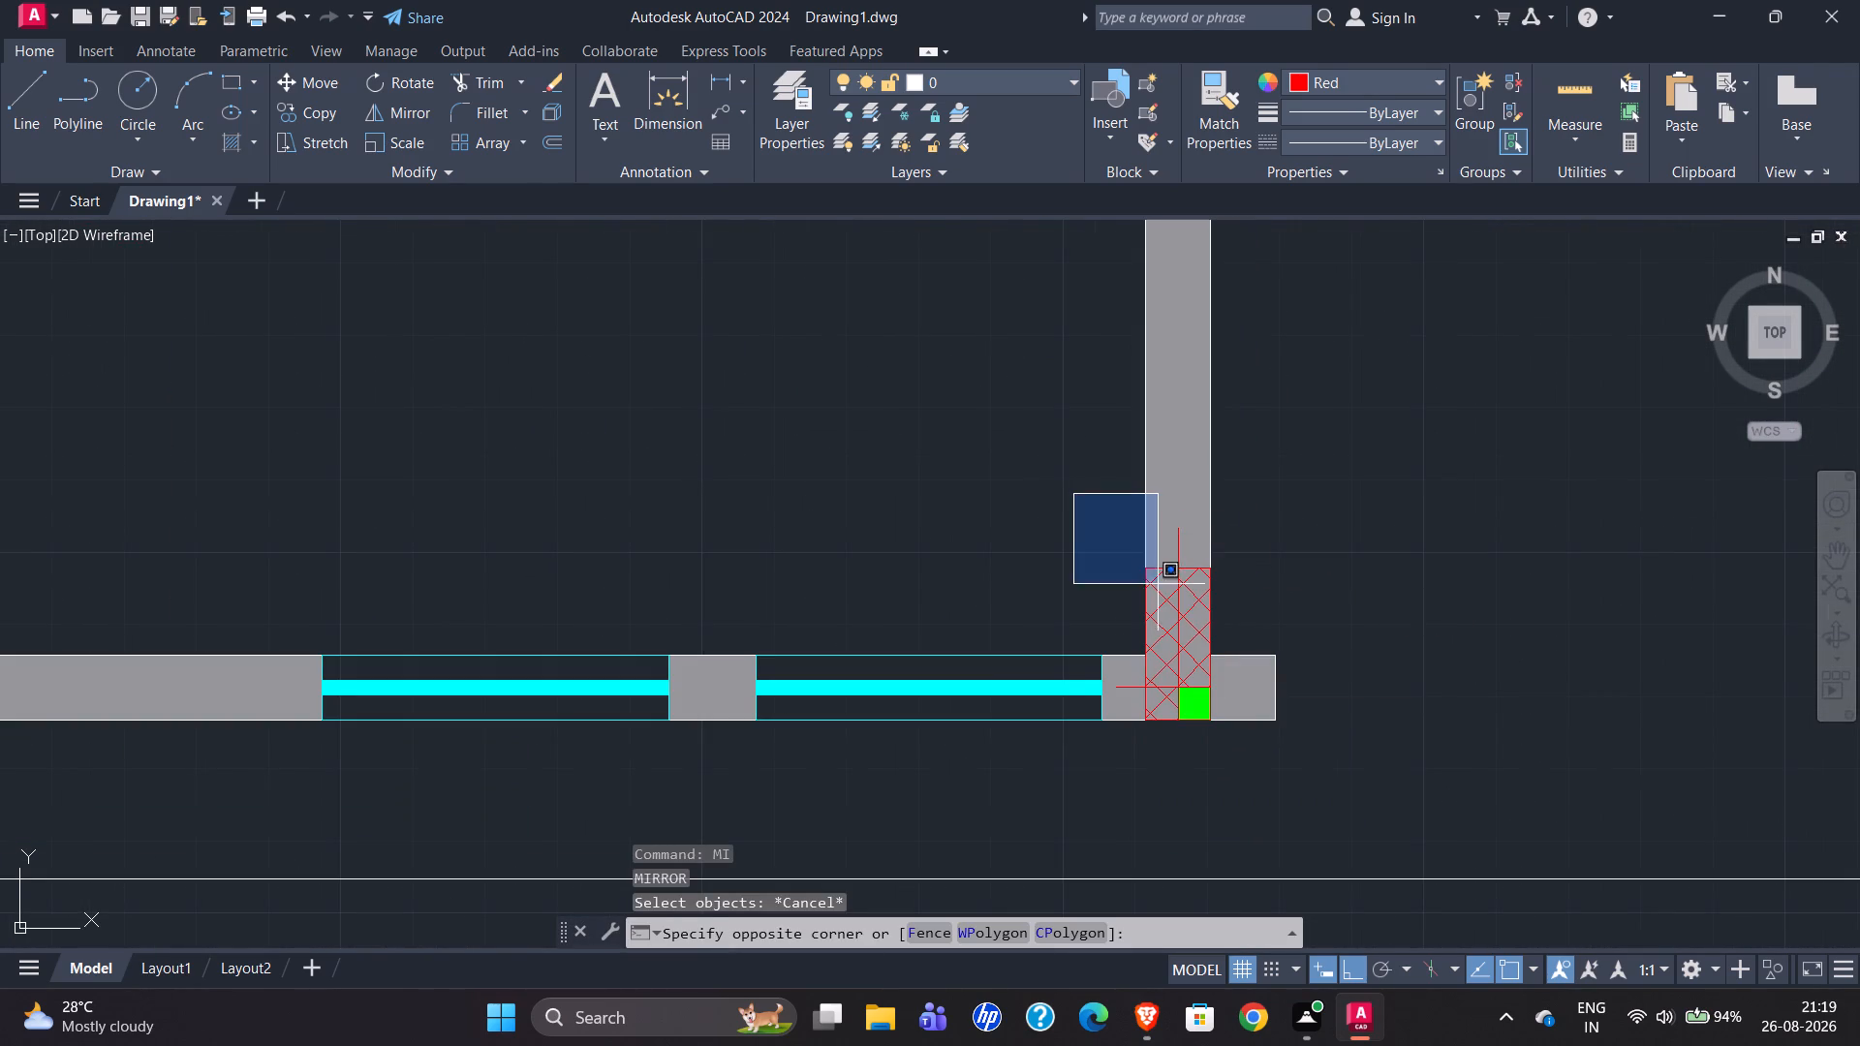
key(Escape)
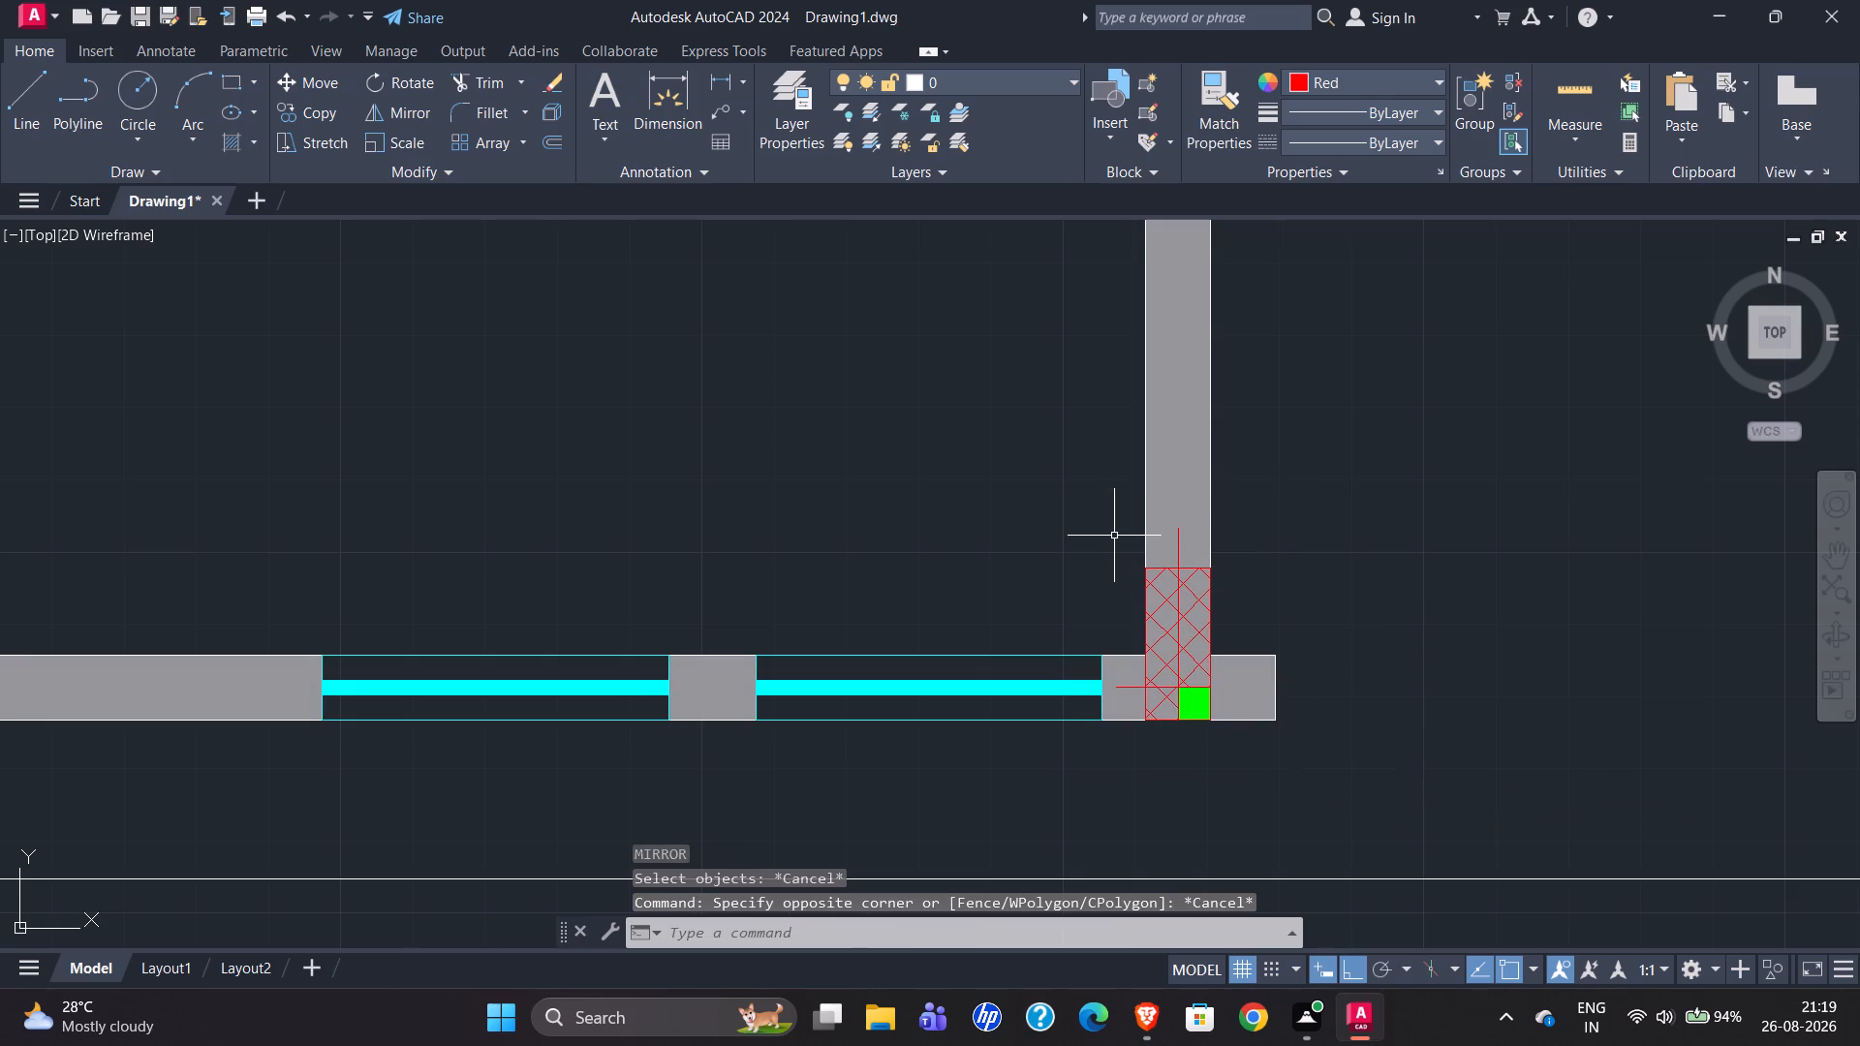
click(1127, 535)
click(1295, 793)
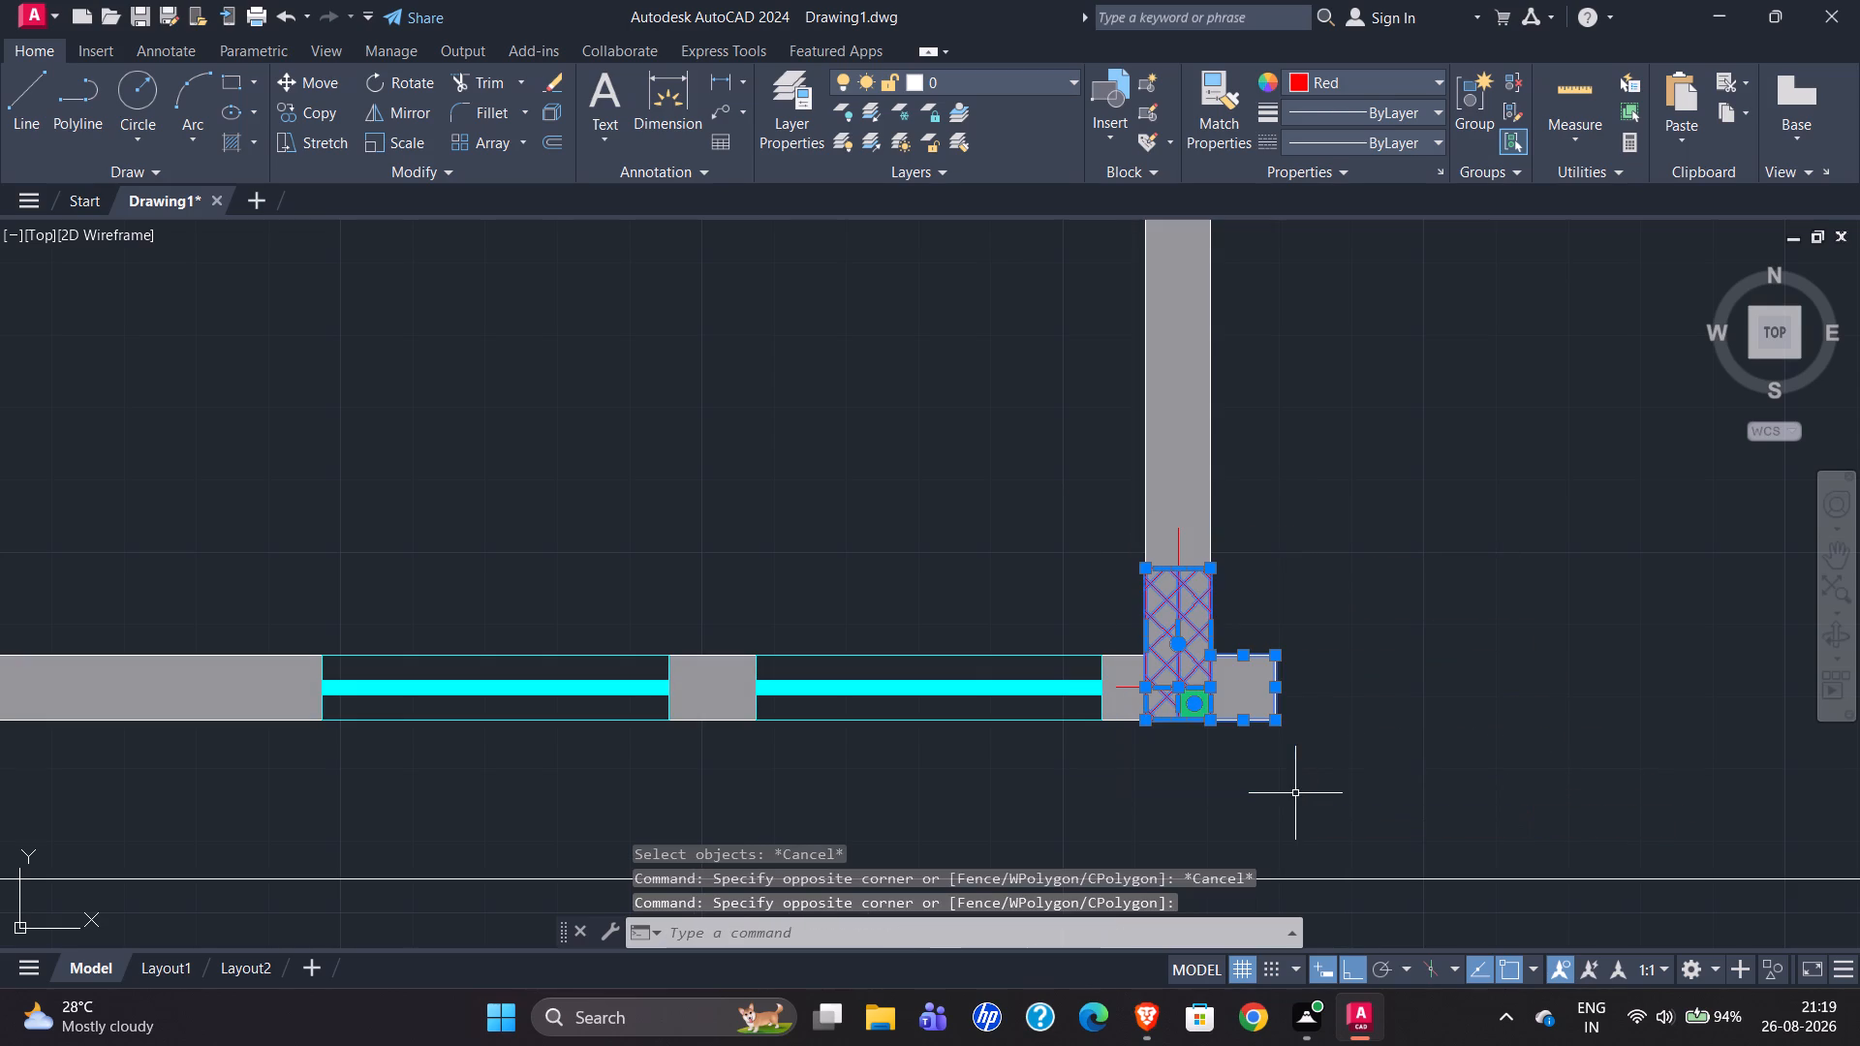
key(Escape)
Mirror the southeast column about a horizontal line midway between its southwest corner and the wall's corner below the entrance door, keeping the original.
click(1112, 533)
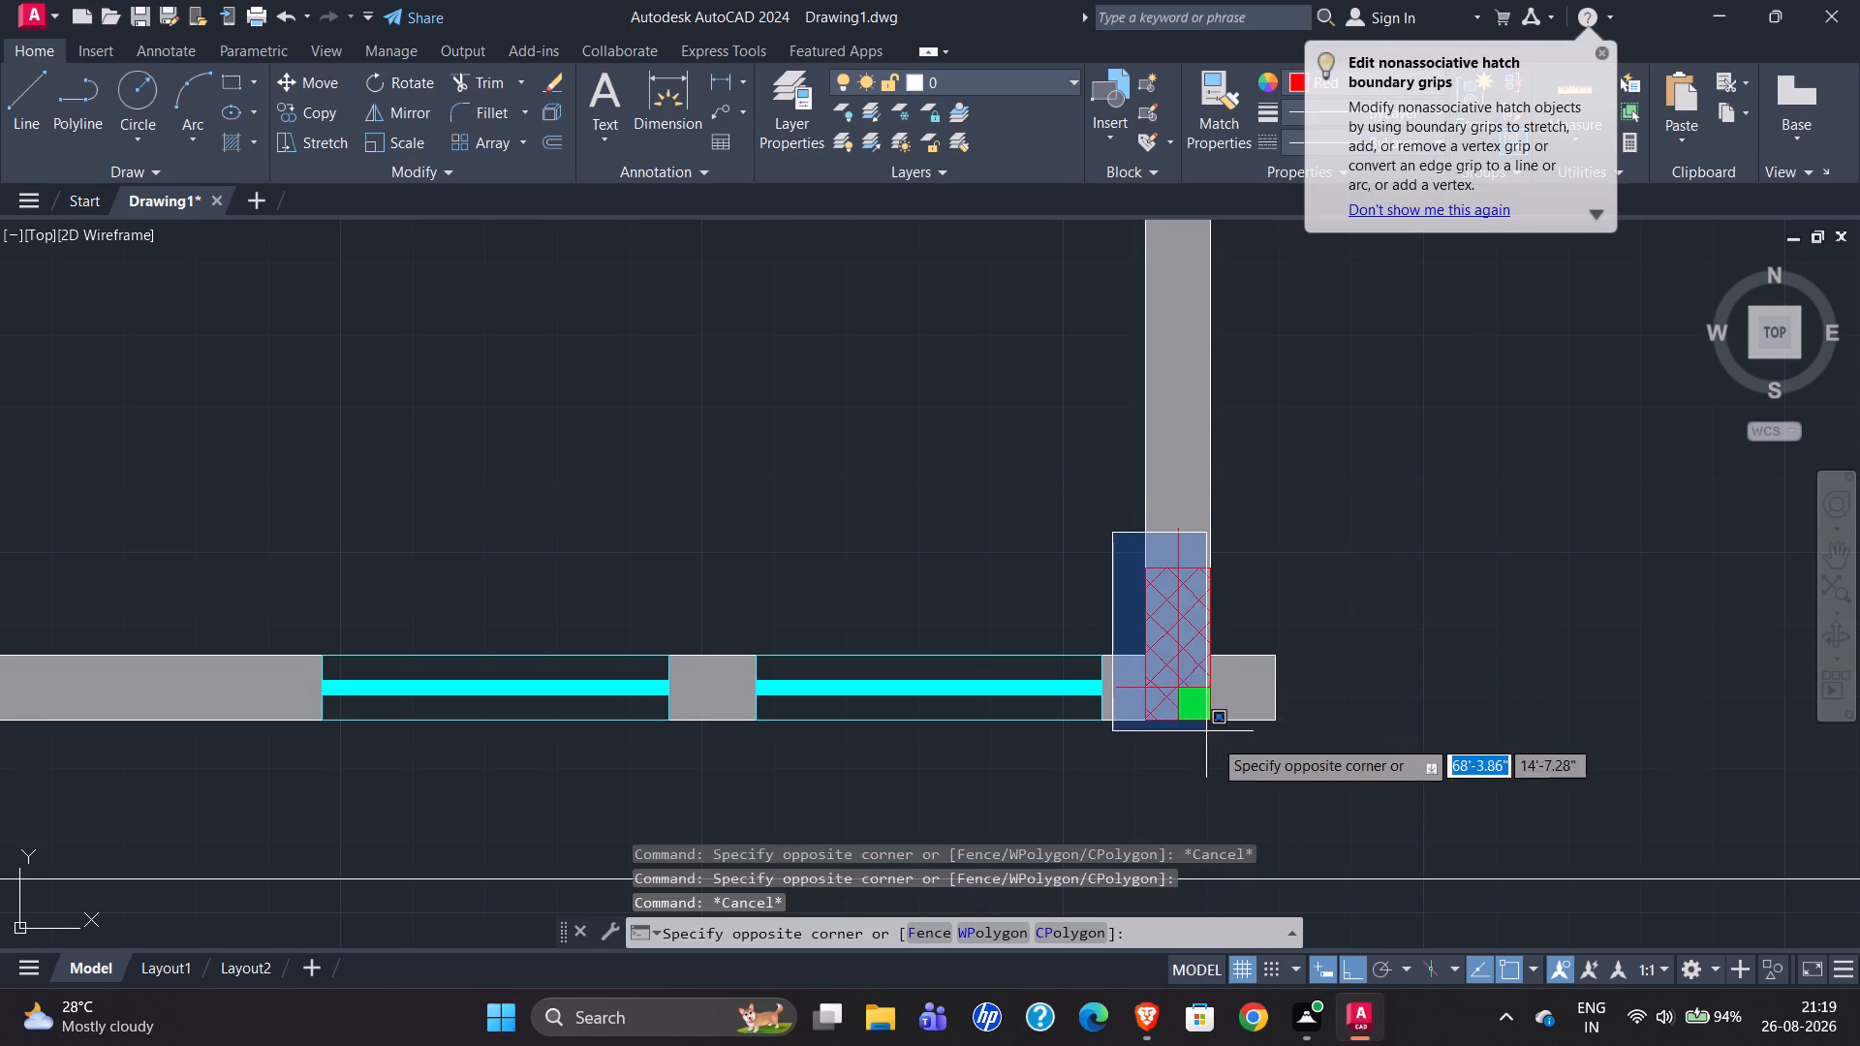
click(1226, 782)
scroll(1177, 731, up, 2)
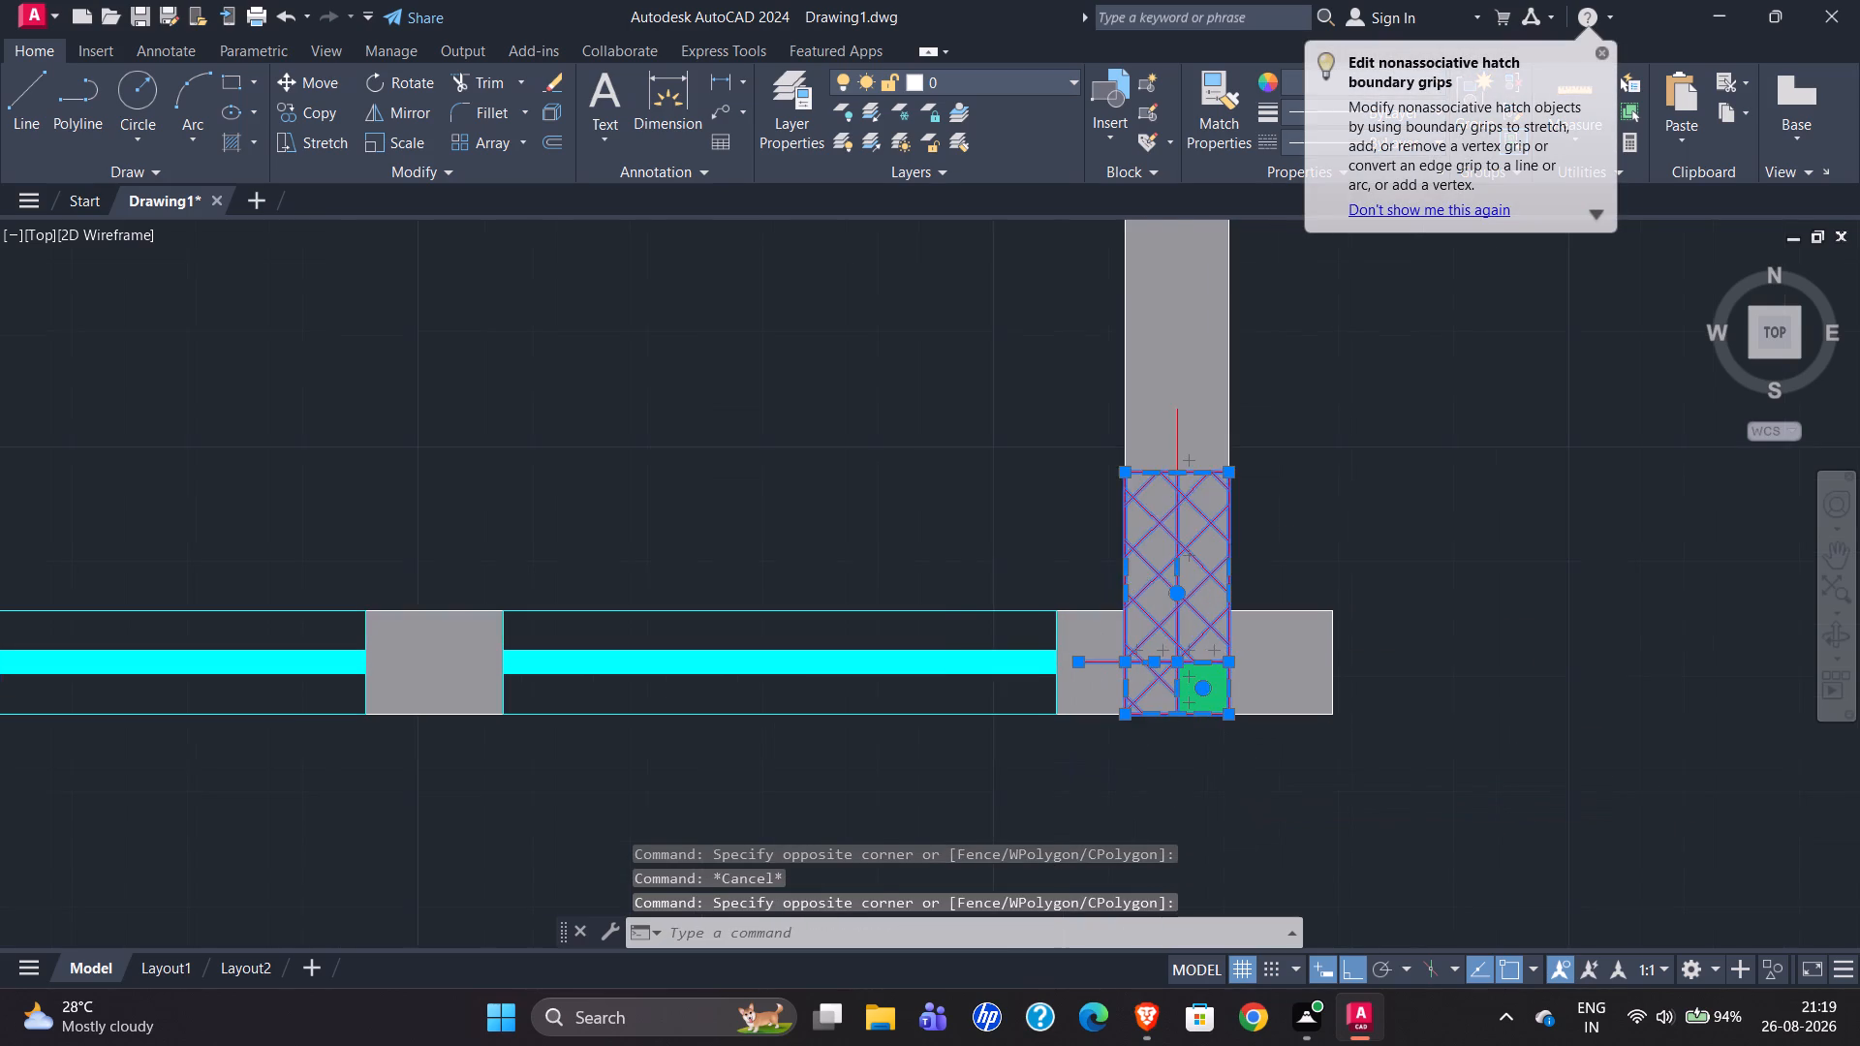
scroll(1037, 763, down, 1)
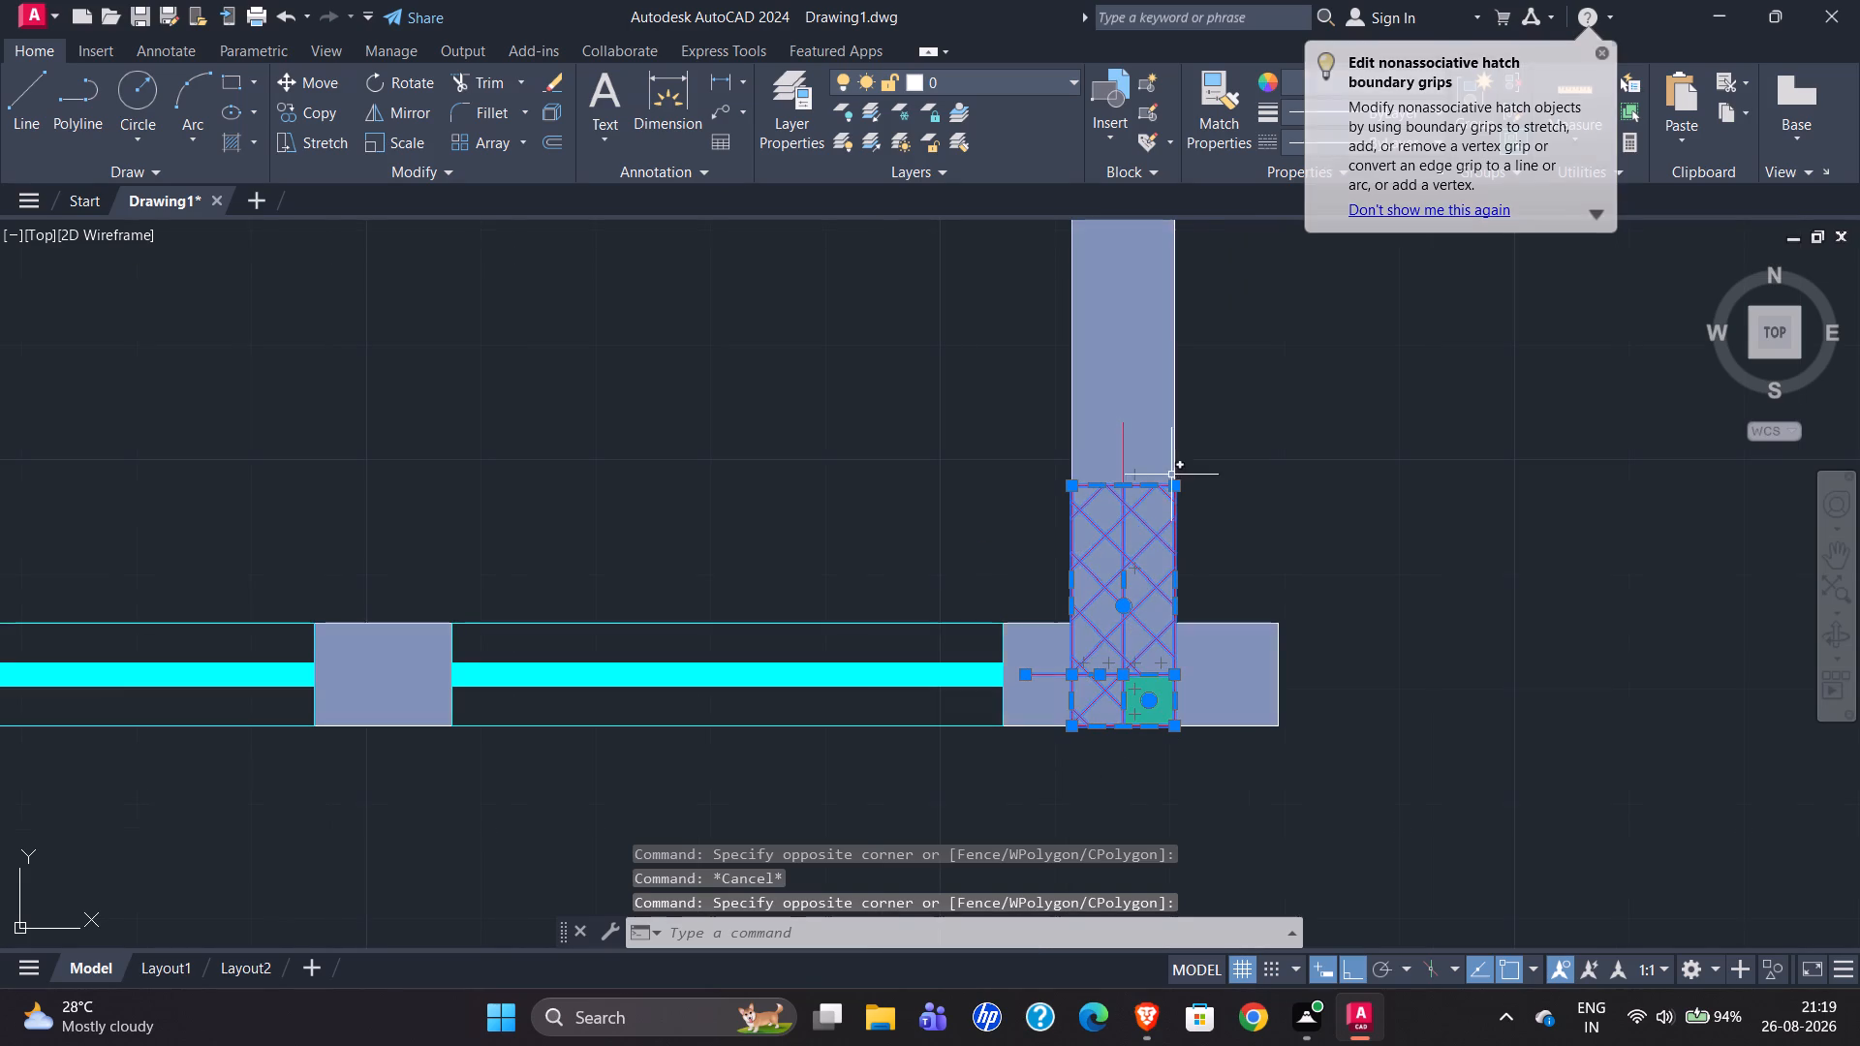
click(1124, 437)
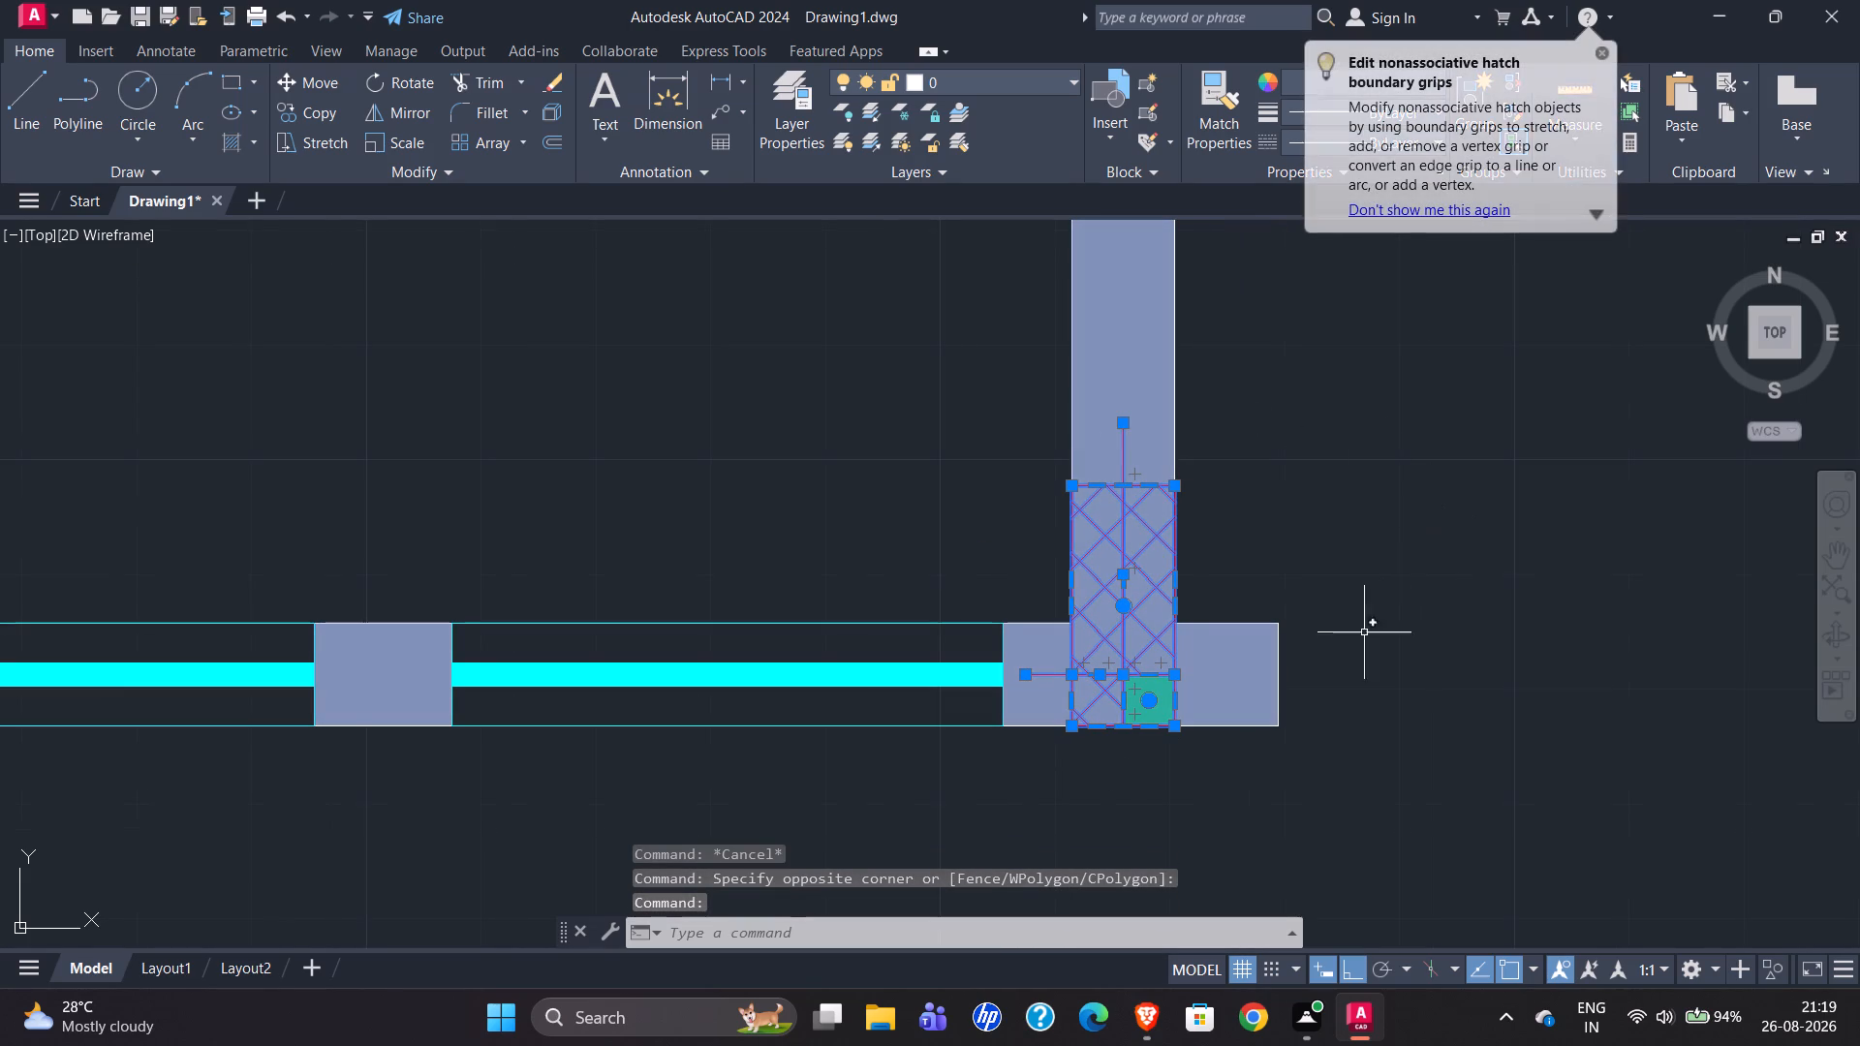
text(mi)
key(Return)
scroll(999, 766, down, 1)
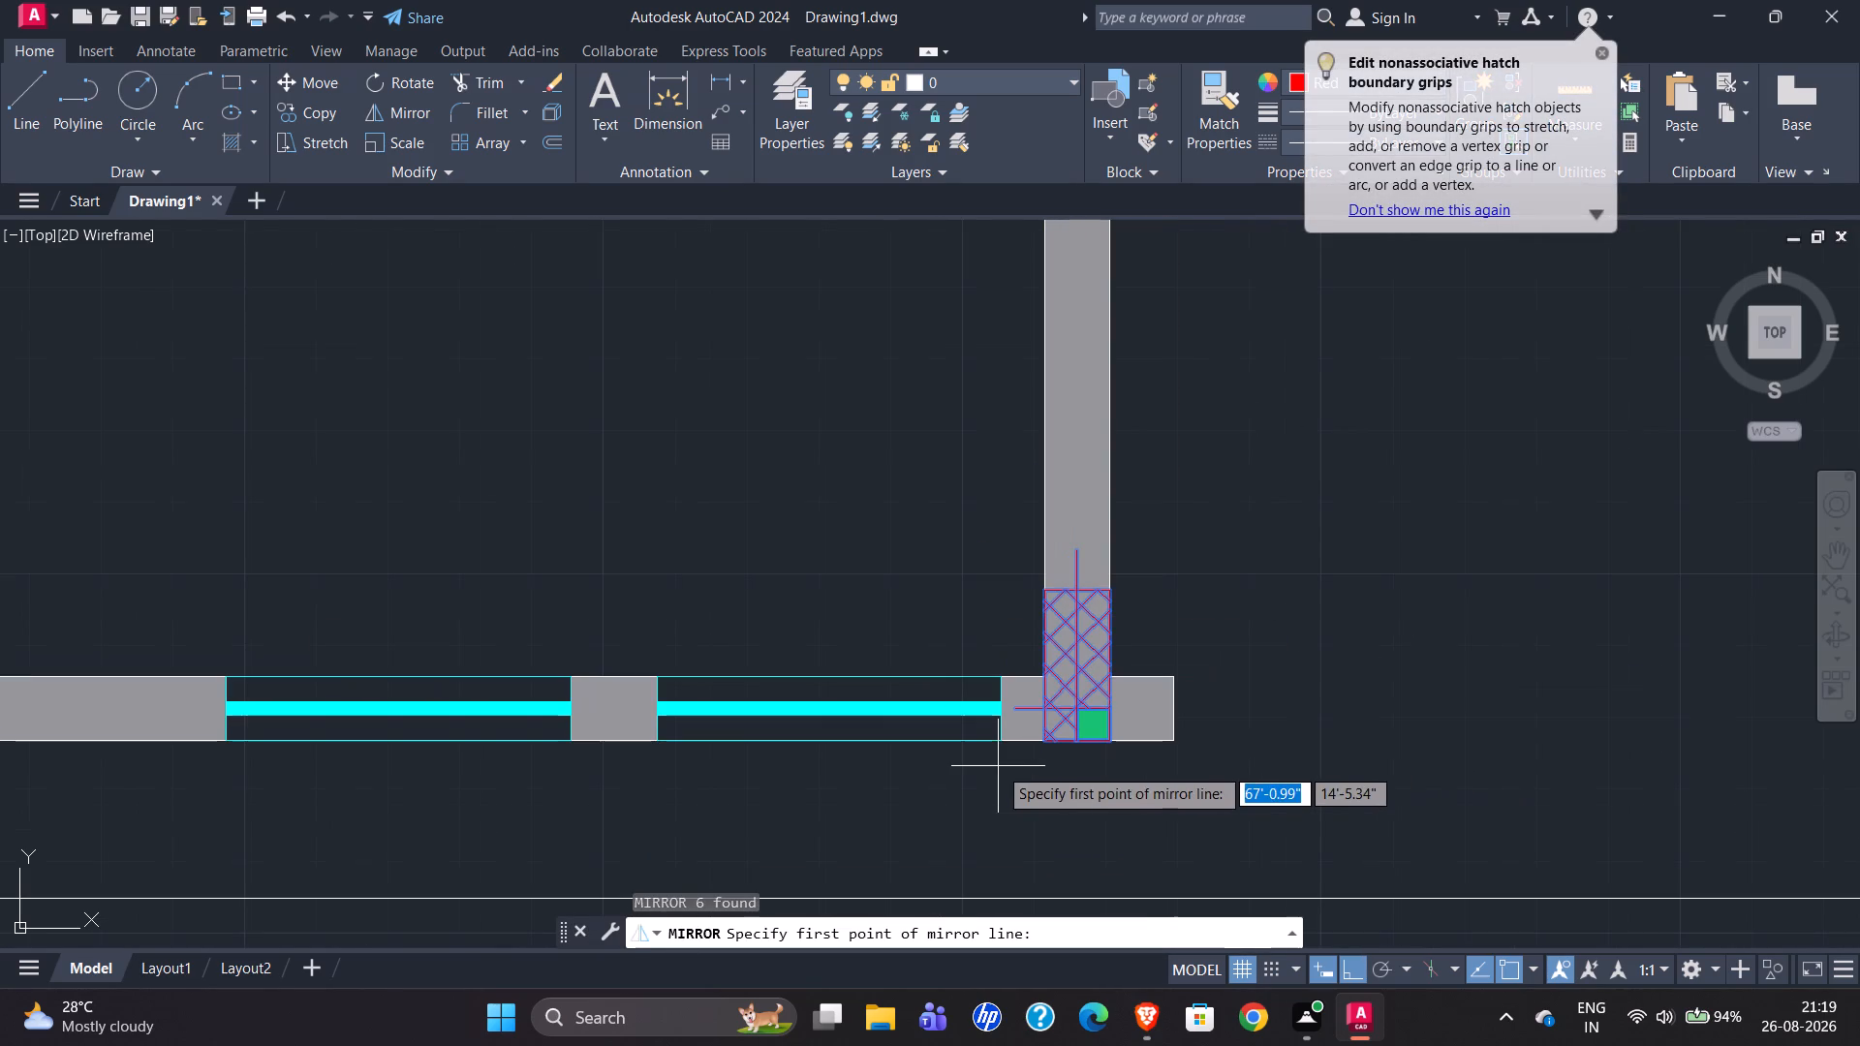
scroll(1032, 777, down, 1)
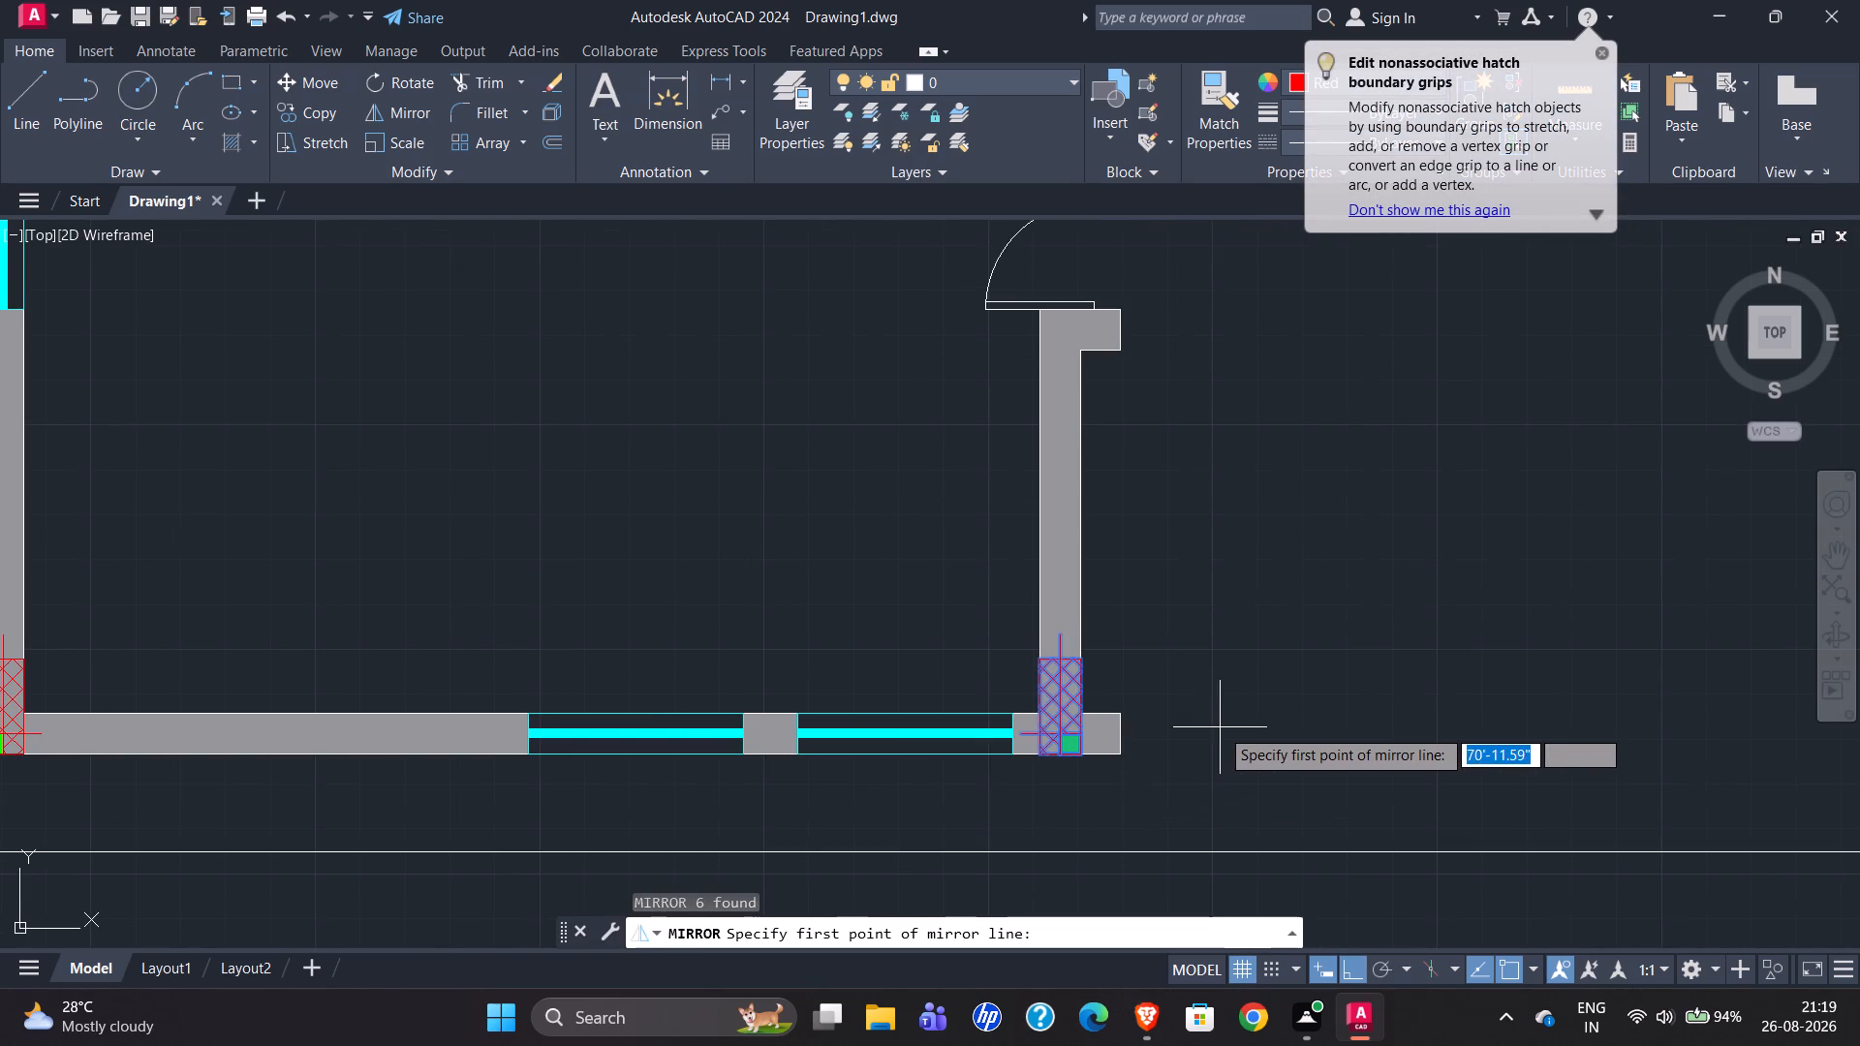
key(m)
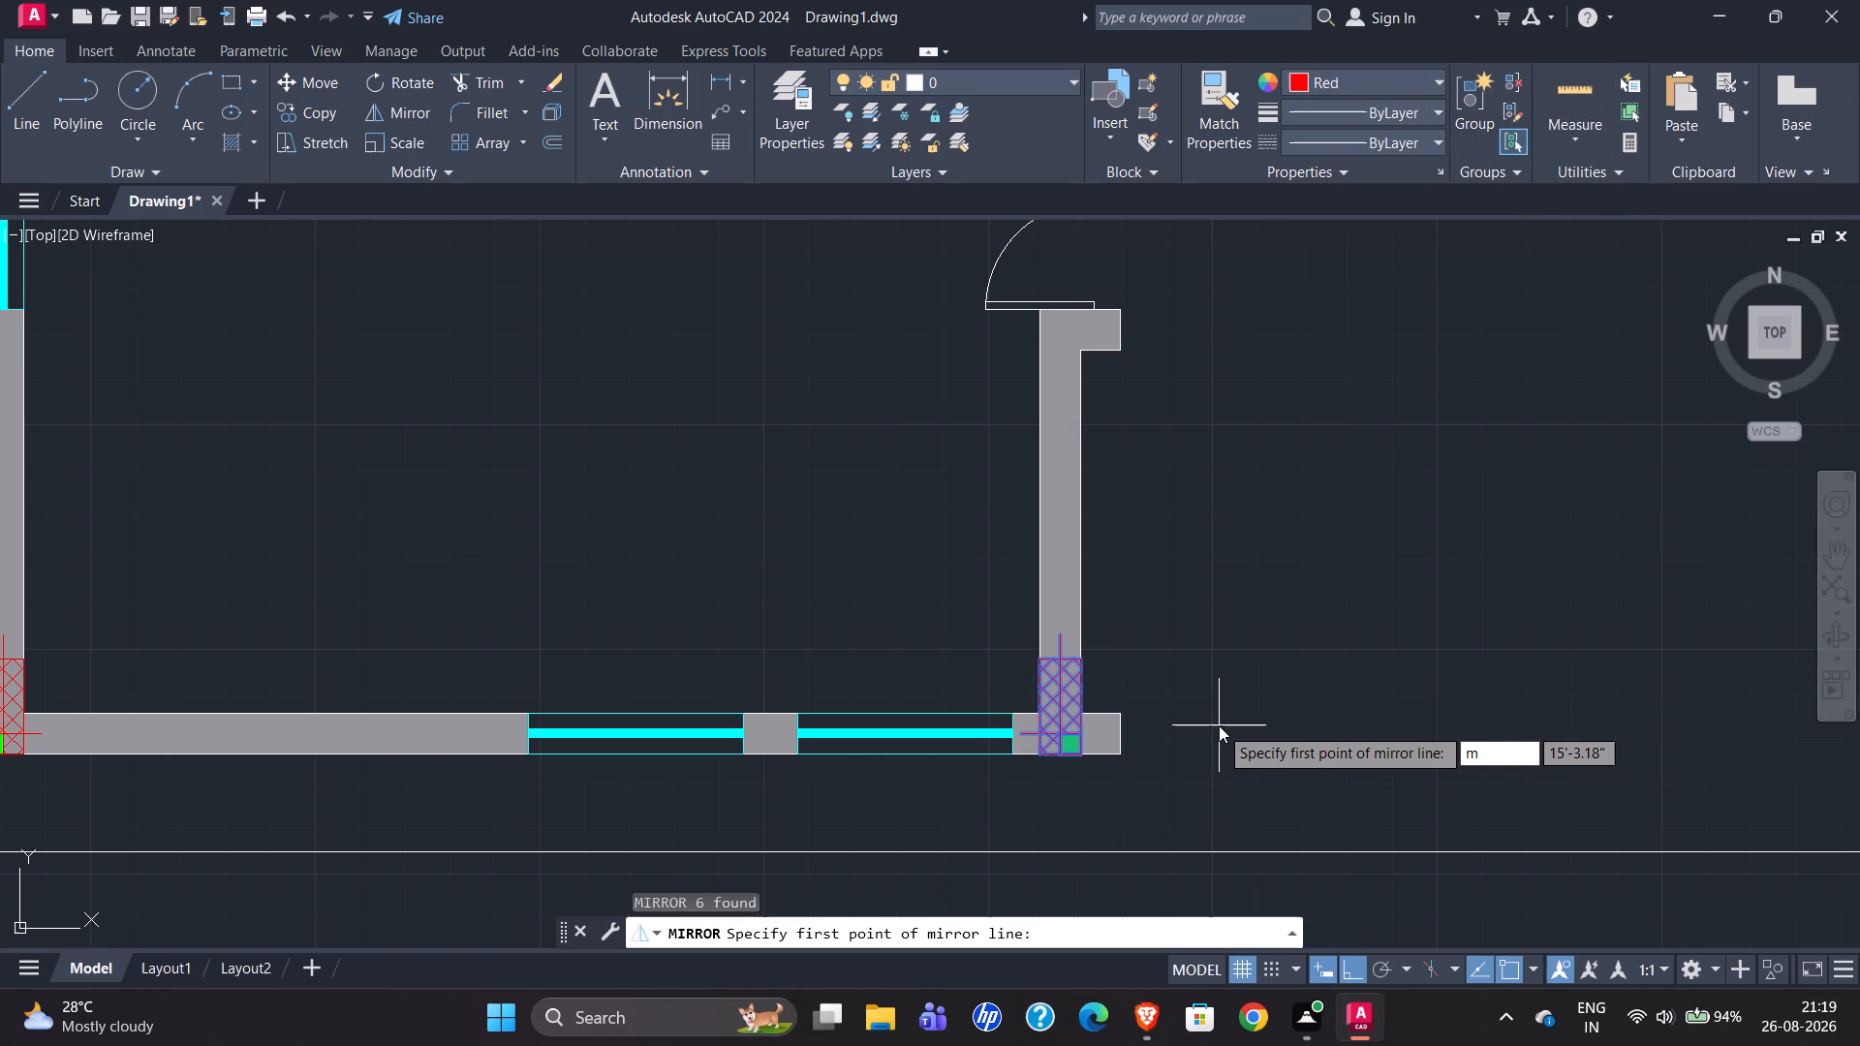
key(2)
key(p)
key(Return)
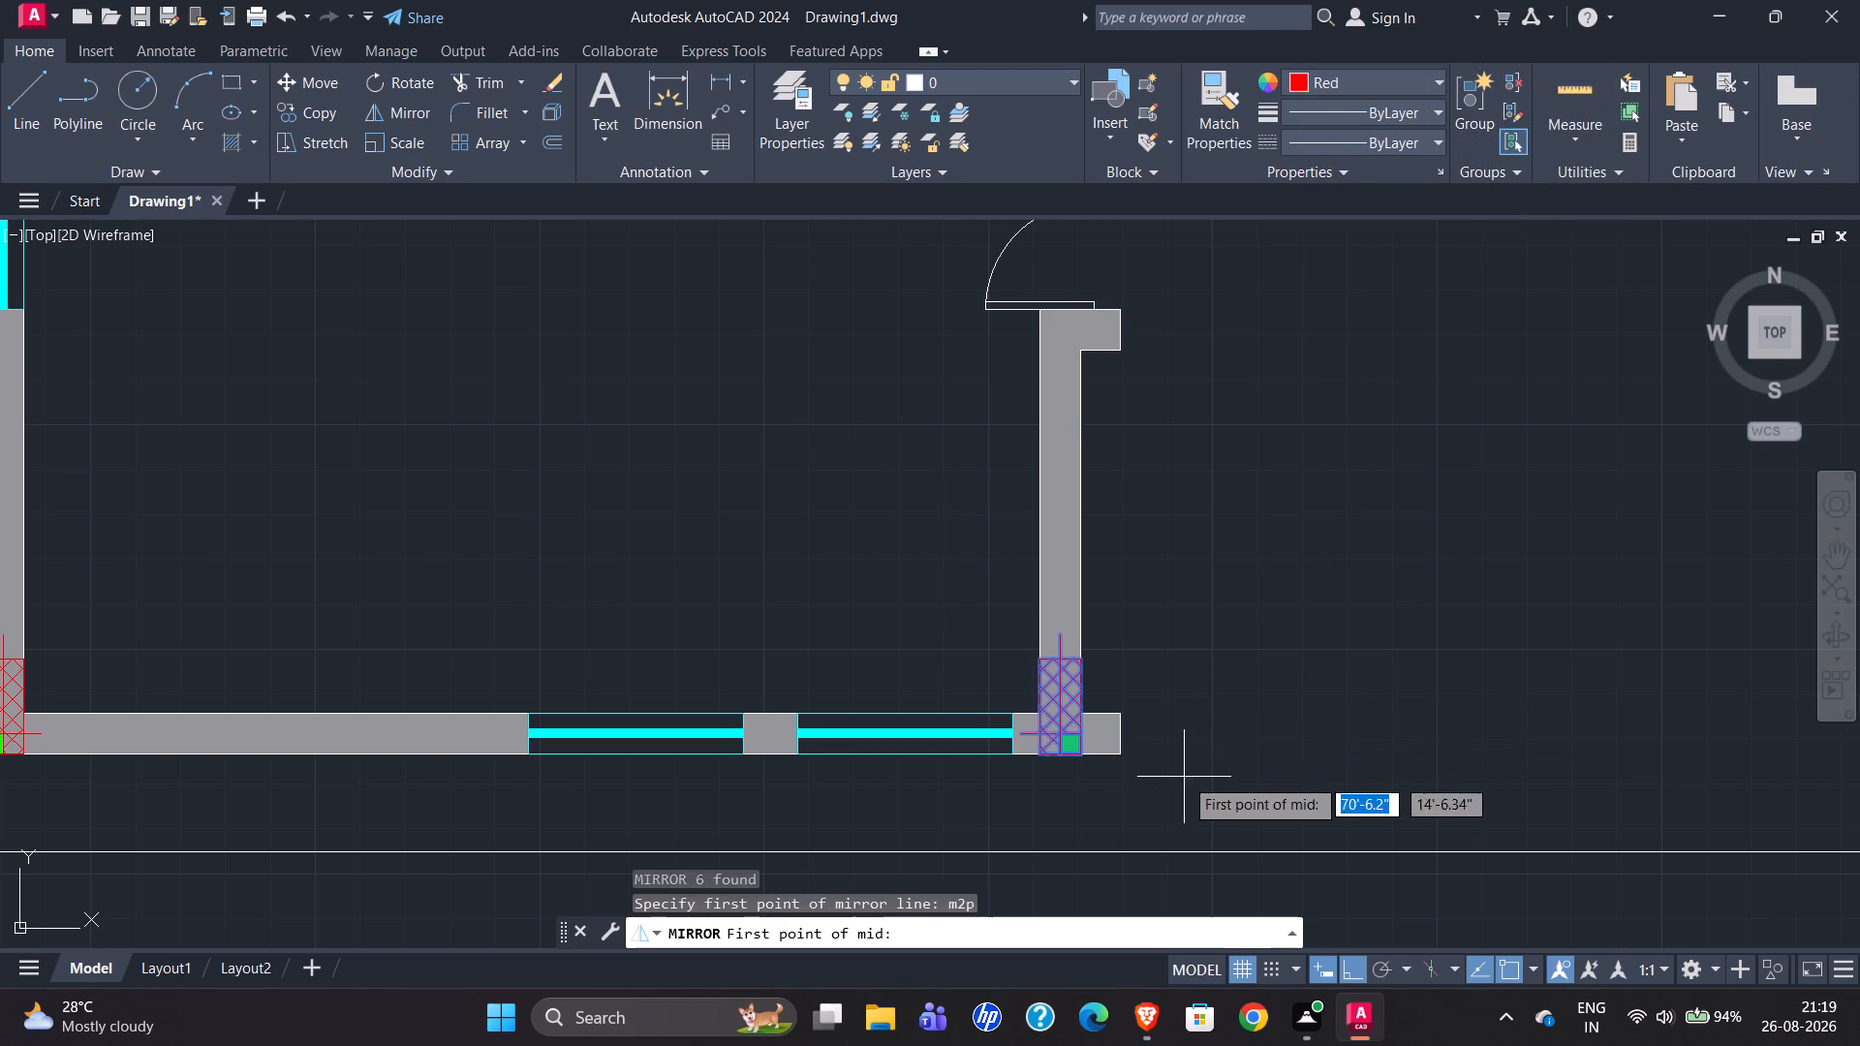
scroll(1058, 761, up, 4)
click(925, 724)
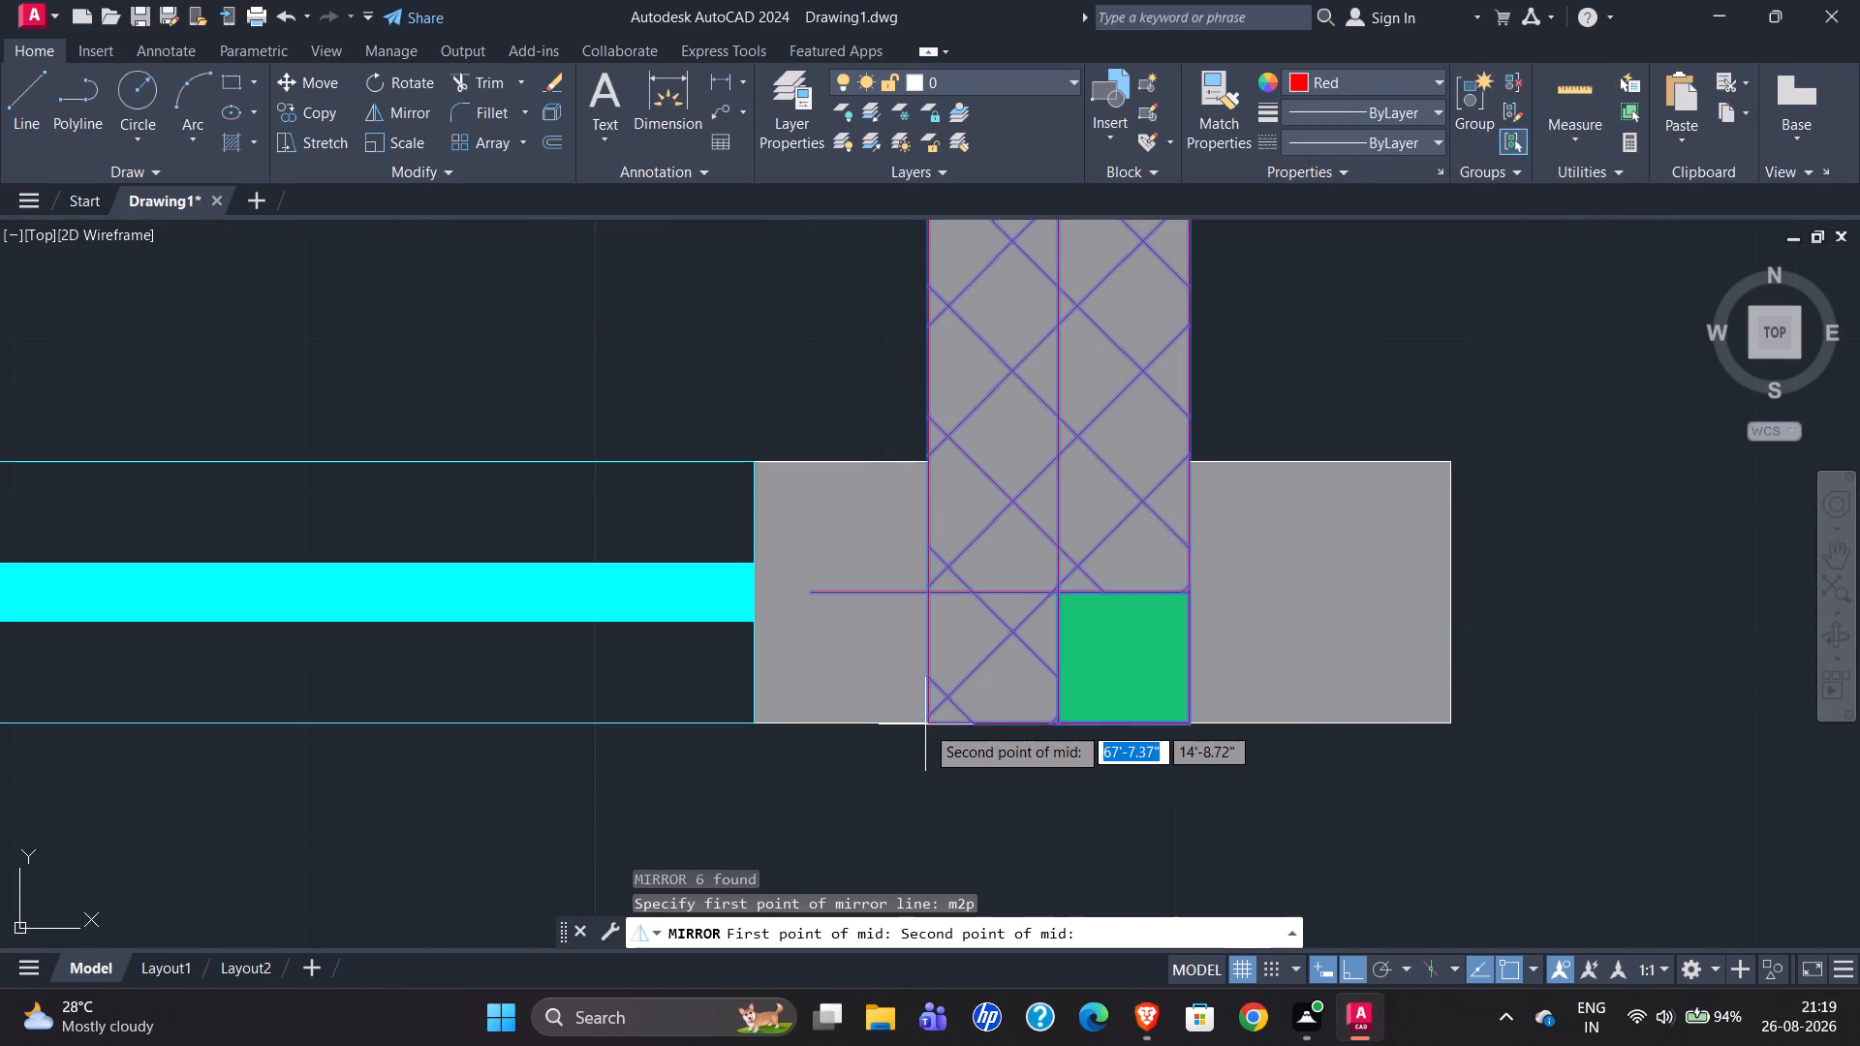
scroll(1350, 812, down, 2)
scroll(1398, 794, up, 1)
scroll(1181, 851, down, 2)
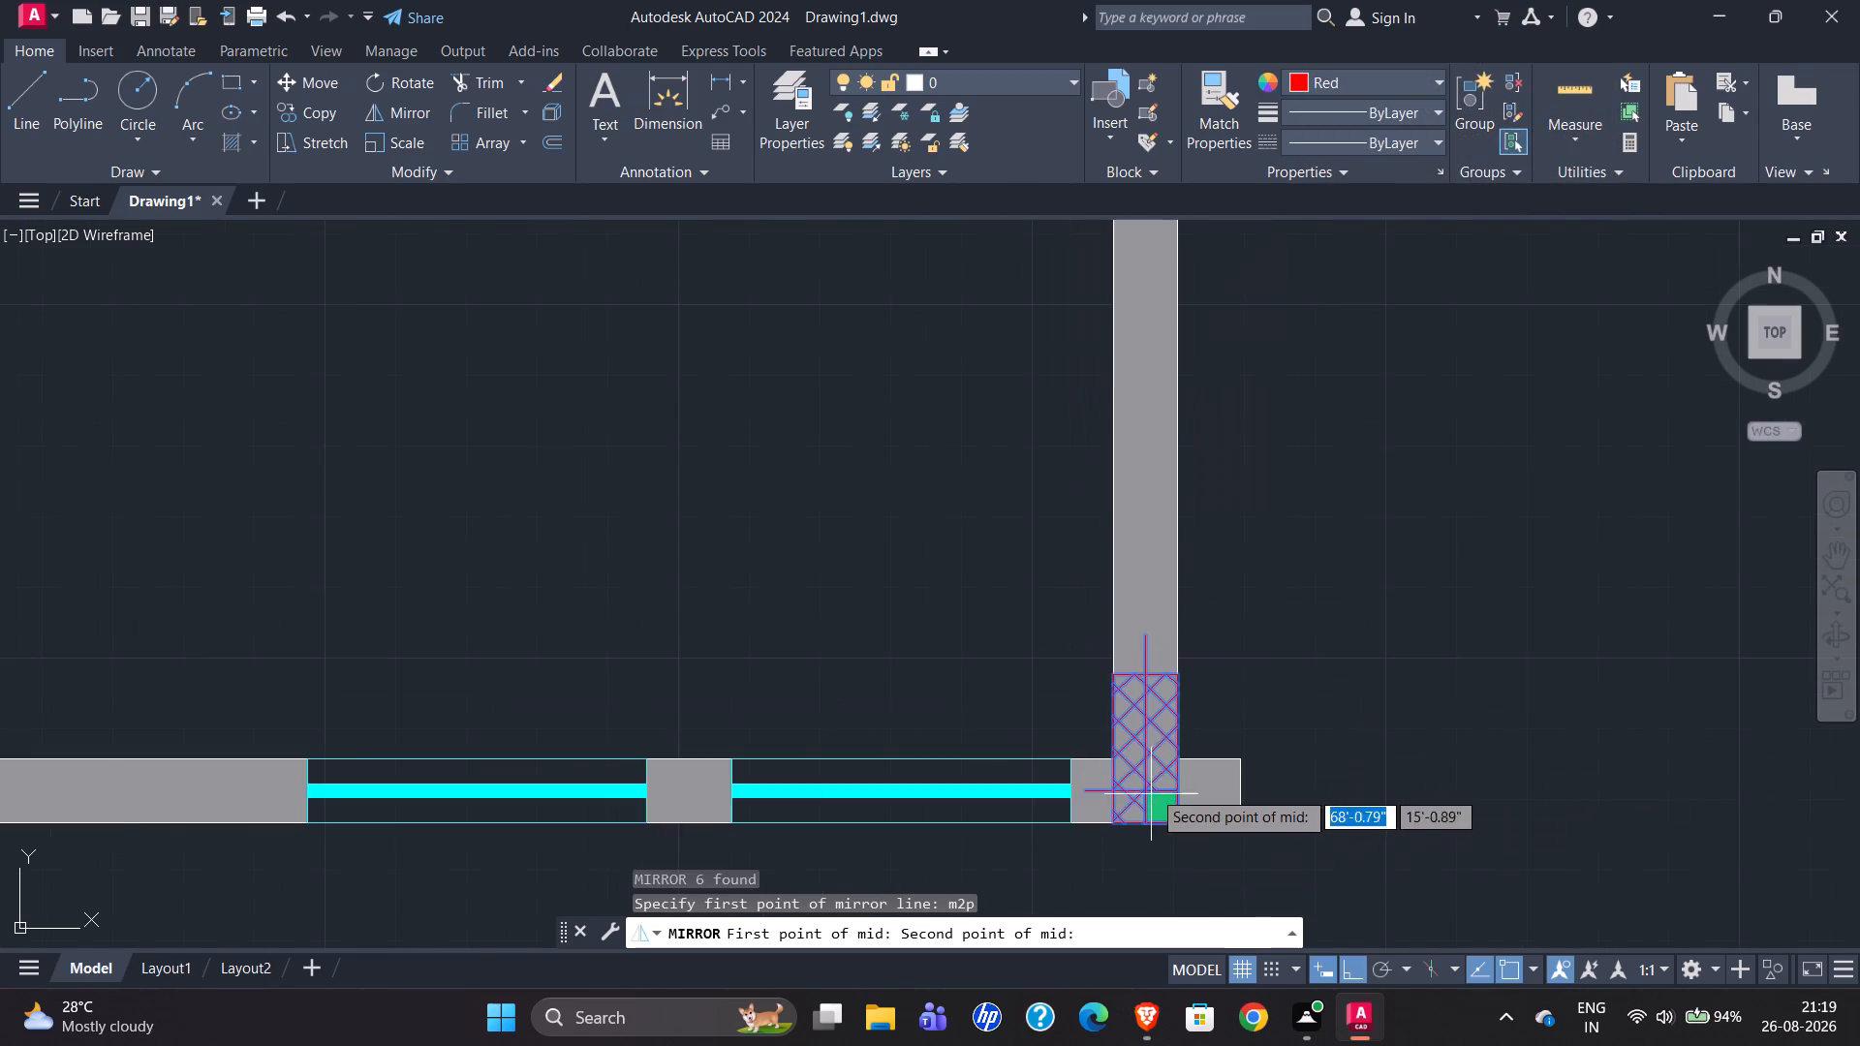
scroll(1154, 766, down, 2)
scroll(1141, 519, up, 4)
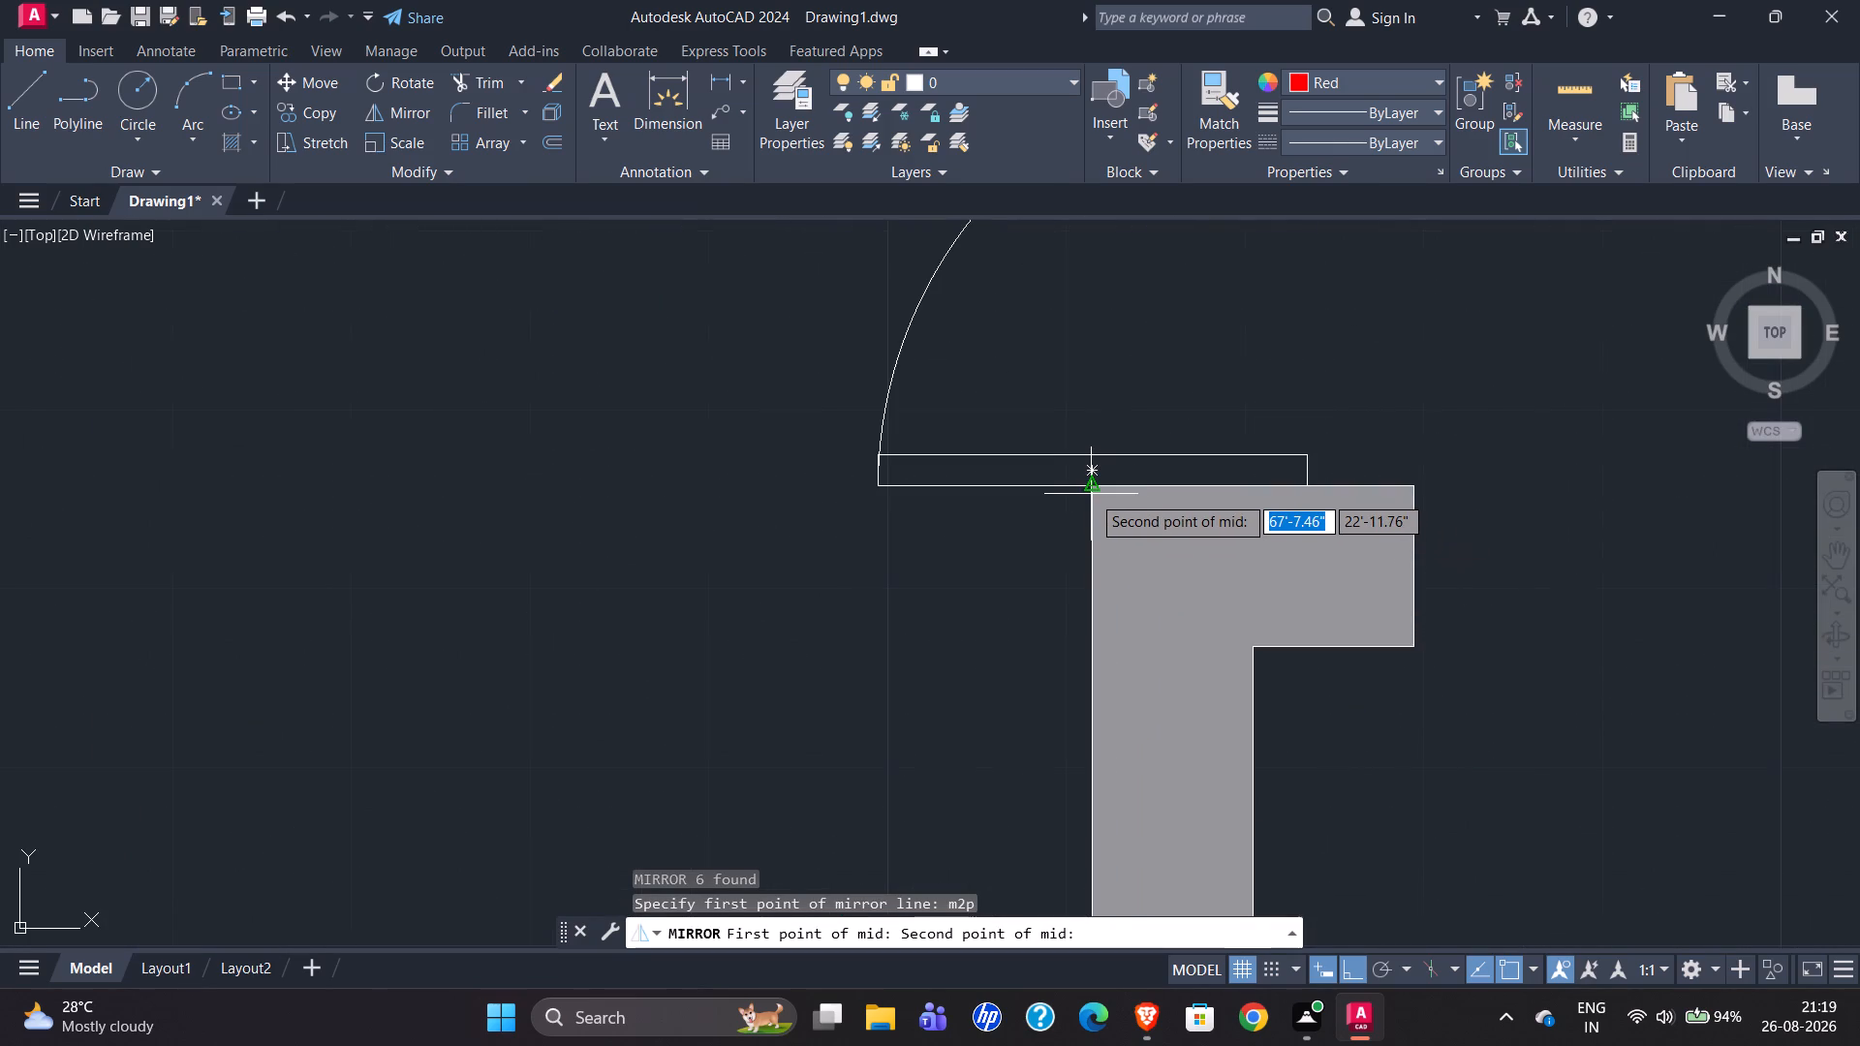
click(1092, 487)
scroll(1170, 432, down, 2)
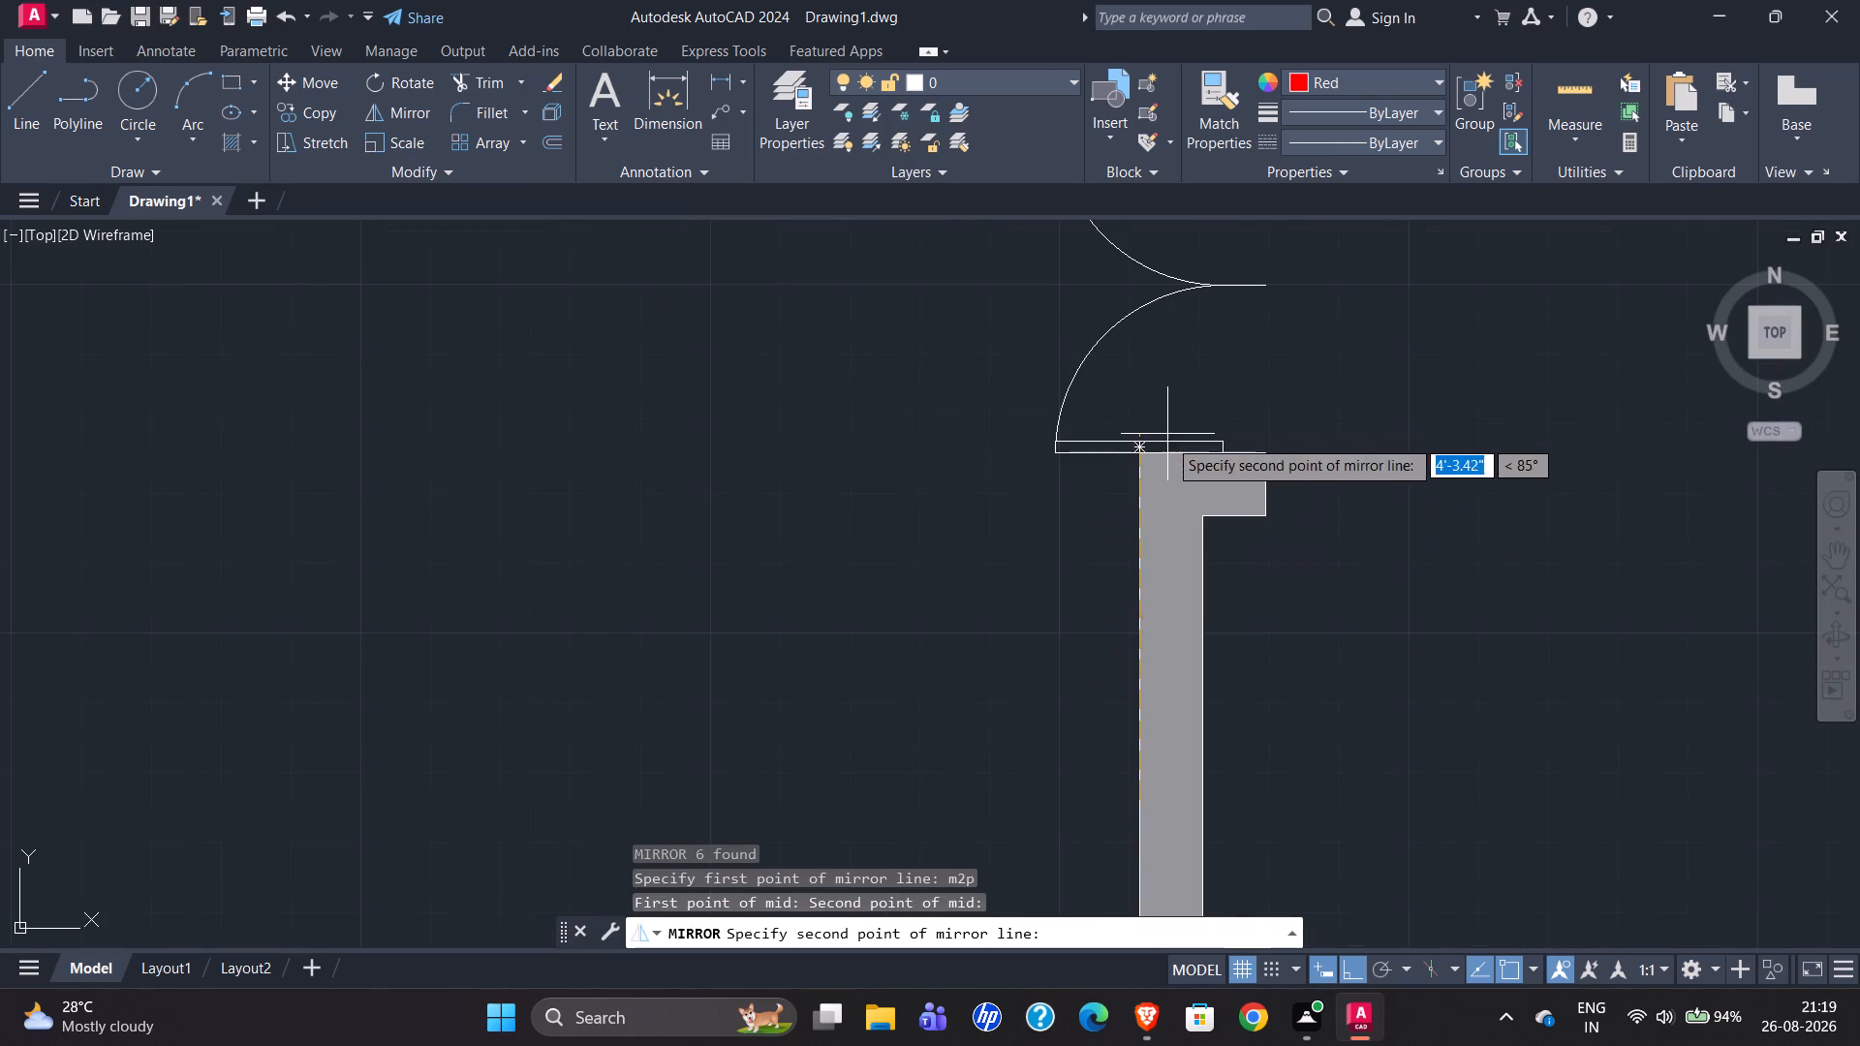
click(646, 690)
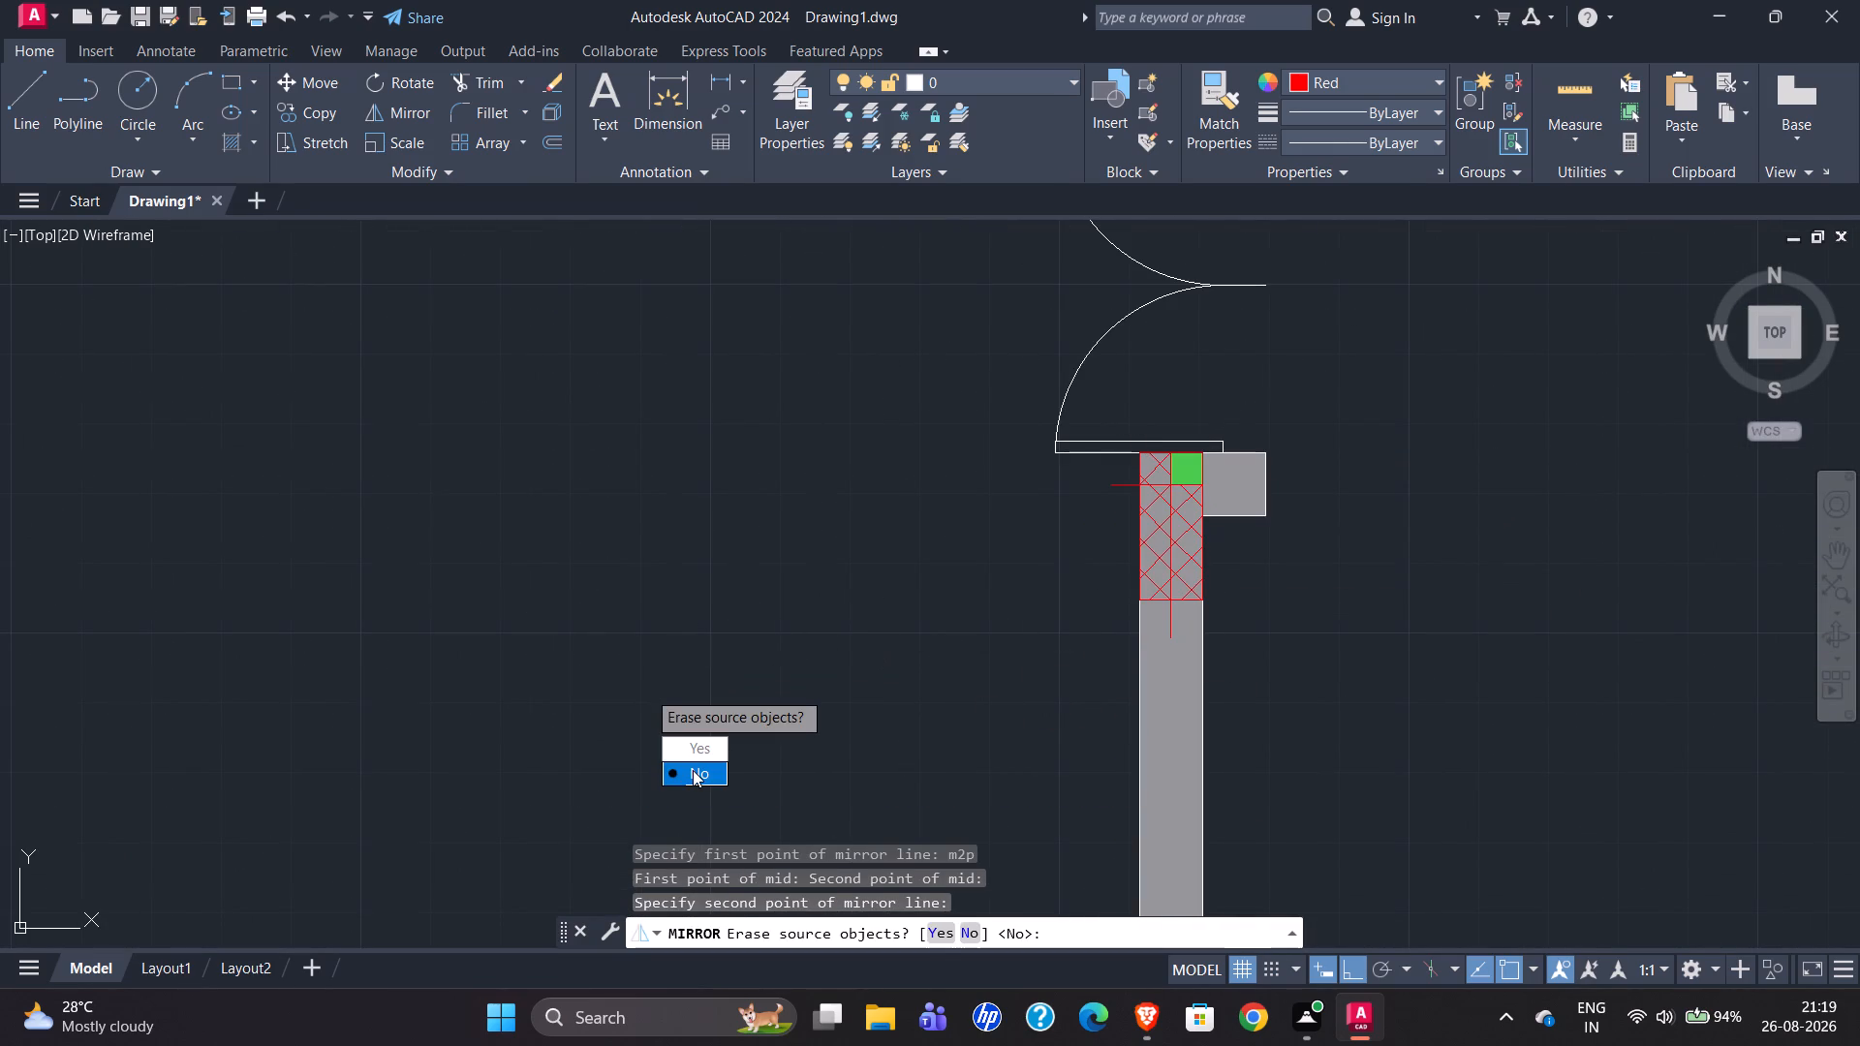
drag(693, 770, 646, 690)
Compare the column just below the entrance door in the reference plan with the mirrored one in the redrawn plan.
scroll(1056, 517, down, 2)
scroll(1317, 551, down, 4)
scroll(668, 525, up, 5)
scroll(806, 537, down, 1)
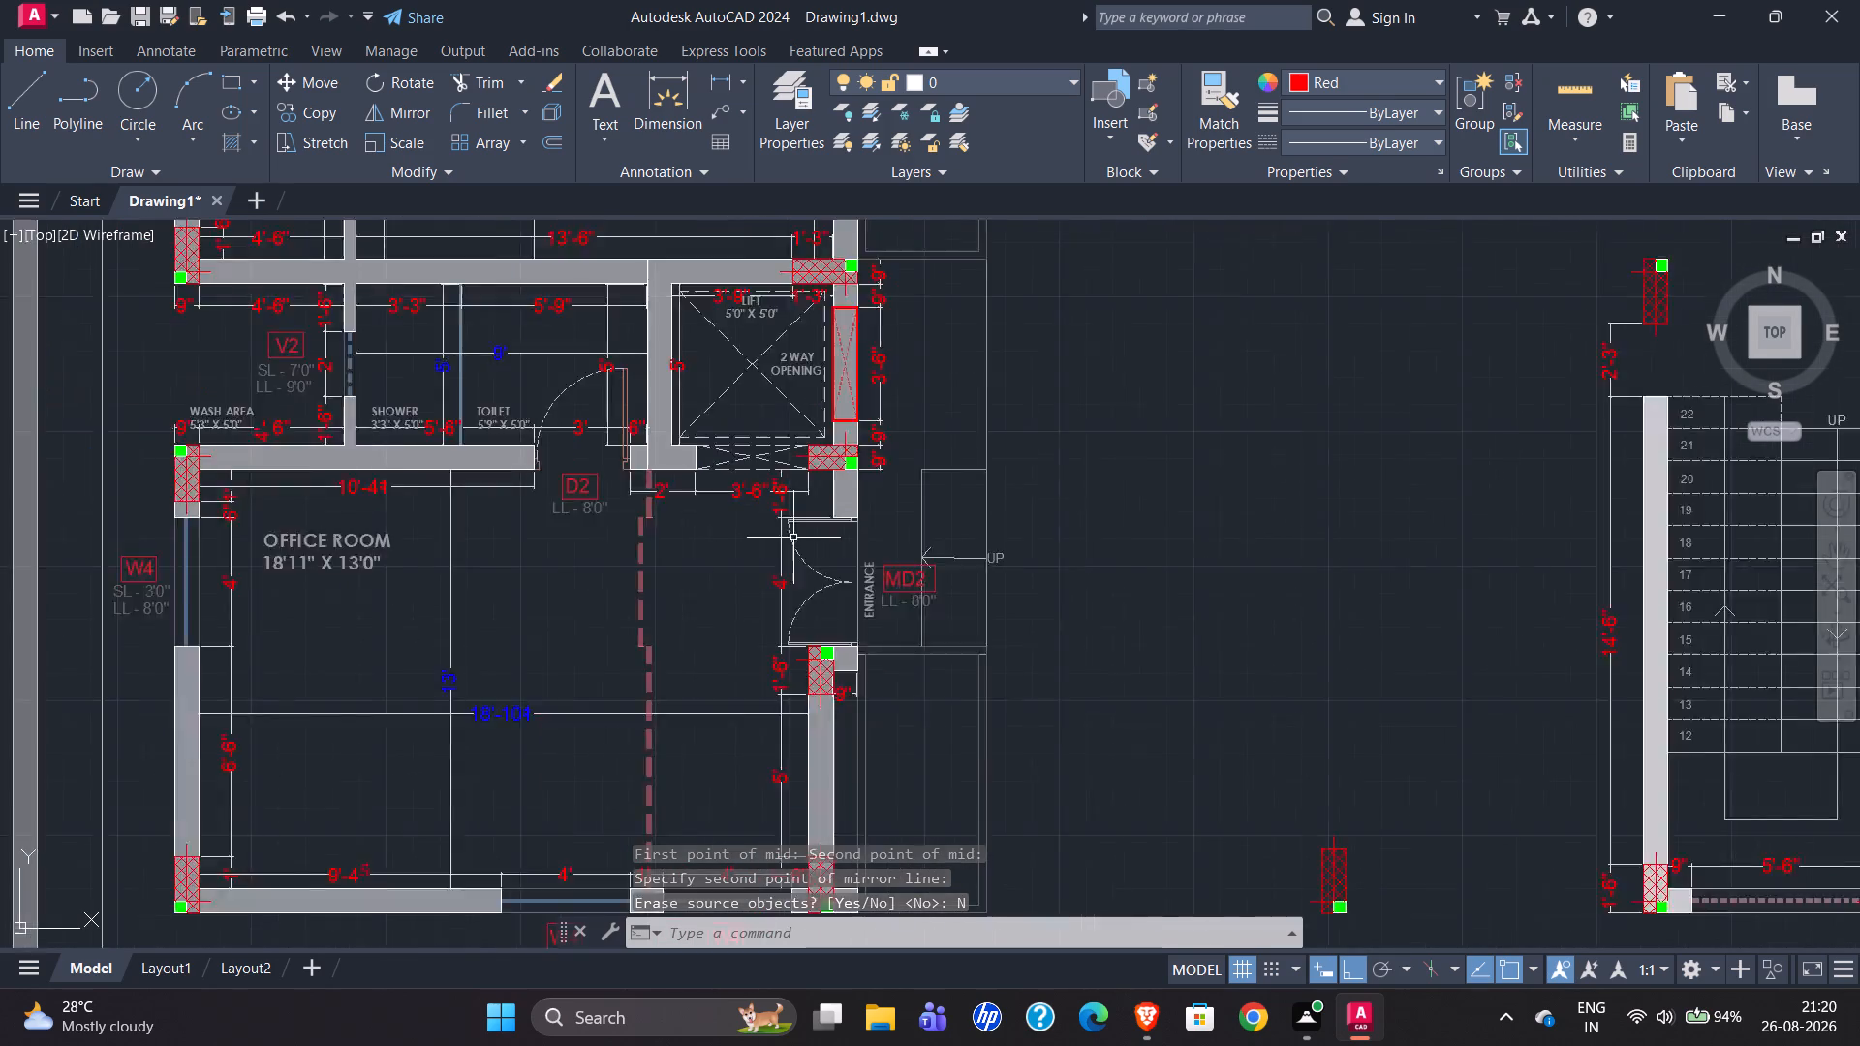
scroll(789, 538, down, 1)
scroll(803, 617, up, 5)
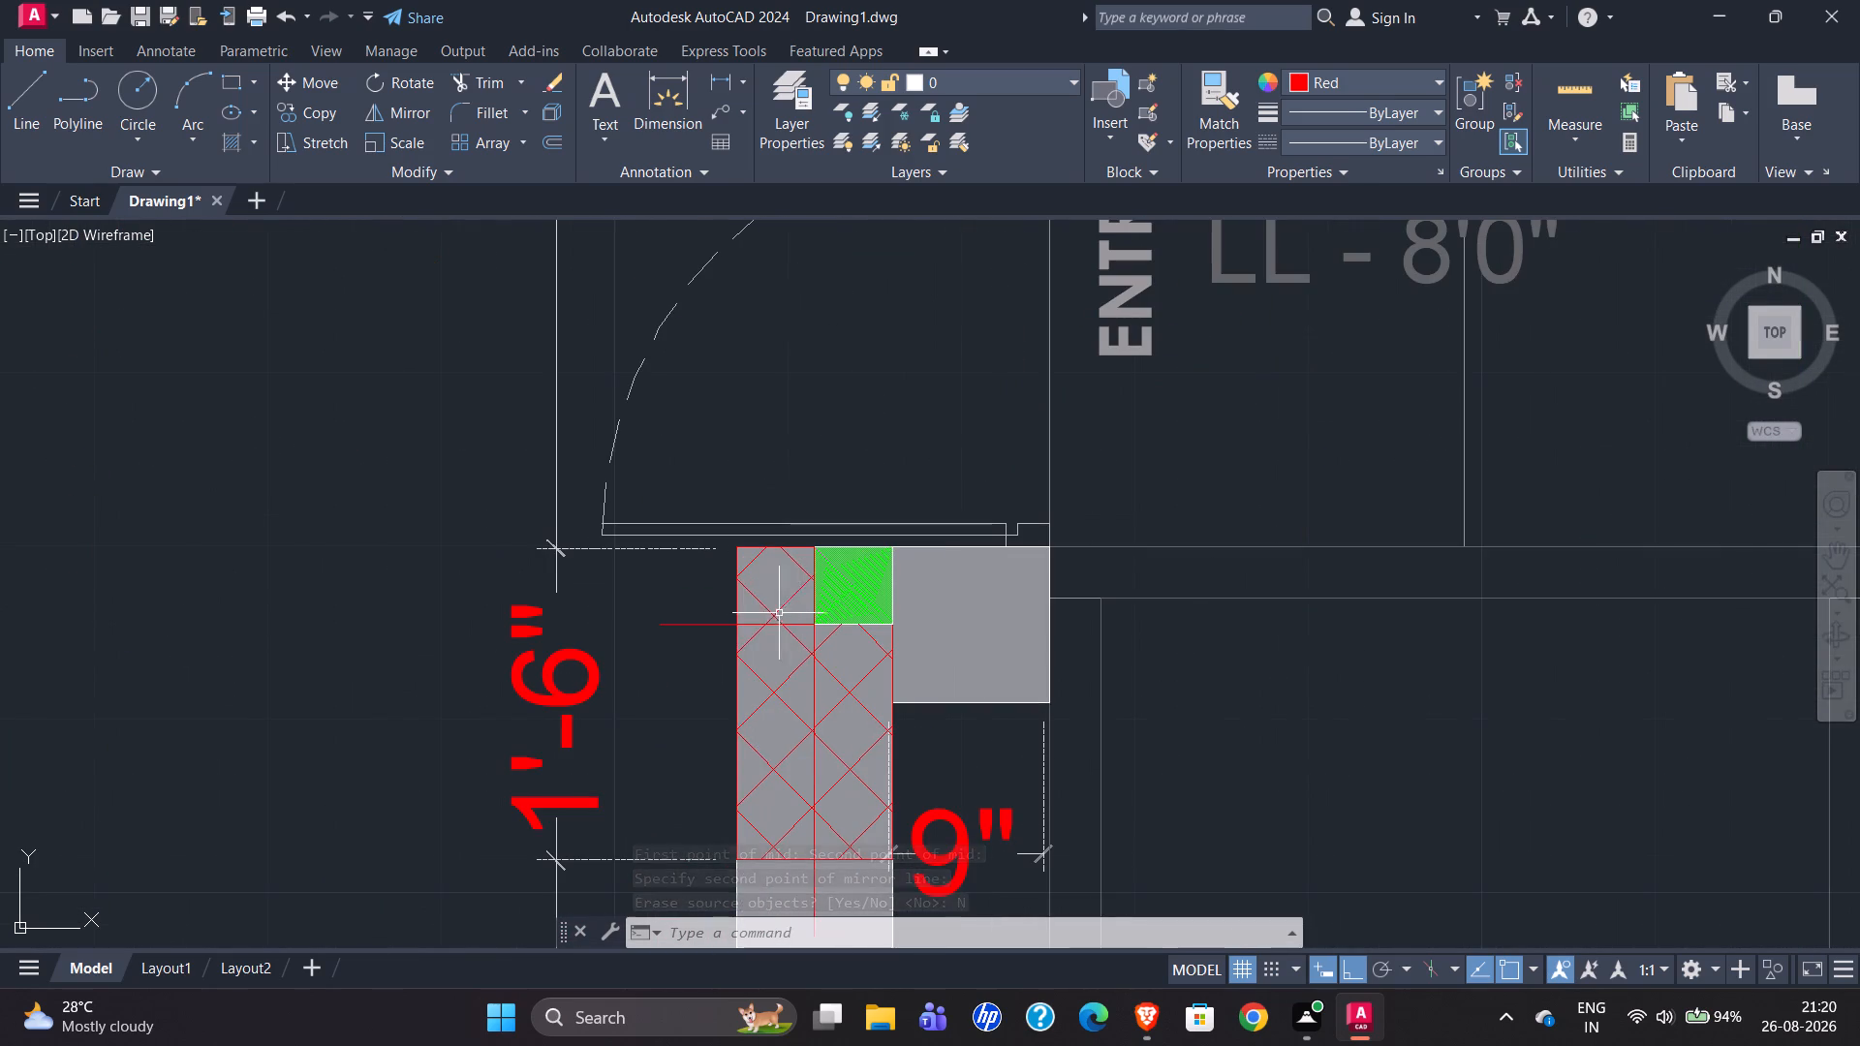
scroll(705, 618, down, 3)
scroll(598, 661, down, 1)
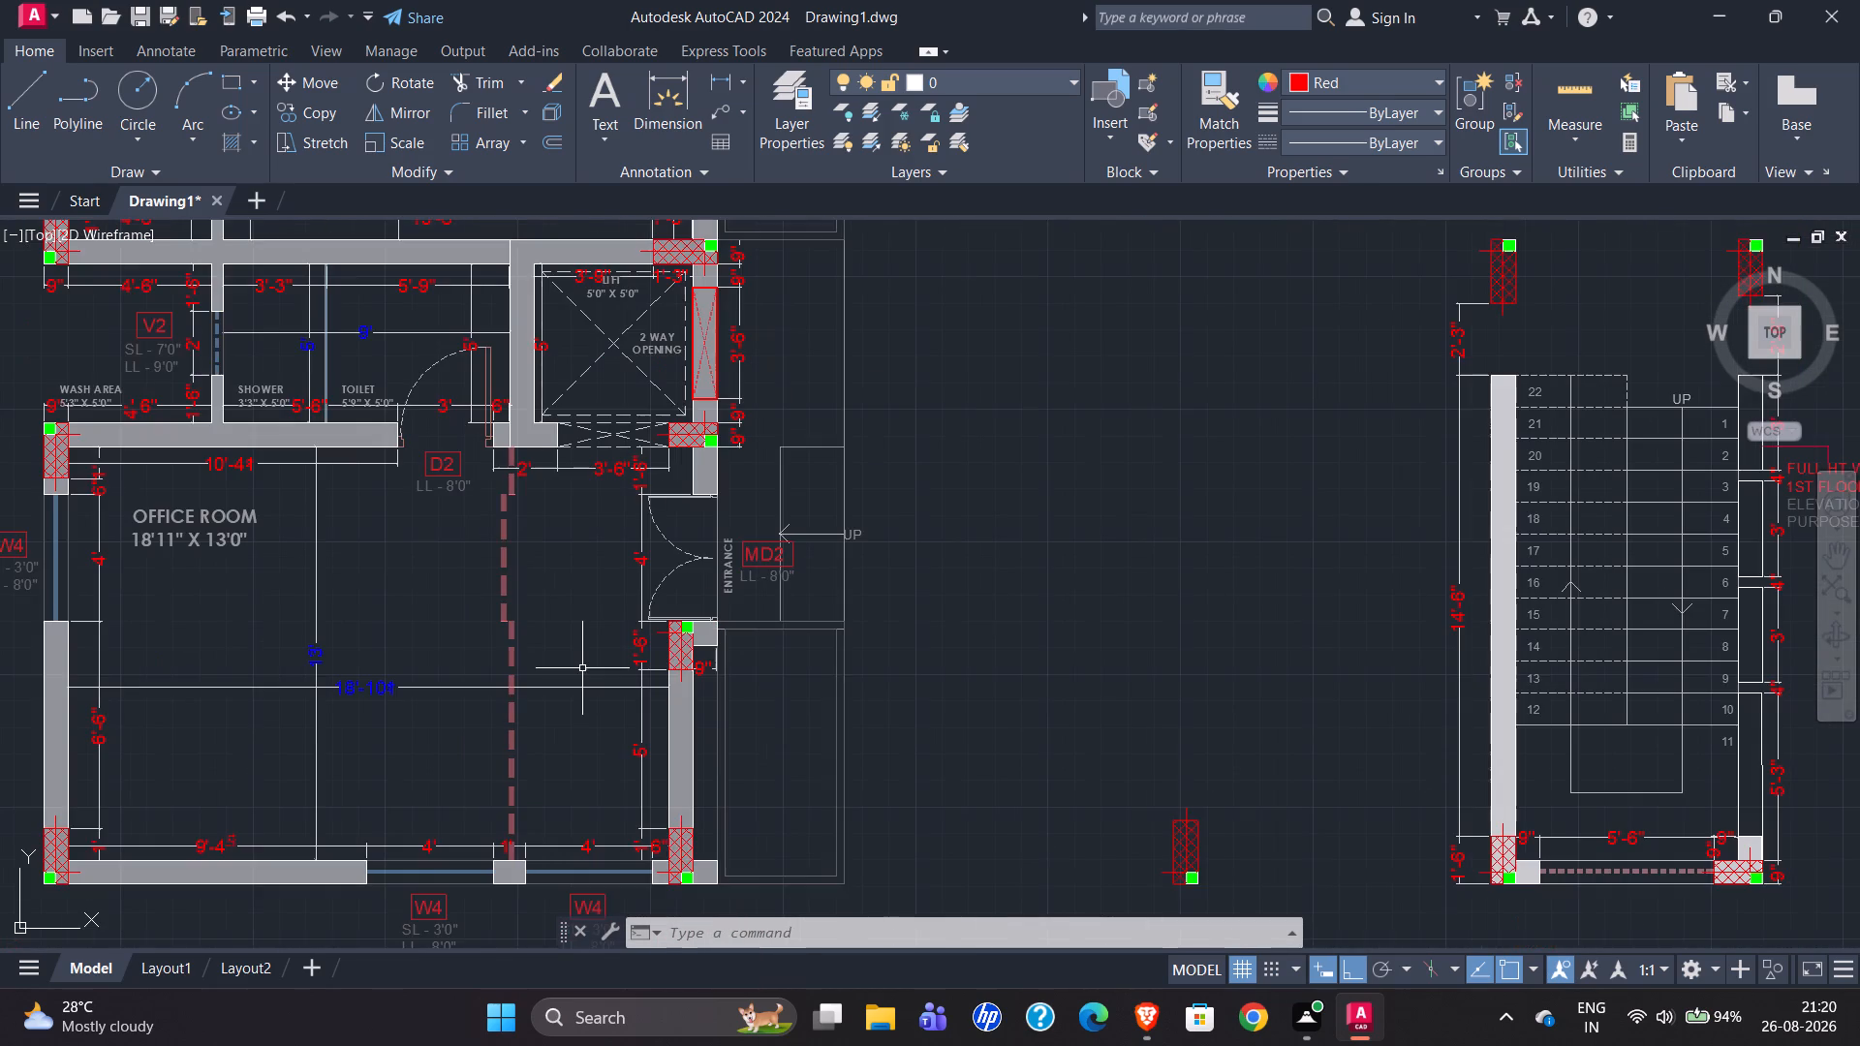
scroll(527, 682, down, 1)
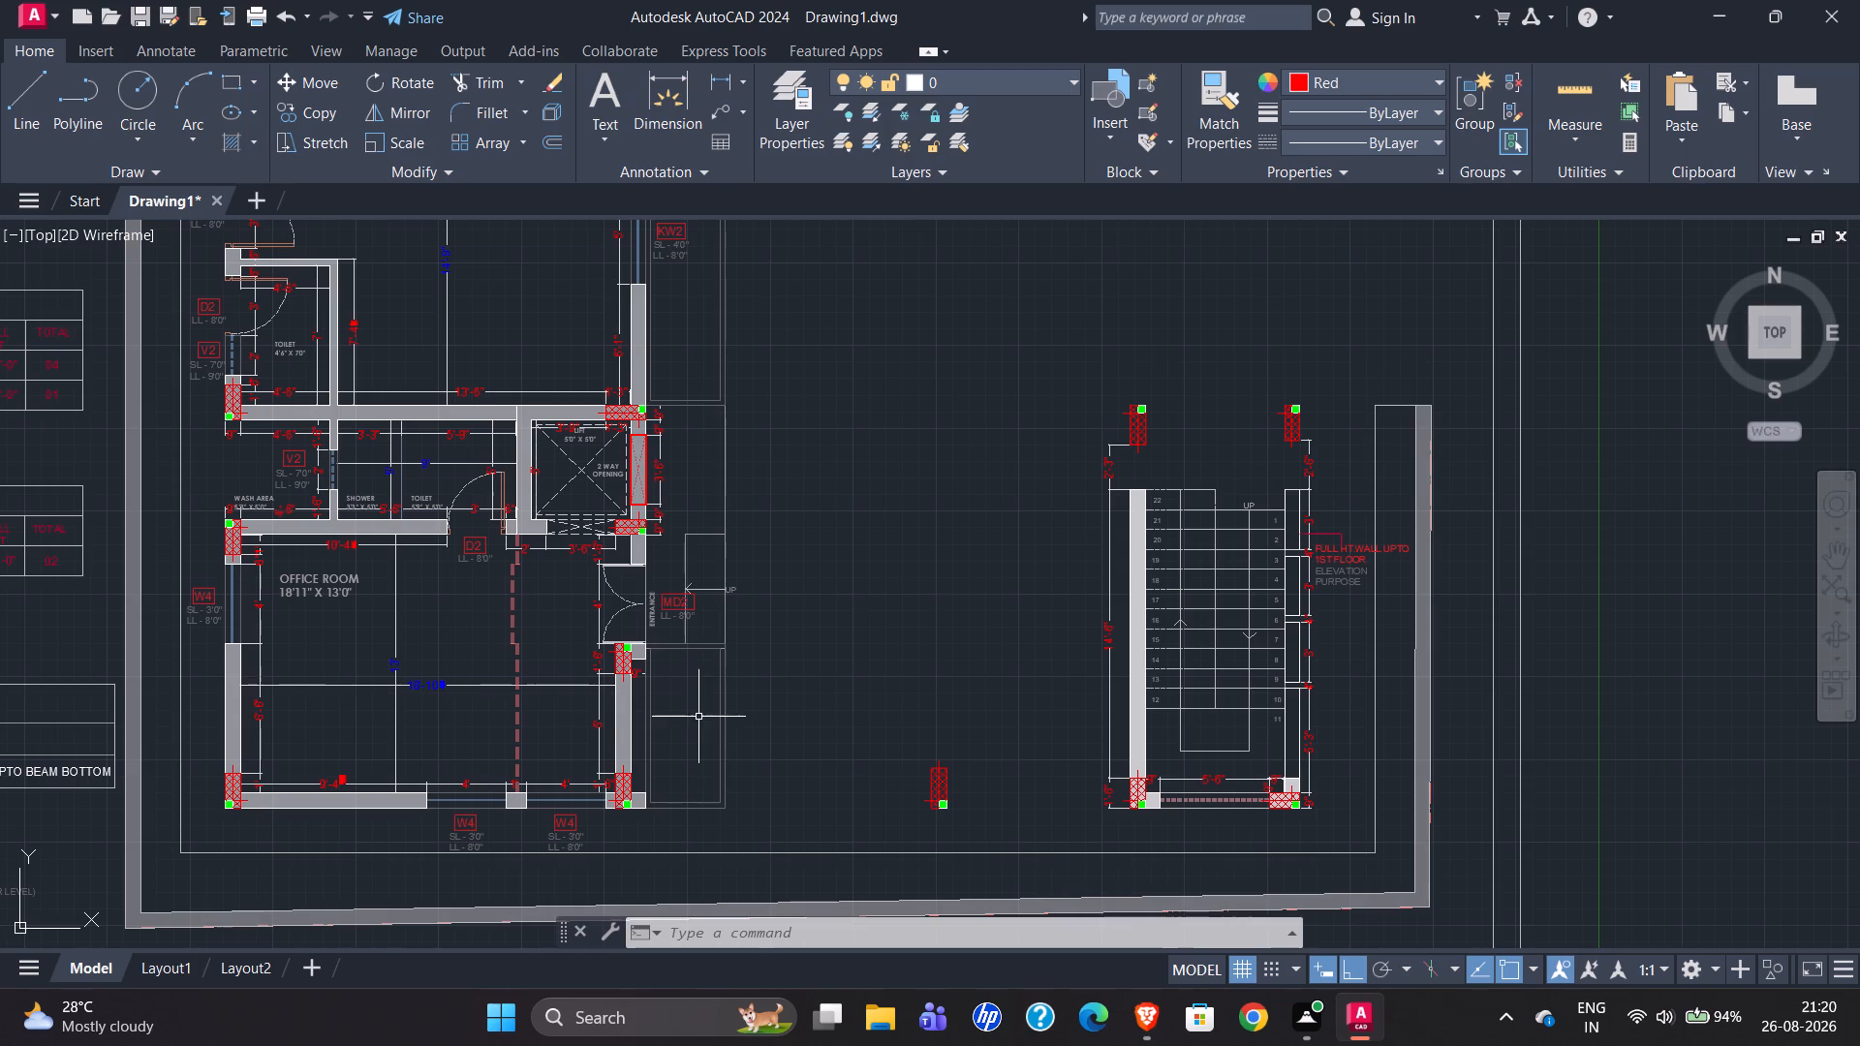
scroll(515, 675, down, 1)
scroll(420, 677, down, 1)
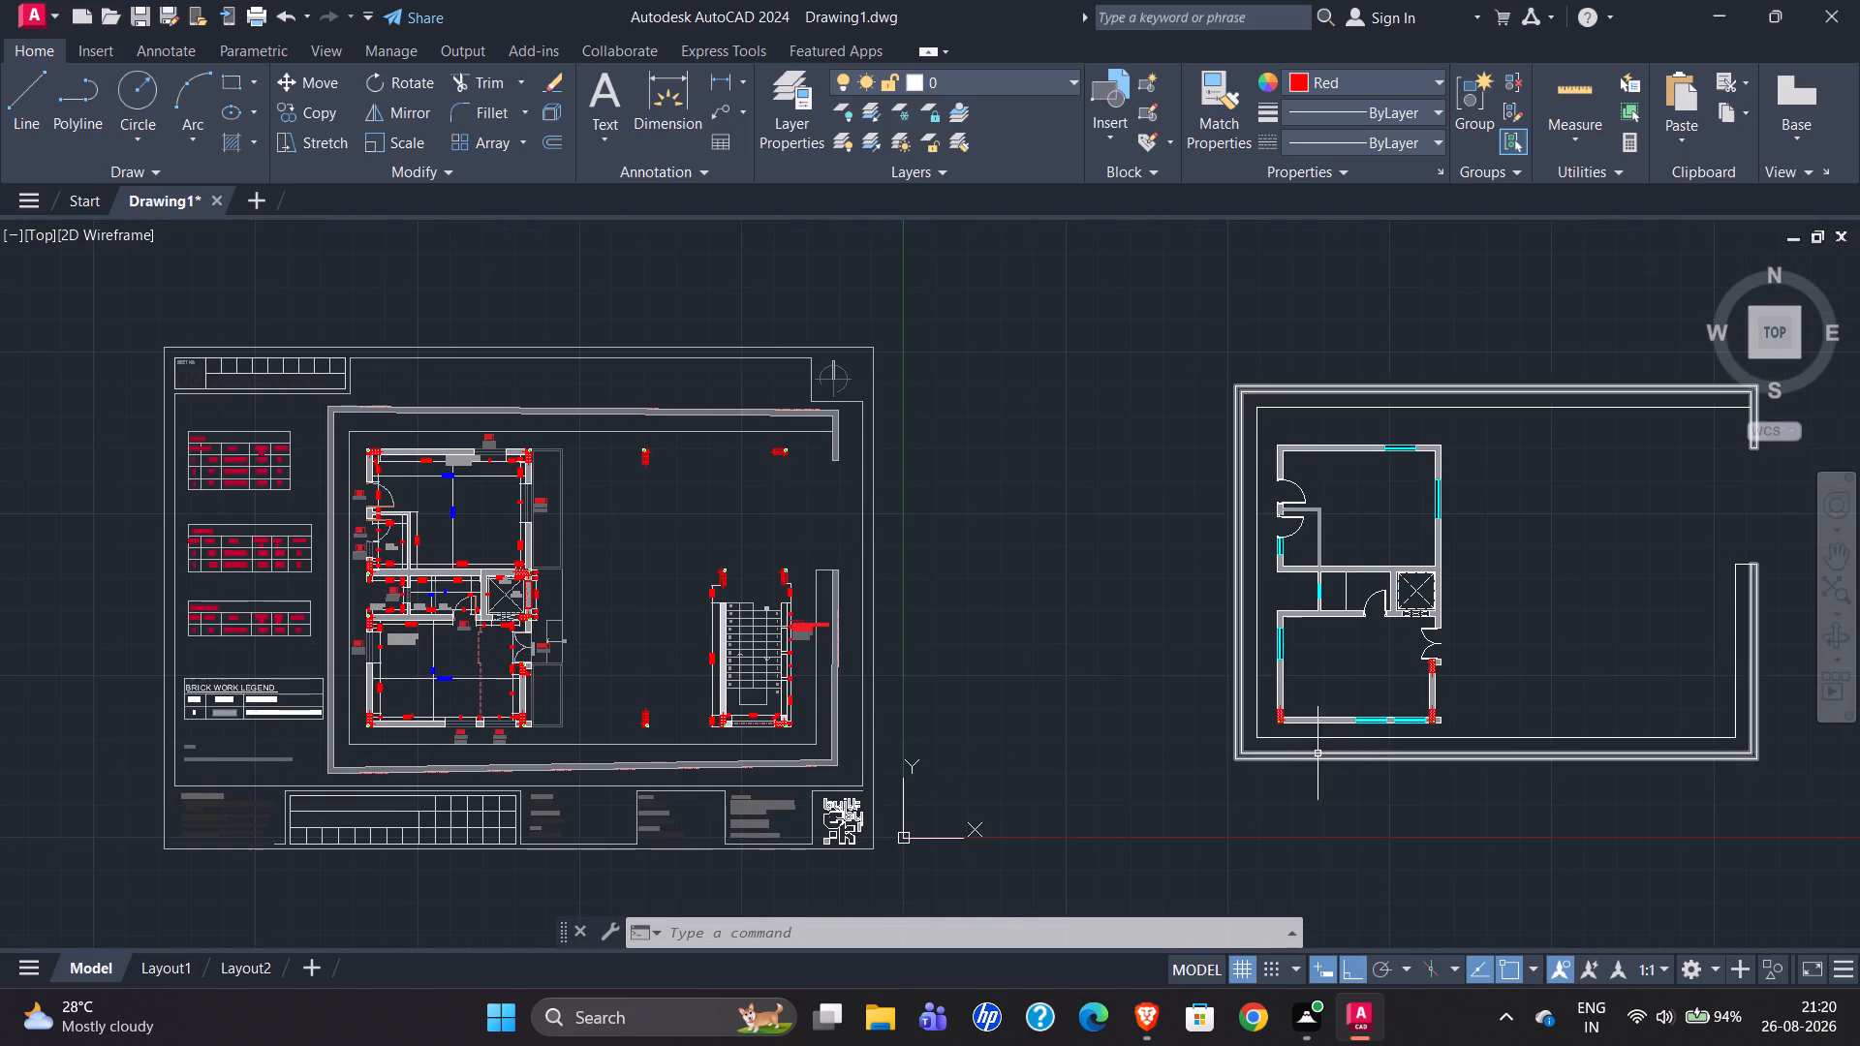
scroll(1445, 610, up, 4)
scroll(1269, 538, down, 2)
scroll(1314, 723, up, 4)
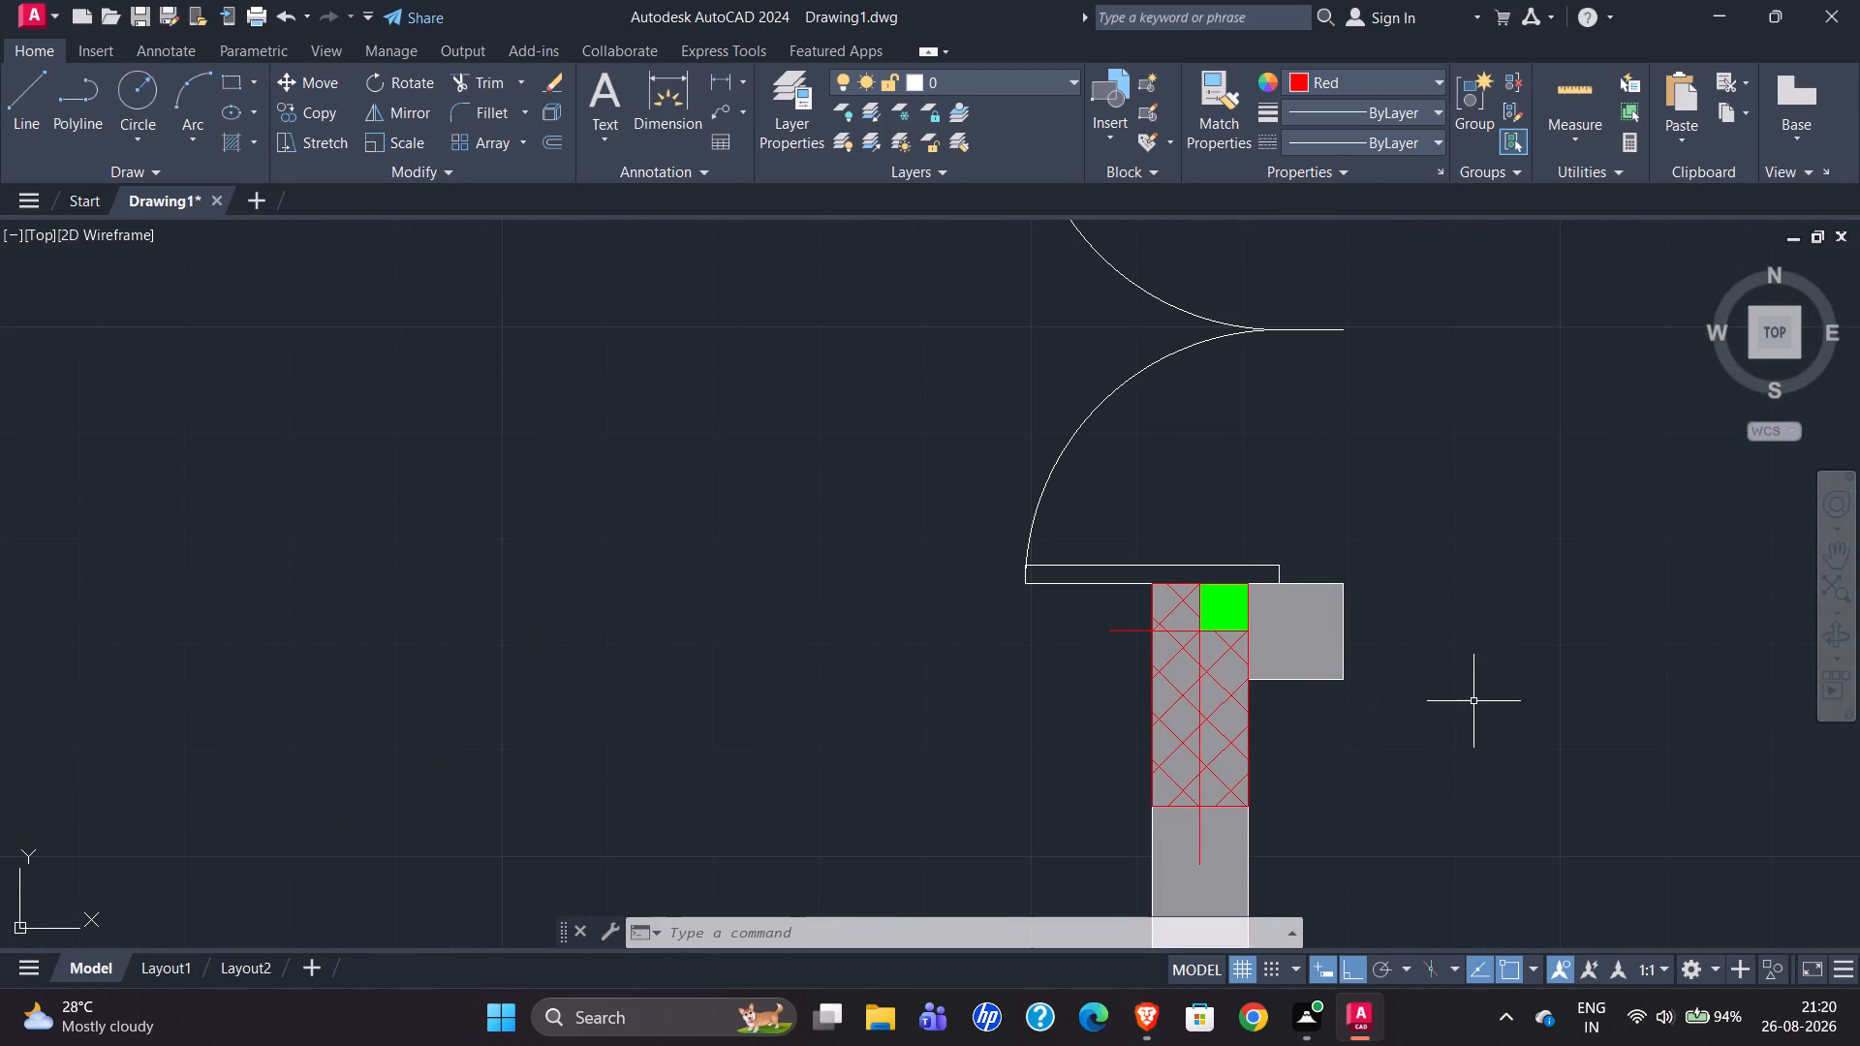
scroll(1212, 809, up, 2)
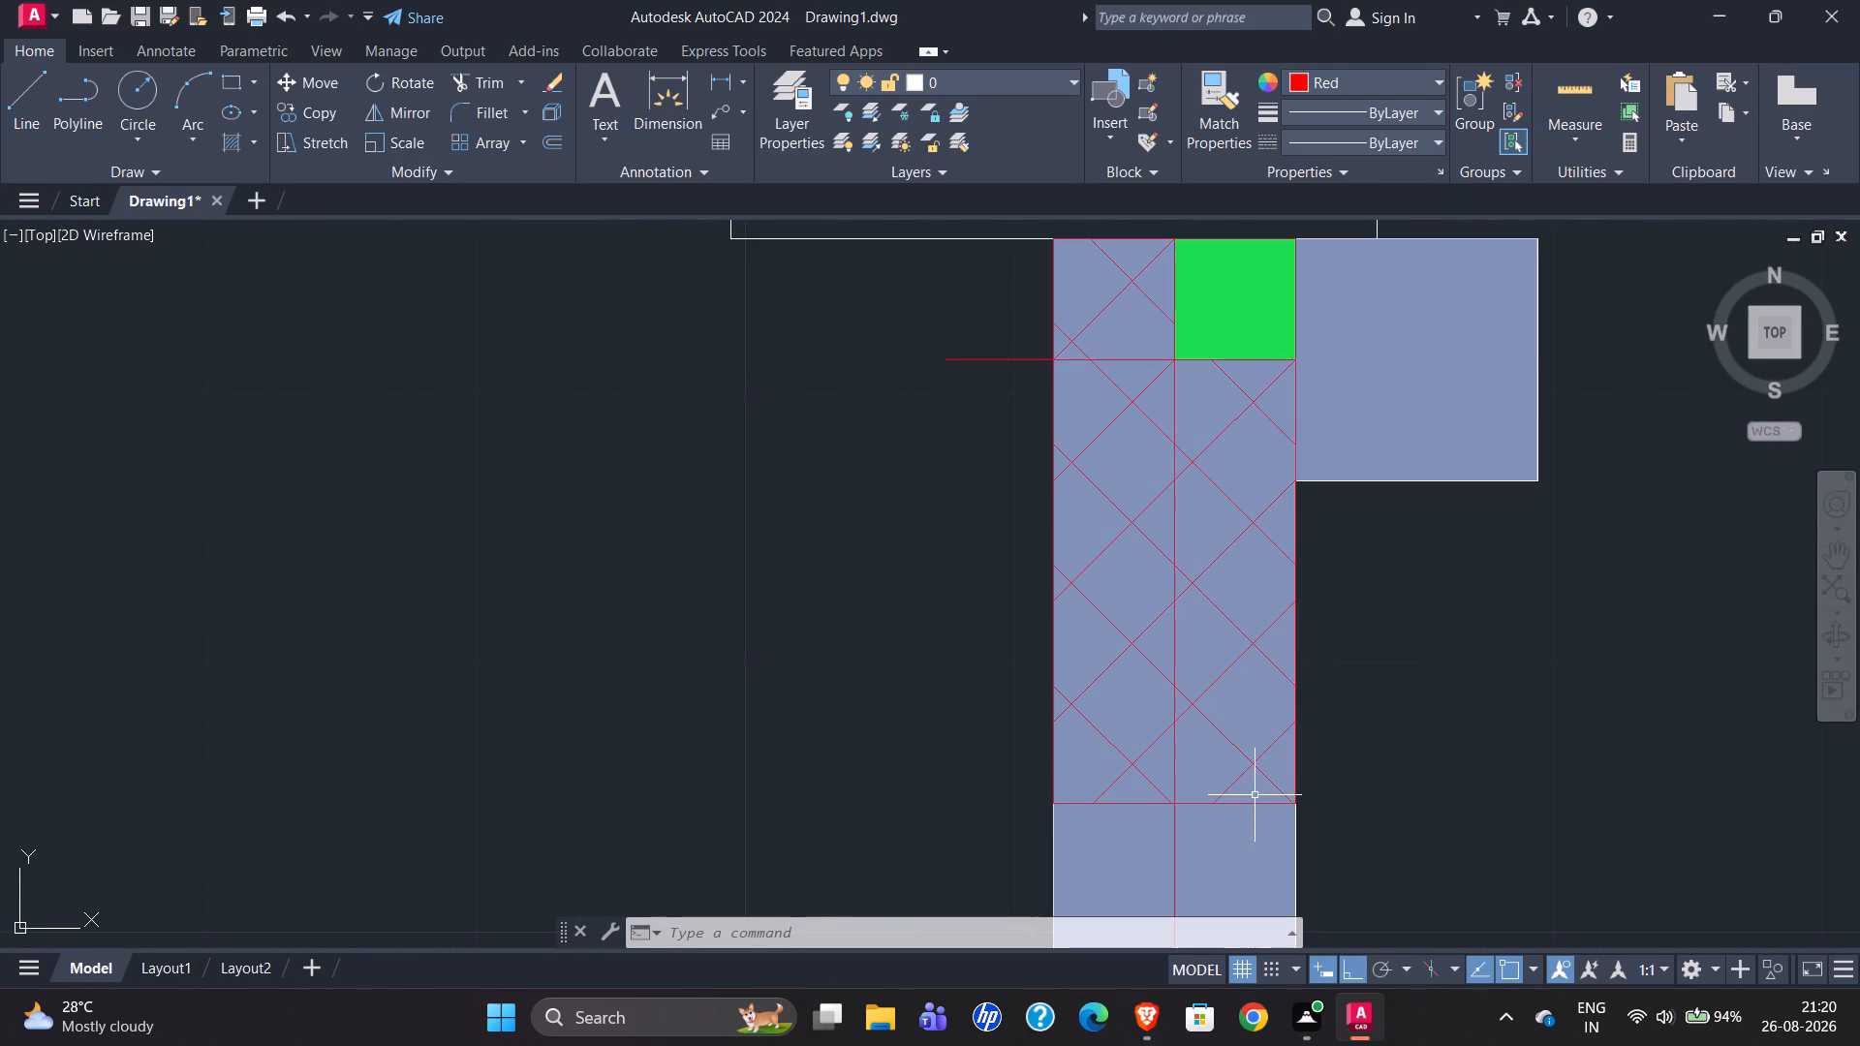
Mirror the column below the entrance door about a vertical line through the wall end west of the toilet door, keeping the original.
scroll(1198, 816, down, 1)
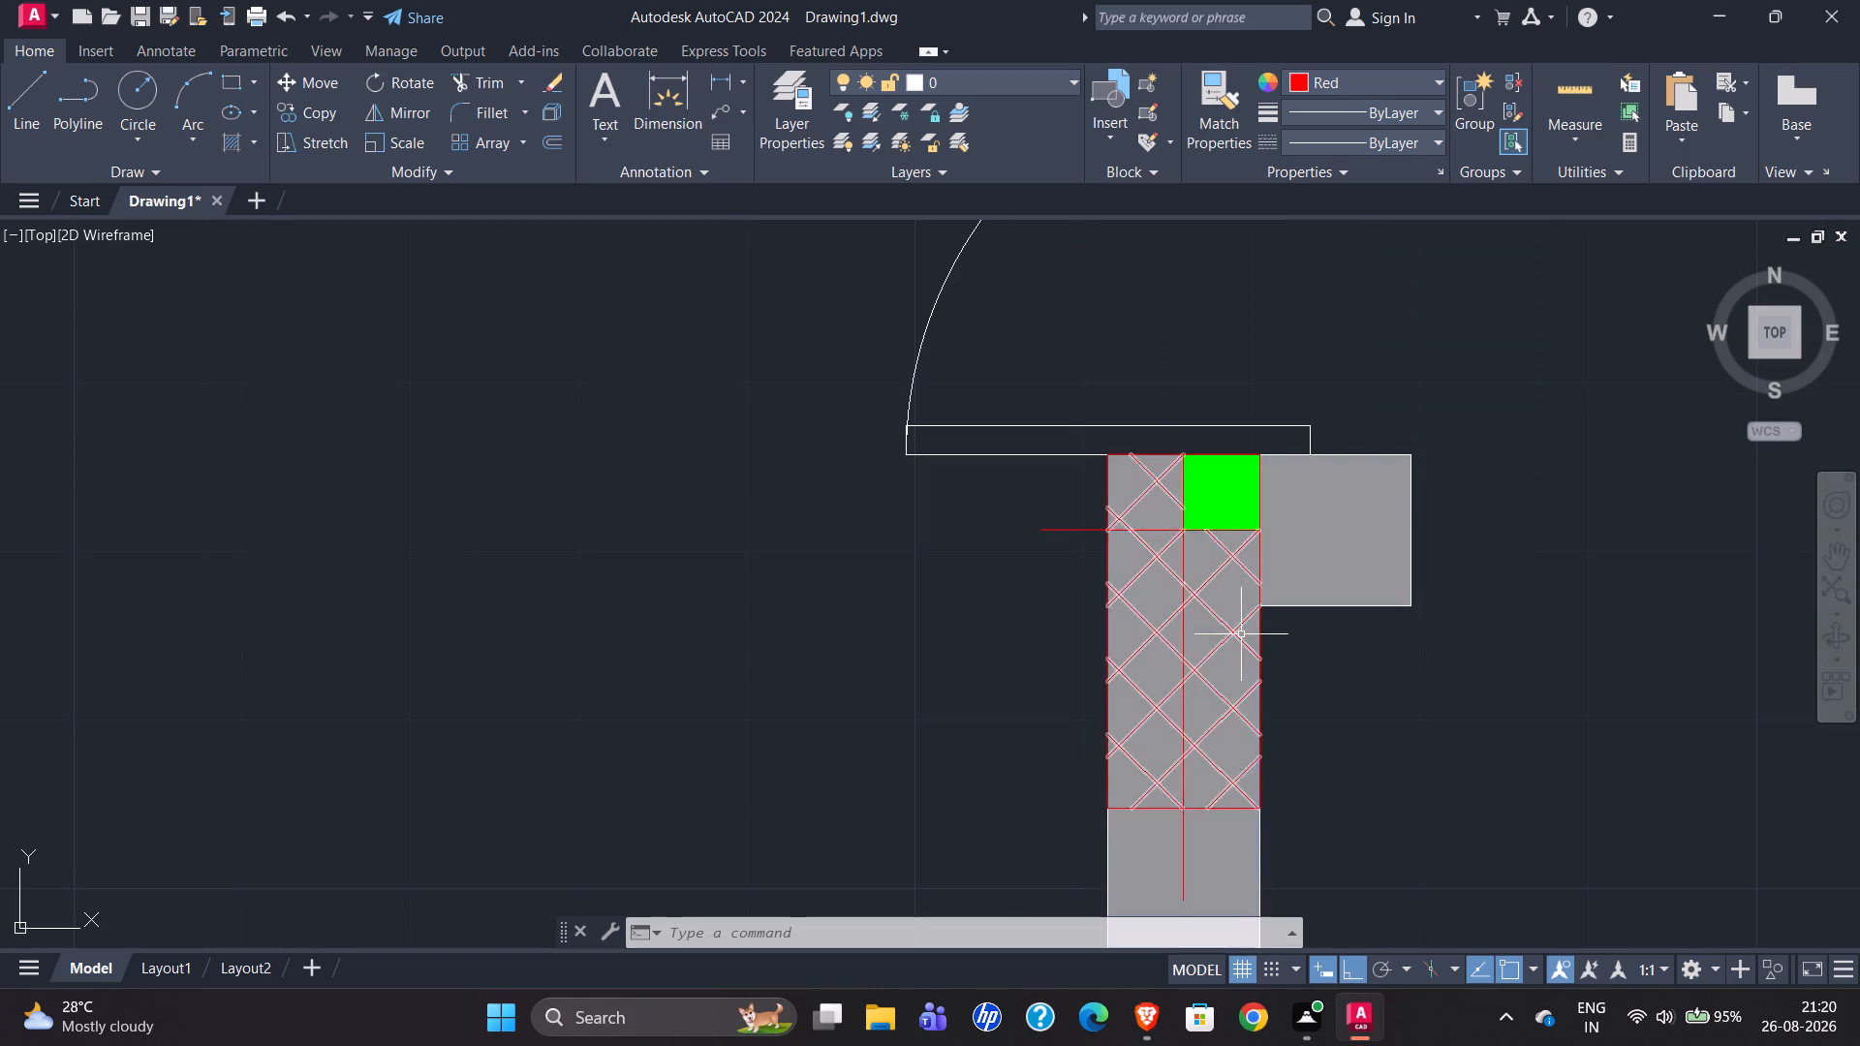
click(1256, 564)
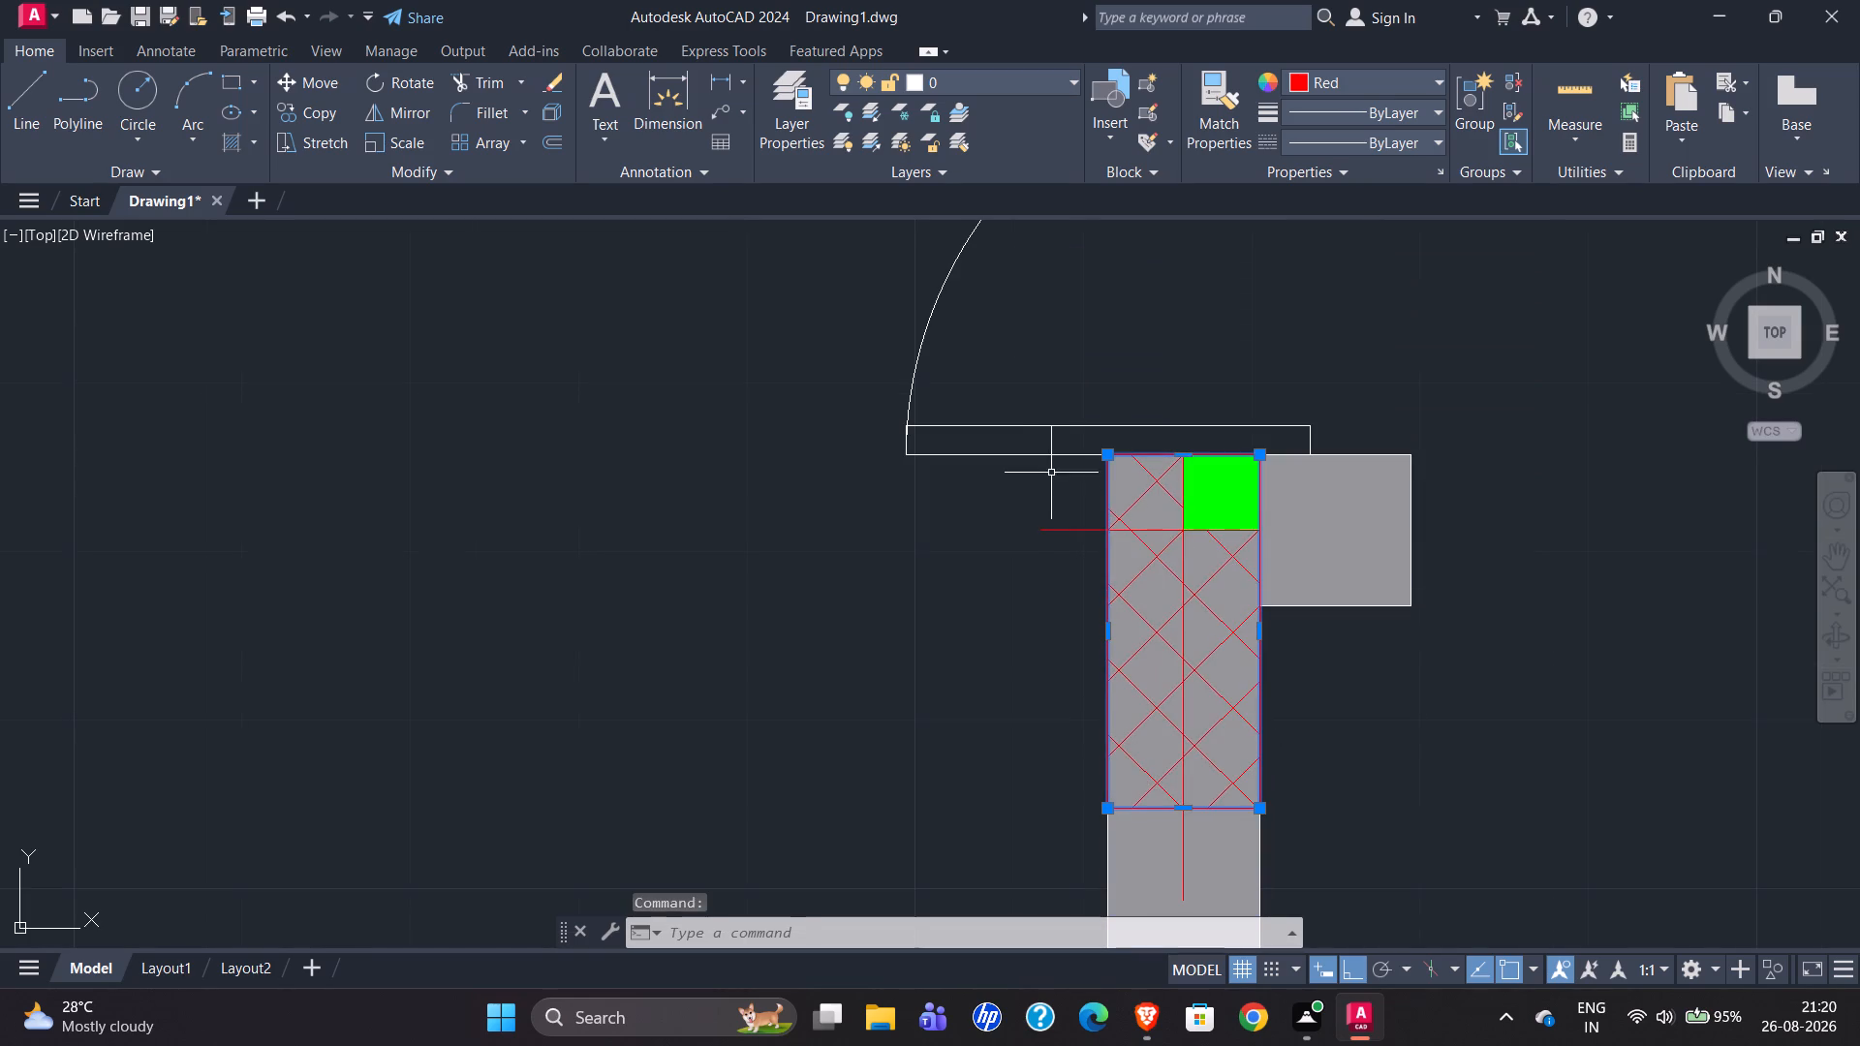
click(1061, 439)
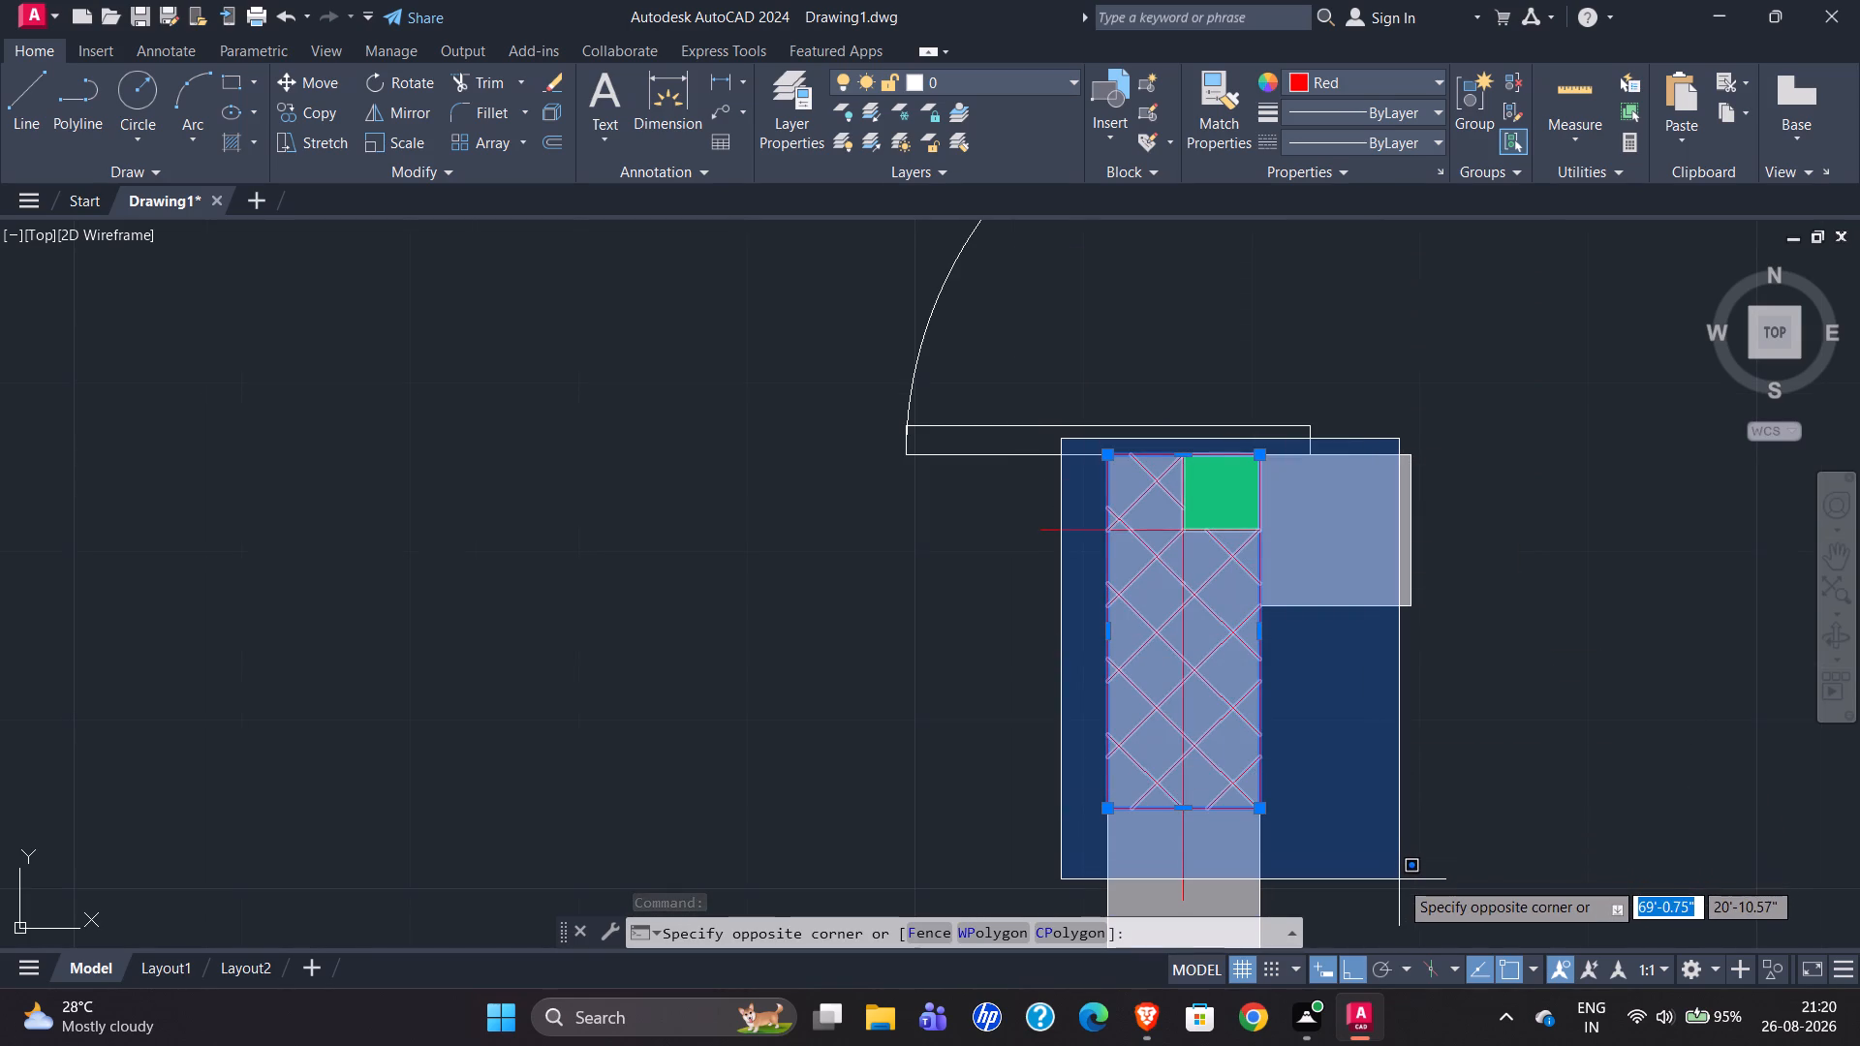
click(1346, 907)
click(1045, 529)
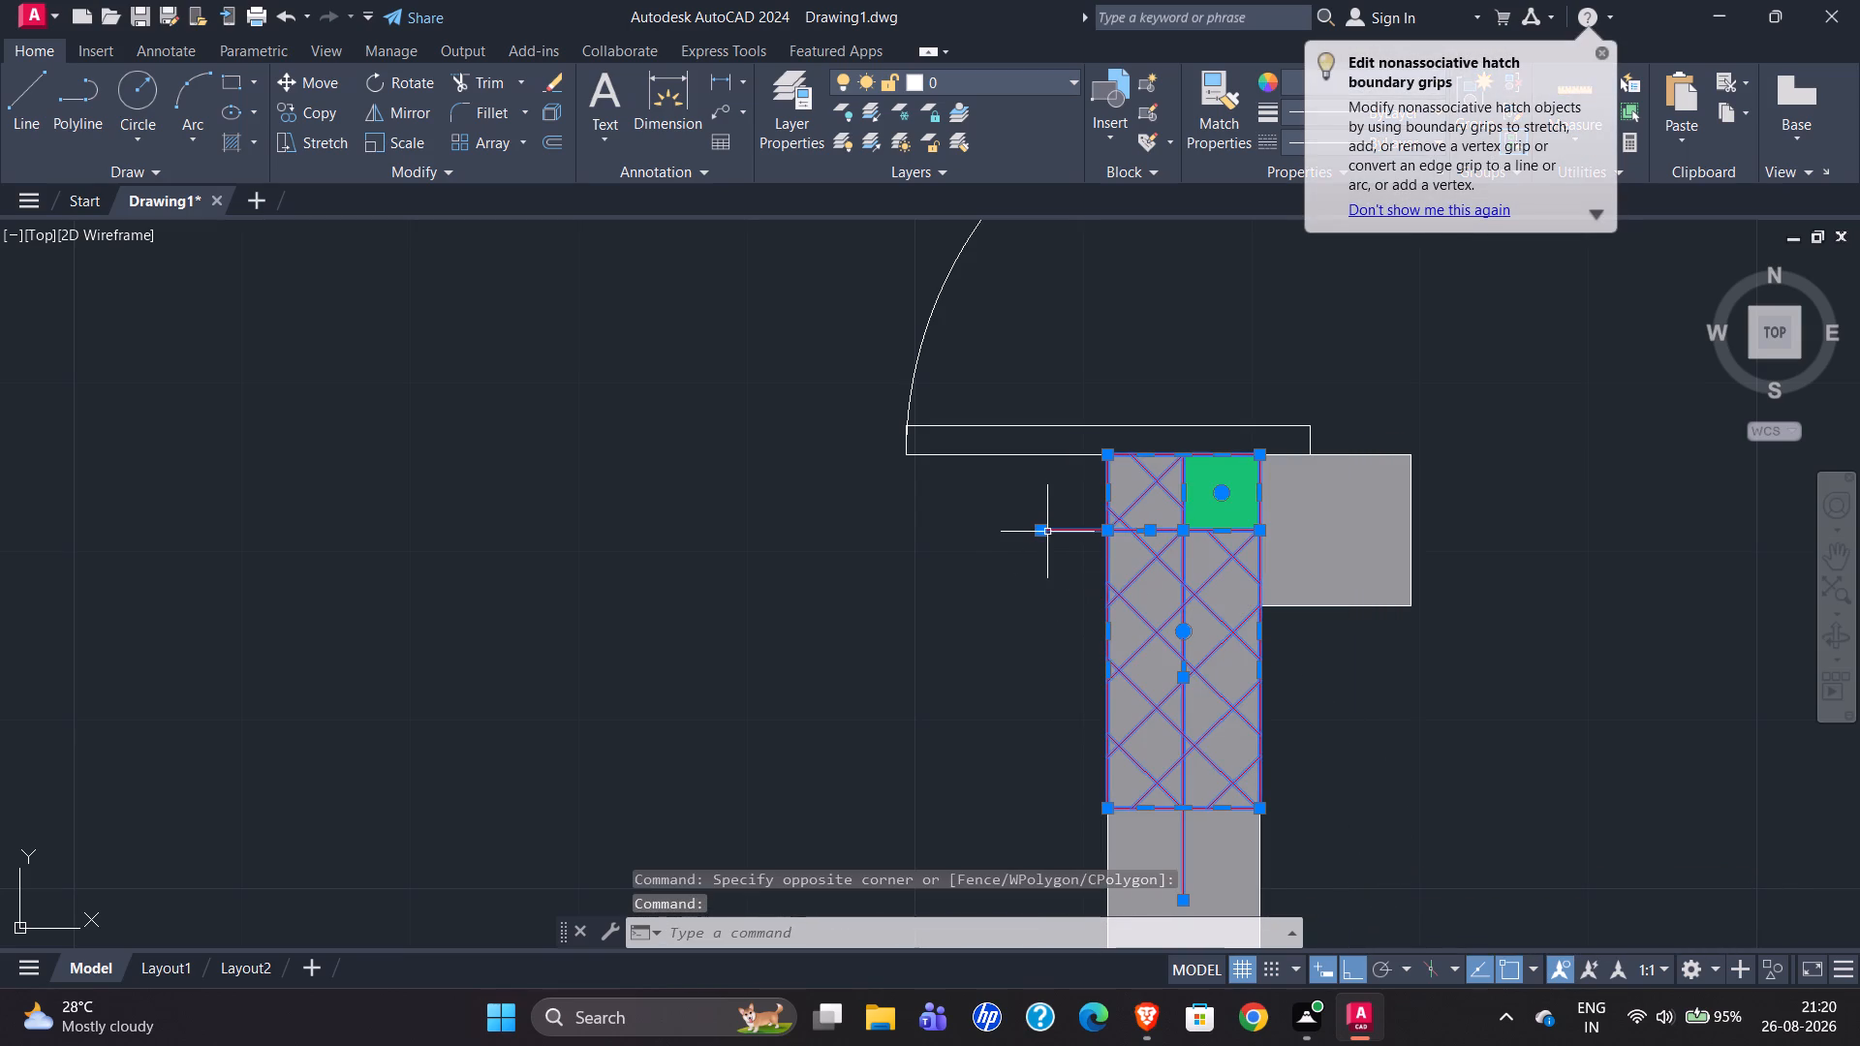
click(1052, 528)
scroll(952, 595, down, 2)
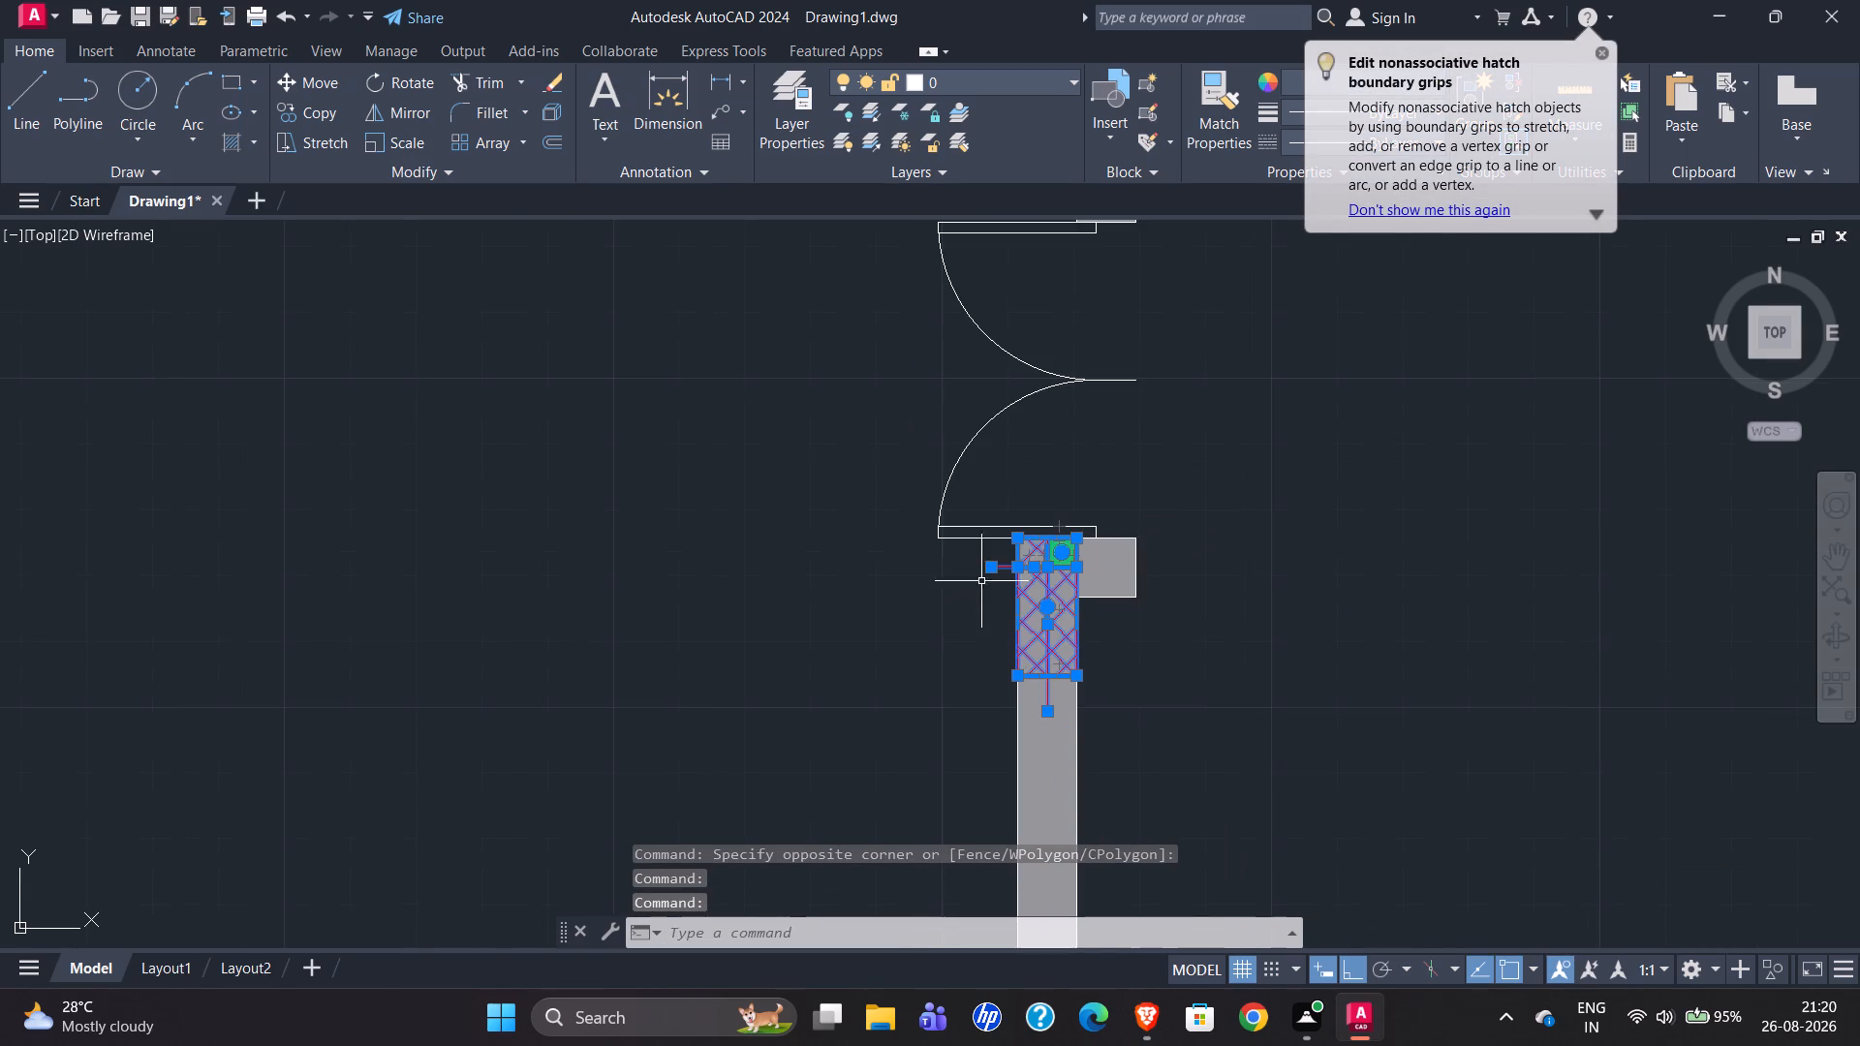
scroll(1418, 544, down, 1)
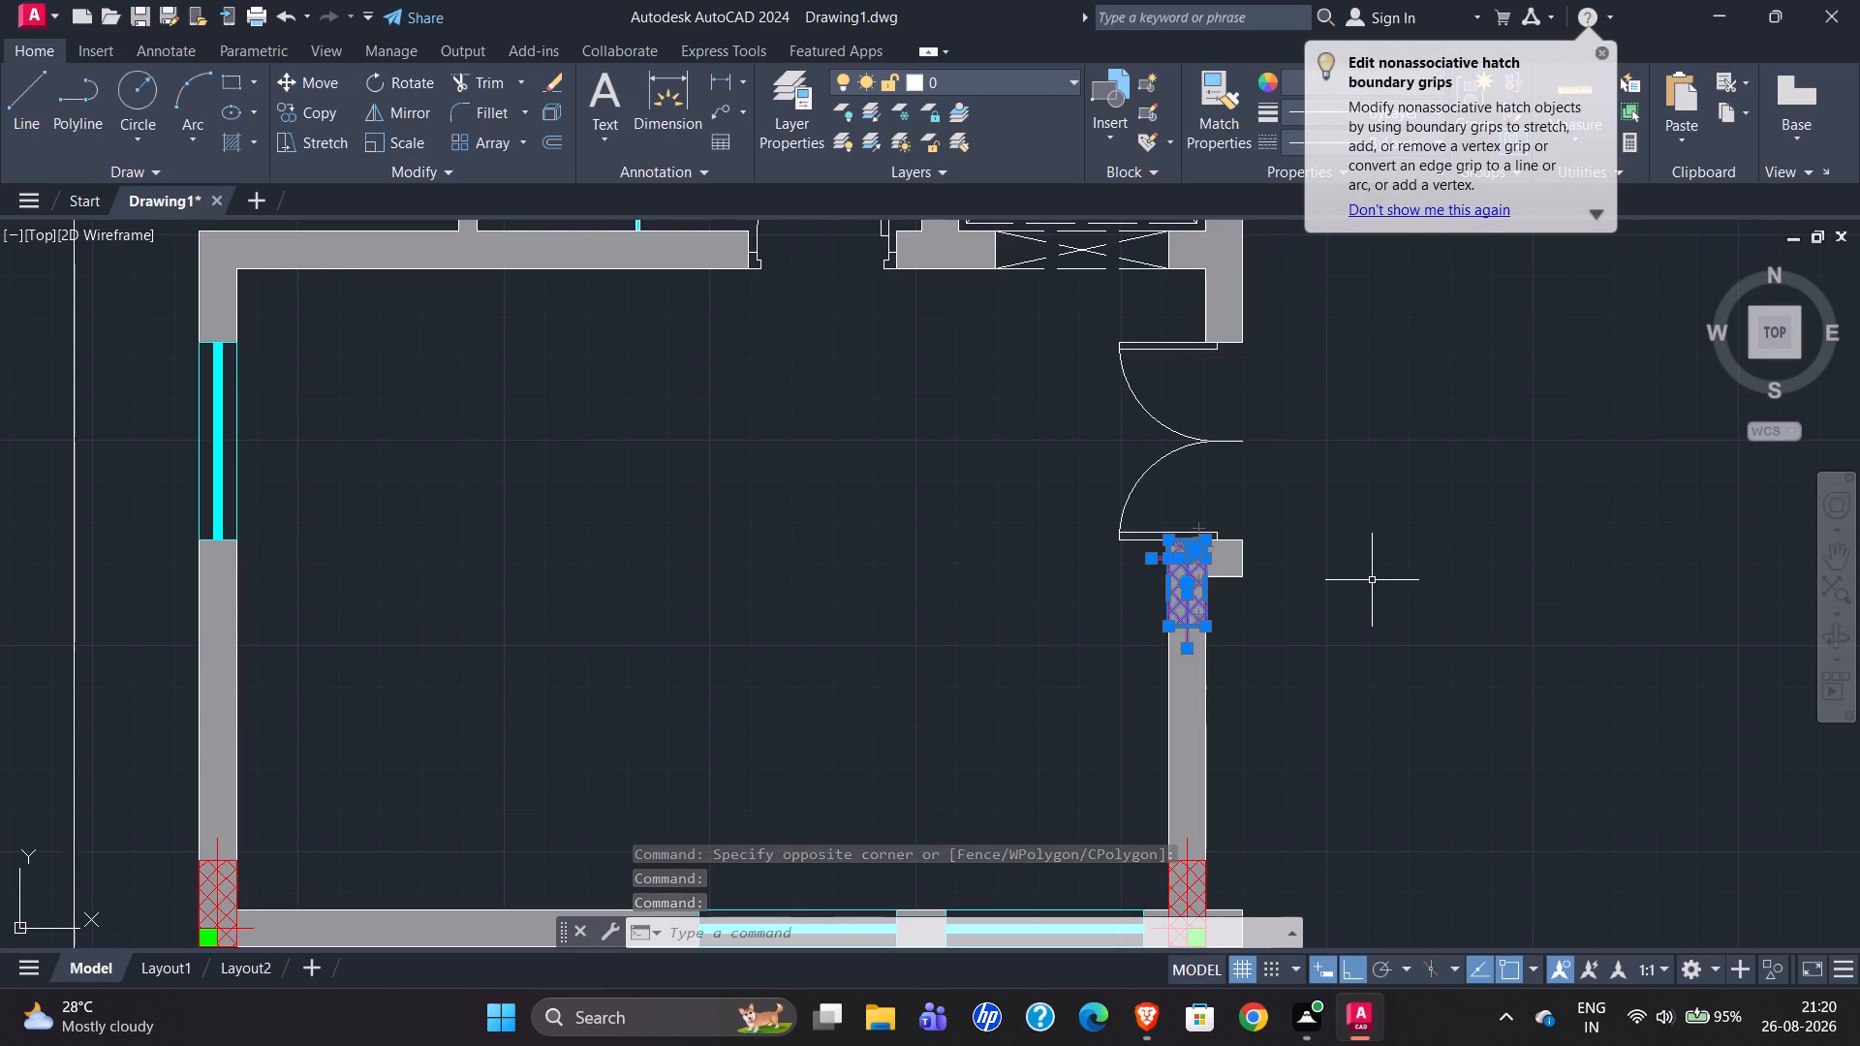
text(mi)
key(Return)
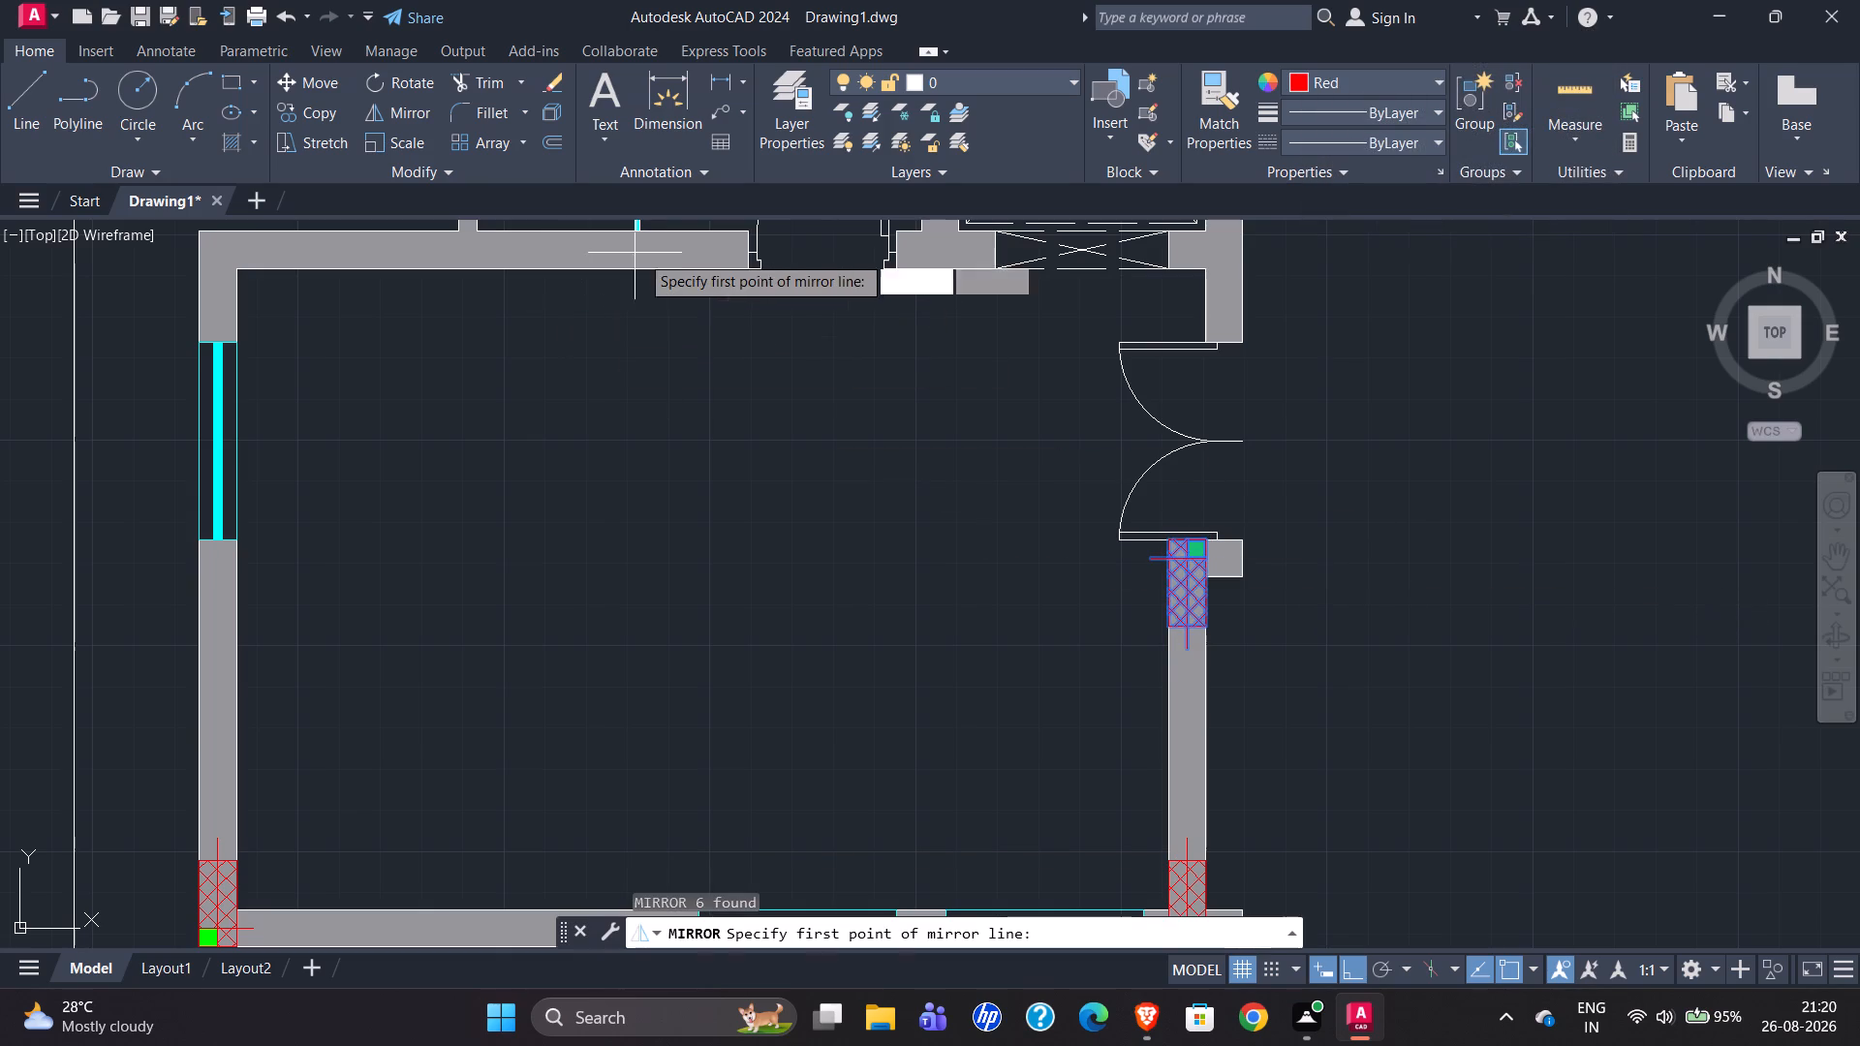
click(753, 279)
click(763, 780)
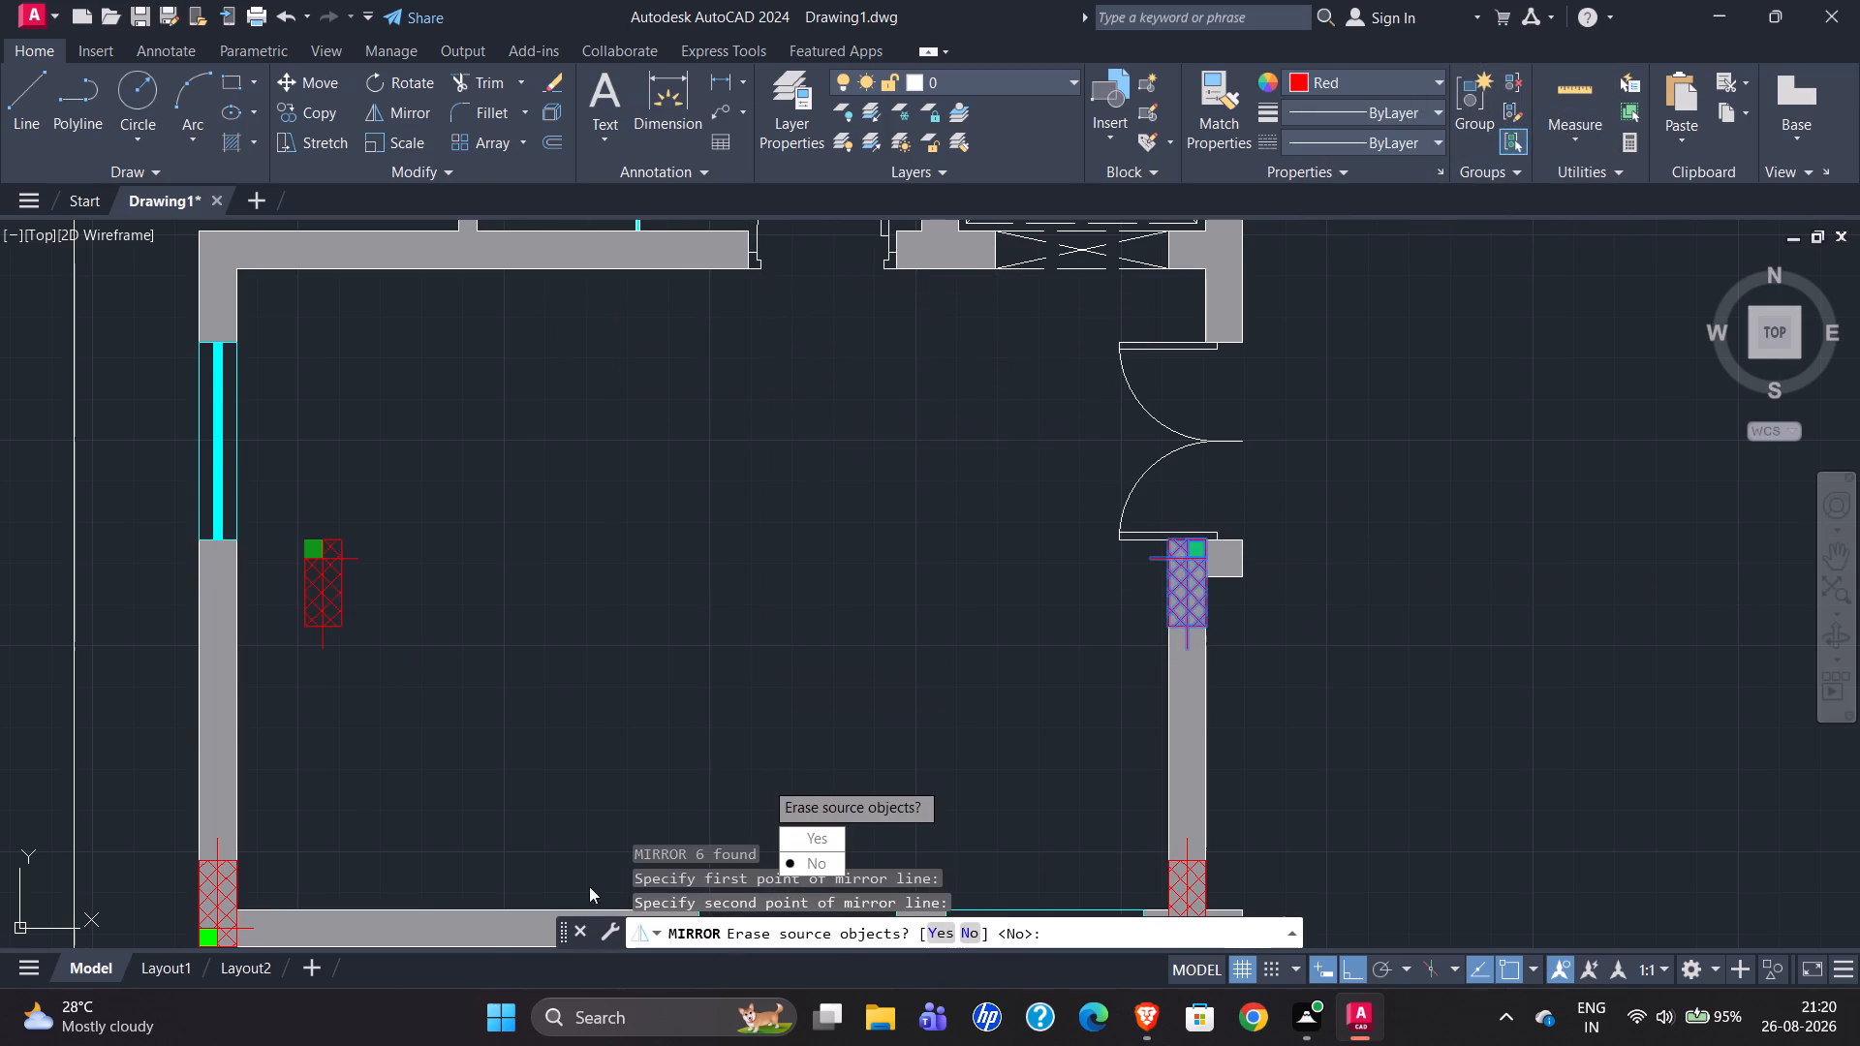
drag(793, 869, 763, 780)
Move the mirrored column by its northwest corner onto the outer northwest corner of the office room walls.
click(291, 527)
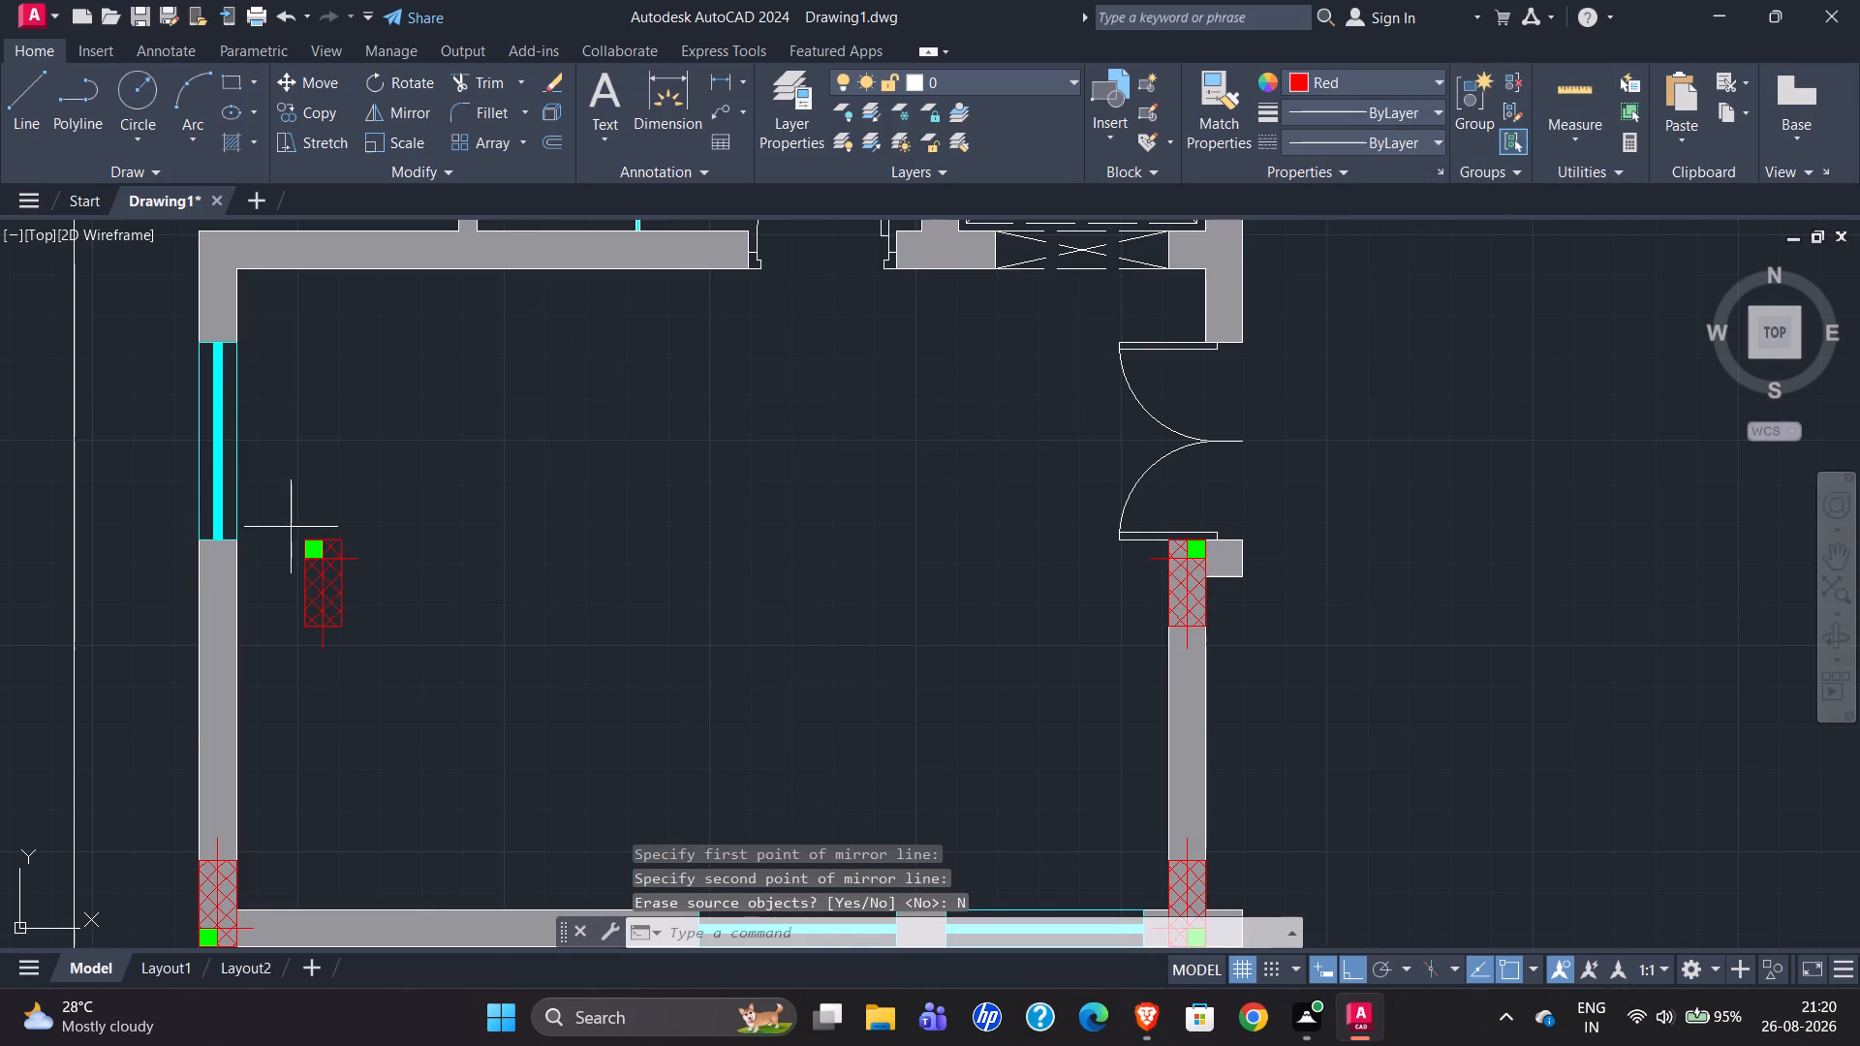
click(405, 707)
key(m)
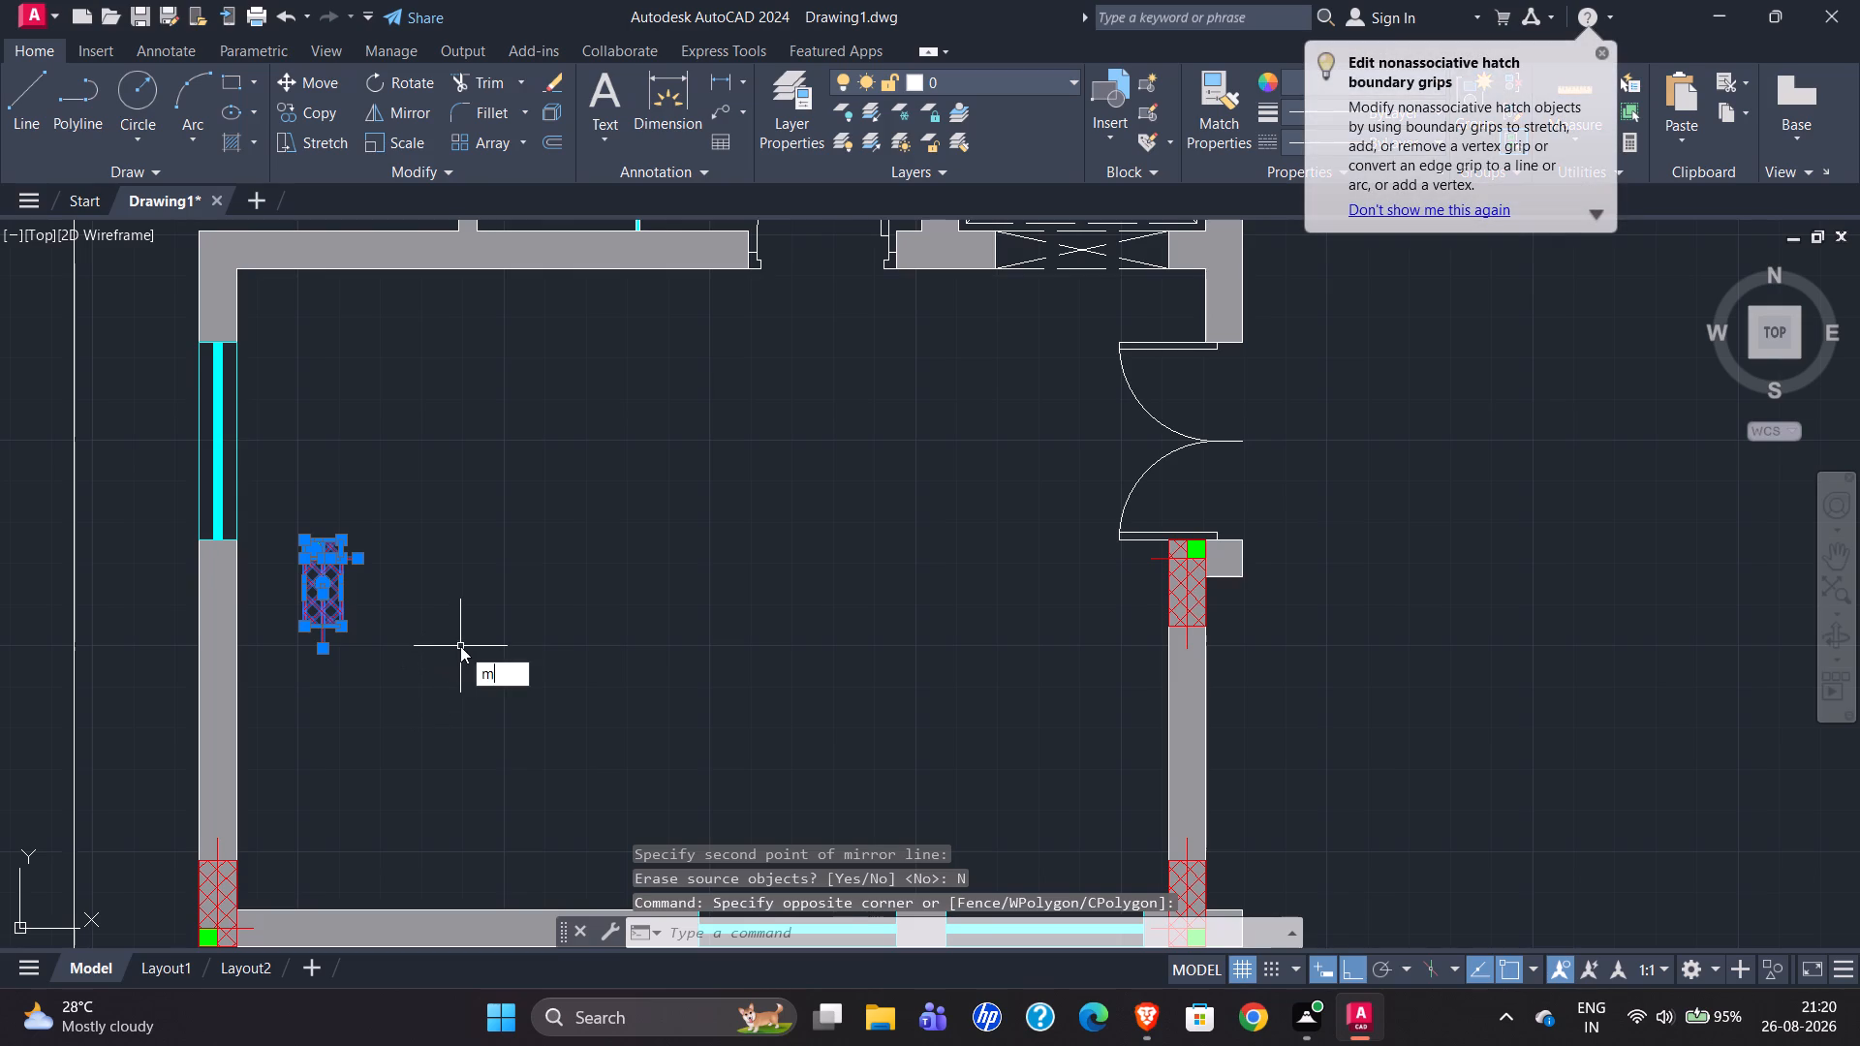
key(Return)
scroll(291, 539, up, 3)
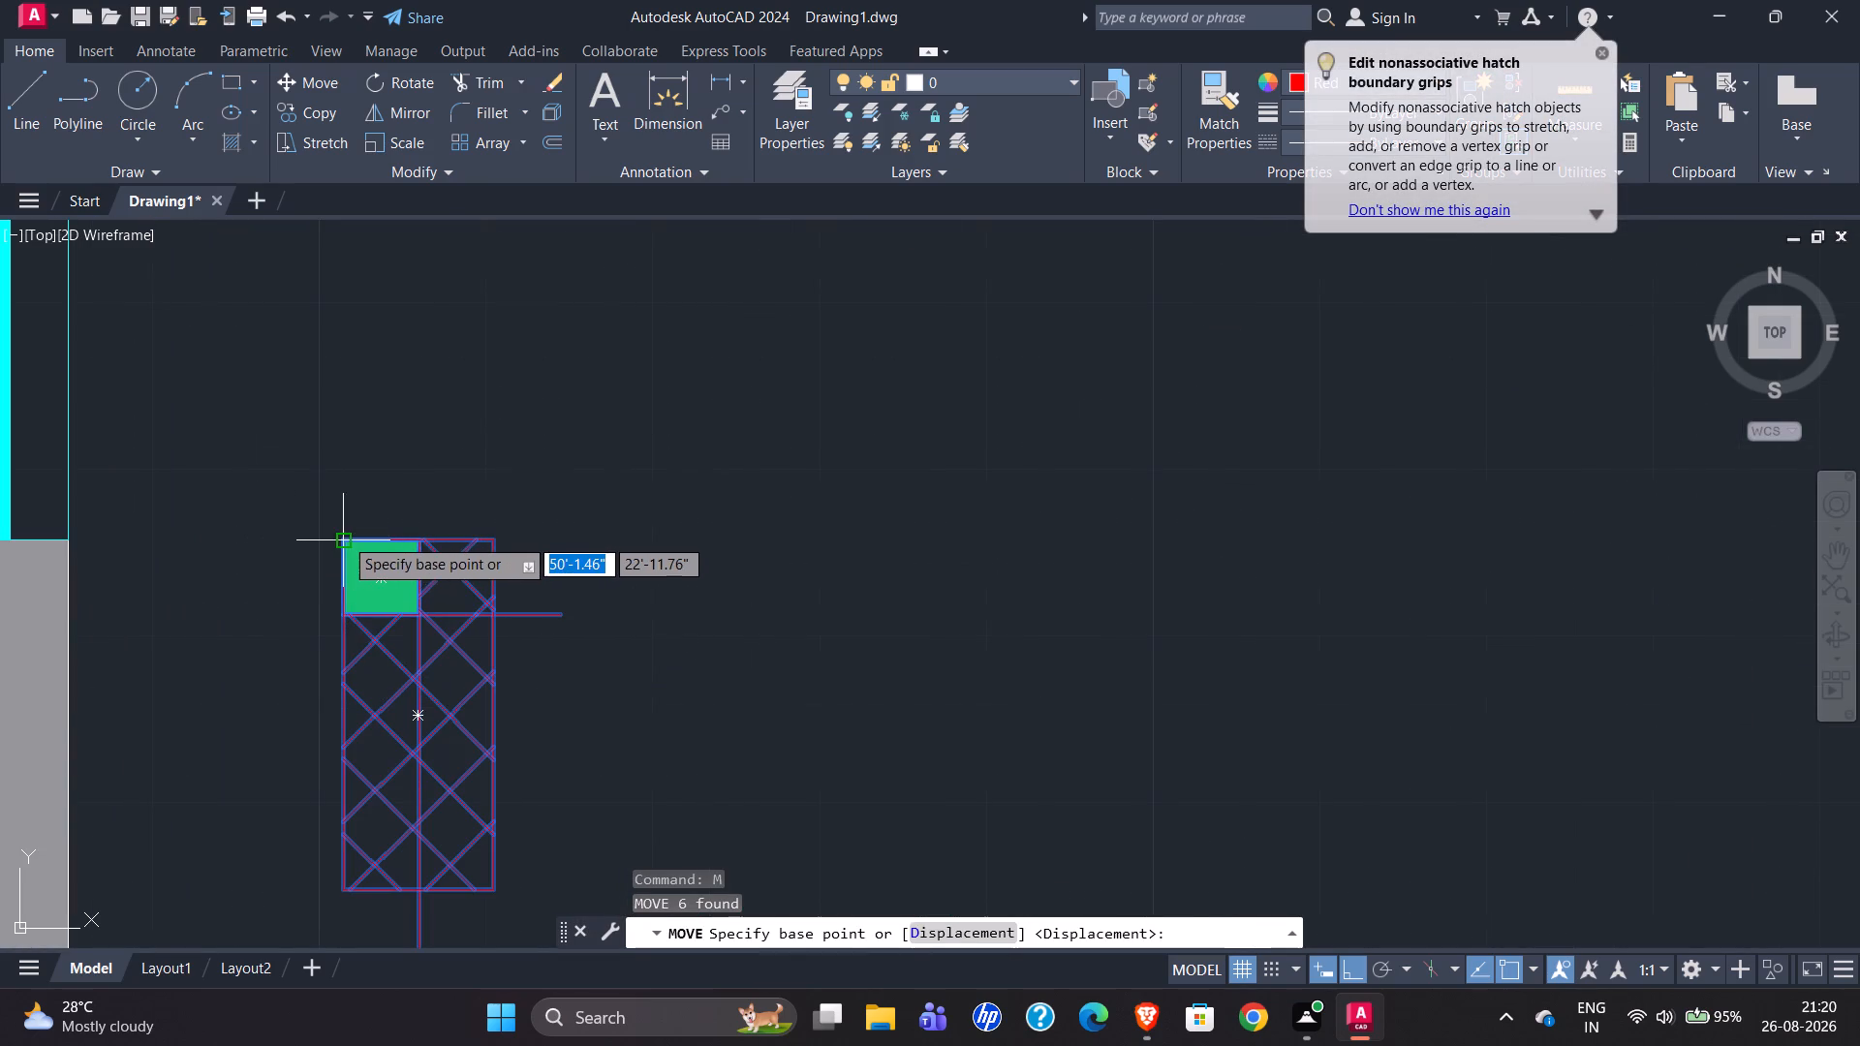
click(344, 538)
scroll(738, 514, down, 4)
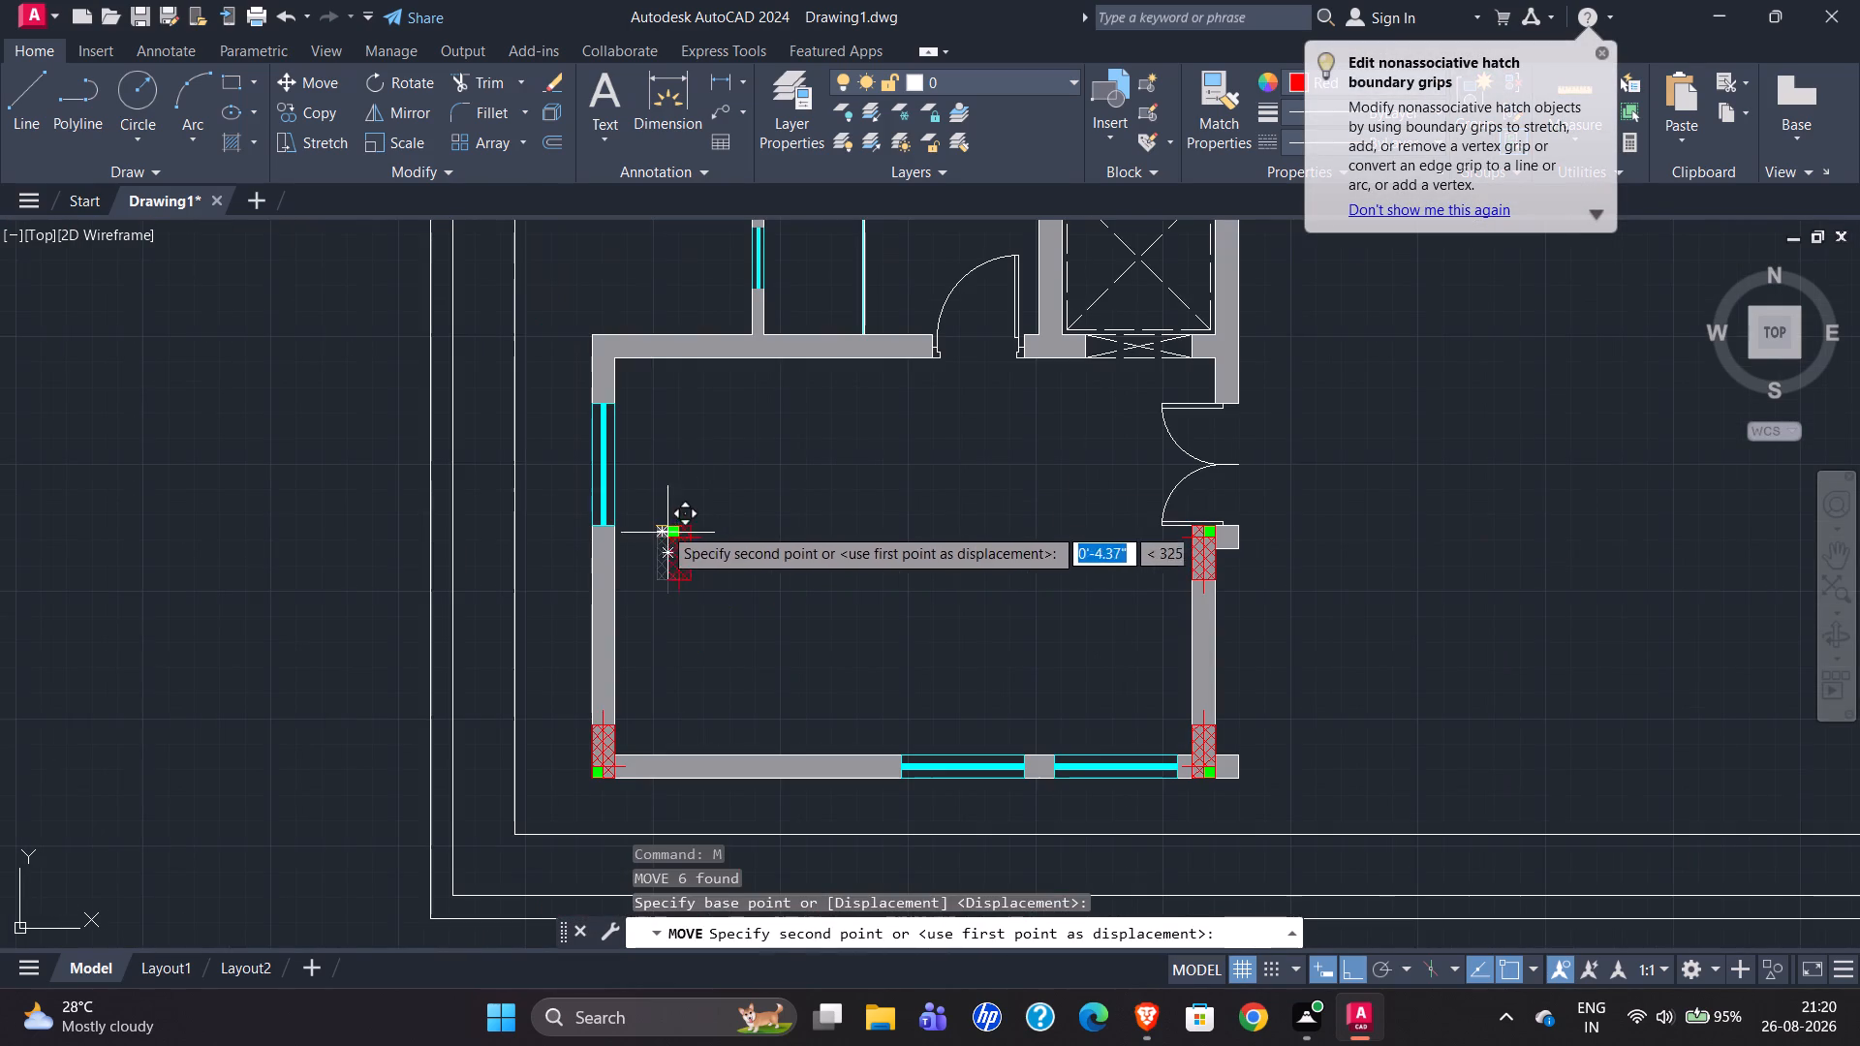
scroll(585, 335, up, 3)
click(600, 335)
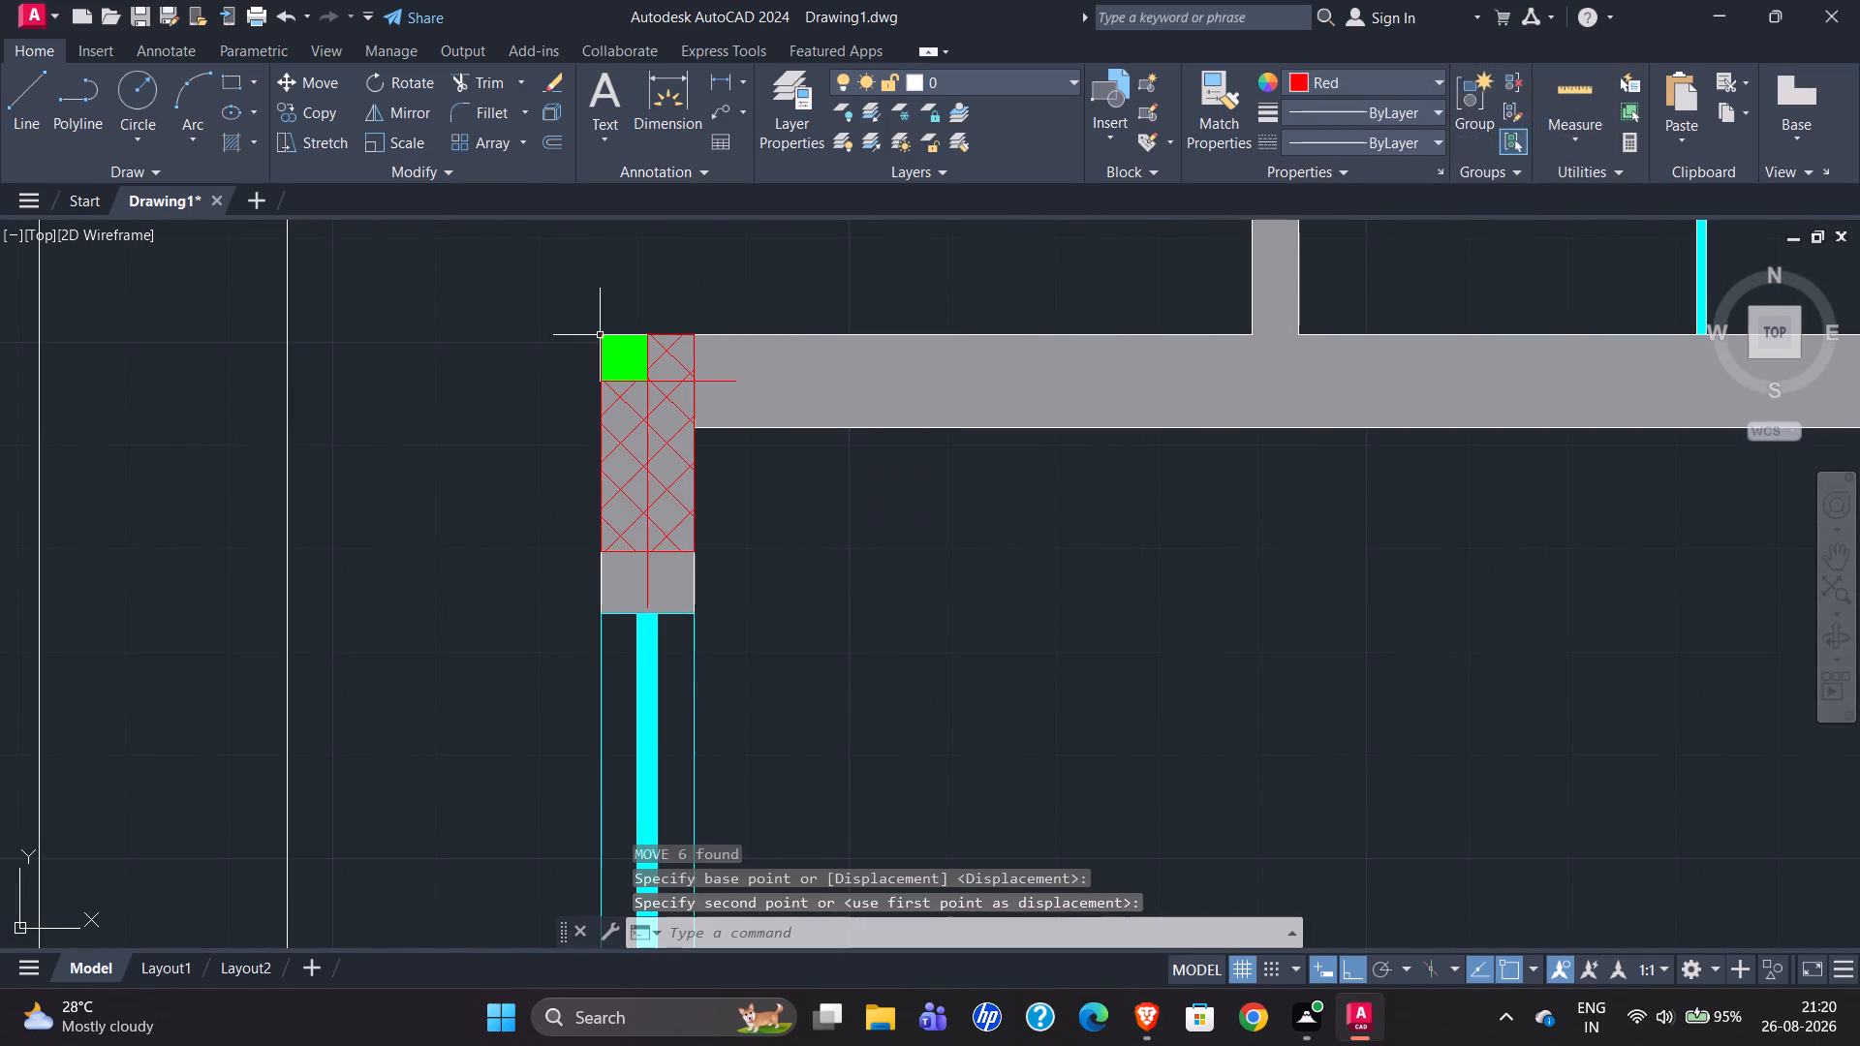
Examine the horizontal column at the lift's southeast corner, above the entrance door, in the reference plan.
scroll(786, 385, down, 2)
scroll(991, 471, down, 3)
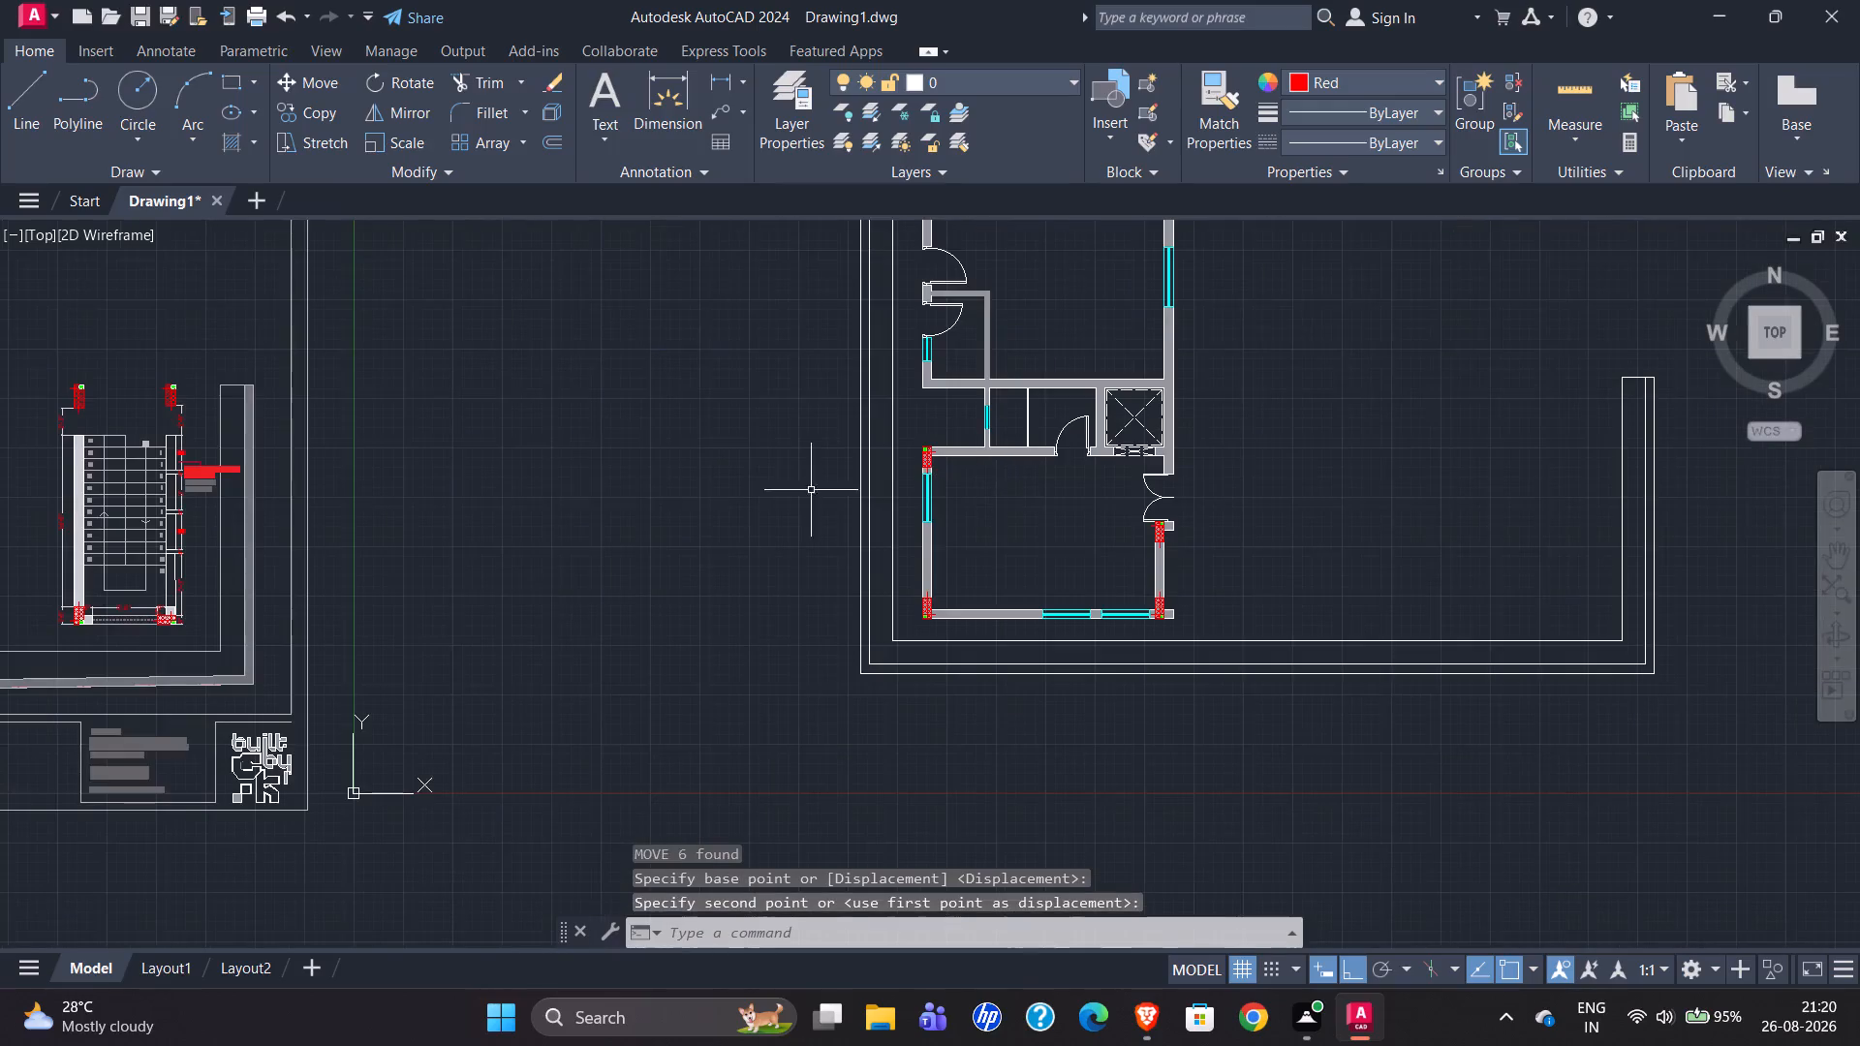
scroll(741, 513, down, 2)
scroll(194, 538, up, 4)
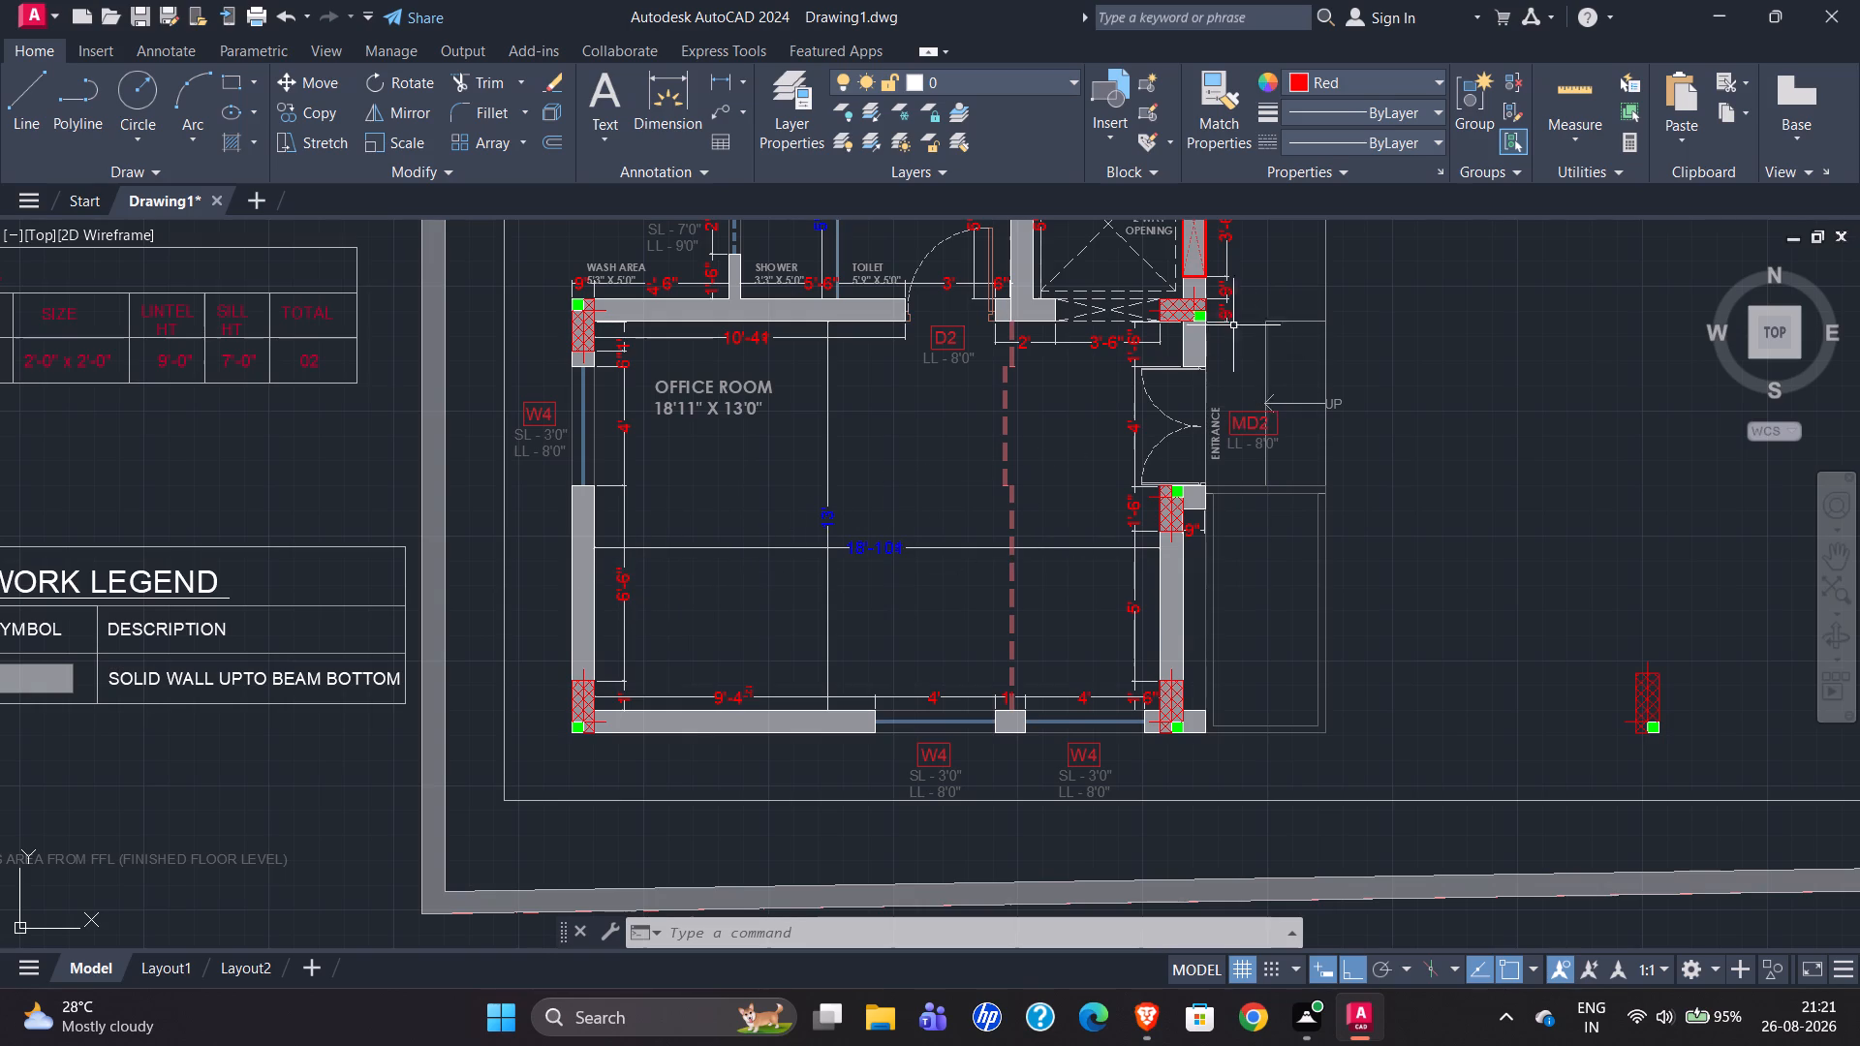
scroll(1206, 308, up, 4)
scroll(811, 482, down, 2)
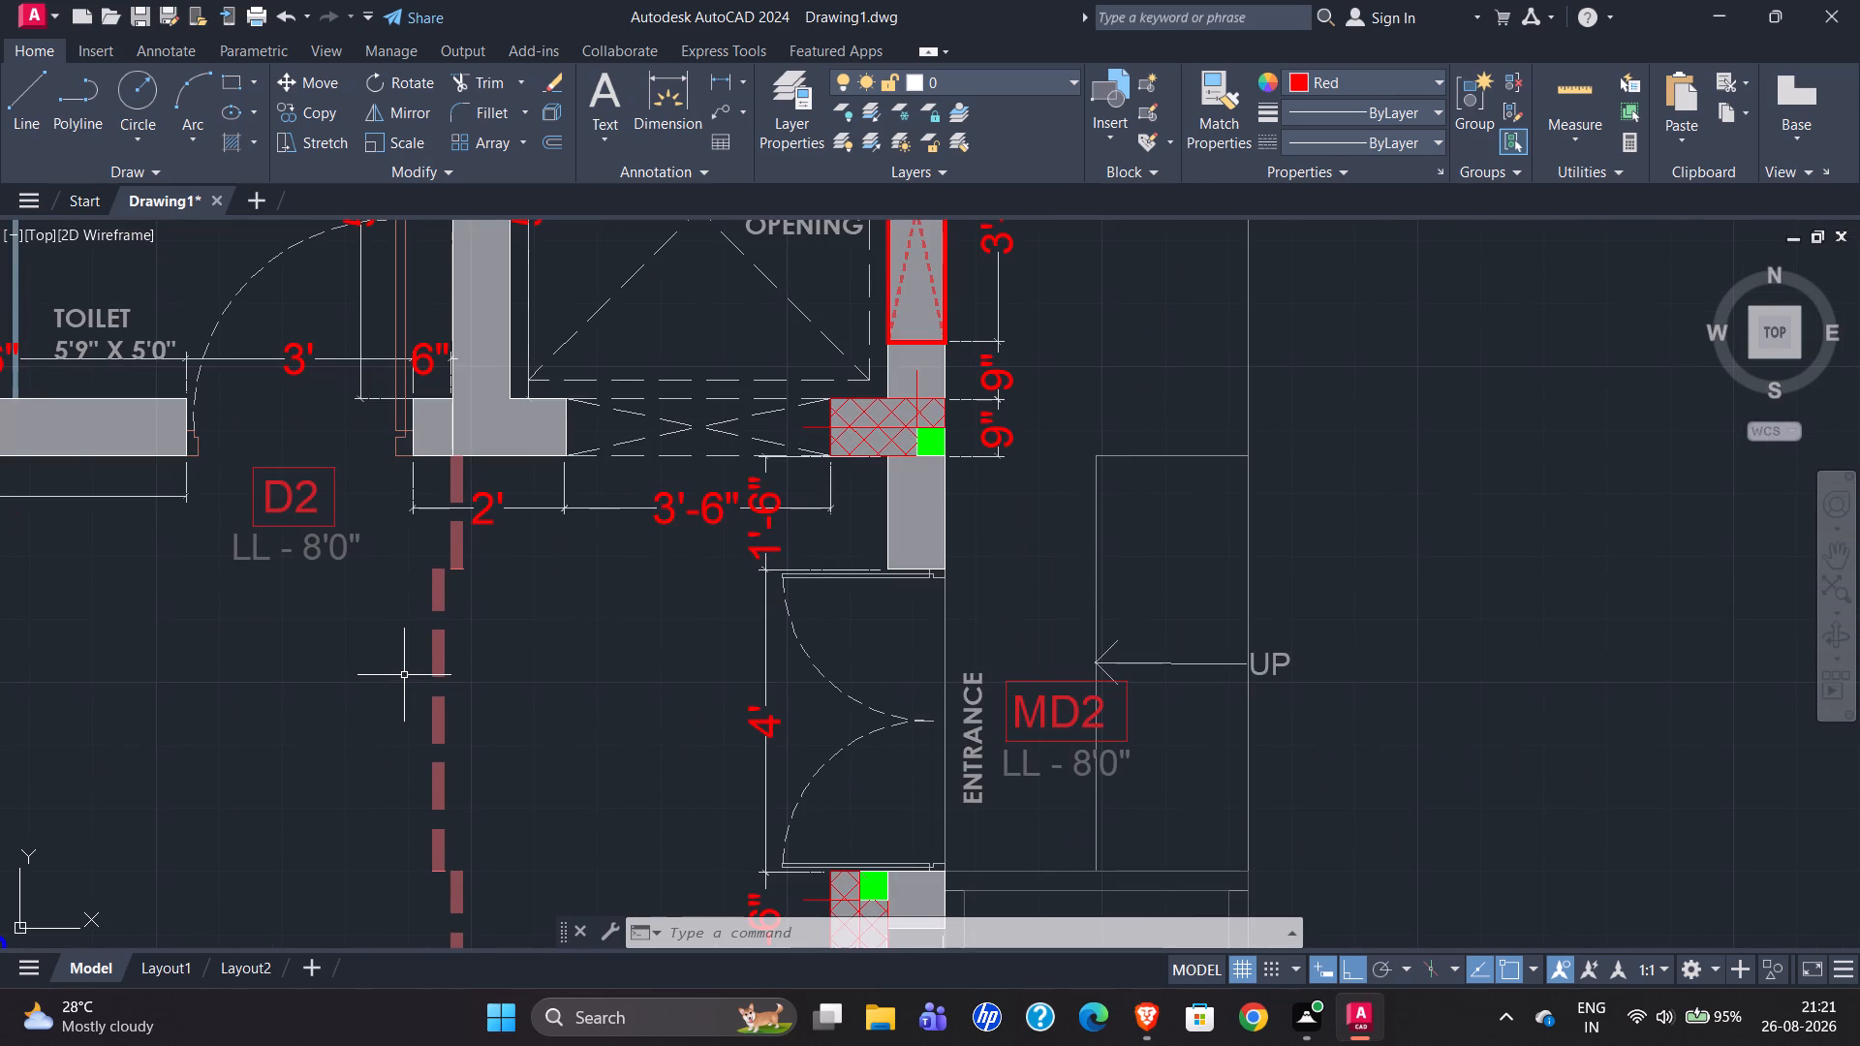
scroll(416, 666, down, 1)
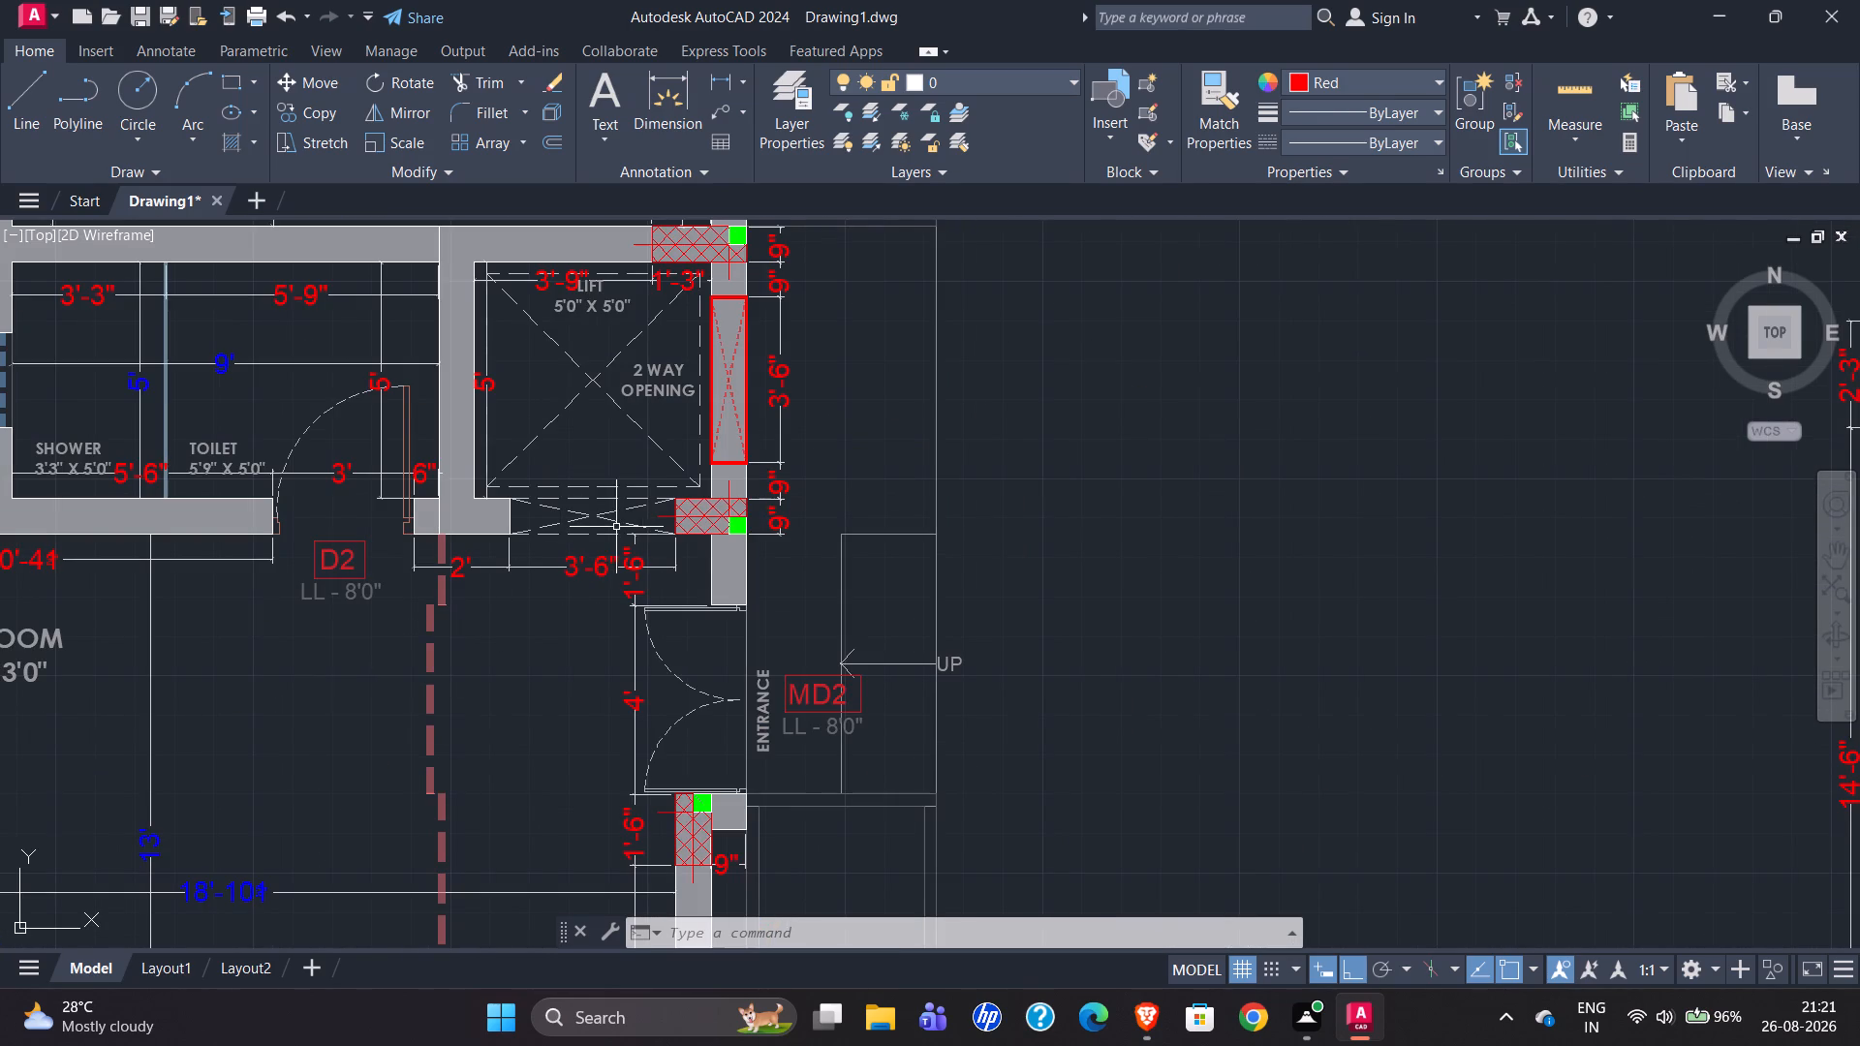
scroll(674, 508, up, 2)
scroll(610, 648, down, 1)
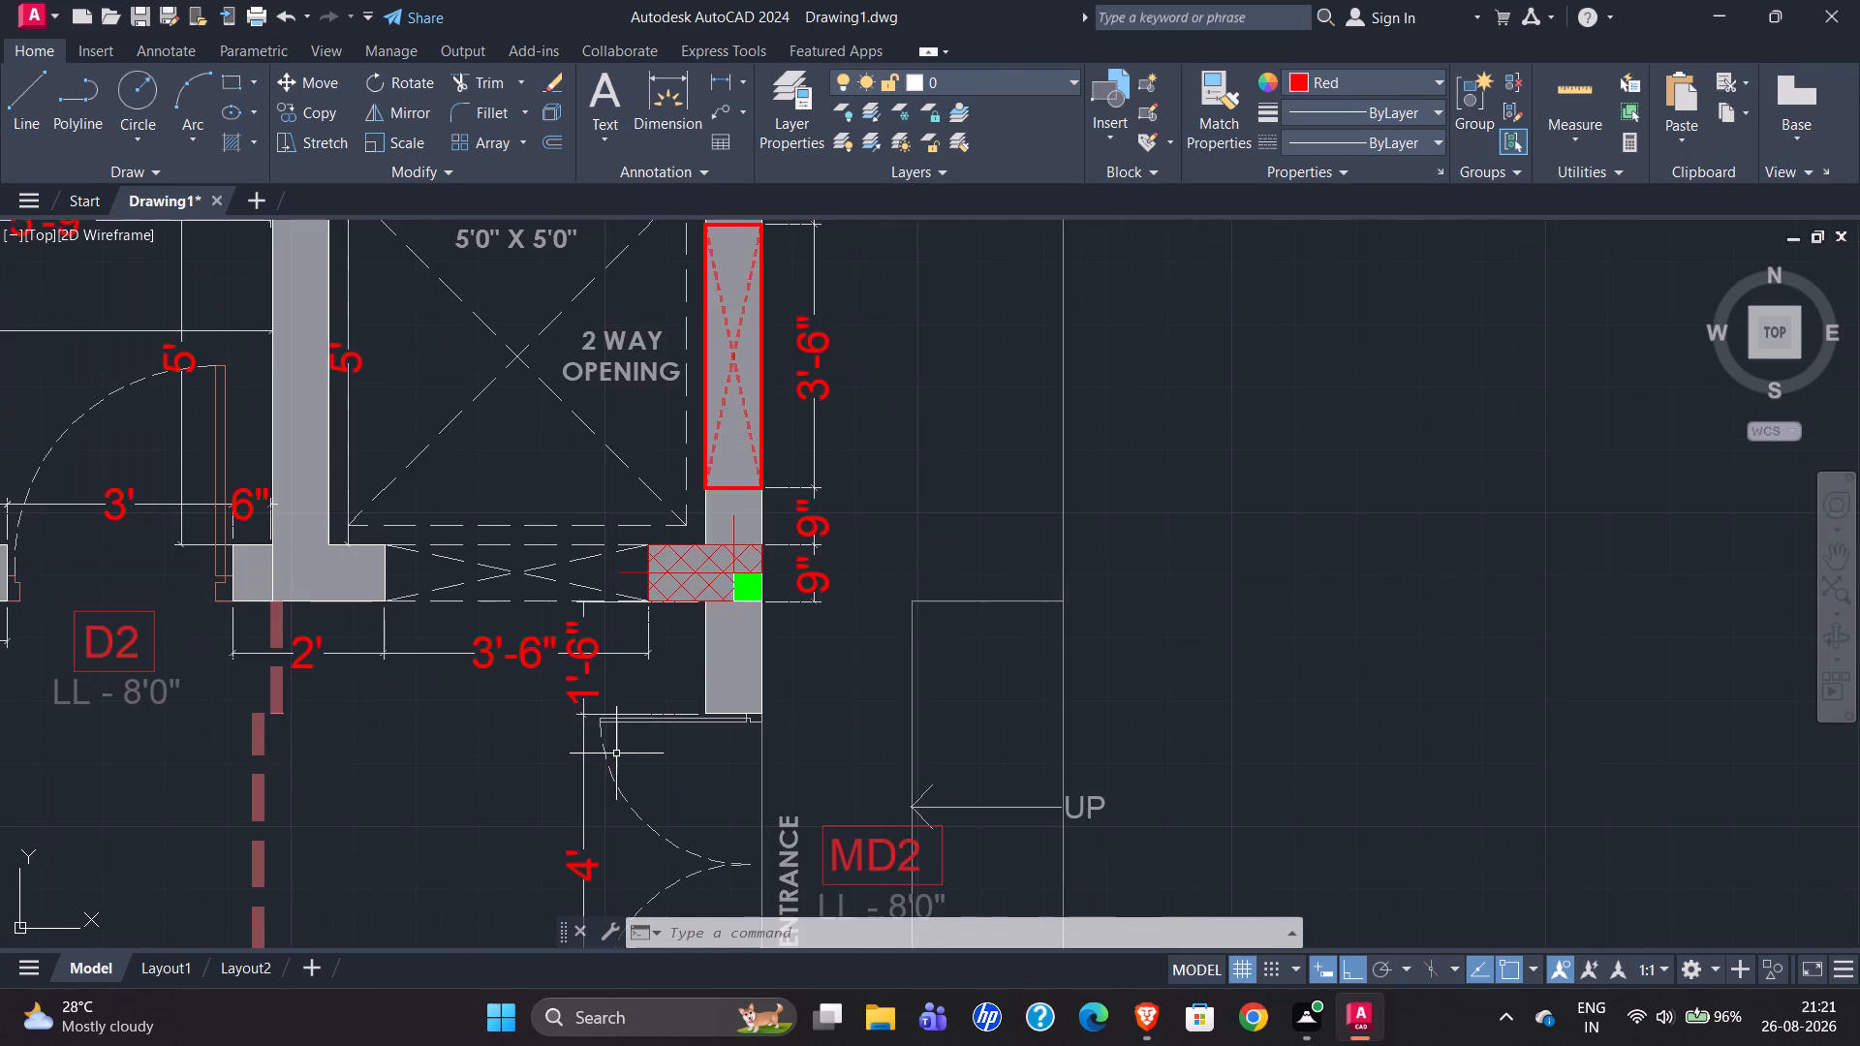
scroll(607, 753, down, 1)
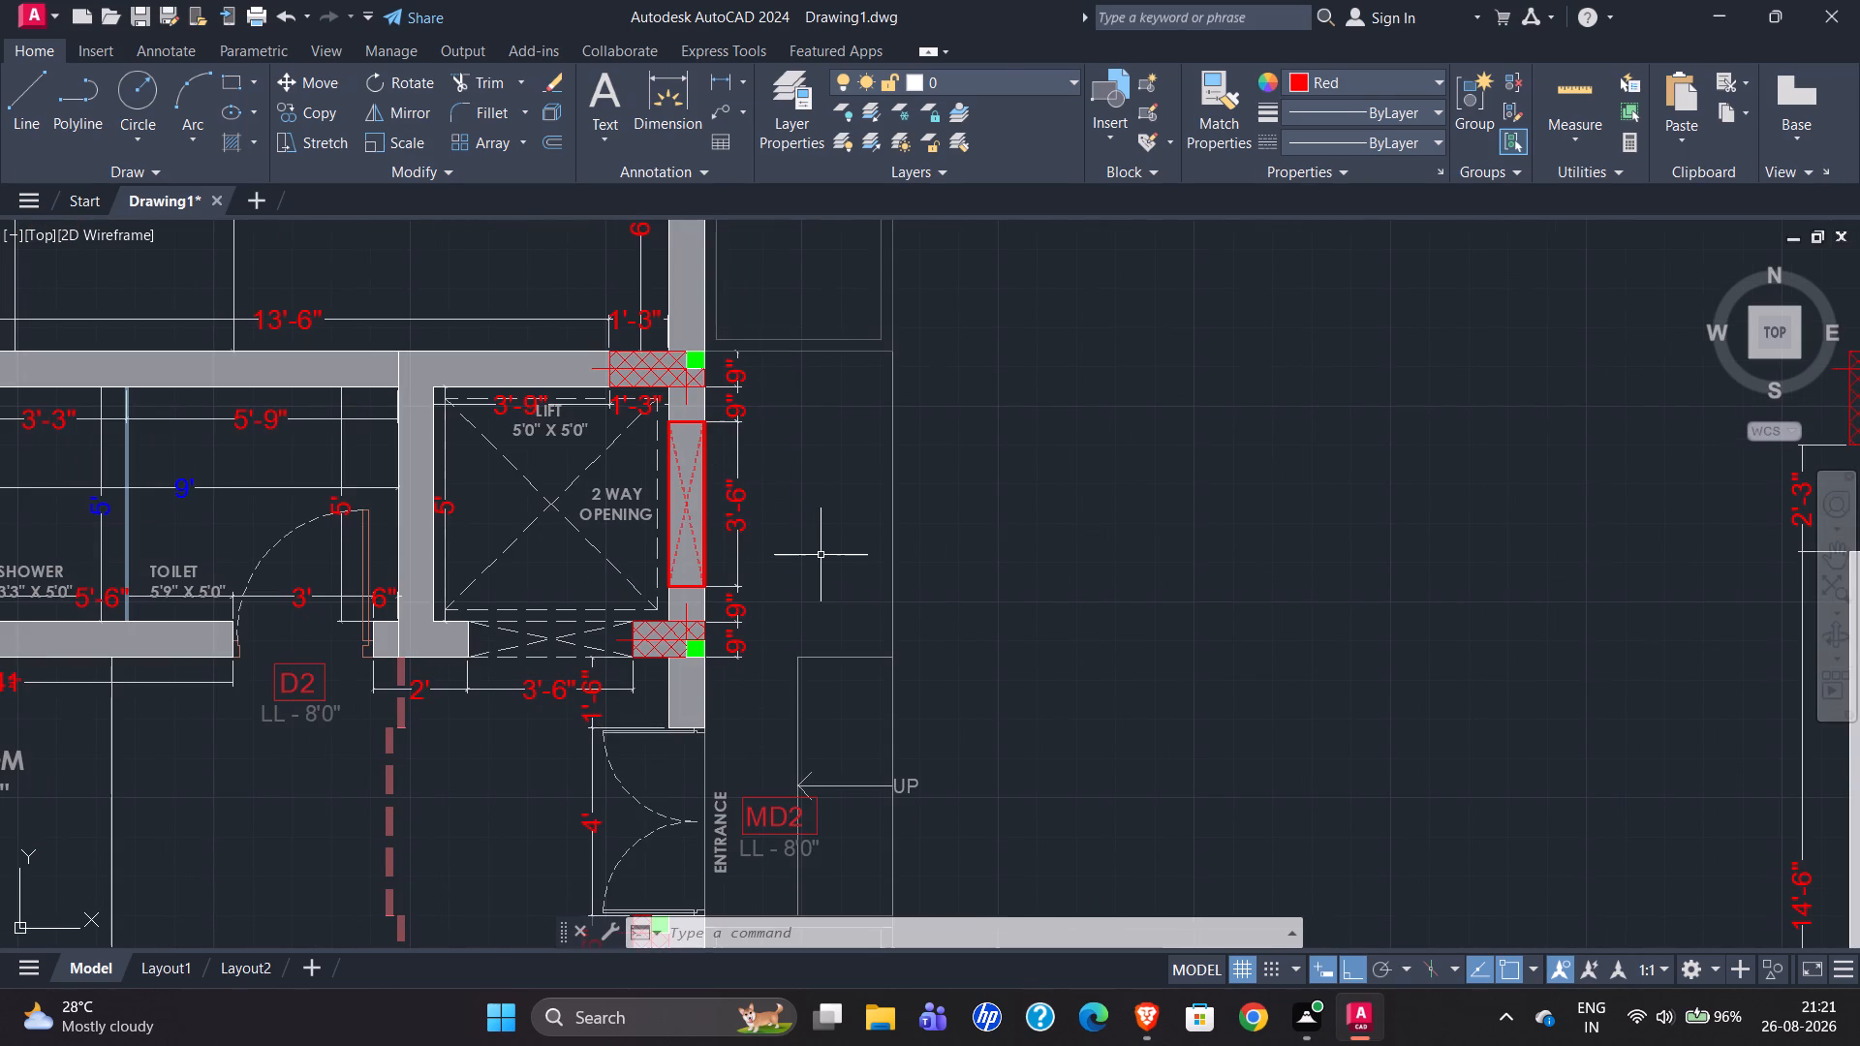
scroll(343, 564, down, 4)
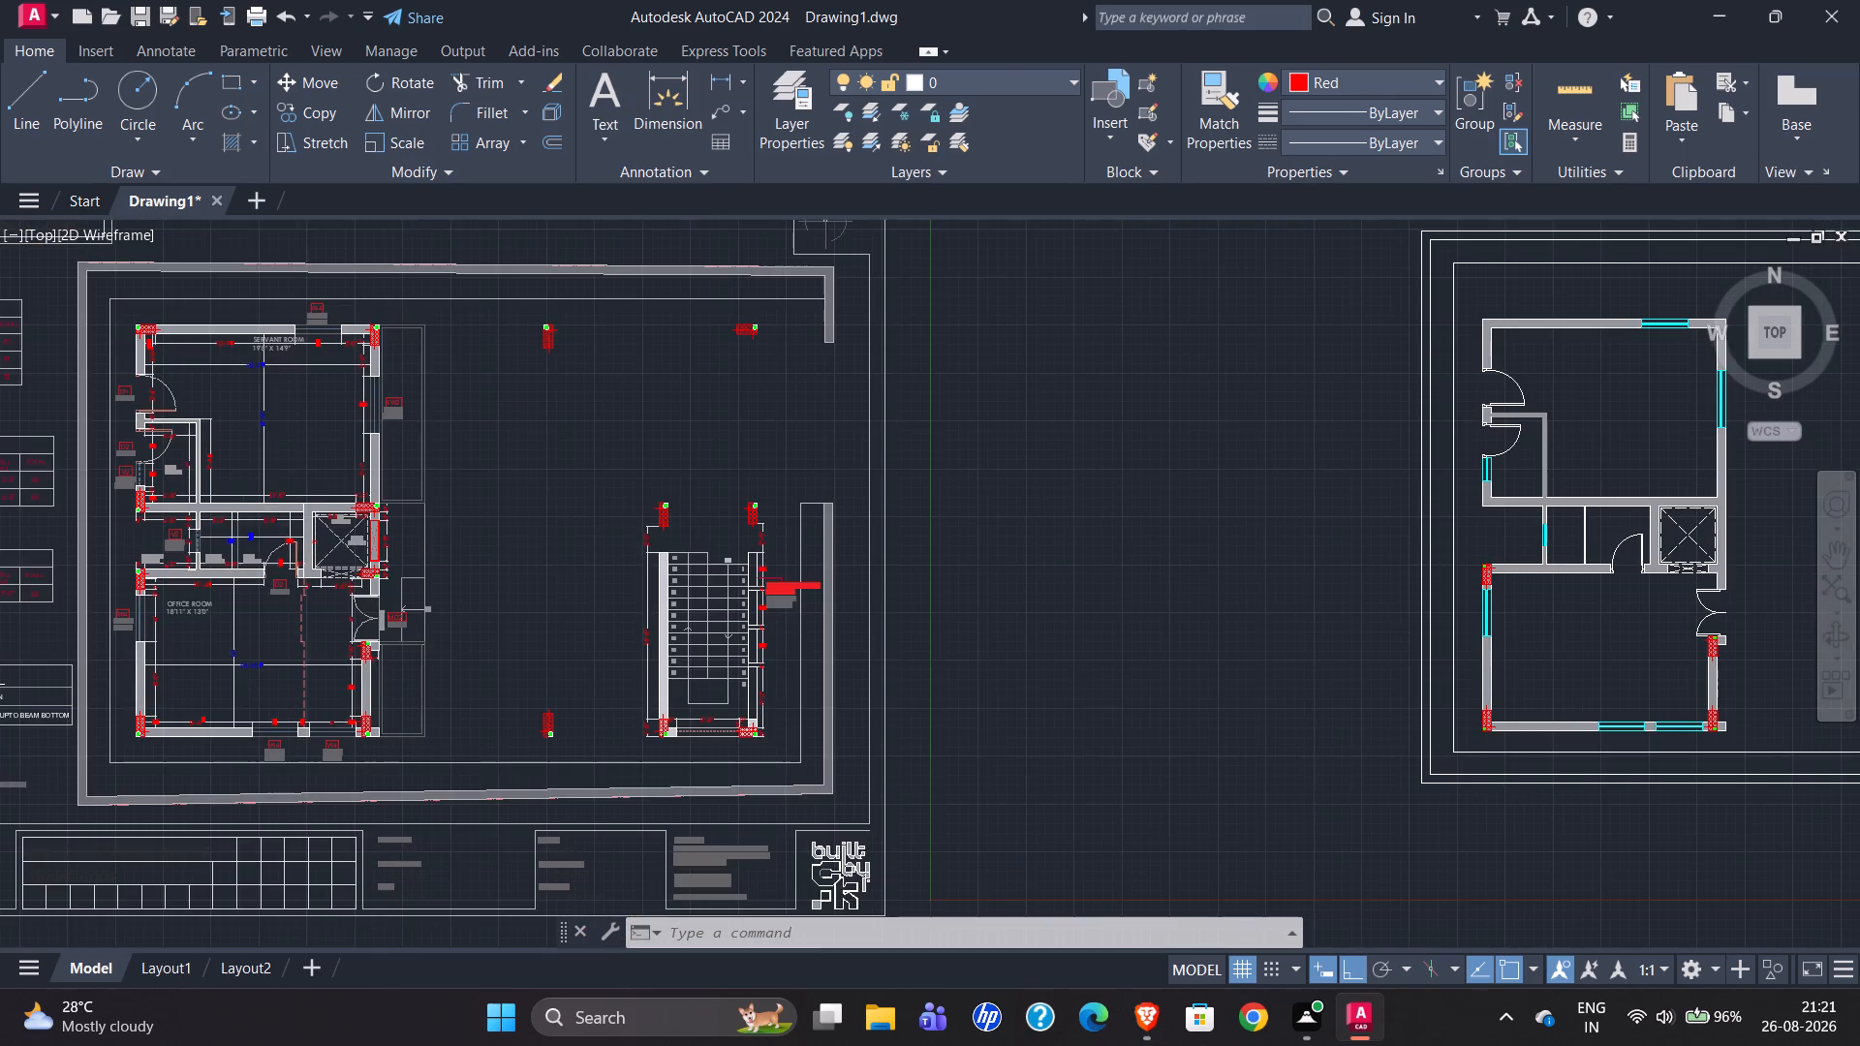
Compare the columns and walls around the entrance door and lift in the redrawn plan with those in the reference plan.
scroll(1185, 598, up, 3)
scroll(1088, 683, up, 1)
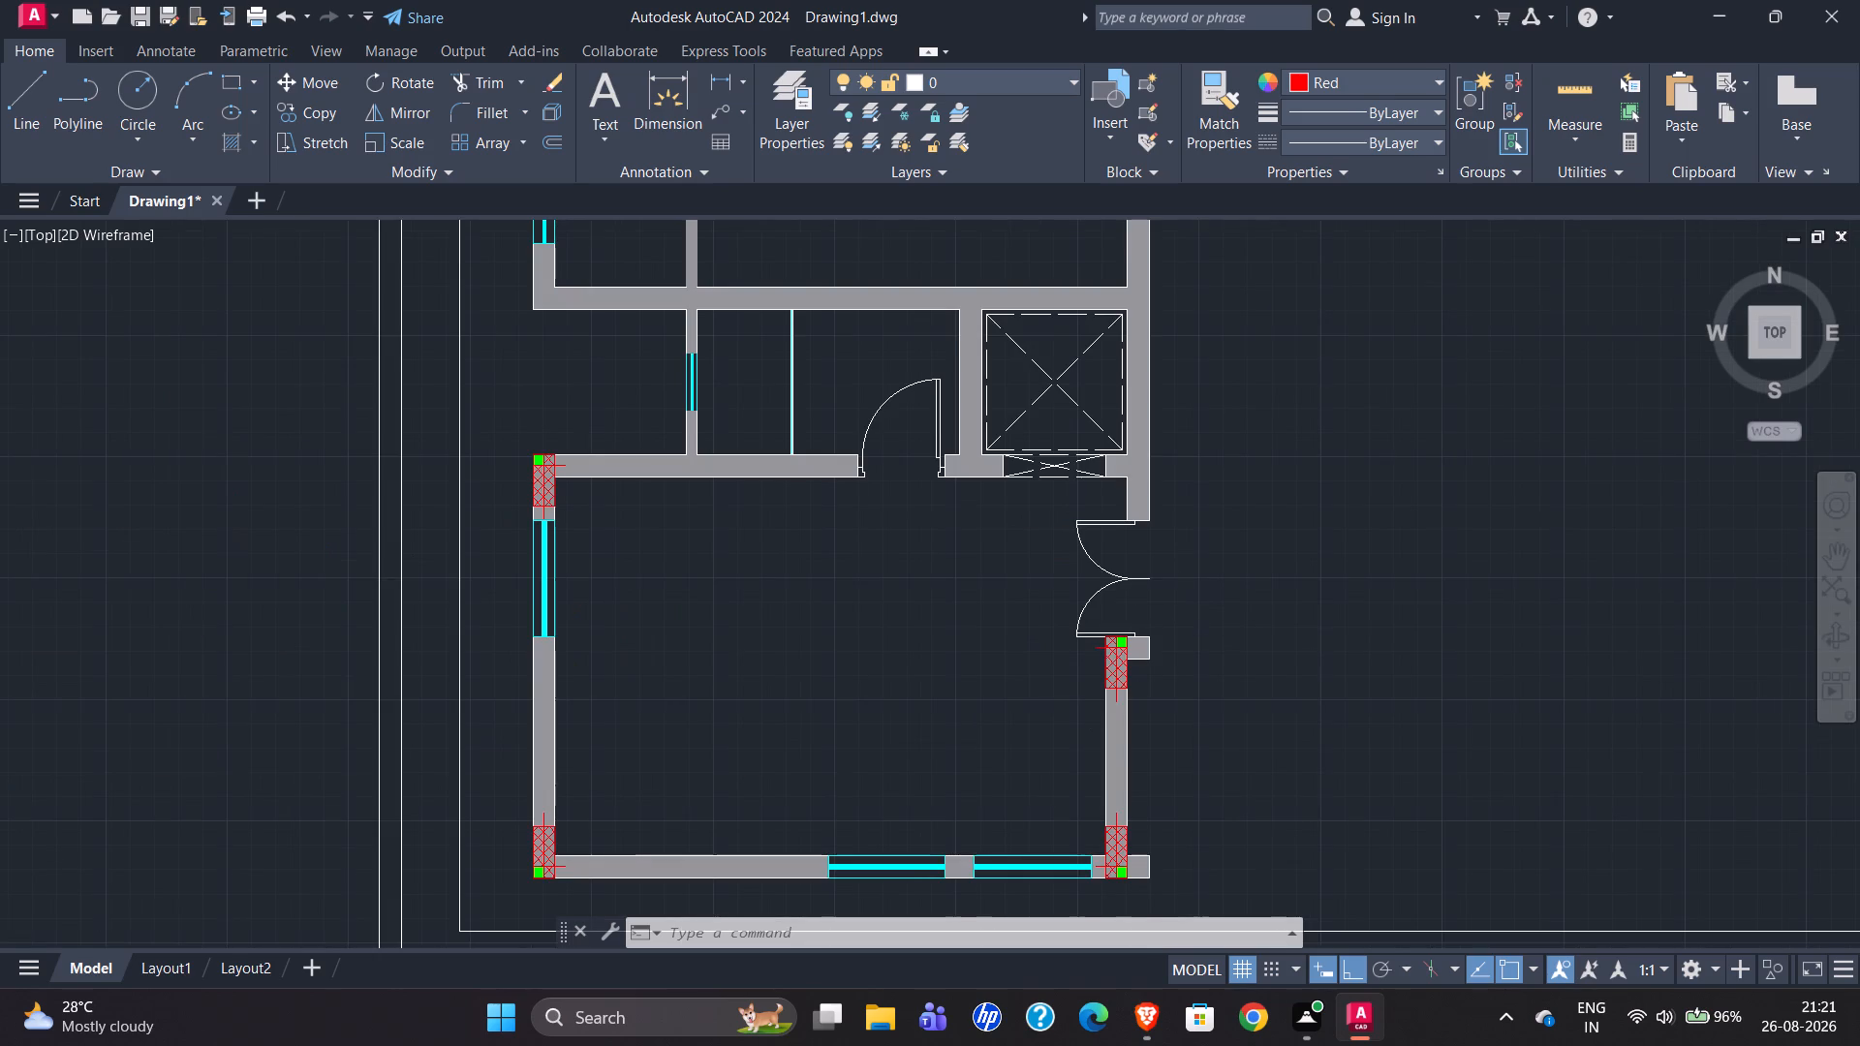
scroll(997, 537, down, 2)
scroll(1094, 729, up, 3)
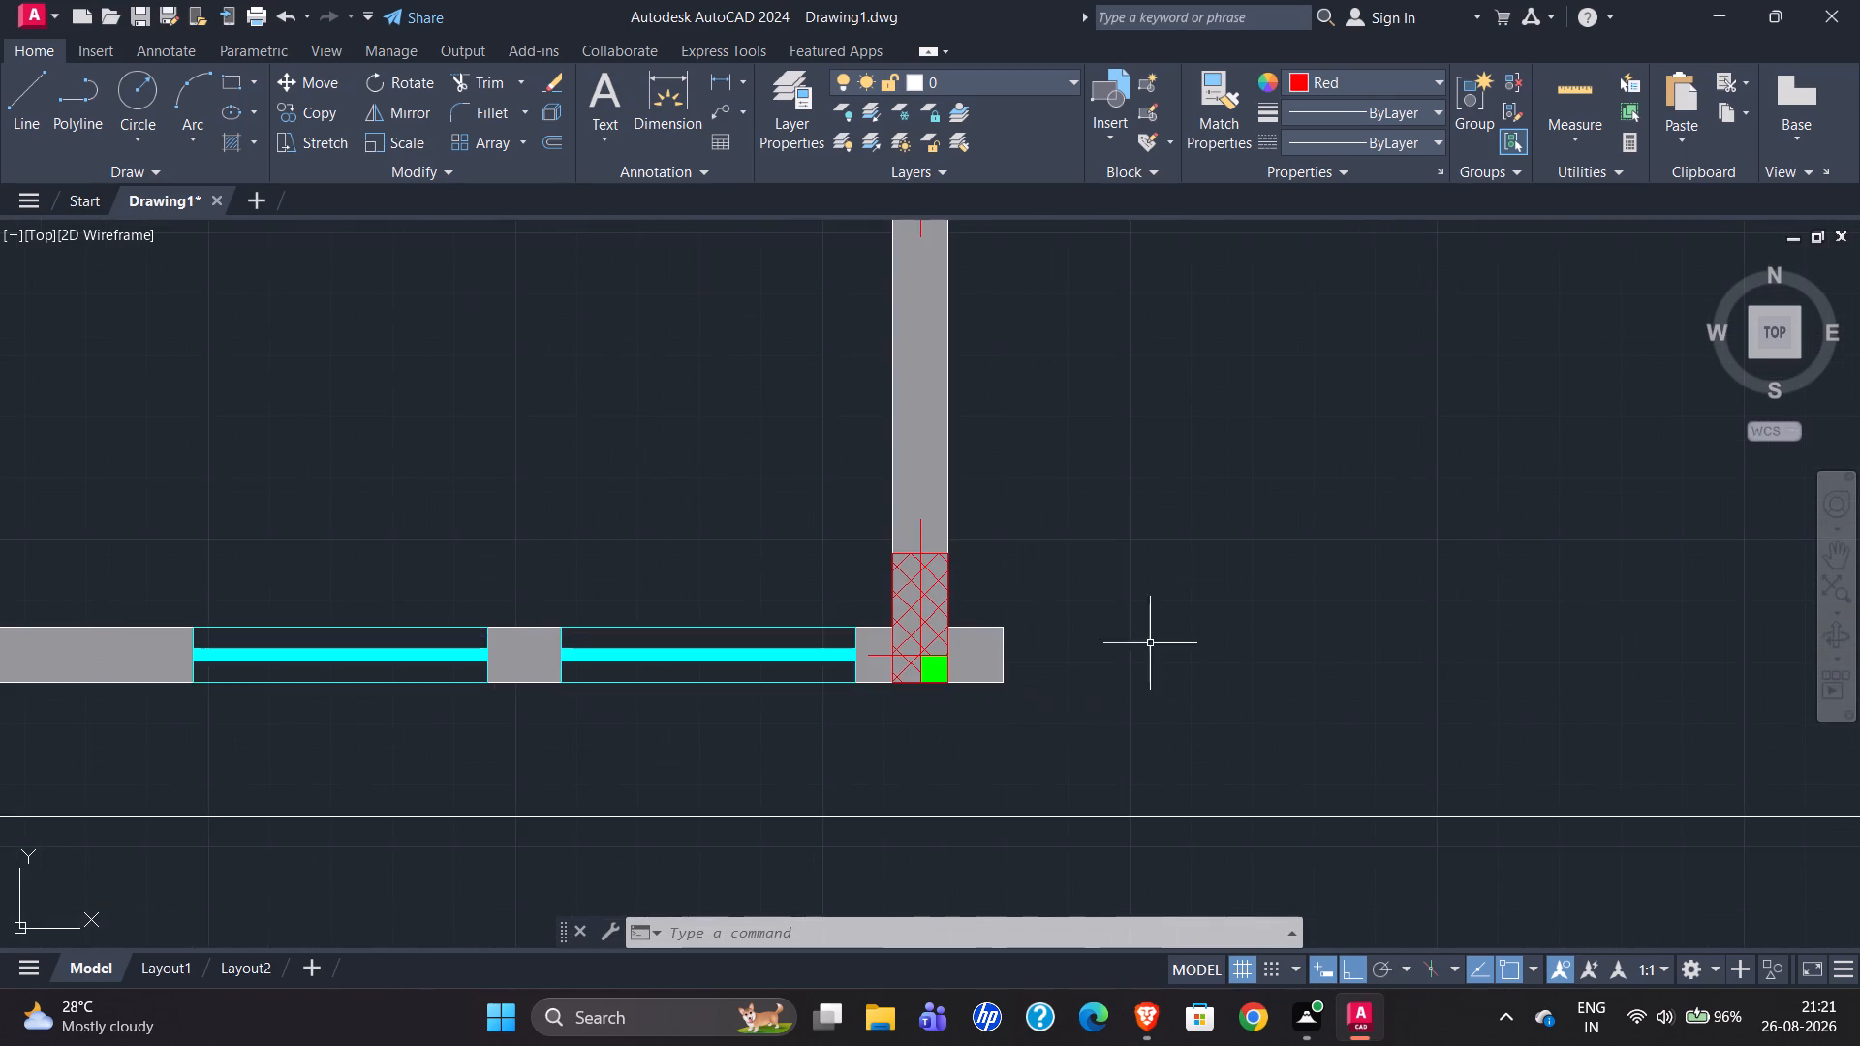
scroll(1163, 637, down, 2)
scroll(757, 706, down, 2)
scroll(863, 590, up, 3)
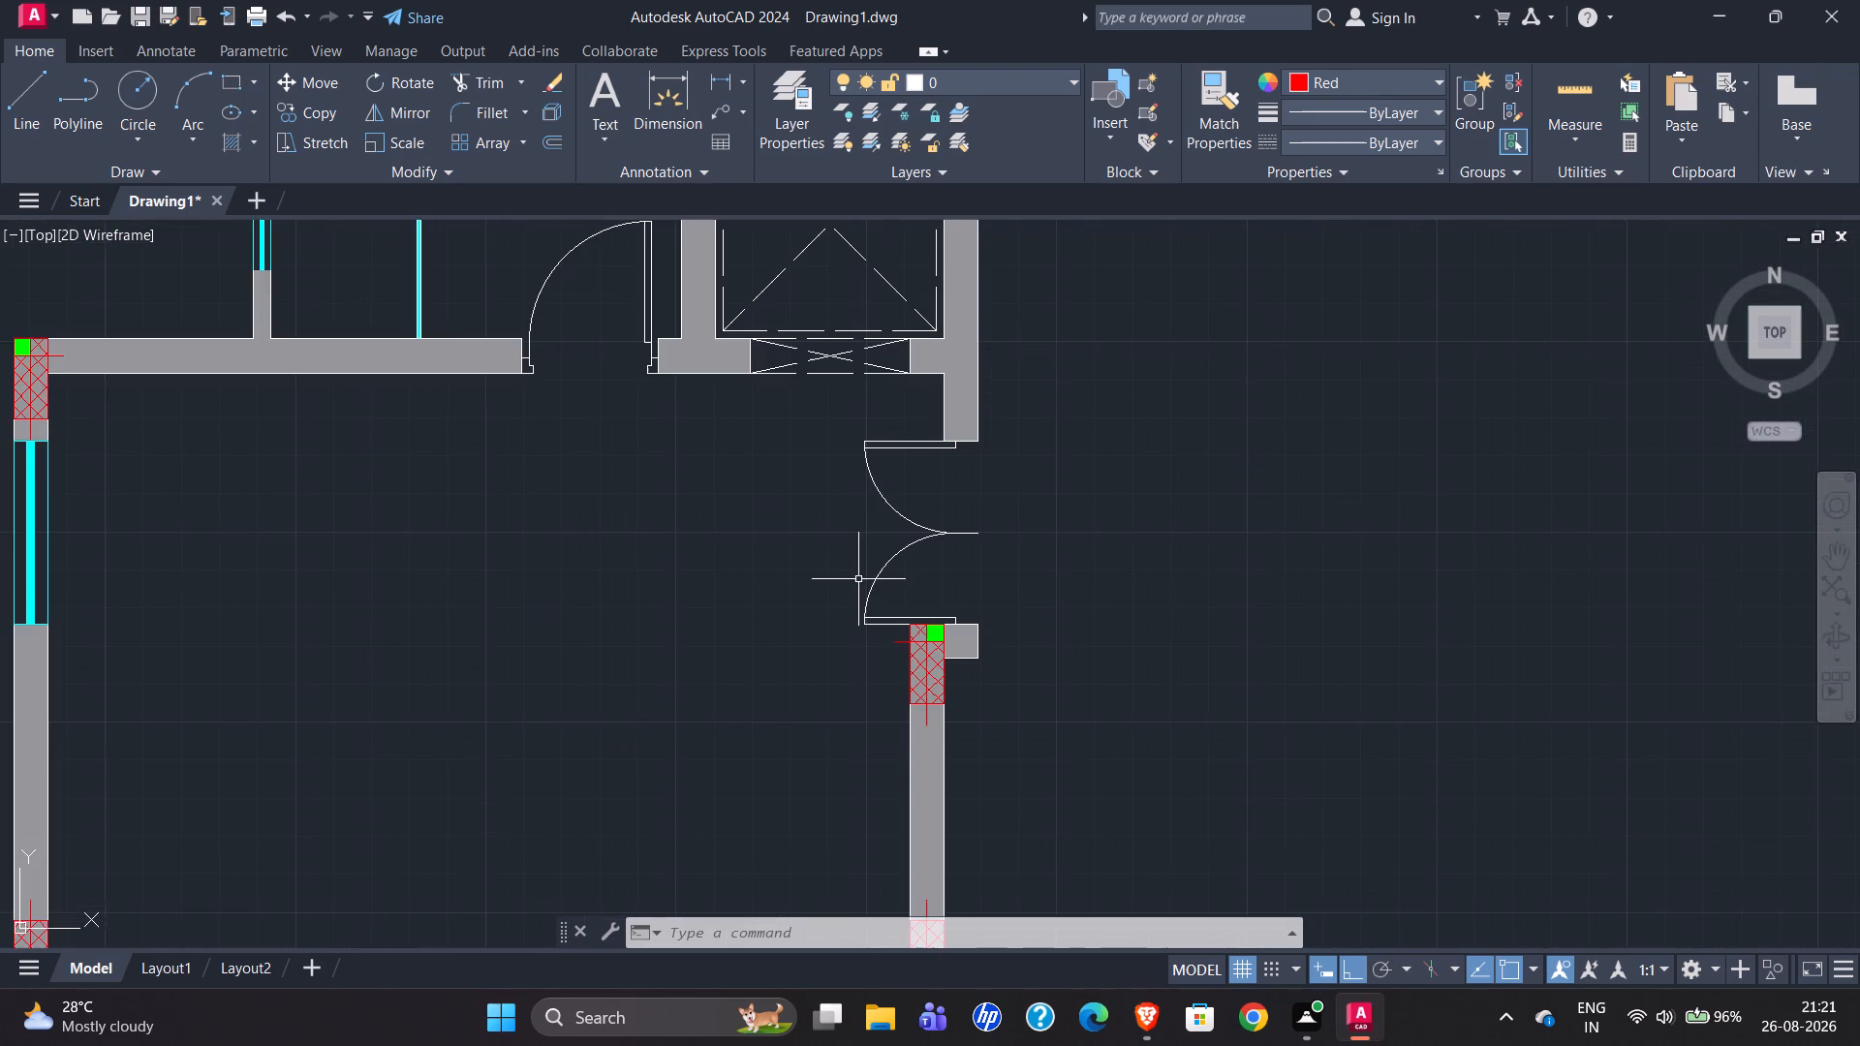
scroll(858, 579, up, 1)
scroll(1077, 555, down, 4)
scroll(669, 576, down, 1)
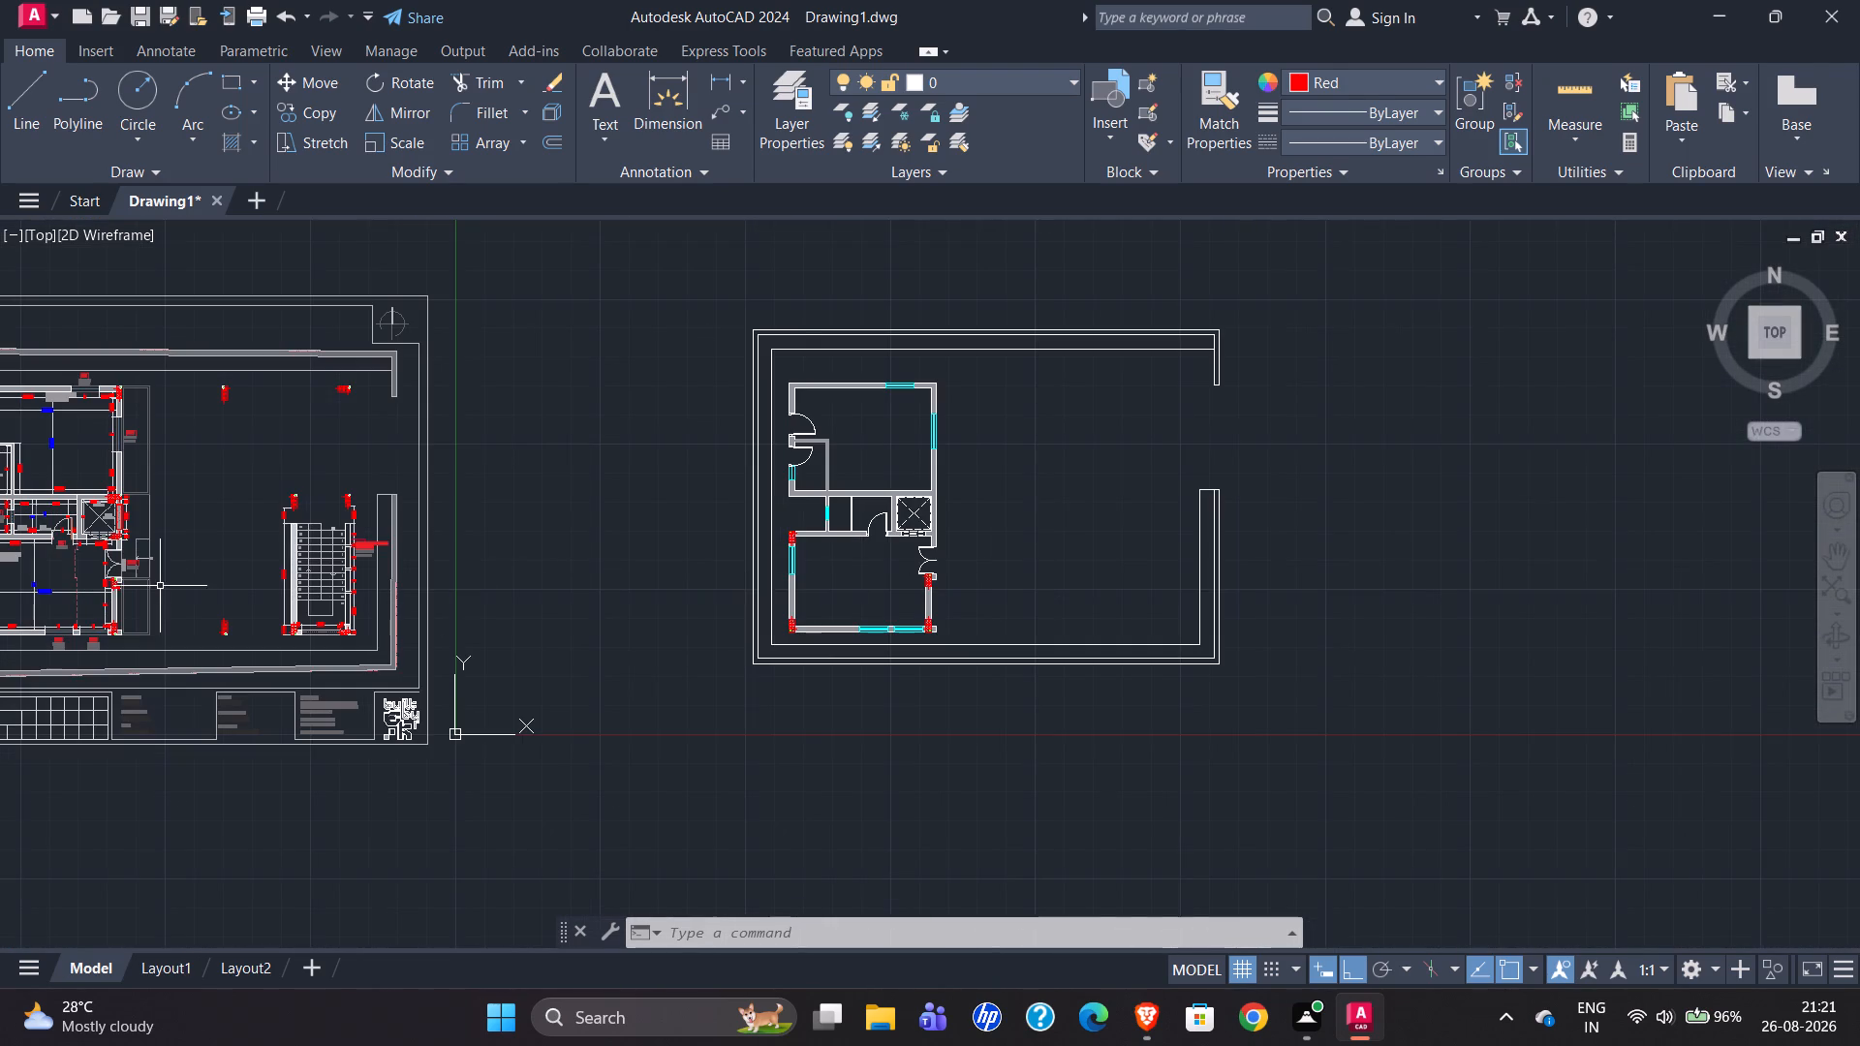
scroll(1769, 575, down, 1)
scroll(764, 571, up, 4)
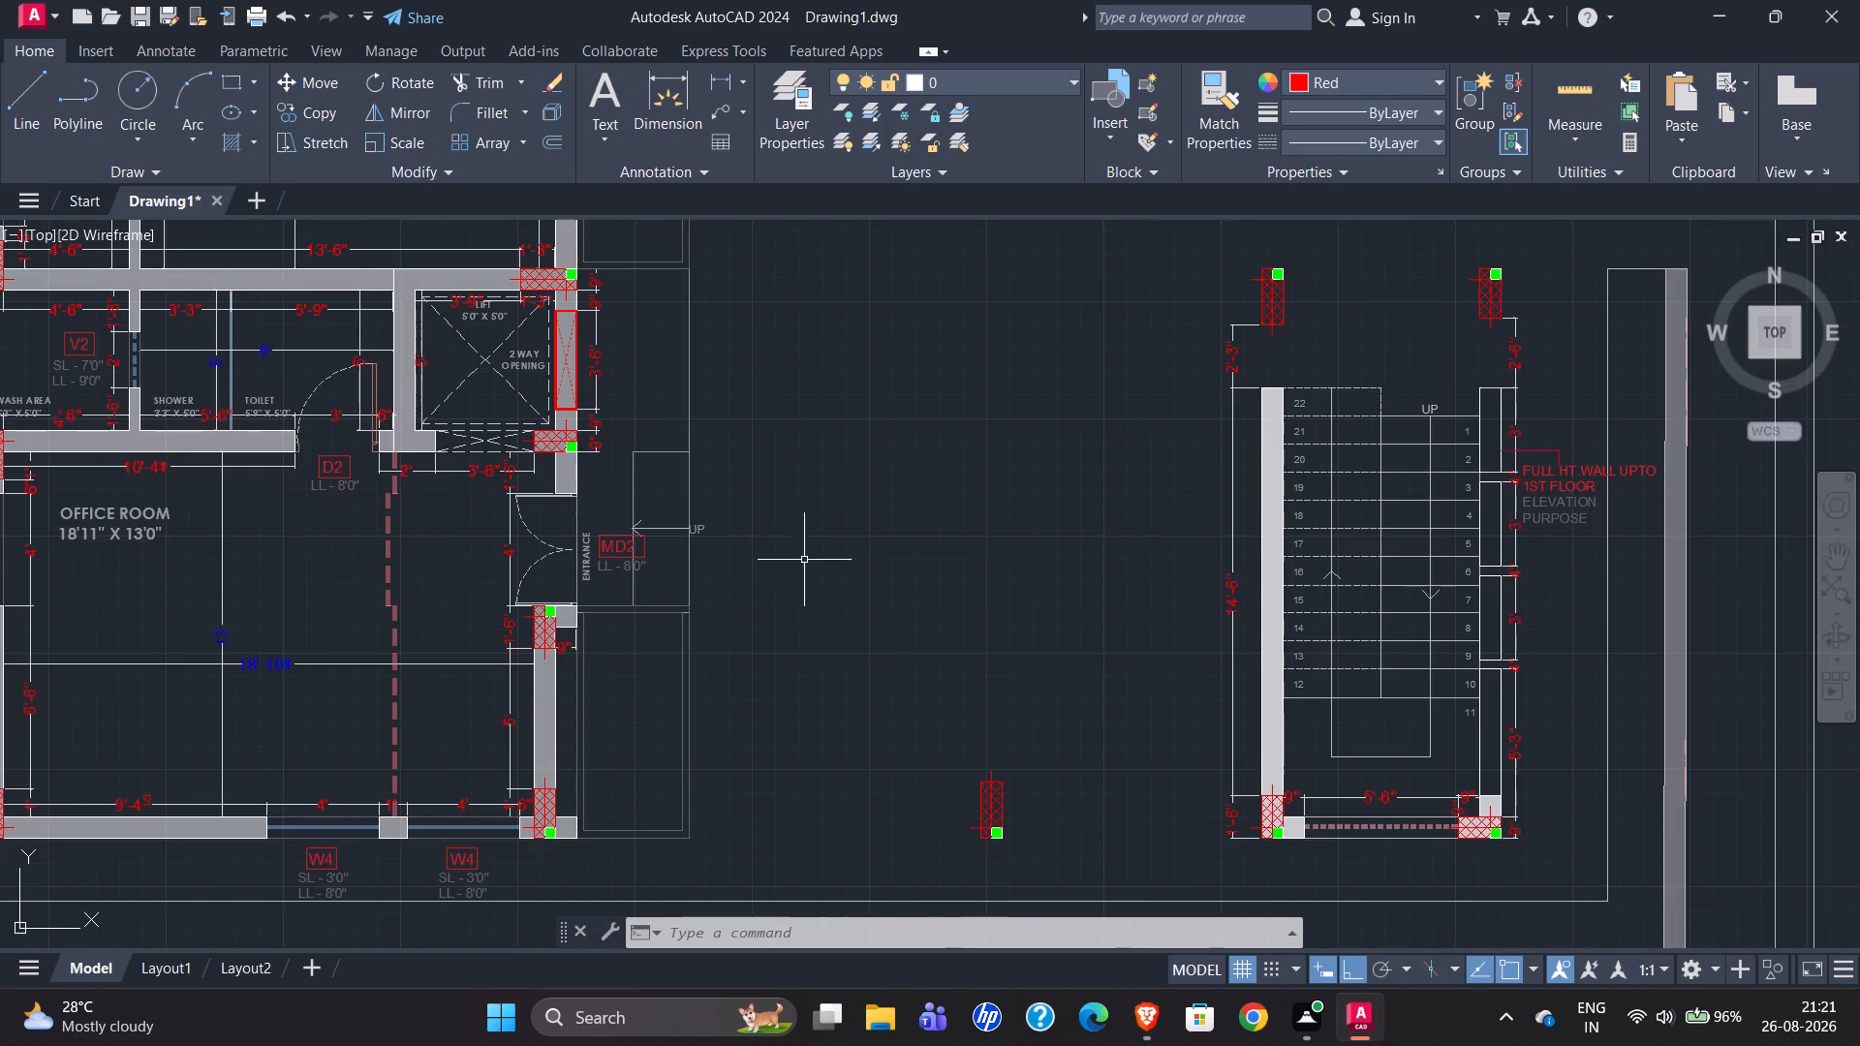
scroll(565, 457, up, 2)
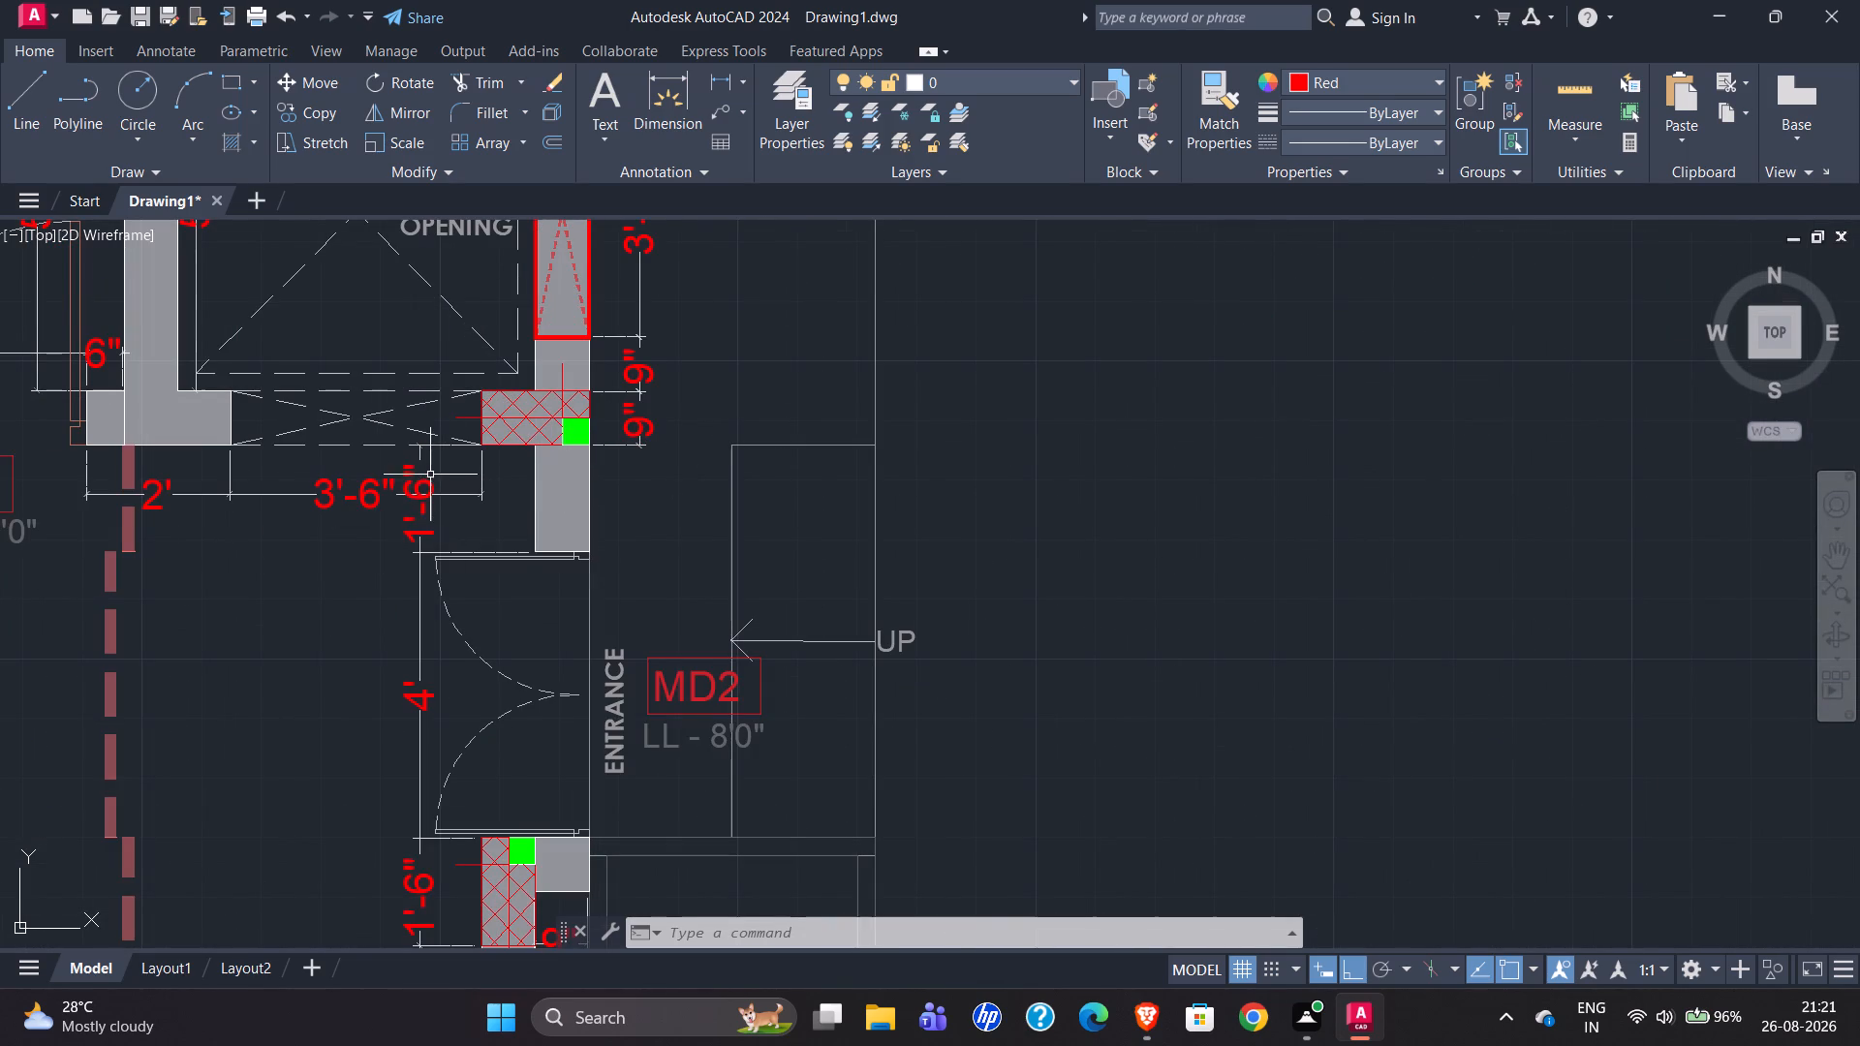
scroll(430, 475, down, 2)
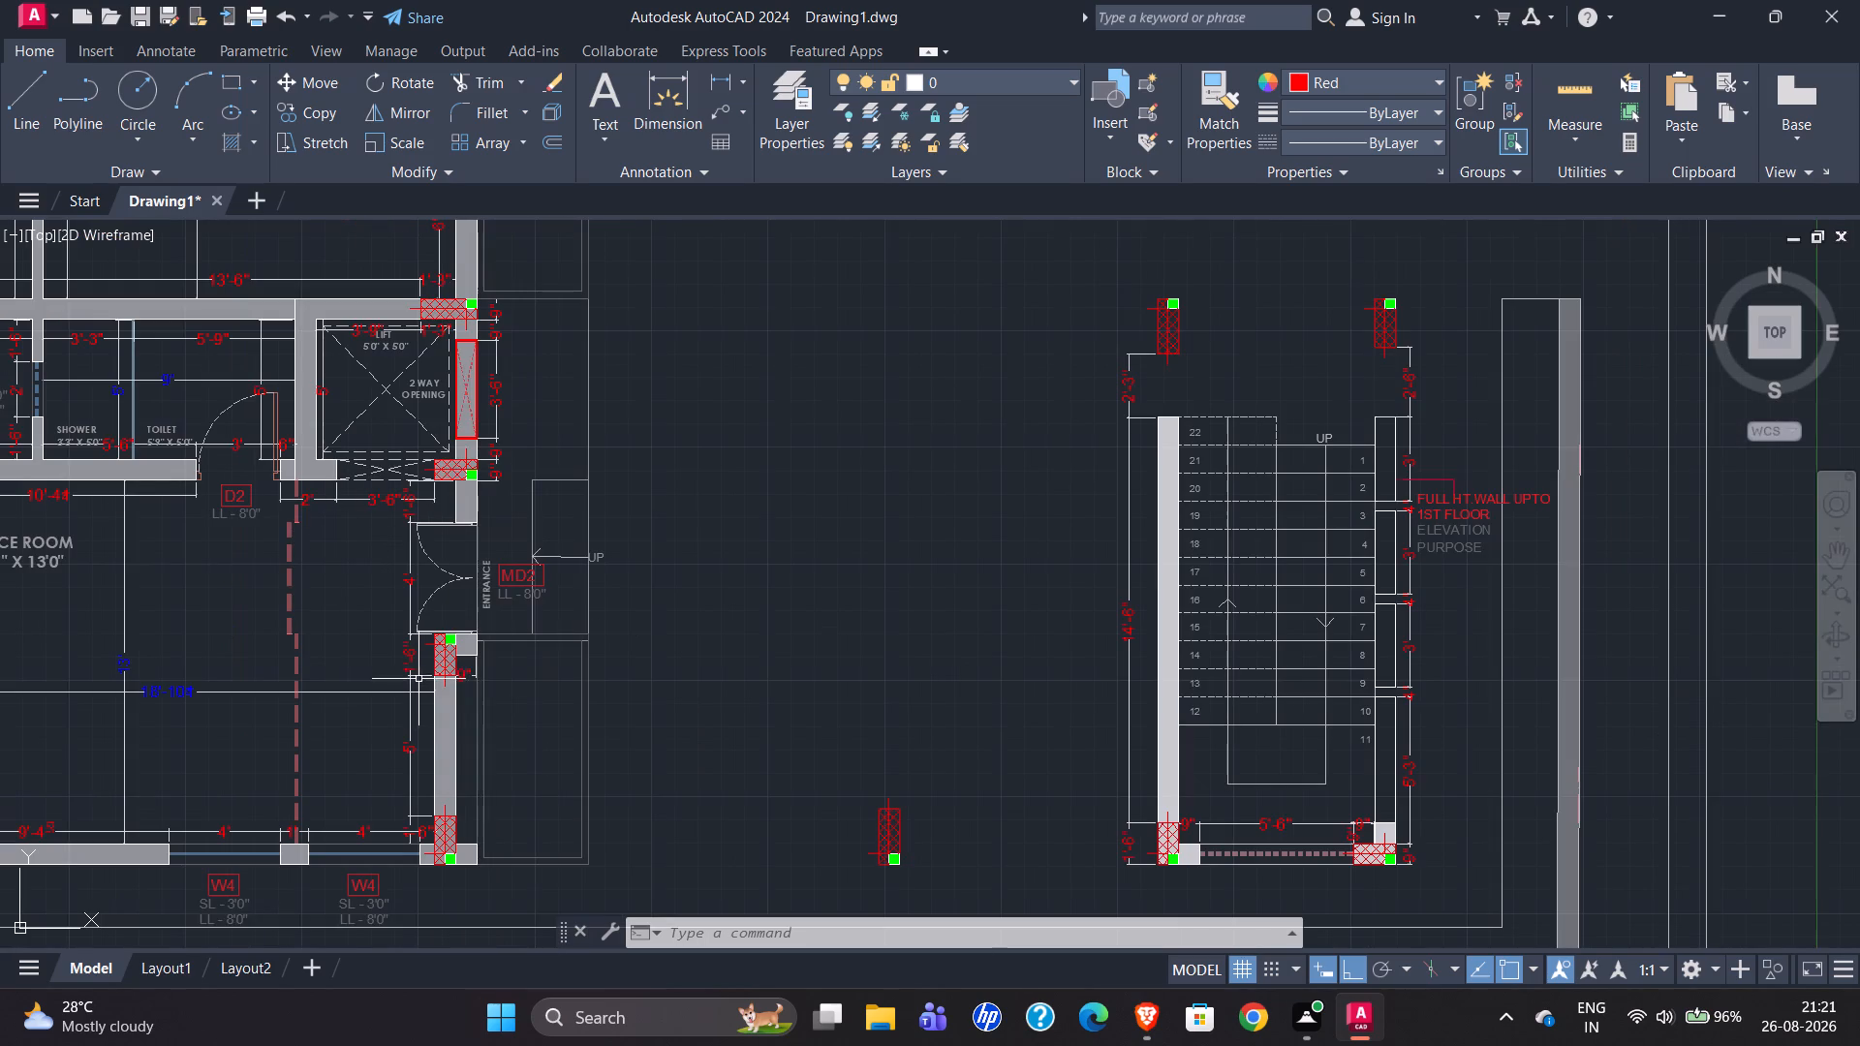
scroll(422, 675, up, 1)
scroll(350, 615, down, 4)
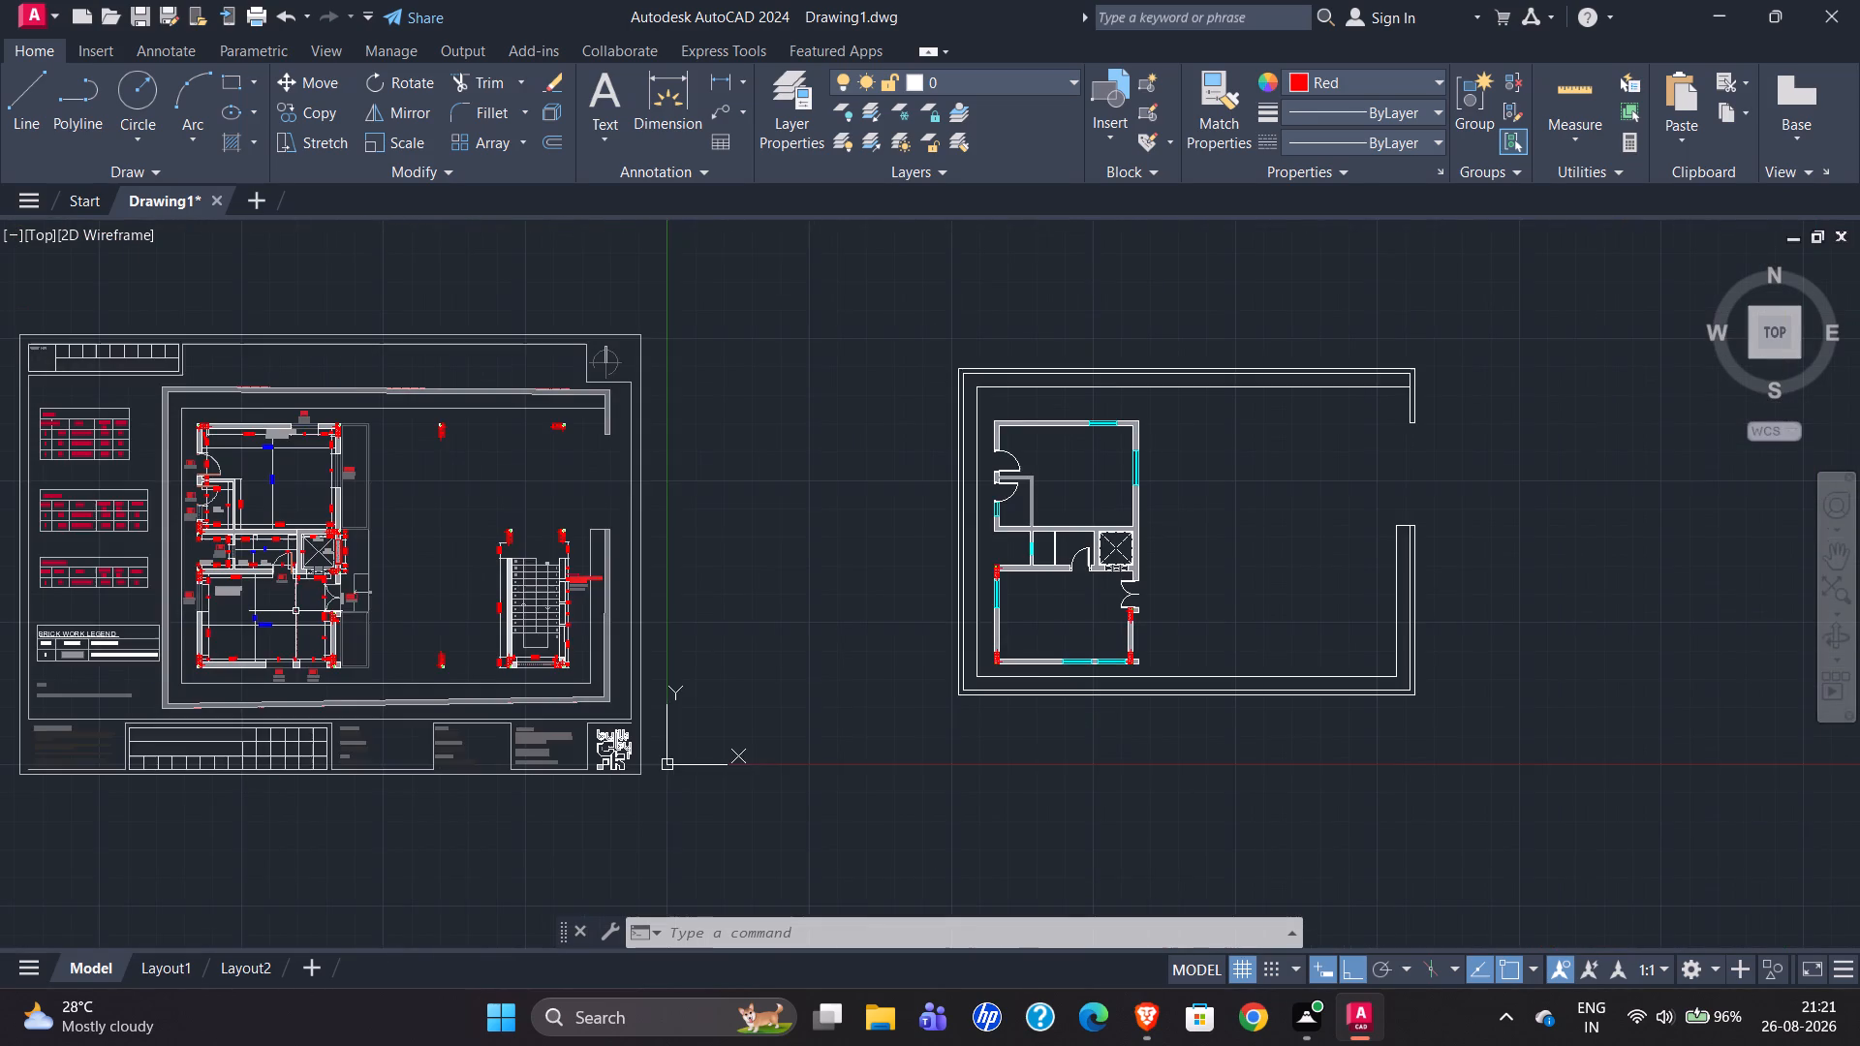
scroll(295, 611, down, 1)
Mirror the column below the entrance door about a horizontal line through its top edge, keeping the original.
scroll(821, 614, up, 7)
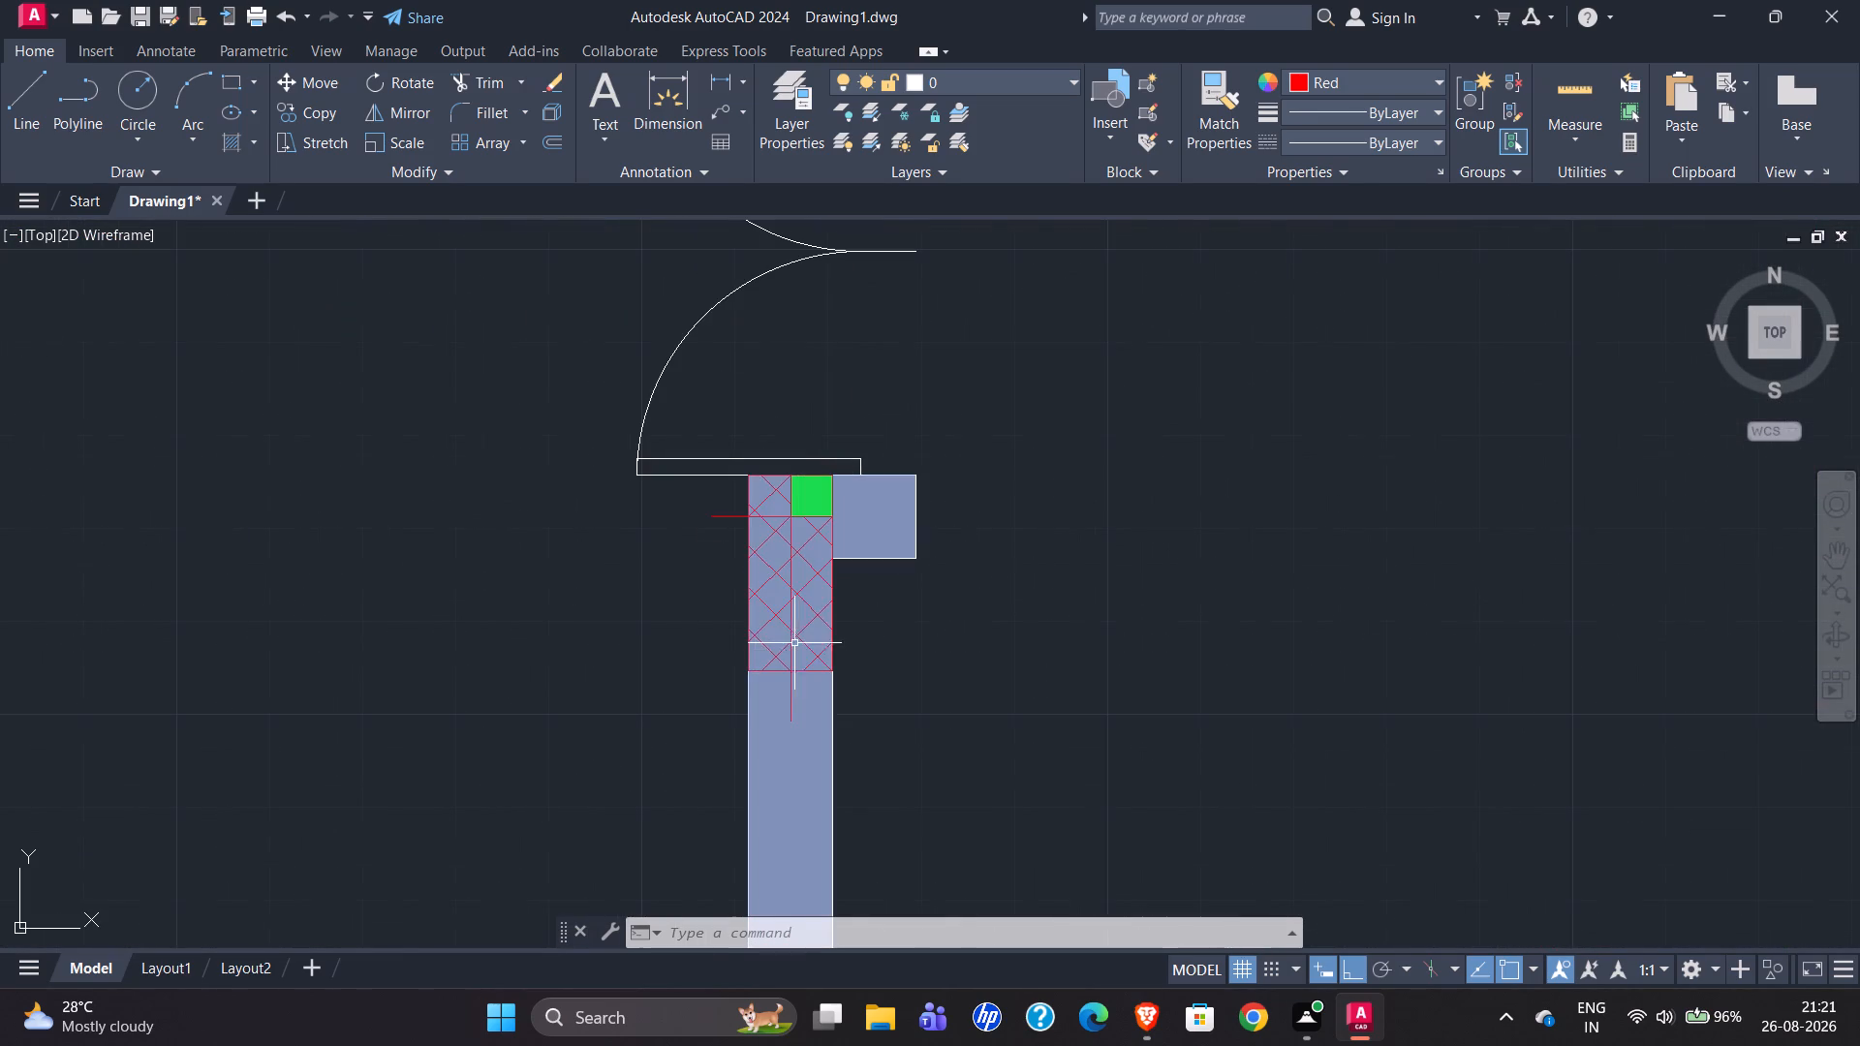
scroll(749, 522, up, 2)
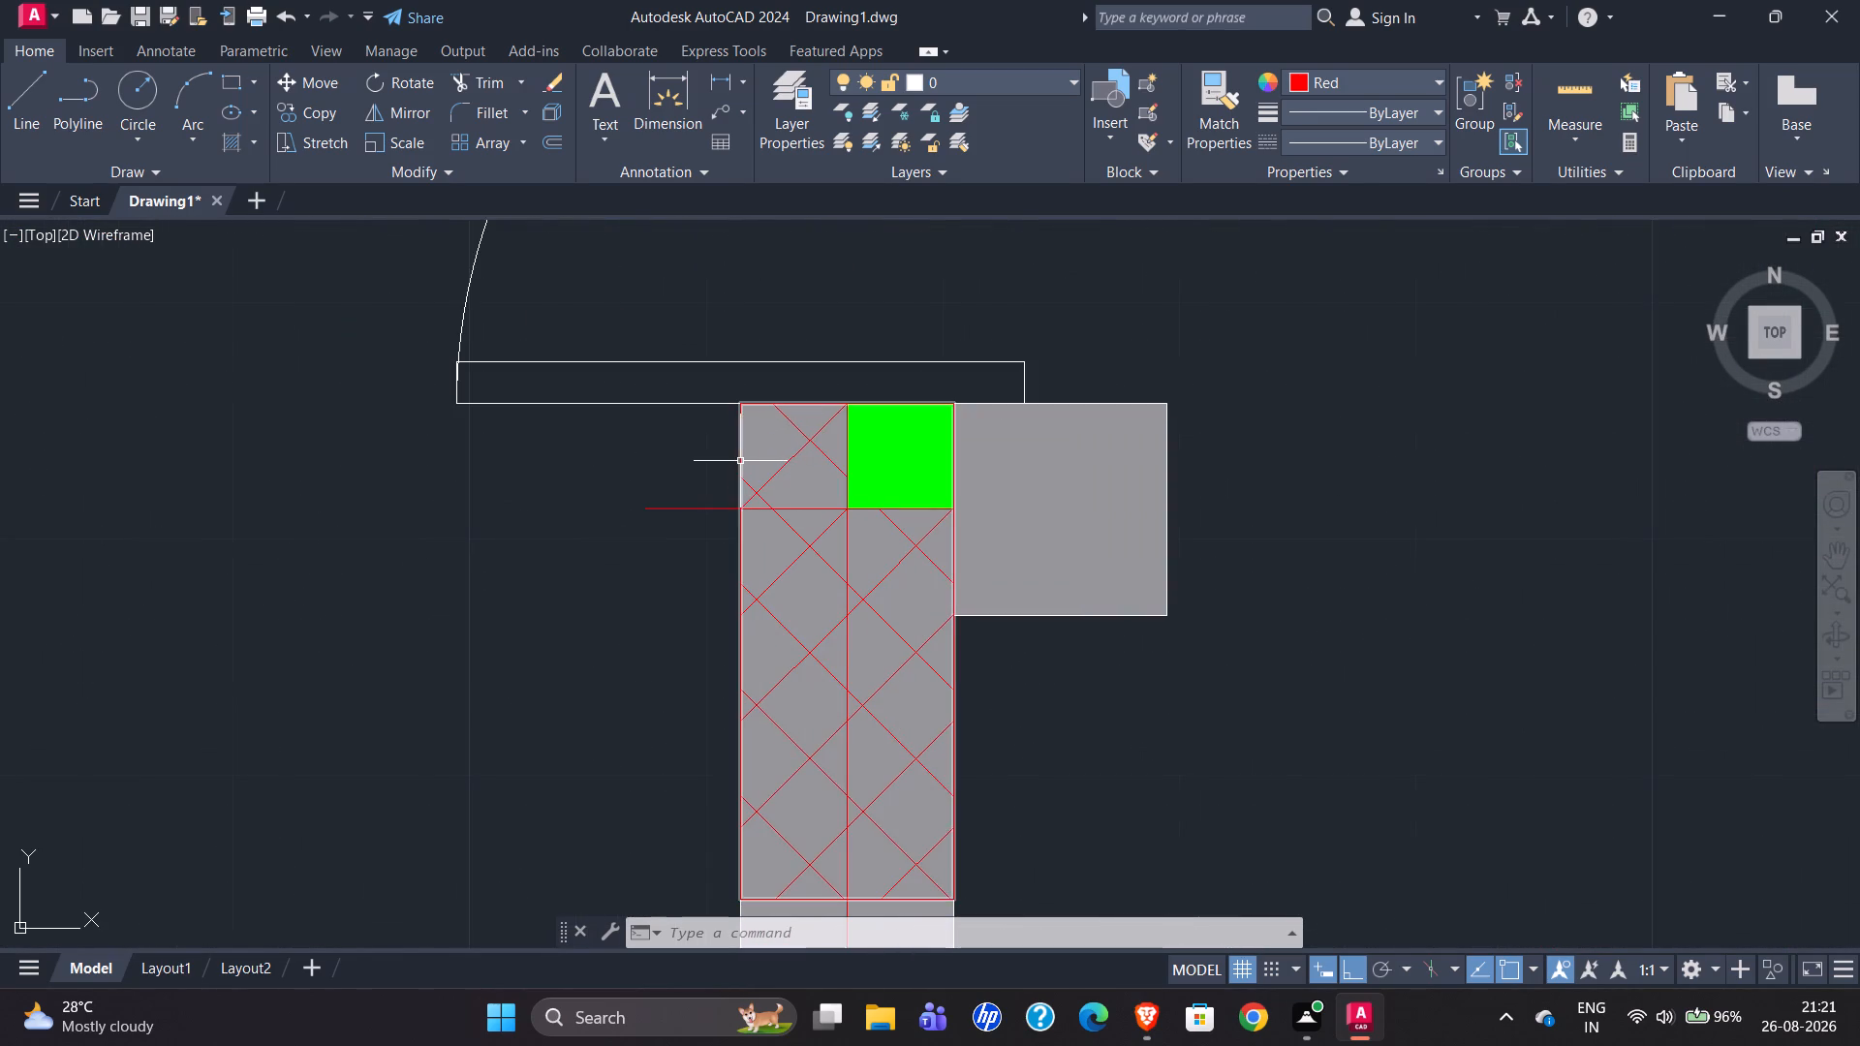
click(719, 376)
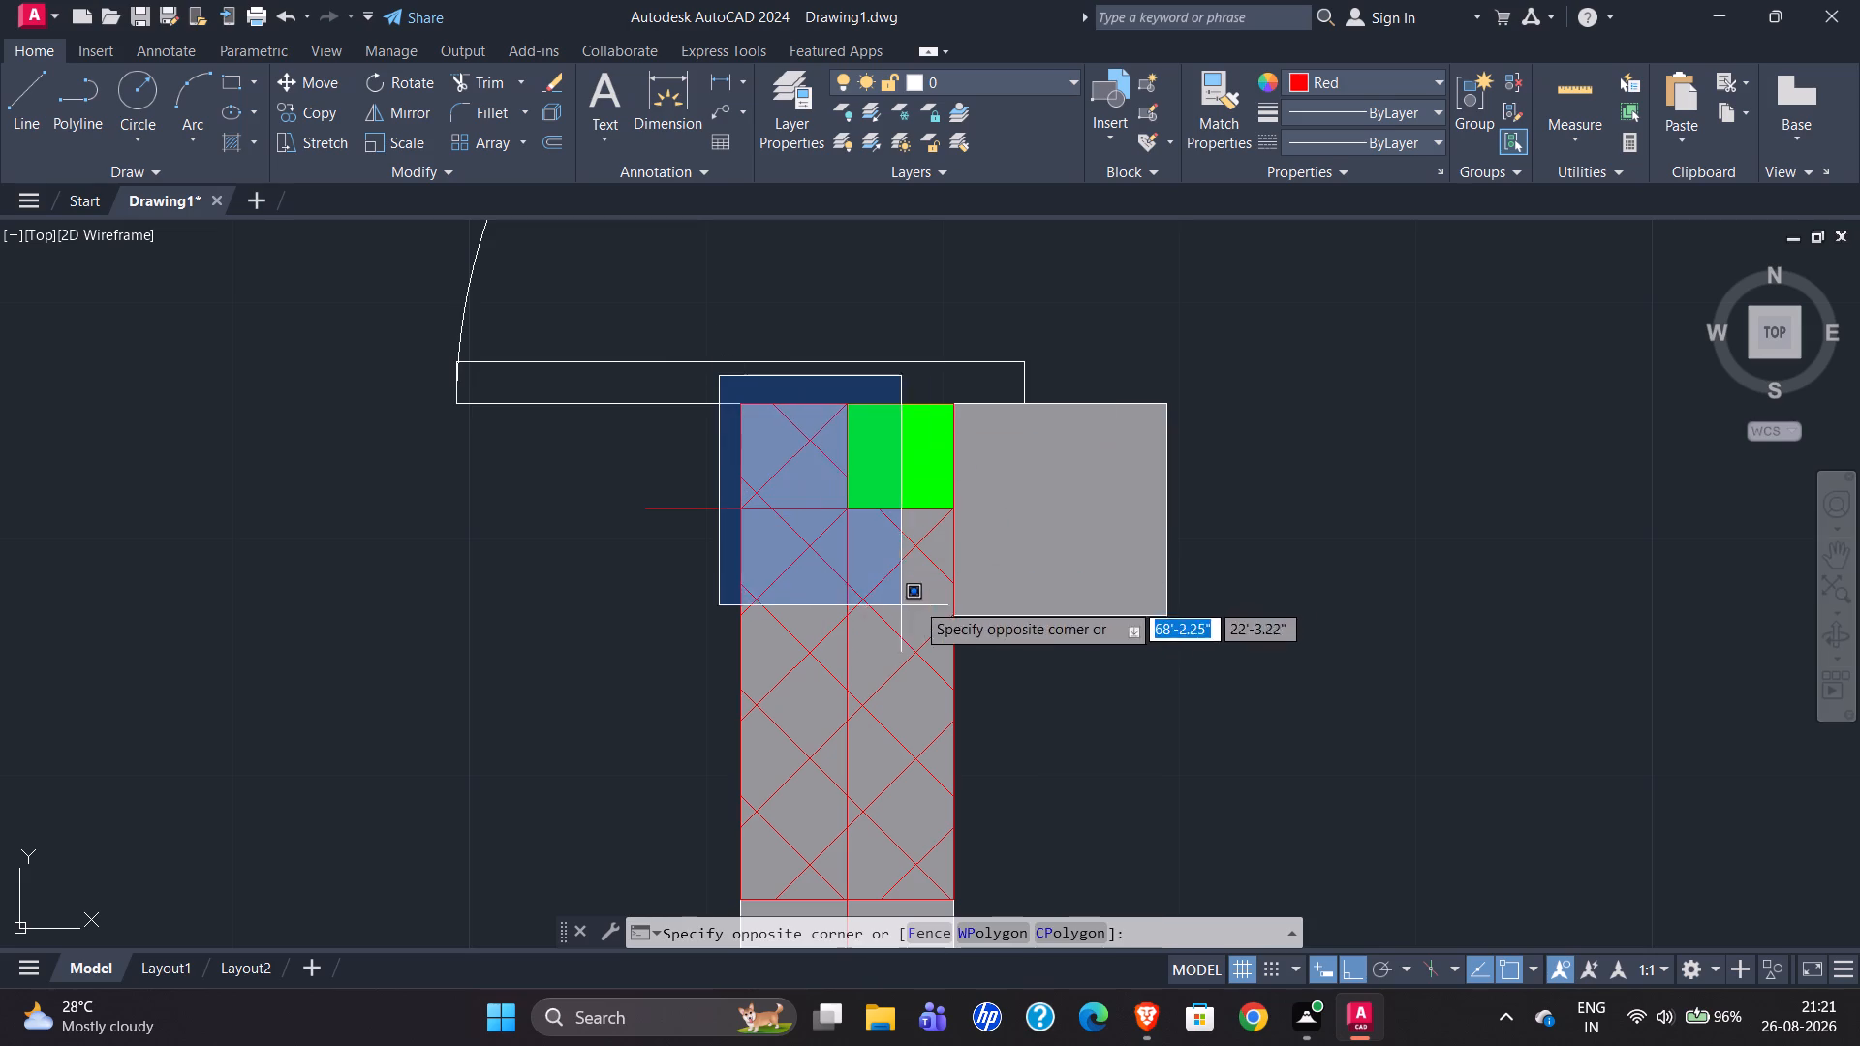
scroll(945, 513, down, 1)
click(1004, 850)
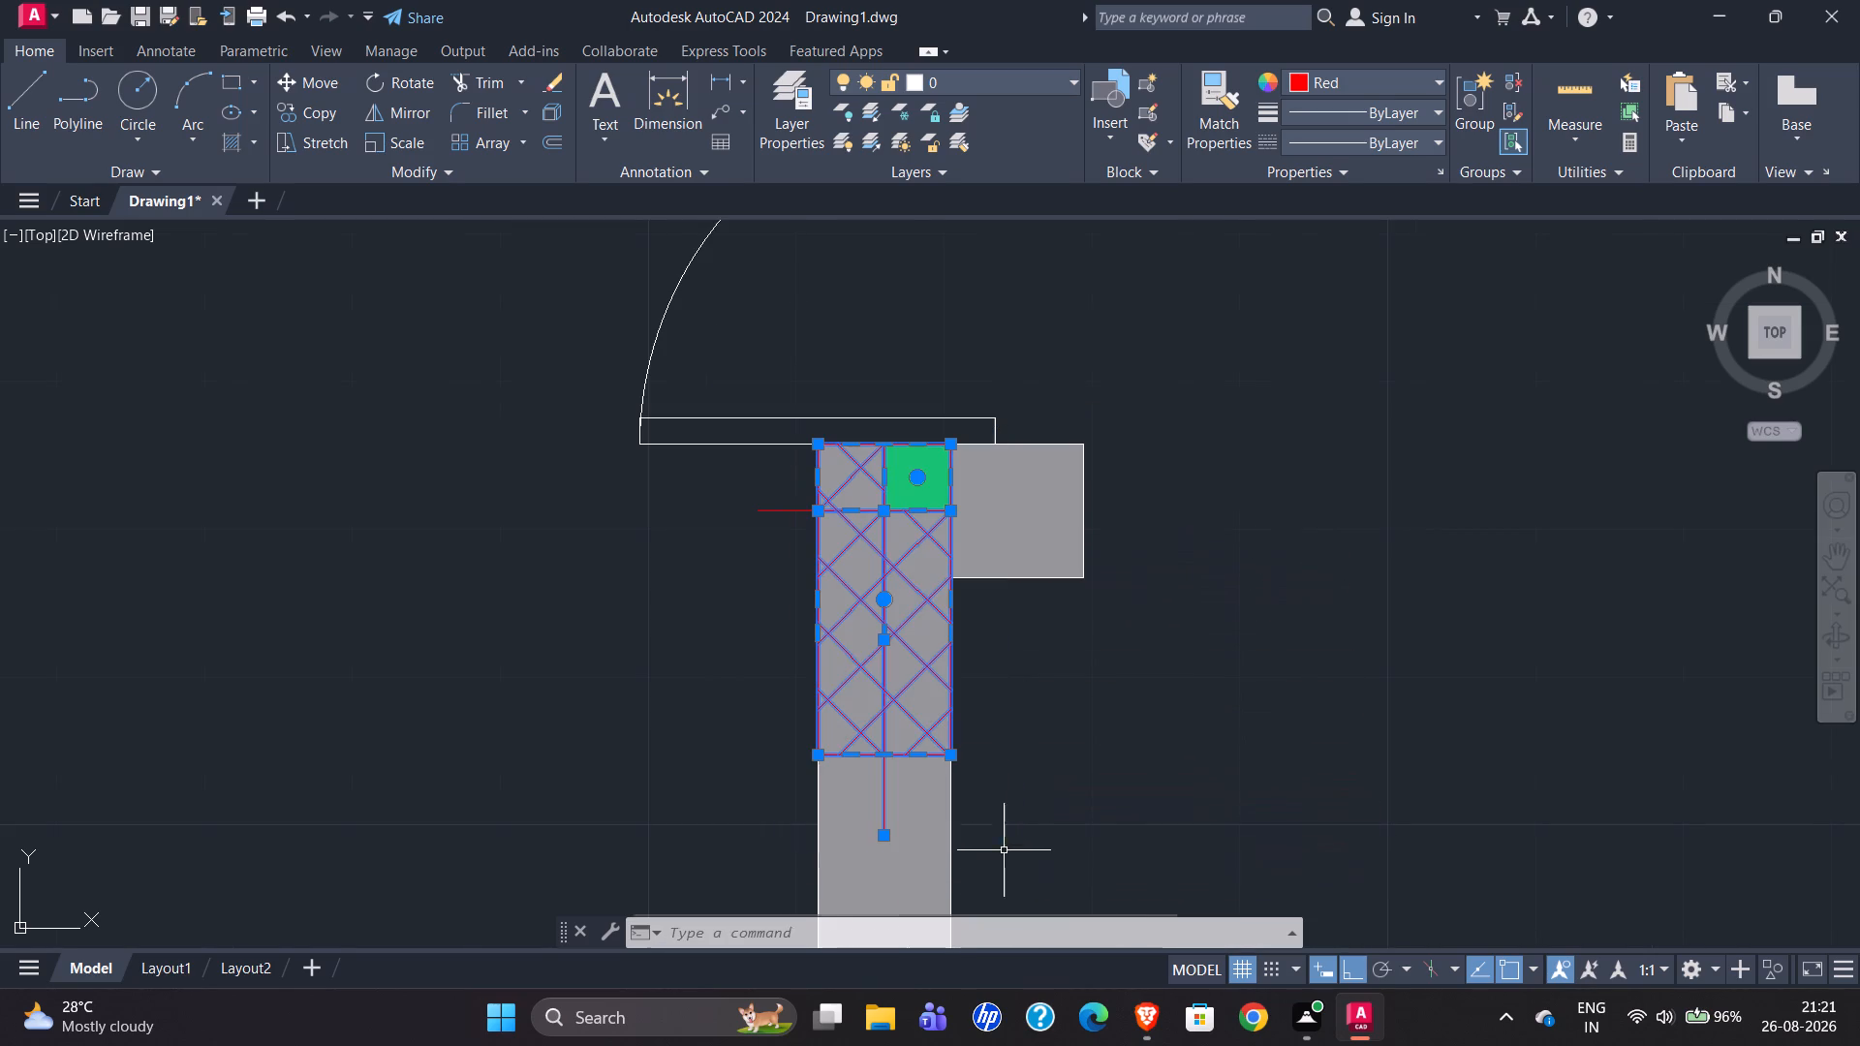
click(777, 508)
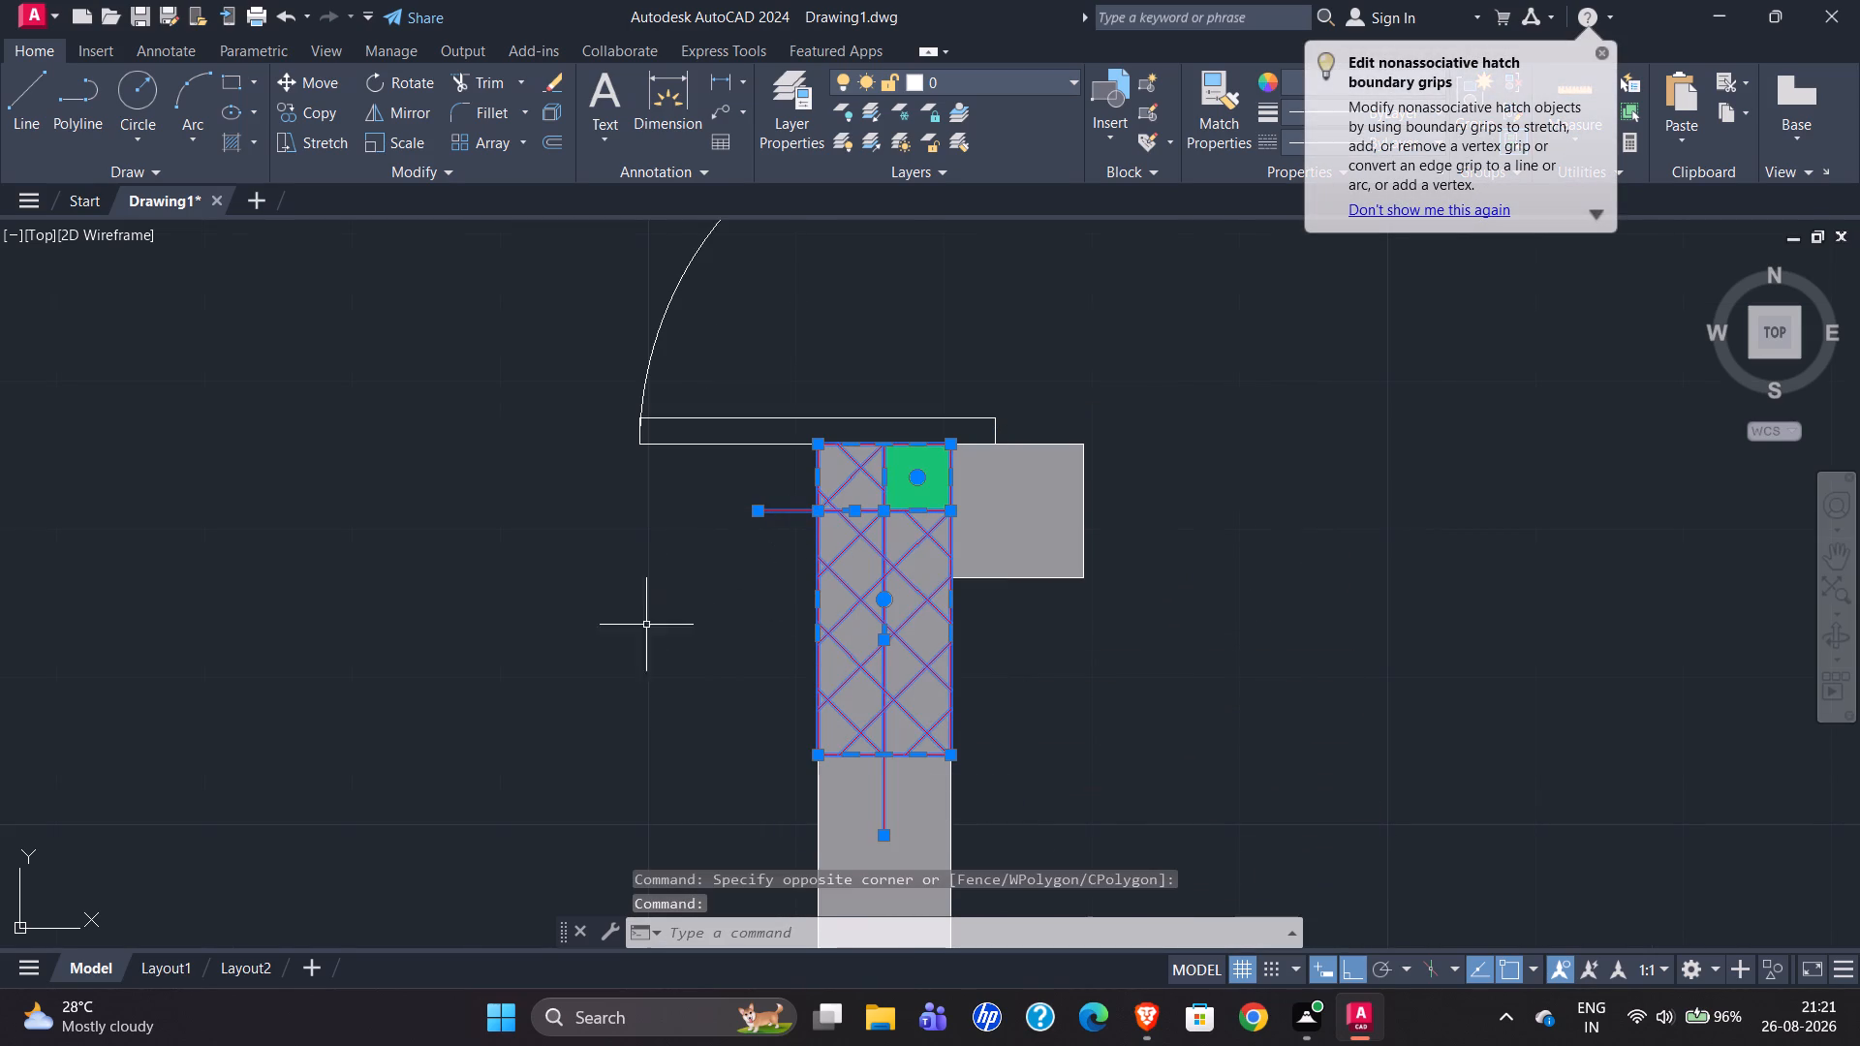
text(mi)
key(Return)
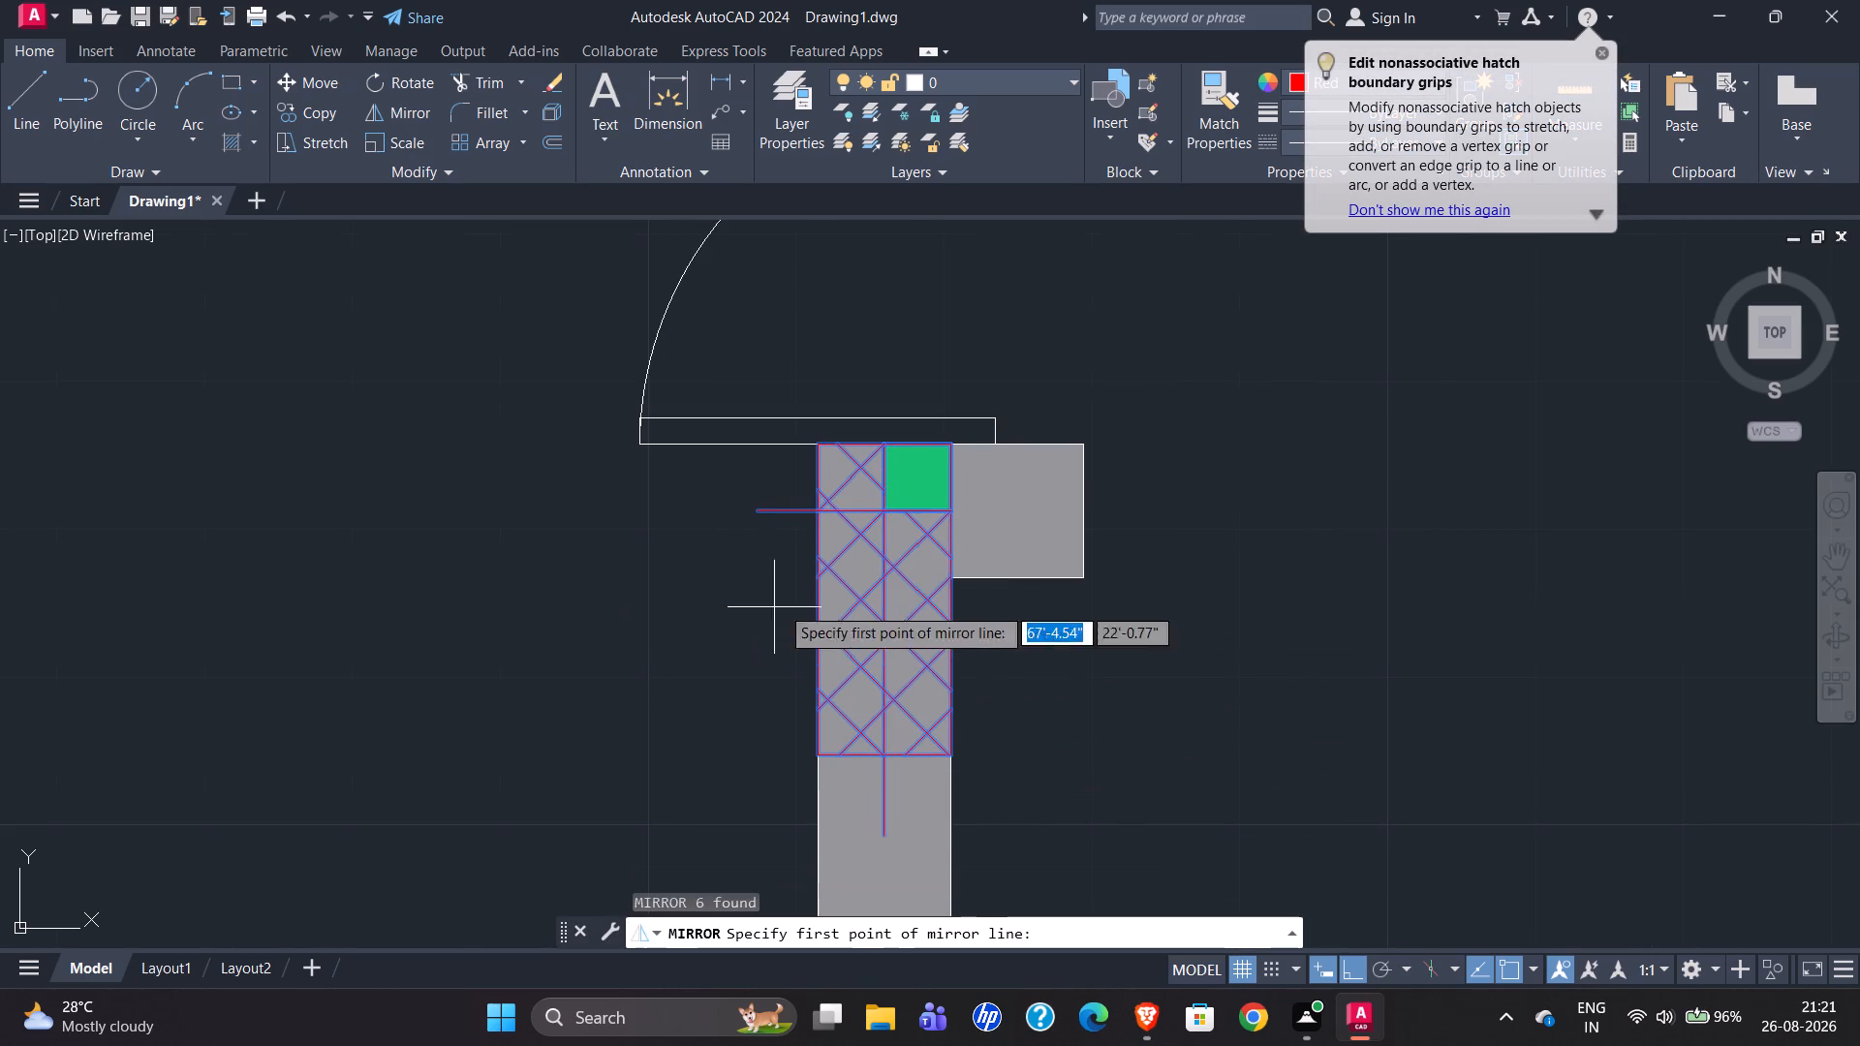
click(956, 440)
click(460, 450)
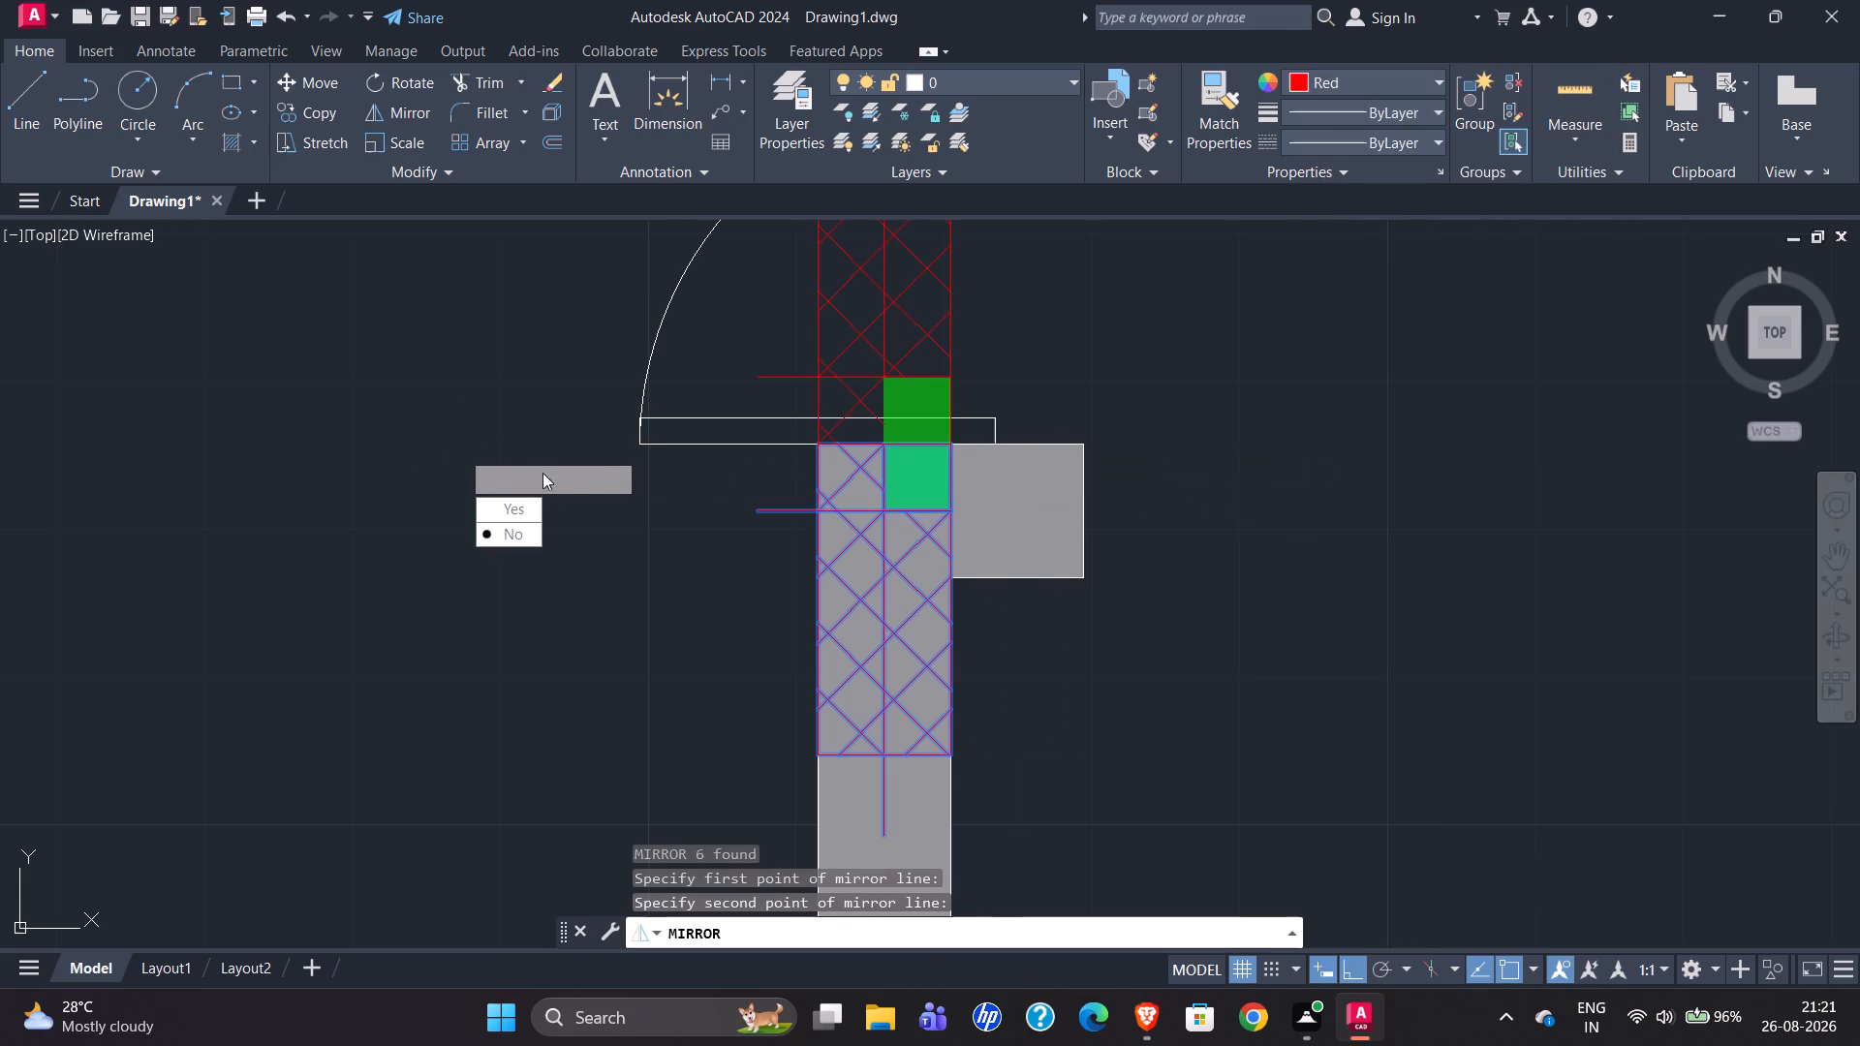
scroll(536, 515, down, 2)
drag(506, 536, 460, 450)
scroll(475, 549, down, 1)
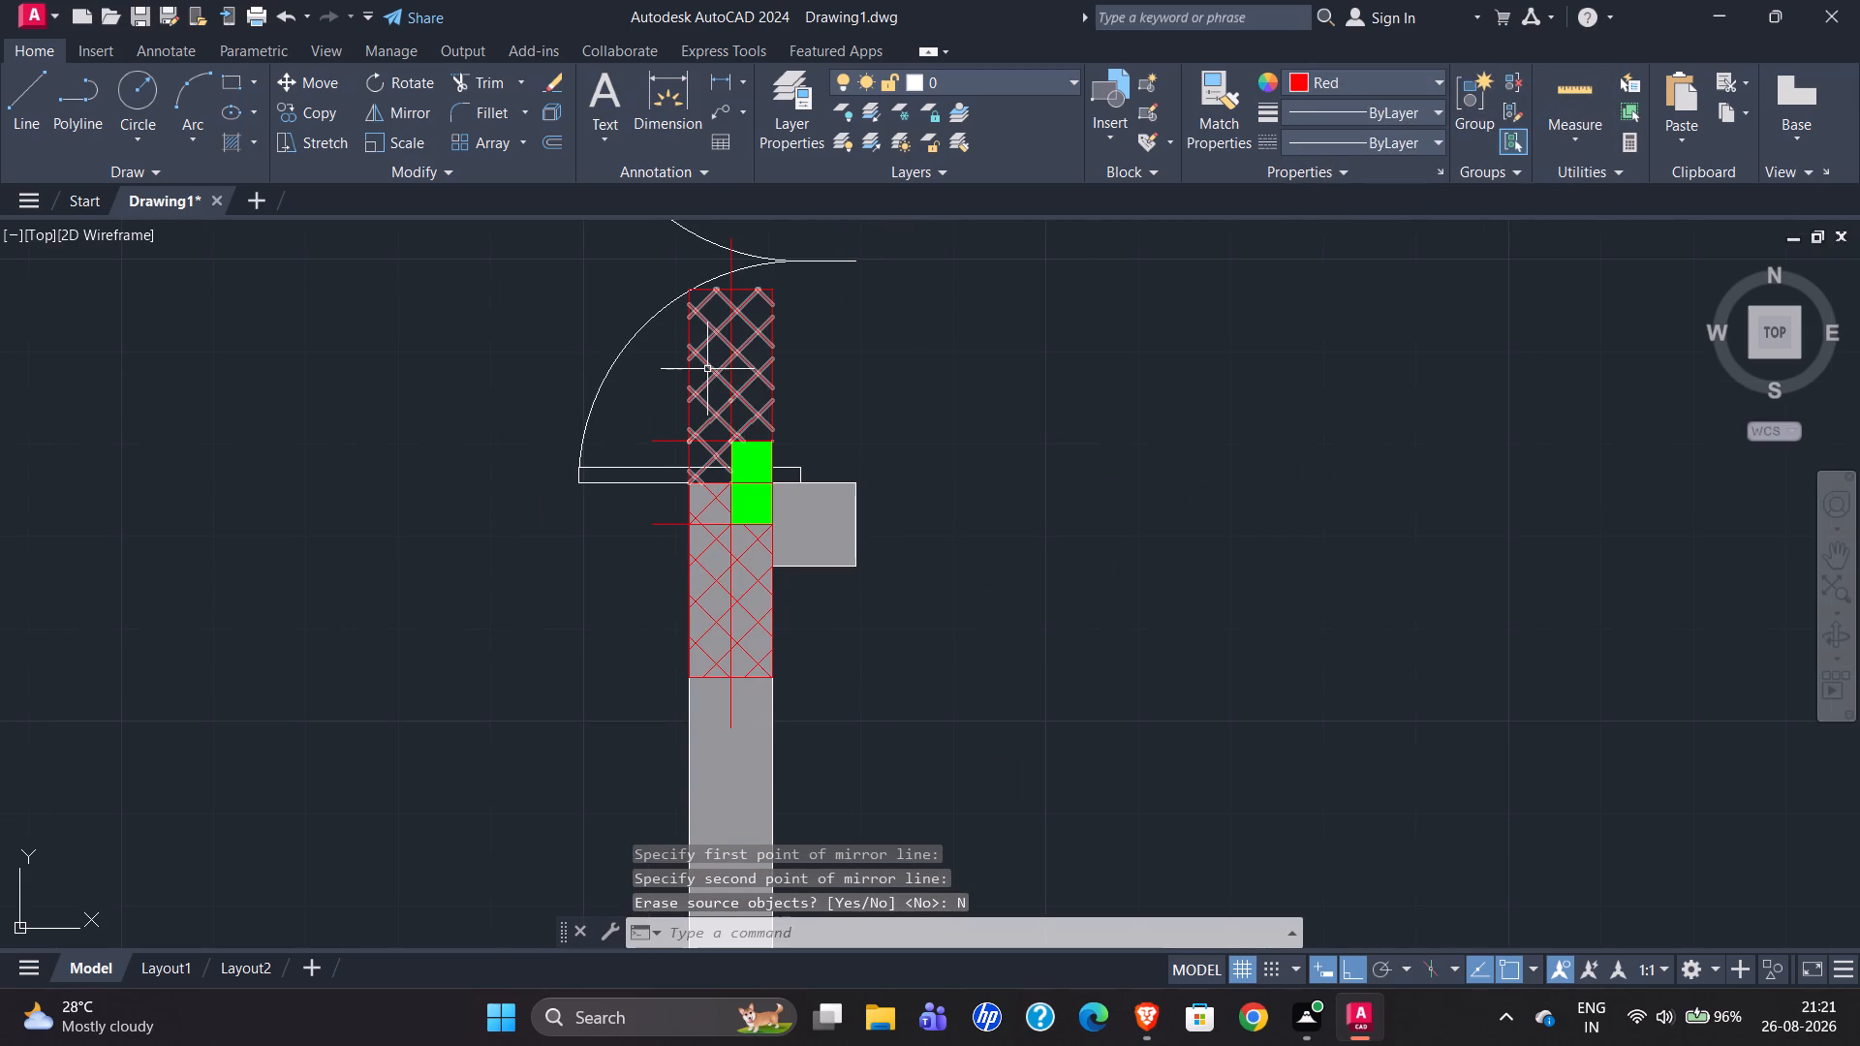
Move the mirrored column by its southeast corner onto the inner wall corner at the lift's southeast, above the entrance door.
click(614, 229)
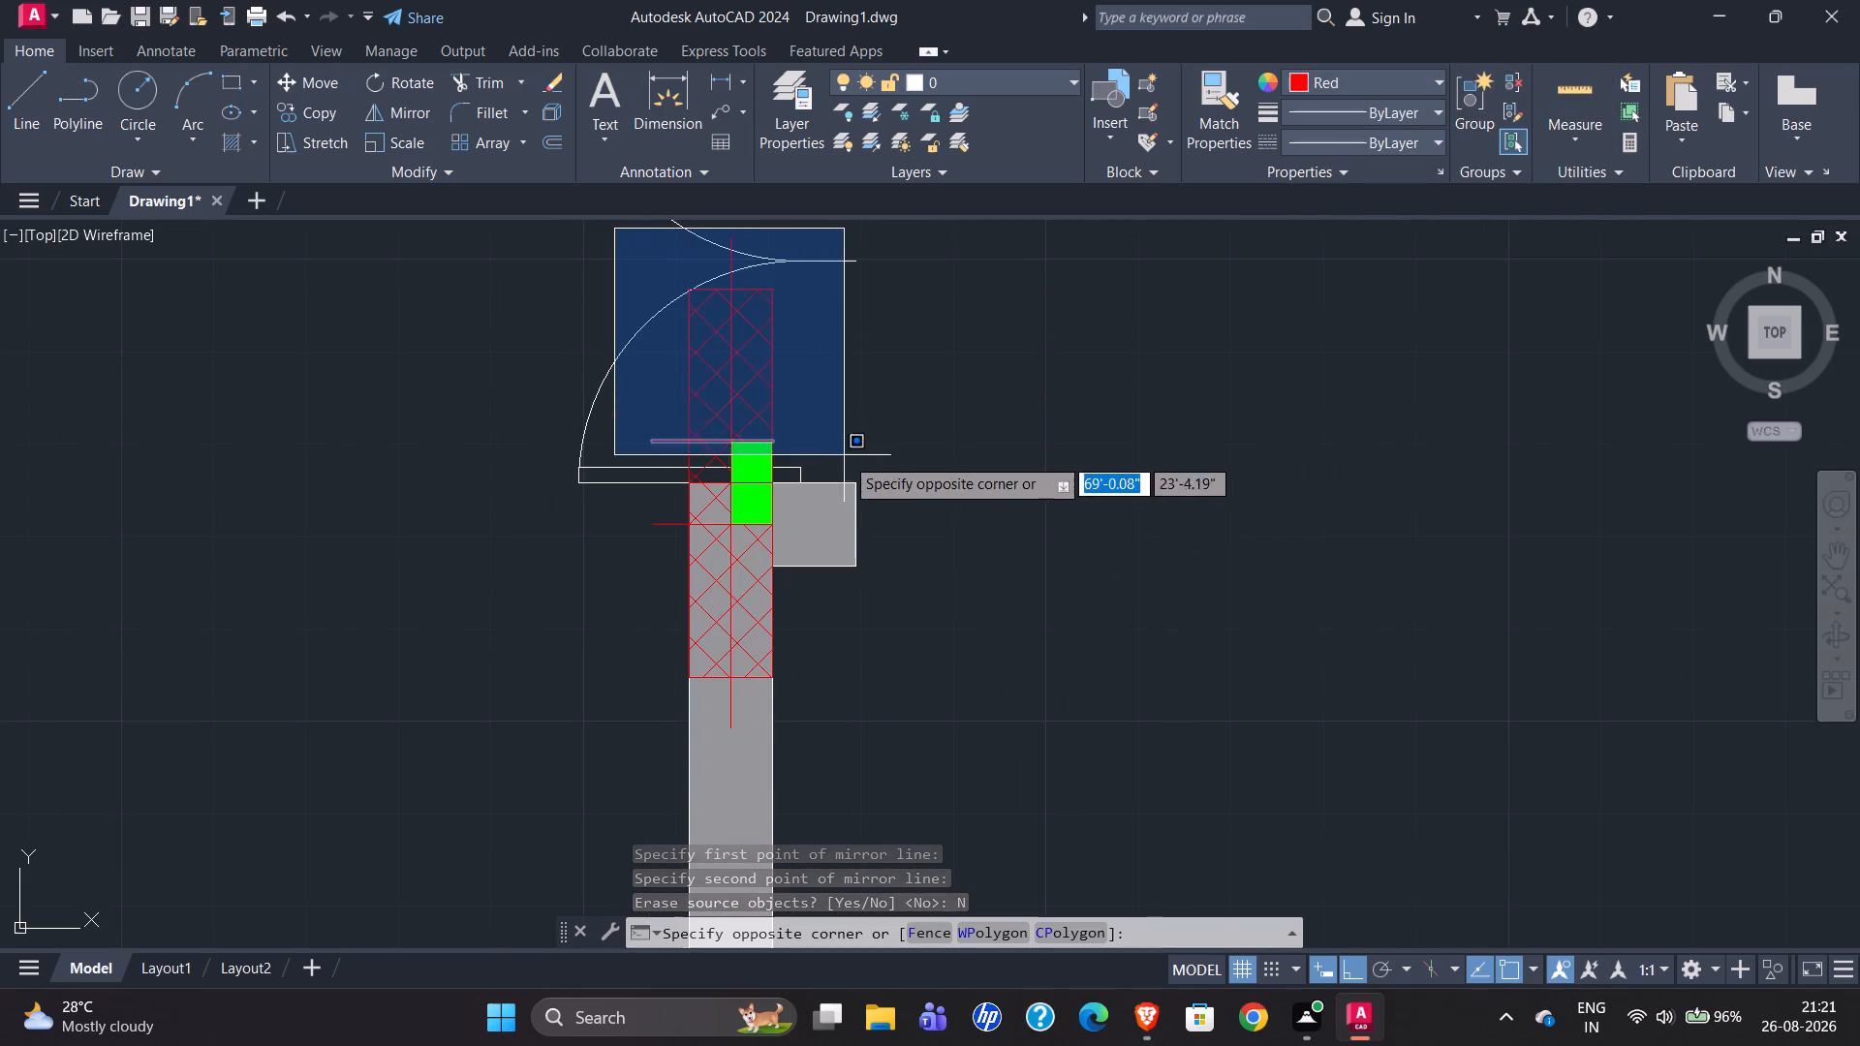
click(847, 494)
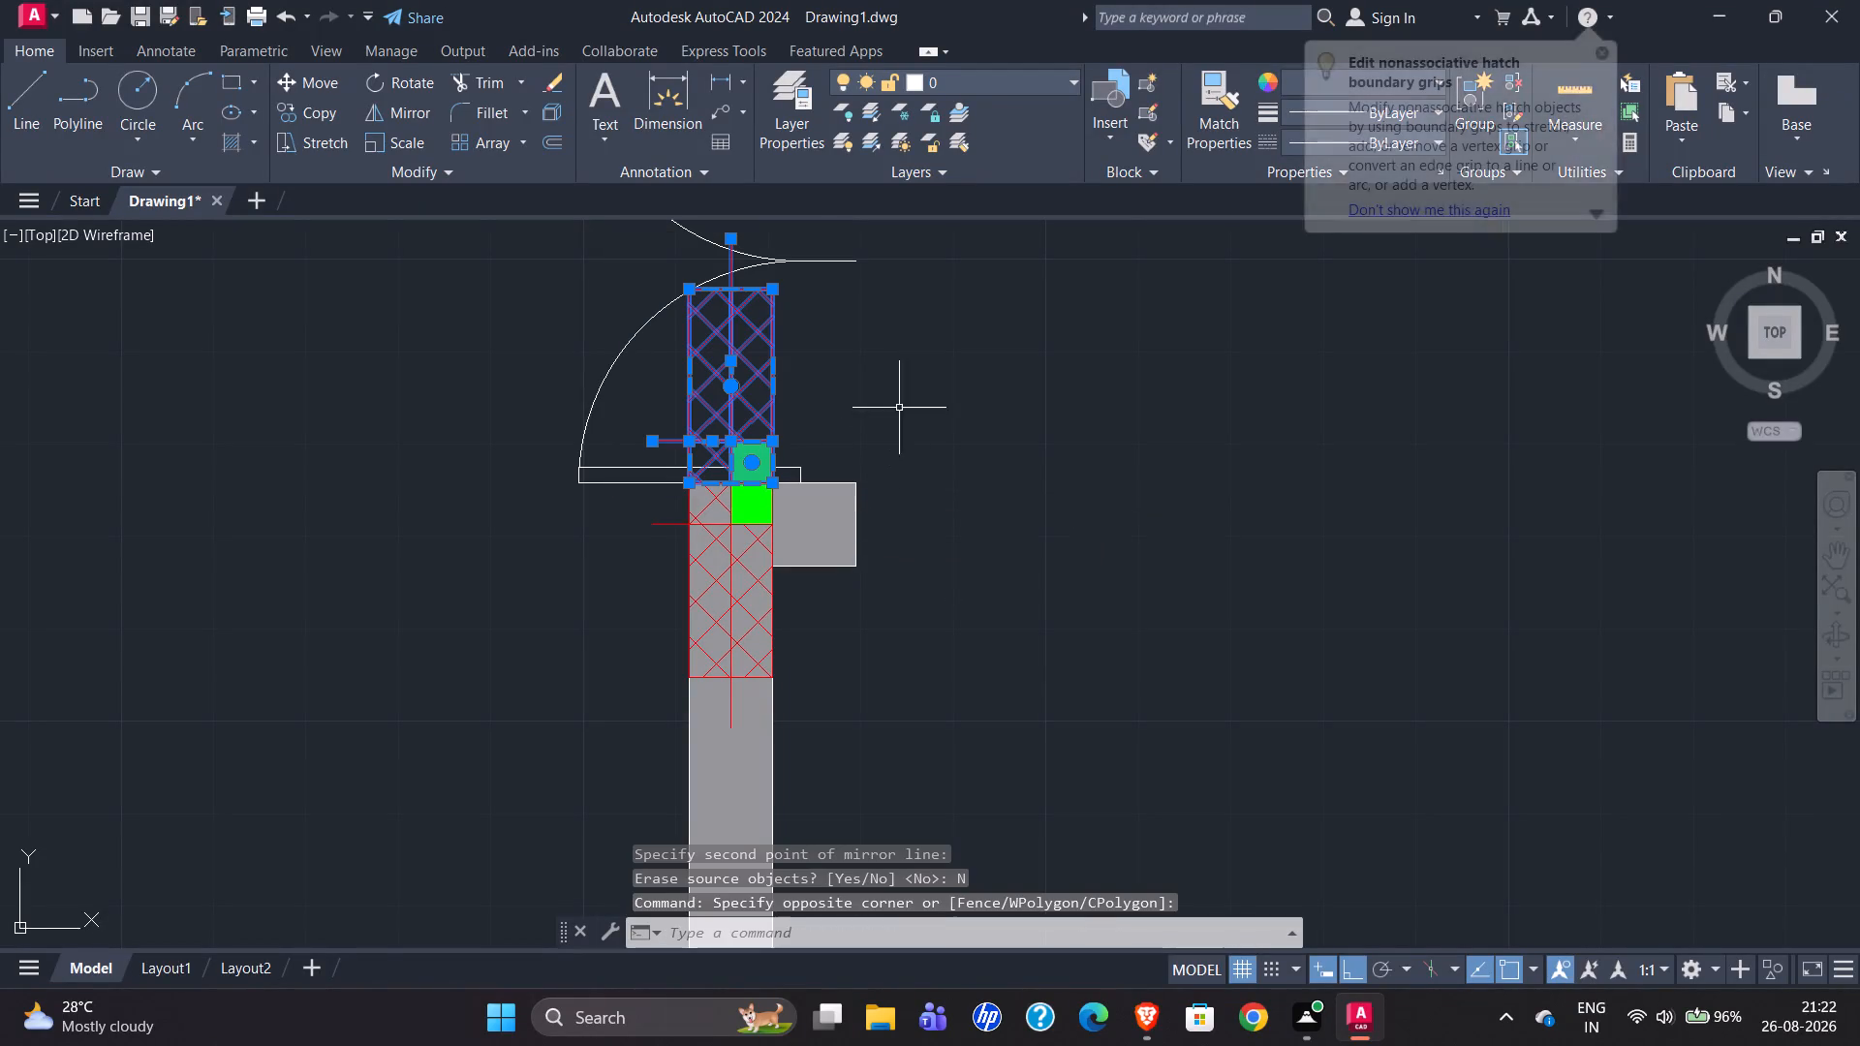
key(m)
key(Return)
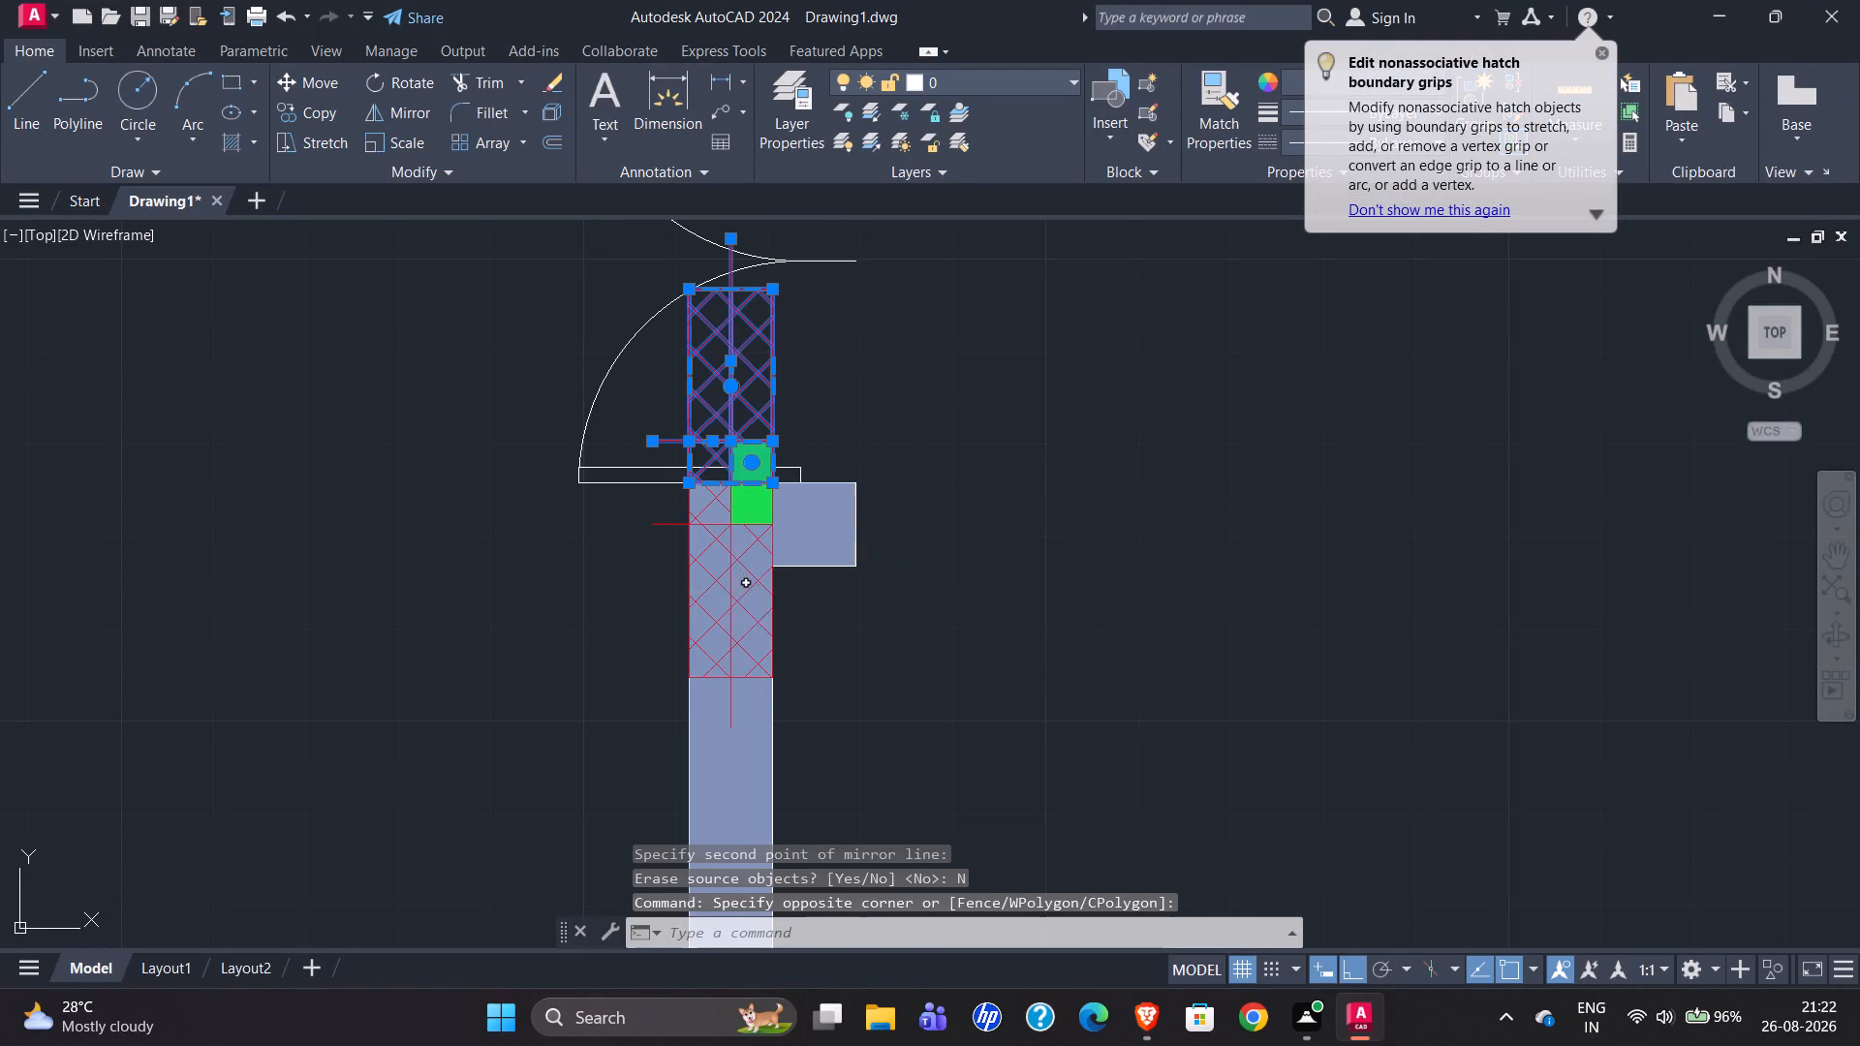
scroll(678, 613, down, 1)
scroll(728, 536, up, 5)
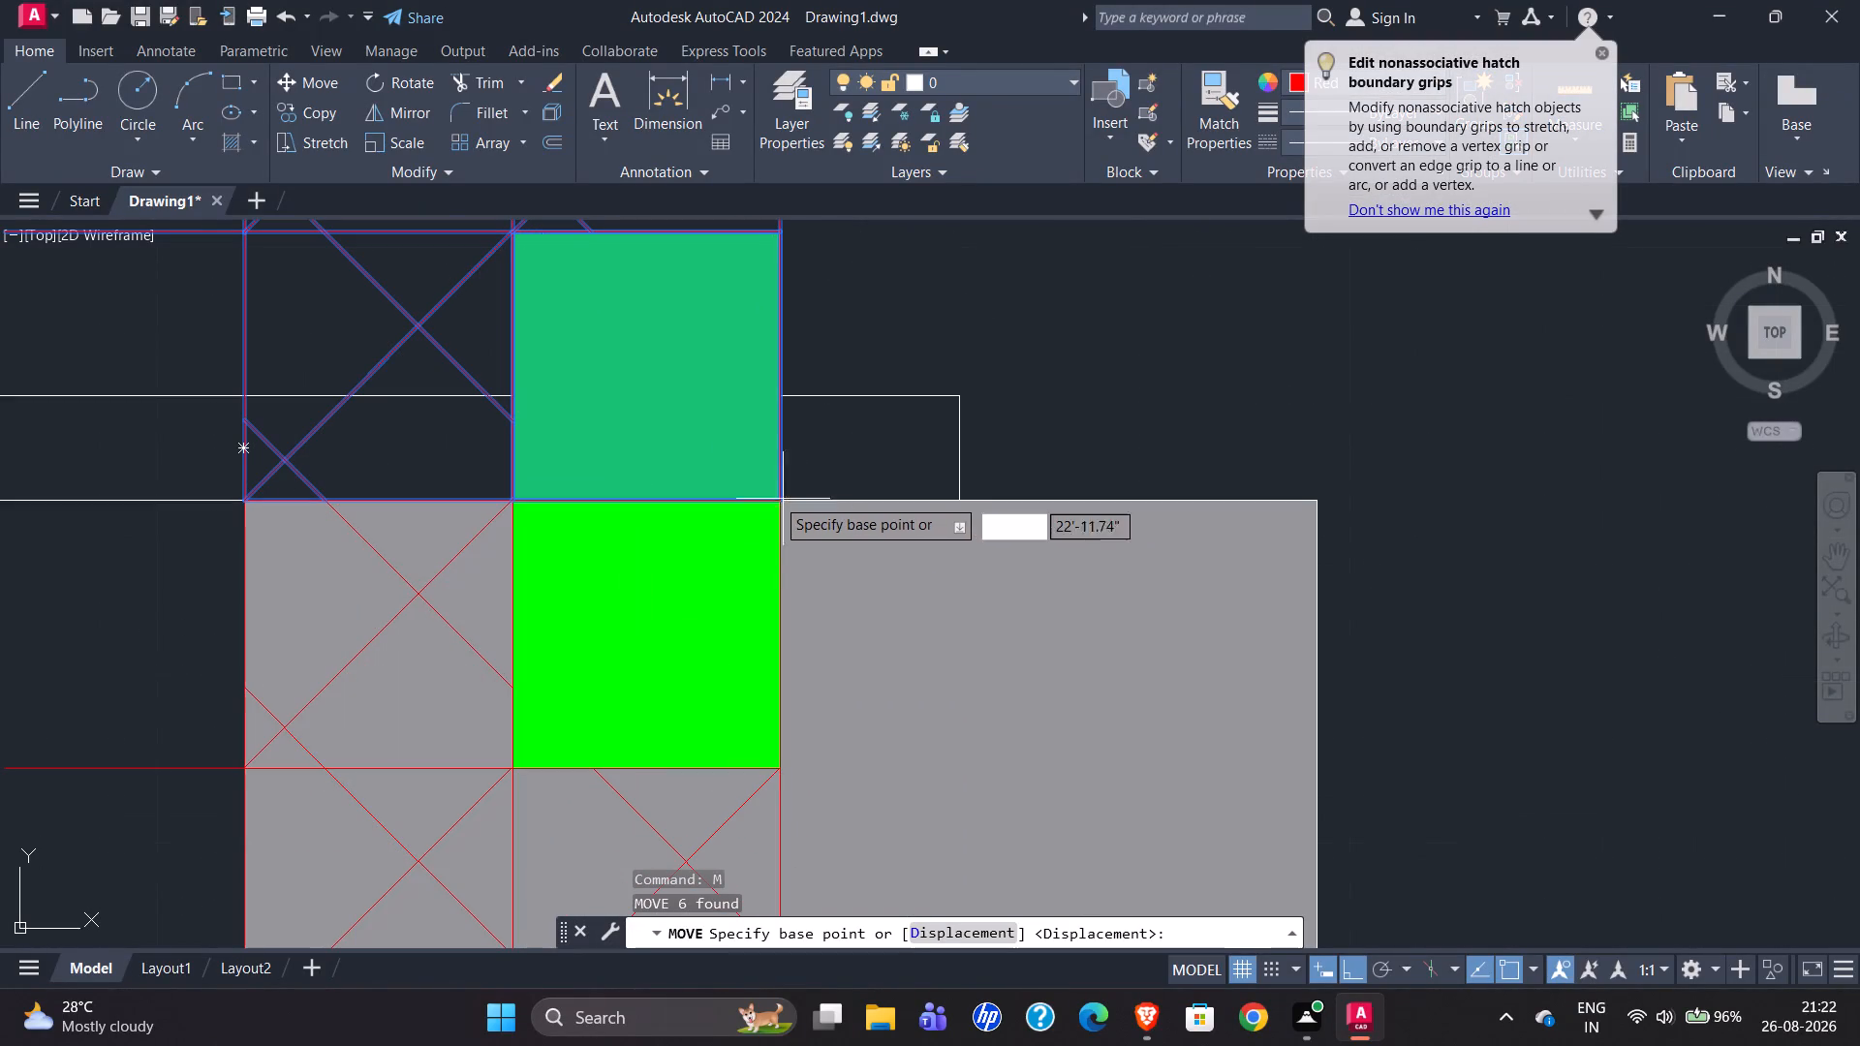
click(773, 497)
scroll(646, 624, down, 4)
scroll(573, 746, down, 3)
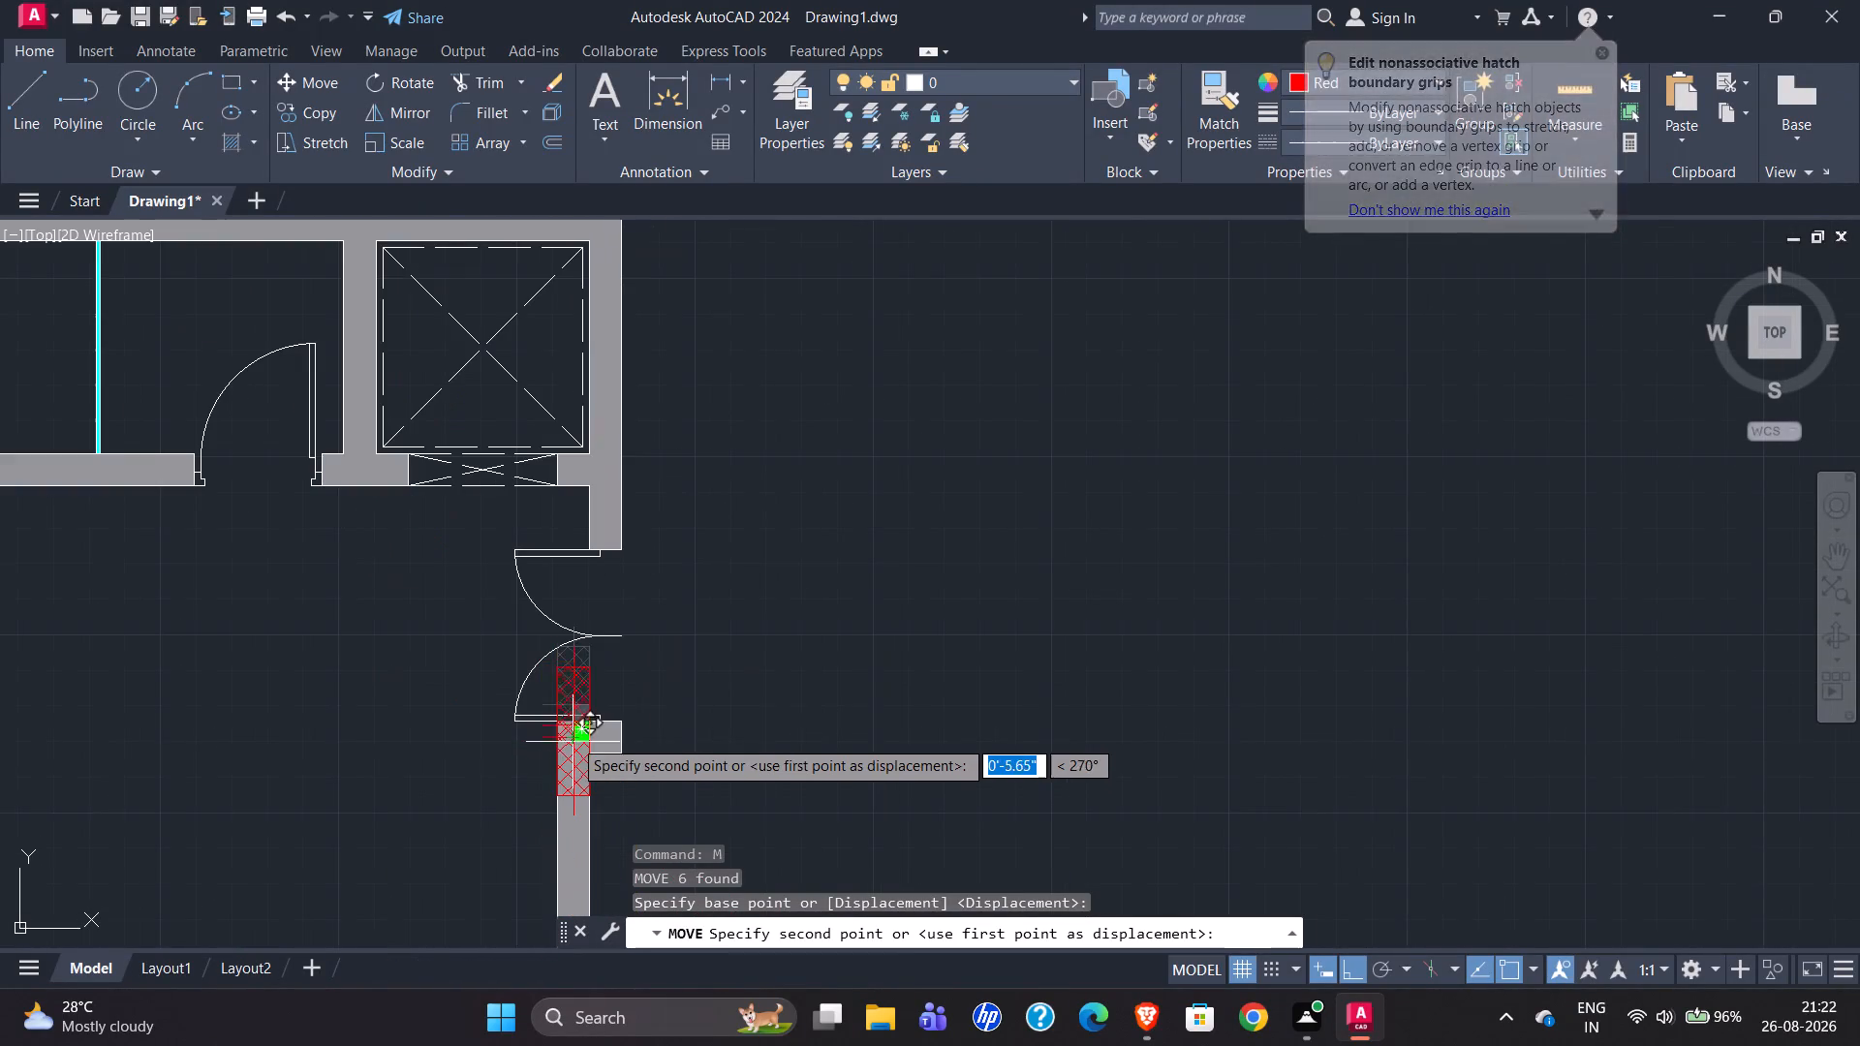
scroll(584, 452, up, 4)
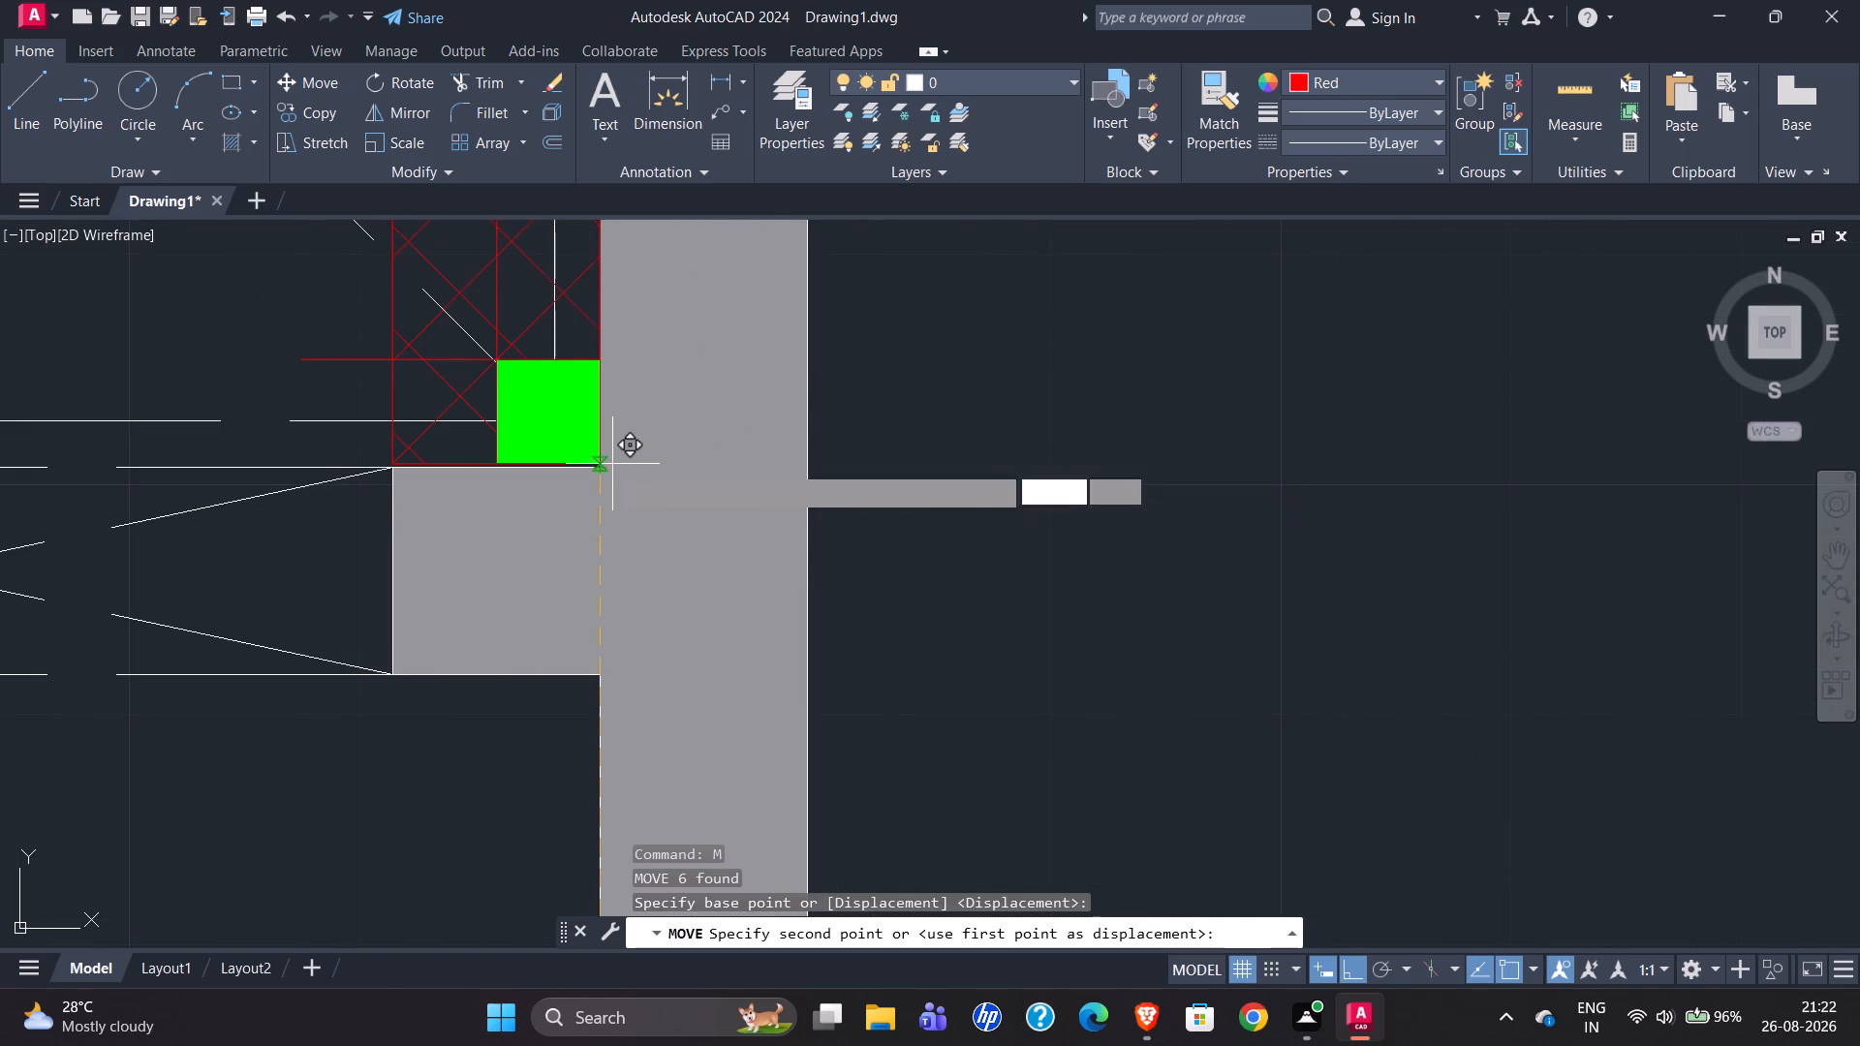
click(599, 464)
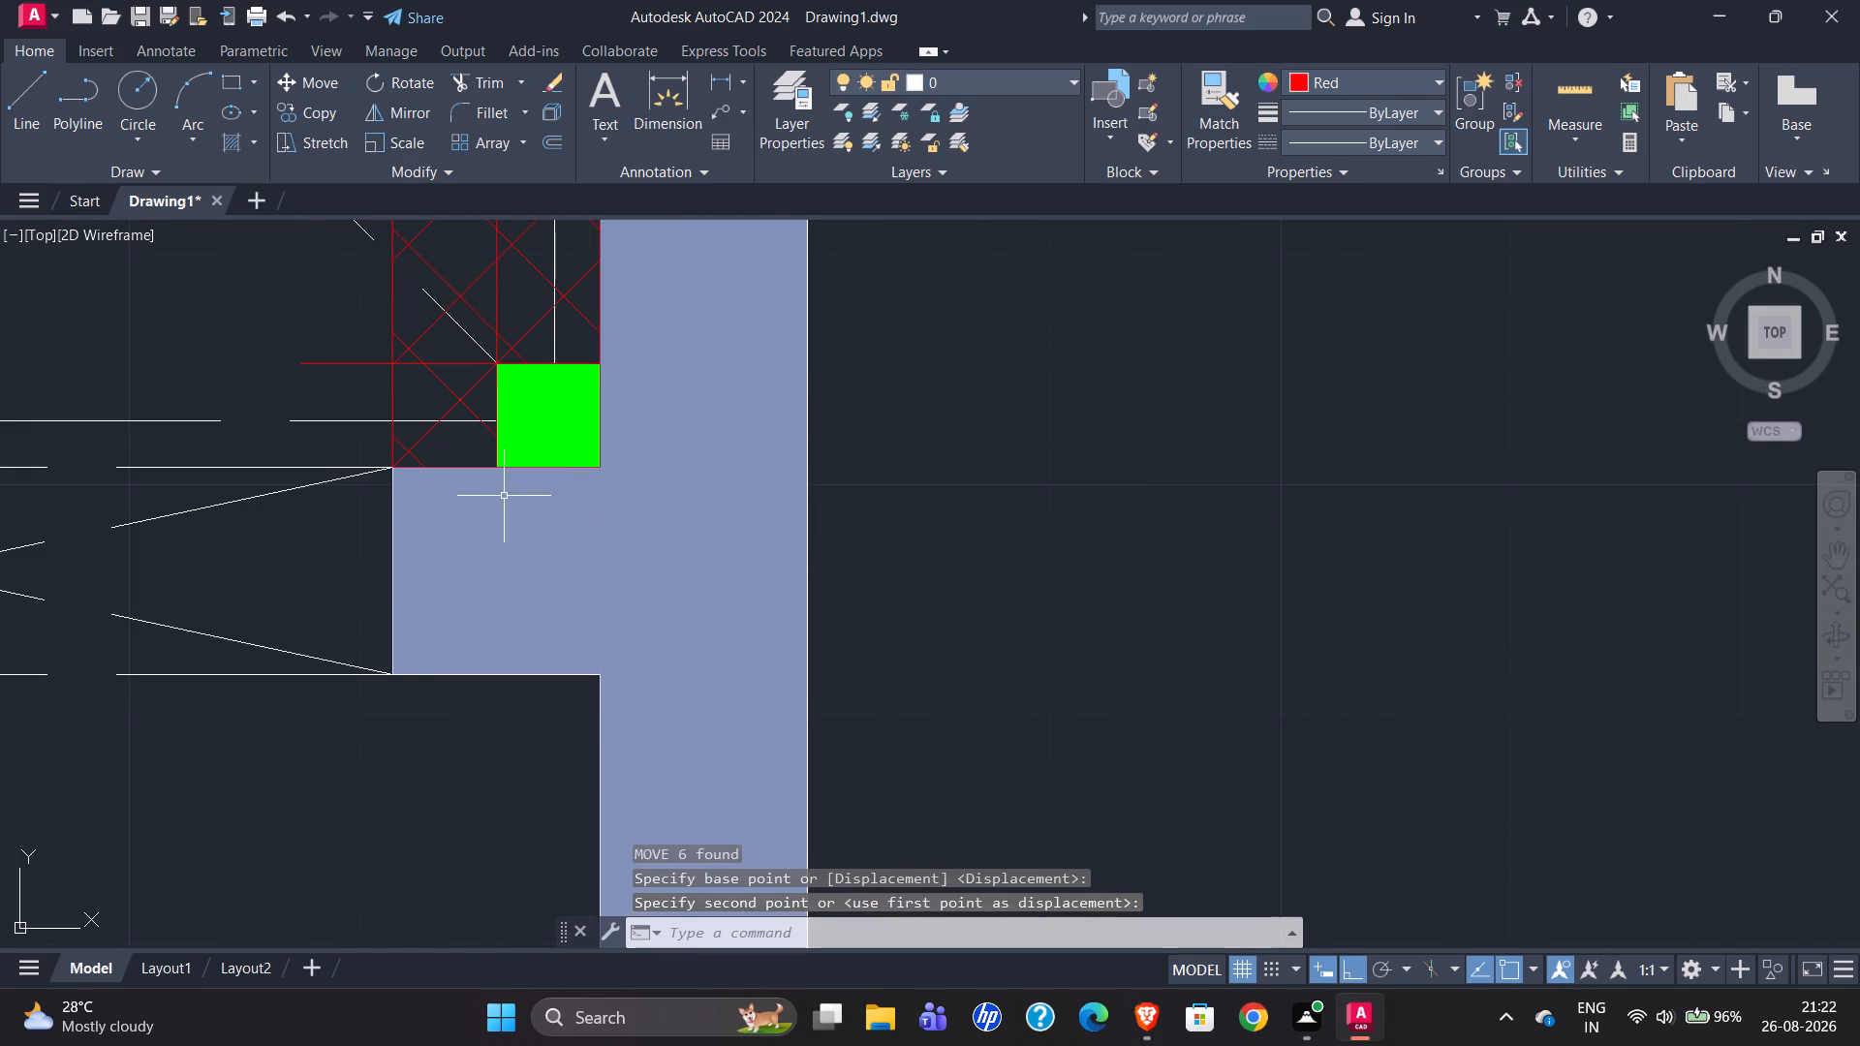
scroll(471, 552, down, 2)
key(Escape)
Rotate the moved column 90° counterclockwise about its southeast corner so it lies along the wall below the lift.
click(399, 281)
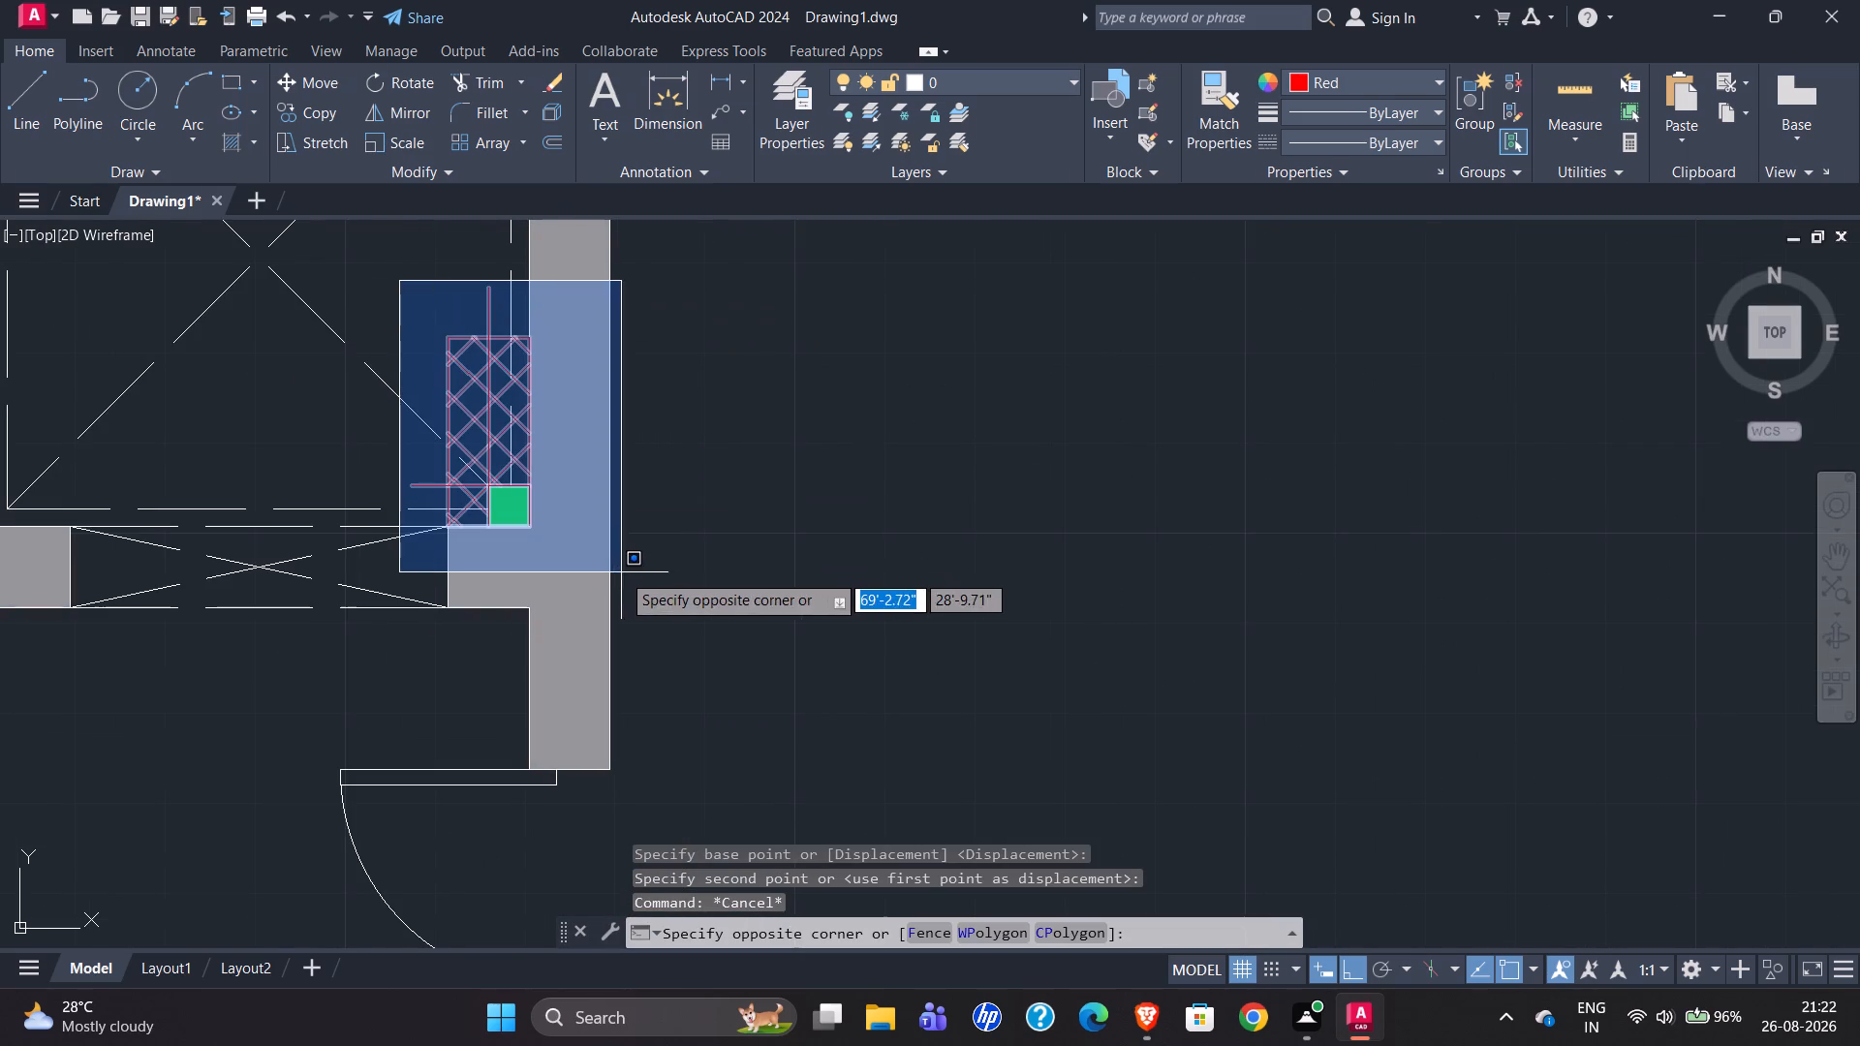
click(584, 548)
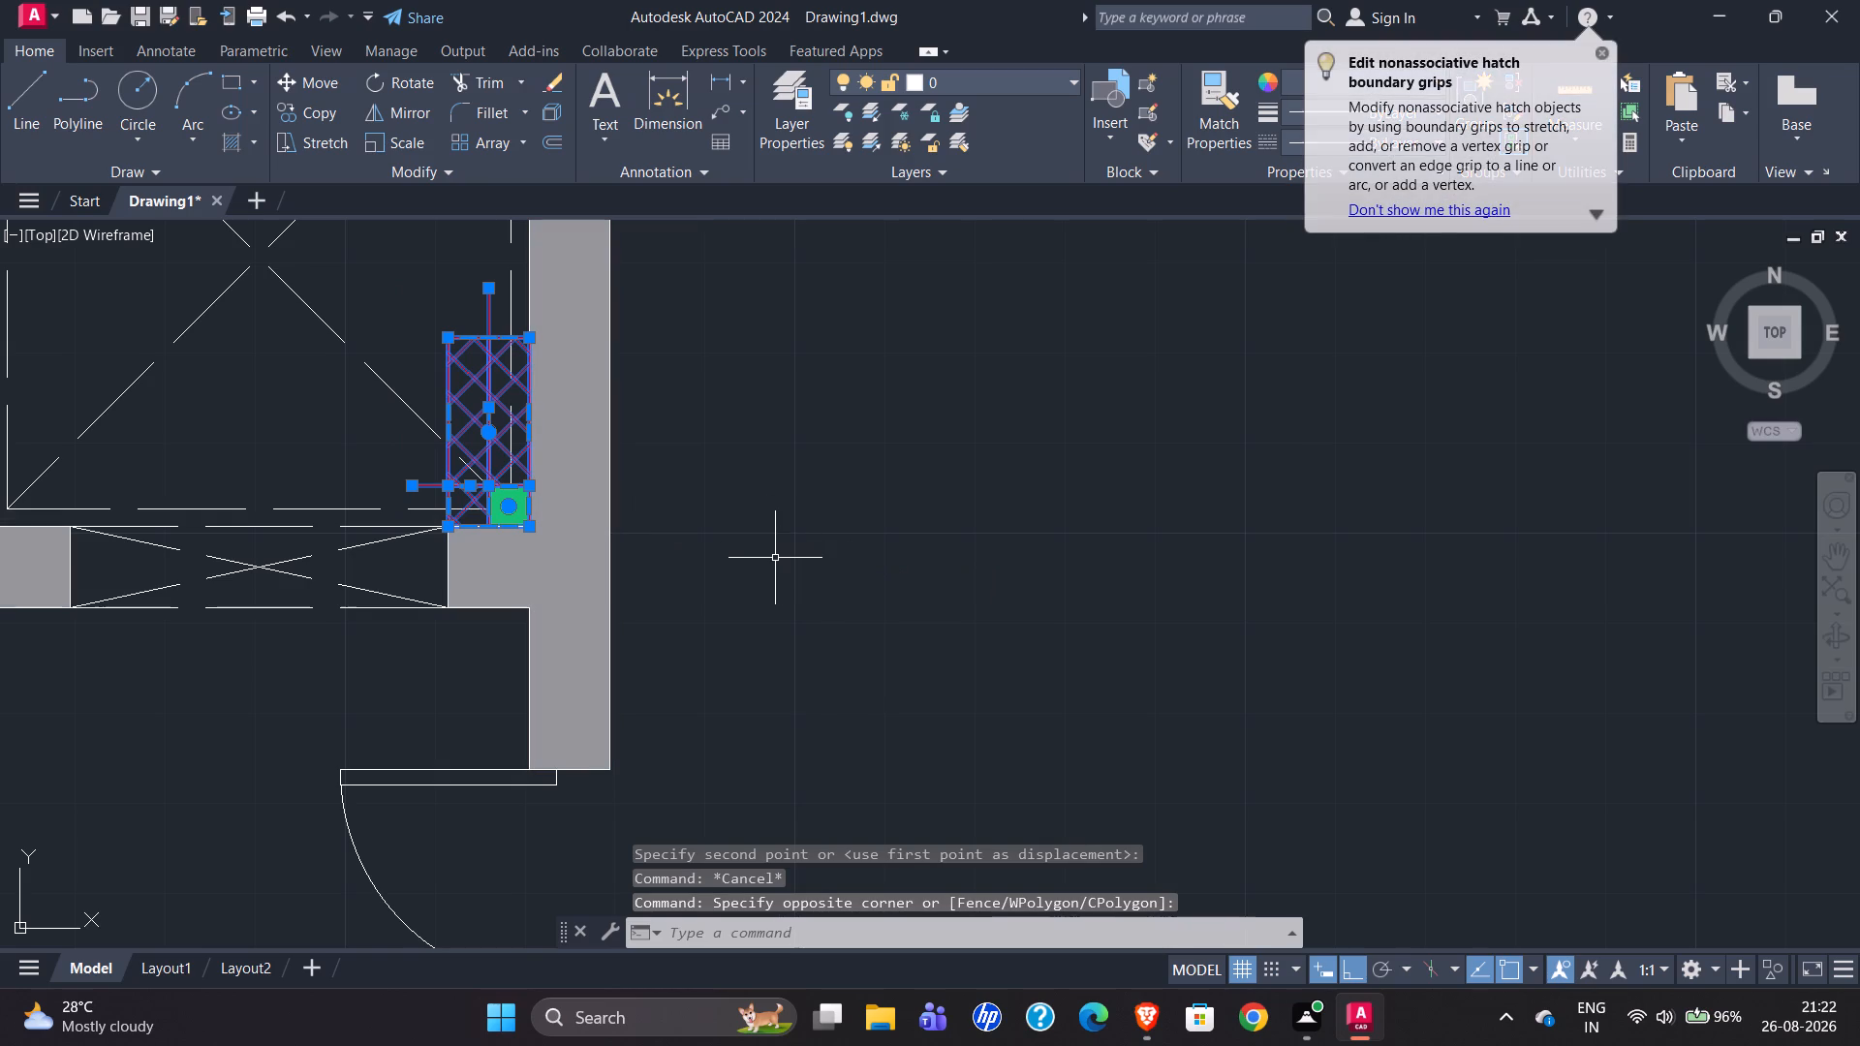
key(m)
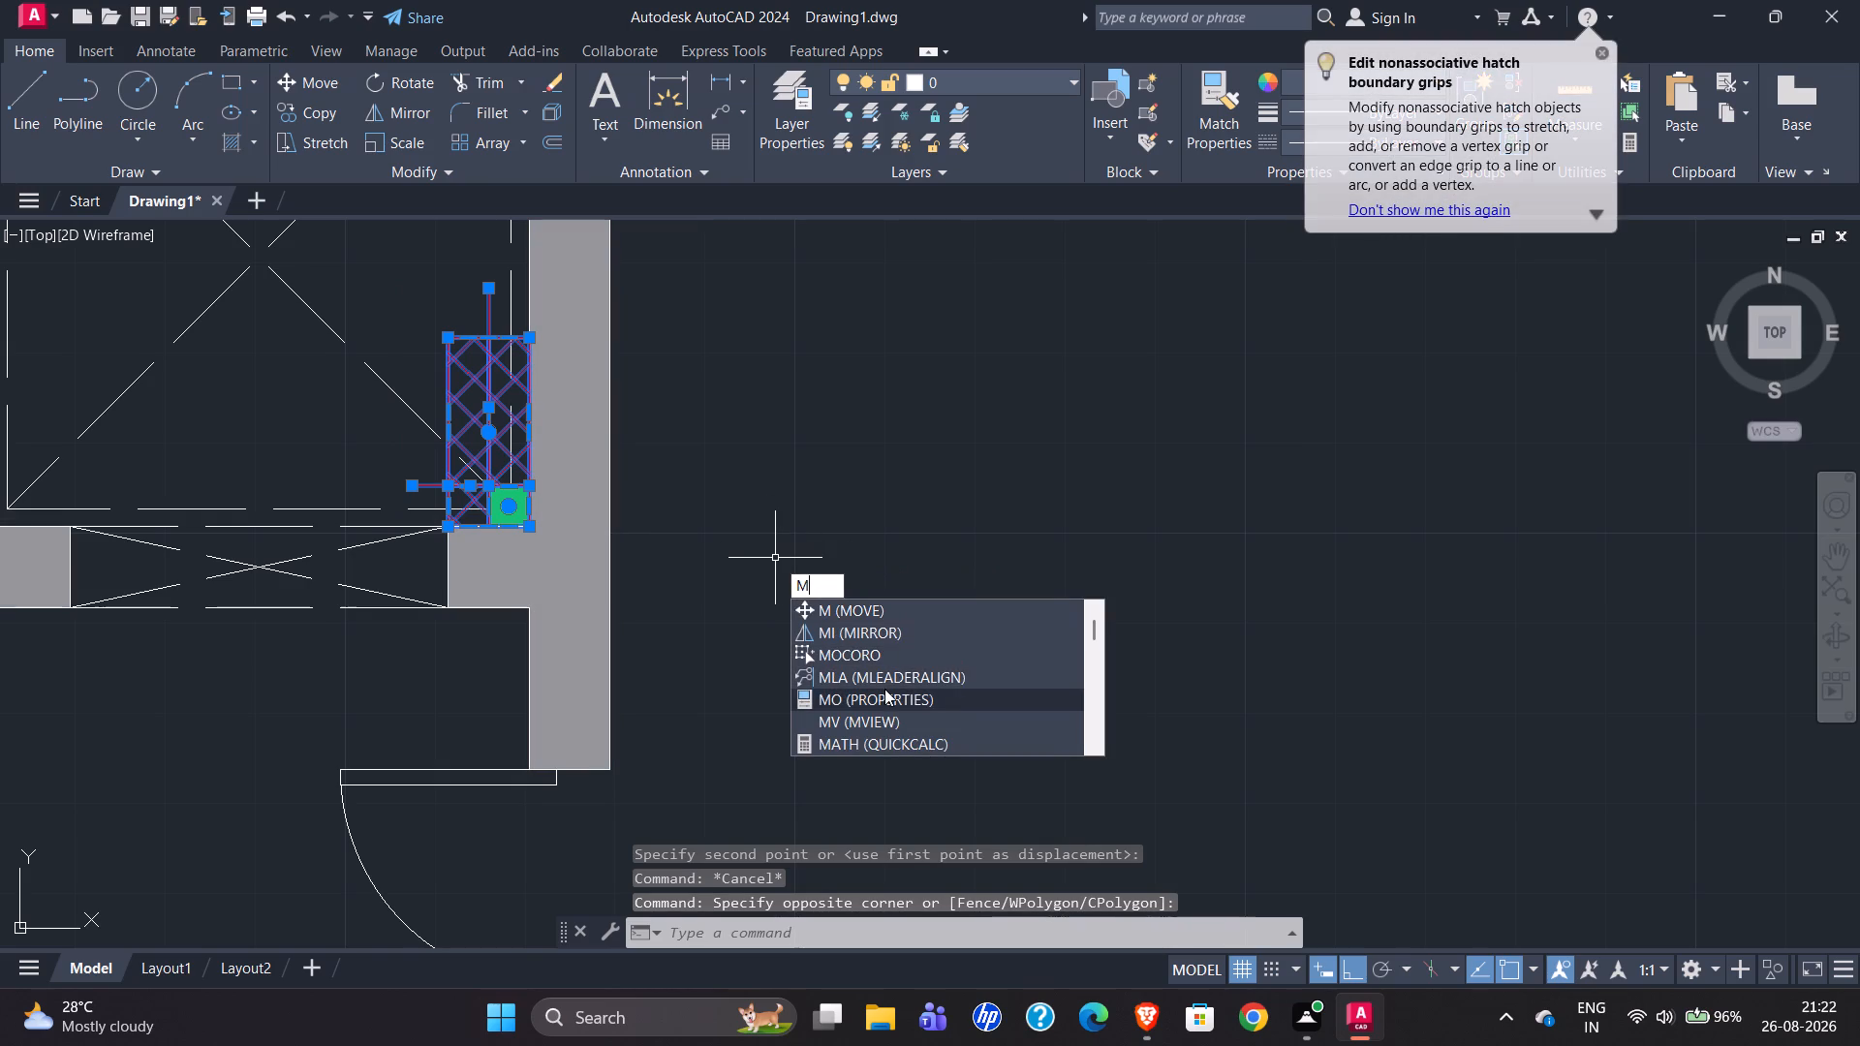
key(BackSpace)
text(ro)
key(Return)
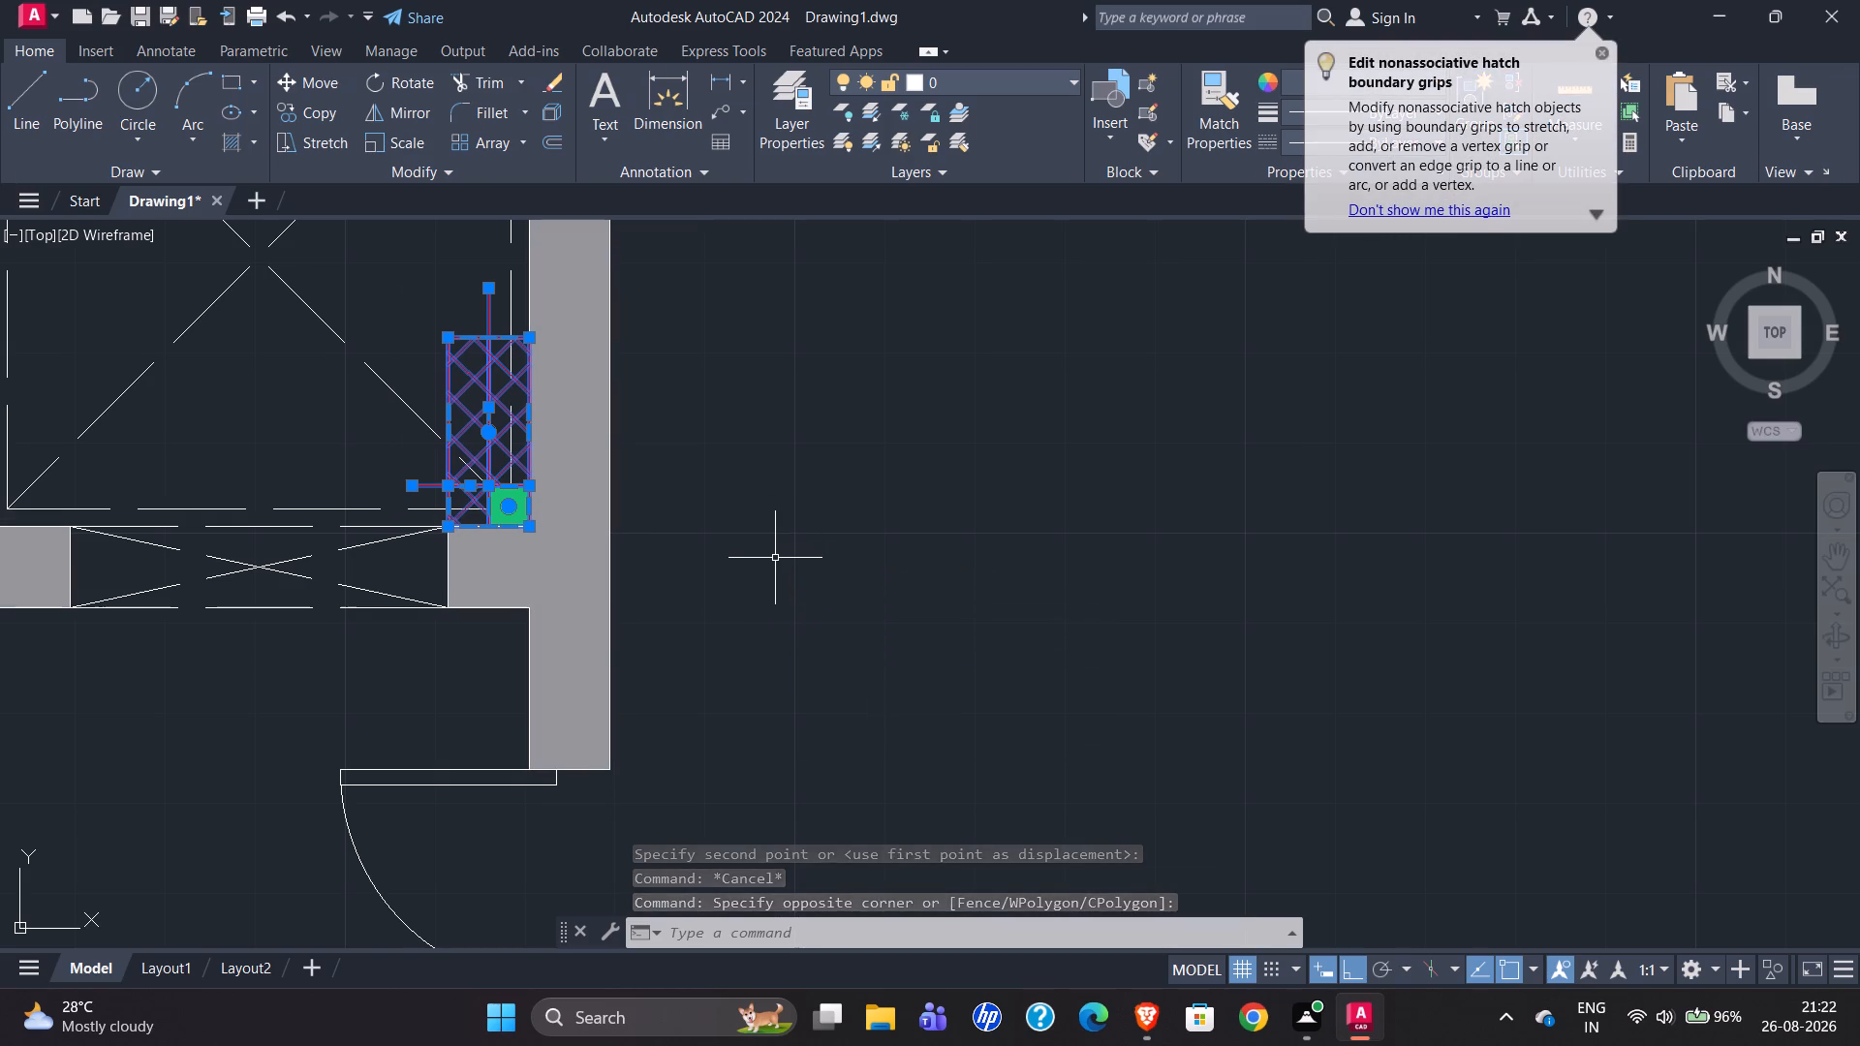
scroll(513, 546, up, 2)
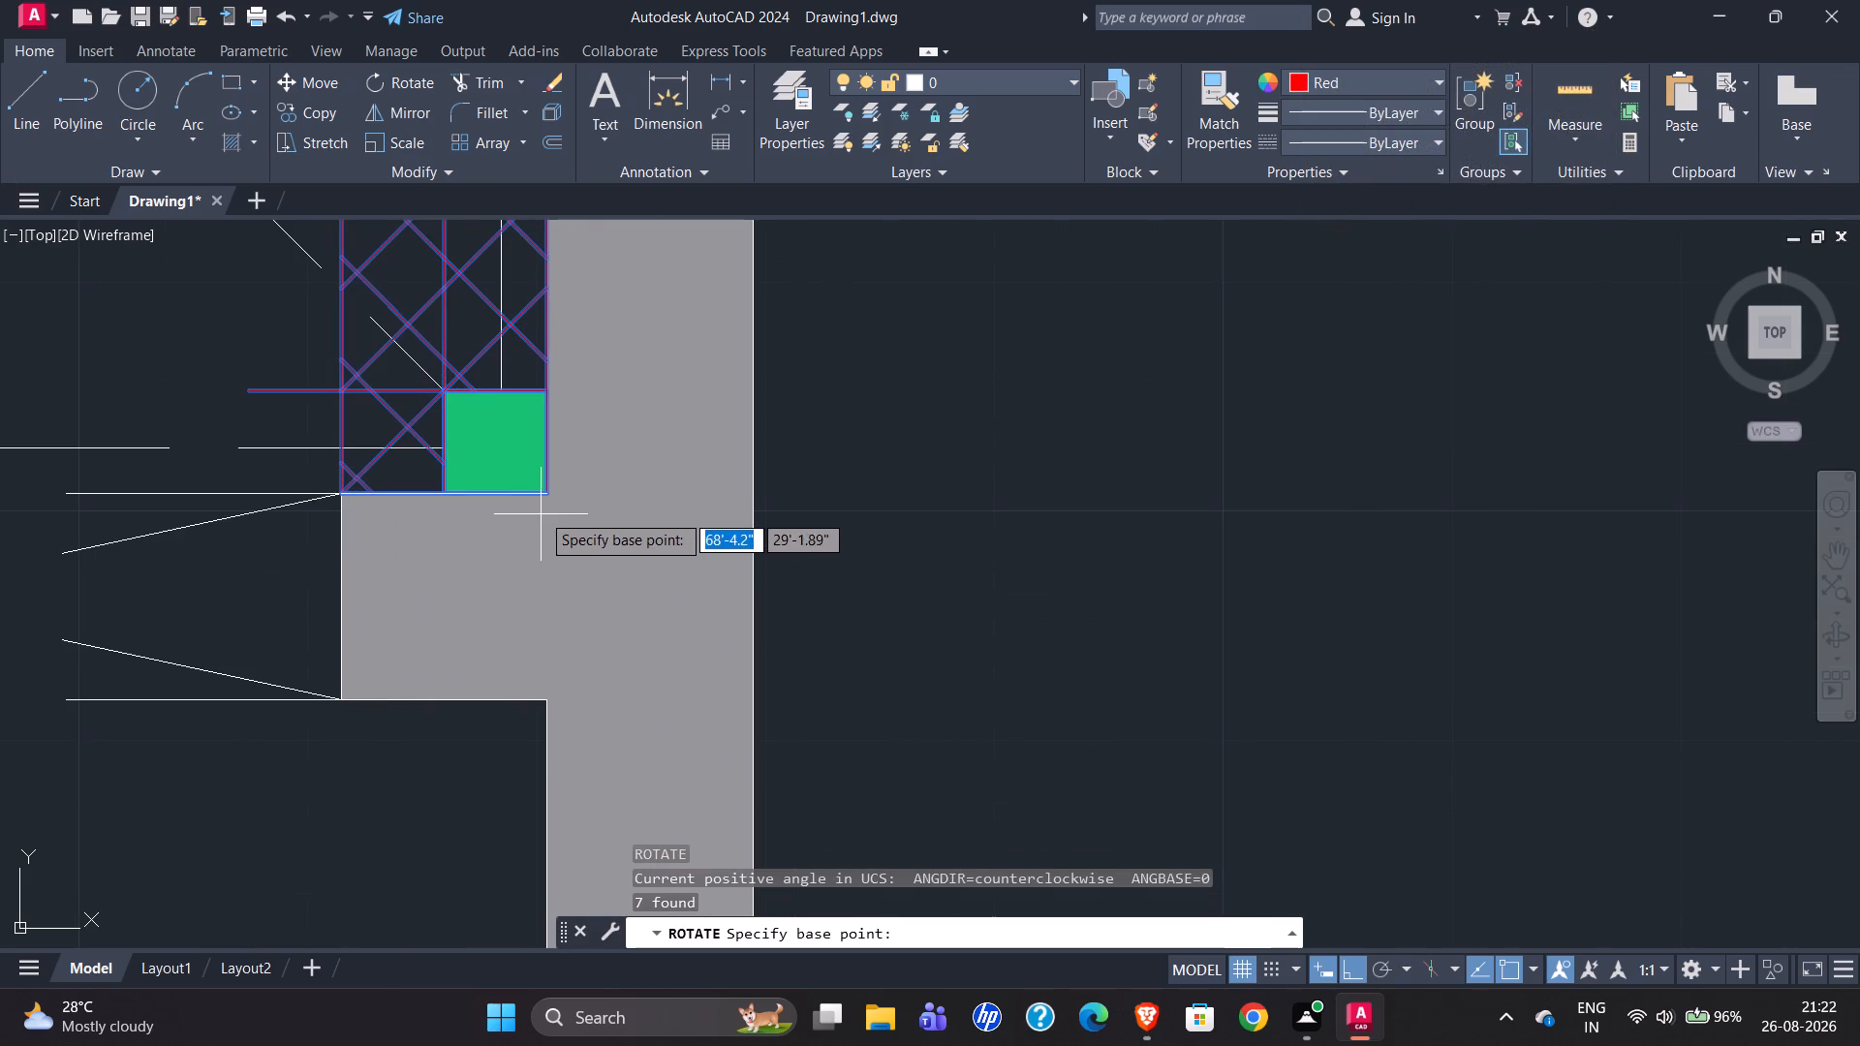
click(545, 495)
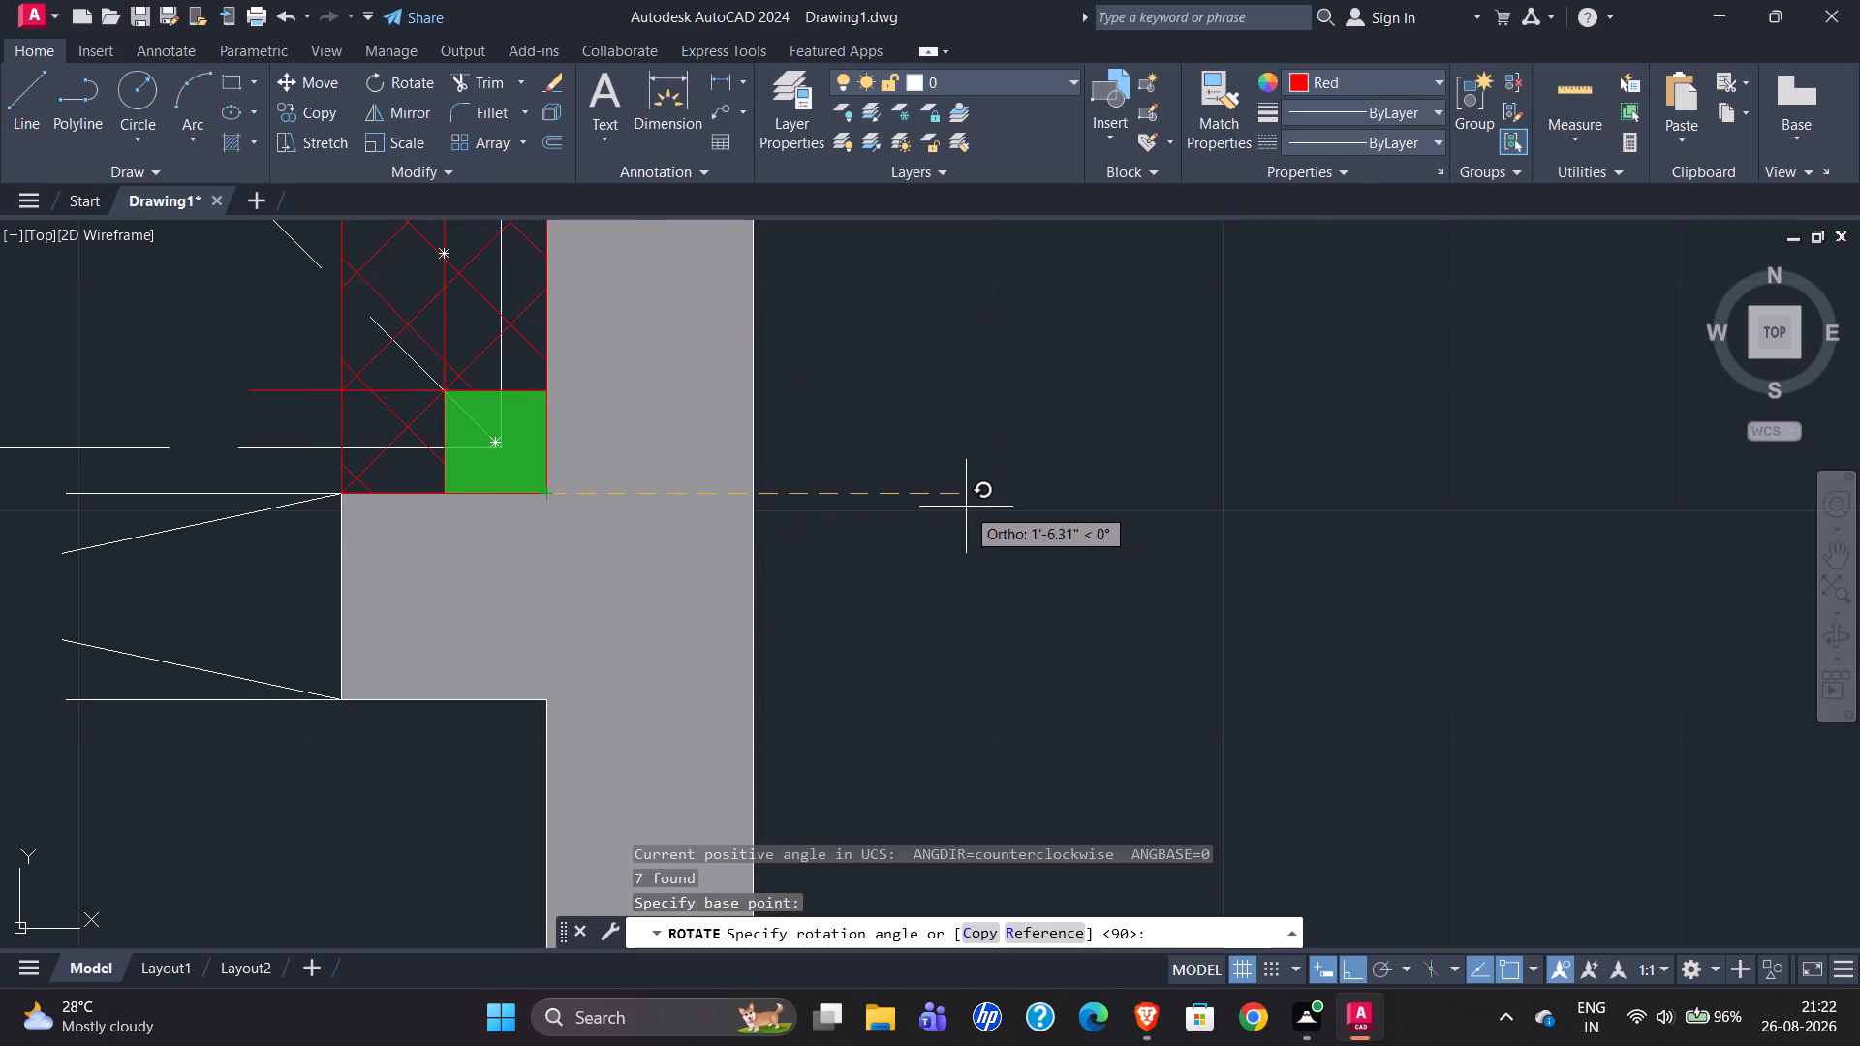
scroll(417, 466, down, 2)
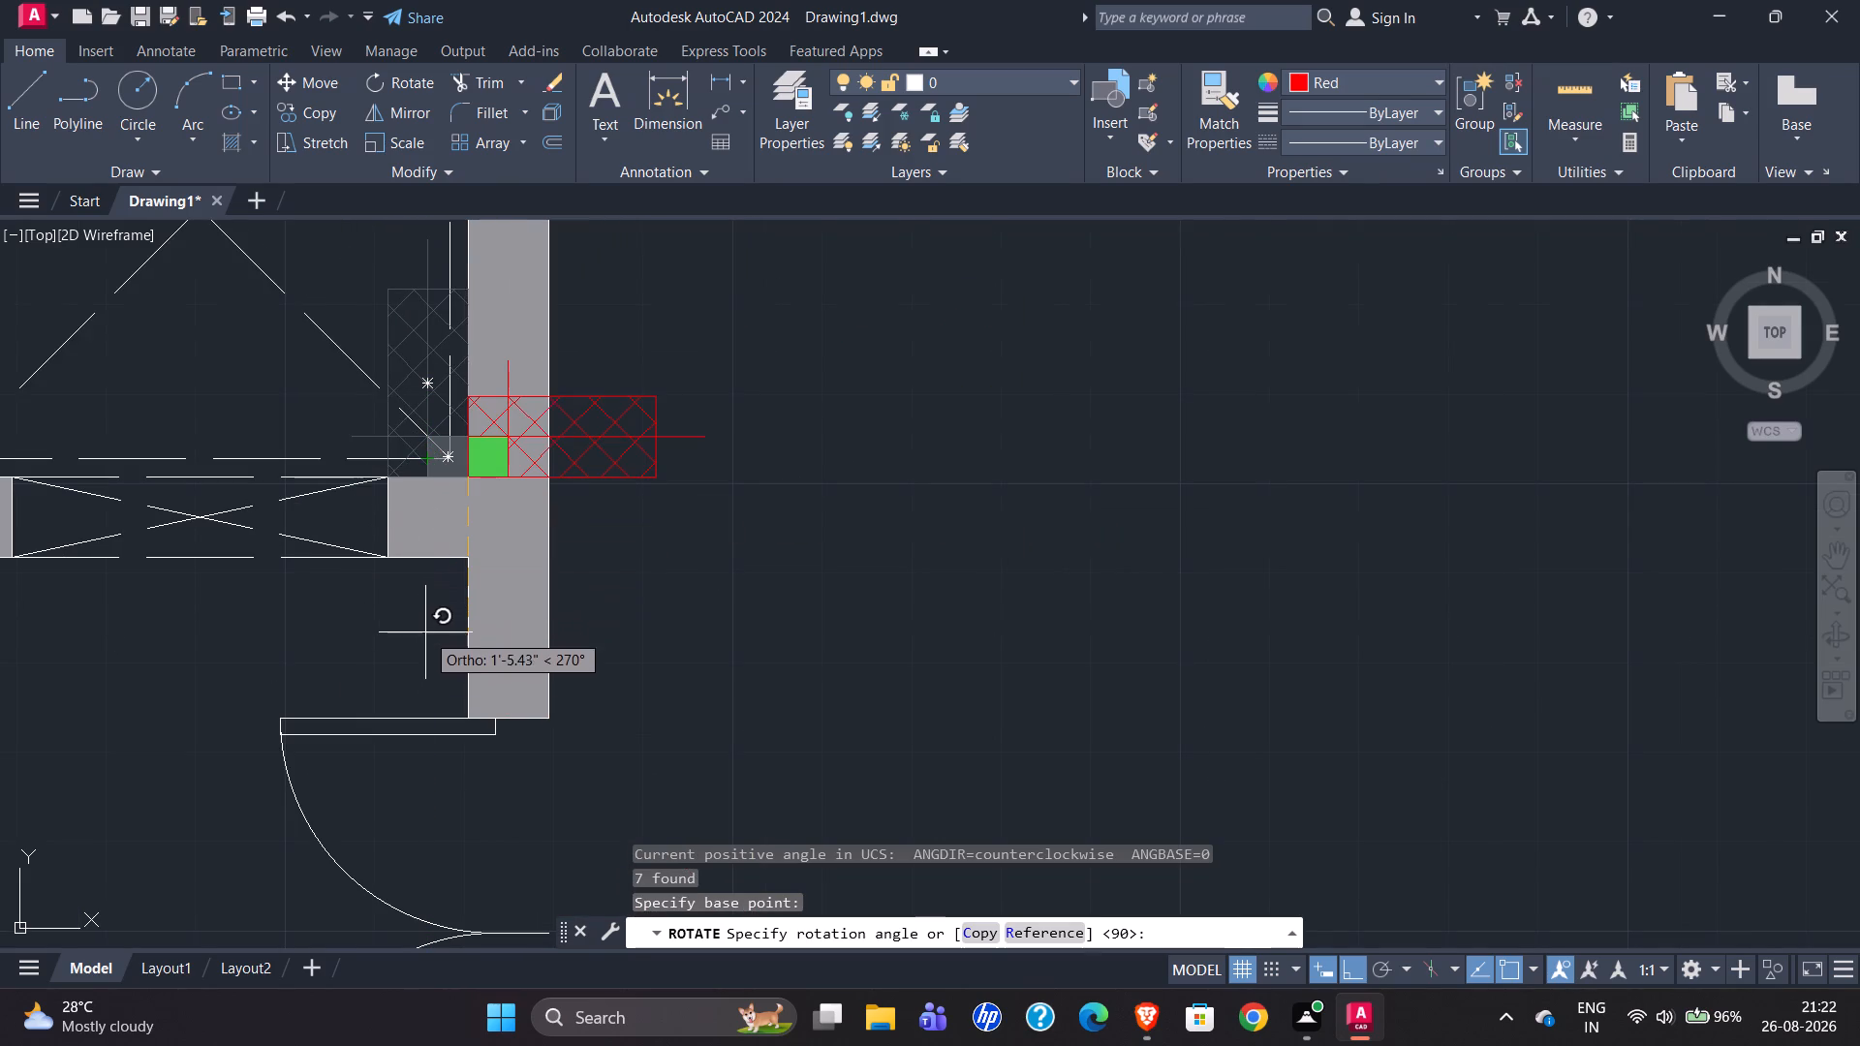
click(516, 275)
Move the rotated column east by the midpoint of its east edge onto the outer face of the east wall.
scroll(453, 561, up, 2)
scroll(493, 566, down, 1)
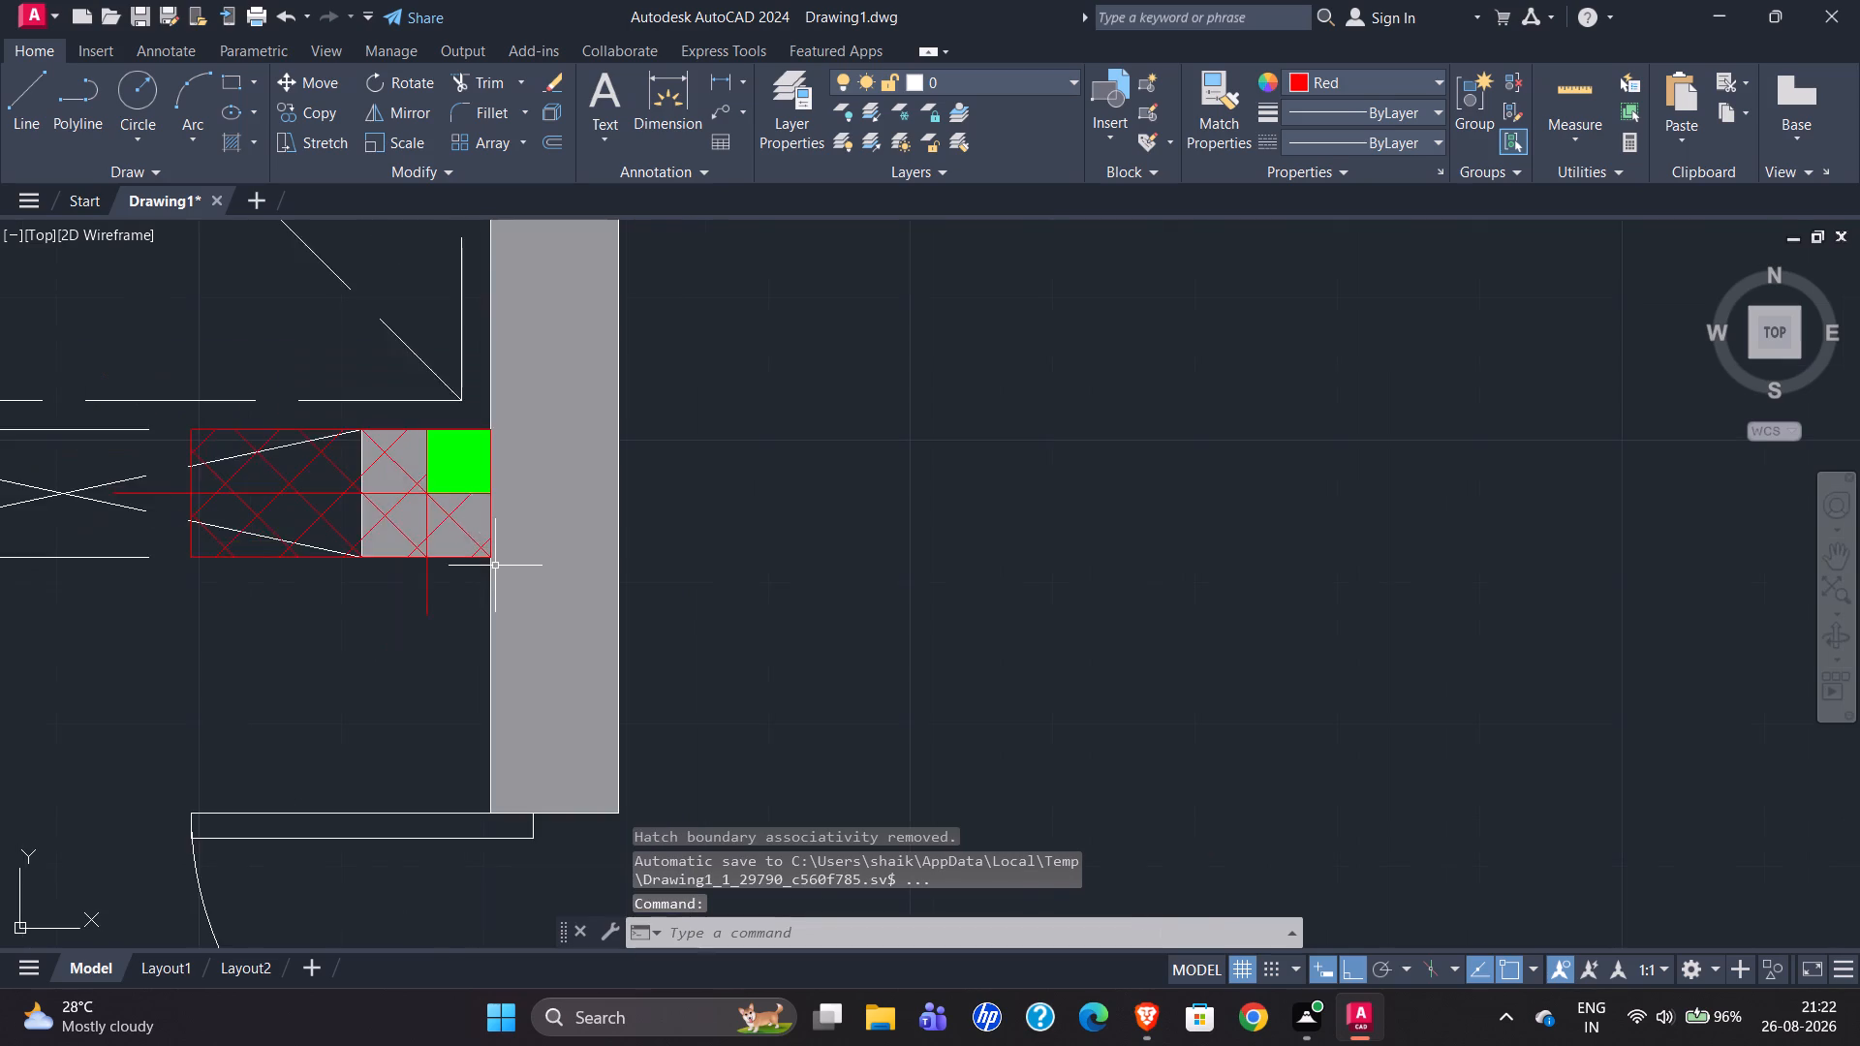
scroll(495, 566, down, 2)
scroll(395, 550, up, 3)
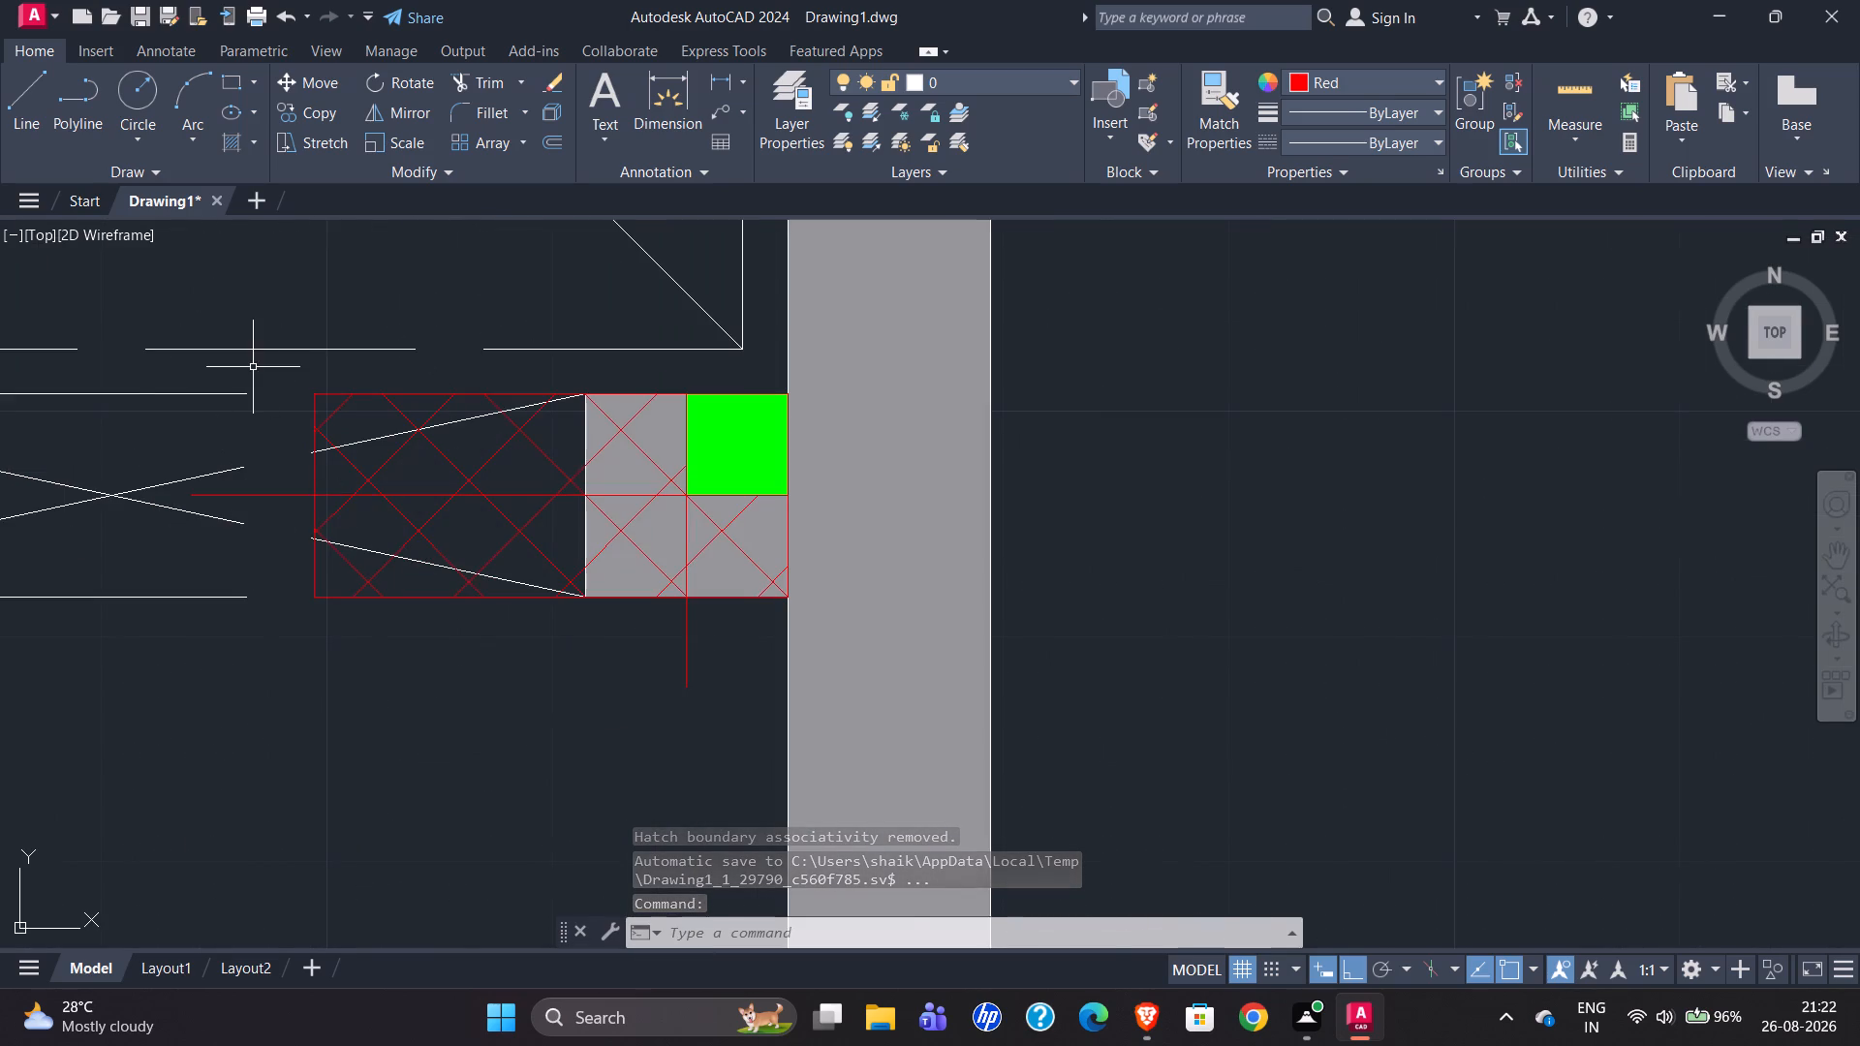
click(253, 367)
click(849, 705)
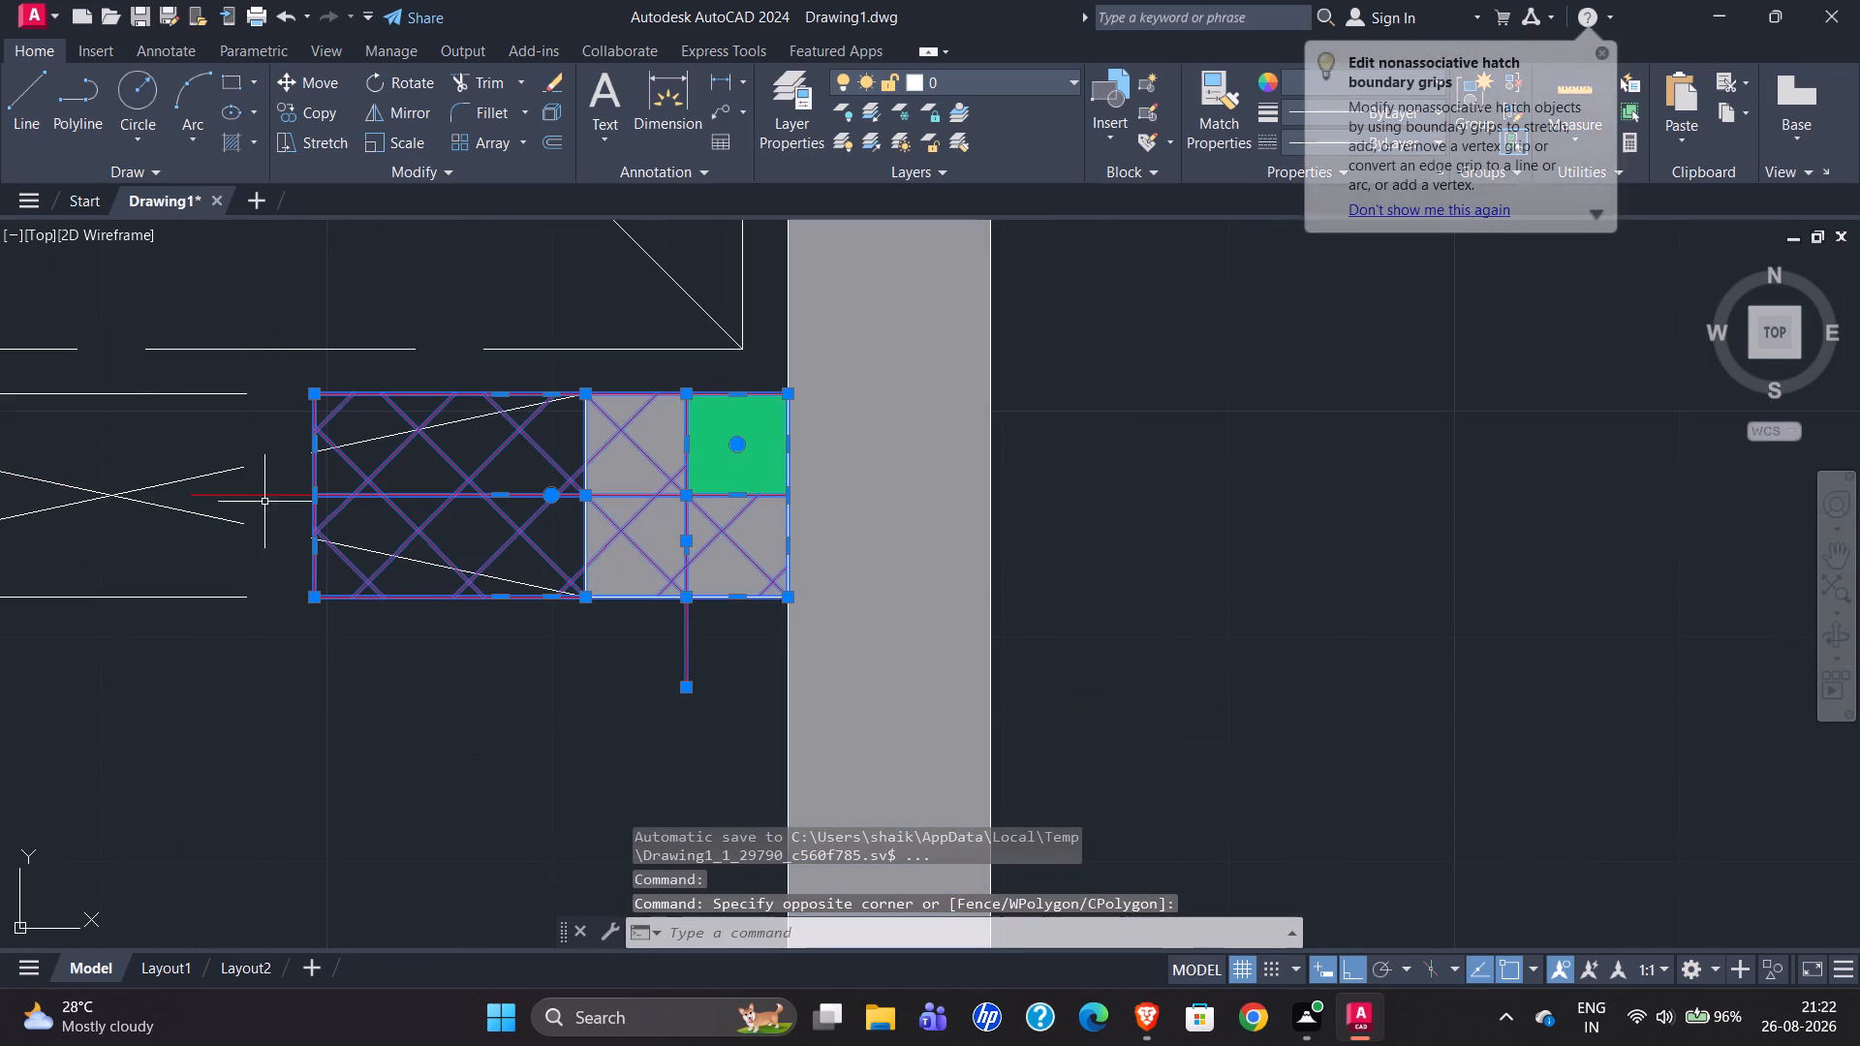
click(254, 497)
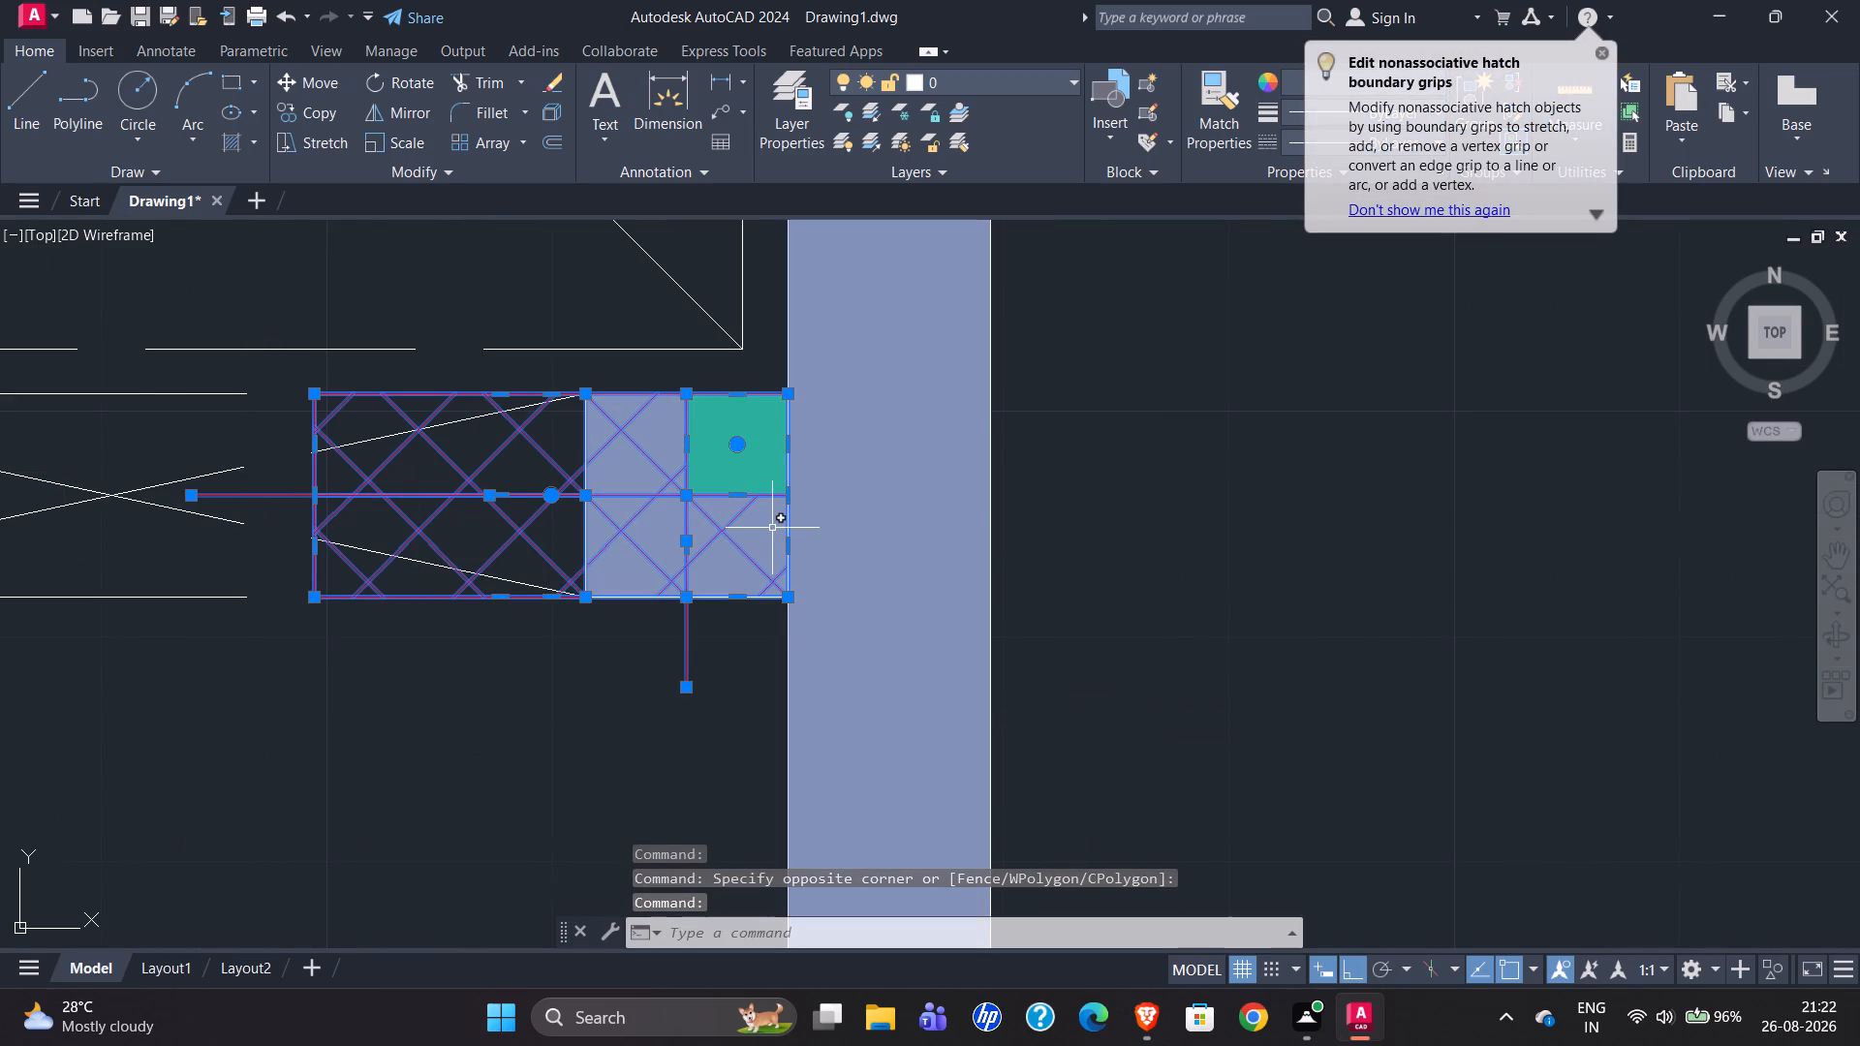
key(m)
key(Return)
click(785, 500)
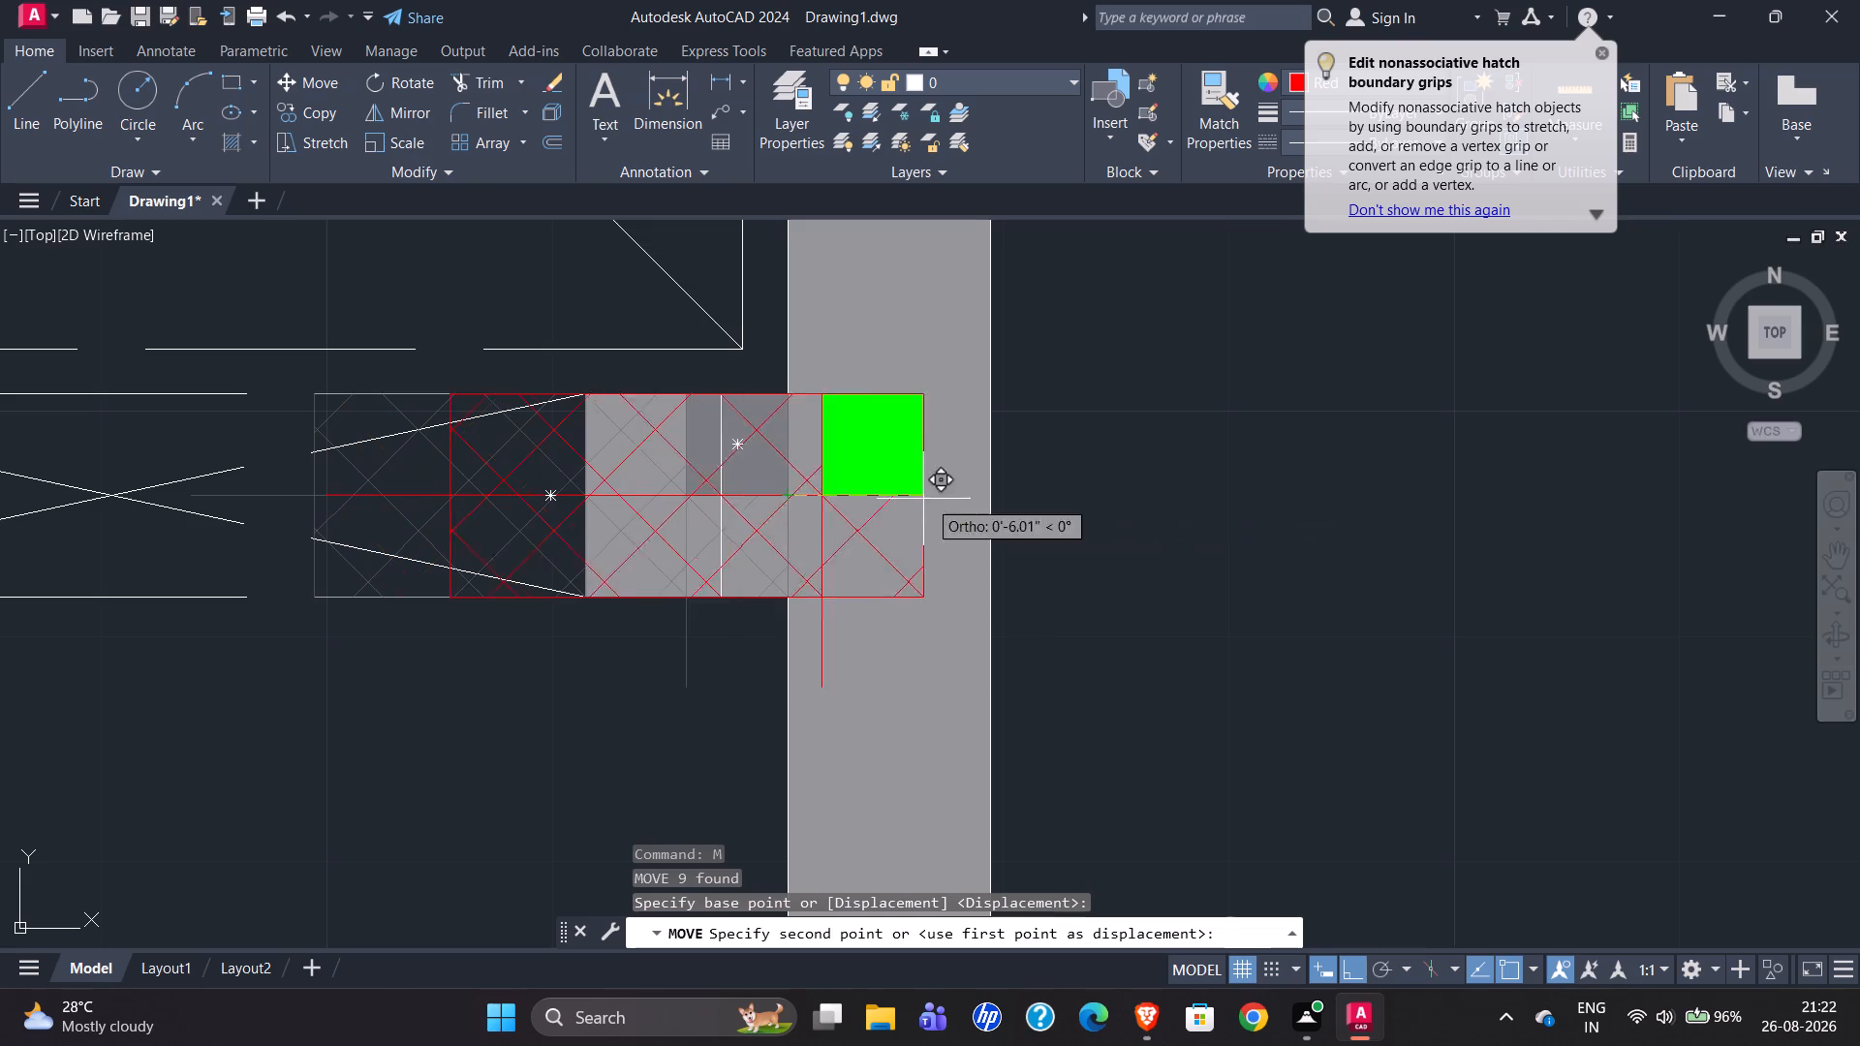
click(990, 497)
scroll(729, 583, down, 1)
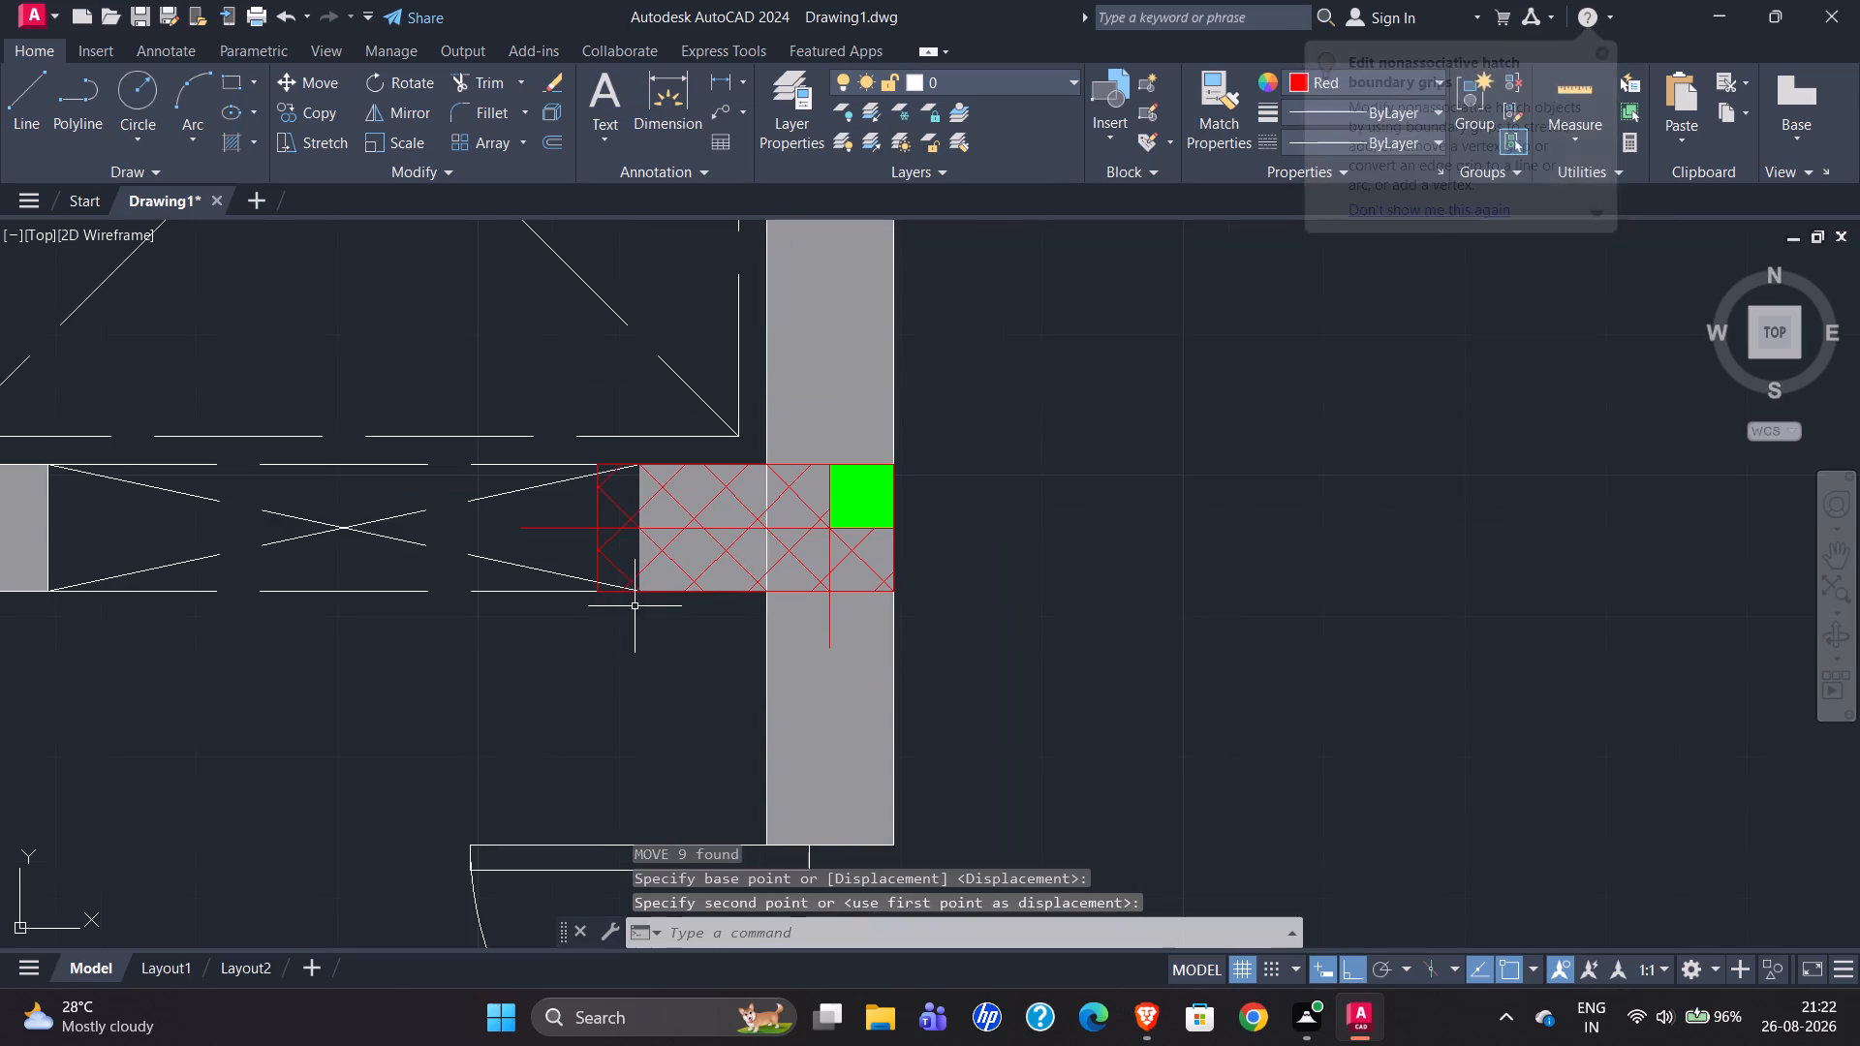
scroll(597, 517, up, 1)
key(Escape)
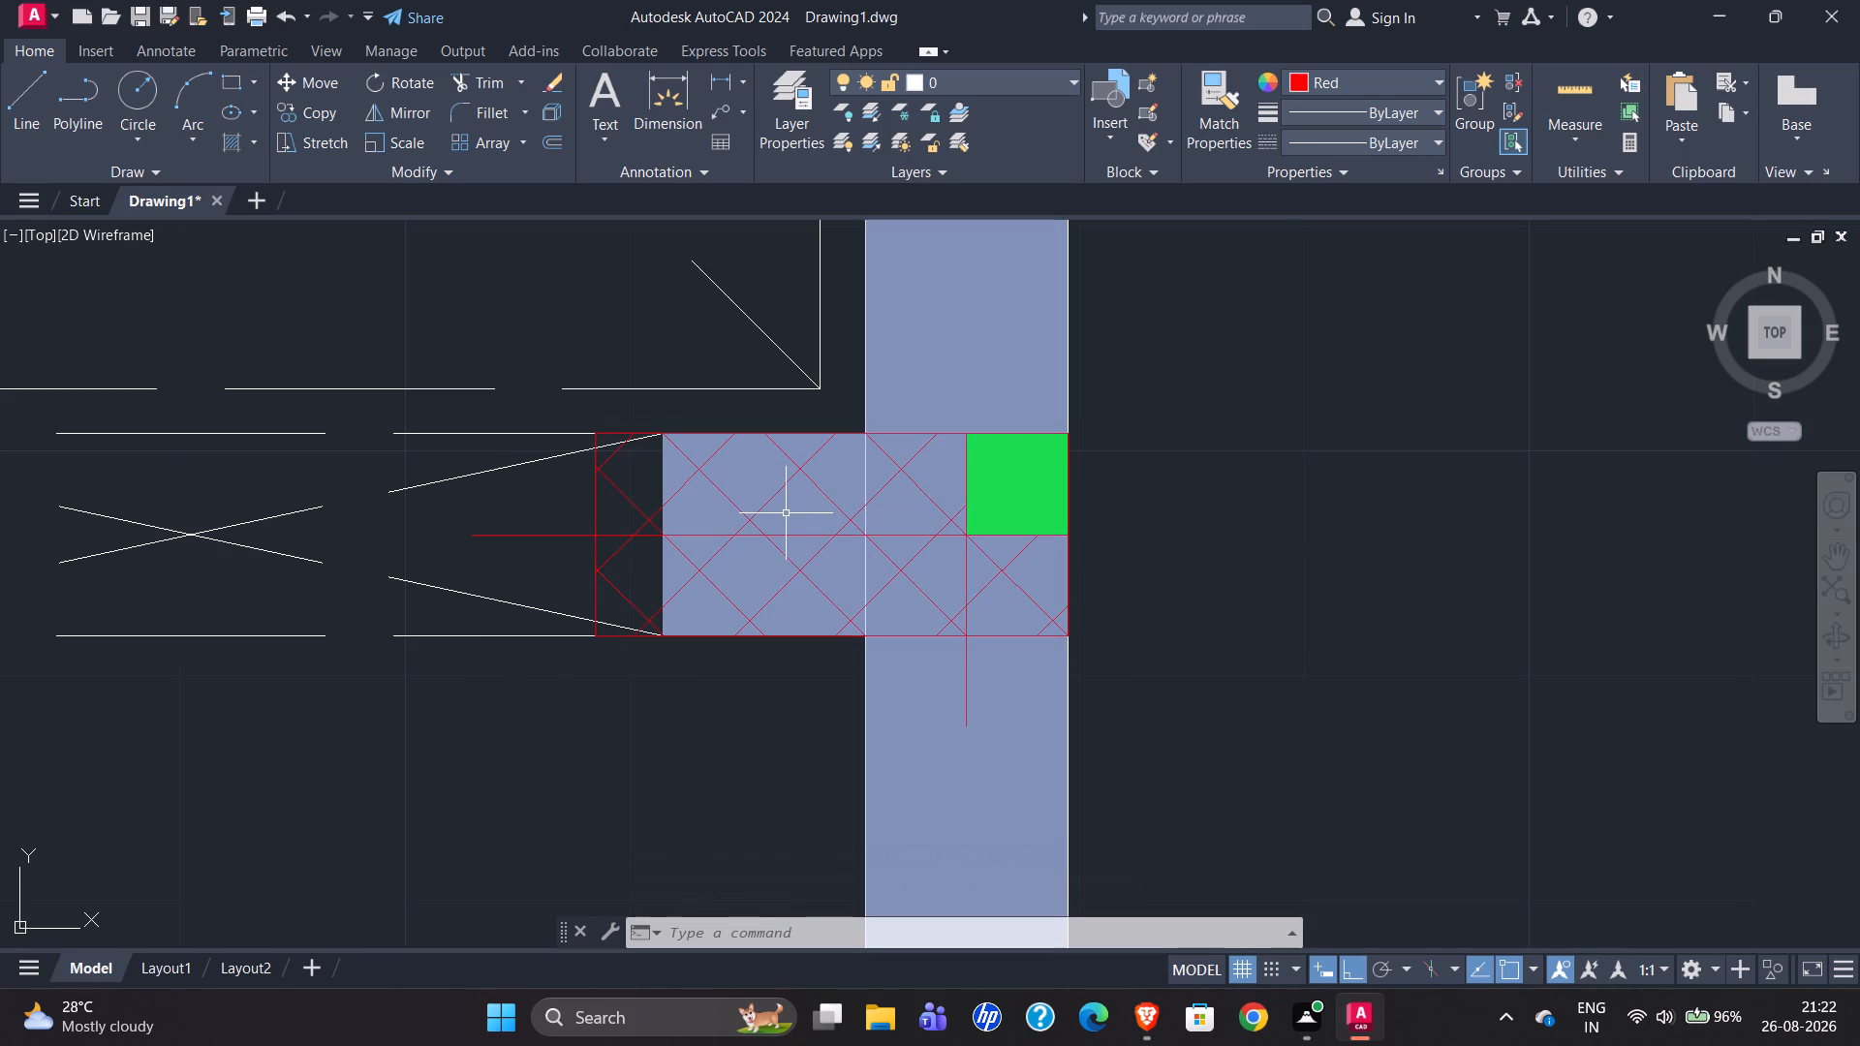
Trim away both segments of the inner wall line that cross the column at the lift's southeast corner.
text(tr)
key(Return)
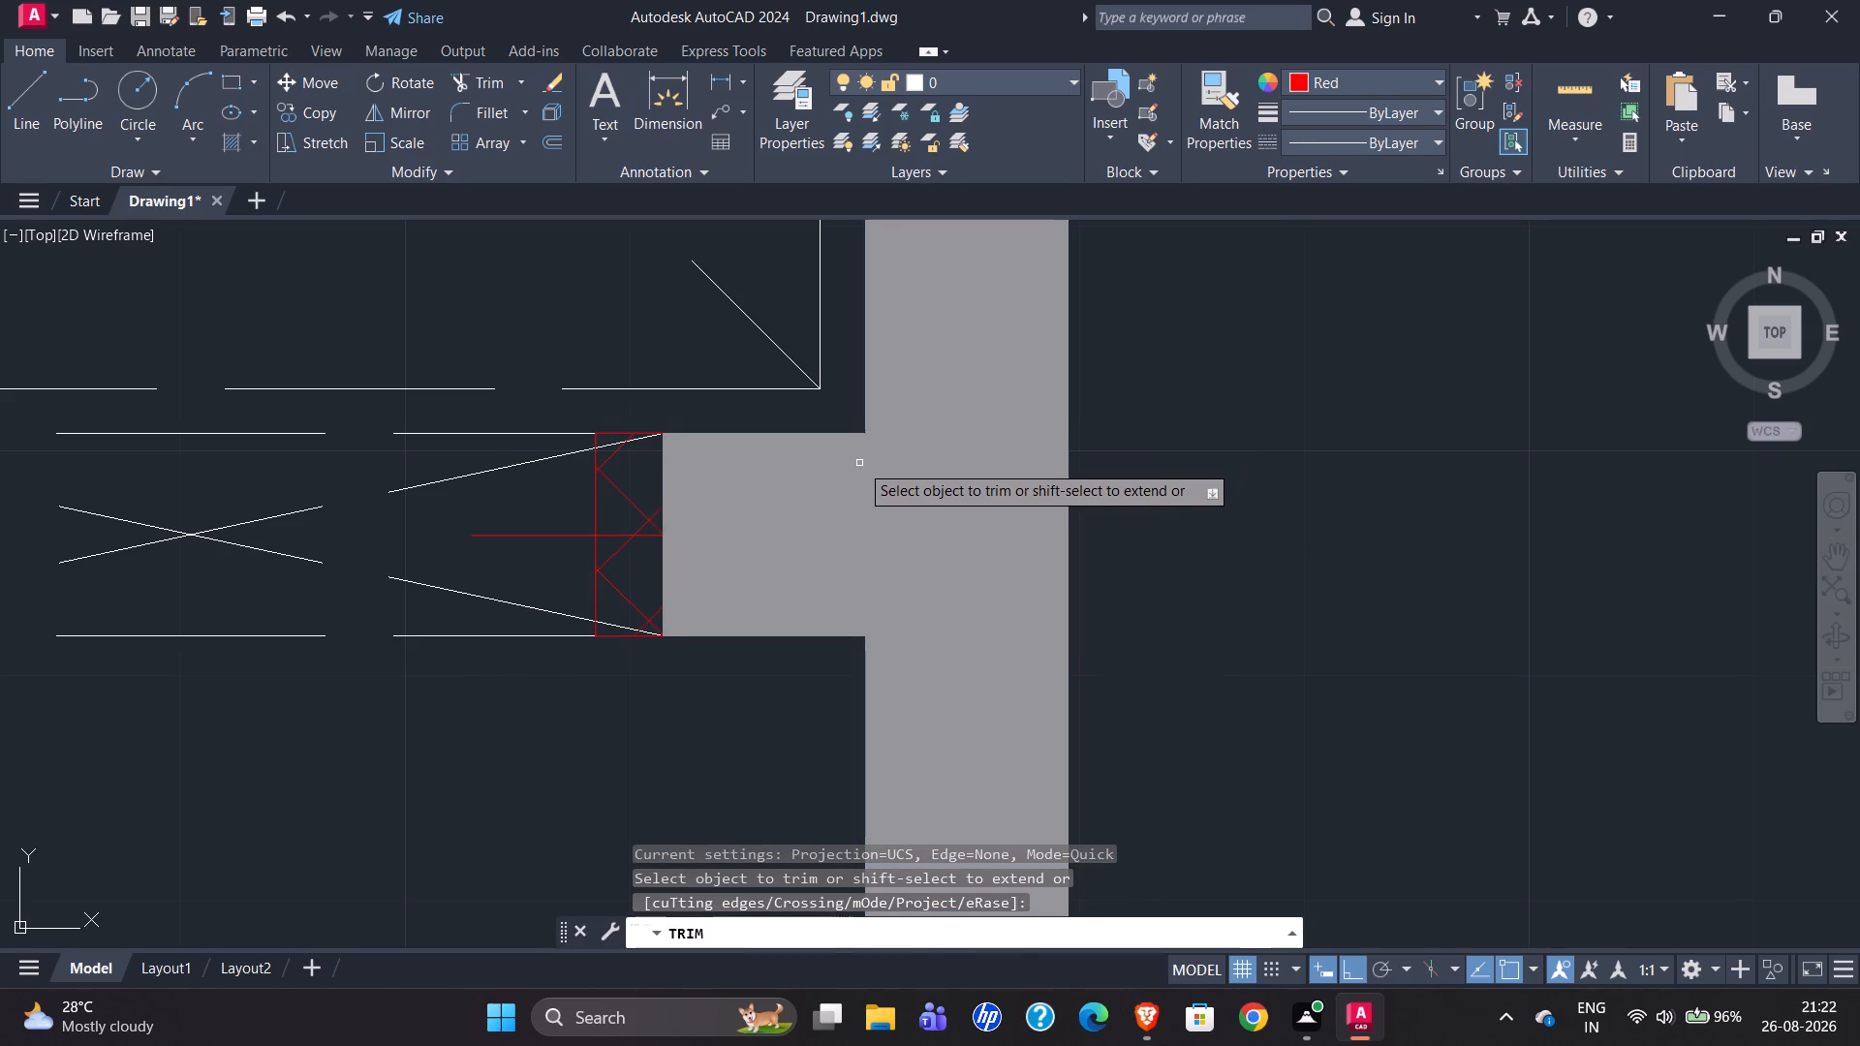
scroll(857, 478, up, 2)
scroll(867, 474, down, 1)
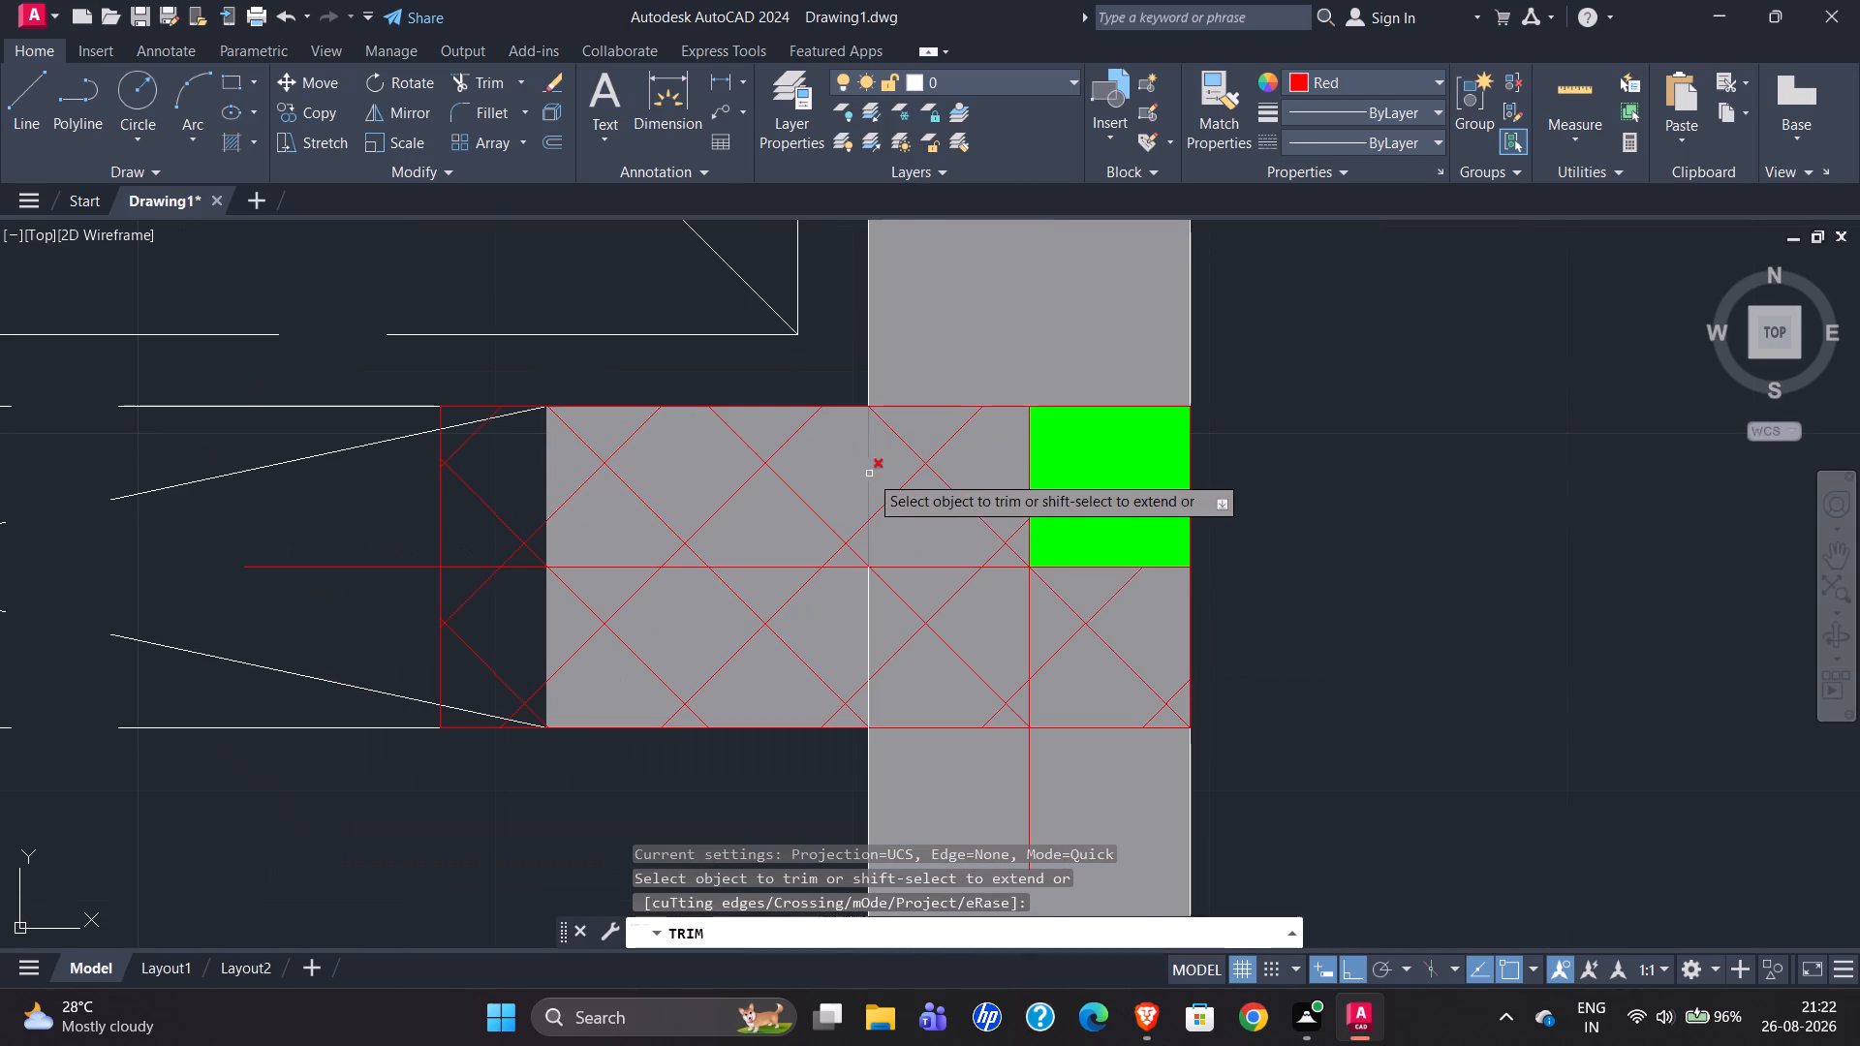
click(869, 474)
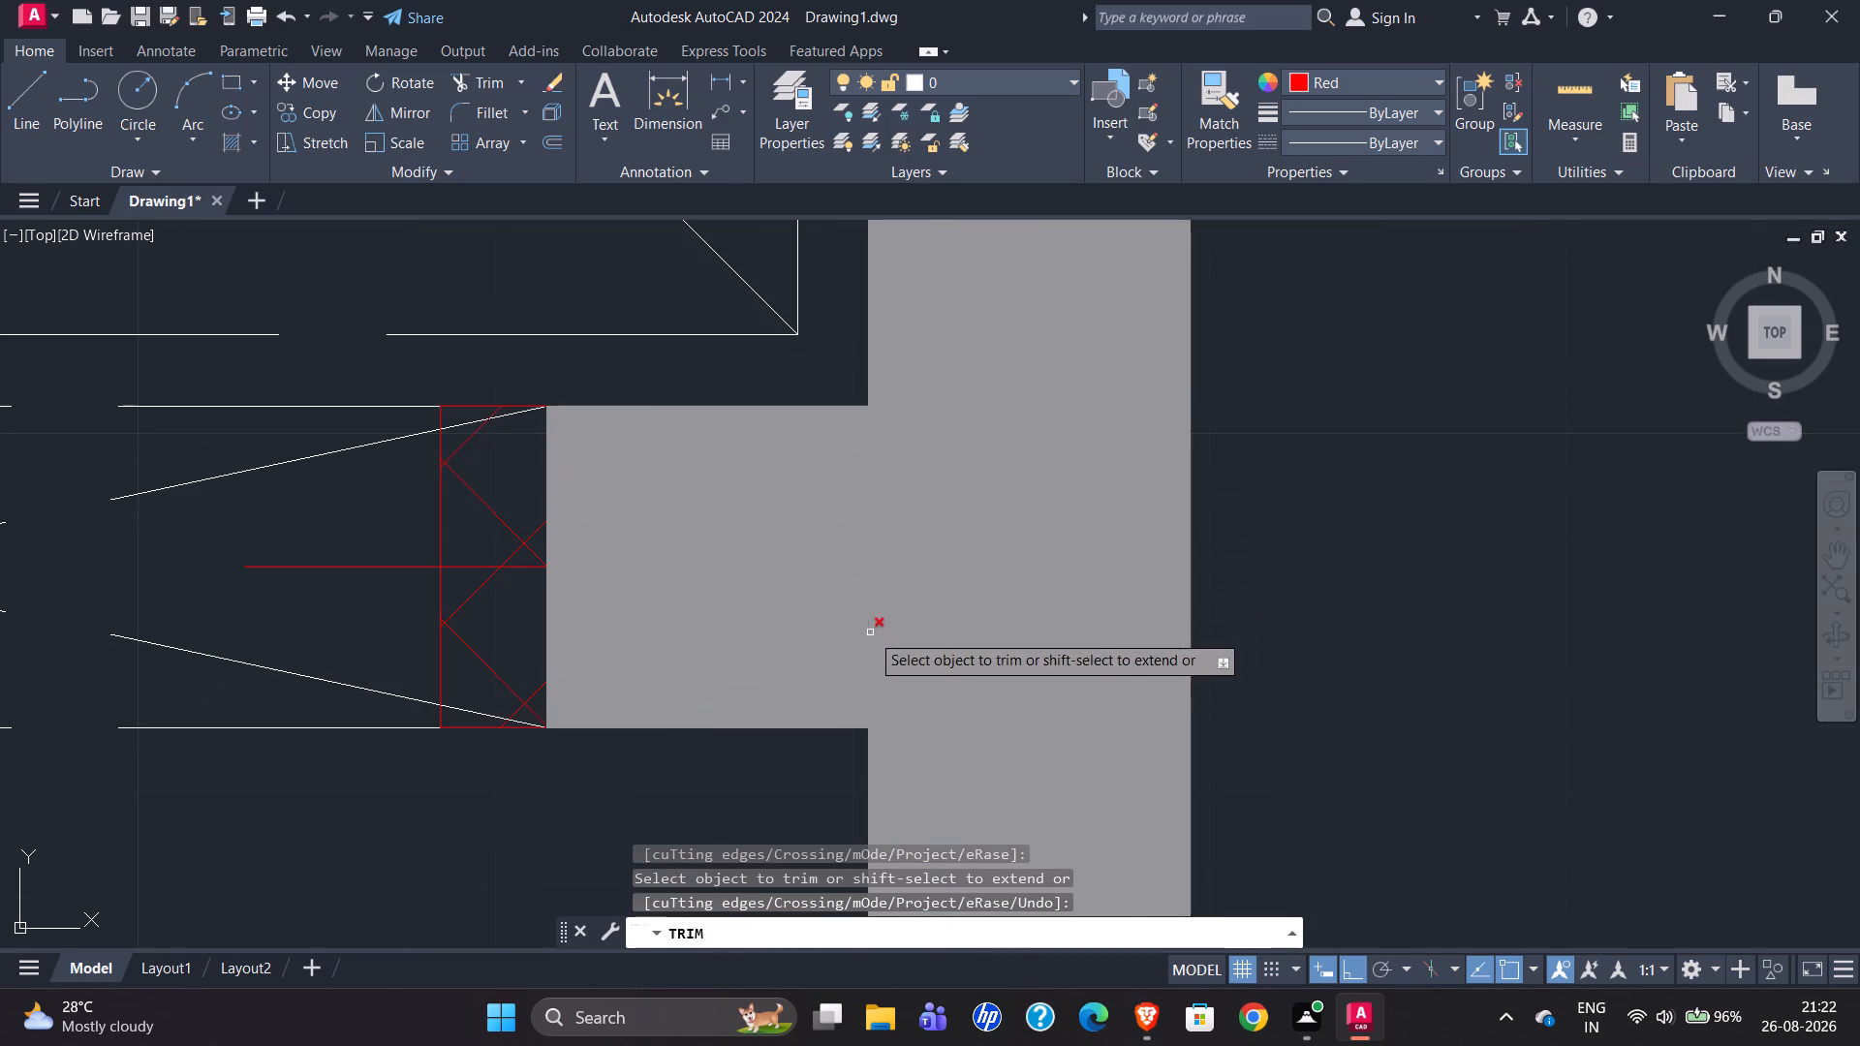
click(867, 625)
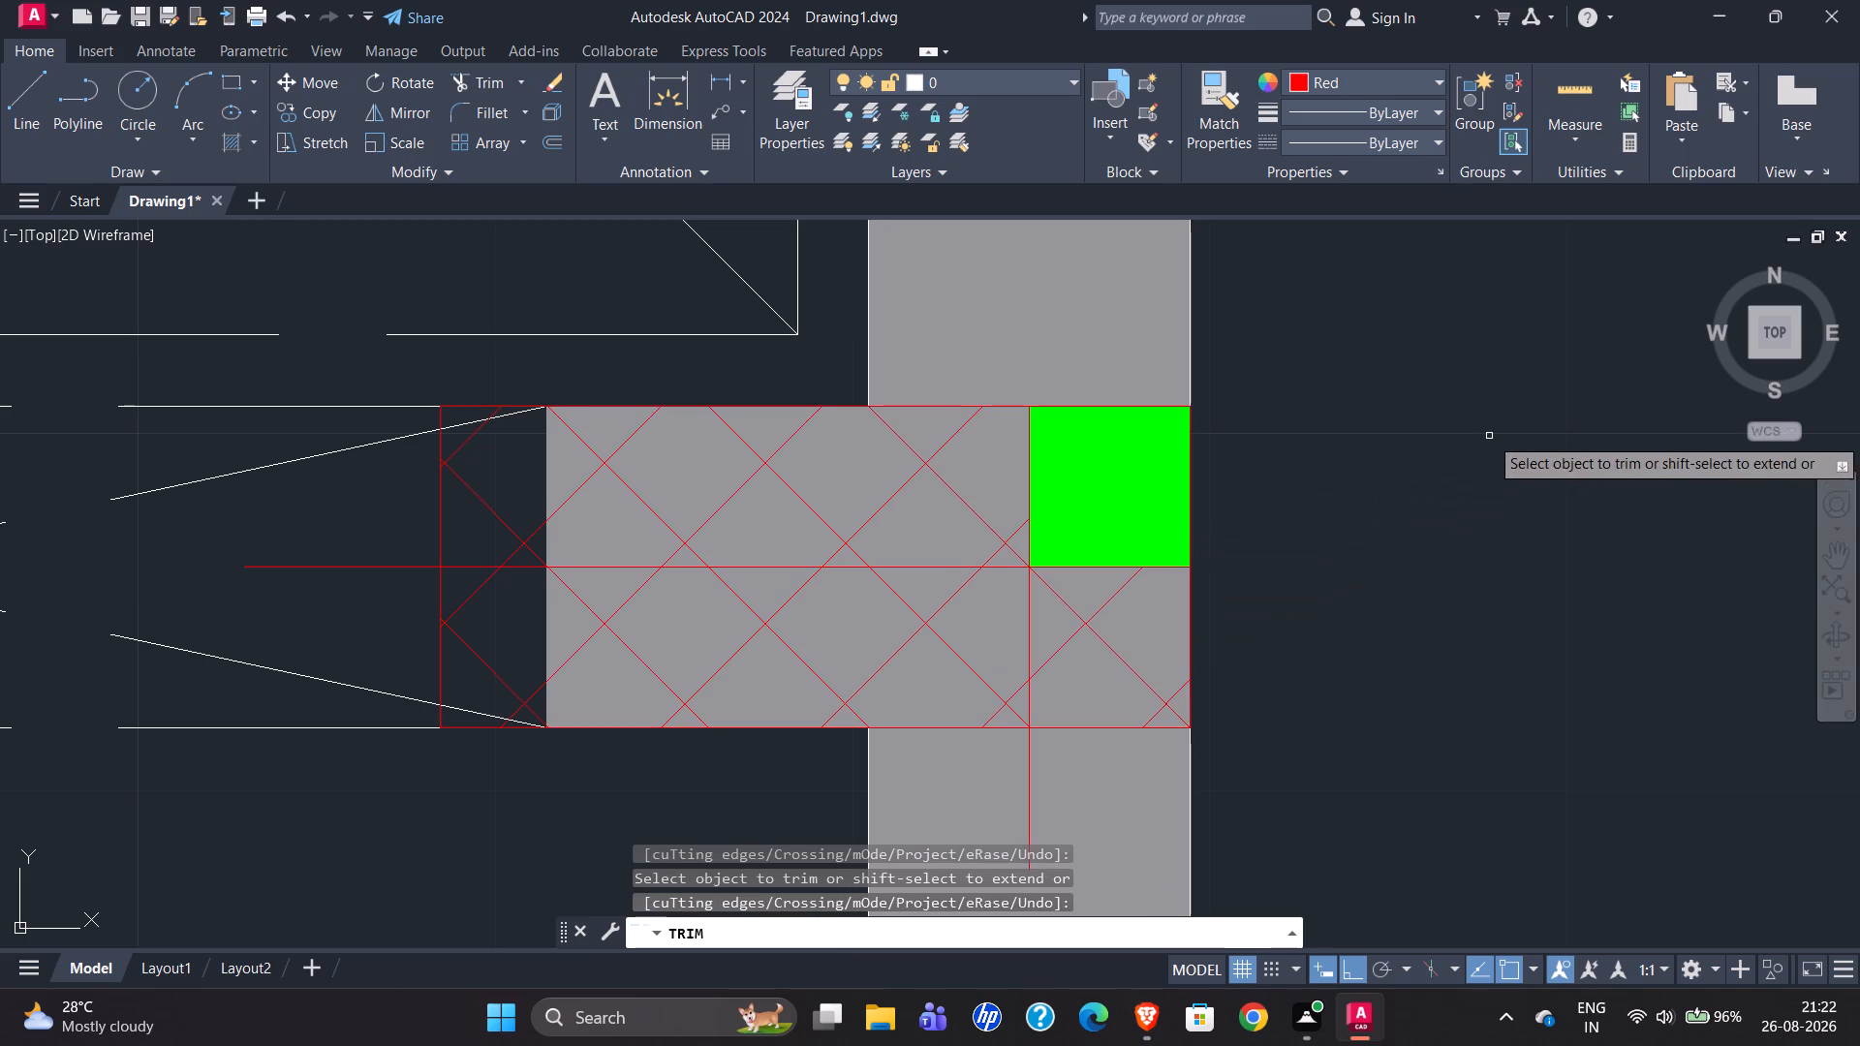
key(Escape)
Stretch the west edge of the column outline at the lift's southeast corner back to the end of the grey wall.
scroll(910, 458, down, 1)
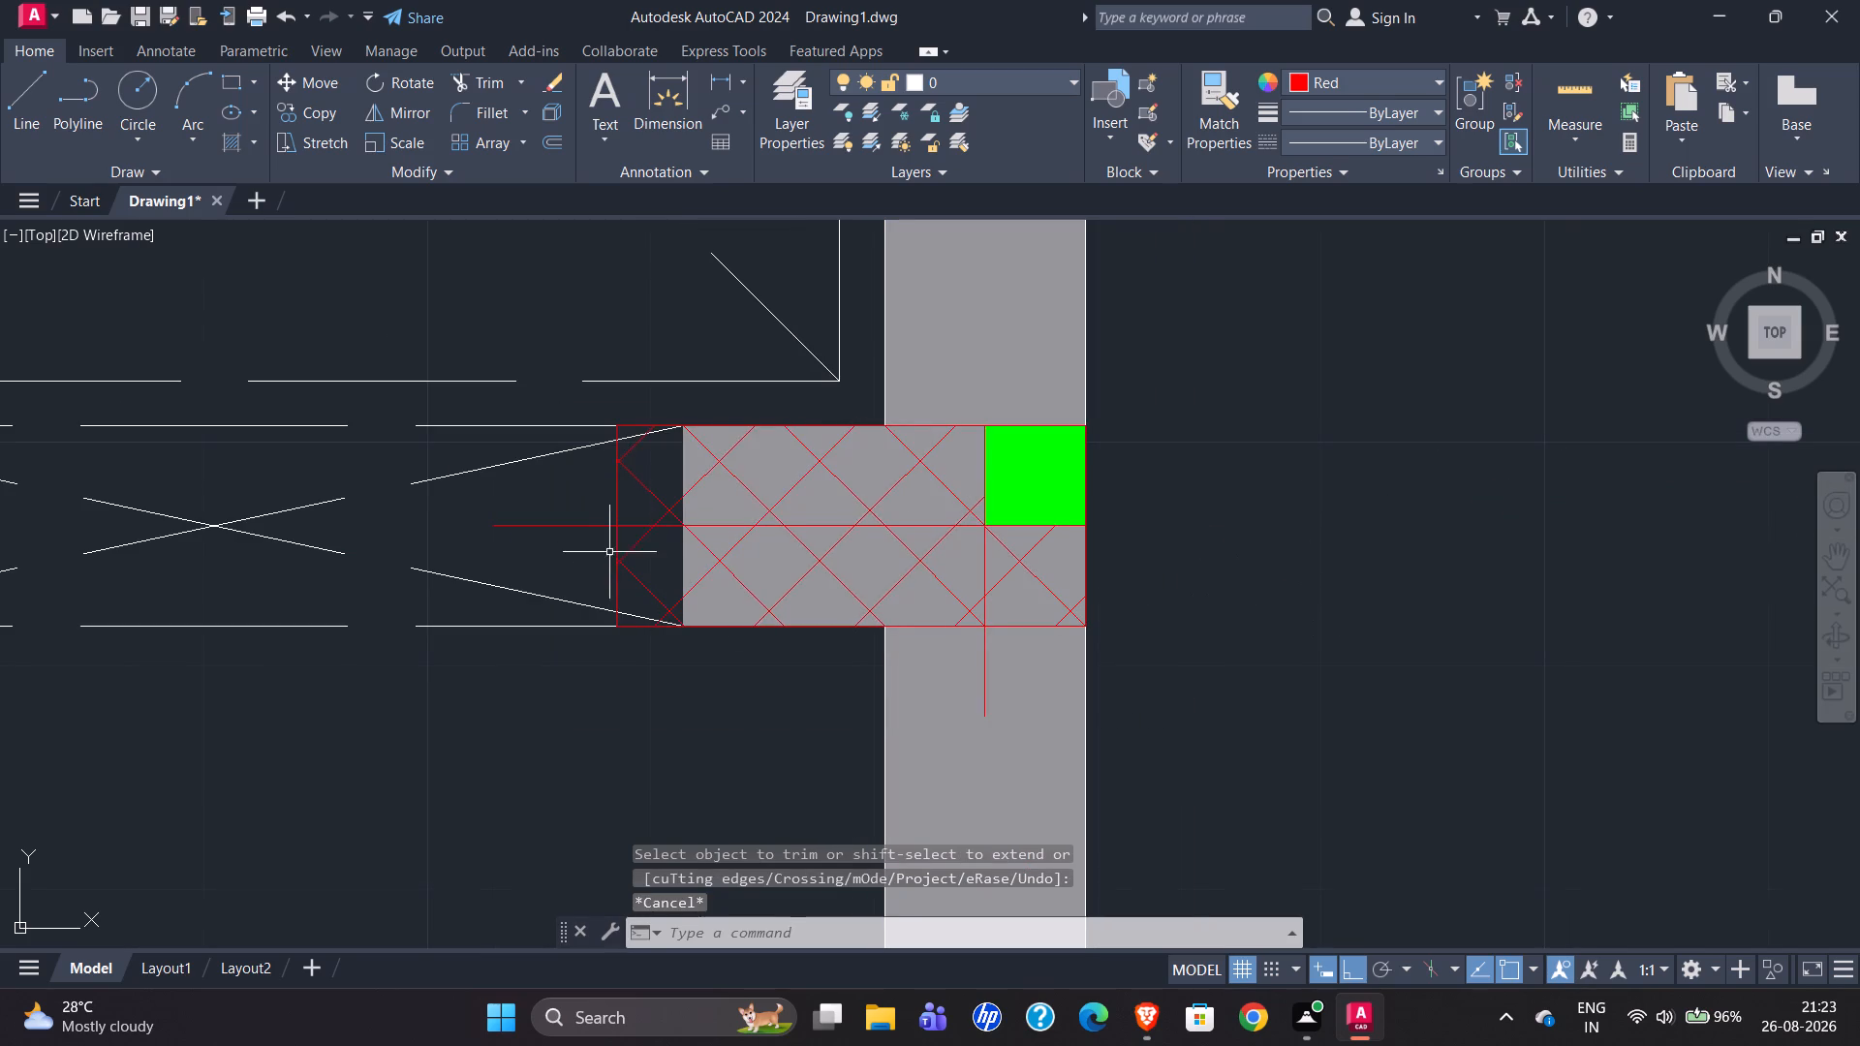
click(616, 508)
click(615, 522)
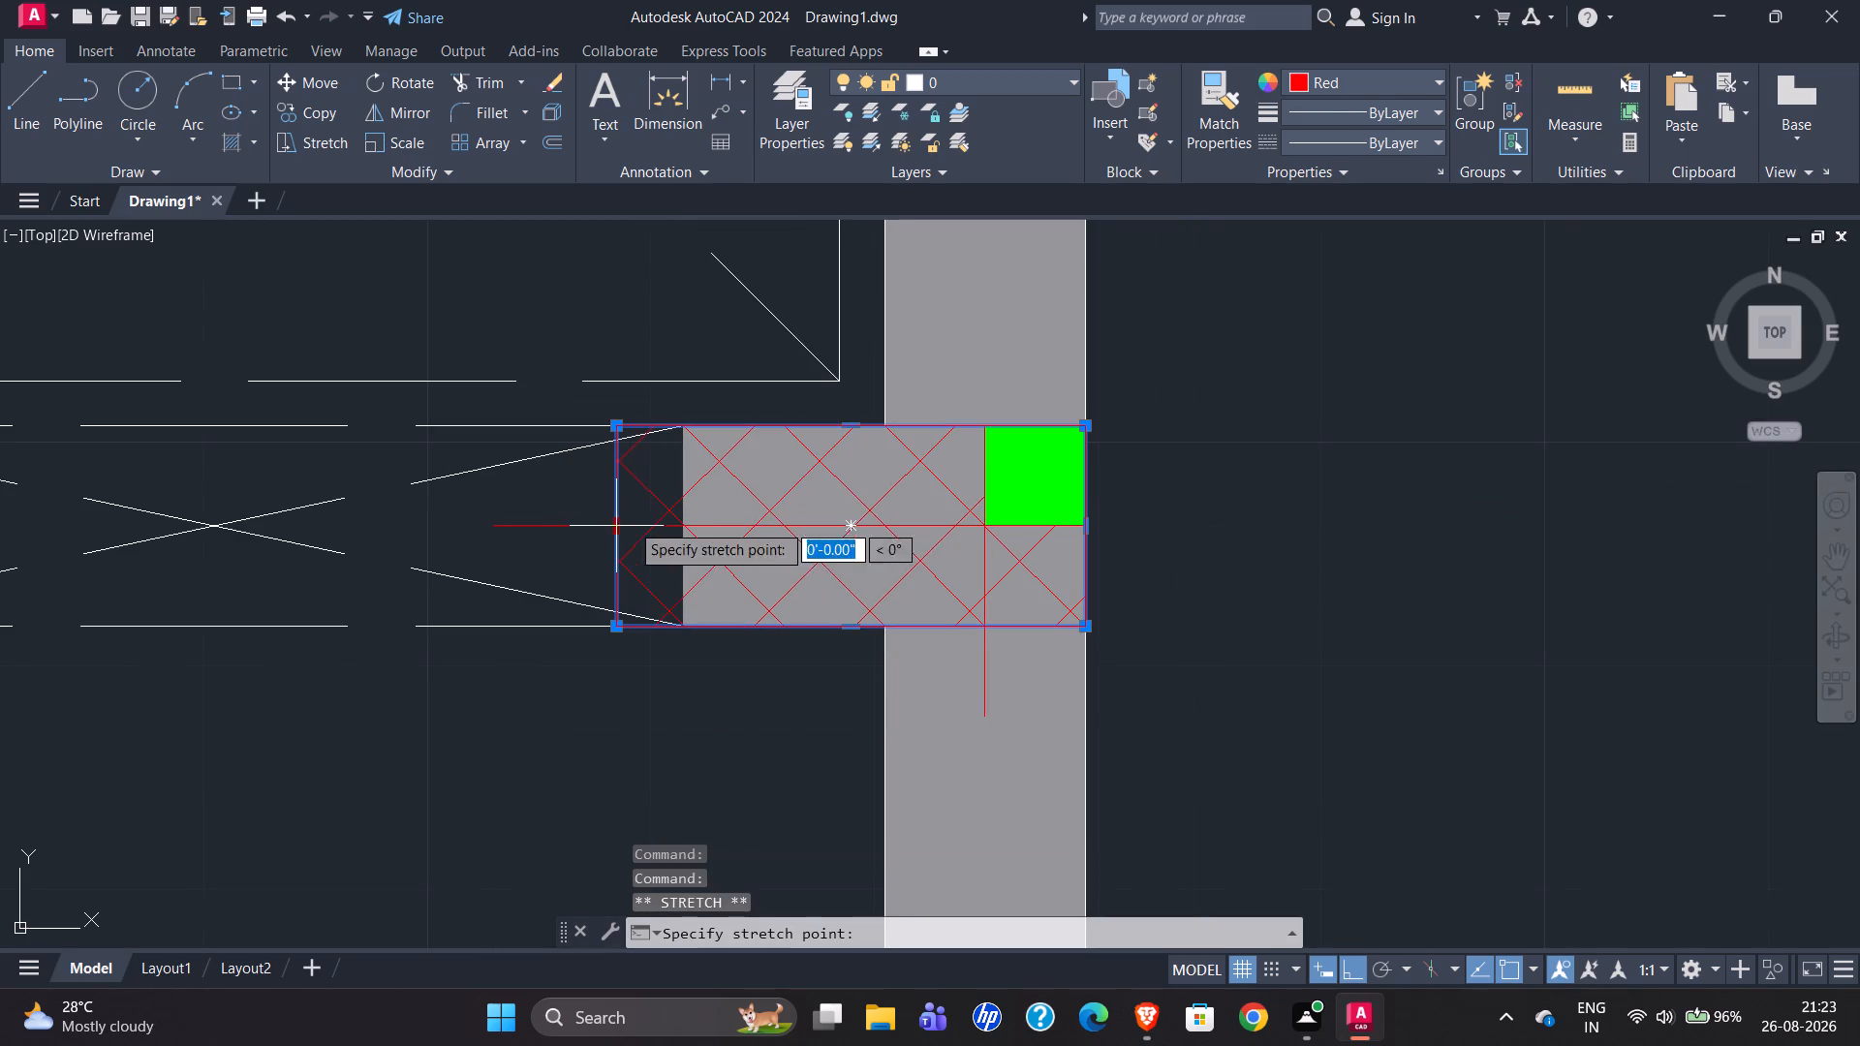
click(684, 517)
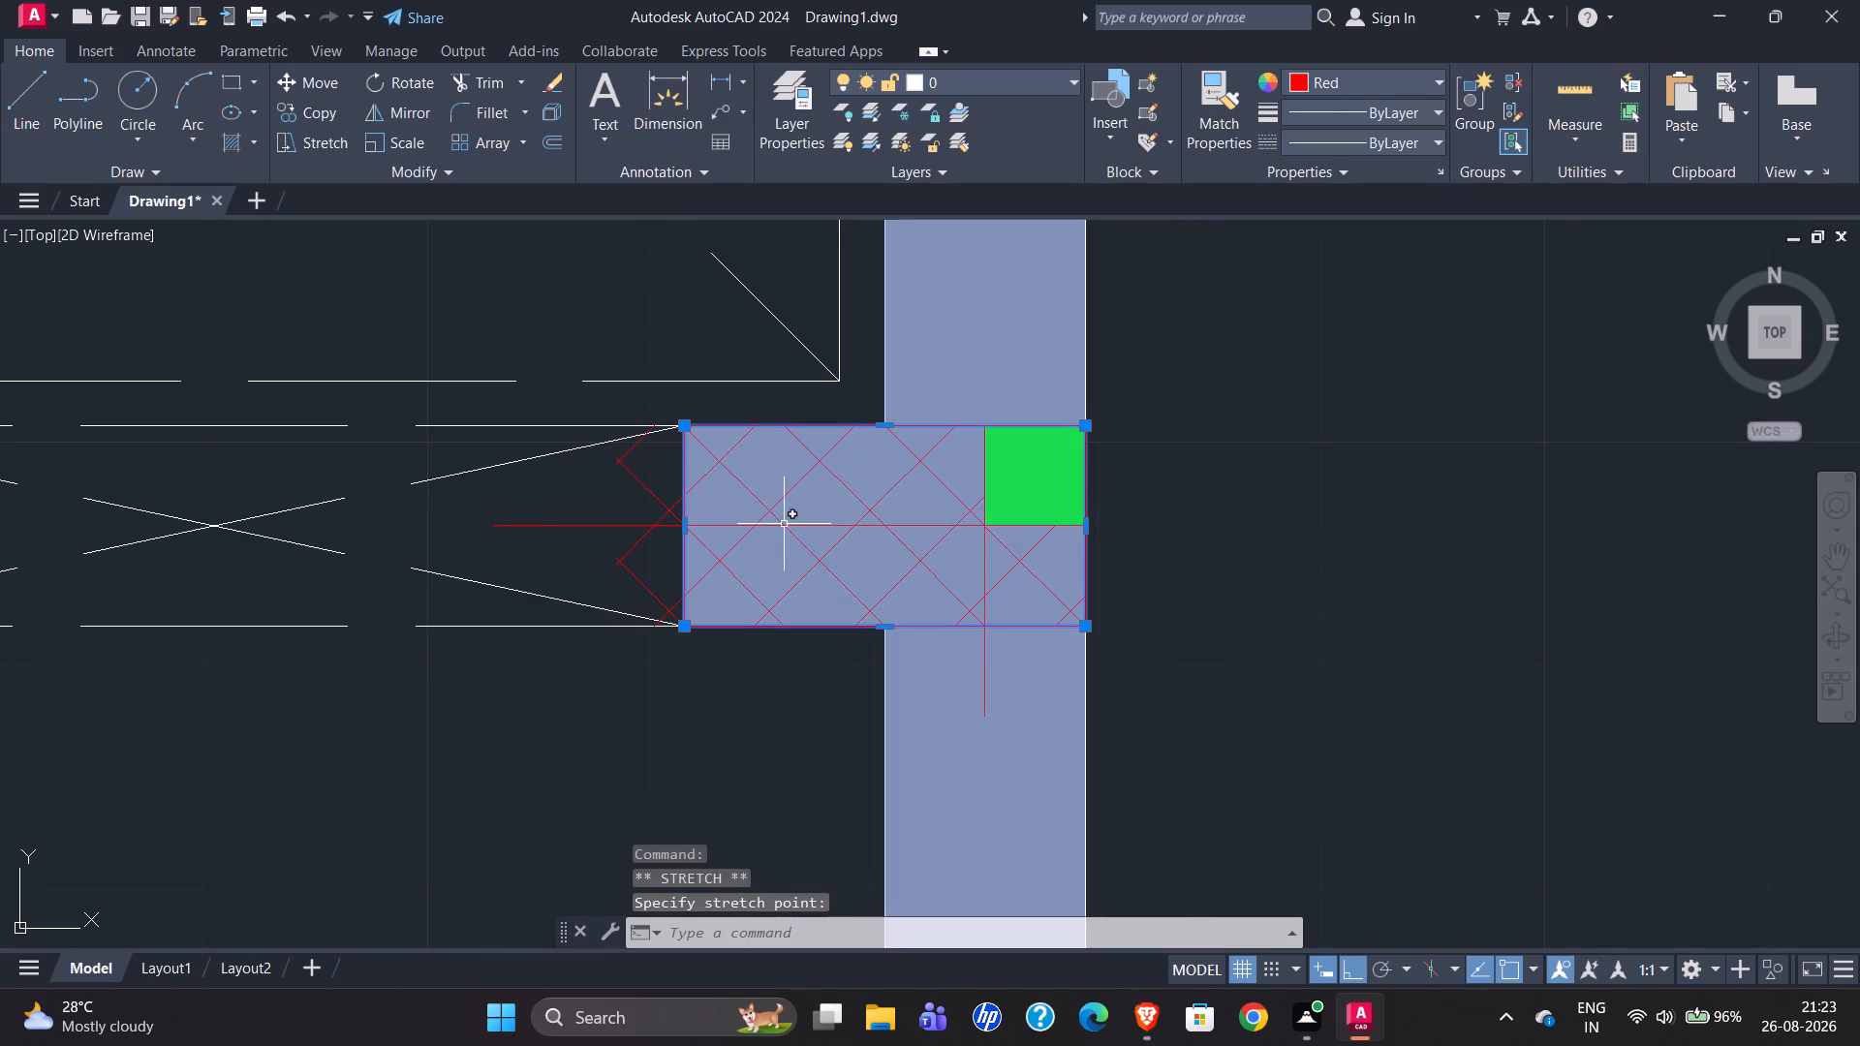
Trim away the column's hatch lines that extend past its new west edge, both above and below the centre line.
text(tr)
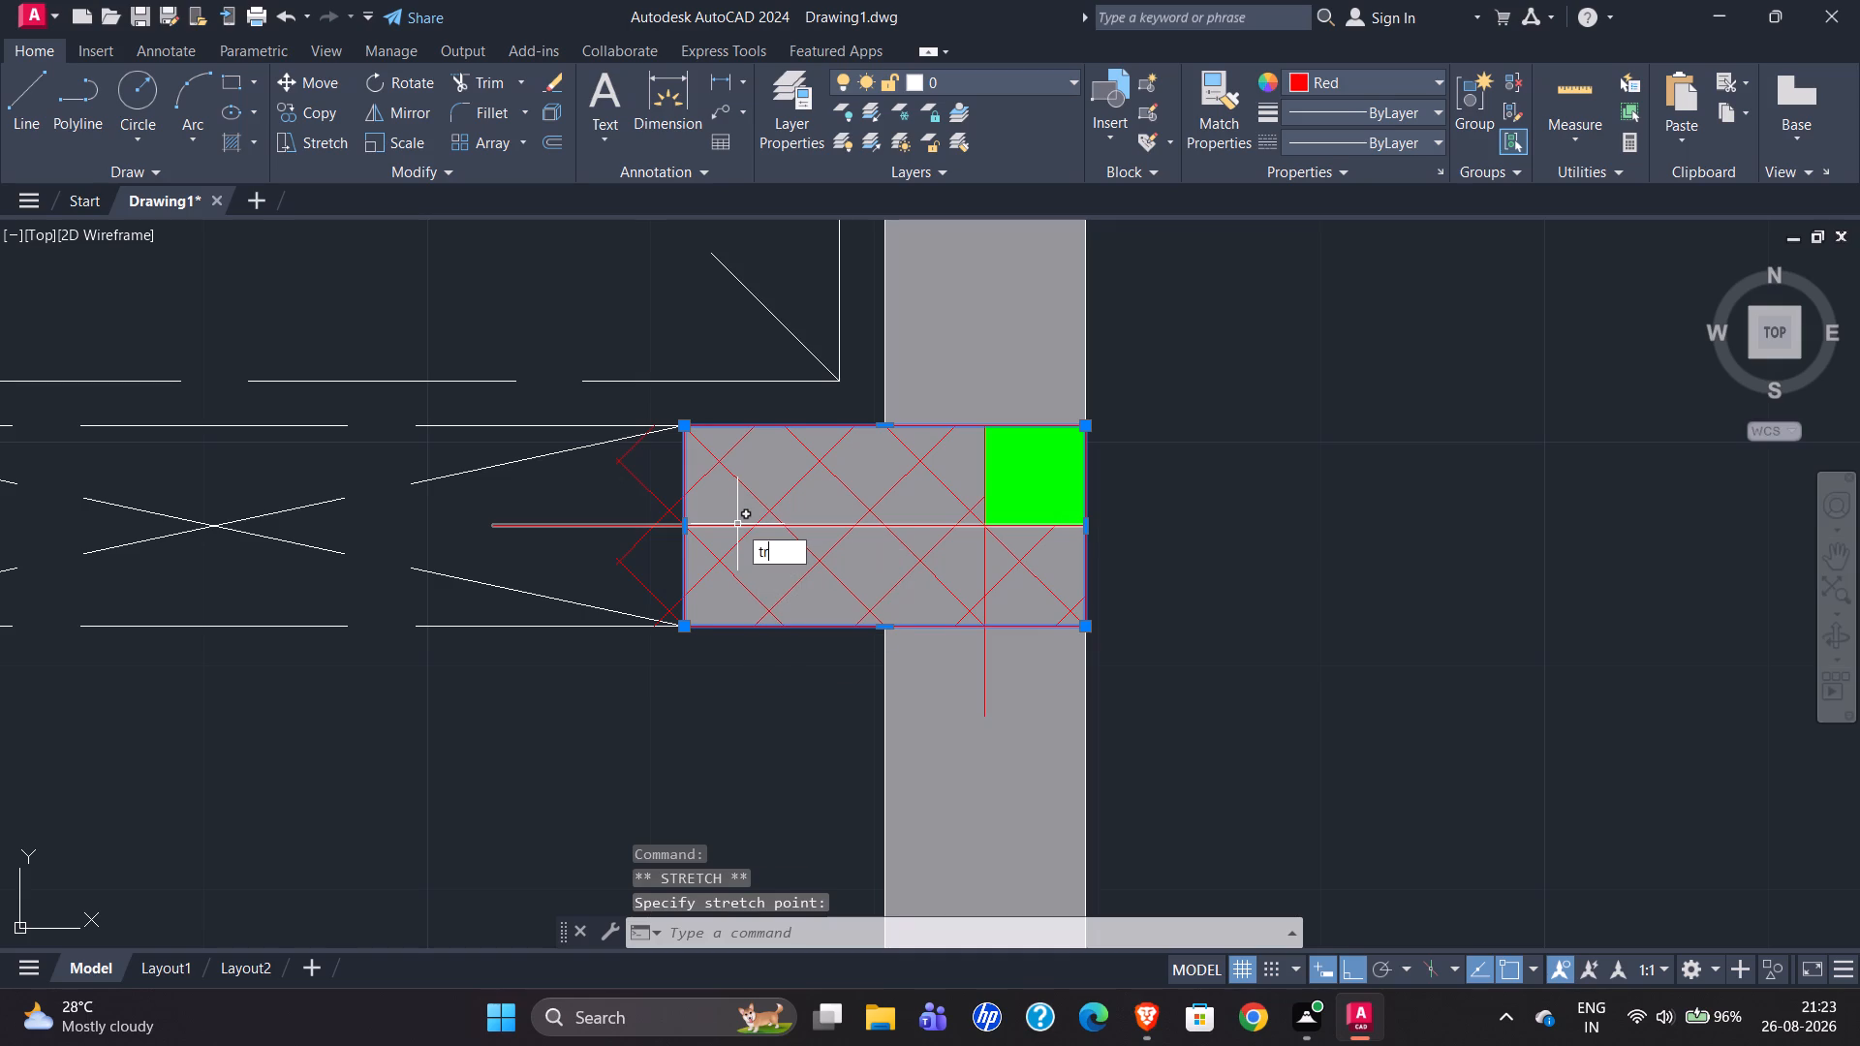
key(Return)
click(644, 488)
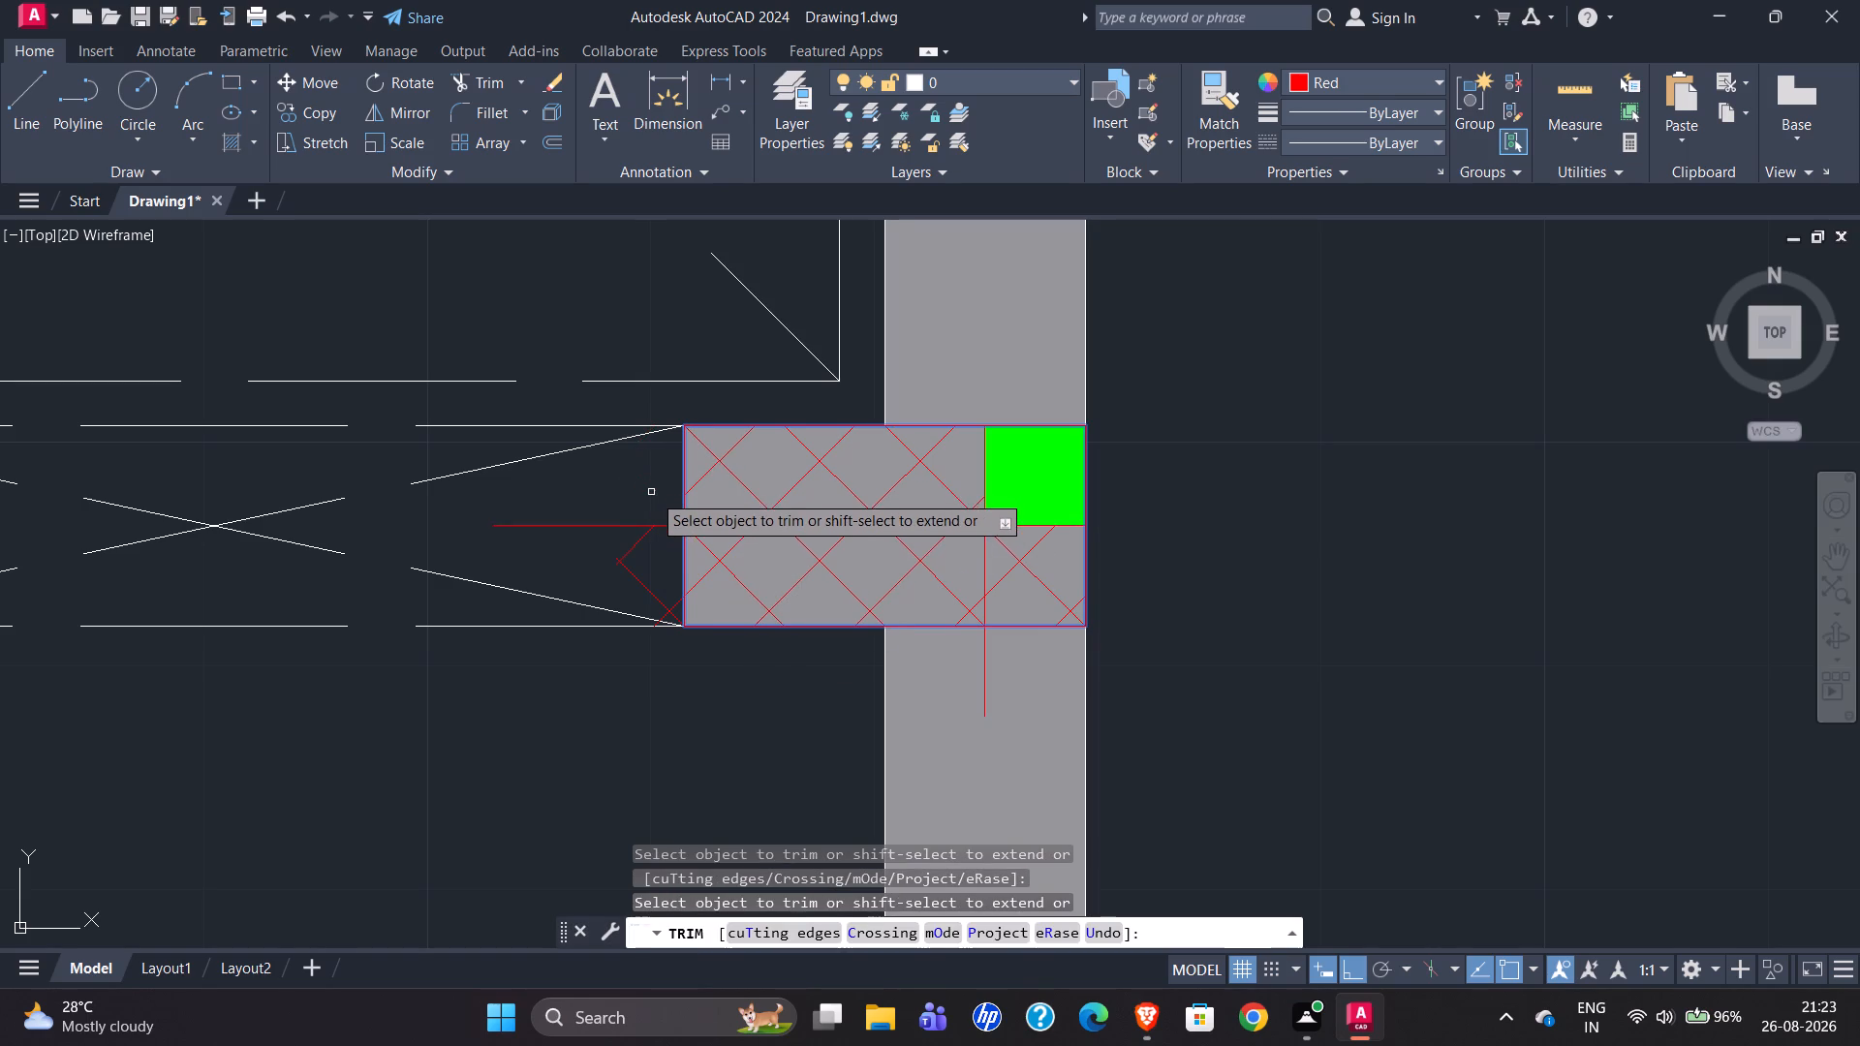
click(625, 562)
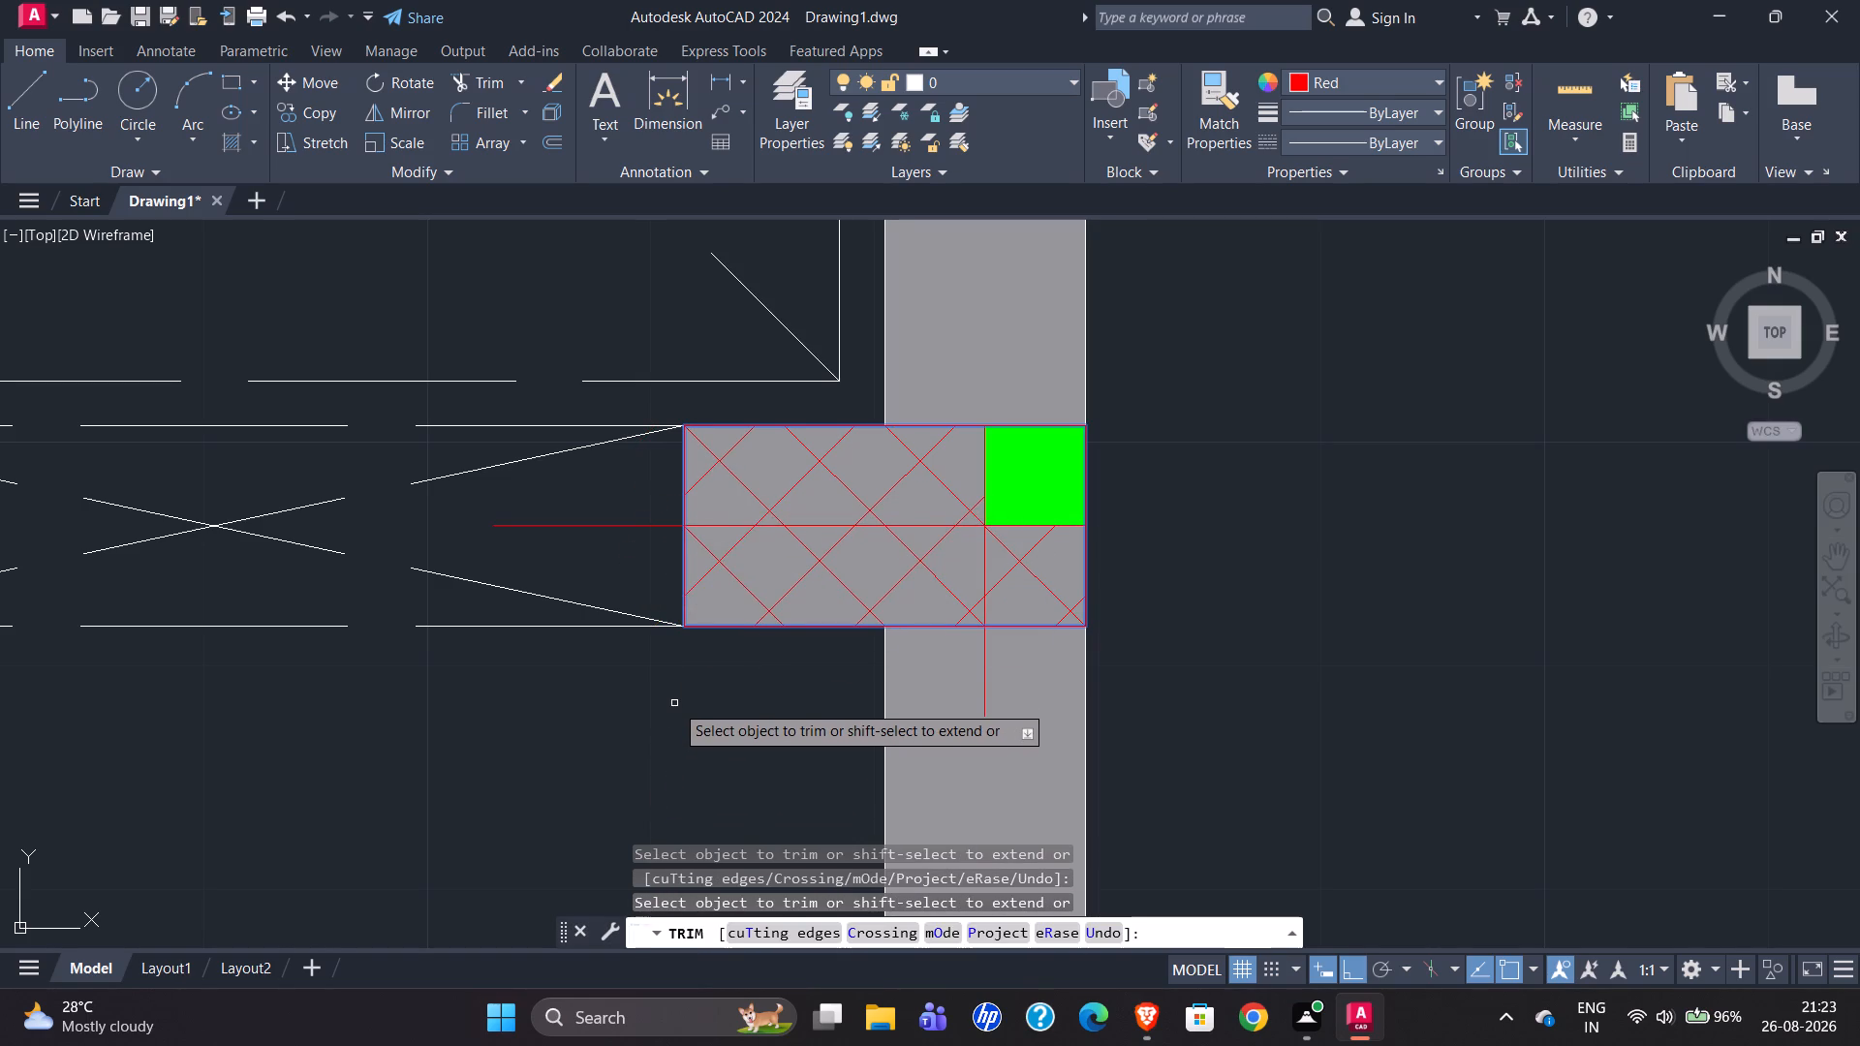
Compare with the reference column and trim the horizontal centre line back to the column's west edge.
scroll(1372, 466, down, 2)
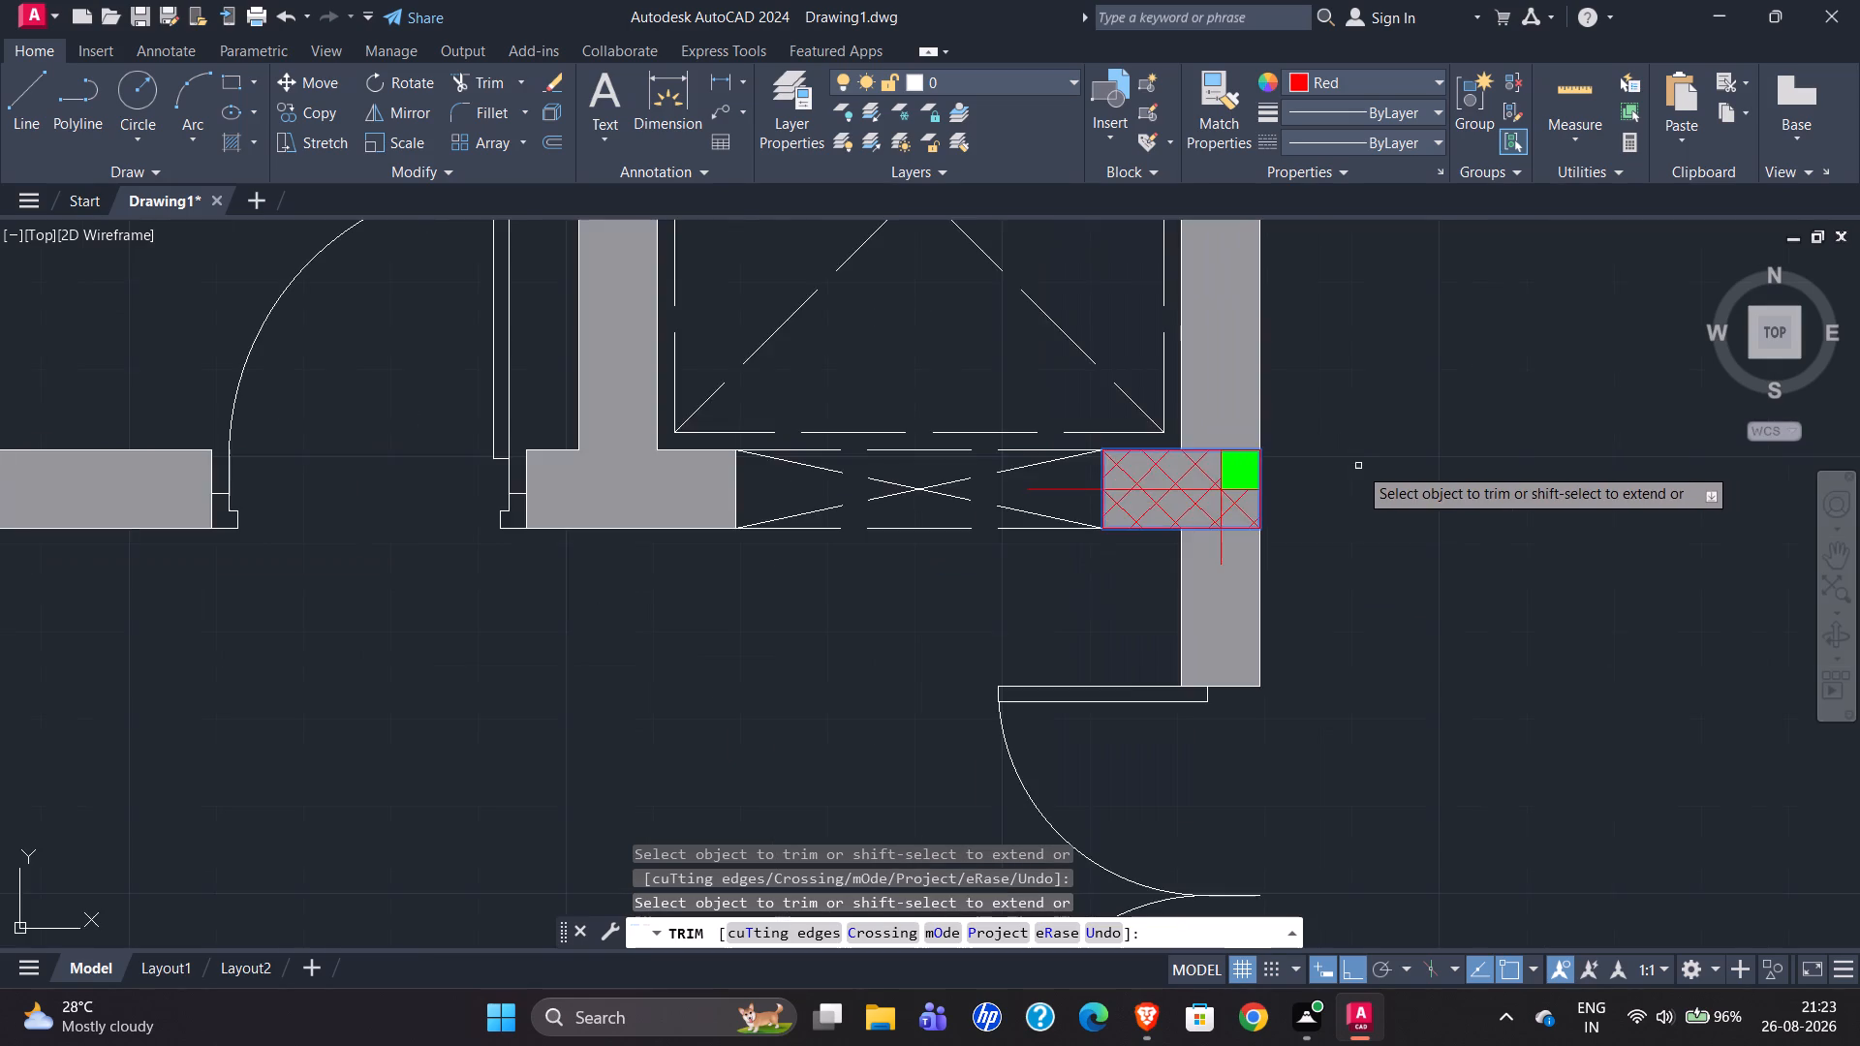
scroll(1356, 466, down, 4)
scroll(955, 565, down, 3)
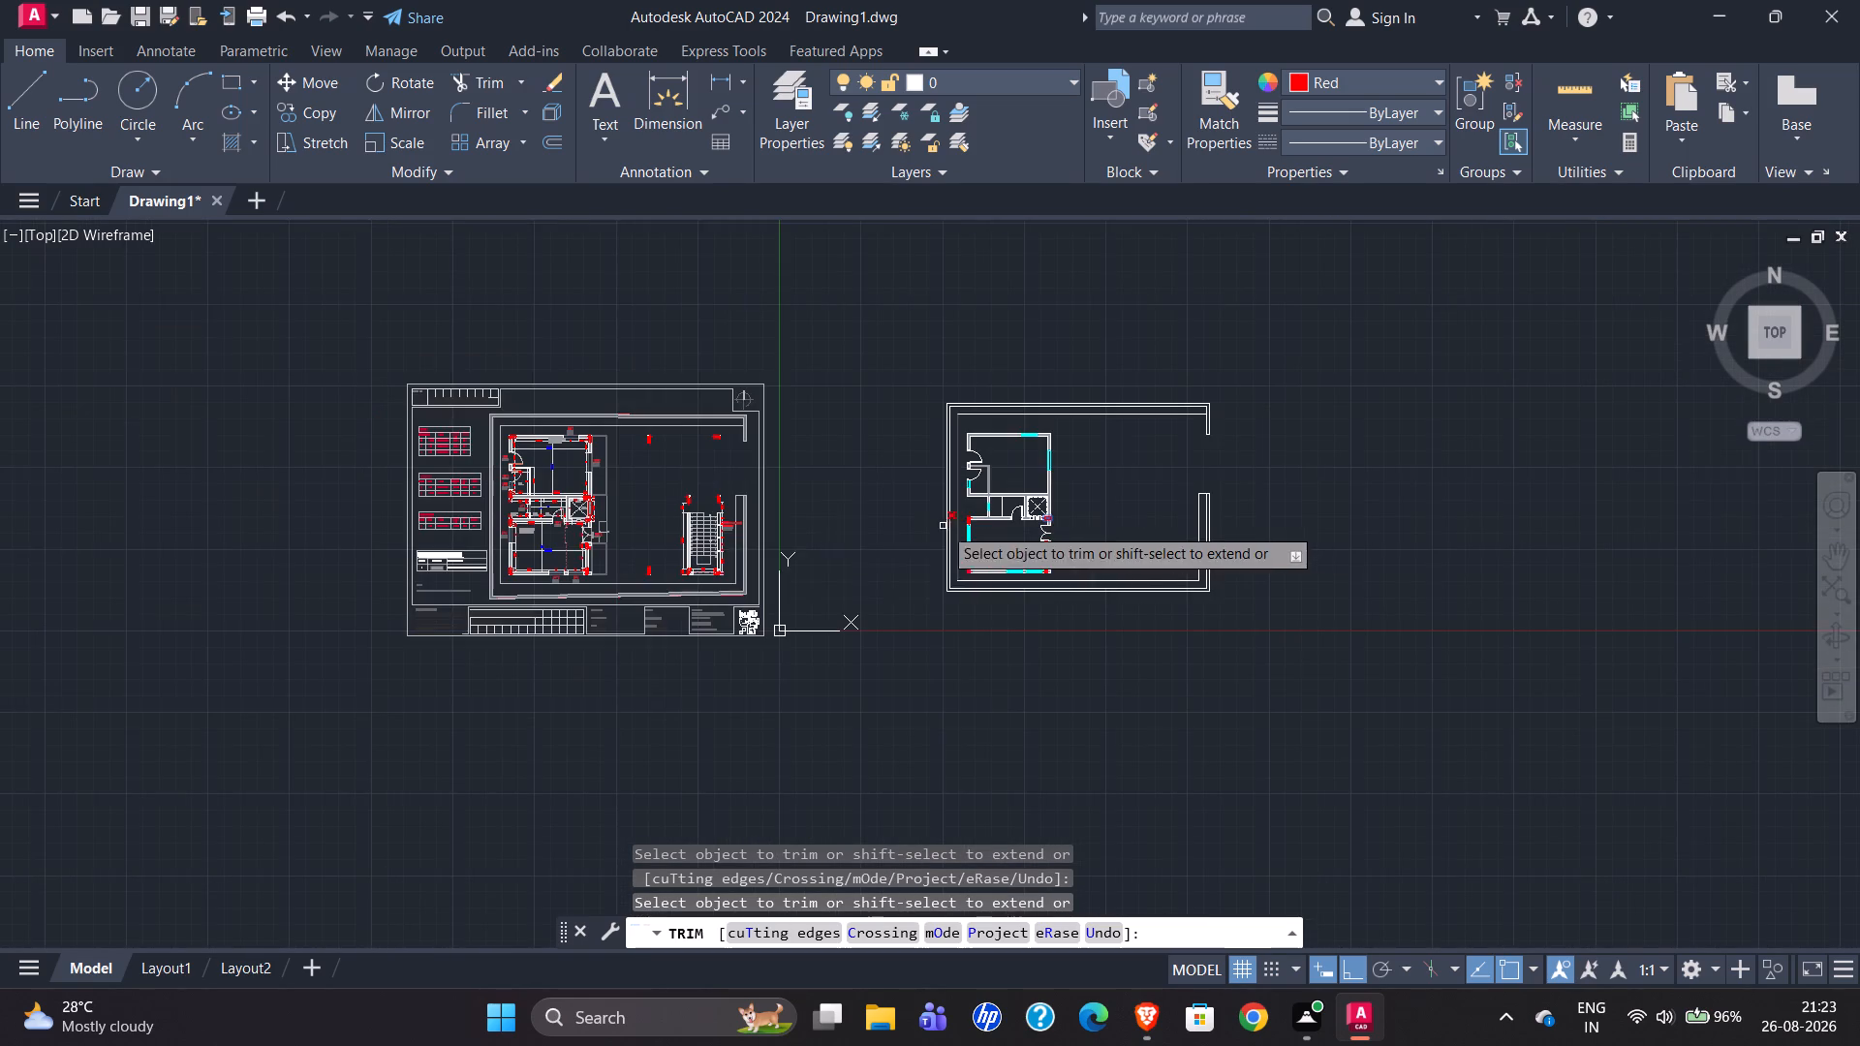
scroll(584, 538, up, 5)
scroll(369, 511, down, 3)
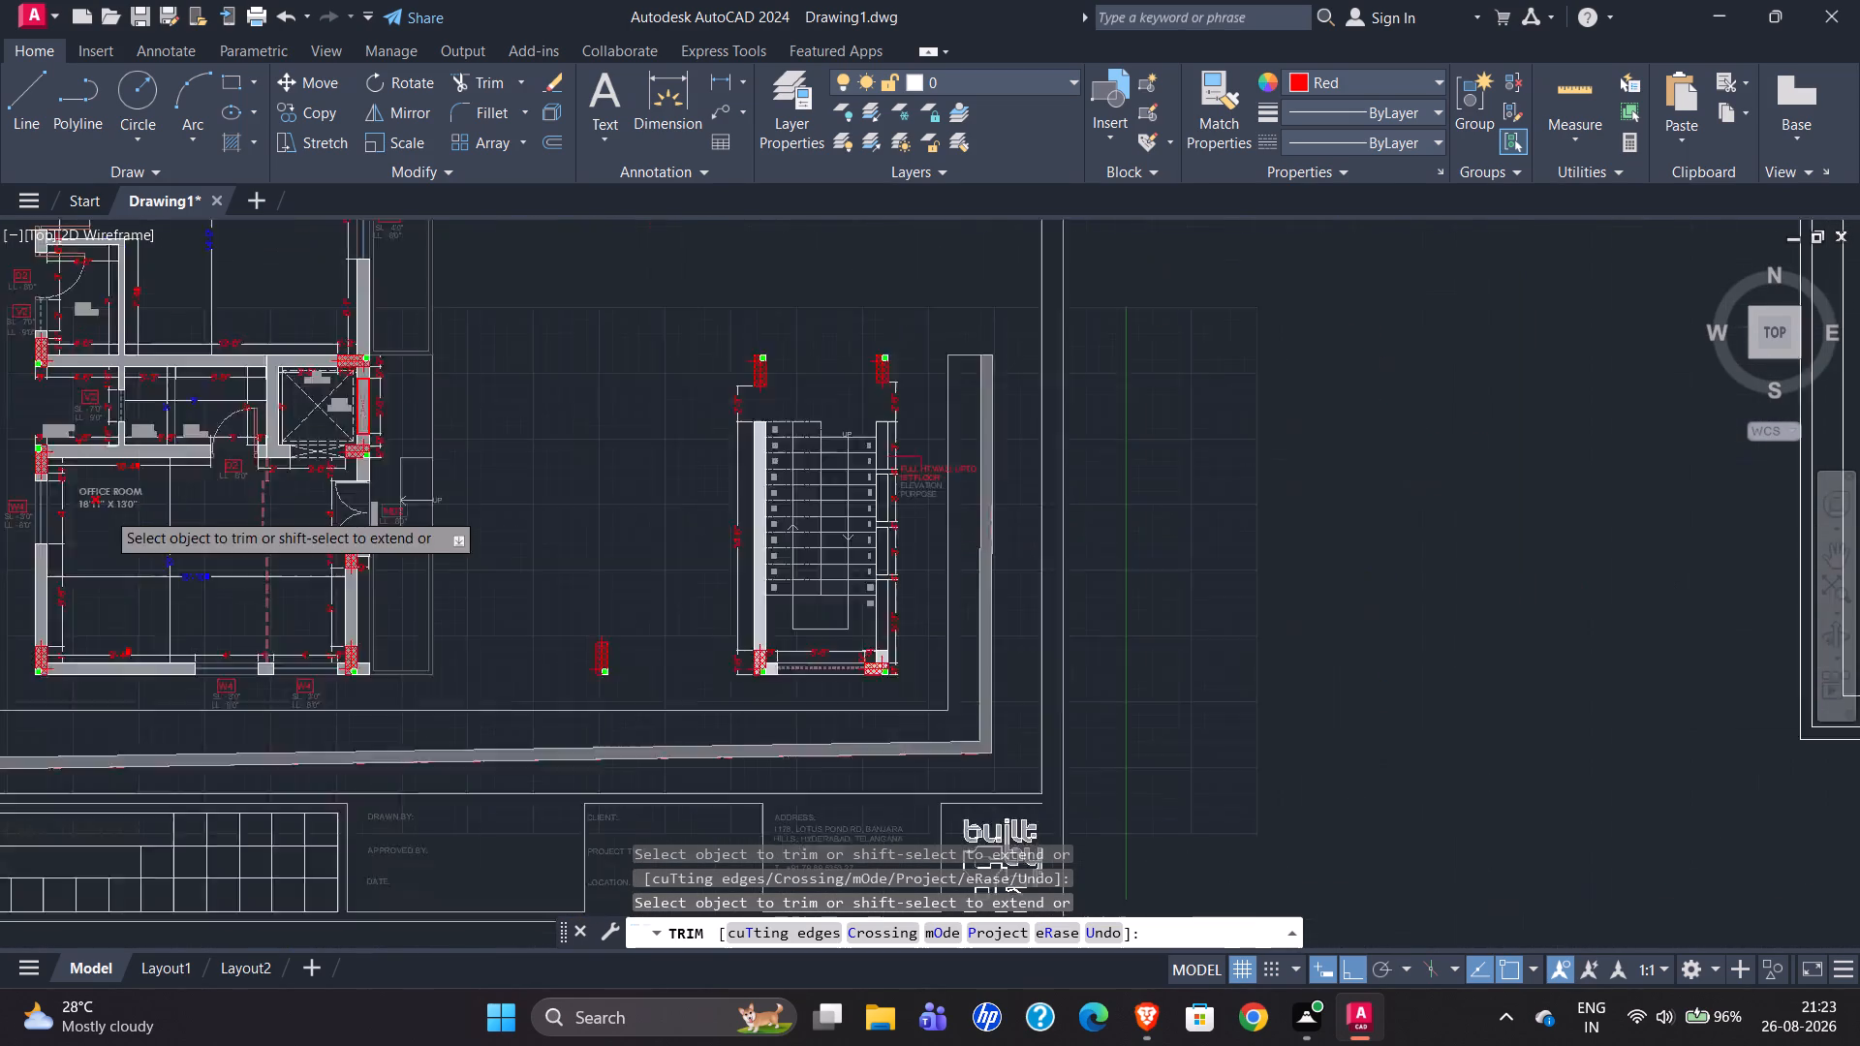
scroll(154, 486, down, 2)
scroll(615, 463, up, 5)
scroll(812, 671, up, 4)
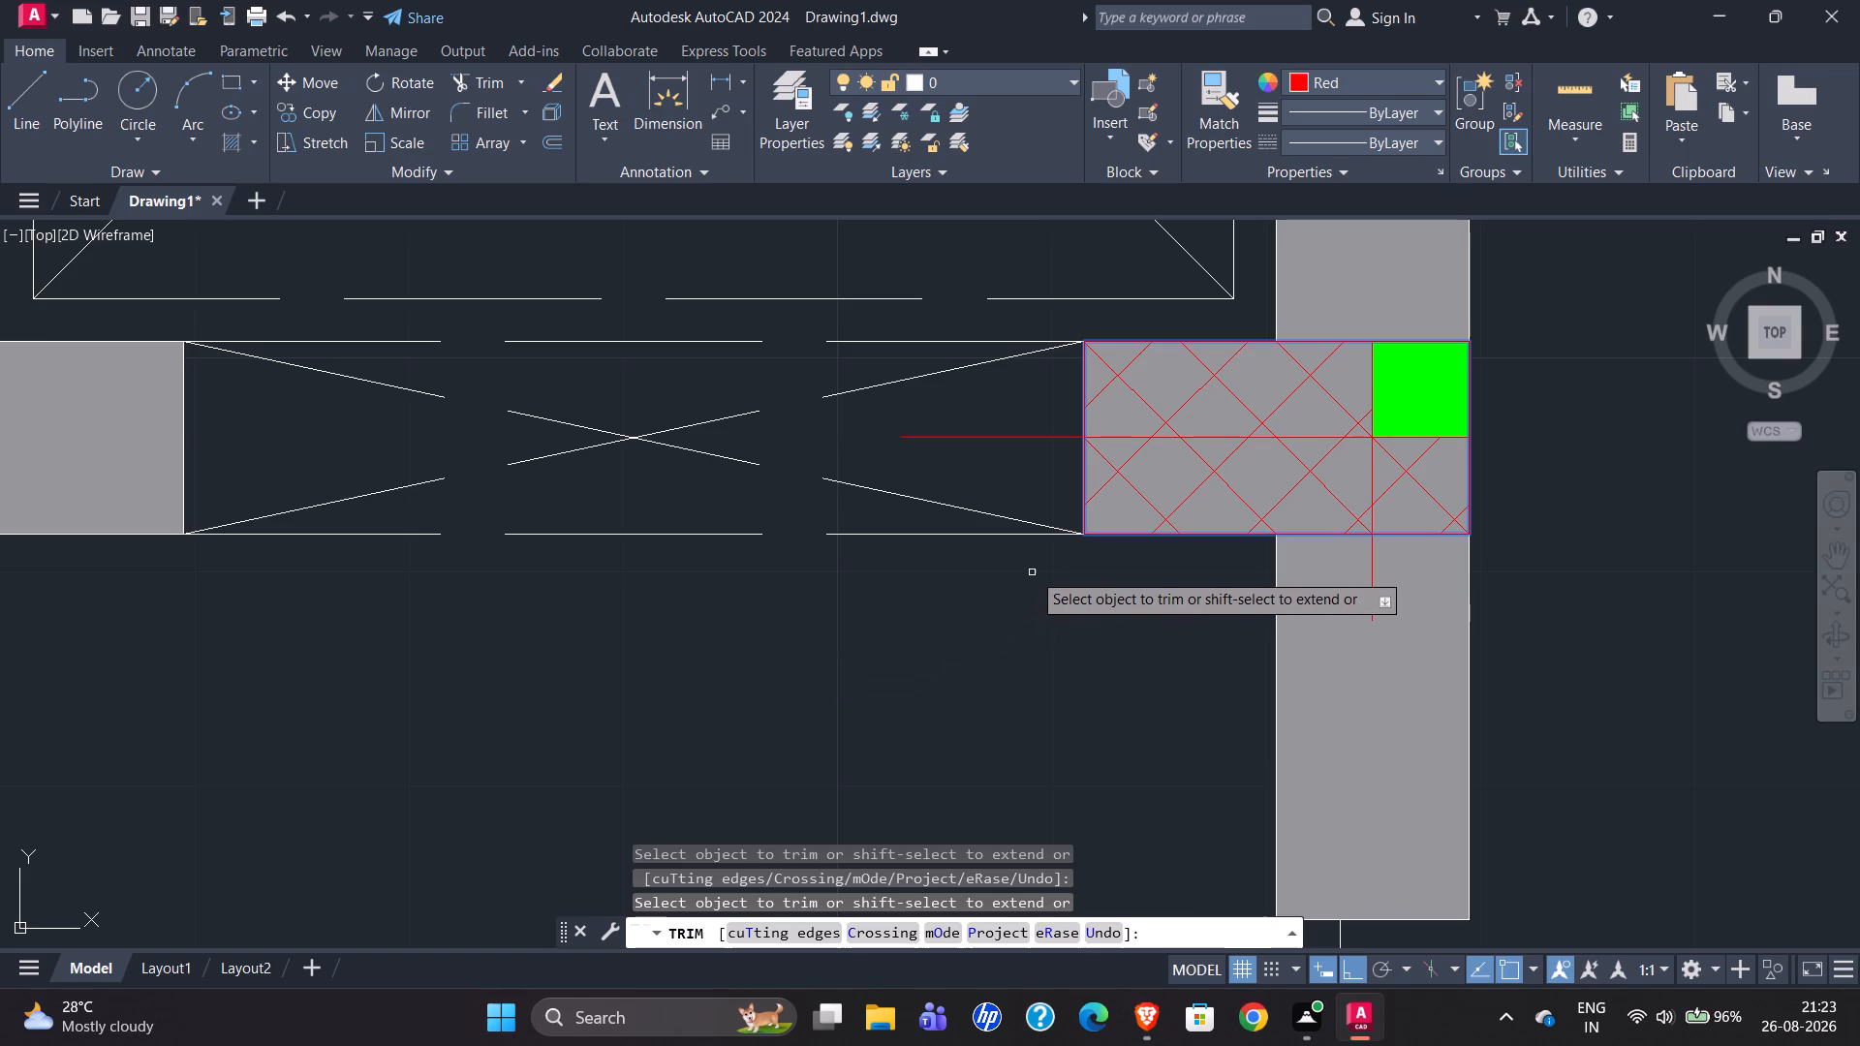
click(930, 436)
key(Escape)
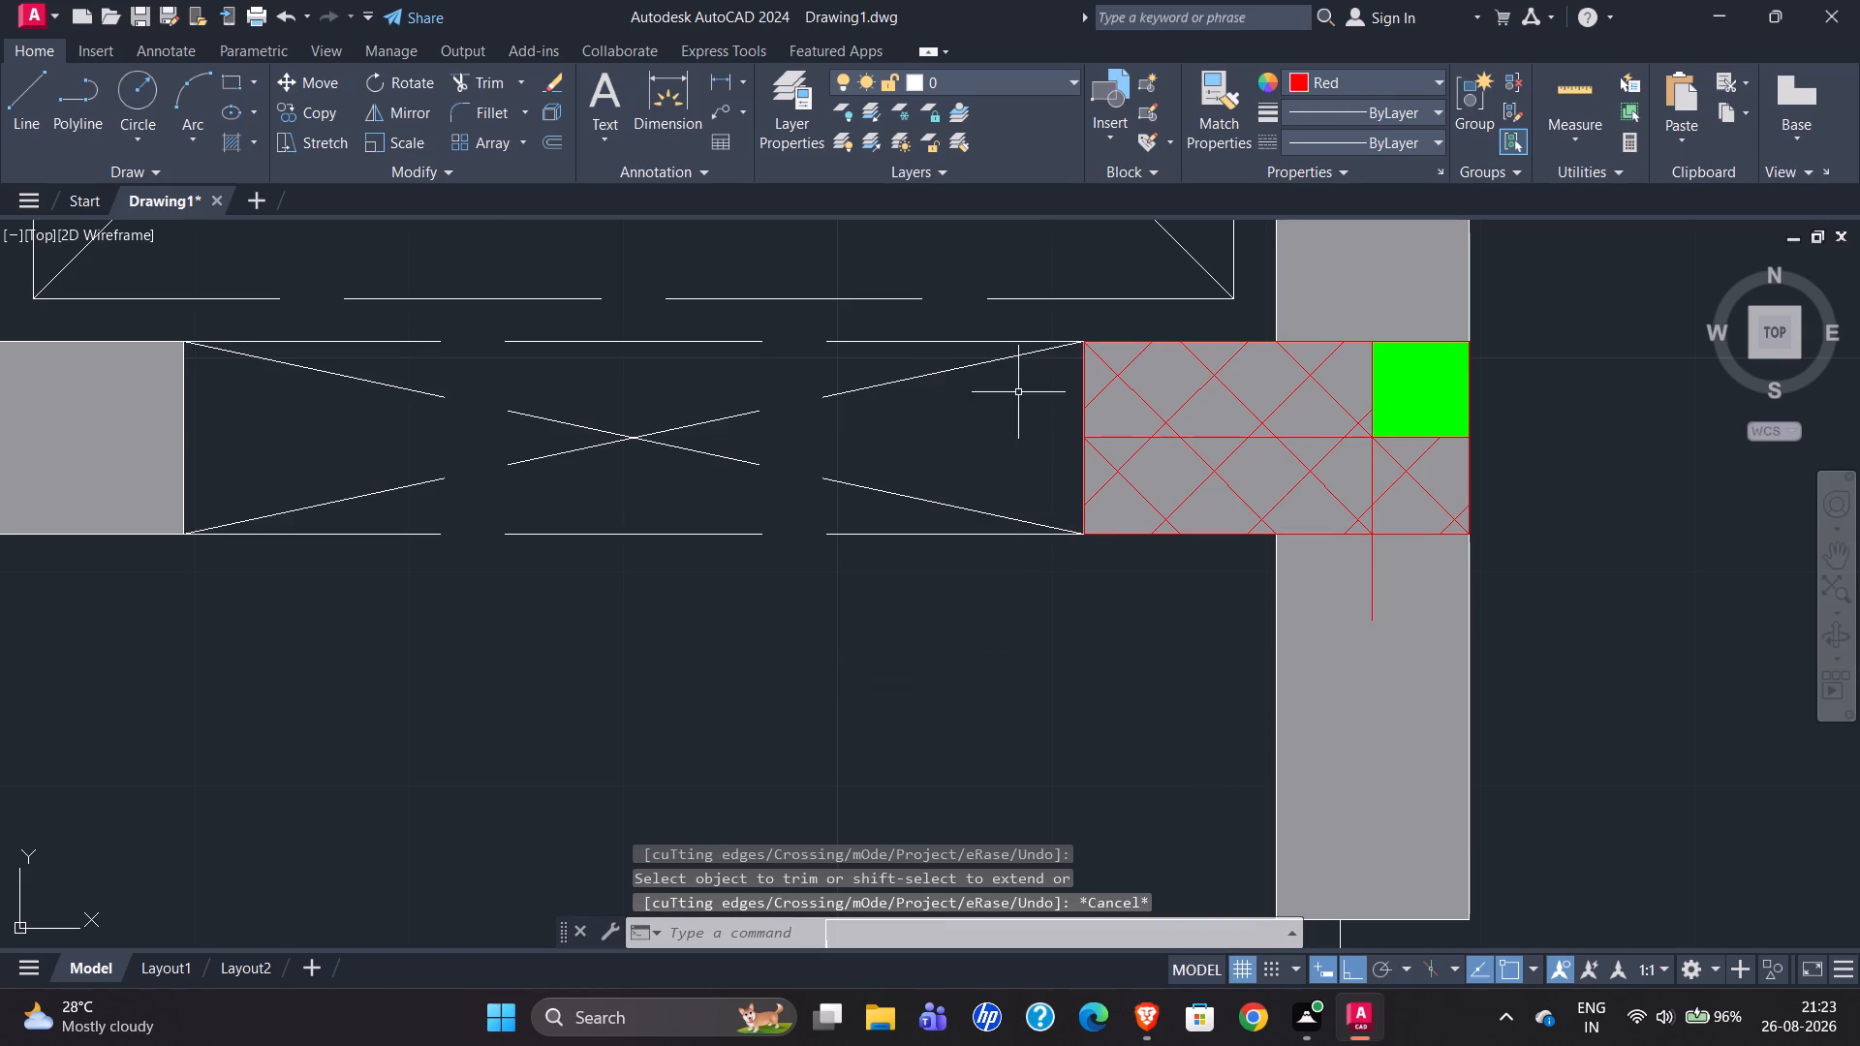
Draw a vertical helper line across the opening just west of the column and extend the horizontal centre line to it.
click(27, 112)
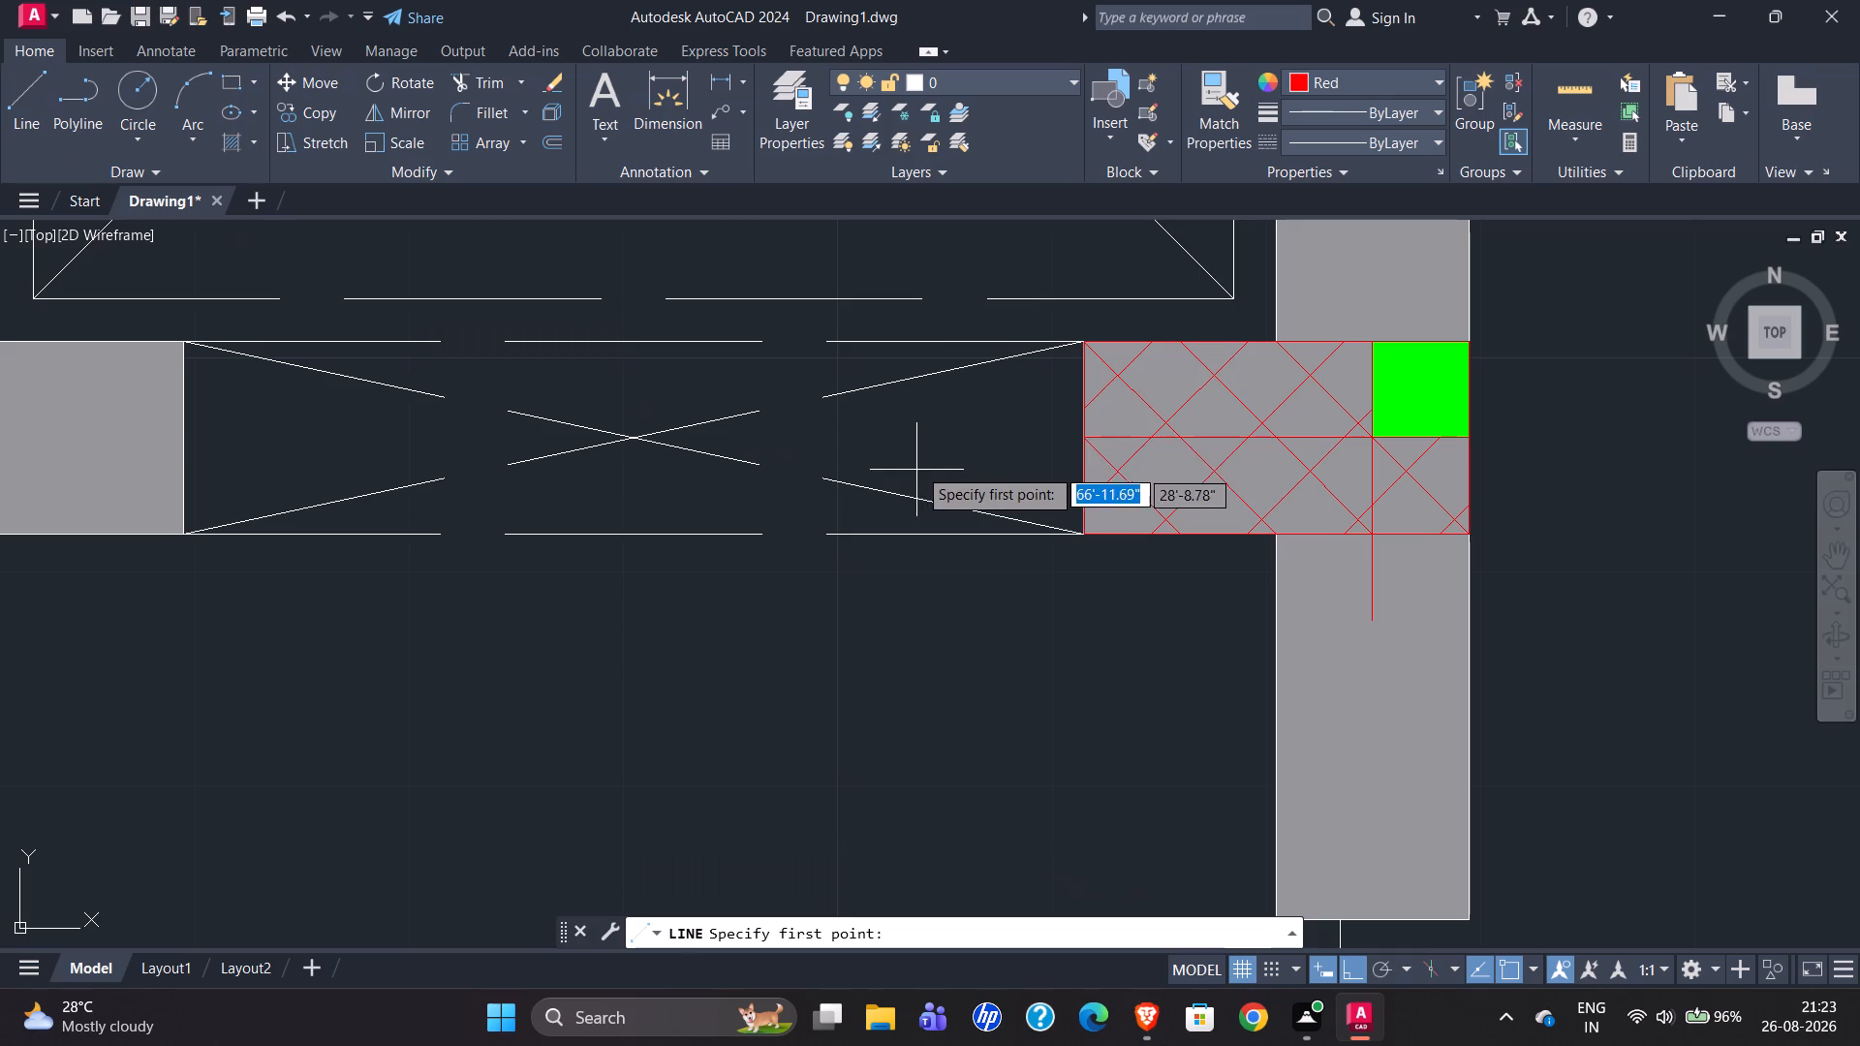
click(969, 340)
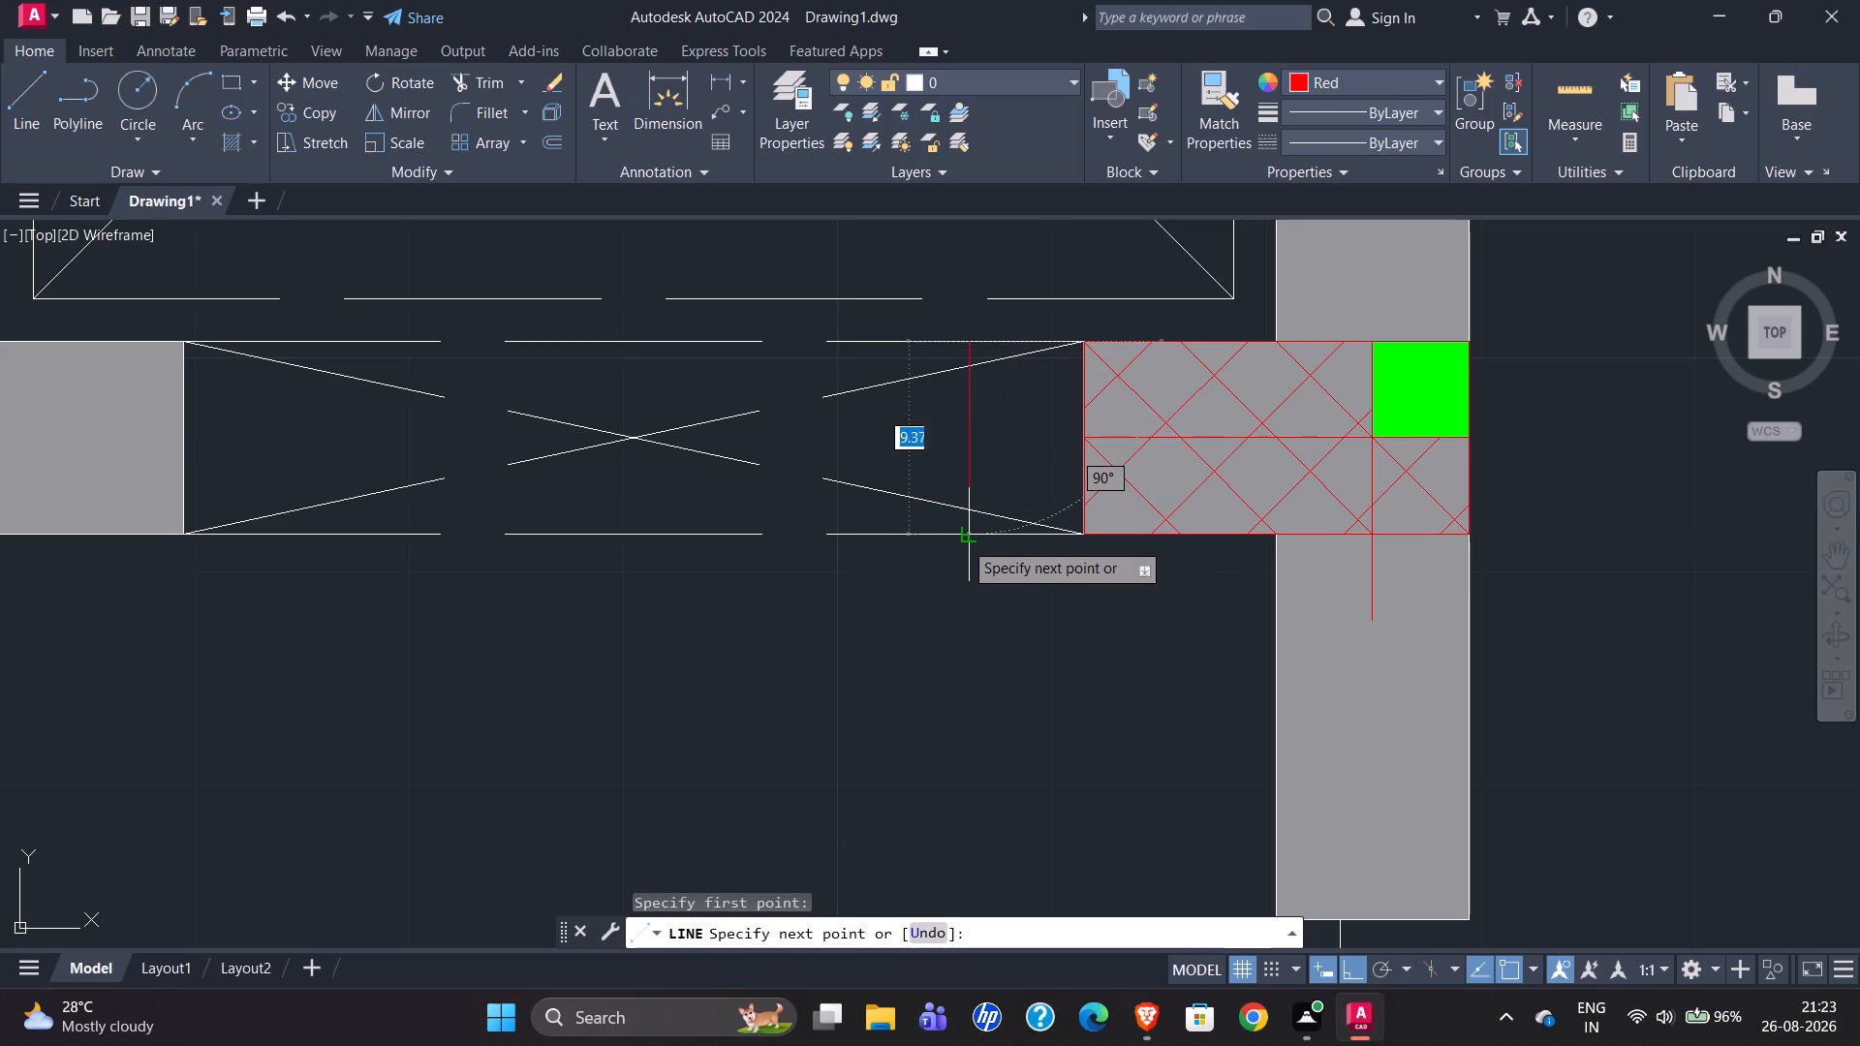
click(966, 536)
key(Escape)
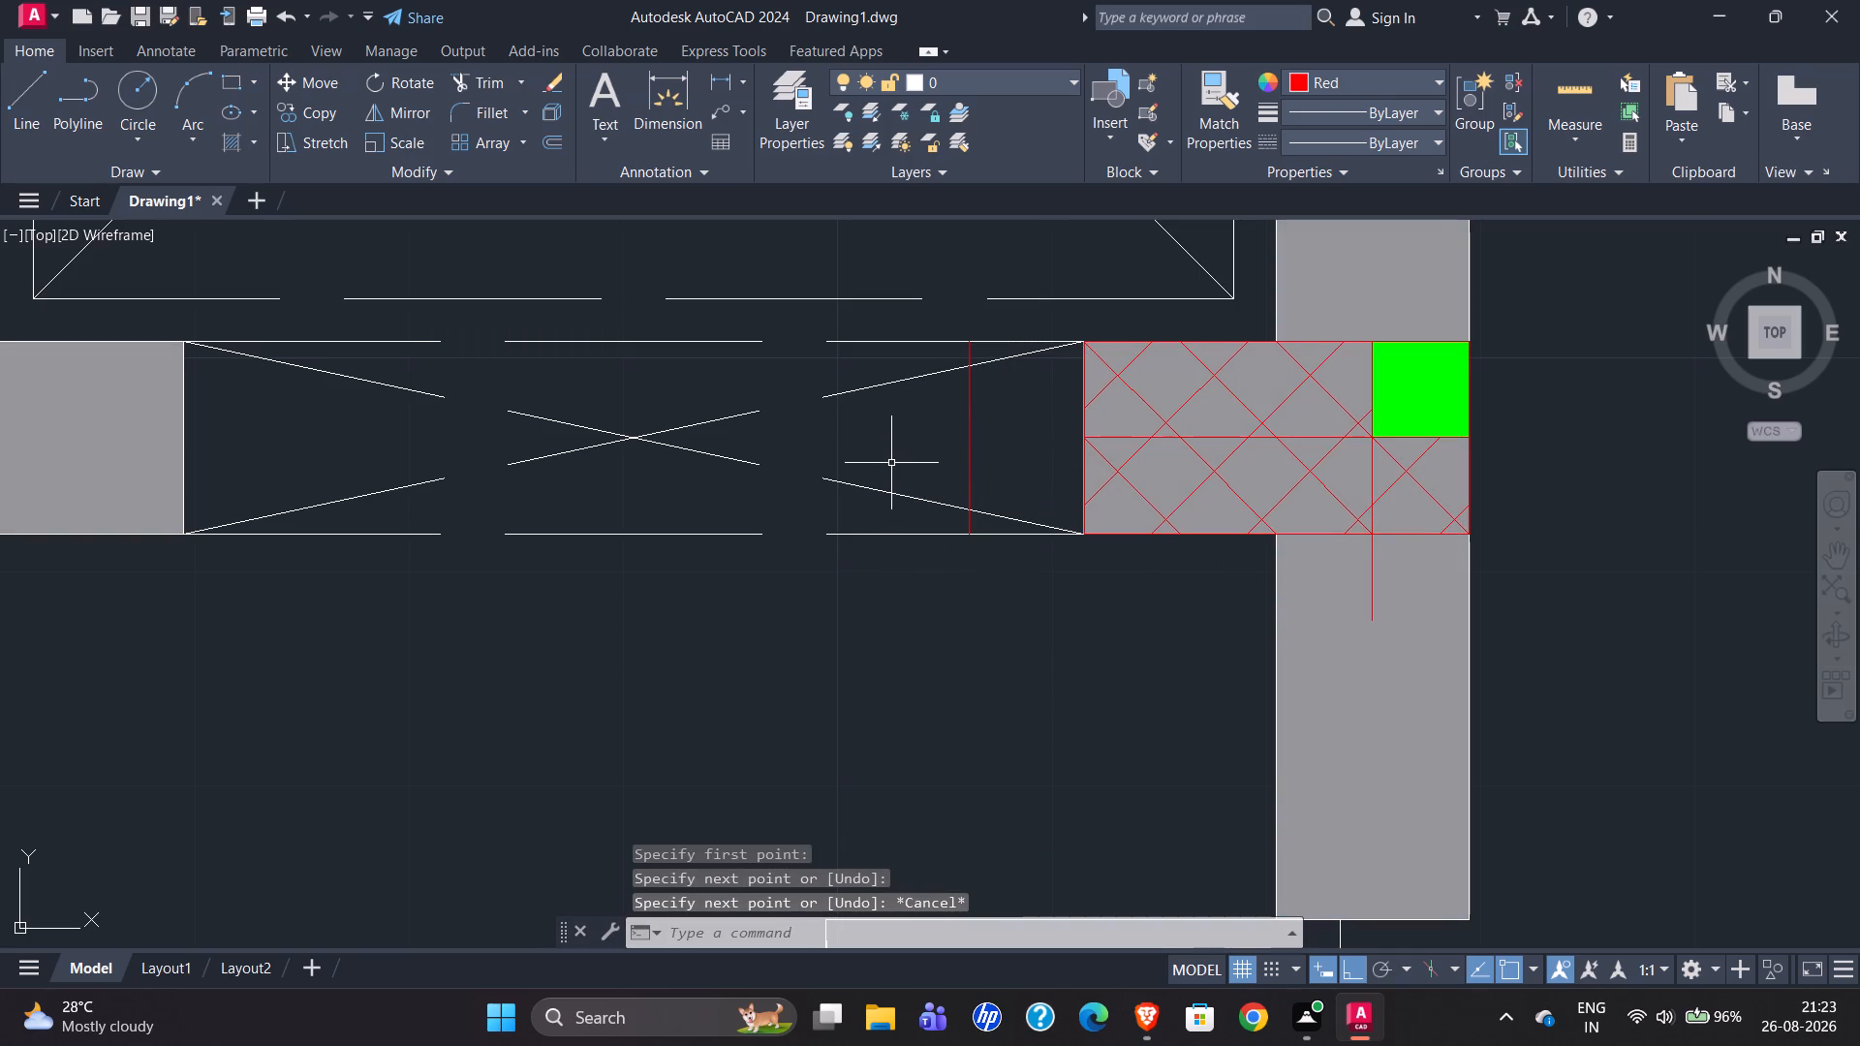
text(ex)
key(Return)
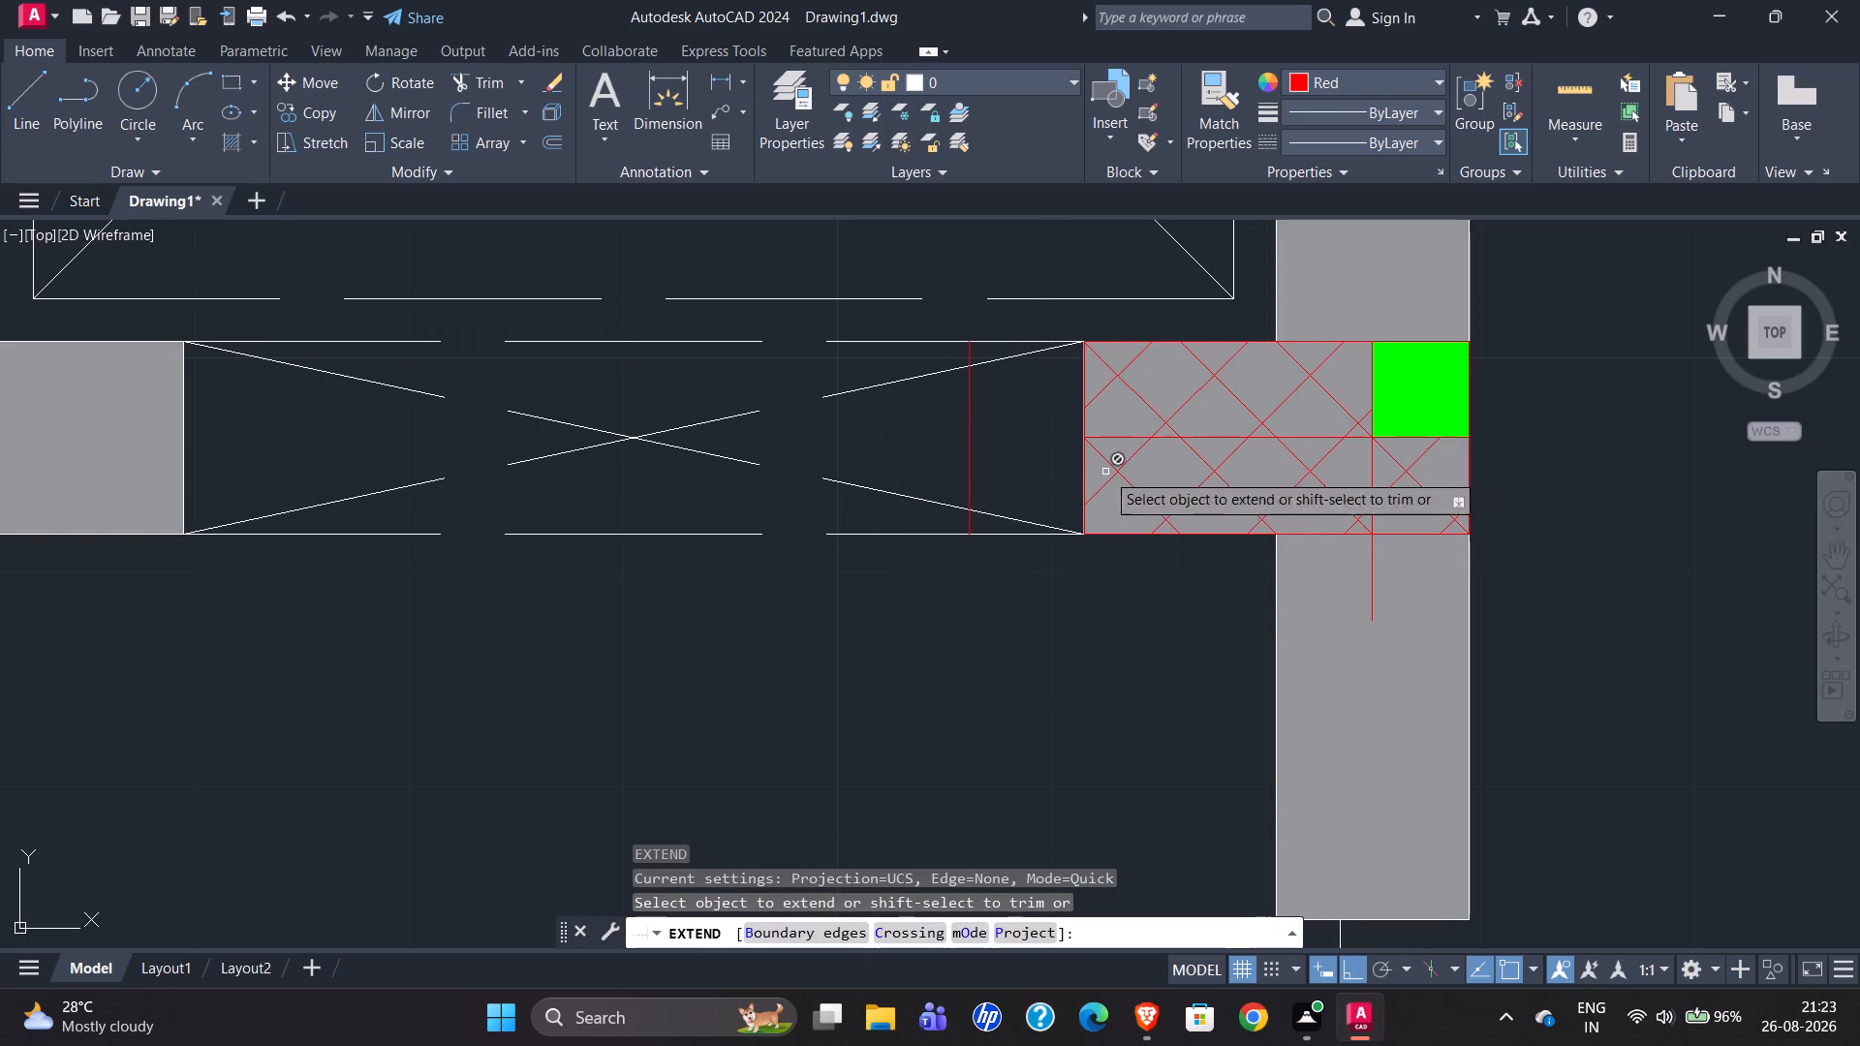
click(1105, 437)
key(Escape)
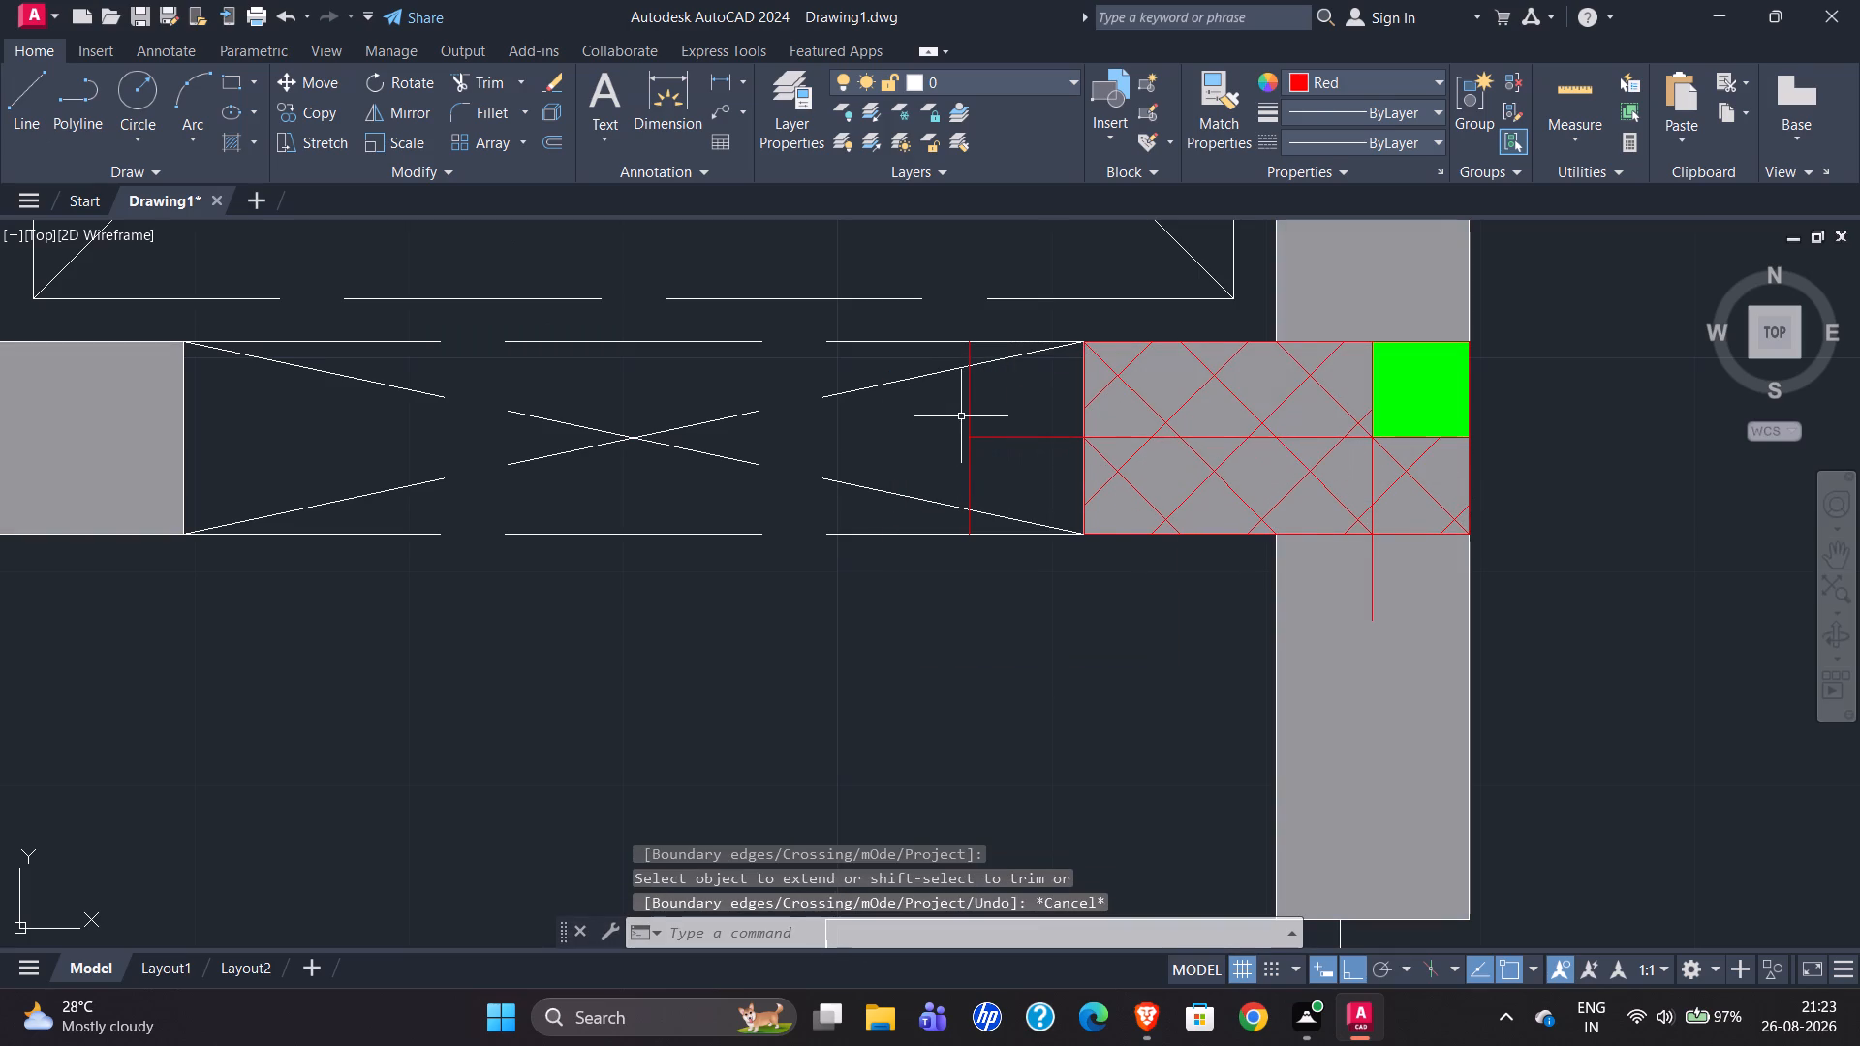
Erase the vertical helper line across the opening west of the column.
click(969, 412)
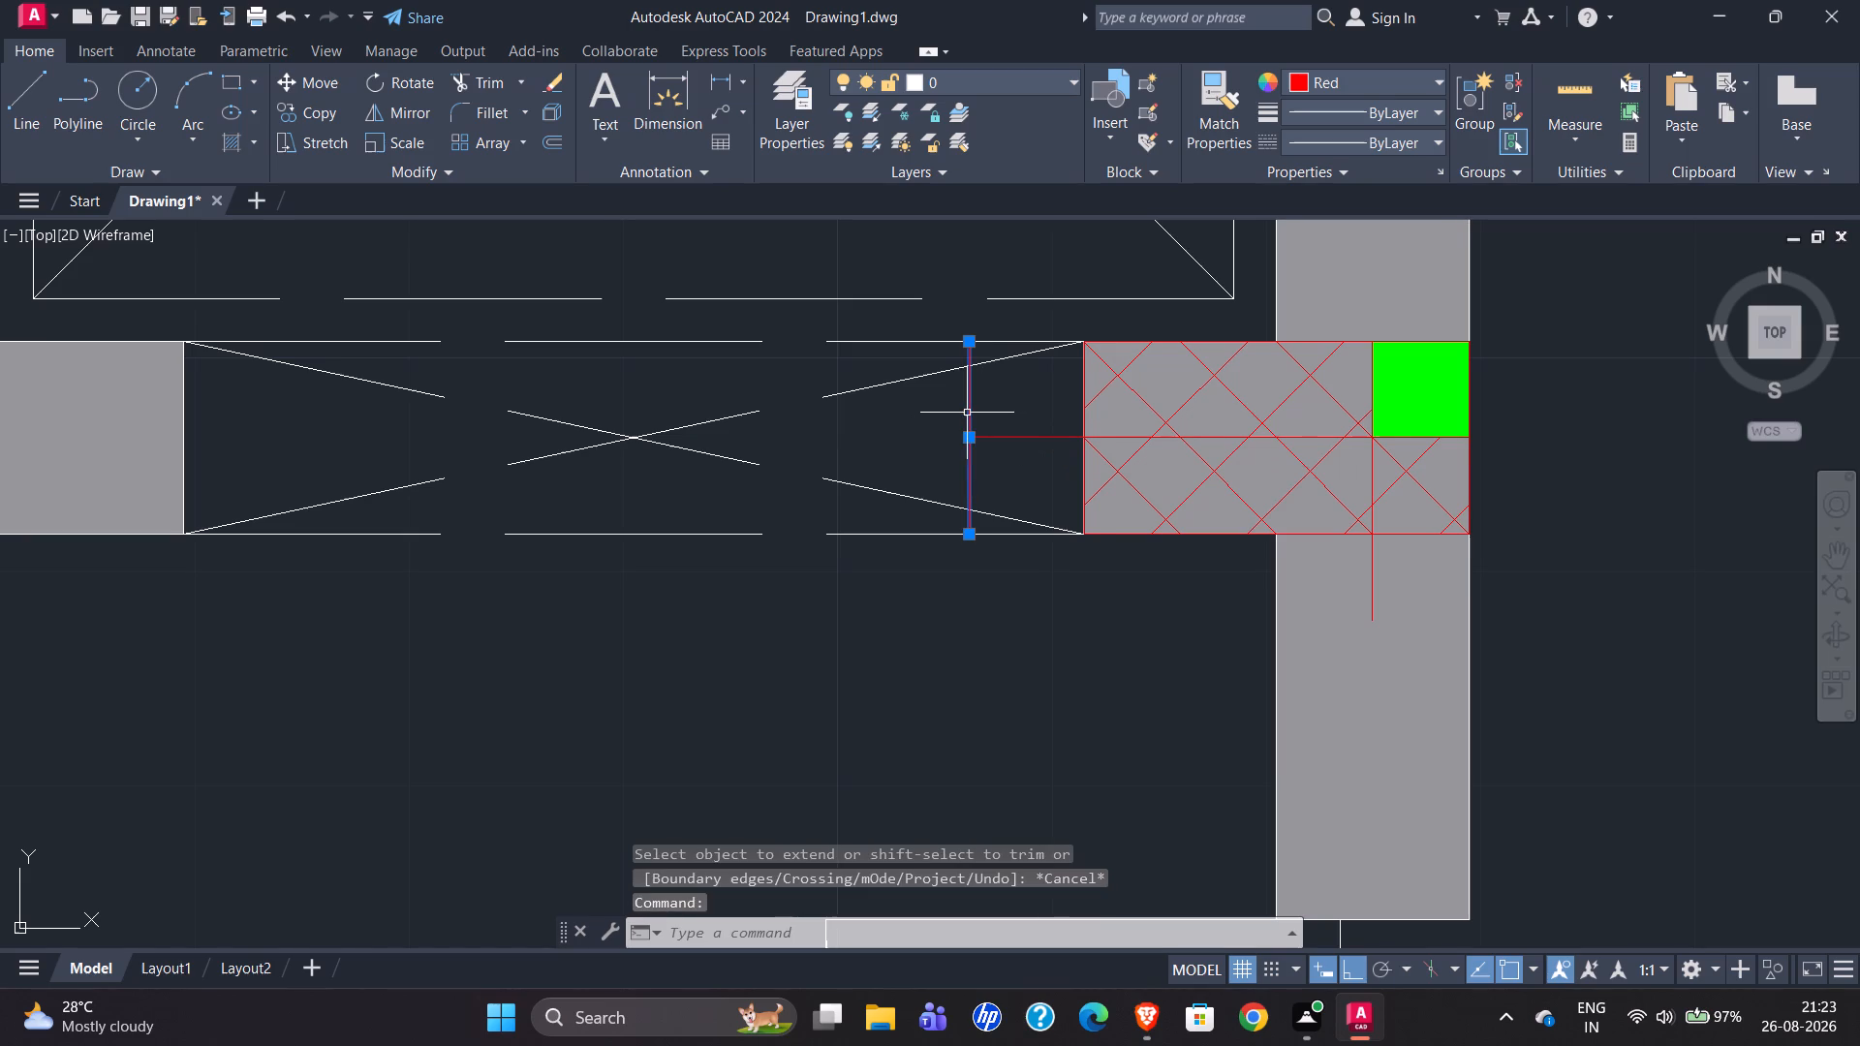
key(Delete)
Compare the column at the lift's southeast corner with the reference plan, examining its green square's position and the adjoining opening.
scroll(744, 524, down, 1)
scroll(845, 505, down, 1)
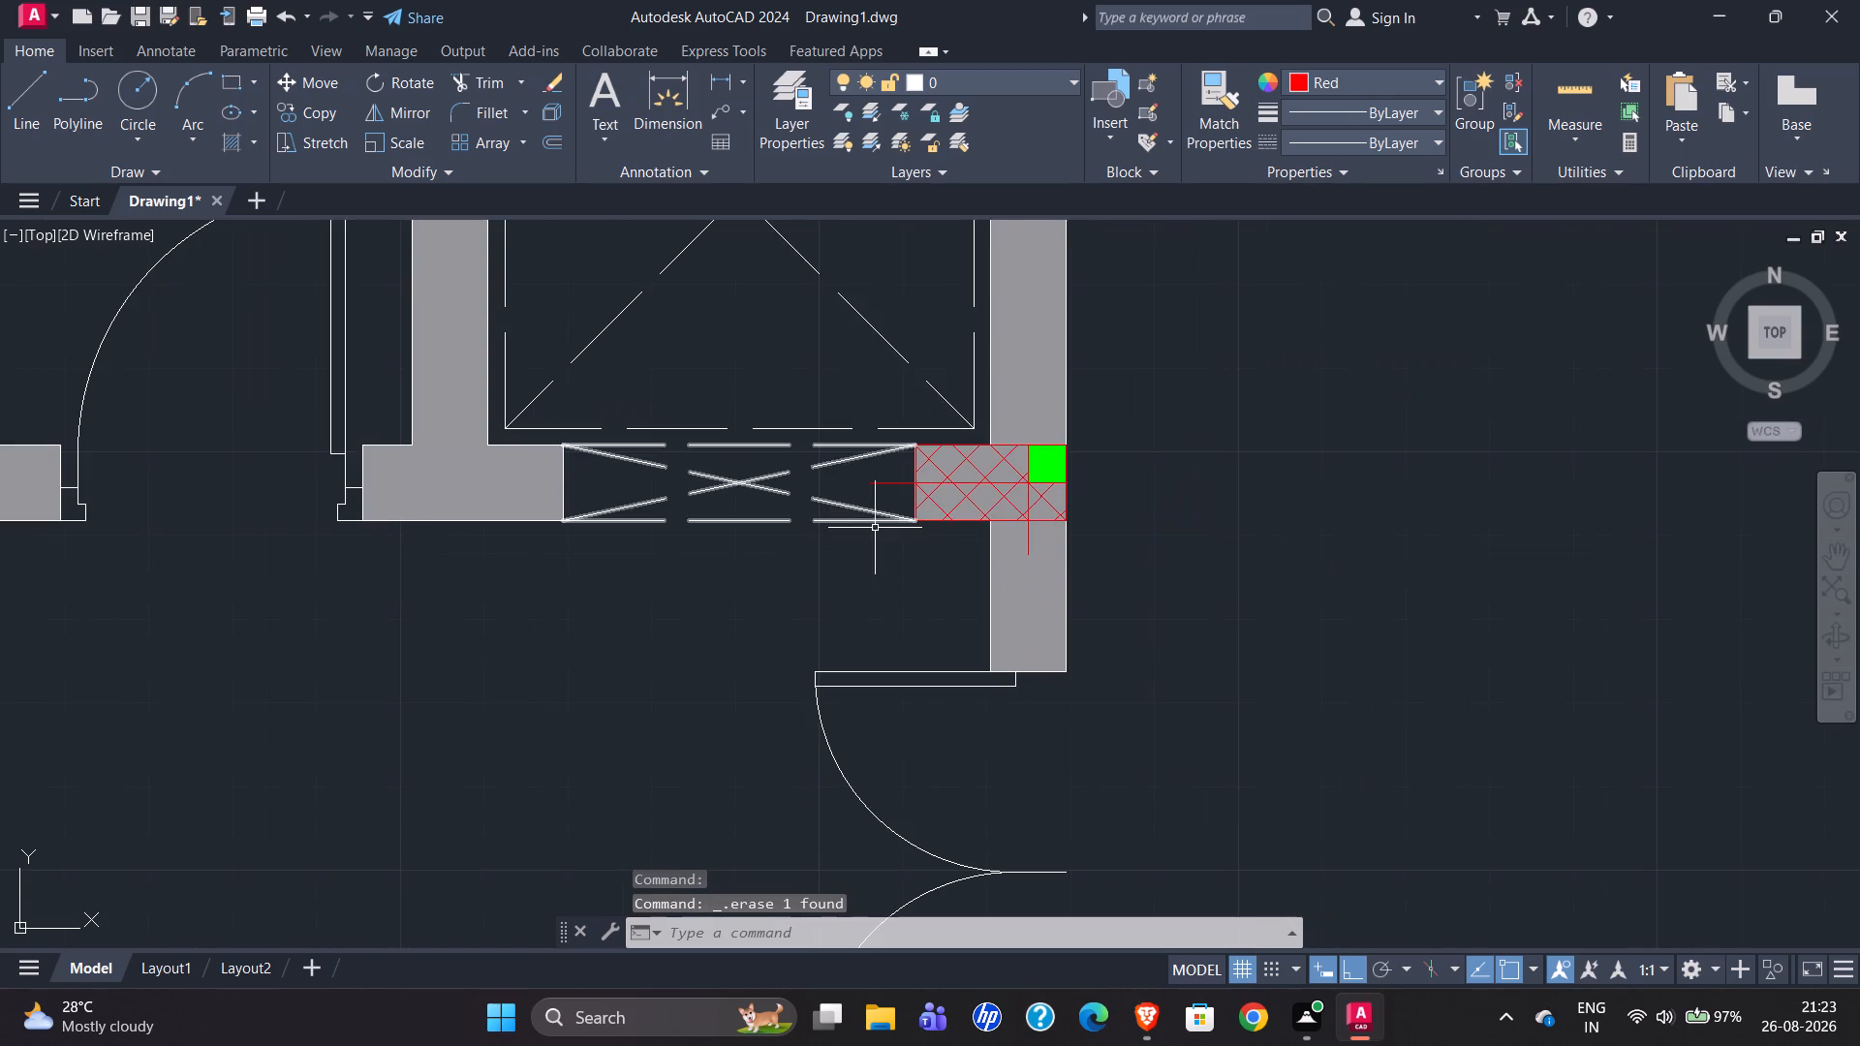
scroll(1038, 538, down, 3)
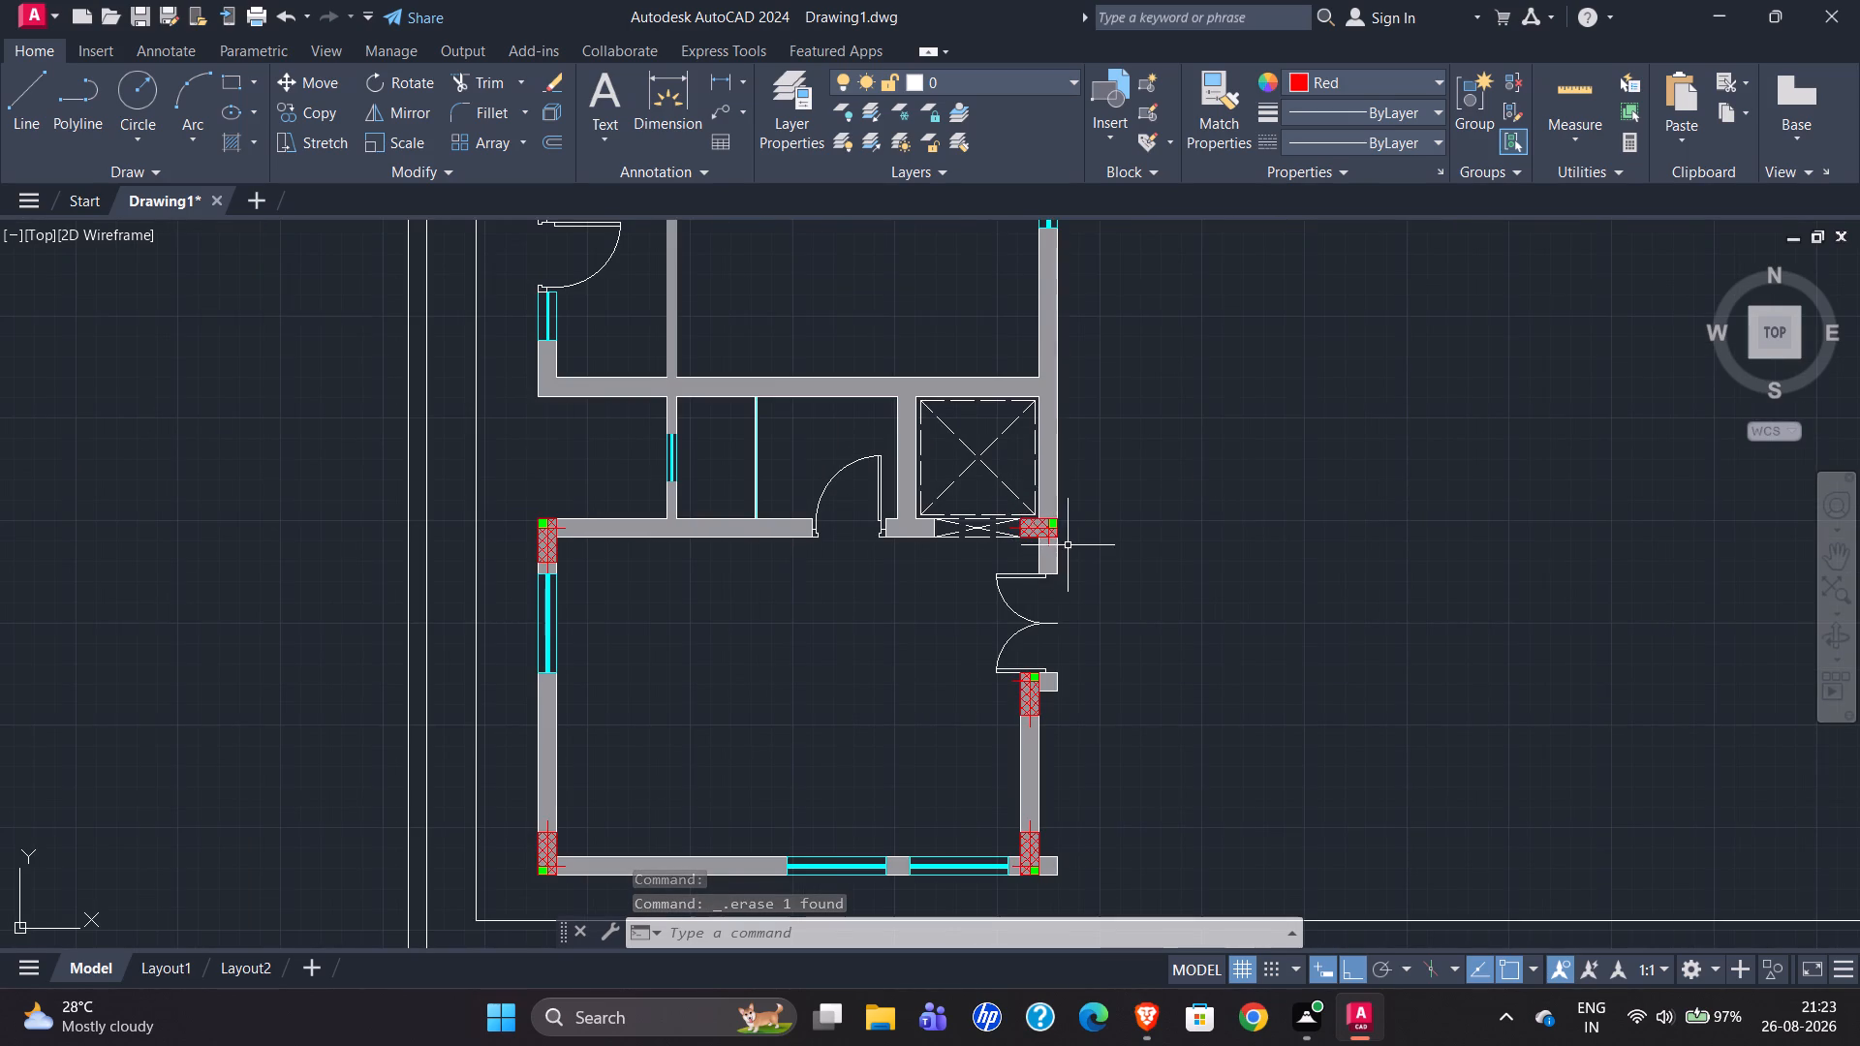
scroll(1068, 545, down, 3)
scroll(311, 527, up, 4)
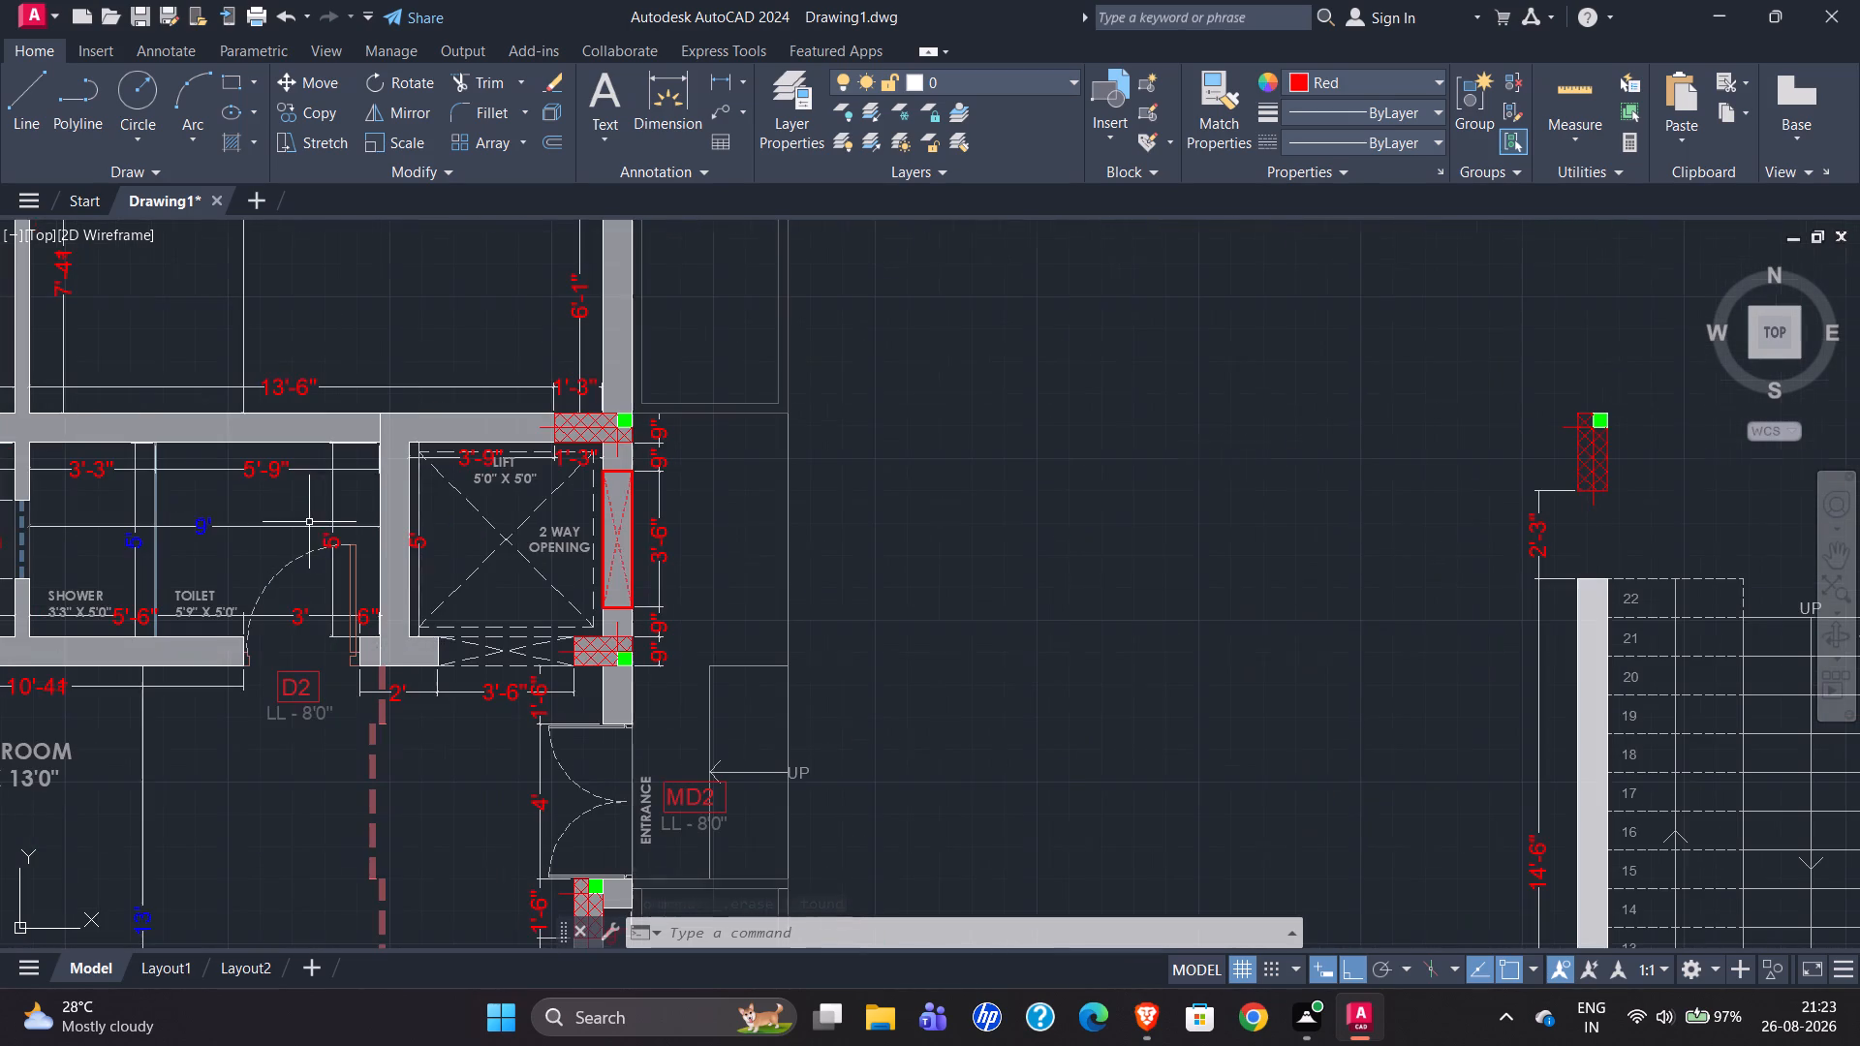
scroll(542, 482, up, 1)
scroll(507, 464, down, 1)
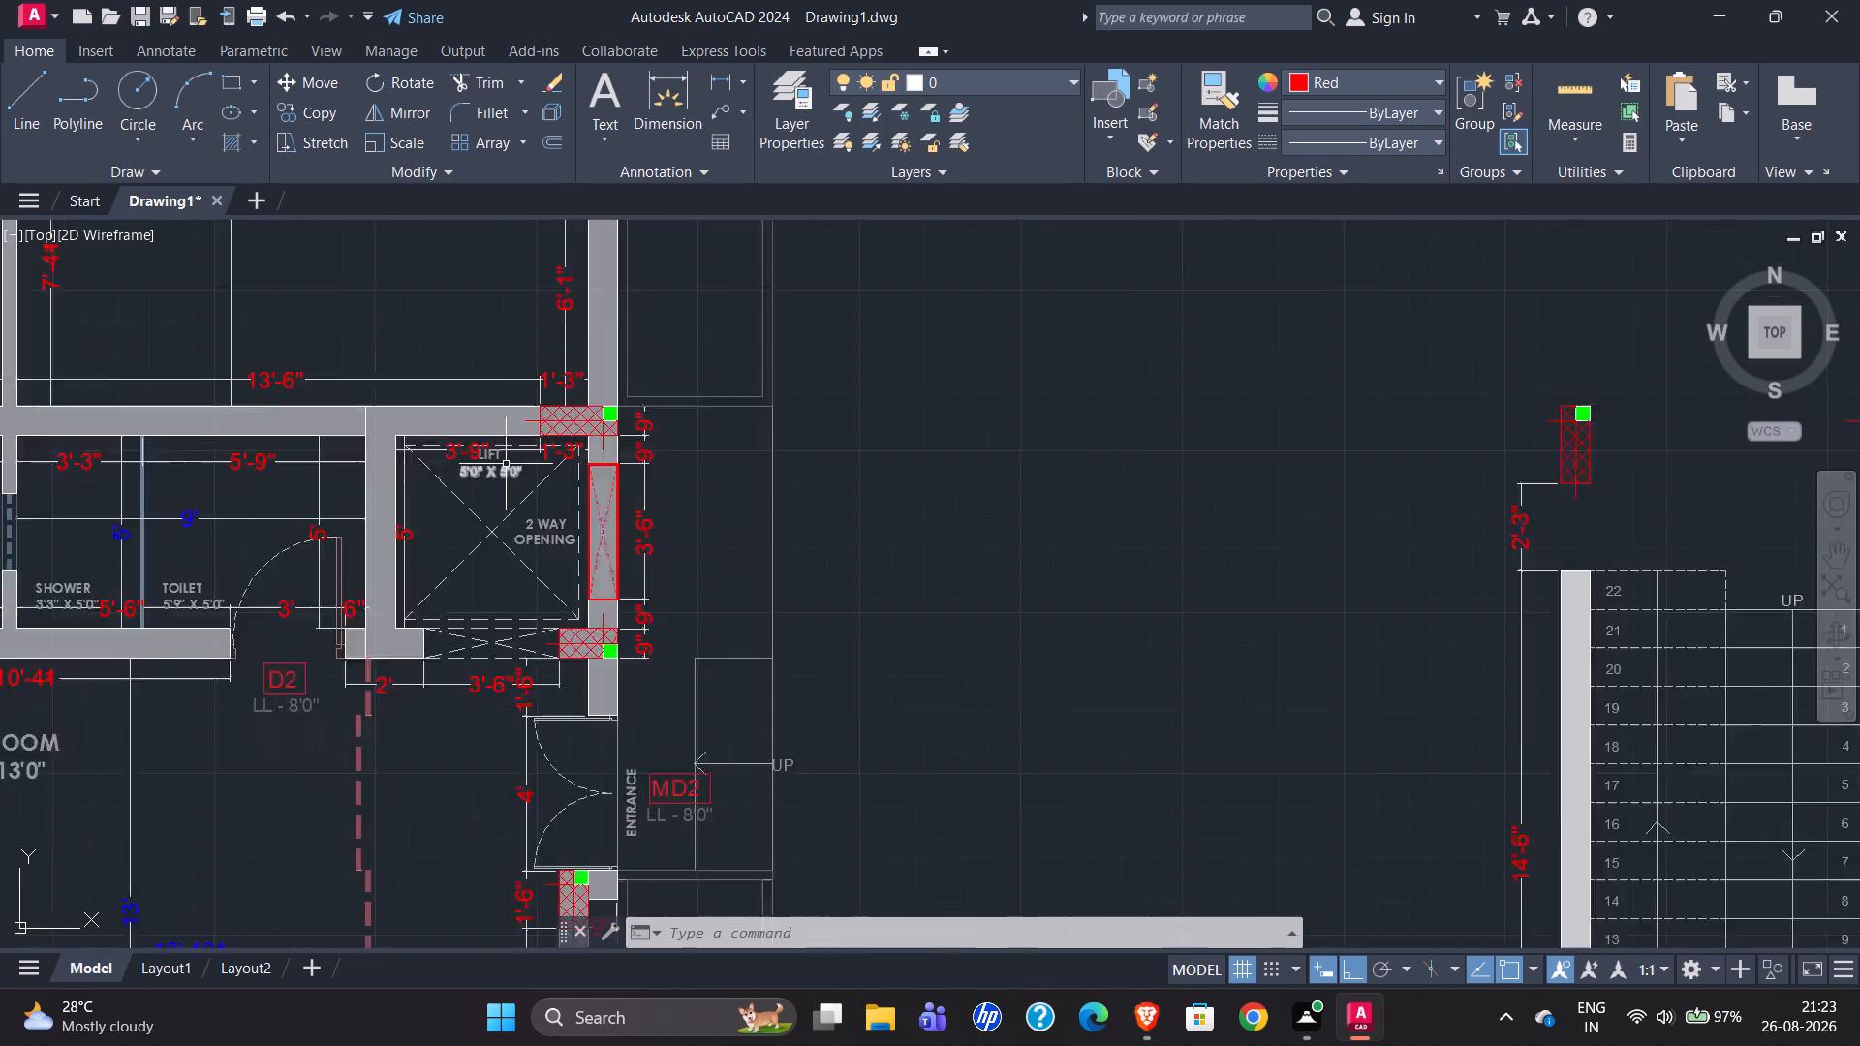
scroll(506, 464, down, 4)
scroll(1123, 498, up, 4)
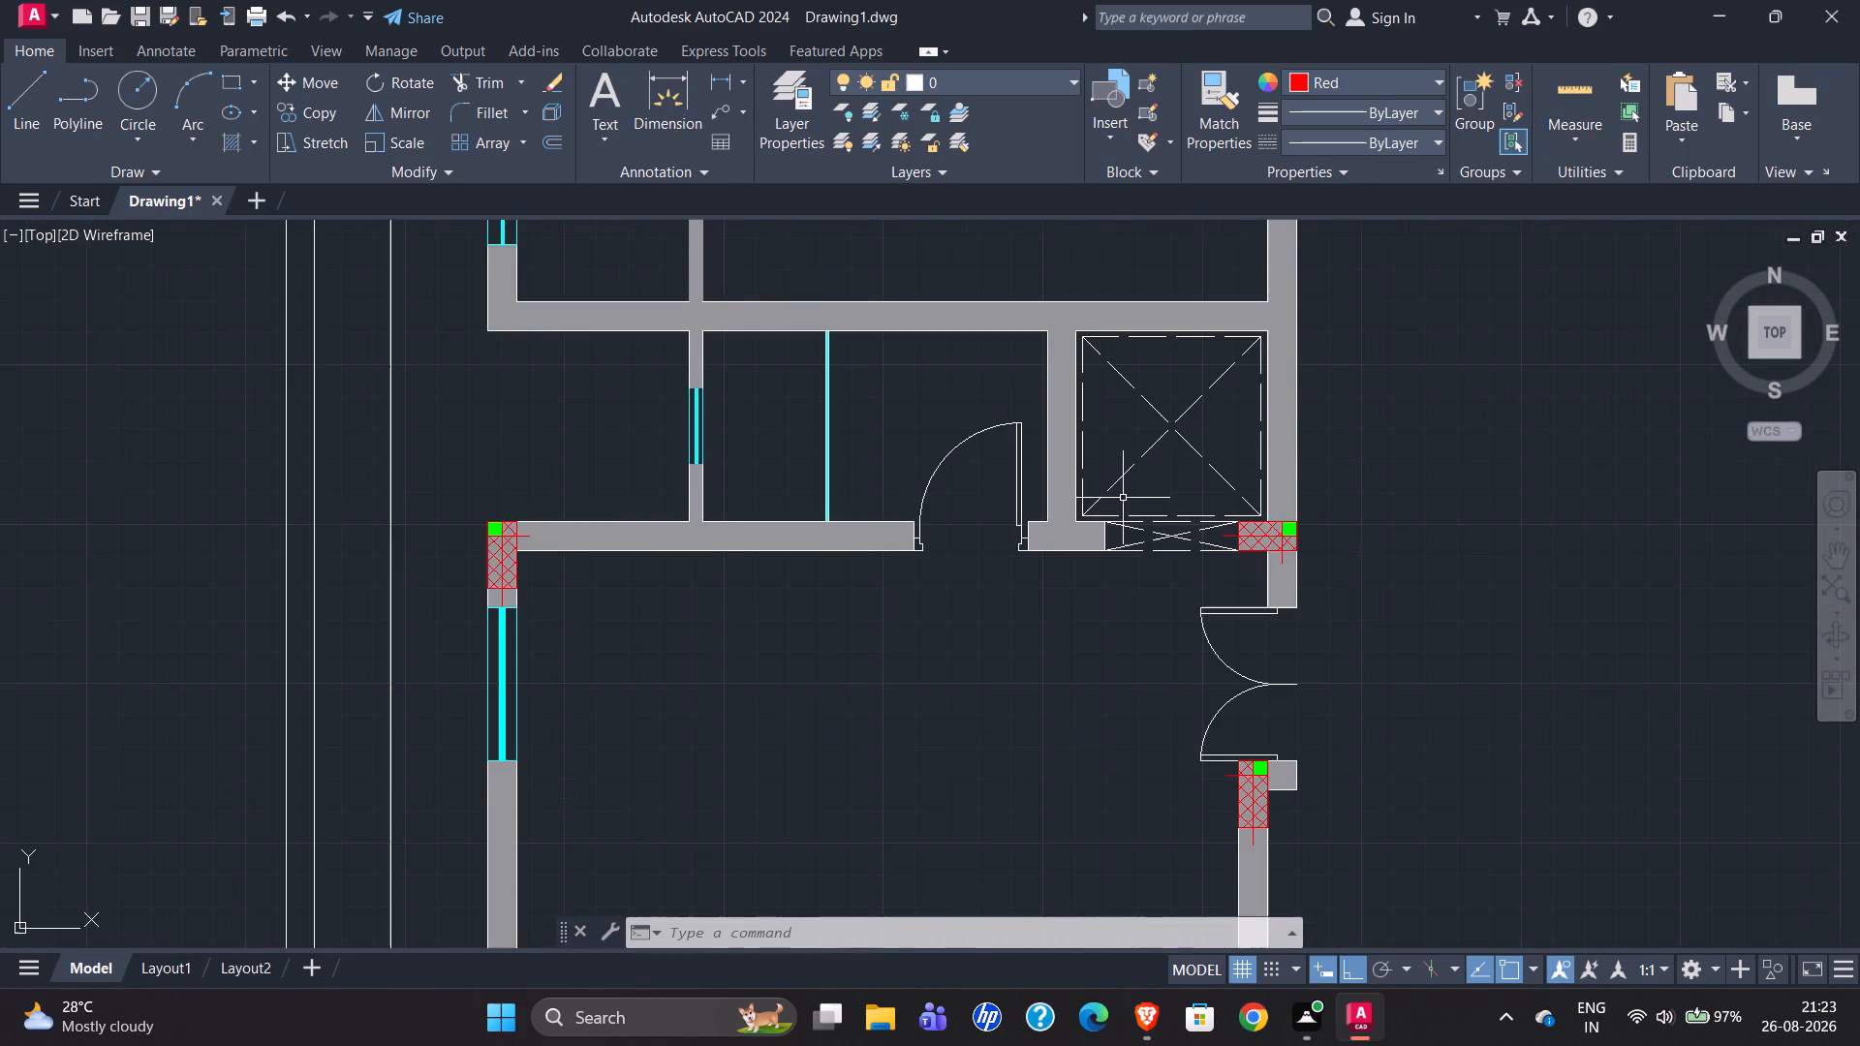
scroll(1248, 519, down, 3)
scroll(801, 549, down, 1)
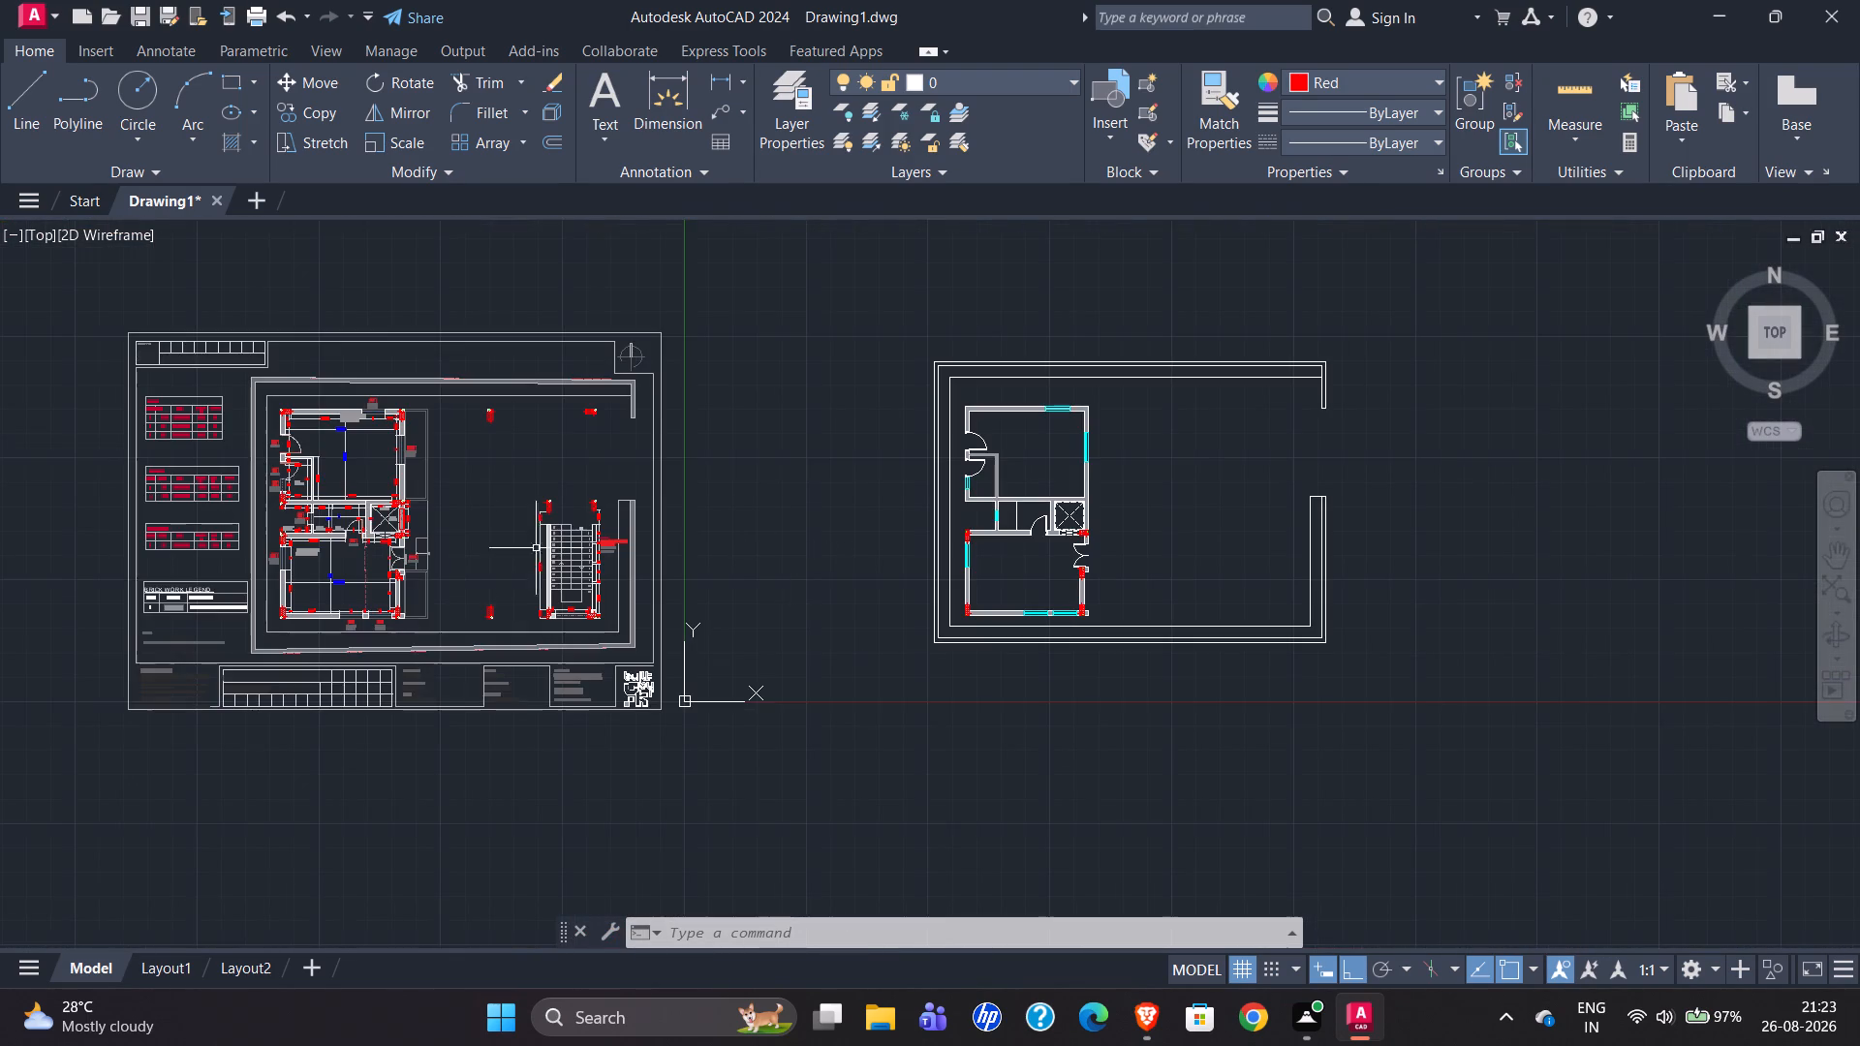
scroll(371, 542, up, 4)
scroll(507, 500, up, 3)
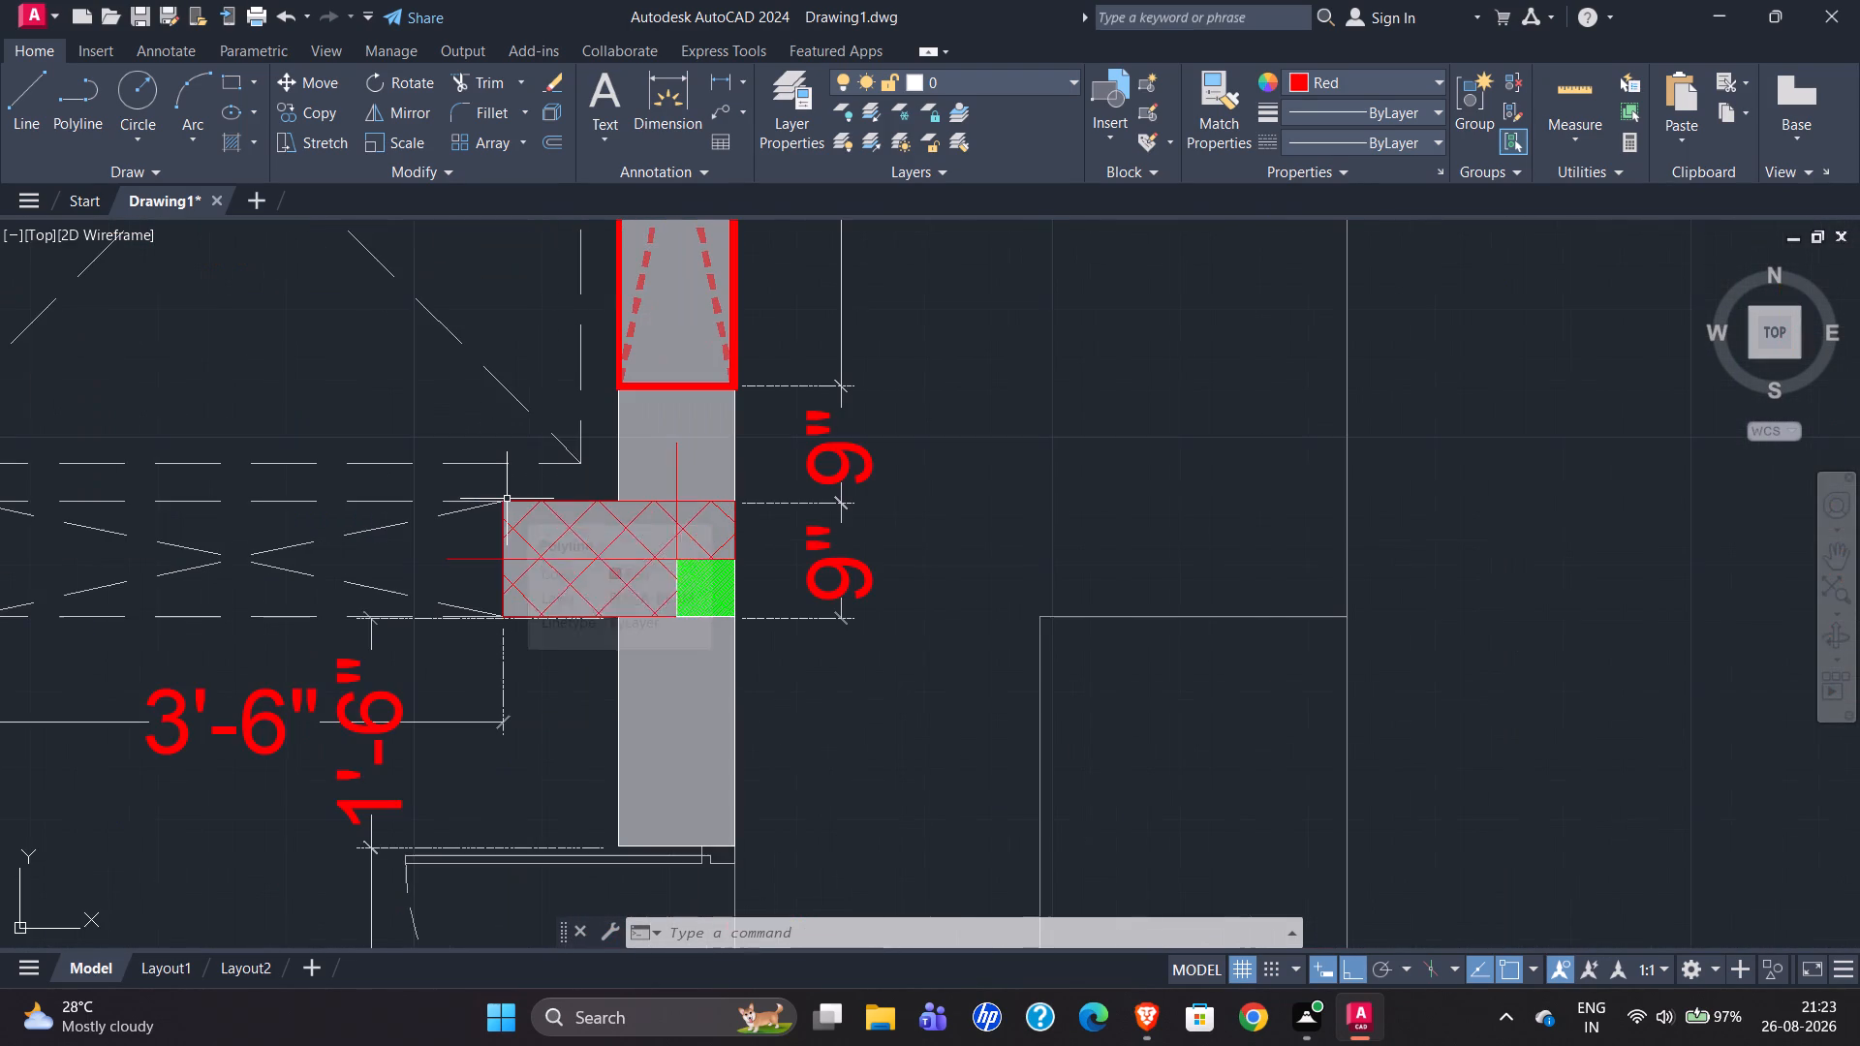
scroll(625, 548, down, 1)
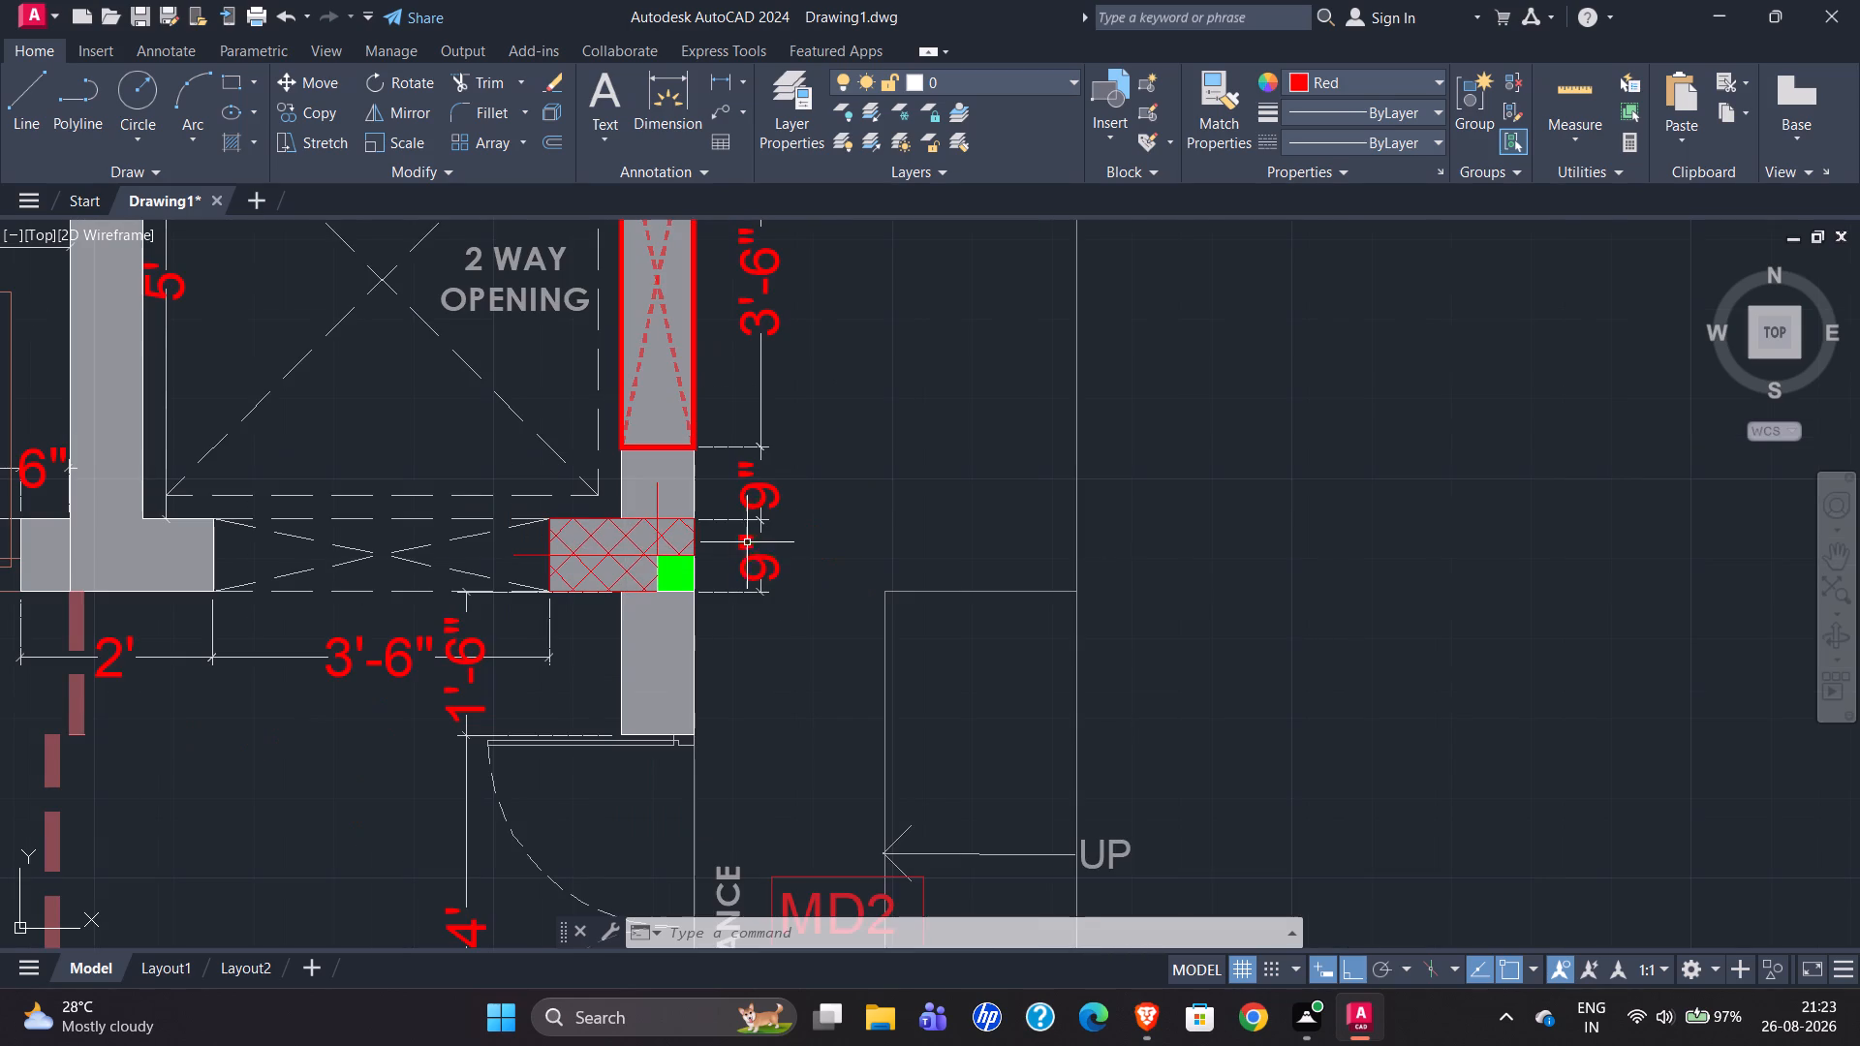
scroll(547, 503, down, 2)
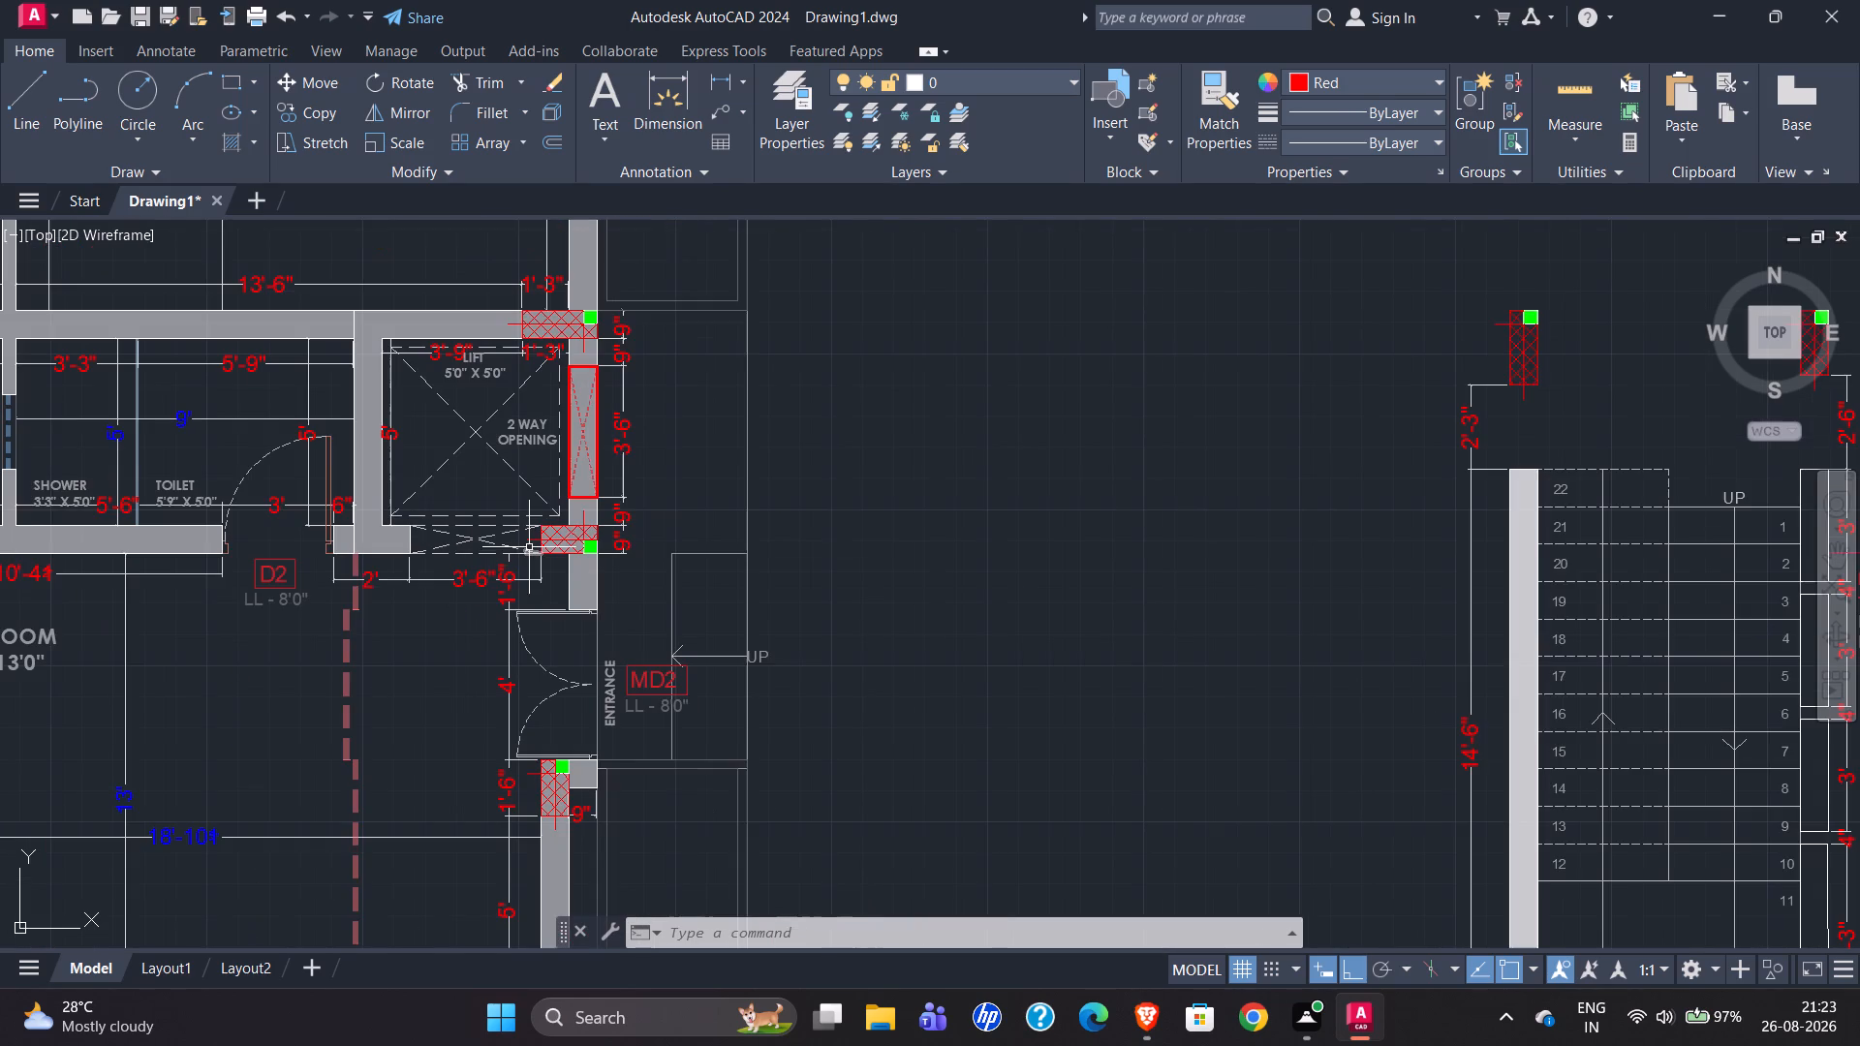
scroll(525, 548, down, 1)
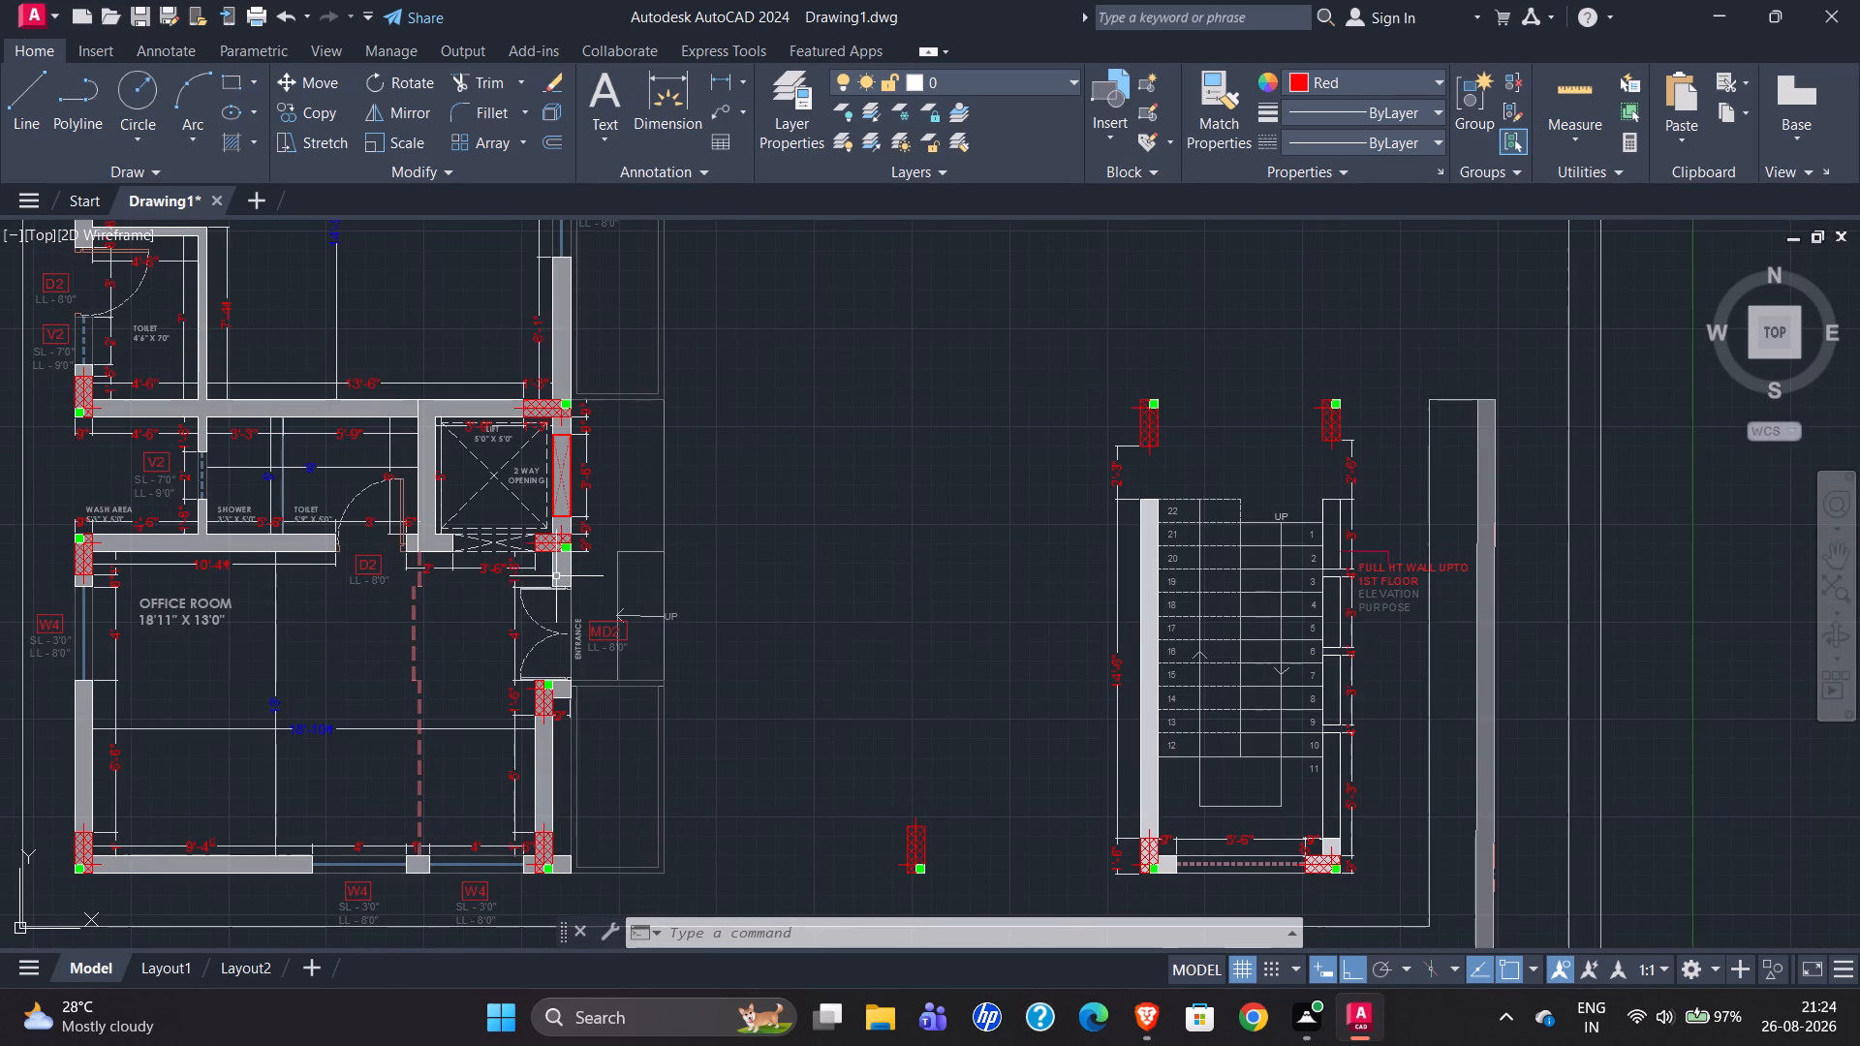
scroll(562, 526, up, 3)
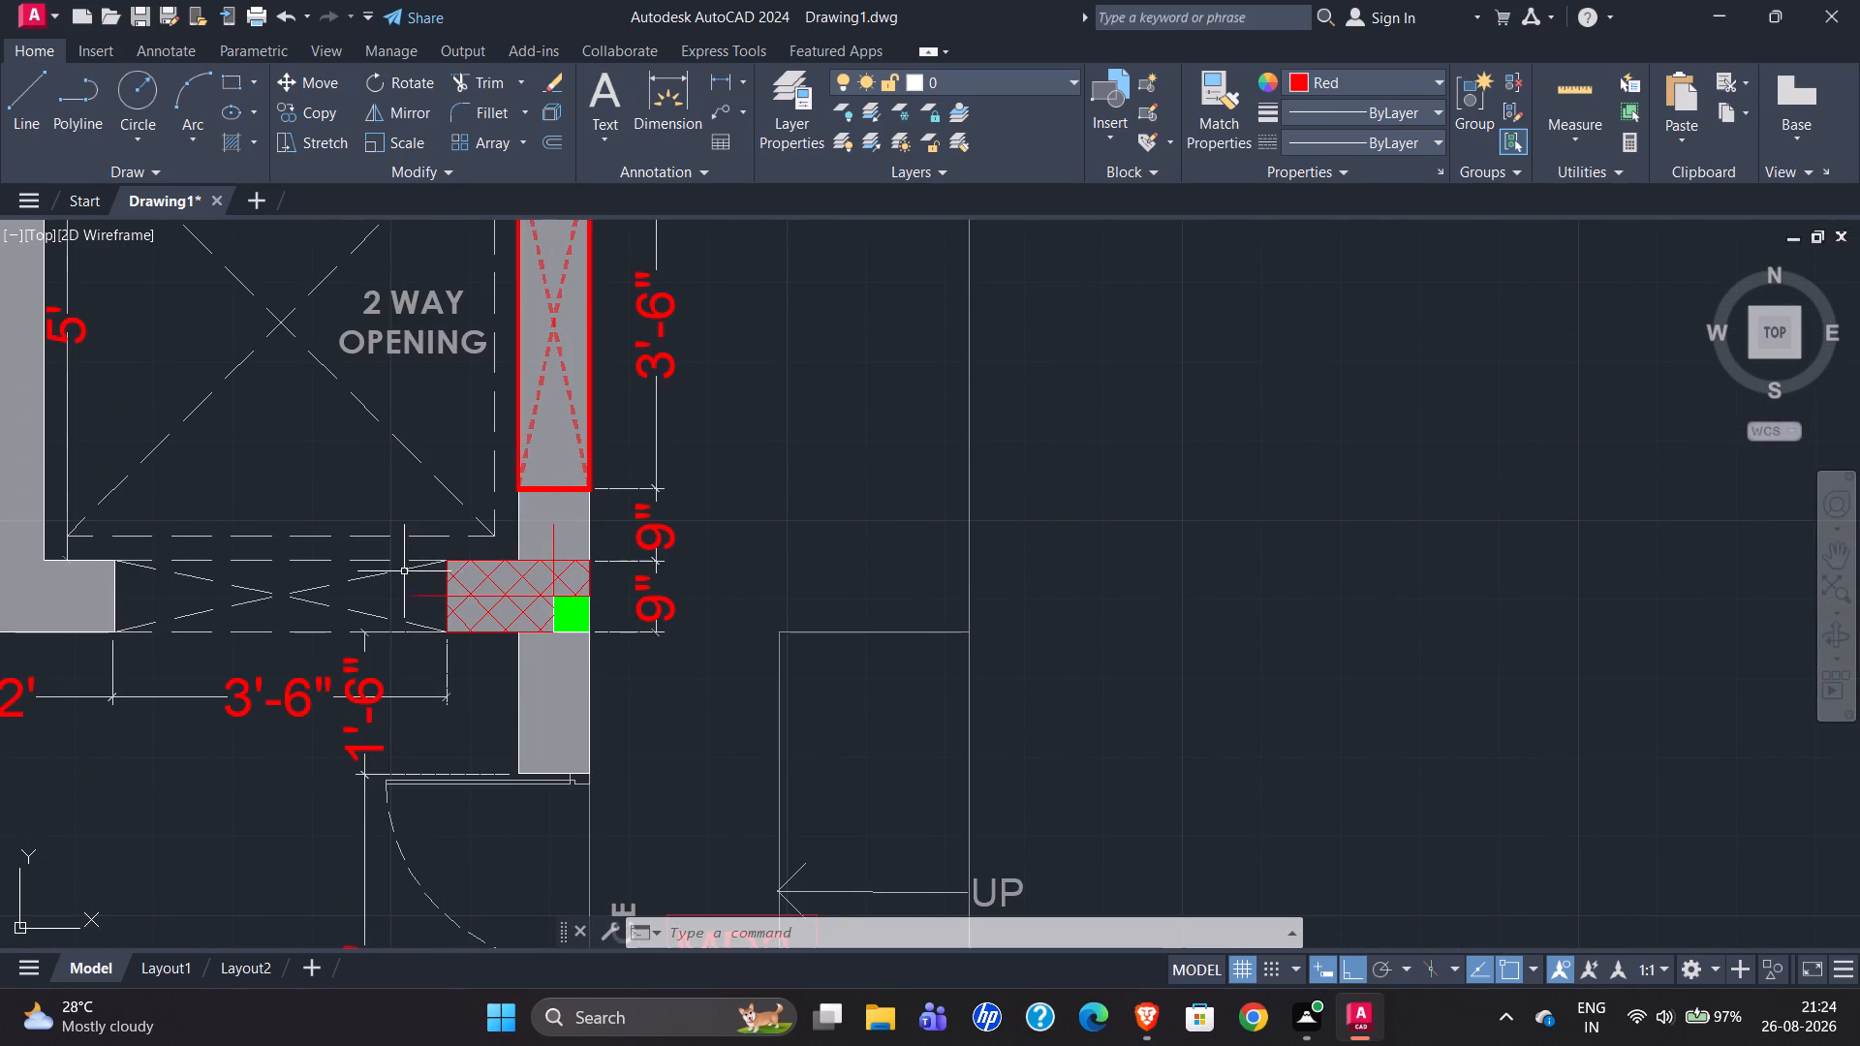
scroll(369, 584, down, 2)
scroll(287, 607, down, 4)
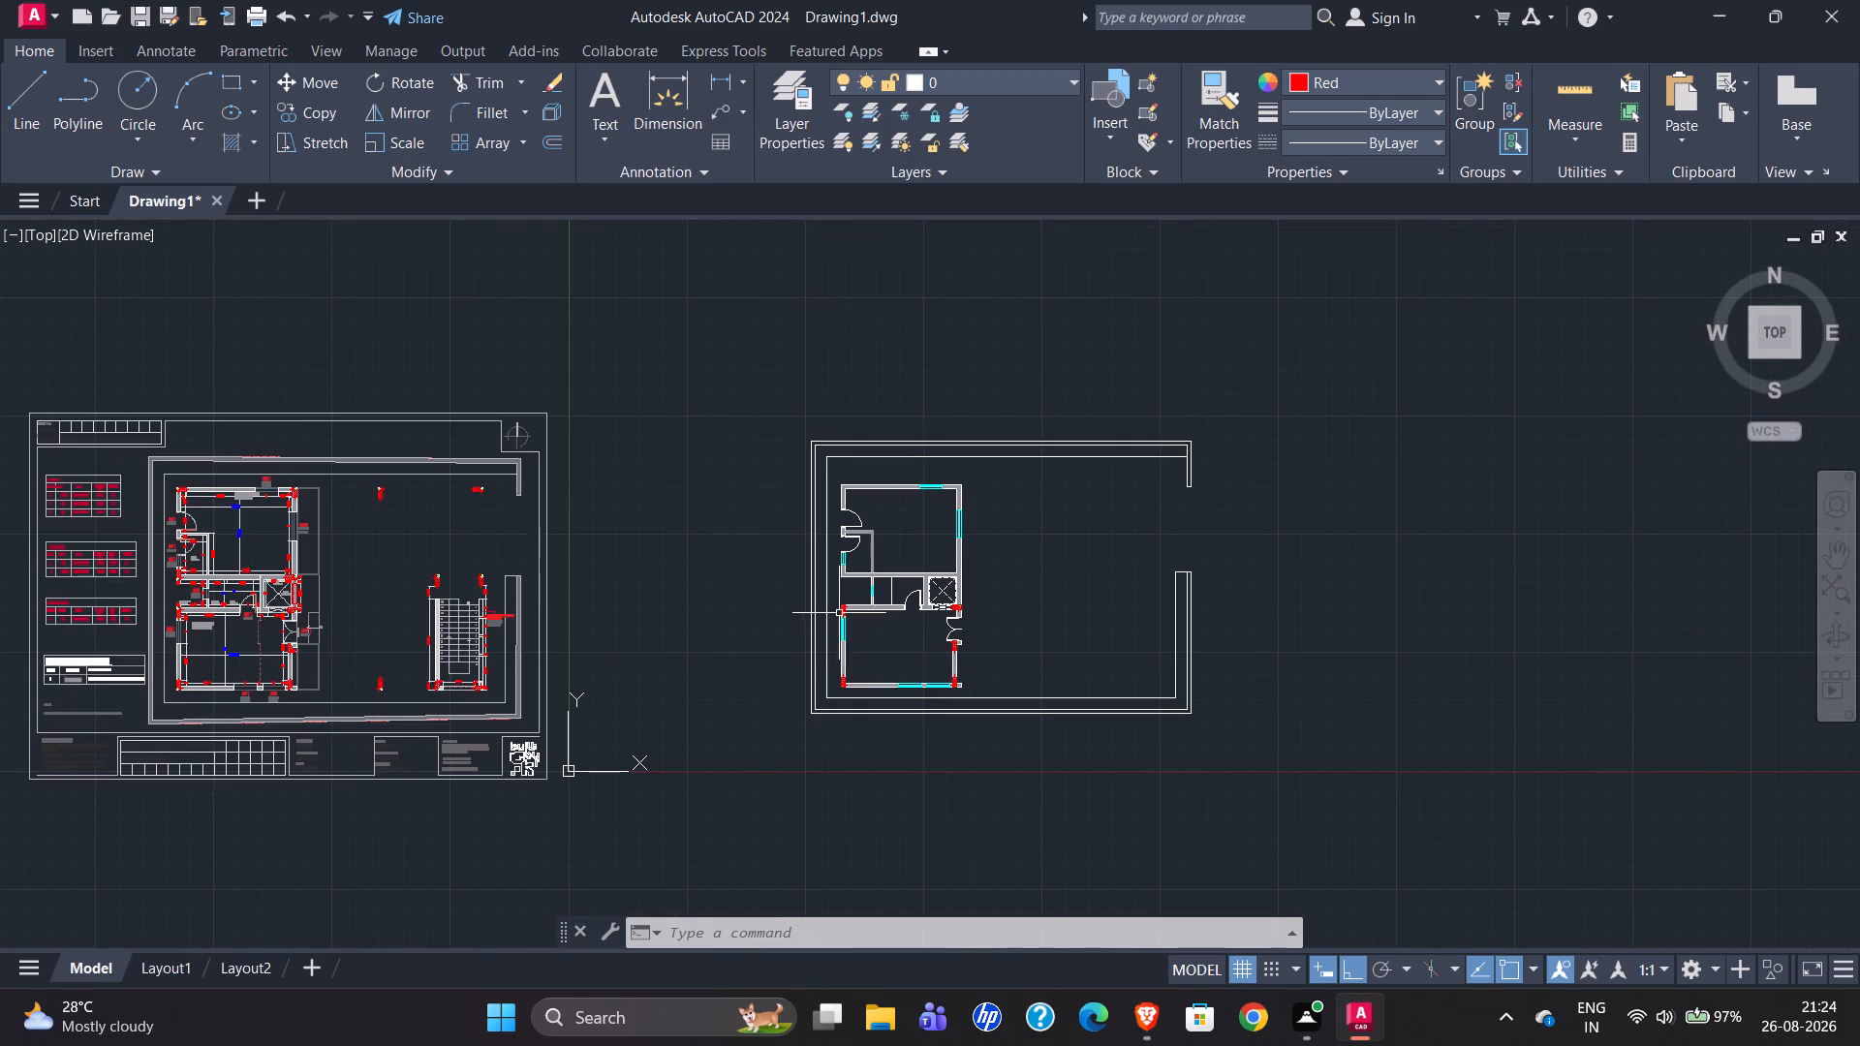
scroll(980, 565, up, 5)
scroll(966, 545, down, 2)
scroll(845, 791, up, 2)
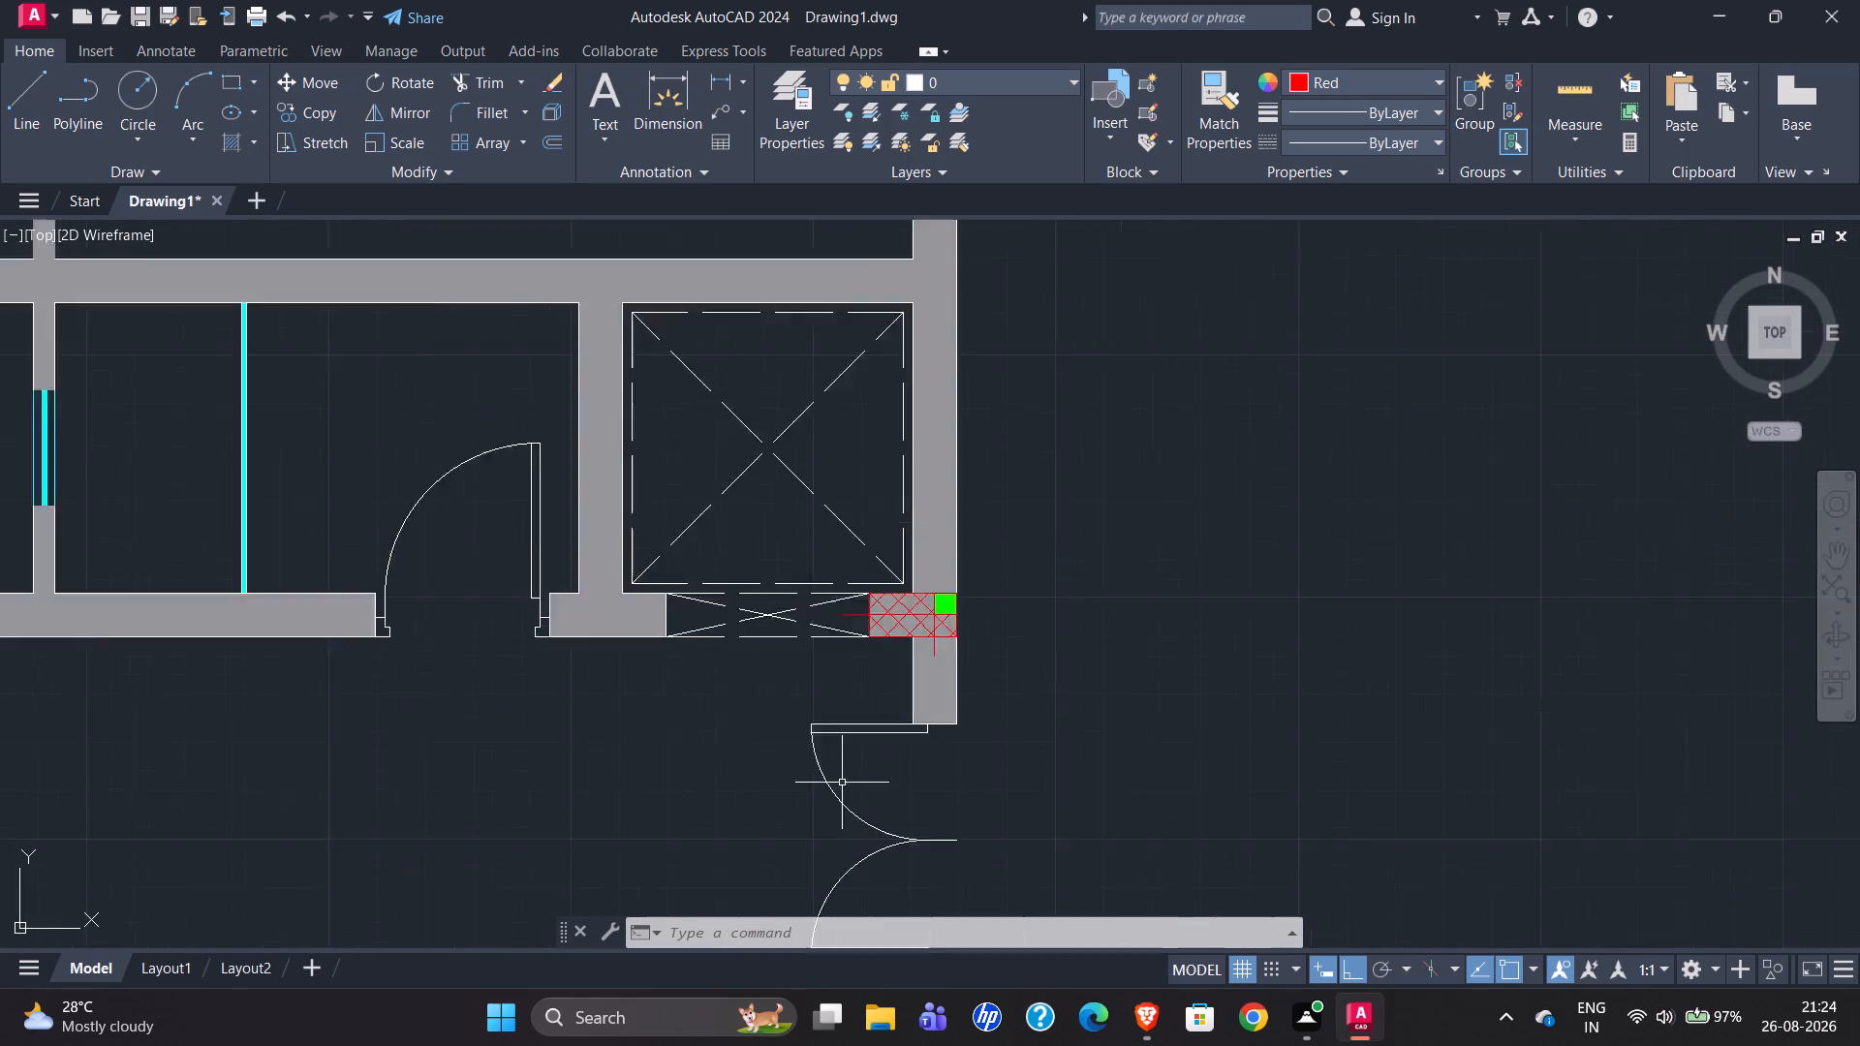
scroll(841, 780, up, 2)
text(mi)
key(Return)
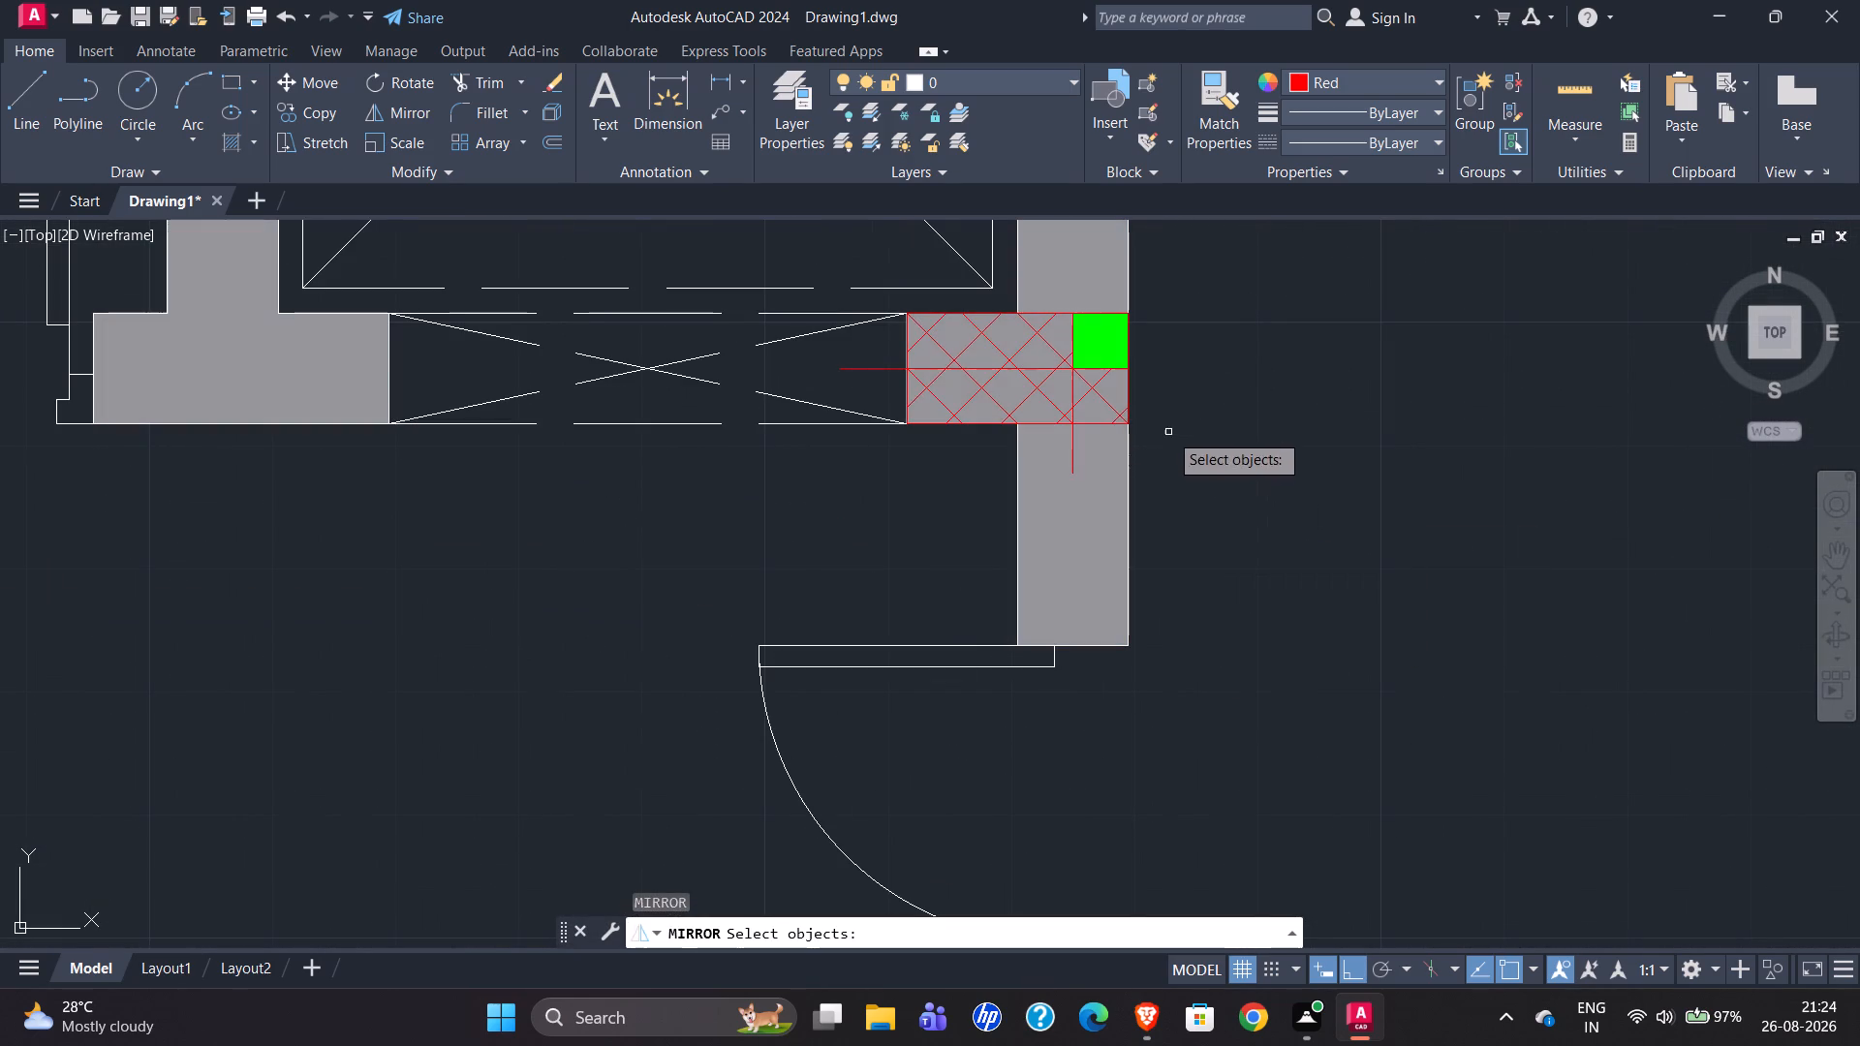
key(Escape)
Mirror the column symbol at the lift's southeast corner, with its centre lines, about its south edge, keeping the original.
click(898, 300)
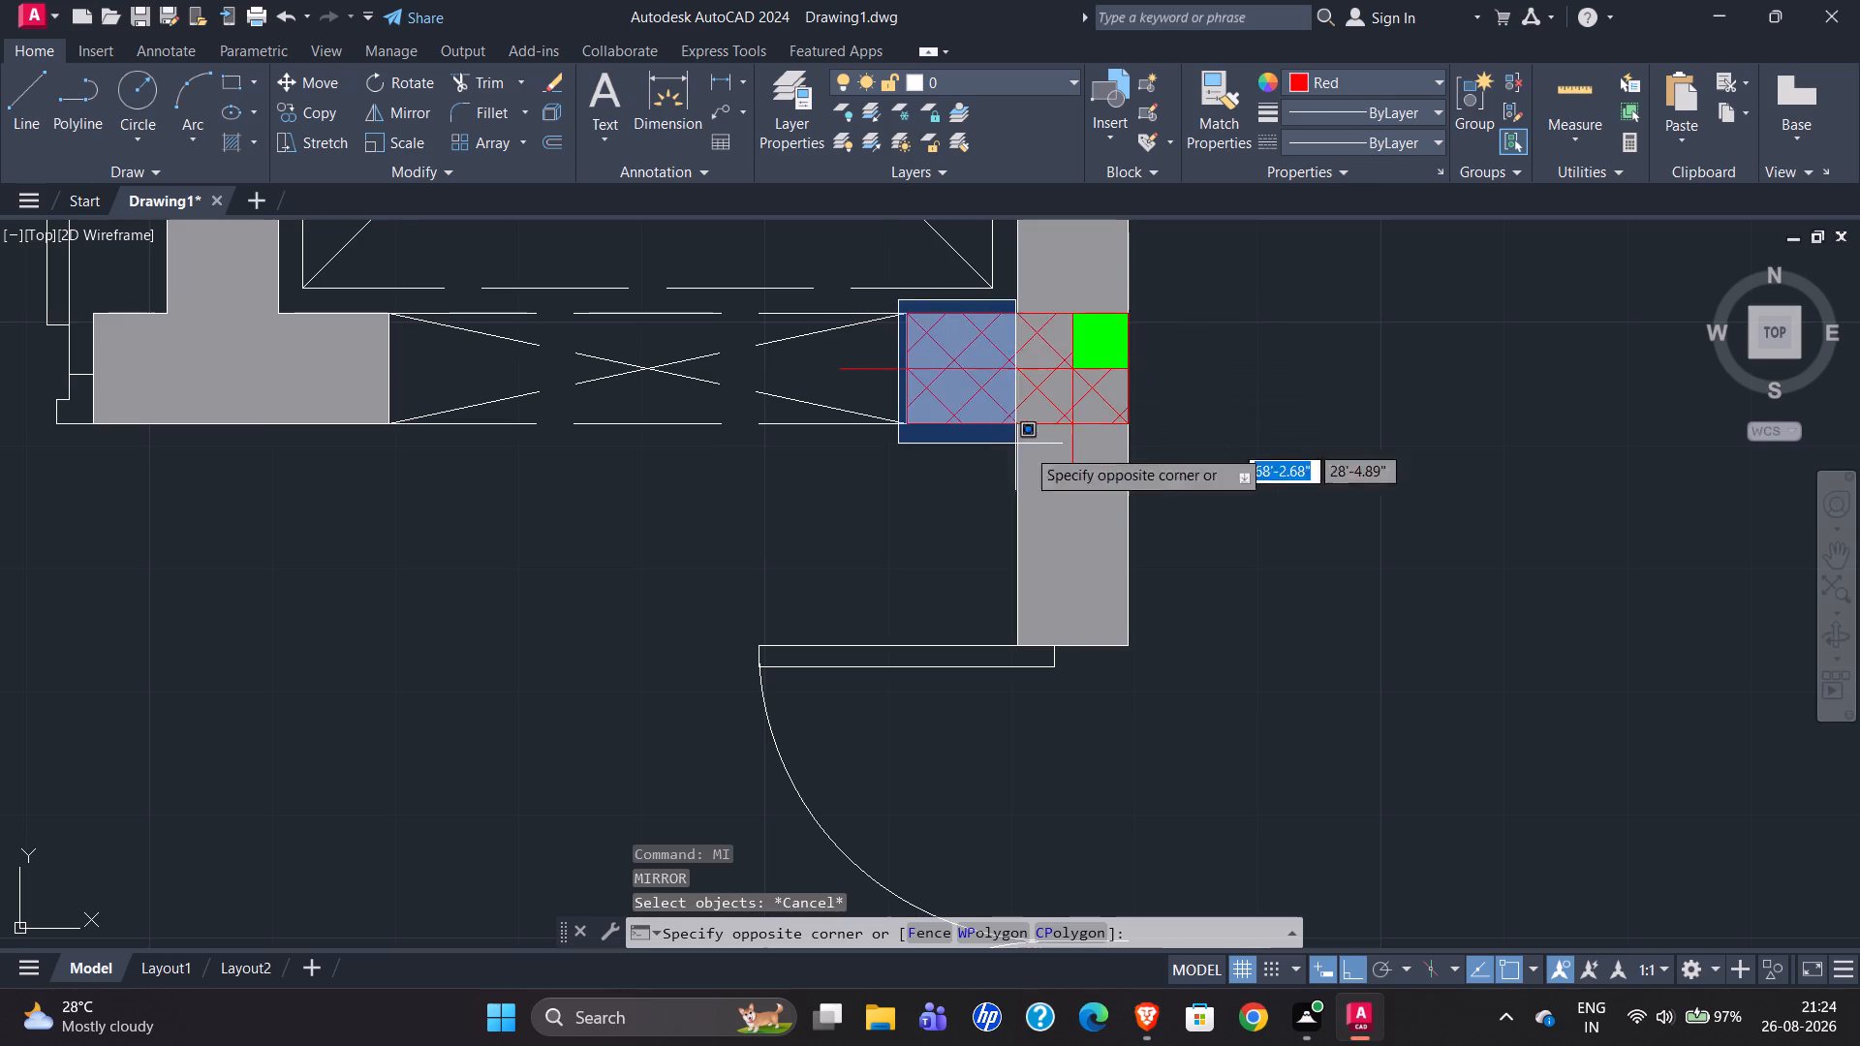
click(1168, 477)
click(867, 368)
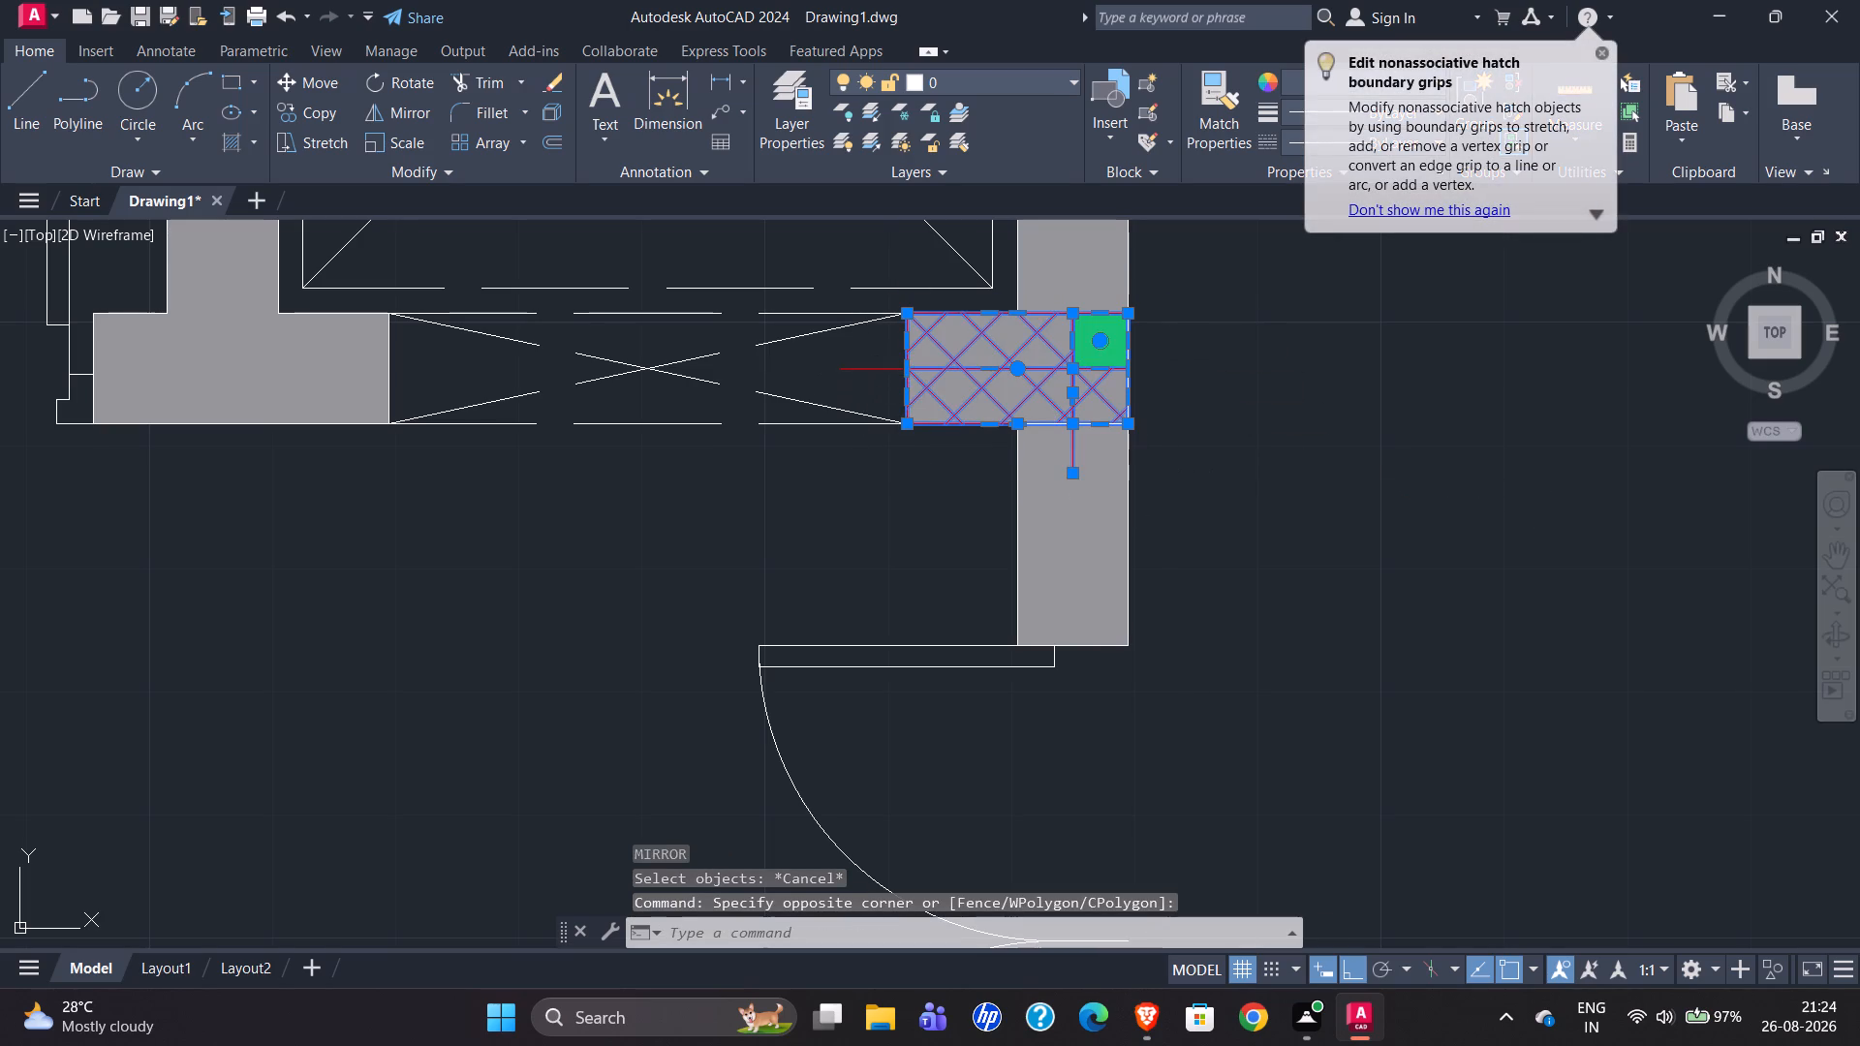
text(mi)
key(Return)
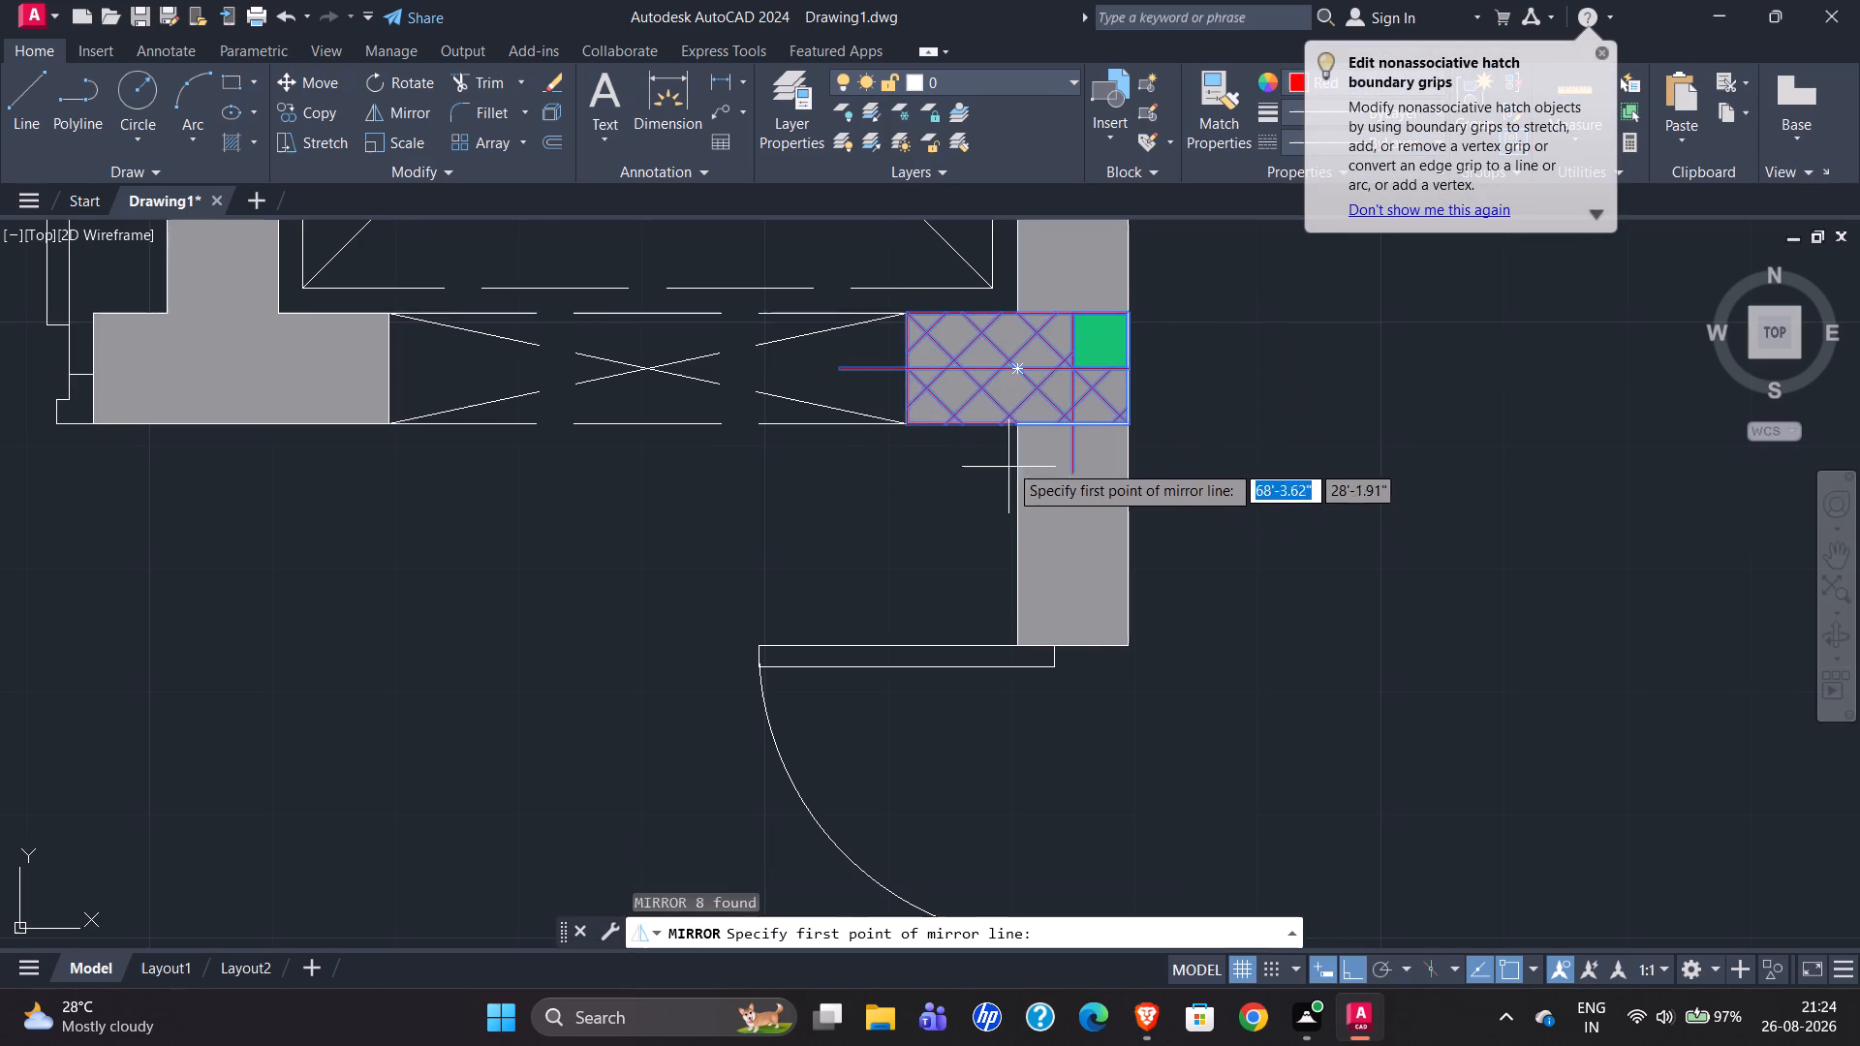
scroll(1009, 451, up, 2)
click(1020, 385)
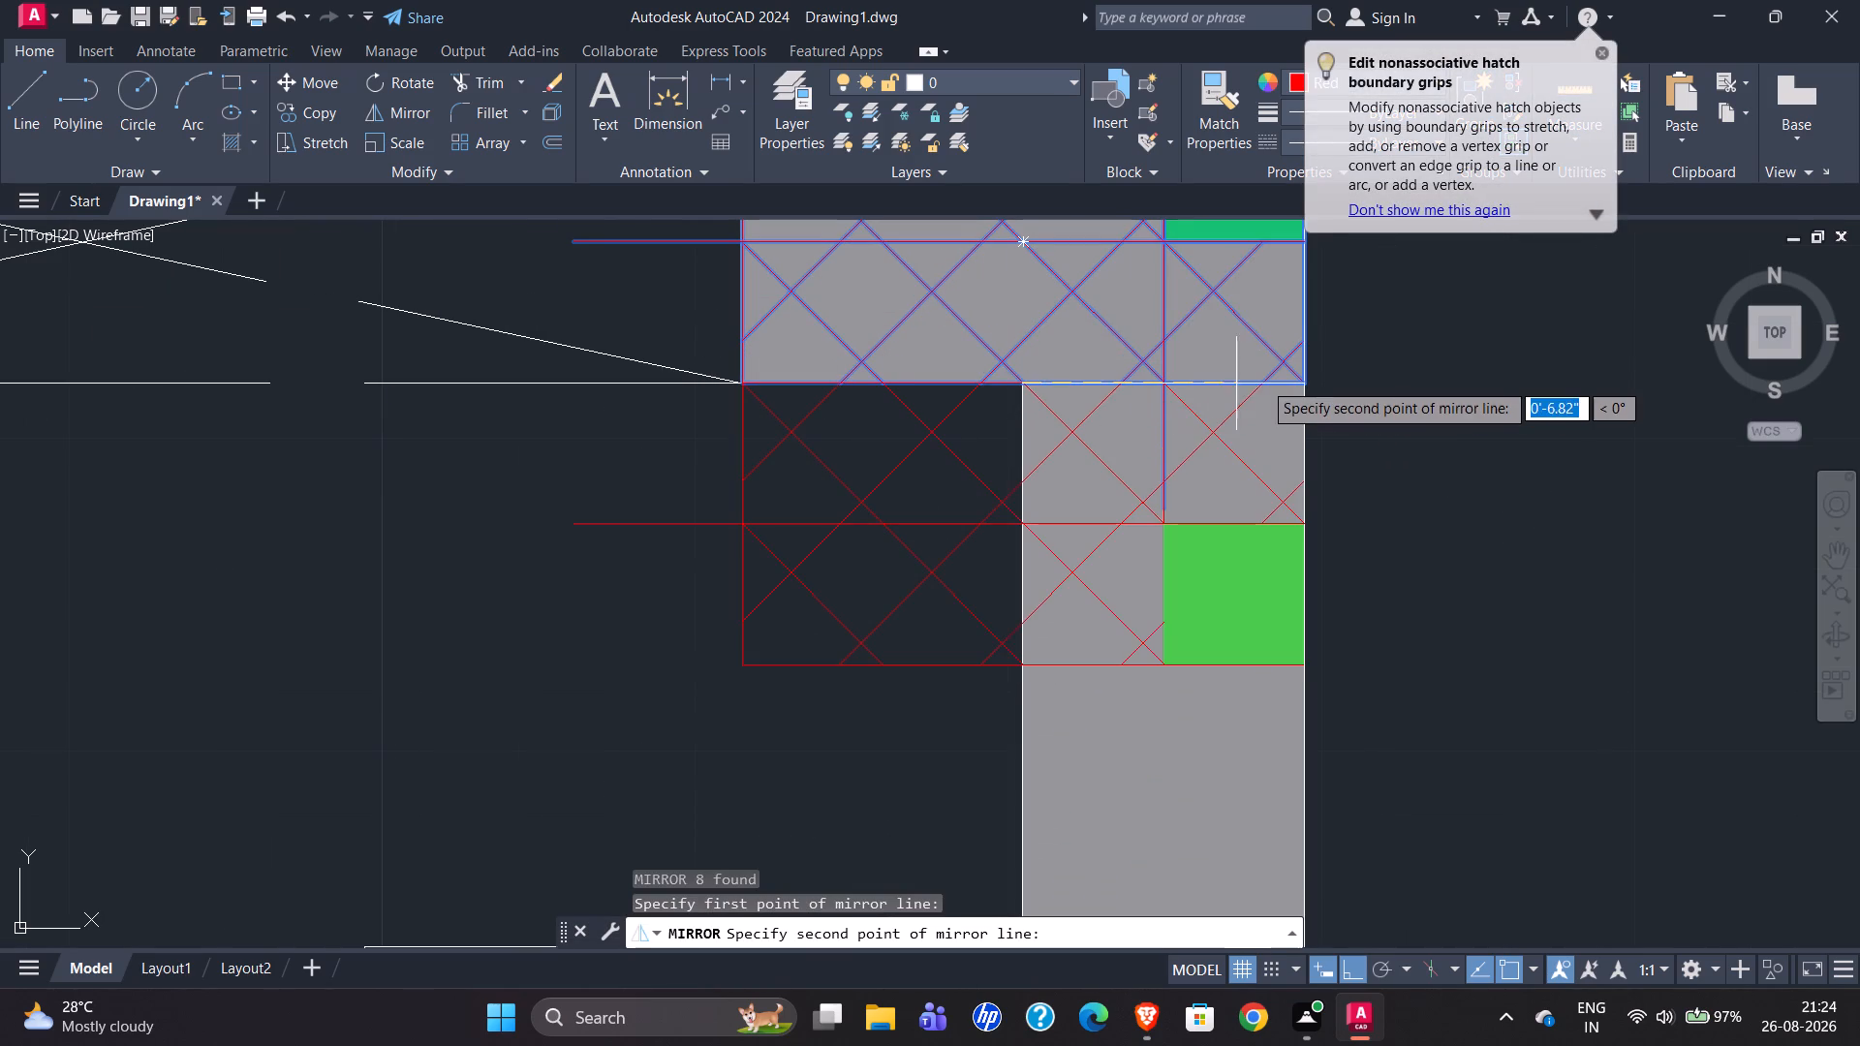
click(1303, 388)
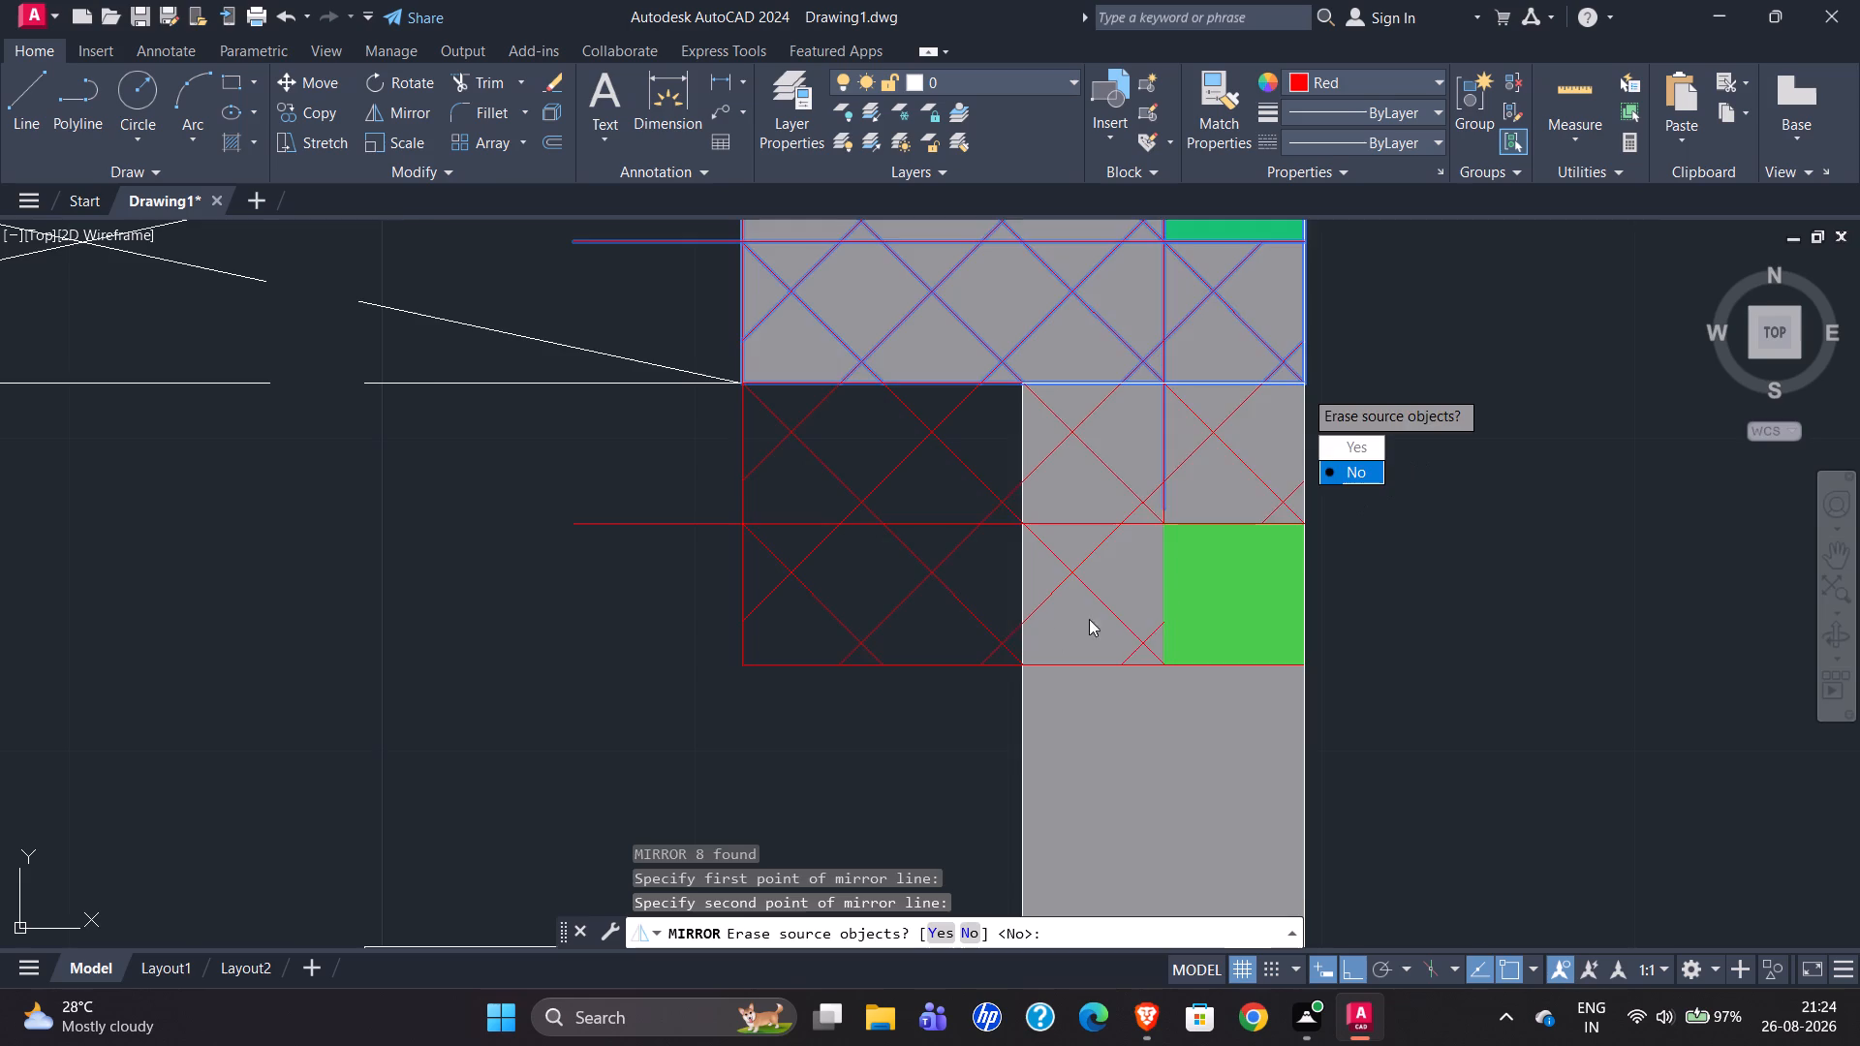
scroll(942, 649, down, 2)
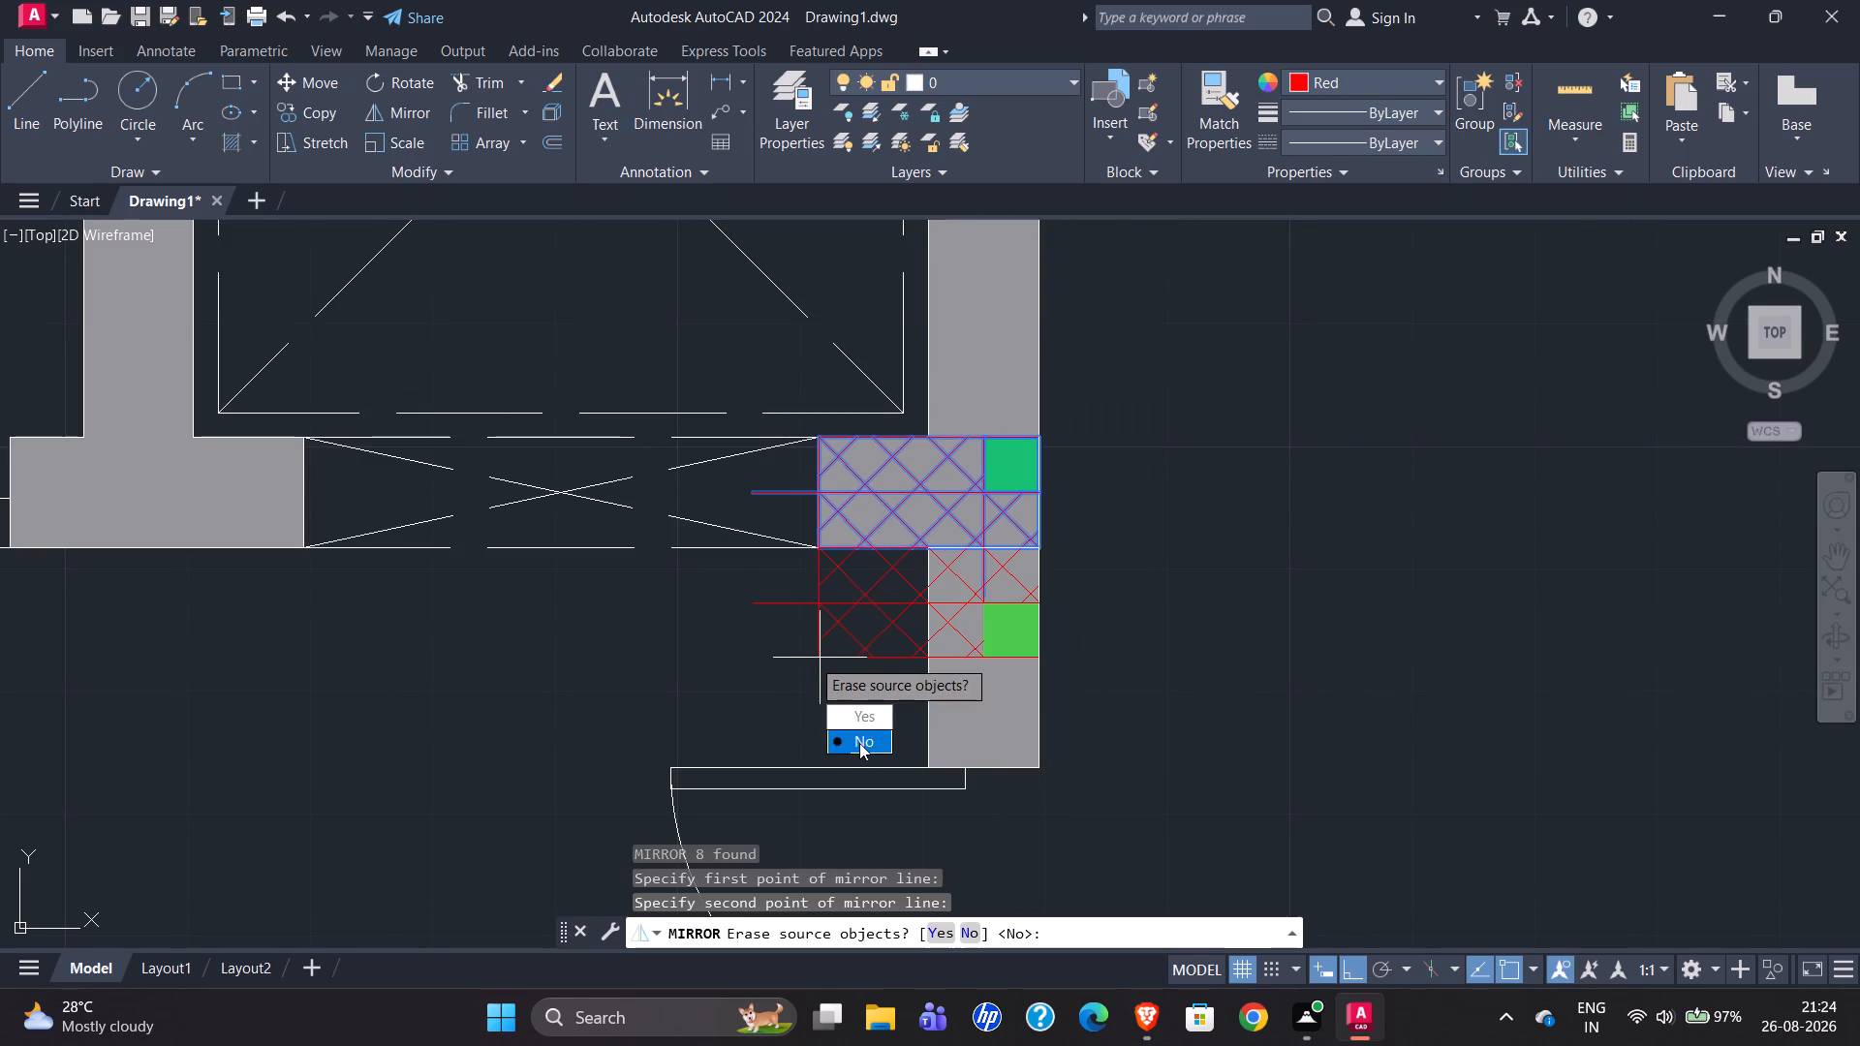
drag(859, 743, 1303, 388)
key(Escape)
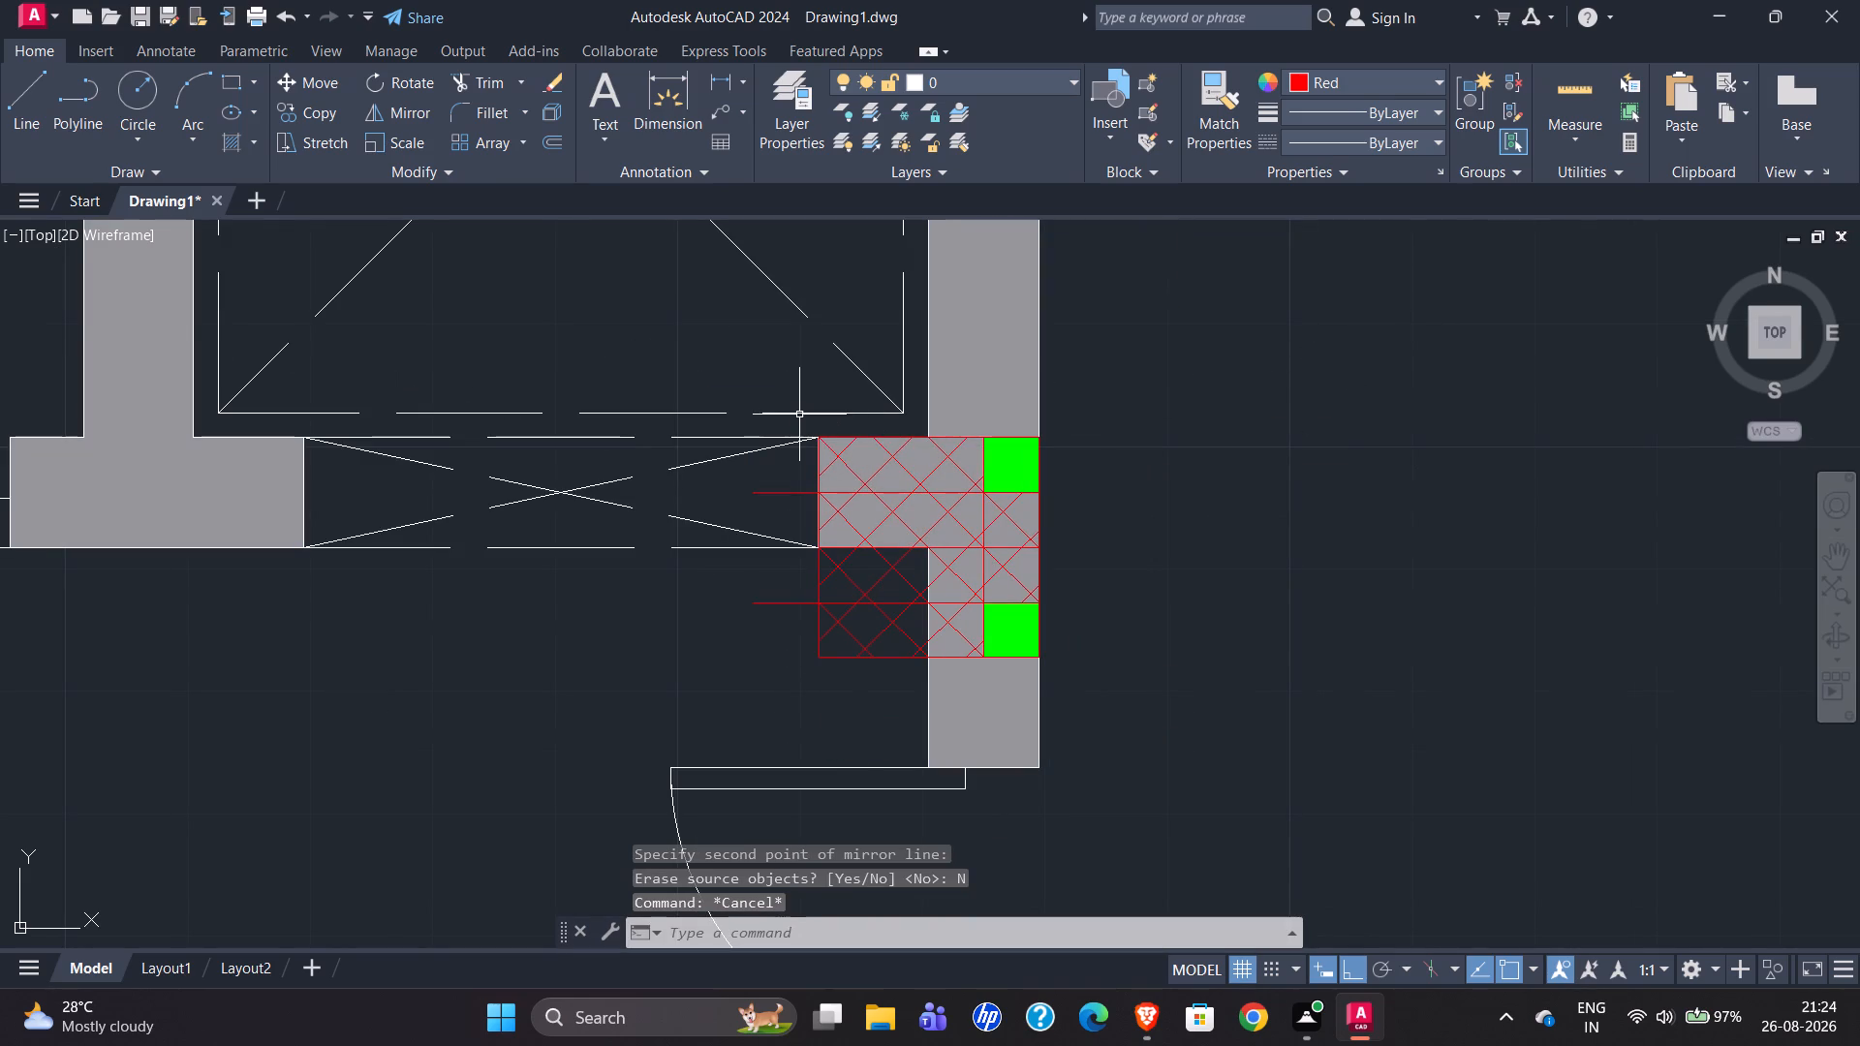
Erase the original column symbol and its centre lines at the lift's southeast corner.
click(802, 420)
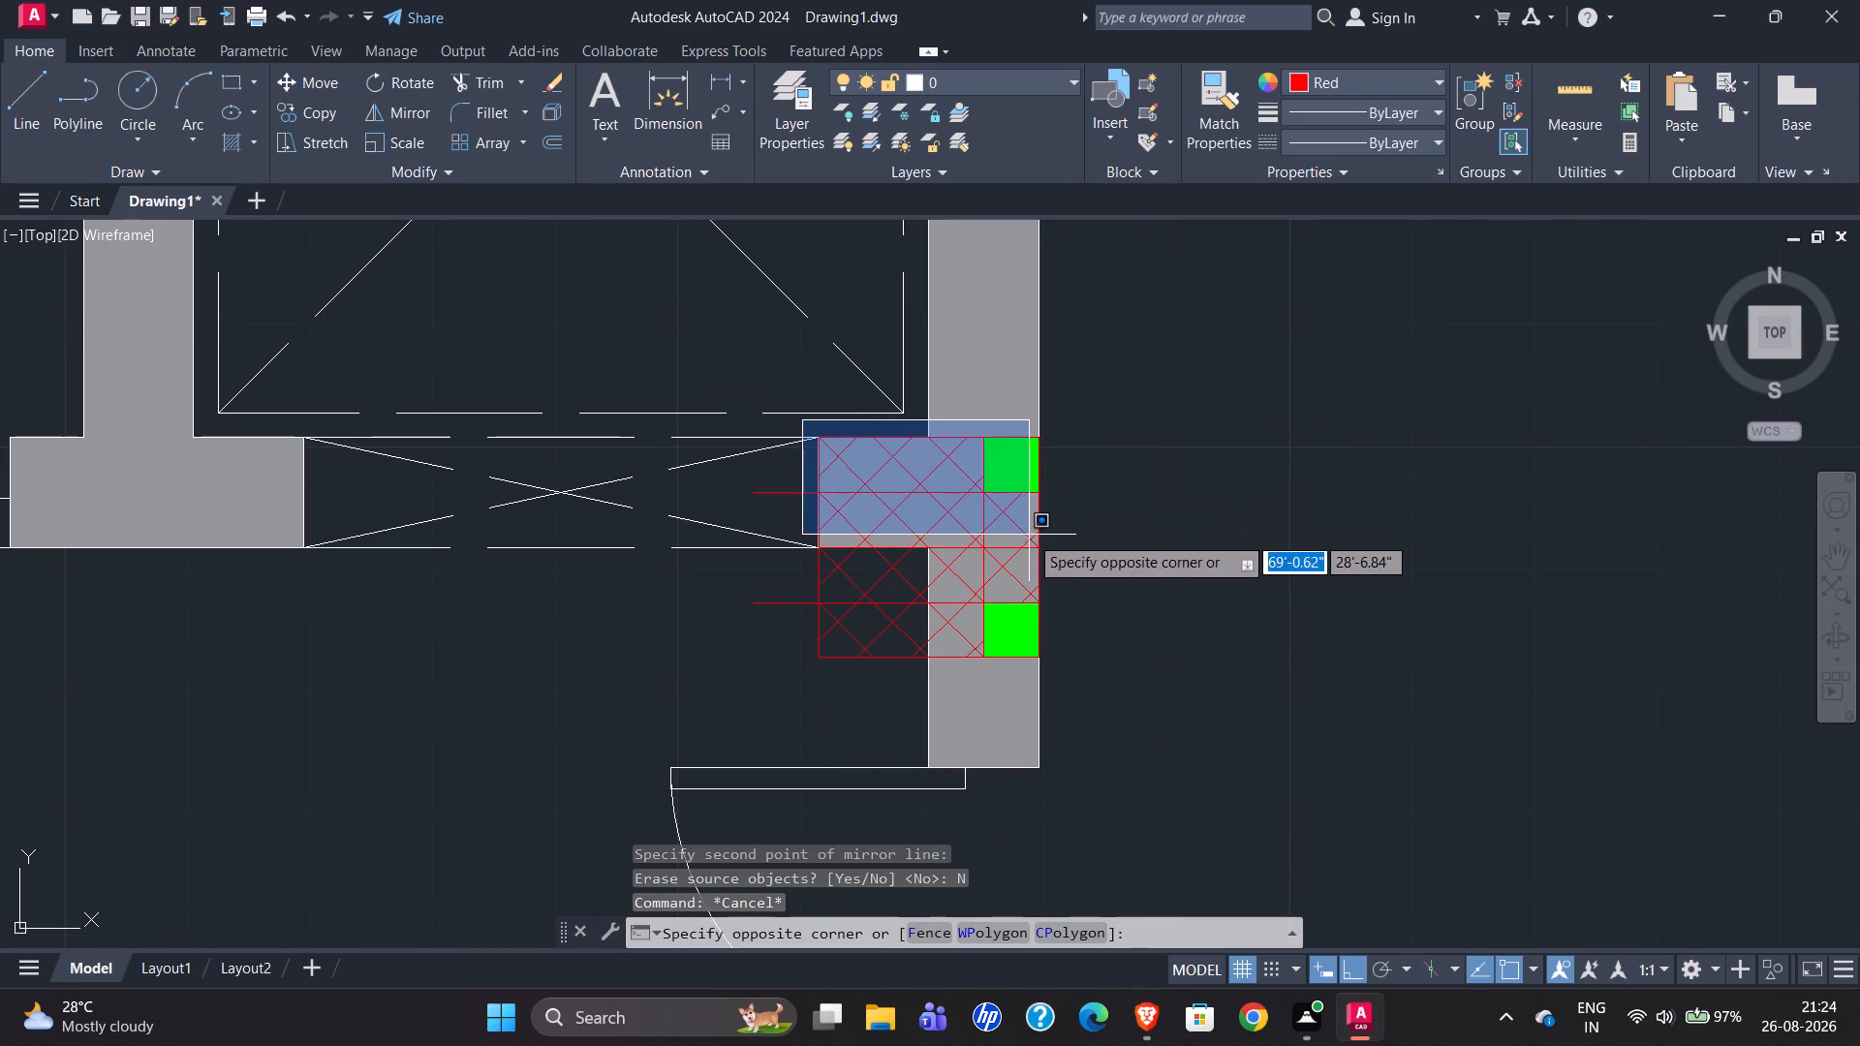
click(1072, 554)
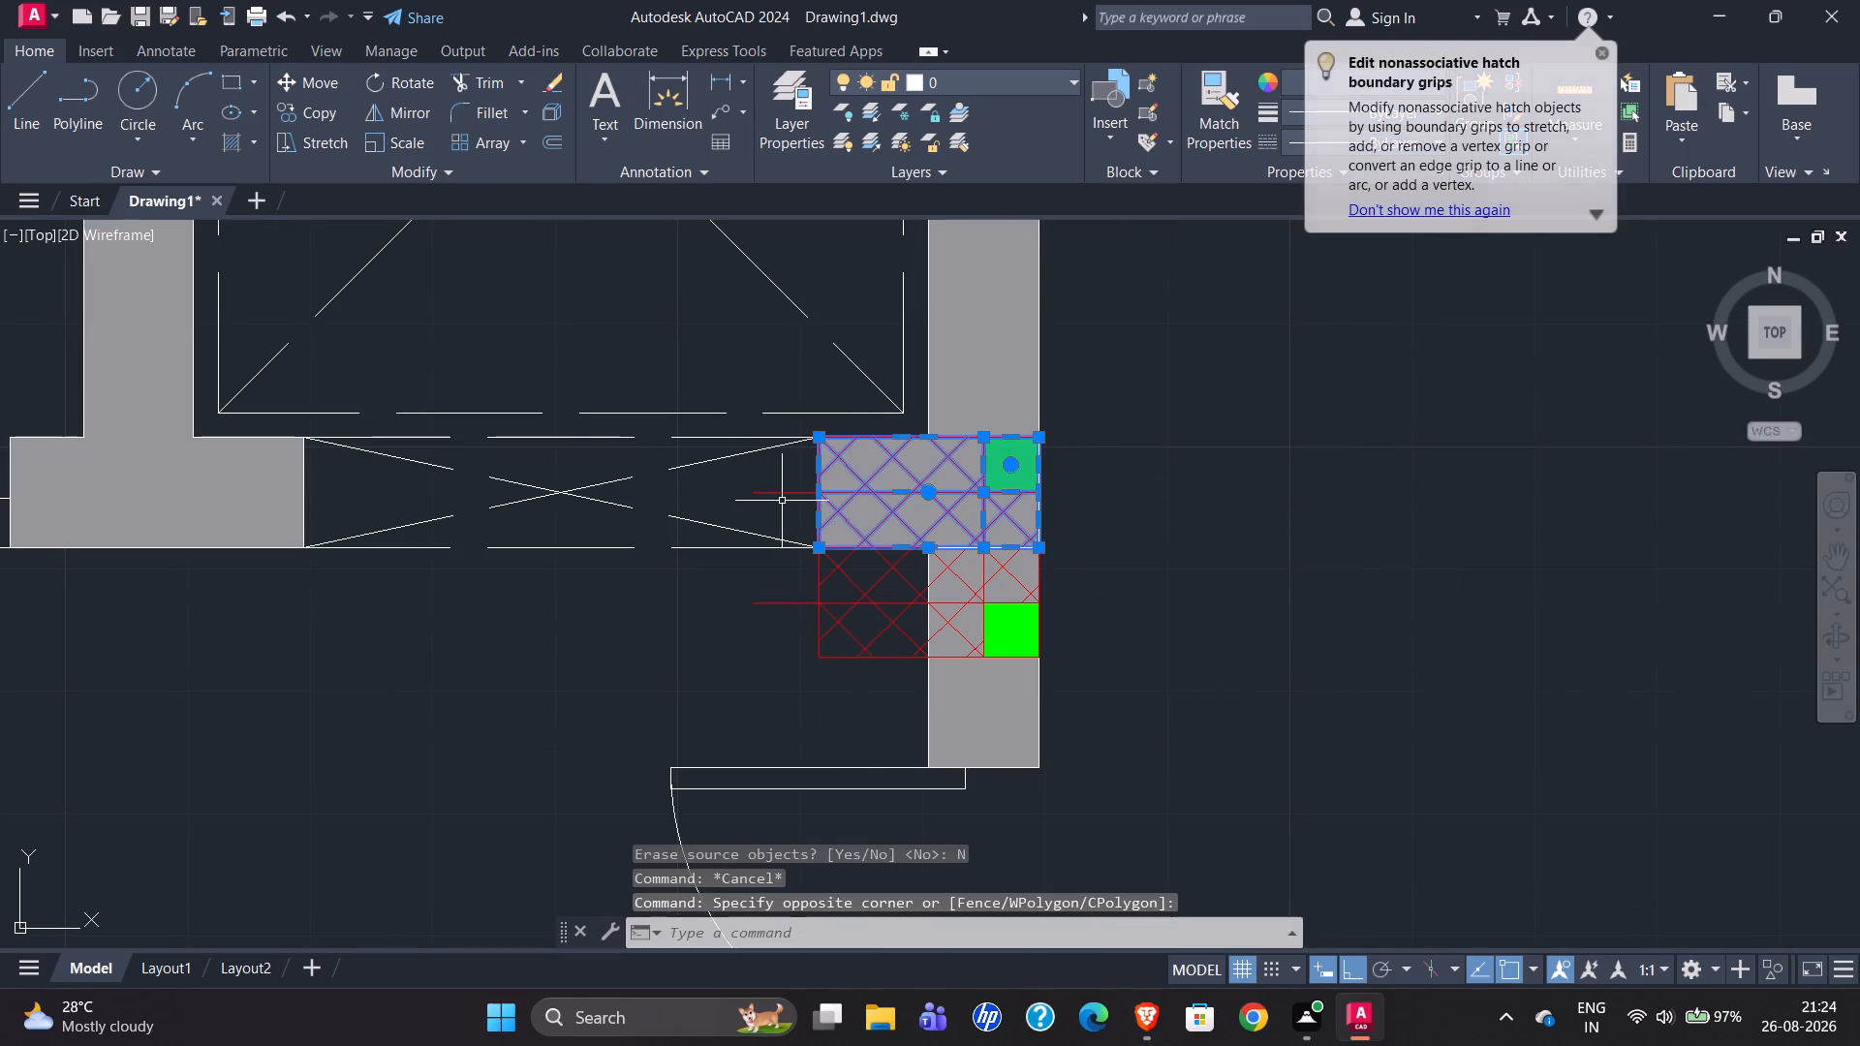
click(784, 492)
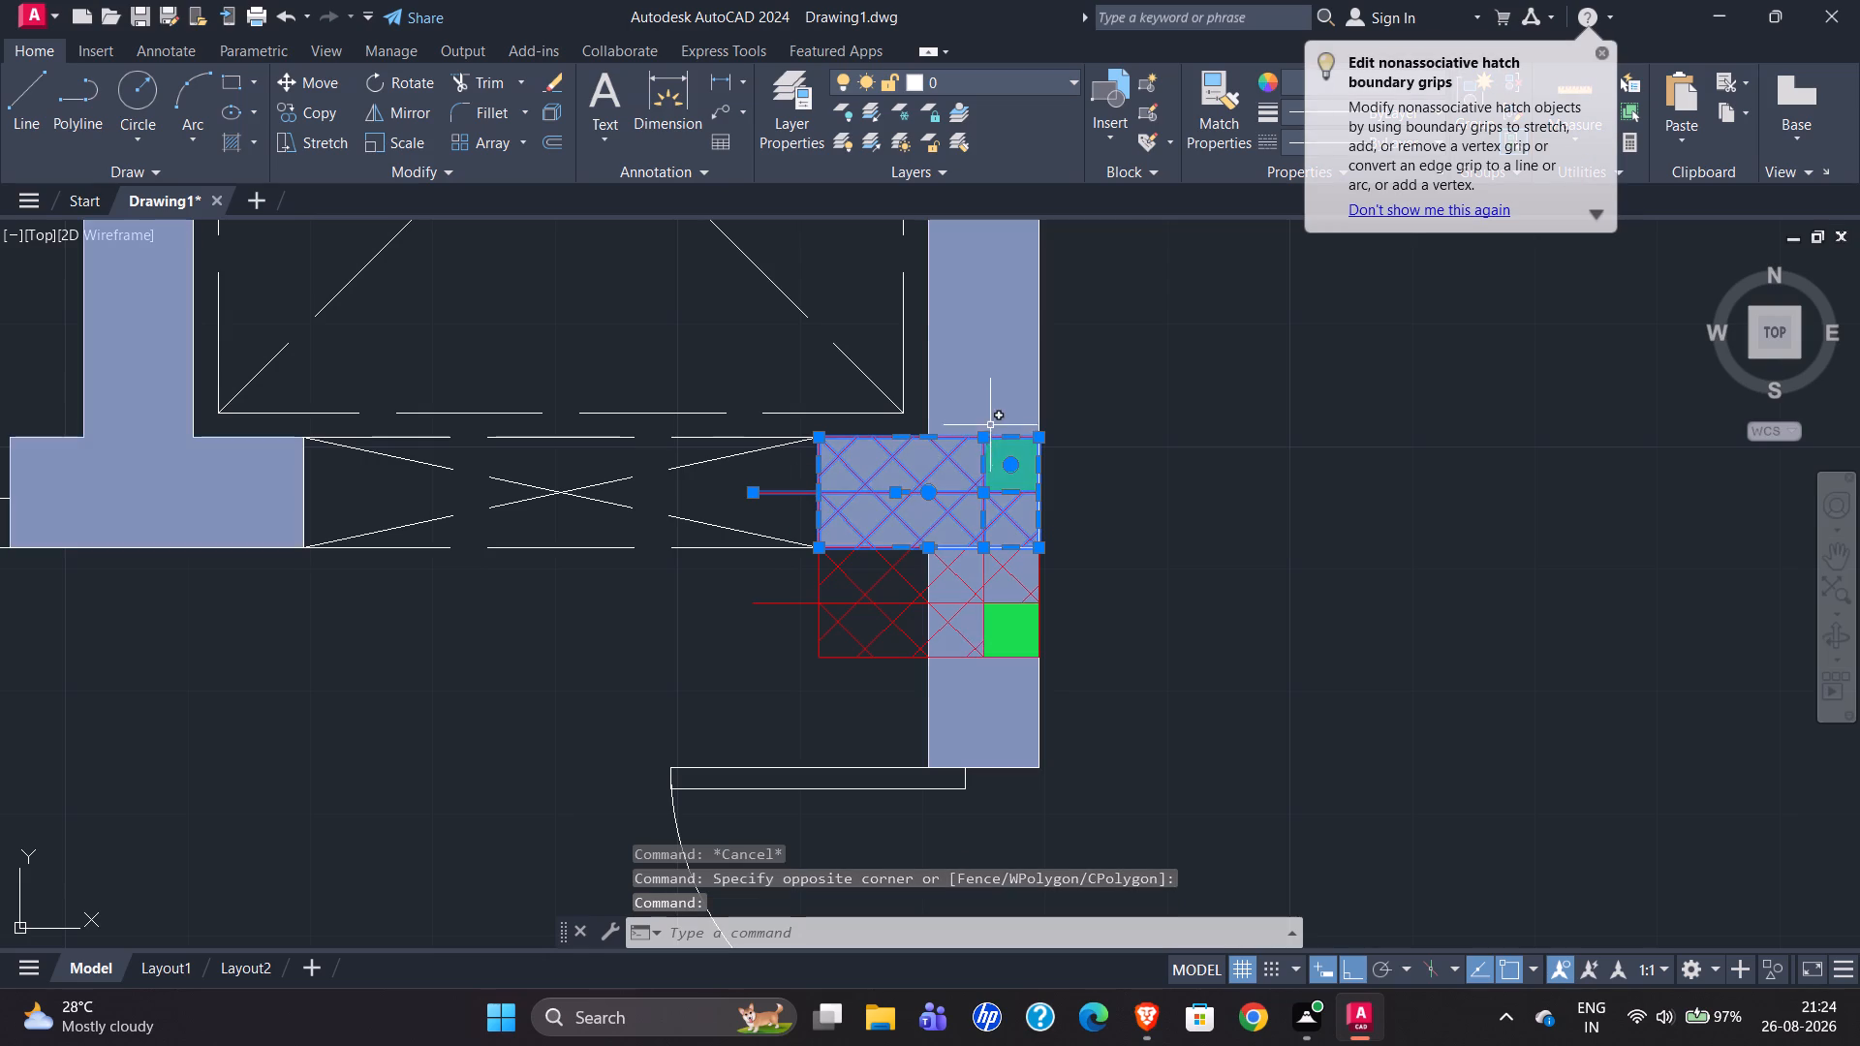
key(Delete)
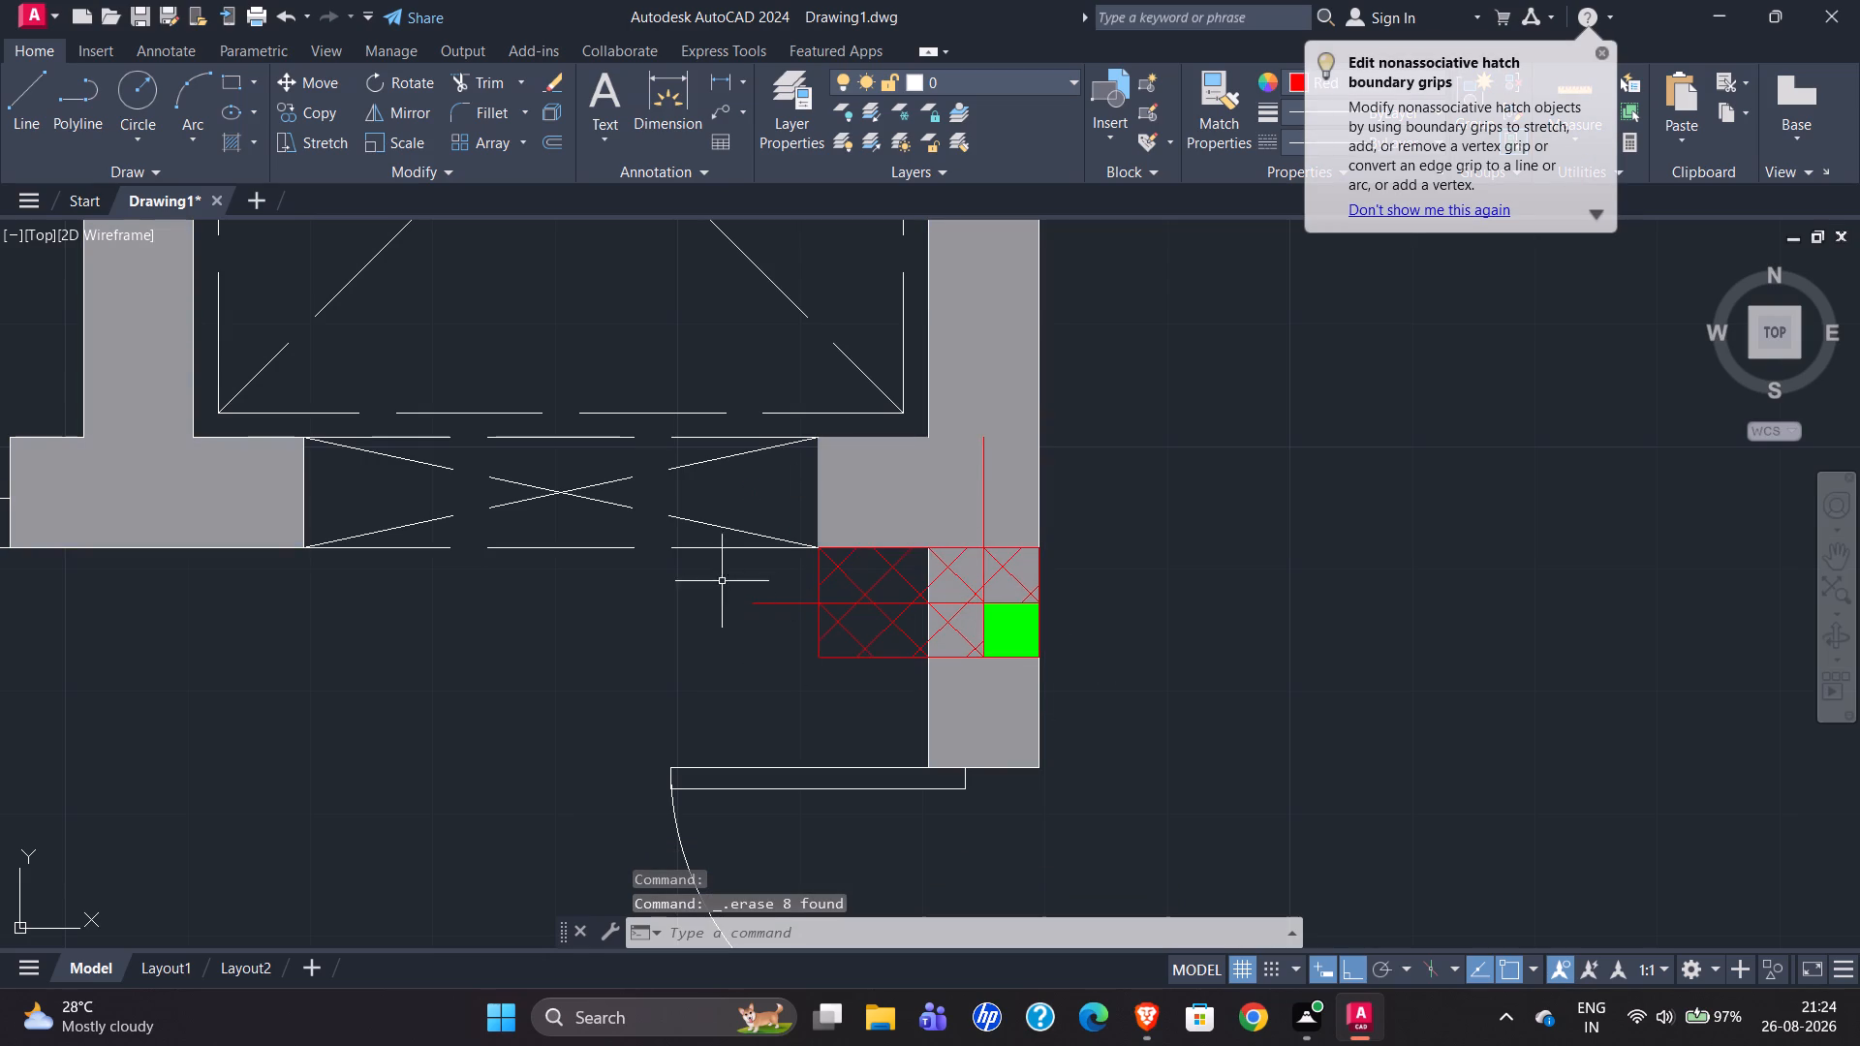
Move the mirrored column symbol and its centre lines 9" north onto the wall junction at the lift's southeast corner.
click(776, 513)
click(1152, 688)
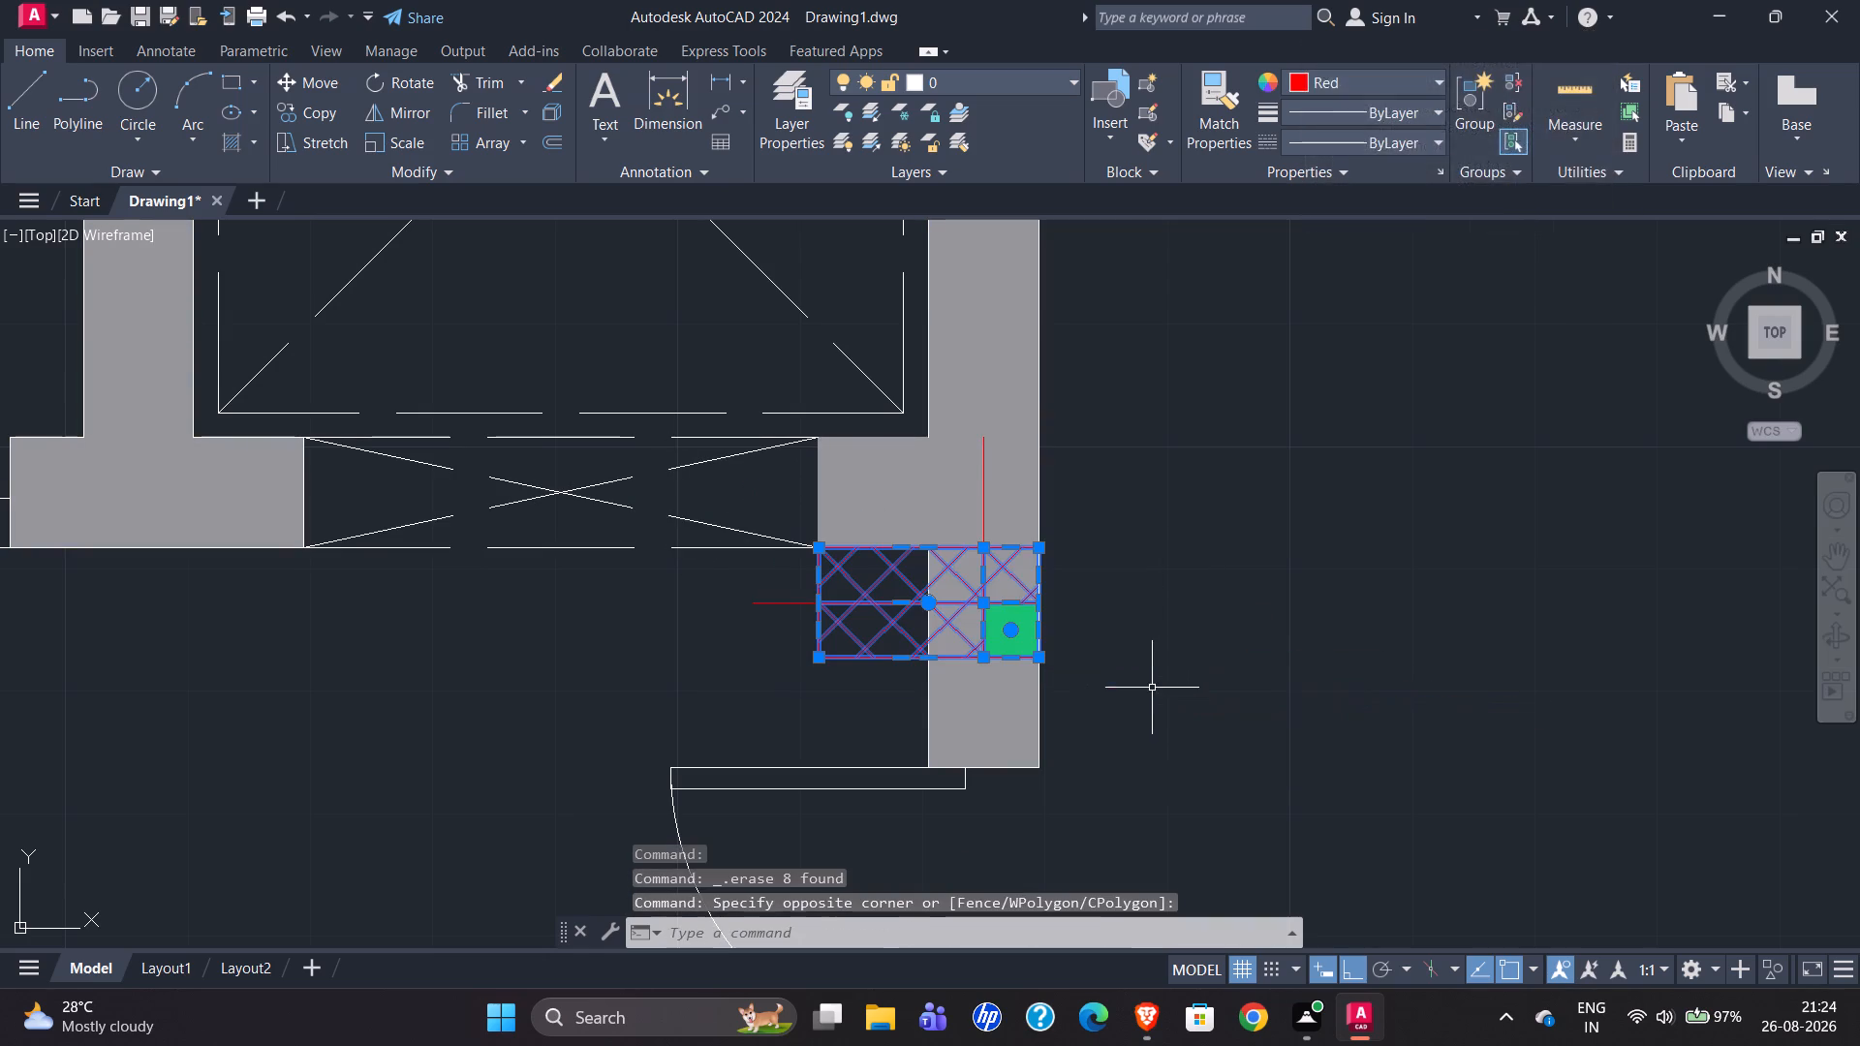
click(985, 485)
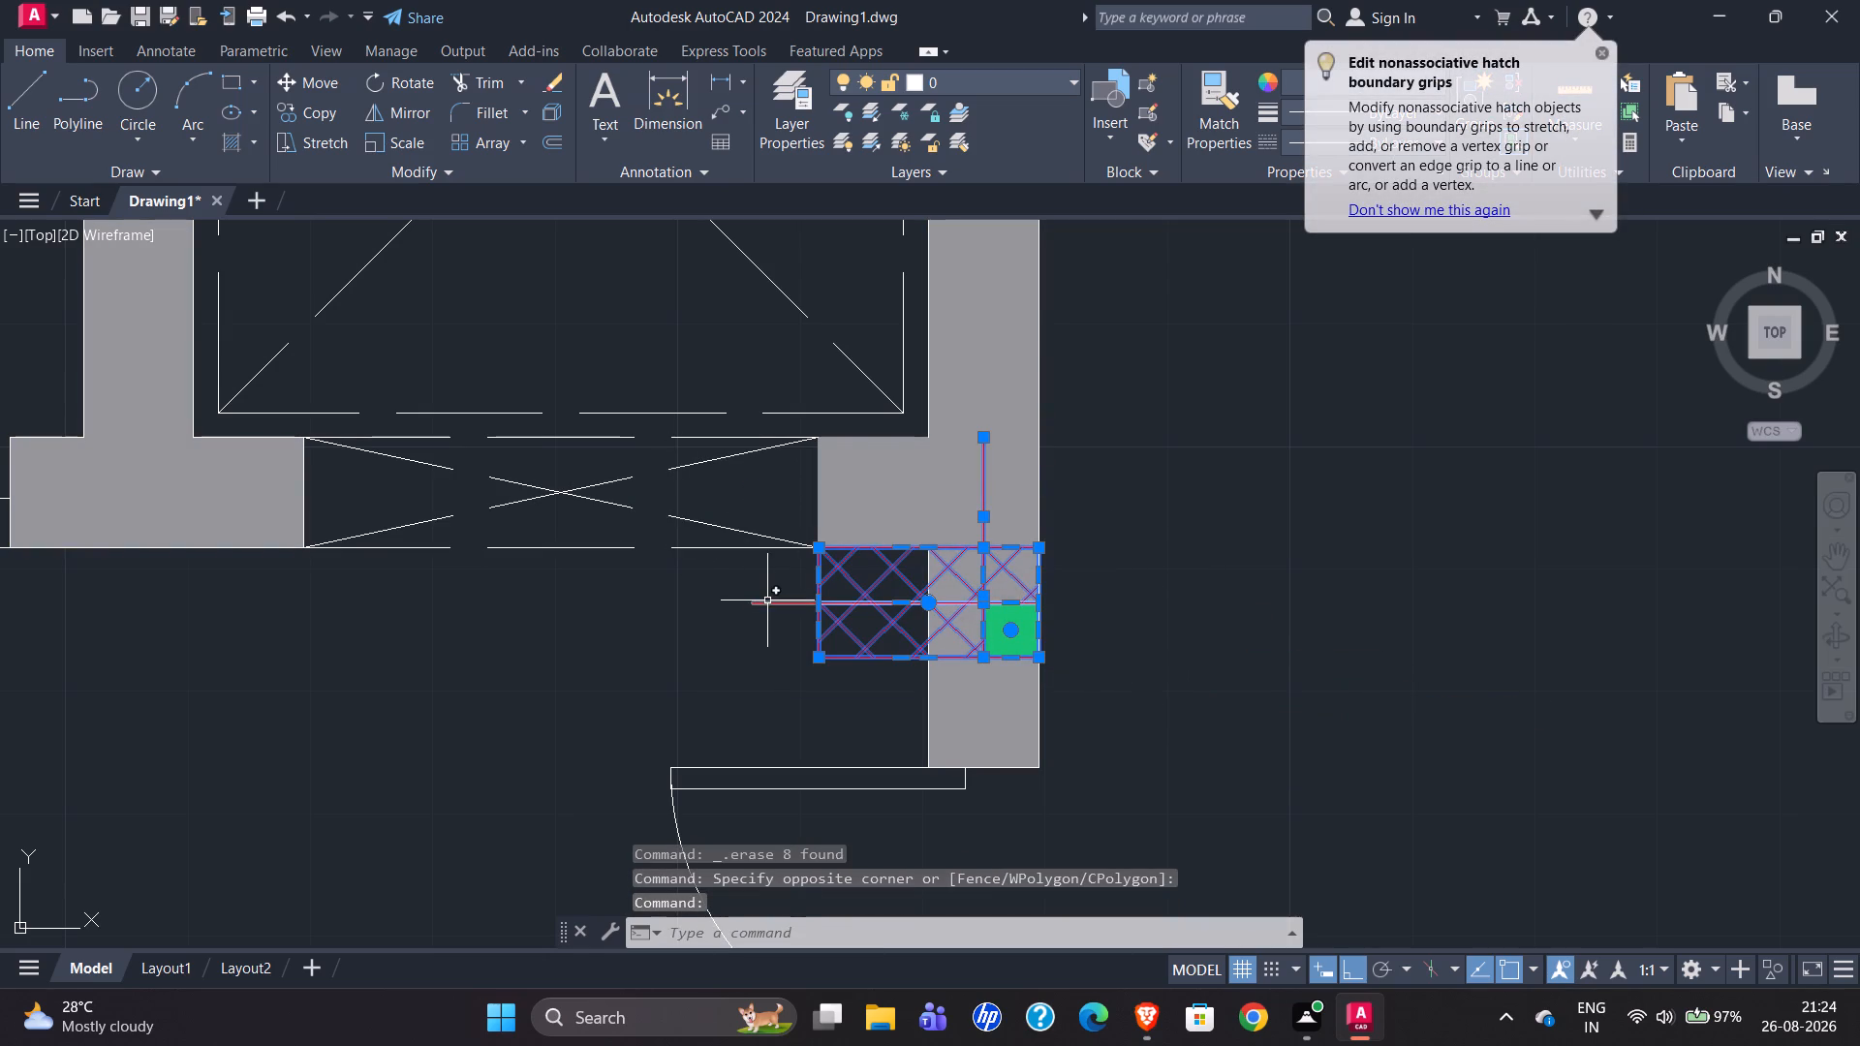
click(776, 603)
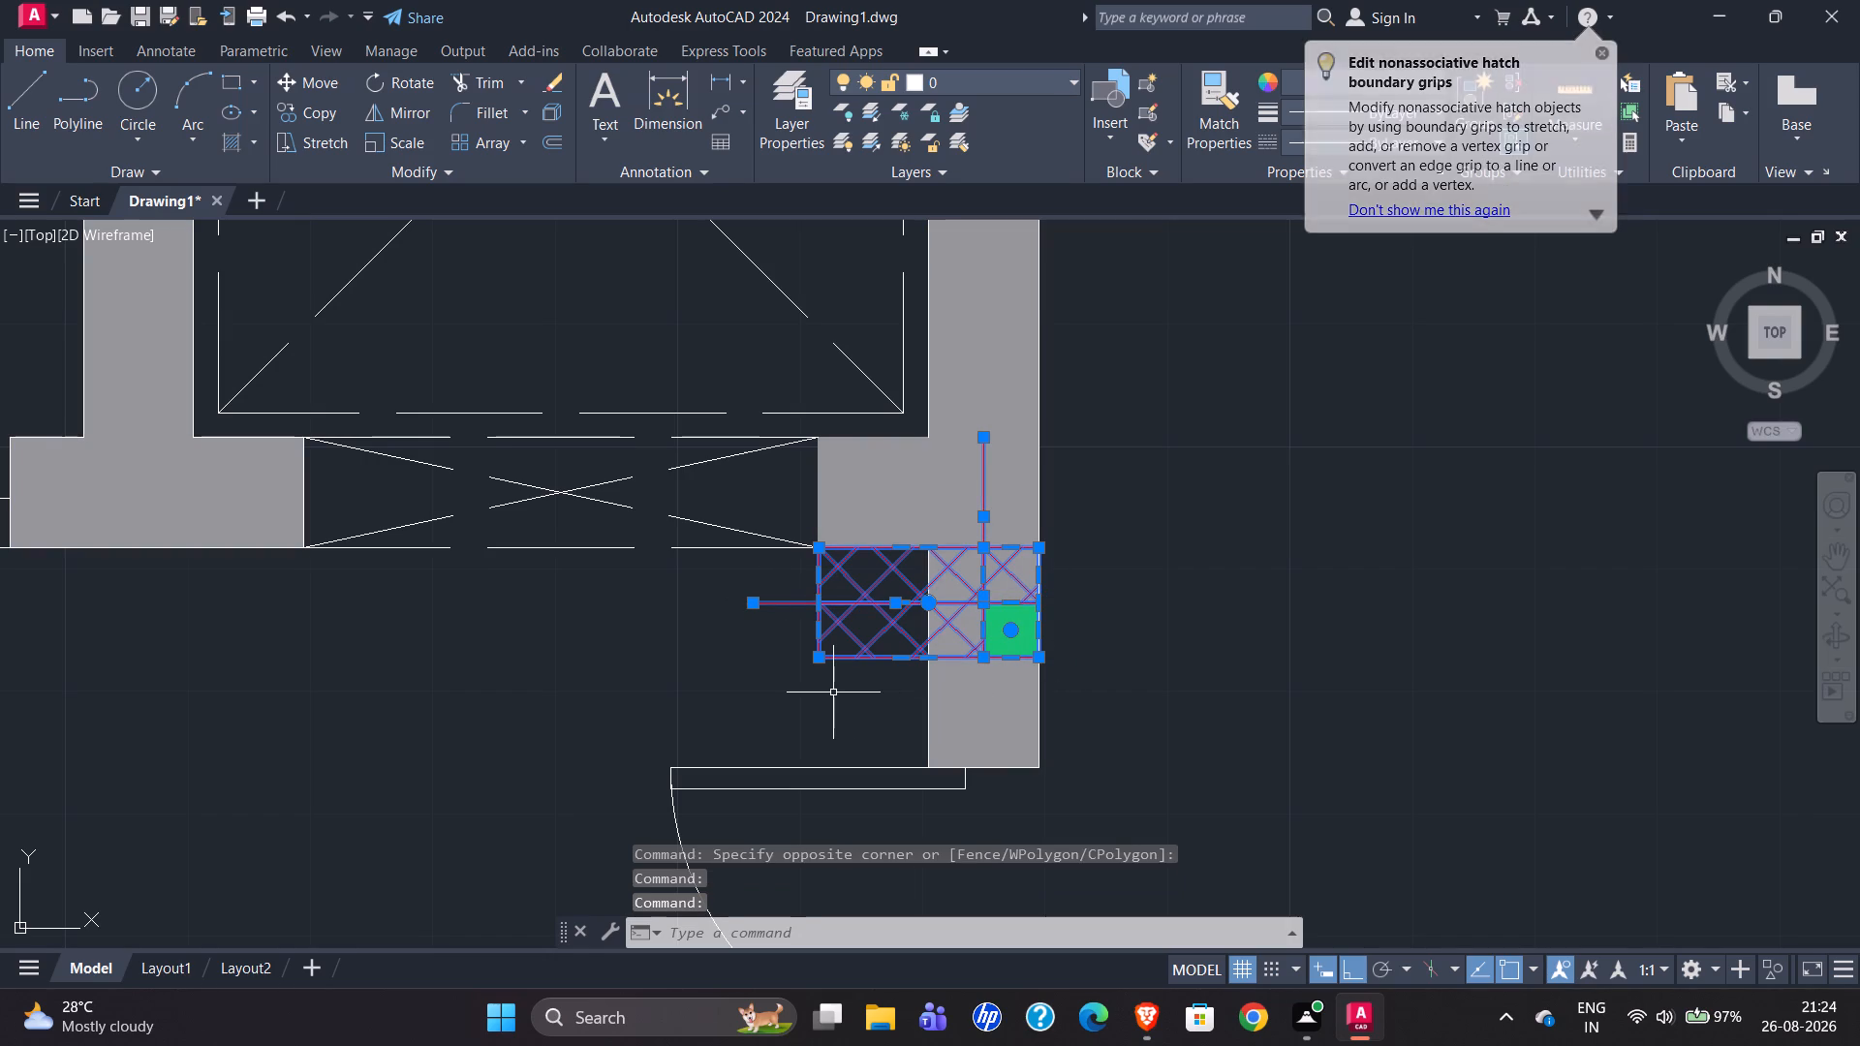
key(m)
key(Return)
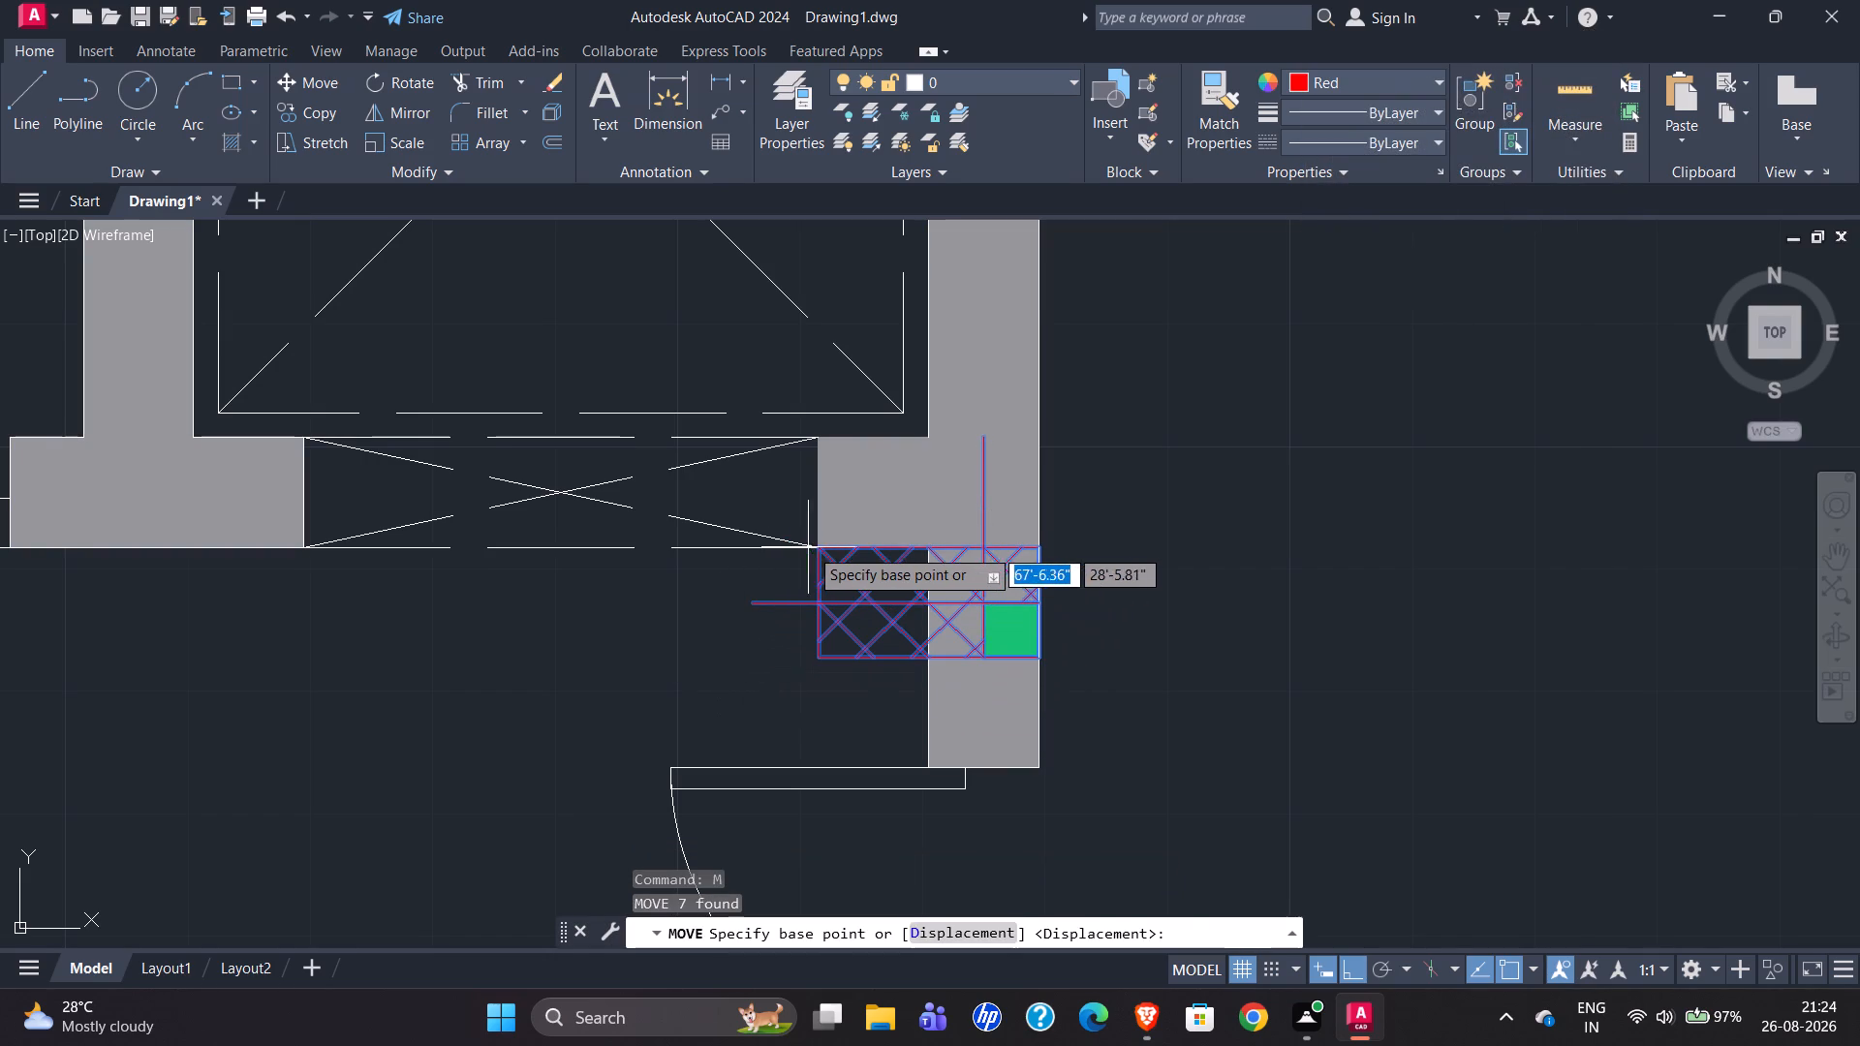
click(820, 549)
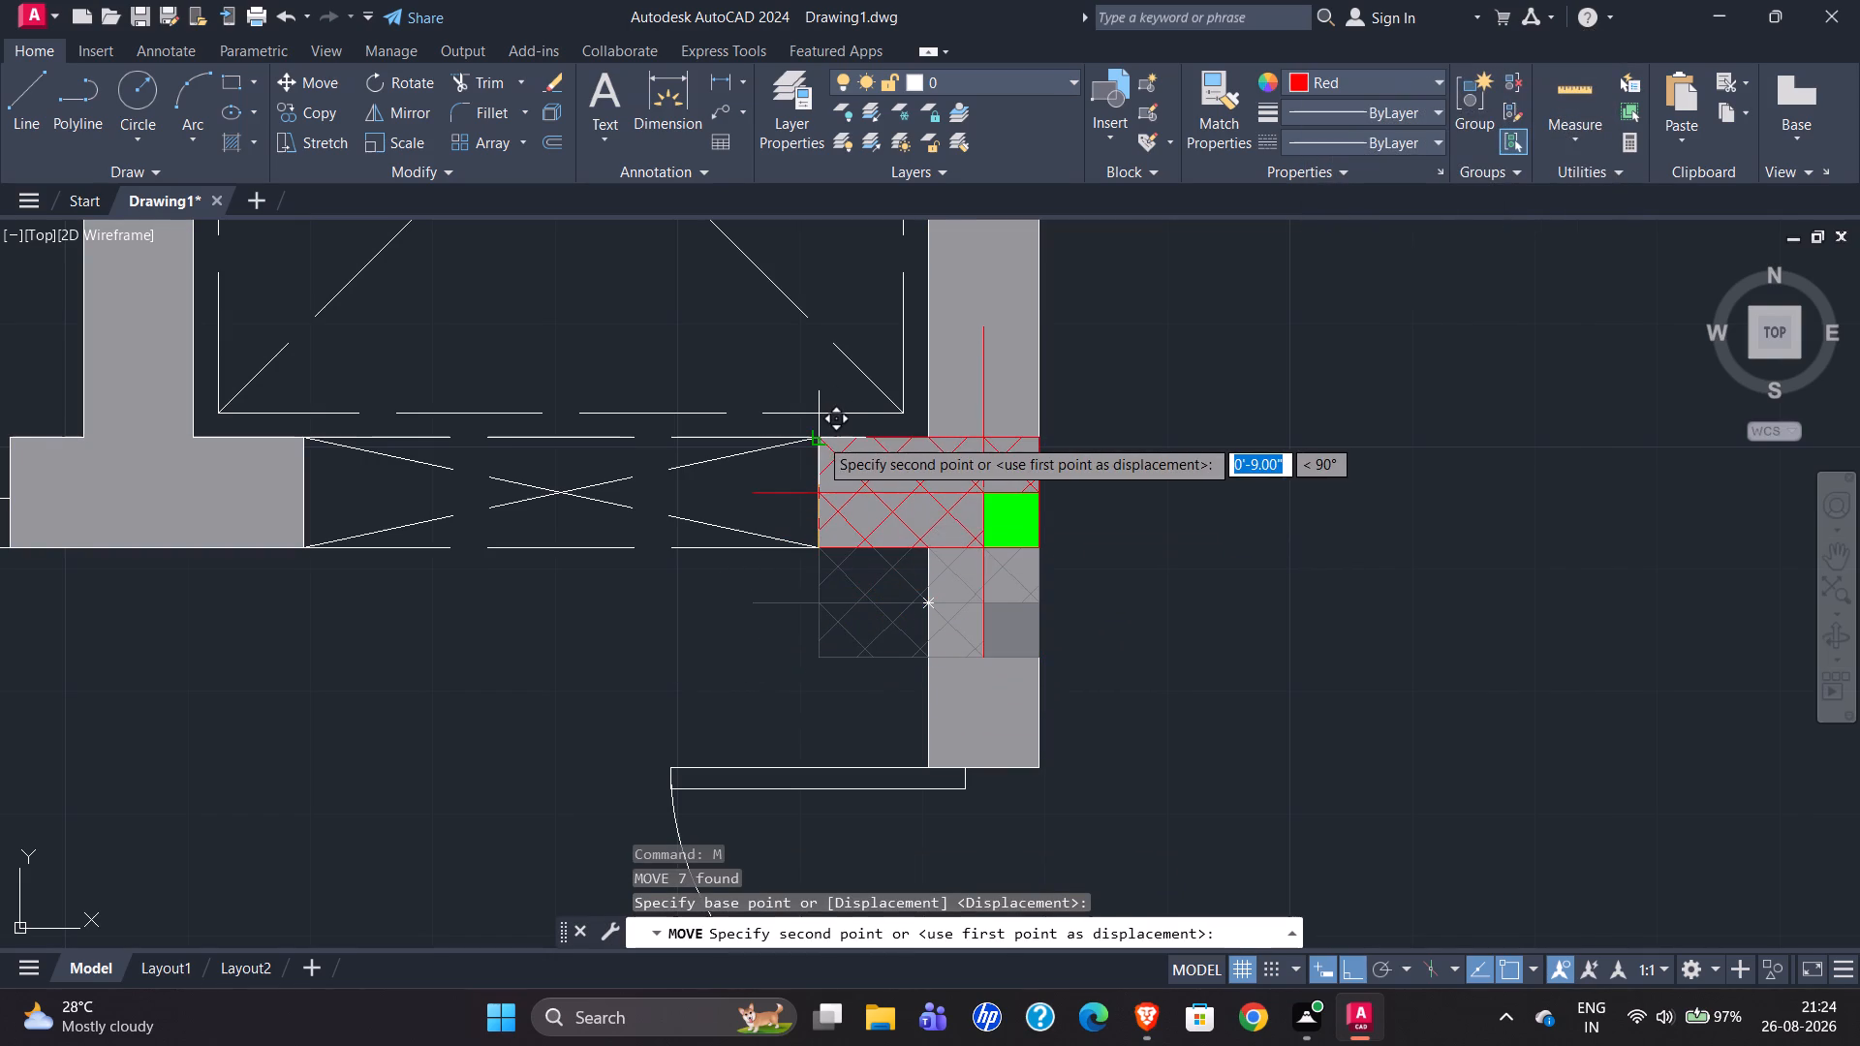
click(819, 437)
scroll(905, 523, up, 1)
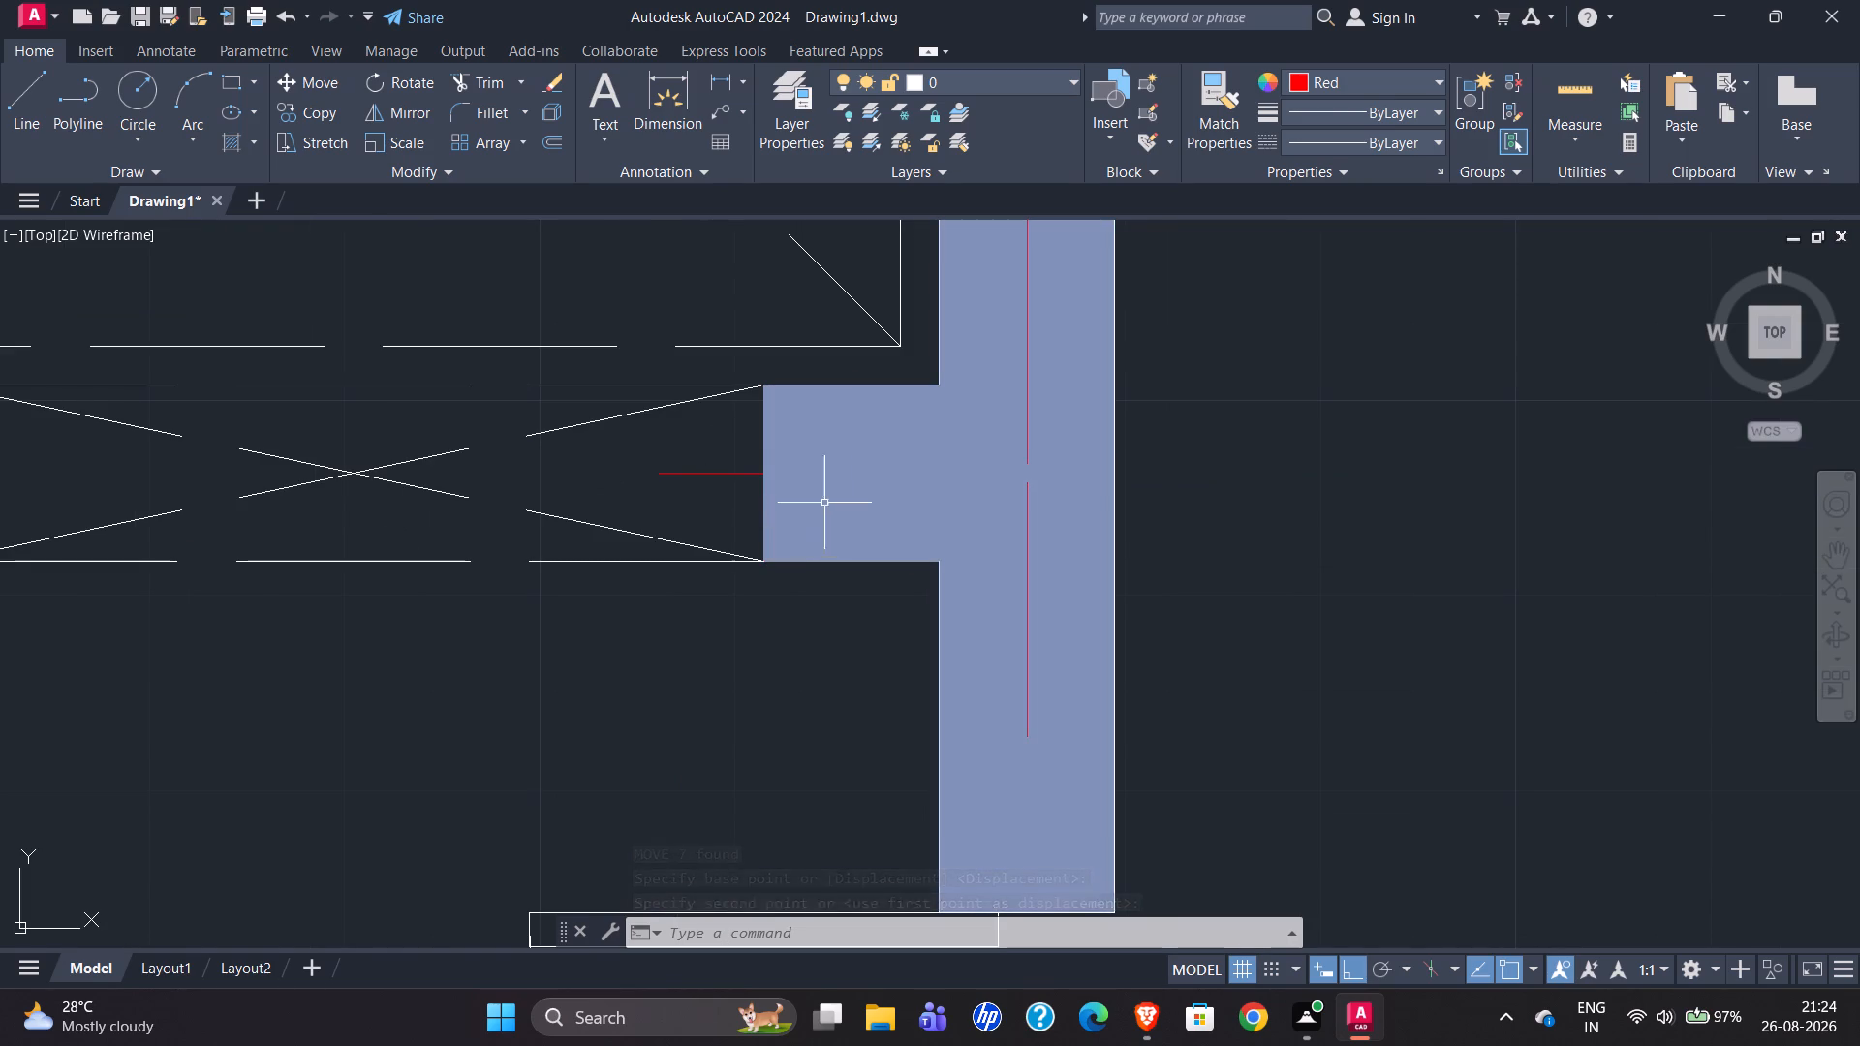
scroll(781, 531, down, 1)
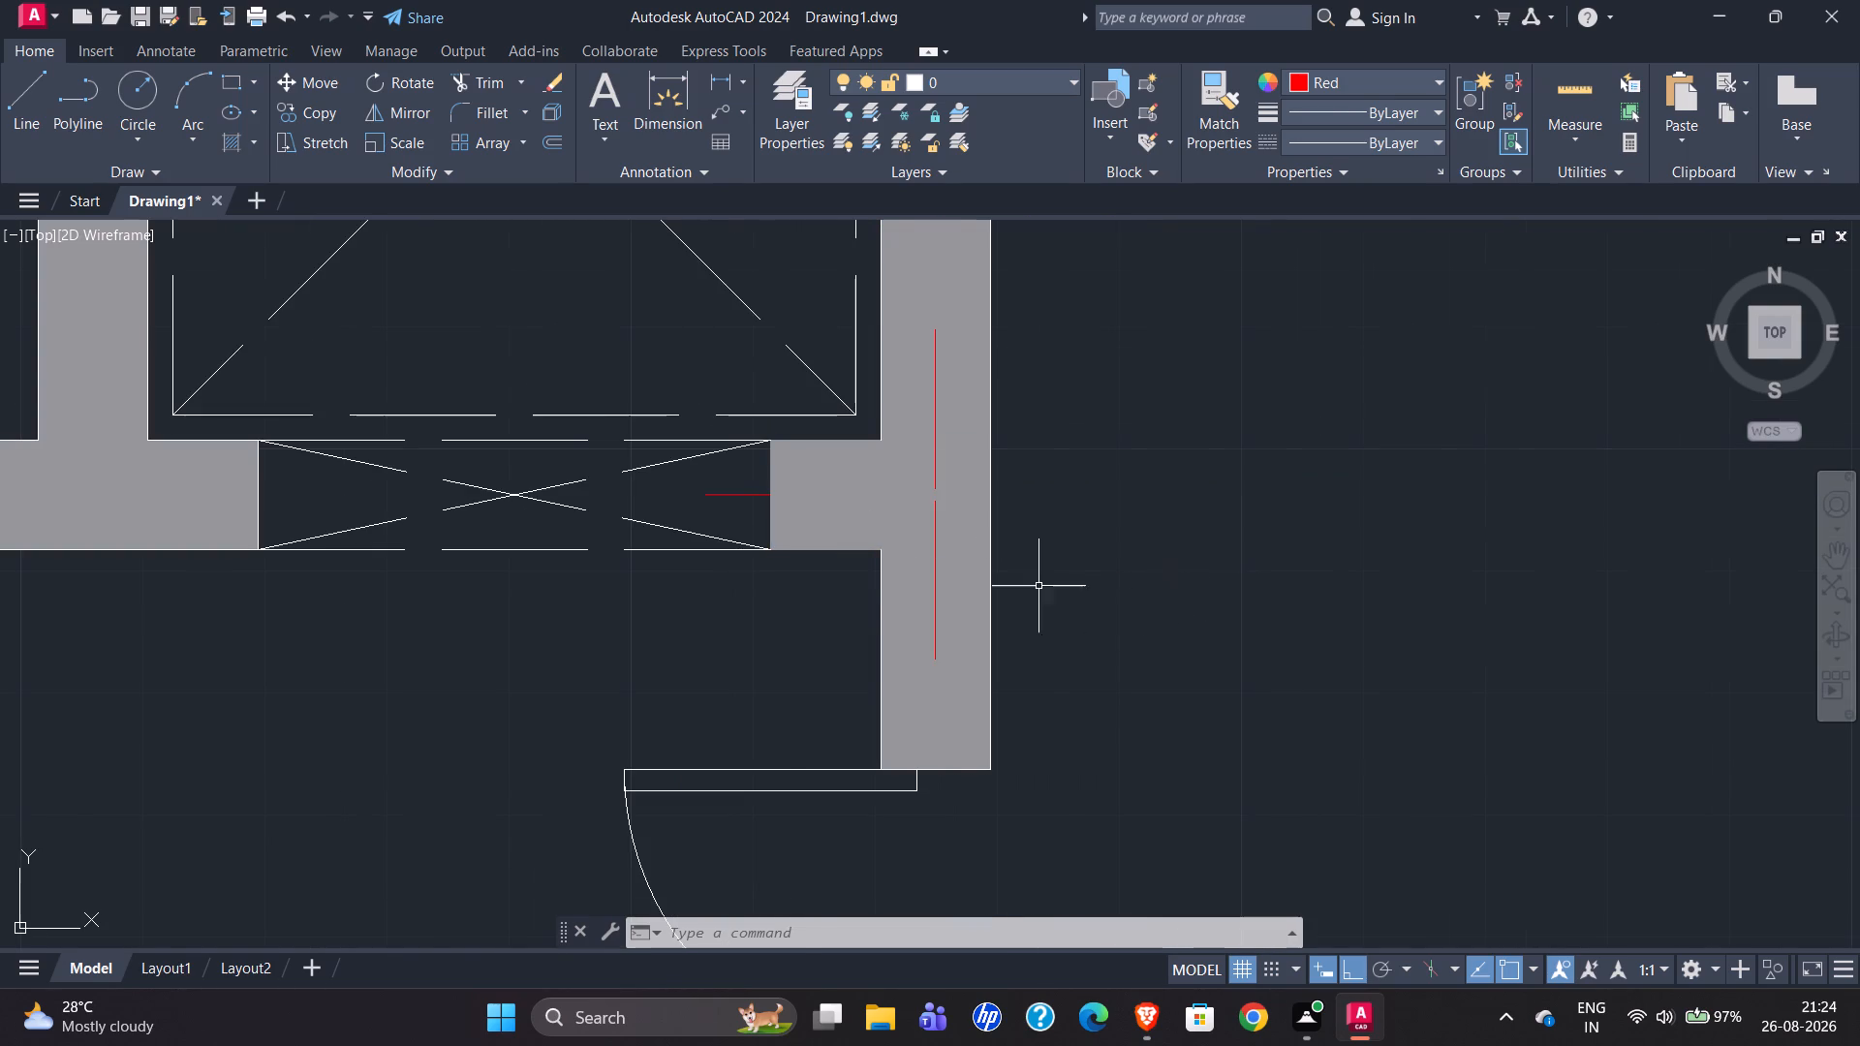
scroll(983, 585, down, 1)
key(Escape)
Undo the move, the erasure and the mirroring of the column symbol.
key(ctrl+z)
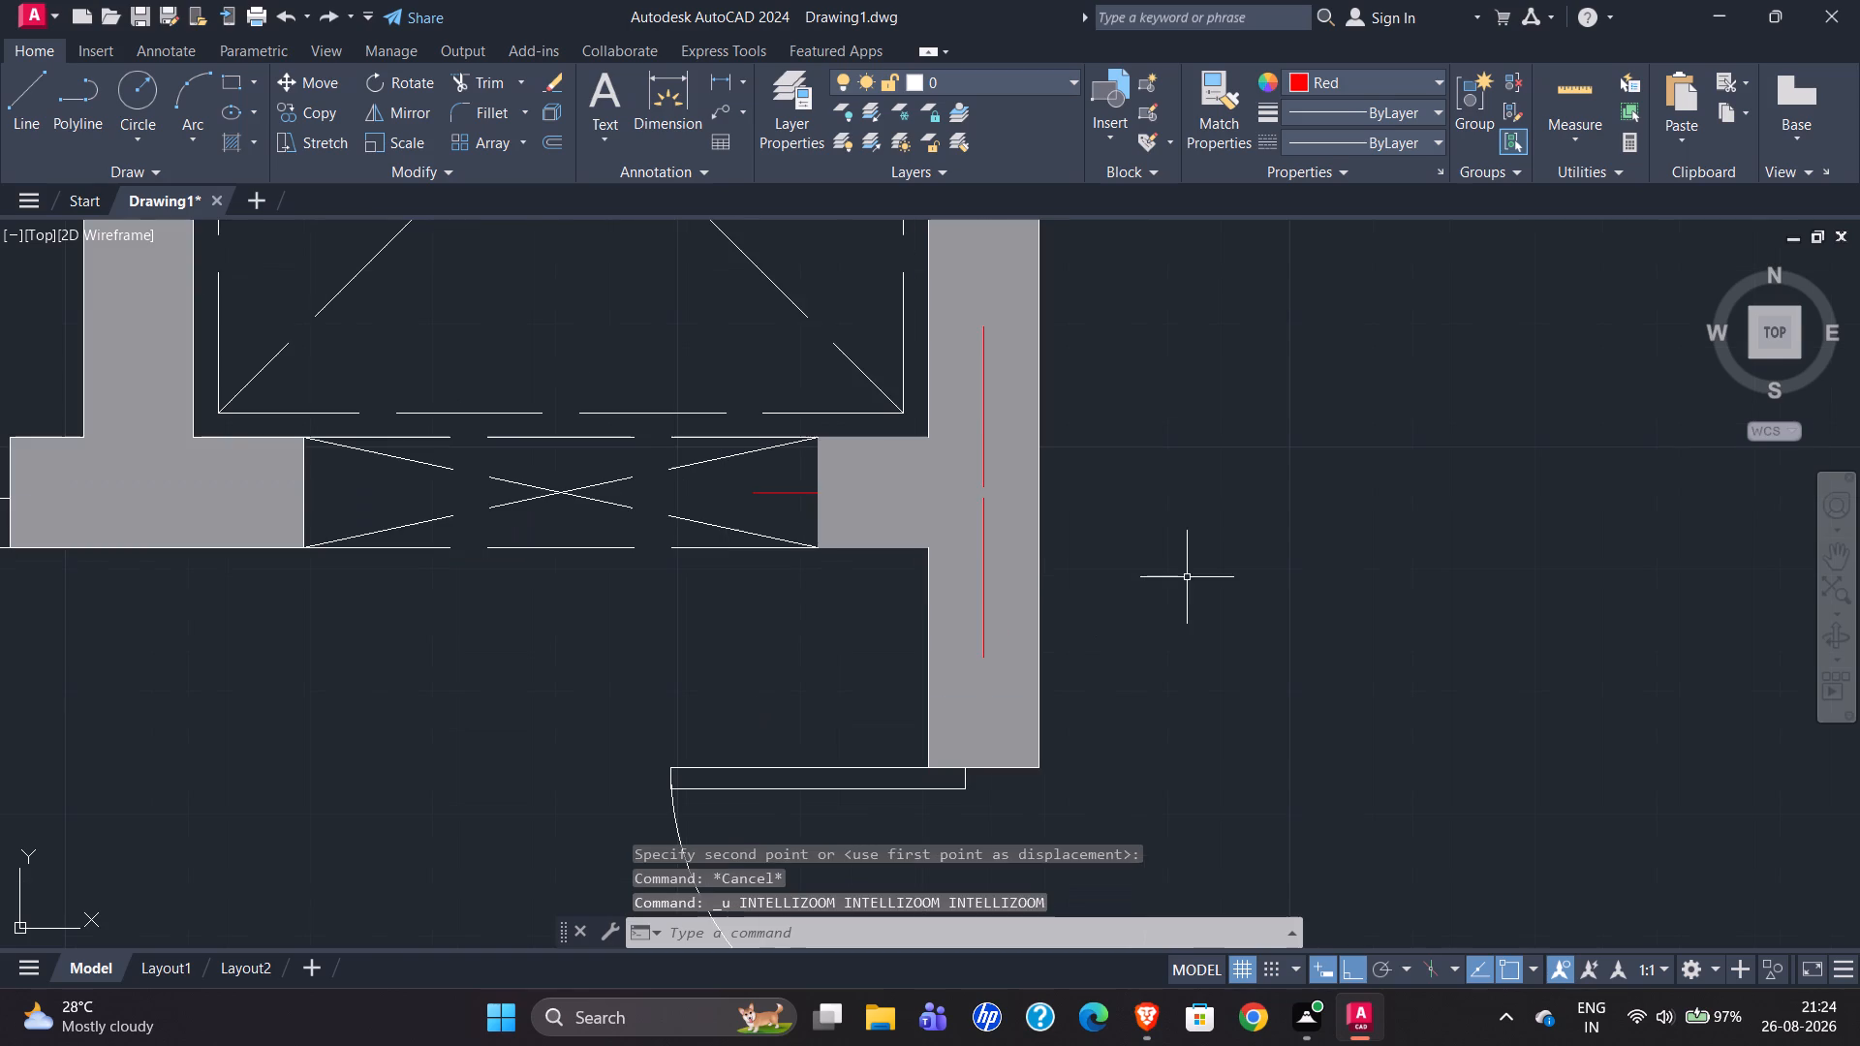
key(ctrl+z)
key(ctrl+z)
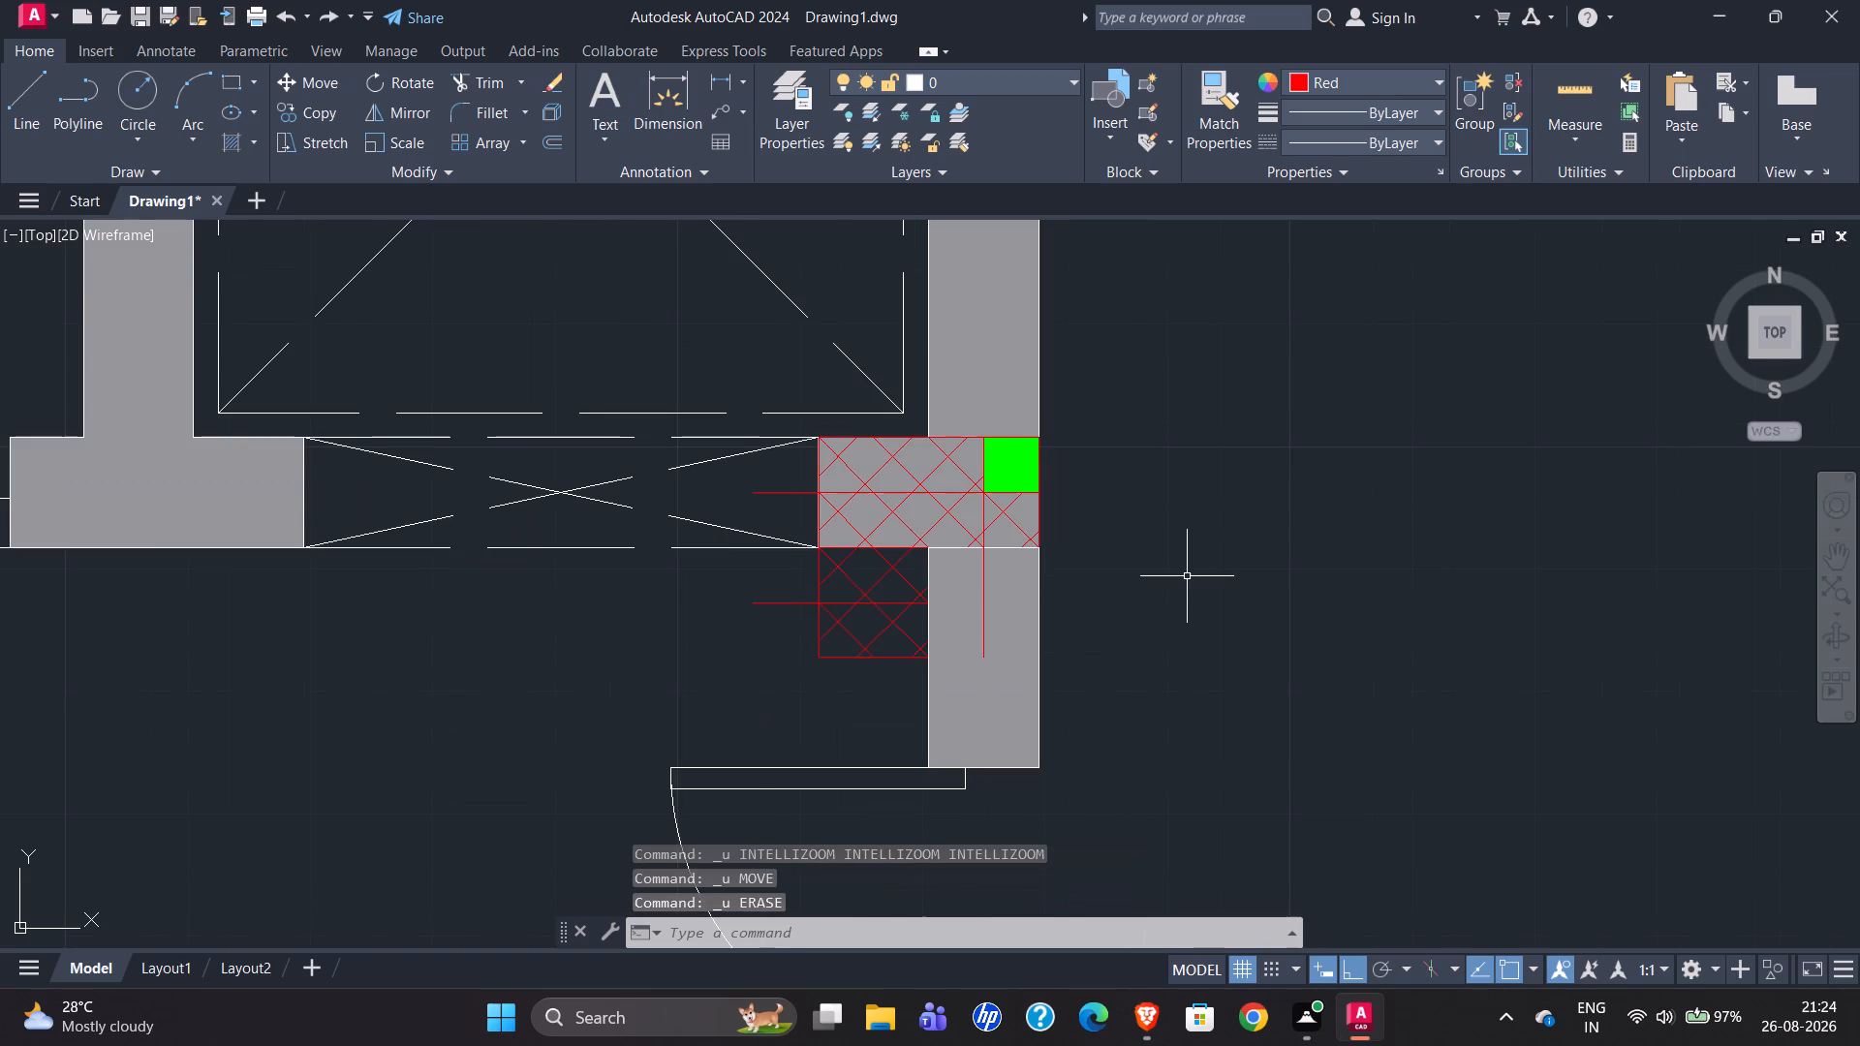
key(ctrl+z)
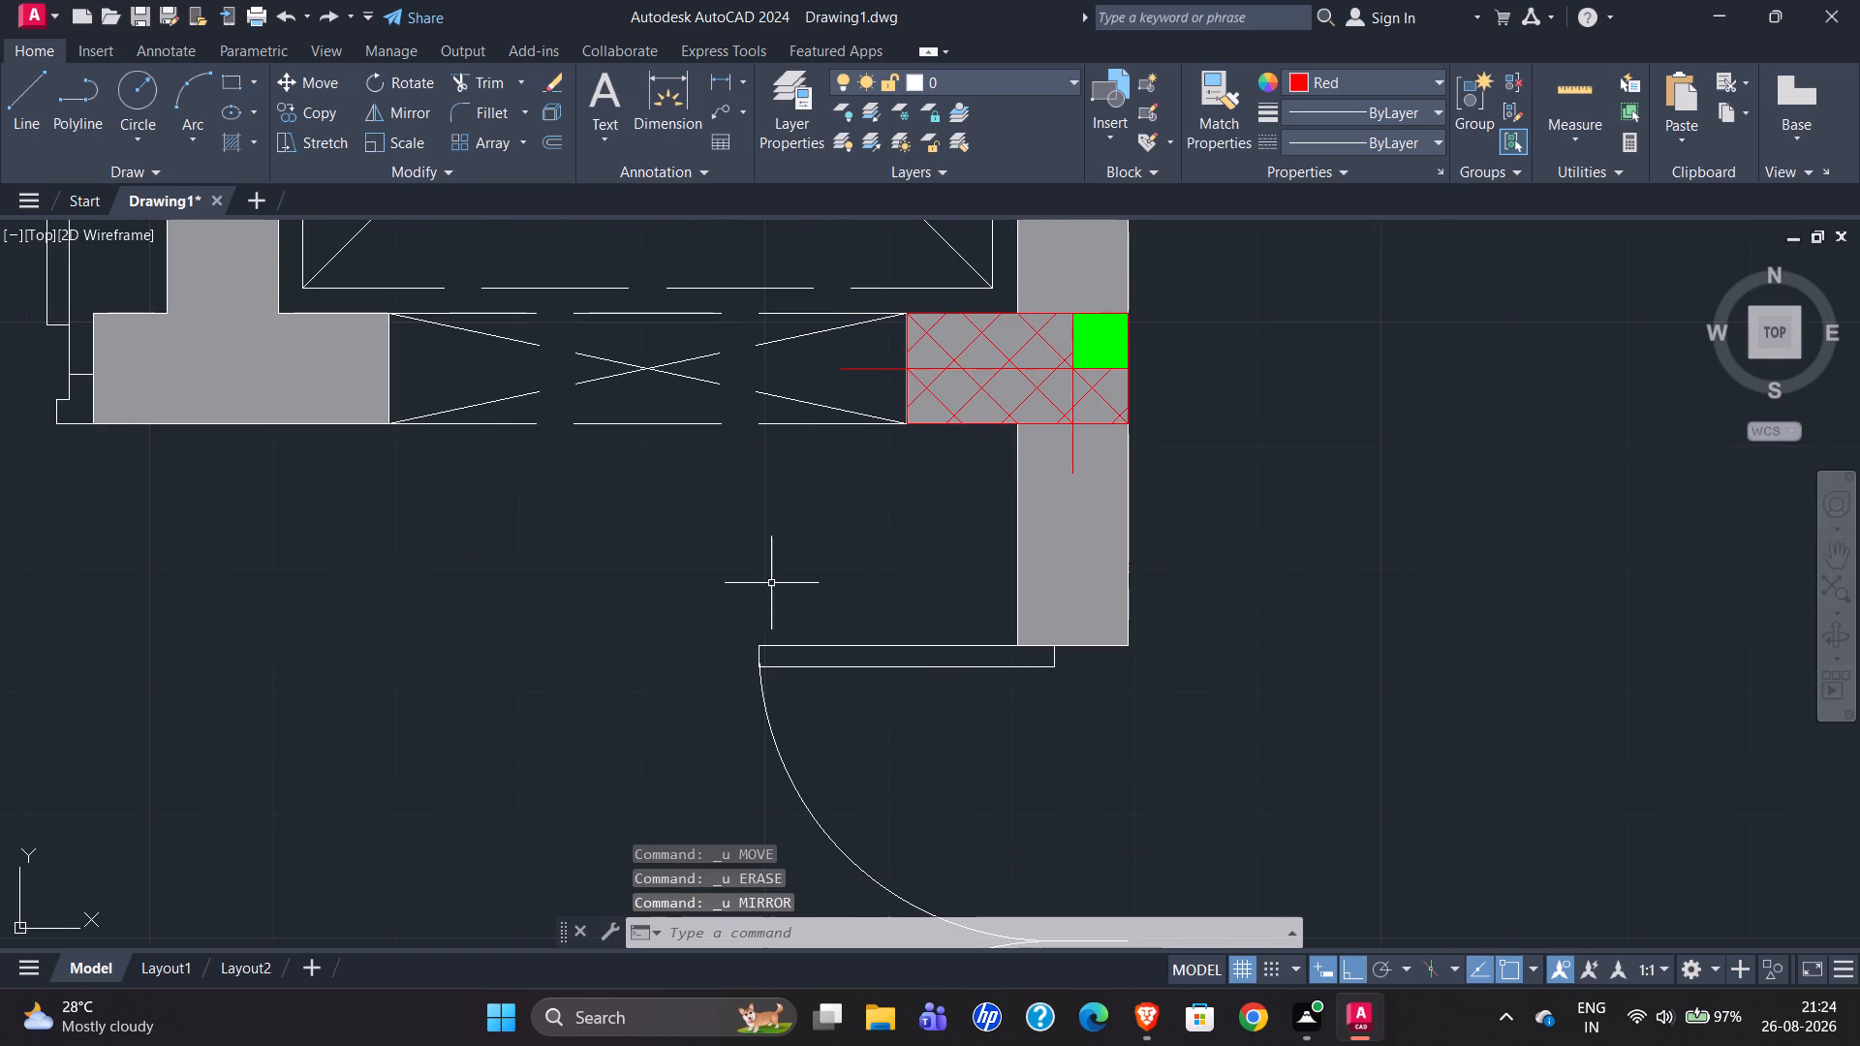
Move the column symbol and its centre lines from the lift's southeast corner horizontally east into the empty space beside the wall.
scroll(629, 597, down, 1)
scroll(949, 428, up, 2)
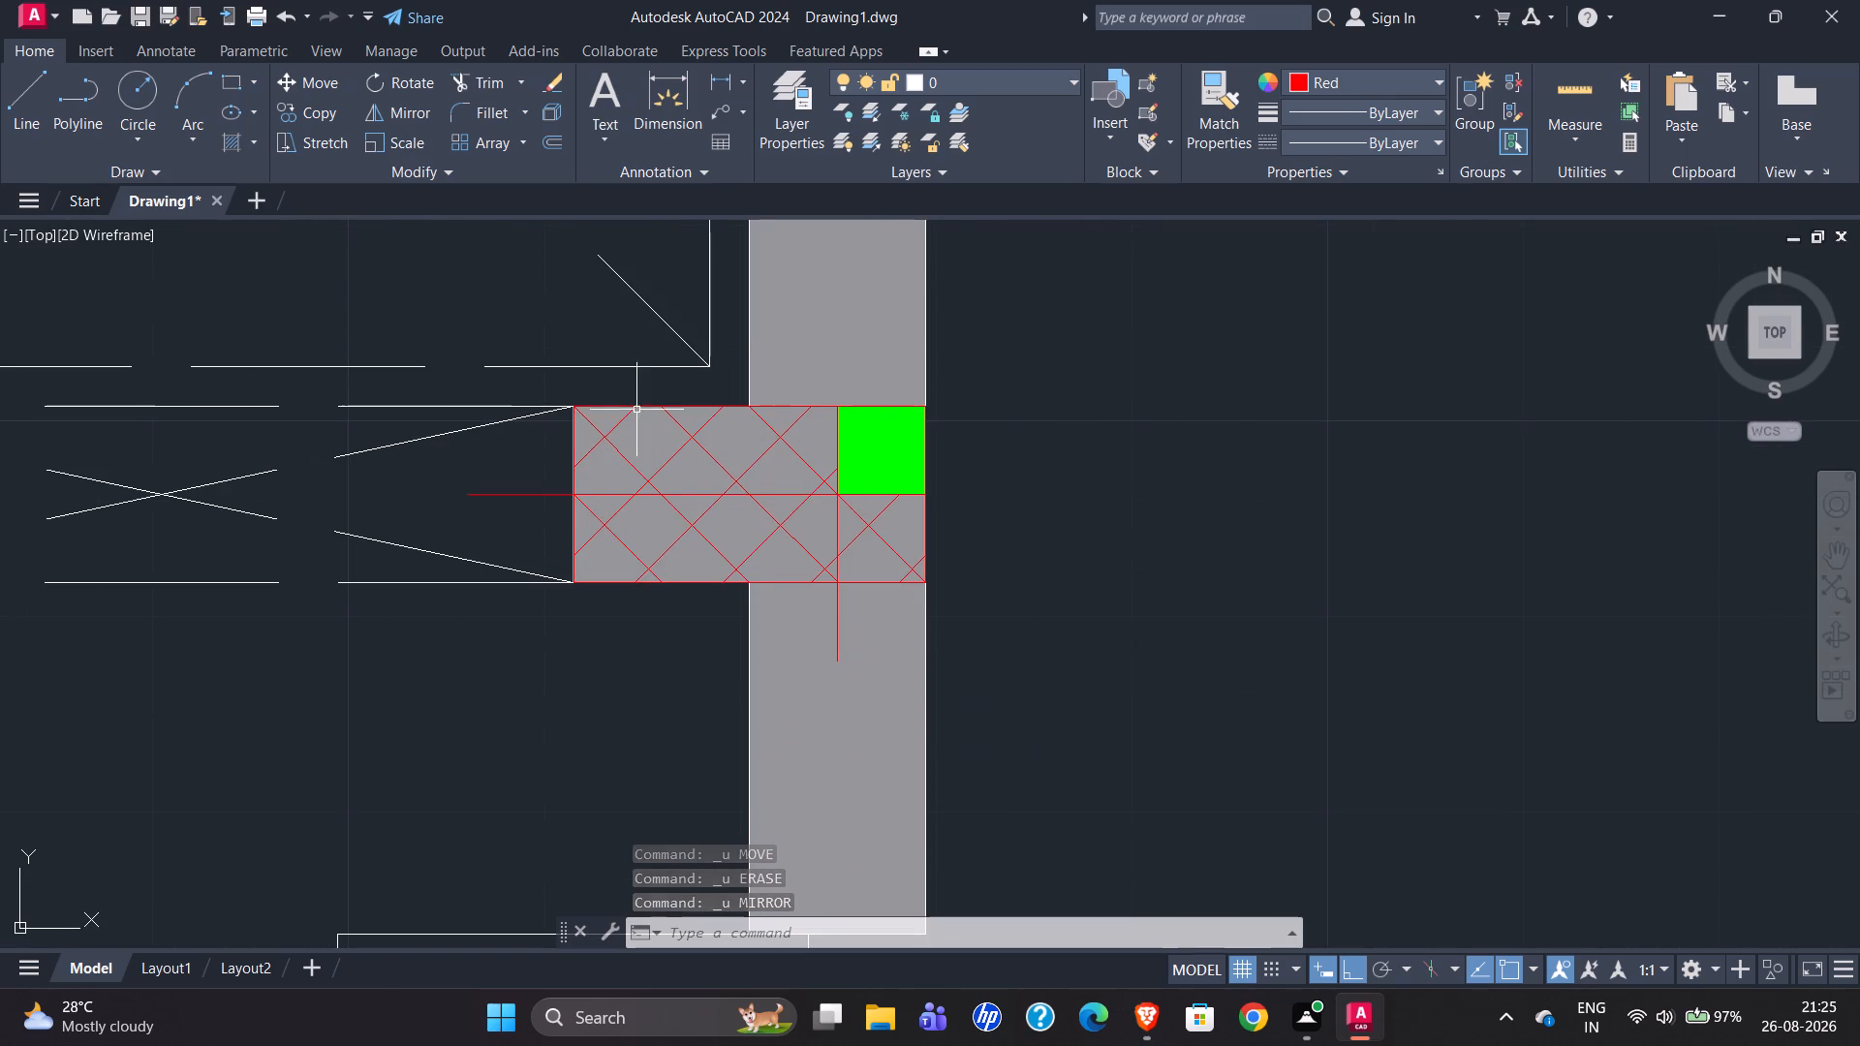
click(570, 387)
click(1058, 672)
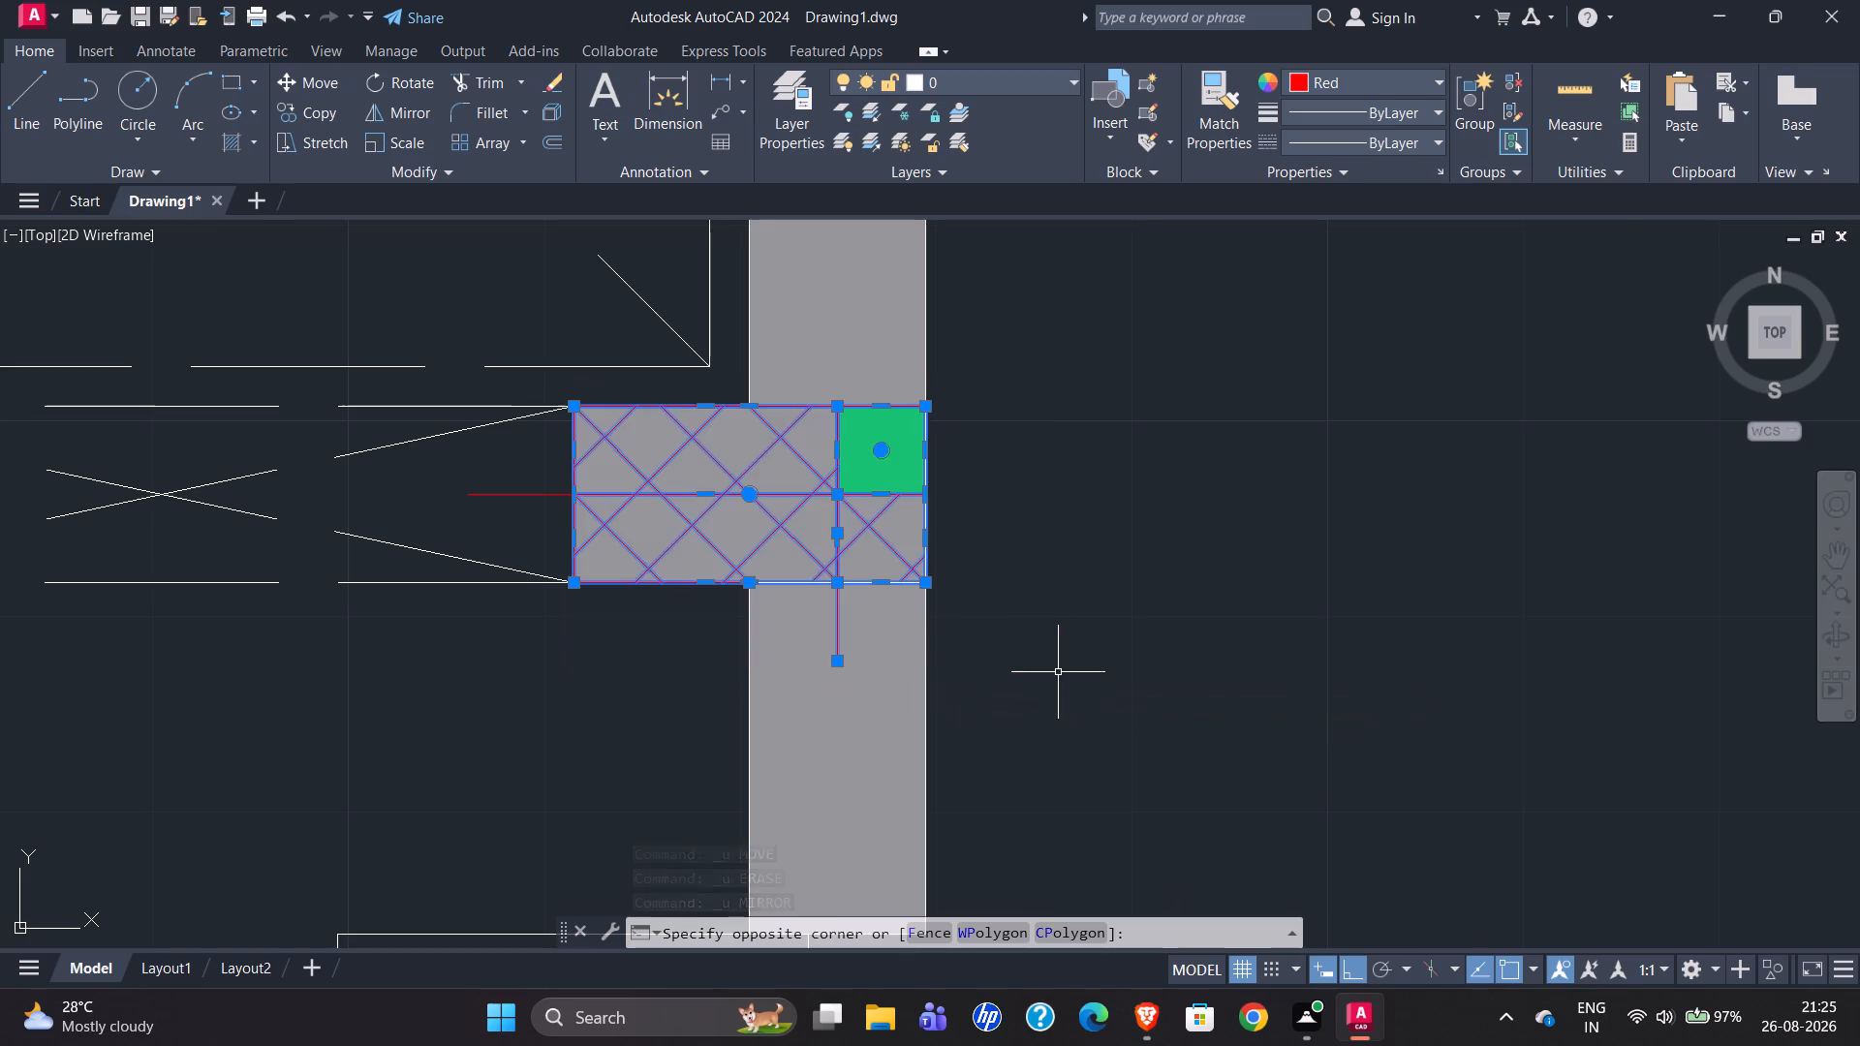
click(520, 492)
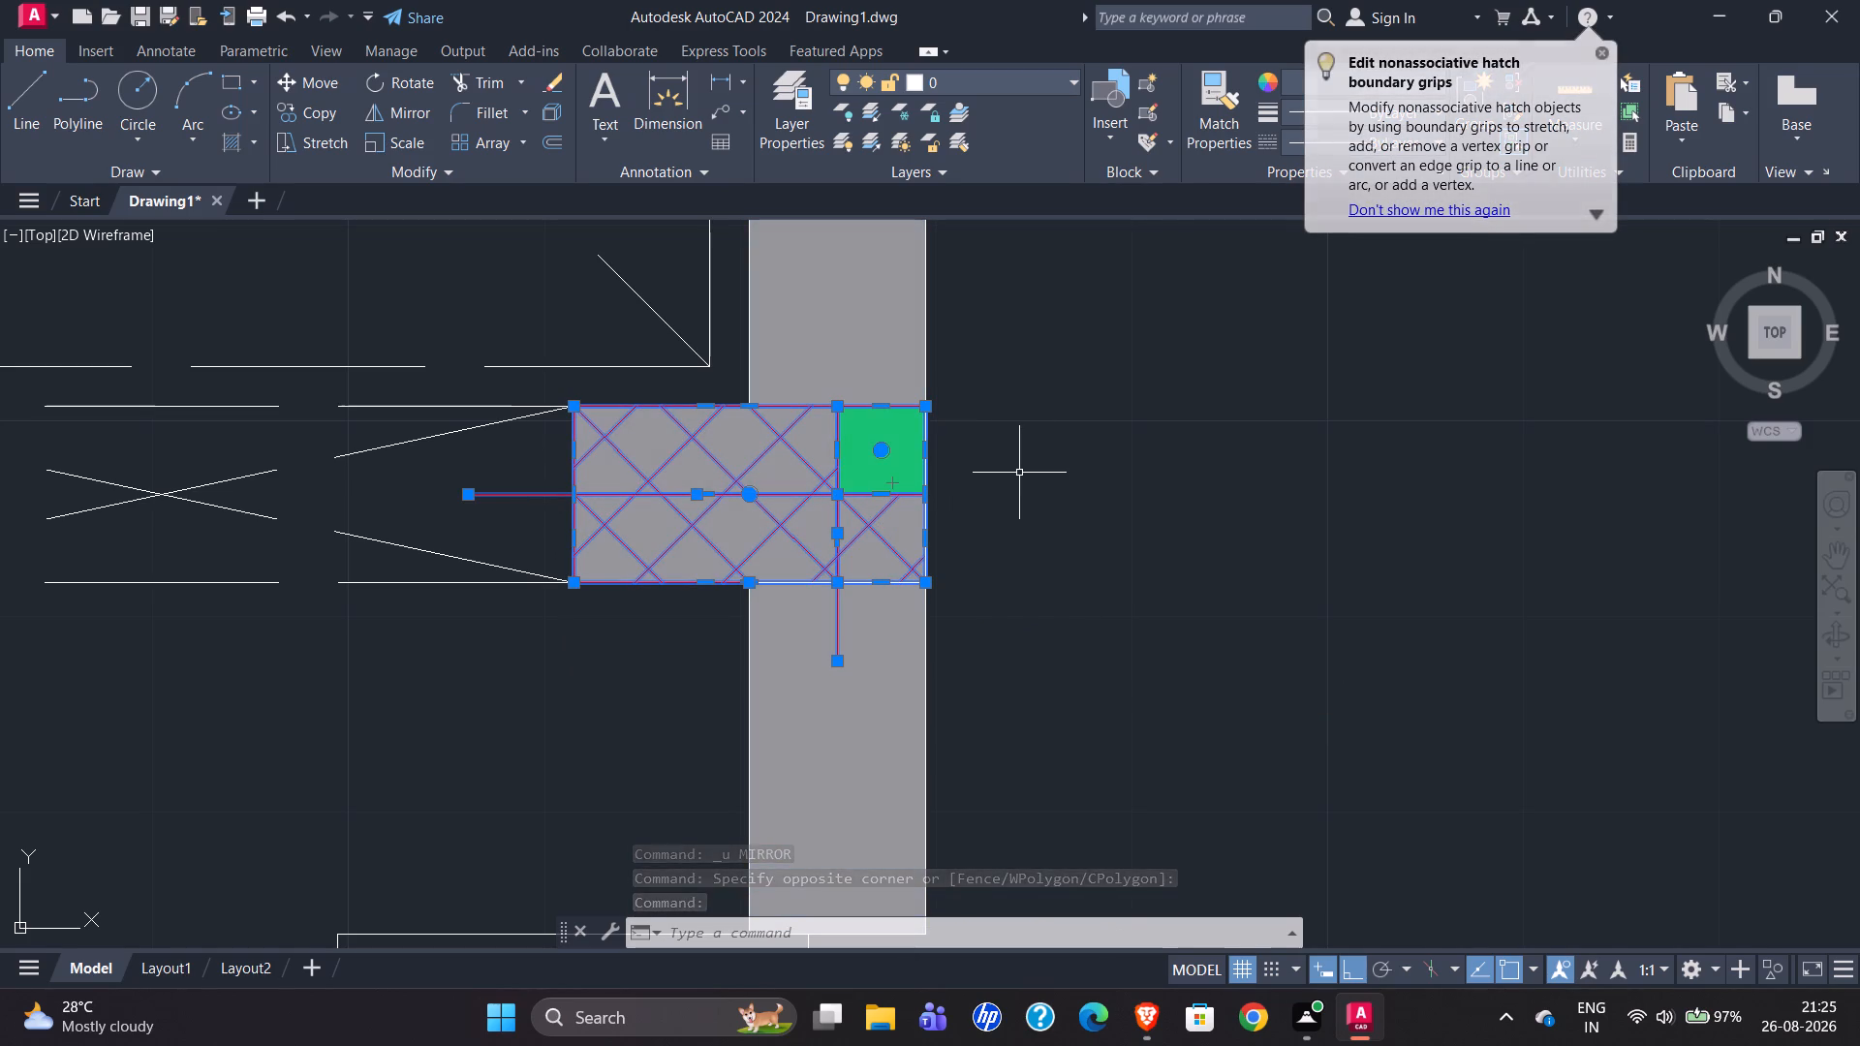
key(m)
key(Return)
click(927, 496)
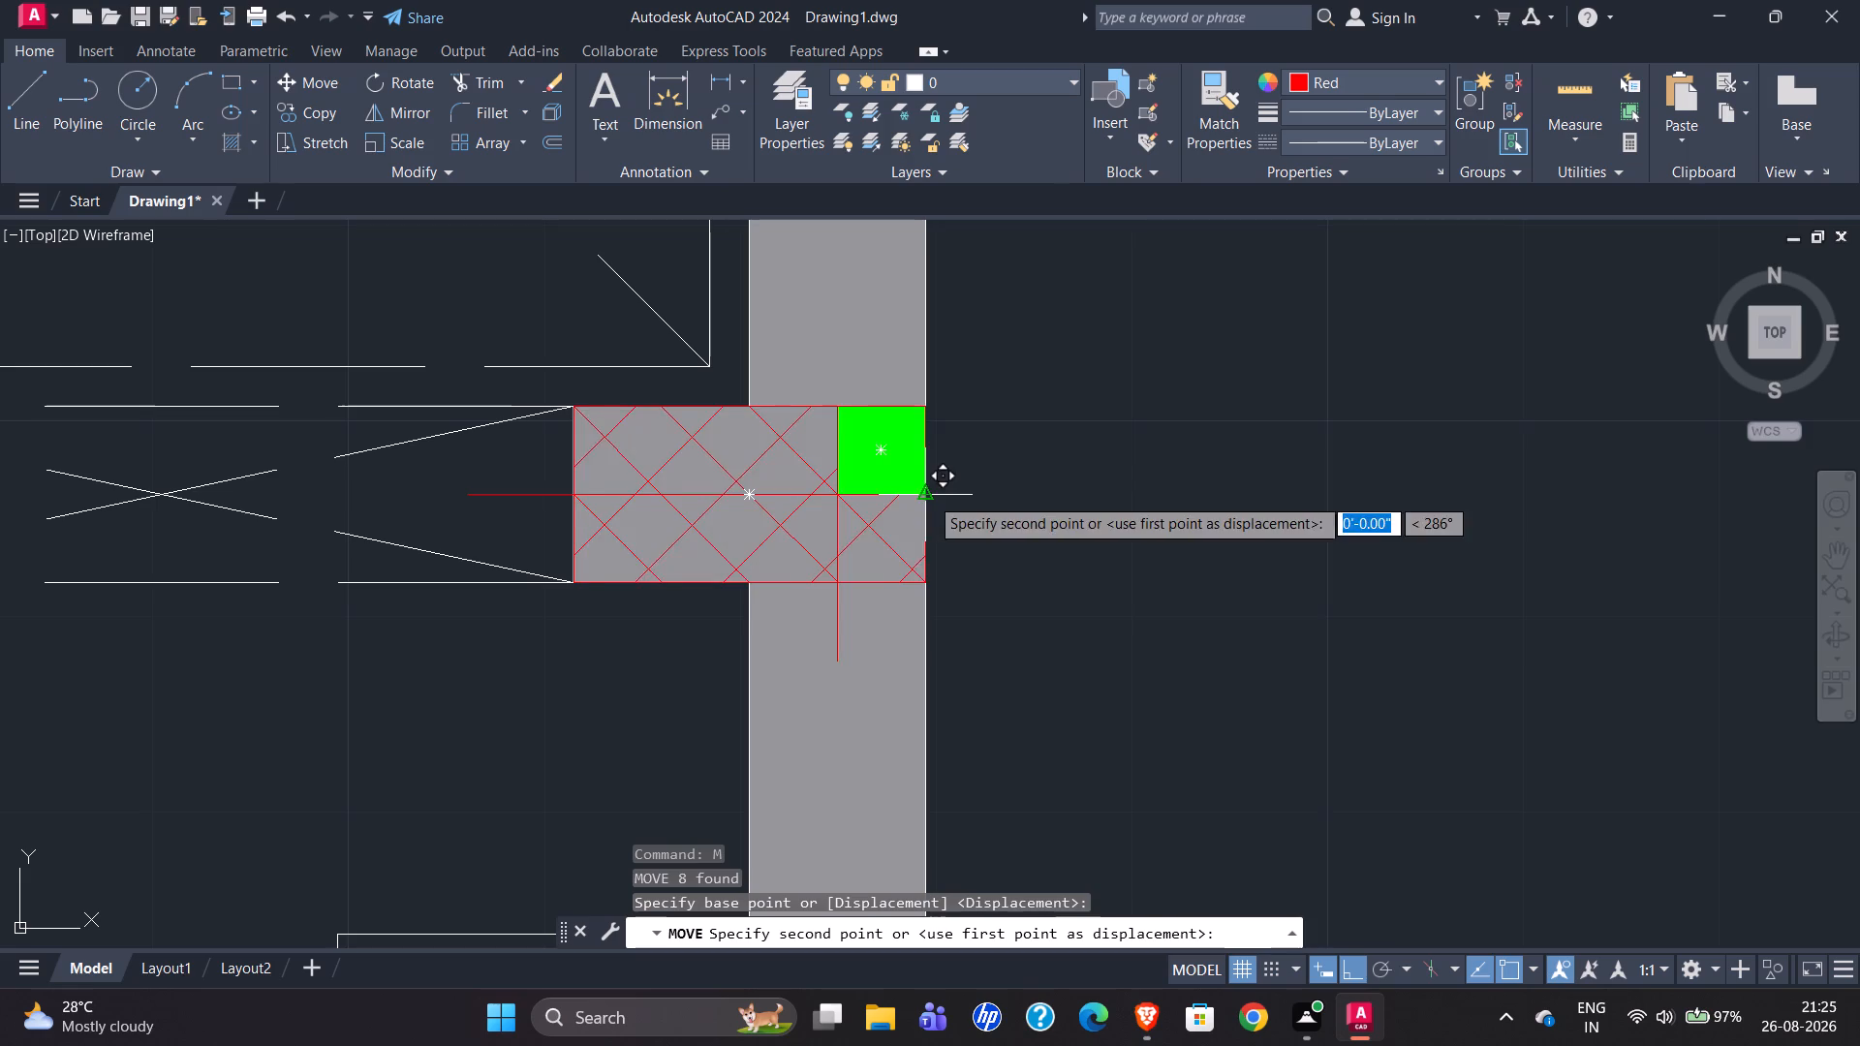
click(1534, 498)
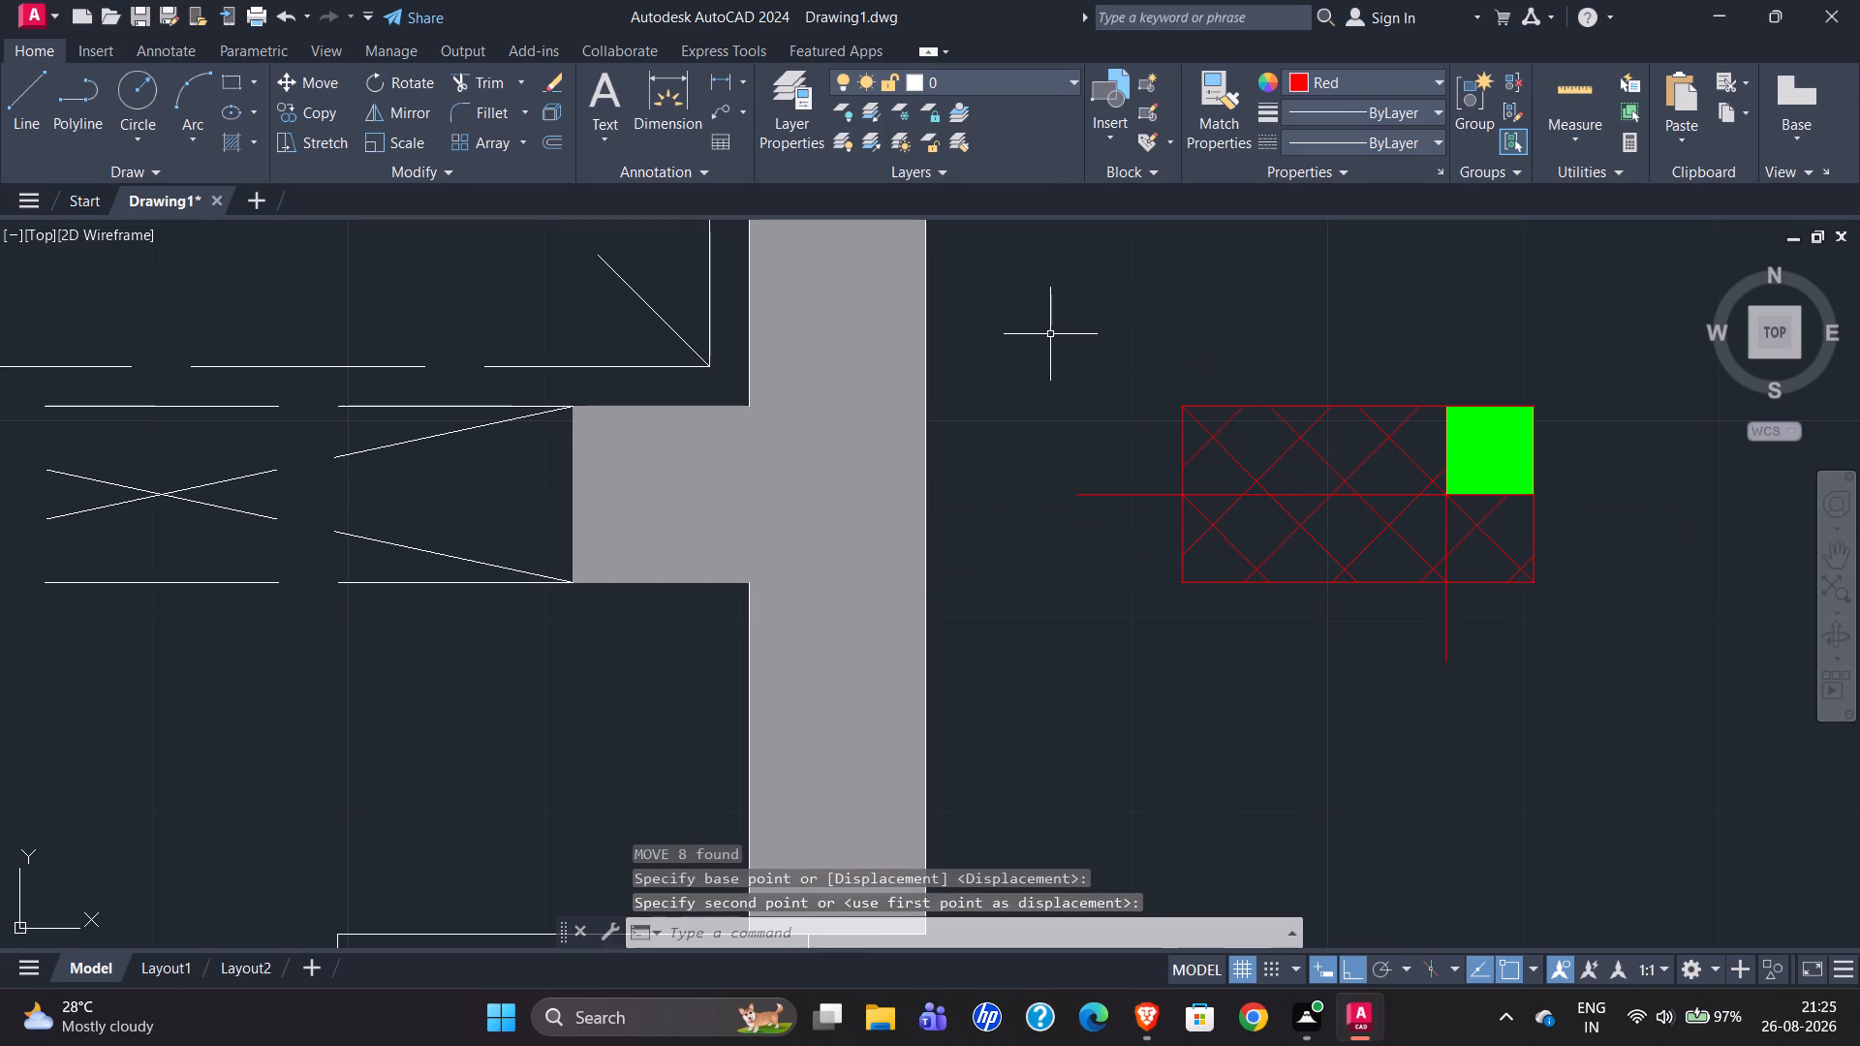
Mirror the relocated column symbol and its centre lines about its south edge, erasing the source objects.
click(1045, 333)
click(1774, 765)
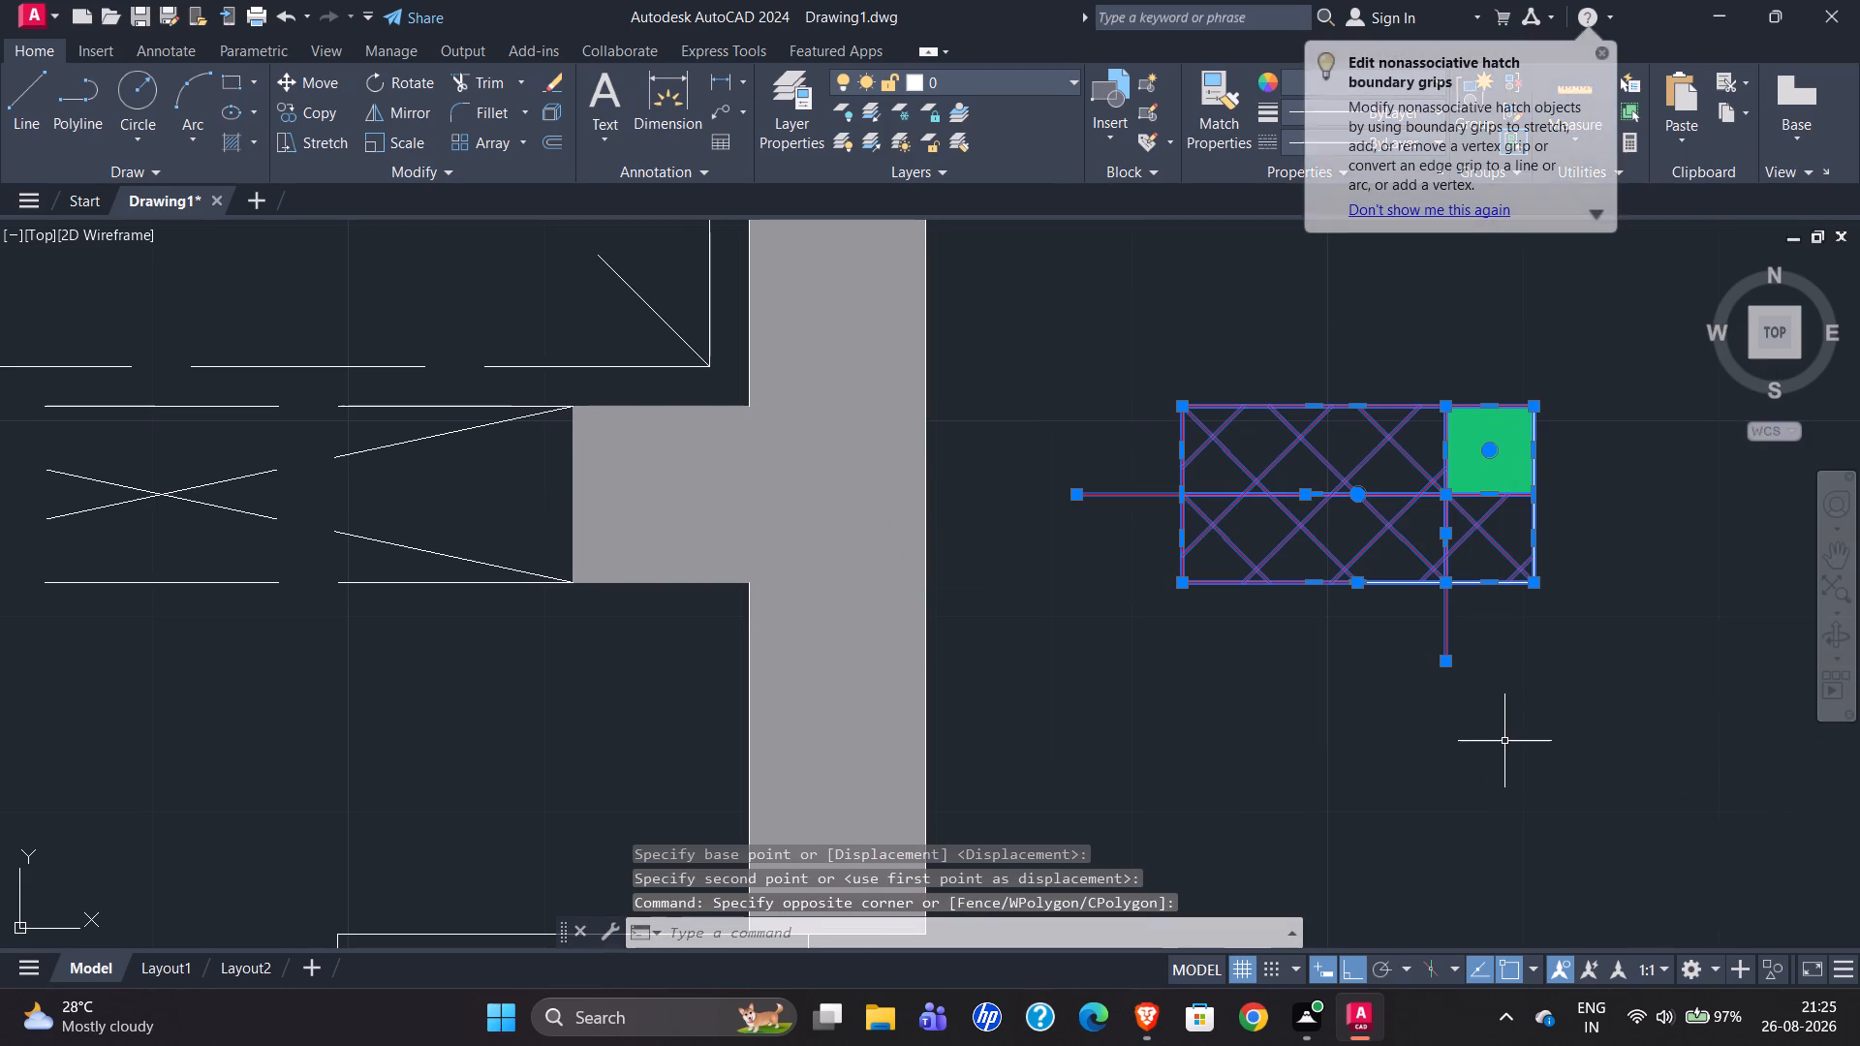
text(mi)
key(Return)
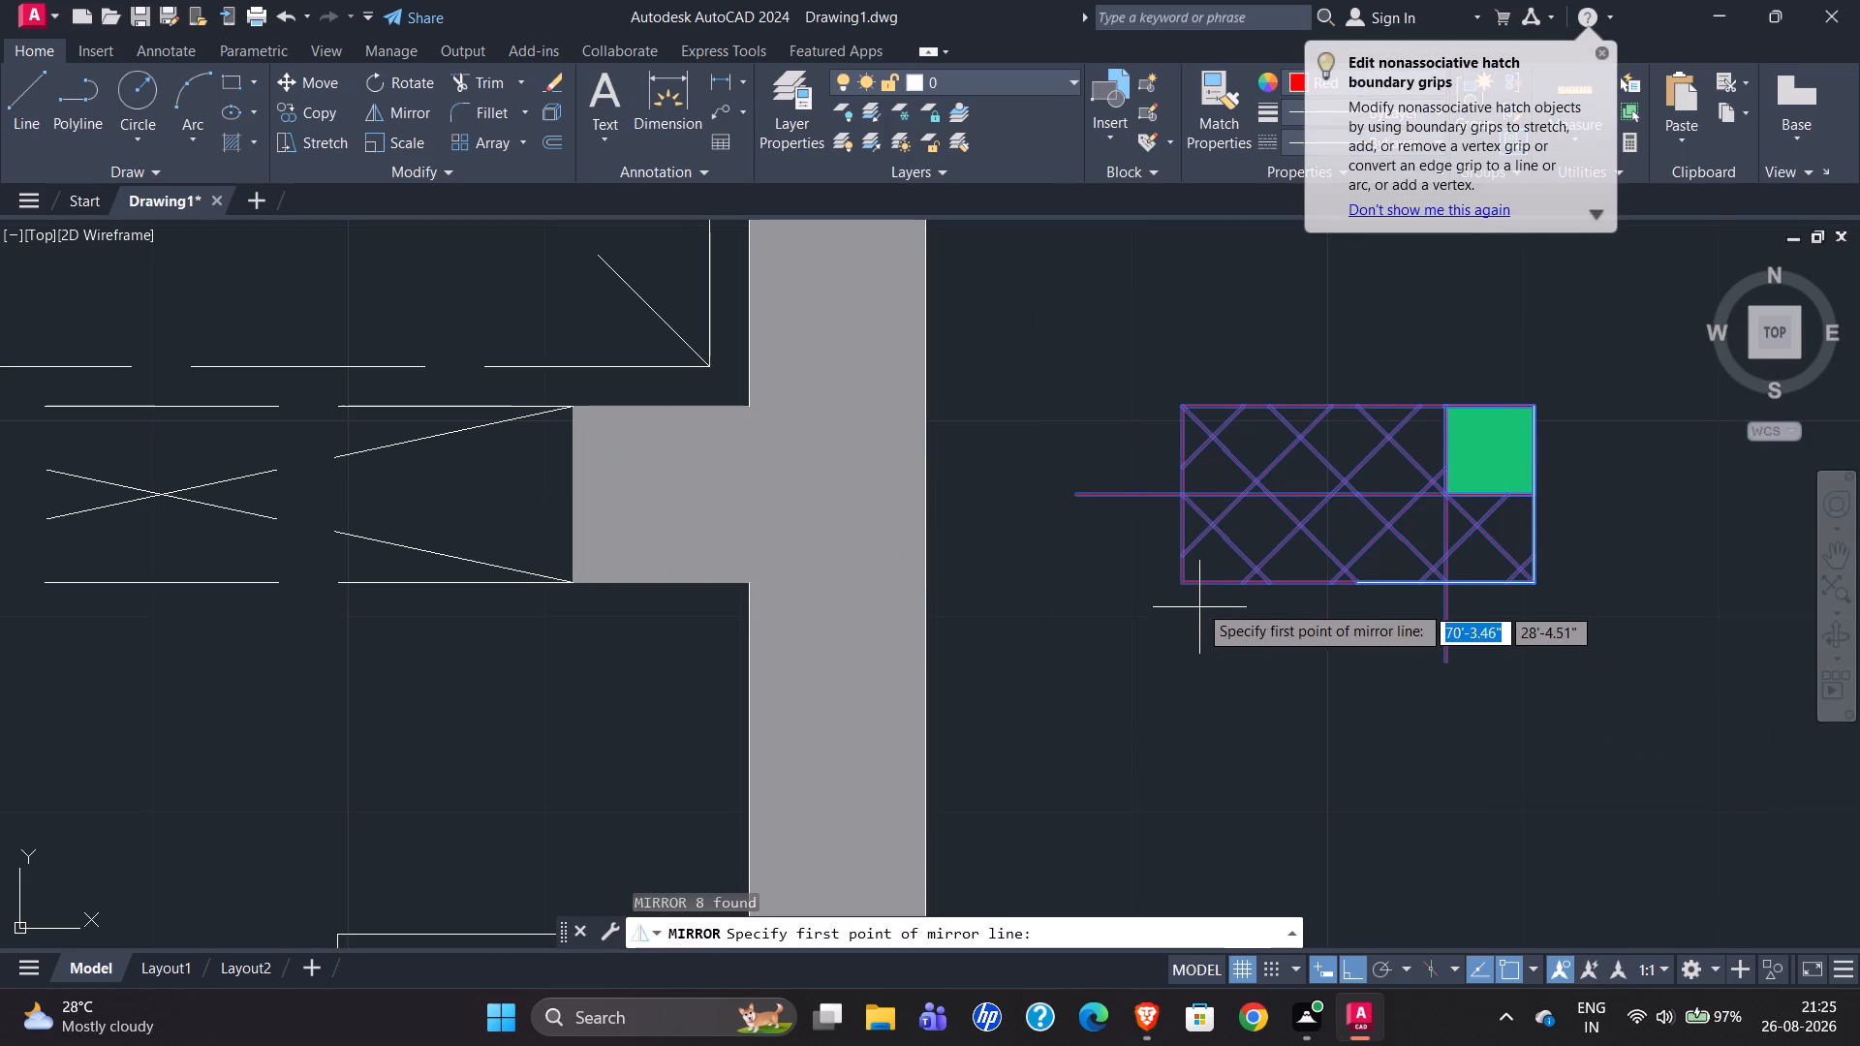
click(1187, 589)
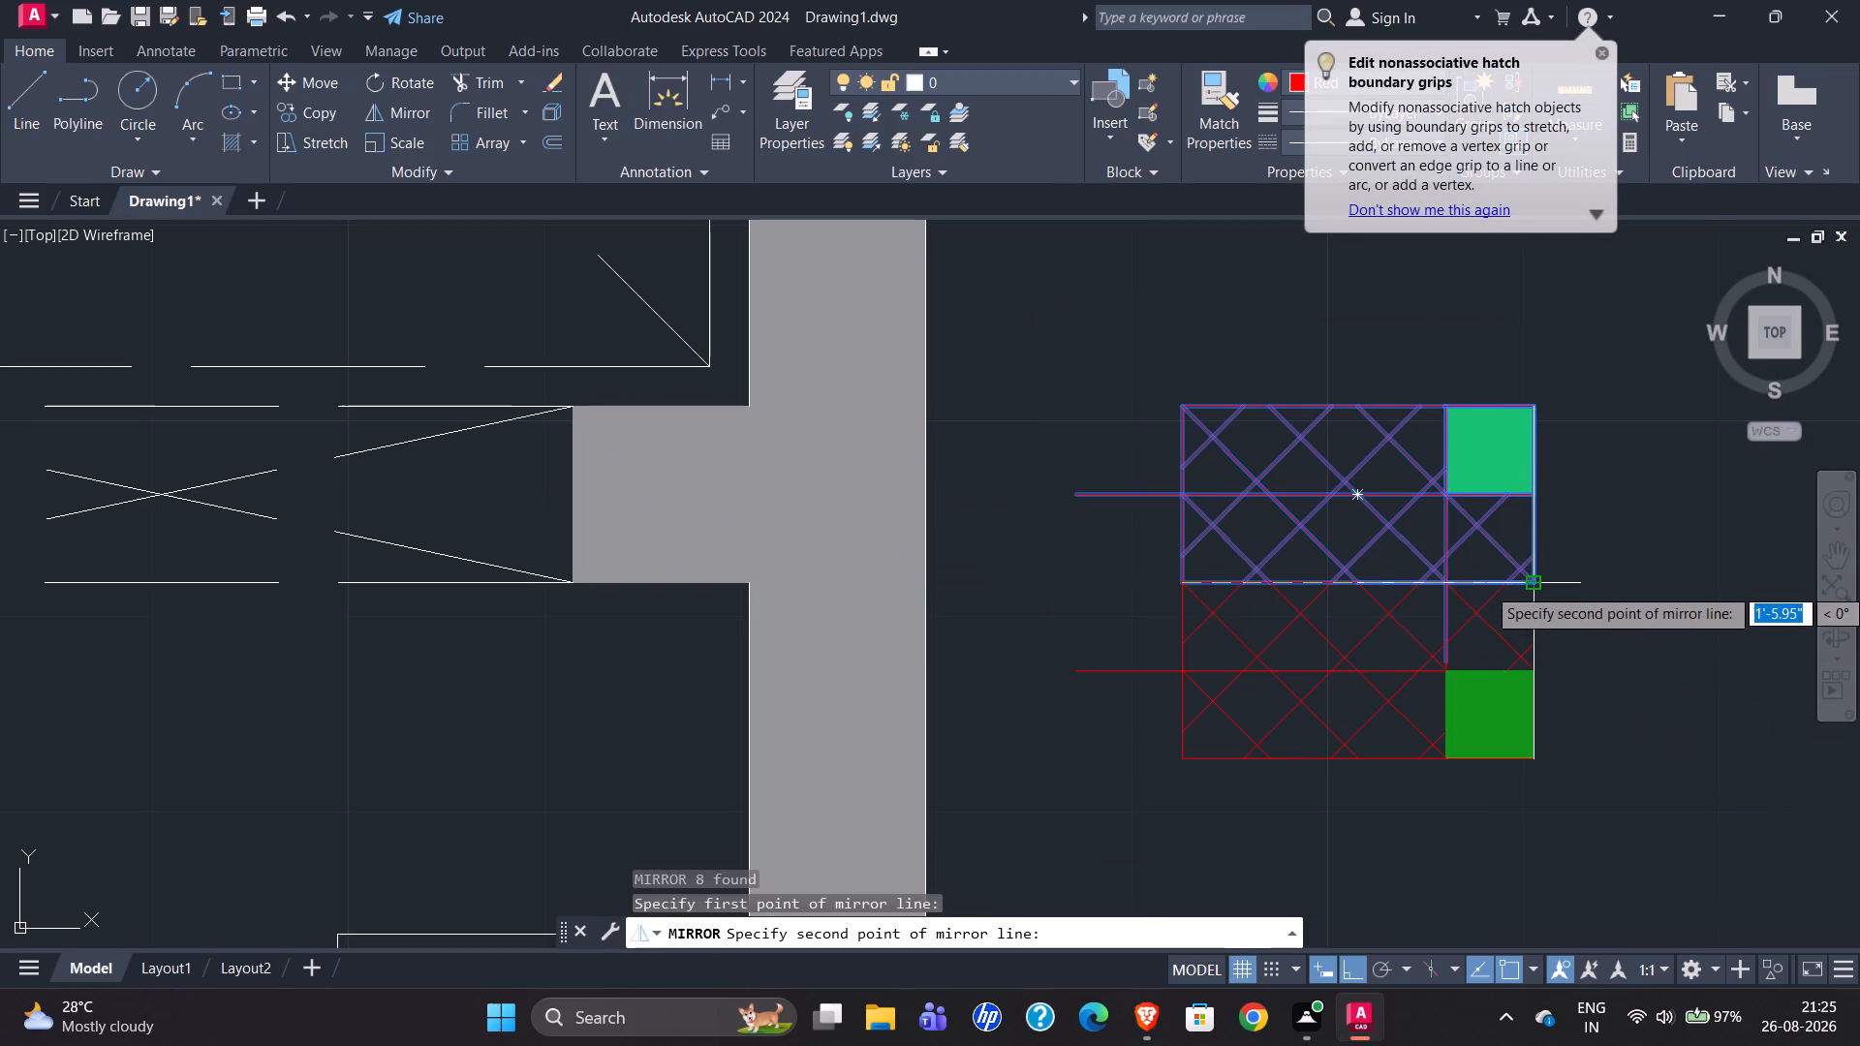
click(1535, 586)
drag(1602, 647, 1535, 586)
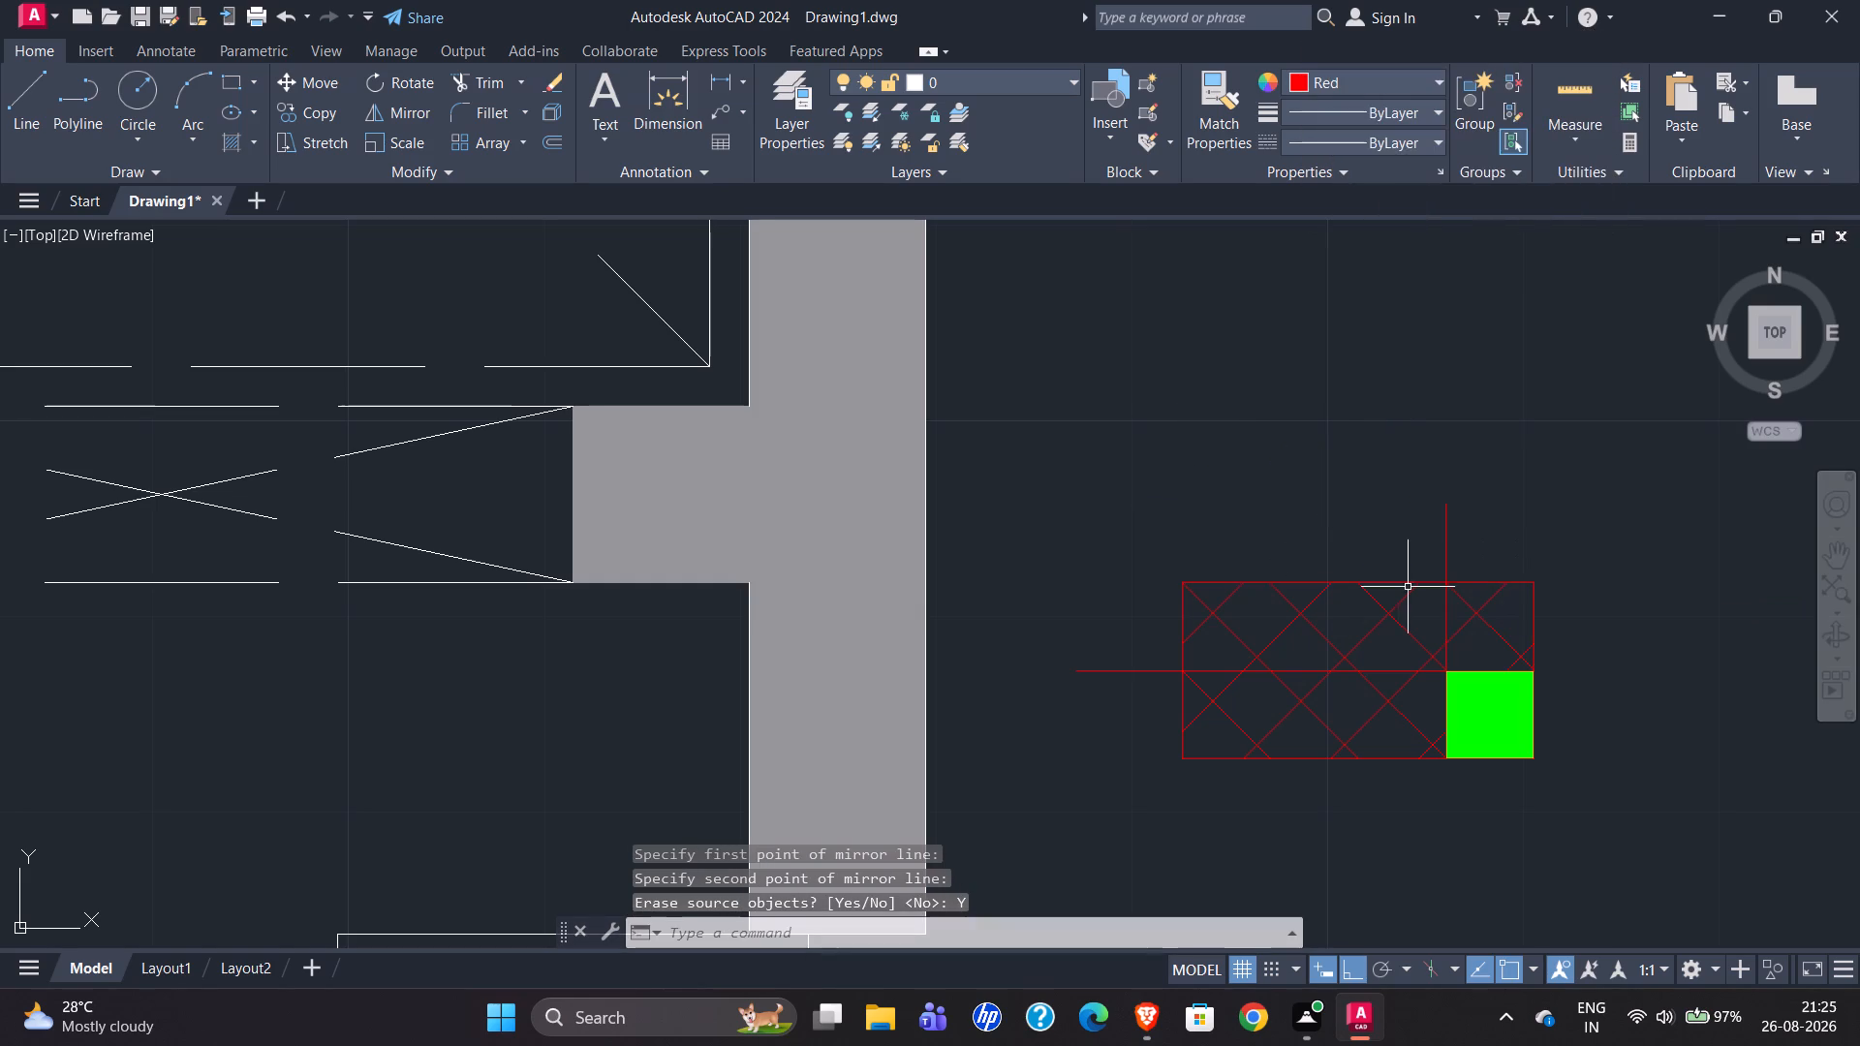
Move the flipped column symbol by its northwest corner back onto the wall stub's northwest corner at the lift's southeast corner.
click(1015, 502)
click(1776, 818)
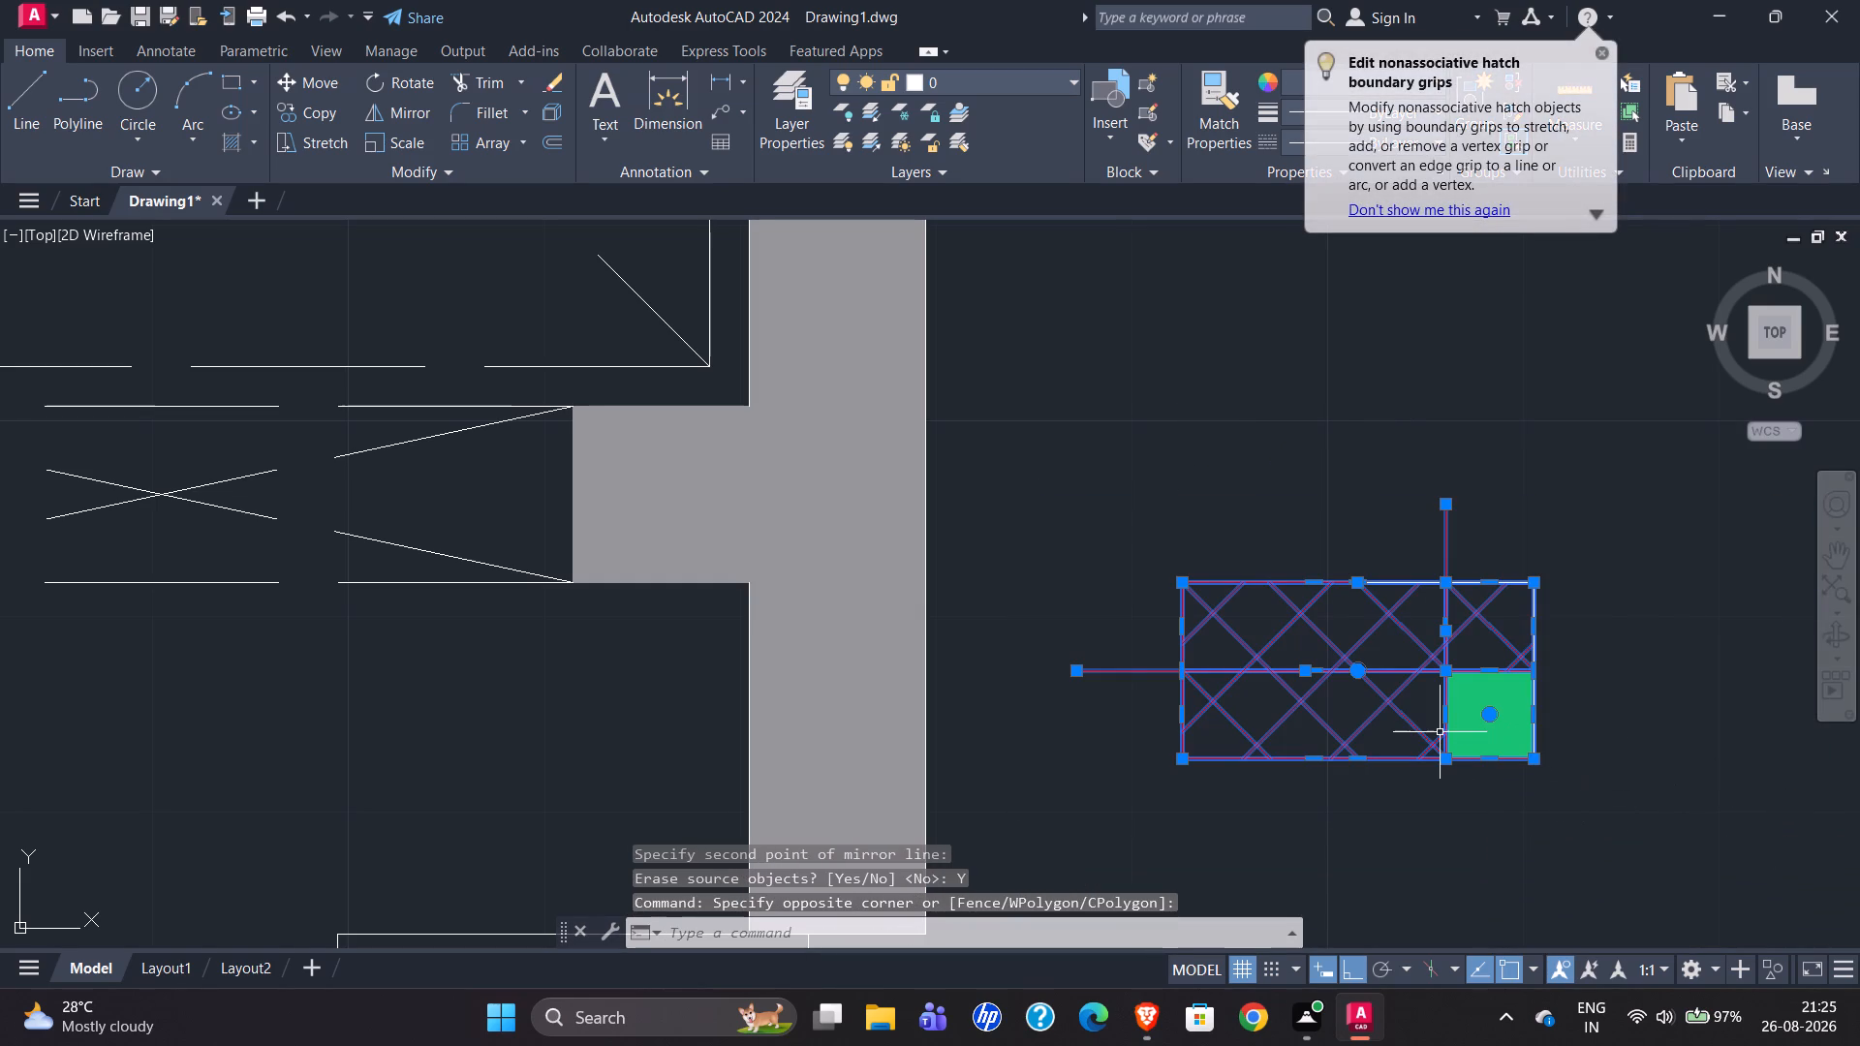
key(m)
key(Return)
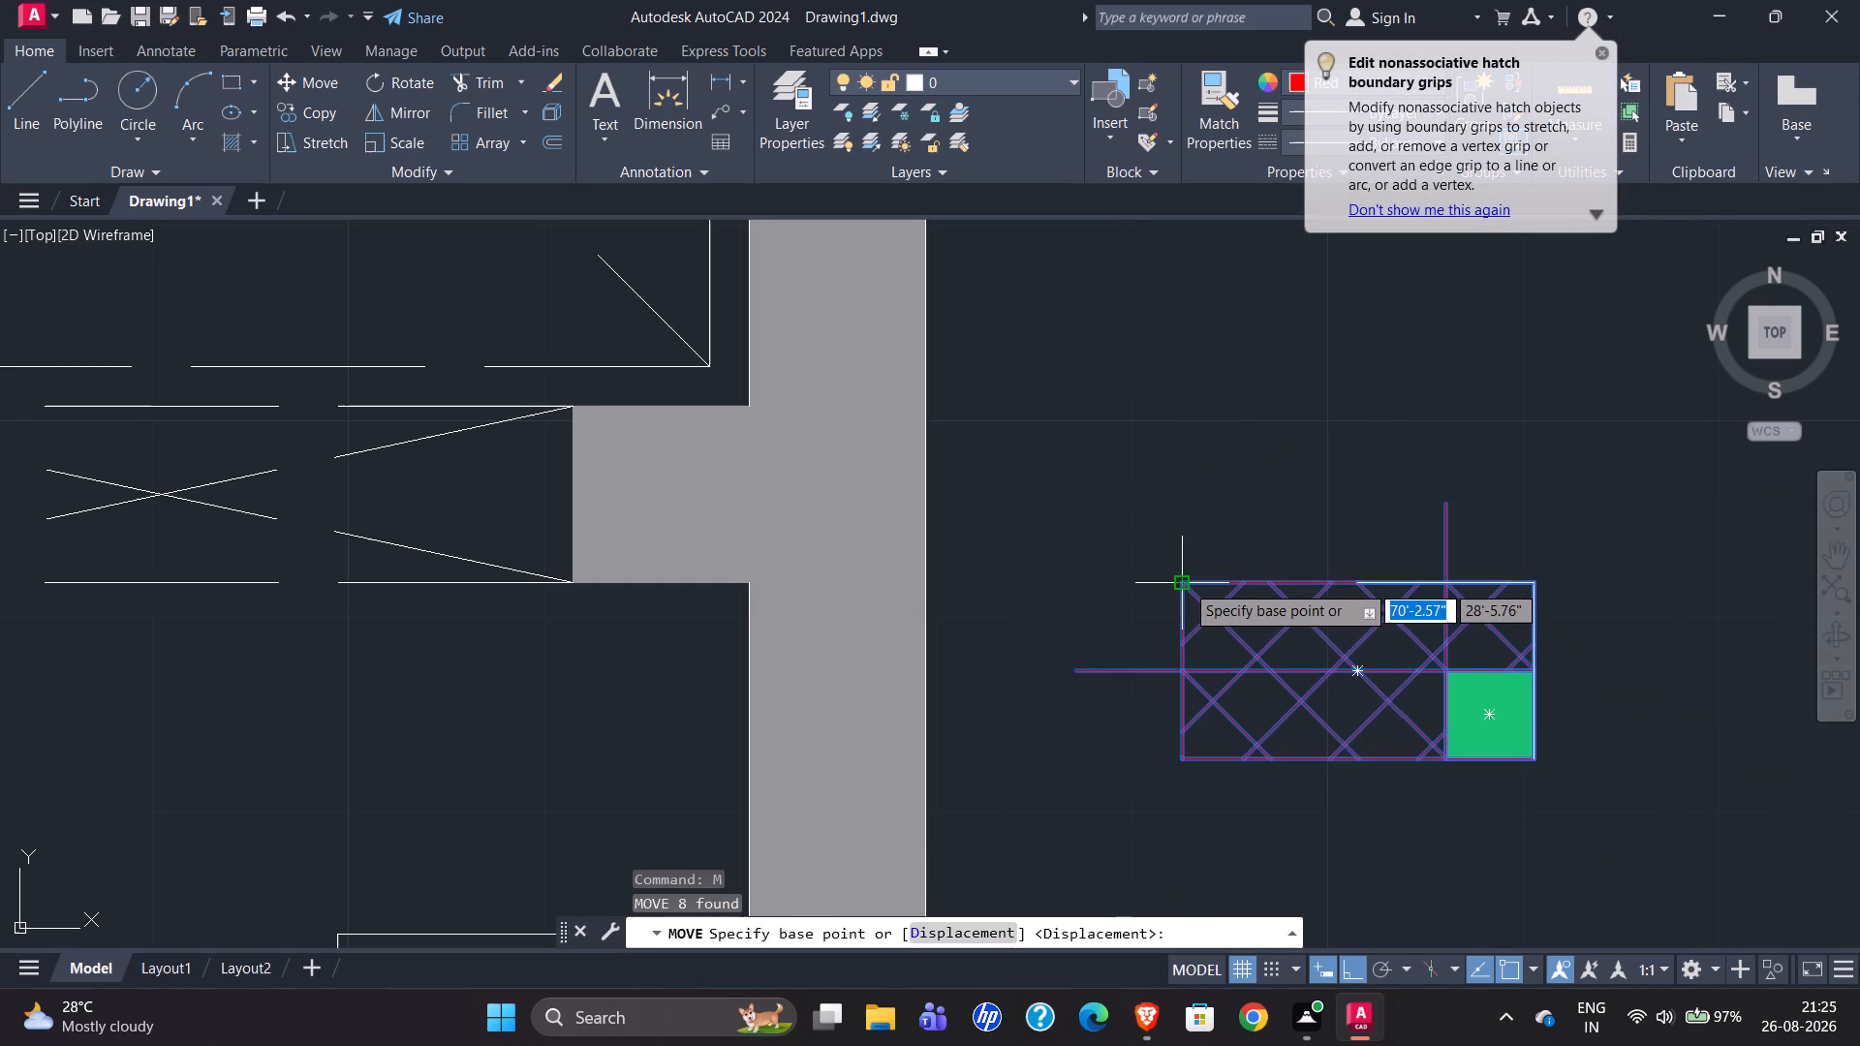
click(1185, 583)
click(572, 408)
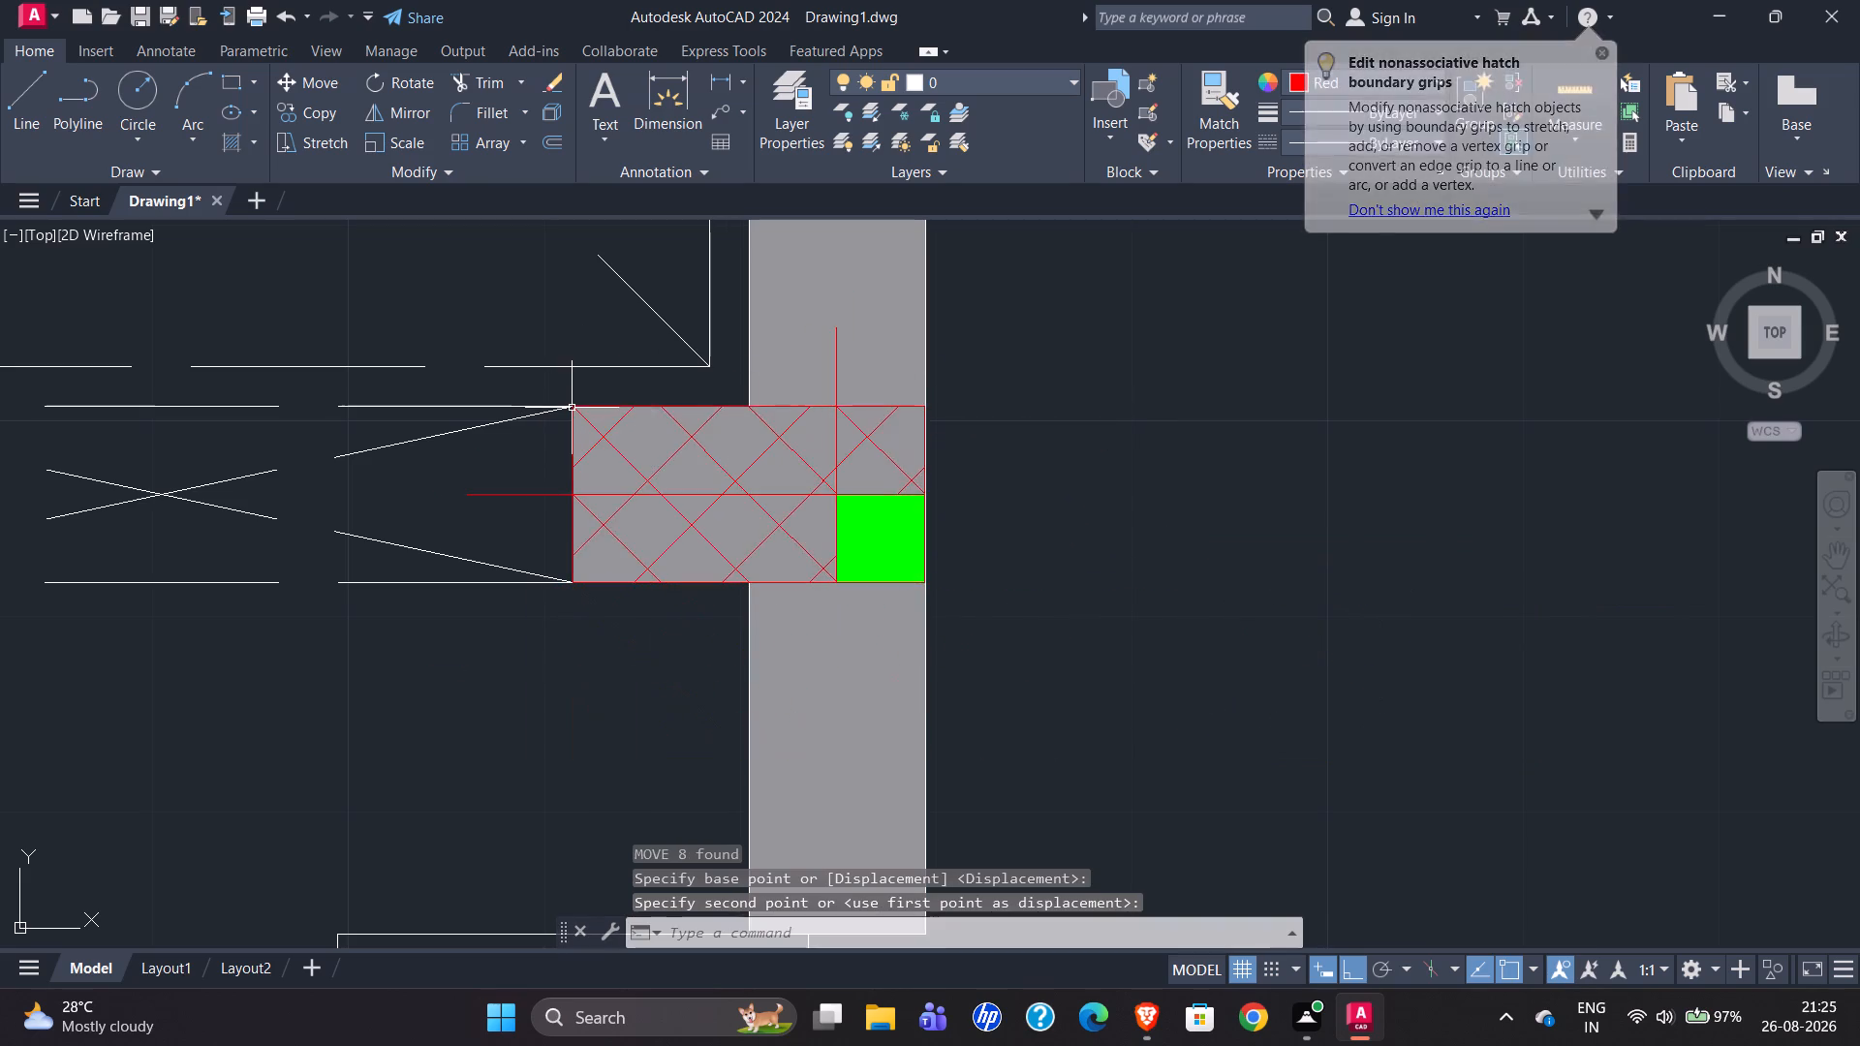
scroll(929, 575, down, 2)
scroll(1186, 538, down, 2)
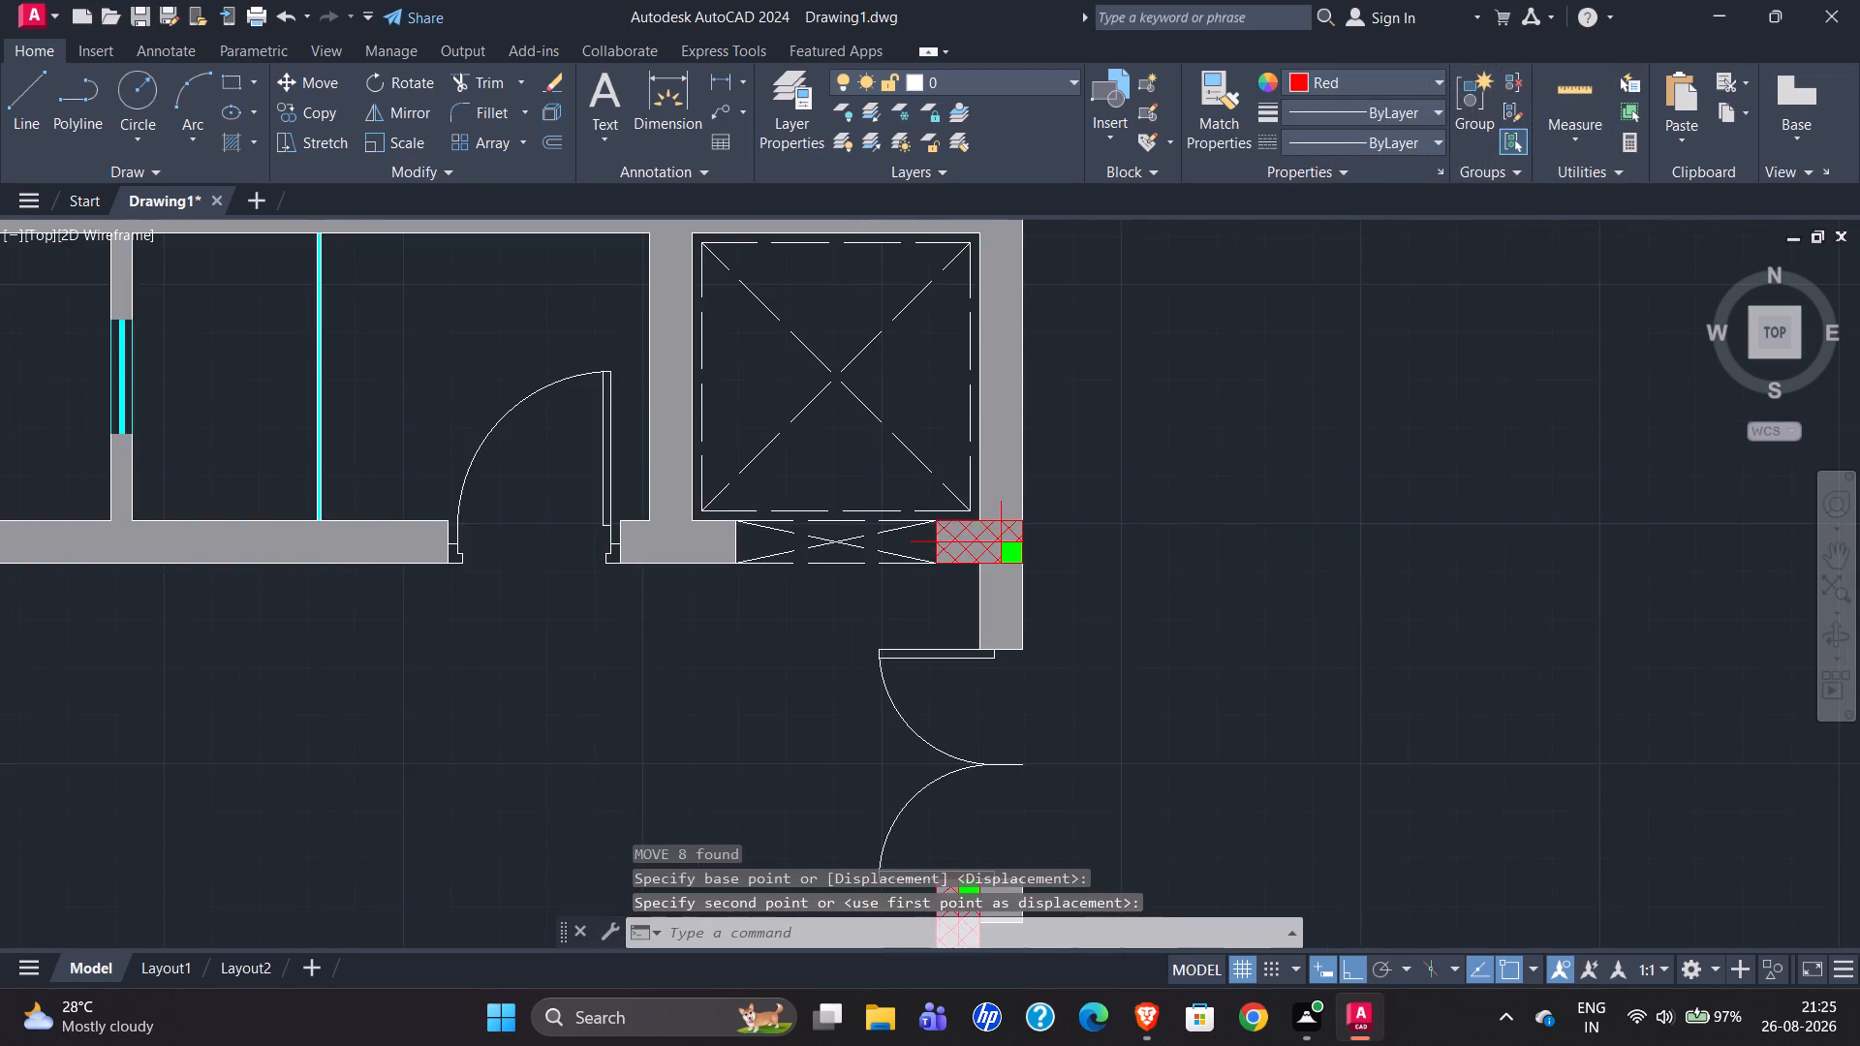
scroll(1164, 510, down, 3)
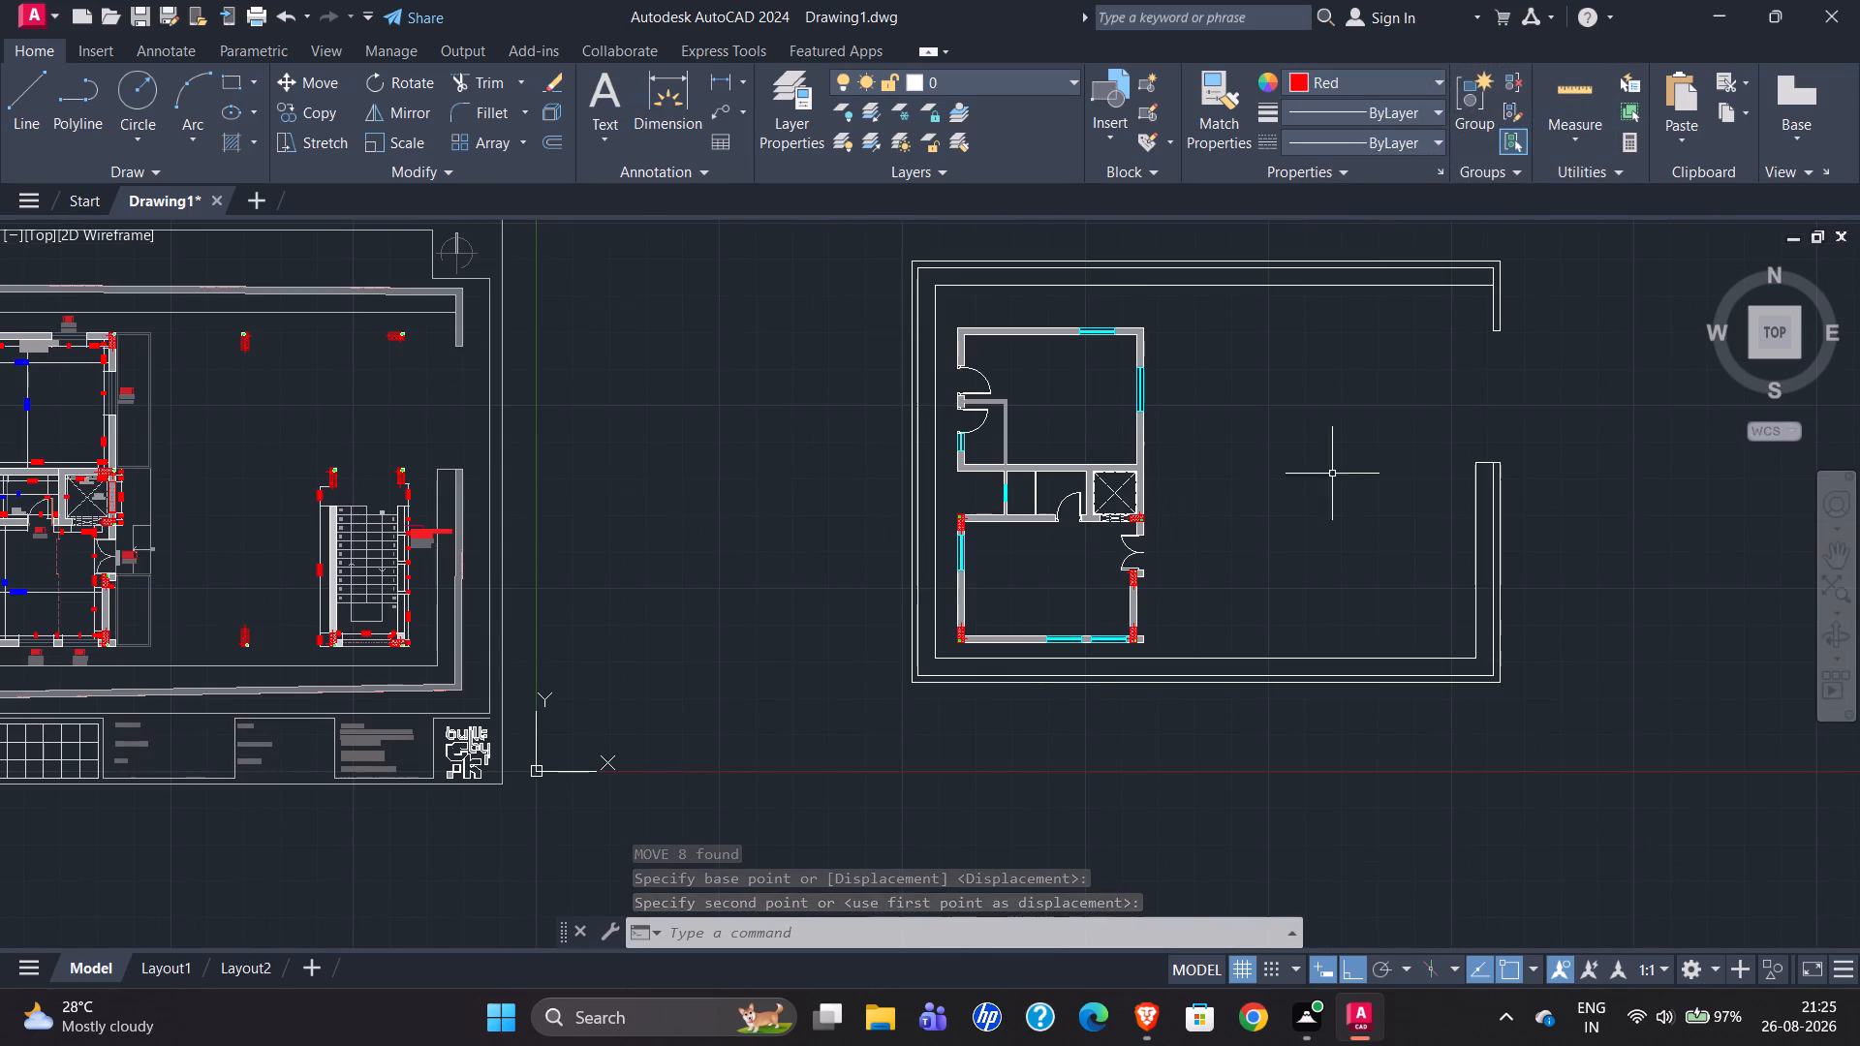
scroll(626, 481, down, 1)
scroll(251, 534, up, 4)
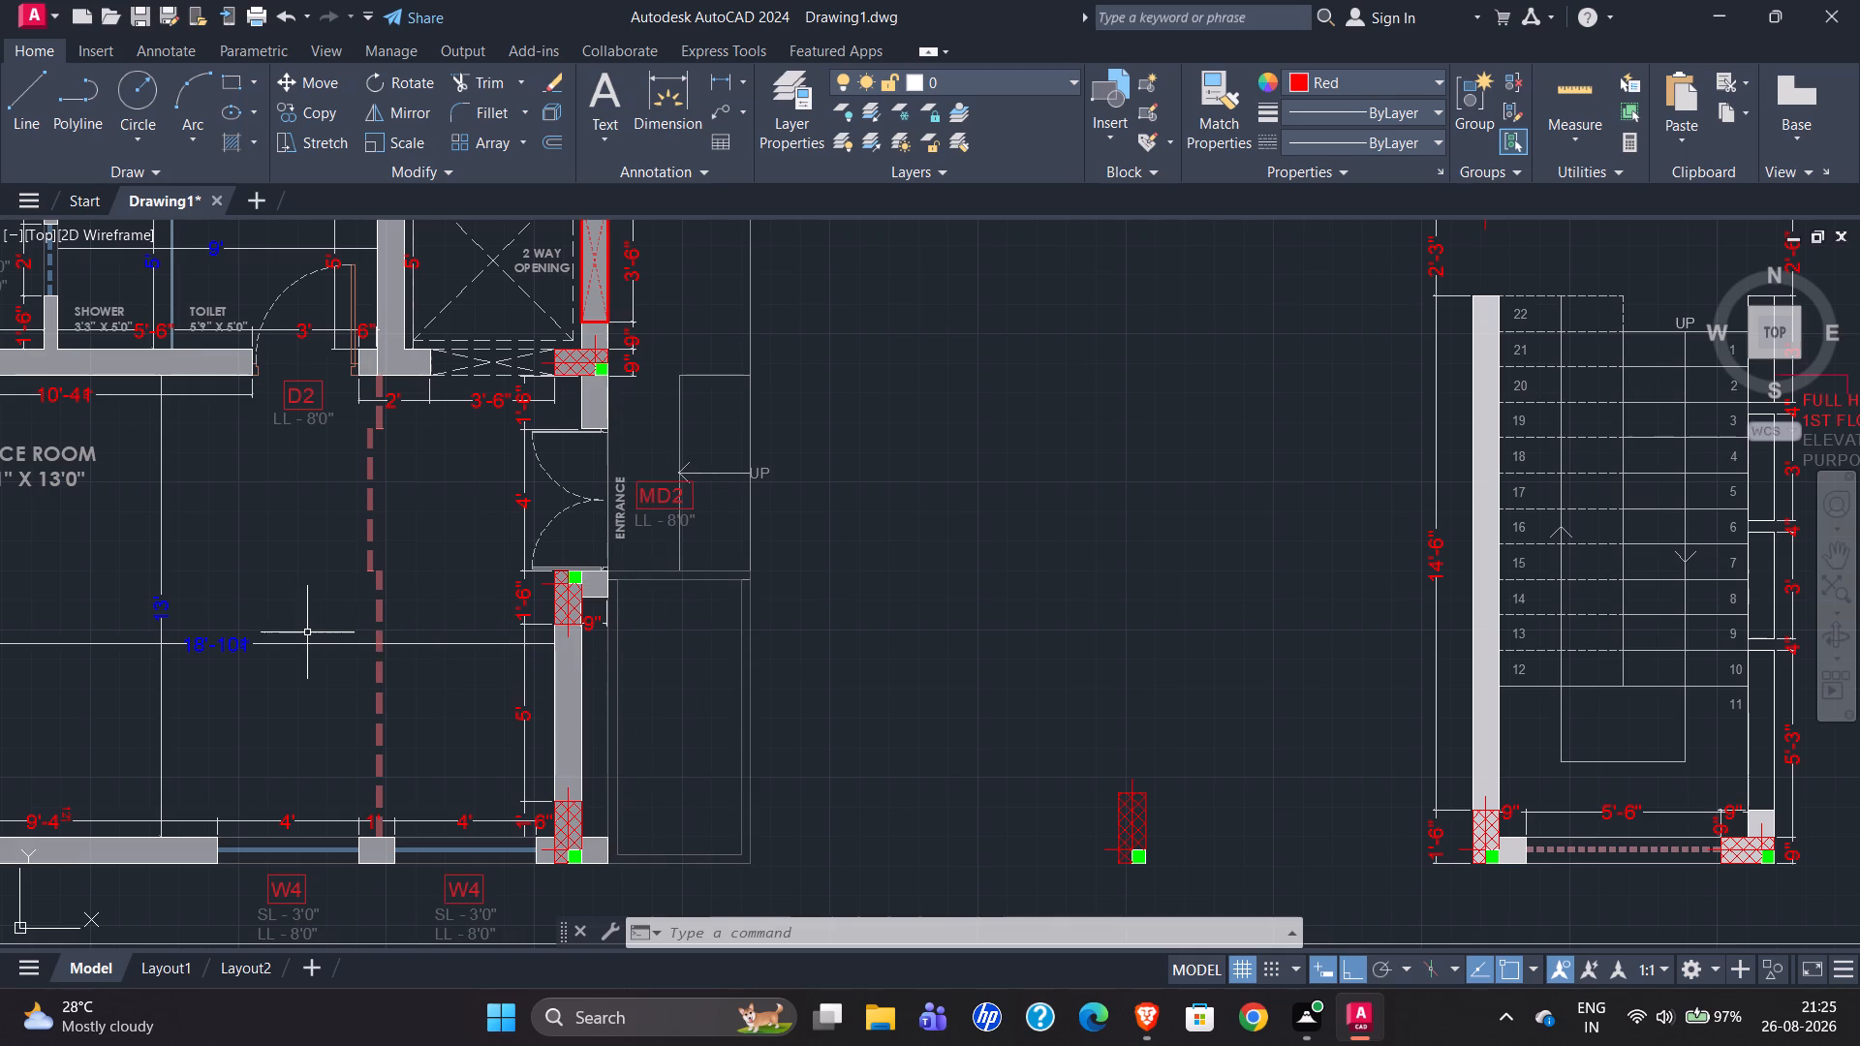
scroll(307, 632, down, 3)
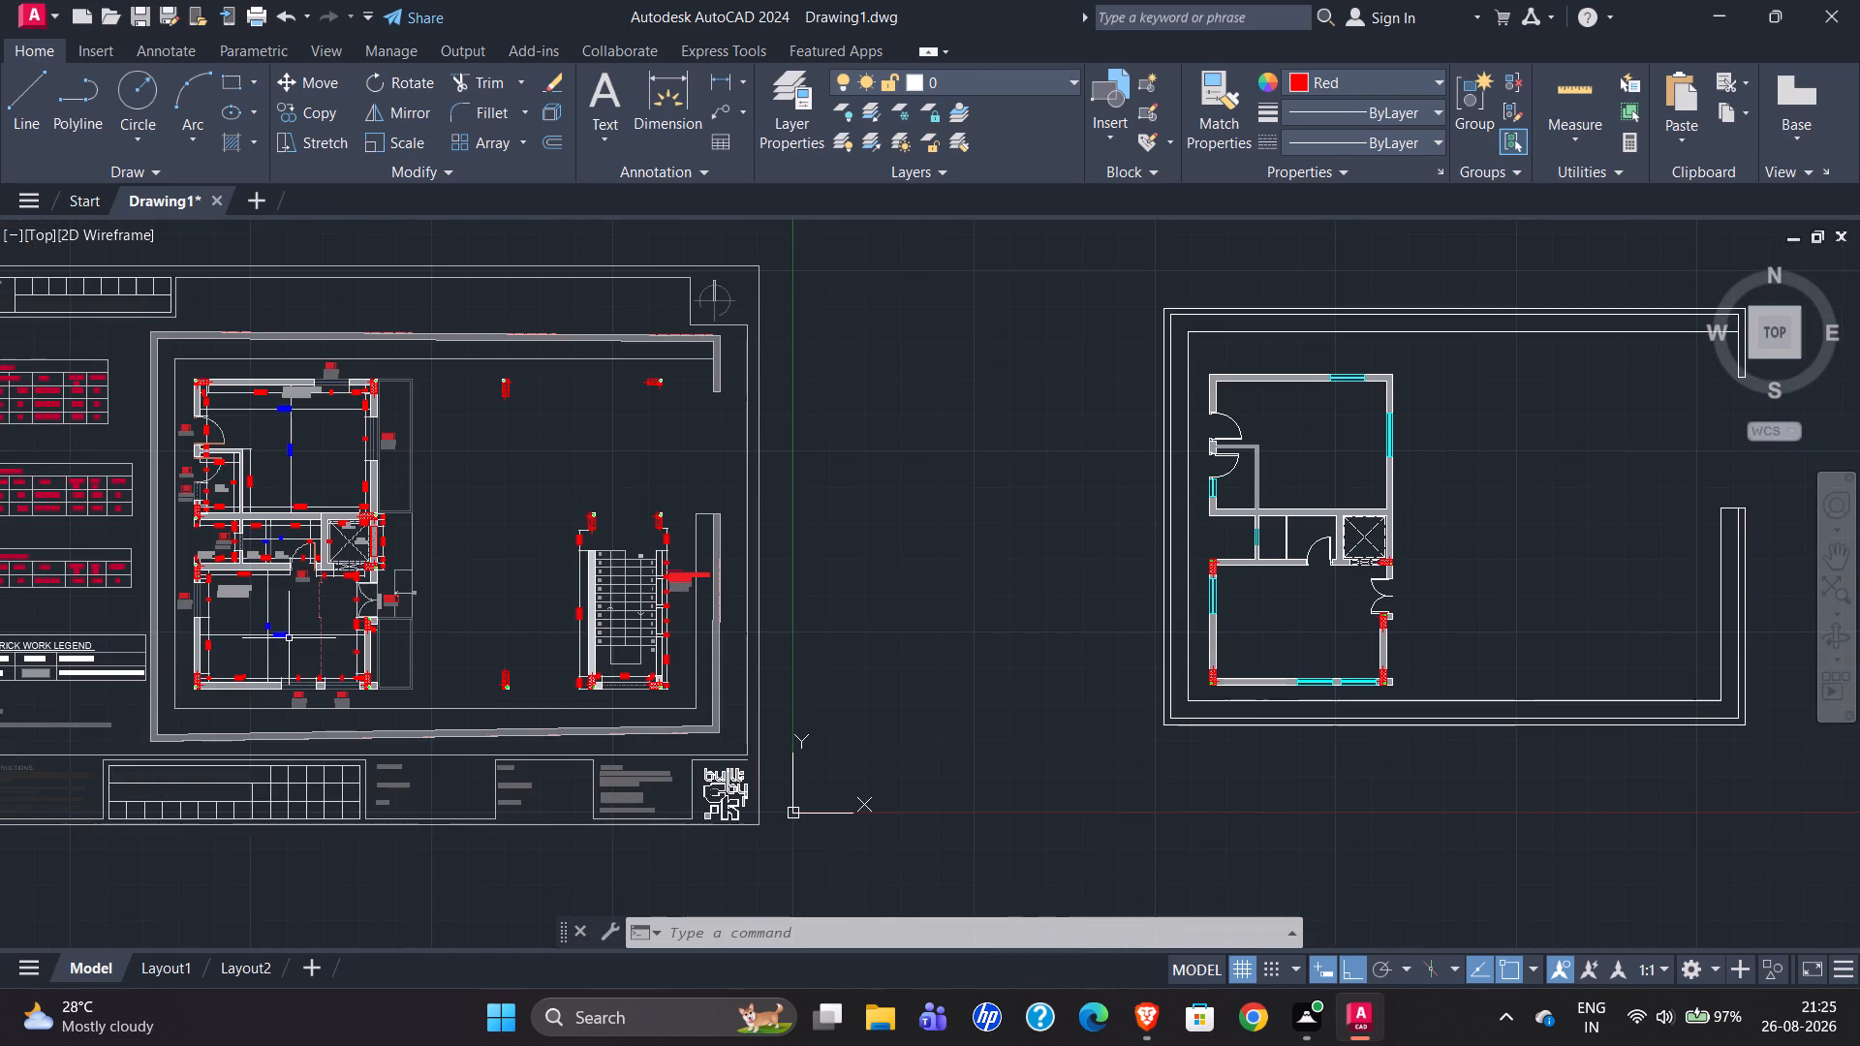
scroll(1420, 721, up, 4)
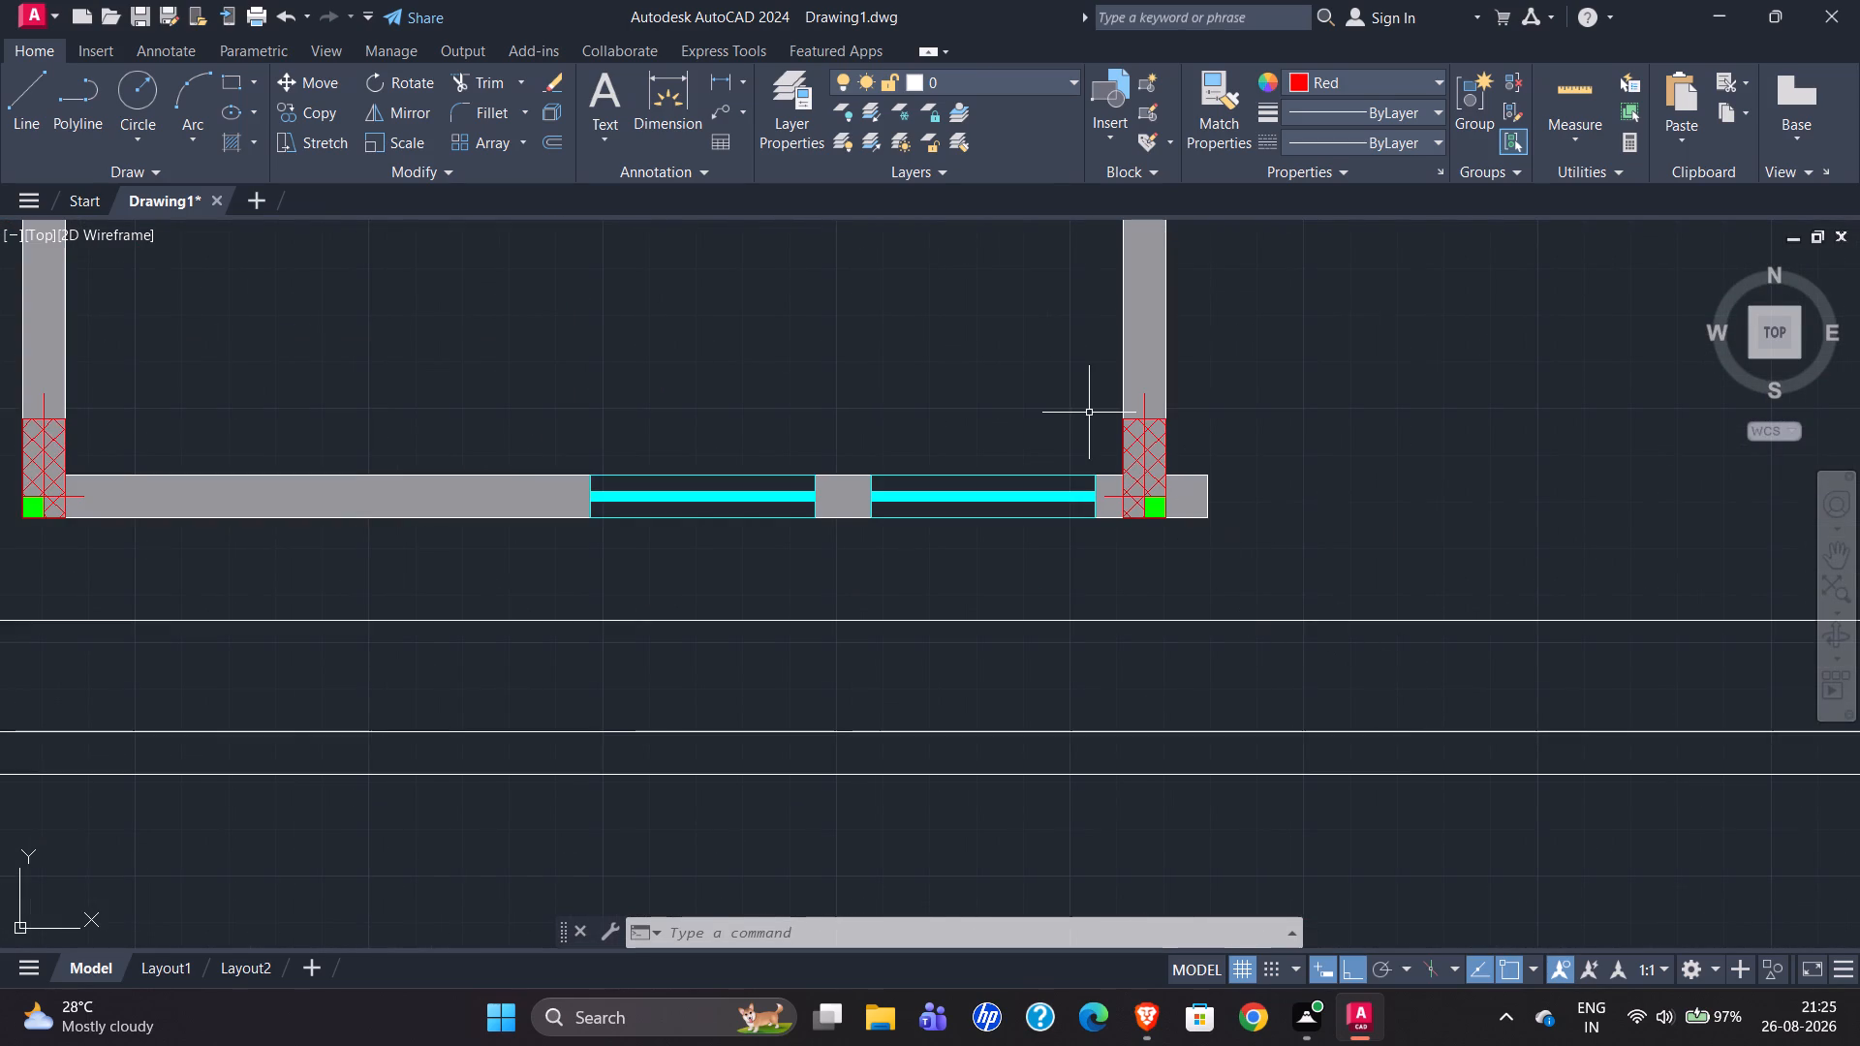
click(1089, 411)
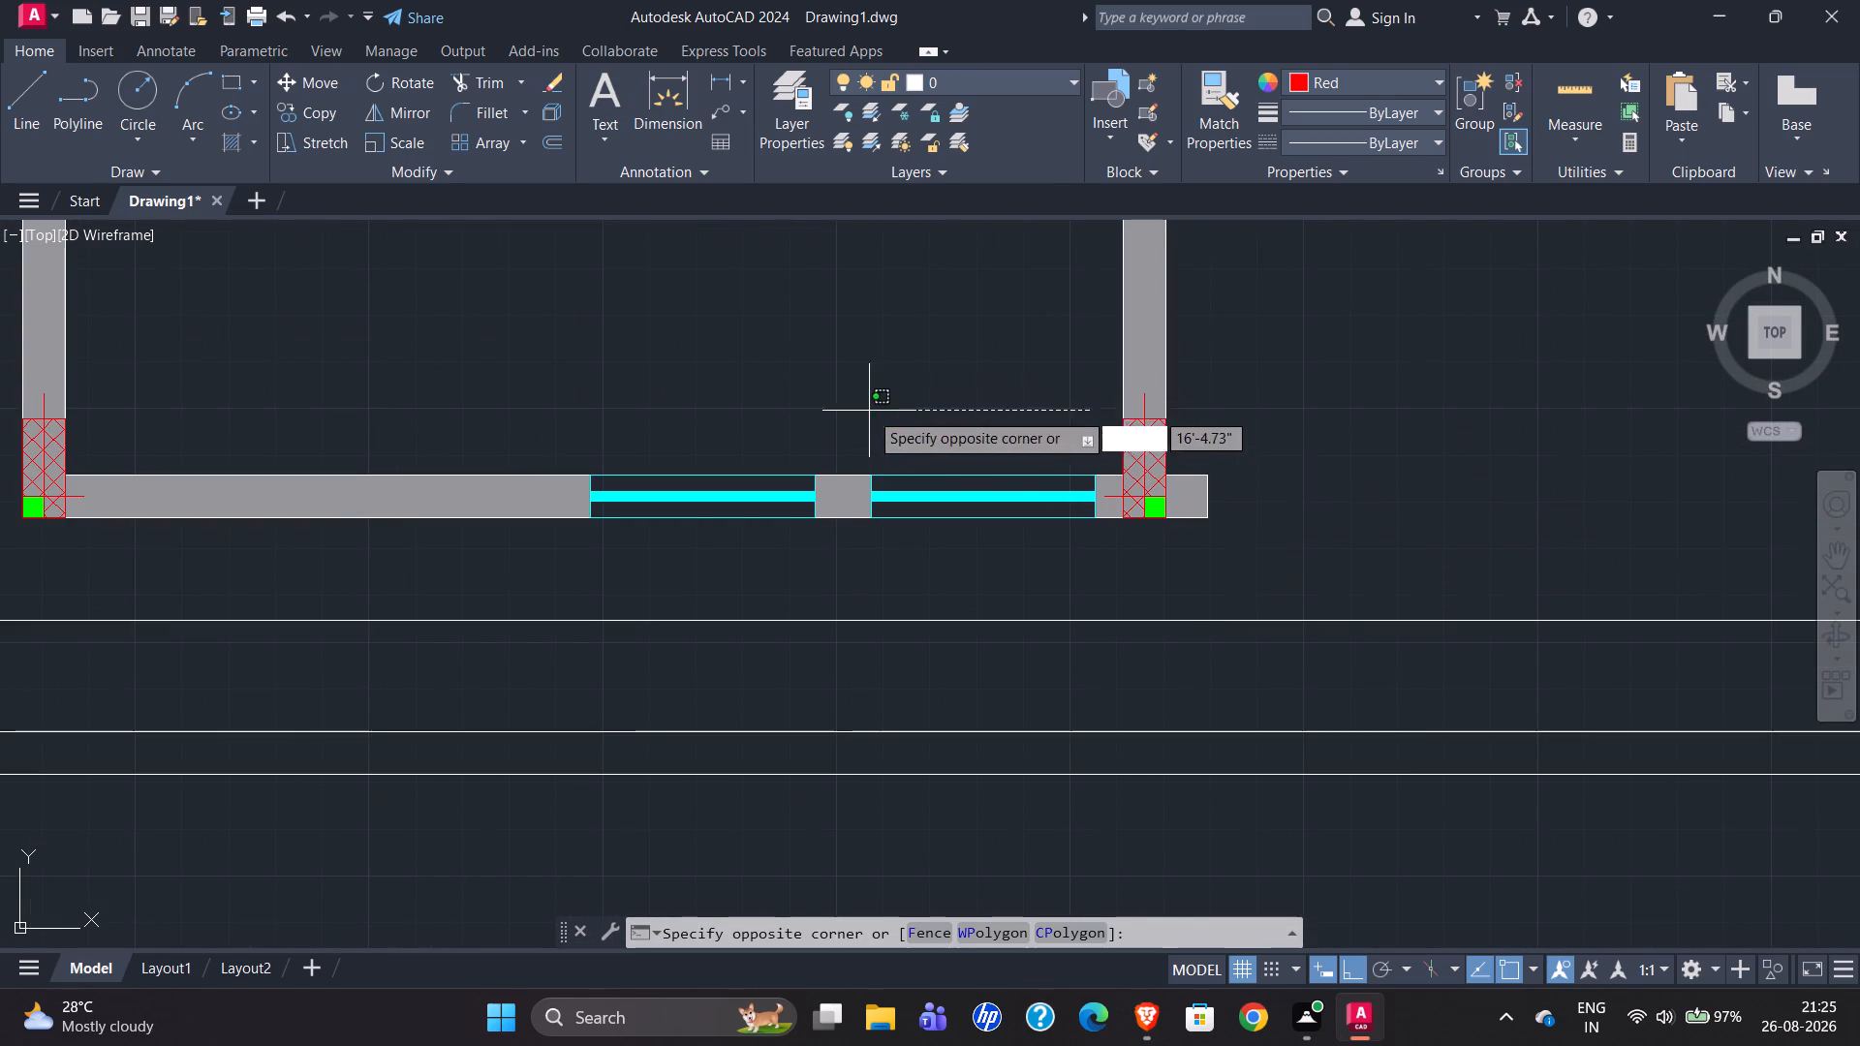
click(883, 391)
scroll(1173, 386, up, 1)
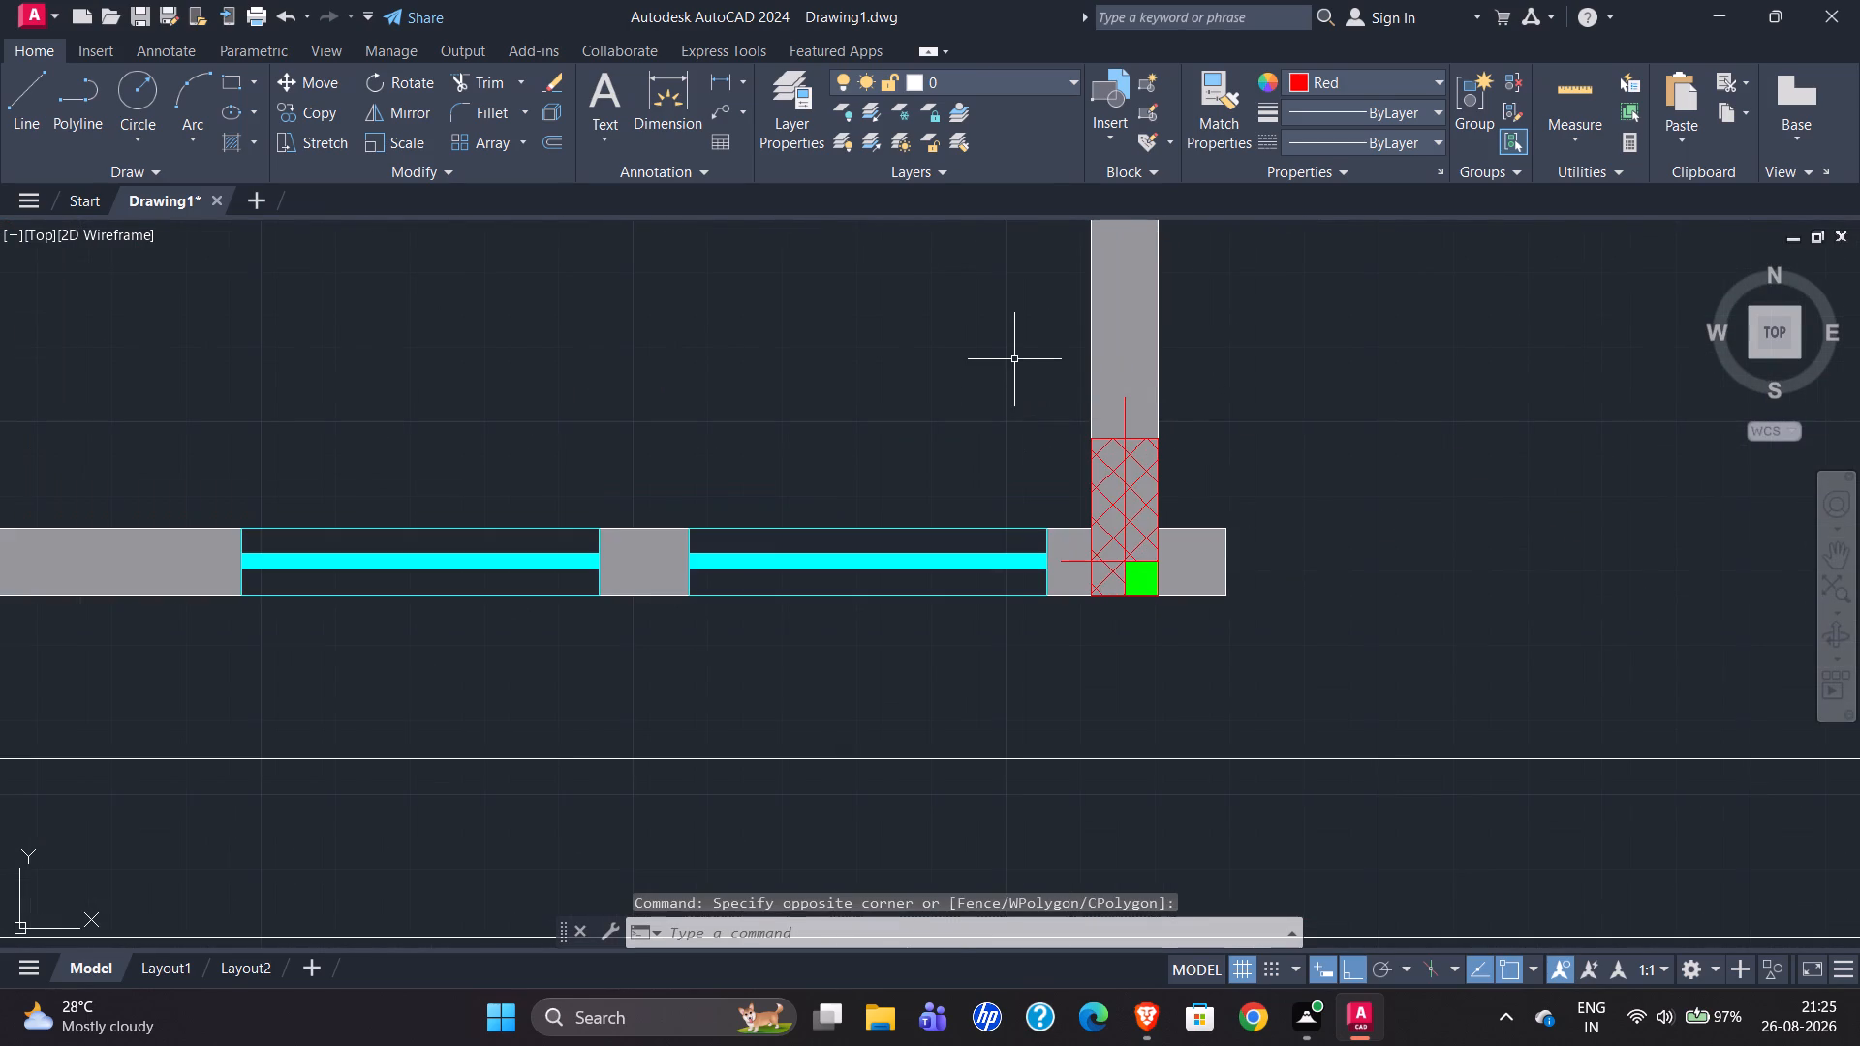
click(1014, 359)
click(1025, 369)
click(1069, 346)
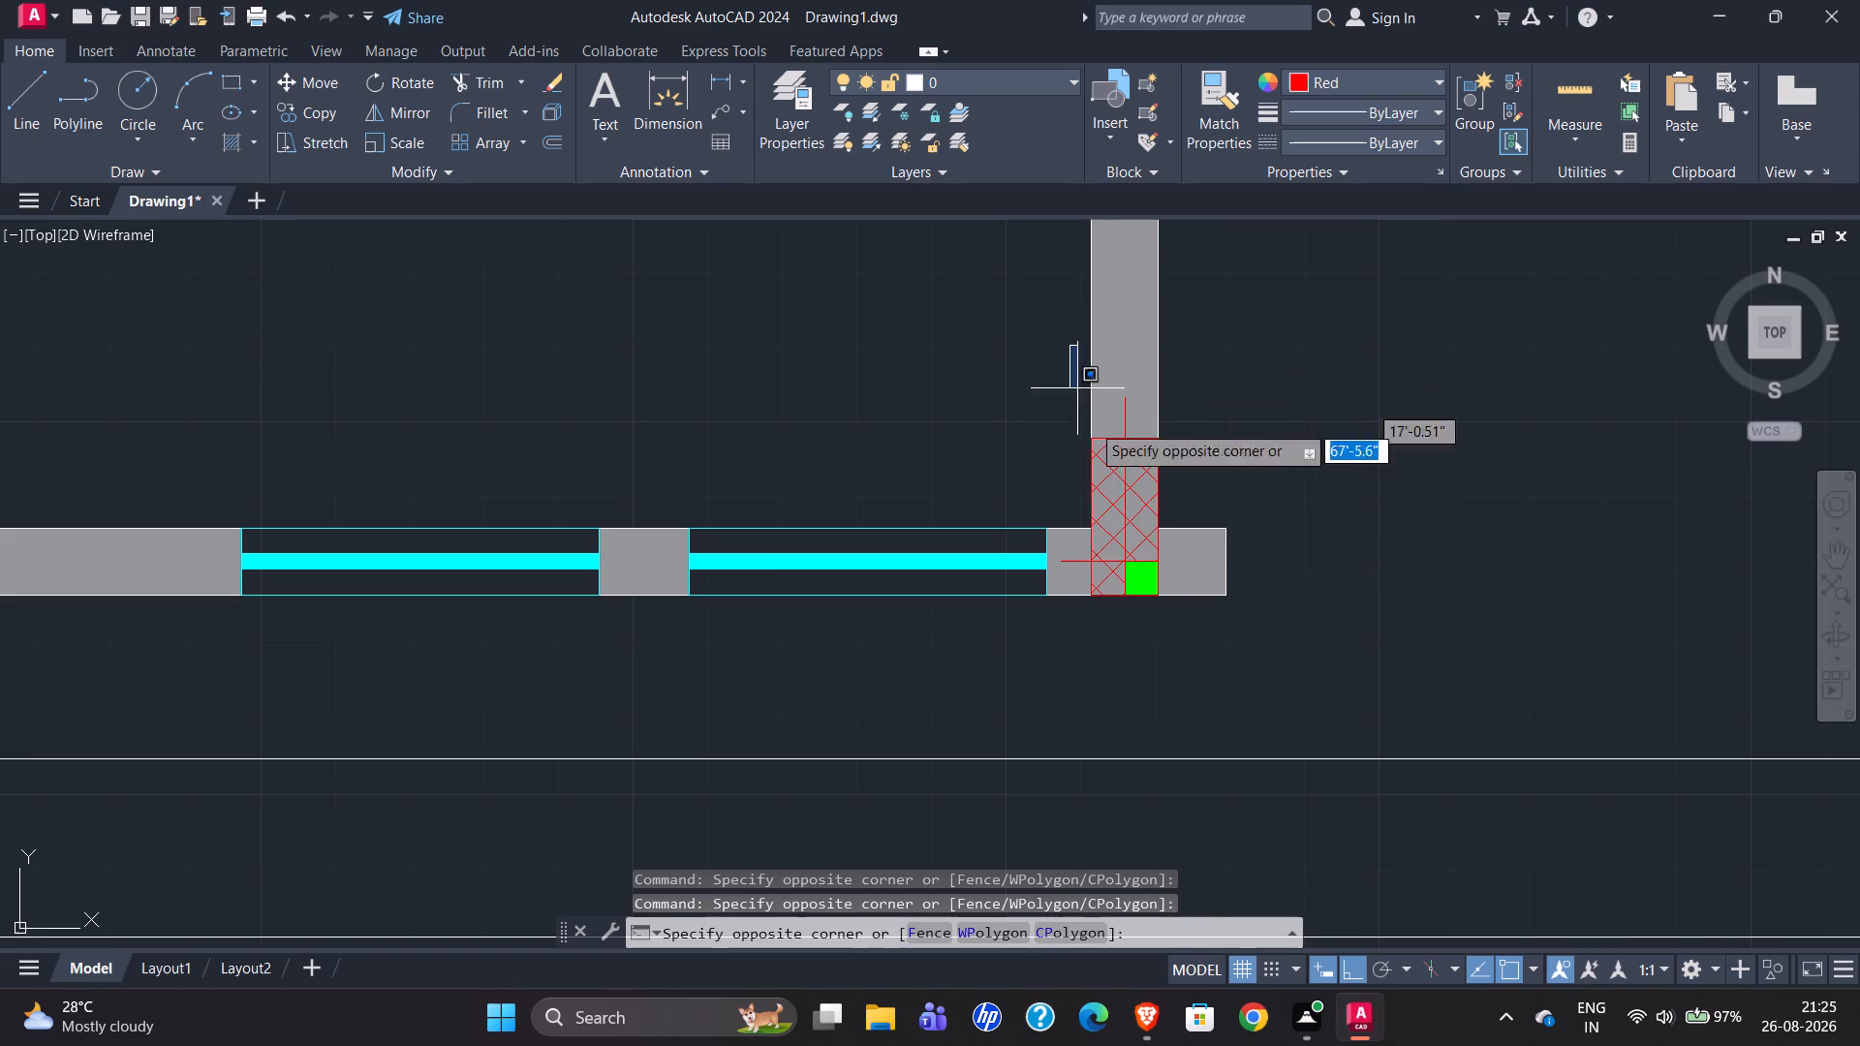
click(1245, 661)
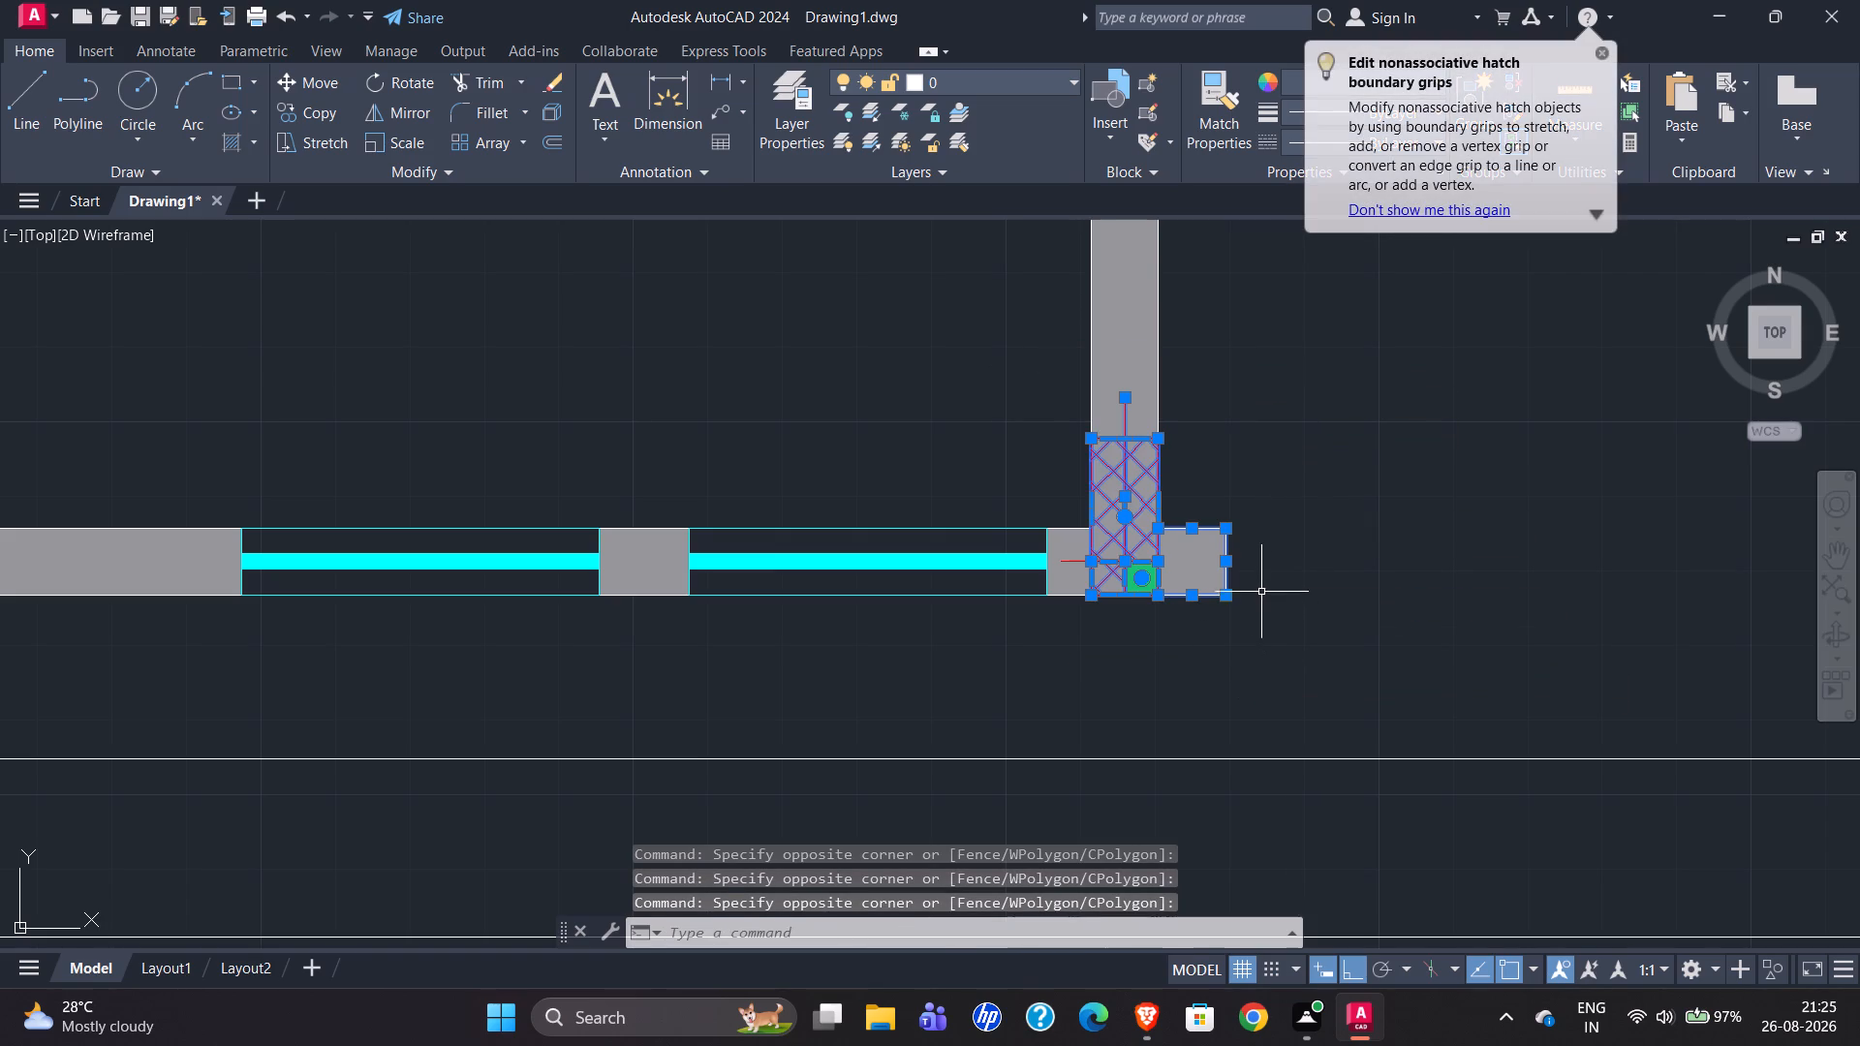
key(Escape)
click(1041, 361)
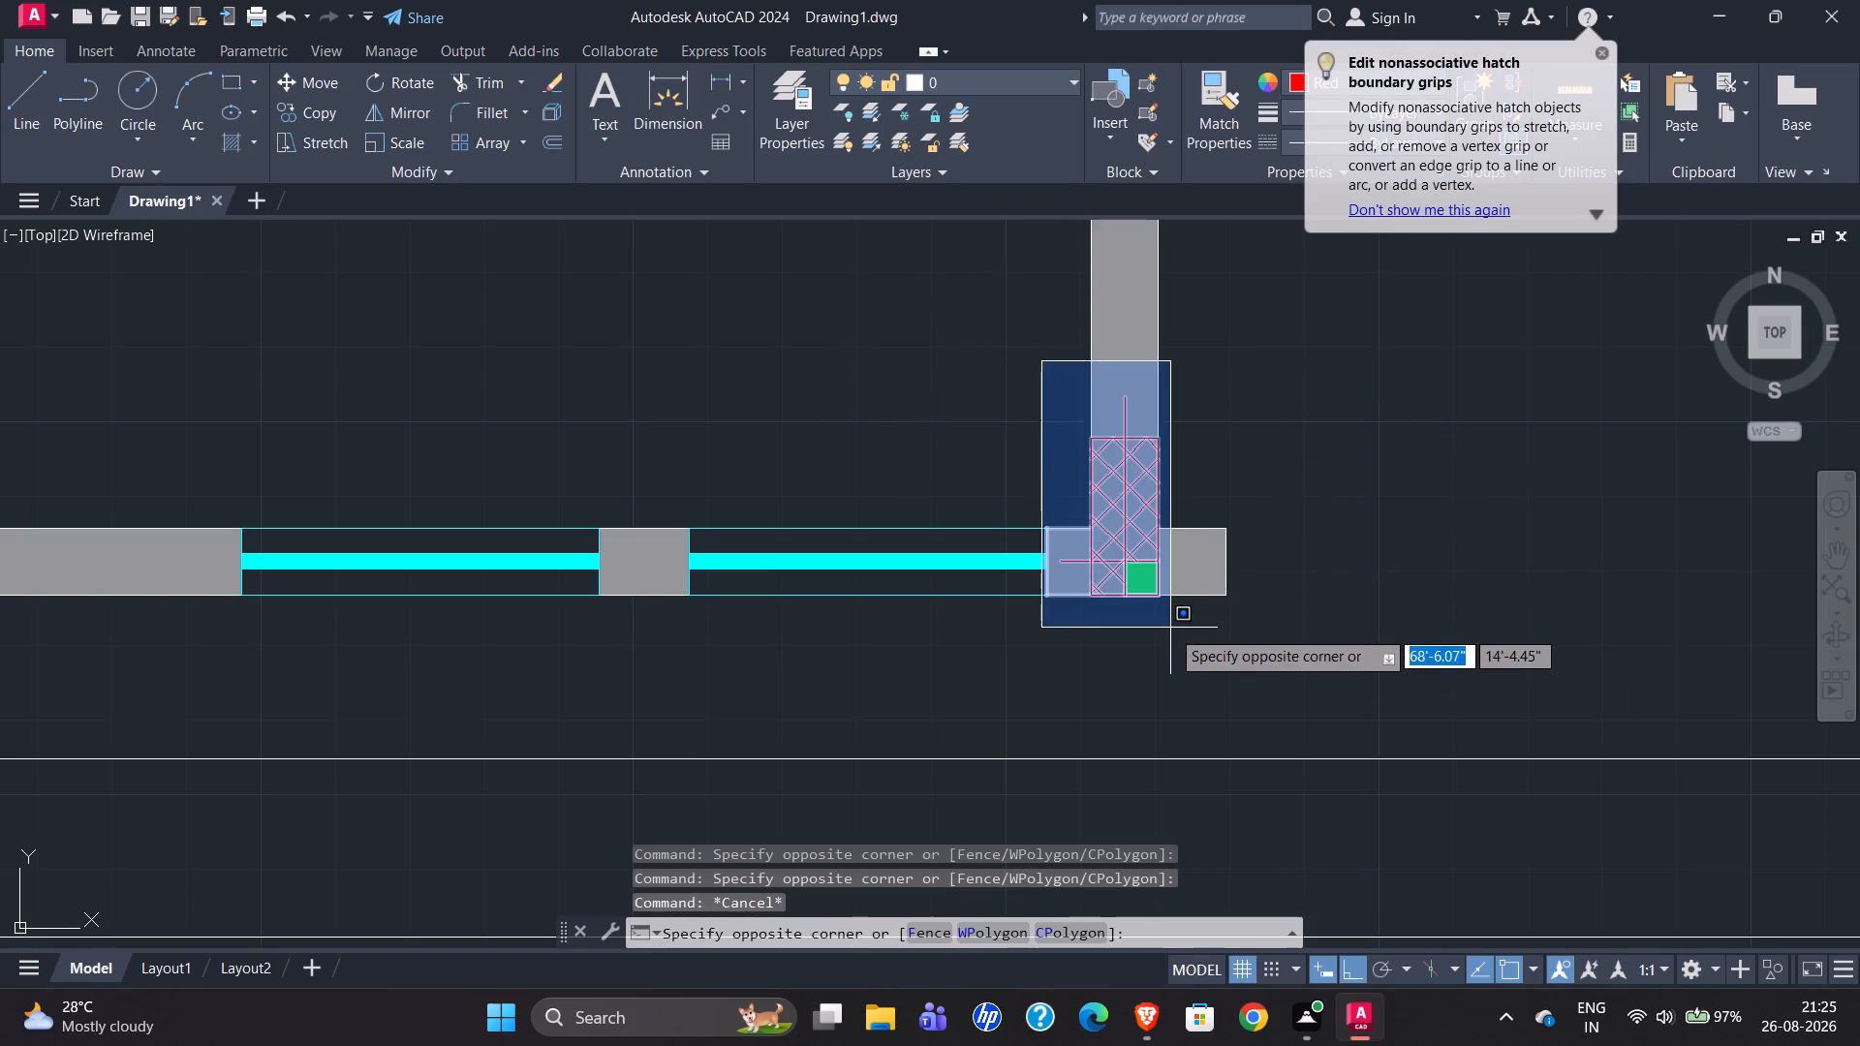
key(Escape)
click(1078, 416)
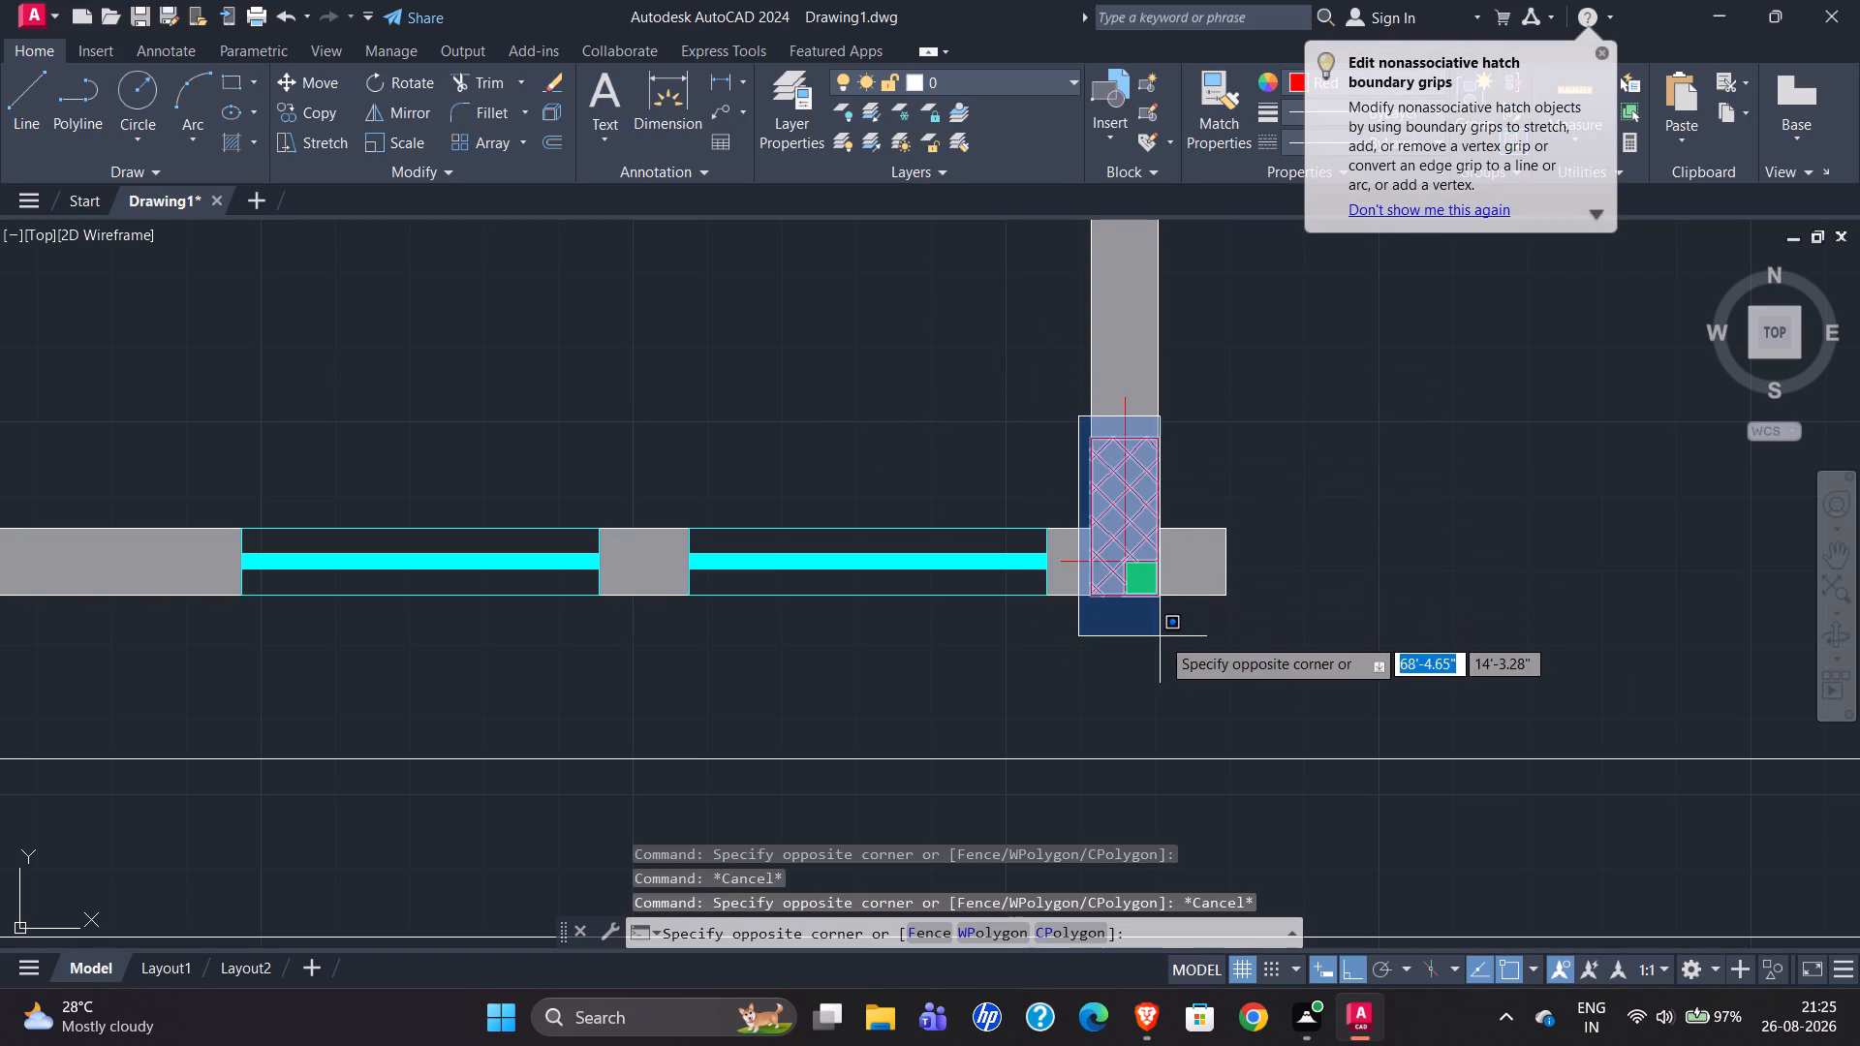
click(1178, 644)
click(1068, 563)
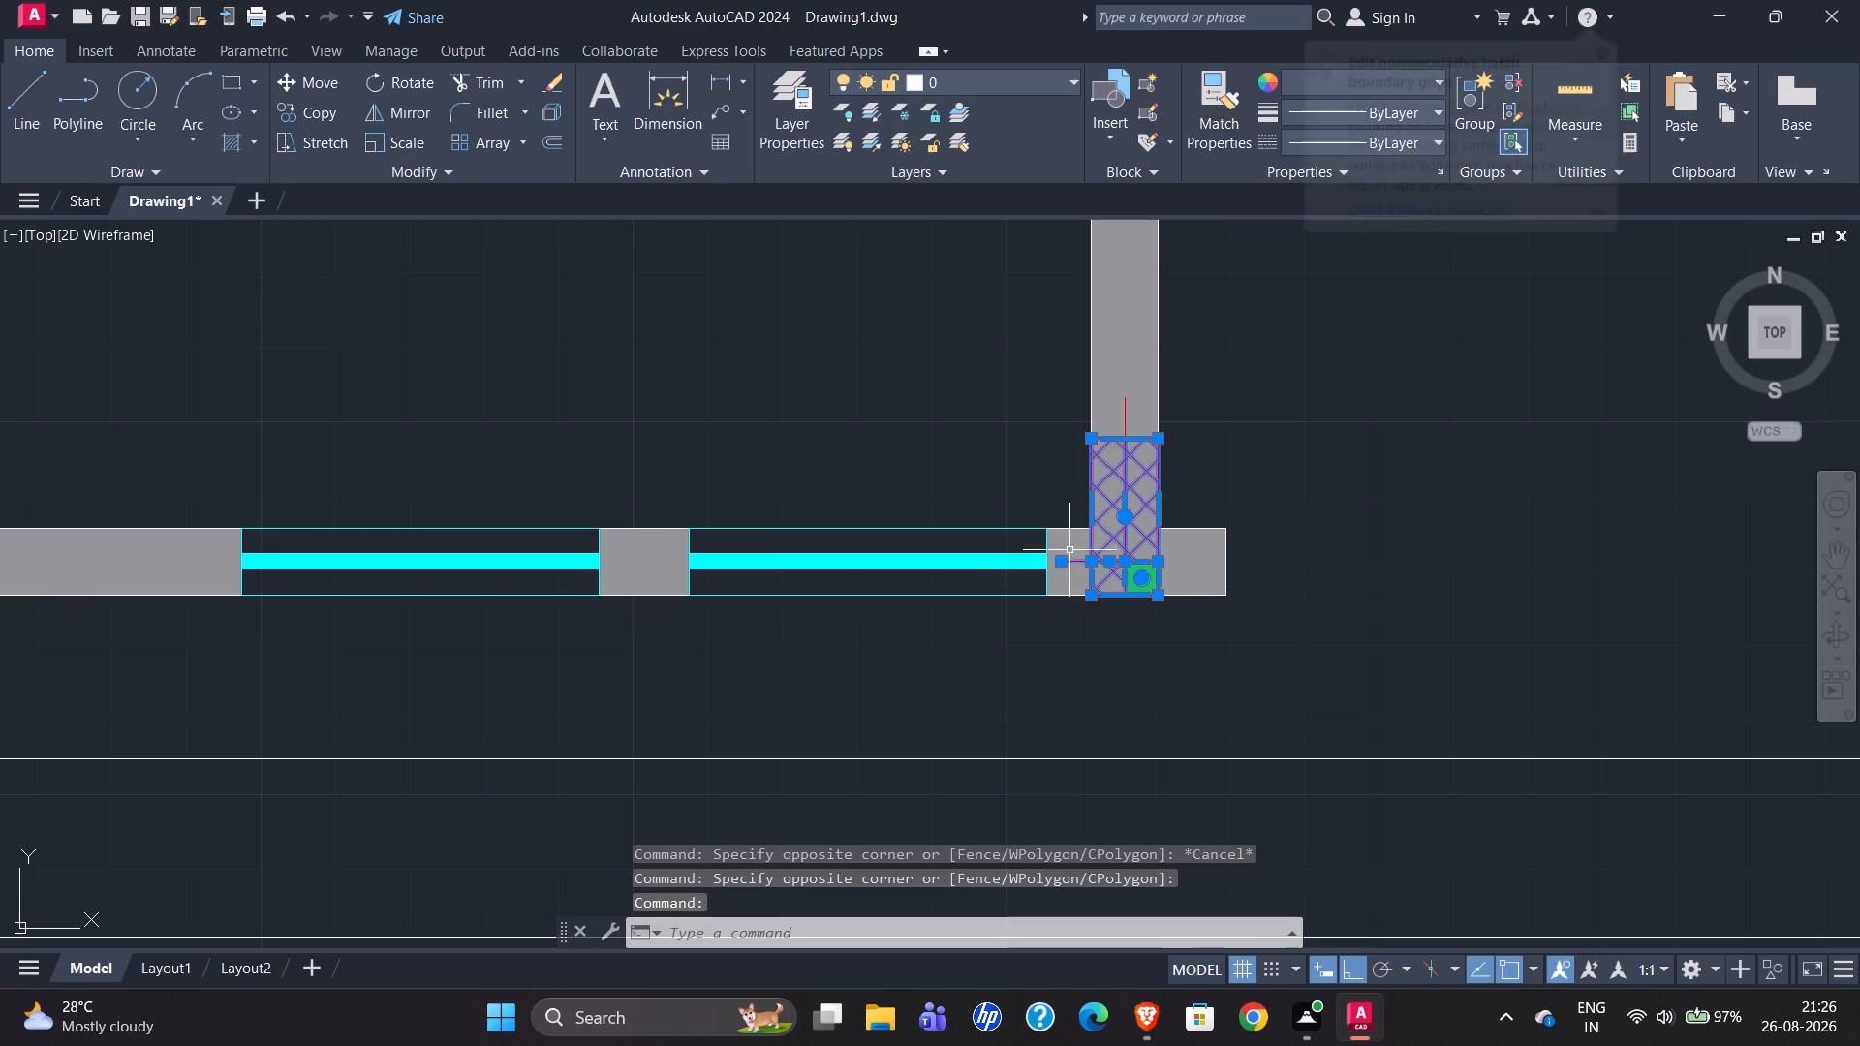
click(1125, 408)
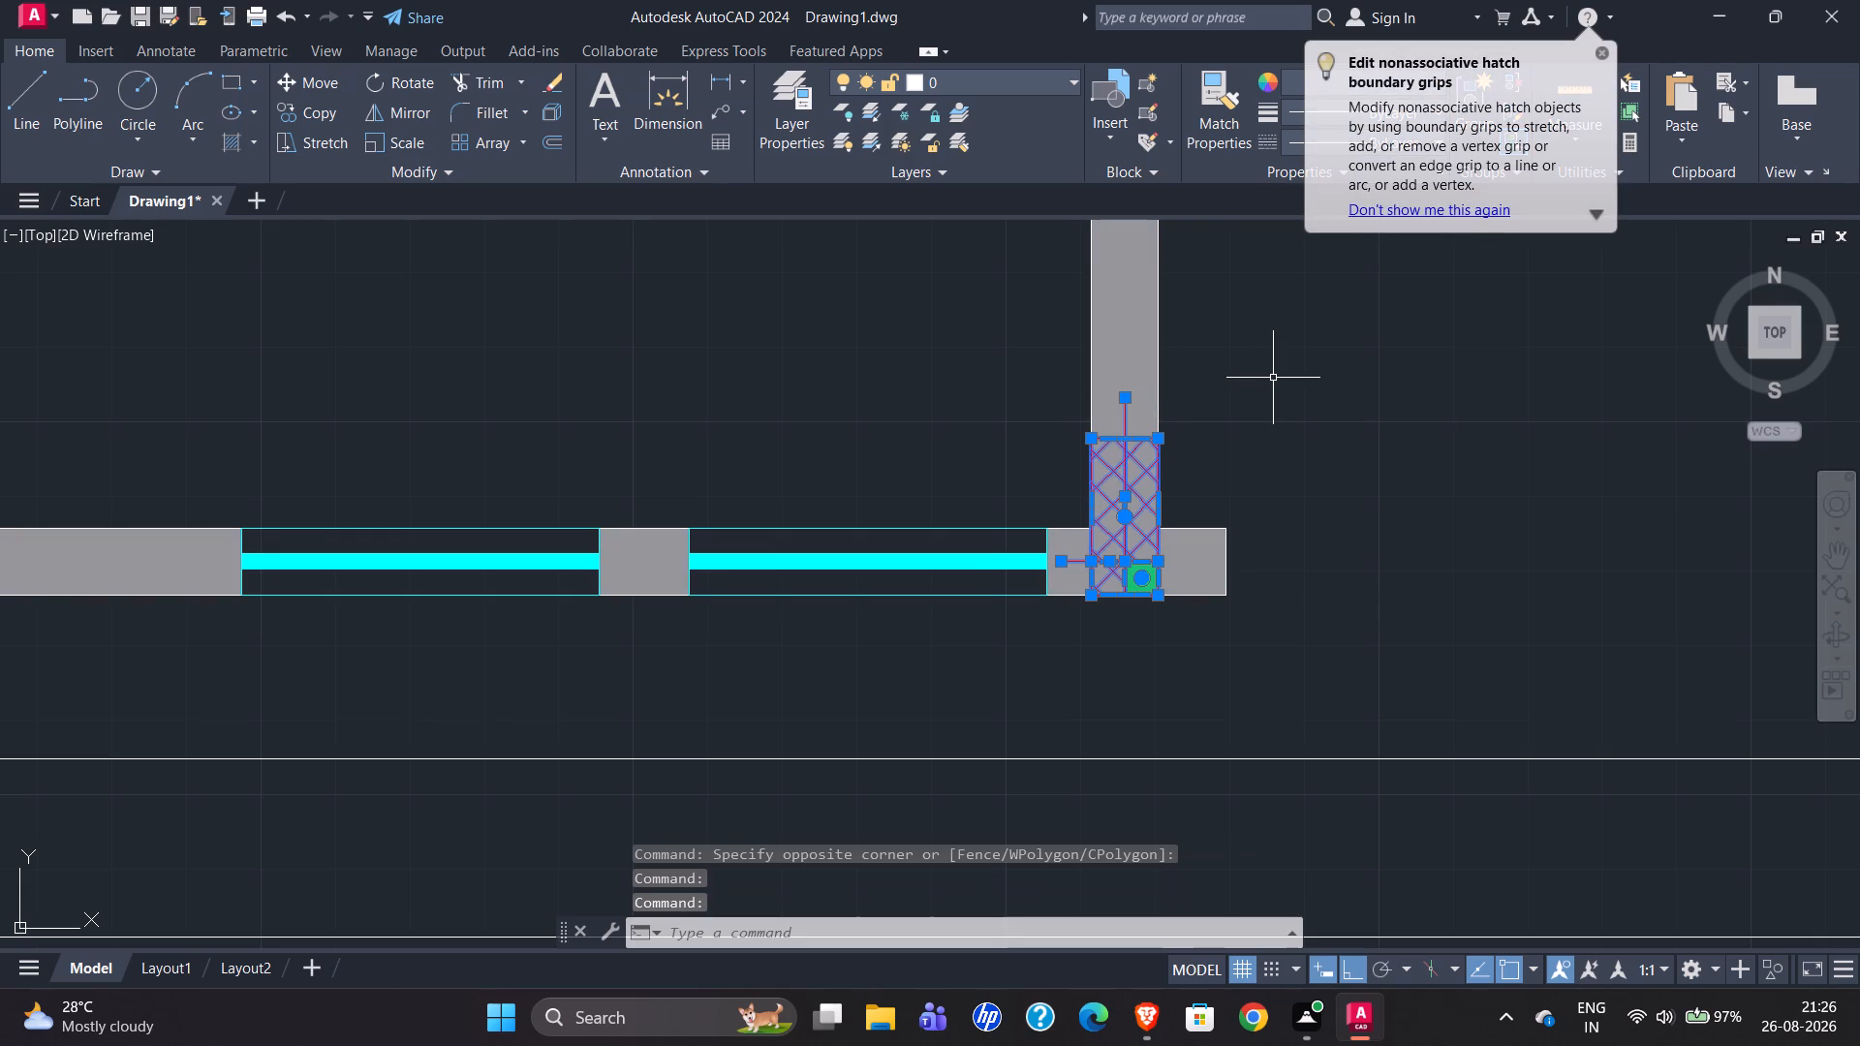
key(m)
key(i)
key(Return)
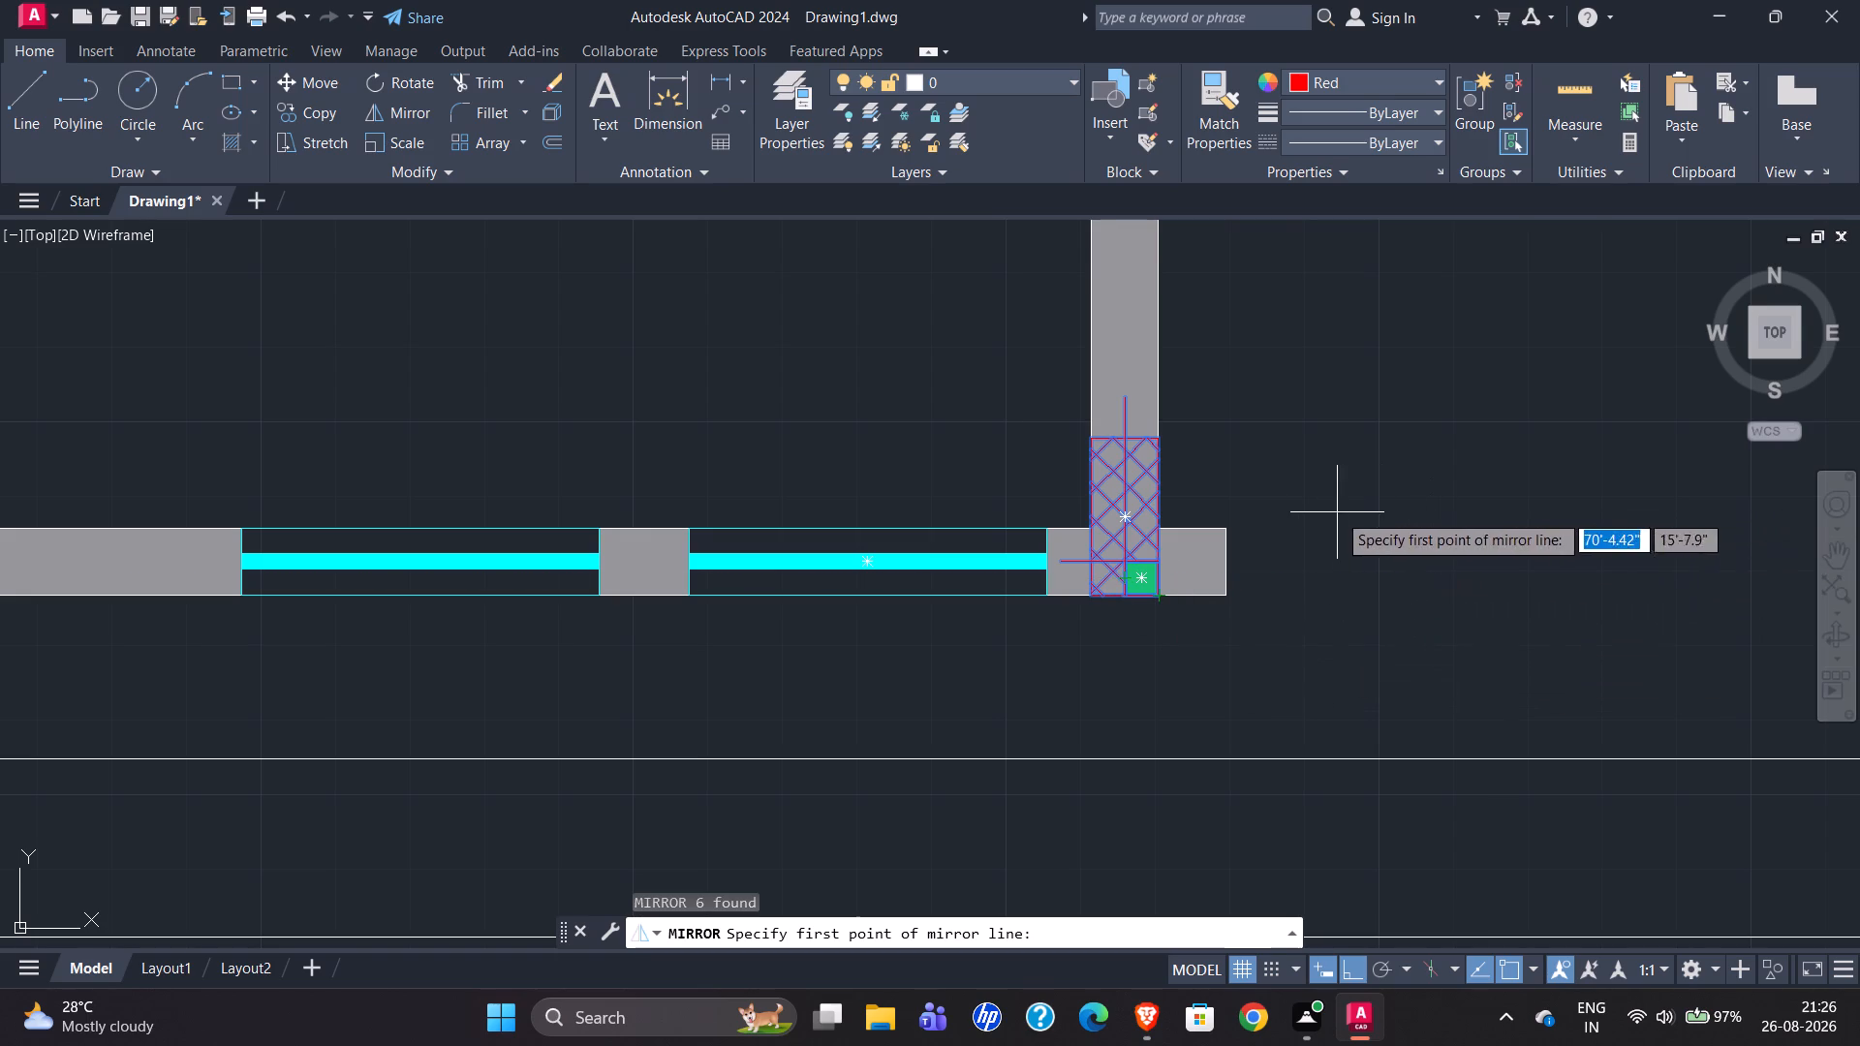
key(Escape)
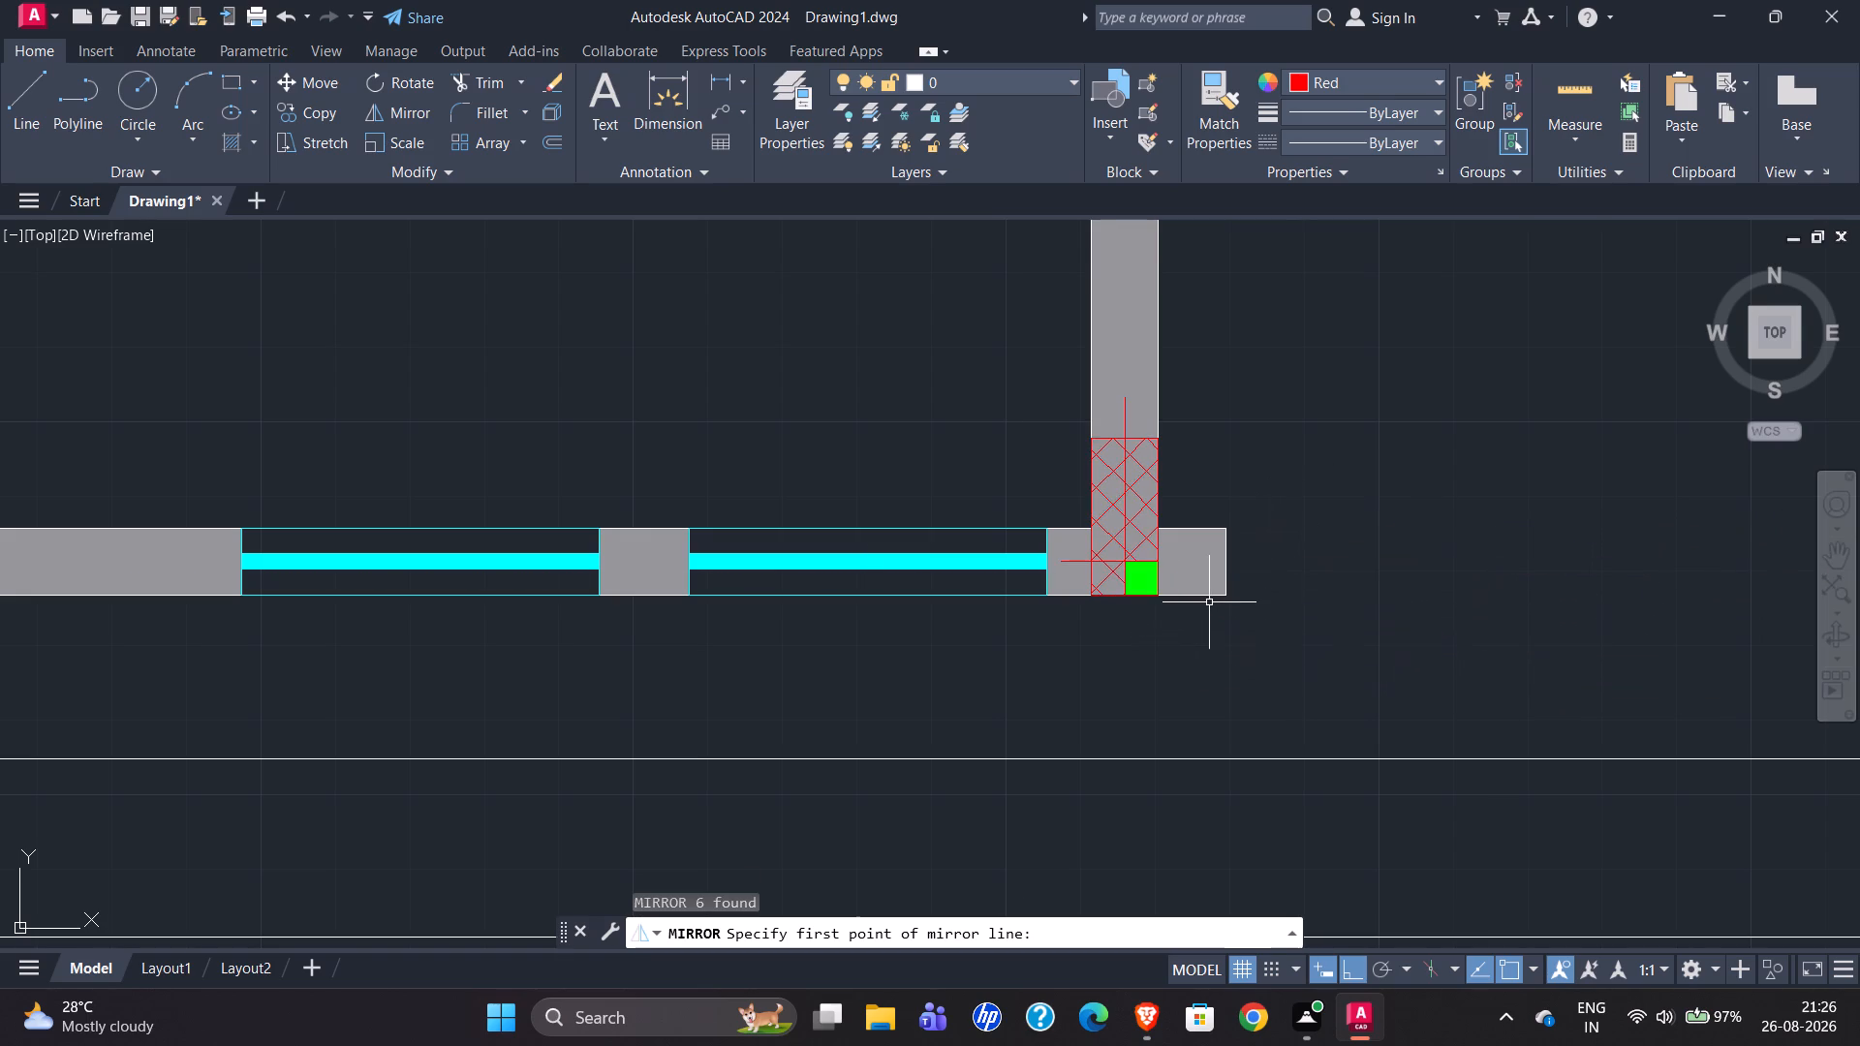
Copy the southeast corner column symbol with its centre lines, by its southeast corner, to where the lift's north wall top edge meets the east wall.
click(1059, 338)
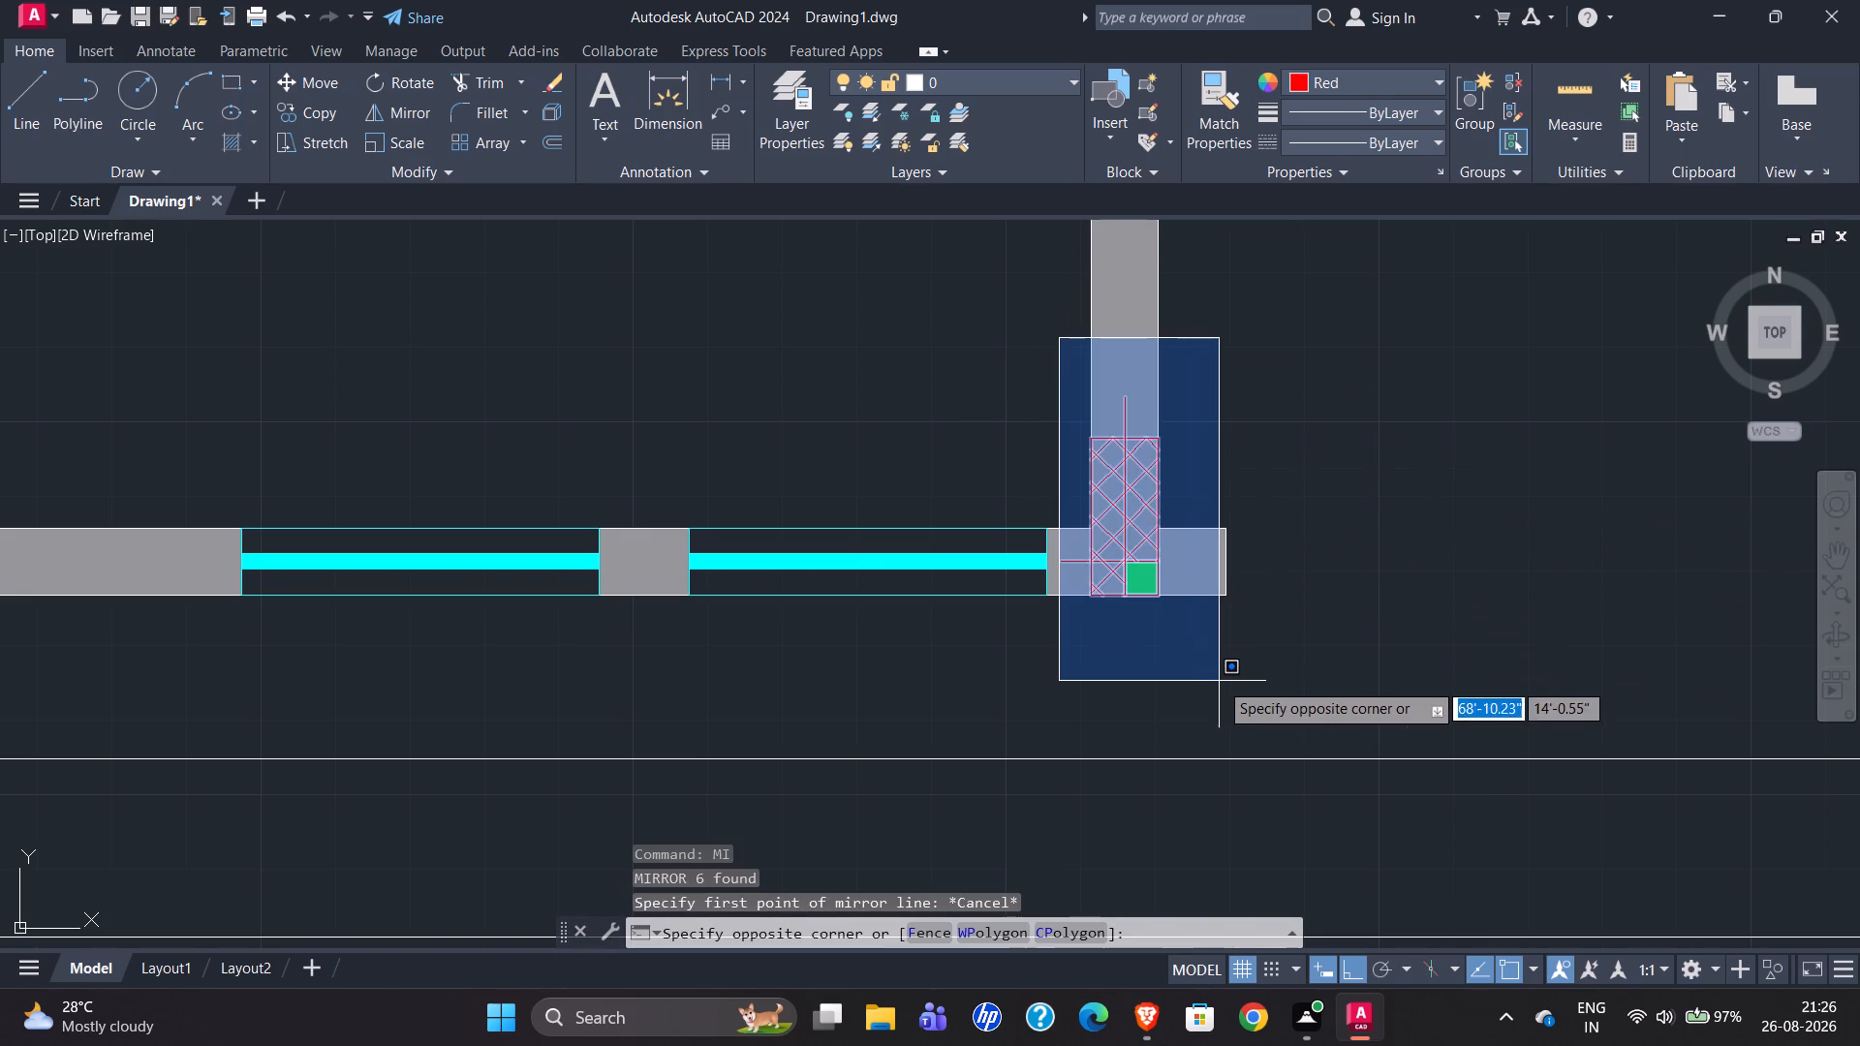
click(1220, 685)
text(mo)
click(1148, 768)
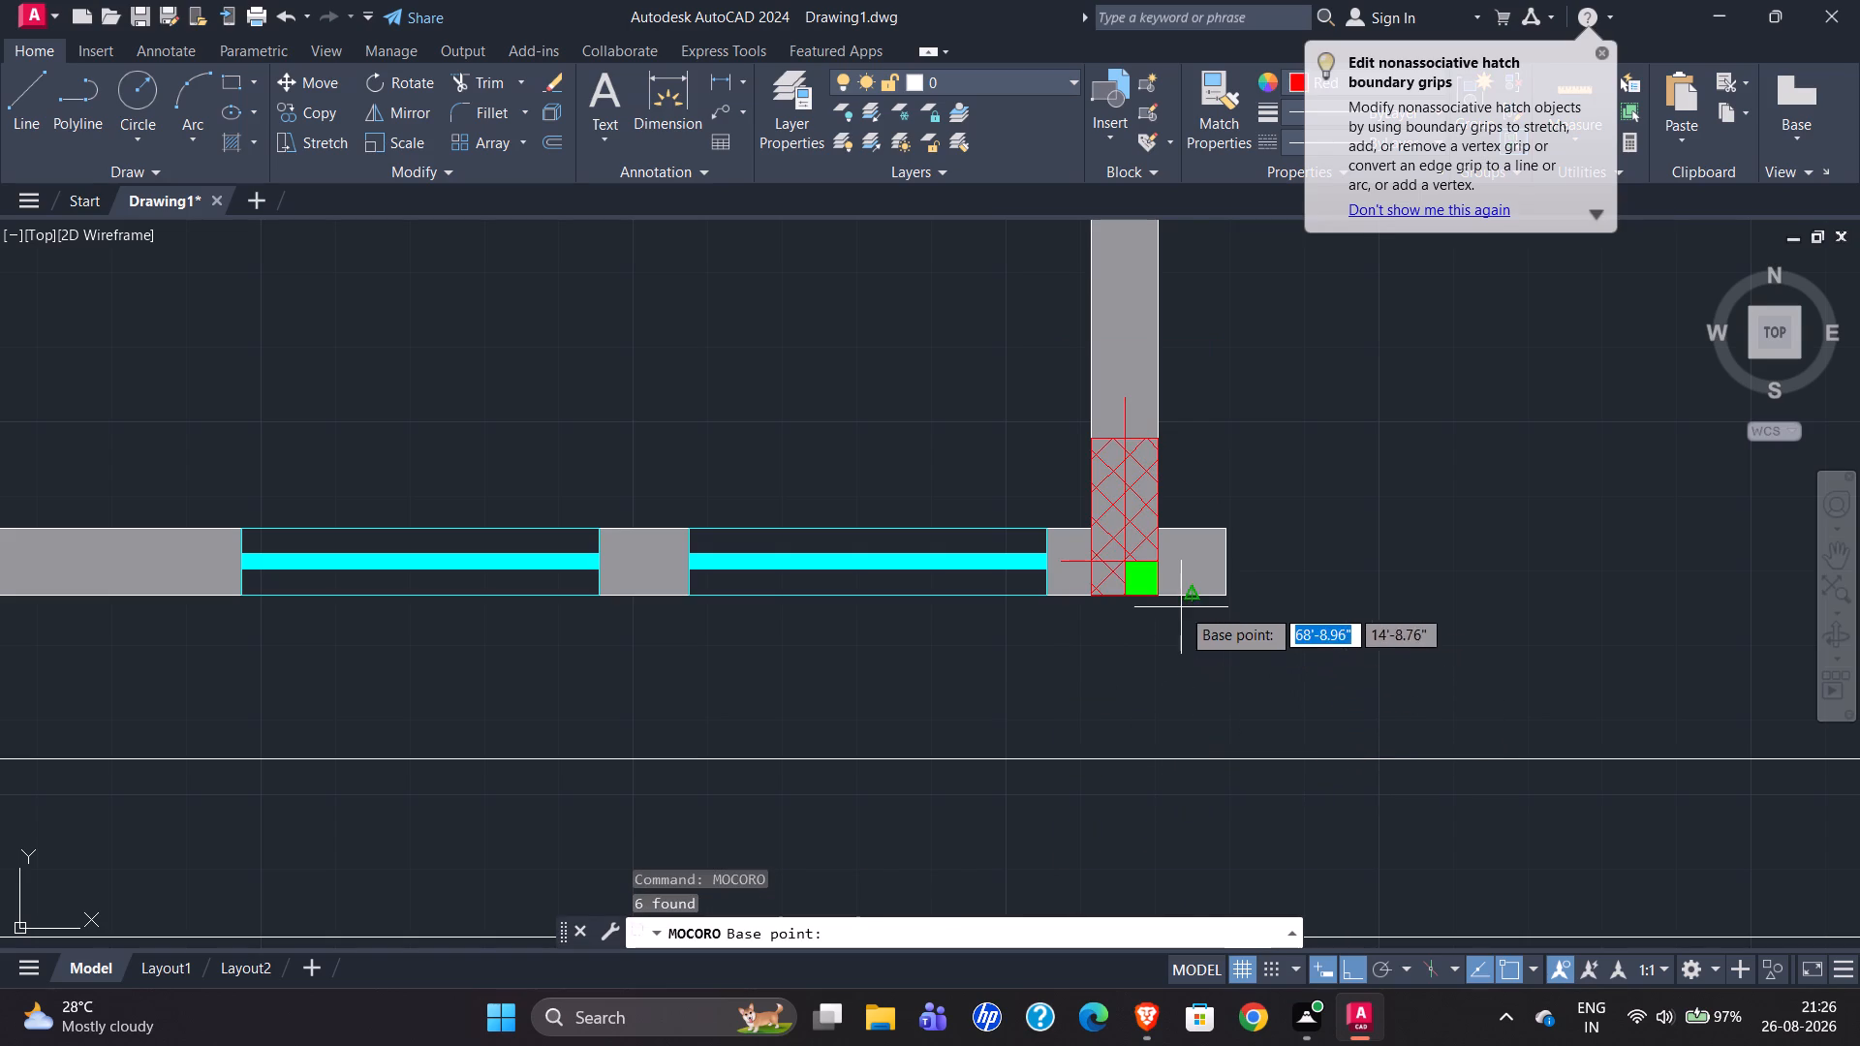
scroll(1160, 591, up, 3)
click(1142, 612)
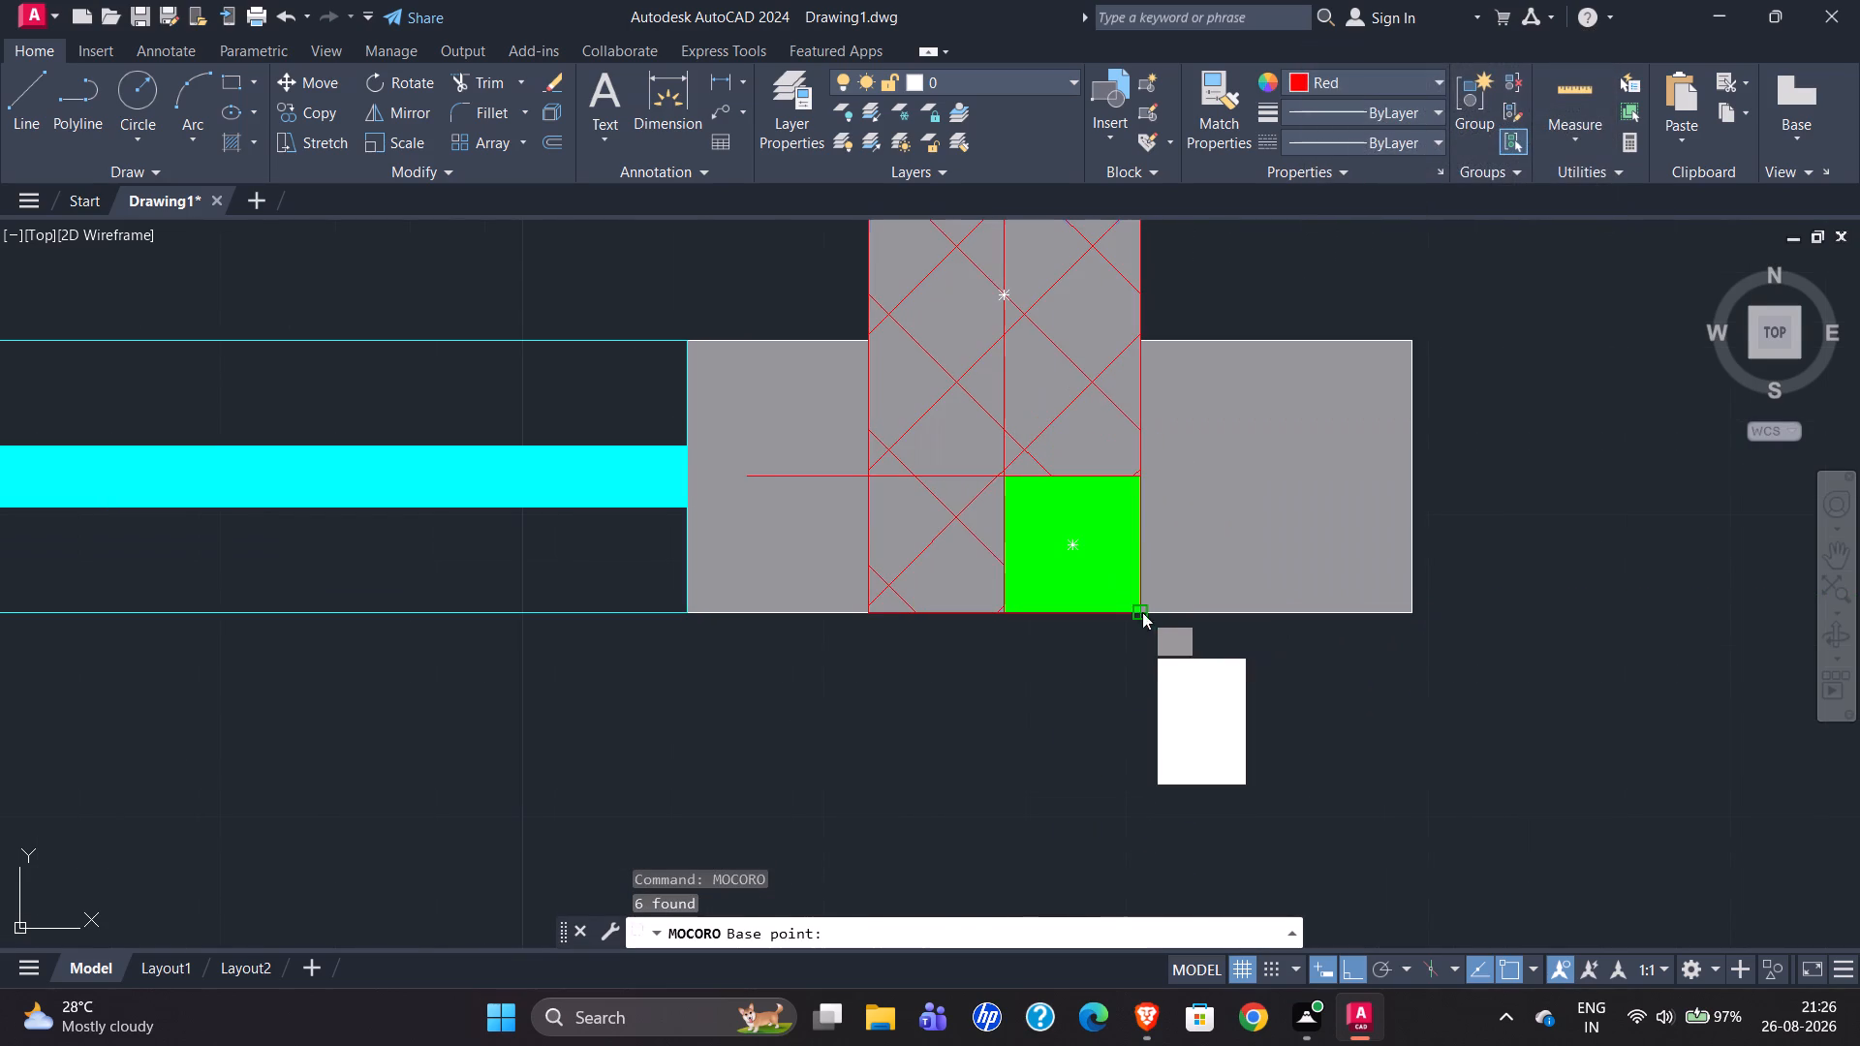
drag(1205, 728, 1142, 612)
scroll(898, 672, down, 4)
scroll(973, 719, down, 1)
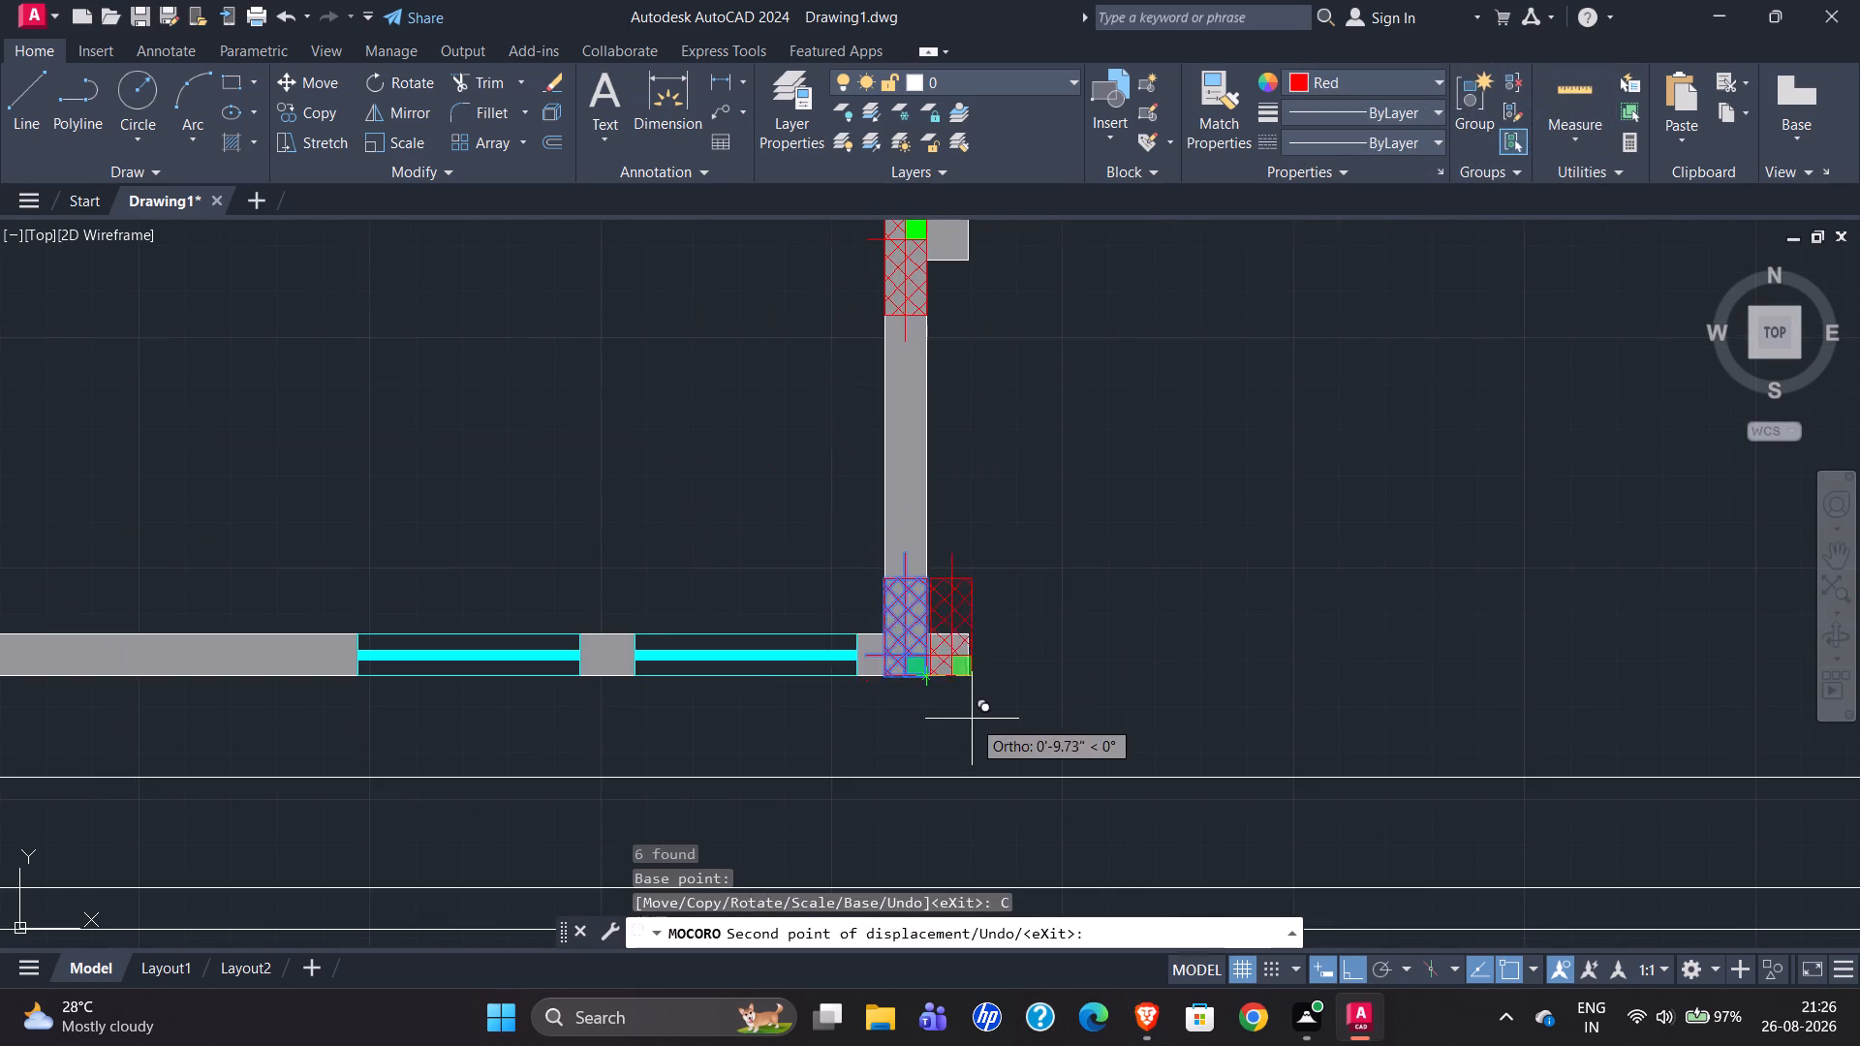
scroll(923, 465, down, 2)
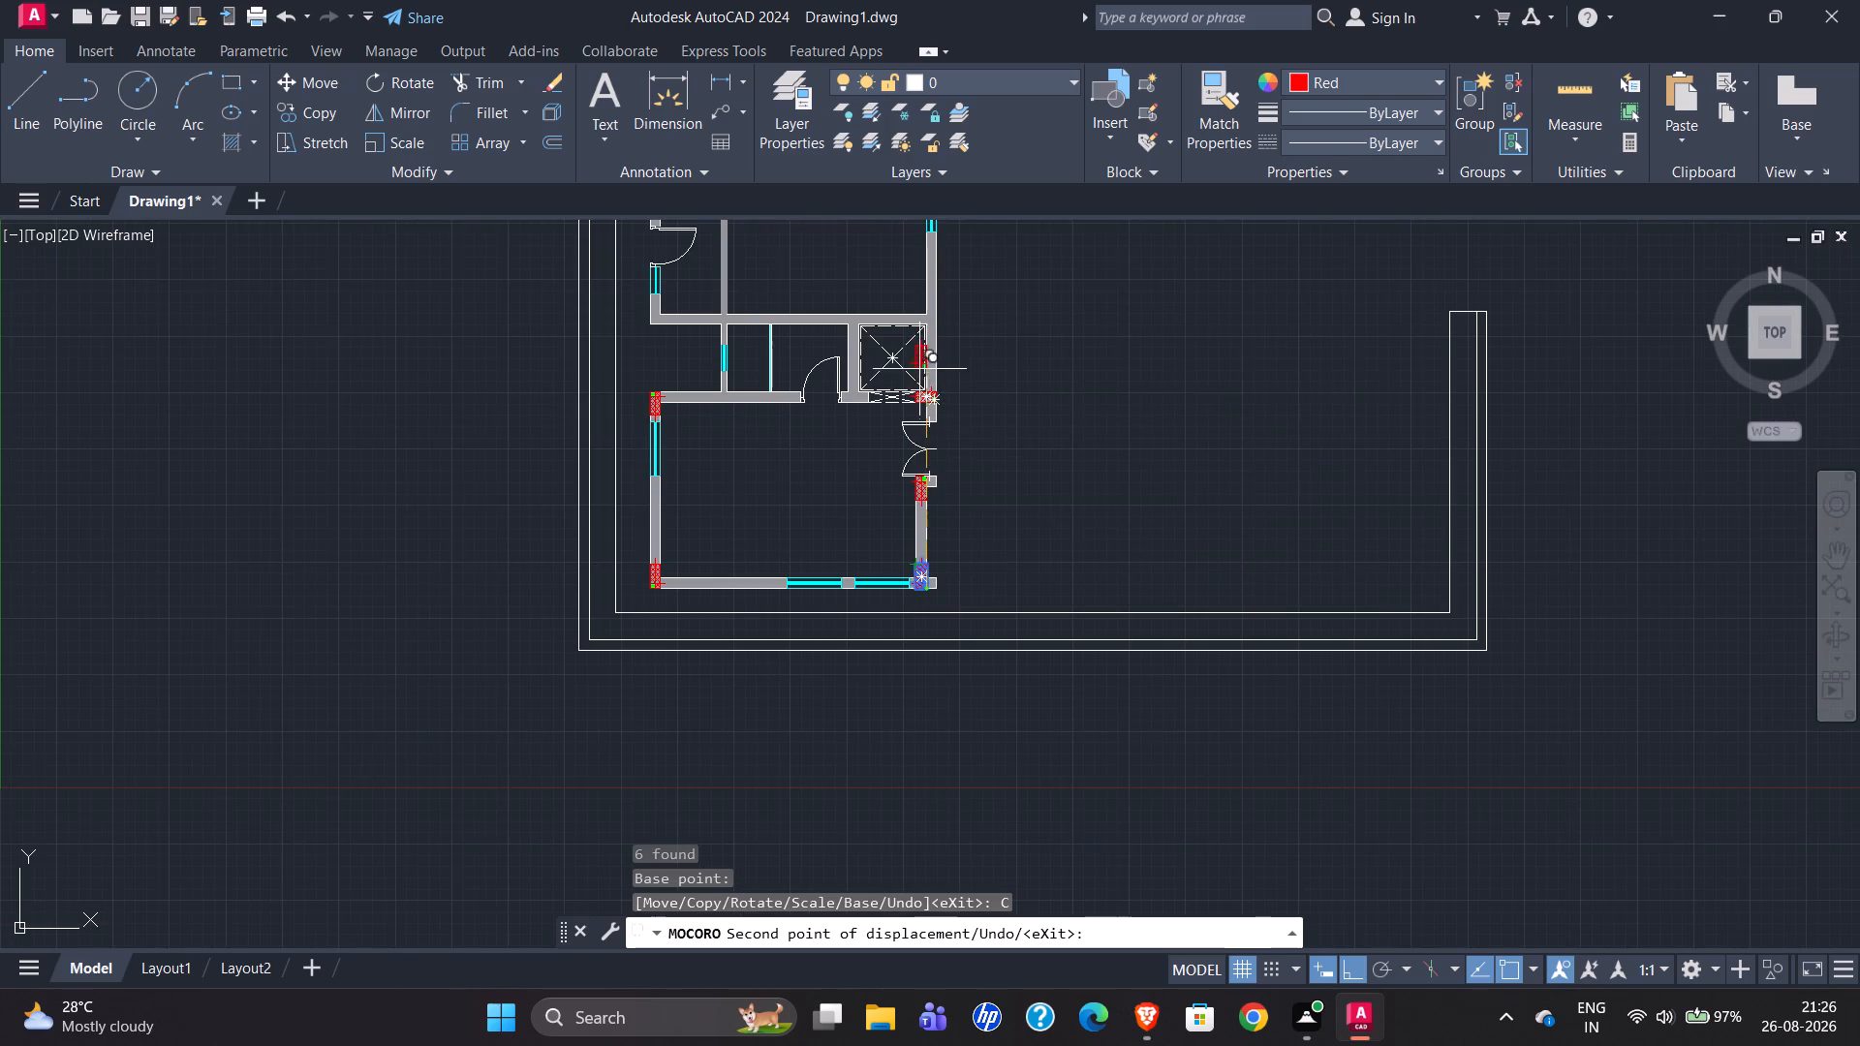
scroll(924, 307, up, 3)
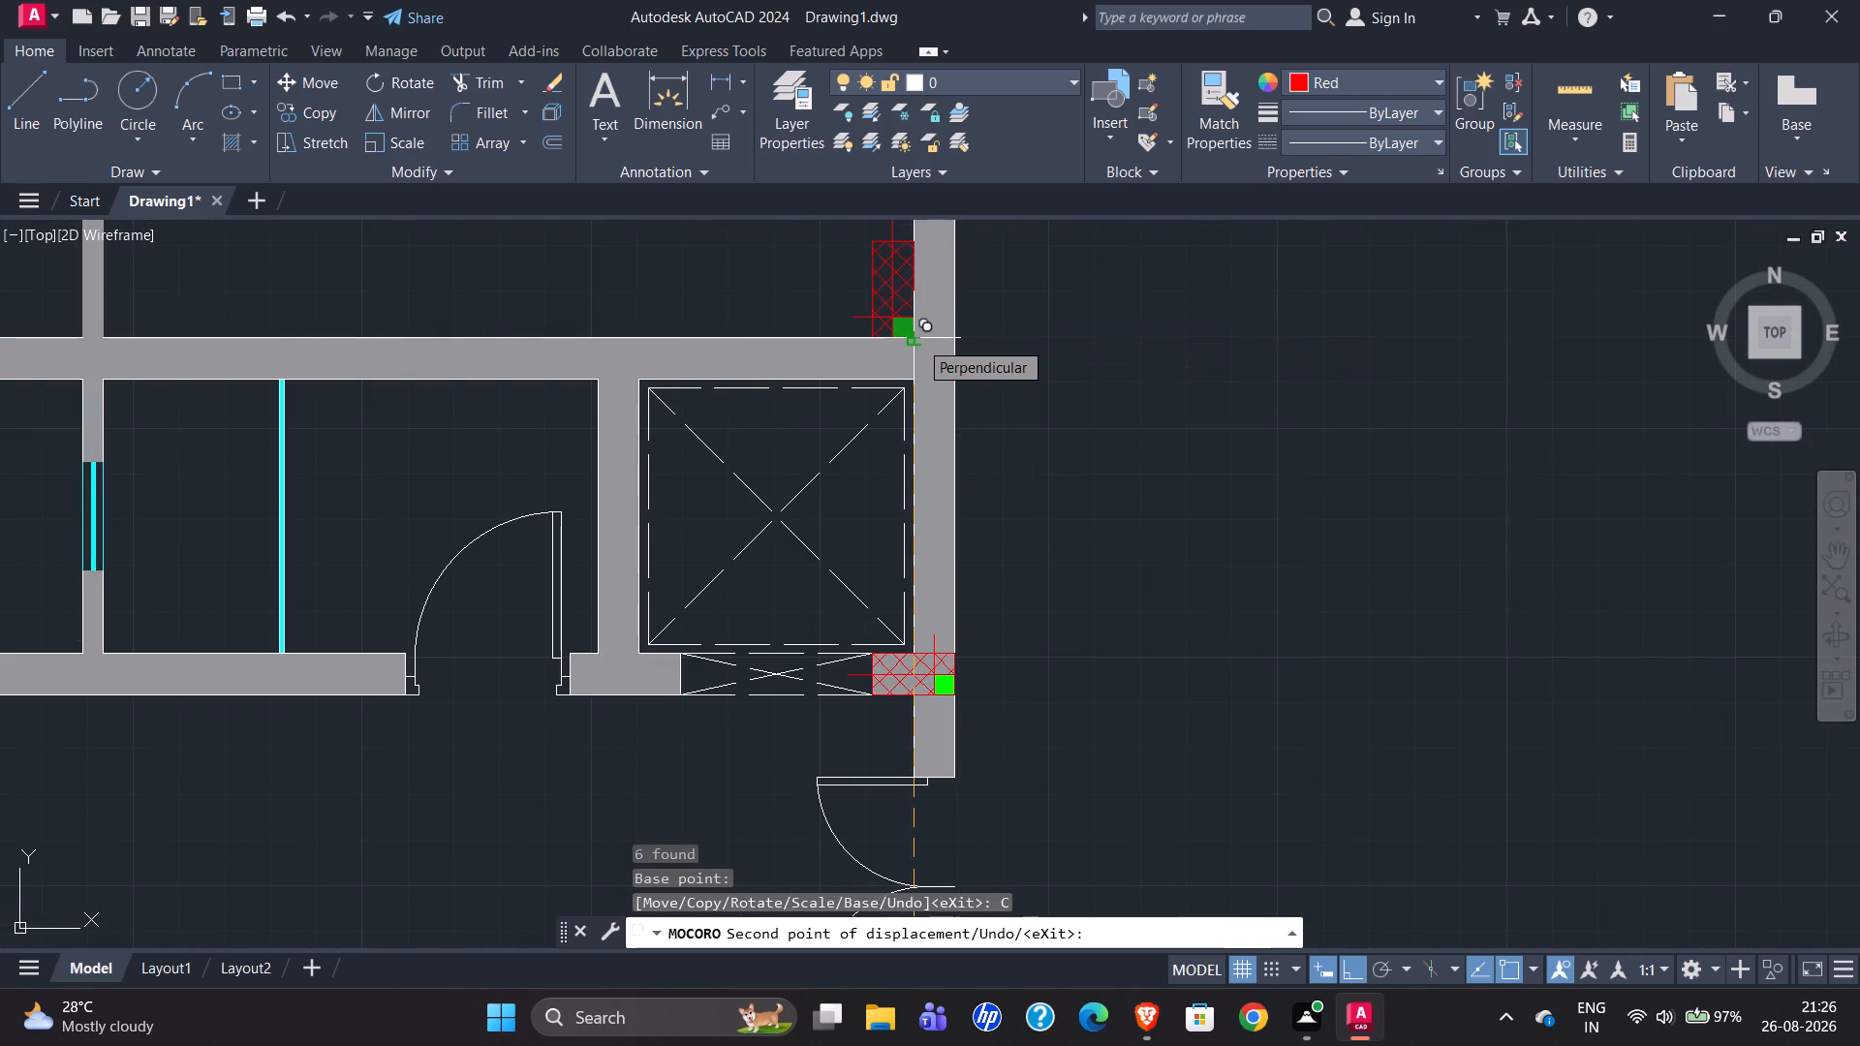
click(918, 340)
key(Escape)
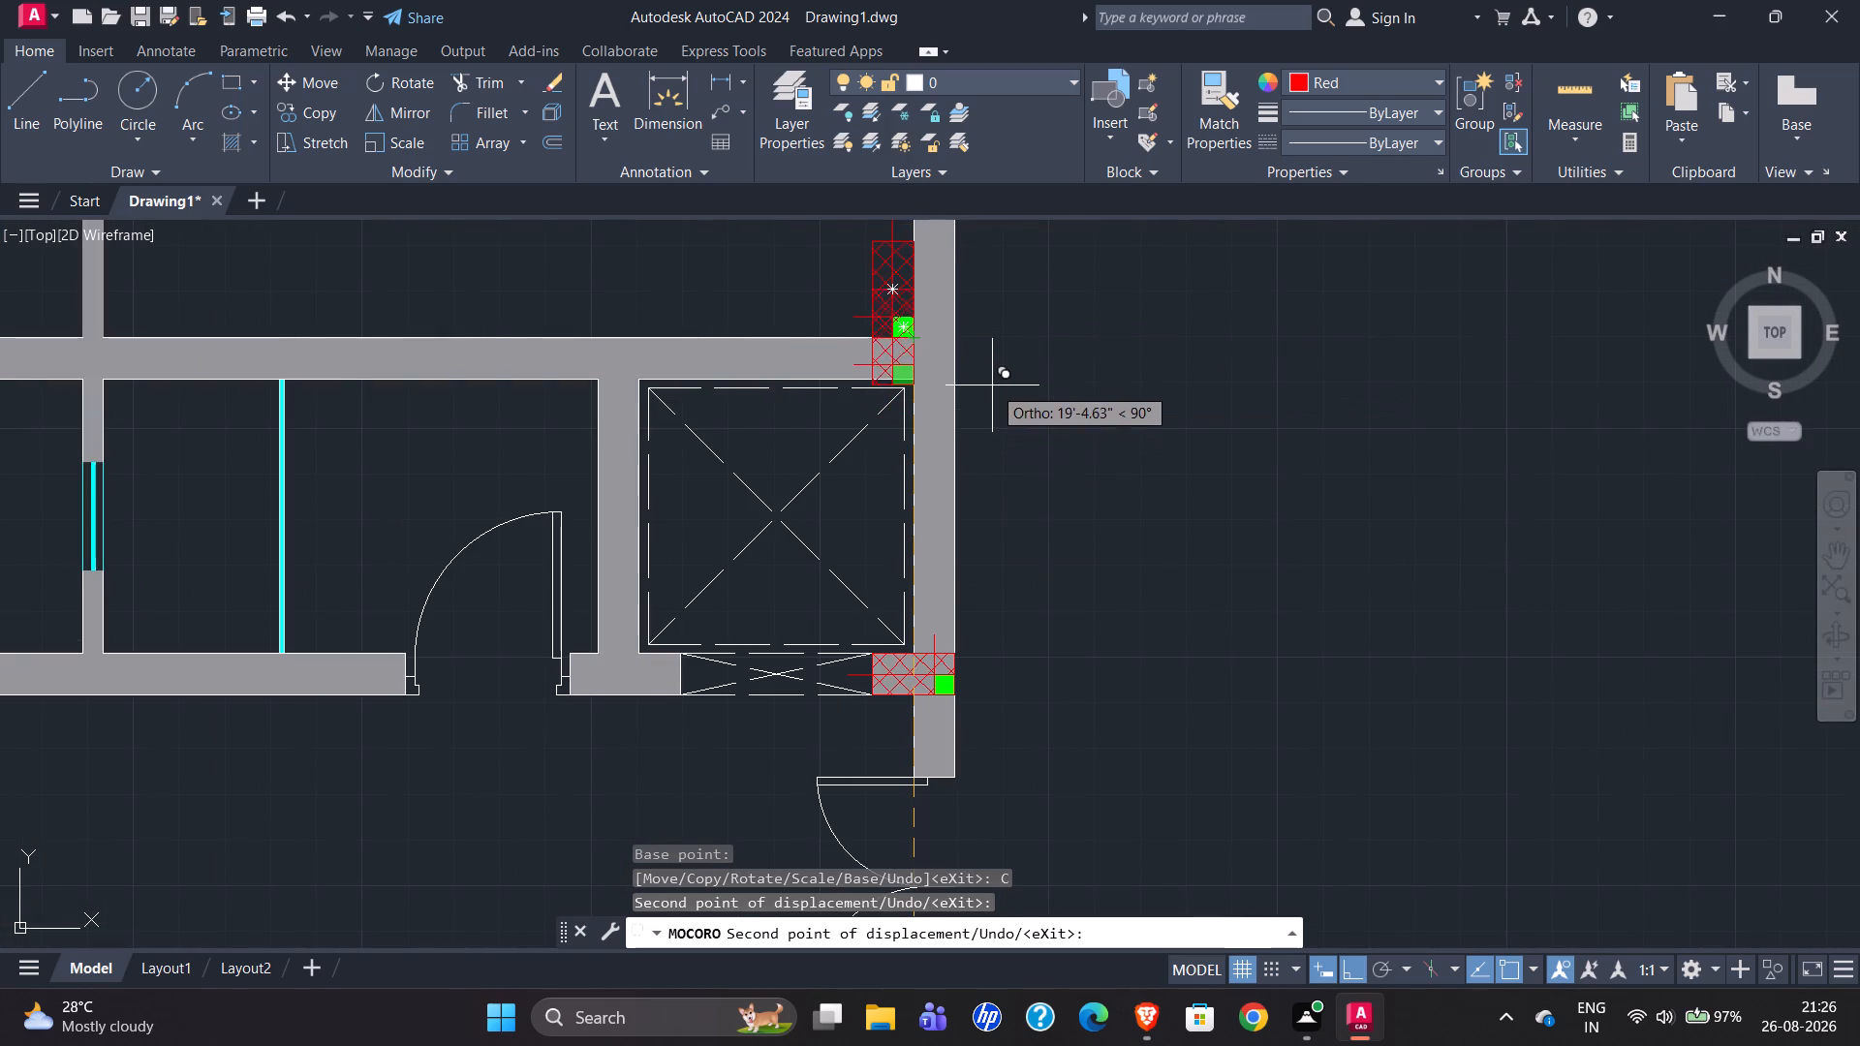
Rotate the copied column symbol 90 degrees counterclockwise about its base corner so it lies along the lift's north wall.
drag(1063, 521, 992, 385)
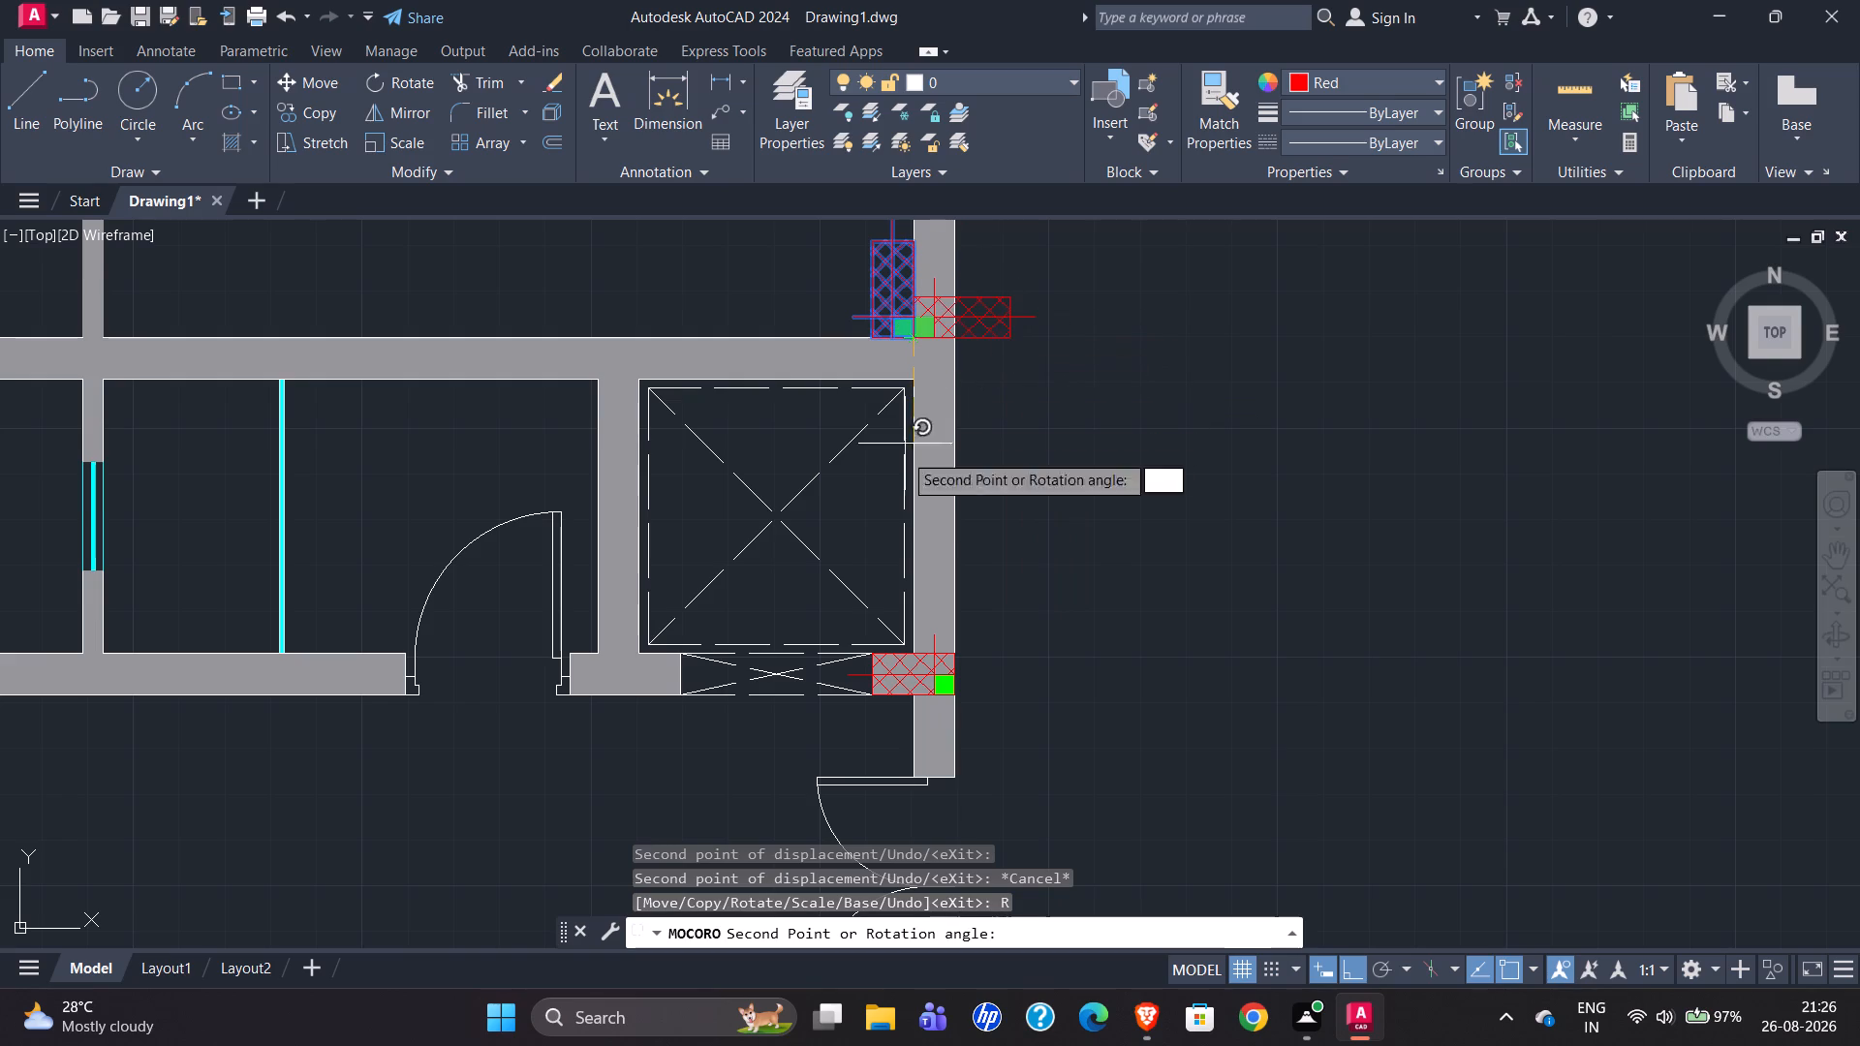
click(927, 226)
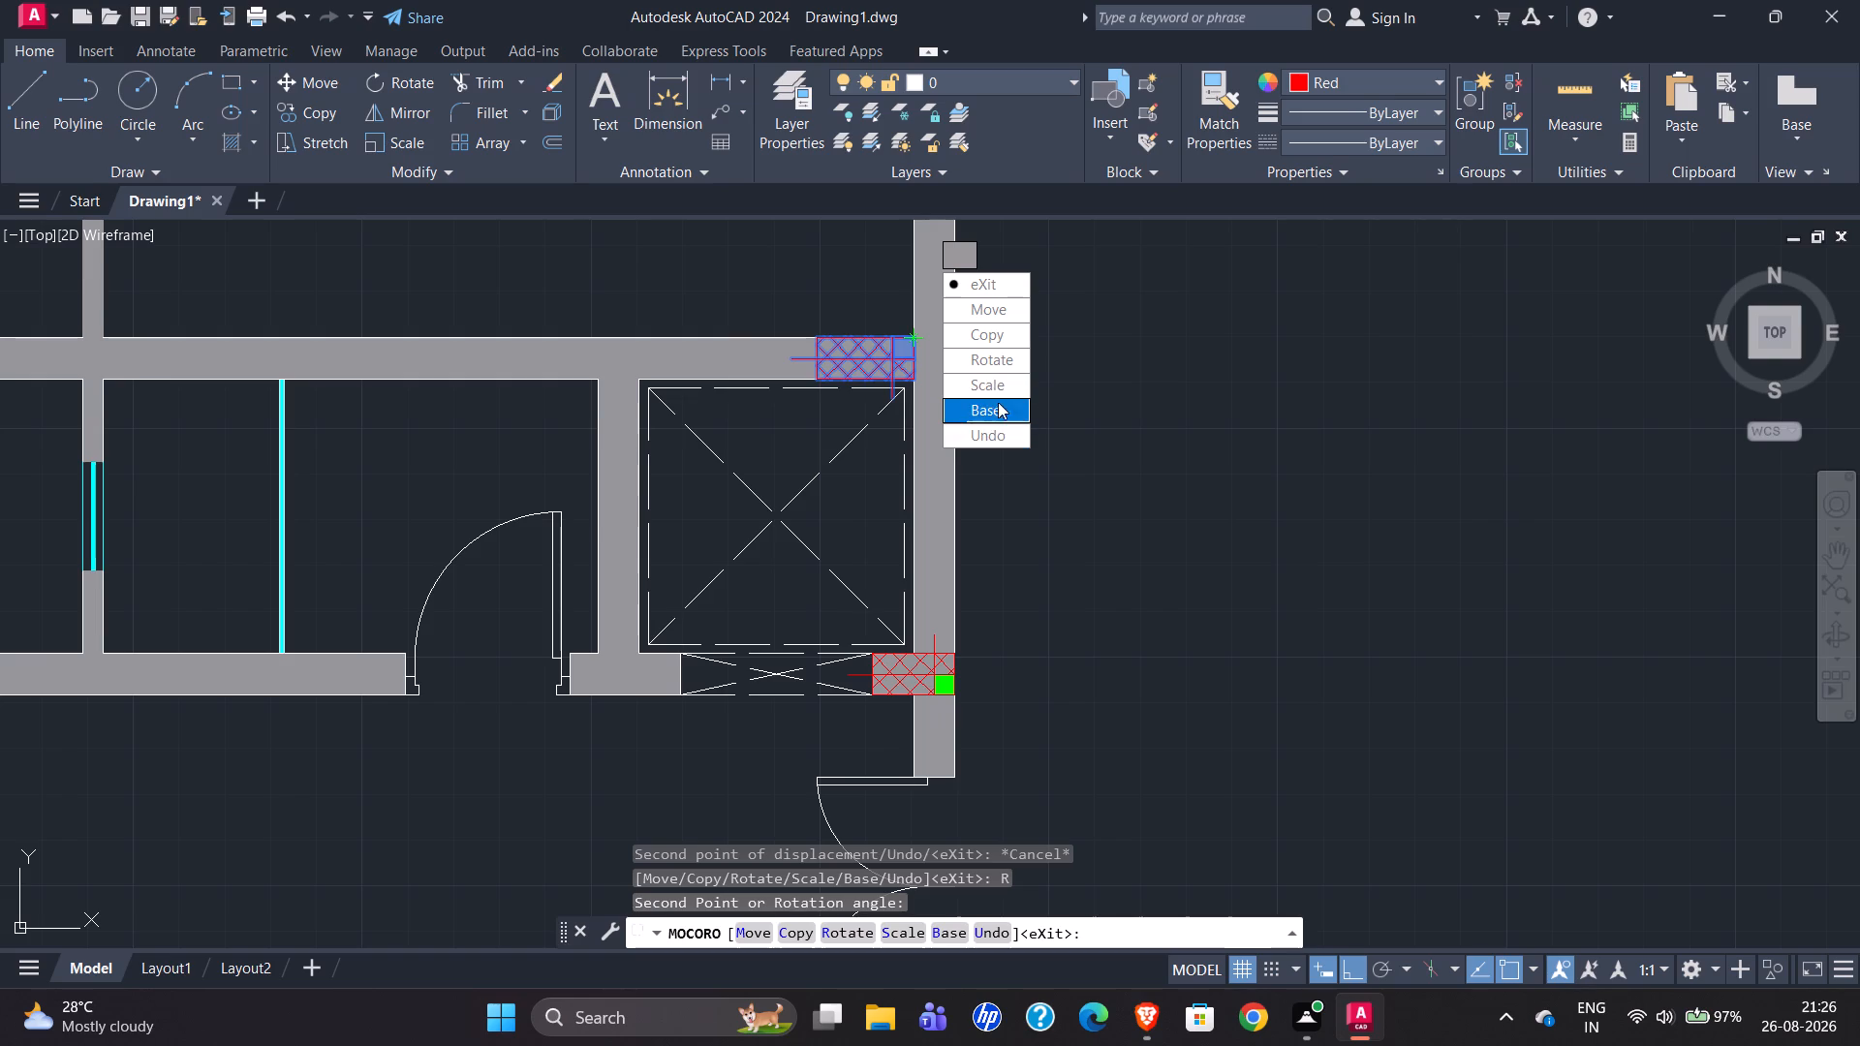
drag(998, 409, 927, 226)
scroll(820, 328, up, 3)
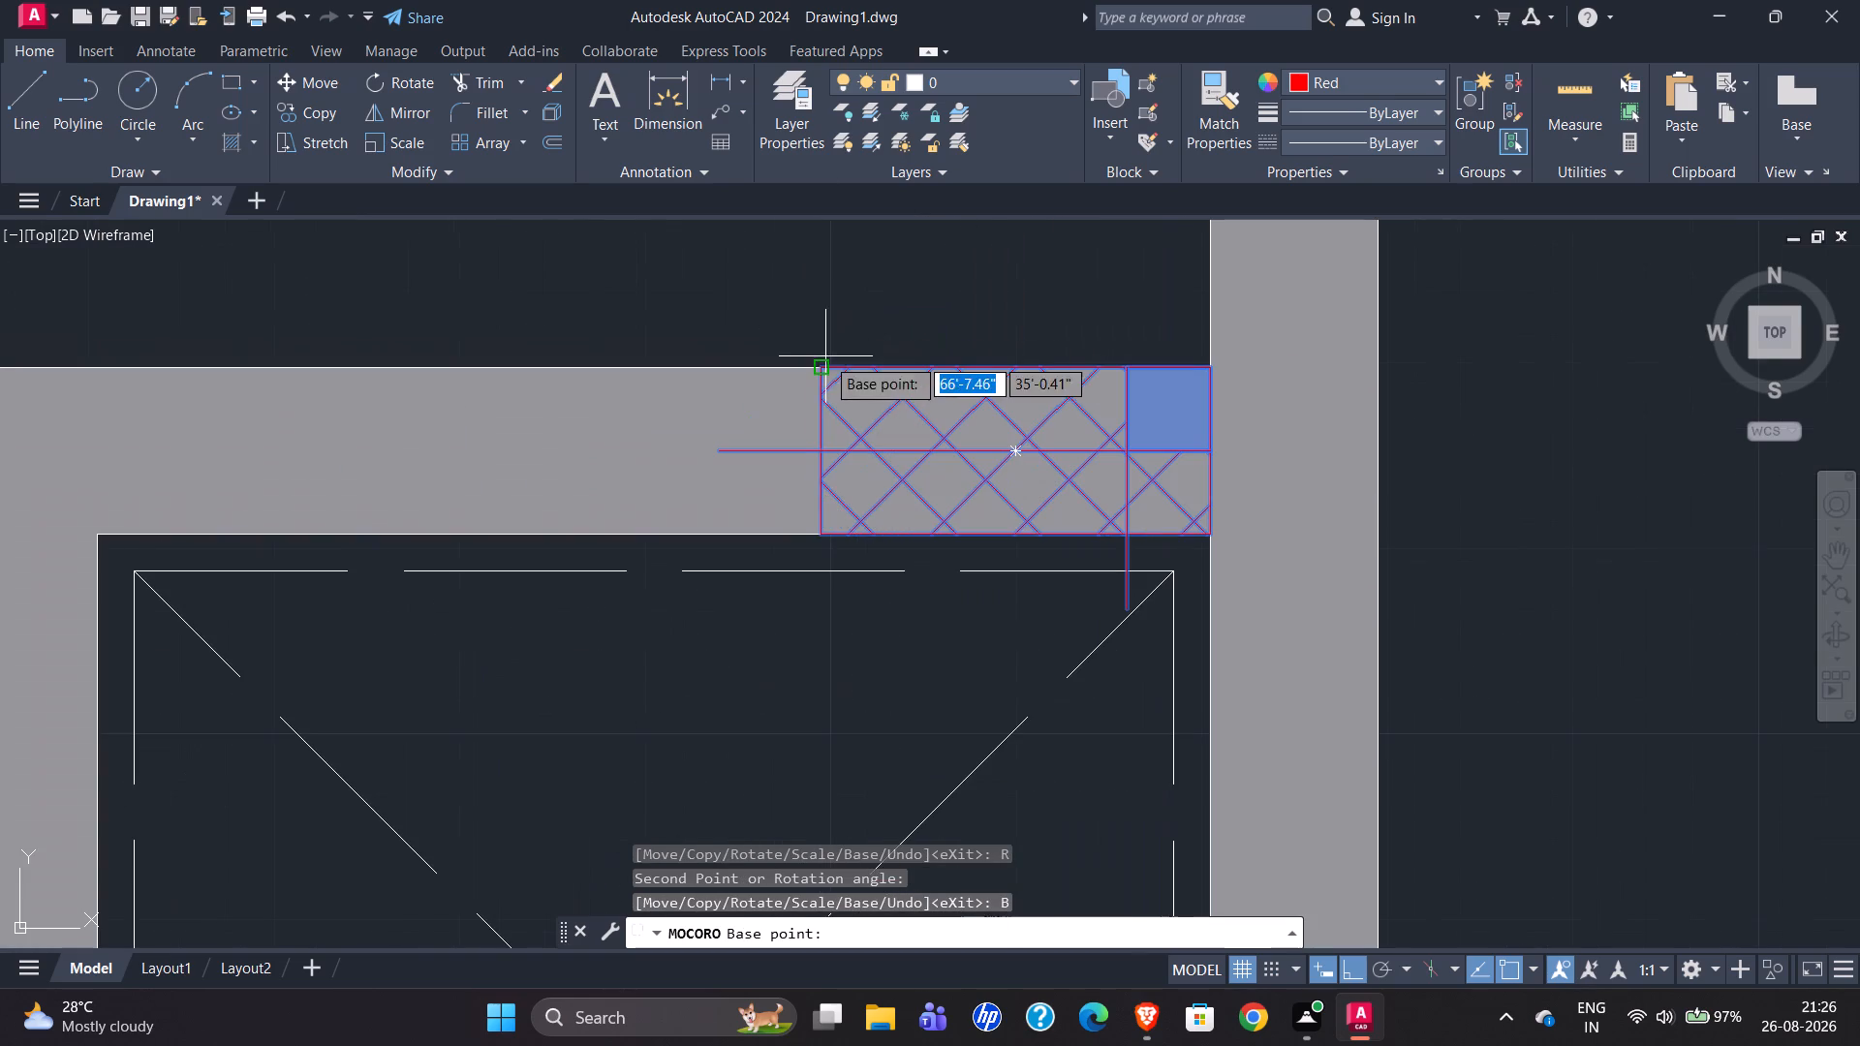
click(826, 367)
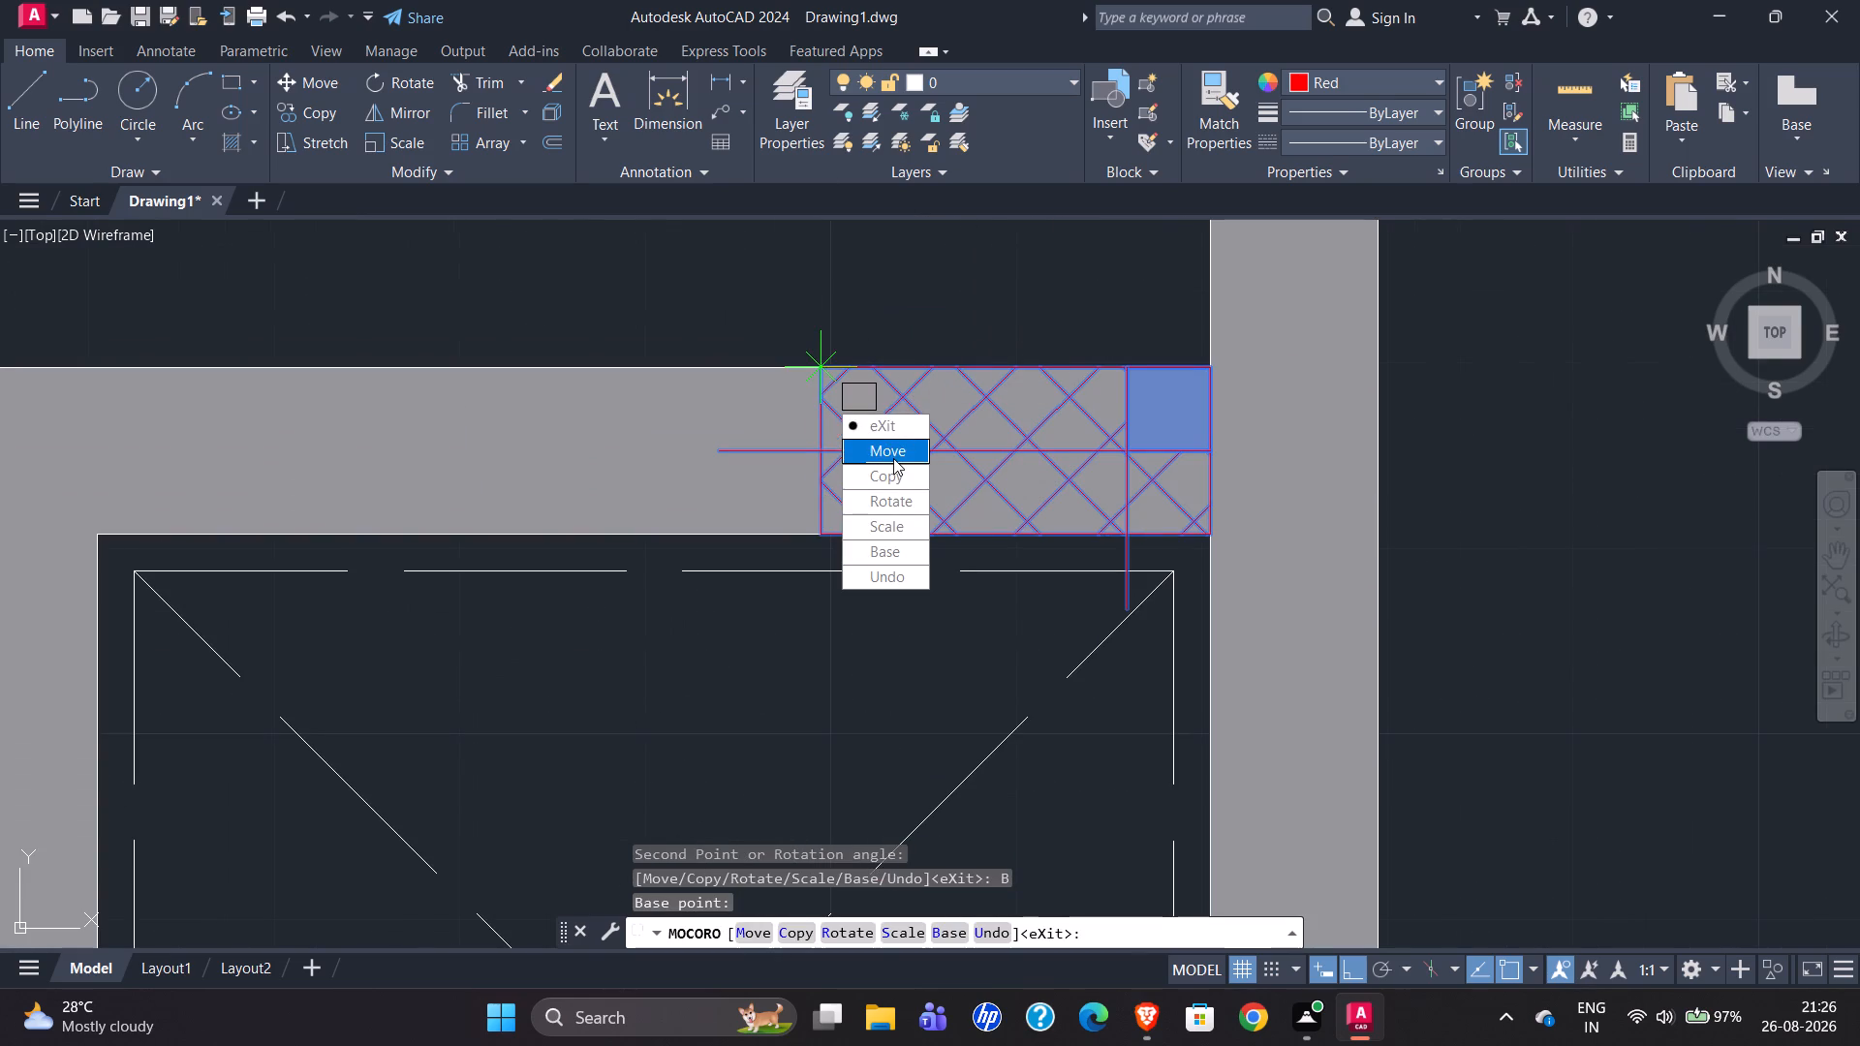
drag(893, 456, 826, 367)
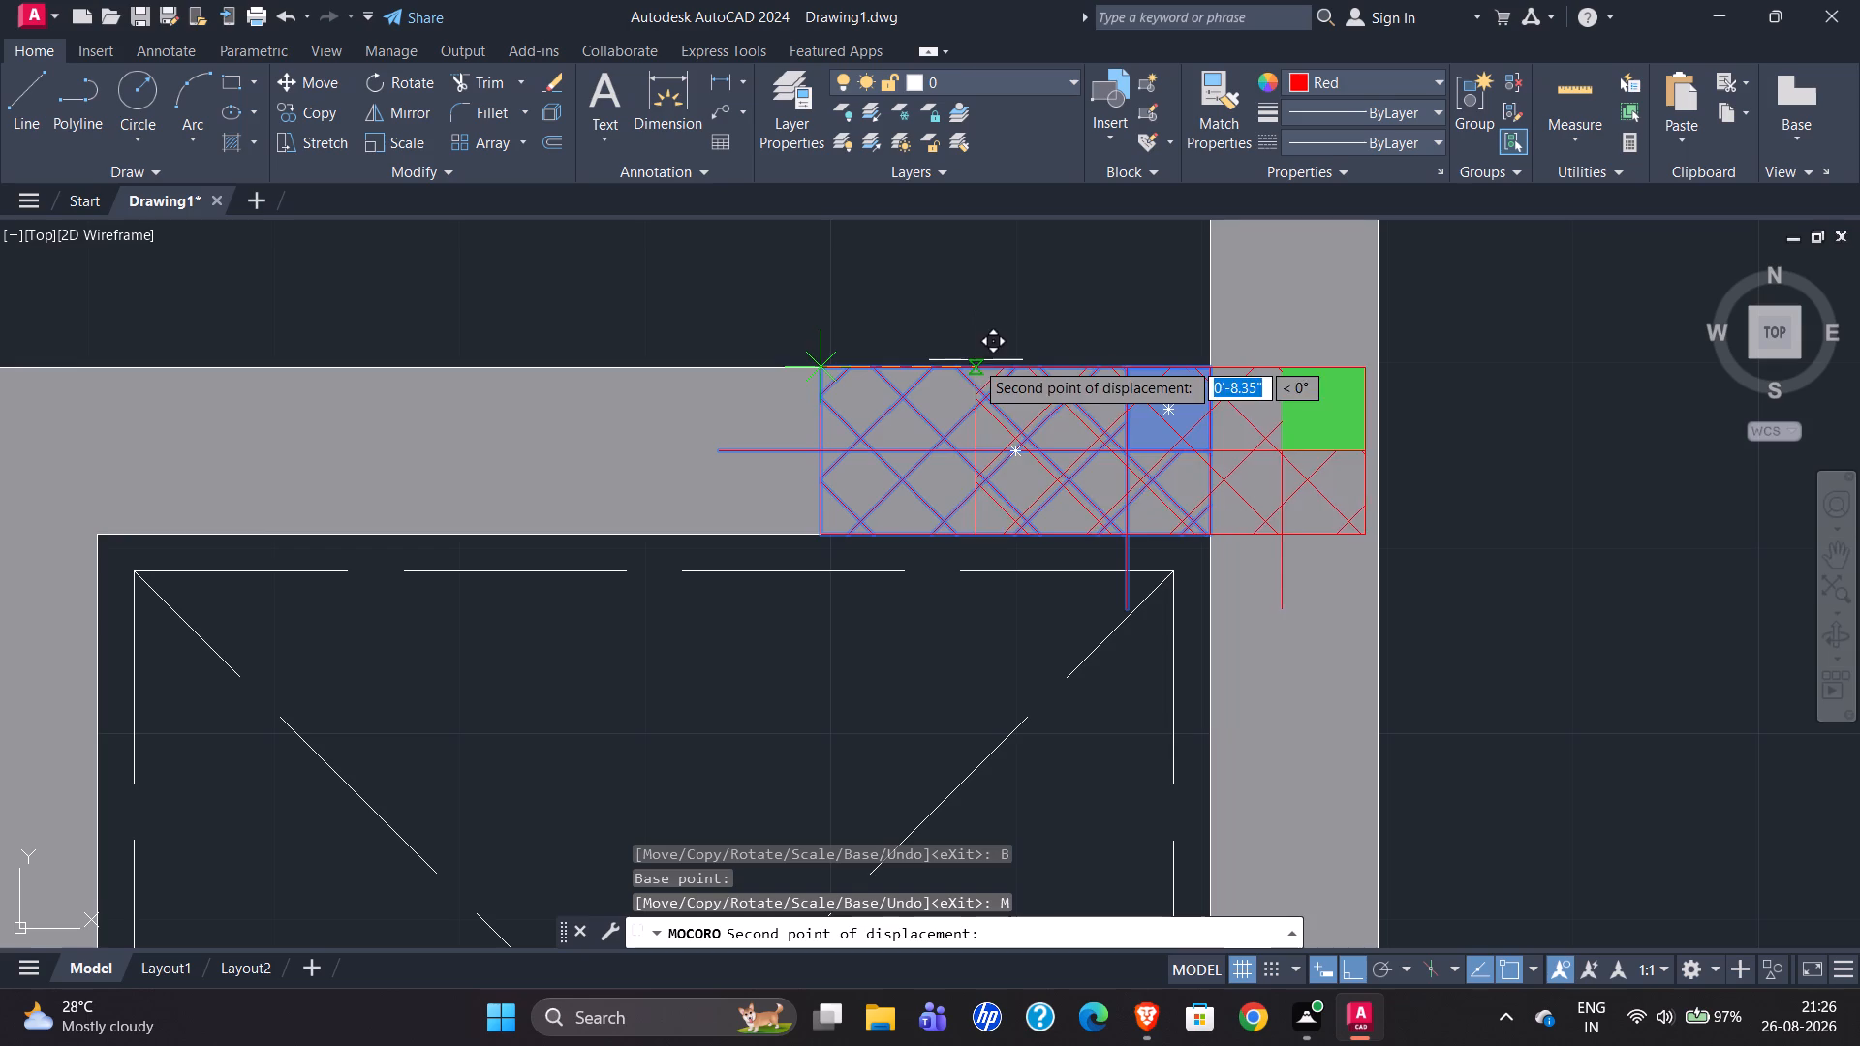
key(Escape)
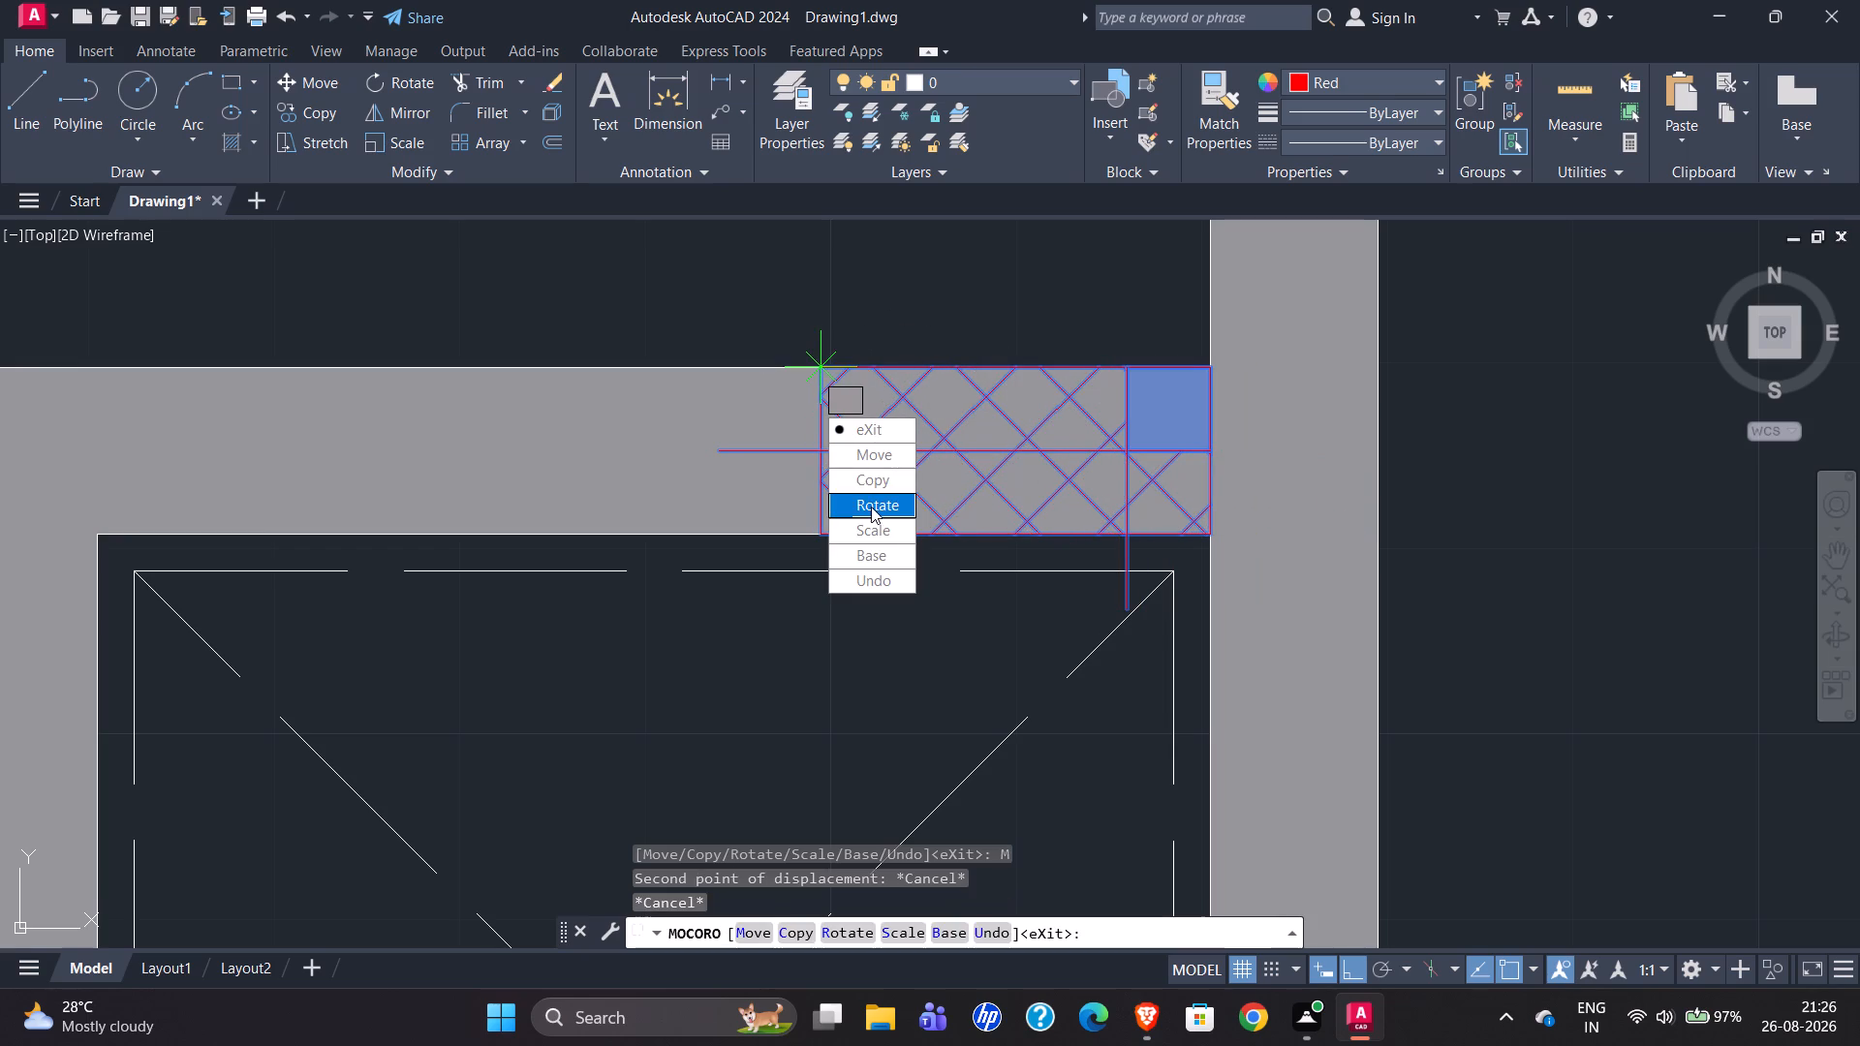
Move the rotated column symbol by its northeast corner 9" east to the outer face of the east wall.
drag(875, 560, 813, 370)
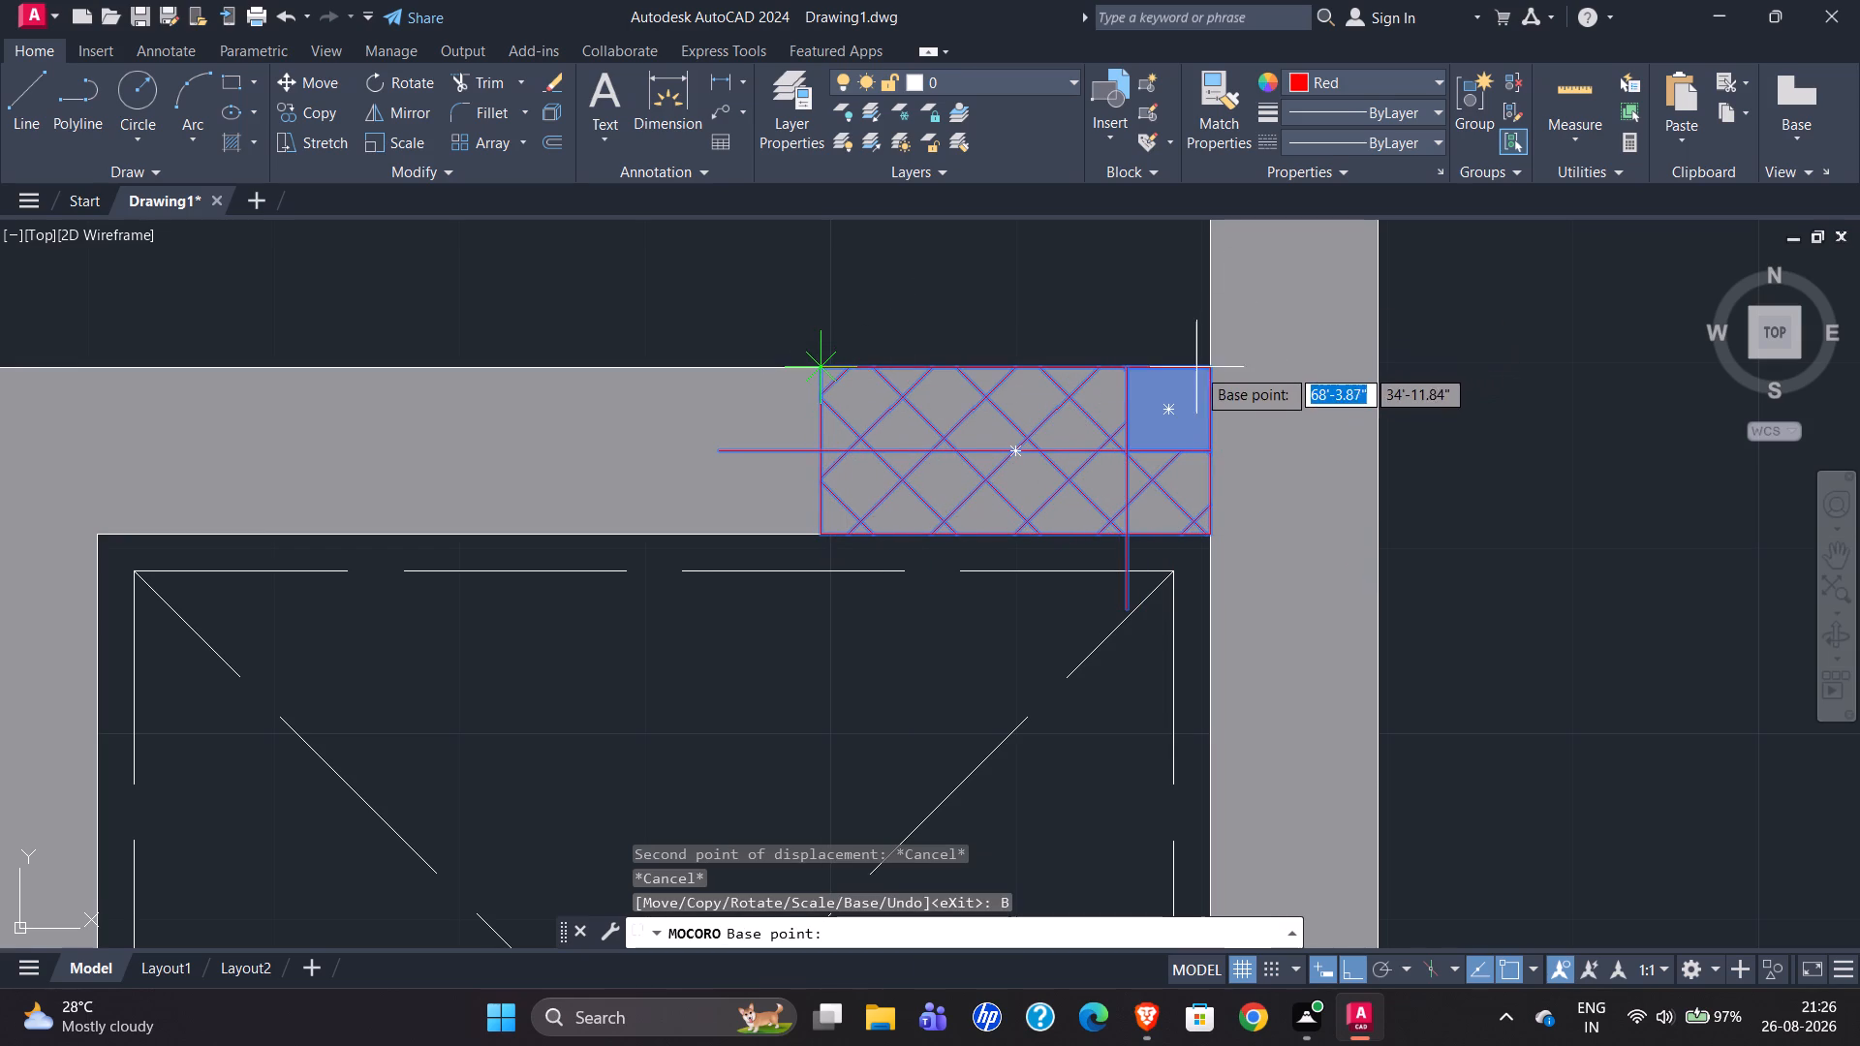
click(1212, 372)
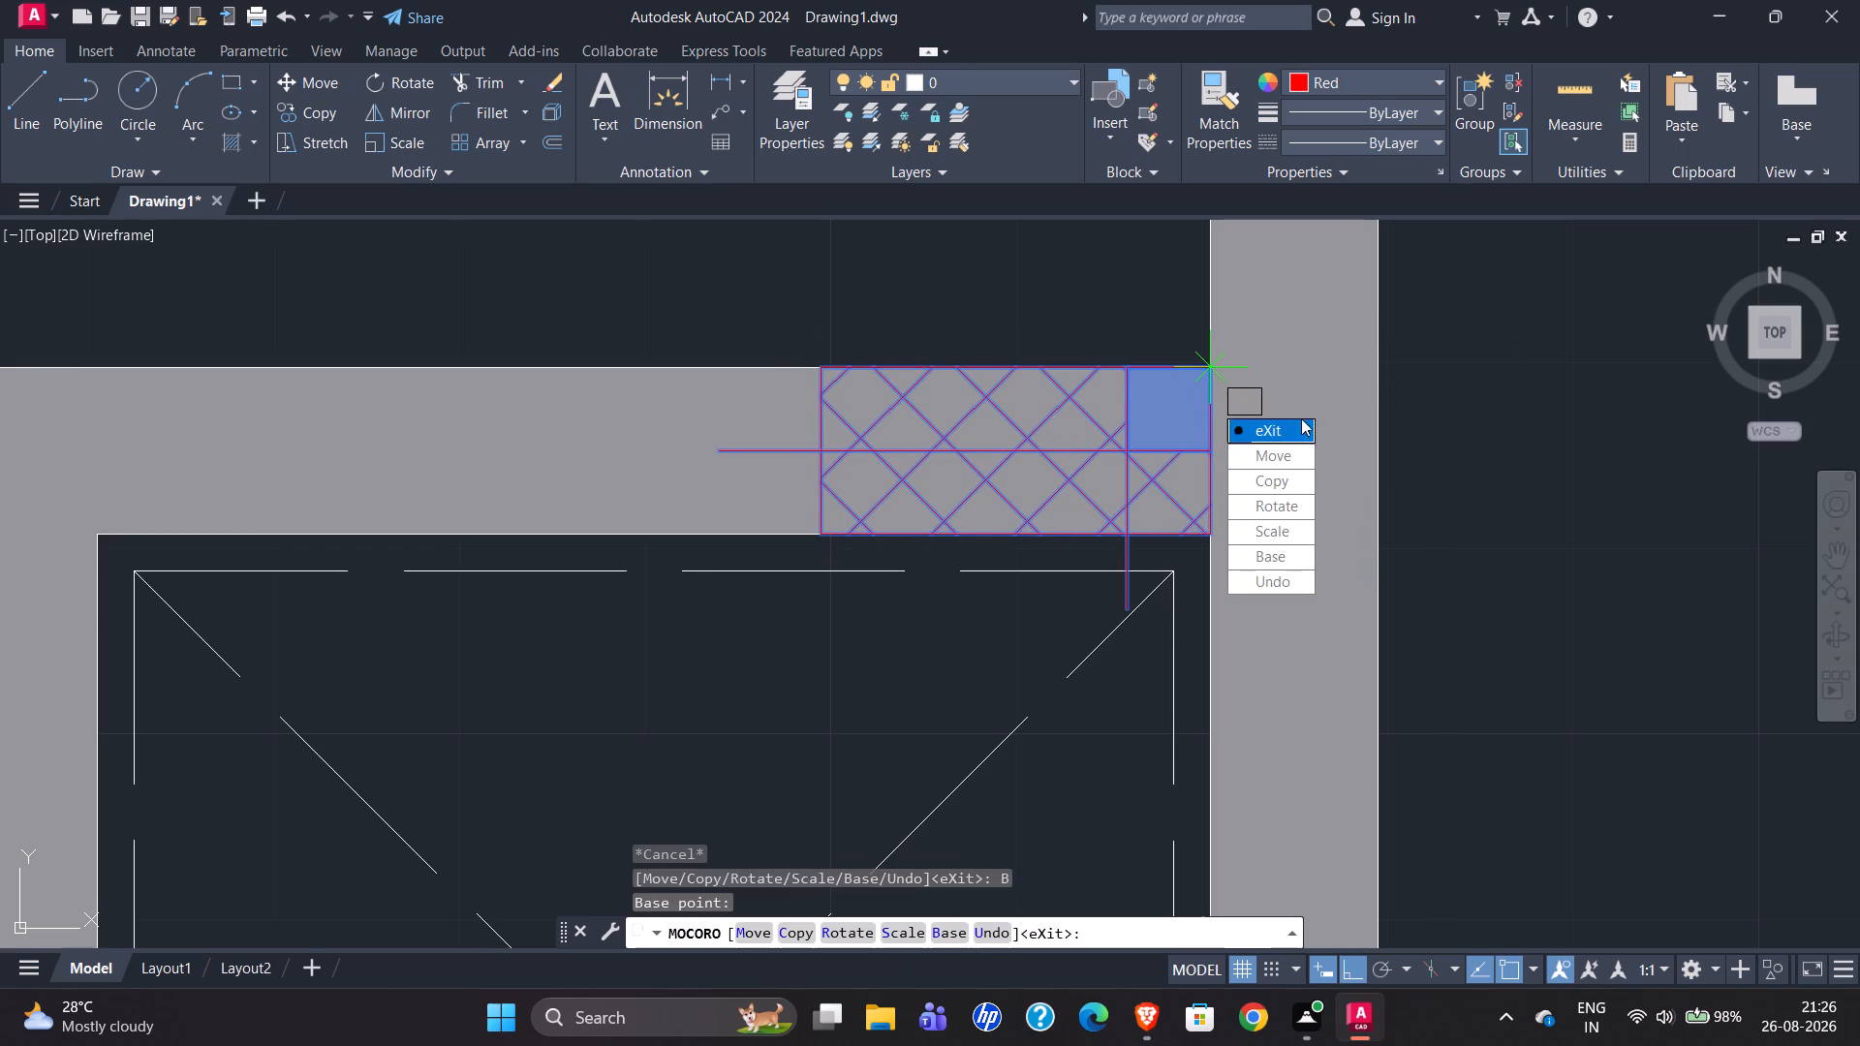
drag(1294, 446, 1212, 372)
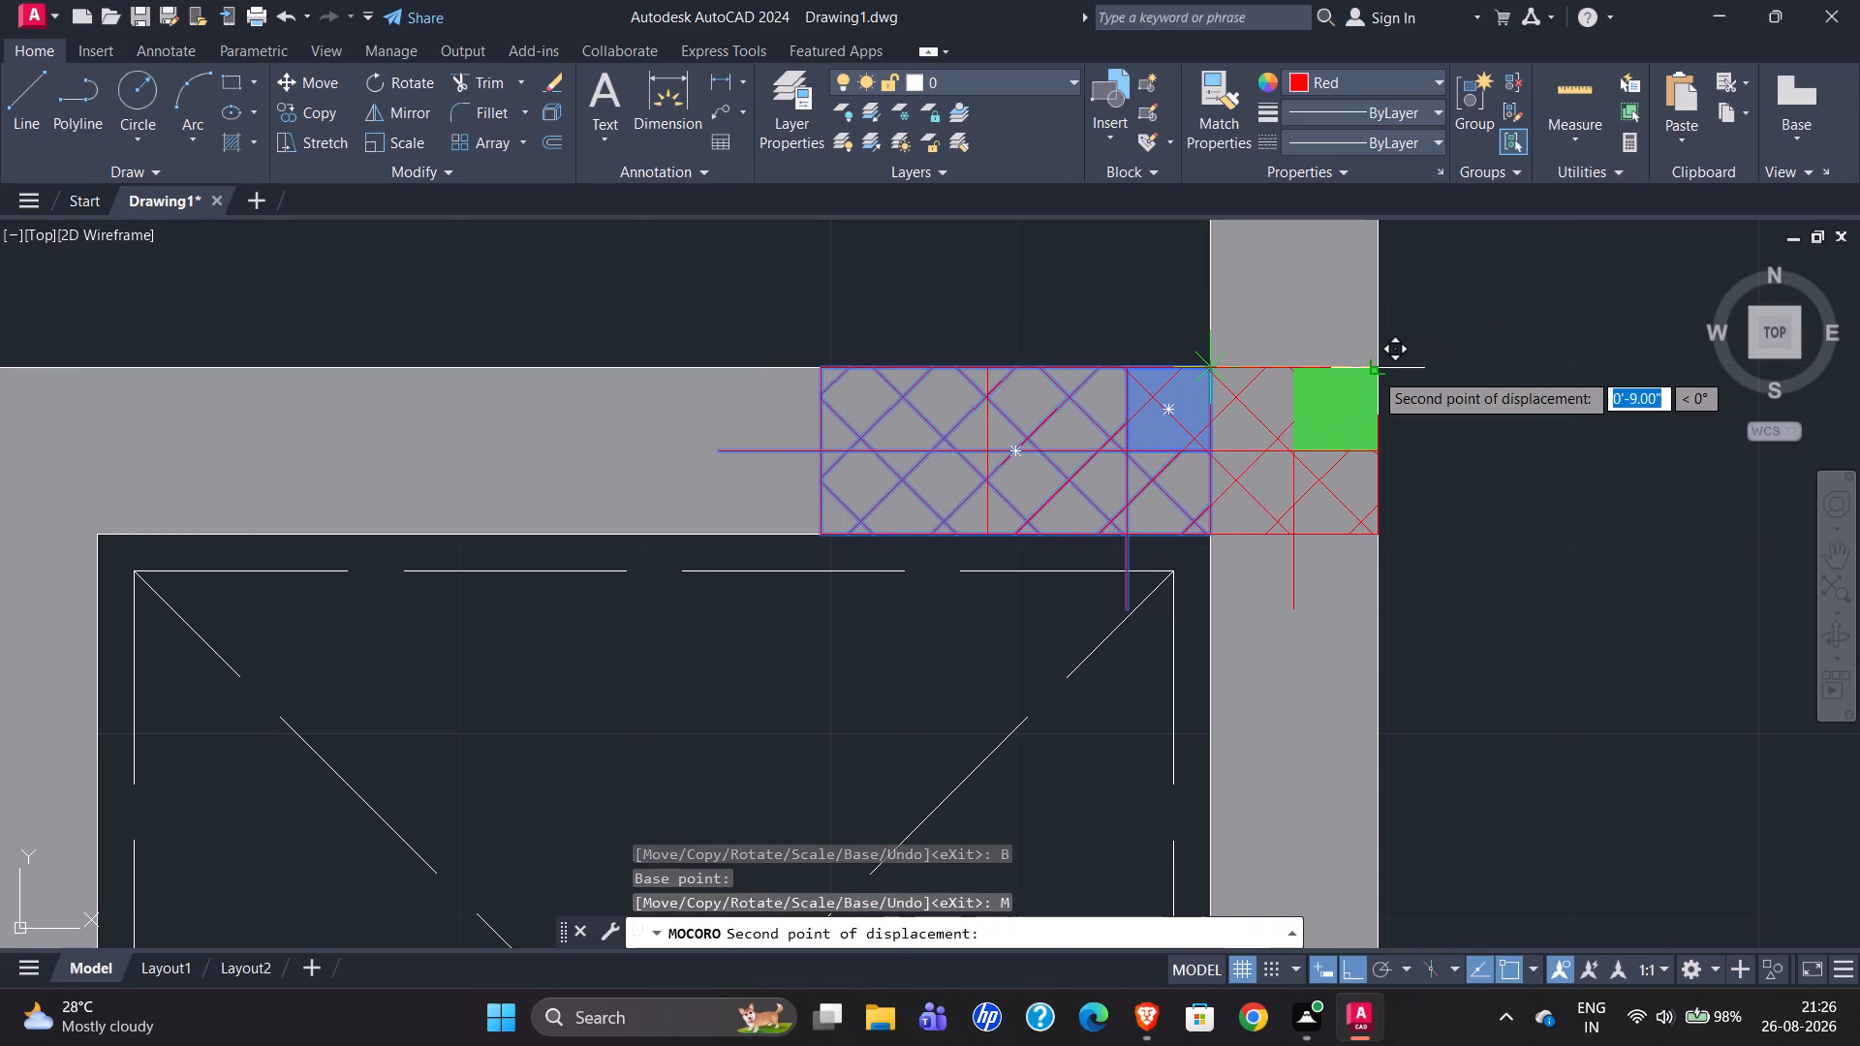
click(1374, 371)
drag(1454, 433, 1374, 371)
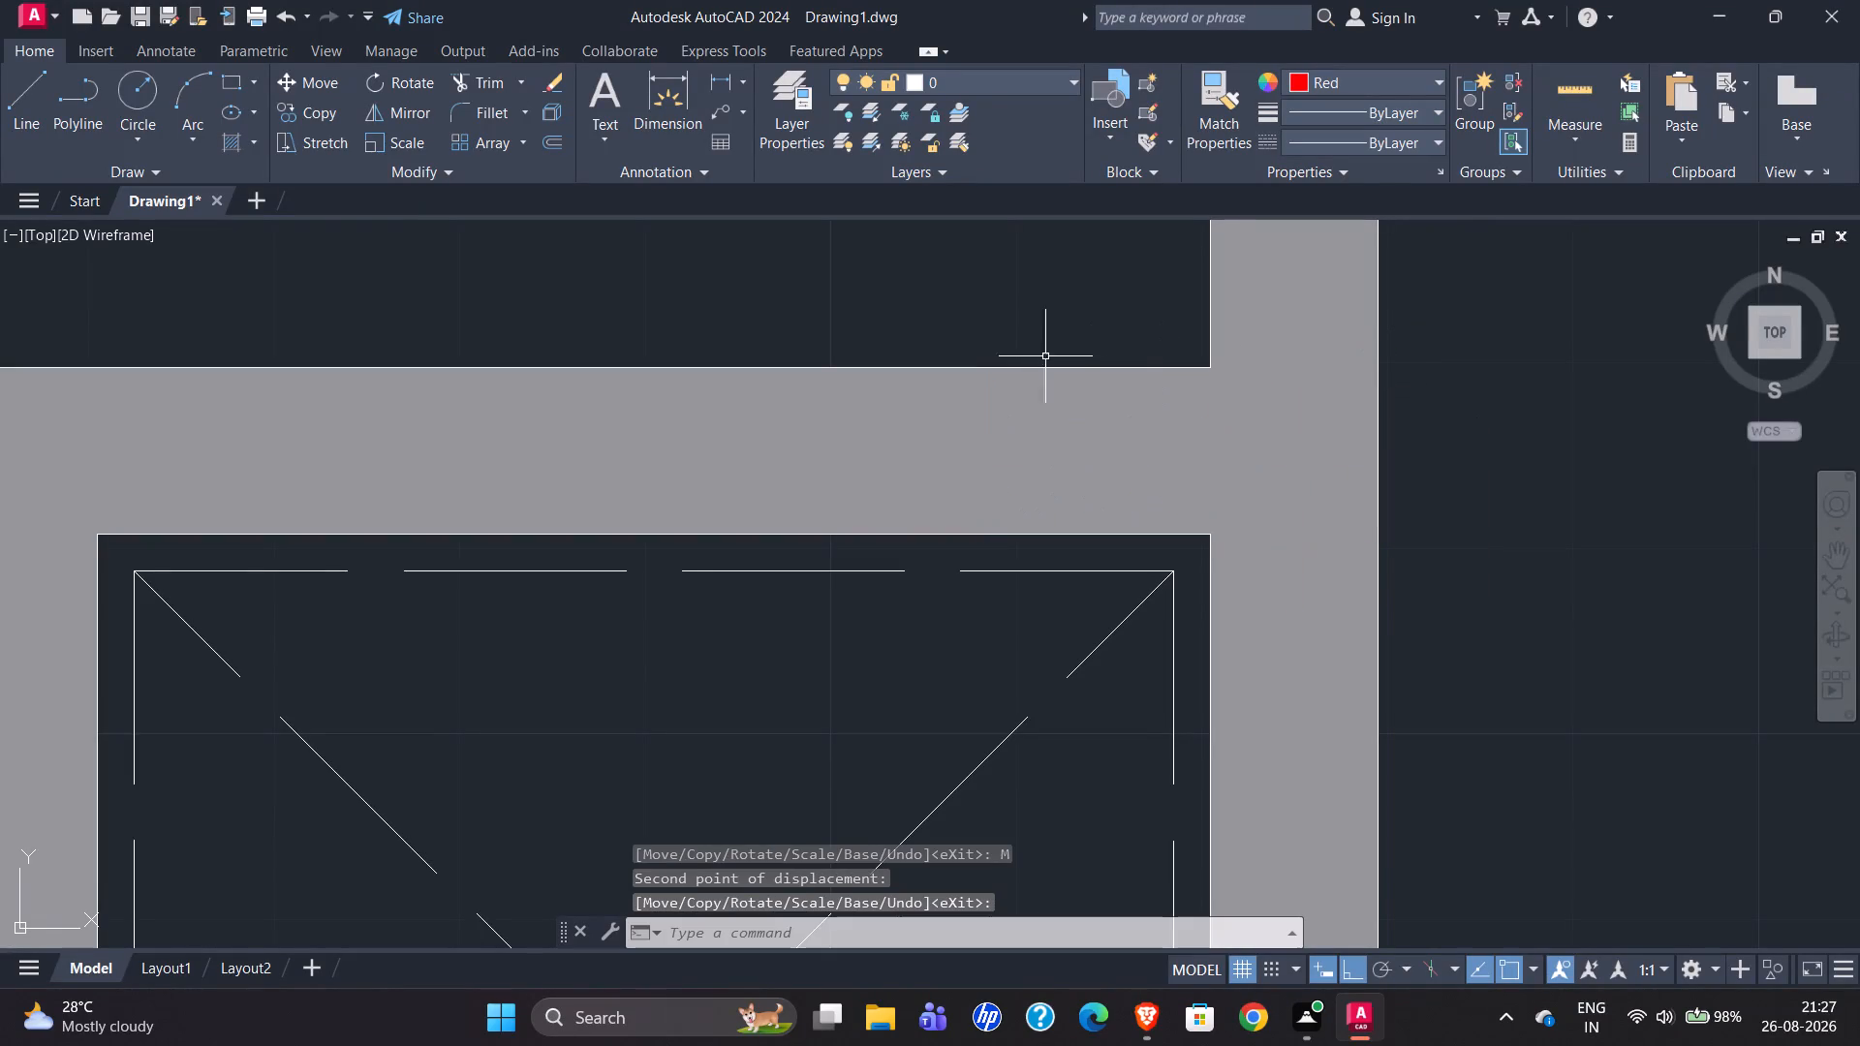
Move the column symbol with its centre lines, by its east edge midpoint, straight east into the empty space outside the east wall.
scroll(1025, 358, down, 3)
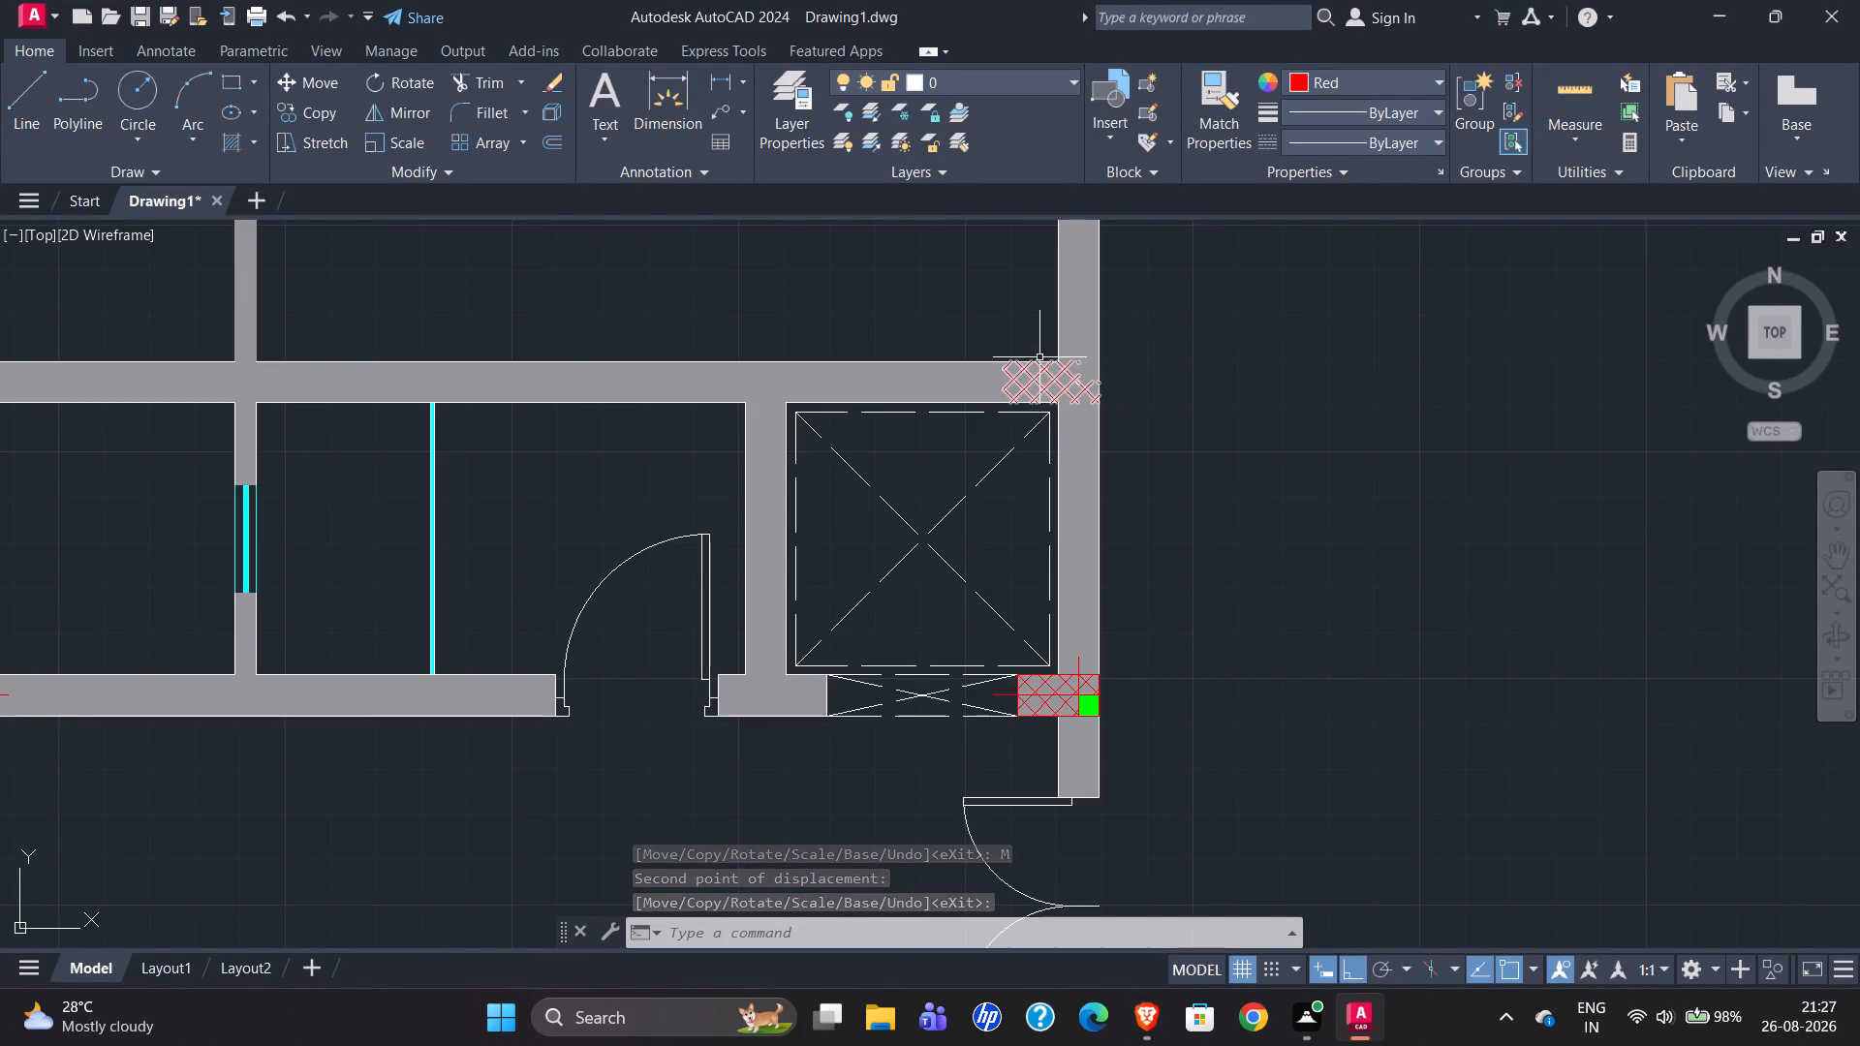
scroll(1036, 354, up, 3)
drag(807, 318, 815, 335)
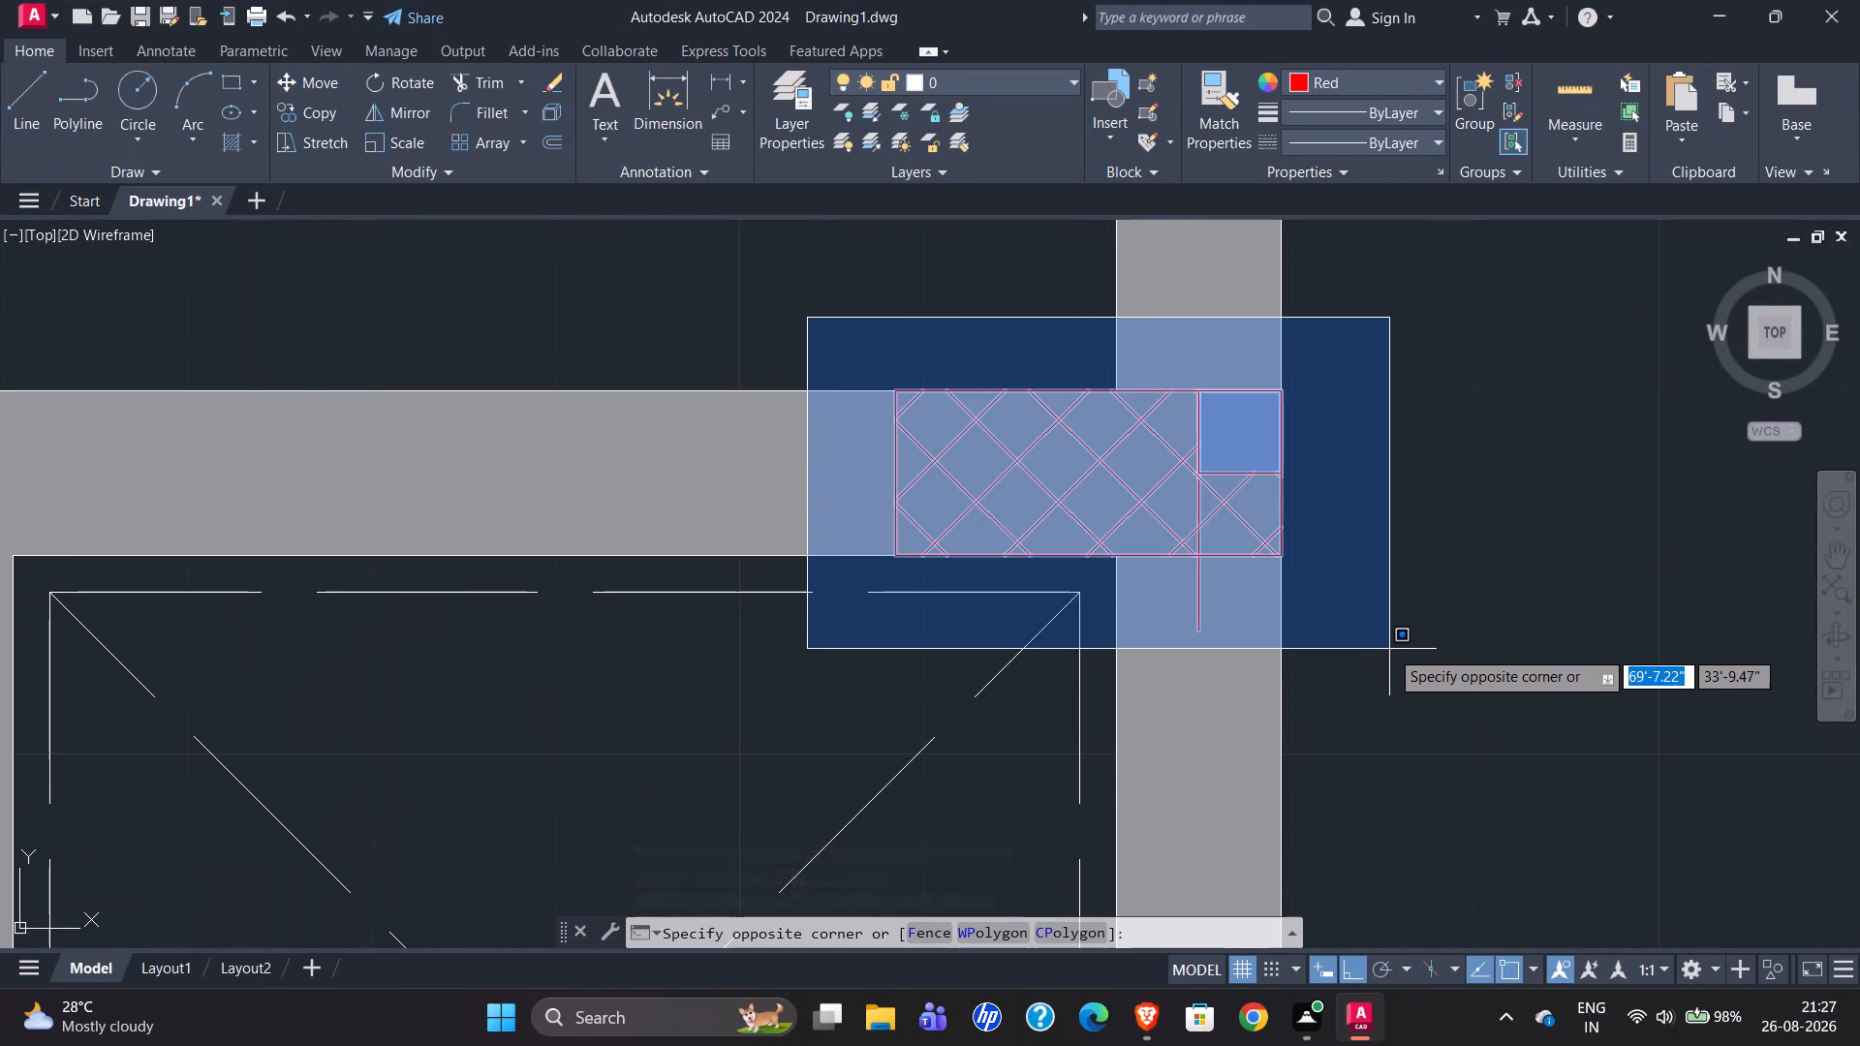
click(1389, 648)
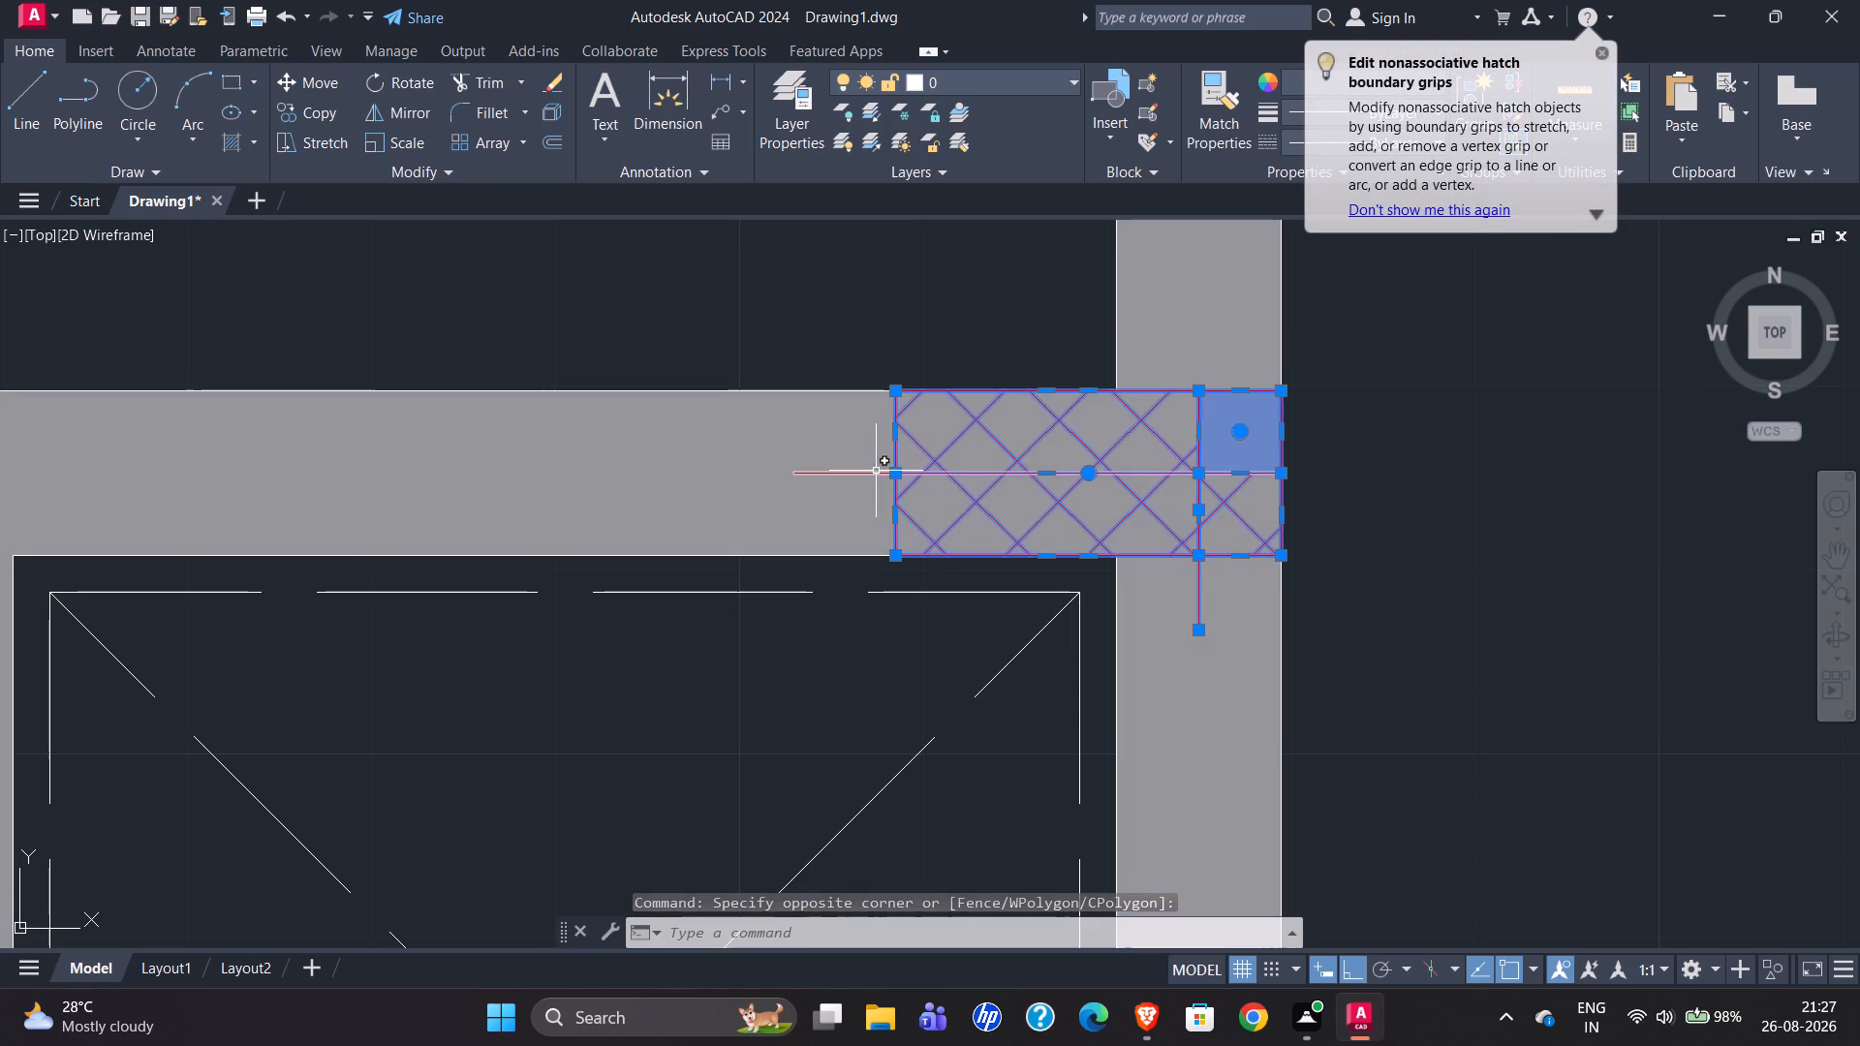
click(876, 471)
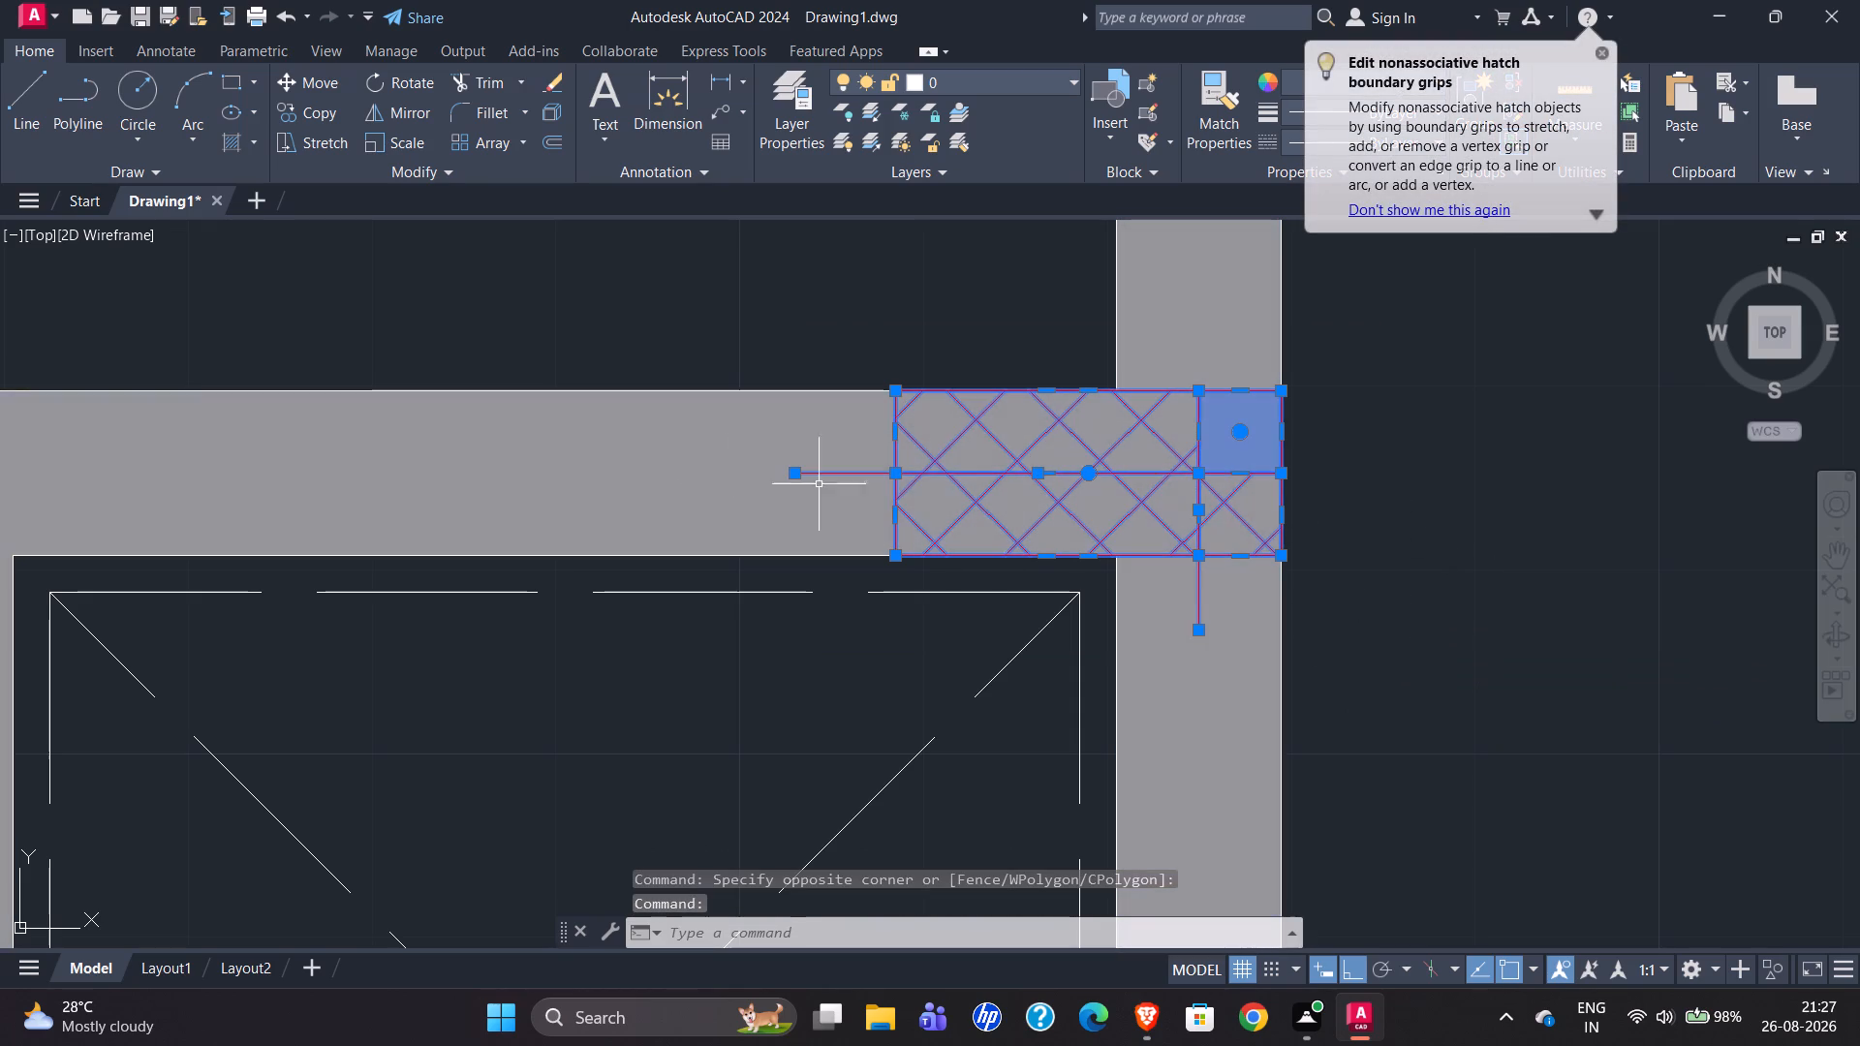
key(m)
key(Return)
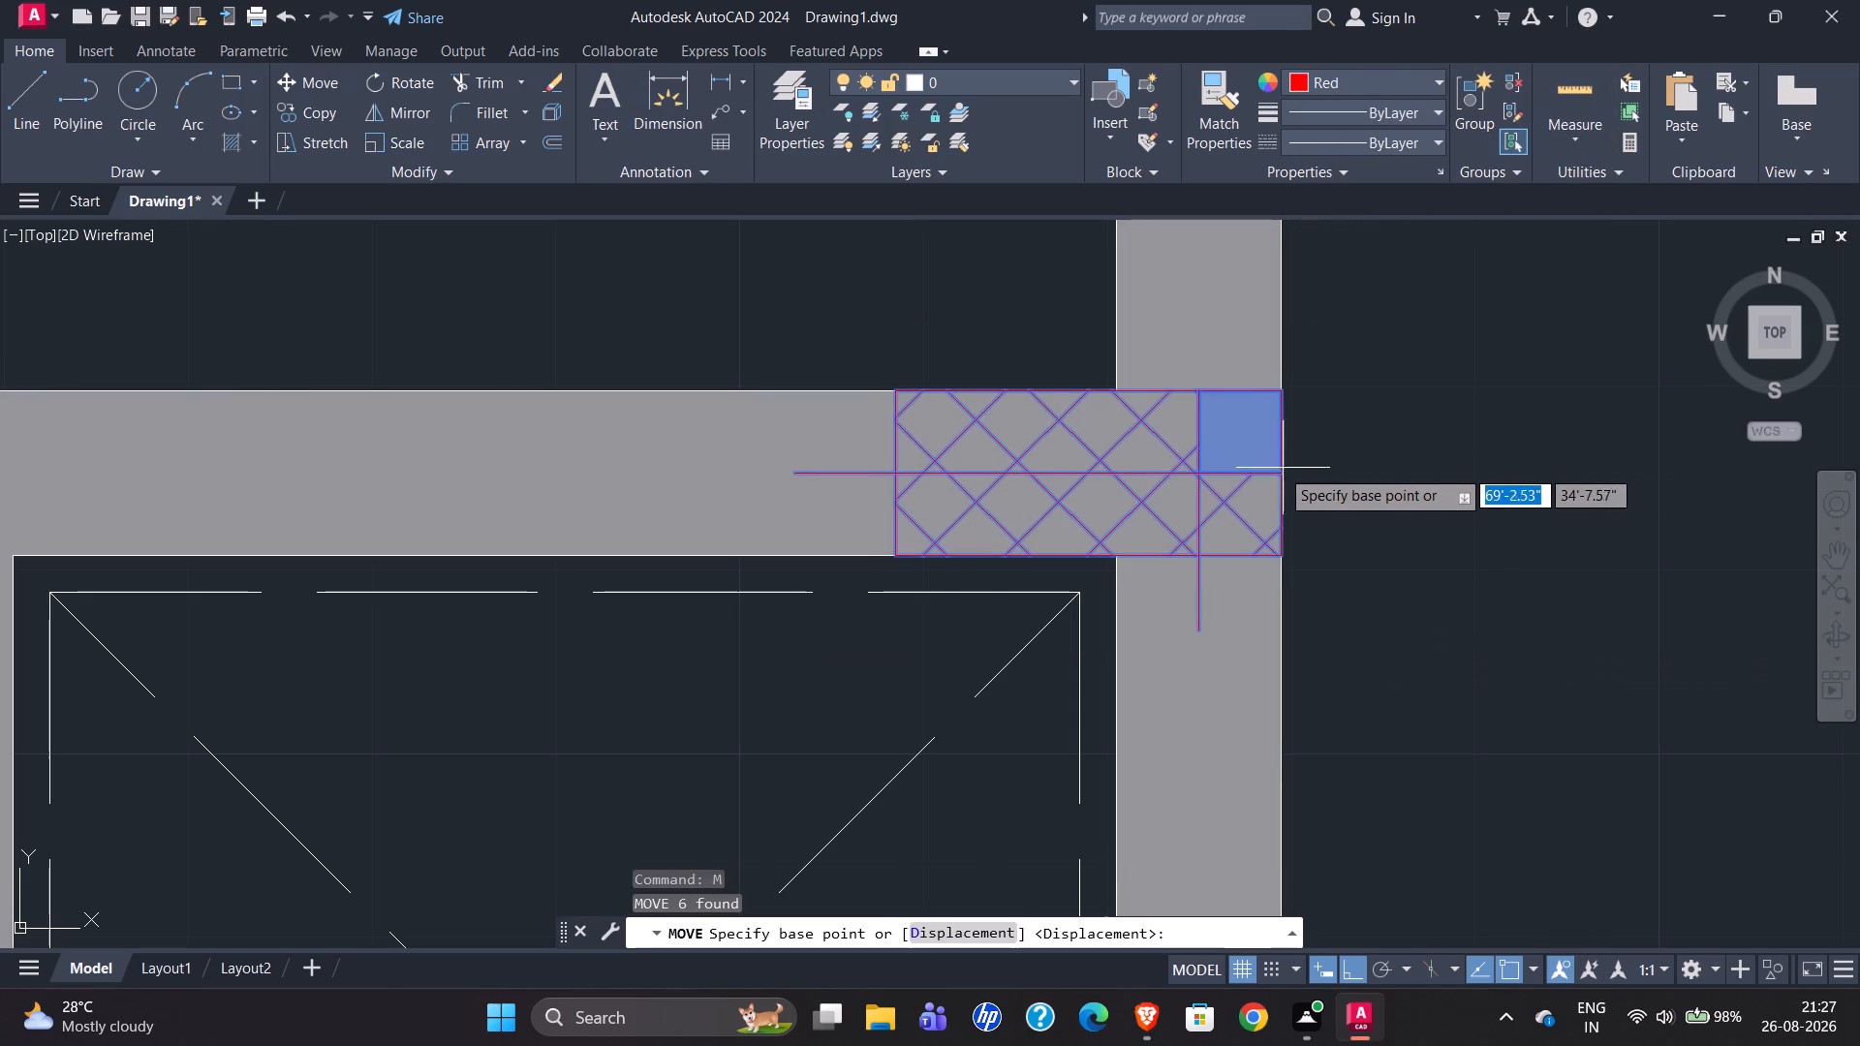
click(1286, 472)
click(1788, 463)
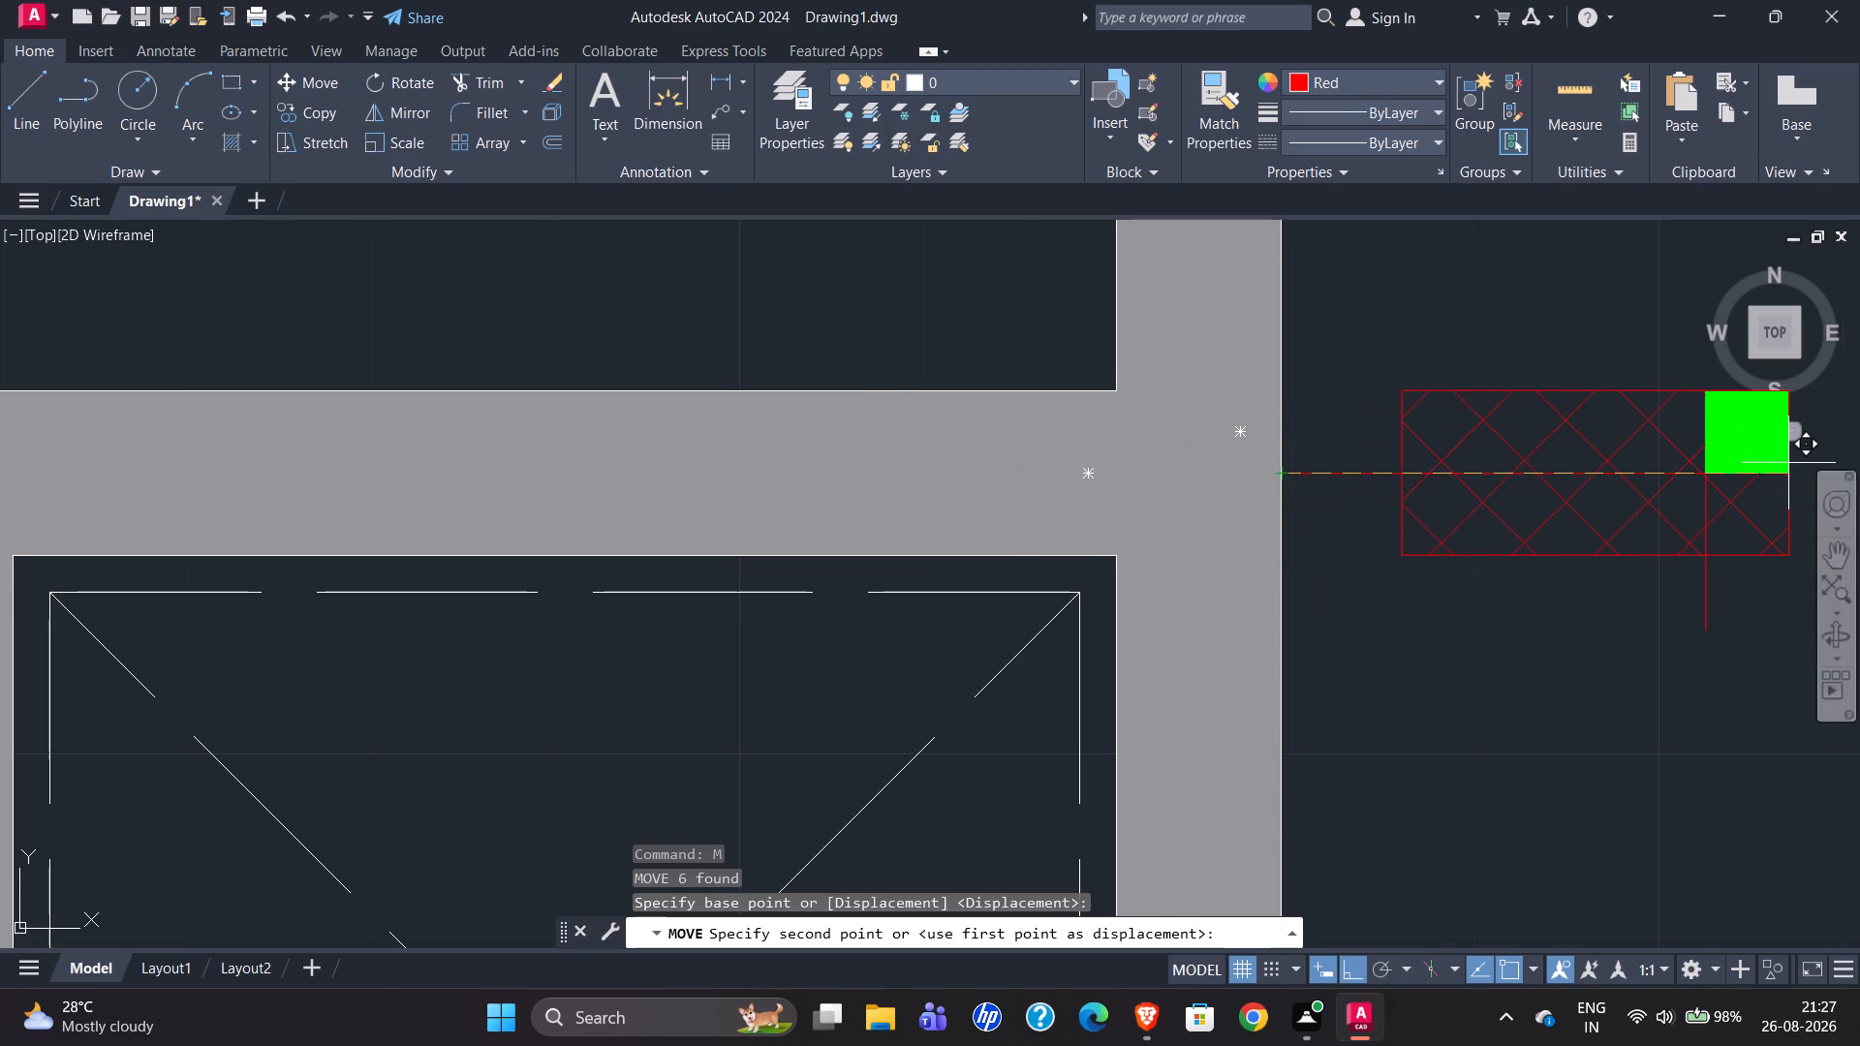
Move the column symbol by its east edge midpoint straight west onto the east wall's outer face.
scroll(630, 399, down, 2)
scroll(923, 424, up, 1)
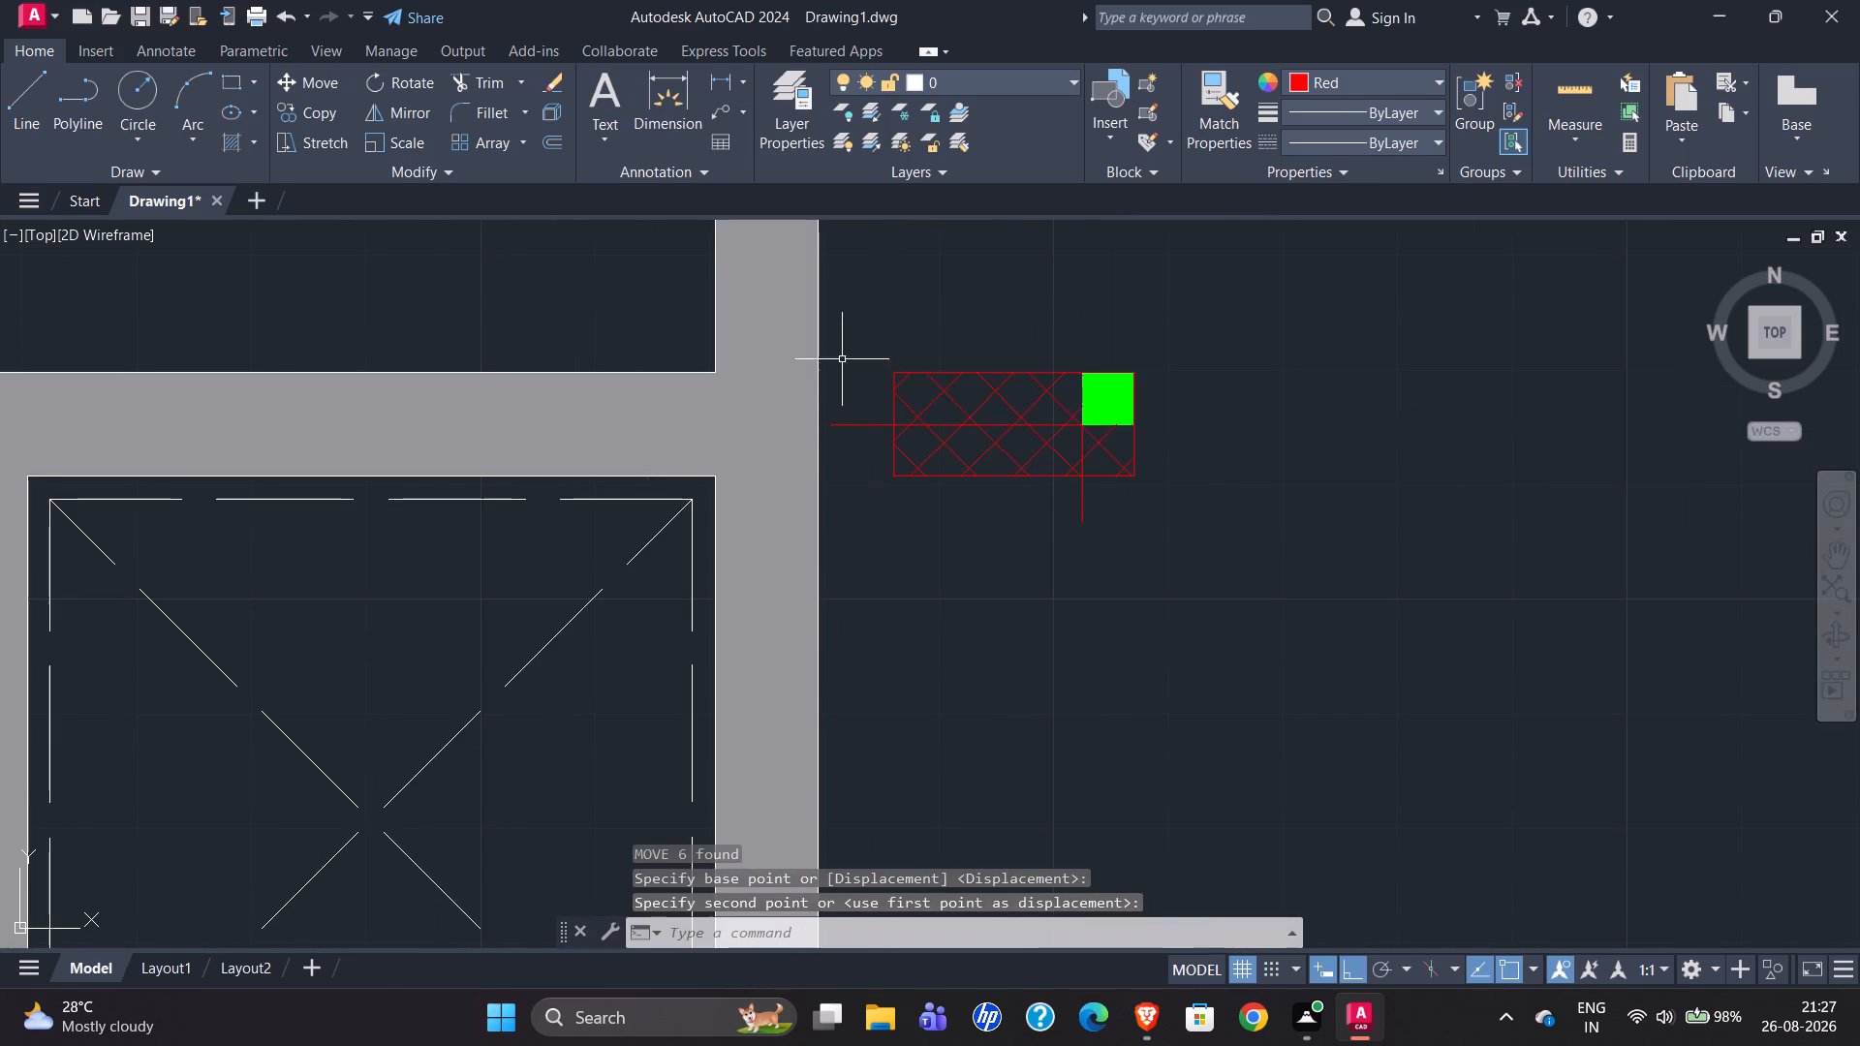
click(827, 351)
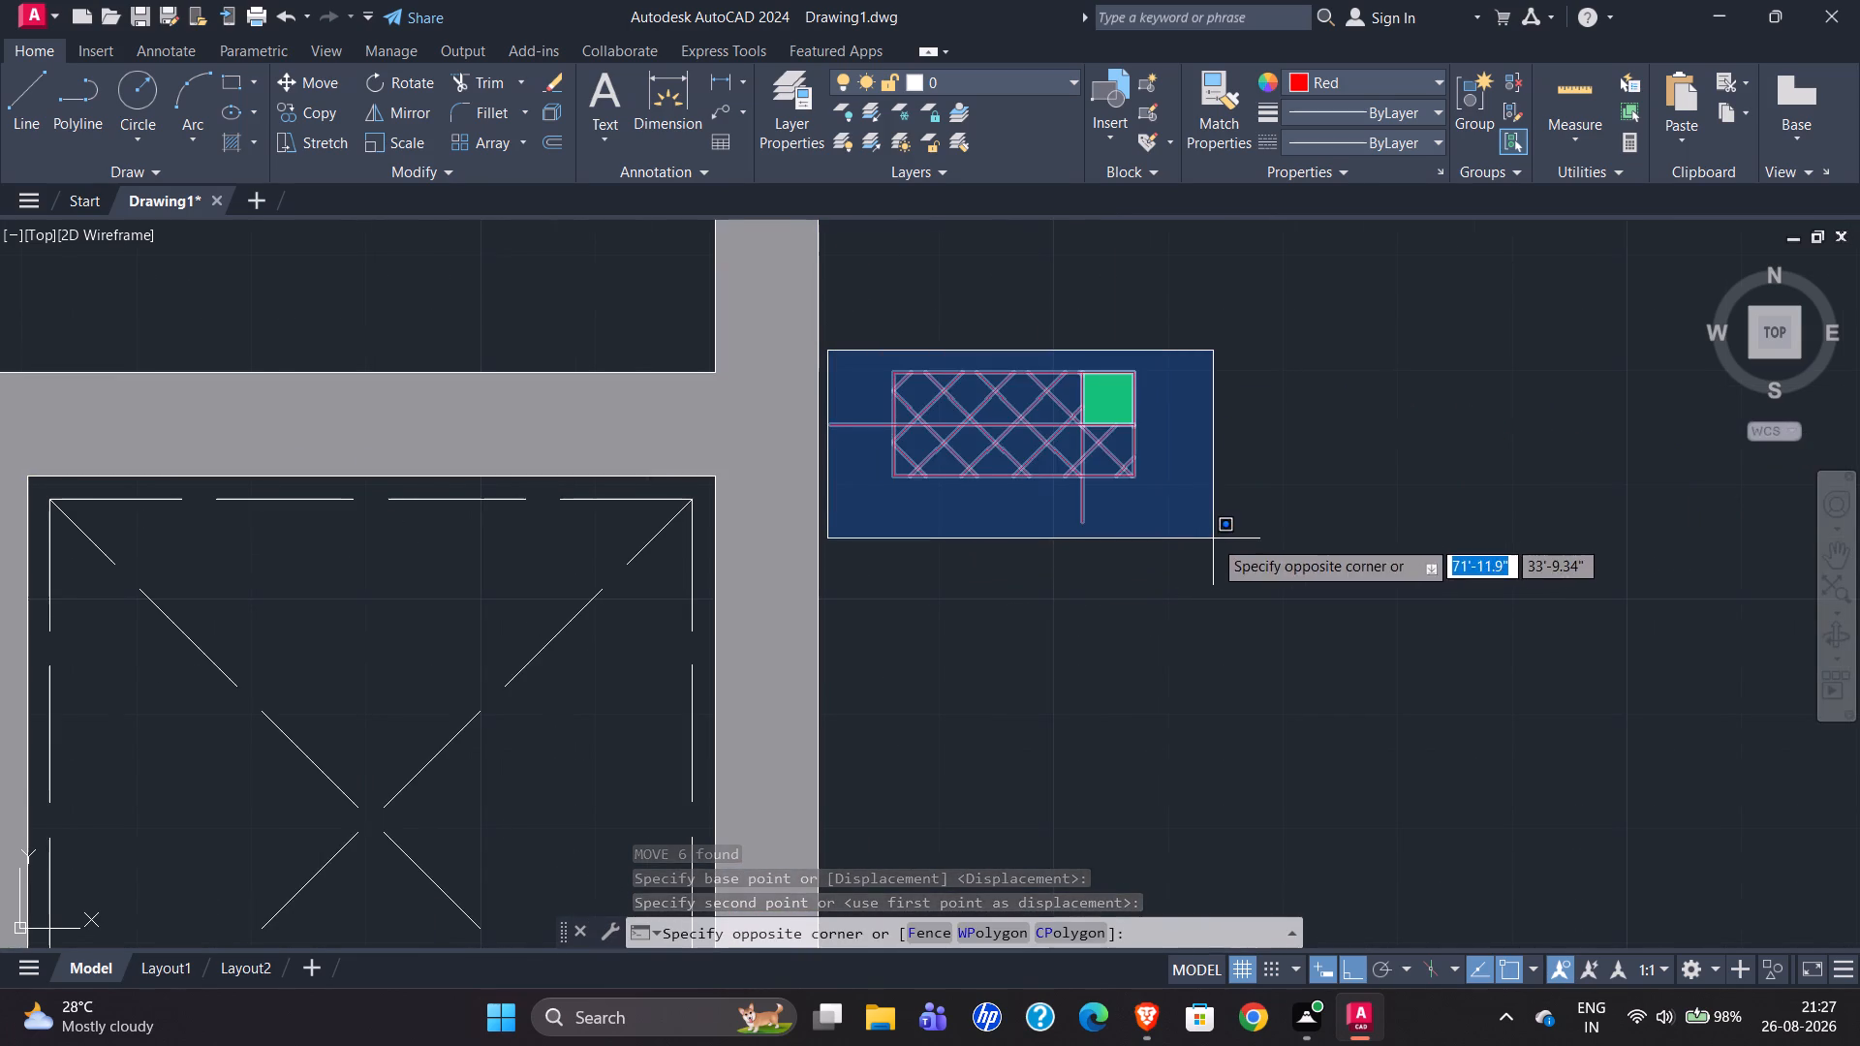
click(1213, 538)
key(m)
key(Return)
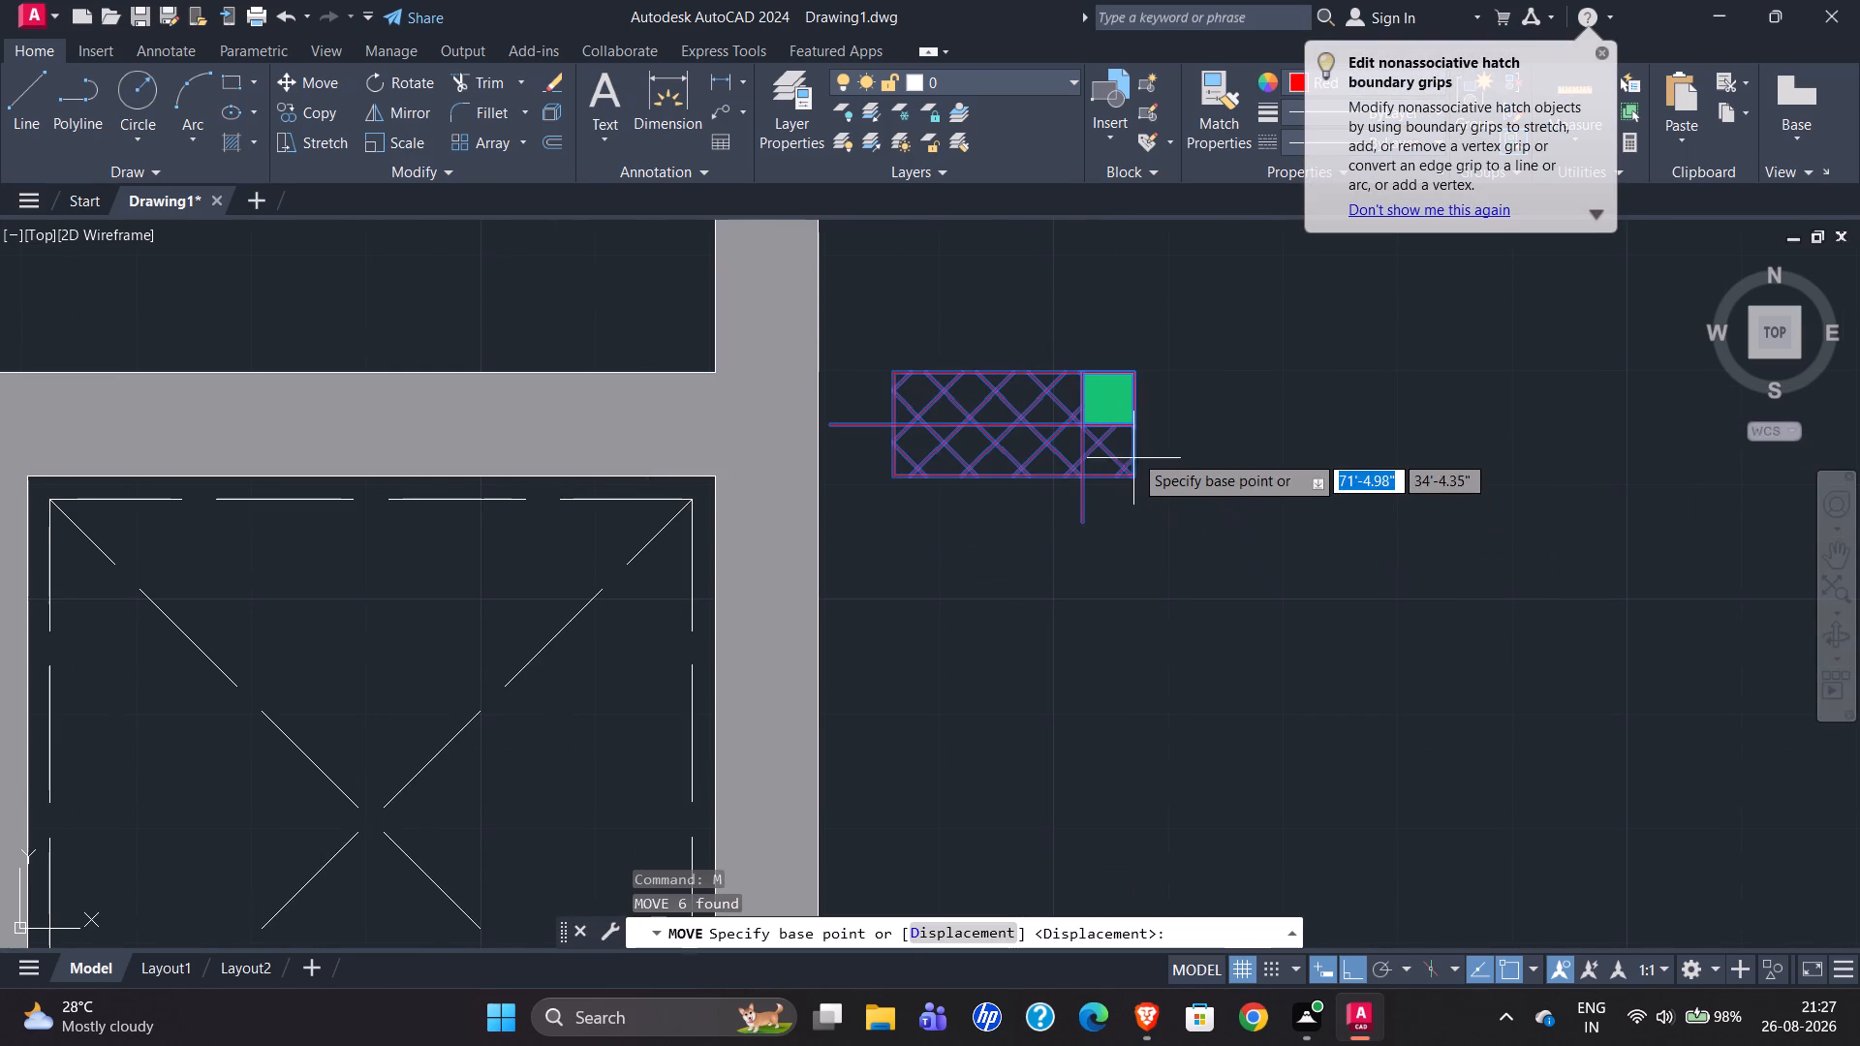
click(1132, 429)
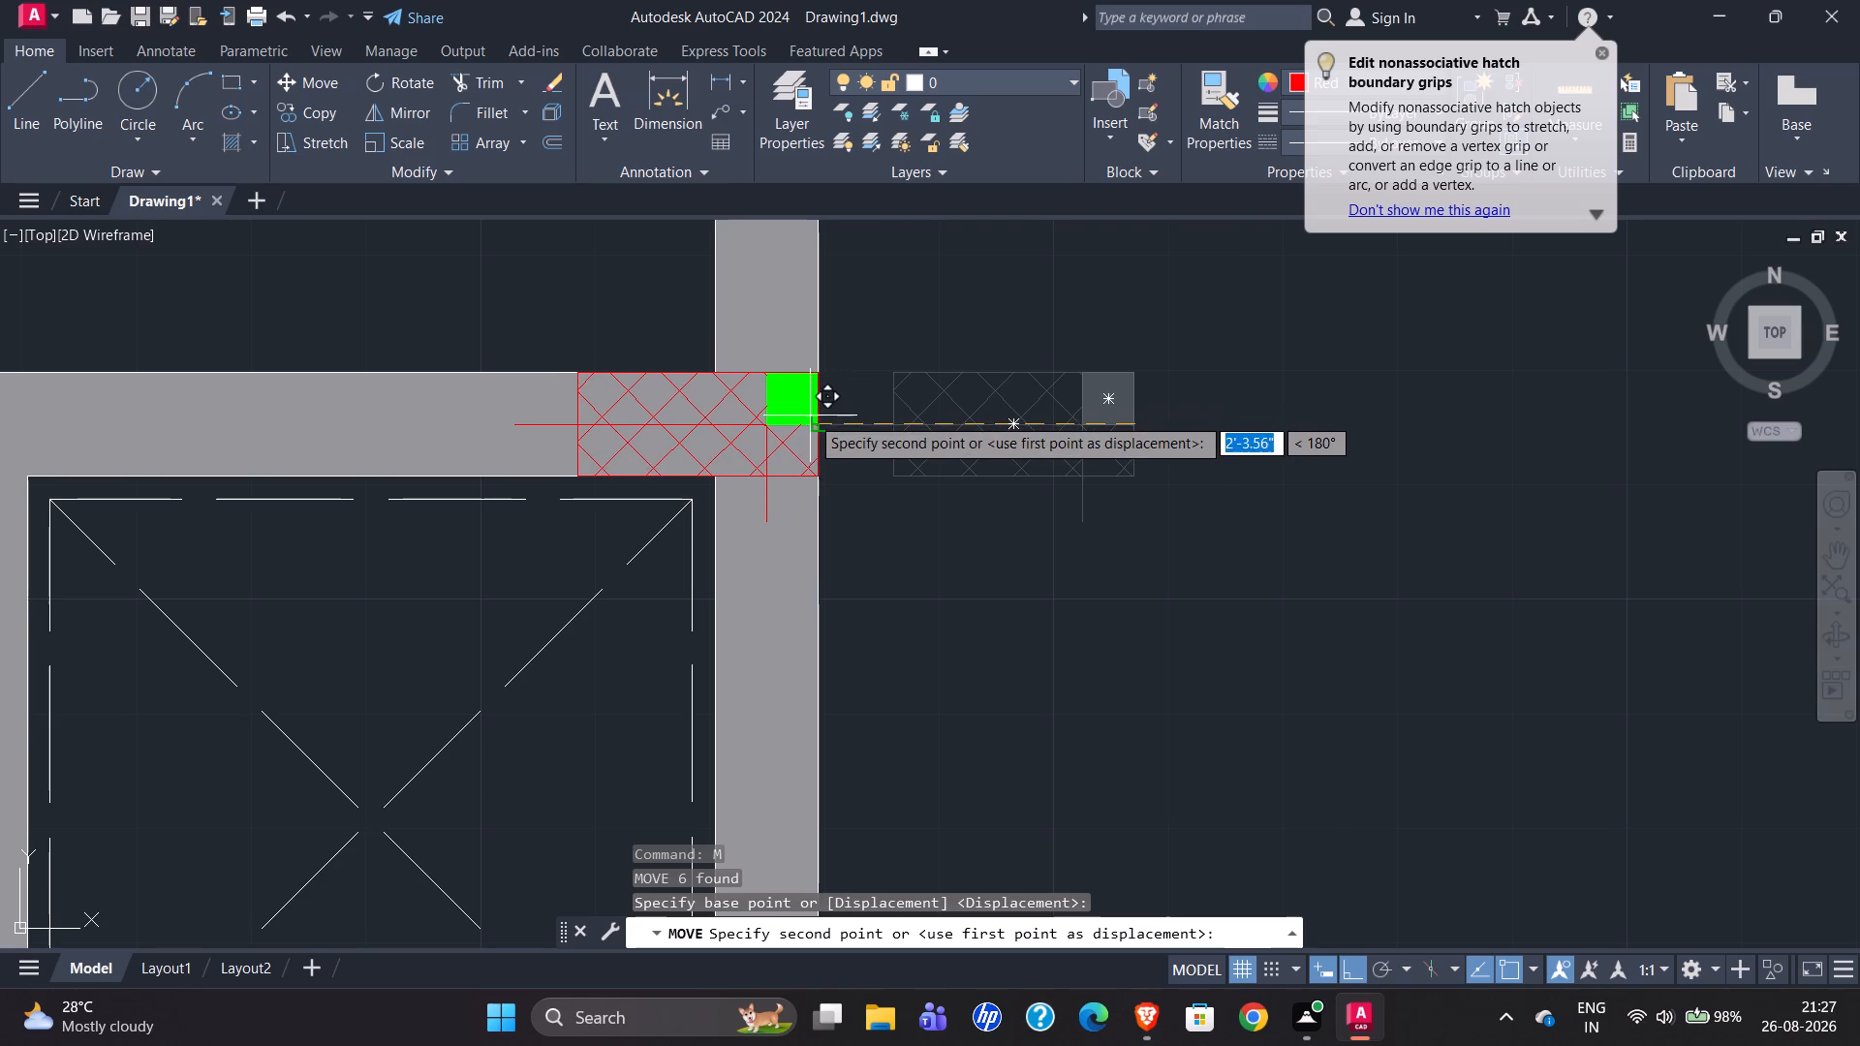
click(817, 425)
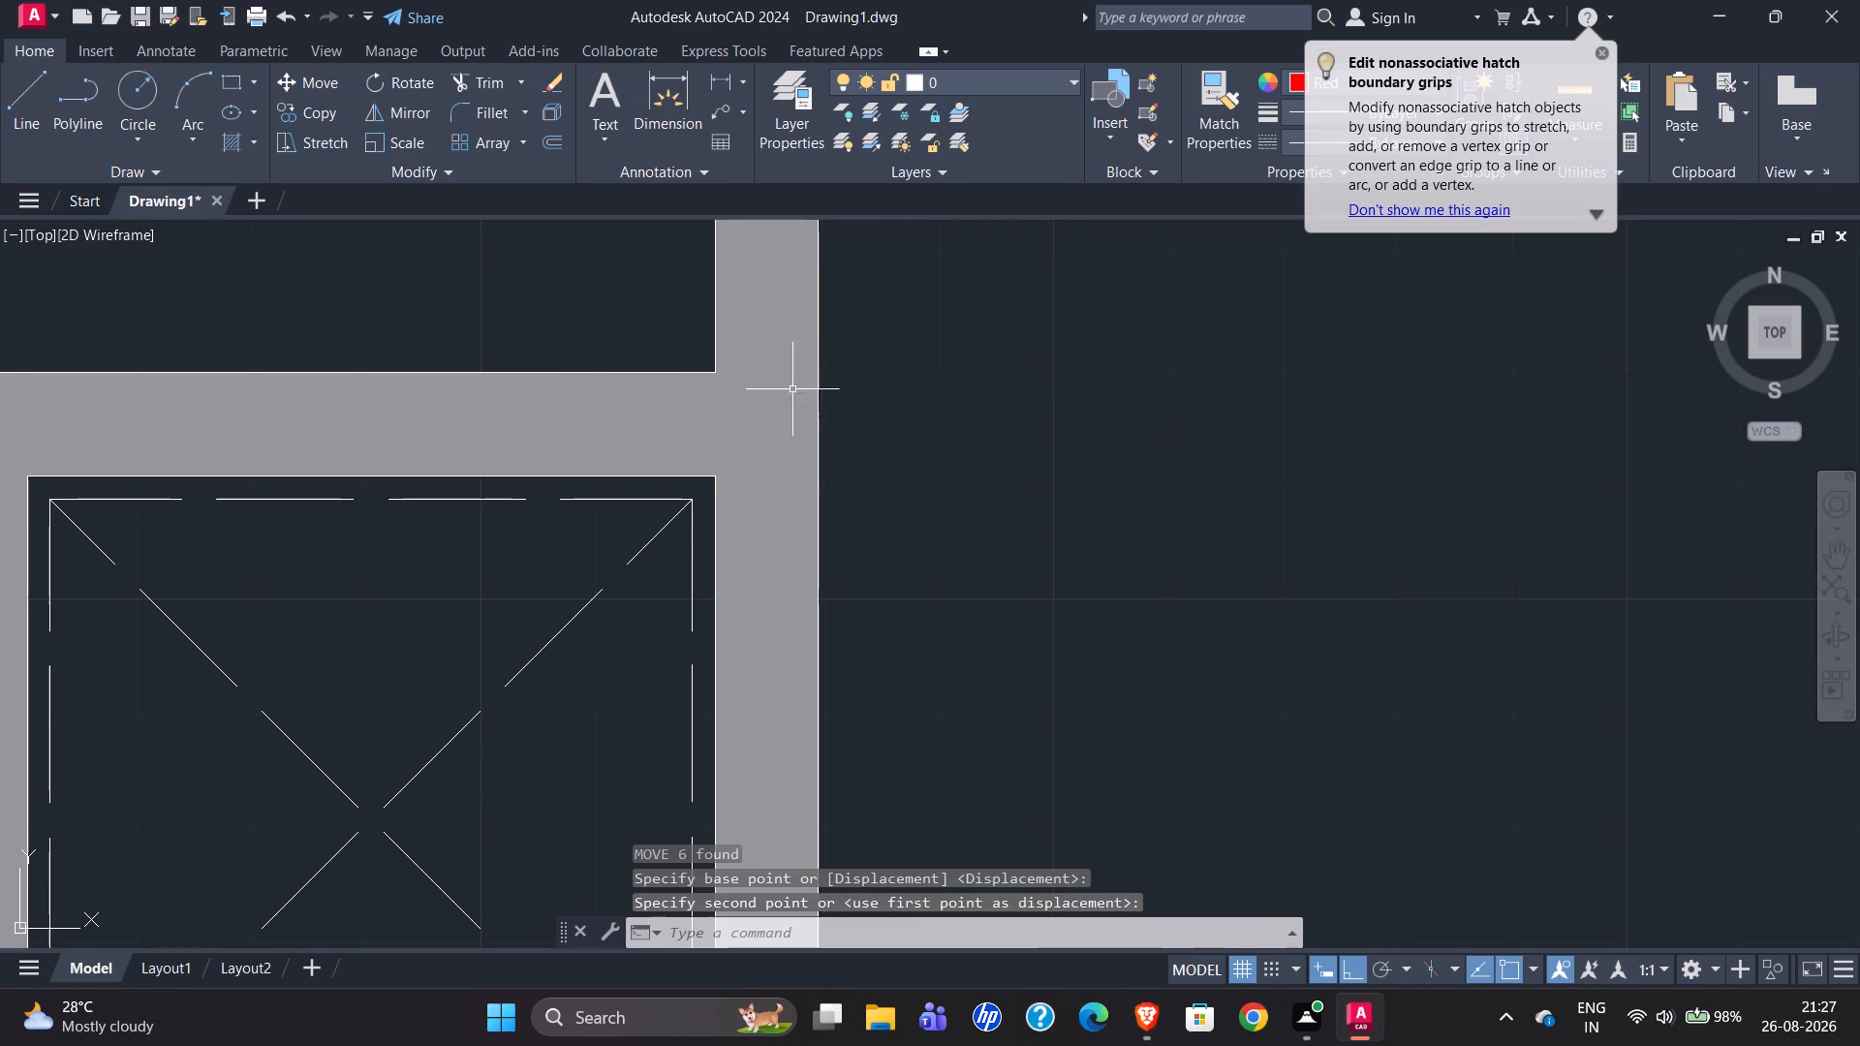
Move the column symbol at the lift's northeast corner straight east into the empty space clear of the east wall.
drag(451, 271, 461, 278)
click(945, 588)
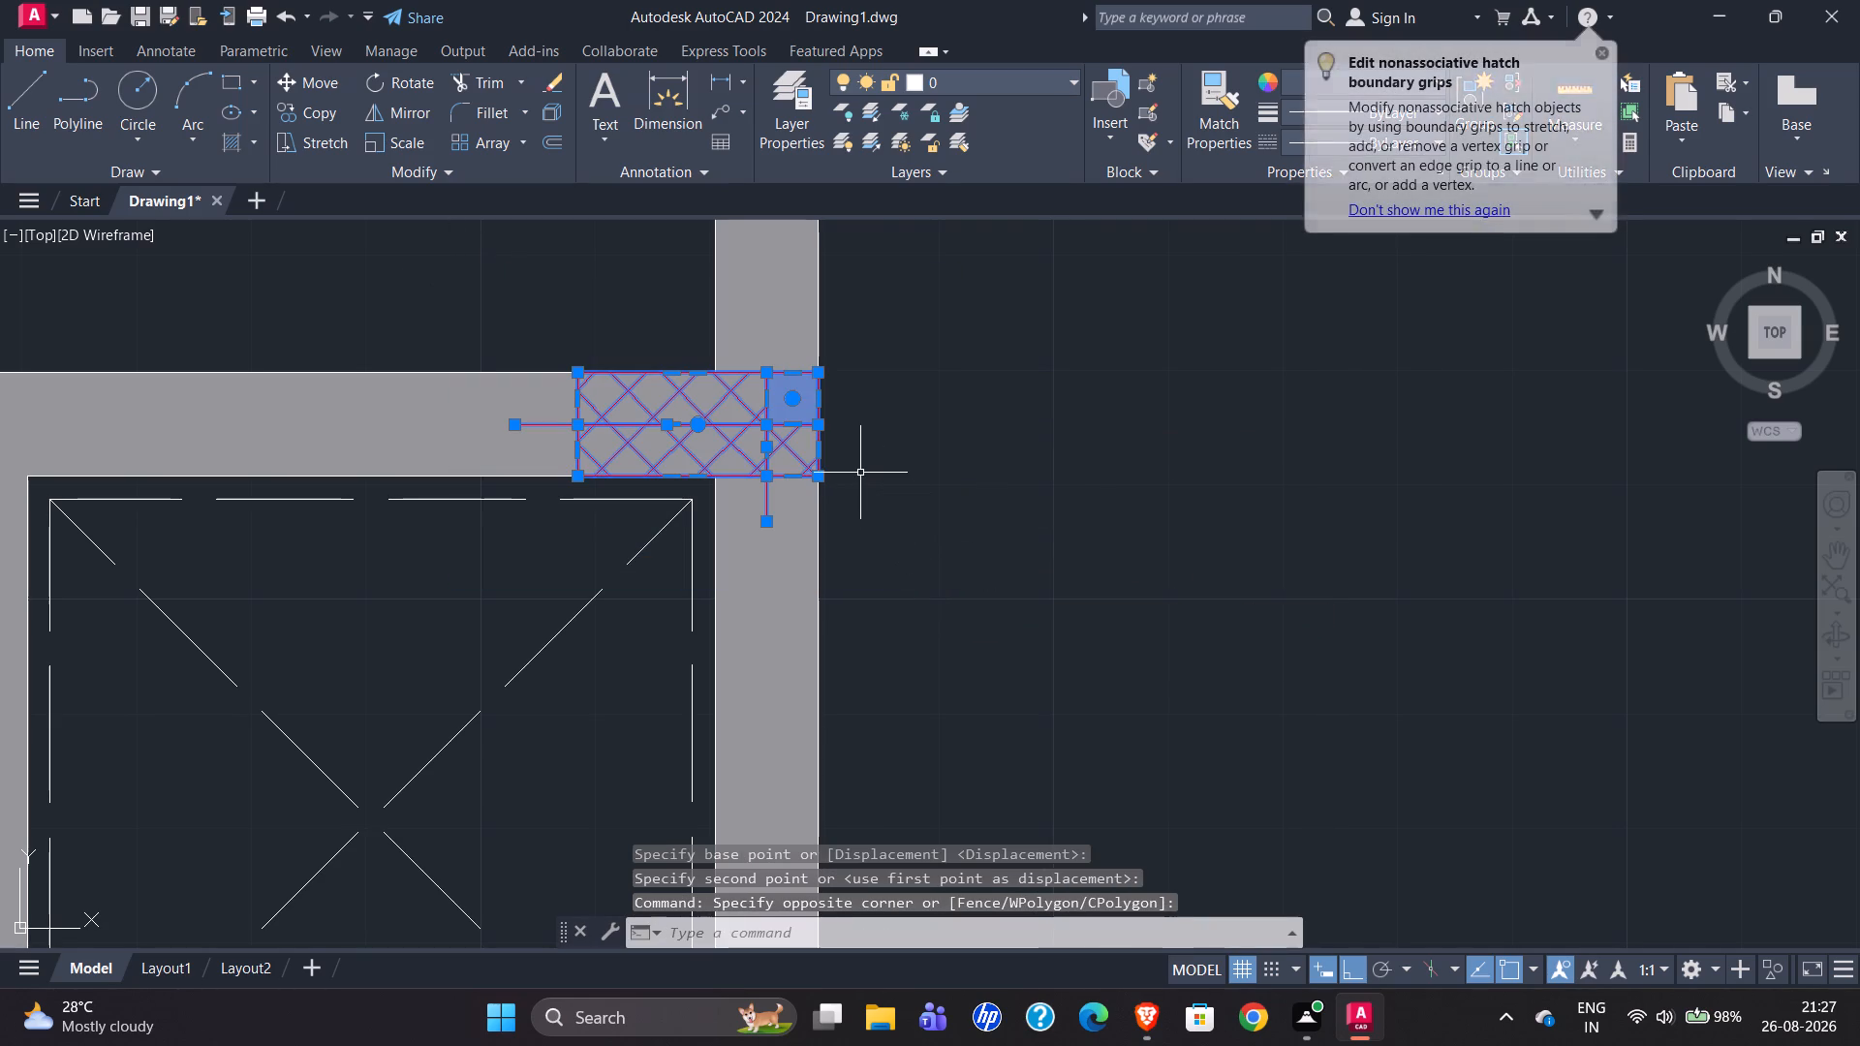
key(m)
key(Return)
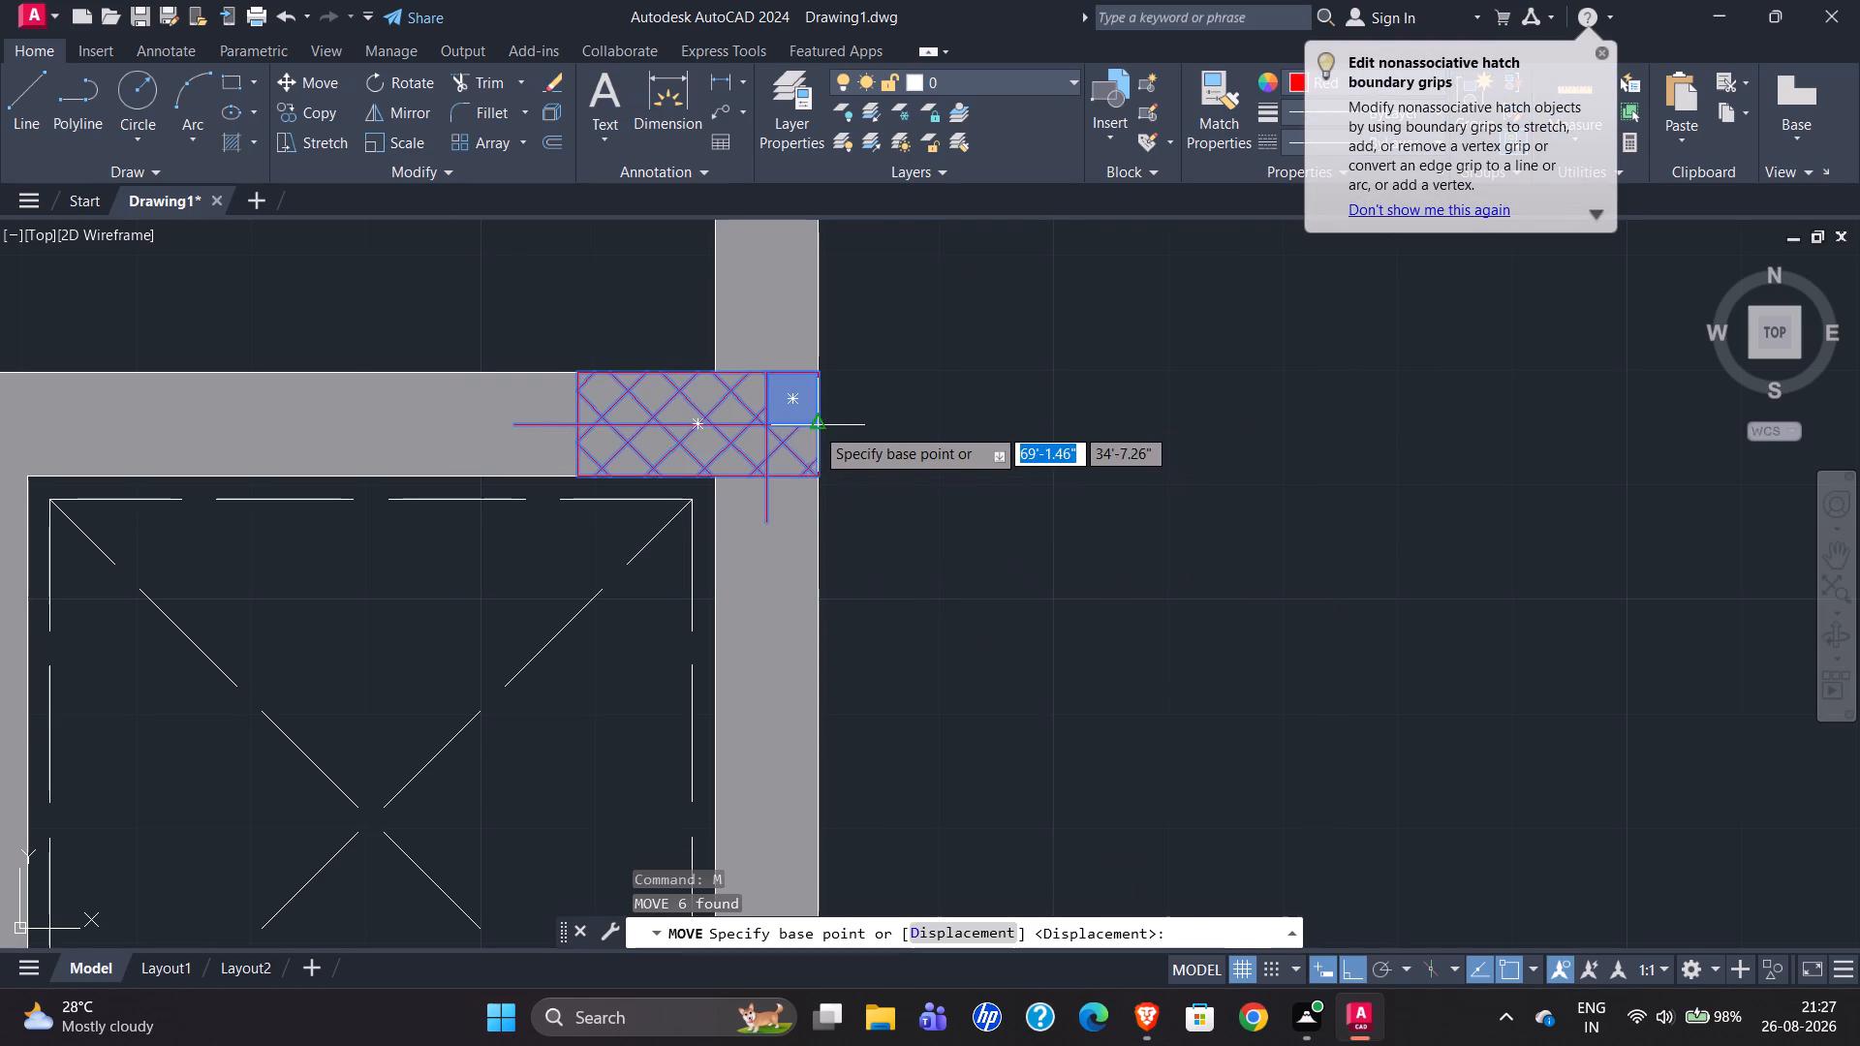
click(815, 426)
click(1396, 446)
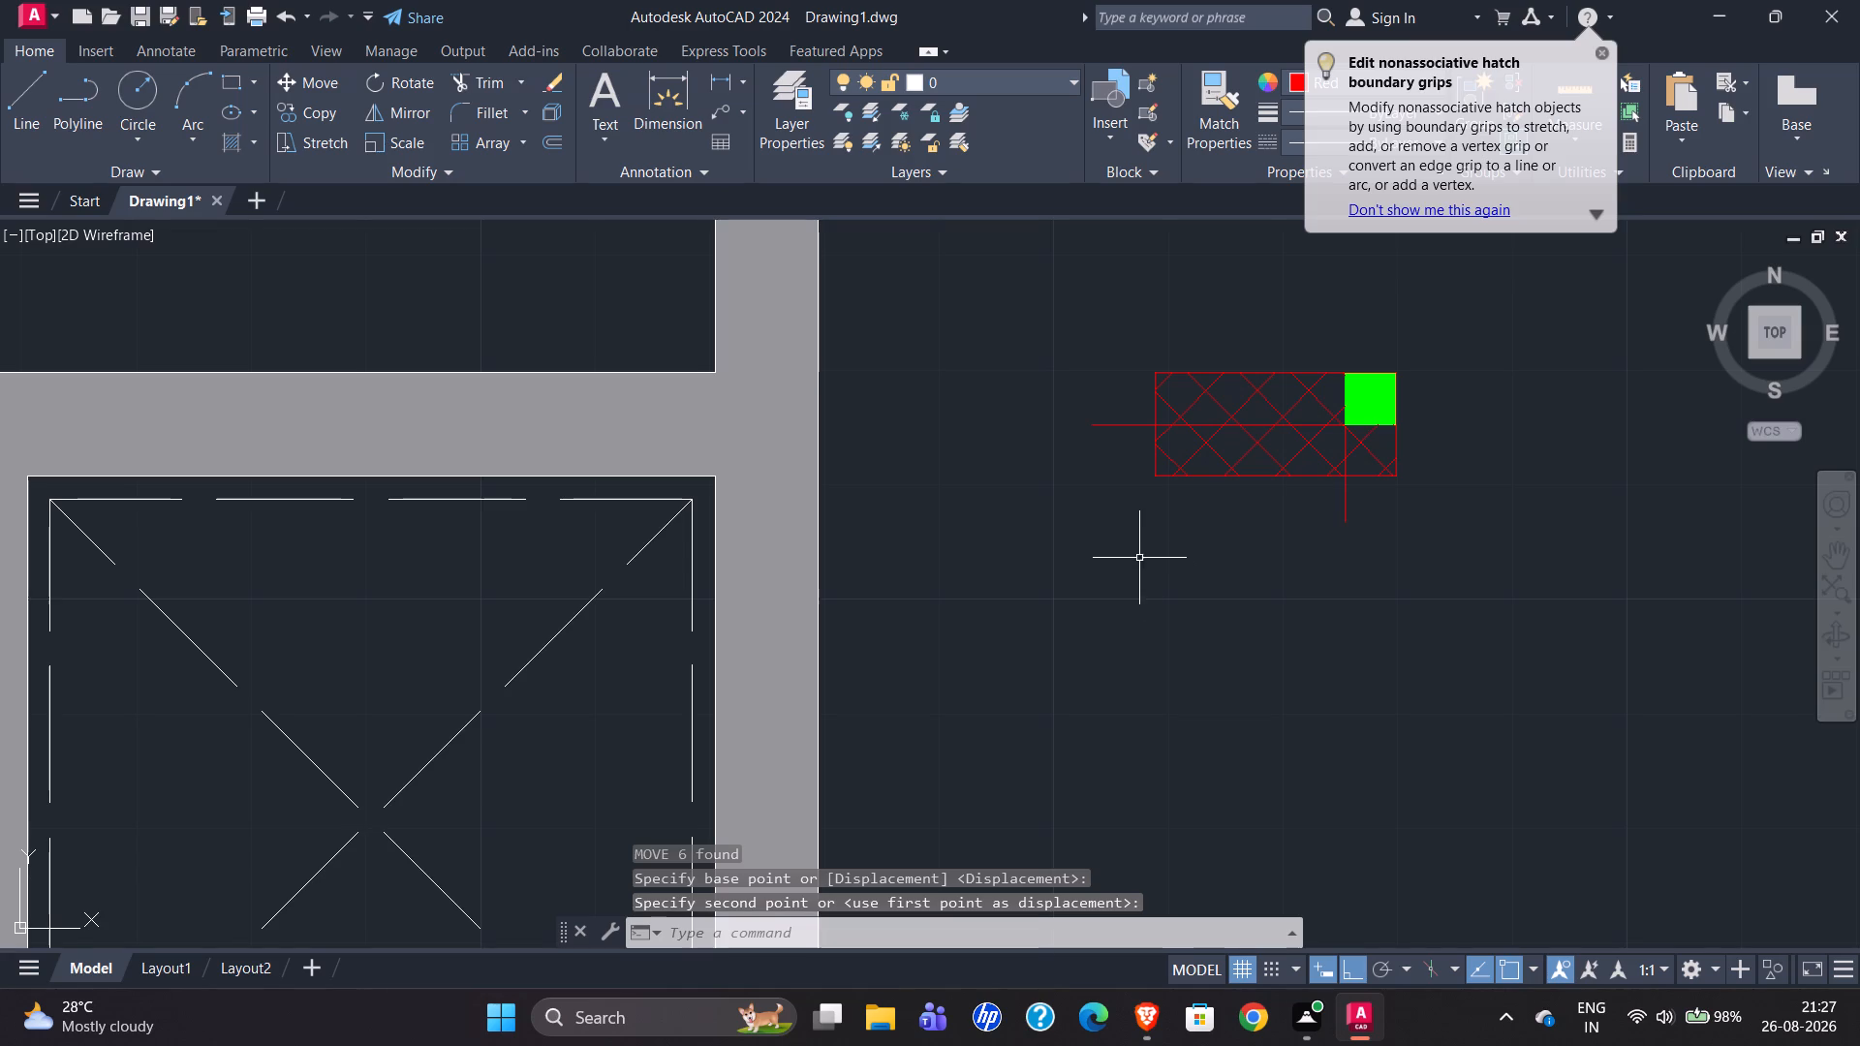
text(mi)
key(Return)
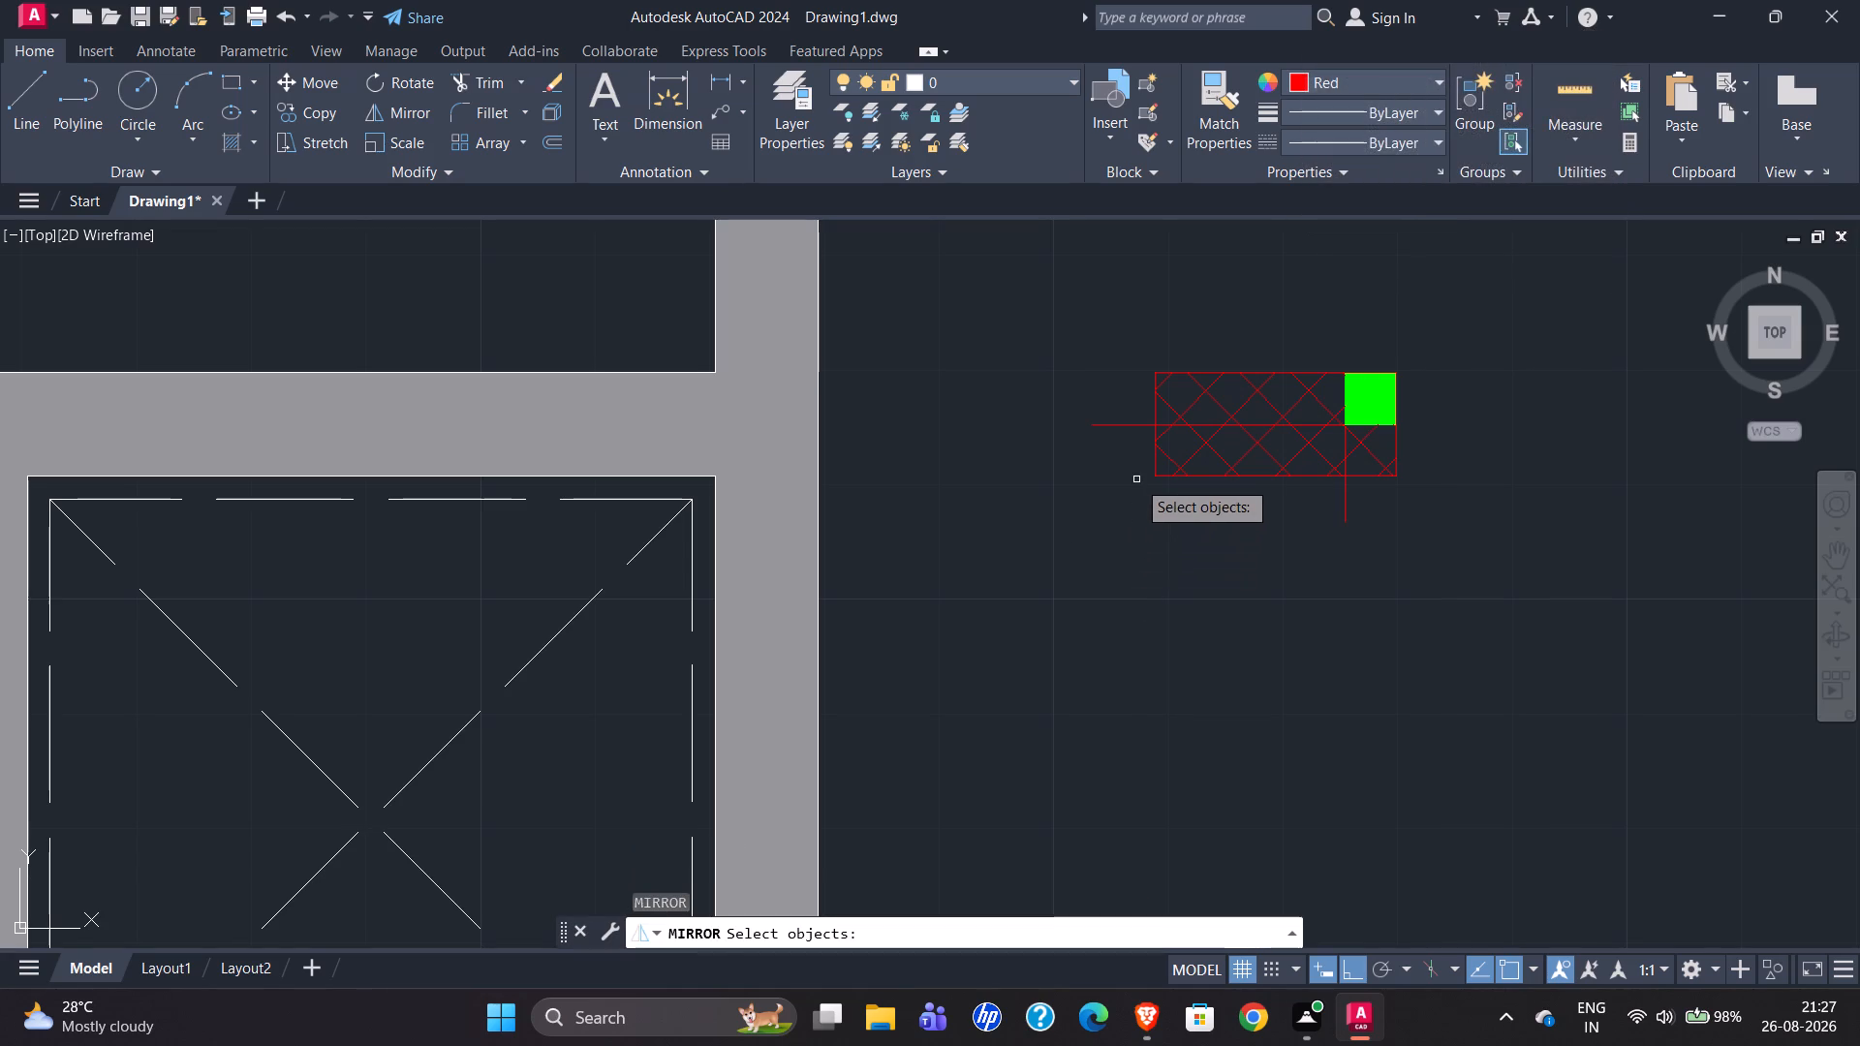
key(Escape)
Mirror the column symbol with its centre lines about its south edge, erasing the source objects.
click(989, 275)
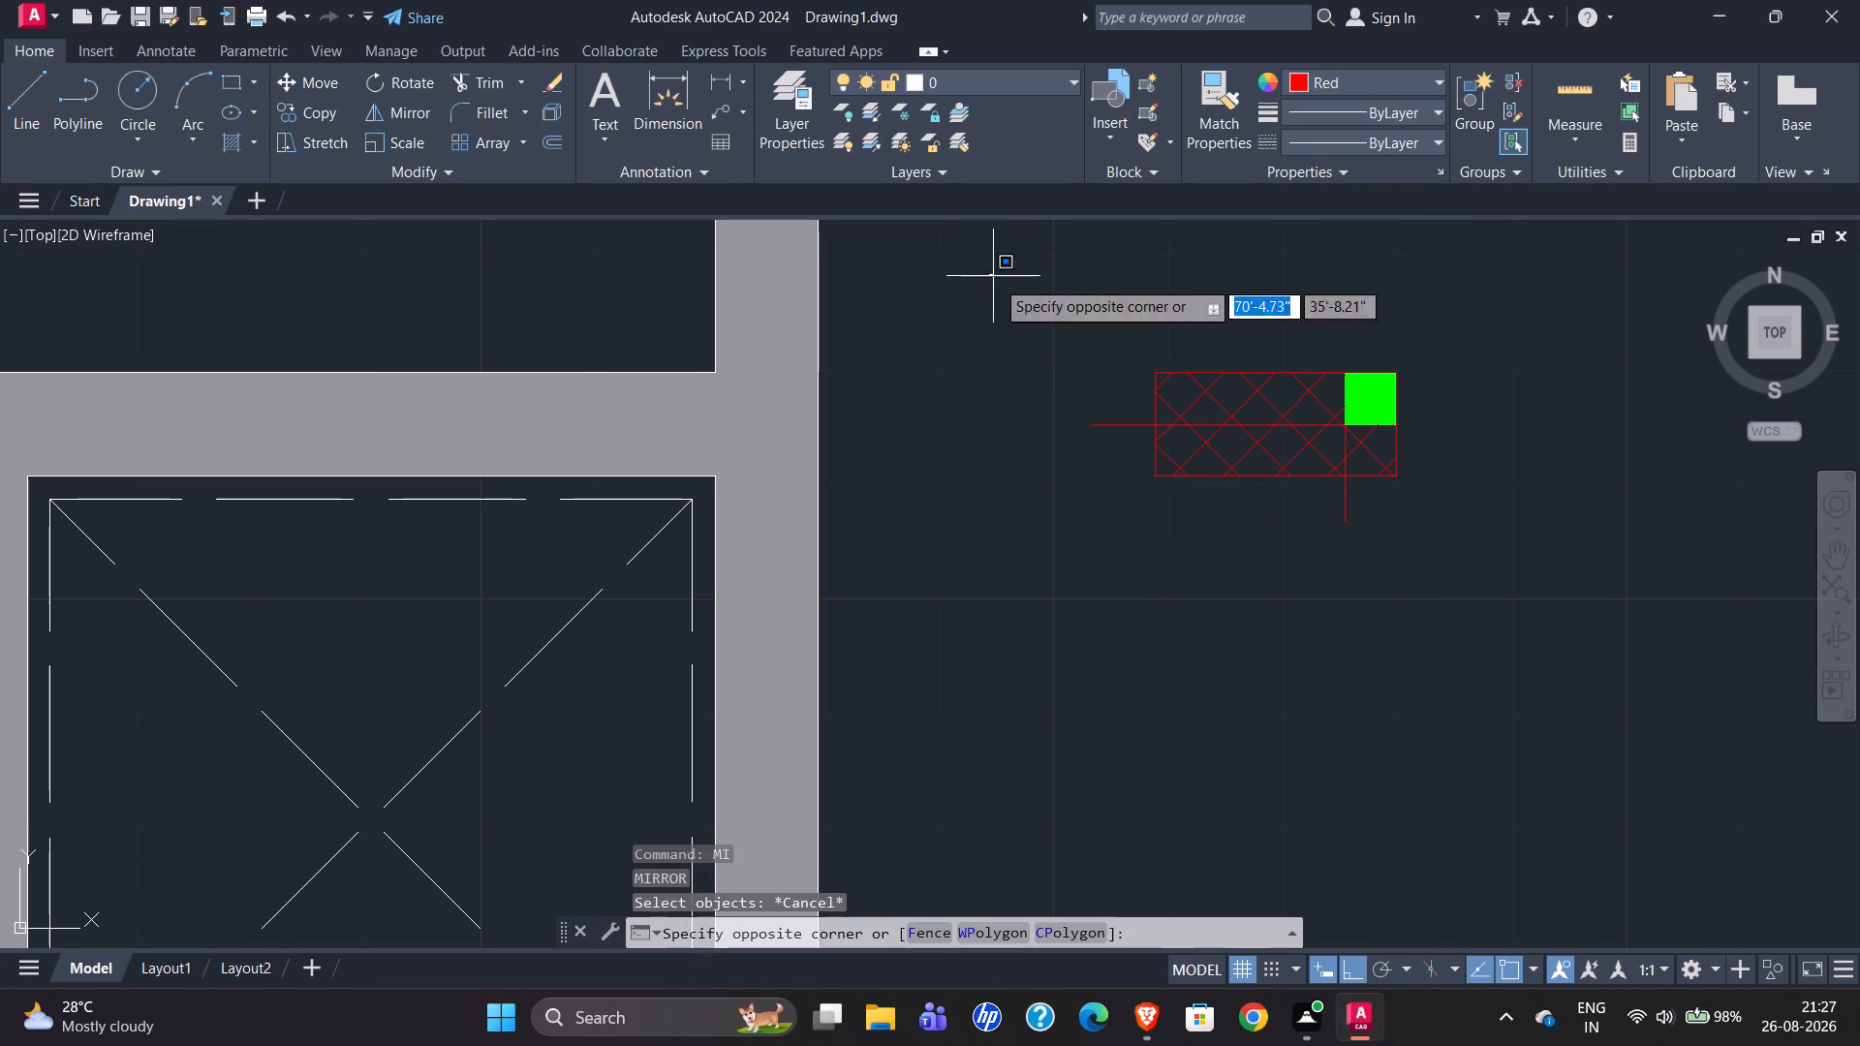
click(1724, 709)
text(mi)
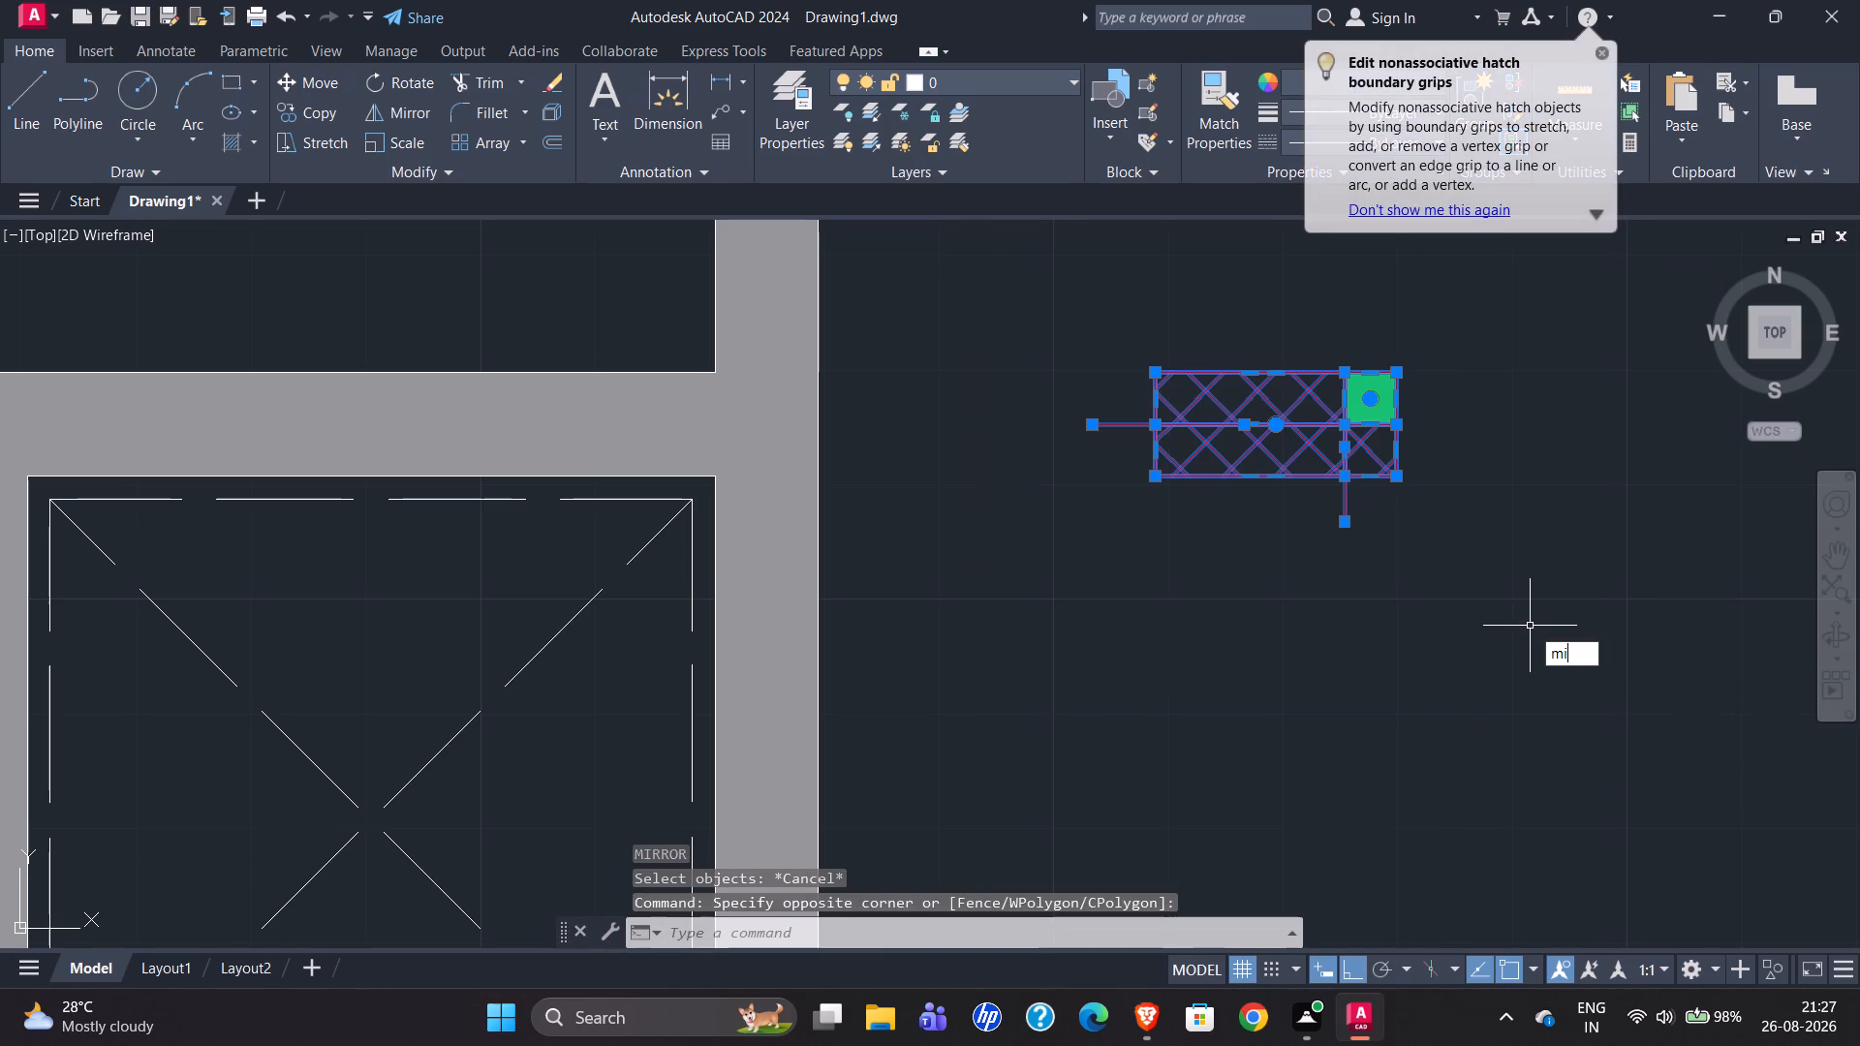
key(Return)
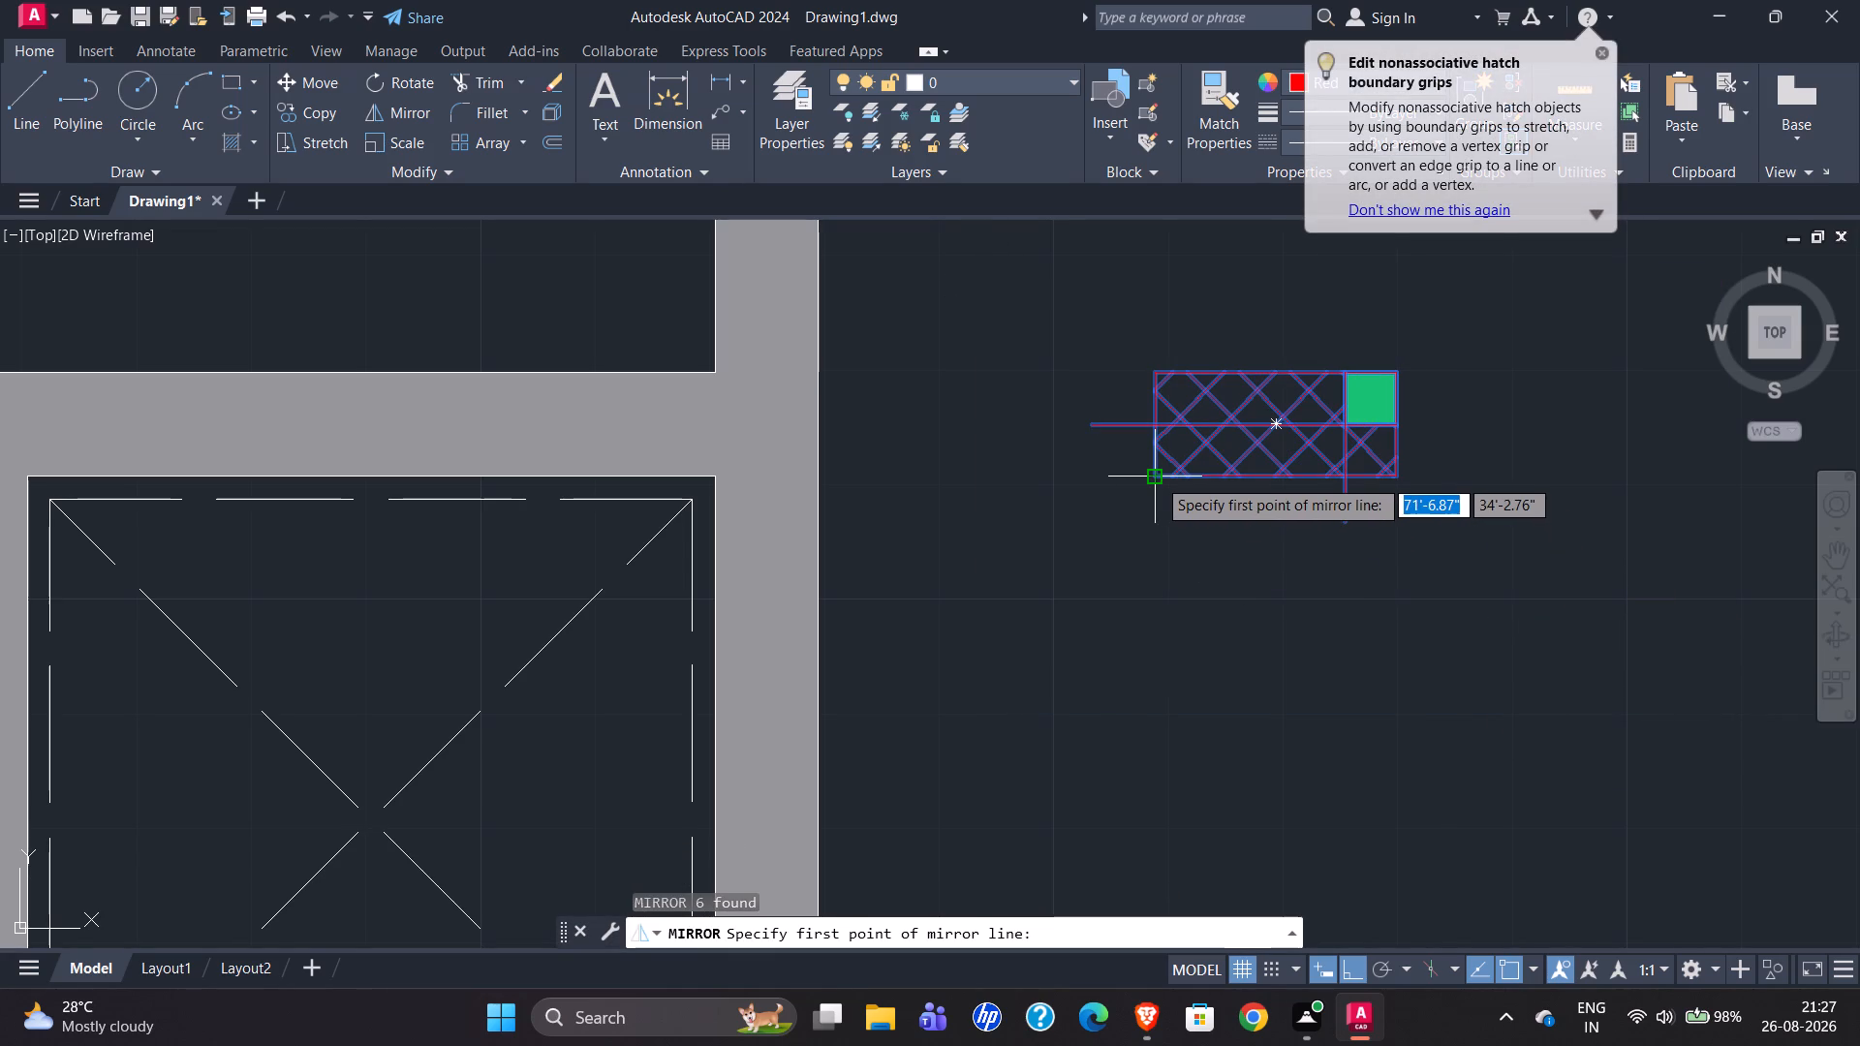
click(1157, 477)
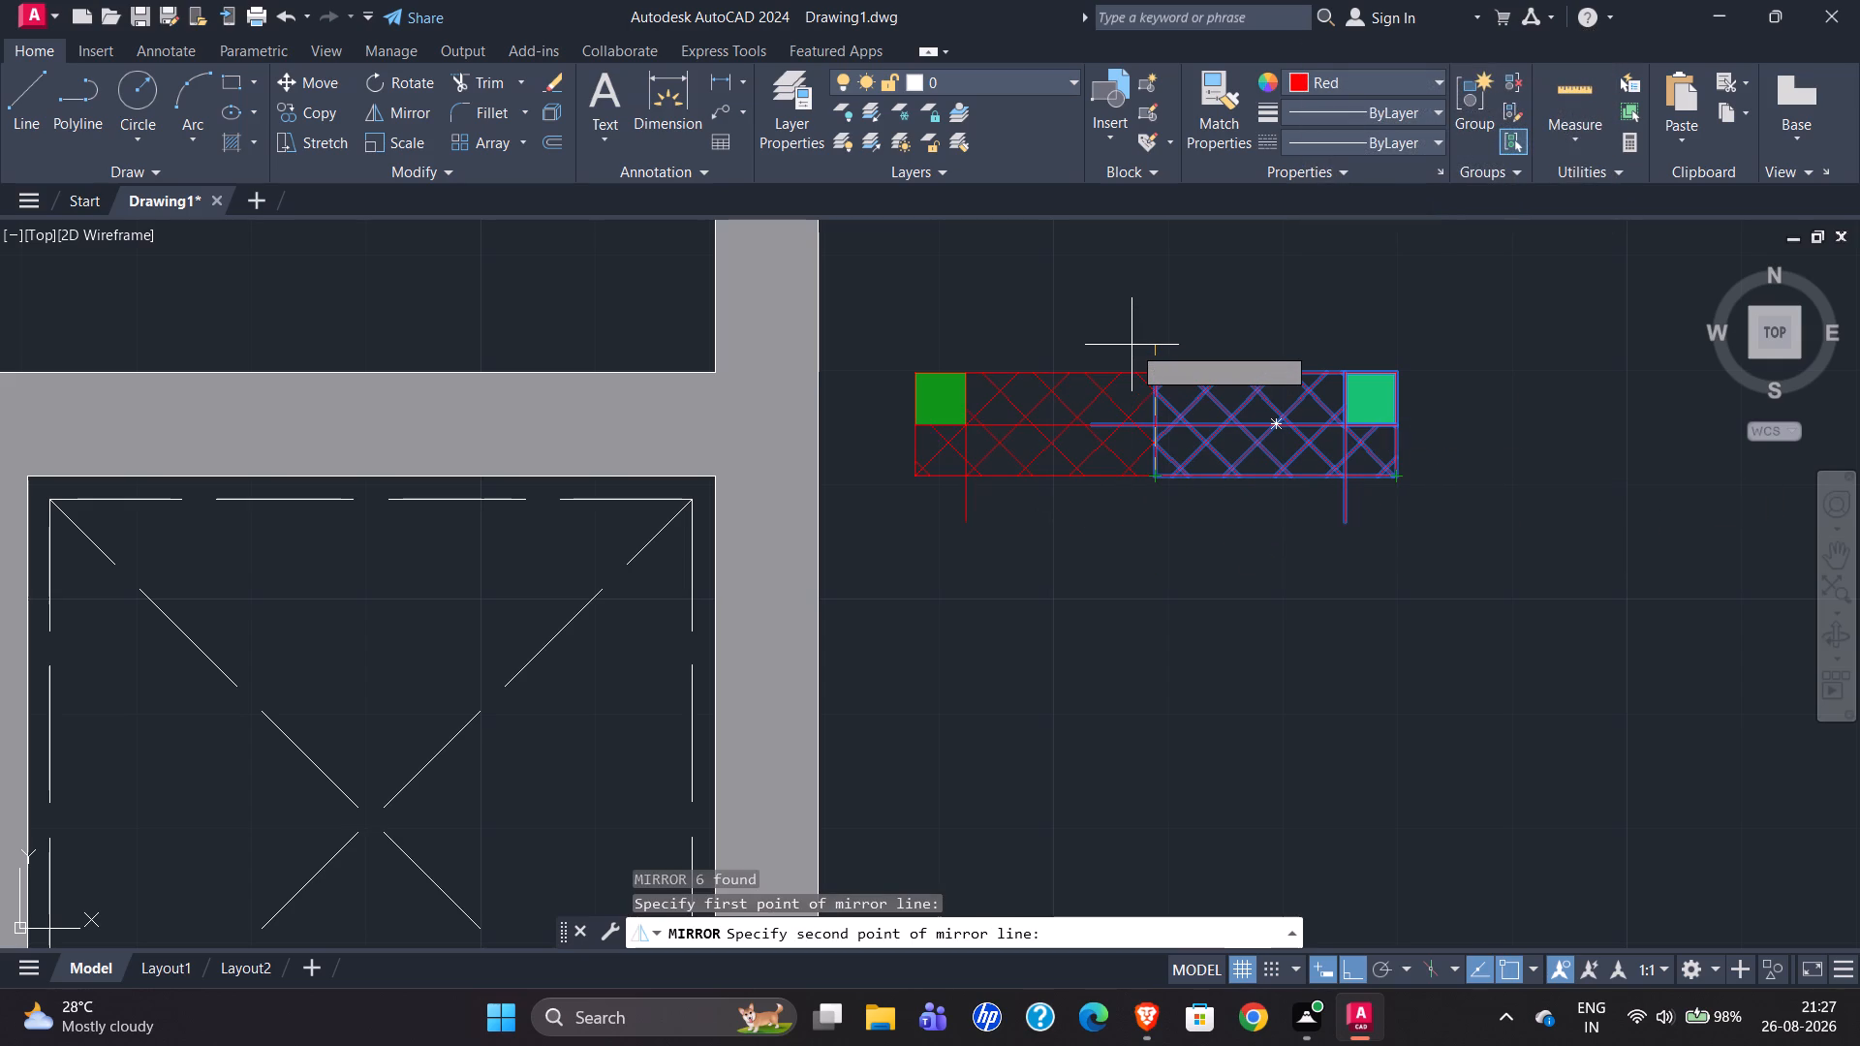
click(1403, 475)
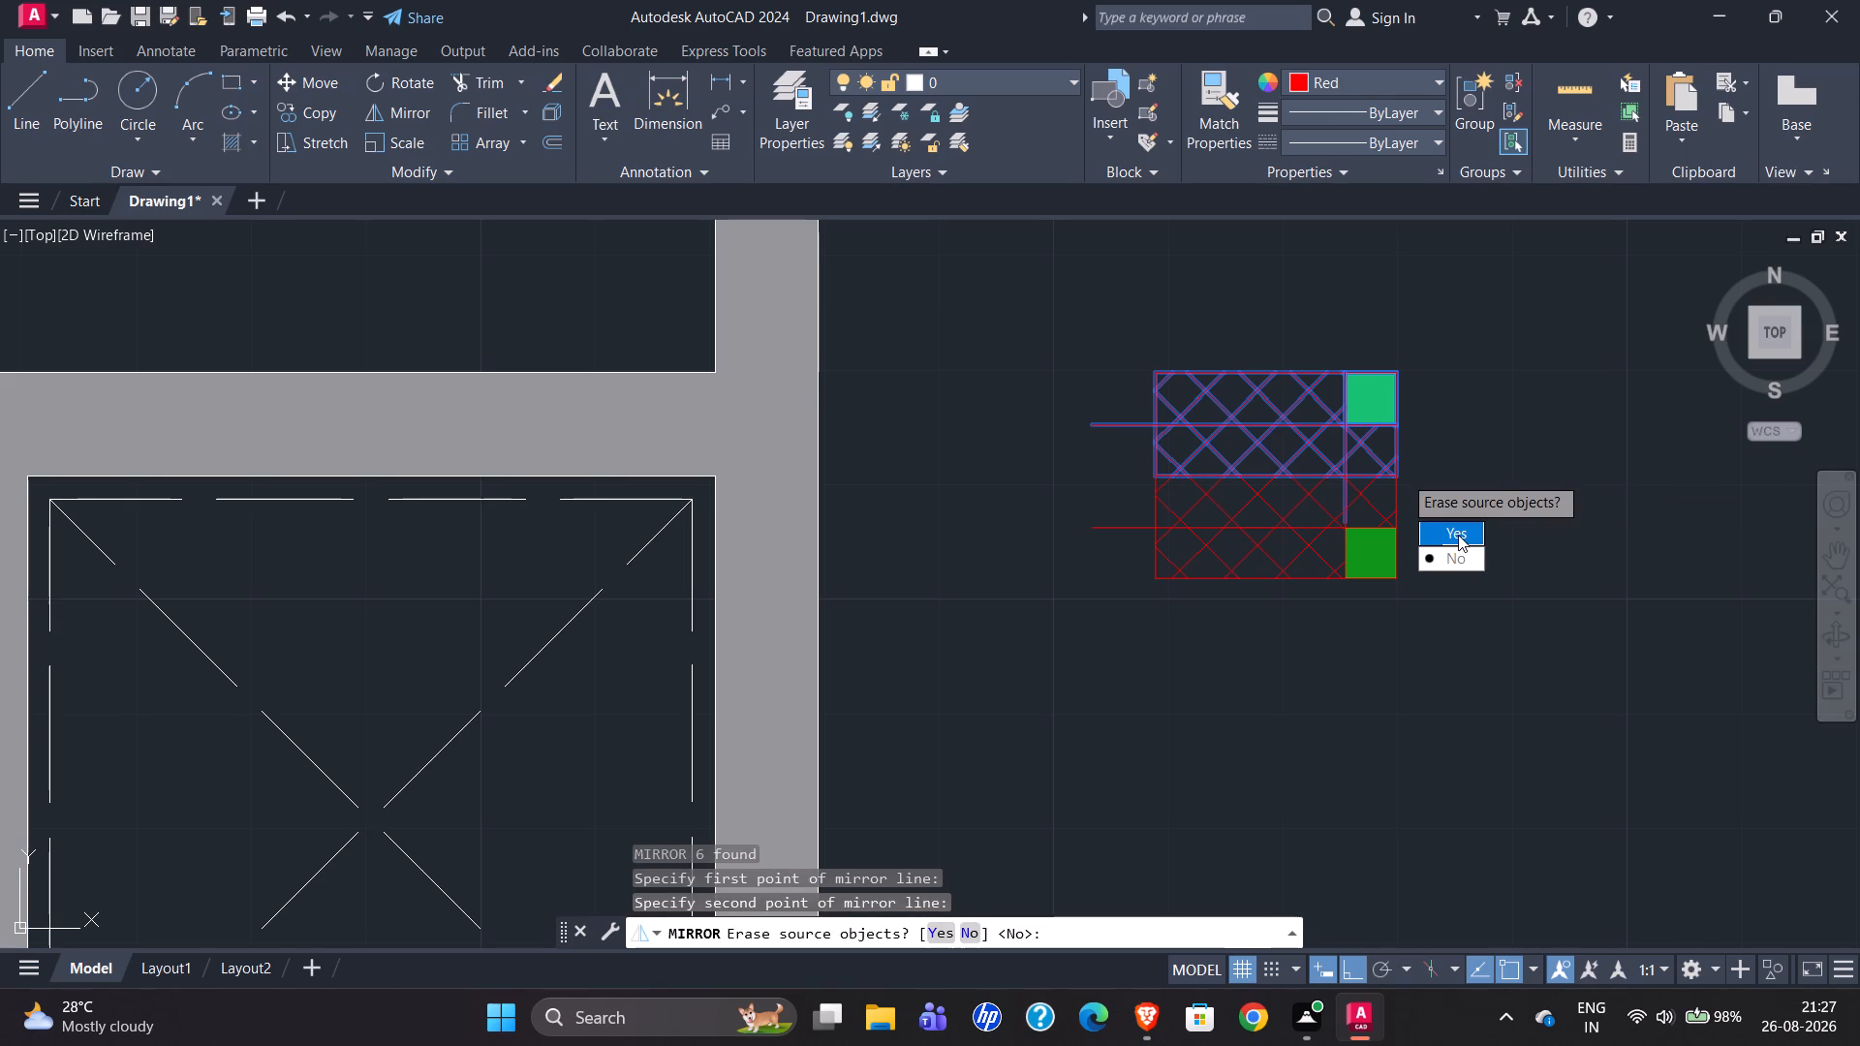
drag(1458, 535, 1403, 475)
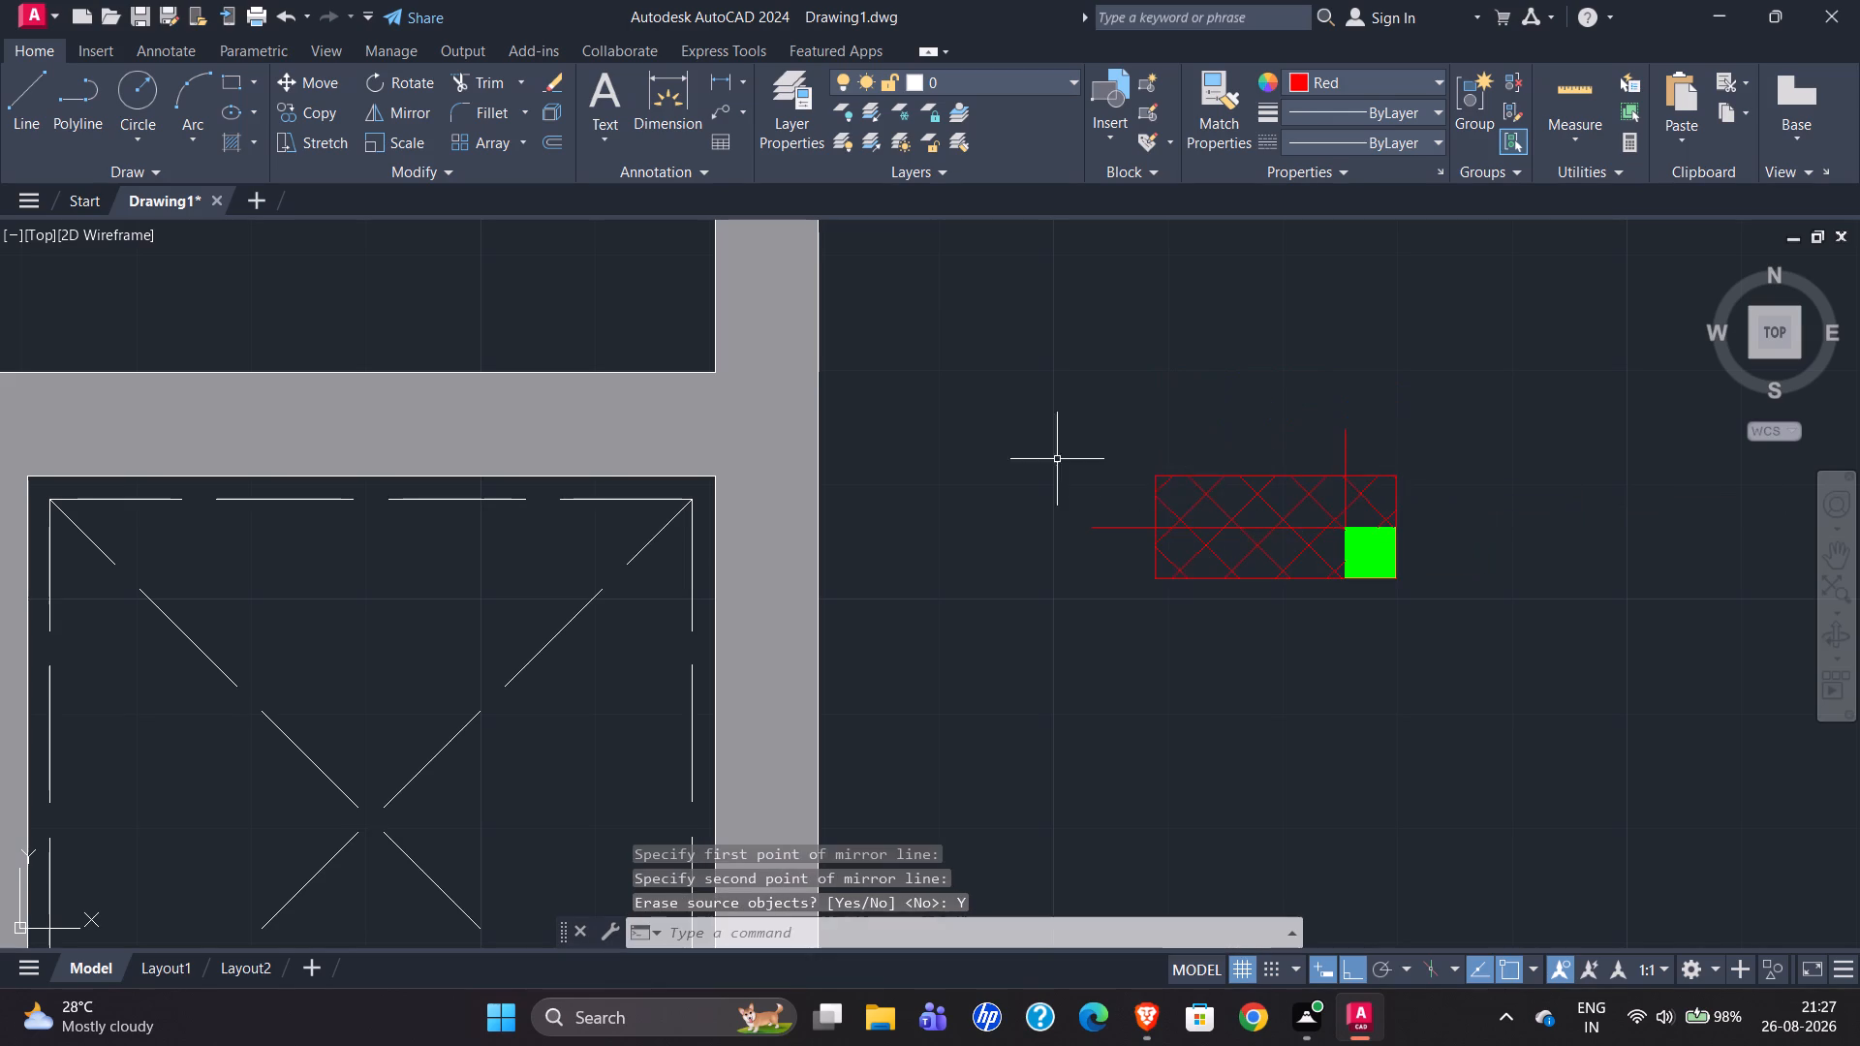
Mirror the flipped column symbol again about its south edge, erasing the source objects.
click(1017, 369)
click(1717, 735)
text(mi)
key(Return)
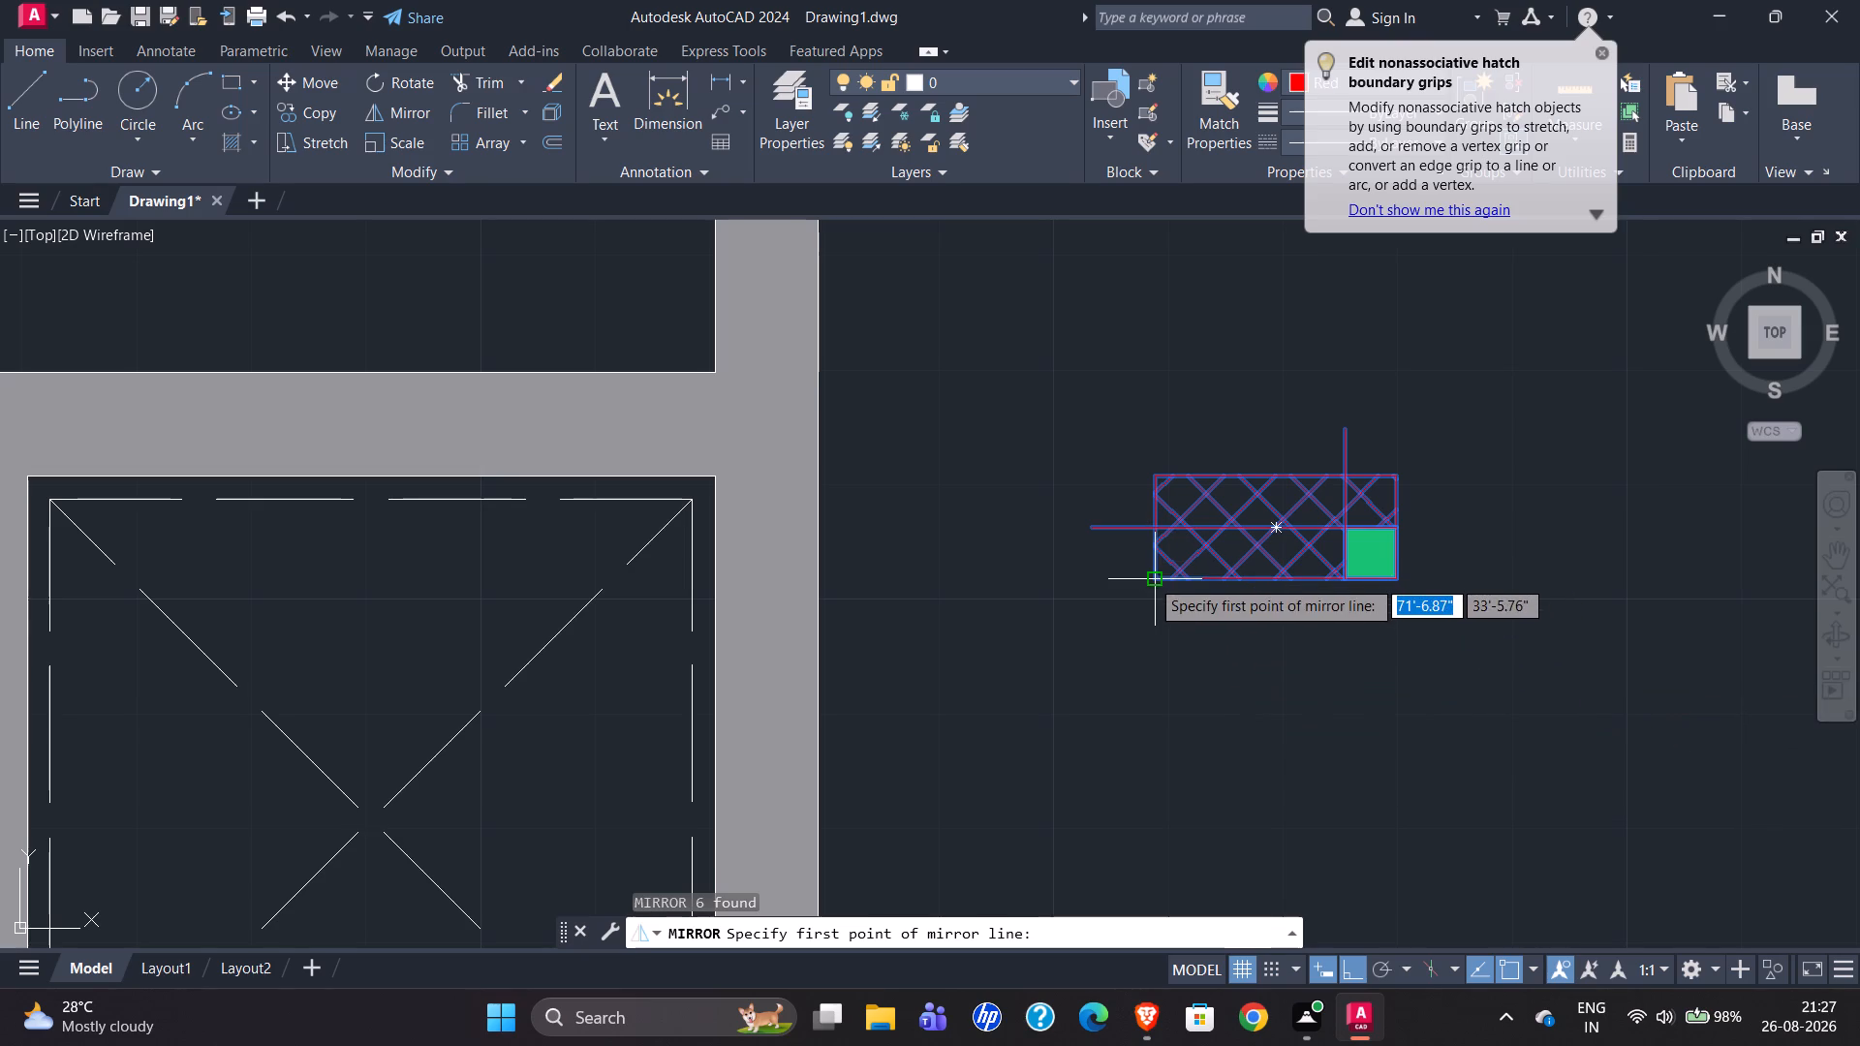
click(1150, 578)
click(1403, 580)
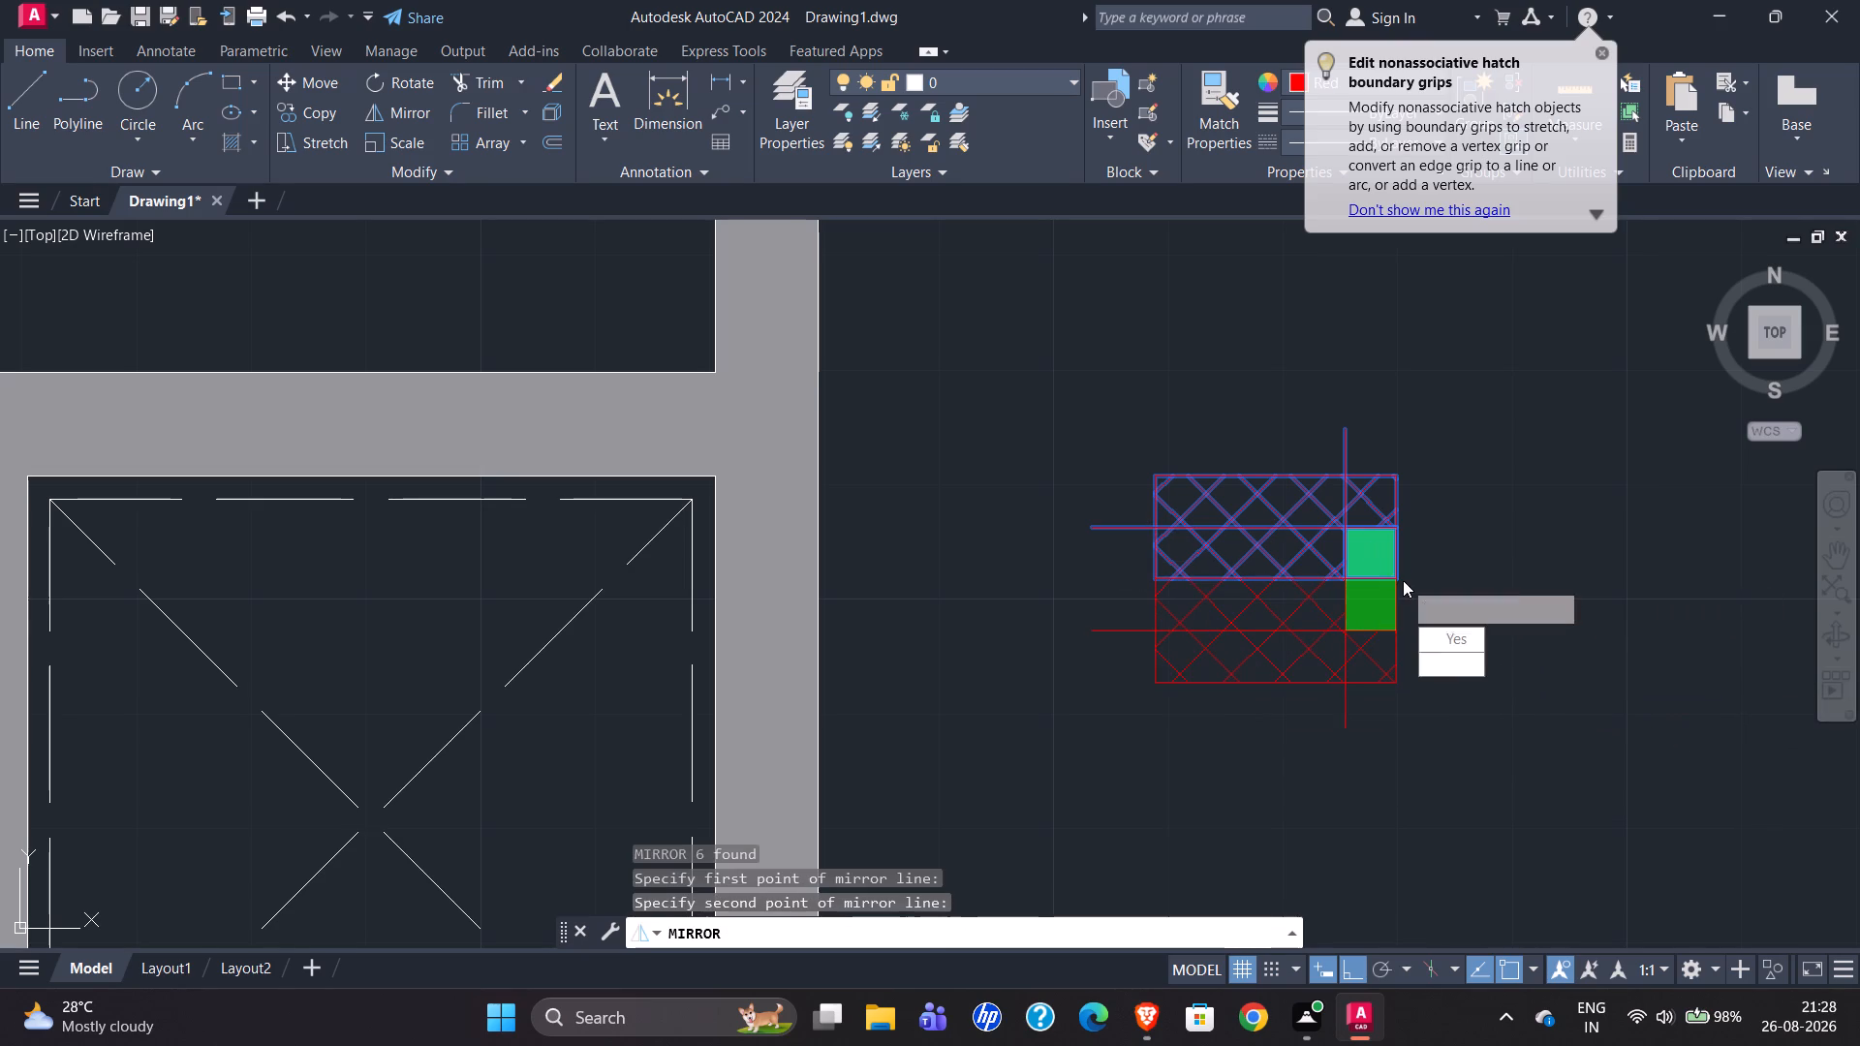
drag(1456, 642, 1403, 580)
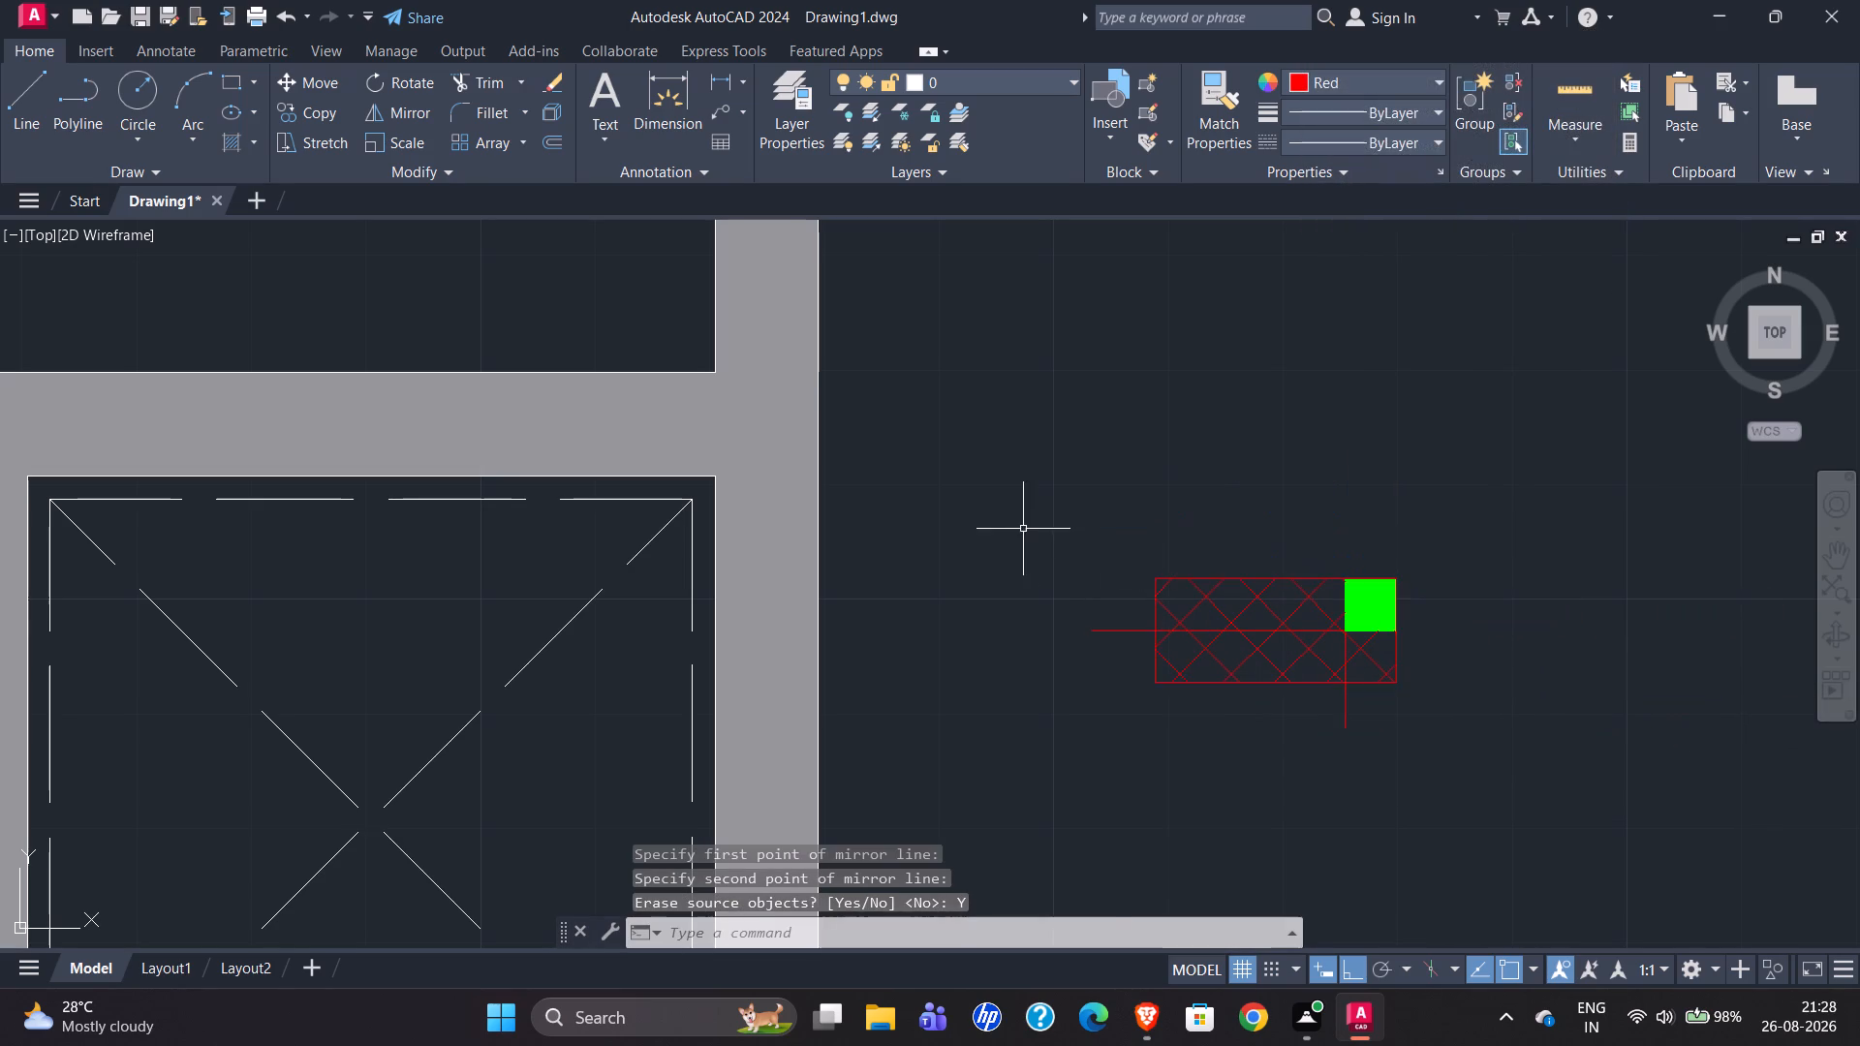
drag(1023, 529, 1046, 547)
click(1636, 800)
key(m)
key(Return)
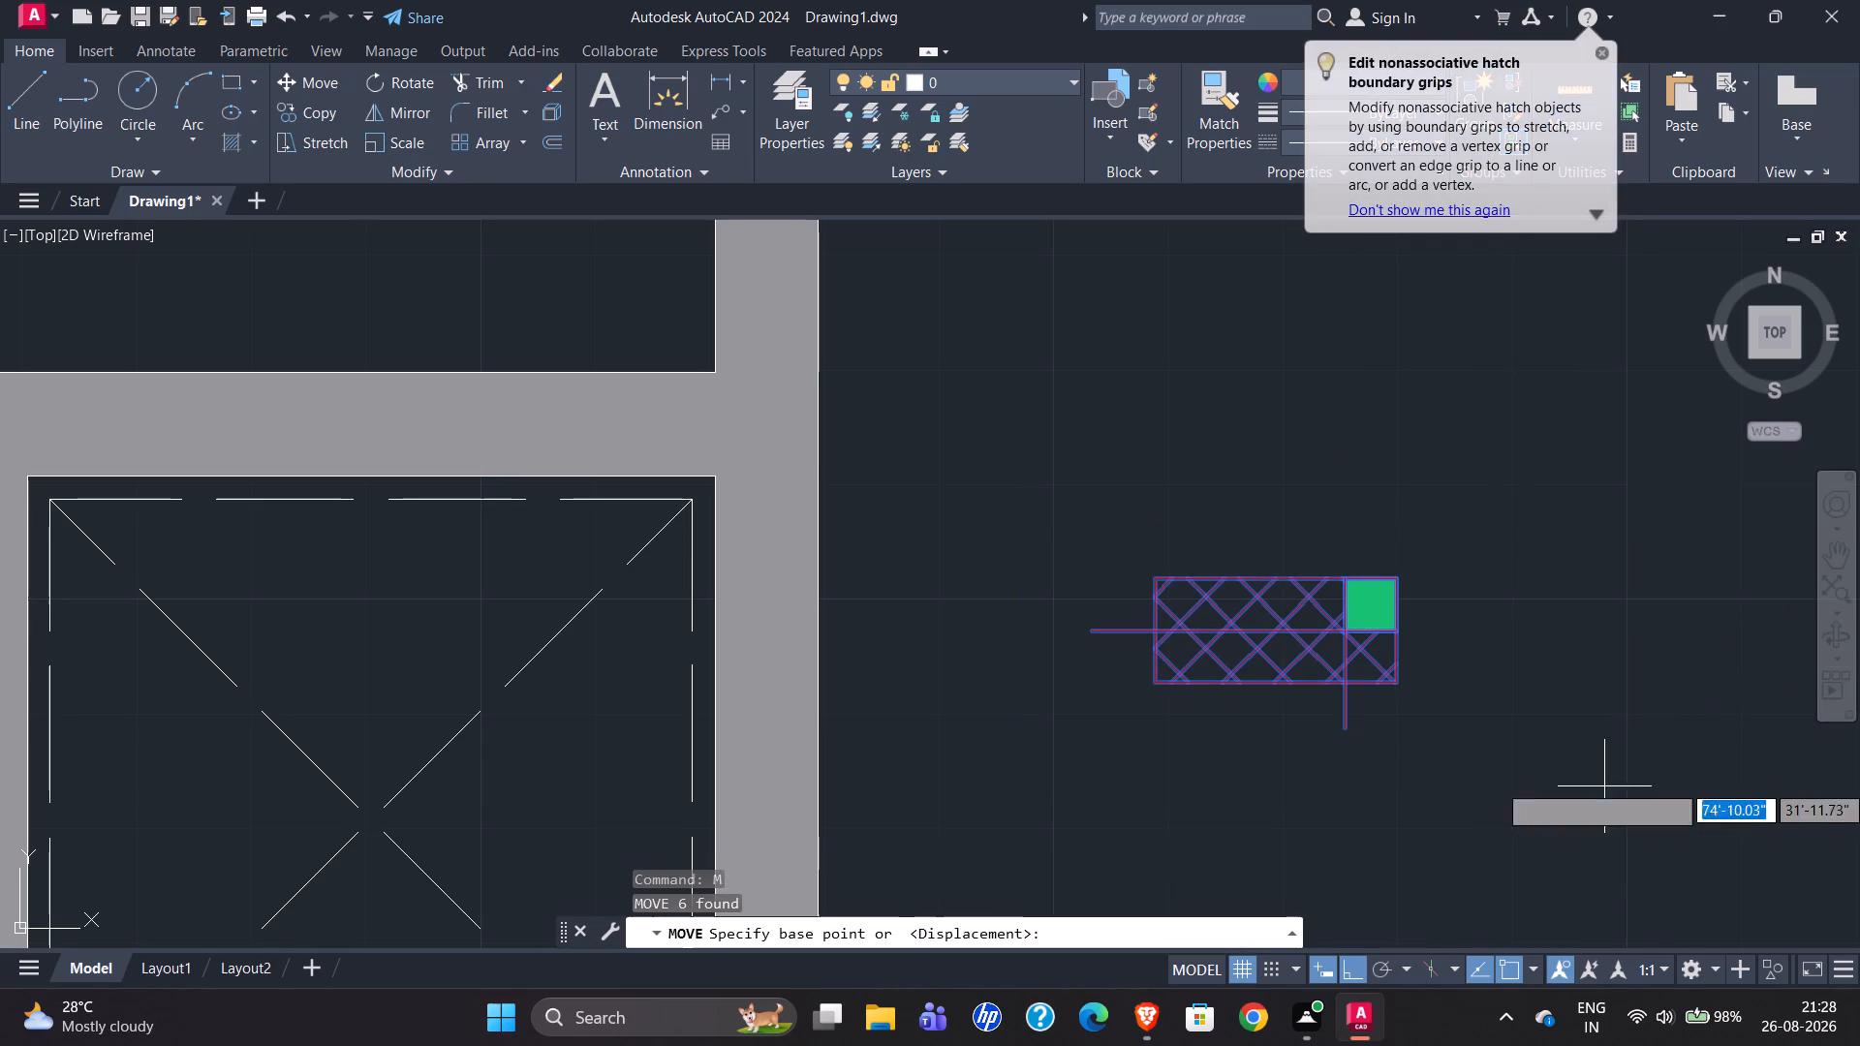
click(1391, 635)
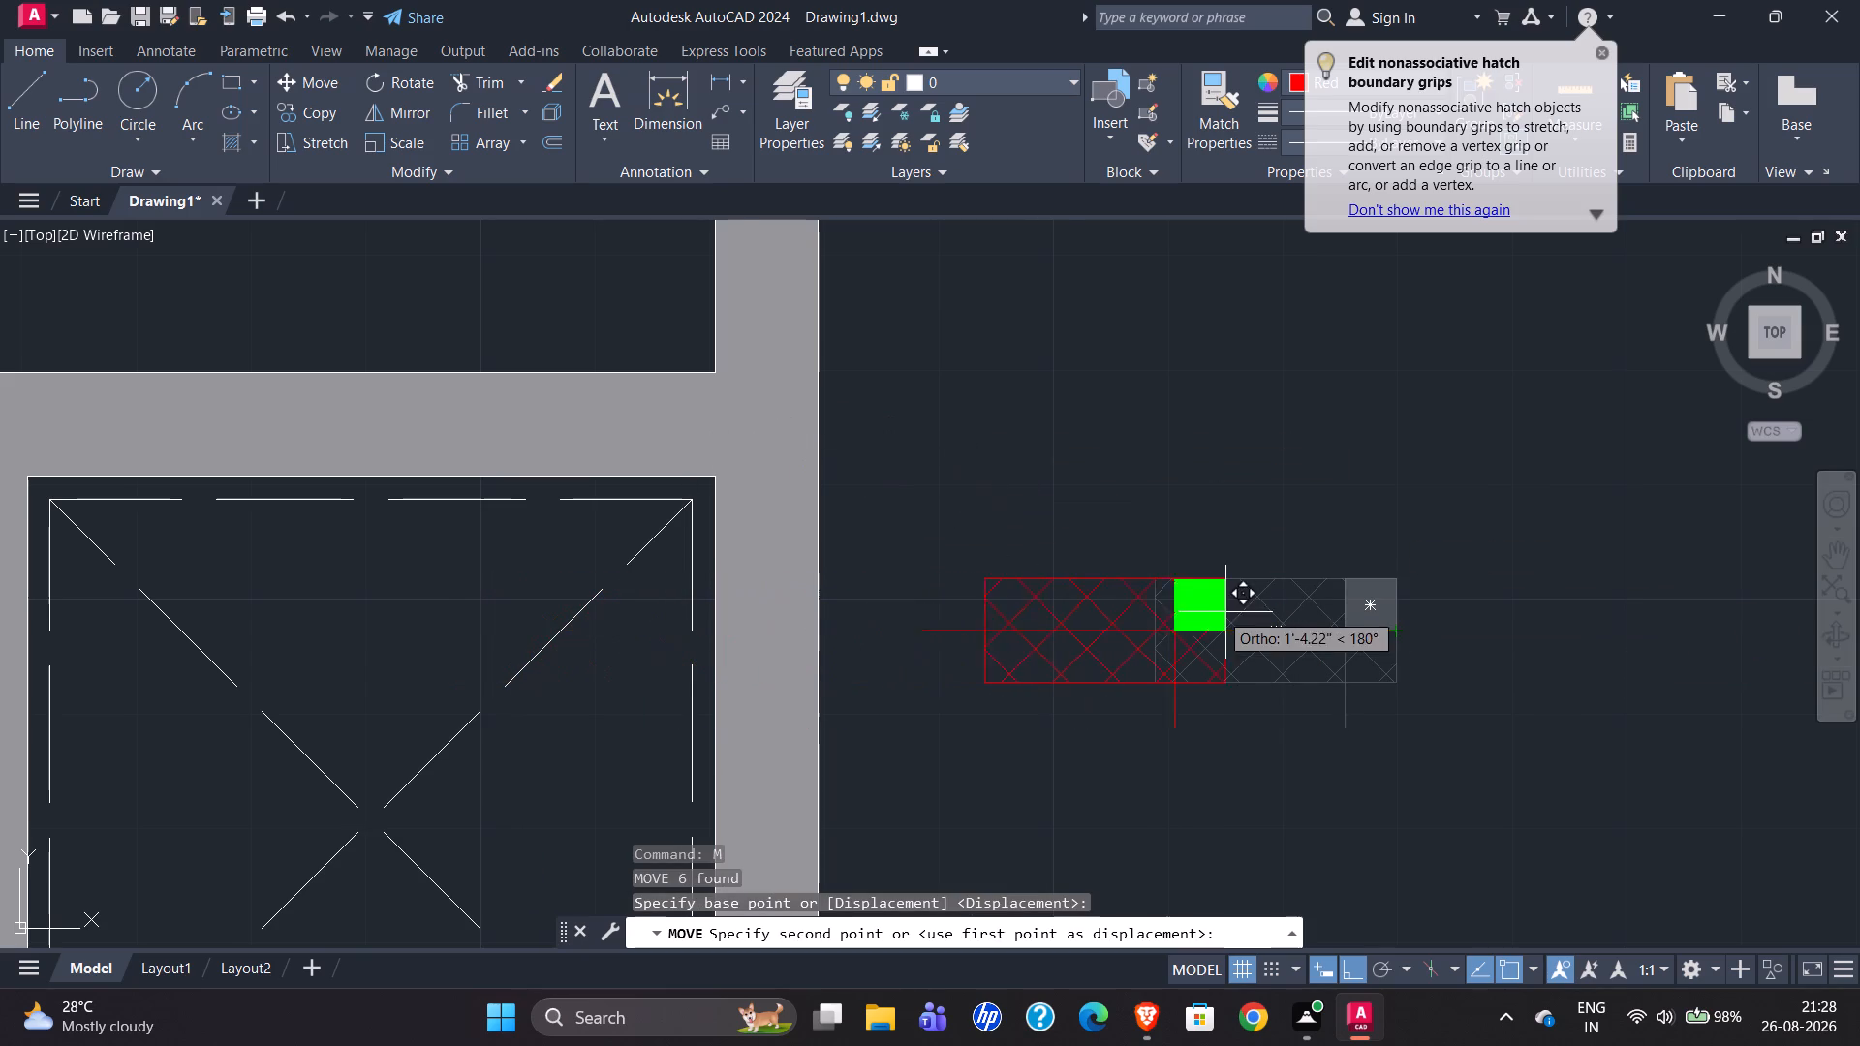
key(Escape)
Move the column symbol by its northwest corner to where the lift's north wall top edge meets the east wall's inner face.
click(1020, 498)
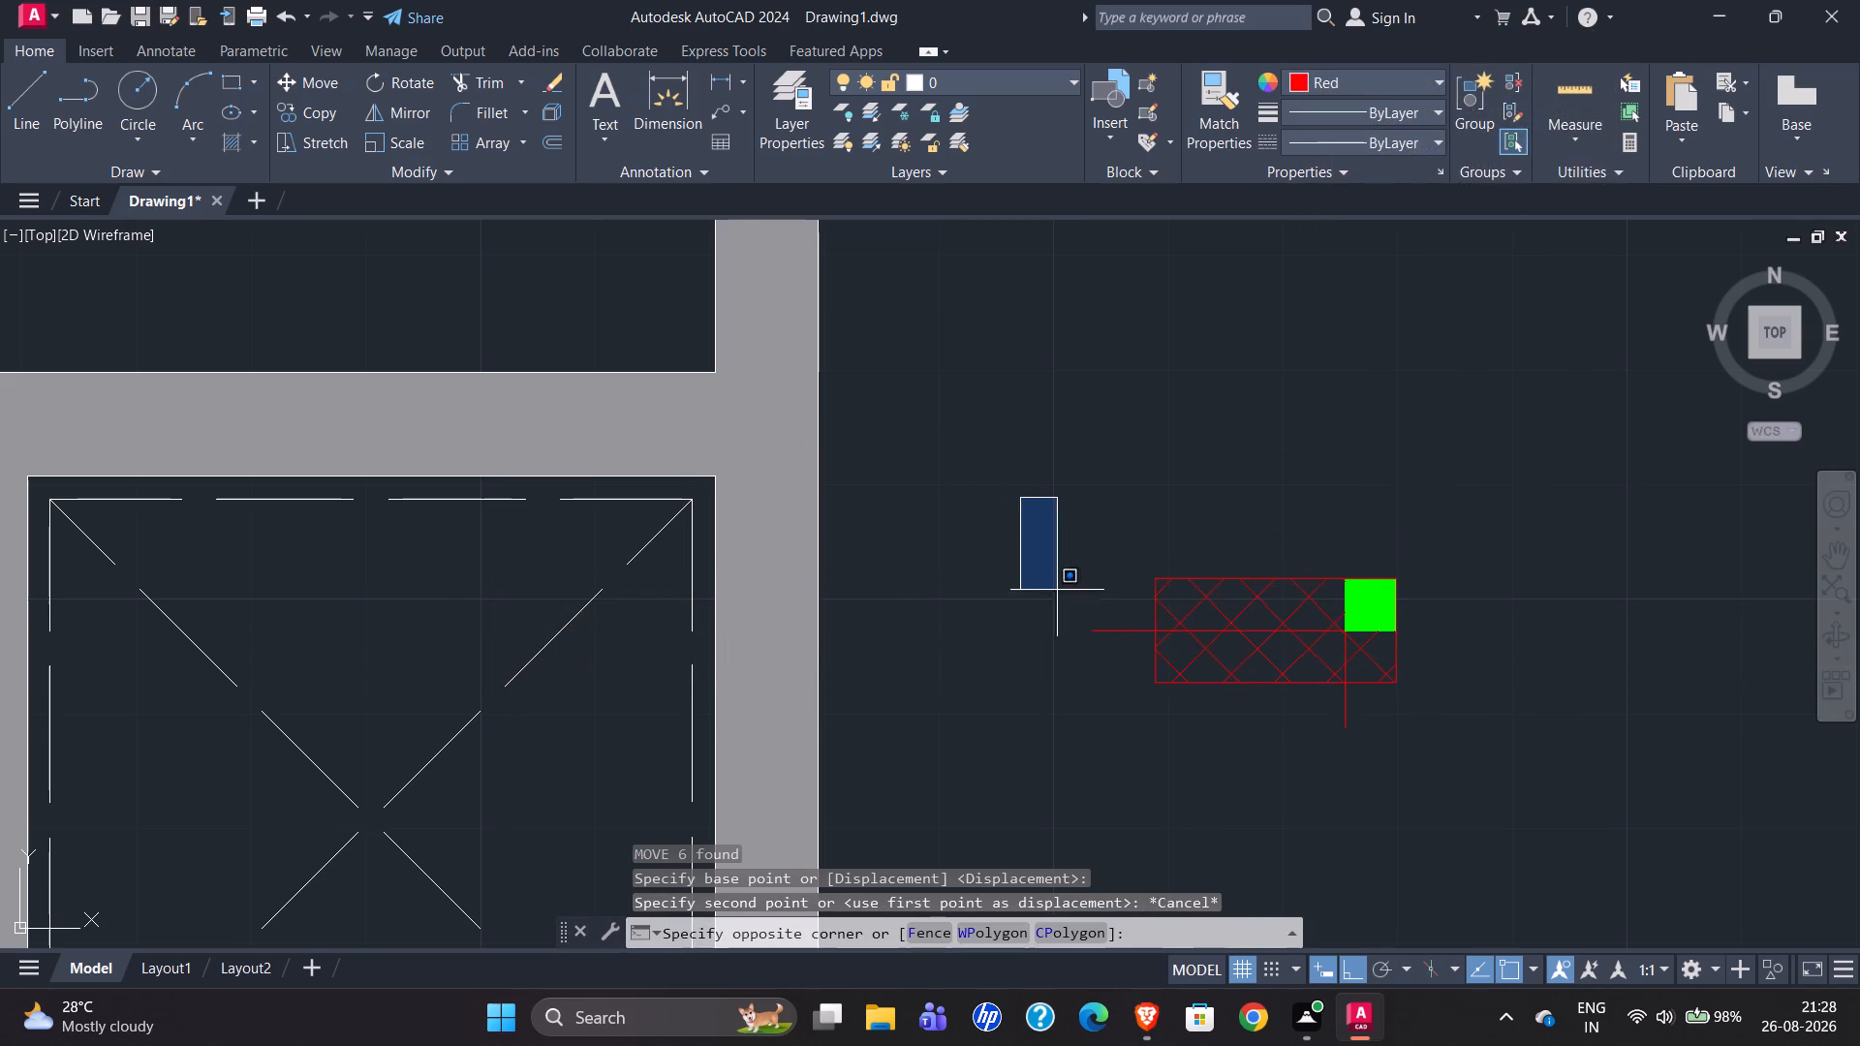
click(1686, 773)
key(m)
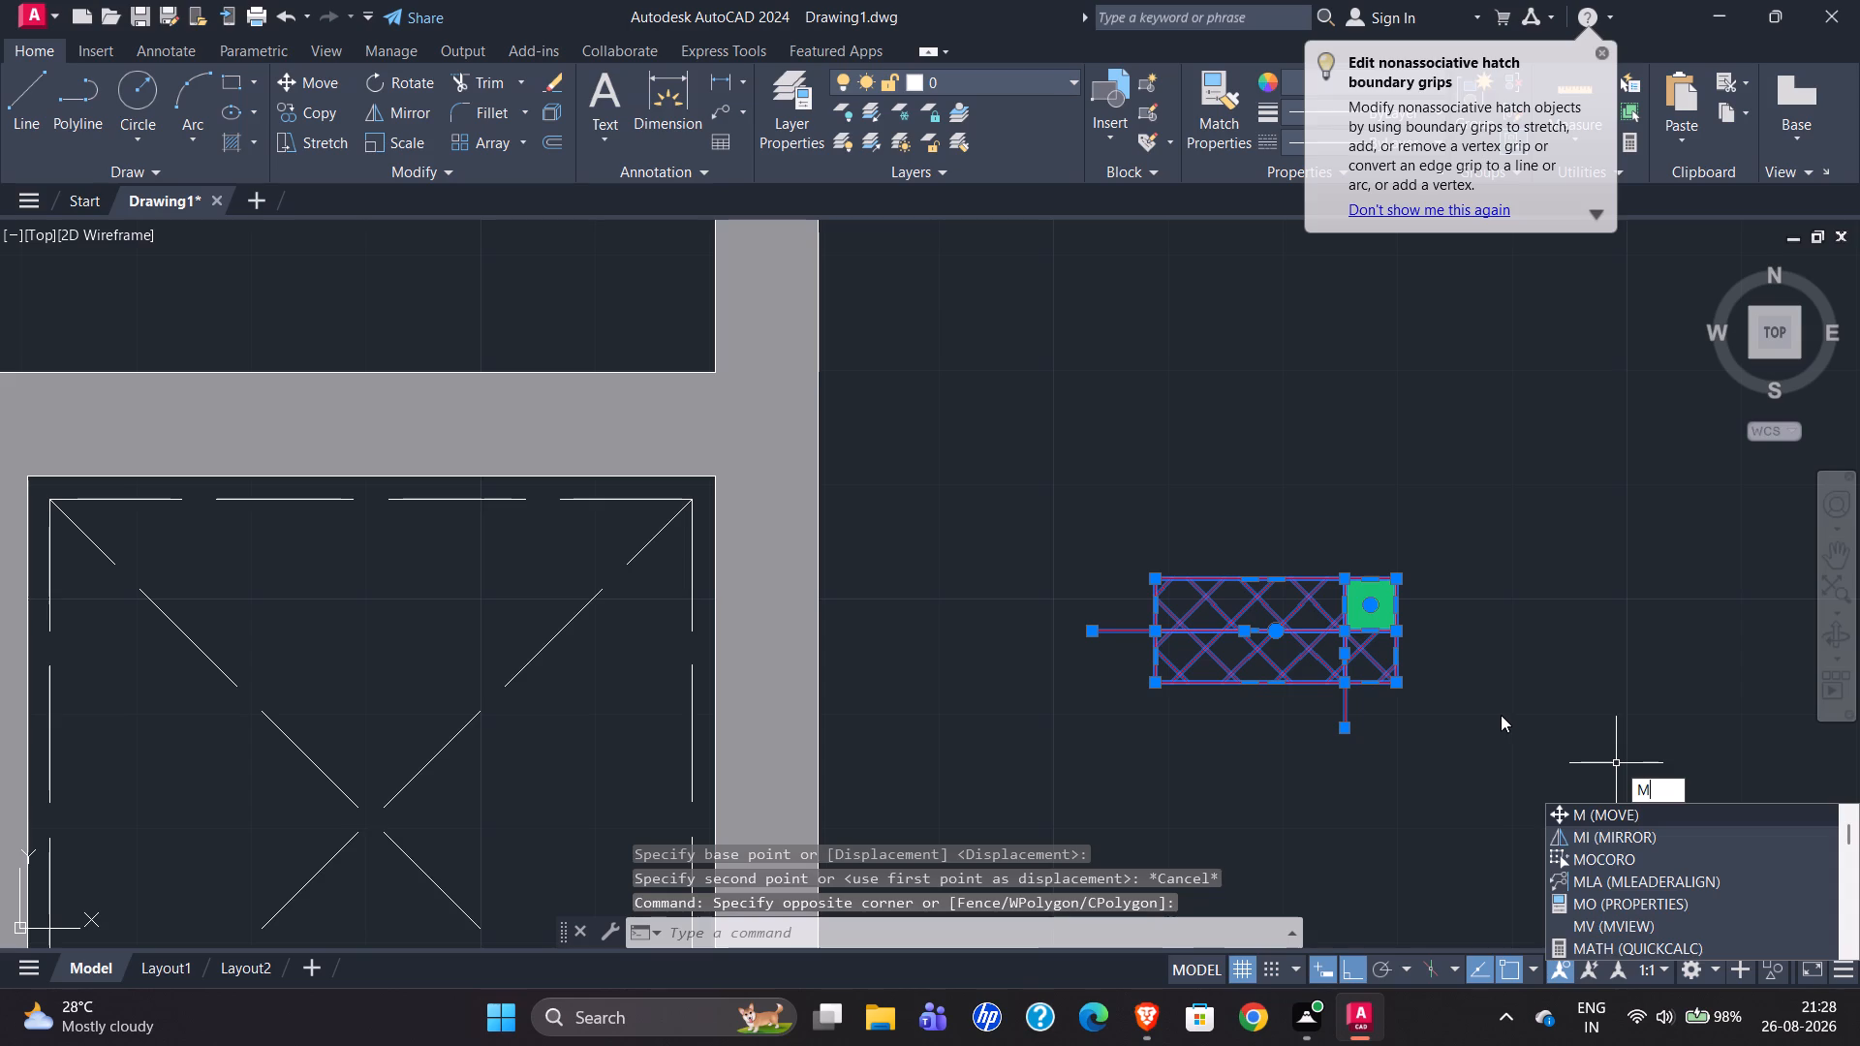
key(Return)
click(1155, 582)
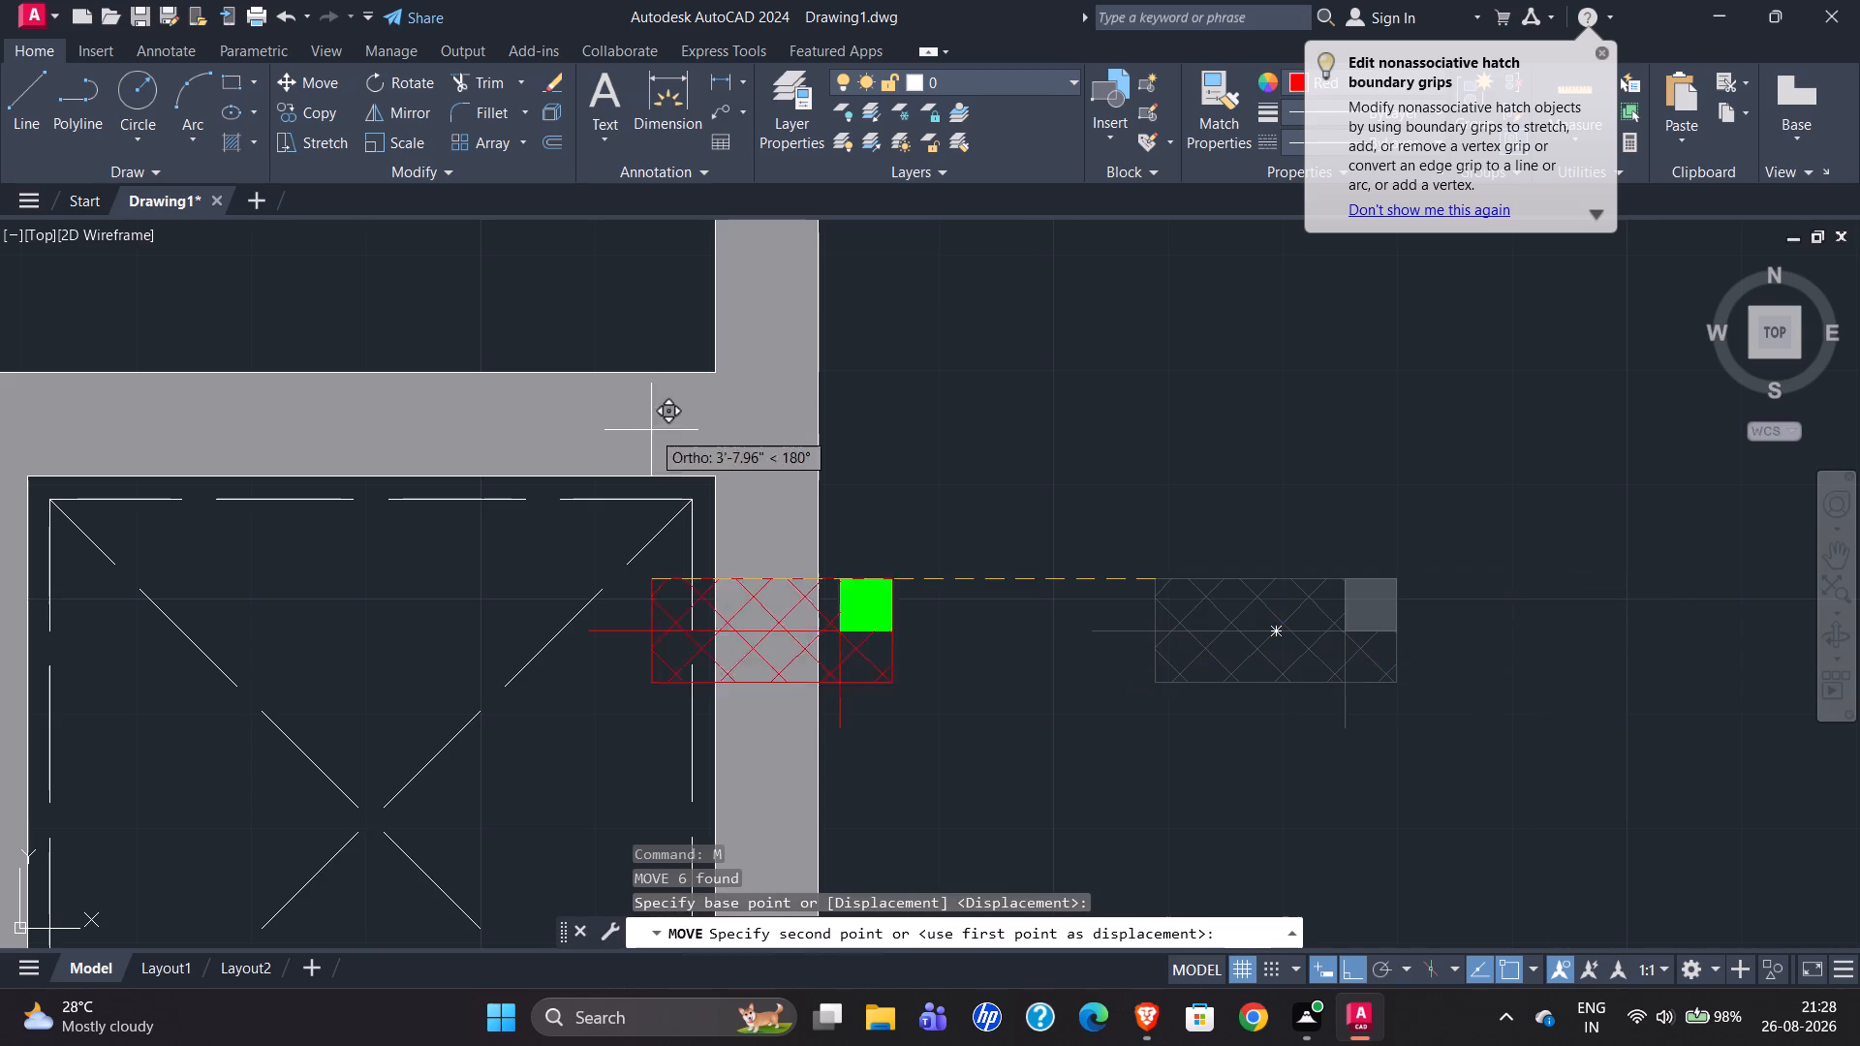
click(711, 370)
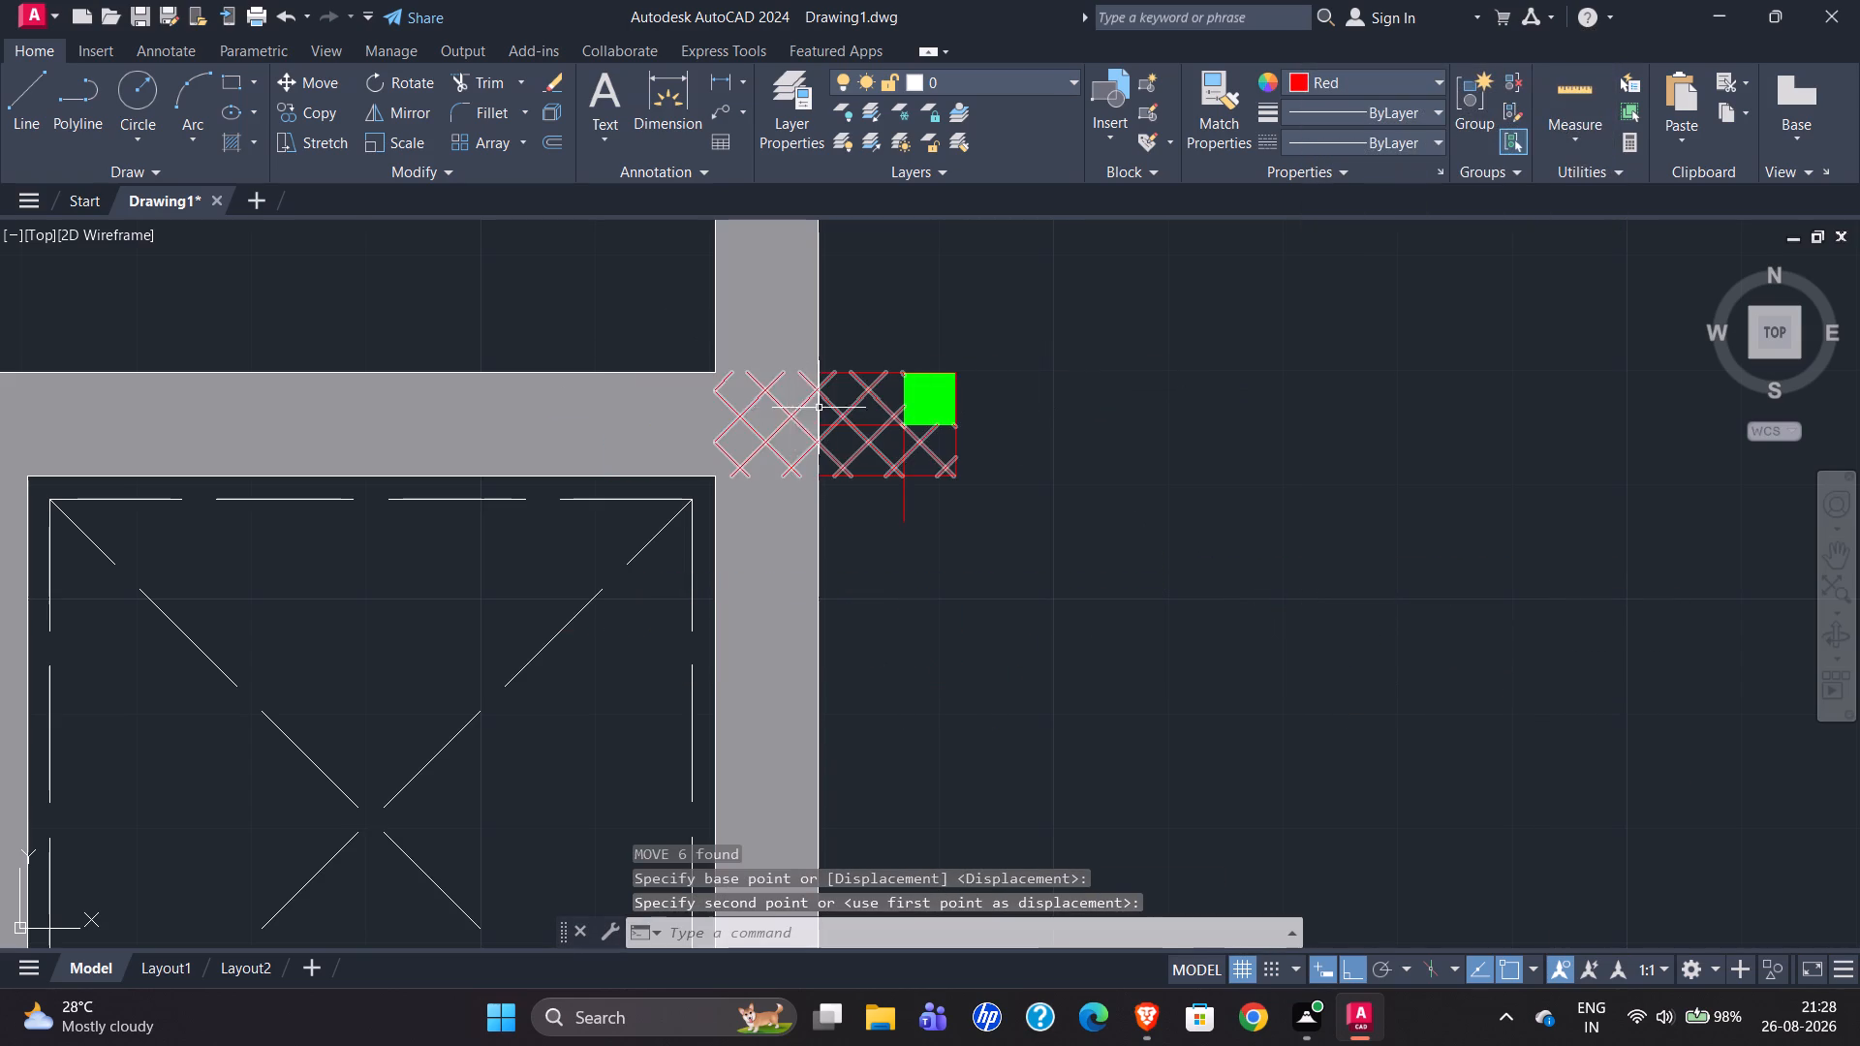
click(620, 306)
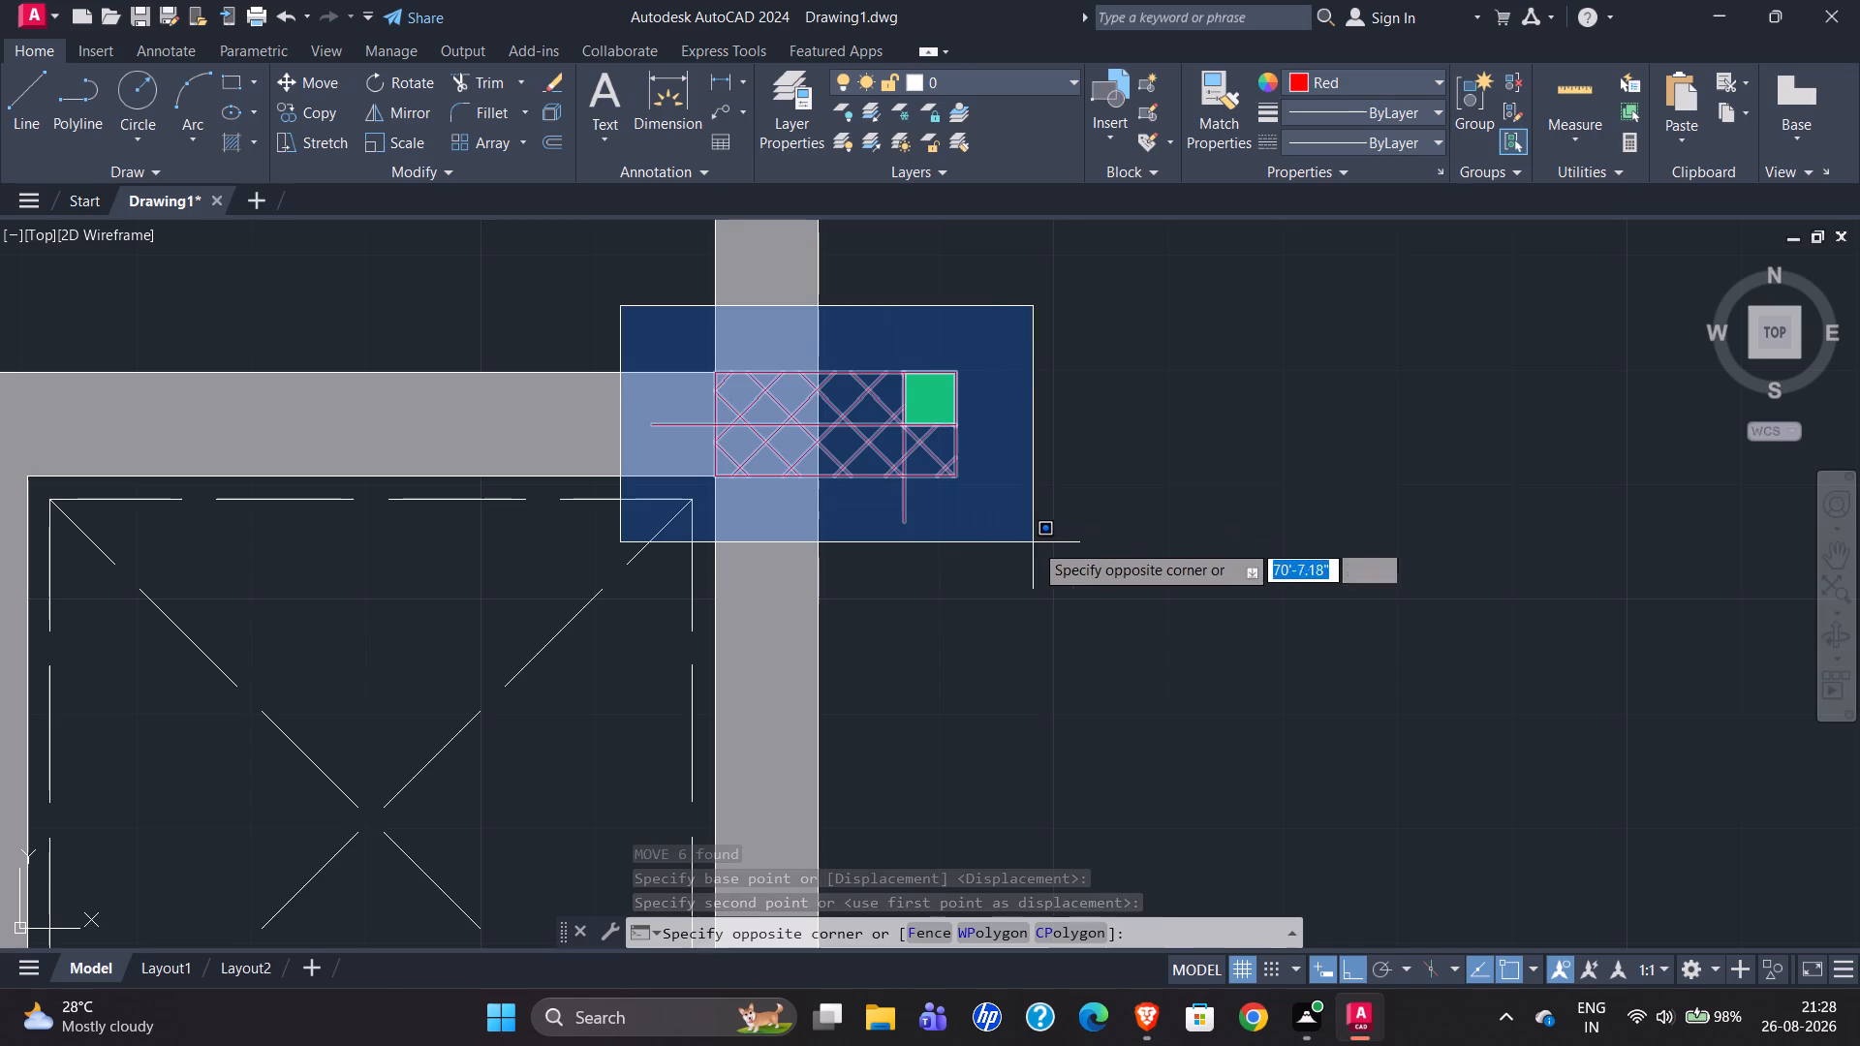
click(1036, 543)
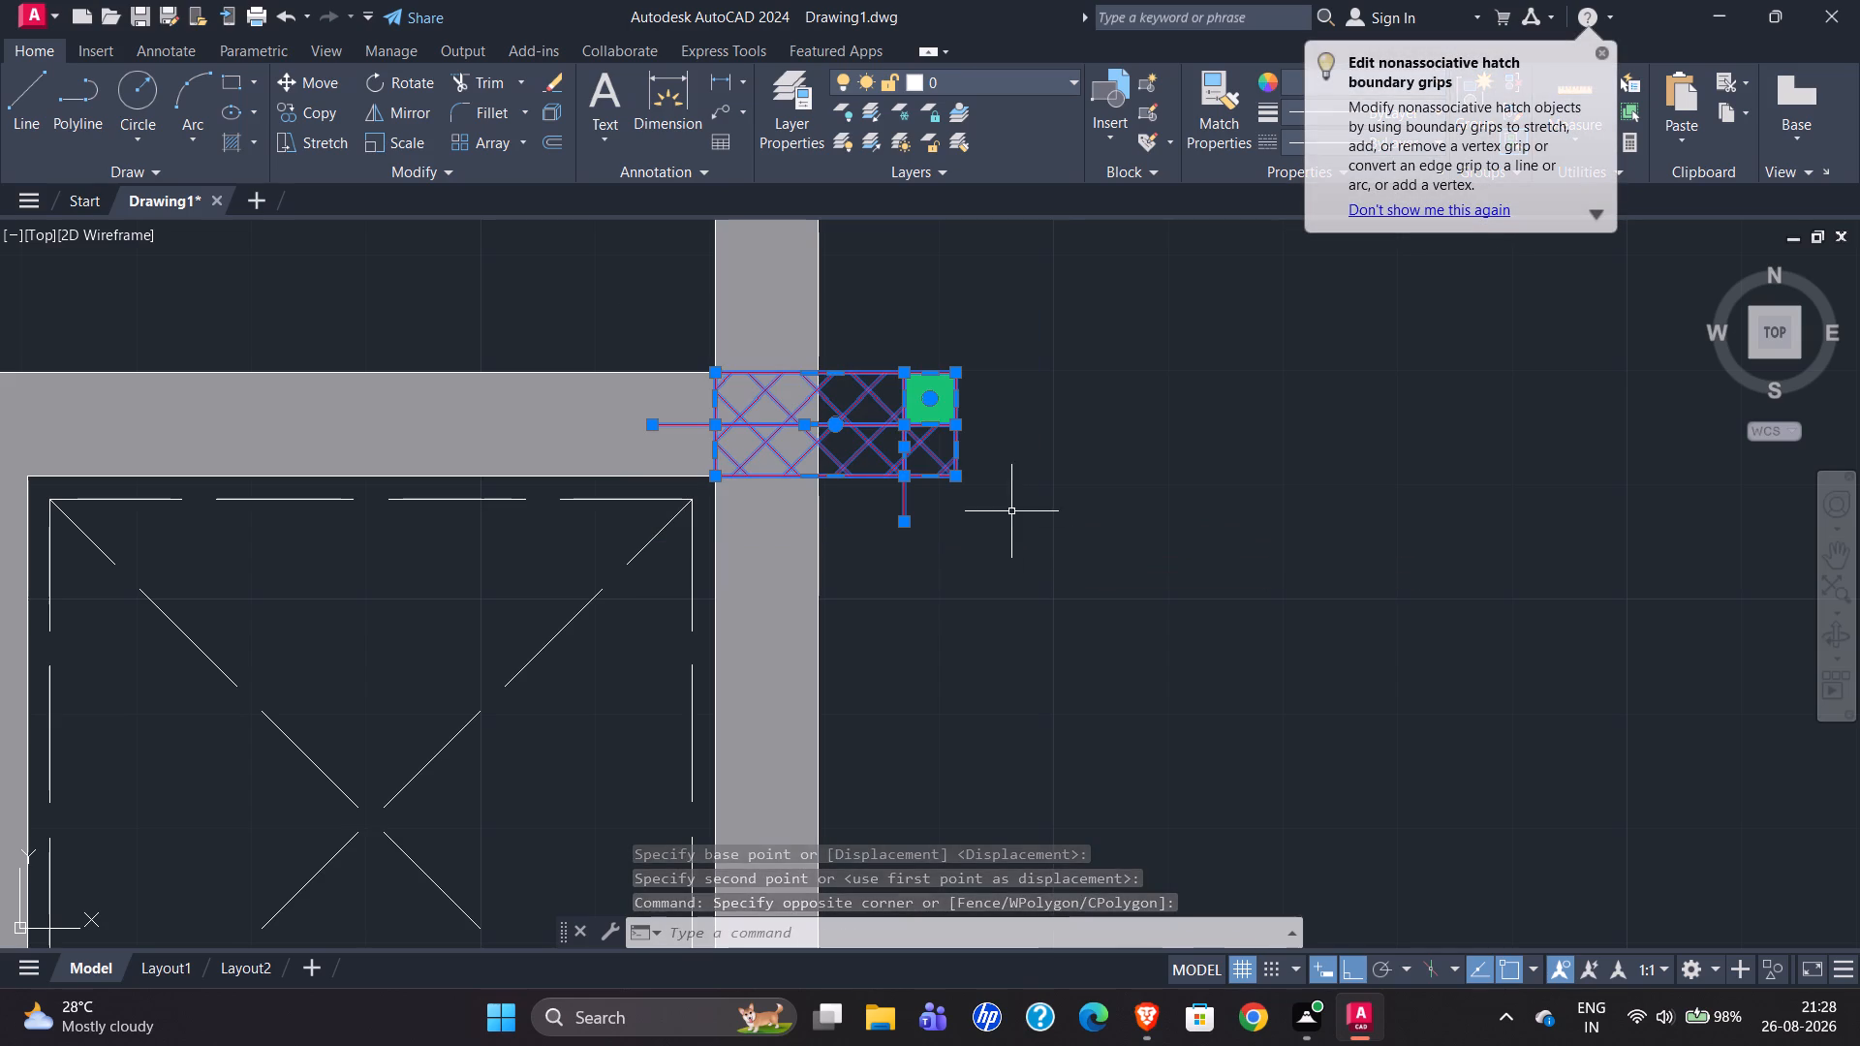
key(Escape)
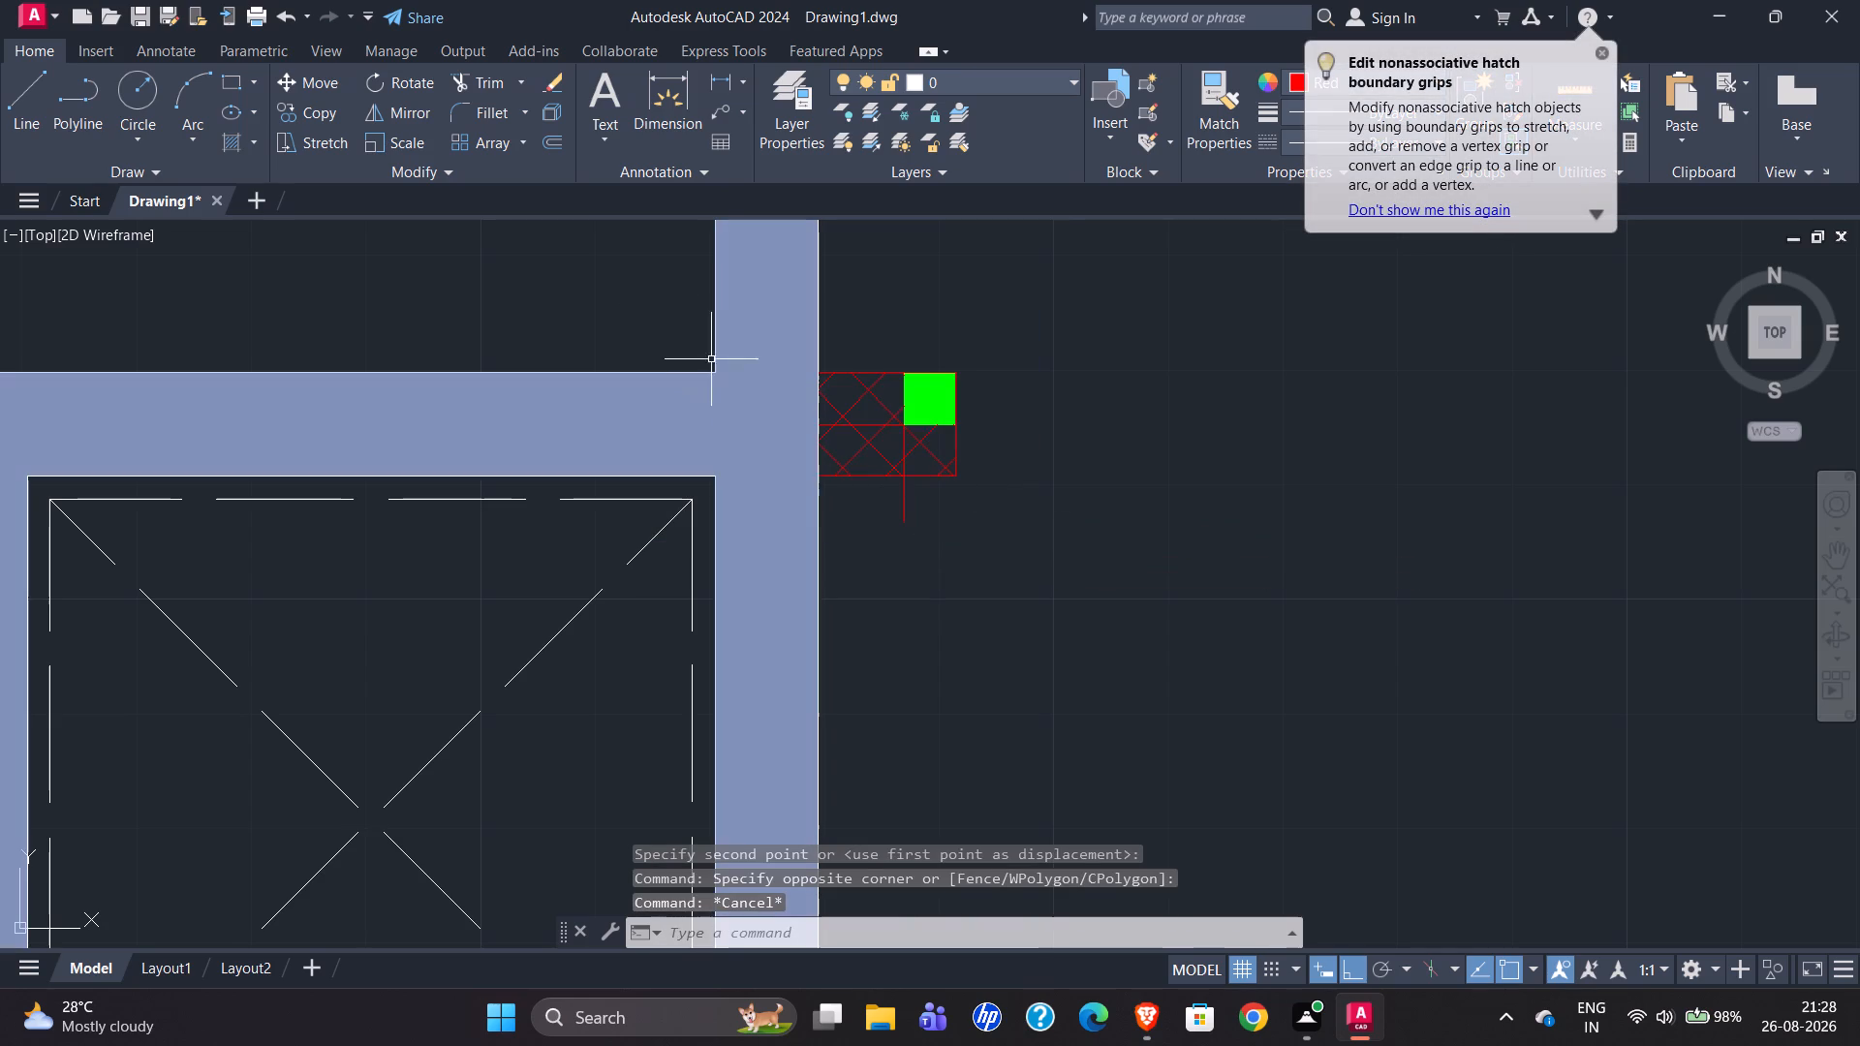
Bring the column symbol and its centre lines at the lift's northeast corner to the front of the draw order.
click(672, 314)
click(1045, 567)
right_click(1045, 567)
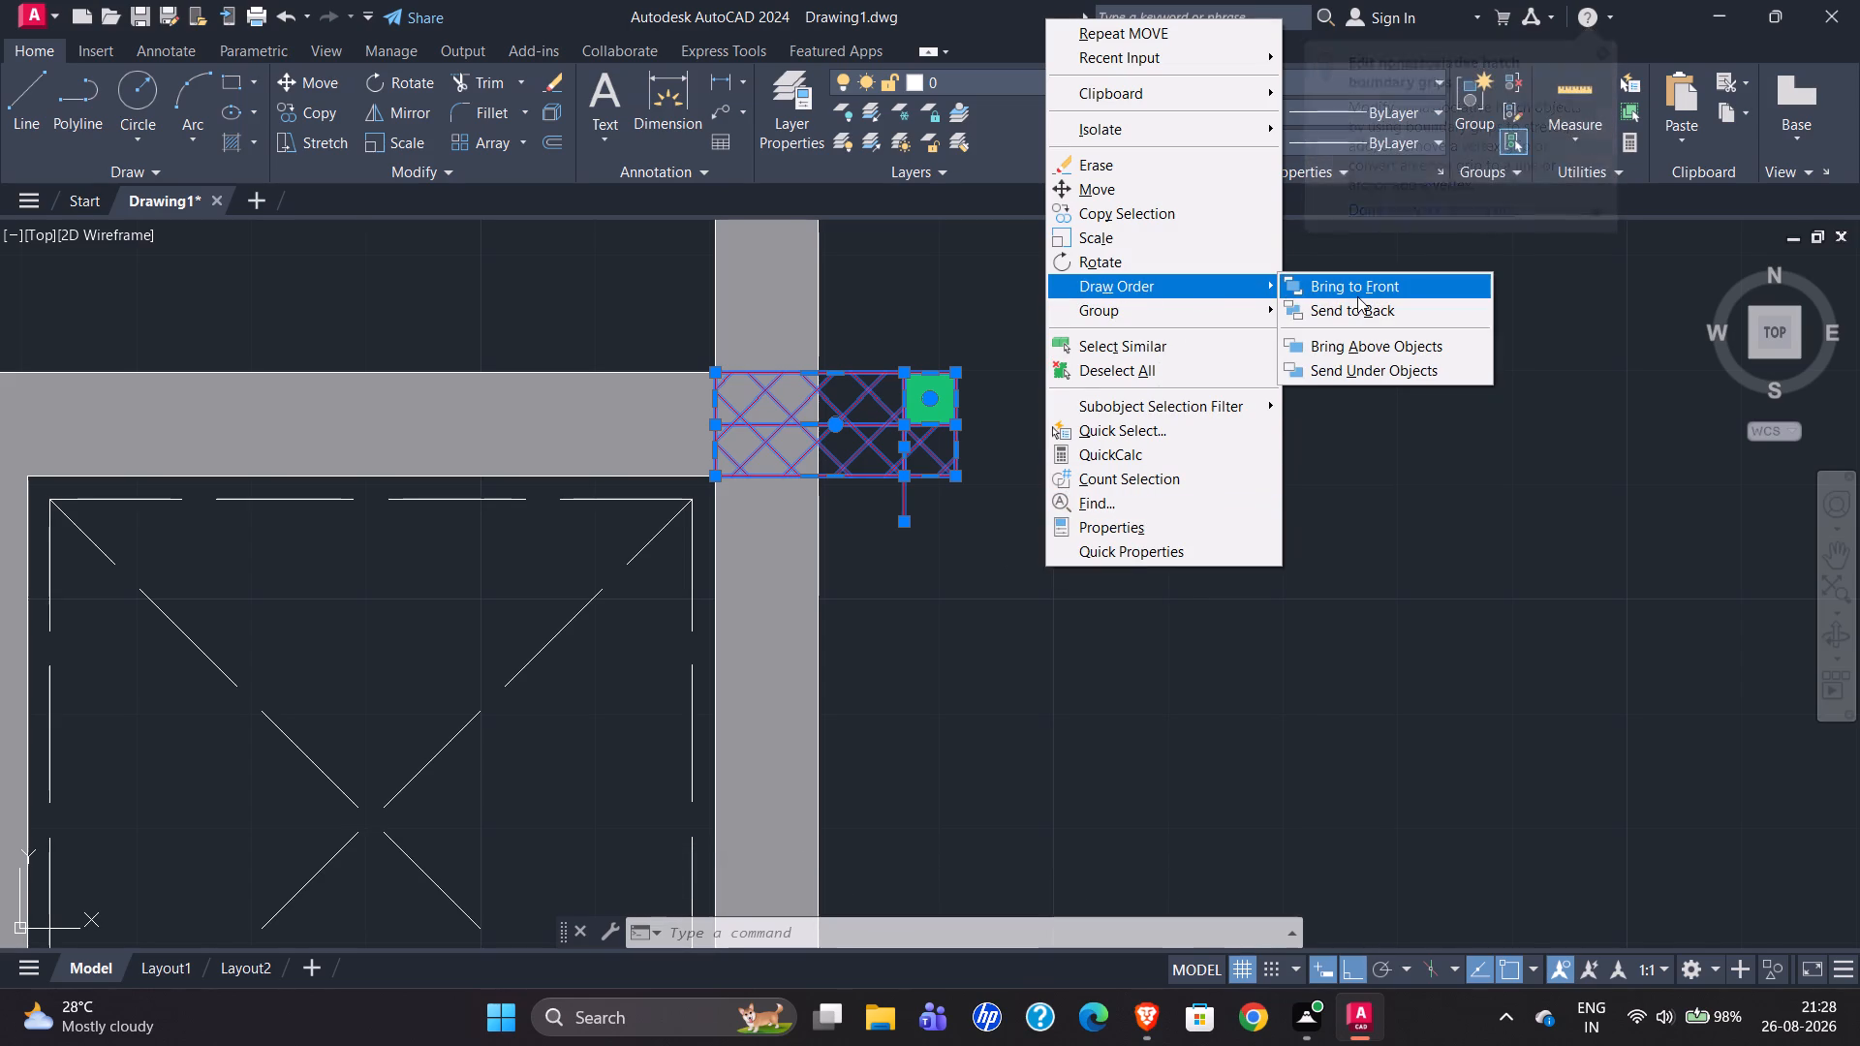
click(1372, 296)
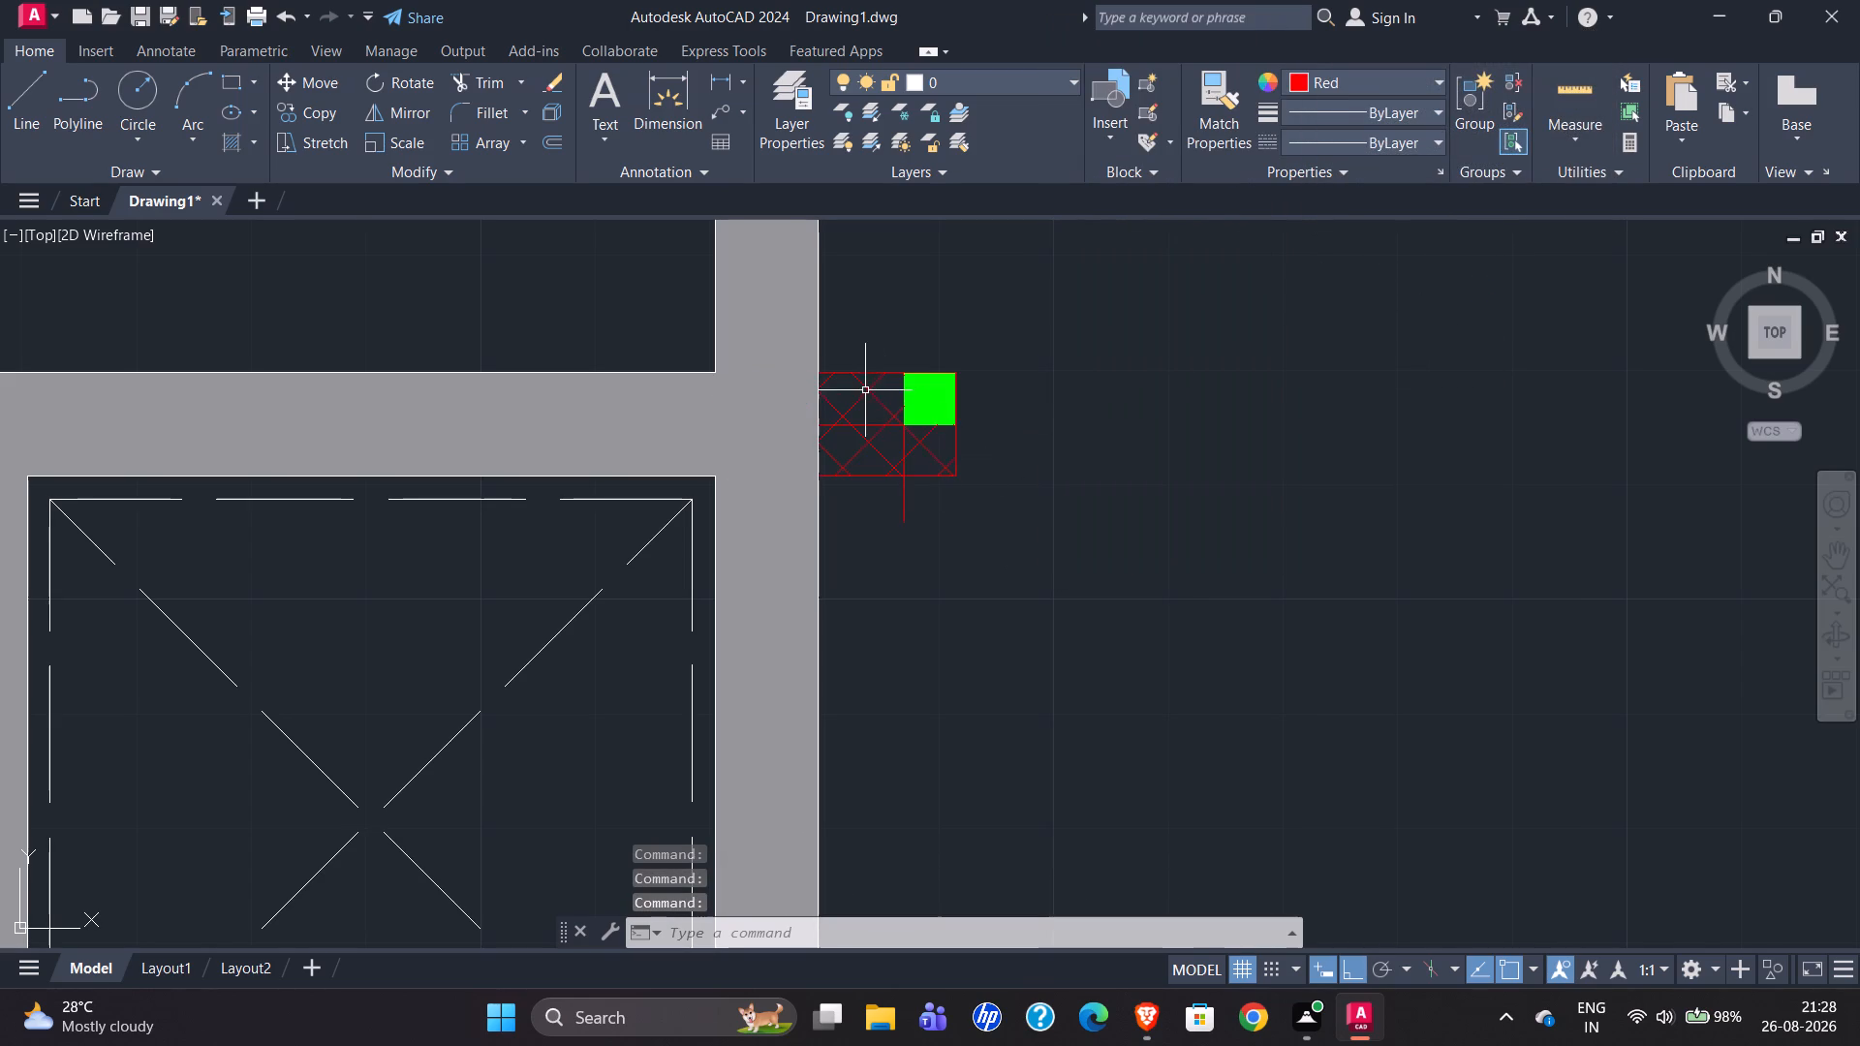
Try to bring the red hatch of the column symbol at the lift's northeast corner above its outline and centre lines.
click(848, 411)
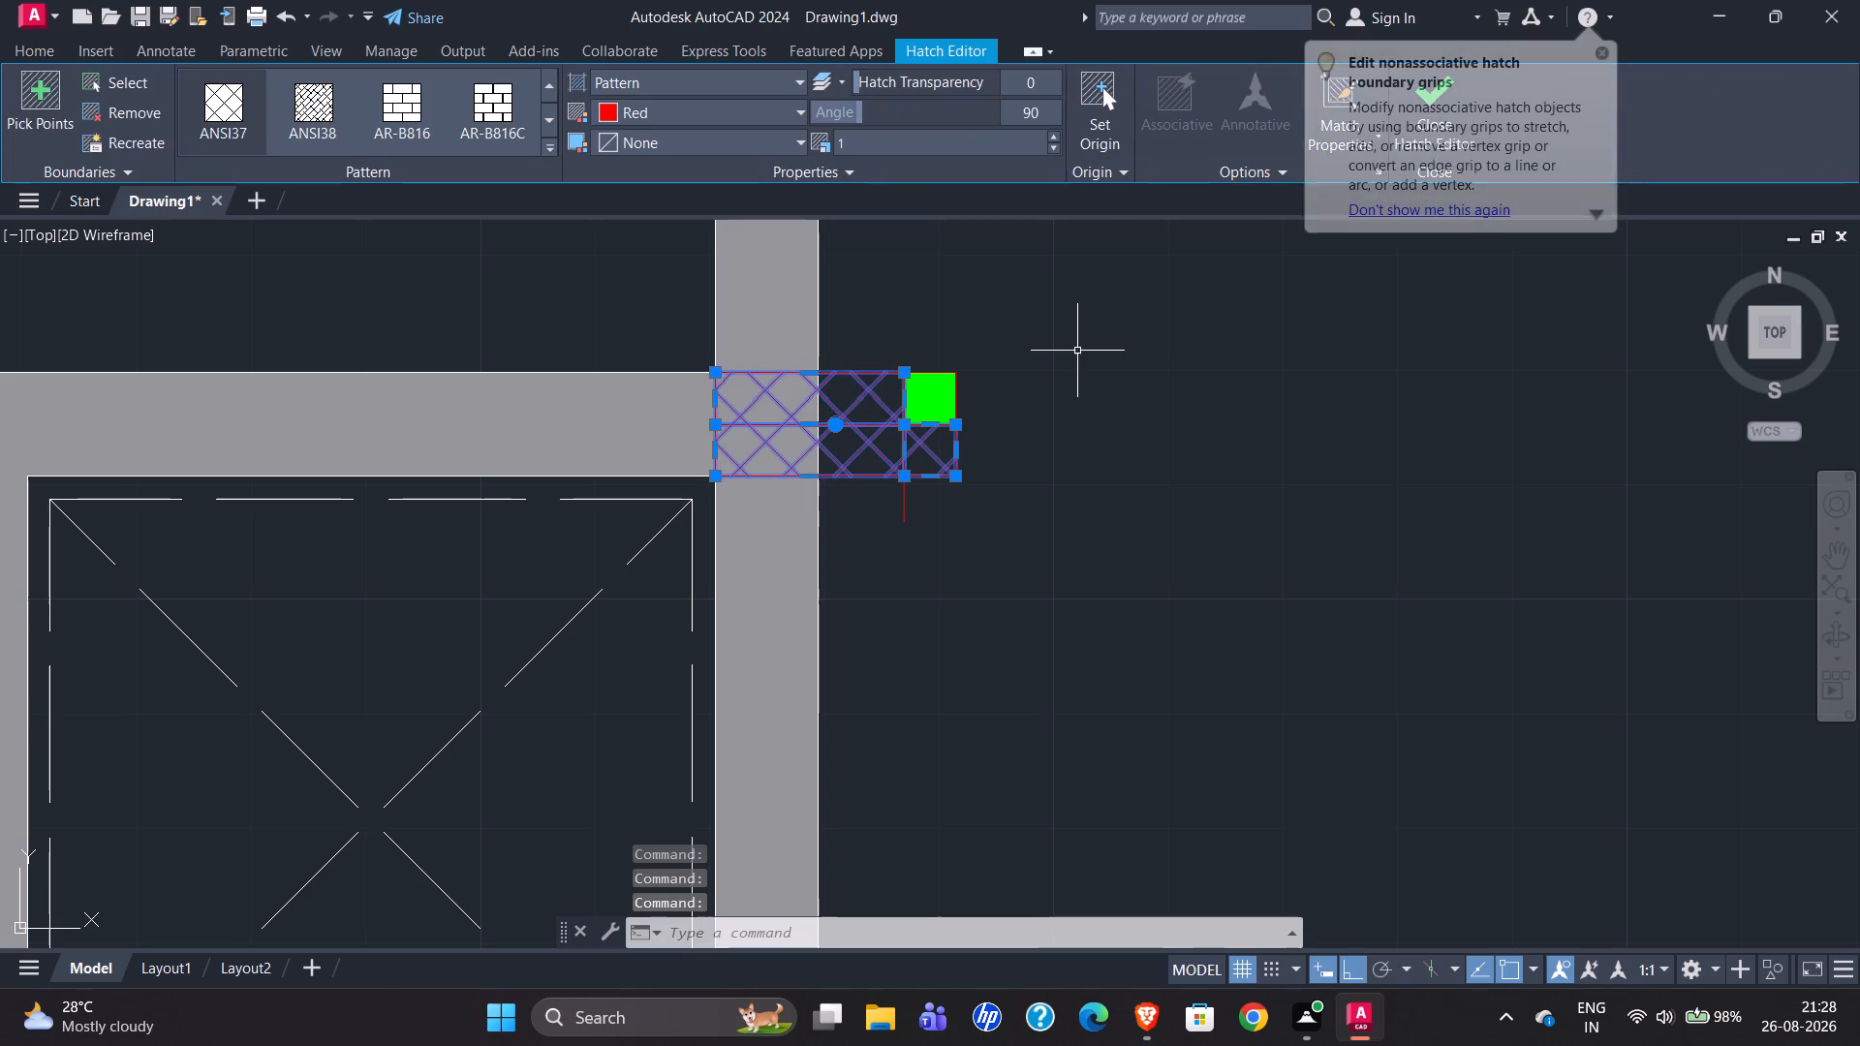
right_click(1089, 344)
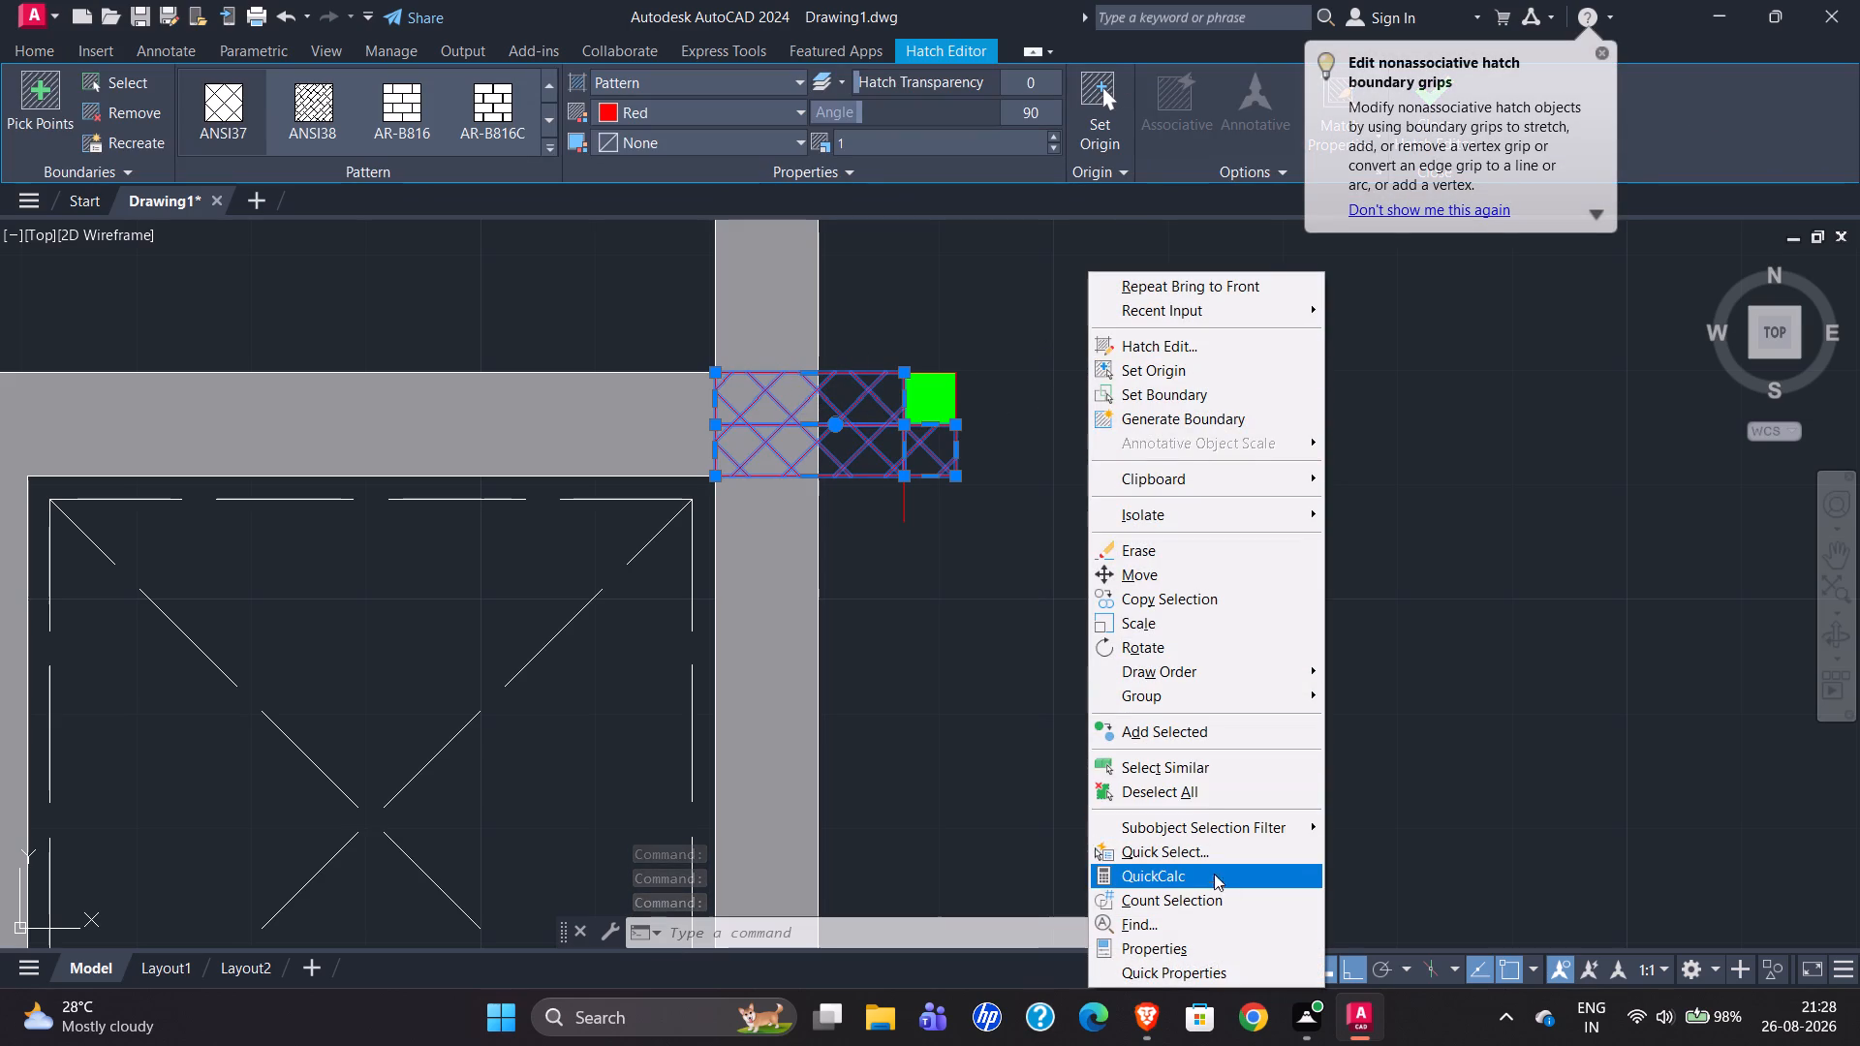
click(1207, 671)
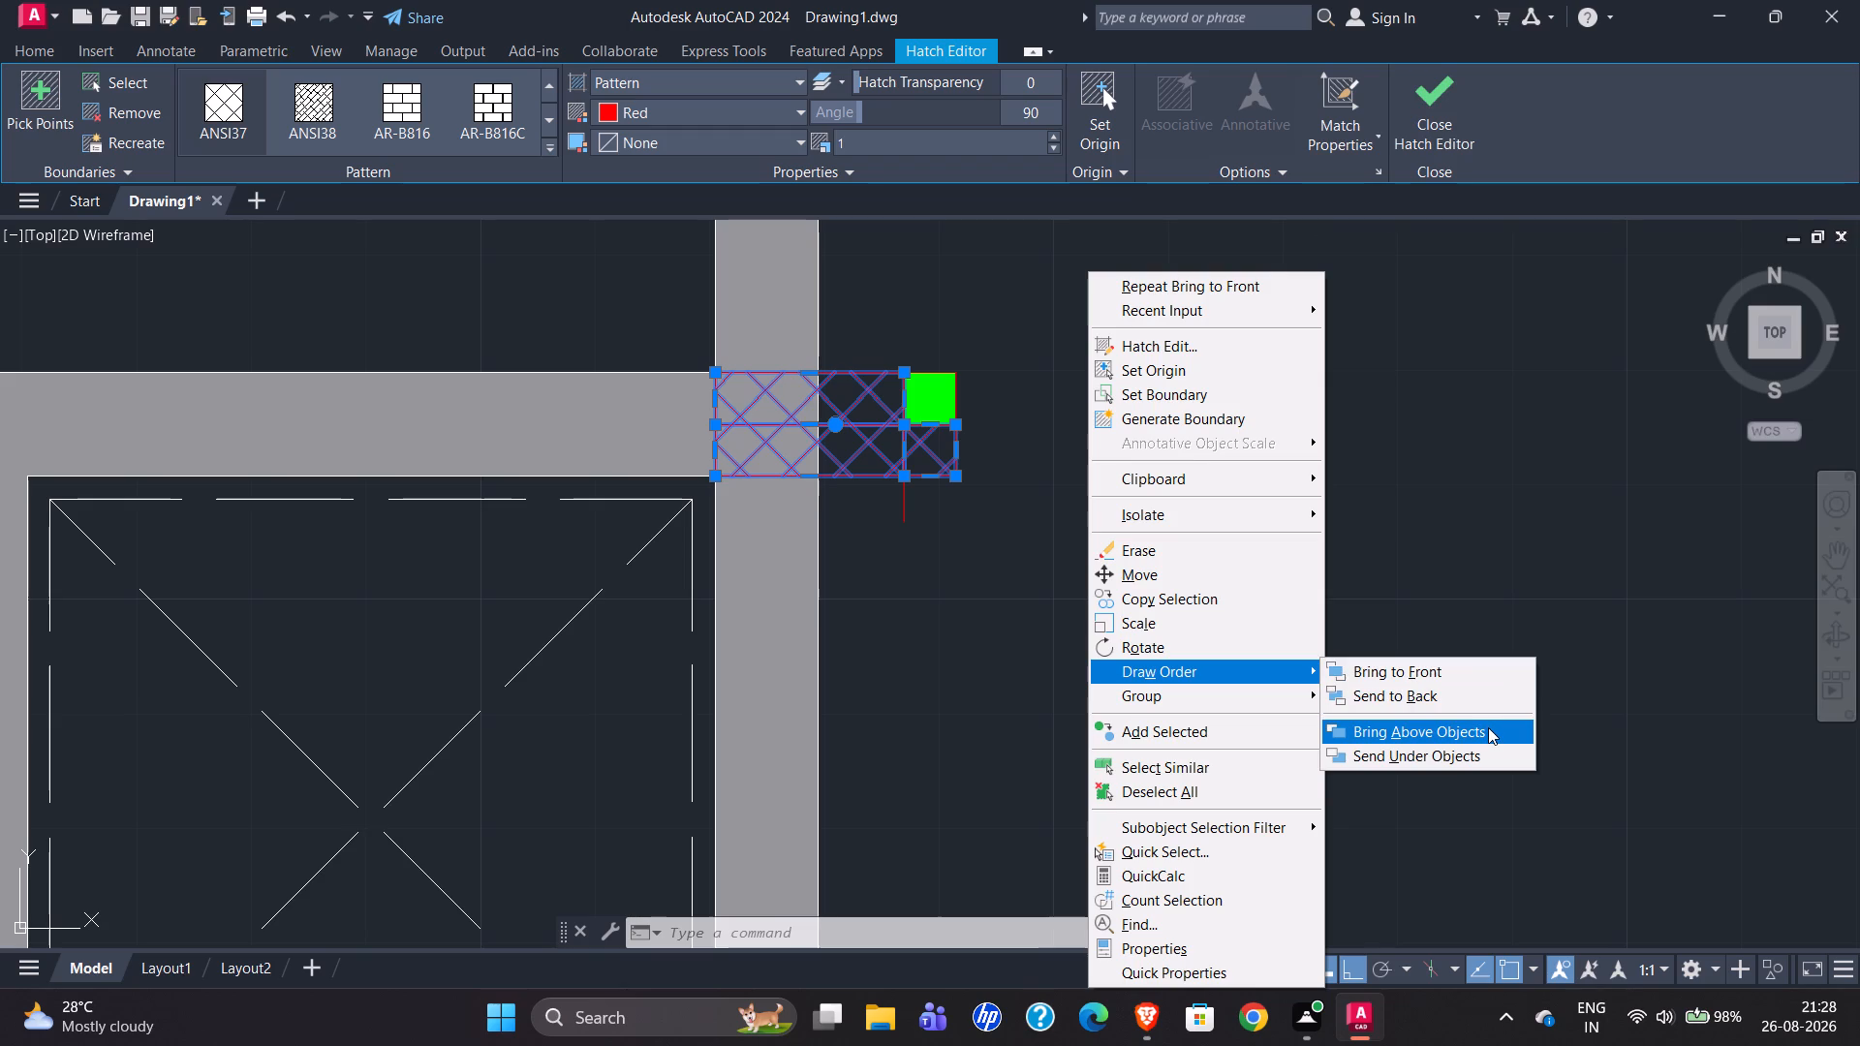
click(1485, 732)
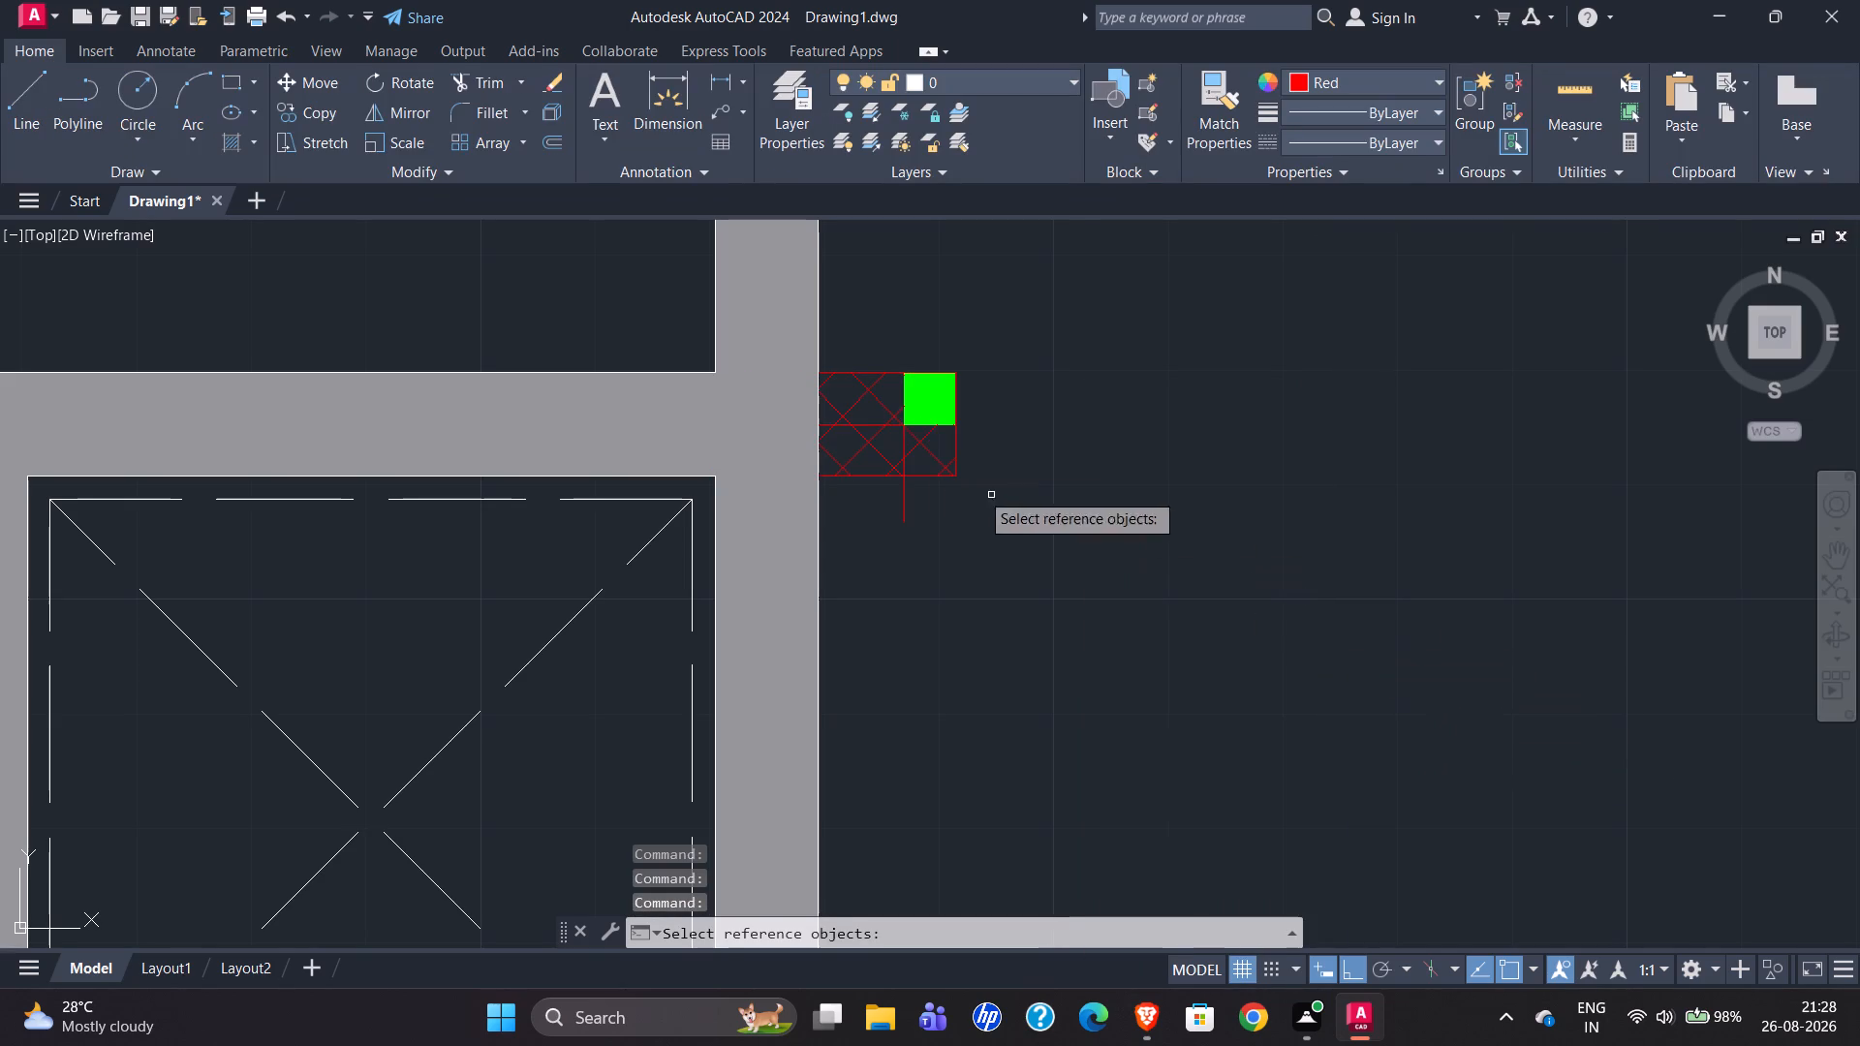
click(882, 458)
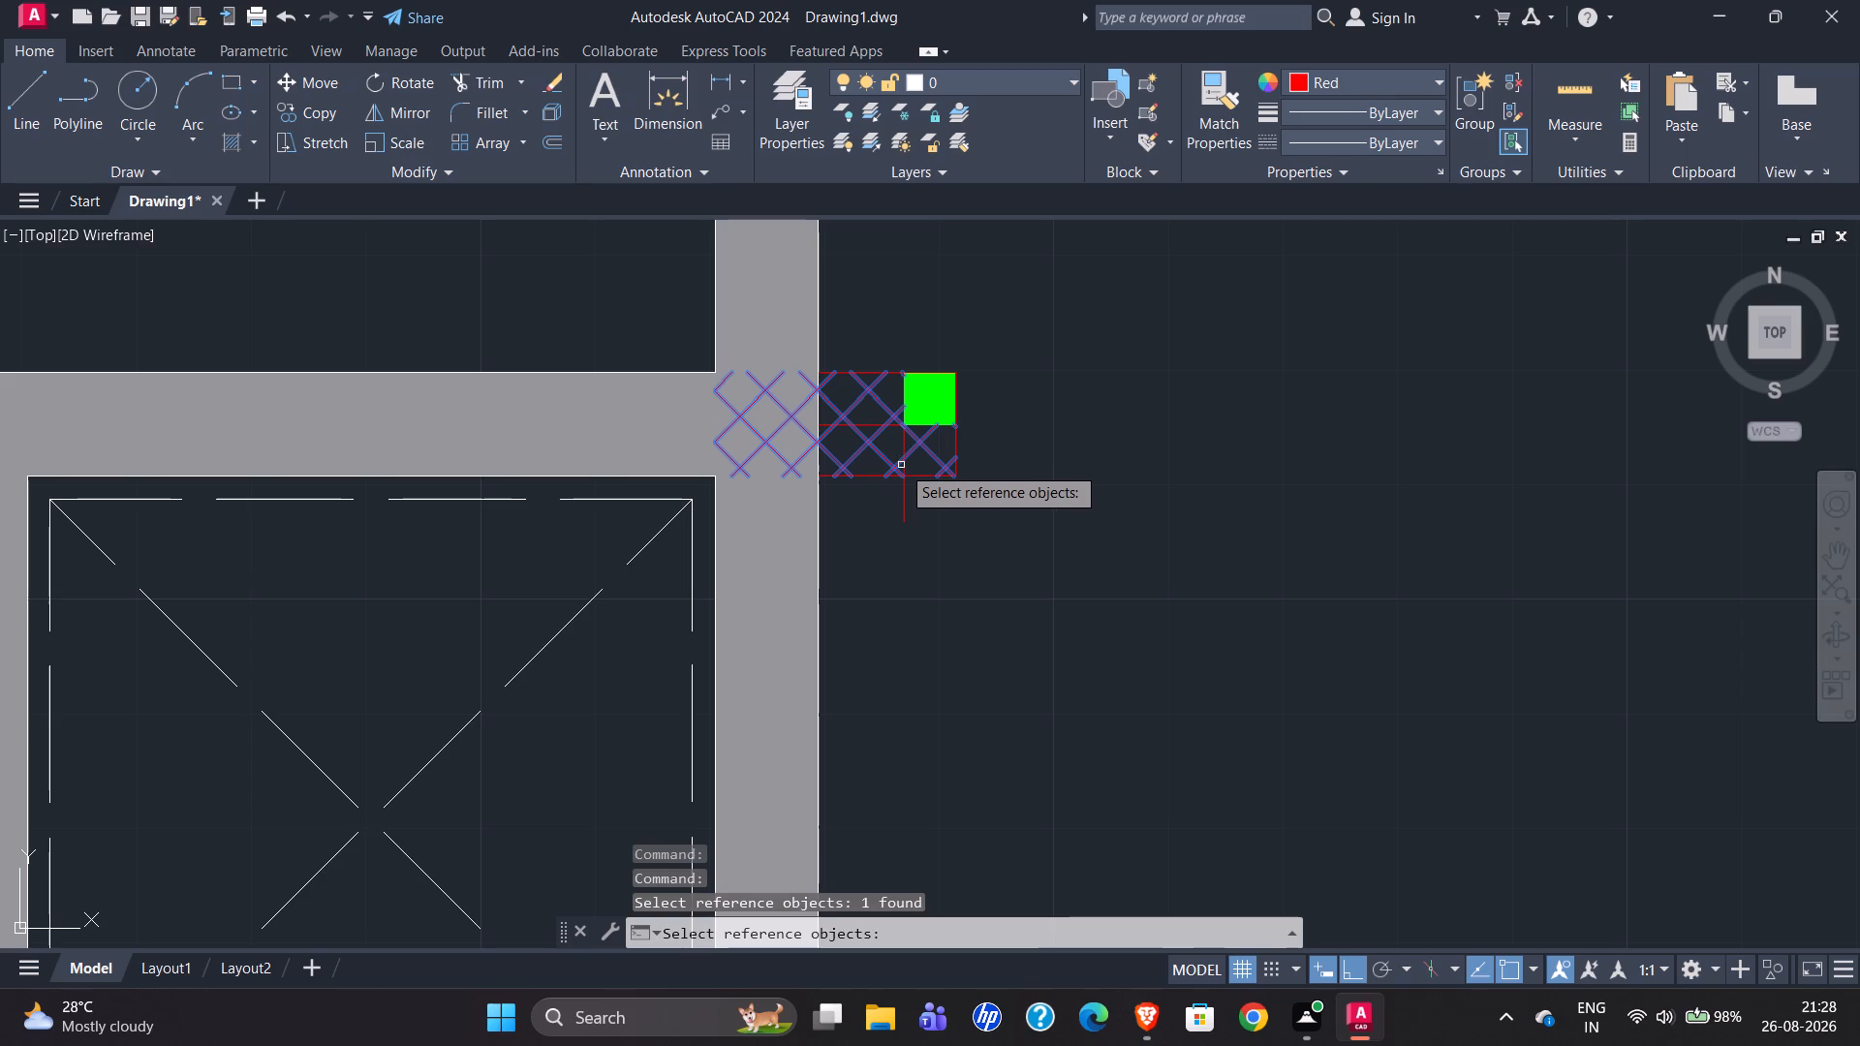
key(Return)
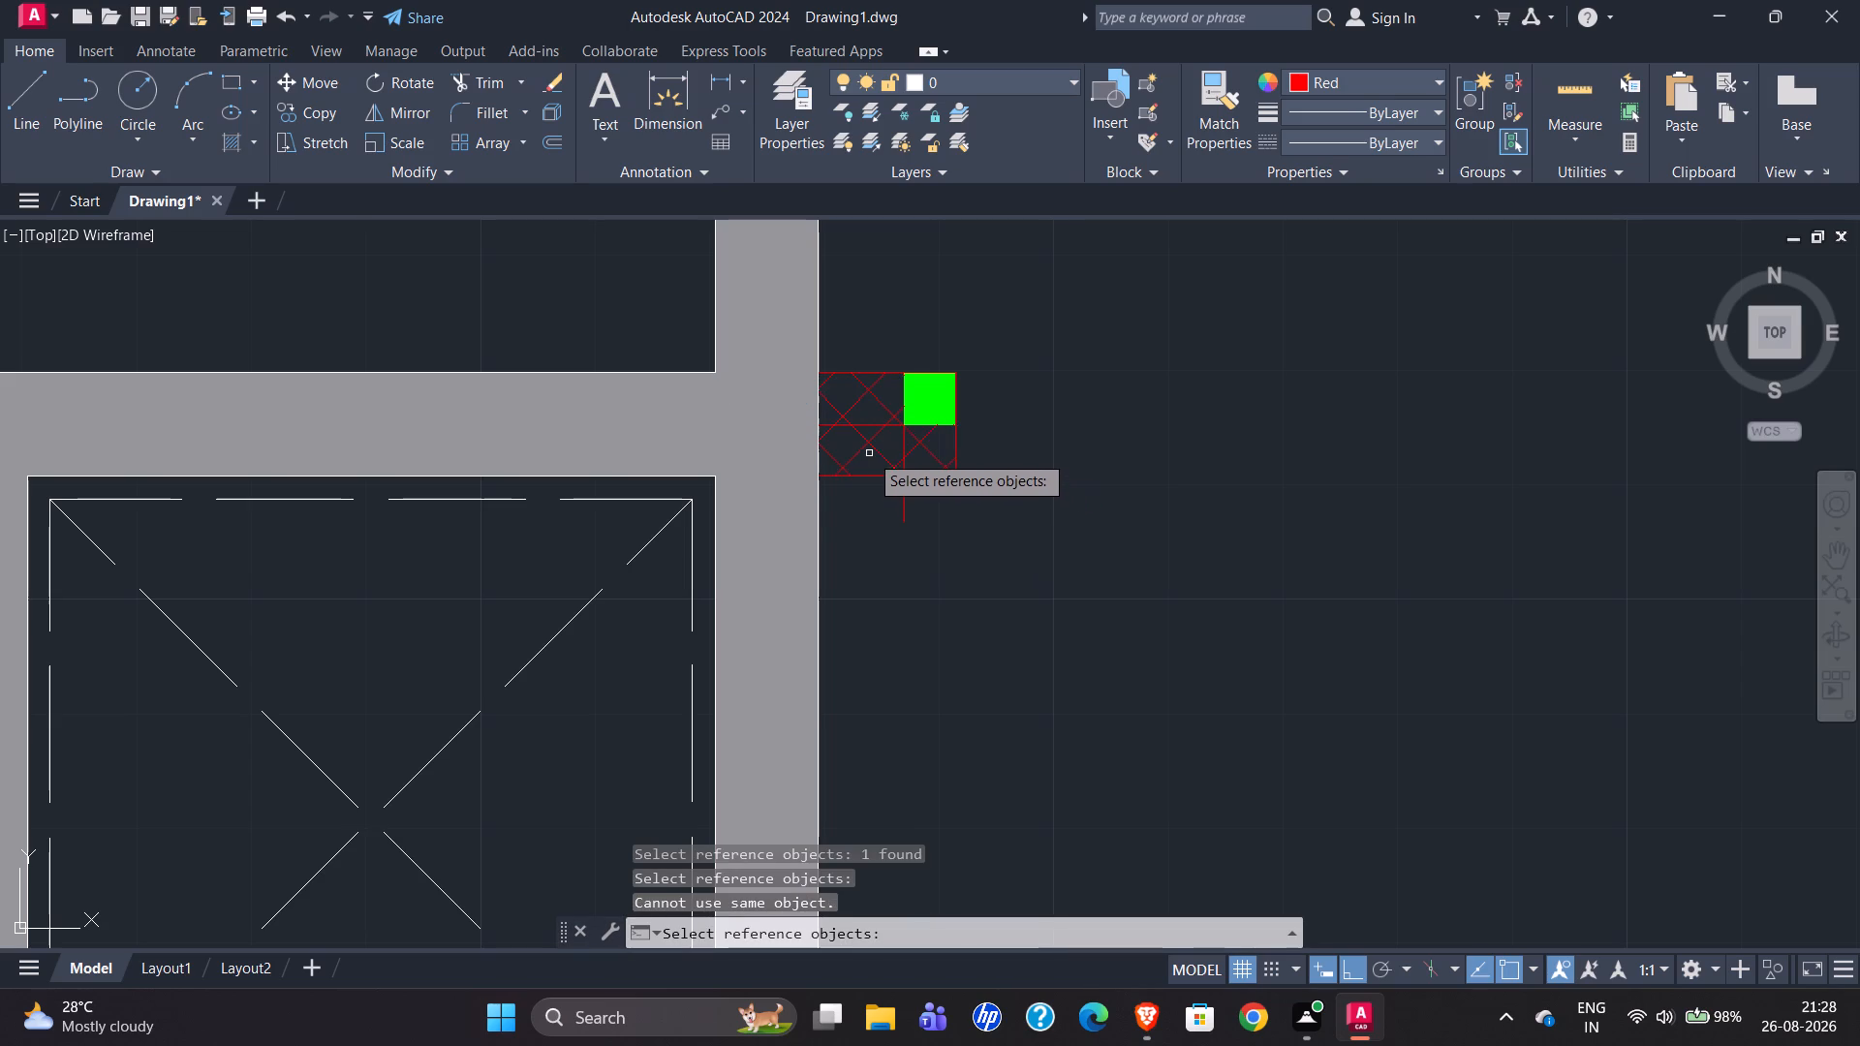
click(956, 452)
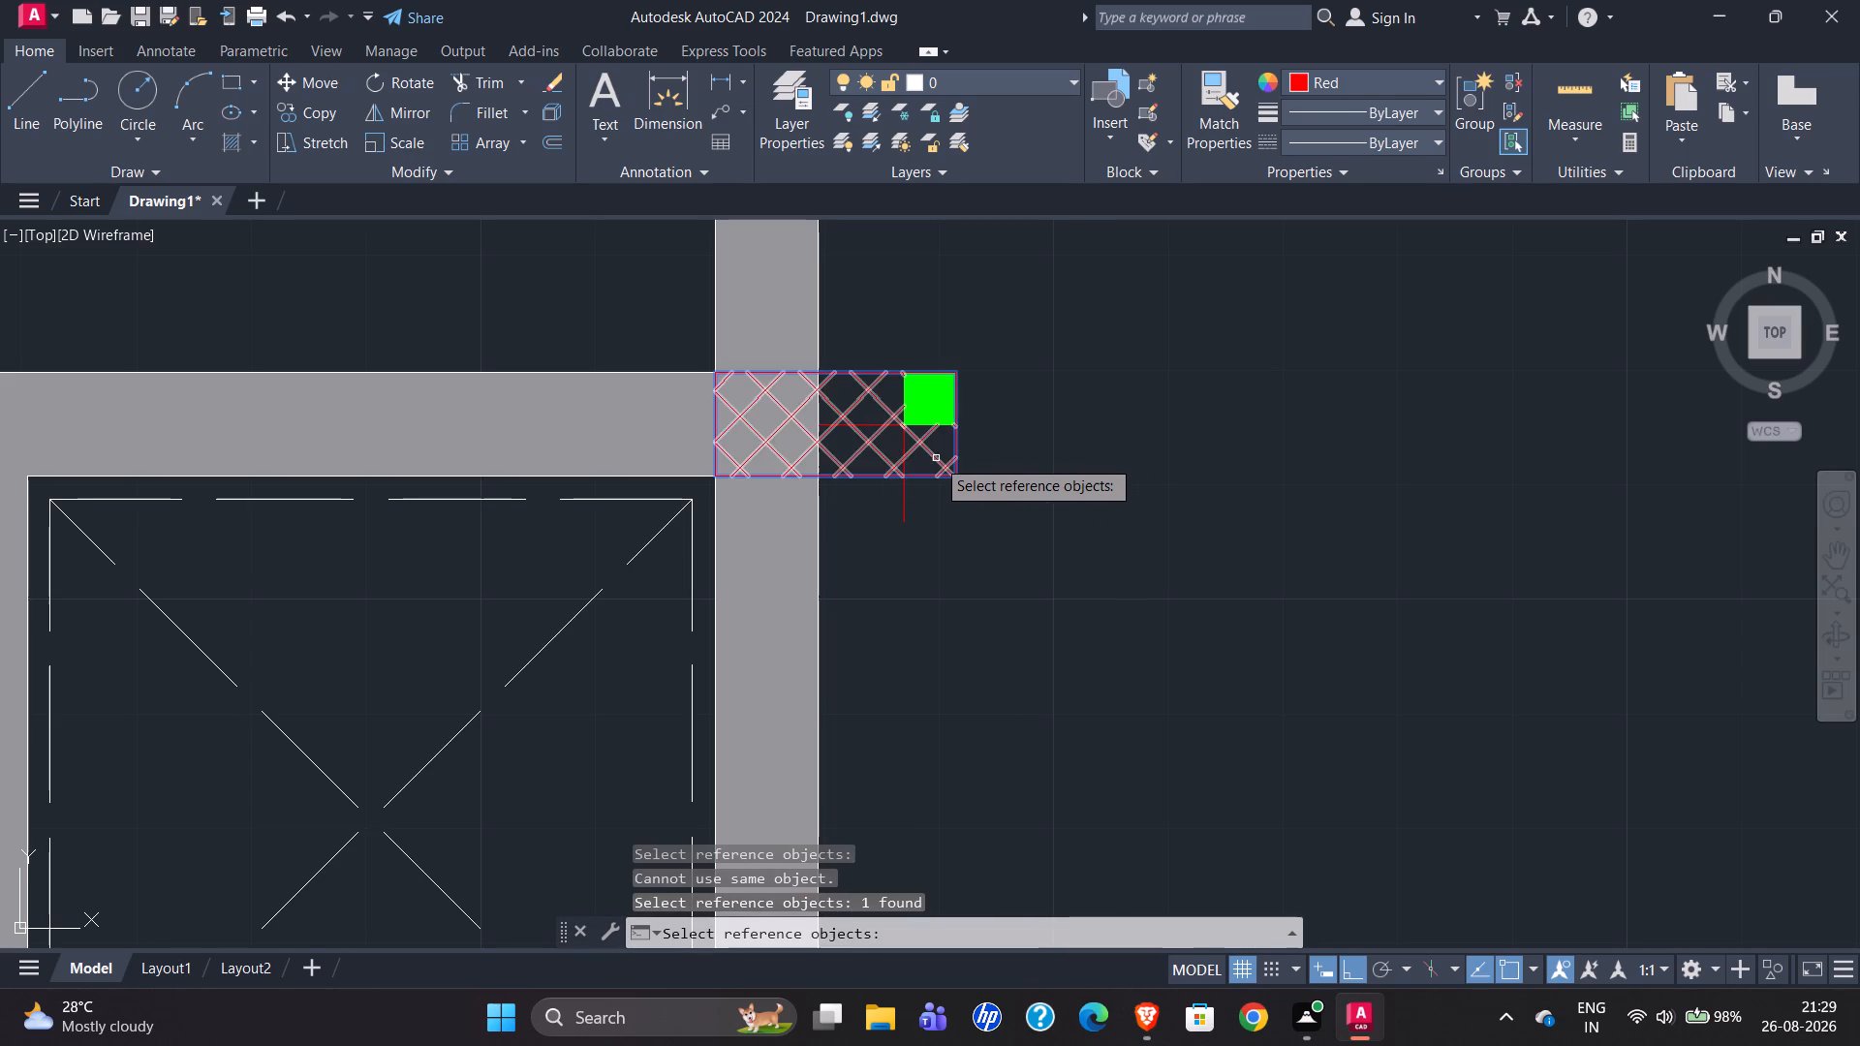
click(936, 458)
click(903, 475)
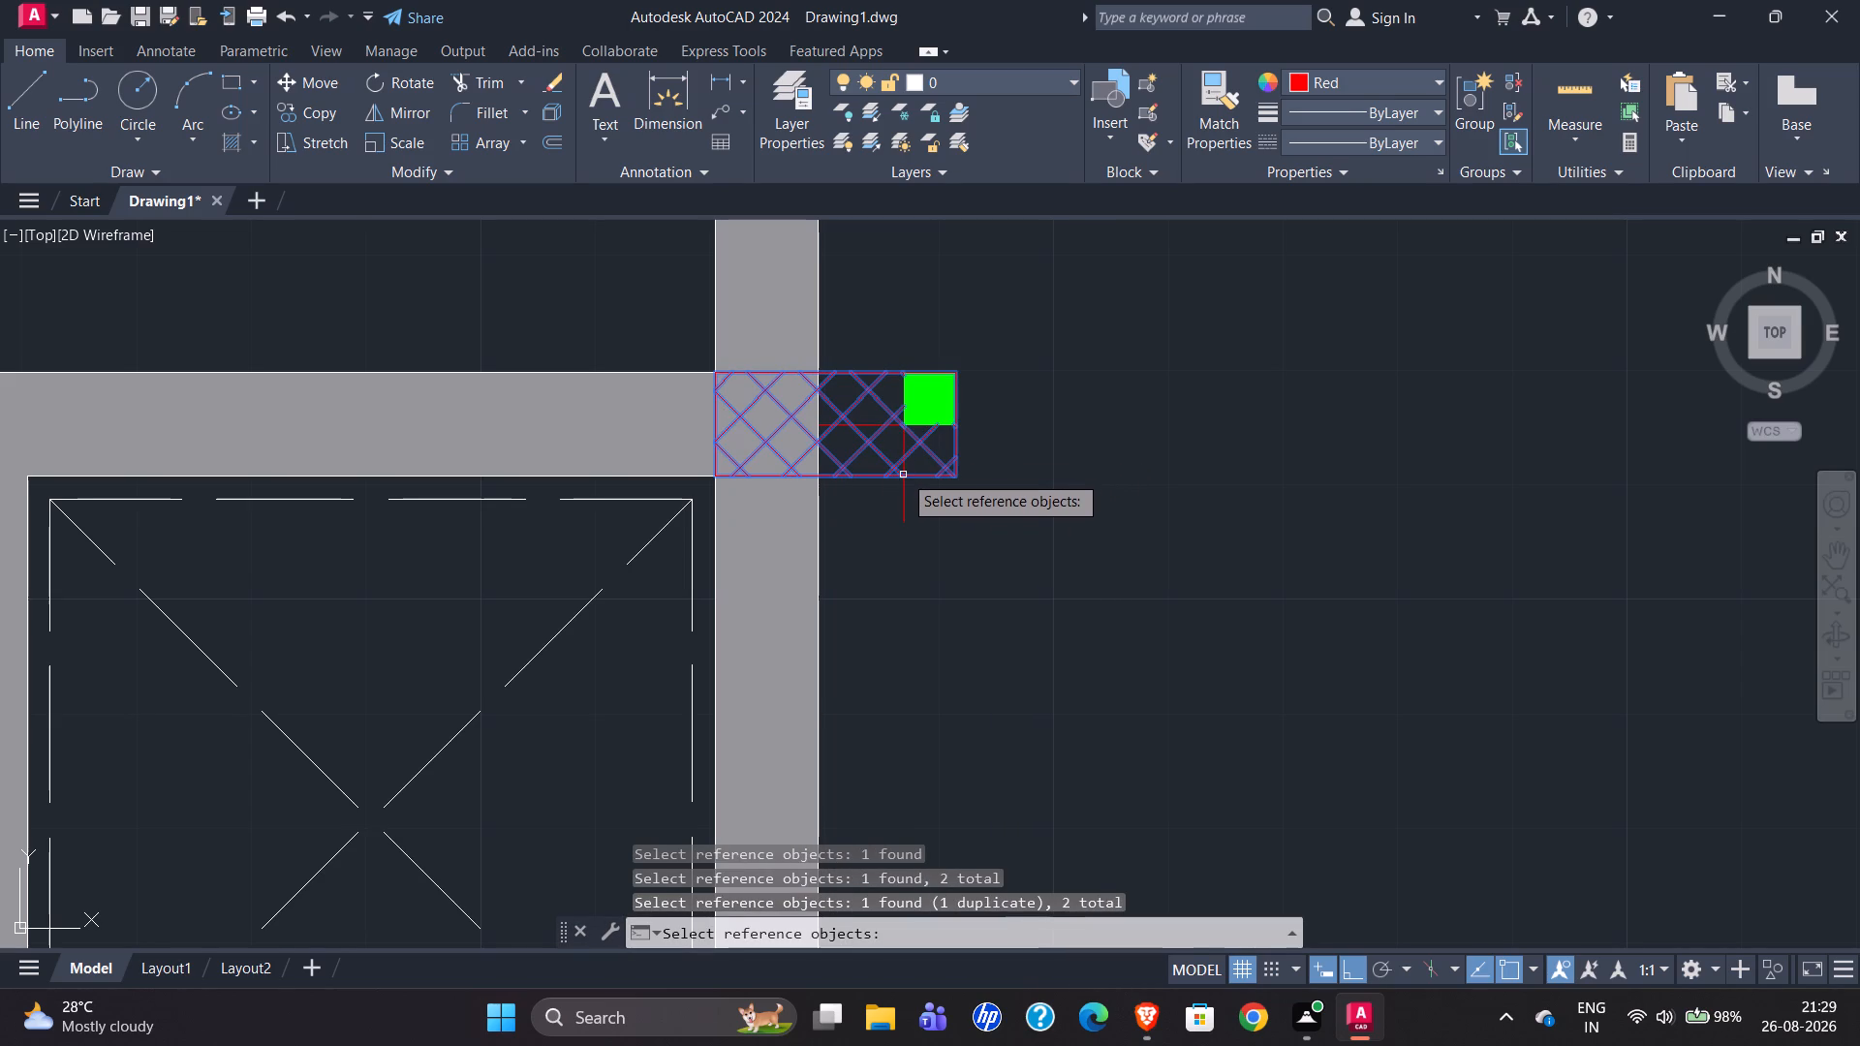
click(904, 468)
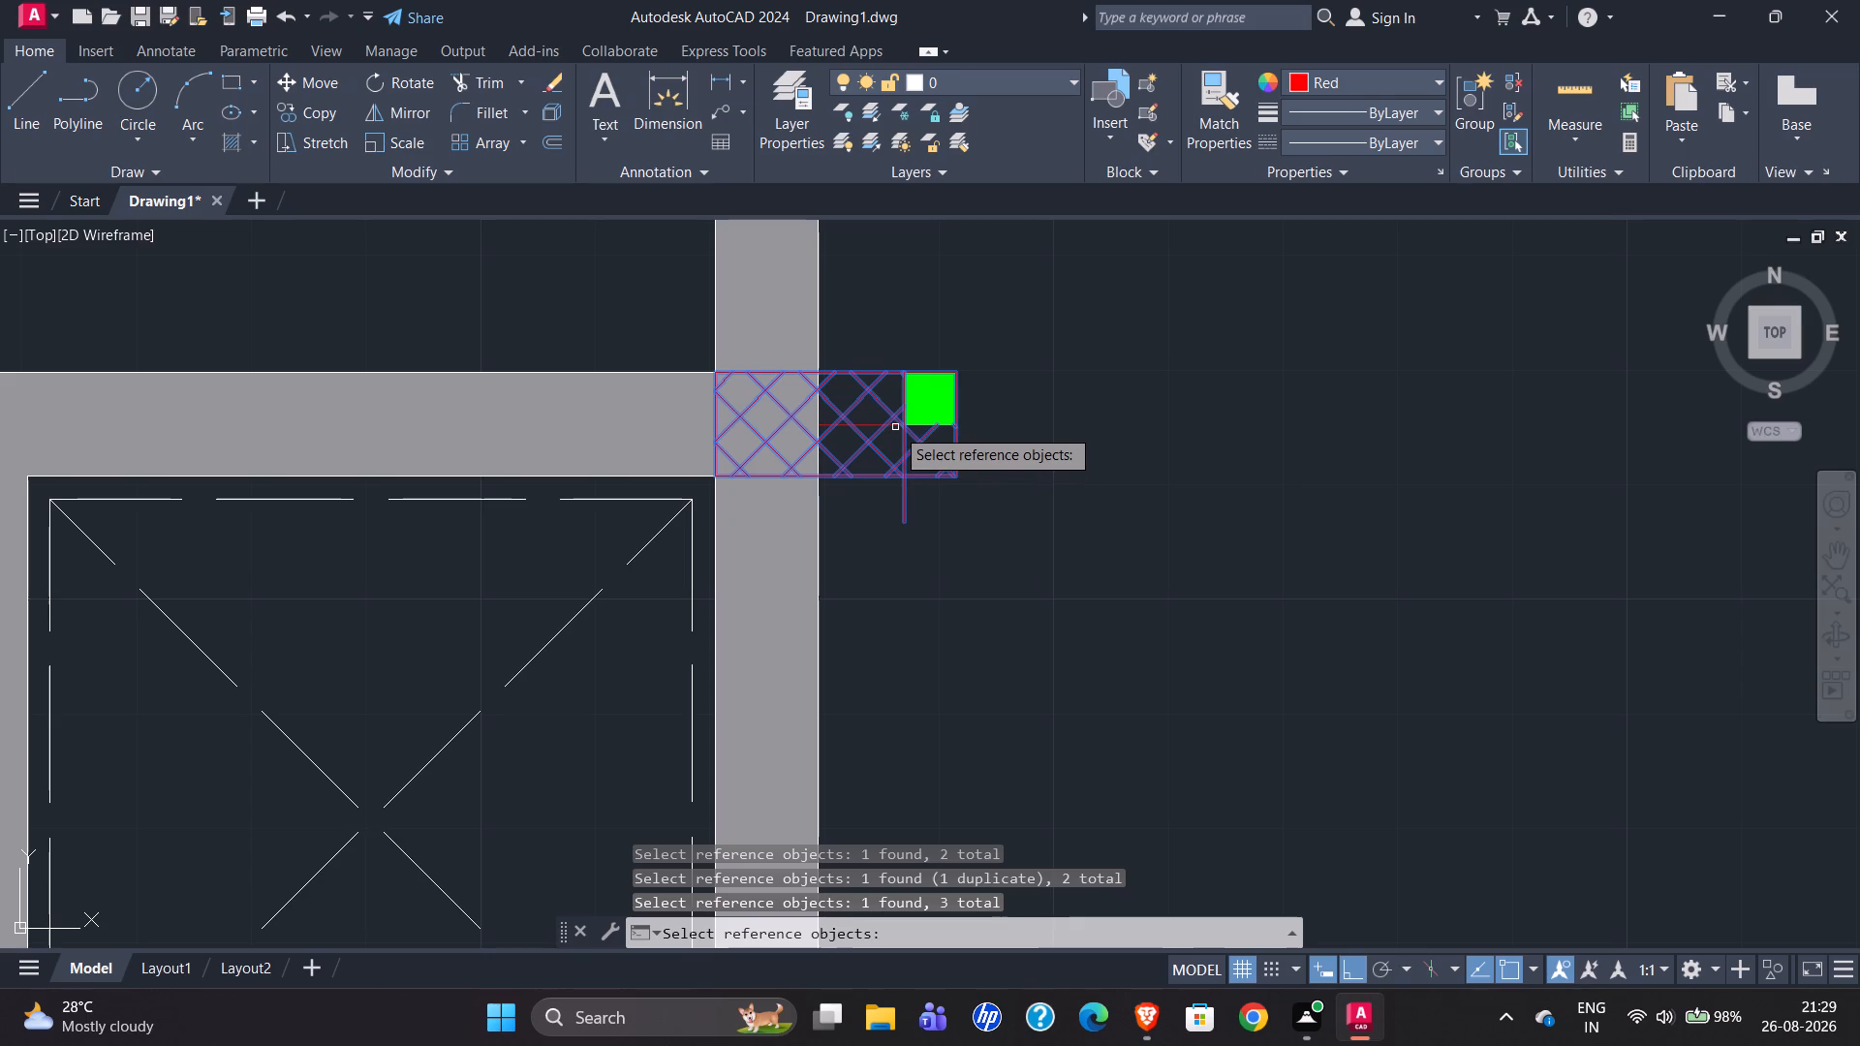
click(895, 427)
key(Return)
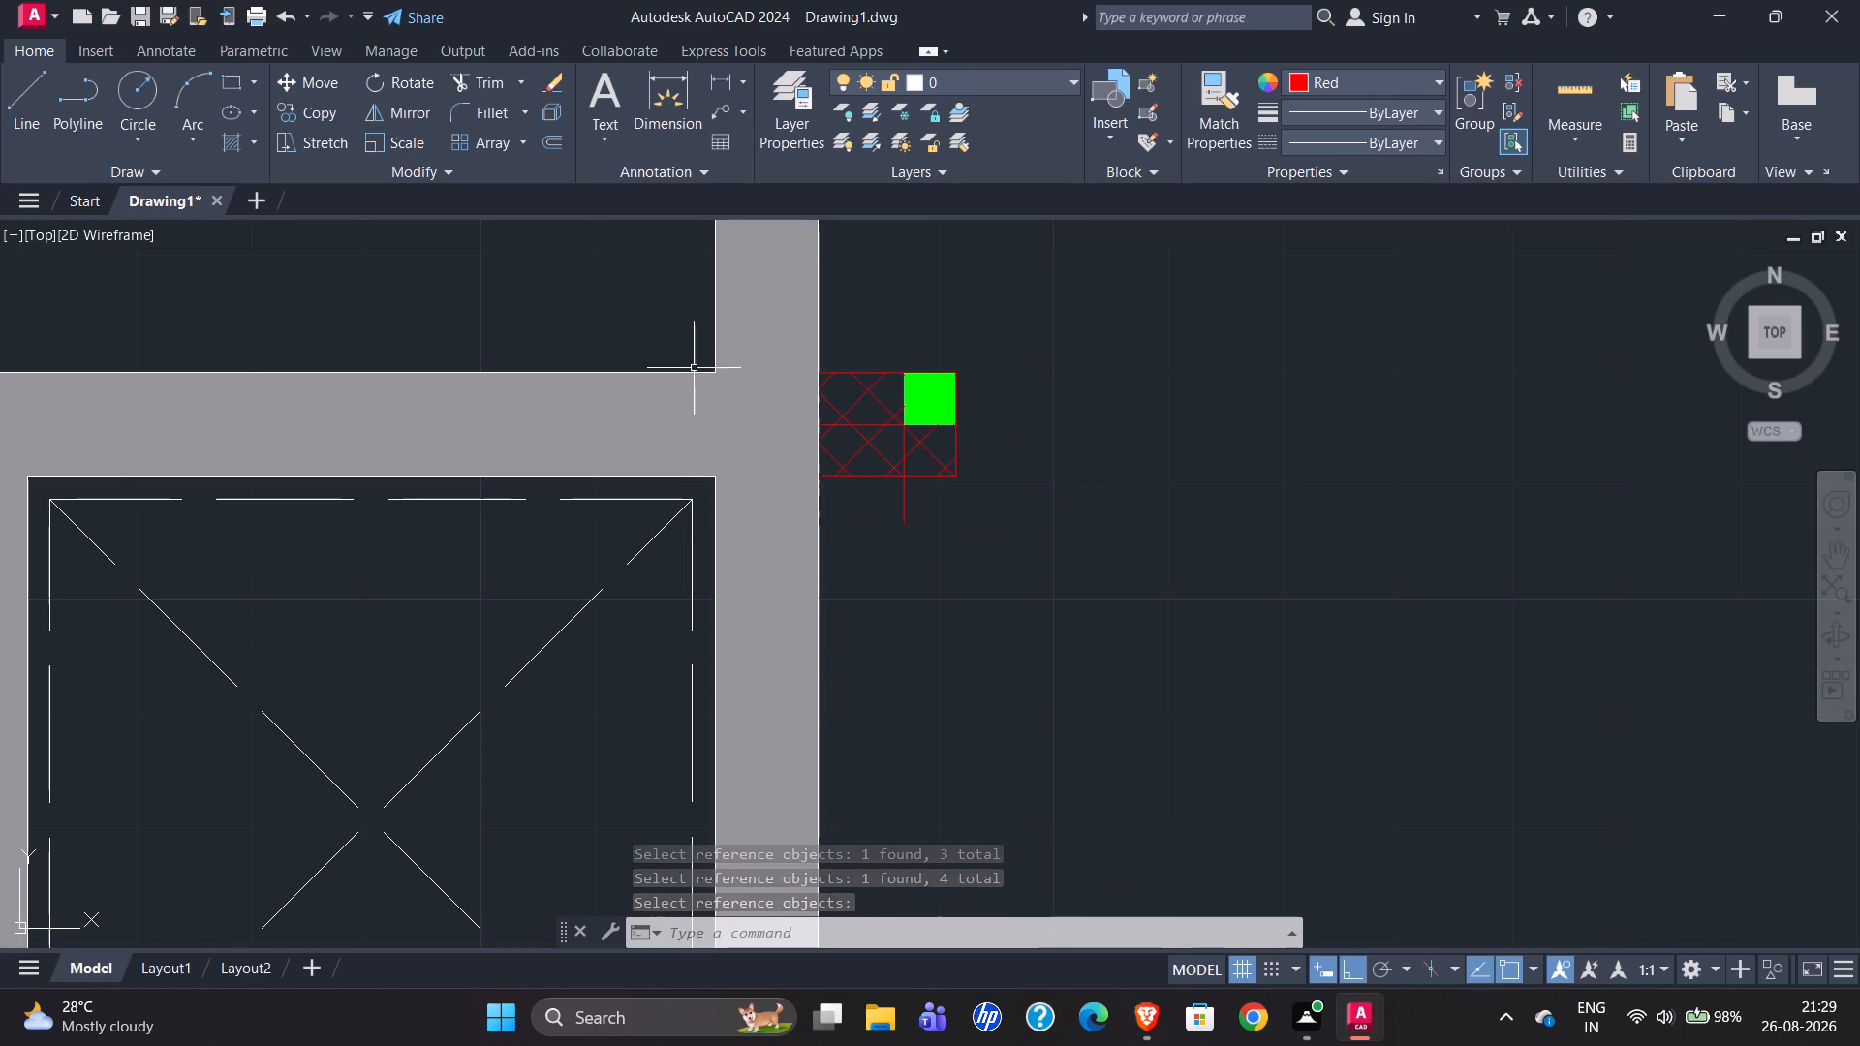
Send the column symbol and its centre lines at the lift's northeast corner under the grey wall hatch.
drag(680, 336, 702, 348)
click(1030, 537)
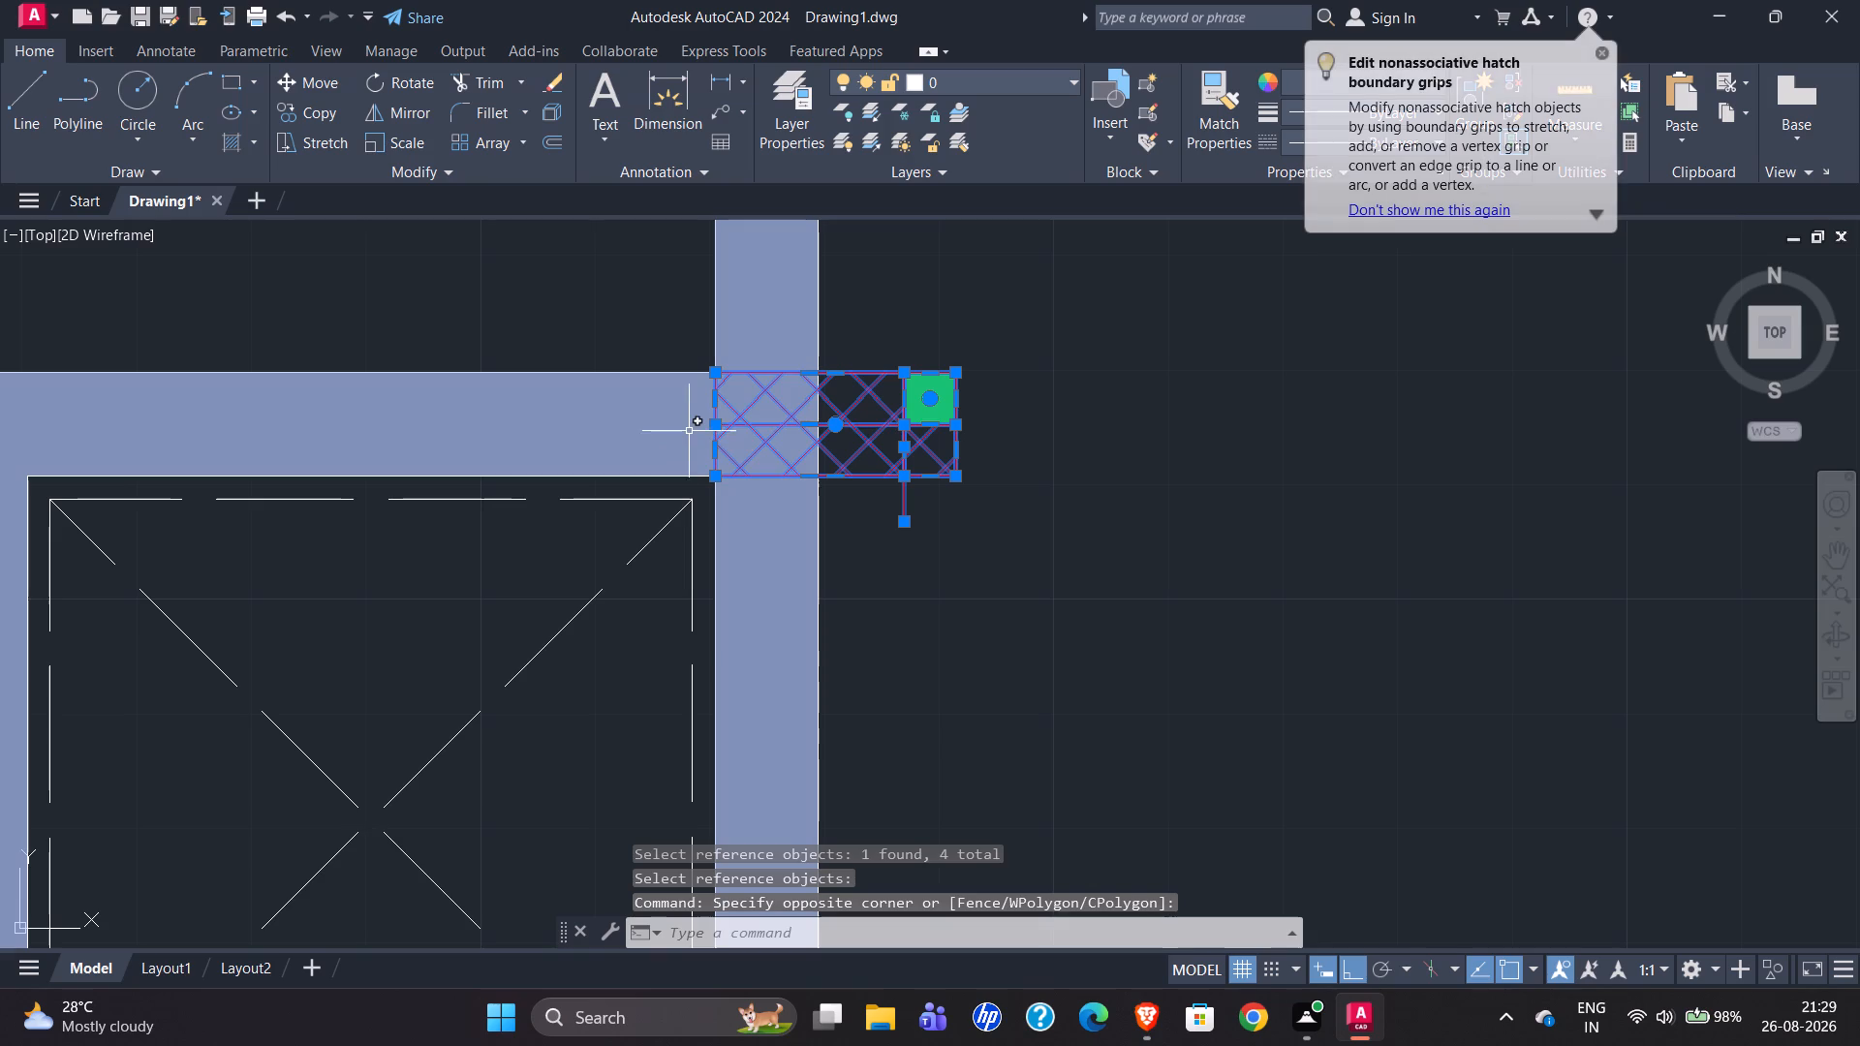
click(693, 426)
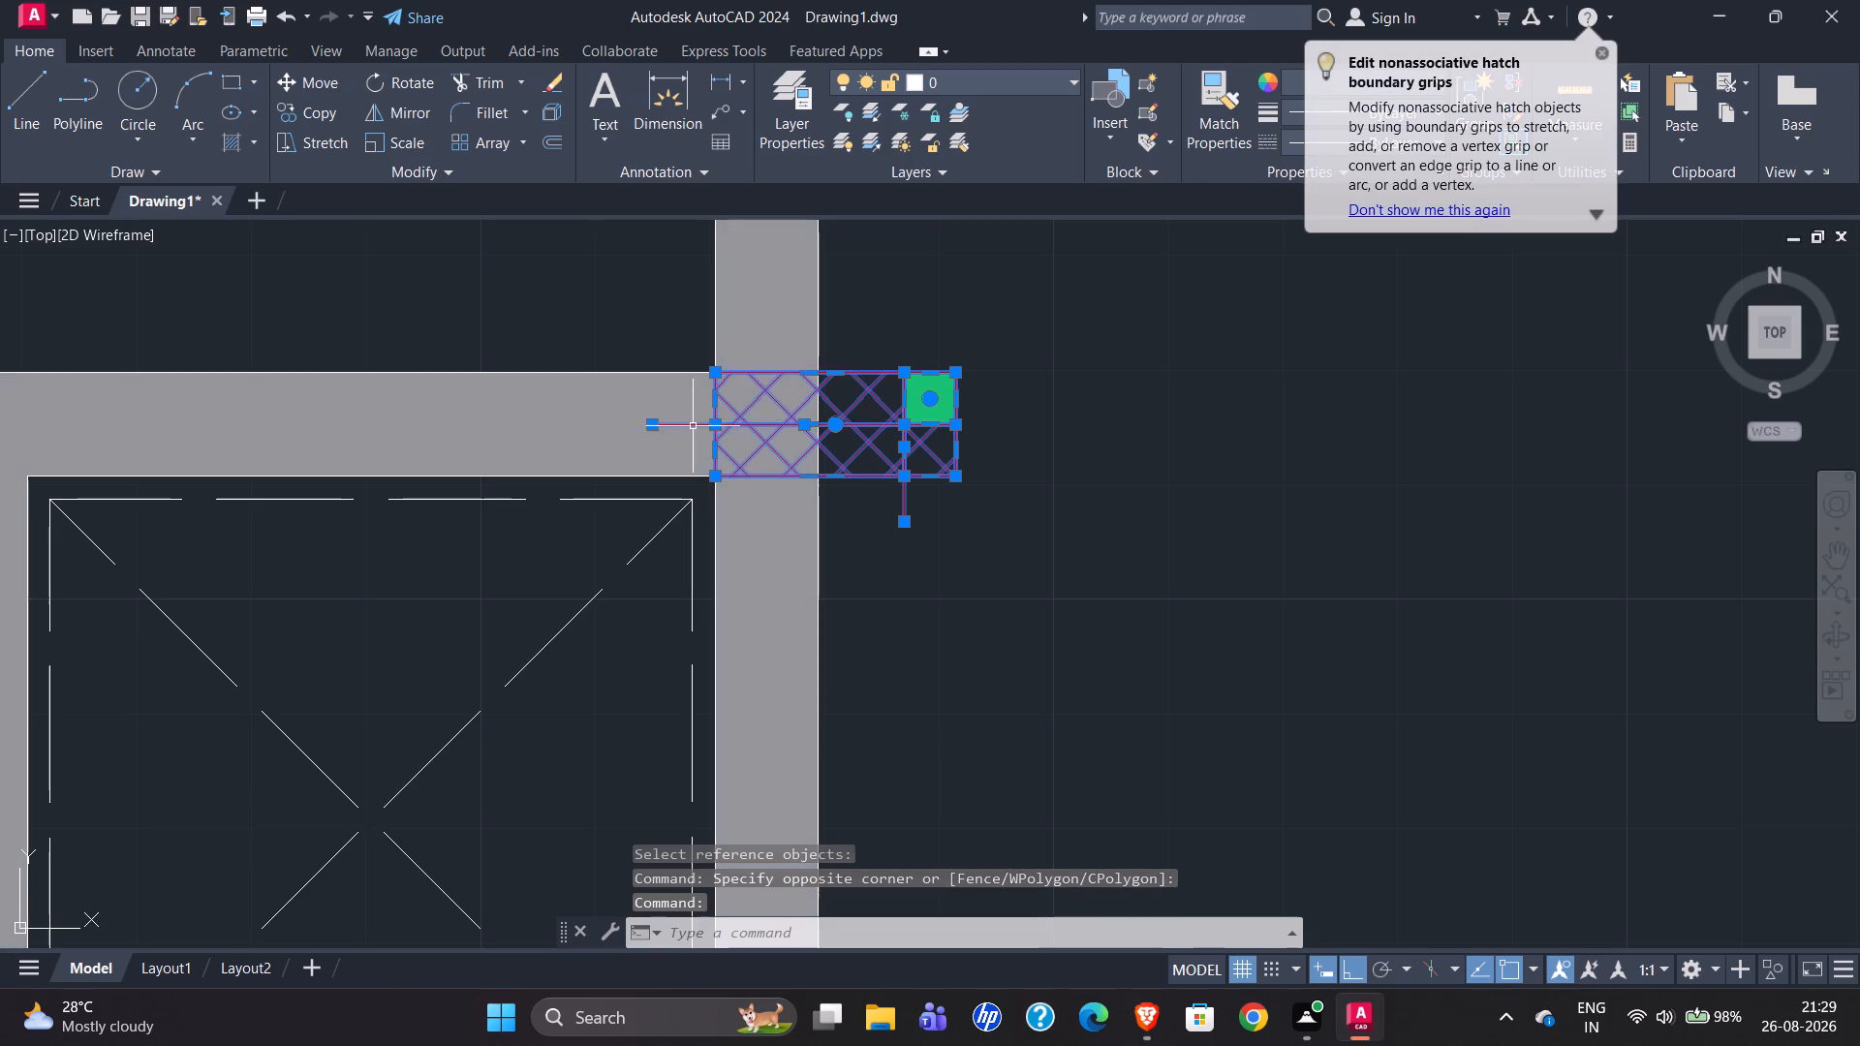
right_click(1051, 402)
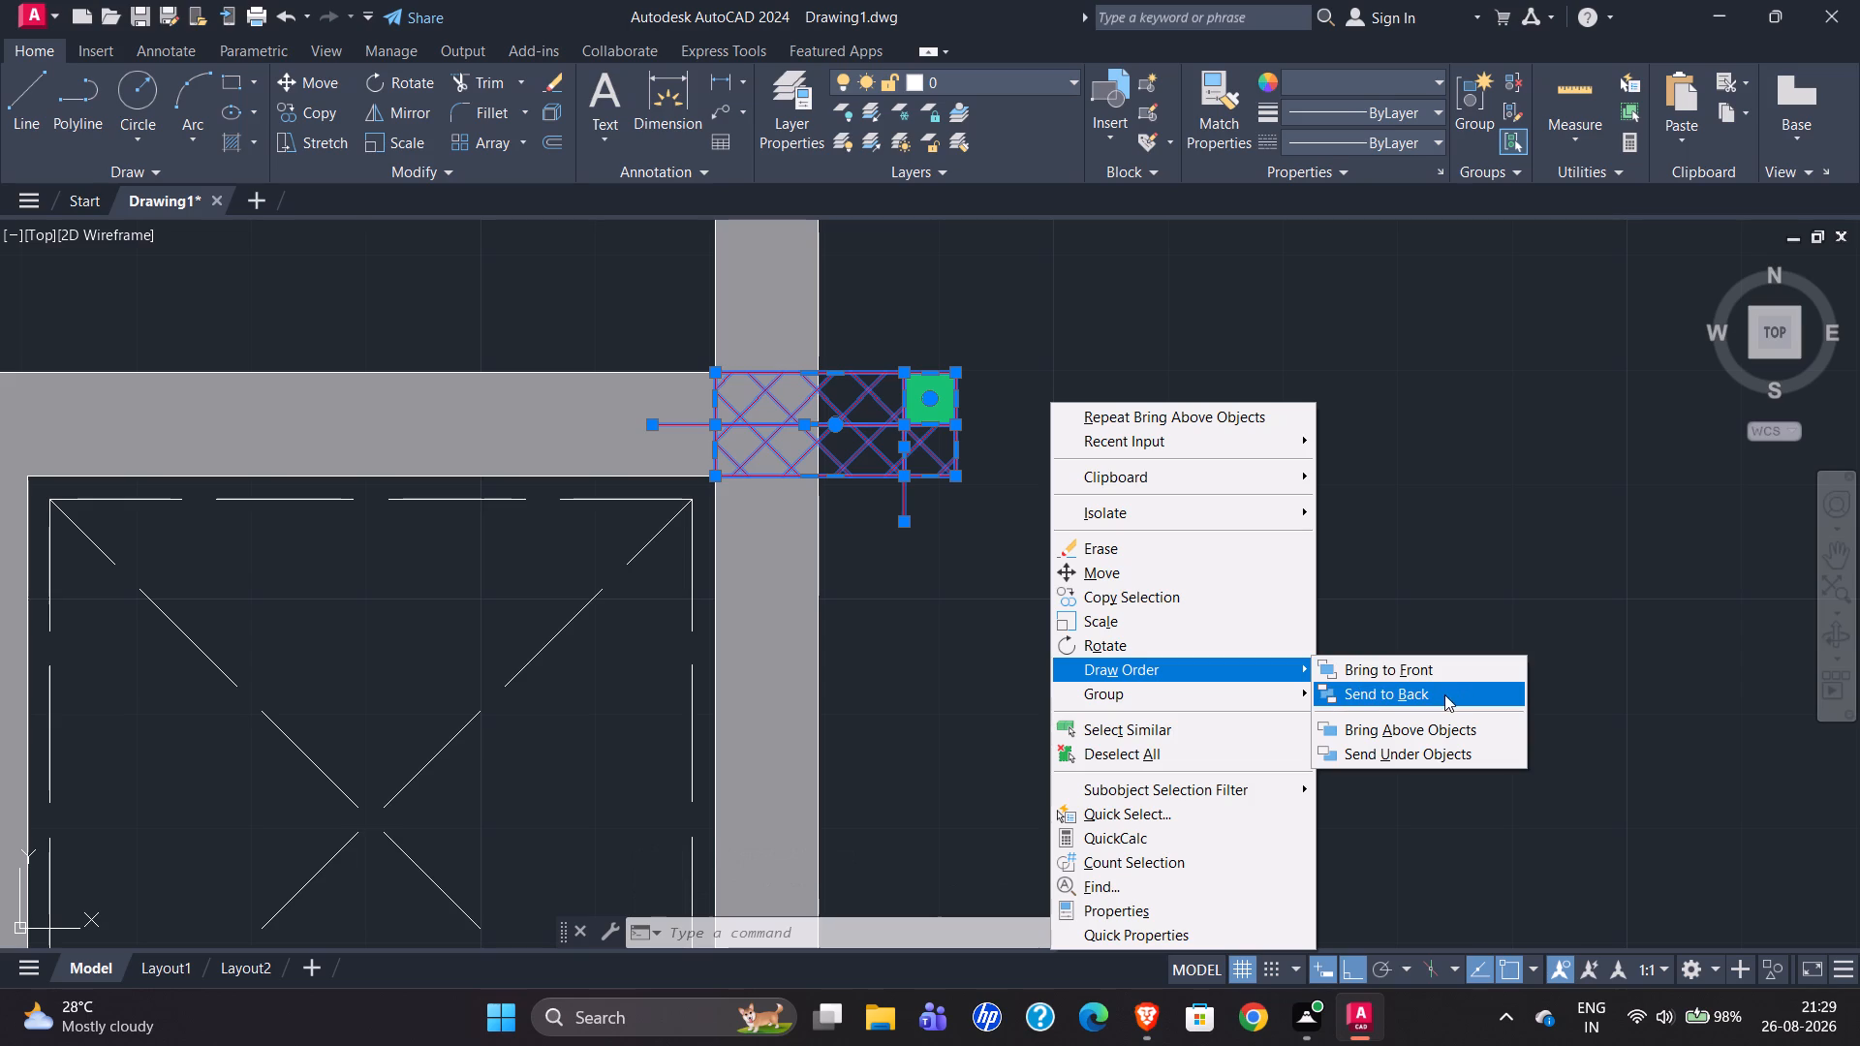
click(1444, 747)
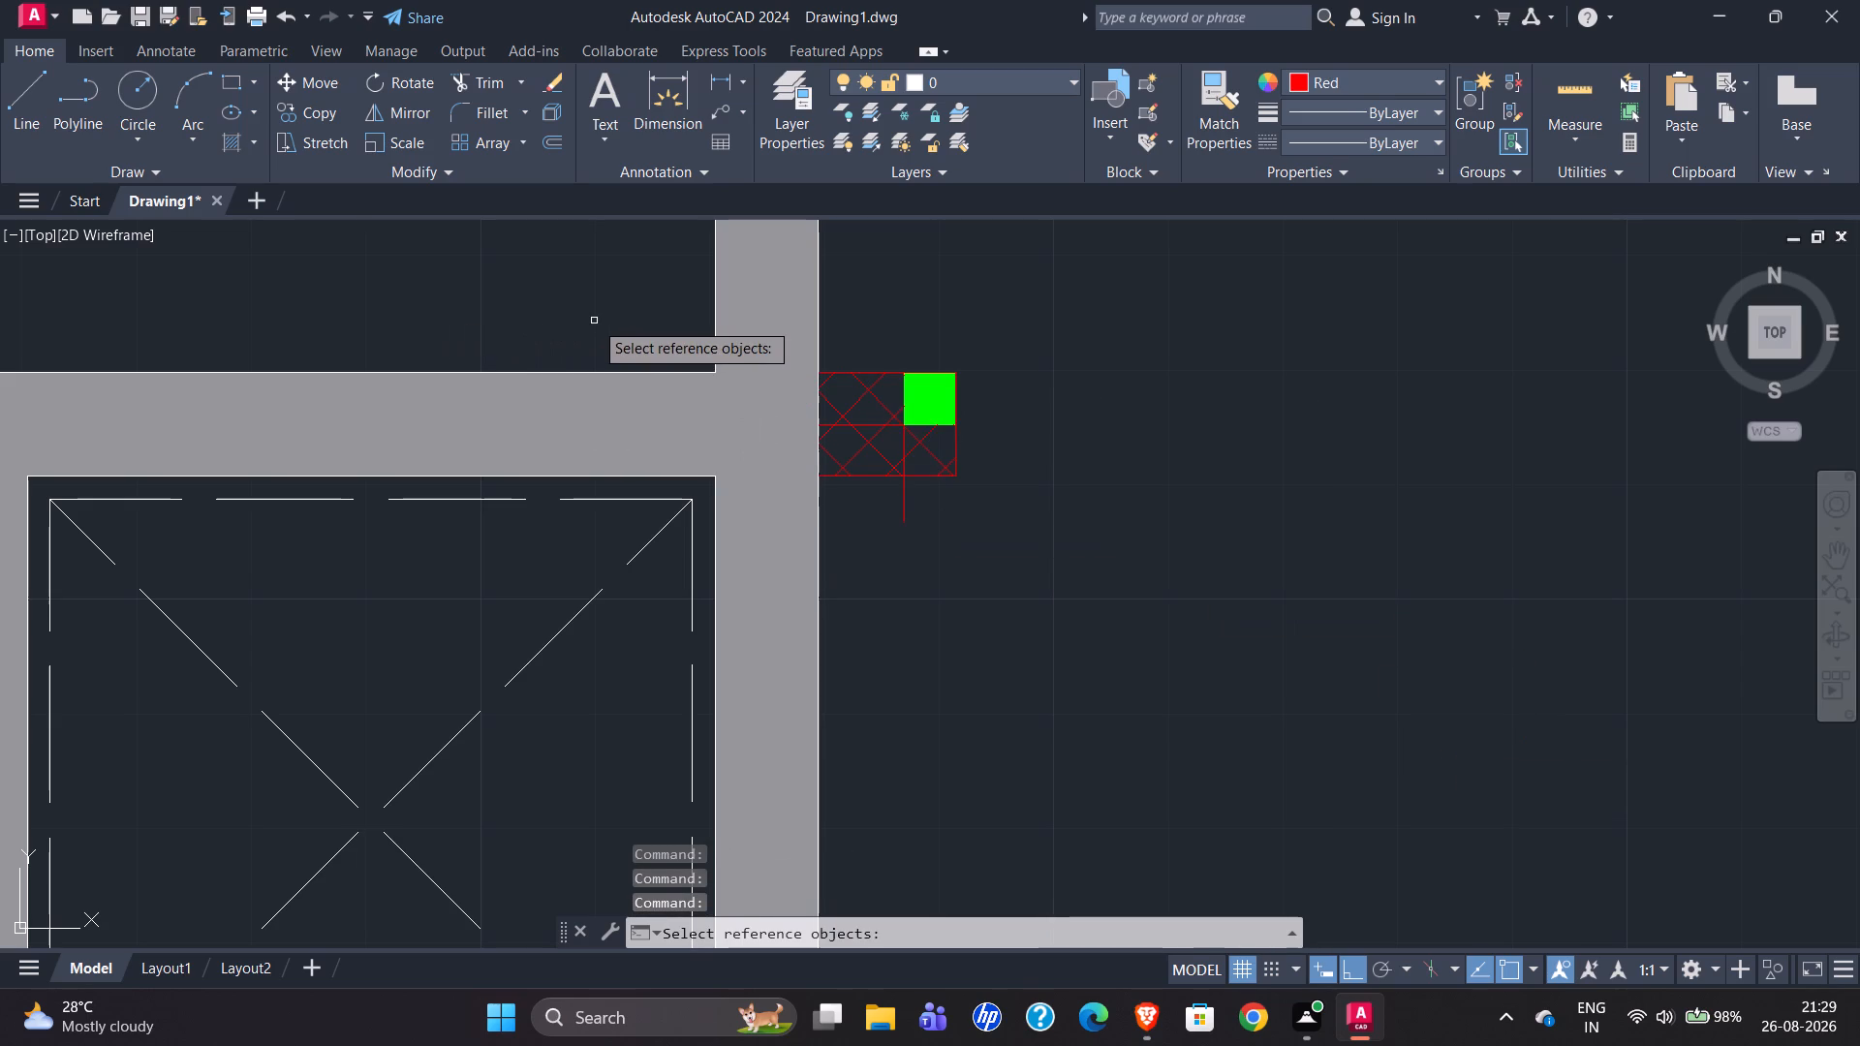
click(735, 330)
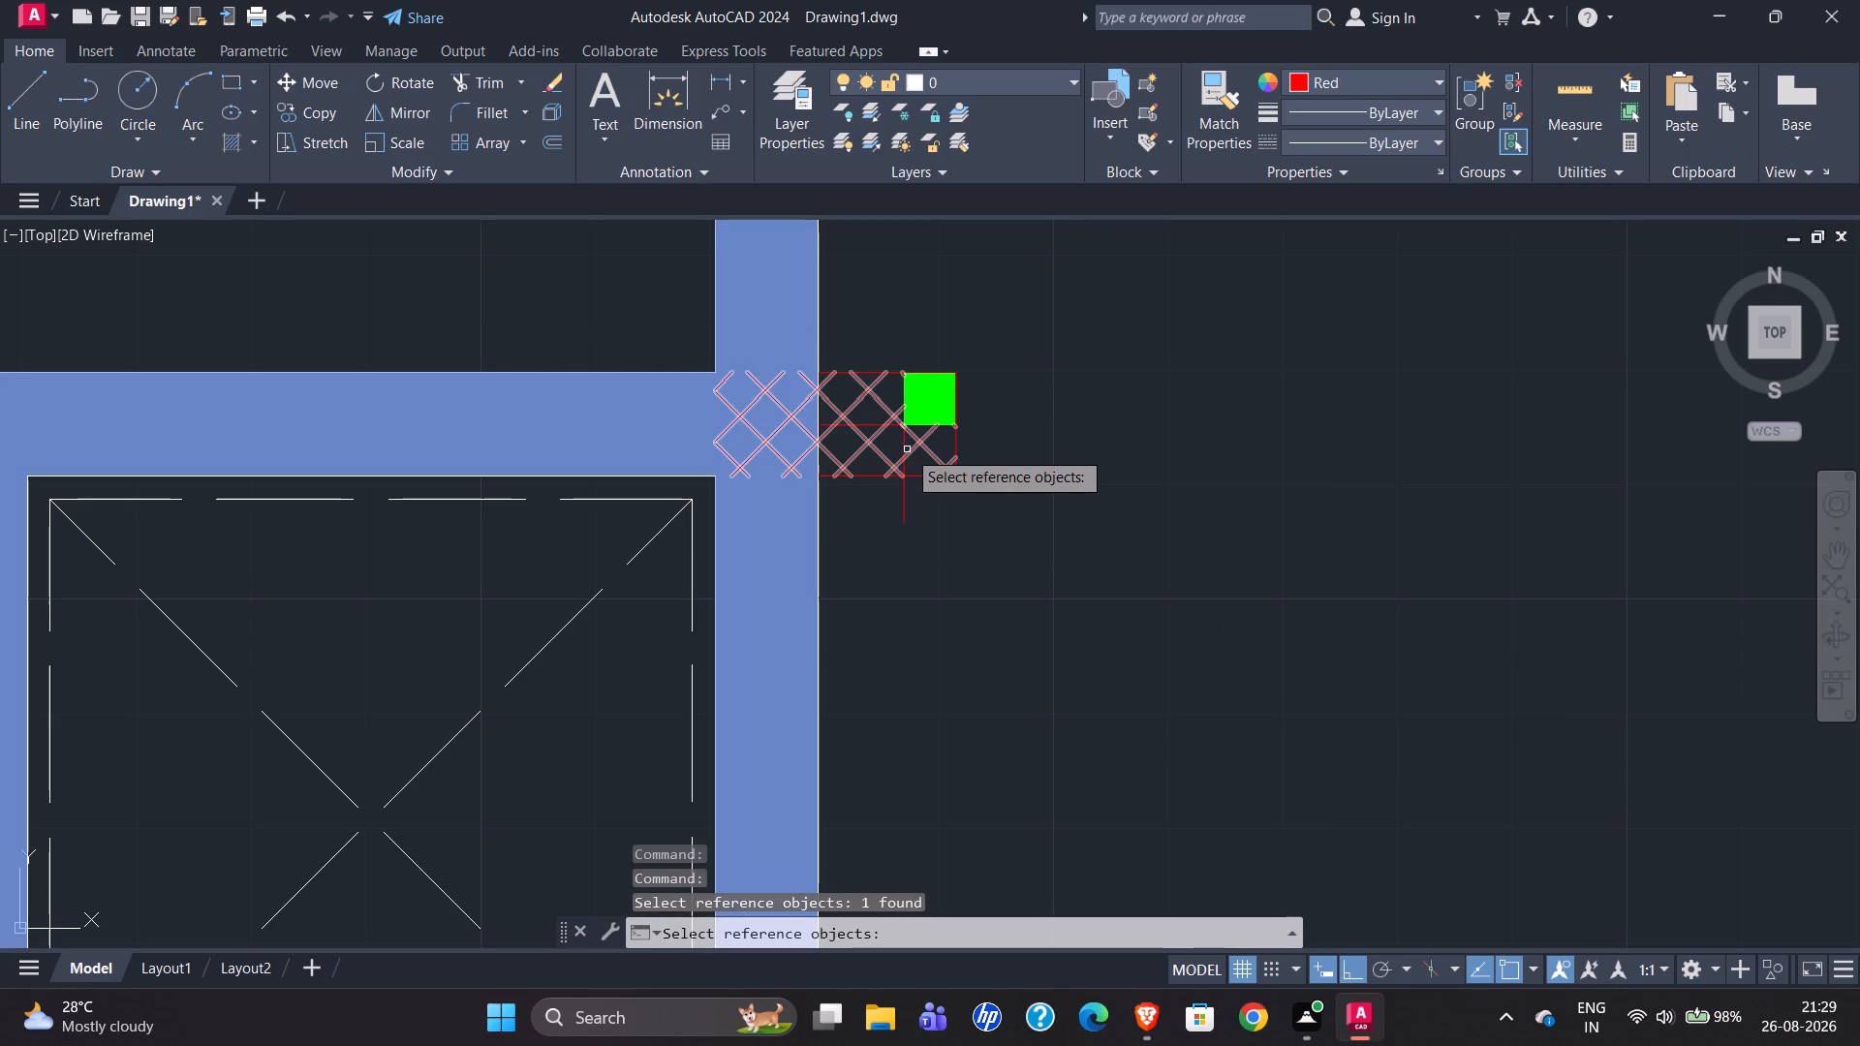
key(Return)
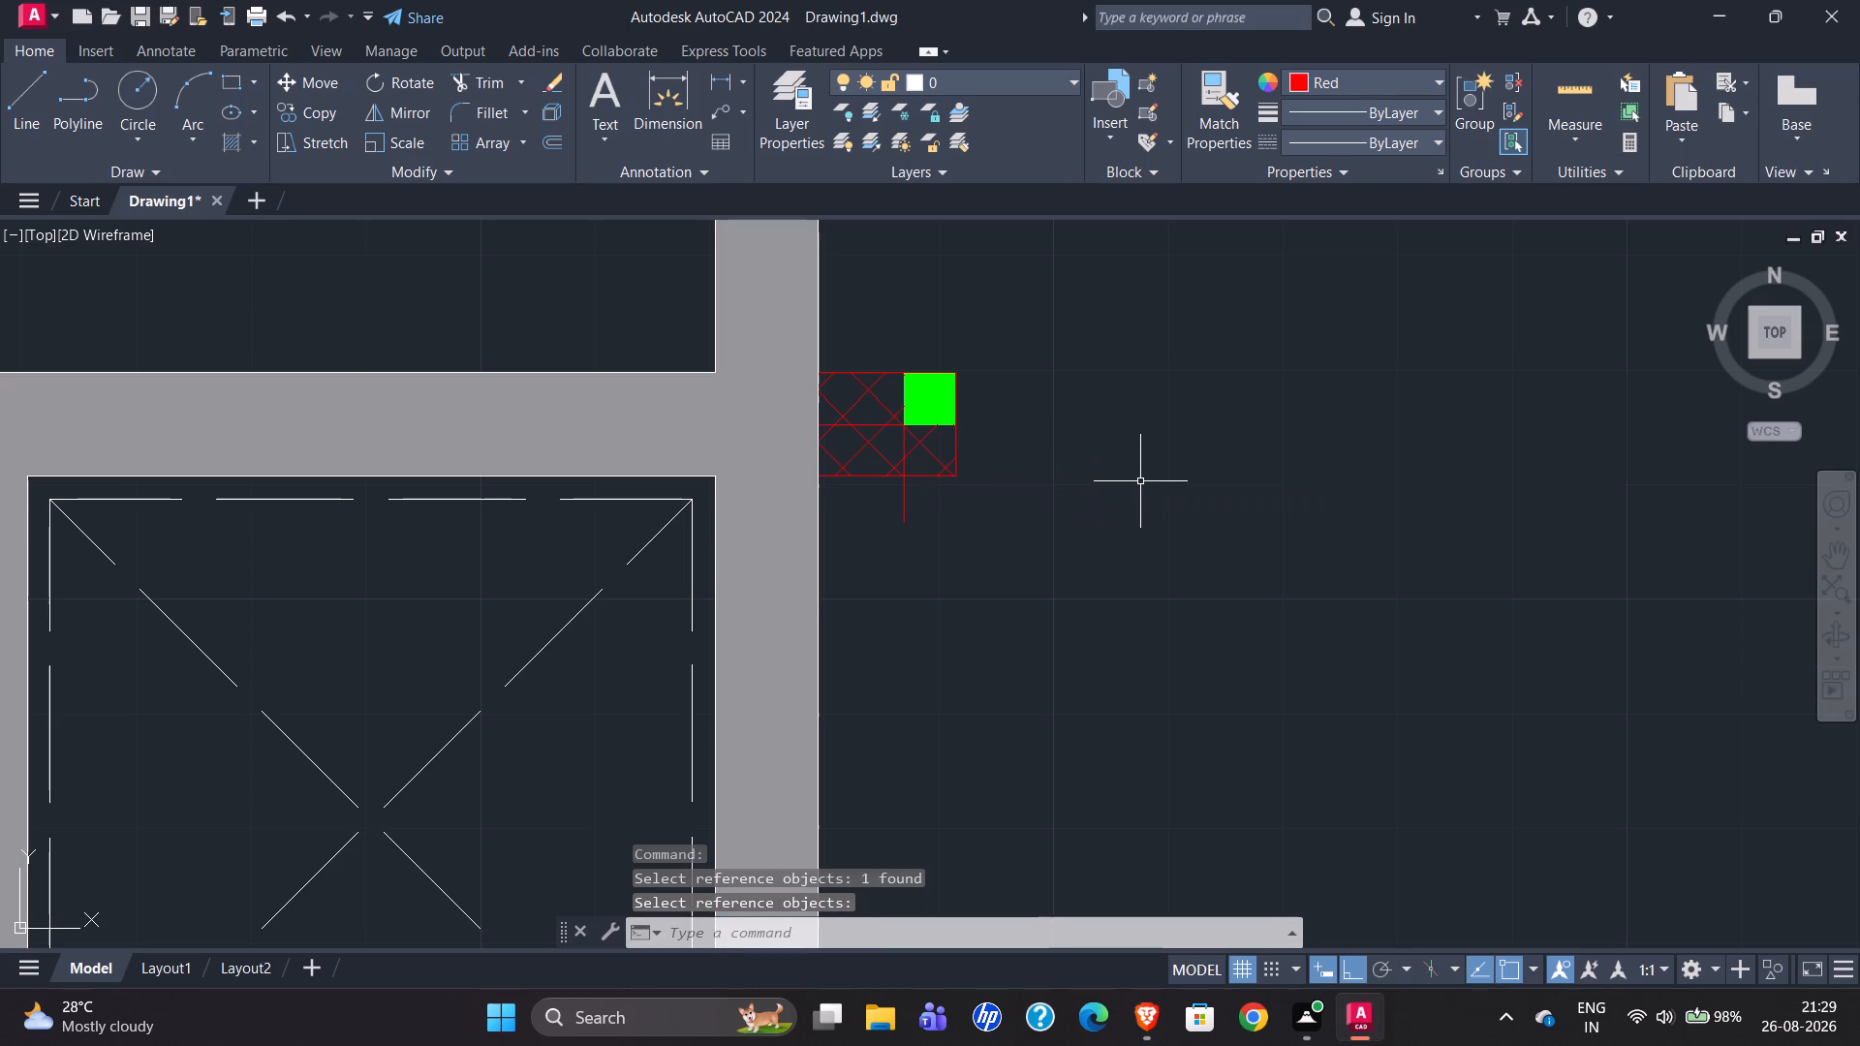
Bring the whole column symbol with its centre lines at the lift's northeast corner to the front of the draw order.
click(607, 294)
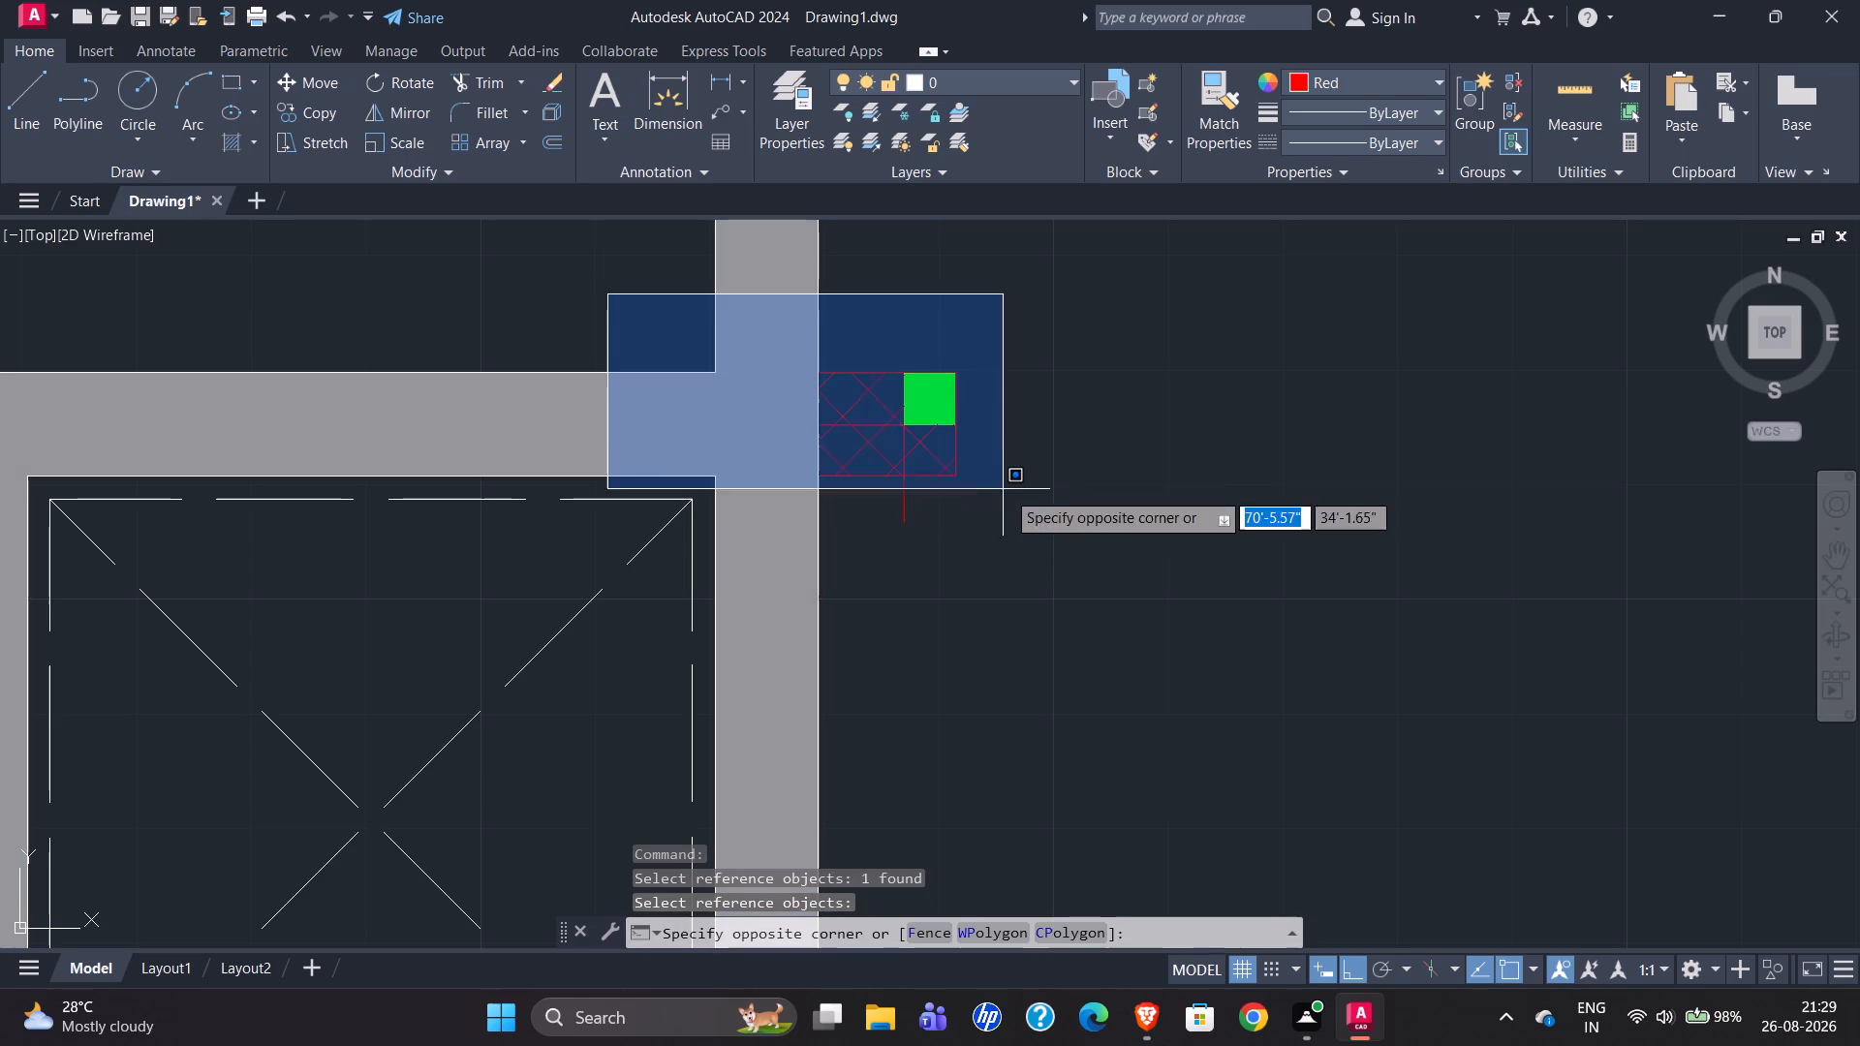
click(1037, 567)
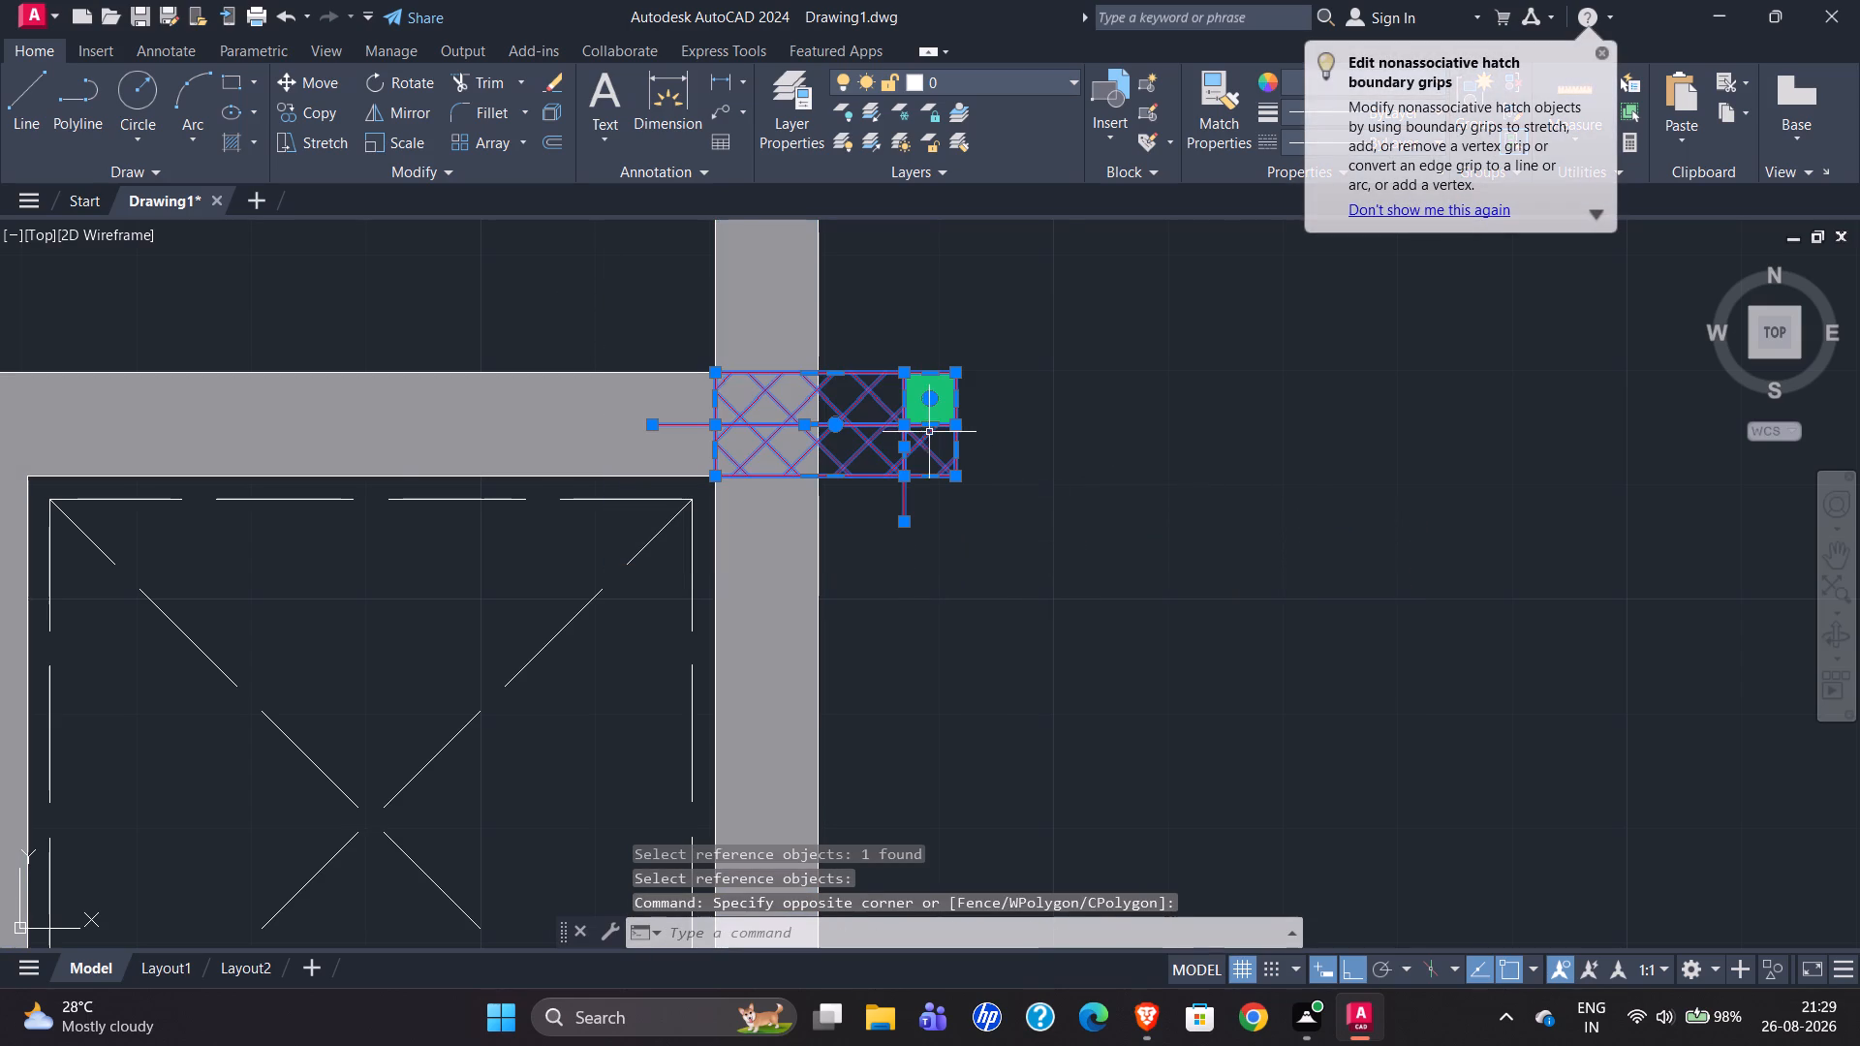
scroll(909, 431, down, 2)
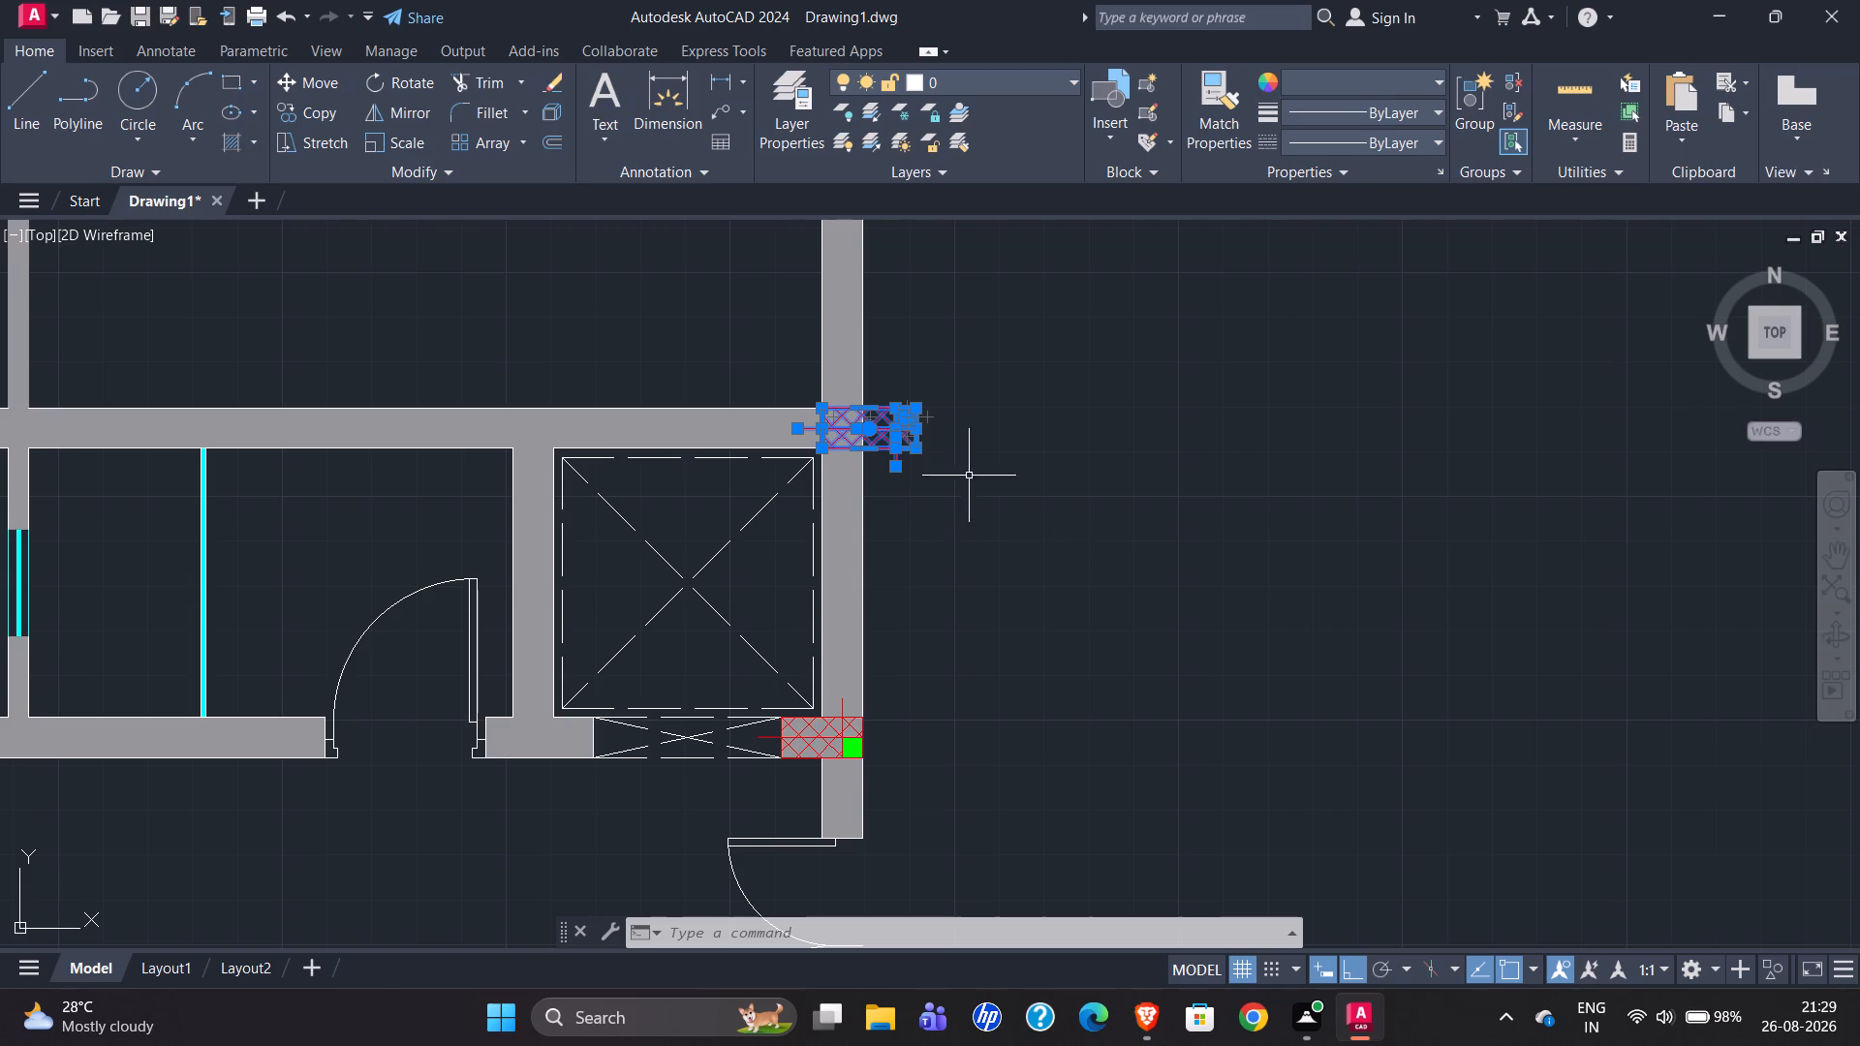
right_click(1006, 461)
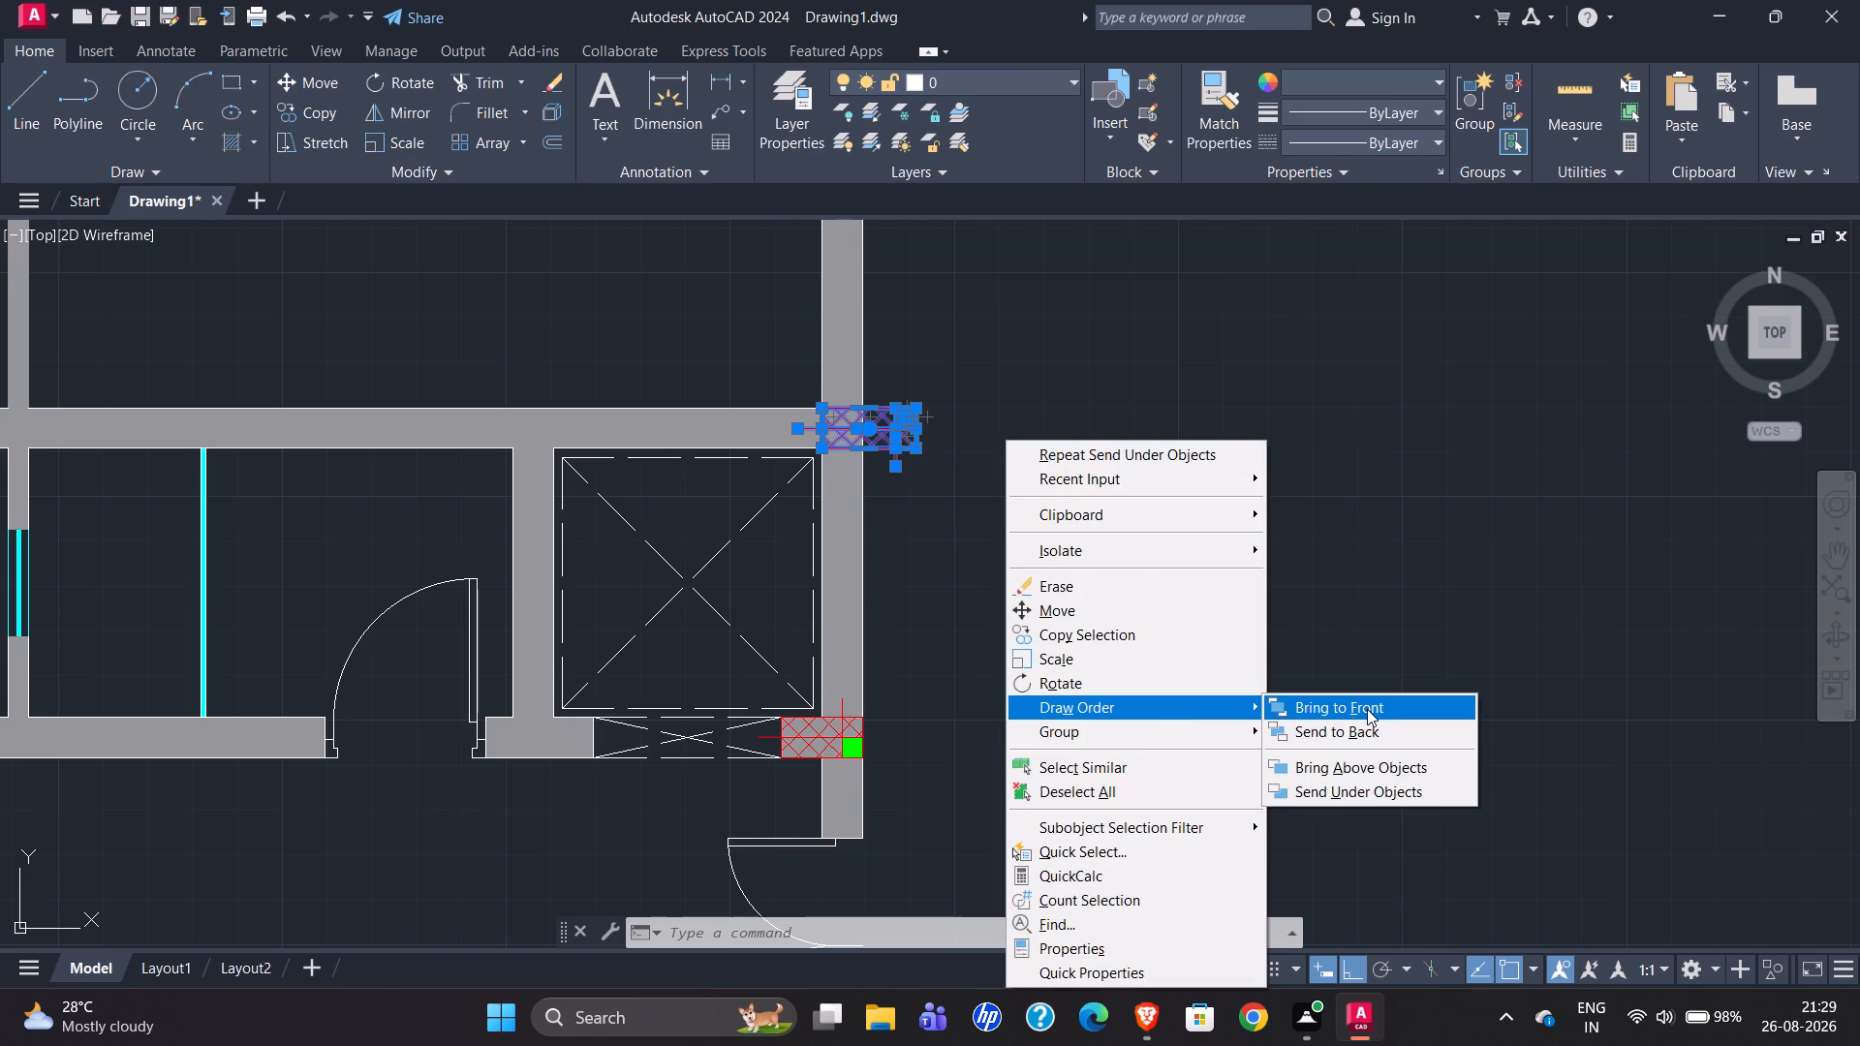
click(1367, 709)
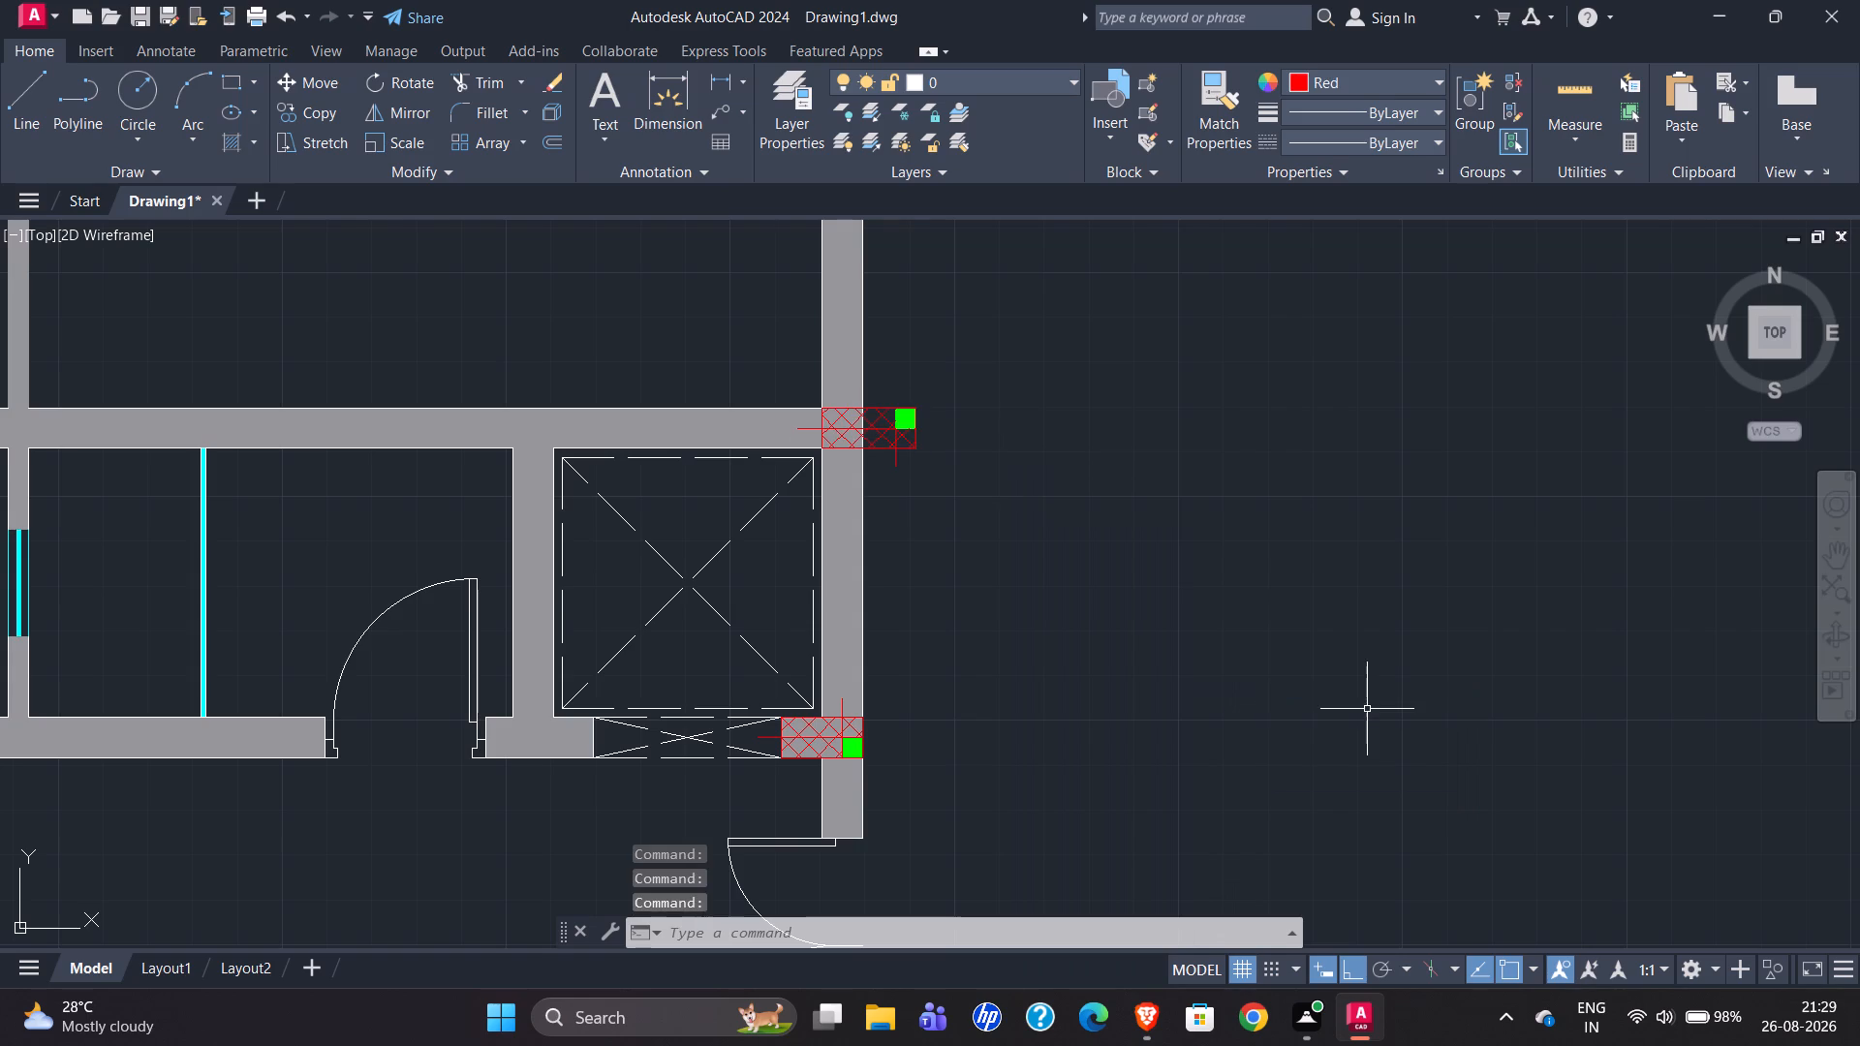
key(Escape)
Move the column symbol 1'-0" west by its east edge midpoint, so that edge meets the east wall's outer face.
scroll(923, 418, up, 2)
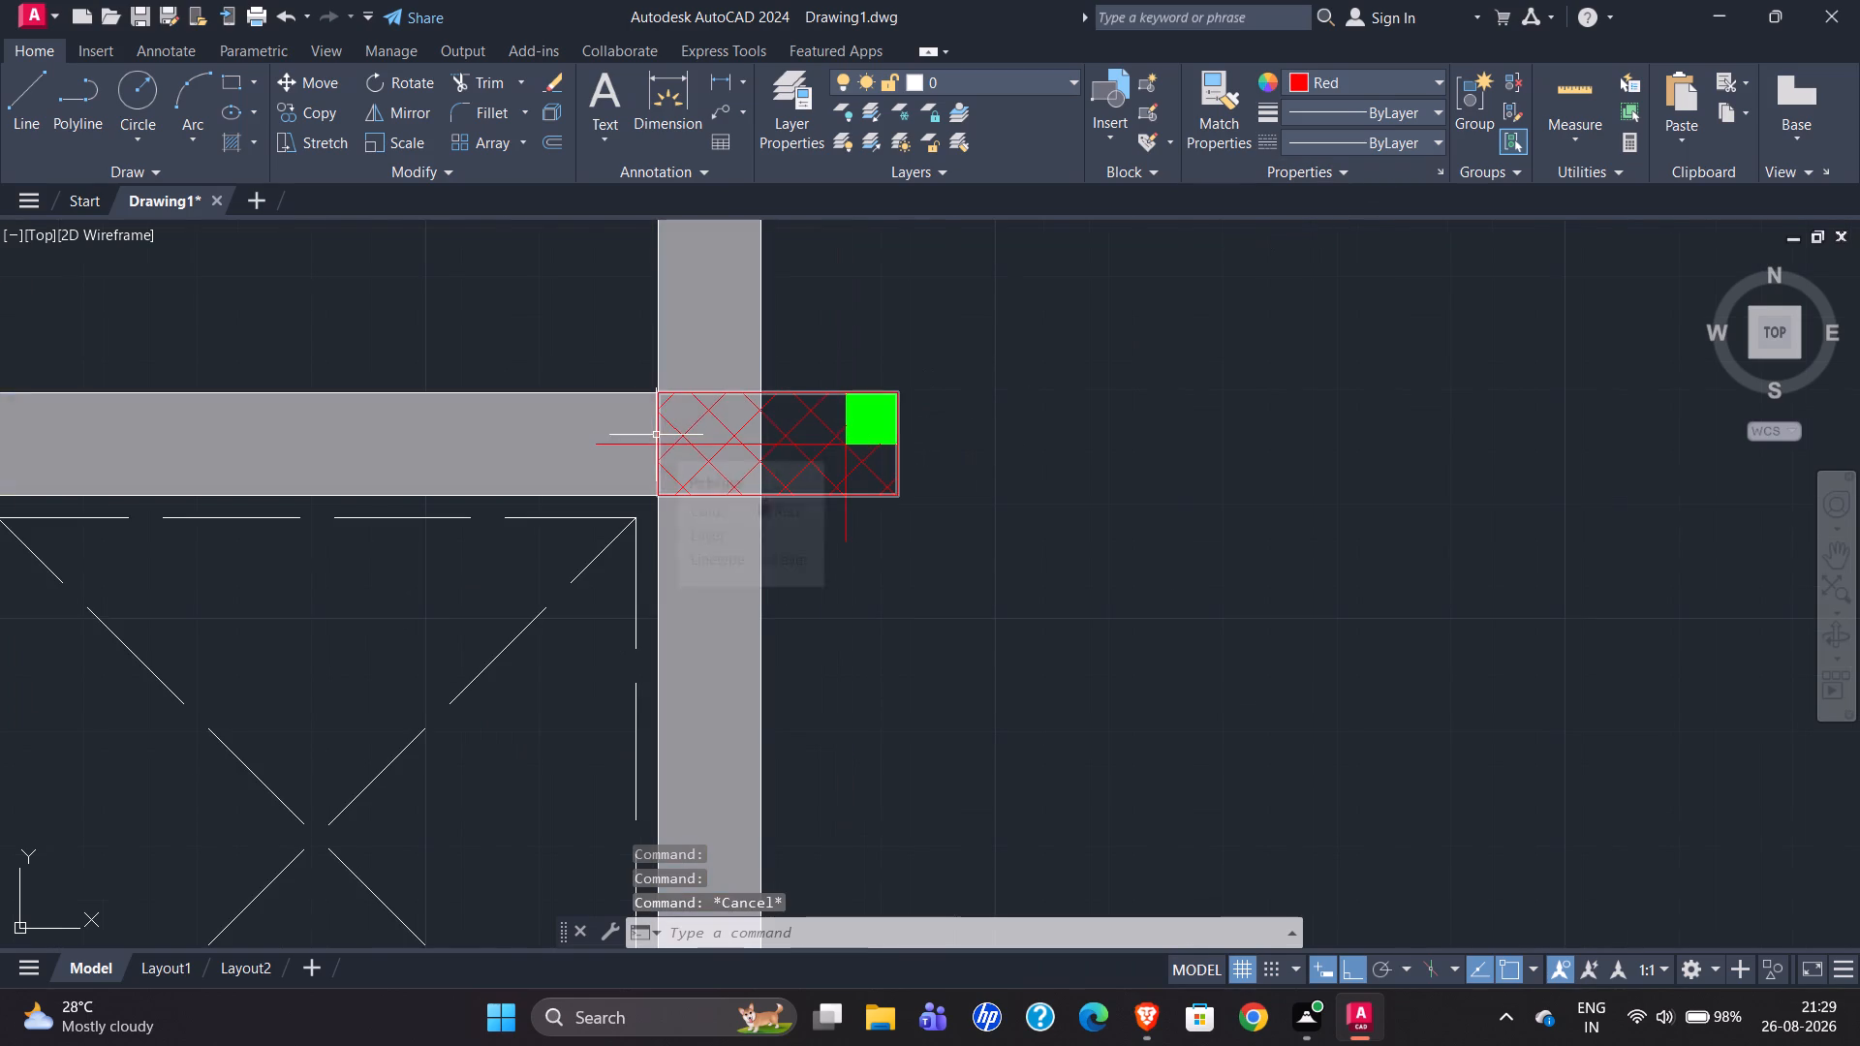
click(587, 325)
click(1021, 588)
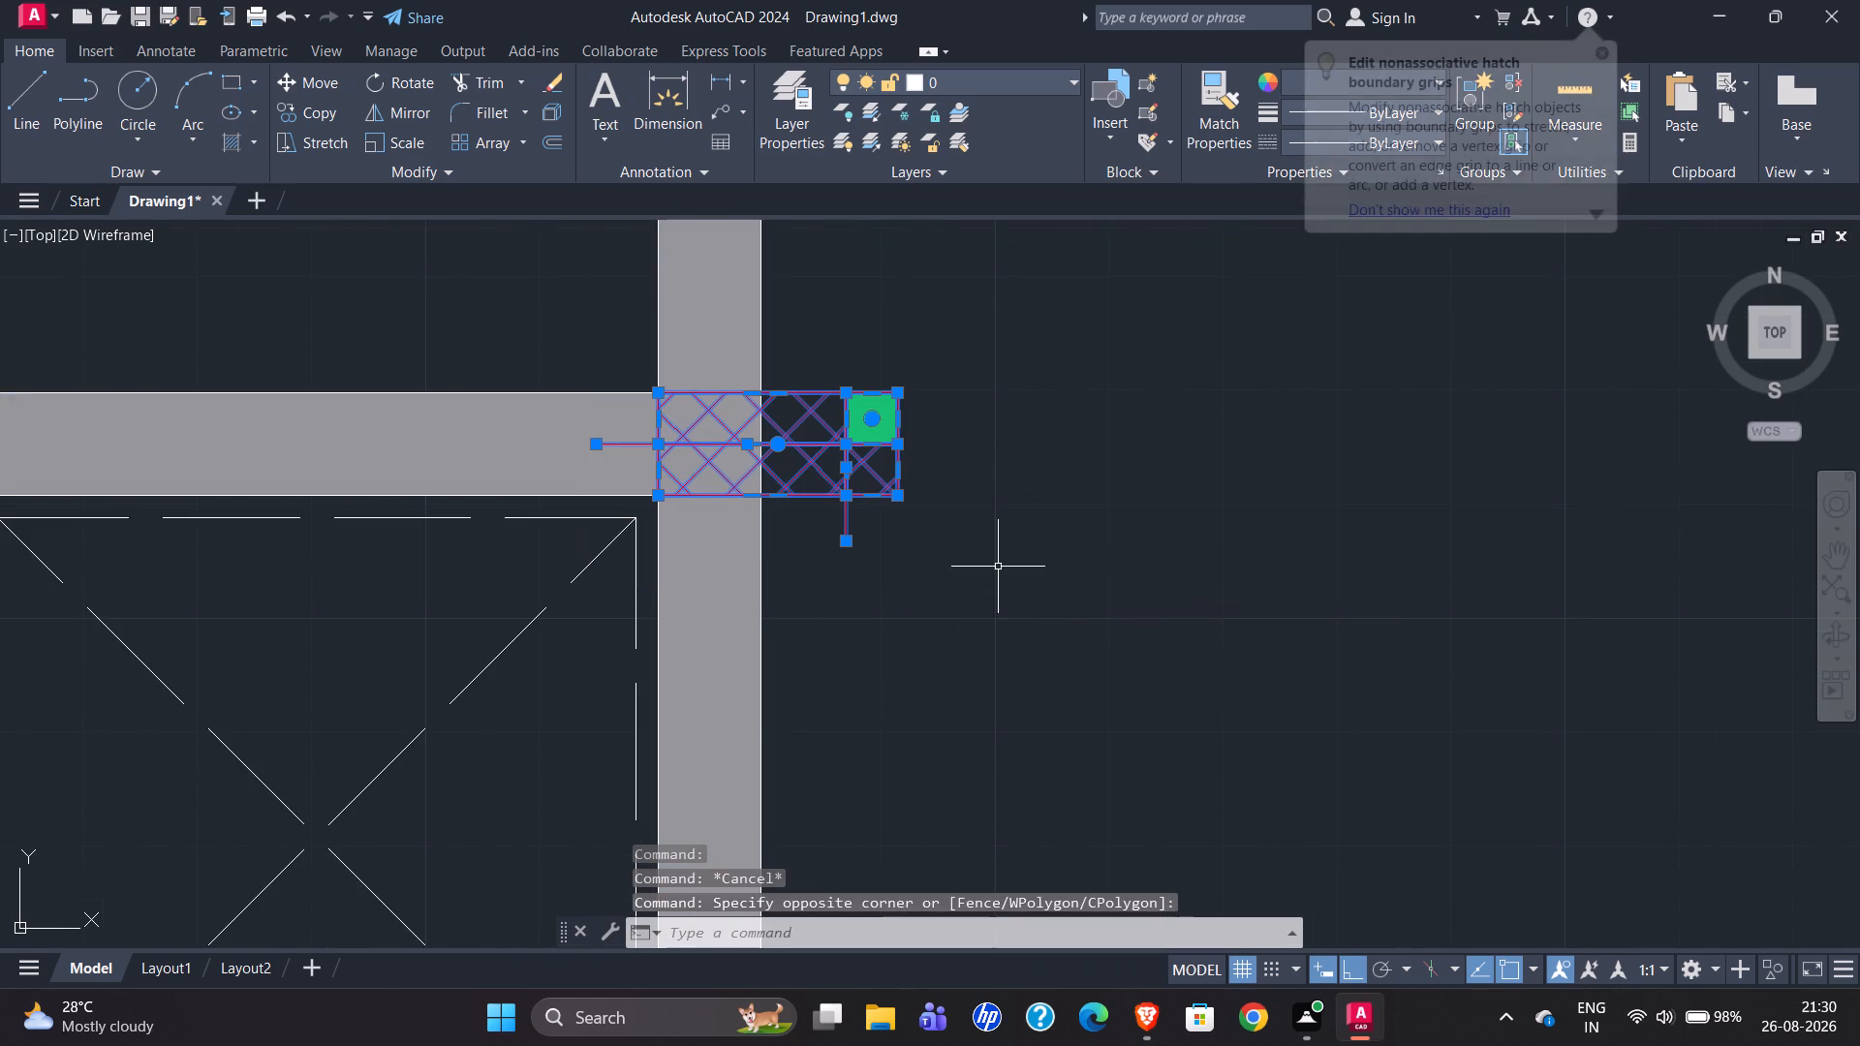
key(m)
key(Return)
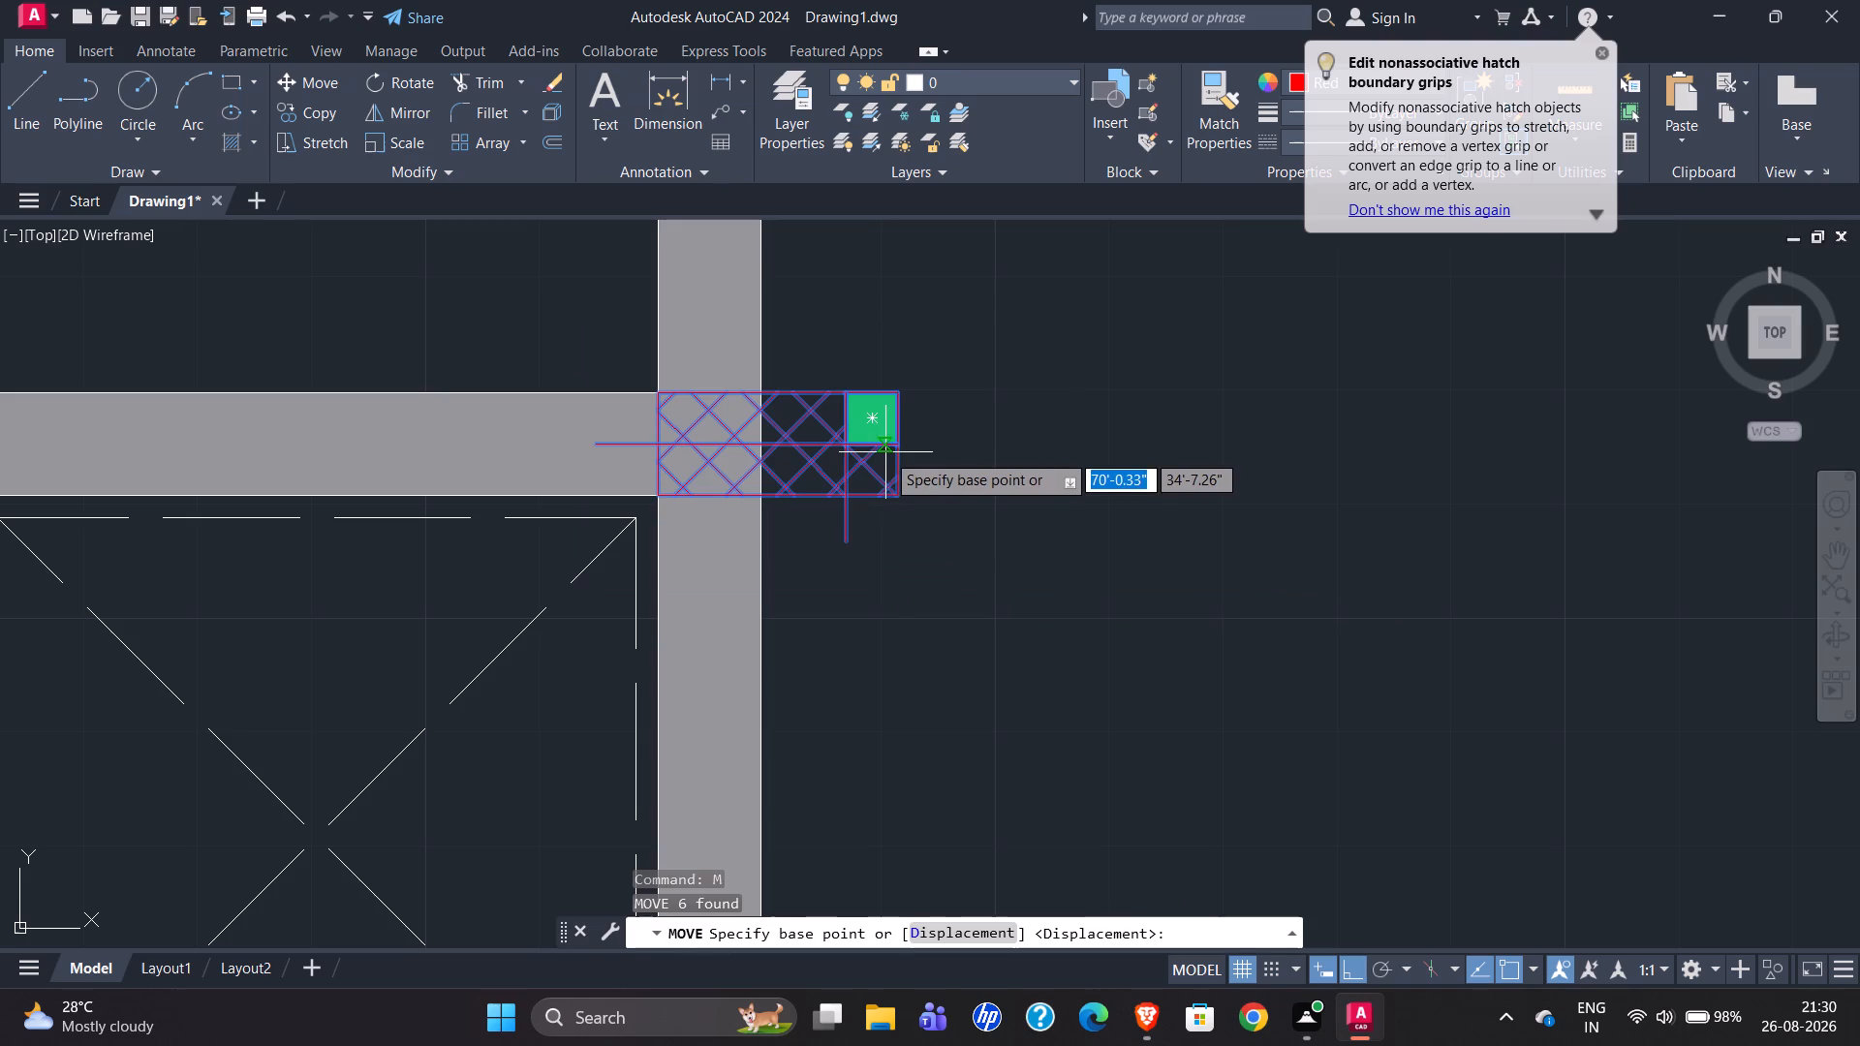
click(899, 447)
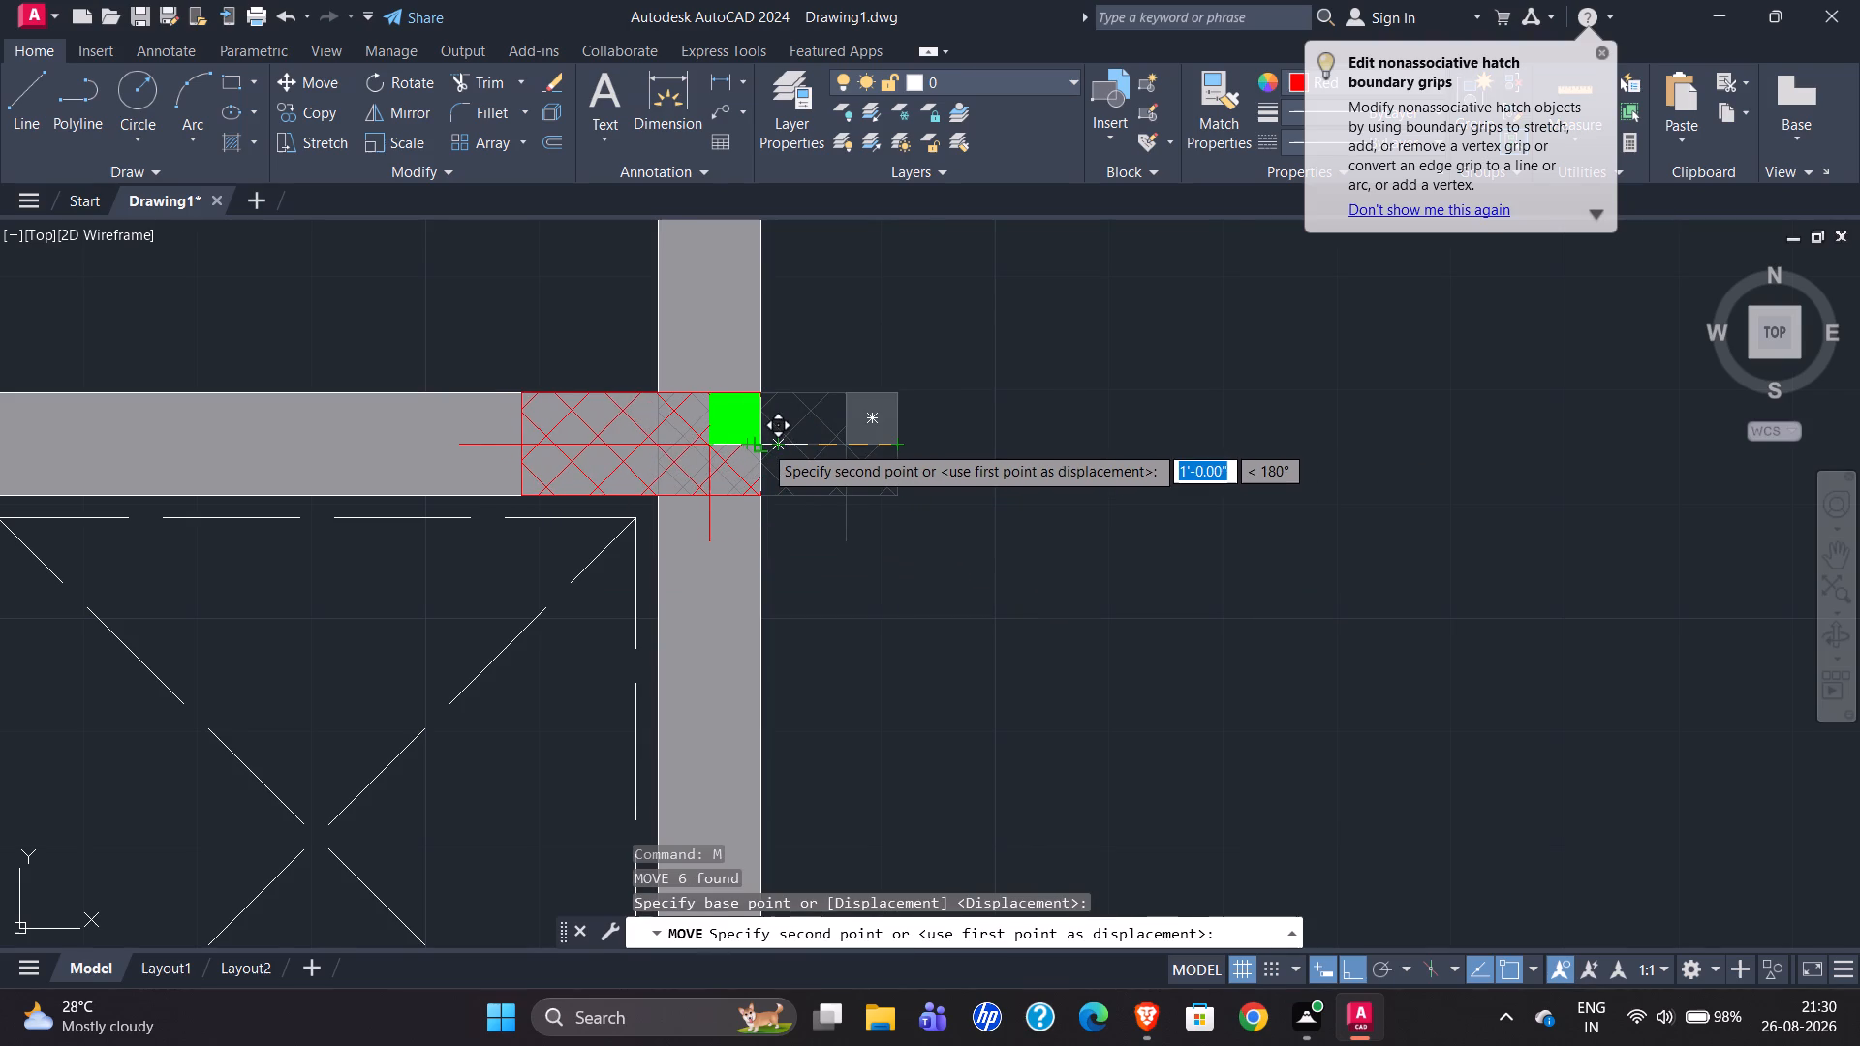
click(763, 444)
Examine the column positions and orientations around the lift, toilet and office room in the reference plan.
scroll(879, 425, down, 1)
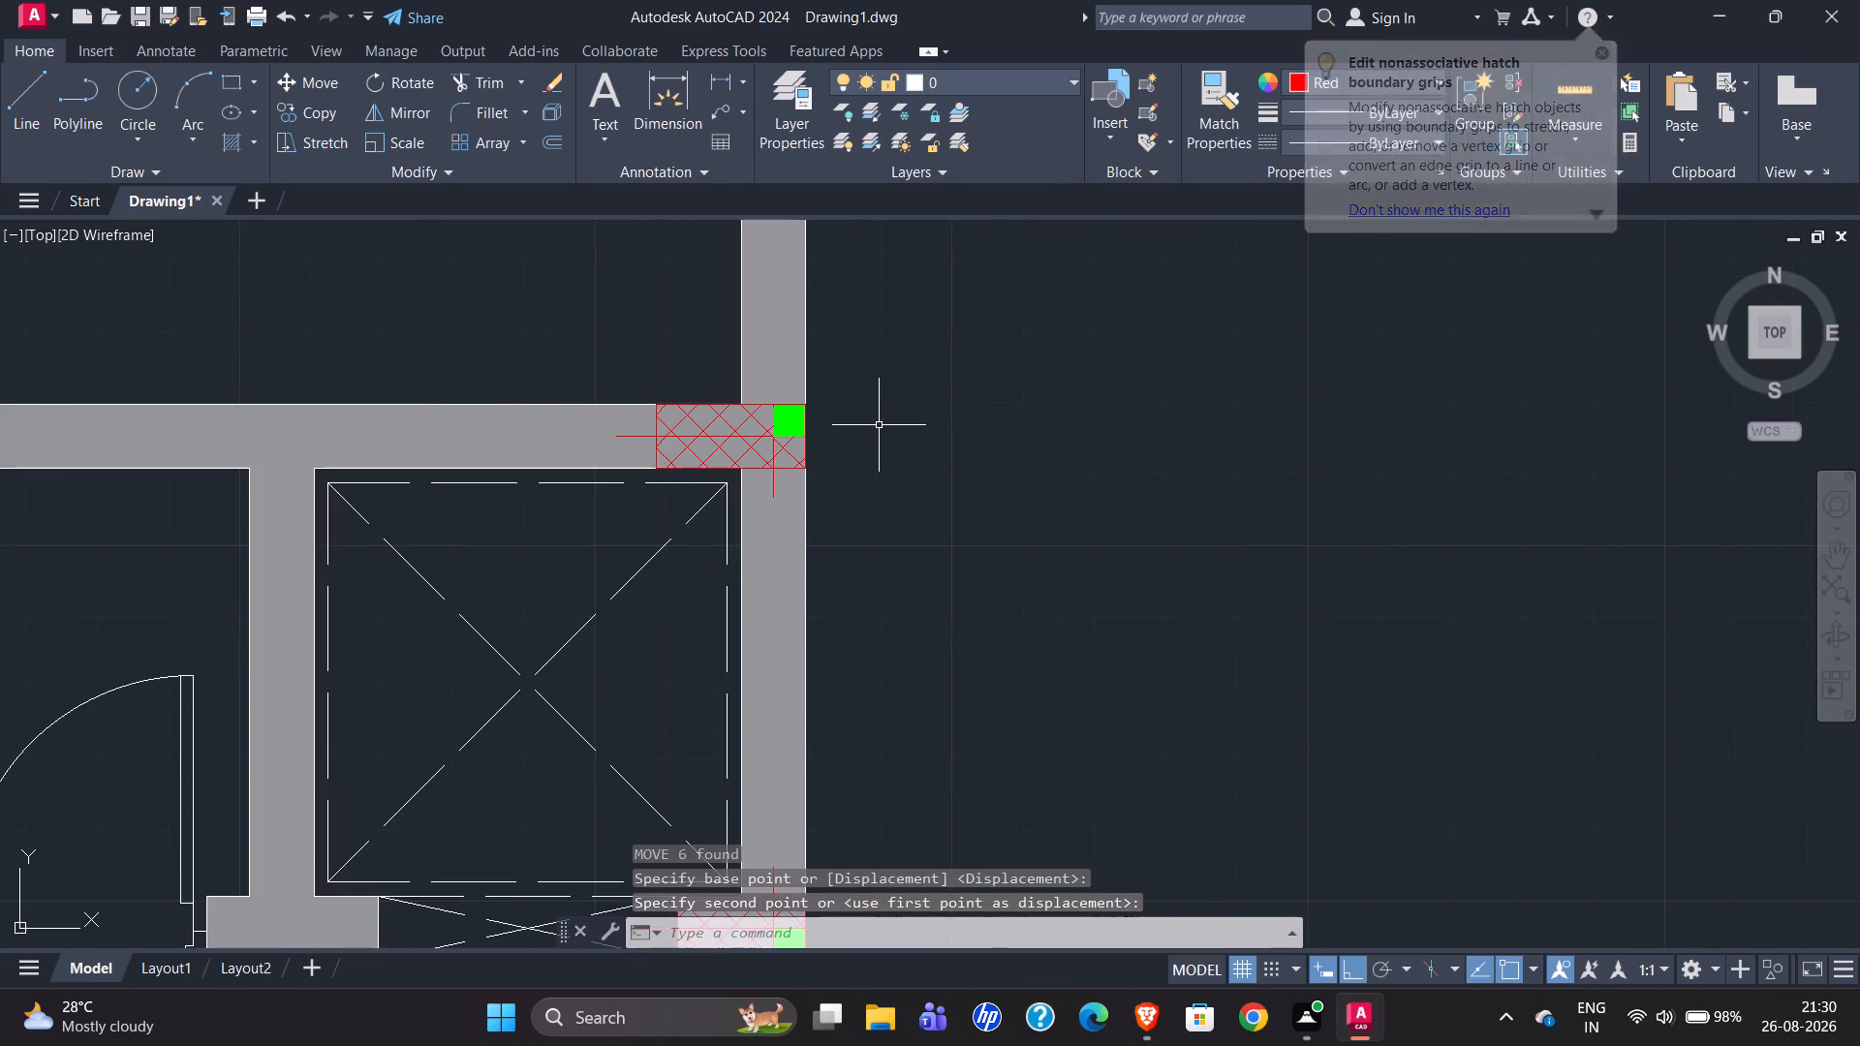
scroll(896, 428, down, 3)
scroll(1051, 491, down, 2)
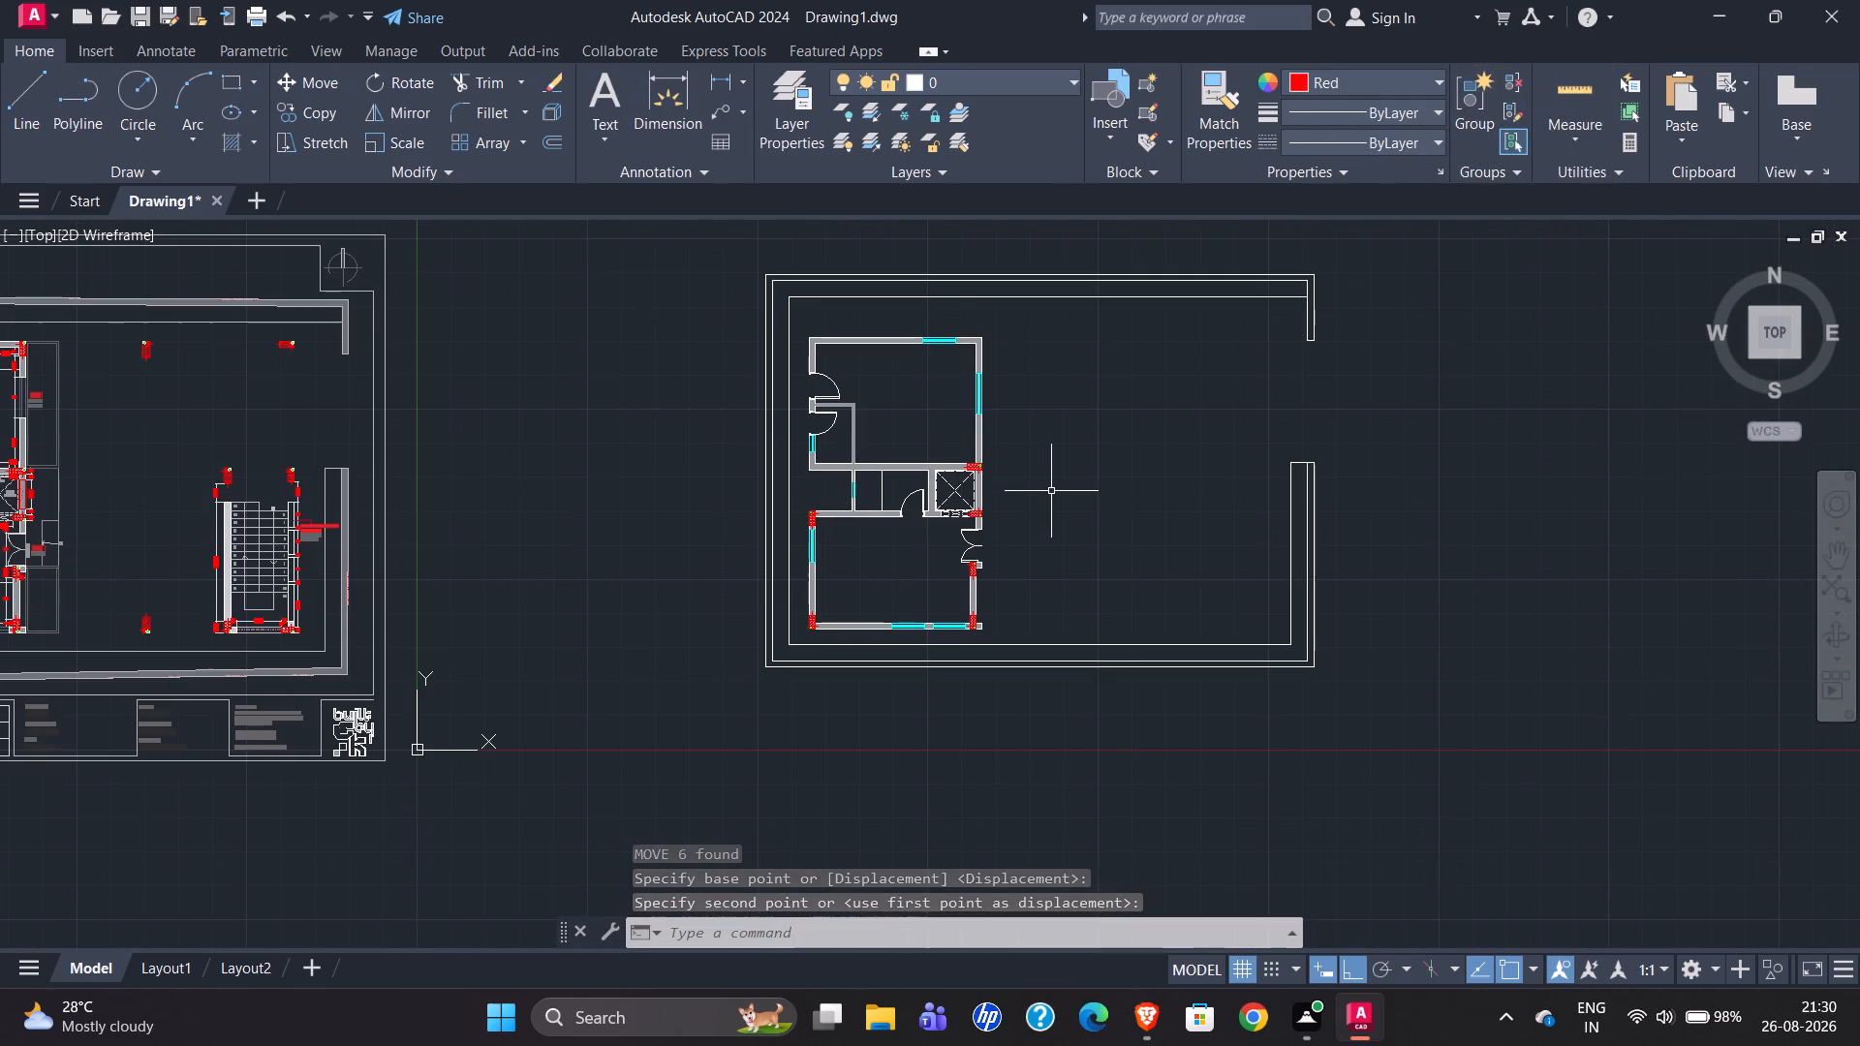
scroll(741, 541, down, 1)
scroll(266, 509, up, 4)
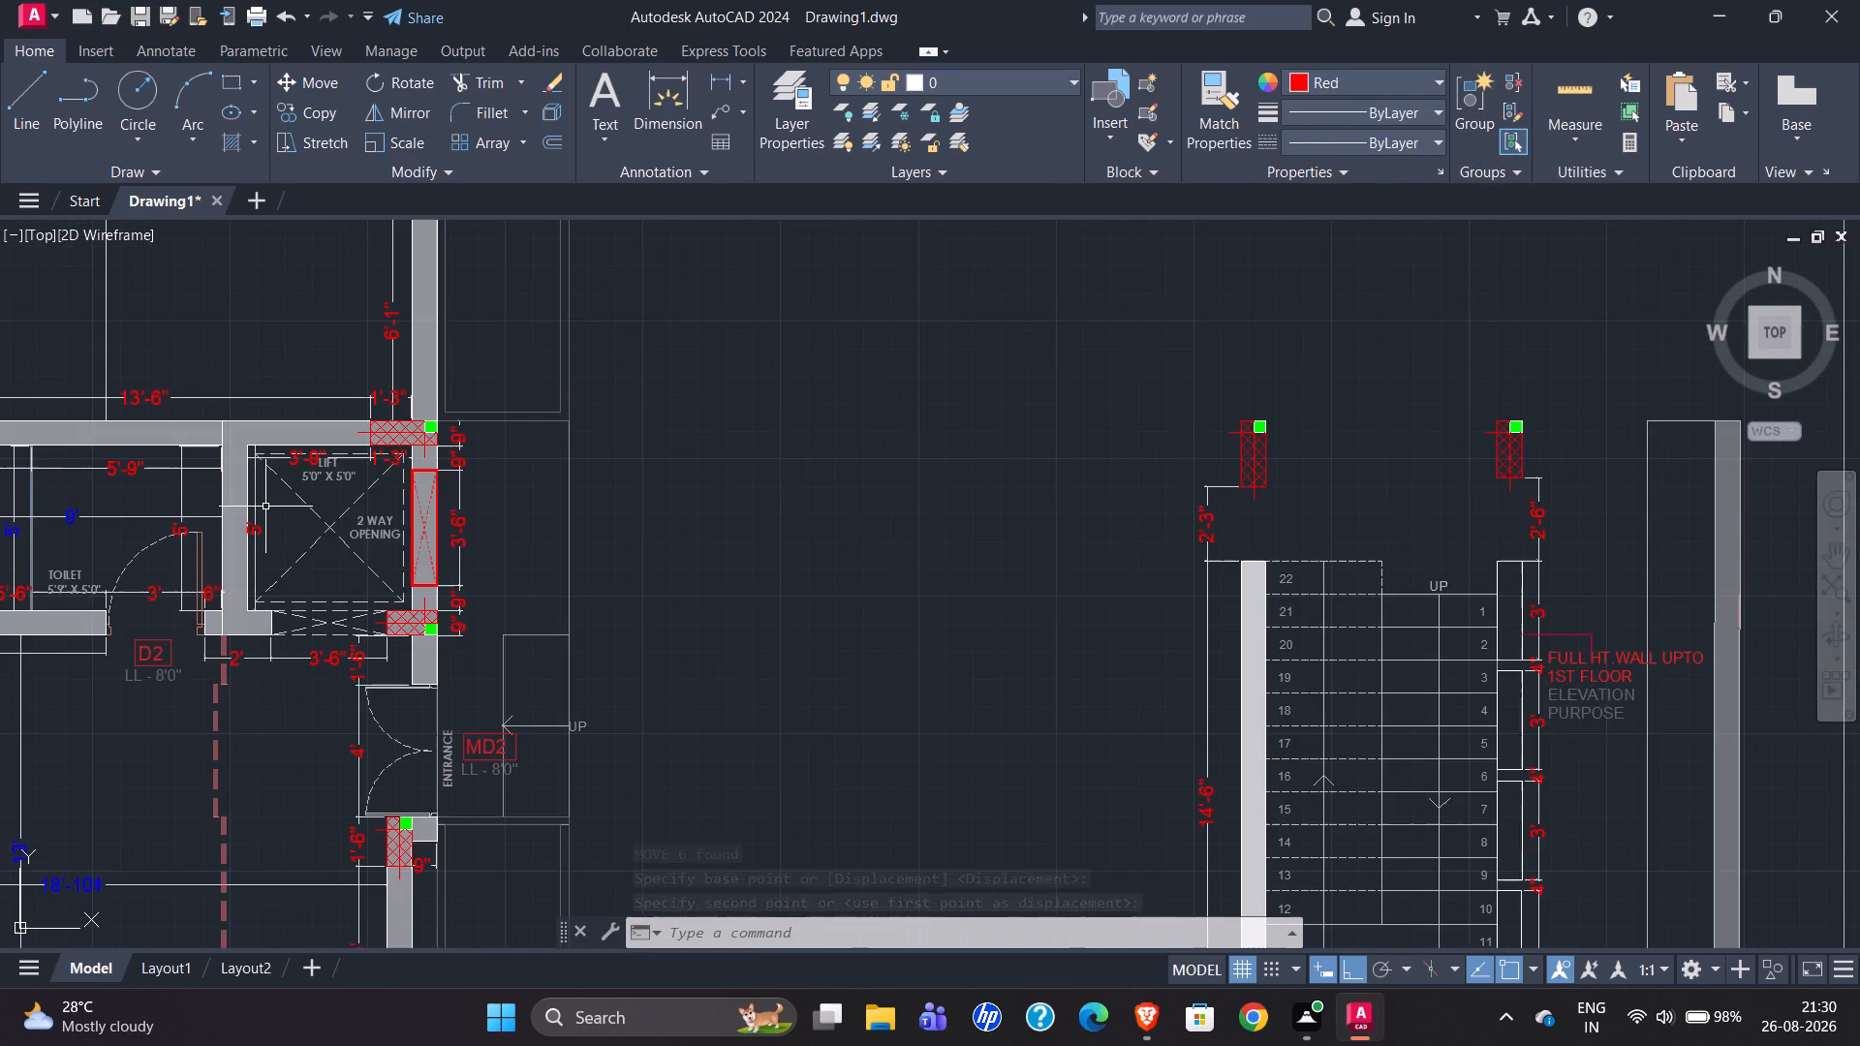
scroll(567, 497, down, 1)
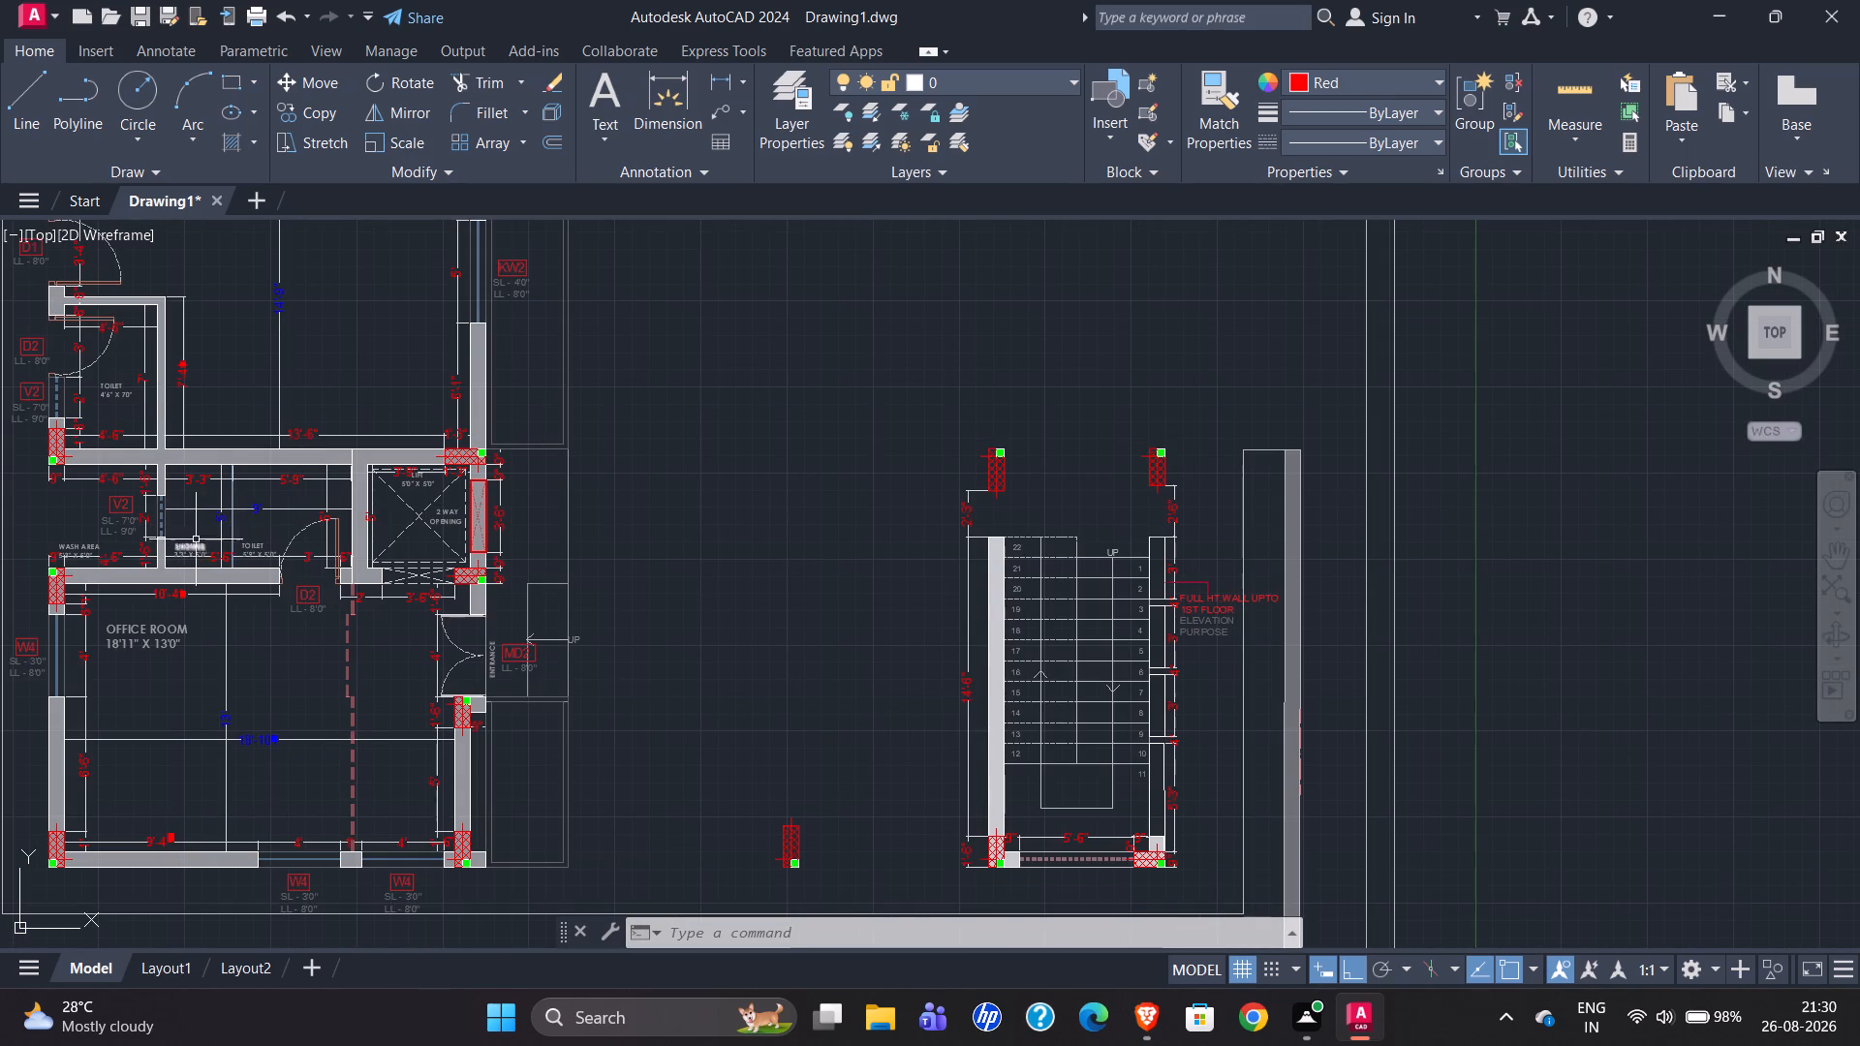
scroll(169, 566, down, 1)
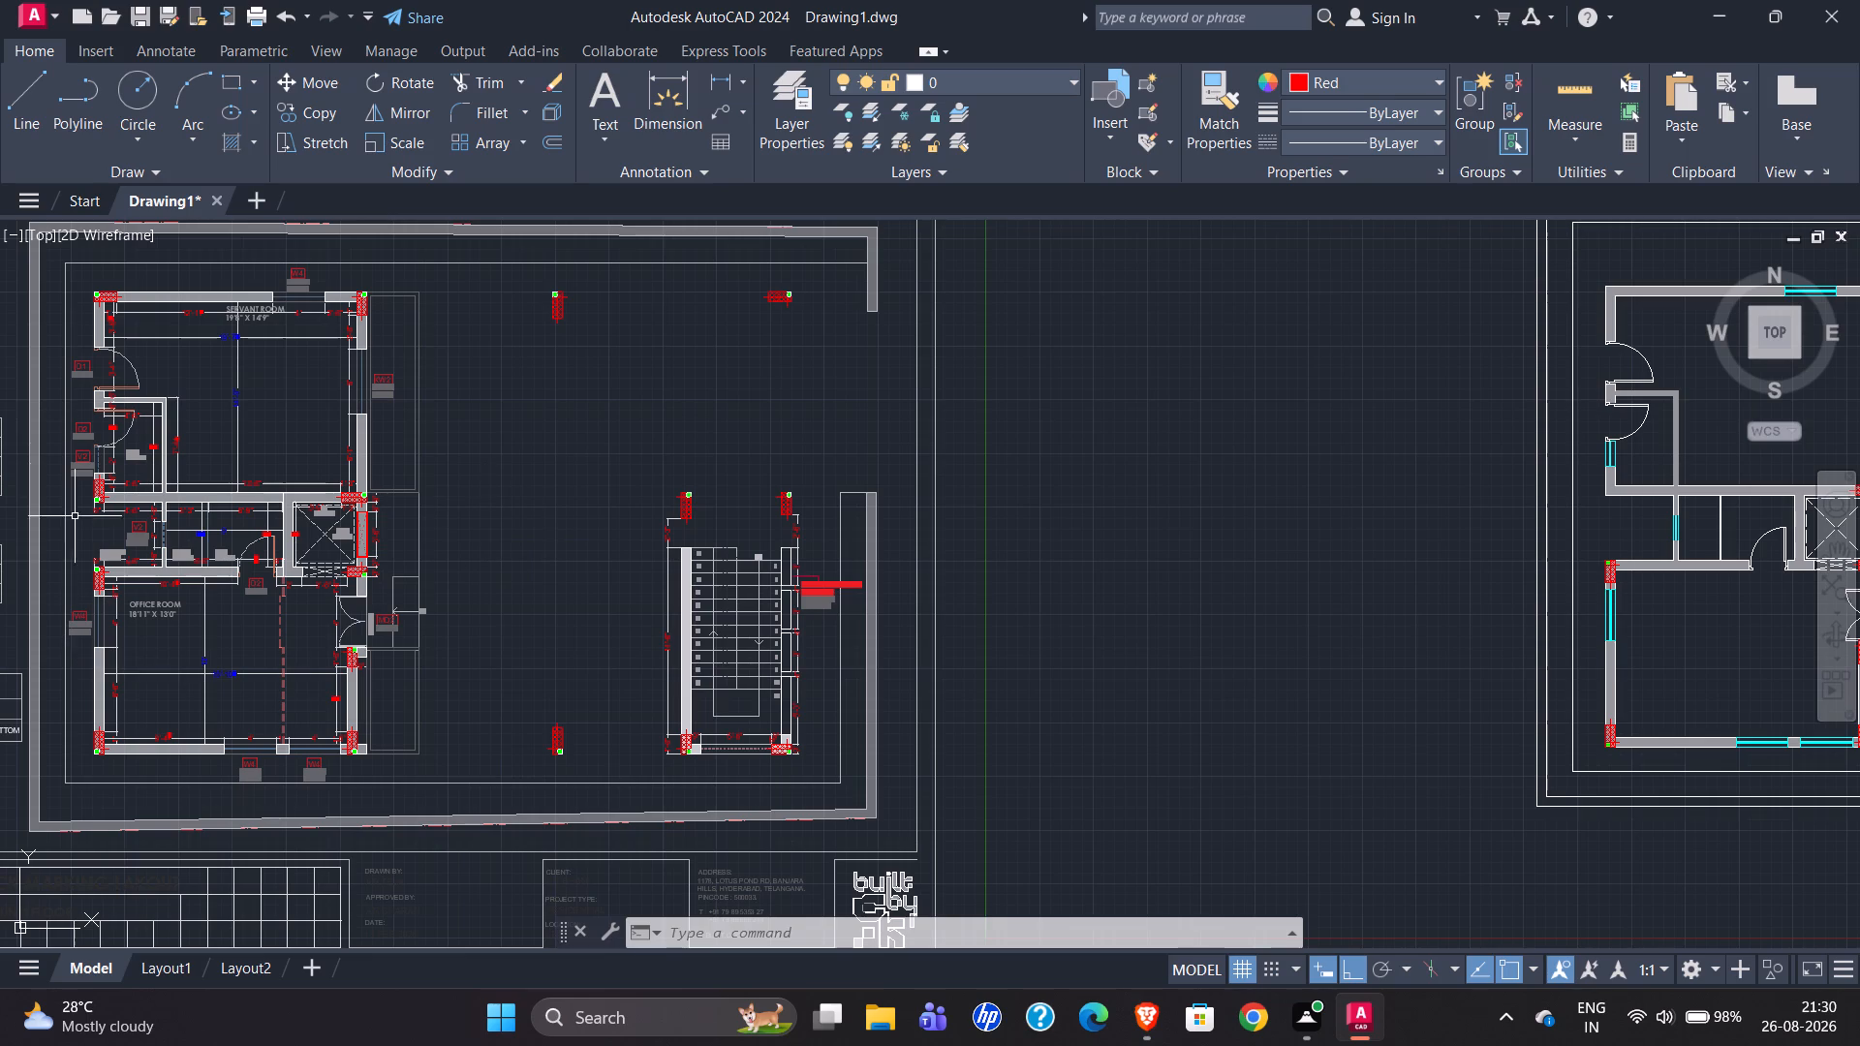
scroll(119, 502, up, 2)
scroll(131, 504, down, 1)
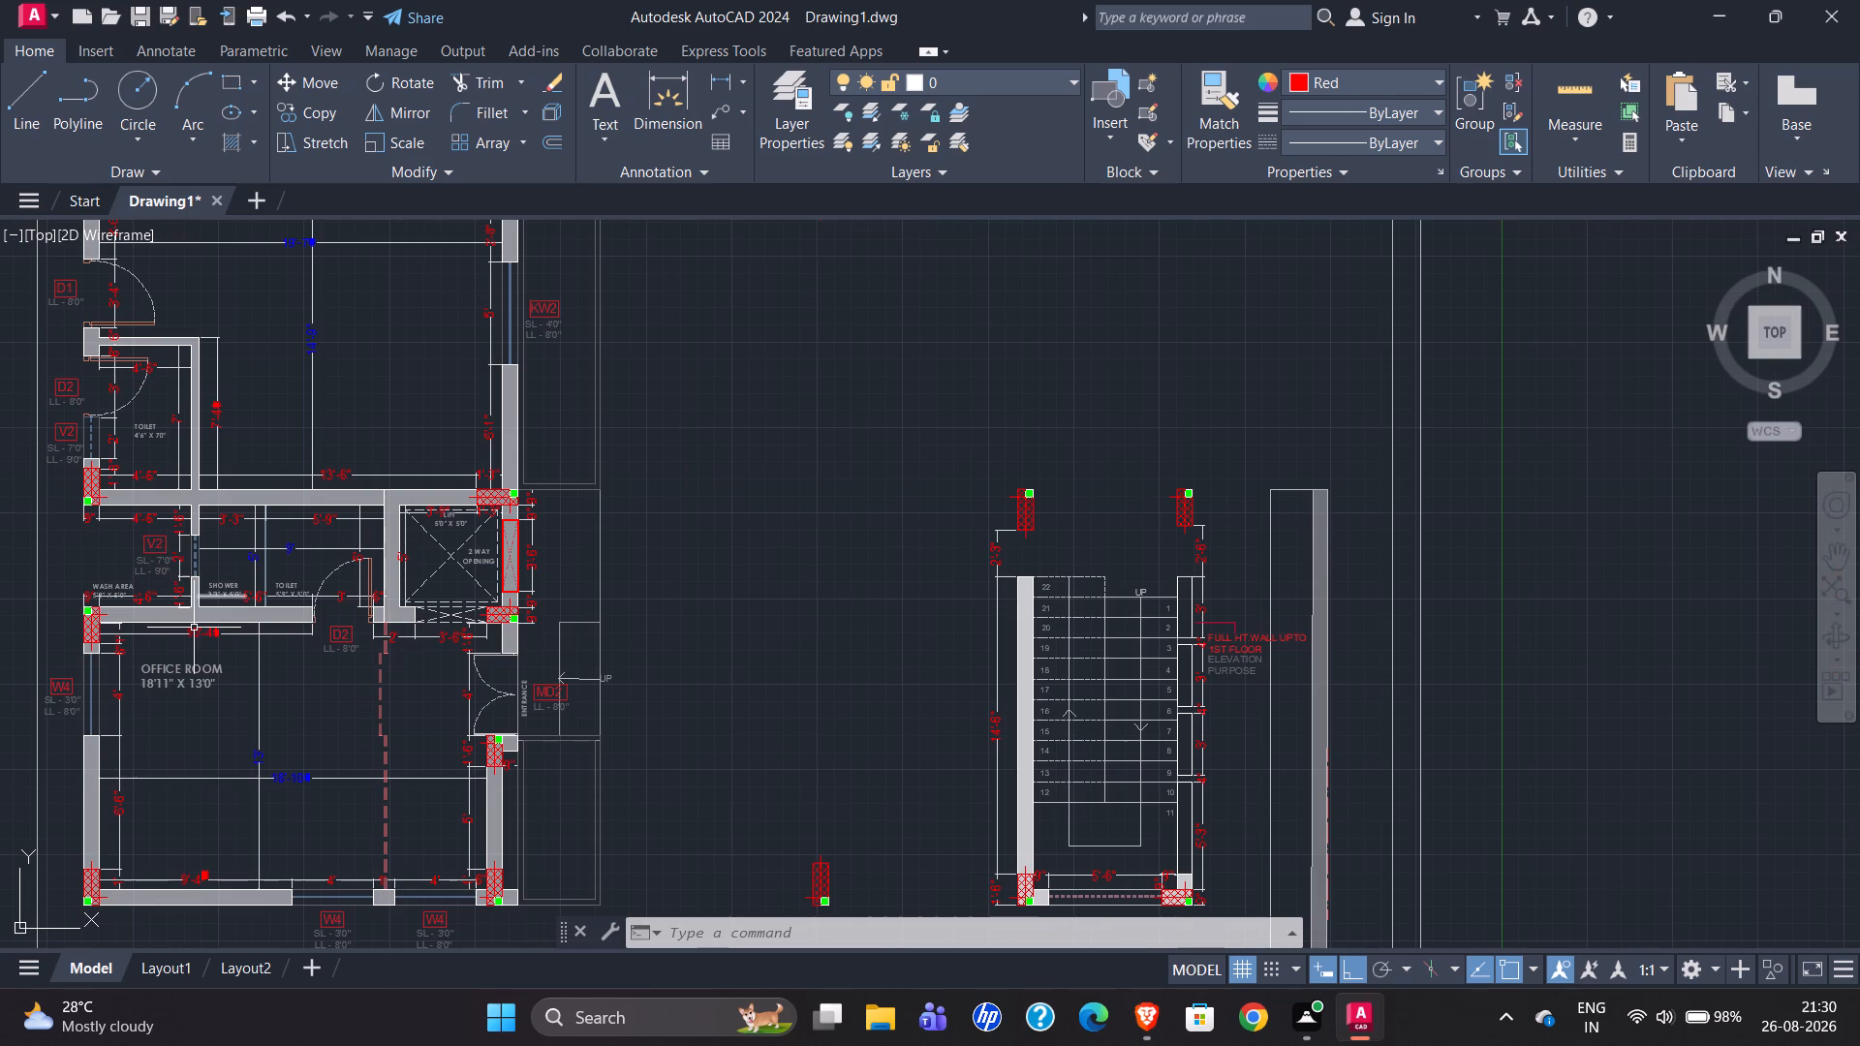
scroll(65, 652, down, 1)
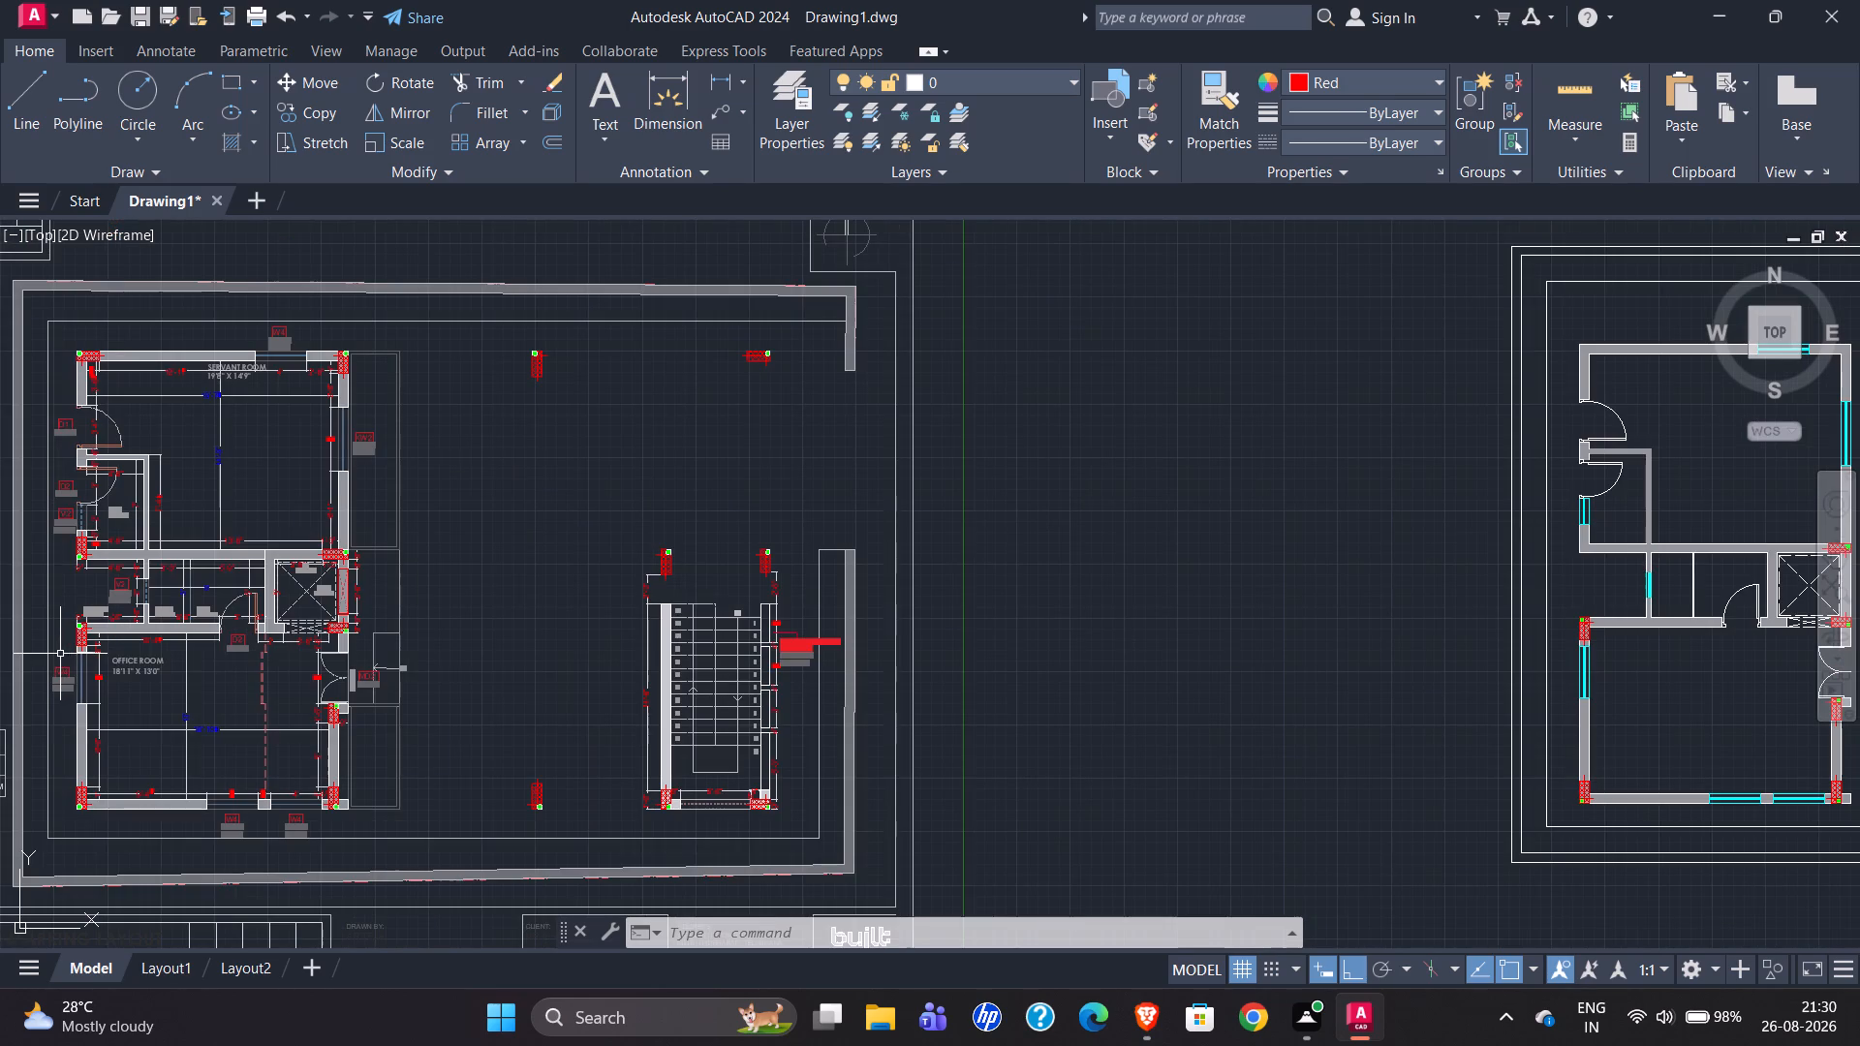
scroll(40, 658, down, 1)
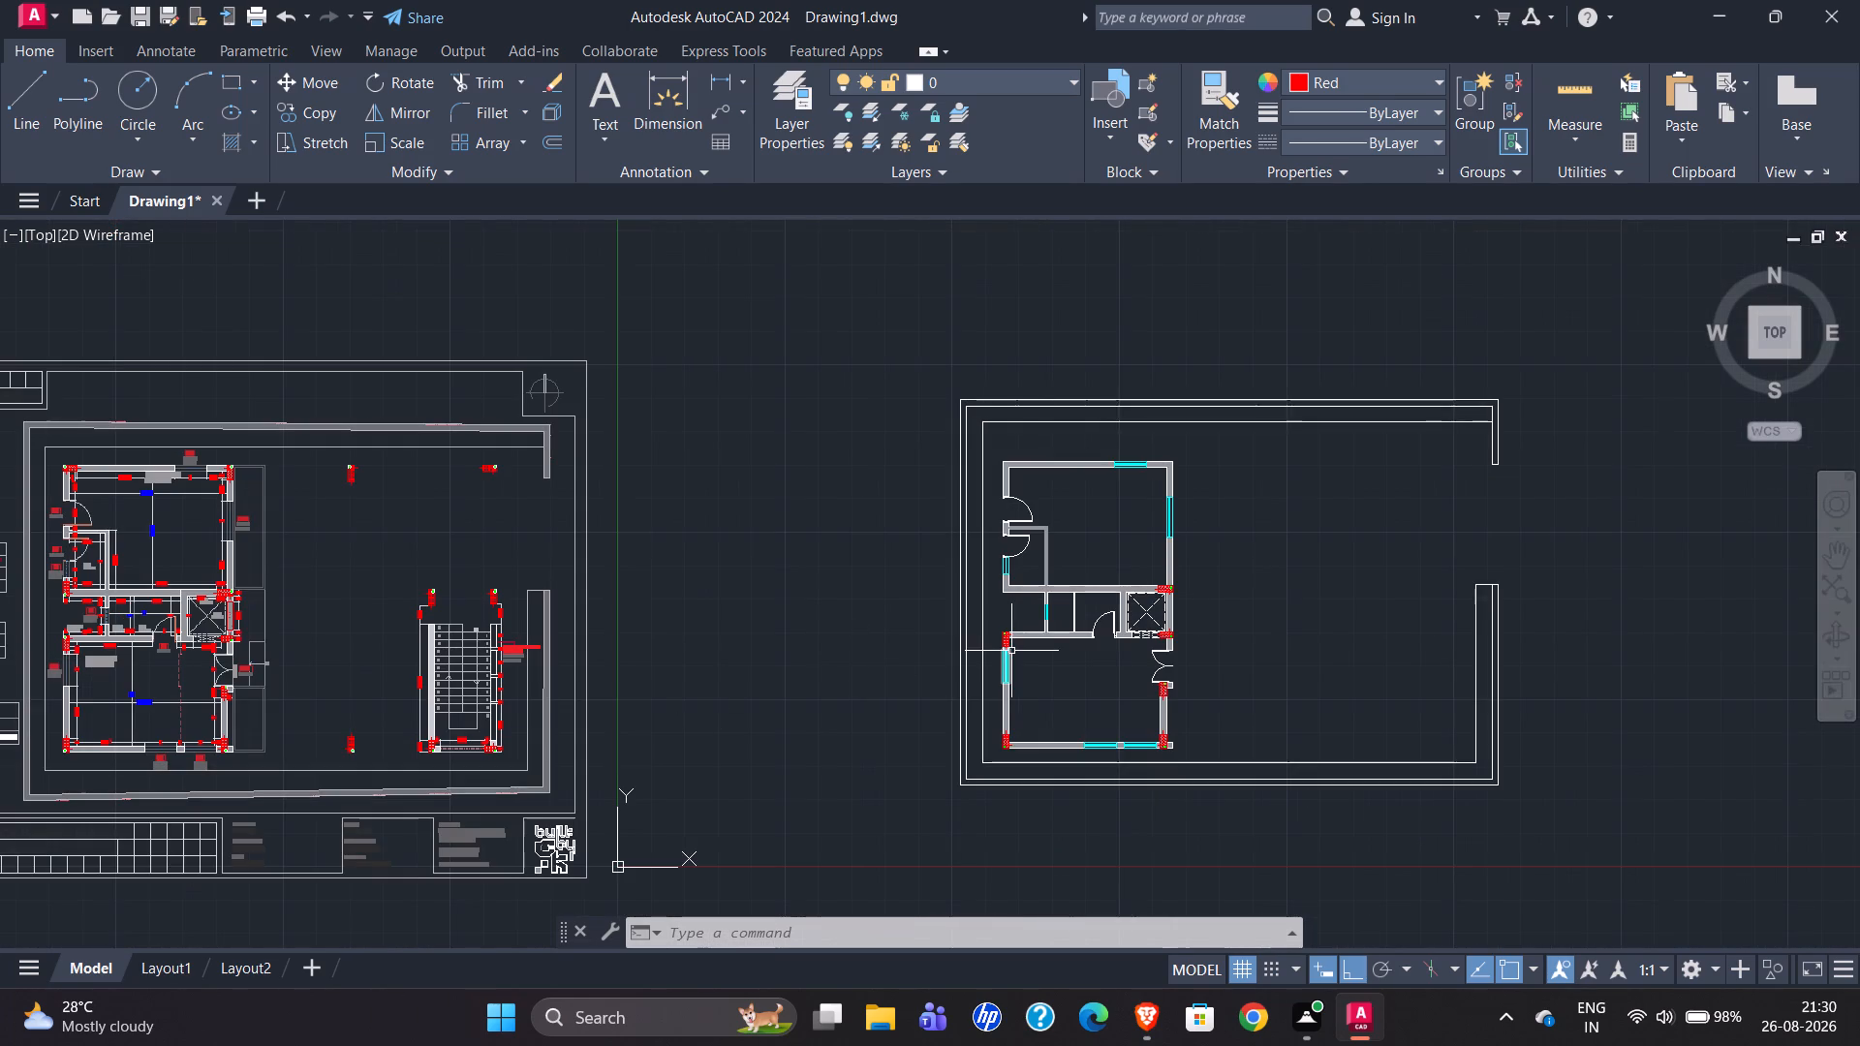
Mirror the column symbol at the office room's northwest corner about the horizontal line through the ventilator's midpoint, keeping the original.
scroll(1010, 649, up, 5)
drag(860, 453, 872, 467)
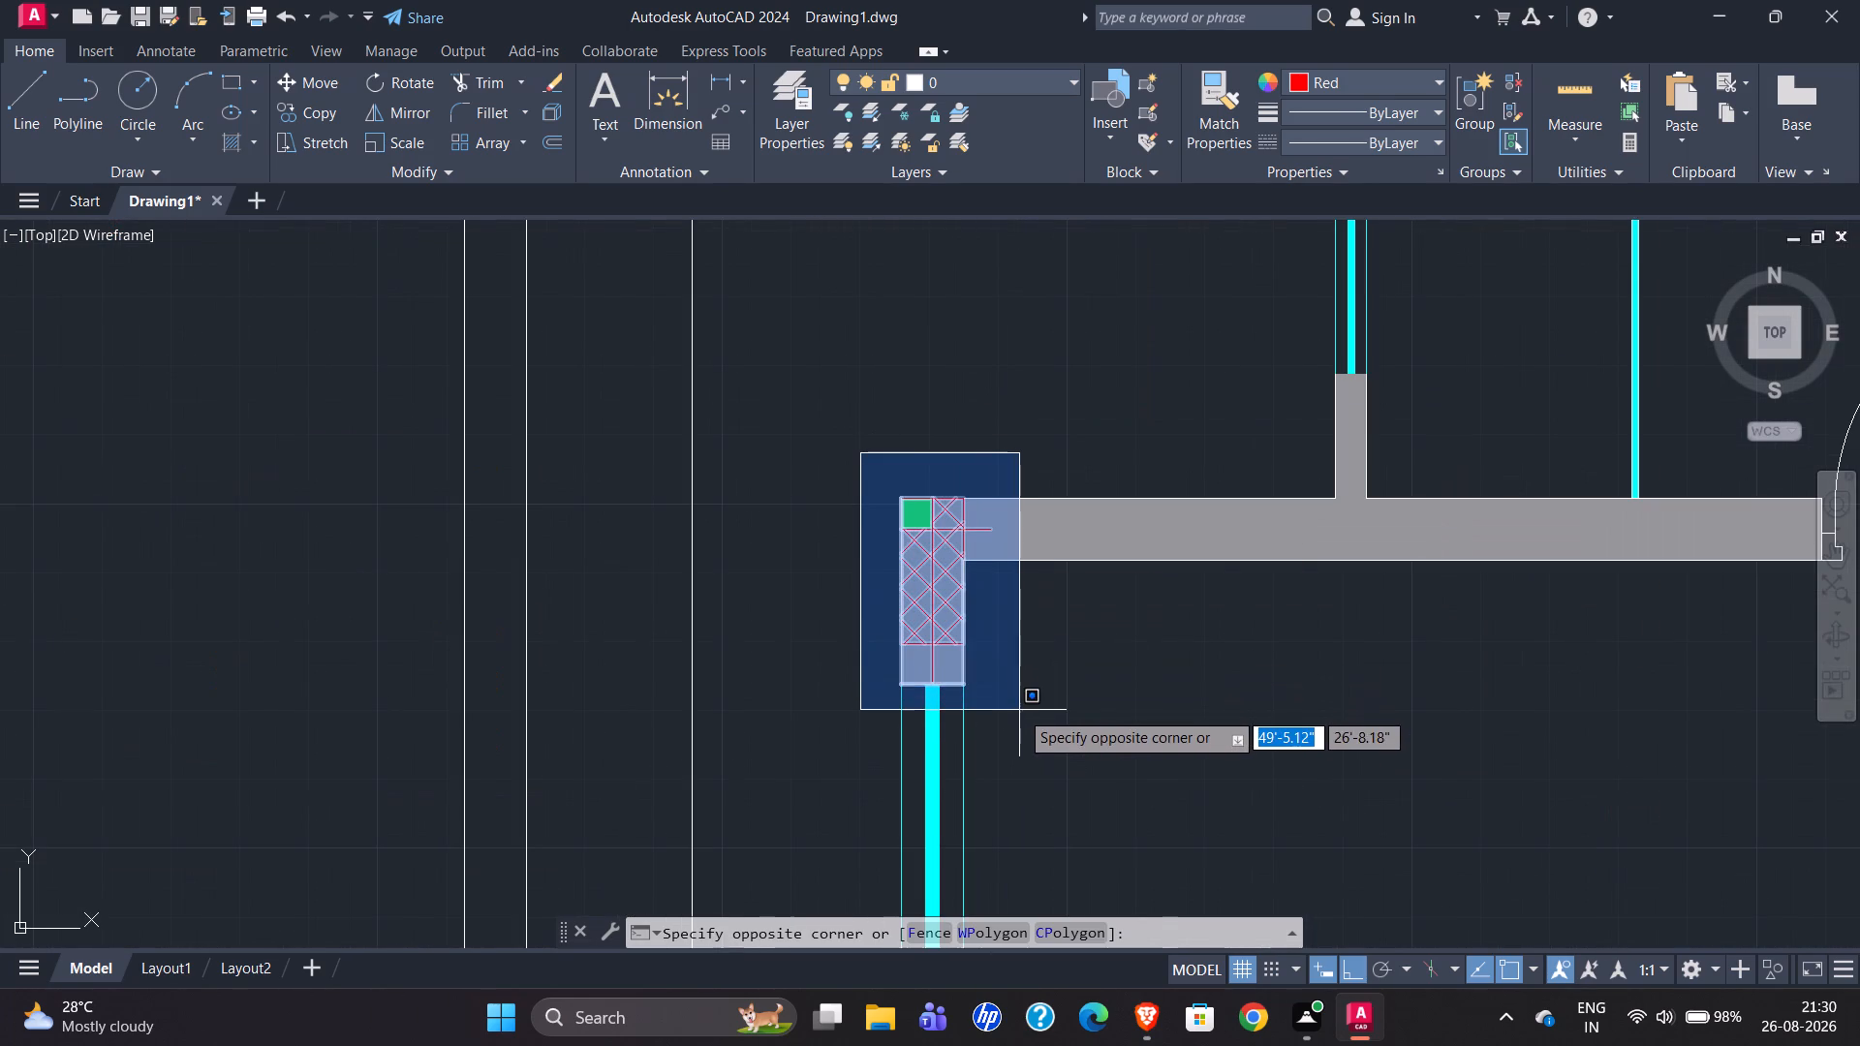
click(1013, 670)
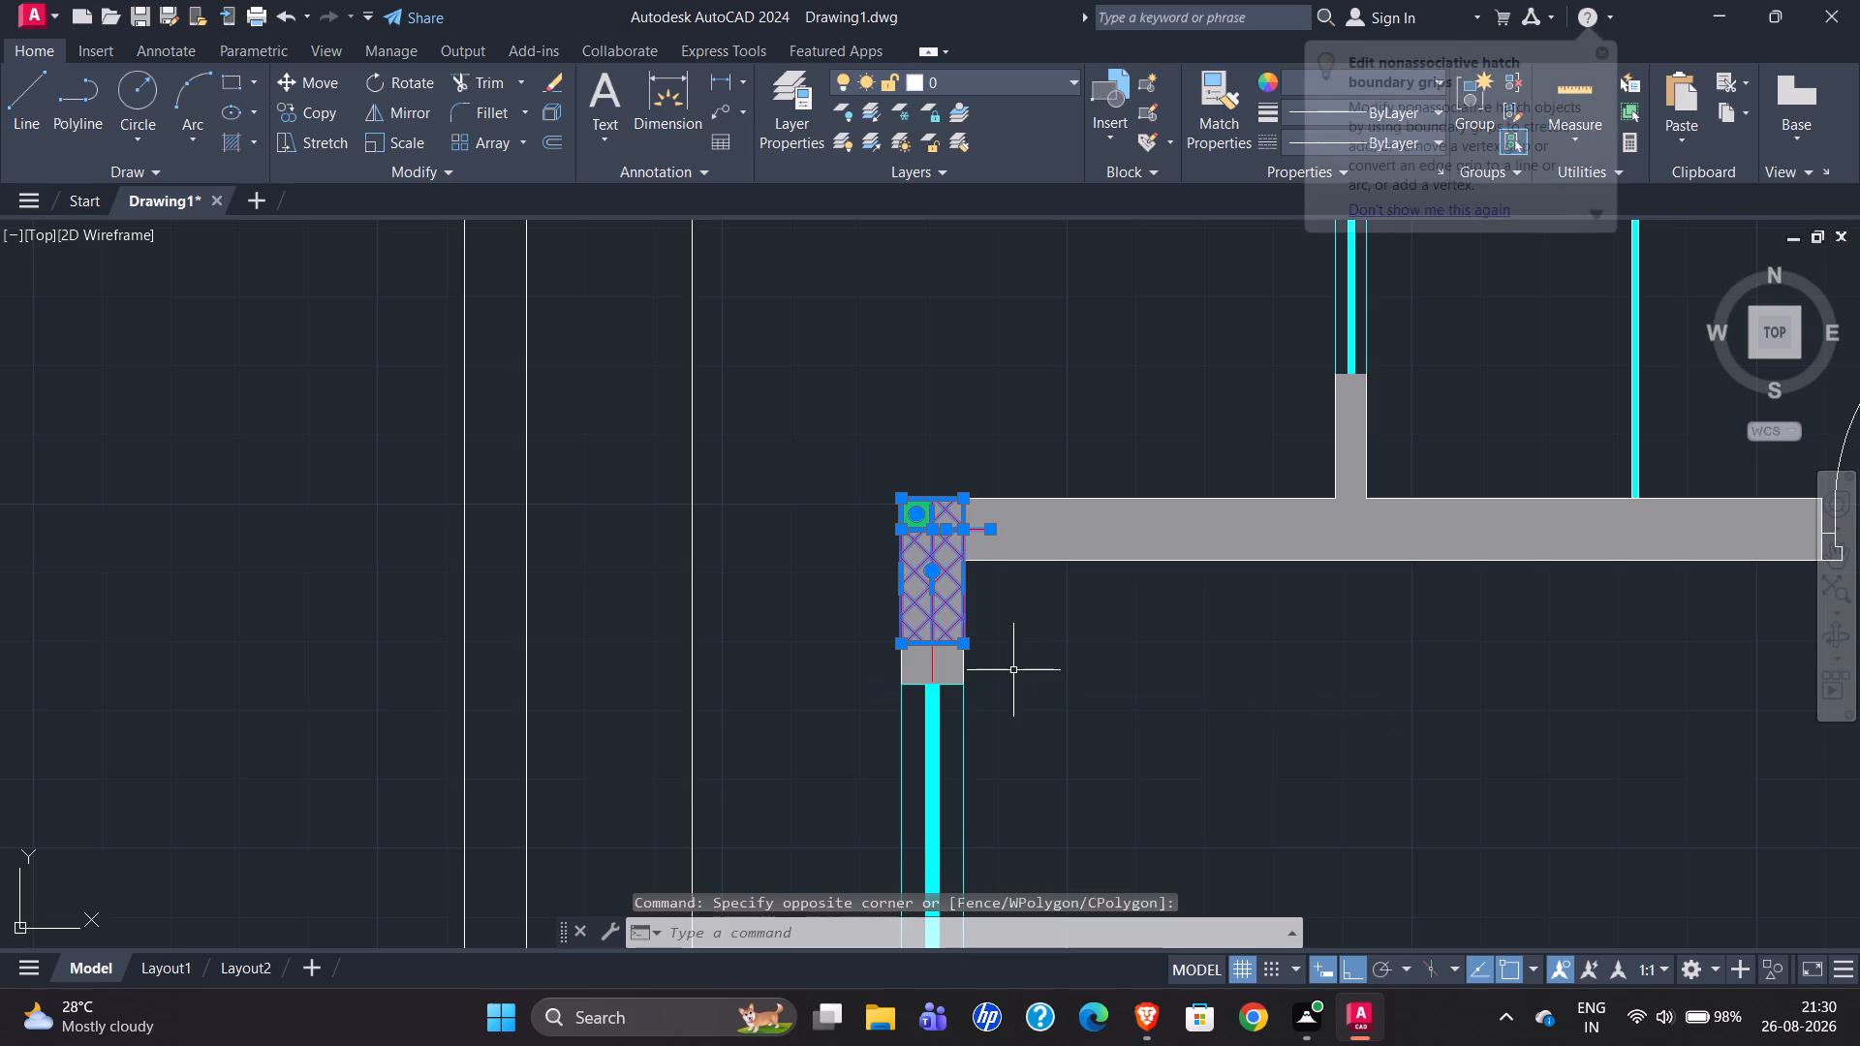
click(932, 661)
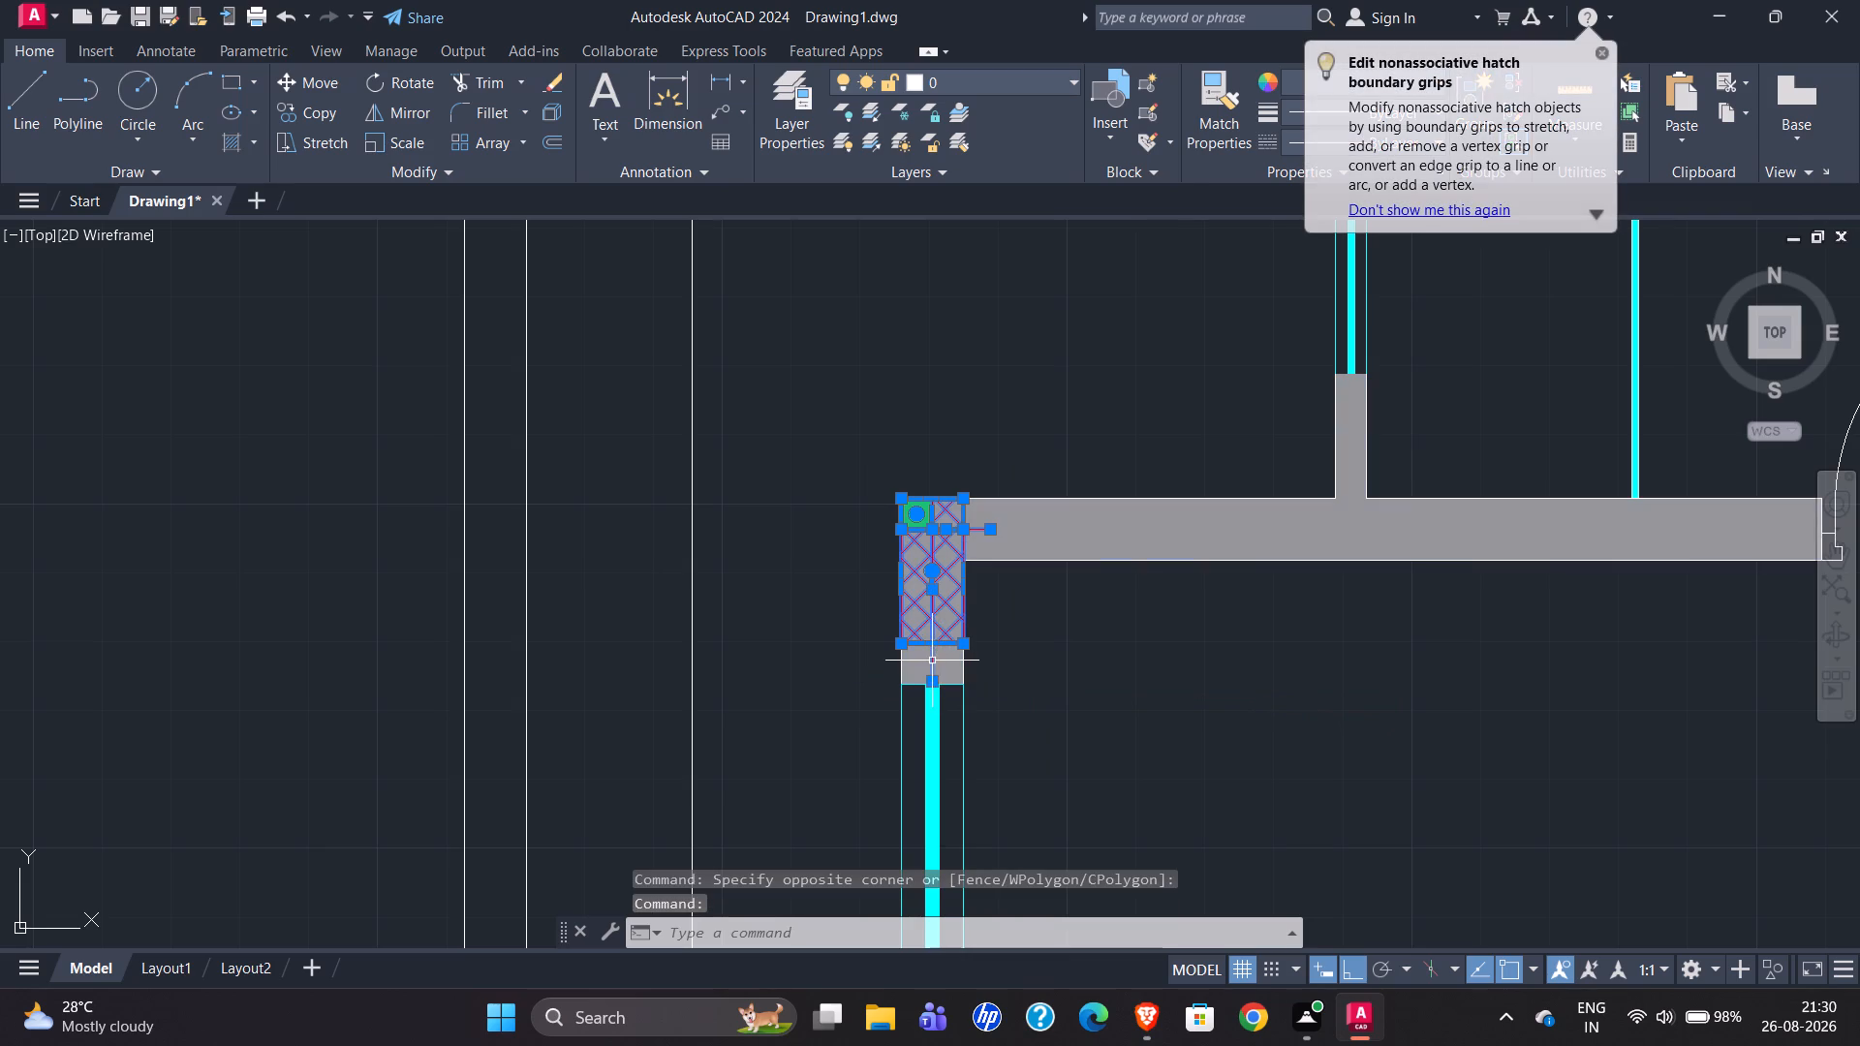
text(mi)
key(Return)
scroll(772, 654, down, 1)
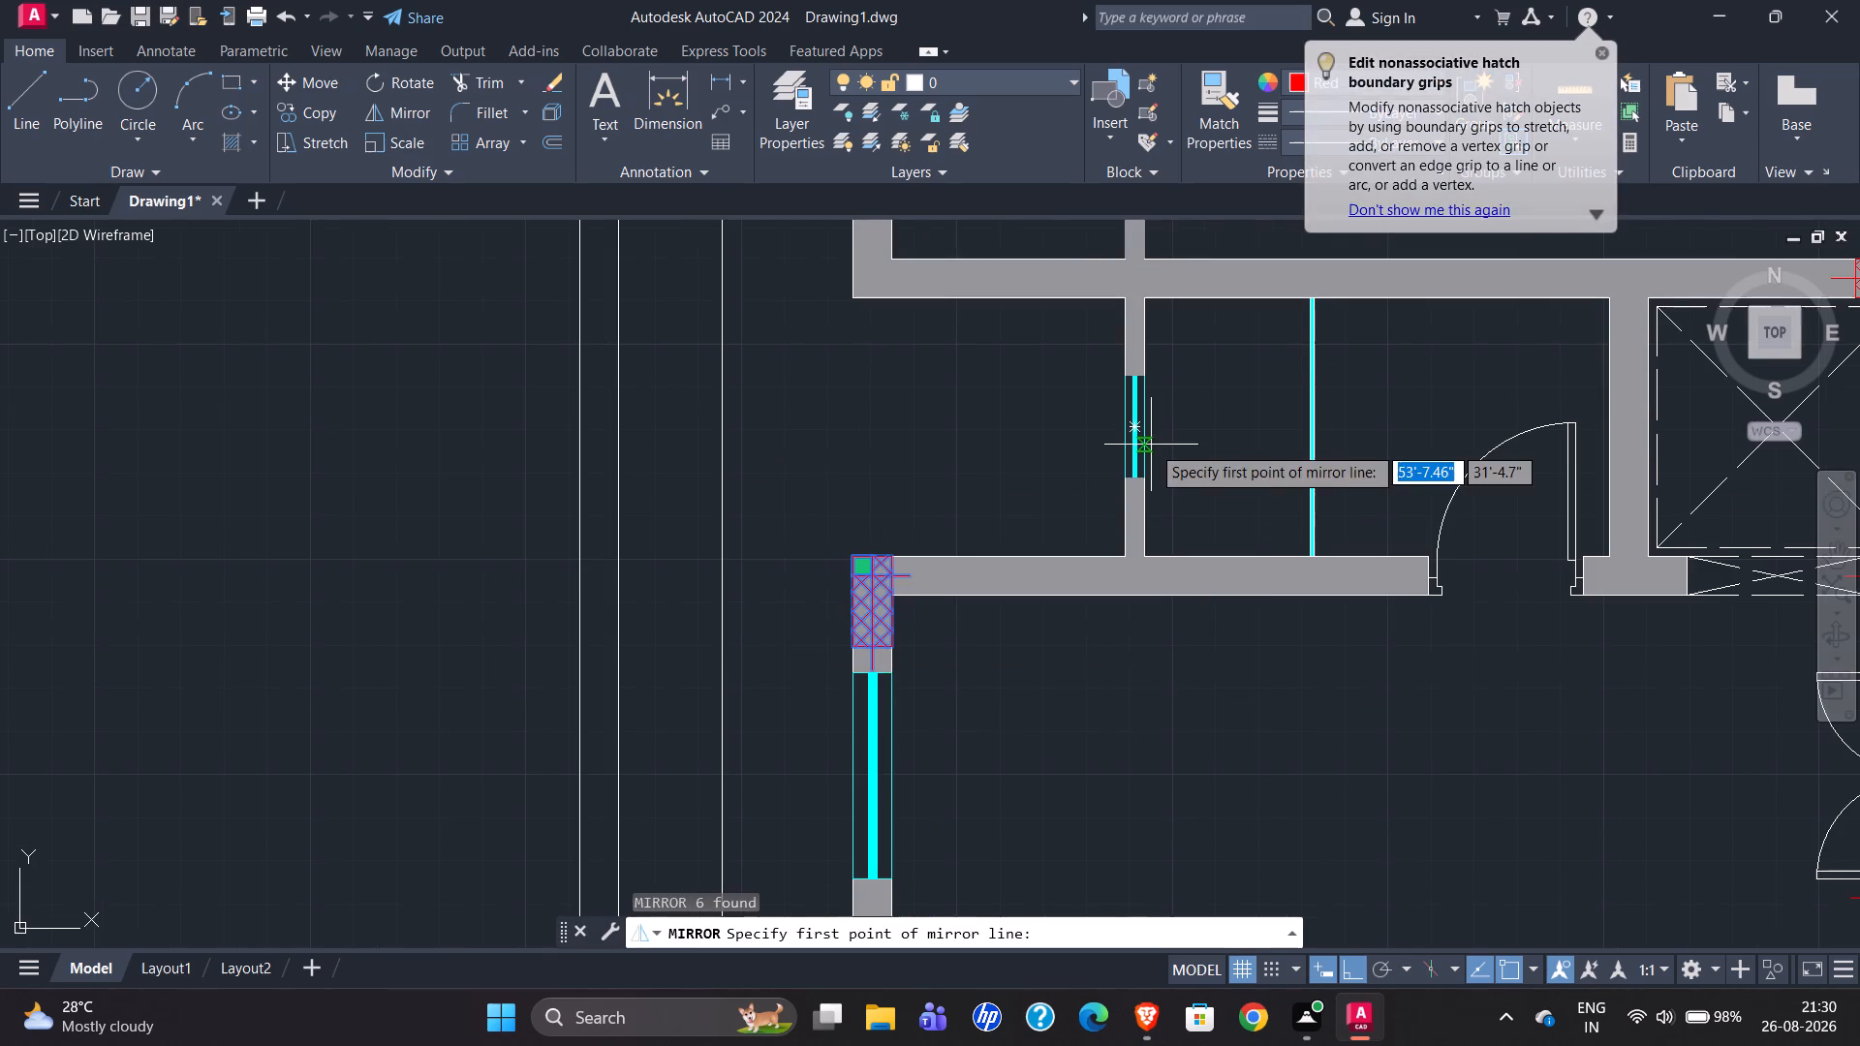
click(1123, 424)
click(811, 425)
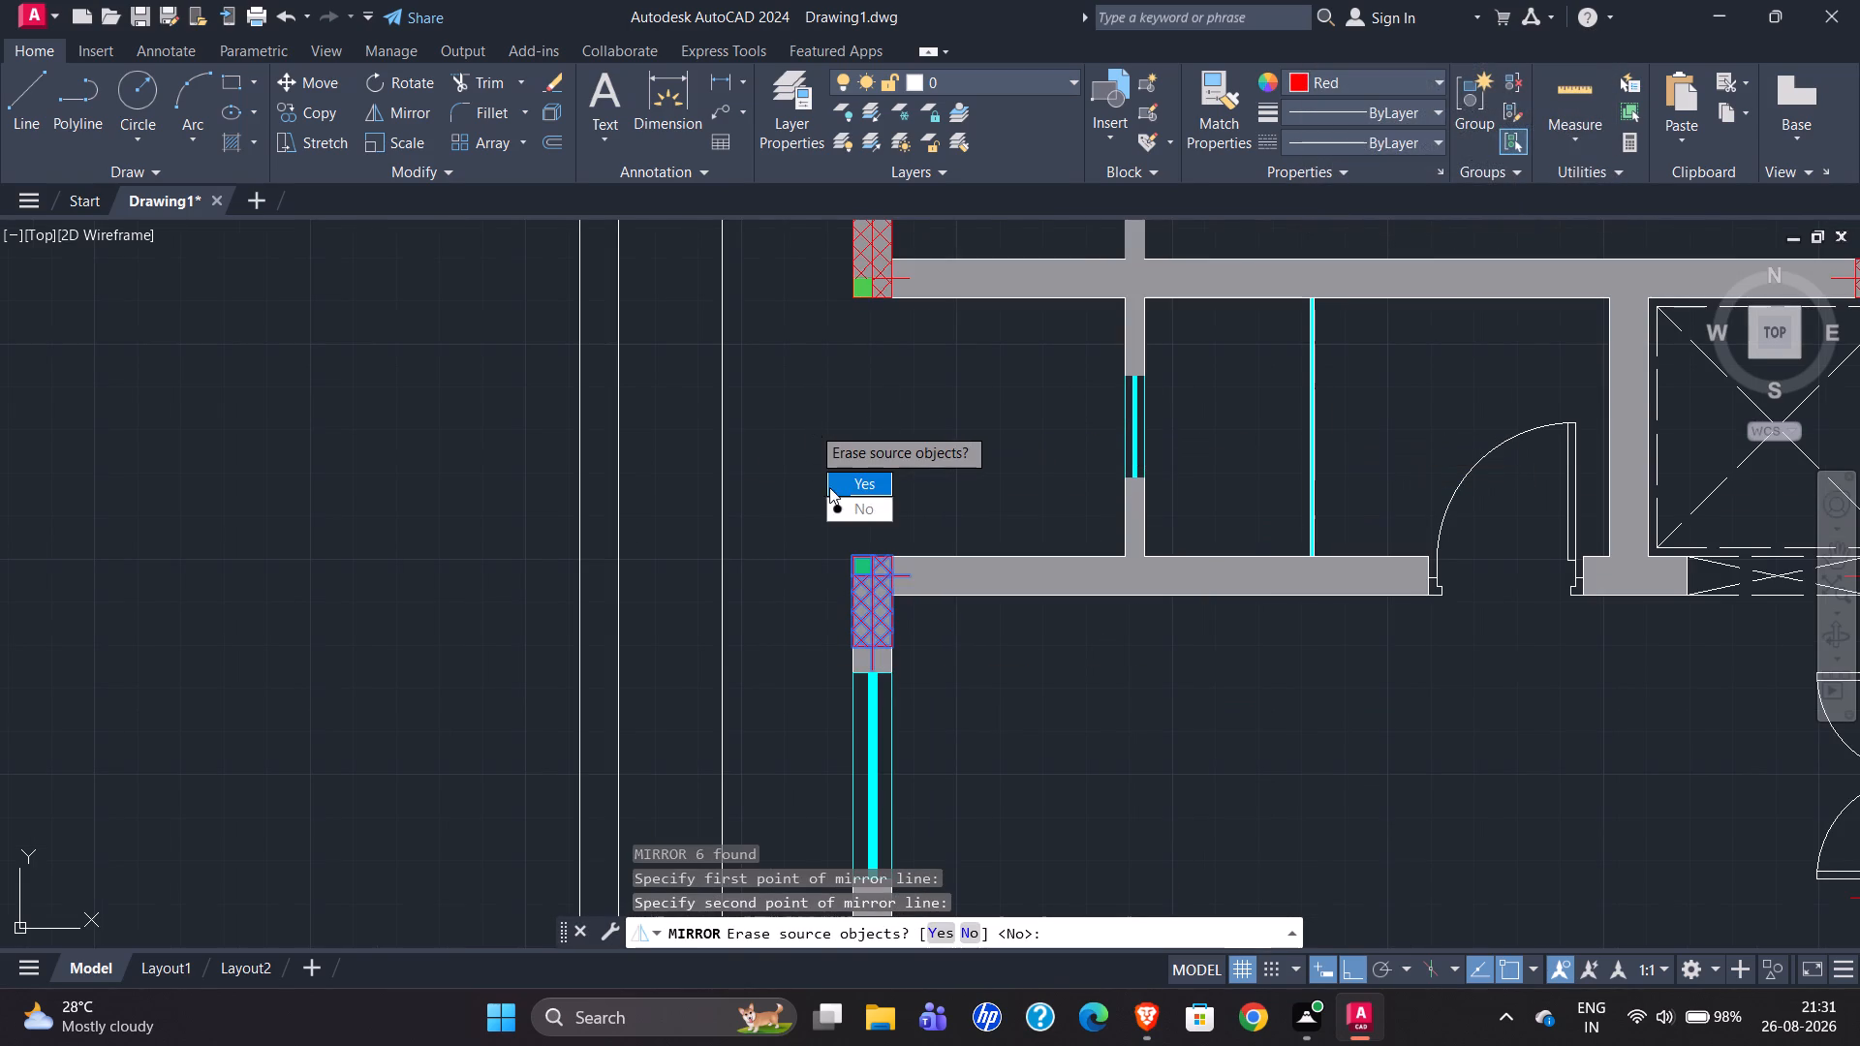
drag(848, 511, 811, 425)
scroll(766, 492, down, 1)
scroll(819, 293, up, 3)
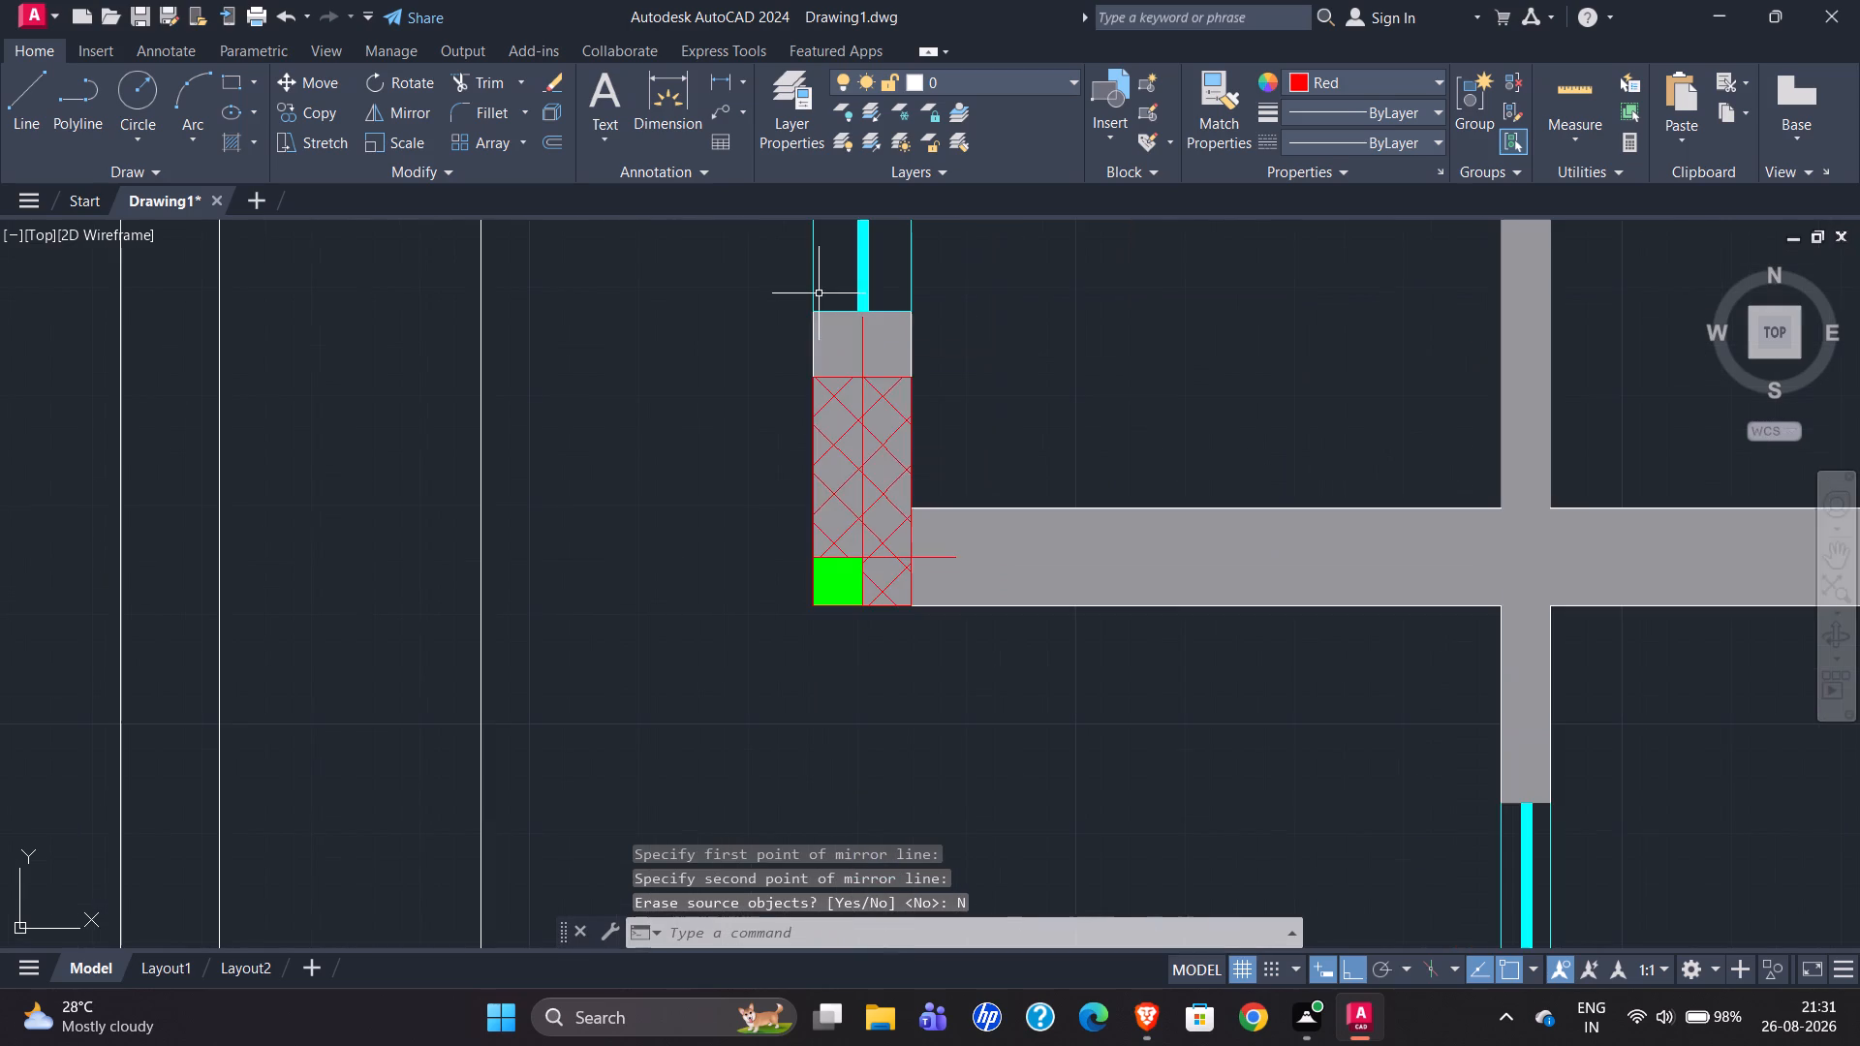
Examine the column positions and orientations around the toilets and the servant room's northern corners in the reference plan.
scroll(772, 530, down, 3)
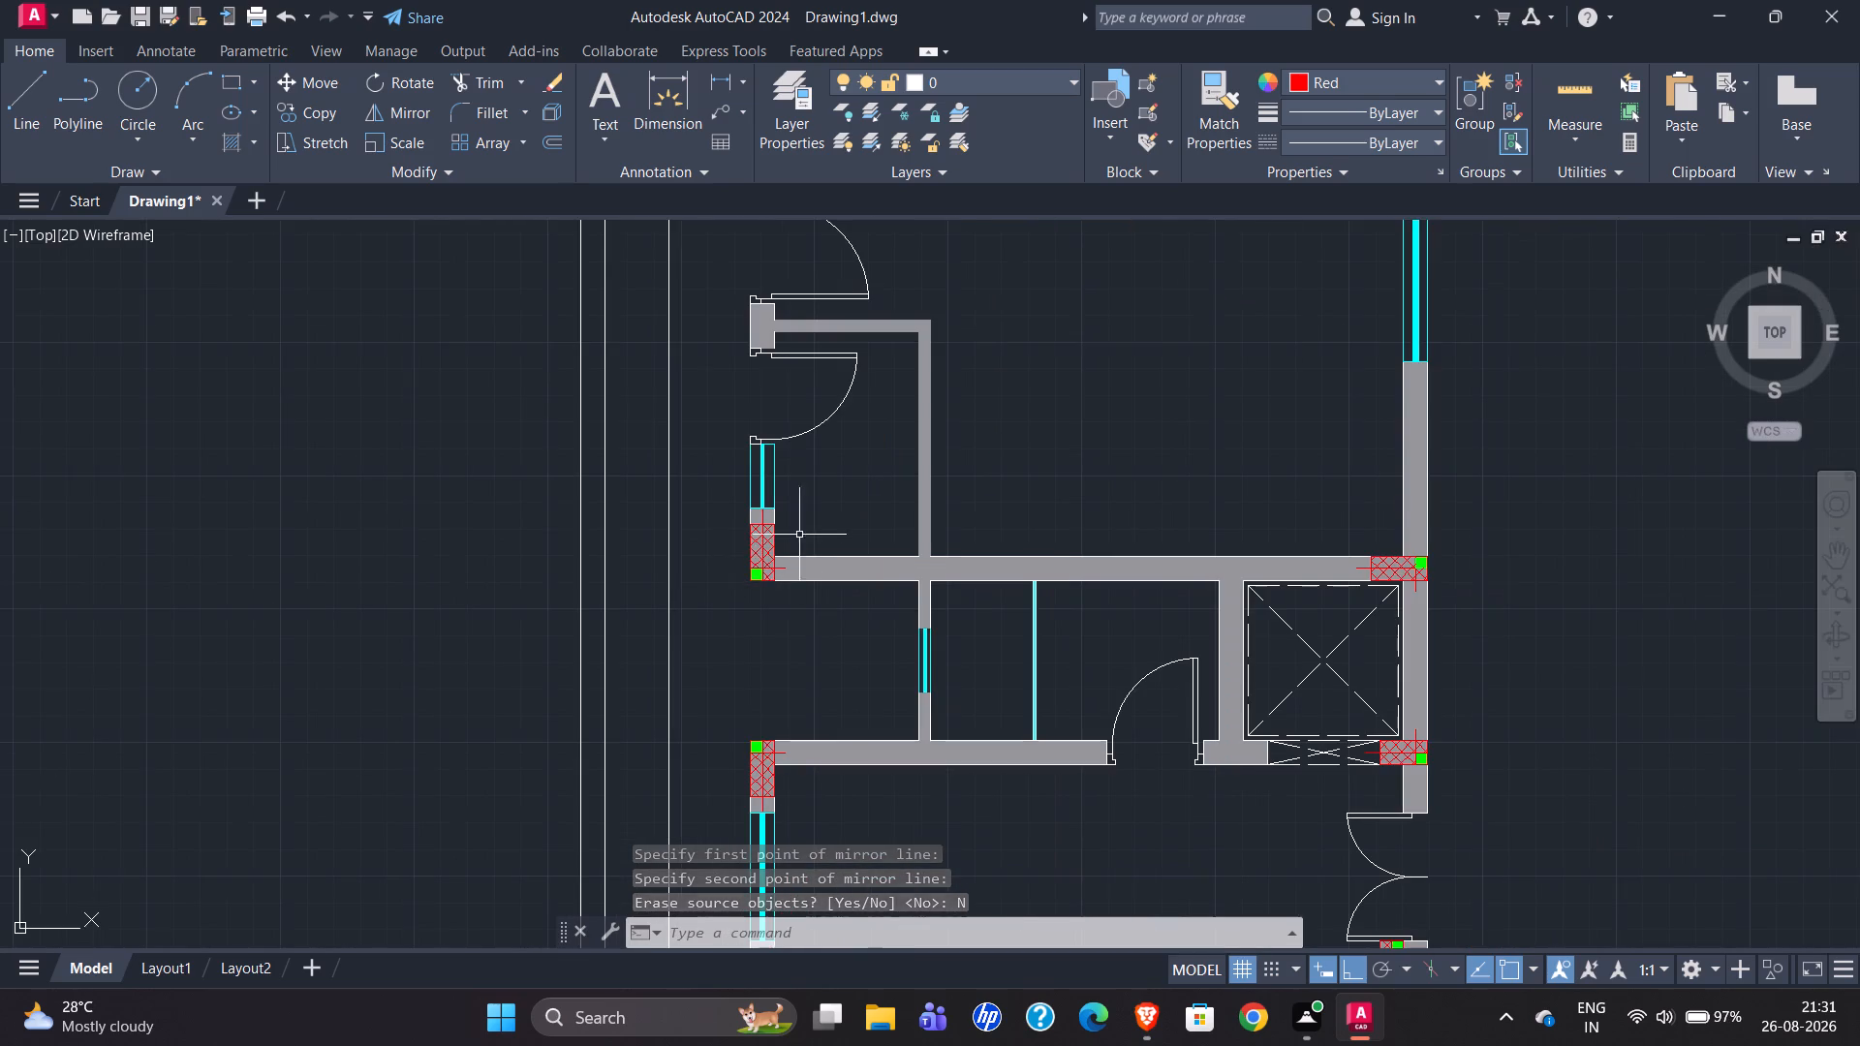
scroll(765, 499, up, 4)
scroll(780, 437, down, 5)
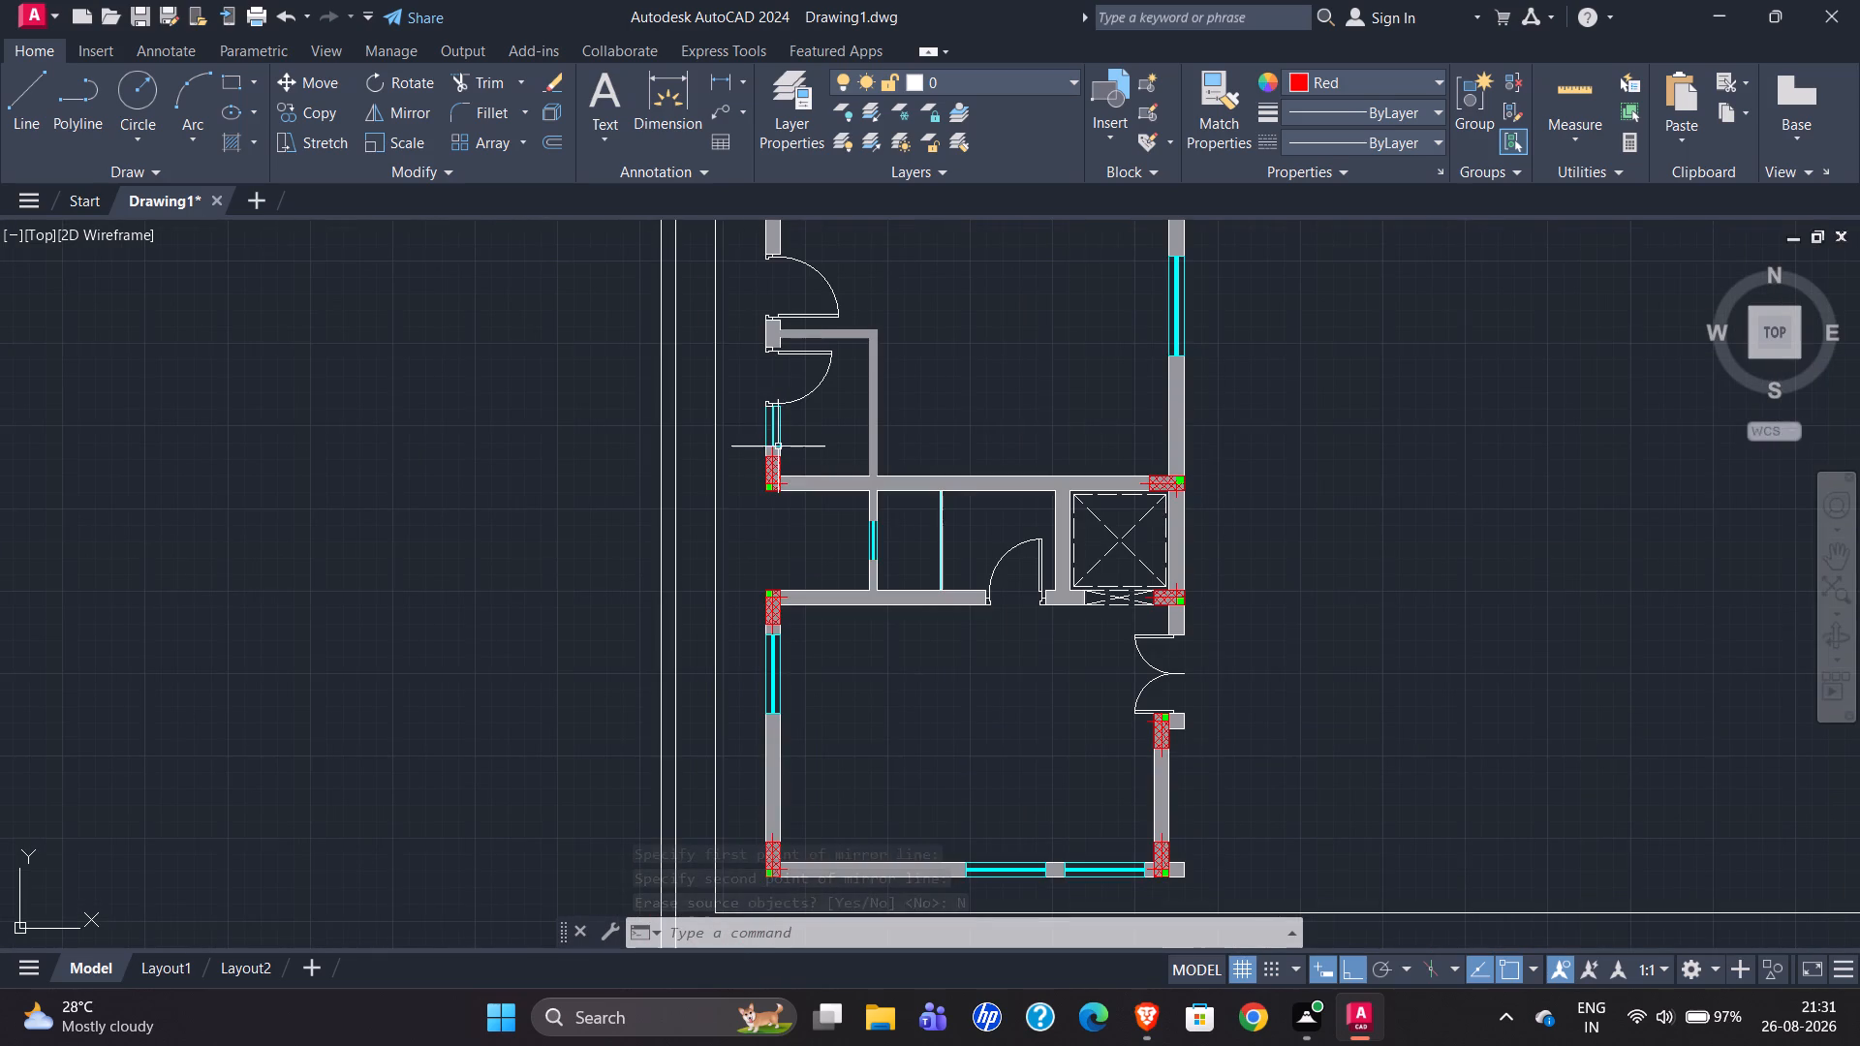
scroll(768, 650, up, 5)
scroll(765, 608, down, 6)
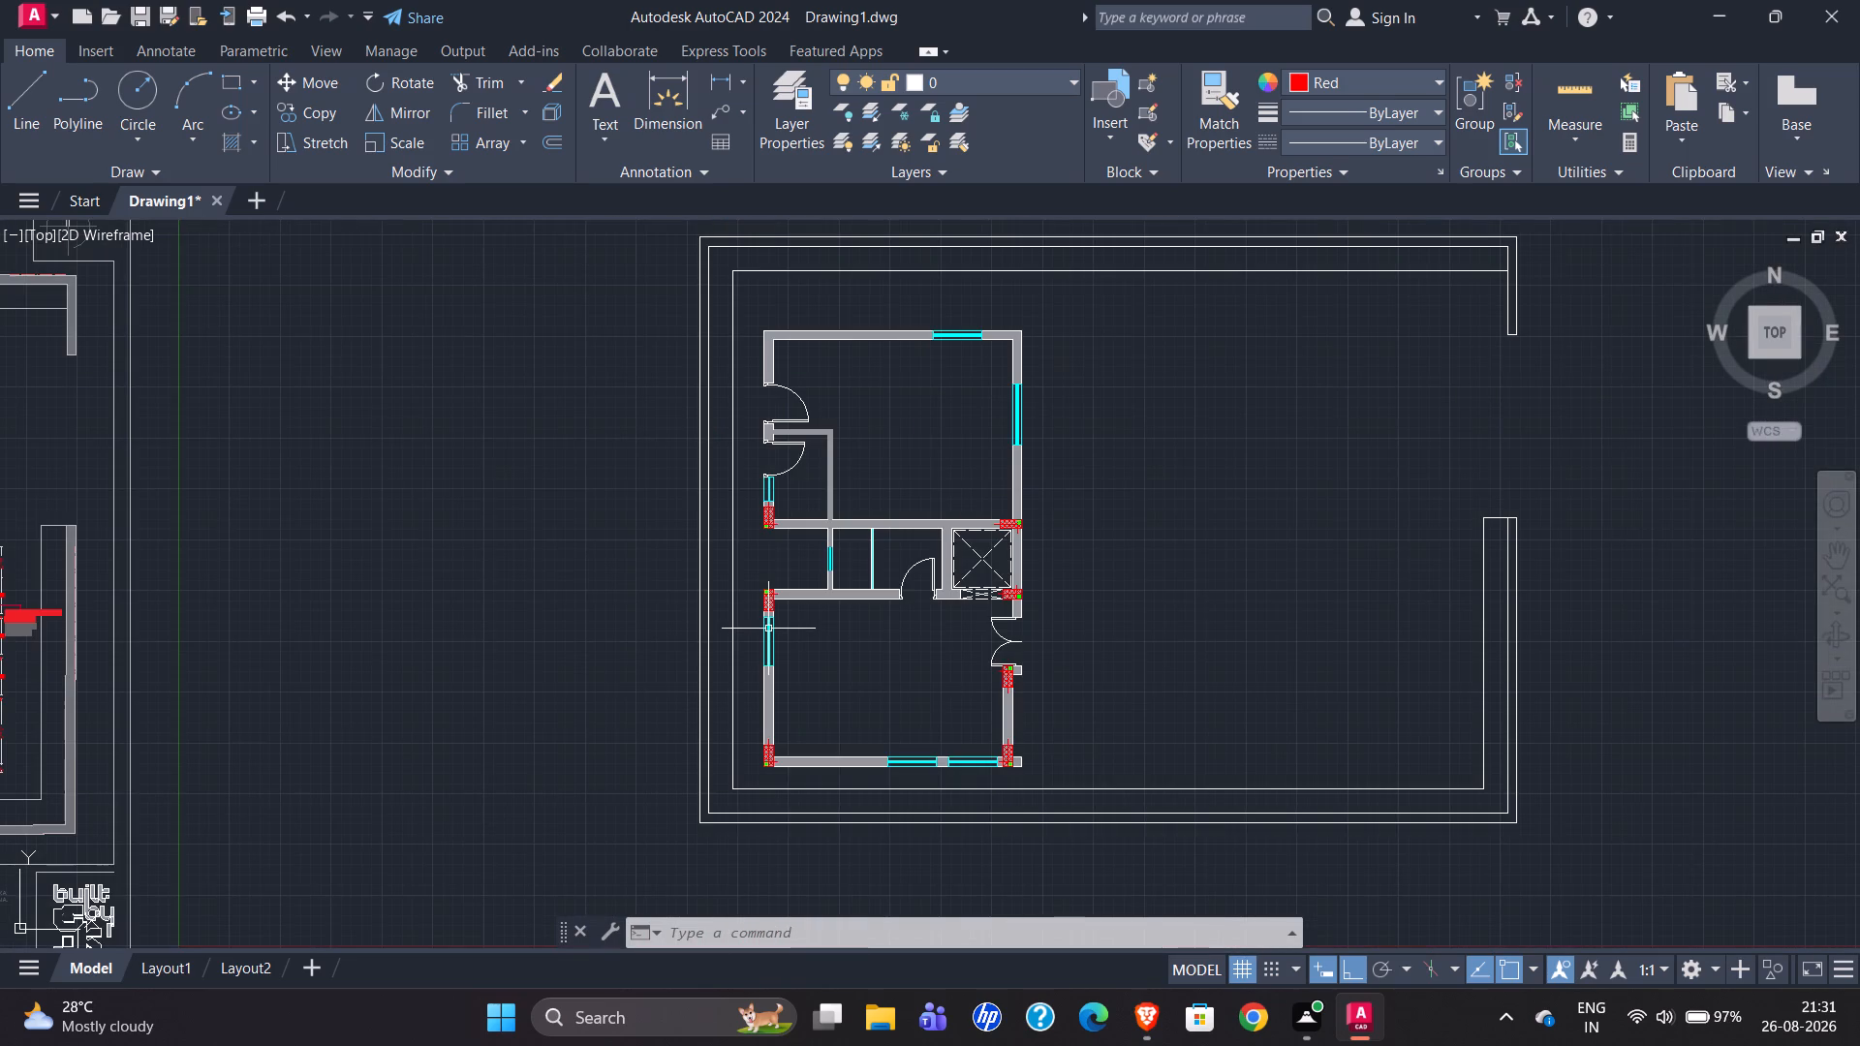
scroll(754, 450, up, 3)
scroll(1095, 492, down, 3)
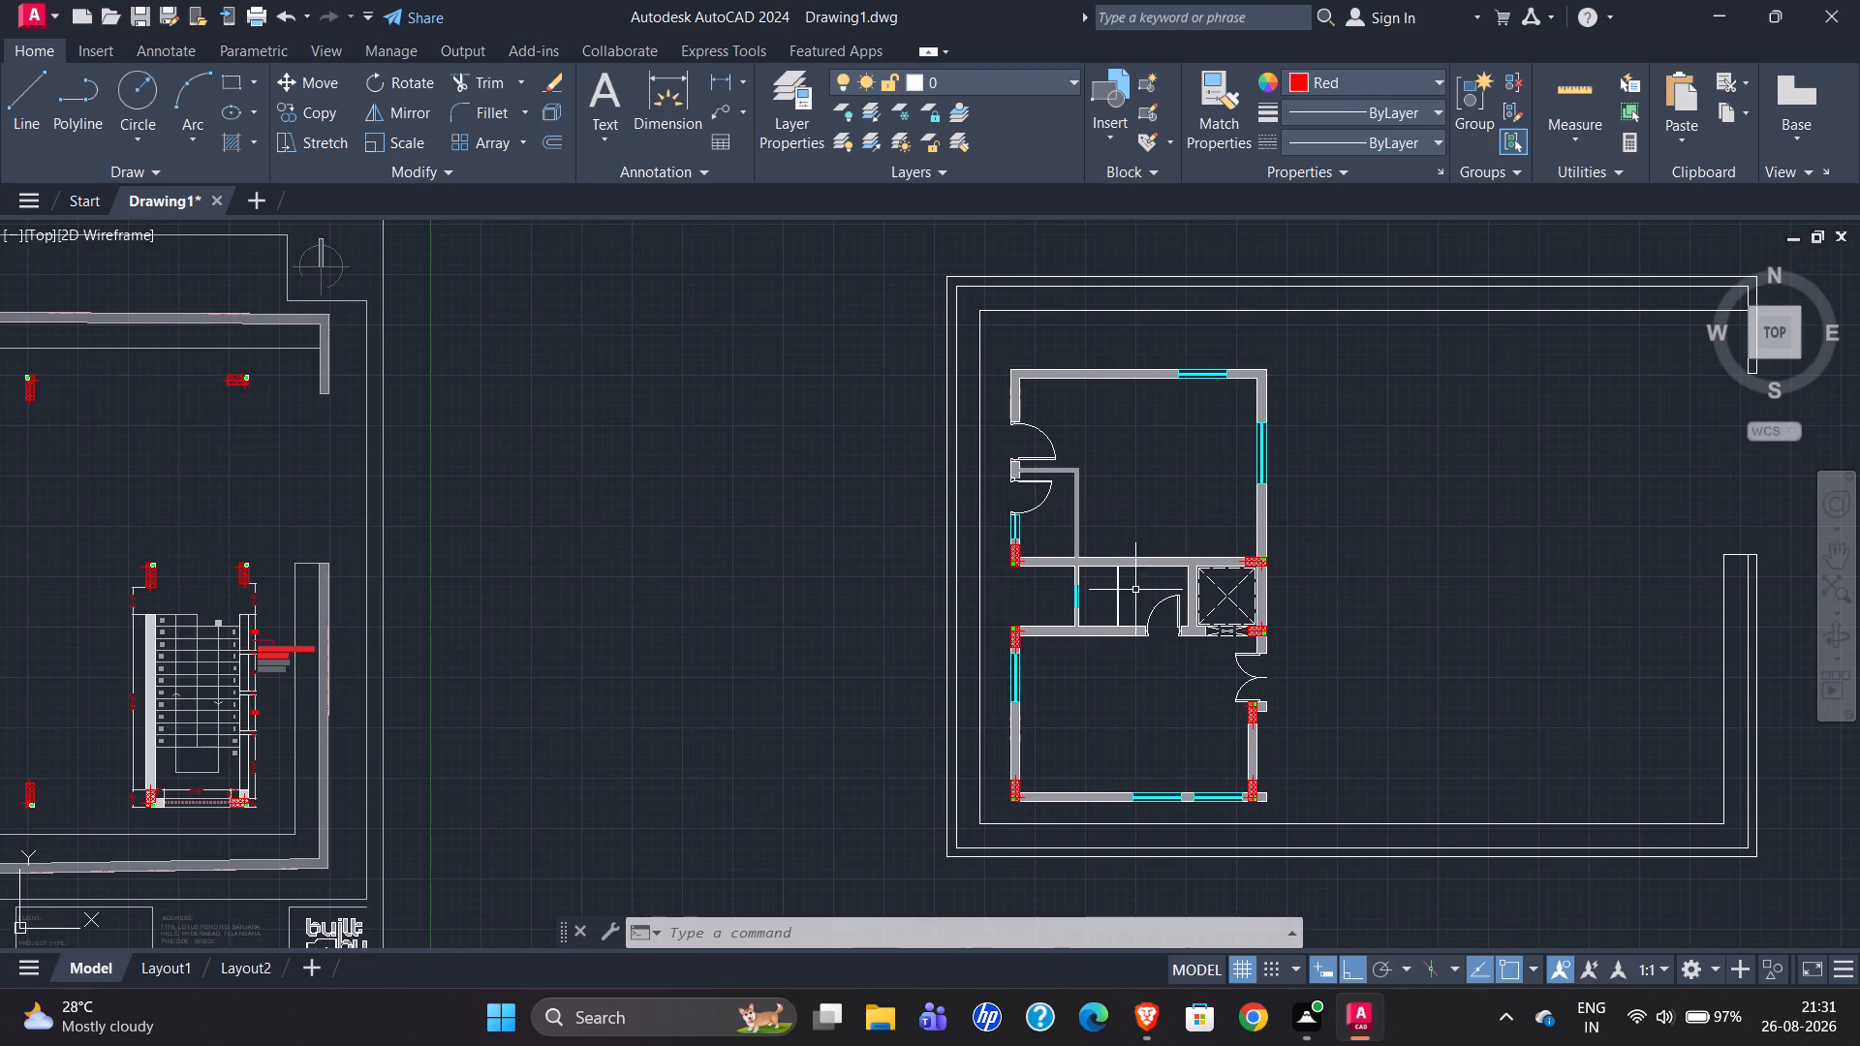
scroll(1295, 597, down, 2)
scroll(647, 582, up, 4)
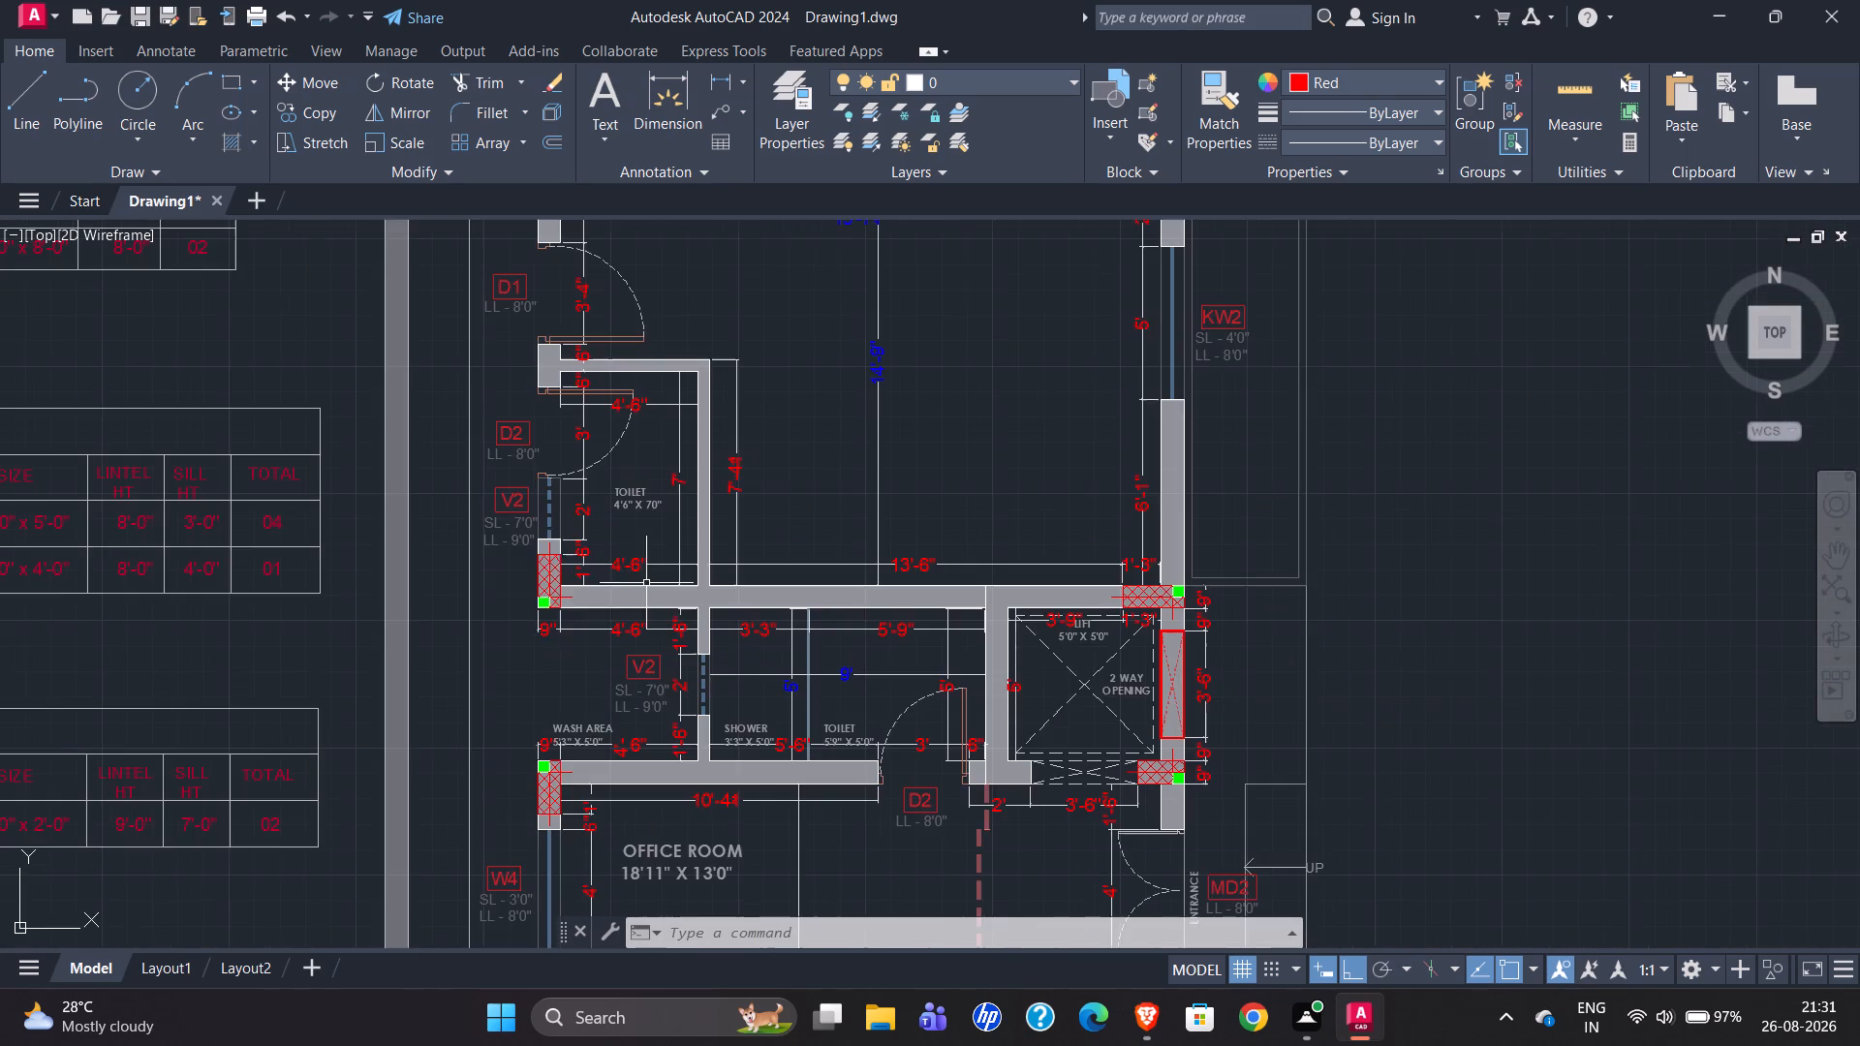
scroll(432, 602, down, 3)
scroll(1336, 604, up, 4)
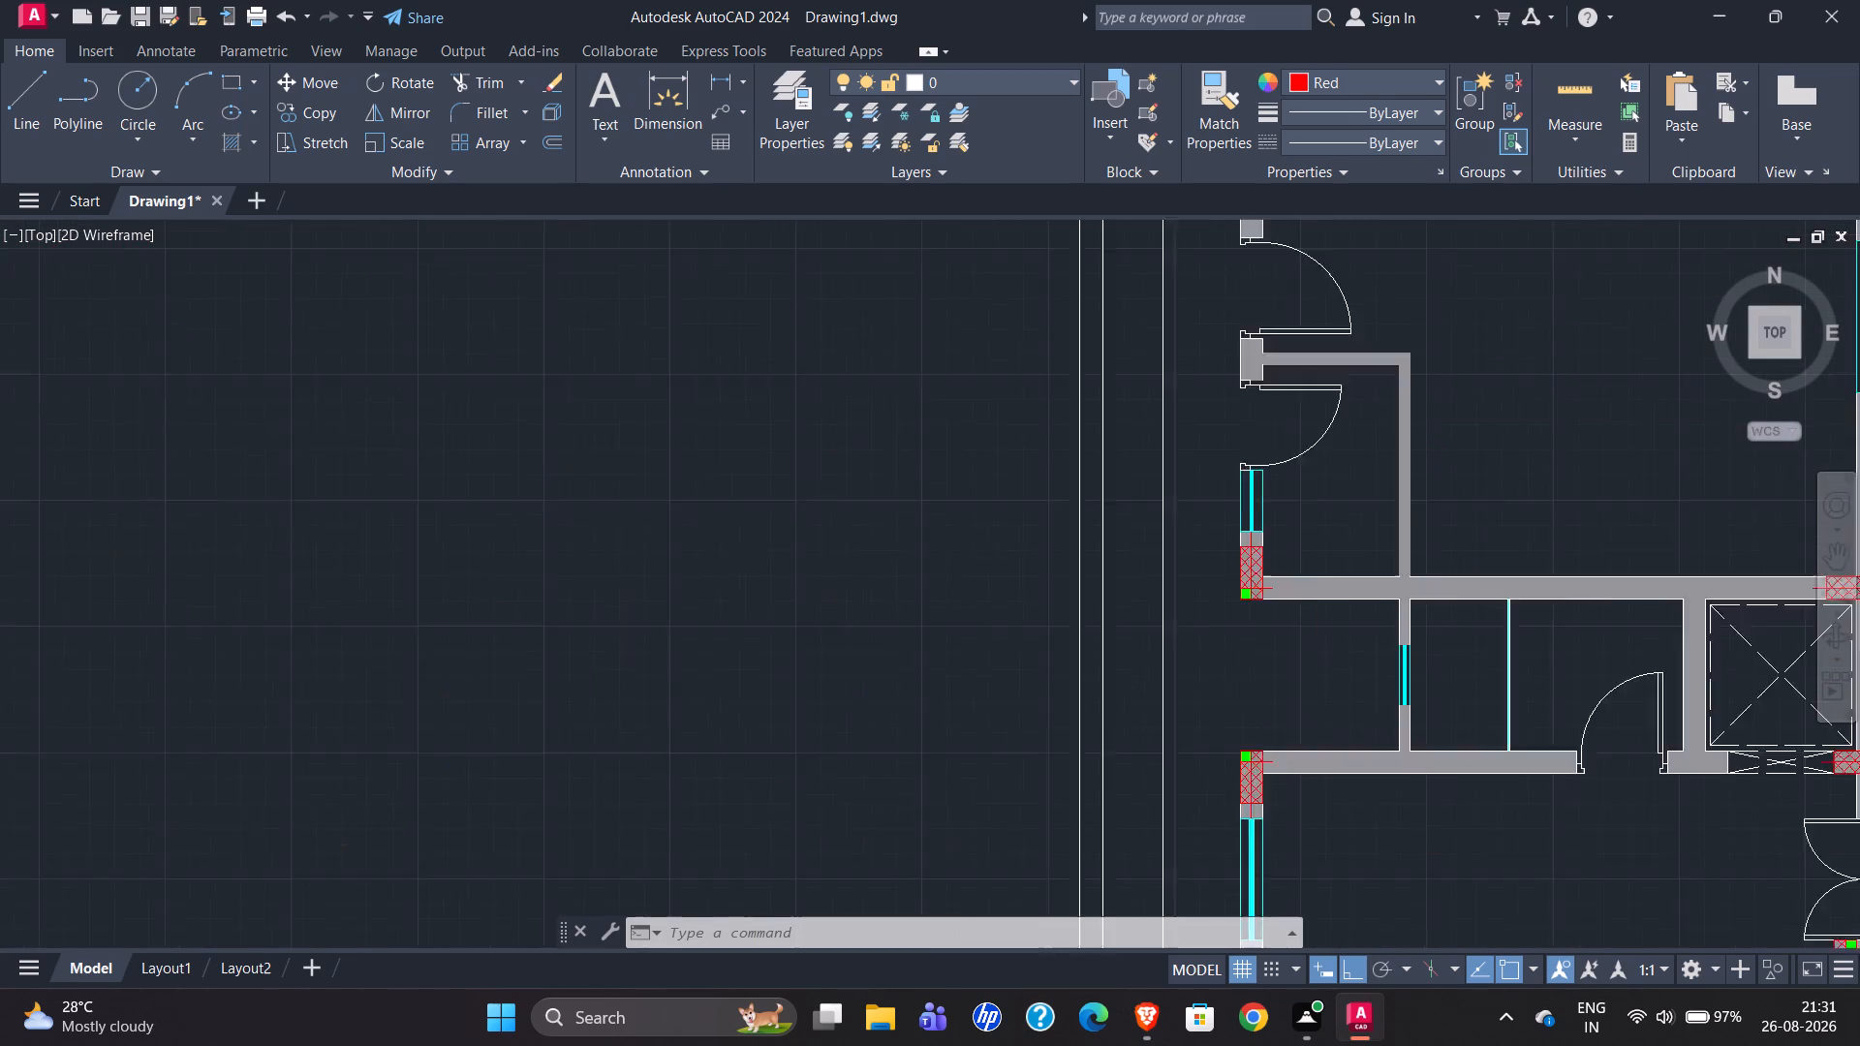
scroll(1331, 600, down, 4)
scroll(409, 595, up, 3)
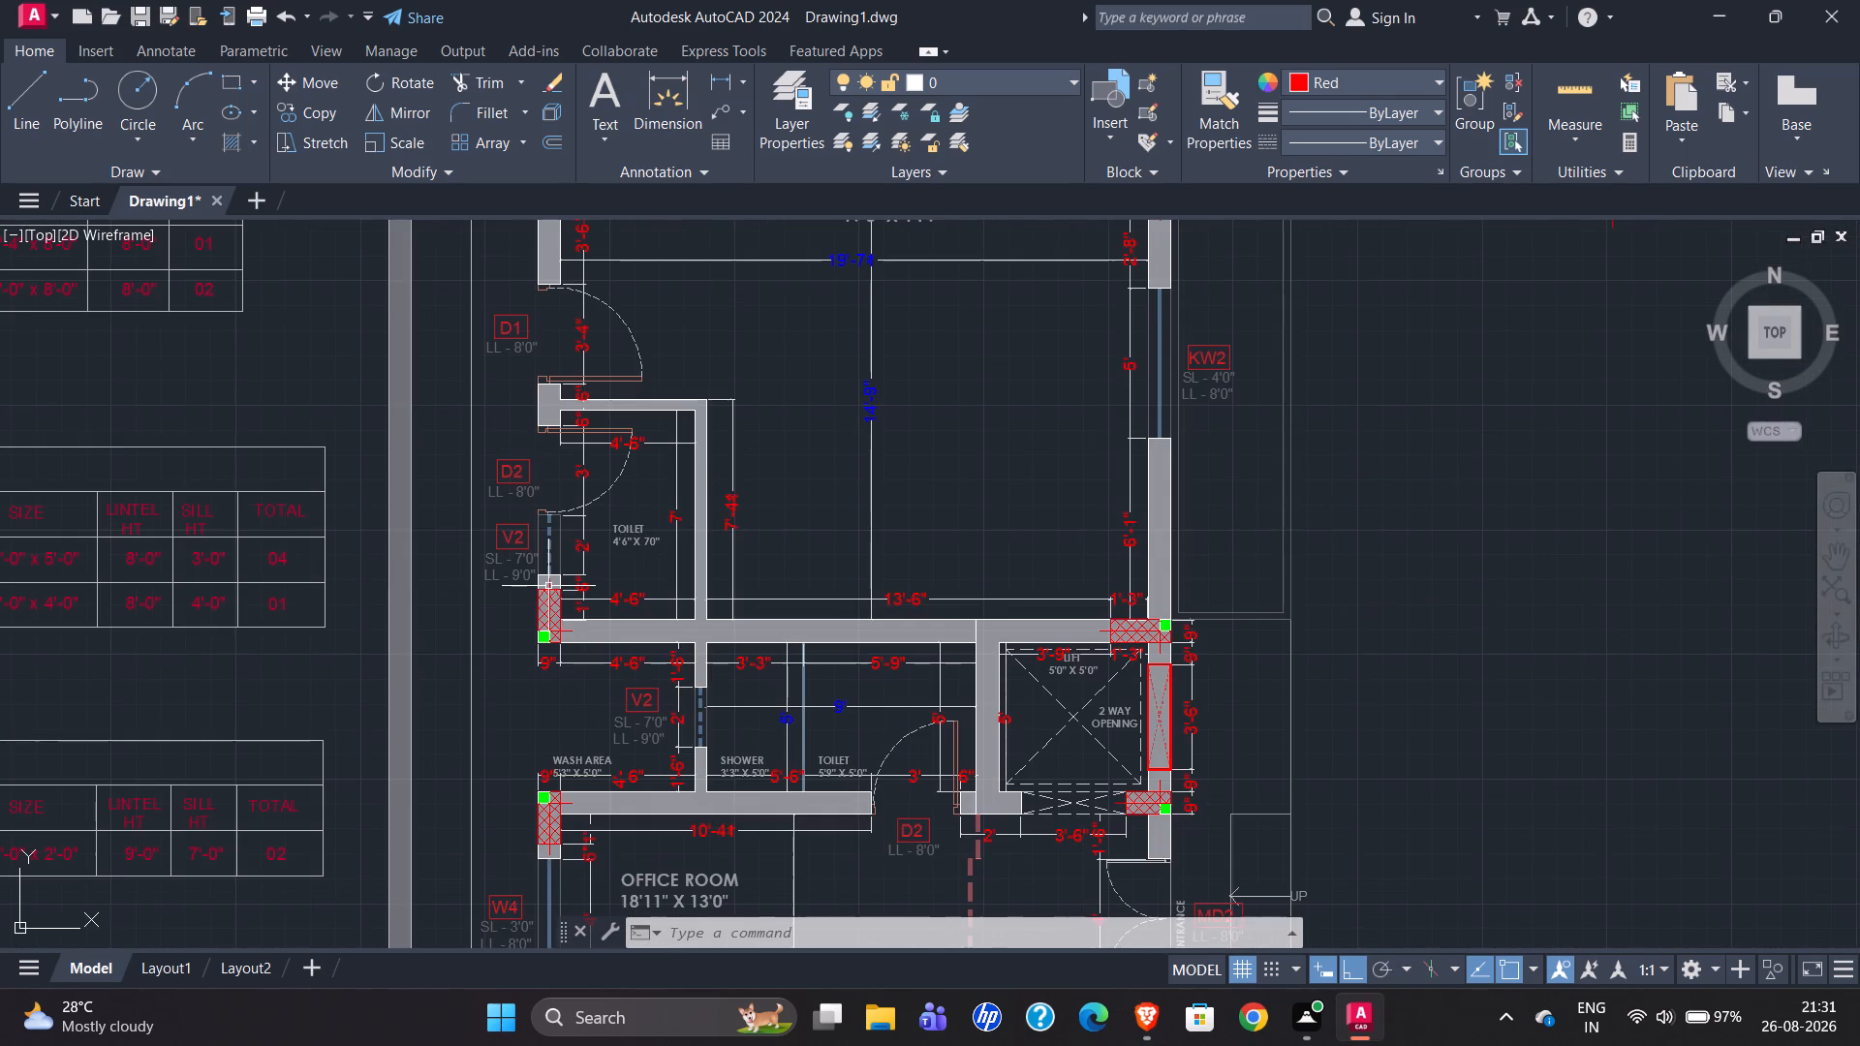
scroll(446, 506, down, 2)
scroll(497, 369, up, 3)
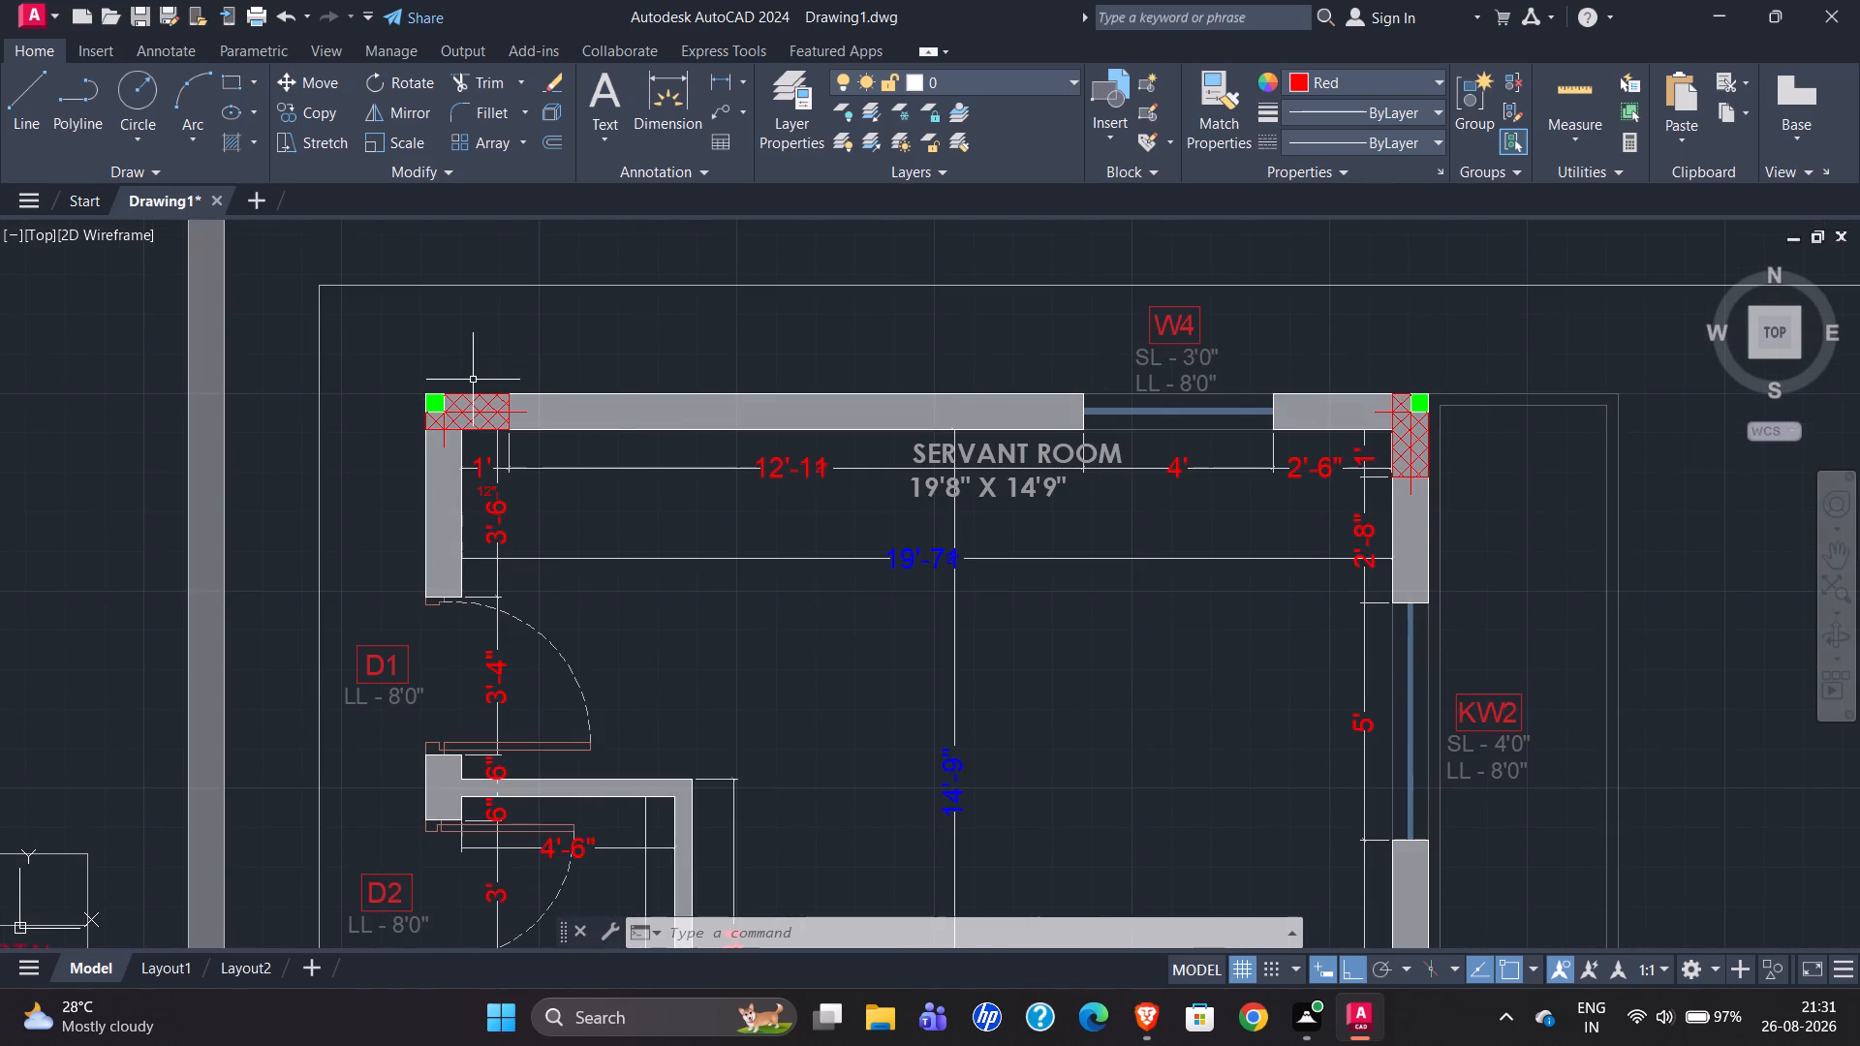
scroll(294, 370, down, 5)
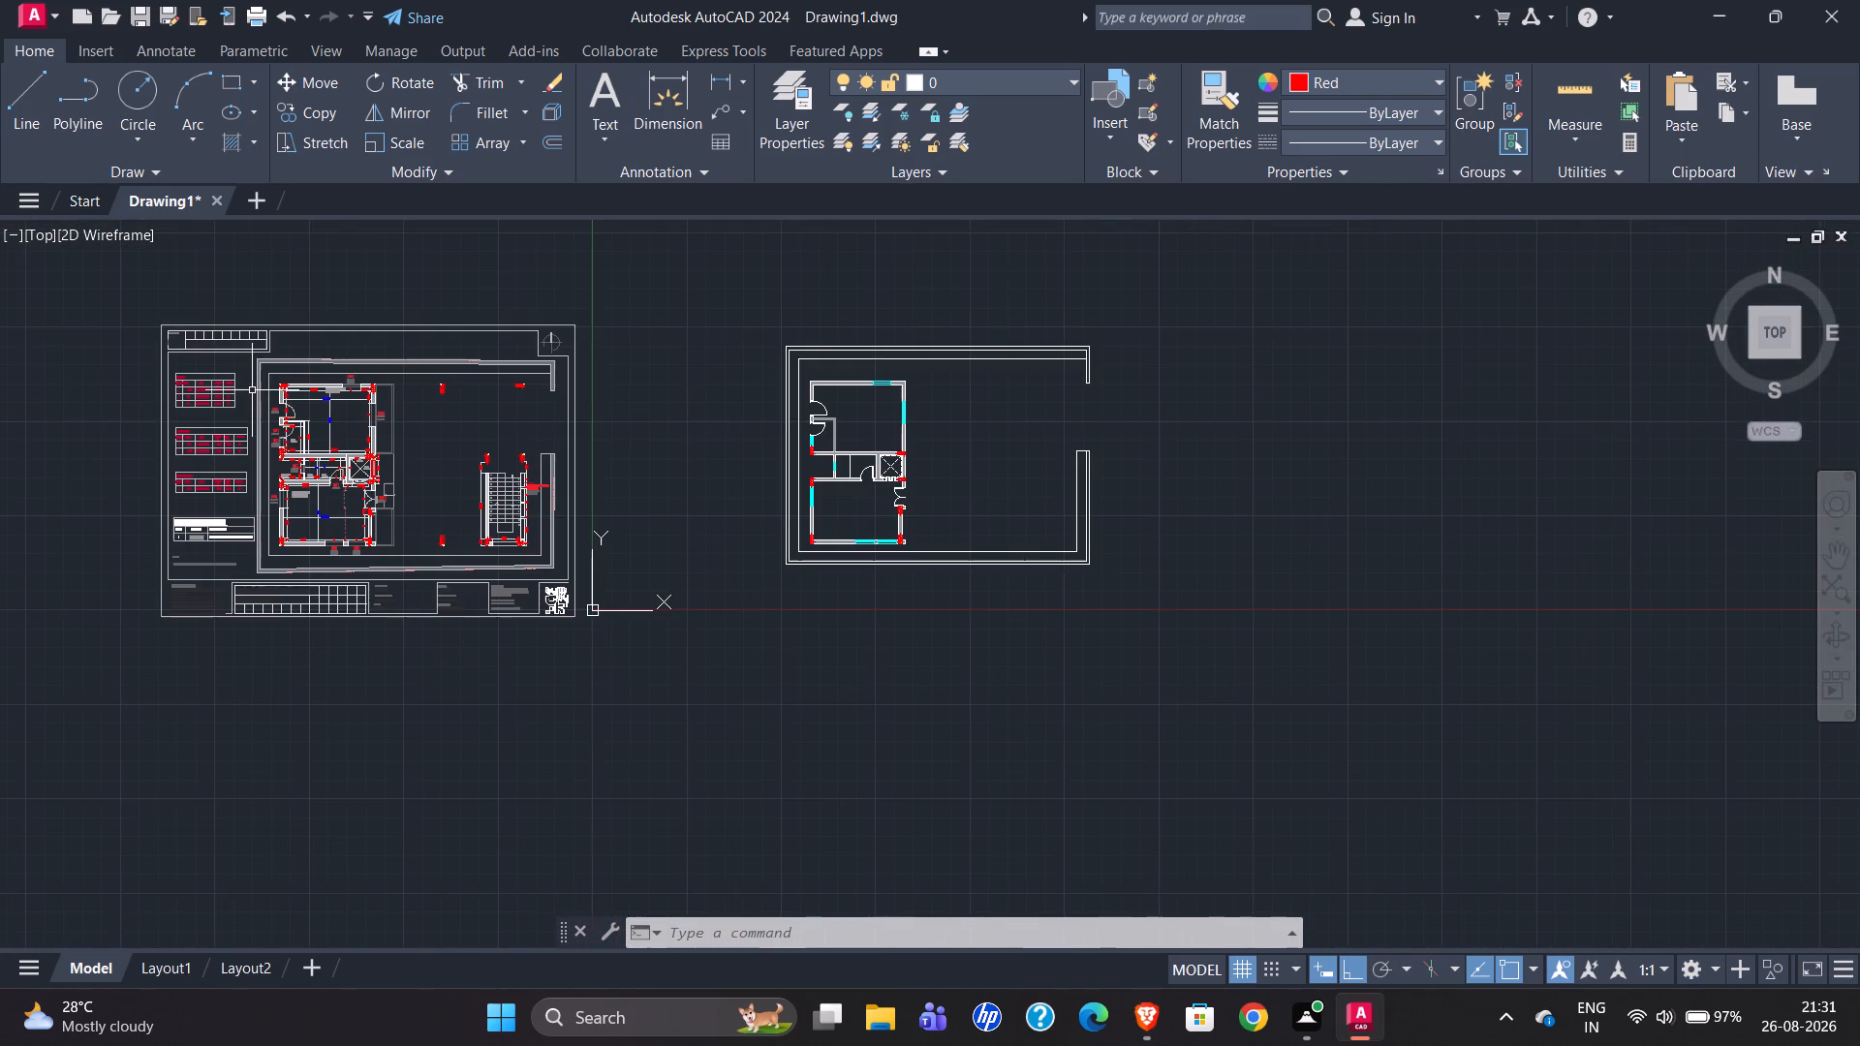
Copy the column symbol with its centre lines from the servant room's southwest corner to its outer northwest wall corner.
scroll(775, 426, up, 4)
scroll(1014, 575, up, 2)
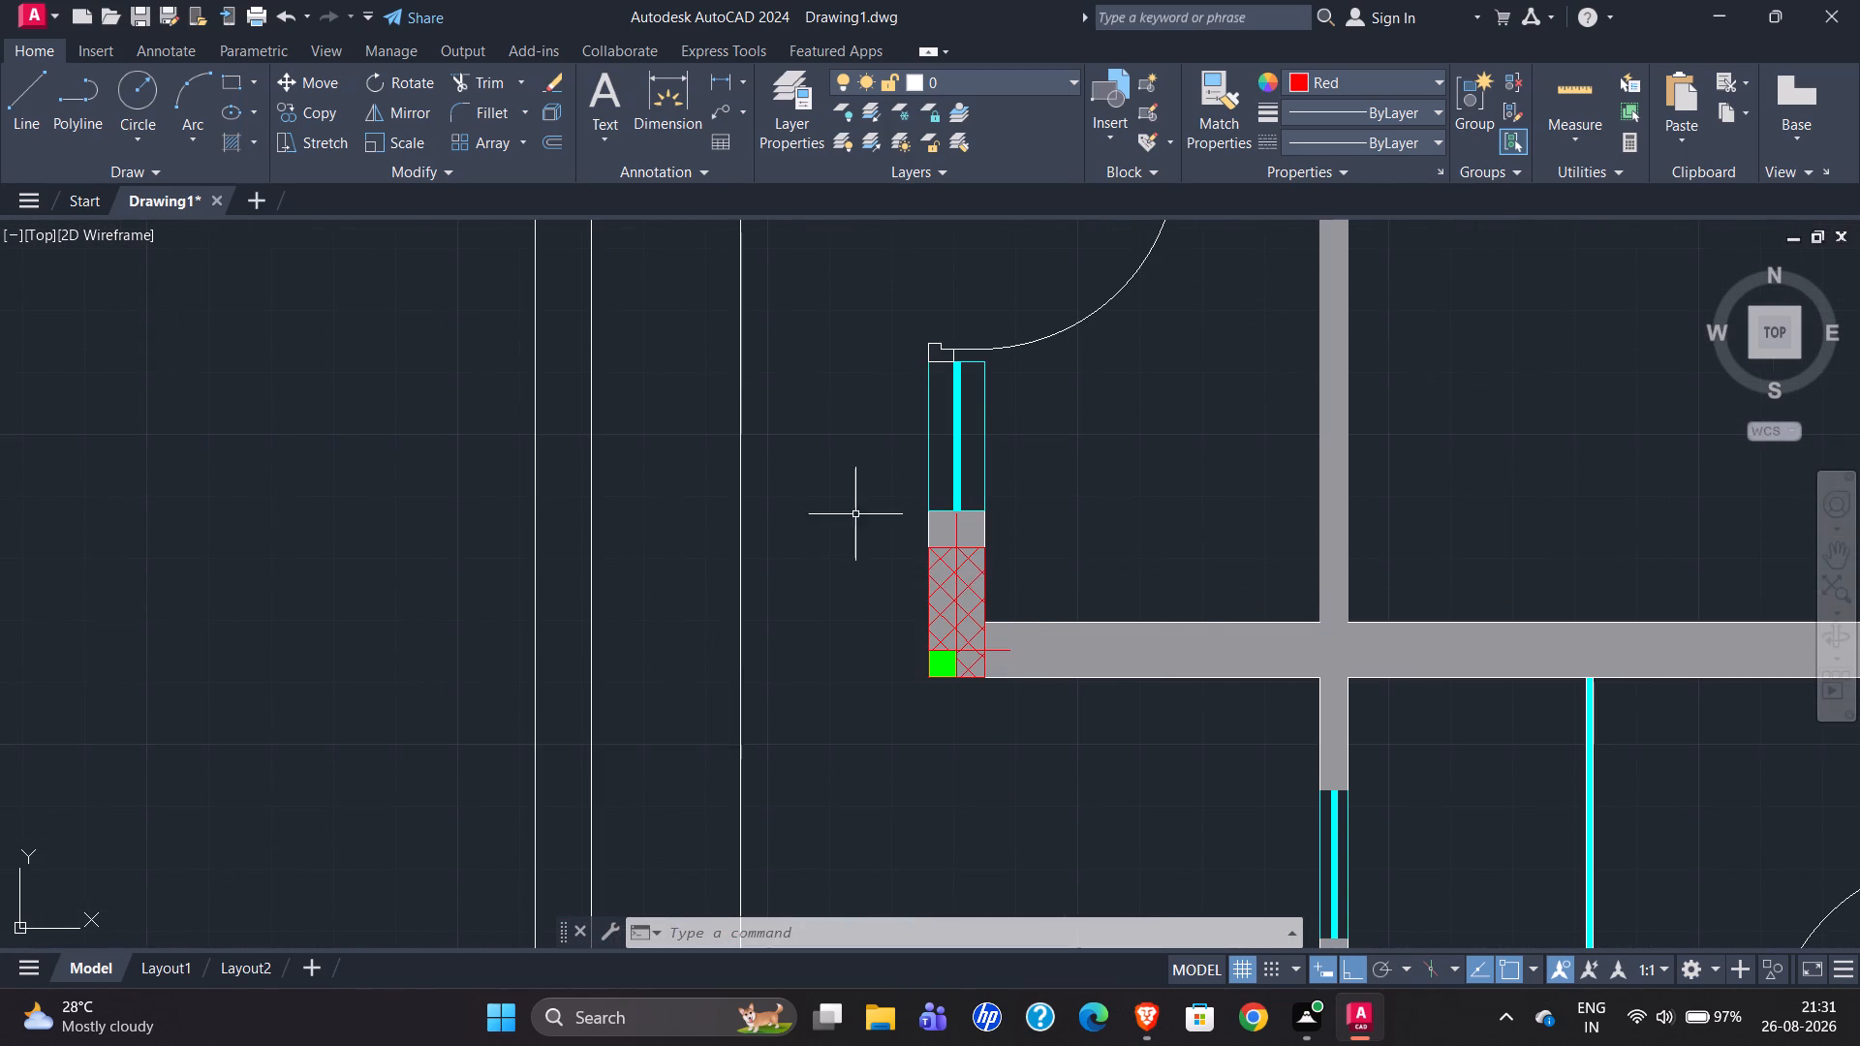
click(853, 505)
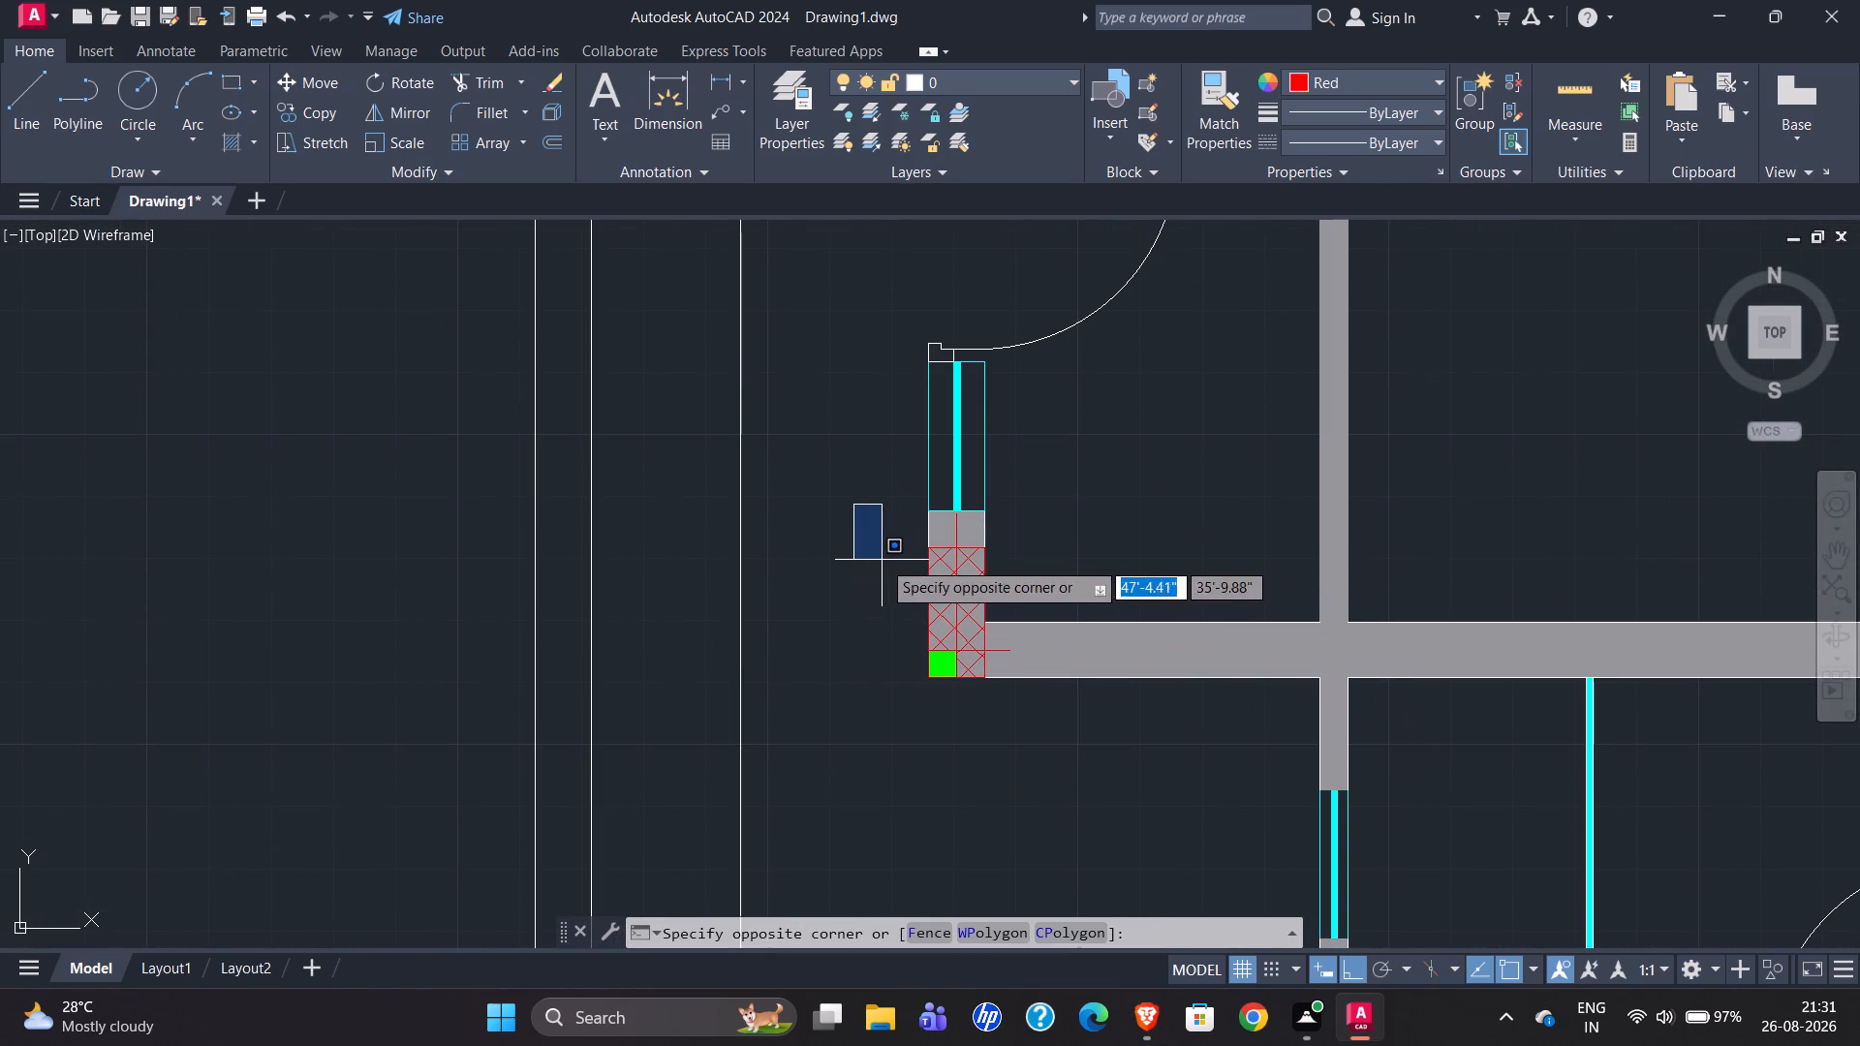
click(882, 559)
click(878, 518)
click(1067, 748)
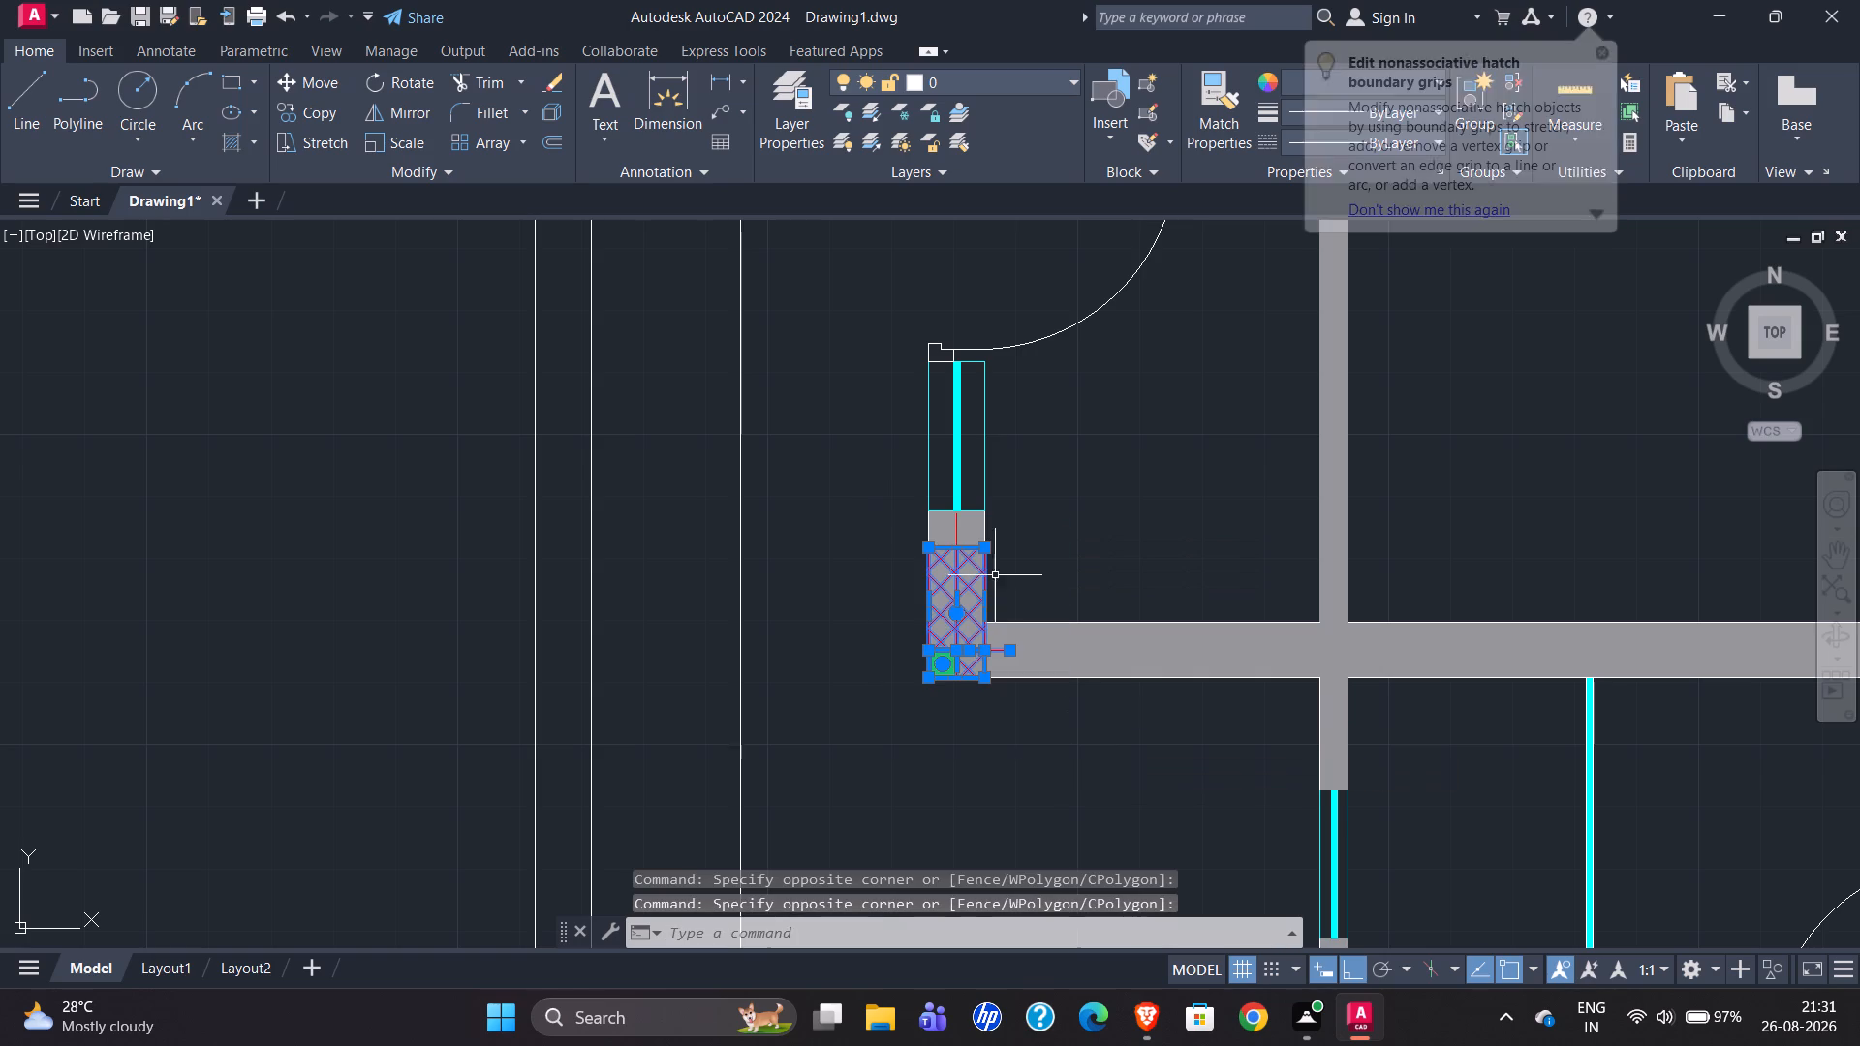
click(954, 532)
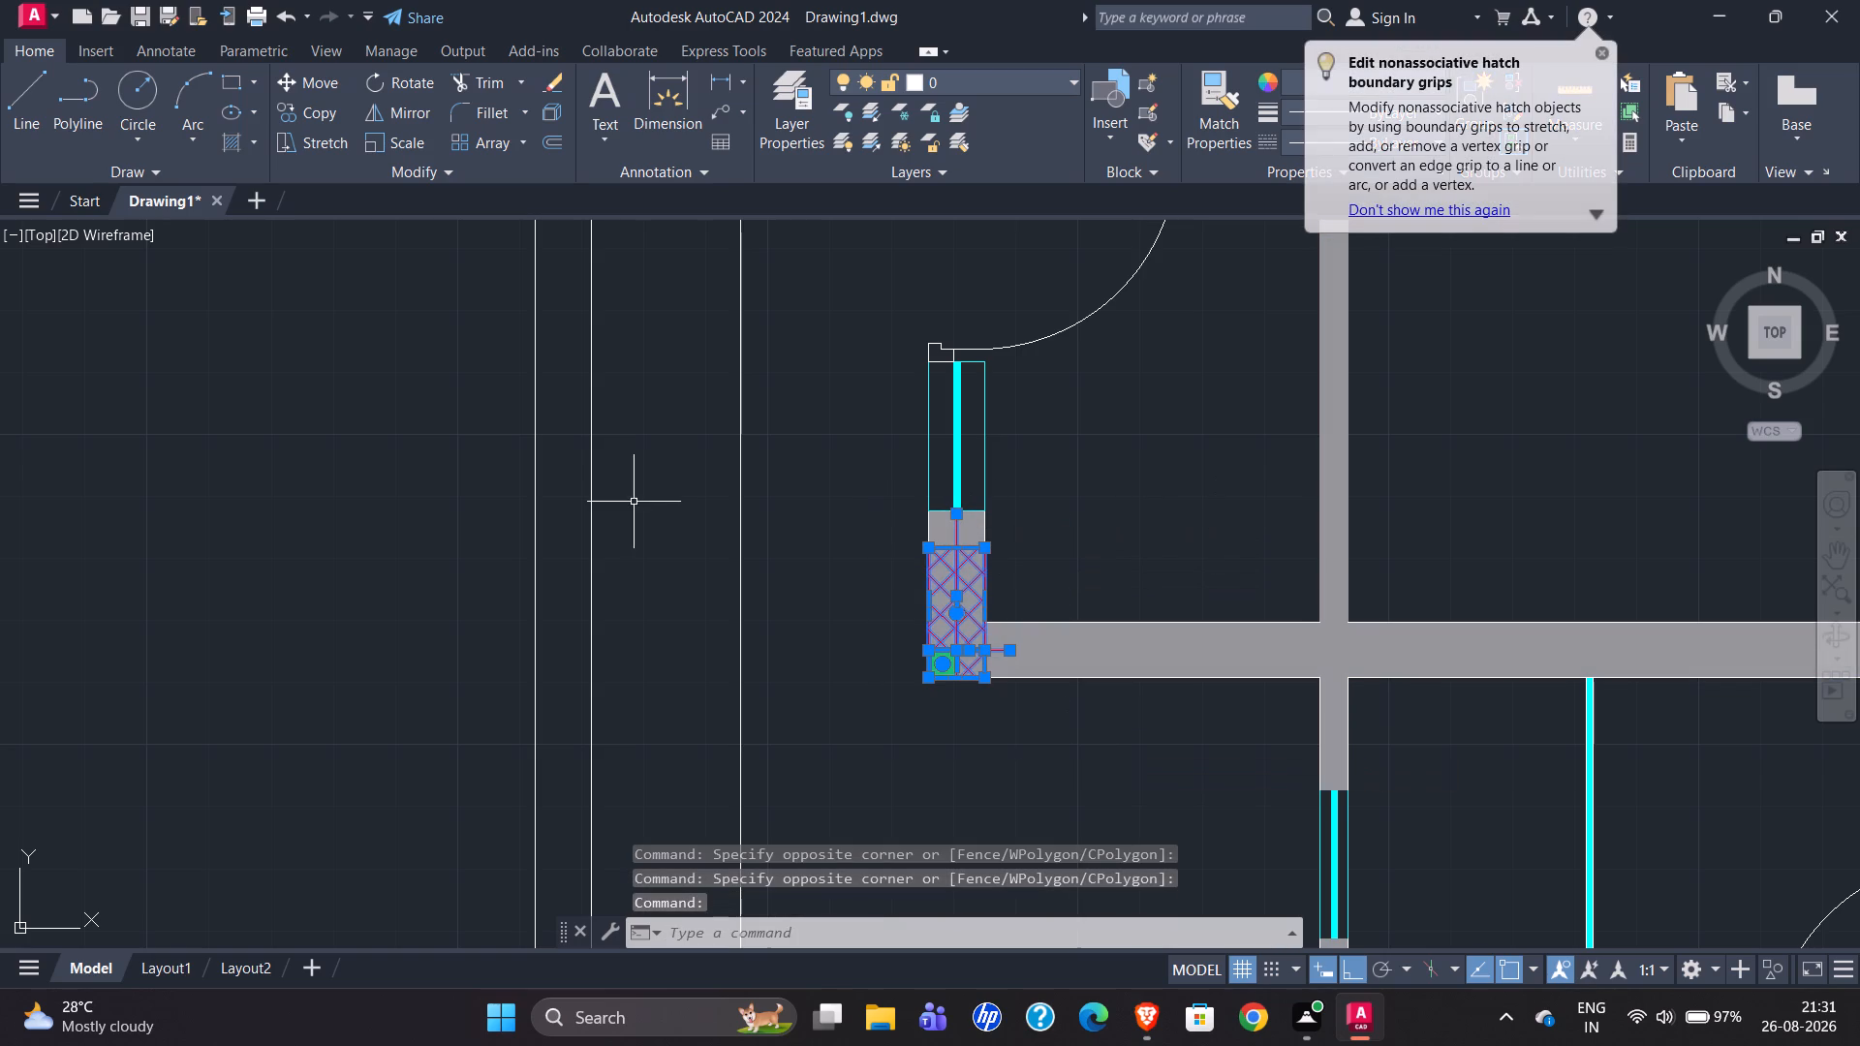
text(mo)
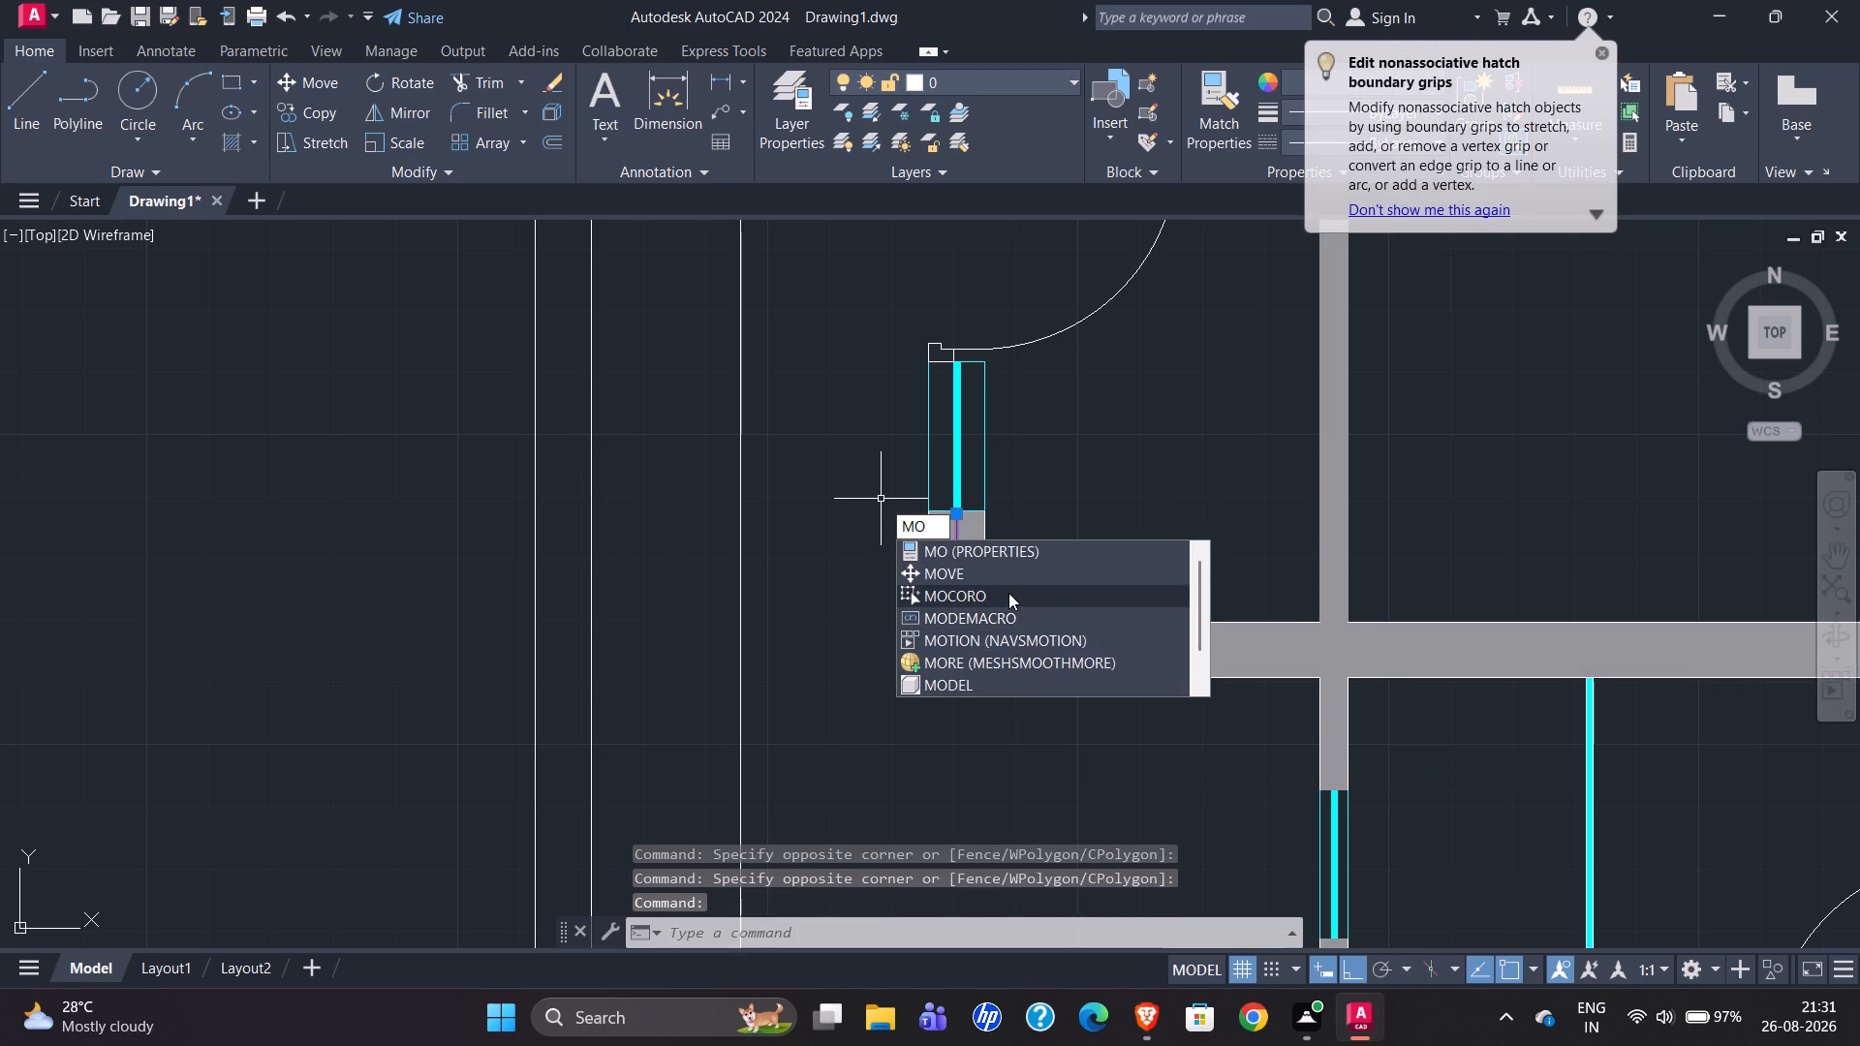
click(1008, 593)
click(929, 678)
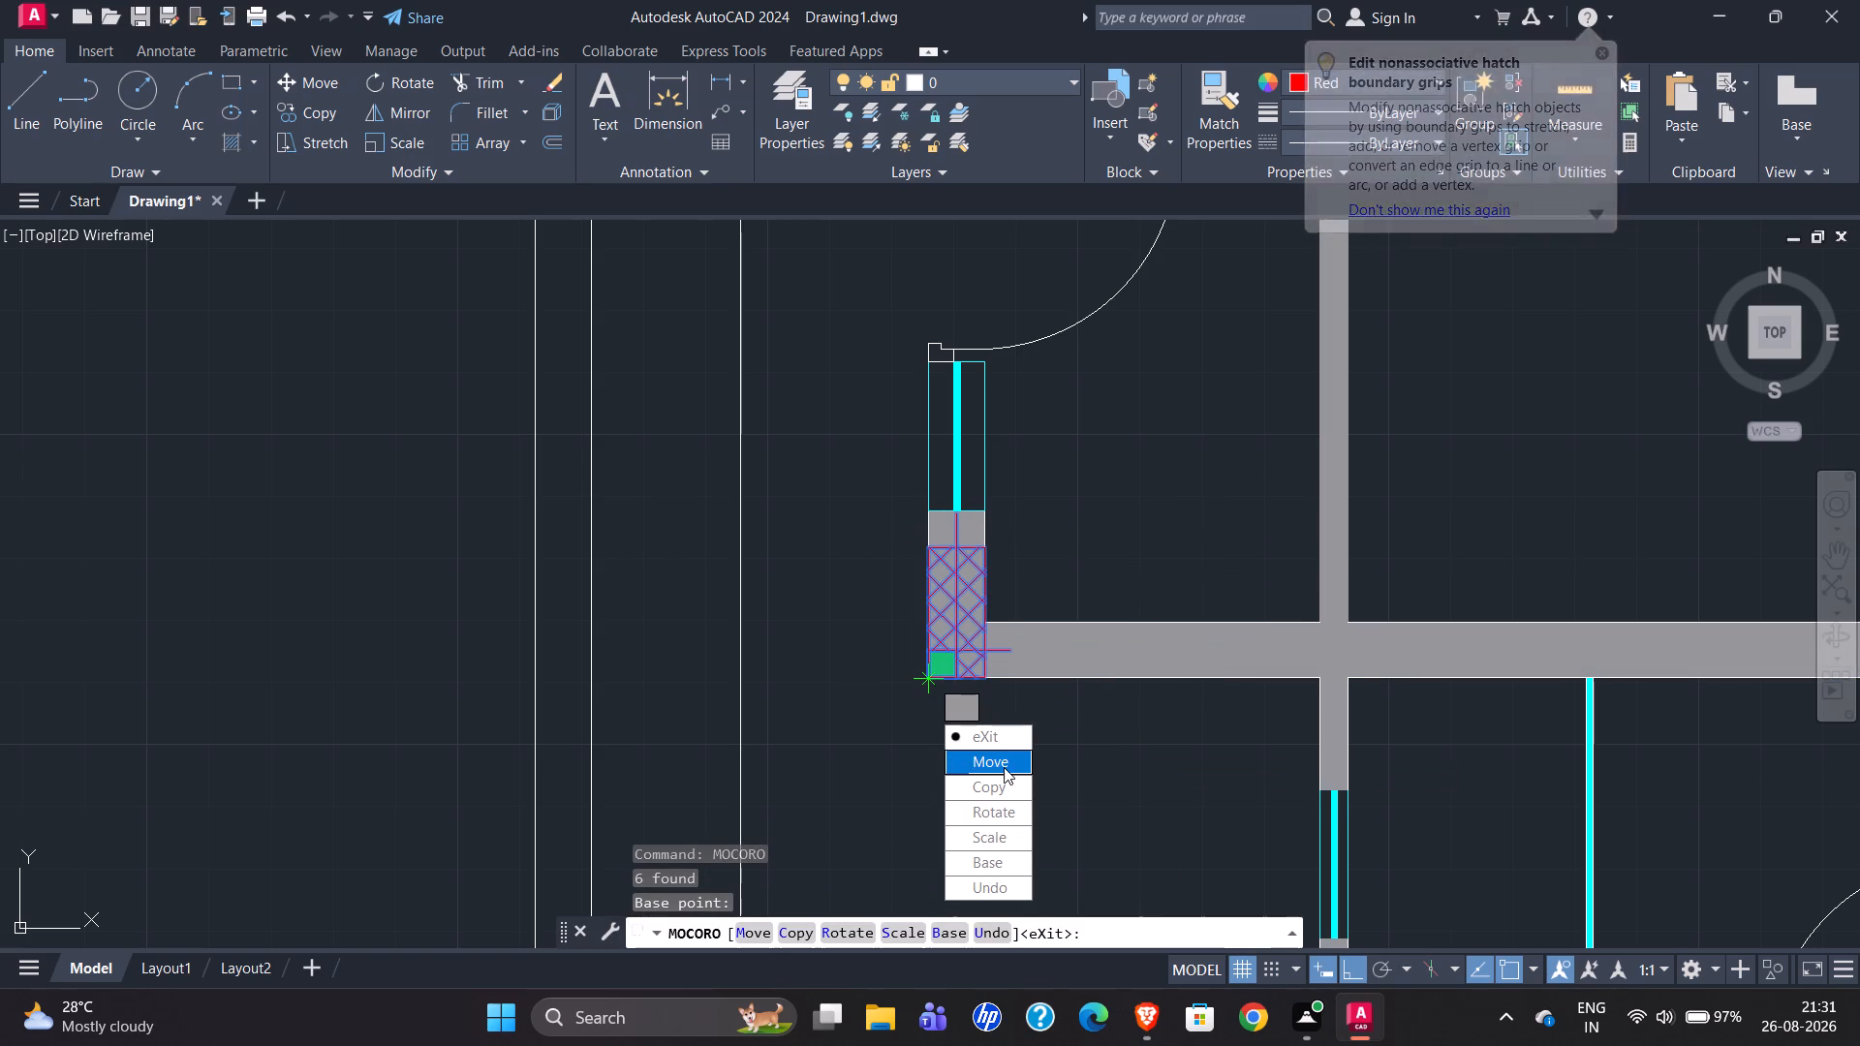
drag(1002, 790, 929, 678)
scroll(785, 614, down, 4)
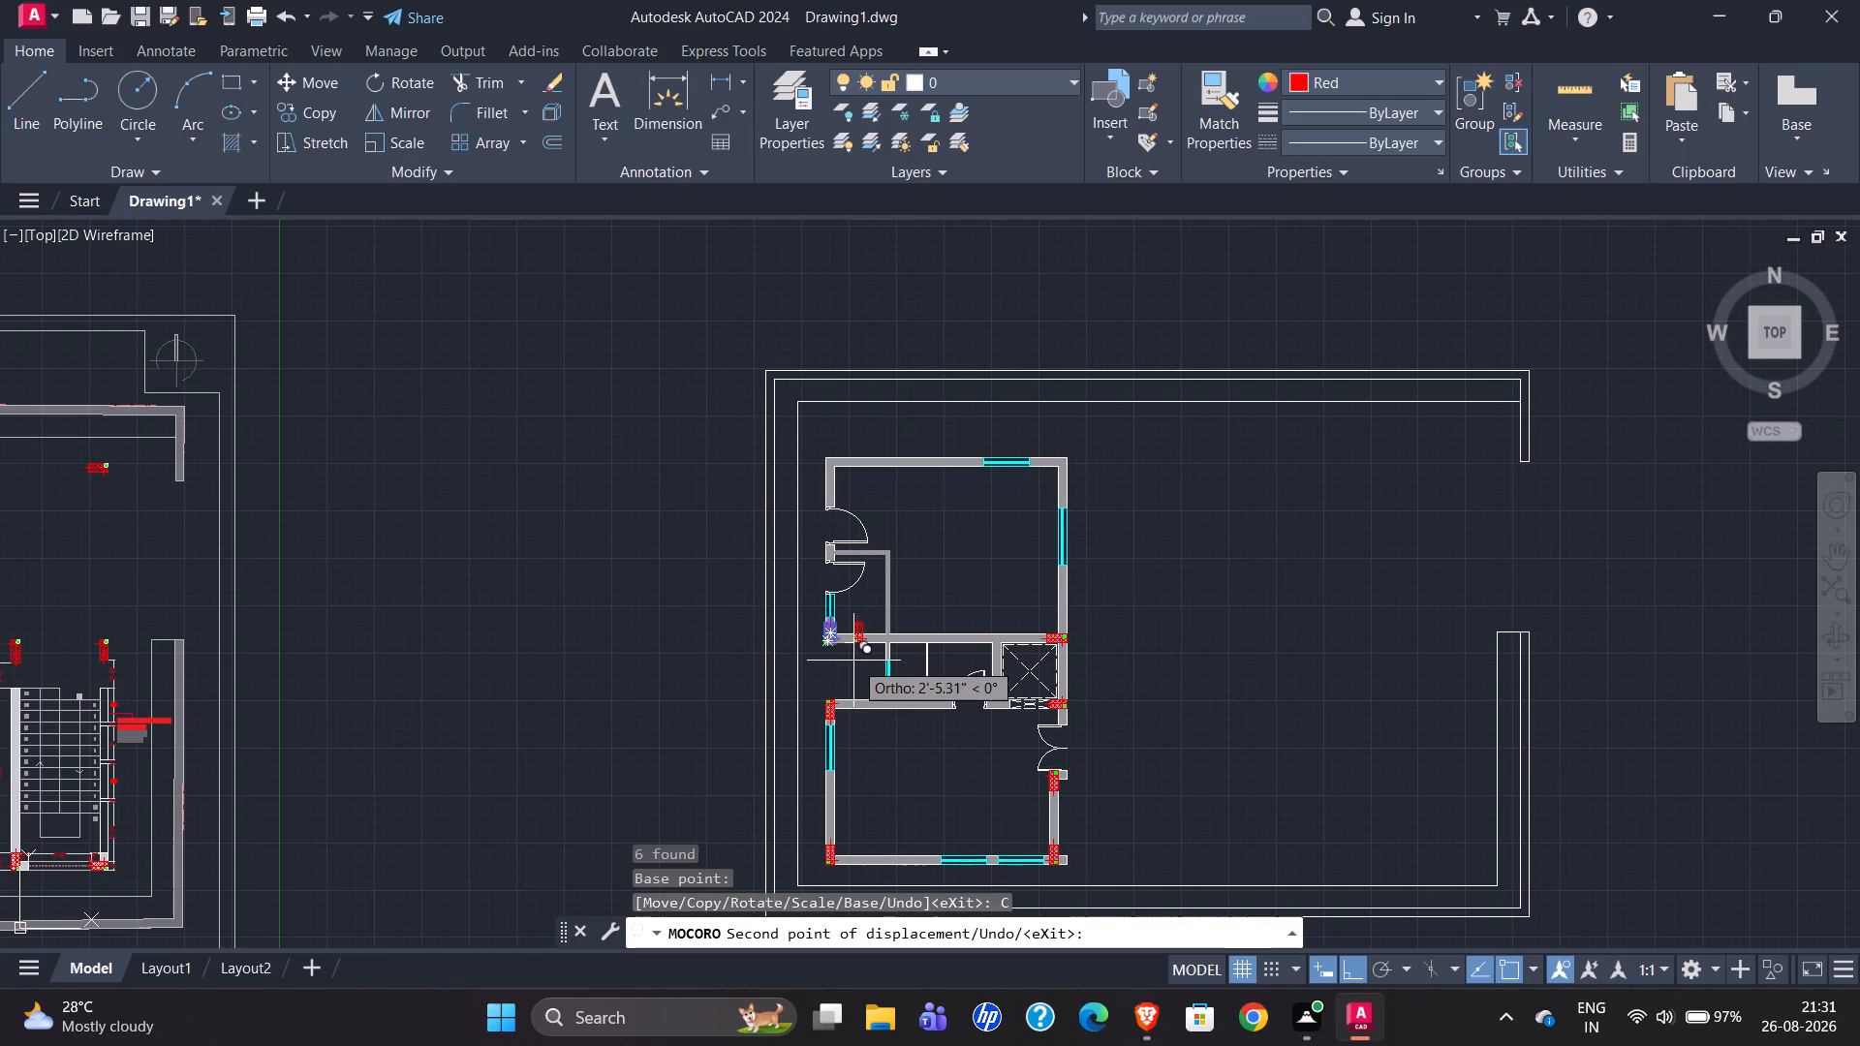
scroll(827, 455, up, 5)
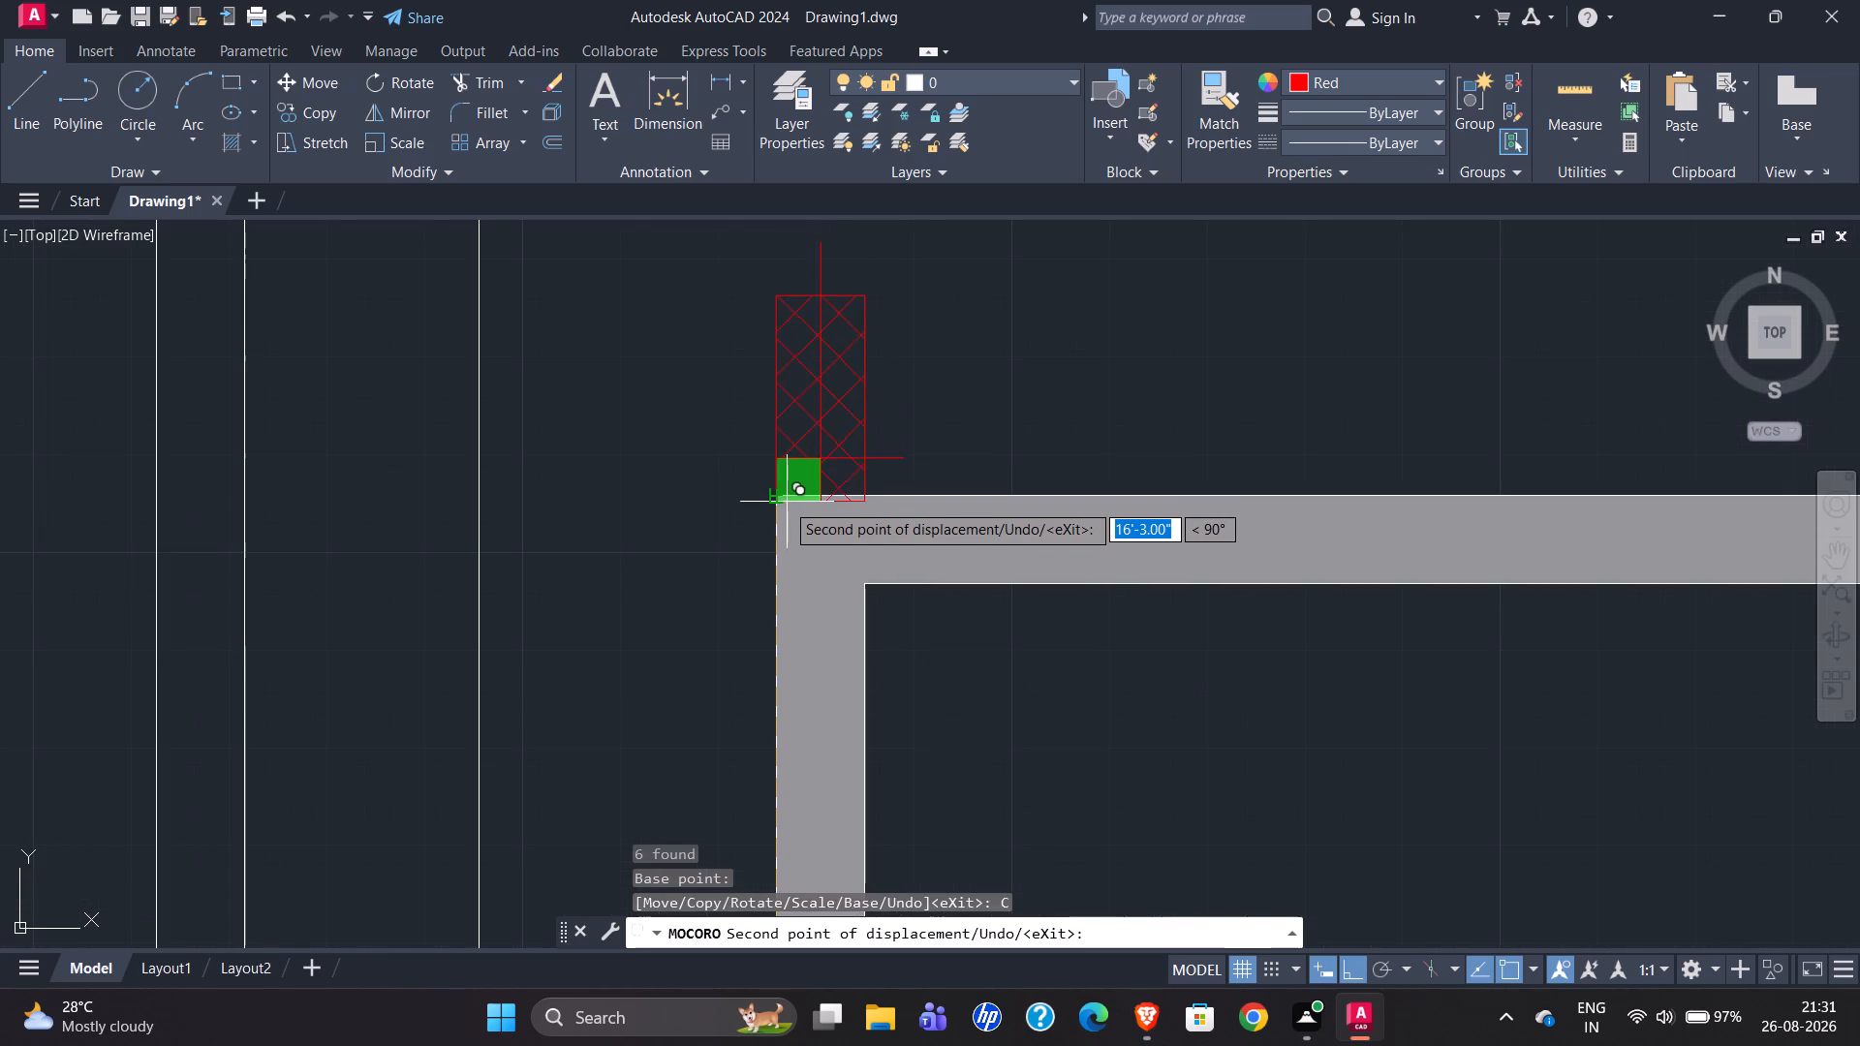
click(771, 500)
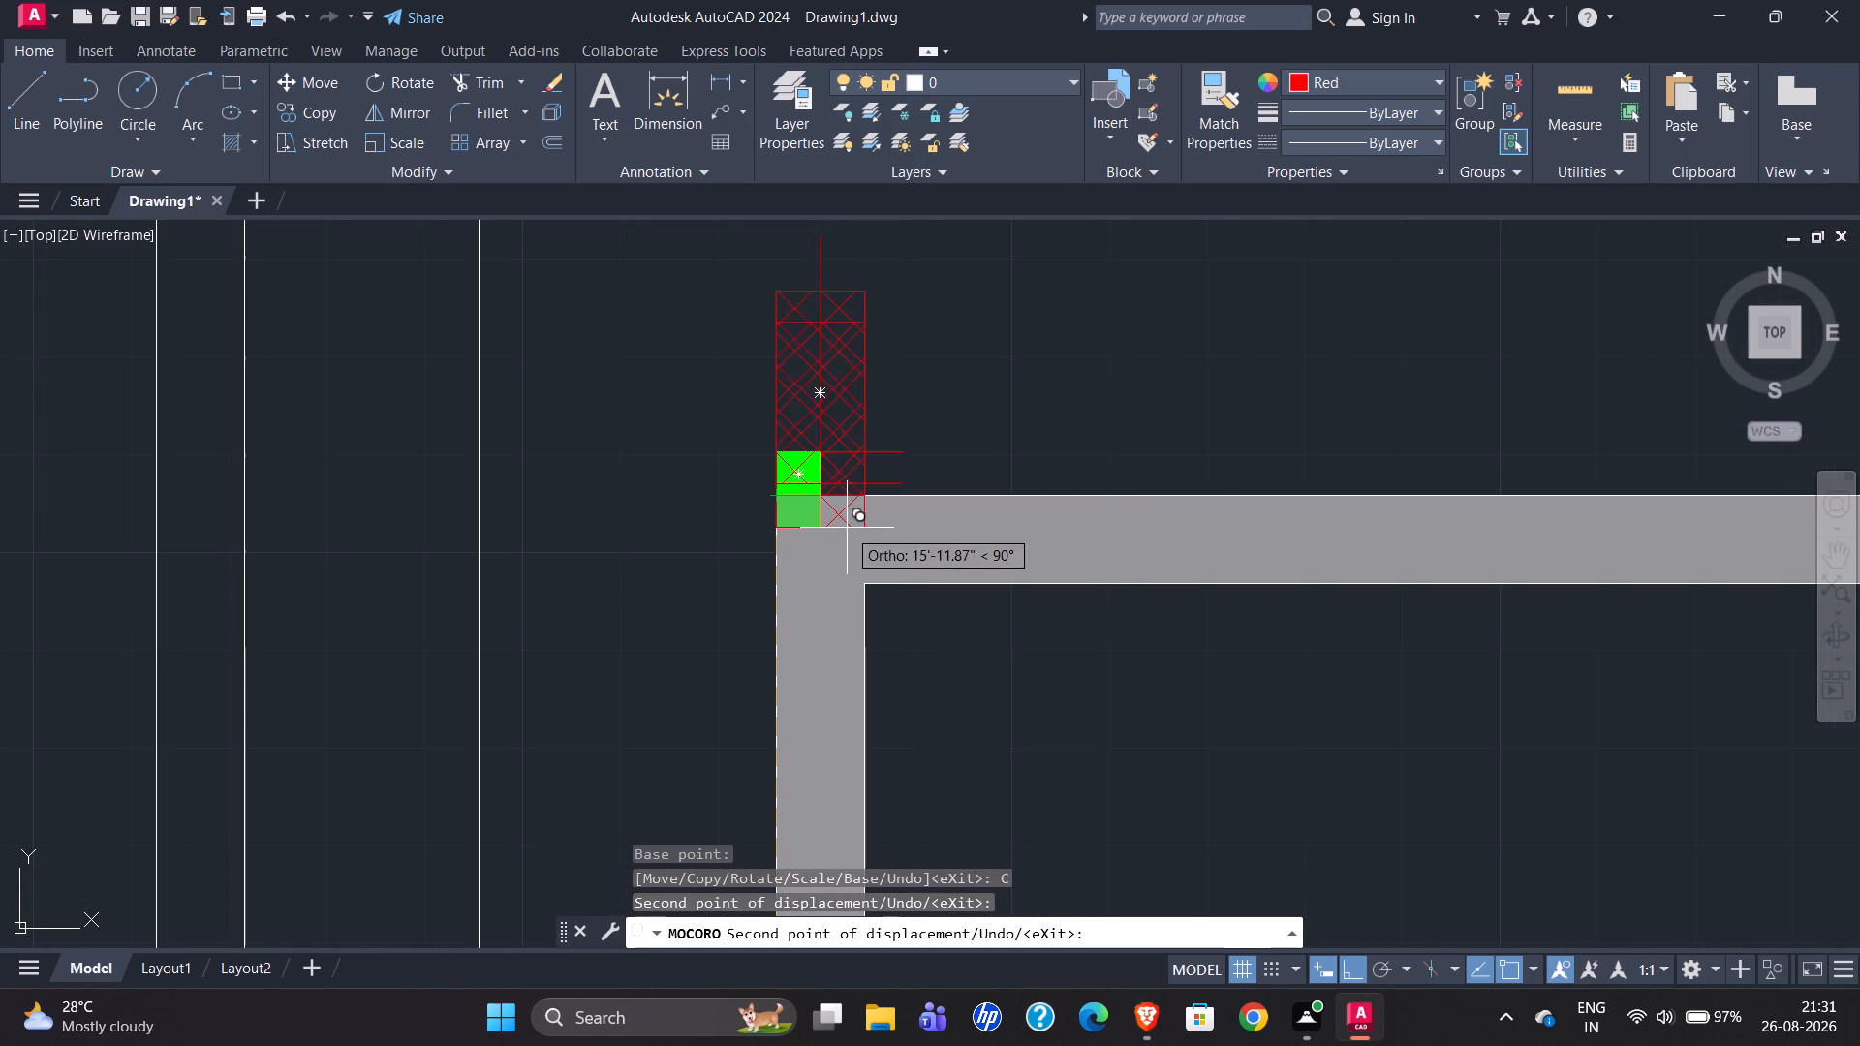
key(Escape)
Rotate the copied column symbol 270° about the outer northwest wall corner so that it lies along the north wall.
drag(910, 633, 827, 494)
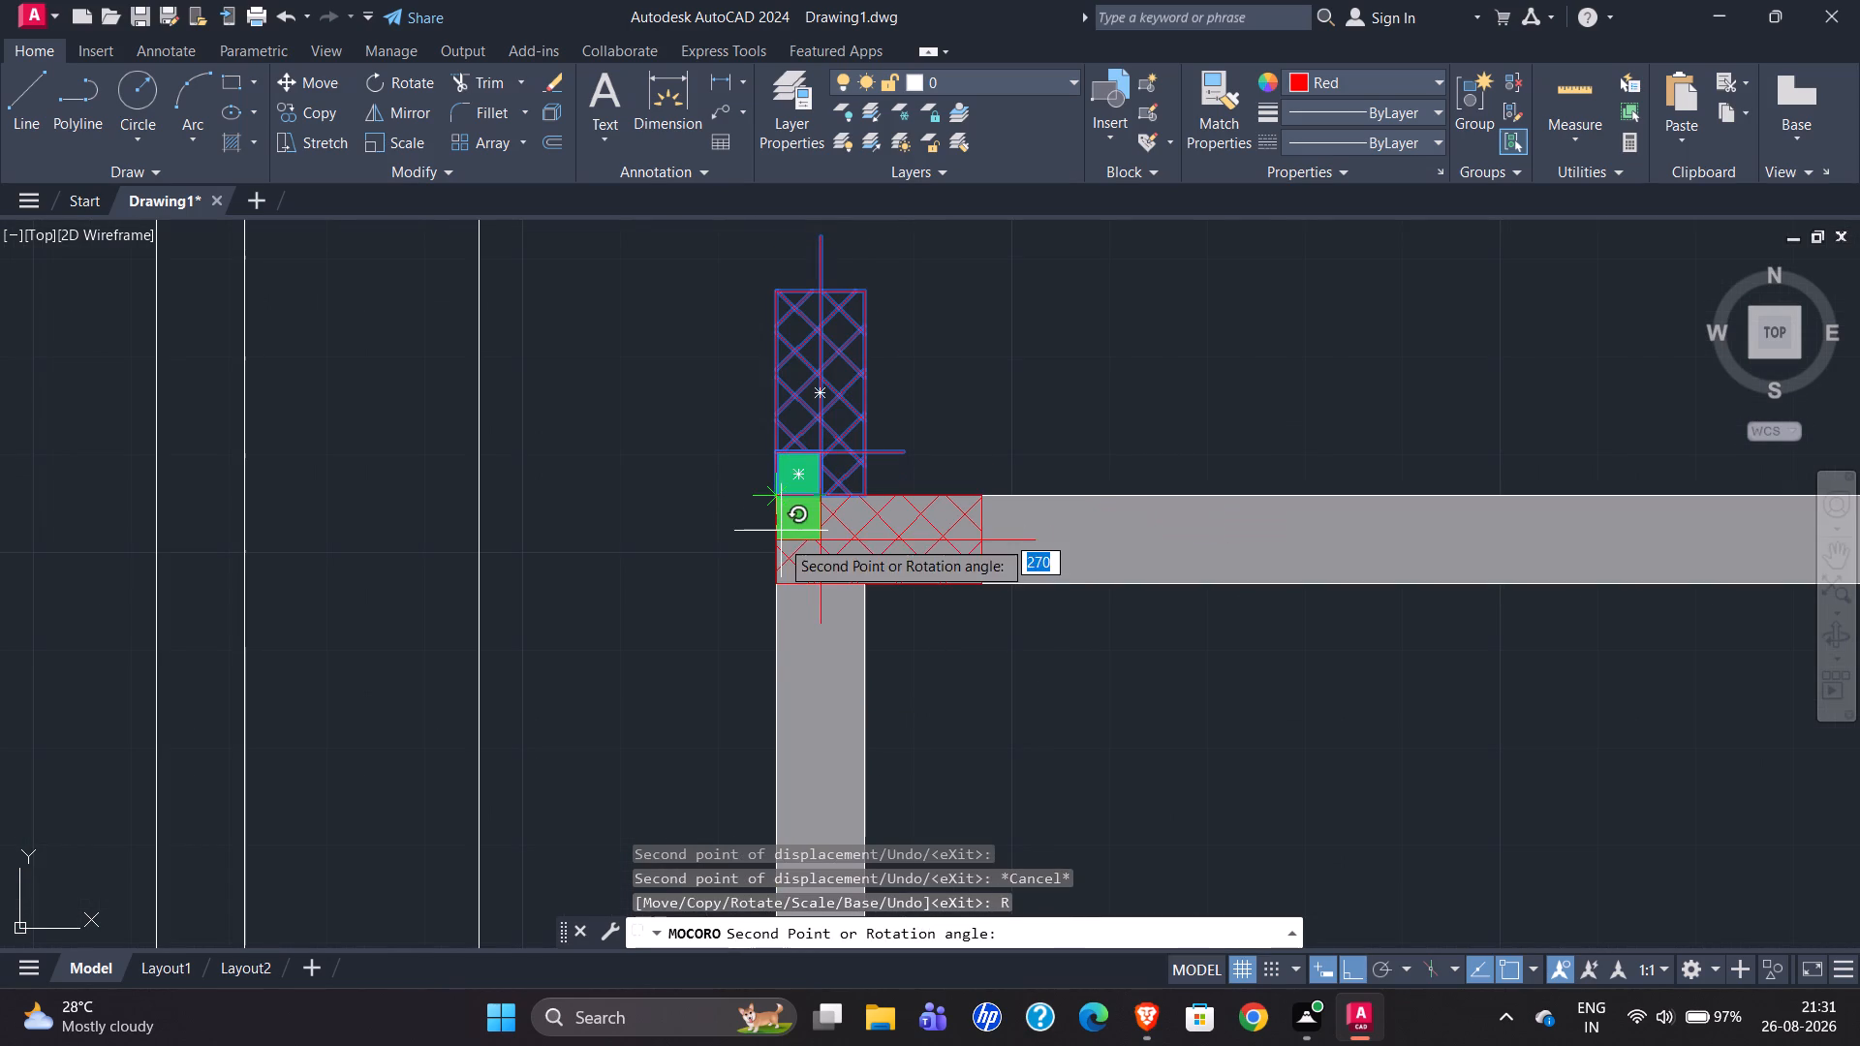
click(769, 635)
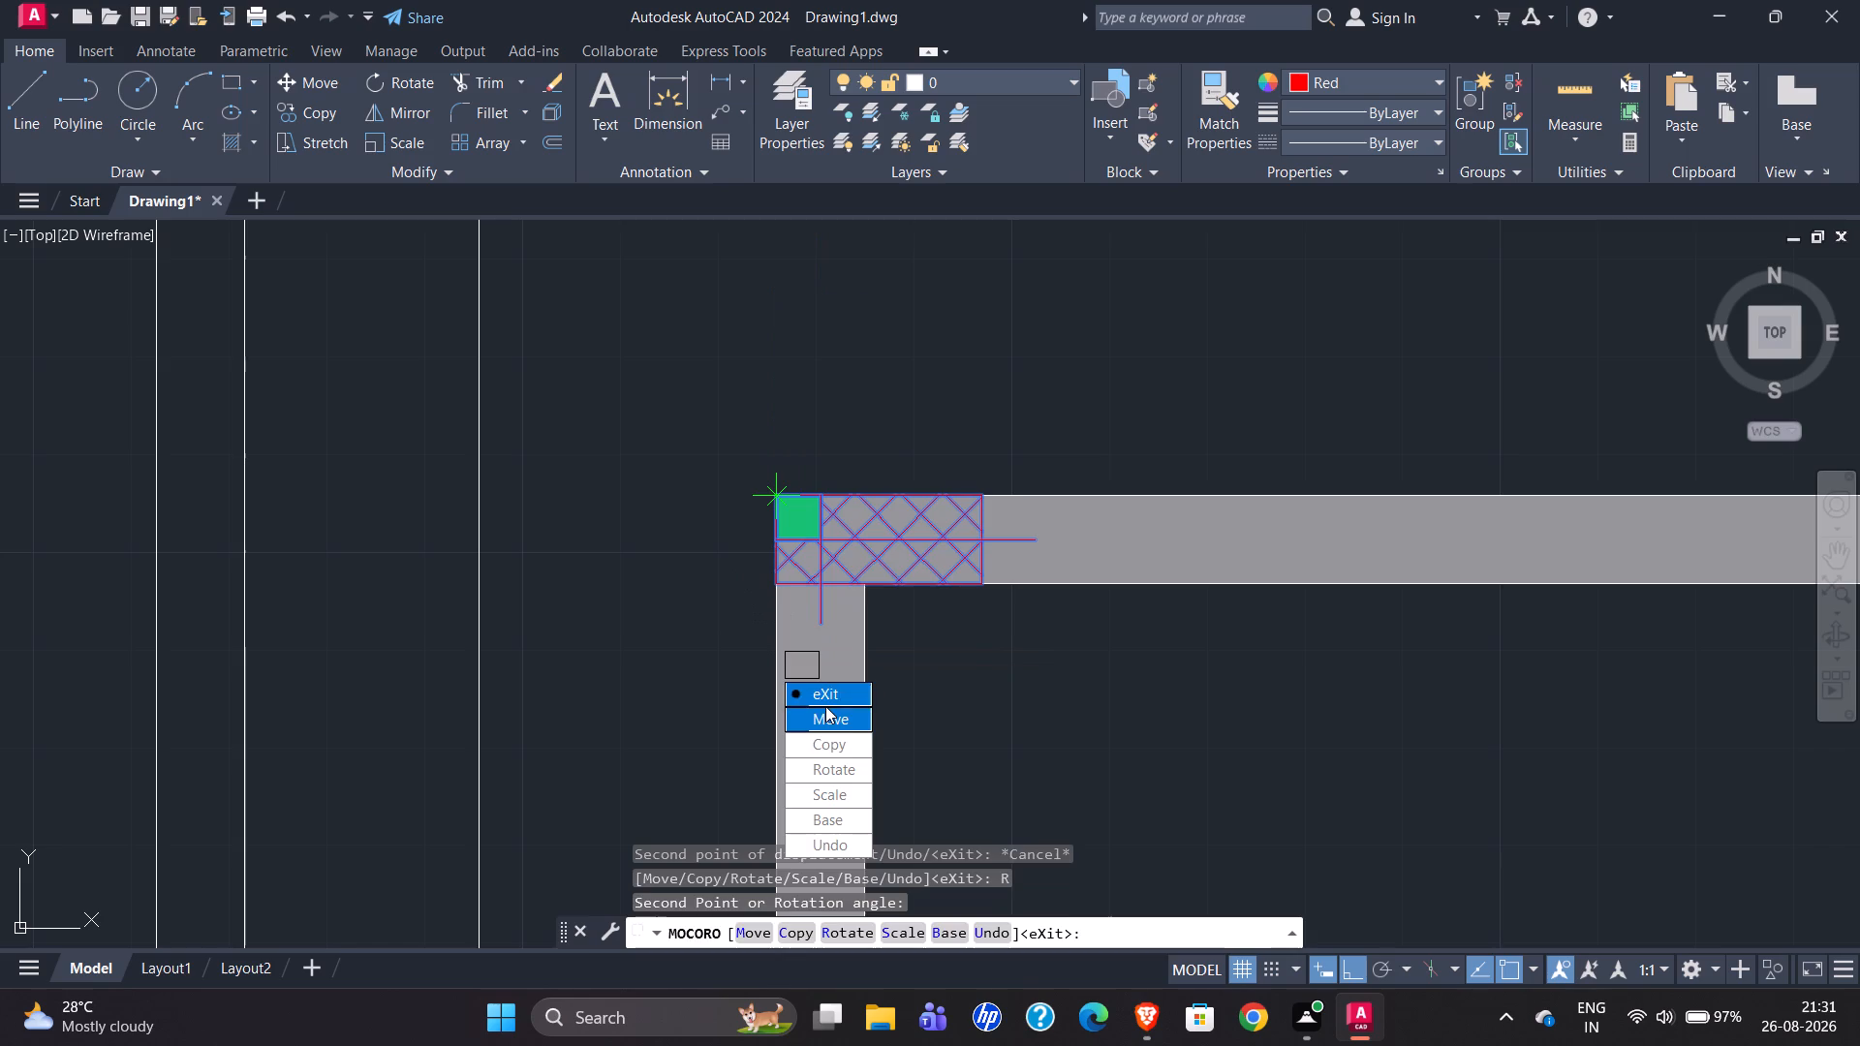
drag(825, 706, 769, 635)
scroll(652, 492, down, 3)
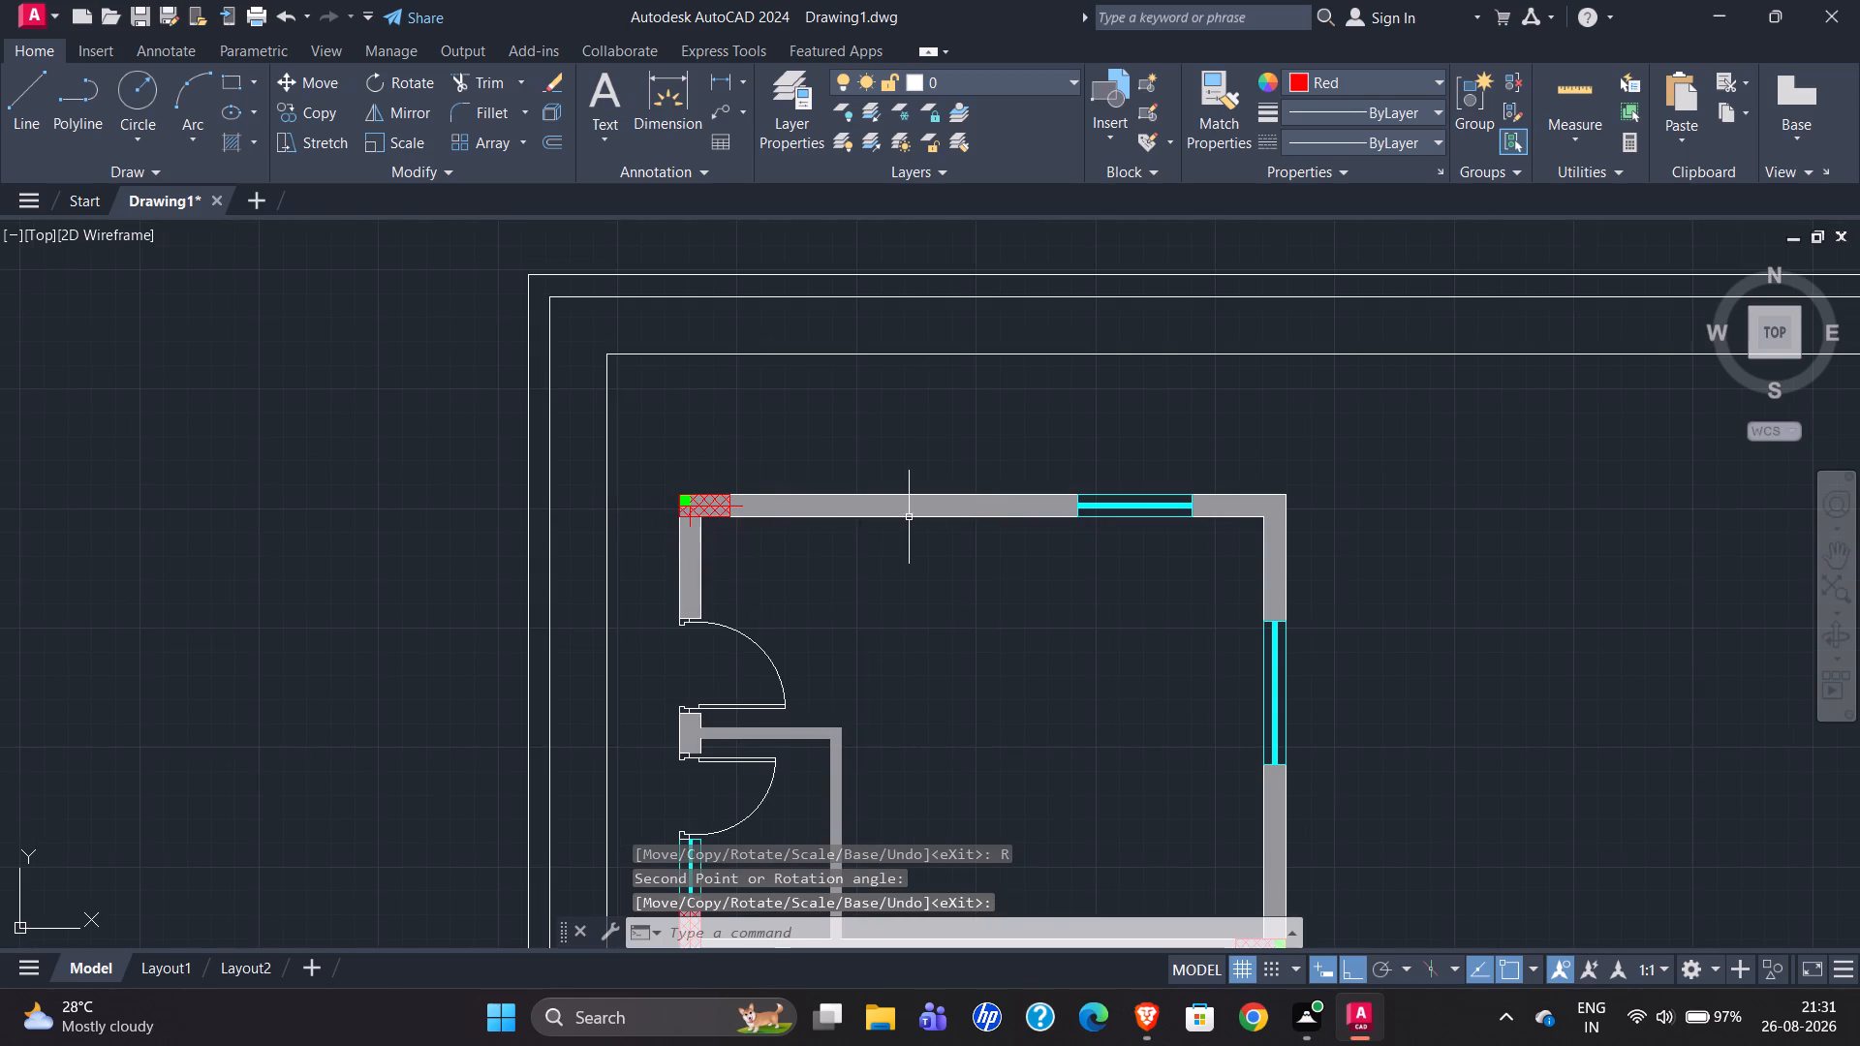
Examine the servant room's column positions and orientations along the north wall in the reference plan.
scroll(899, 502, down, 3)
scroll(118, 518, up, 2)
scroll(210, 515, down, 2)
scroll(160, 518, up, 2)
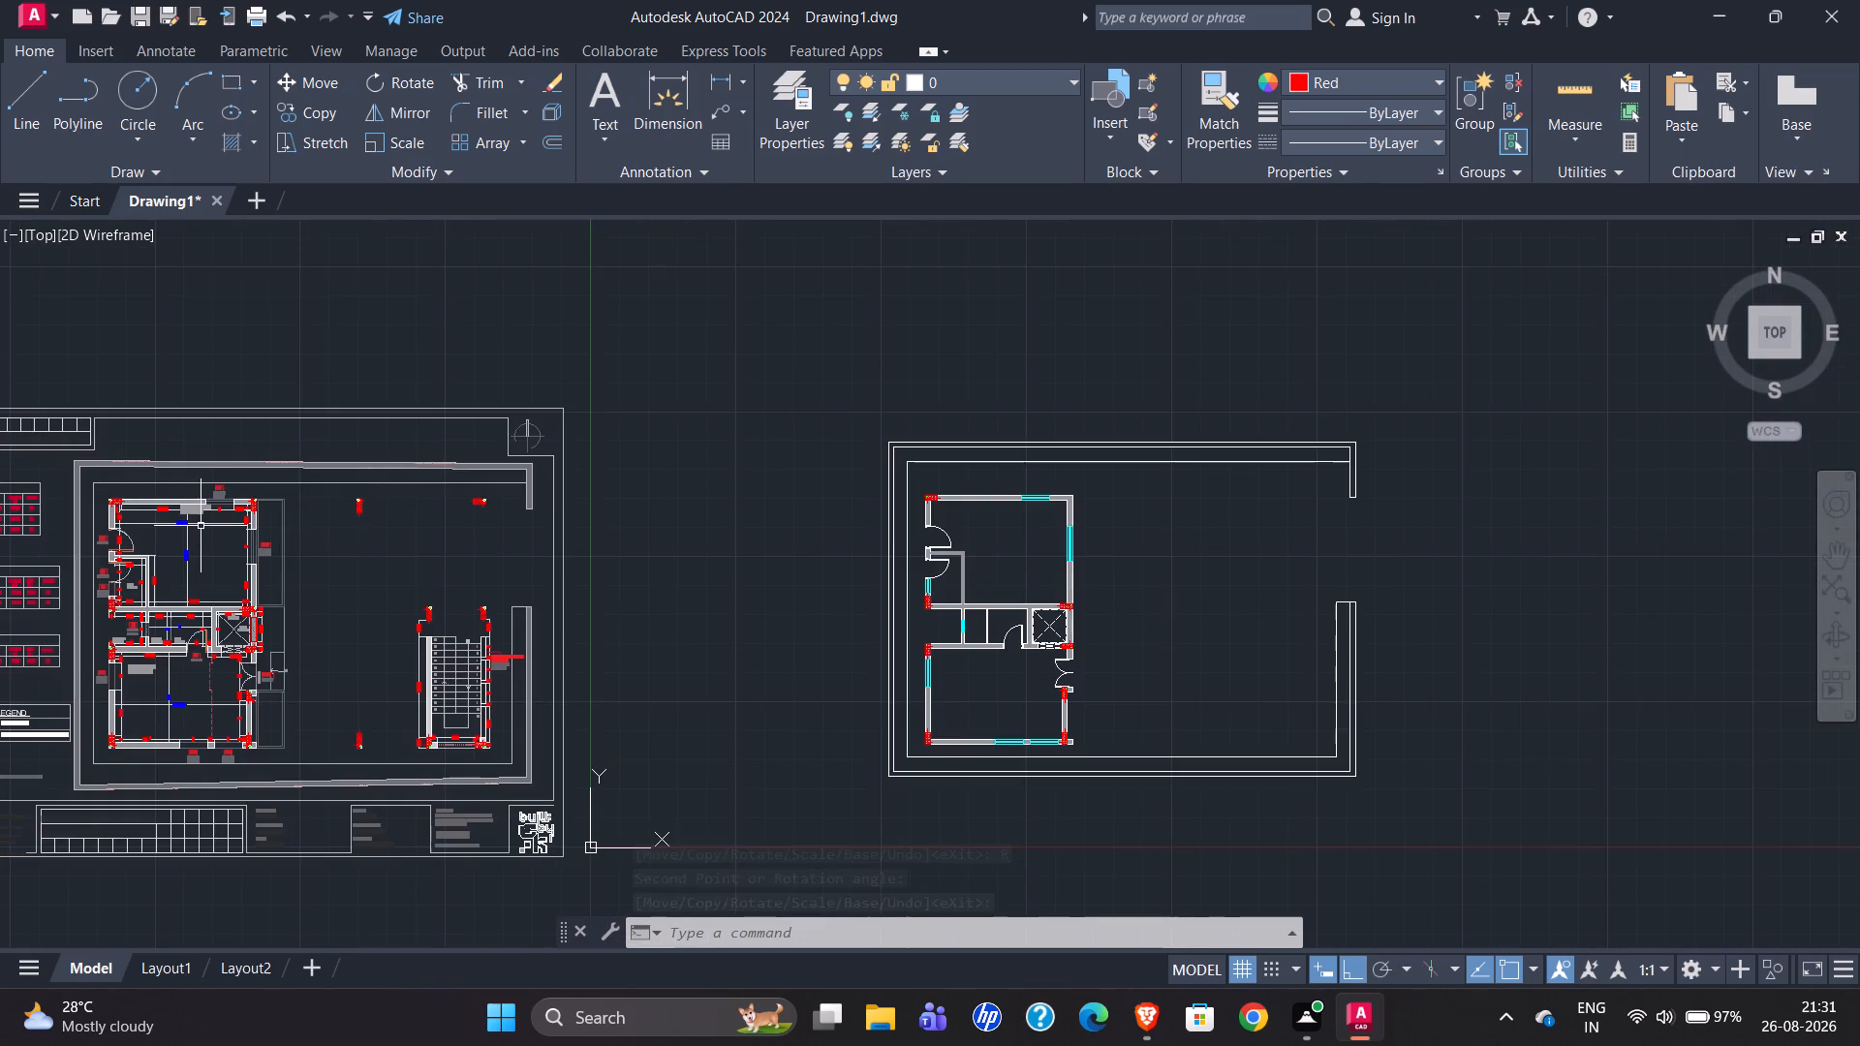
scroll(200, 526, up, 2)
scroll(181, 511, down, 2)
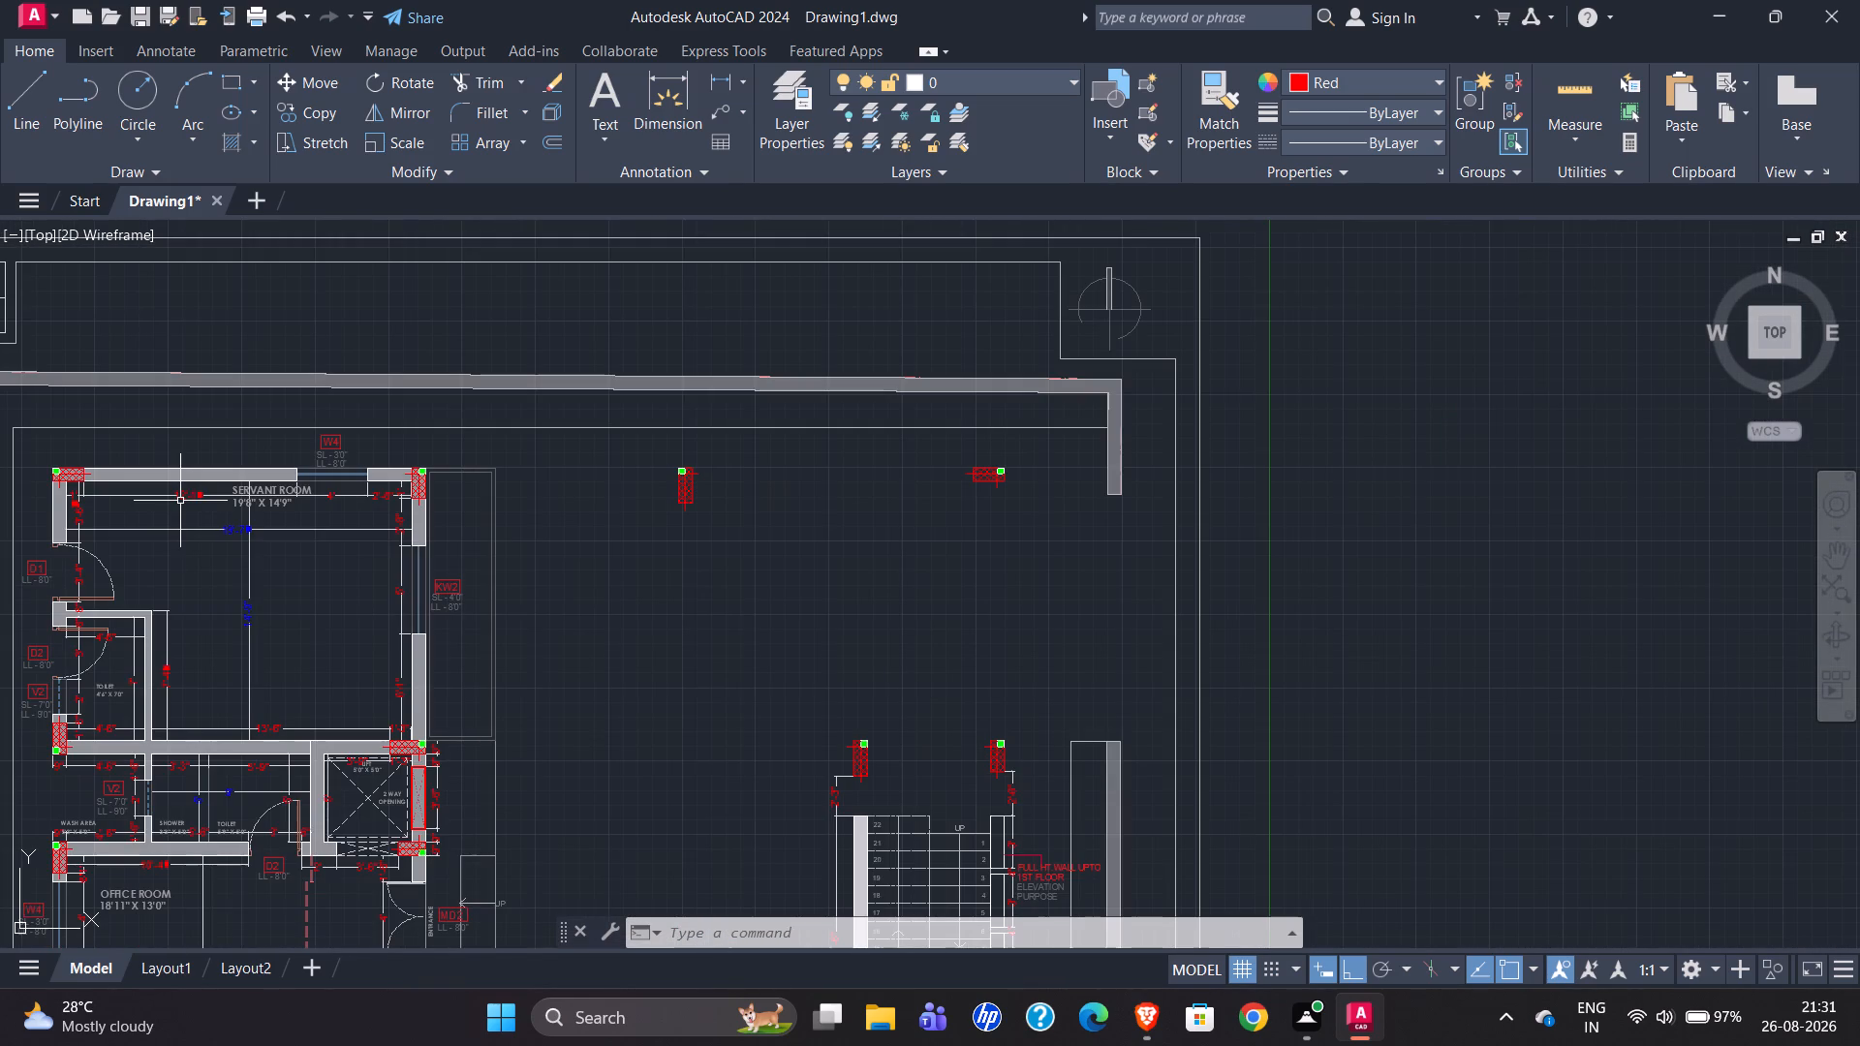